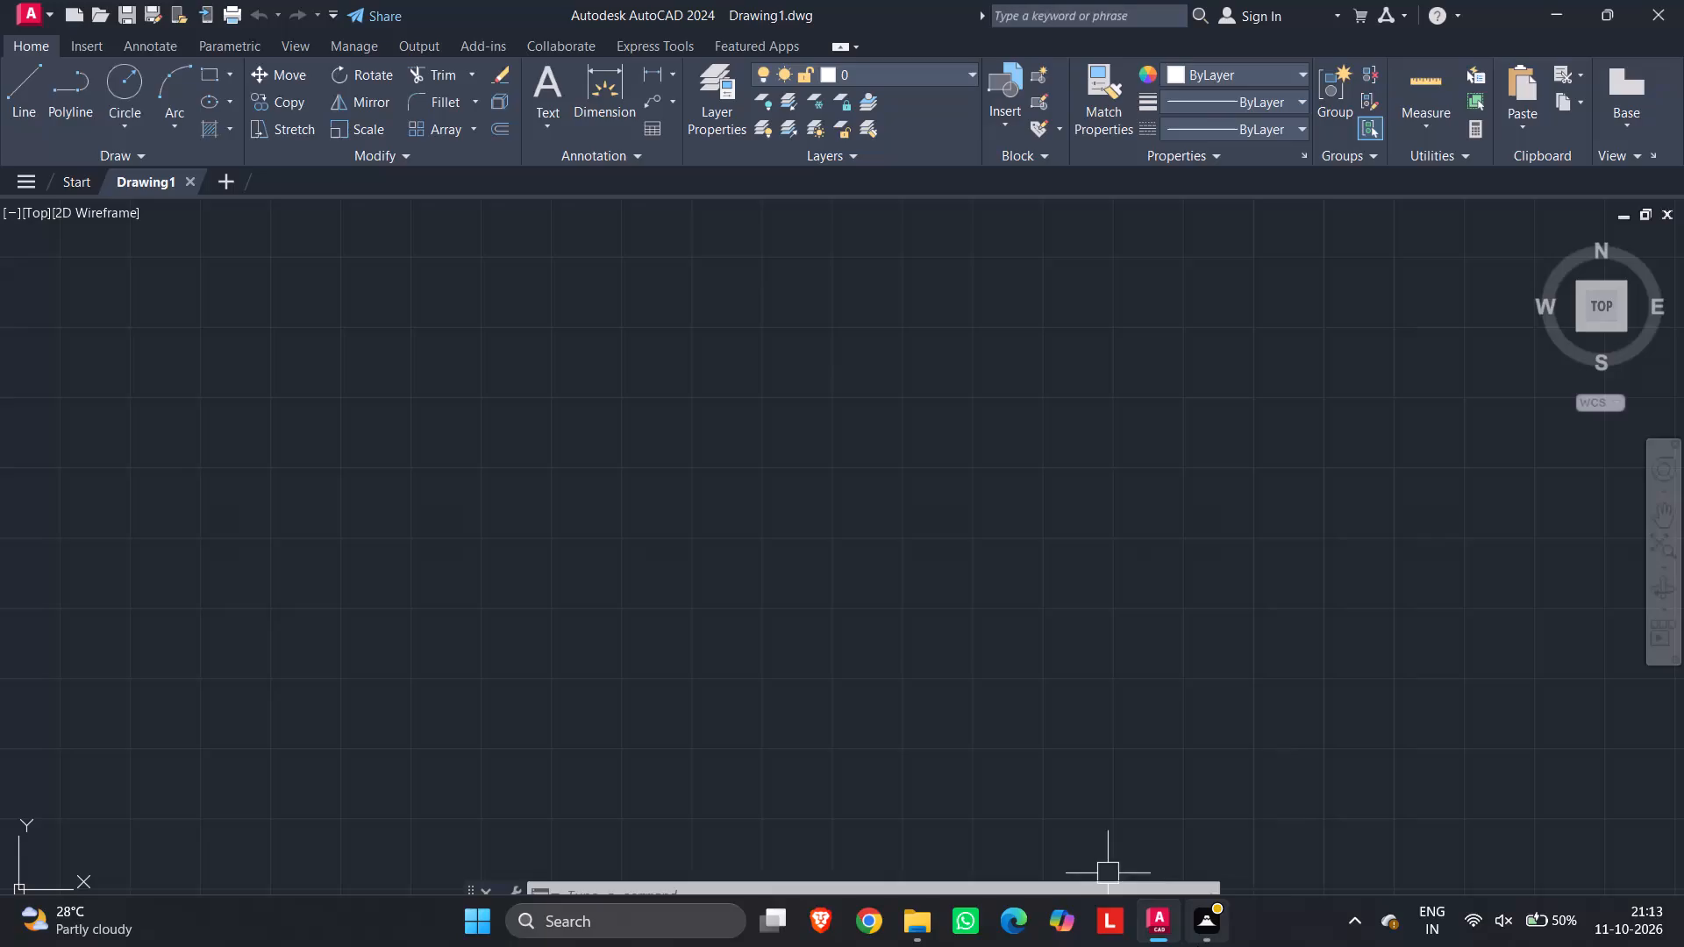
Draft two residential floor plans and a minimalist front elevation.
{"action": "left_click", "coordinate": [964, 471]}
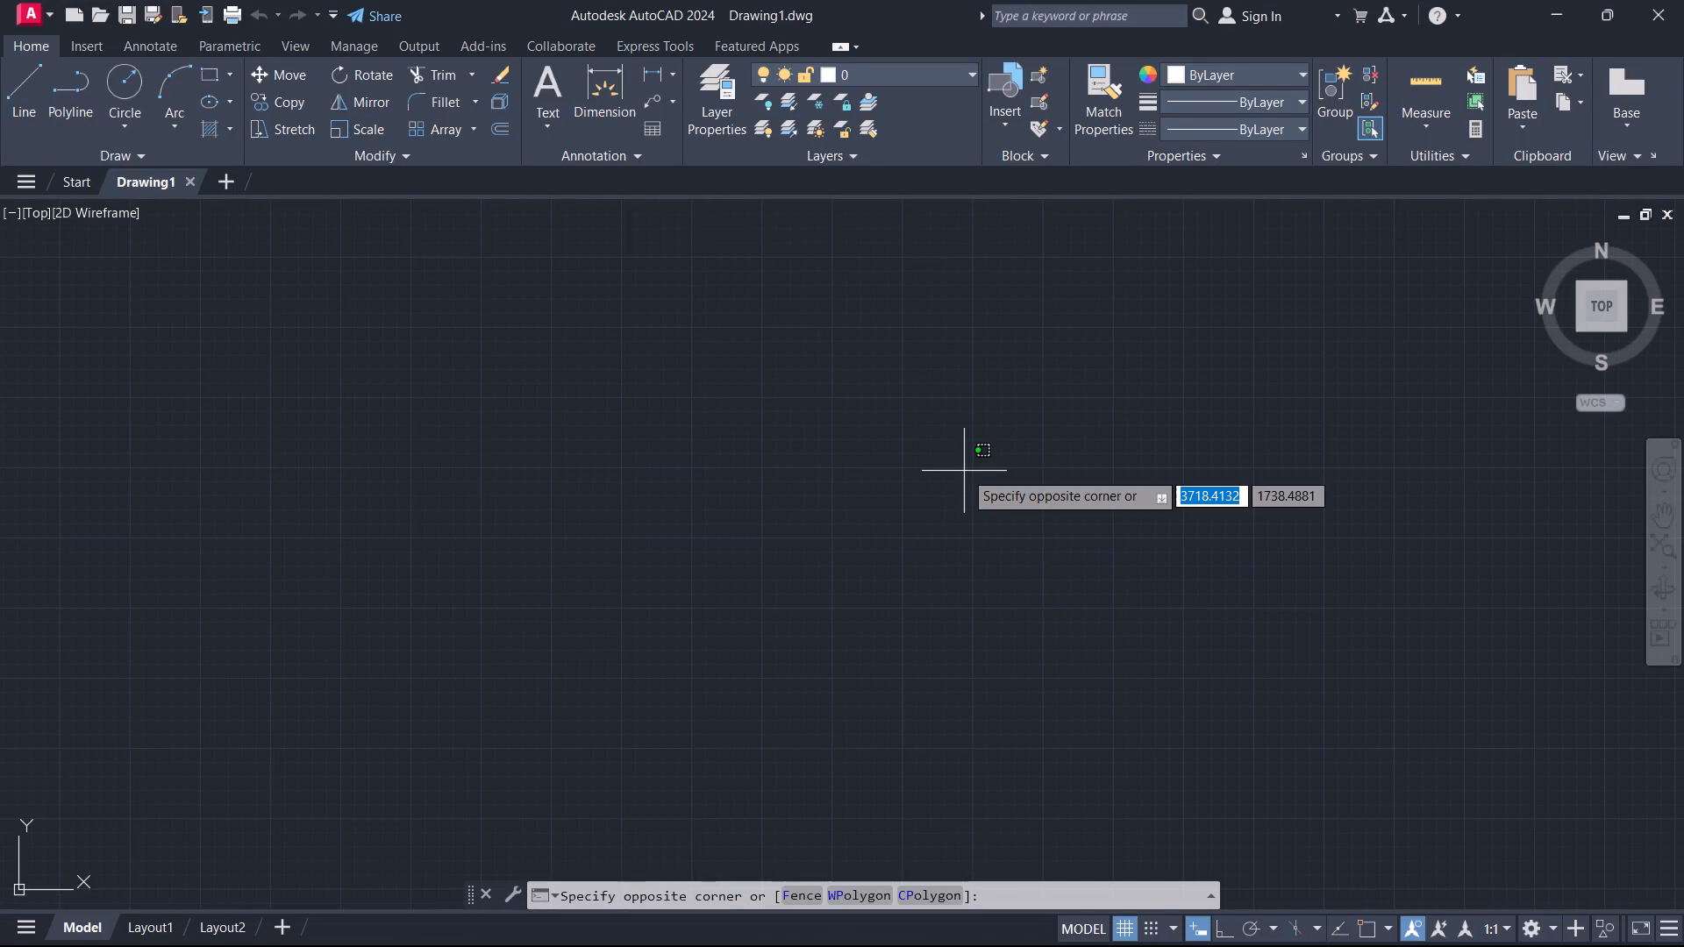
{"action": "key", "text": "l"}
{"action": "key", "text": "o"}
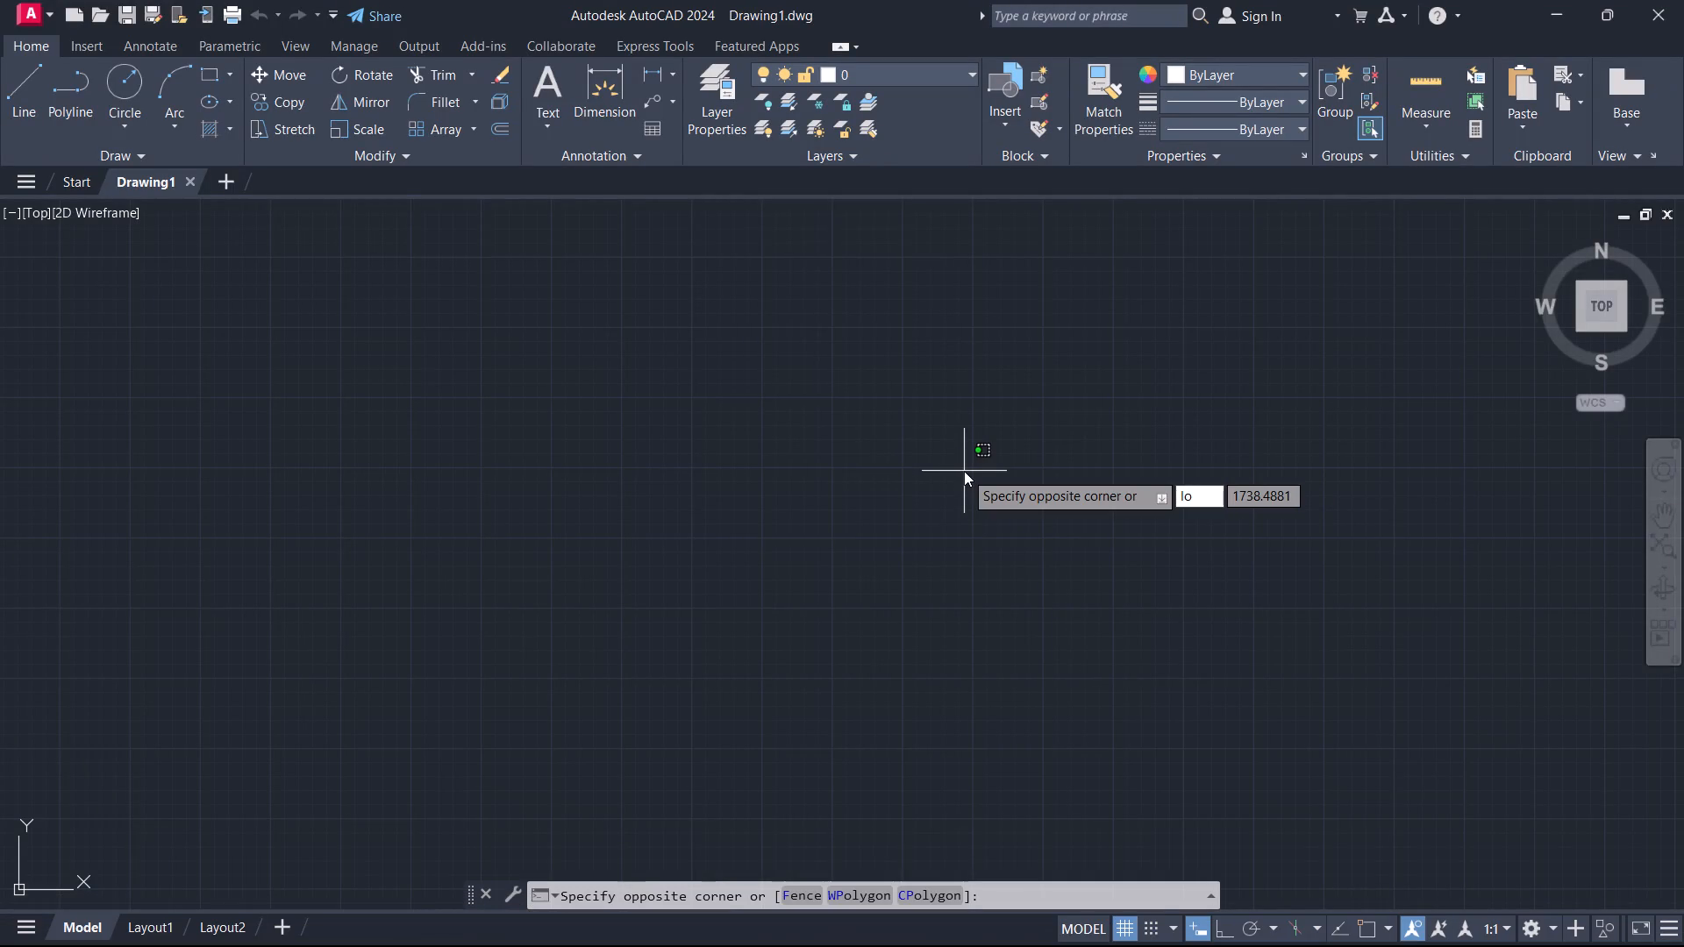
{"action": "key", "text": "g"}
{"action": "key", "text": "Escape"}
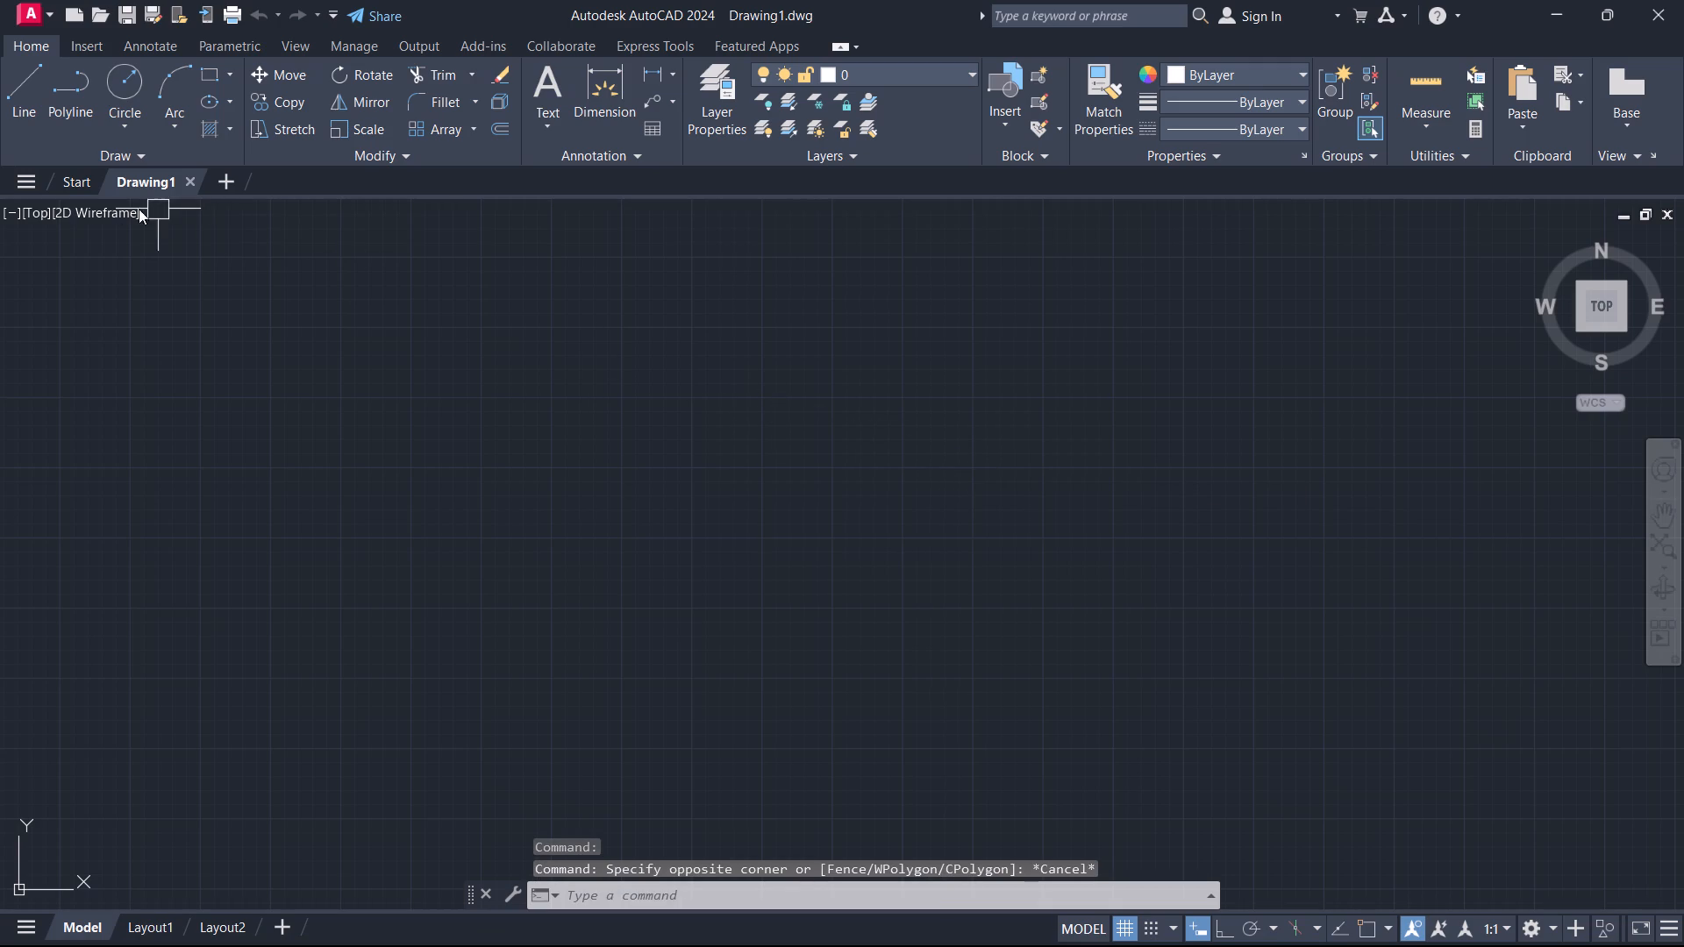
Close the empty Drawing1 and start a new blank drawing.
{"action": "left_click", "coordinate": [188, 181]}
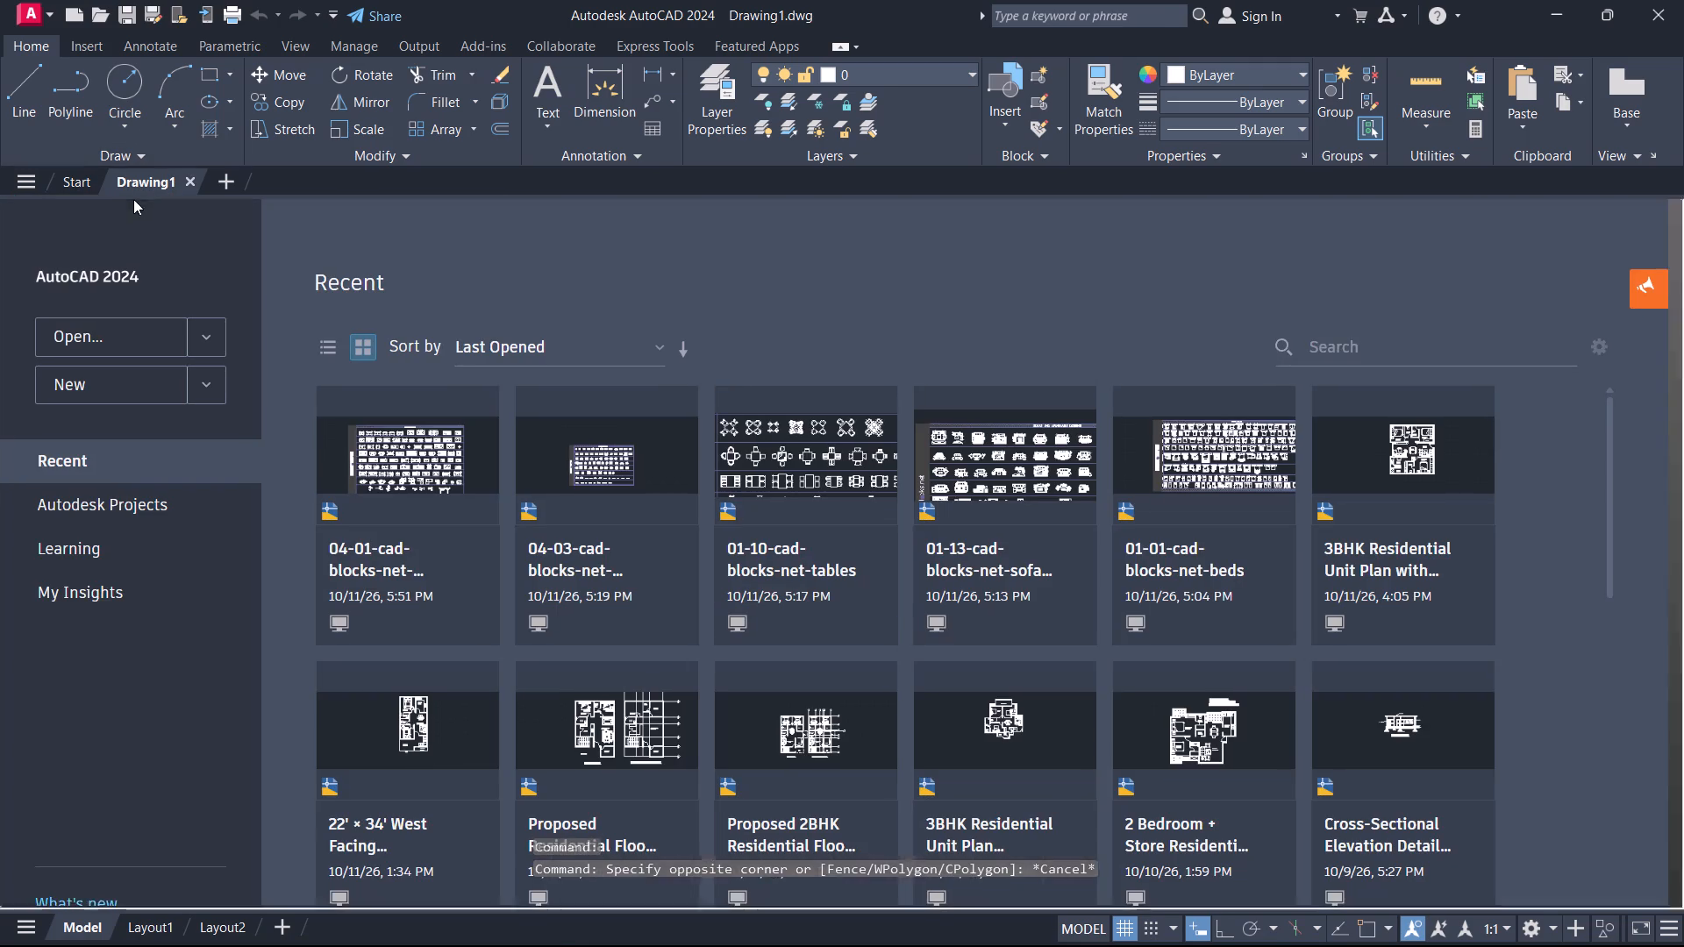
{"action": "left_click", "coordinate": [89, 379]}
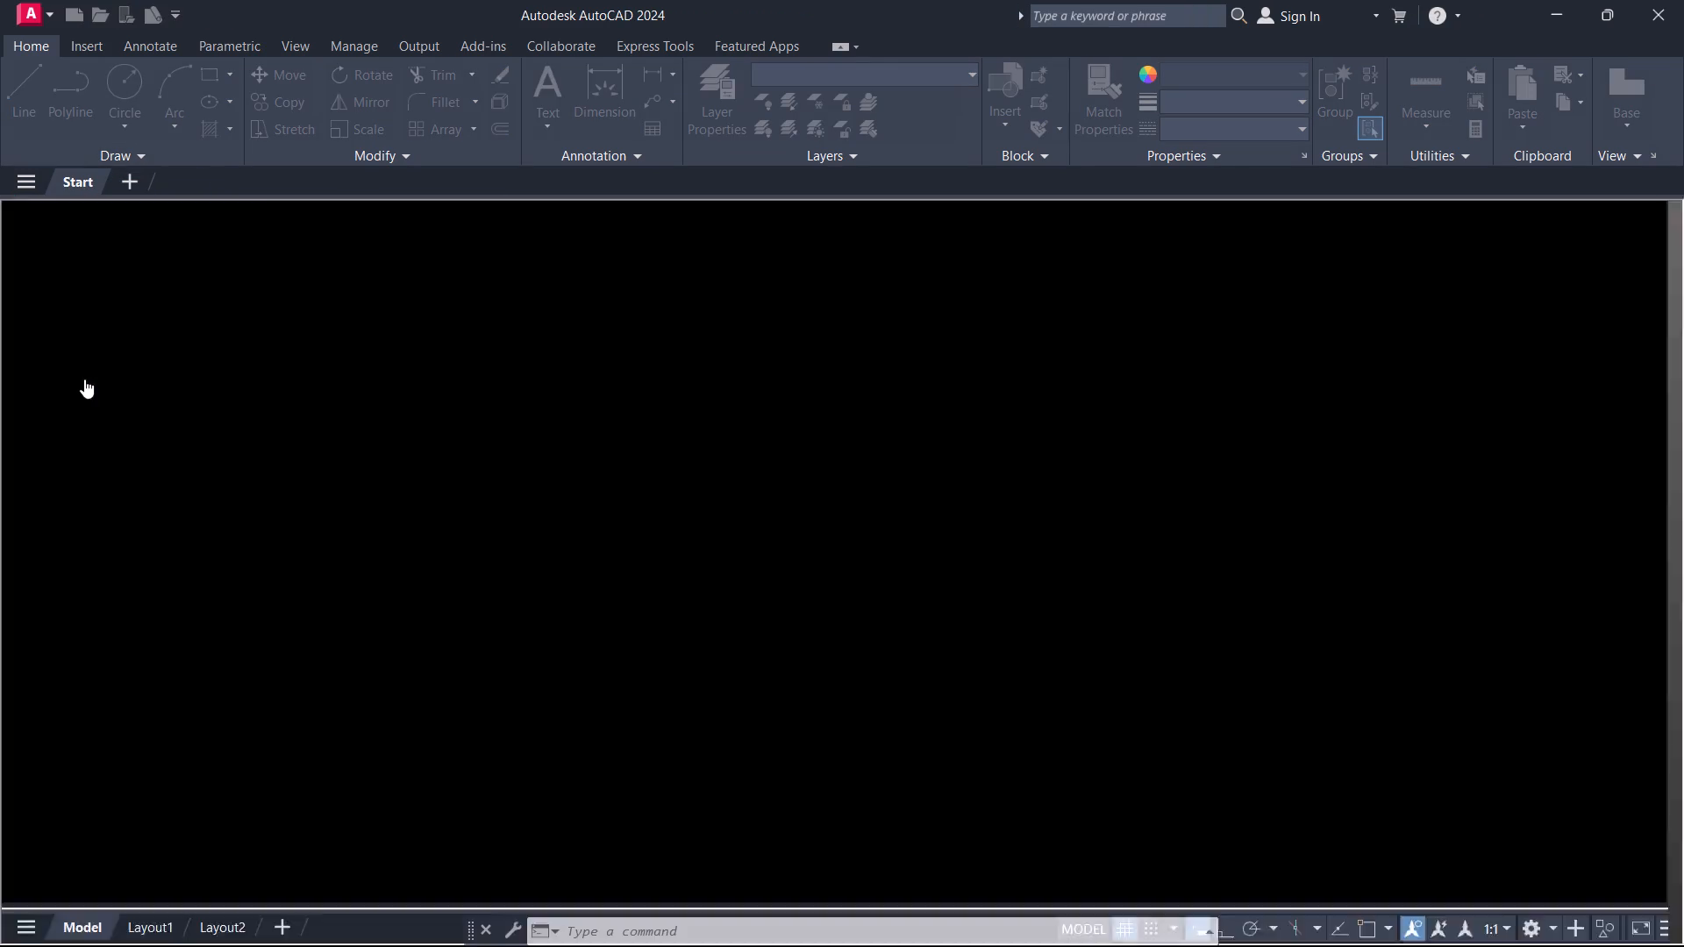
Turn on command log recording for the new drawing with LOGFILEON.
{"action": "type", "text": "log"}
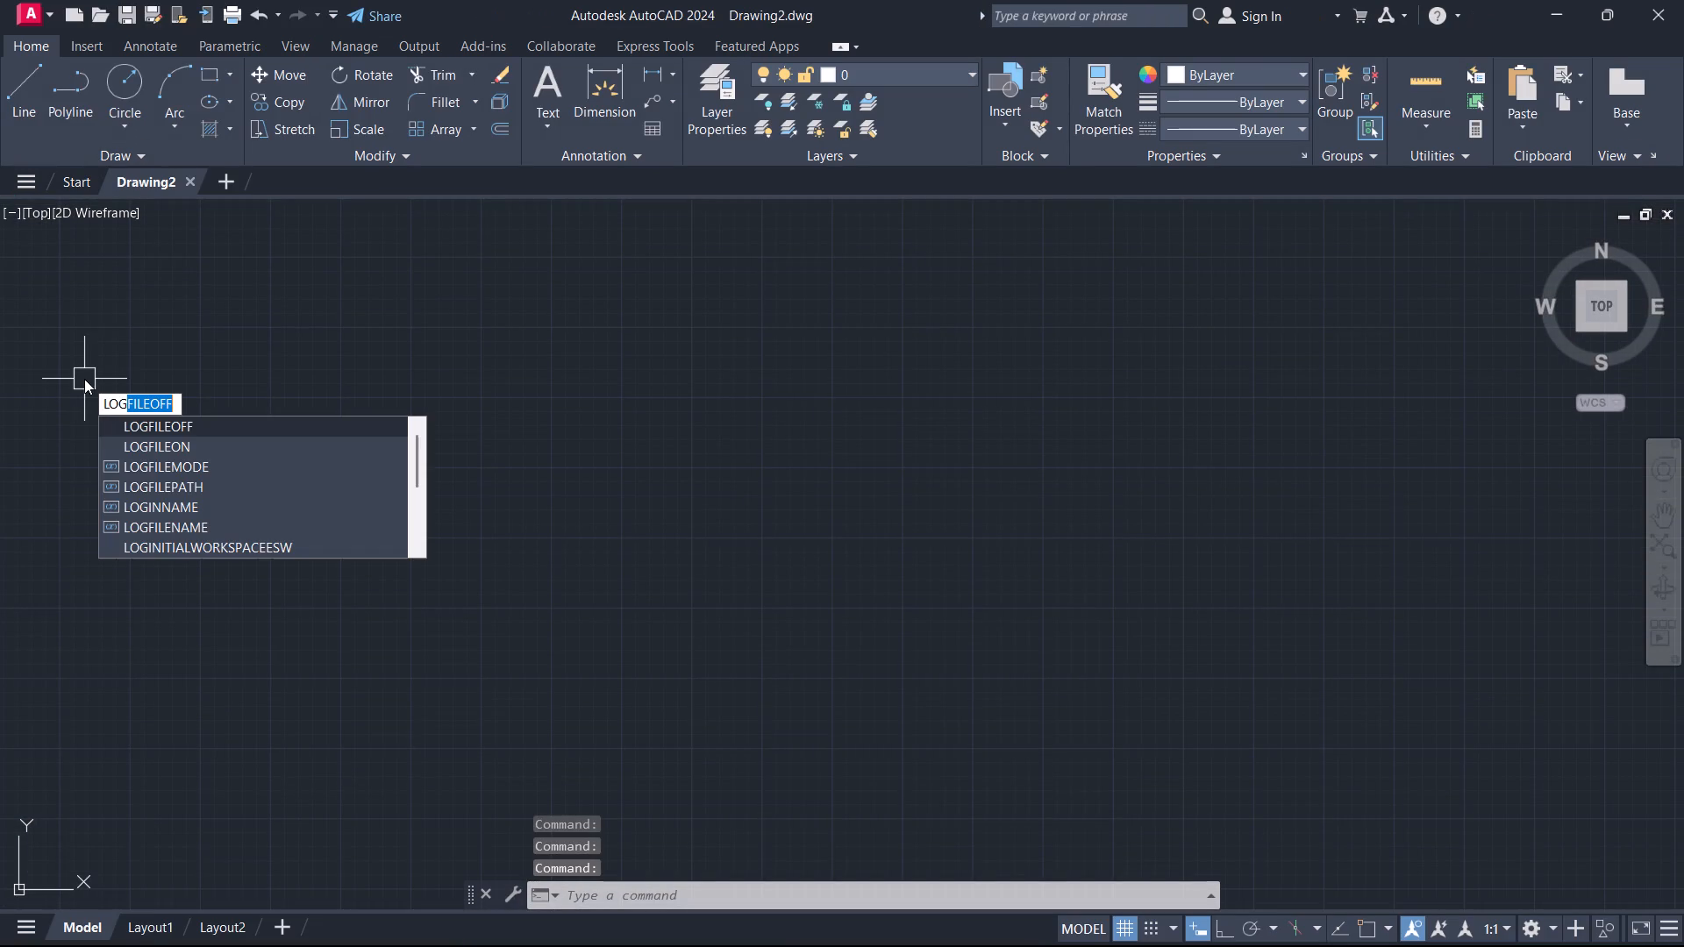
{"action": "key", "text": "Down"}
{"action": "key", "text": "Return"}
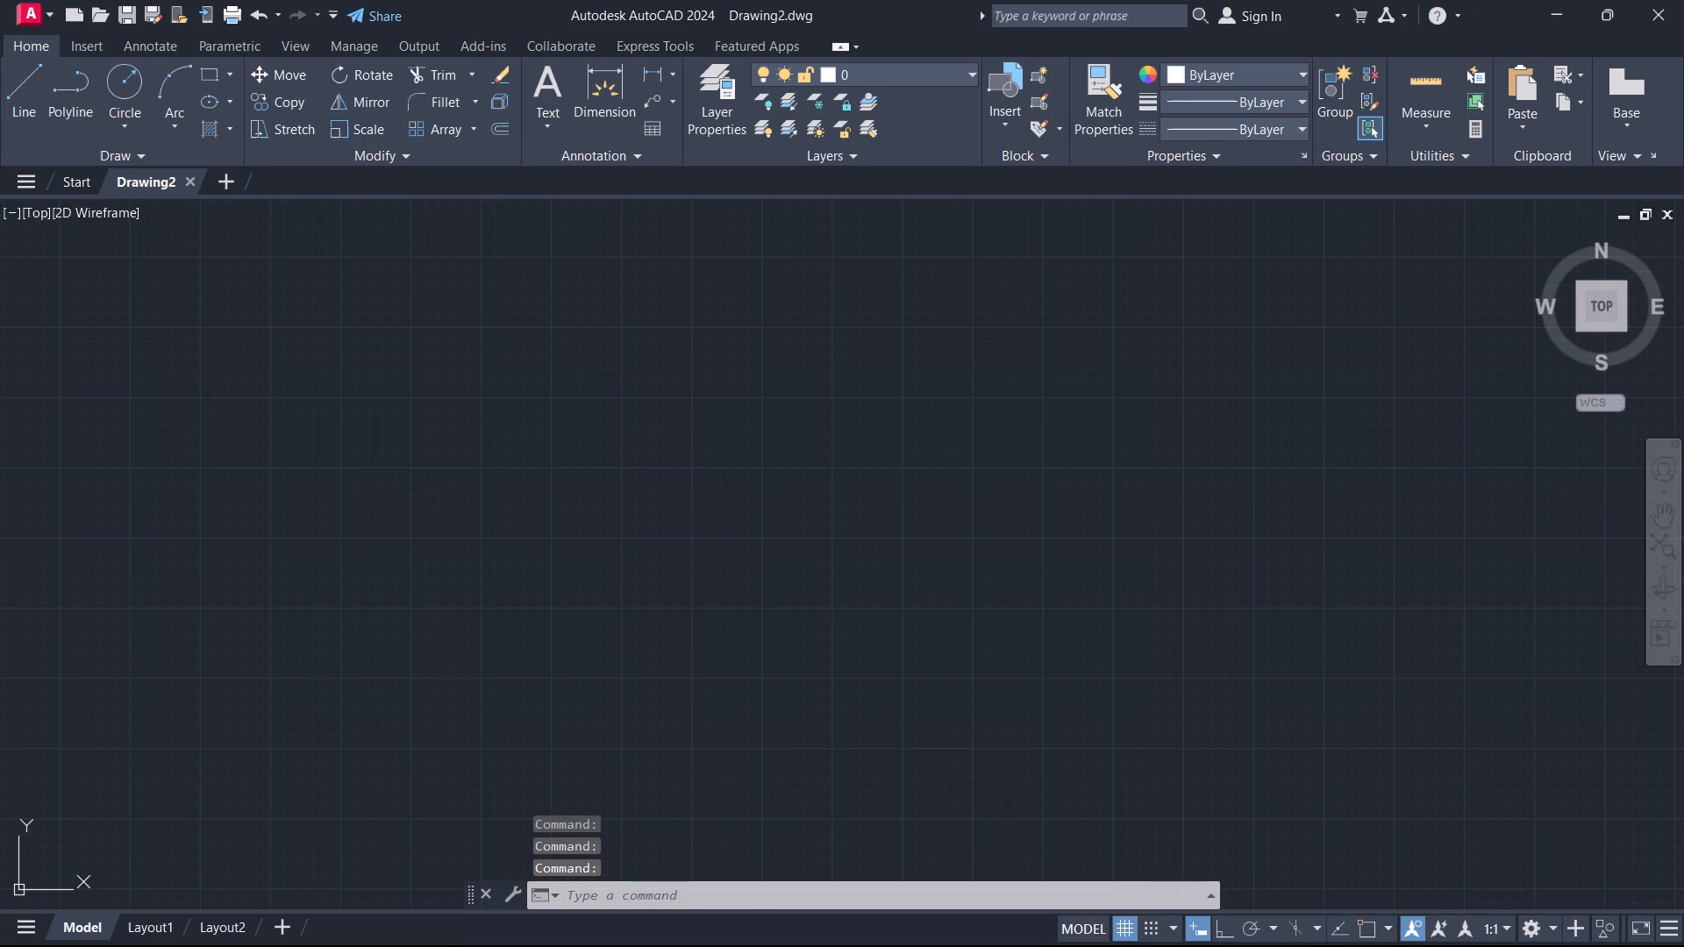
Open the Drawing Units settings and set the length precision to one decimal place (0.0).
{"action": "type", "text": "un"}
{"action": "key", "text": "space"}
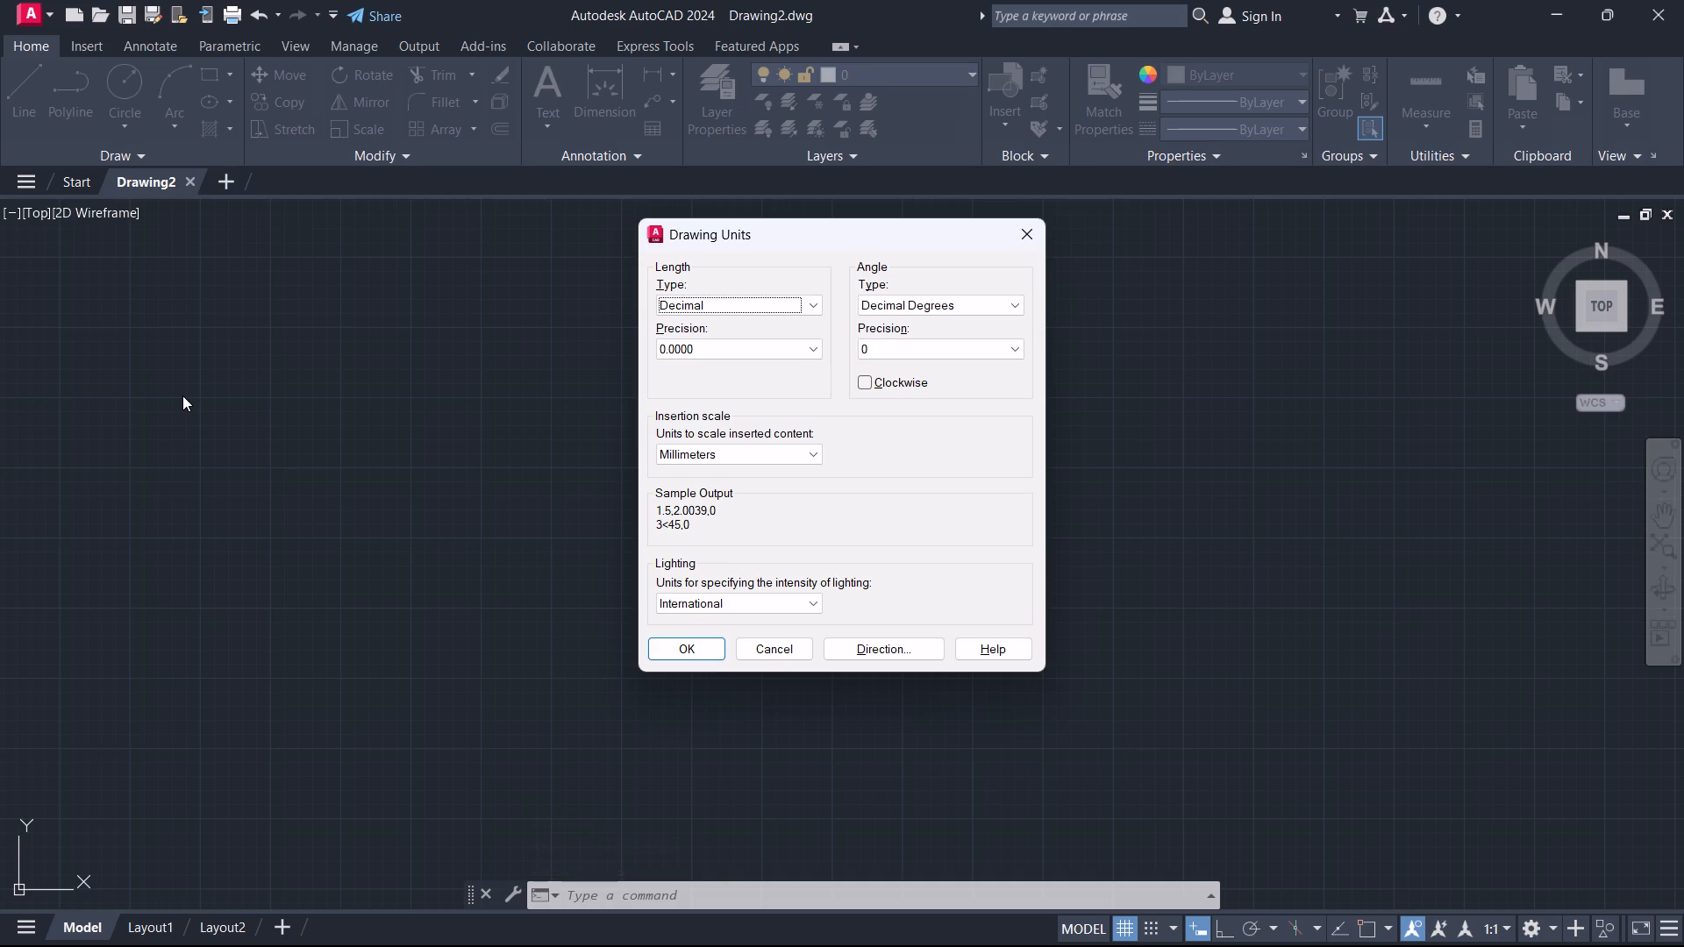
{"action": "key", "text": "Tab"}
{"action": "key", "text": "Up"}
{"action": "key", "text": "Up"}
{"action": "key", "text": "Up"}
Change the drawing's length unit type to Engineering, keeping one-decimal precision (0'-0.0").
{"action": "key", "text": "Tab"}
{"action": "key", "text": "Tab"}
{"action": "key", "text": "Tab"}
{"action": "key", "text": "Tab"}
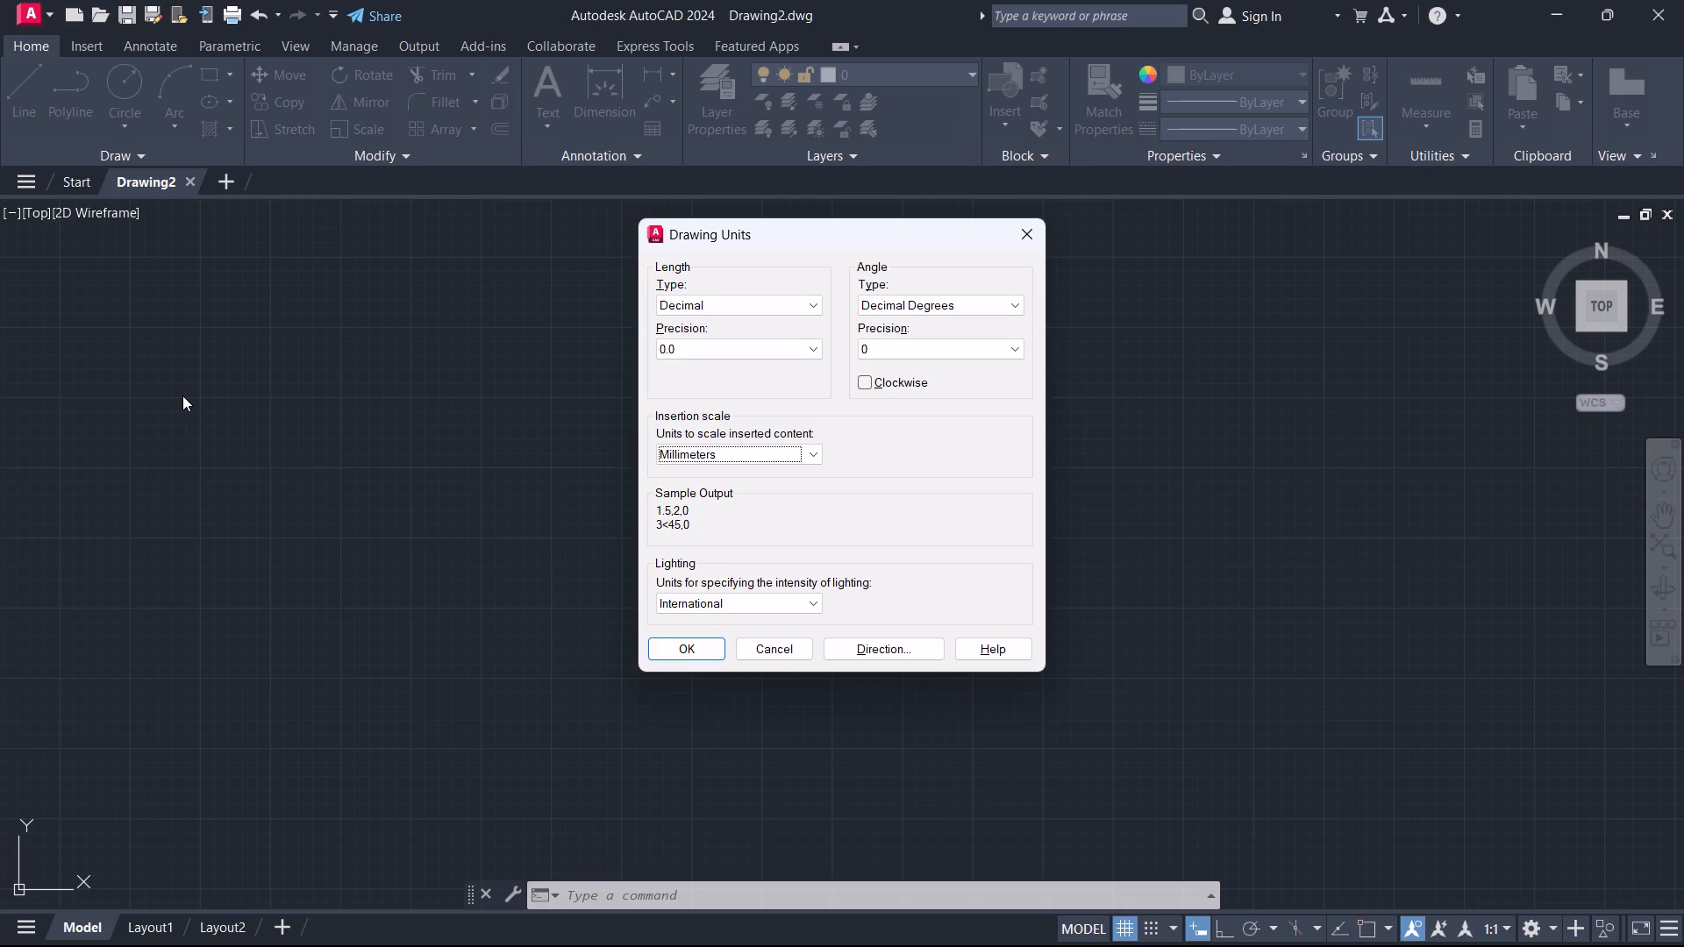
{"action": "key", "text": "Tab"}
{"action": "key", "text": "Tab"}
{"action": "key", "text": "Tab"}
{"action": "key", "text": "Tab"}
{"action": "key", "text": "Tab"}
{"action": "key", "text": "Tab"}
{"action": "key", "text": "Down"}
{"action": "key", "text": "Down"}
{"action": "key", "text": "Up"}
{"action": "key", "text": "Tab"}
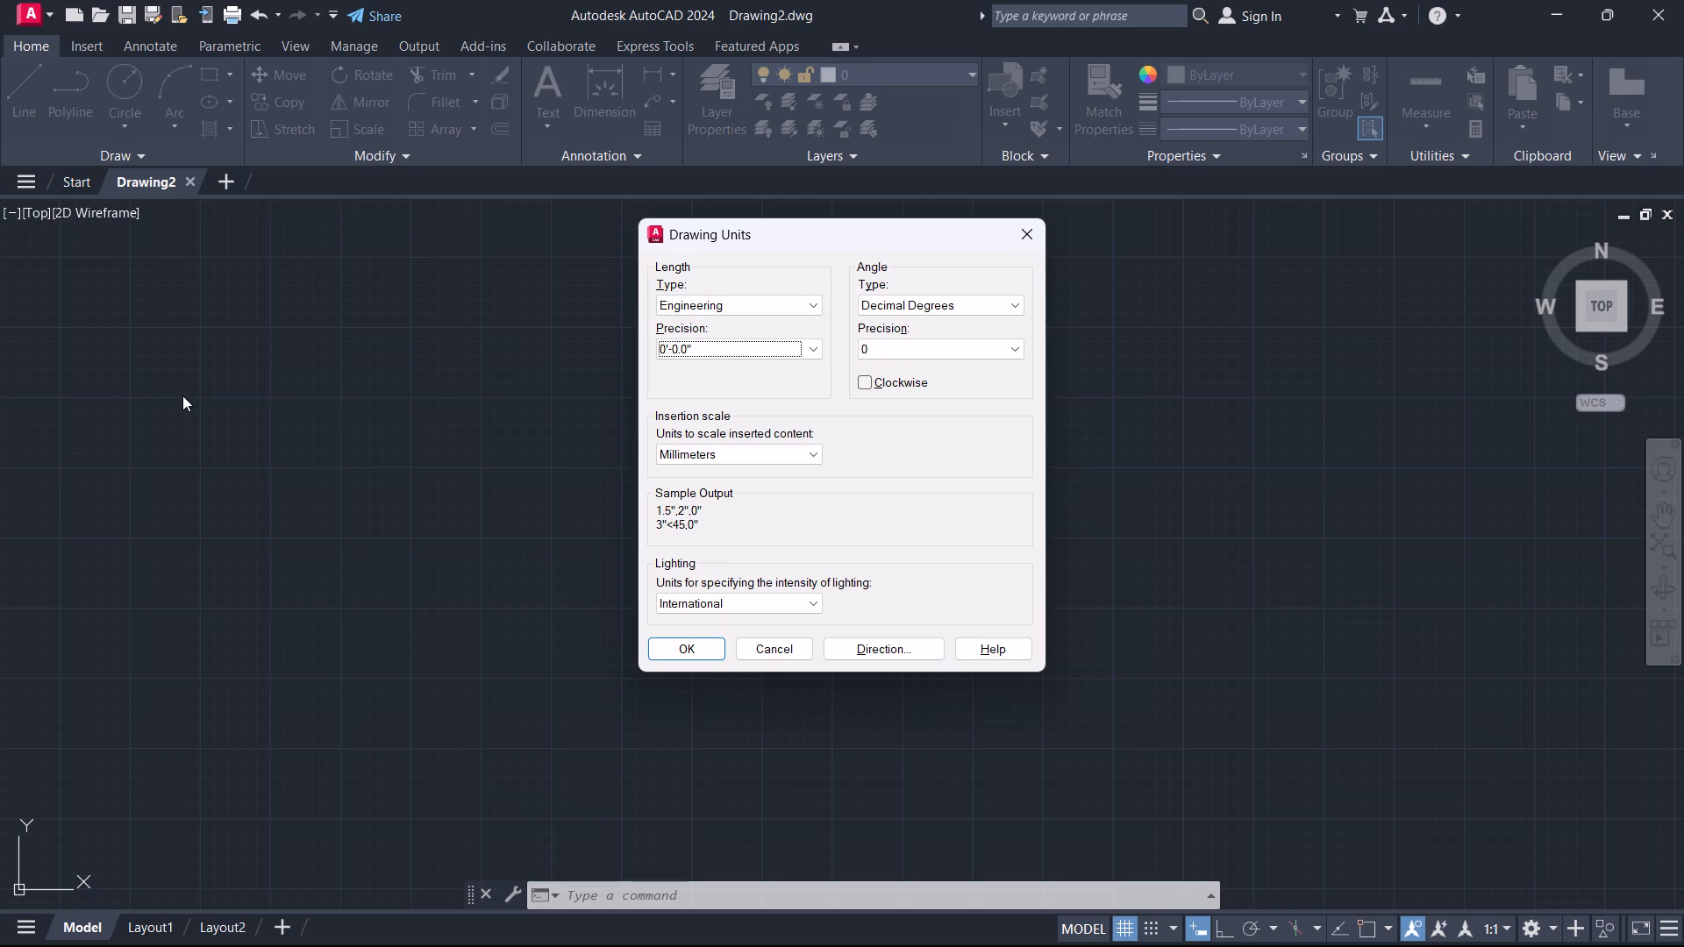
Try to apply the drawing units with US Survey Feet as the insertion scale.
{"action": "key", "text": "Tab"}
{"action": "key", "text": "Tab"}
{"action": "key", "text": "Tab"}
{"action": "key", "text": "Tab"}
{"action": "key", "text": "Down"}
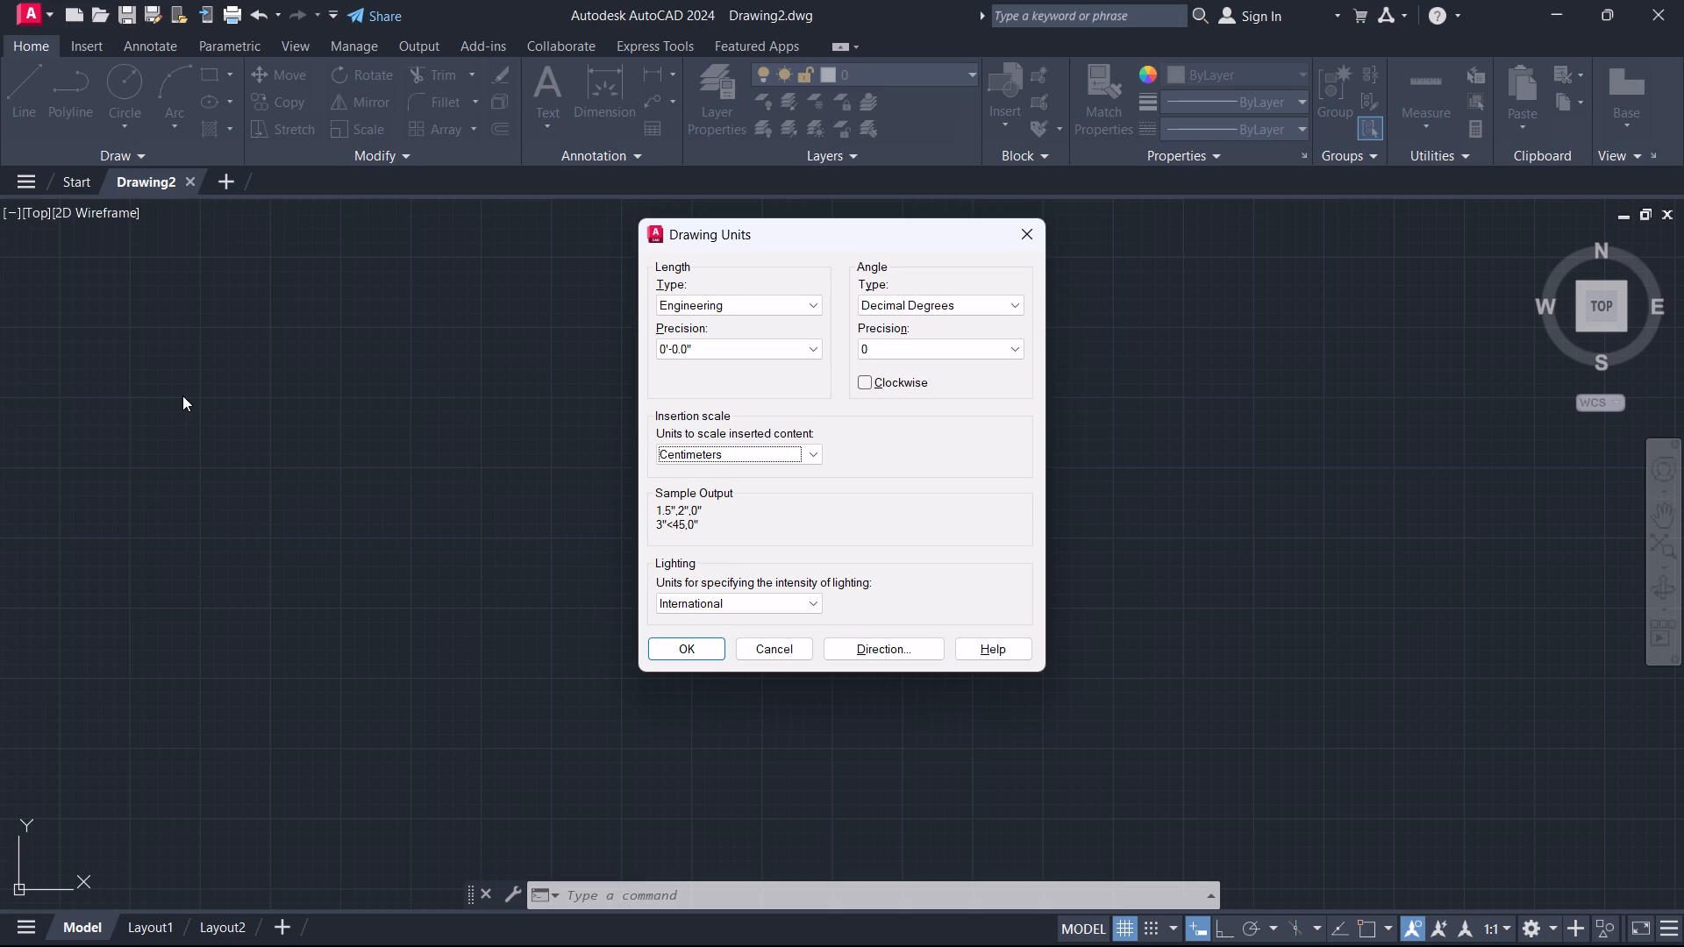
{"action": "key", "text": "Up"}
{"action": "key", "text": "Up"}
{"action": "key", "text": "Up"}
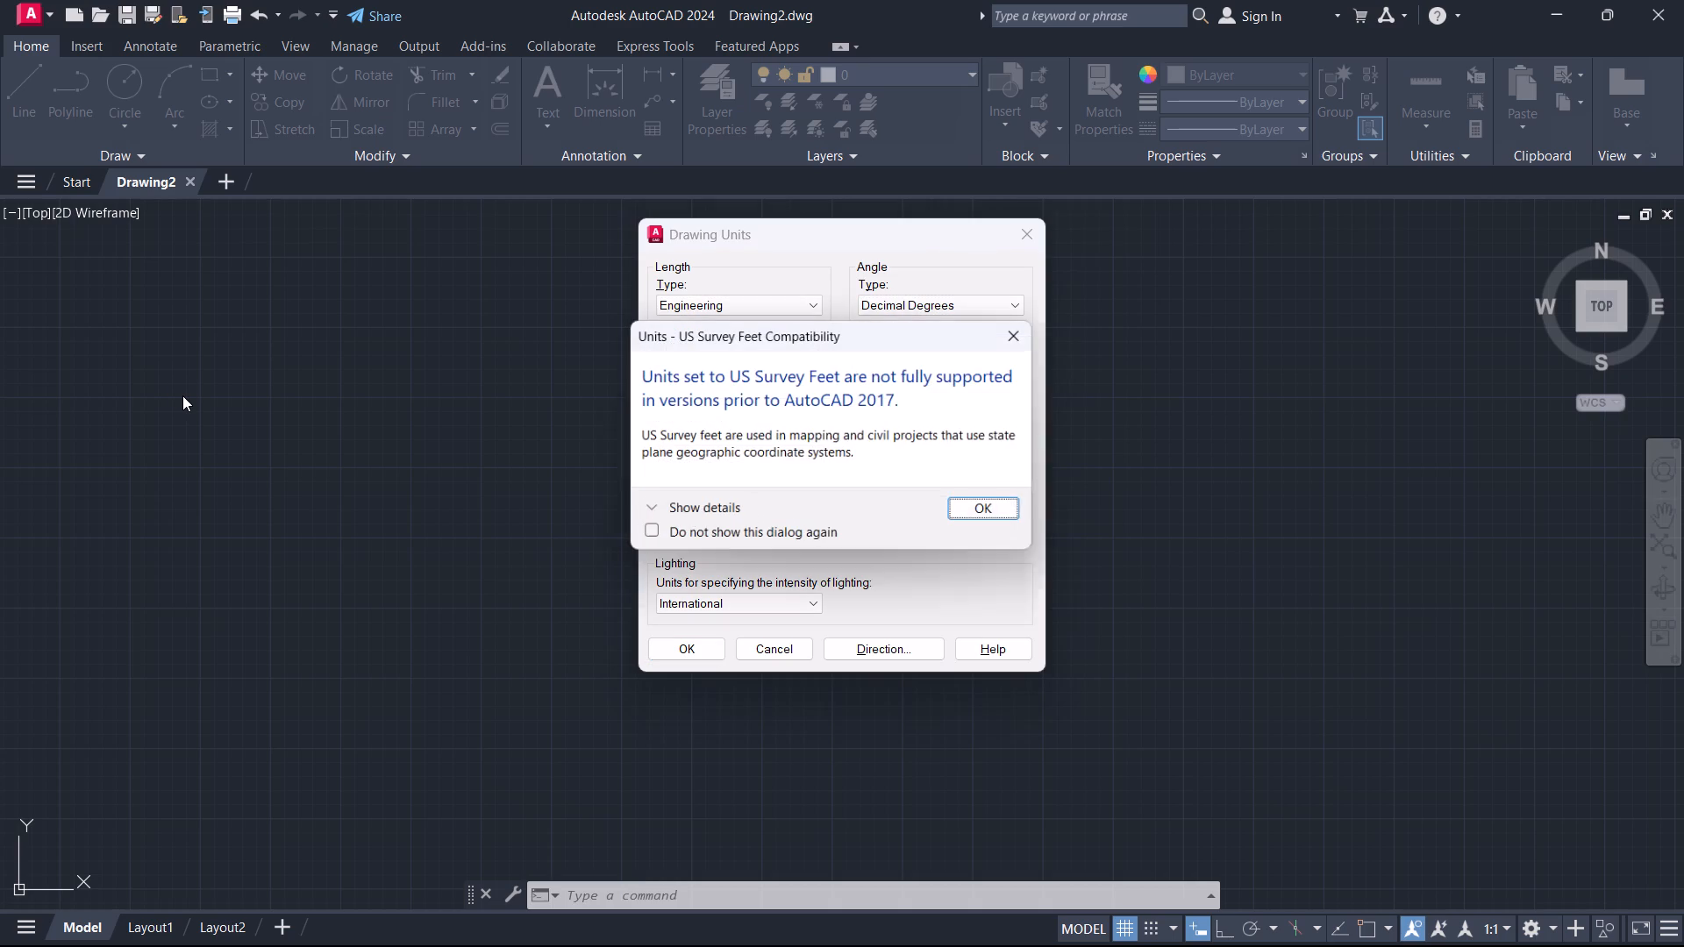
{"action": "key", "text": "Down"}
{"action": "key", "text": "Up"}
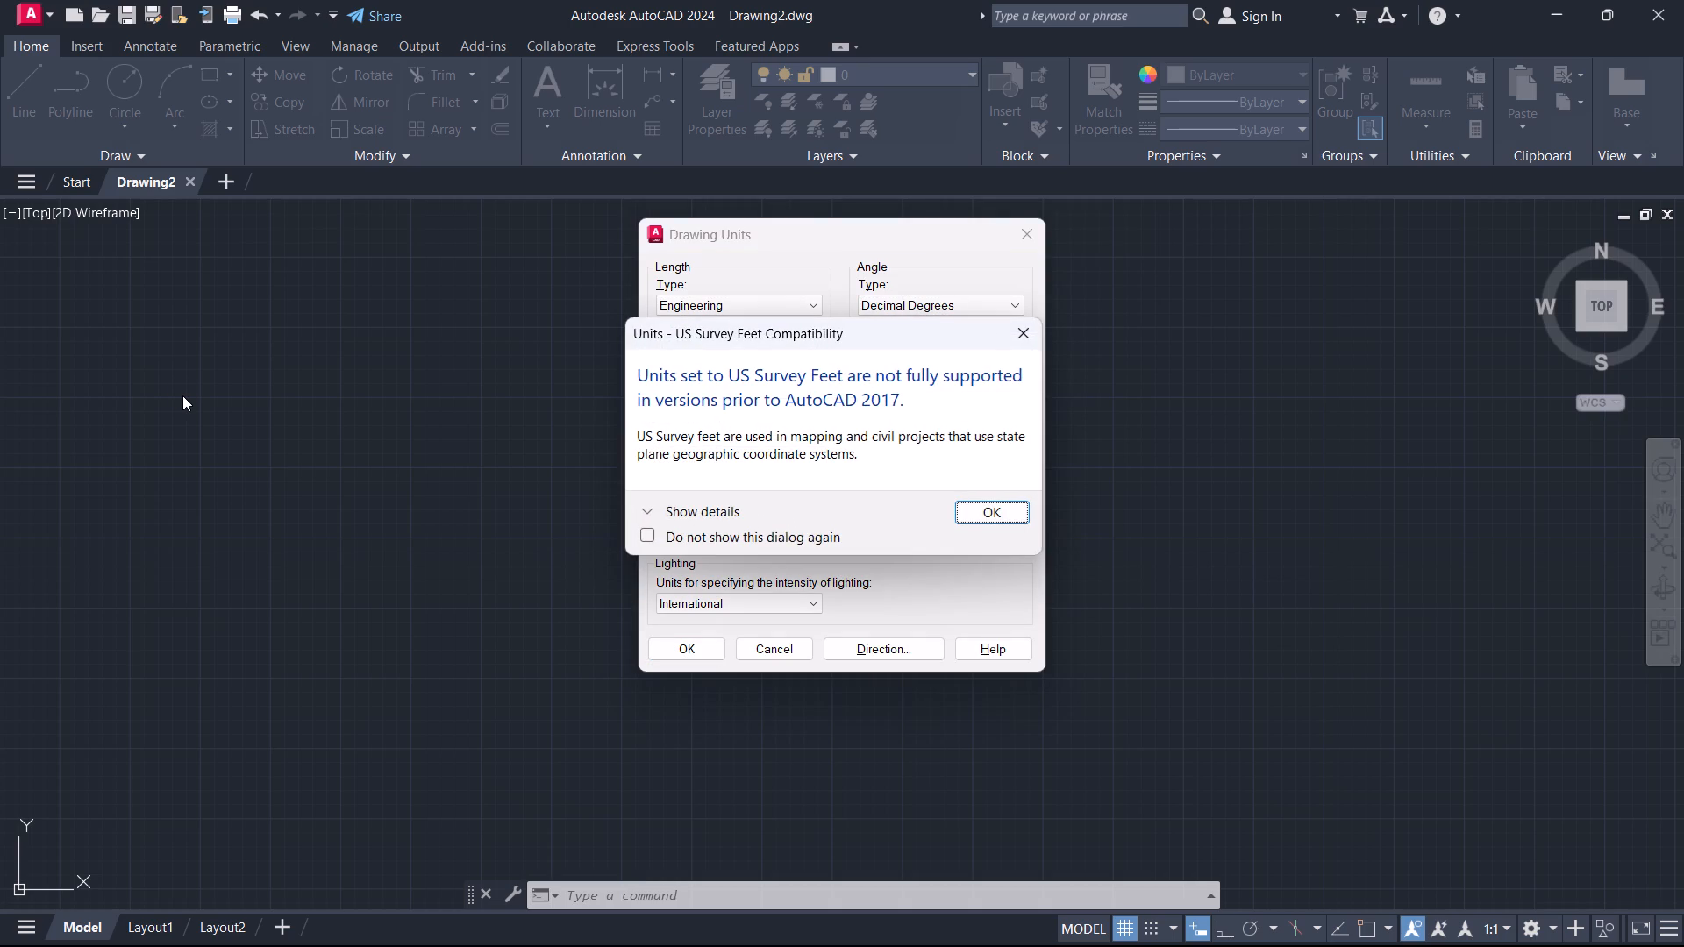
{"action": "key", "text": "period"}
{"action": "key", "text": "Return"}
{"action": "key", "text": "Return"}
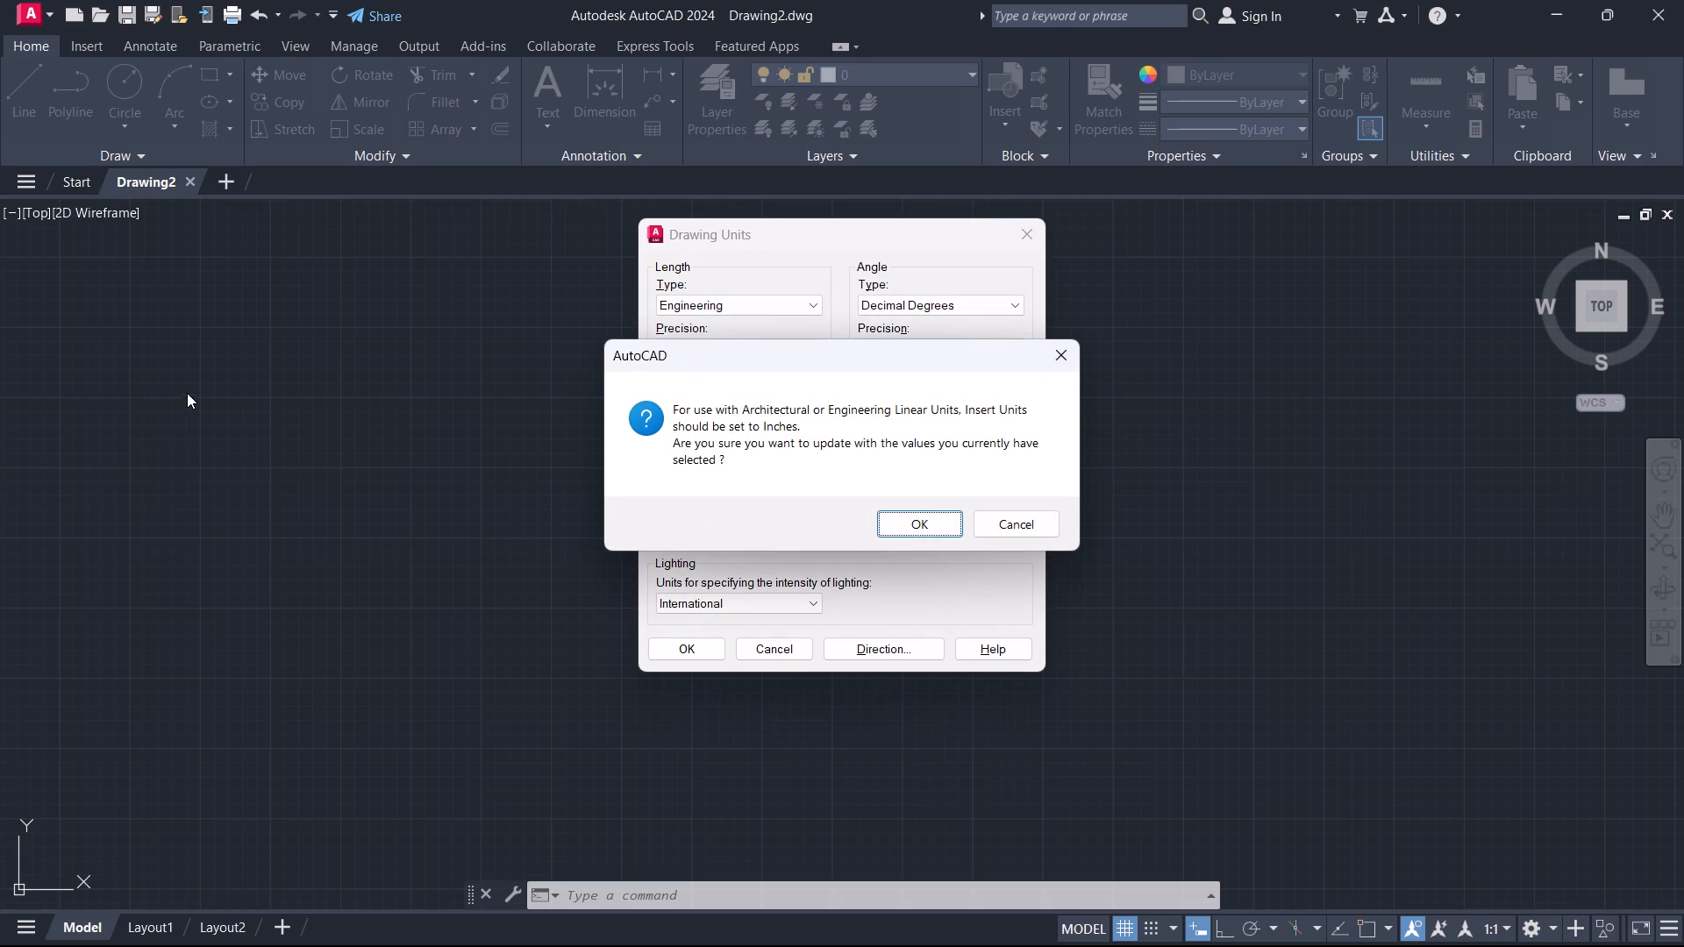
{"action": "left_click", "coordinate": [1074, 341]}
Set the insertion scale units to Inches and apply the drawing units.
{"action": "left_click", "coordinate": [772, 477]}
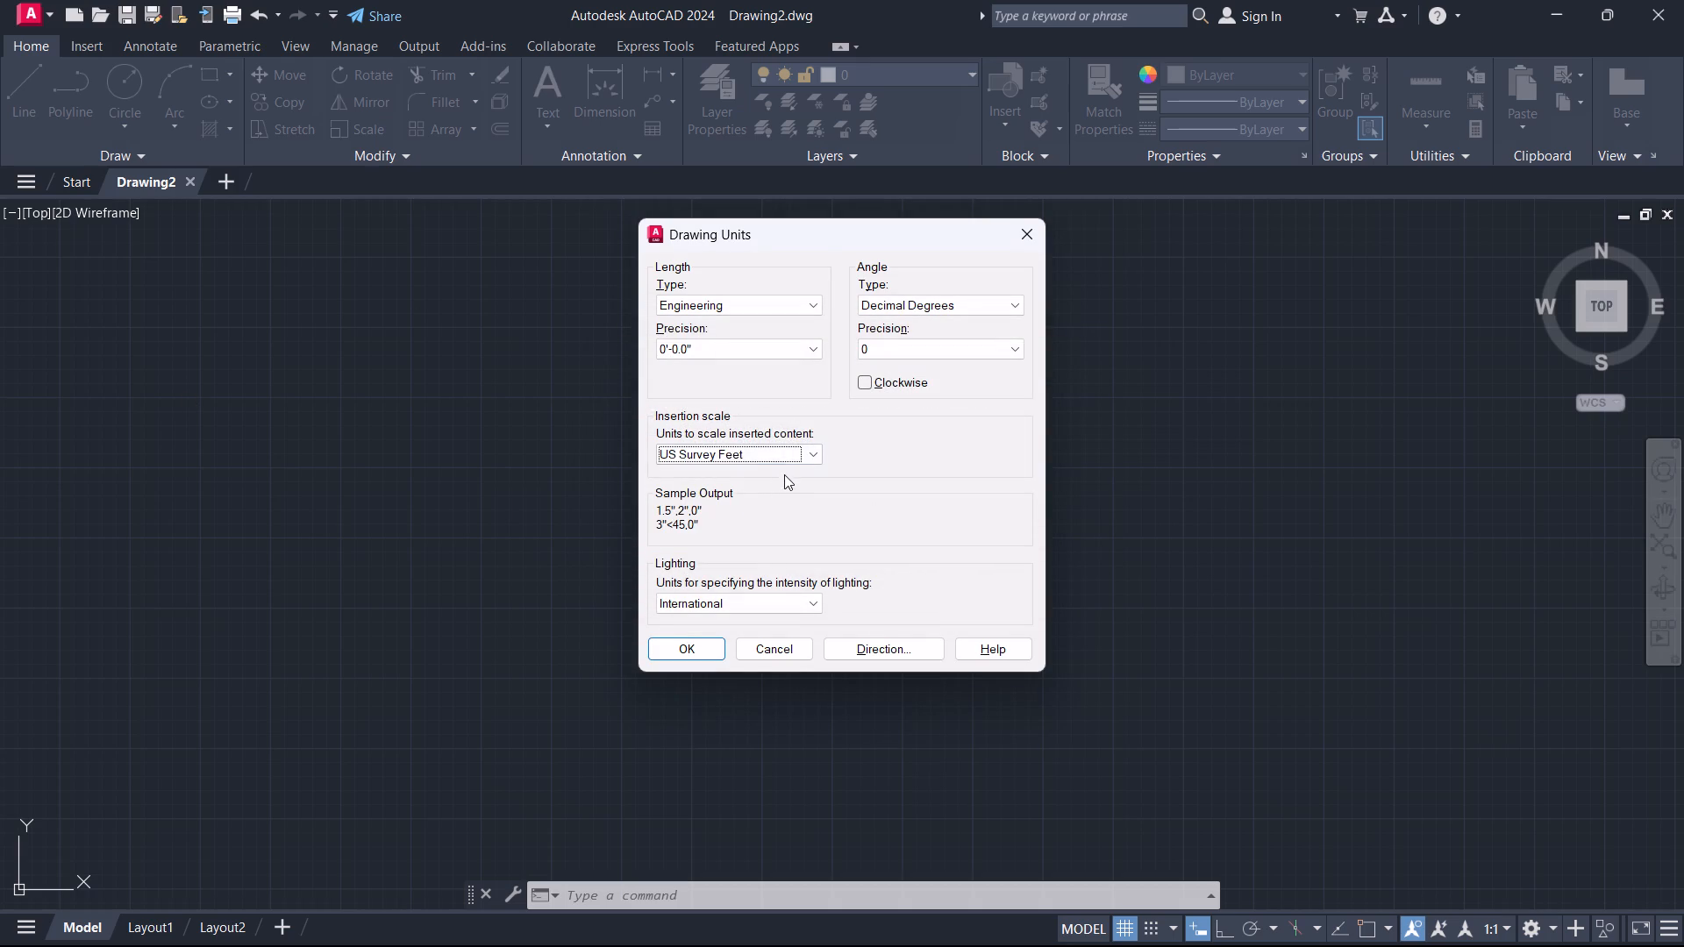
{"action": "left_click", "coordinate": [786, 466]}
{"action": "left_click", "coordinate": [798, 451]}
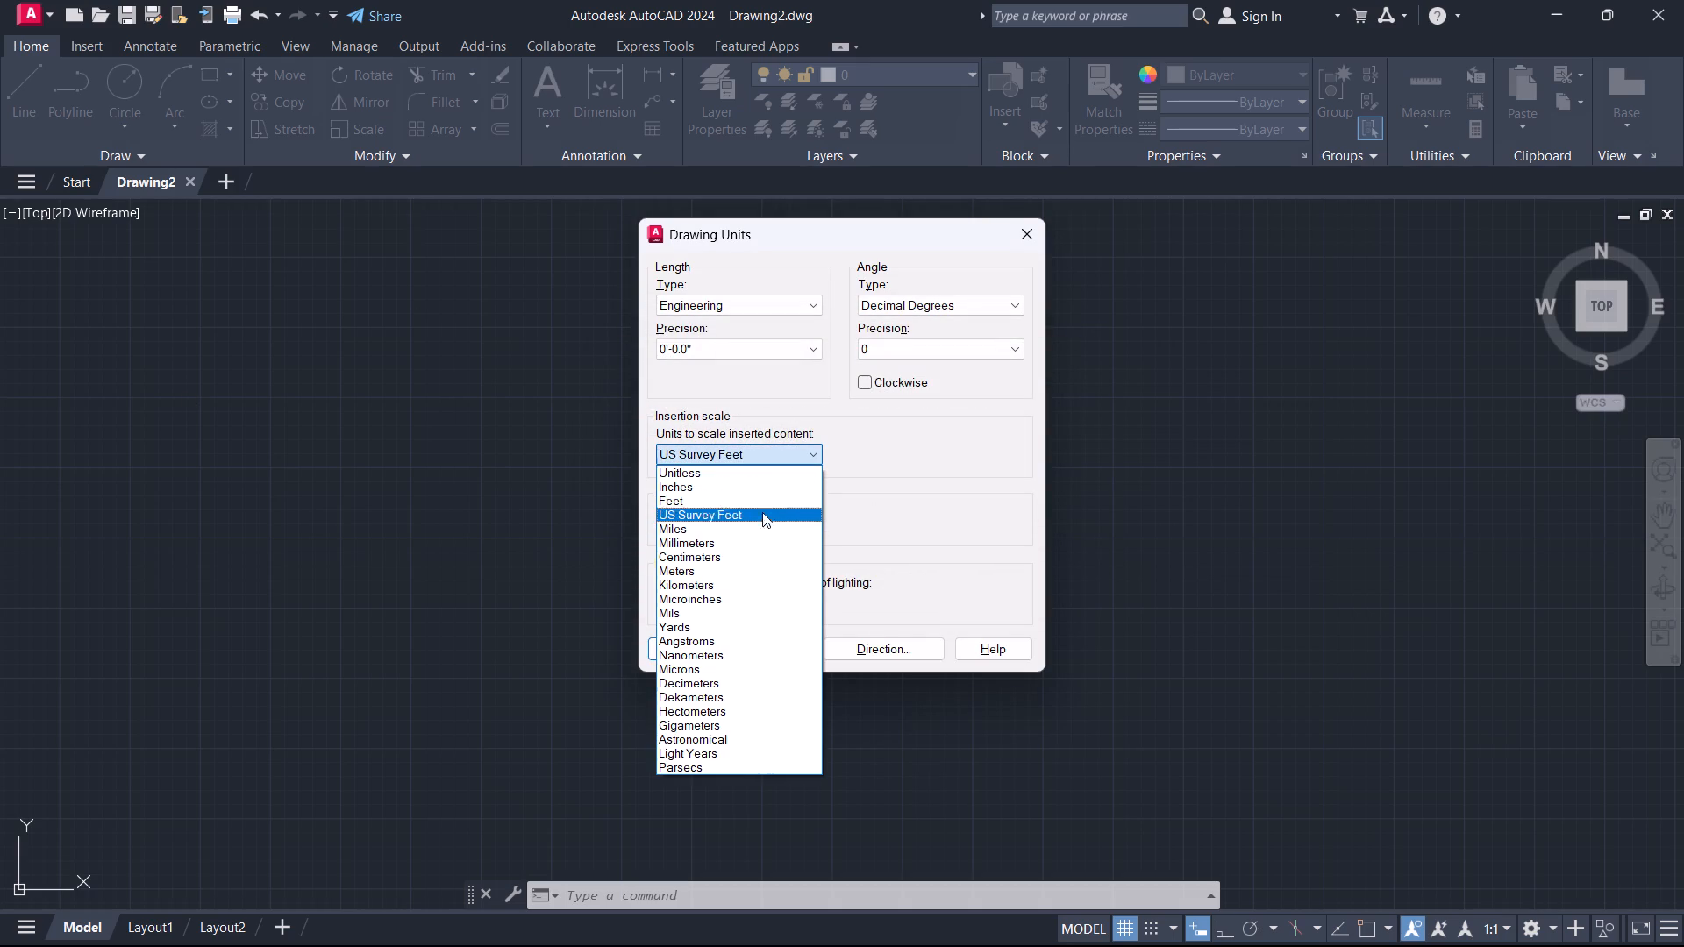
{"action": "left_click", "coordinate": [771, 491]}
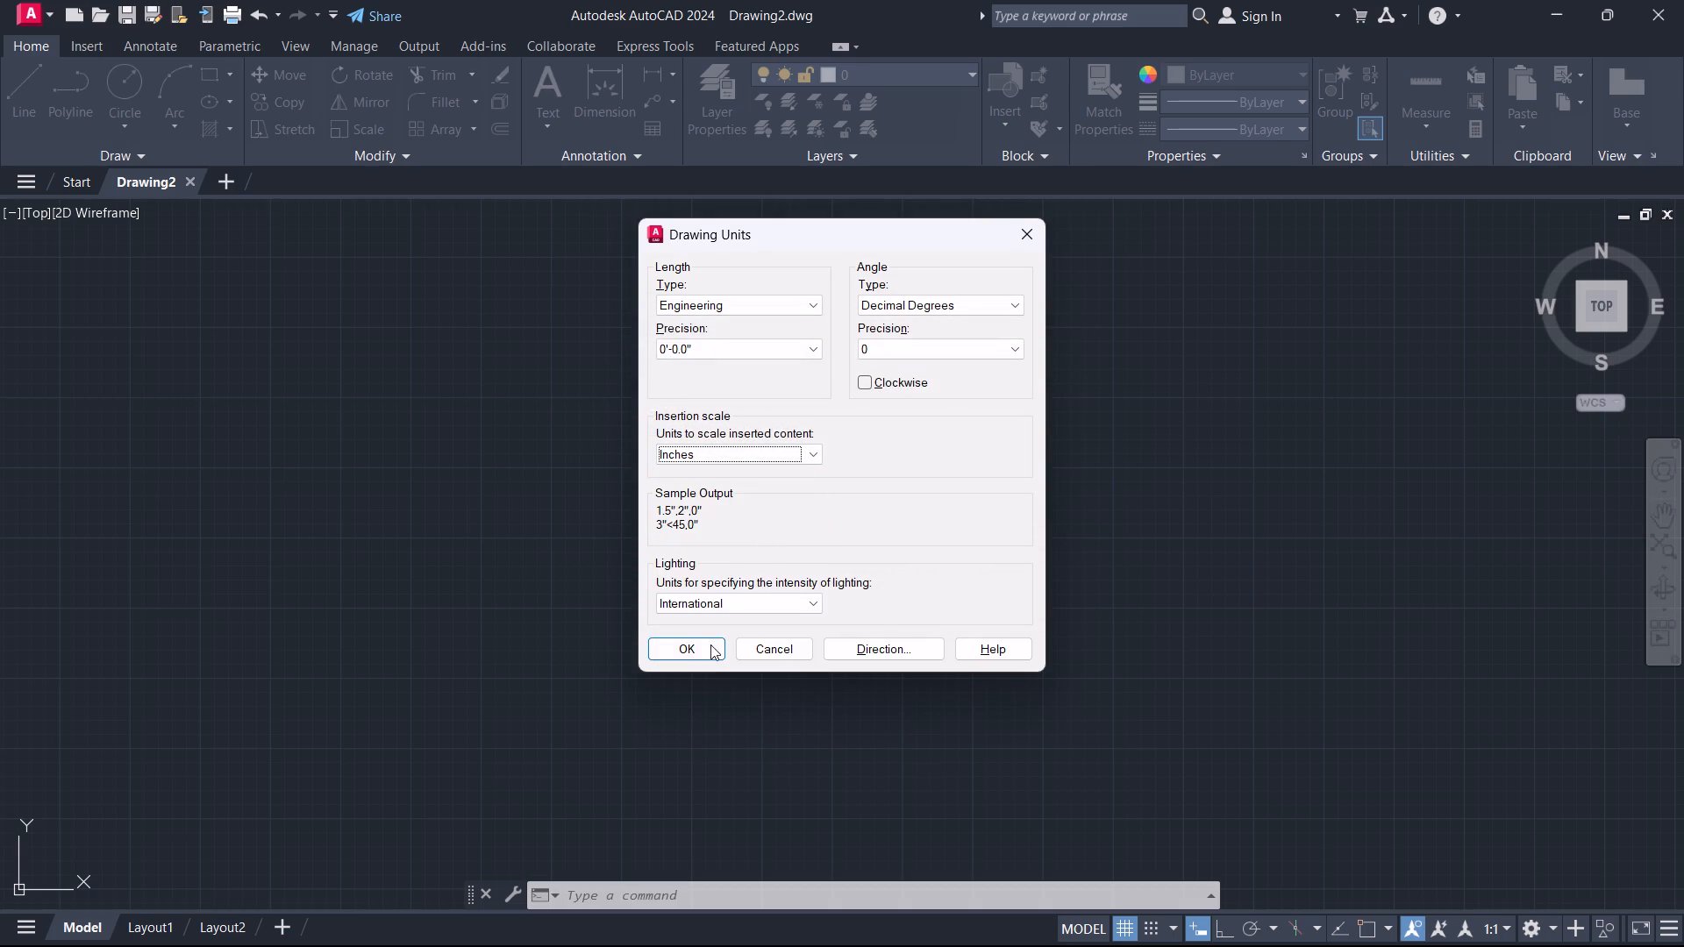
{"action": "left_click", "coordinate": [708, 643]}
Modify the ISO-25 dimension style and set its text height to 8.
{"action": "type", "text": "d"}
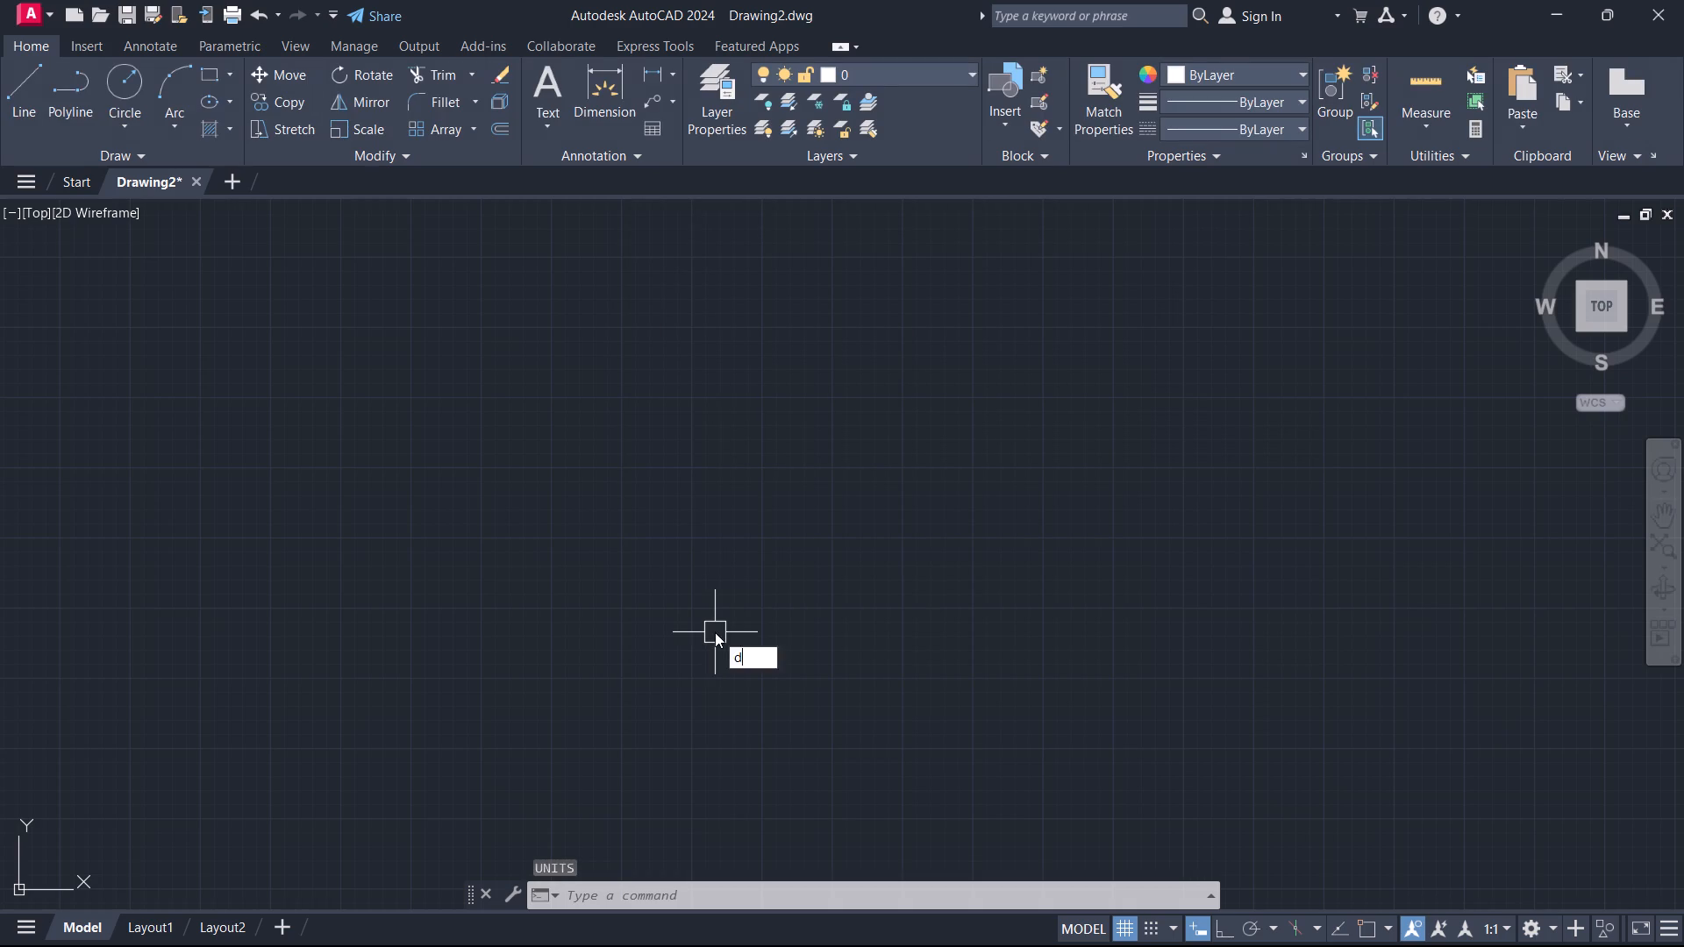
{"action": "key", "text": "space"}
{"action": "left_click", "coordinate": [1095, 403]}
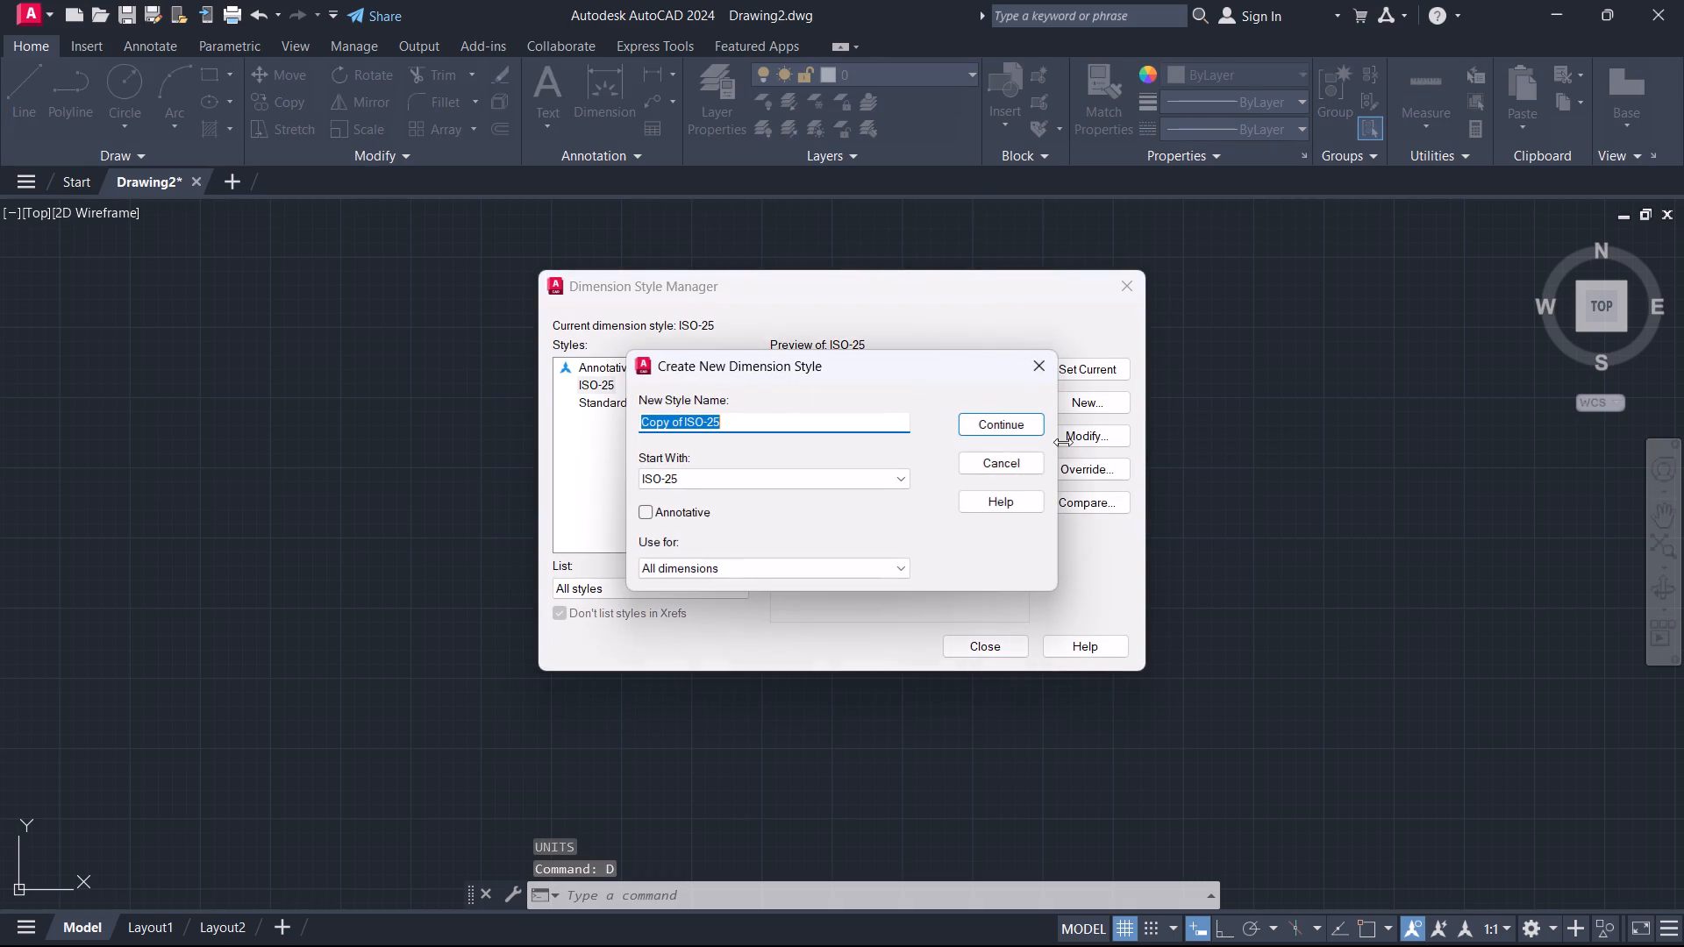
{"action": "left_click", "coordinate": [1041, 370]}
{"action": "left_click", "coordinate": [1097, 435]}
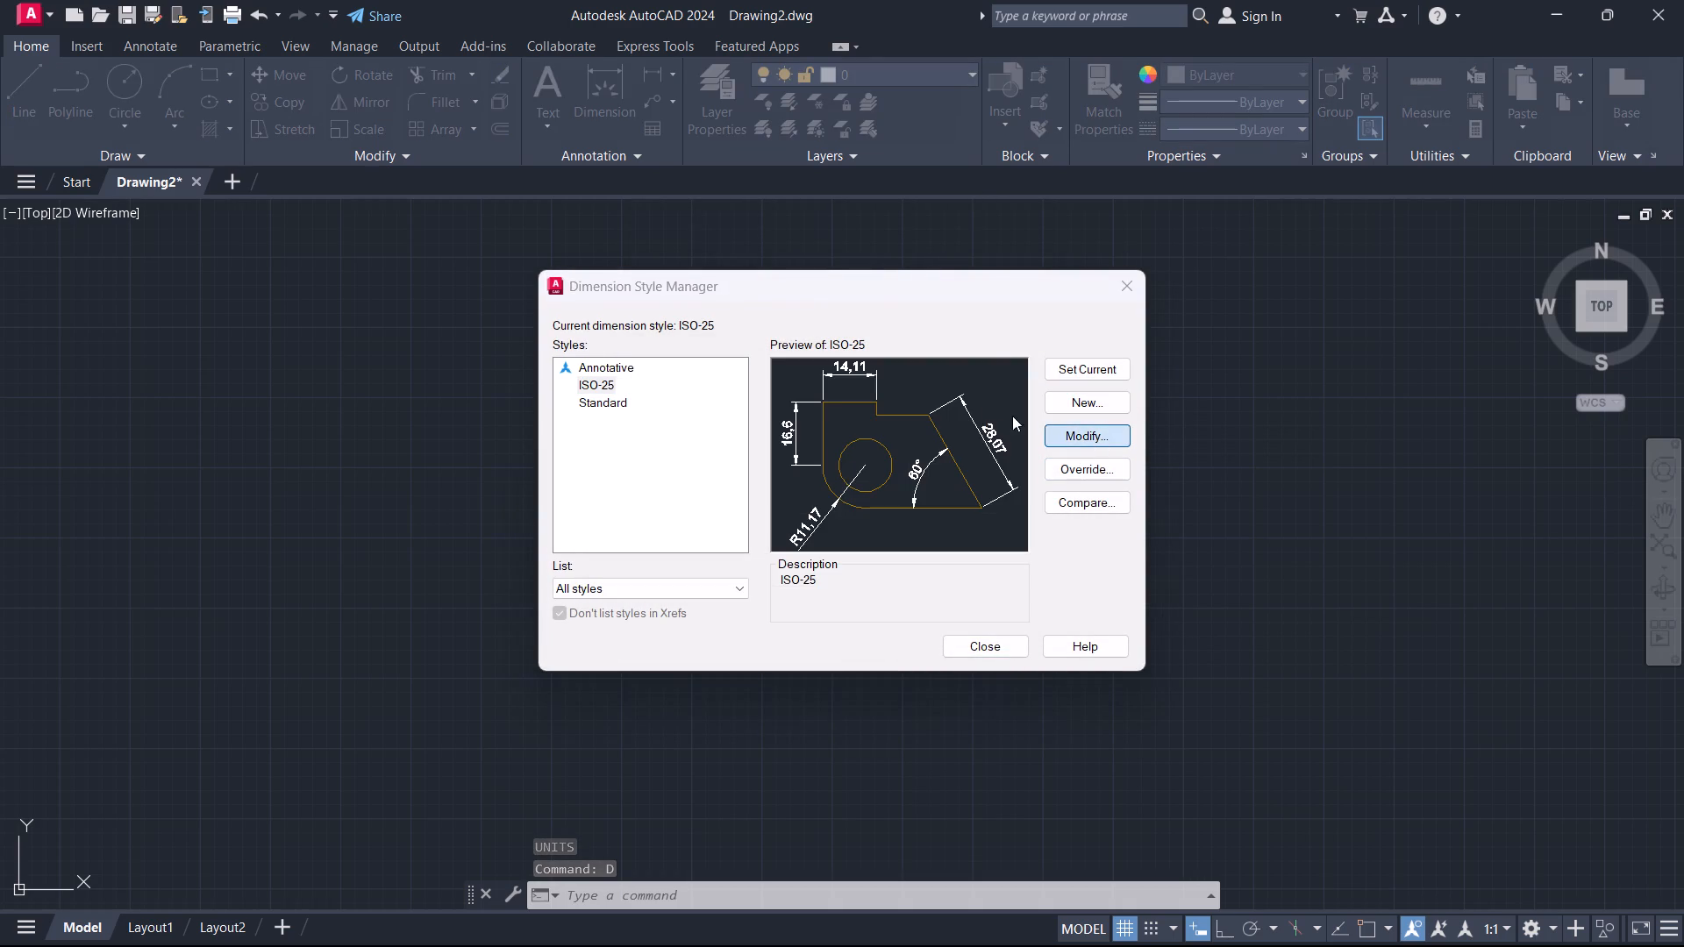
{"action": "left_click_drag", "start_coordinate": [799, 365], "coordinate": [788, 366]}
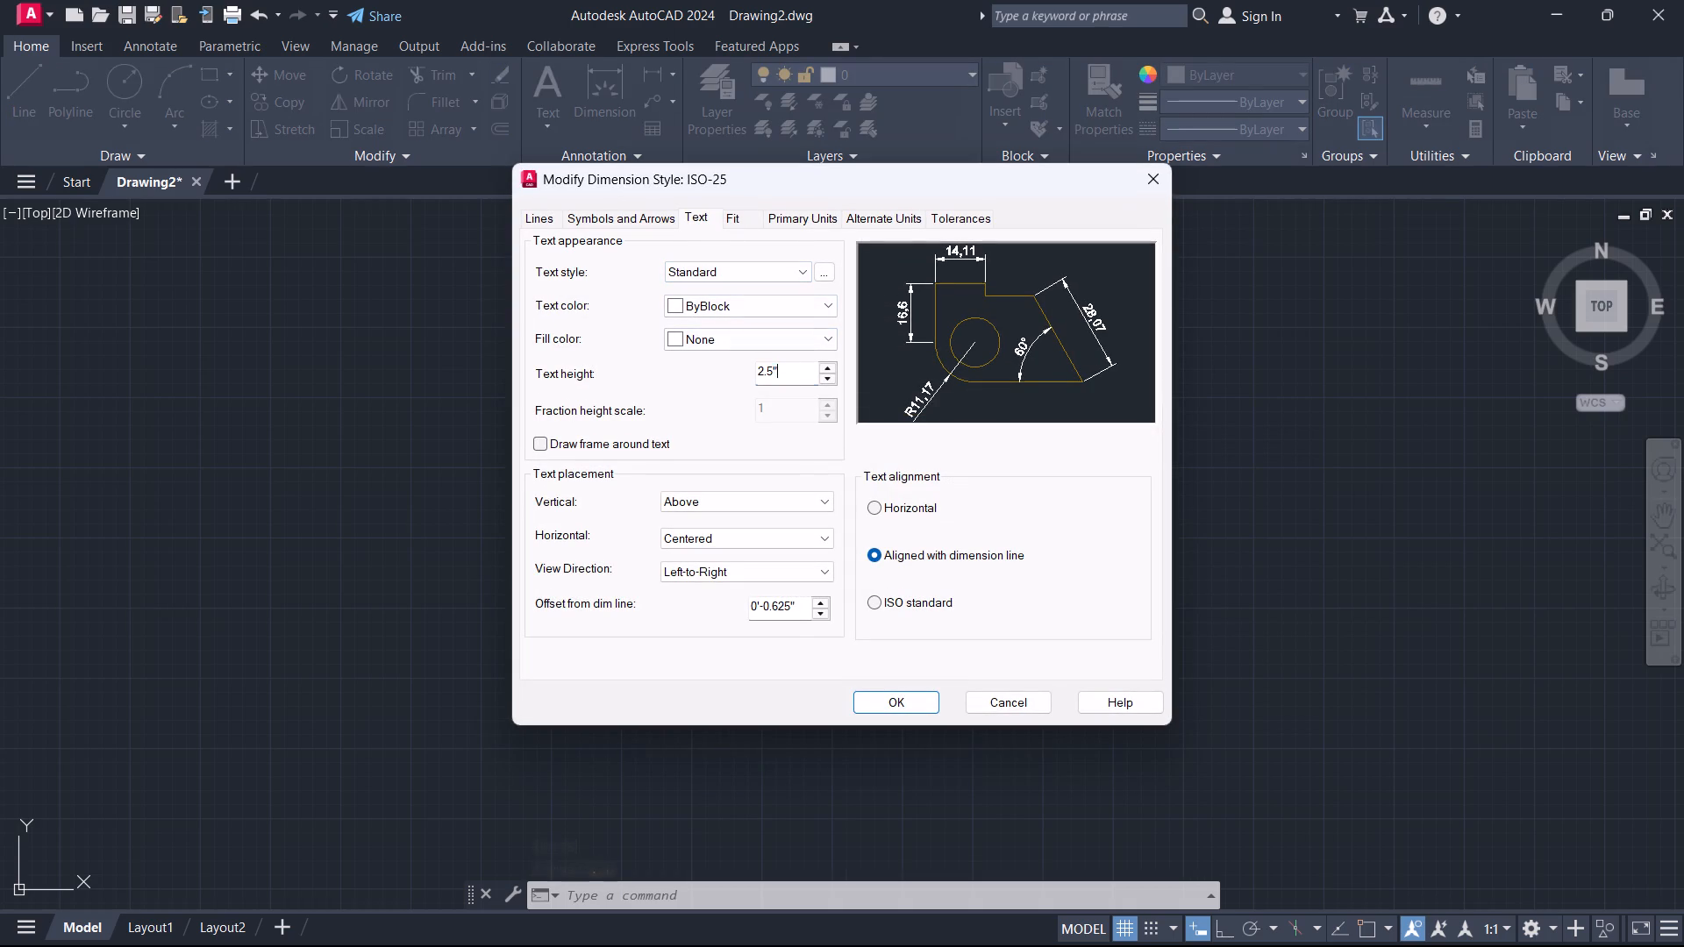
{"action": "left_click_drag", "start_coordinate": [788, 366], "coordinate": [682, 384]}
{"action": "key", "text": "6"}
{"action": "key", "text": "BackSpace"}
{"action": "key", "text": "8"}
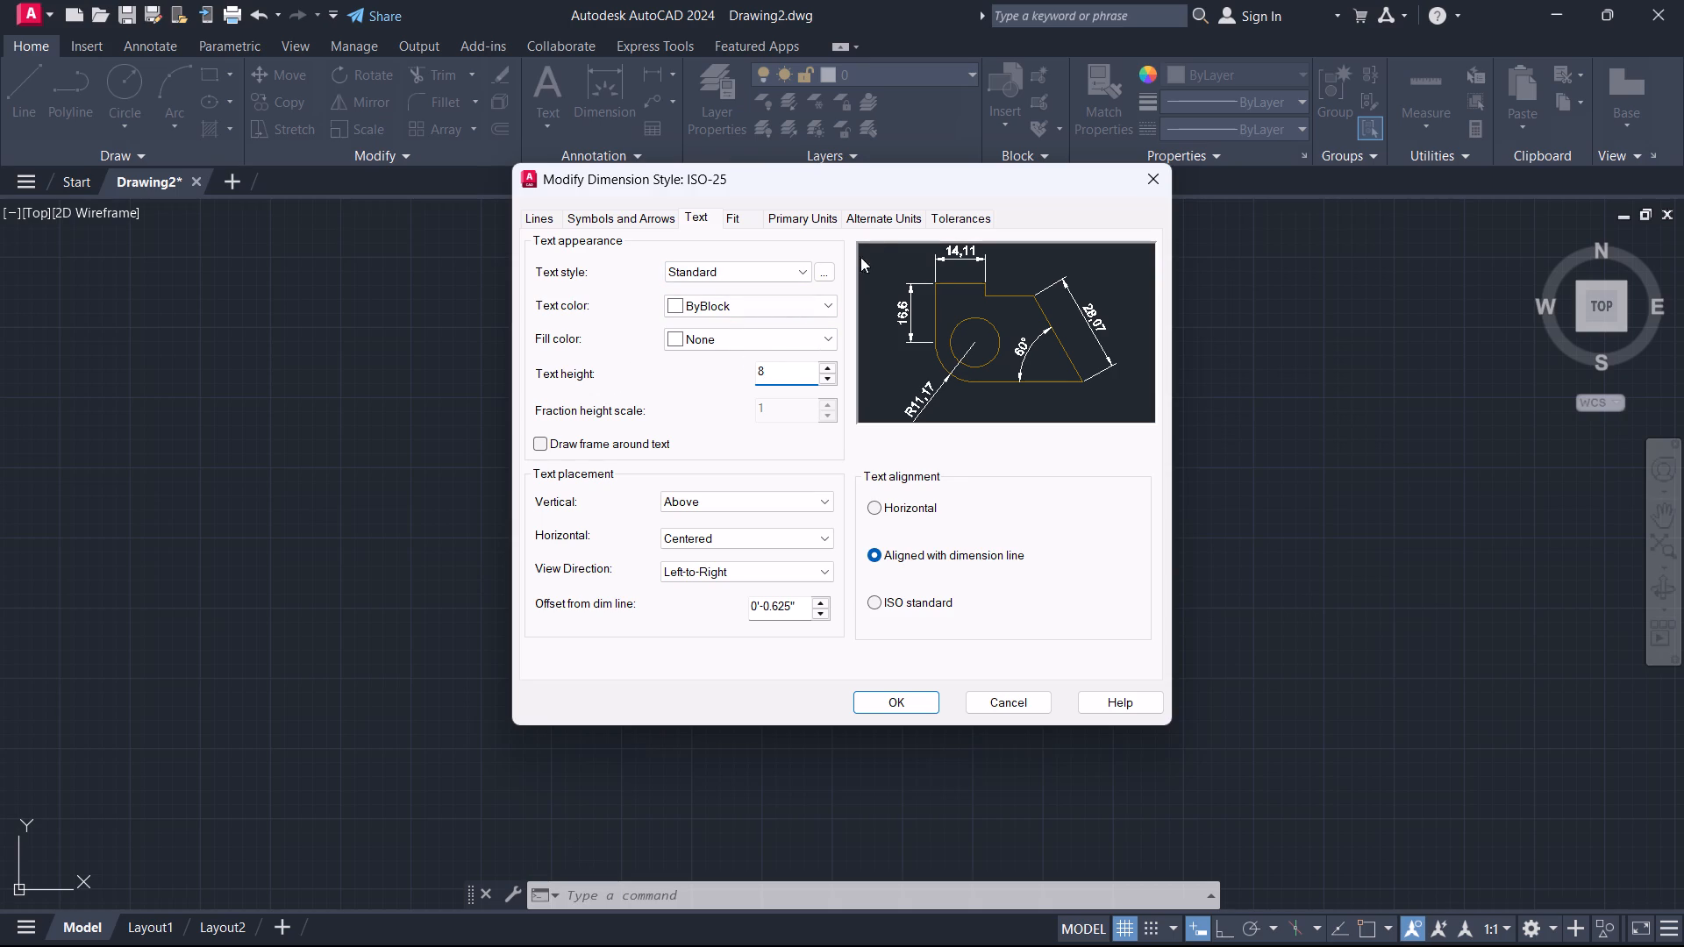
Set the ISO-25 style's primary linear units to Engineering with precision 0'-0.0" and accept the style changes.
{"action": "left_click", "coordinate": [746, 218]}
{"action": "left_click", "coordinate": [789, 221]}
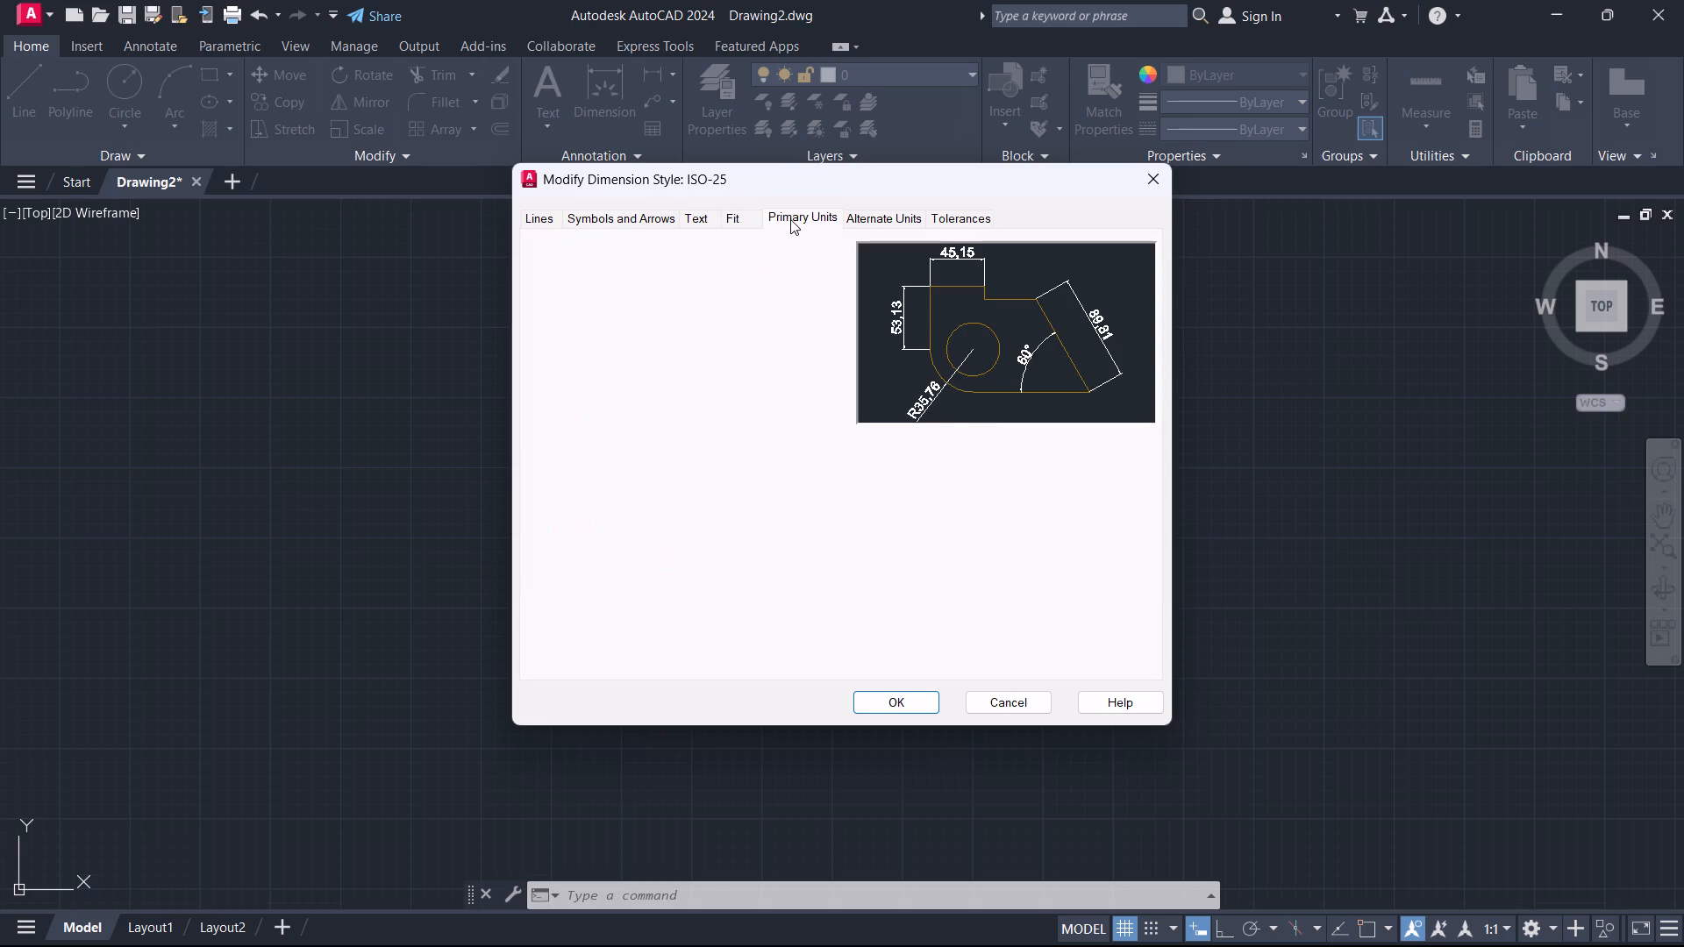
{"action": "left_click", "coordinate": [707, 229]}
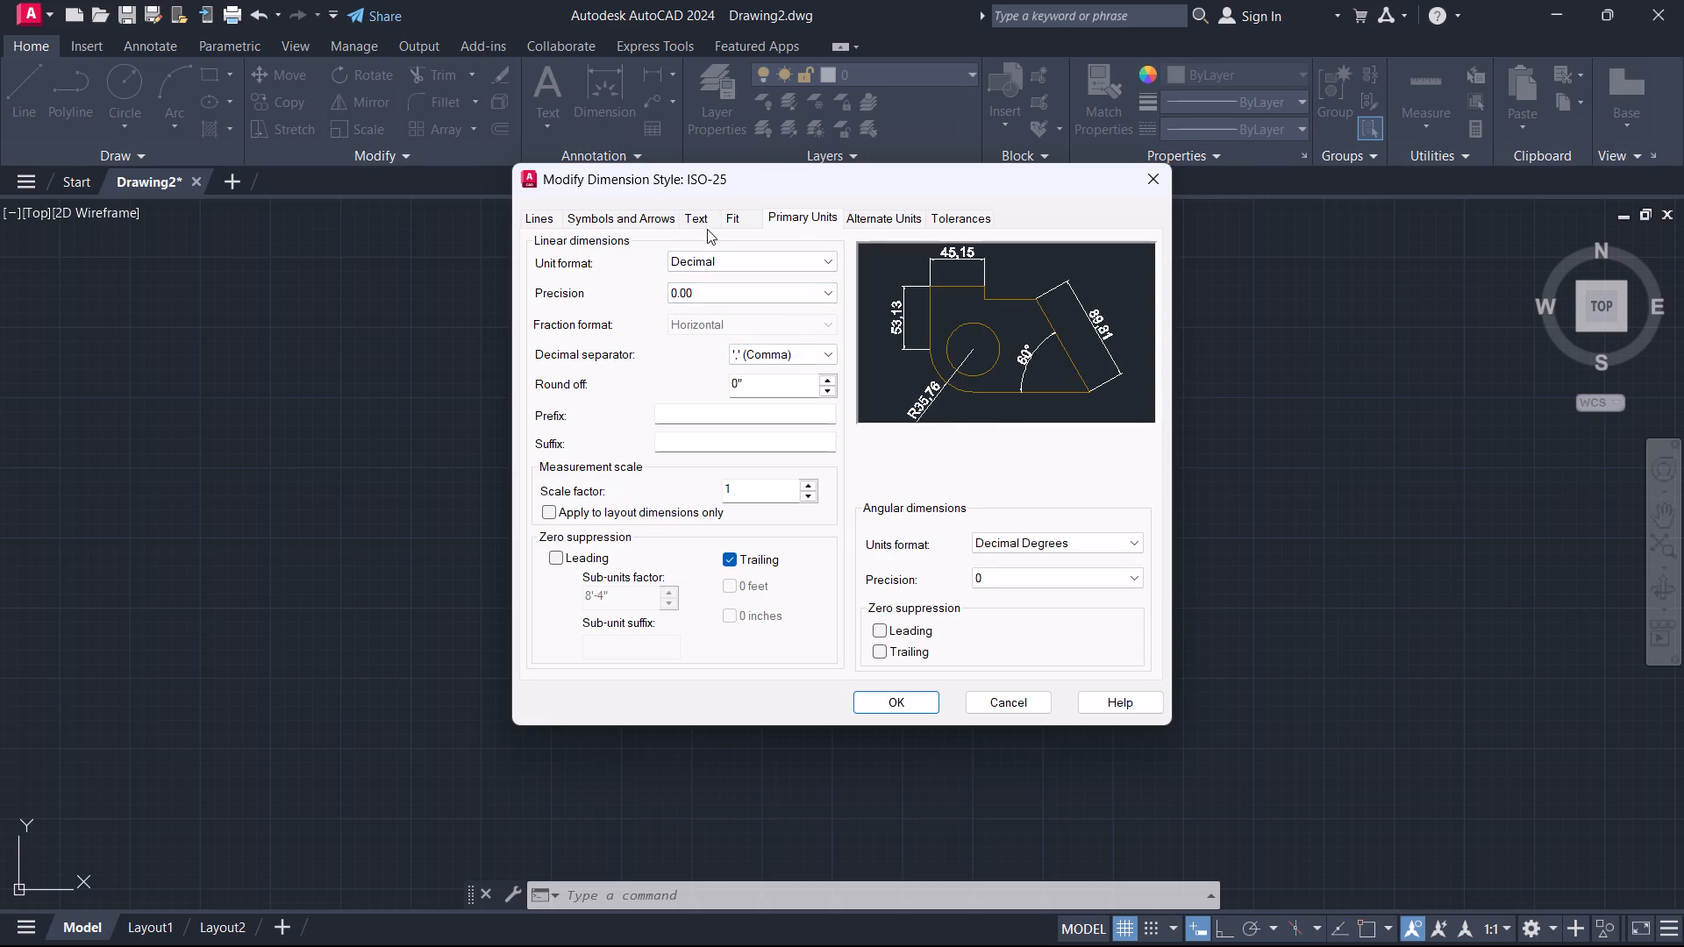
{"action": "left_click", "coordinate": [703, 219]}
{"action": "left_click", "coordinate": [801, 220]}
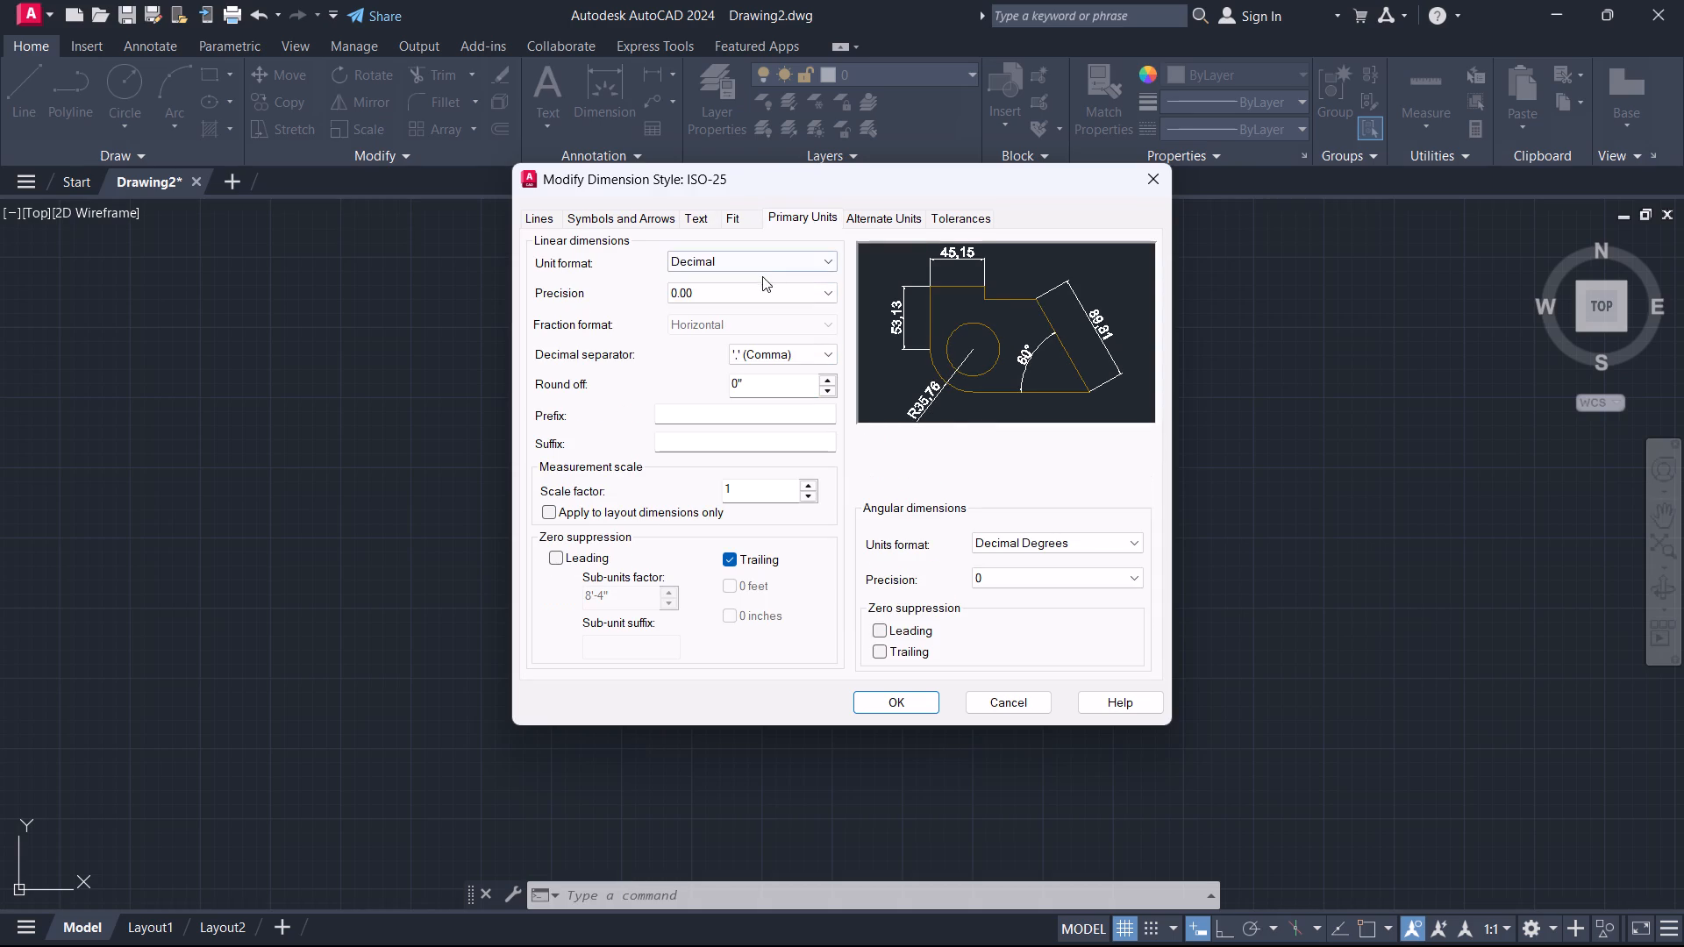
{"action": "left_click", "coordinate": [767, 264]}
{"action": "left_click", "coordinate": [748, 306]}
{"action": "left_click", "coordinate": [753, 299]}
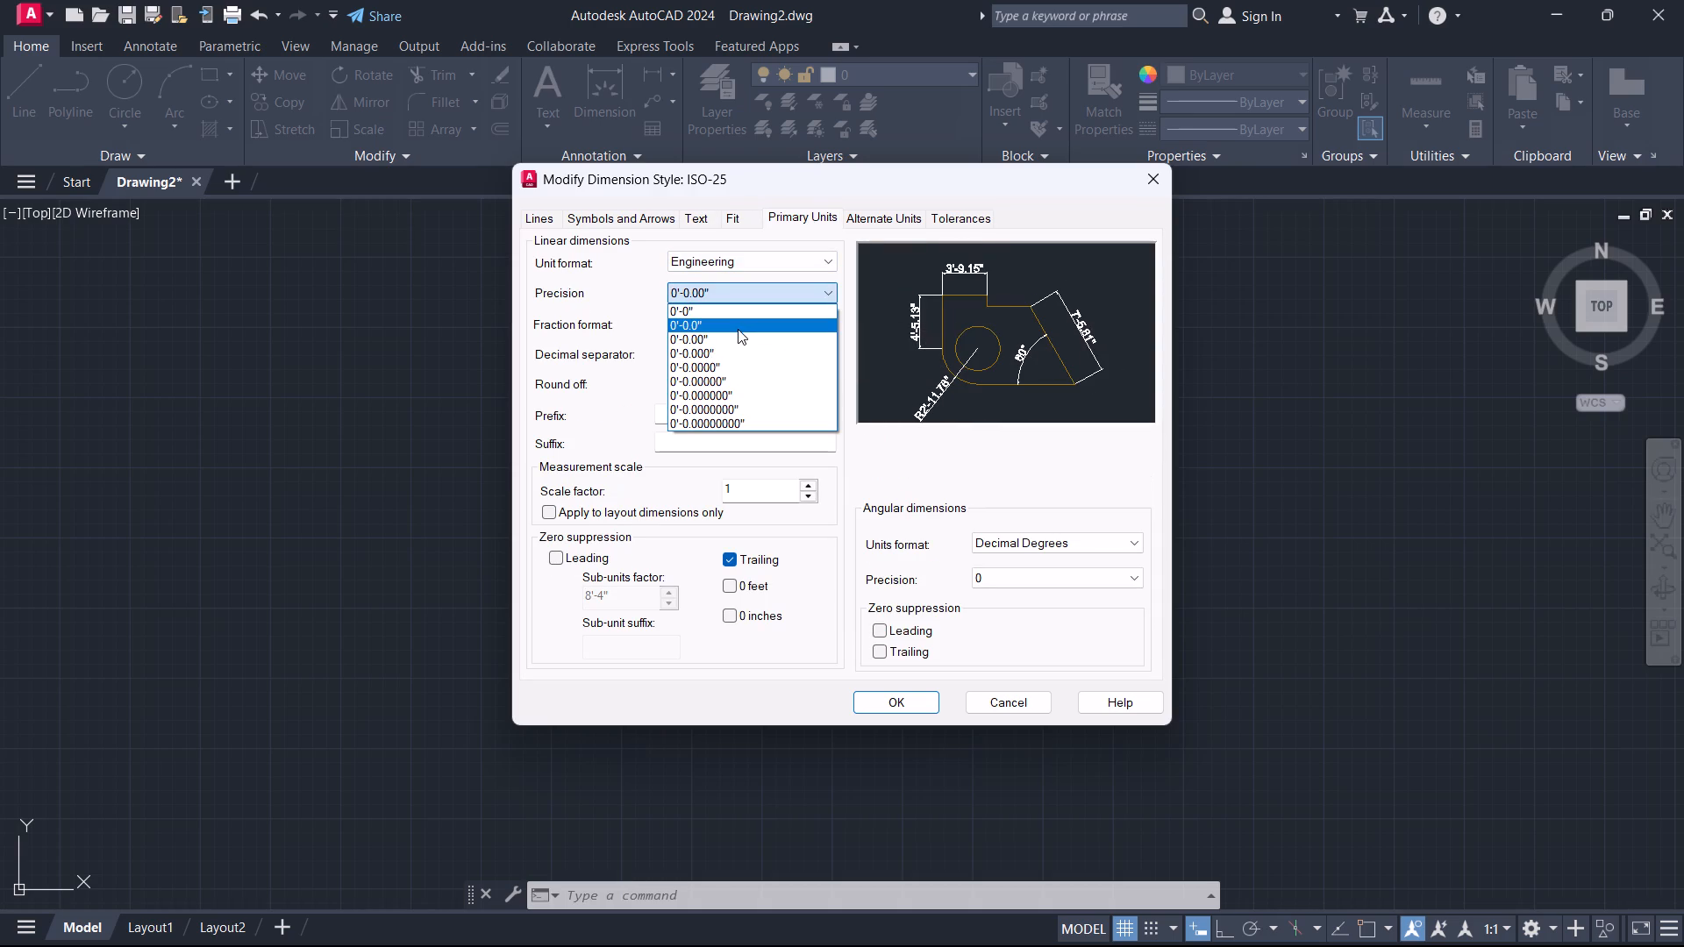
{"action": "left_click", "coordinate": [739, 331]}
{"action": "left_click", "coordinate": [910, 701]}
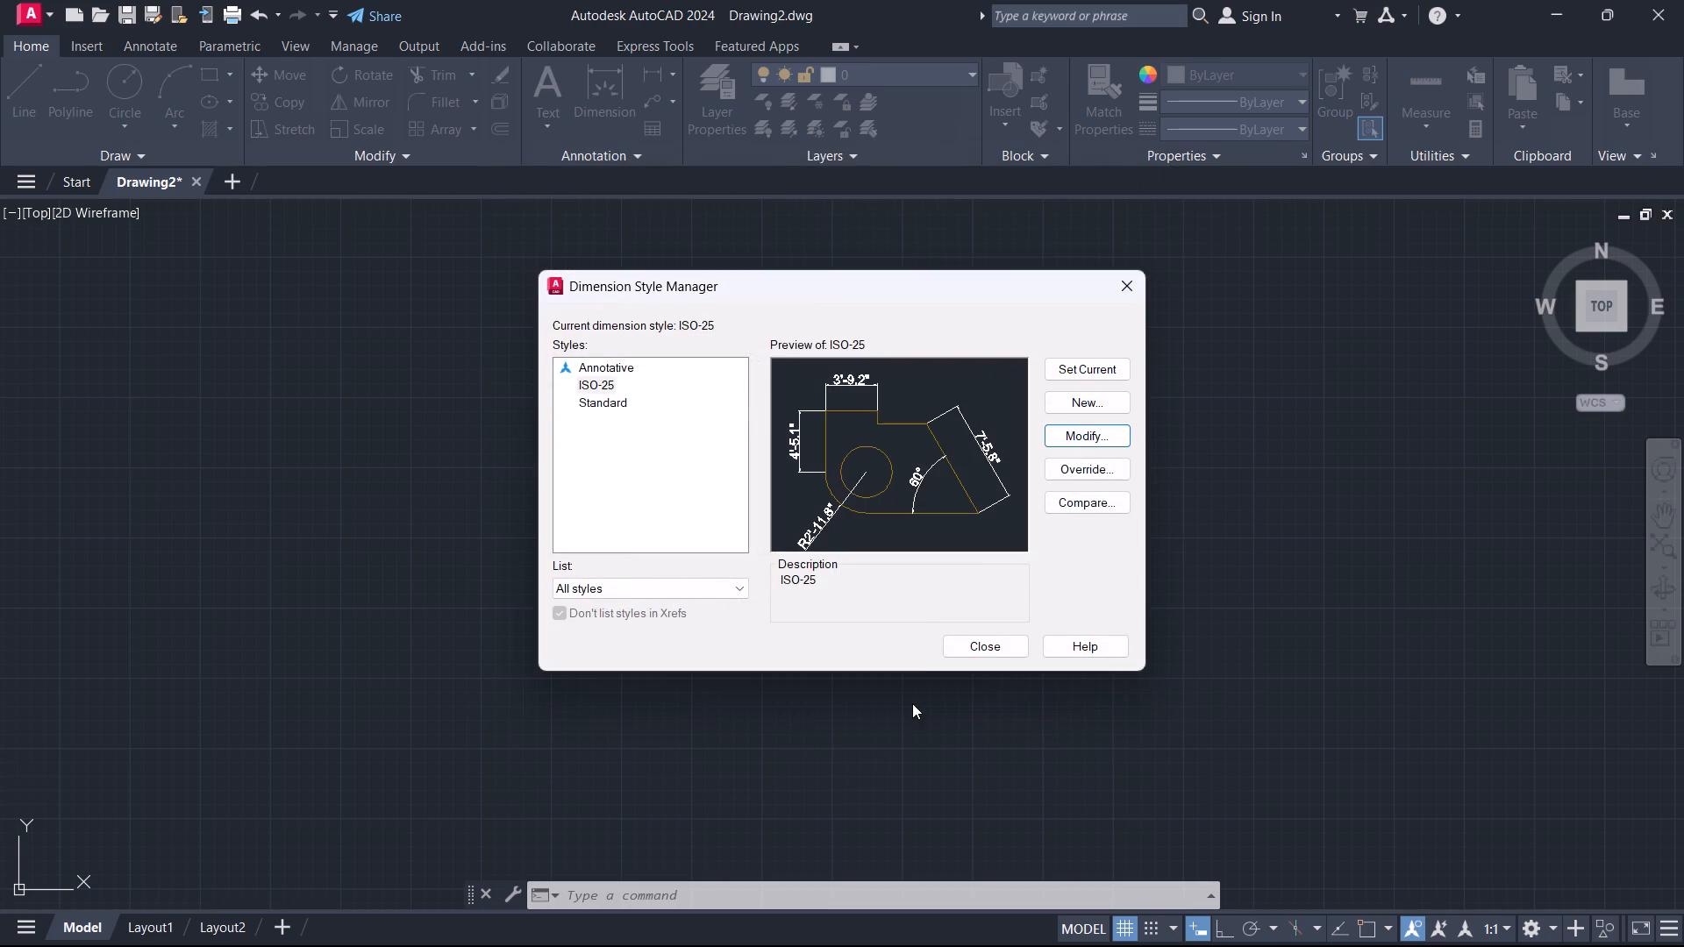
Make ISO-25 the current dimension style and close the Dimension Style Manager.
{"action": "left_click", "coordinate": [1088, 364]}
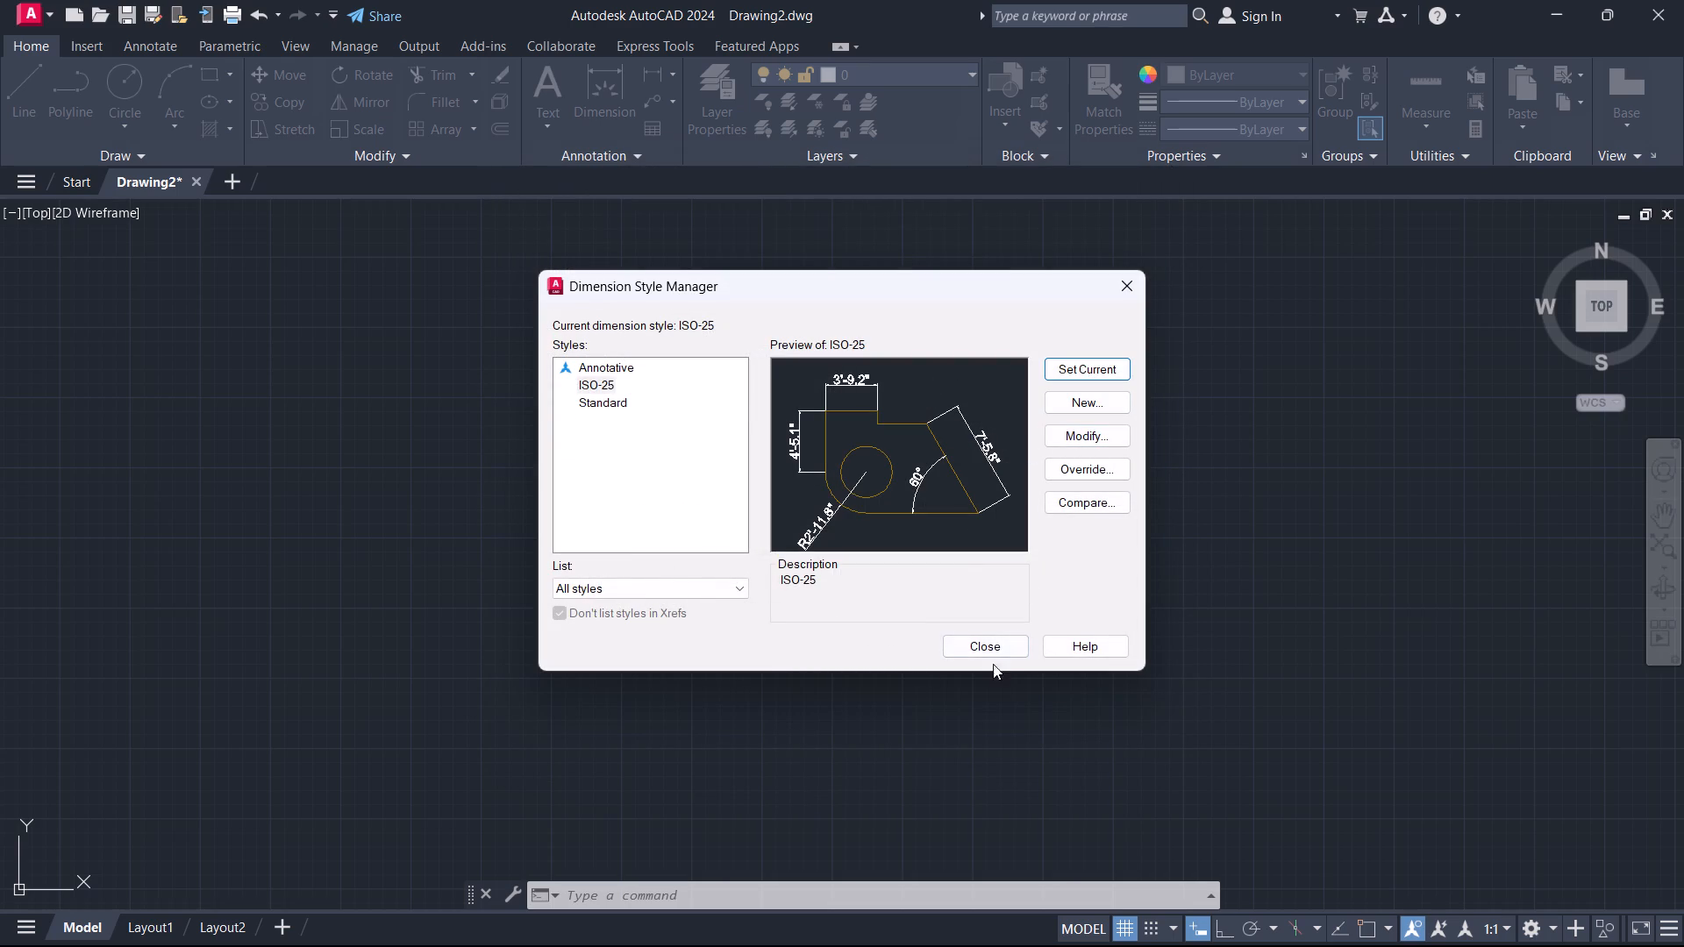
{"action": "left_click", "coordinate": [995, 653]}
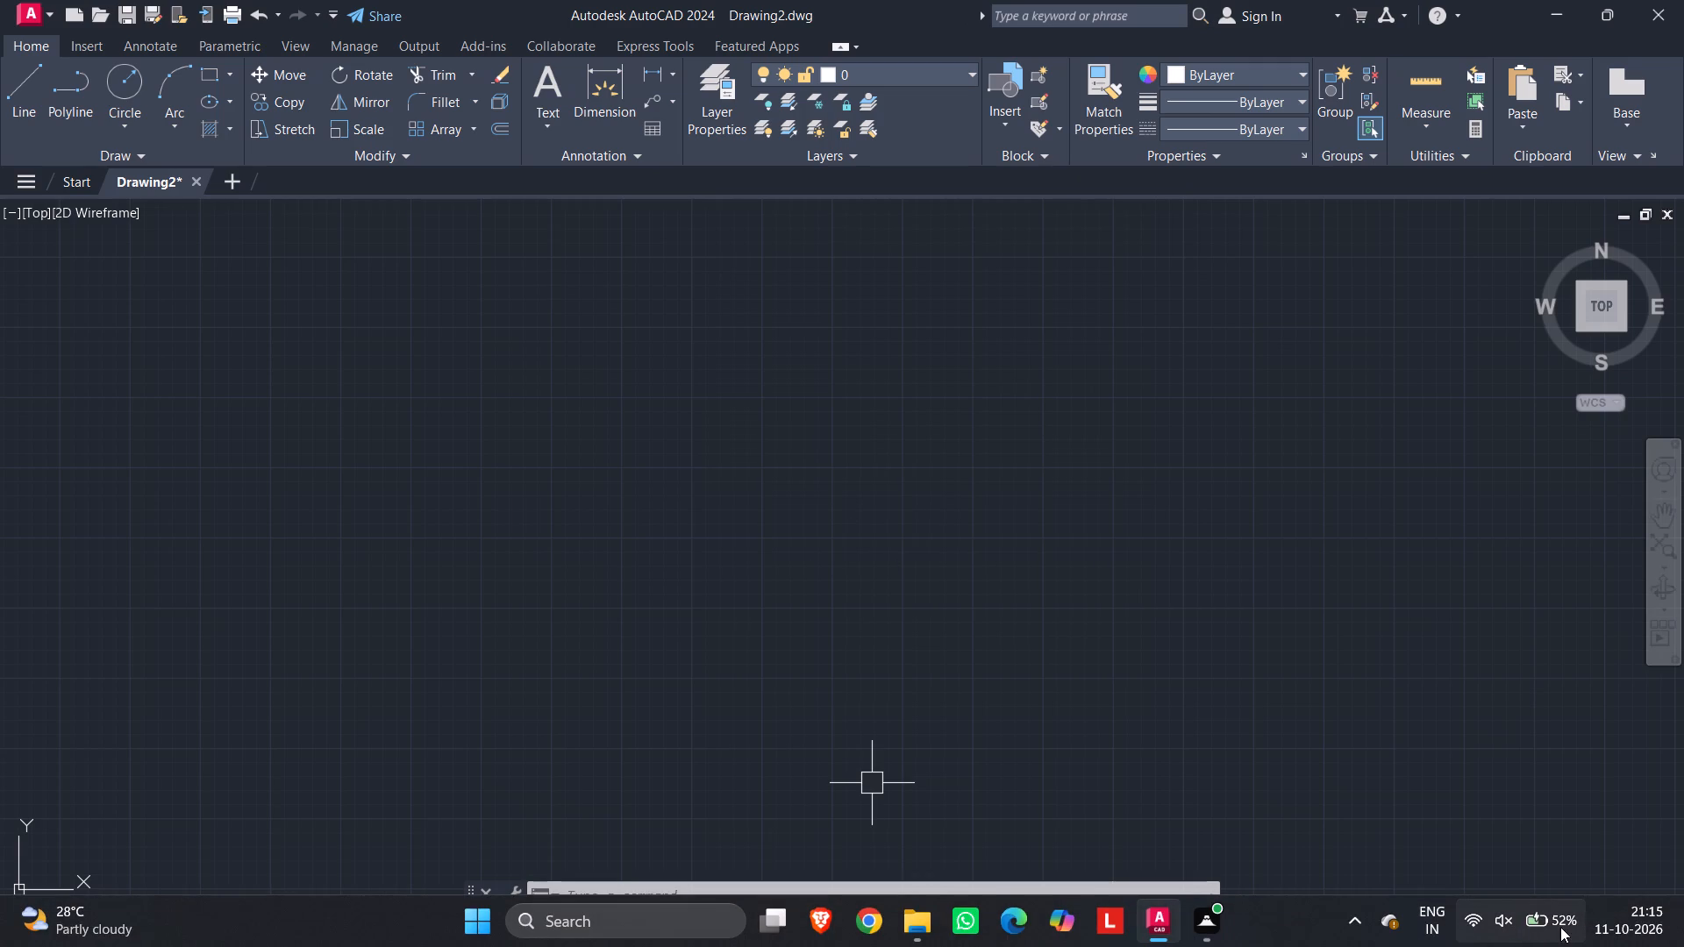
Start the Line command with Ortho mode turned on.
{"action": "middle_click_drag", "start_coordinate": [739, 345], "coordinate": [950, 438]}
{"action": "scroll", "coordinate": [739, 345], "scroll_direction": "down", "scroll_amount": 1}
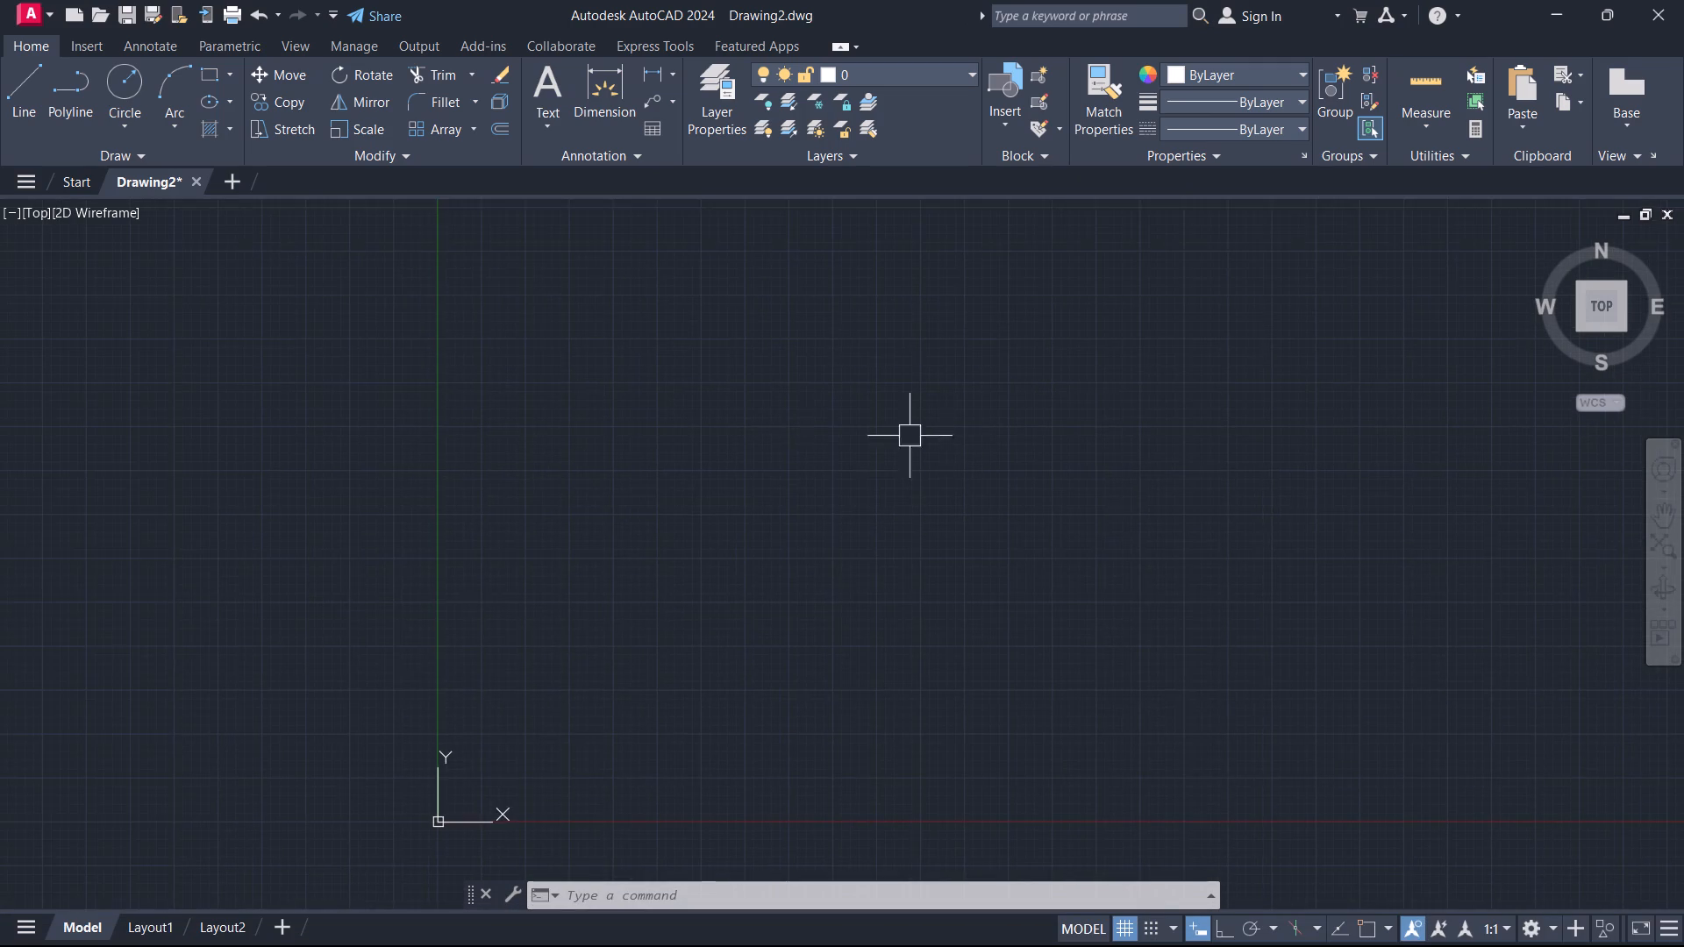
{"action": "scroll", "coordinate": [776, 431], "scroll_direction": "down", "scroll_amount": 1}
{"action": "middle_click_drag", "start_coordinate": [770, 430], "coordinate": [623, 480]}
{"action": "middle_click_drag", "start_coordinate": [689, 470], "coordinate": [682, 481]}
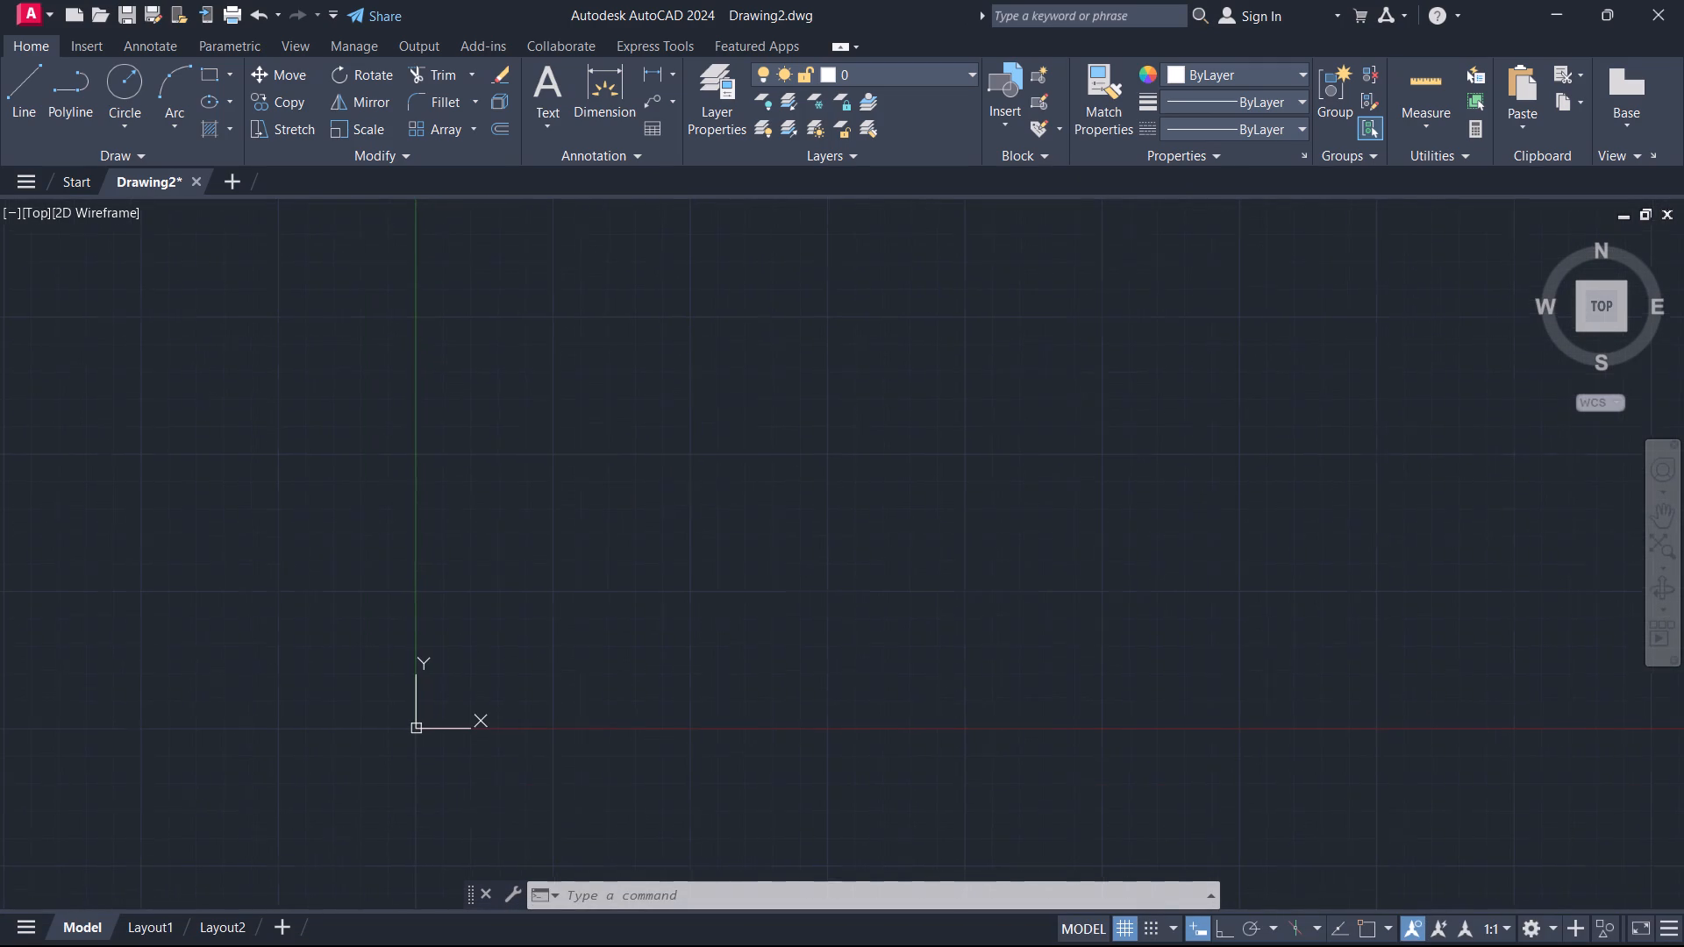
{"action": "middle_click_drag", "start_coordinate": [682, 481], "coordinate": [584, 609]}
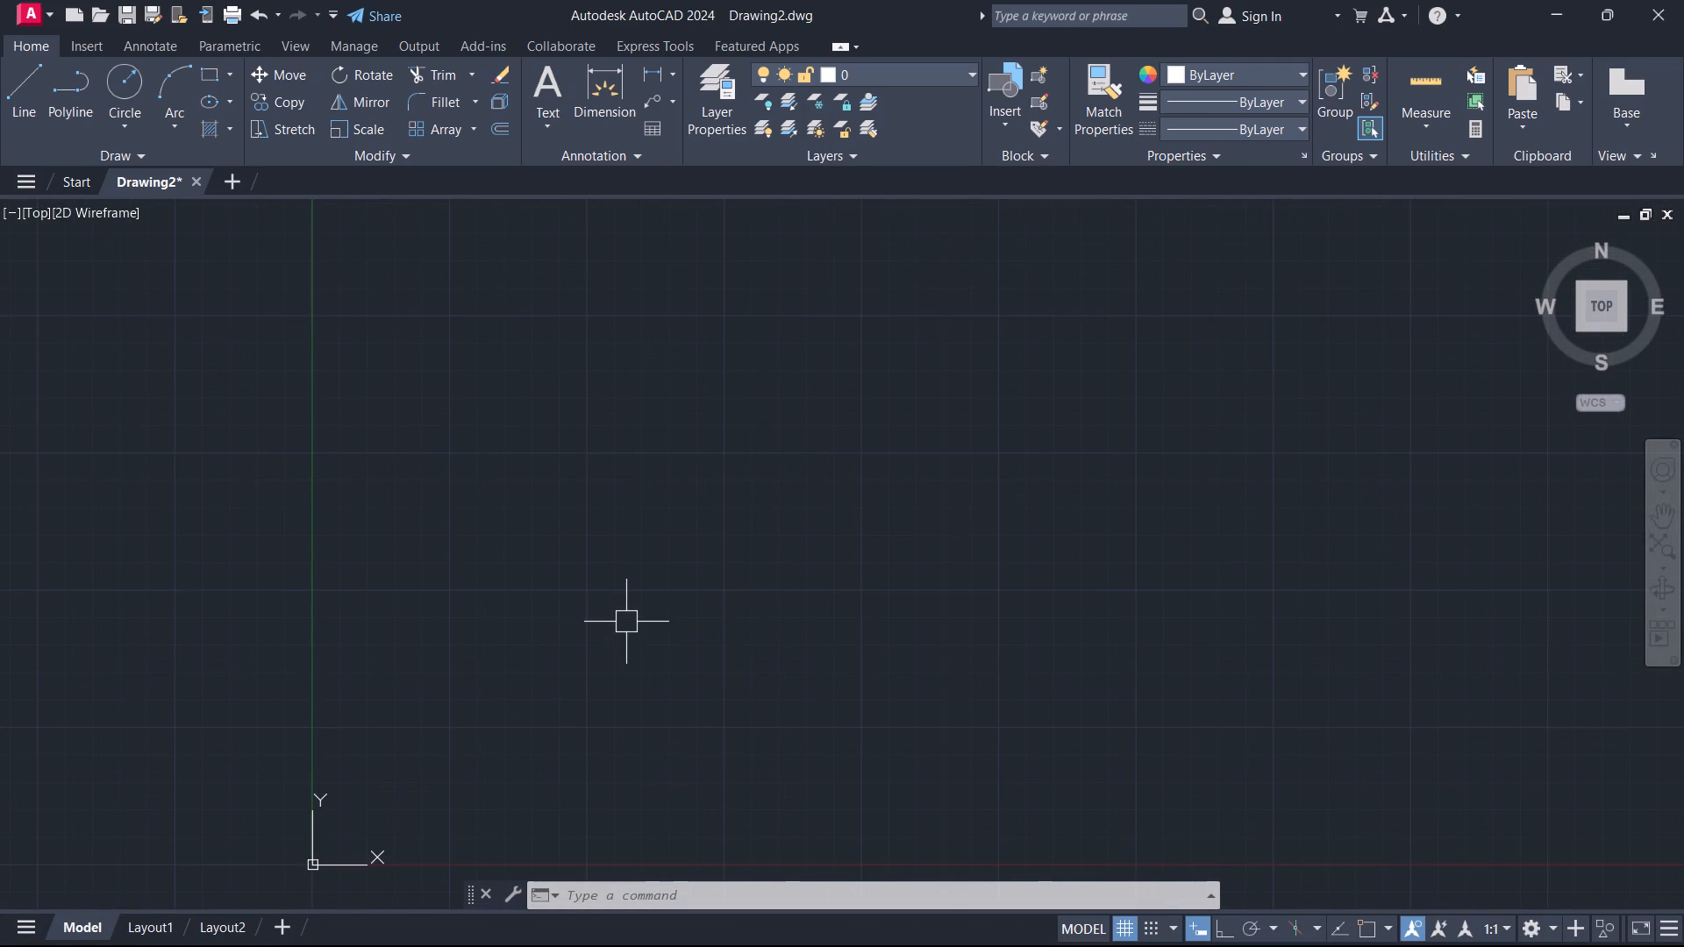
{"action": "key", "text": "l"}
{"action": "key", "text": "space"}
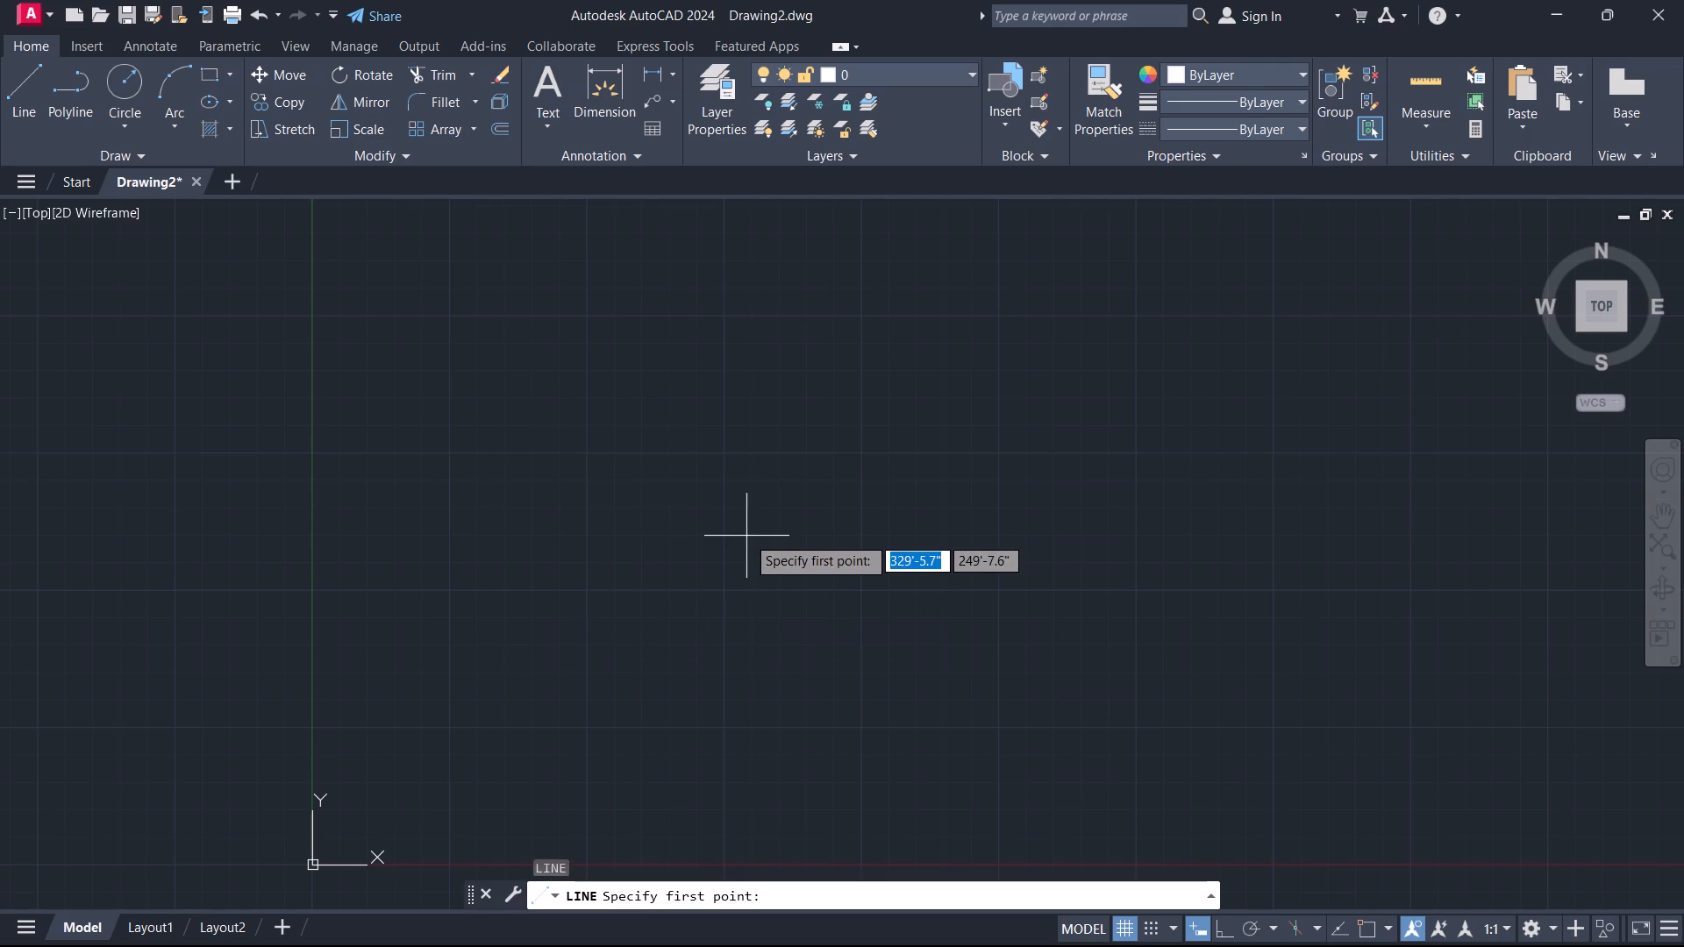
{"action": "key", "text": "F8"}
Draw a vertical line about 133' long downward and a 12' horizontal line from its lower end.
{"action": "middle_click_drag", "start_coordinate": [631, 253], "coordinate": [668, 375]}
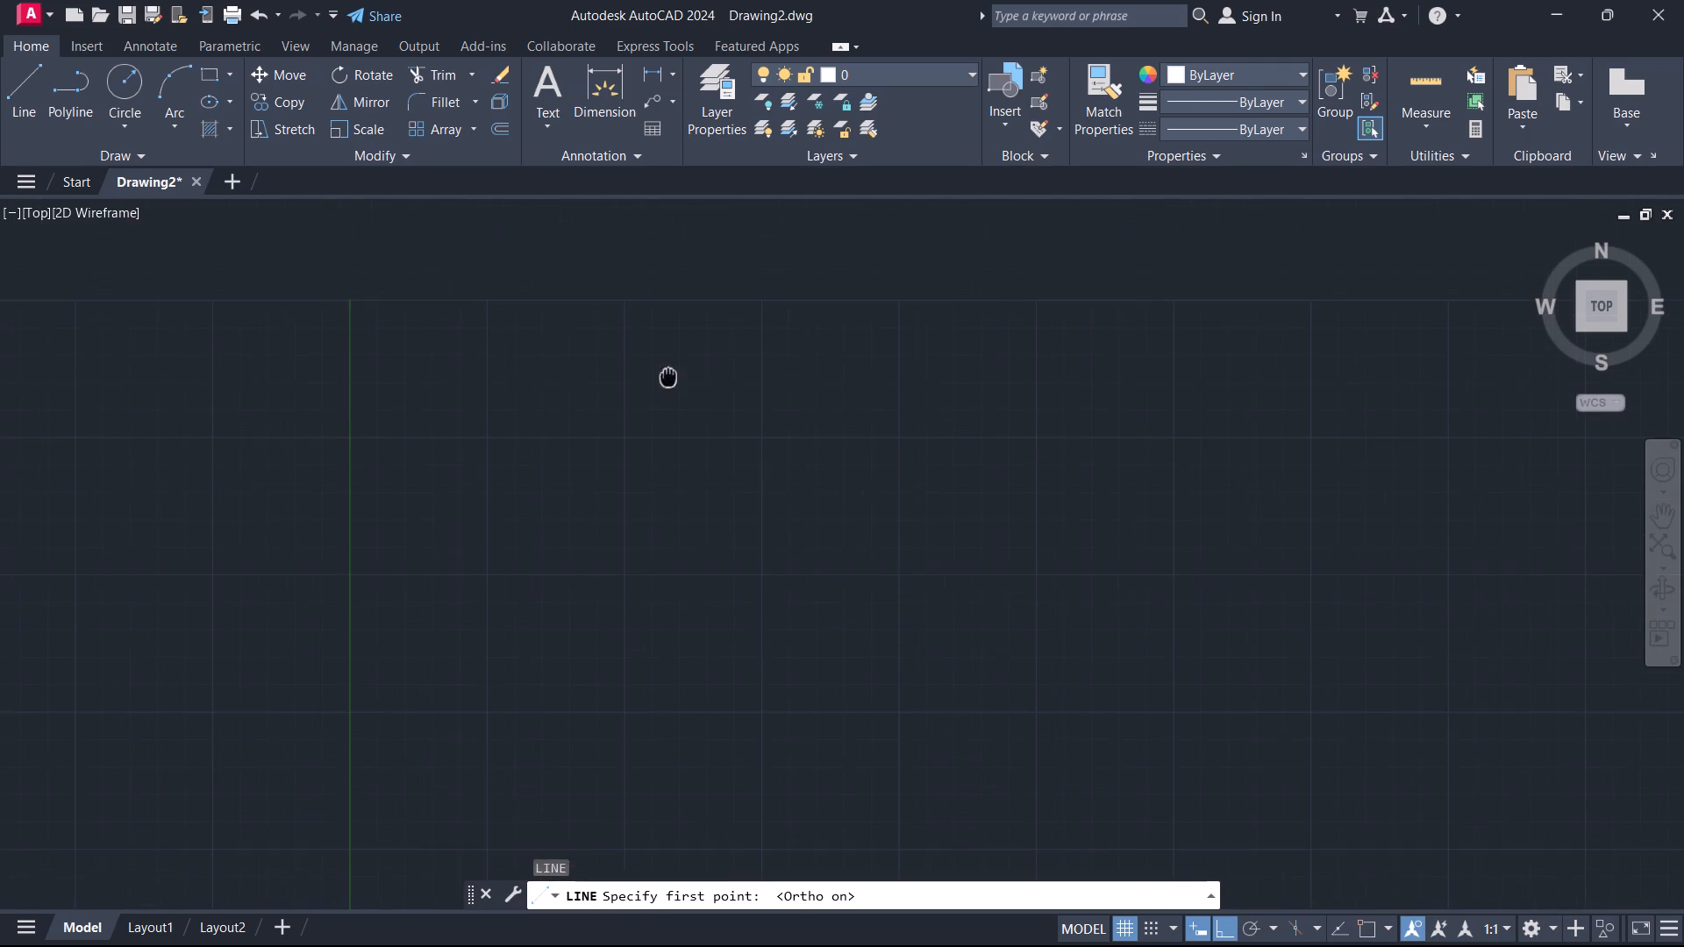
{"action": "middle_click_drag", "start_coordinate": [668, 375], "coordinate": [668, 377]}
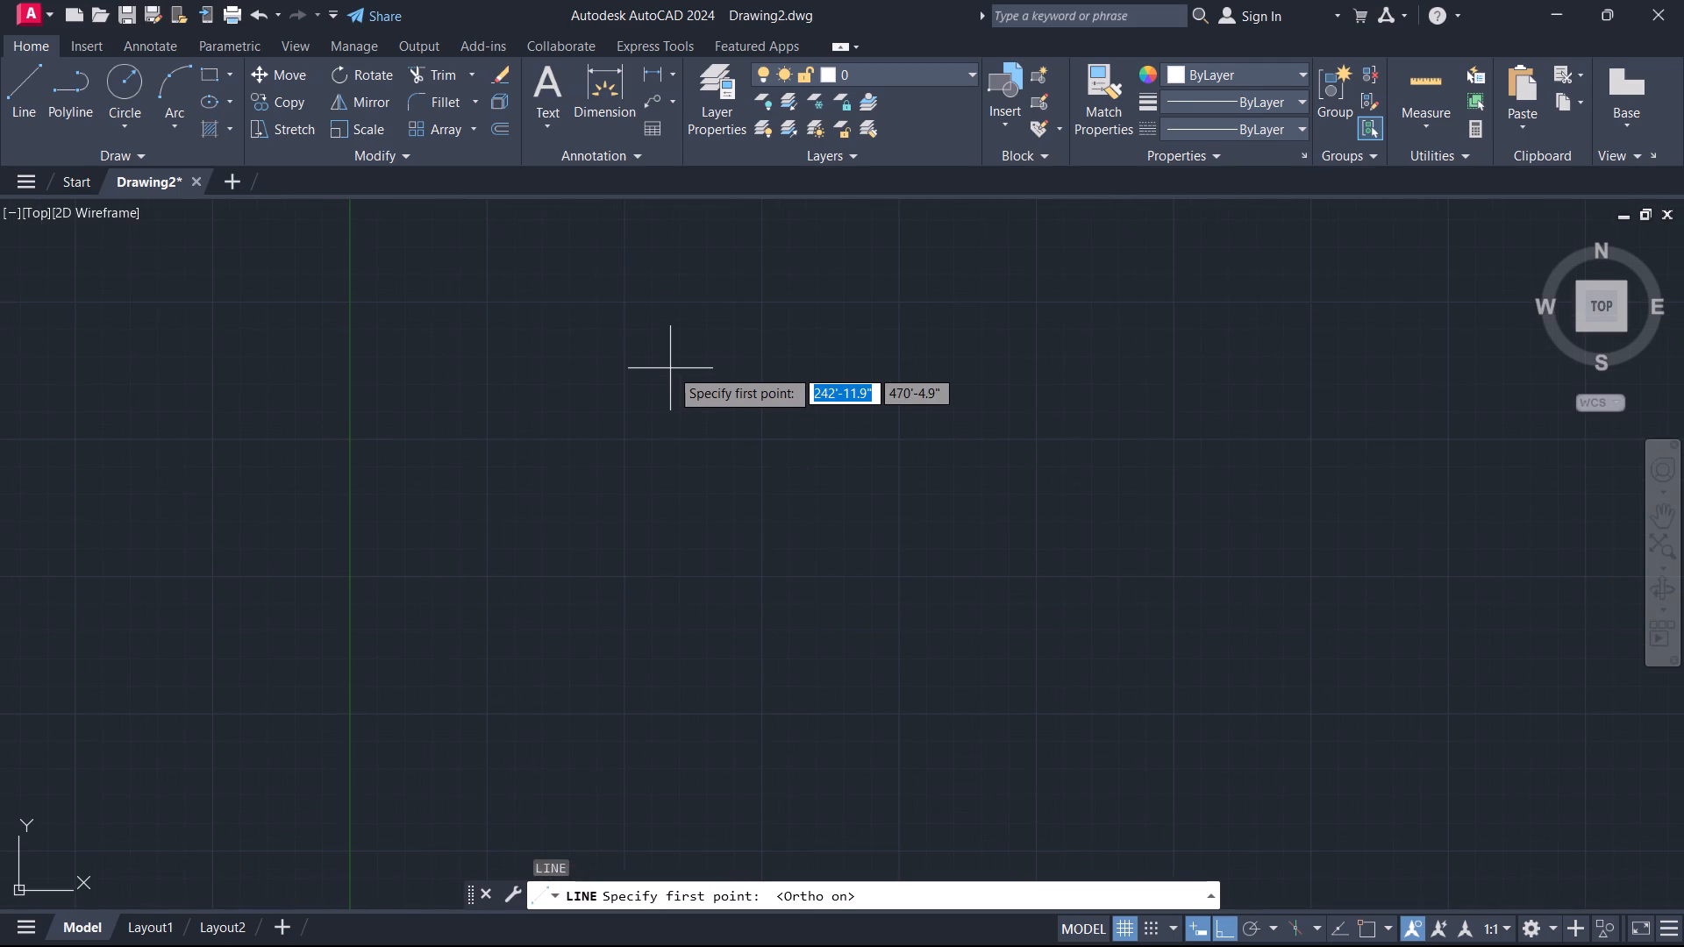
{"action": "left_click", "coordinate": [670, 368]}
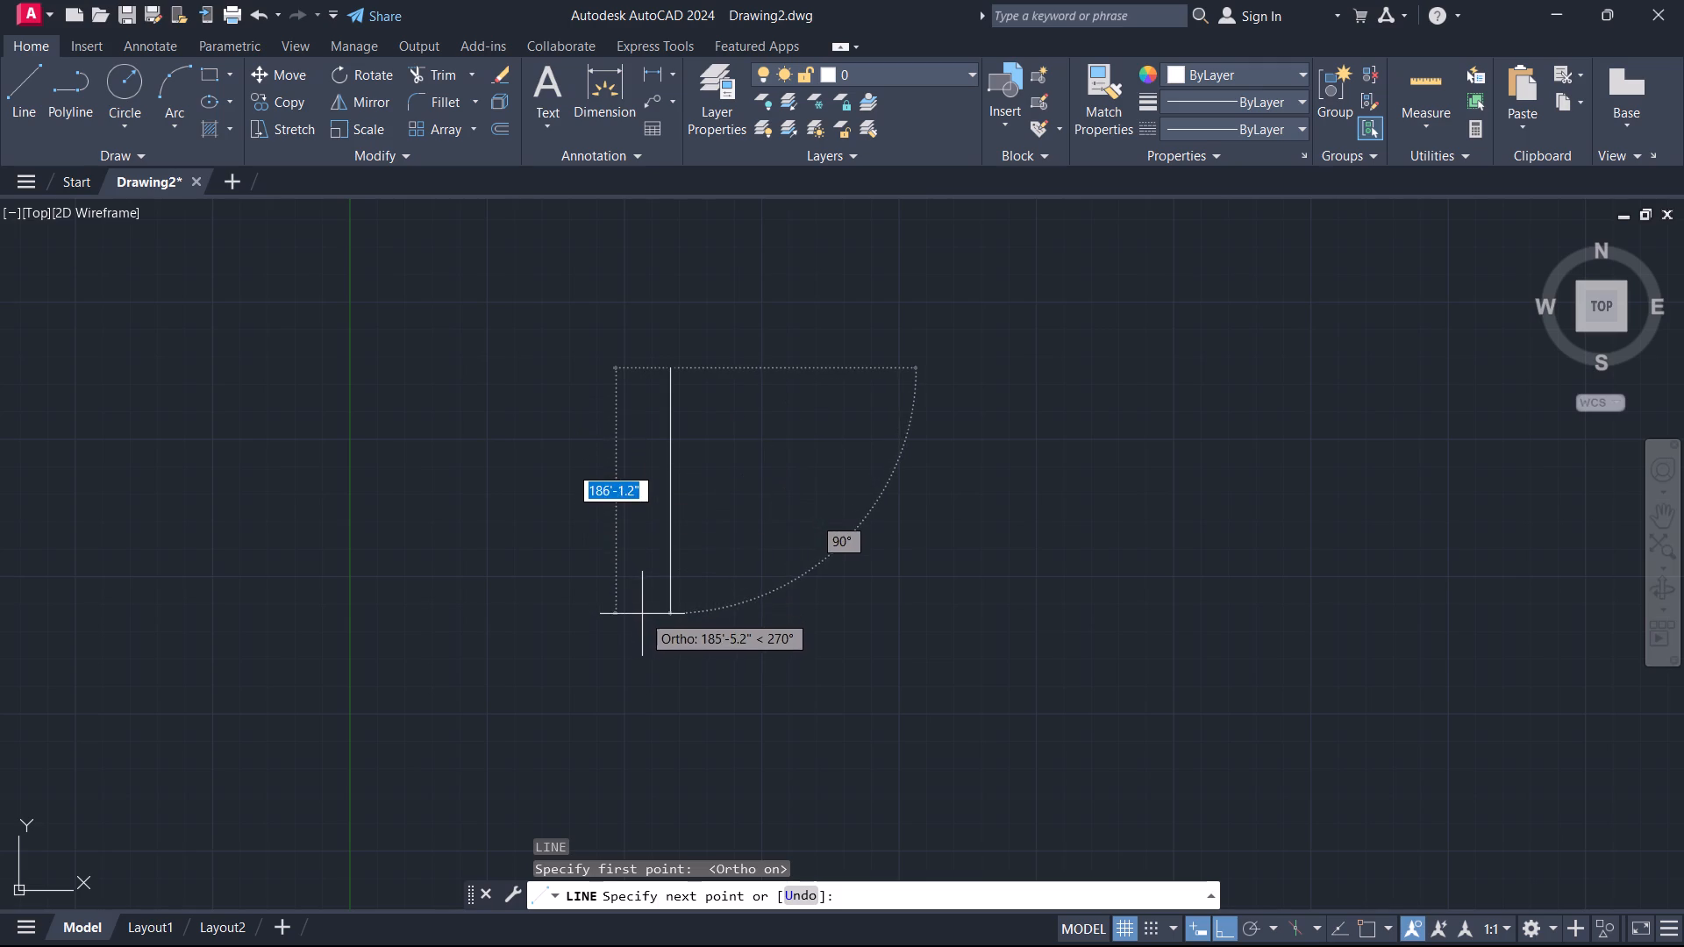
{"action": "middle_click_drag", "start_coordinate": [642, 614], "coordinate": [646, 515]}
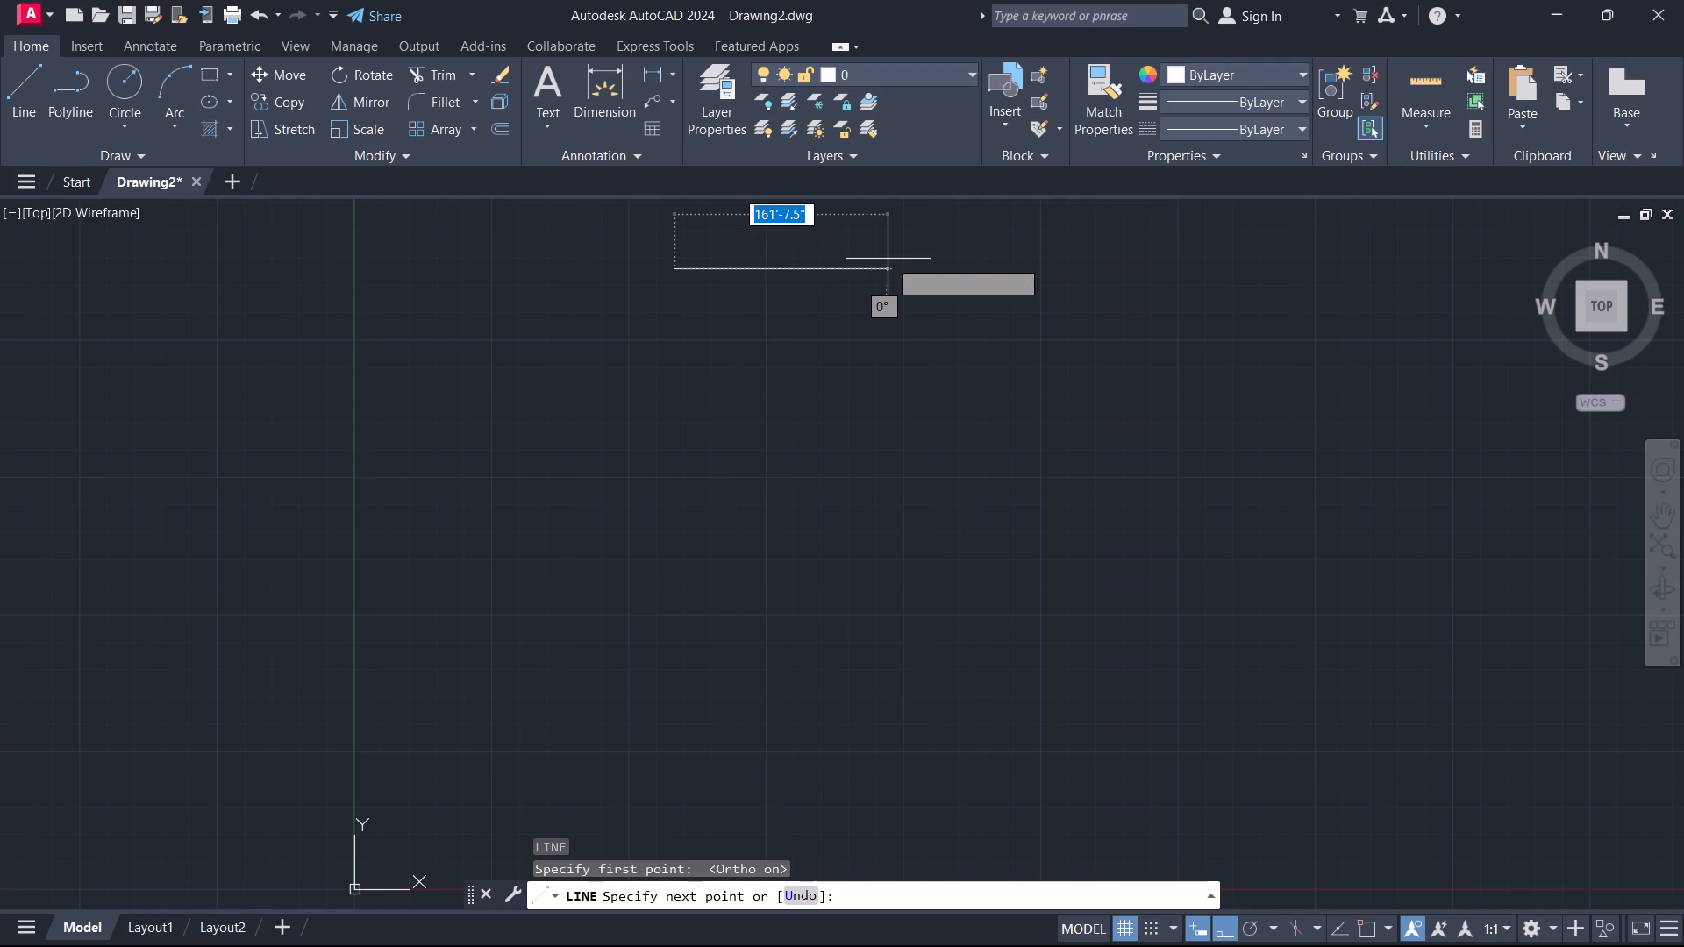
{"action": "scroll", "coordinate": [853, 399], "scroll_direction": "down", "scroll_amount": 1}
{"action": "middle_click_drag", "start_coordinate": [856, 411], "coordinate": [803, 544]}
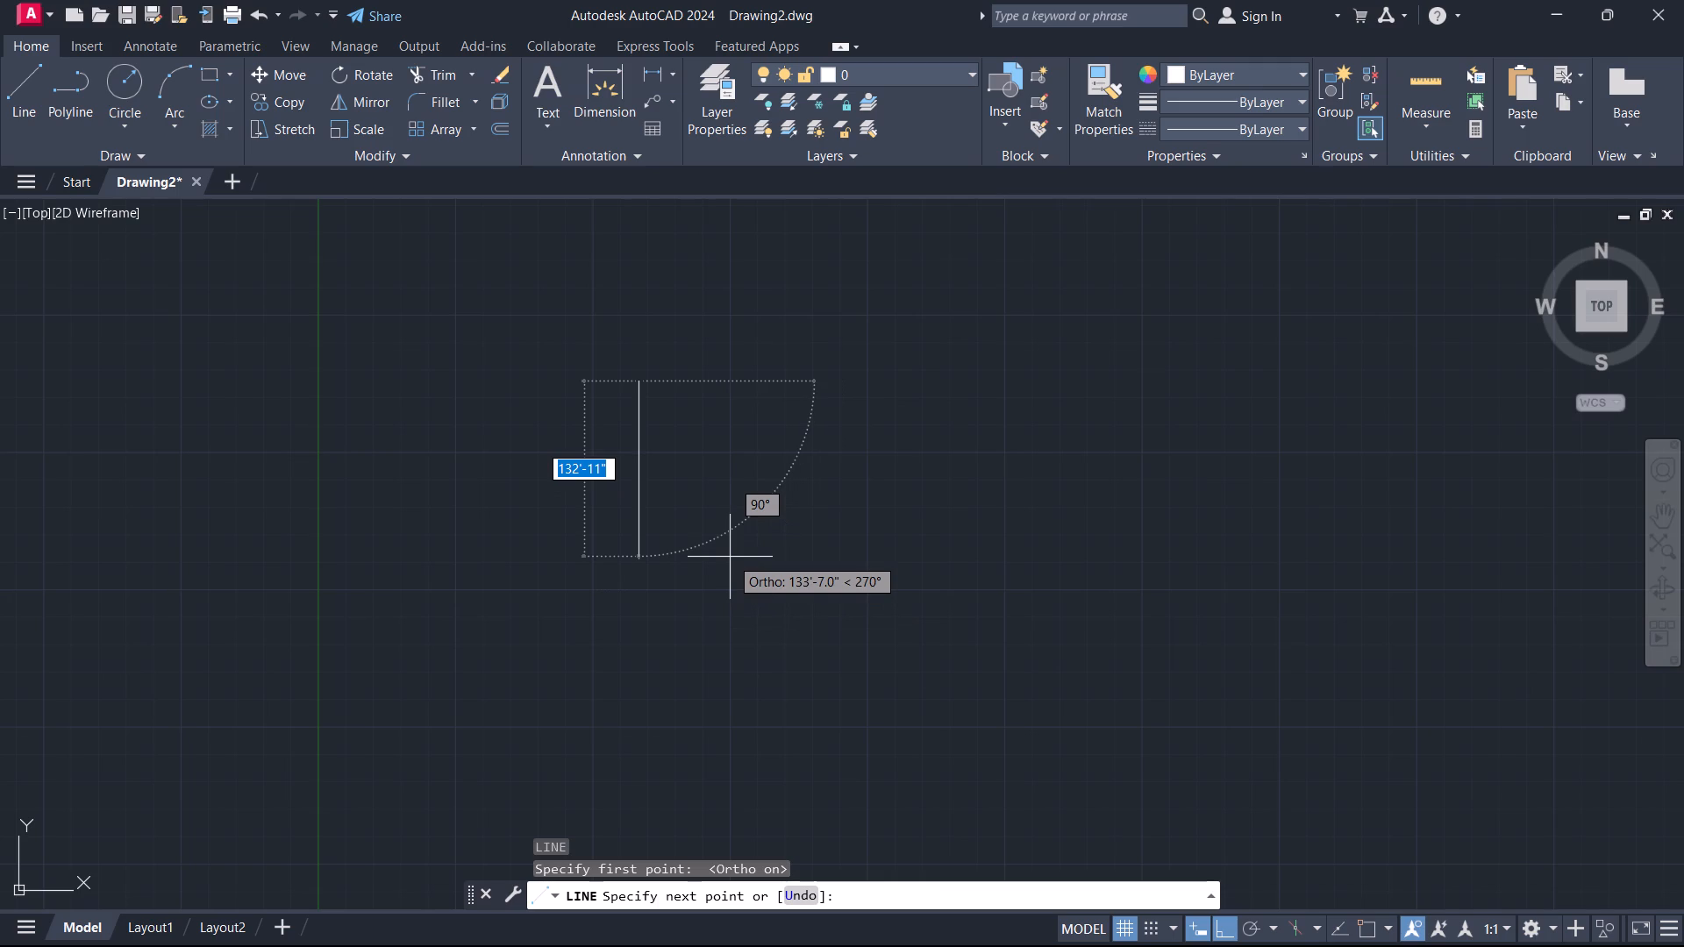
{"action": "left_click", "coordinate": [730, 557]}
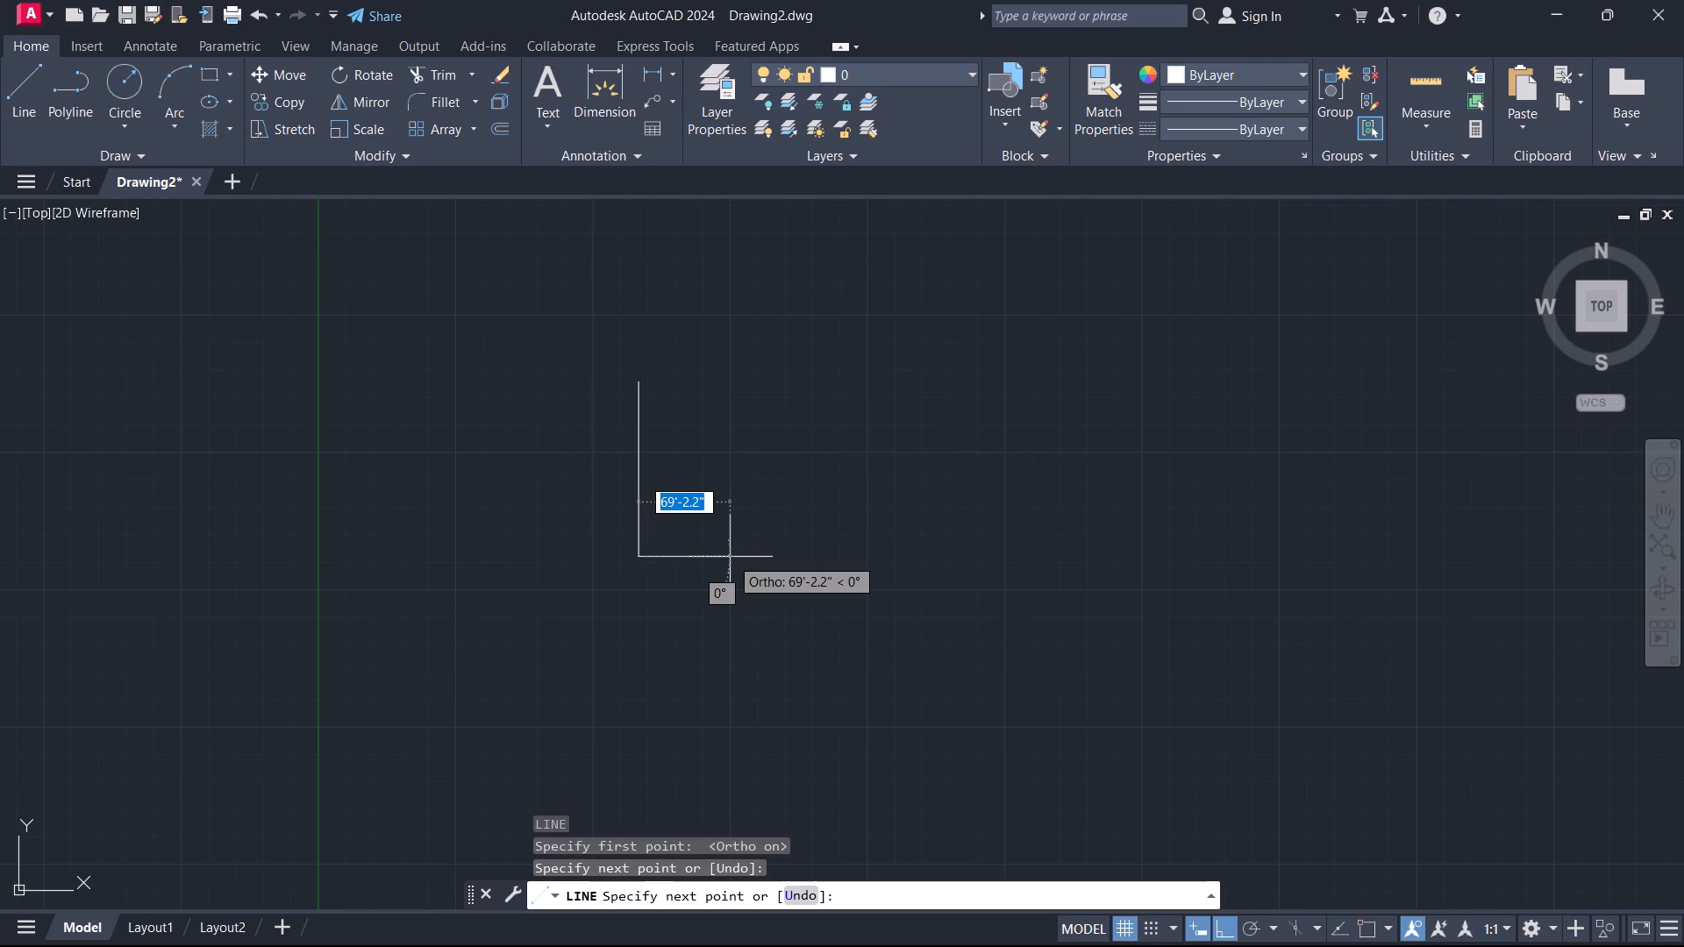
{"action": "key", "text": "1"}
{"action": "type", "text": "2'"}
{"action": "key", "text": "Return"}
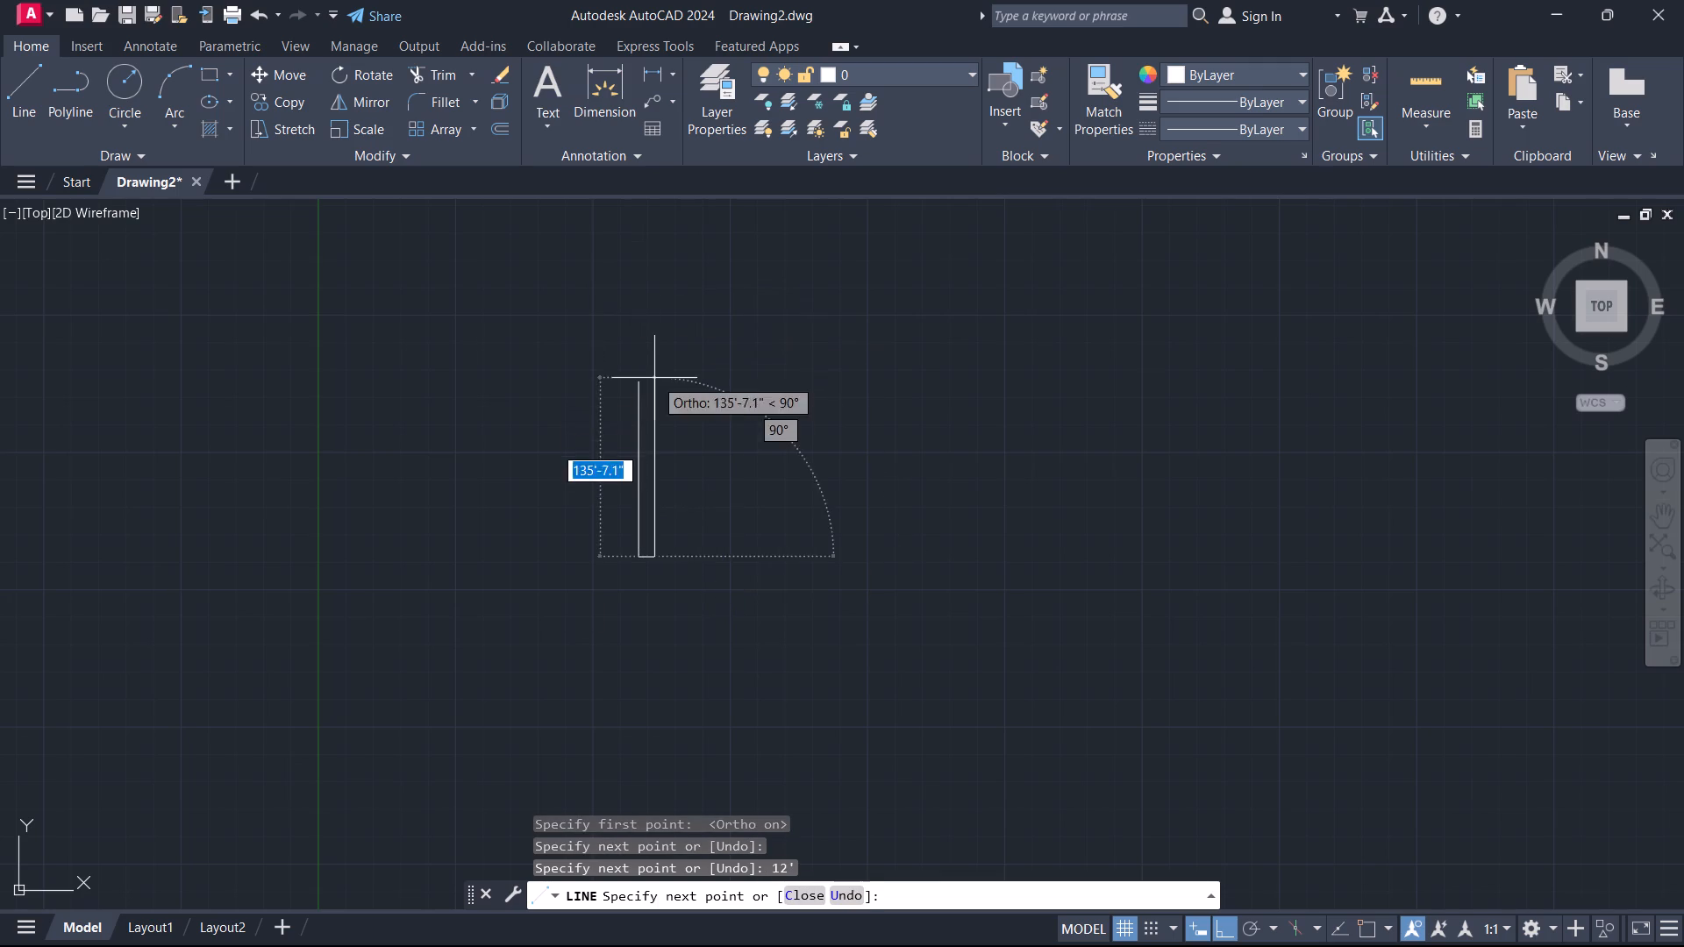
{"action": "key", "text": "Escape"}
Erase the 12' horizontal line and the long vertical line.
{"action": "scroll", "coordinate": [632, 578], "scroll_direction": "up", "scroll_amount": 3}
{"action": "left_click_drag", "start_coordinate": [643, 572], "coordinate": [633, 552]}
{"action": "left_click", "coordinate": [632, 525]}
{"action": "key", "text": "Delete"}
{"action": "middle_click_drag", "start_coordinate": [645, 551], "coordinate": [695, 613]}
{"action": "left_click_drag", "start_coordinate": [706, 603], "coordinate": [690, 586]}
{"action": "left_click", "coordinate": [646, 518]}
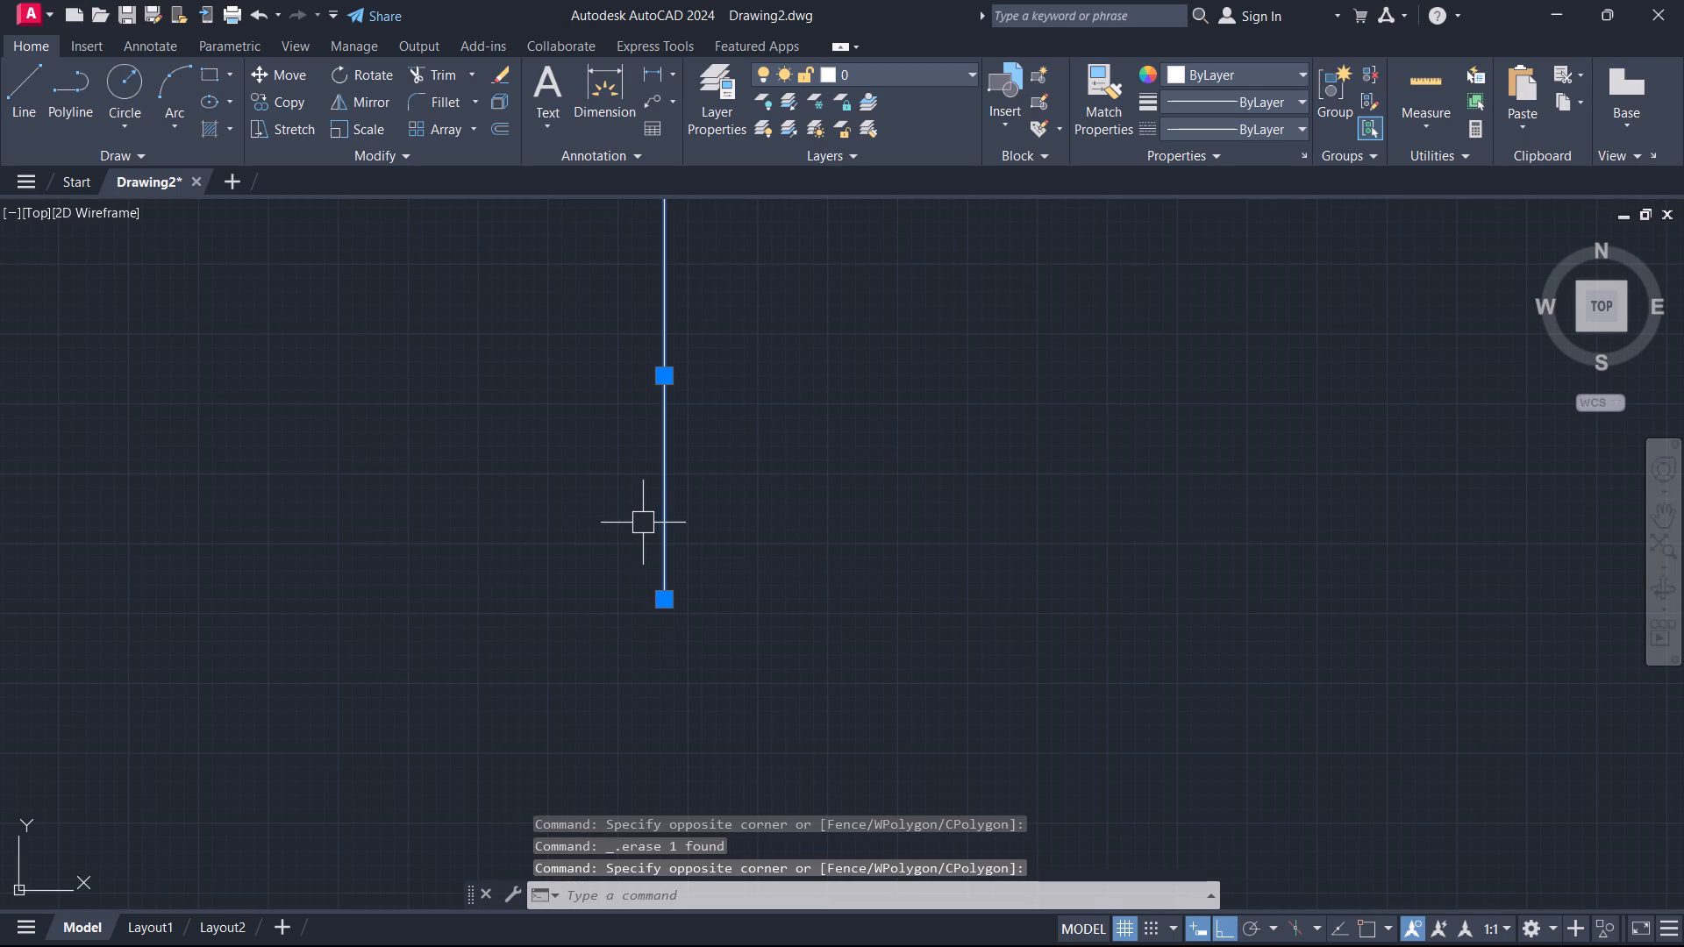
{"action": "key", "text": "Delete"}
Draw an L-shaped pair of connected lines, 12' straight down and 10' horizontally to the right.
{"action": "key", "text": "l"}
{"action": "key", "text": "space"}
{"action": "left_click", "coordinate": [726, 381]}
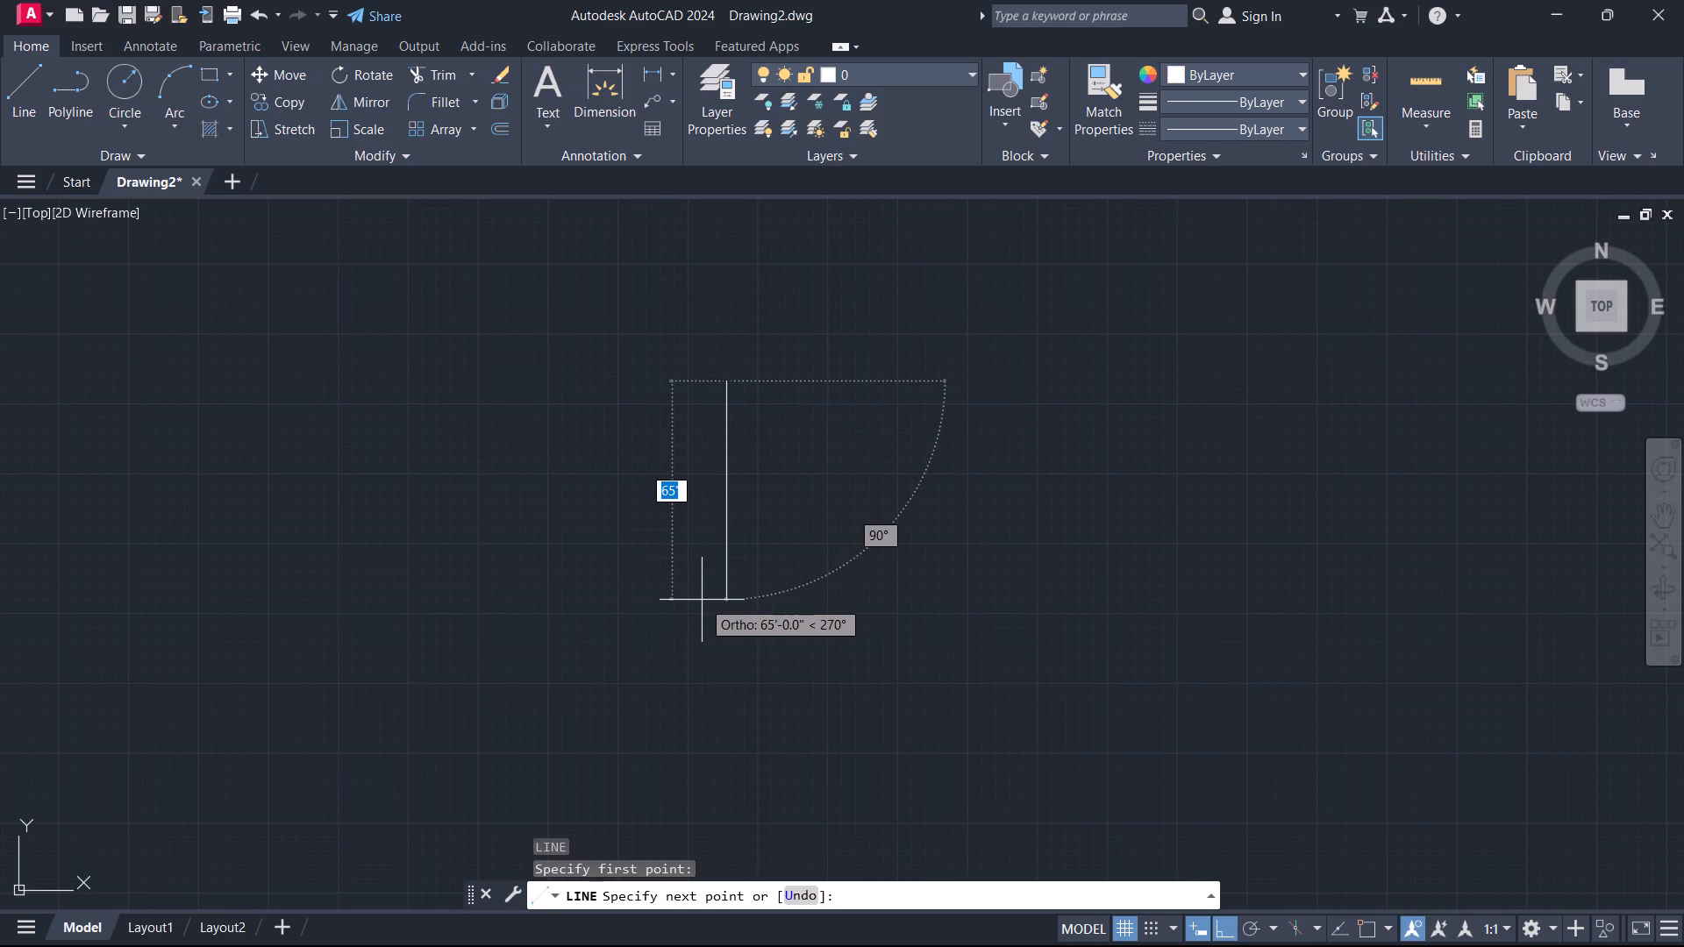
{"action": "type", "text": "12'"}
{"action": "key", "text": "Return"}
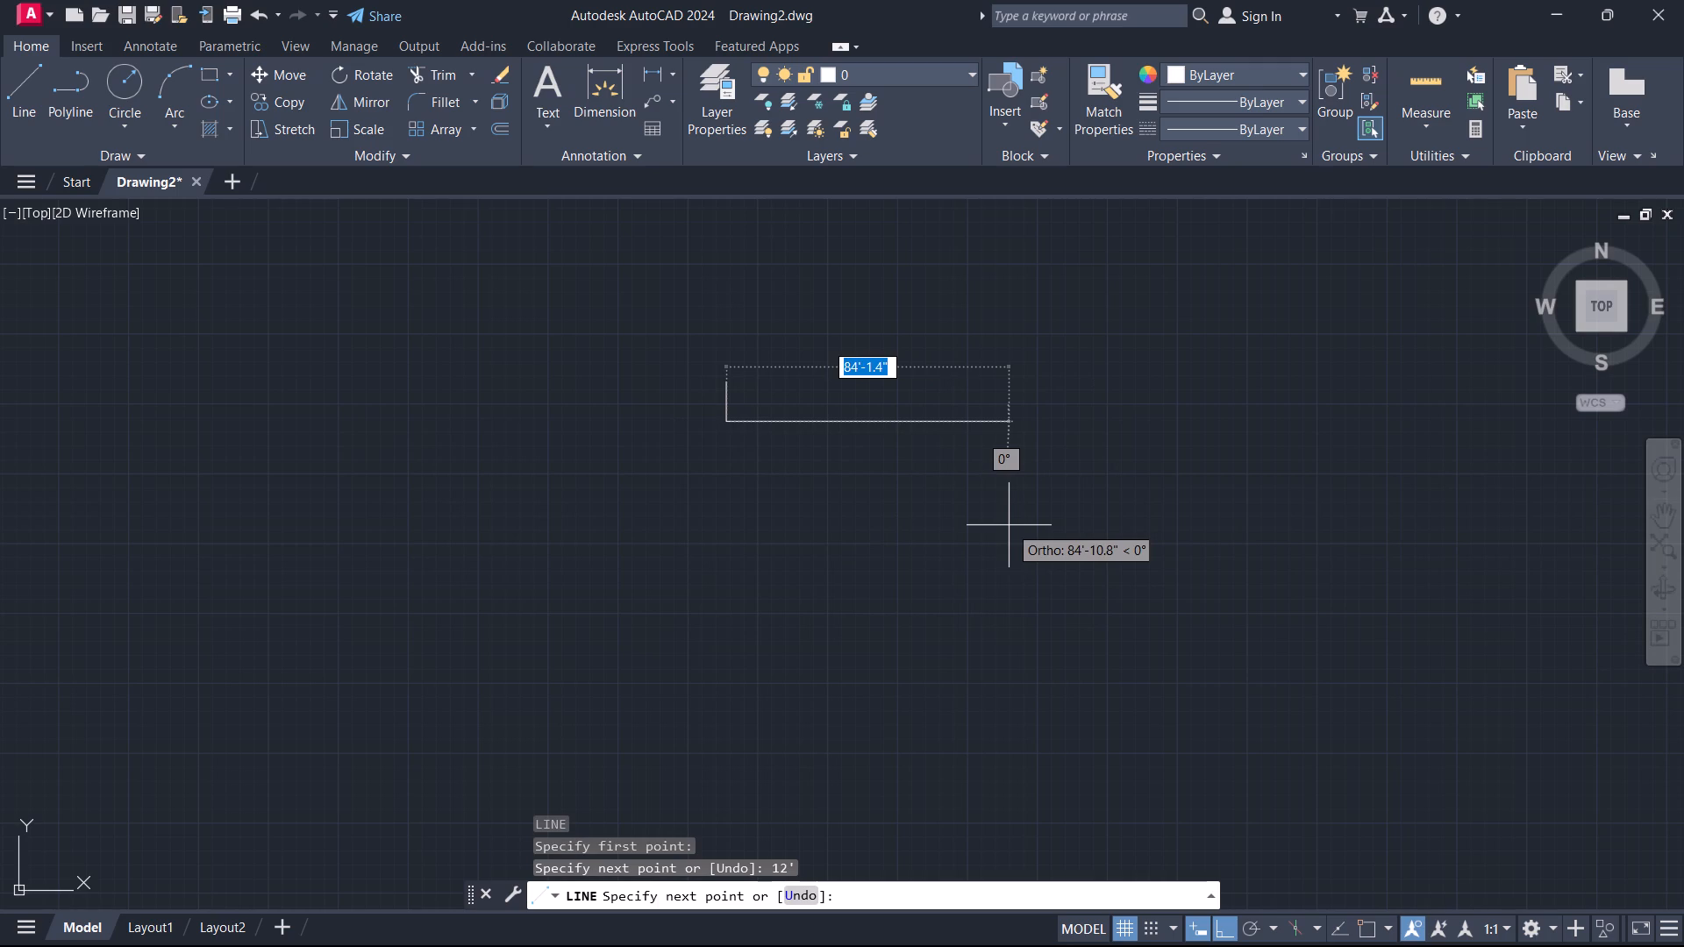
{"action": "type", "text": "10'"}
{"action": "key", "text": "Return"}
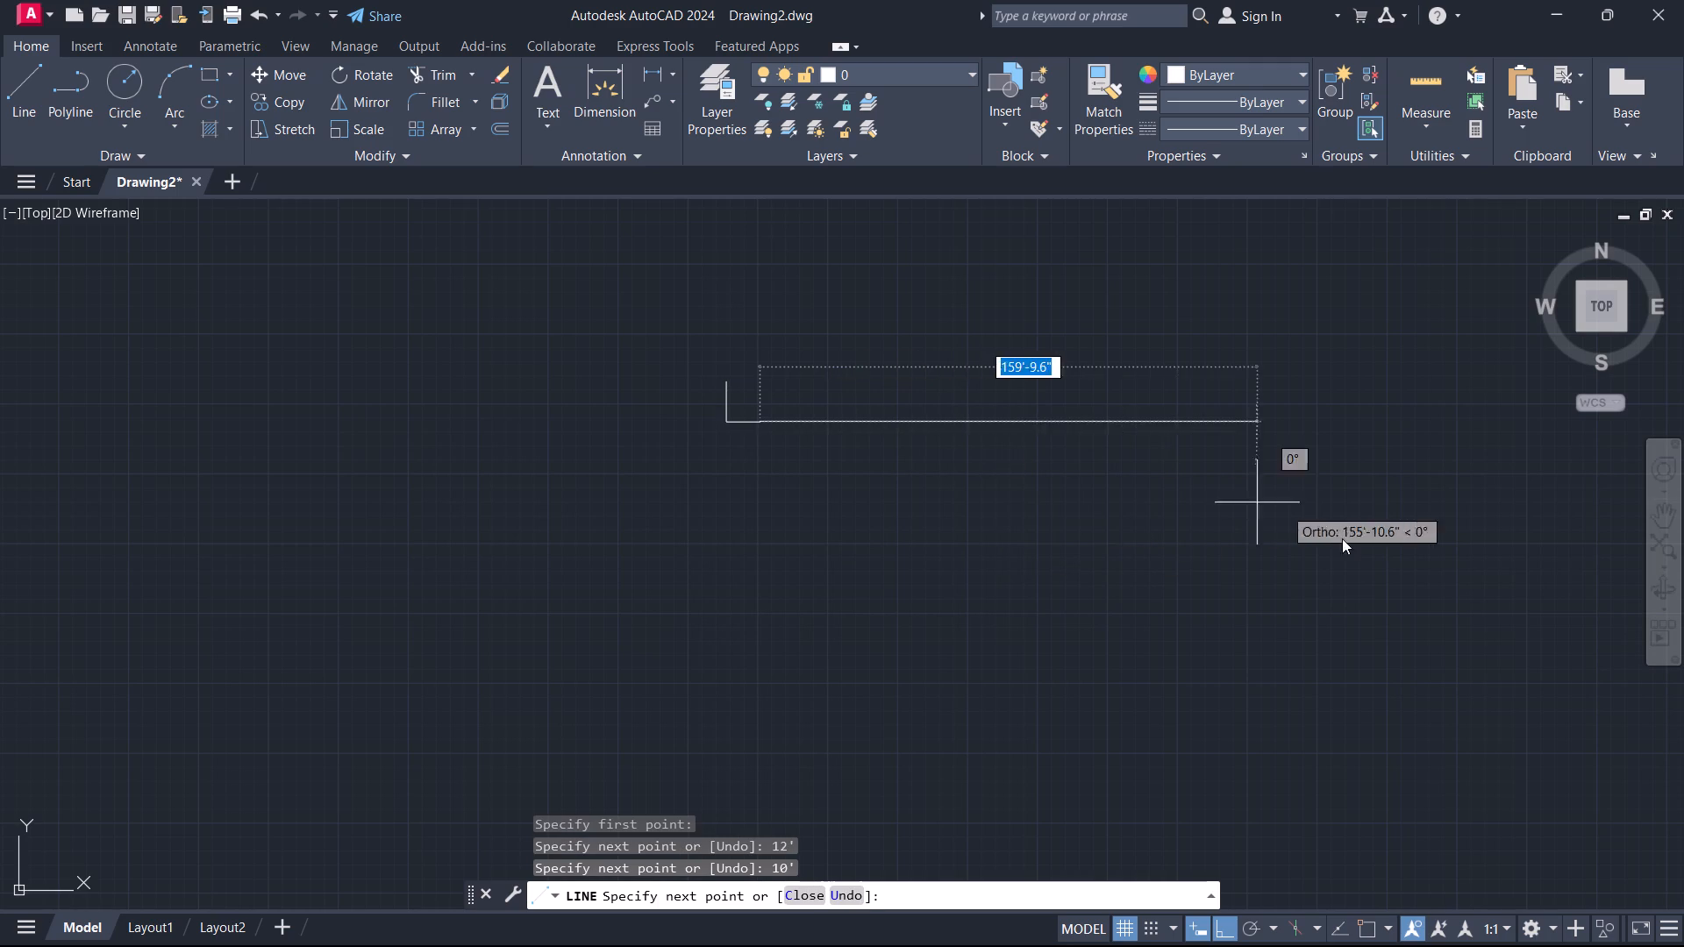
{"action": "key", "text": "Escape"}
Offset the 12' vertical line by 9" to its outer left side.
{"action": "scroll", "coordinate": [746, 387], "scroll_direction": "up", "scroll_amount": 3}
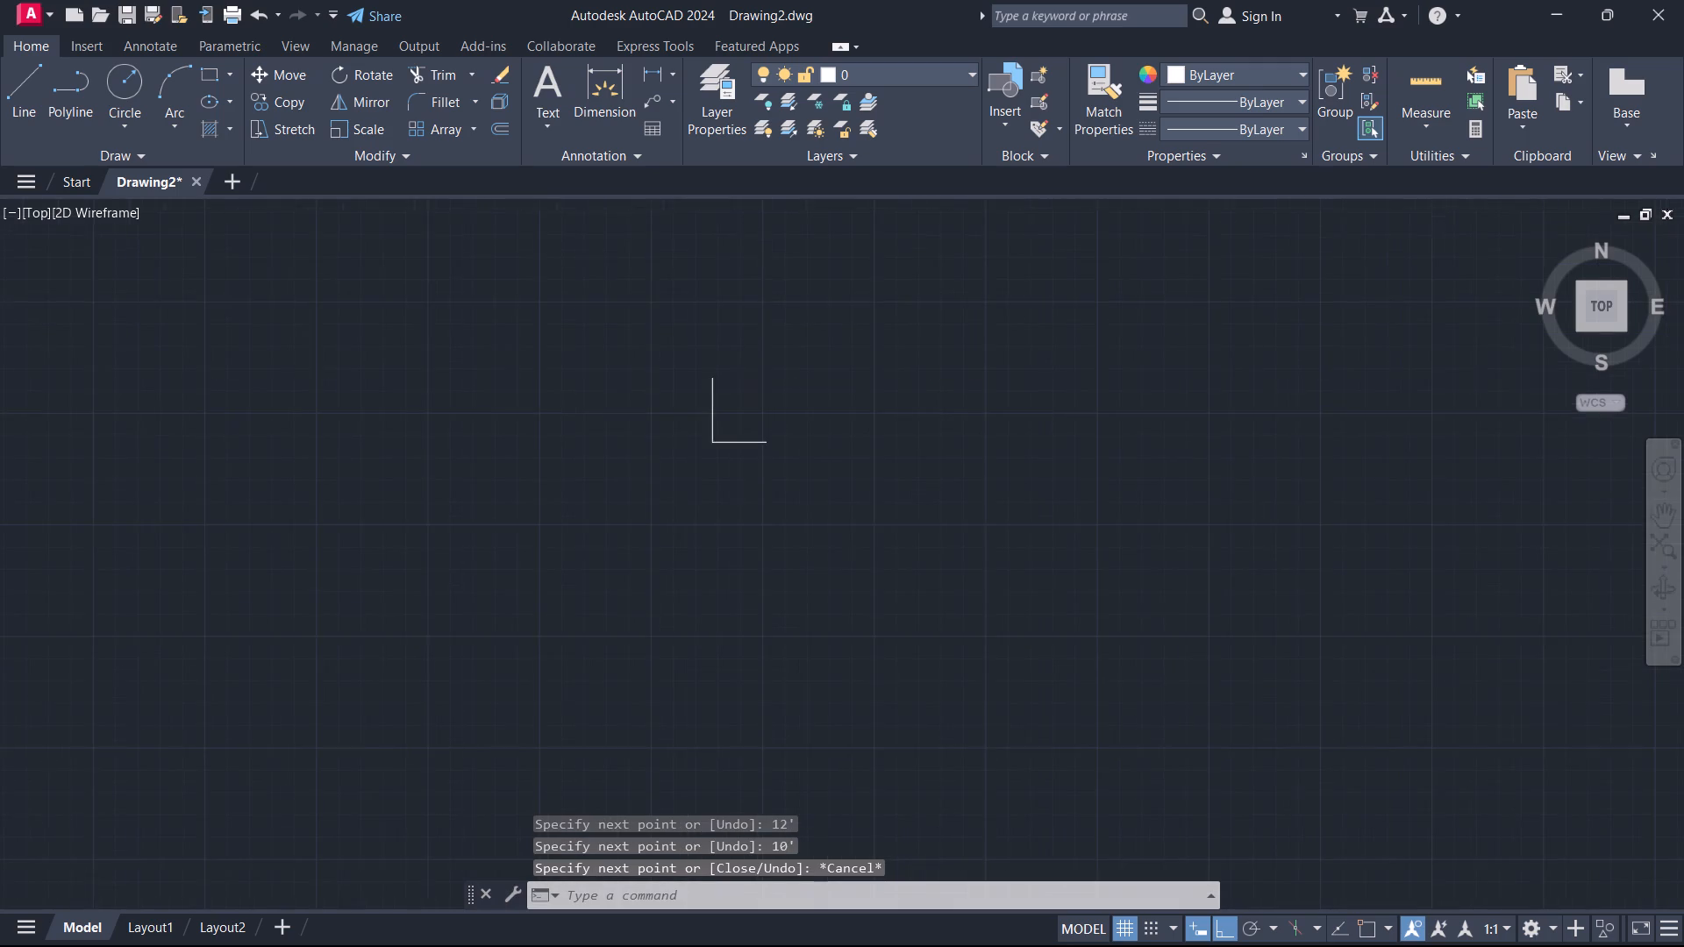
{"action": "scroll", "coordinate": [746, 385], "scroll_direction": "up", "scroll_amount": 2}
{"action": "type", "text": "o"}
{"action": "key", "text": "space"}
{"action": "key", "text": "9"}
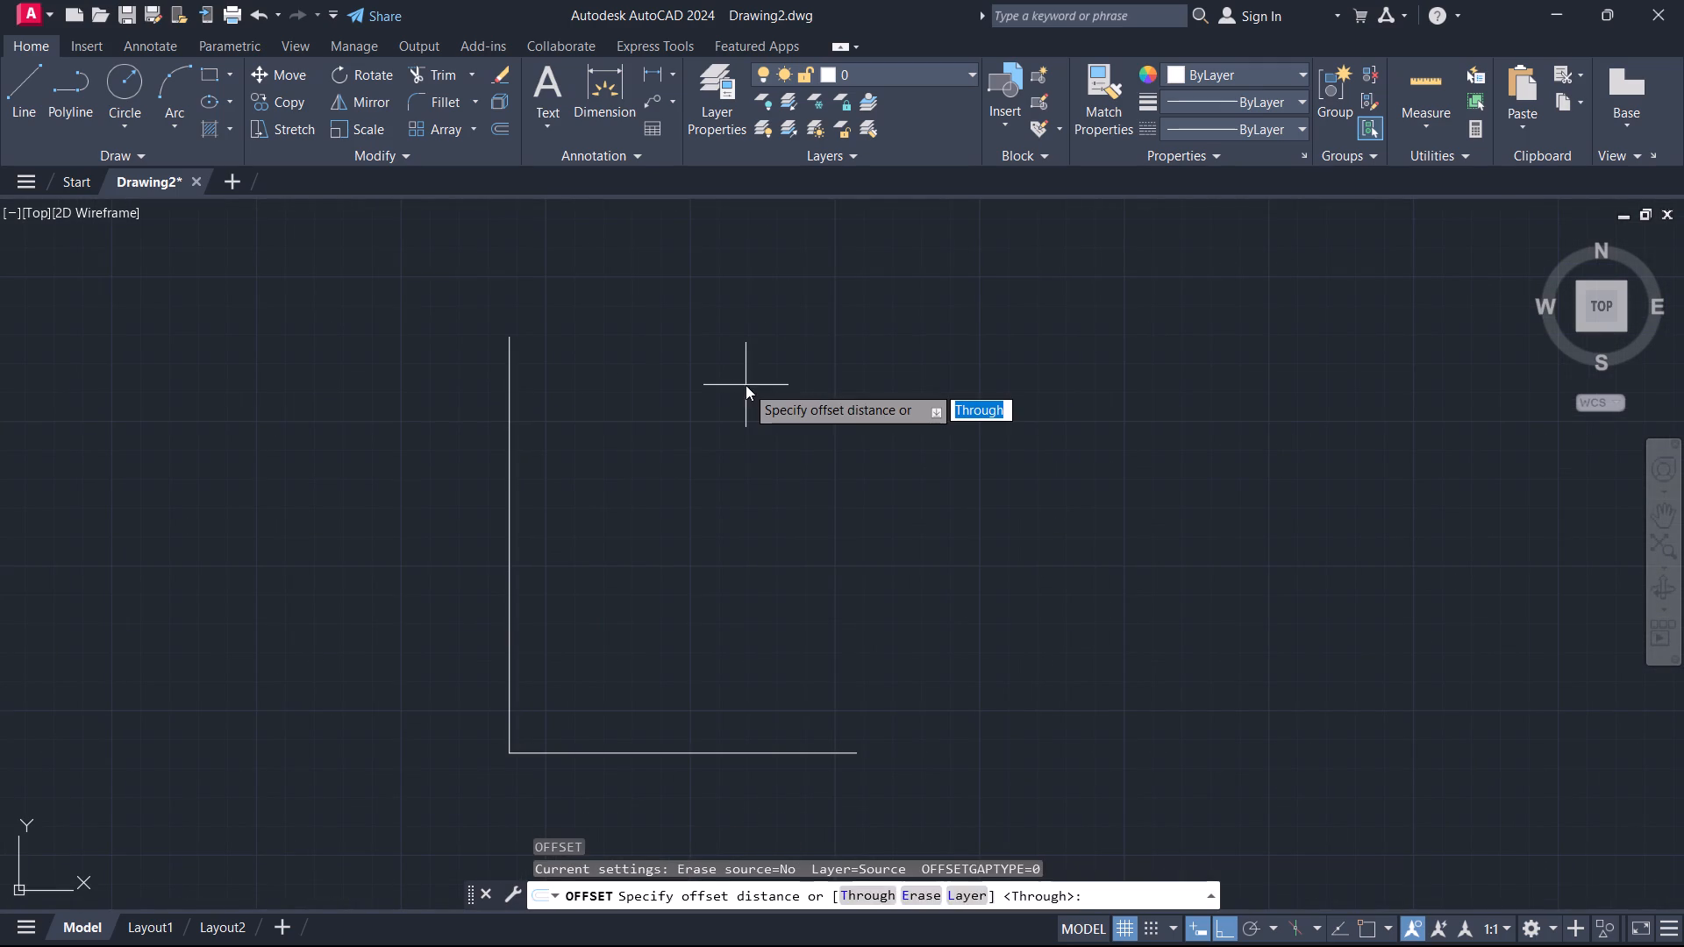
{"action": "key", "text": "Return"}
{"action": "left_click", "coordinate": [505, 528]}
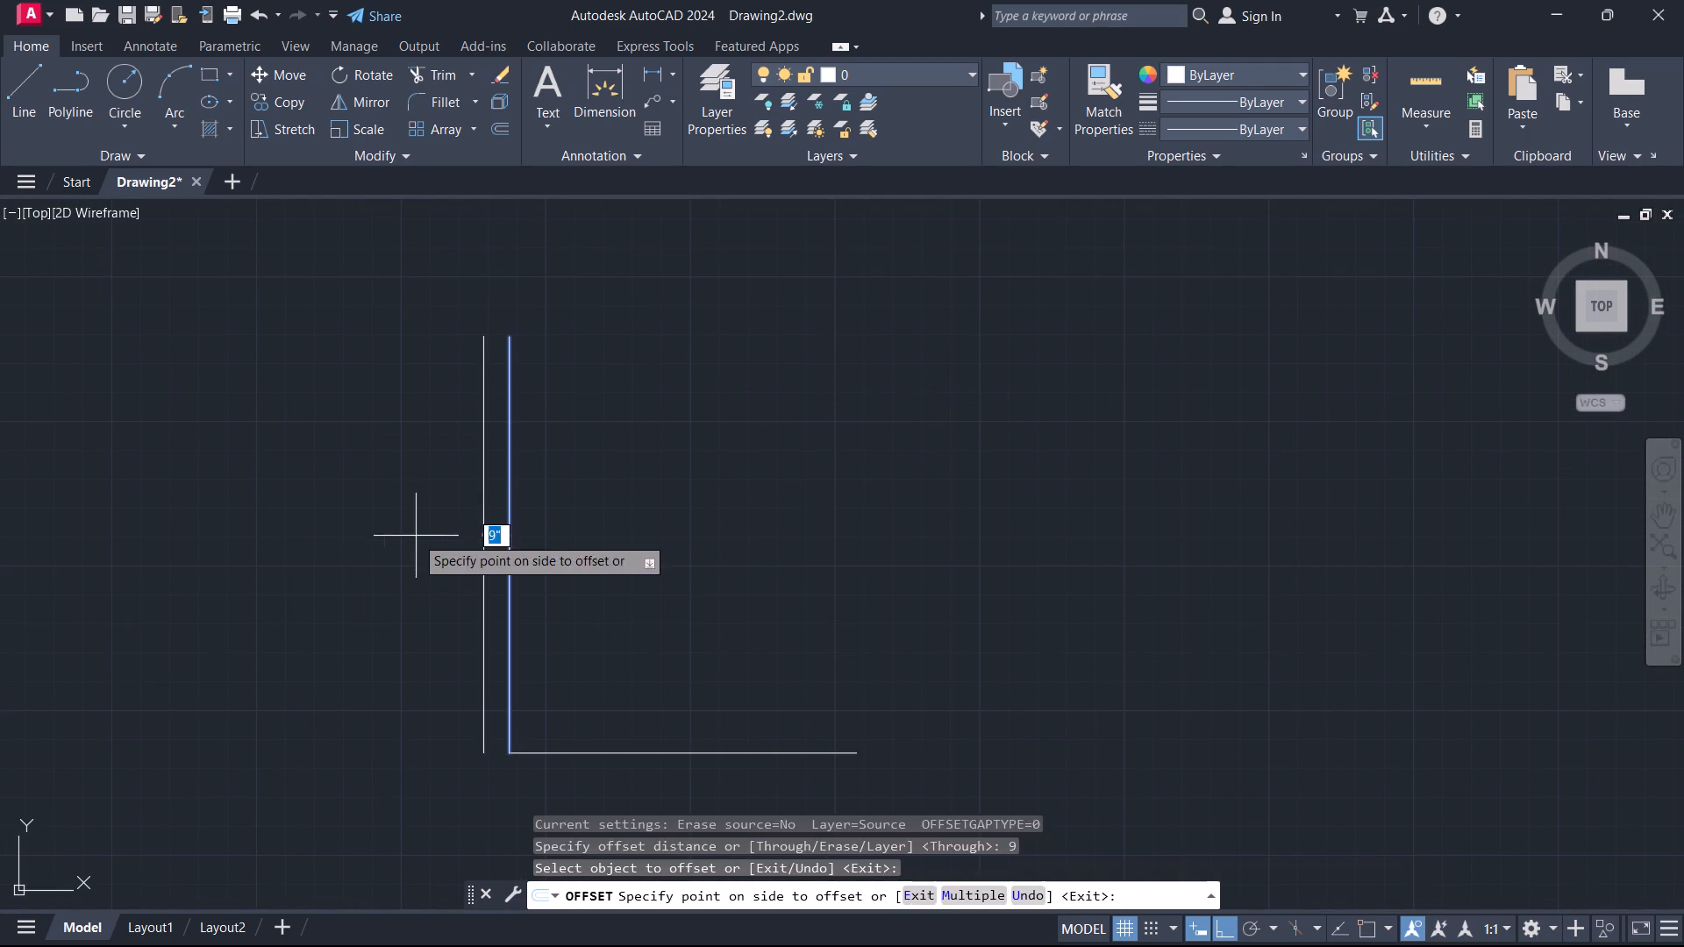
{"action": "left_click", "coordinate": [415, 536]}
{"action": "key", "text": "Escape"}
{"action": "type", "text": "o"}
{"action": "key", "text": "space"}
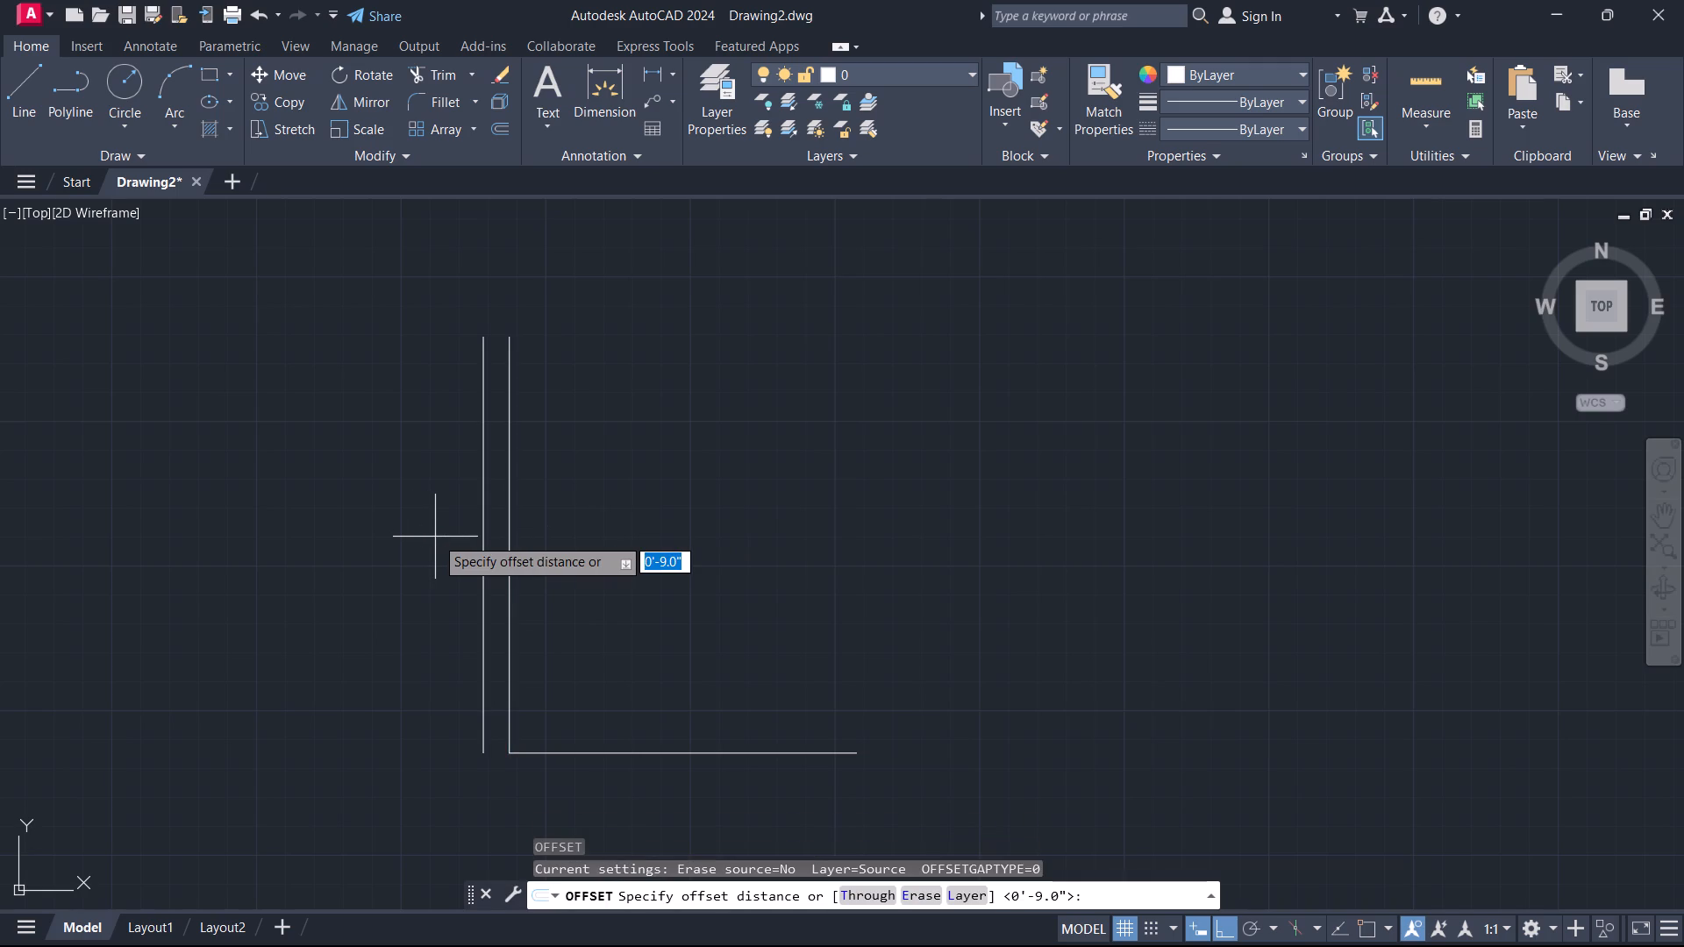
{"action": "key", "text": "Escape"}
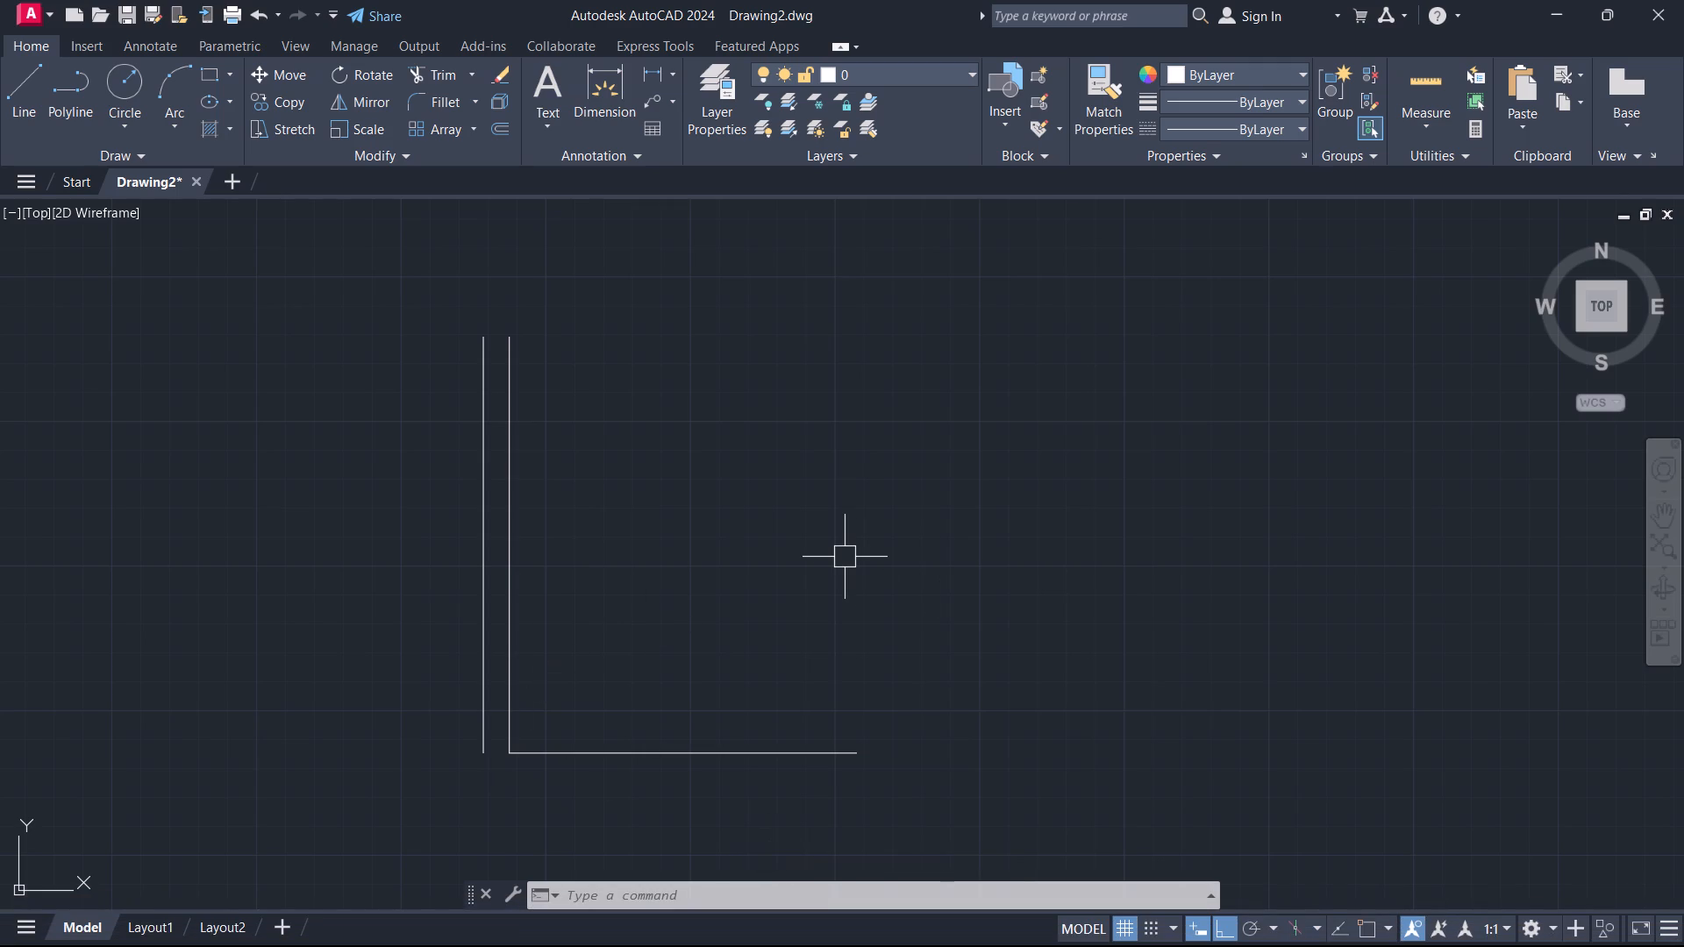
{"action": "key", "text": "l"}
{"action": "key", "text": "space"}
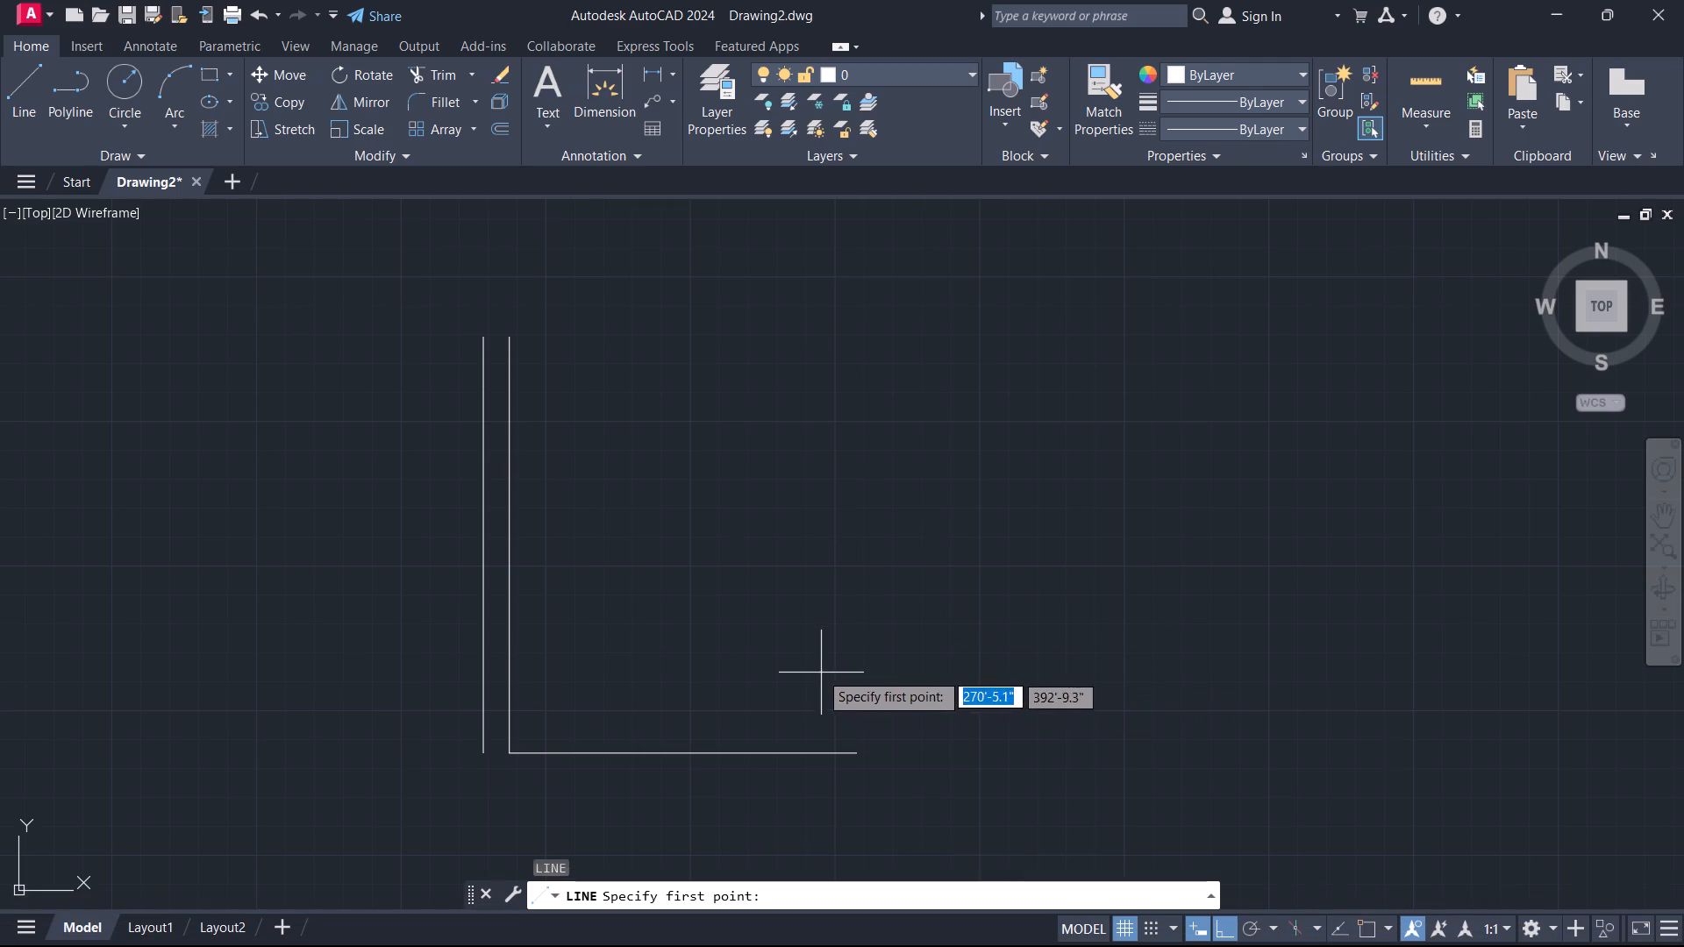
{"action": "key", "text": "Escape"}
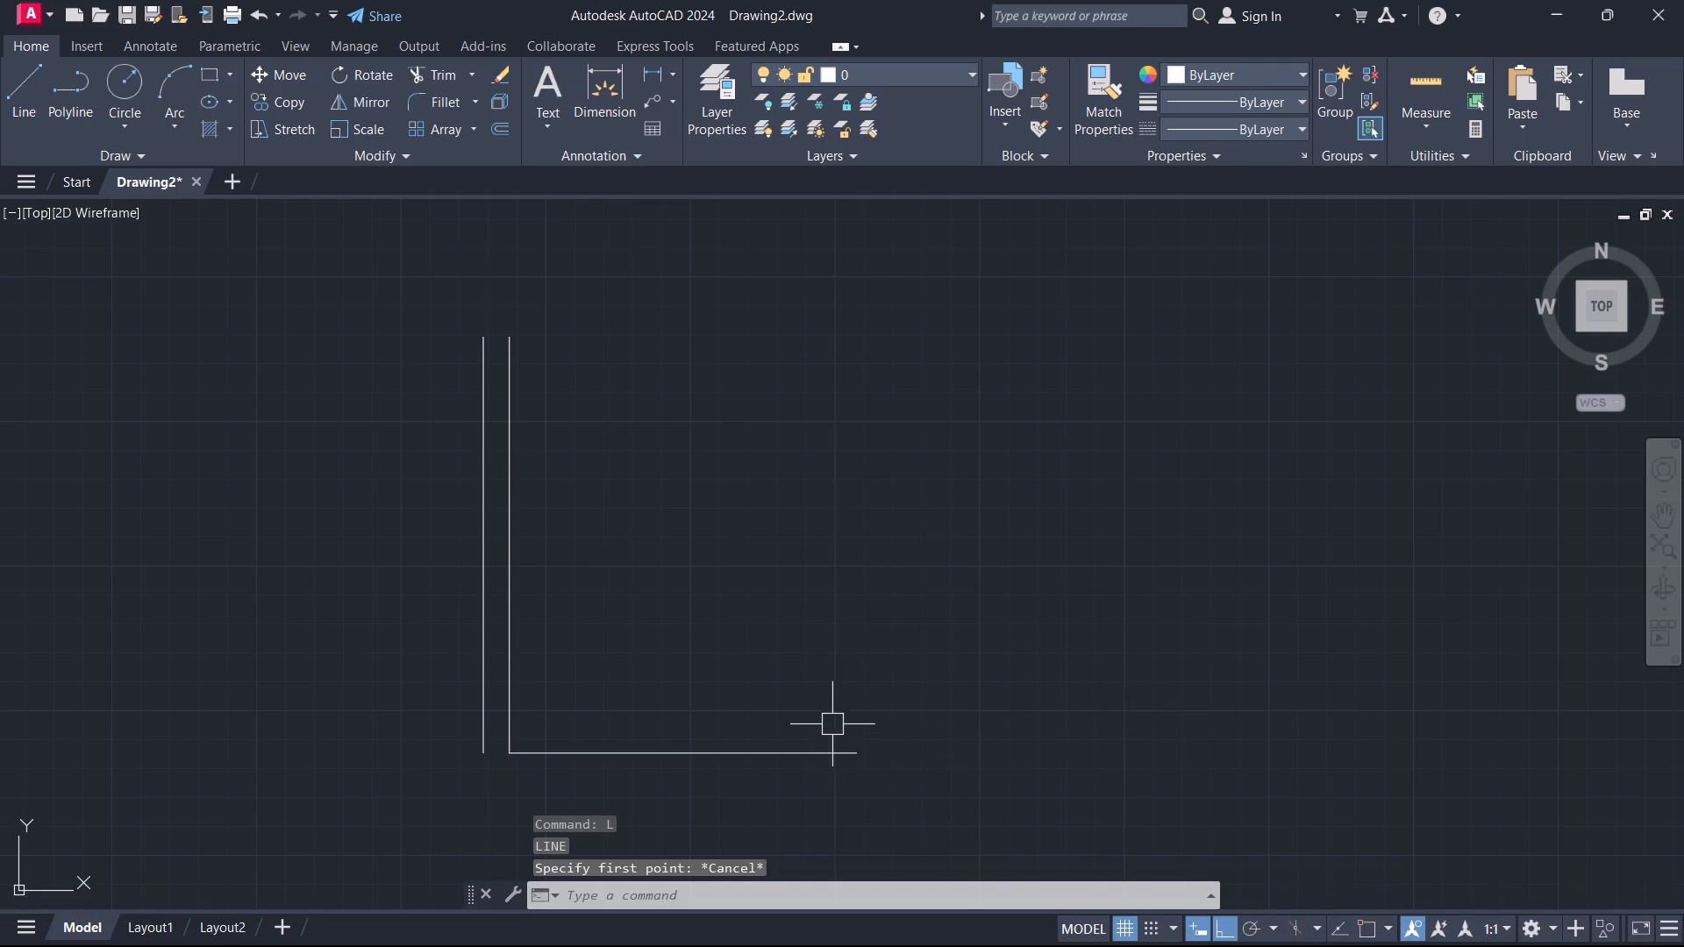
With object snap turned on, draw a 12' vertical line upward from the right end of the 10' line.
{"action": "key", "text": "space"}
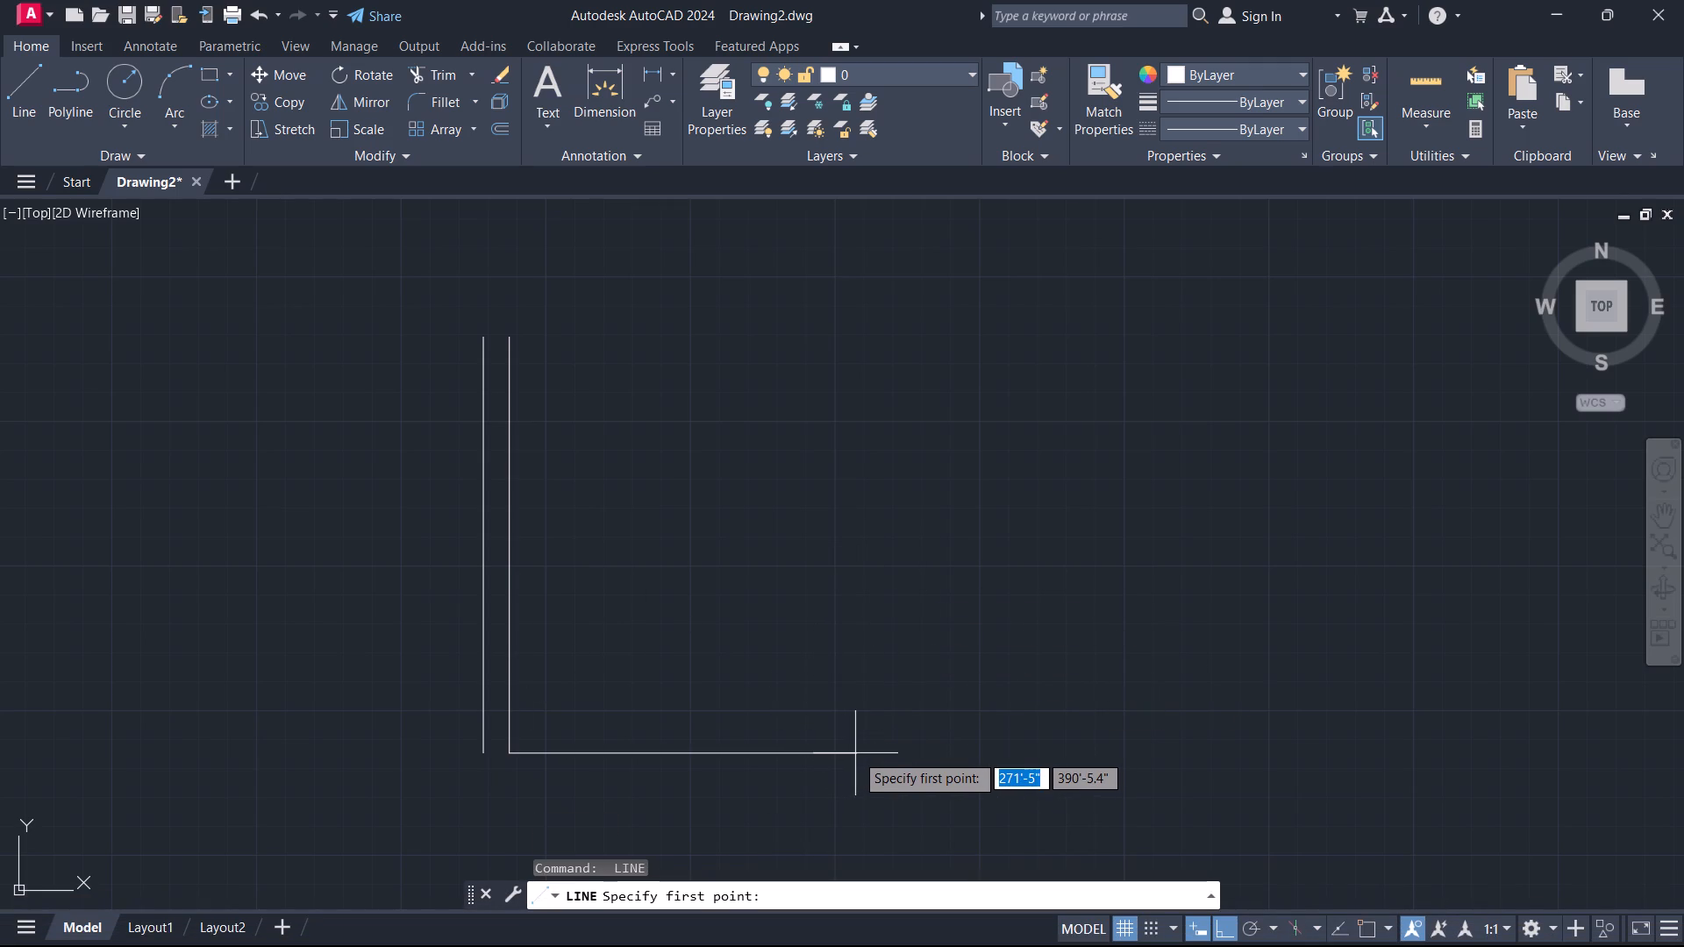
{"action": "key", "text": "F3"}
{"action": "left_click", "coordinate": [859, 744]}
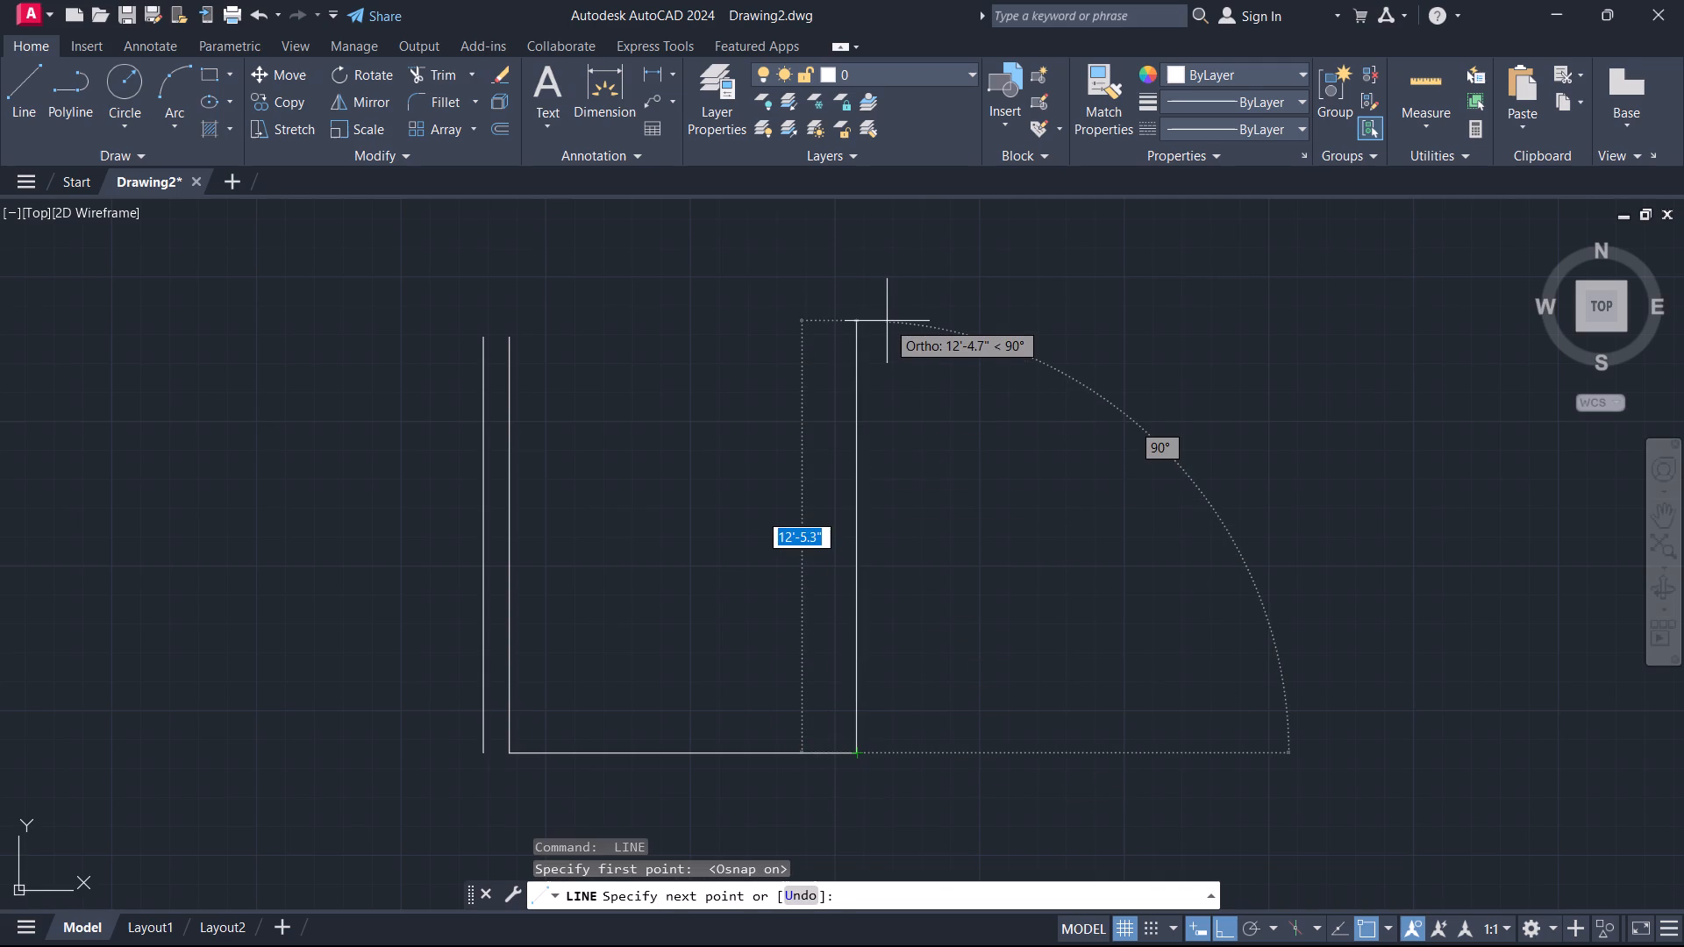
{"action": "type", "text": "12"}
{"action": "key", "text": "apostrophe"}
{"action": "key", "text": "Return"}
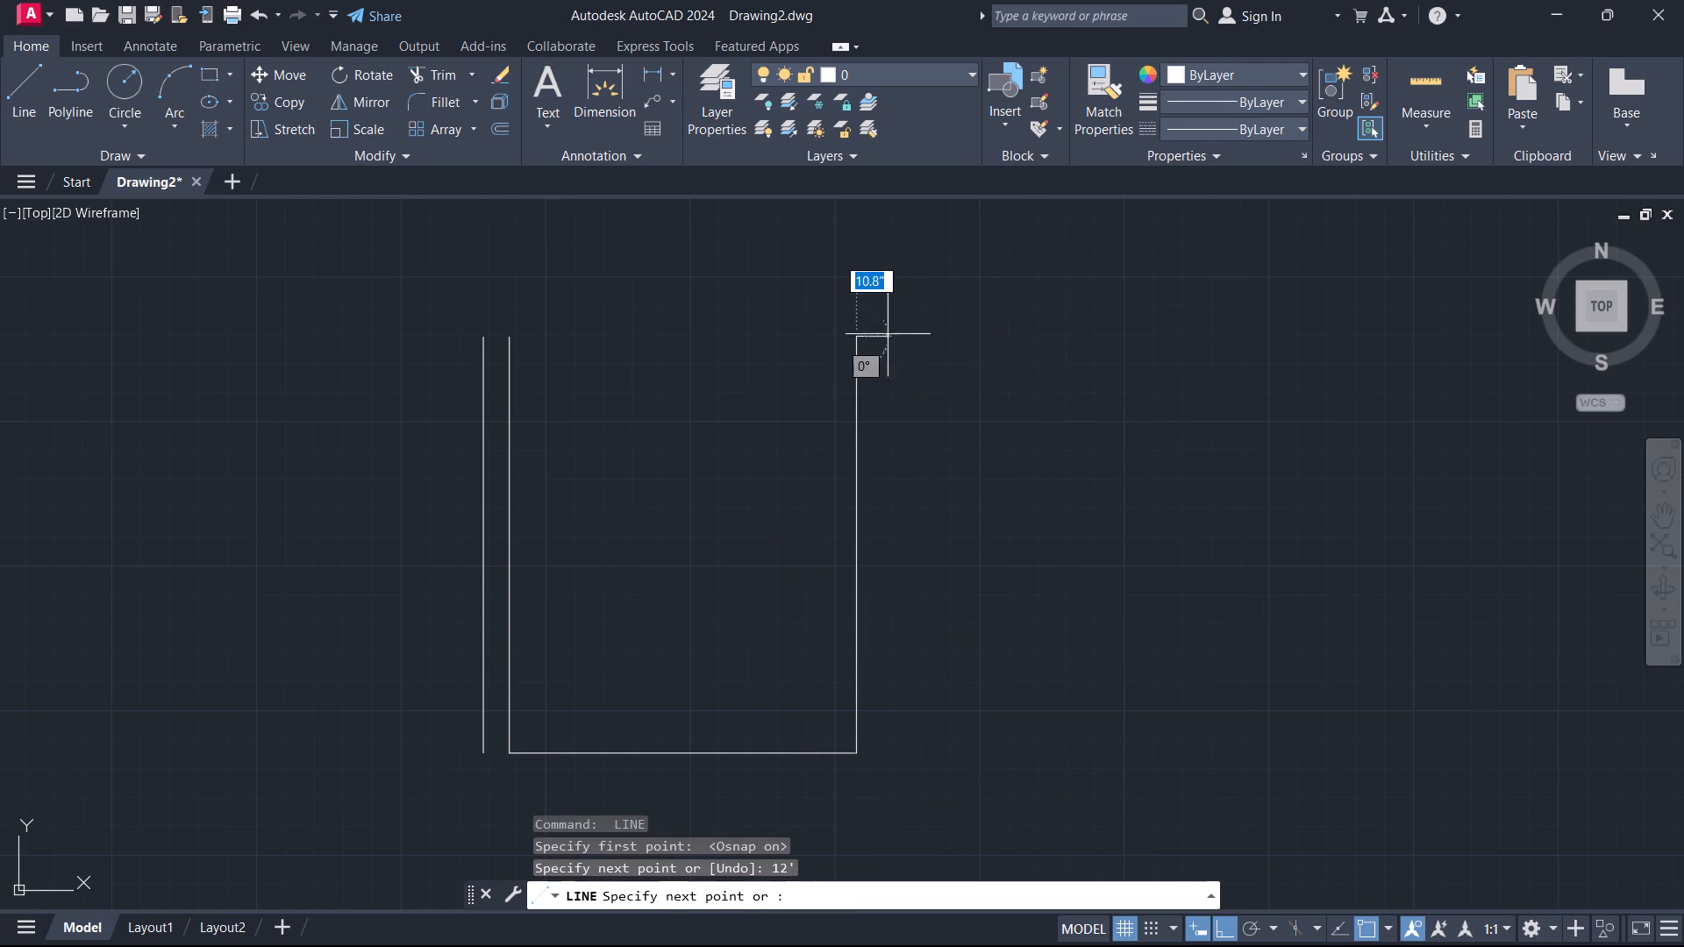
{"action": "key", "text": "Escape"}
Offset the new right-hand 12' vertical line by 5" to its outer right side.
{"action": "key", "text": "o"}
{"action": "key", "text": "space"}
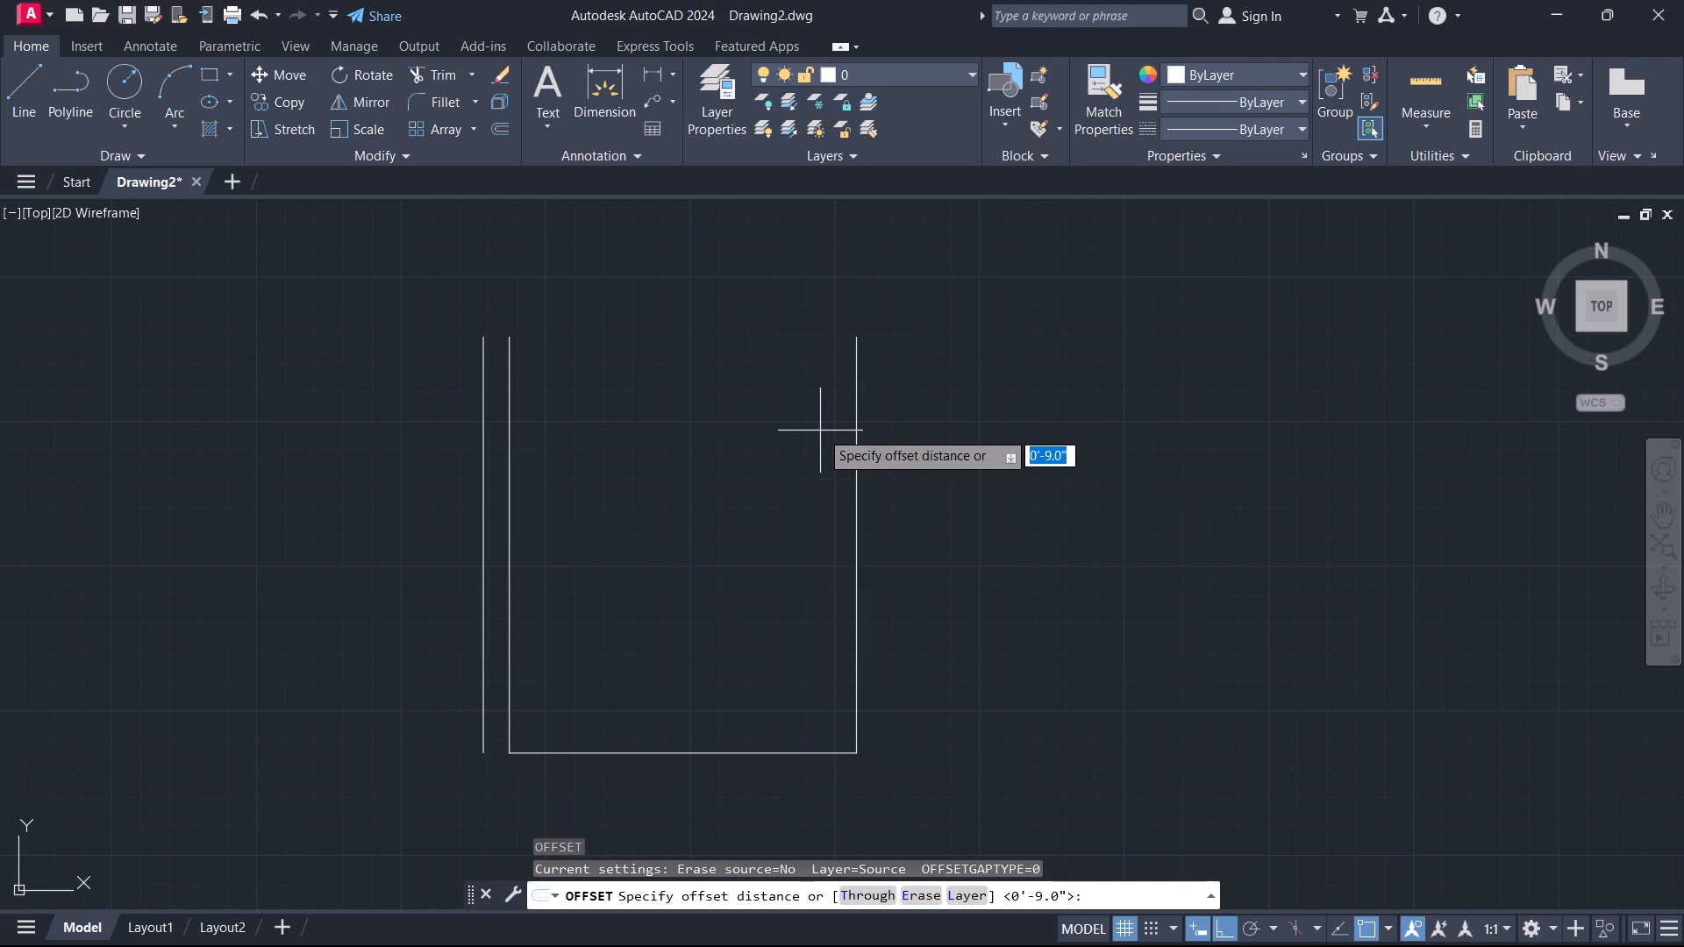
{"action": "key", "text": "5"}
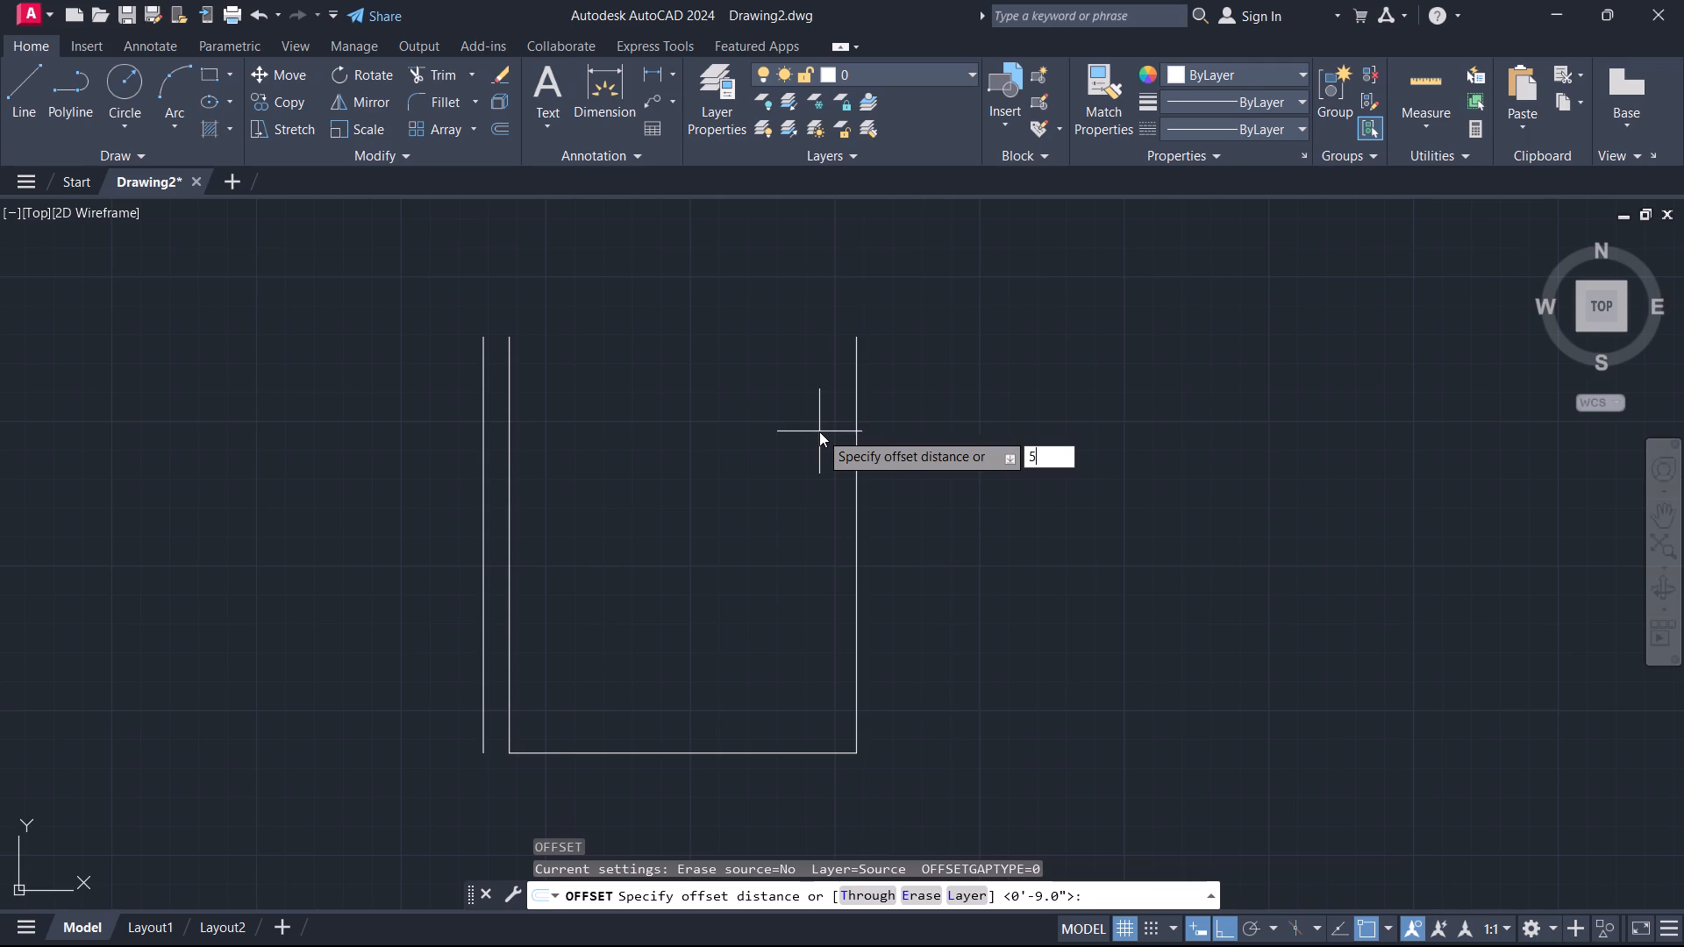
{"action": "key", "text": "Return"}
{"action": "left_click", "coordinate": [867, 521]}
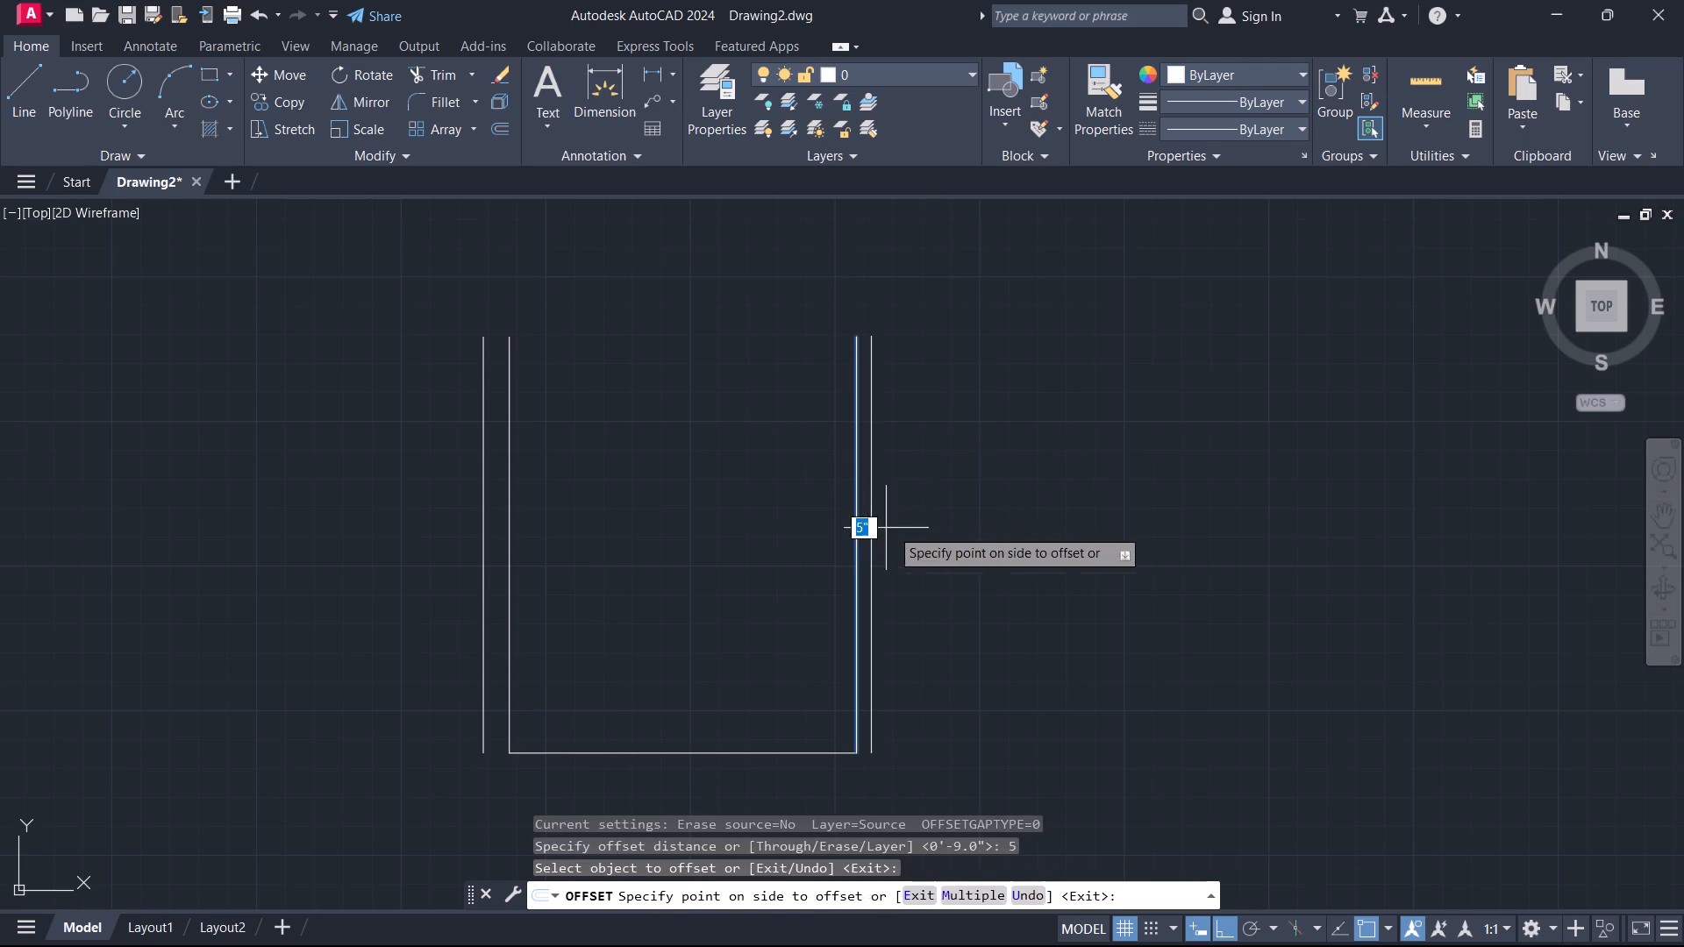
{"action": "left_click", "coordinate": [909, 528]}
{"action": "key", "text": "Escape"}
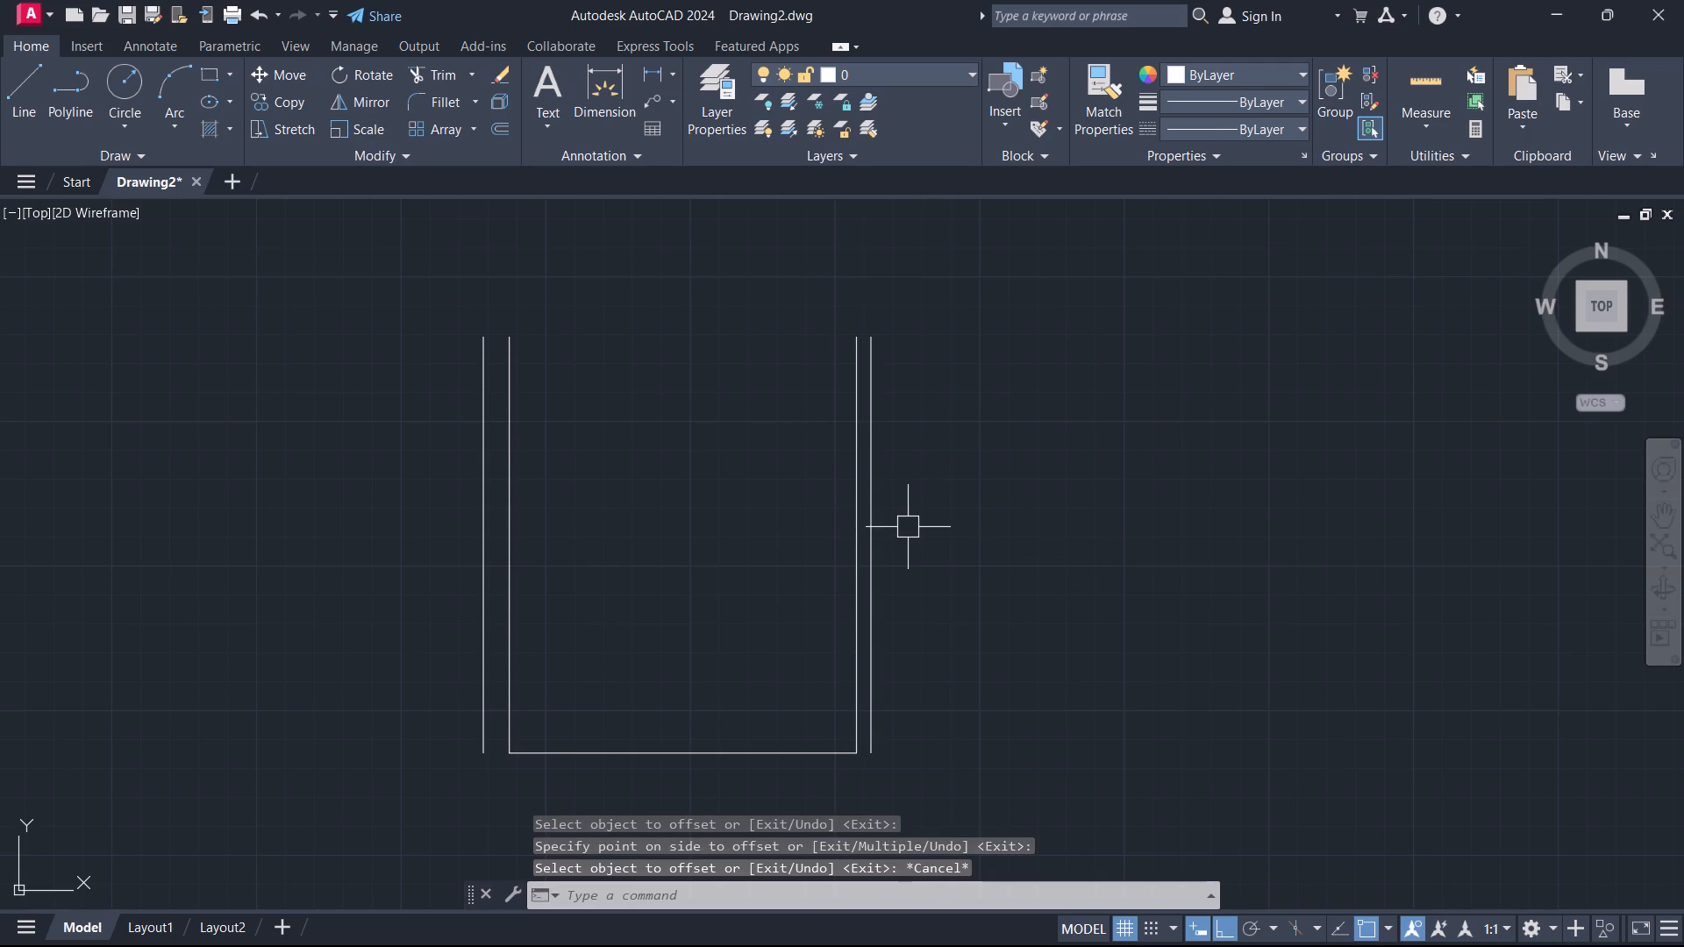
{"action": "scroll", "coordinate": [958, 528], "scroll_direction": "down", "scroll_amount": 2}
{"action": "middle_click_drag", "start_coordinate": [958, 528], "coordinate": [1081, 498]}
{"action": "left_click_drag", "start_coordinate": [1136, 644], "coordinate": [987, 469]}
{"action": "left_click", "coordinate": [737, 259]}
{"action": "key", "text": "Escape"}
Draw a separate 3' horizontal line in the empty area above and left of the U-shaped outline.
{"action": "key", "text": "l"}
{"action": "key", "text": "space"}
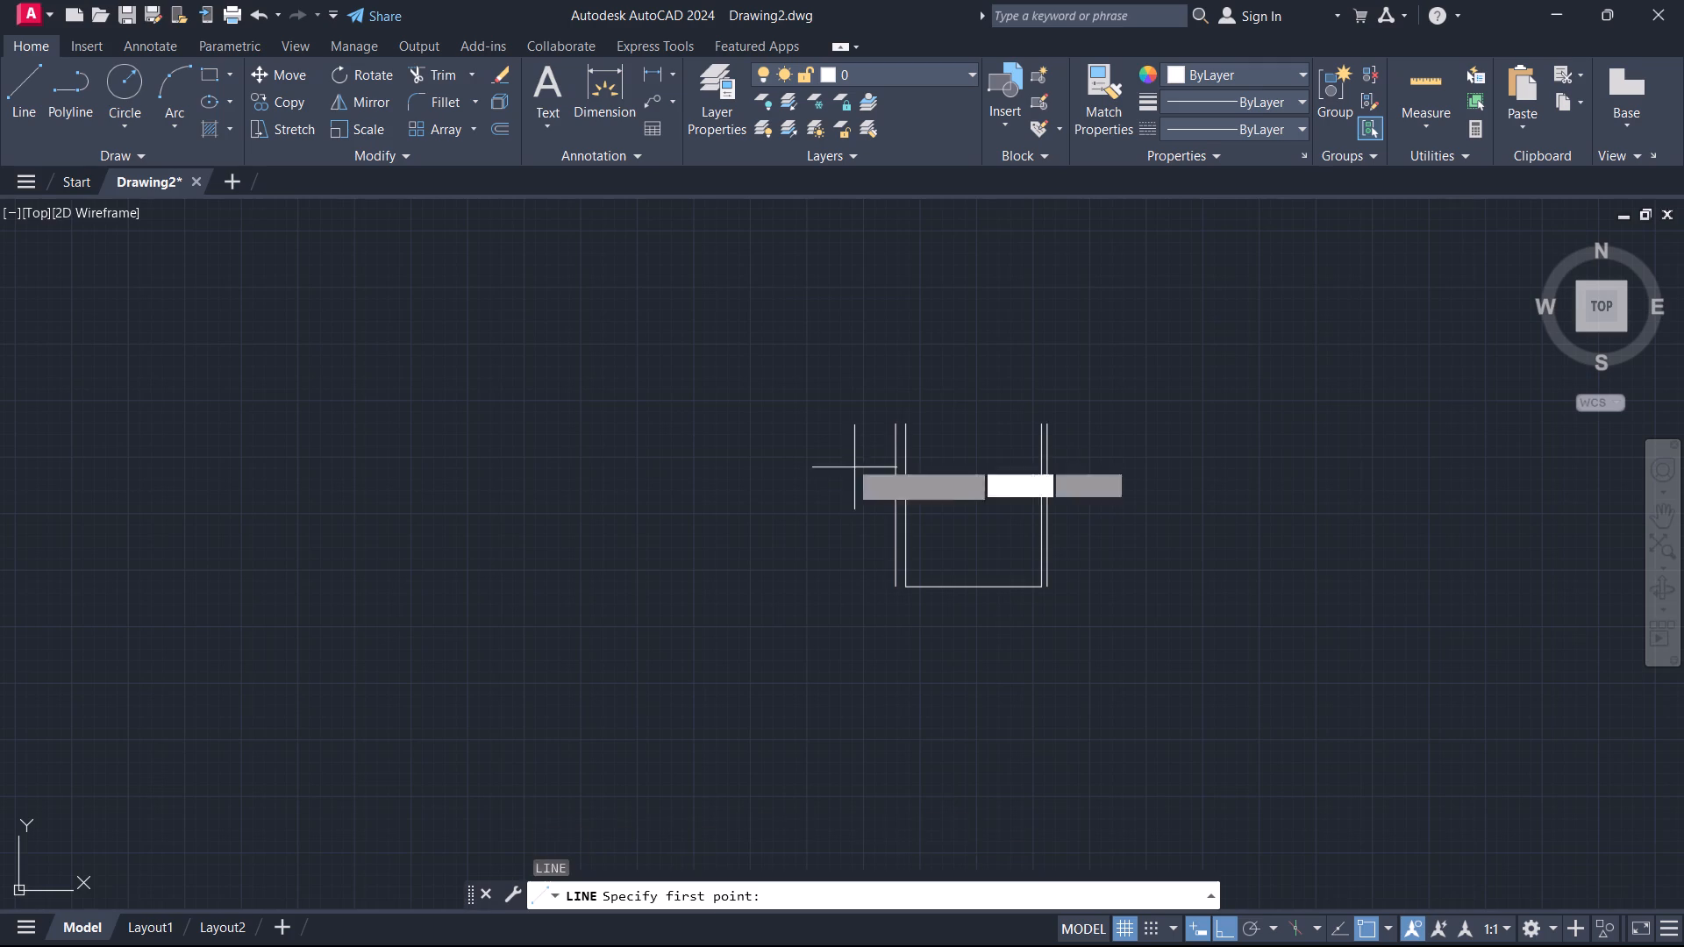
{"action": "left_click_drag", "start_coordinate": [622, 303], "coordinate": [631, 304]}
{"action": "key", "text": "3"}
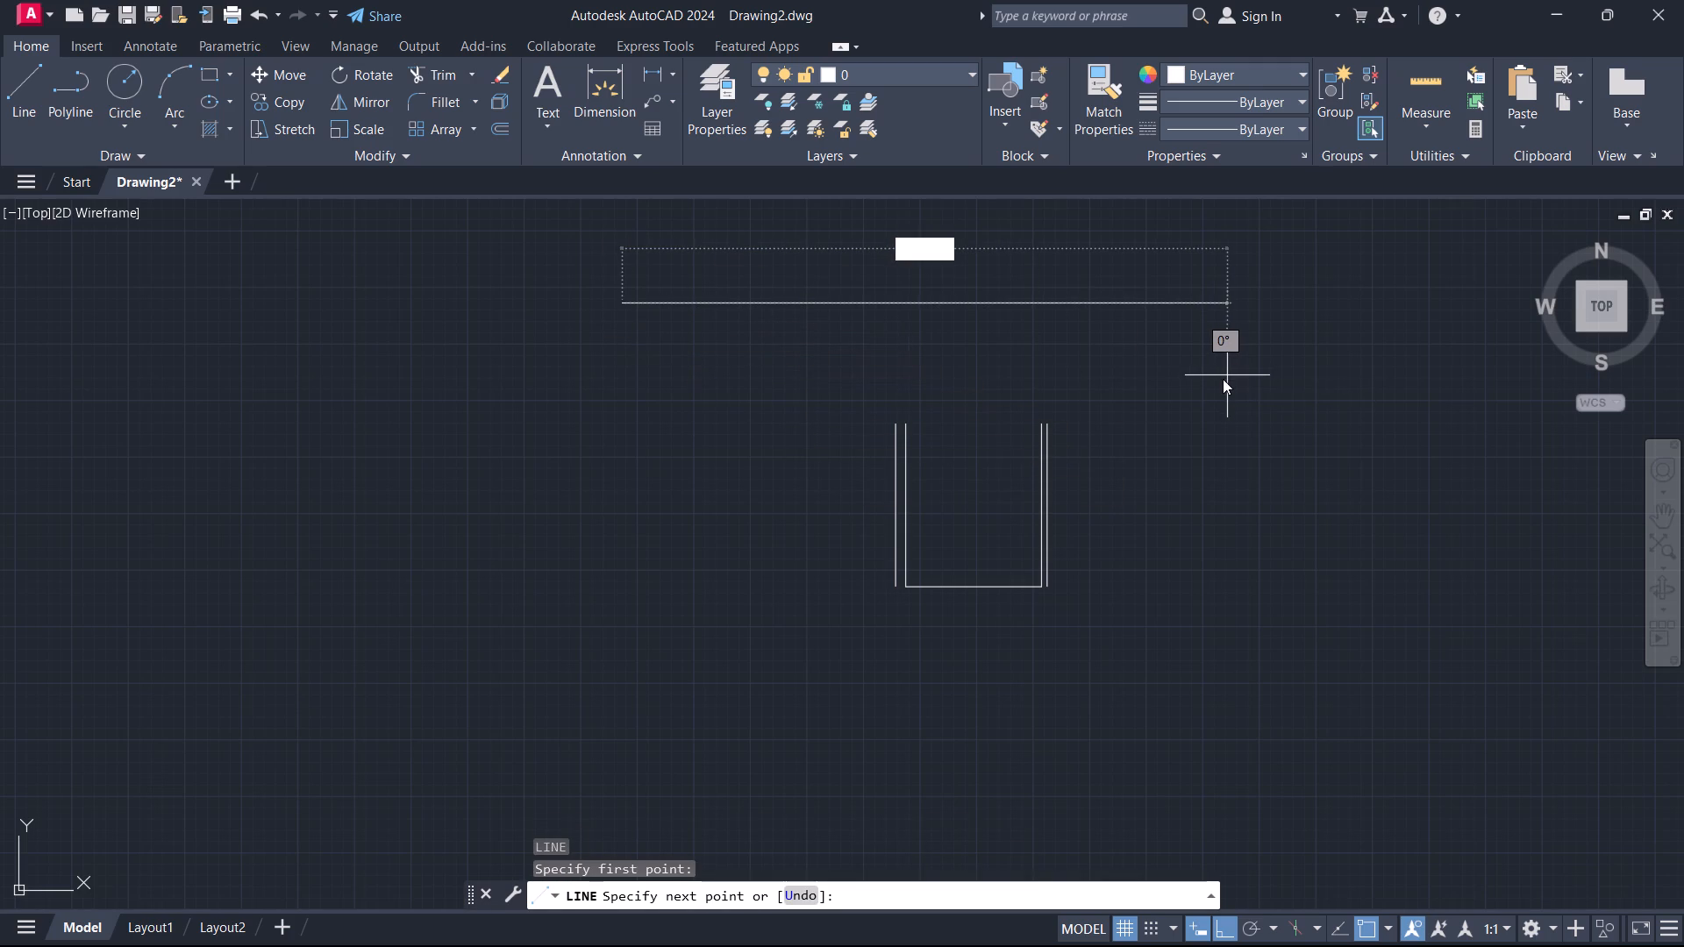
{"action": "key", "text": "apostrophe"}
{"action": "key", "text": "Return"}
{"action": "key", "text": "Escape"}
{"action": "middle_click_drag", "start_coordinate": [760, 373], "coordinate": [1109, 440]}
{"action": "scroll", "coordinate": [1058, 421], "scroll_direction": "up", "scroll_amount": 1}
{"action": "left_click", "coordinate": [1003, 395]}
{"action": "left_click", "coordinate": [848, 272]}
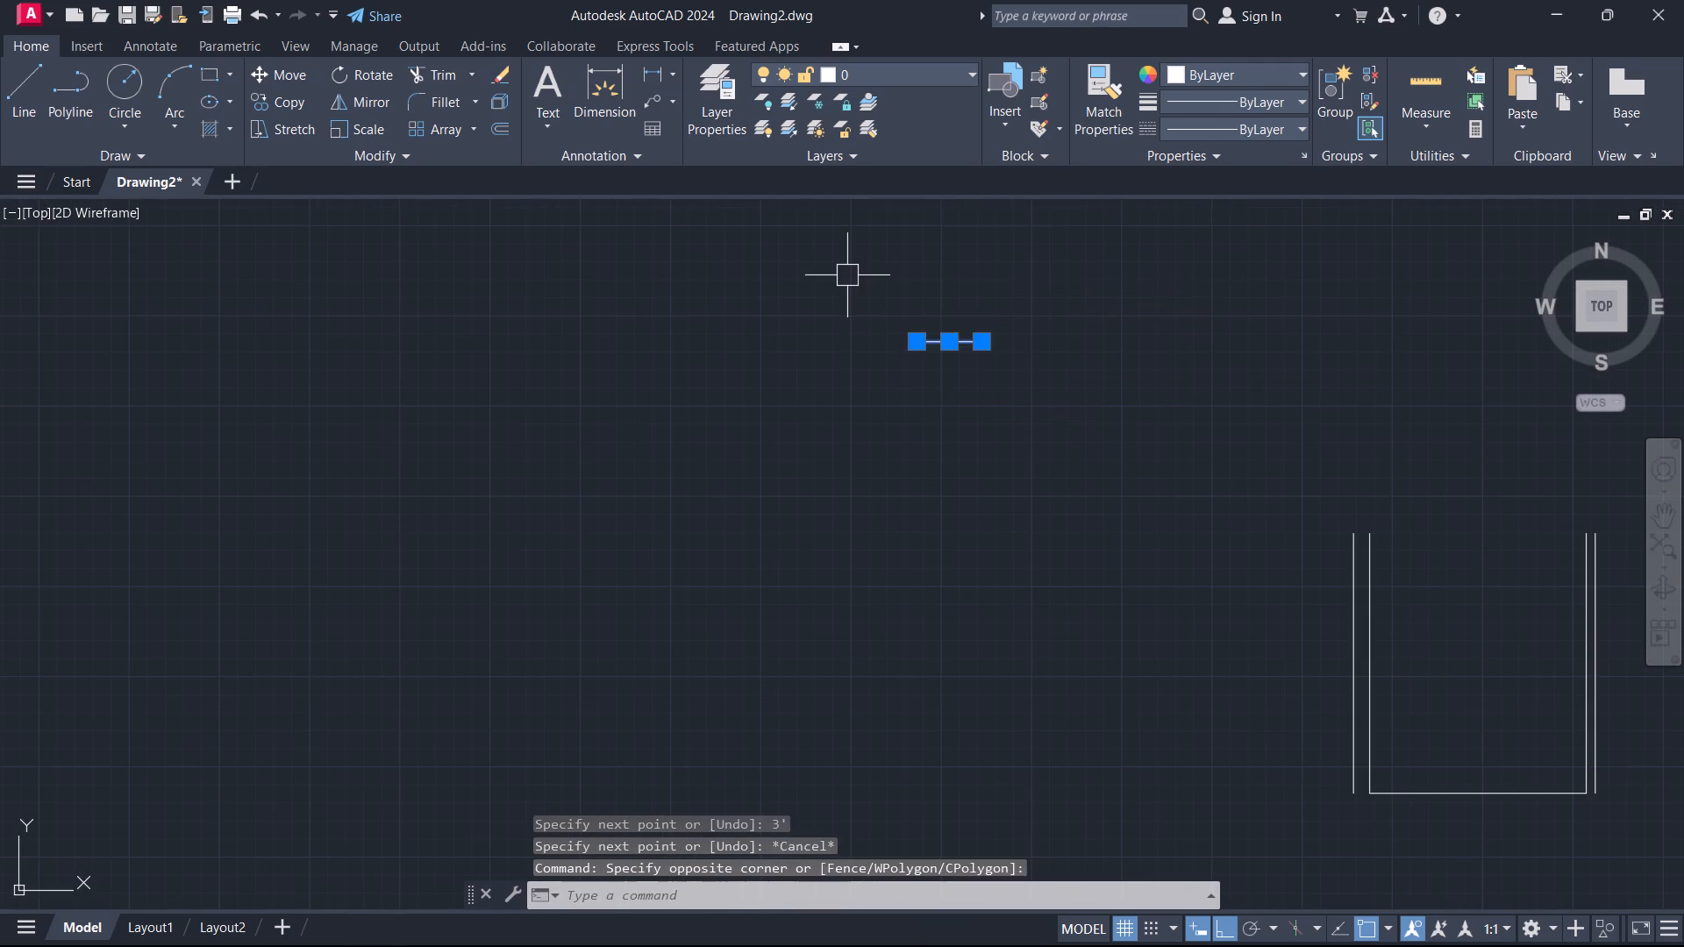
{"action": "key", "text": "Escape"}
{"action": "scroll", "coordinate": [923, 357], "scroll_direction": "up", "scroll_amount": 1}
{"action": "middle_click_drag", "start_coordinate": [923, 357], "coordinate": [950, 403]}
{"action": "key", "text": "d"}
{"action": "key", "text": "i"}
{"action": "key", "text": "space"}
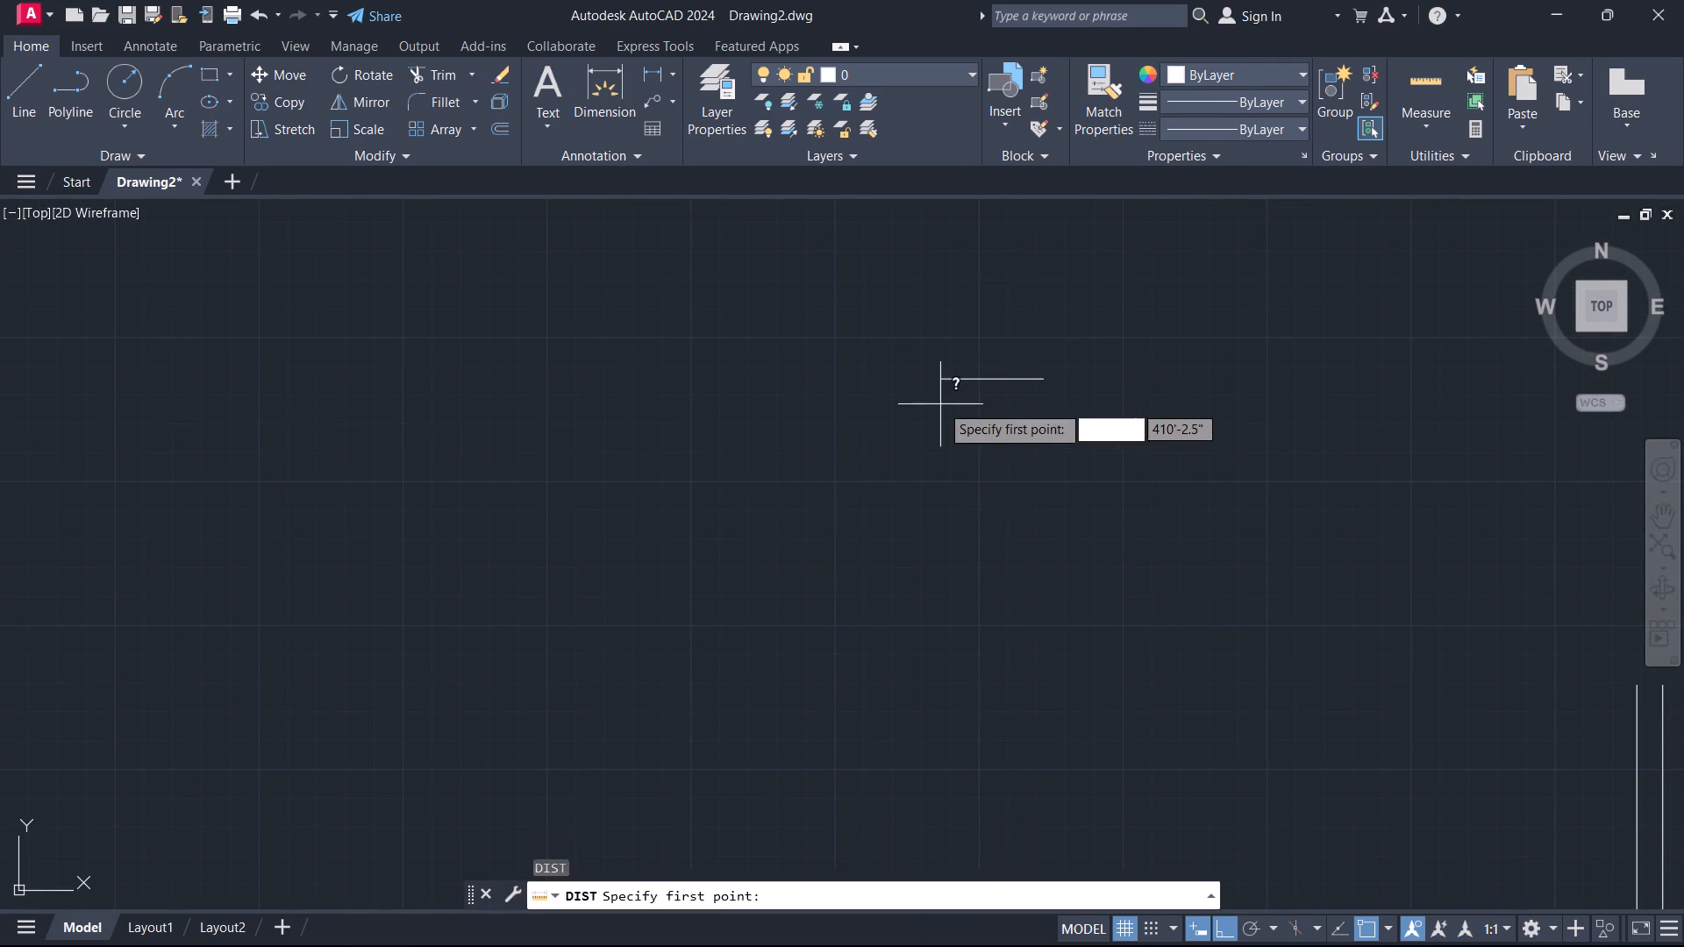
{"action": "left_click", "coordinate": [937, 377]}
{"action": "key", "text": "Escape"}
Delete the separate 3' horizontal line above the U-shaped outline.
{"action": "left_click_drag", "start_coordinate": [1055, 423], "coordinate": [995, 361]}
{"action": "left_click", "coordinate": [870, 239]}
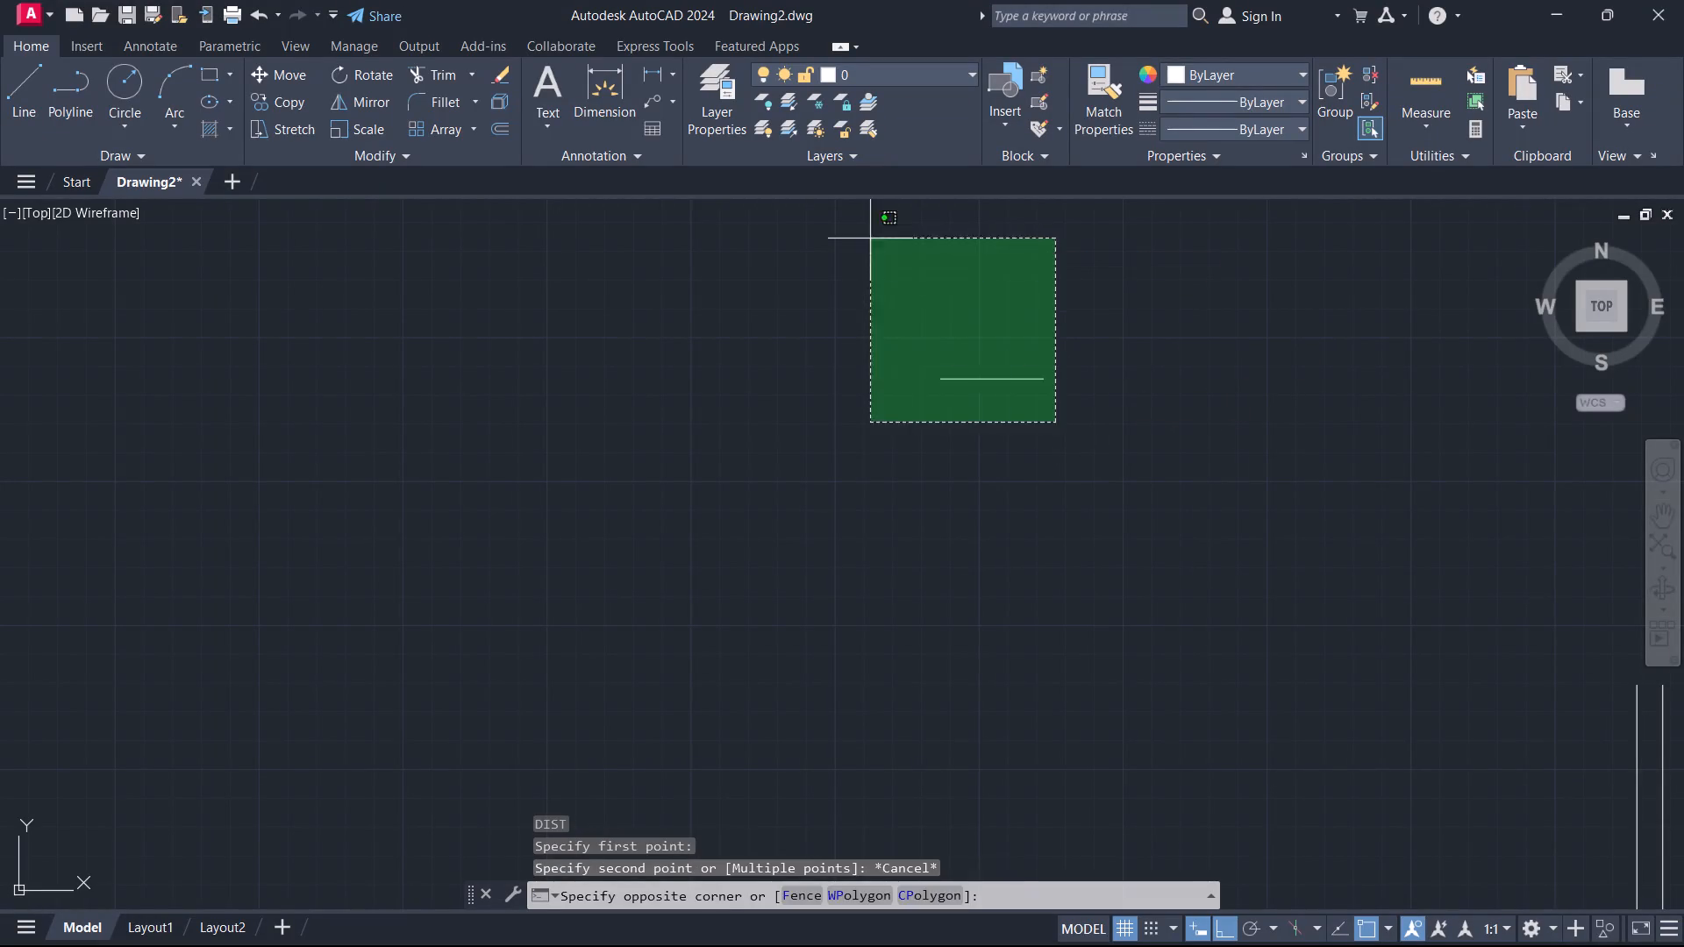
{"action": "key", "text": "Delete"}
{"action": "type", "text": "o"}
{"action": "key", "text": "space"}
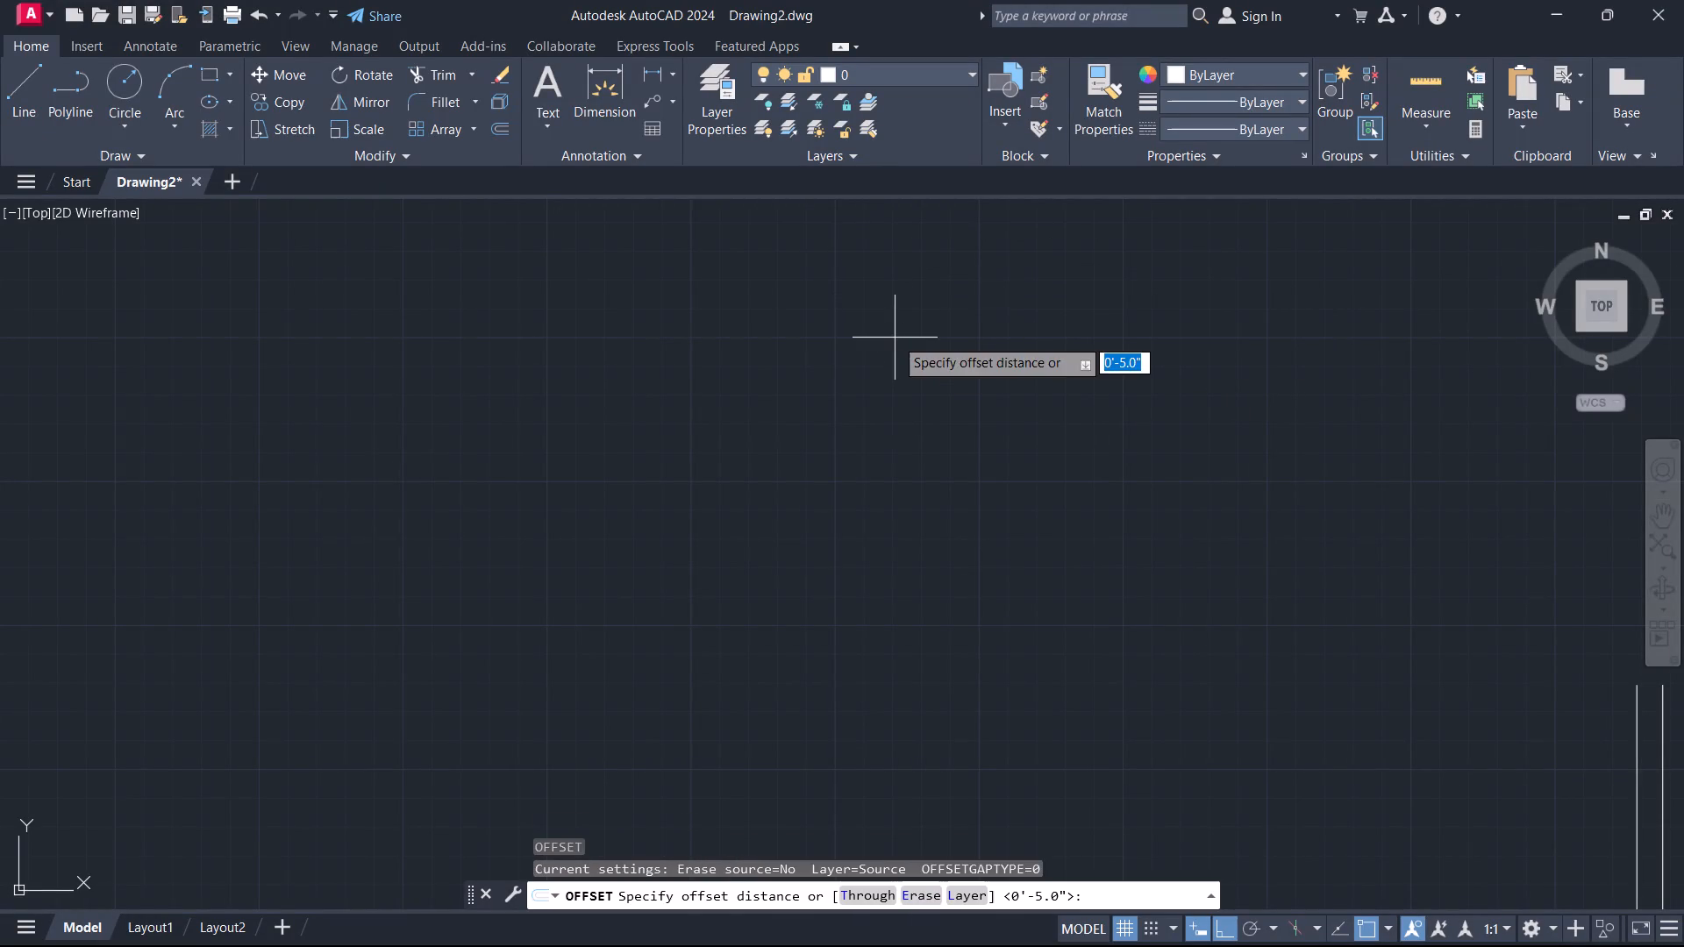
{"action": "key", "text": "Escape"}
Draw a 30' horizontal line running right in the empty area above and left of the U-shaped outline.
{"action": "key", "text": "l"}
{"action": "key", "text": "space"}
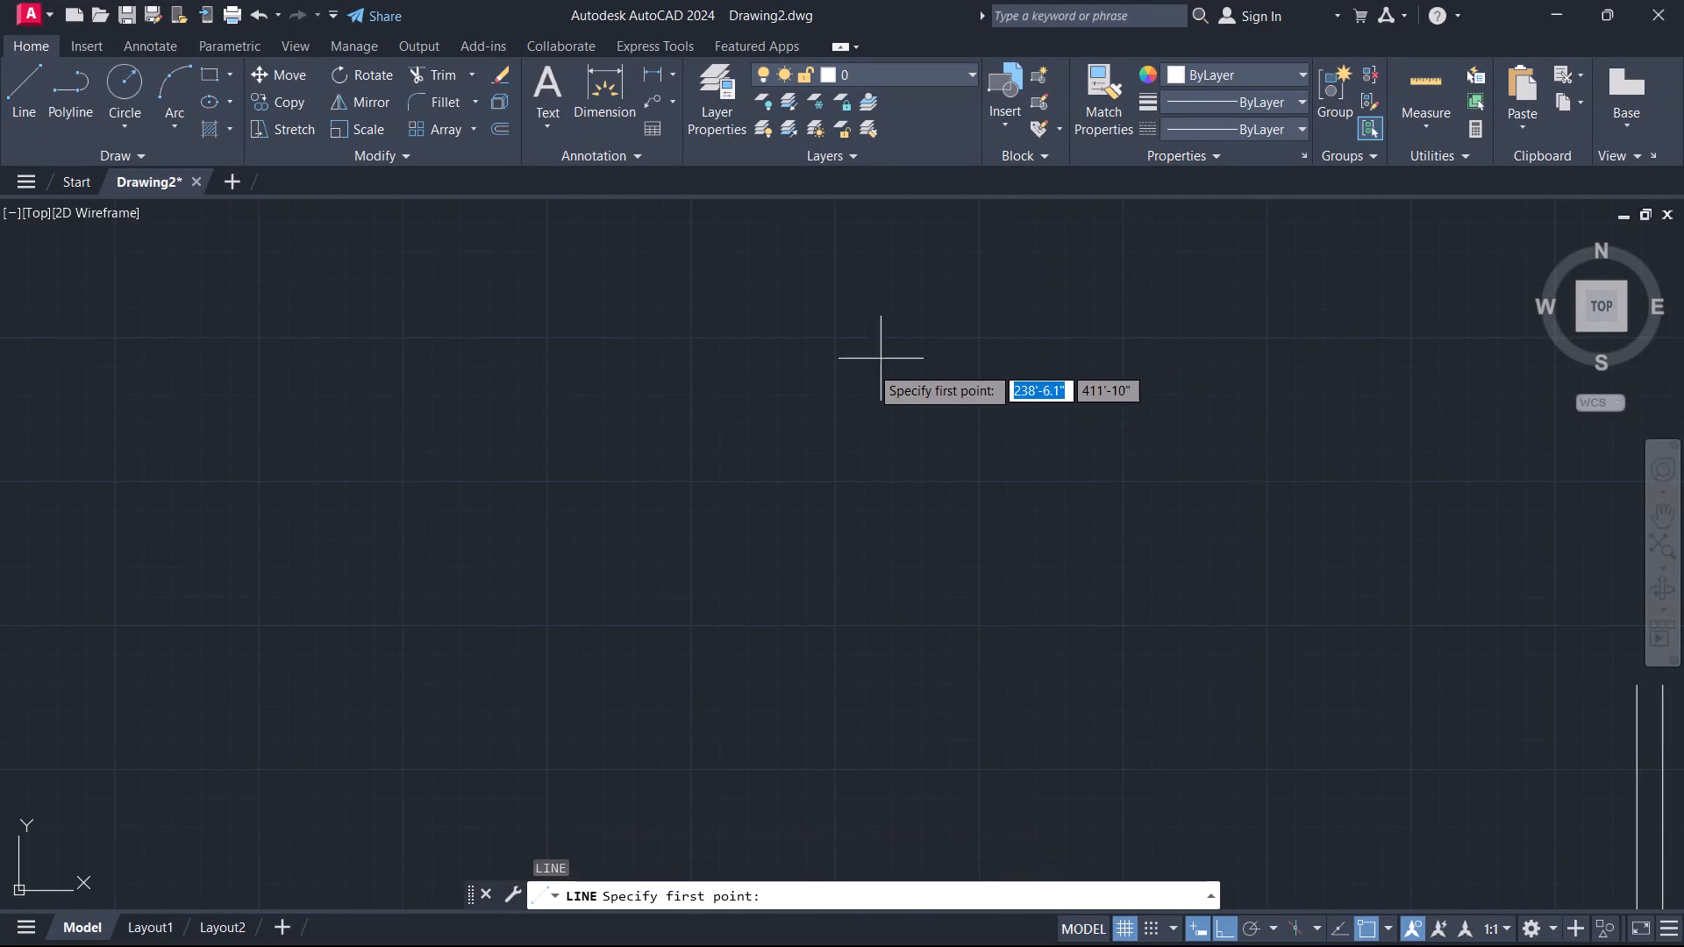
{"action": "left_click", "coordinate": [860, 374]}
{"action": "key", "text": "3"}
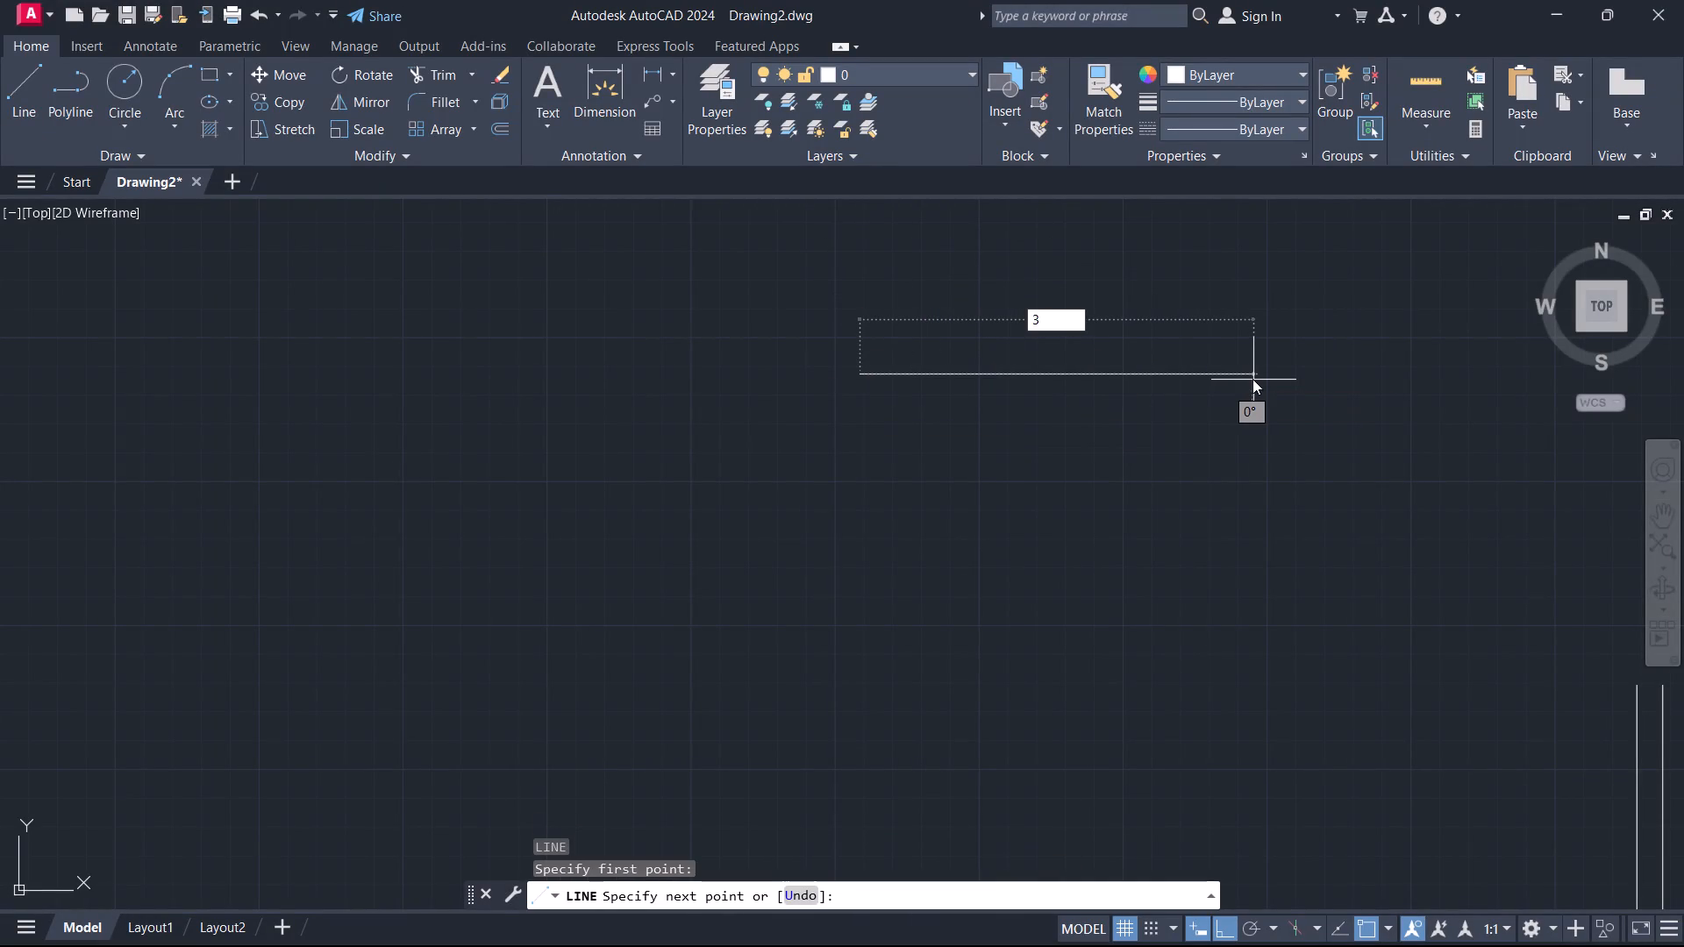
{"action": "key", "text": "0"}
{"action": "key", "text": "apostrophe"}
{"action": "key", "text": "Return"}
{"action": "scroll", "coordinate": [1171, 390], "scroll_direction": "down", "scroll_amount": 3}
{"action": "key", "text": "Escape"}
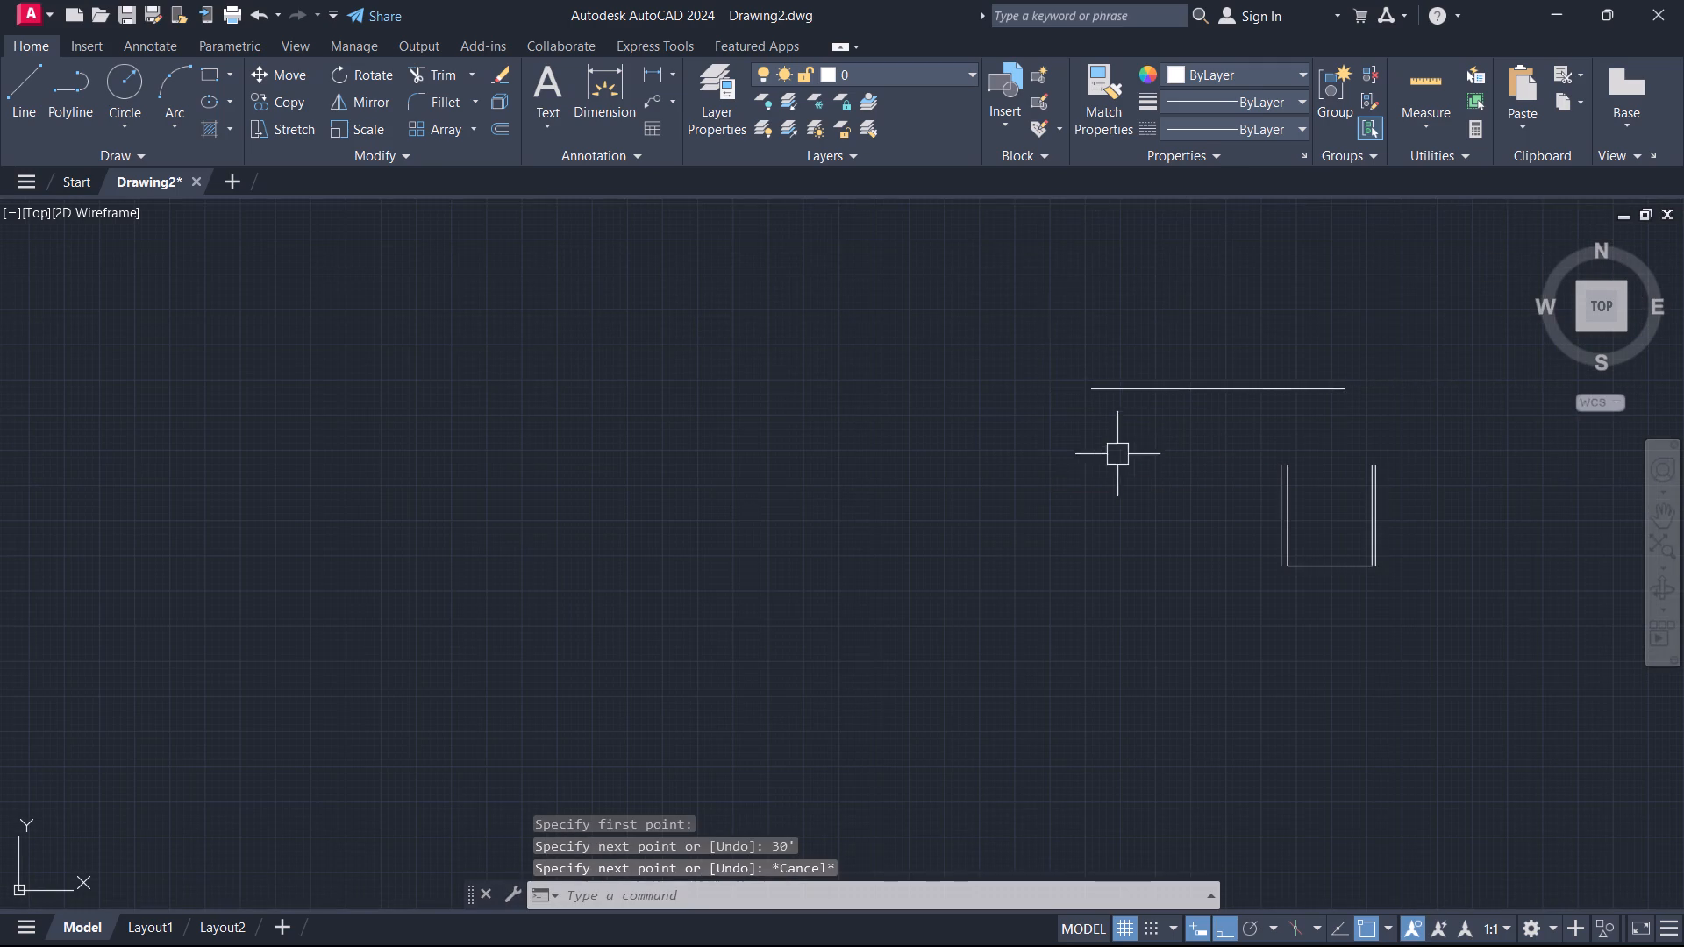
Copy the whole U-shaped outline from the top of its outer left line to the left end of the 30' line.
{"action": "scroll", "coordinate": [1400, 567], "scroll_direction": "up", "scroll_amount": 1}
{"action": "left_click_drag", "start_coordinate": [1432, 645], "coordinate": [1371, 566]}
{"action": "left_click", "coordinate": [1127, 349]}
{"action": "middle_click_drag", "start_coordinate": [1165, 375], "coordinate": [1189, 409]}
{"action": "scroll", "coordinate": [1165, 375], "scroll_direction": "up", "scroll_amount": 1}
{"action": "key", "text": "c"}
{"action": "type", "text": "o"}
{"action": "key", "text": "space"}
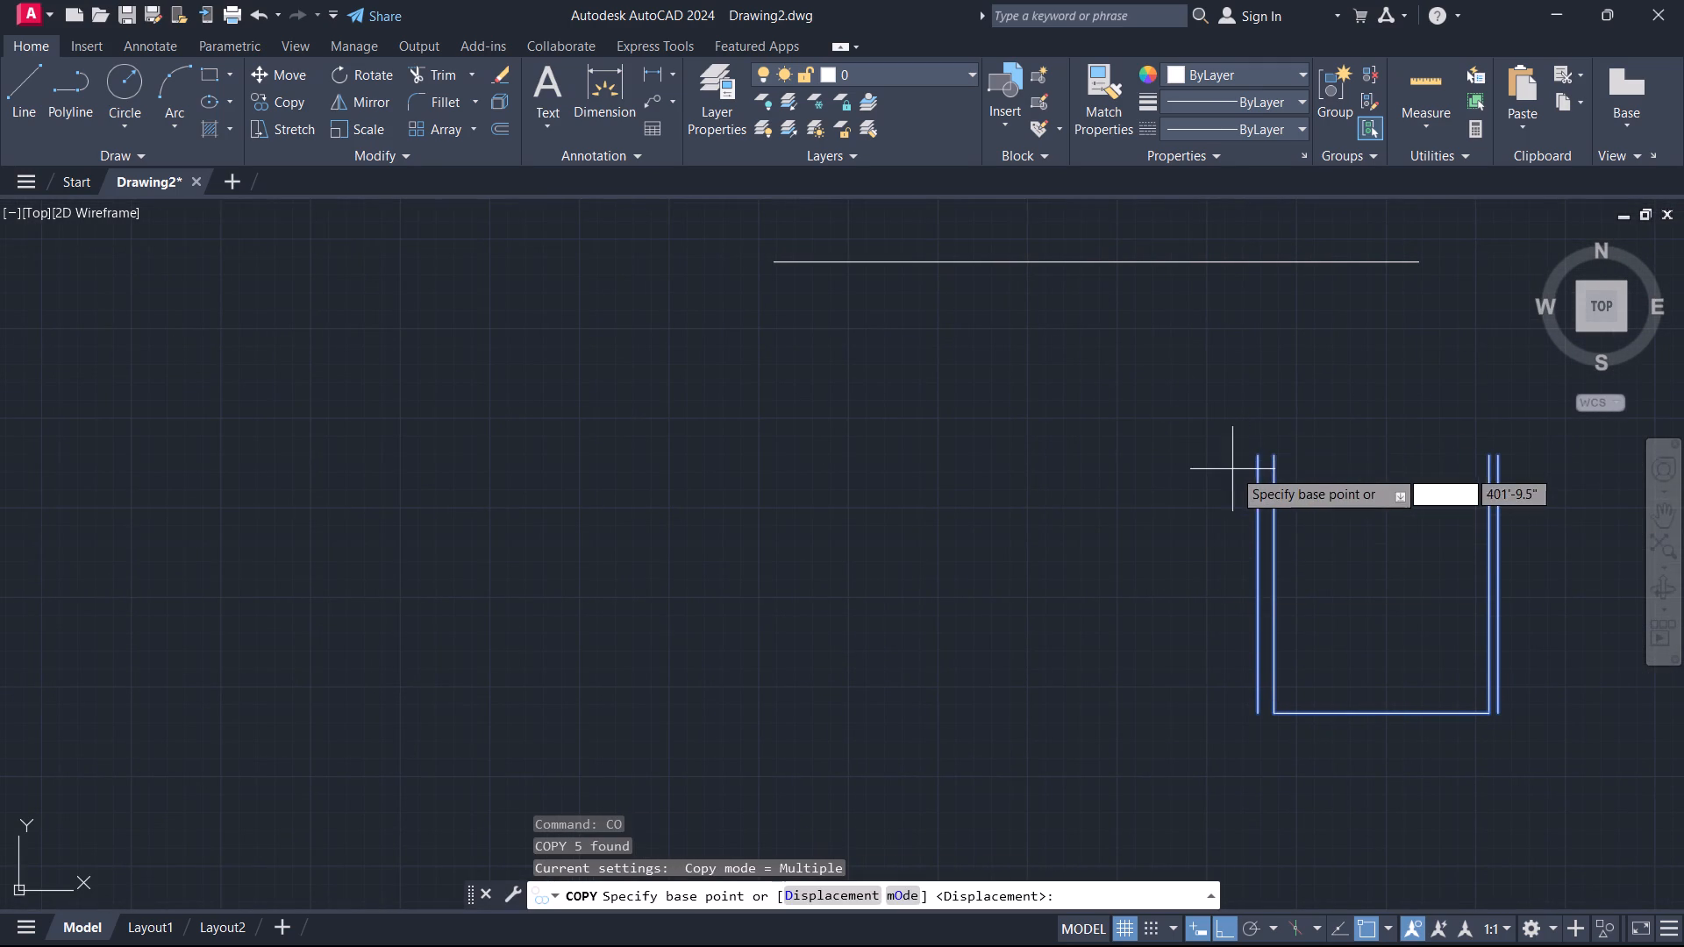
{"action": "left_click", "coordinate": [1249, 458]}
{"action": "left_click", "coordinate": [780, 266]}
{"action": "key", "text": "Escape"}
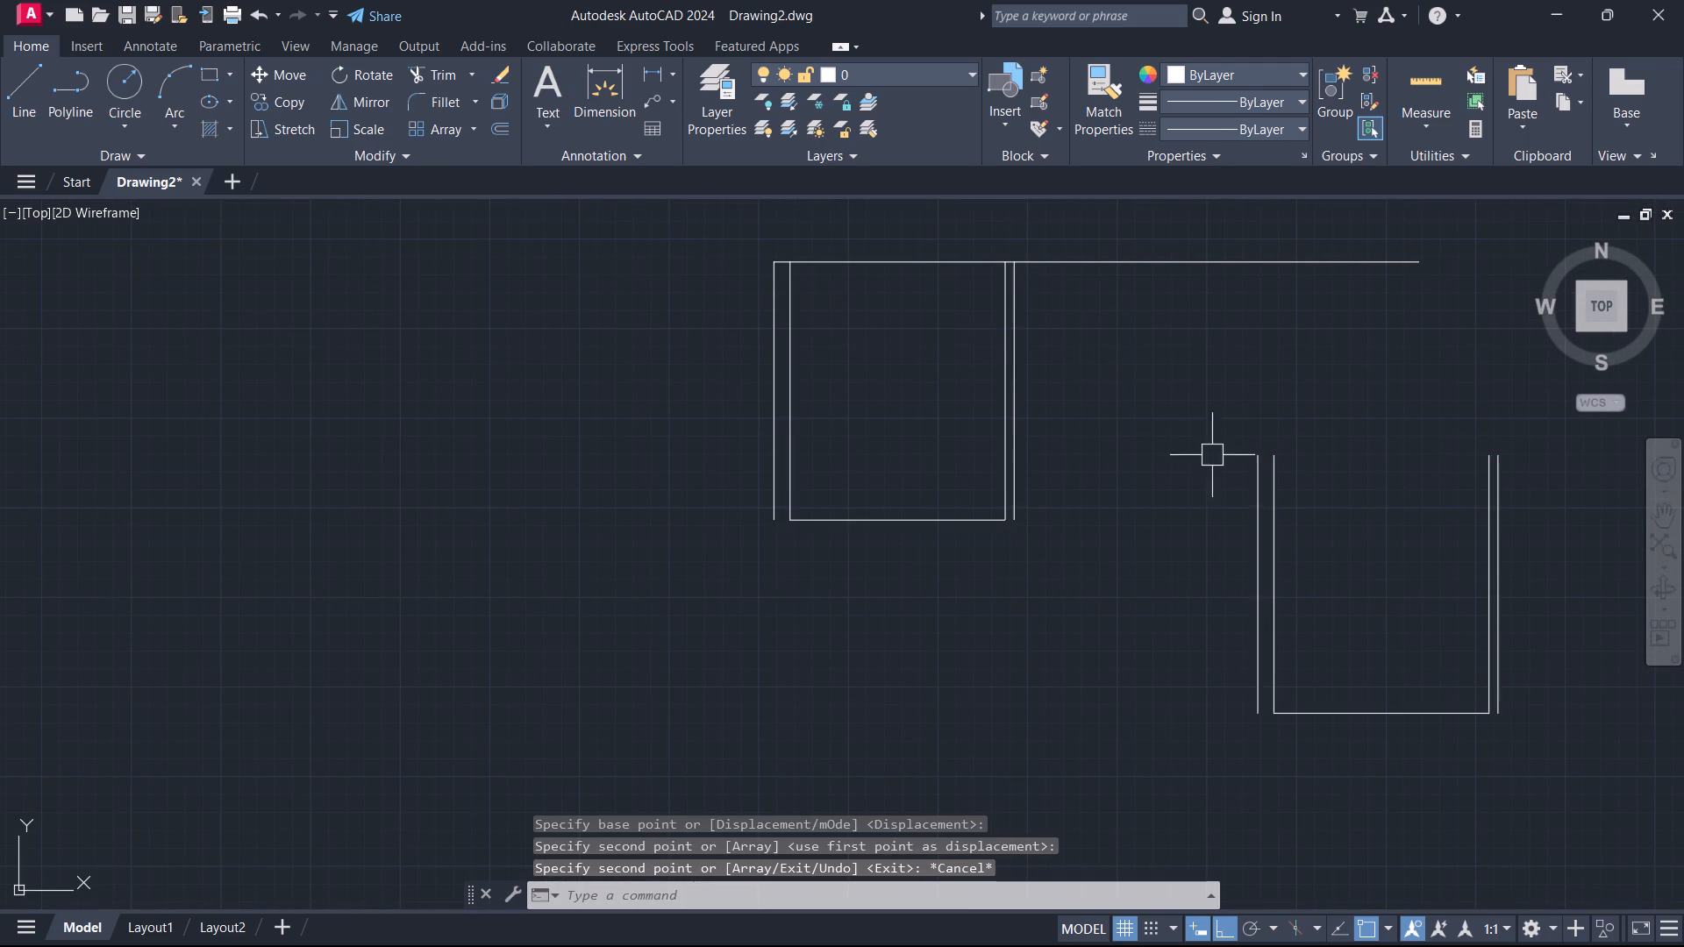
Delete the original U-shaped outline, keeping the copy attached to the 30' line.
{"action": "left_click_drag", "start_coordinate": [1538, 745], "coordinate": [1520, 730]}
{"action": "left_click", "coordinate": [1157, 411]}
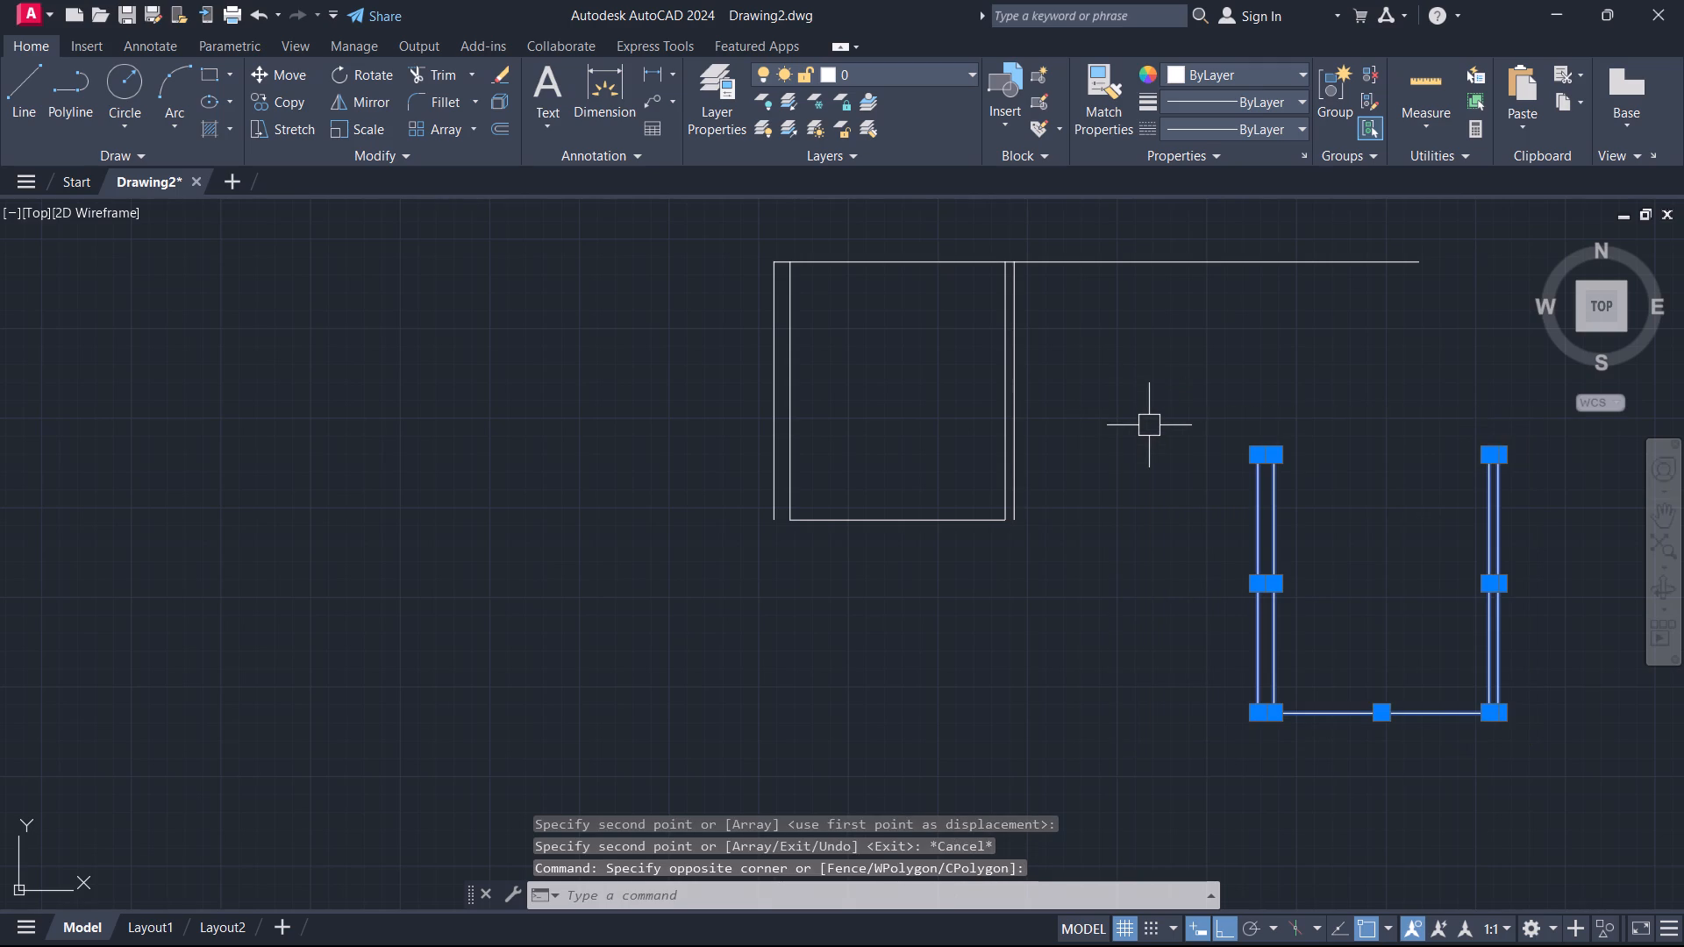
{"action": "key", "text": "Delete"}
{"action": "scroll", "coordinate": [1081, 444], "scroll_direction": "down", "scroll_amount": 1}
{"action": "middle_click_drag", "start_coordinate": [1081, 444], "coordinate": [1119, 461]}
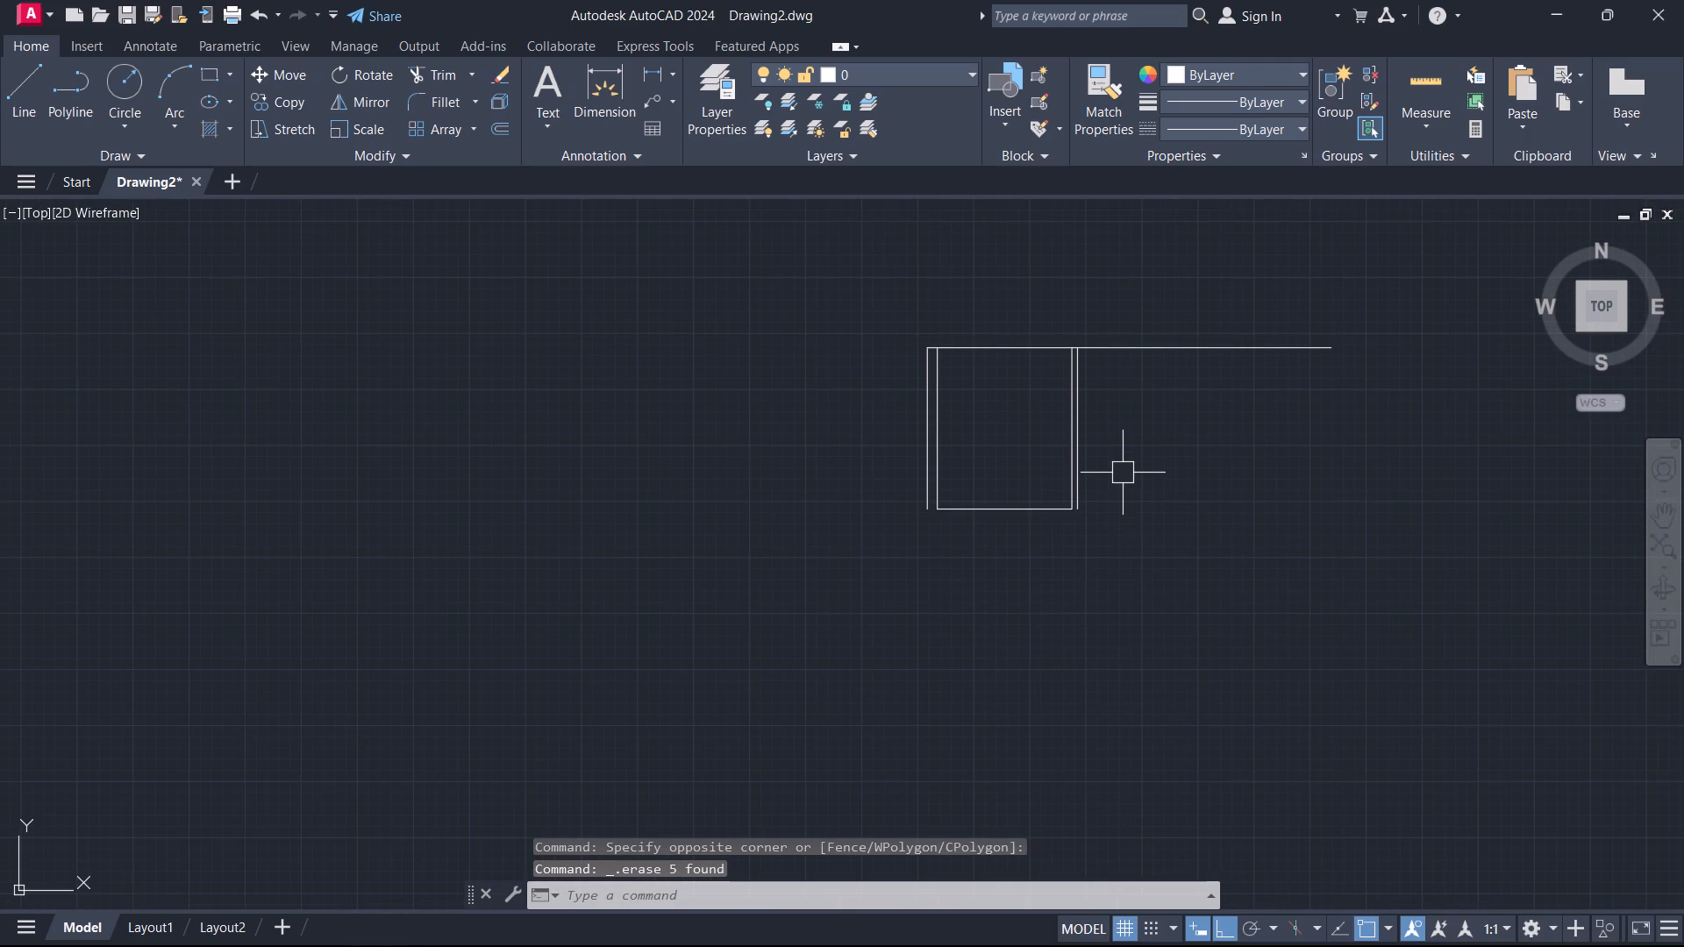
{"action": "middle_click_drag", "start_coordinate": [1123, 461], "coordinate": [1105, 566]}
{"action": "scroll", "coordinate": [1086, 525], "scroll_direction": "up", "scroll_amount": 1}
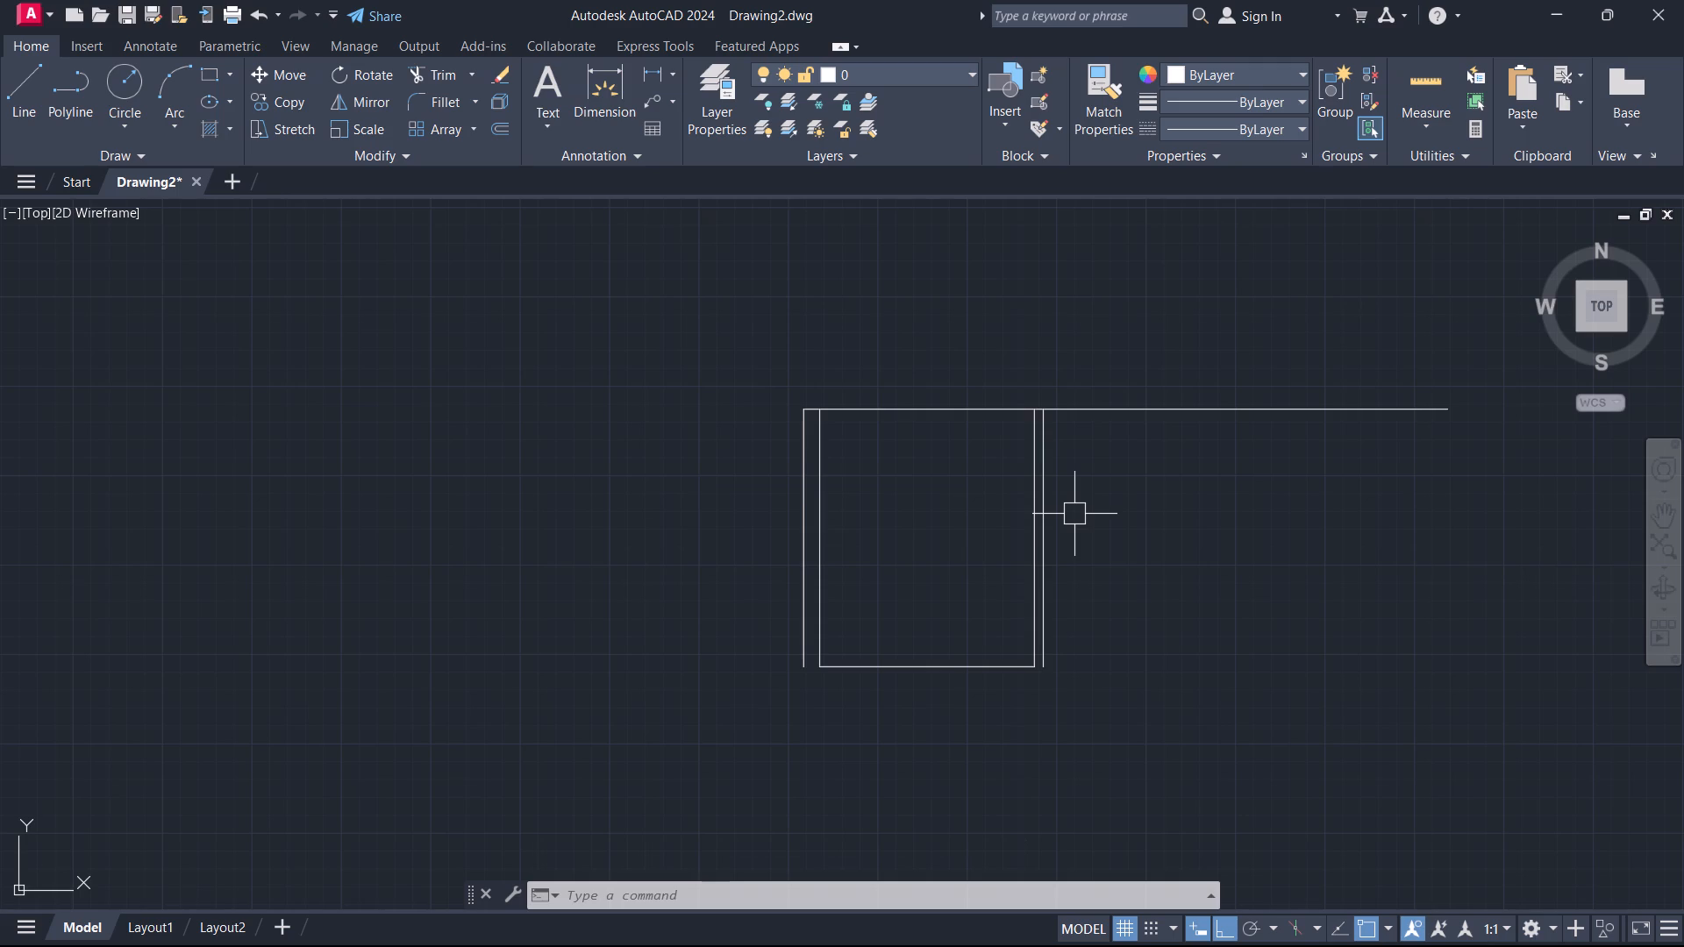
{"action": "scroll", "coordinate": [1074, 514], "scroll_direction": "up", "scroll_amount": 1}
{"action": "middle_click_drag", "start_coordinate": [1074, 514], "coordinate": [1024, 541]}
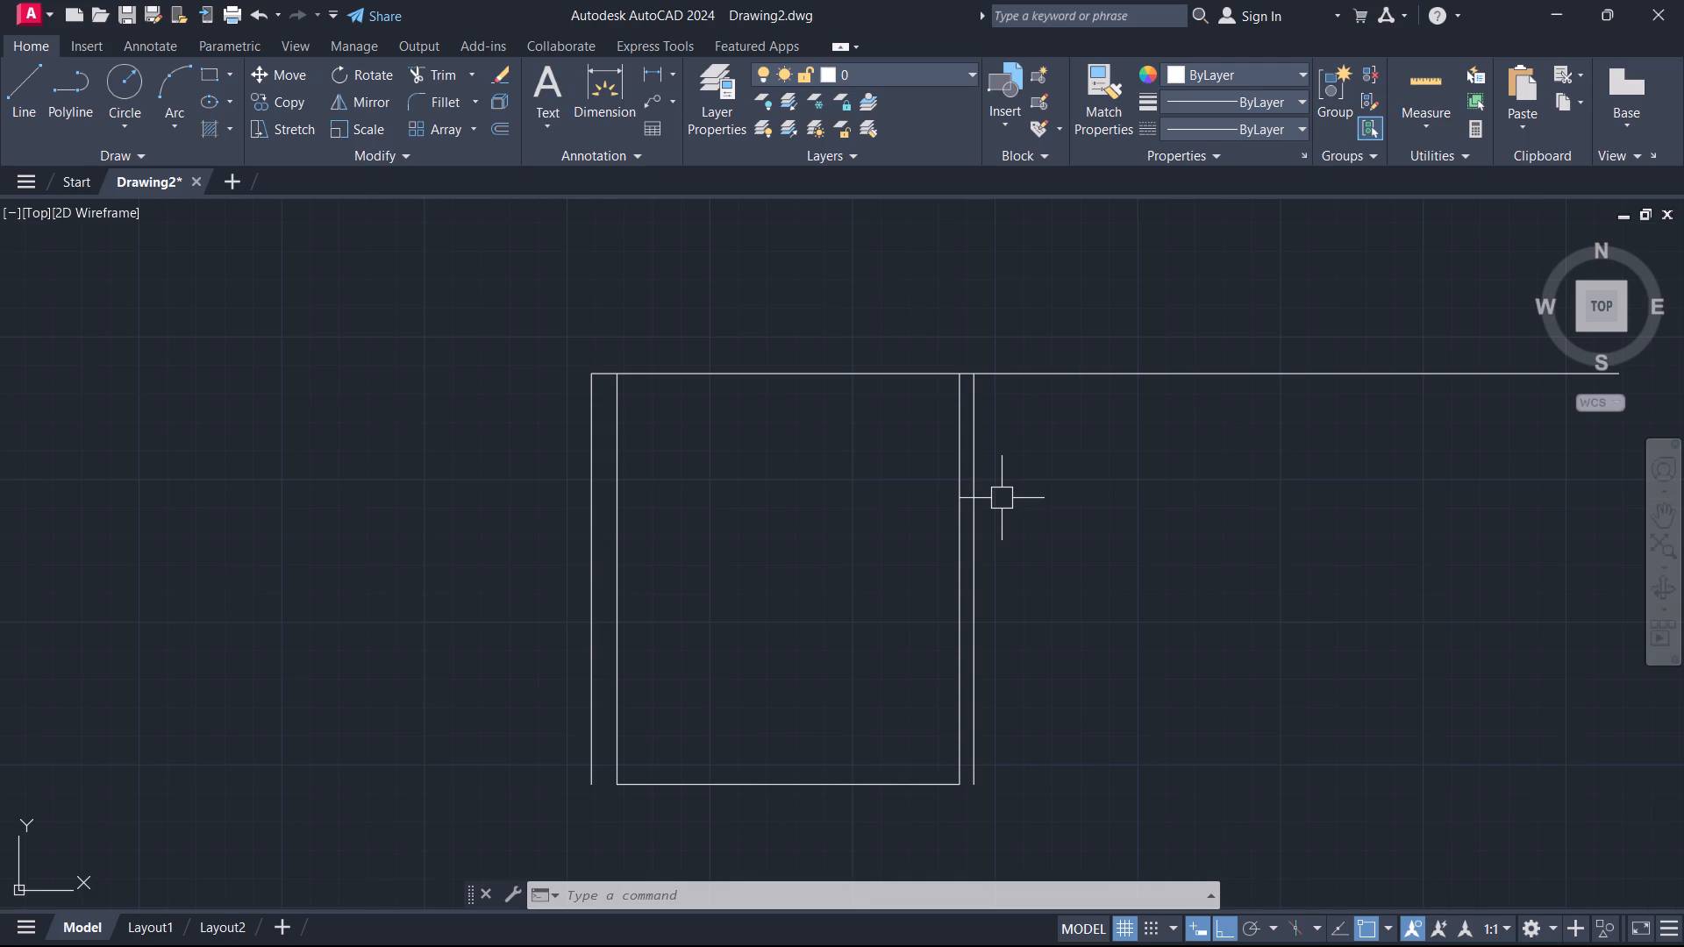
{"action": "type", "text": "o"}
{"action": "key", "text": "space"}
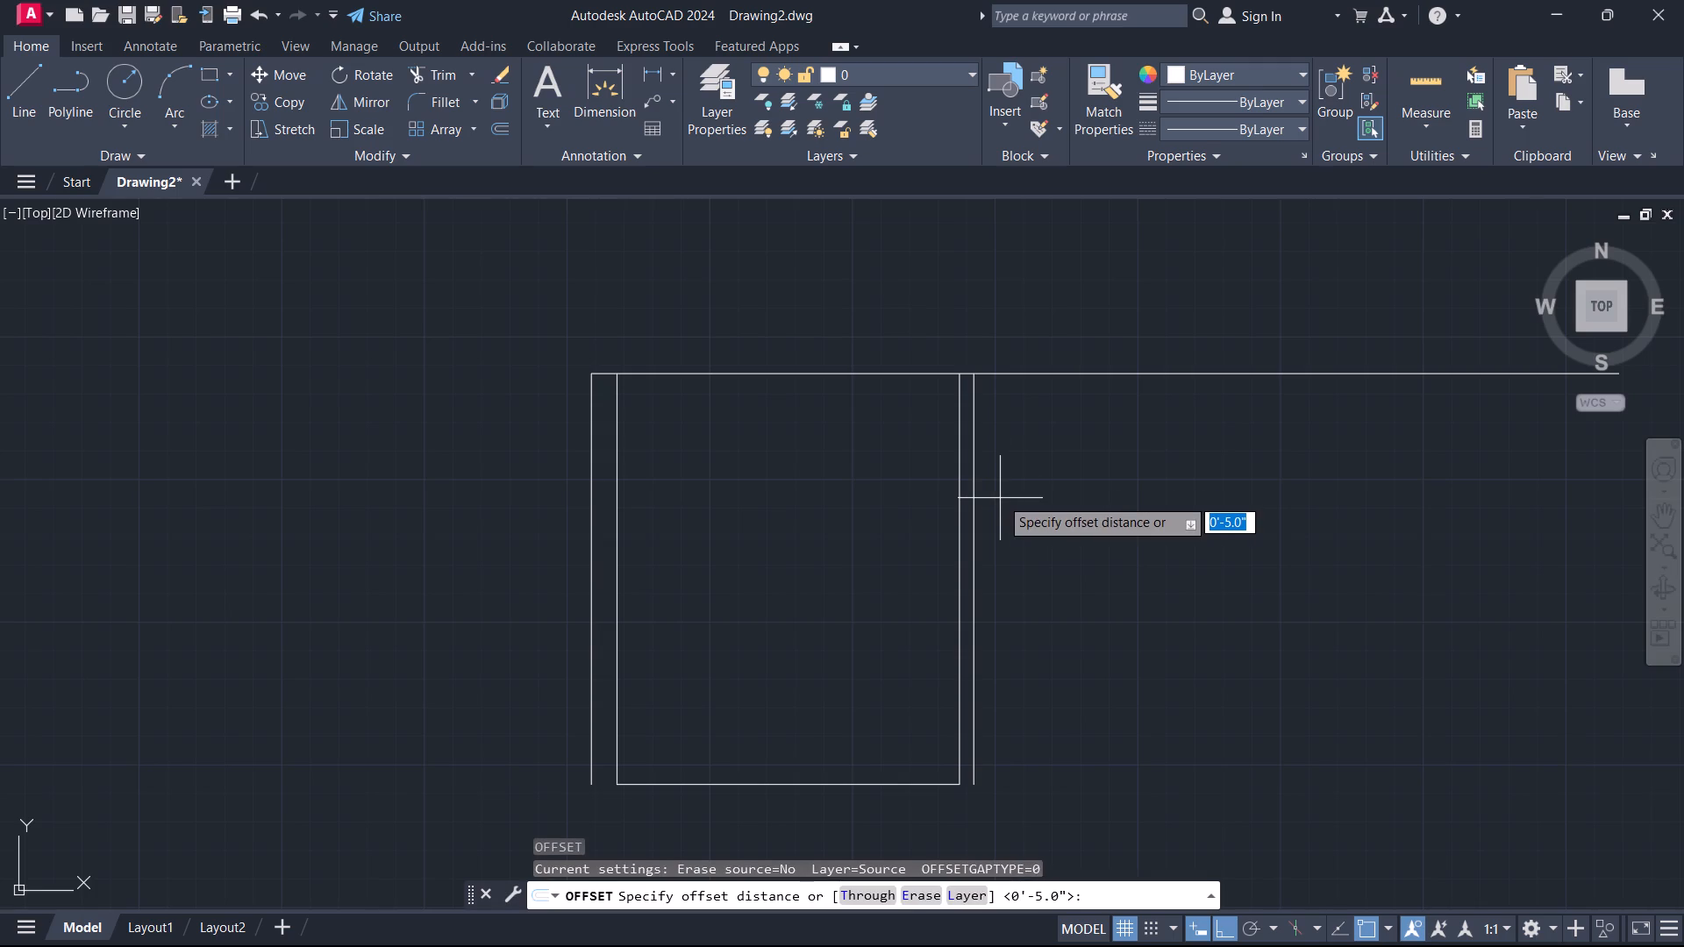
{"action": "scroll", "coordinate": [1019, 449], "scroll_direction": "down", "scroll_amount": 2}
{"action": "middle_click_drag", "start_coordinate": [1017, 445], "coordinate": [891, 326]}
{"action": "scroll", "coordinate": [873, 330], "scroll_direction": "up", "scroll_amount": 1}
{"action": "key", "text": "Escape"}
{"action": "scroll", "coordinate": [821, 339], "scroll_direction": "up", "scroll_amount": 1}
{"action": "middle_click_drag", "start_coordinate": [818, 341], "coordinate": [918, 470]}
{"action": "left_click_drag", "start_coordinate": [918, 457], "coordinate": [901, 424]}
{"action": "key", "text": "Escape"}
Delete the copied outline's bottom line and its two right-hand vertical lines.
{"action": "middle_click", "coordinate": [1057, 653]}
{"action": "scroll", "coordinate": [1054, 652], "scroll_direction": "down", "scroll_amount": 1}
{"action": "middle_click_drag", "start_coordinate": [1052, 639], "coordinate": [1122, 538]}
{"action": "left_click_drag", "start_coordinate": [1141, 727], "coordinate": [1119, 693]}
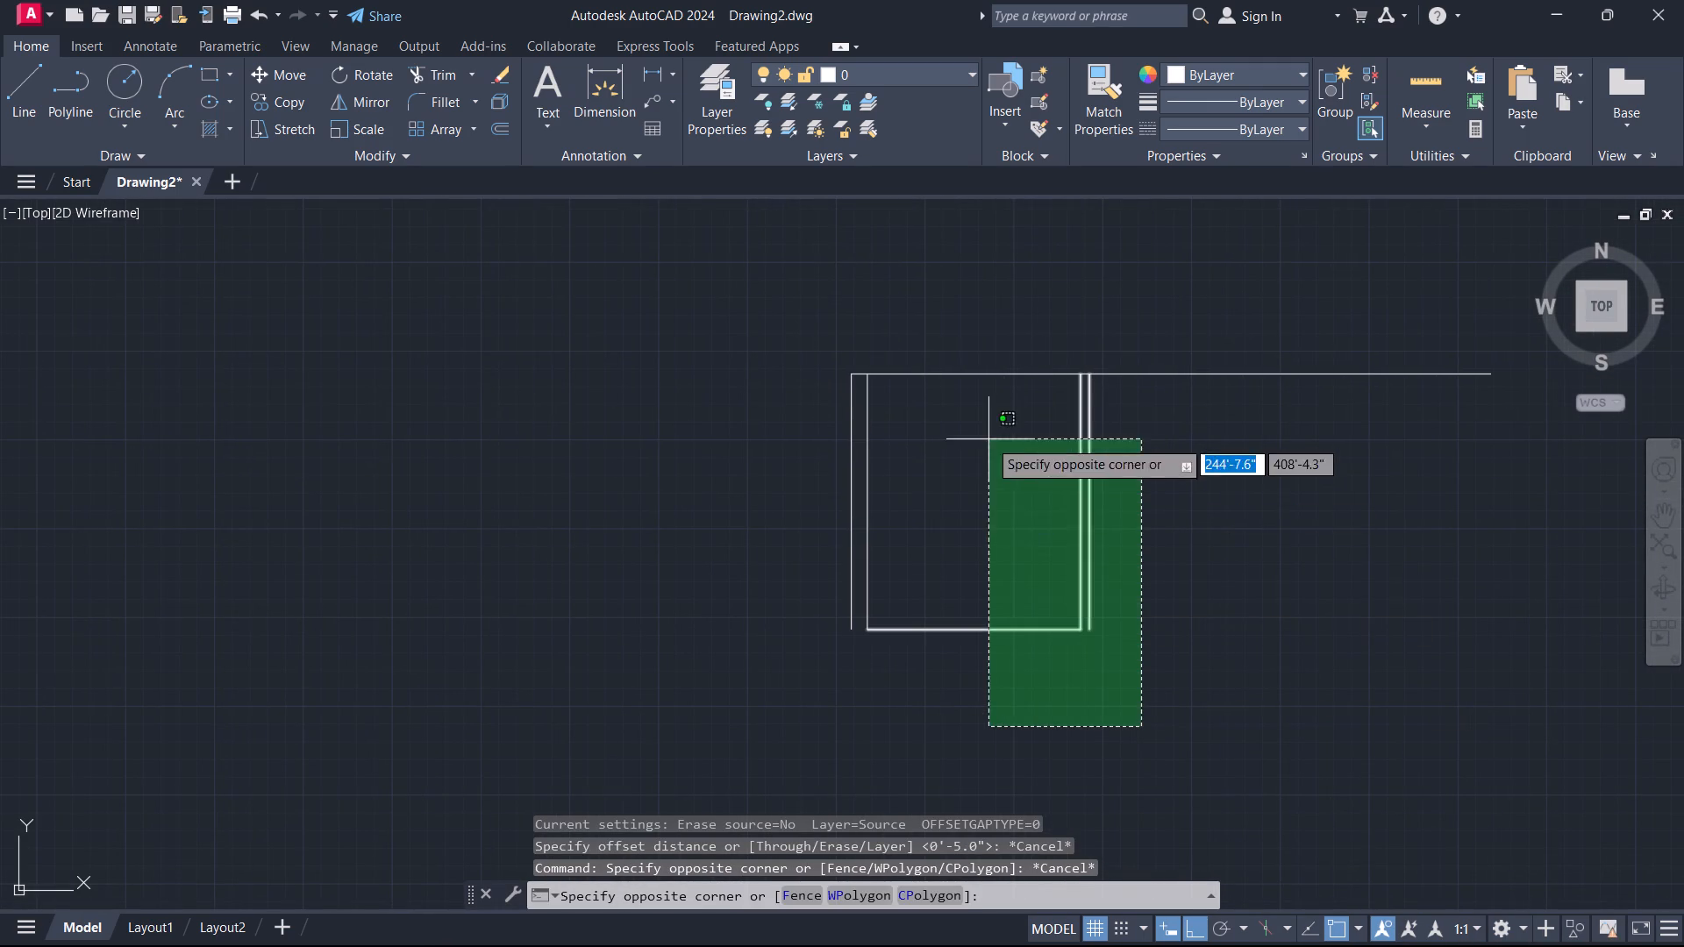
{"action": "left_click", "coordinate": [1002, 500]}
{"action": "key", "text": "Delete"}
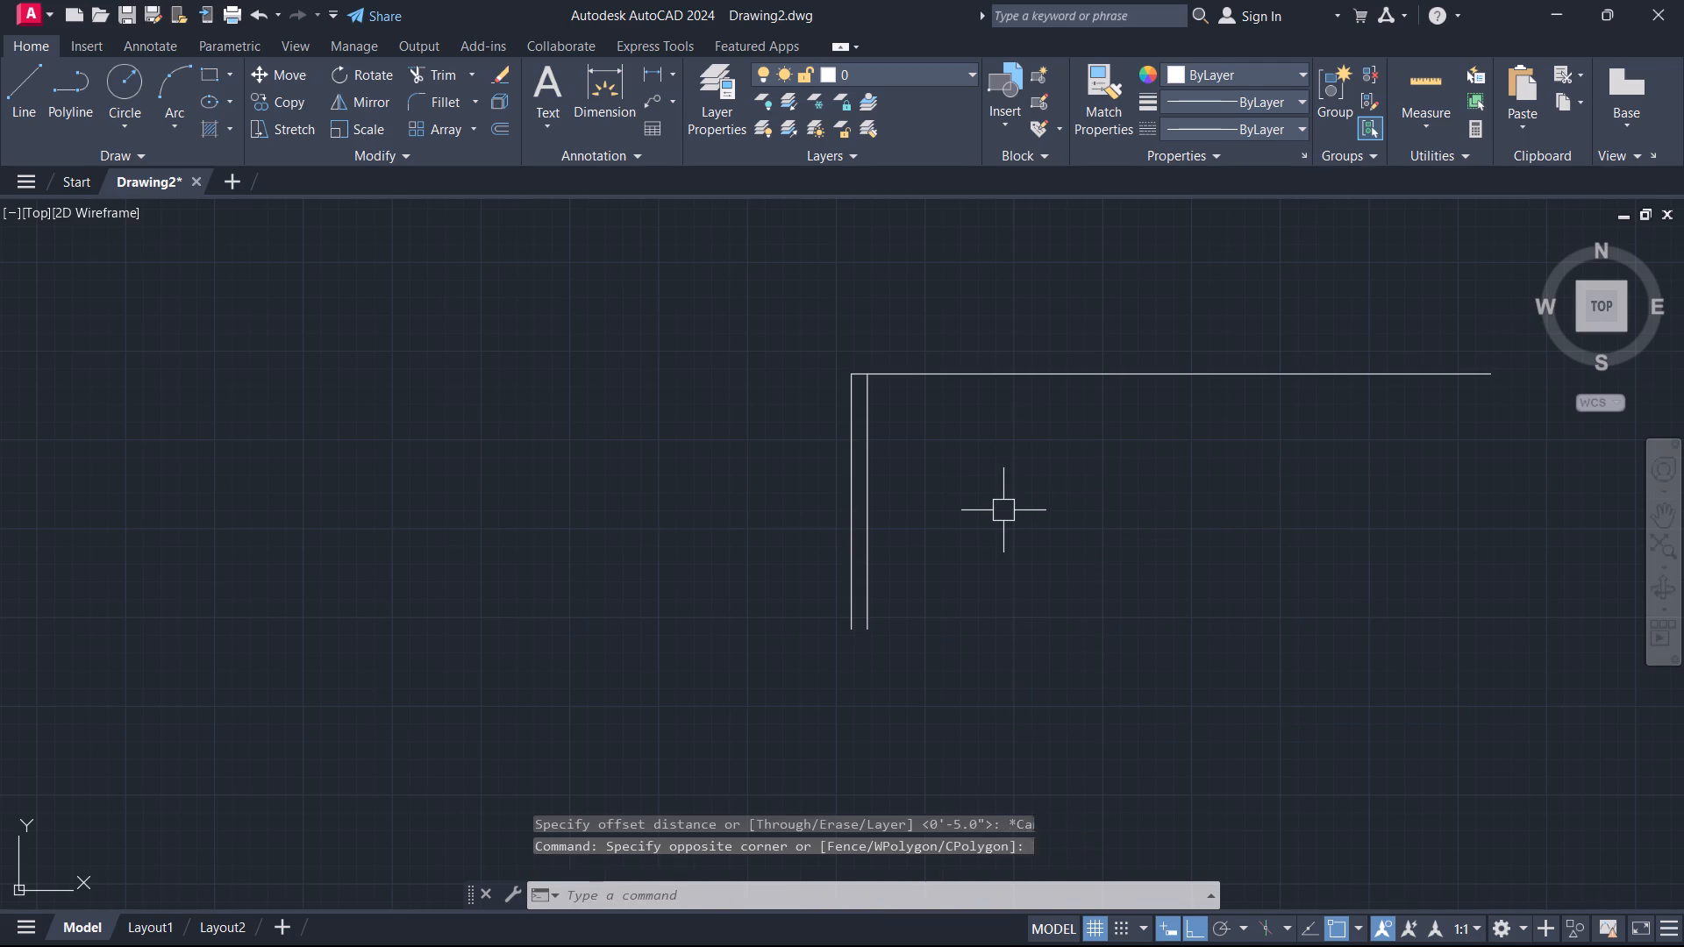
Offset the inner line of the left wall by 14'10" to the right.
{"action": "key", "text": "o"}
{"action": "key", "text": "space"}
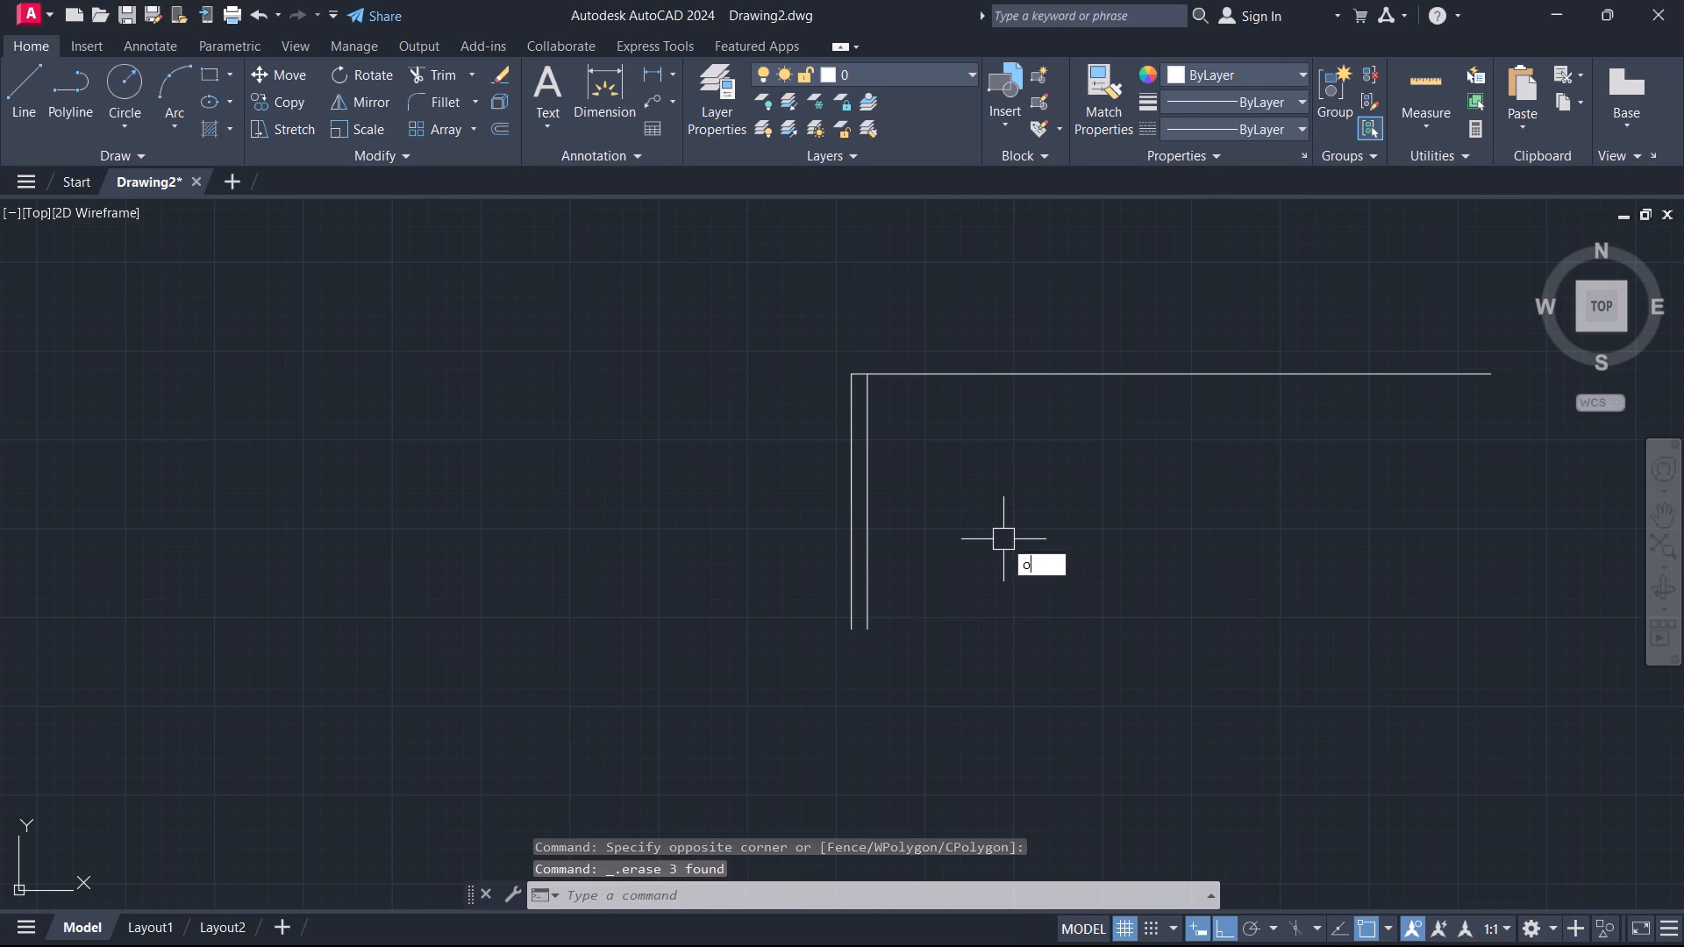
{"action": "key", "text": "1"}
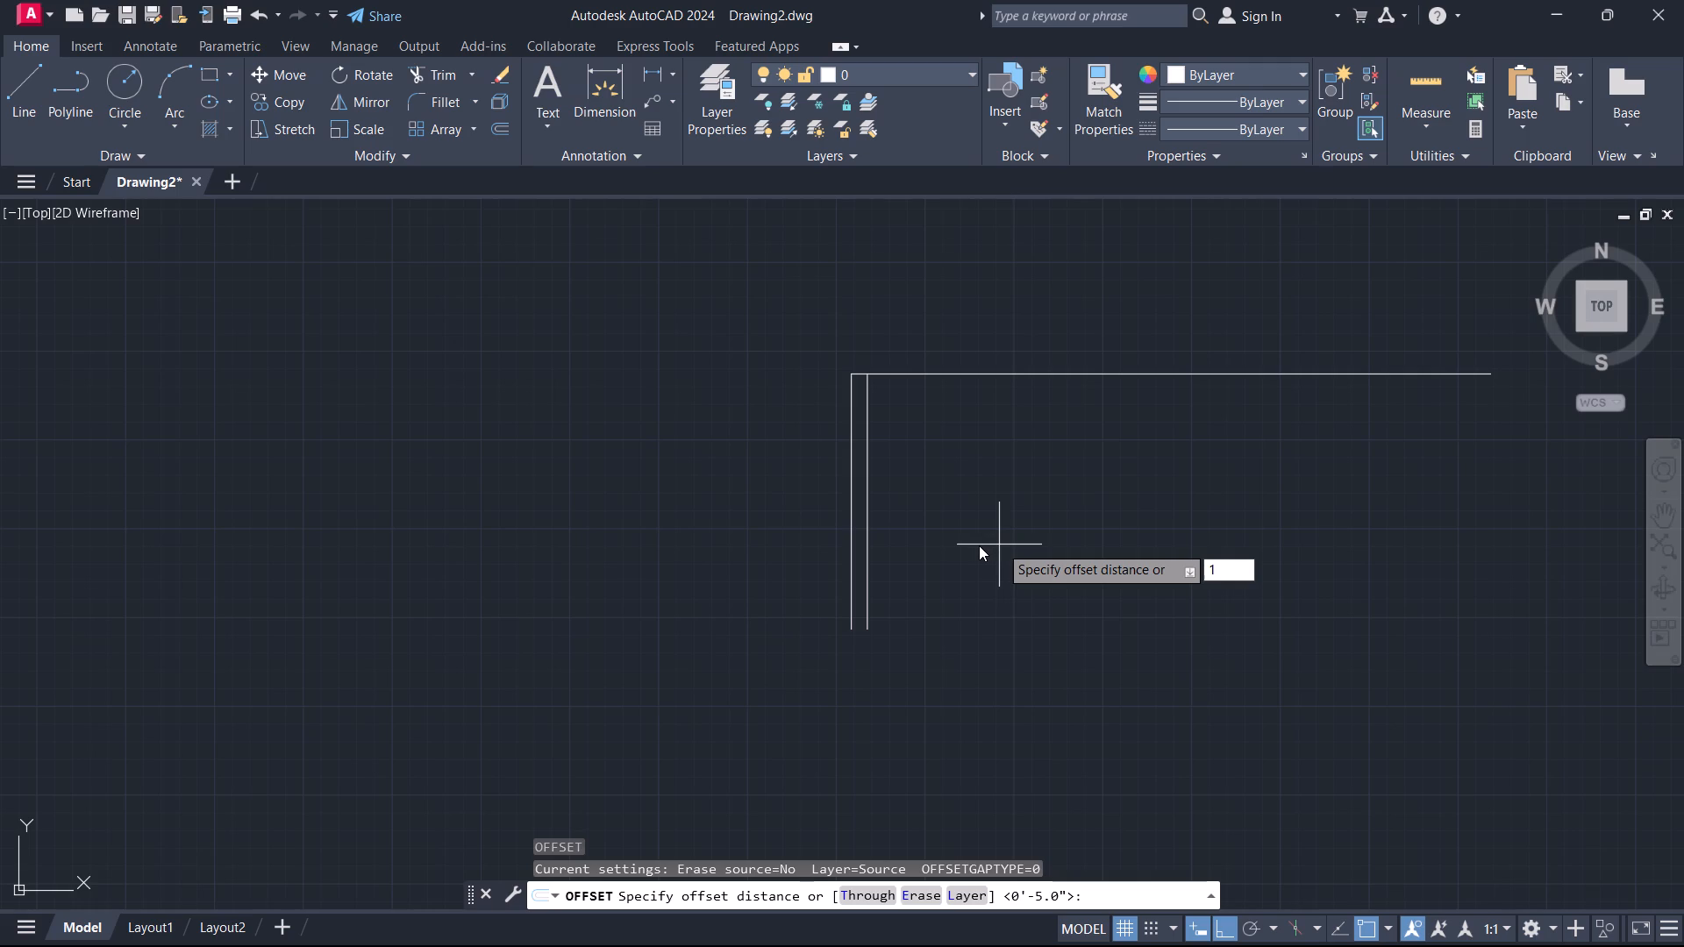
{"action": "key", "text": "4"}
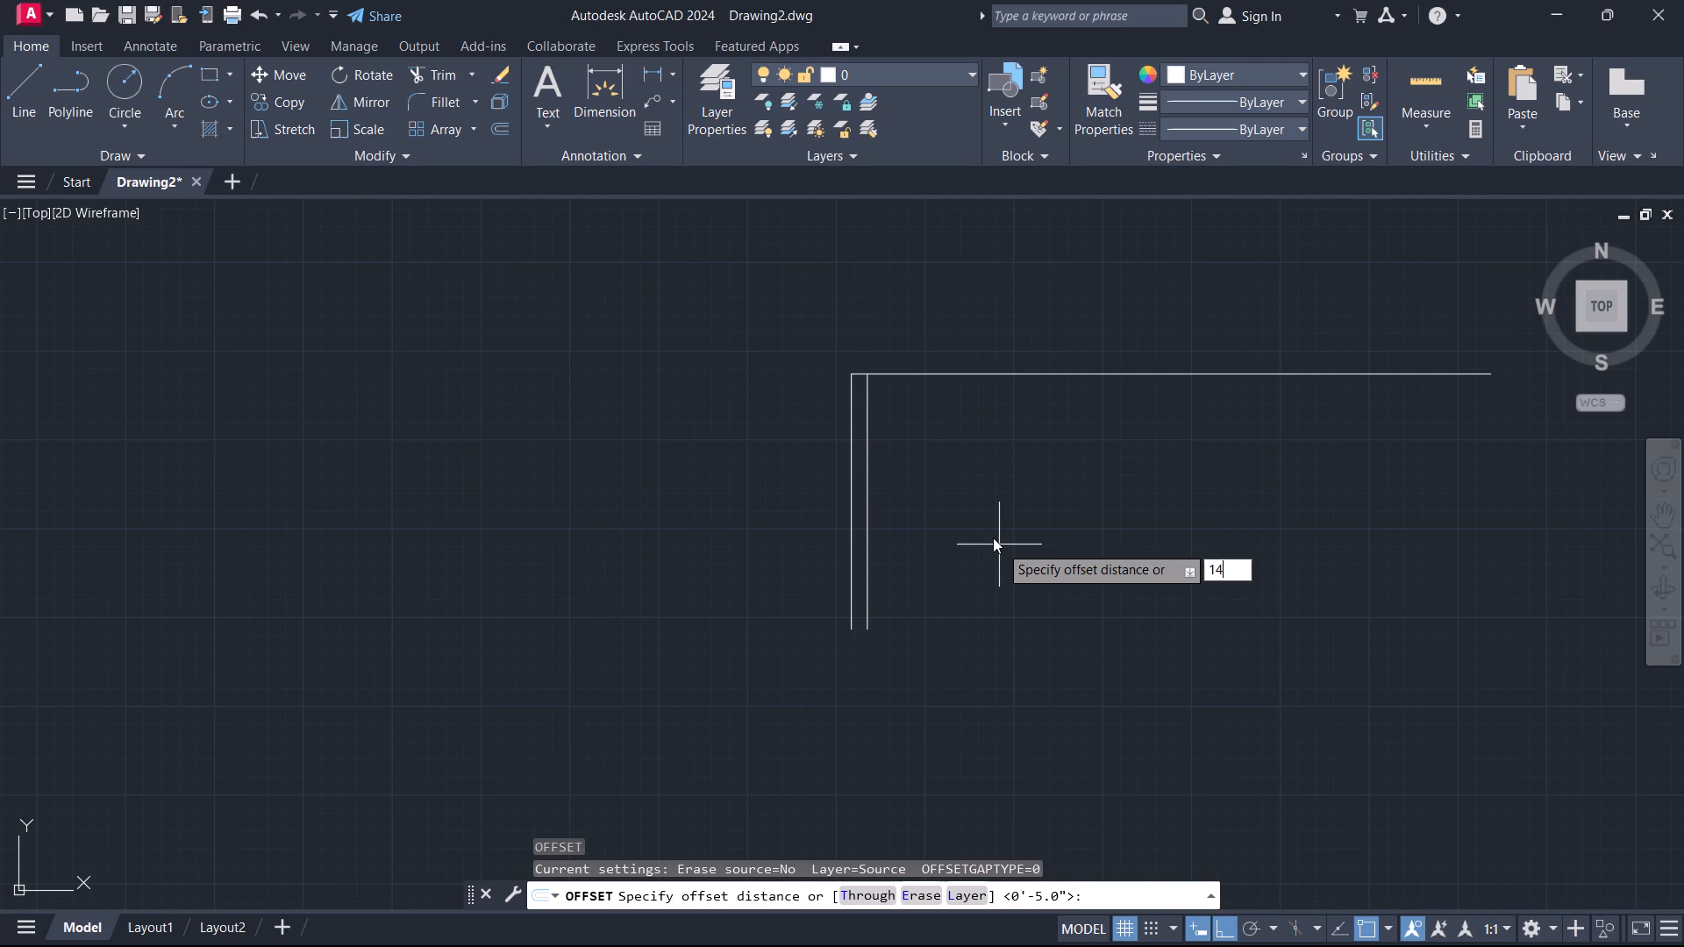
{"action": "type", "text": "'10"}
{"action": "key", "text": "Return"}
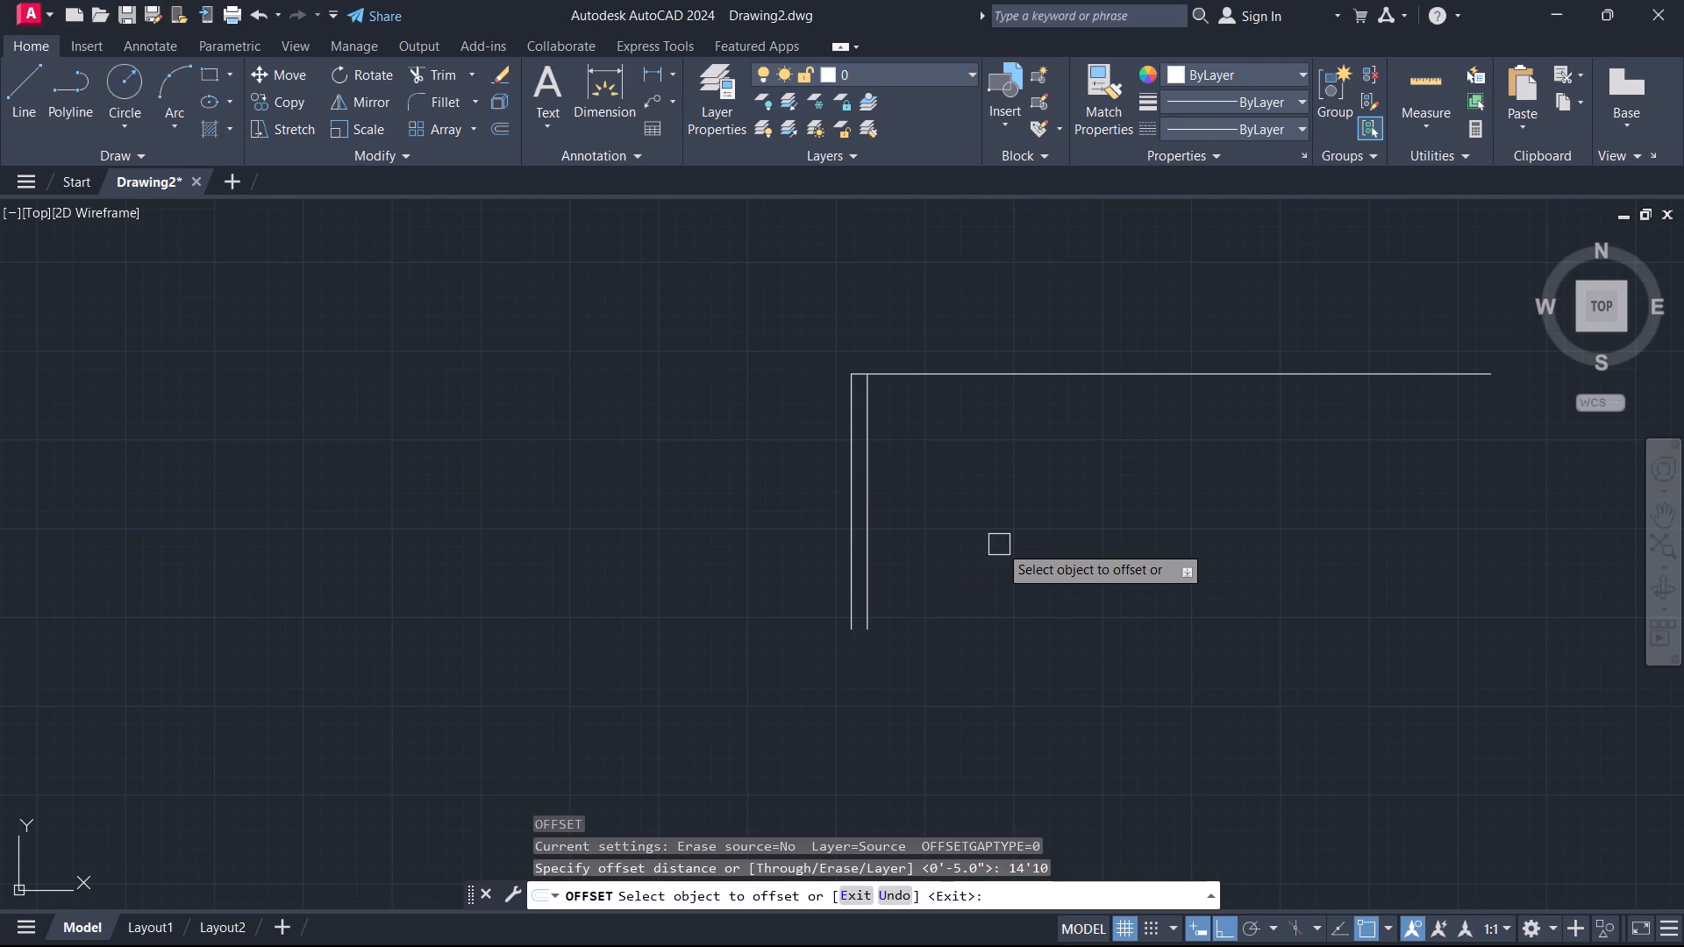
{"action": "left_click", "coordinate": [874, 555]}
{"action": "left_click", "coordinate": [1026, 578]}
{"action": "key", "text": "Escape"}
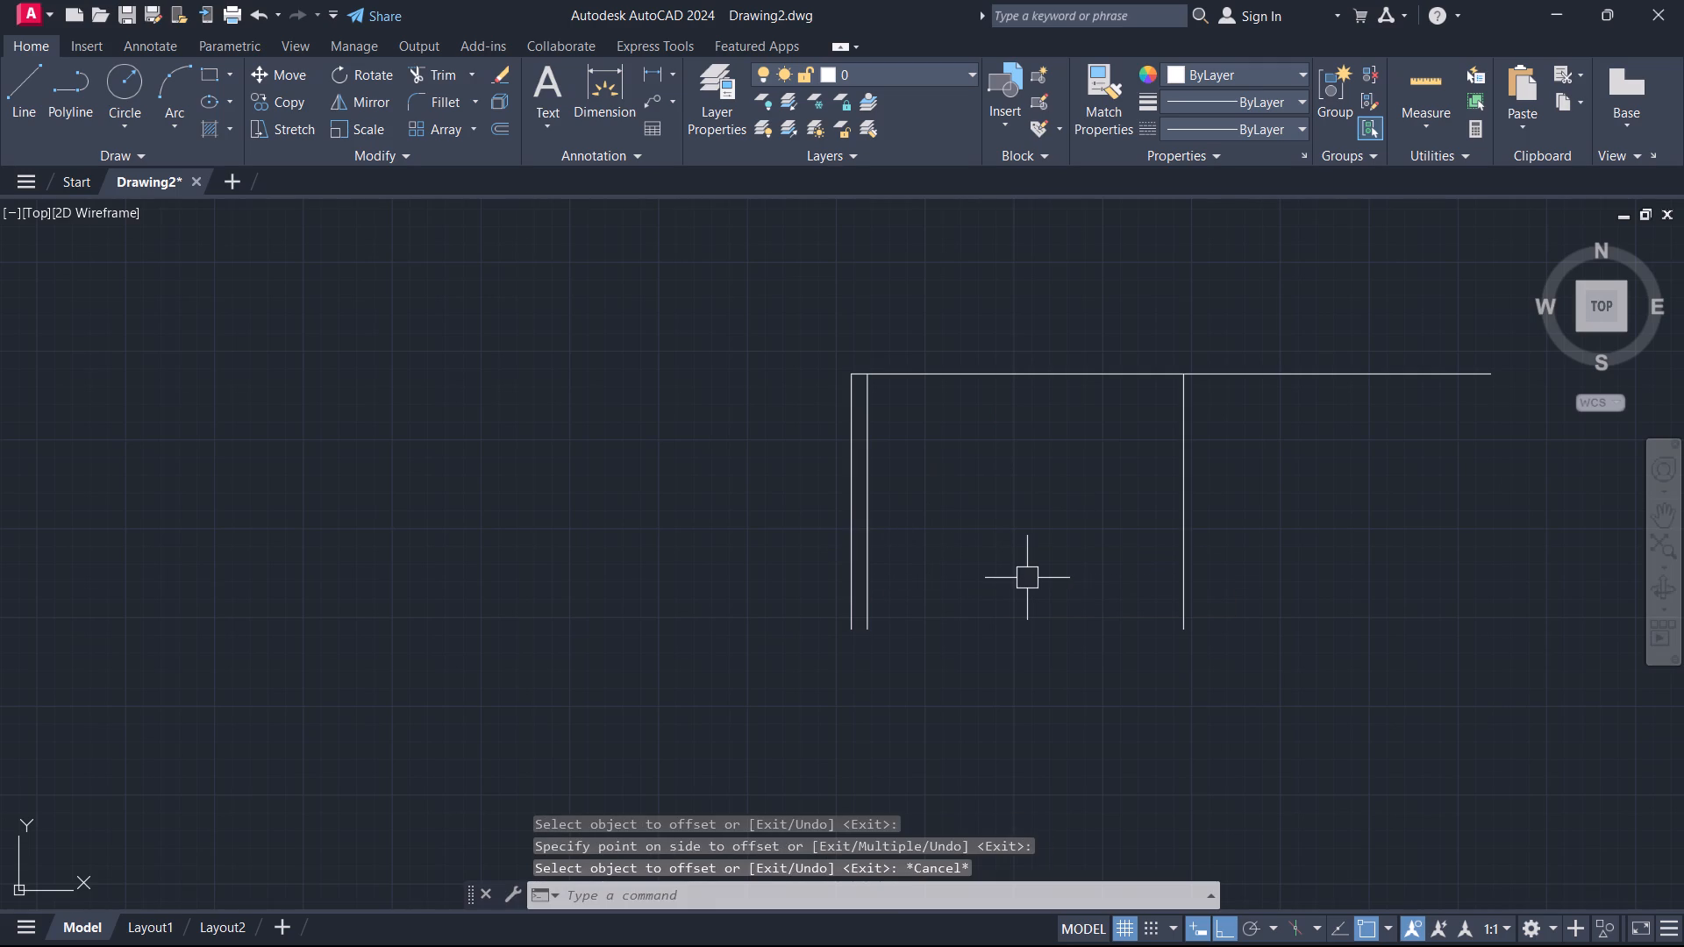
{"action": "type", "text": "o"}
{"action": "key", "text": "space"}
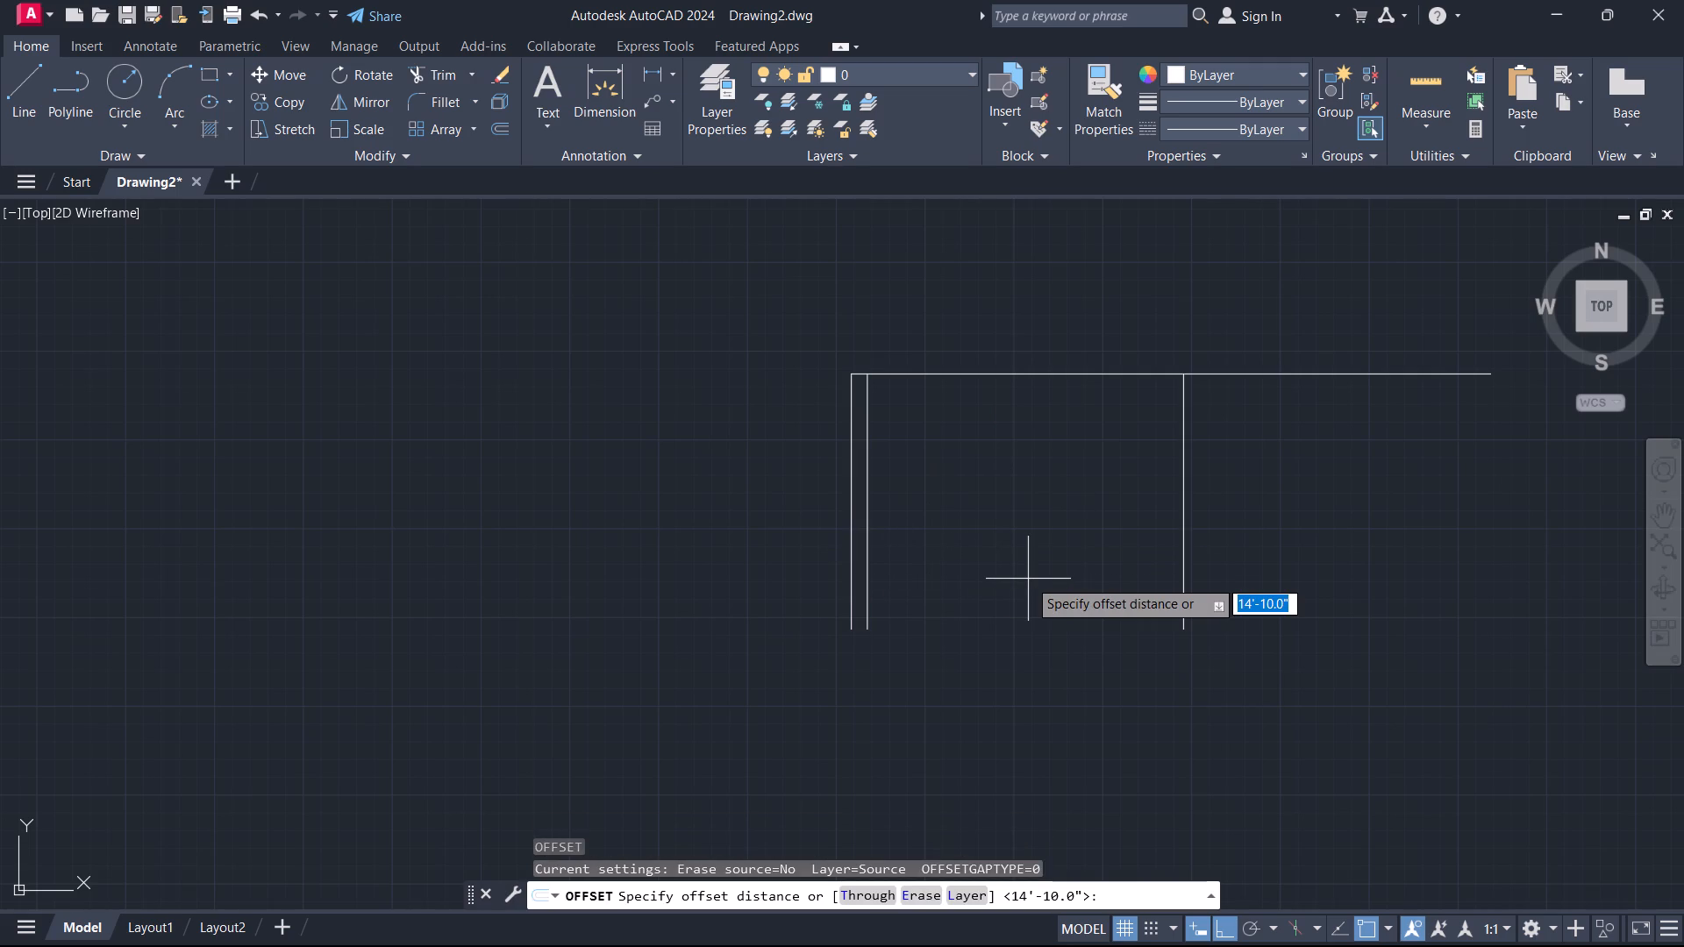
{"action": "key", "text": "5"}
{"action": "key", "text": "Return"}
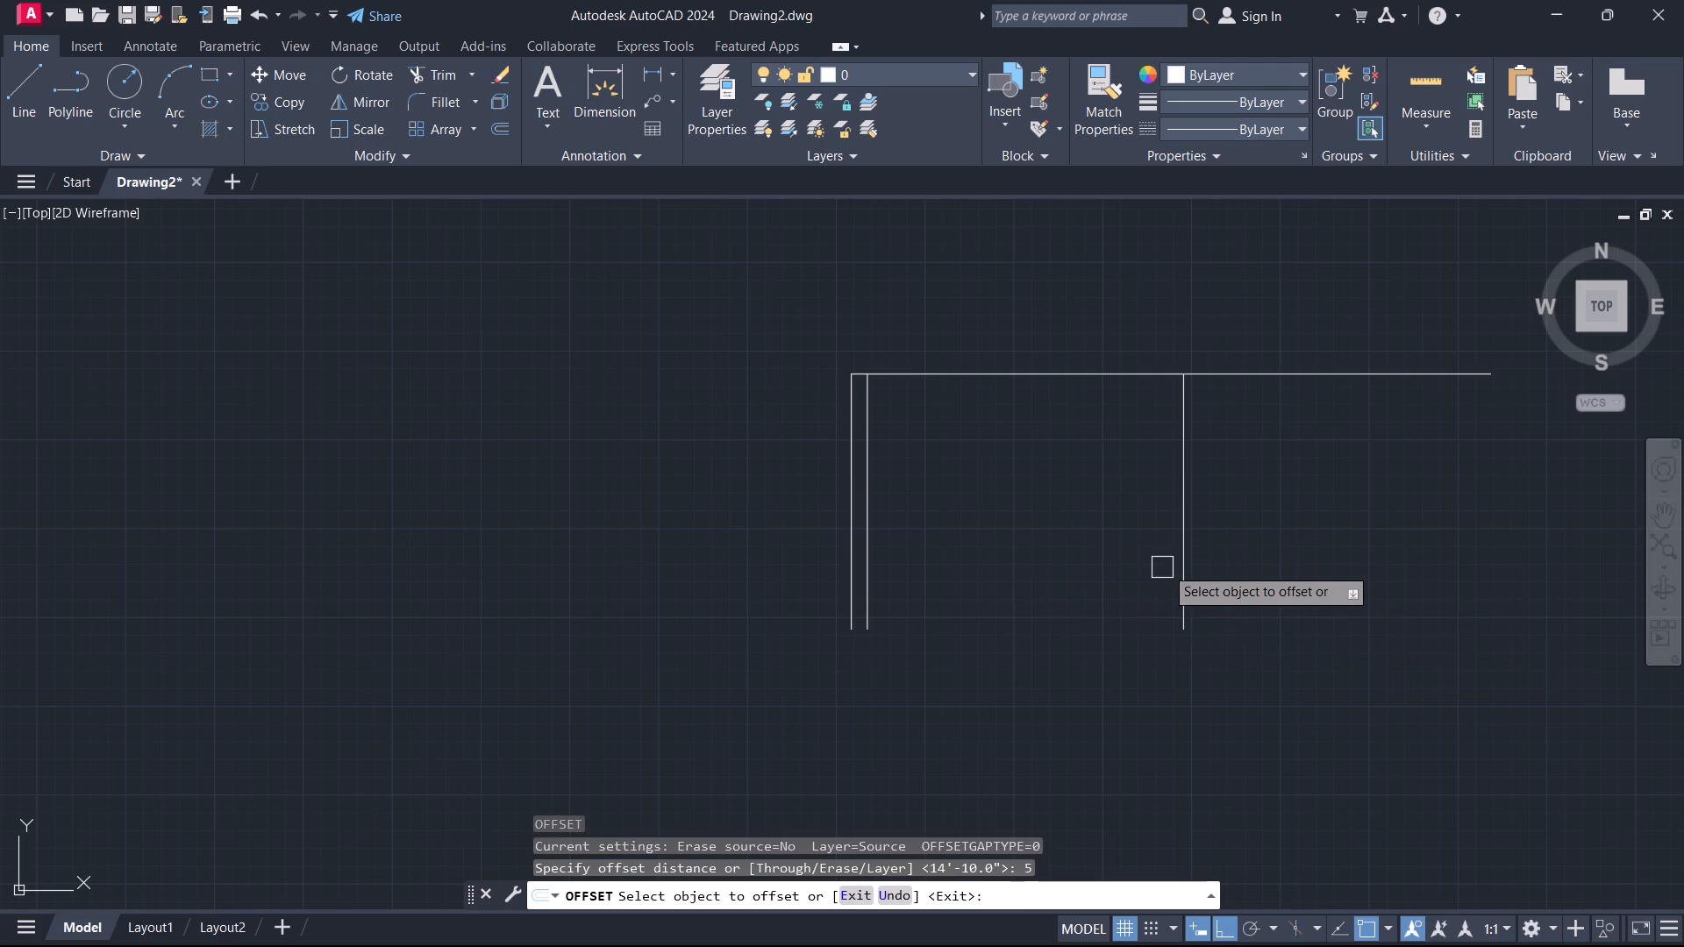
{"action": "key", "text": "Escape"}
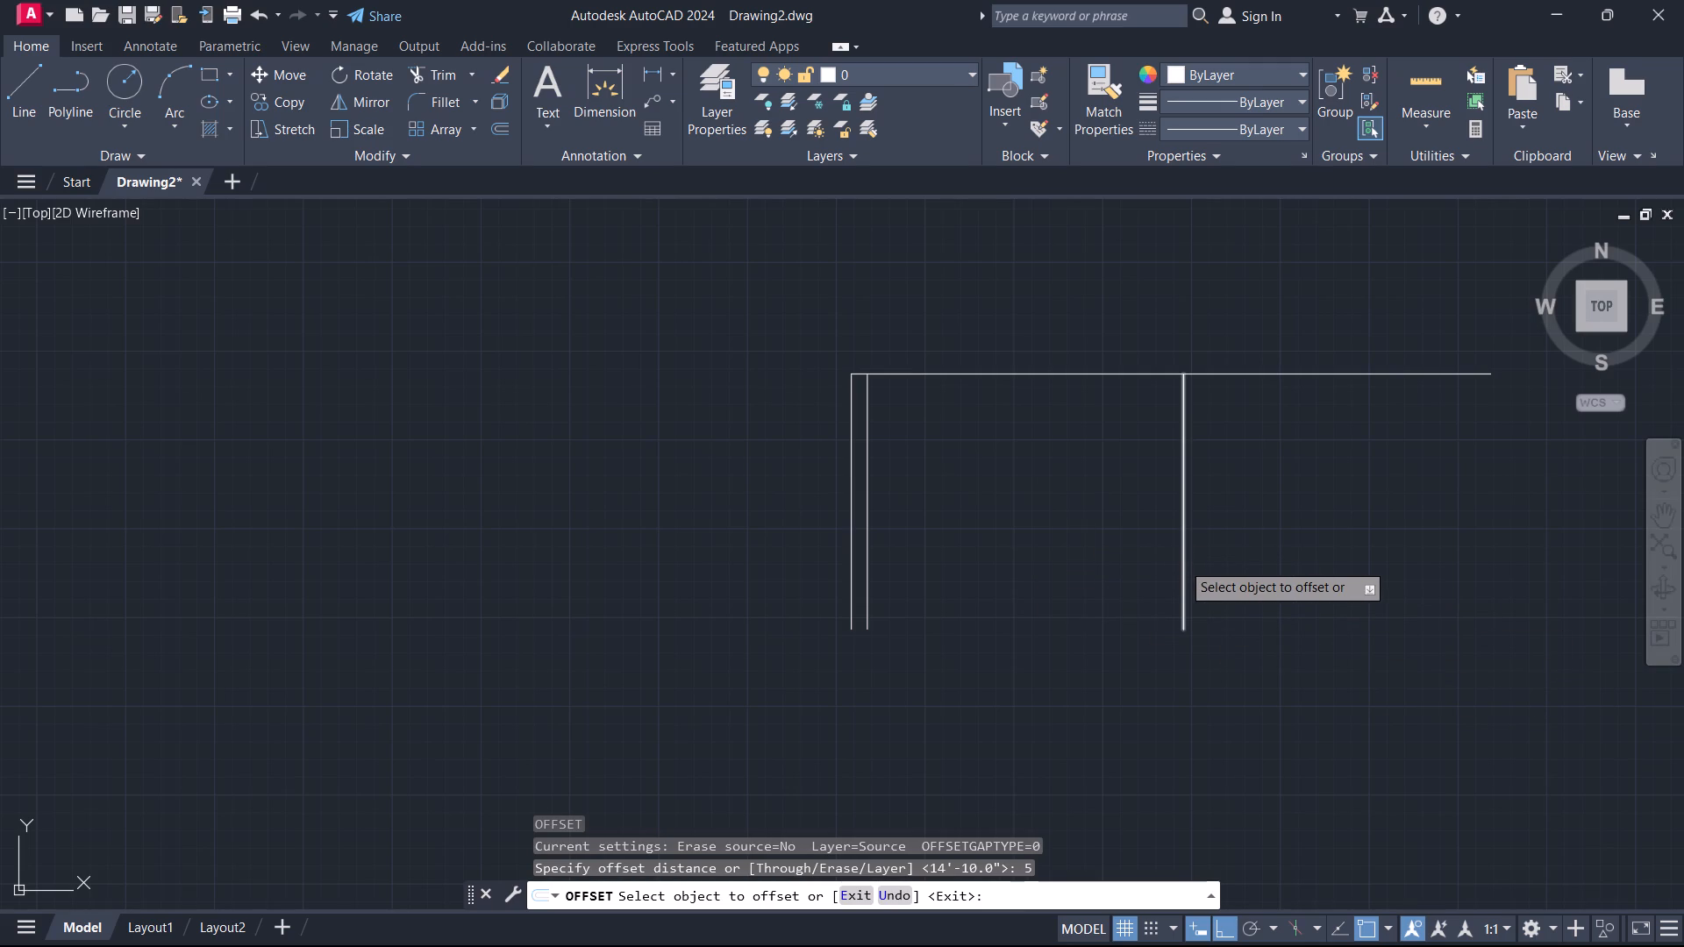
Offset the new vertical line by 4" to the right to form the partition wall.
{"action": "key", "text": "o"}
{"action": "key", "text": "space"}
{"action": "key", "text": "4"}
{"action": "key", "text": "Return"}
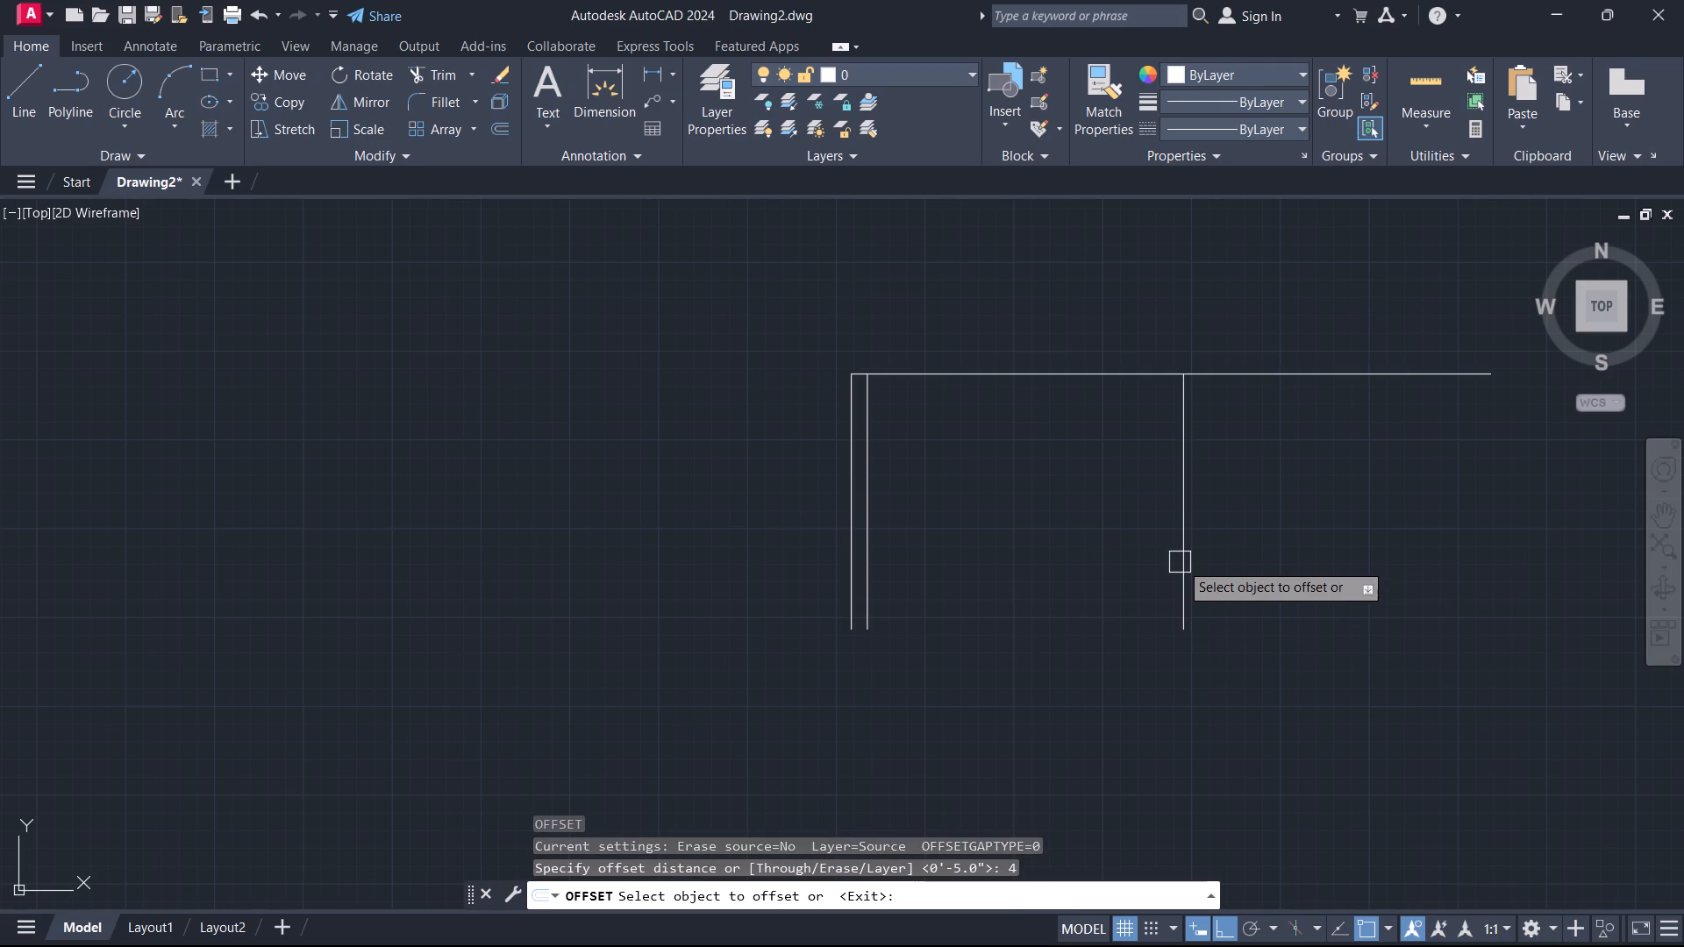
{"action": "left_click", "coordinate": [1181, 562]}
{"action": "left_click", "coordinate": [1254, 568]}
{"action": "key", "text": "Escape"}
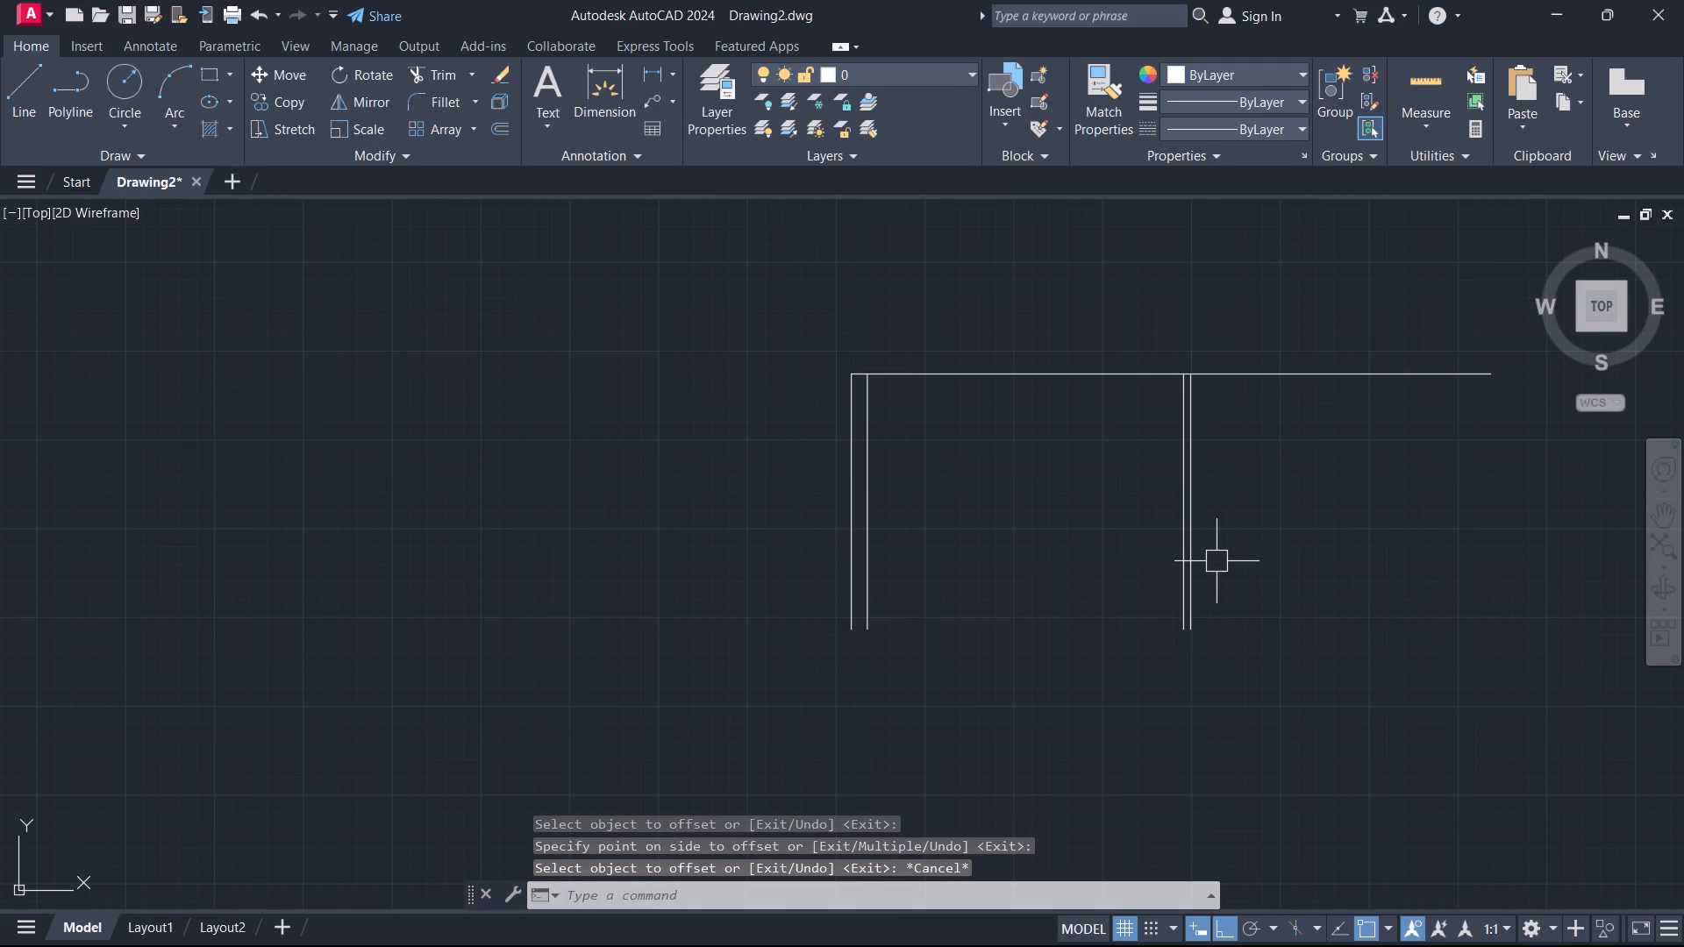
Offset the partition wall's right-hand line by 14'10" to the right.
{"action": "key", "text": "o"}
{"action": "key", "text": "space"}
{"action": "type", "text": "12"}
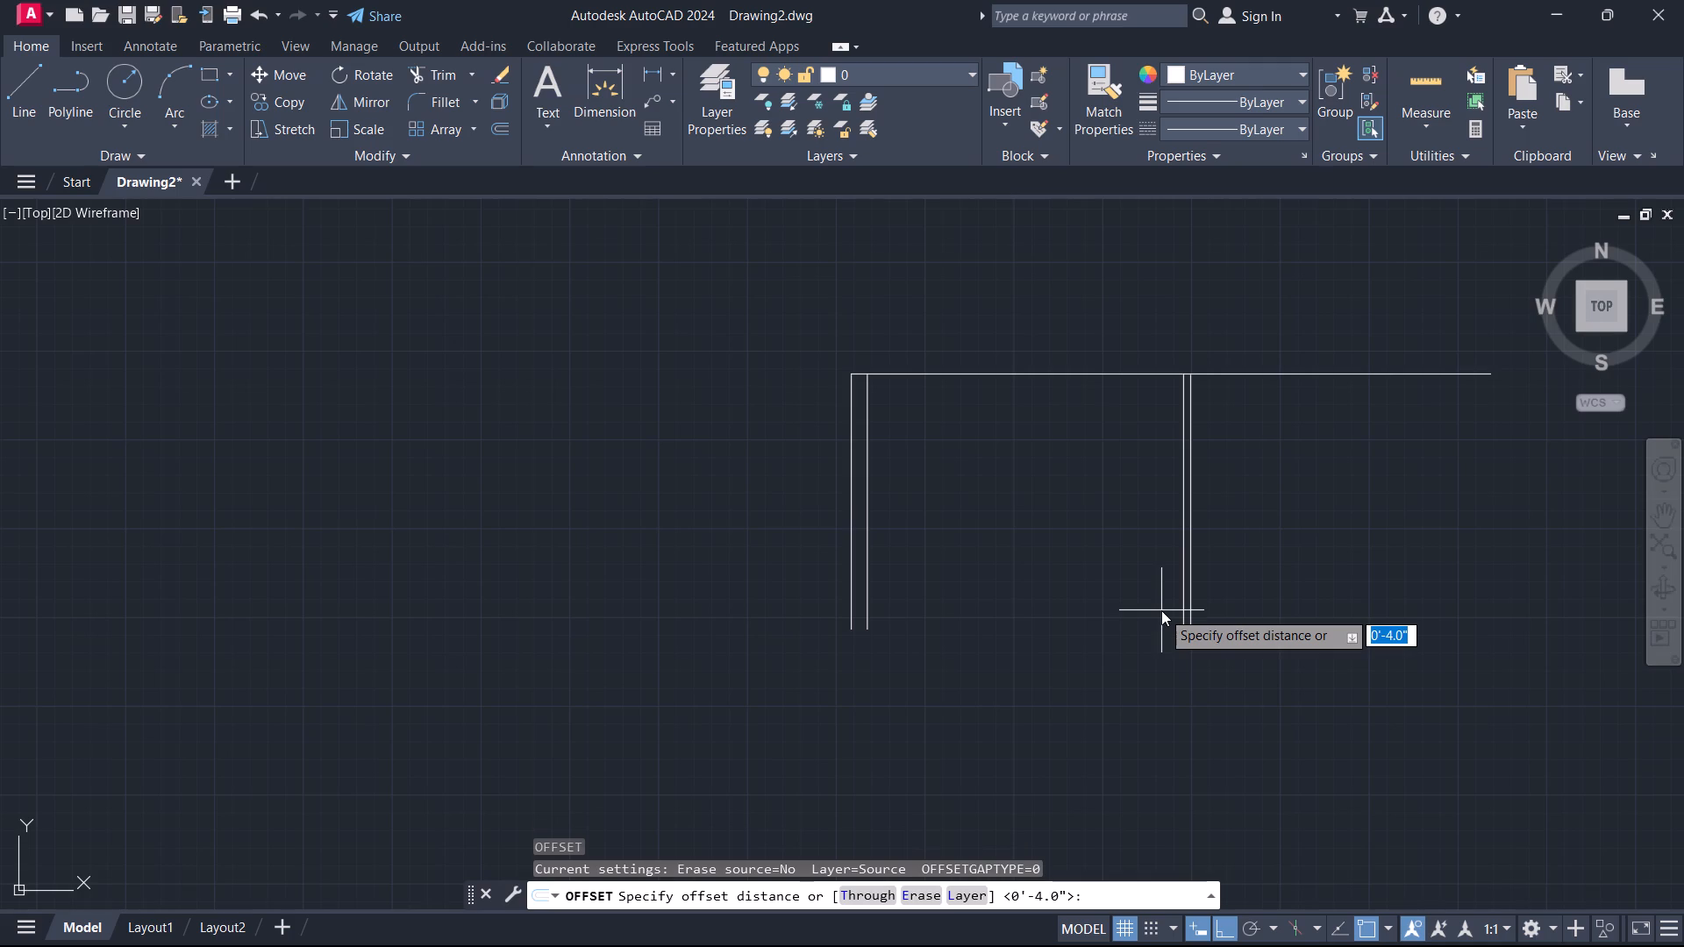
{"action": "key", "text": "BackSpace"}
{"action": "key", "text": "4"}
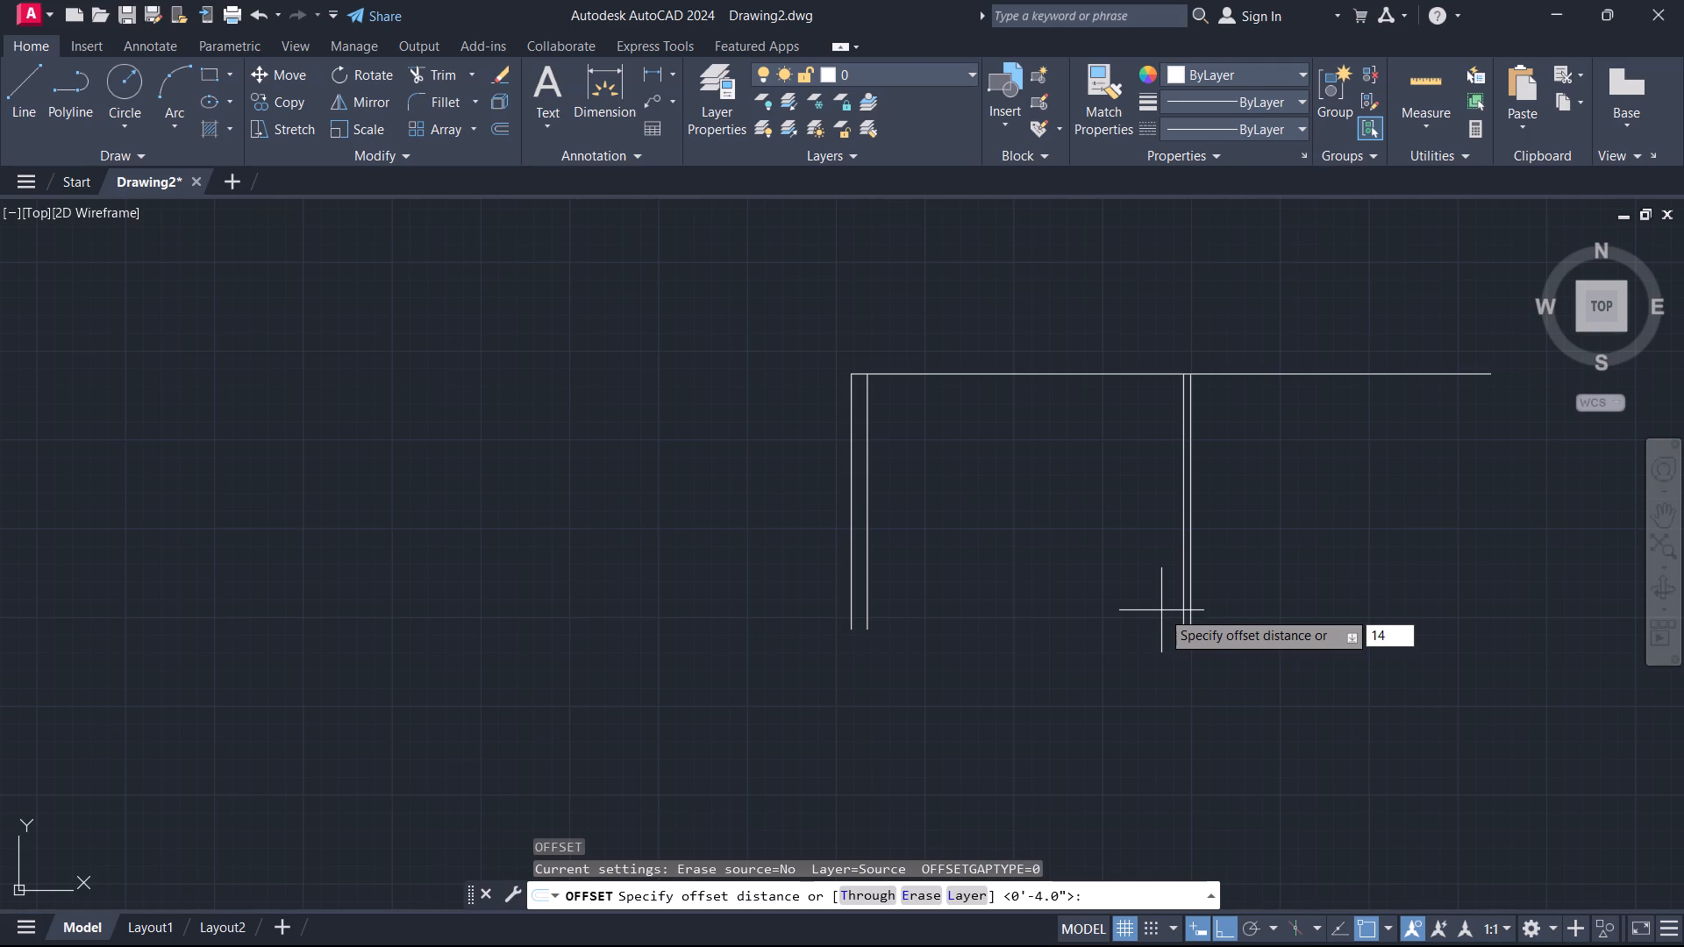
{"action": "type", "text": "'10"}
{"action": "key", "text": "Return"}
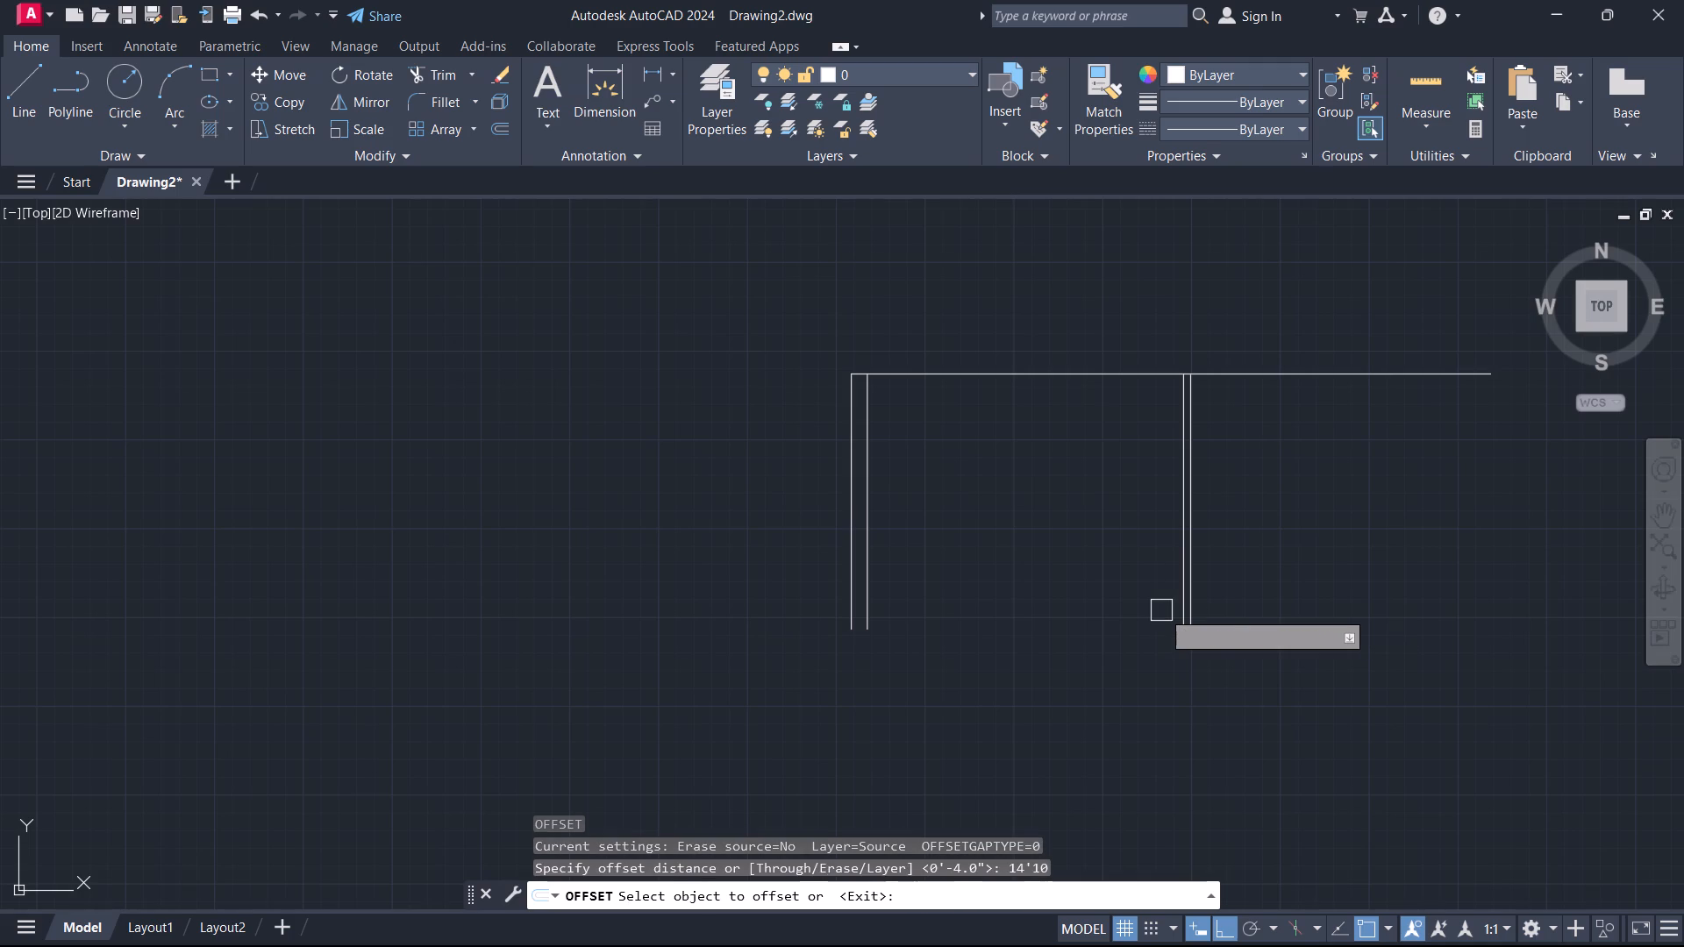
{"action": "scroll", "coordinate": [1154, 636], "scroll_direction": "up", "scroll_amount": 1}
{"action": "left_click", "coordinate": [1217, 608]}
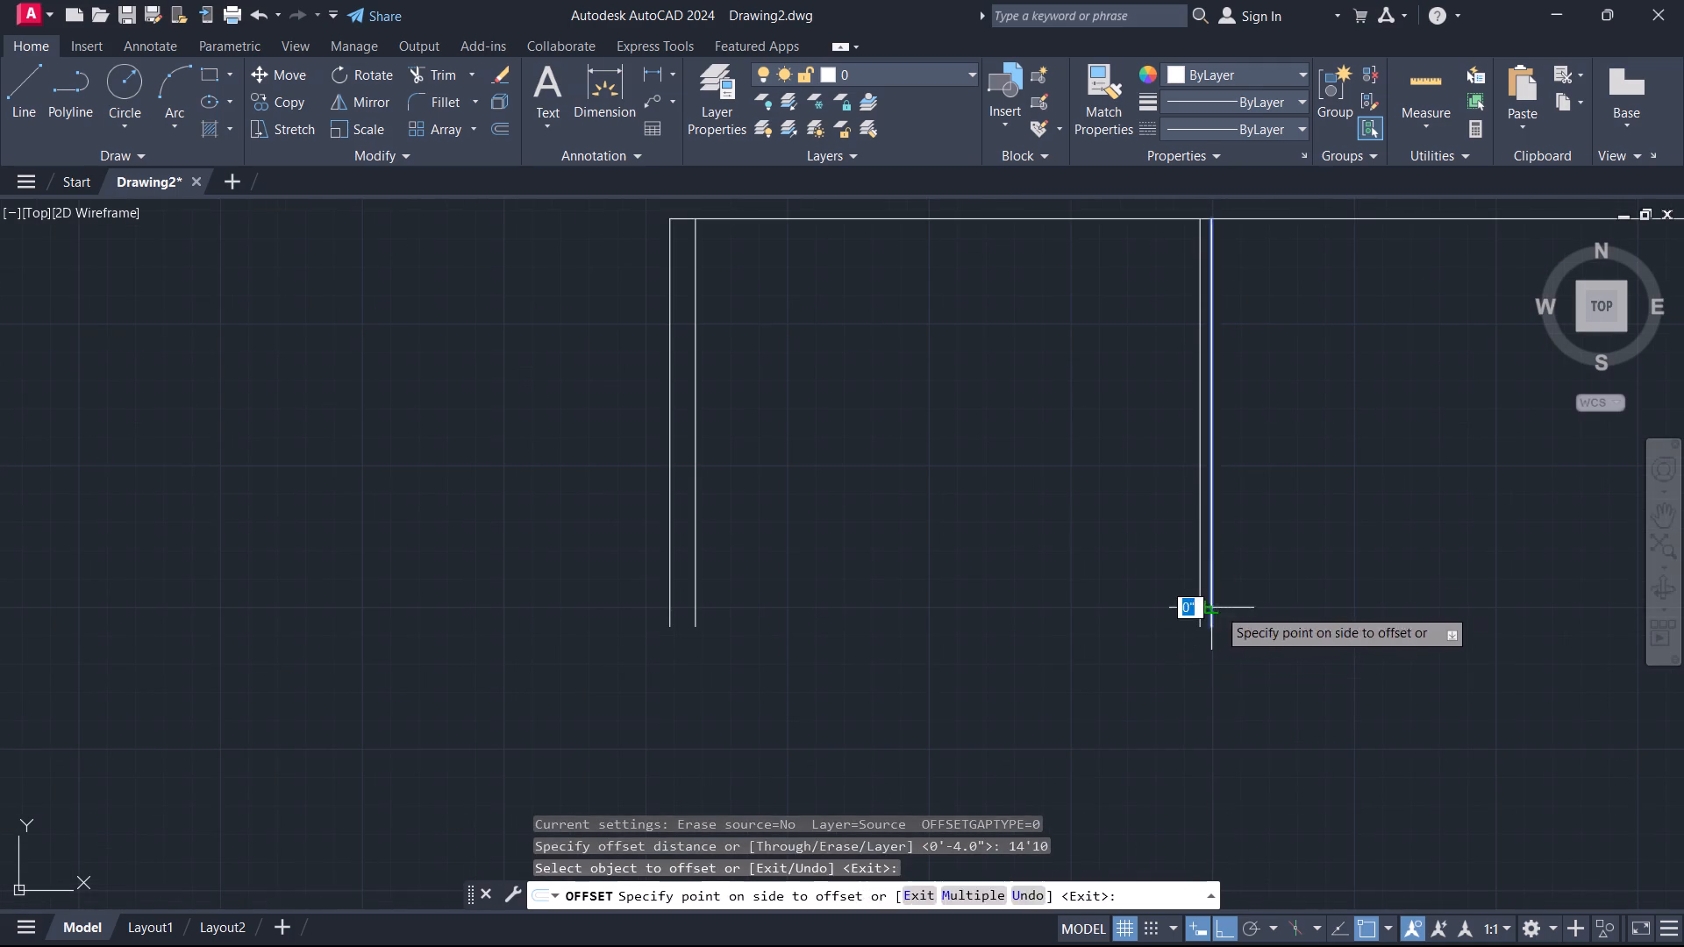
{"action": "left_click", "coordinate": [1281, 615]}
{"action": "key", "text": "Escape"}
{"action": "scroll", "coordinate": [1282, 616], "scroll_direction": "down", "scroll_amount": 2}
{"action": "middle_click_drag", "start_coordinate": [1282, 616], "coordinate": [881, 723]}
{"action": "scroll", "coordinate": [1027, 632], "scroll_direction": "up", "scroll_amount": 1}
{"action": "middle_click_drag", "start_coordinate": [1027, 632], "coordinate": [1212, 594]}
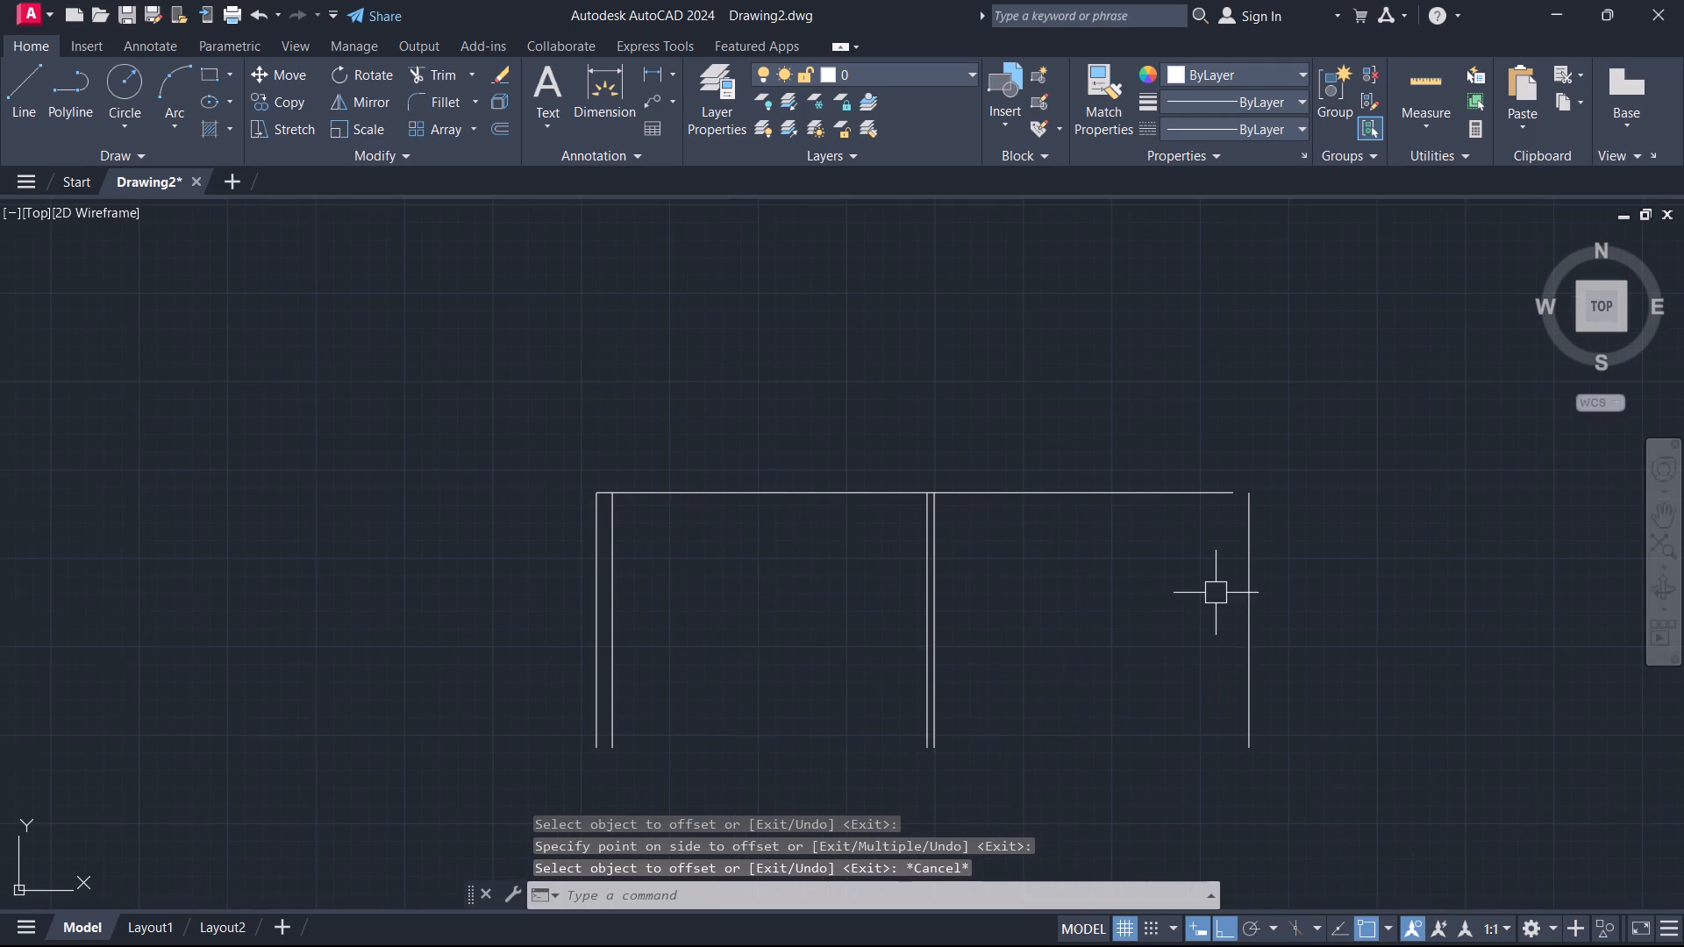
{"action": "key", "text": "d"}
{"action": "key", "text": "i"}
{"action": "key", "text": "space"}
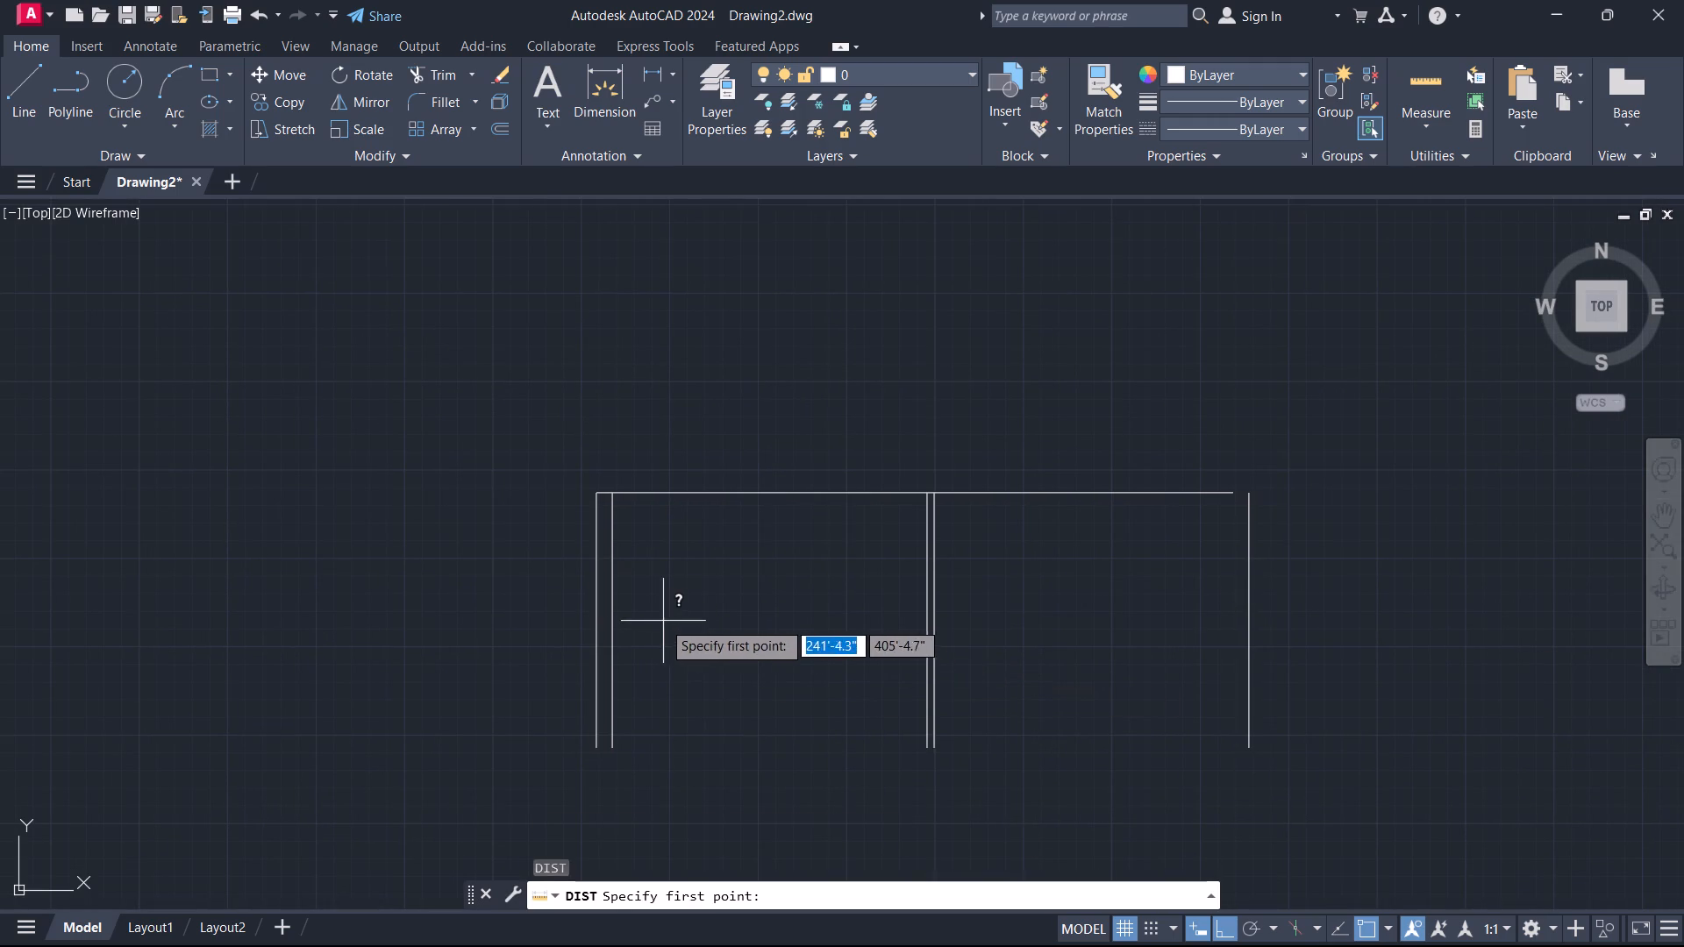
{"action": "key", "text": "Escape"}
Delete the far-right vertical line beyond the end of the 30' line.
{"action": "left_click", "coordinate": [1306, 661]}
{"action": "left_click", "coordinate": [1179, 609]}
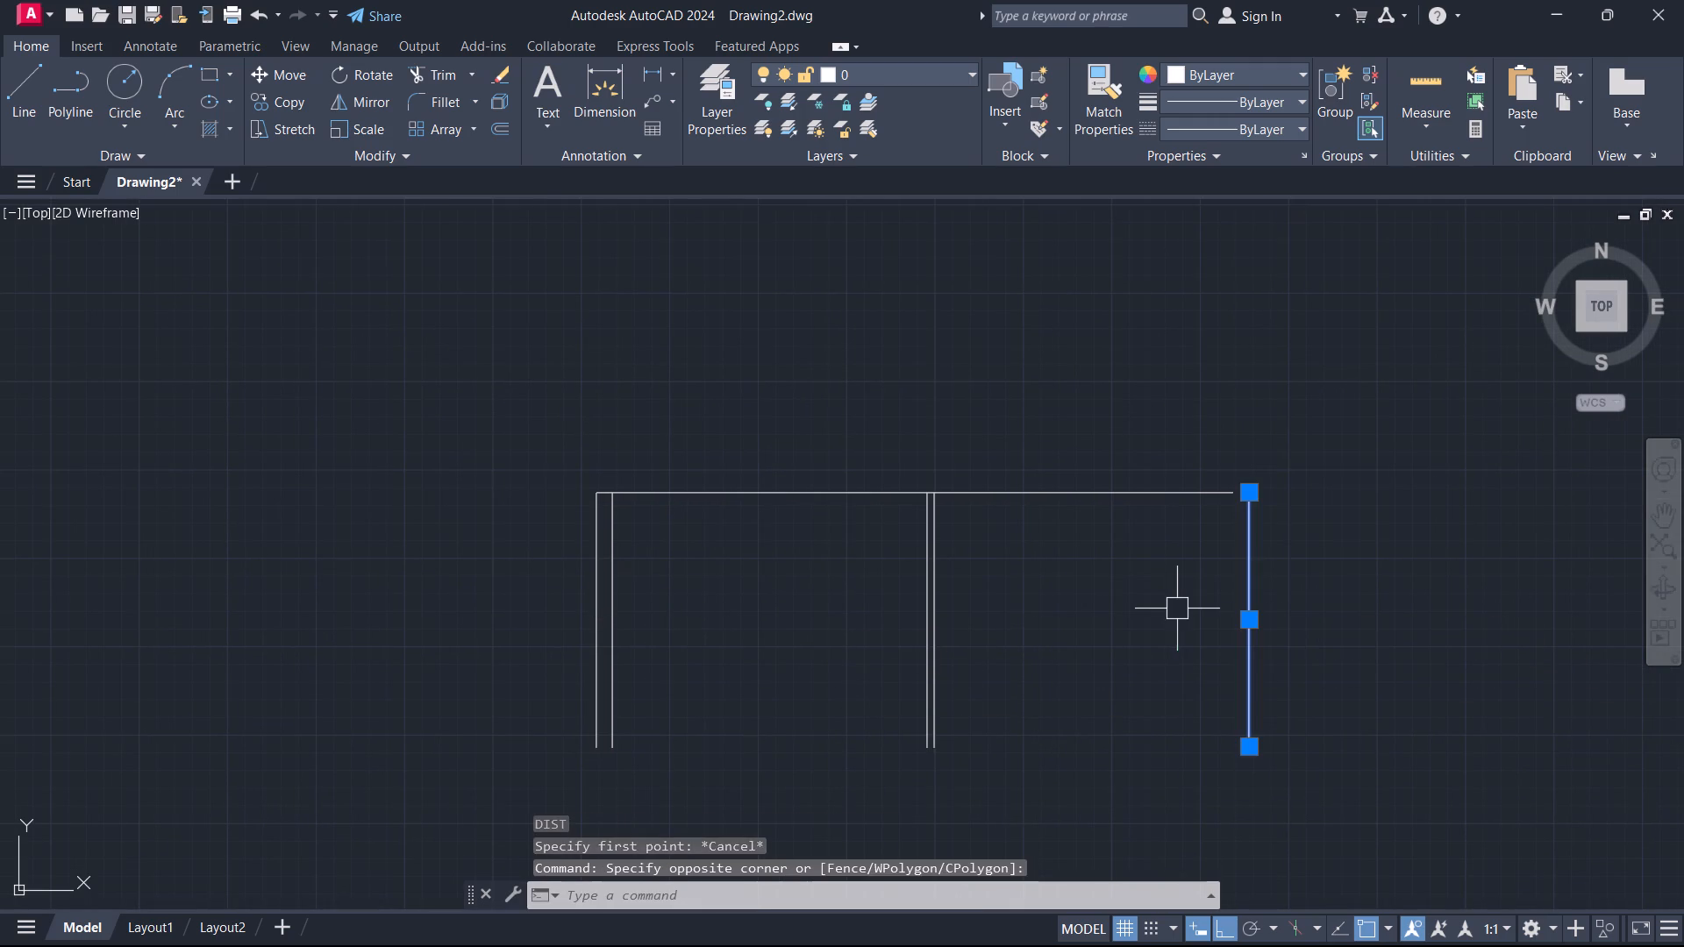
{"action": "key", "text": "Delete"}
Move both partition wall lines 9" to the left.
{"action": "middle_click_drag", "start_coordinate": [1074, 629], "coordinate": [1281, 660]}
{"action": "left_click_drag", "start_coordinate": [1182, 706], "coordinate": [1169, 696]}
{"action": "left_click", "coordinate": [1112, 642]}
{"action": "type", "text": "m"}
{"action": "key", "text": "space"}
{"action": "left_click", "coordinate": [1112, 642]}
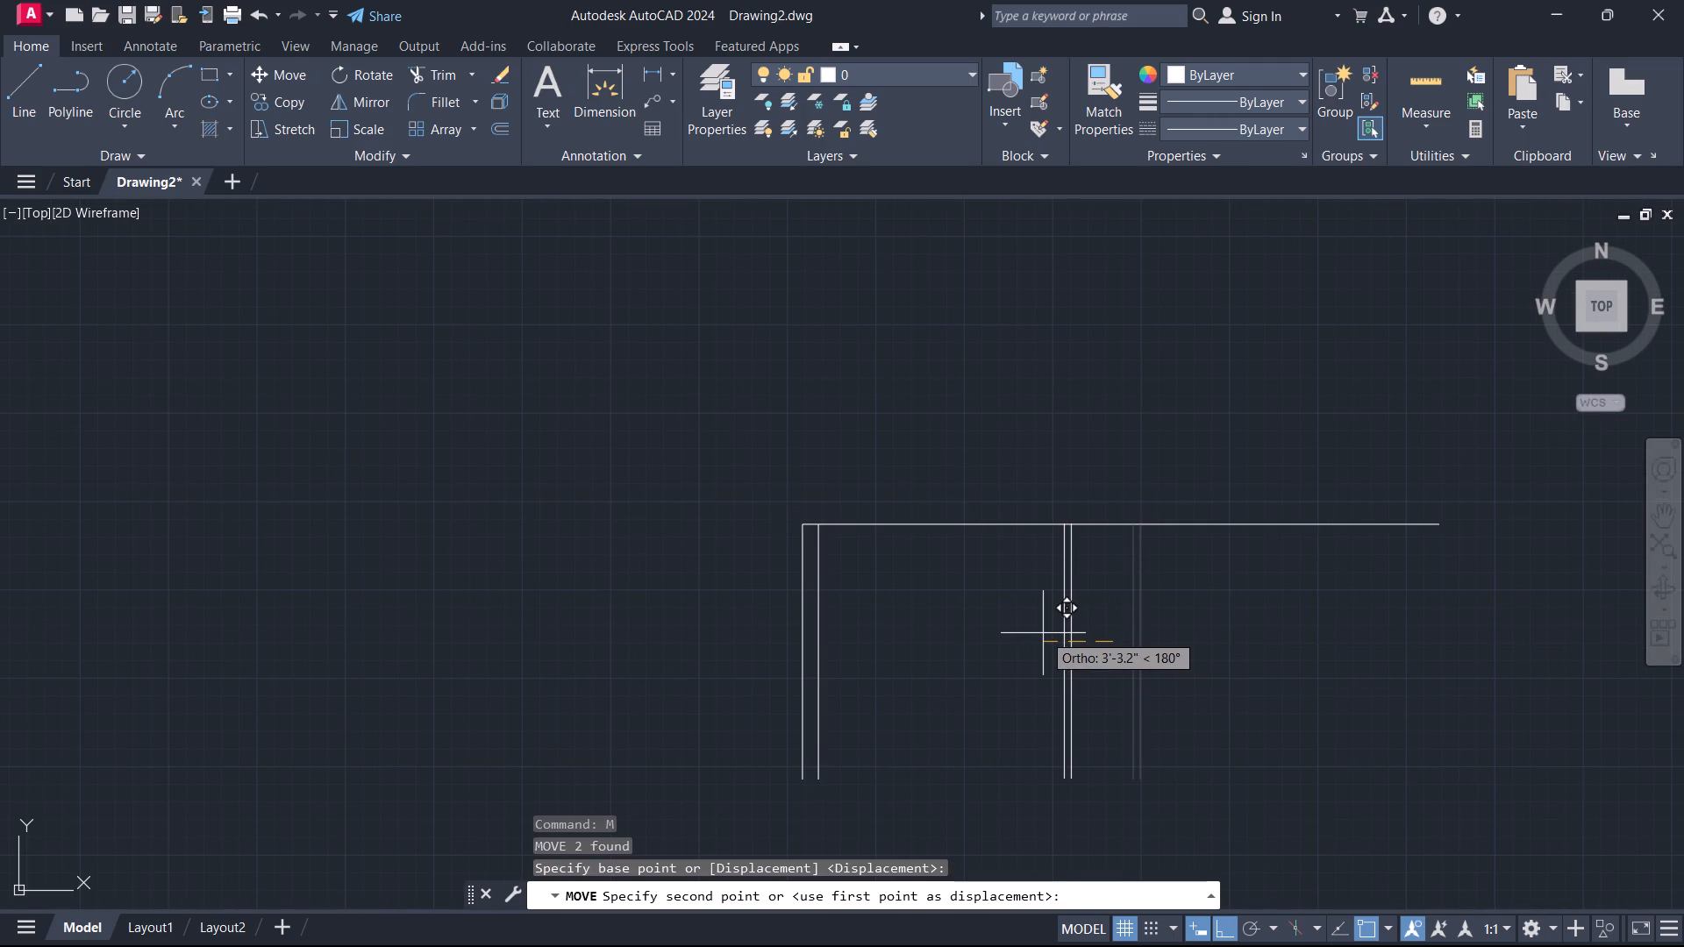
{"action": "key", "text": "9"}
{"action": "key", "text": "Return"}
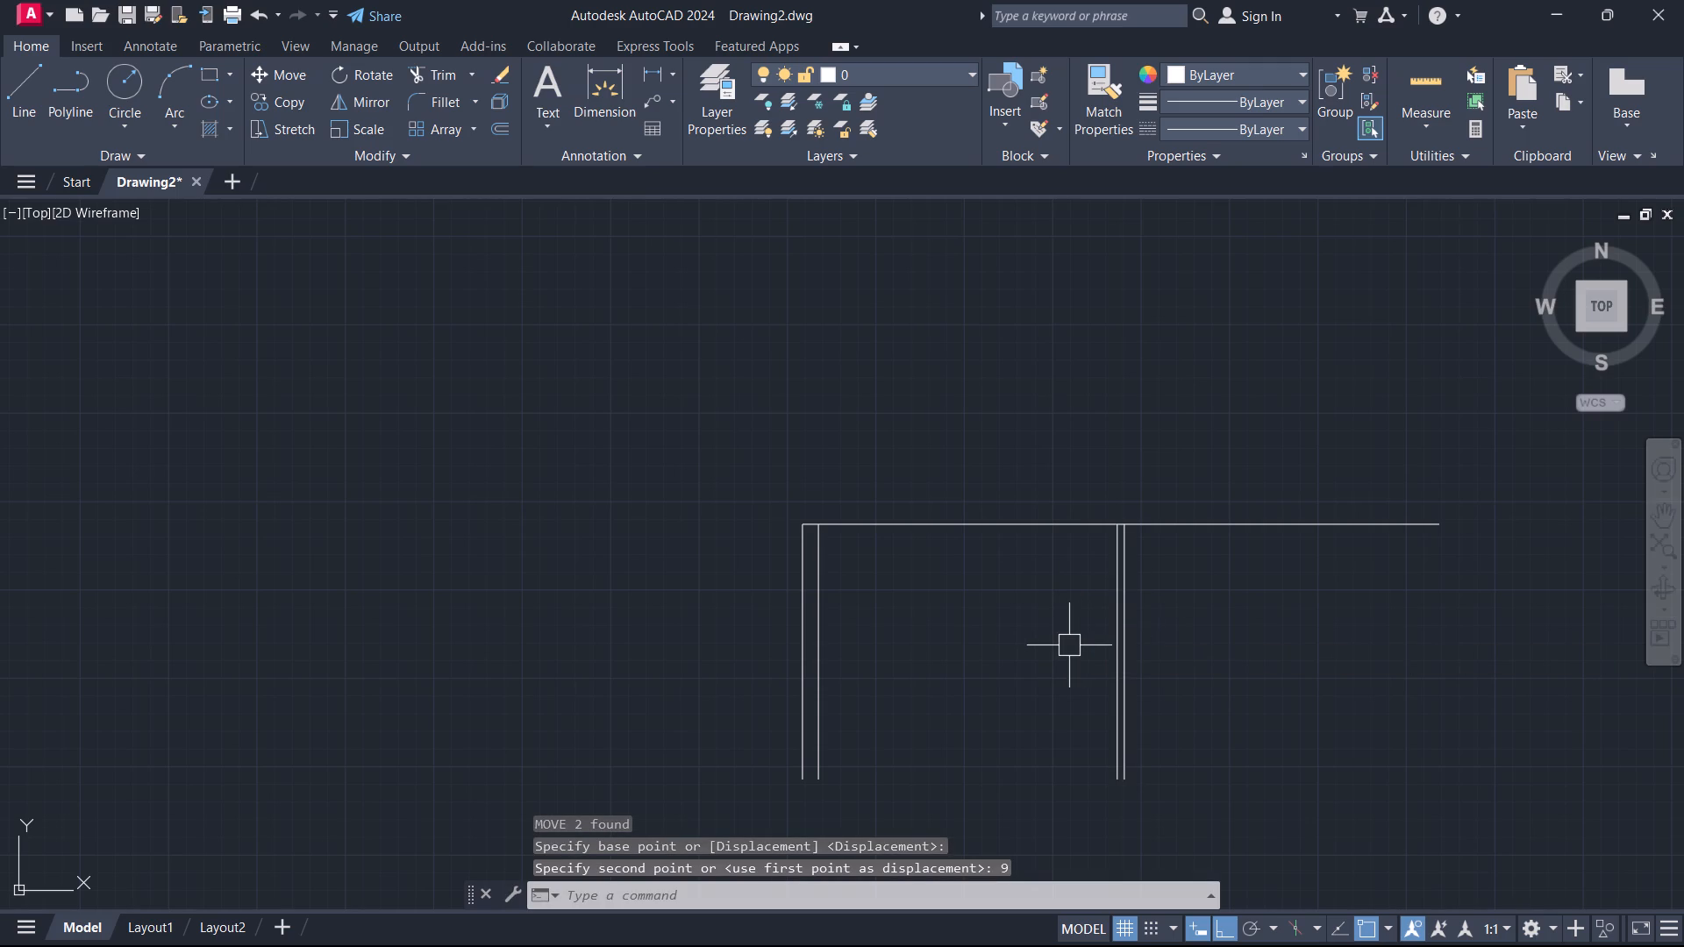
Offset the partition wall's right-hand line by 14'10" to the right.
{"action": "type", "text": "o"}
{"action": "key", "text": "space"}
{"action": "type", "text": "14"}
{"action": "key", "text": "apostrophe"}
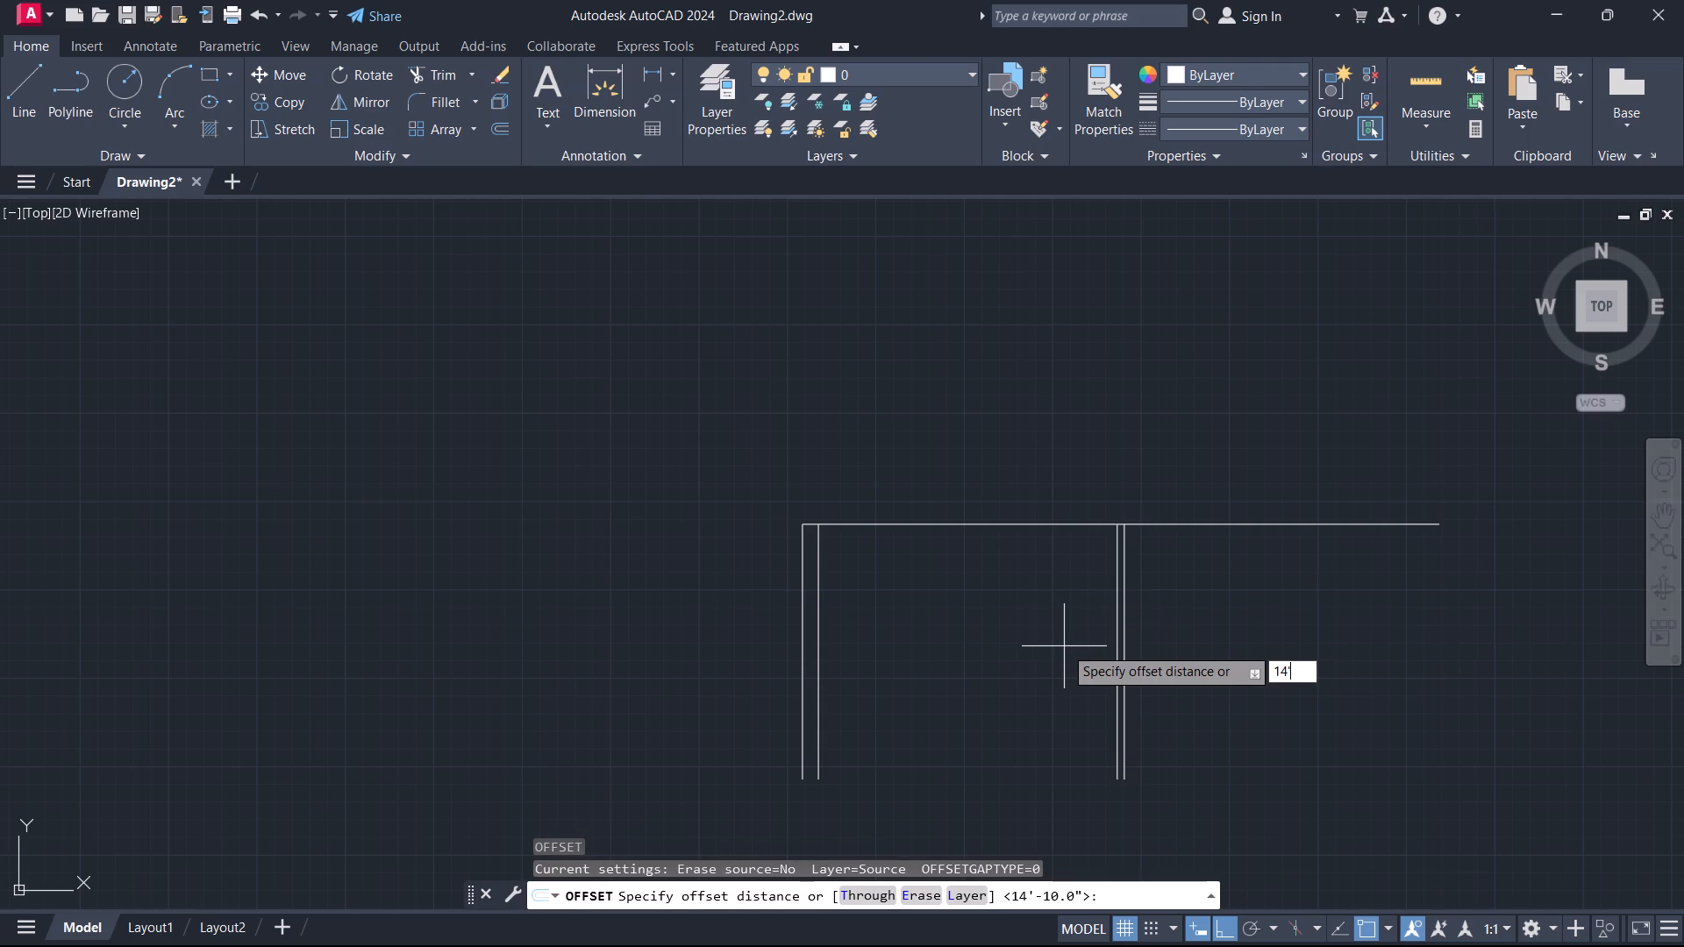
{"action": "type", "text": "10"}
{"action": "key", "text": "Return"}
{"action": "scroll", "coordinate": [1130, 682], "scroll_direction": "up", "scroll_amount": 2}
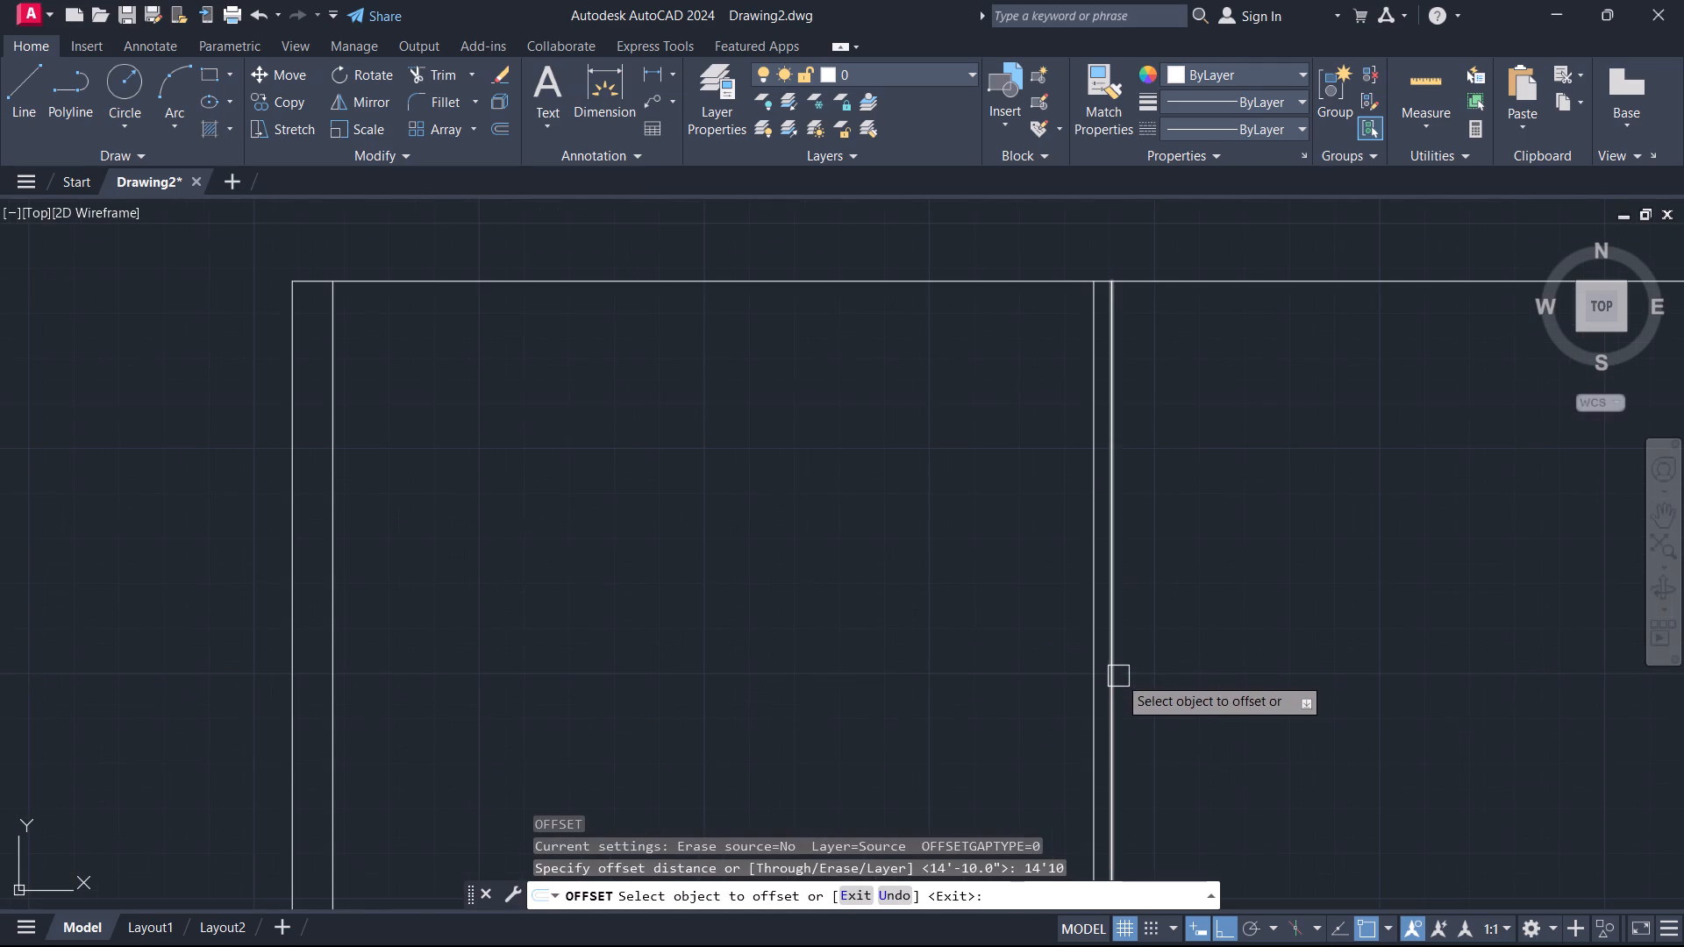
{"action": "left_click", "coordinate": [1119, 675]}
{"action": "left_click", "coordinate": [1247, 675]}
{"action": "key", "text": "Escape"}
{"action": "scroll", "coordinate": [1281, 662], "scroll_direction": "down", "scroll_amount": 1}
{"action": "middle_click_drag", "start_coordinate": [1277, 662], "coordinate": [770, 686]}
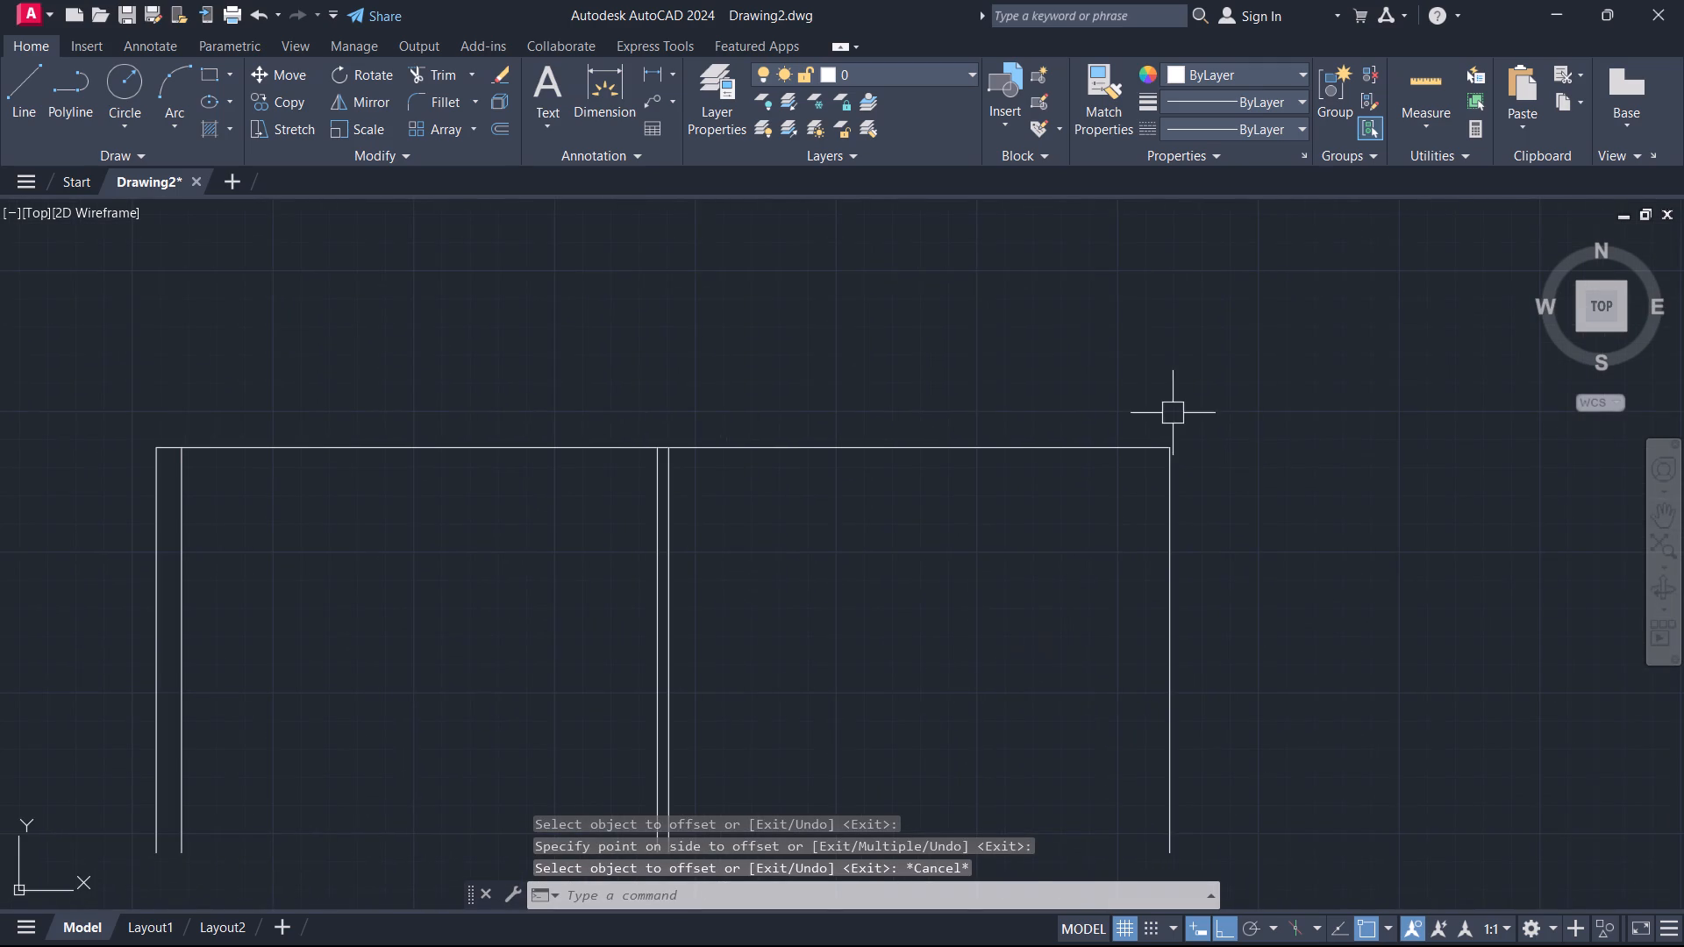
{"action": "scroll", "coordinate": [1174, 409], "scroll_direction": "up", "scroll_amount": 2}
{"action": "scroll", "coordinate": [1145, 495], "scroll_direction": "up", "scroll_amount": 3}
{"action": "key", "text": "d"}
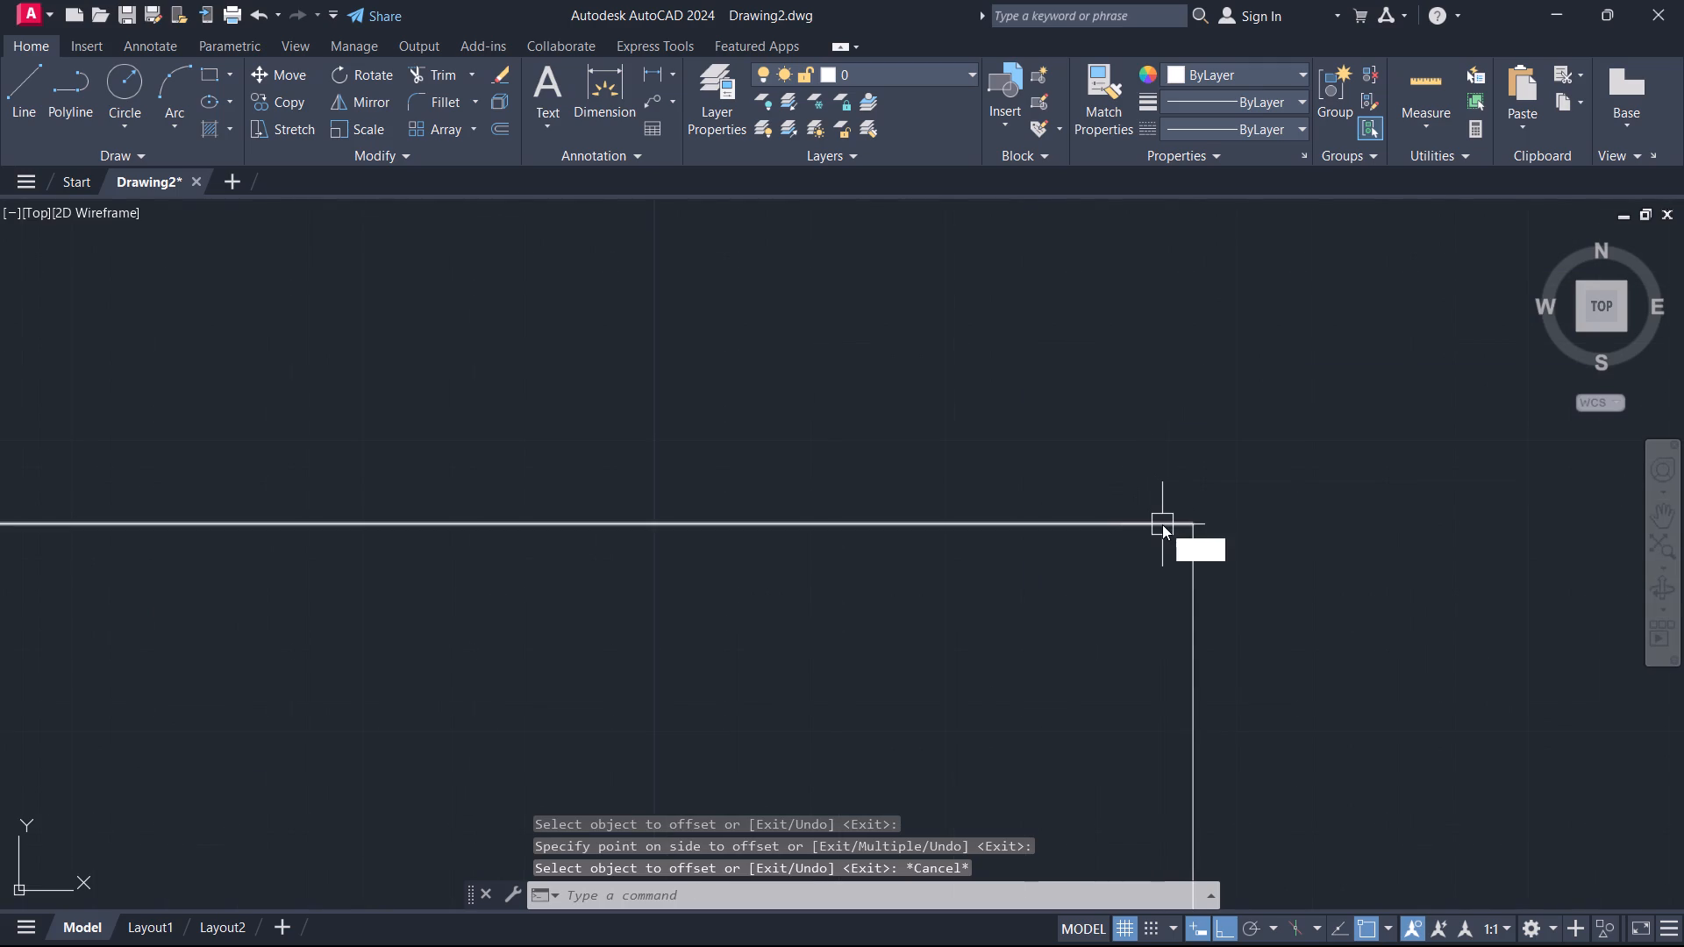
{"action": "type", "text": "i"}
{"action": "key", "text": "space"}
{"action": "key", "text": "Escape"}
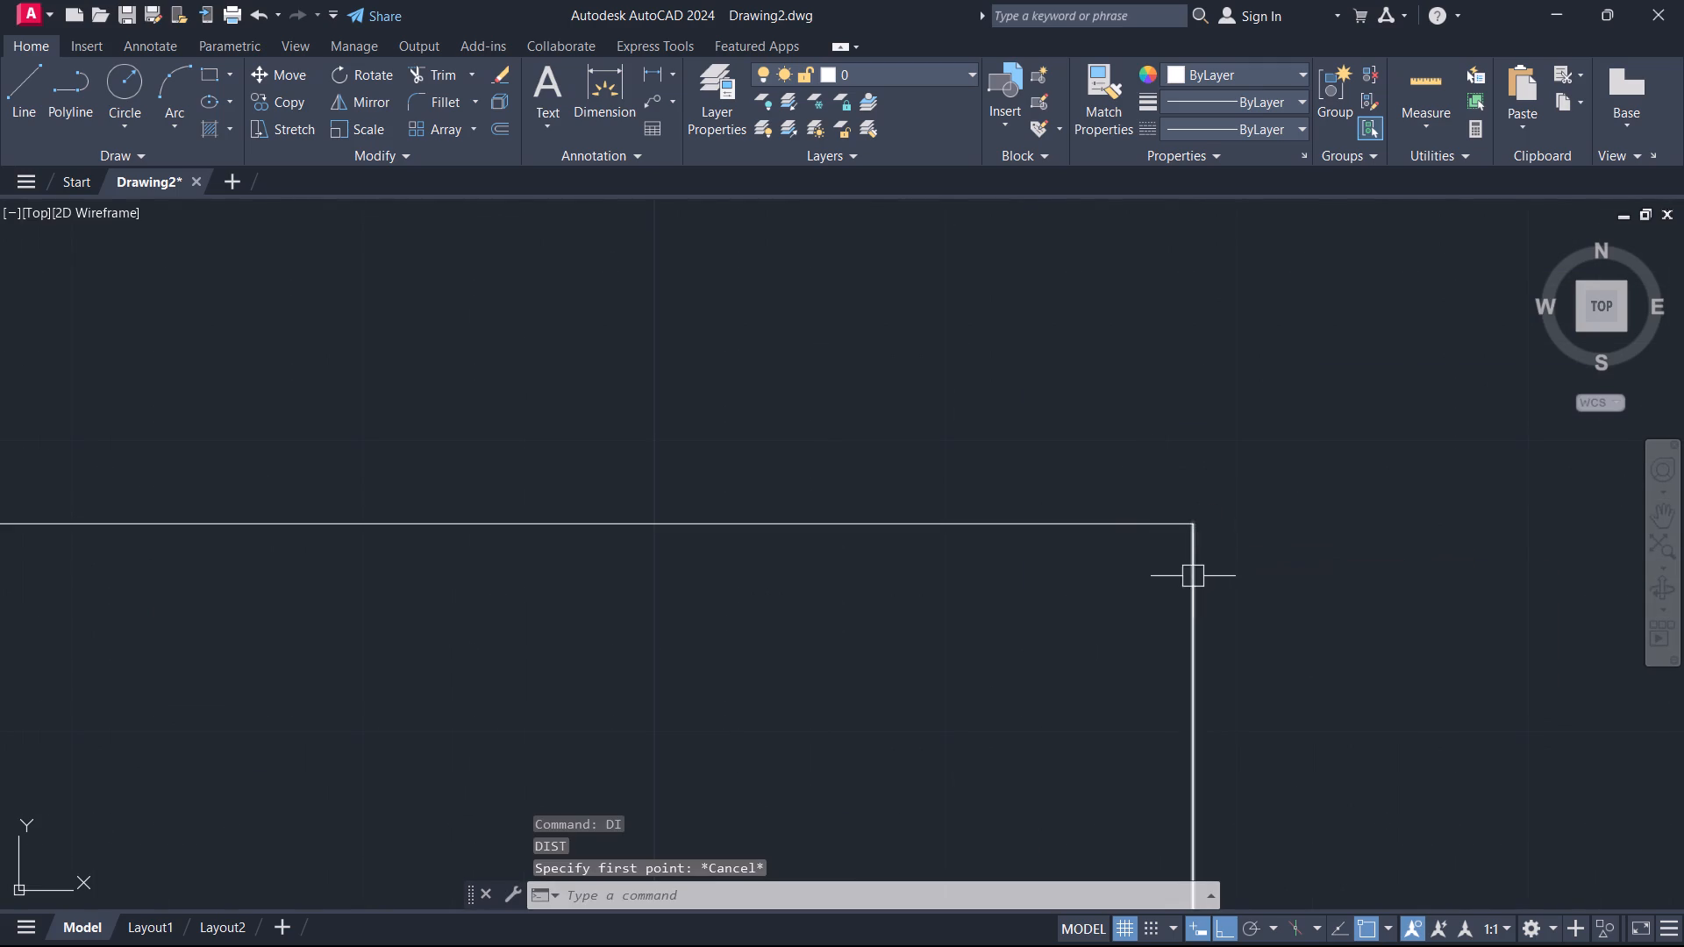
Delete all the vertical wall and partition lines below the 30' horizontal line.
{"action": "scroll", "coordinate": [1191, 577], "scroll_direction": "down", "scroll_amount": 5}
{"action": "middle_click_drag", "start_coordinate": [1186, 578], "coordinate": [1371, 576]}
{"action": "middle_click_drag", "start_coordinate": [1409, 642], "coordinate": [1446, 452]}
{"action": "left_click_drag", "start_coordinate": [1469, 570], "coordinate": [1430, 571]}
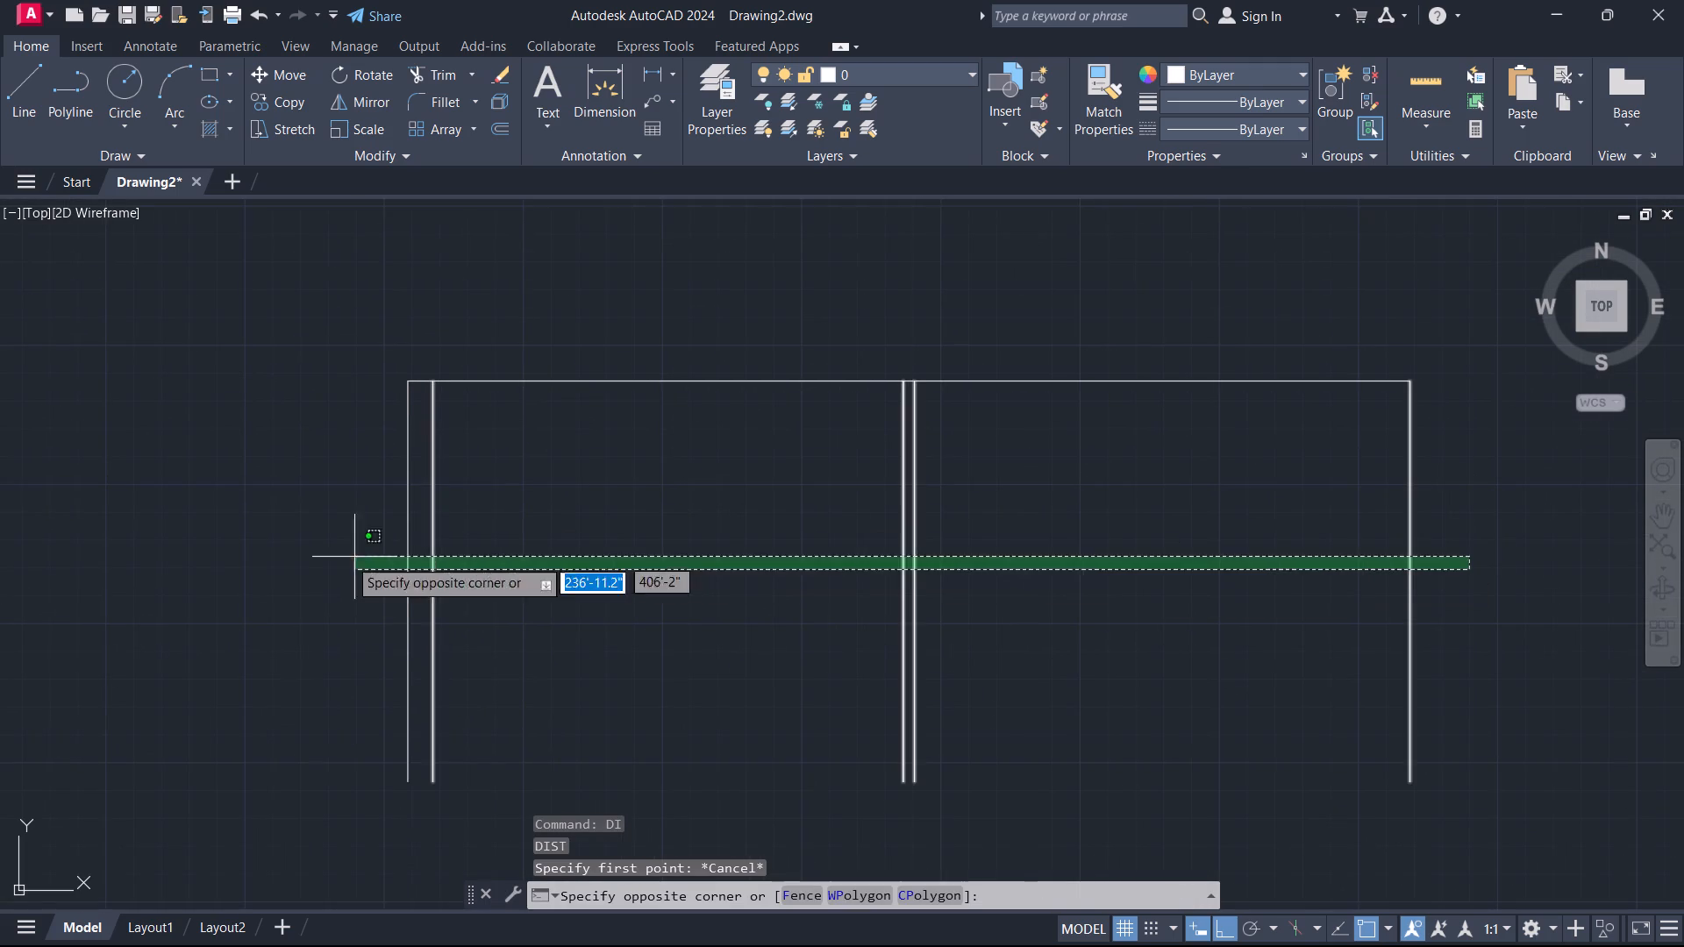
{"action": "left_click", "coordinate": [315, 566]}
{"action": "key", "text": "Delete"}
Draw a 14' vertical line straight down from the midpoint of the 30' horizontal line.
{"action": "key", "text": "l"}
{"action": "key", "text": "space"}
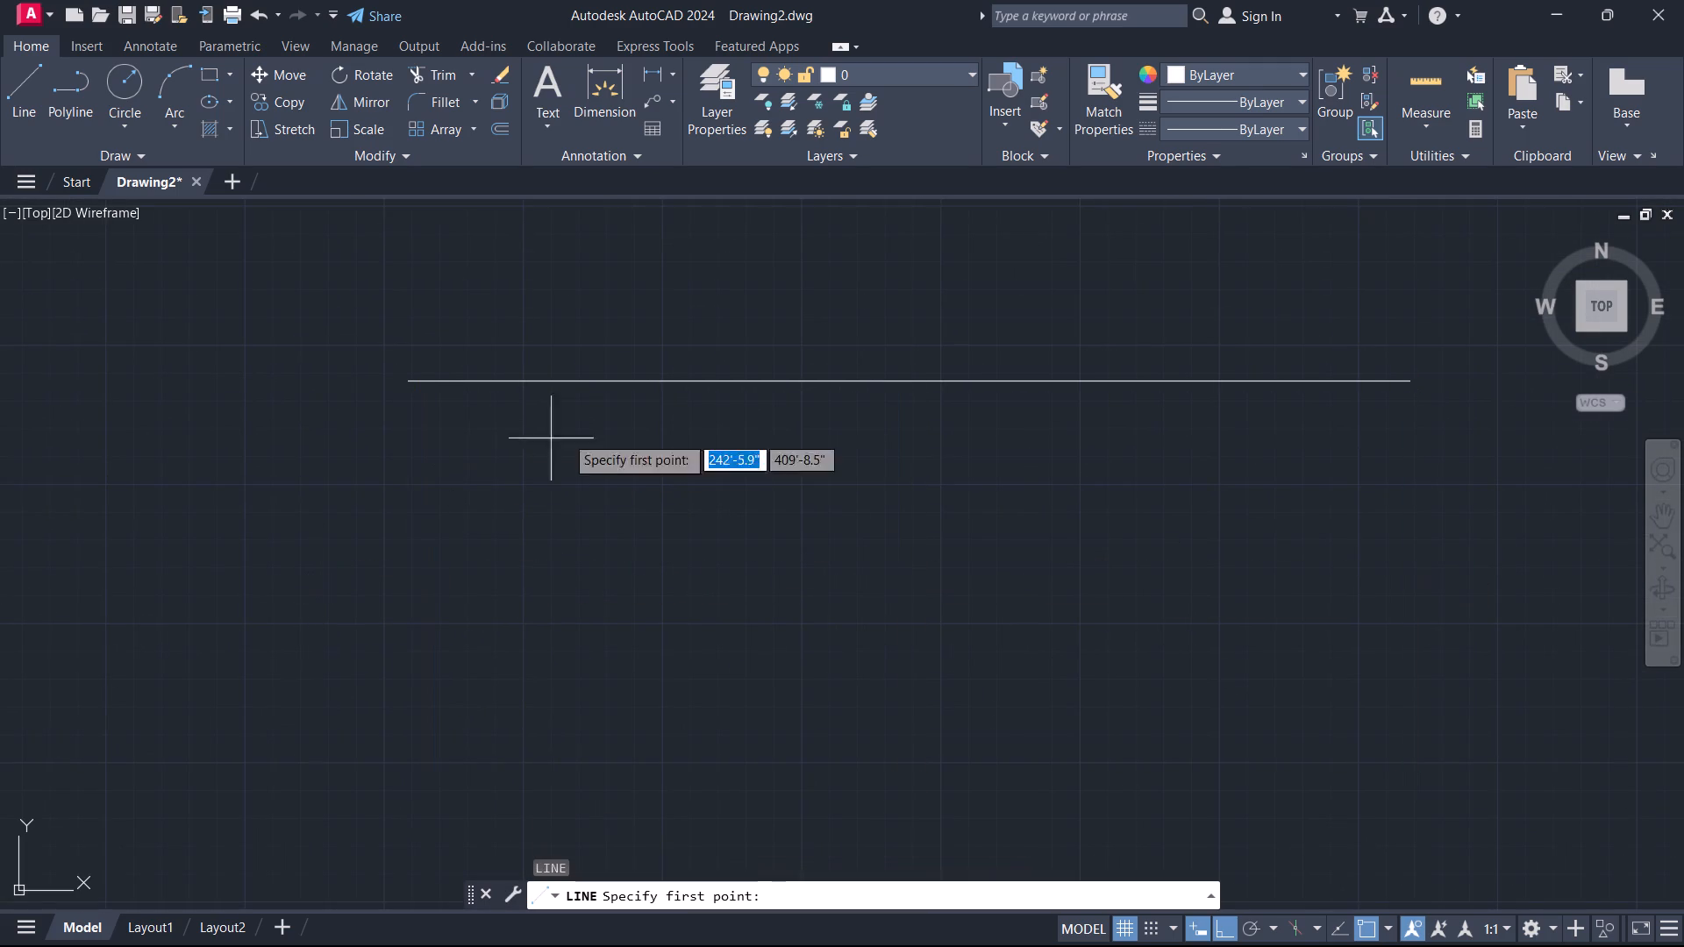
{"action": "left_click", "coordinate": [908, 382]}
{"action": "key", "text": "1"}
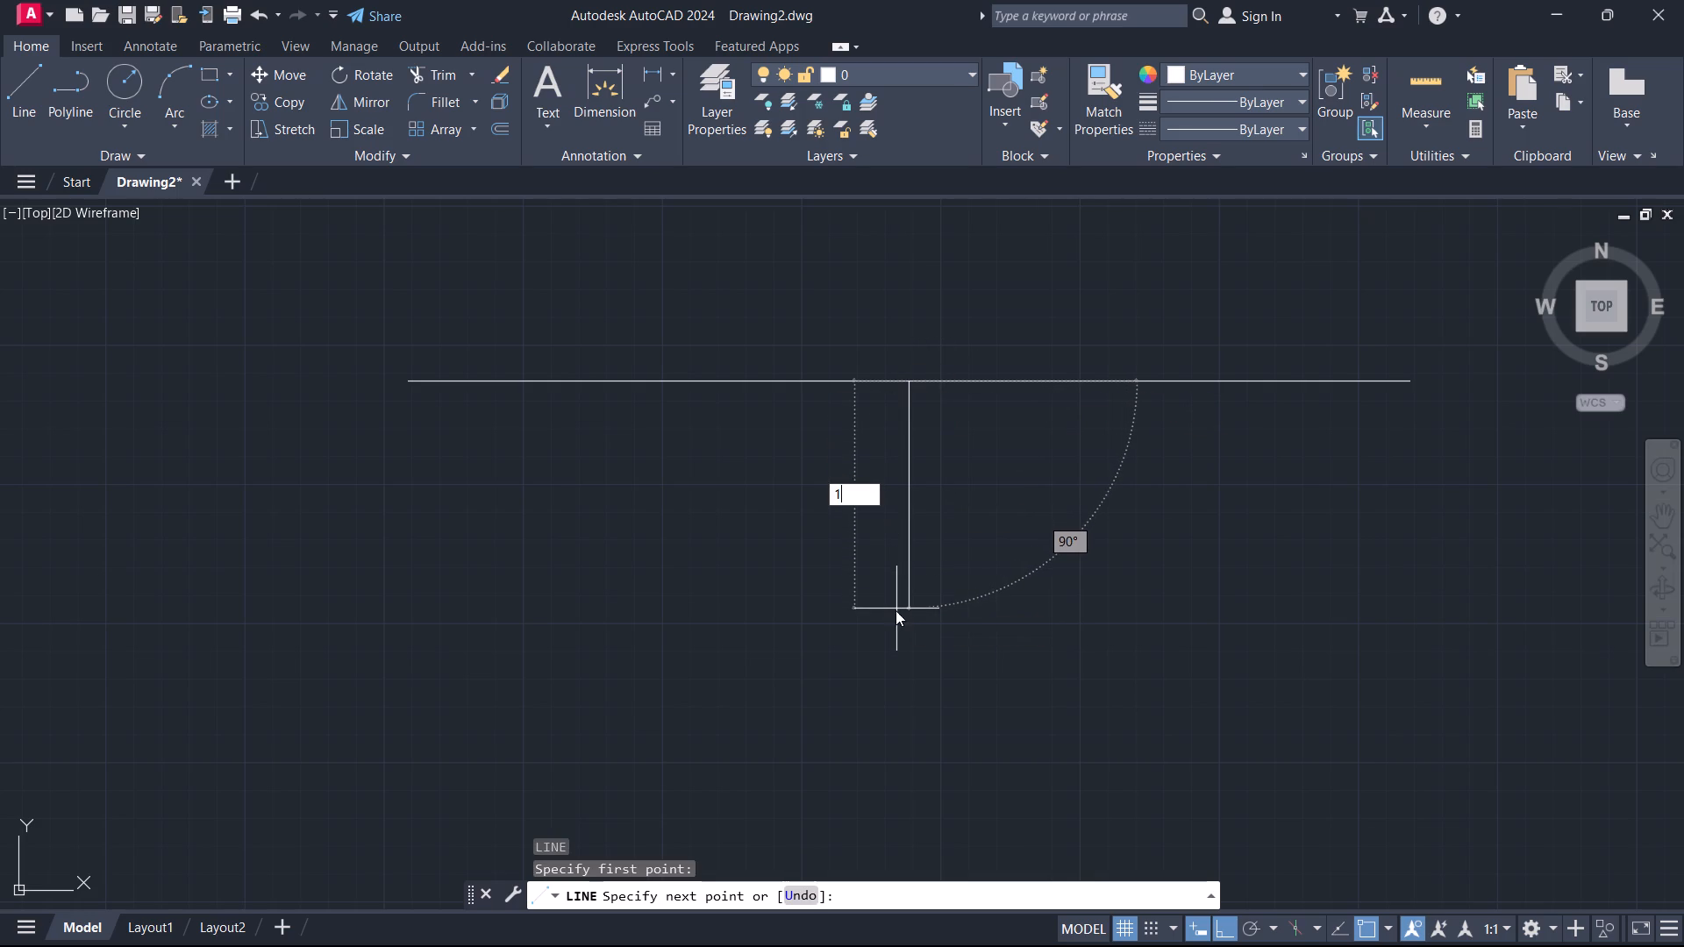
{"action": "key", "text": "4"}
{"action": "key", "text": "apostrophe"}
{"action": "key", "text": "Return"}
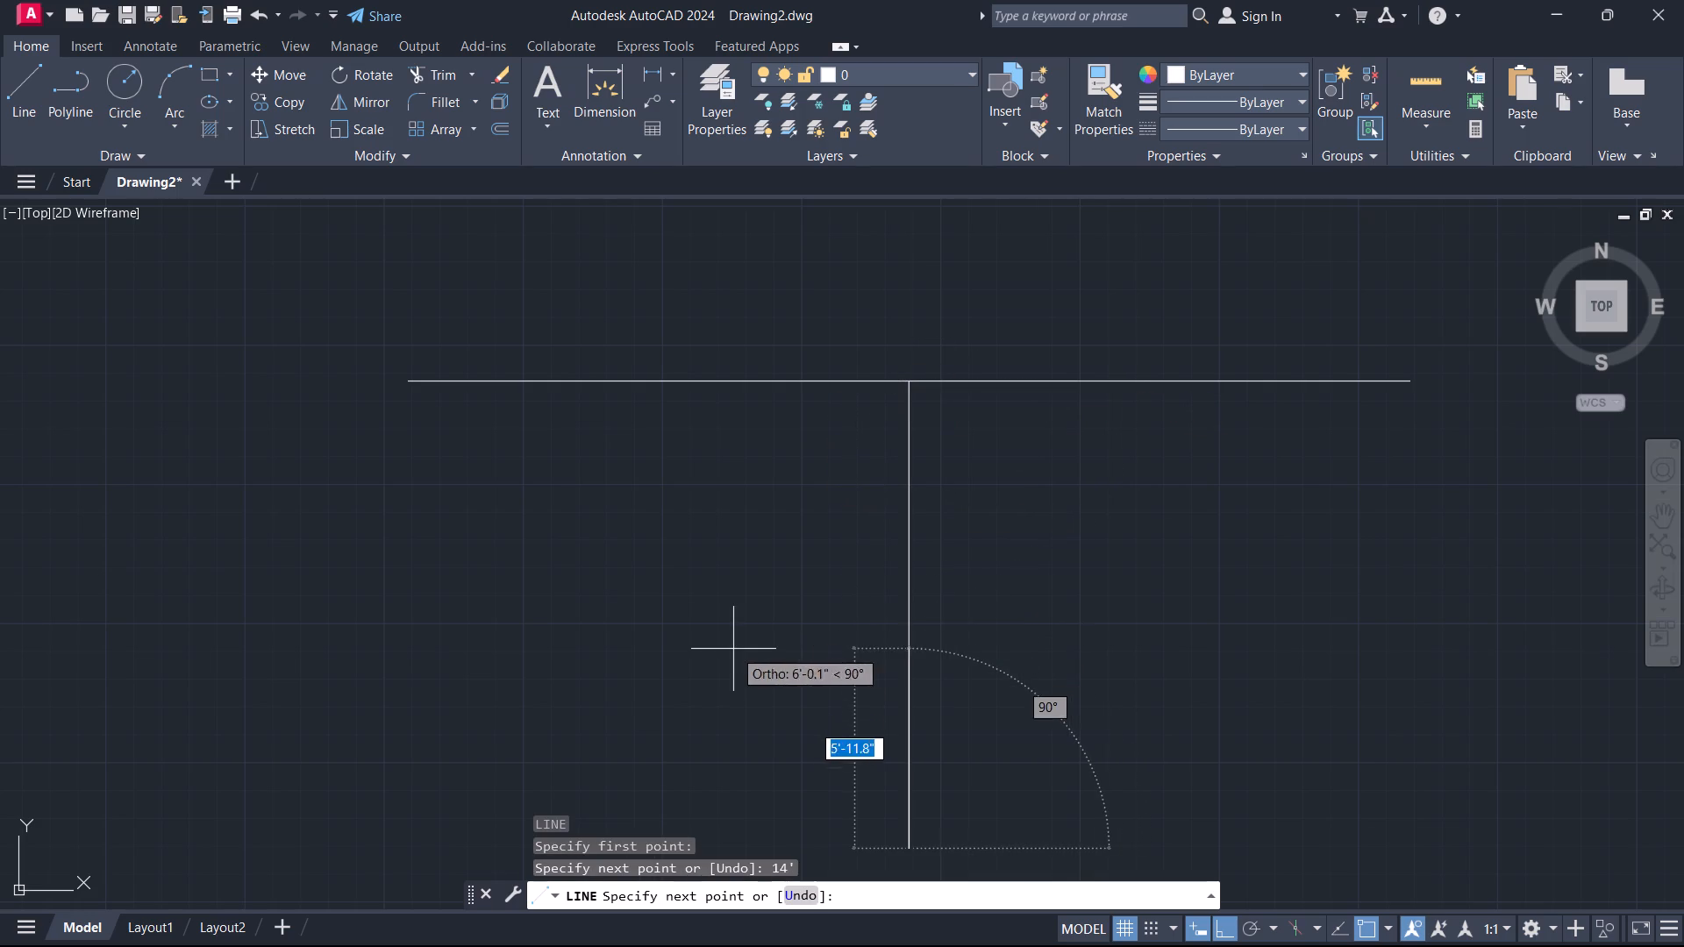
{"action": "middle_click_drag", "start_coordinate": [733, 649], "coordinate": [962, 530]}
{"action": "key", "text": "Escape"}
Offset the 14' vertical line by 2" to both the left and the right to form the partition faces.
{"action": "type", "text": "o"}
{"action": "key", "text": "space"}
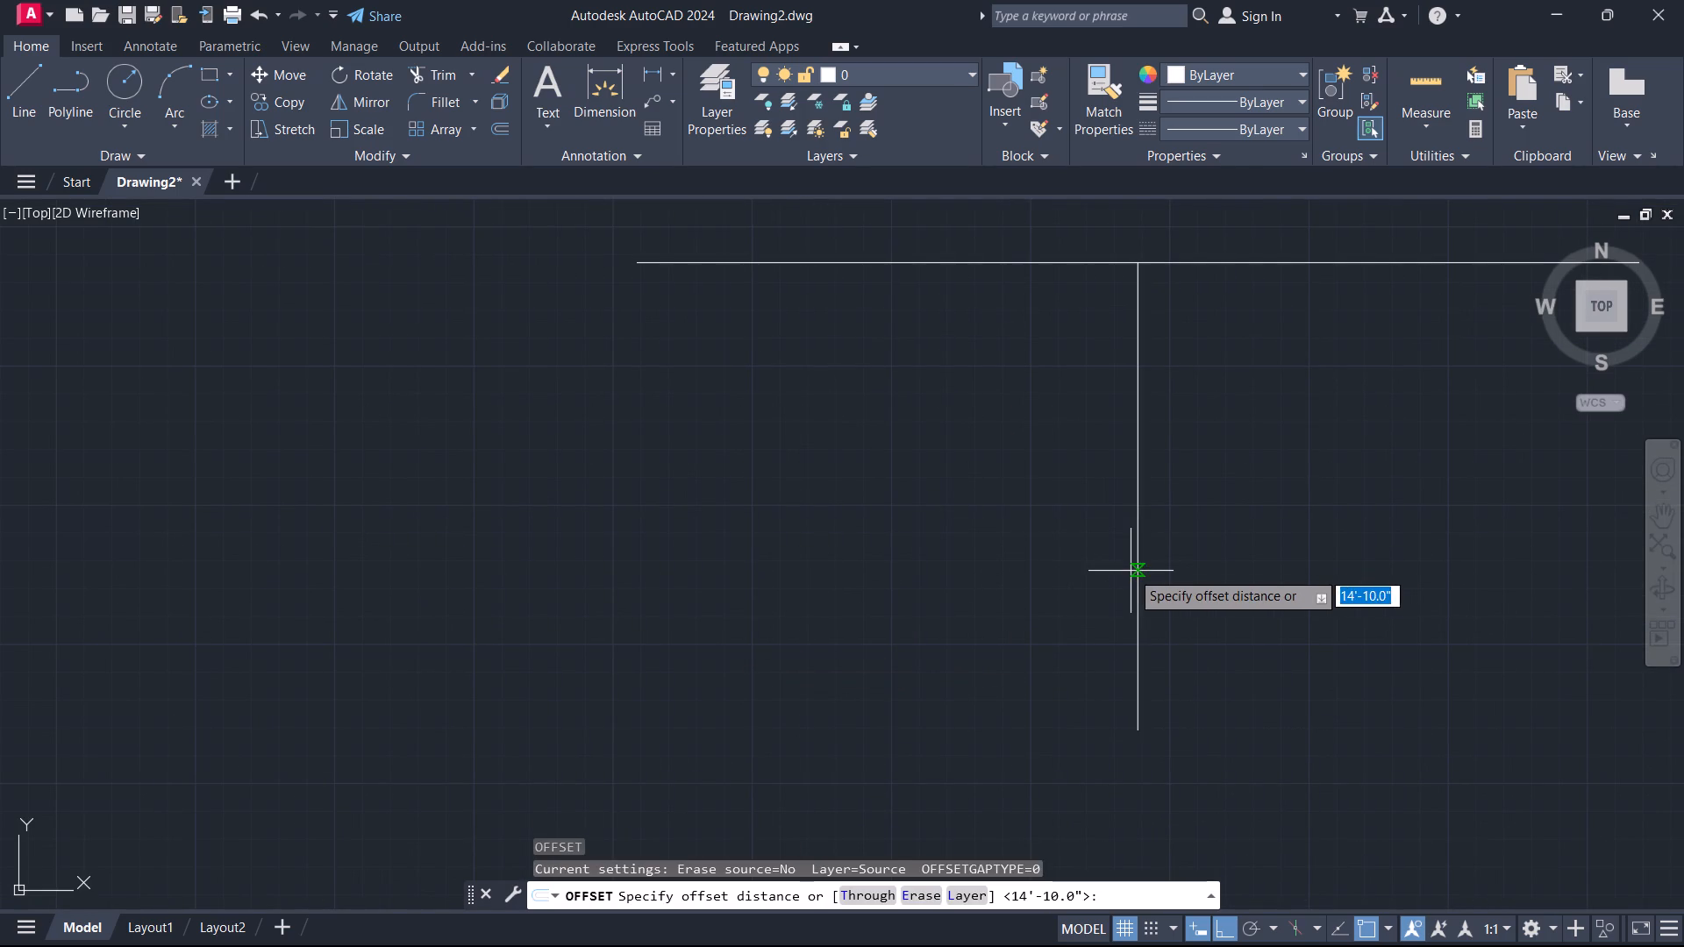
{"action": "key", "text": "2"}
{"action": "key", "text": "Return"}
{"action": "scroll", "coordinate": [1128, 575], "scroll_direction": "up", "scroll_amount": 1}
{"action": "left_click_drag", "start_coordinate": [1142, 592], "coordinate": [1134, 593]}
{"action": "left_click", "coordinate": [1085, 591]}
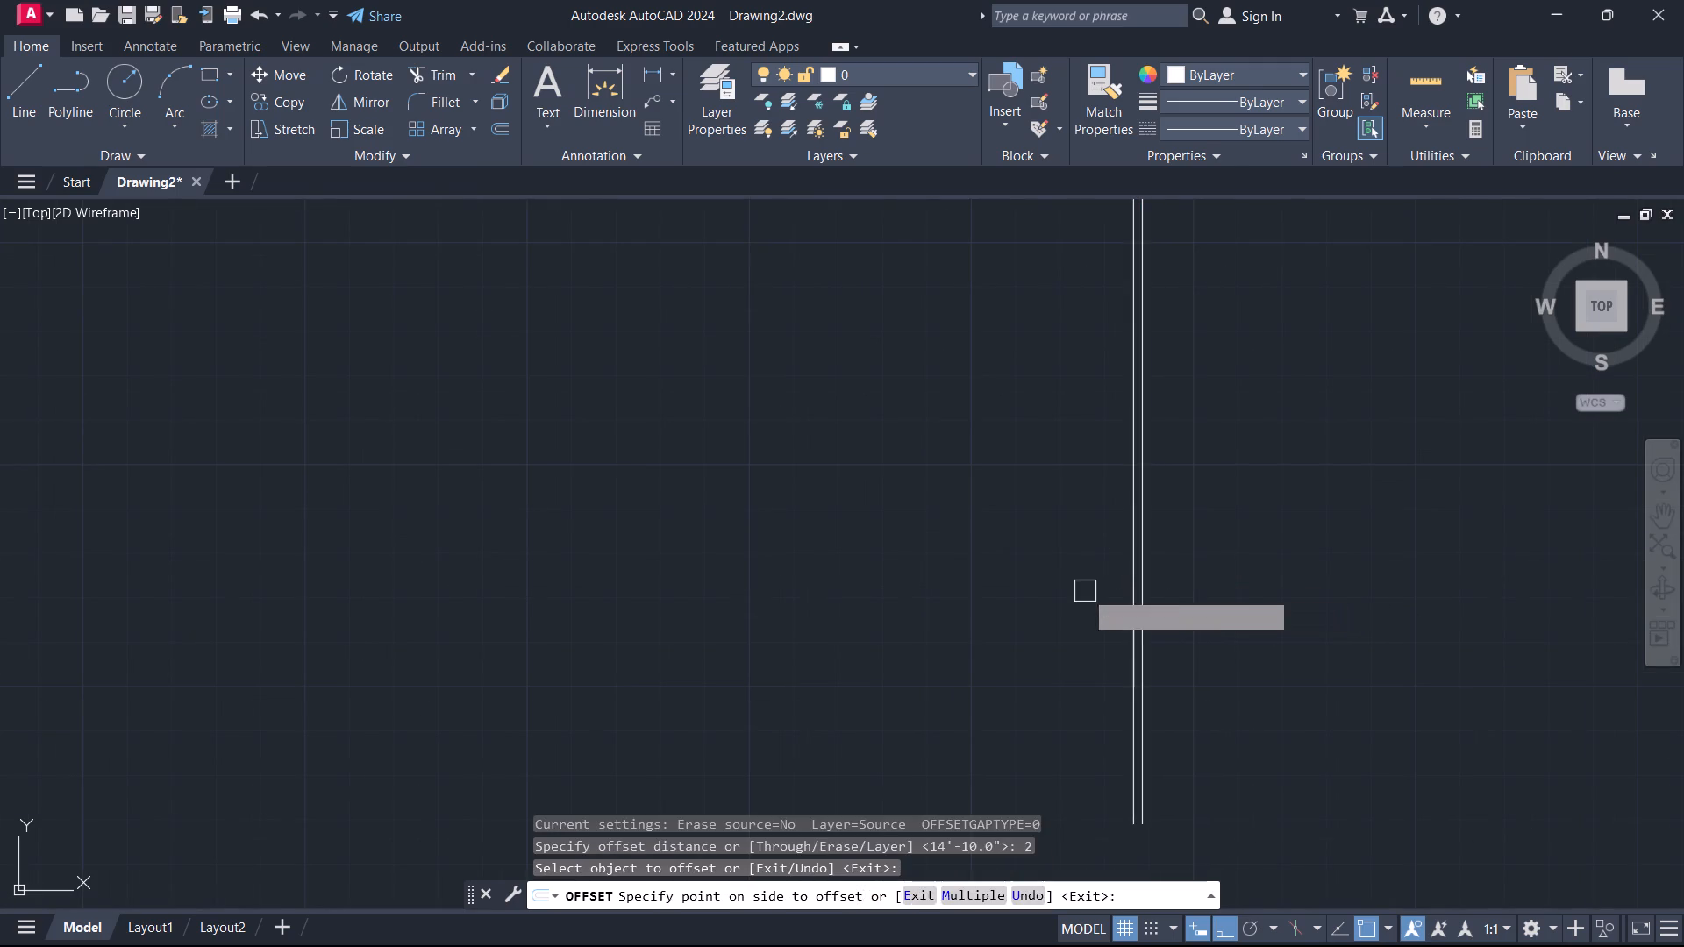
{"action": "scroll", "coordinate": [1130, 599], "scroll_direction": "up", "scroll_amount": 2}
{"action": "left_click_drag", "start_coordinate": [1149, 599], "coordinate": [1159, 599]}
{"action": "left_click", "coordinate": [1256, 595]}
{"action": "key", "text": "Escape"}
Delete the middle vertical line between the two partition faces.
{"action": "scroll", "coordinate": [1194, 596], "scroll_direction": "up", "scroll_amount": 2}
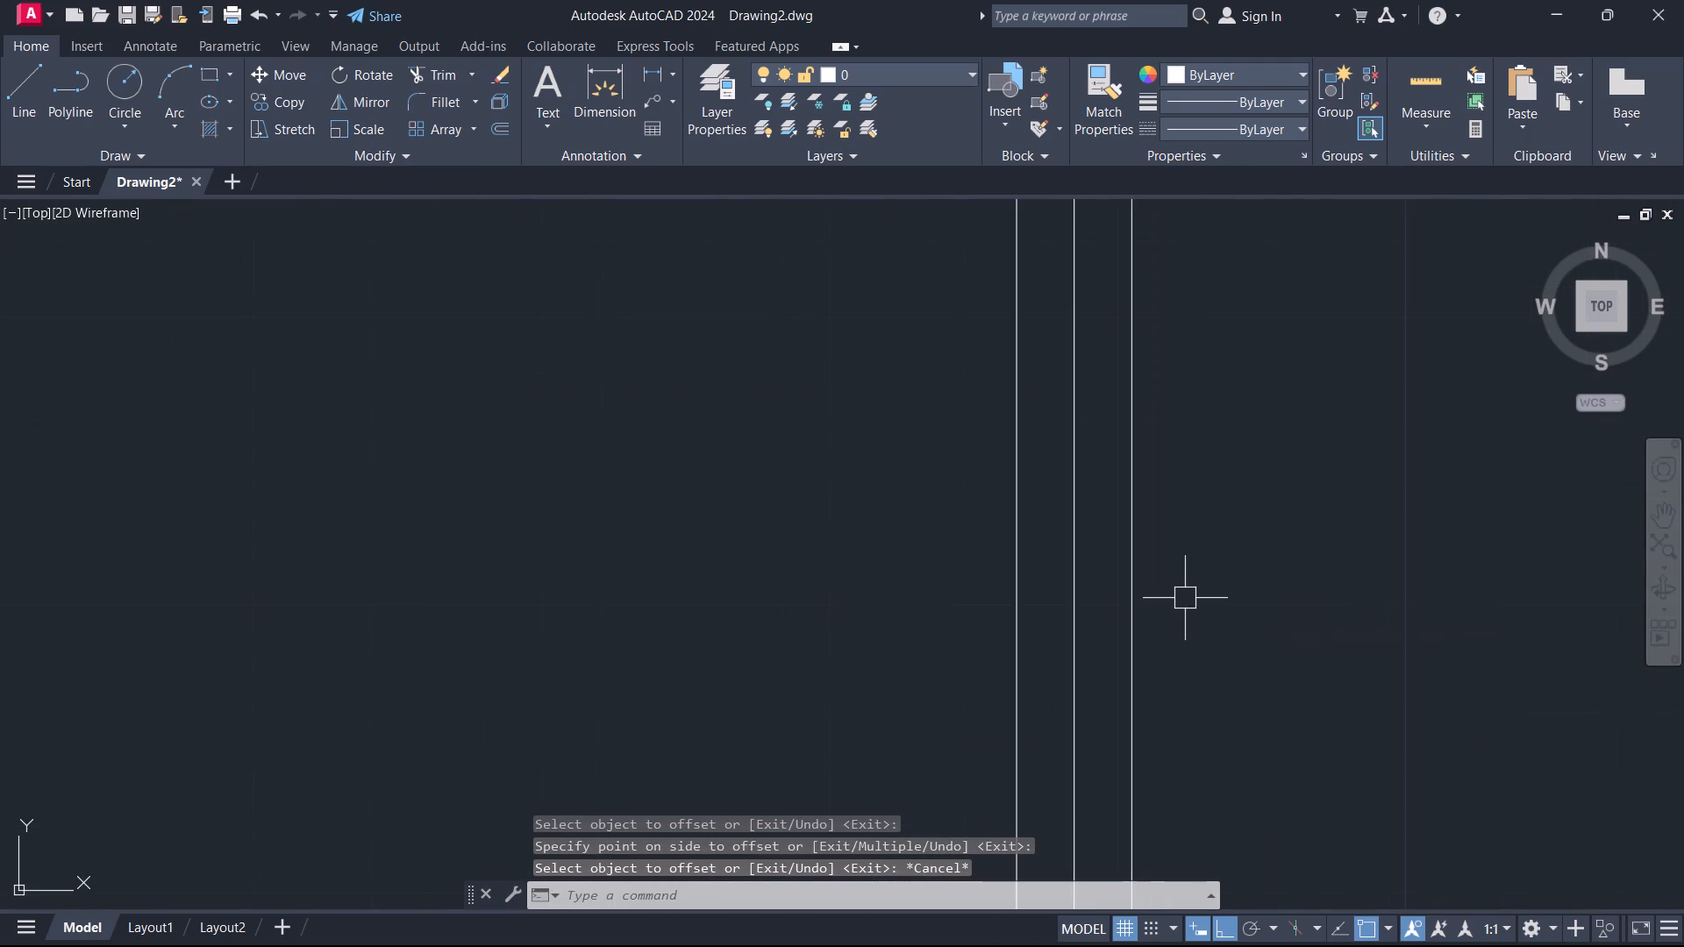
{"action": "left_click", "coordinate": [1095, 623]}
{"action": "left_click", "coordinate": [1043, 599]}
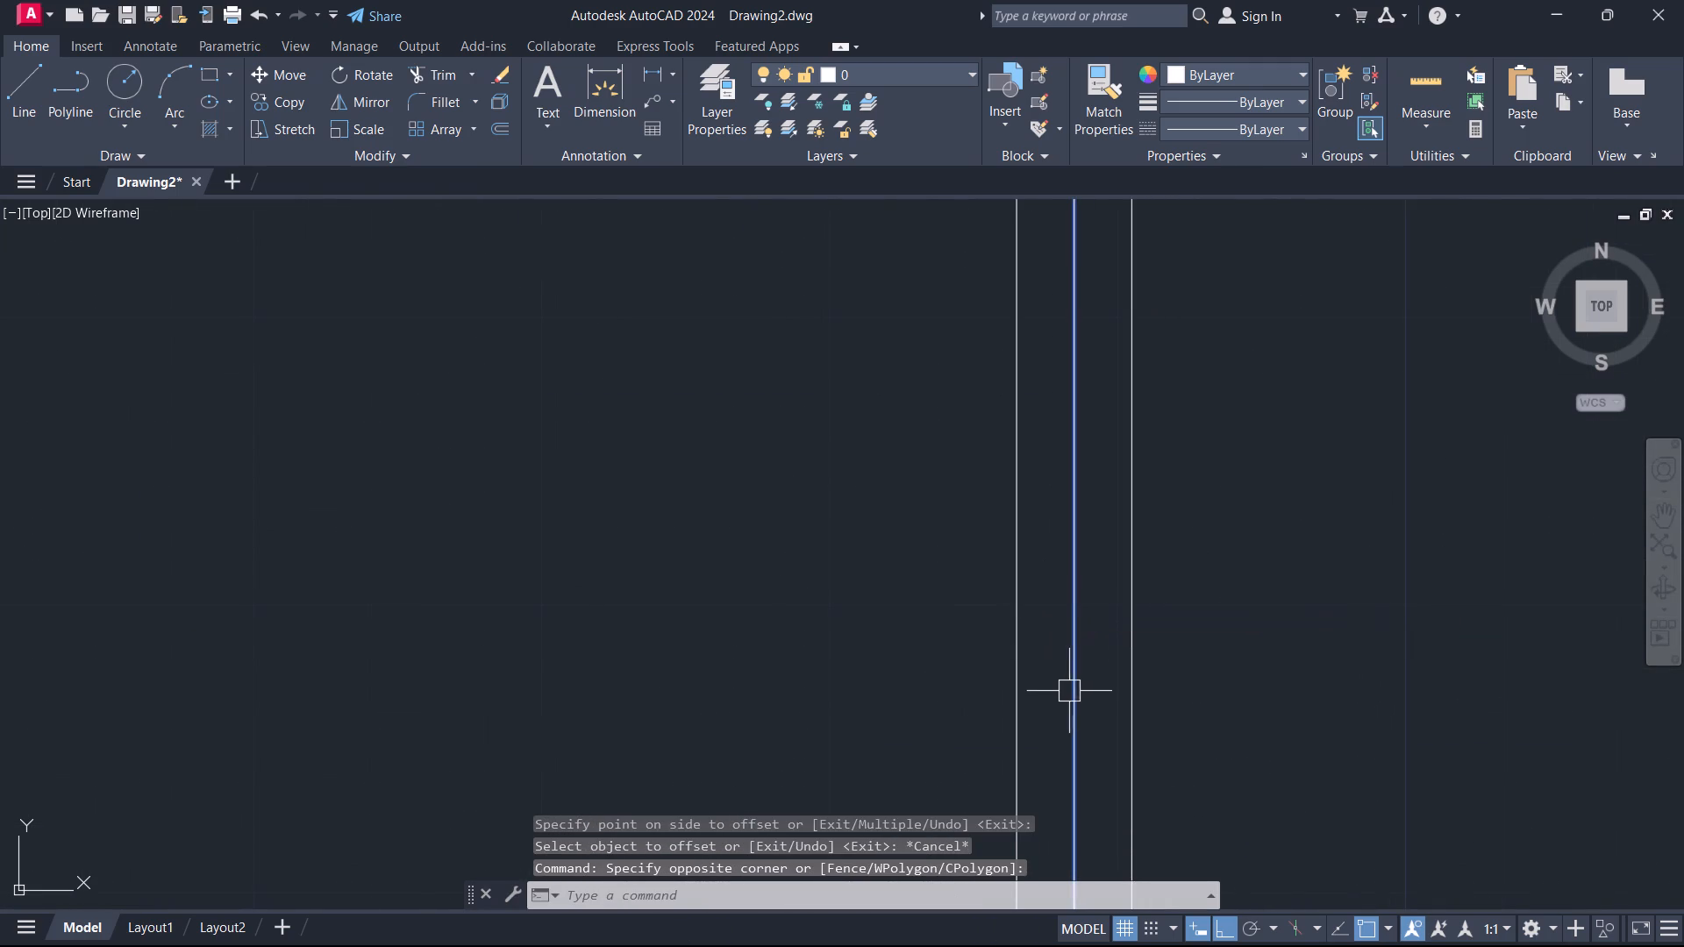
{"action": "key", "text": "Delete"}
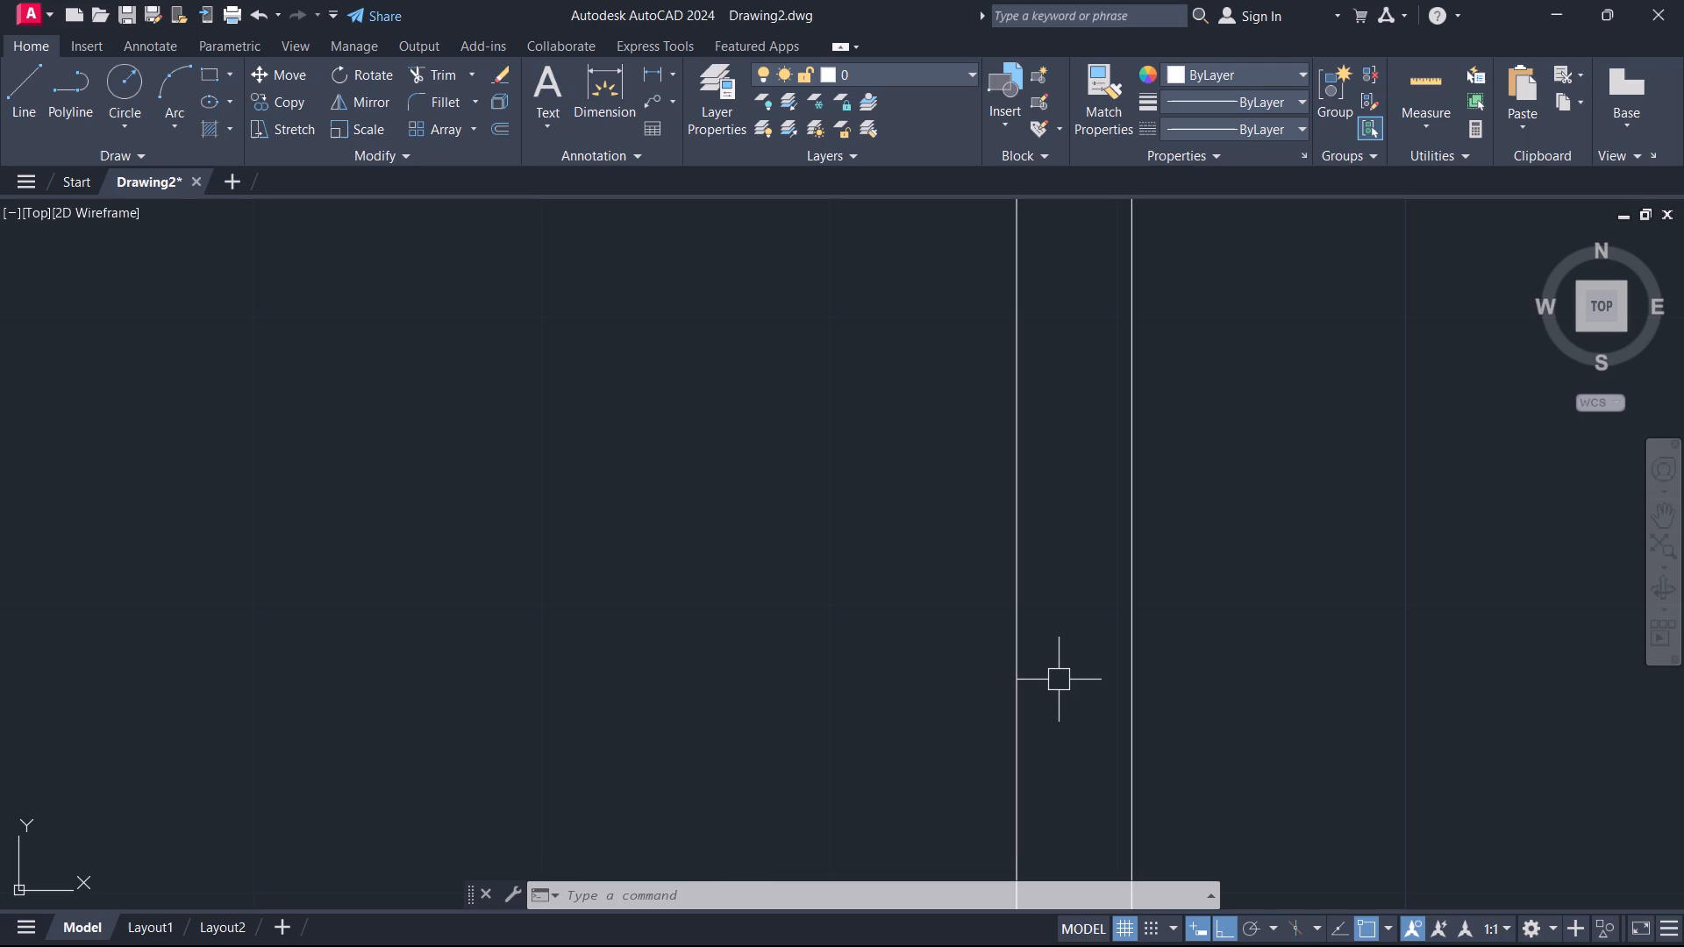
Offset the 30' horizontal line 9" upward to form the outer face of the top wall.
{"action": "scroll", "coordinate": [1059, 680], "scroll_direction": "down", "scroll_amount": 1}
{"action": "middle_click_drag", "start_coordinate": [1059, 680], "coordinate": [1100, 723]}
{"action": "scroll", "coordinate": [1100, 723], "scroll_direction": "down", "scroll_amount": 2}
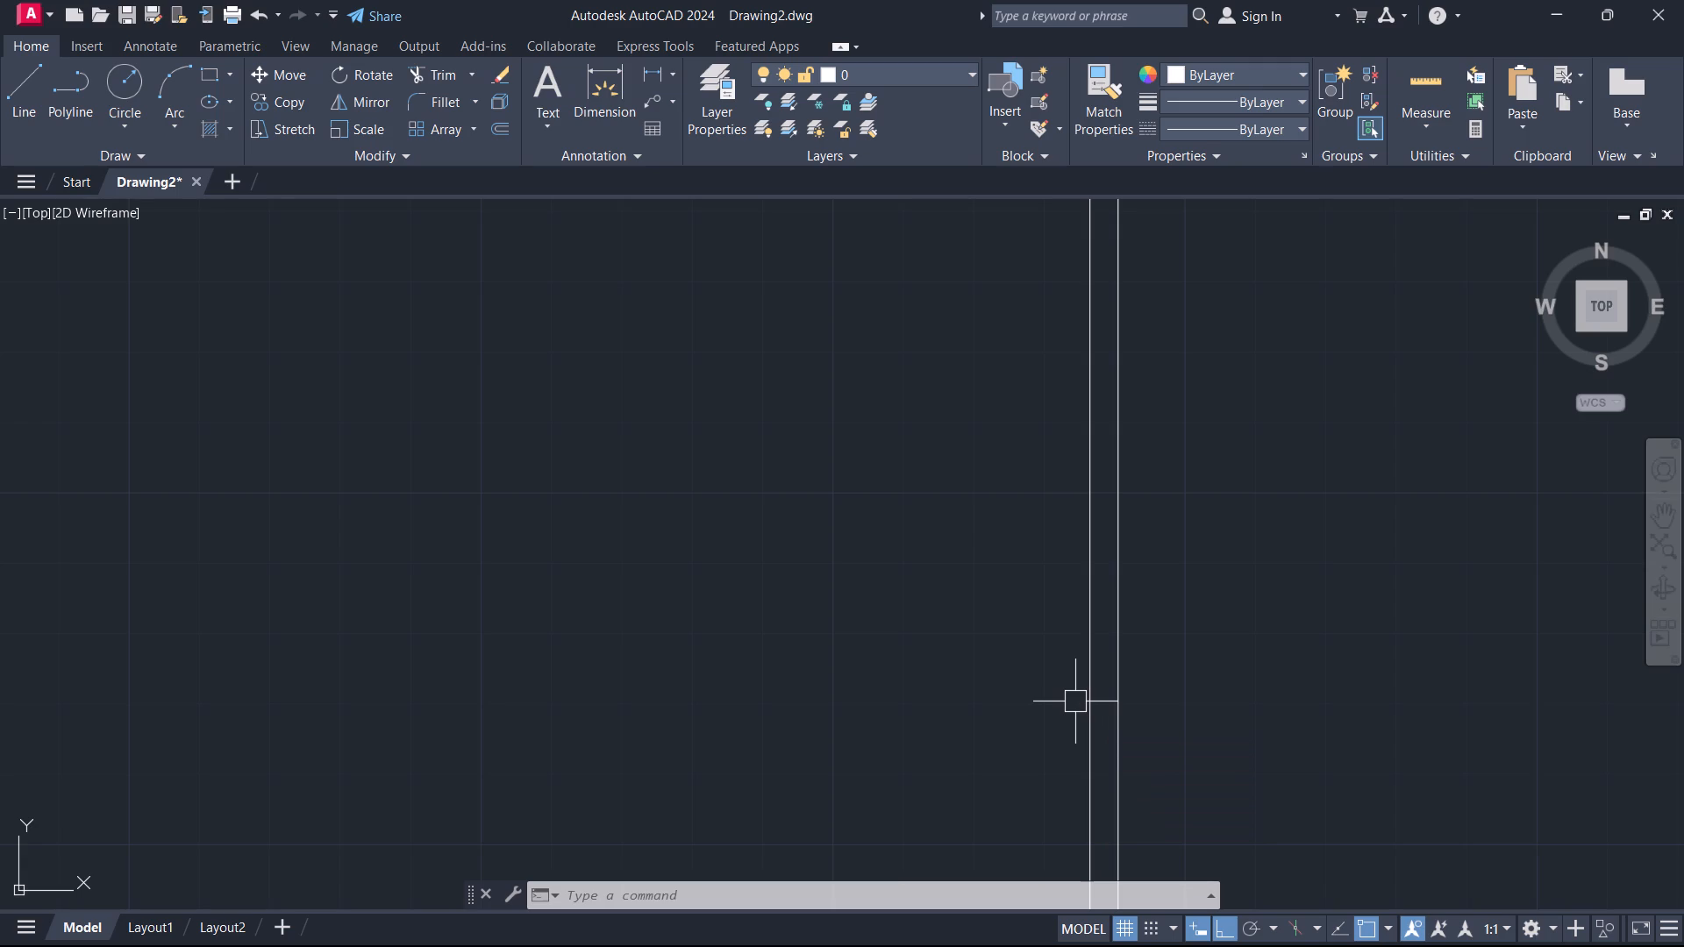
{"action": "middle_click_drag", "start_coordinate": [1074, 701], "coordinate": [1060, 705]}
{"action": "middle_click_drag", "start_coordinate": [1060, 705], "coordinate": [960, 730]}
{"action": "scroll", "coordinate": [957, 731], "scroll_direction": "down", "scroll_amount": 2}
{"action": "type", "text": "o"}
{"action": "key", "text": "space"}
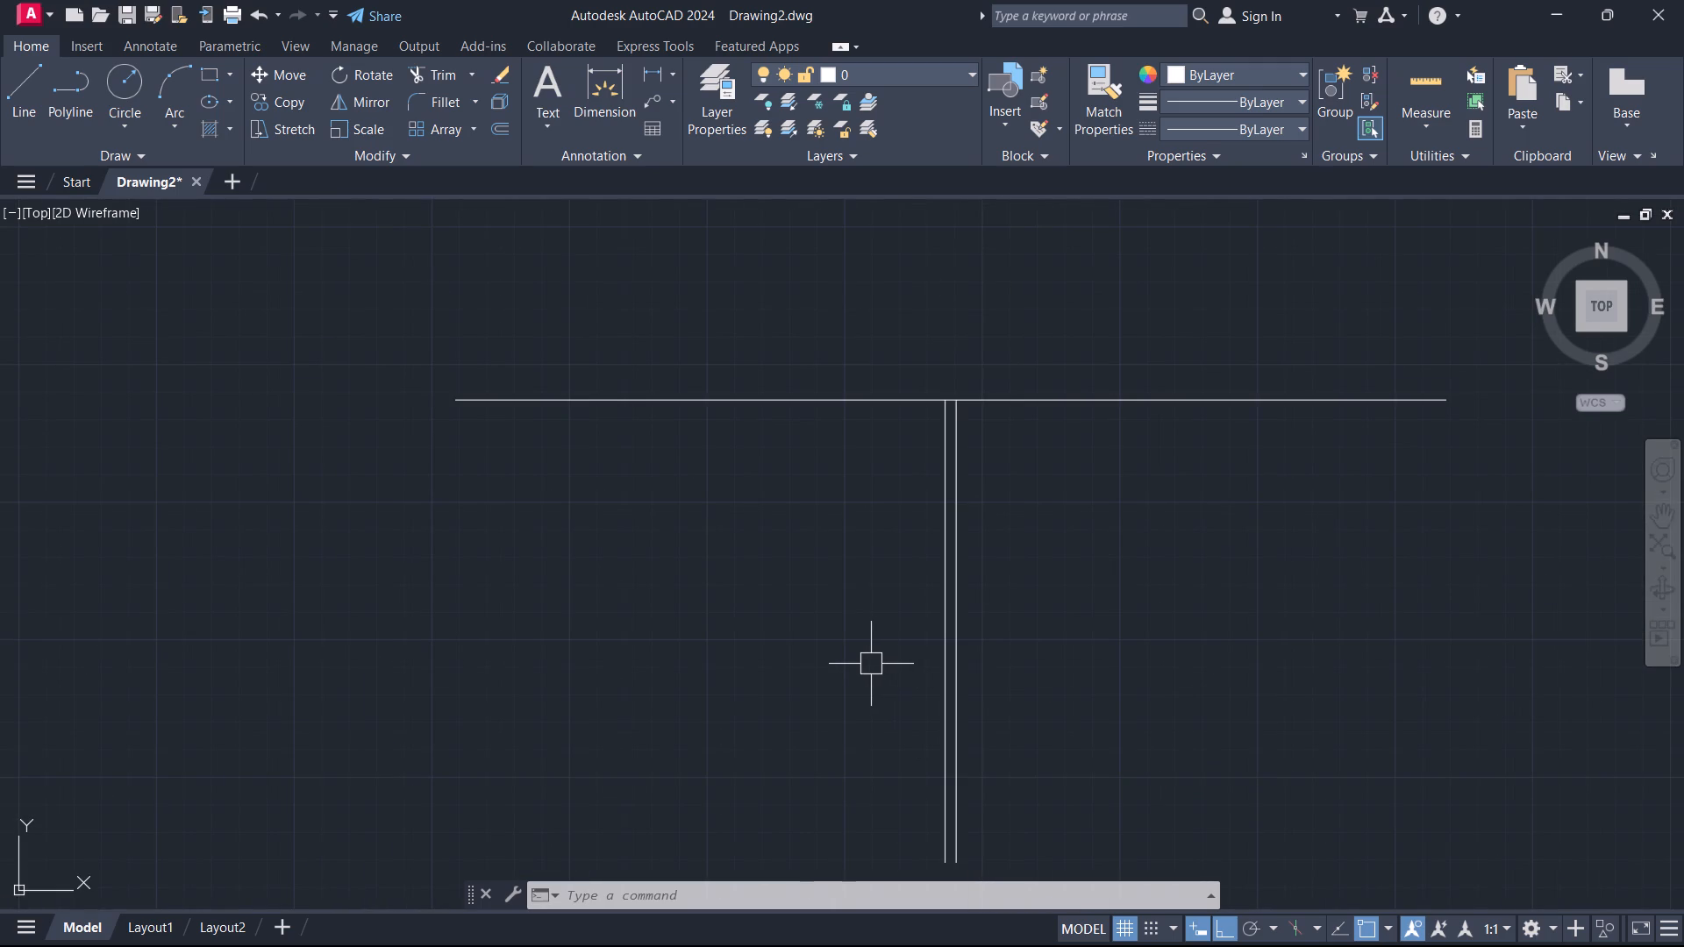
{"action": "key", "text": "9"}
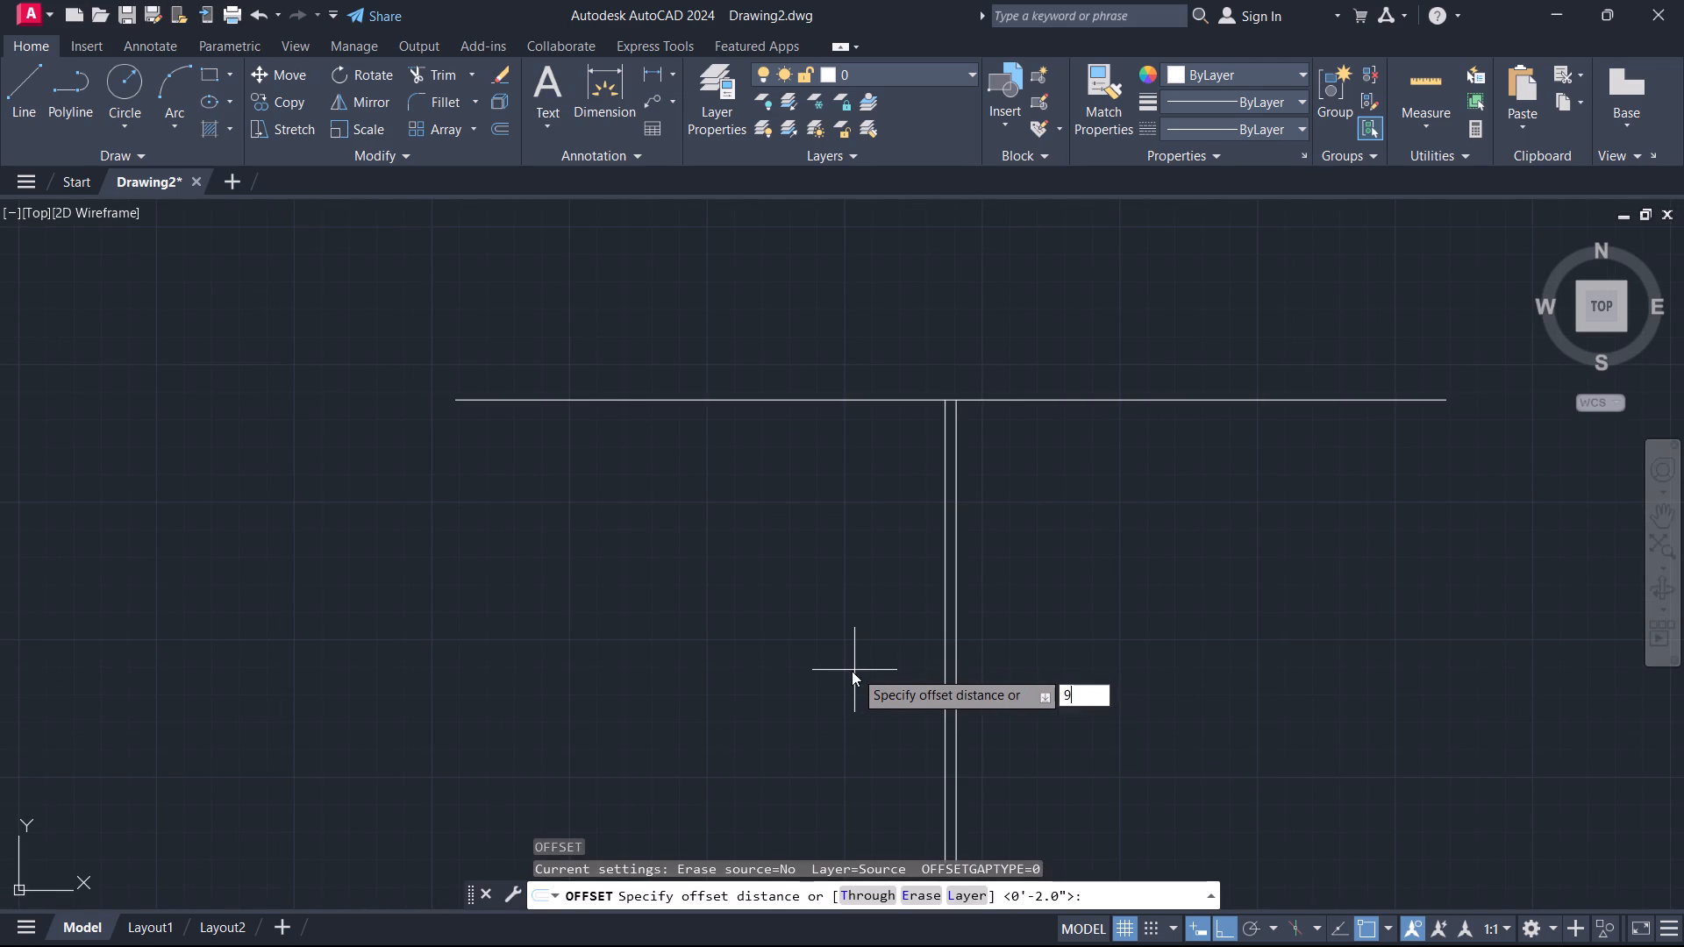
{"action": "key", "text": "Return"}
{"action": "left_click", "coordinate": [885, 395]}
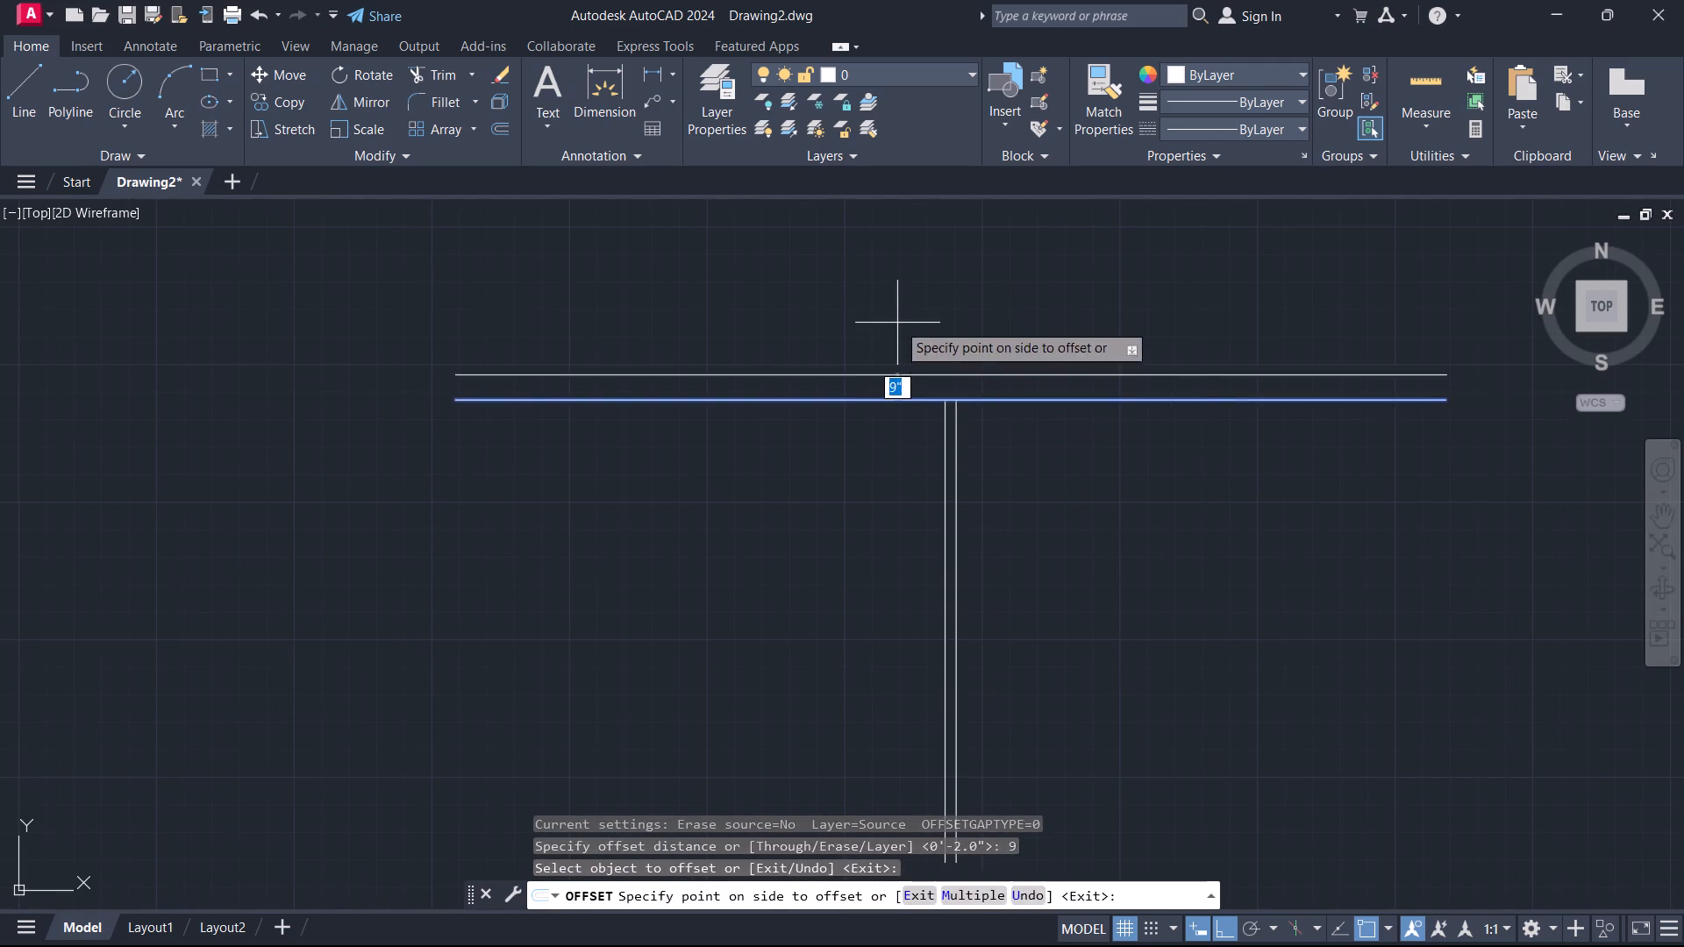
{"action": "left_click", "coordinate": [897, 323]}
{"action": "key", "text": "Escape"}
Trim the lower top-wall line where it crosses between the two partition faces.
{"action": "scroll", "coordinate": [937, 430], "scroll_direction": "up", "scroll_amount": 2}
{"action": "type", "text": "tr"}
{"action": "key", "text": "space"}
{"action": "scroll", "coordinate": [974, 383], "scroll_direction": "up", "scroll_amount": 1}
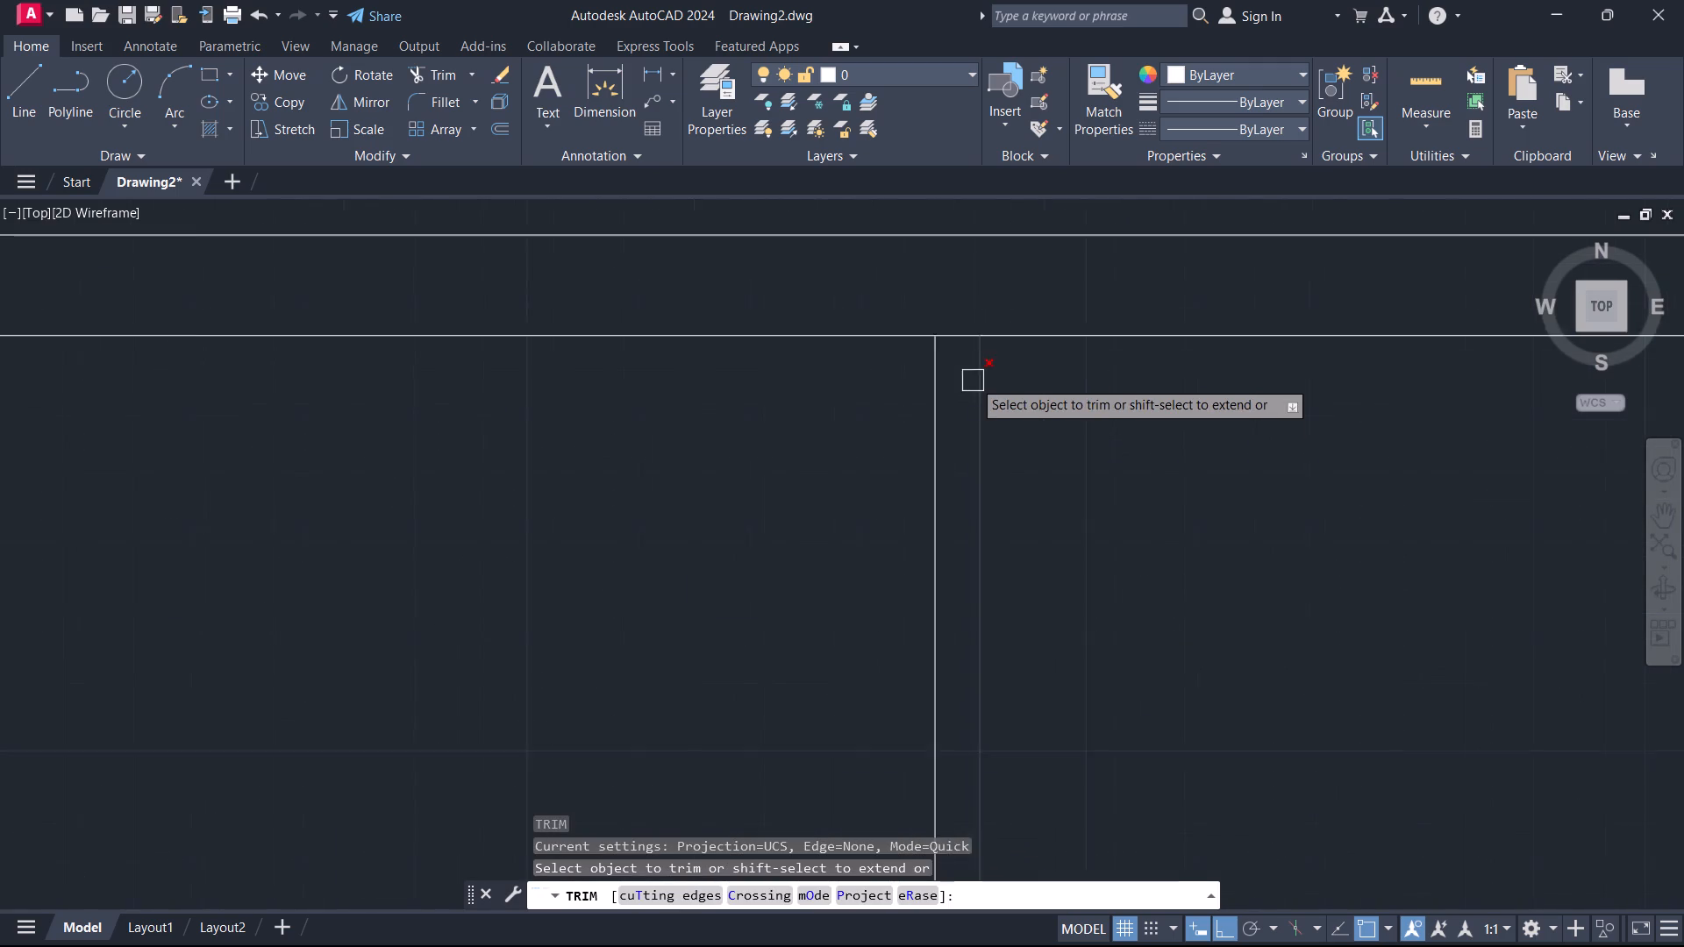
{"action": "scroll", "coordinate": [973, 380], "scroll_direction": "up", "scroll_amount": 1}
{"action": "left_click", "coordinate": [950, 328]}
{"action": "left_click", "coordinate": [956, 274]}
{"action": "key", "text": "Escape"}
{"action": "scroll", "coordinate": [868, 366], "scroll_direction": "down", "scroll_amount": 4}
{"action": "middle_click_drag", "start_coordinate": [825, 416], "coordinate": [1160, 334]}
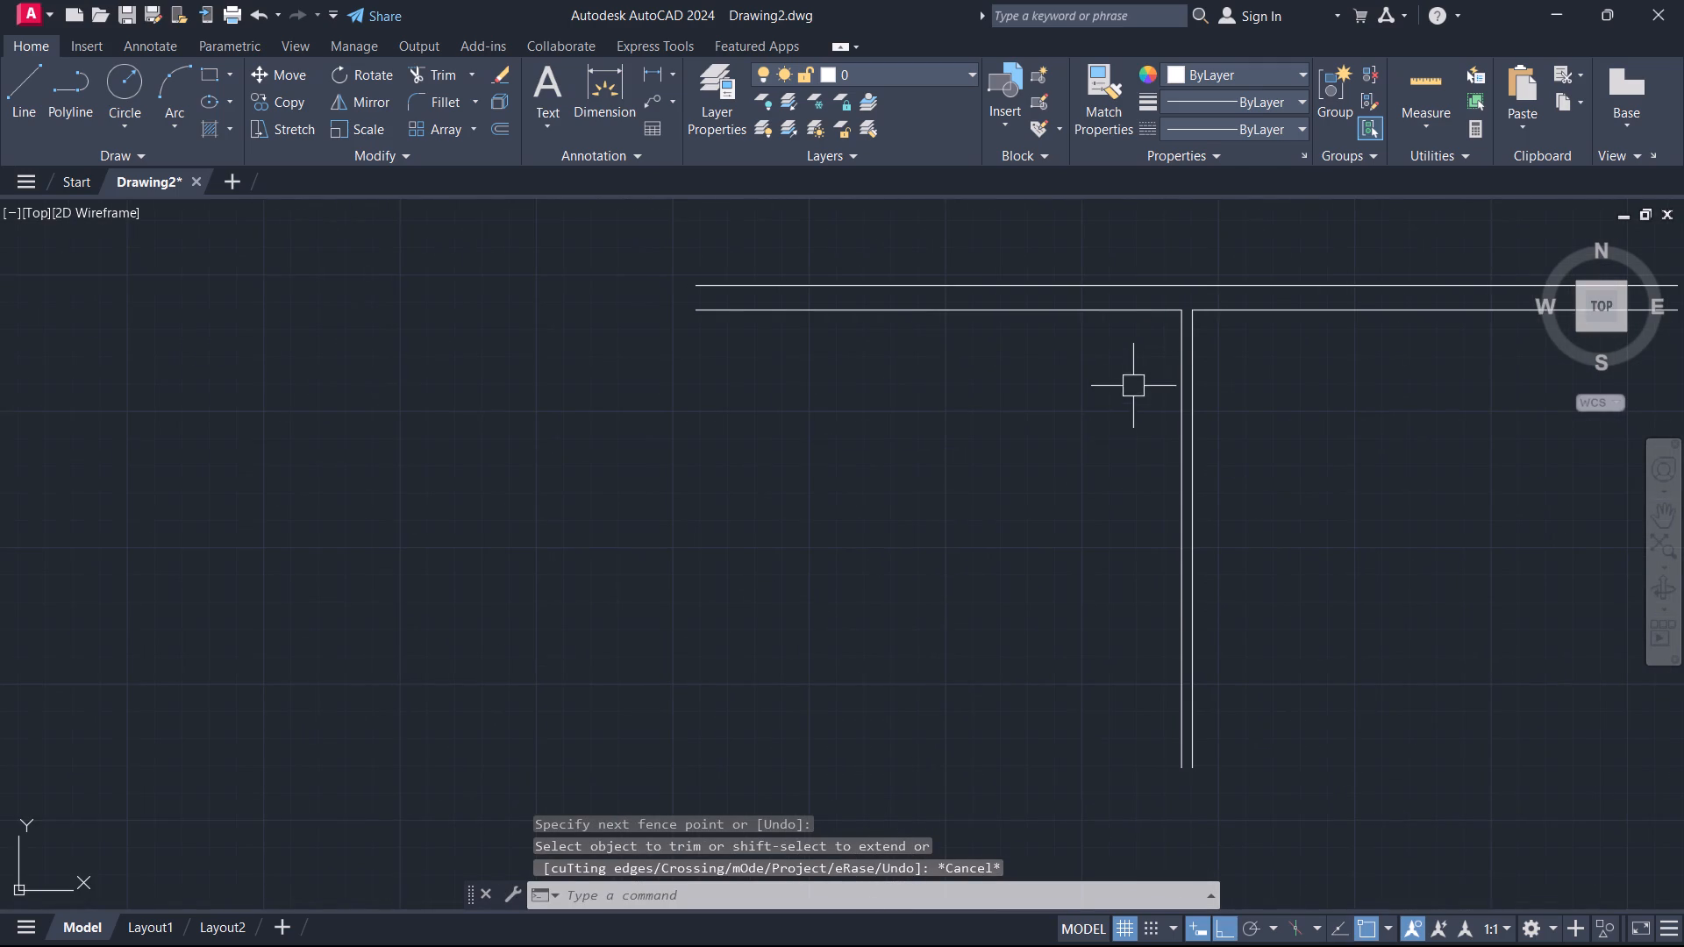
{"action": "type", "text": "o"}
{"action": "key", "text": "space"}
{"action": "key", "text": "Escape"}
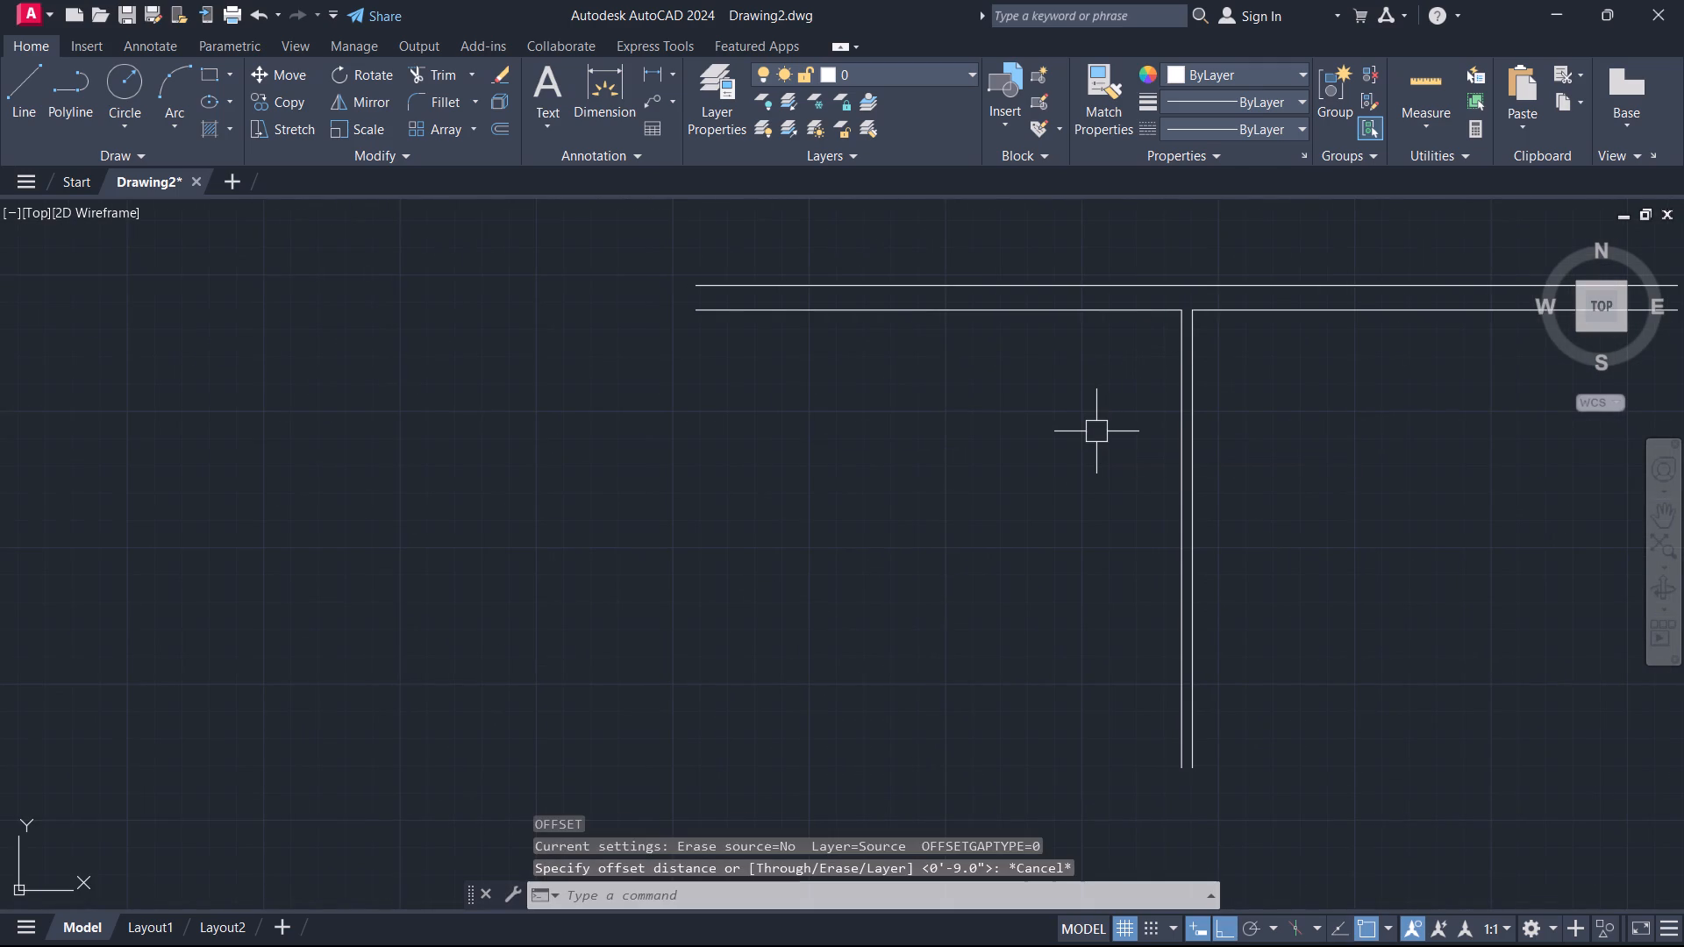
Measure the distance from the partition's upper-left corner to the left end of the inner top-wall line.
{"action": "type", "text": "di"}
{"action": "key", "text": "space"}
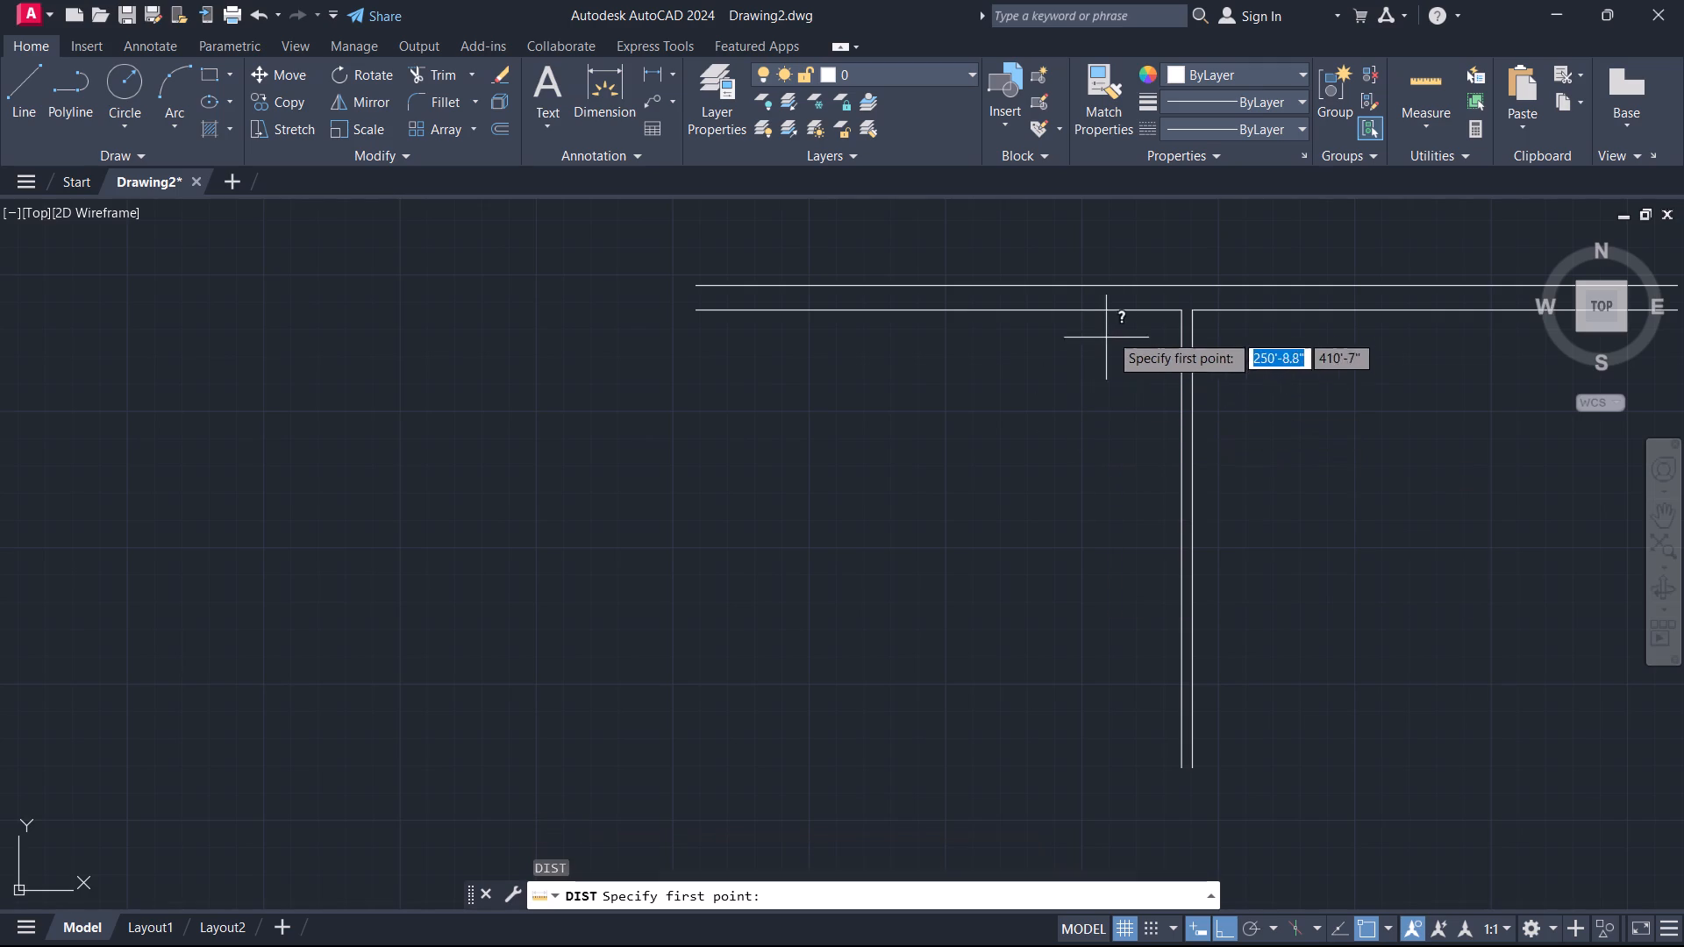
{"action": "left_click", "coordinate": [1179, 309]}
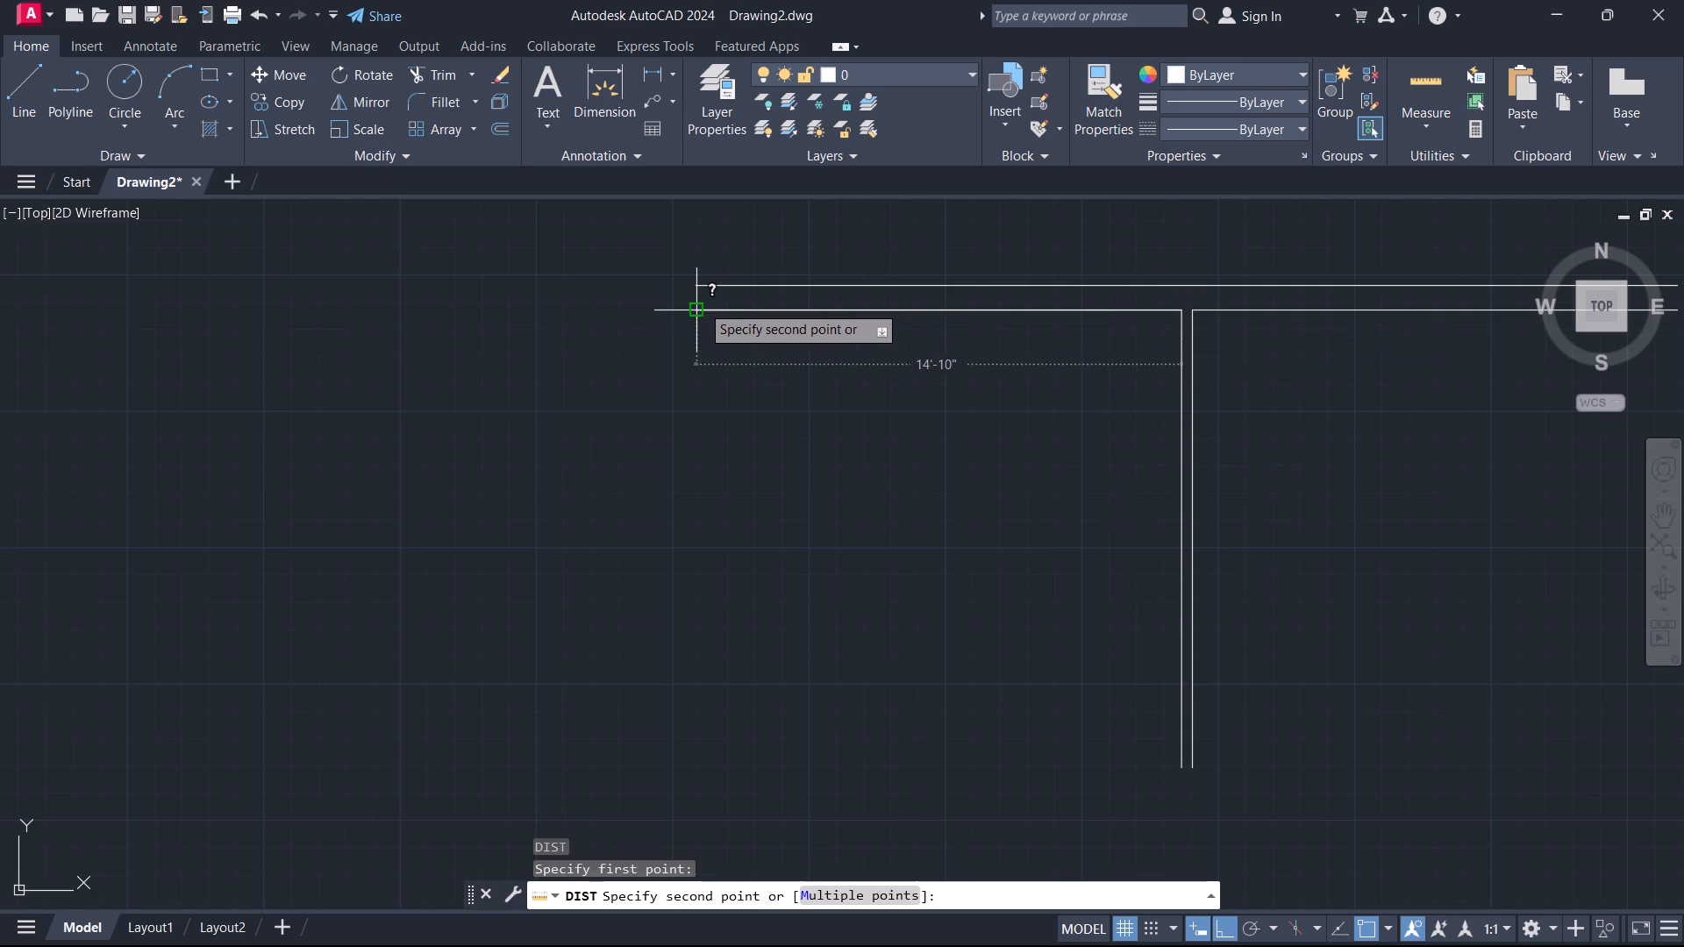
{"action": "key", "text": "Escape"}
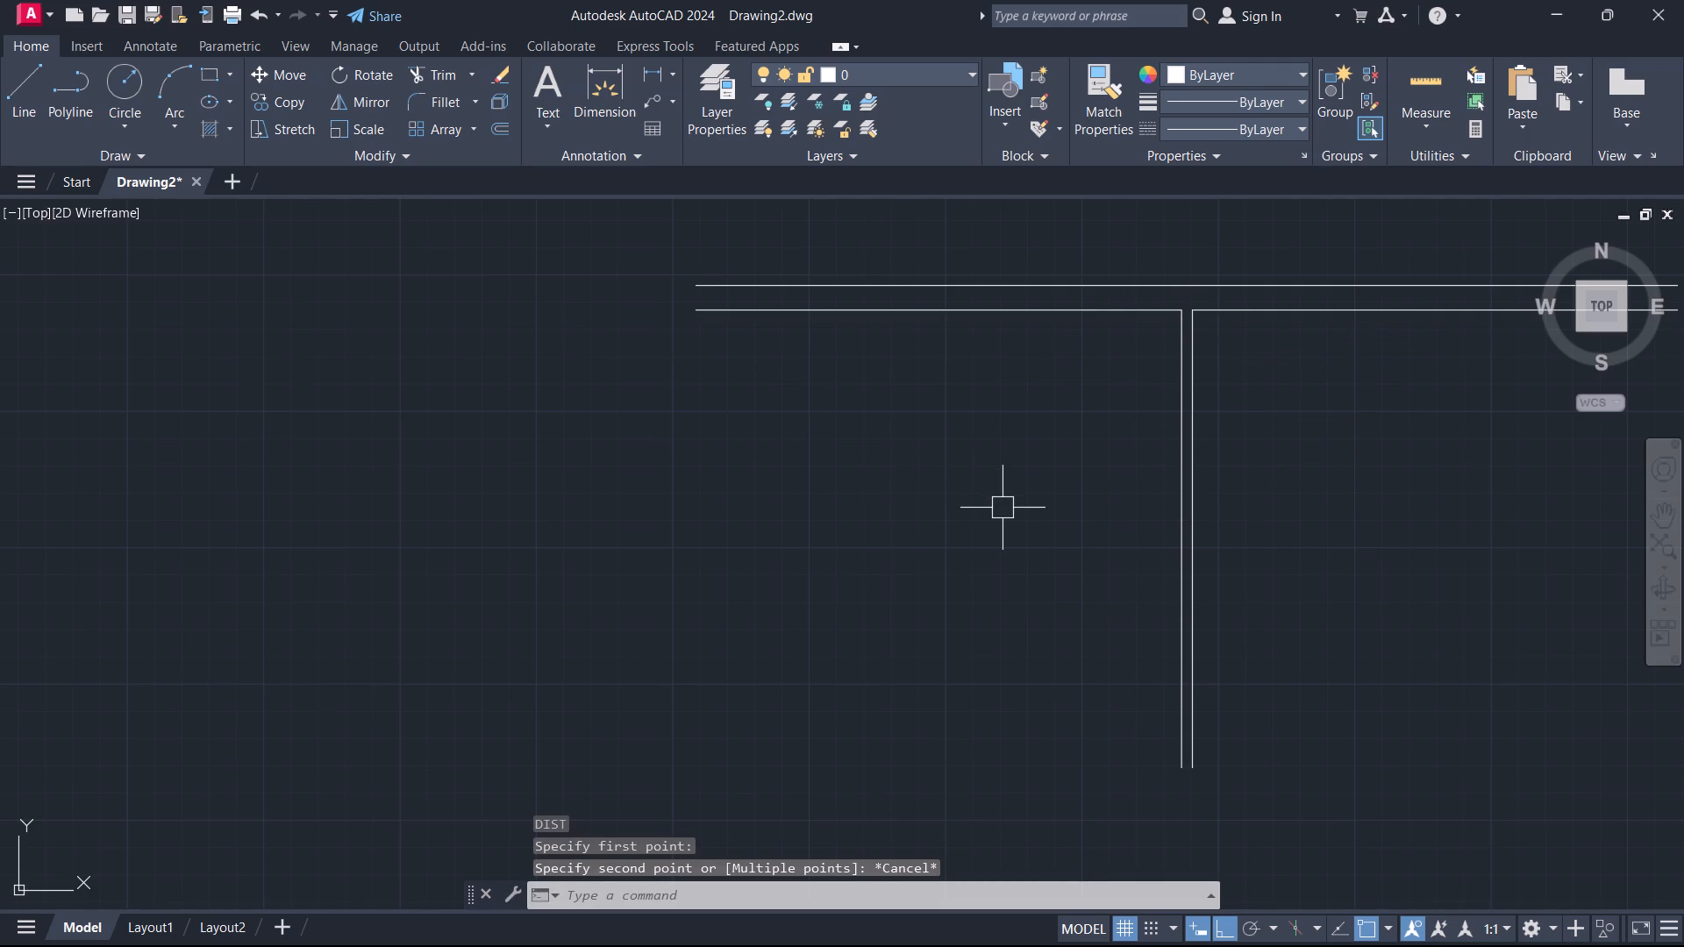
Offset the partition's left face 14'1" to the left and its right face 14'1" to the right.
{"action": "type", "text": "o"}
{"action": "key", "text": "space"}
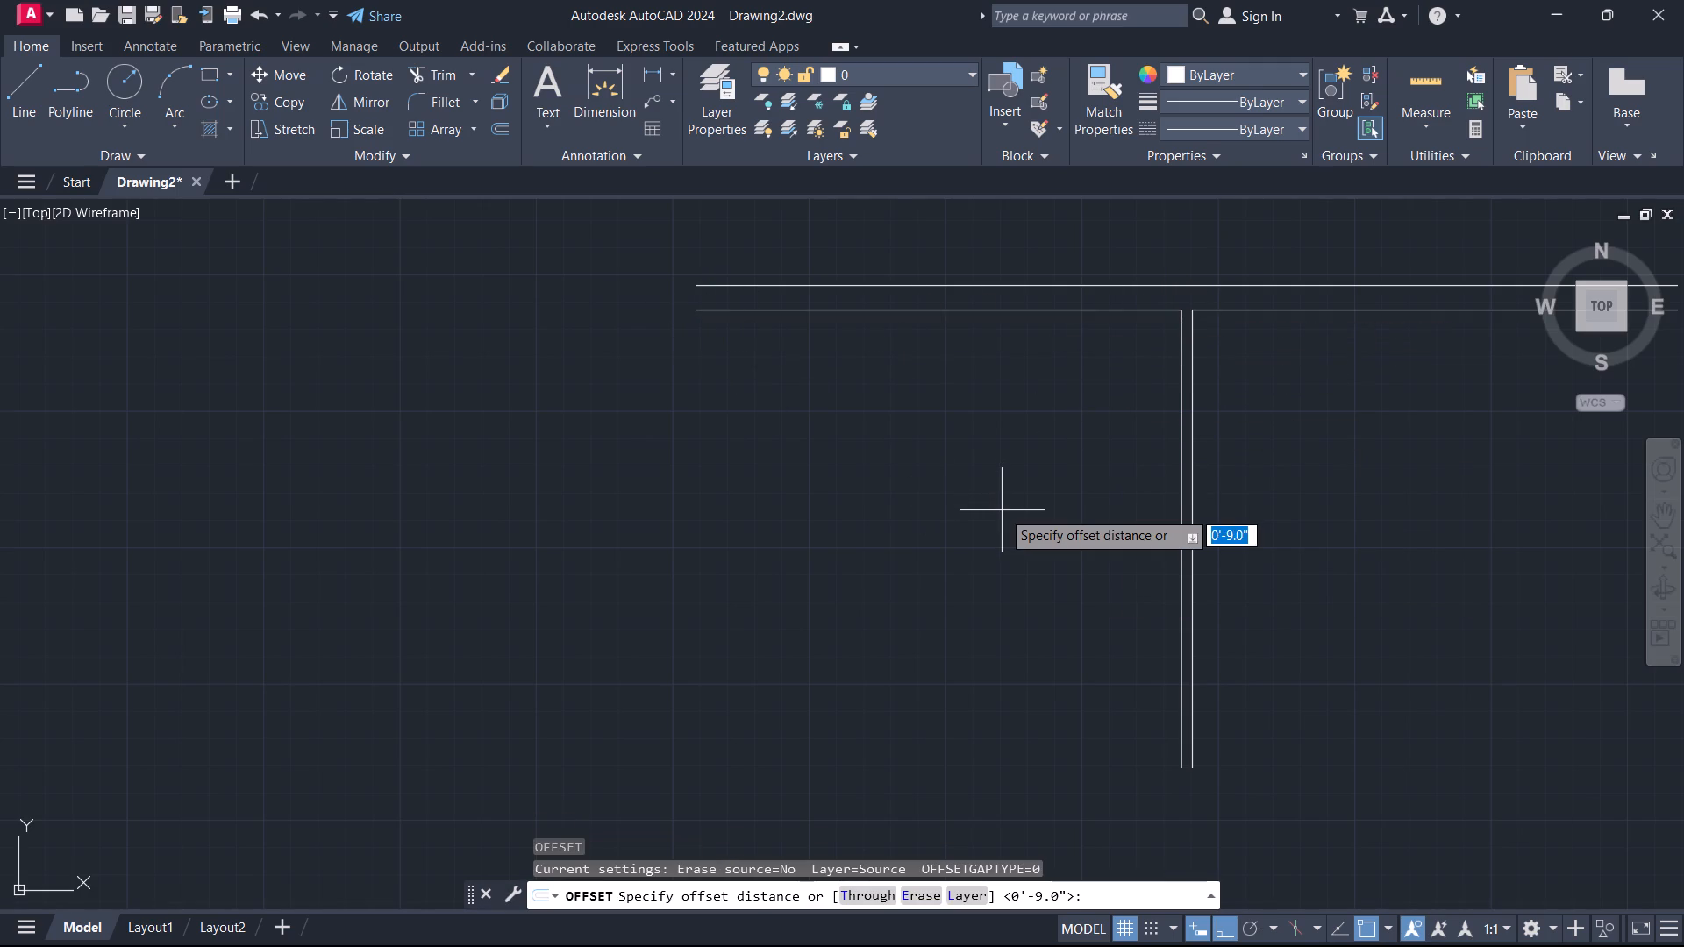
{"action": "key", "text": "1"}
{"action": "key", "text": "4"}
{"action": "key", "text": "apostrophe"}
{"action": "key", "text": "1"}
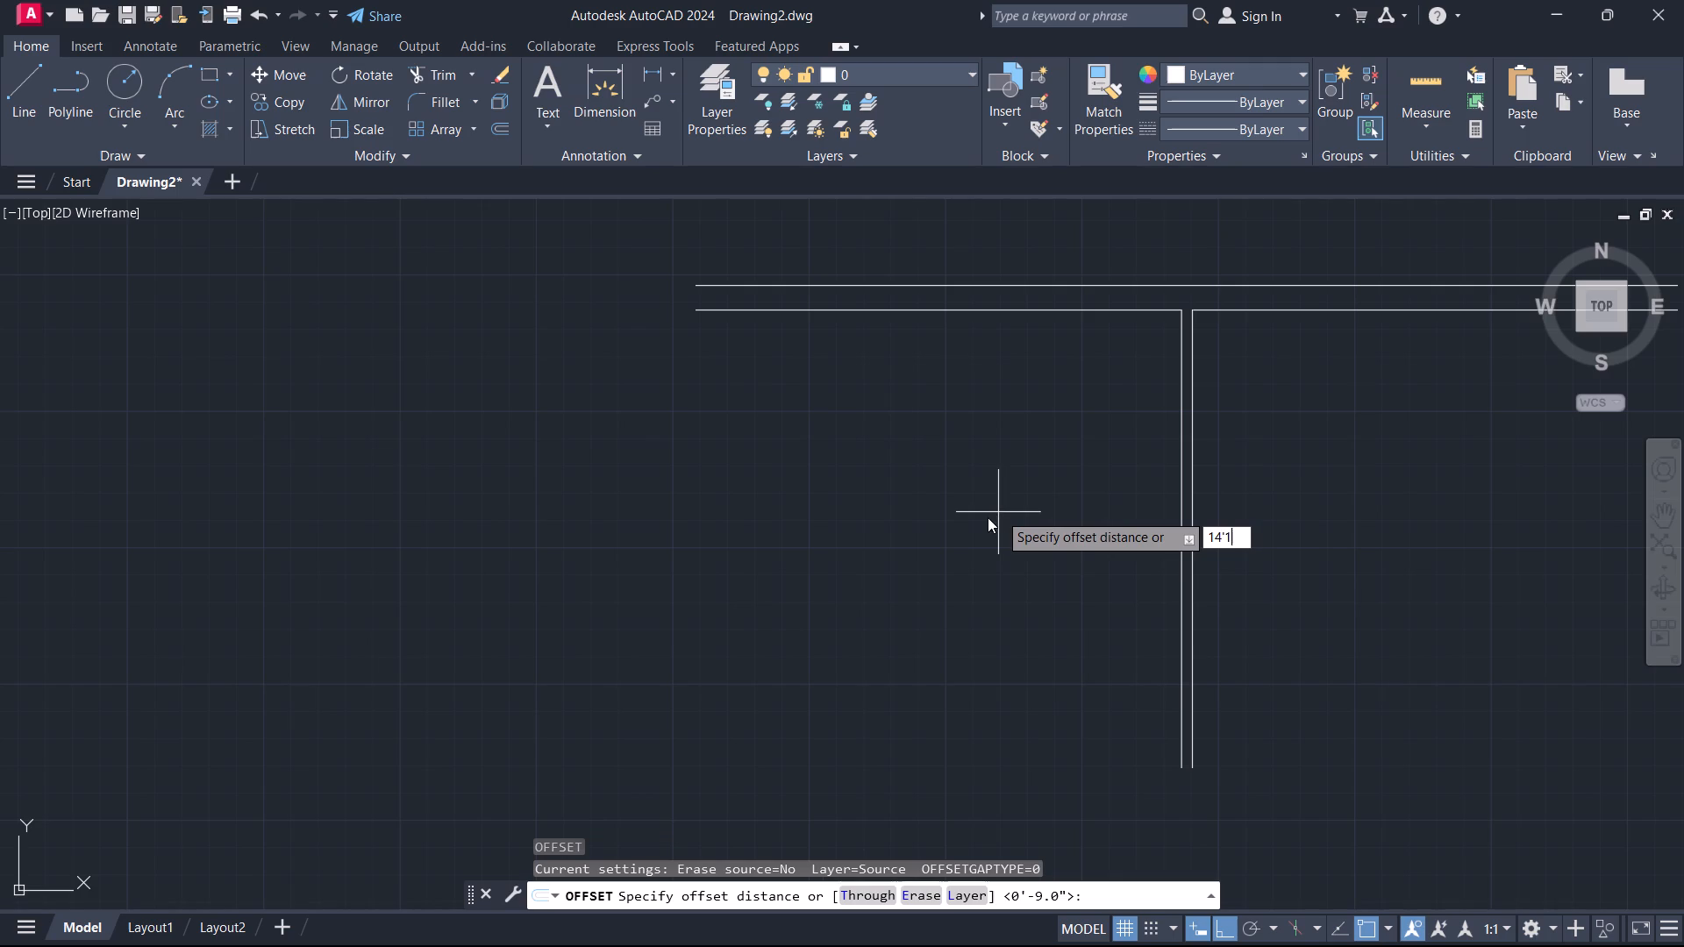
{"action": "key", "text": "Return"}
{"action": "left_click", "coordinate": [1174, 489]}
{"action": "left_click", "coordinate": [1102, 486]}
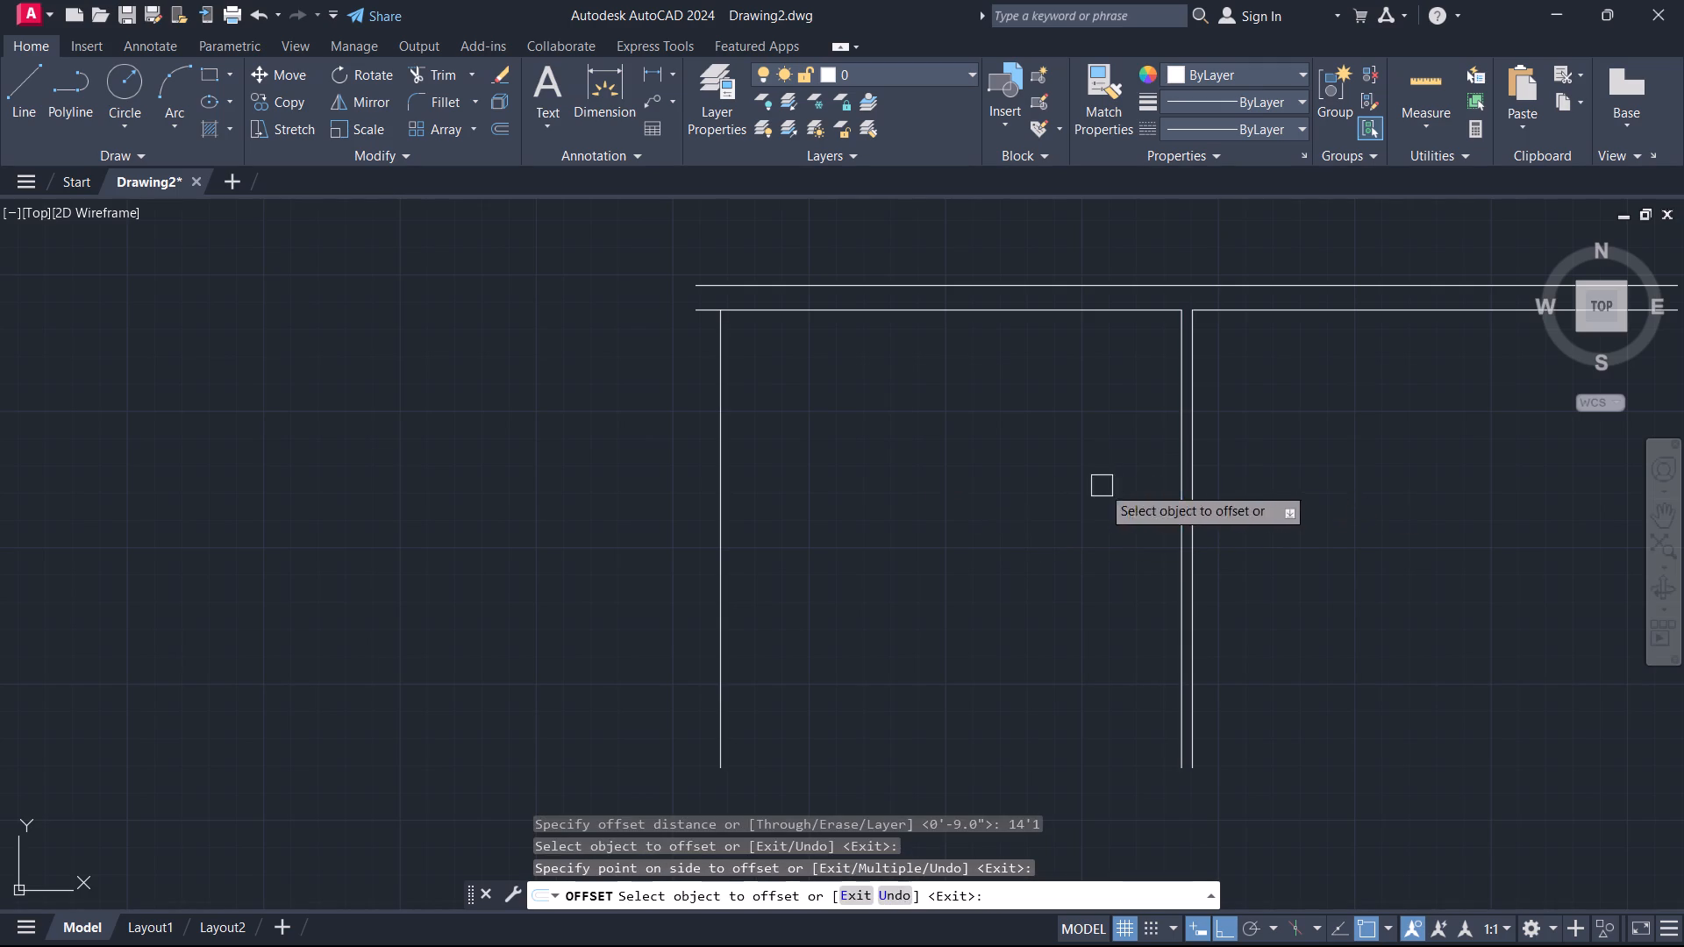
{"action": "left_click", "coordinate": [1202, 485]}
{"action": "left_click", "coordinate": [1276, 470]}
{"action": "key", "text": "Escape"}
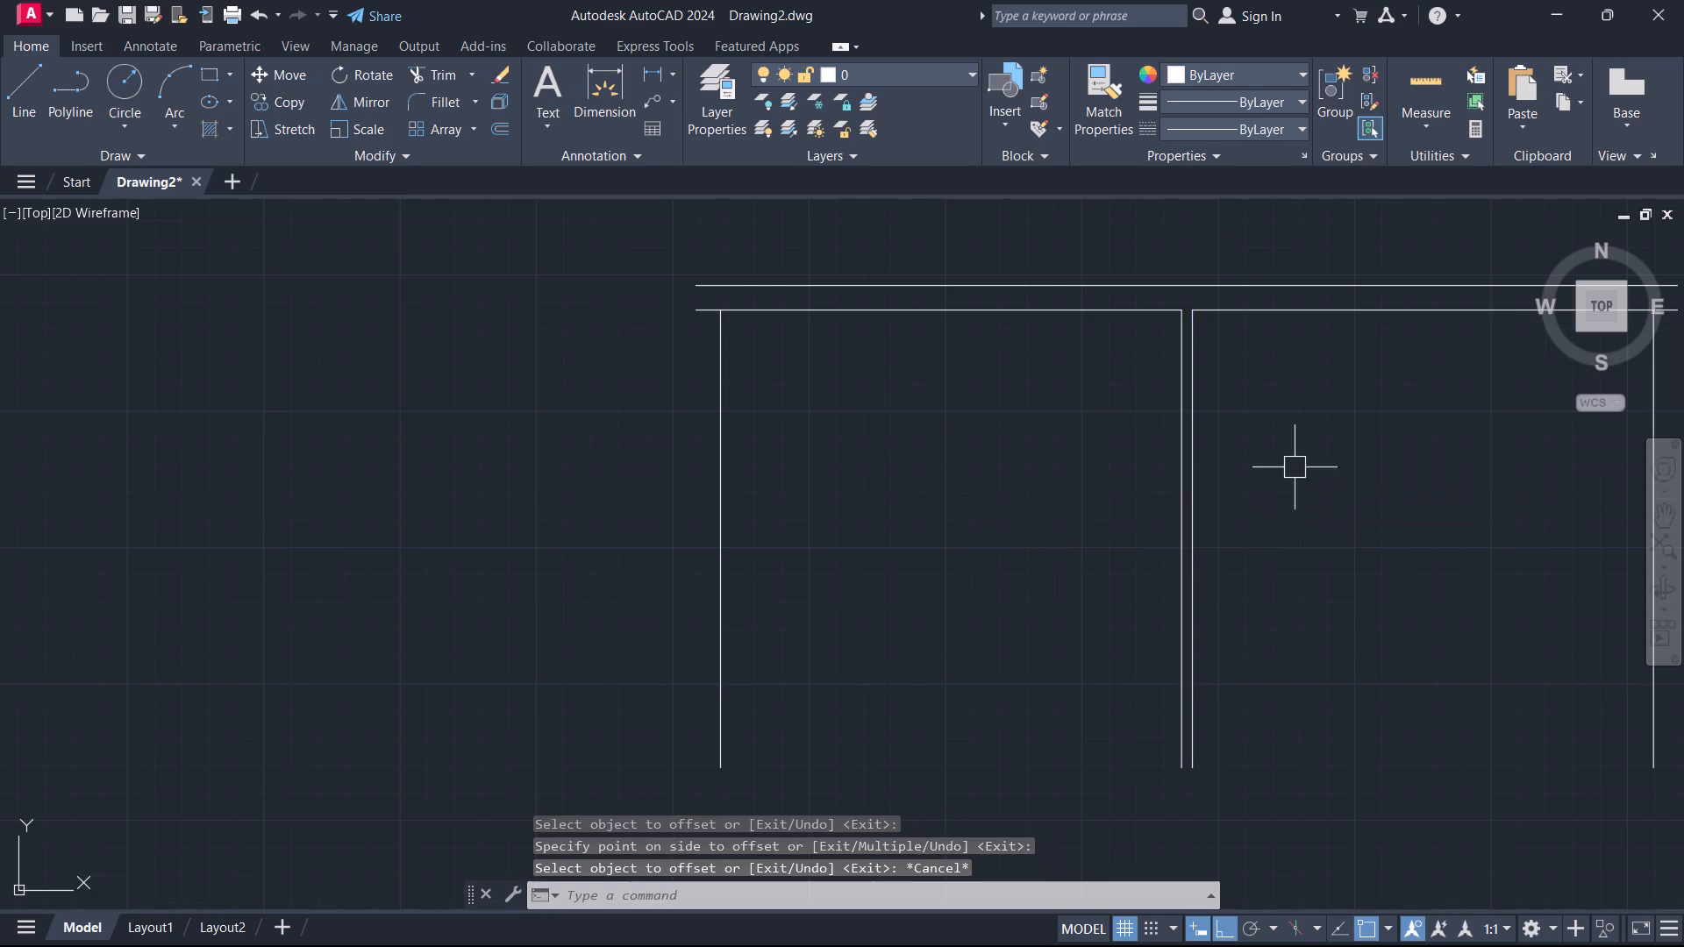
Fillet the inner top-wall lines with the left and right side-wall lines into sharp inner corners of both rooms.
{"action": "scroll", "coordinate": [1301, 472], "scroll_direction": "down", "scroll_amount": 2}
{"action": "middle_click_drag", "start_coordinate": [1301, 472], "coordinate": [1160, 481]}
{"action": "key", "text": "f"}
{"action": "key", "text": "space"}
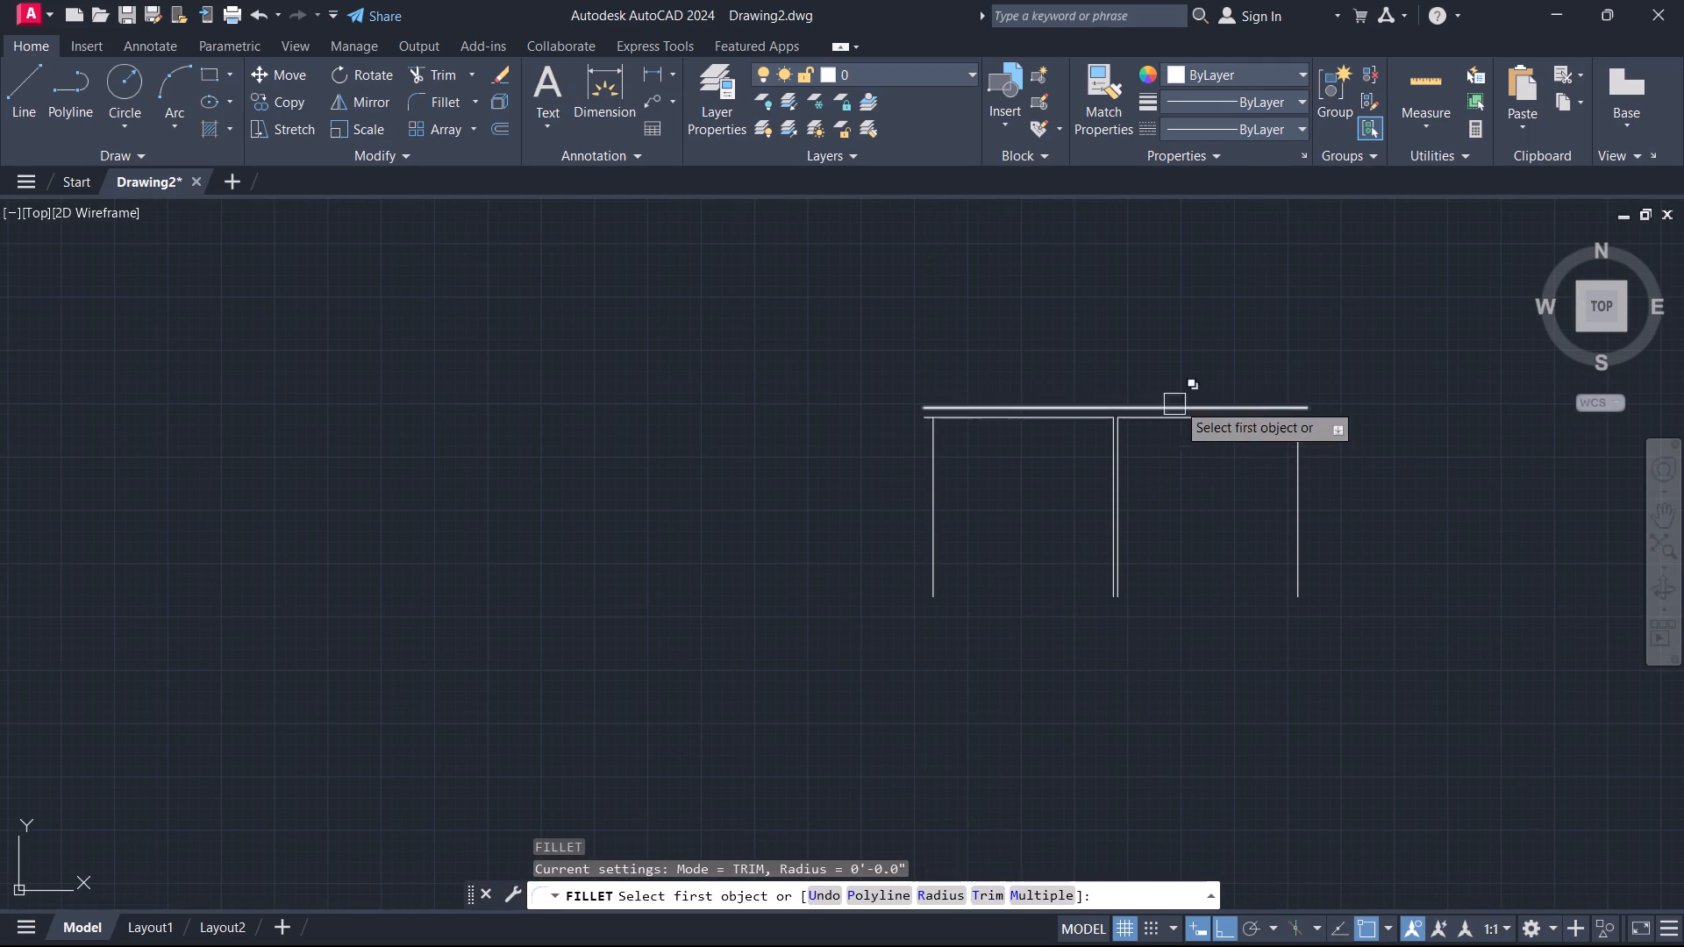
{"action": "scroll", "coordinate": [1247, 431], "scroll_direction": "up", "scroll_amount": 1}
{"action": "left_click", "coordinate": [1252, 420]}
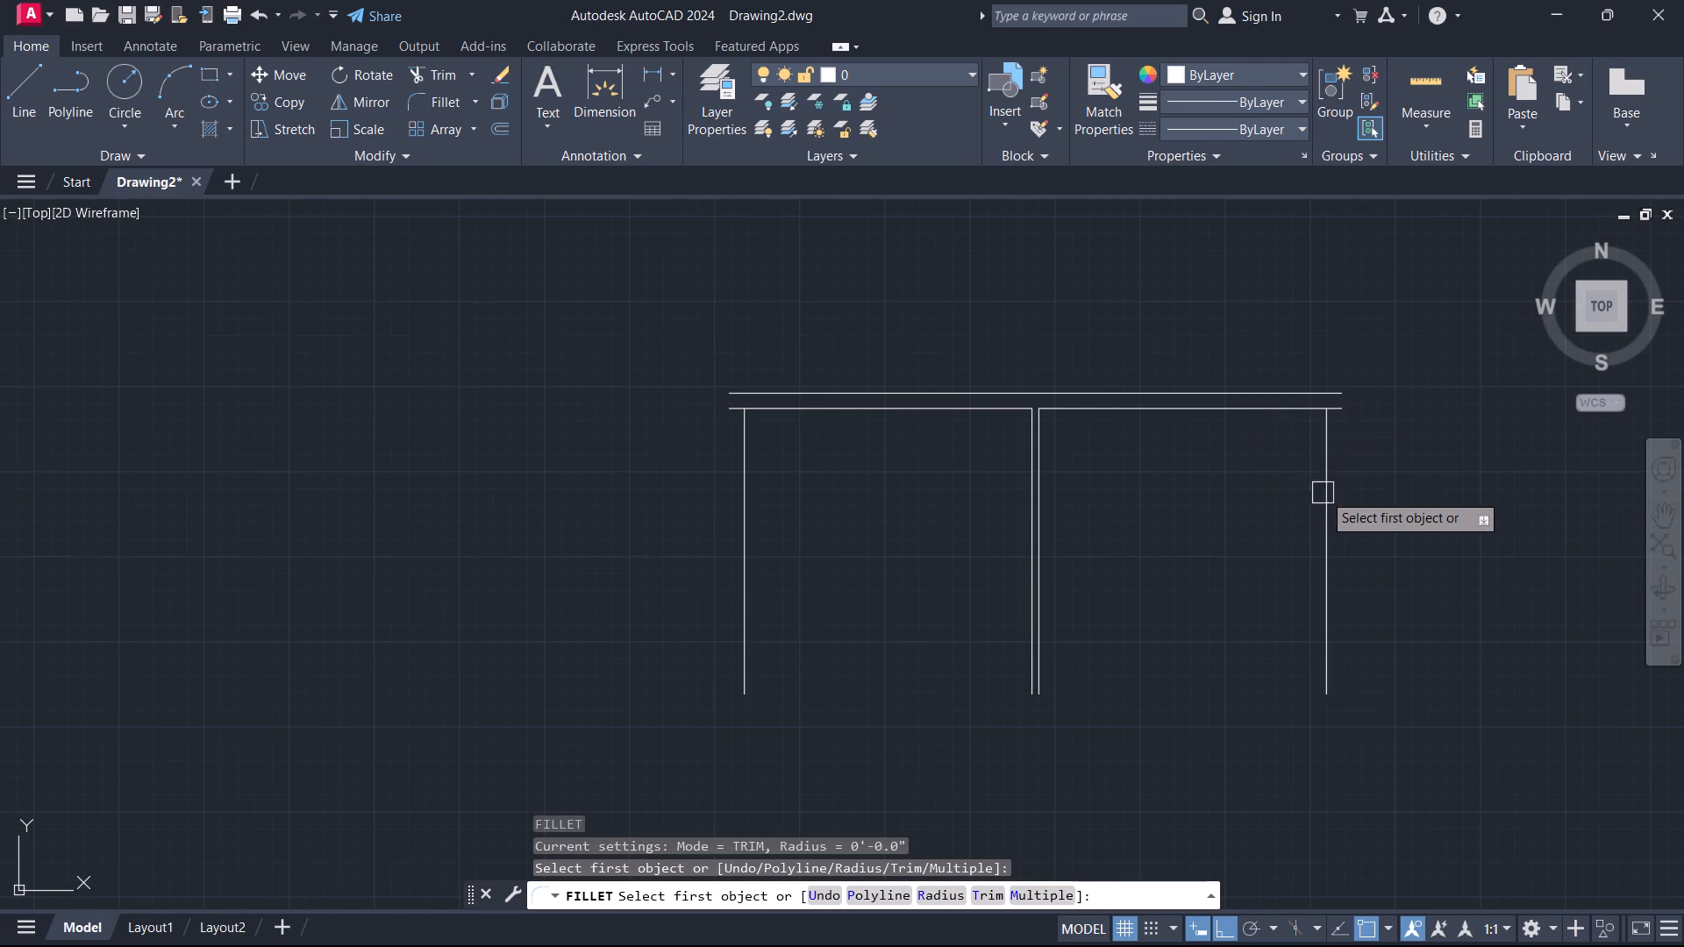
{"action": "left_click", "coordinate": [1300, 410]}
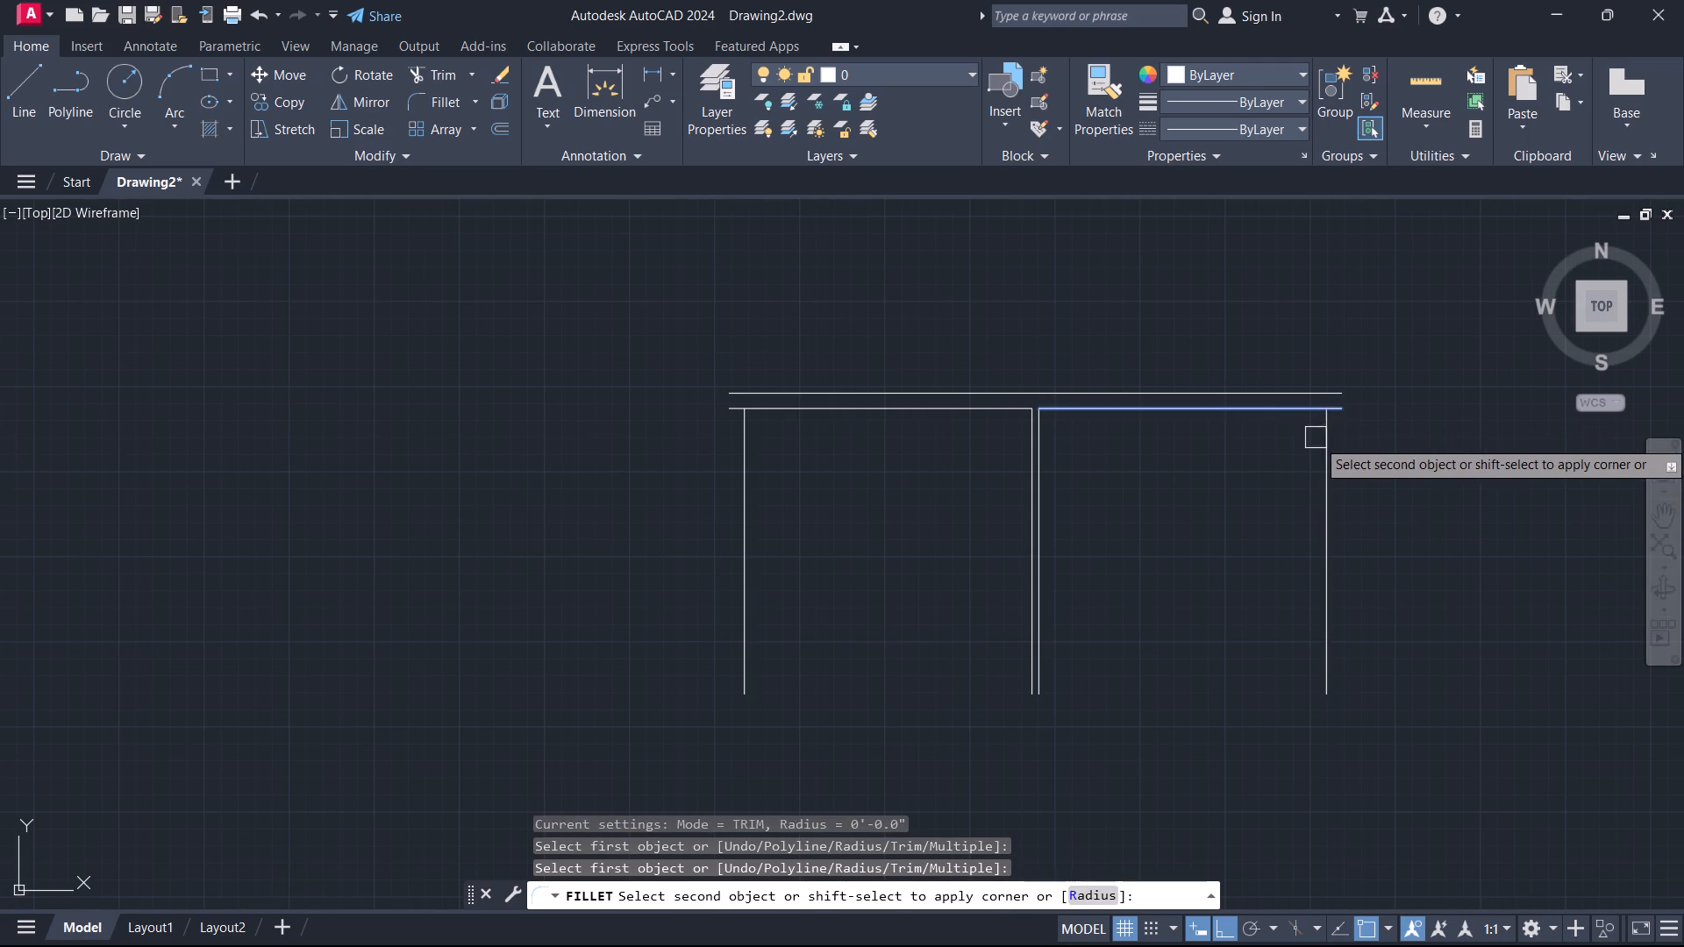
{"action": "left_click", "coordinate": [1322, 448]}
{"action": "key", "text": "space"}
{"action": "left_click", "coordinate": [888, 416]}
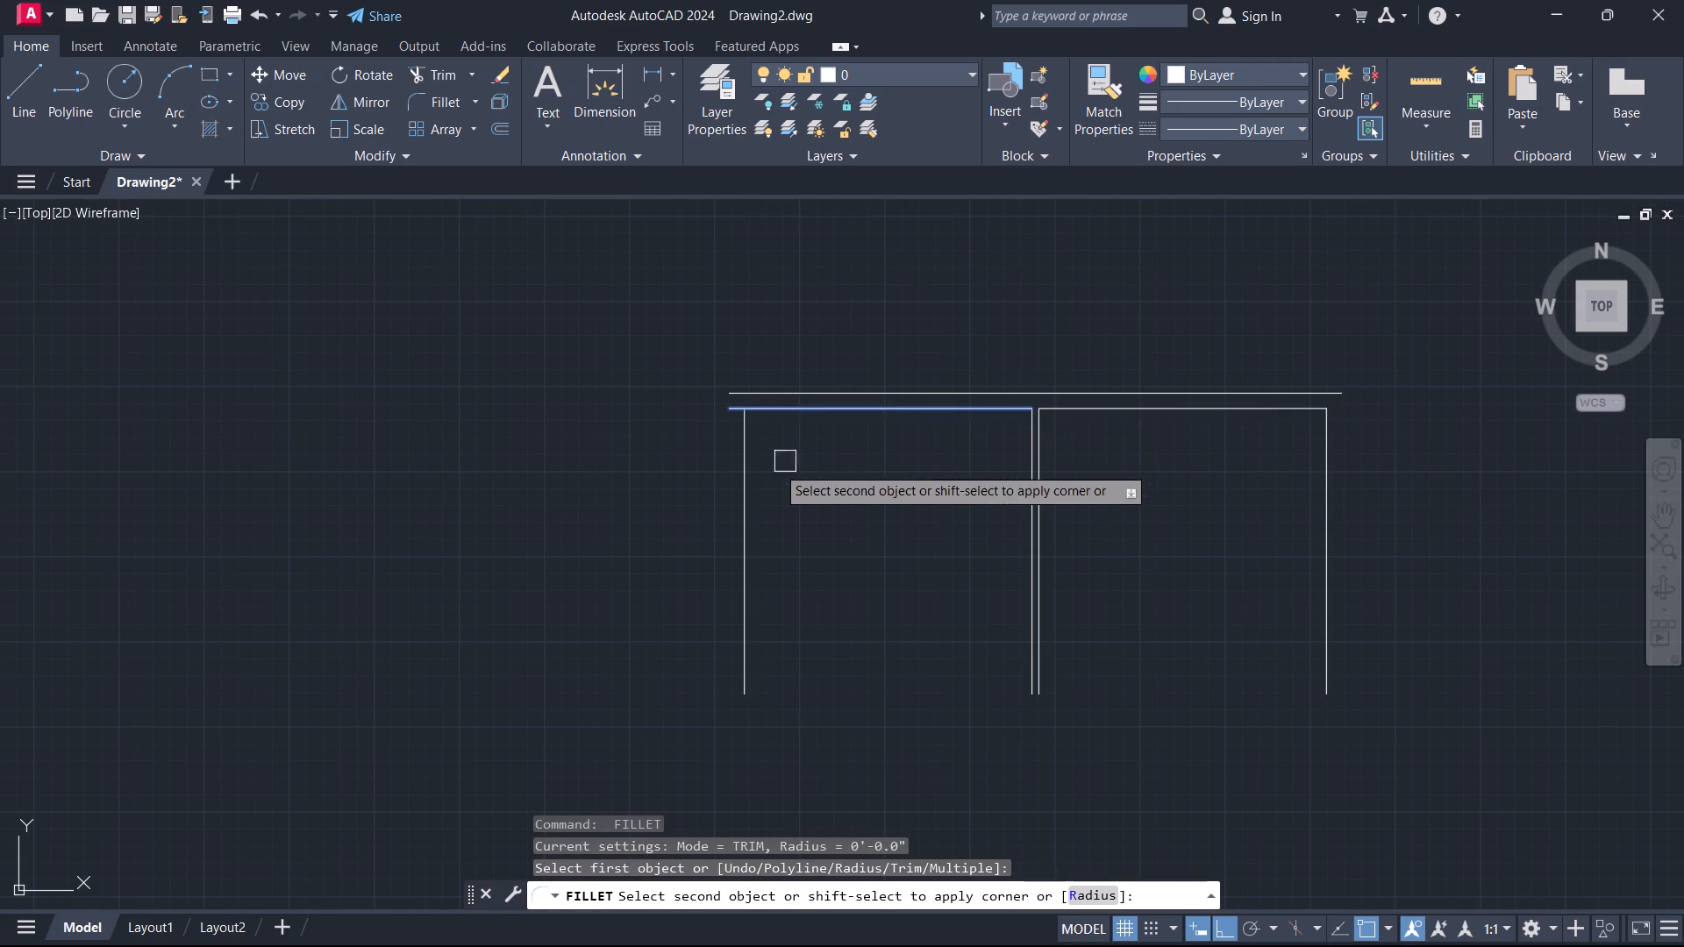
{"action": "left_click", "coordinate": [747, 482]}
{"action": "key", "text": "Escape"}
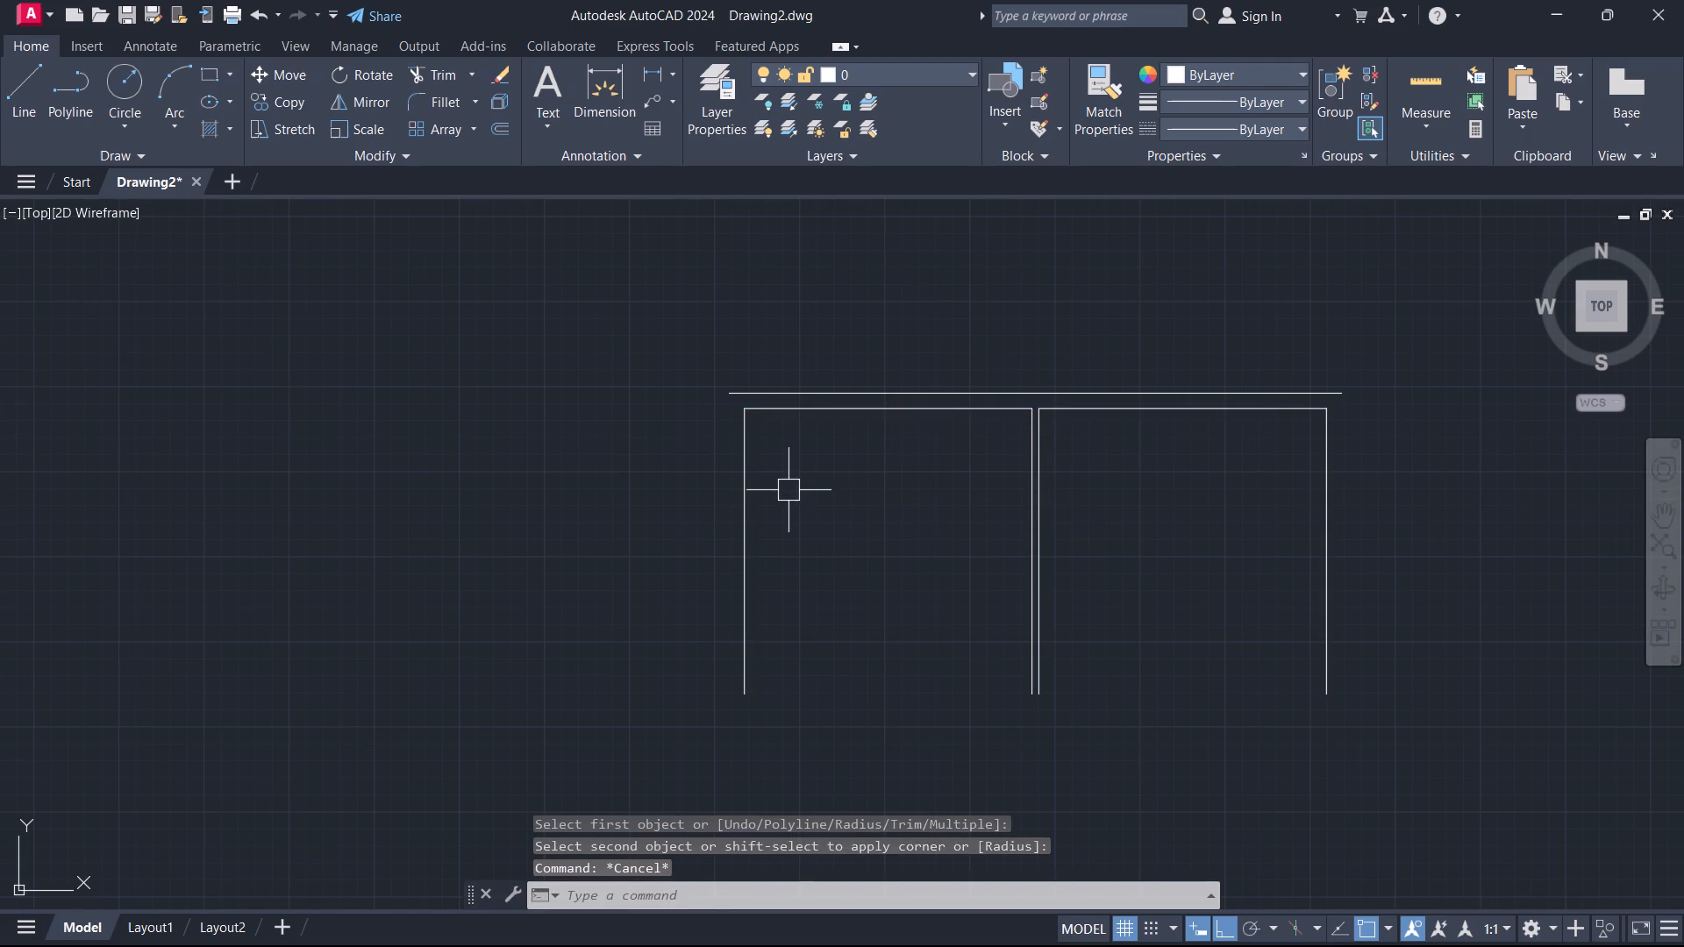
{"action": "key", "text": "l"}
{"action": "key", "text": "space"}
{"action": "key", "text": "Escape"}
Offset the left and right inner side-wall lines 9" outward to form the outer wall faces.
{"action": "type", "text": "o"}
{"action": "key", "text": "space"}
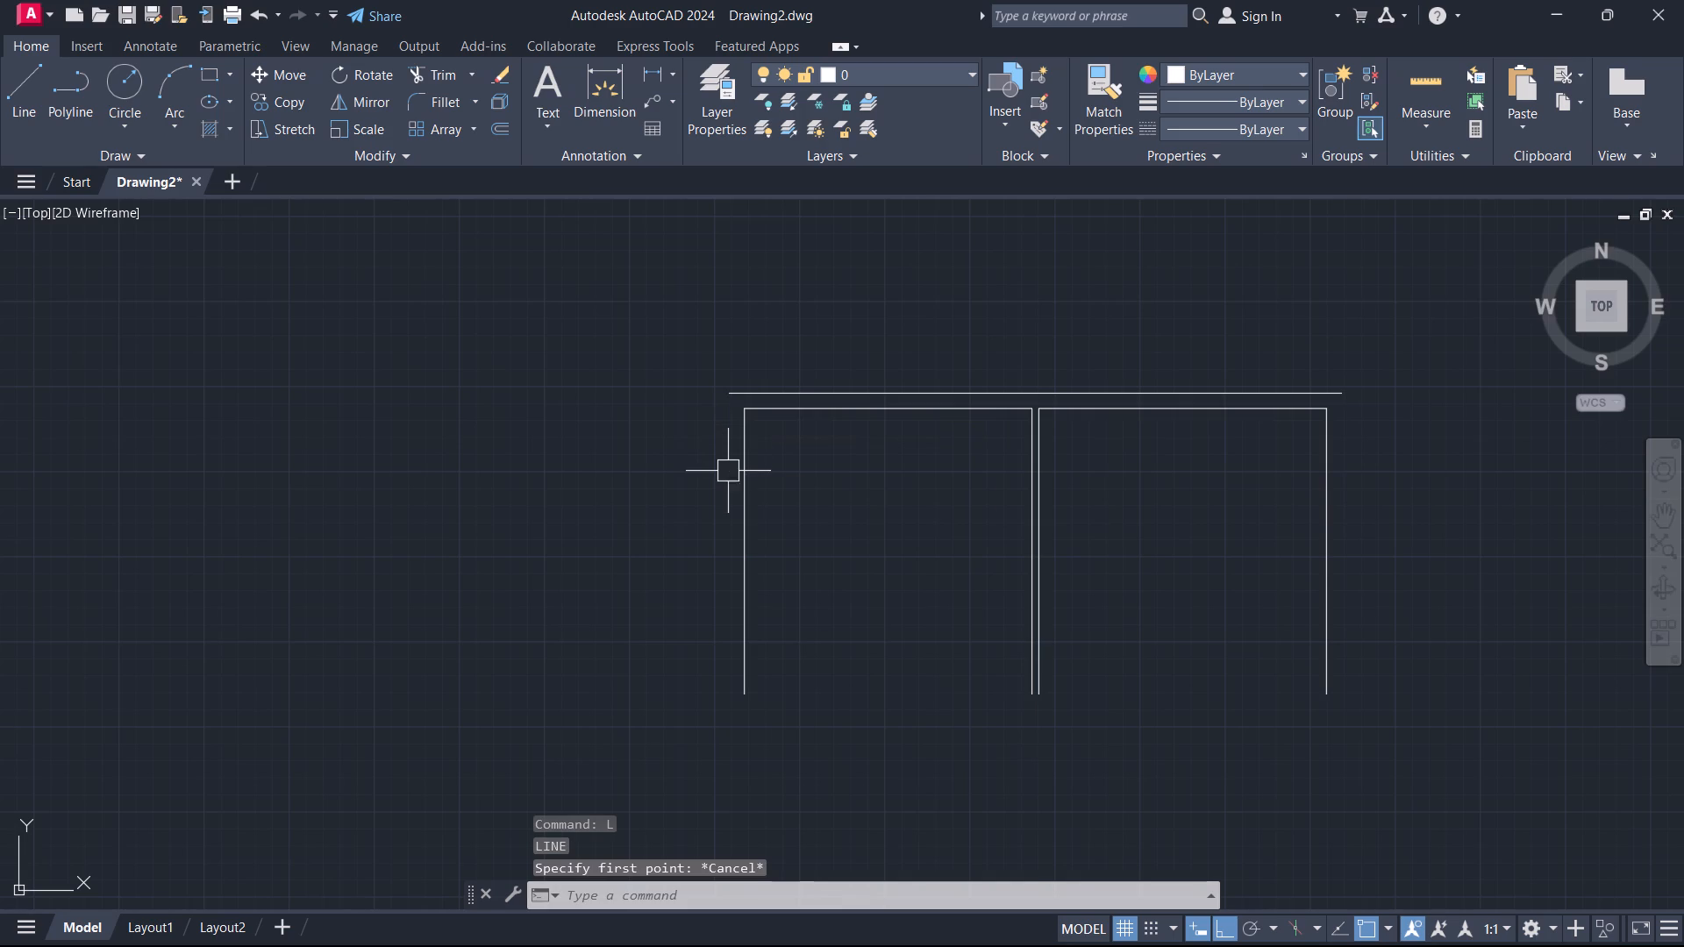
{"action": "key", "text": "9"}
{"action": "key", "text": "Return"}
{"action": "left_click", "coordinate": [753, 493]}
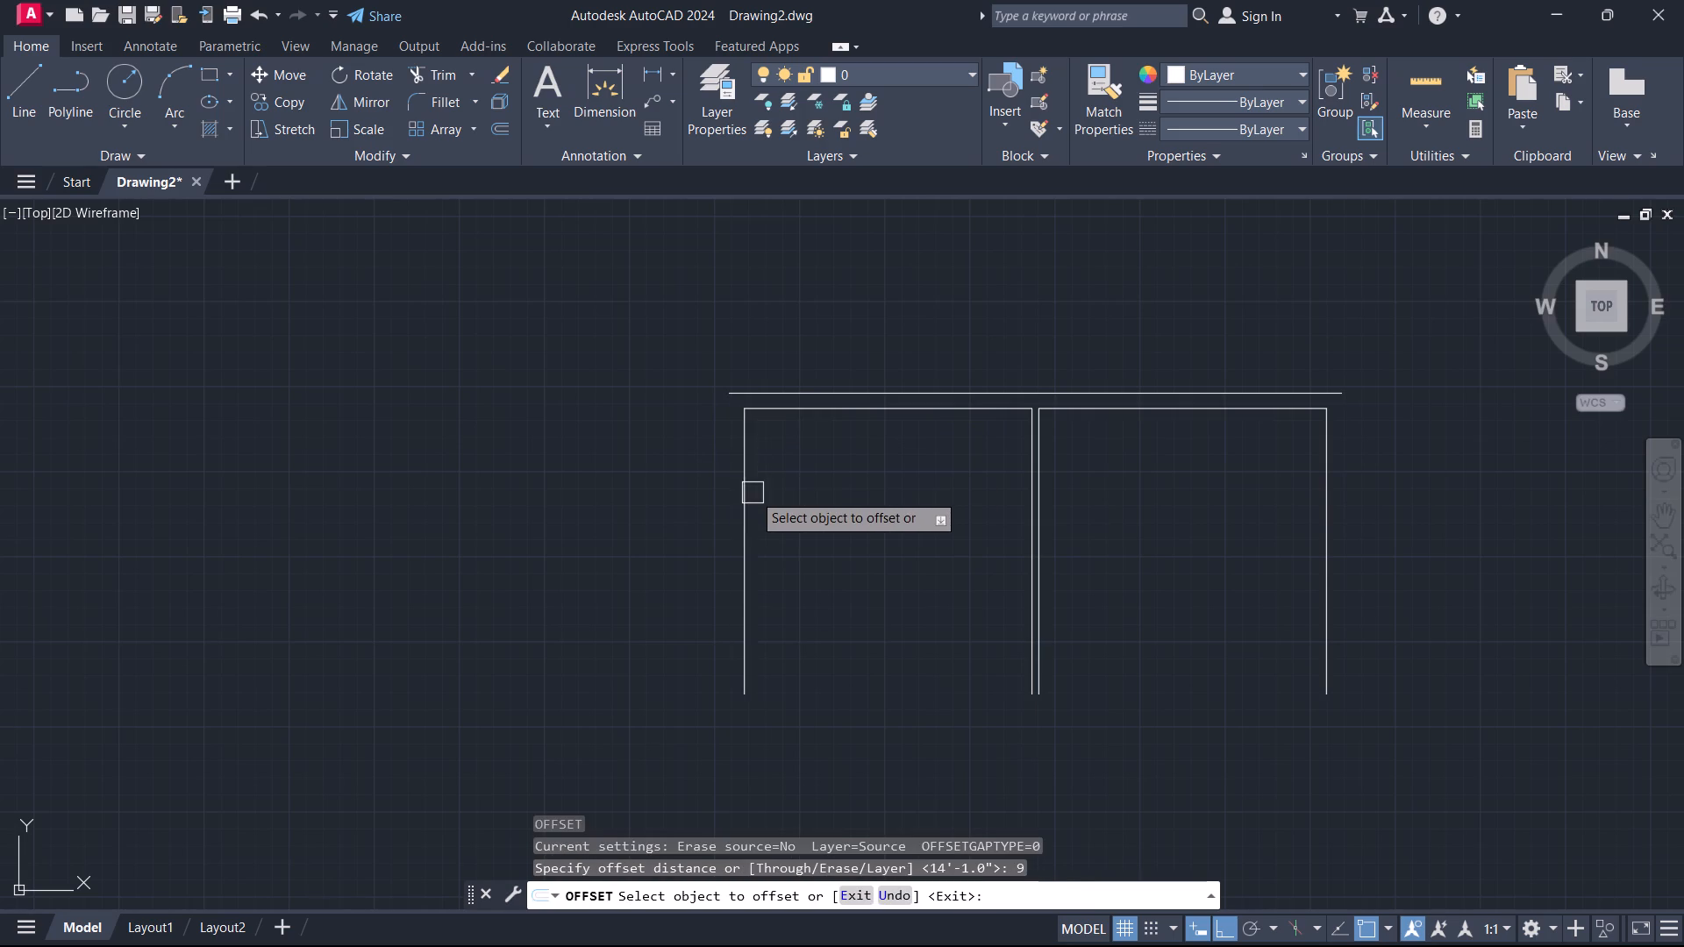
{"action": "left_click", "coordinate": [710, 489]}
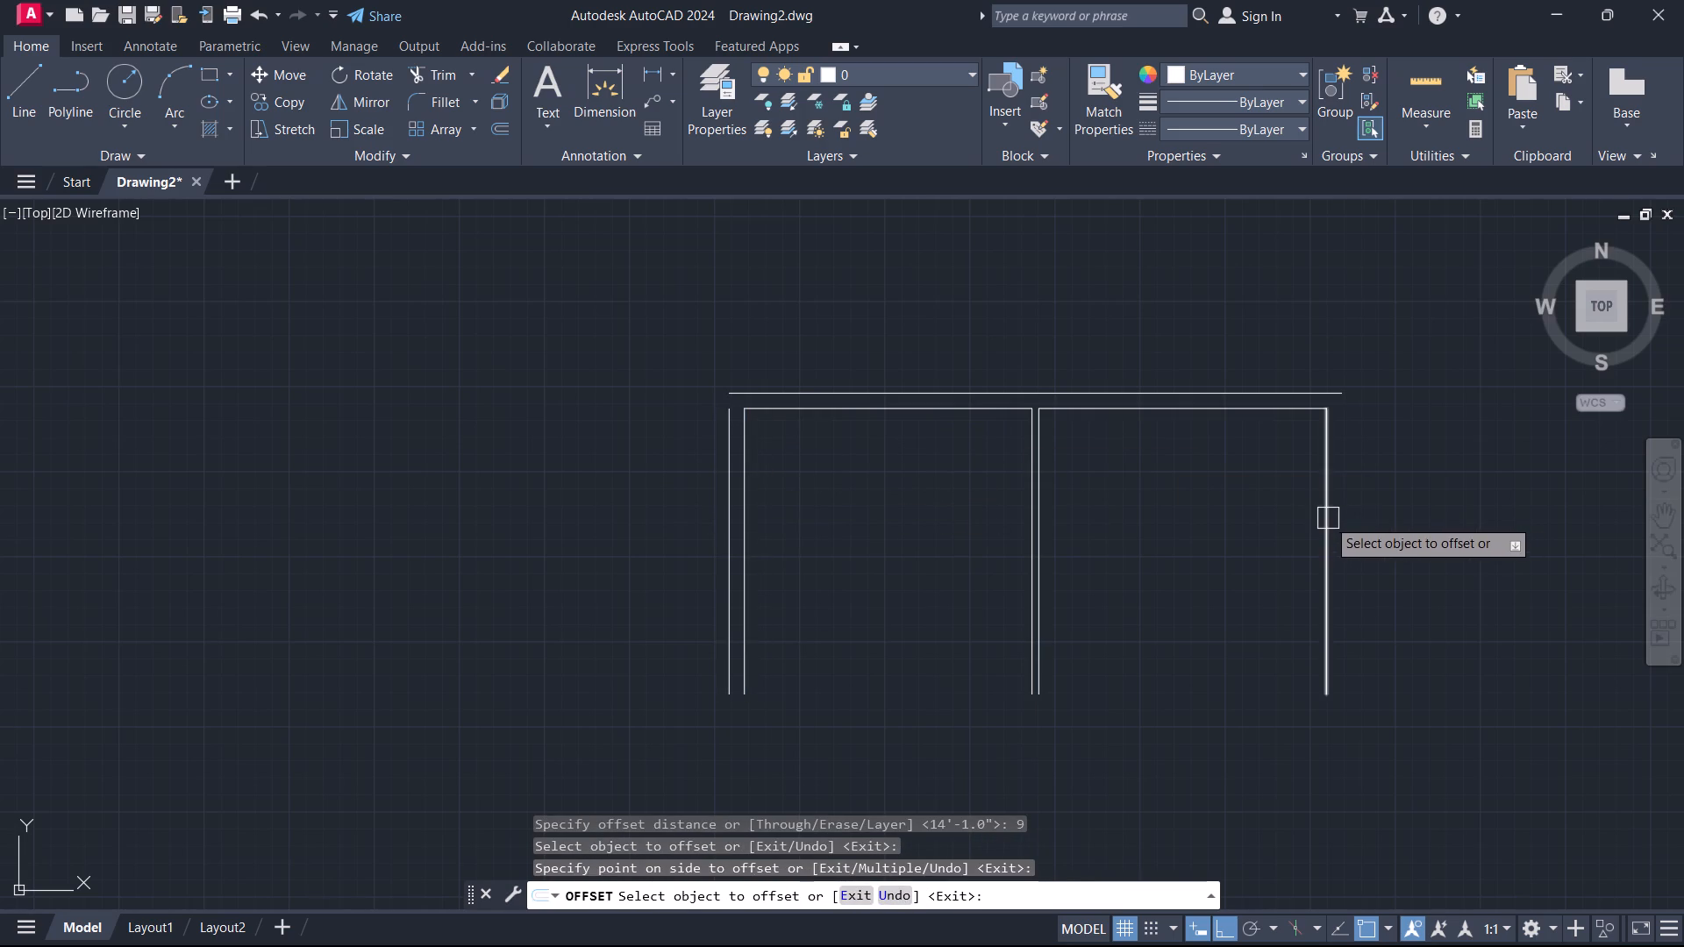
{"action": "left_click", "coordinate": [1324, 516]}
{"action": "left_click", "coordinate": [1430, 542]}
{"action": "key", "text": "Escape"}
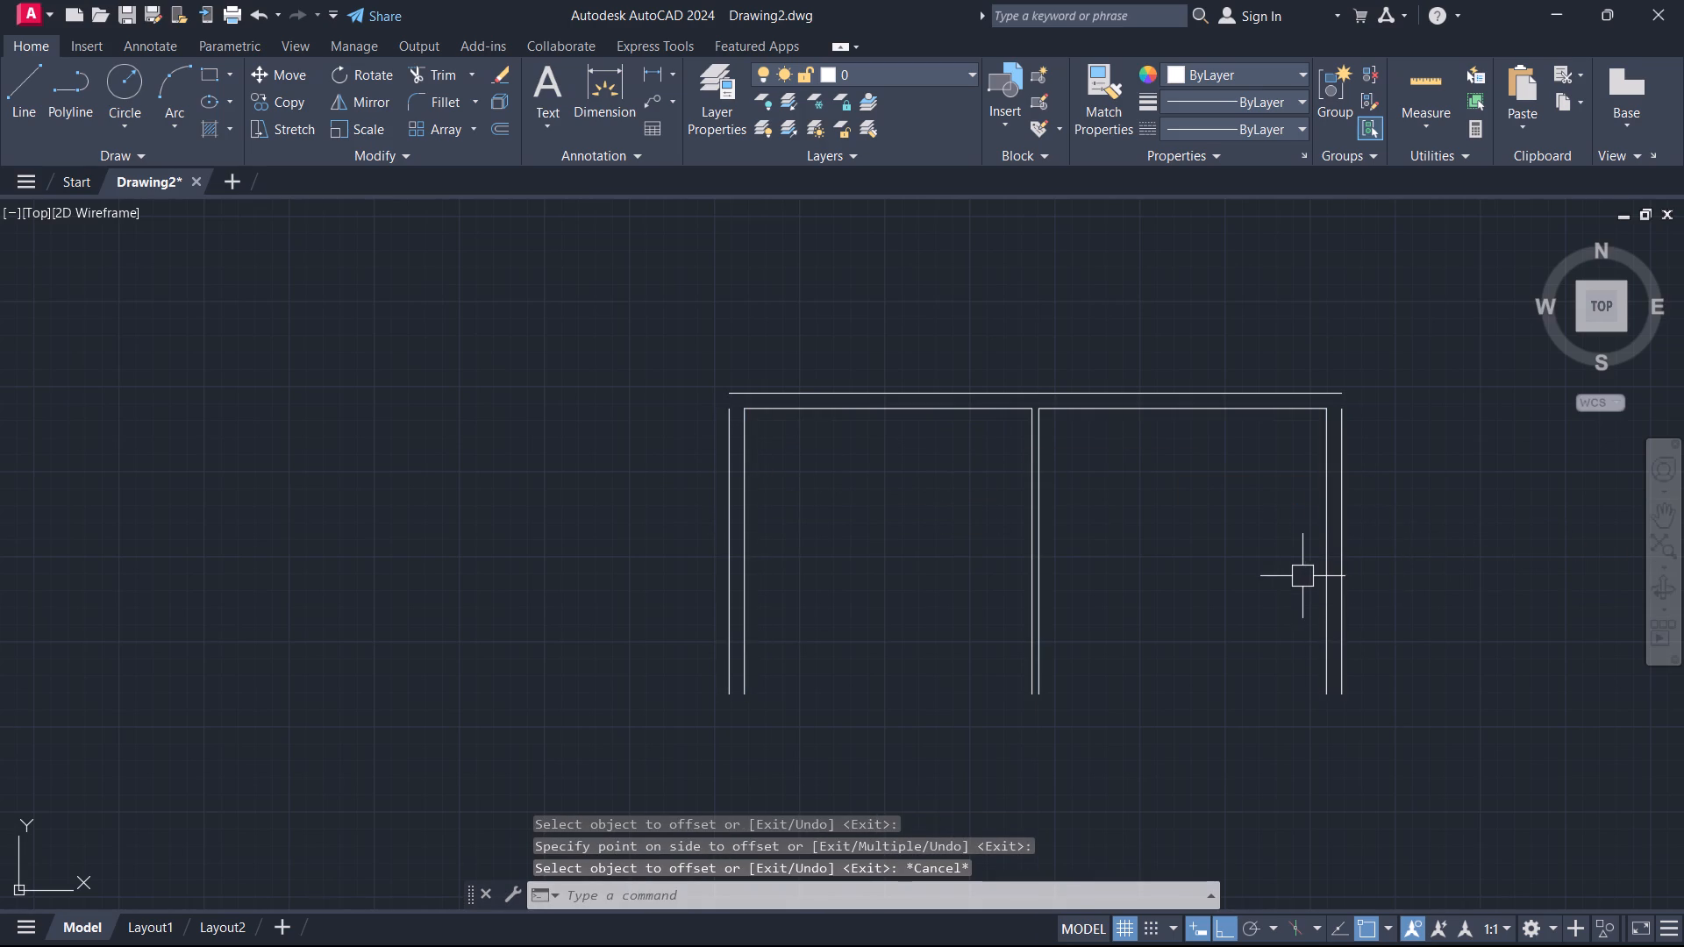
Fillet the outer side-wall lines with the outer top-wall line into sharp corners on both sides.
{"action": "type", "text": "f"}
{"action": "key", "text": "space"}
{"action": "scroll", "coordinate": [1348, 459], "scroll_direction": "up", "scroll_amount": 2}
{"action": "left_click", "coordinate": [1328, 426]}
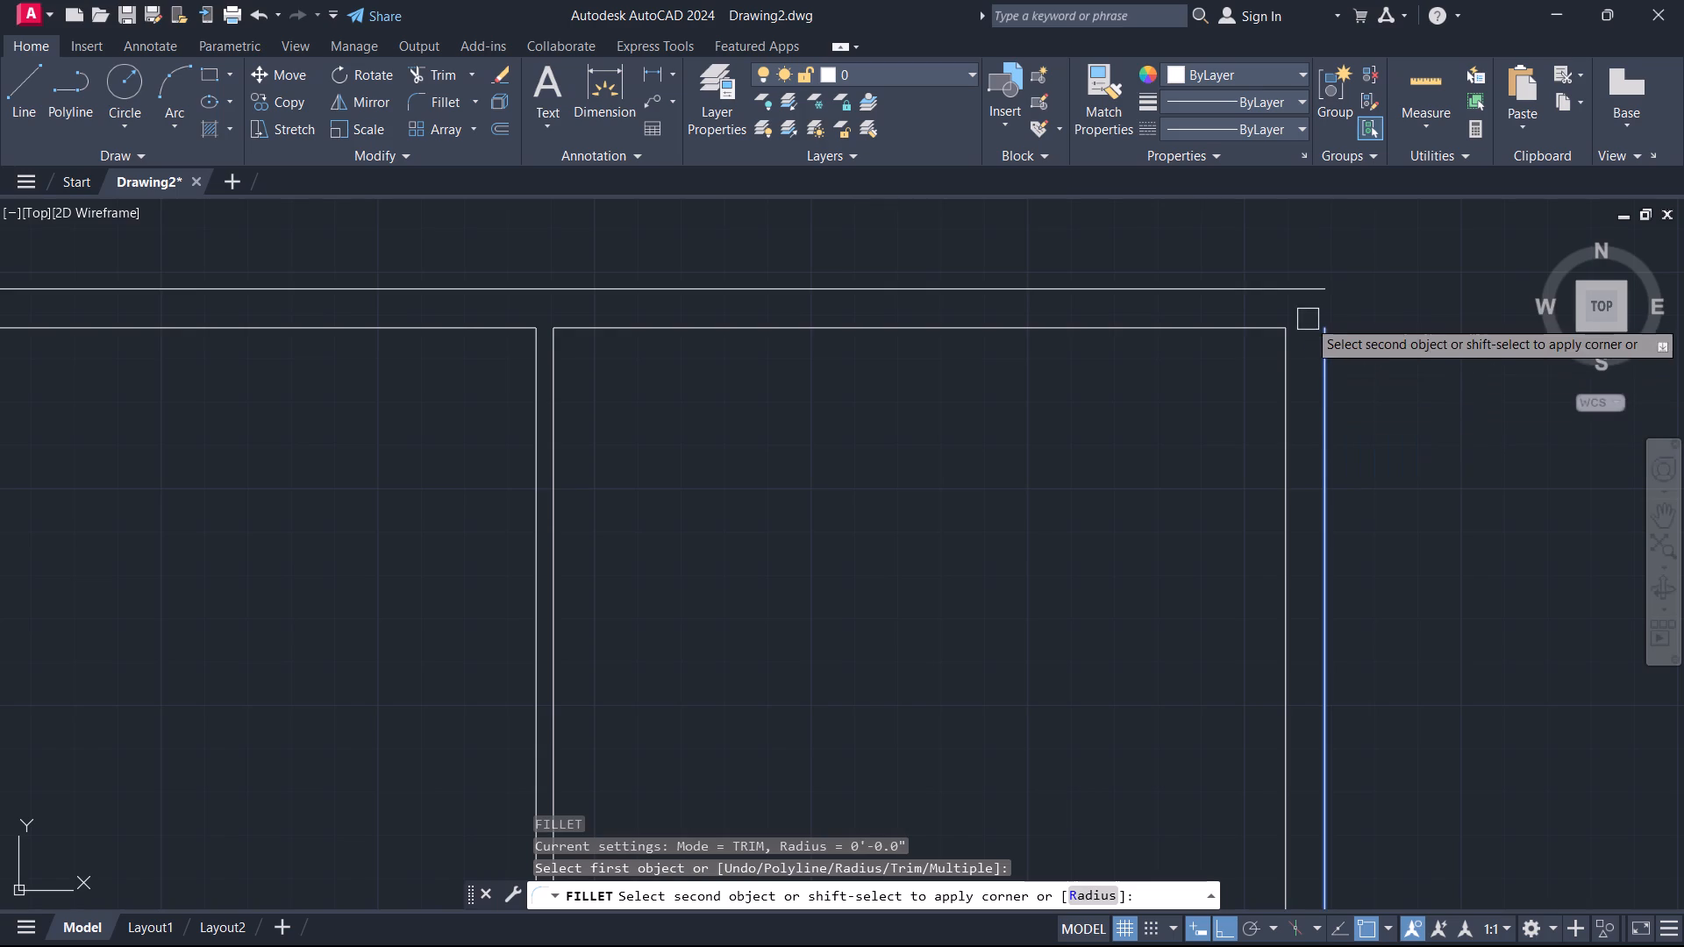
{"action": "left_click", "coordinate": [1281, 294]}
{"action": "key", "text": "Escape"}
{"action": "scroll", "coordinate": [1068, 471], "scroll_direction": "up", "scroll_amount": 1}
{"action": "scroll", "coordinate": [1067, 473], "scroll_direction": "down", "scroll_amount": 2}
{"action": "middle_click_drag", "start_coordinate": [1067, 473], "coordinate": [1651, 446]}
{"action": "key", "text": "space"}
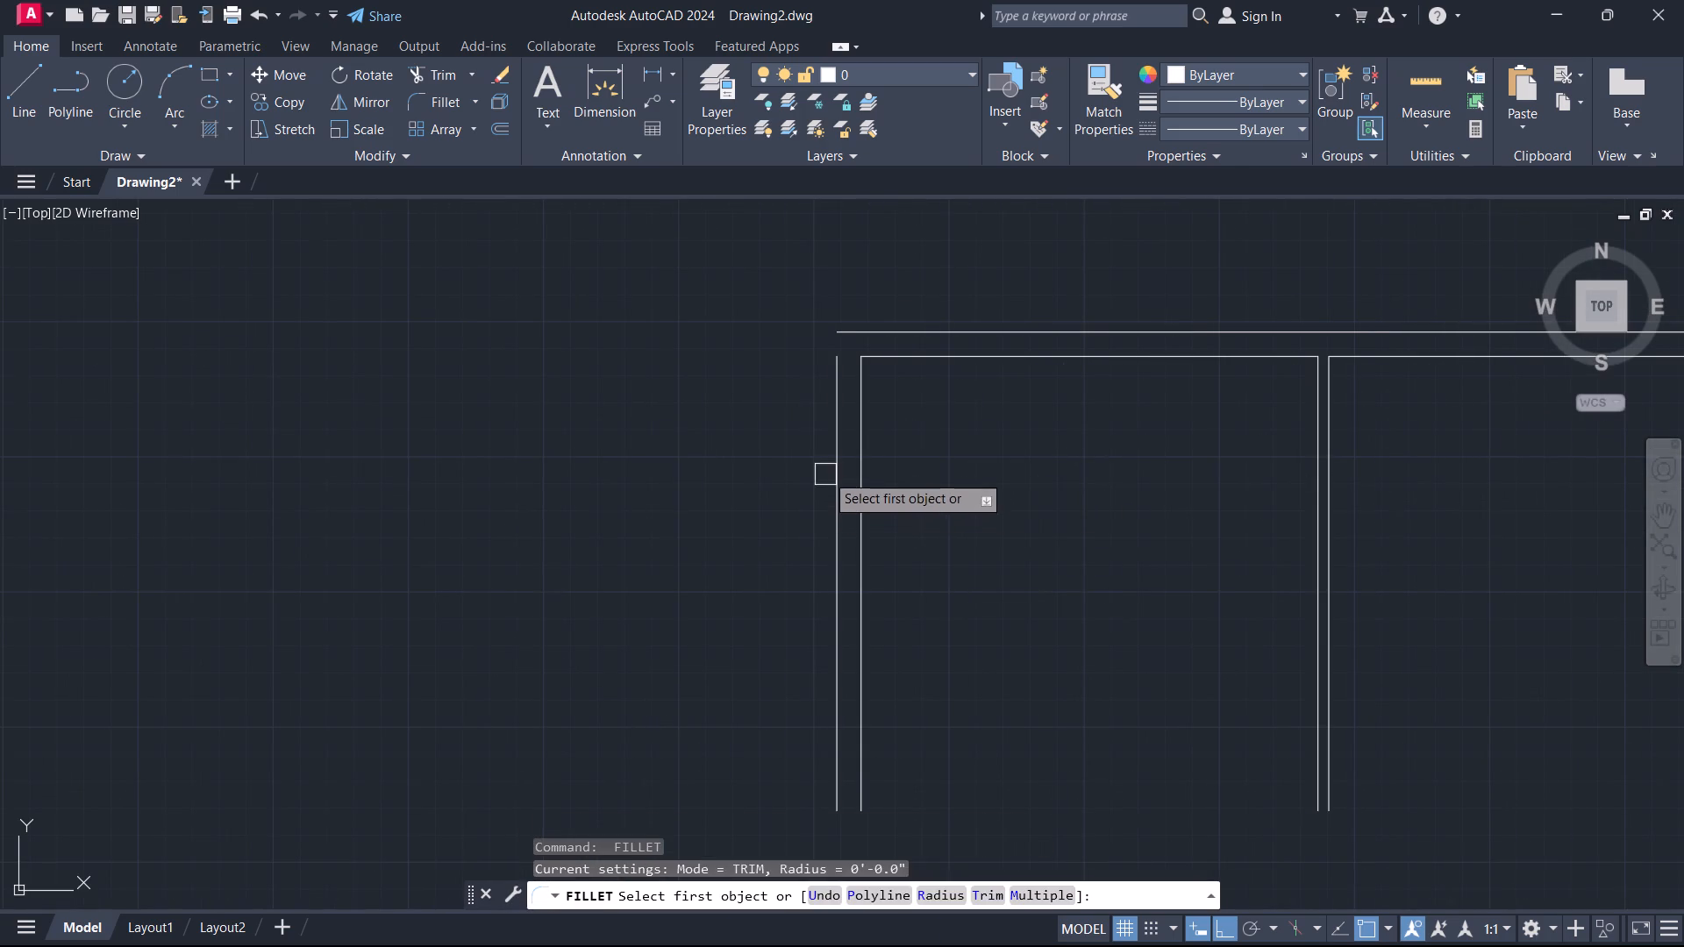
{"action": "left_click", "coordinate": [829, 473]}
{"action": "left_click", "coordinate": [867, 324]}
{"action": "key", "text": "Escape"}
Draw a line closing the bottom of the left room, from the inner left-wall line to the partition's left face.
{"action": "scroll", "coordinate": [911, 437], "scroll_direction": "down", "scroll_amount": 1}
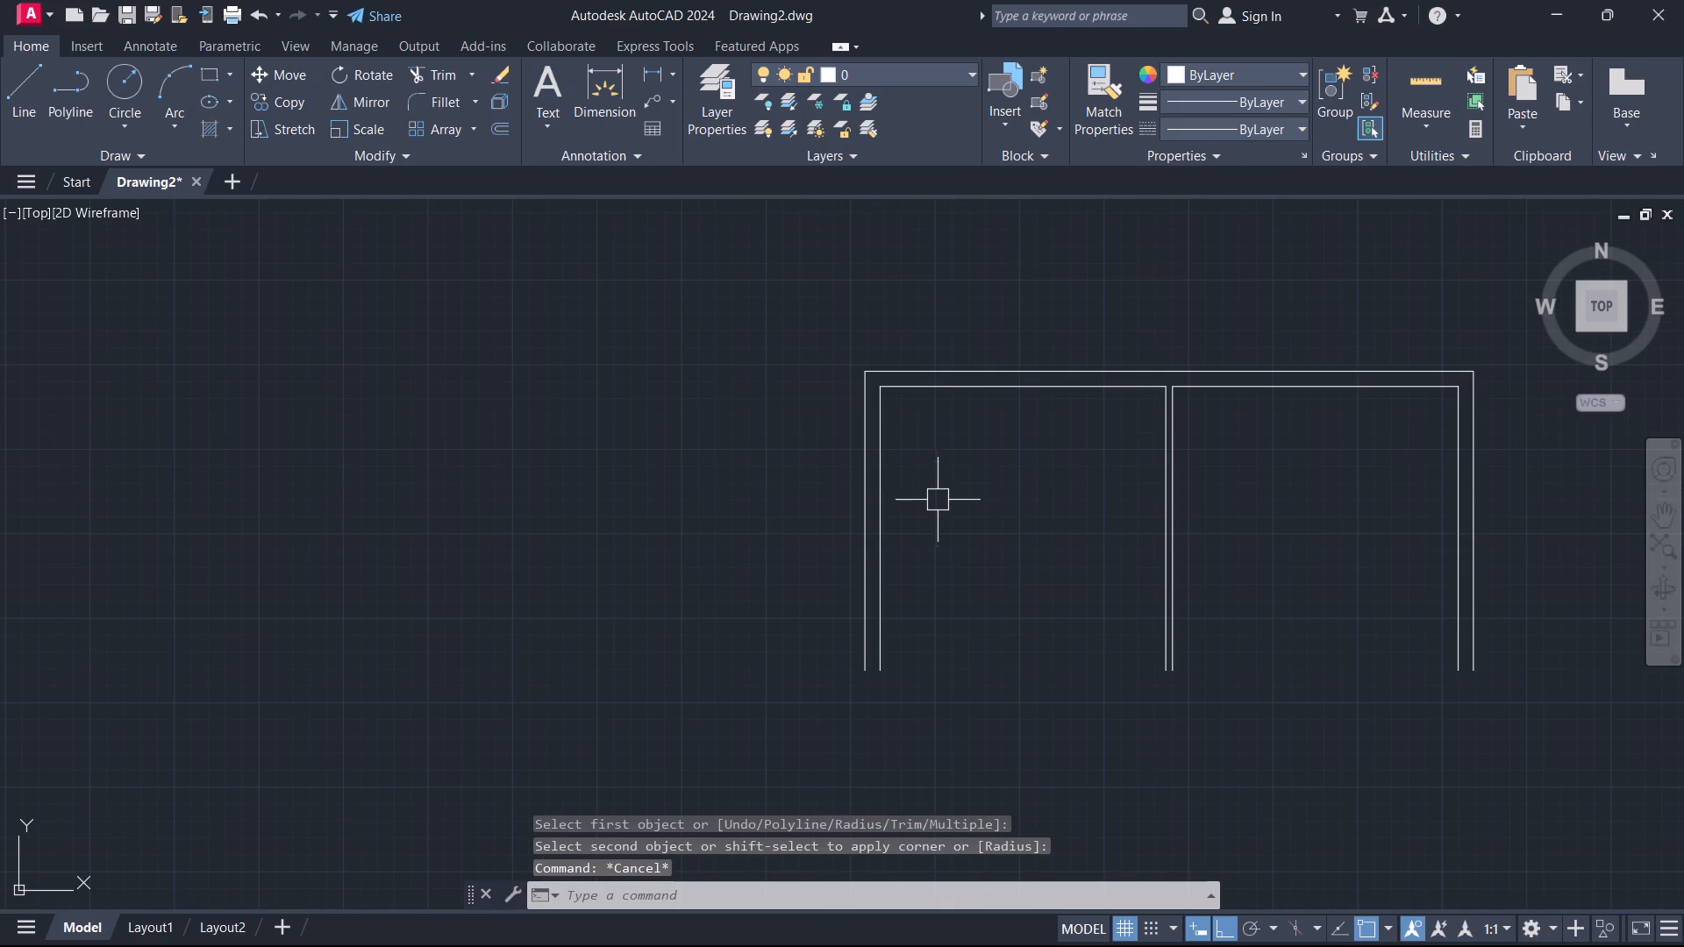
{"action": "type", "text": "l"}
{"action": "key", "text": "space"}
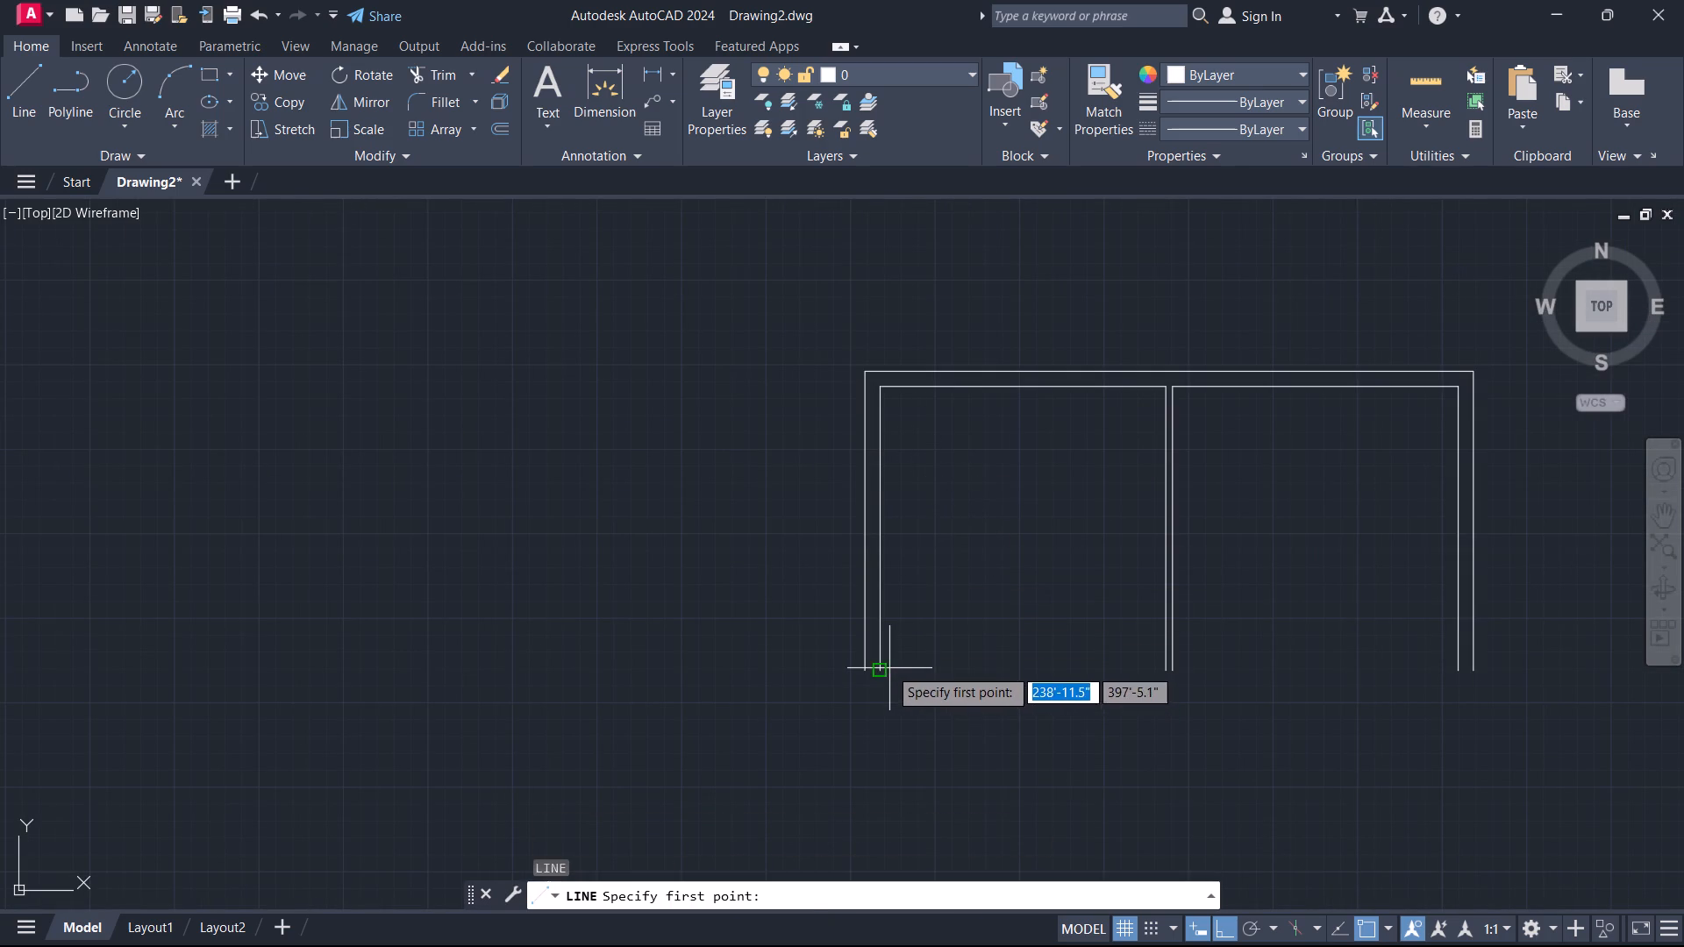
{"action": "left_click", "coordinate": [888, 667]}
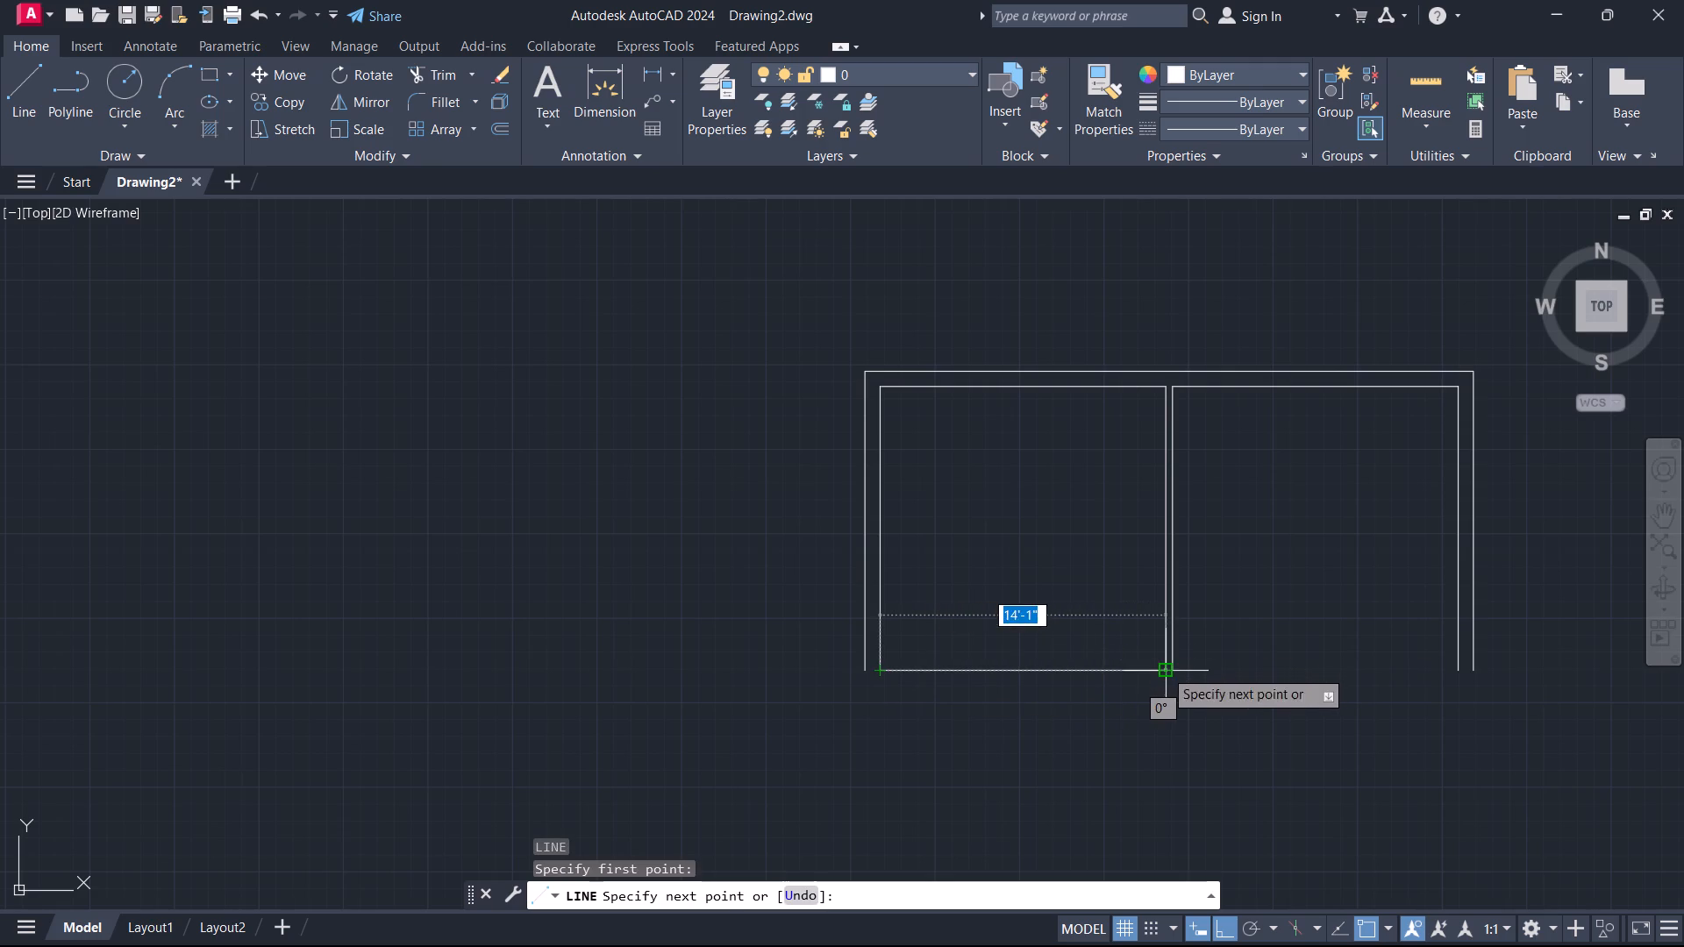
{"action": "left_click", "coordinate": [1164, 669]}
{"action": "key", "text": "Escape"}
Offset the left room's bottom line 3' upward.
{"action": "type", "text": "o"}
{"action": "key", "text": "space"}
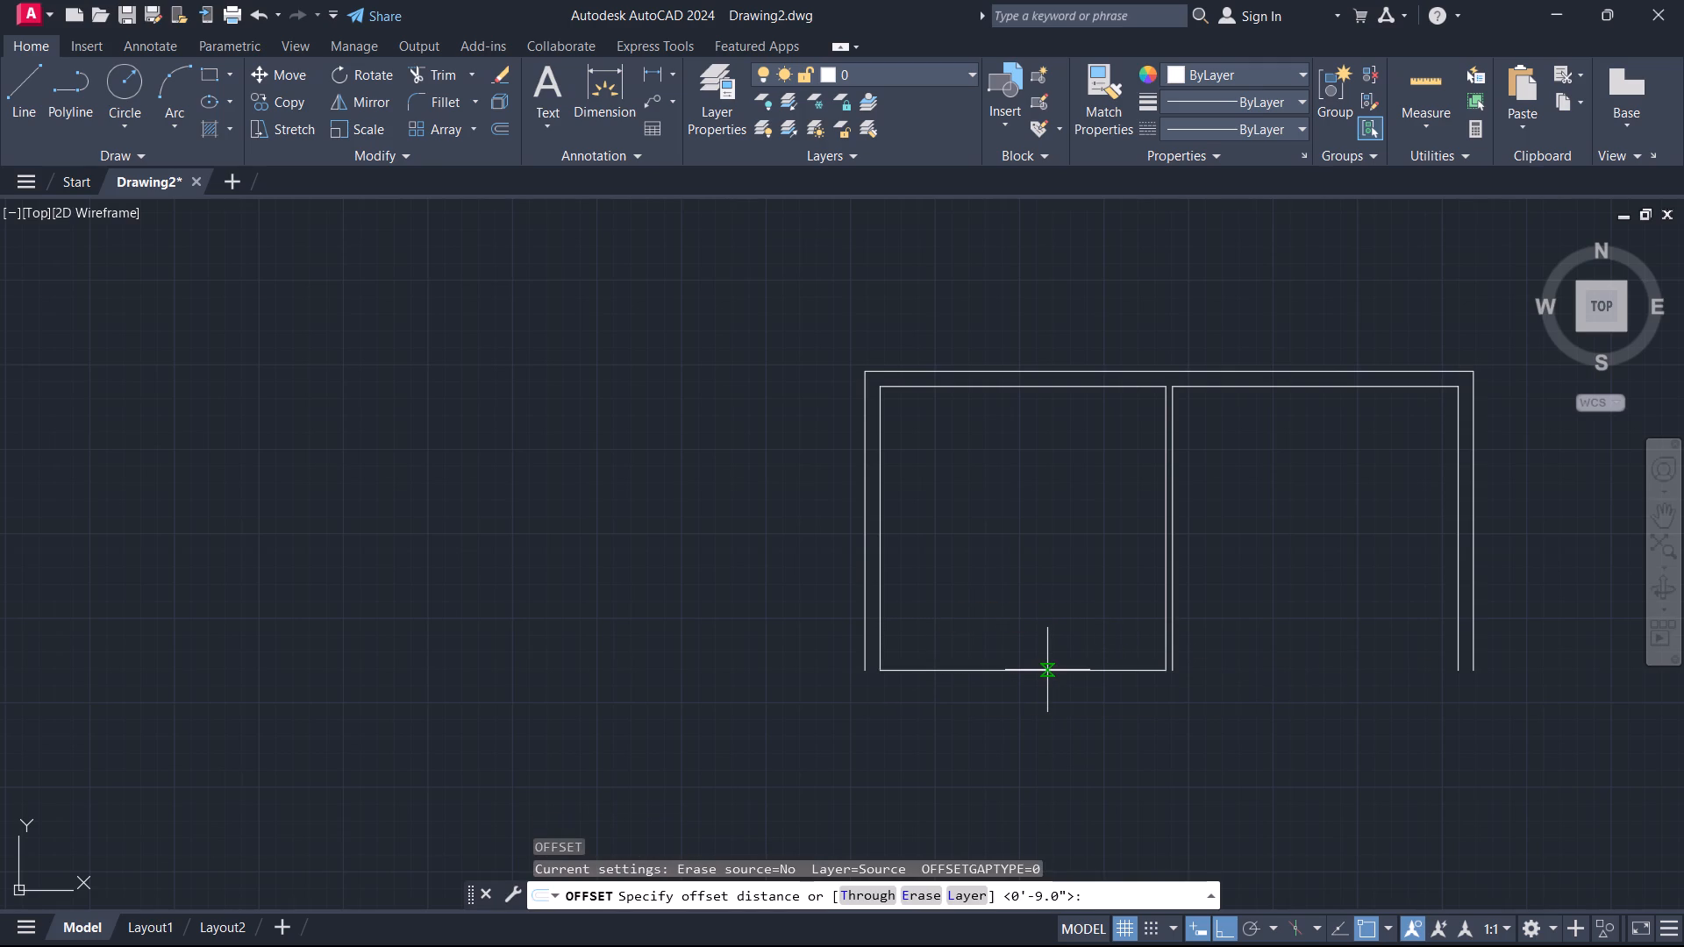
{"action": "key", "text": "3"}
{"action": "key", "text": "apostrophe"}
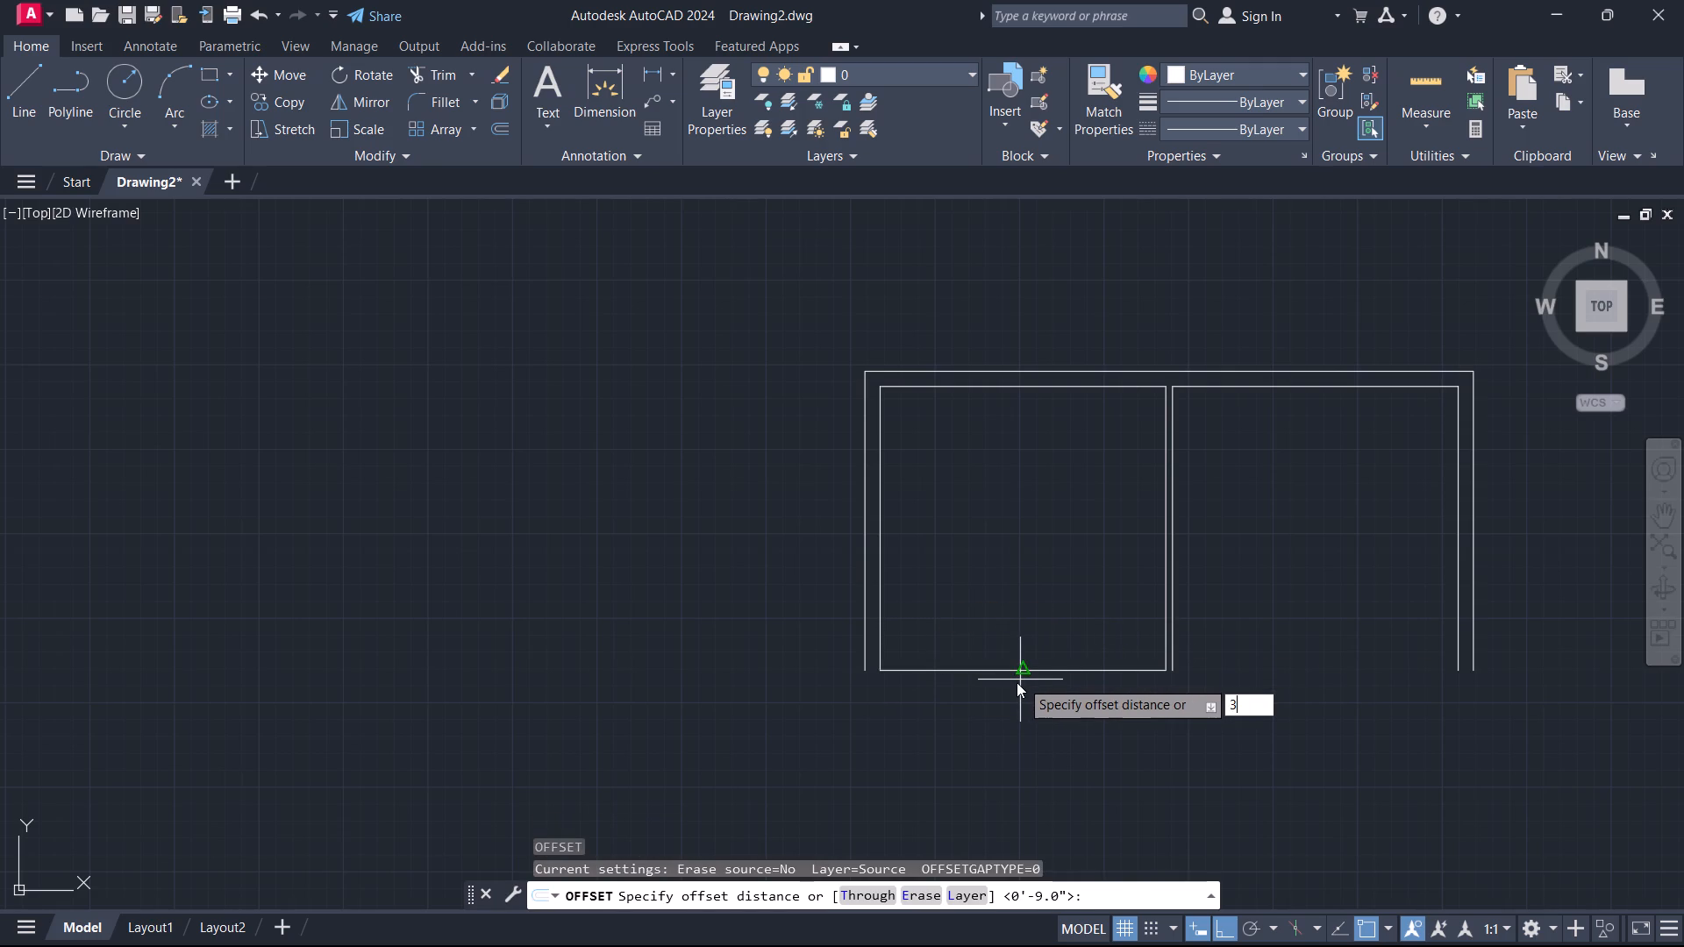
{"action": "key", "text": "Return"}
{"action": "left_click", "coordinate": [1030, 666]}
{"action": "left_click", "coordinate": [1039, 596]}
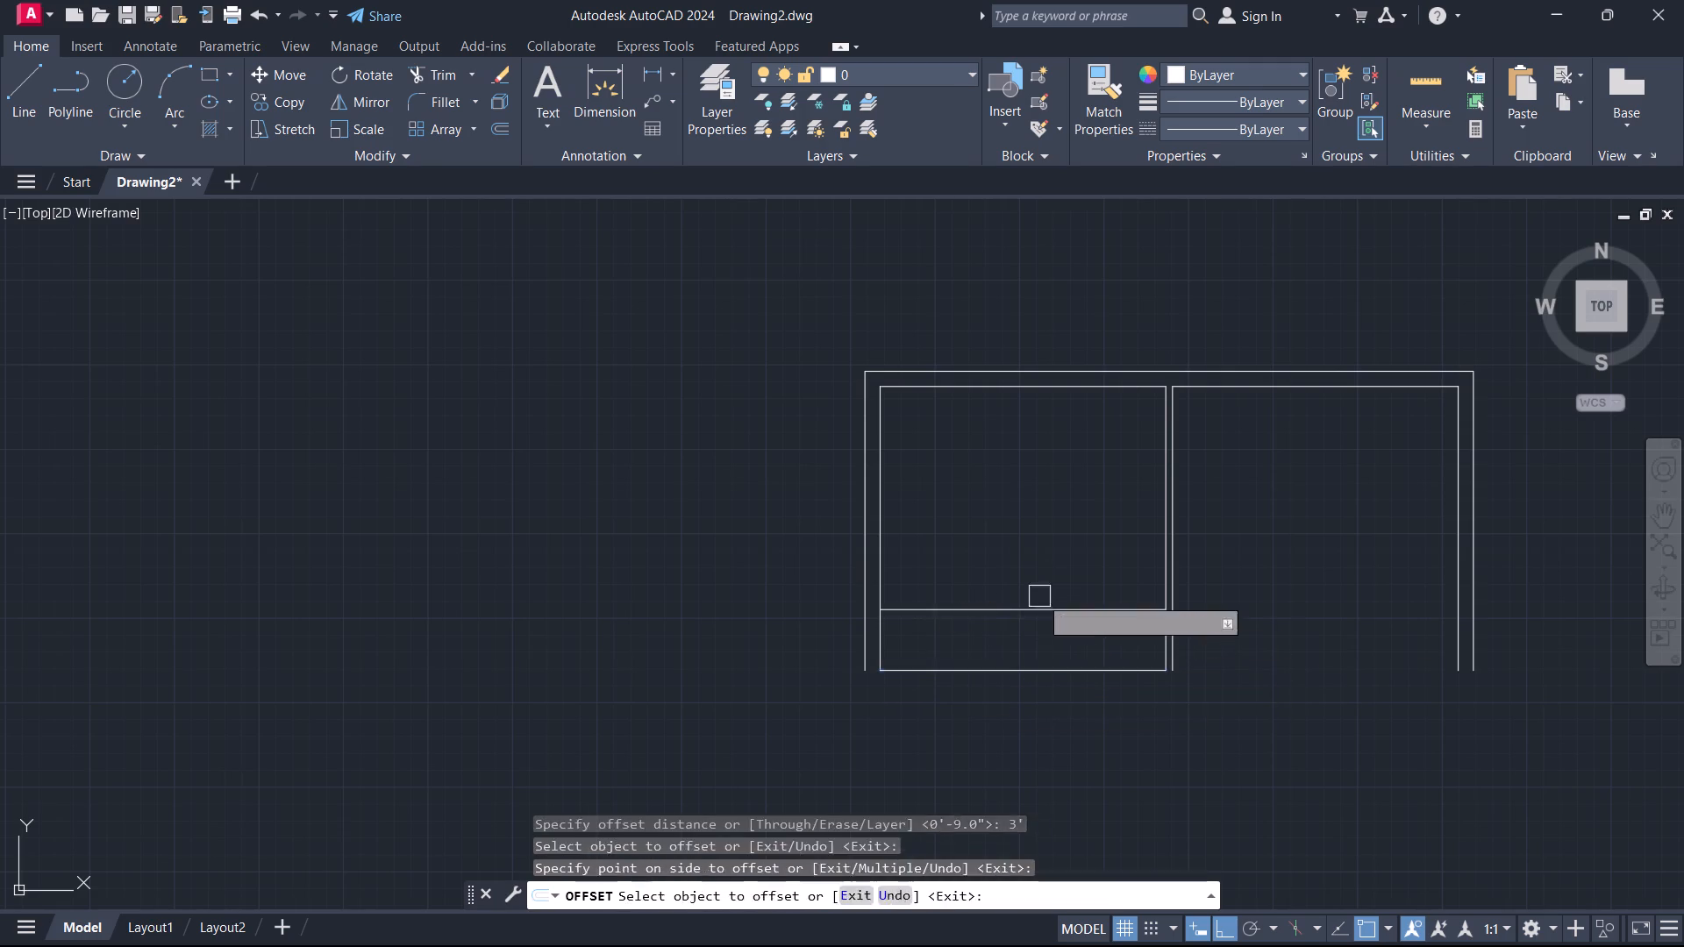
{"action": "key", "text": "Escape"}
Extend the upper horizontal line leftward to the outer left-wall line and rightward to the partition's right face.
{"action": "key", "text": "e"}
{"action": "key", "text": "x"}
{"action": "key", "text": "space"}
{"action": "left_click", "coordinate": [1020, 620]}
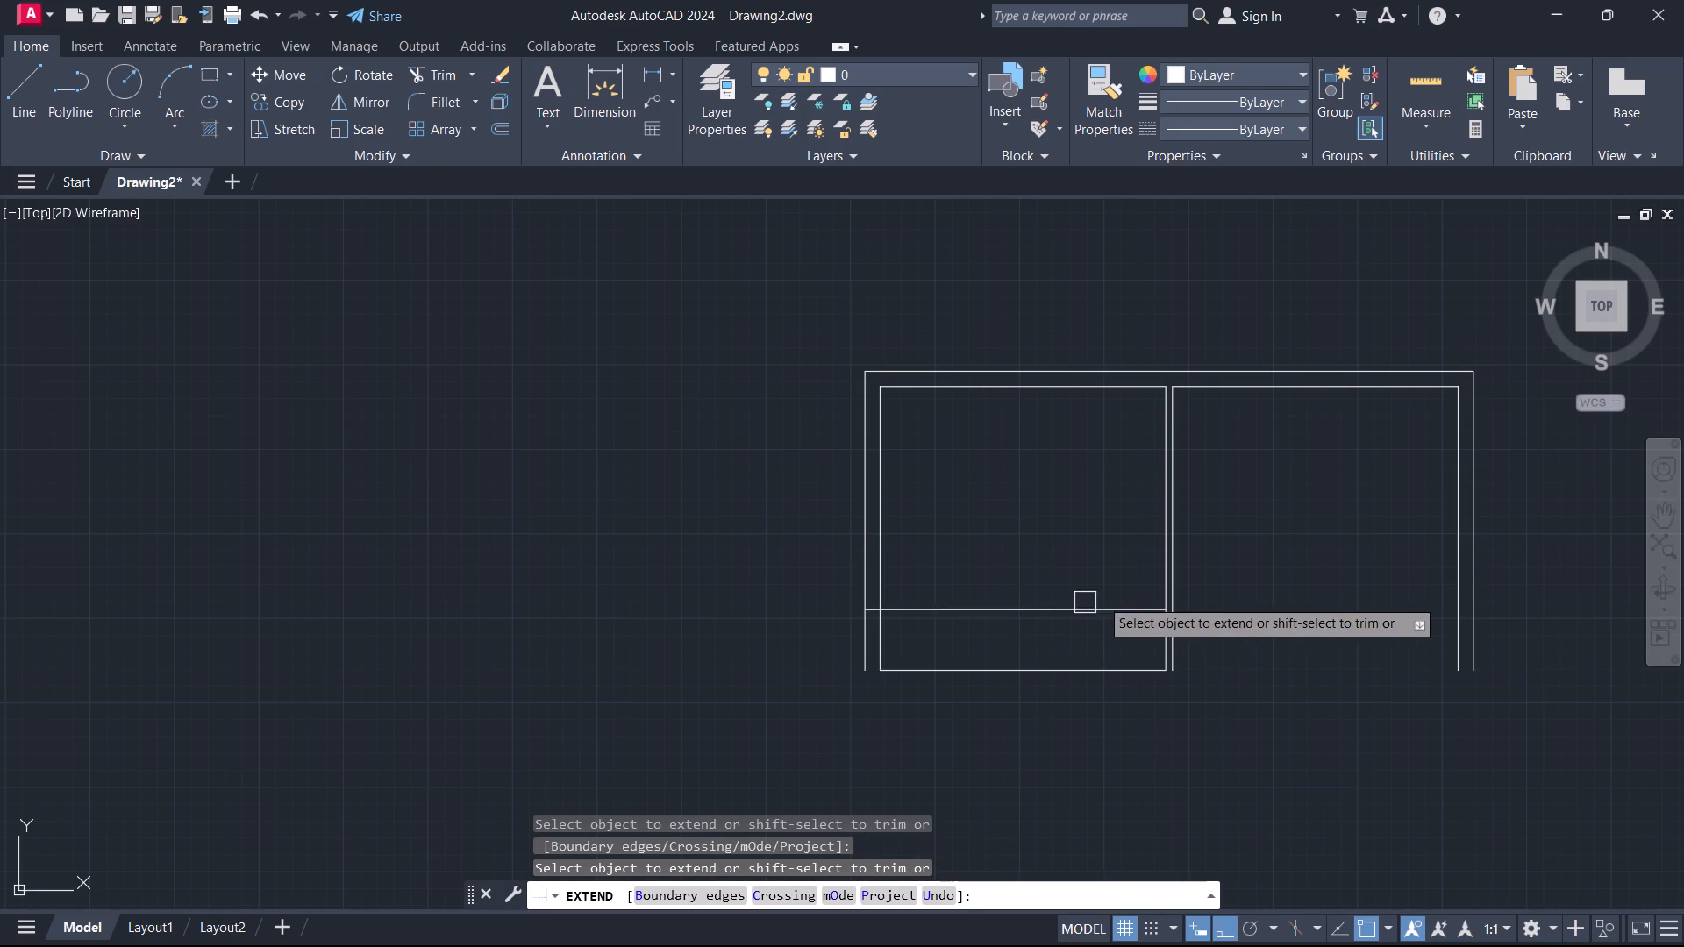
{"action": "left_click", "coordinate": [1117, 641]}
{"action": "left_click", "coordinate": [1141, 565]}
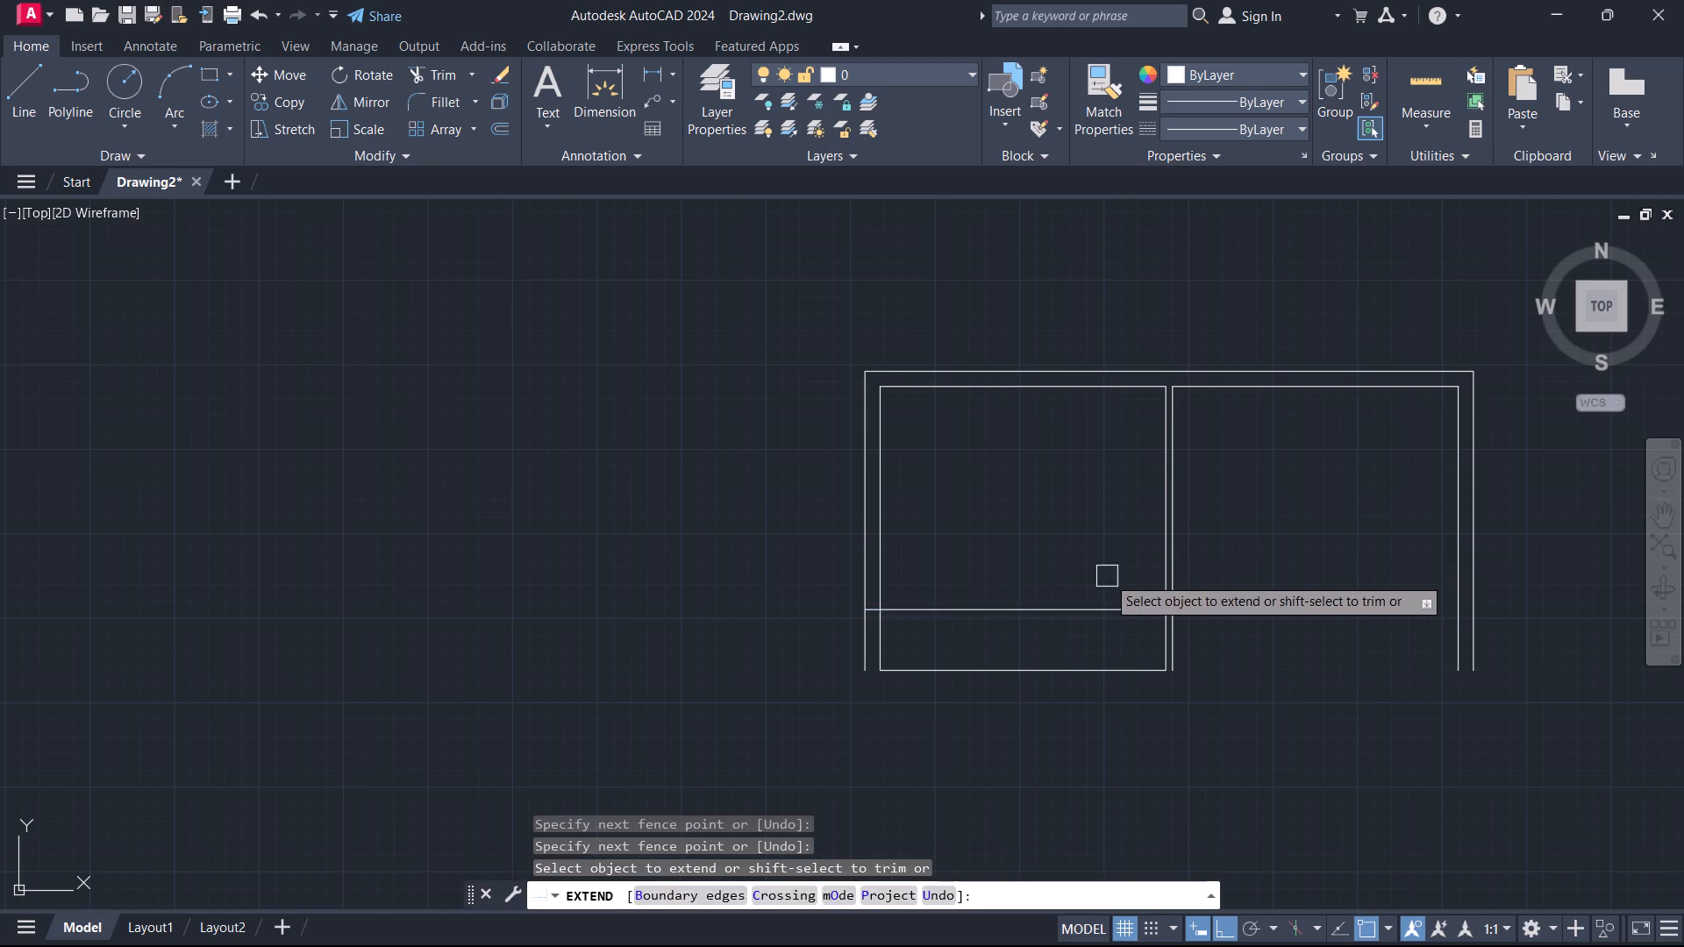
{"action": "key", "text": "Escape"}
Trim the upper horizontal line where it crosses between the two left-wall faces.
{"action": "scroll", "coordinate": [903, 609], "scroll_direction": "up", "scroll_amount": 1}
{"action": "key", "text": "t"}
{"action": "type", "text": "r"}
{"action": "key", "text": "space"}
{"action": "scroll", "coordinate": [897, 616], "scroll_direction": "up", "scroll_amount": 2}
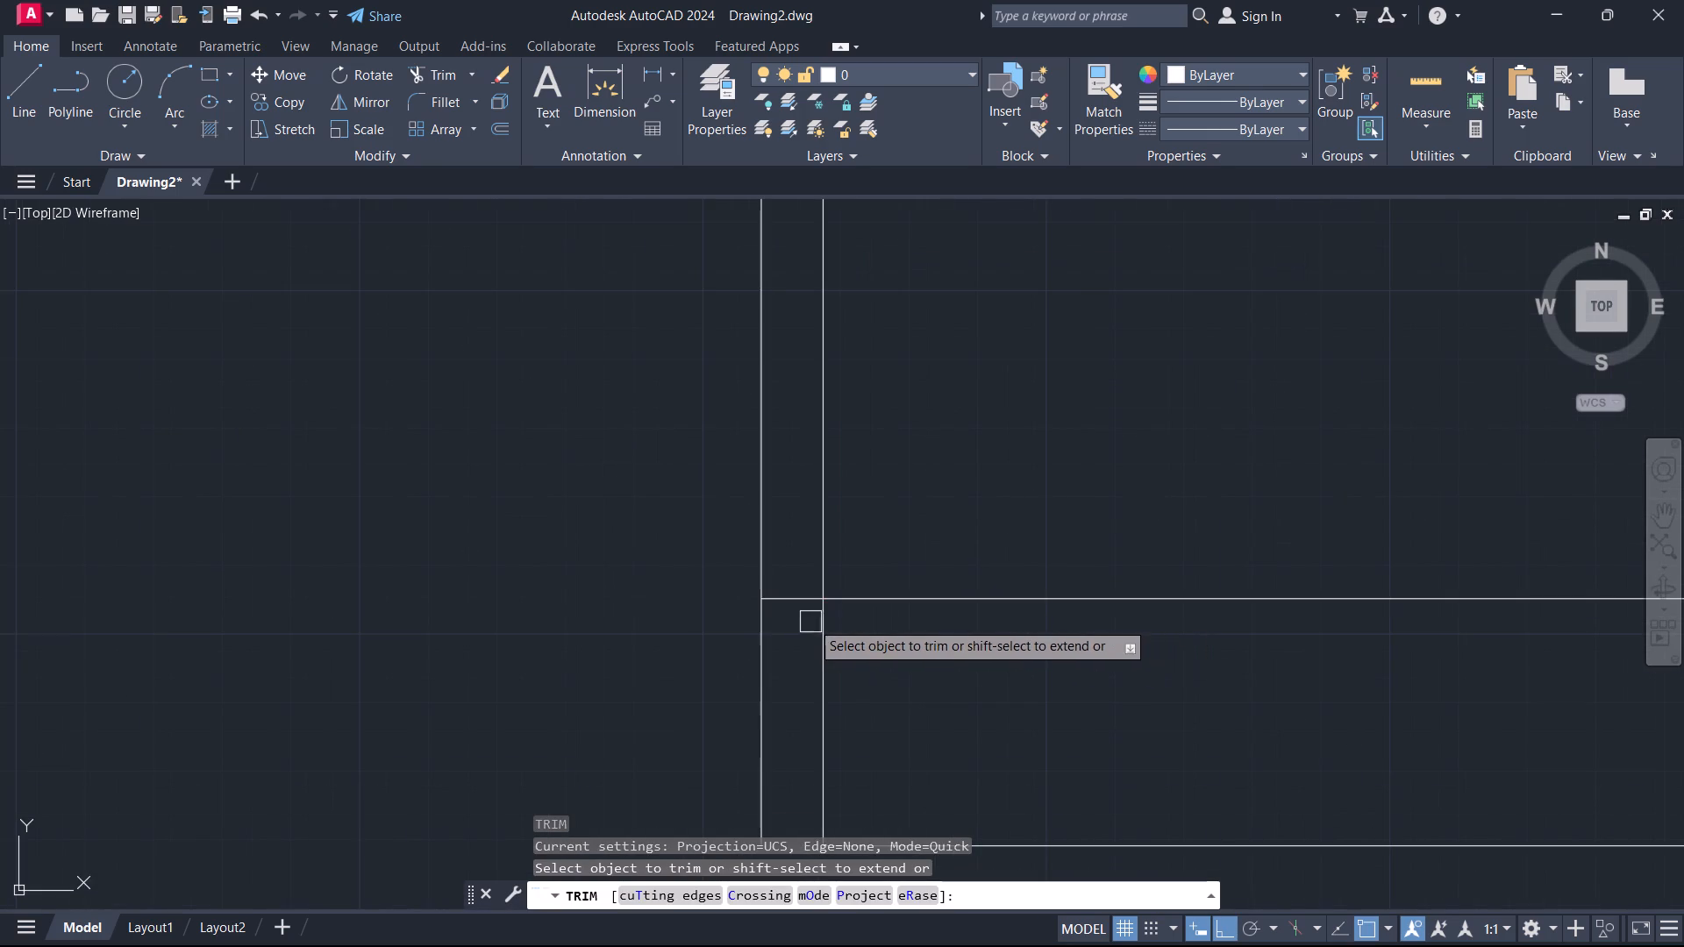
{"action": "left_click", "coordinate": [810, 621]}
{"action": "left_click", "coordinate": [796, 559]}
{"action": "key", "text": "Escape"}
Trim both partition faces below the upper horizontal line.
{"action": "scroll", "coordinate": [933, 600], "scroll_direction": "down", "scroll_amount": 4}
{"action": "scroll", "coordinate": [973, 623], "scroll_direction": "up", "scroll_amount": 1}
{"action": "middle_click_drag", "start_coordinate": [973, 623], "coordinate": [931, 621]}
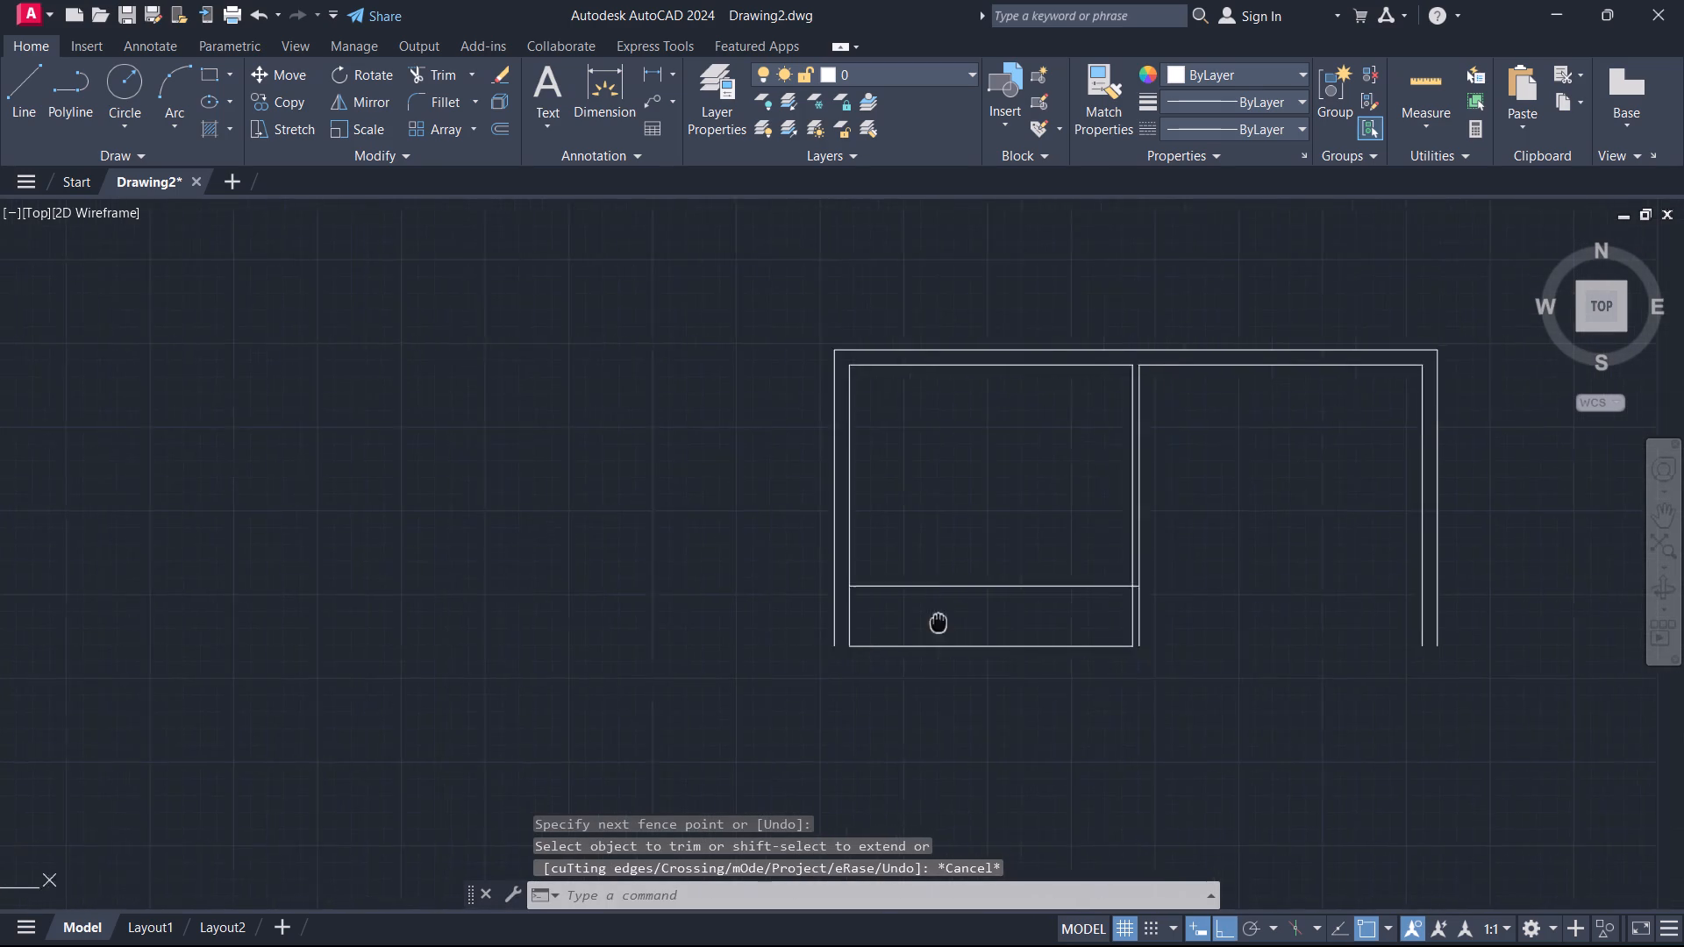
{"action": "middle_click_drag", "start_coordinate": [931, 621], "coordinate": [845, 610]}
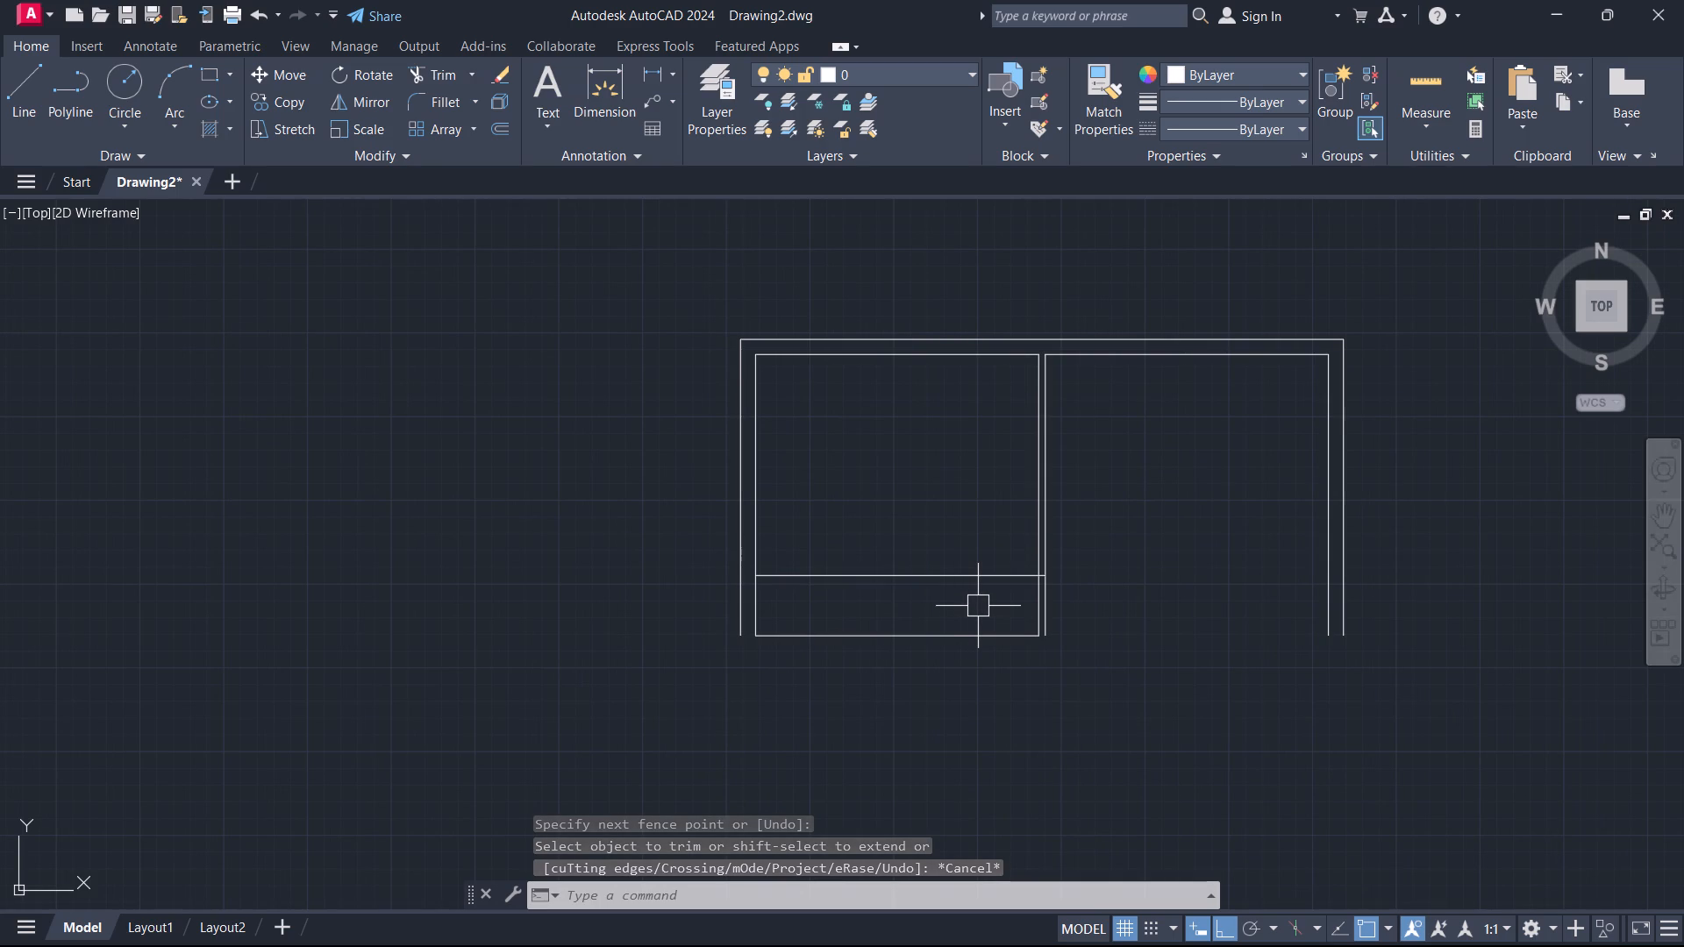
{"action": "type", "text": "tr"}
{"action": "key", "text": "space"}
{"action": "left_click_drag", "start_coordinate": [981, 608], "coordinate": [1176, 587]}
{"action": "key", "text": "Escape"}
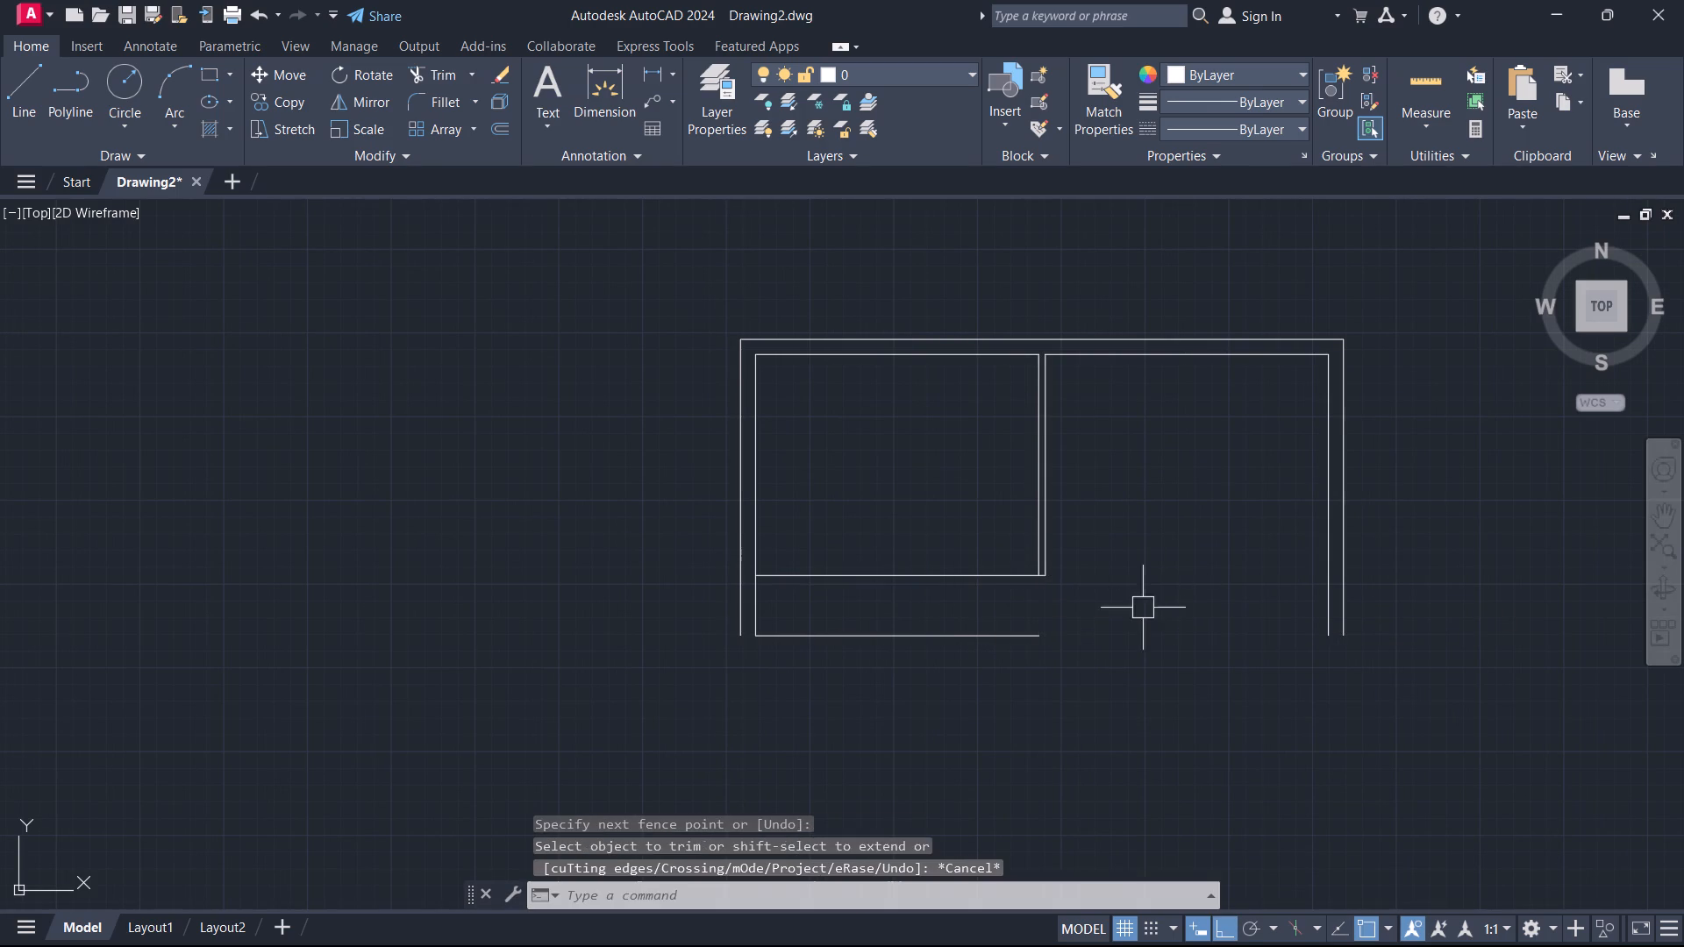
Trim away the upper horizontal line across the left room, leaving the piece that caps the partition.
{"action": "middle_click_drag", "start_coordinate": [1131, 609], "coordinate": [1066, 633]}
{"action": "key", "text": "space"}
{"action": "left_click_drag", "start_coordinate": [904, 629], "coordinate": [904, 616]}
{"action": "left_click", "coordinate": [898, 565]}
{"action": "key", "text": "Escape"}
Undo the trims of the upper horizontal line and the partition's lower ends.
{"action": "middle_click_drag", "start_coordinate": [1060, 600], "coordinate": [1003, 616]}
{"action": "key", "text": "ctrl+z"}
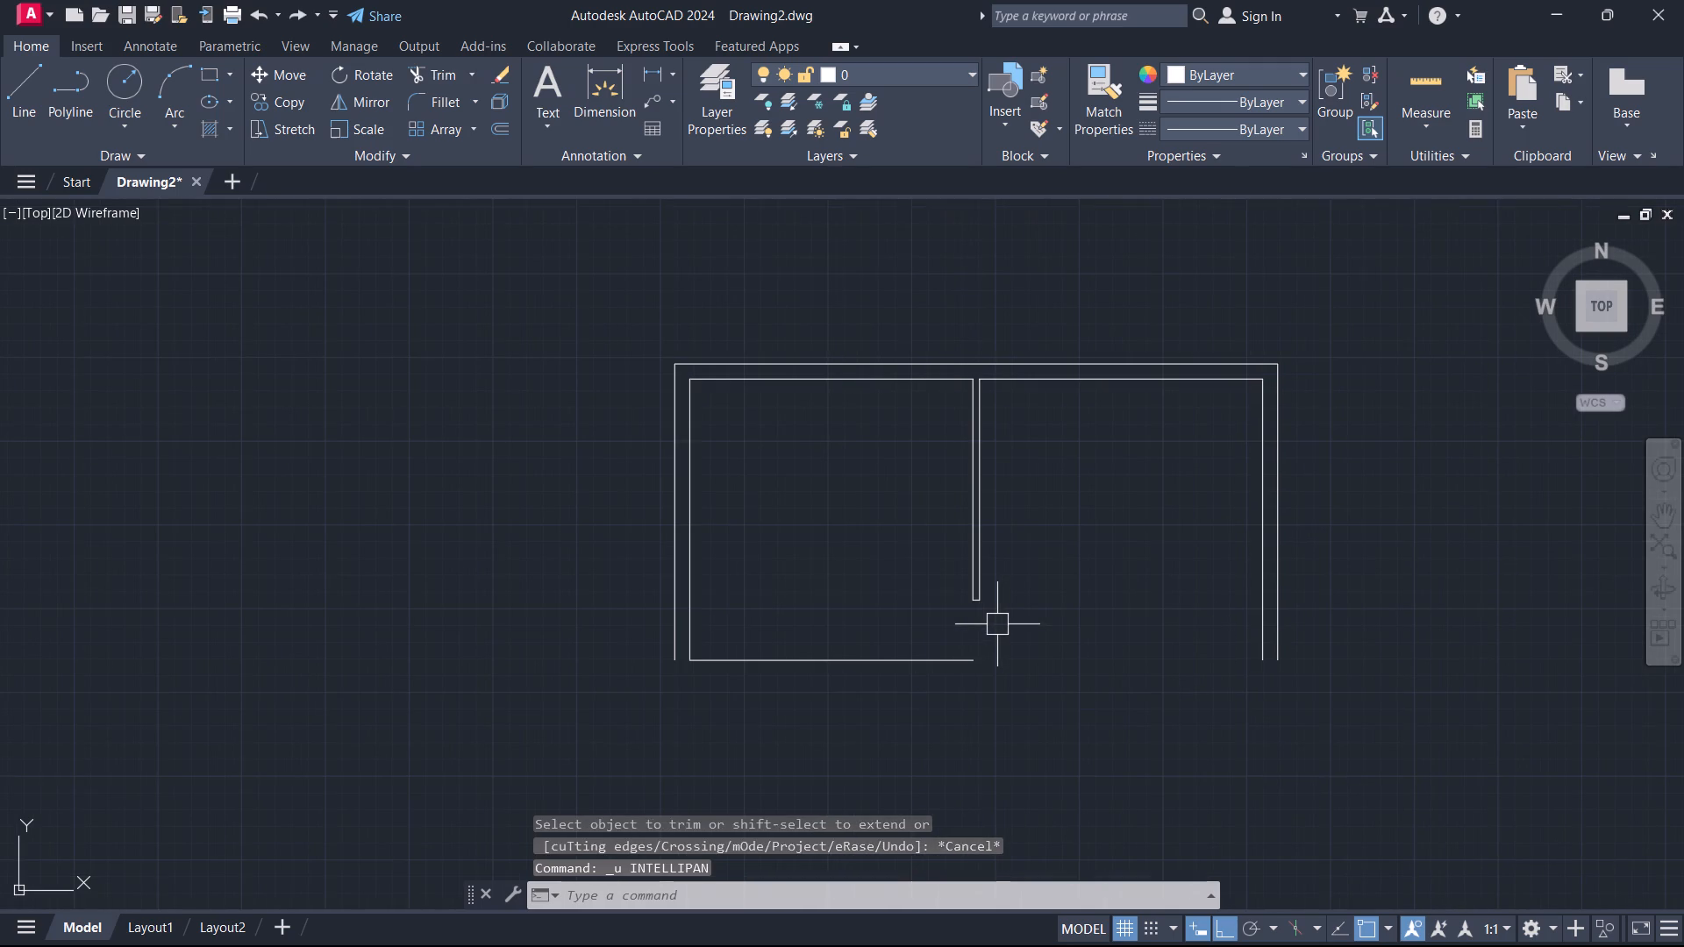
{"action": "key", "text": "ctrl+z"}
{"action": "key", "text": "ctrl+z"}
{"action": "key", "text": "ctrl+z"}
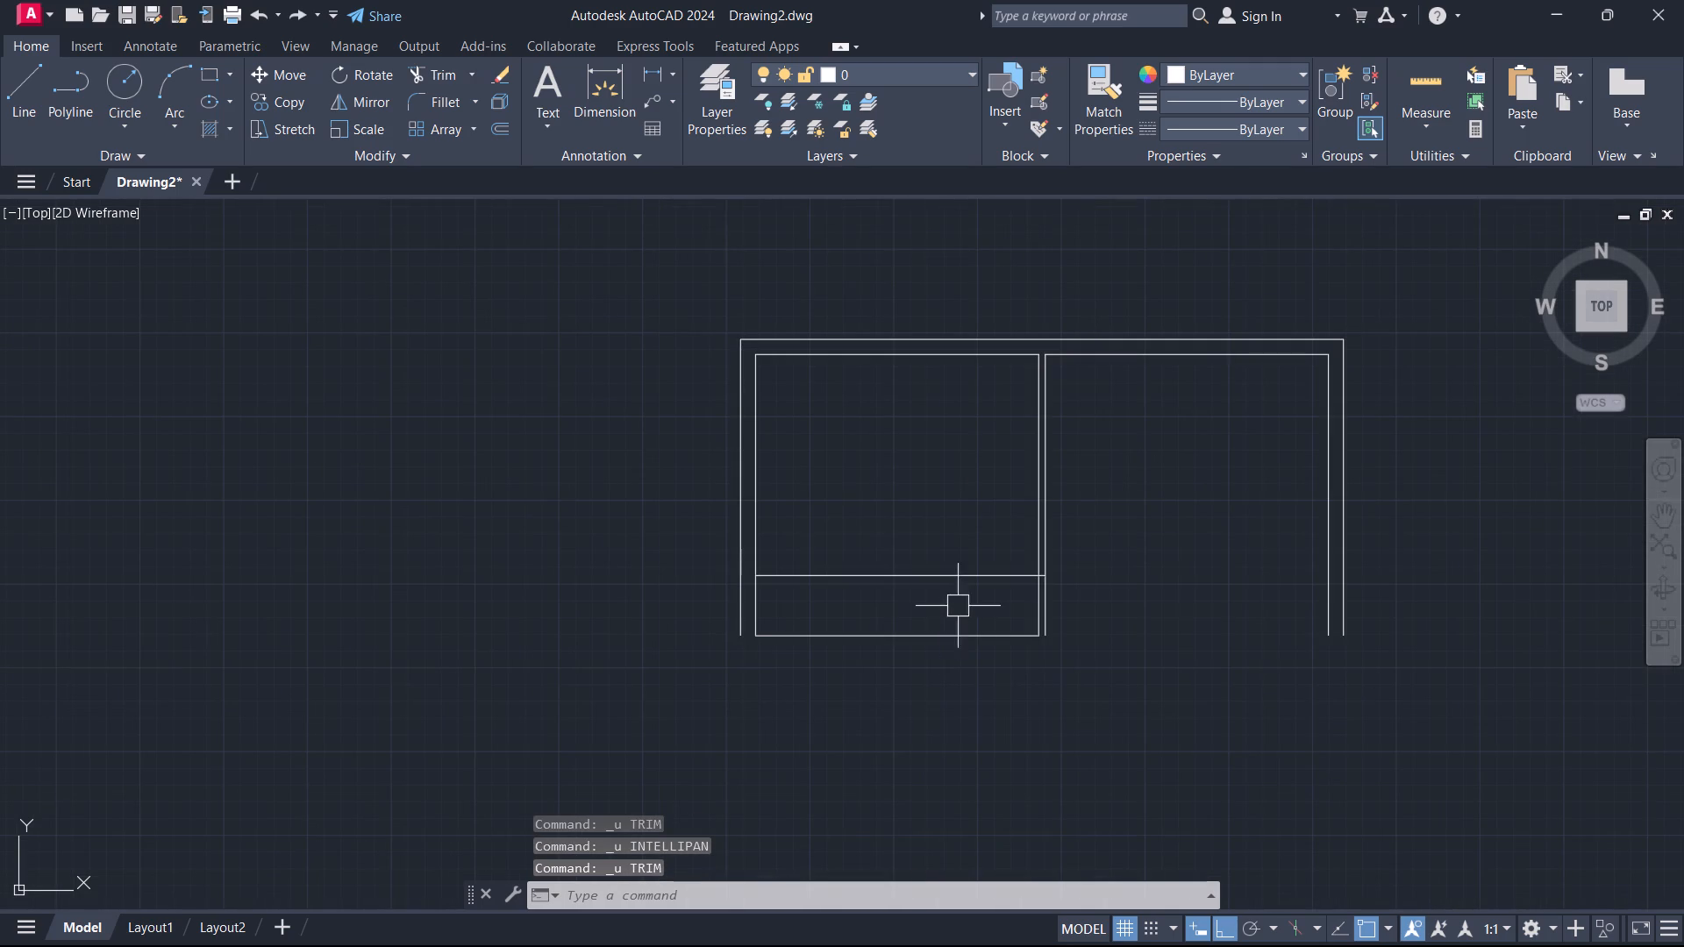
Extend the upper horizontal line rightward to the right wall's inner face.
{"action": "middle_click_drag", "start_coordinate": [960, 605], "coordinate": [952, 617]}
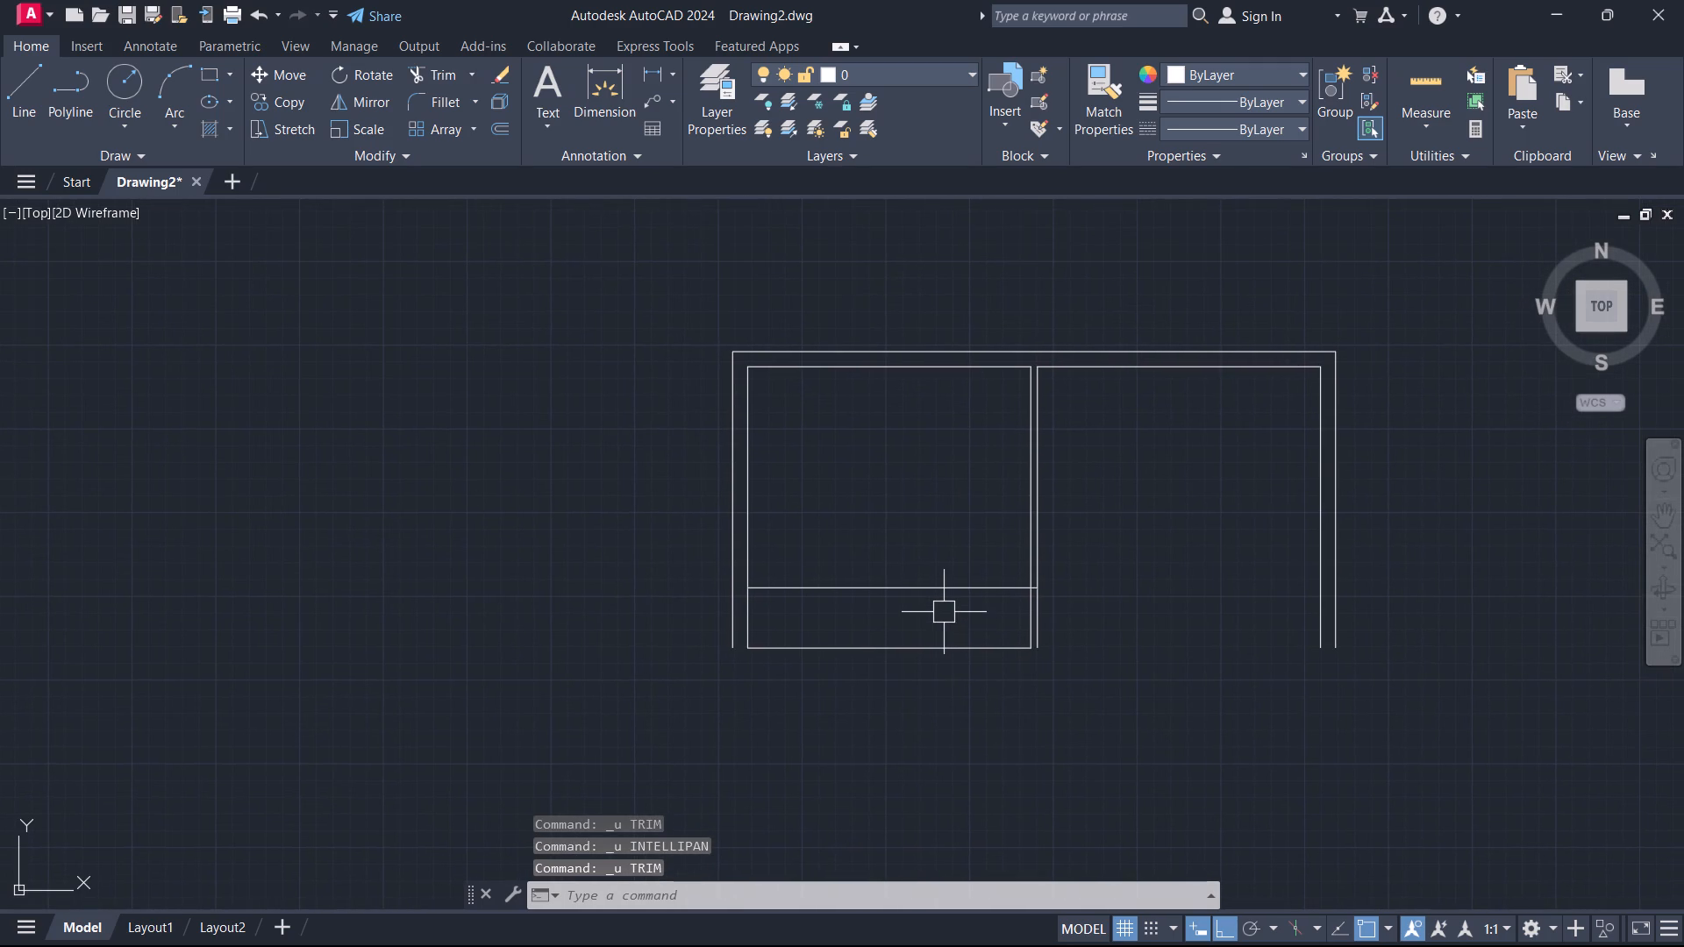
{"action": "type", "text": "ex"}
{"action": "key", "text": "space"}
{"action": "left_click", "coordinate": [945, 585]}
{"action": "key", "text": "Escape"}
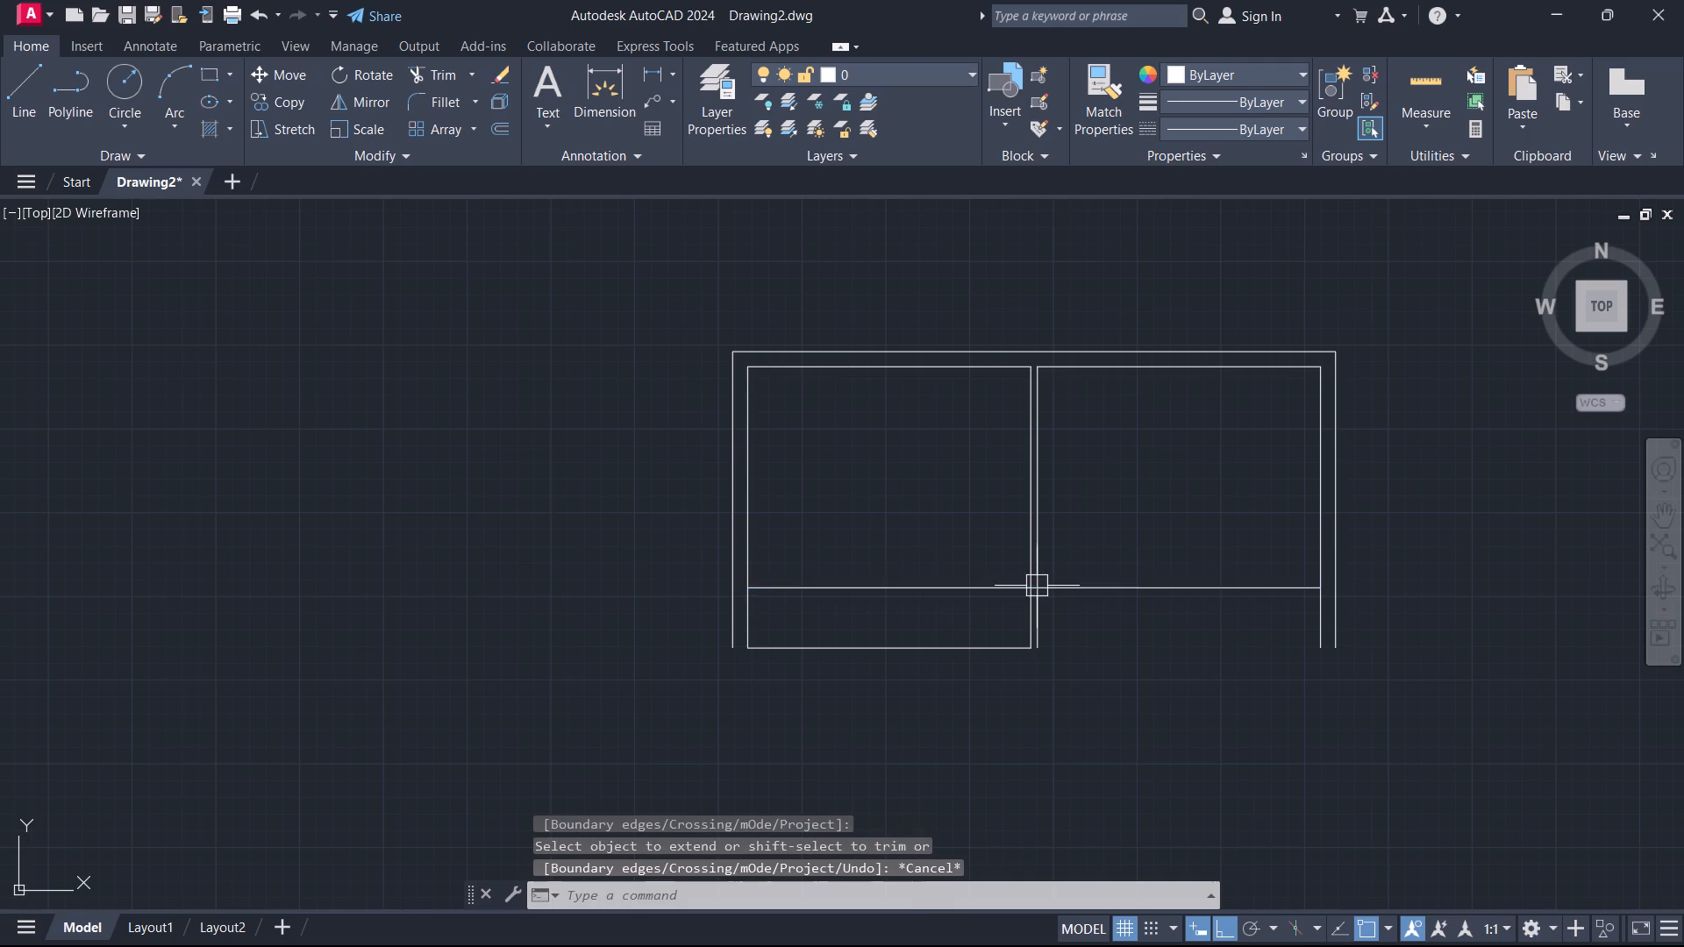
Offset the extended horizontal line 4" upward to form the right room's lower wall.
{"action": "type", "text": "o"}
{"action": "key", "text": "space"}
{"action": "key", "text": "4"}
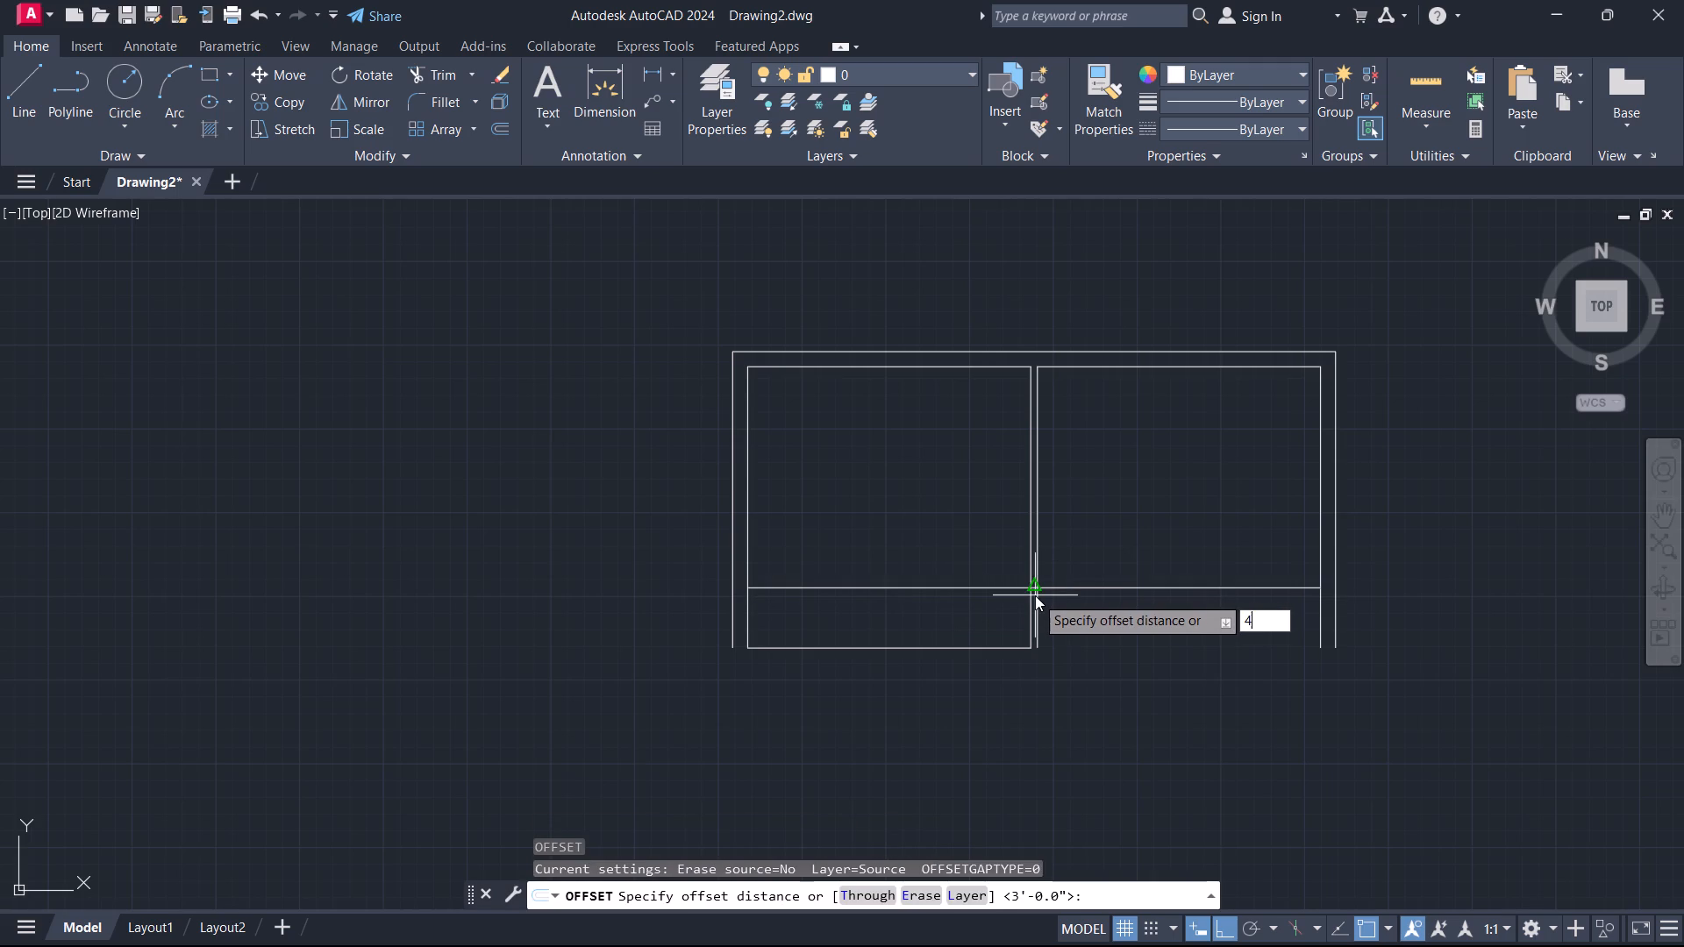
{"action": "key", "text": "Return"}
{"action": "left_click", "coordinate": [957, 592]}
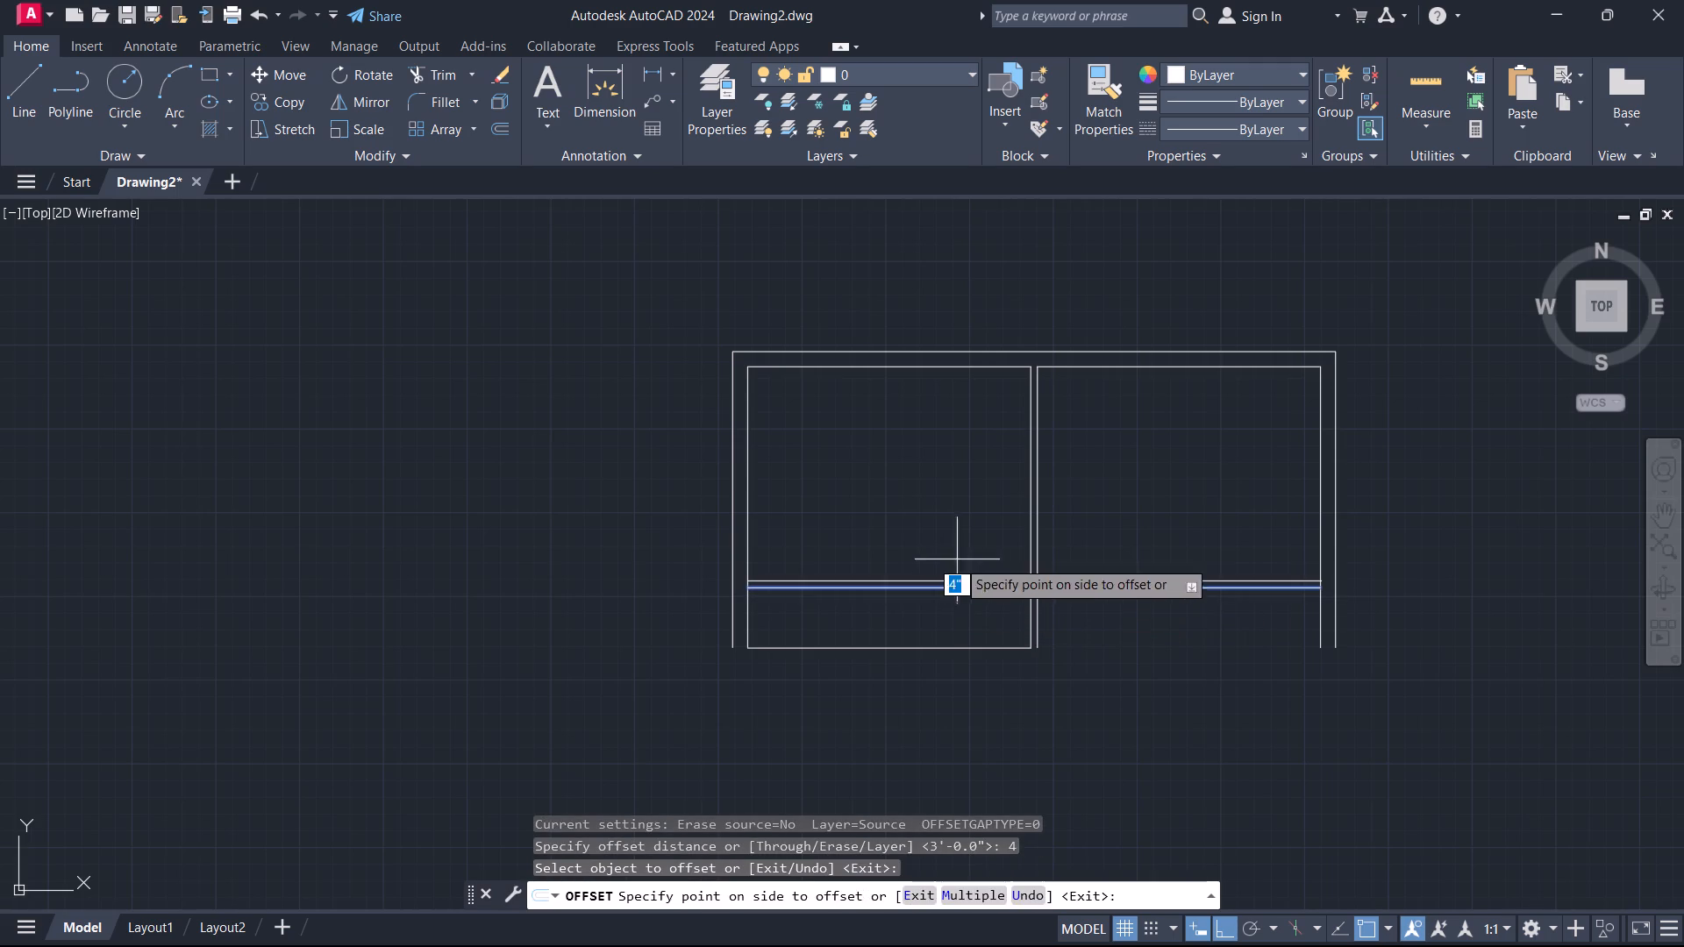
{"action": "left_click", "coordinate": [957, 559]}
{"action": "key", "text": "Escape"}
Trim both horizontal lines across the left room and both partition faces below the right room's lower wall.
{"action": "type", "text": "tr"}
{"action": "key", "text": "space"}
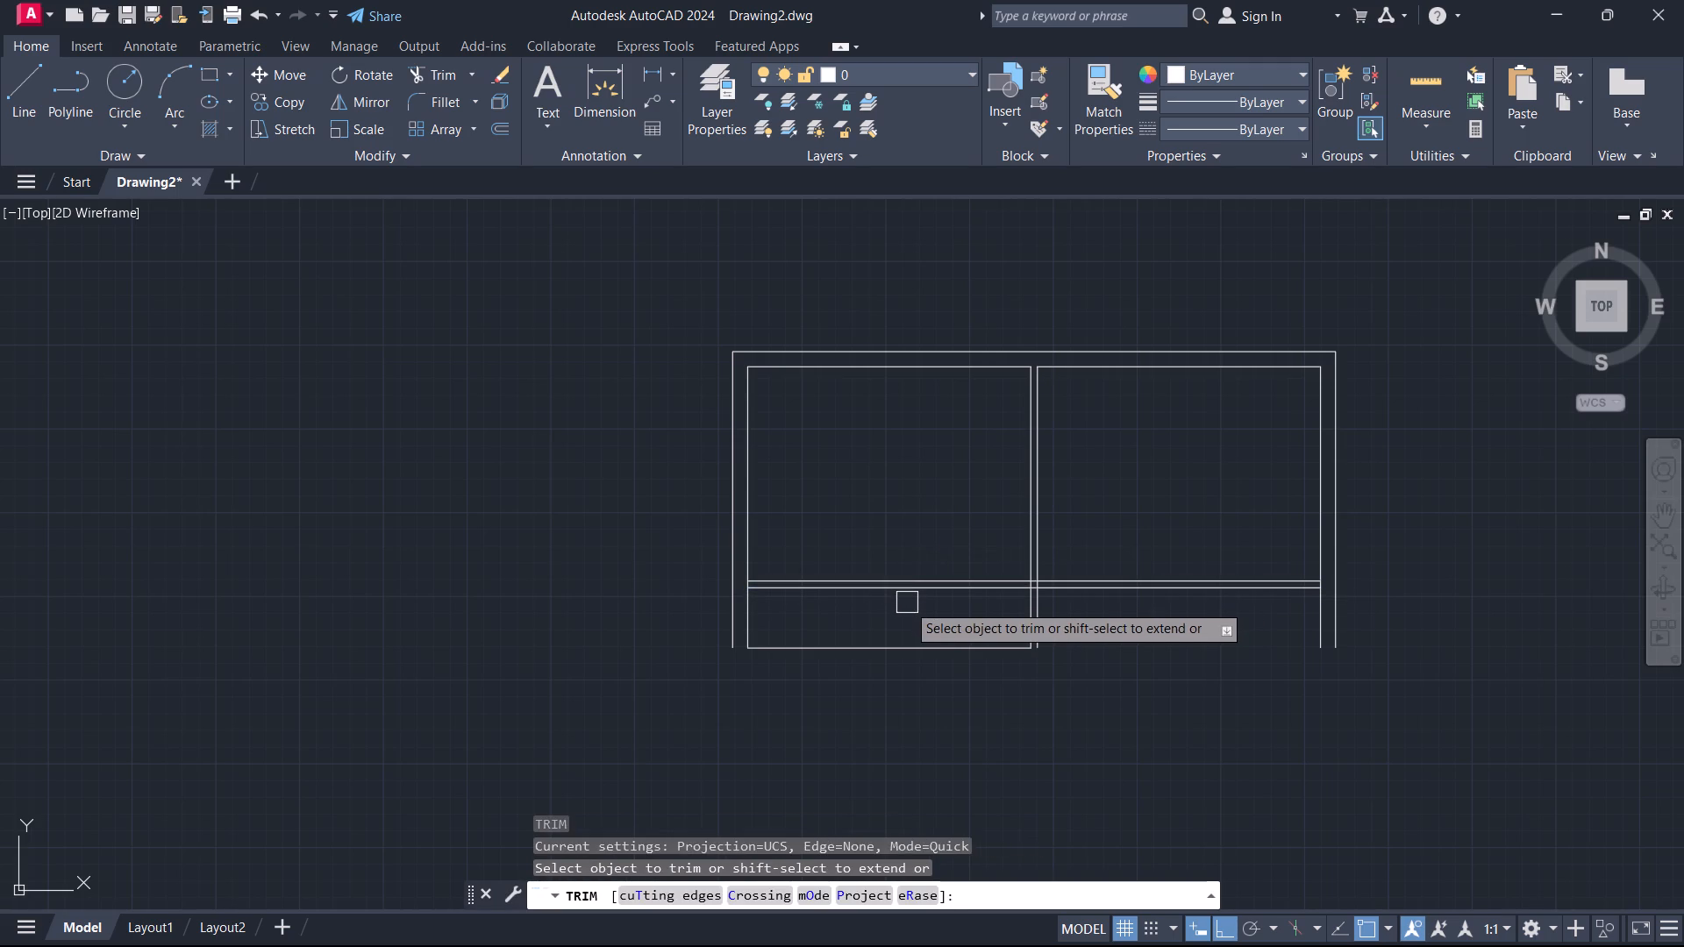
{"action": "left_click_drag", "start_coordinate": [908, 605], "coordinate": [930, 547]}
{"action": "left_click_drag", "start_coordinate": [974, 611], "coordinate": [1081, 621]}
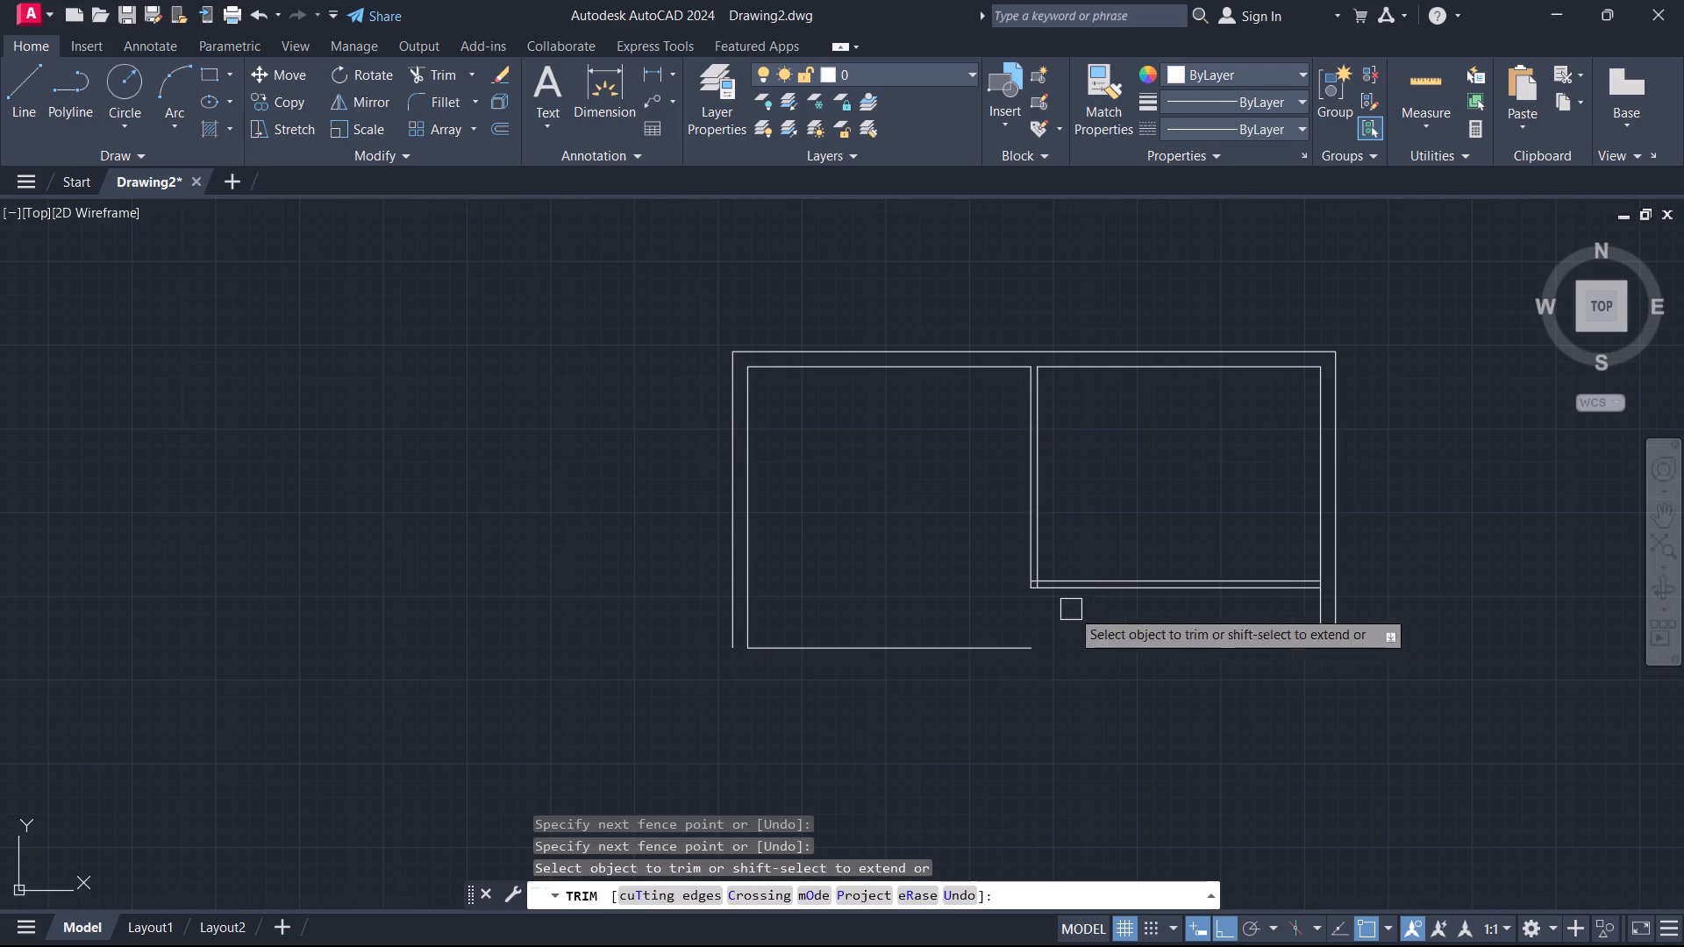
Trim the overlapping line ends inside the corner where the partition meets the right room's lower wall.
{"action": "scroll", "coordinate": [1024, 576], "scroll_direction": "up", "scroll_amount": 6}
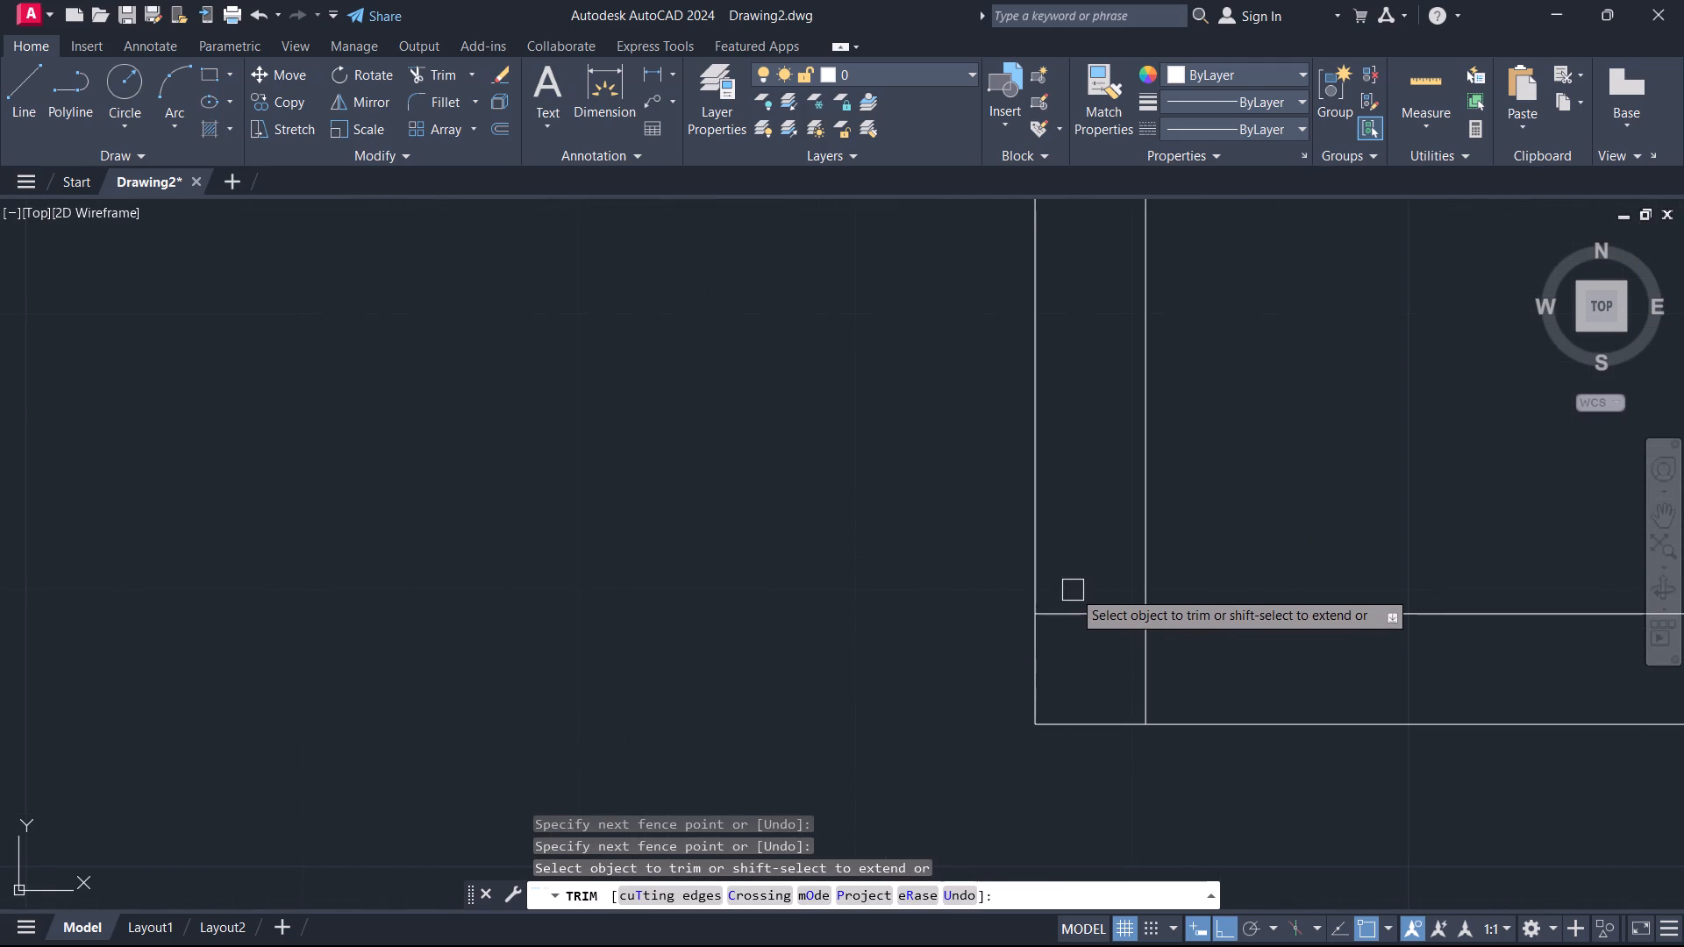
{"action": "left_click_drag", "start_coordinate": [1079, 605], "coordinate": [1152, 658]}
{"action": "left_click", "coordinate": [1152, 658]}
{"action": "key", "text": "Escape"}
{"action": "scroll", "coordinate": [1137, 640], "scroll_direction": "down", "scroll_amount": 6}
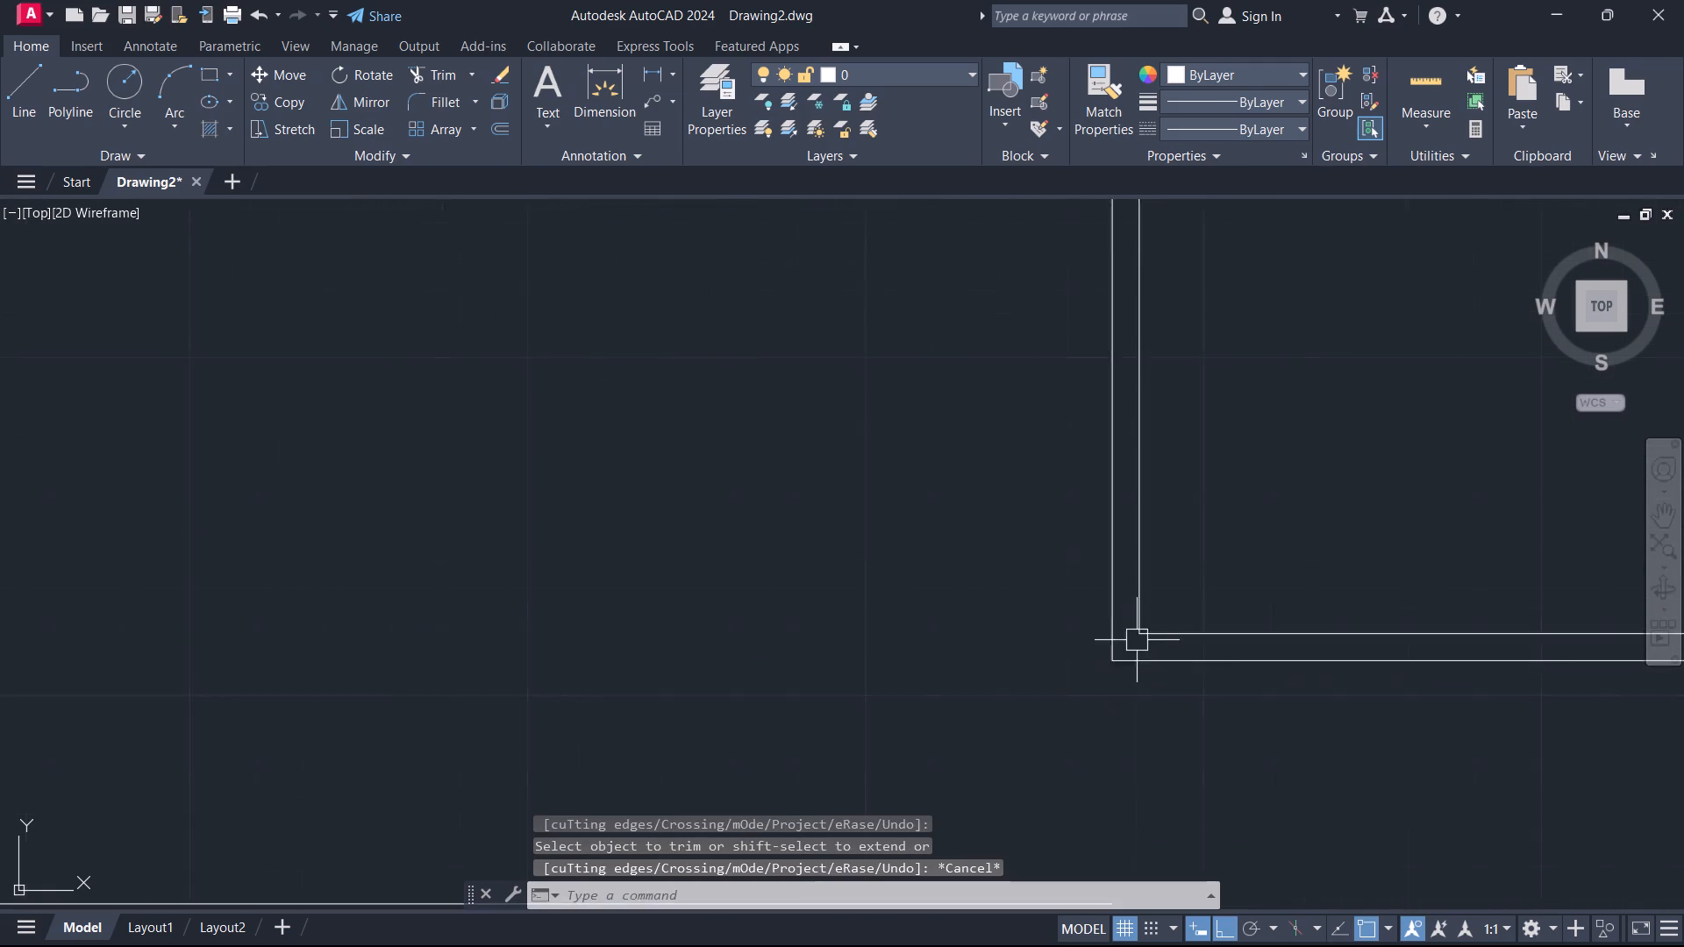
Offset the left room's bottom line 4" downward.
{"action": "middle_click_drag", "start_coordinate": [1138, 639], "coordinate": [824, 623]}
{"action": "scroll", "coordinate": [1094, 573], "scroll_direction": "down", "scroll_amount": 1}
{"action": "middle_click_drag", "start_coordinate": [1093, 571], "coordinate": [1627, 476]}
{"action": "middle_click_drag", "start_coordinate": [1393, 609], "coordinate": [1376, 598]}
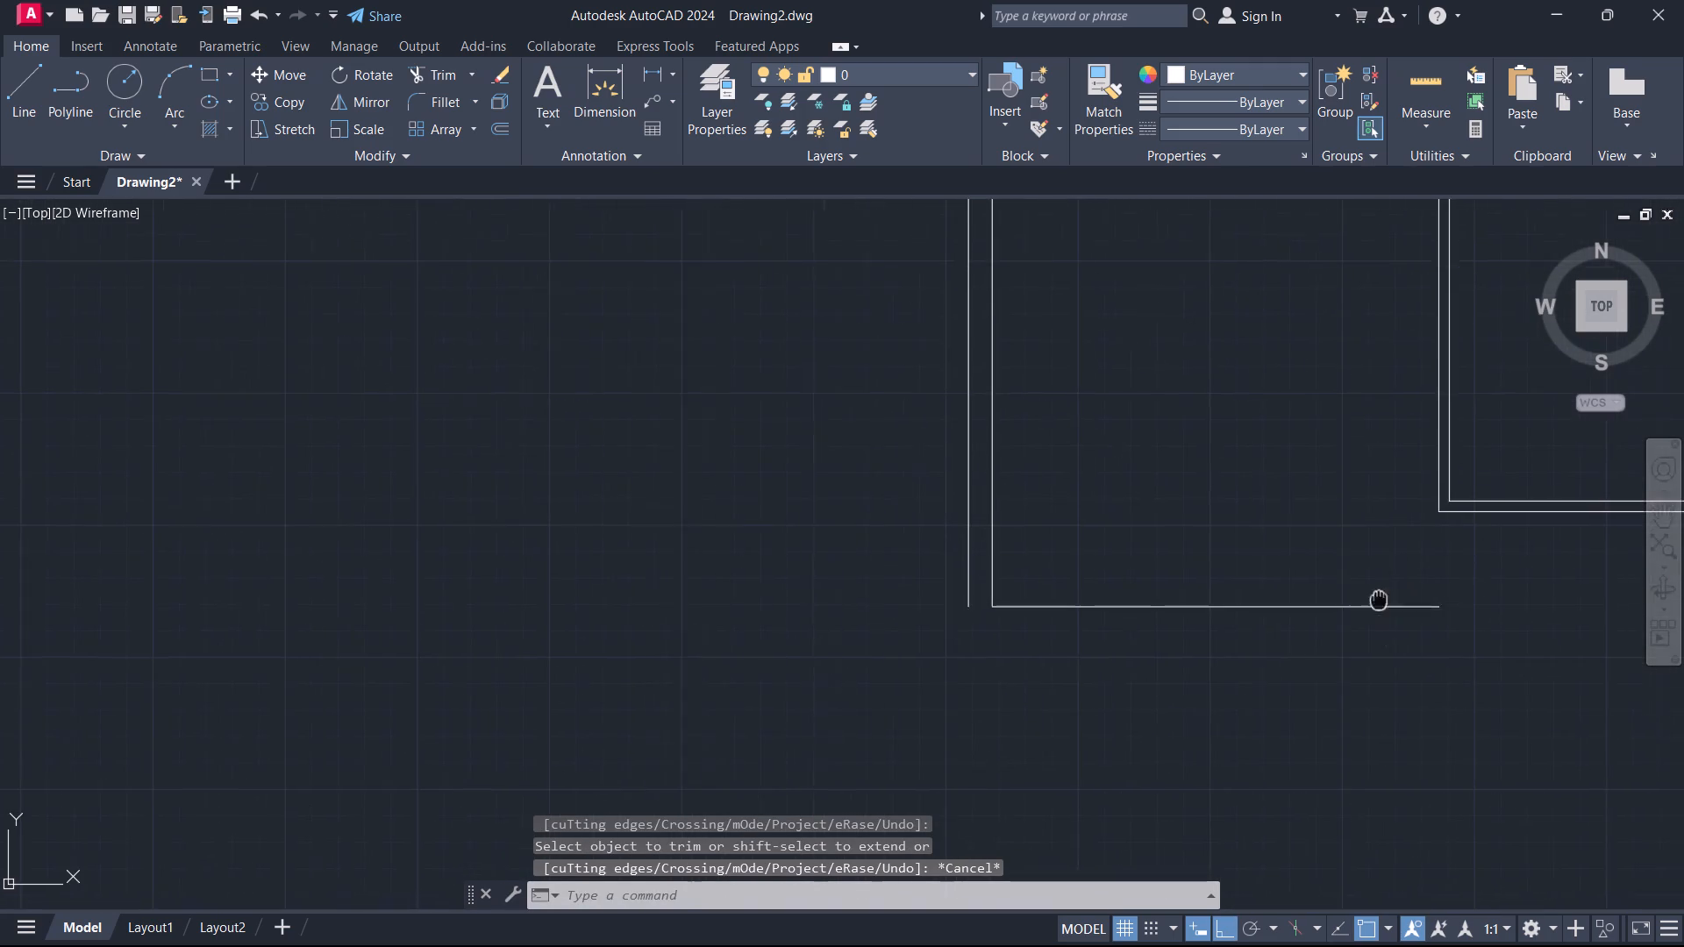
{"action": "middle_click_drag", "start_coordinate": [1376, 598], "coordinate": [1280, 553]}
{"action": "type", "text": "o"}
{"action": "key", "text": "space"}
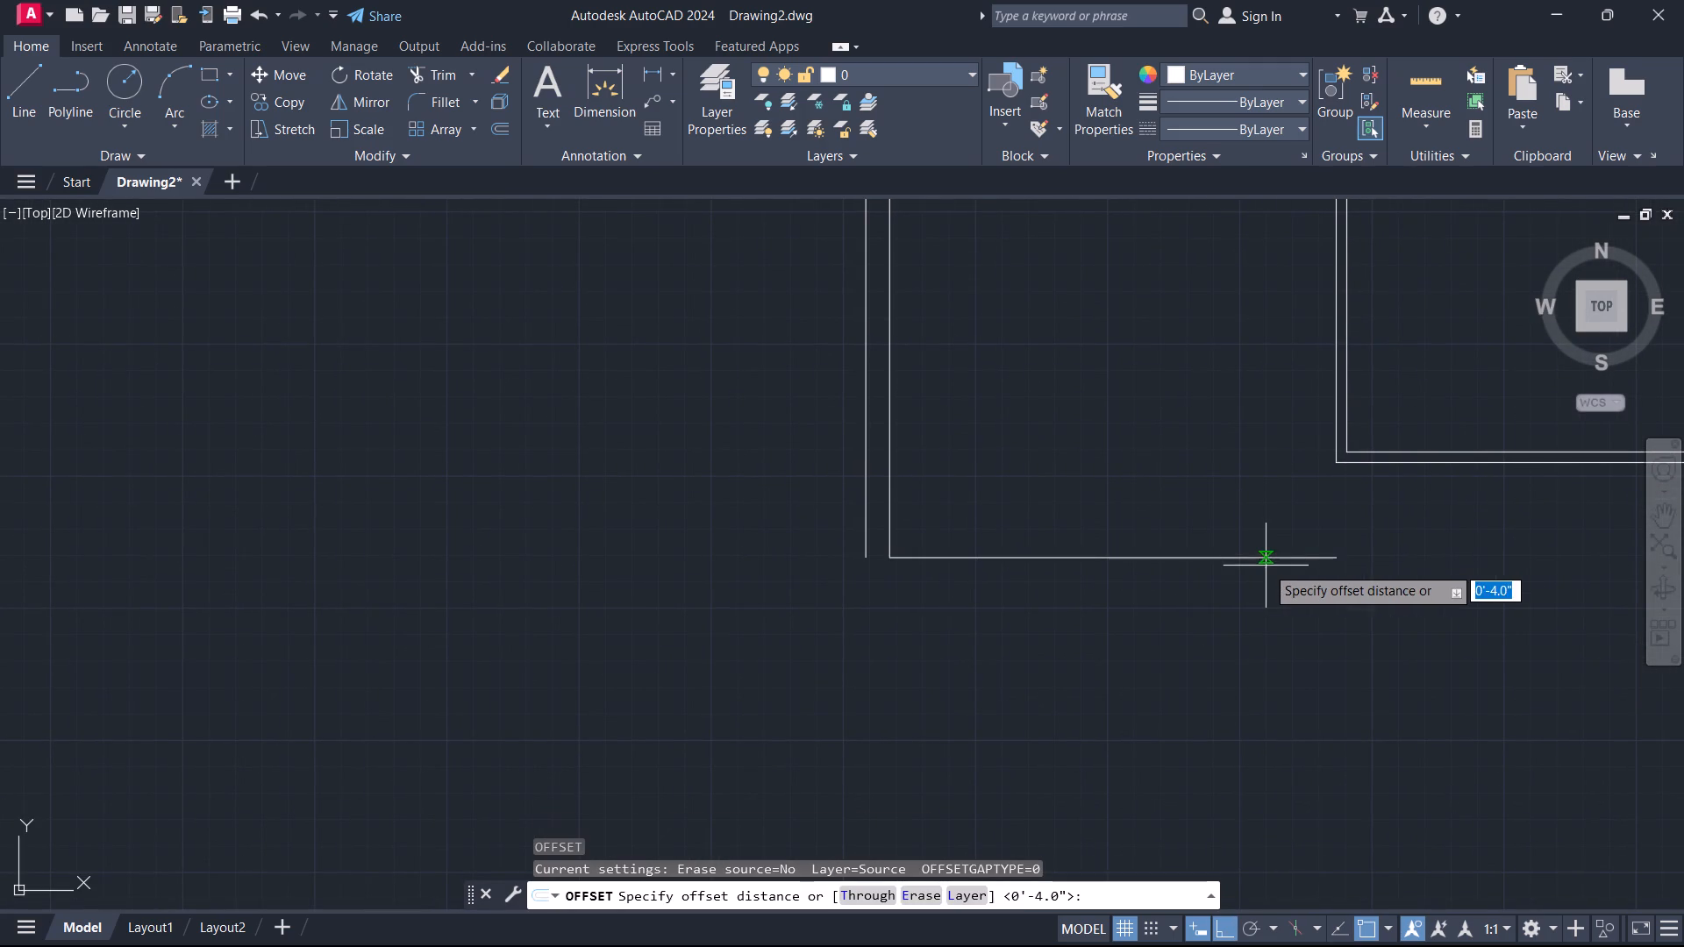
{"action": "key", "text": "4"}
{"action": "key", "text": "Return"}
{"action": "left_click", "coordinate": [1252, 549]}
{"action": "left_click", "coordinate": [1249, 616]}
{"action": "key", "text": "Escape"}
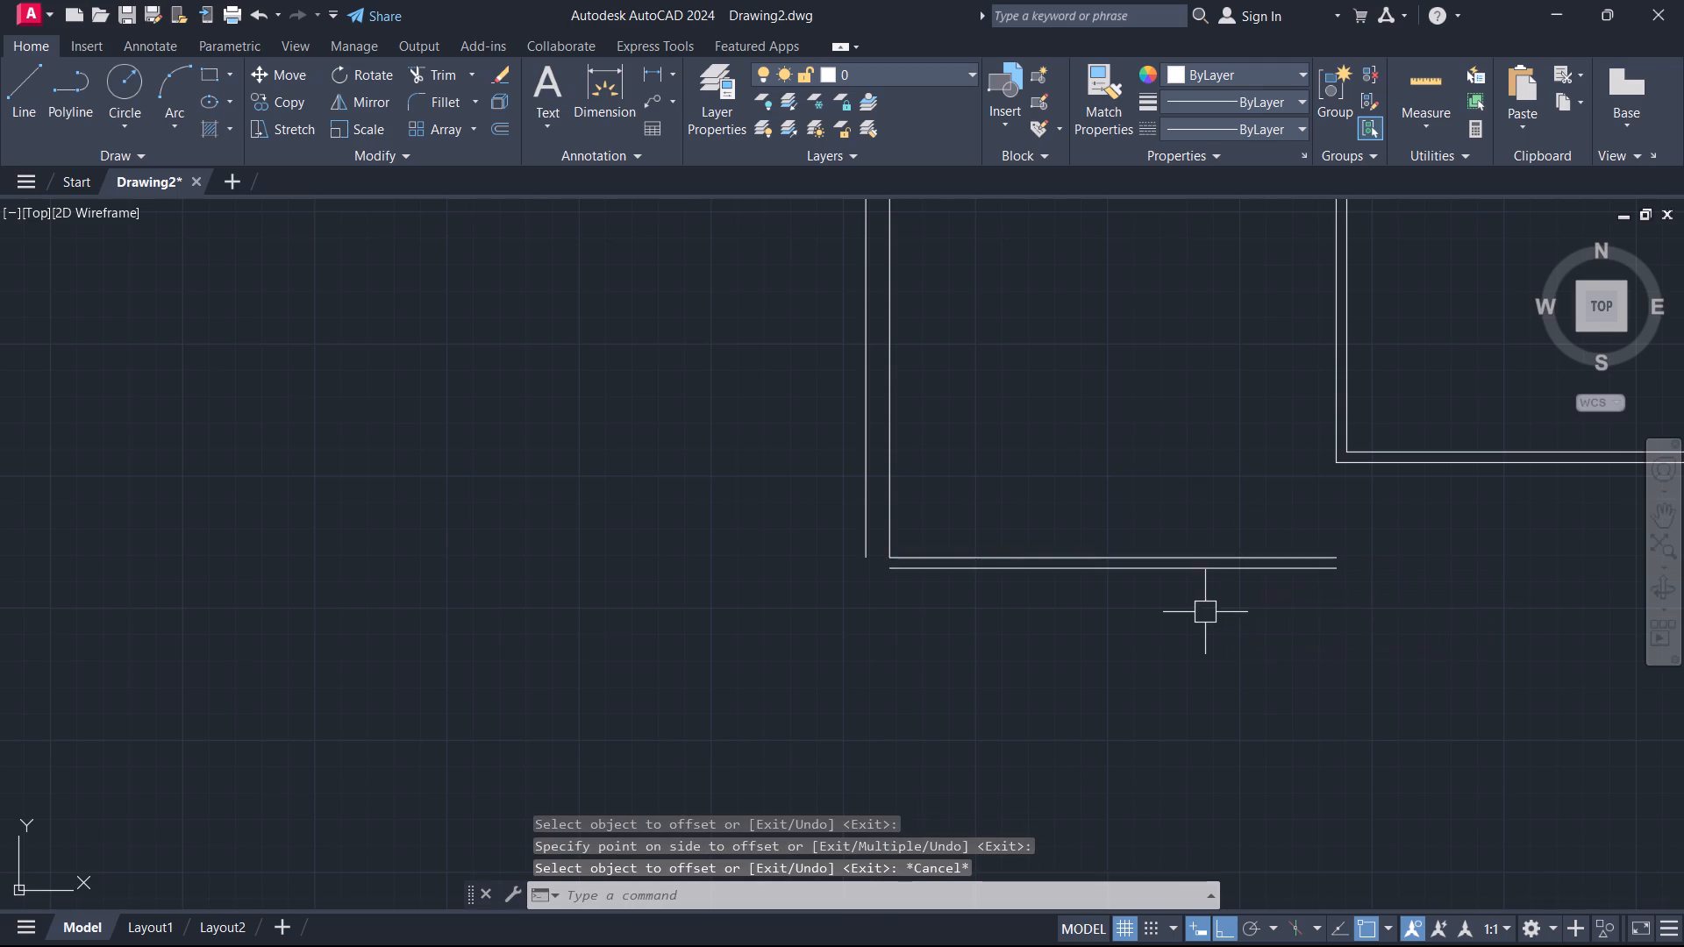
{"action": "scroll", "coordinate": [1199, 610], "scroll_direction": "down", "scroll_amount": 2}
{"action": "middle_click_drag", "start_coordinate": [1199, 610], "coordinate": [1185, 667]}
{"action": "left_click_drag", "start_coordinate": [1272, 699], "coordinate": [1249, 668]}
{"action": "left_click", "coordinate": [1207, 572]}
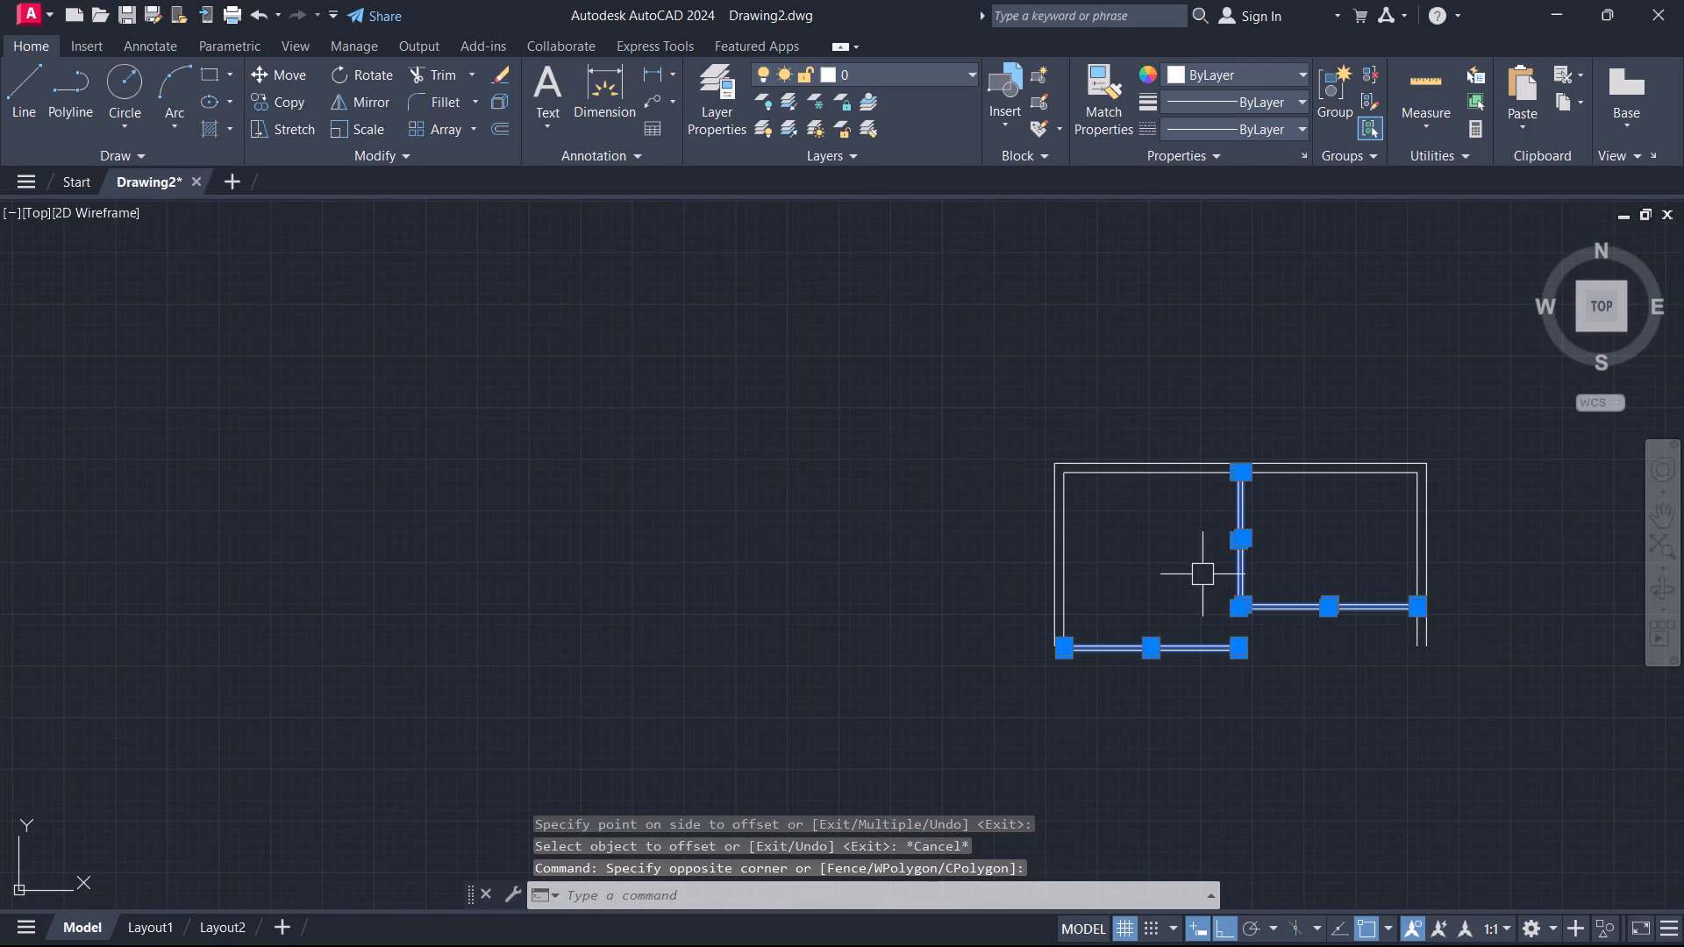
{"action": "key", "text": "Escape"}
Draw a vertical line from the midpoint of the outer top wall line down past the right room's lower wall.
{"action": "scroll", "coordinate": [1299, 553], "scroll_direction": "up", "scroll_amount": 2}
{"action": "middle_click_drag", "start_coordinate": [1299, 552], "coordinate": [1301, 551]}
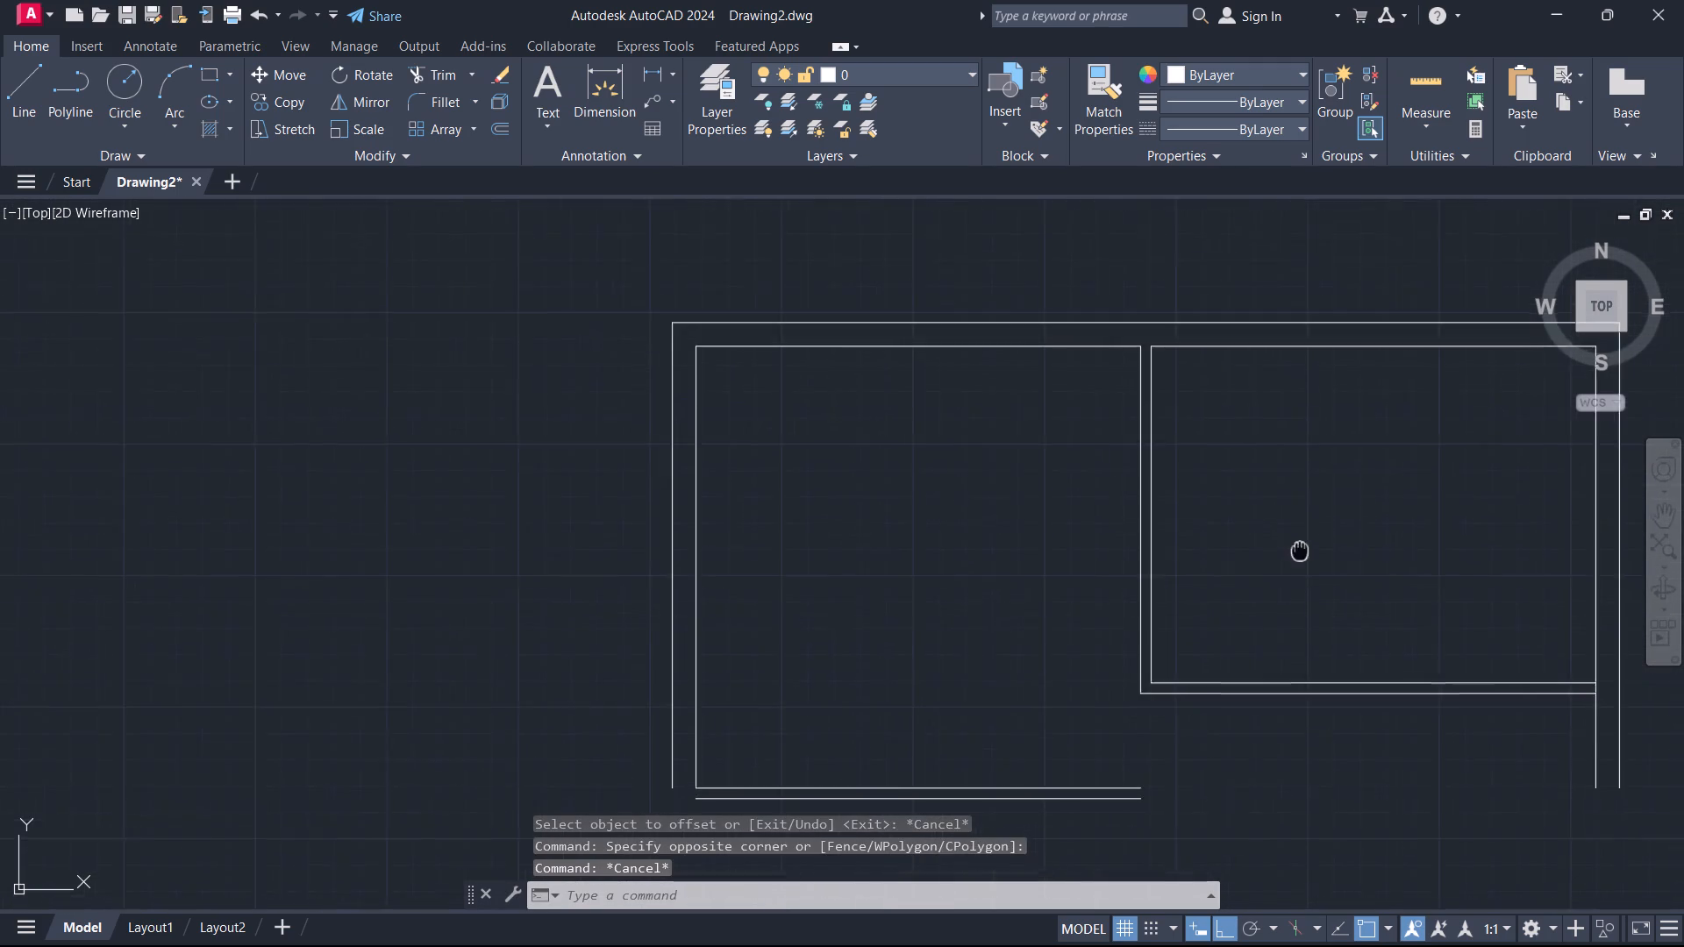
{"action": "middle_click_drag", "start_coordinate": [1301, 551], "coordinate": [1314, 643]}
{"action": "key", "text": "l"}
{"action": "key", "text": "space"}
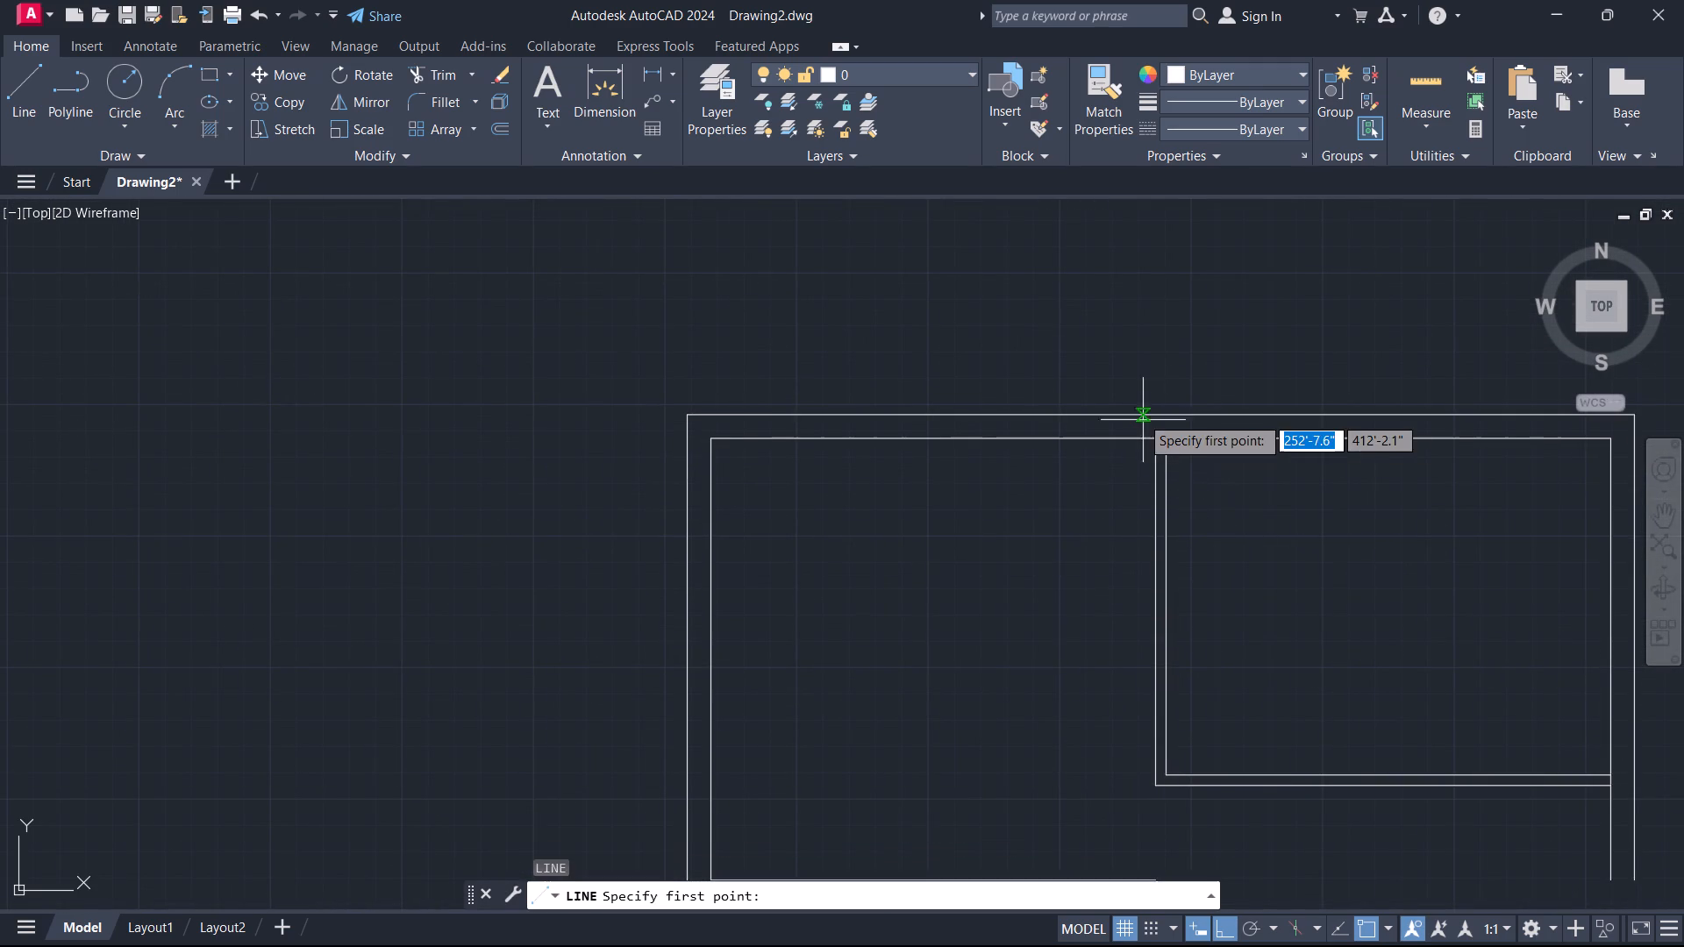
{"action": "scroll", "coordinate": [1145, 409], "scroll_direction": "up", "scroll_amount": 2}
{"action": "left_click", "coordinate": [1179, 420]}
{"action": "middle_click_drag", "start_coordinate": [1171, 573], "coordinate": [1223, 322]}
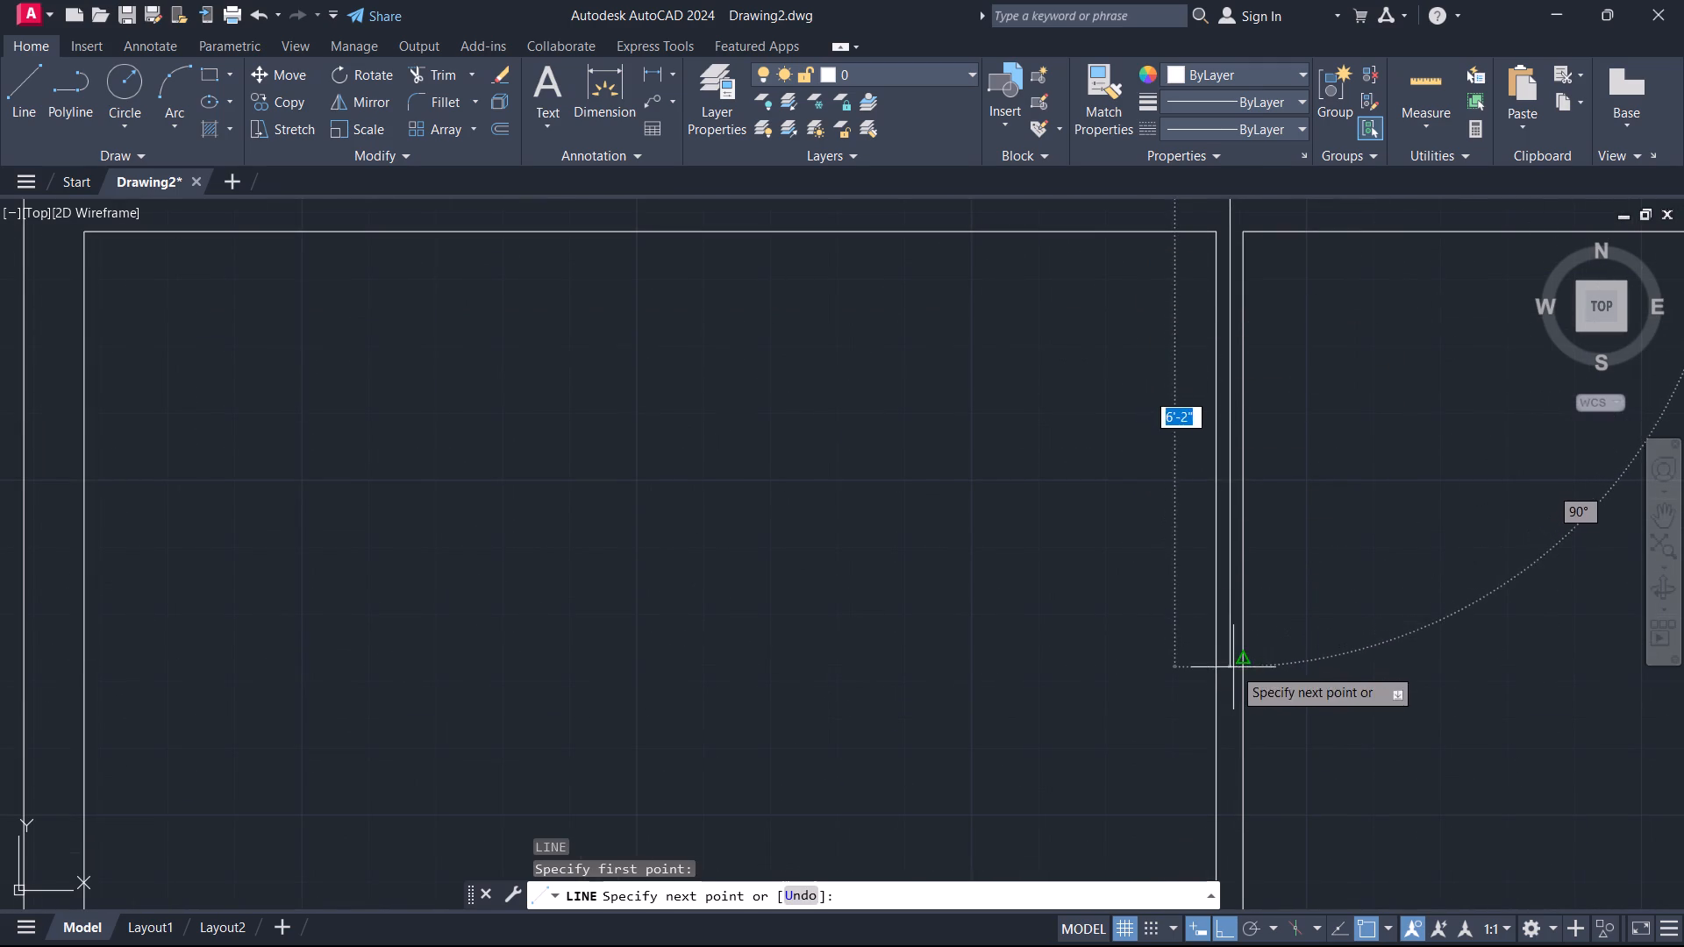
{"action": "middle_click_drag", "start_coordinate": [1234, 668], "coordinate": [1401, 115]}
{"action": "left_click", "coordinate": [1412, 691]}
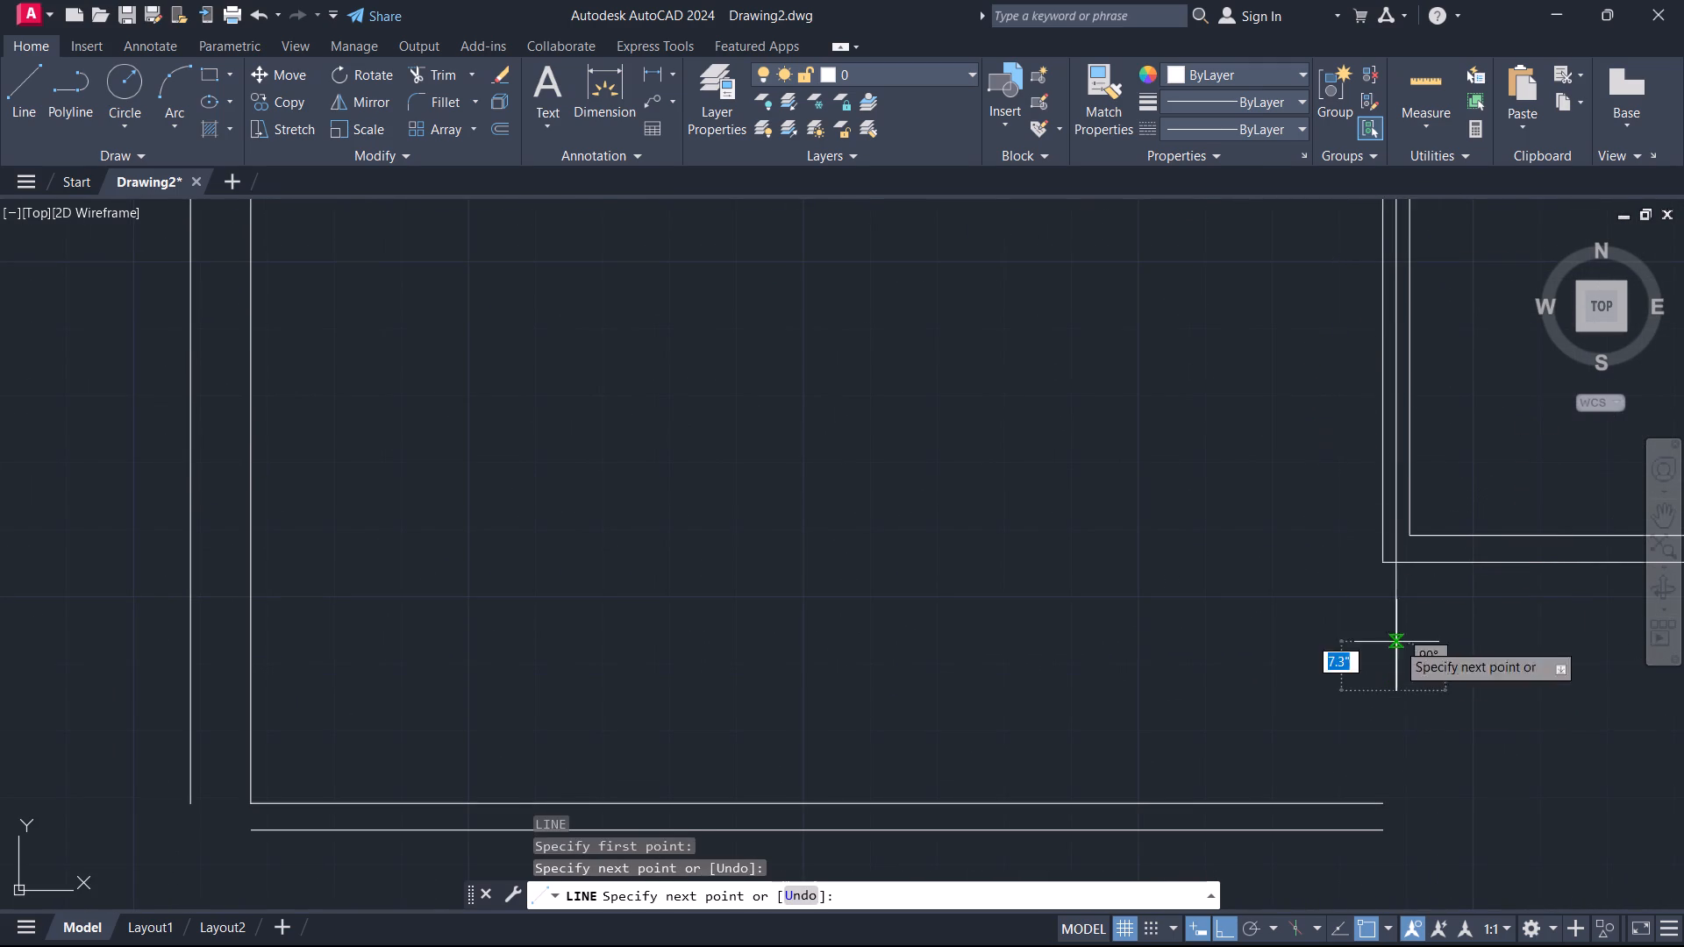
{"action": "middle_click_drag", "start_coordinate": [1374, 578], "coordinate": [1352, 630]}
{"action": "key", "text": "Escape"}
Offset the new vertical centre line 2.5" to both sides to form the partition faces.
{"action": "type", "text": "o"}
{"action": "key", "text": "space"}
{"action": "key", "text": "2"}
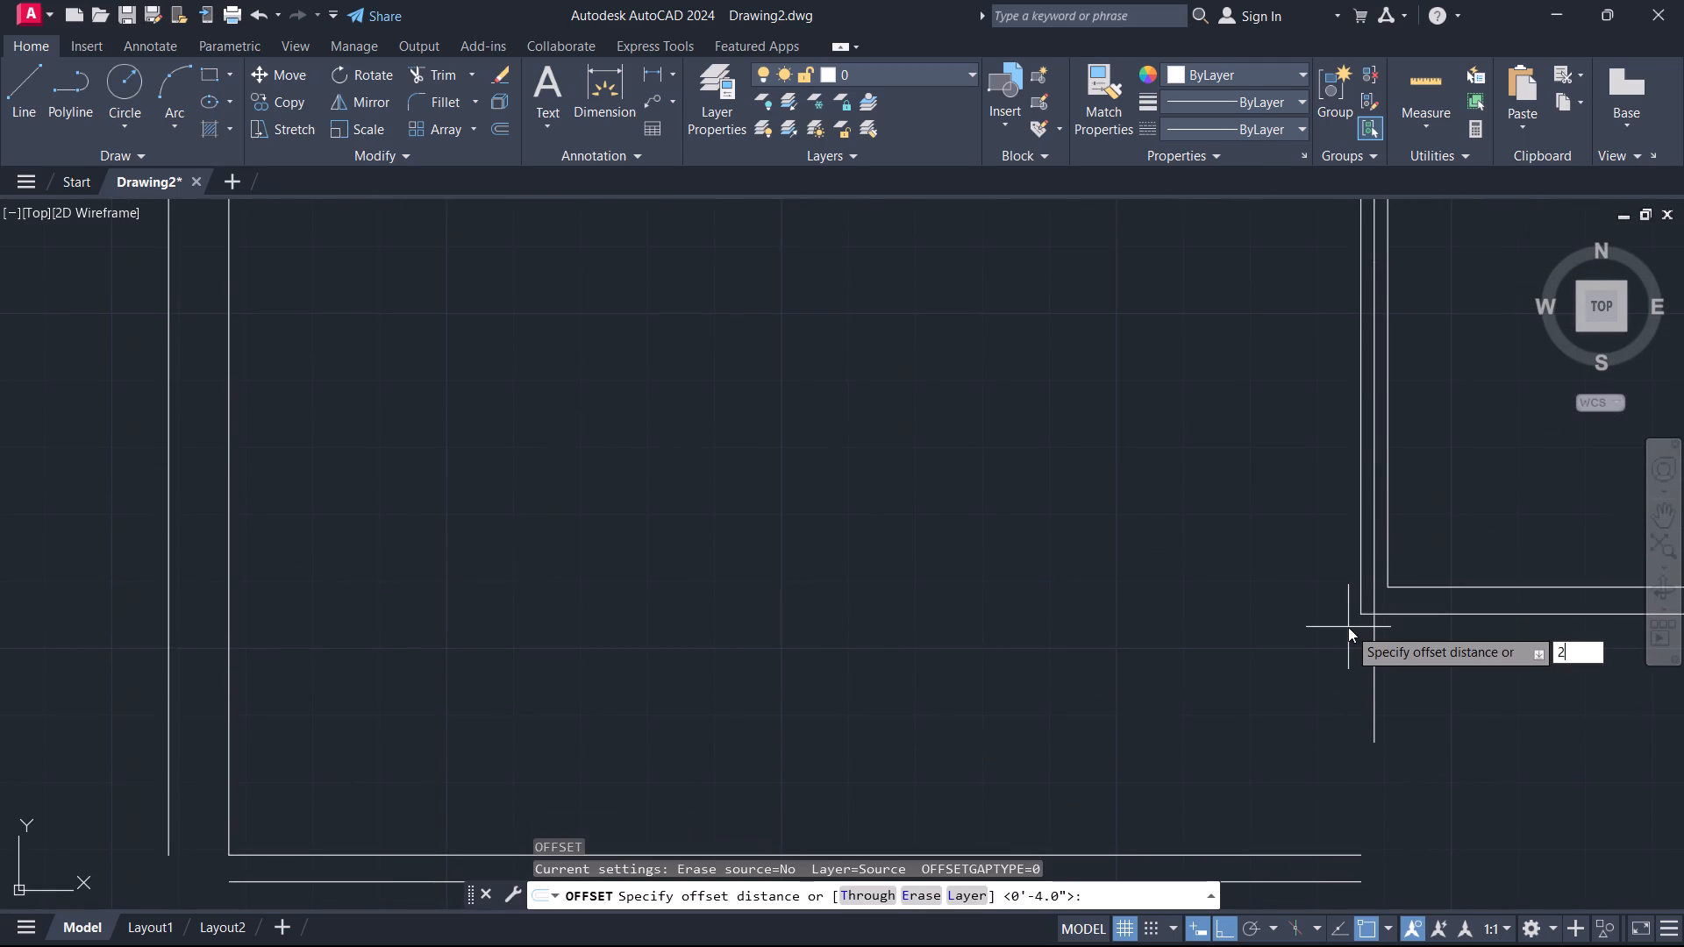
{"action": "type", "text": ".5"}
{"action": "key", "text": "Return"}
{"action": "scroll", "coordinate": [1365, 637], "scroll_direction": "up", "scroll_amount": 1}
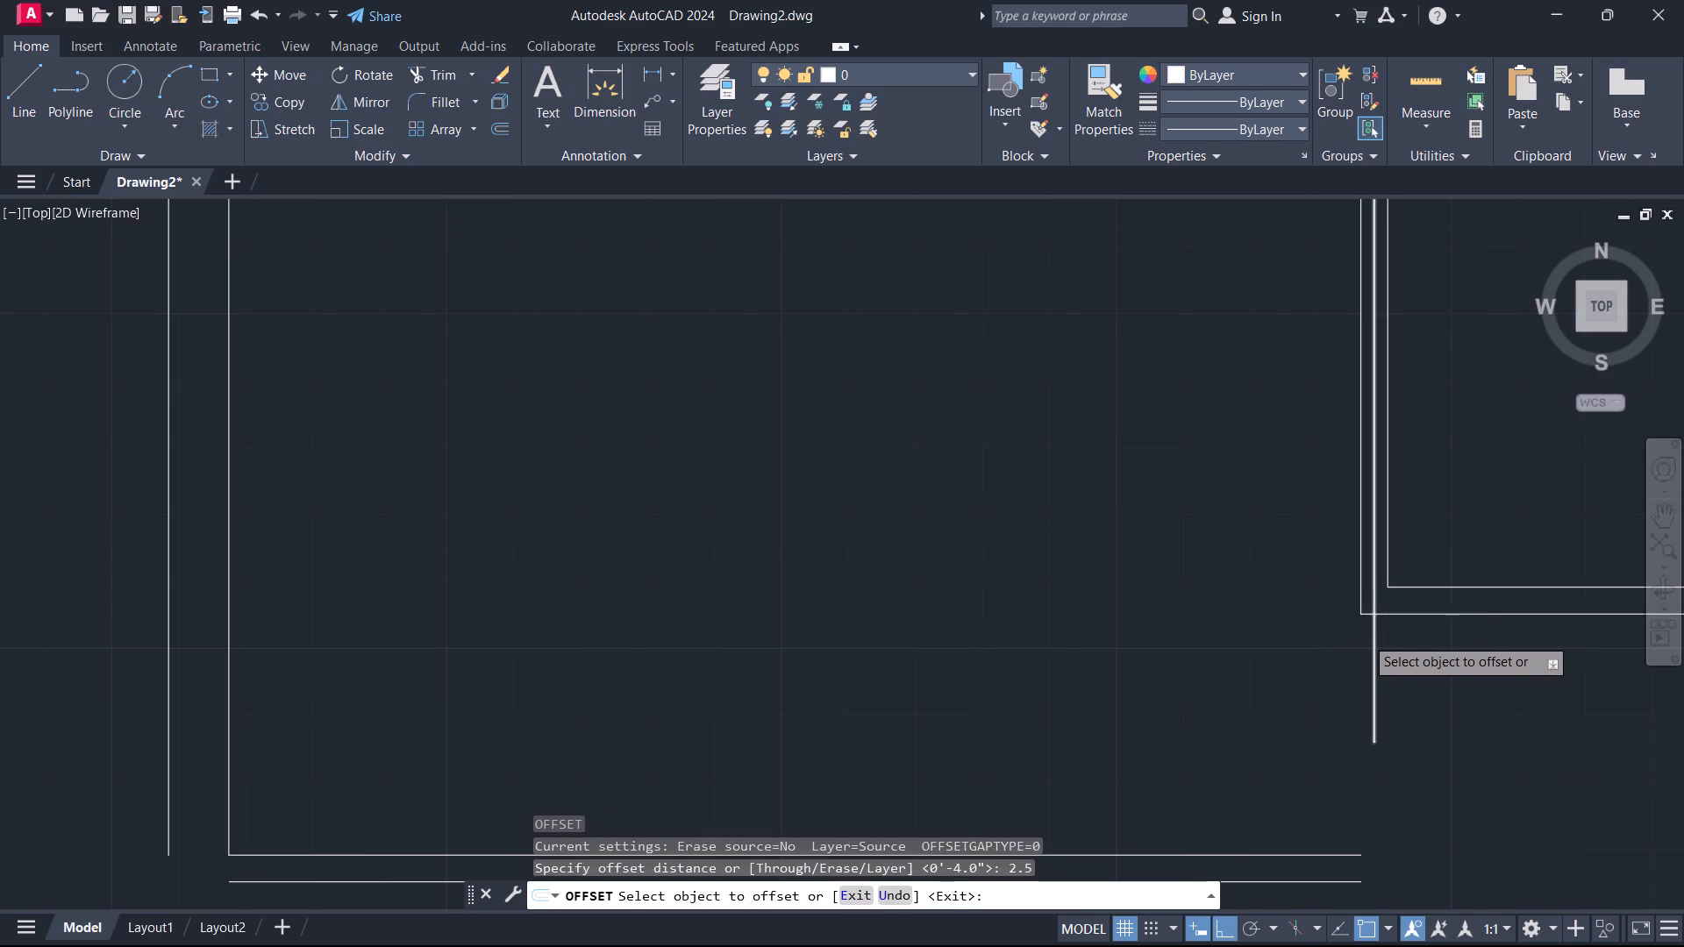
{"action": "left_click", "coordinate": [1378, 661]}
{"action": "left_click", "coordinate": [1263, 660]}
{"action": "left_click", "coordinate": [1384, 663]}
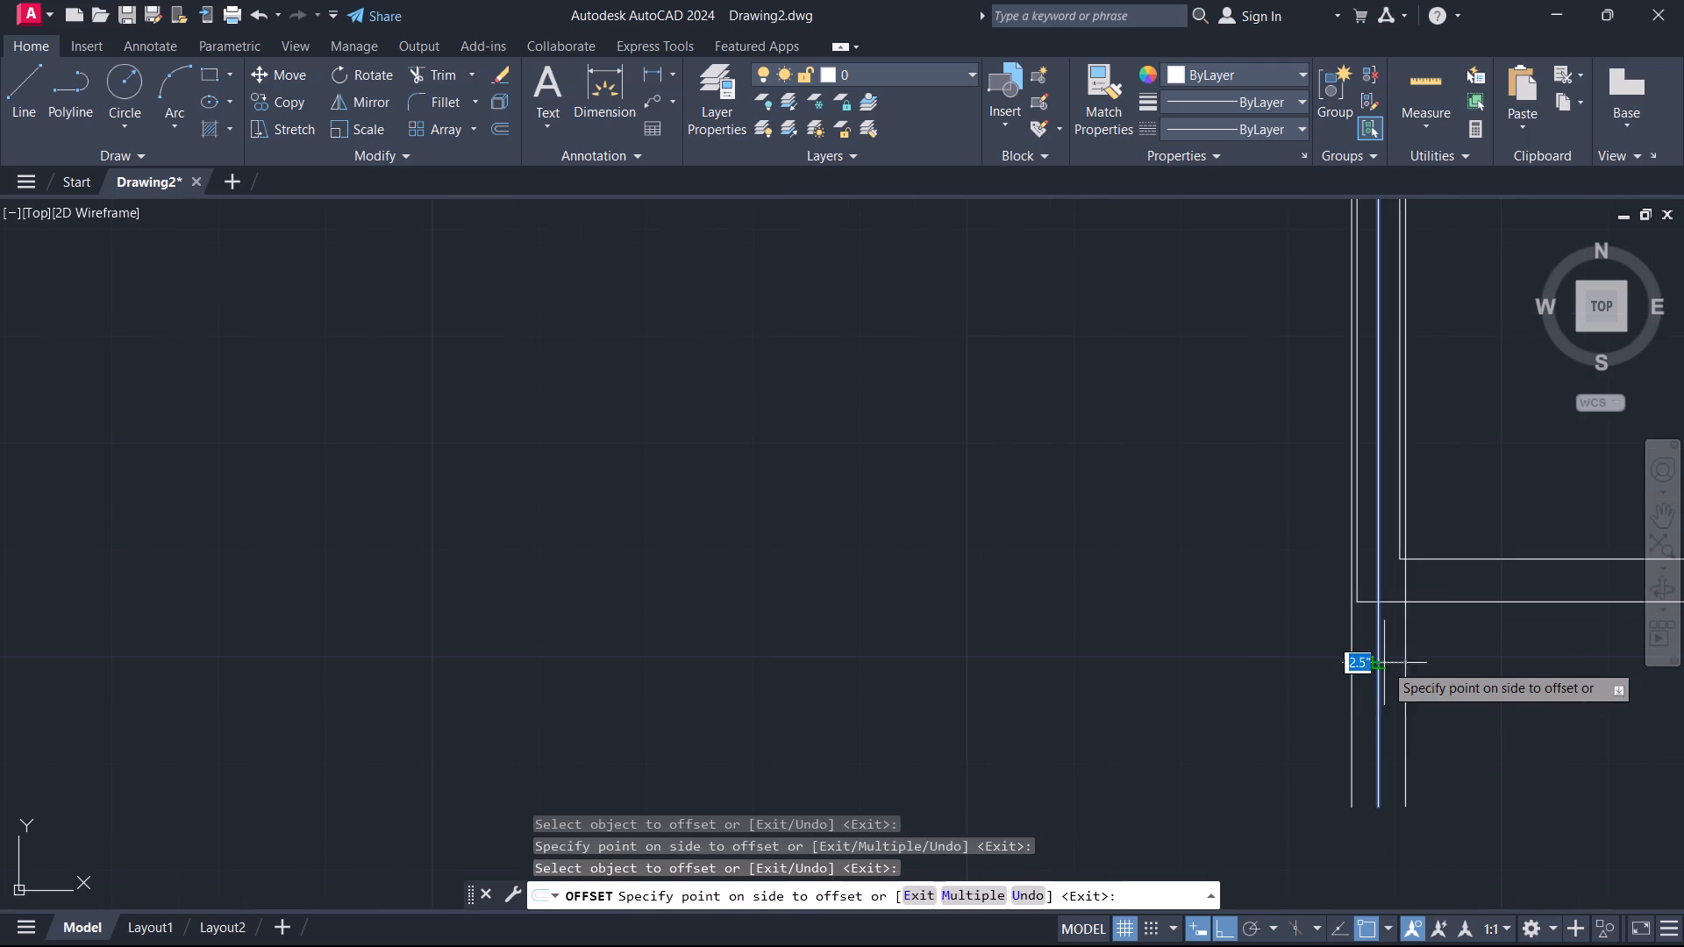
{"action": "left_click", "coordinate": [1474, 664]}
{"action": "key", "text": "Escape"}
Trim away the two old 4" partition faces between the new ones.
{"action": "scroll", "coordinate": [1405, 624], "scroll_direction": "up", "scroll_amount": 3}
{"action": "middle_click_drag", "start_coordinate": [1404, 622], "coordinate": [1394, 741]}
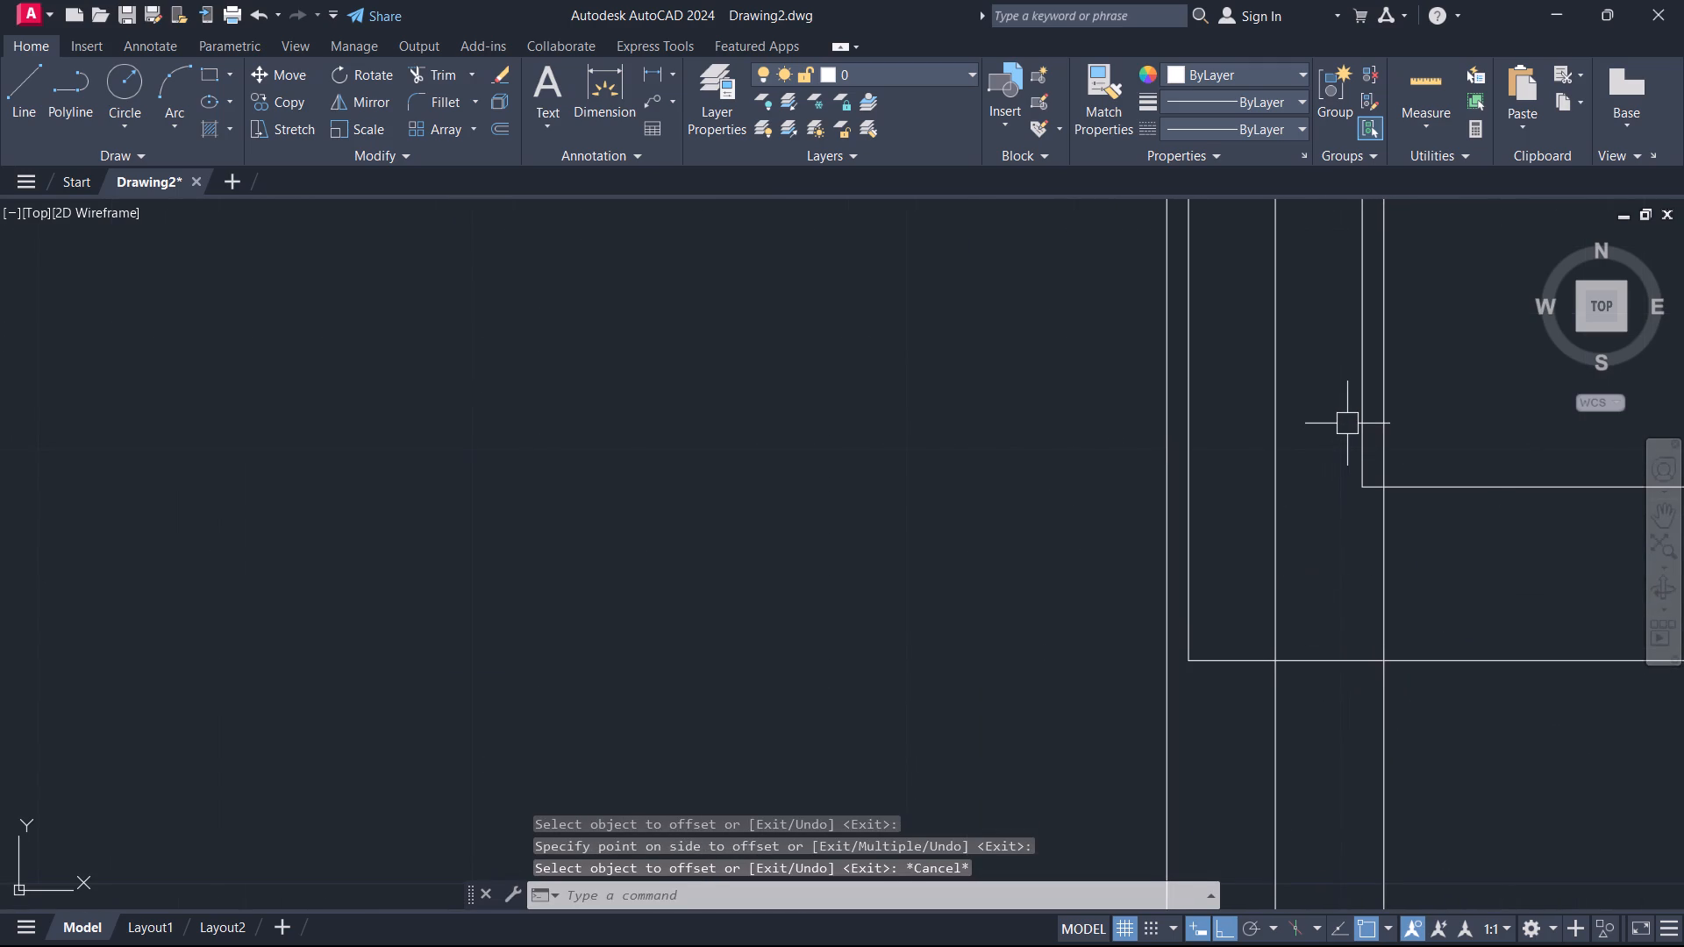
{"action": "type", "text": "tr"}
{"action": "key", "text": "space"}
{"action": "scroll", "coordinate": [1350, 412], "scroll_direction": "up", "scroll_amount": 1}
{"action": "left_click", "coordinate": [1358, 420]}
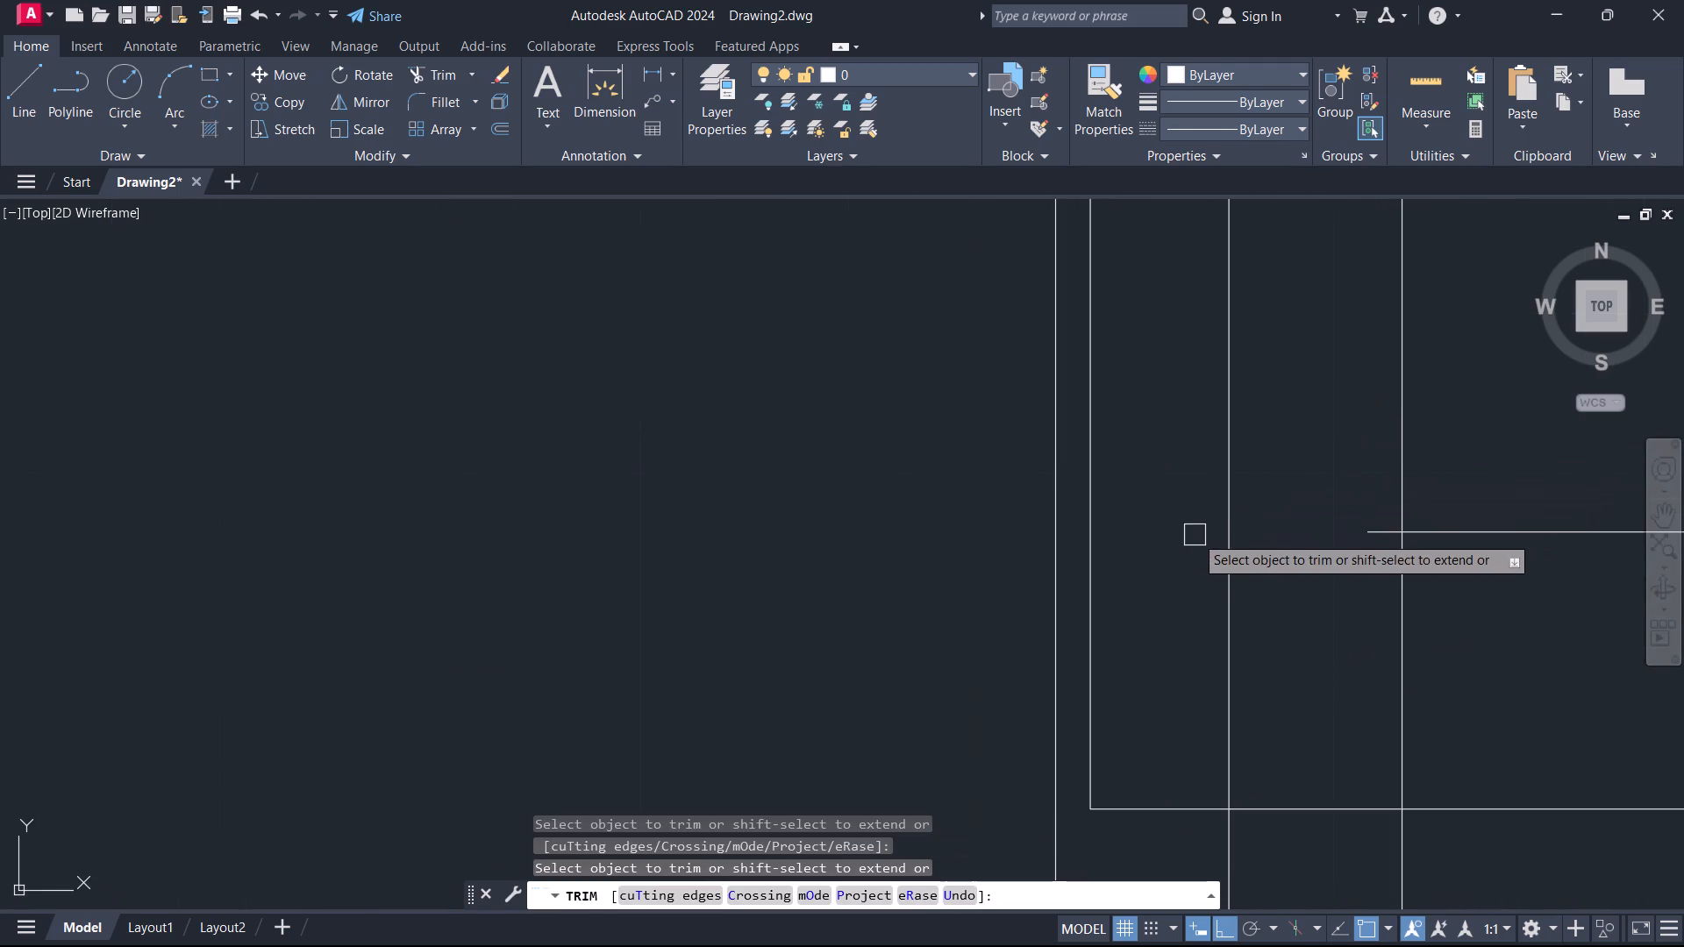
{"action": "left_click", "coordinate": [1095, 581]}
{"action": "key", "text": "Escape"}
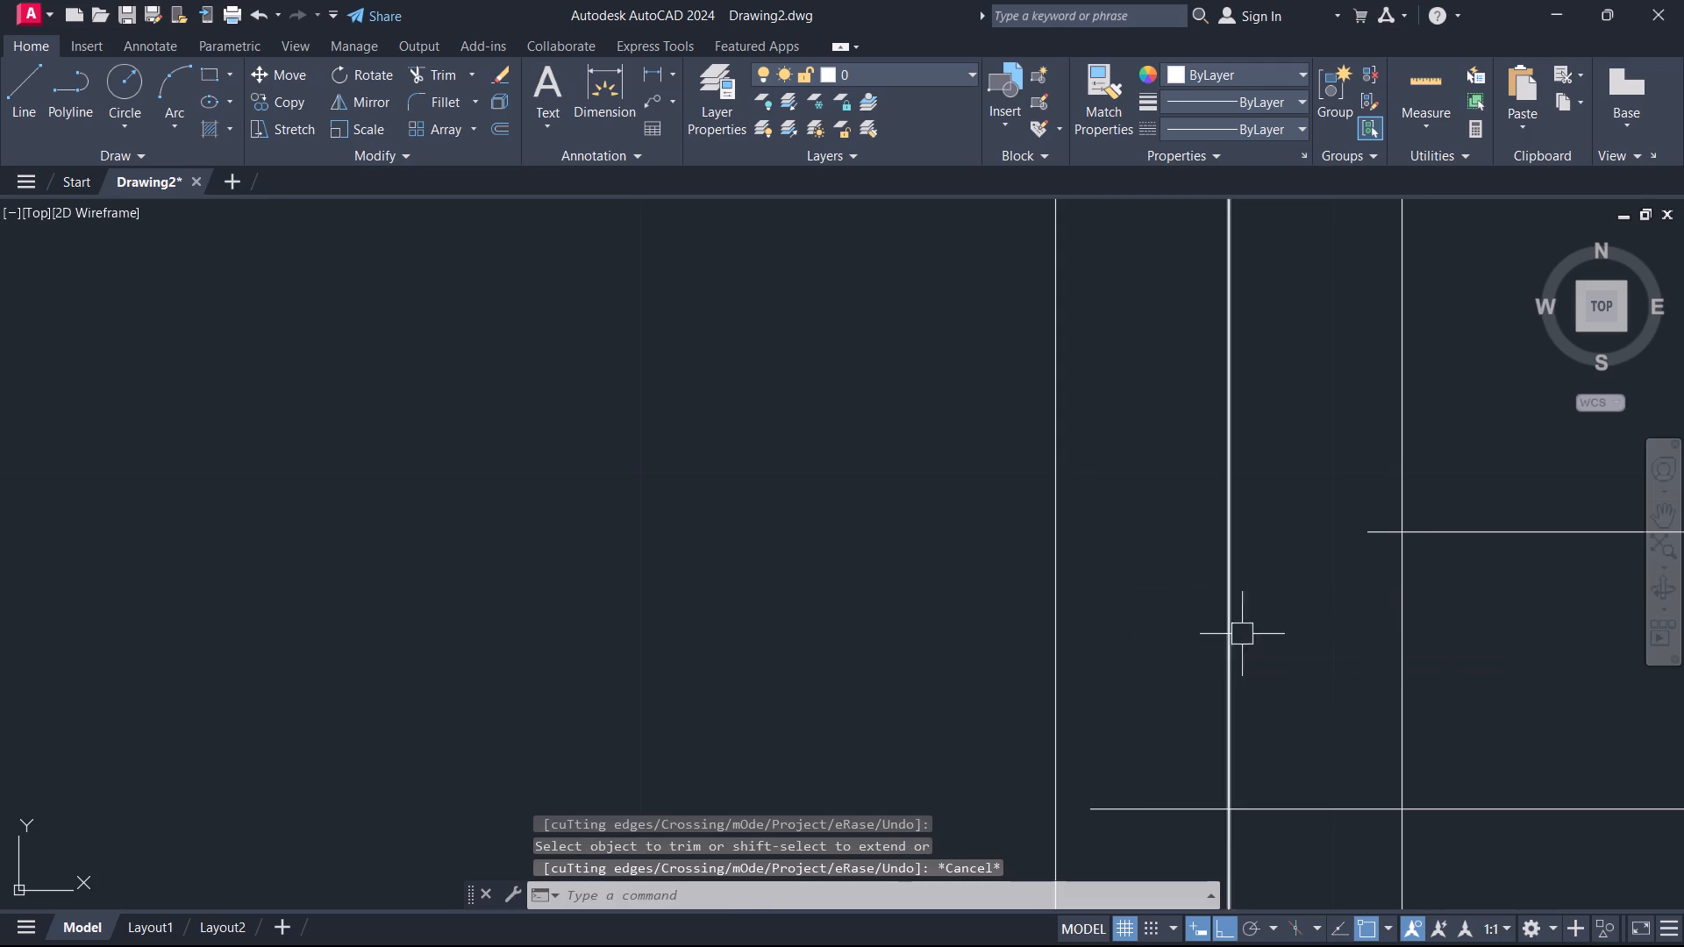
Erase the vertical centre line between the new partition faces.
{"action": "left_click_drag", "start_coordinate": [1264, 629], "coordinate": [1240, 611]}
{"action": "left_click", "coordinate": [1211, 596]}
{"action": "key", "text": "Delete"}
{"action": "scroll", "coordinate": [1219, 626], "scroll_direction": "down", "scroll_amount": 1}
{"action": "middle_click", "coordinate": [1219, 626]}
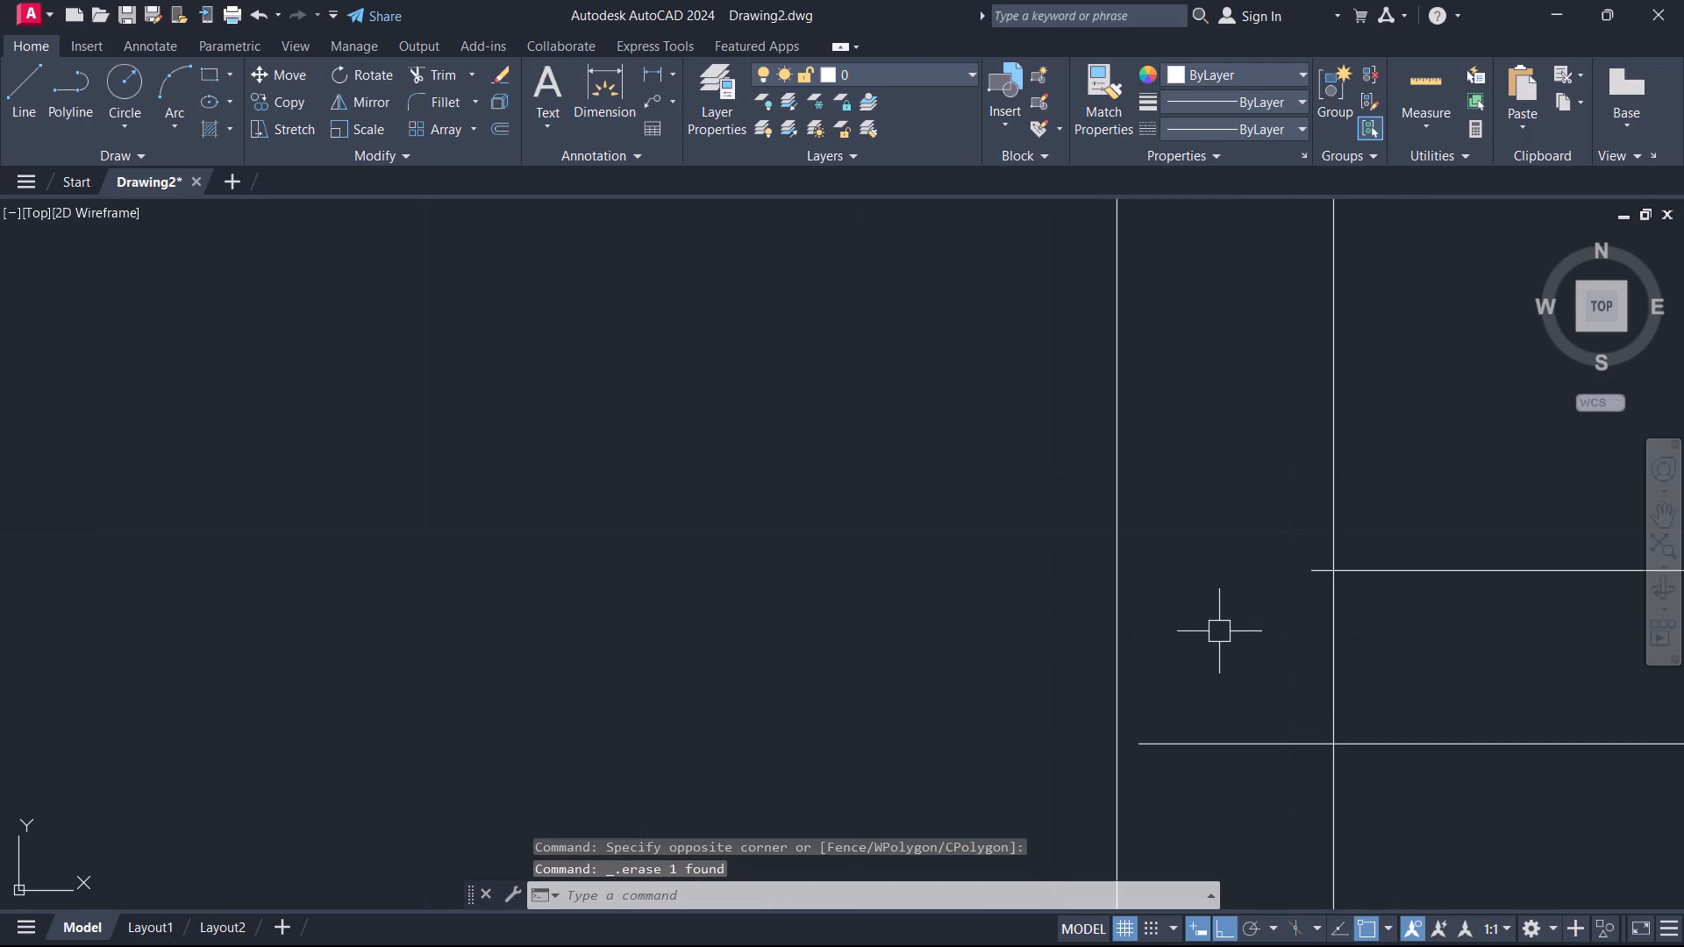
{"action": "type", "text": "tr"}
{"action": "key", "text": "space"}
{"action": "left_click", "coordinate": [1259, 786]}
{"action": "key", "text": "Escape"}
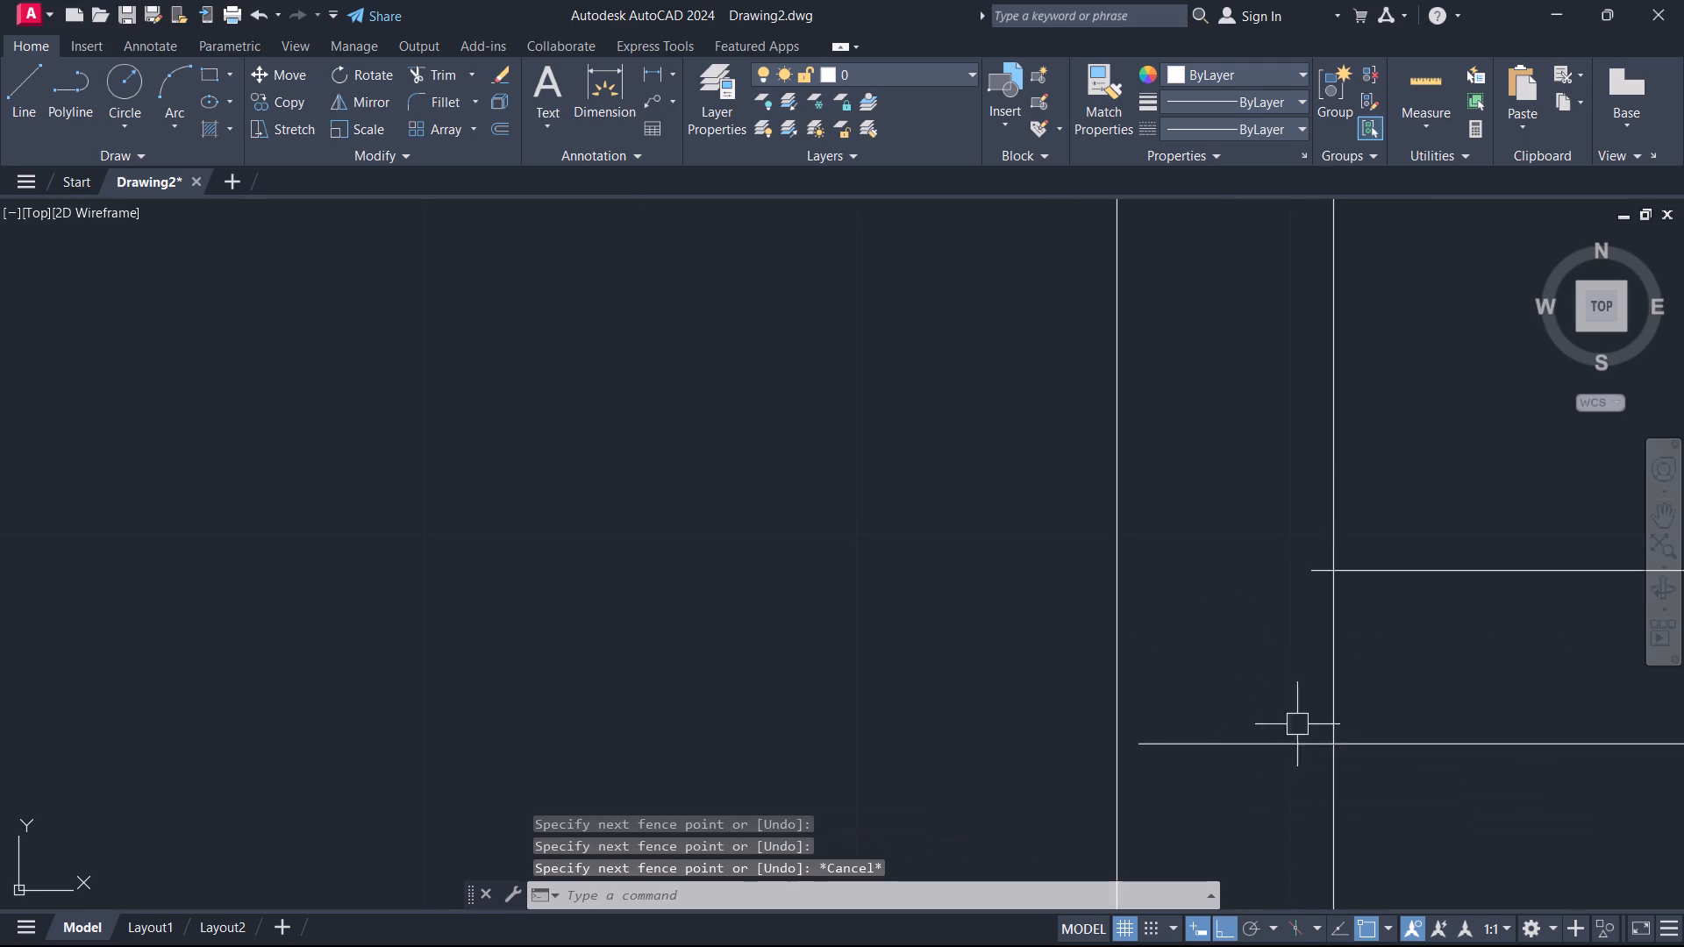
Offset the left room's inner bottom line 5" downward.
{"action": "scroll", "coordinate": [1325, 708], "scroll_direction": "down", "scroll_amount": 4}
{"action": "middle_click_drag", "start_coordinate": [1300, 657], "coordinate": [1117, 550]}
{"action": "scroll", "coordinate": [1304, 597], "scroll_direction": "down", "scroll_amount": 4}
{"action": "middle_click_drag", "start_coordinate": [1304, 602], "coordinate": [1156, 690]}
{"action": "scroll", "coordinate": [1189, 693], "scroll_direction": "up", "scroll_amount": 3}
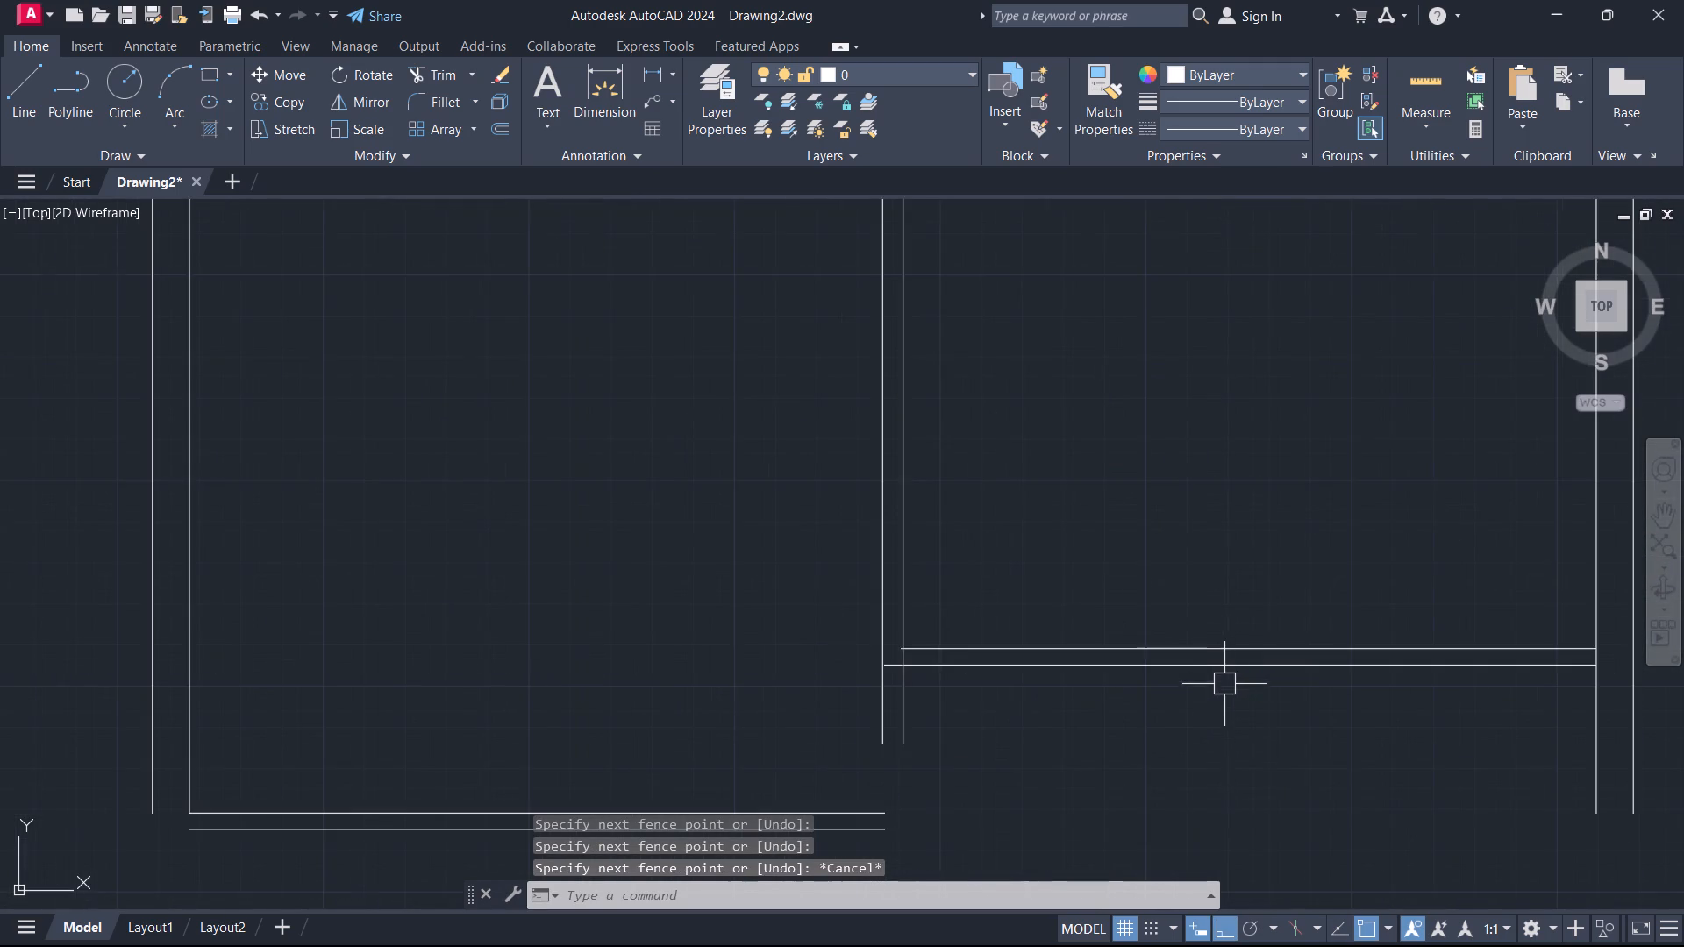
{"action": "scroll", "coordinate": [1232, 678], "scroll_direction": "up", "scroll_amount": 1}
{"action": "middle_click_drag", "start_coordinate": [1169, 691], "coordinate": [1563, 580]}
{"action": "scroll", "coordinate": [1256, 670], "scroll_direction": "down", "scroll_amount": 2}
{"action": "middle_click_drag", "start_coordinate": [1250, 671], "coordinate": [1445, 601]}
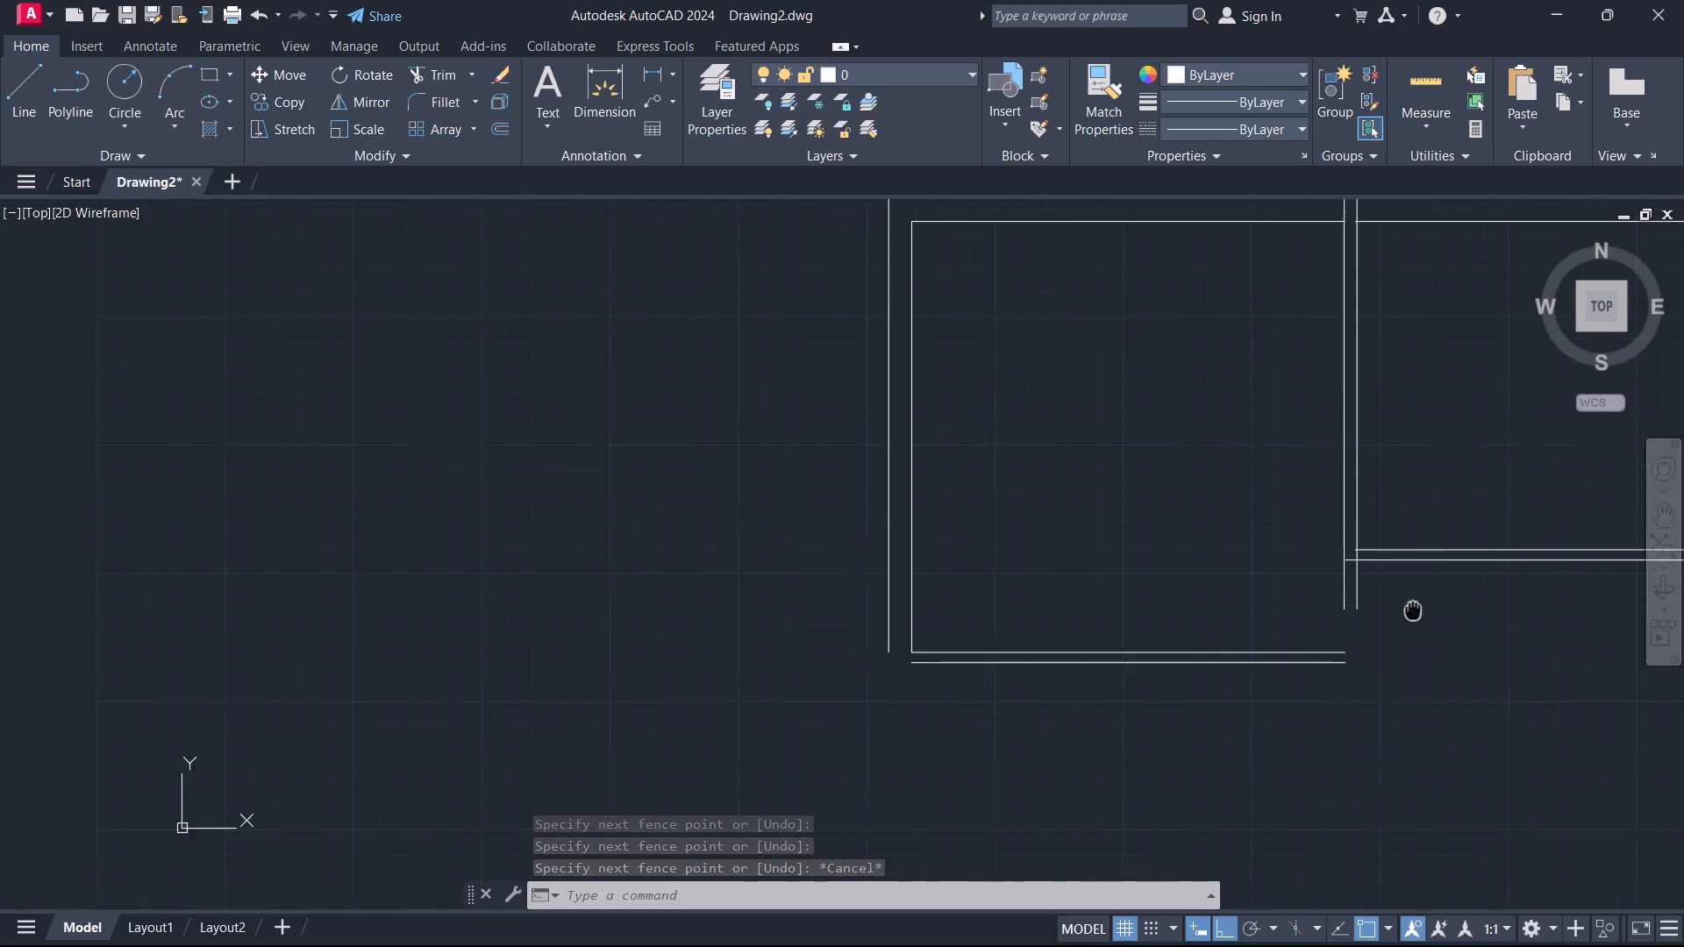
{"action": "middle_click_drag", "start_coordinate": [1445, 601], "coordinate": [1538, 580]}
{"action": "scroll", "coordinate": [1175, 666], "scroll_direction": "up", "scroll_amount": 2}
{"action": "type", "text": "o"}
{"action": "key", "text": "space"}
{"action": "key", "text": "5"}
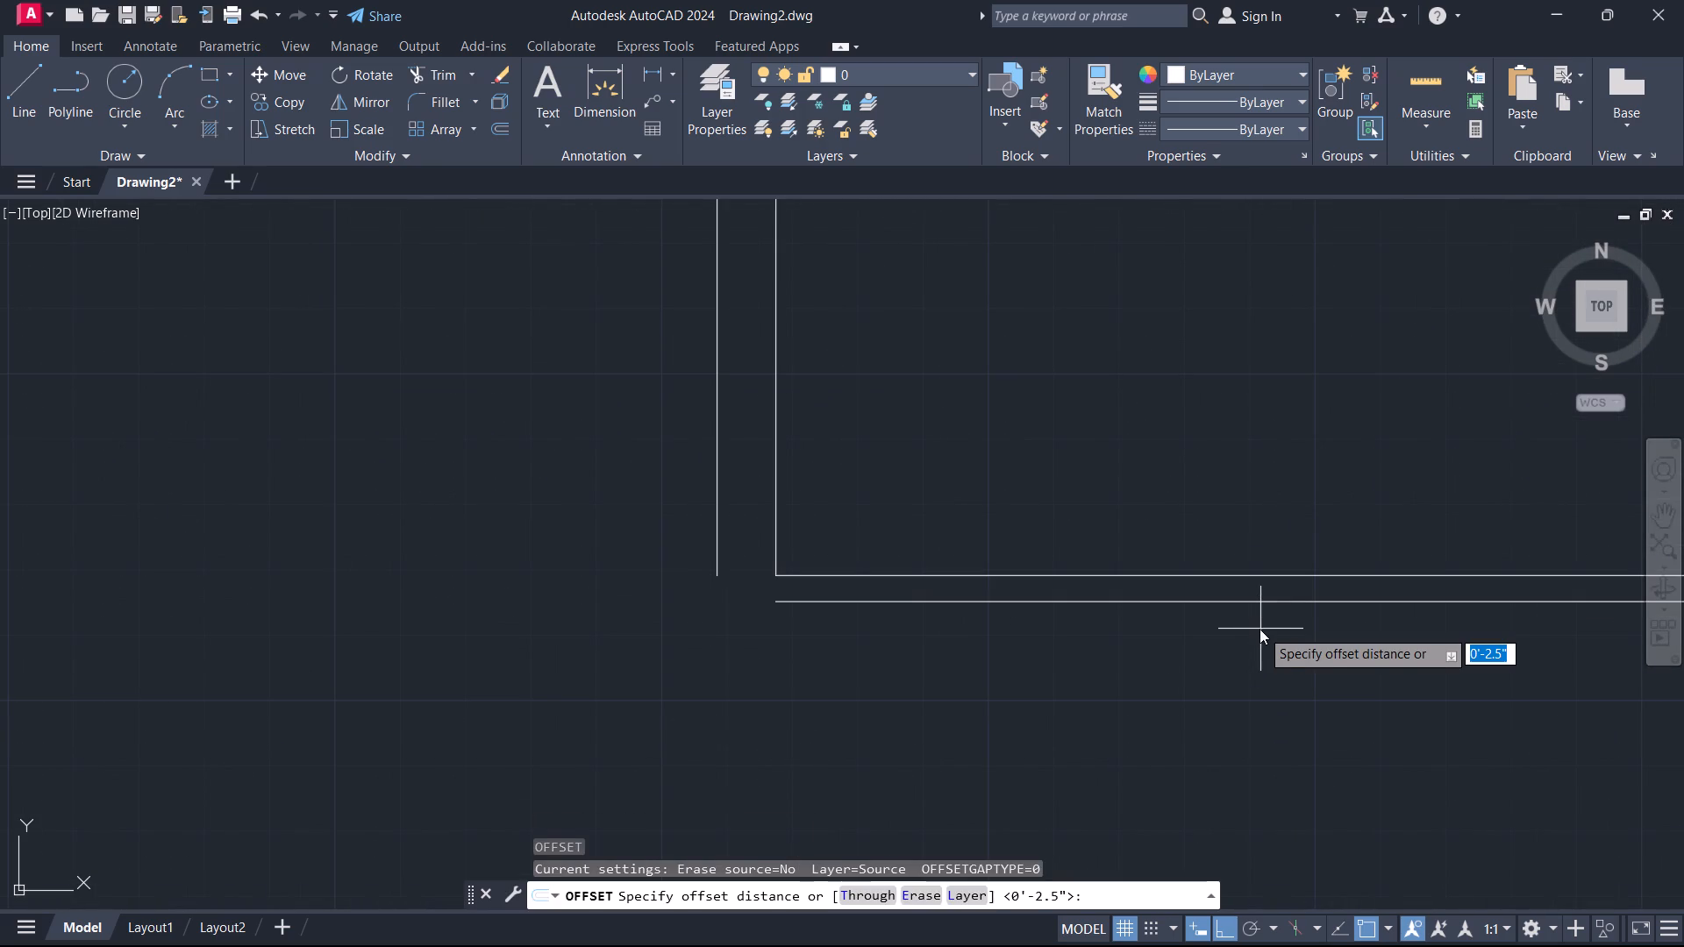
{"action": "key", "text": "Return"}
{"action": "left_click", "coordinate": [1276, 581]}
{"action": "left_click", "coordinate": [1281, 637]}
{"action": "key", "text": "Escape"}
Erase the old 4" offset line below the left room.
{"action": "scroll", "coordinate": [1302, 595], "scroll_direction": "up", "scroll_amount": 4}
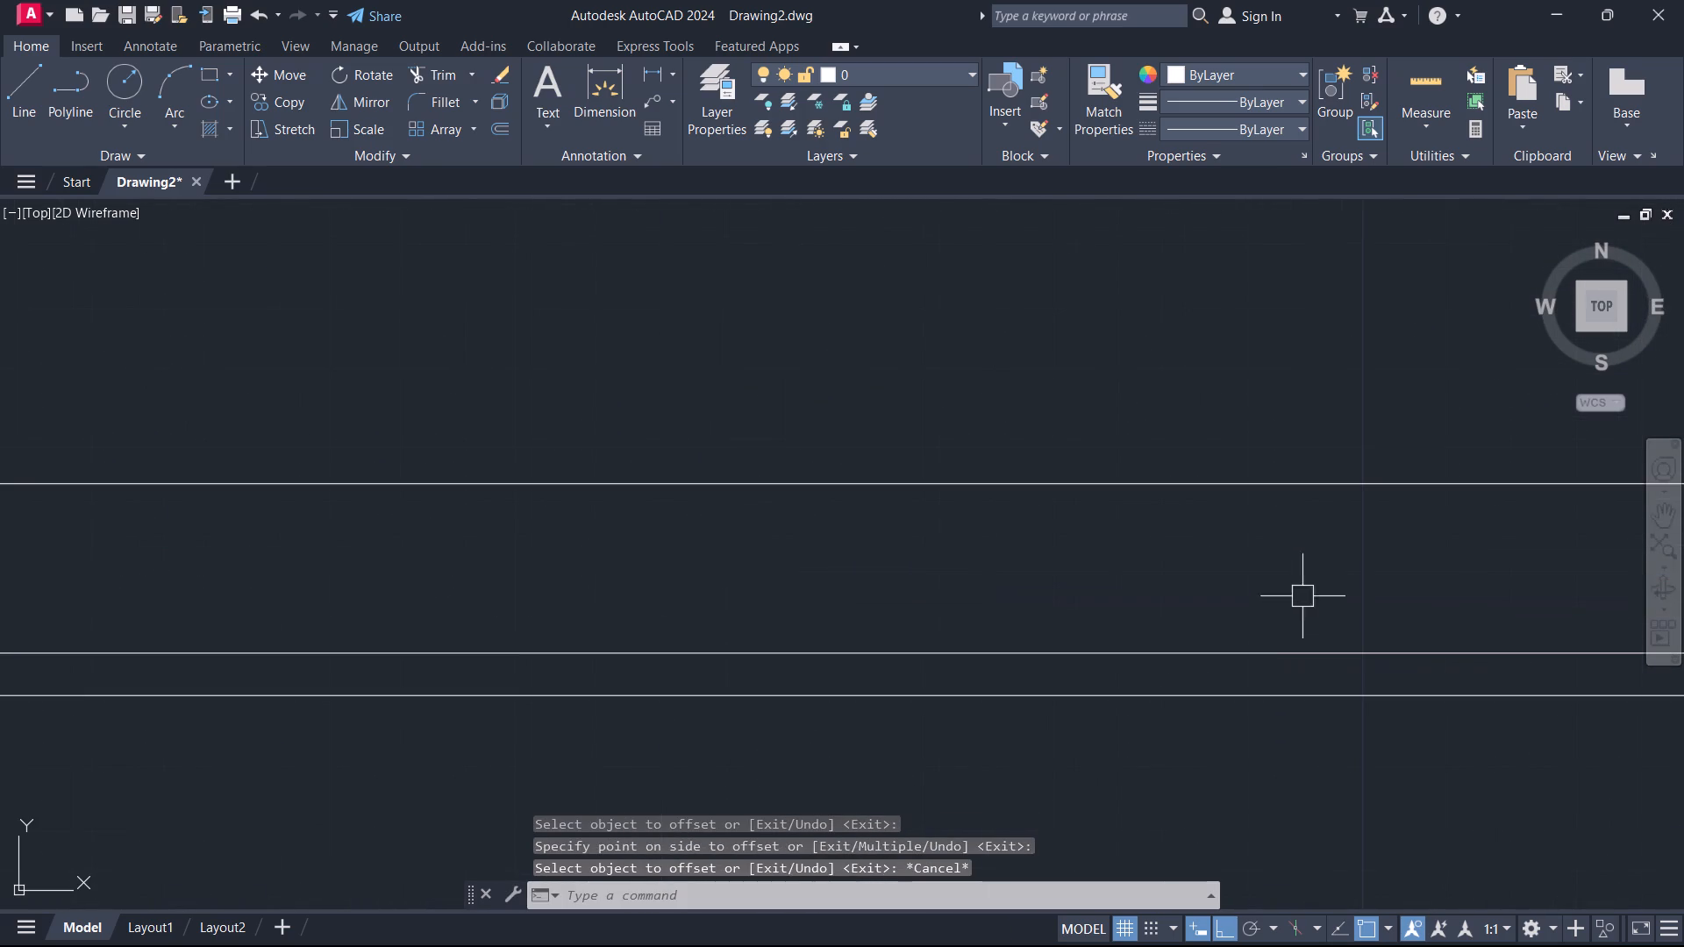
{"action": "left_click", "coordinate": [1282, 650]}
{"action": "key", "text": "Delete"}
Examine the junction of the partition with the lower wall lines of both rooms.
{"action": "scroll", "coordinate": [1241, 693], "scroll_direction": "down", "scroll_amount": 4}
{"action": "middle_click_drag", "start_coordinate": [1241, 687], "coordinate": [785, 609]}
{"action": "scroll", "coordinate": [816, 607], "scroll_direction": "down", "scroll_amount": 1}
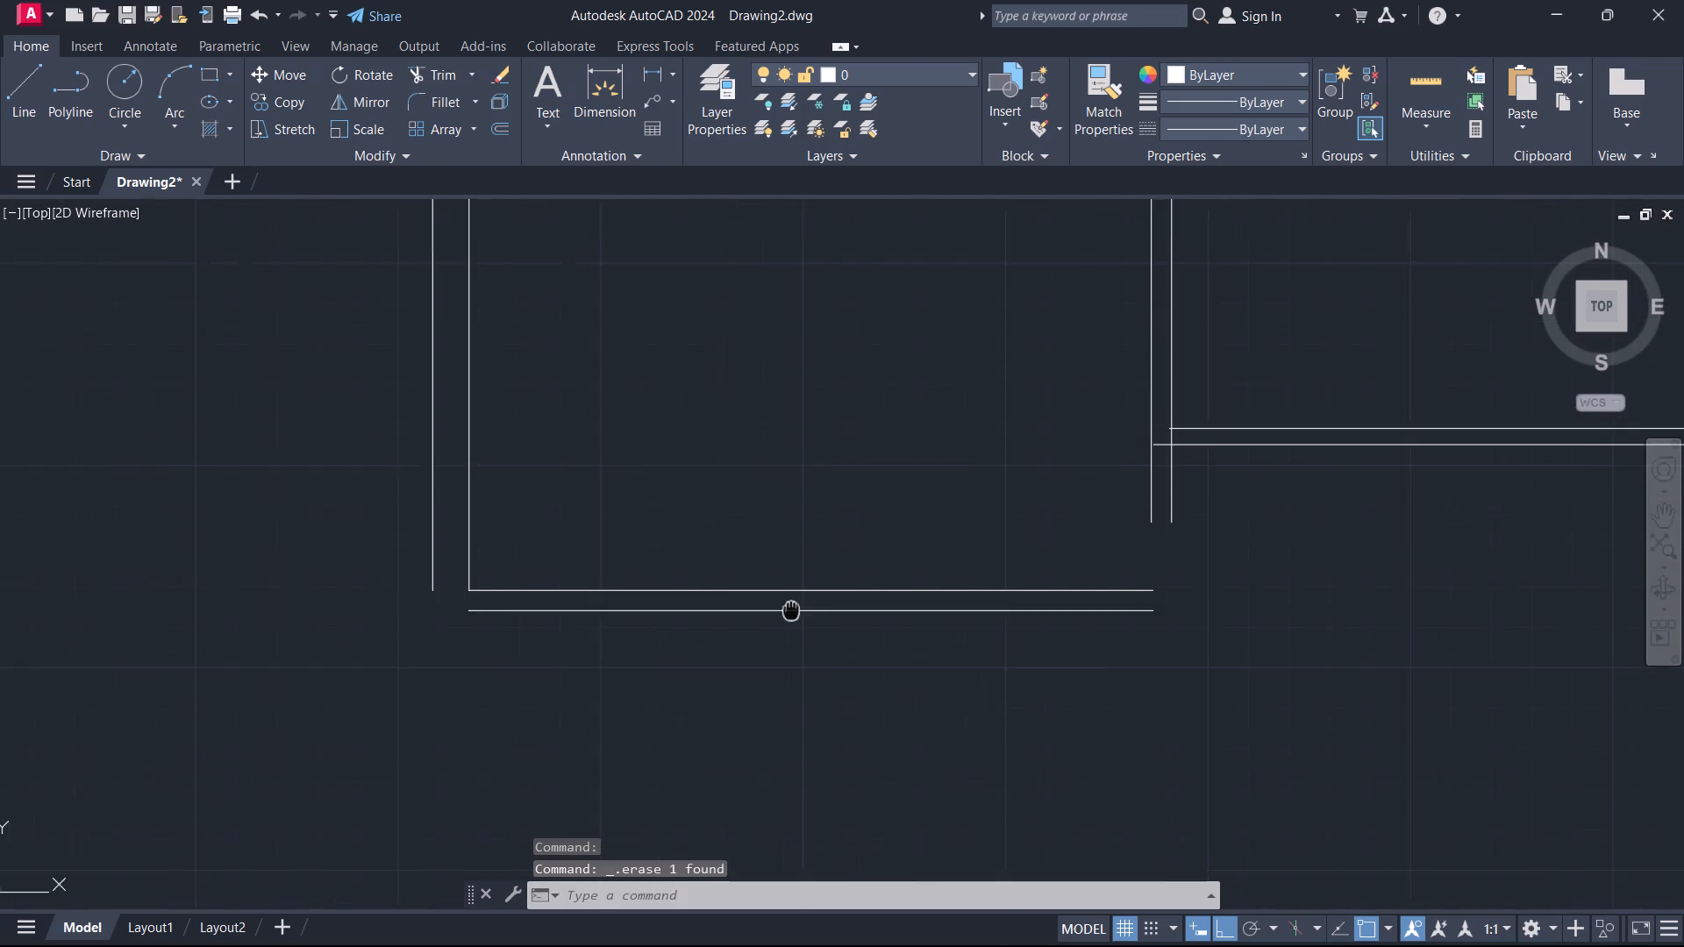
{"action": "middle_click_drag", "start_coordinate": [785, 609], "coordinate": [776, 612]}
{"action": "scroll", "coordinate": [1202, 509], "scroll_direction": "up", "scroll_amount": 1}
{"action": "middle_click_drag", "start_coordinate": [1202, 500], "coordinate": [967, 649]}
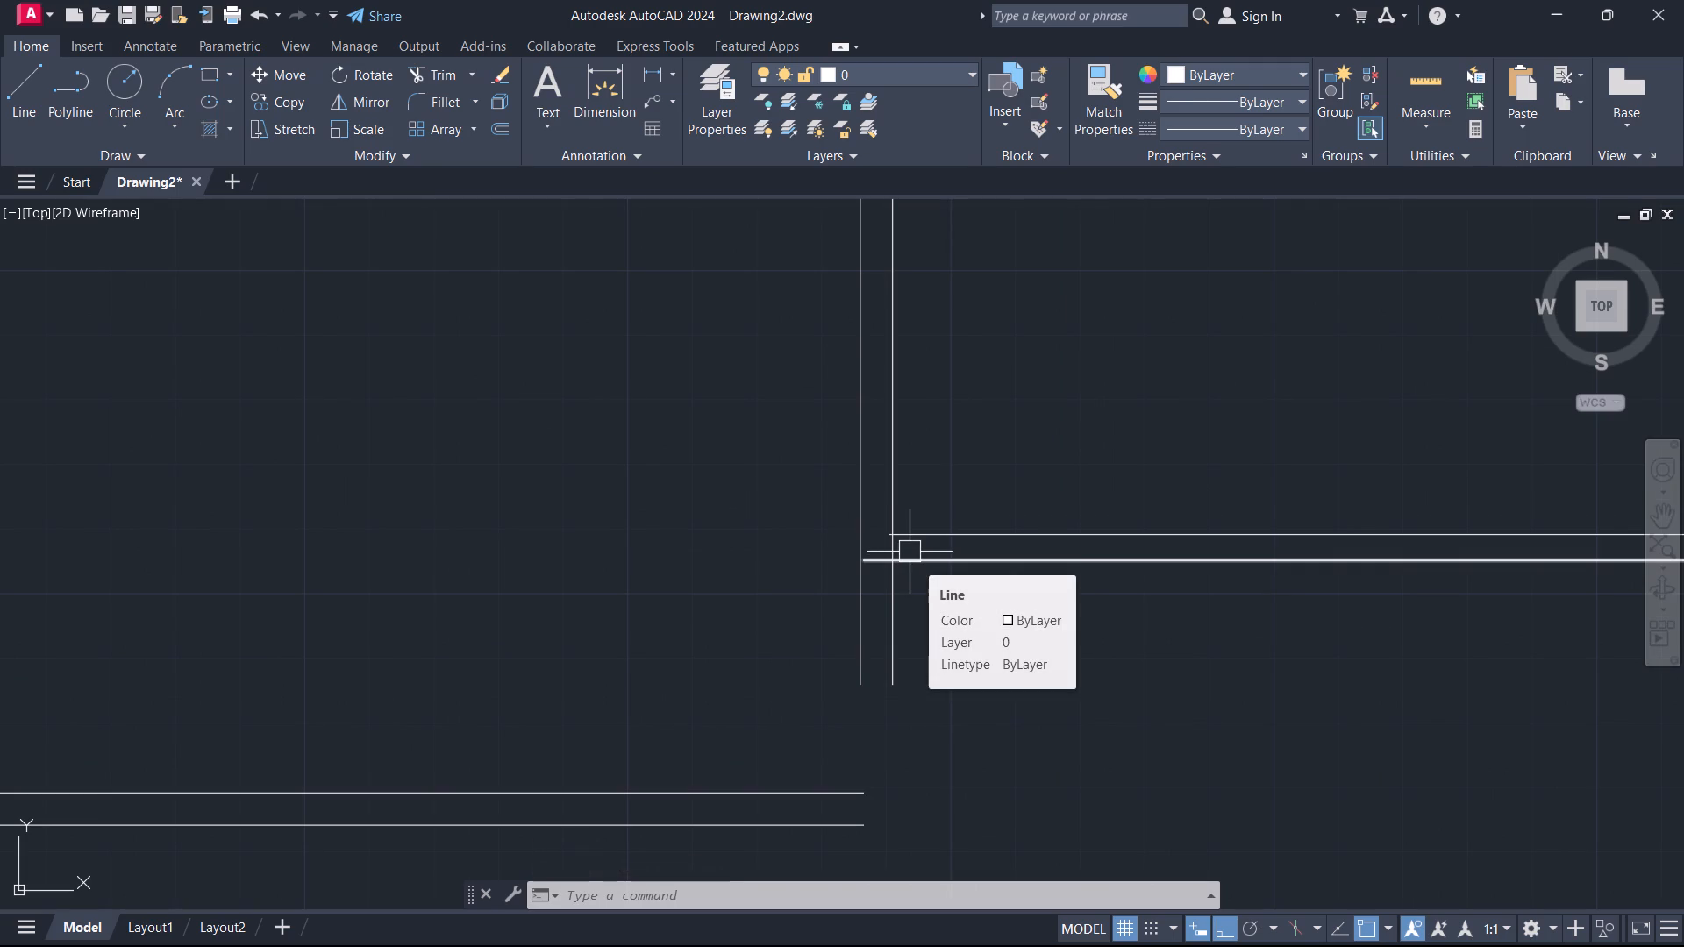
{"action": "scroll", "coordinate": [917, 542], "scroll_direction": "up", "scroll_amount": 1}
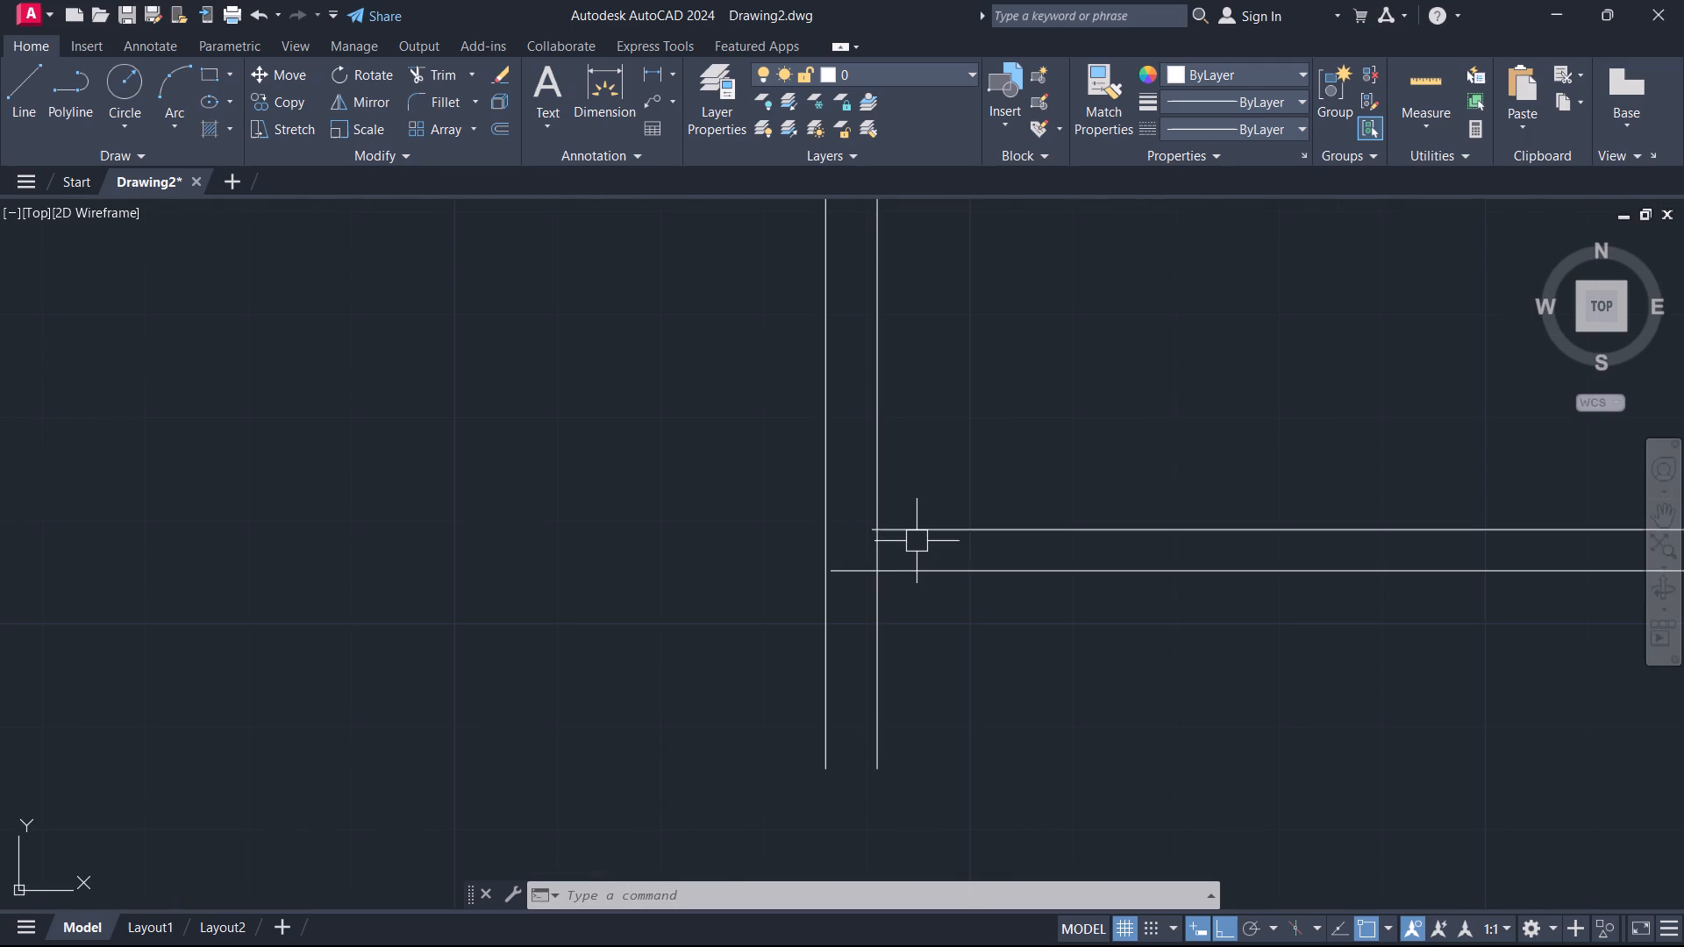
{"action": "scroll", "coordinate": [972, 591], "scroll_direction": "down", "scroll_amount": 1}
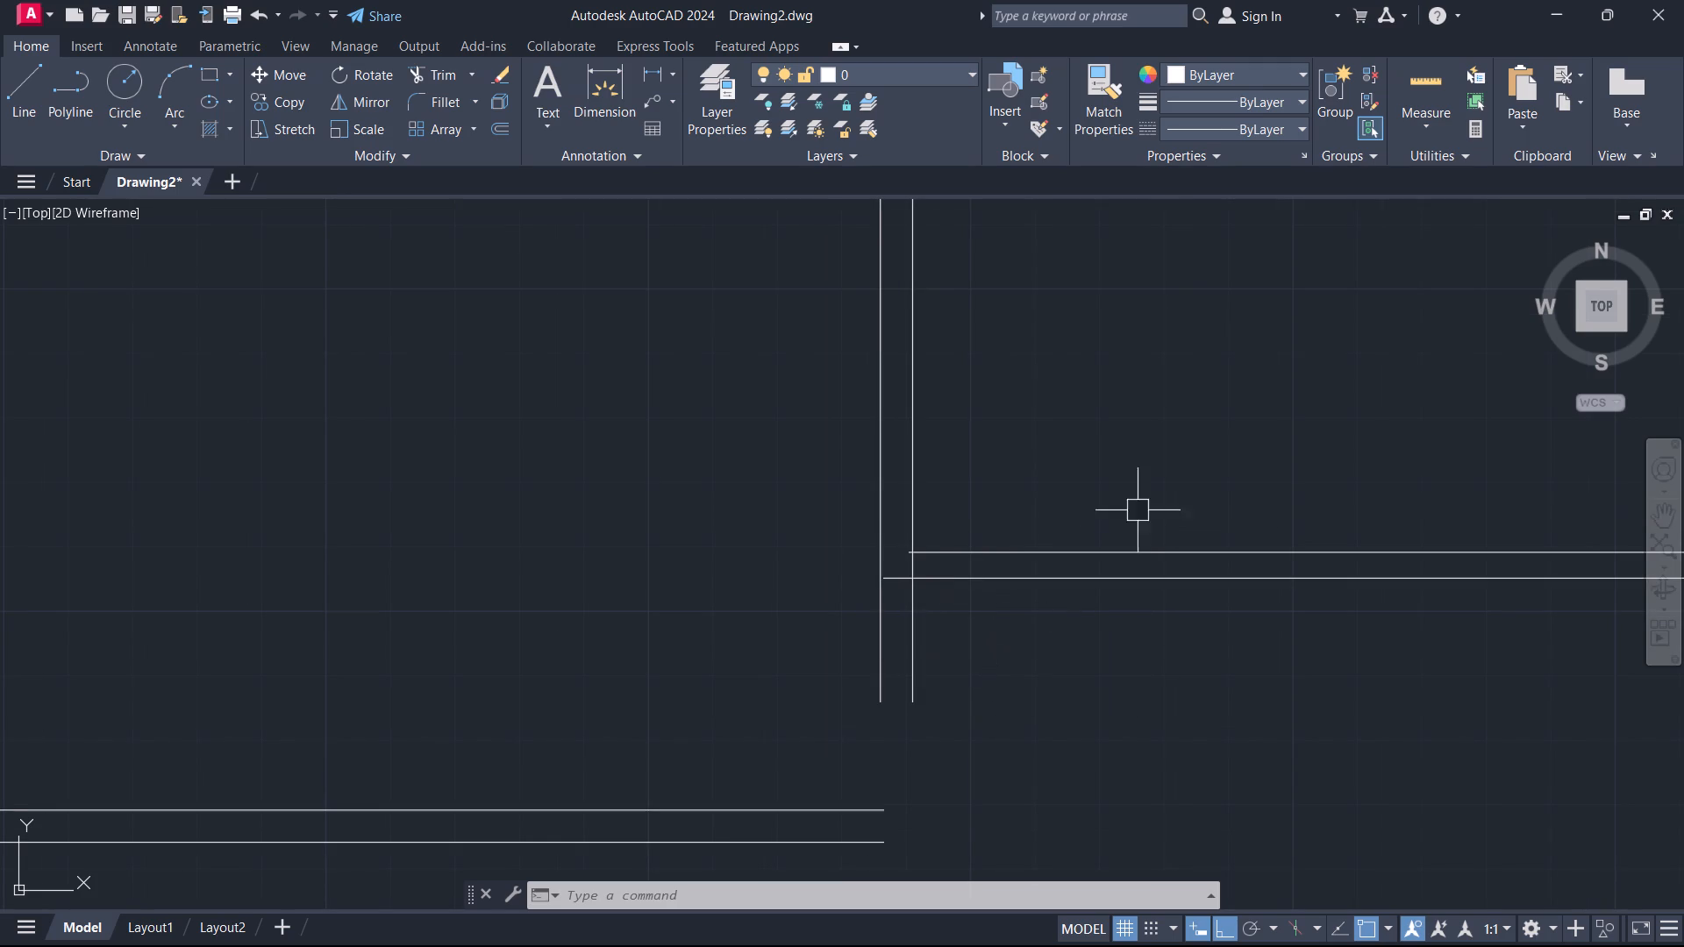
{"action": "middle_click_drag", "start_coordinate": [1062, 588], "coordinate": [898, 639]}
{"action": "scroll", "coordinate": [898, 639], "scroll_direction": "down", "scroll_amount": 3}
{"action": "scroll", "coordinate": [945, 605], "scroll_direction": "up", "scroll_amount": 1}
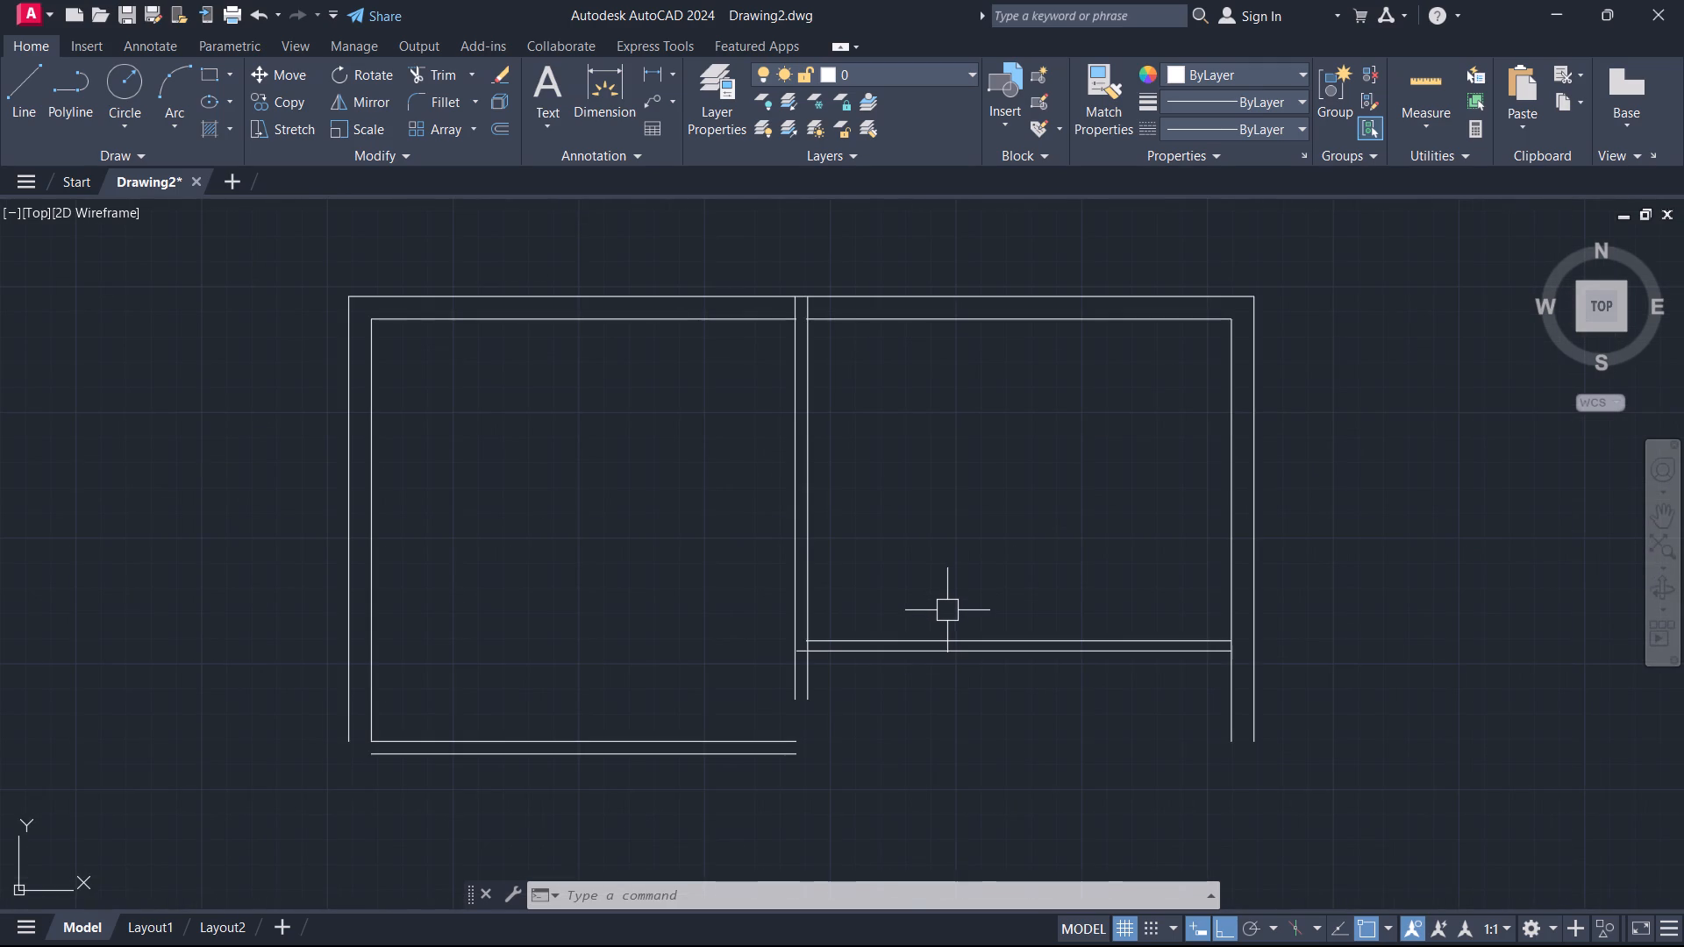
{"action": "scroll", "coordinate": [833, 649], "scroll_direction": "up", "scroll_amount": 2}
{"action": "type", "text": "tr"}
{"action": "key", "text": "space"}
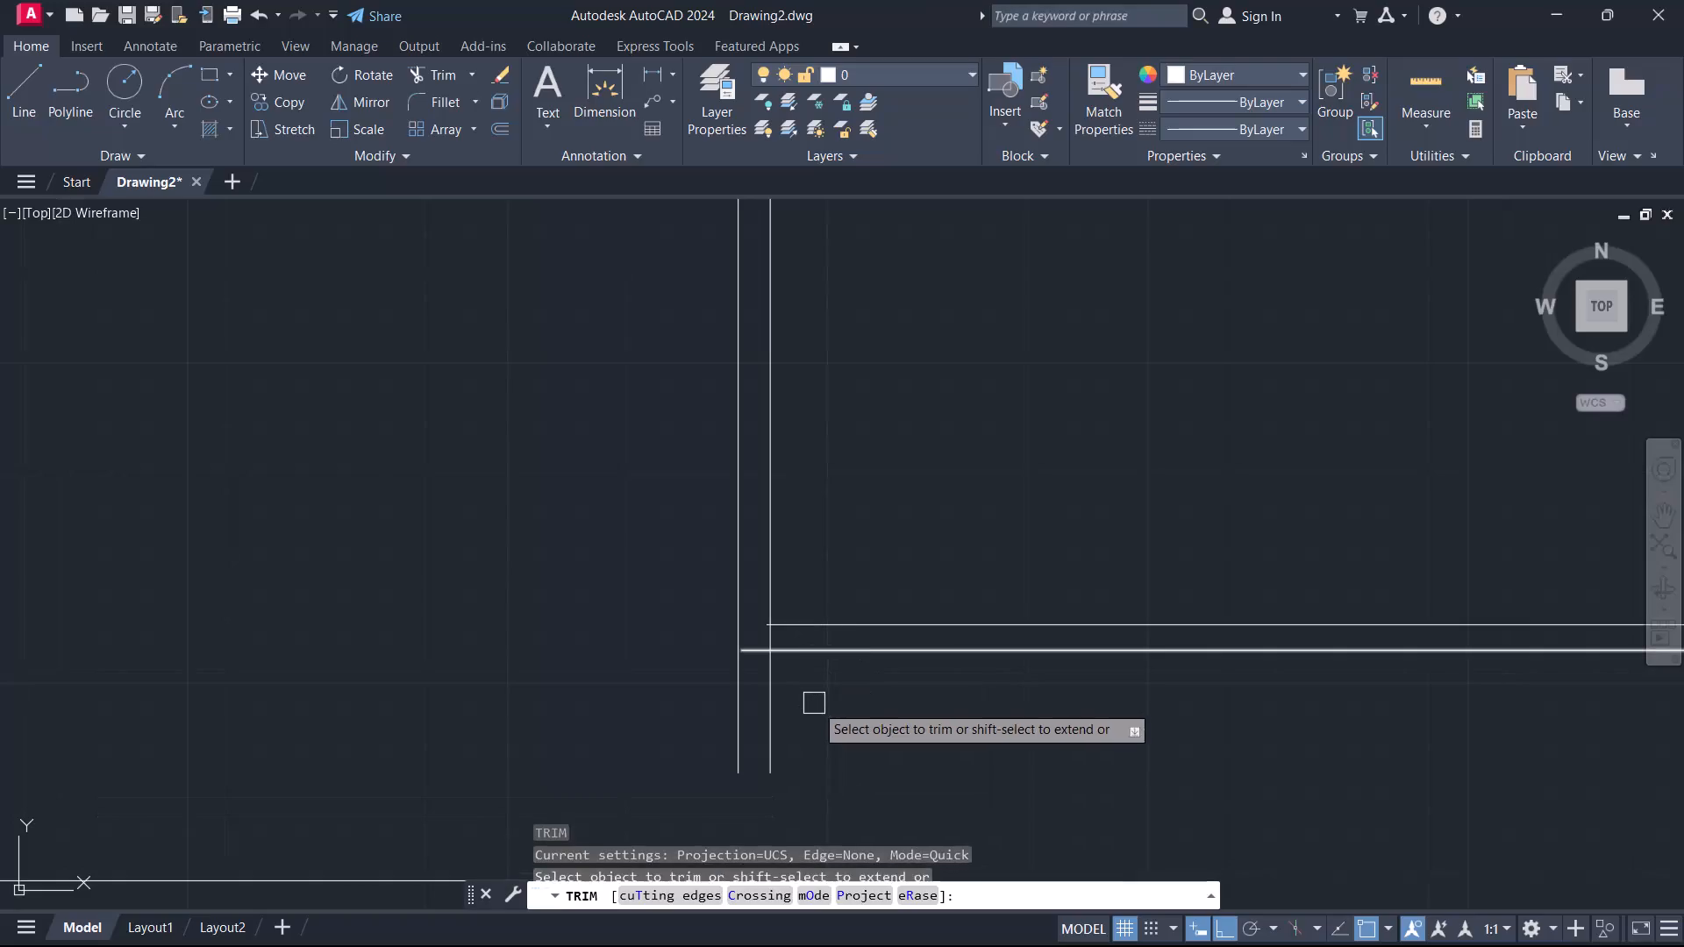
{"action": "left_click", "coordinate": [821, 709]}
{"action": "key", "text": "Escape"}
Check the distance between the two lines of the right room's lower wall.
{"action": "key", "text": "d"}
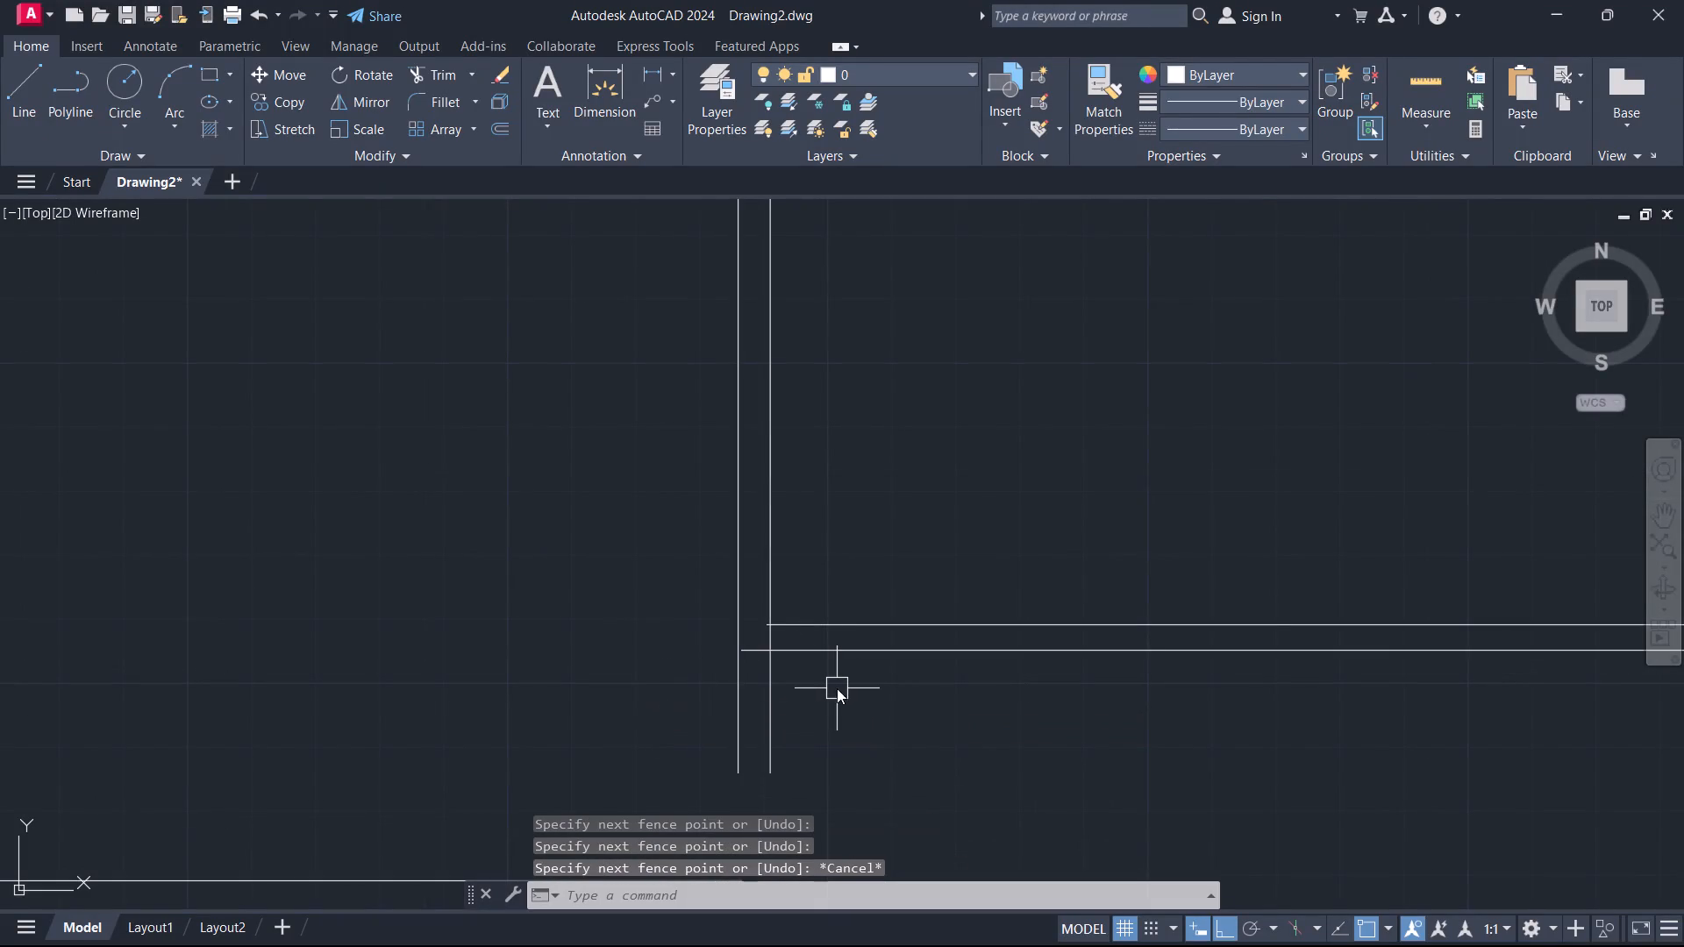
{"action": "key", "text": "i"}
{"action": "key", "text": "space"}
{"action": "scroll", "coordinate": [885, 655], "scroll_direction": "up", "scroll_amount": 2}
{"action": "left_click", "coordinate": [886, 654]}
{"action": "key", "text": "Escape"}
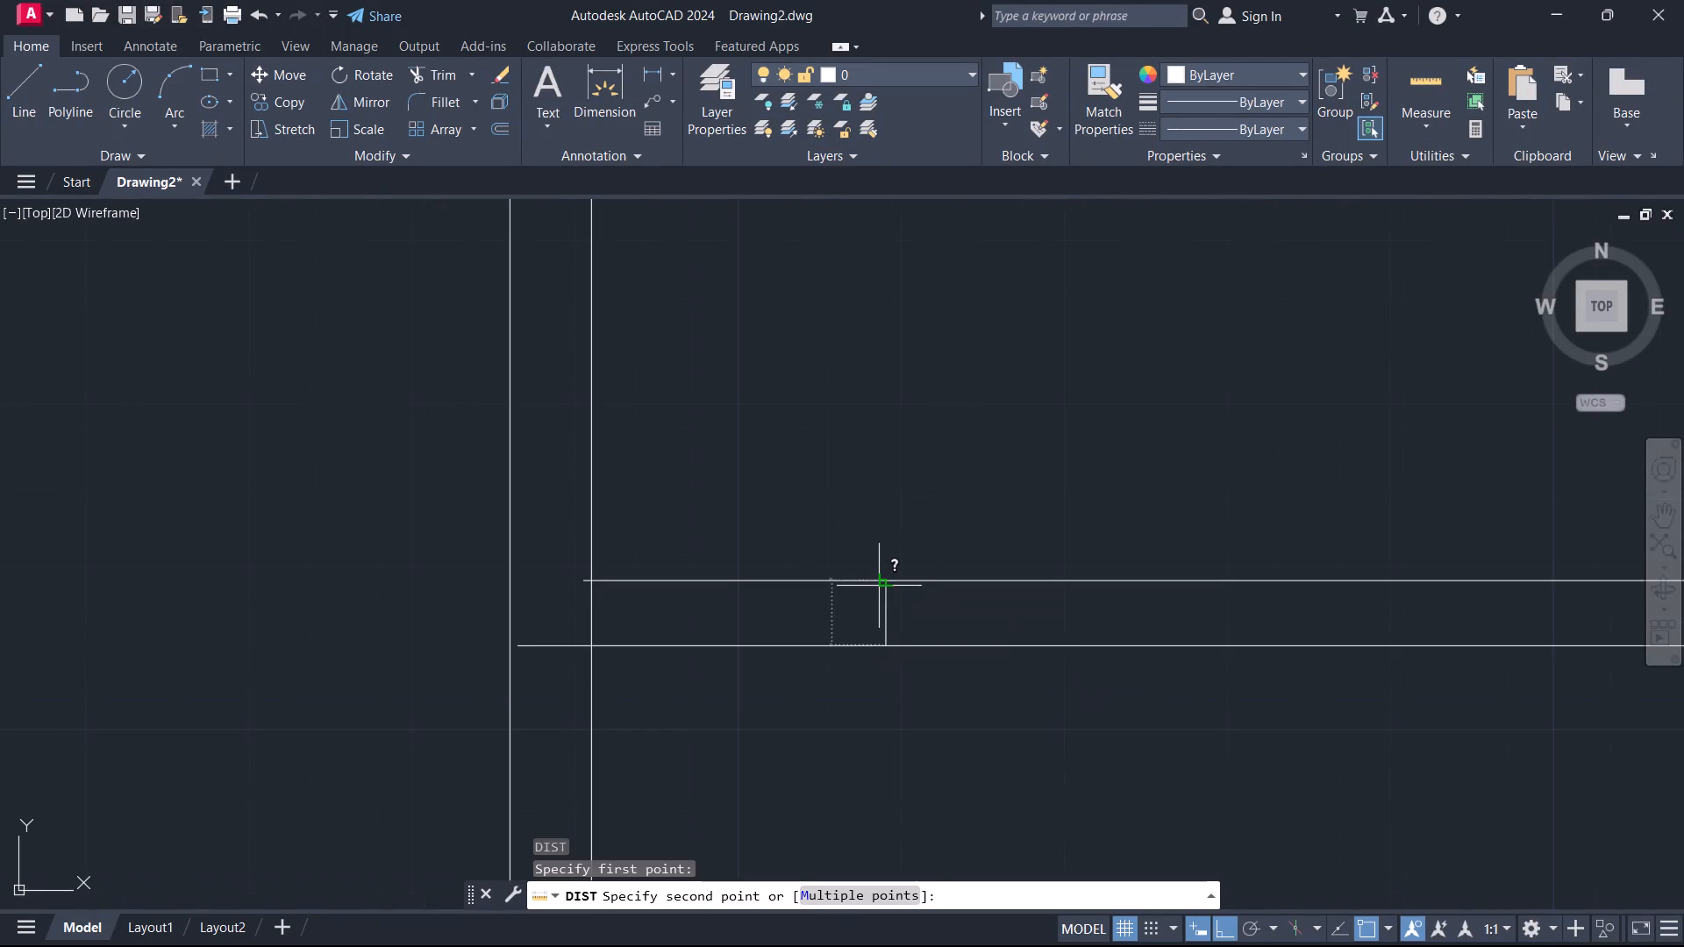
Offset the right room's outer lower wall line 5" upward and erase the old inner line.
{"action": "key", "text": "o"}
{"action": "key", "text": "space"}
{"action": "key", "text": "5"}
{"action": "key", "text": "Return"}
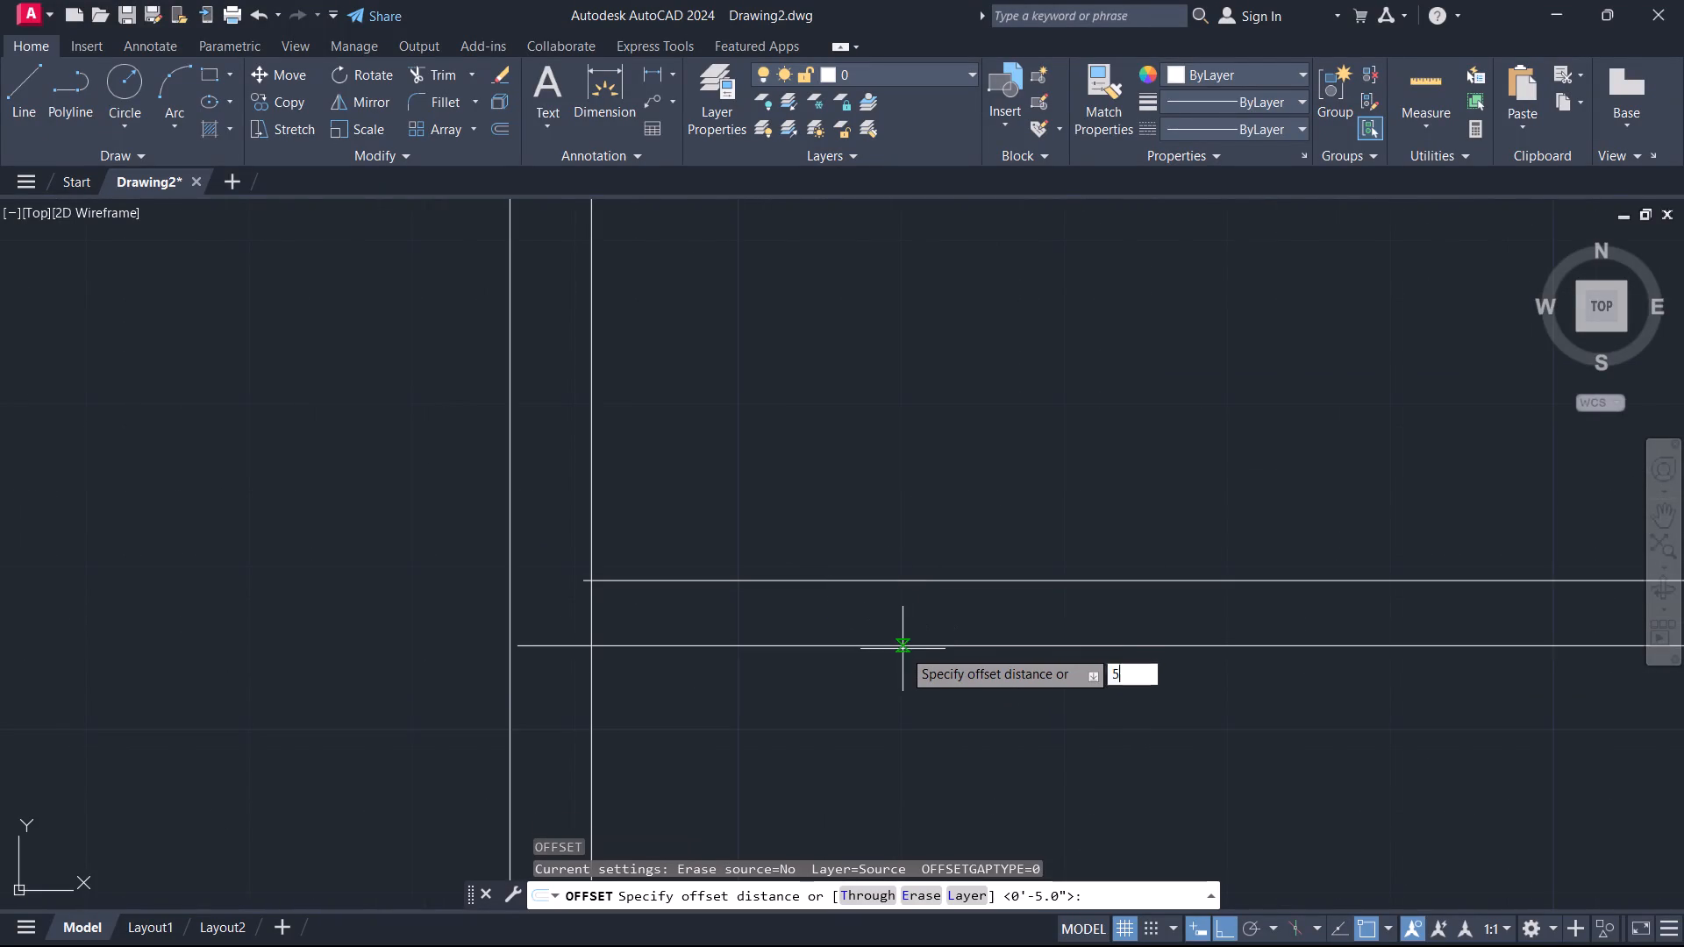
{"action": "left_click_drag", "start_coordinate": [908, 638], "coordinate": [912, 624]}
{"action": "left_click", "coordinate": [897, 513]}
{"action": "key", "text": "Escape"}
{"action": "left_click", "coordinate": [907, 587]}
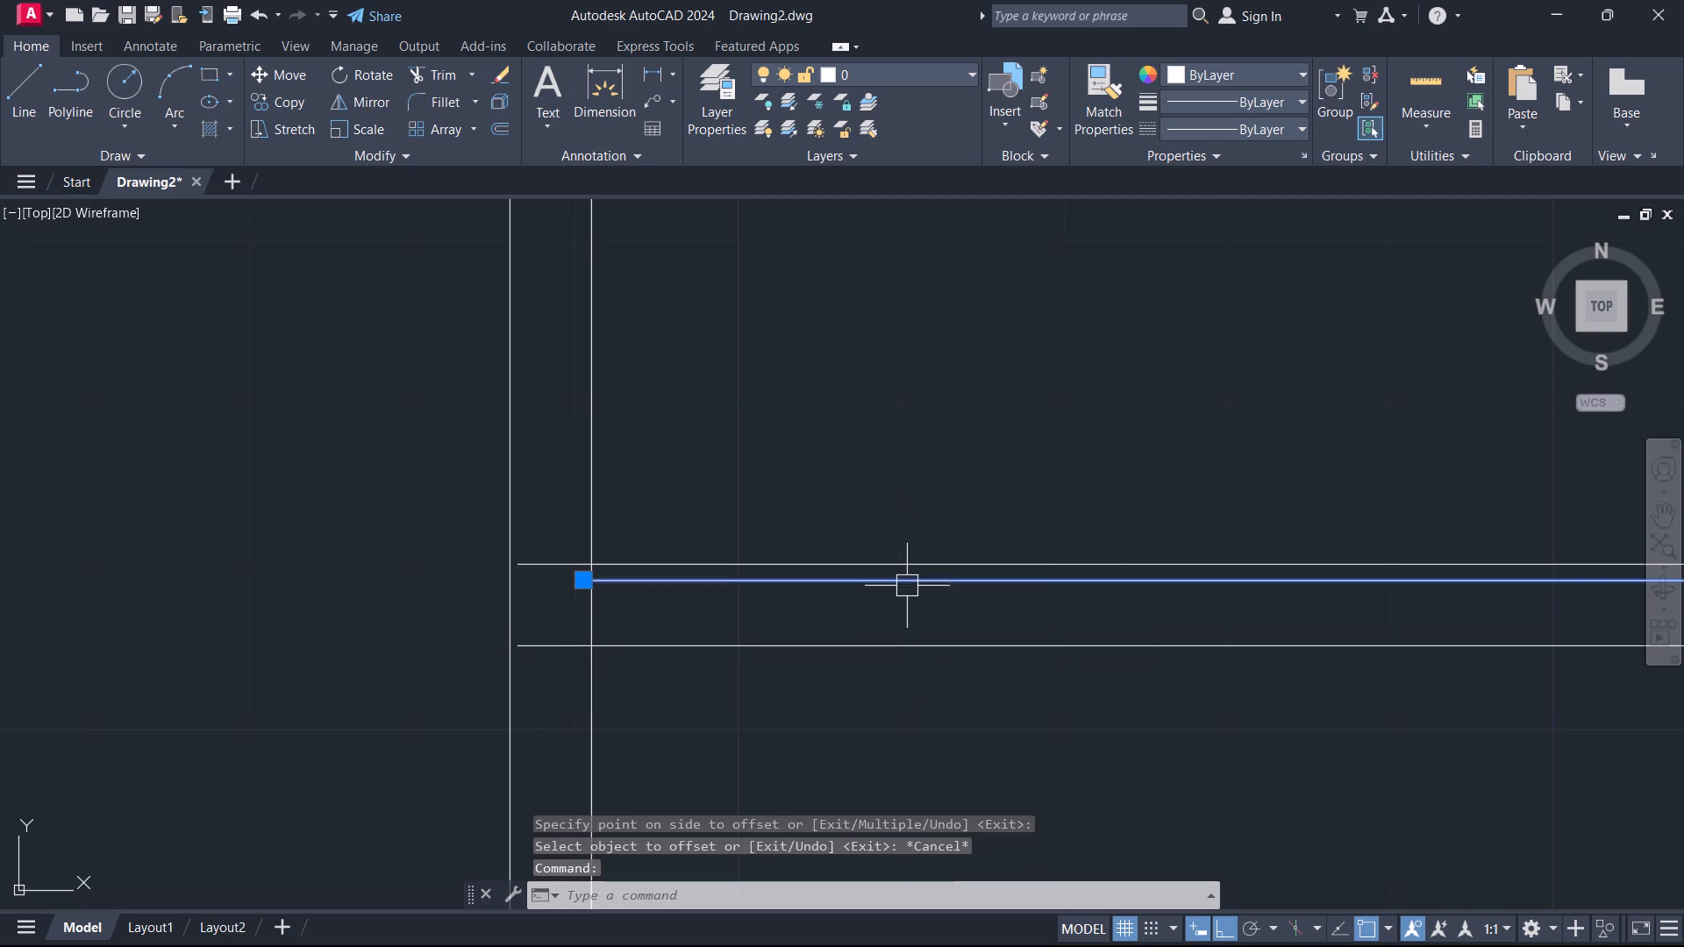
{"action": "key", "text": "Delete"}
Extend both lines of the right room's lower wall to the partition's left face.
{"action": "type", "text": "ex"}
{"action": "key", "text": "space"}
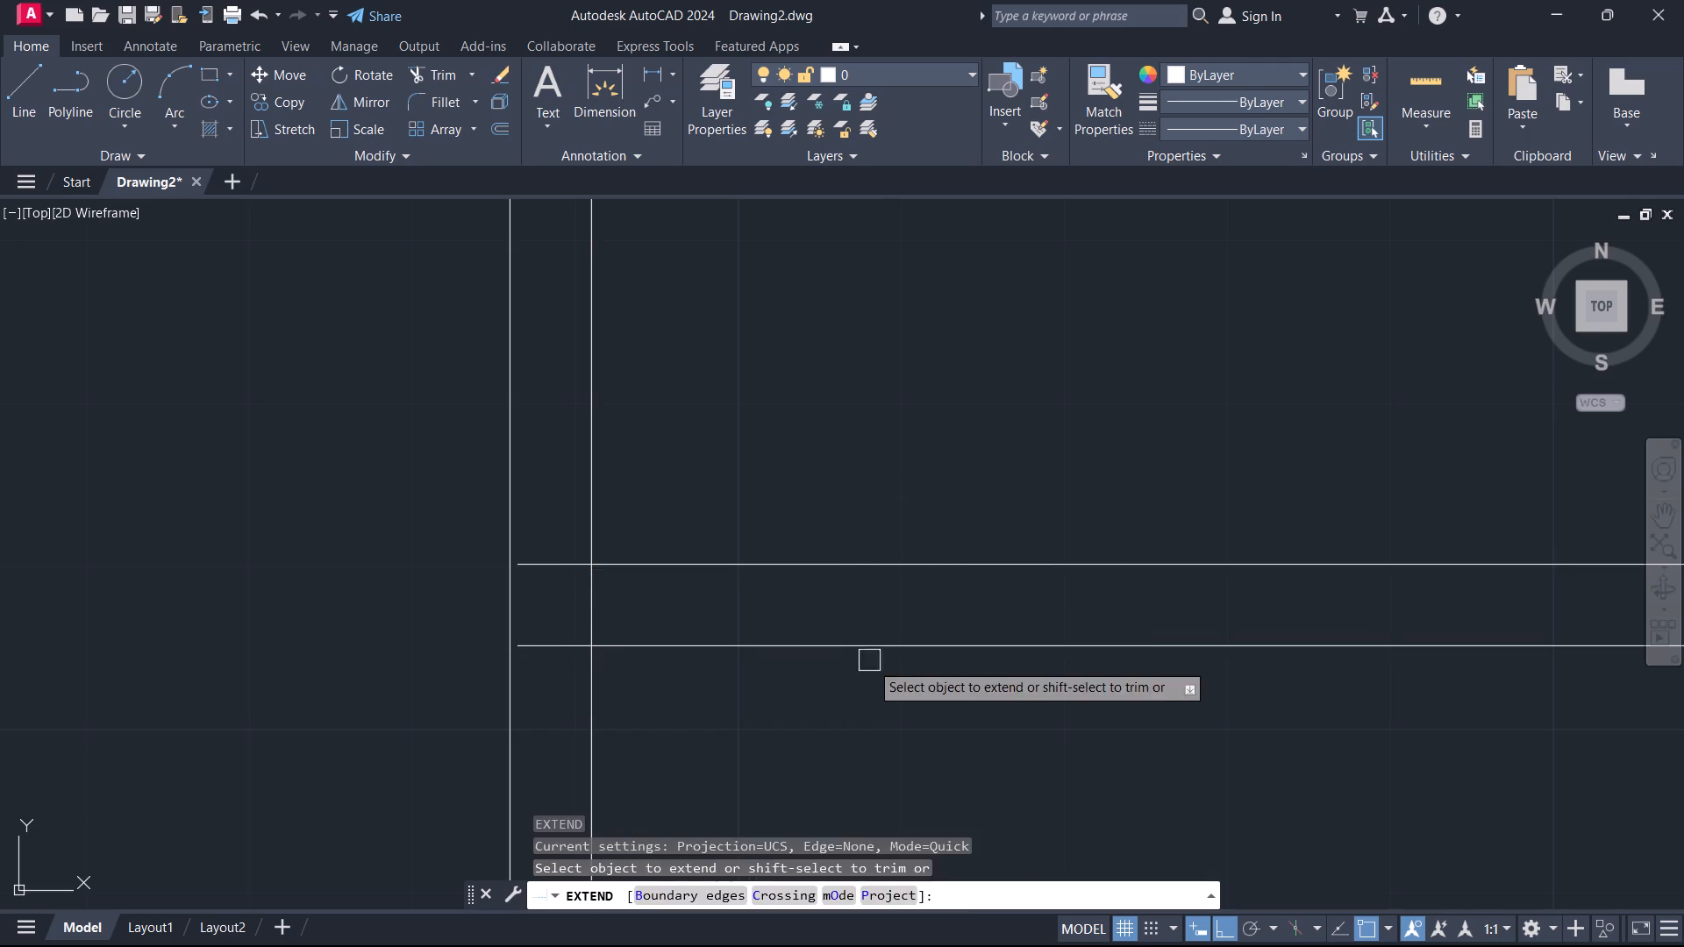
{"action": "left_click_drag", "start_coordinate": [884, 706], "coordinate": [879, 680]}
{"action": "left_click", "coordinate": [892, 502]}
{"action": "left_click", "coordinate": [825, 681]}
{"action": "key", "text": "Escape"}
Trim both partition faces below the right room's lower wall.
{"action": "scroll", "coordinate": [781, 674], "scroll_direction": "down", "scroll_amount": 1}
{"action": "middle_click_drag", "start_coordinate": [780, 674], "coordinate": [774, 673]}
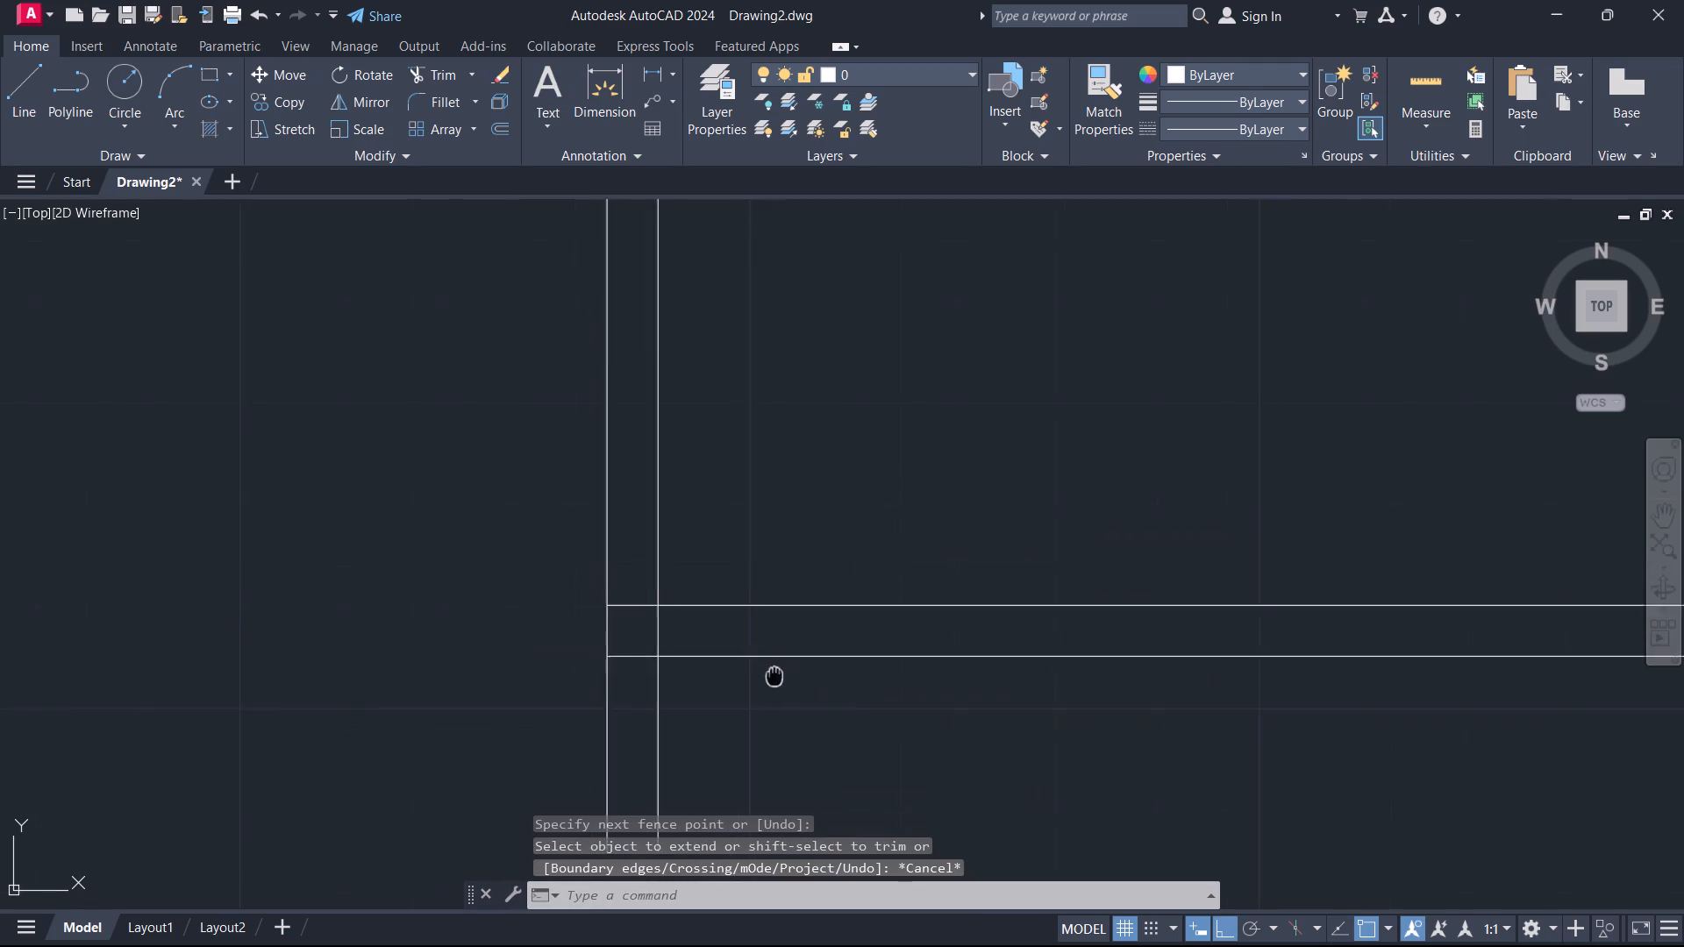
{"action": "scroll", "coordinate": [774, 673], "scroll_direction": "down", "scroll_amount": 1}
{"action": "middle_click_drag", "start_coordinate": [774, 673], "coordinate": [902, 484]}
{"action": "type", "text": "tr"}
{"action": "key", "text": "space"}
{"action": "left_click", "coordinate": [861, 542]}
{"action": "left_click", "coordinate": [746, 541]}
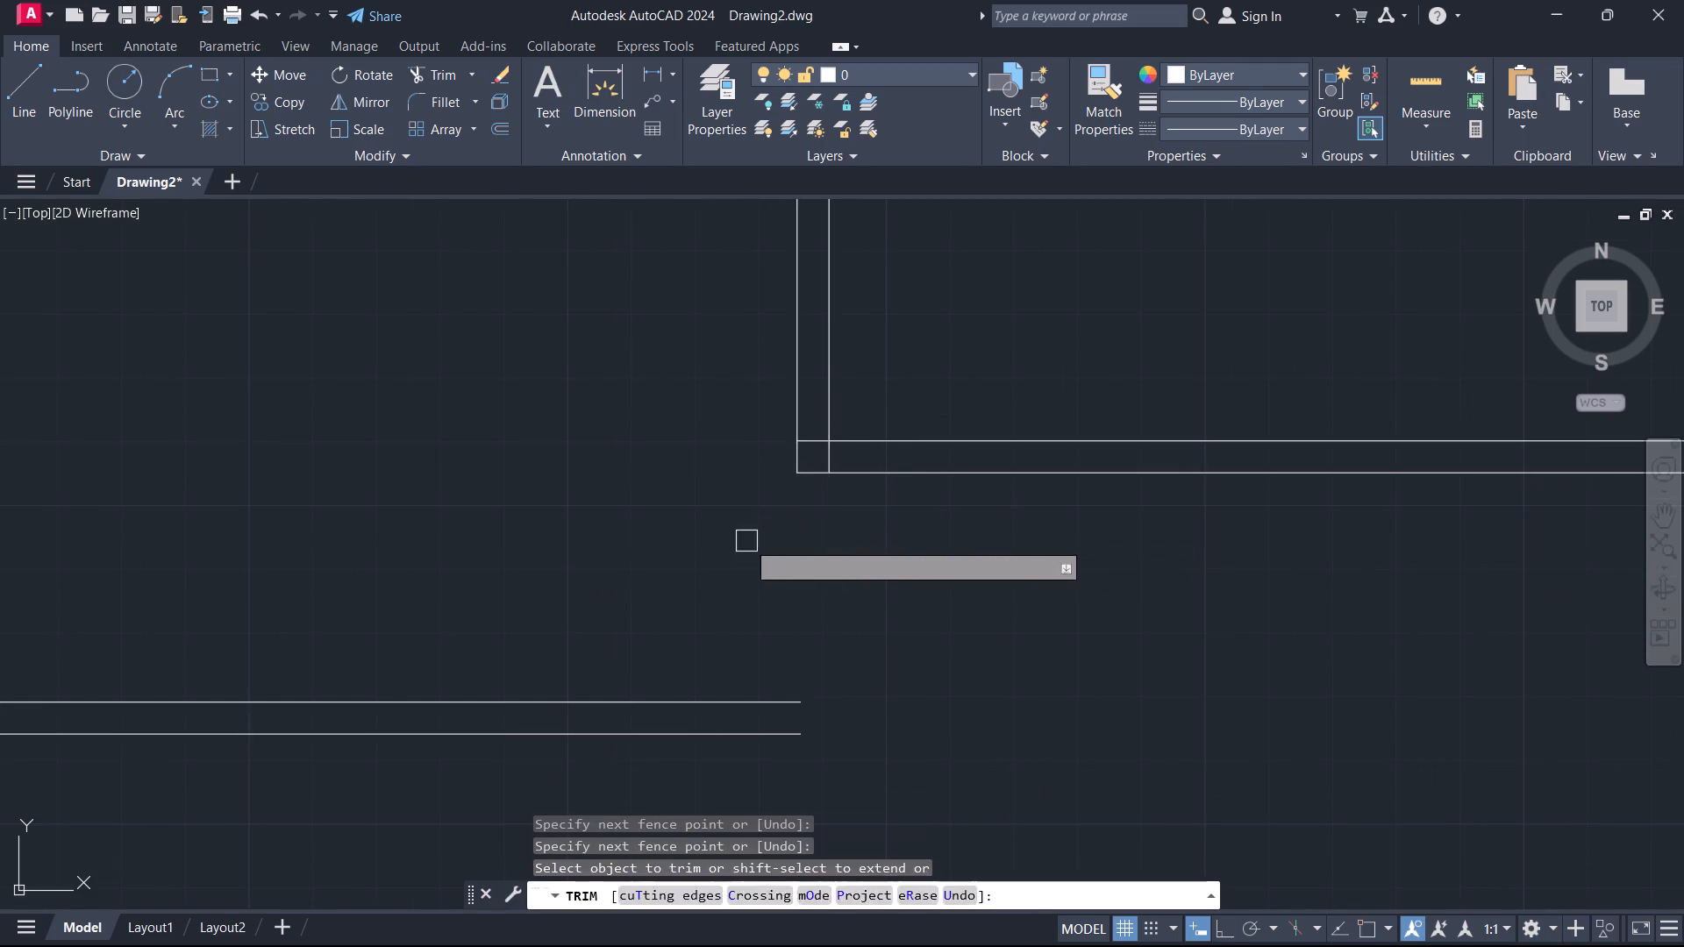
{"action": "key", "text": "Escape"}
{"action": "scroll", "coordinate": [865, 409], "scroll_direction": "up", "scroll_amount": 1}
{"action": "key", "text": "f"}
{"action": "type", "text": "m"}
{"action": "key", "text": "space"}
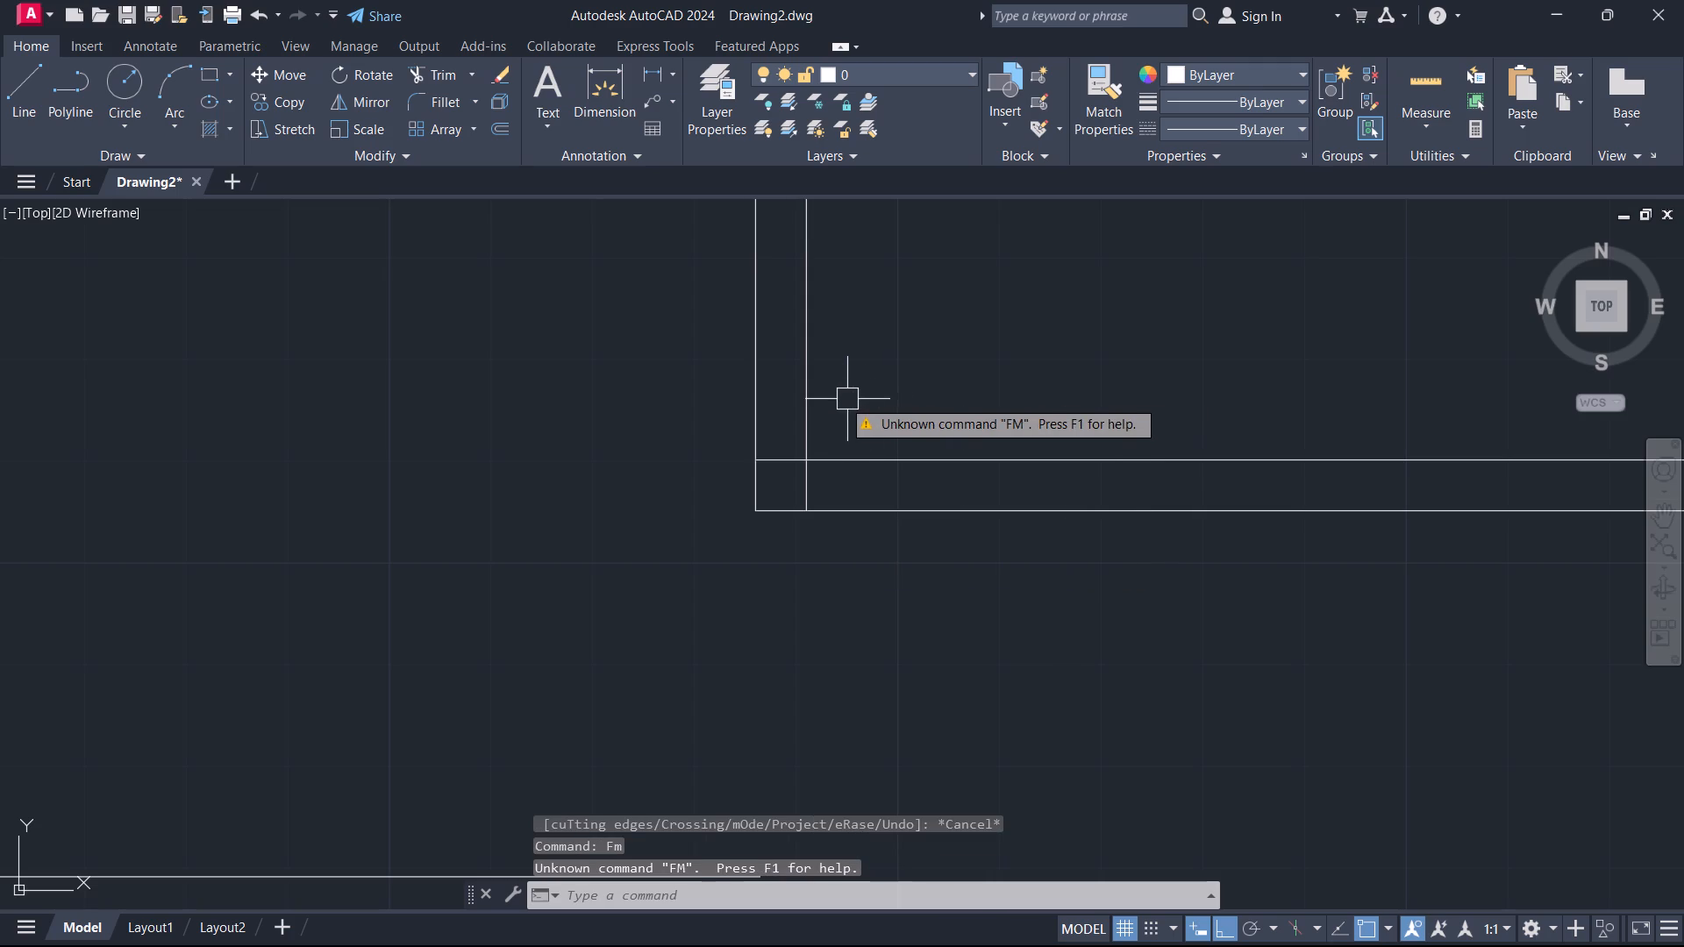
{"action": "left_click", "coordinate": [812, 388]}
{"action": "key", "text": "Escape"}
Fillet the partition's right face with the right room's inner lower wall line into a square corner, using the Multiple option.
{"action": "type", "text": "f"}
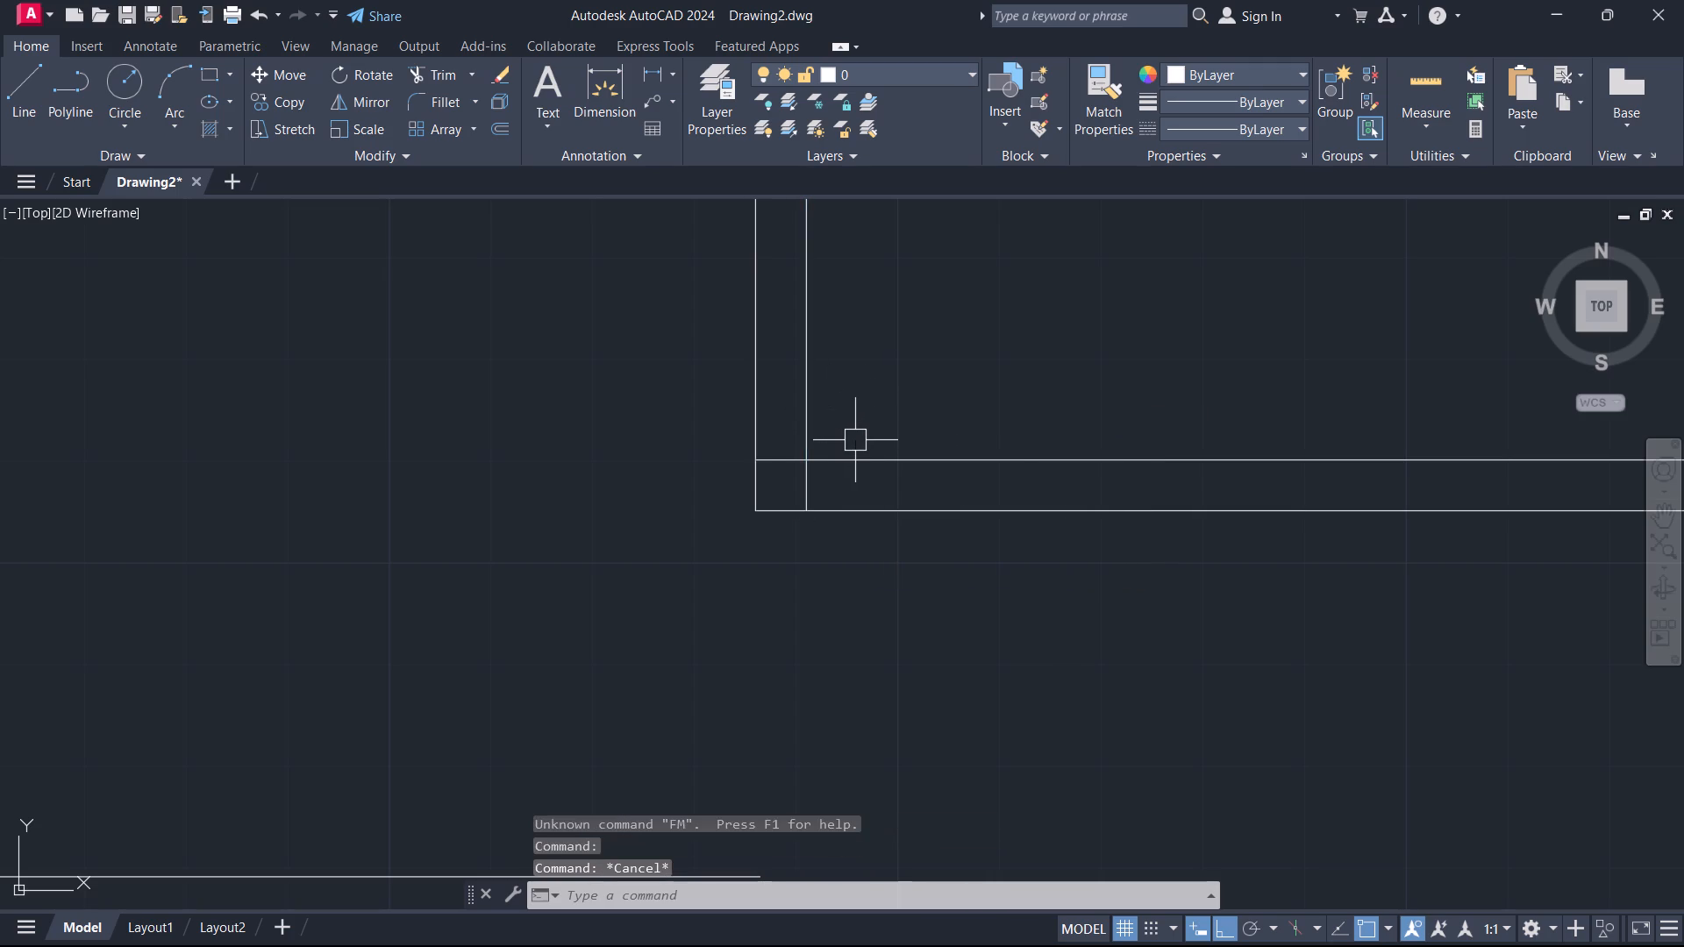
{"action": "key", "text": "space"}
{"action": "type", "text": "m"}
{"action": "key", "text": "space"}
{"action": "left_click", "coordinate": [801, 433]}
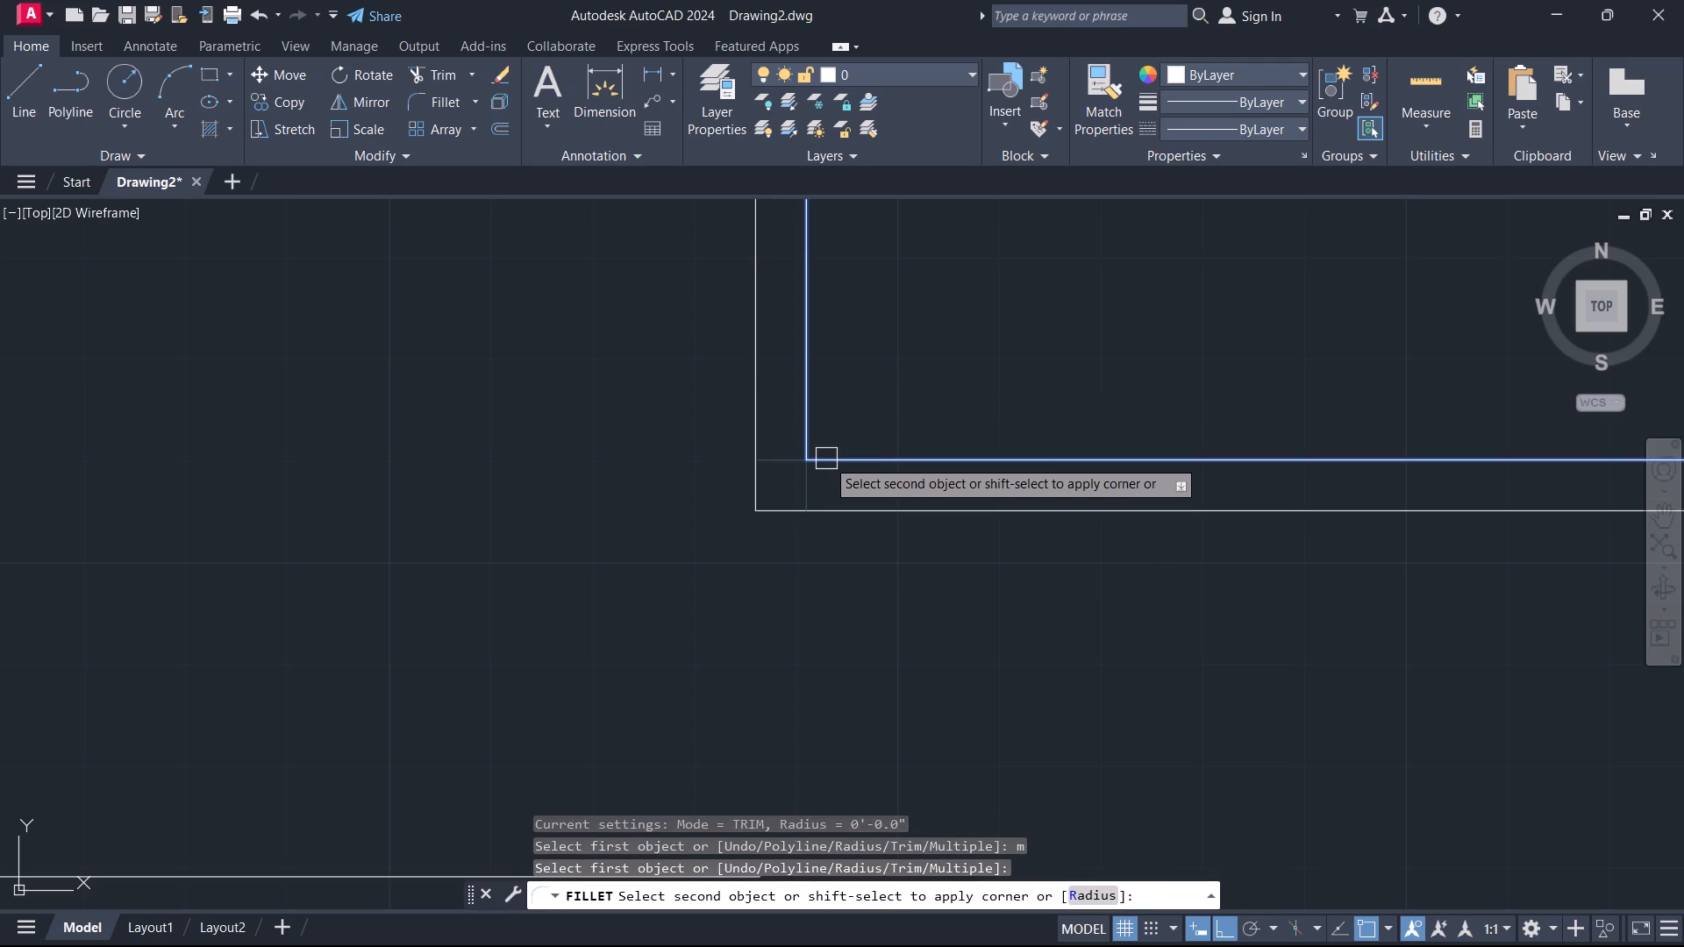
{"action": "left_click", "coordinate": [826, 459]}
{"action": "key", "text": "Escape"}
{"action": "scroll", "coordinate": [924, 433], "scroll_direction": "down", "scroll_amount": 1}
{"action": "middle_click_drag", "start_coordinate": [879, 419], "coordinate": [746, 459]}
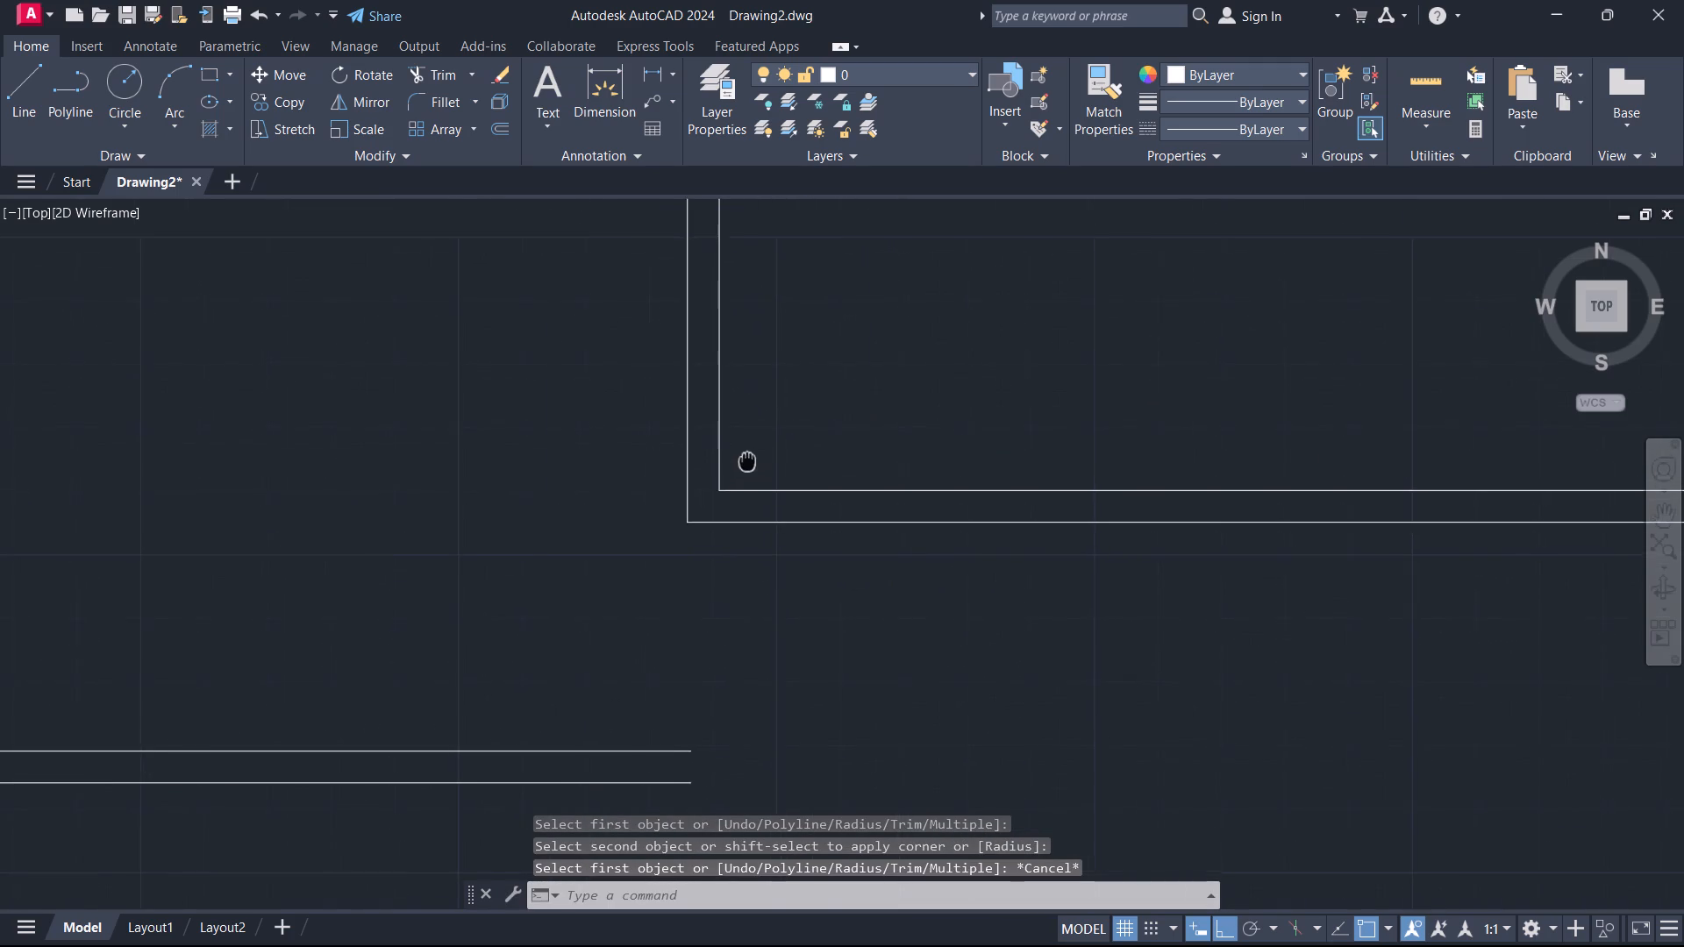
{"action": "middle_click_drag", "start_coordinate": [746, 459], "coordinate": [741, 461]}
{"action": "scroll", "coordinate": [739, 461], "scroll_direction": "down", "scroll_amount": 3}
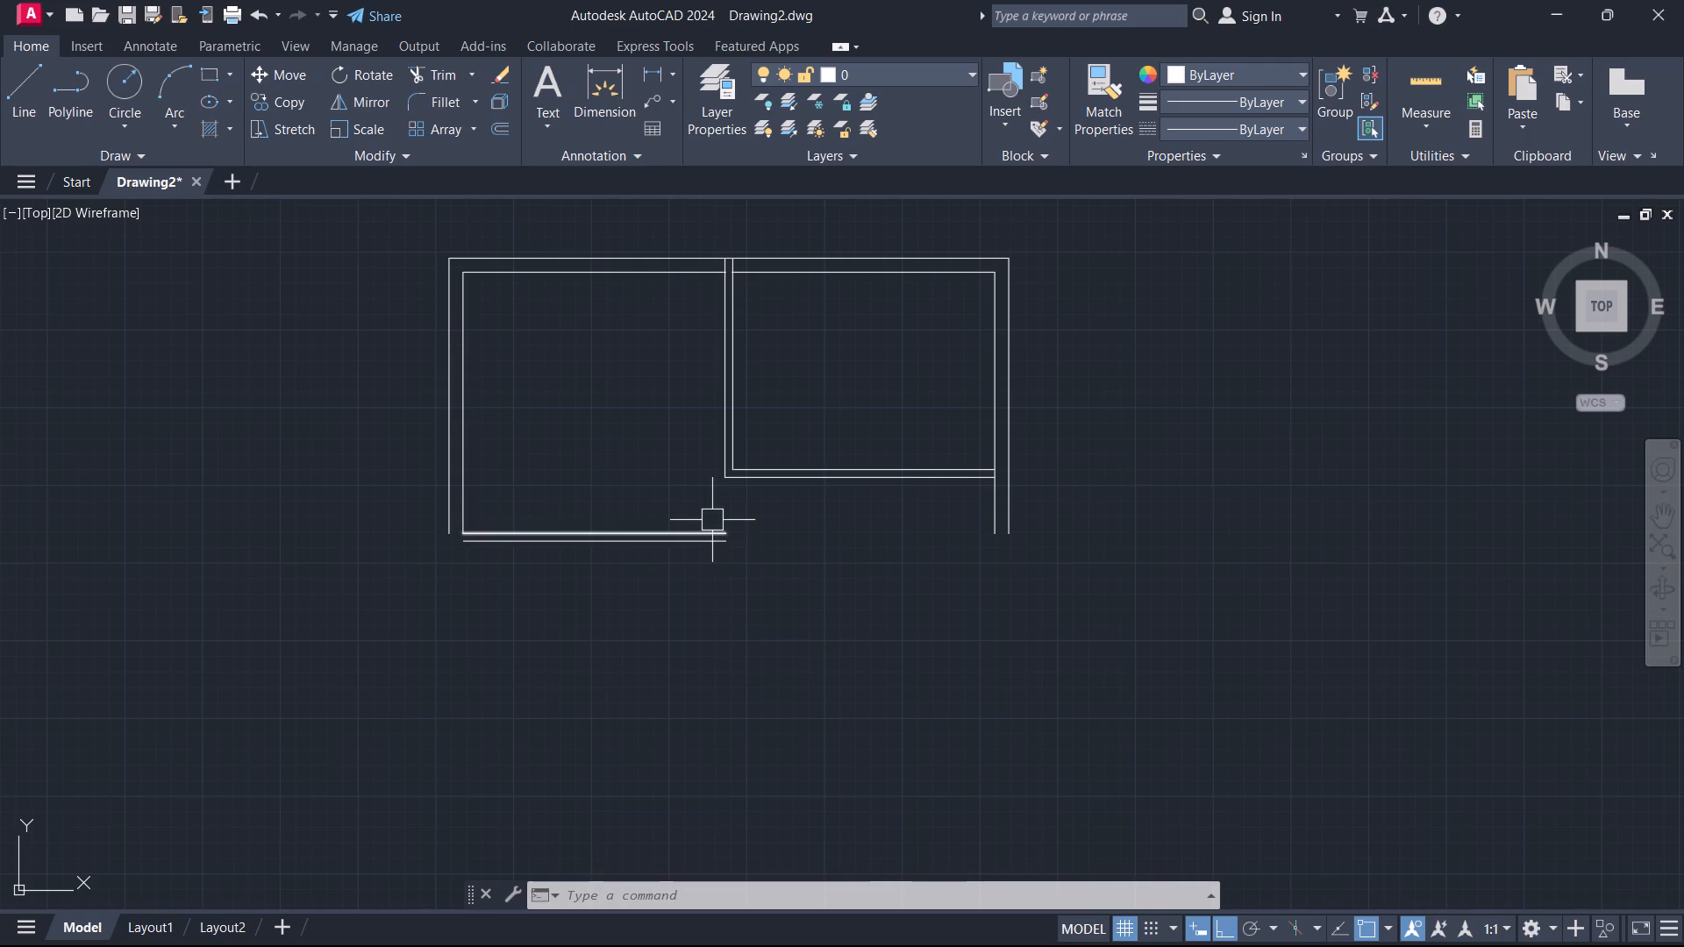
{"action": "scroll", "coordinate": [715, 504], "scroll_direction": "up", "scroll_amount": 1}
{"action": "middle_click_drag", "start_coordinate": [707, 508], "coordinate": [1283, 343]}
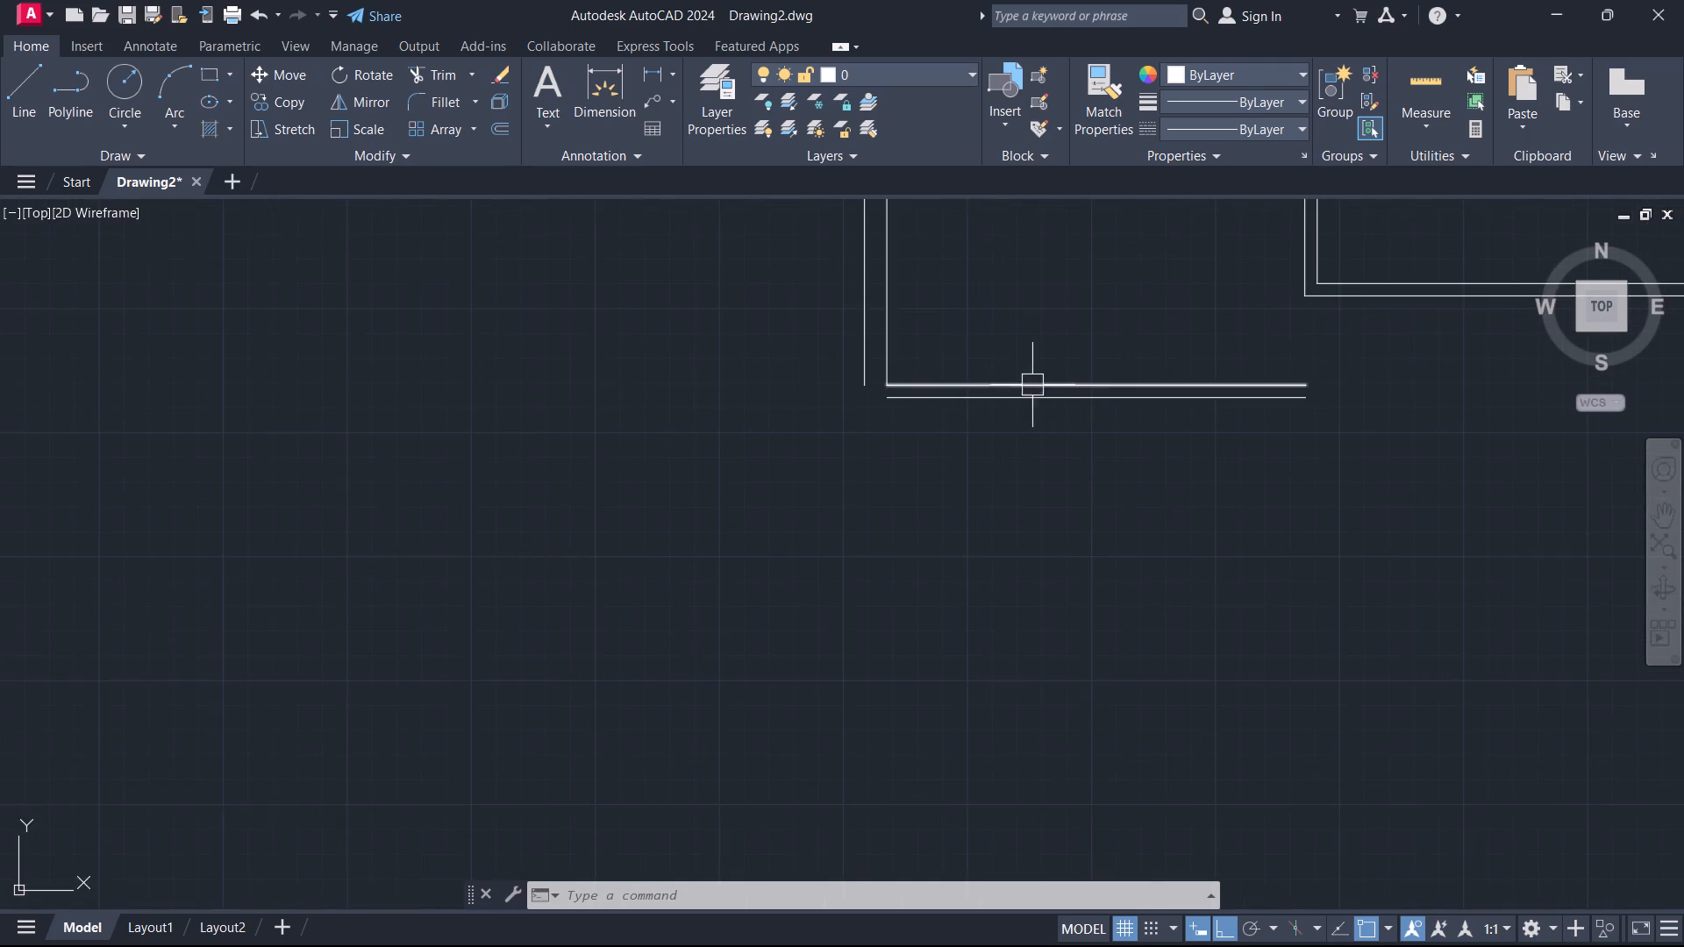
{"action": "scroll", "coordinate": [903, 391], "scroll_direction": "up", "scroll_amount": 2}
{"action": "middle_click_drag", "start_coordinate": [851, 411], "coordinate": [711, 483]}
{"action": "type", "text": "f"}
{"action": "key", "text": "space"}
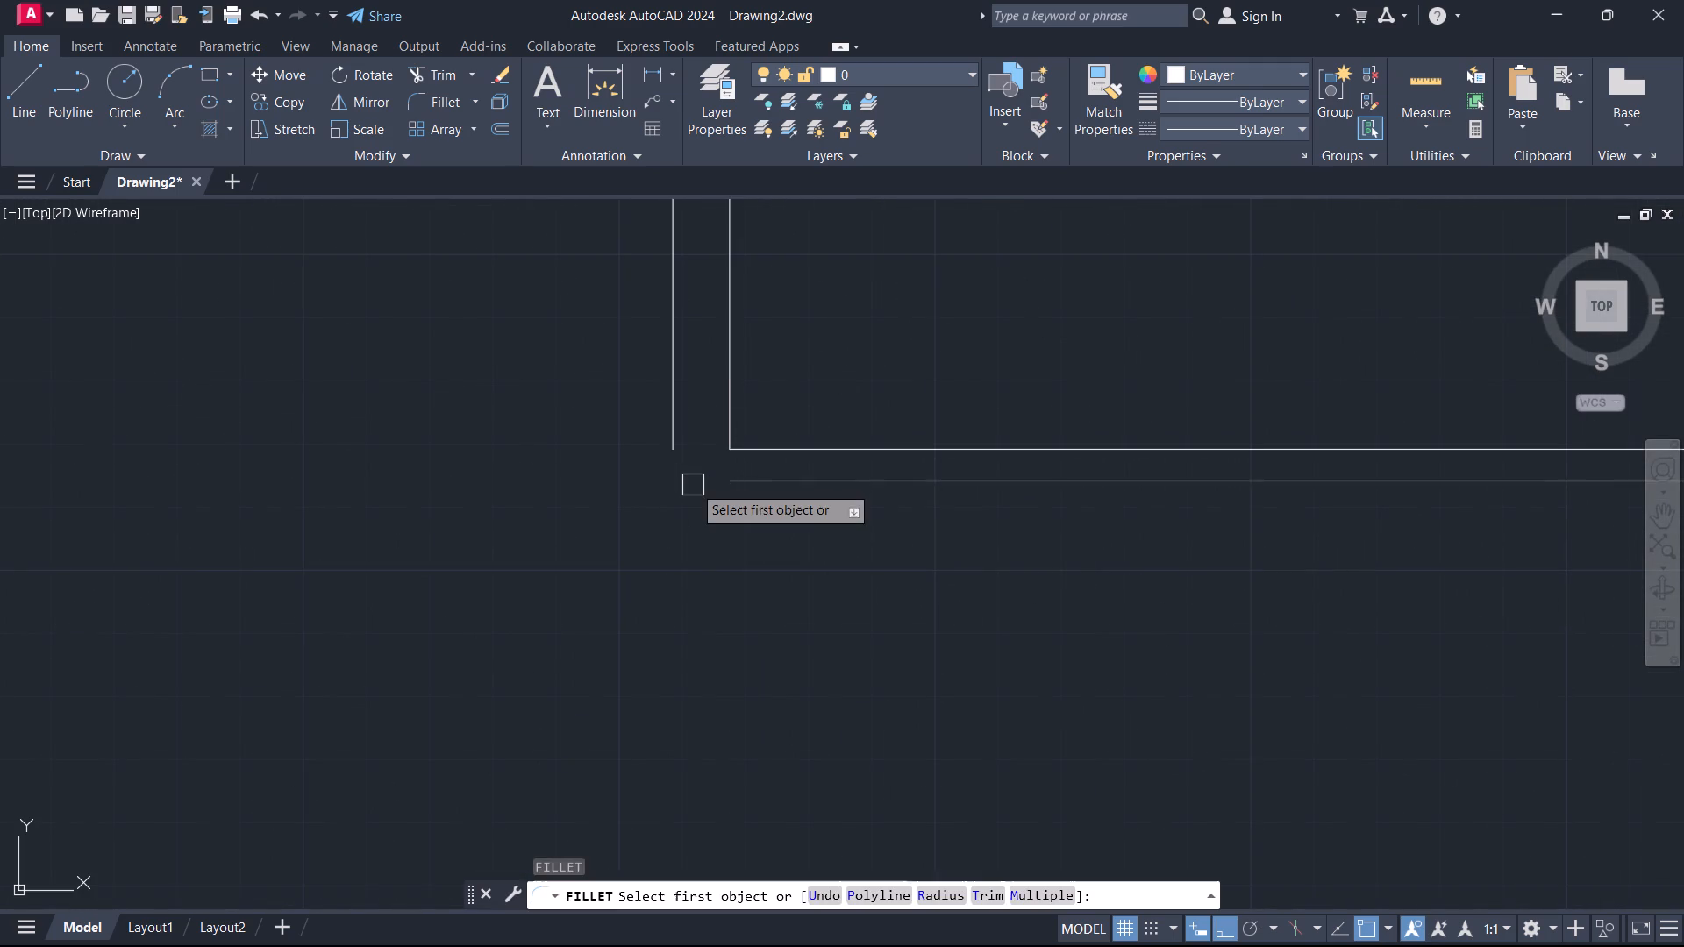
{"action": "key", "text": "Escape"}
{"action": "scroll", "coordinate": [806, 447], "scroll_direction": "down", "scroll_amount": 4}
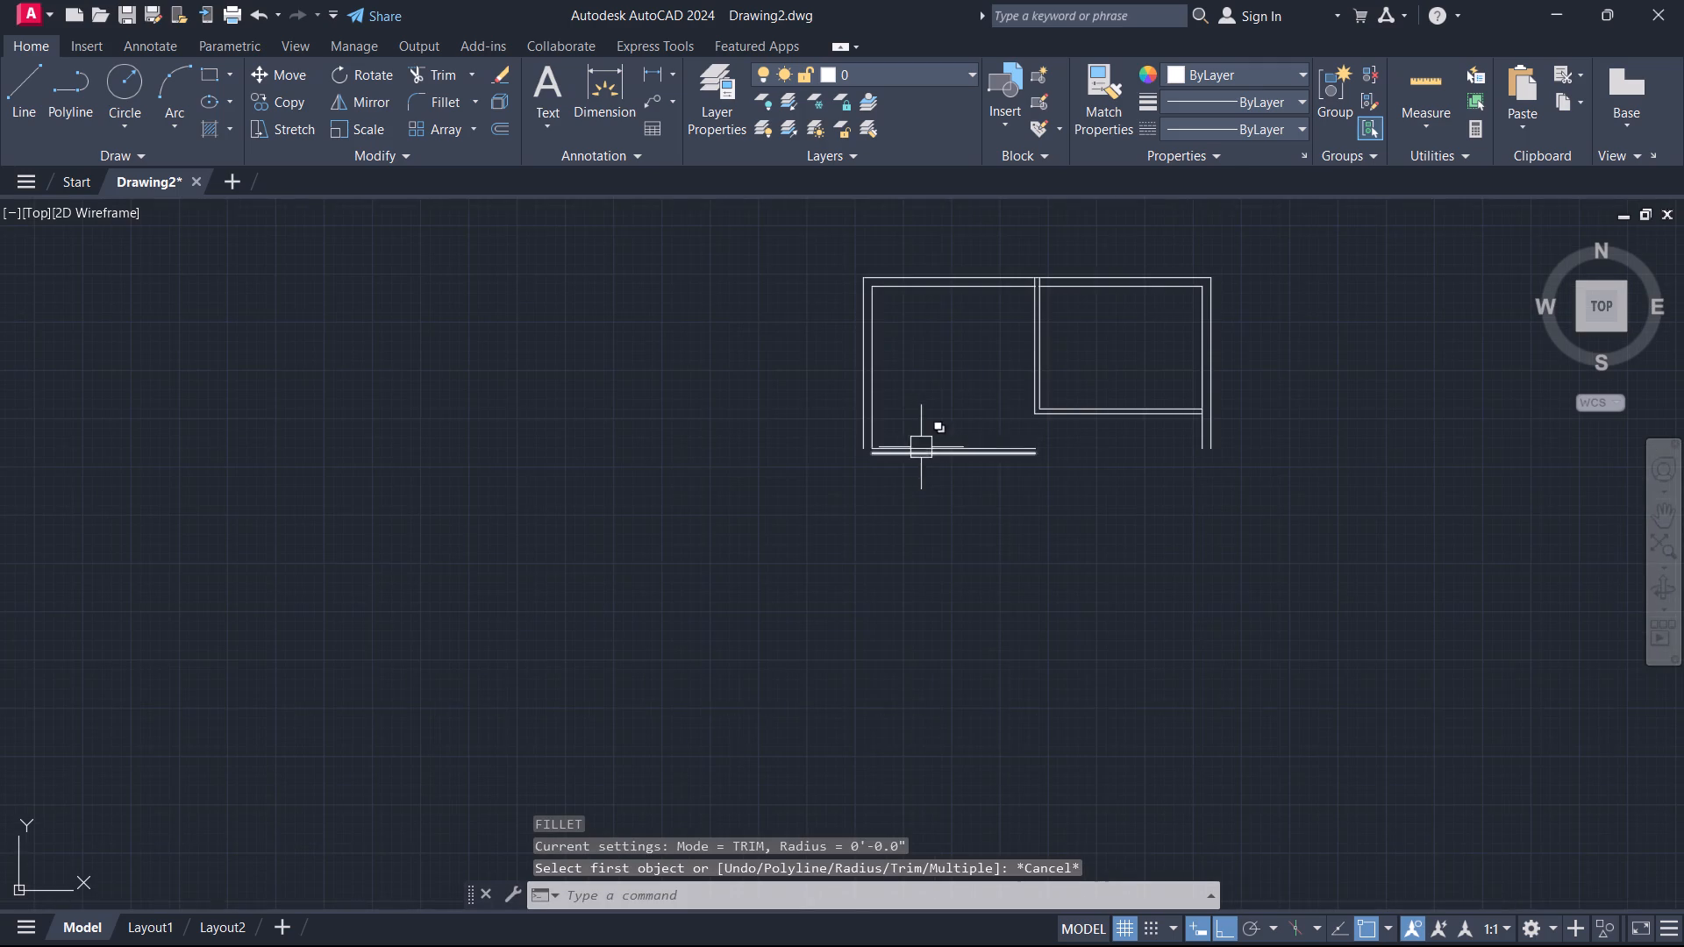
Trim the partition lines inside the top wall and the wall's inner line between the partition faces.
{"action": "scroll", "coordinate": [1109, 420], "scroll_direction": "up", "scroll_amount": 1}
{"action": "middle_click_drag", "start_coordinate": [1109, 420], "coordinate": [925, 529]}
{"action": "scroll", "coordinate": [969, 525], "scroll_direction": "up", "scroll_amount": 1}
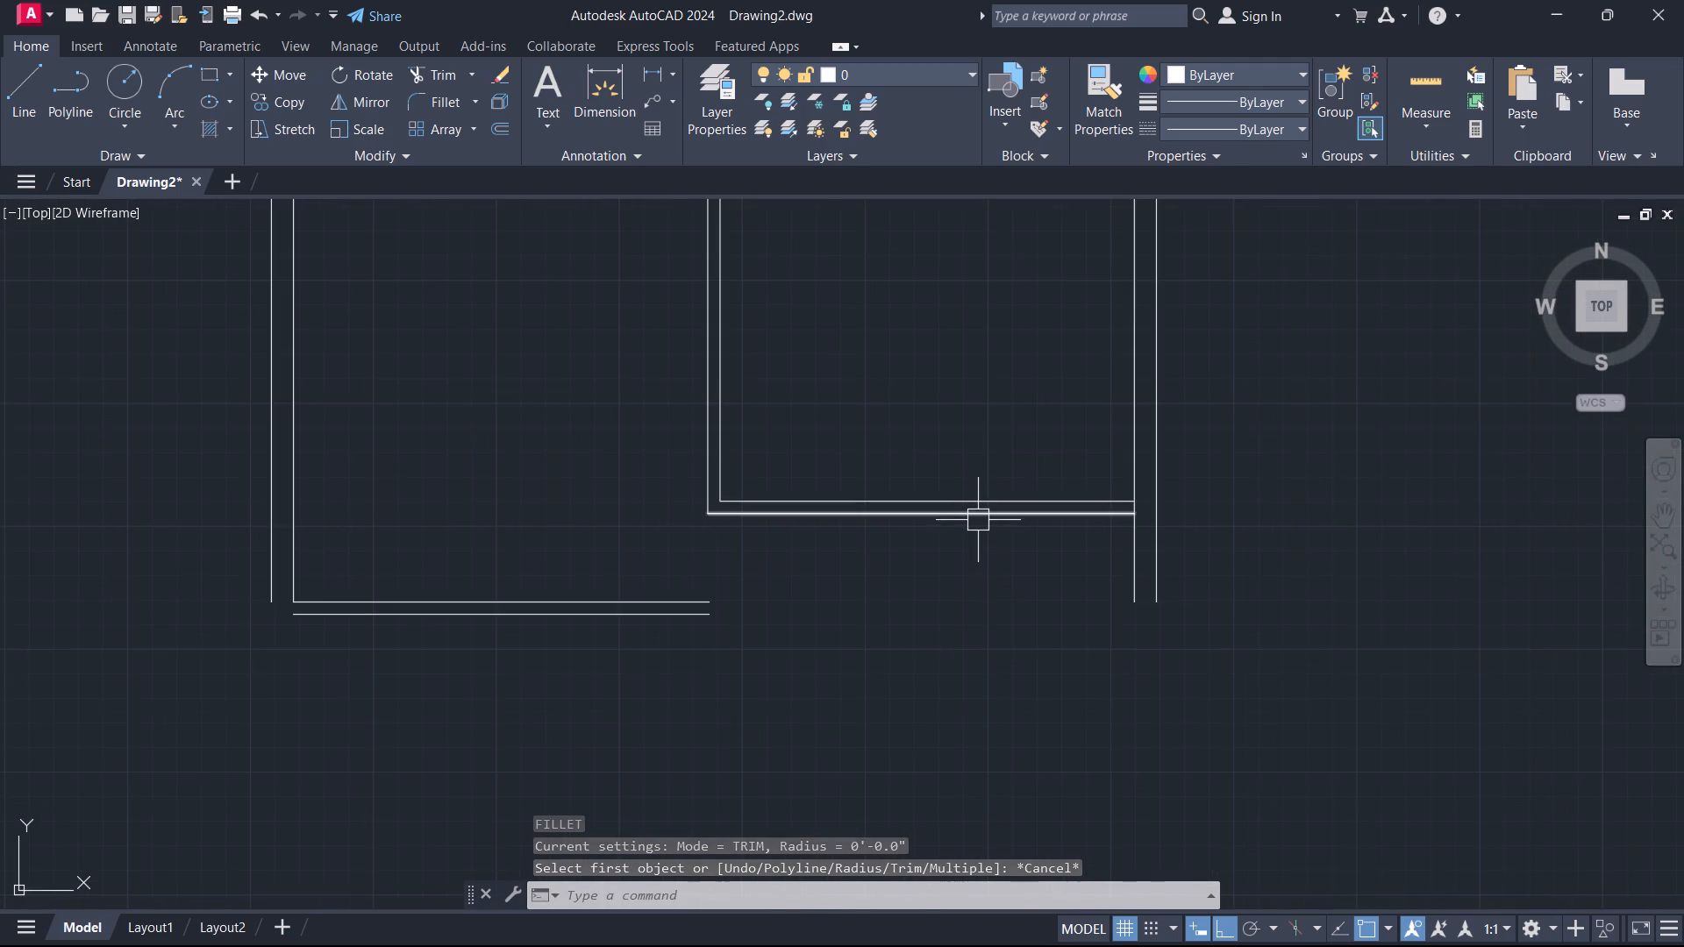
{"action": "scroll", "coordinate": [978, 521], "scroll_direction": "down", "scroll_amount": 1}
{"action": "middle_click_drag", "start_coordinate": [978, 523], "coordinate": [995, 645]}
{"action": "key", "text": "t"}
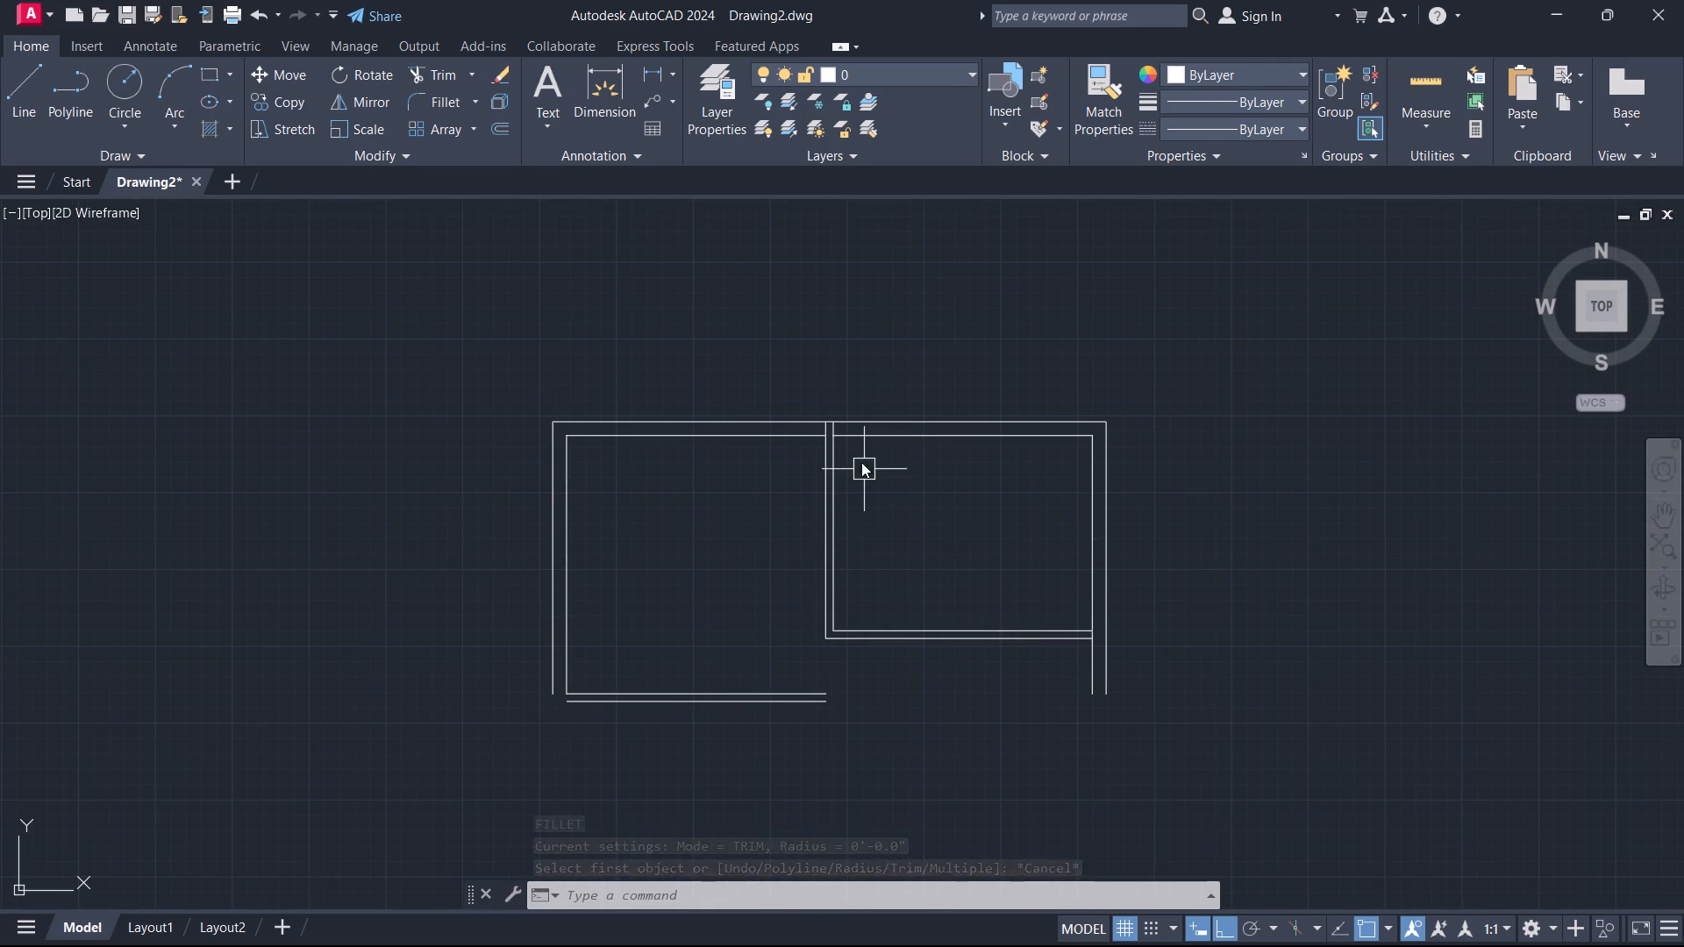
{"action": "key", "text": "r"}
{"action": "scroll", "coordinate": [874, 394], "scroll_direction": "up", "scroll_amount": 3}
{"action": "key", "text": "space"}
{"action": "left_click", "coordinate": [781, 516]}
{"action": "left_click", "coordinate": [681, 513]}
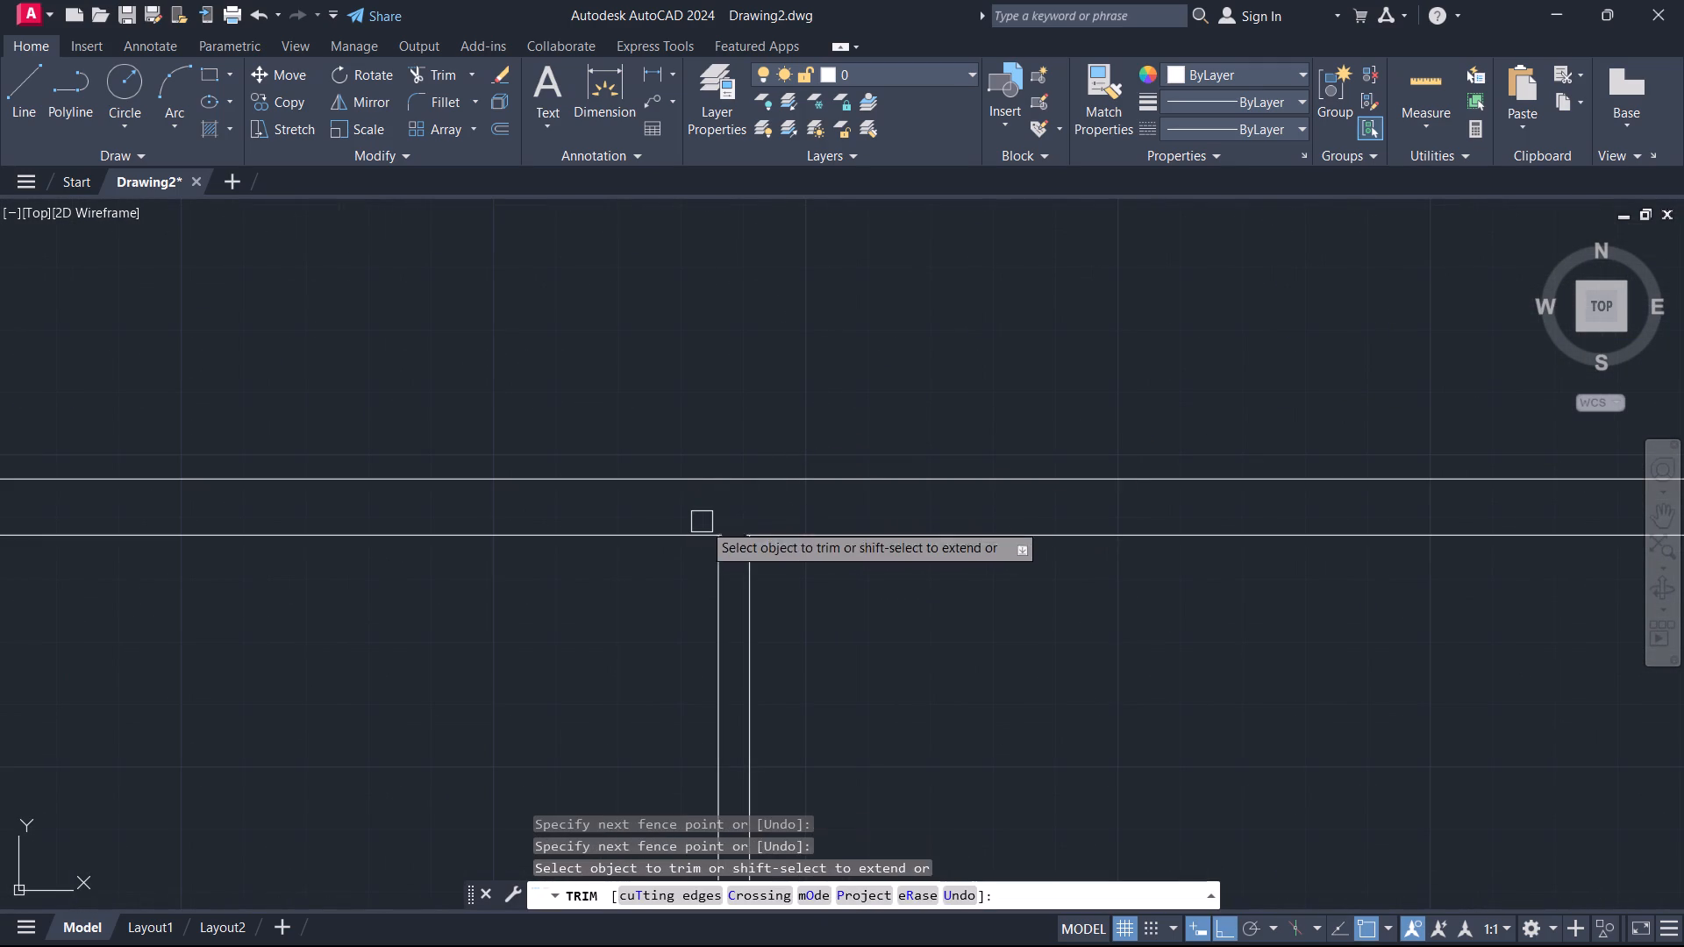
{"action": "scroll", "coordinate": [717, 537], "scroll_direction": "up", "scroll_amount": 4}
{"action": "left_click", "coordinate": [724, 520]}
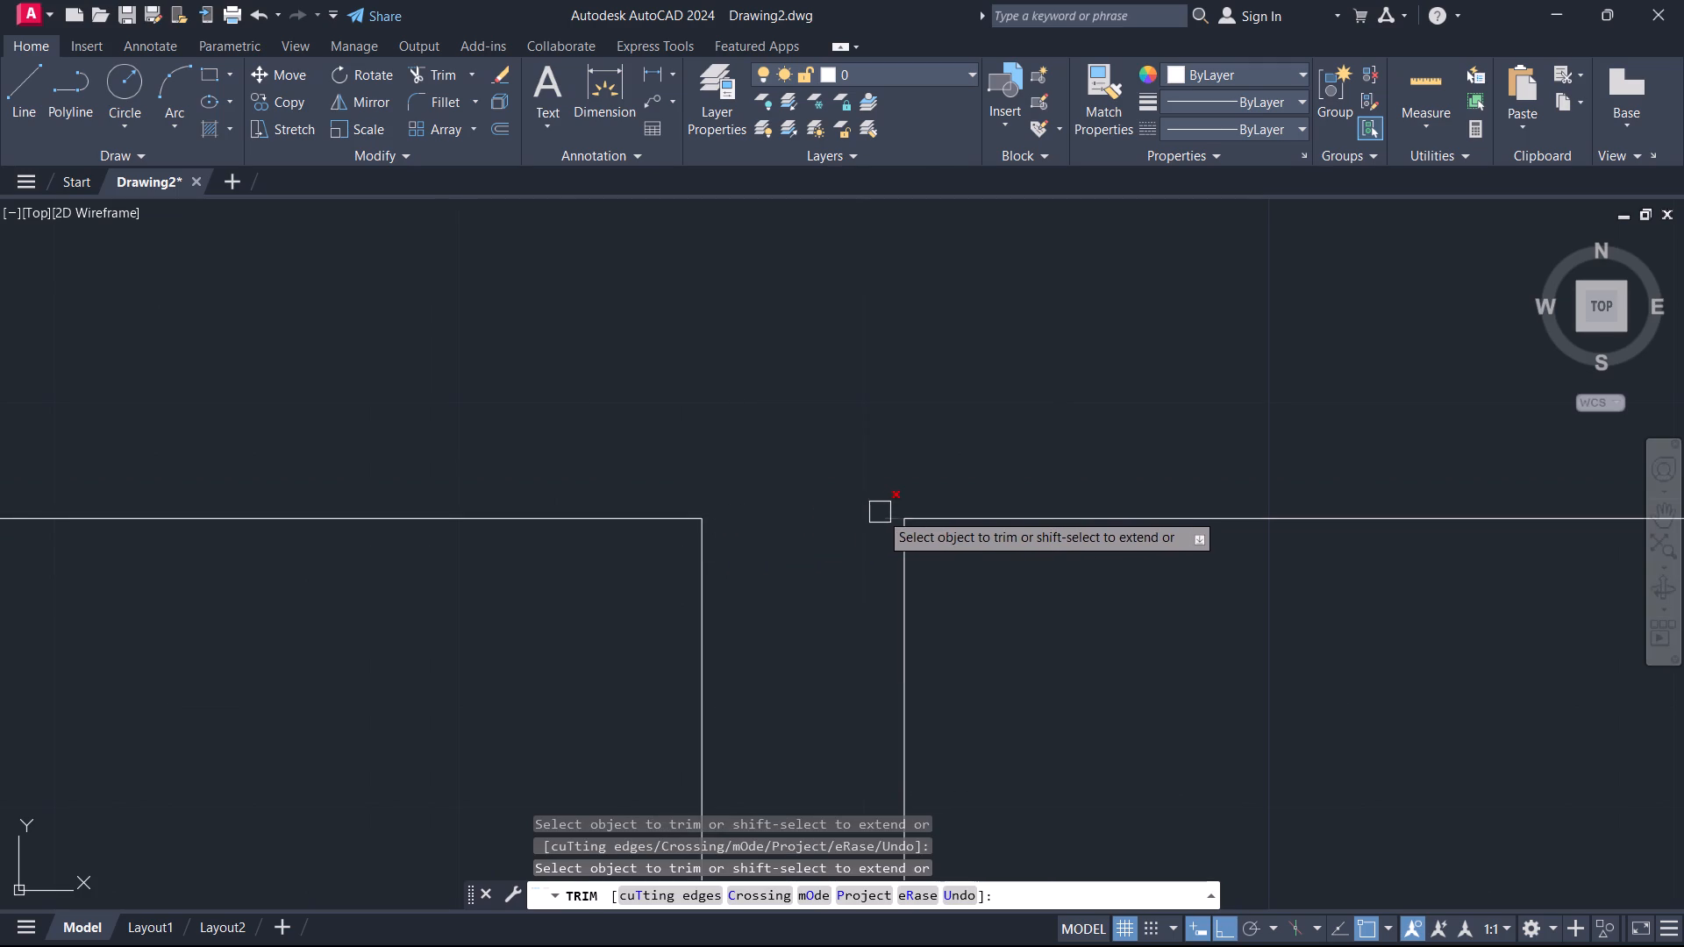
{"action": "left_click", "coordinate": [880, 512]}
{"action": "key", "text": "Escape"}
Draw a short vertical line down across the right room's lower wall from the midpoint of its inner line.
{"action": "scroll", "coordinate": [836, 551], "scroll_direction": "down", "scroll_amount": 6}
{"action": "scroll", "coordinate": [948, 629], "scroll_direction": "down", "scroll_amount": 1}
{"action": "middle_click_drag", "start_coordinate": [948, 629], "coordinate": [925, 528]}
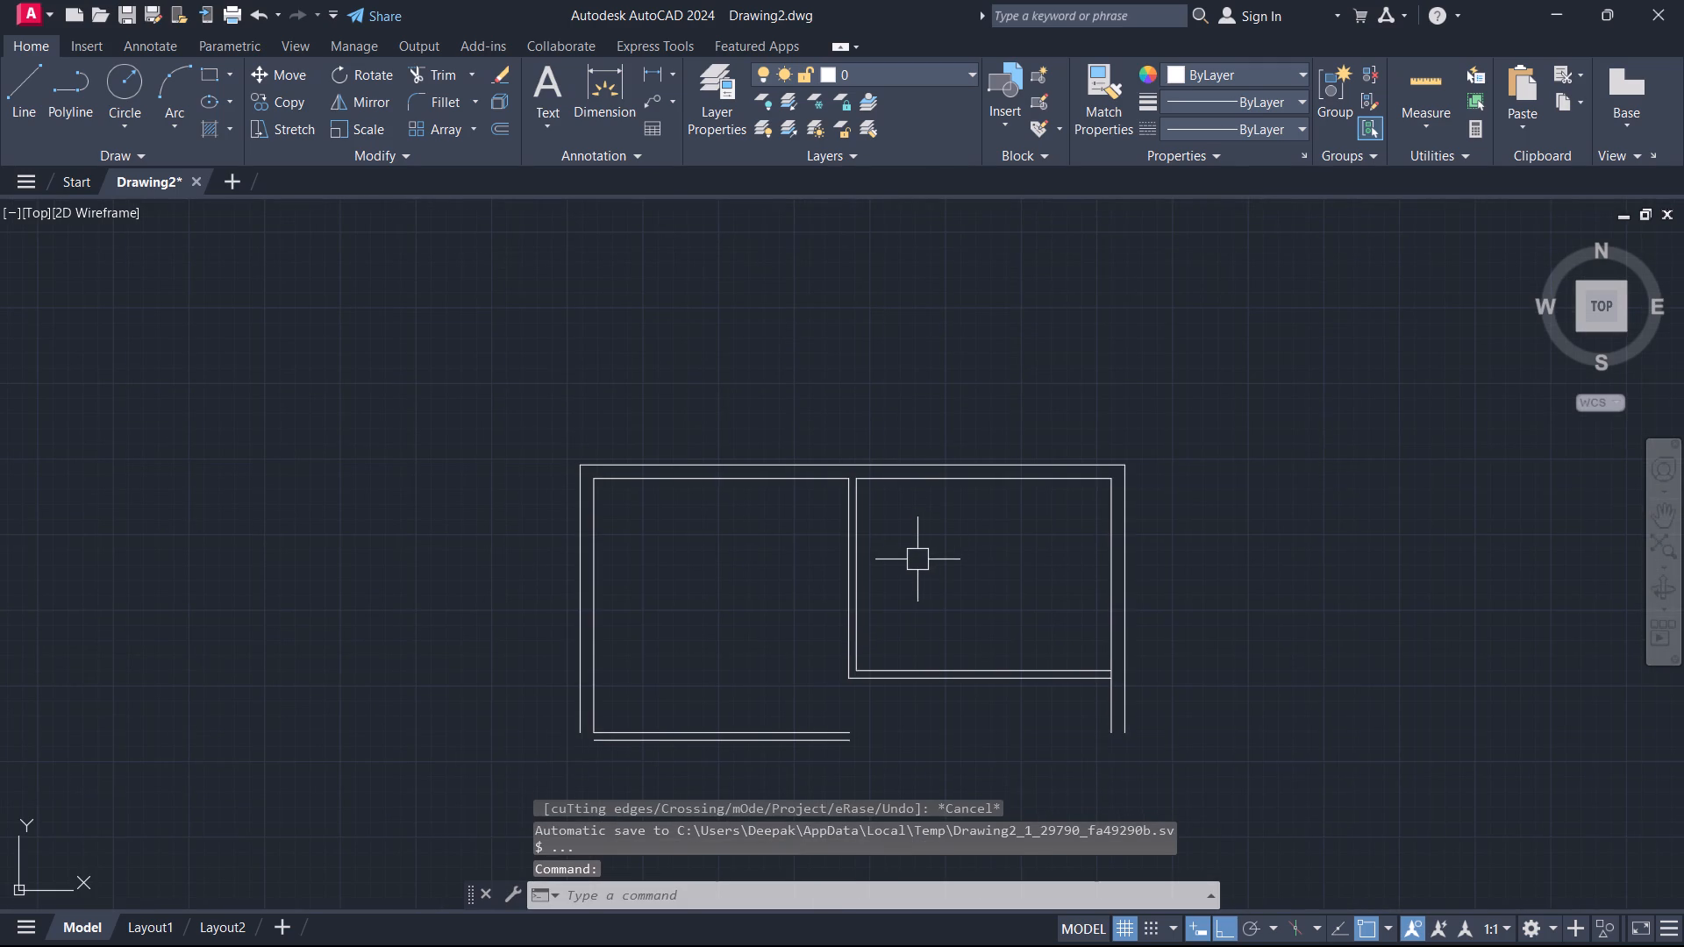
{"action": "key", "text": "l"}
{"action": "key", "text": "space"}
{"action": "scroll", "coordinate": [974, 603], "scroll_direction": "up", "scroll_amount": 2}
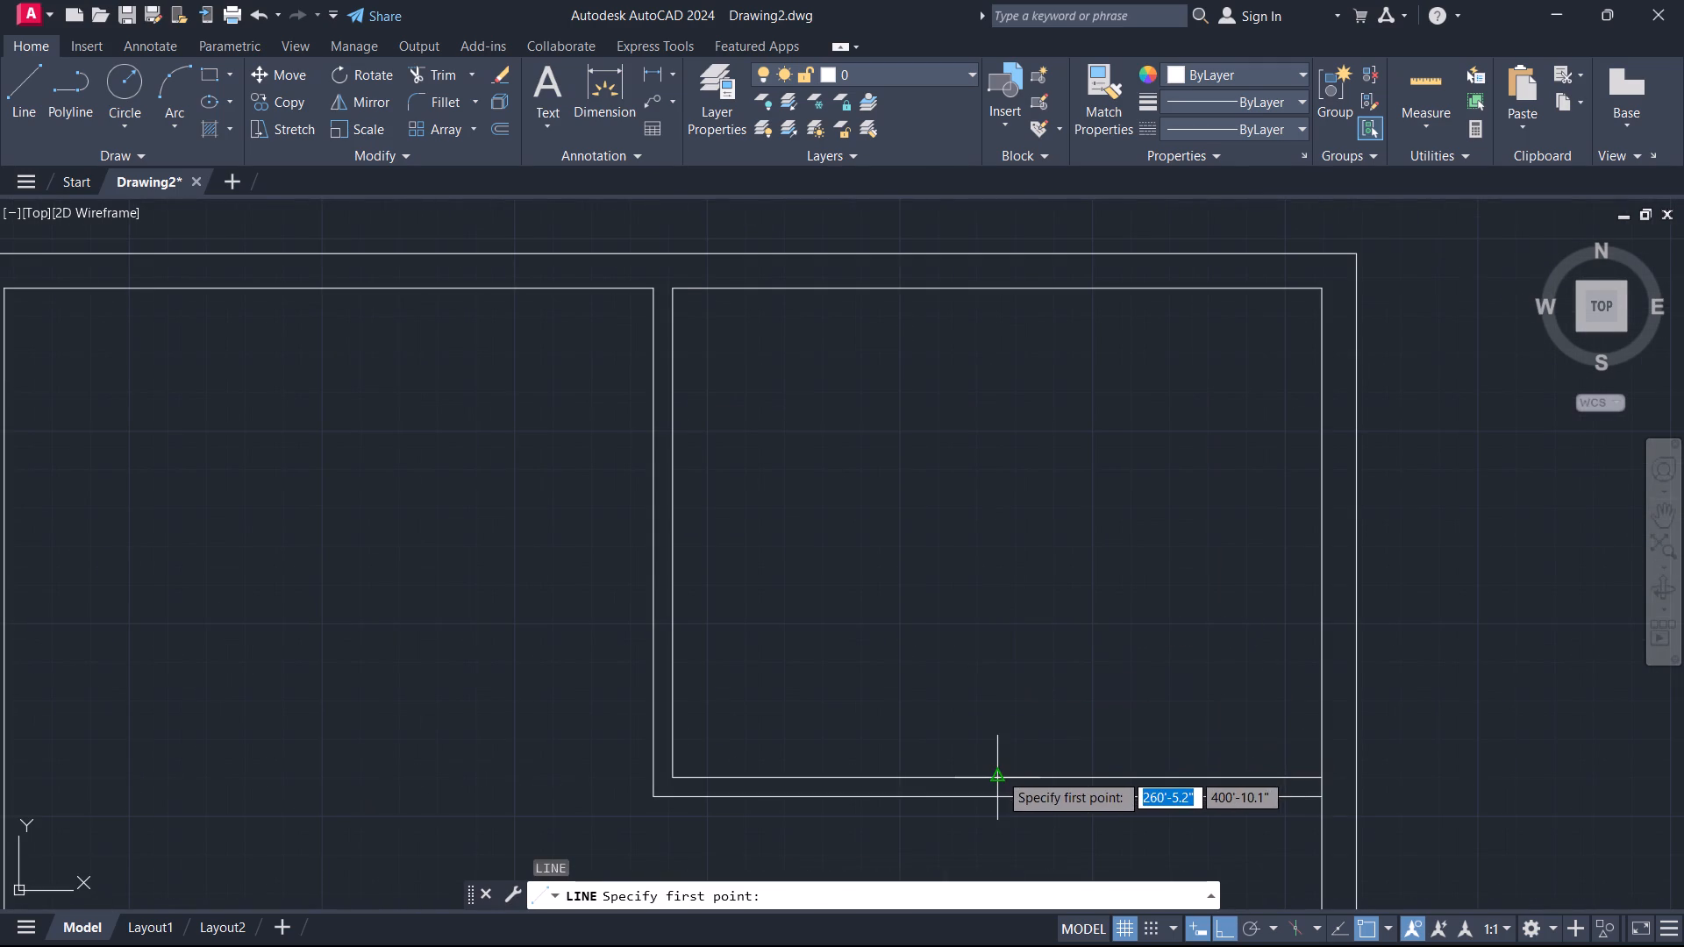
{"action": "left_click", "coordinate": [998, 775]}
{"action": "left_click", "coordinate": [988, 837]}
{"action": "key", "text": "Escape"}
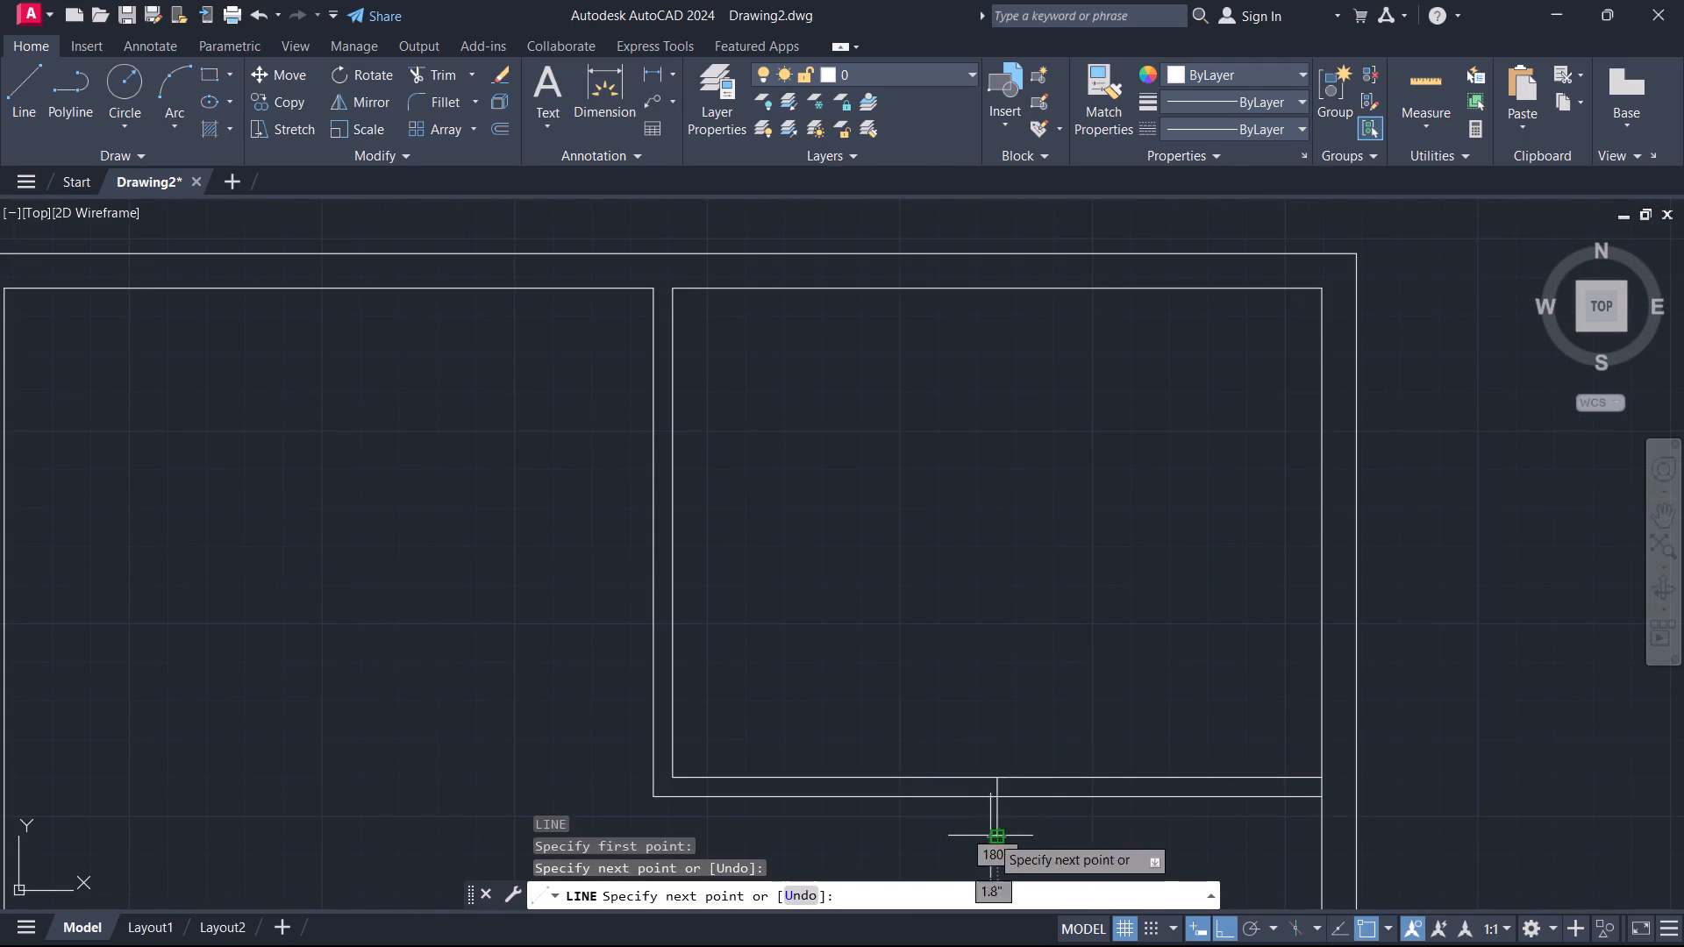
Offset the short vertical line 2' to each side.
{"action": "middle_click_drag", "start_coordinate": [1001, 816], "coordinate": [1032, 728]}
{"action": "scroll", "coordinate": [998, 815], "scroll_direction": "up", "scroll_amount": 1}
{"action": "type", "text": "o"}
{"action": "key", "text": "space"}
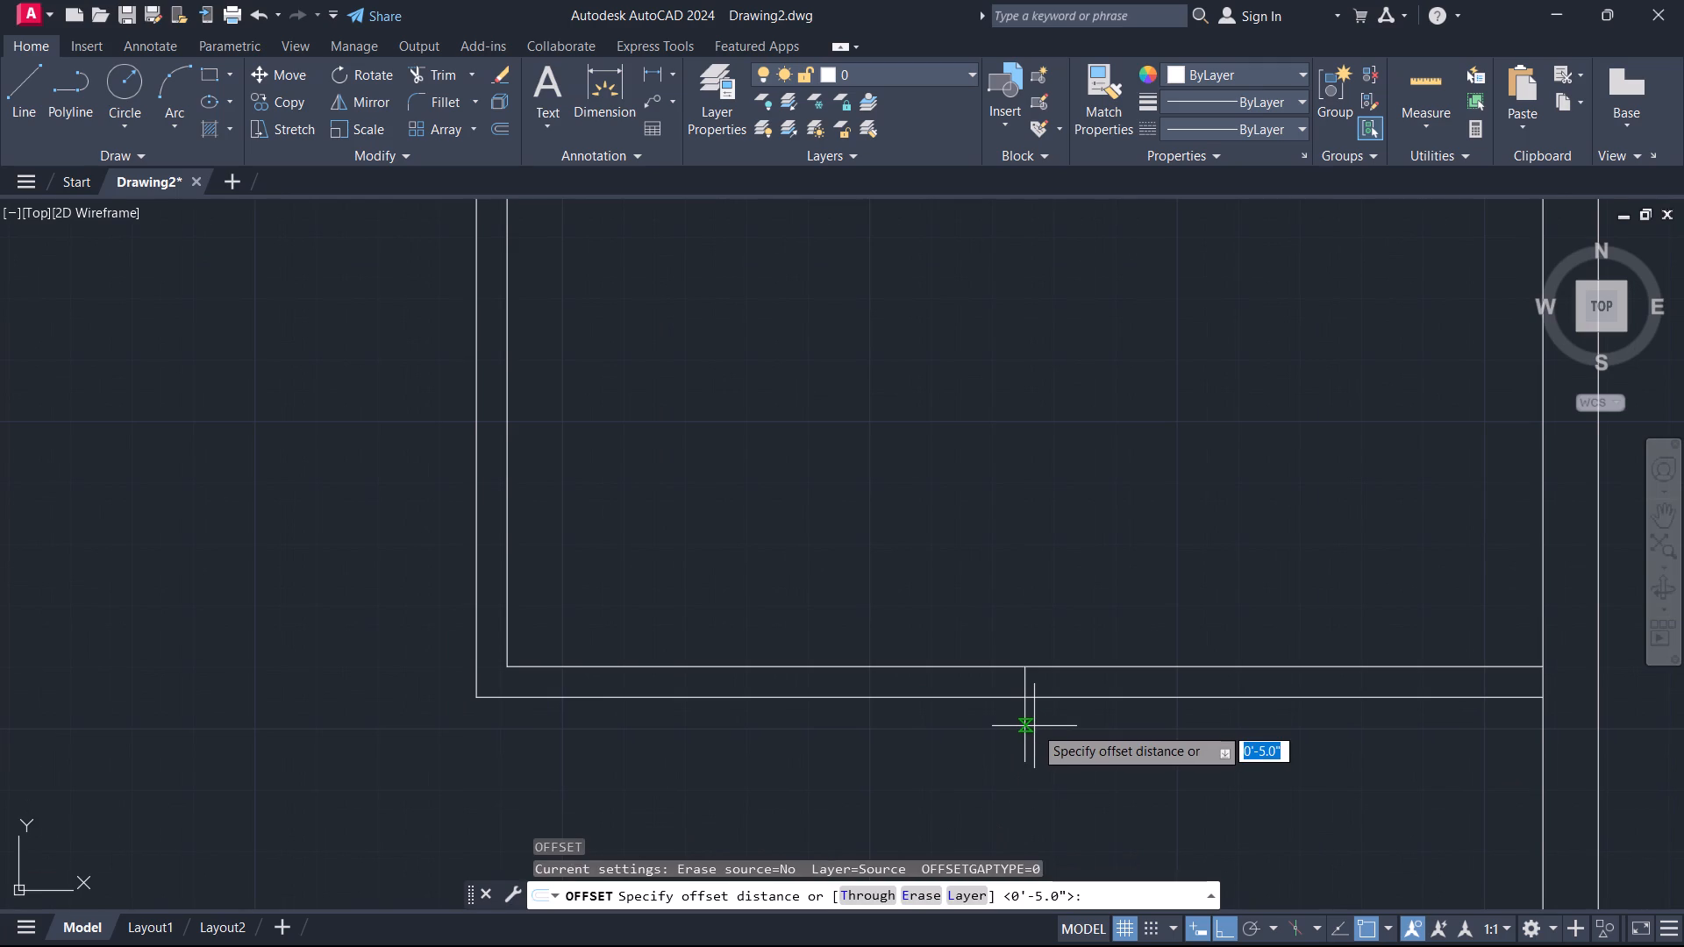
{"action": "key", "text": "2"}
{"action": "key", "text": "apostrophe"}
{"action": "key", "text": "Return"}
{"action": "scroll", "coordinate": [1033, 725], "scroll_direction": "up", "scroll_amount": 1}
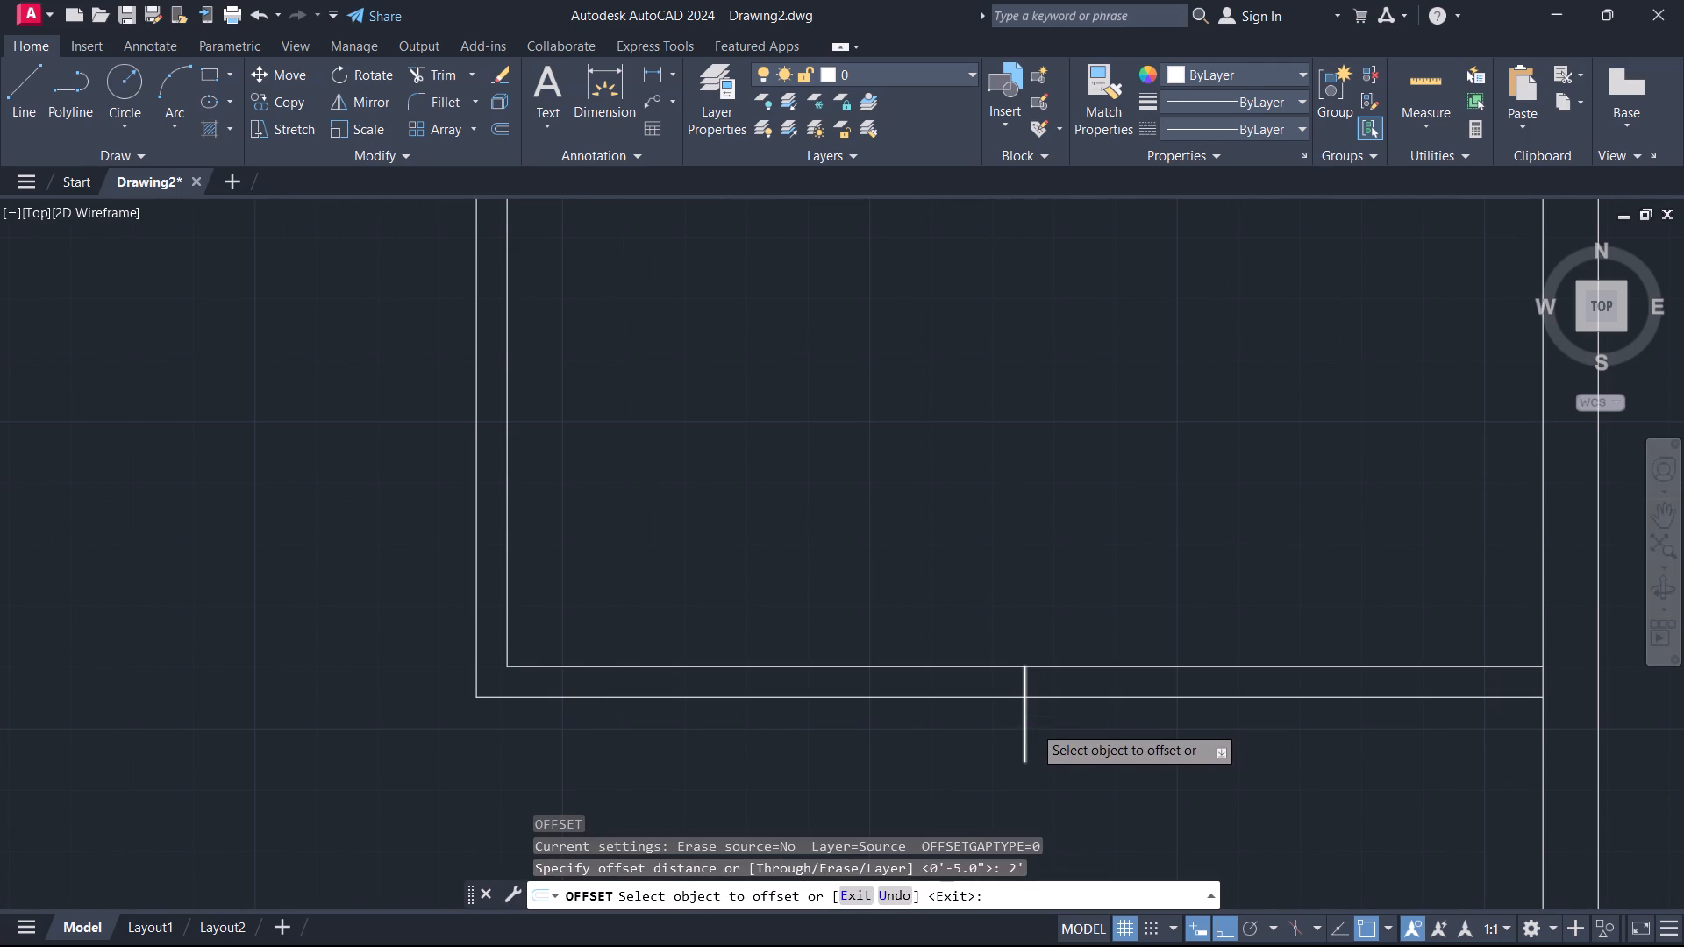
{"action": "left_click", "coordinate": [1024, 737]}
{"action": "left_click", "coordinate": [978, 741]}
{"action": "left_click", "coordinate": [1014, 748]}
{"action": "left_click", "coordinate": [1092, 745]}
{"action": "key", "text": "Escape"}
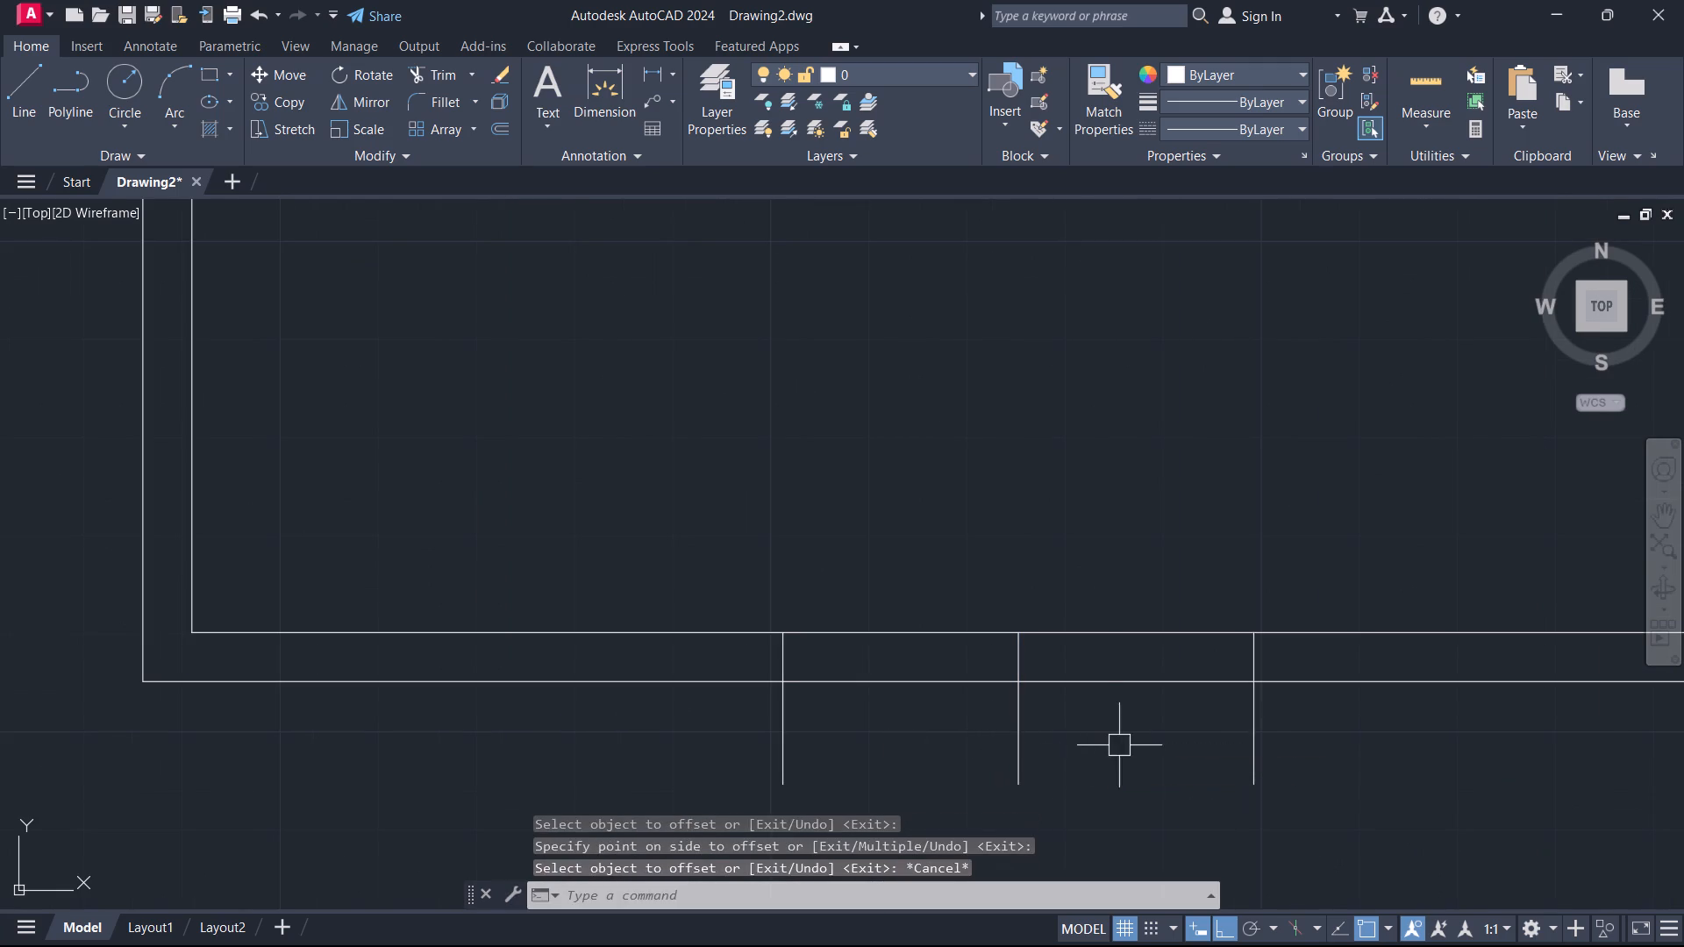
Erase the middle vertical line between the two offset copies.
{"action": "left_click_drag", "start_coordinate": [1131, 743], "coordinate": [1095, 731]}
{"action": "left_click", "coordinate": [933, 723]}
{"action": "key", "text": "Delete"}
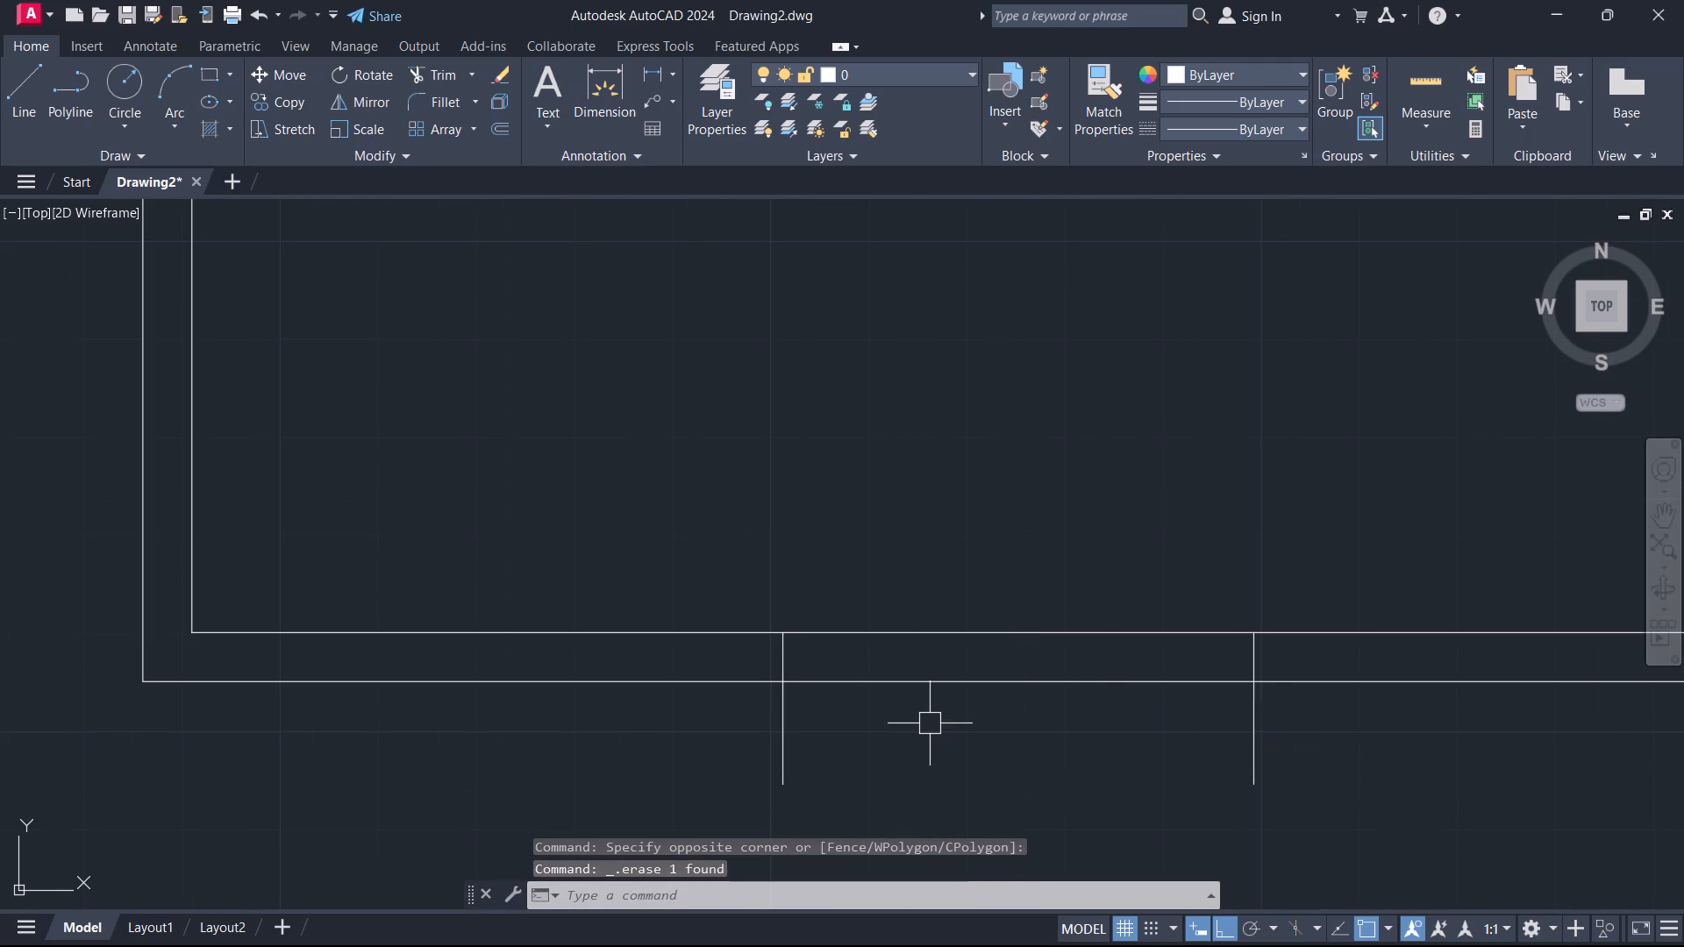
Trim both lower wall lines between the two vertical lines and the vertical ends below the wall to form the opening.
{"action": "type", "text": "tr"}
{"action": "key", "text": "space"}
{"action": "left_click_drag", "start_coordinate": [931, 733], "coordinate": [986, 502]}
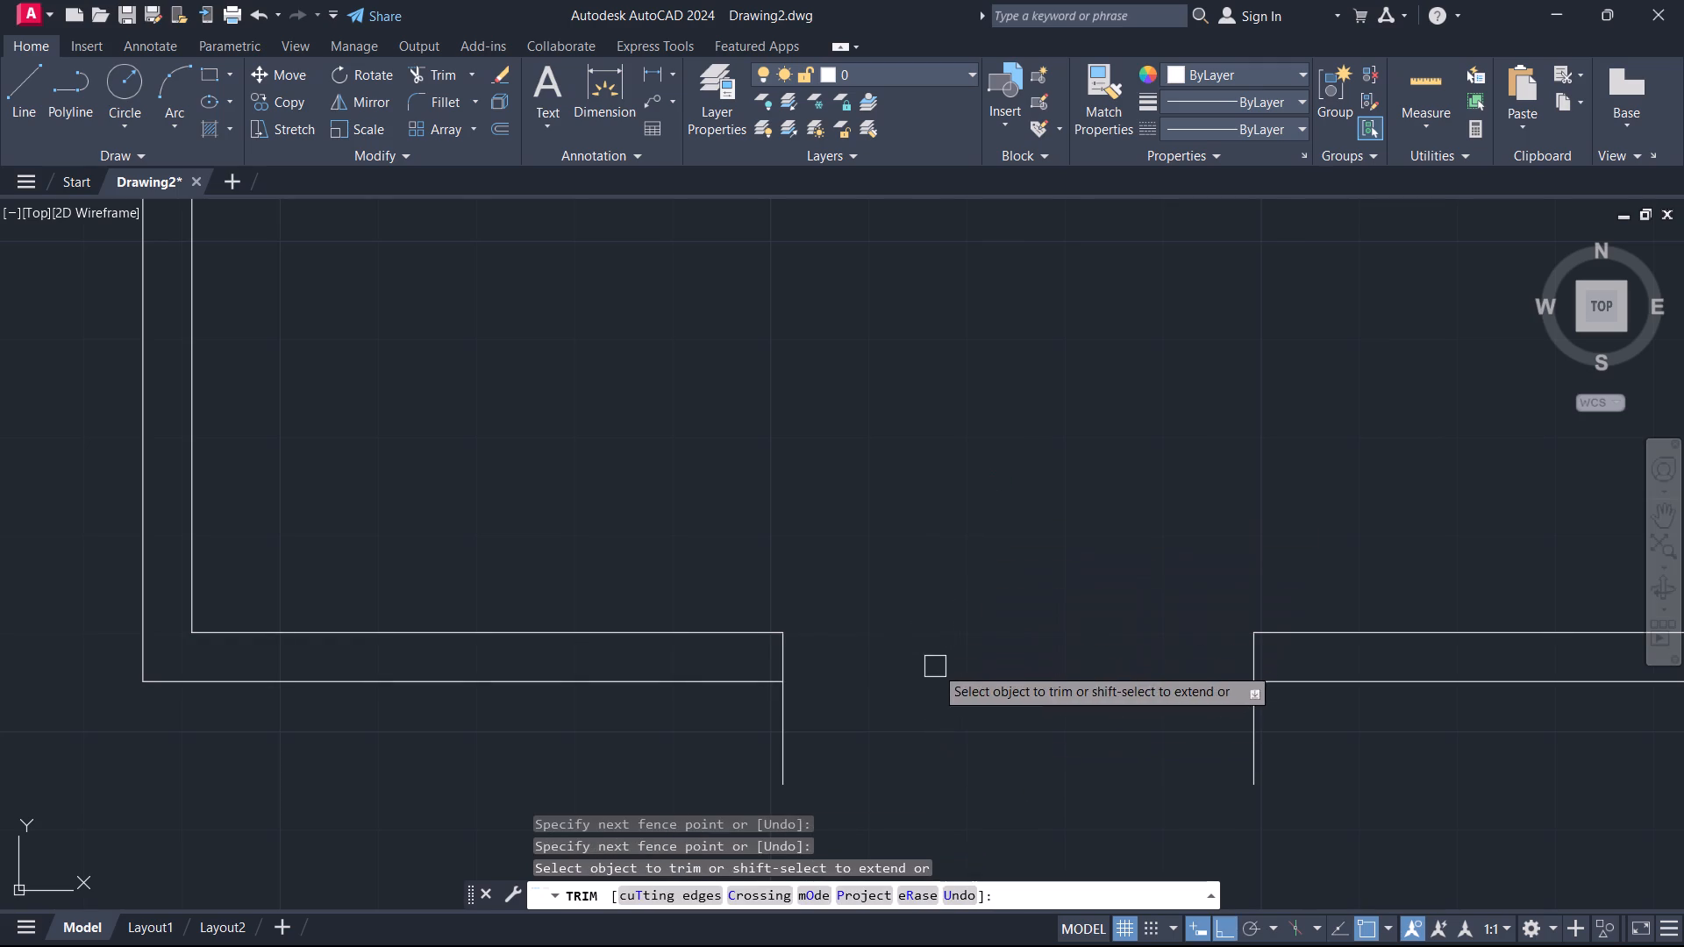
{"action": "left_click_drag", "start_coordinate": [717, 737], "coordinate": [1165, 762]}
{"action": "key", "text": "Escape"}
Trim the inner face of the right outer wall between the two lines of the right room's lower wall.
{"action": "scroll", "coordinate": [1142, 741], "scroll_direction": "down", "scroll_amount": 1}
{"action": "scroll", "coordinate": [1142, 741], "scroll_direction": "up", "scroll_amount": 1}
{"action": "scroll", "coordinate": [1134, 745], "scroll_direction": "down", "scroll_amount": 1}
{"action": "middle_click_drag", "start_coordinate": [1134, 745], "coordinate": [1169, 708]}
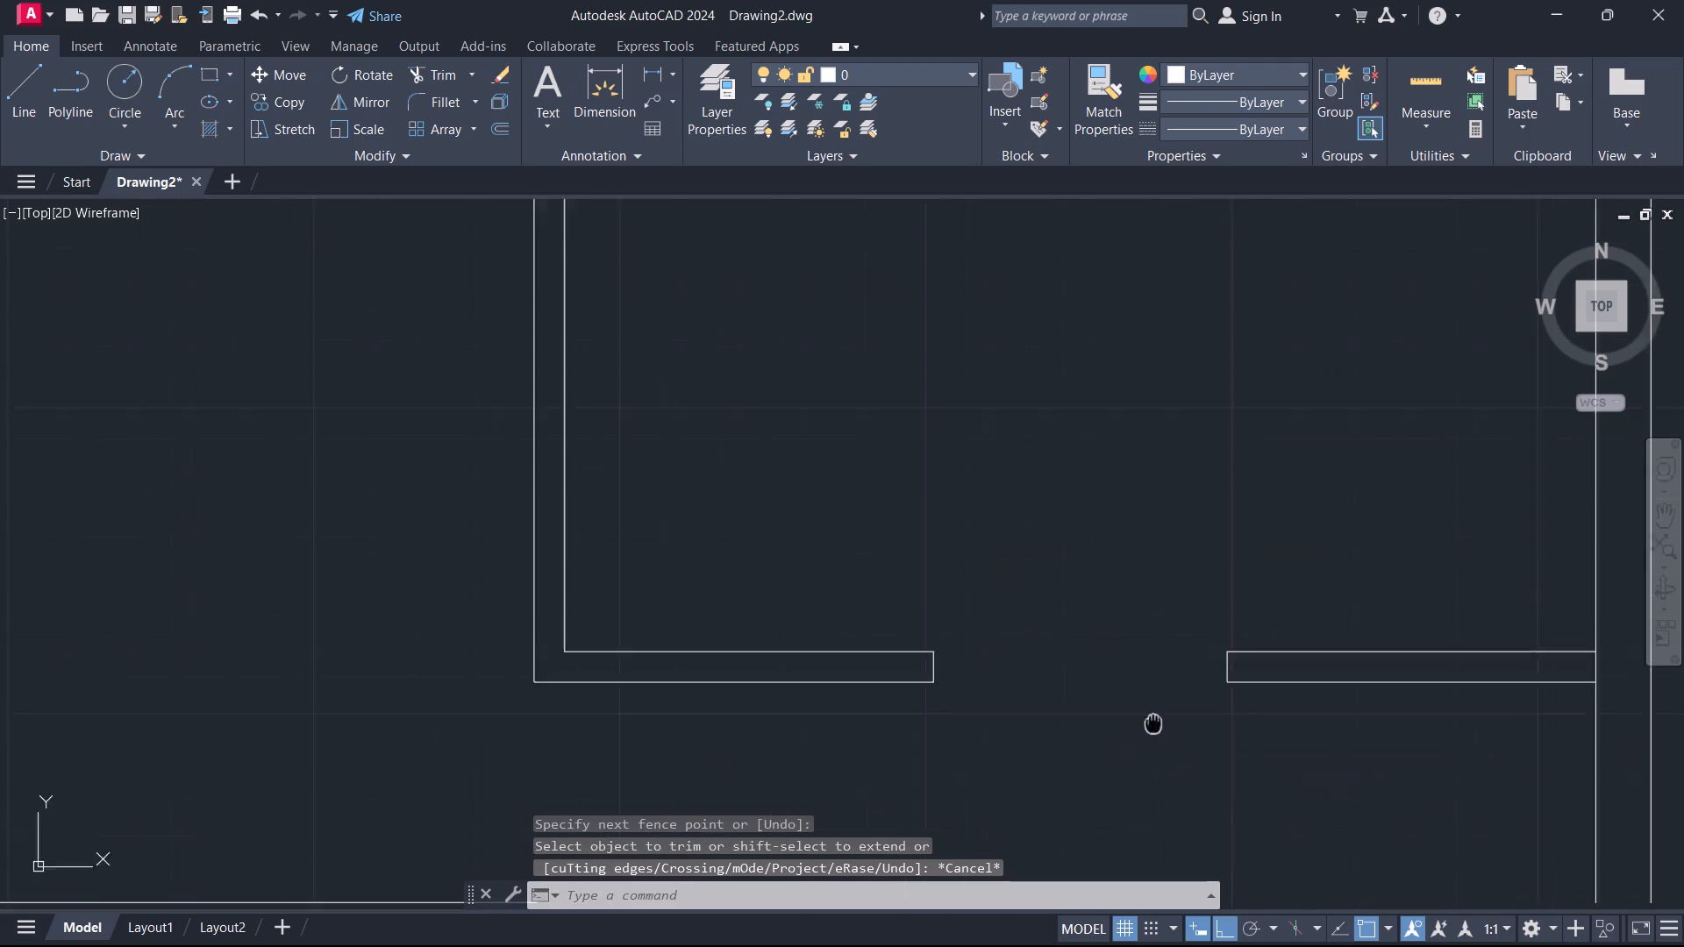
{"action": "middle_click_drag", "start_coordinate": [1169, 708], "coordinate": [1494, 488]}
{"action": "scroll", "coordinate": [1494, 488], "scroll_direction": "down", "scroll_amount": 2}
{"action": "middle_click_drag", "start_coordinate": [1383, 488], "coordinate": [966, 601]}
{"action": "scroll", "coordinate": [1218, 557], "scroll_direction": "up", "scroll_amount": 1}
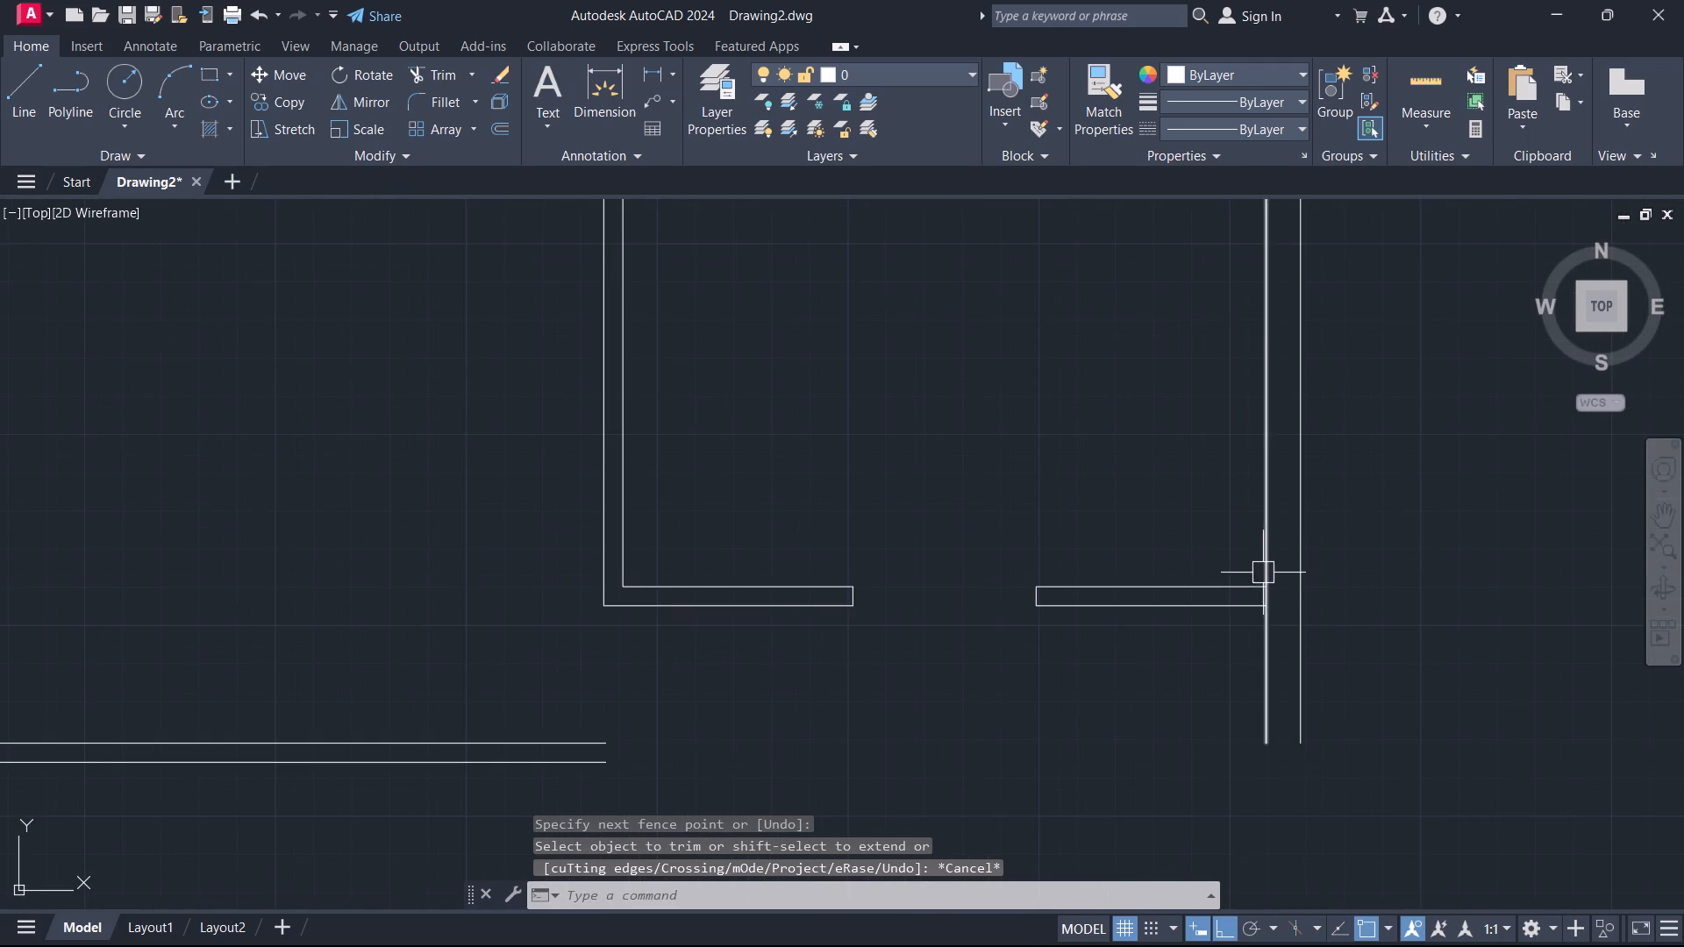
{"action": "key", "text": "t"}
{"action": "key", "text": "r"}
{"action": "key", "text": "space"}
{"action": "scroll", "coordinate": [1267, 589], "scroll_direction": "up", "scroll_amount": 3}
{"action": "left_click_drag", "start_coordinate": [1272, 607], "coordinate": [1253, 603]}
{"action": "left_click", "coordinate": [1216, 602]}
{"action": "key", "text": "Escape"}
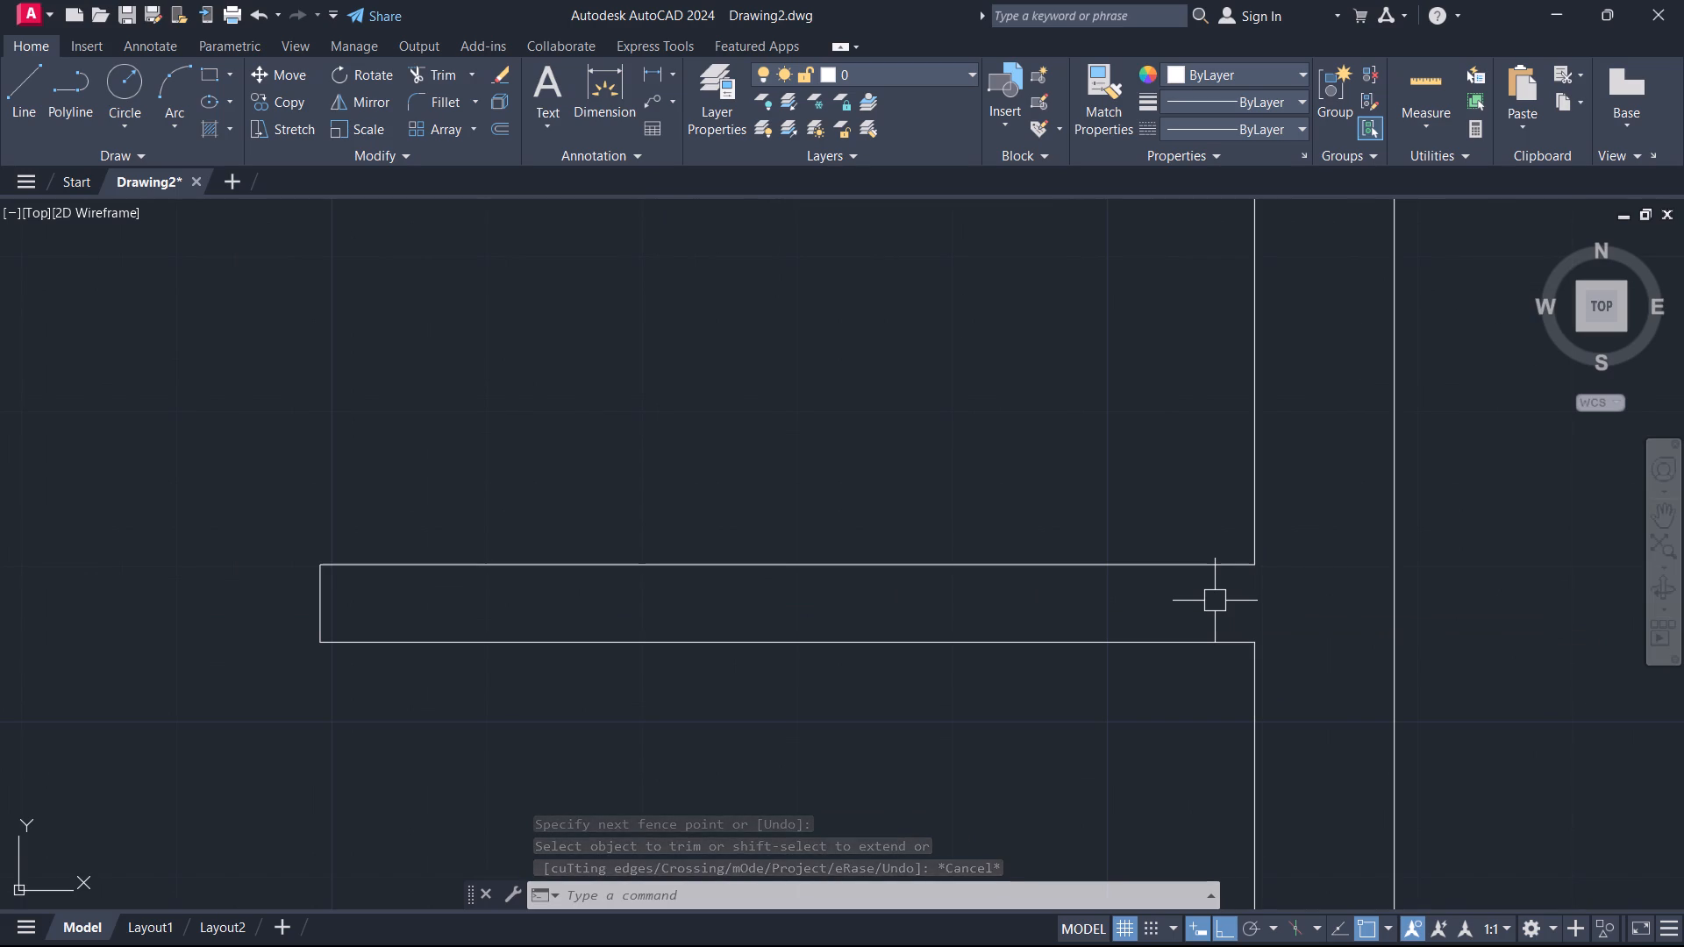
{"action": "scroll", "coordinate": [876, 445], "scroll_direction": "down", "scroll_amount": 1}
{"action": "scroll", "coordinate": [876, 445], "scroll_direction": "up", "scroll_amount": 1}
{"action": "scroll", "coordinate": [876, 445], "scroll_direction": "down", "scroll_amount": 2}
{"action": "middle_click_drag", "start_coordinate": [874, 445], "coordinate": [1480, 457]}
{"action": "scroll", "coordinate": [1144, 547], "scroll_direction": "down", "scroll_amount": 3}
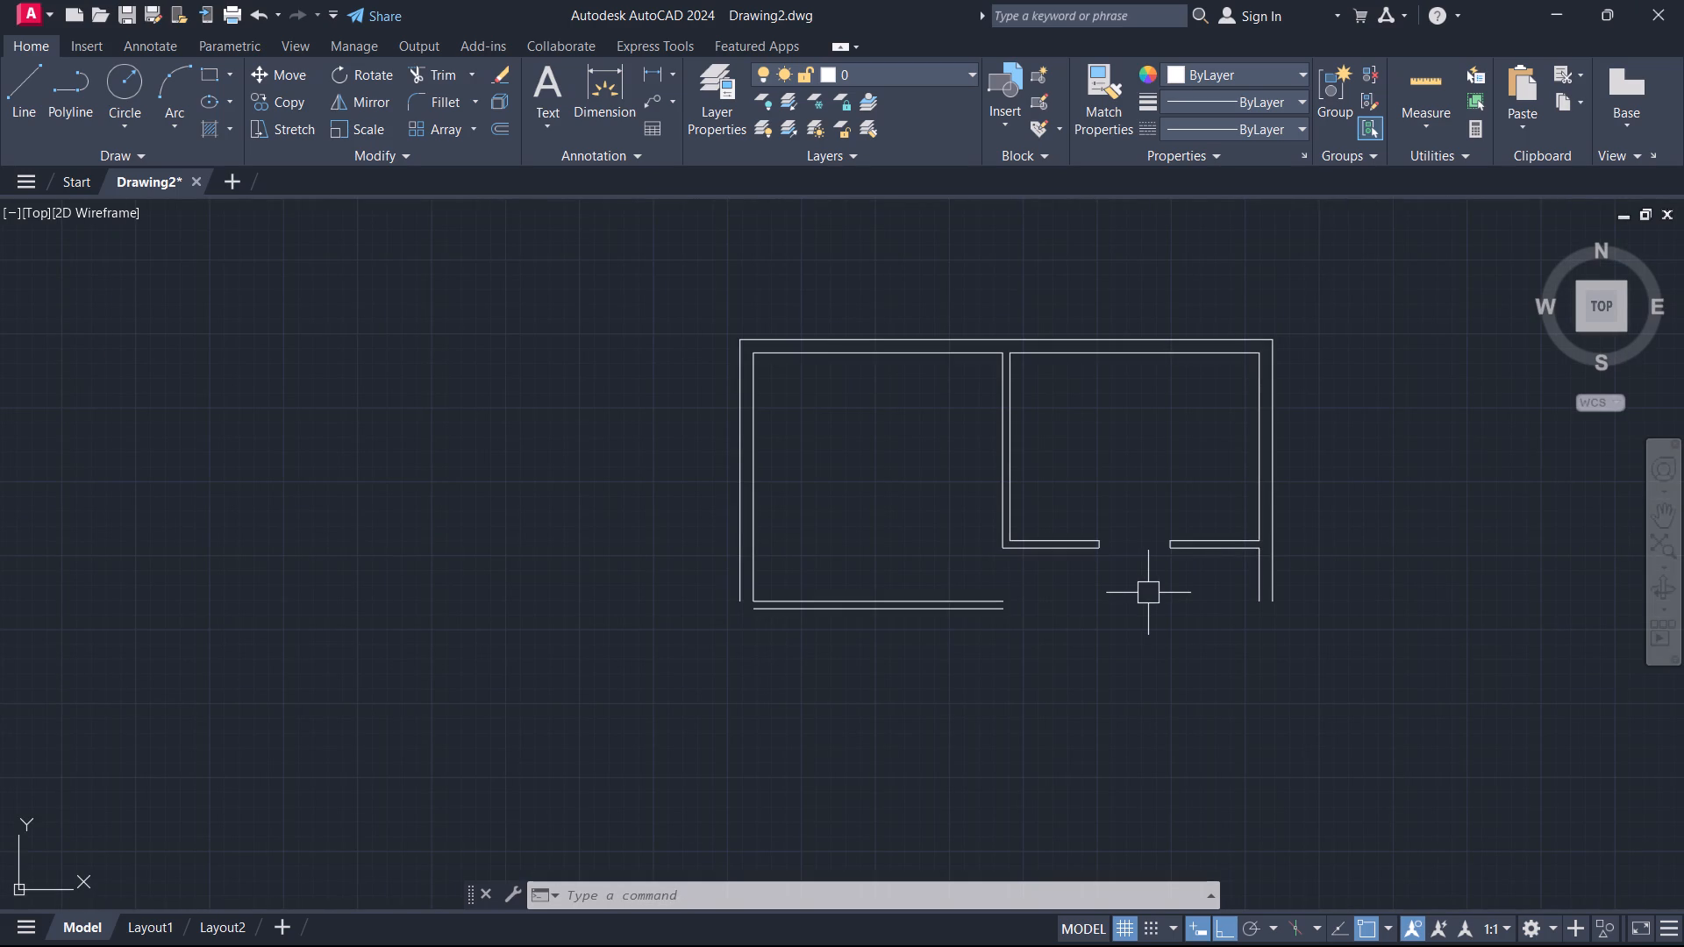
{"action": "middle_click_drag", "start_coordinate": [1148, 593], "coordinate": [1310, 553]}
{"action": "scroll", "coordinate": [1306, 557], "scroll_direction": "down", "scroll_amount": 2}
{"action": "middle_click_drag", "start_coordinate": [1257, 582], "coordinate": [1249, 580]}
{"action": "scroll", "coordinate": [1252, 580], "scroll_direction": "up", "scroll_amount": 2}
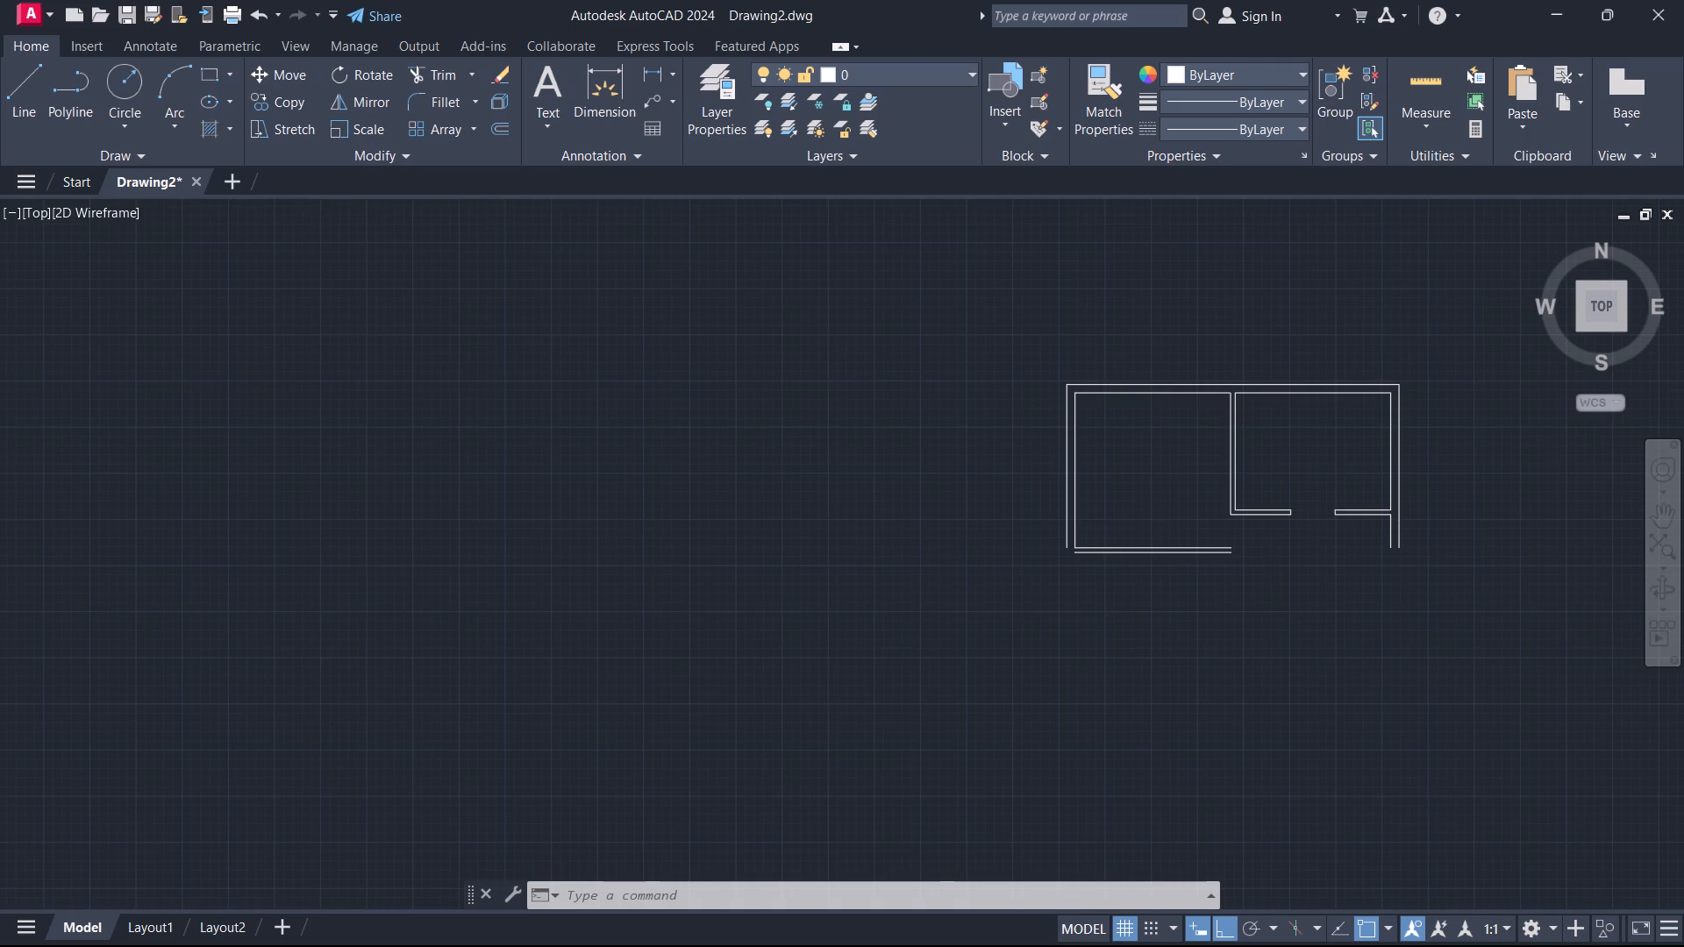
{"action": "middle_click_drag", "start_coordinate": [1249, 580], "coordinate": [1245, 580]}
Offset the left room's outer lower wall line 6'4" downward.
{"action": "middle_click_drag", "start_coordinate": [1105, 610], "coordinate": [1259, 530]}
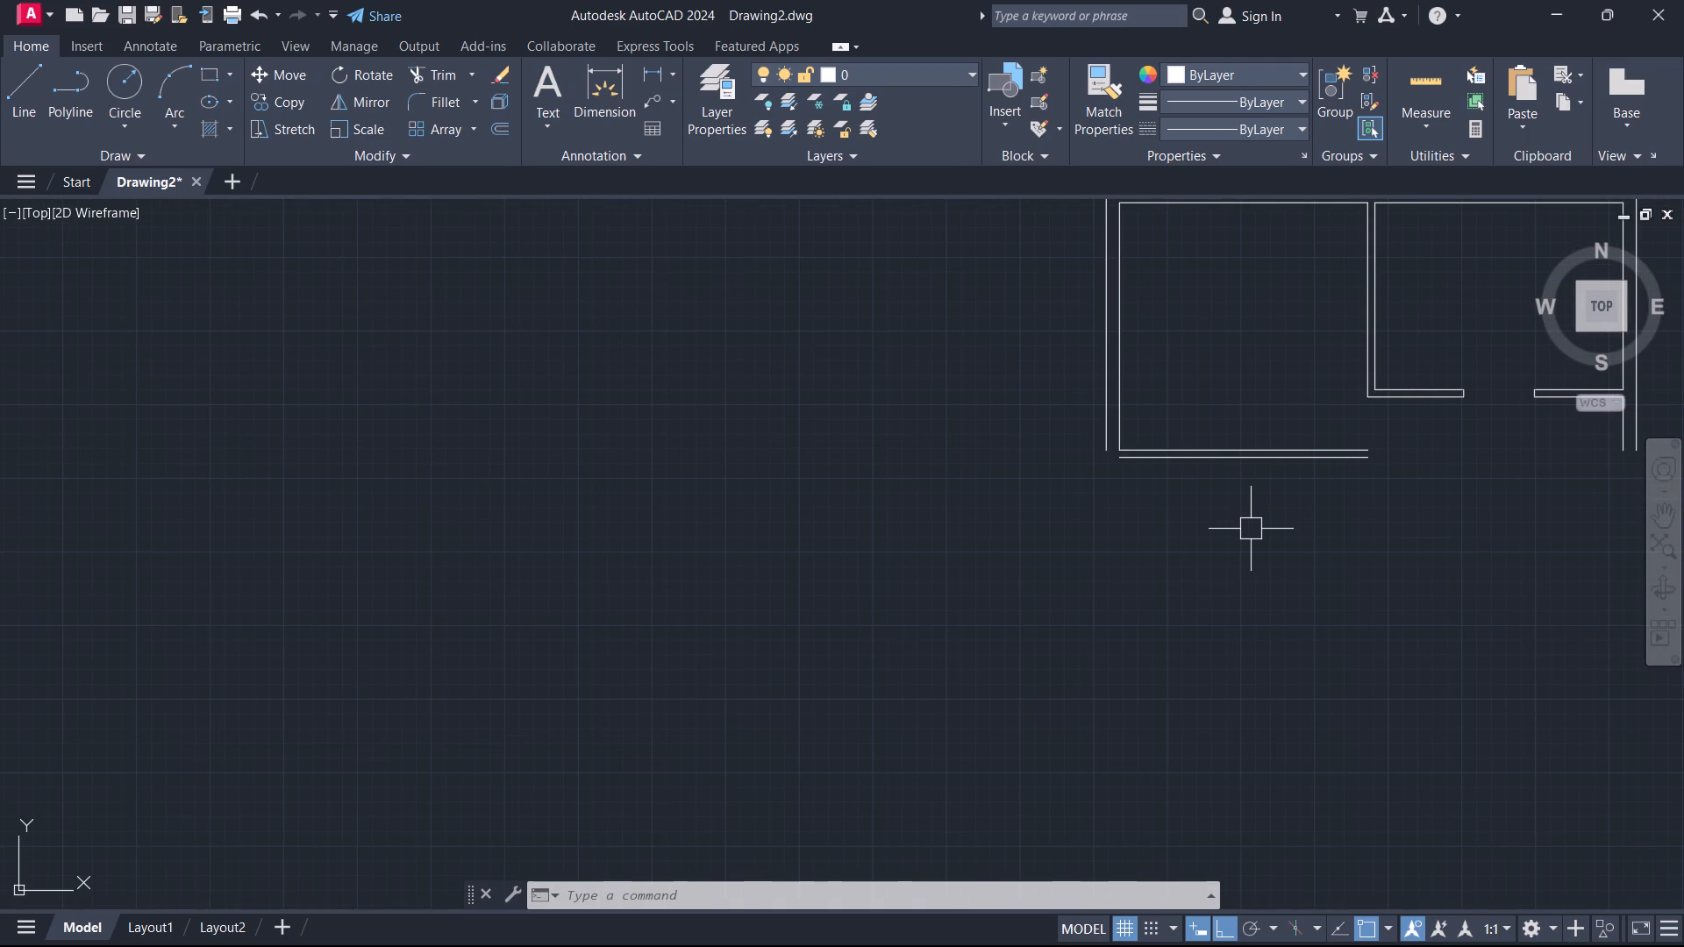
{"action": "type", "text": "o"}
{"action": "key", "text": "space"}
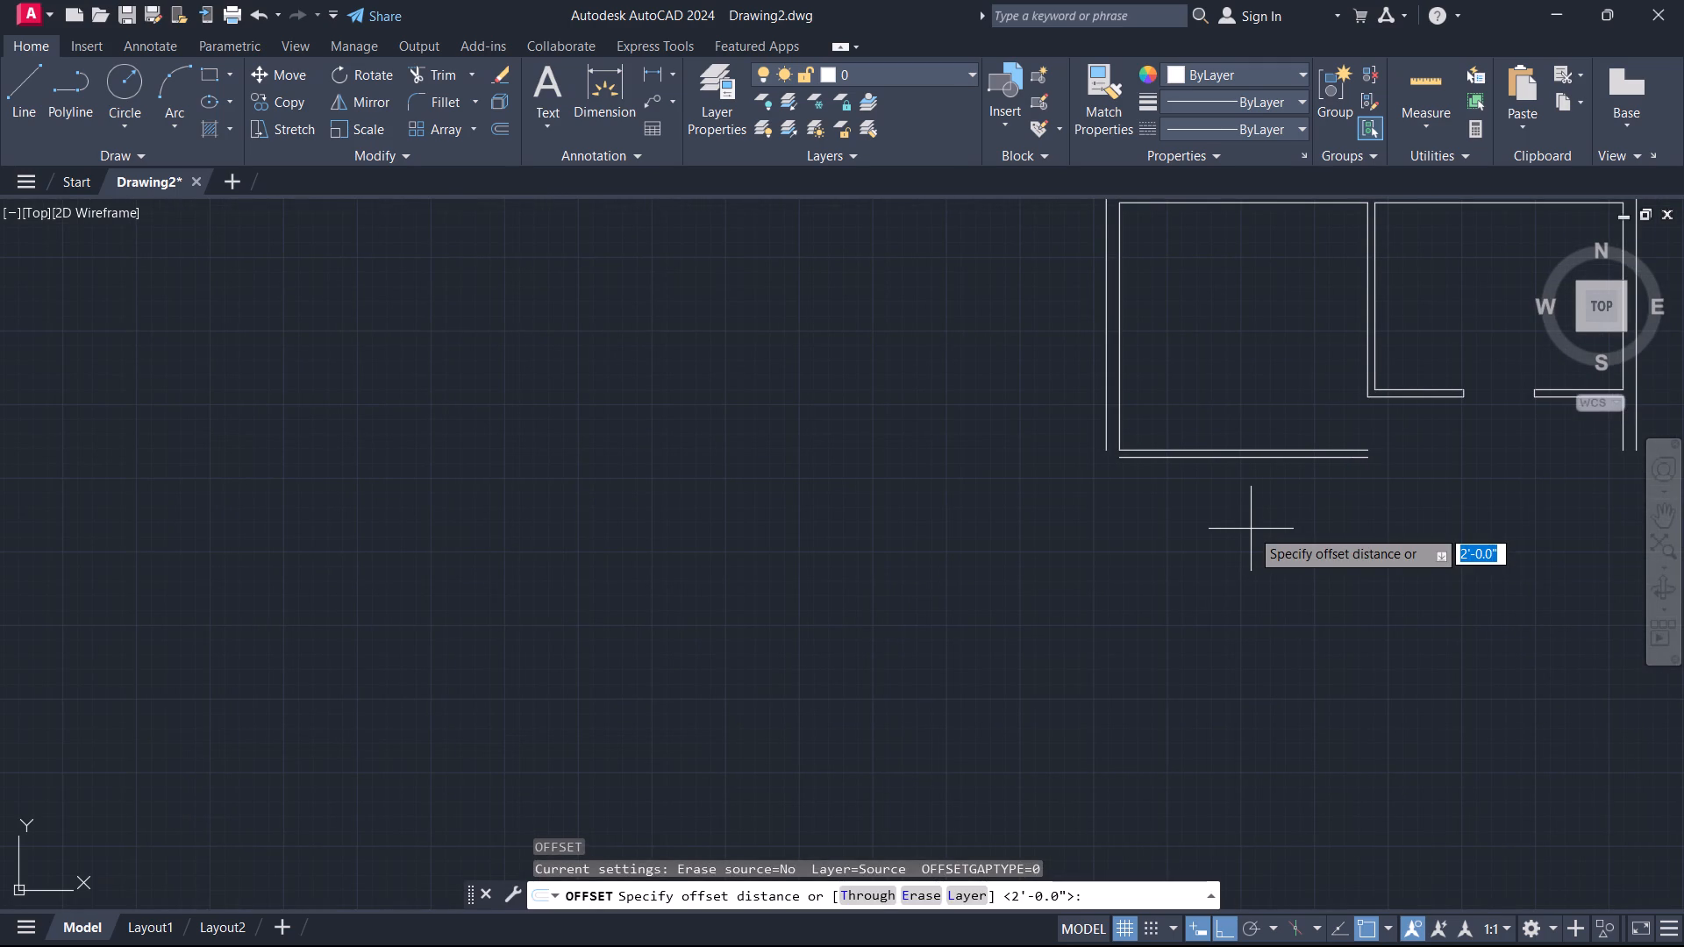
{"action": "type", "text": "6'4"}
{"action": "key", "text": "Return"}
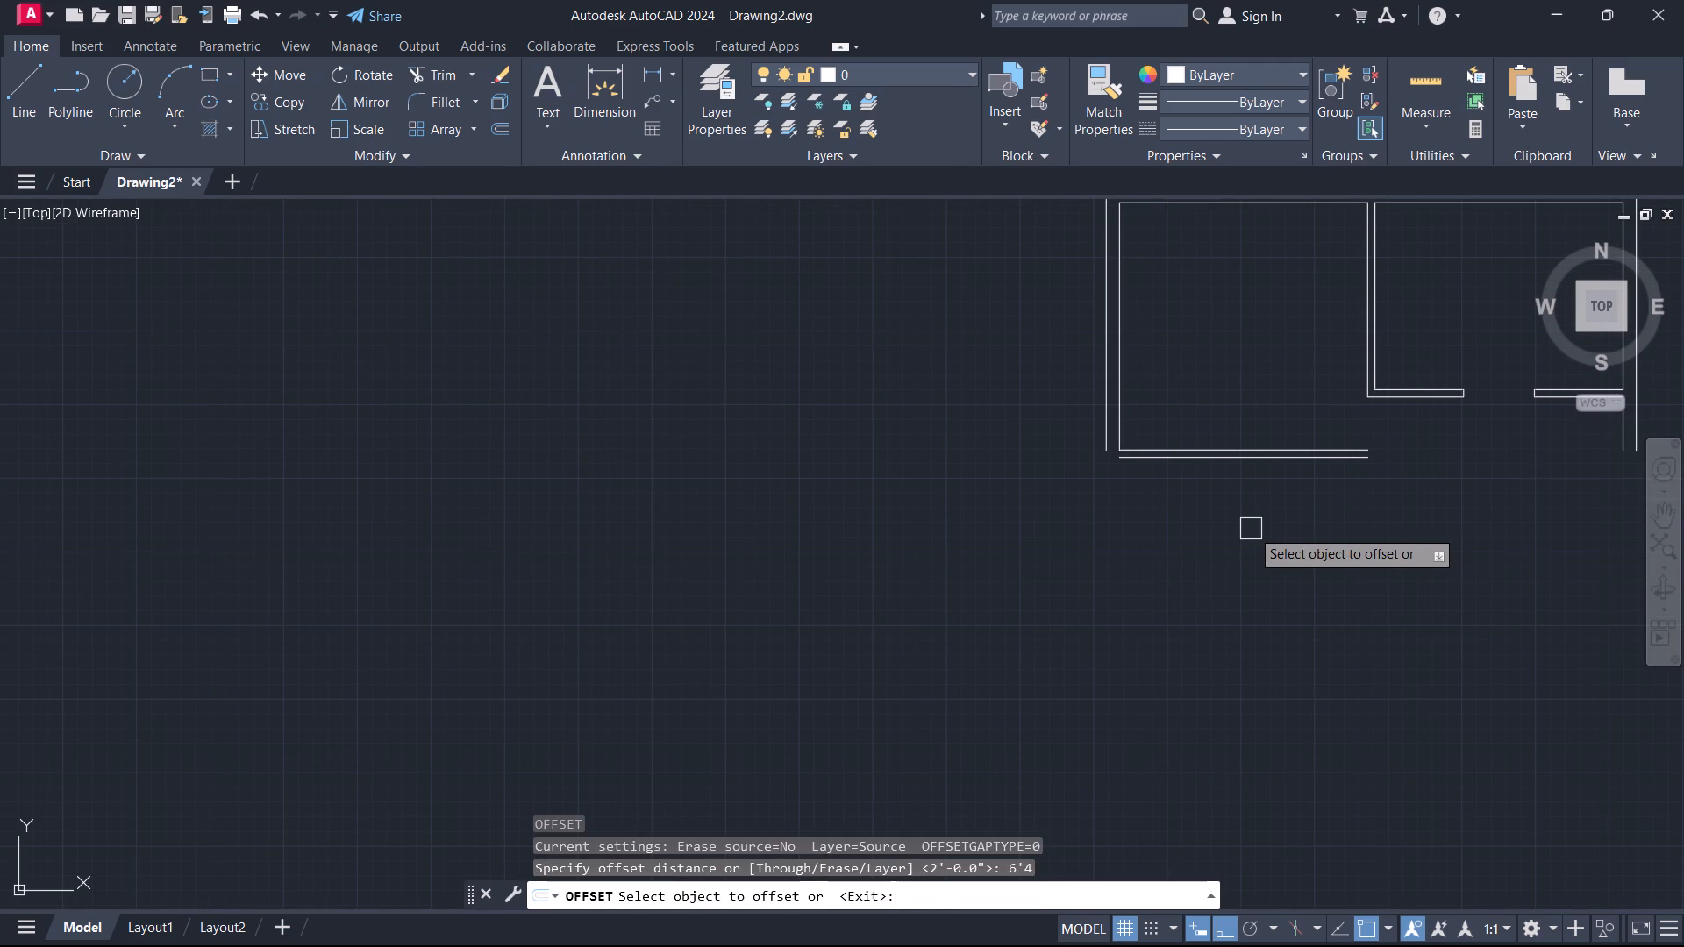
{"action": "scroll", "coordinate": [1214, 530], "scroll_direction": "up", "scroll_amount": 1}
{"action": "left_click", "coordinate": [1238, 419]}
{"action": "left_click", "coordinate": [1217, 459]}
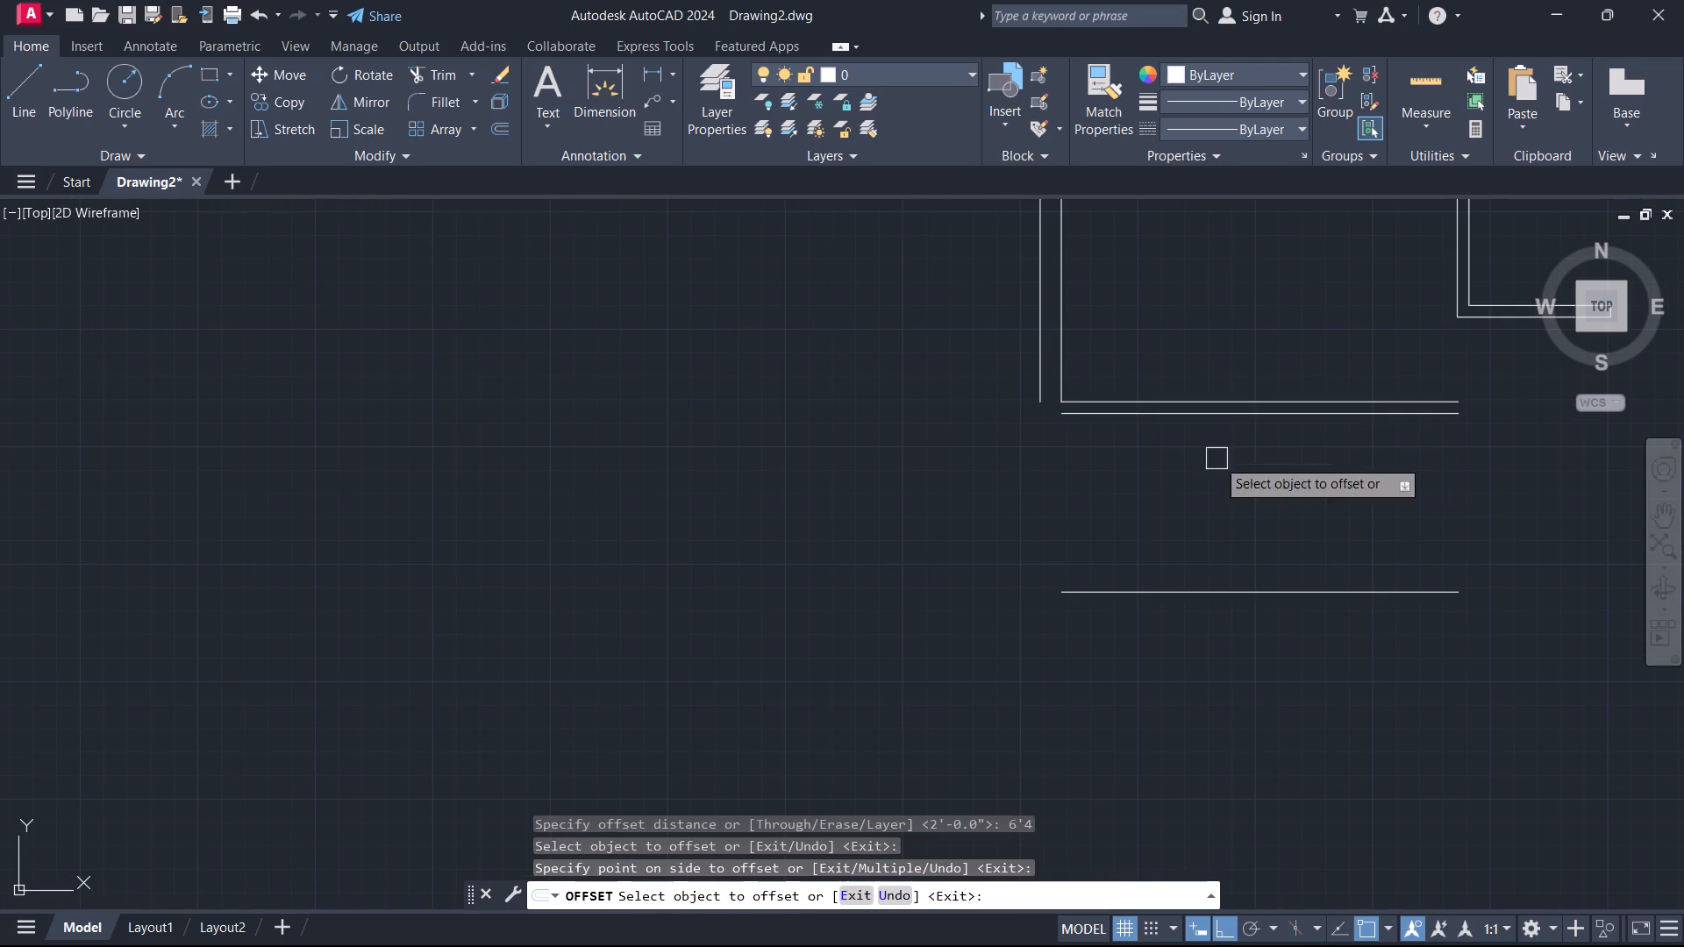
{"action": "key", "text": "Escape"}
Offset the new lower line 5" downward to form a wall.
{"action": "type", "text": "o"}
{"action": "key", "text": "space"}
{"action": "key", "text": "5"}
{"action": "key", "text": "Return"}
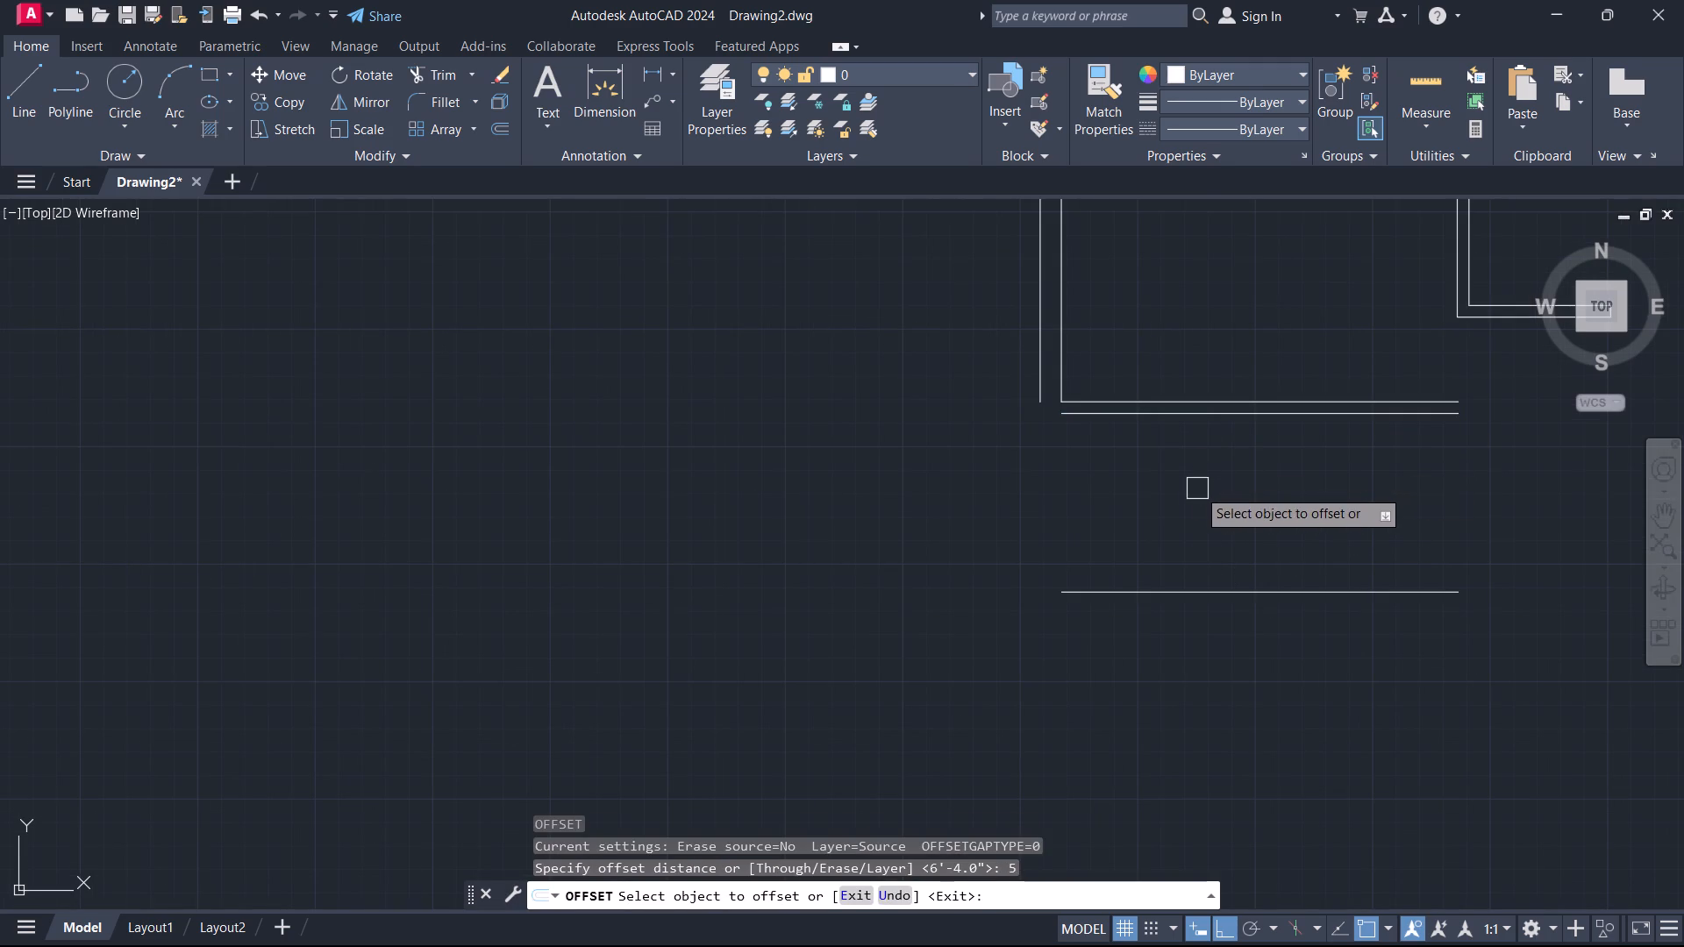
{"action": "left_click", "coordinate": [1200, 584]}
{"action": "left_click", "coordinate": [1181, 634]}
{"action": "key", "text": "Escape"}
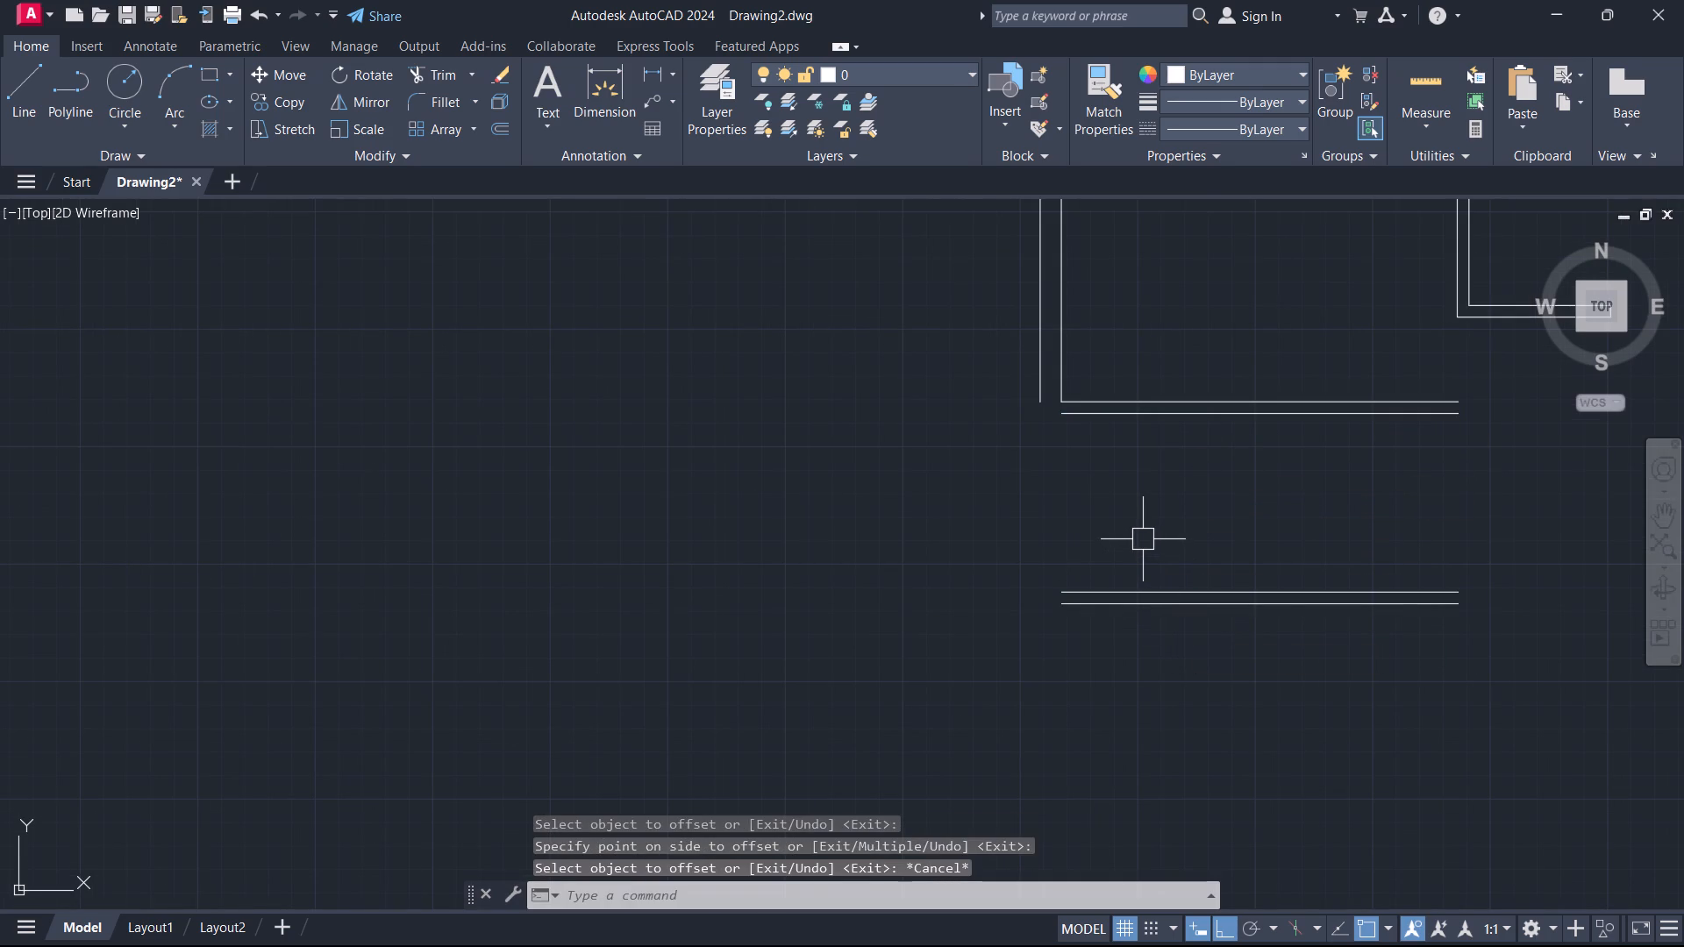
Draw a vertical line joining the left ends of the left room's outer lower wall line and the new wall's upper line.
{"action": "middle_click_drag", "start_coordinate": [1143, 539], "coordinate": [1017, 553]}
{"action": "scroll", "coordinate": [1014, 556], "scroll_direction": "up", "scroll_amount": 1}
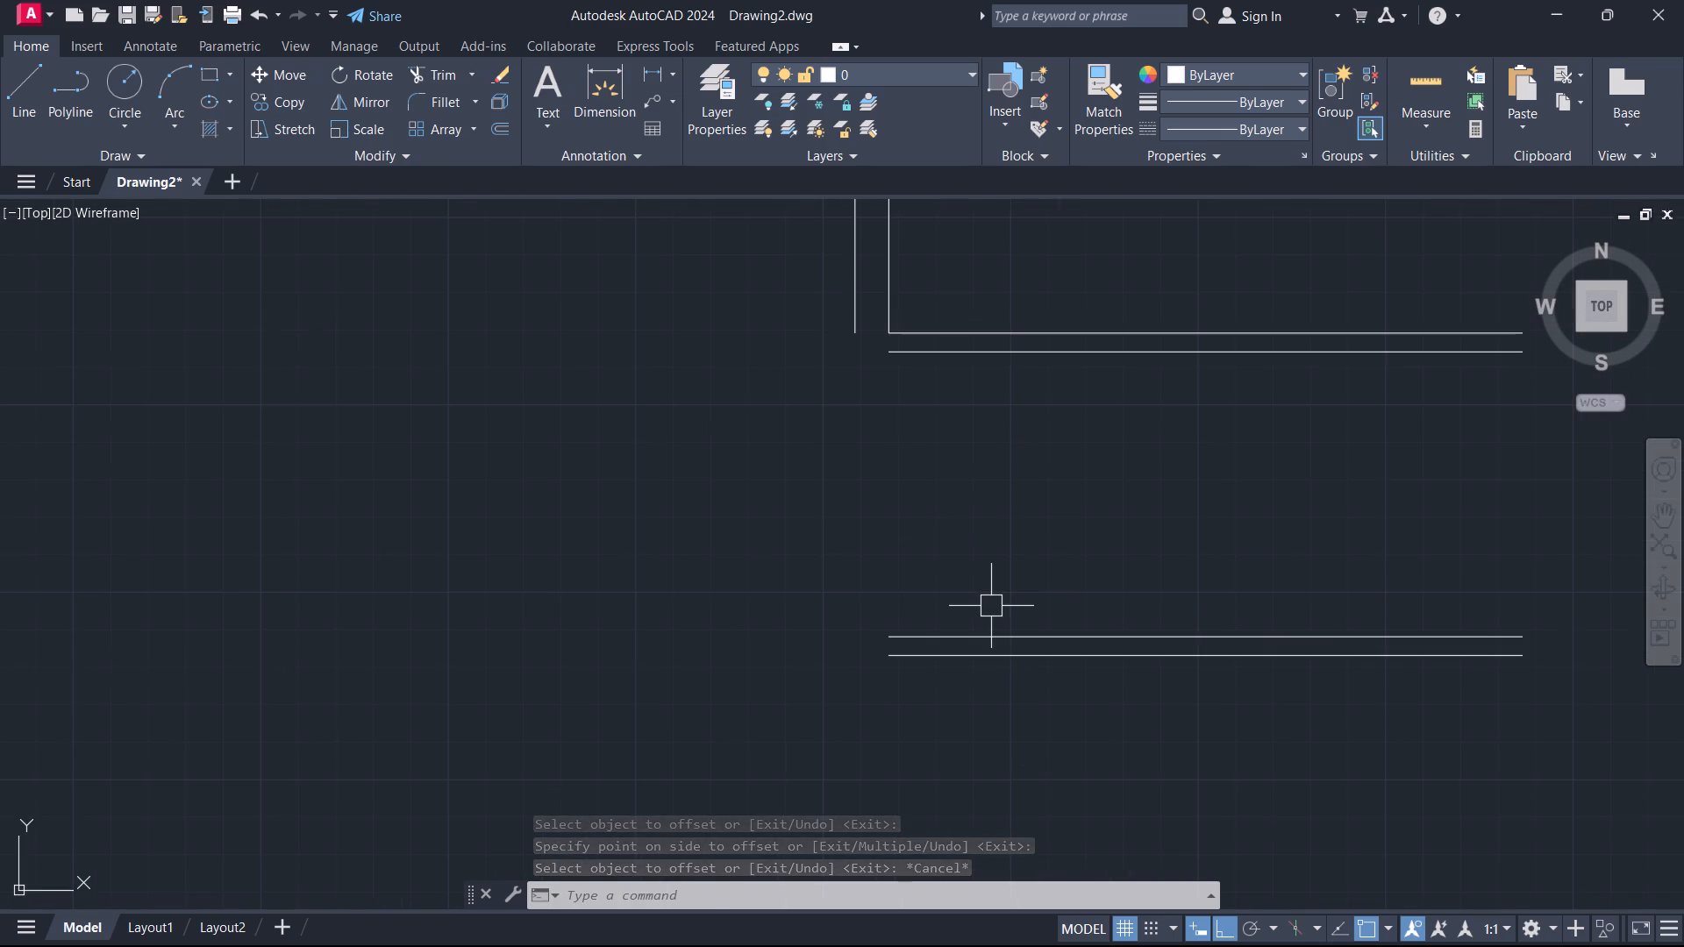
{"action": "key", "text": "l"}
{"action": "key", "text": "space"}
{"action": "scroll", "coordinate": [945, 474], "scroll_direction": "up", "scroll_amount": 1}
{"action": "left_click", "coordinate": [850, 277]}
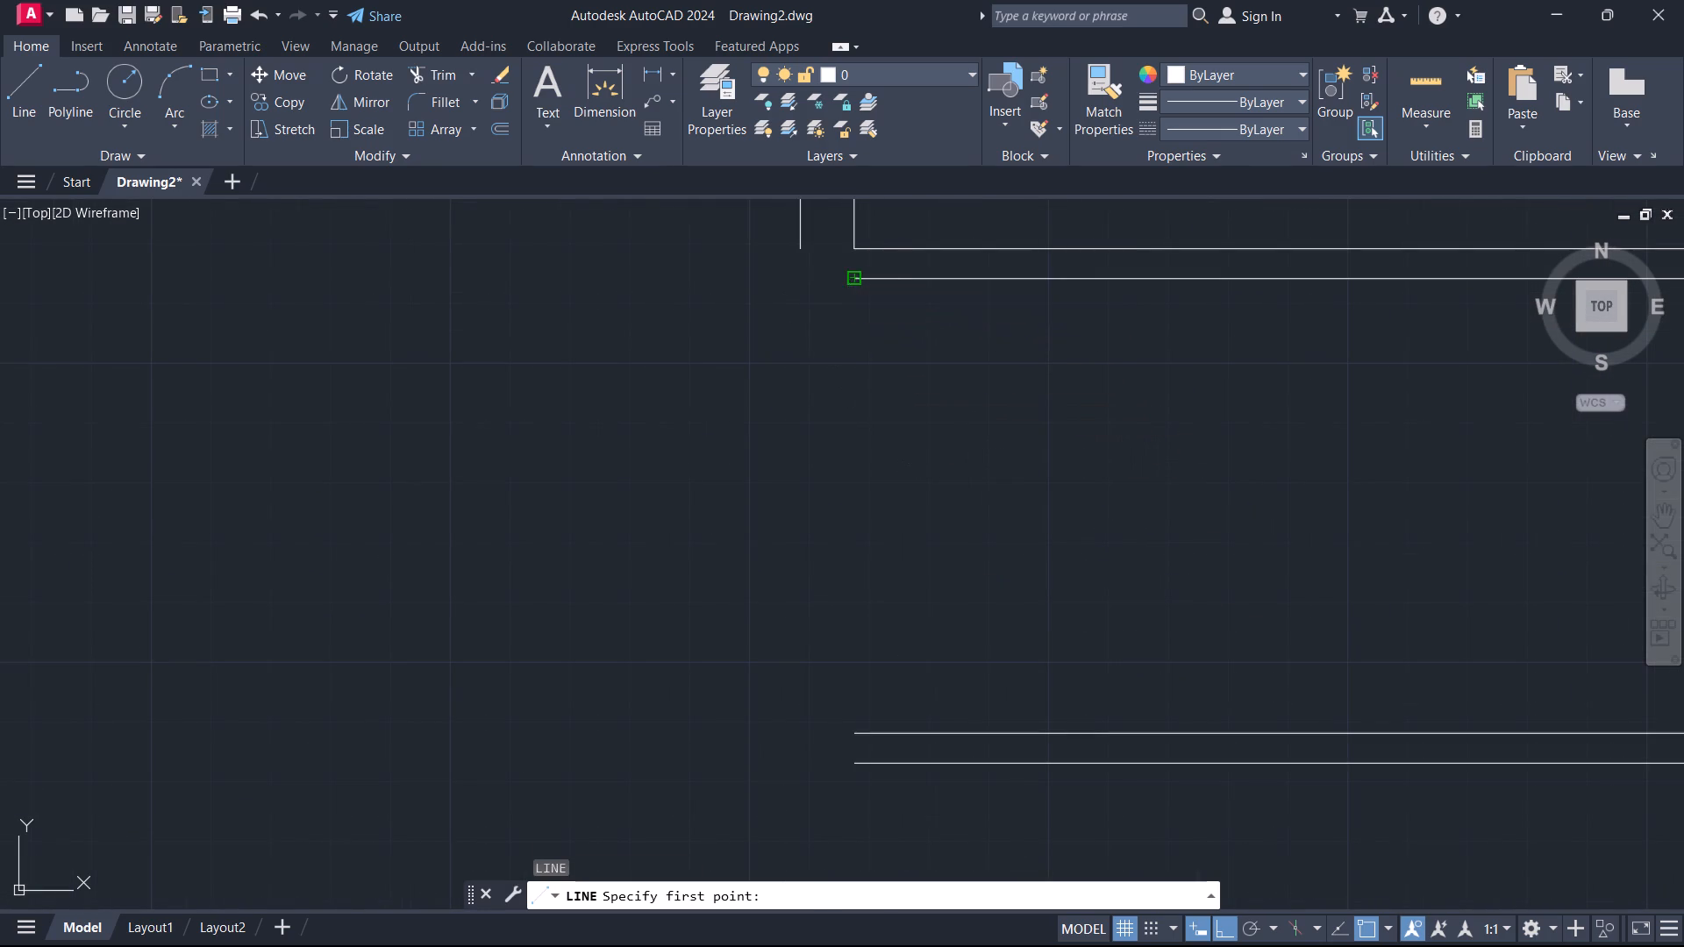
{"action": "left_click", "coordinate": [847, 733]}
{"action": "key", "text": "Escape"}
Offset the new vertical line 3' to the right.
{"action": "type", "text": "o"}
{"action": "key", "text": "space"}
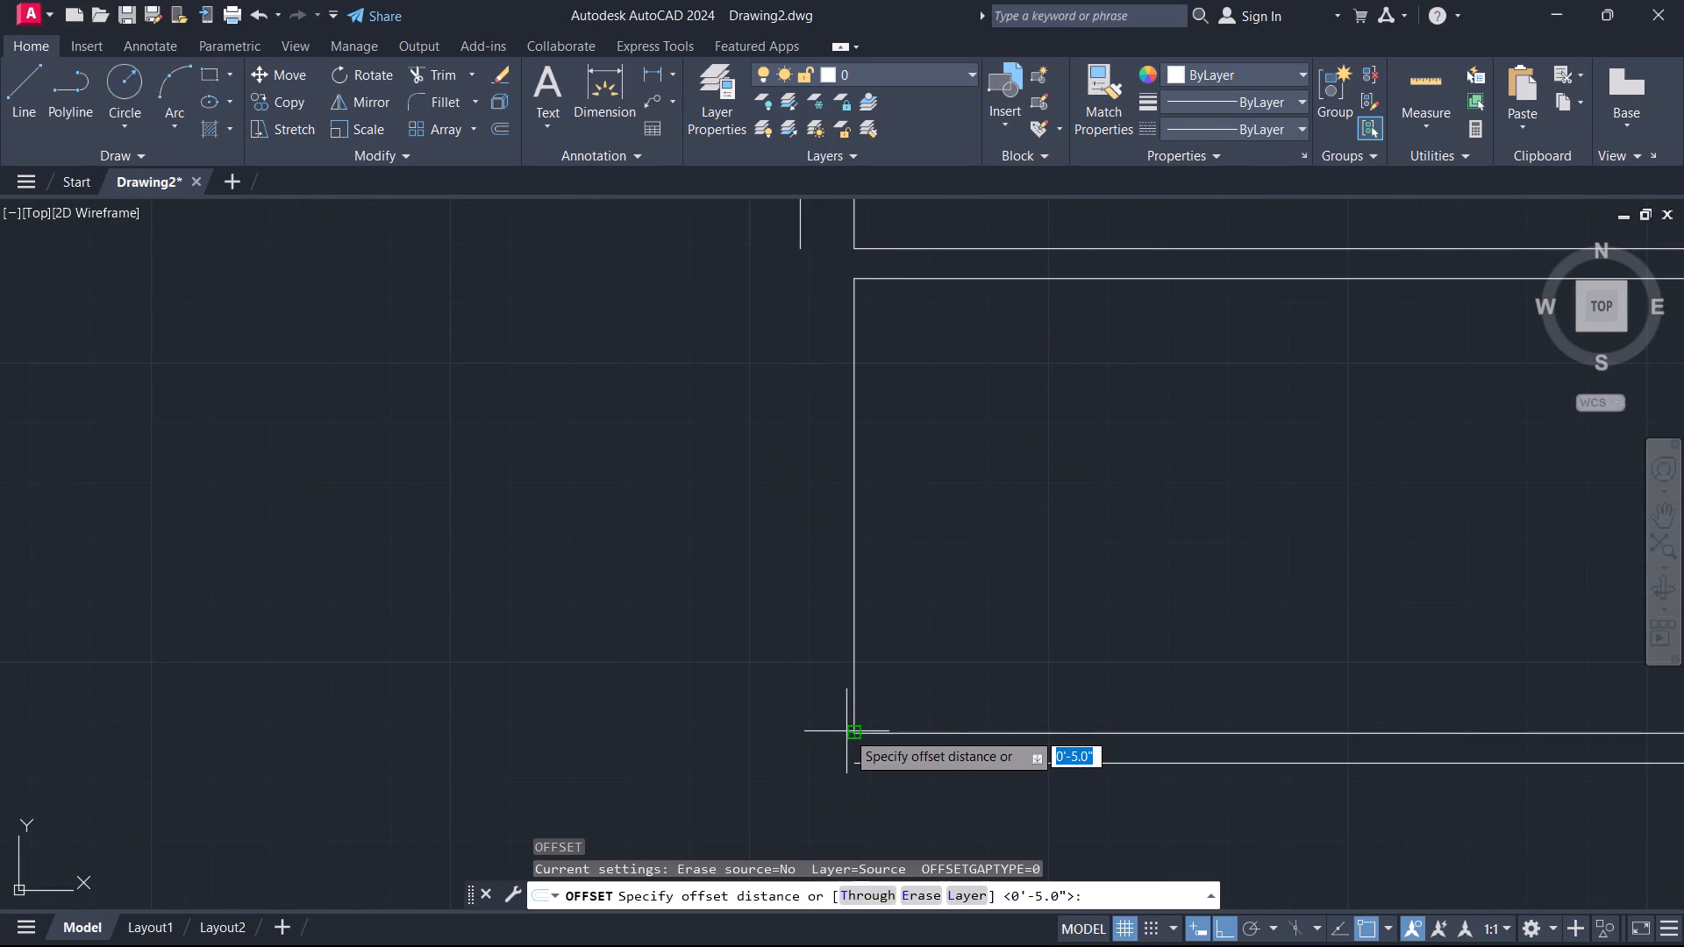
{"action": "key", "text": "3"}
{"action": "key", "text": "apostrophe"}
{"action": "key", "text": "Return"}
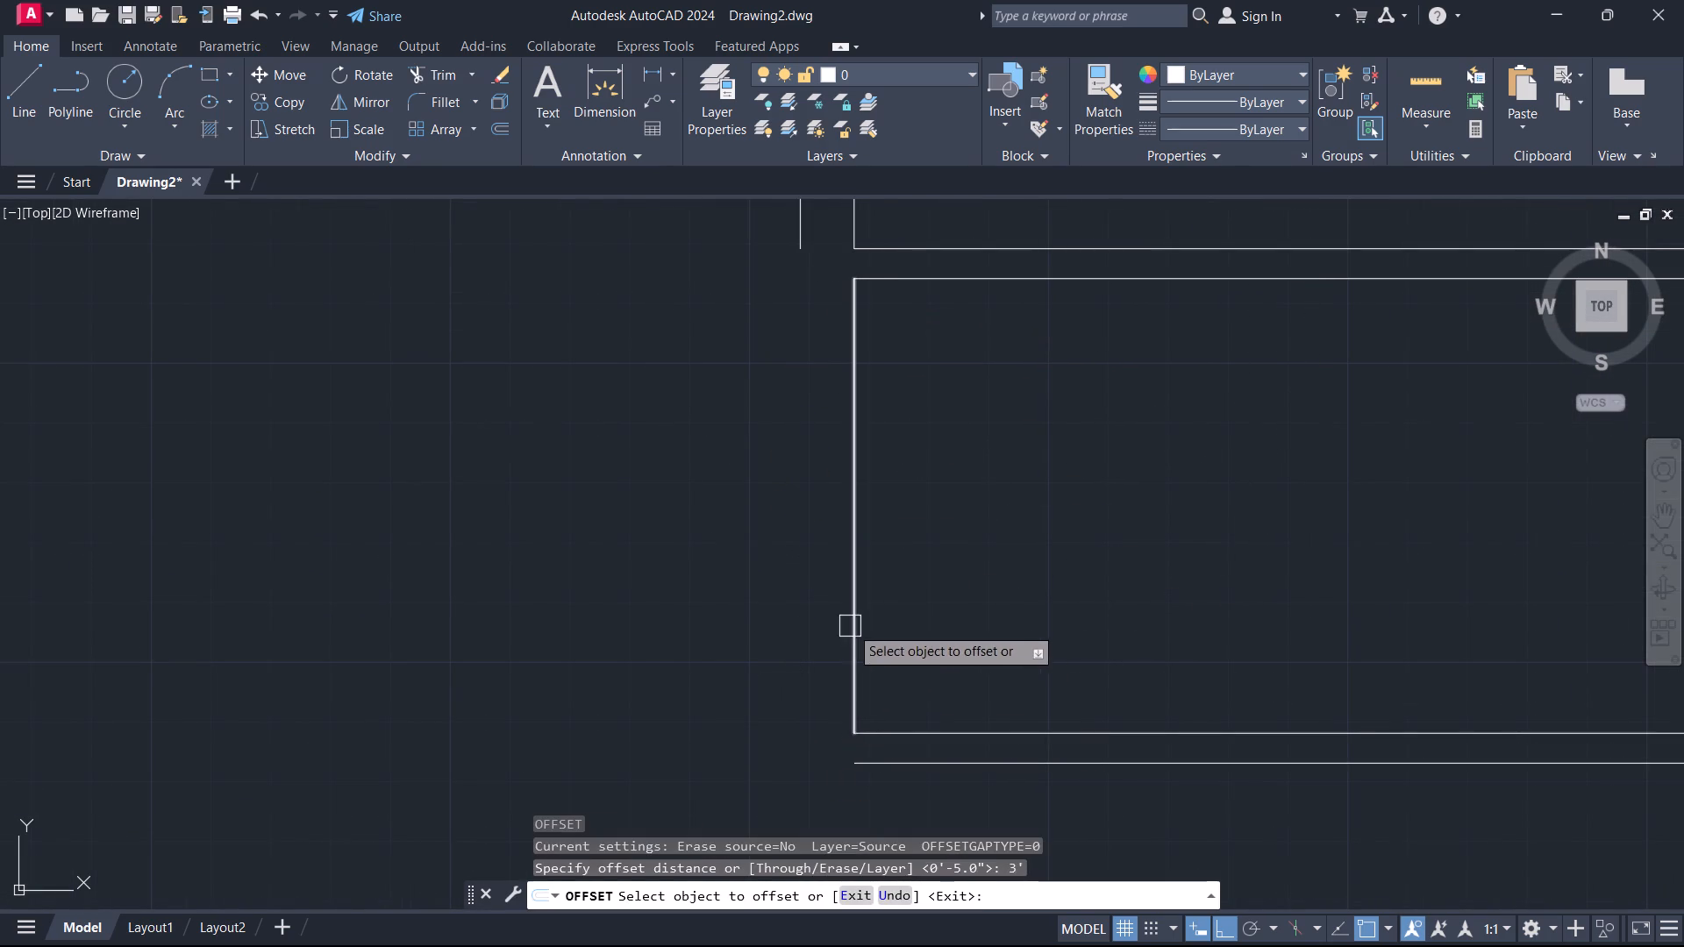
{"action": "left_click", "coordinate": [848, 626]}
{"action": "left_click", "coordinate": [928, 614]}
{"action": "scroll", "coordinate": [953, 606], "scroll_direction": "down", "scroll_amount": 1}
{"action": "middle_click_drag", "start_coordinate": [953, 606], "coordinate": [796, 614]}
{"action": "key", "text": "Escape"}
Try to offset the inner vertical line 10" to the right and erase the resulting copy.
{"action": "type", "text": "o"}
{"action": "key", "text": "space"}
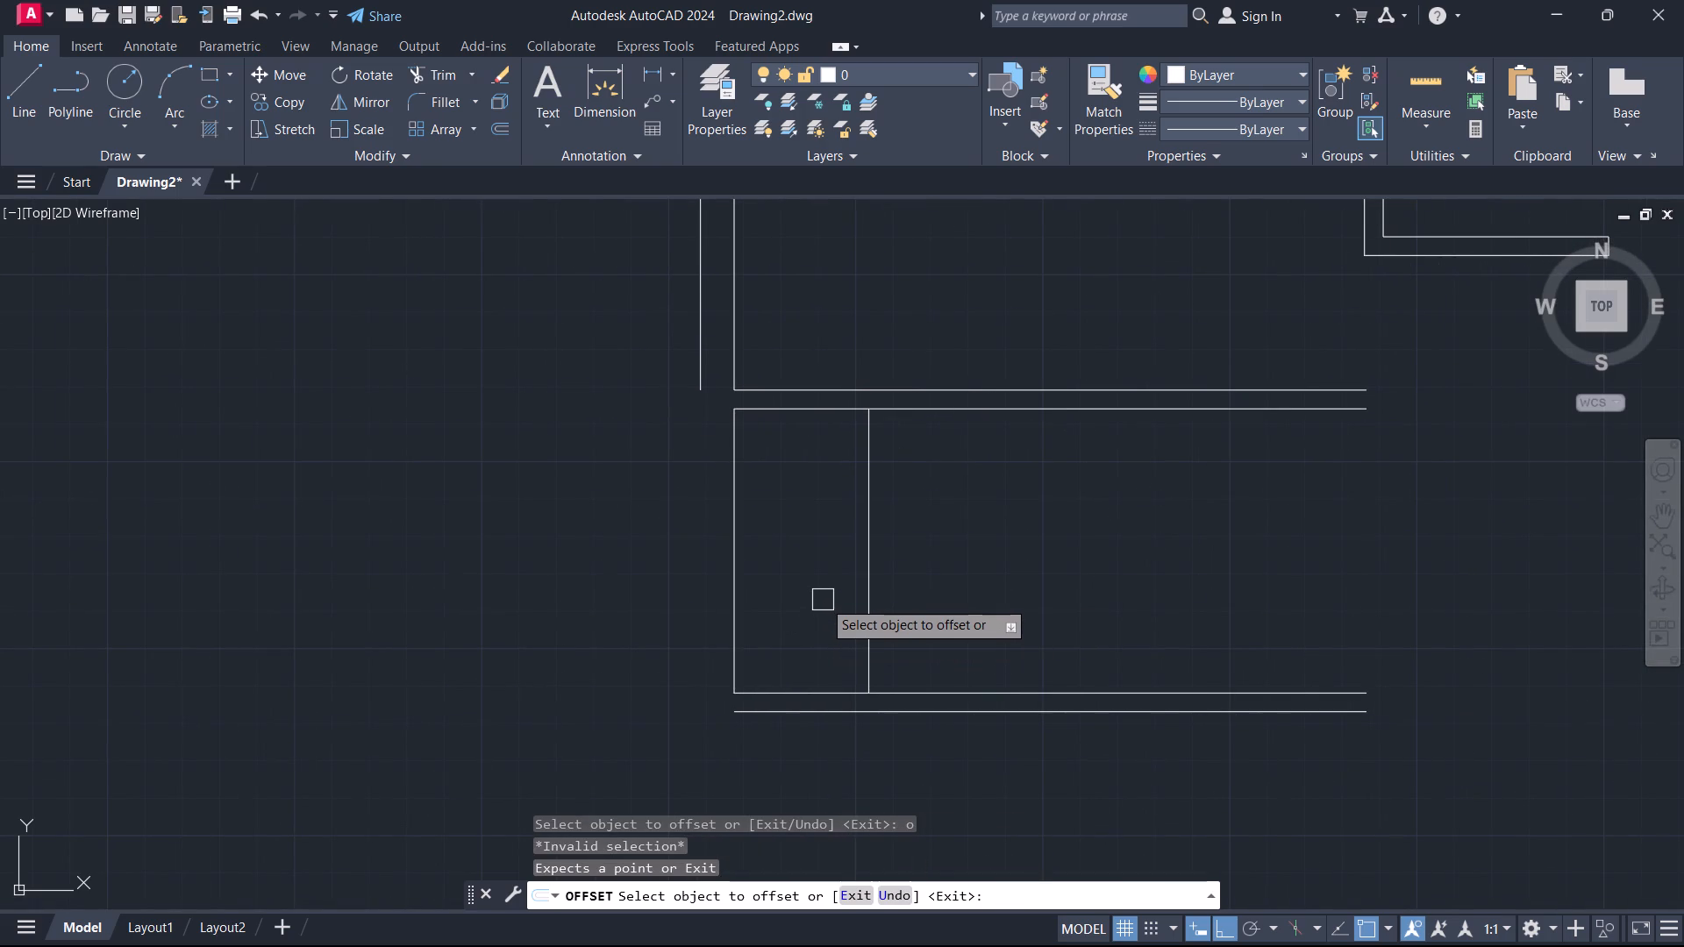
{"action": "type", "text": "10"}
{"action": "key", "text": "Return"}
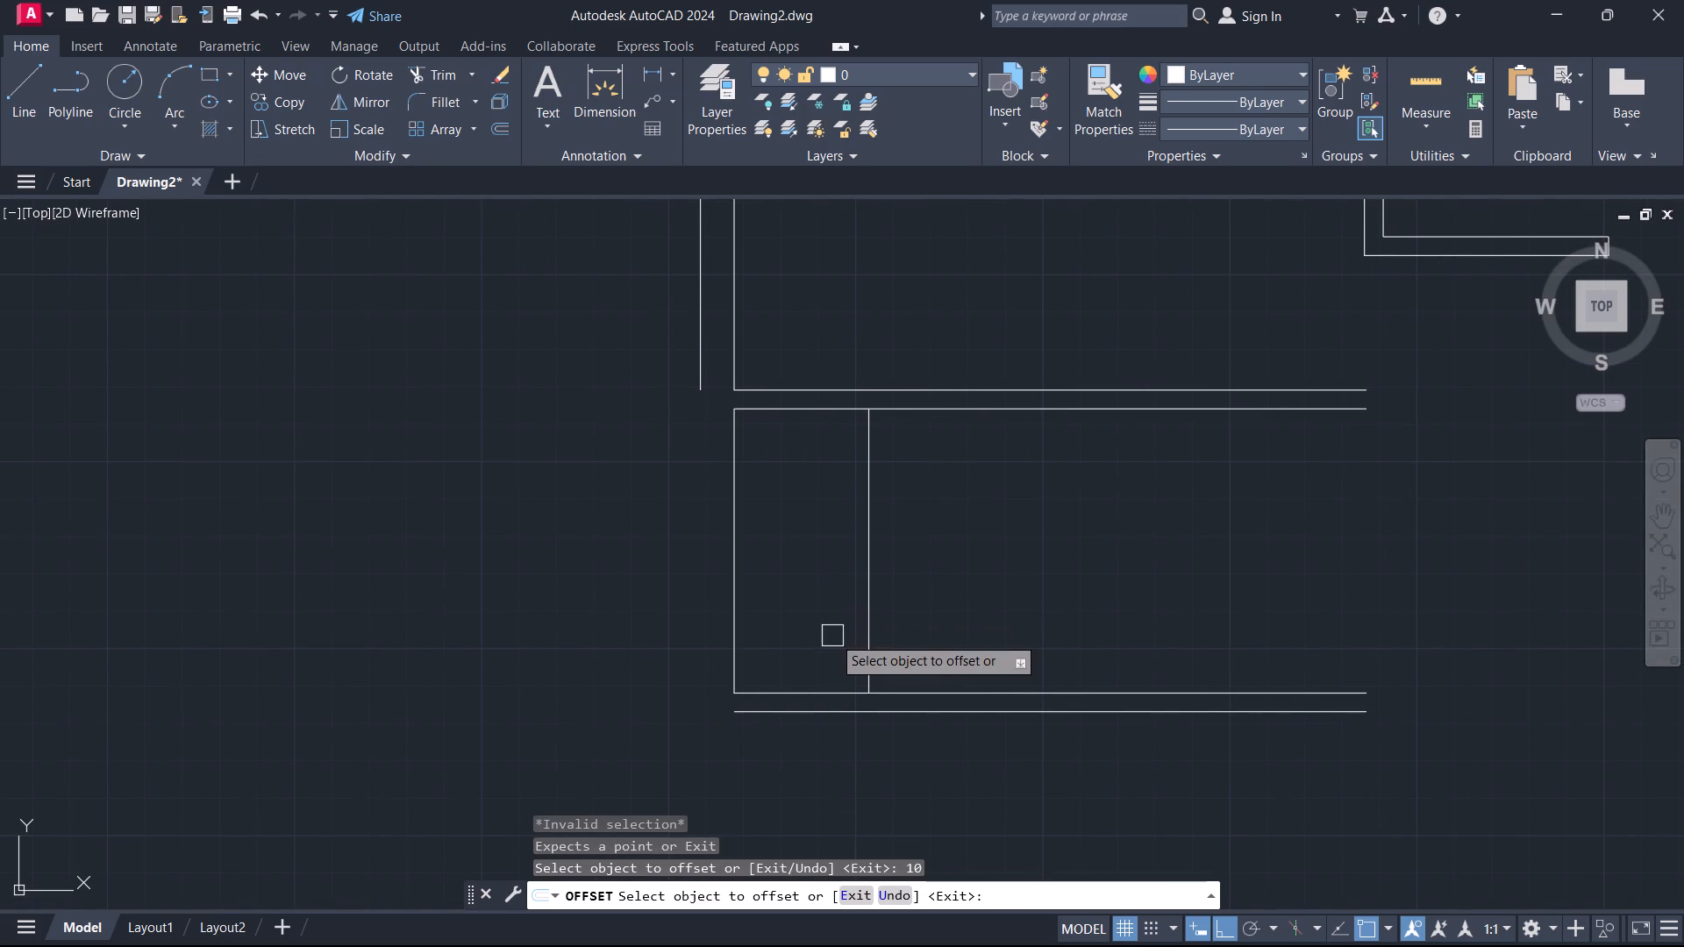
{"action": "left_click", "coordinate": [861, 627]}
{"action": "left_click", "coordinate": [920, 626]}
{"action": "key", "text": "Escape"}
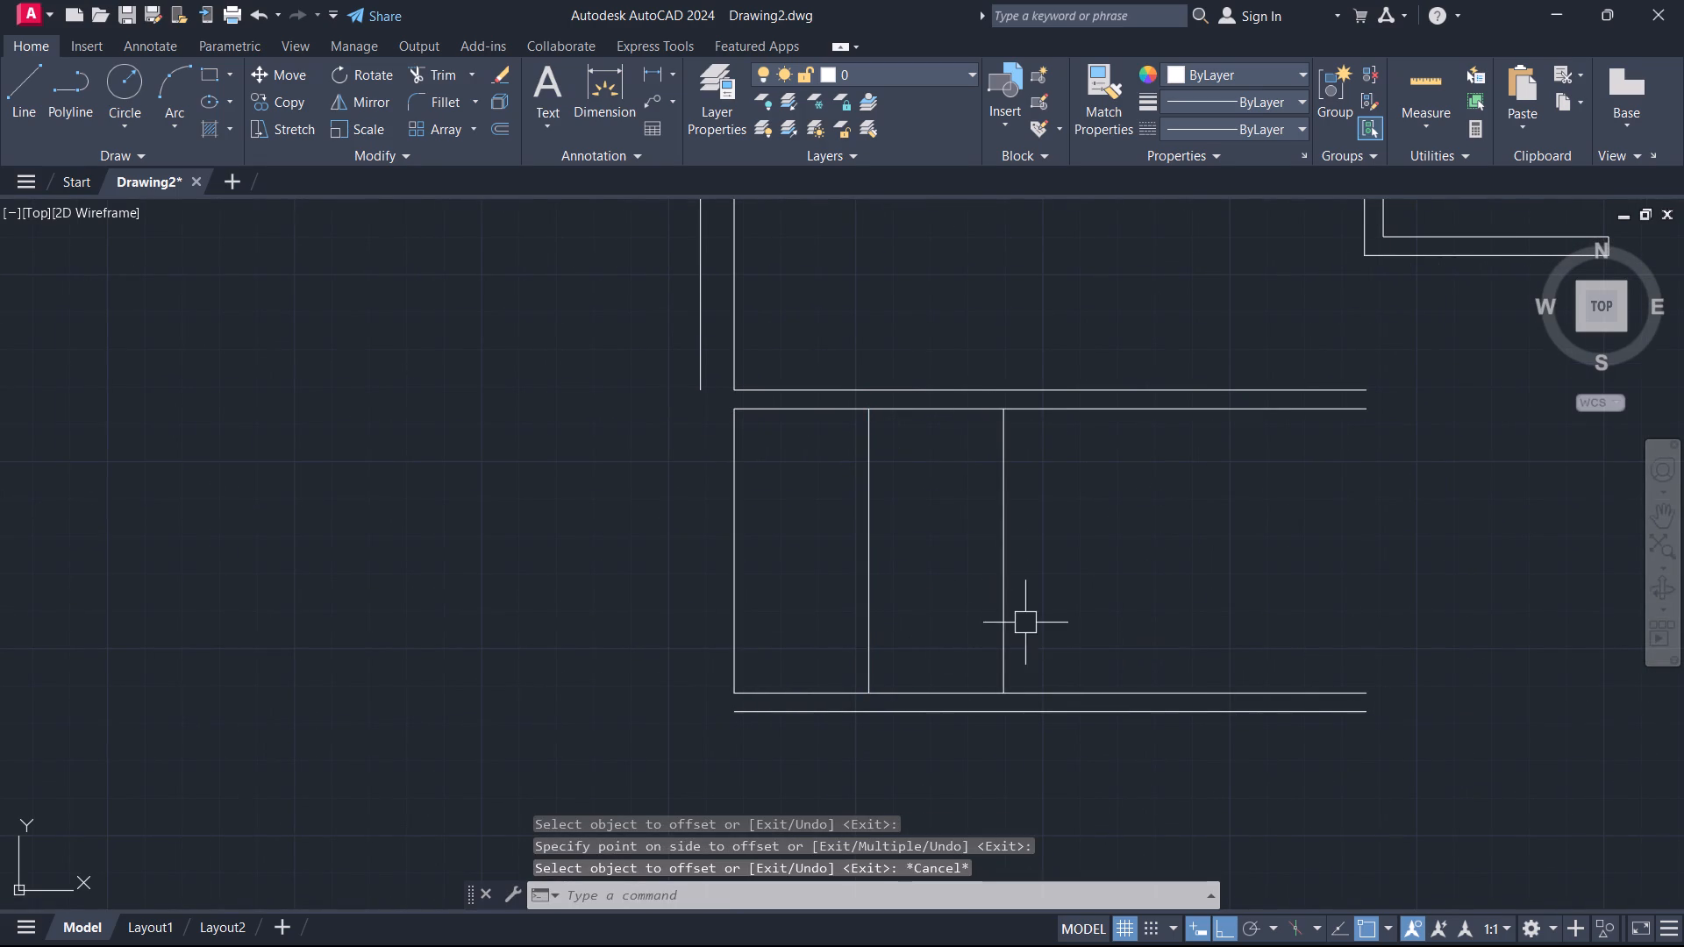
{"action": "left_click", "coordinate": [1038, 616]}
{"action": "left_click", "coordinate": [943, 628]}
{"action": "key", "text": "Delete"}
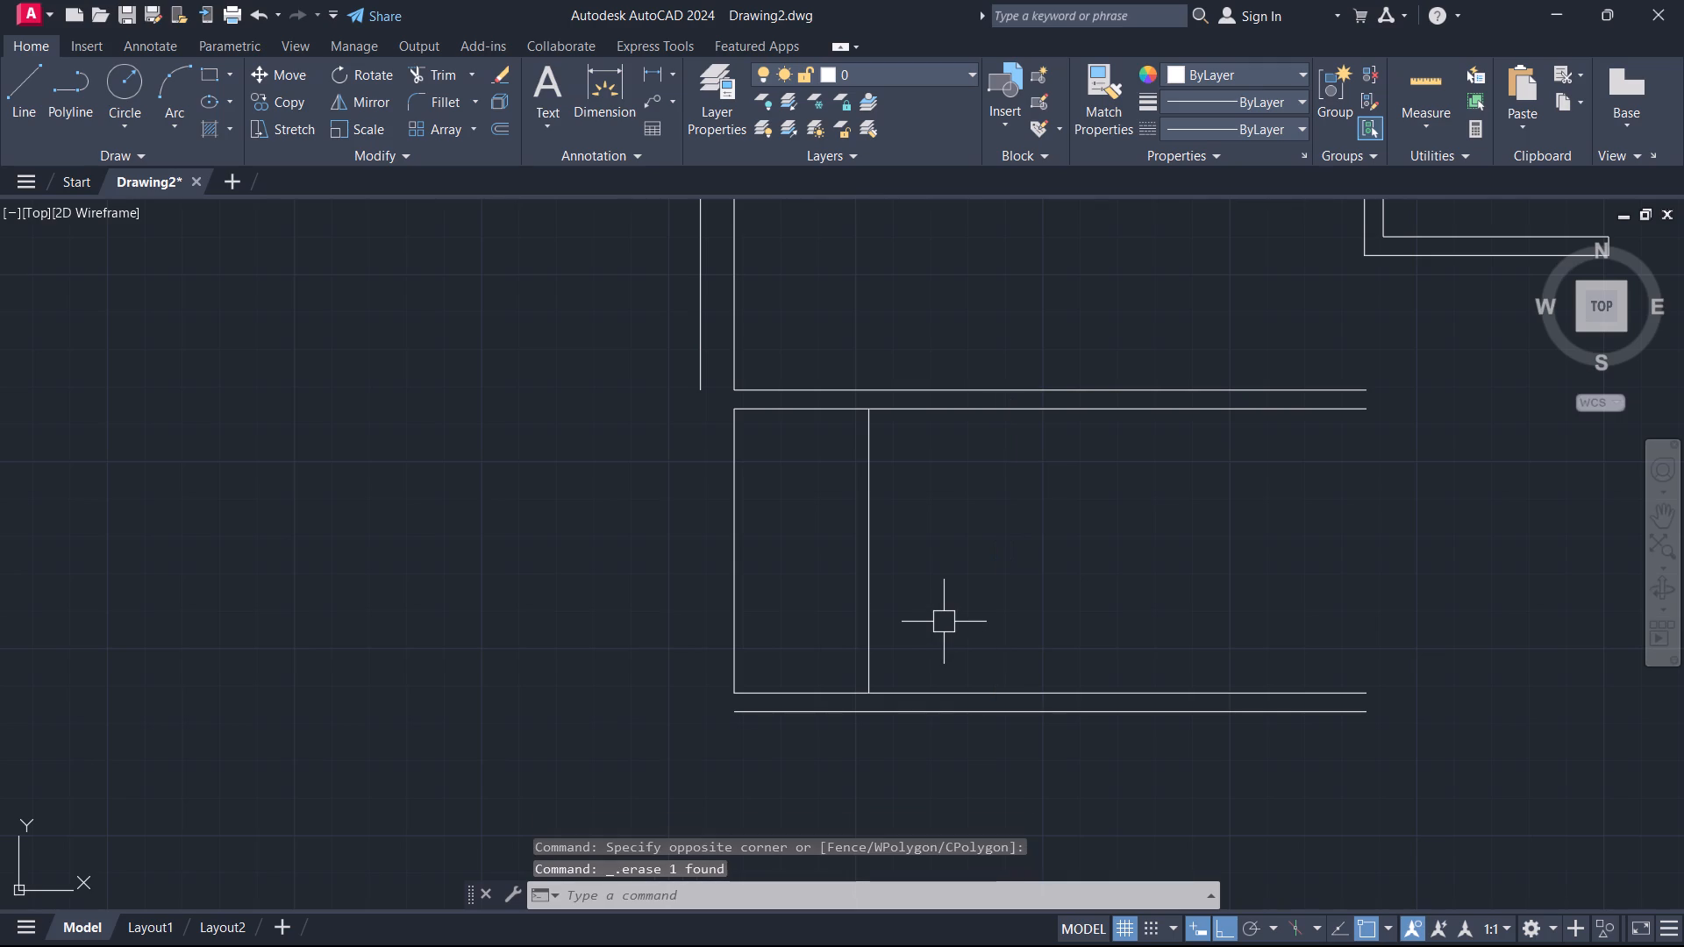
Offset the inner vertical line in the lower space repeatedly 10" to the right, making ten evenly spaced copies.
{"action": "type", "text": "o 10"}
{"action": "key", "text": "Return"}
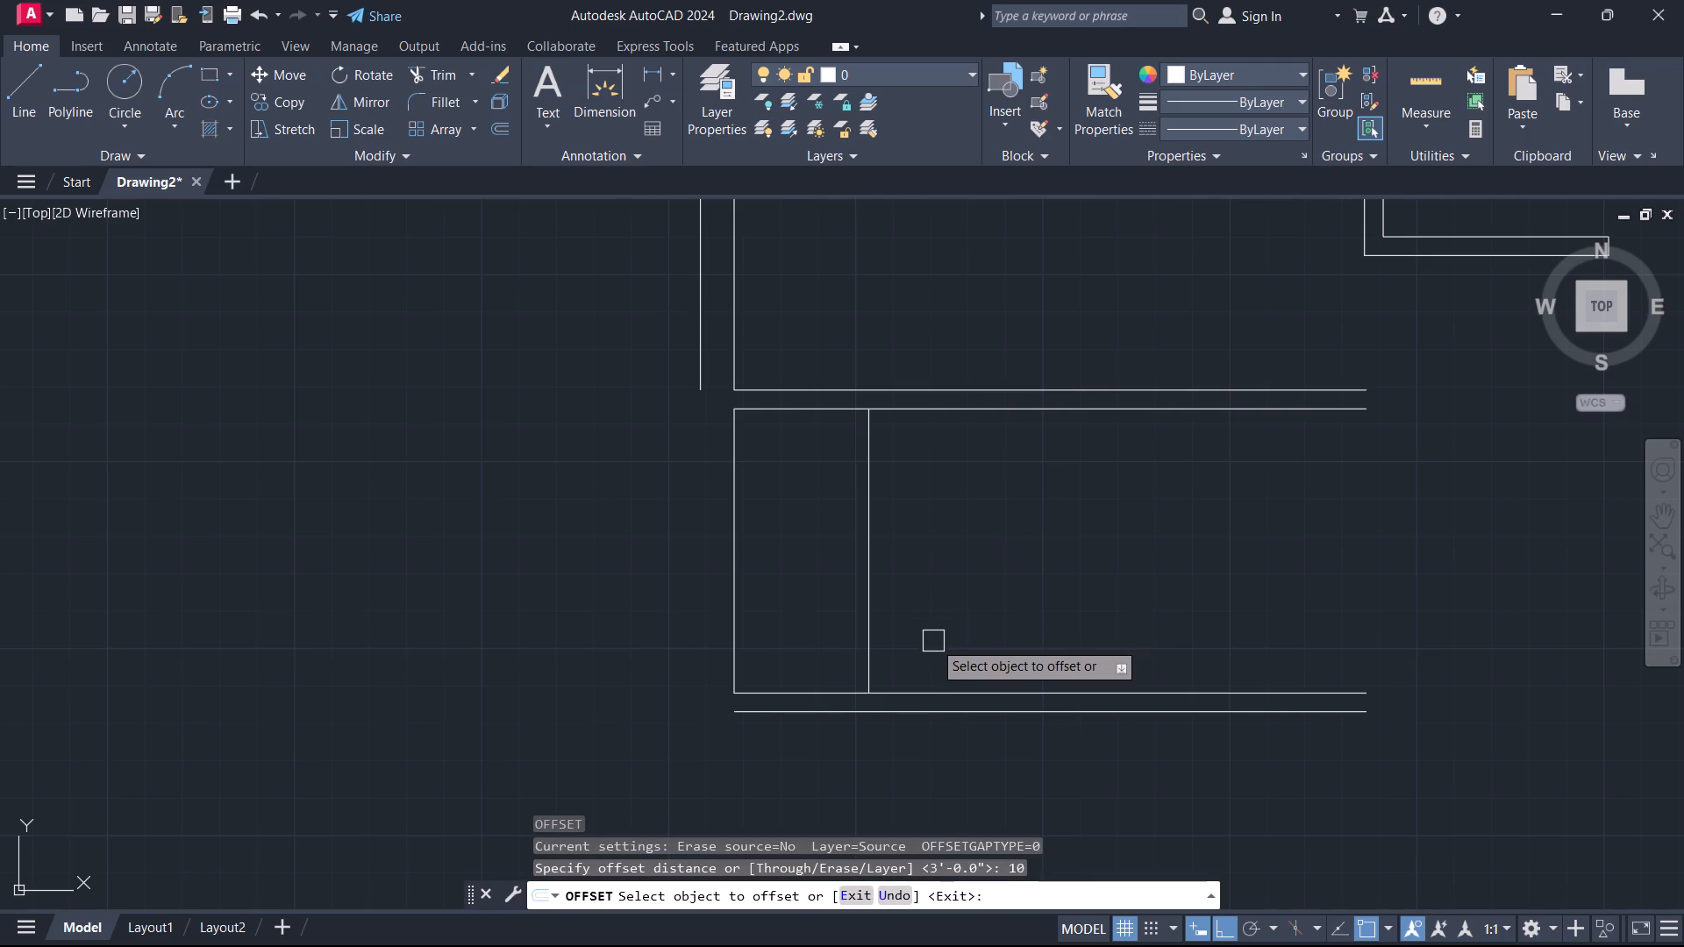
{"action": "left_click", "coordinate": [860, 637]}
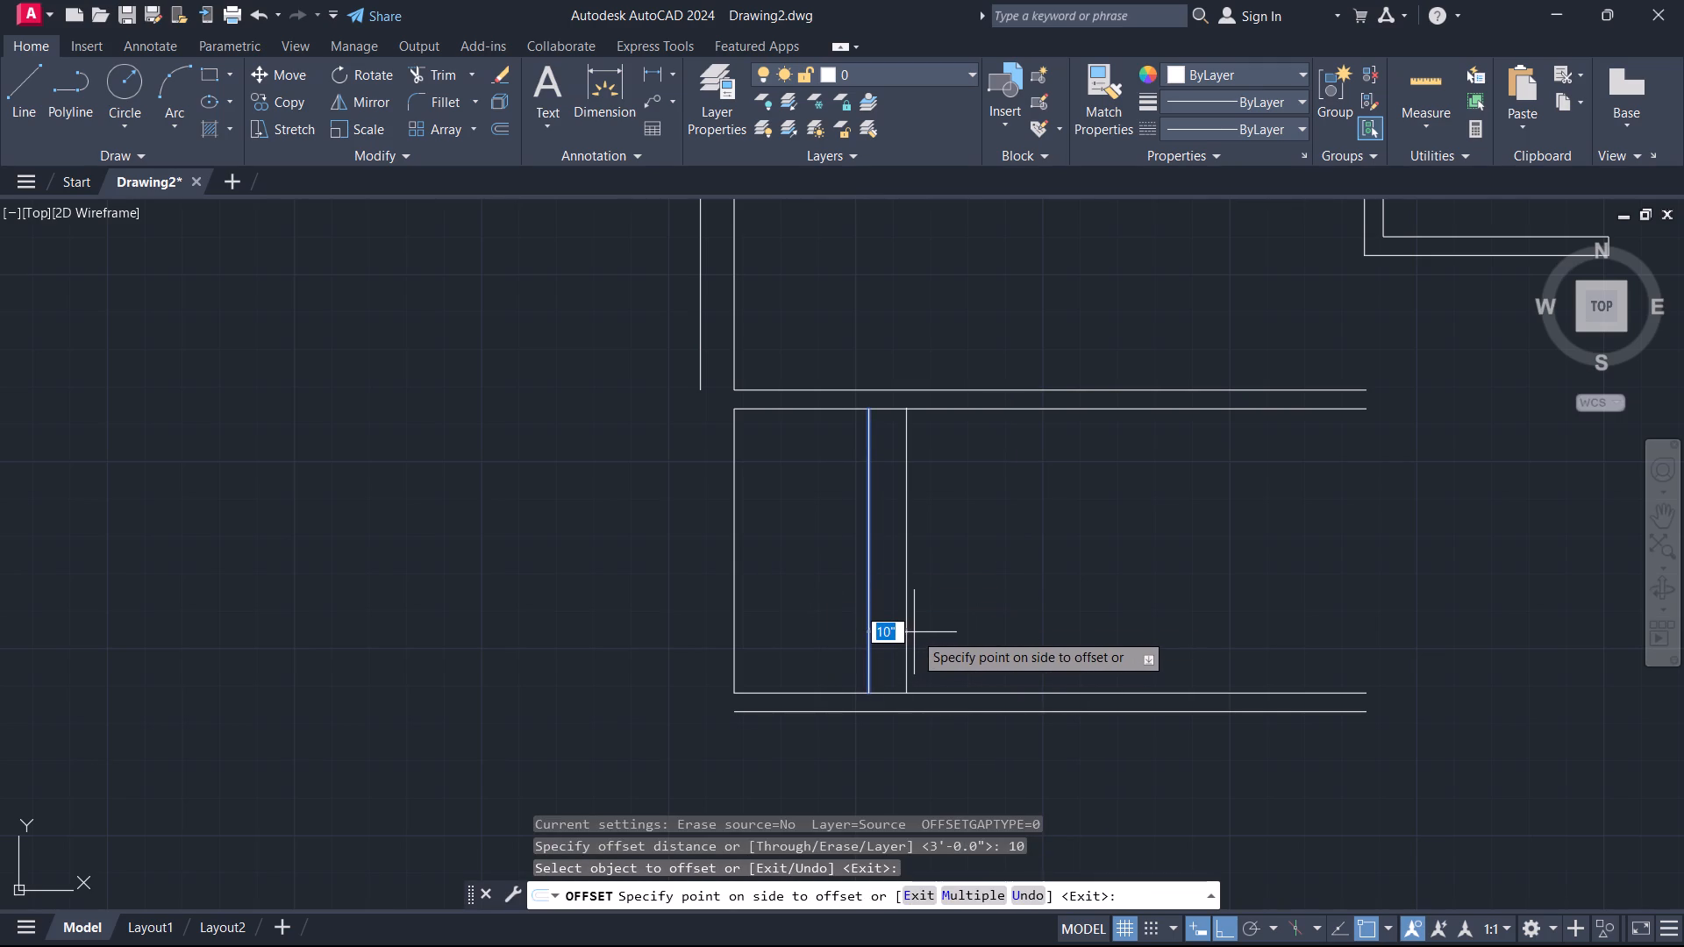
{"action": "type", "text": "m"}
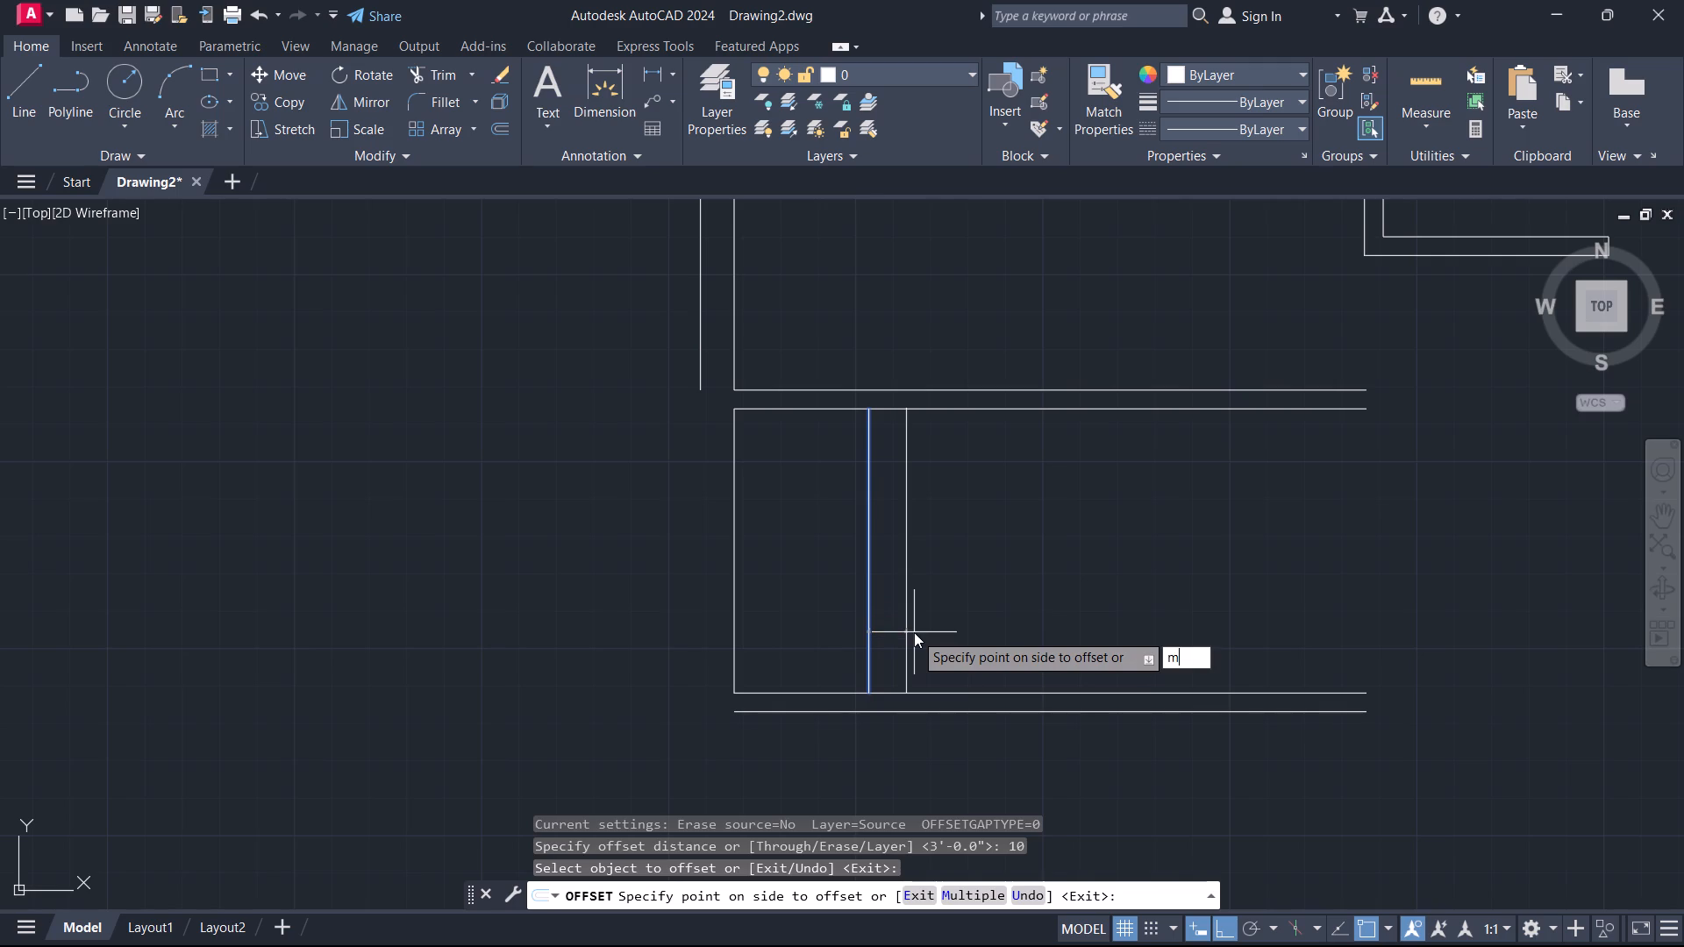
{"action": "key", "text": "space"}
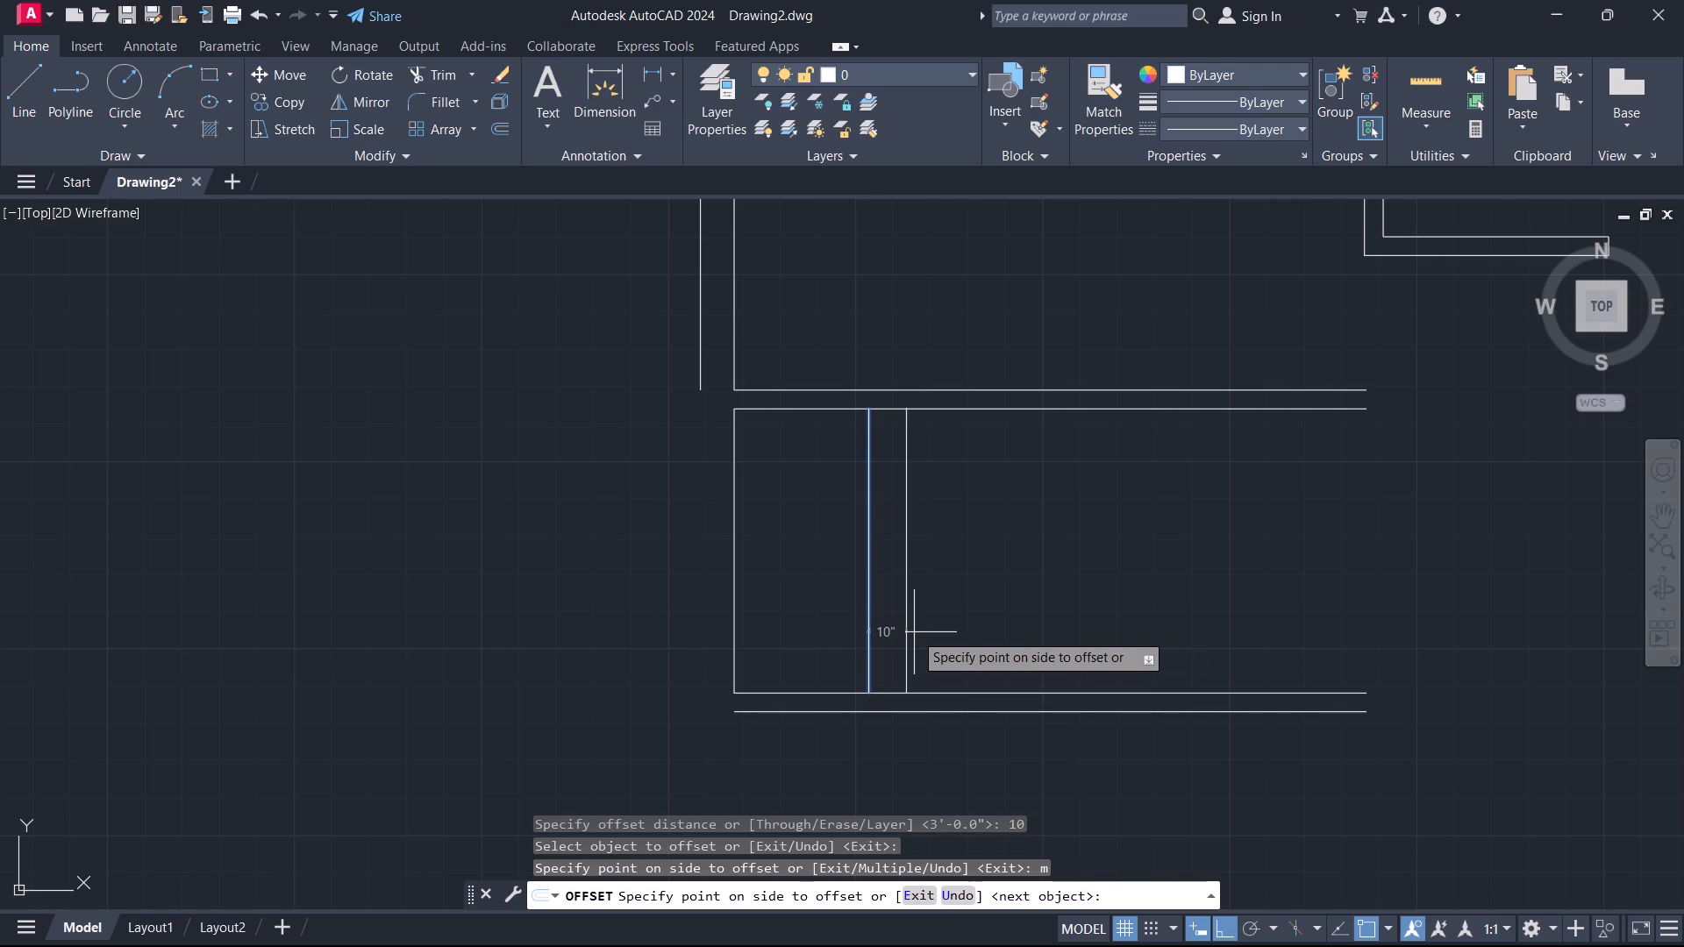
{"action": "left_click", "coordinate": [914, 632]}
{"action": "left_click", "coordinate": [946, 621]}
{"action": "left_click", "coordinate": [976, 619]}
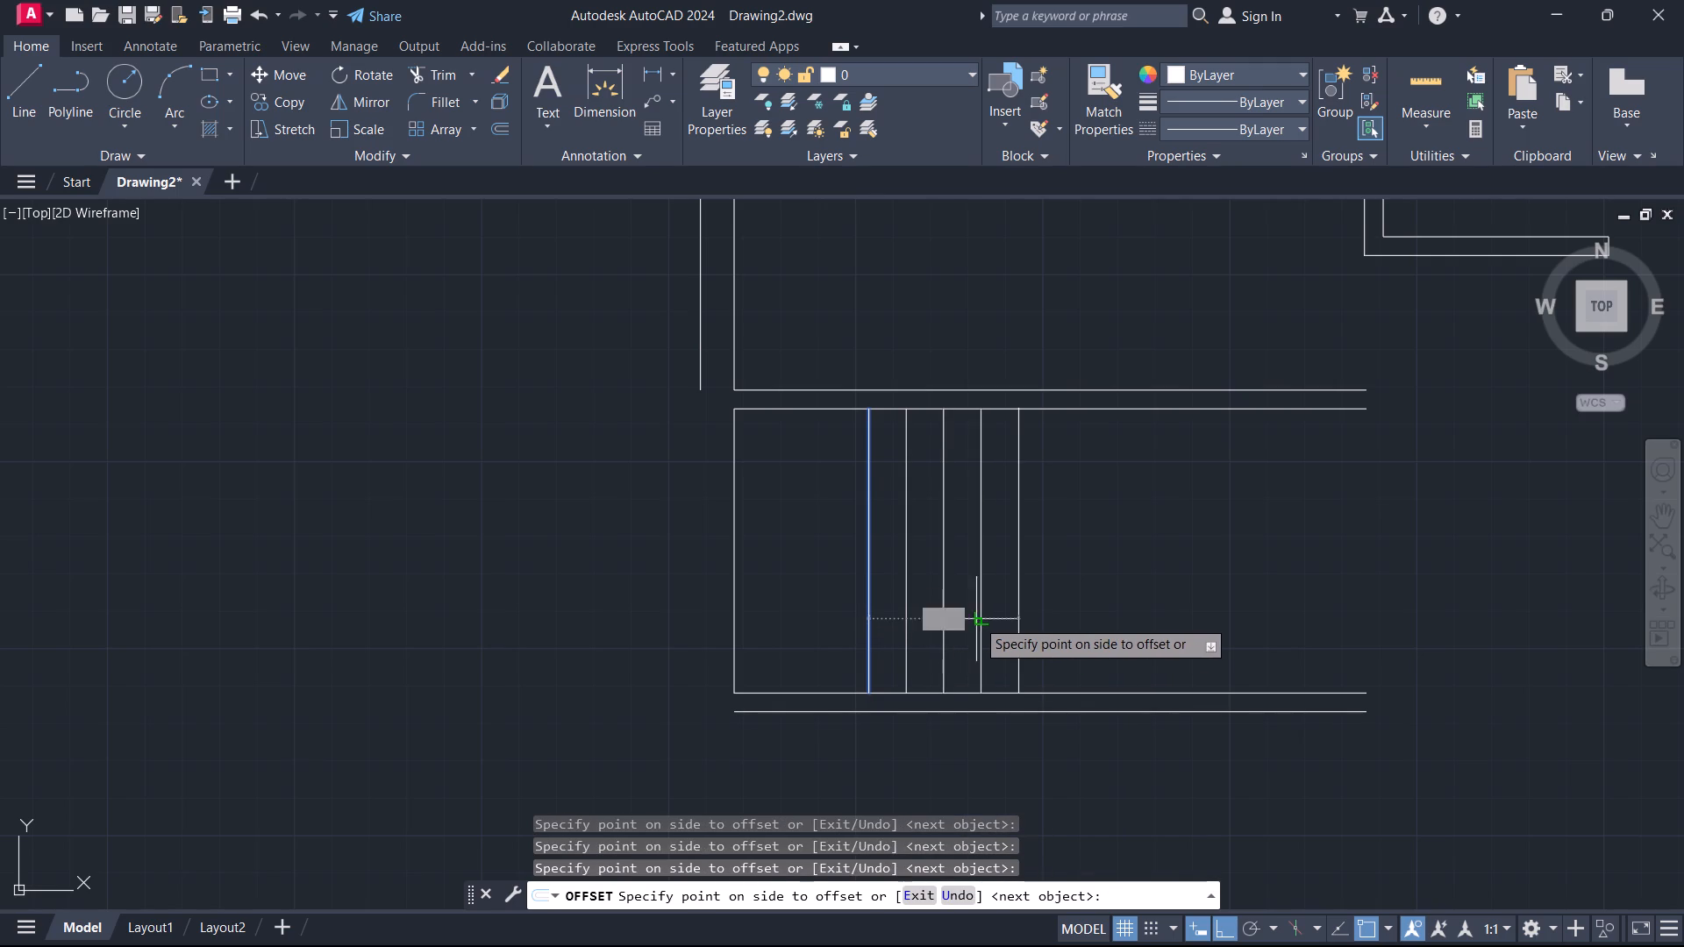
{"action": "left_click", "coordinate": [1025, 614]}
{"action": "left_click", "coordinate": [1067, 609]}
{"action": "left_click", "coordinate": [1124, 608]}
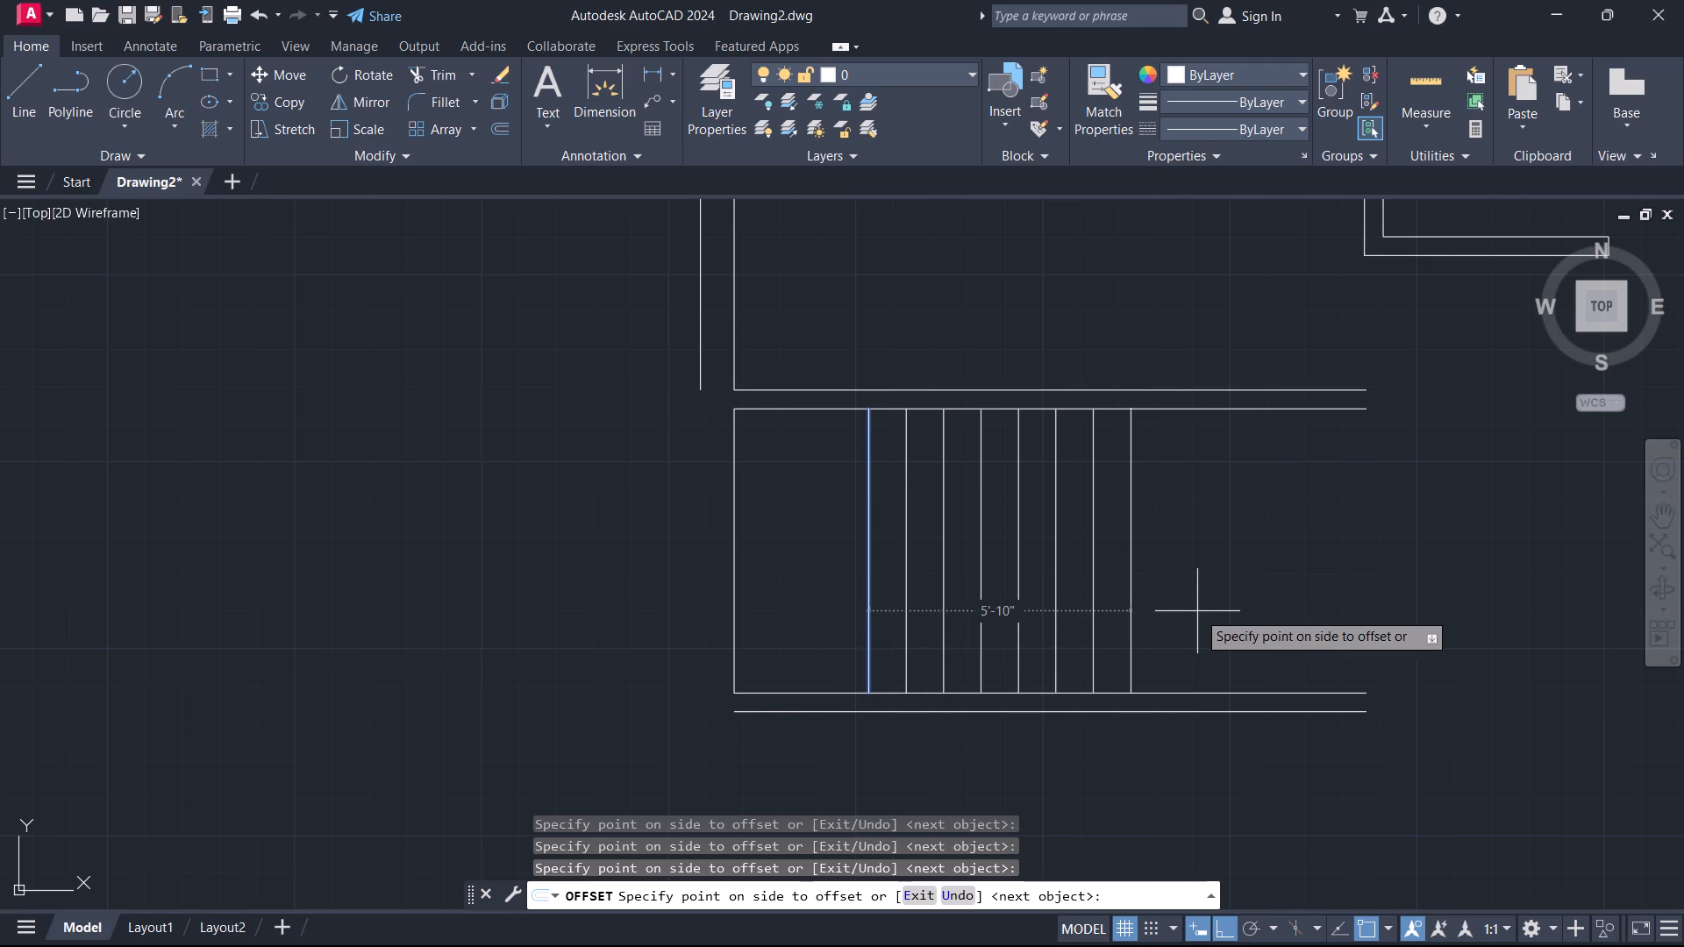
{"action": "left_click", "coordinate": [1197, 611]}
{"action": "left_click", "coordinate": [1202, 611]}
{"action": "left_click", "coordinate": [1257, 636]}
{"action": "left_click", "coordinate": [1280, 634]}
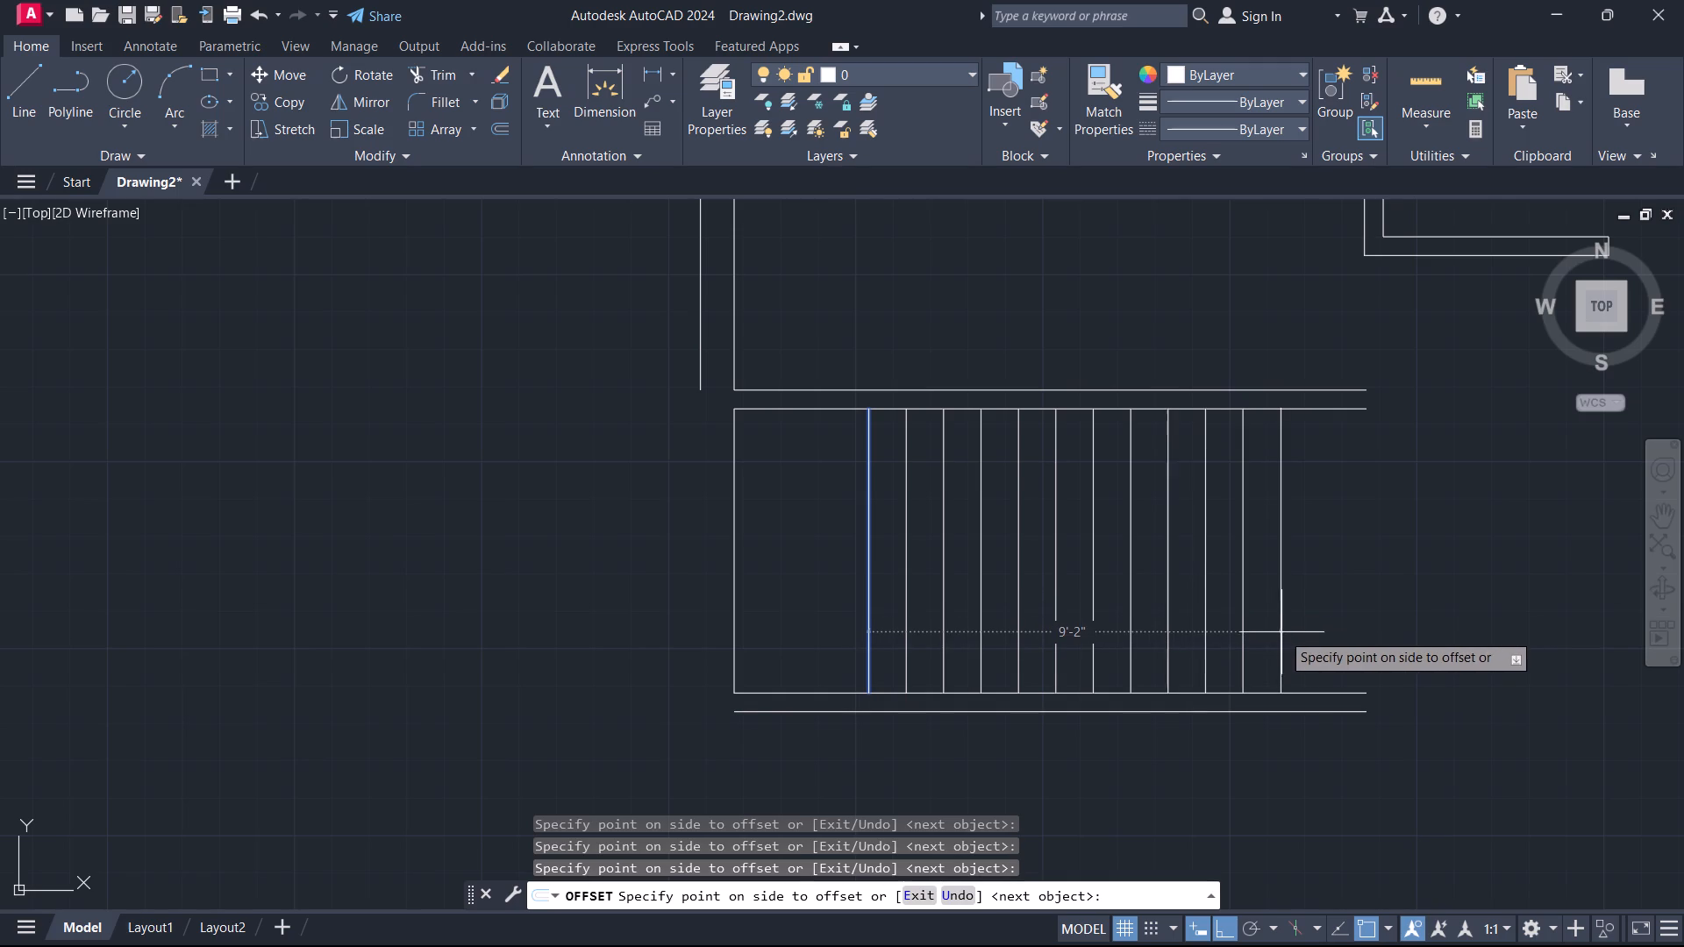
{"action": "key", "text": "Escape"}
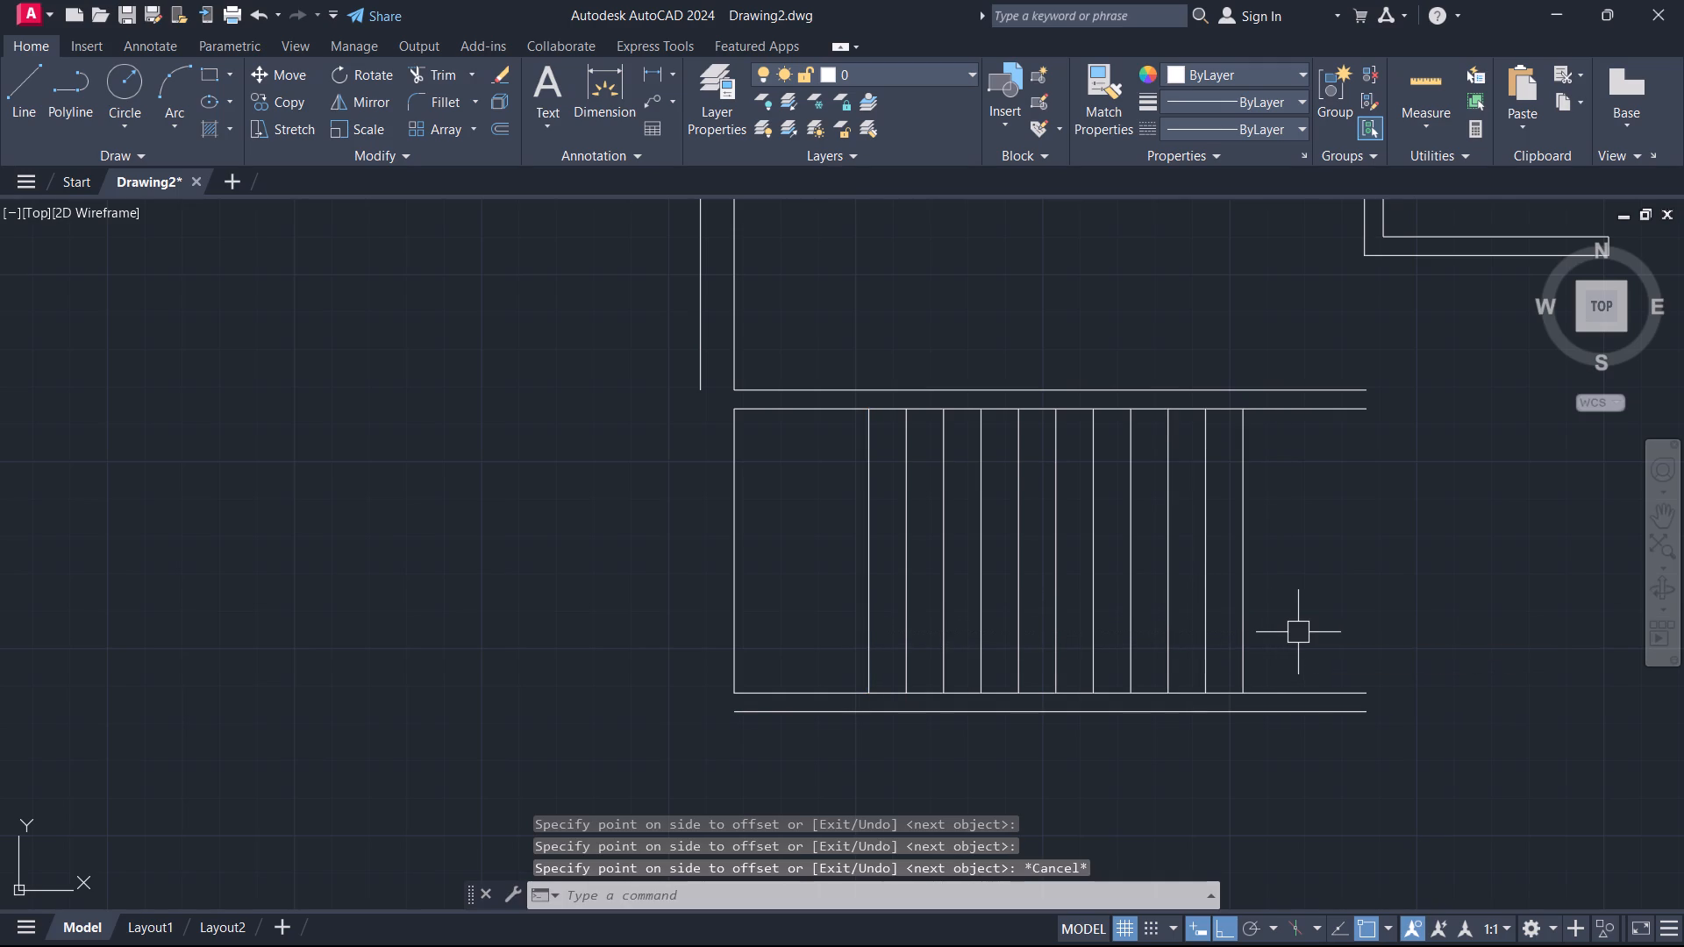
Draw a horizontal line from the midpoint of the last 10"-spaced vertical line to the midpoint of the first one.
{"action": "key", "text": "l"}
{"action": "key", "text": "space"}
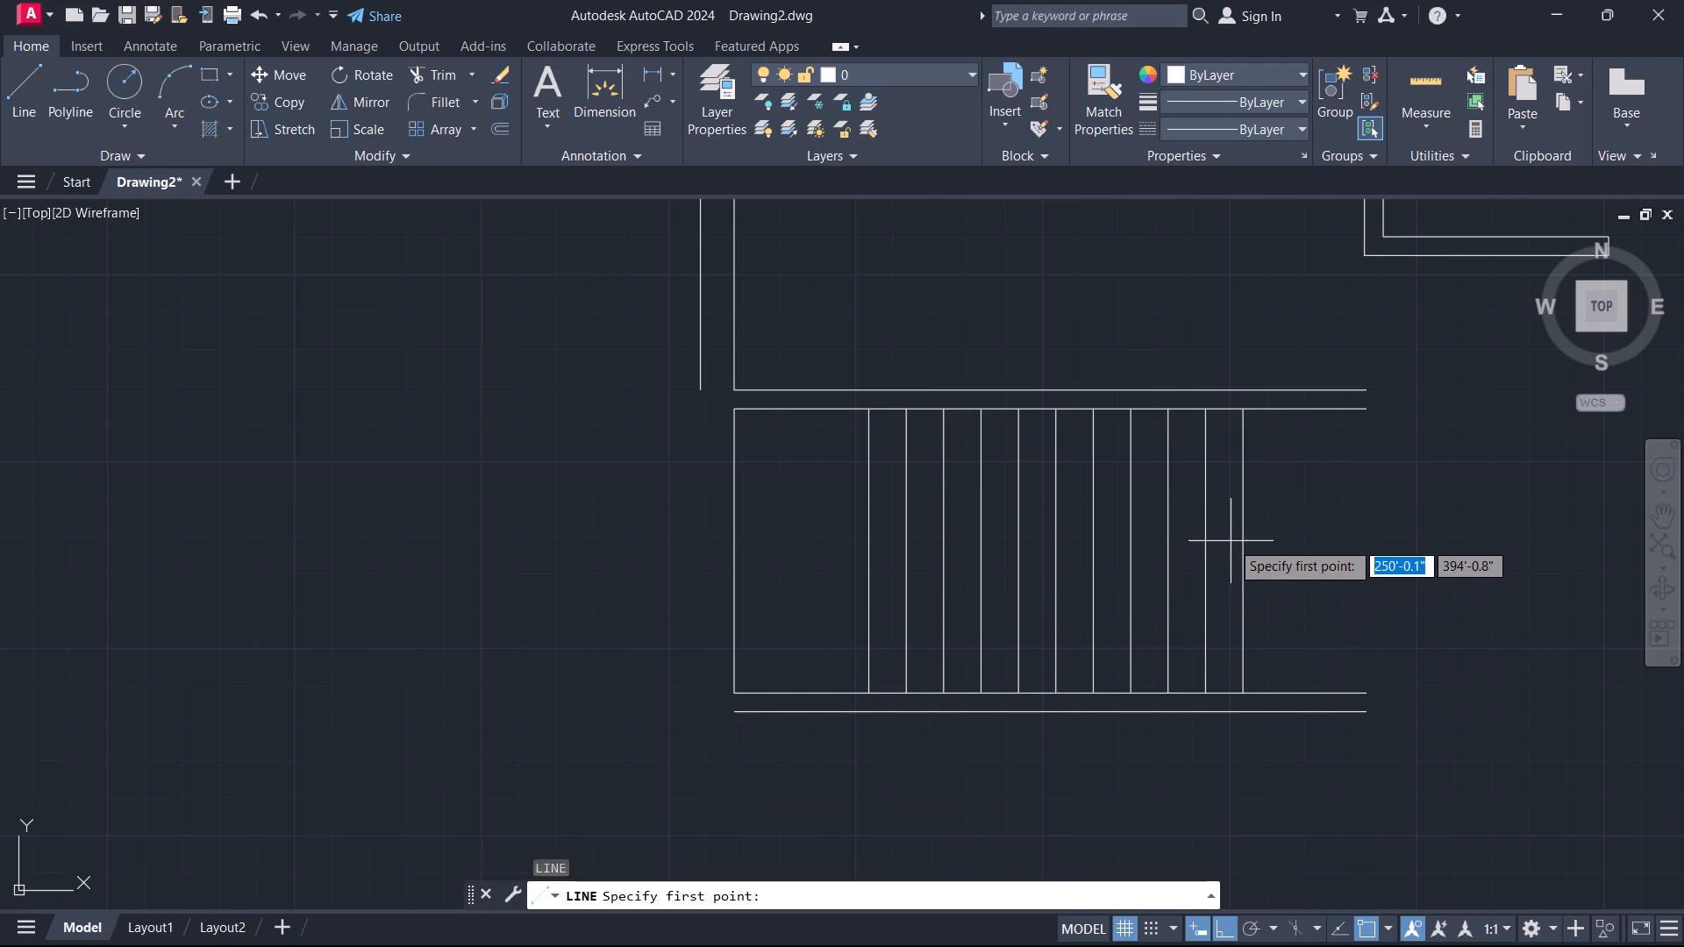
{"action": "left_click", "coordinate": [1239, 560]}
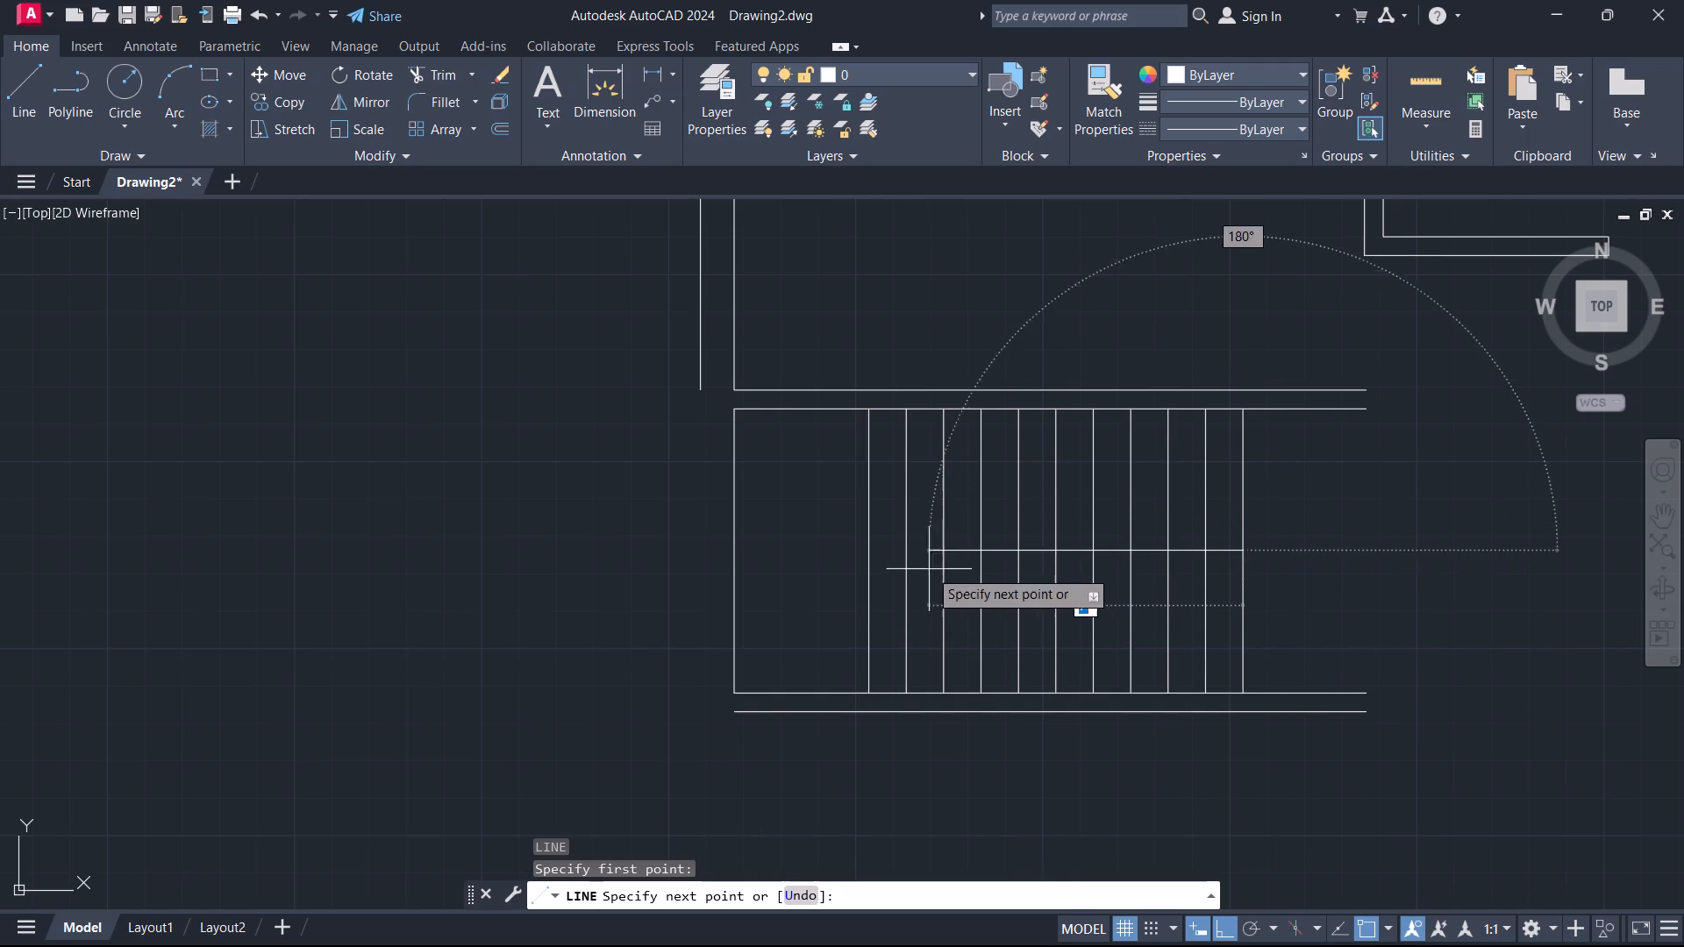
{"action": "left_click", "coordinate": [865, 548]}
{"action": "key", "text": "Escape"}
Offset the horizontal midline 2" upward and 2" downward.
{"action": "type", "text": "o"}
{"action": "key", "text": "space"}
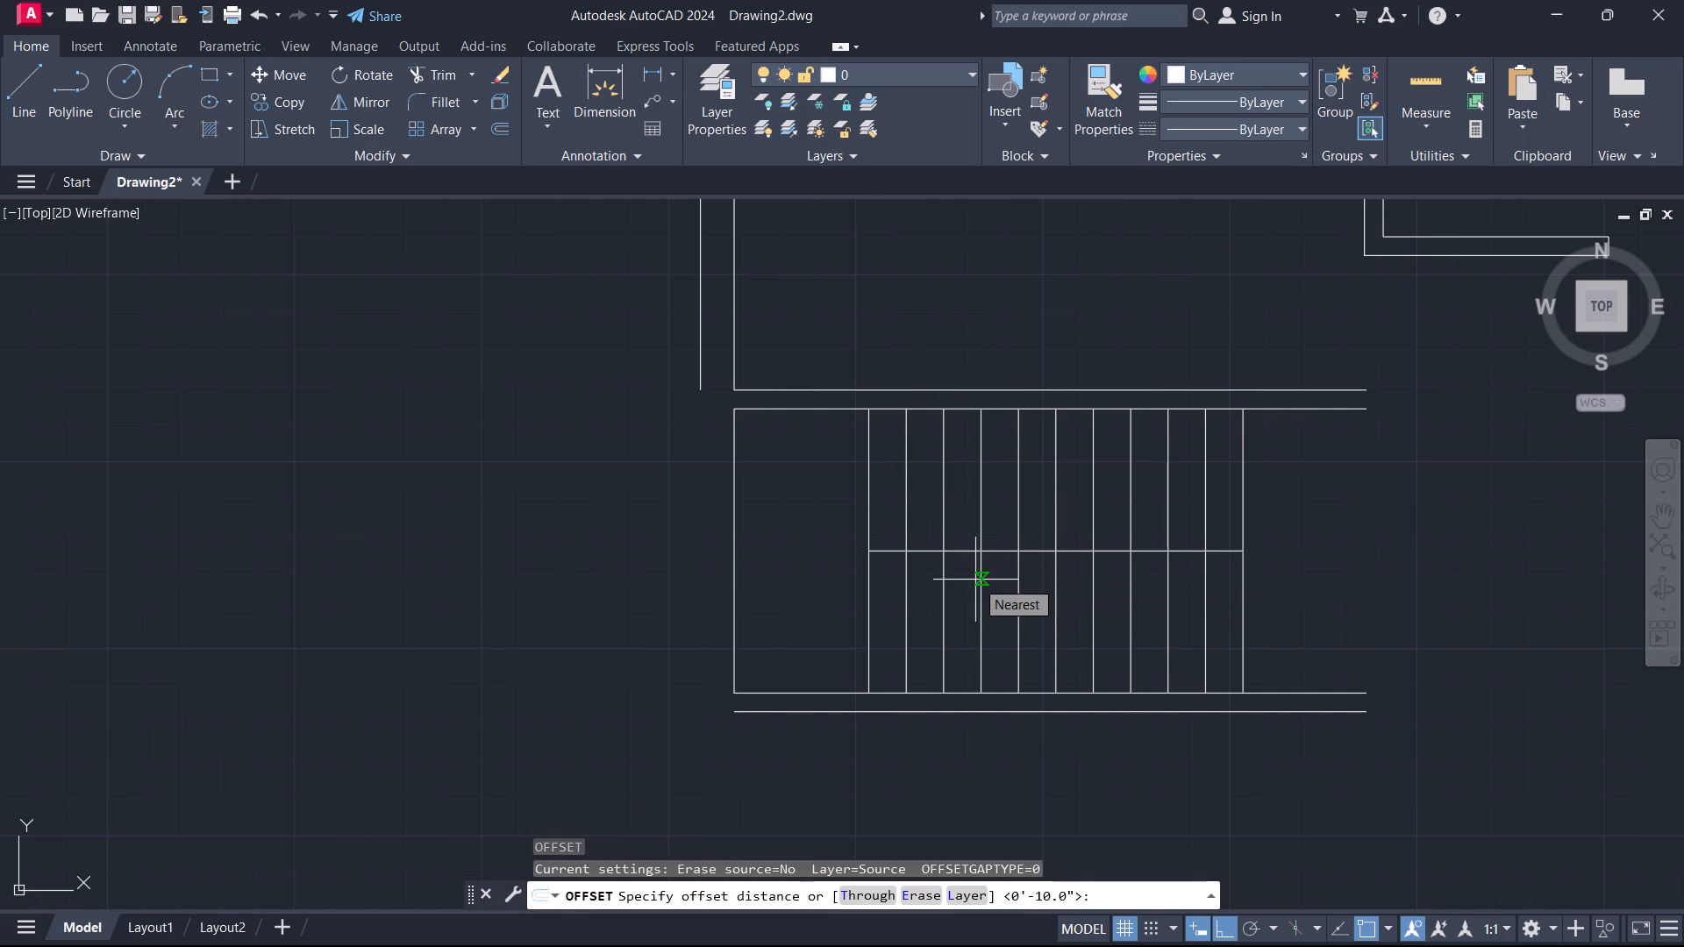
{"action": "key", "text": "2"}
{"action": "key", "text": "Return"}
{"action": "scroll", "coordinate": [972, 582], "scroll_direction": "up", "scroll_amount": 2}
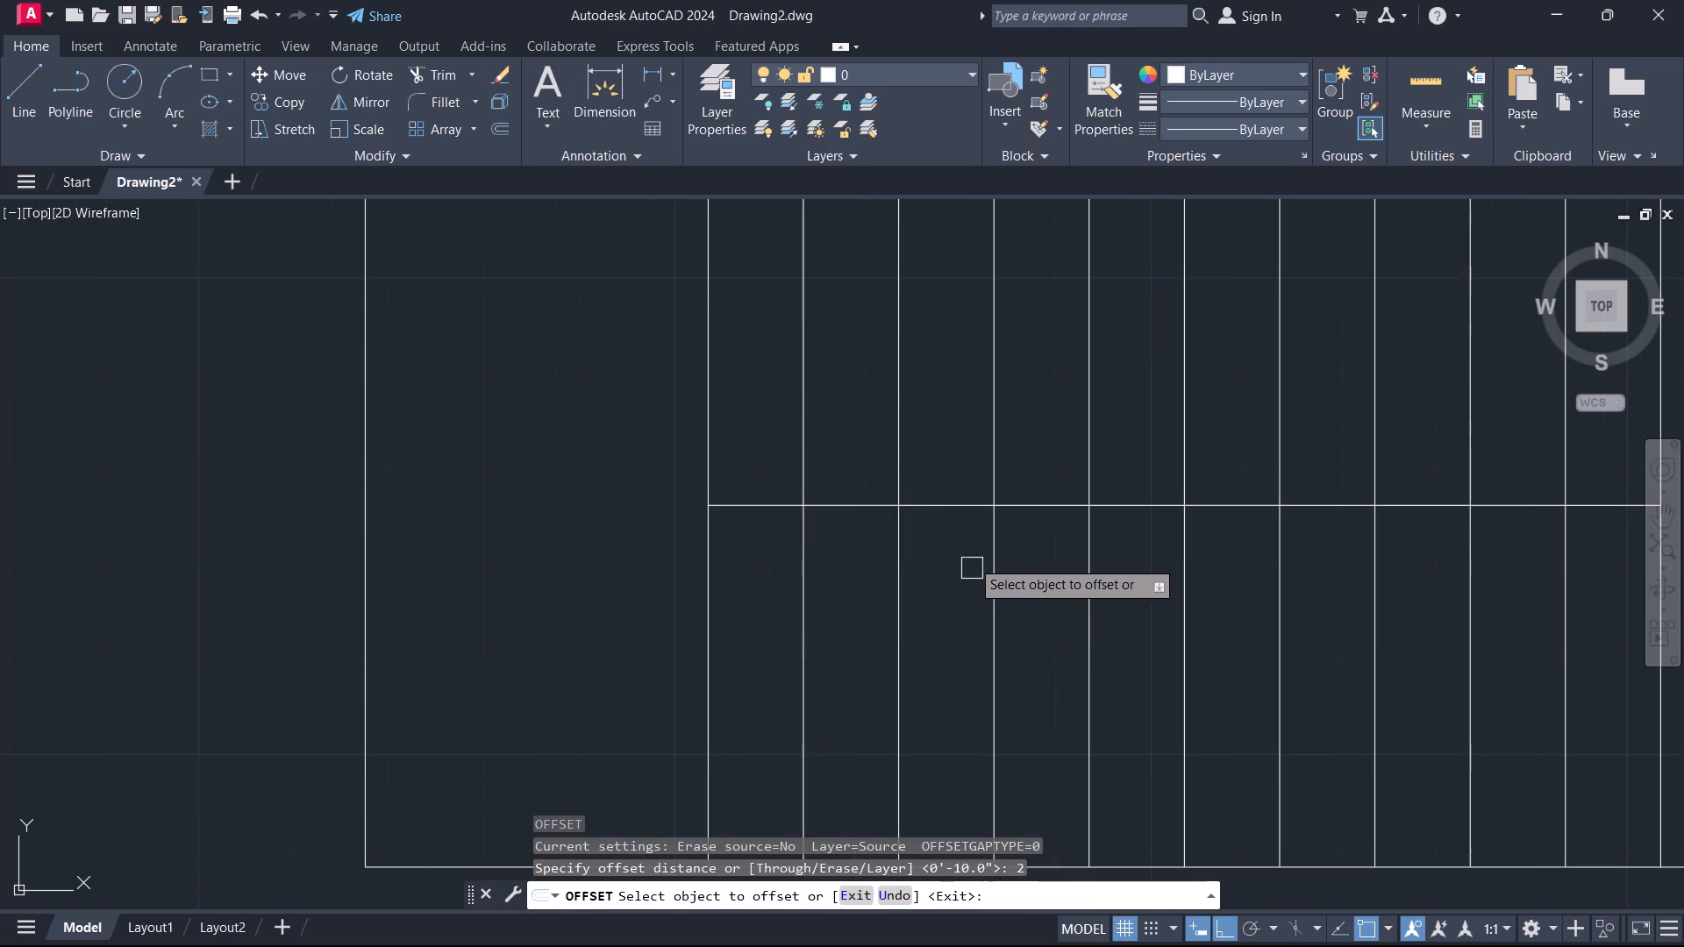
{"action": "left_click", "coordinate": [947, 511]}
{"action": "left_click", "coordinate": [941, 475]}
{"action": "left_click", "coordinate": [946, 506]}
{"action": "left_click", "coordinate": [947, 550]}
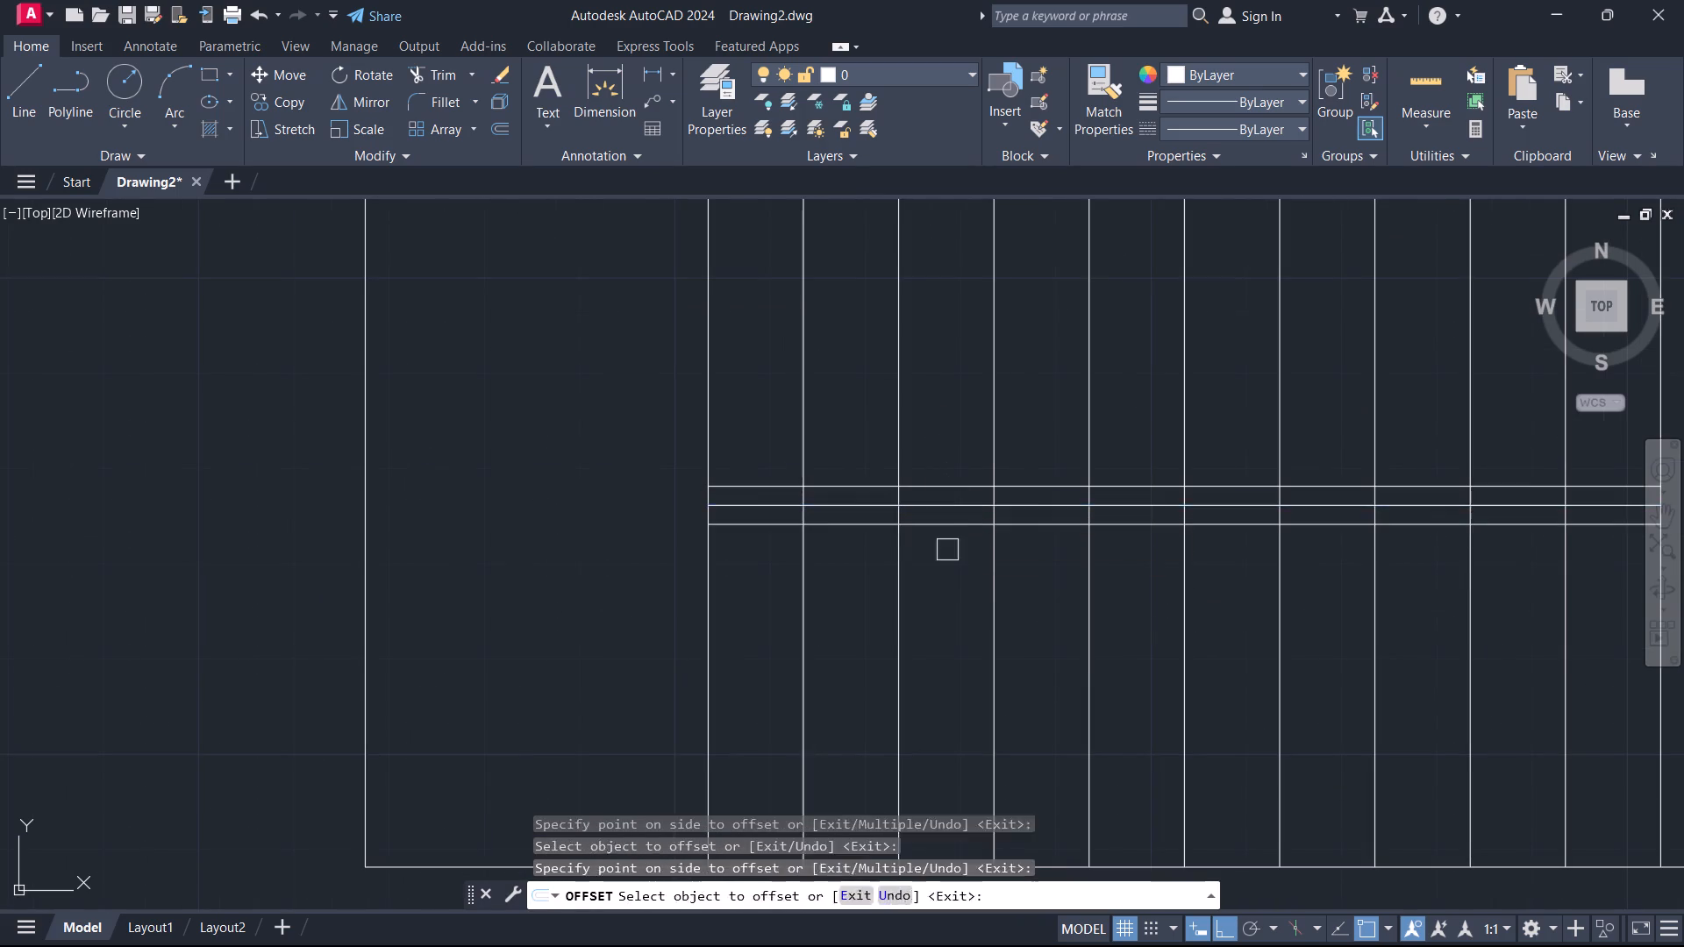
{"action": "key", "text": "Escape"}
Erase the original horizontal midline between its two offset copies.
{"action": "scroll", "coordinate": [957, 533], "scroll_direction": "up", "scroll_amount": 3}
{"action": "left_click_drag", "start_coordinate": [958, 452], "coordinate": [953, 439]}
{"action": "left_click", "coordinate": [900, 411]}
{"action": "key", "text": "Delete"}
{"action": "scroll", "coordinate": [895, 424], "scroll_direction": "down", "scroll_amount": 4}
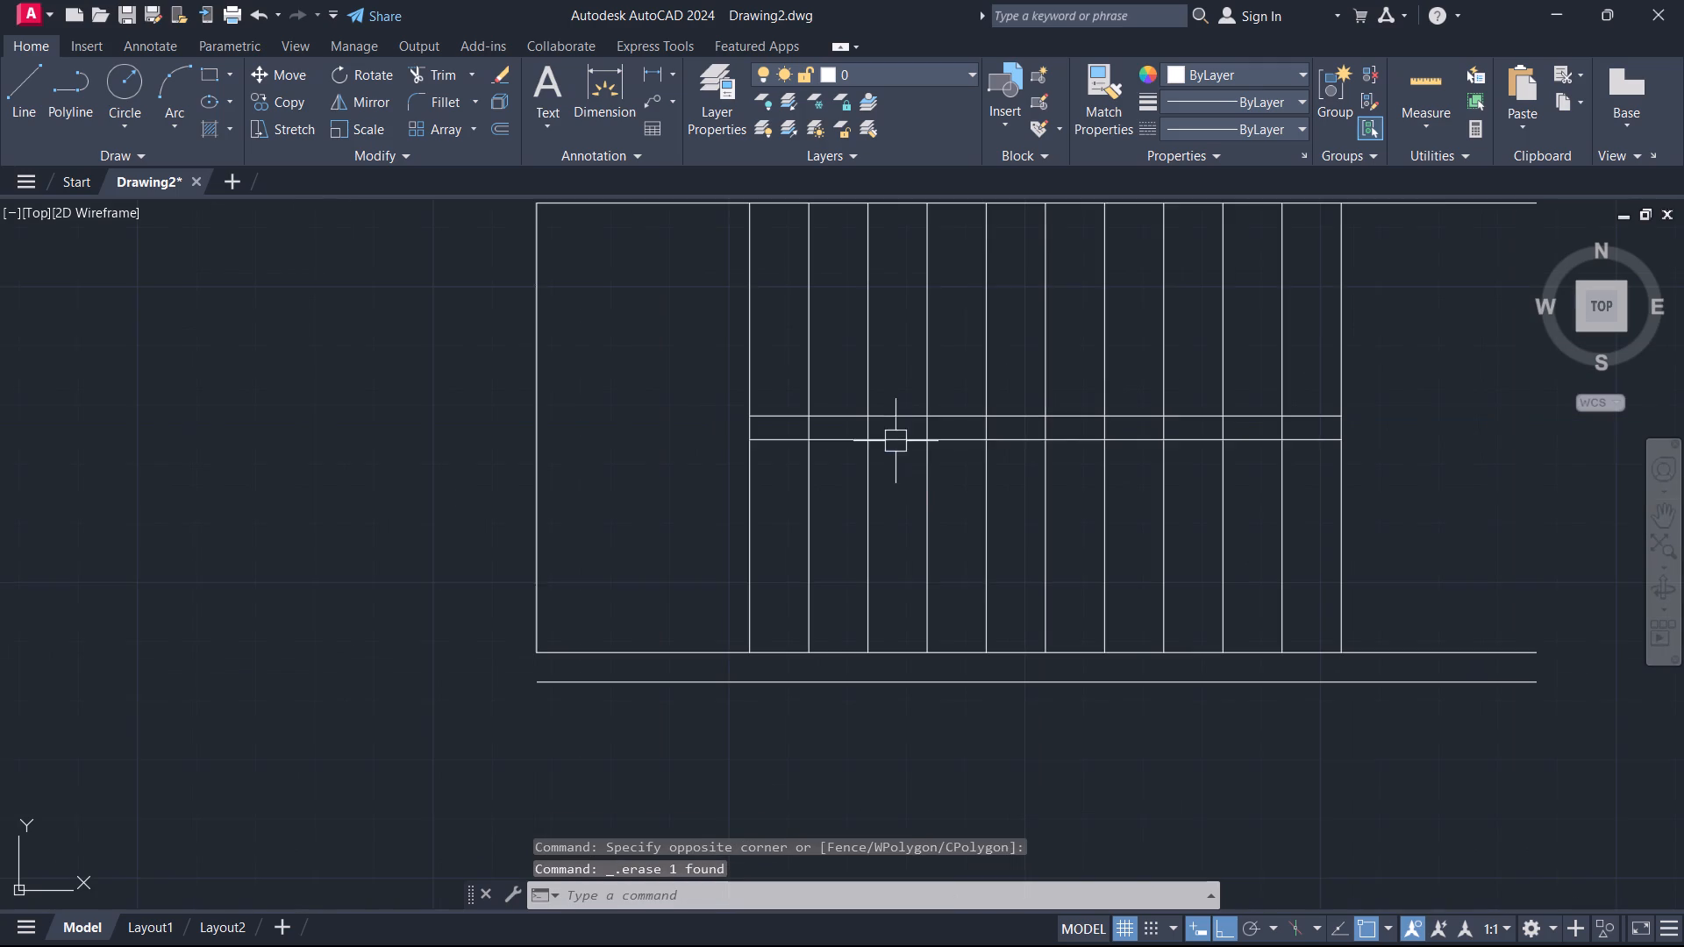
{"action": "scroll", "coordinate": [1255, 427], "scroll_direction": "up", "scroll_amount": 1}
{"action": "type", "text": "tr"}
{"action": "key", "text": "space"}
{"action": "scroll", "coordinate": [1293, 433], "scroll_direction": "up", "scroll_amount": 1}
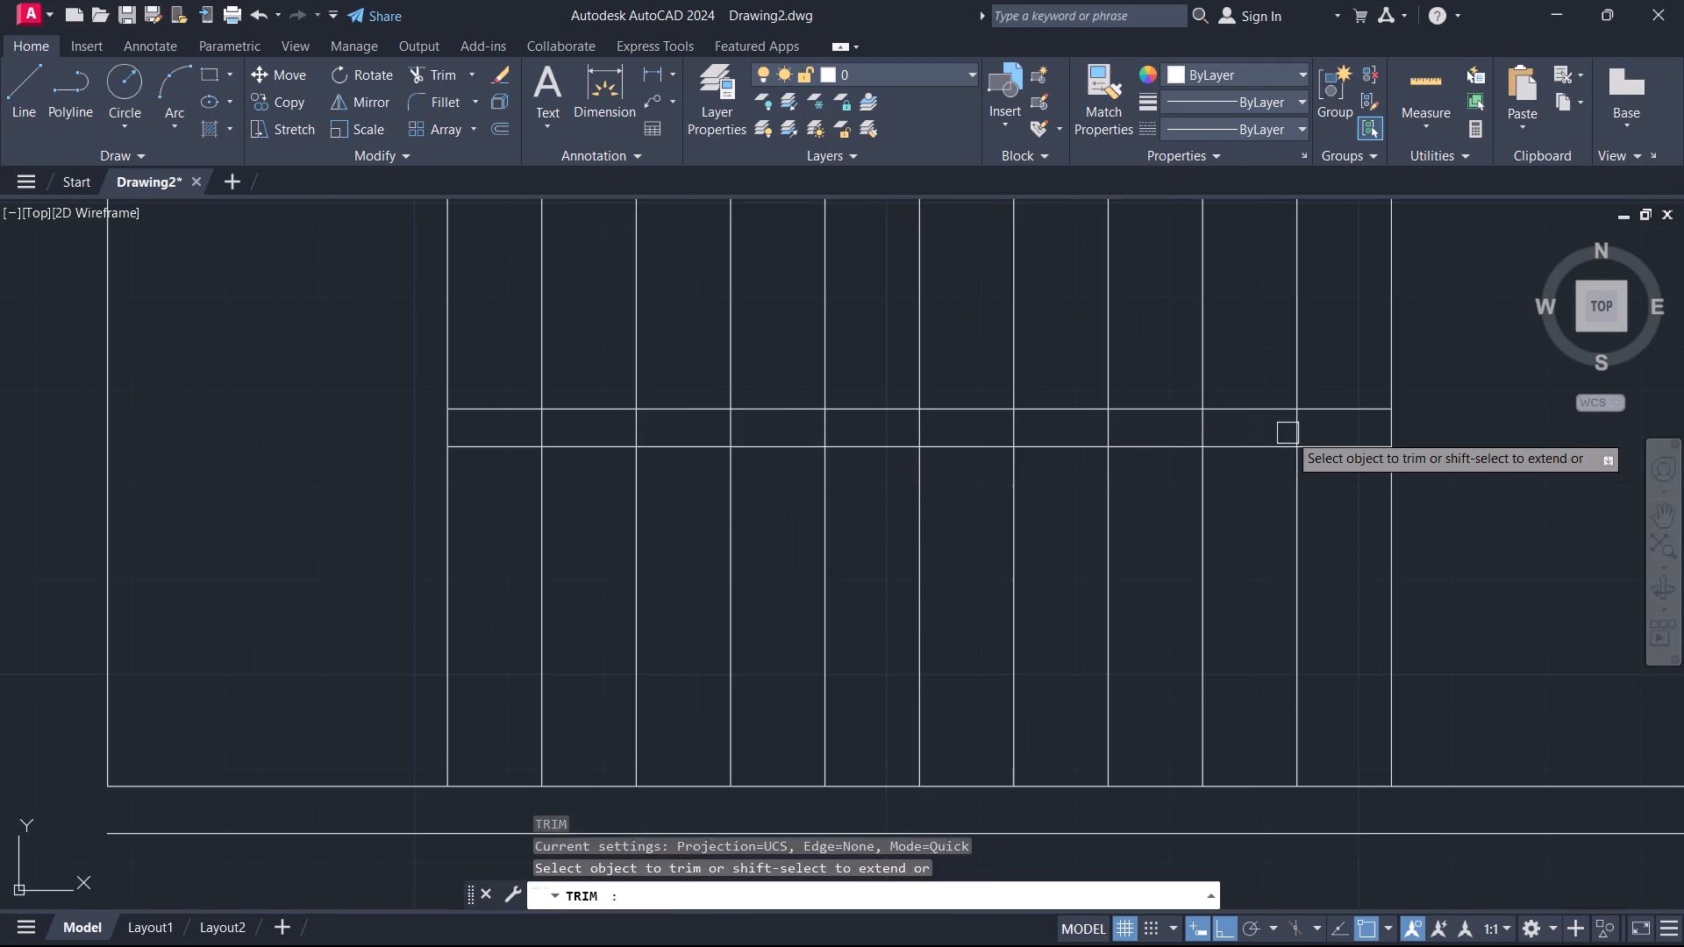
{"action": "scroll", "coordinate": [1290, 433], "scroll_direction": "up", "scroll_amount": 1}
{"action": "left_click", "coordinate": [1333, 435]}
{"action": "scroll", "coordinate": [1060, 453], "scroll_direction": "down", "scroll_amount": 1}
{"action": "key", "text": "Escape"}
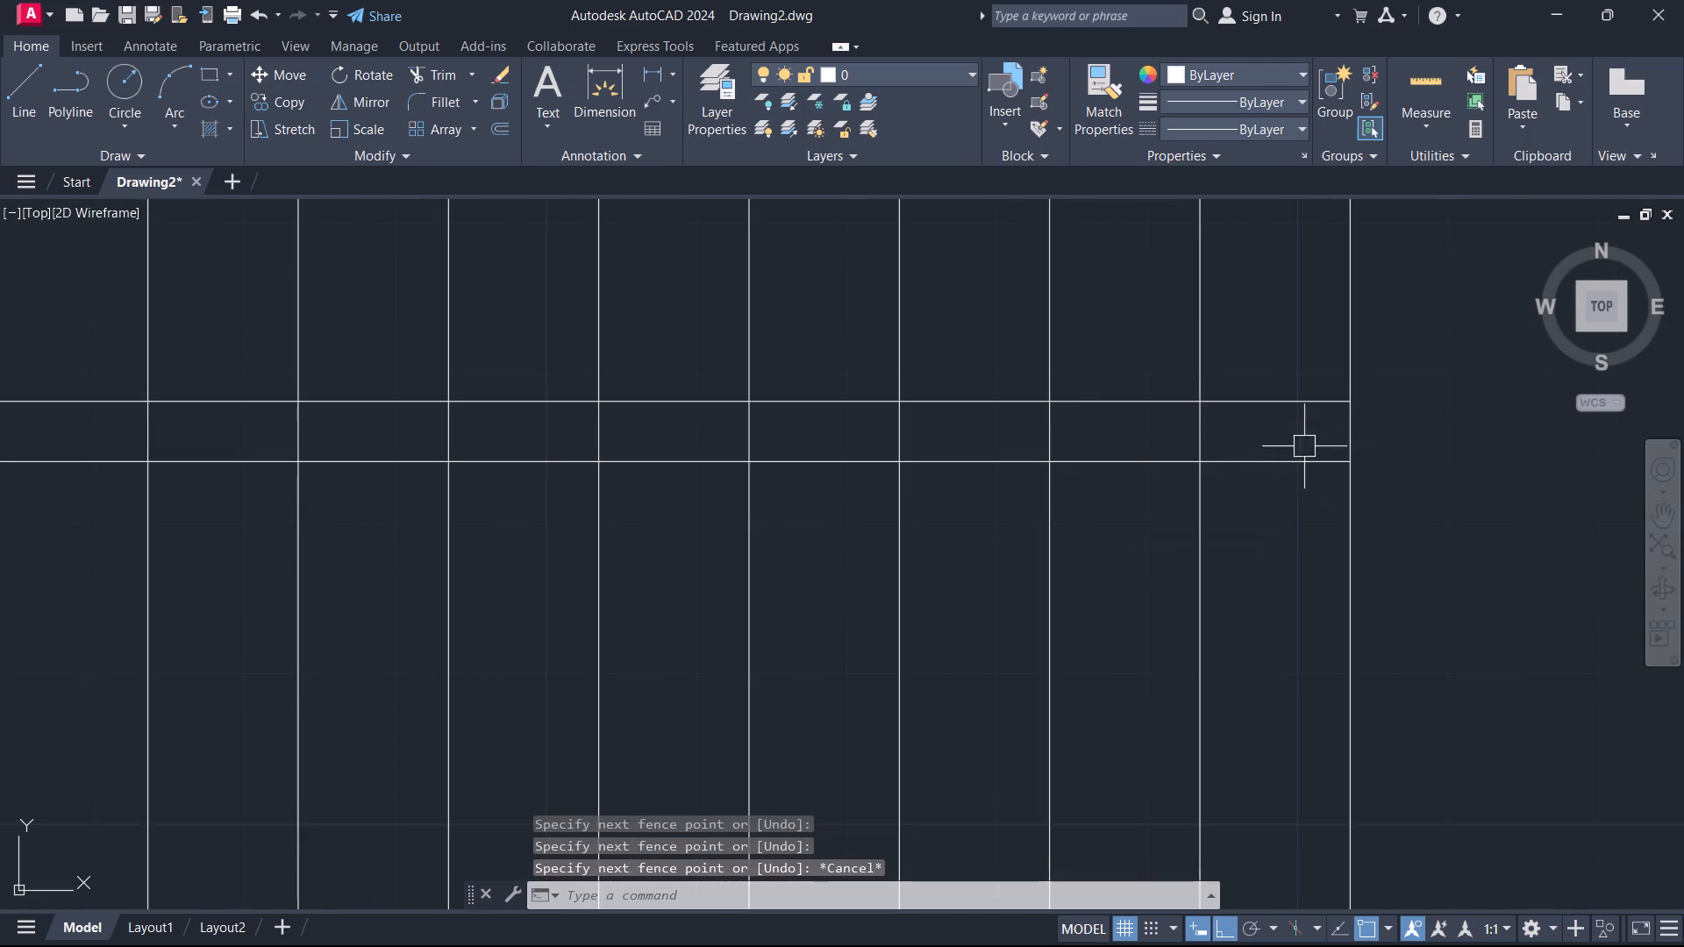
Trim all the 10"-spaced vertical lines between the two central horizontal lines using a fence across the gap.
{"action": "key", "text": "space"}
{"action": "left_click", "coordinate": [1393, 438]}
{"action": "scroll", "coordinate": [1012, 458], "scroll_direction": "down", "scroll_amount": 3}
{"action": "middle_click_drag", "start_coordinate": [1012, 458], "coordinate": [1608, 557]}
{"action": "scroll", "coordinate": [1367, 569], "scroll_direction": "up", "scroll_amount": 2}
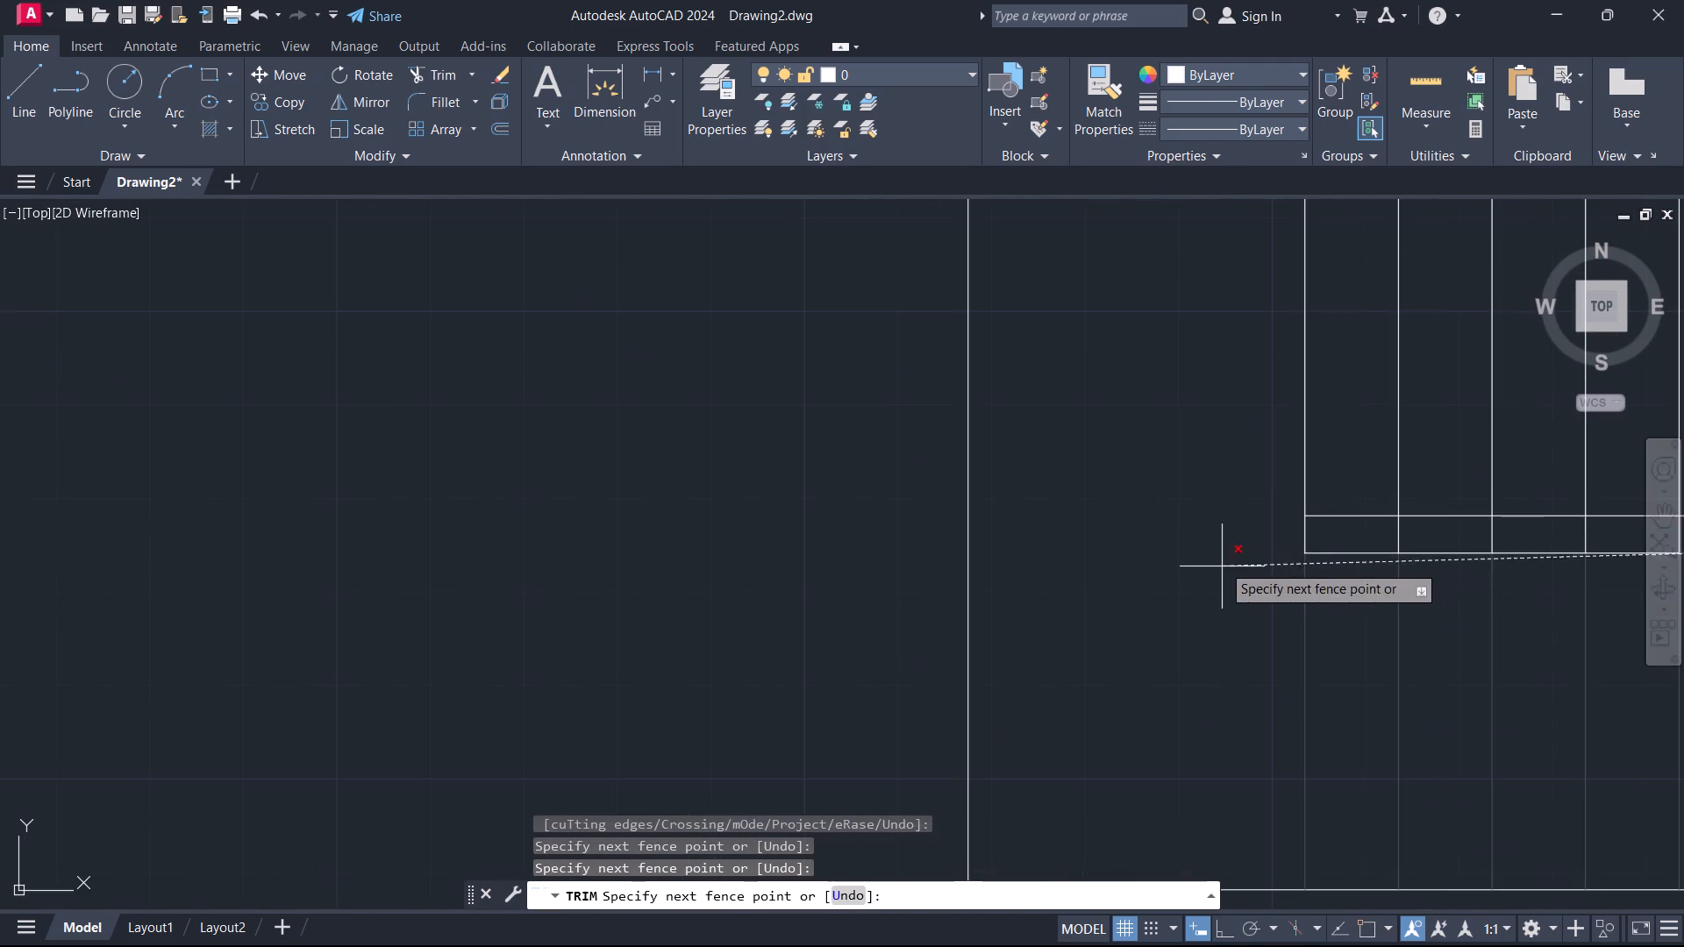
{"action": "left_click", "coordinate": [1259, 526]}
{"action": "key", "text": "Escape"}
Draw a short vertical line closing the left end of the gap between the two central horizontal lines.
{"action": "middle_click_drag", "start_coordinate": [1262, 569], "coordinate": [842, 673]}
{"action": "middle_click_drag", "start_coordinate": [892, 654], "coordinate": [942, 587]}
{"action": "scroll", "coordinate": [894, 654], "scroll_direction": "up", "scroll_amount": 1}
{"action": "type", "text": "l"}
{"action": "key", "text": "space"}
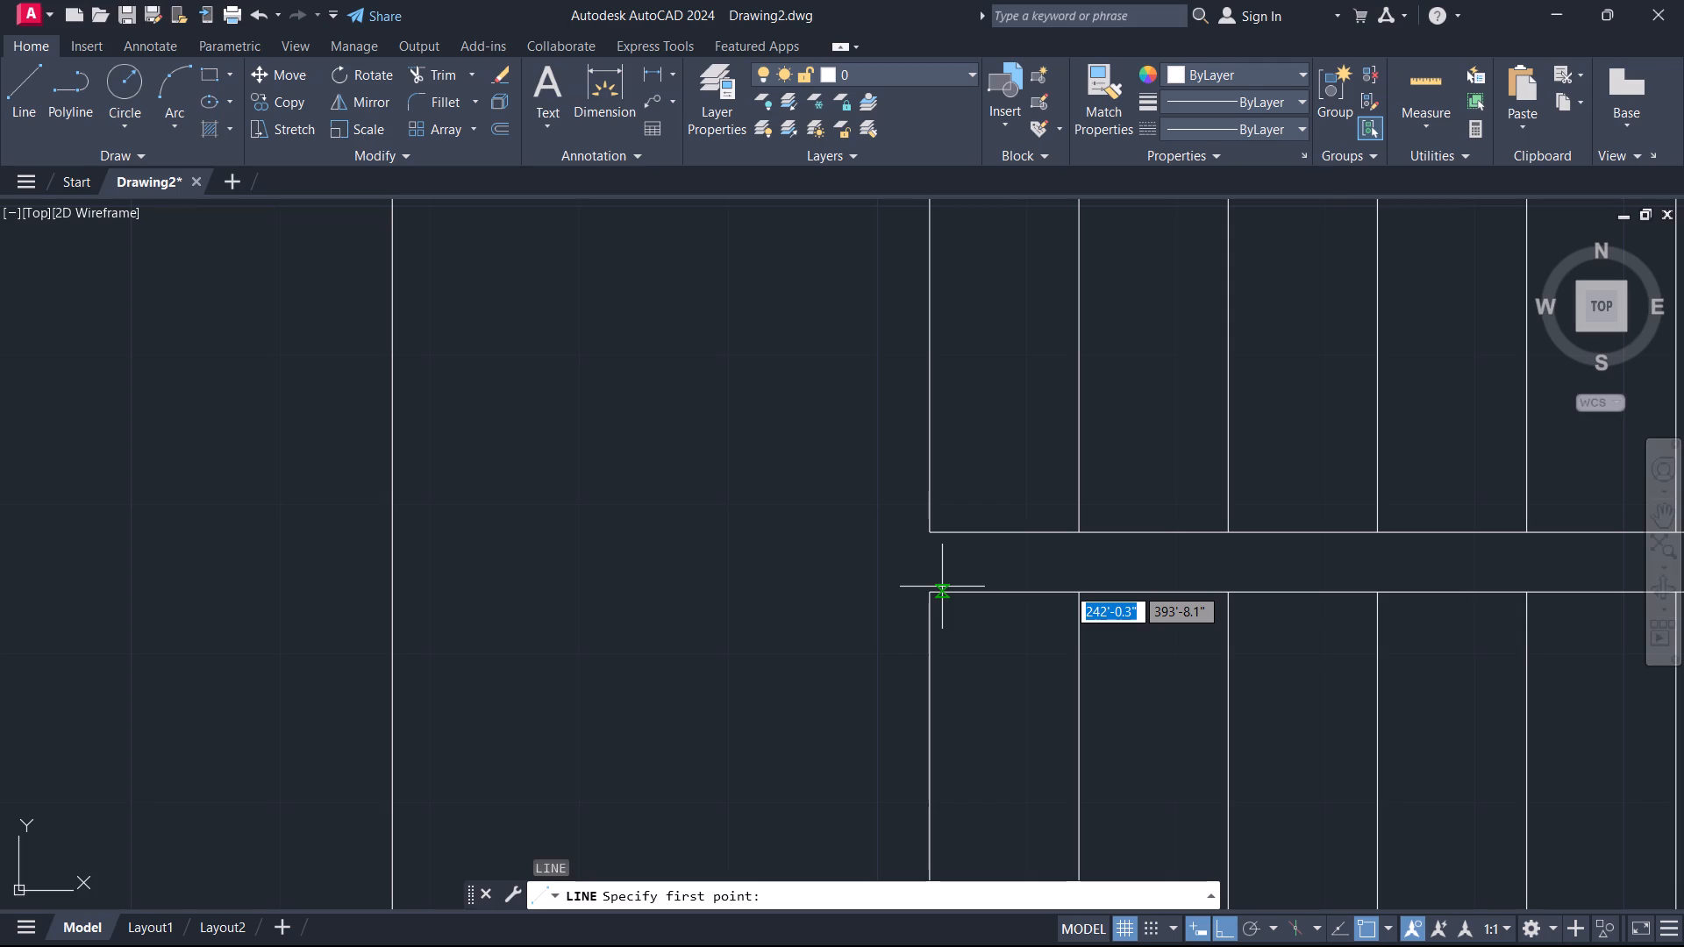
{"action": "scroll", "coordinate": [1014, 546], "scroll_direction": "down", "scroll_amount": 1}
{"action": "middle_click_drag", "start_coordinate": [1014, 546], "coordinate": [801, 580]}
{"action": "scroll", "coordinate": [773, 607], "scroll_direction": "up", "scroll_amount": 1}
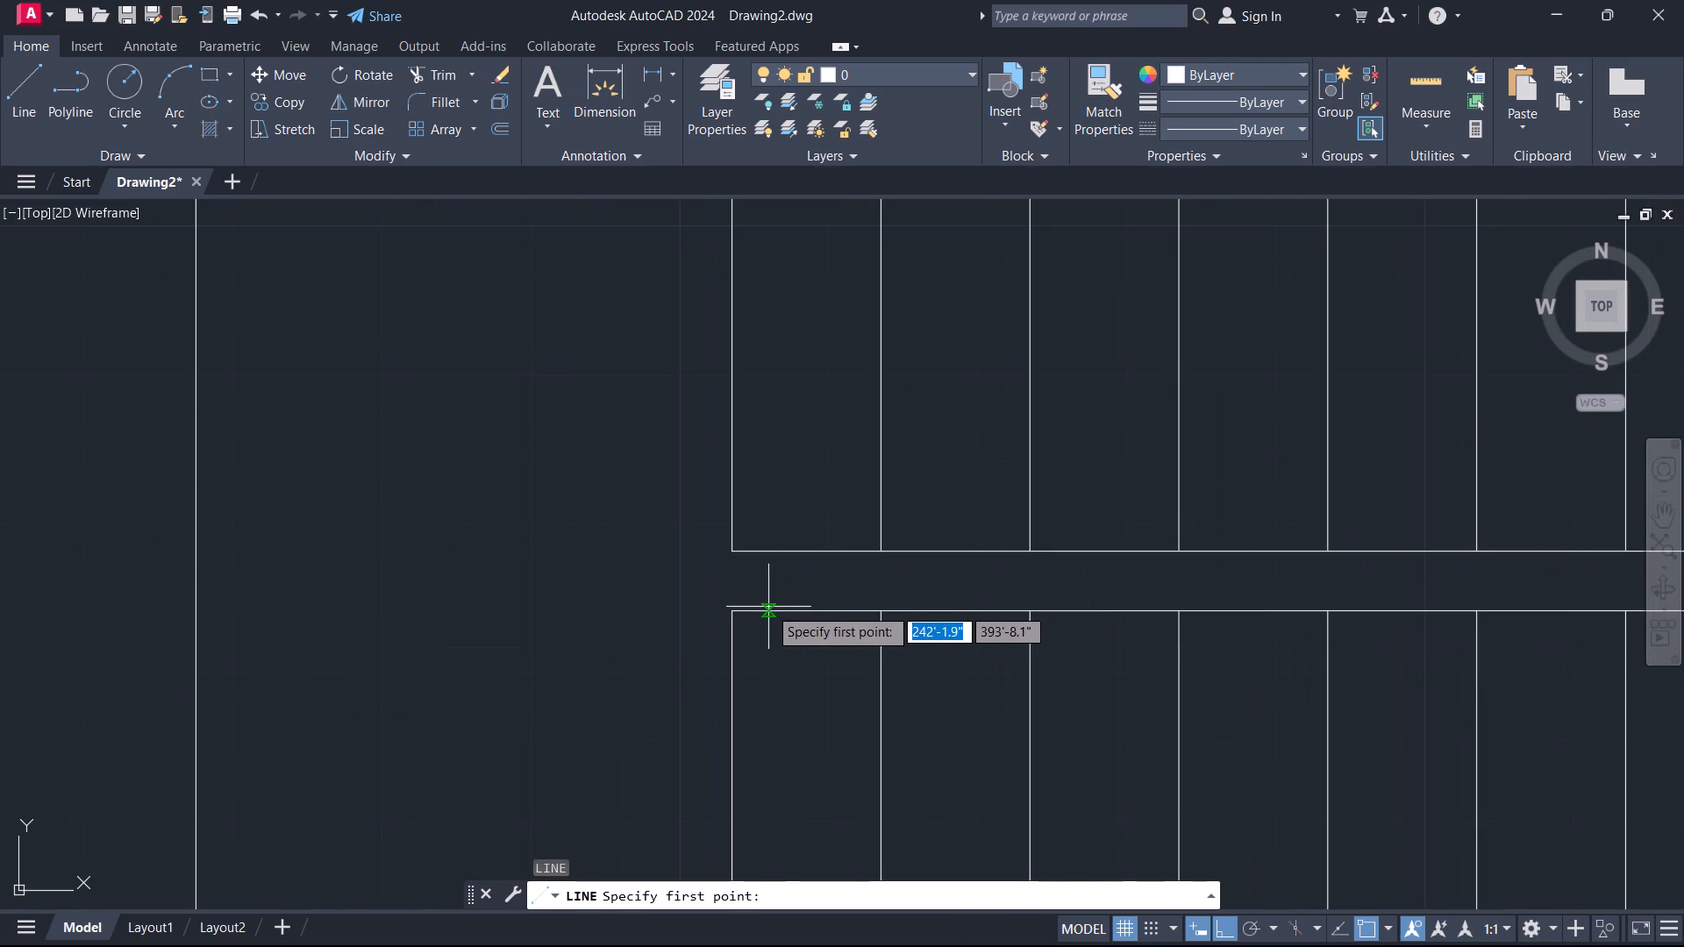
{"action": "left_click", "coordinate": [724, 610]}
{"action": "left_click", "coordinate": [738, 546]}
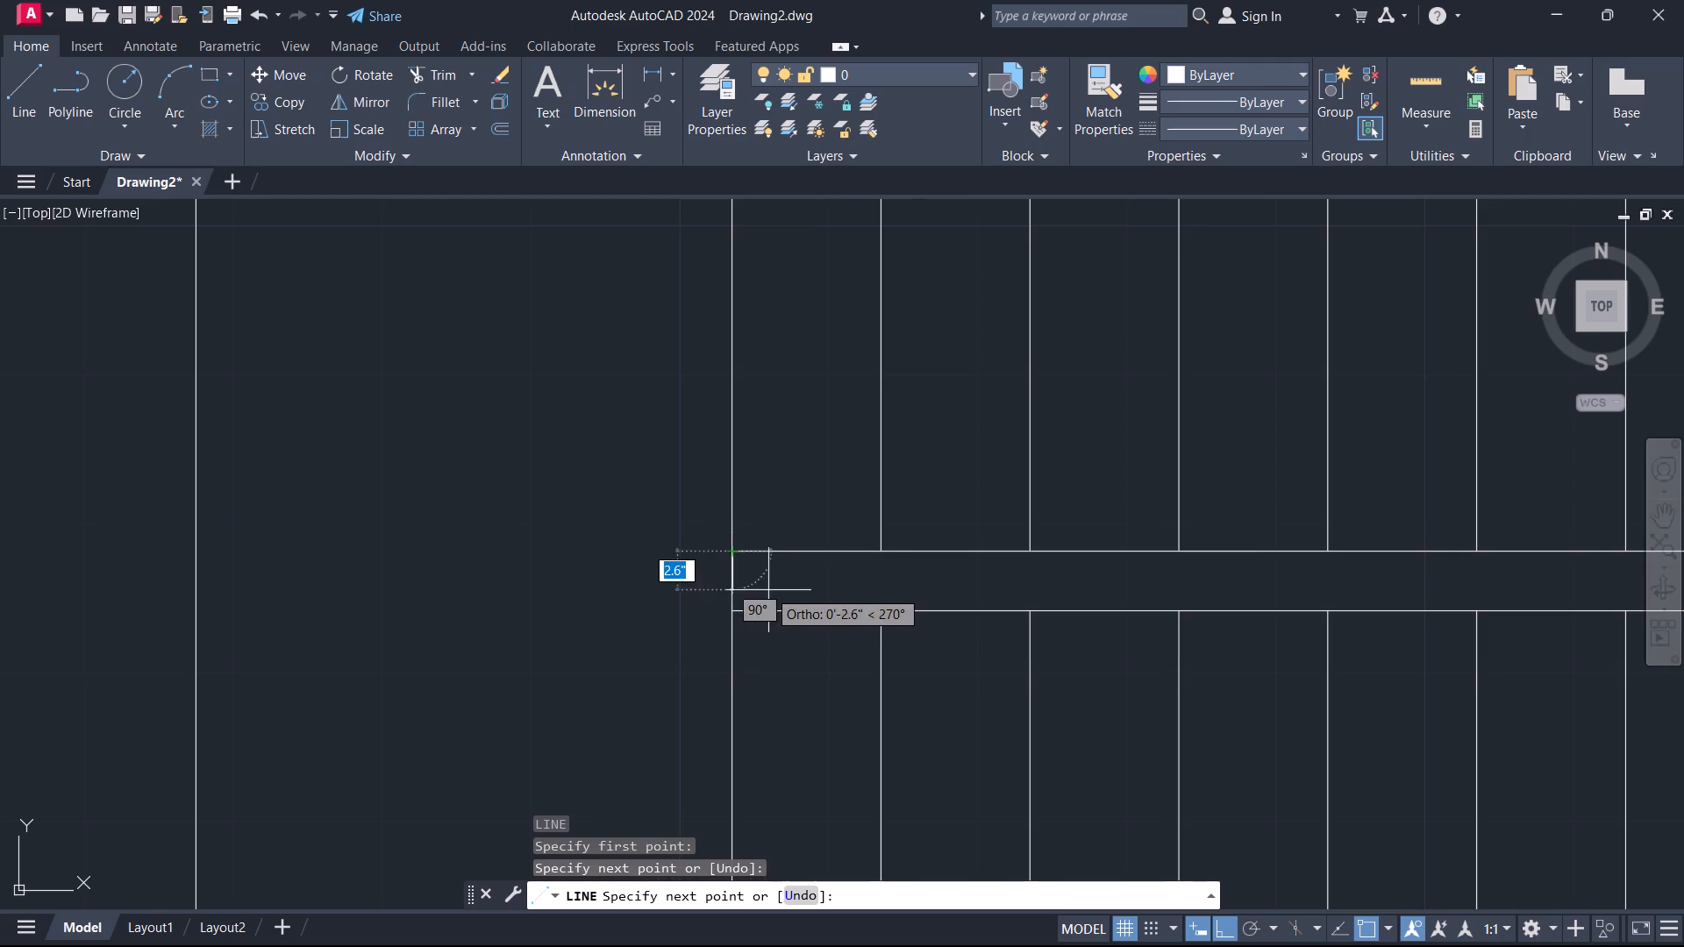
{"action": "scroll", "coordinate": [771, 591], "scroll_direction": "down", "scroll_amount": 1}
{"action": "middle_click_drag", "start_coordinate": [771, 591], "coordinate": [576, 634]}
{"action": "key", "text": "Escape"}
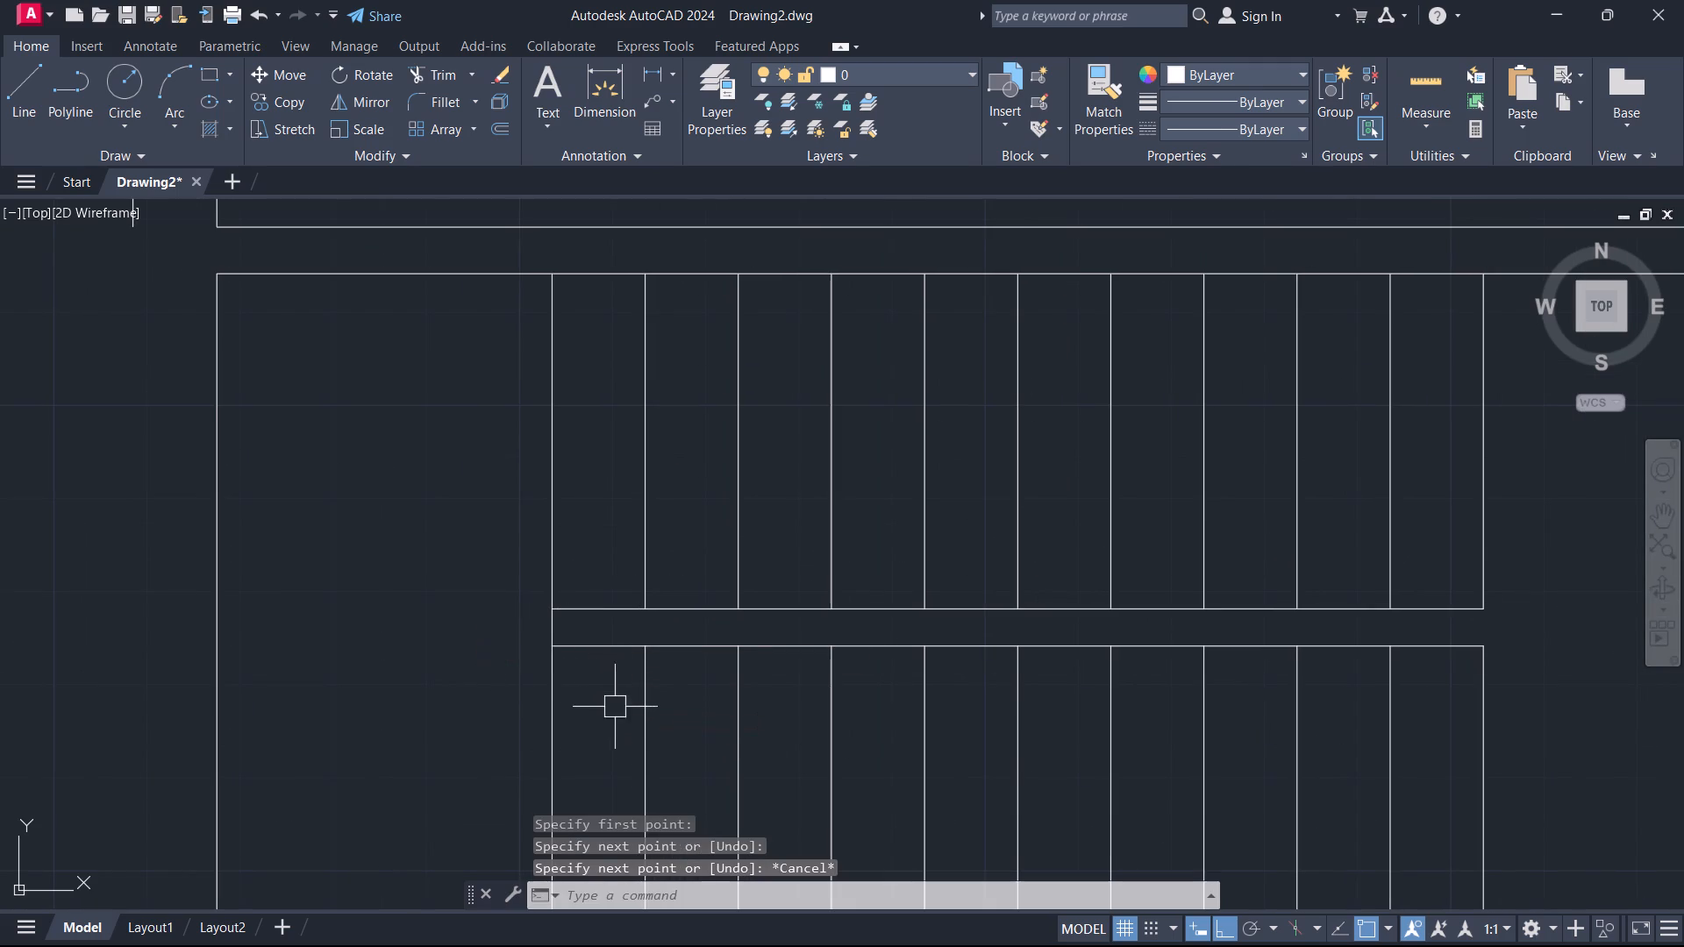
Draw a short vertical line closing the right end of the gap between the two central horizontal lines.
{"action": "middle_click_drag", "start_coordinate": [1466, 635], "coordinate": [1306, 623]}
{"action": "scroll", "coordinate": [1466, 635], "scroll_direction": "up", "scroll_amount": 1}
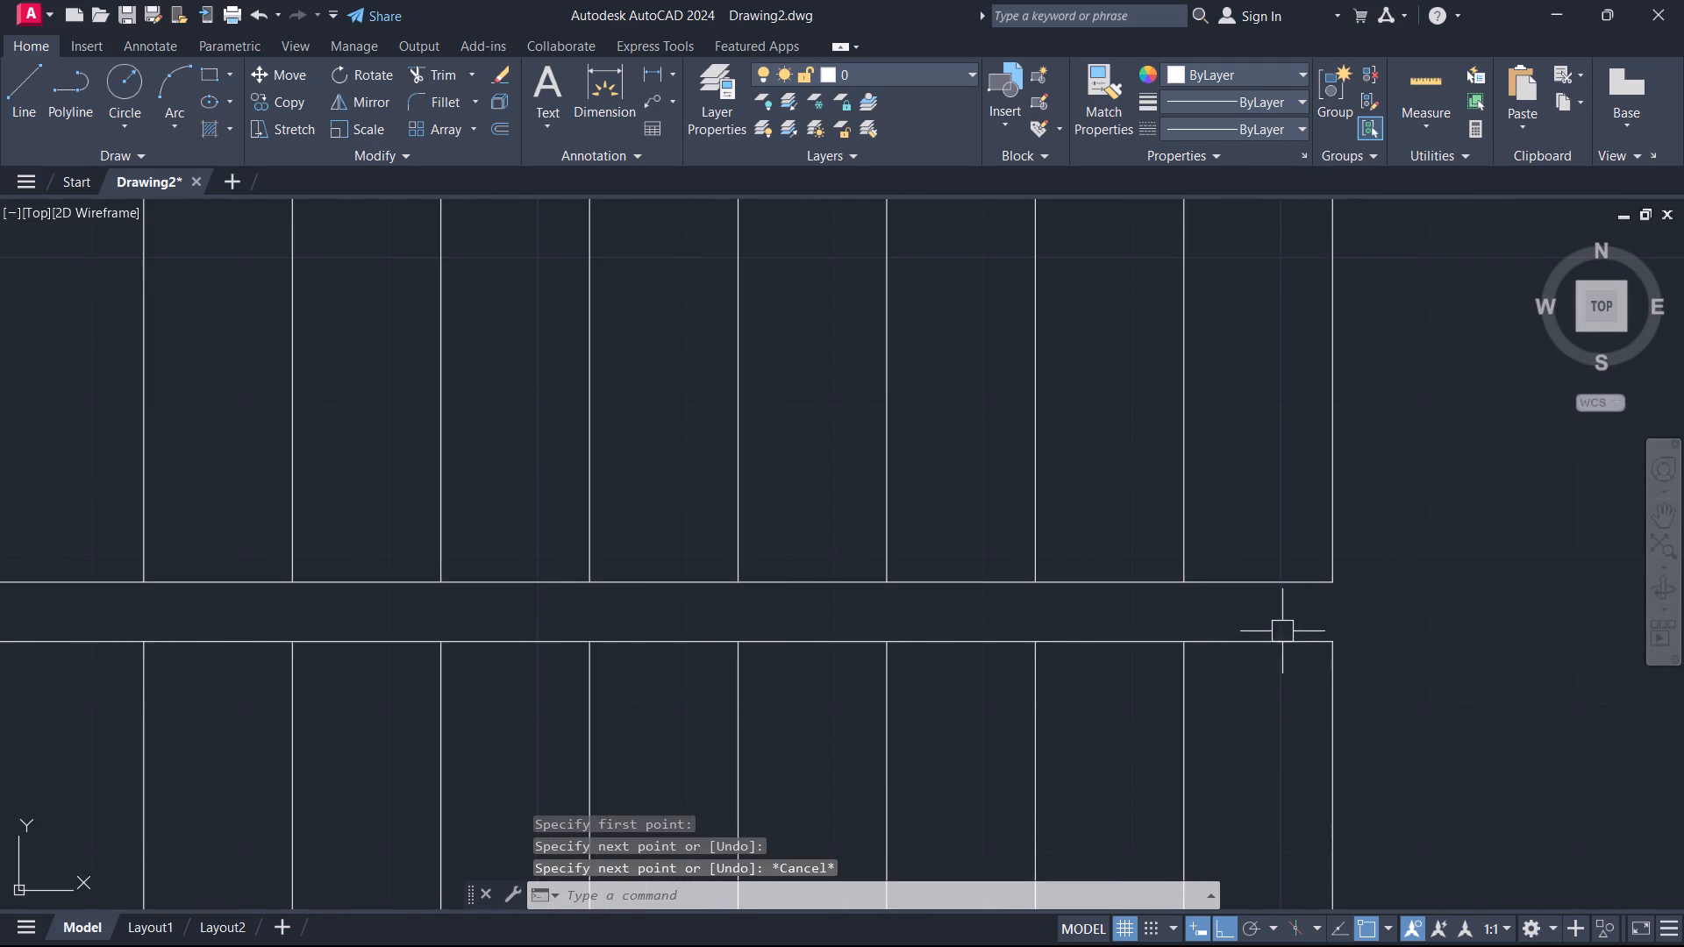
{"action": "key", "text": "l"}
{"action": "key", "text": "space"}
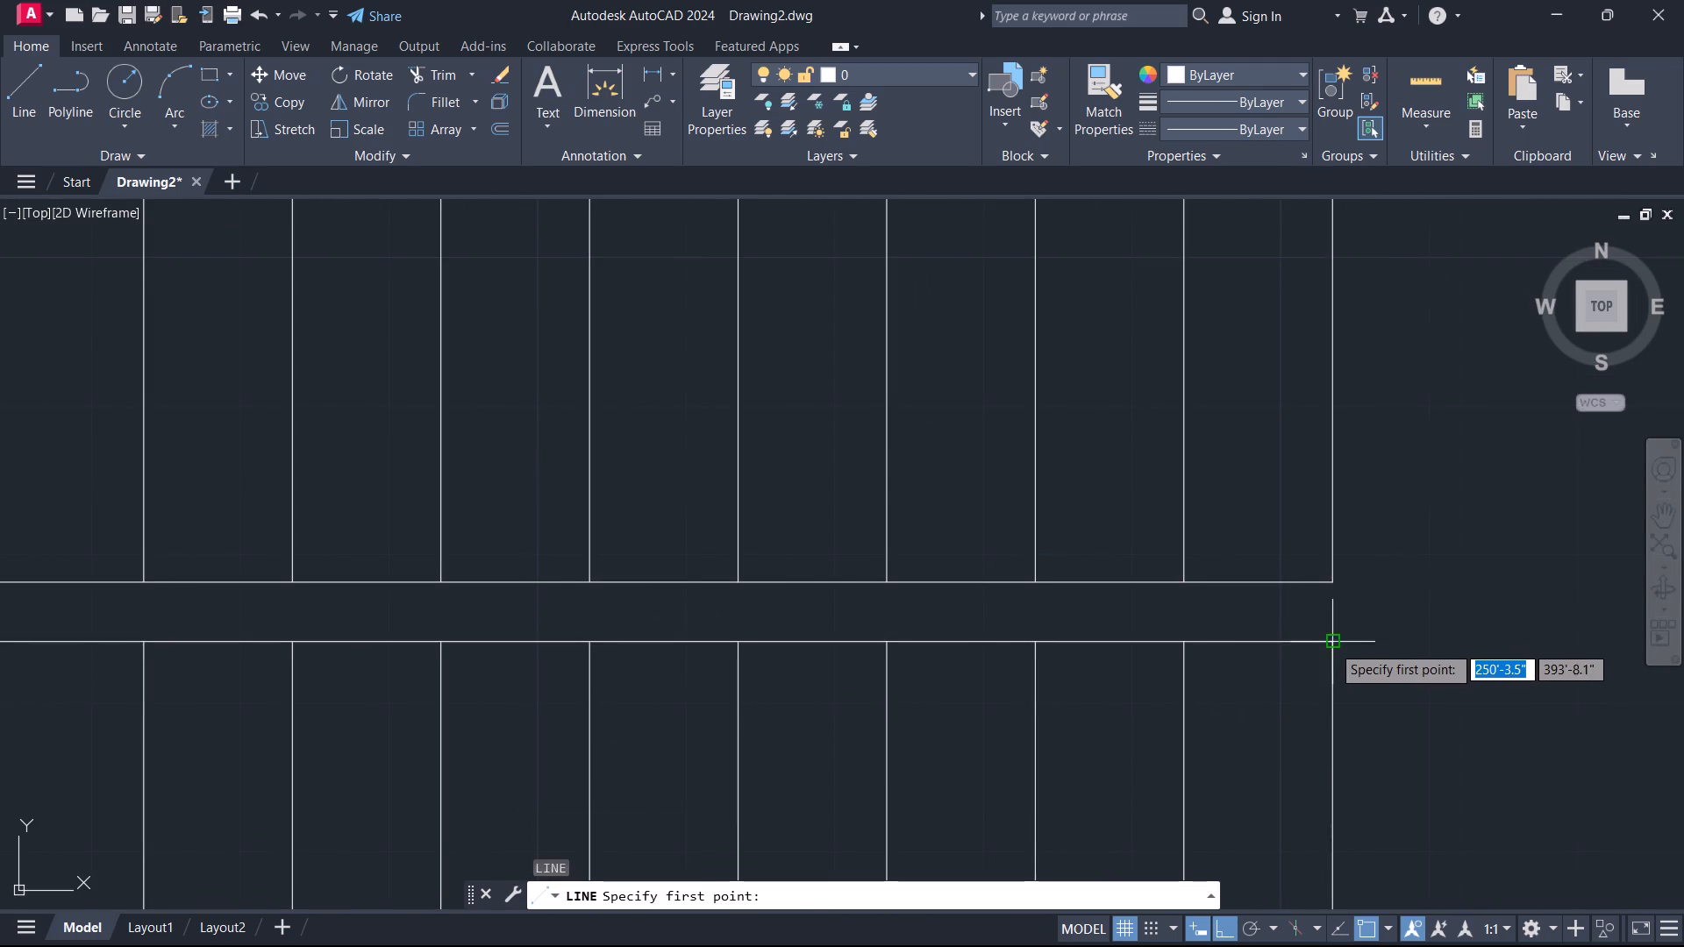
{"action": "left_click", "coordinate": [1331, 644]}
{"action": "left_click", "coordinate": [1337, 584]}
{"action": "key", "text": "Escape"}
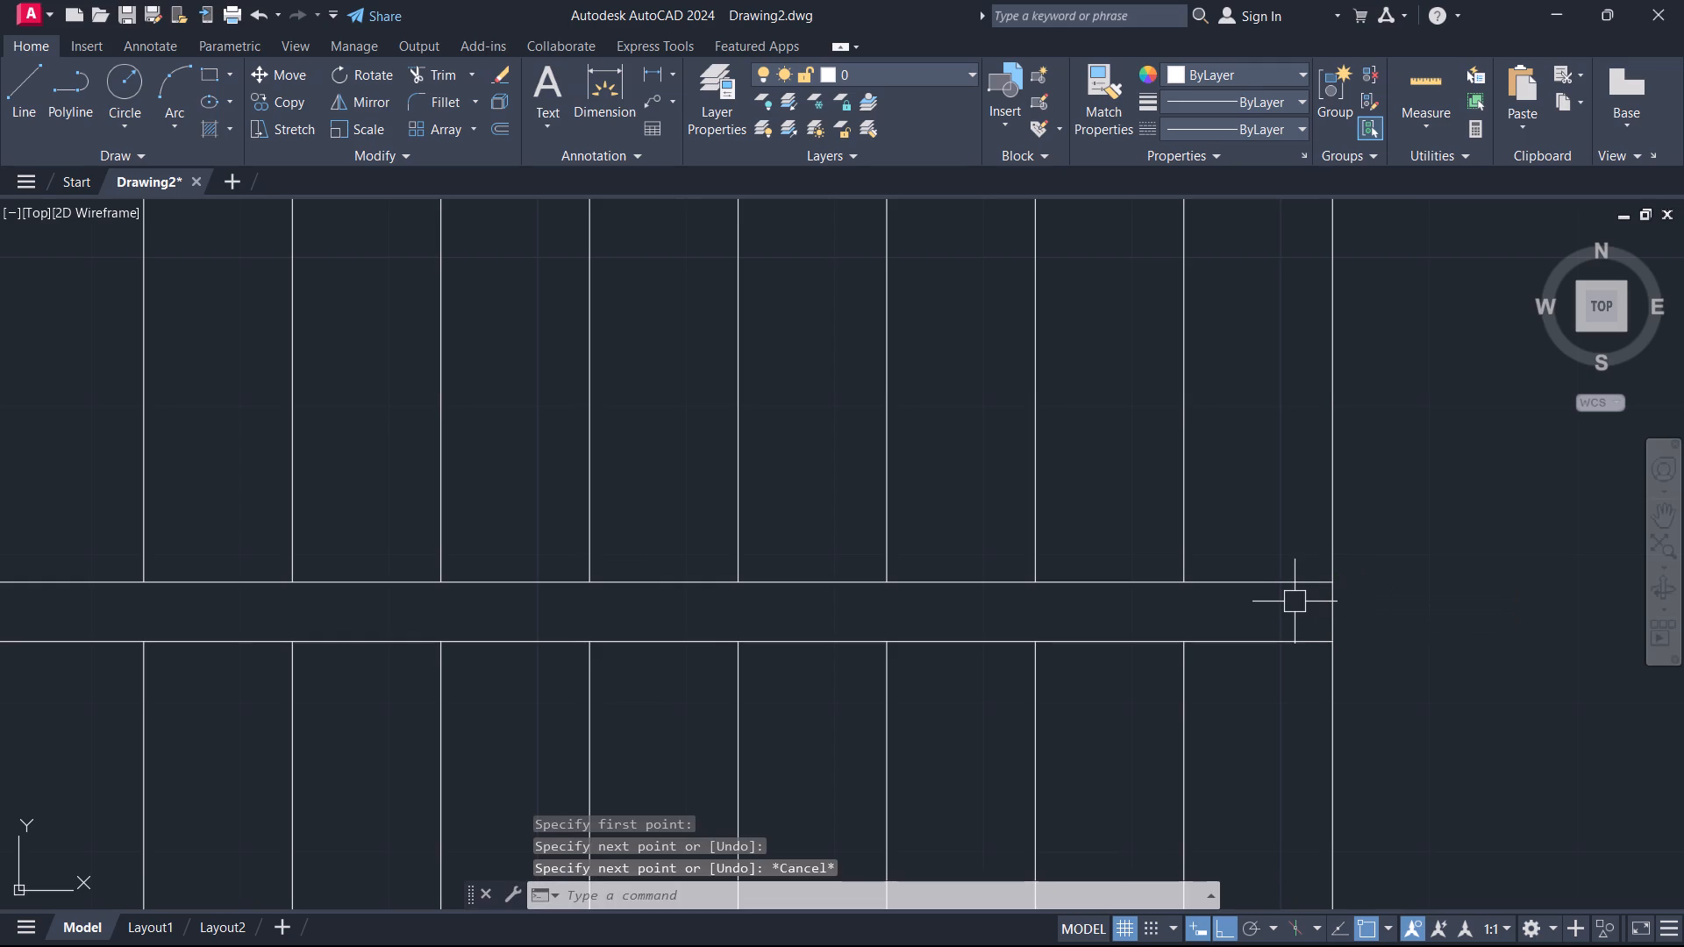
Bring up the open windows and close the File Explorer window showing the civil cad 2d set 01 folder.
{"action": "key", "text": "alt+Tab"}
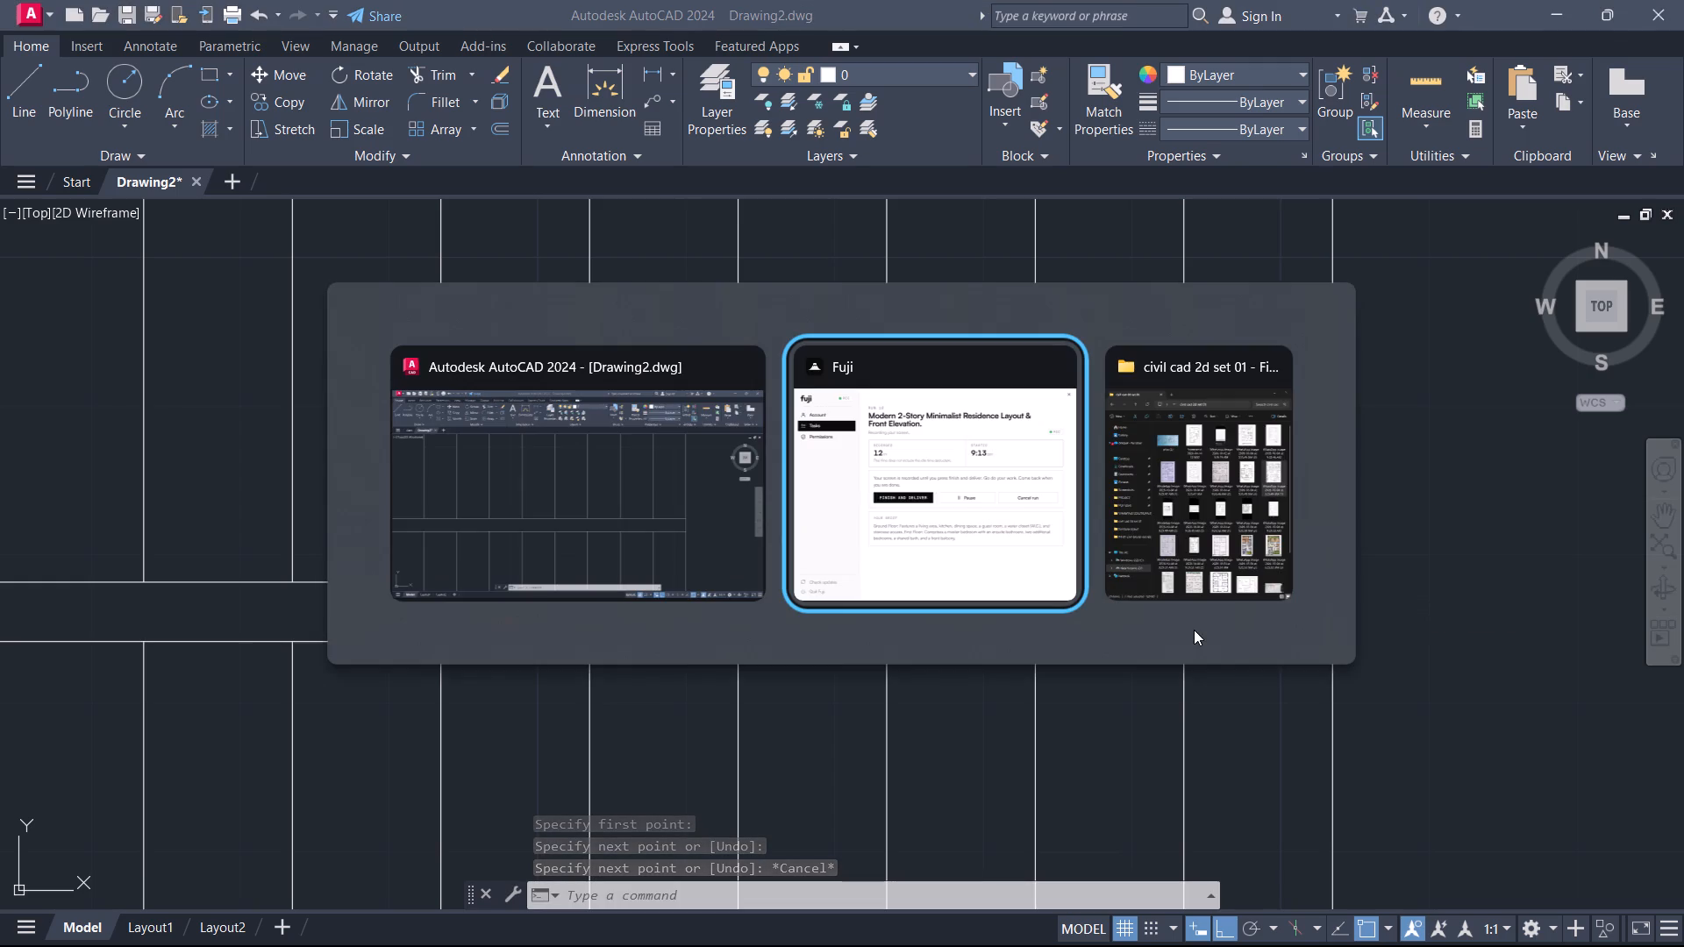
{"action": "left_click", "coordinate": [1262, 362], "text": "alt"}
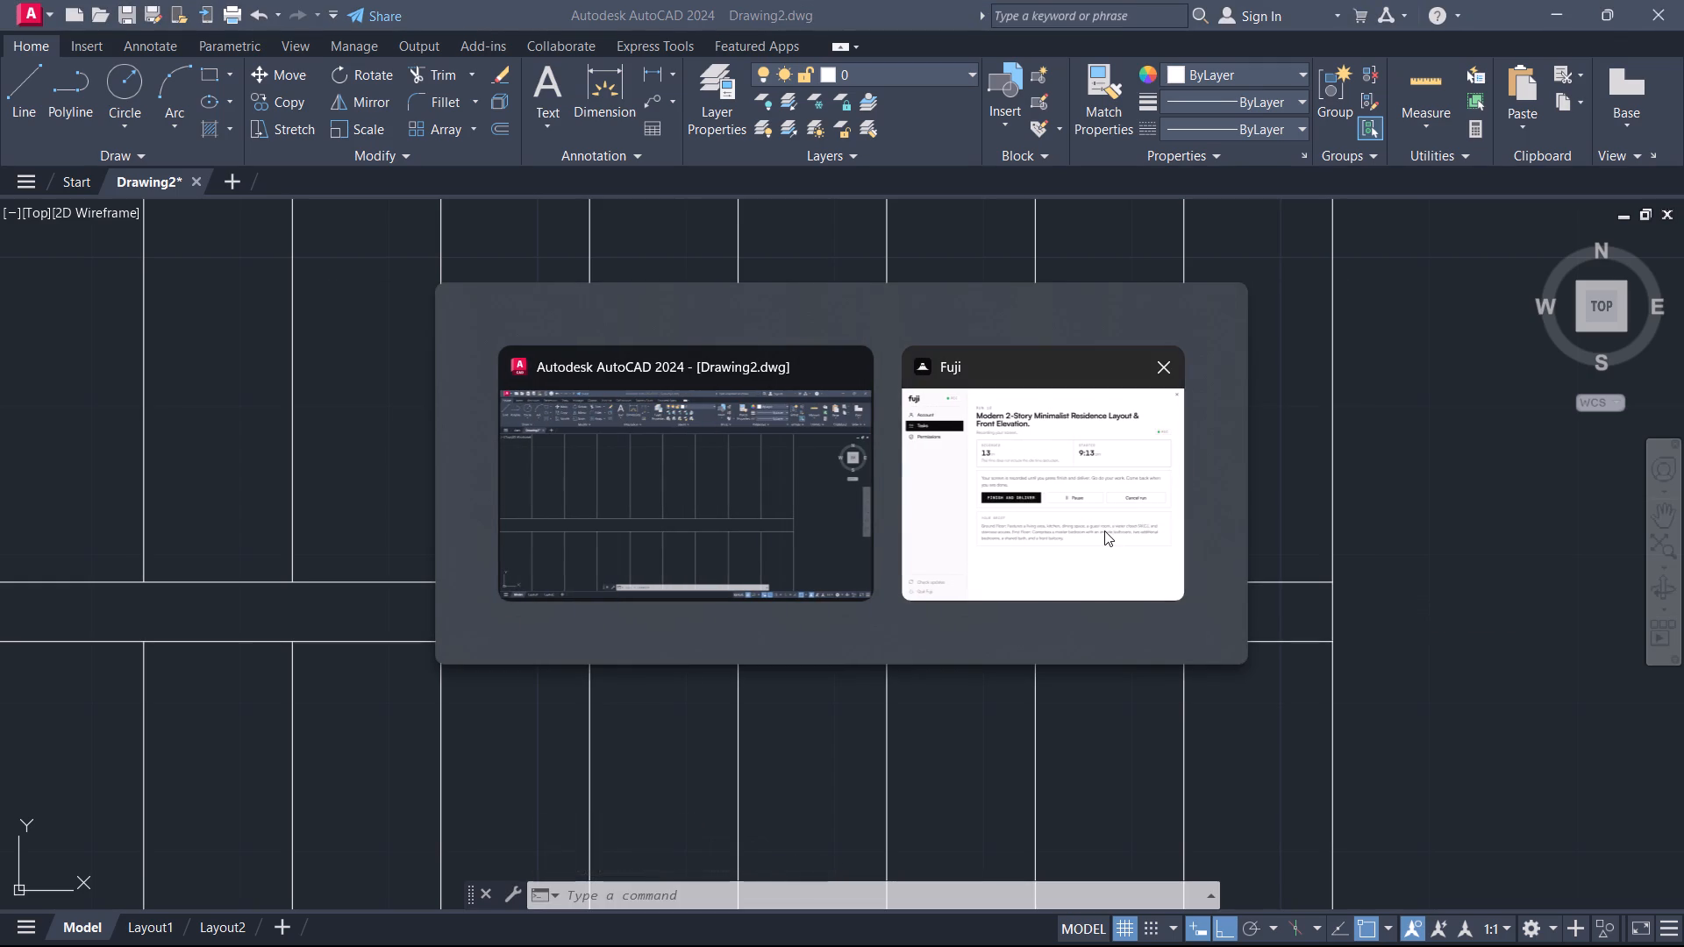
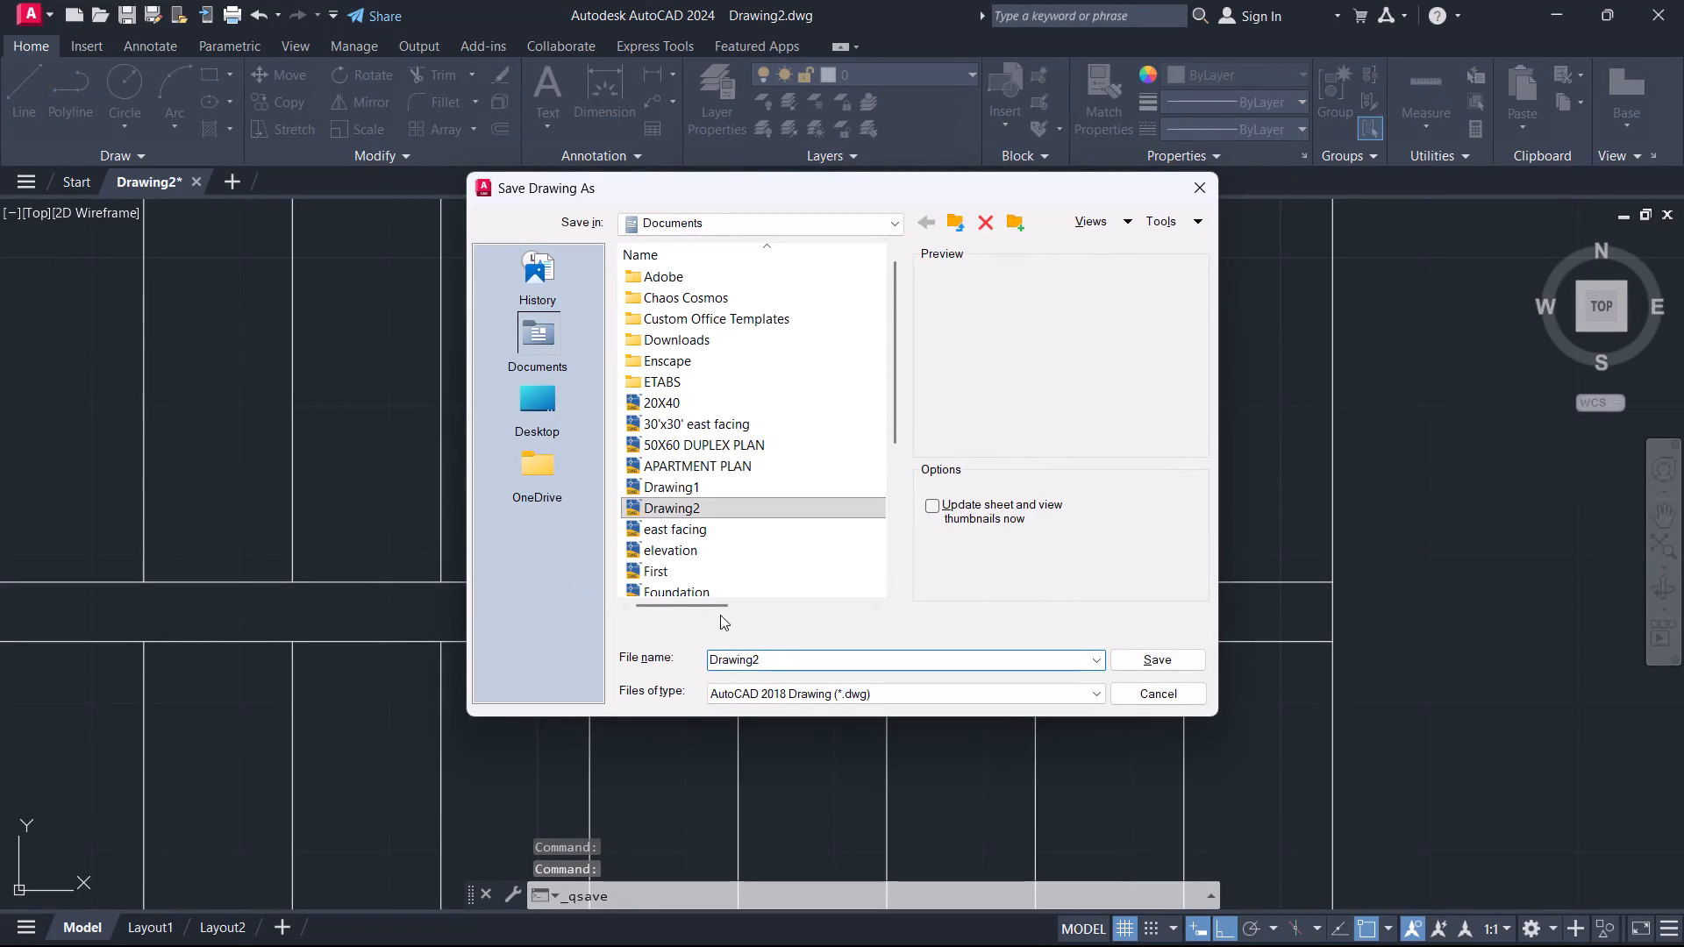
Save the drawing as Modern 2-Story Minimalist Residence Layout & Front Elevation in the desktop's SYMBIOSIS SOLUTIONS internship program folder.
{"action": "left_click_drag", "start_coordinate": [774, 652], "coordinate": [663, 668]}
{"action": "key", "text": "ctrl+v"}
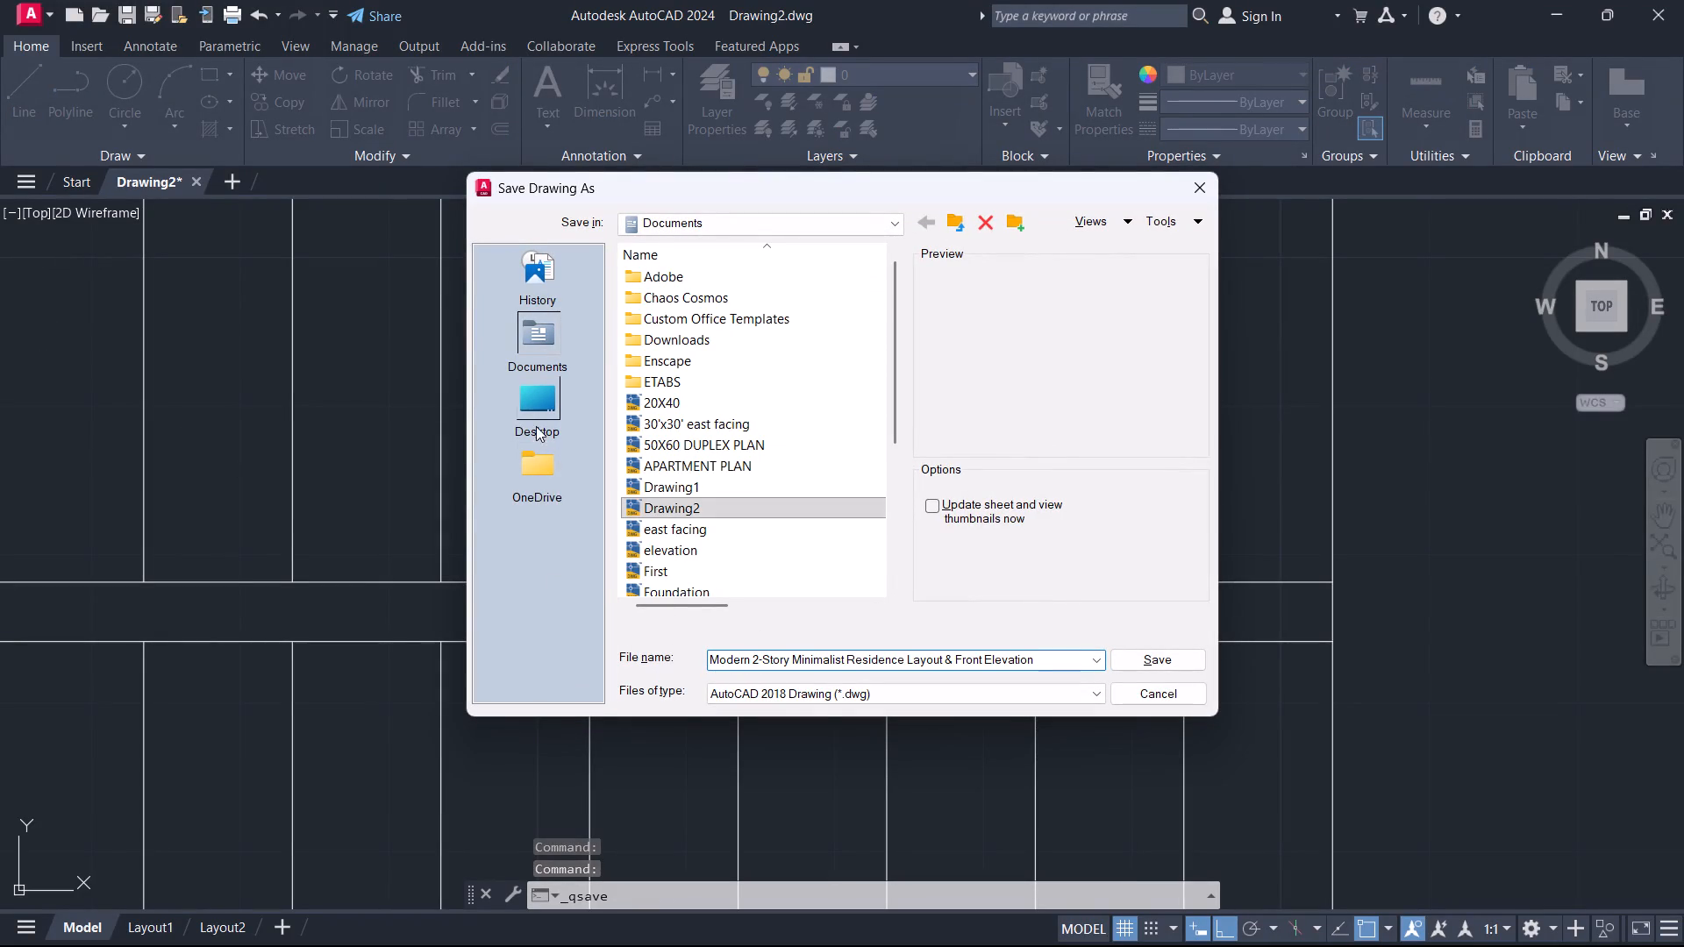
{"action": "left_click", "coordinate": [541, 484]}
{"action": "left_click", "coordinate": [549, 410]}
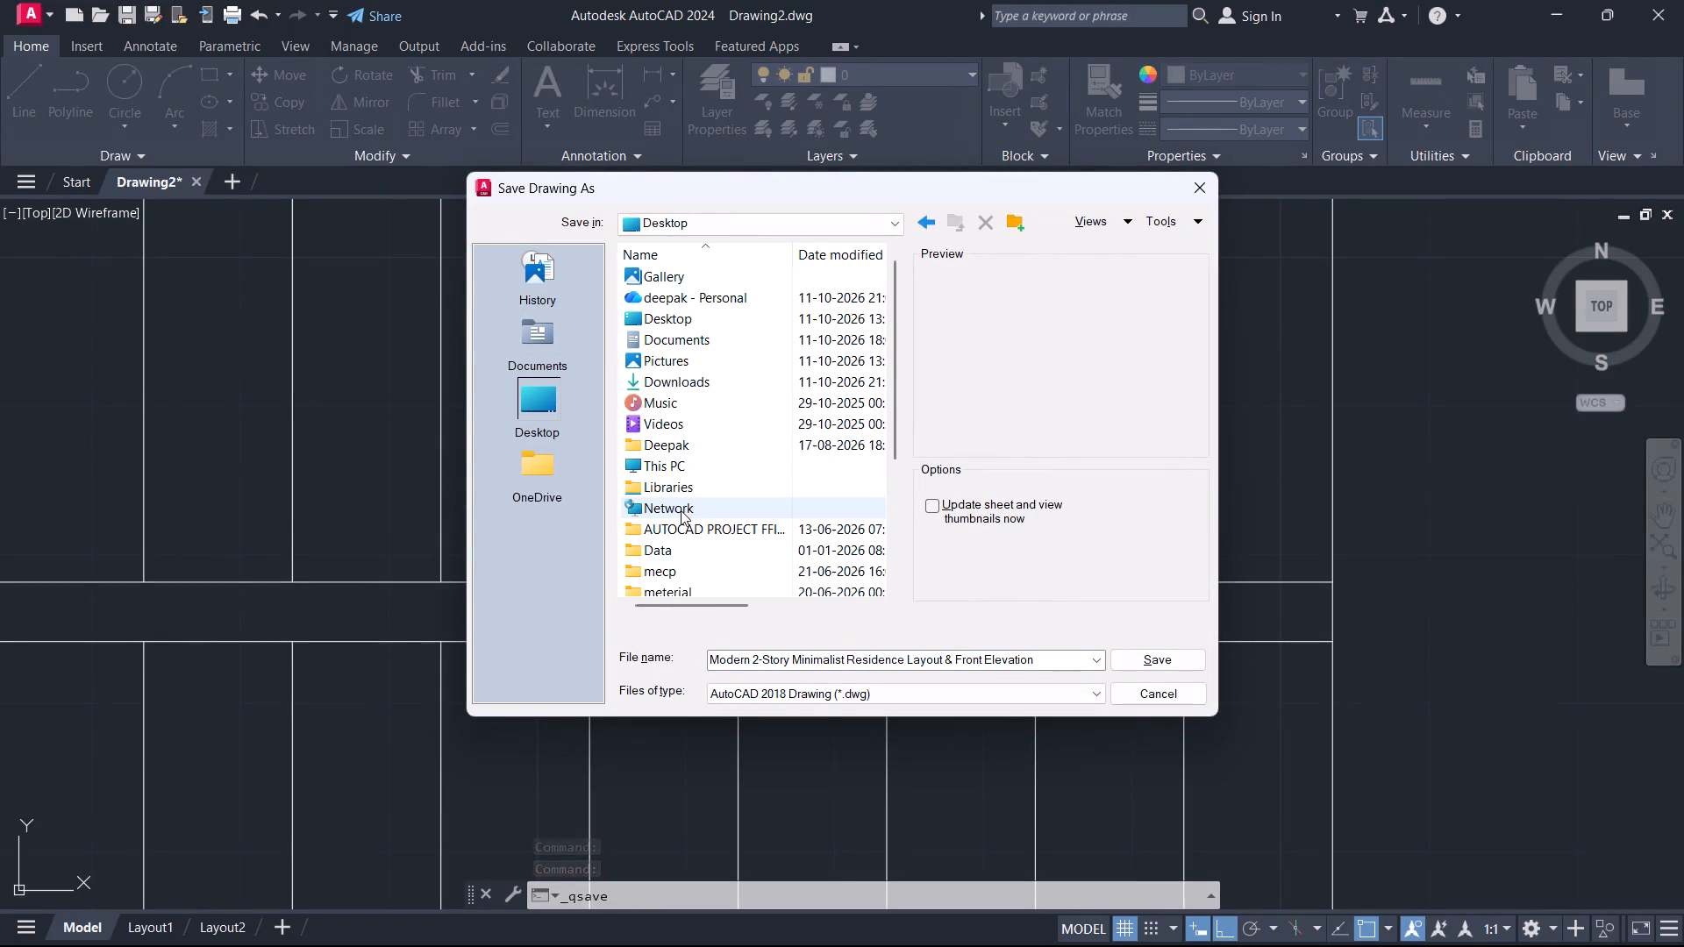
{"action": "scroll", "coordinate": [688, 488], "scroll_direction": "down", "scroll_amount": 4}
{"action": "double_click", "coordinate": [691, 488]}
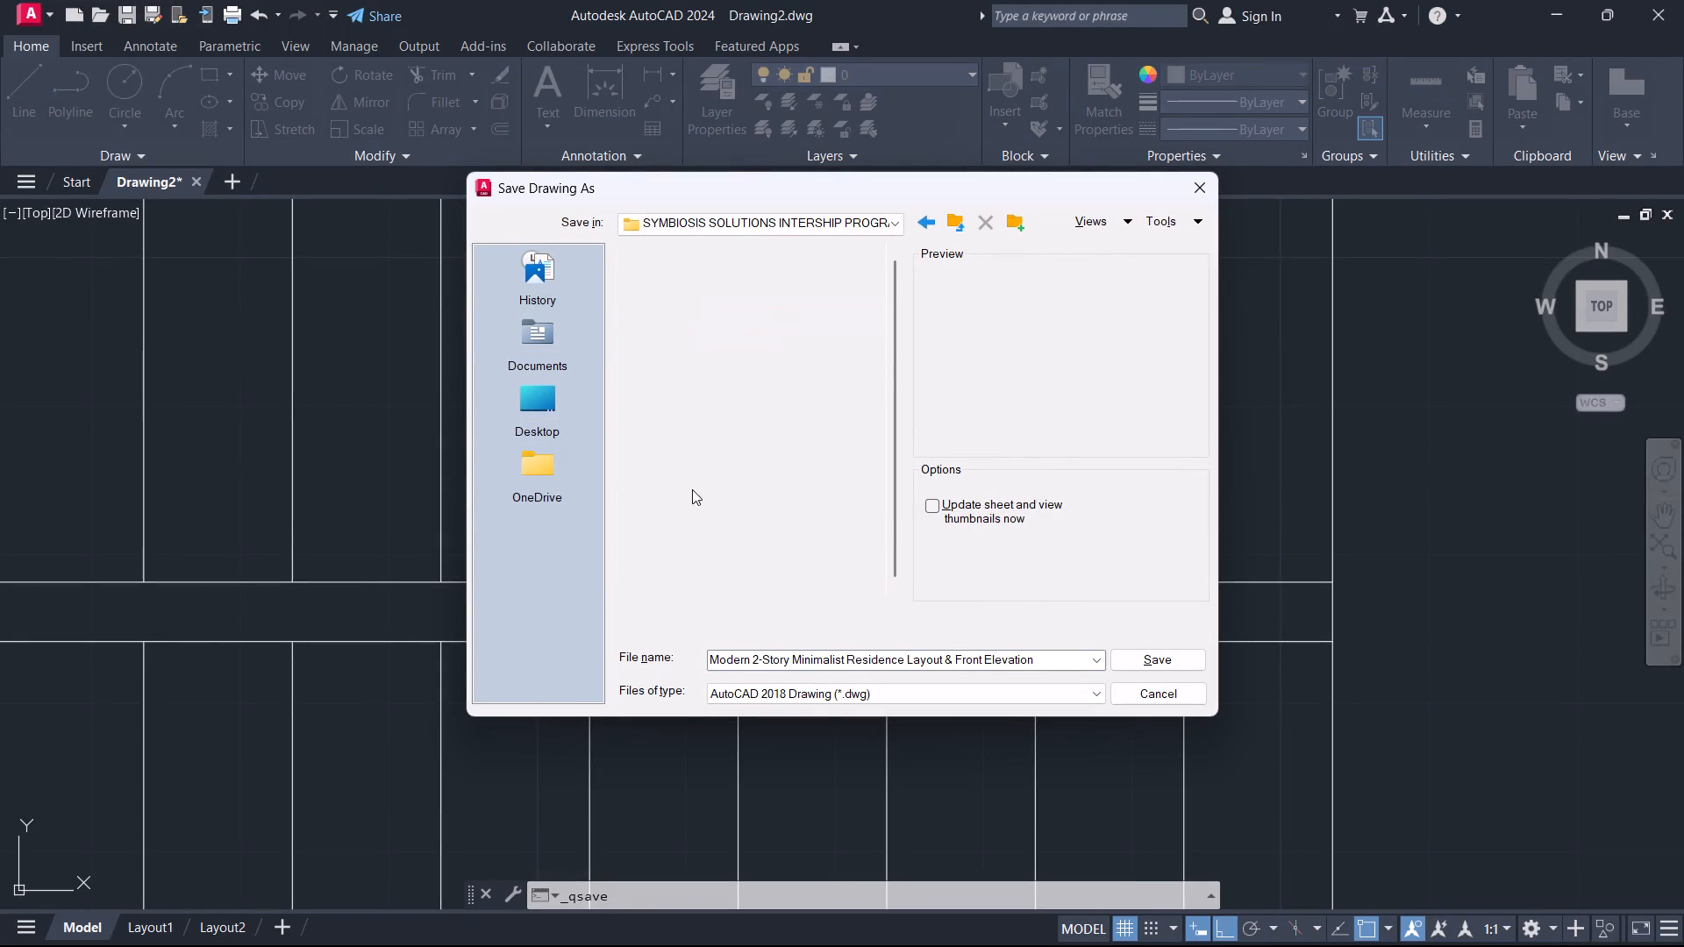
{"action": "left_click", "coordinate": [1188, 658]}
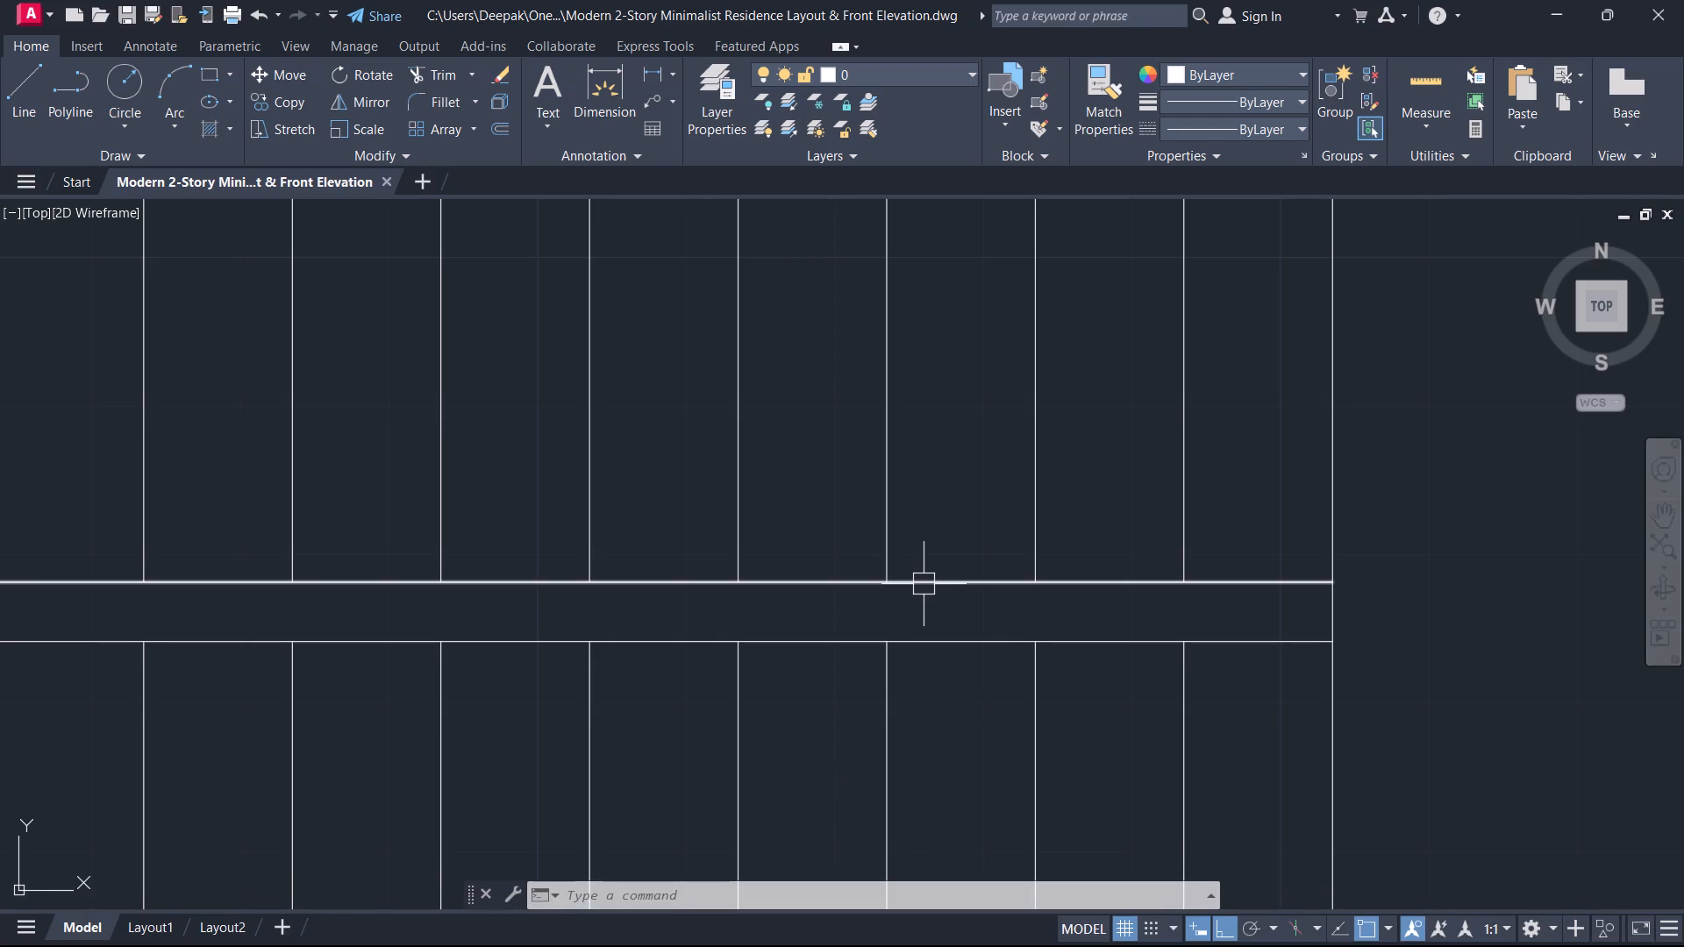
Offset the plan's topmost outer wall line 40' downward to mark the front boundary.
{"action": "scroll", "coordinate": [851, 605], "scroll_direction": "down", "scroll_amount": 2}
{"action": "middle_click_drag", "start_coordinate": [851, 605], "coordinate": [1124, 614]}
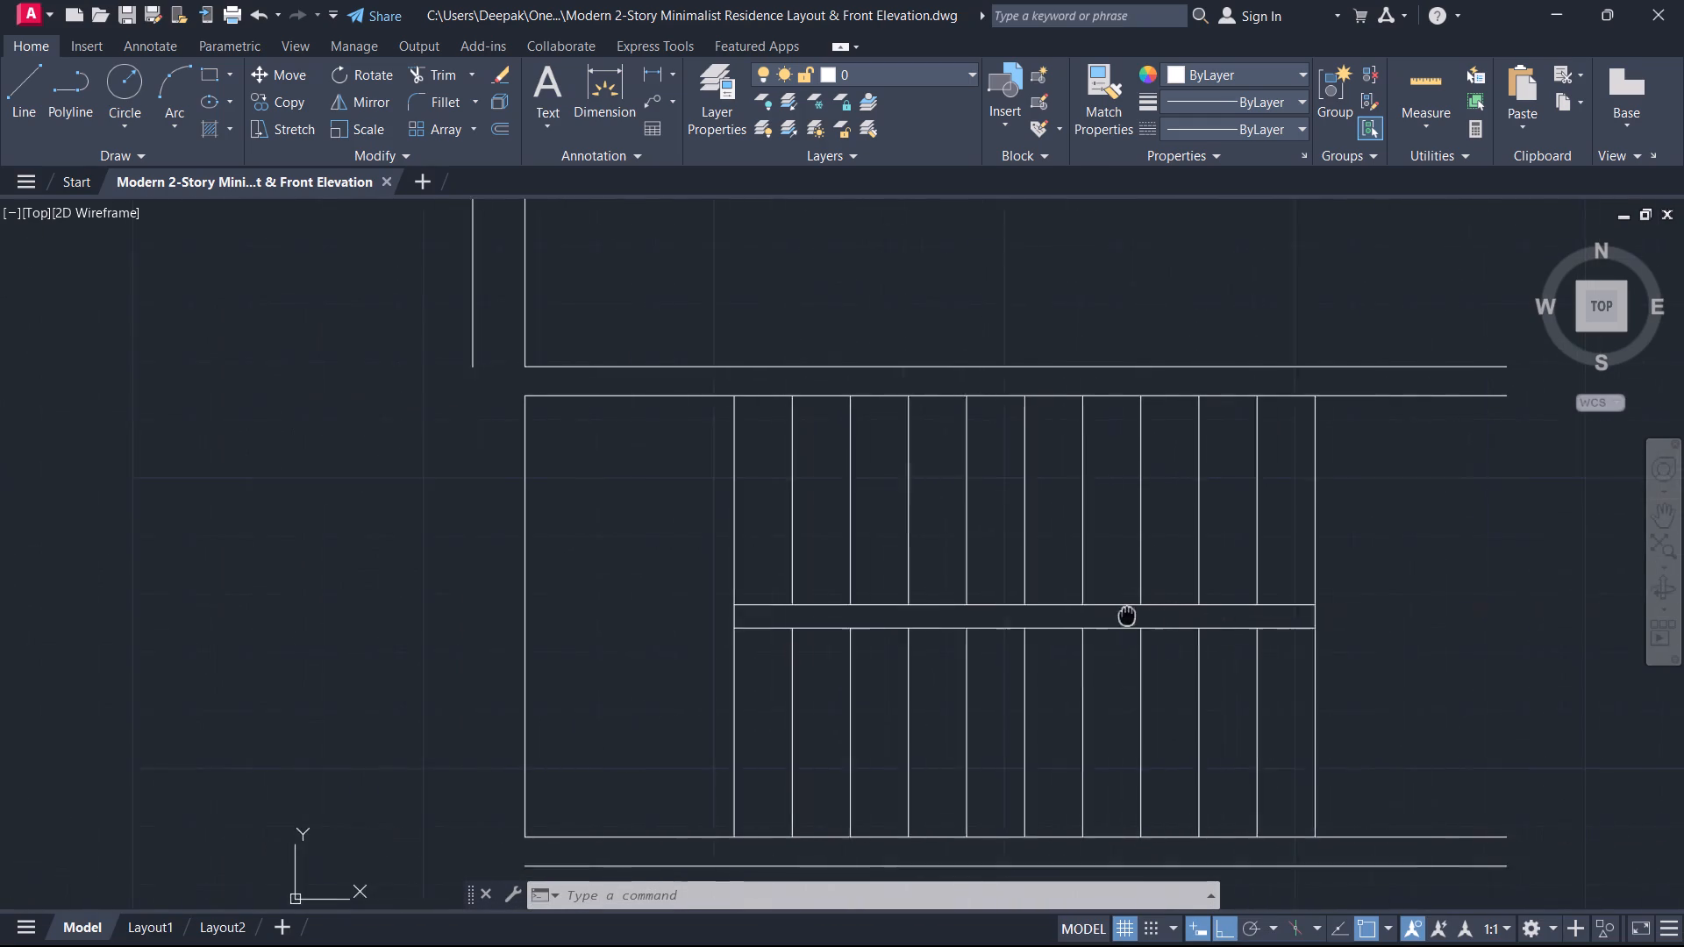
{"action": "middle_click_drag", "start_coordinate": [1124, 614], "coordinate": [1091, 607]}
{"action": "scroll", "coordinate": [762, 579], "scroll_direction": "down", "scroll_amount": 2}
{"action": "middle_click_drag", "start_coordinate": [675, 693], "coordinate": [800, 604]}
{"action": "scroll", "coordinate": [675, 693], "scroll_direction": "up", "scroll_amount": 1}
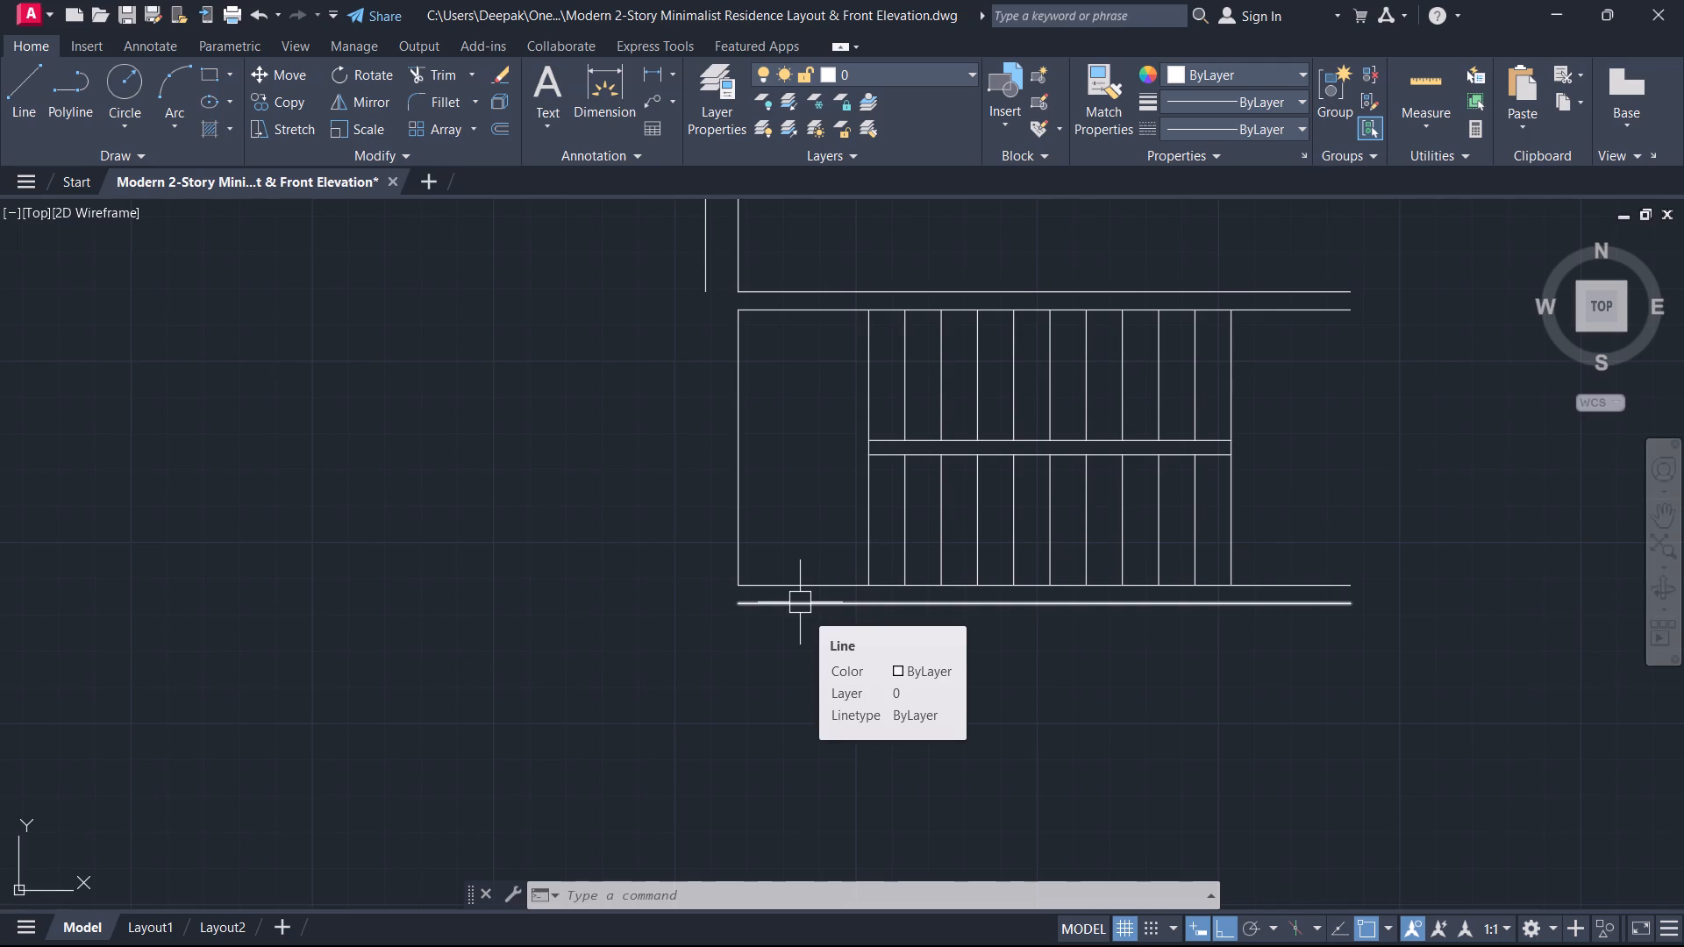
{"action": "scroll", "coordinate": [981, 518], "scroll_direction": "down", "scroll_amount": 2}
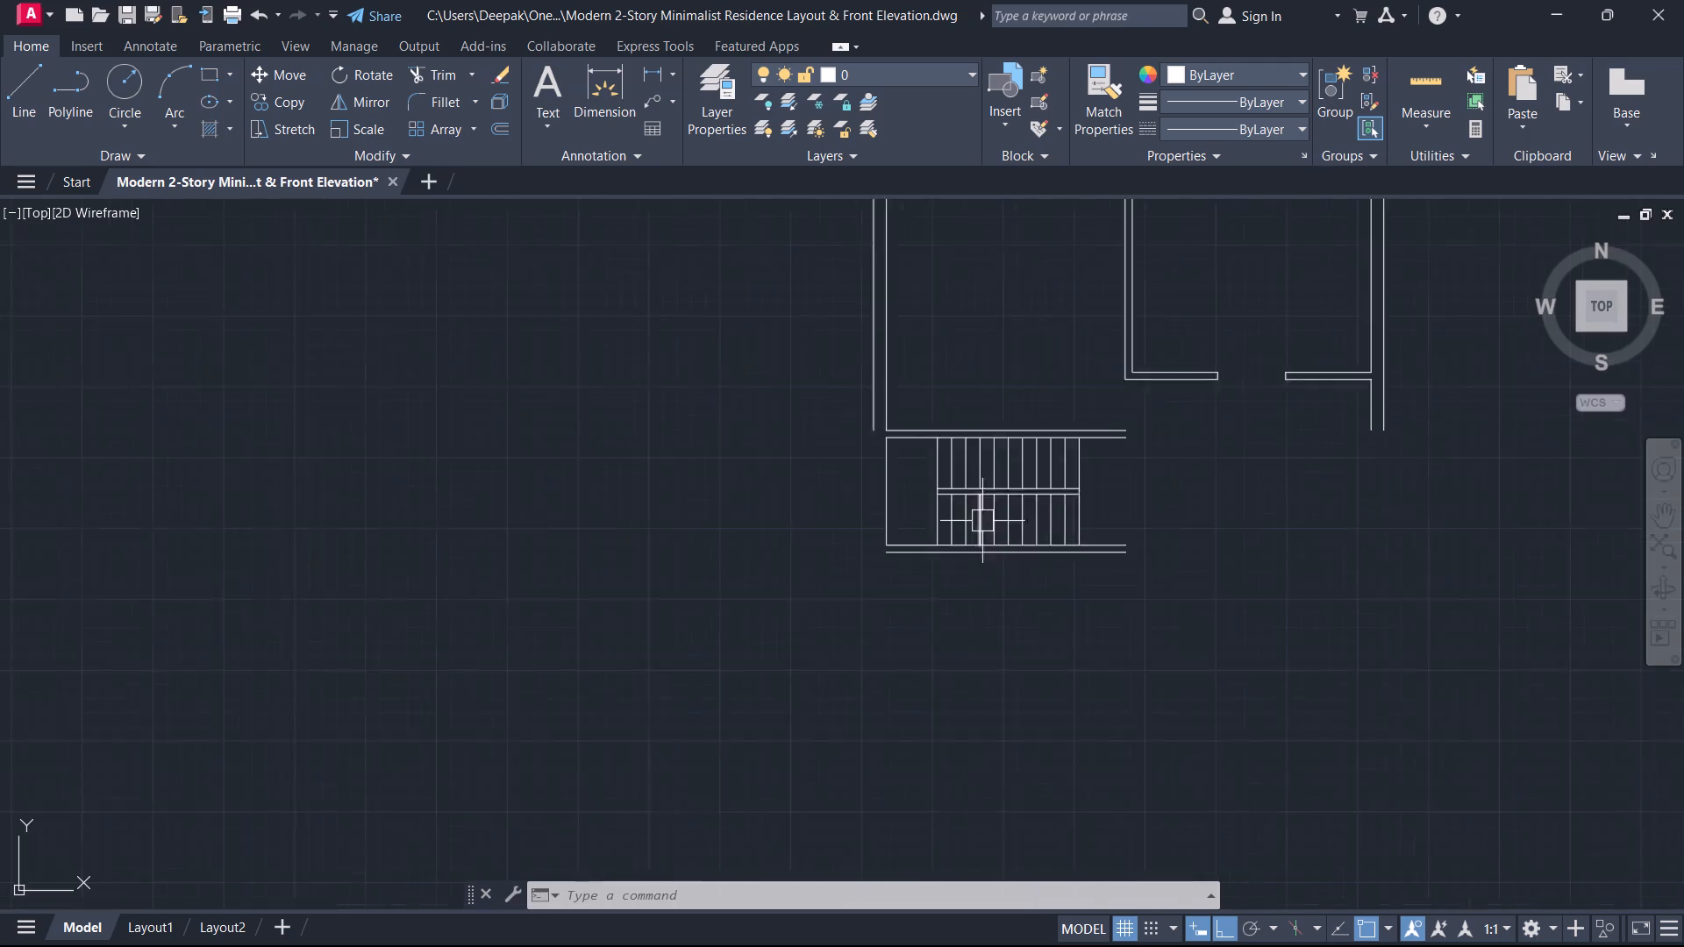
{"action": "scroll", "coordinate": [982, 521], "scroll_direction": "down", "scroll_amount": 1}
{"action": "scroll", "coordinate": [980, 559], "scroll_direction": "up", "scroll_amount": 1}
{"action": "middle_click_drag", "start_coordinate": [980, 560], "coordinate": [892, 637]}
{"action": "scroll", "coordinate": [892, 637], "scroll_direction": "down", "scroll_amount": 1}
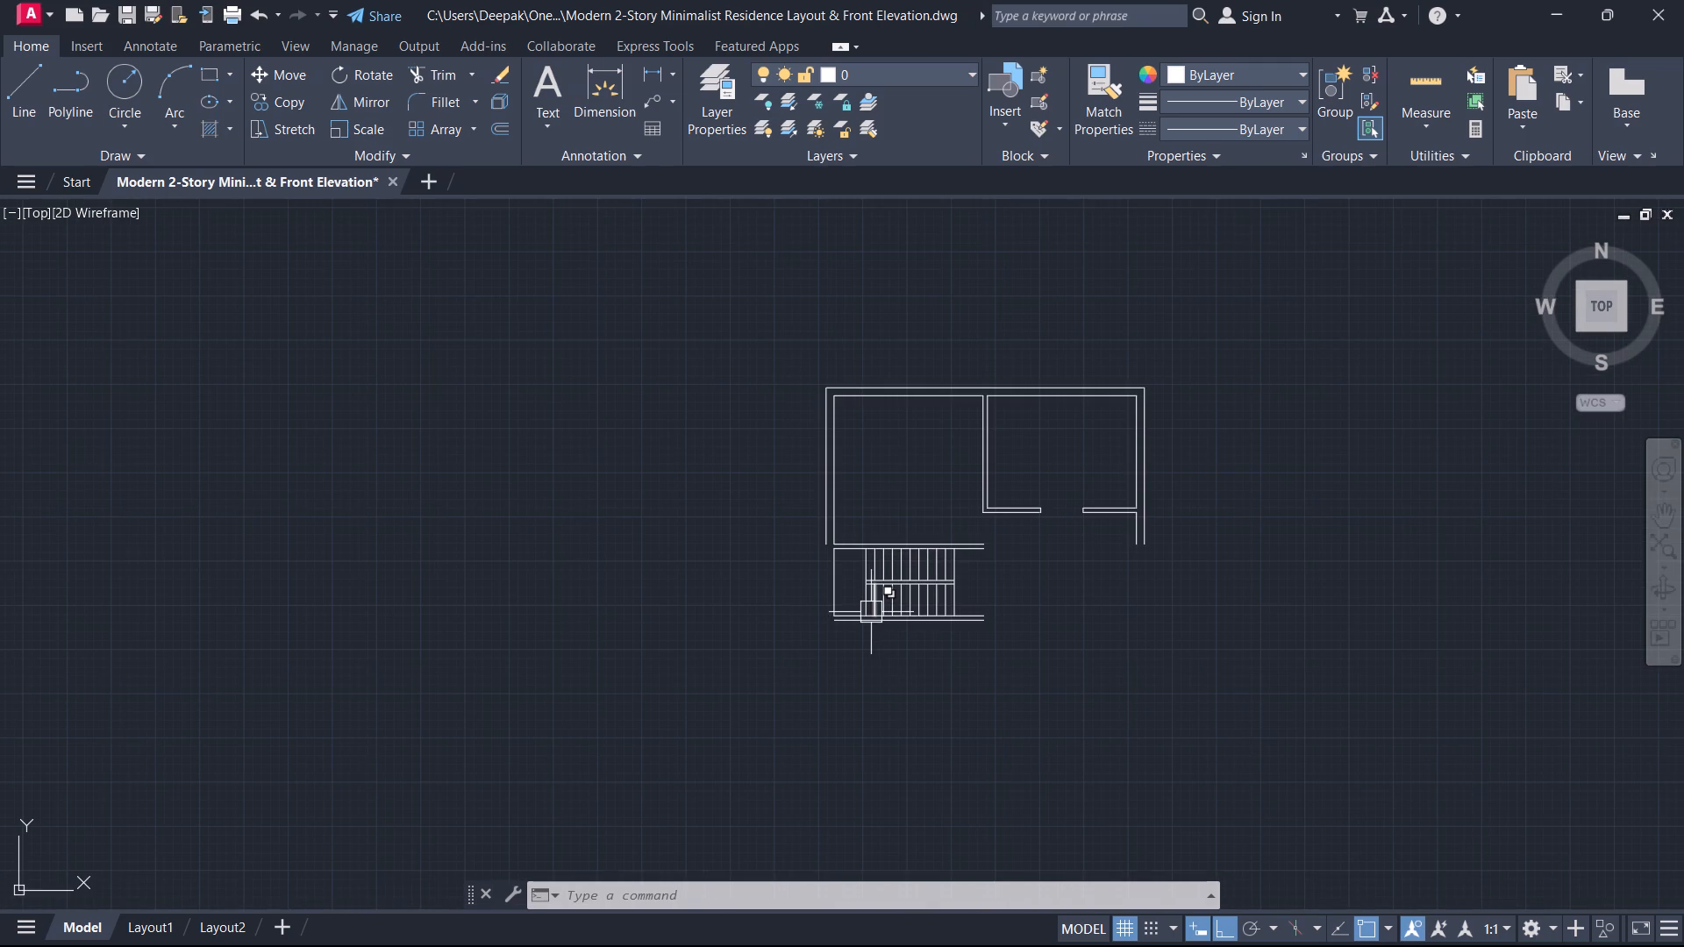
{"action": "key", "text": "o"}
{"action": "key", "text": "space"}
{"action": "key", "text": "4"}
{"action": "key", "text": "0"}
{"action": "key", "text": "apostrophe"}
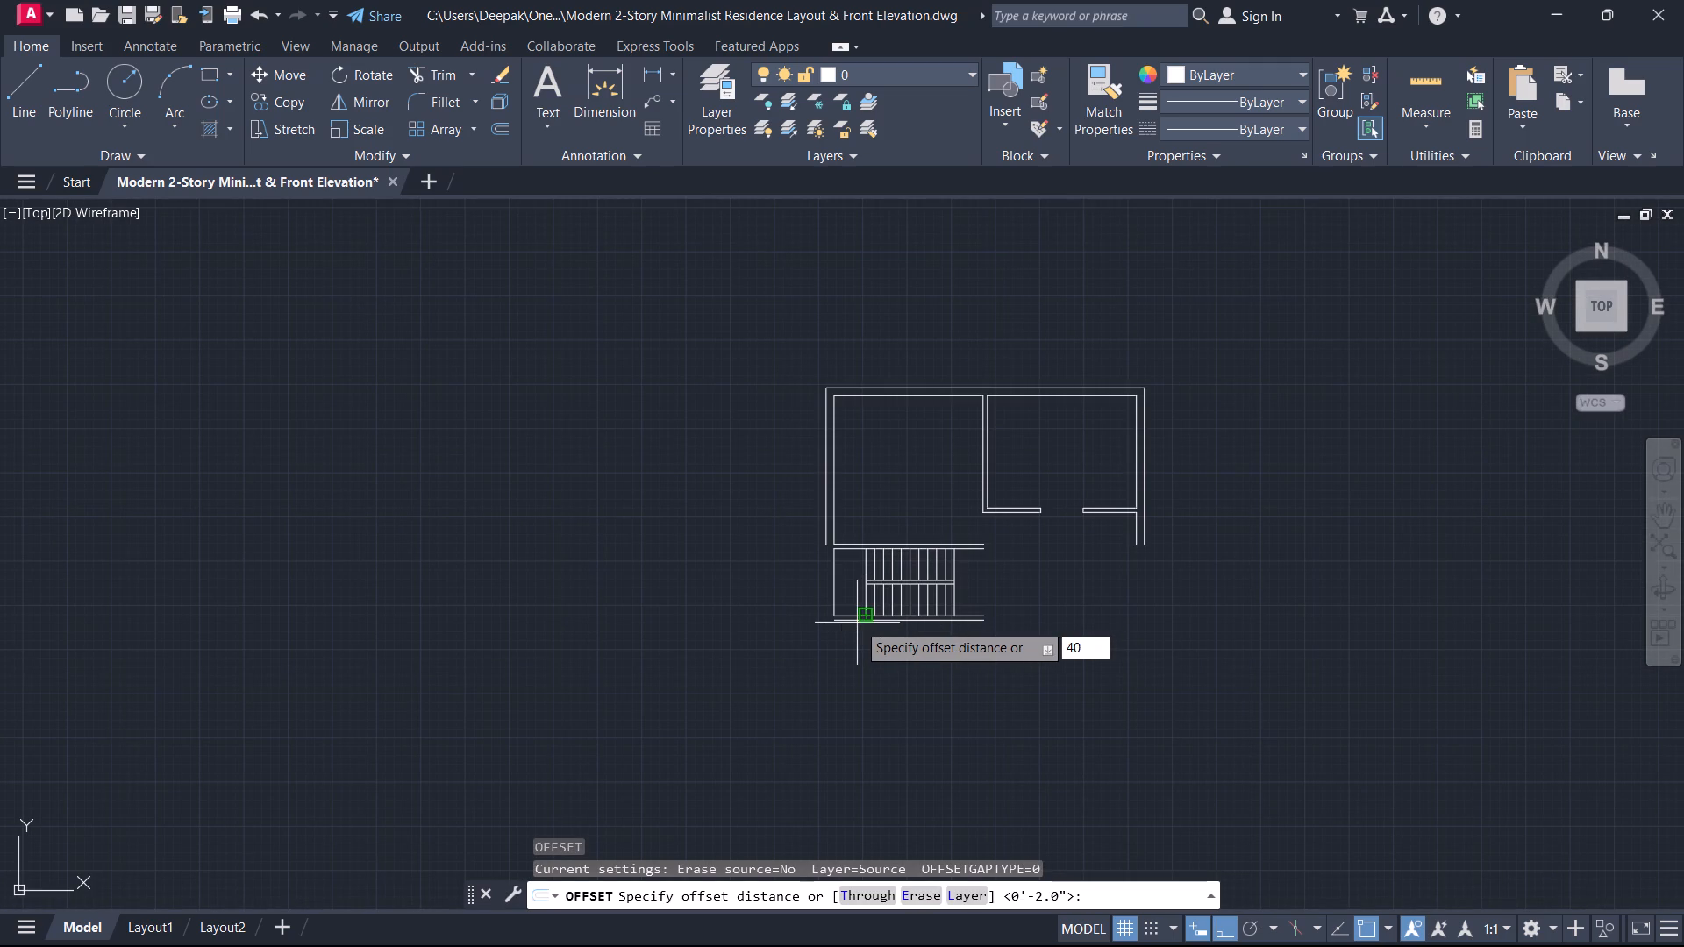
{"action": "key", "text": "Return"}
{"action": "scroll", "coordinate": [890, 516], "scroll_direction": "up", "scroll_amount": 1}
{"action": "left_click", "coordinate": [899, 307]}
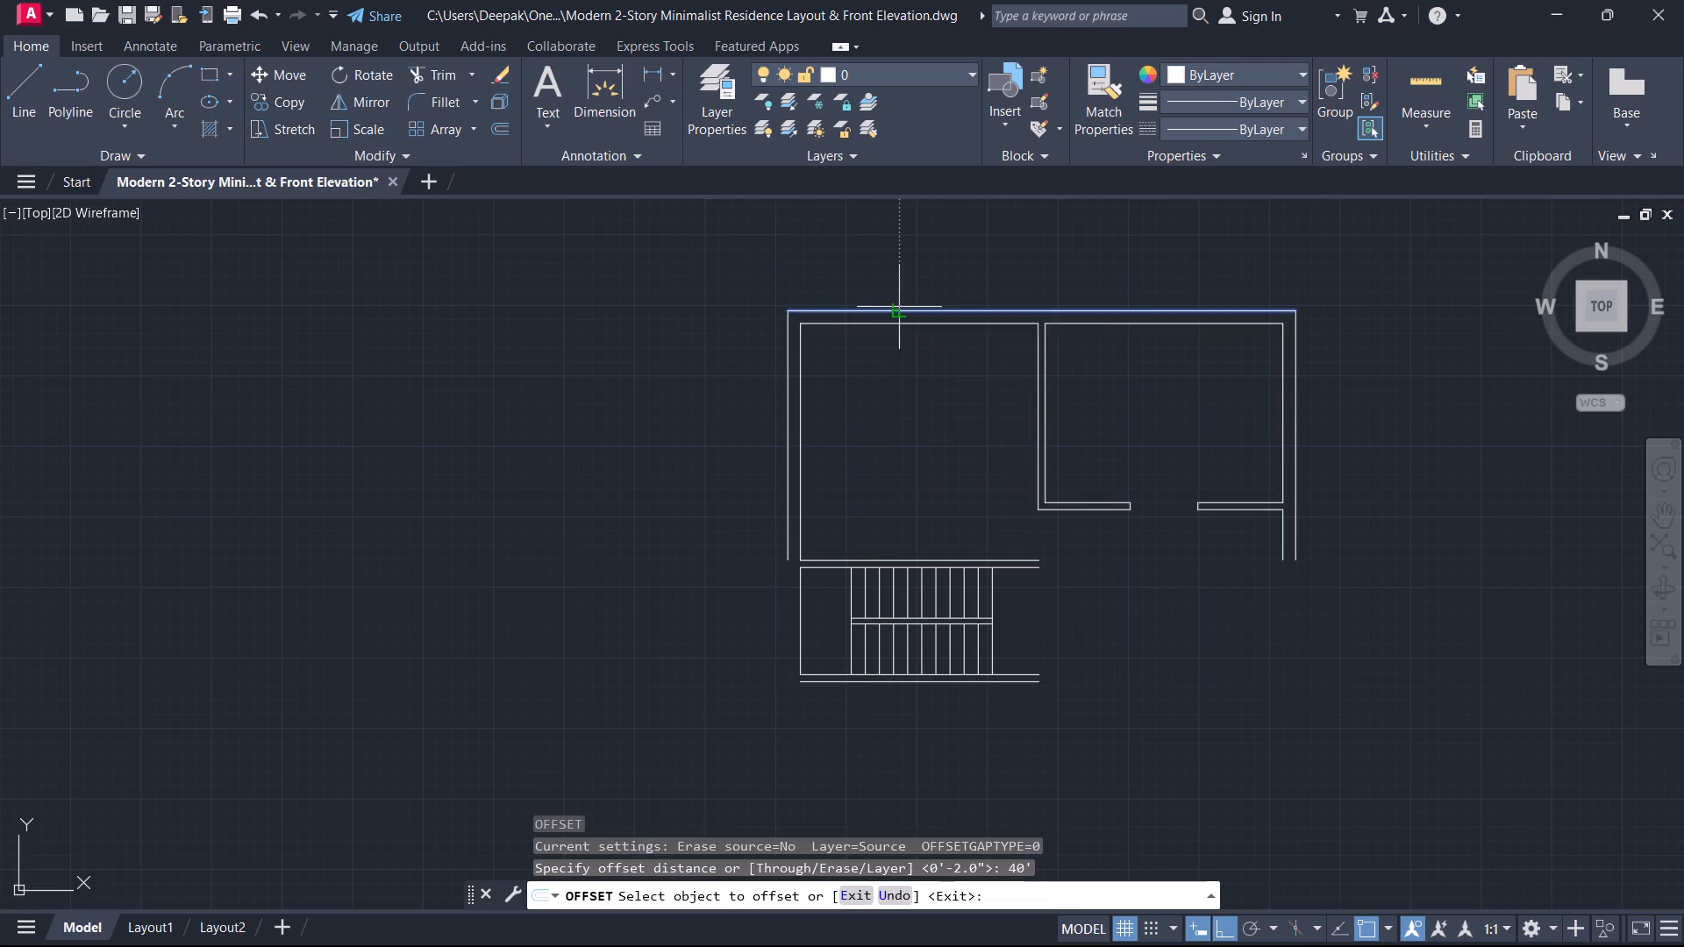
{"action": "scroll", "coordinate": [874, 536], "scroll_direction": "down", "scroll_amount": 1}
{"action": "middle_click_drag", "start_coordinate": [870, 533], "coordinate": [899, 296]}
{"action": "left_click", "coordinate": [926, 524]}
{"action": "key", "text": "Escape"}
Measure the vertical distance from the new front boundary line to the staircase's lower wall.
{"action": "middle_click_drag", "start_coordinate": [921, 547], "coordinate": [923, 612]}
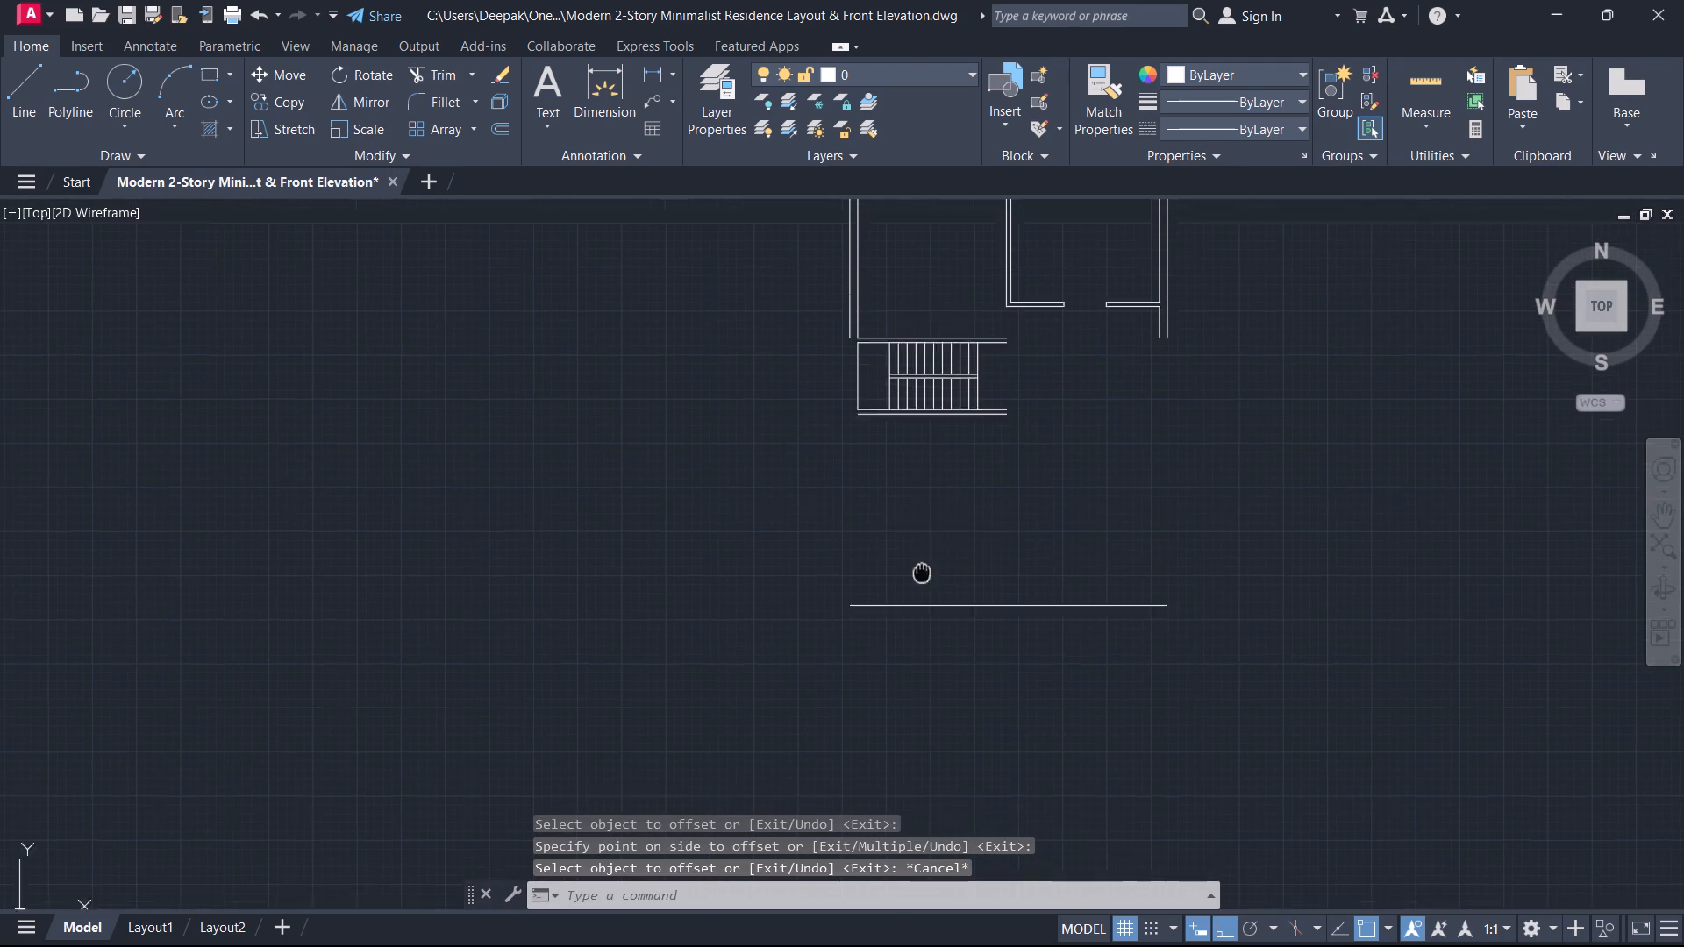
{"action": "middle_click_drag", "start_coordinate": [923, 612], "coordinate": [907, 642]}
{"action": "scroll", "coordinate": [905, 657], "scroll_direction": "up", "scroll_amount": 1}
{"action": "middle_click_drag", "start_coordinate": [905, 657], "coordinate": [907, 676]}
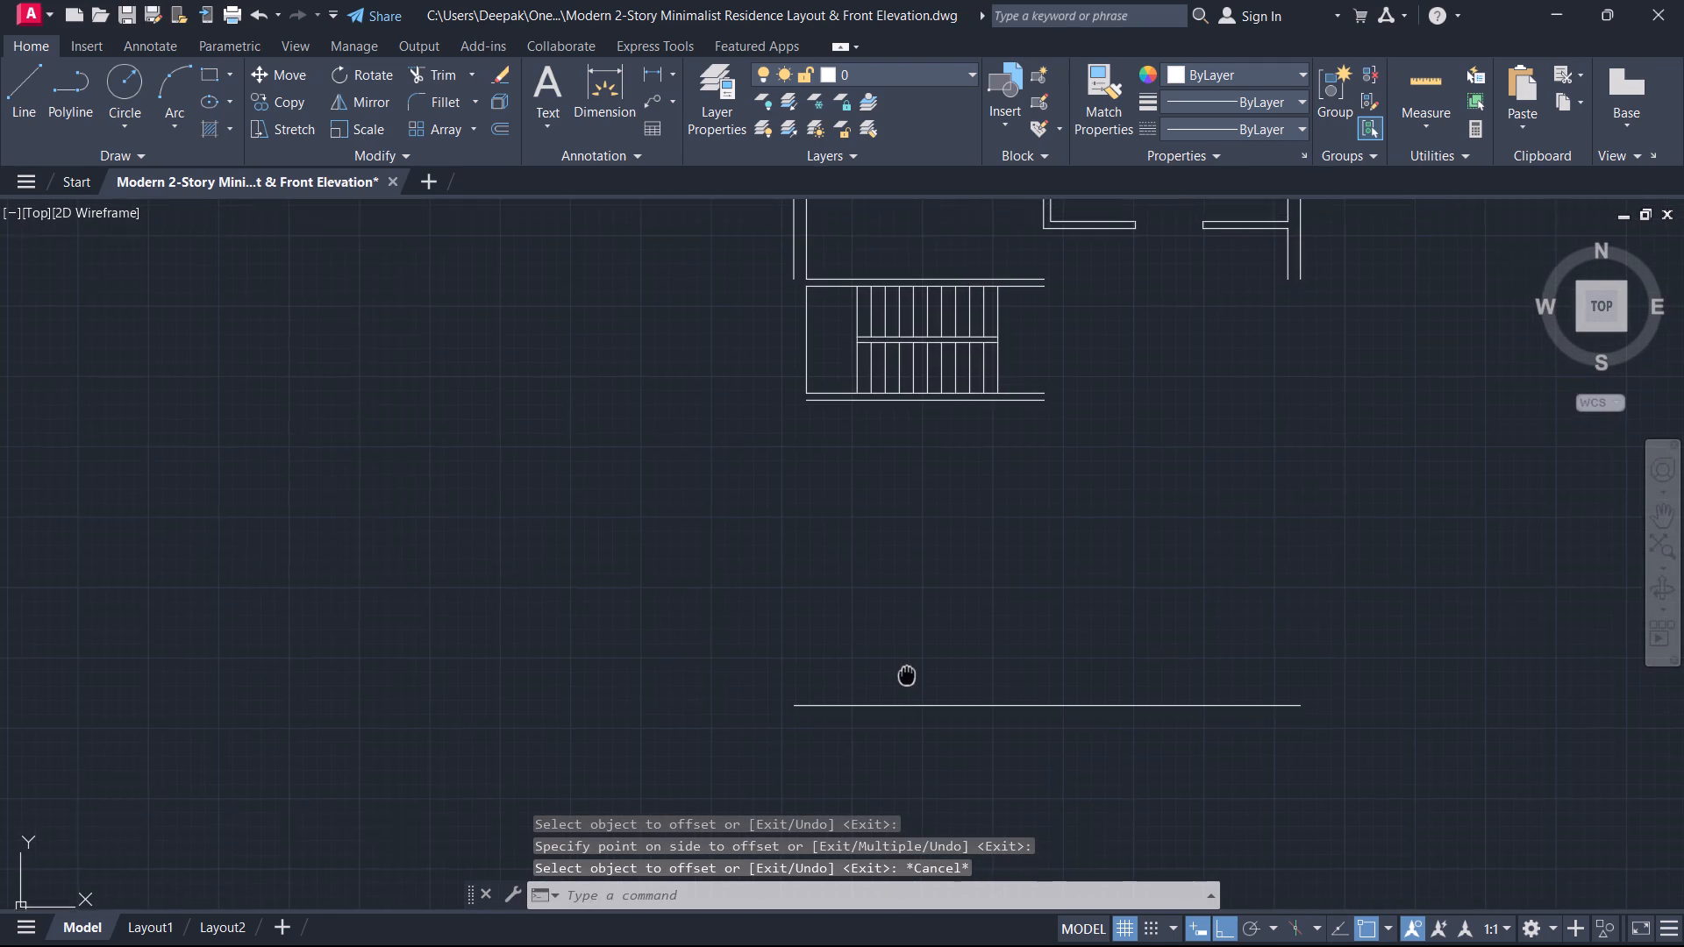
{"action": "middle_click_drag", "start_coordinate": [907, 676], "coordinate": [907, 680]}
{"action": "scroll", "coordinate": [907, 680], "scroll_direction": "down", "scroll_amount": 1}
{"action": "middle_click_drag", "start_coordinate": [907, 680], "coordinate": [908, 714]}
{"action": "middle_click_drag", "start_coordinate": [932, 598], "coordinate": [880, 616]}
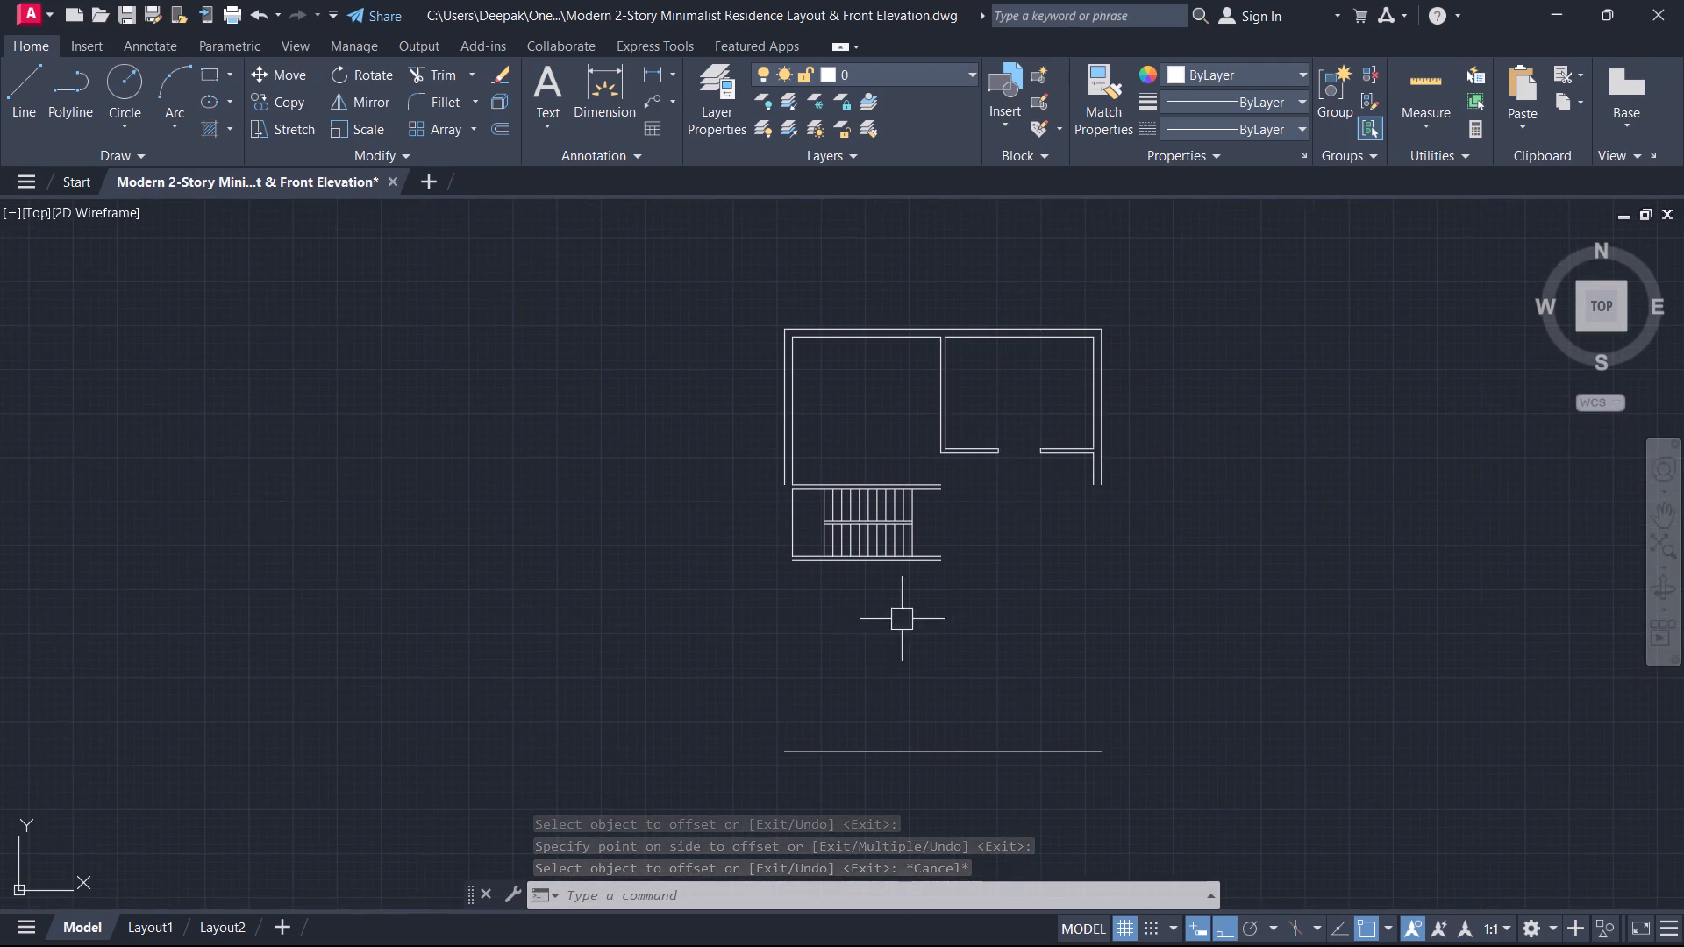
{"action": "scroll", "coordinate": [988, 598], "scroll_direction": "up", "scroll_amount": 1}
{"action": "scroll", "coordinate": [984, 595], "scroll_direction": "down", "scroll_amount": 1}
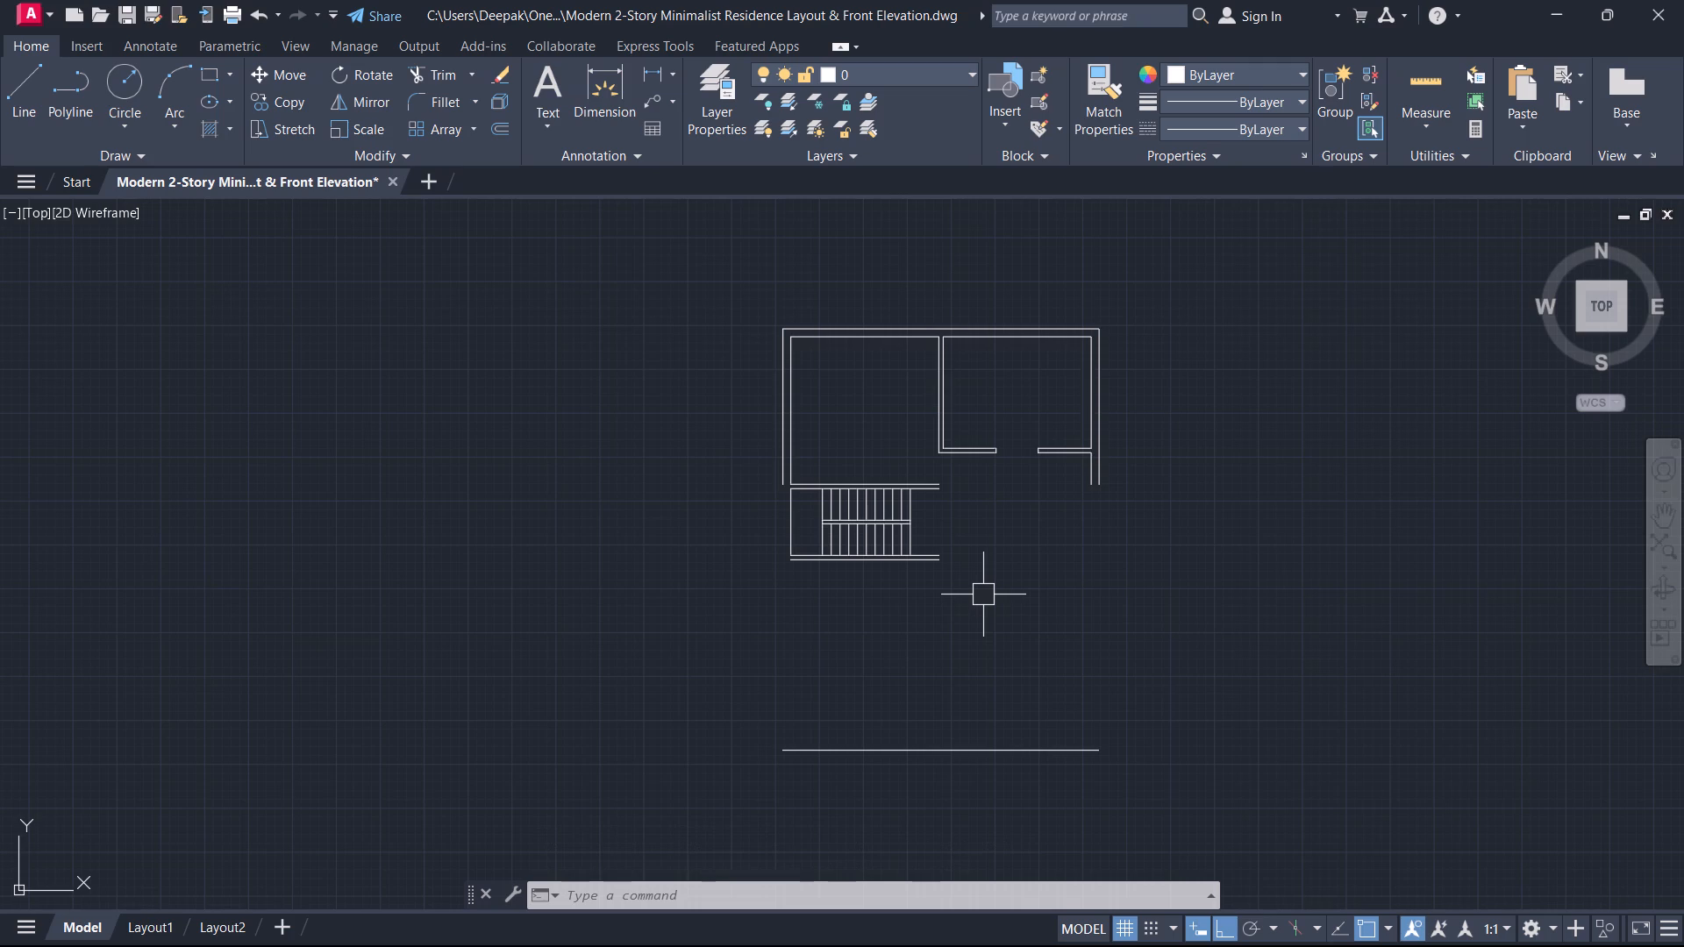
{"action": "type", "text": "di"}
{"action": "key", "text": "space"}
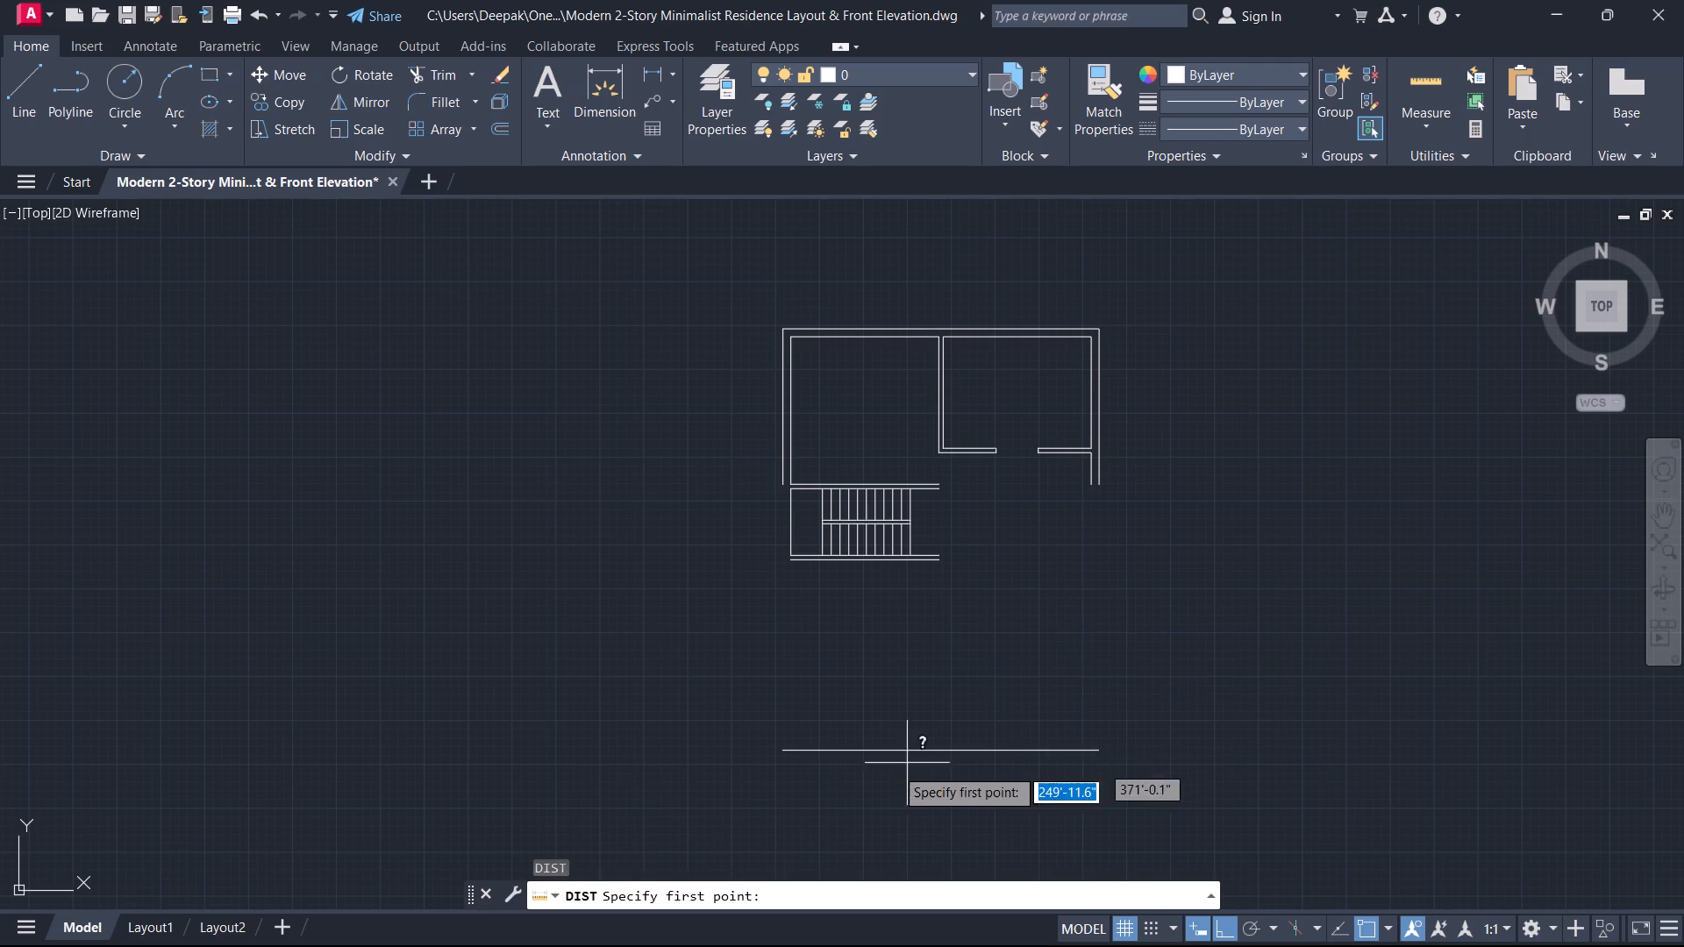
{"action": "scroll", "coordinate": [874, 775], "scroll_direction": "up", "scroll_amount": 1}
{"action": "left_click", "coordinate": [874, 740]}
{"action": "scroll", "coordinate": [856, 421], "scroll_direction": "up", "scroll_amount": 2}
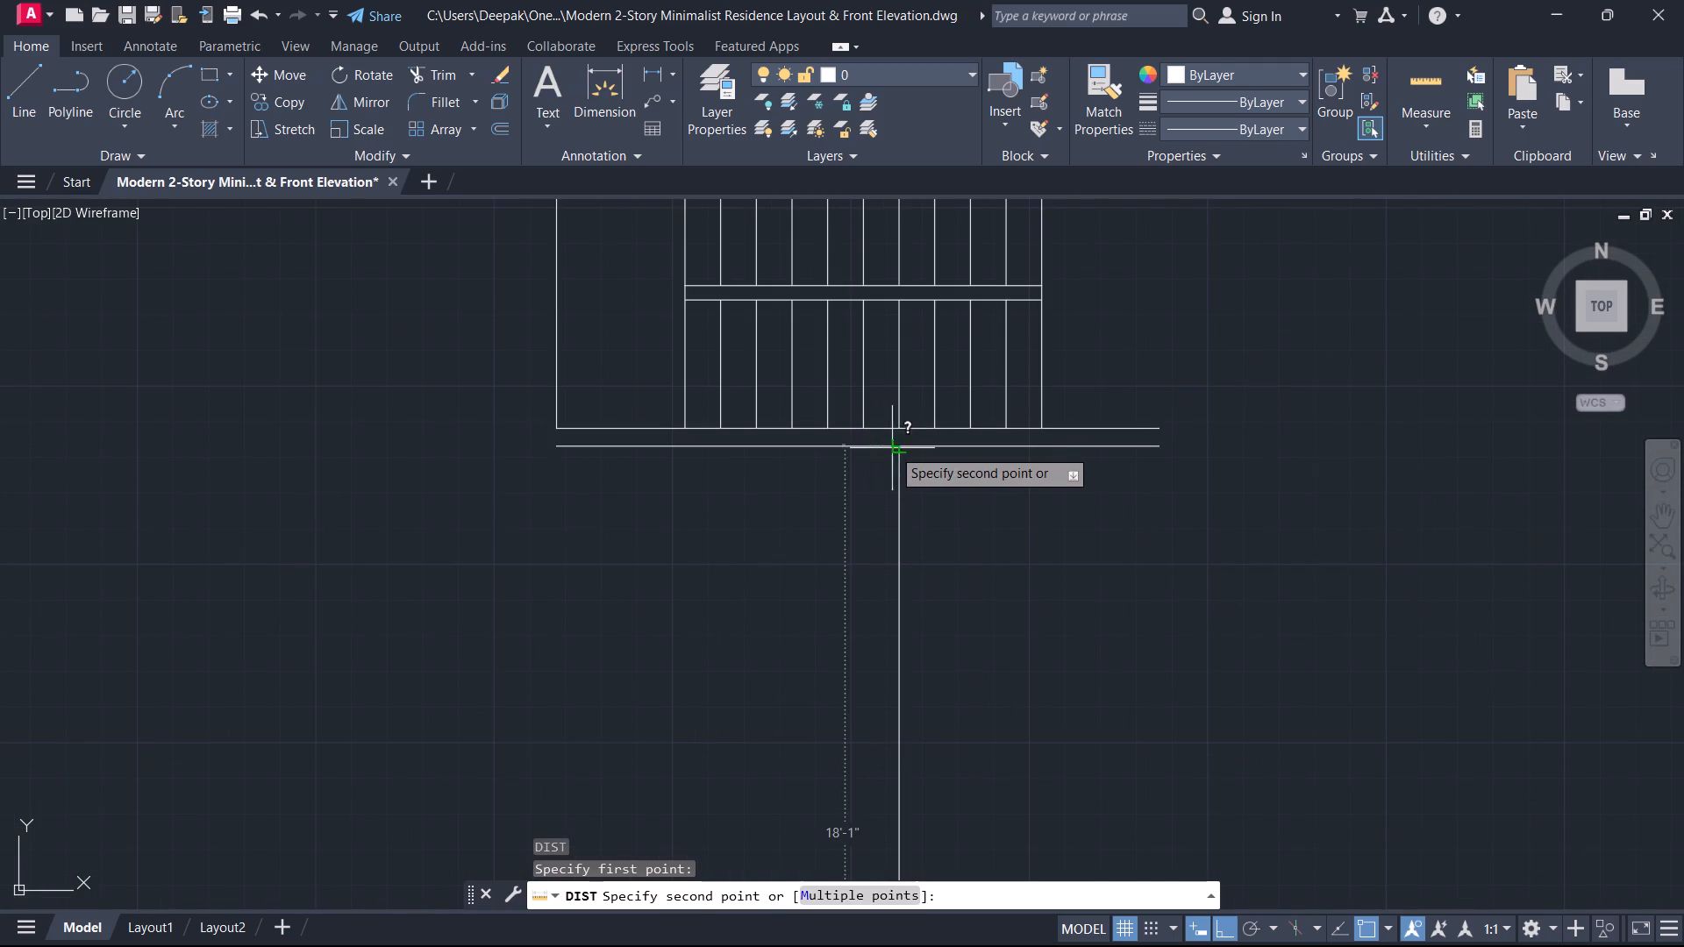
{"action": "key", "text": "Escape"}
Offset the front boundary line 5' upward toward the staircase.
{"action": "scroll", "coordinate": [898, 459], "scroll_direction": "down", "scroll_amount": 3}
{"action": "middle_click_drag", "start_coordinate": [909, 515], "coordinate": [984, 451]}
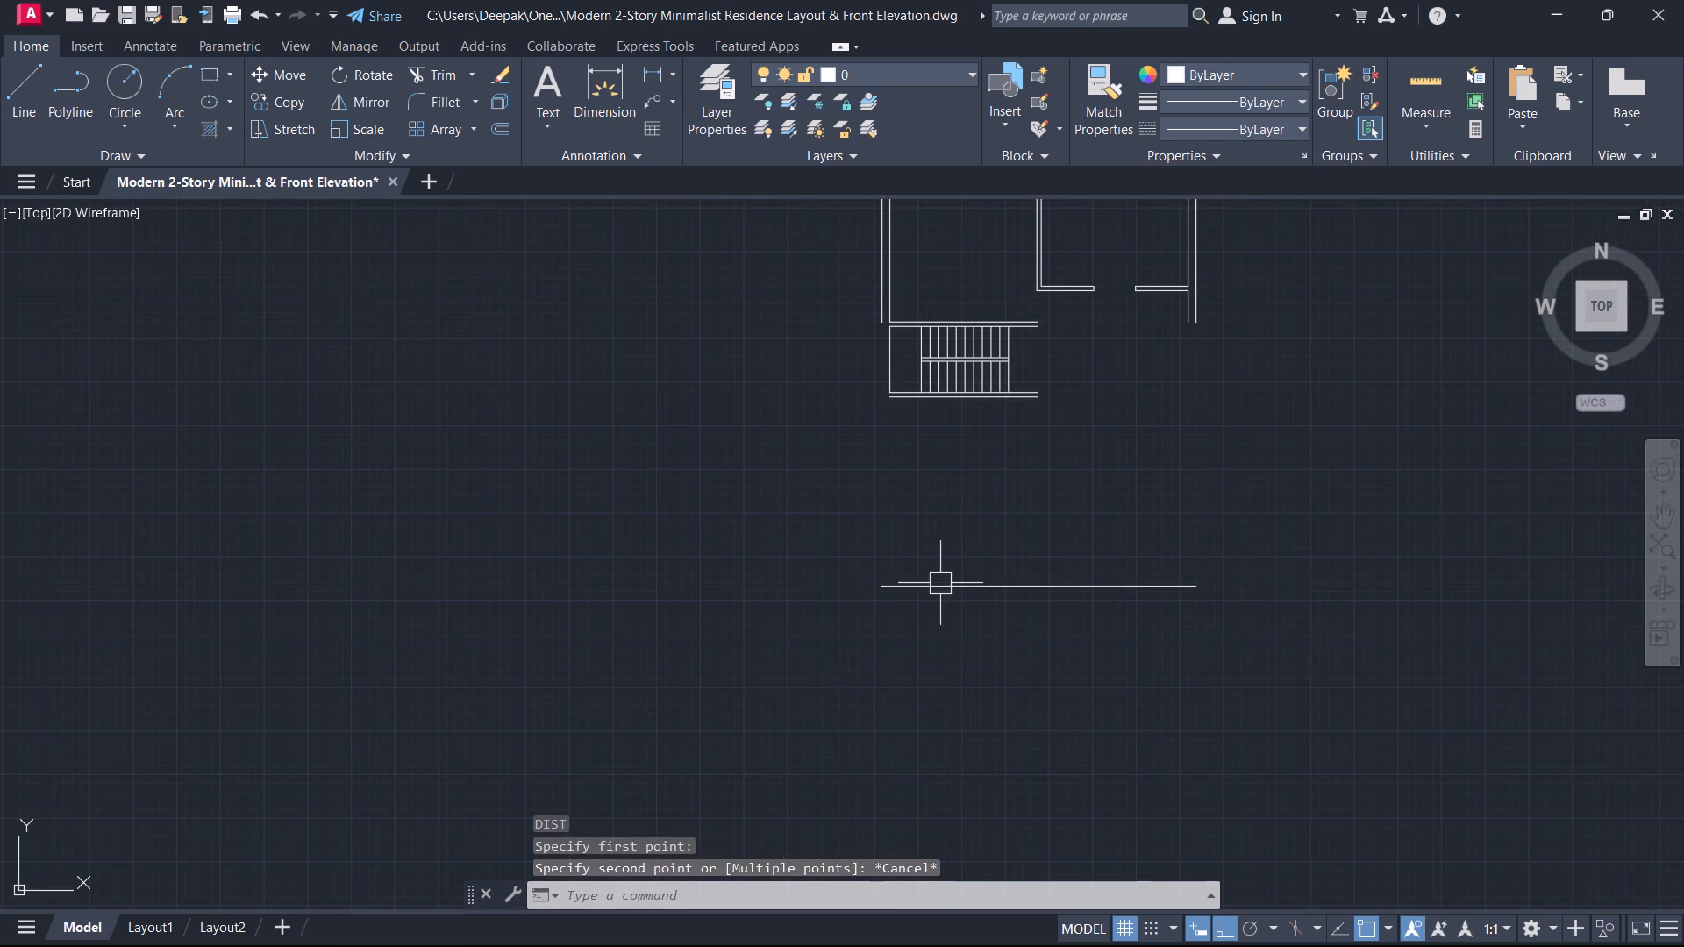
{"action": "key", "text": "o"}
{"action": "key", "text": "space"}
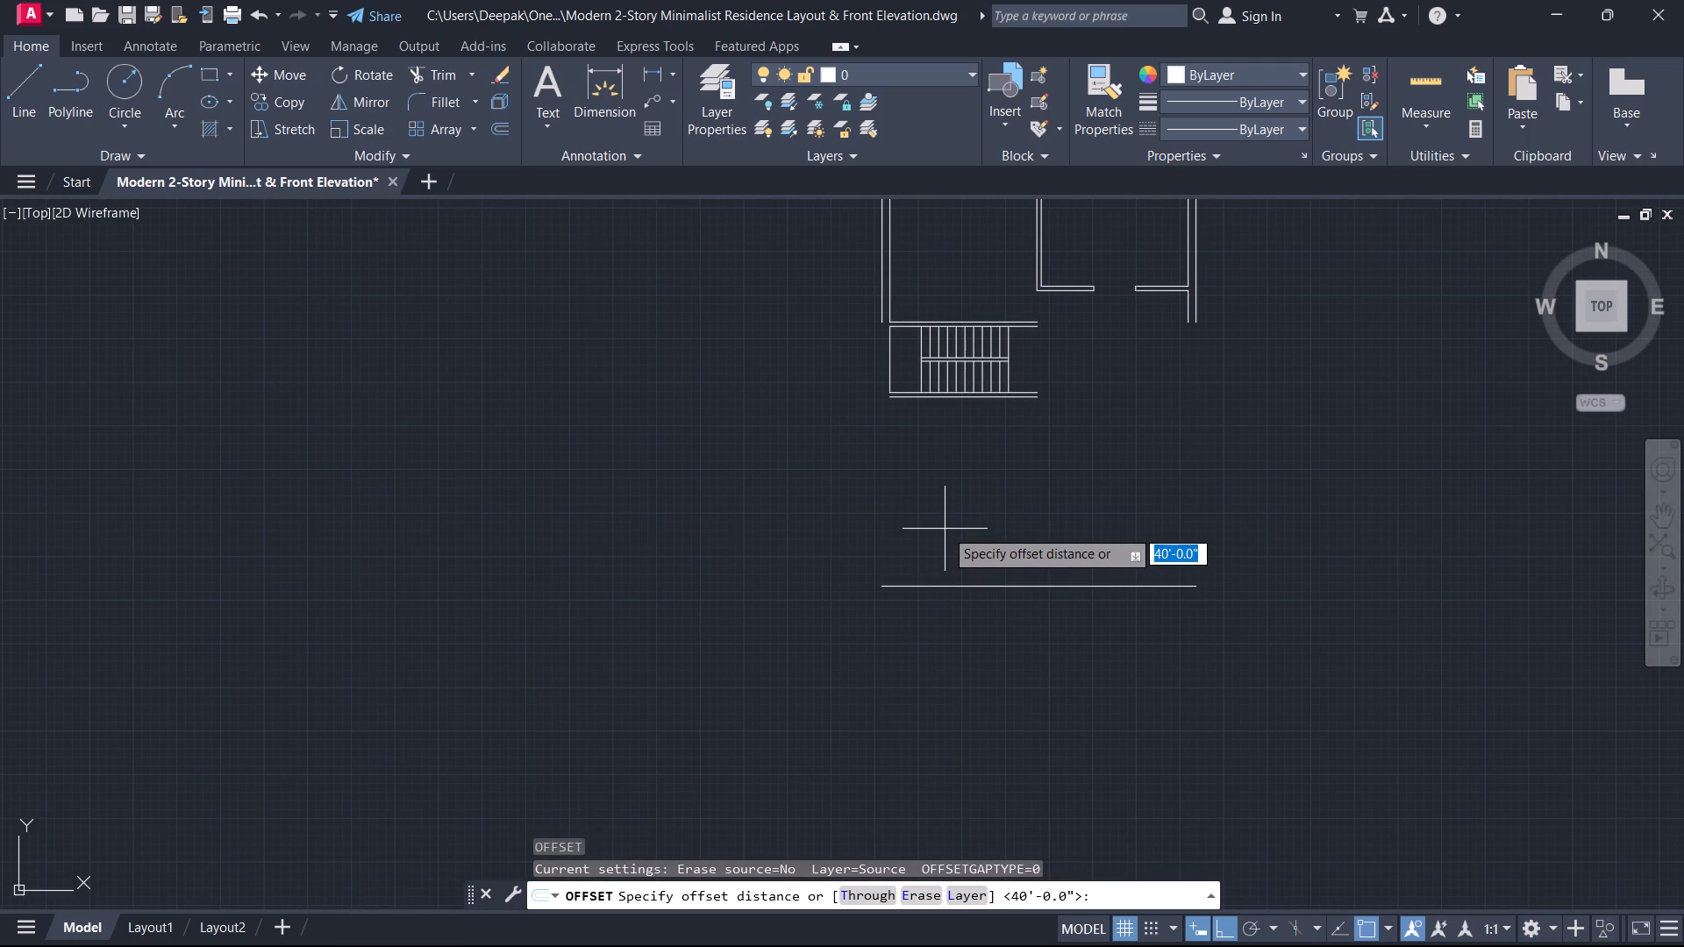
{"action": "type", "text": "5'"}
{"action": "key", "text": "Return"}
{"action": "left_click_drag", "start_coordinate": [981, 580], "coordinate": [982, 567]}
{"action": "left_click", "coordinate": [976, 498]}
{"action": "key", "text": "Escape"}
Measure vertically up the left room from the wall above the staircase.
{"action": "middle_click_drag", "start_coordinate": [969, 466], "coordinate": [972, 622]}
{"action": "key", "text": "d"}
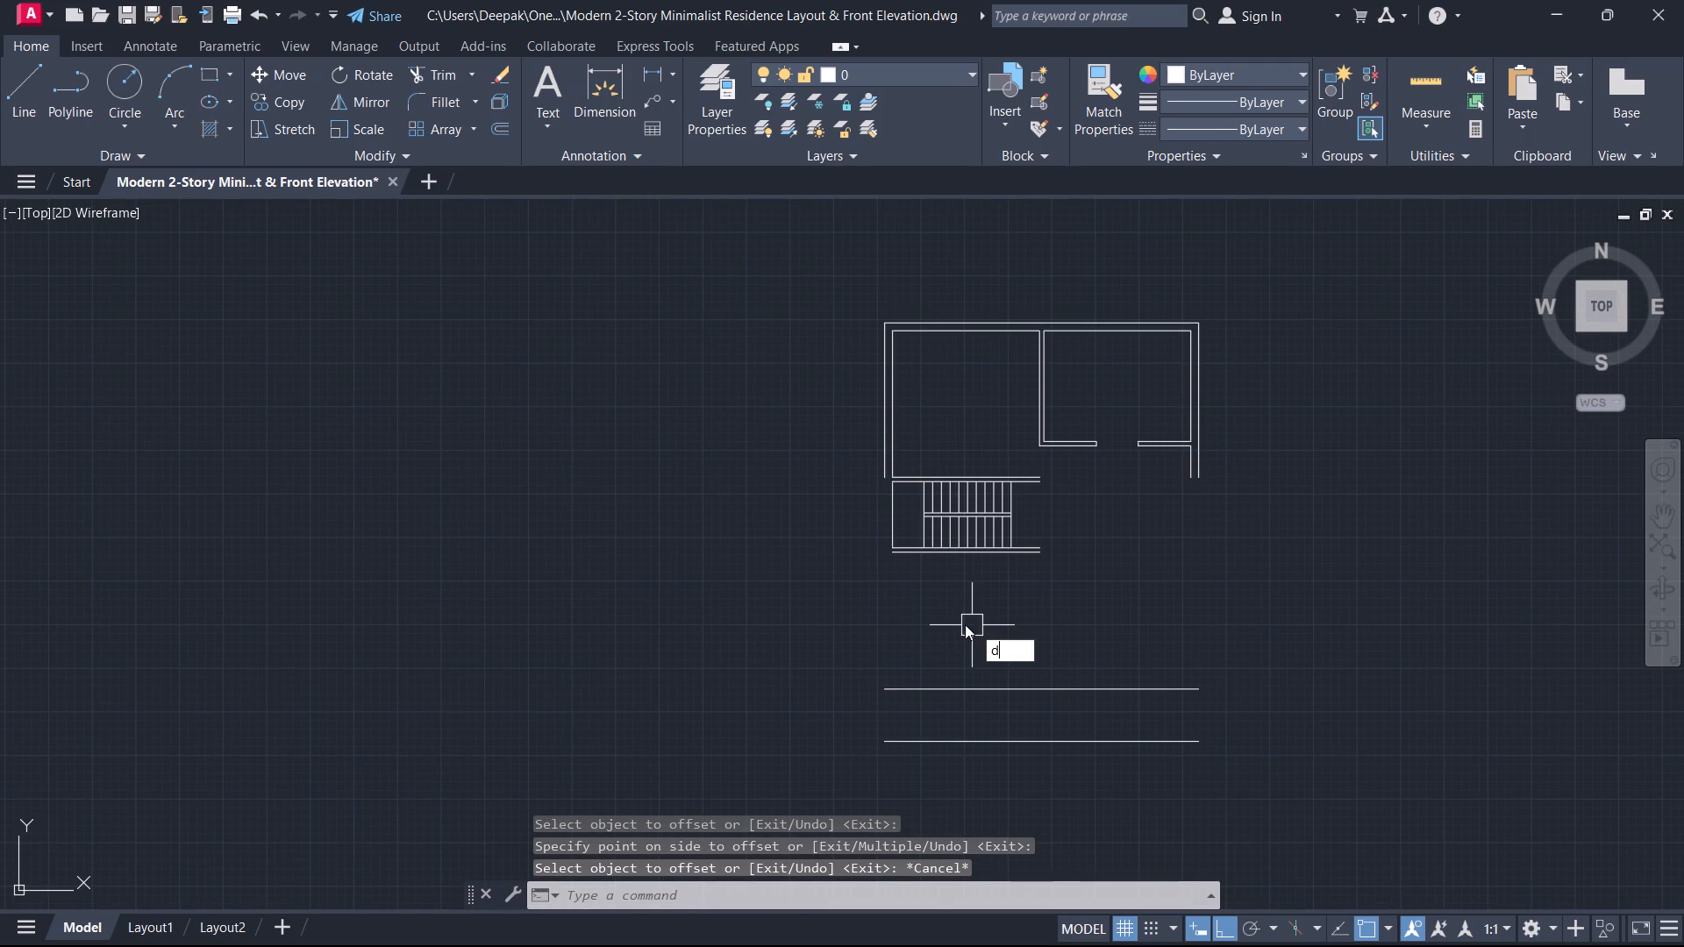
{"action": "key", "text": "i"}
{"action": "key", "text": "space"}
{"action": "scroll", "coordinate": [938, 480], "scroll_direction": "up", "scroll_amount": 3}
{"action": "left_click", "coordinate": [929, 486]}
{"action": "middle_click_drag", "start_coordinate": [944, 432], "coordinate": [915, 776]}
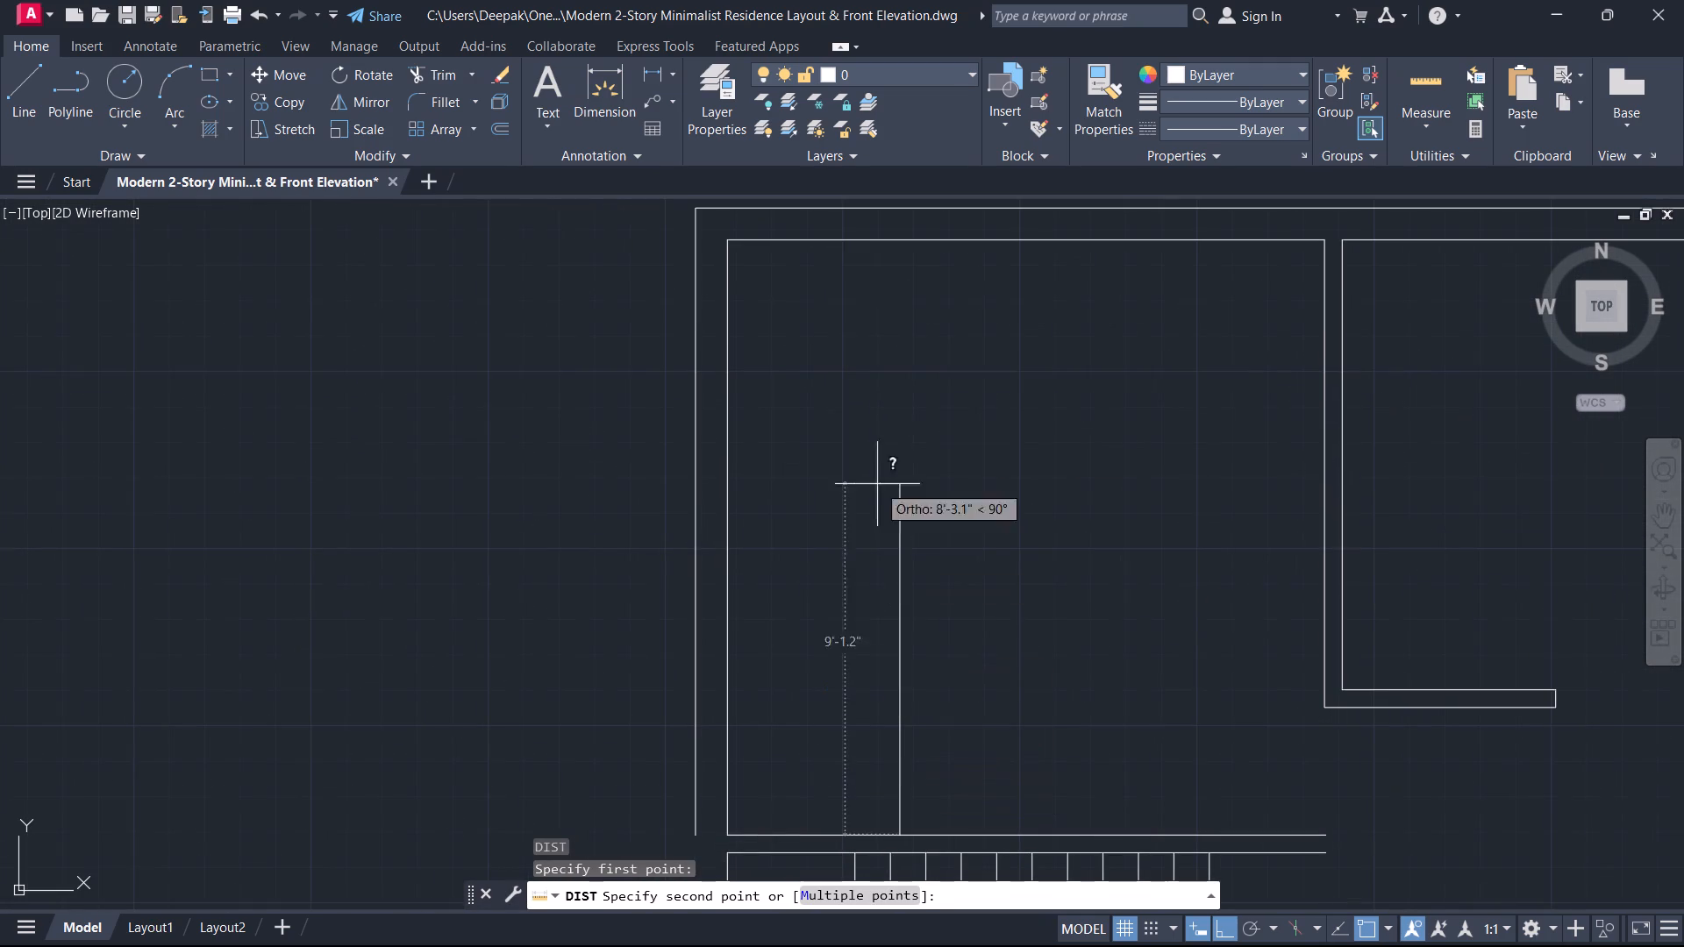
{"action": "key", "text": "Escape"}
Move the staircase with its surrounding walls and the right room's two lower wall segments 2' upward, leaving the vertical partition lines out.
{"action": "scroll", "coordinate": [955, 420], "scroll_direction": "down", "scroll_amount": 5}
{"action": "scroll", "coordinate": [1023, 535], "scroll_direction": "up", "scroll_amount": 2}
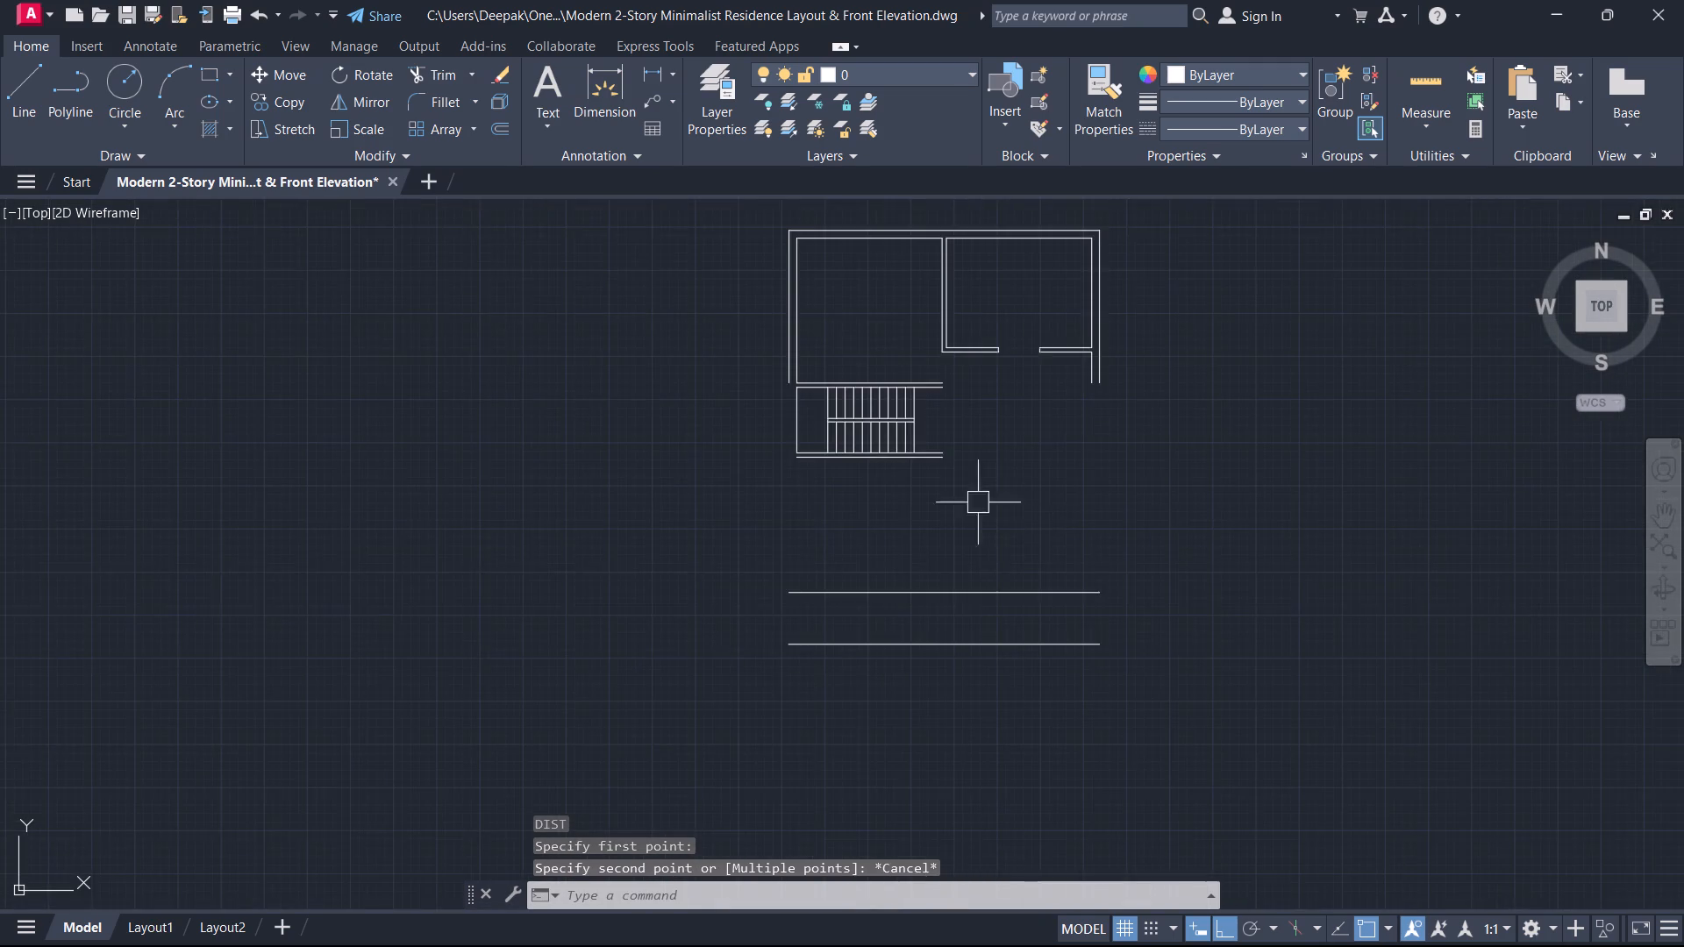
{"action": "middle_click_drag", "start_coordinate": [945, 491], "coordinate": [1066, 639]}
{"action": "scroll", "coordinate": [953, 499], "scroll_direction": "up", "scroll_amount": 1}
{"action": "scroll", "coordinate": [1114, 650], "scroll_direction": "up", "scroll_amount": 1}
{"action": "left_click_drag", "start_coordinate": [1104, 659], "coordinate": [1072, 618]}
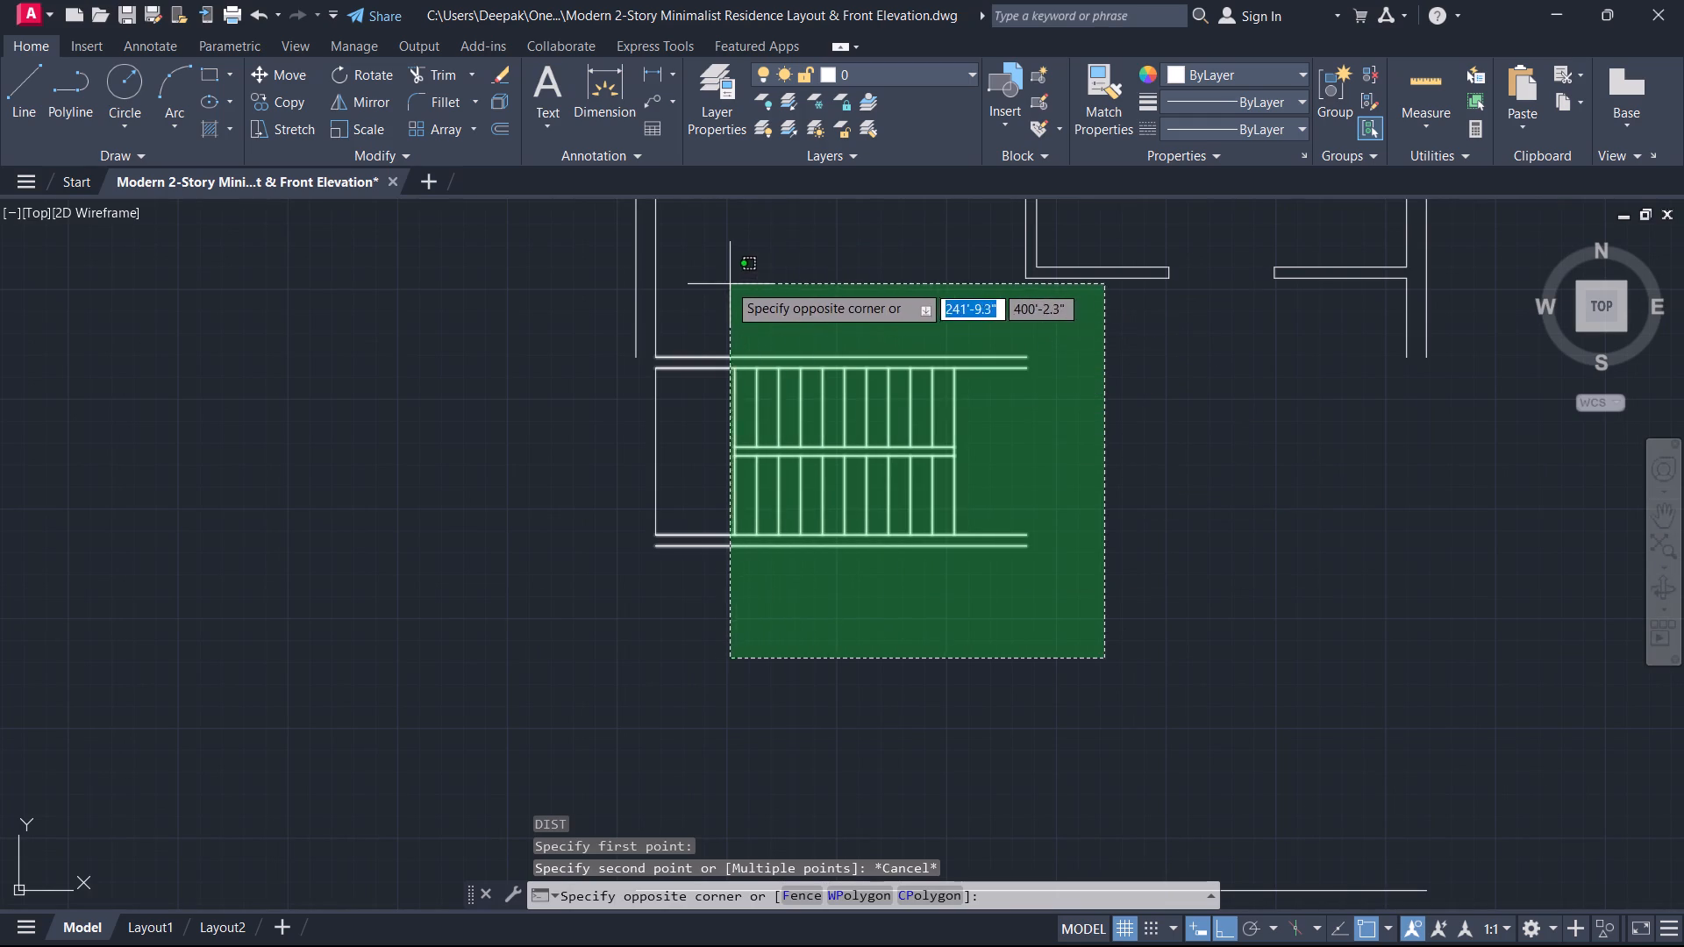
{"action": "left_click", "coordinate": [706, 278]}
{"action": "left_click", "coordinate": [695, 442]}
{"action": "left_click", "coordinate": [602, 438]}
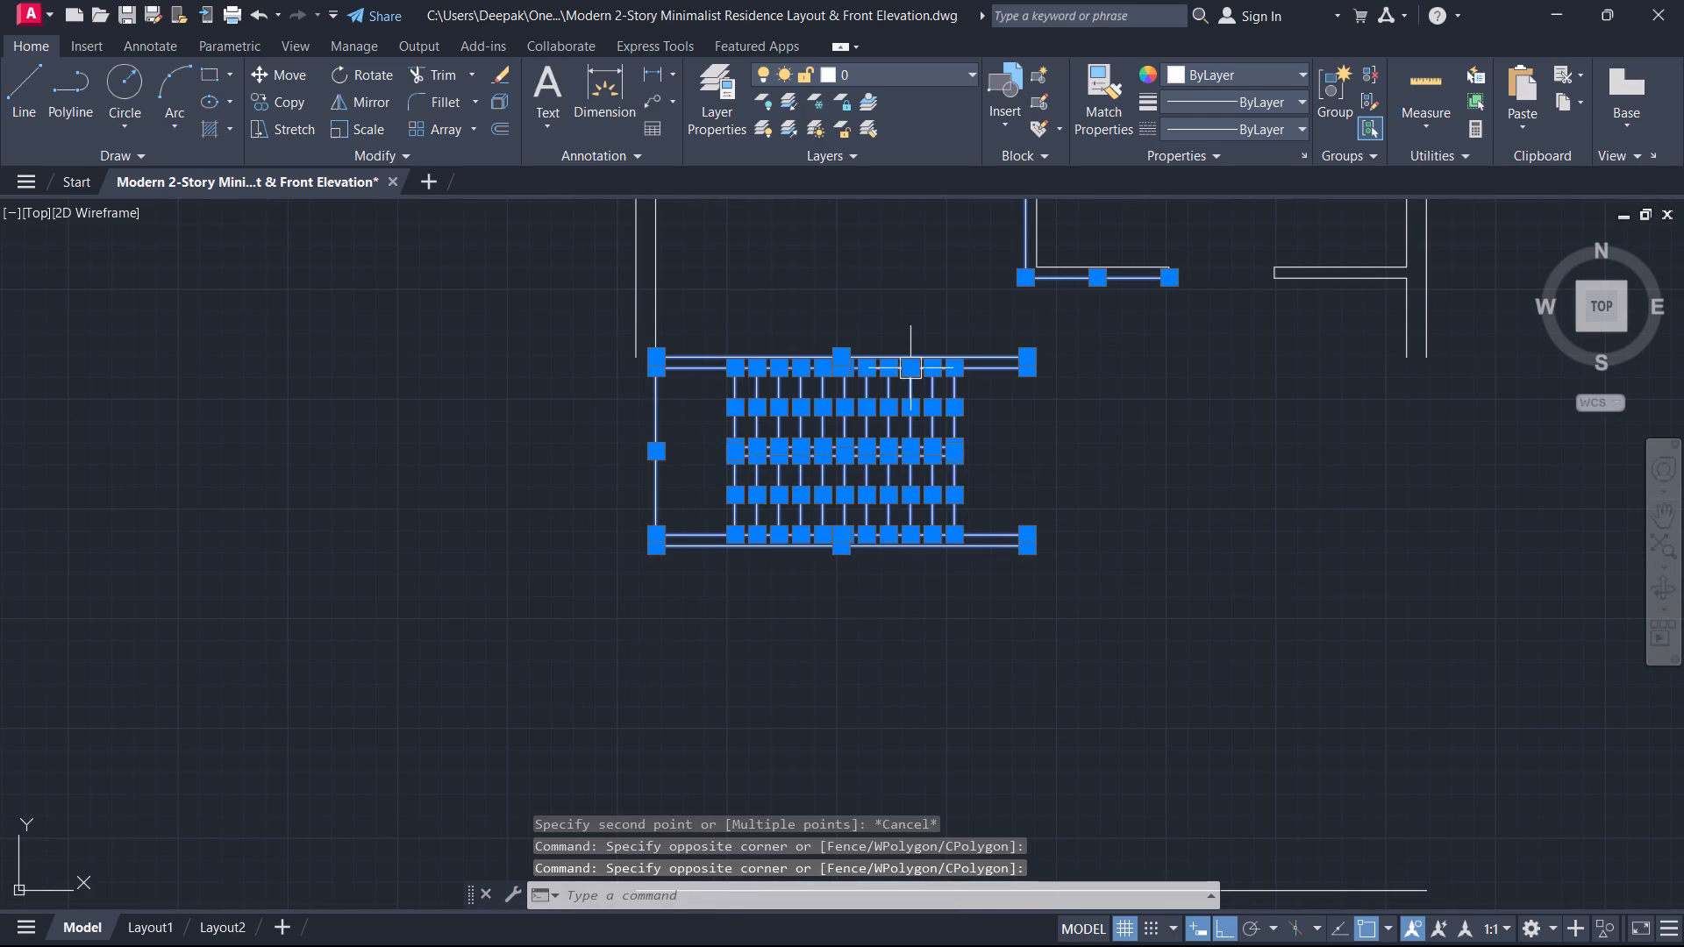
{"action": "middle_click_drag", "start_coordinate": [1078, 331], "coordinate": [1086, 634]}
{"action": "scroll", "coordinate": [1085, 634], "scroll_direction": "up", "scroll_amount": 1}
{"action": "left_click", "coordinate": [989, 455], "text": "shift"}
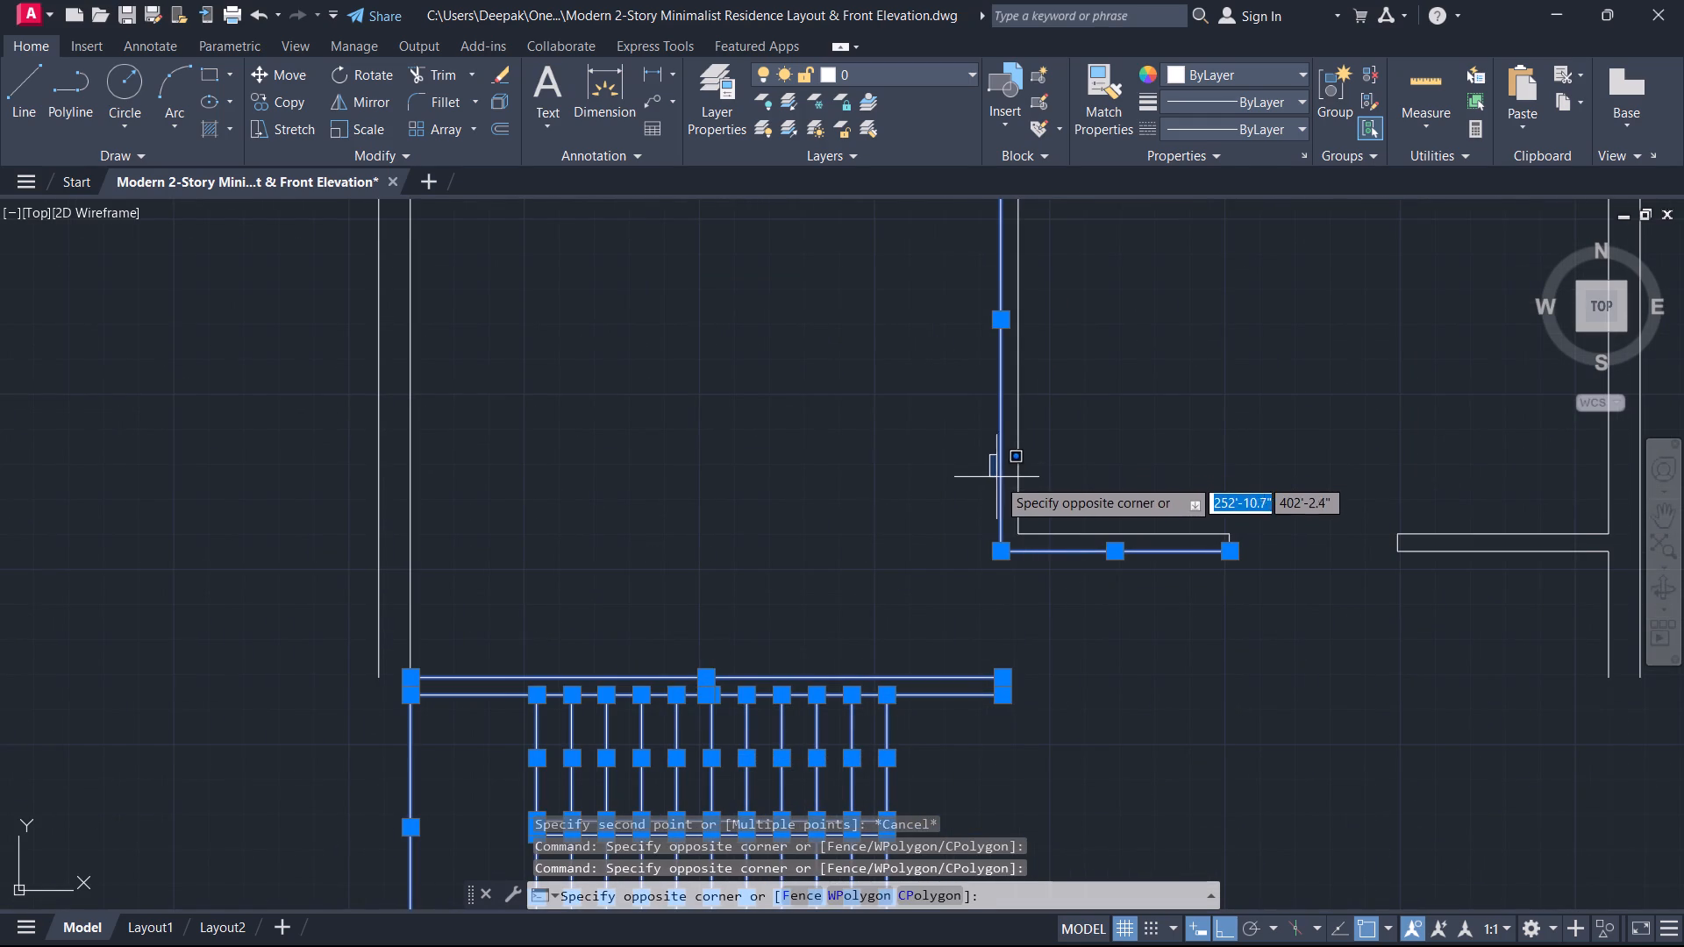
{"action": "left_click", "coordinate": [962, 478]}
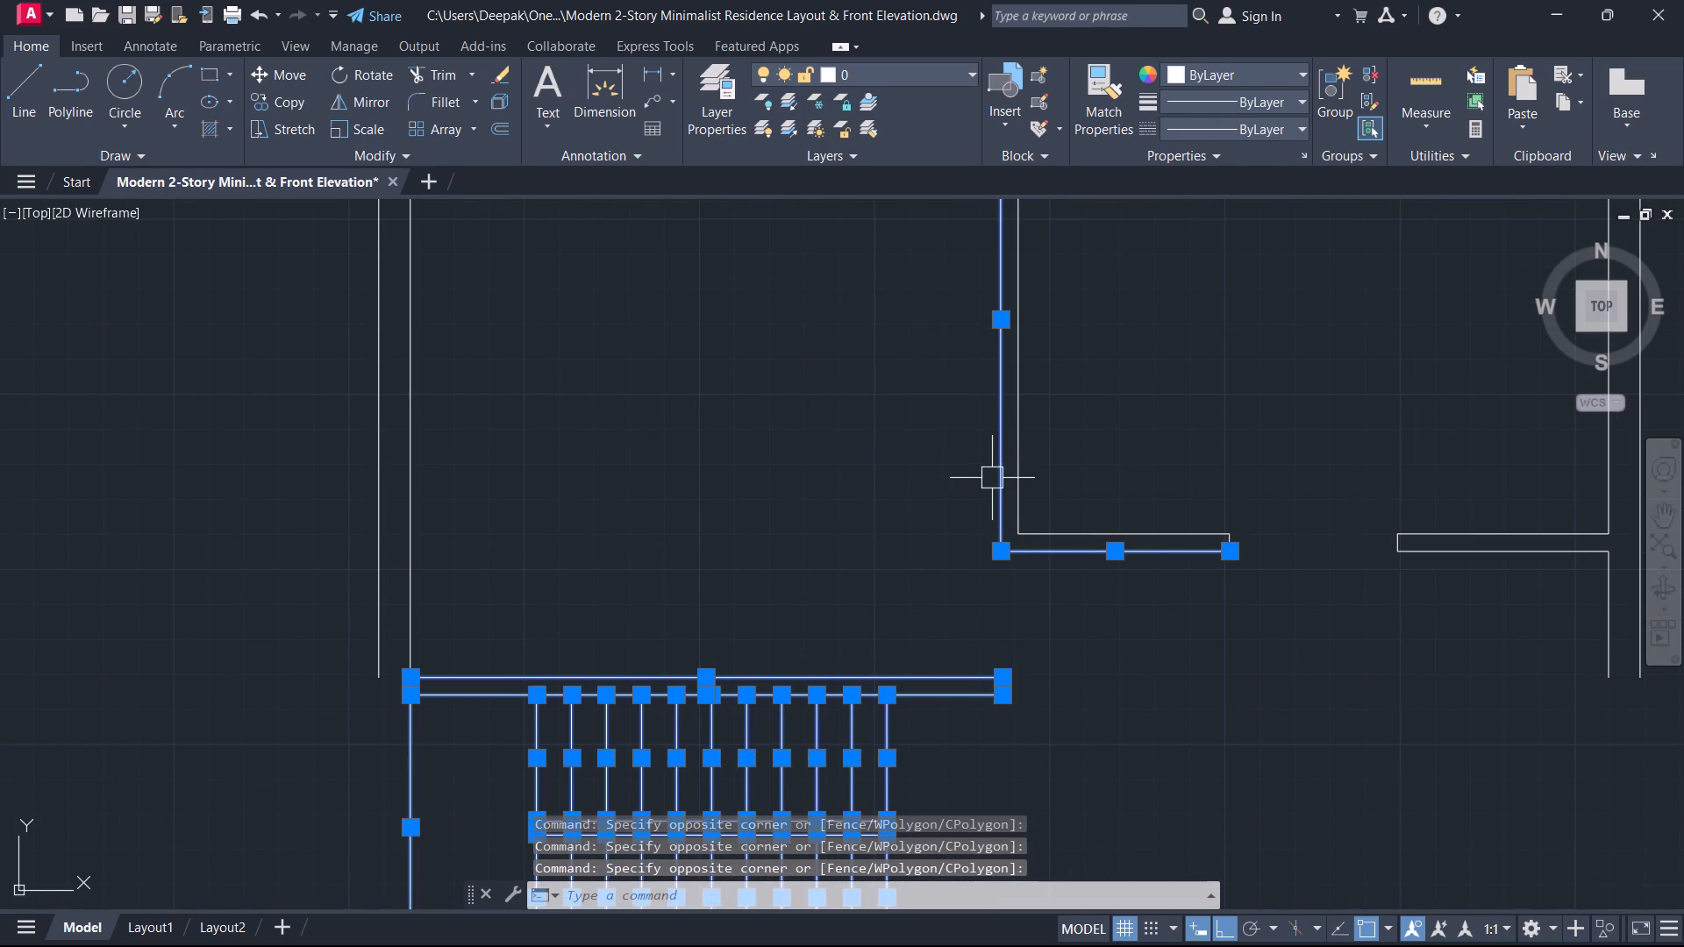
{"action": "scroll", "coordinate": [995, 478], "scroll_direction": "up", "scroll_amount": 2, "text": "shift"}
{"action": "left_click", "coordinate": [1030, 471], "text": "shift"}
{"action": "left_click", "coordinate": [988, 447], "text": "shift"}
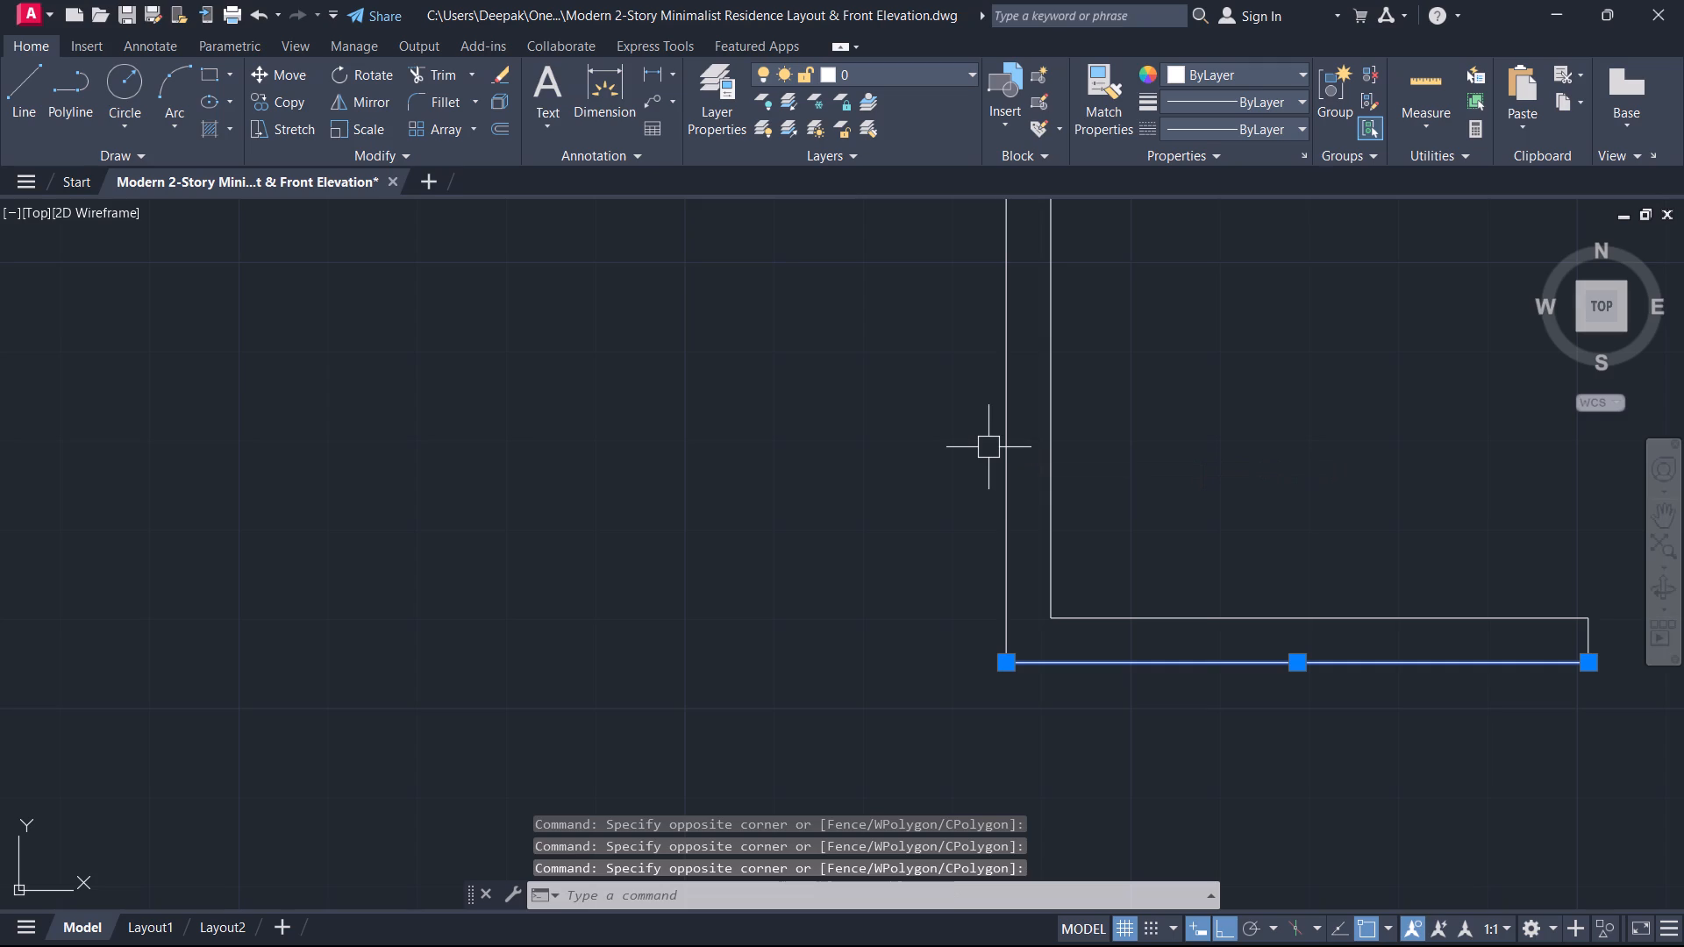
{"action": "scroll", "coordinate": [1341, 587], "scroll_direction": "down", "scroll_amount": 2}
{"action": "middle_click_drag", "start_coordinate": [1341, 587], "coordinate": [348, 372]}
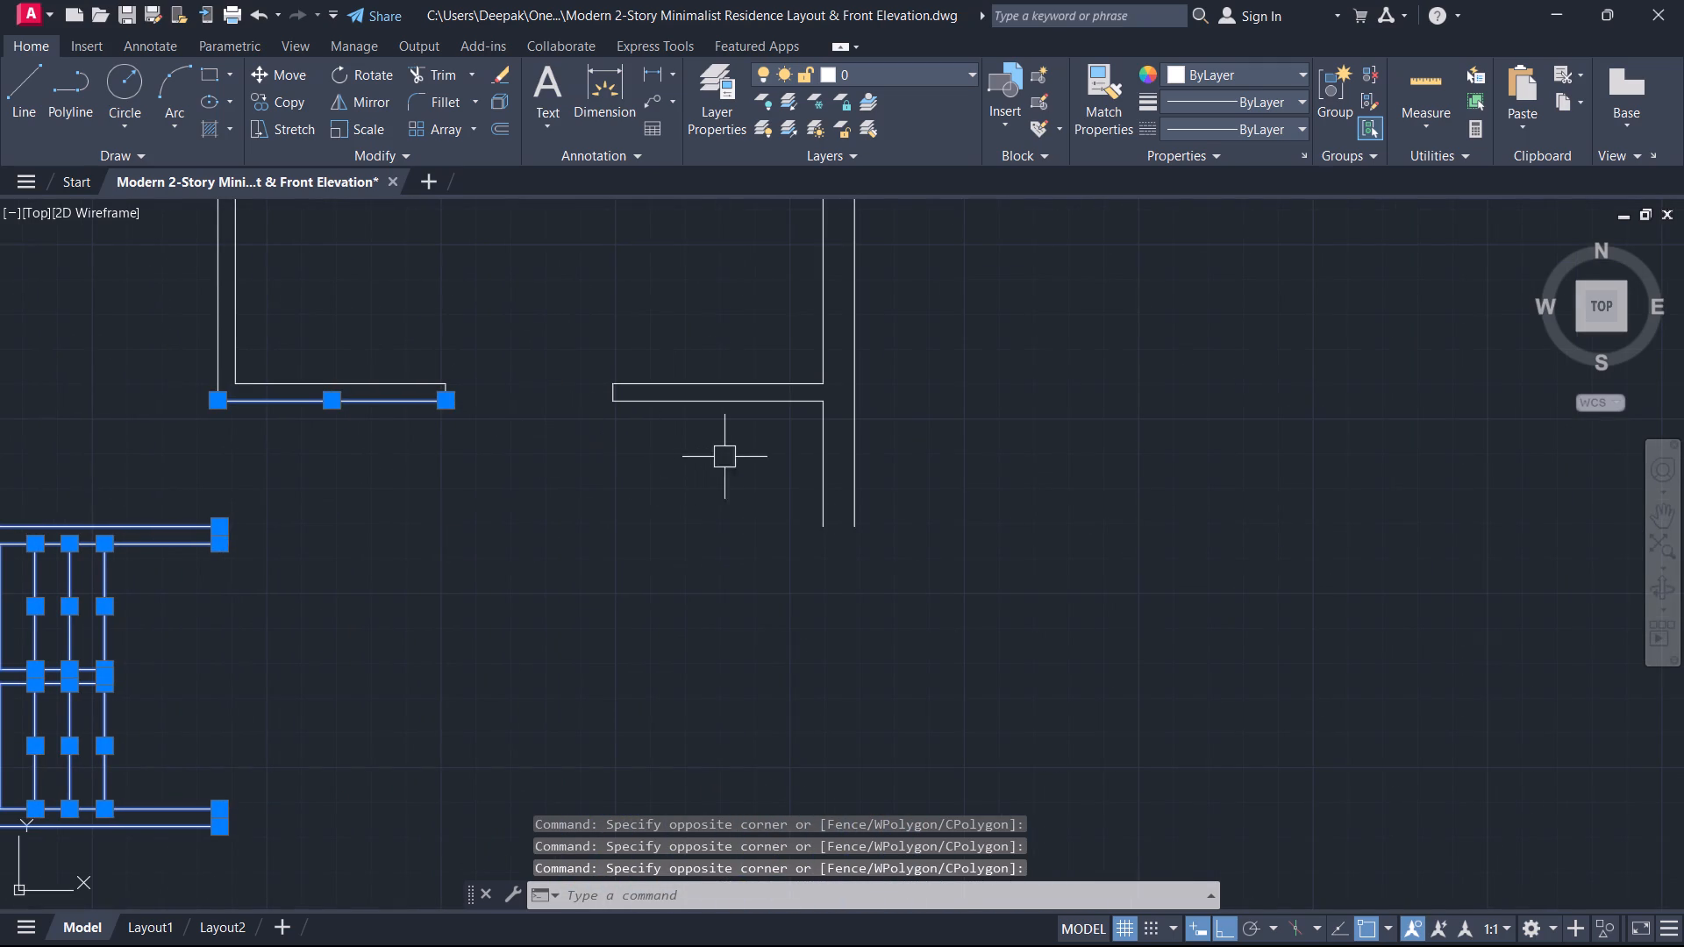
{"action": "left_click_drag", "start_coordinate": [733, 457], "coordinate": [669, 404]}
{"action": "left_click", "coordinate": [389, 233]}
{"action": "scroll", "coordinate": [367, 288], "scroll_direction": "down", "scroll_amount": 2}
{"action": "middle_click_drag", "start_coordinate": [367, 288], "coordinate": [891, 344]}
{"action": "scroll", "coordinate": [782, 401], "scroll_direction": "up", "scroll_amount": 1}
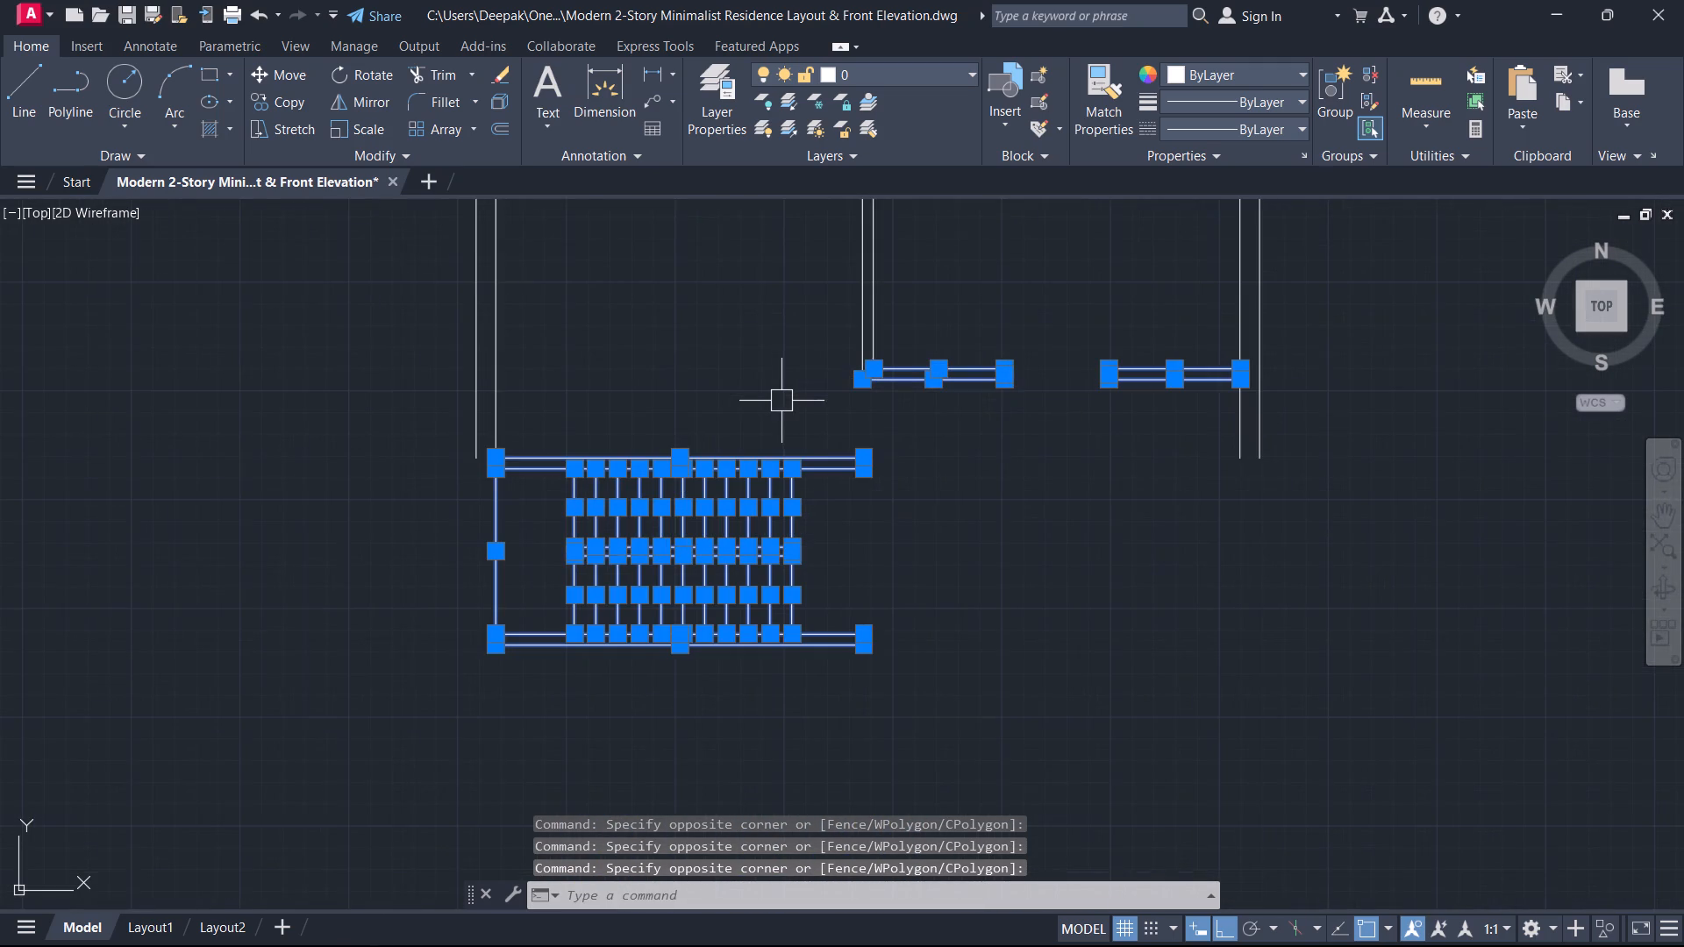
{"action": "scroll", "coordinate": [788, 433], "scroll_direction": "up", "scroll_amount": 2}
{"action": "scroll", "coordinate": [834, 477], "scroll_direction": "down", "scroll_amount": 4}
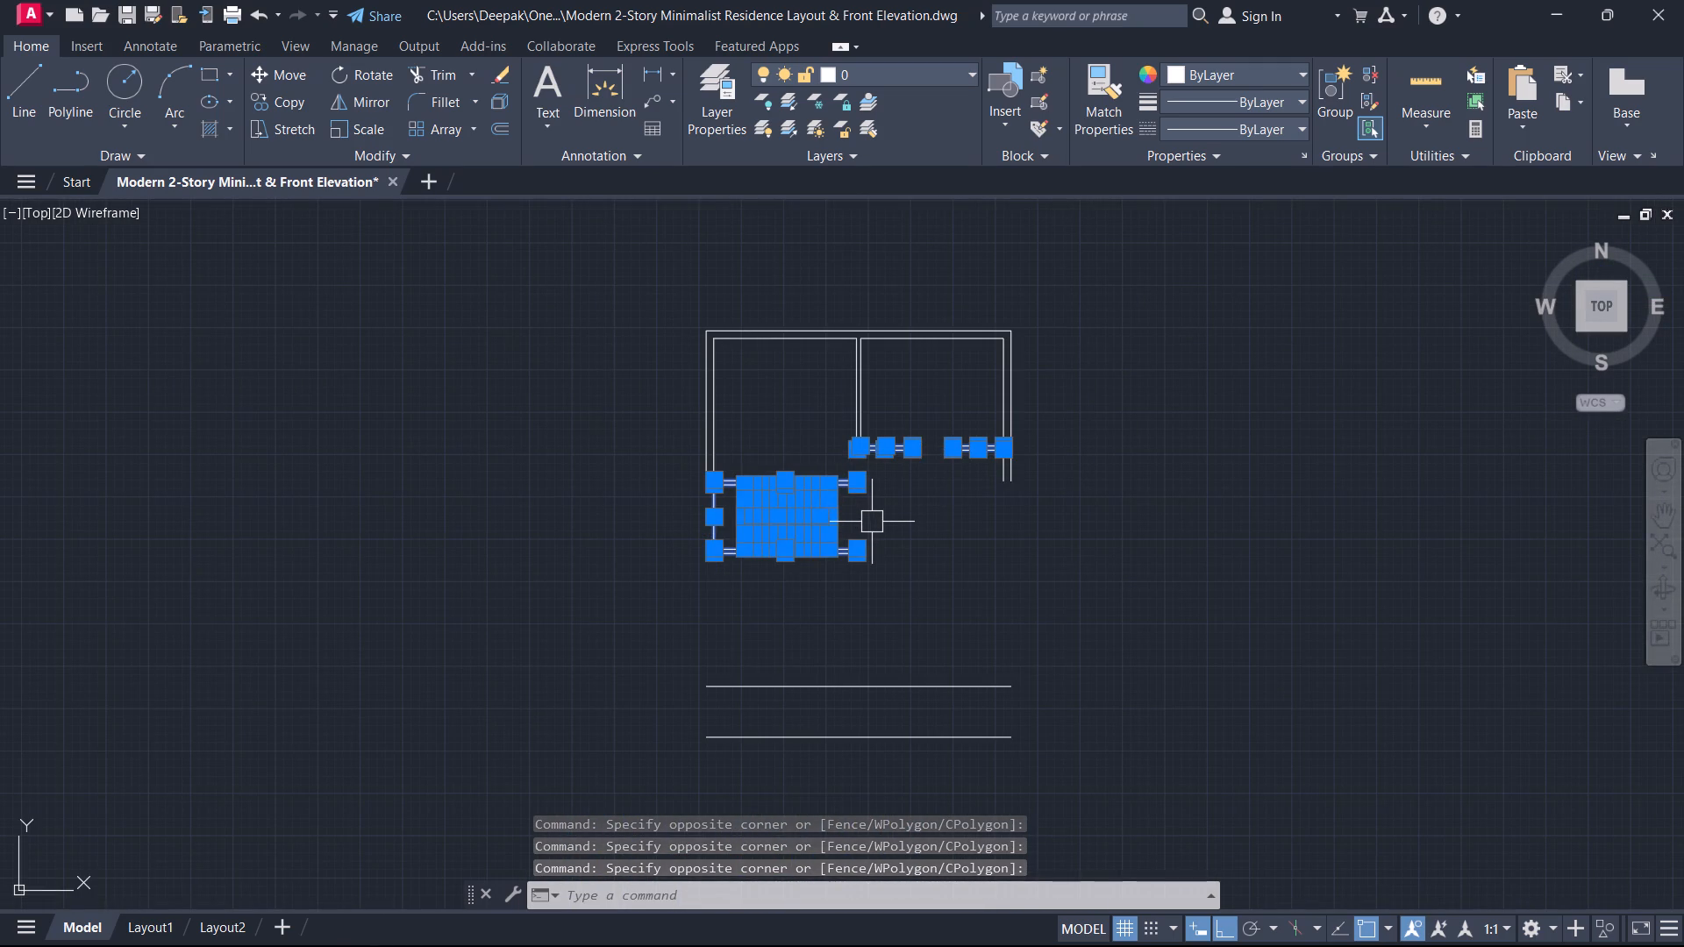
{"action": "key", "text": "m"}
{"action": "key", "text": "space"}
{"action": "left_click", "coordinate": [925, 569]}
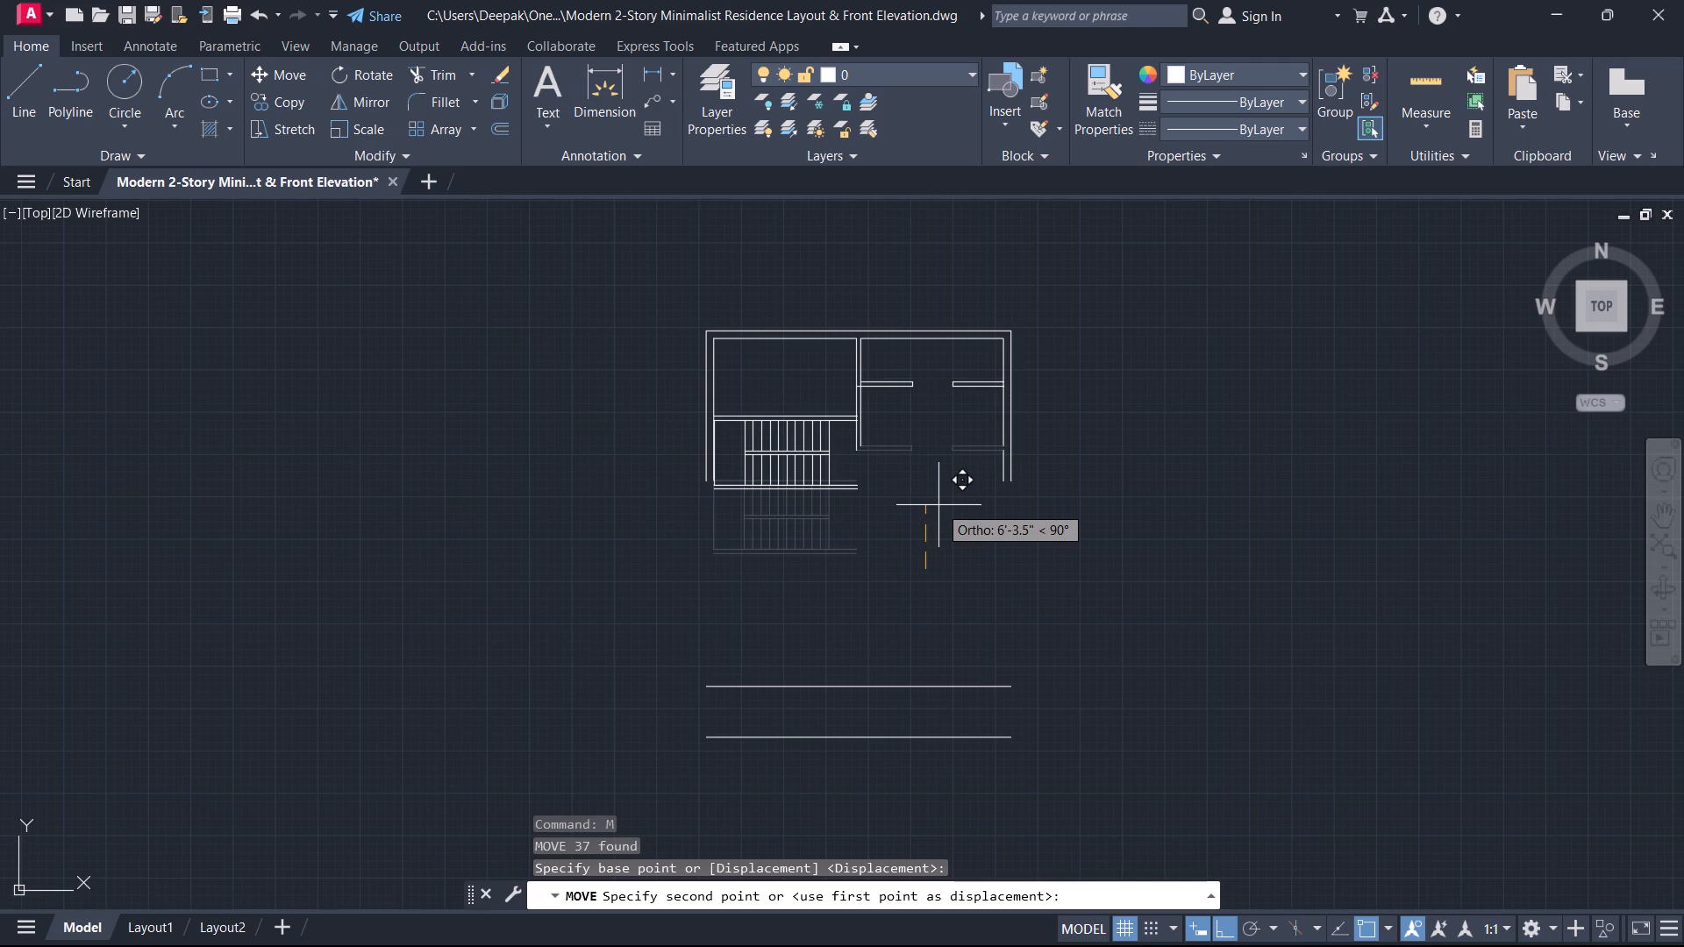
{"action": "type", "text": "2'"}
{"action": "key", "text": "Return"}
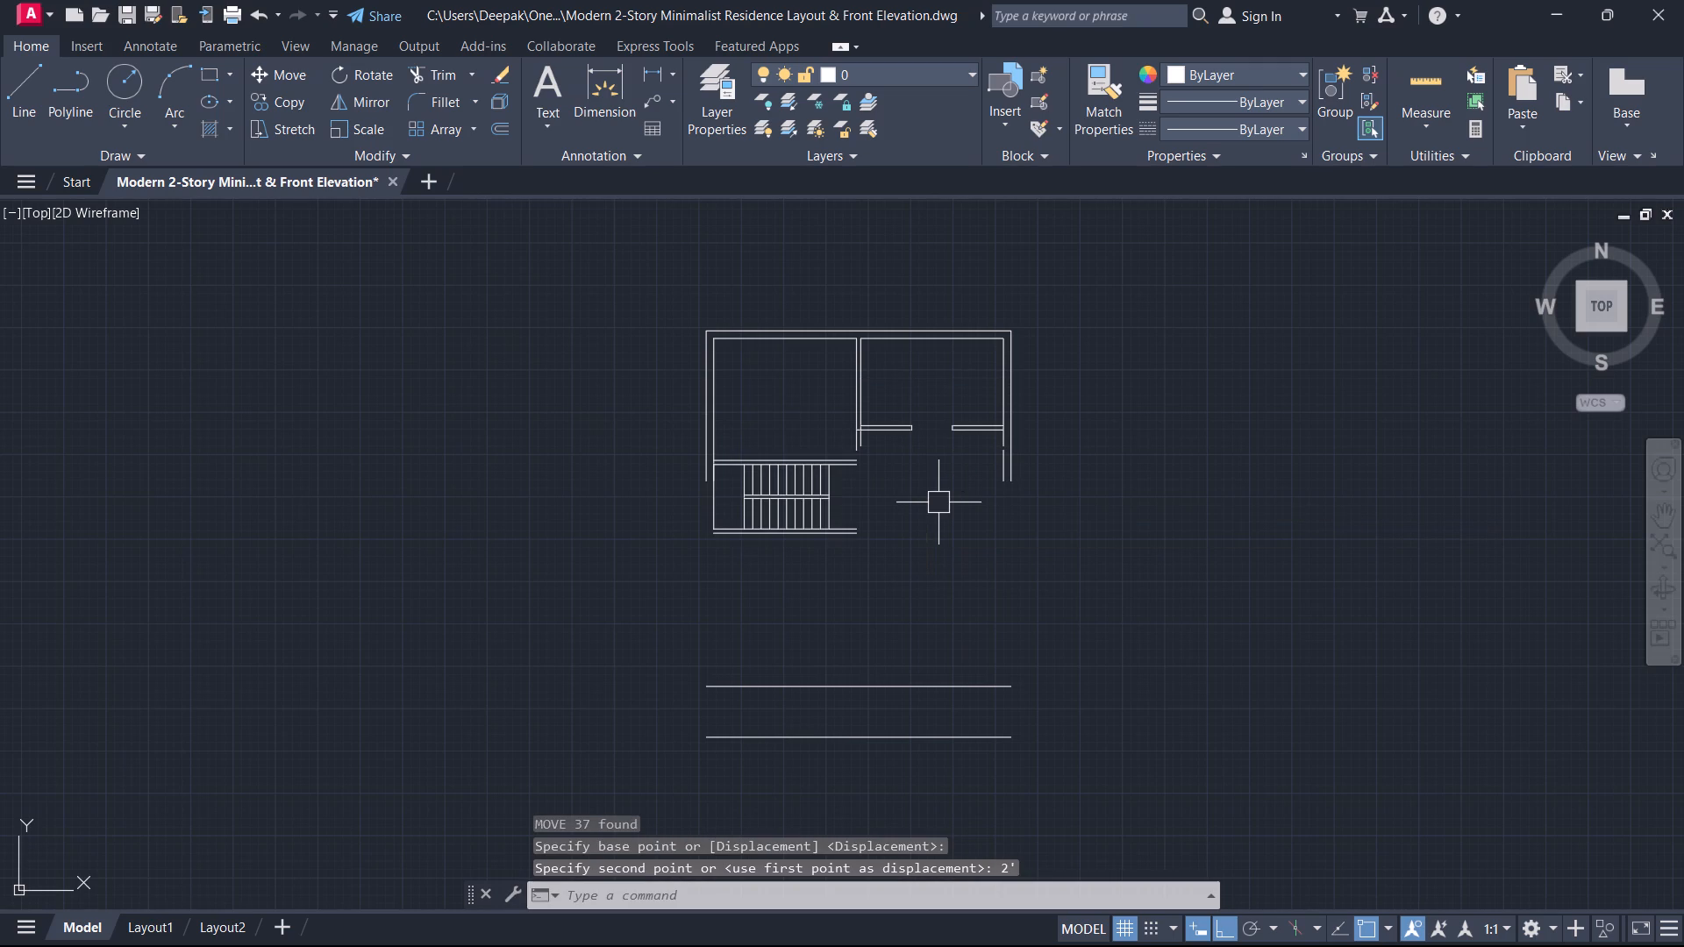
Trim the central partition's leftover ends below the right room's lower wall and the line crossing their corner.
{"action": "scroll", "coordinate": [932, 500], "scroll_direction": "up", "scroll_amount": 1}
{"action": "scroll", "coordinate": [747, 474], "scroll_direction": "up", "scroll_amount": 1}
{"action": "middle_click_drag", "start_coordinate": [747, 474], "coordinate": [953, 495]}
{"action": "key", "text": "Escape"}
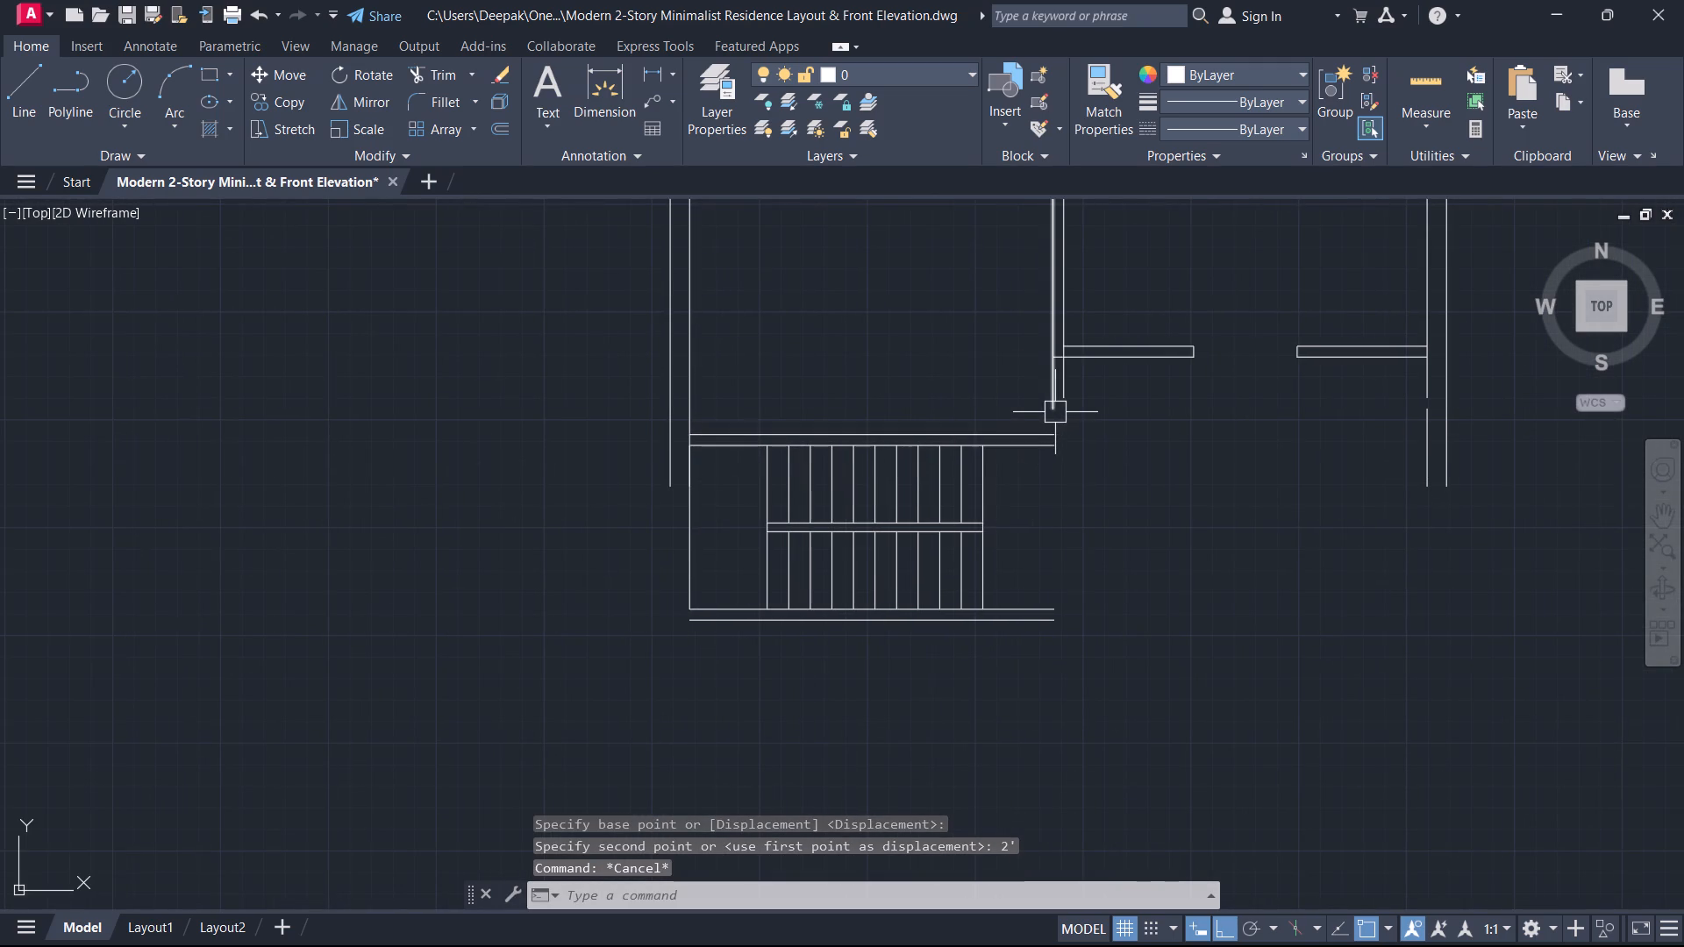
{"action": "type", "text": "tr"}
{"action": "key", "text": "space"}
{"action": "scroll", "coordinate": [1067, 406], "scroll_direction": "up", "scroll_amount": 2}
{"action": "middle_click_drag", "start_coordinate": [1076, 405], "coordinate": [1073, 528]}
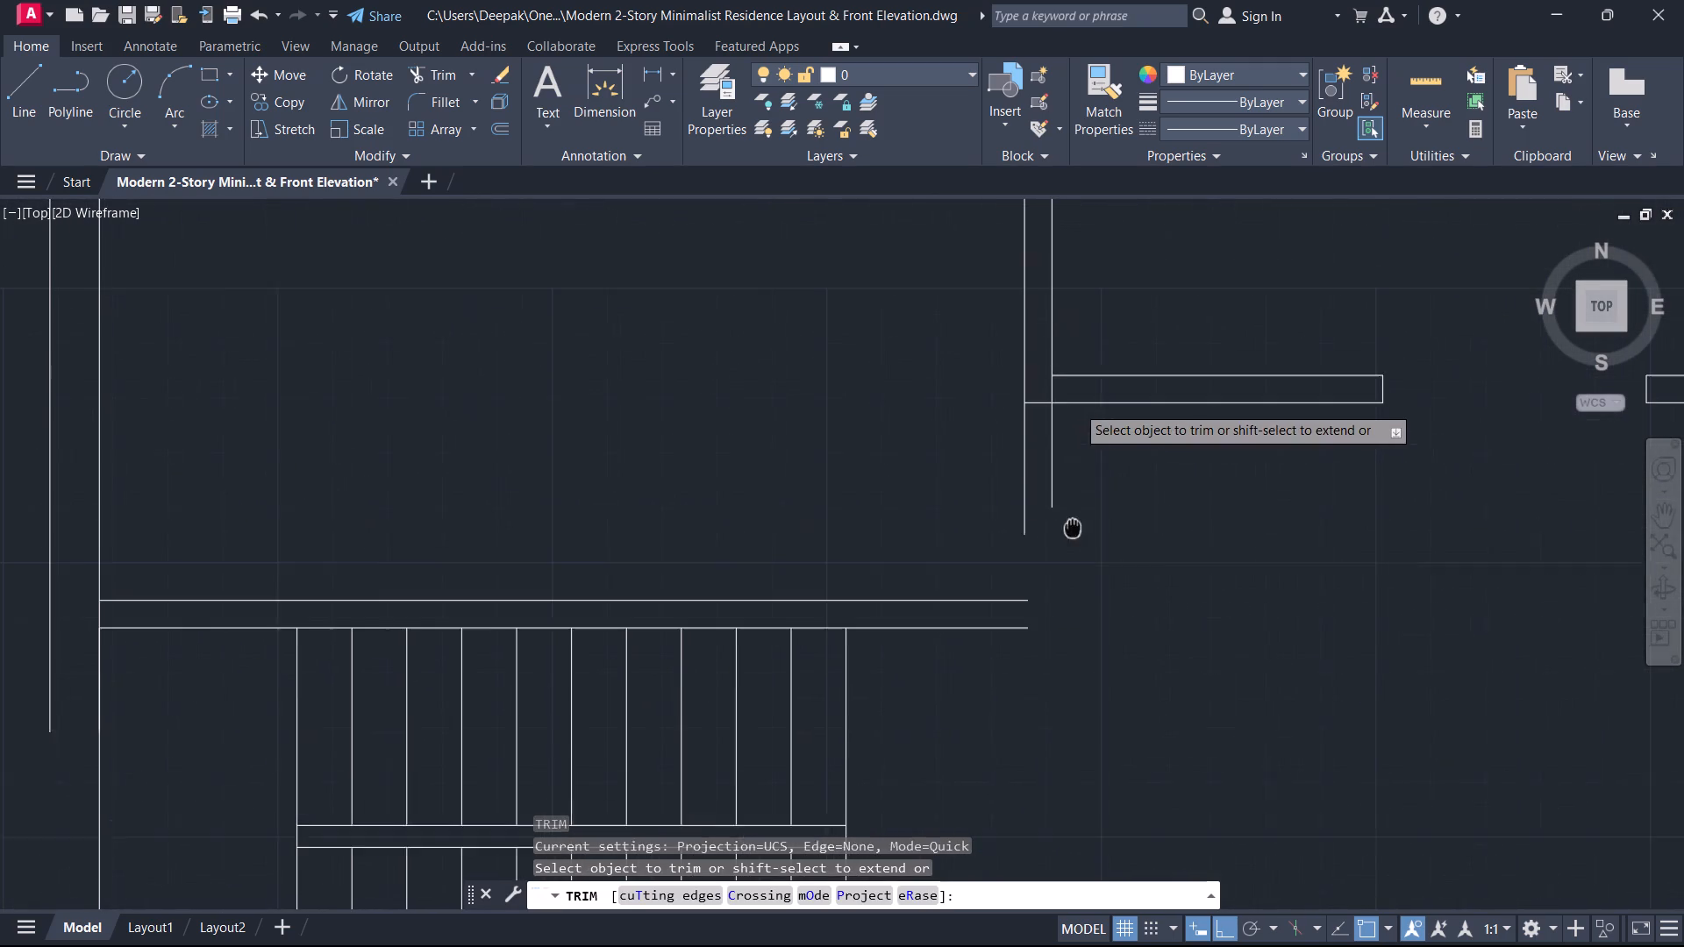
{"action": "middle_click_drag", "start_coordinate": [1073, 528], "coordinate": [1072, 532]}
{"action": "left_click_drag", "start_coordinate": [1120, 438], "coordinate": [1111, 434]}
{"action": "left_click", "coordinate": [909, 483]}
{"action": "scroll", "coordinate": [1019, 427], "scroll_direction": "up", "scroll_amount": 3}
{"action": "left_click", "coordinate": [1174, 306]}
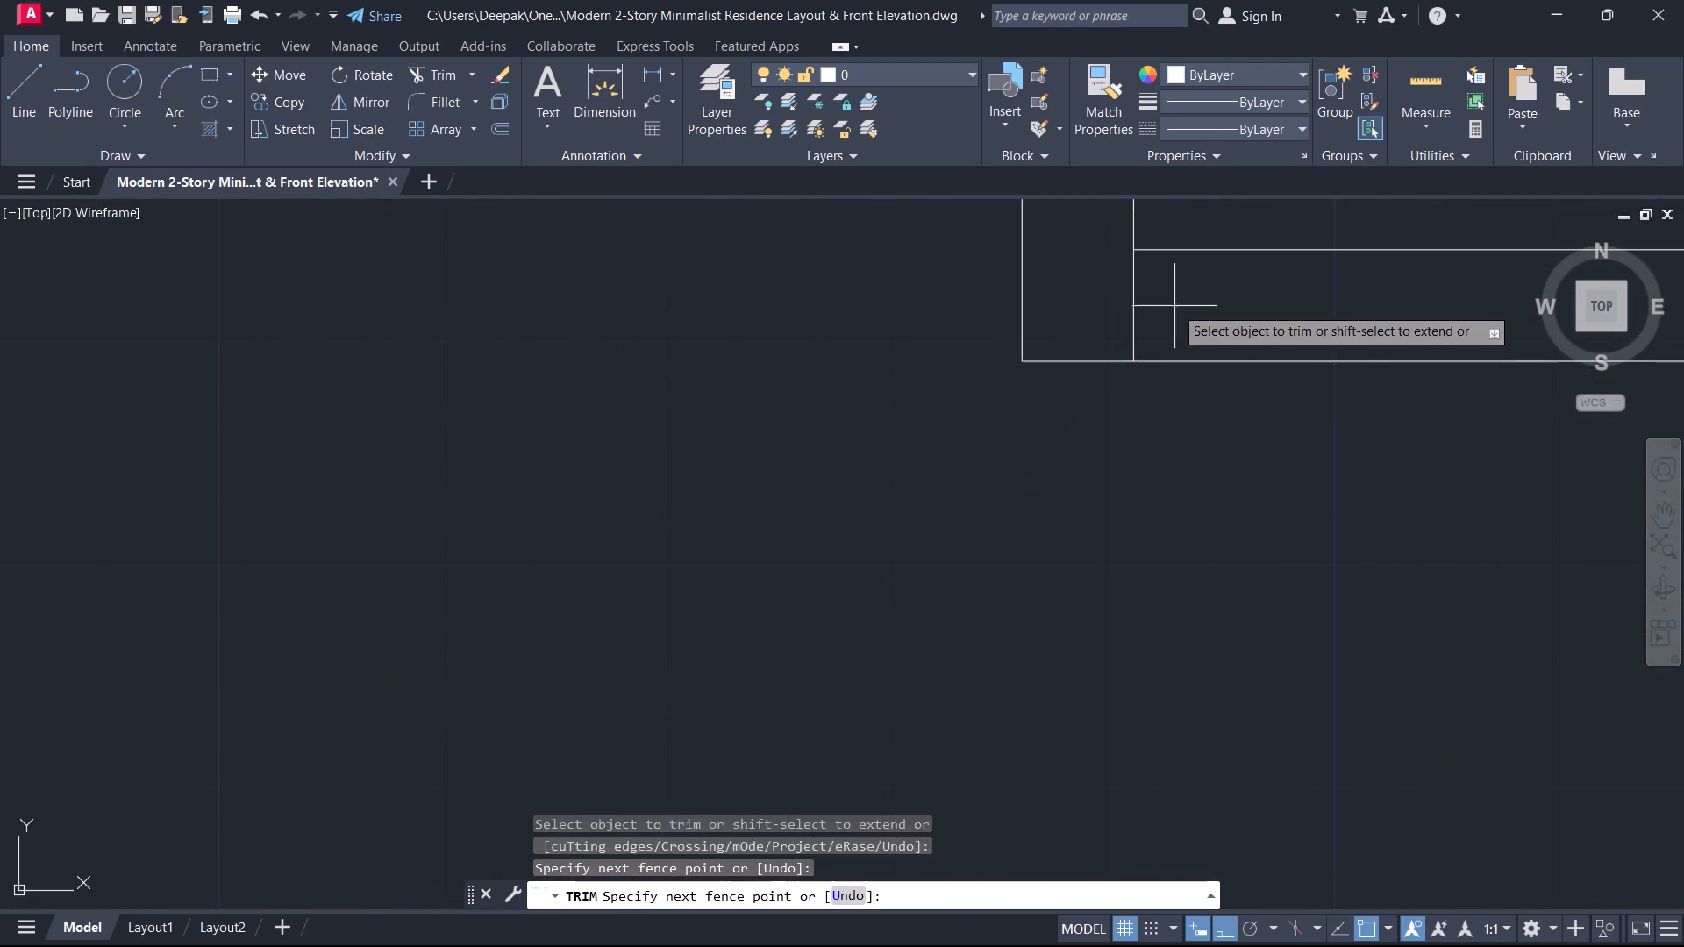
{"action": "left_click", "coordinate": [1030, 329]}
{"action": "scroll", "coordinate": [985, 390], "scroll_direction": "down", "scroll_amount": 4}
{"action": "middle_click_drag", "start_coordinate": [853, 476], "coordinate": [1455, 357]}
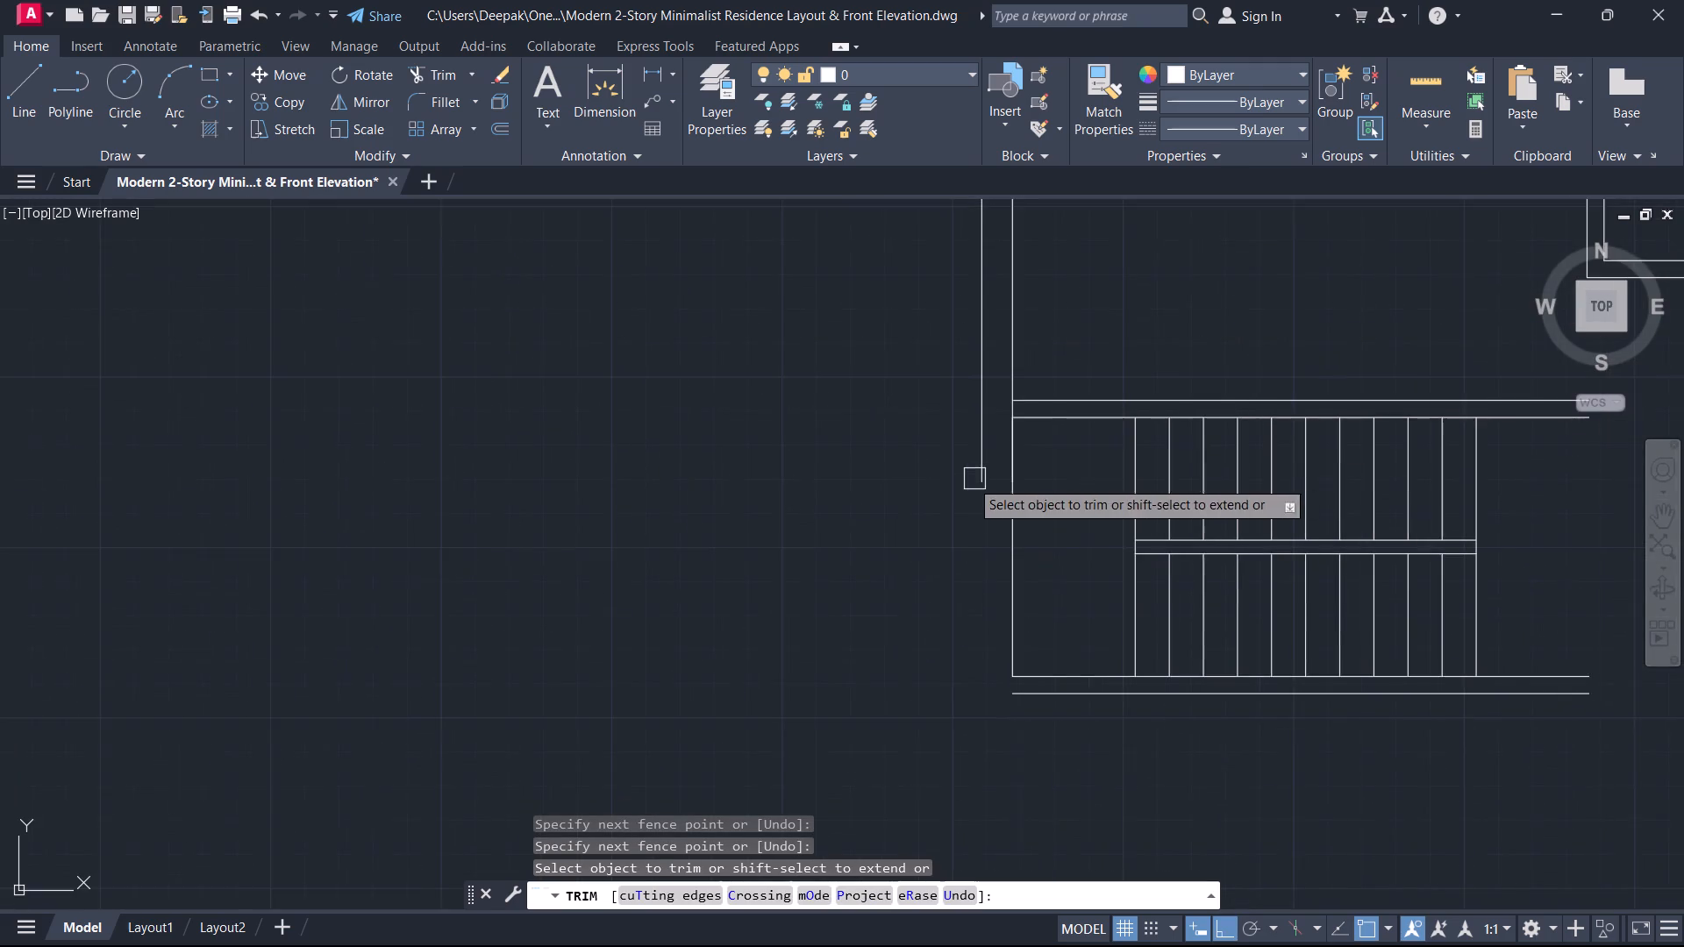
Trim the left wall's inner line where it crosses the thickness of the wall above the staircase.
{"action": "scroll", "coordinate": [953, 490], "scroll_direction": "up", "scroll_amount": 1}
{"action": "scroll", "coordinate": [1022, 473], "scroll_direction": "up", "scroll_amount": 1}
{"action": "key", "text": "Escape"}
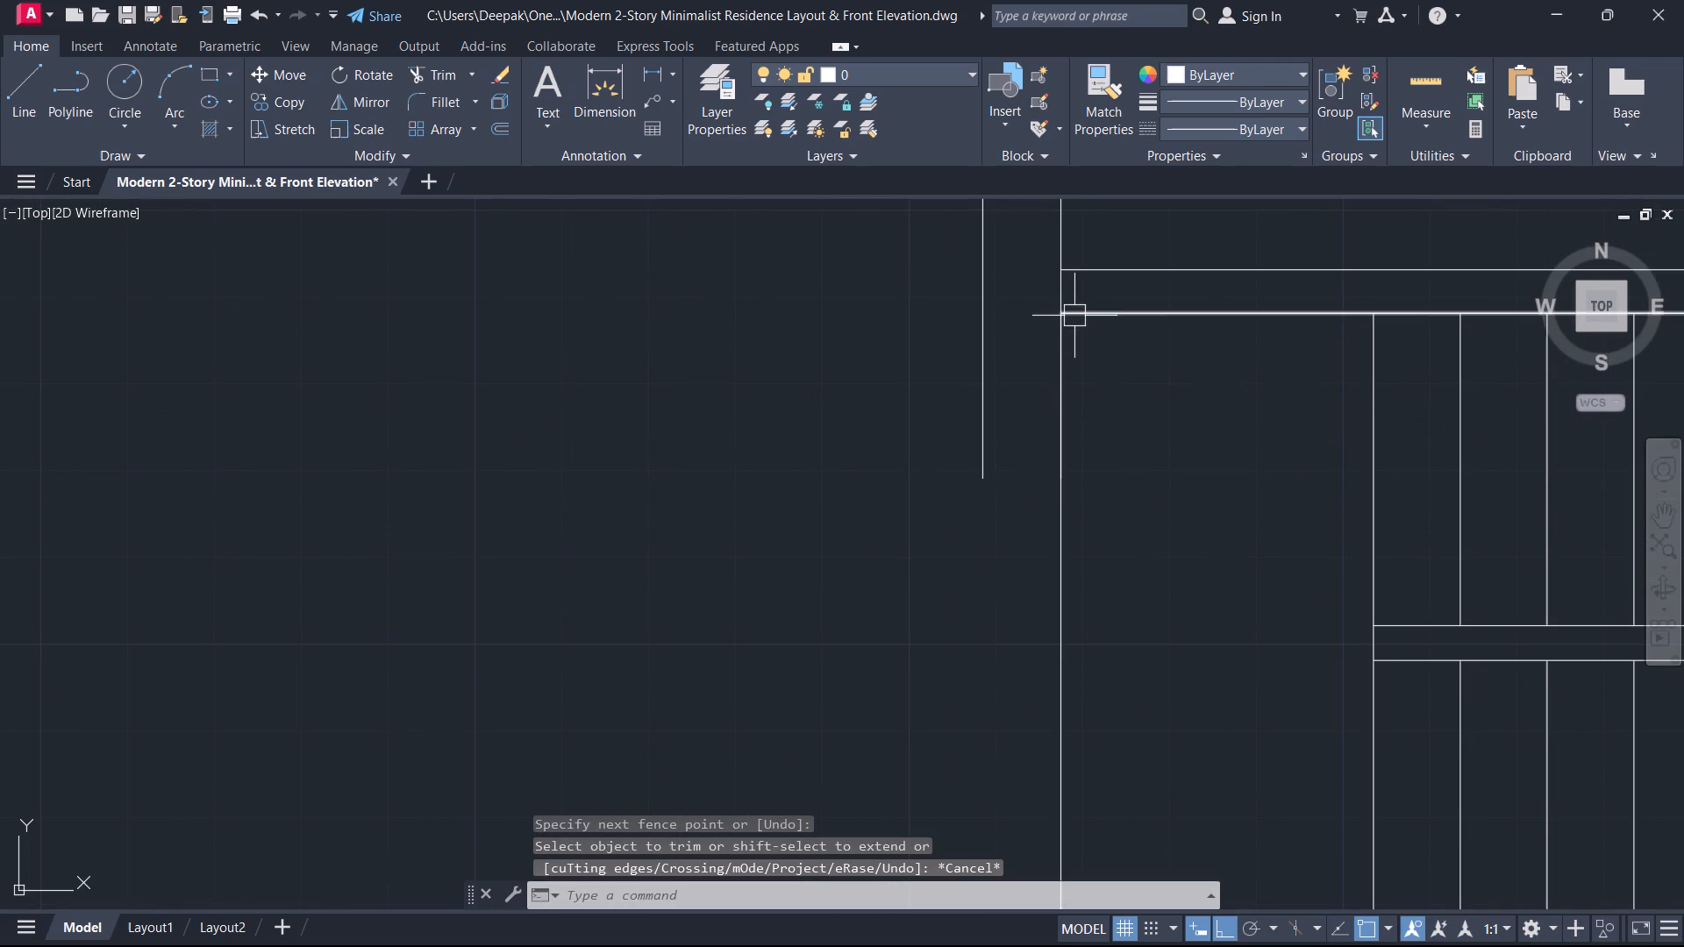
{"action": "type", "text": "tr"}
{"action": "key", "text": "space"}
{"action": "scroll", "coordinate": [1073, 306], "scroll_direction": "up", "scroll_amount": 1}
{"action": "middle_click_drag", "start_coordinate": [1073, 306], "coordinate": [1100, 440]}
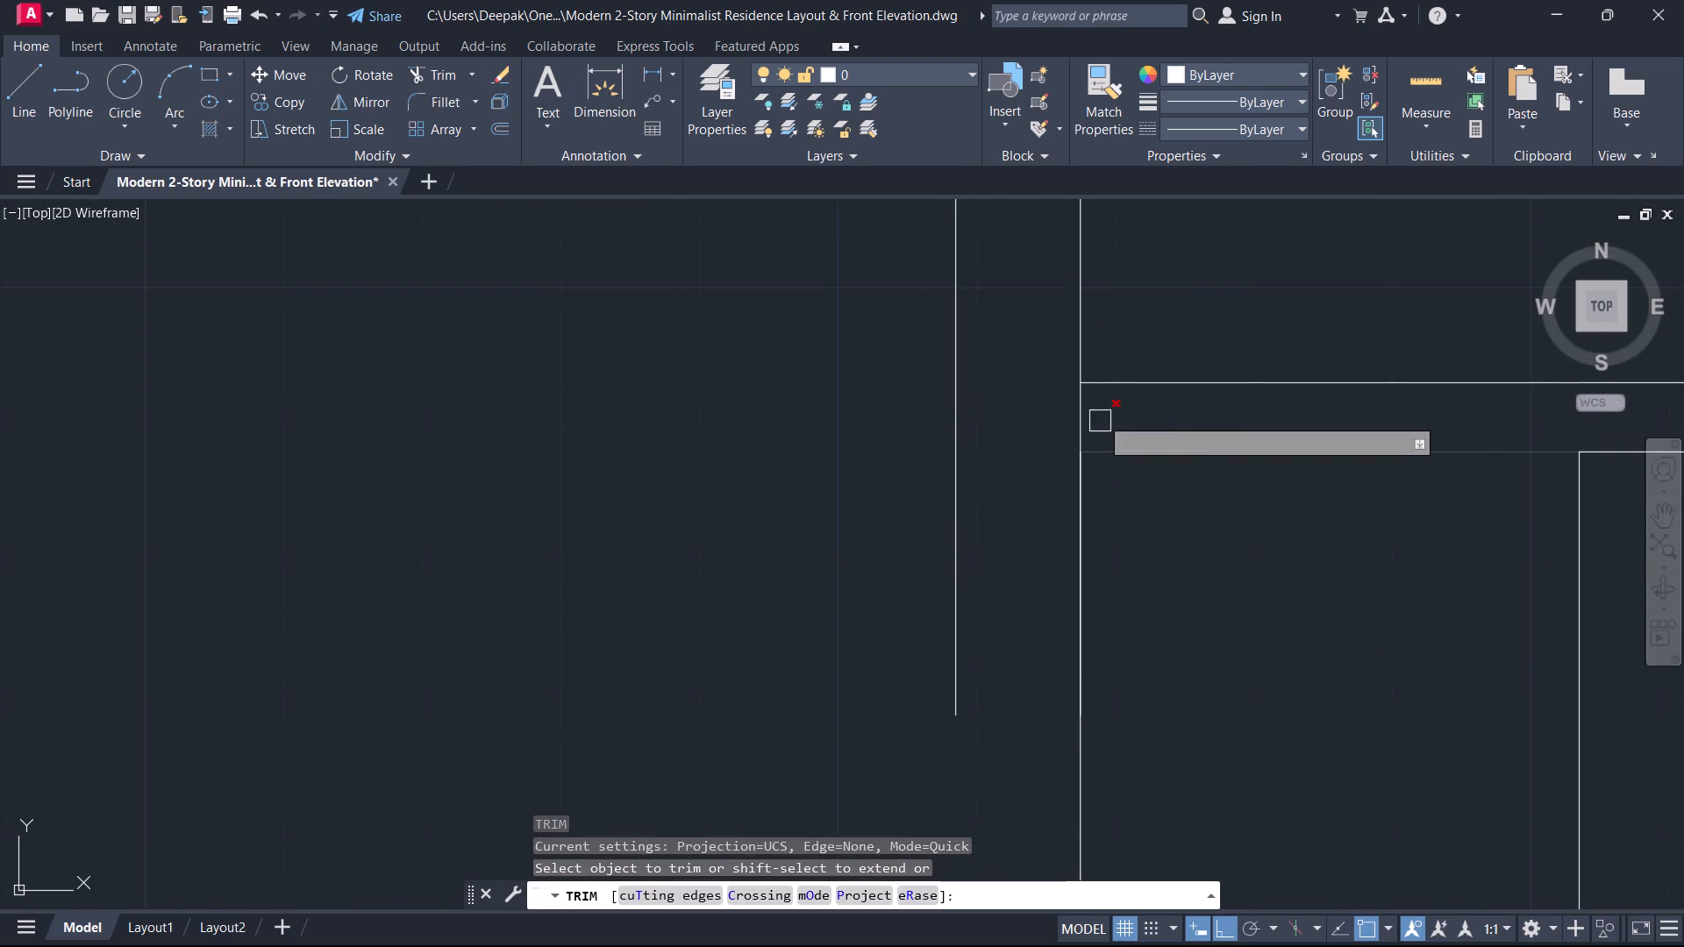
{"action": "left_click", "coordinate": [1105, 408]}
{"action": "left_click", "coordinate": [1047, 415]}
{"action": "key", "text": "Escape"}
Erase the short leftover line overlapping the left wall's inner line beside the staircase.
{"action": "left_click_drag", "start_coordinate": [1048, 416], "coordinate": [1053, 427]}
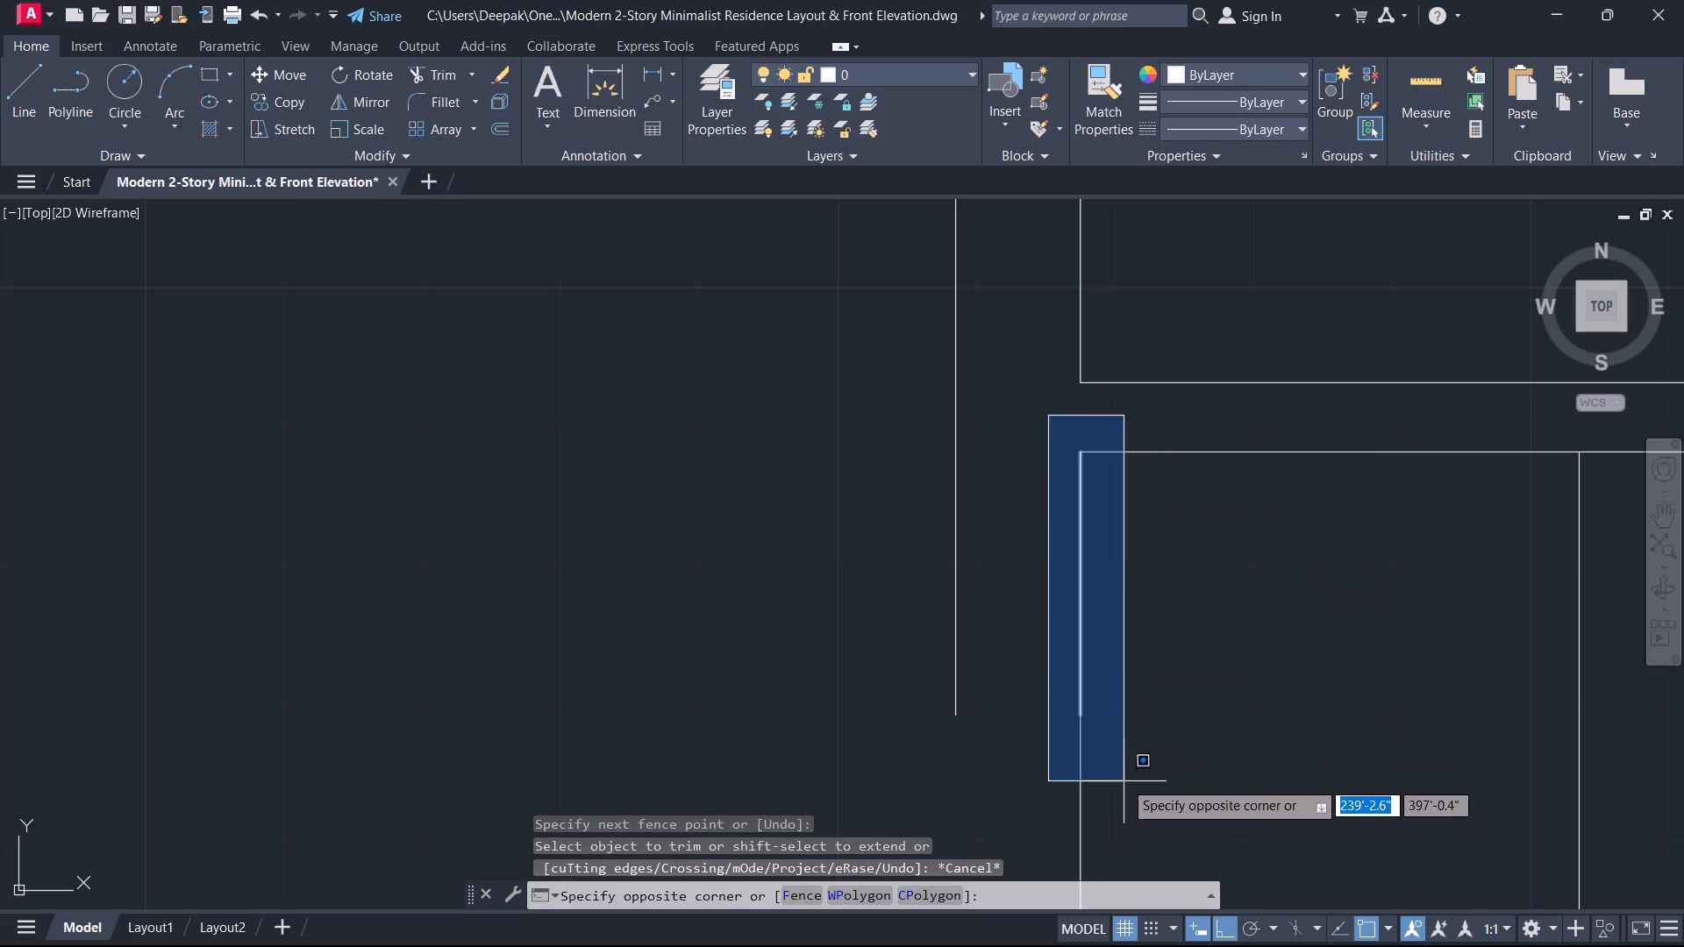
{"action": "left_click", "coordinate": [1124, 780]}
{"action": "key", "text": "Delete"}
{"action": "scroll", "coordinate": [1104, 761], "scroll_direction": "down", "scroll_amount": 3}
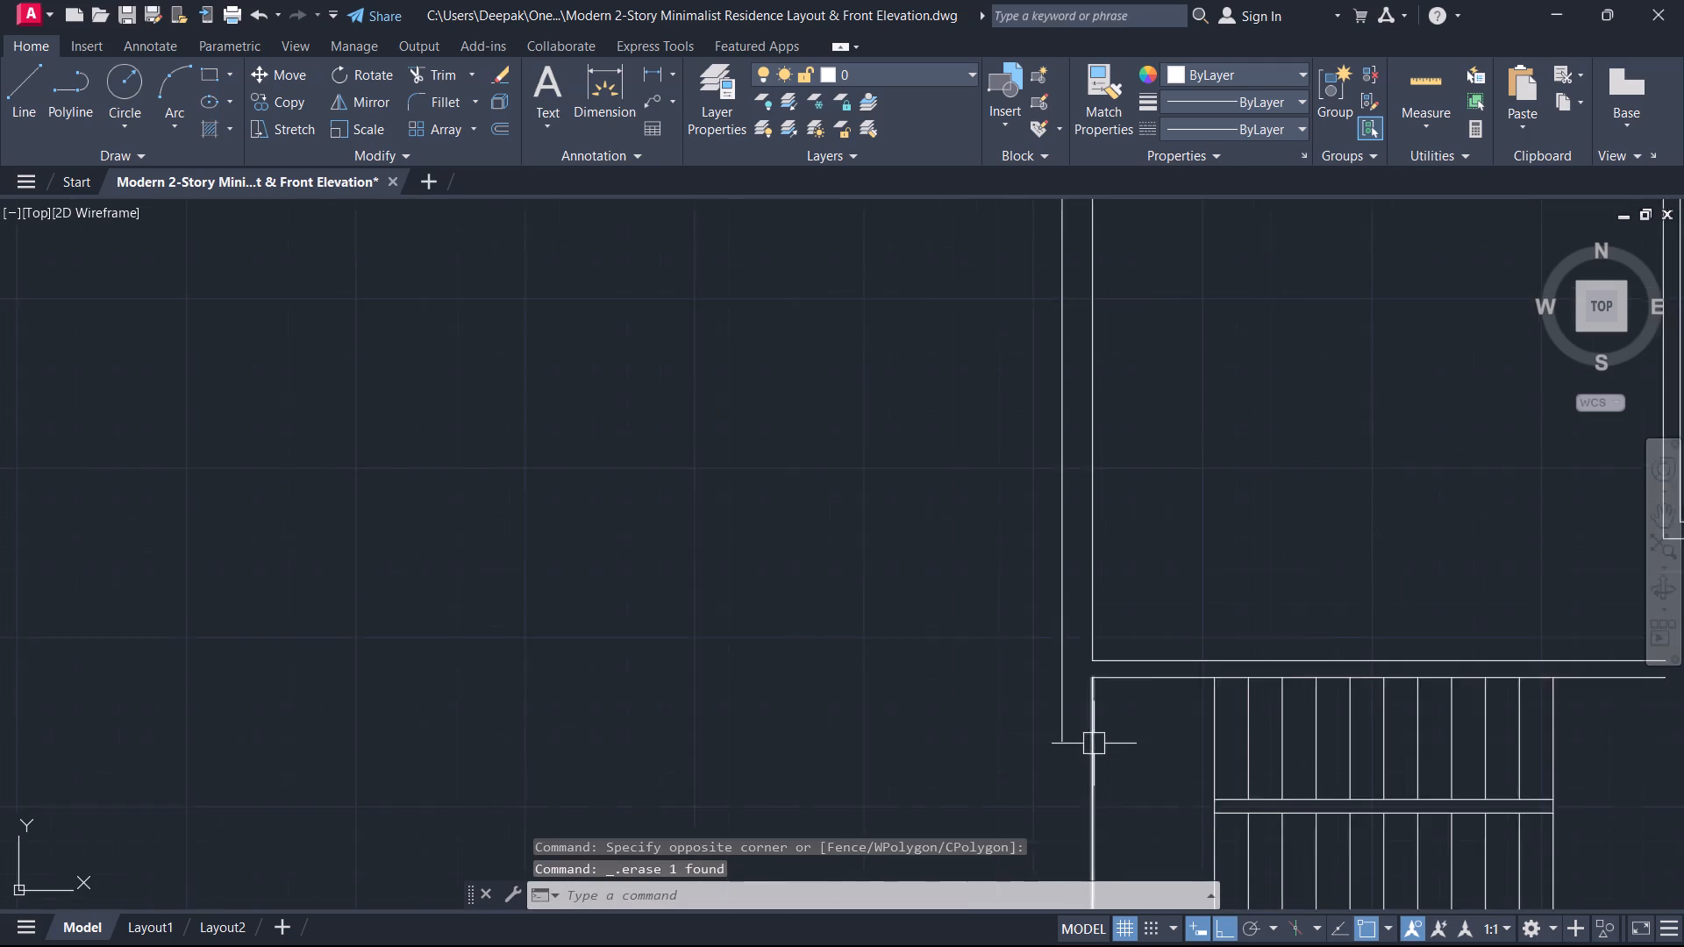
Measure the vertical distance from the upper front line to the wall below the staircase.
{"action": "middle_click_drag", "start_coordinate": [1089, 739], "coordinate": [1042, 559]}
{"action": "scroll", "coordinate": [1083, 655], "scroll_direction": "down", "scroll_amount": 2}
{"action": "scroll", "coordinate": [1116, 726], "scroll_direction": "down", "scroll_amount": 1}
{"action": "middle_click_drag", "start_coordinate": [1116, 728], "coordinate": [1087, 604]}
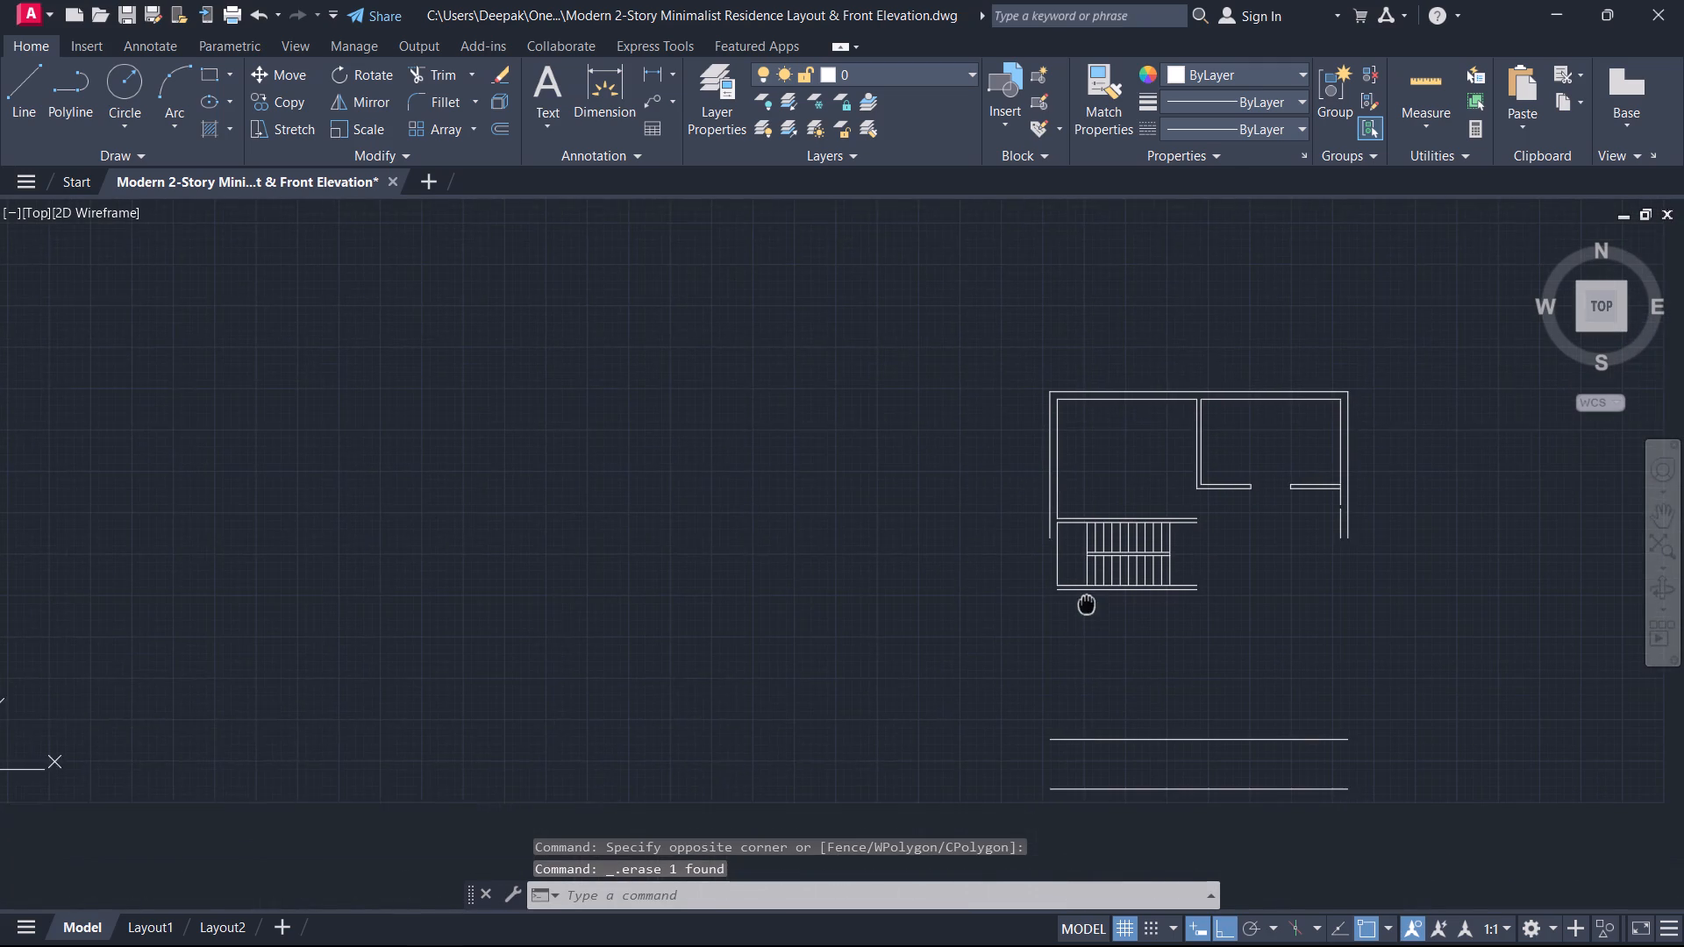
{"action": "middle_click_drag", "start_coordinate": [1087, 604], "coordinate": [1086, 601]}
{"action": "key", "text": "d"}
{"action": "key", "text": "i"}
{"action": "key", "text": "space"}
{"action": "scroll", "coordinate": [1118, 776], "scroll_direction": "up", "scroll_amount": 1}
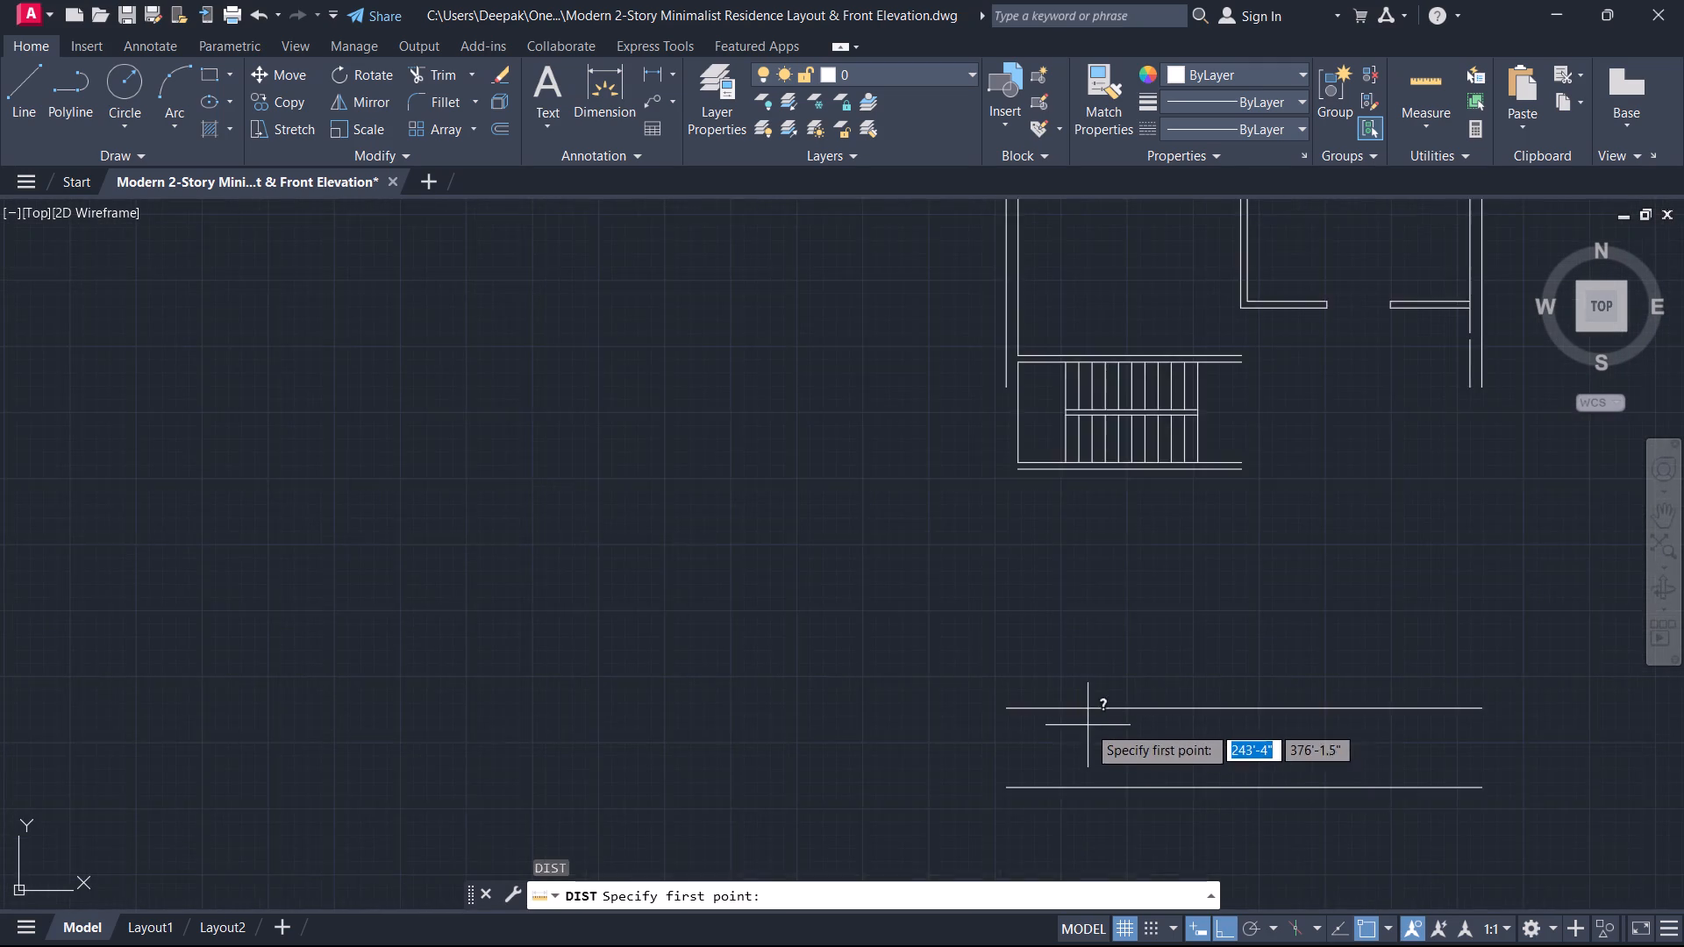
{"action": "scroll", "coordinate": [1088, 725], "scroll_direction": "up", "scroll_amount": 1}
{"action": "left_click", "coordinate": [1082, 703]}
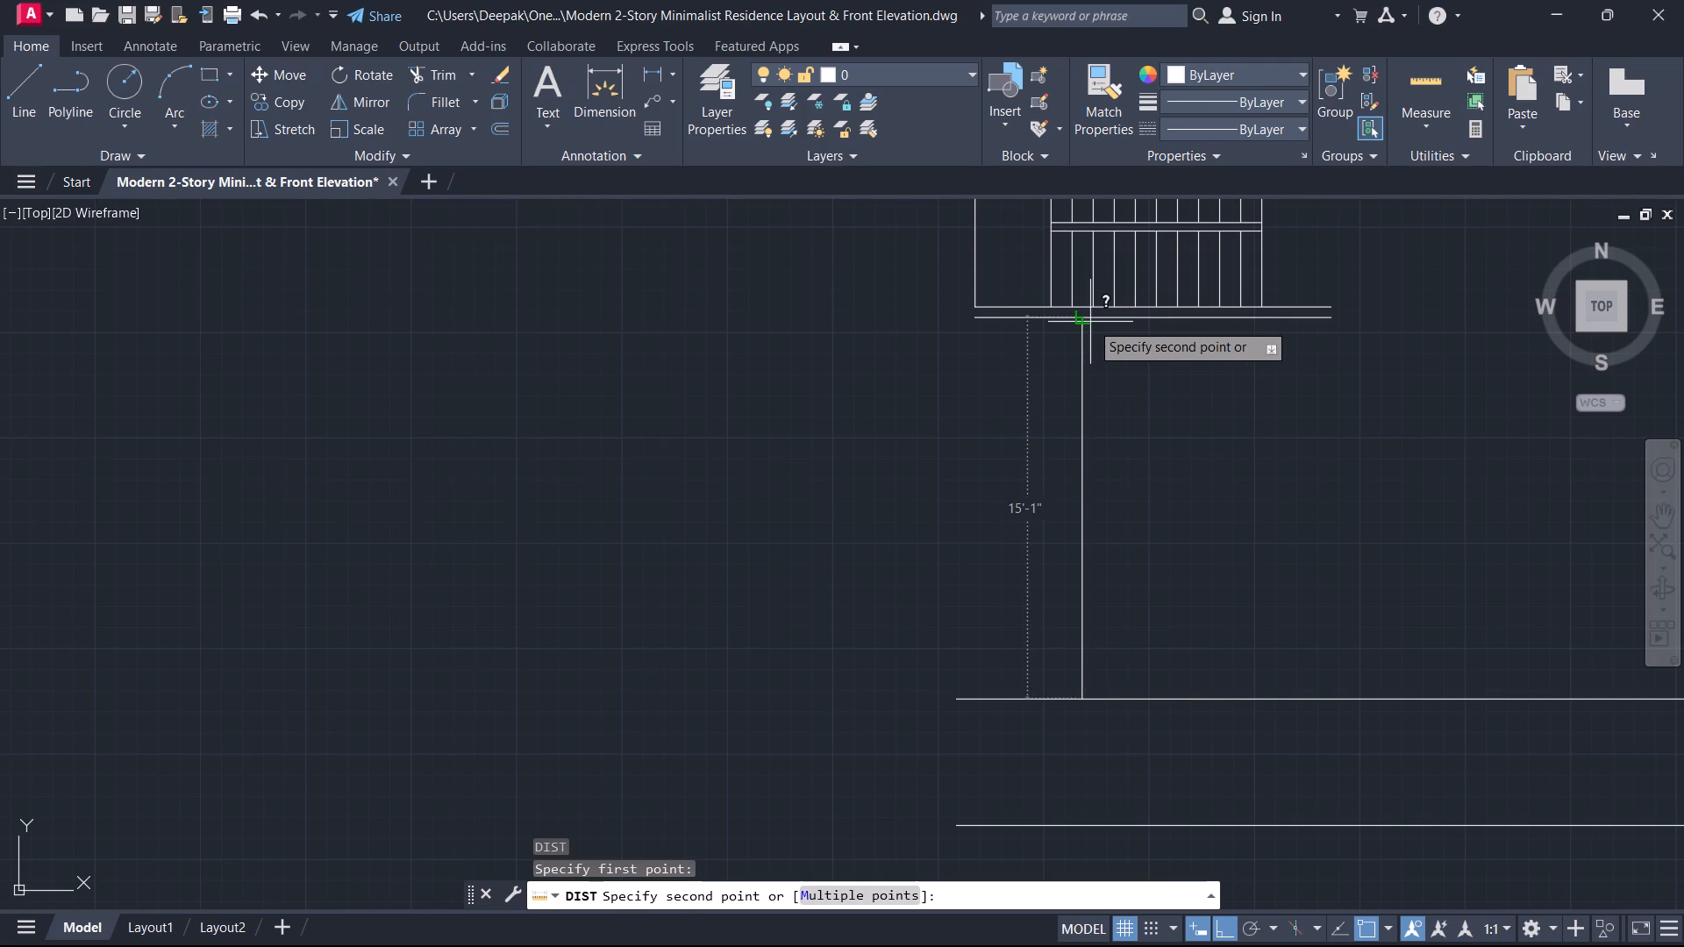
{"action": "key", "text": "Escape"}
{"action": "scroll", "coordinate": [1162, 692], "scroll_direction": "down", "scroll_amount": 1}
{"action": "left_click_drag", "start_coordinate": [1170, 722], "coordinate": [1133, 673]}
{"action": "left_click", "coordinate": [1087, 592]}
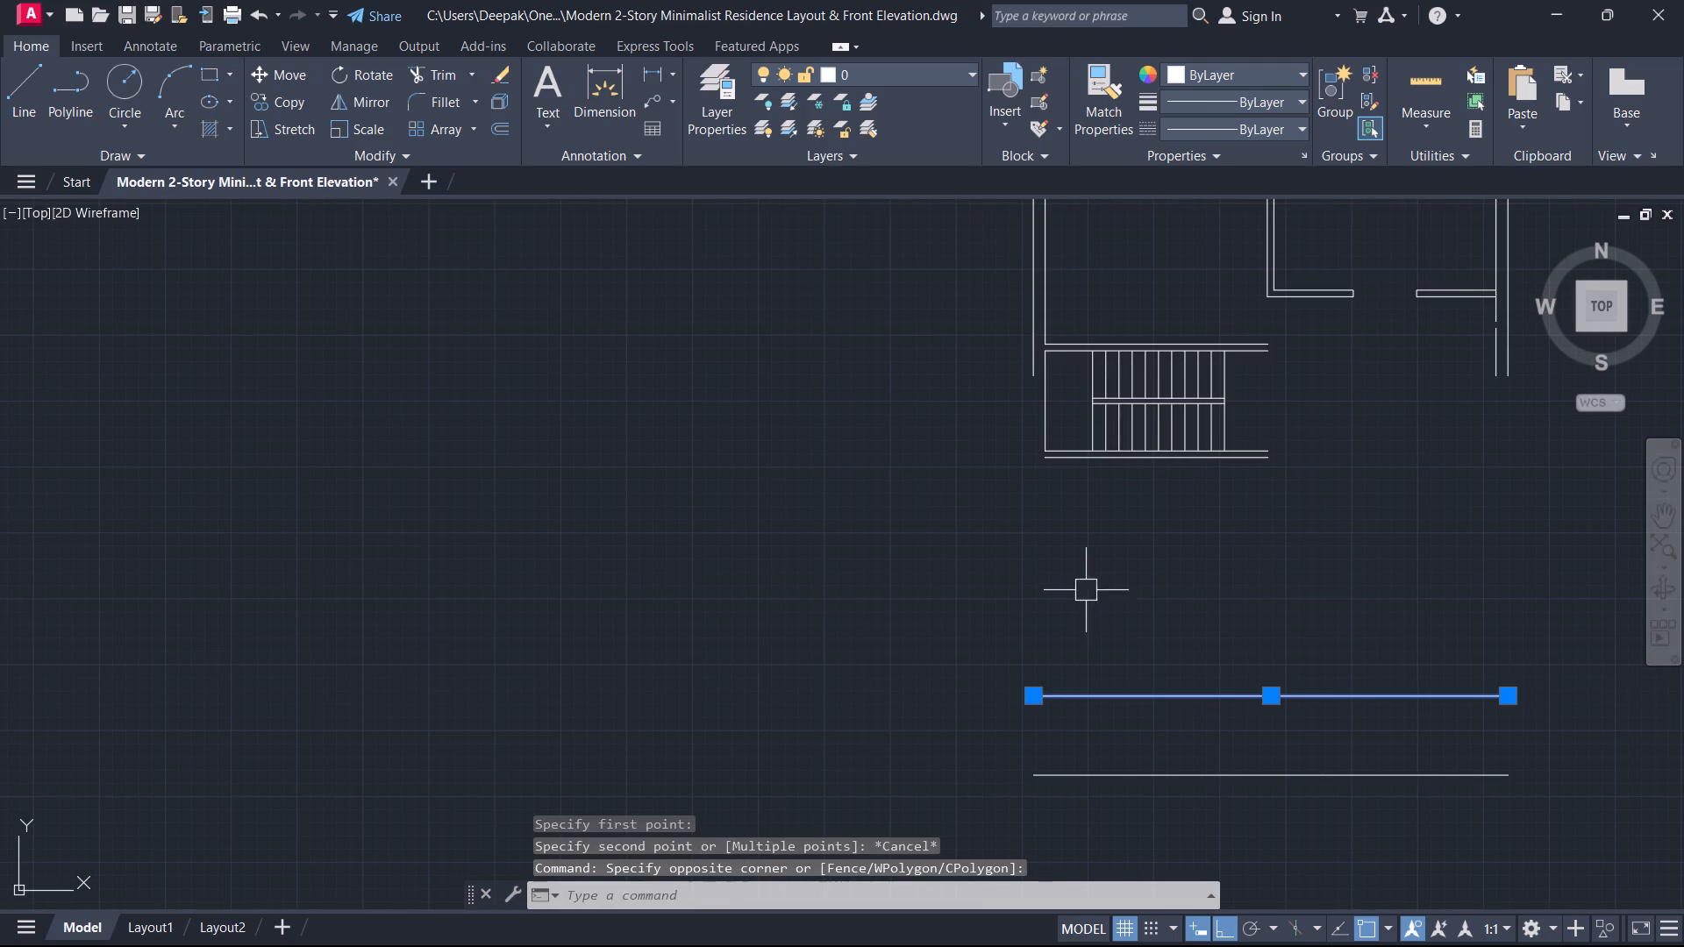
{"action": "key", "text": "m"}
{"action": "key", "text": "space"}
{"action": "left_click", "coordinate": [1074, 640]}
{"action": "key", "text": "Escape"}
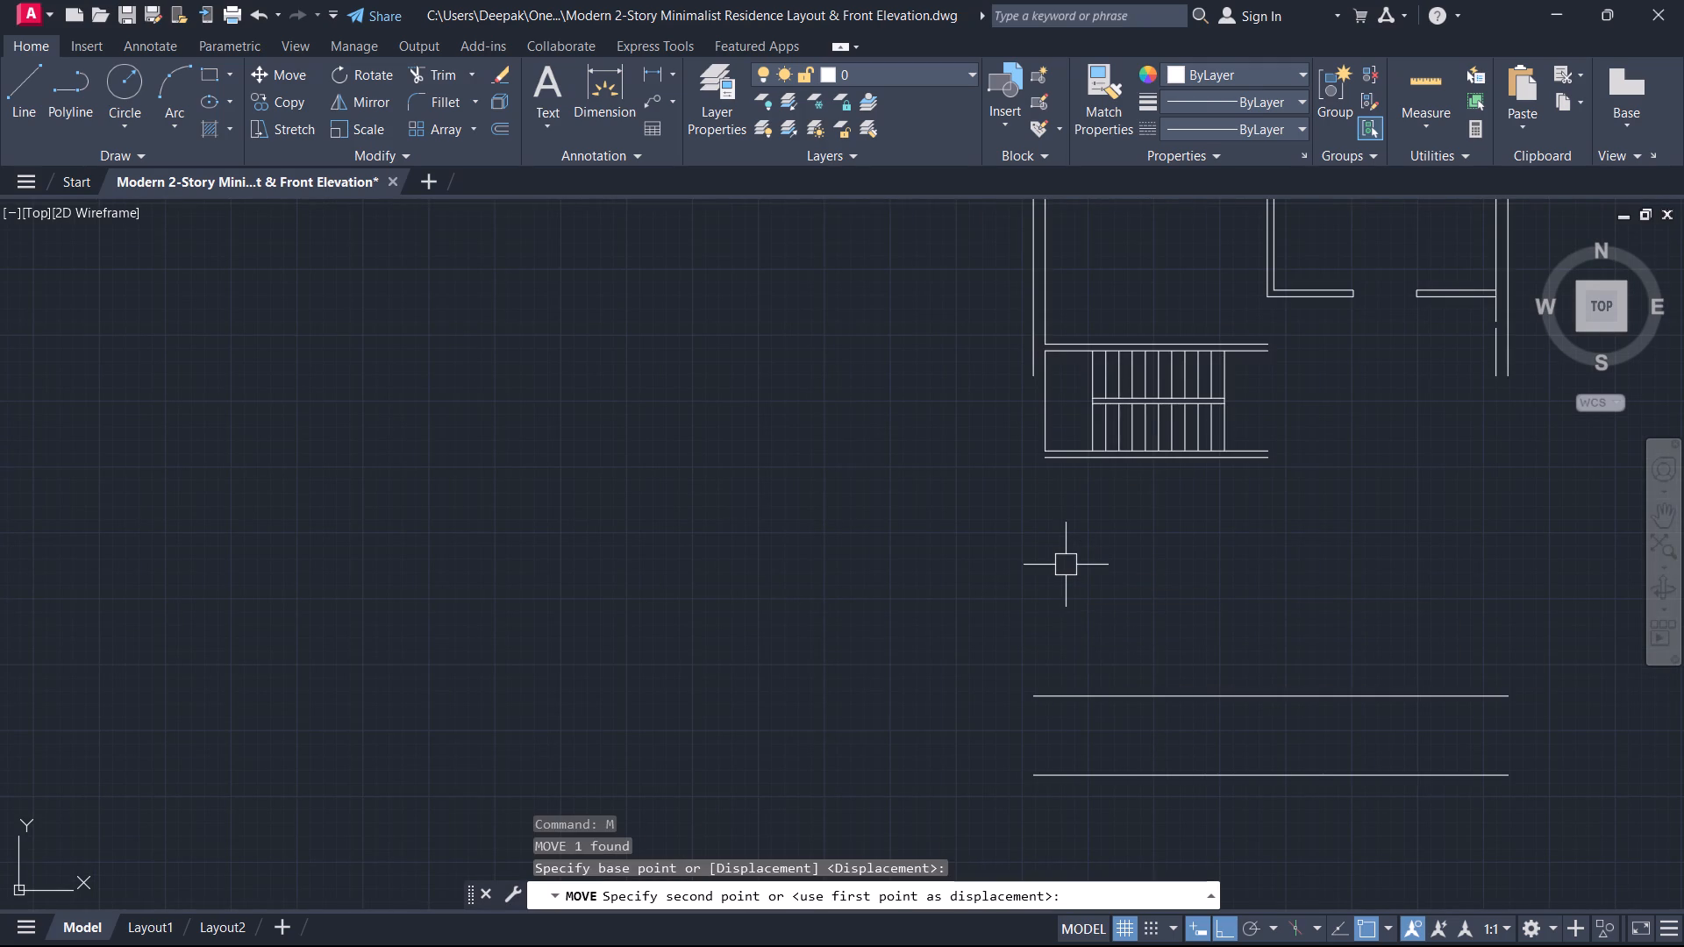
Offset the upper front line 9" upward toward the staircase to form the front wall.
{"action": "type", "text": "o"}
{"action": "key", "text": "space"}
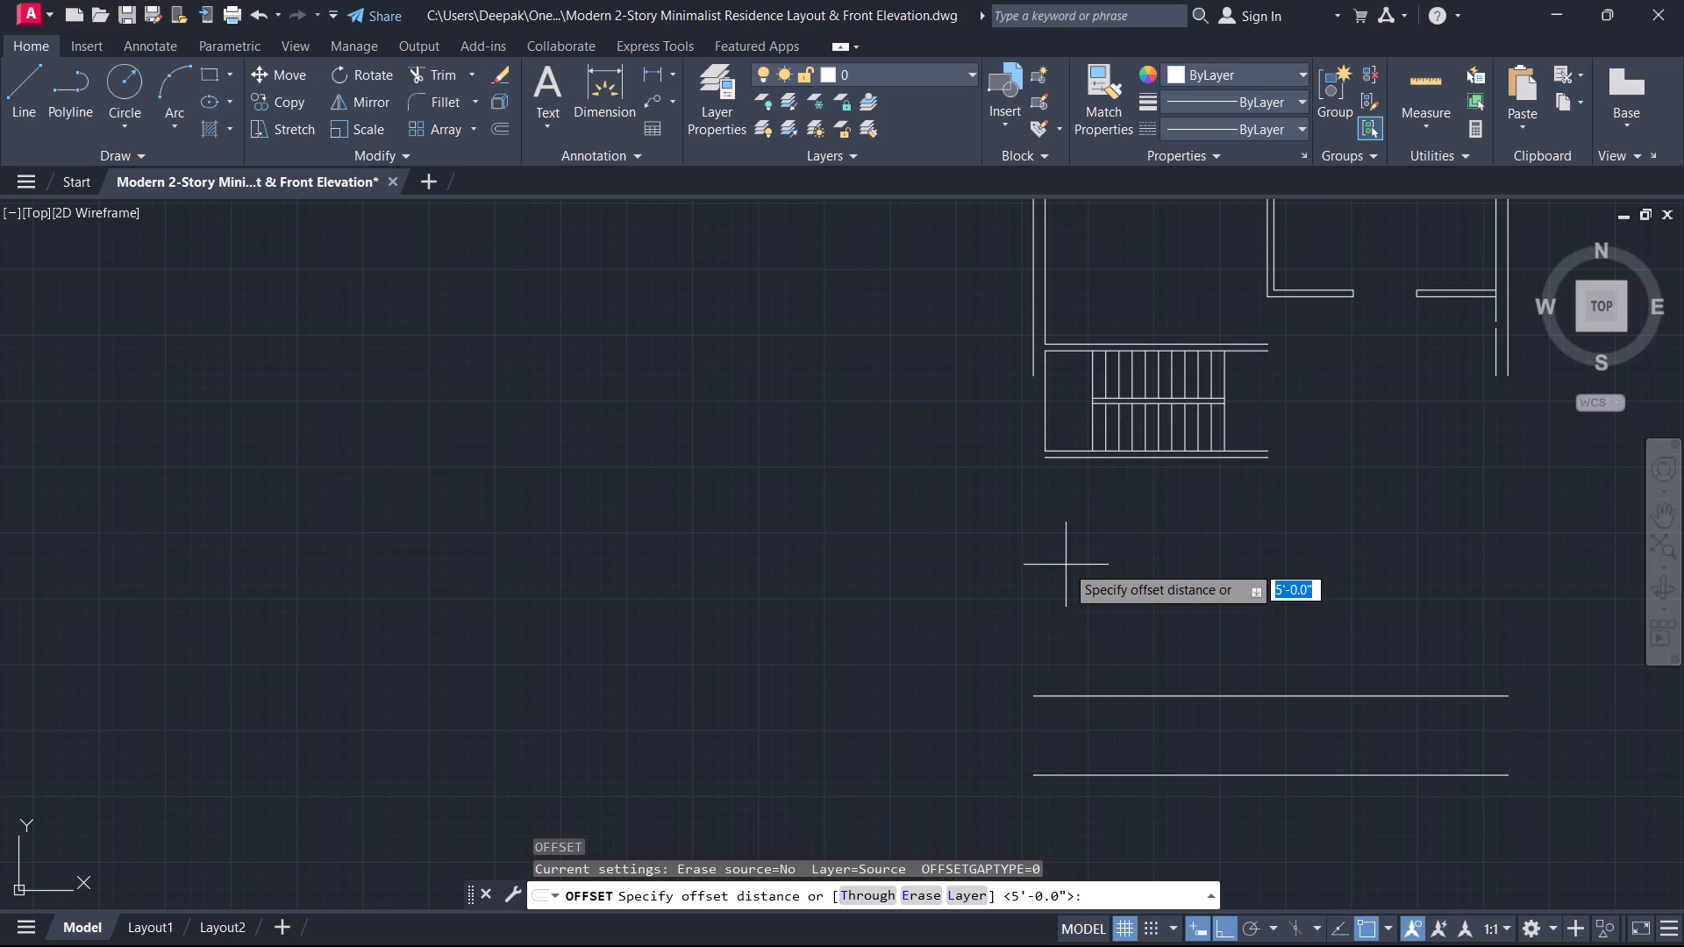
{"action": "key", "text": "9"}
{"action": "key", "text": "Return"}
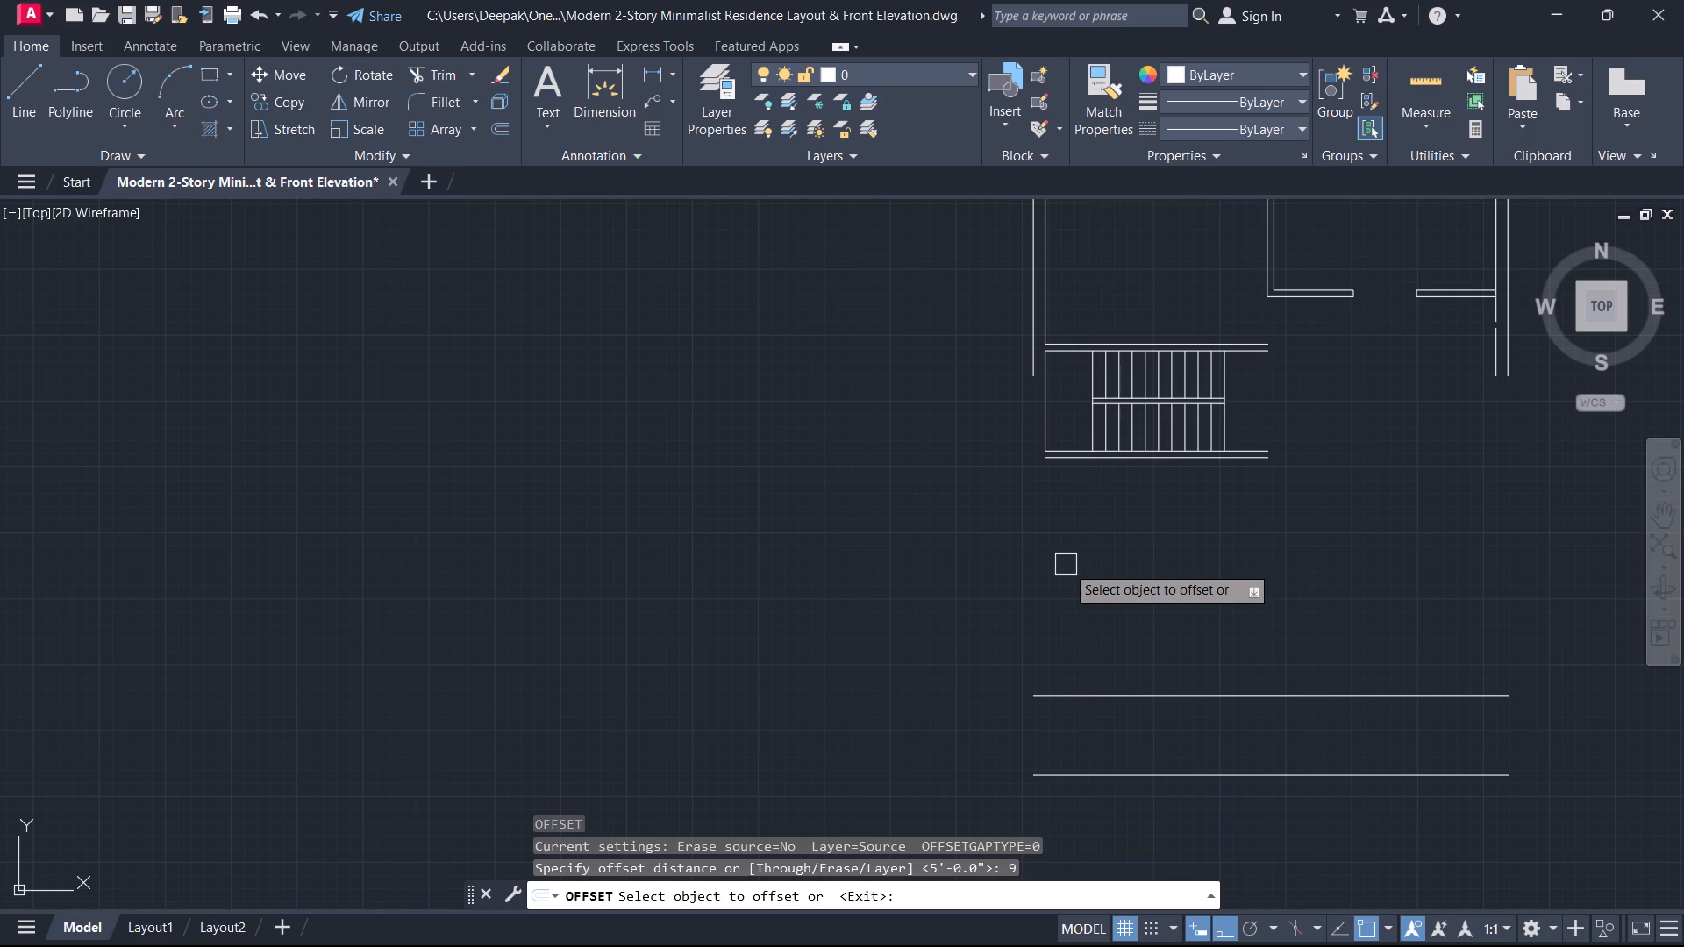
{"action": "left_click", "coordinate": [1118, 691]}
{"action": "left_click", "coordinate": [1120, 623]}
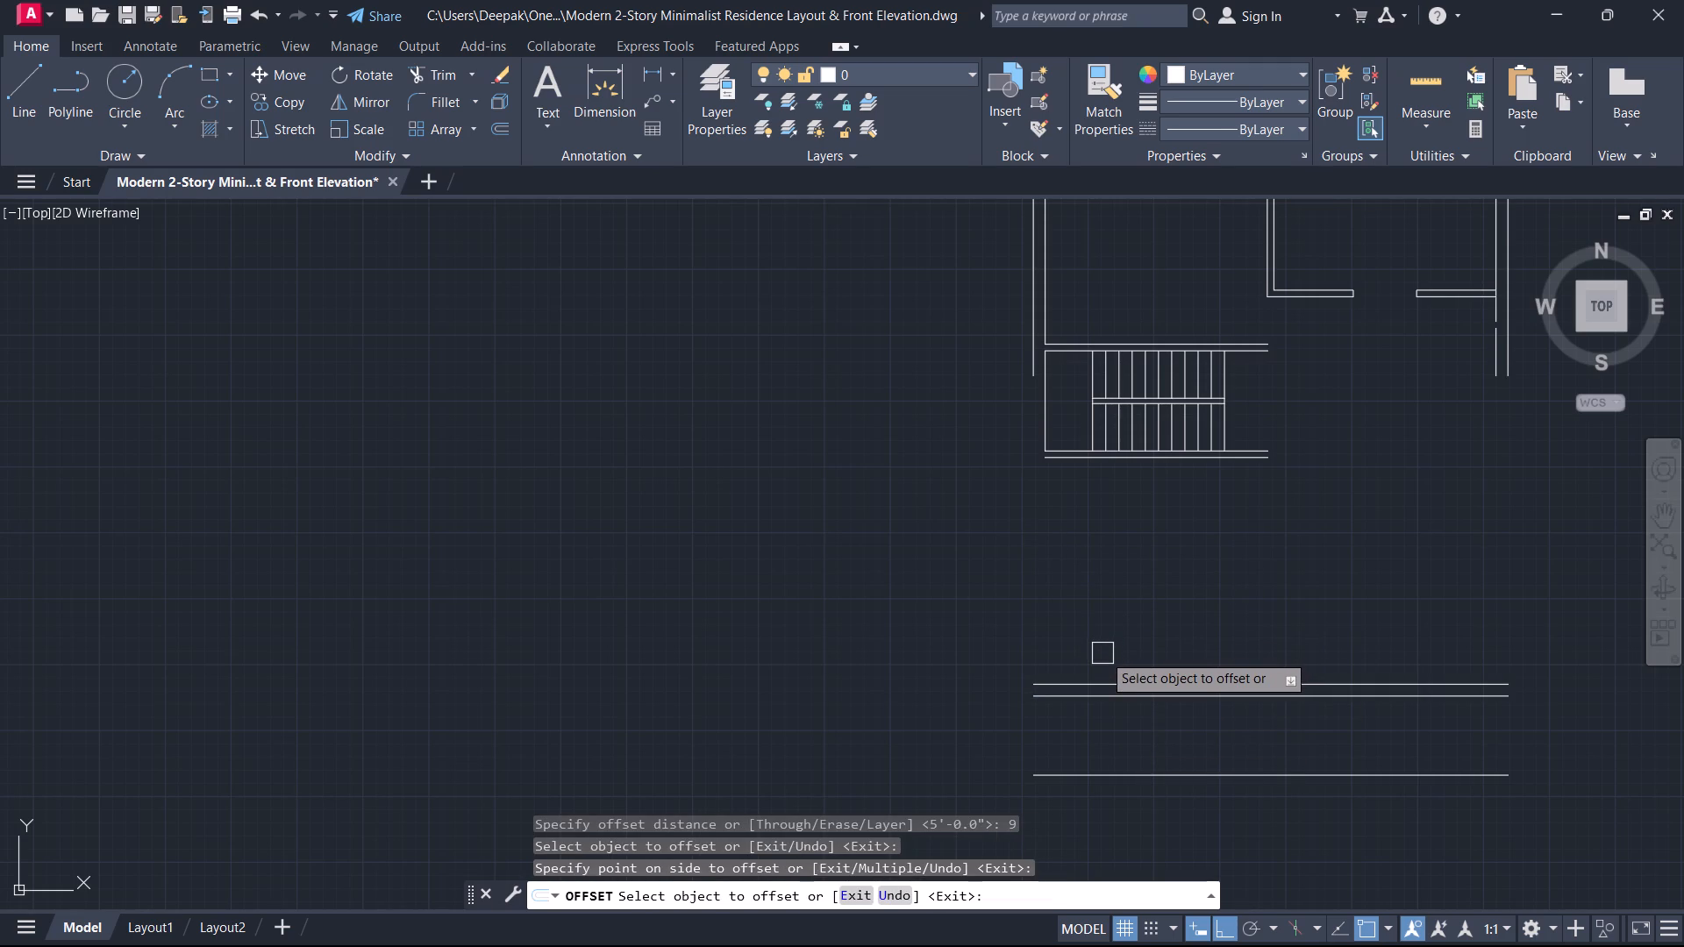
{"action": "key", "text": "Escape"}
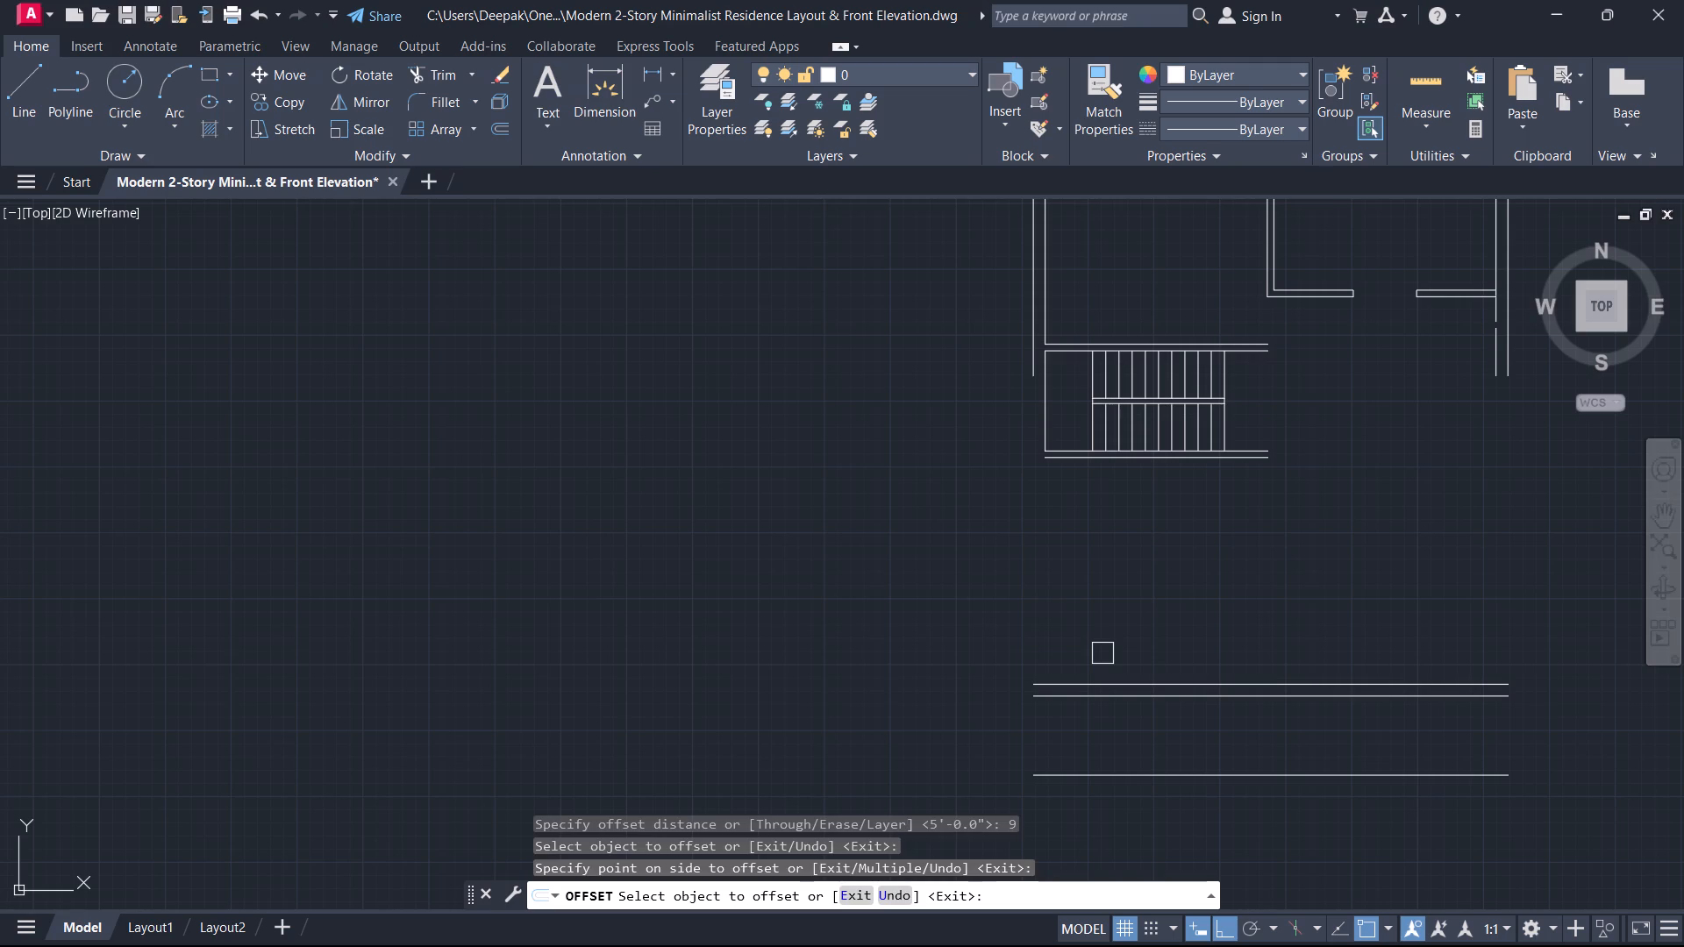
Fillet the left wall's outer and inner lines to the matching front wall lines with sharp corners.
{"action": "type", "text": "f"}
{"action": "key", "text": "space"}
{"action": "key", "text": "space"}
{"action": "key", "text": "space"}
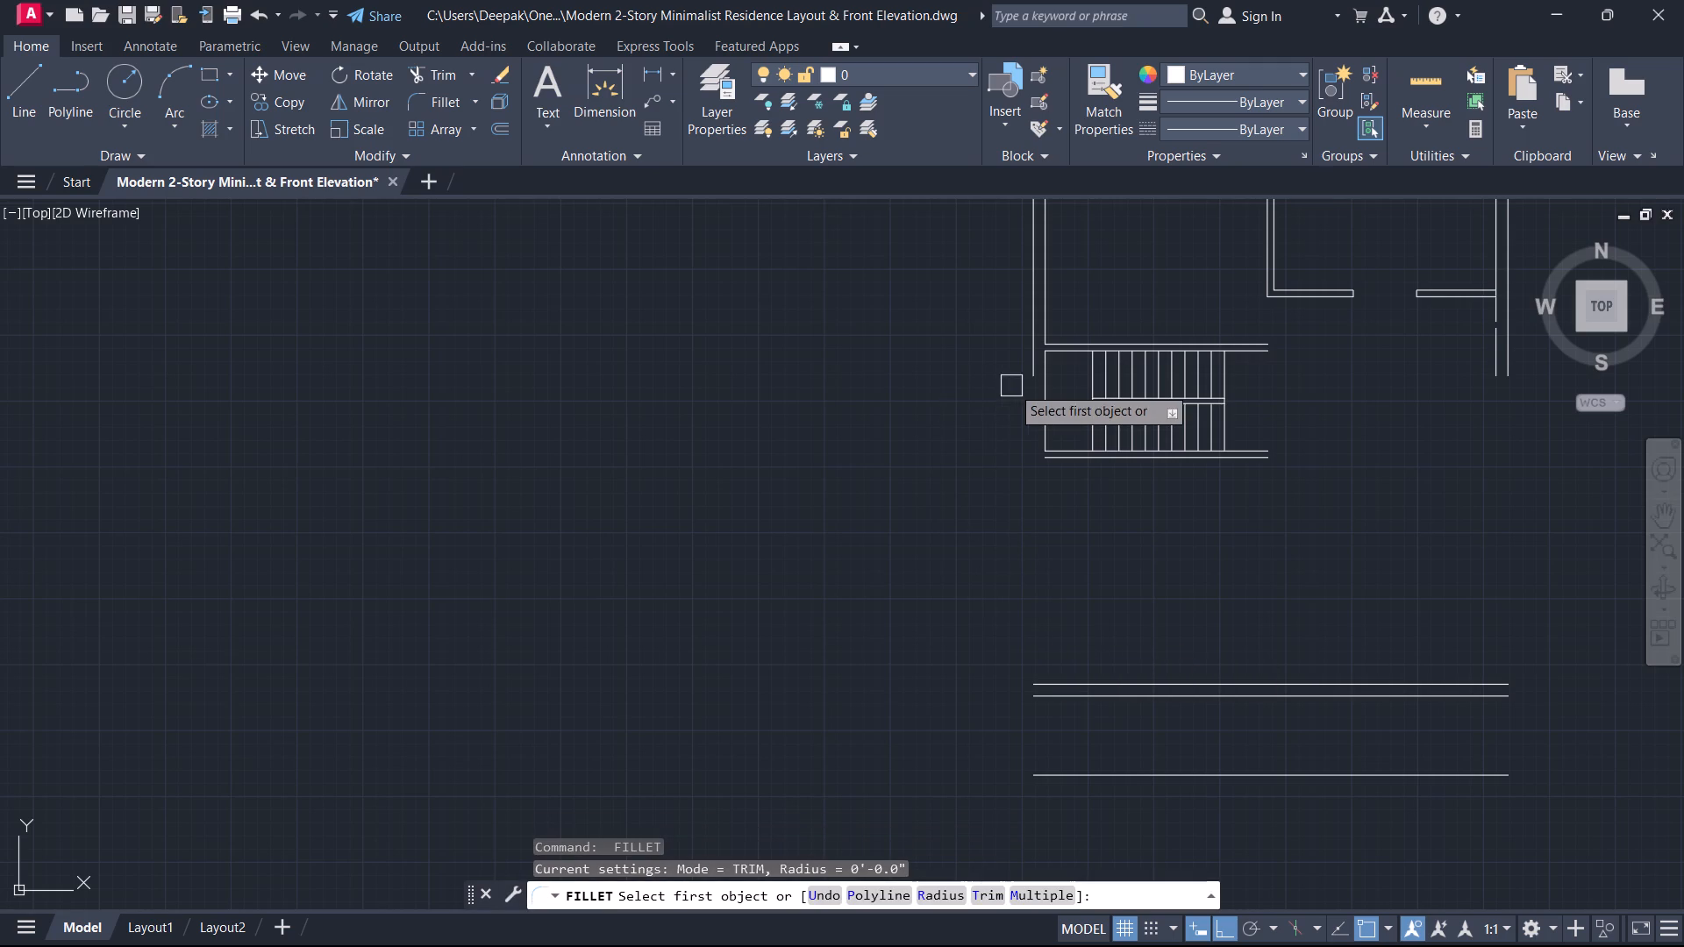
{"action": "left_click", "coordinate": [1024, 371]}
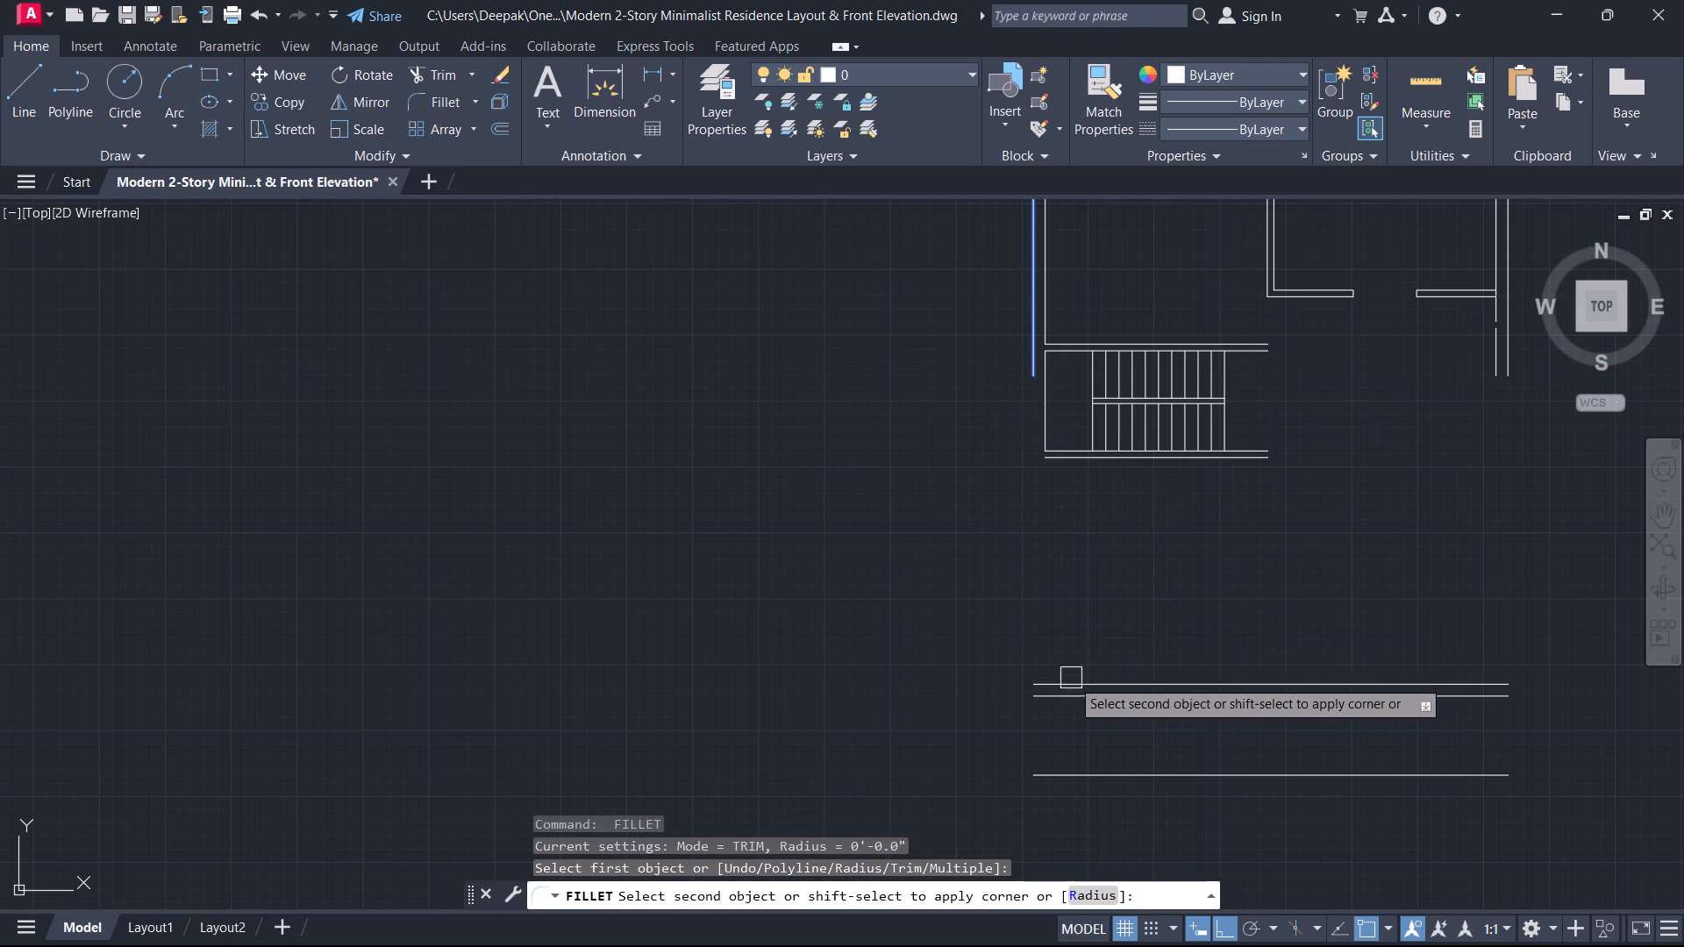
{"action": "left_click", "coordinate": [1068, 701]}
{"action": "key", "text": "Escape"}
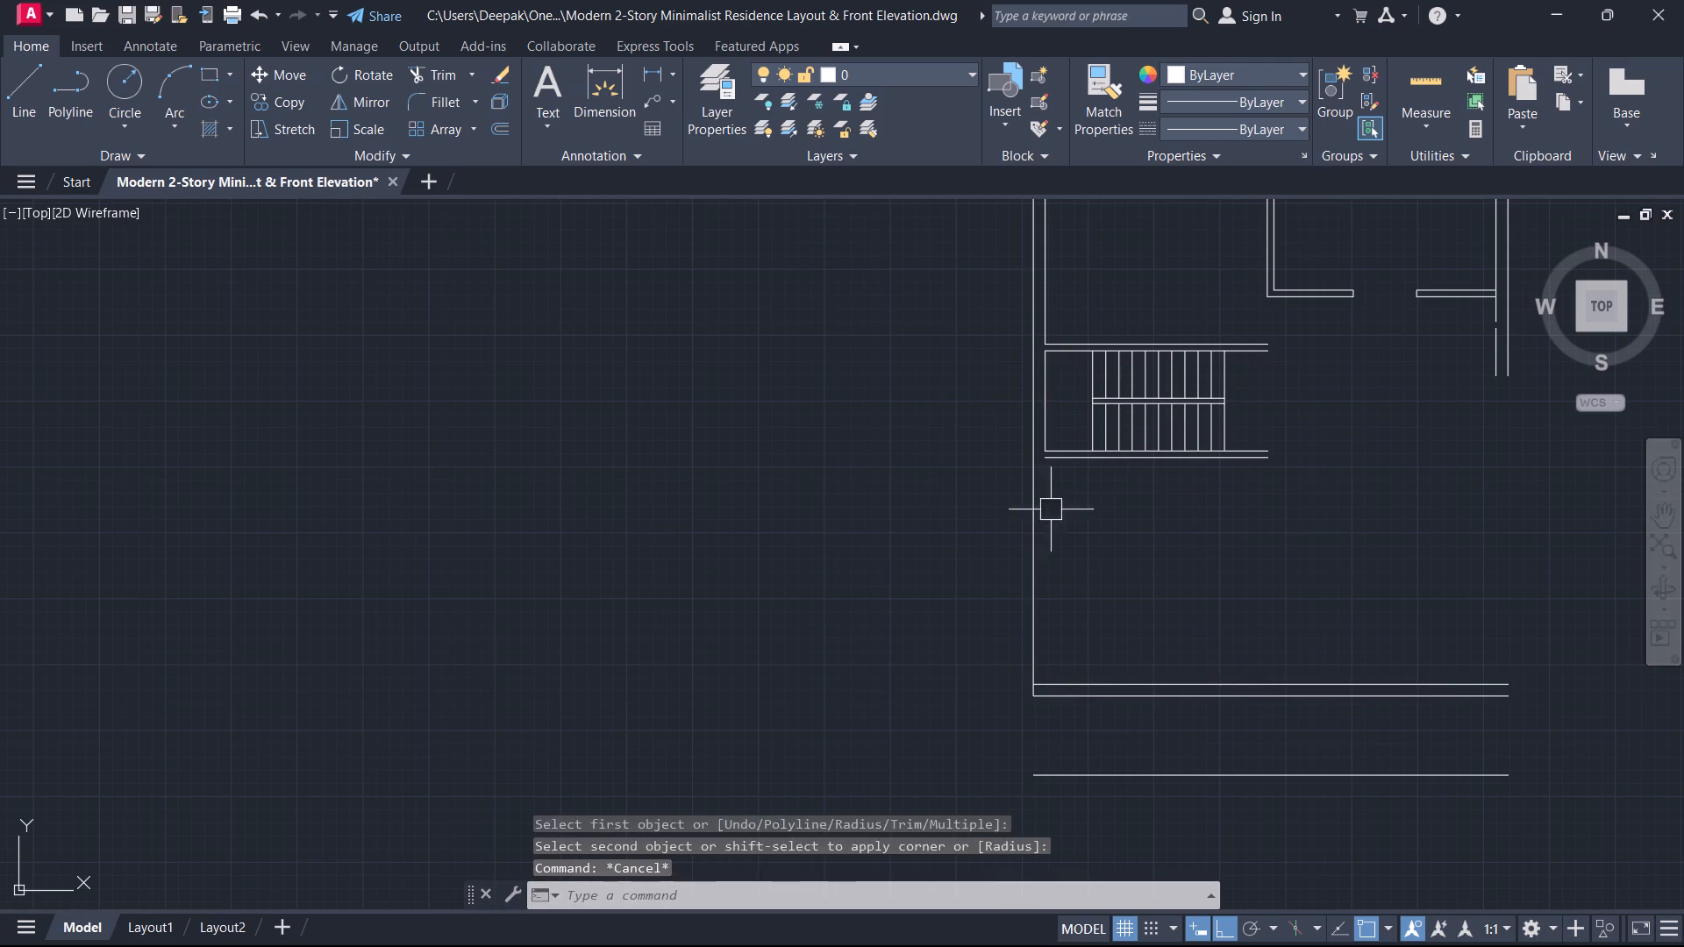
{"action": "key", "text": "space"}
{"action": "scroll", "coordinate": [1042, 408], "scroll_direction": "up", "scroll_amount": 1}
{"action": "left_click", "coordinate": [1050, 374]}
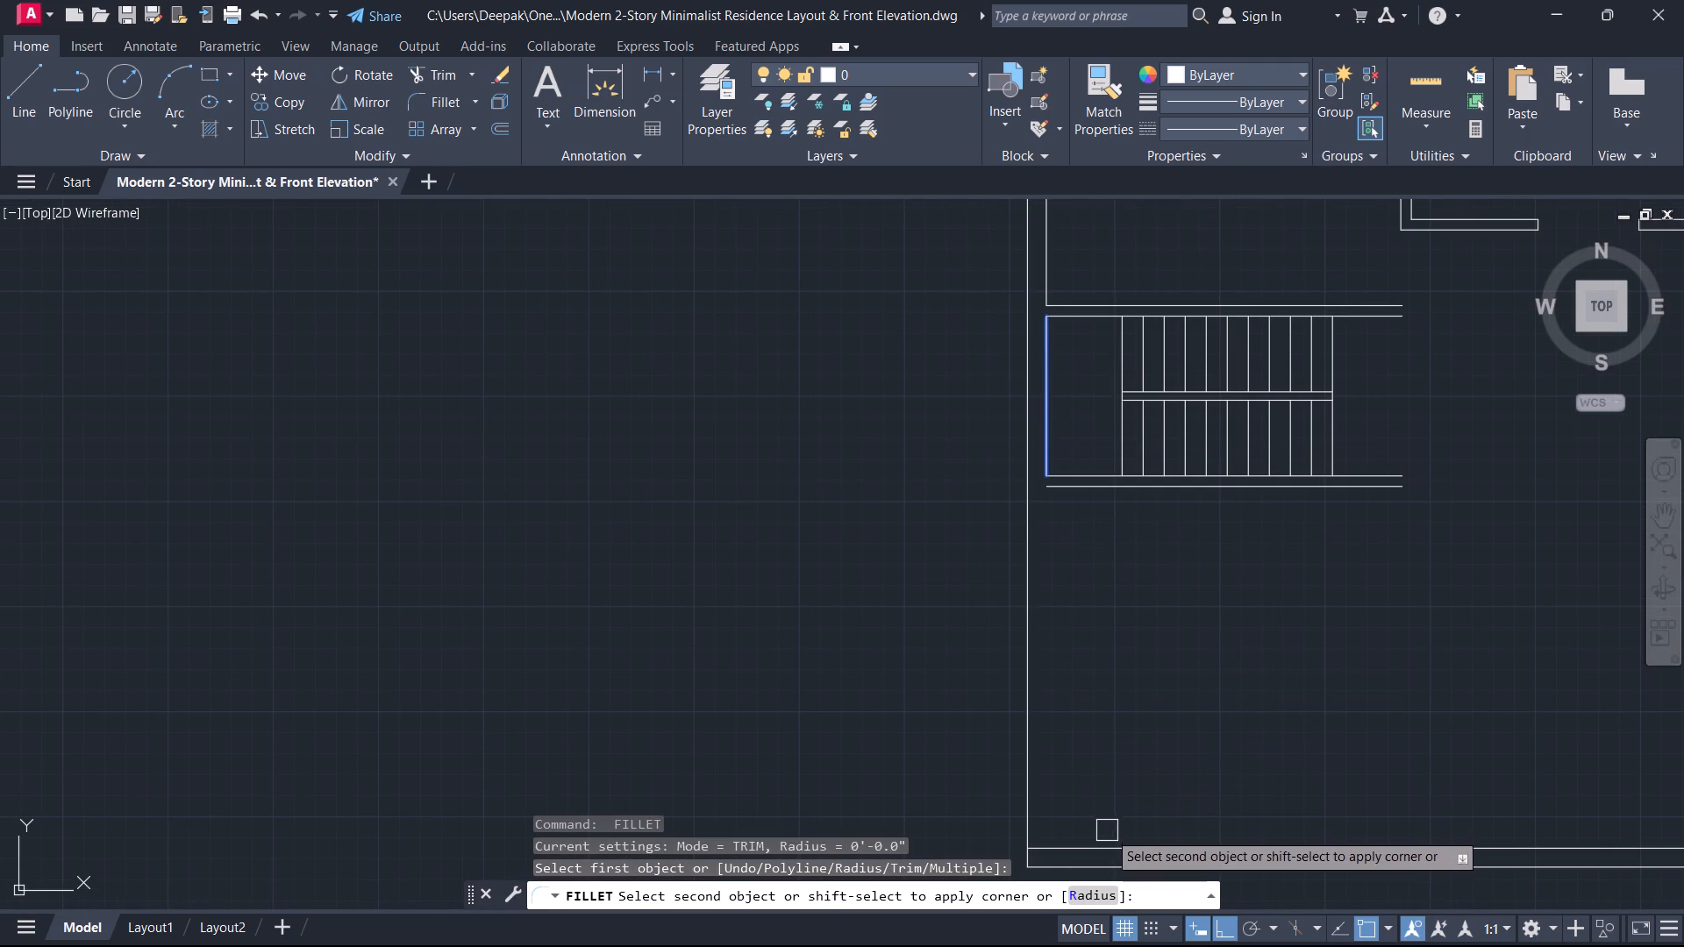
{"action": "left_click", "coordinate": [1110, 846]}
{"action": "key", "text": "Escape"}
Trim the left wall's inner line where it crosses the thickness of the wall below the staircase.
{"action": "scroll", "coordinate": [1105, 737], "scroll_direction": "down", "scroll_amount": 1}
{"action": "middle_click_drag", "start_coordinate": [1099, 733], "coordinate": [1056, 841]}
{"action": "scroll", "coordinate": [1022, 705], "scroll_direction": "up", "scroll_amount": 3}
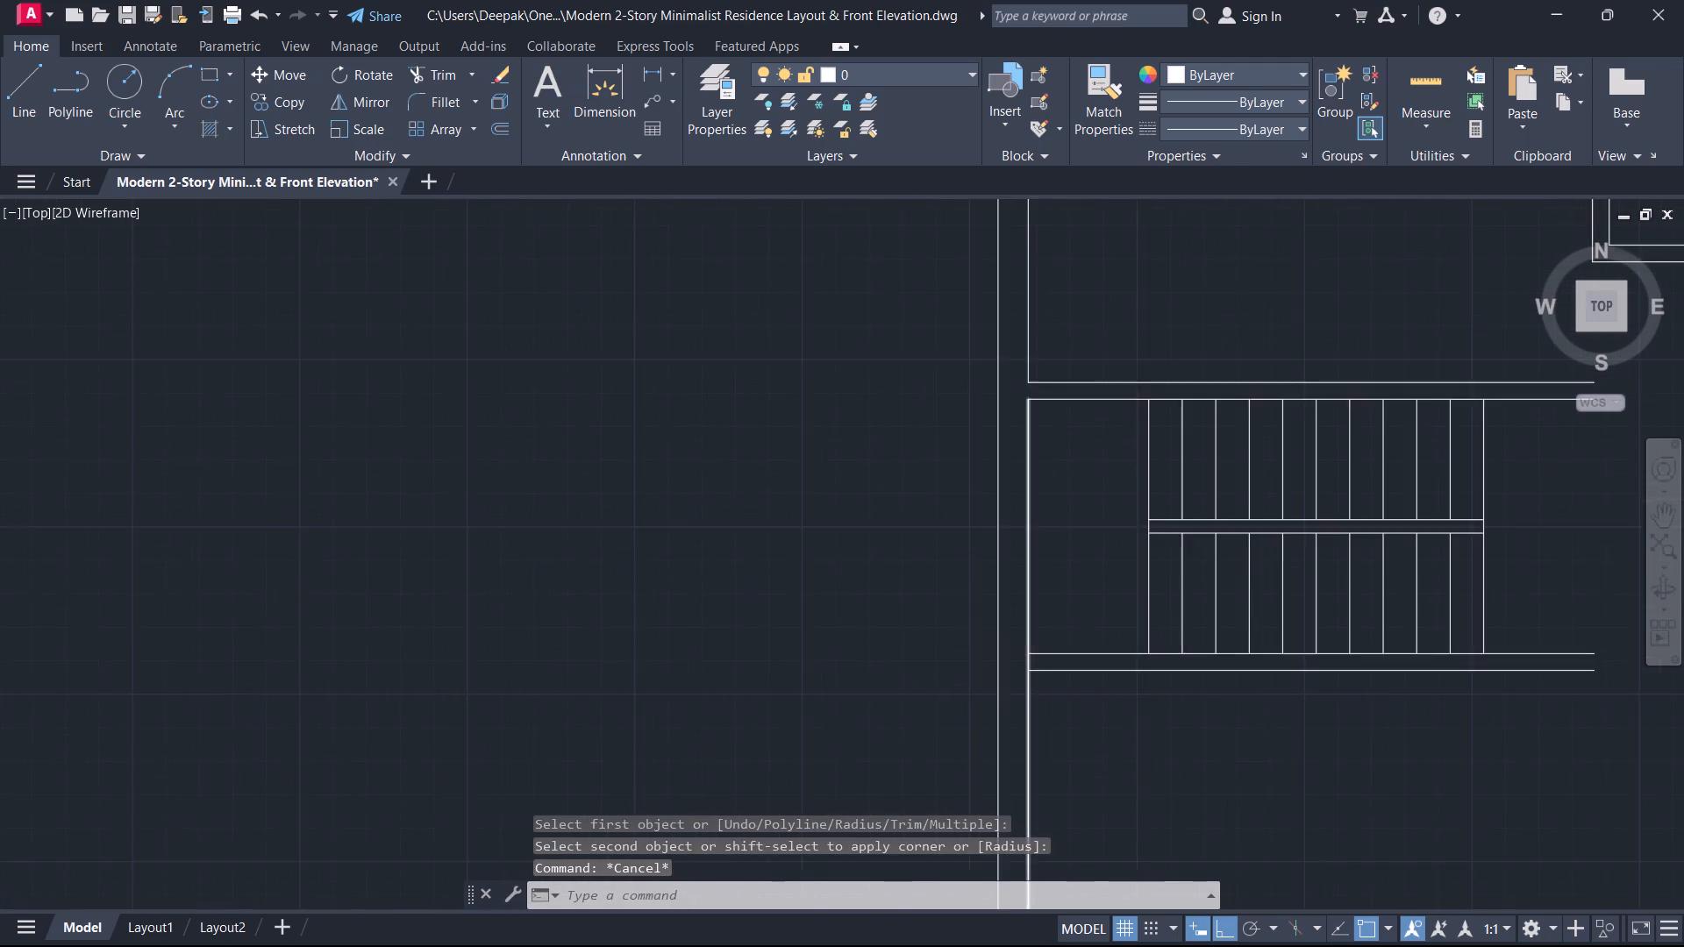
{"action": "key", "text": "t"}
{"action": "key", "text": "r"}
{"action": "key", "text": "space"}
{"action": "scroll", "coordinate": [1030, 661], "scroll_direction": "up", "scroll_amount": 3}
{"action": "left_click", "coordinate": [1039, 622]}
{"action": "left_click", "coordinate": [1031, 620]}
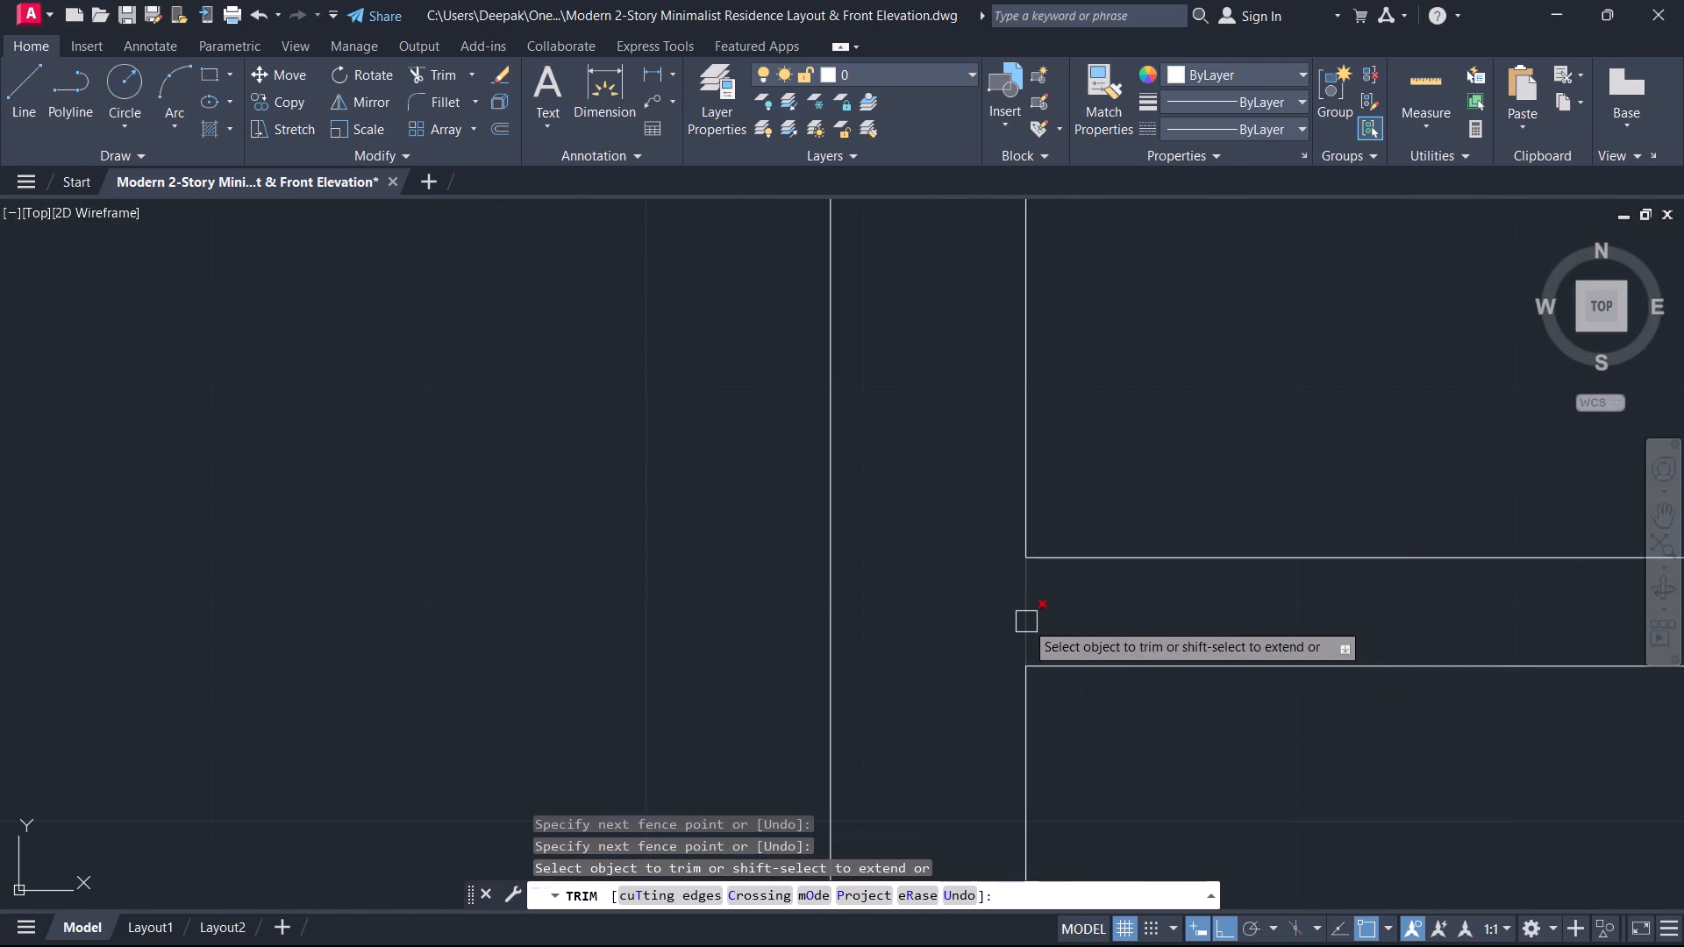
{"action": "left_click", "coordinate": [1025, 622]}
{"action": "key", "text": "Escape"}
Examine the floor plan as a whole, focusing on the staircase and the open area in front of it.
{"action": "scroll", "coordinate": [988, 637], "scroll_direction": "down", "scroll_amount": 4}
{"action": "scroll", "coordinate": [1044, 709], "scroll_direction": "down", "scroll_amount": 4}
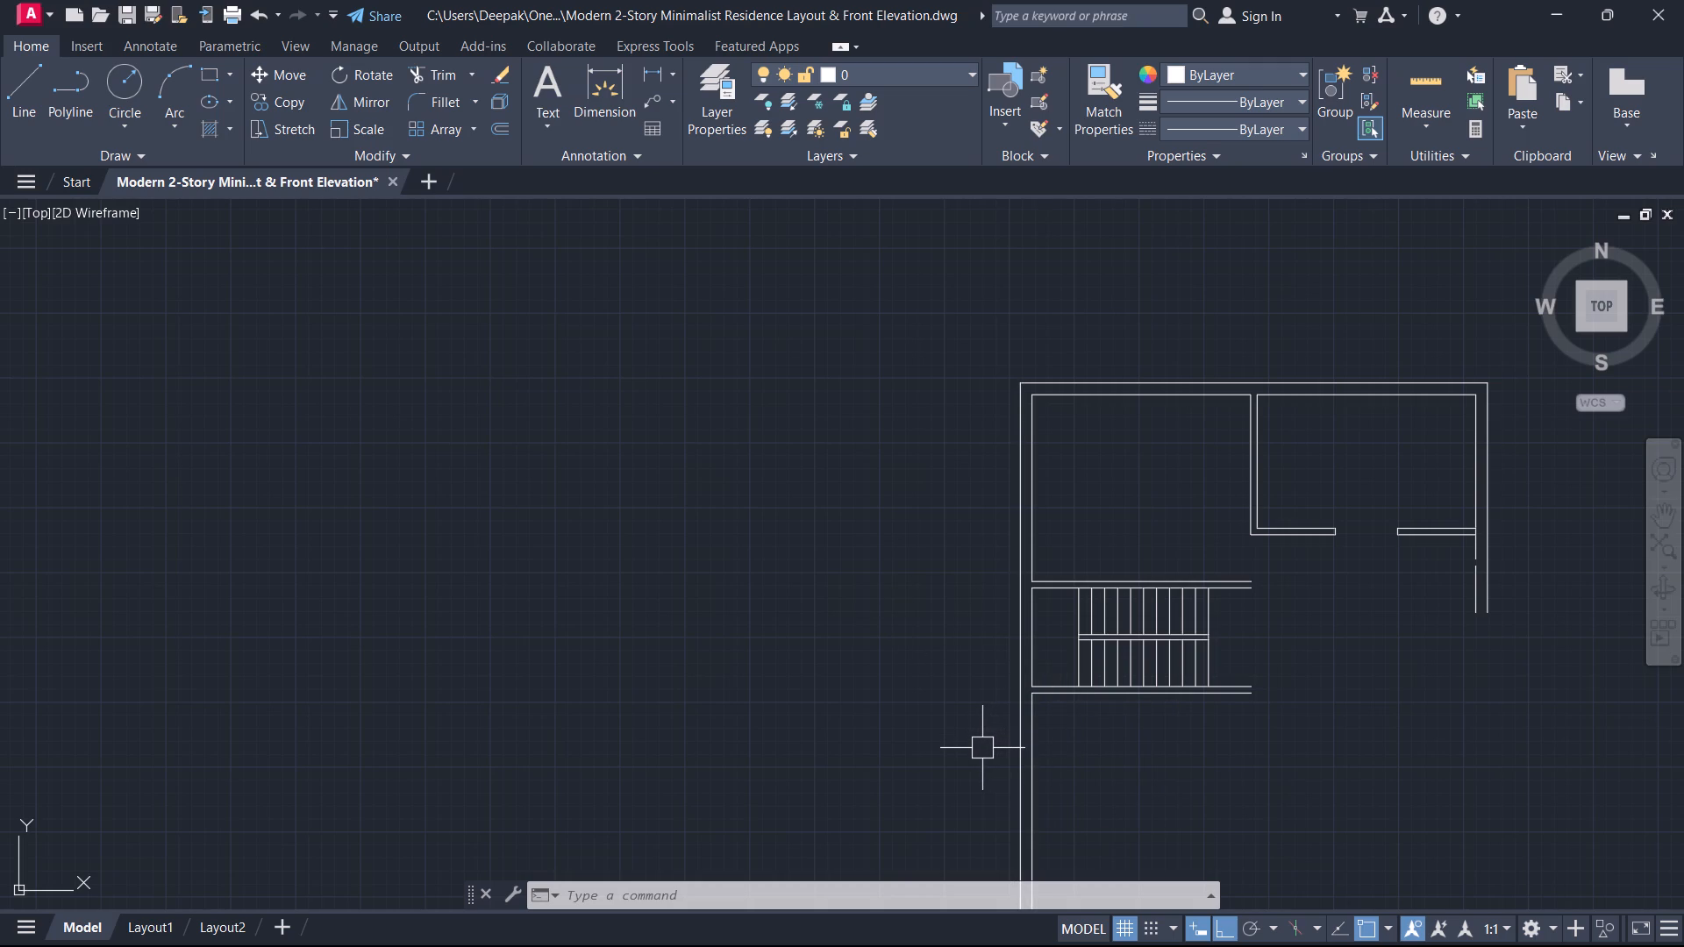
{"action": "scroll", "coordinate": [1324, 644], "scroll_direction": "down", "scroll_amount": 1}
{"action": "middle_click_drag", "start_coordinate": [1324, 644], "coordinate": [875, 565]}
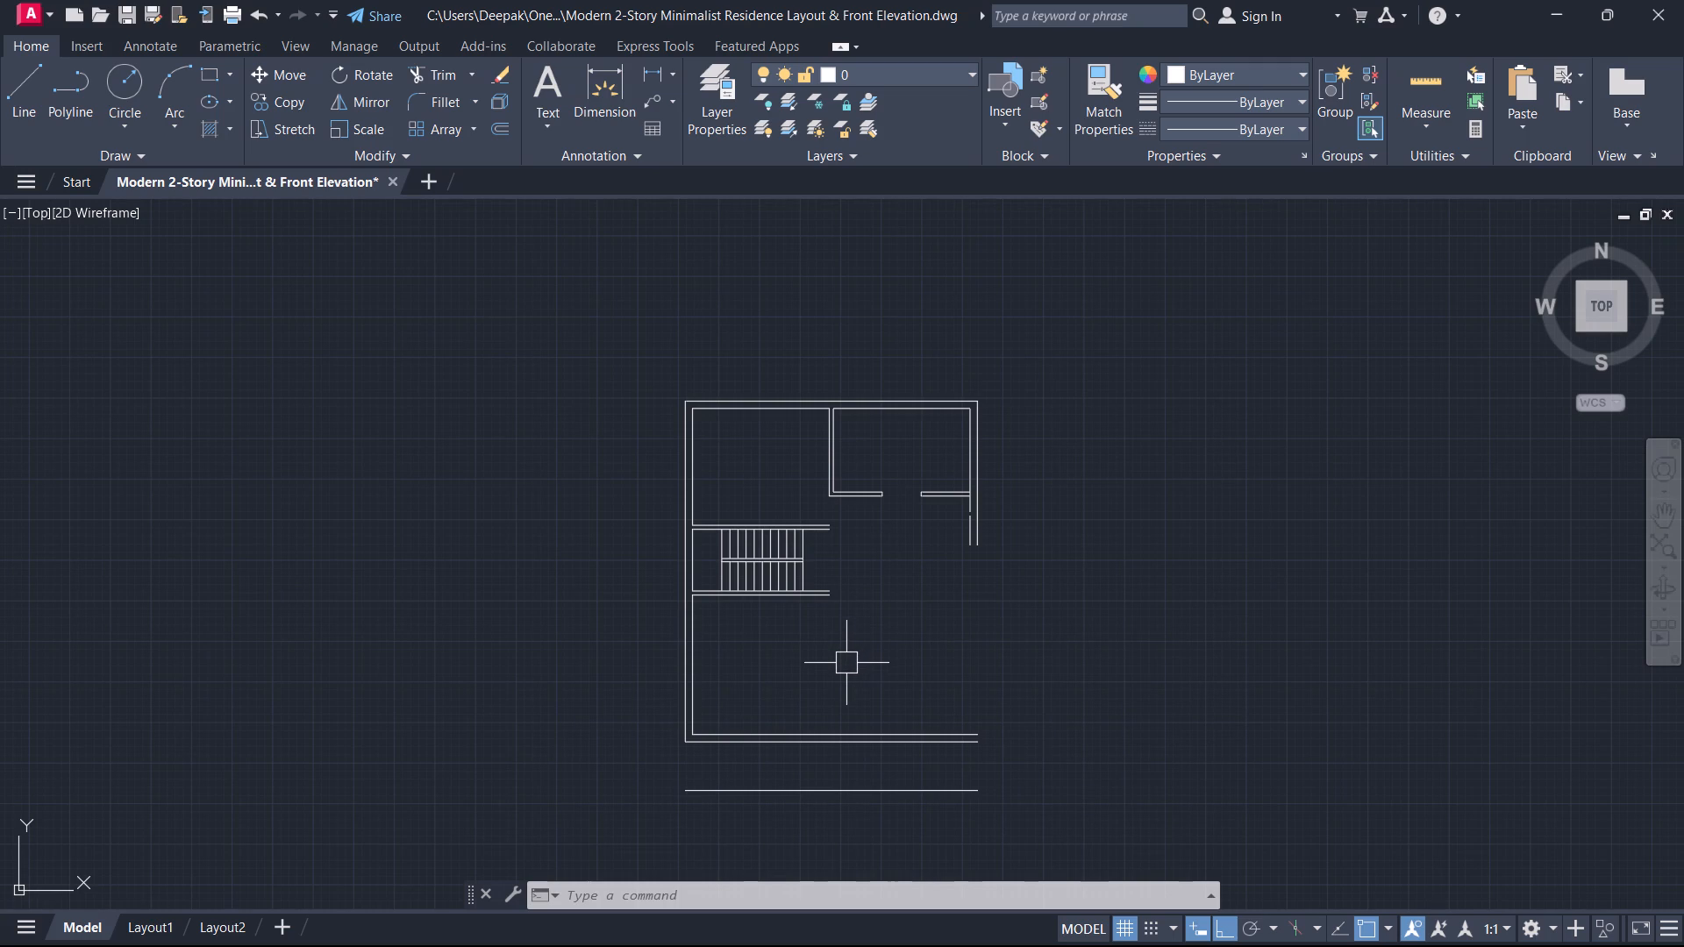
{"action": "middle_click_drag", "start_coordinate": [826, 656], "coordinate": [1053, 580]}
{"action": "scroll", "coordinate": [826, 656], "scroll_direction": "up", "scroll_amount": 1}
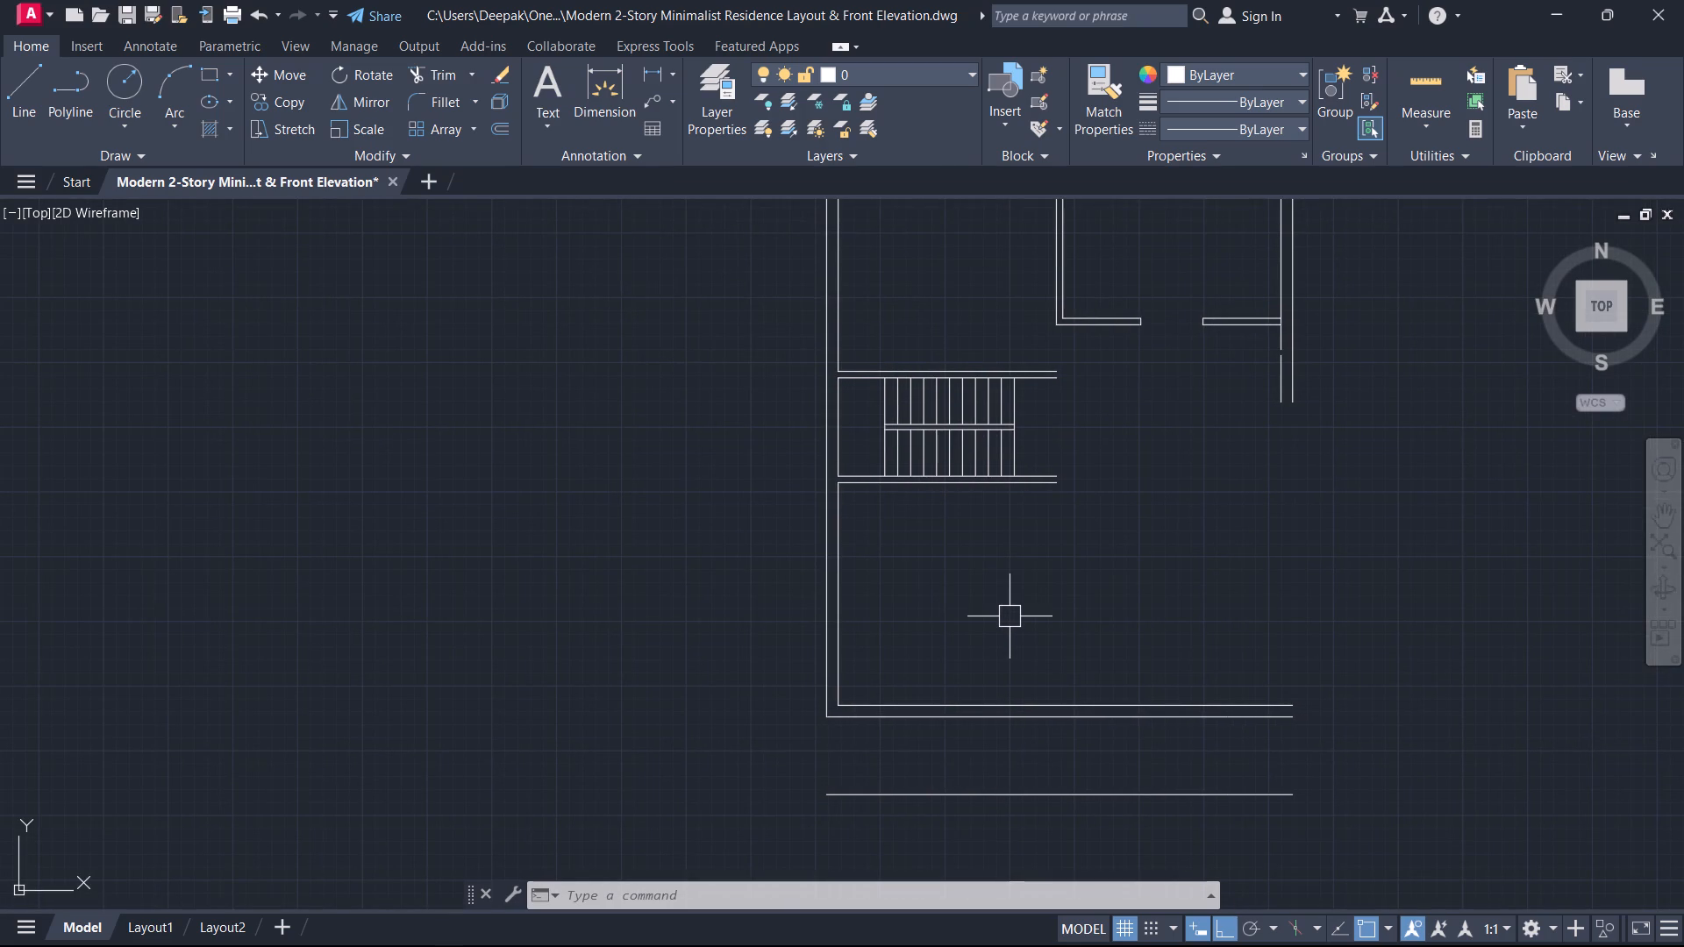
{"action": "middle_click_drag", "start_coordinate": [1007, 618], "coordinate": [930, 758]}
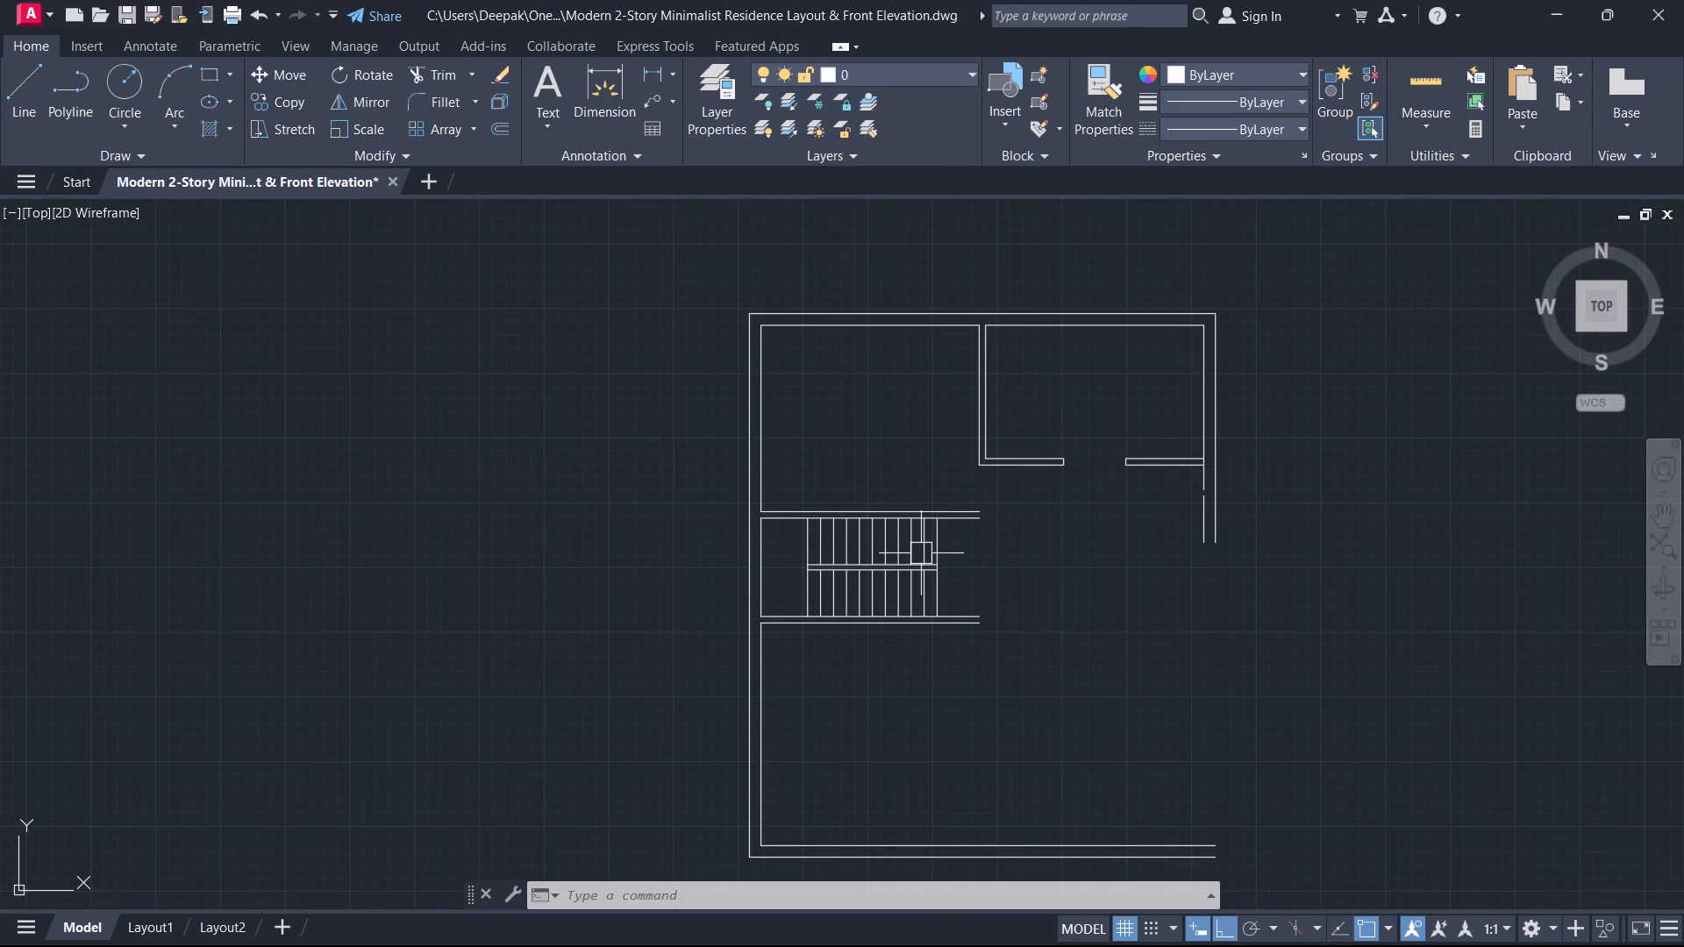
{"action": "scroll", "coordinate": [920, 529], "scroll_direction": "up", "scroll_amount": 2}
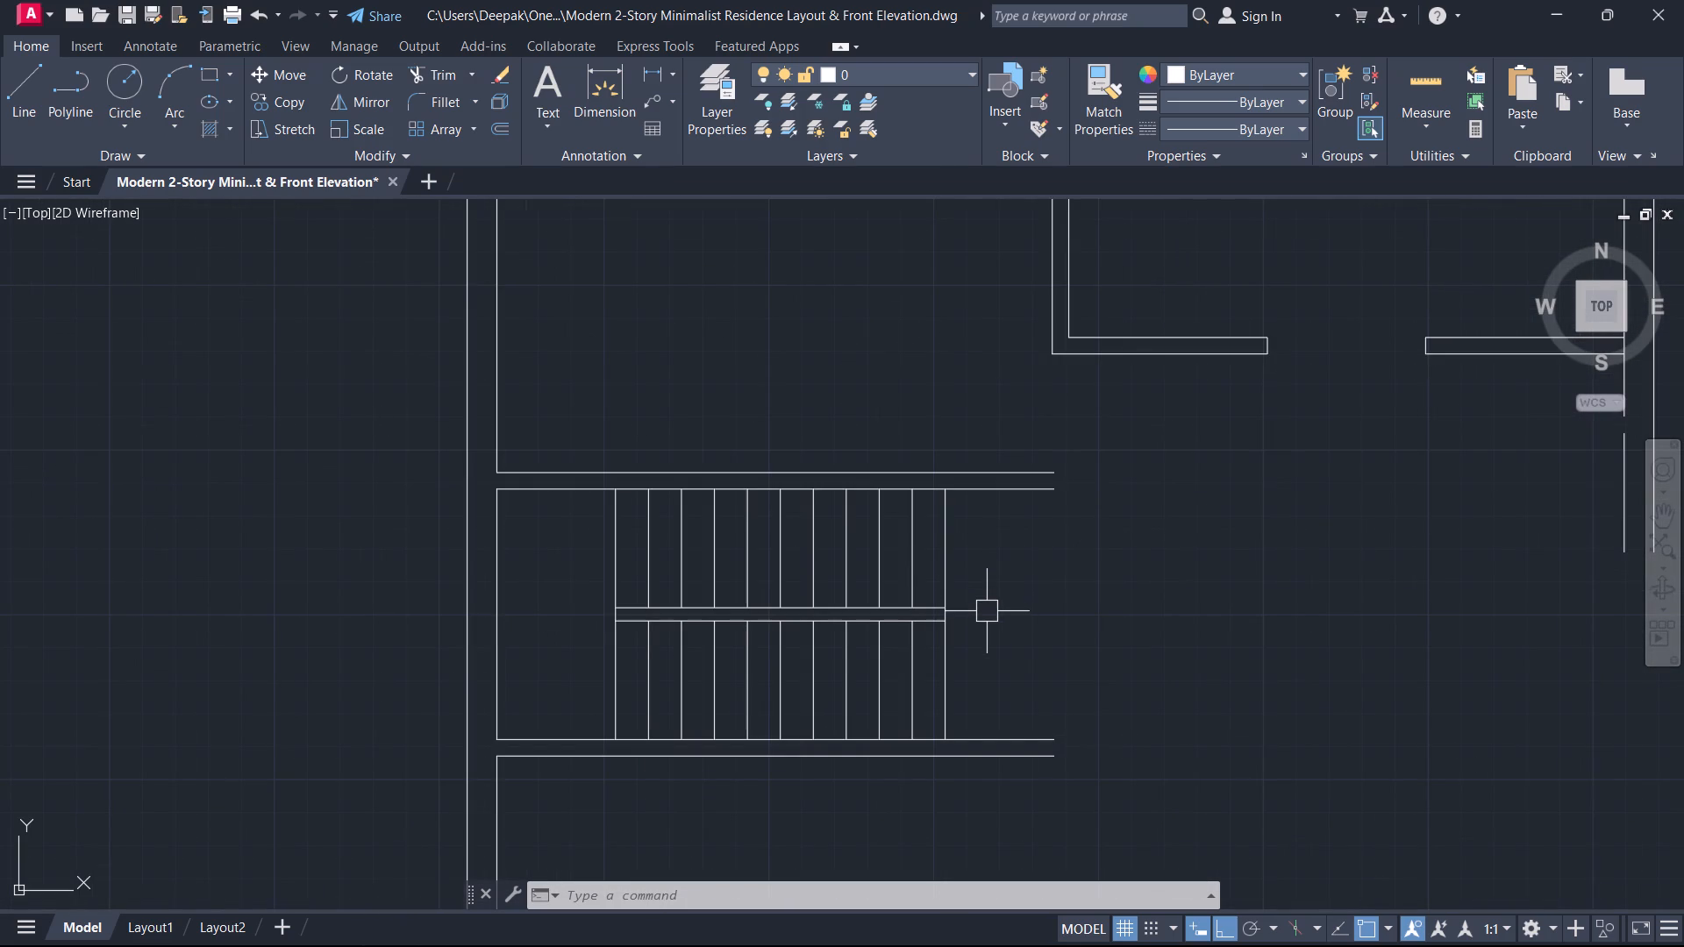
{"action": "middle_click_drag", "start_coordinate": [950, 660], "coordinate": [1005, 476]}
{"action": "scroll", "coordinate": [1003, 490], "scroll_direction": "down", "scroll_amount": 2}
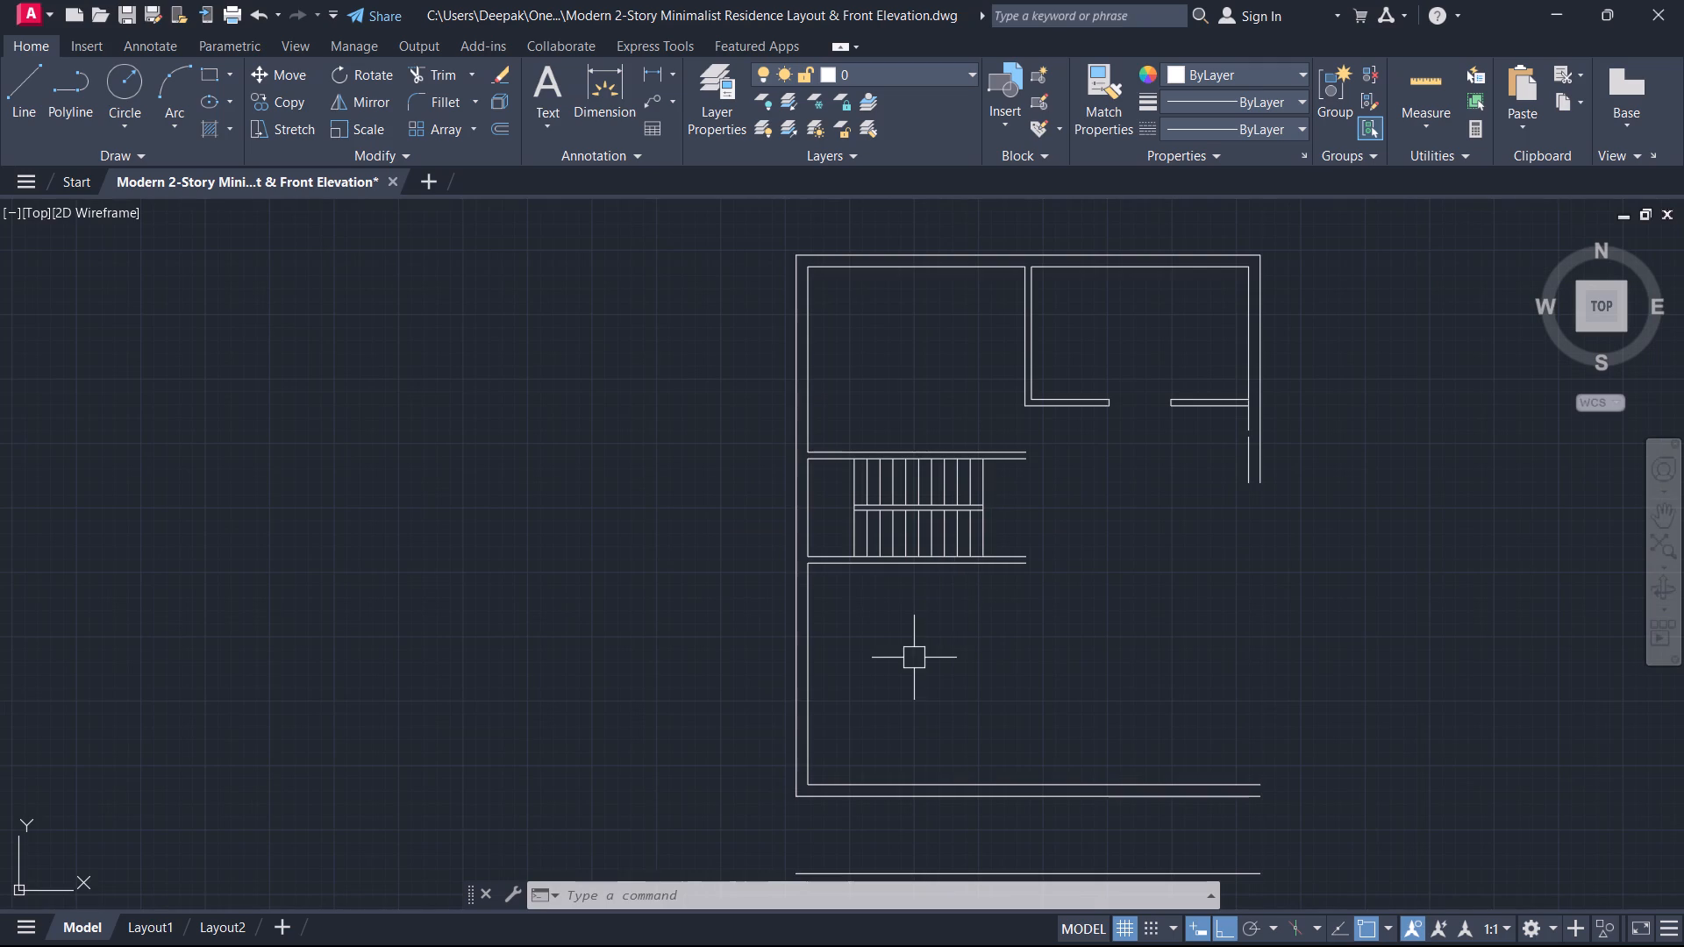
Extend both lines of the central partition down past the staircase to the front wall's inner line.
{"action": "middle_click_drag", "start_coordinate": [1027, 652], "coordinate": [967, 690]}
{"action": "type", "text": "ex"}
{"action": "key", "text": "space"}
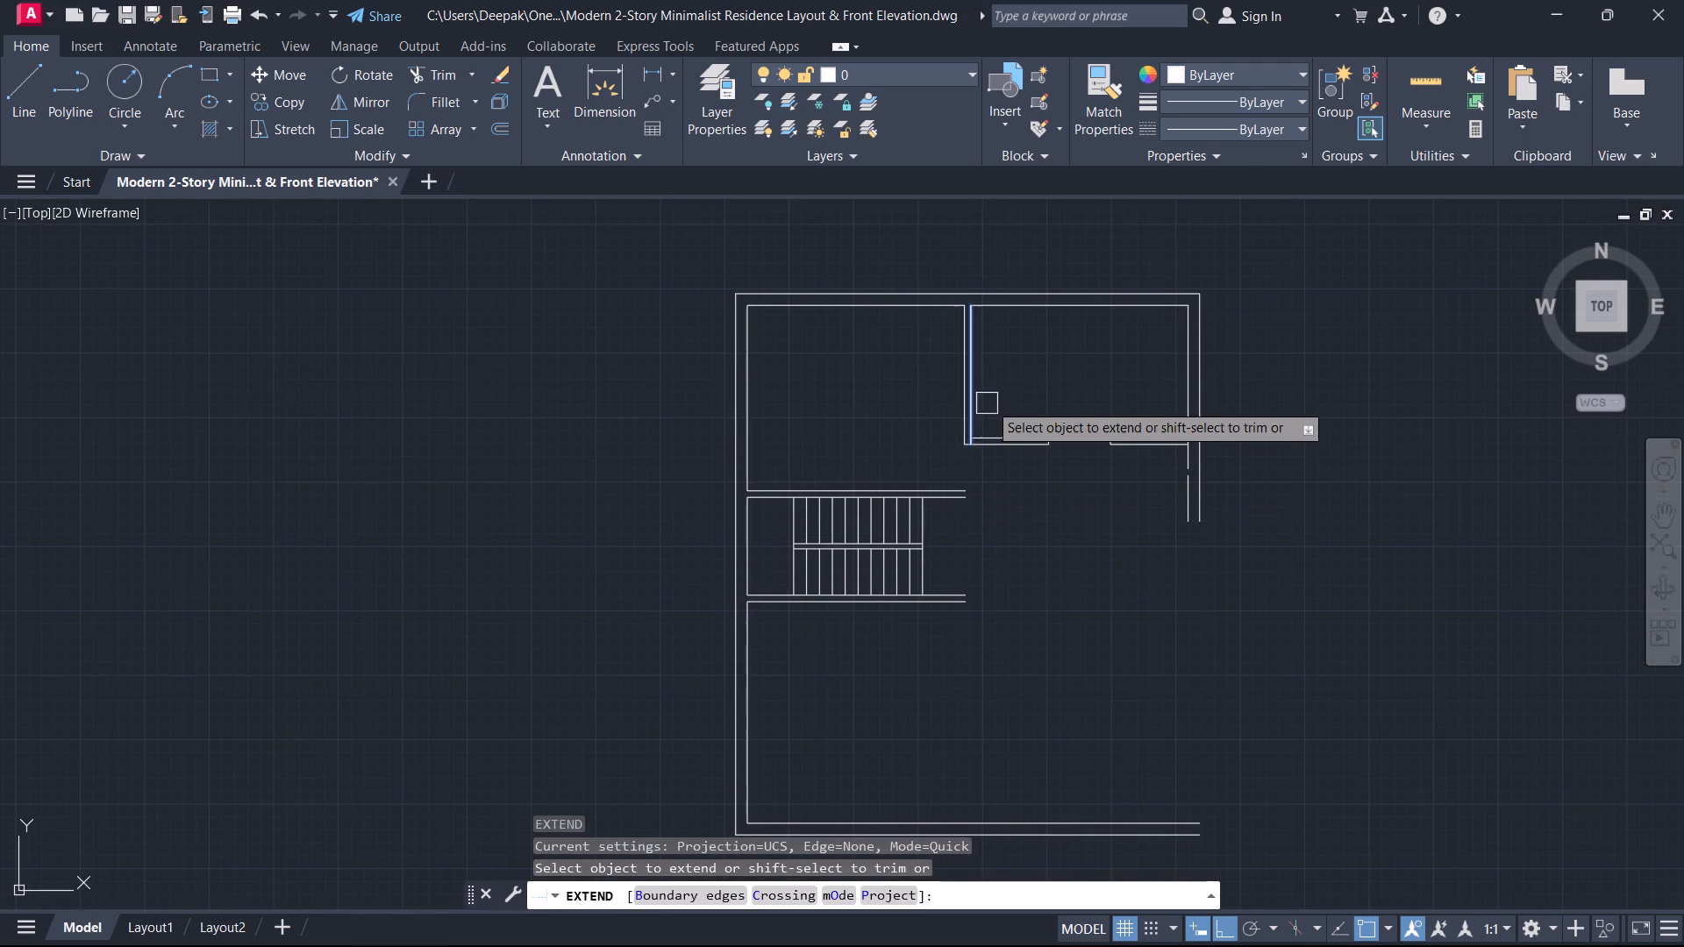
{"action": "left_click", "coordinate": [1010, 395]}
{"action": "left_click", "coordinate": [922, 409]}
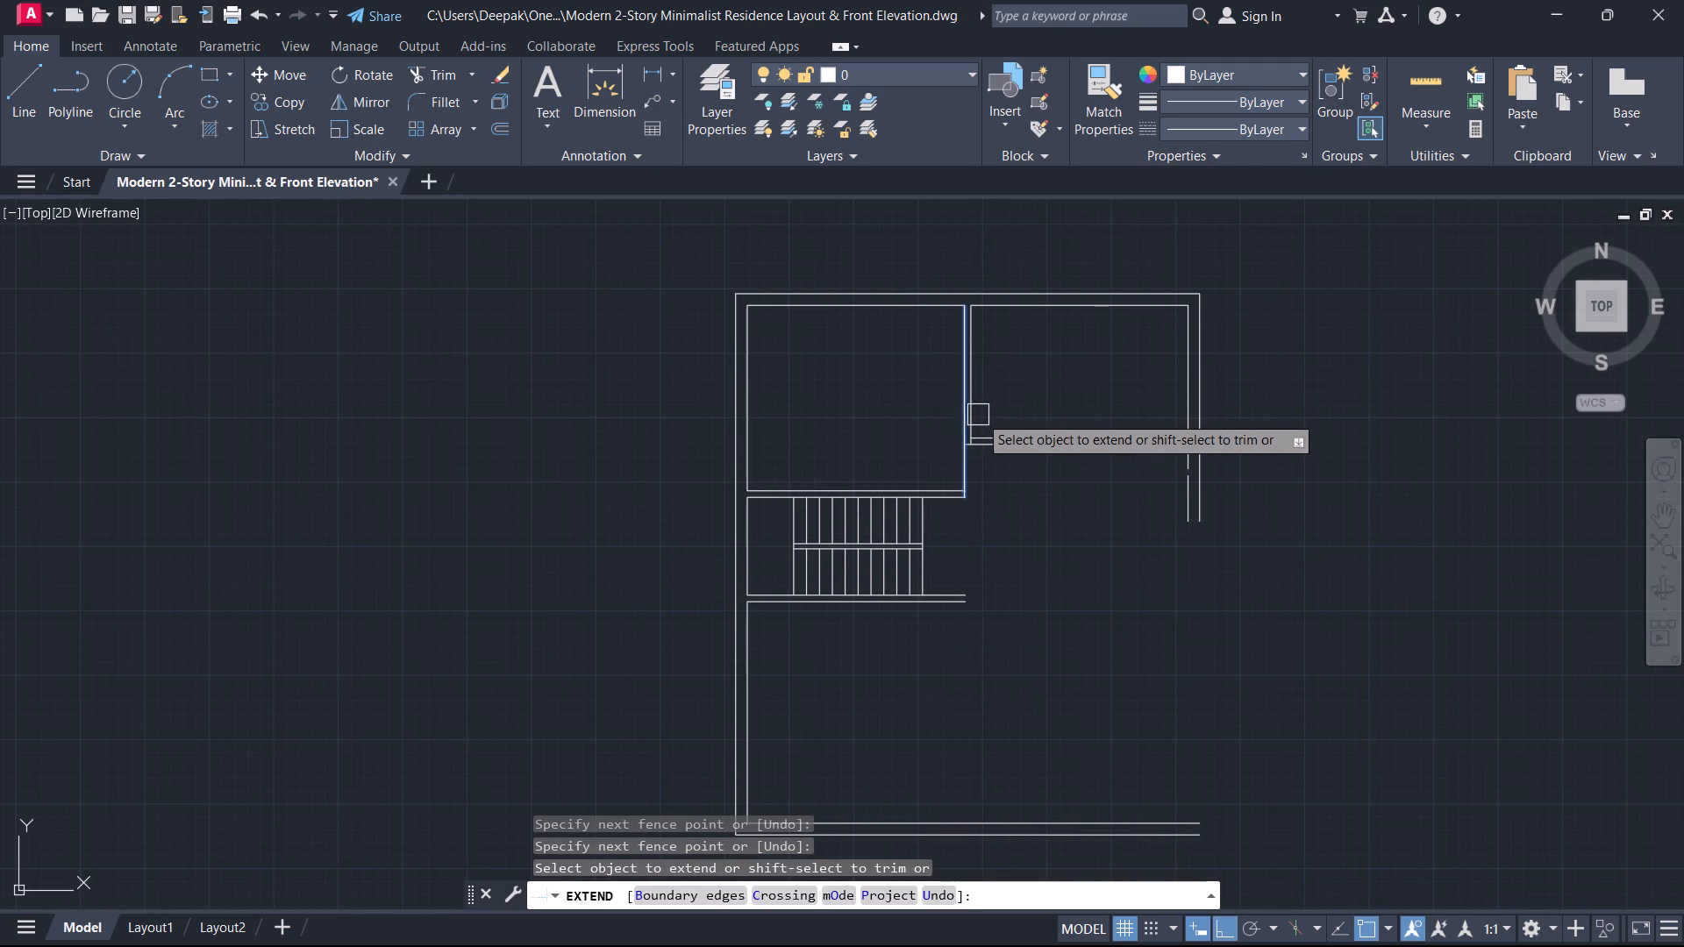
{"action": "left_click", "coordinate": [981, 416]}
{"action": "left_click", "coordinate": [957, 454]}
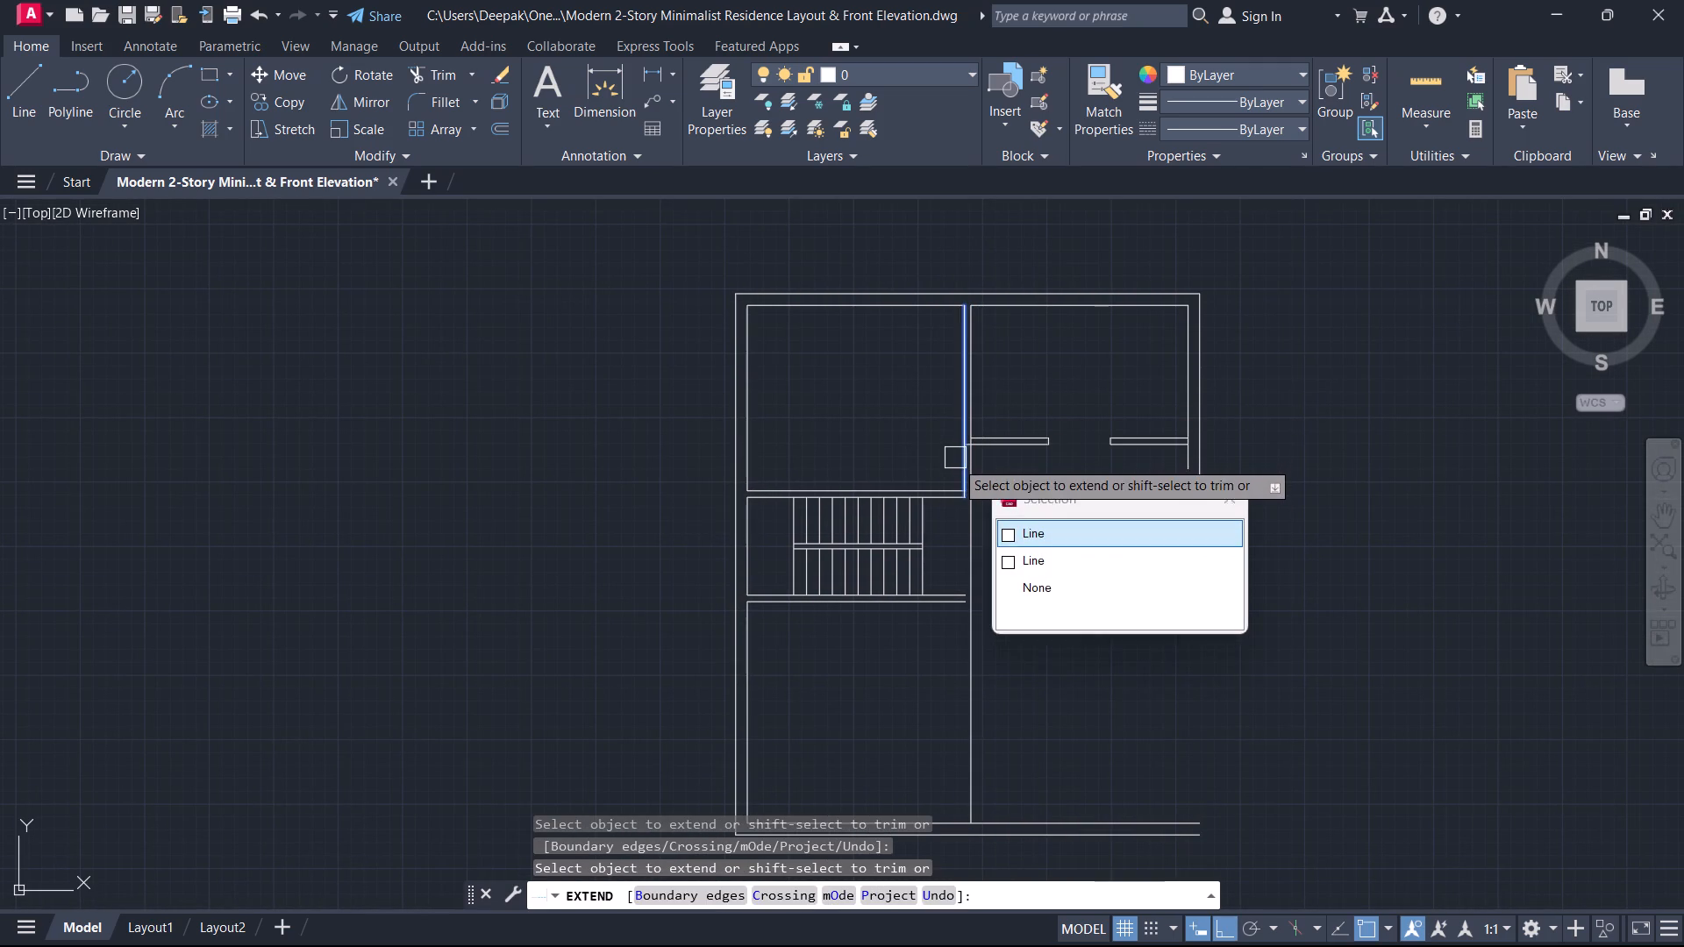
{"action": "left_click", "coordinate": [955, 464]}
{"action": "left_click", "coordinate": [955, 464]}
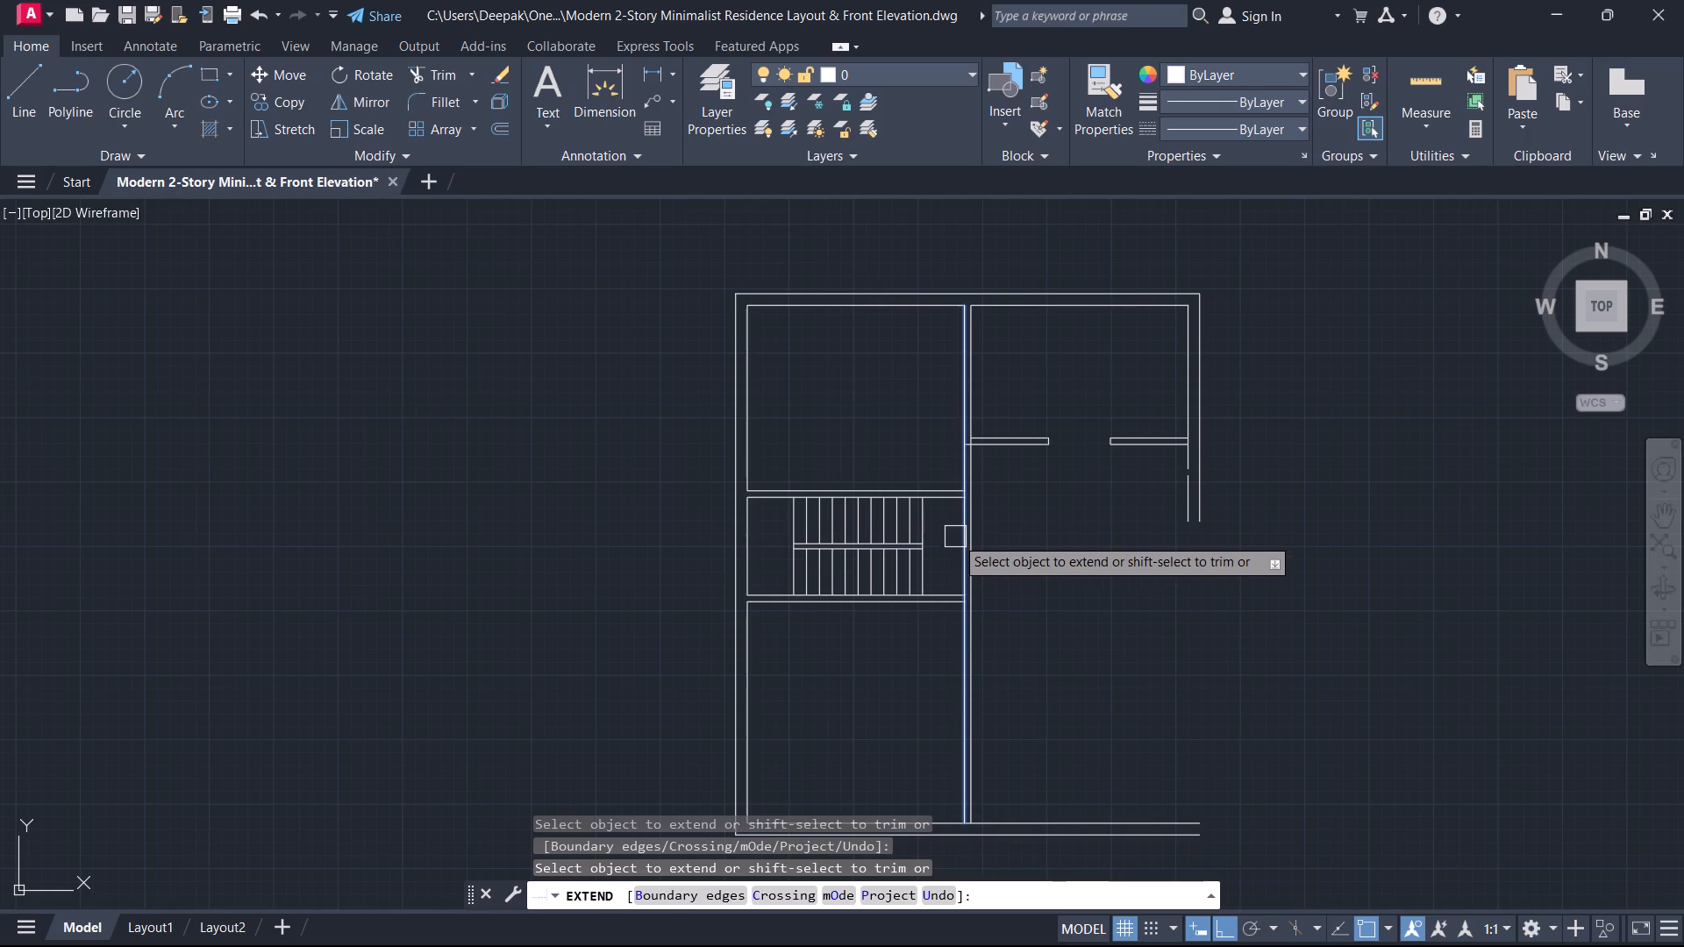
{"action": "left_click", "coordinate": [960, 539]}
{"action": "key", "text": "Escape"}
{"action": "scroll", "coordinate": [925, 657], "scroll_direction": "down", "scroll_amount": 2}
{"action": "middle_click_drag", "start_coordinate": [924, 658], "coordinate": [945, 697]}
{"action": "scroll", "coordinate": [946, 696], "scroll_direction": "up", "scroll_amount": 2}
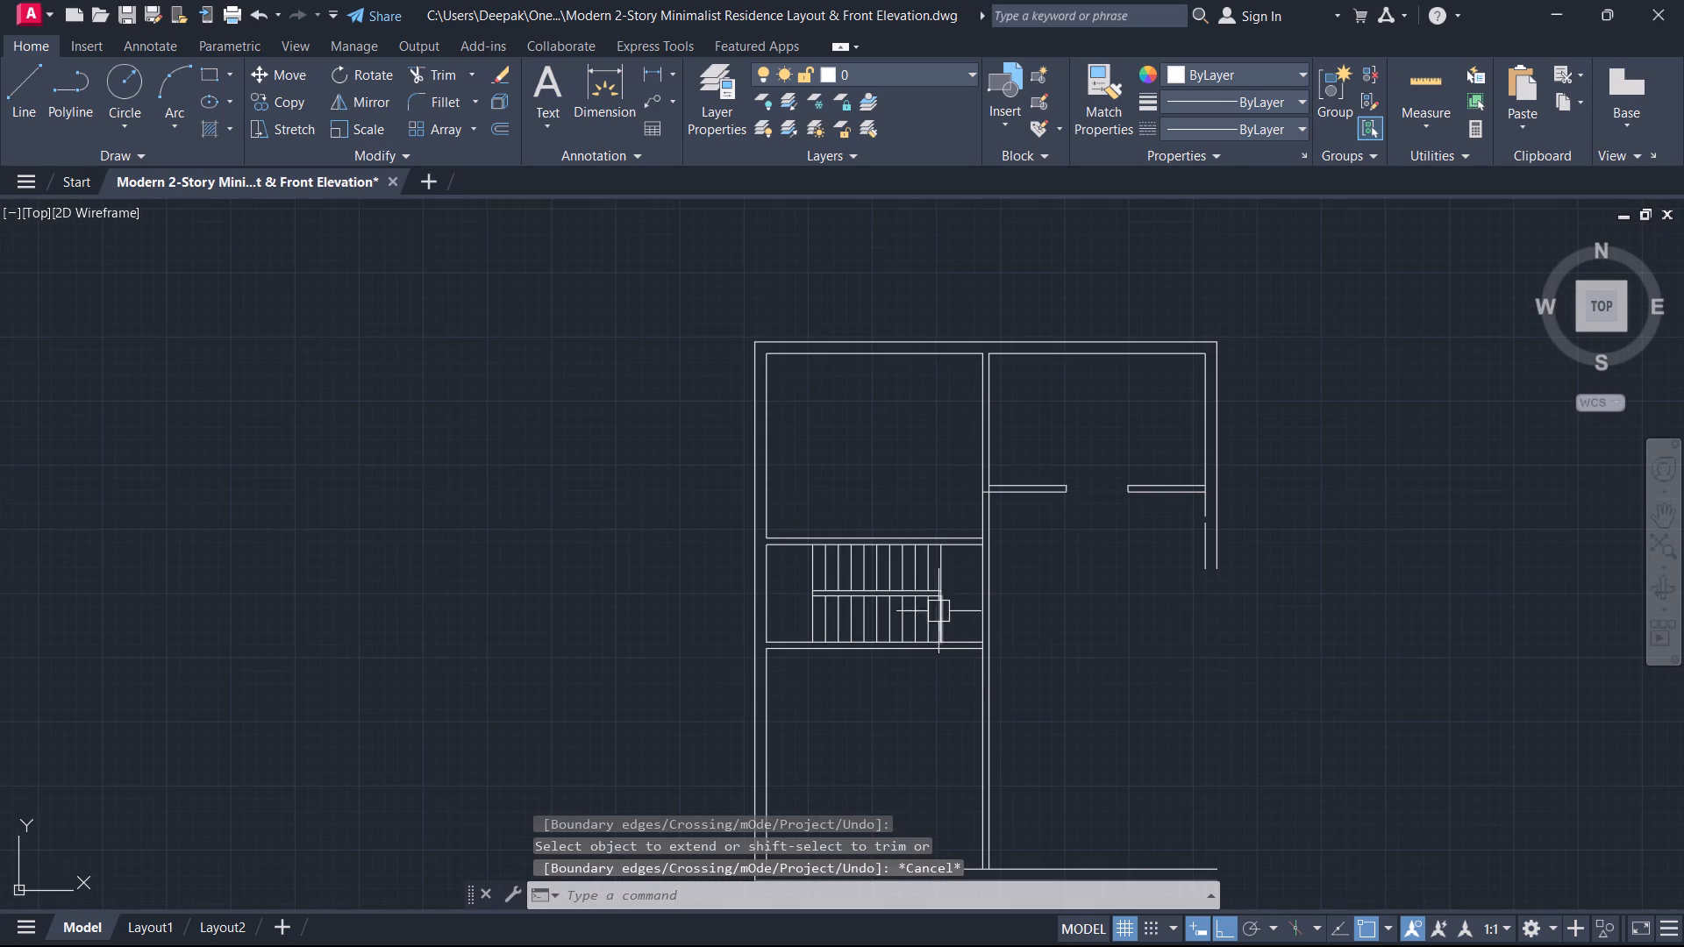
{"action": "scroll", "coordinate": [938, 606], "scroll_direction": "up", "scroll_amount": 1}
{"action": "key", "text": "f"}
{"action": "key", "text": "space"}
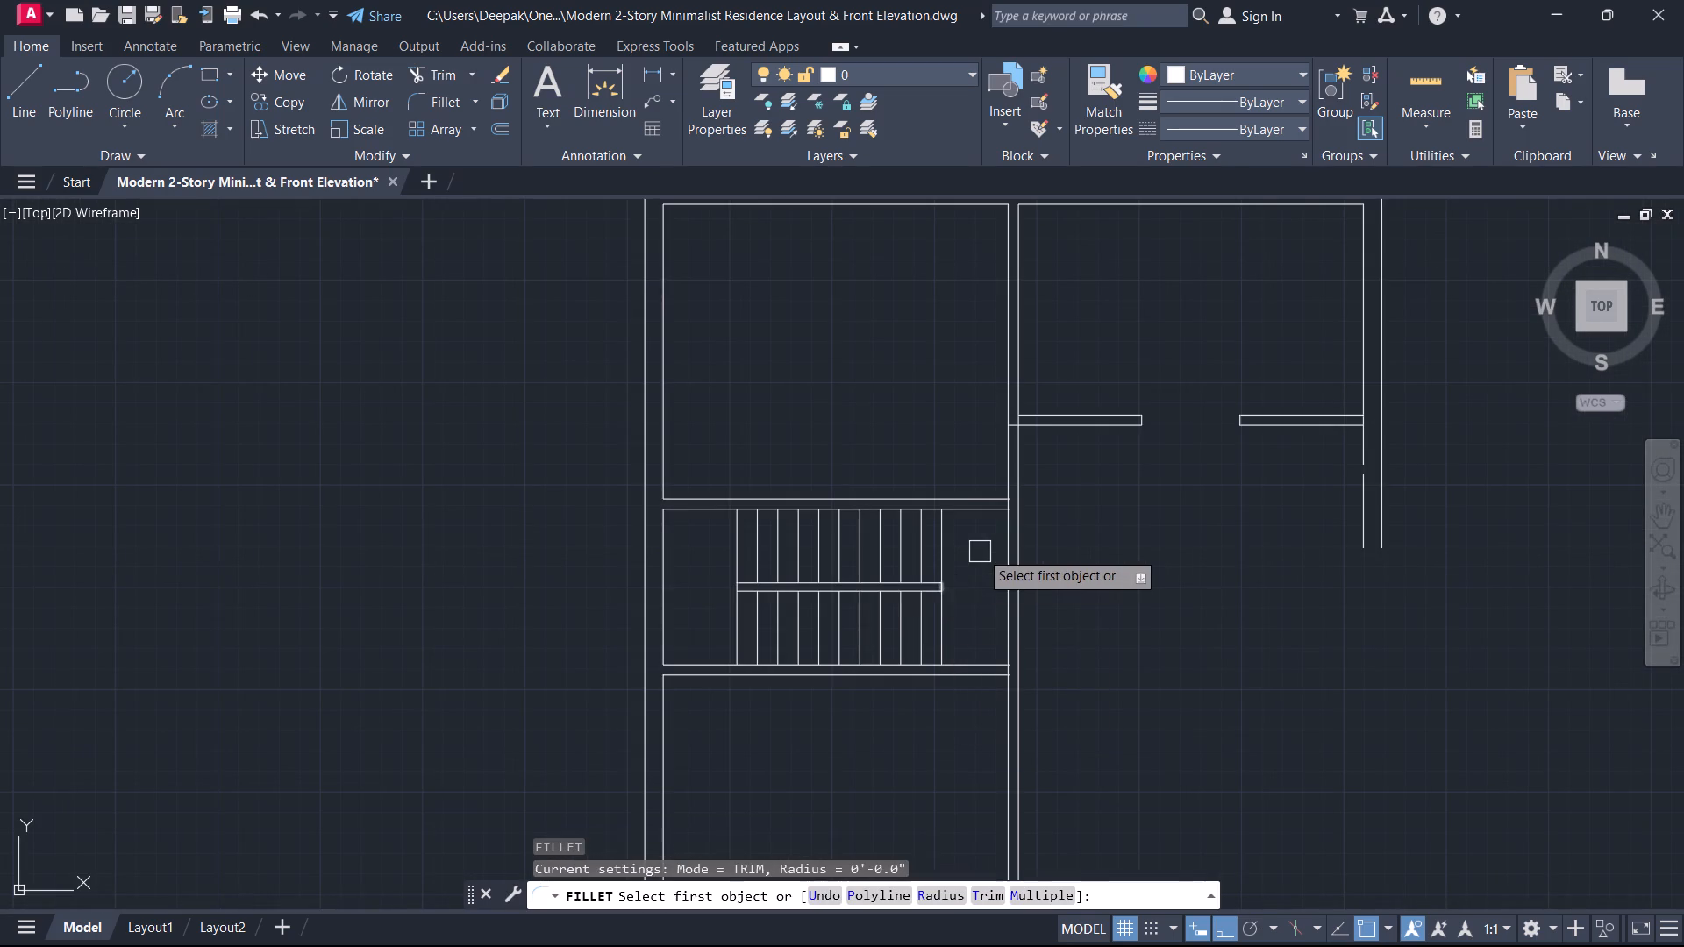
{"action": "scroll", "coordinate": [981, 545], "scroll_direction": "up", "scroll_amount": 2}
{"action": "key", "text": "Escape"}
Extend the wall lines above and below the staircase to the central partition's right-hand line.
{"action": "type", "text": "ex"}
{"action": "key", "text": "space"}
{"action": "left_click", "coordinate": [1012, 393]}
{"action": "middle_click_drag", "start_coordinate": [988, 635], "coordinate": [997, 396]}
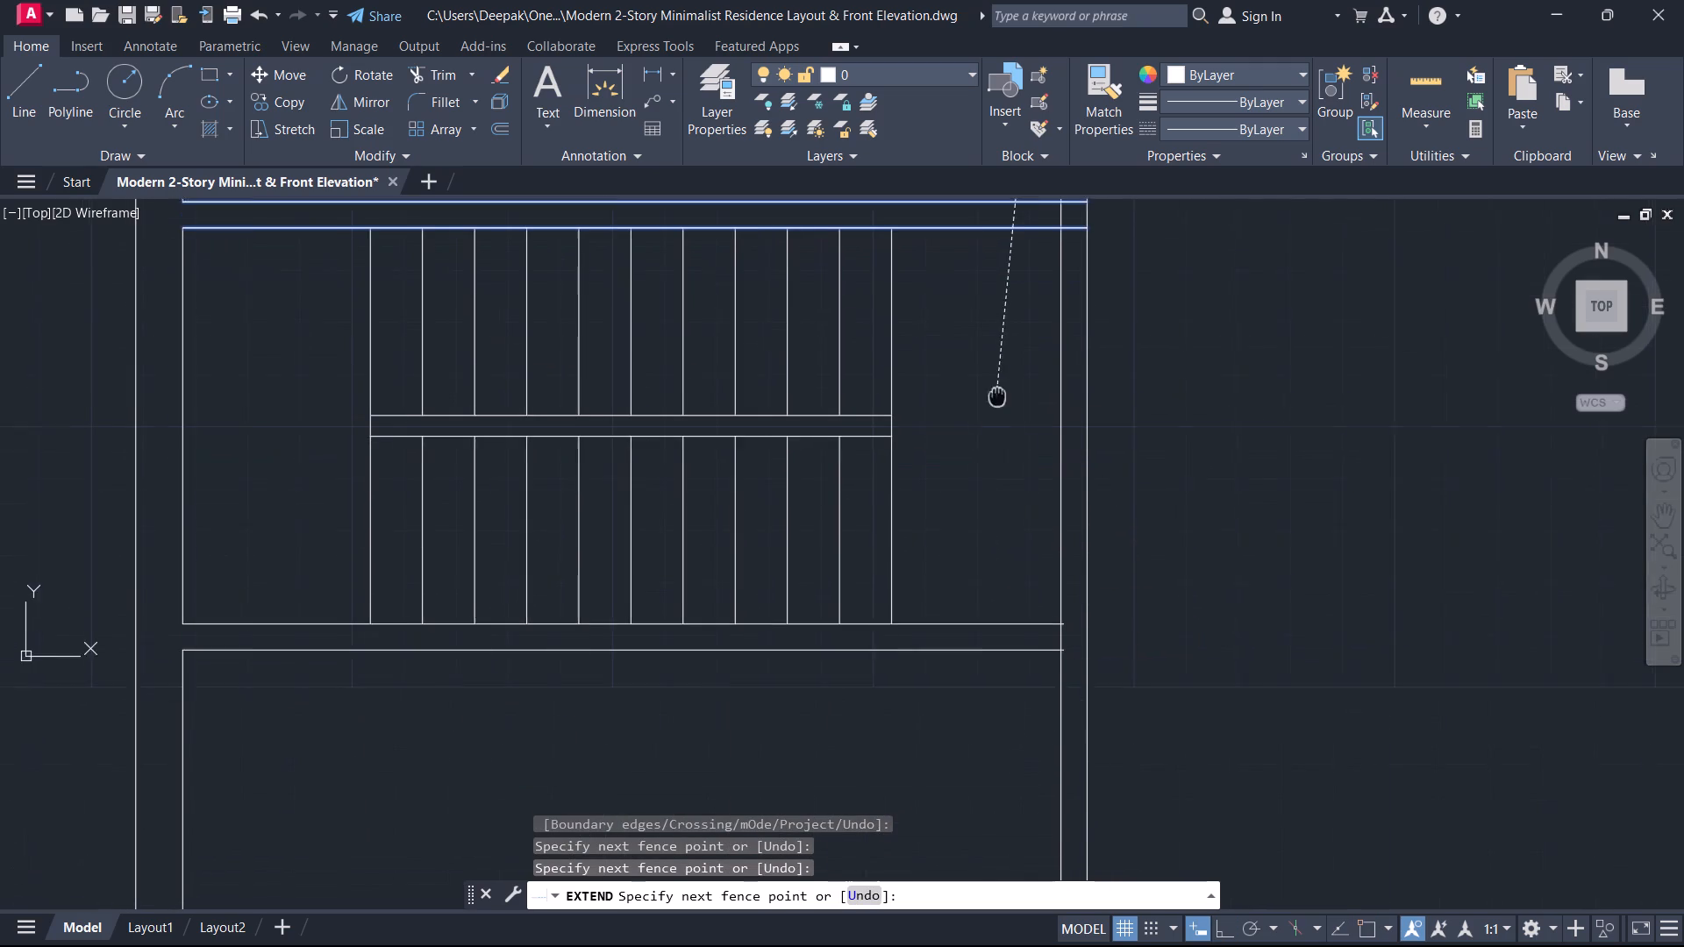
{"action": "middle_click_drag", "start_coordinate": [997, 396], "coordinate": [1000, 395]}
{"action": "left_click", "coordinate": [991, 714]}
{"action": "key", "text": "Escape"}
Trim both central partition lines between the staircase's upper and lower walls to open the staircase's right end.
{"action": "middle_click_drag", "start_coordinate": [1015, 575], "coordinate": [1011, 691]}
{"action": "scroll", "coordinate": [1015, 575], "scroll_direction": "down", "scroll_amount": 1}
{"action": "key", "text": "t"}
{"action": "key", "text": "r"}
{"action": "key", "text": "space"}
{"action": "left_click", "coordinate": [1010, 653]}
{"action": "left_click", "coordinate": [1104, 631]}
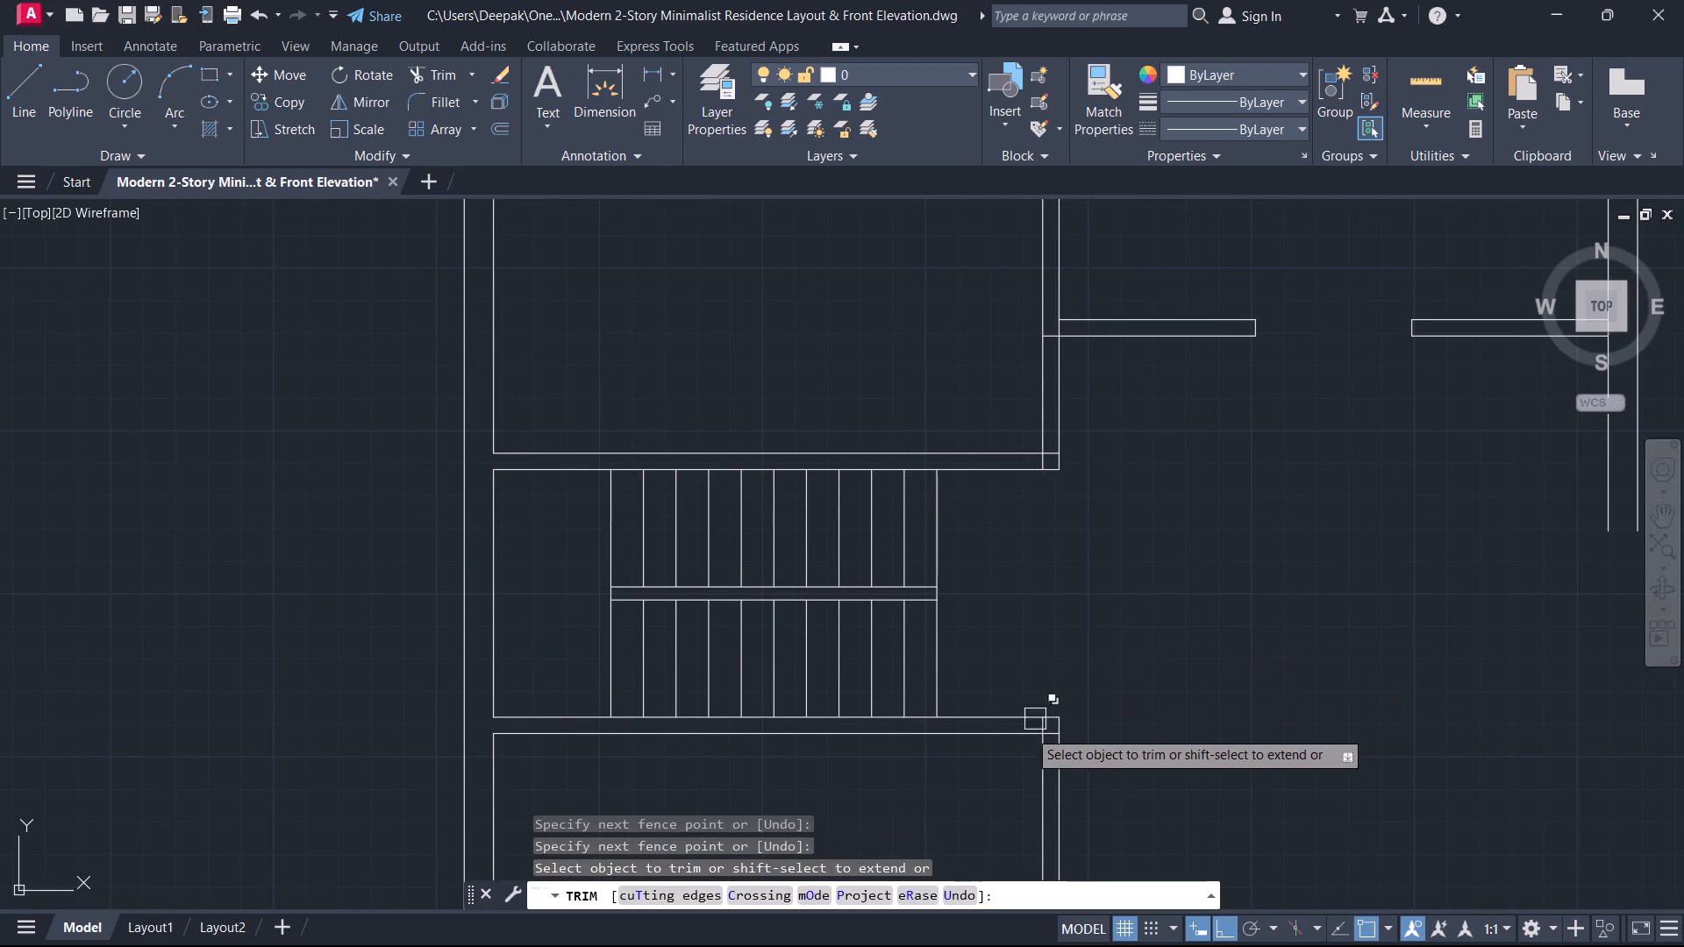
{"action": "scroll", "coordinate": [980, 801], "scroll_direction": "down", "scroll_amount": 1}
{"action": "middle_click_drag", "start_coordinate": [970, 815], "coordinate": [1024, 762]}
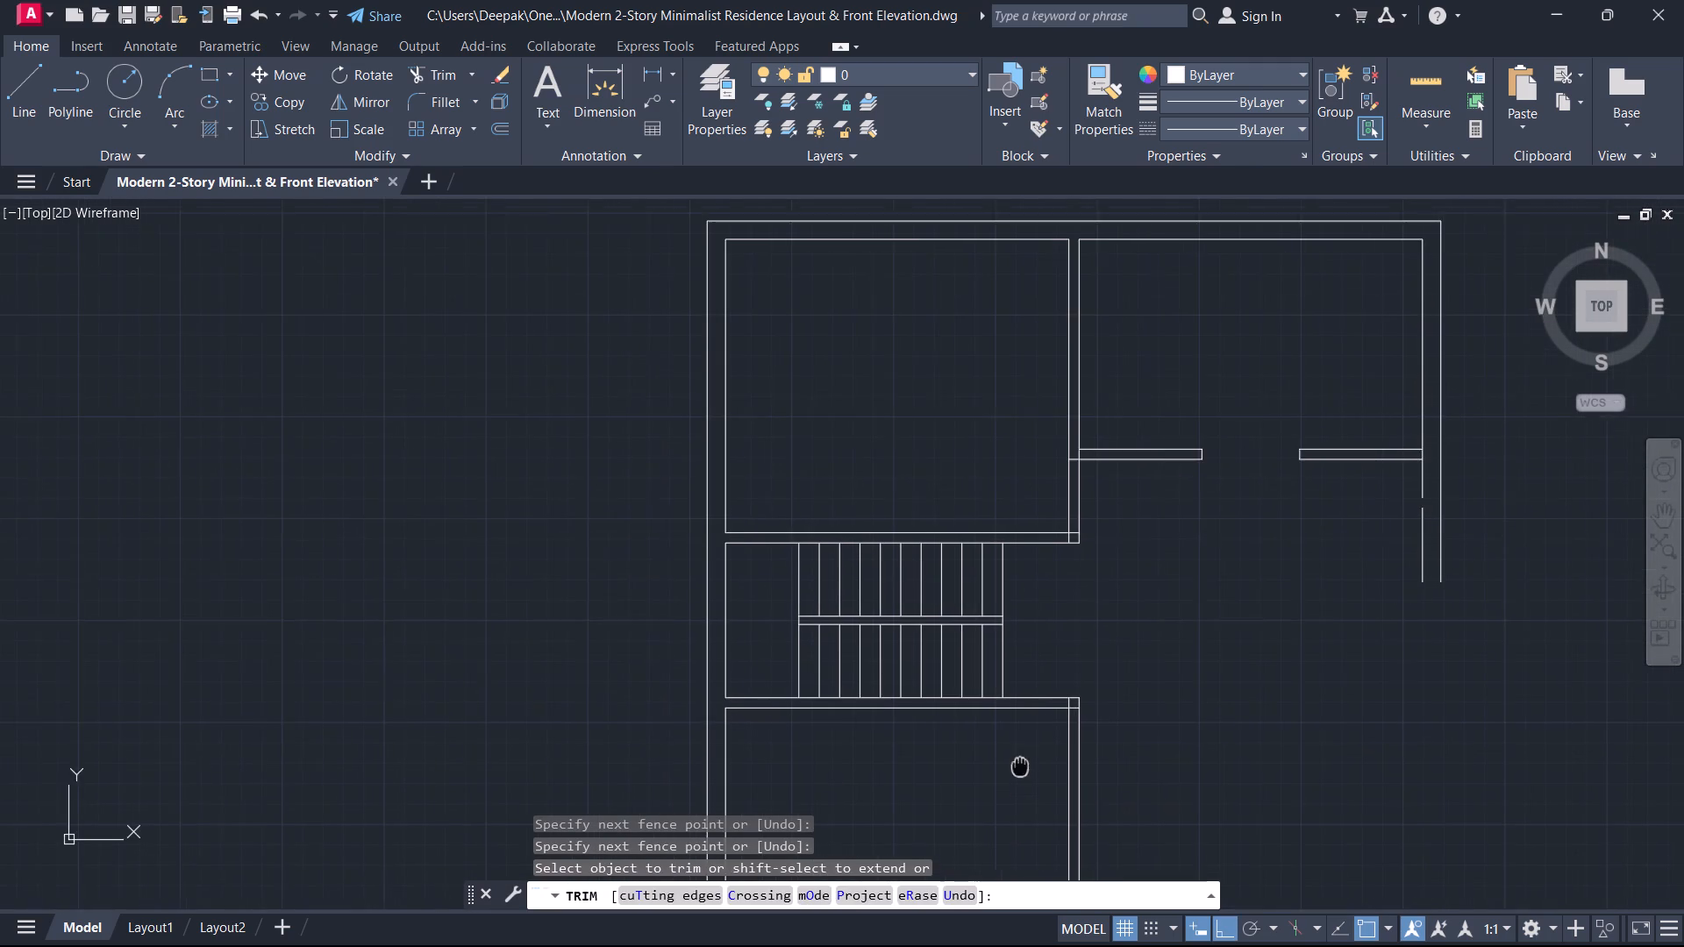
{"action": "middle_click_drag", "start_coordinate": [1024, 762], "coordinate": [1026, 758]}
{"action": "key", "text": "Escape"}
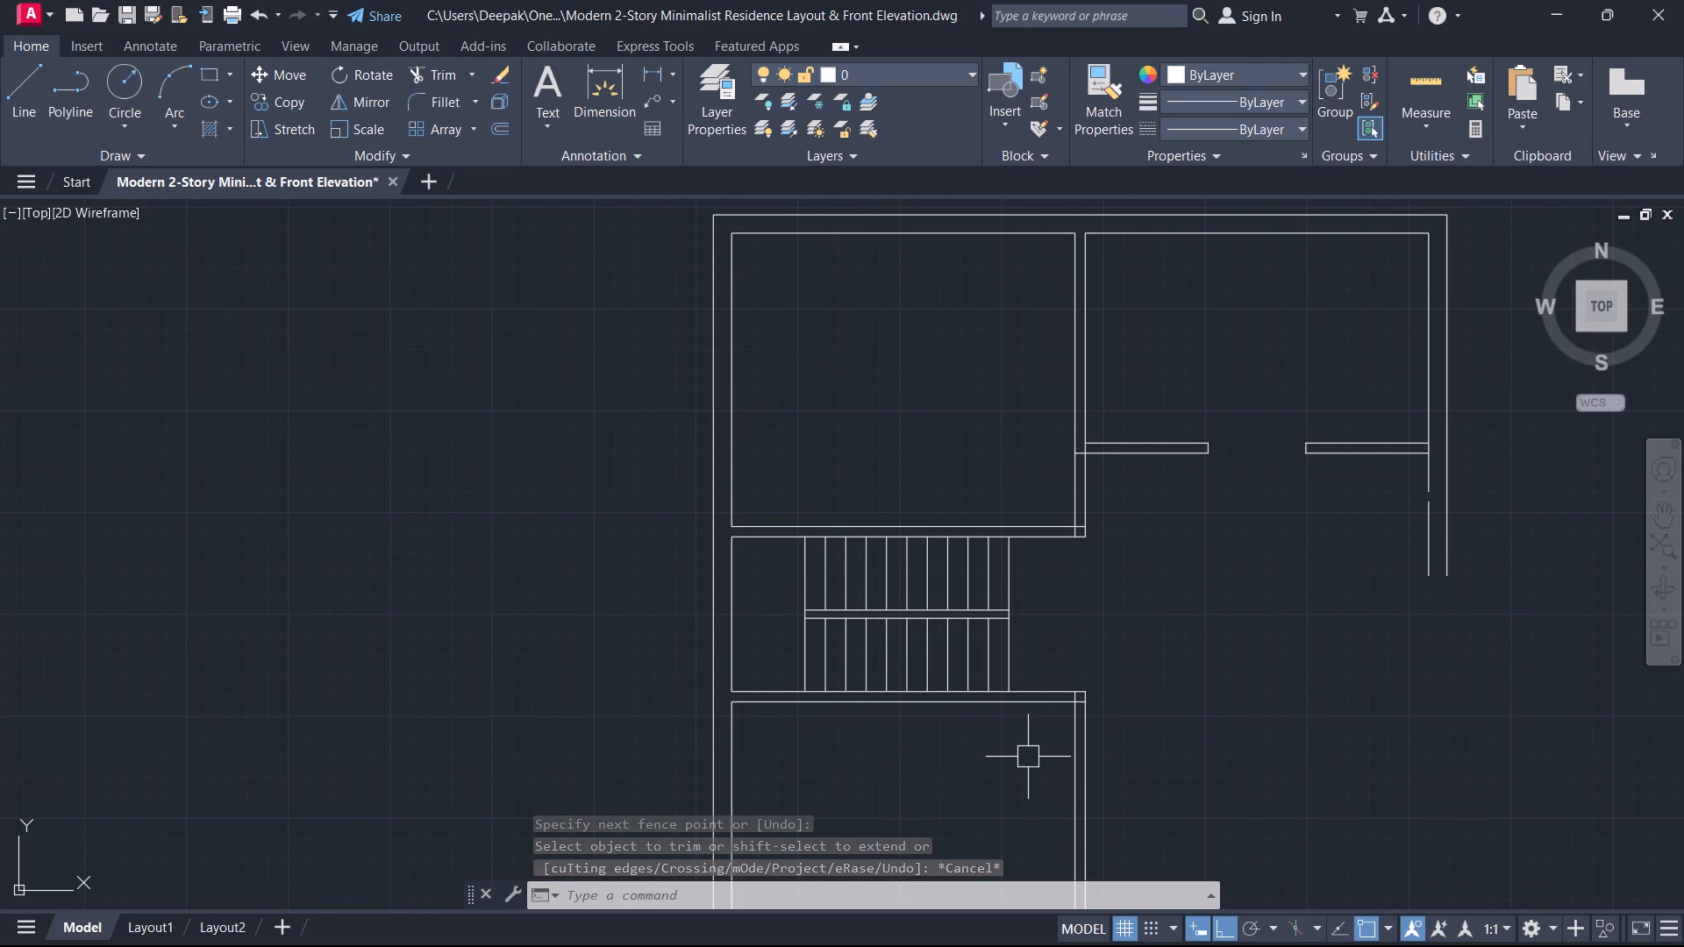
Measure the gap between the staircase's last riser and the central partition along the lower stair wall.
{"action": "middle_click_drag", "start_coordinate": [1013, 763], "coordinate": [902, 750]}
{"action": "key", "text": "d"}
{"action": "type", "text": "i"}
{"action": "key", "text": "space"}
{"action": "scroll", "coordinate": [917, 681], "scroll_direction": "up", "scroll_amount": 1}
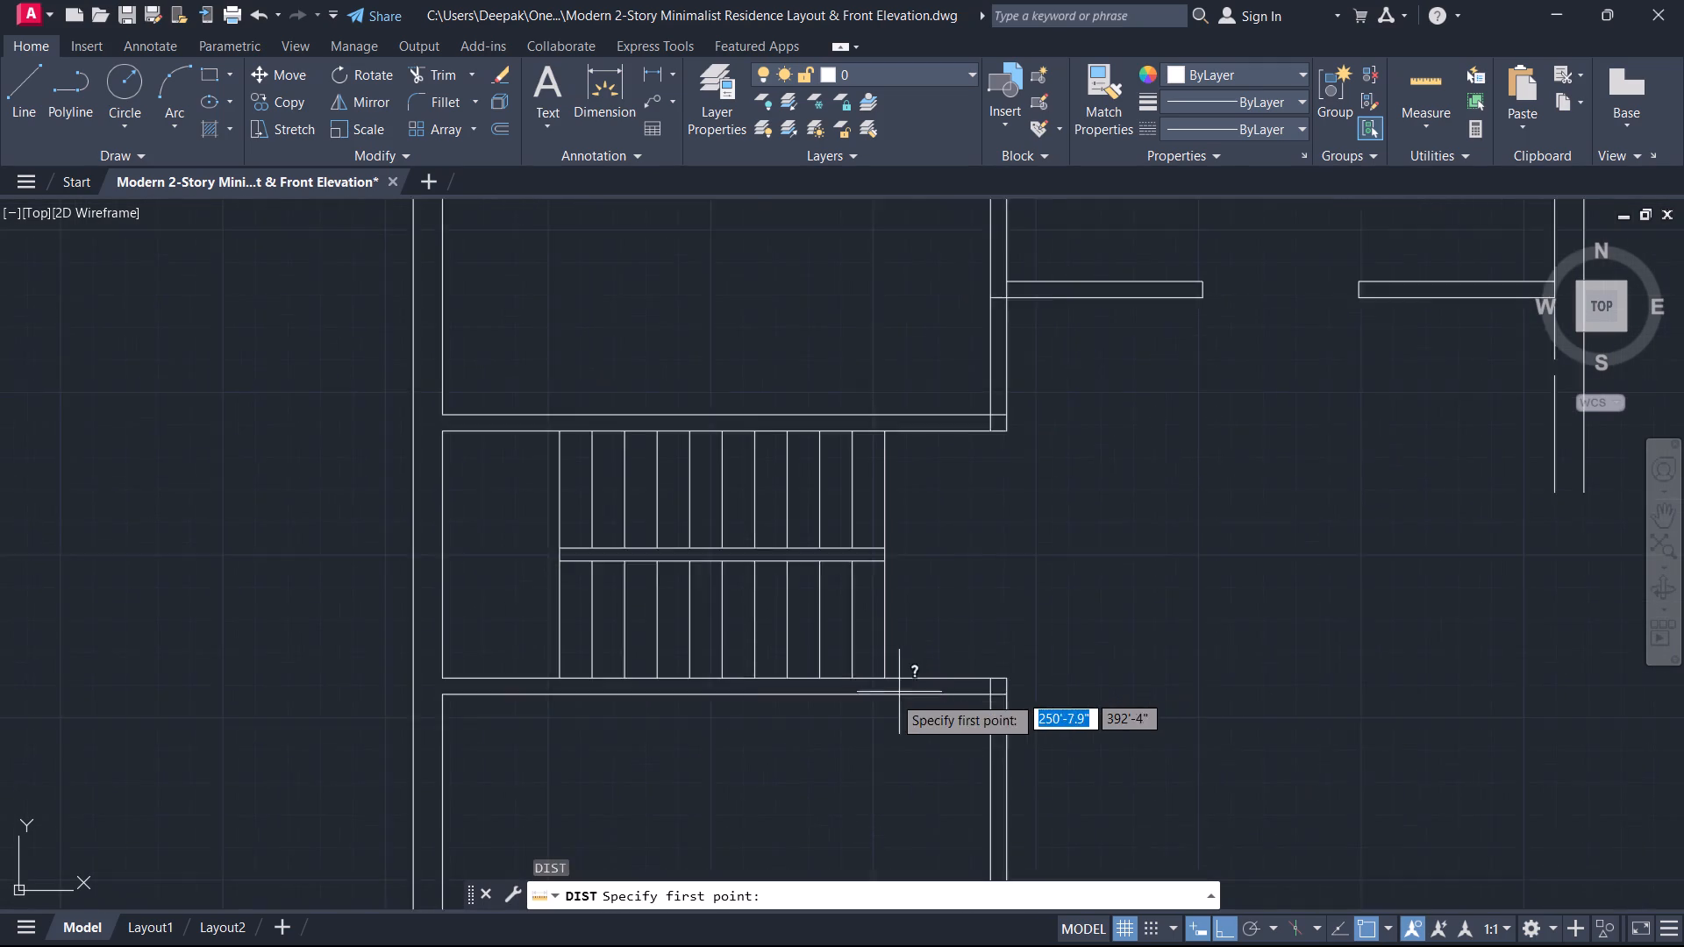
{"action": "scroll", "coordinate": [893, 695], "scroll_direction": "up", "scroll_amount": 1}
{"action": "left_click", "coordinate": [879, 662]}
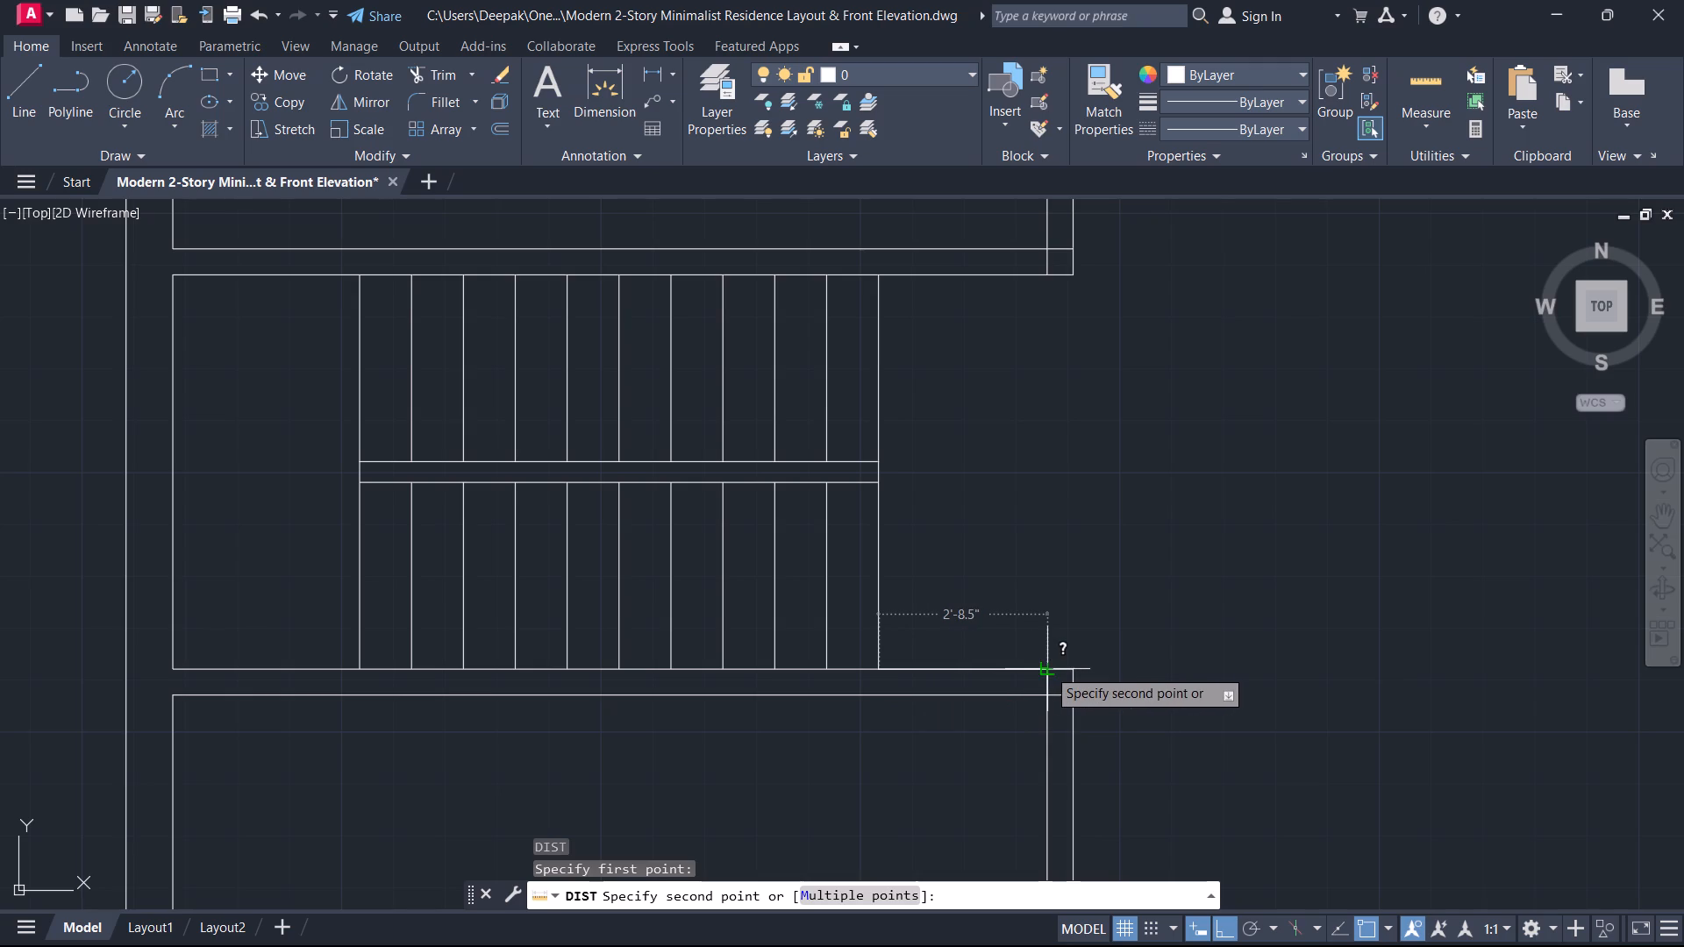
{"action": "key", "text": "Escape"}
Erase the last riser line at the right end of the staircase's lower flight.
{"action": "scroll", "coordinate": [1027, 679], "scroll_direction": "down", "scroll_amount": 3}
{"action": "middle_click_drag", "start_coordinate": [1024, 681], "coordinate": [1049, 749]}
{"action": "scroll", "coordinate": [1041, 745], "scroll_direction": "up", "scroll_amount": 2}
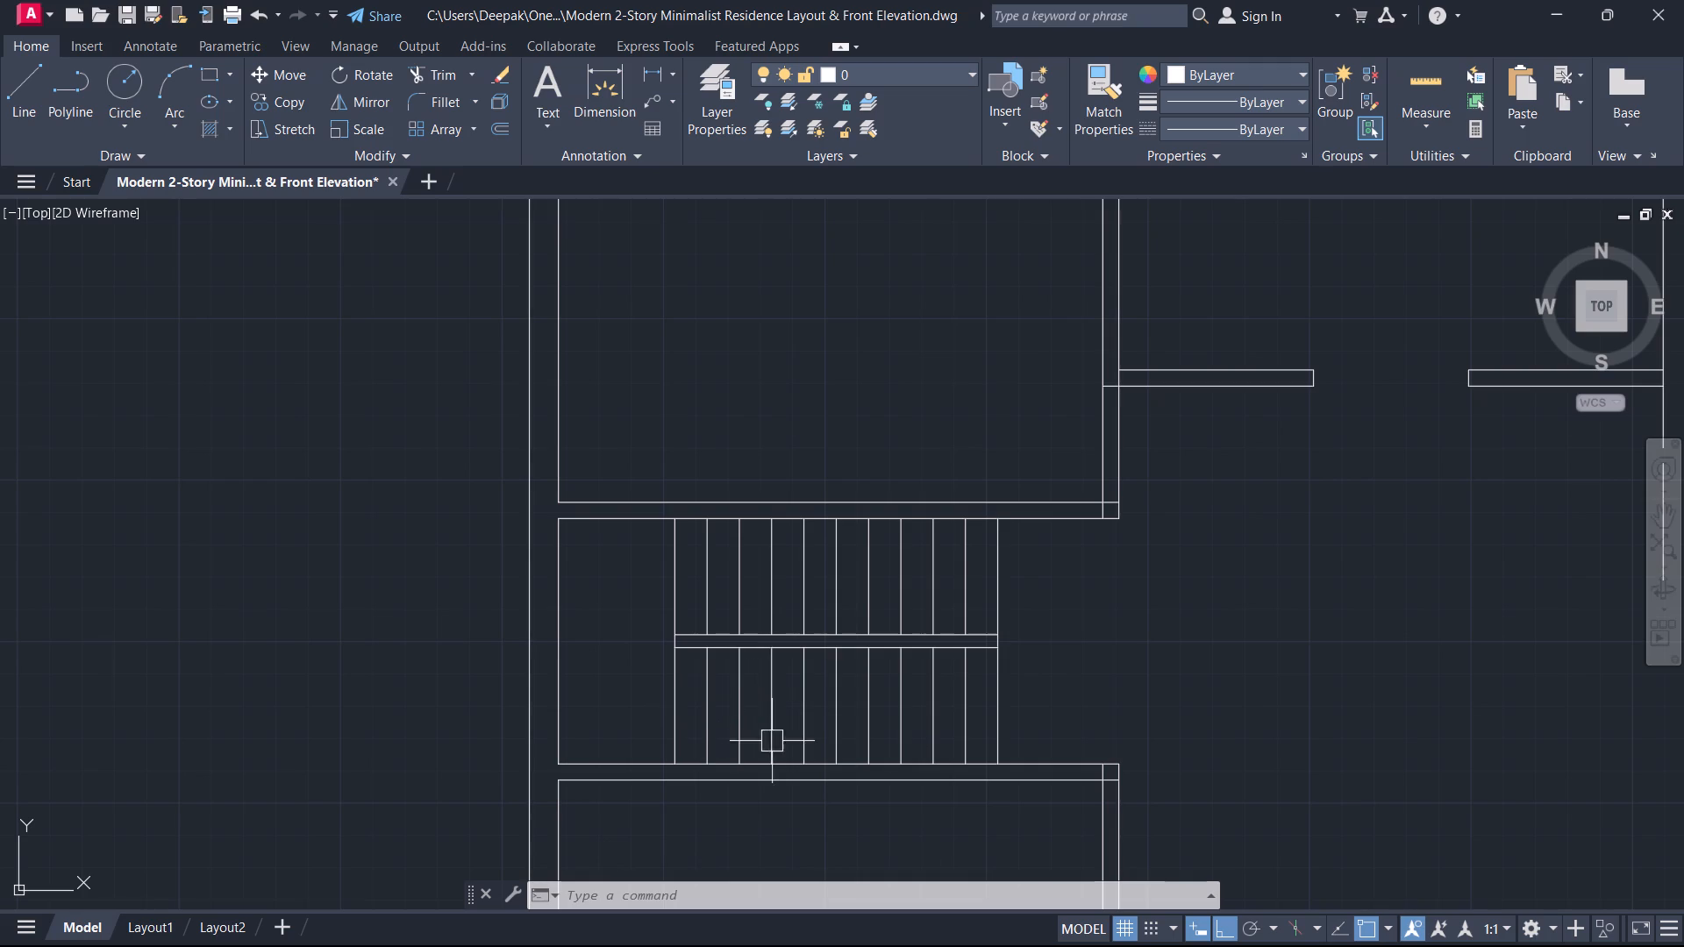
{"action": "left_click_drag", "start_coordinate": [1058, 717], "coordinate": [1048, 713]}
{"action": "left_click", "coordinate": [988, 692]}
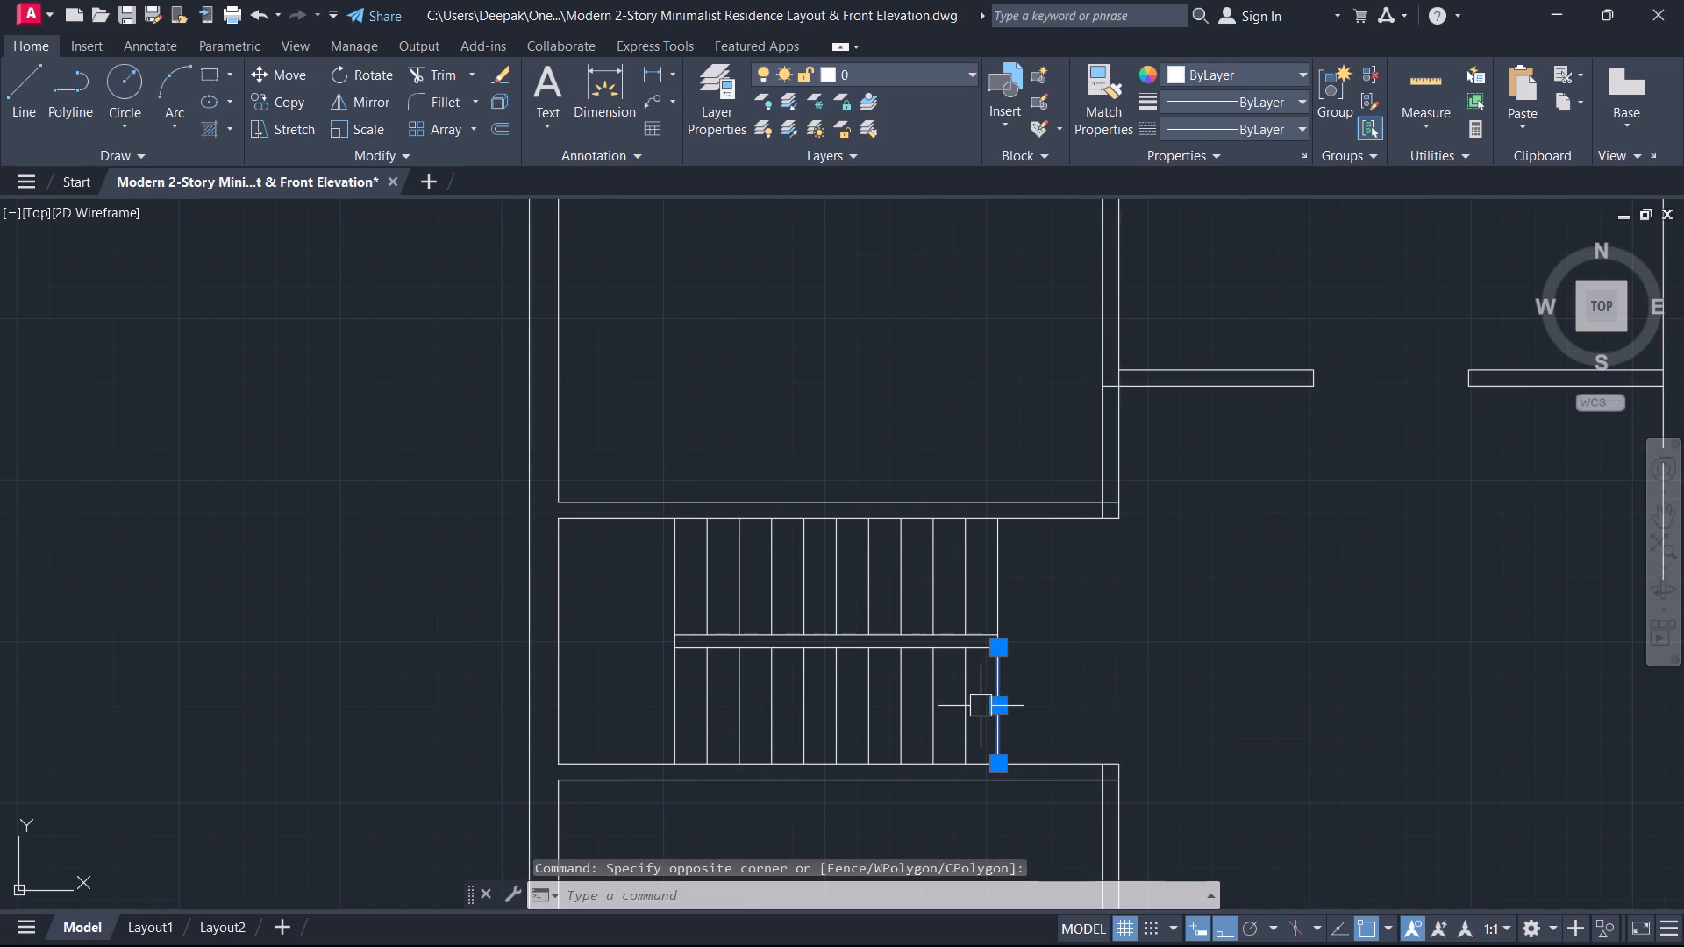
{"action": "key", "text": "Delete"}
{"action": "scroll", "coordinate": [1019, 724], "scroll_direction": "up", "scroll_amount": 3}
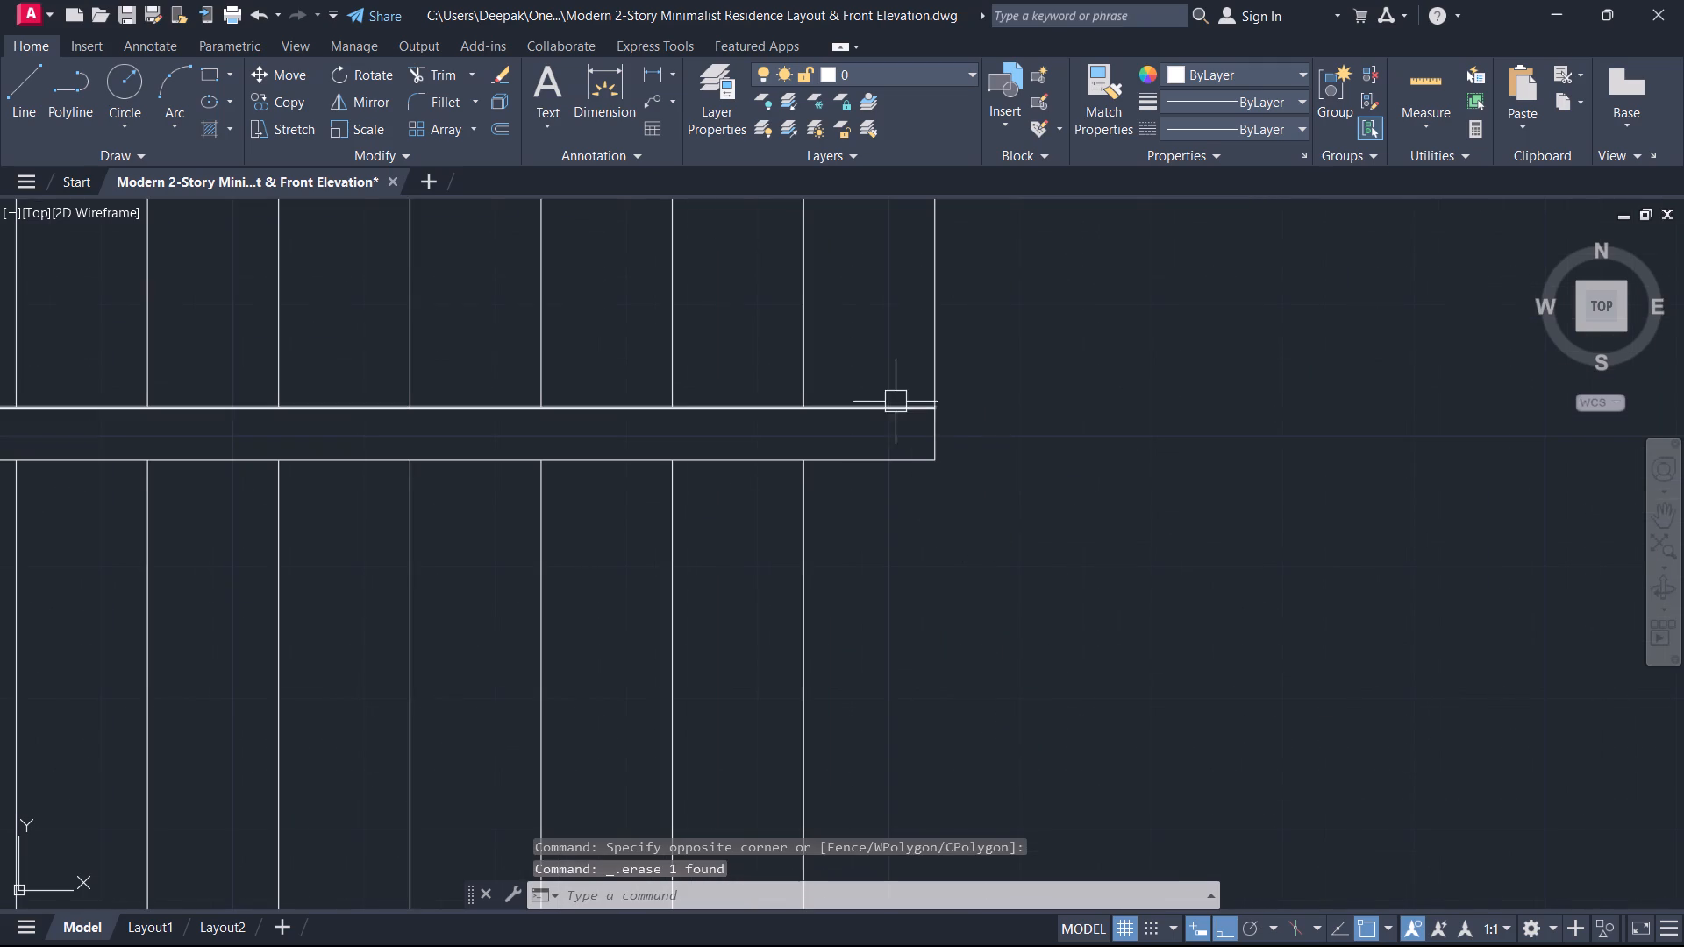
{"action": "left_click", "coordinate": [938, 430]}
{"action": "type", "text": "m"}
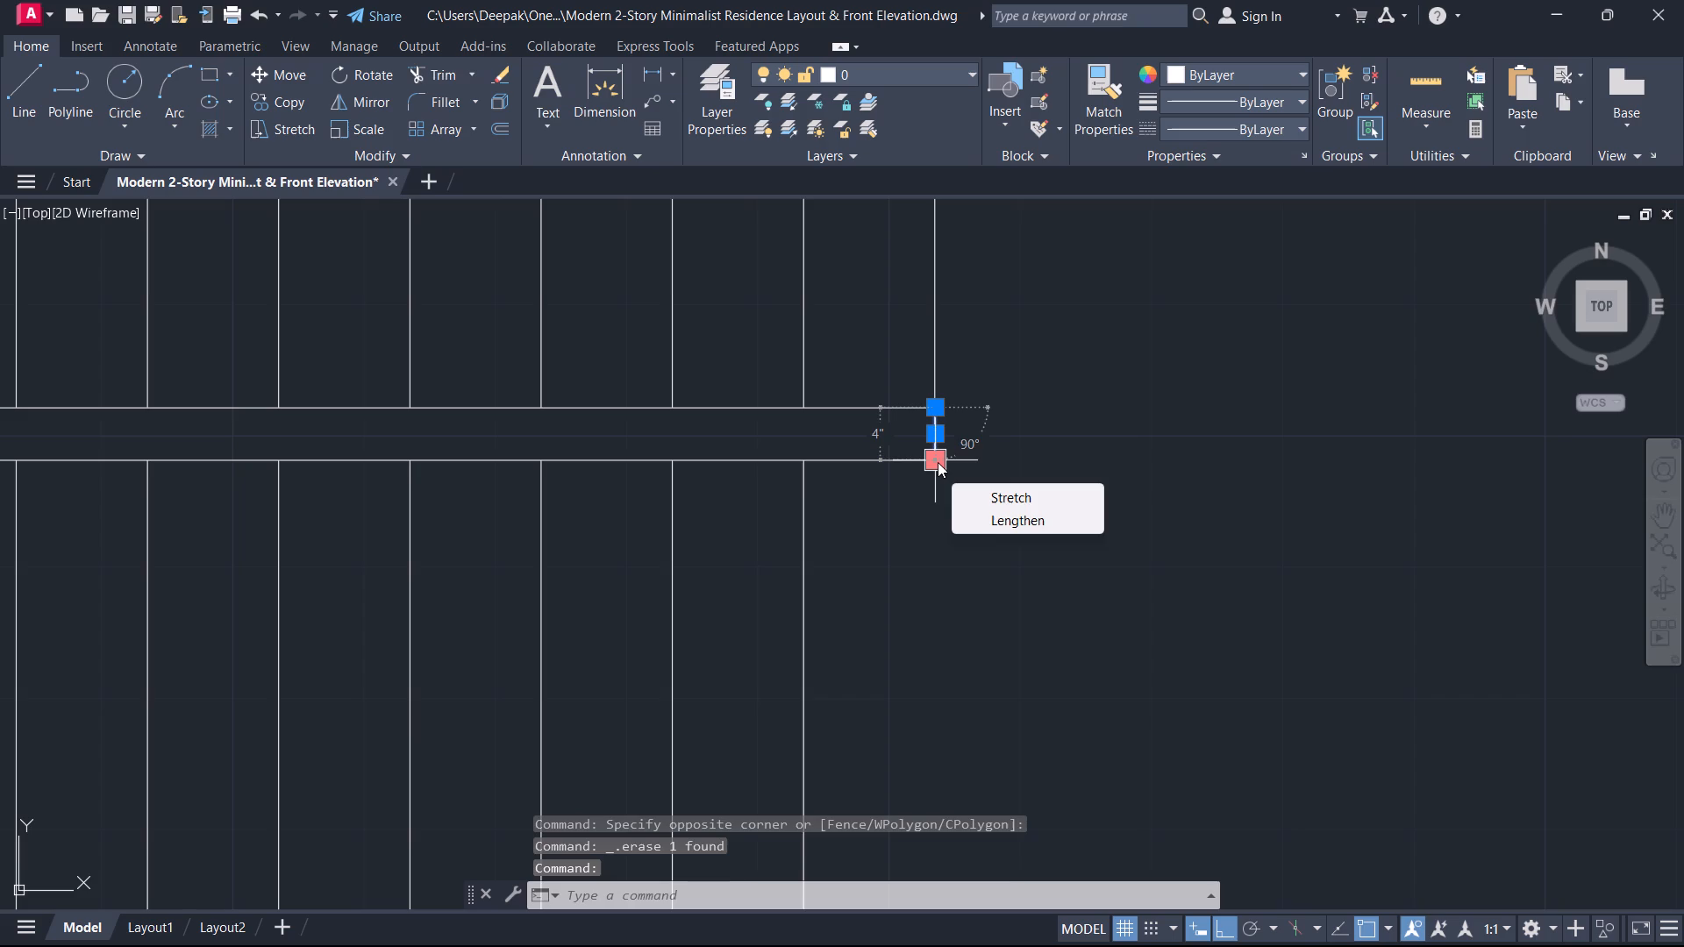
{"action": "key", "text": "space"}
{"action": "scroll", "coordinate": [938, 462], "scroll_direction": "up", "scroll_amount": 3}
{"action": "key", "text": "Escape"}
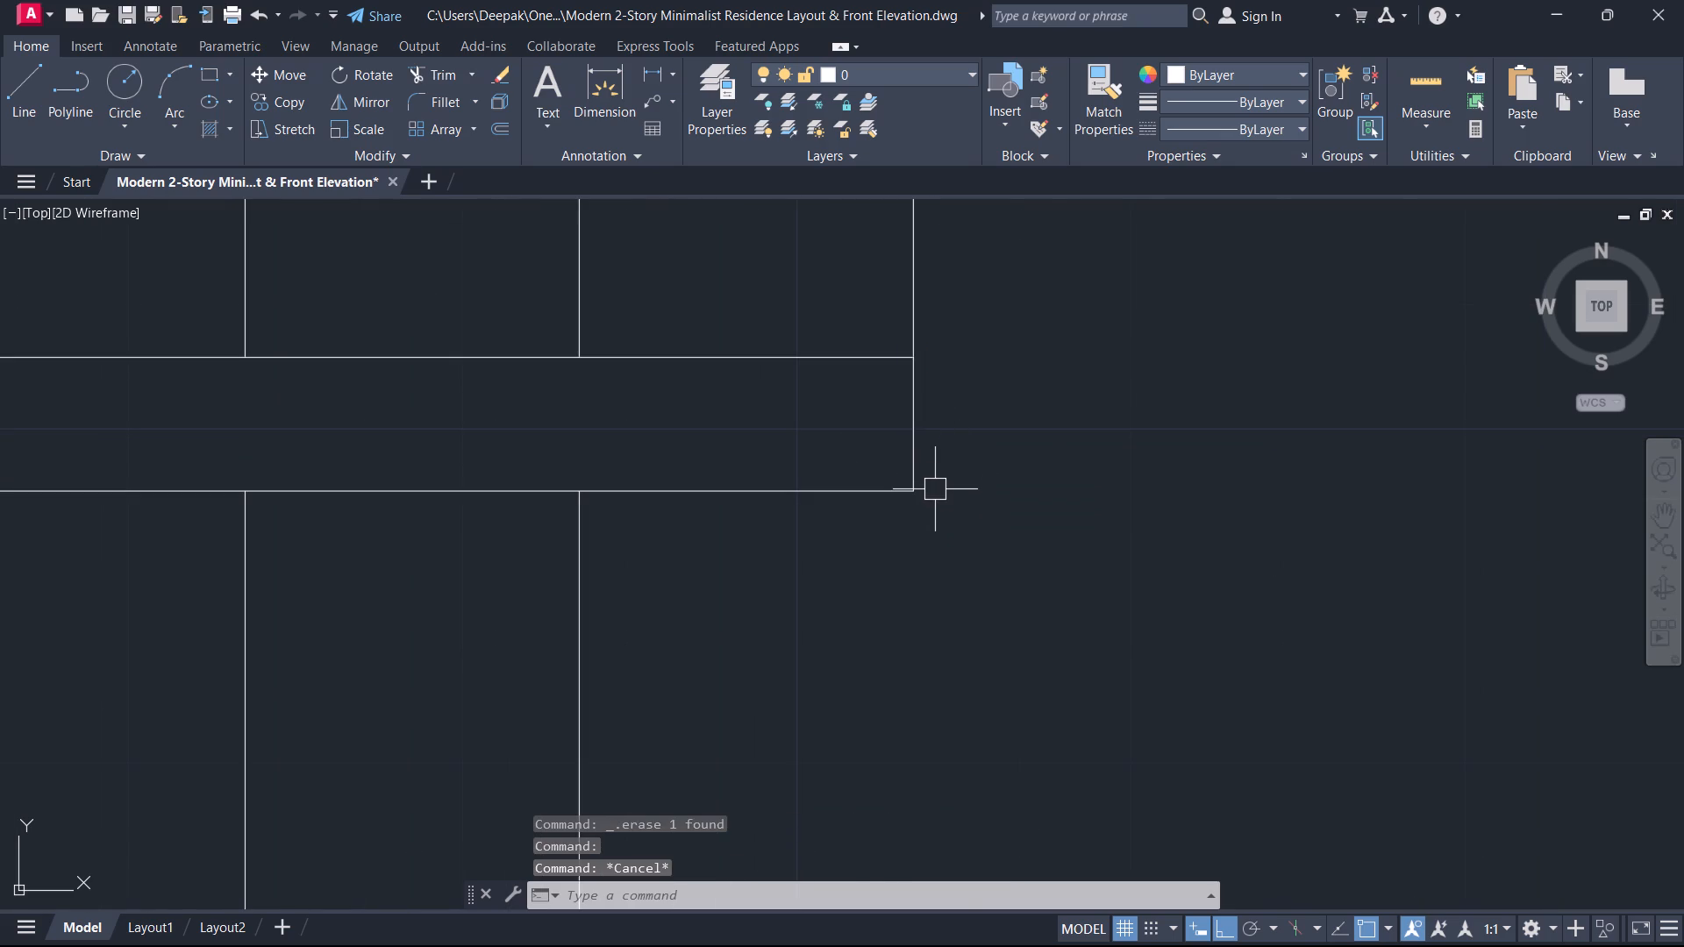
Move the short end line of the divider between the stair flights one tread back to the preceding riser.
{"action": "left_click", "coordinate": [943, 435]}
{"action": "left_click", "coordinate": [863, 454]}
{"action": "key", "text": "m"}
{"action": "key", "text": "space"}
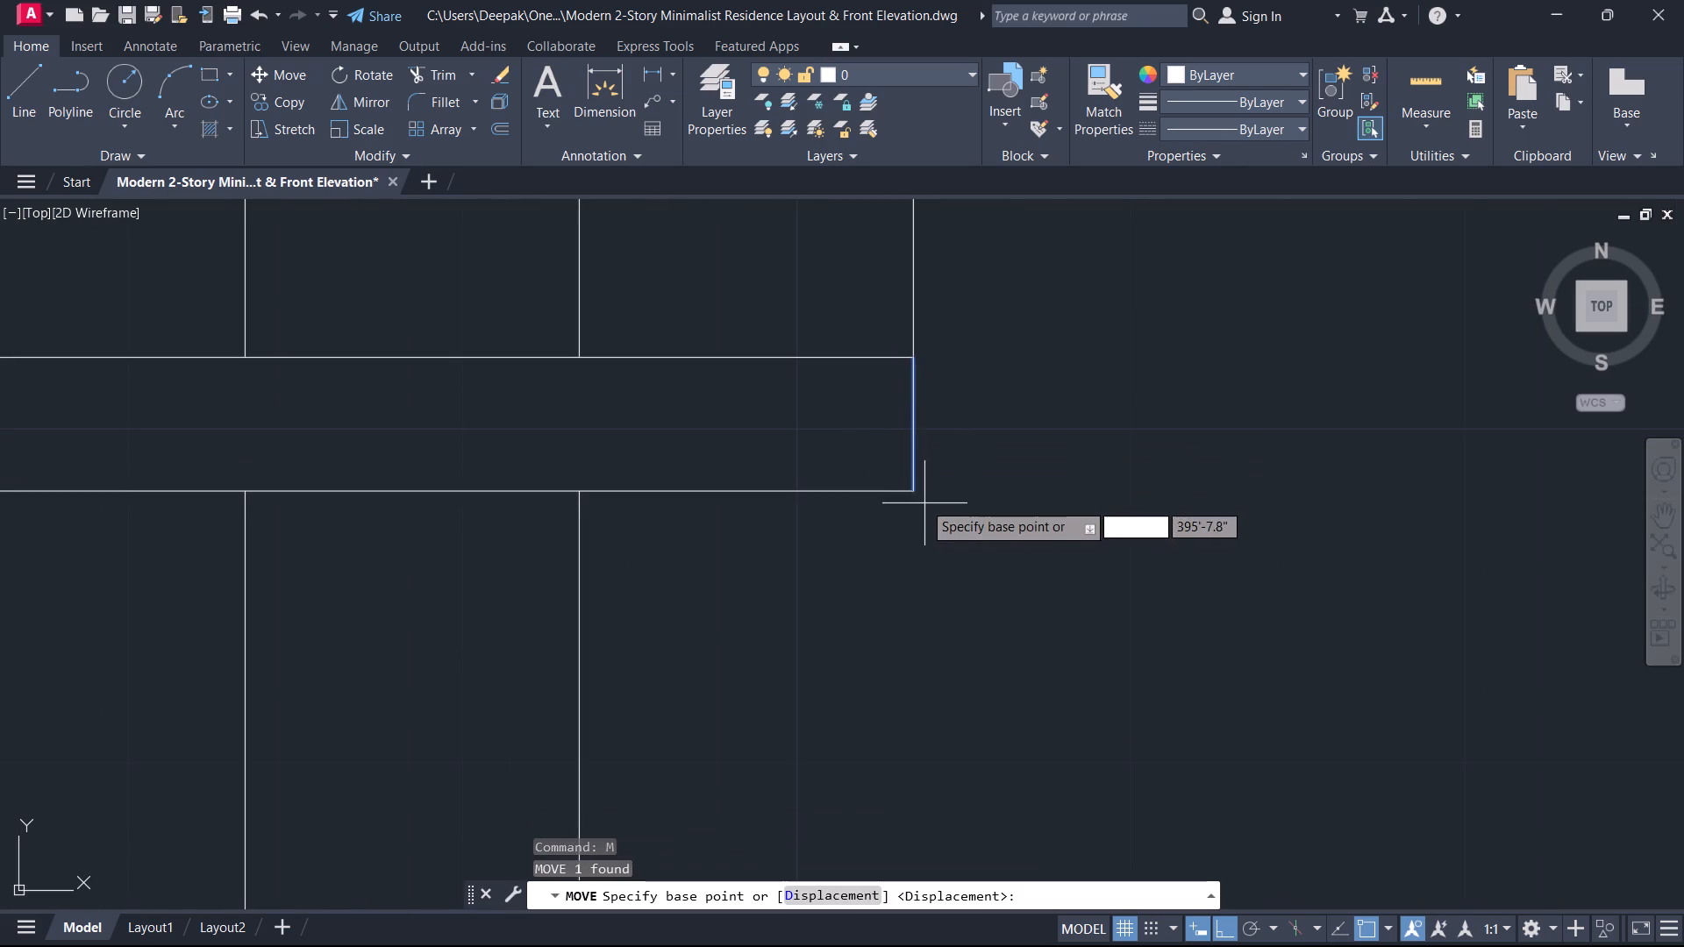
{"action": "left_click", "coordinate": [921, 497]}
{"action": "left_click", "coordinate": [581, 492]}
{"action": "key", "text": "Escape"}
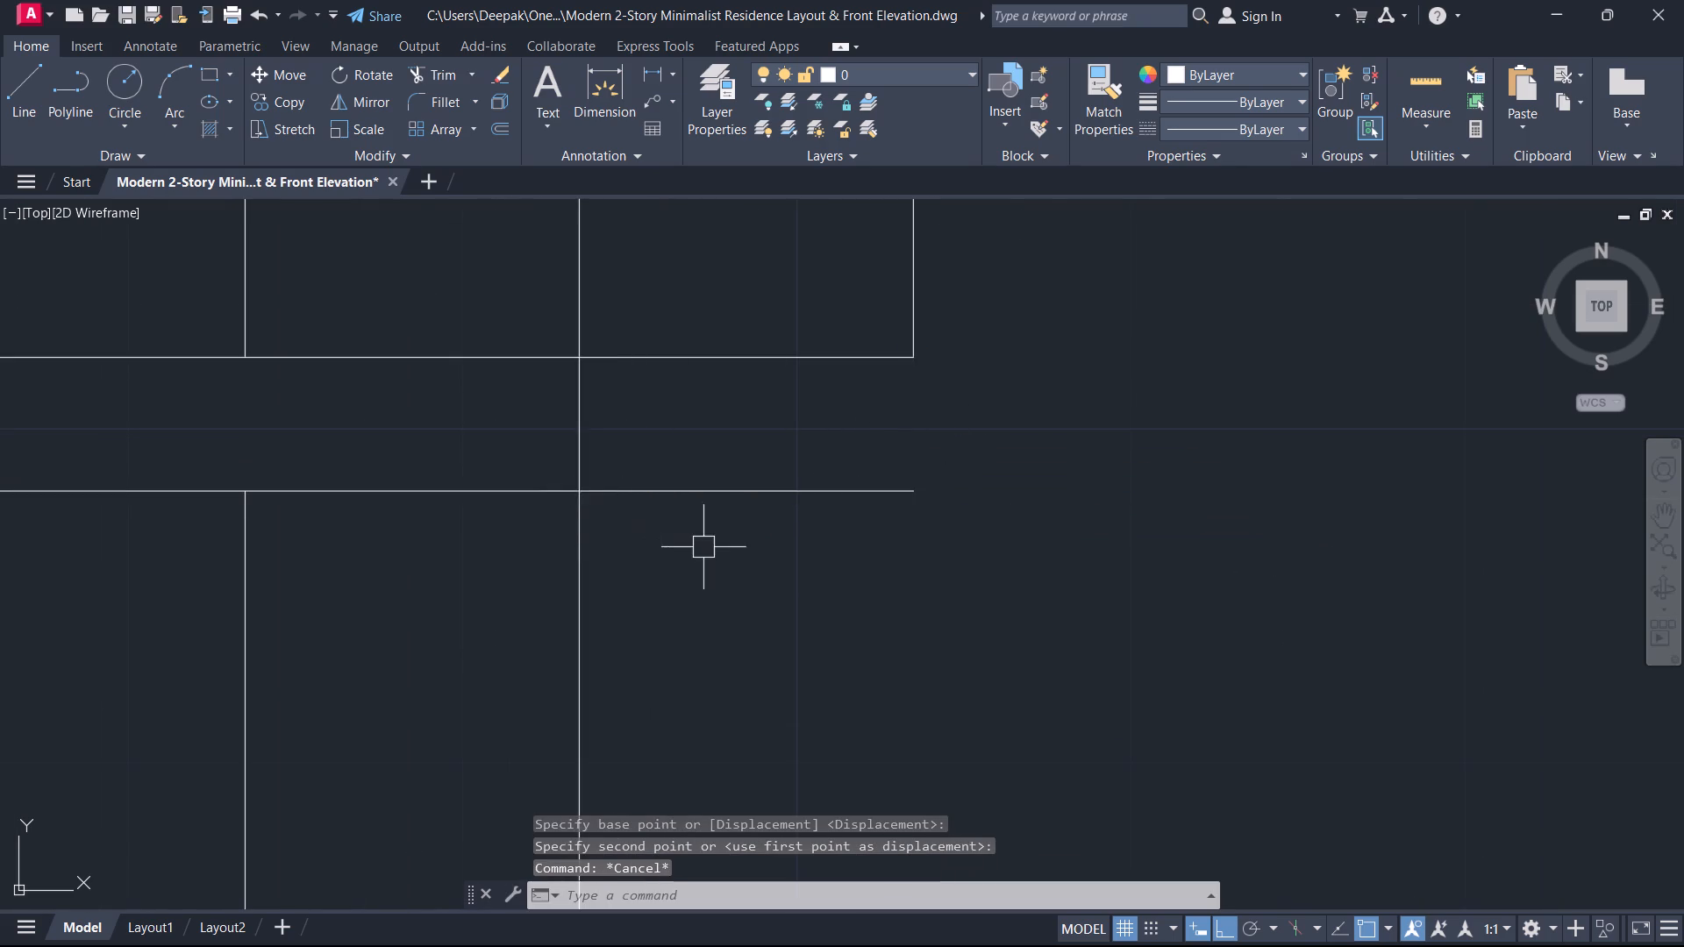
Trim the divider lines and the upper flight's last riser beyond the moved end line.
{"action": "scroll", "coordinate": [714, 547], "scroll_direction": "down", "scroll_amount": 2}
{"action": "middle_click_drag", "start_coordinate": [716, 546], "coordinate": [759, 609]}
{"action": "scroll", "coordinate": [759, 609], "scroll_direction": "down", "scroll_amount": 1}
{"action": "type", "text": "tr"}
{"action": "key", "text": "space"}
{"action": "left_click_drag", "start_coordinate": [760, 617], "coordinate": [798, 511]}
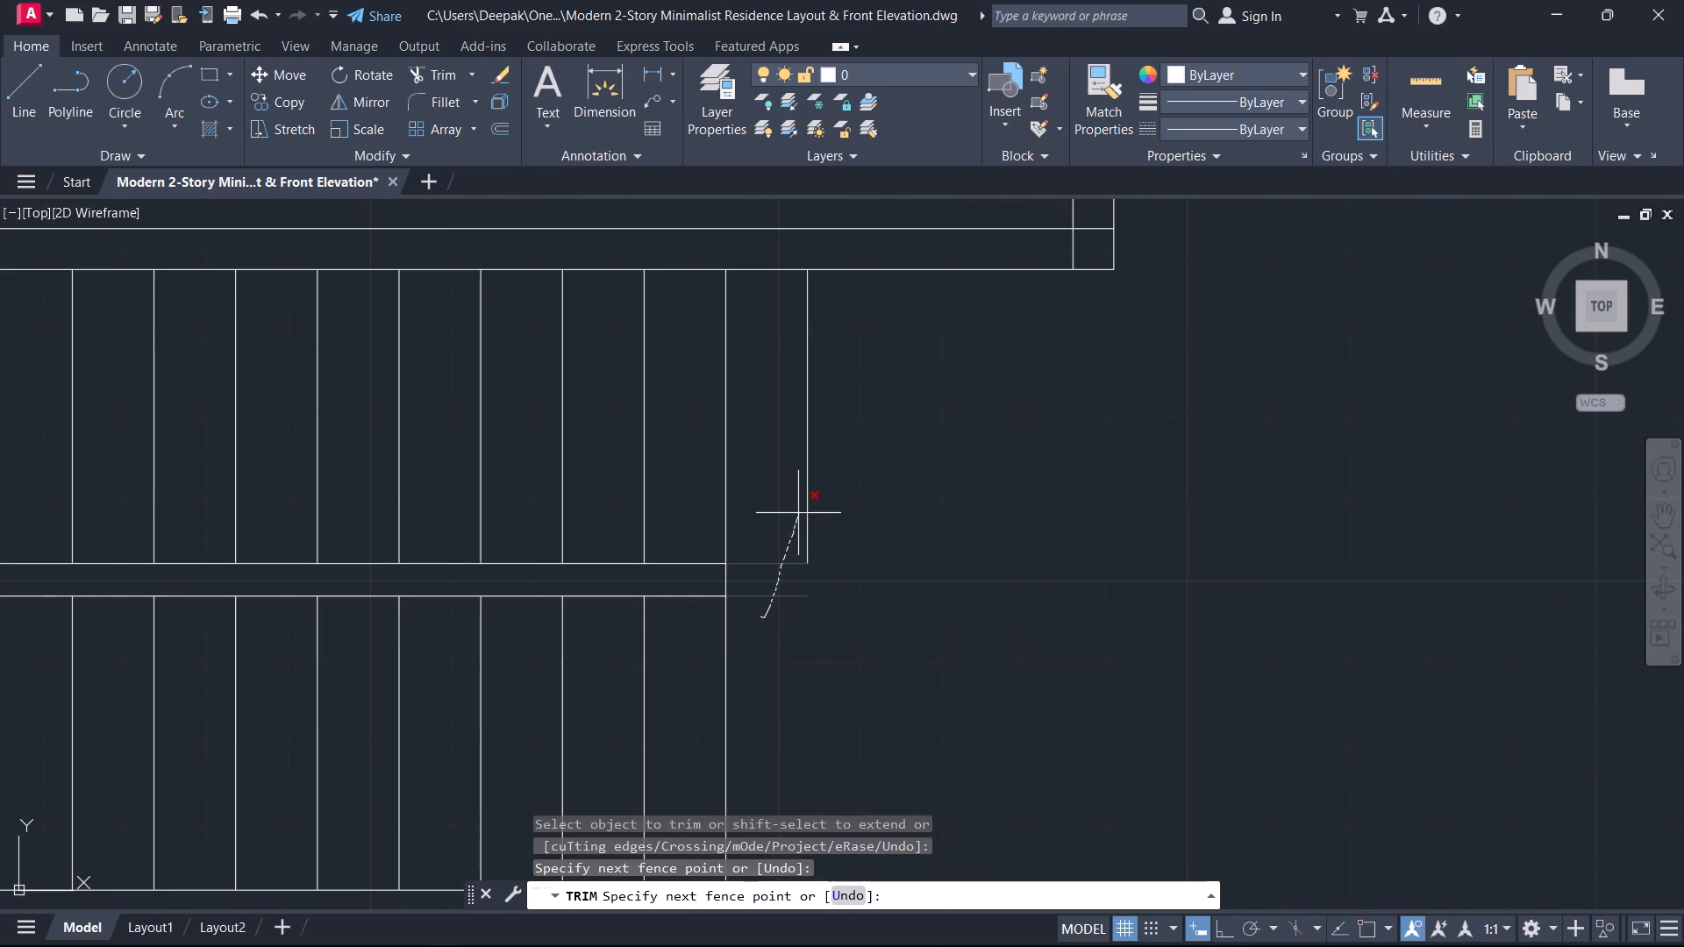
{"action": "left_click_drag", "start_coordinate": [798, 511], "coordinate": [839, 511]}
{"action": "key", "text": "Escape"}
Extend the lower flight's end riser down across the thickness of the wall below the staircase.
{"action": "scroll", "coordinate": [826, 556], "scroll_direction": "down", "scroll_amount": 3}
{"action": "middle_click_drag", "start_coordinate": [823, 614], "coordinate": [842, 593]}
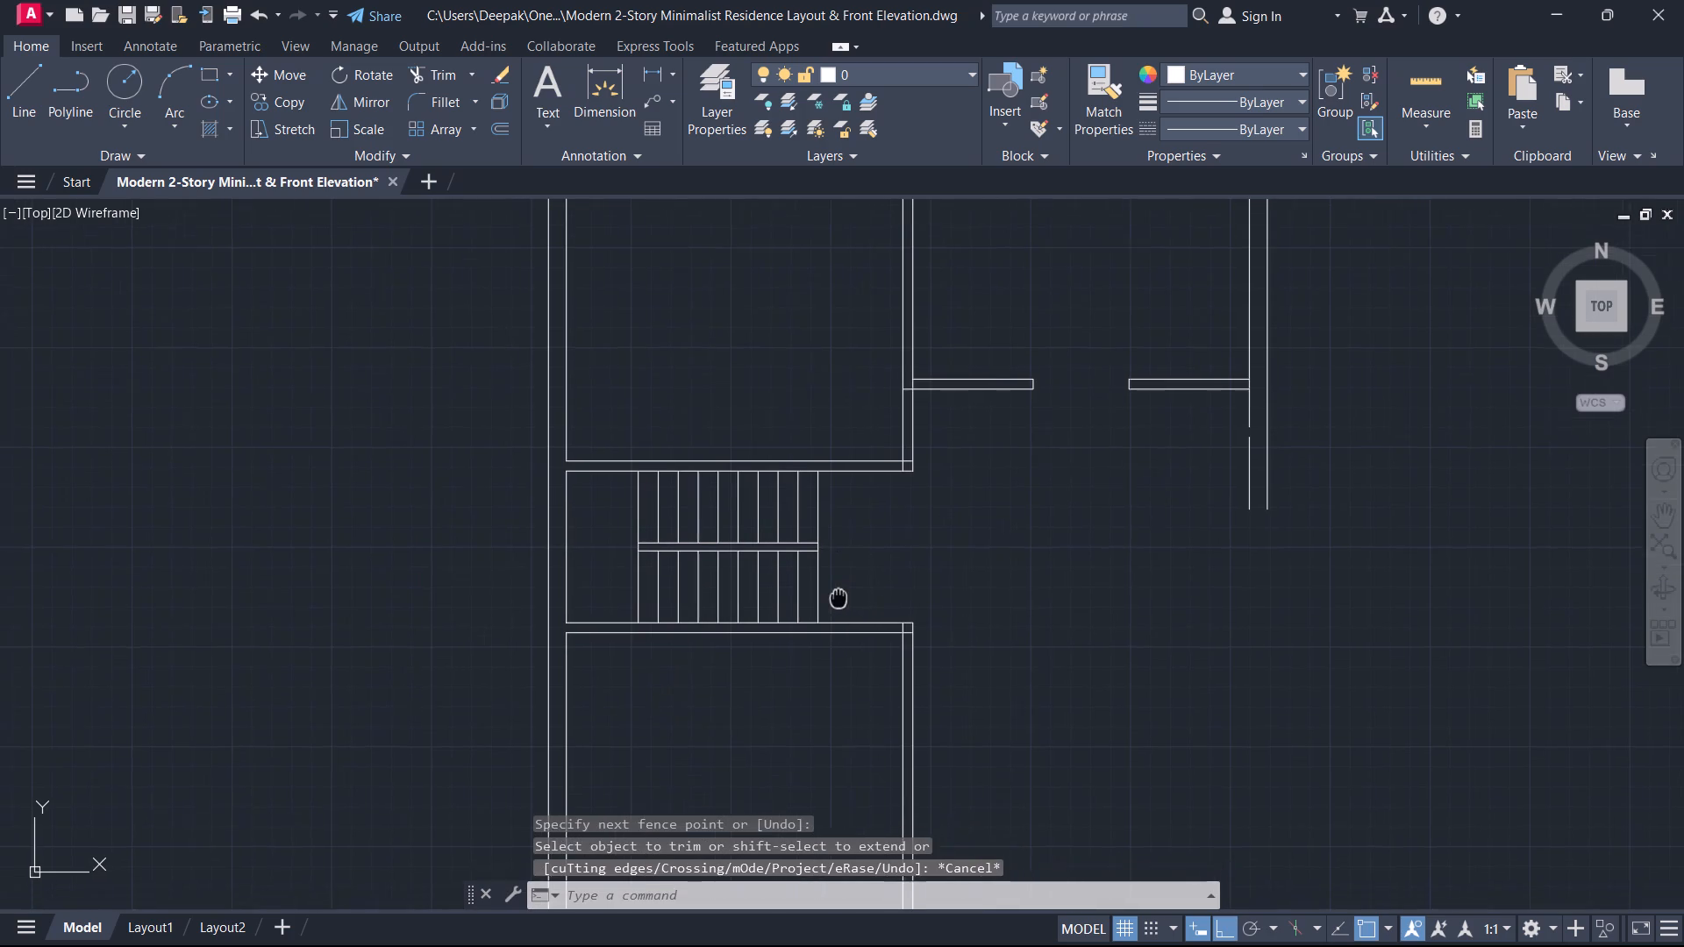
{"action": "middle_click_drag", "start_coordinate": [842, 593], "coordinate": [882, 557]}
{"action": "middle_click_drag", "start_coordinate": [933, 680], "coordinate": [900, 606]}
{"action": "scroll", "coordinate": [881, 563], "scroll_direction": "up", "scroll_amount": 1}
{"action": "middle_click_drag", "start_coordinate": [881, 561], "coordinate": [896, 625]}
{"action": "key", "text": "e"}
{"action": "key", "text": "x"}
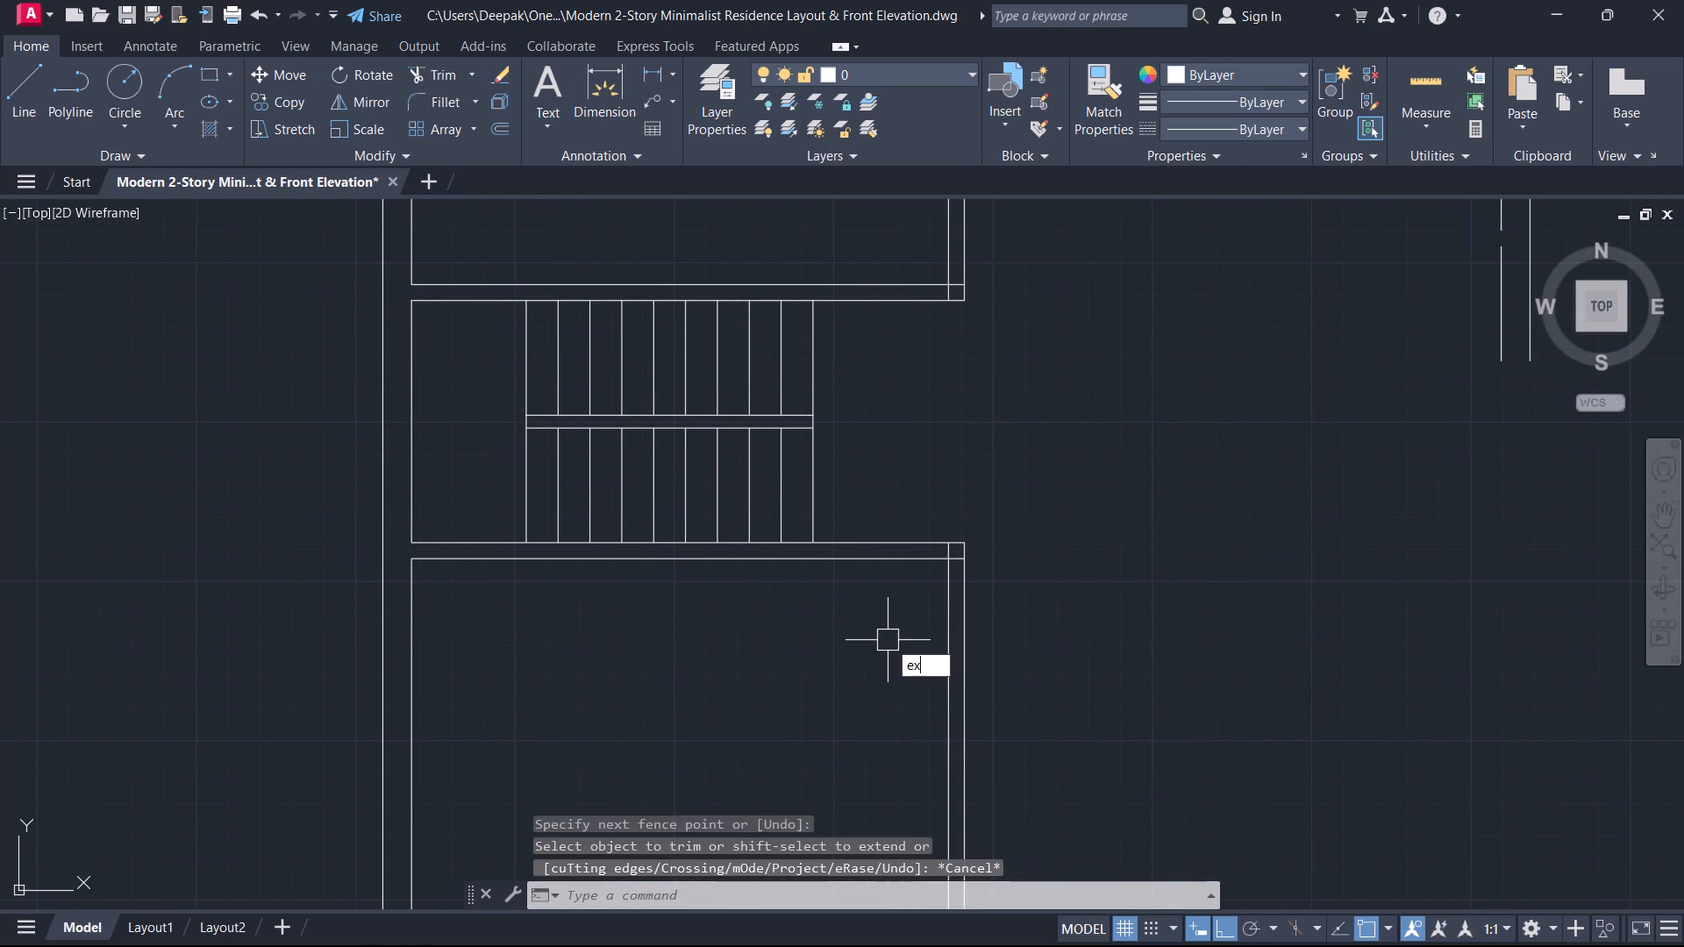
{"action": "key", "text": "space"}
{"action": "left_click", "coordinate": [815, 509]}
{"action": "key", "text": "Escape"}
Trim the wall lines below the staircase from its end riser through the central partition to form an opening.
{"action": "key", "text": "t"}
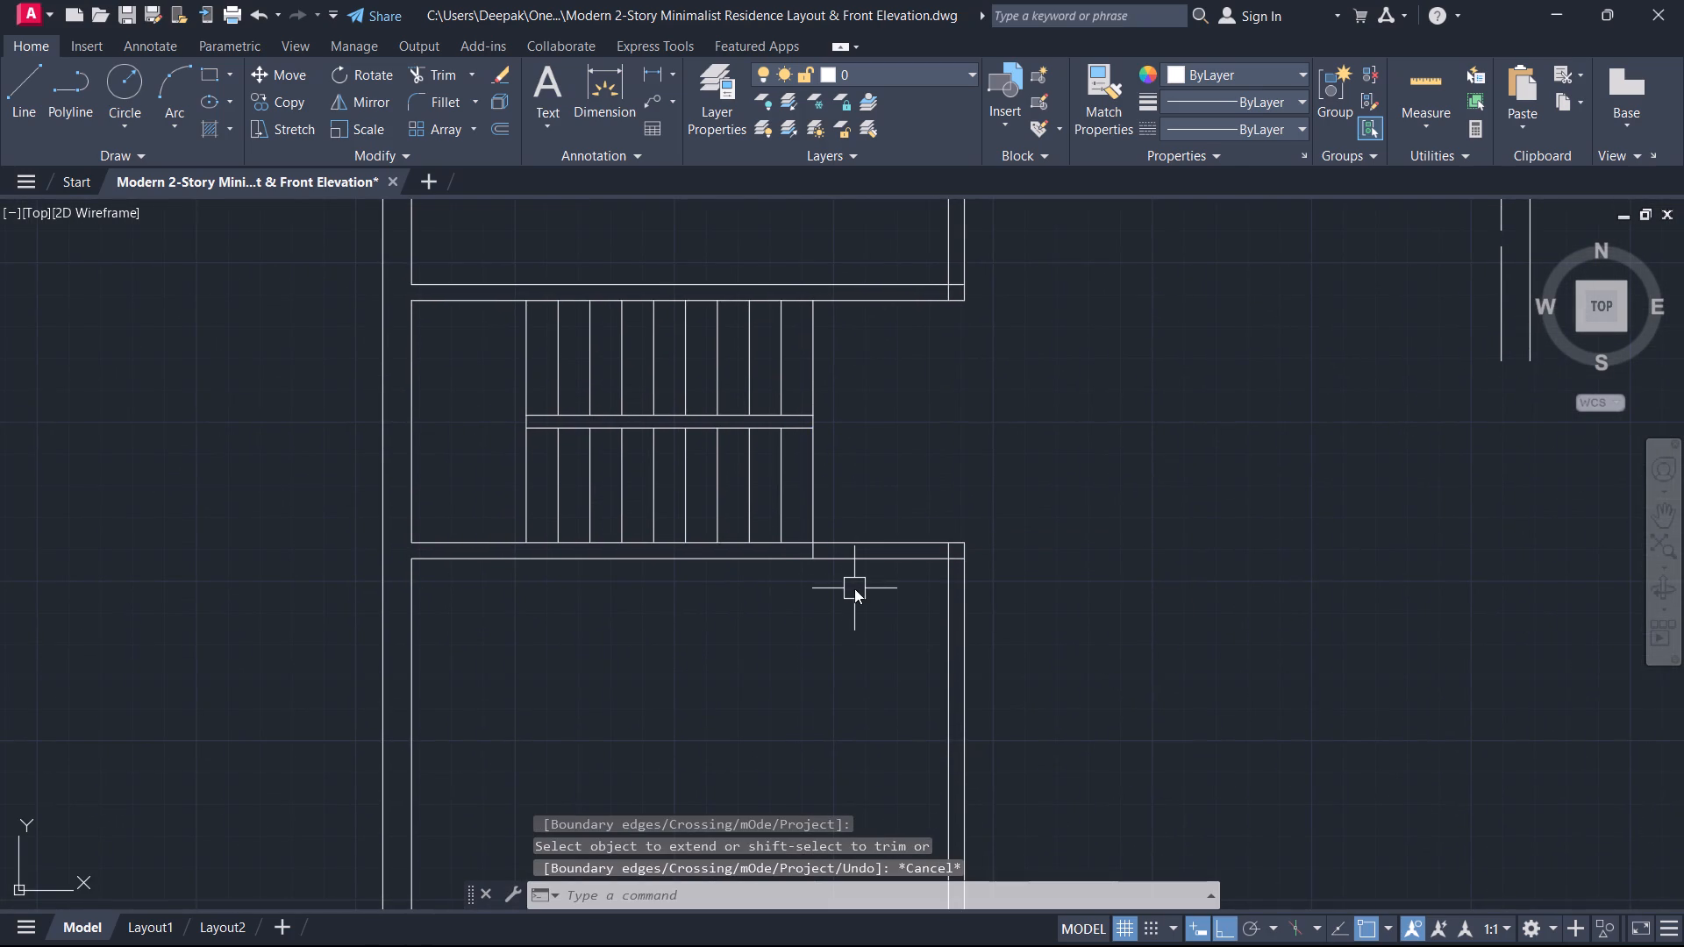
{"action": "key", "text": "r"}
{"action": "key", "text": "space"}
{"action": "left_click", "coordinate": [854, 595]}
{"action": "left_click", "coordinate": [872, 500]}
{"action": "scroll", "coordinate": [960, 559], "scroll_direction": "up", "scroll_amount": 1}
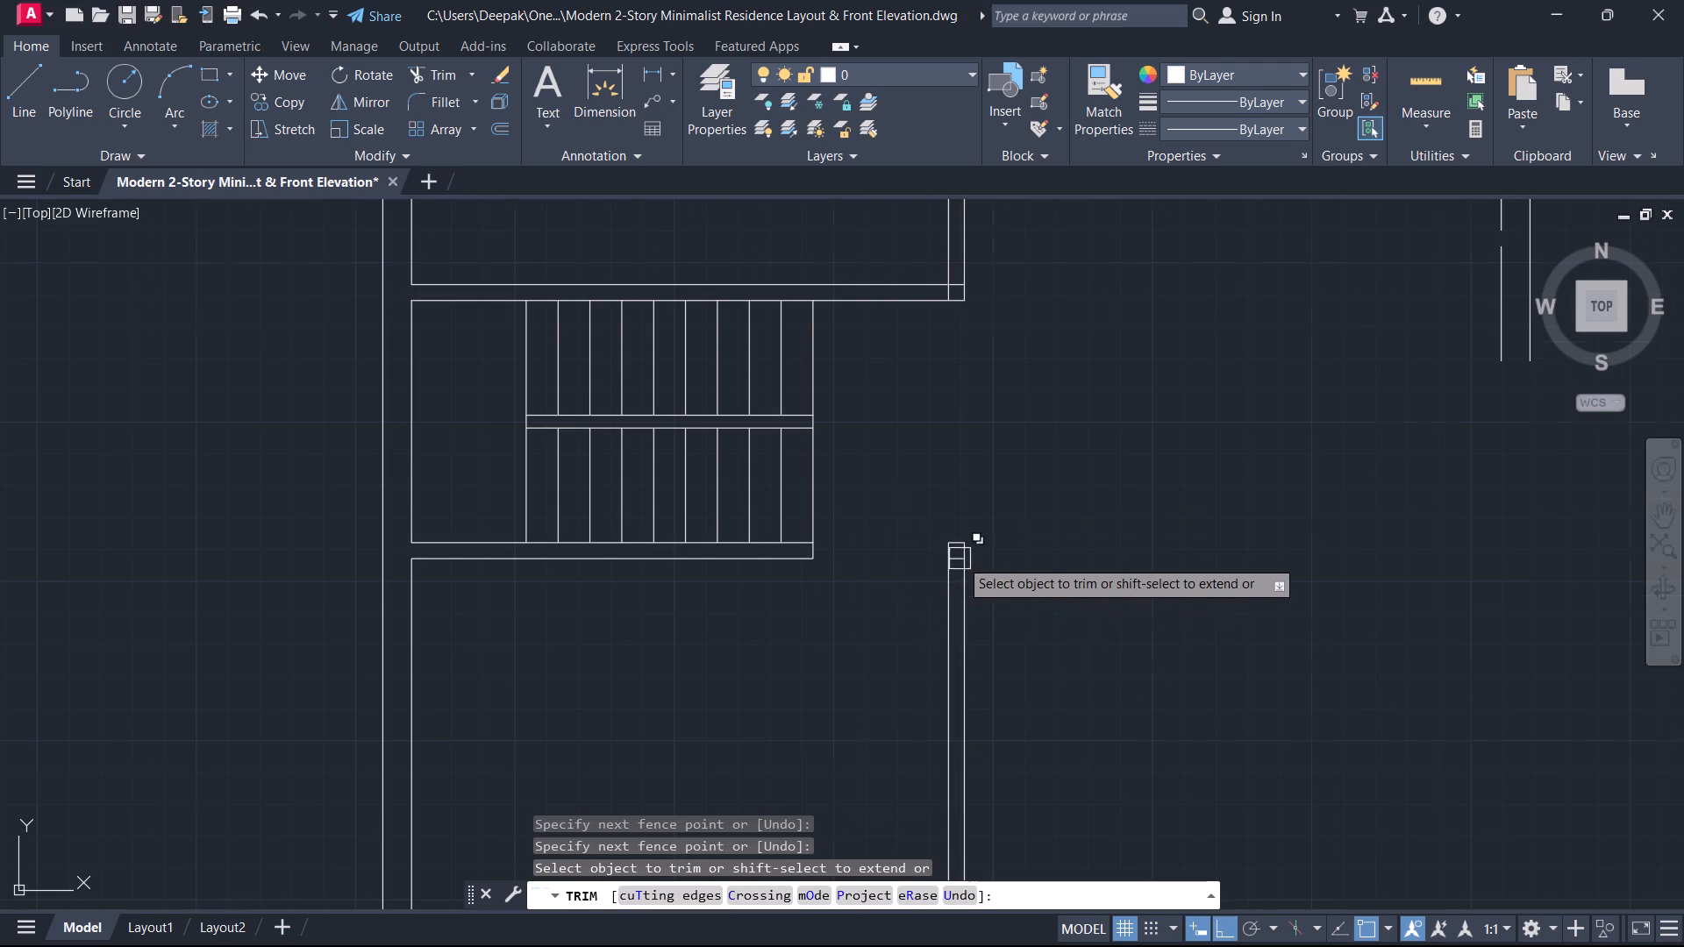
{"action": "scroll", "coordinate": [960, 559], "scroll_direction": "up", "scroll_amount": 3}
{"action": "left_click", "coordinate": [940, 560]}
{"action": "left_click", "coordinate": [926, 649]}
{"action": "key", "text": "Escape"}
Extend both lines of the lower central partition through the front wall down to the front boundary line.
{"action": "scroll", "coordinate": [897, 667], "scroll_direction": "down", "scroll_amount": 4}
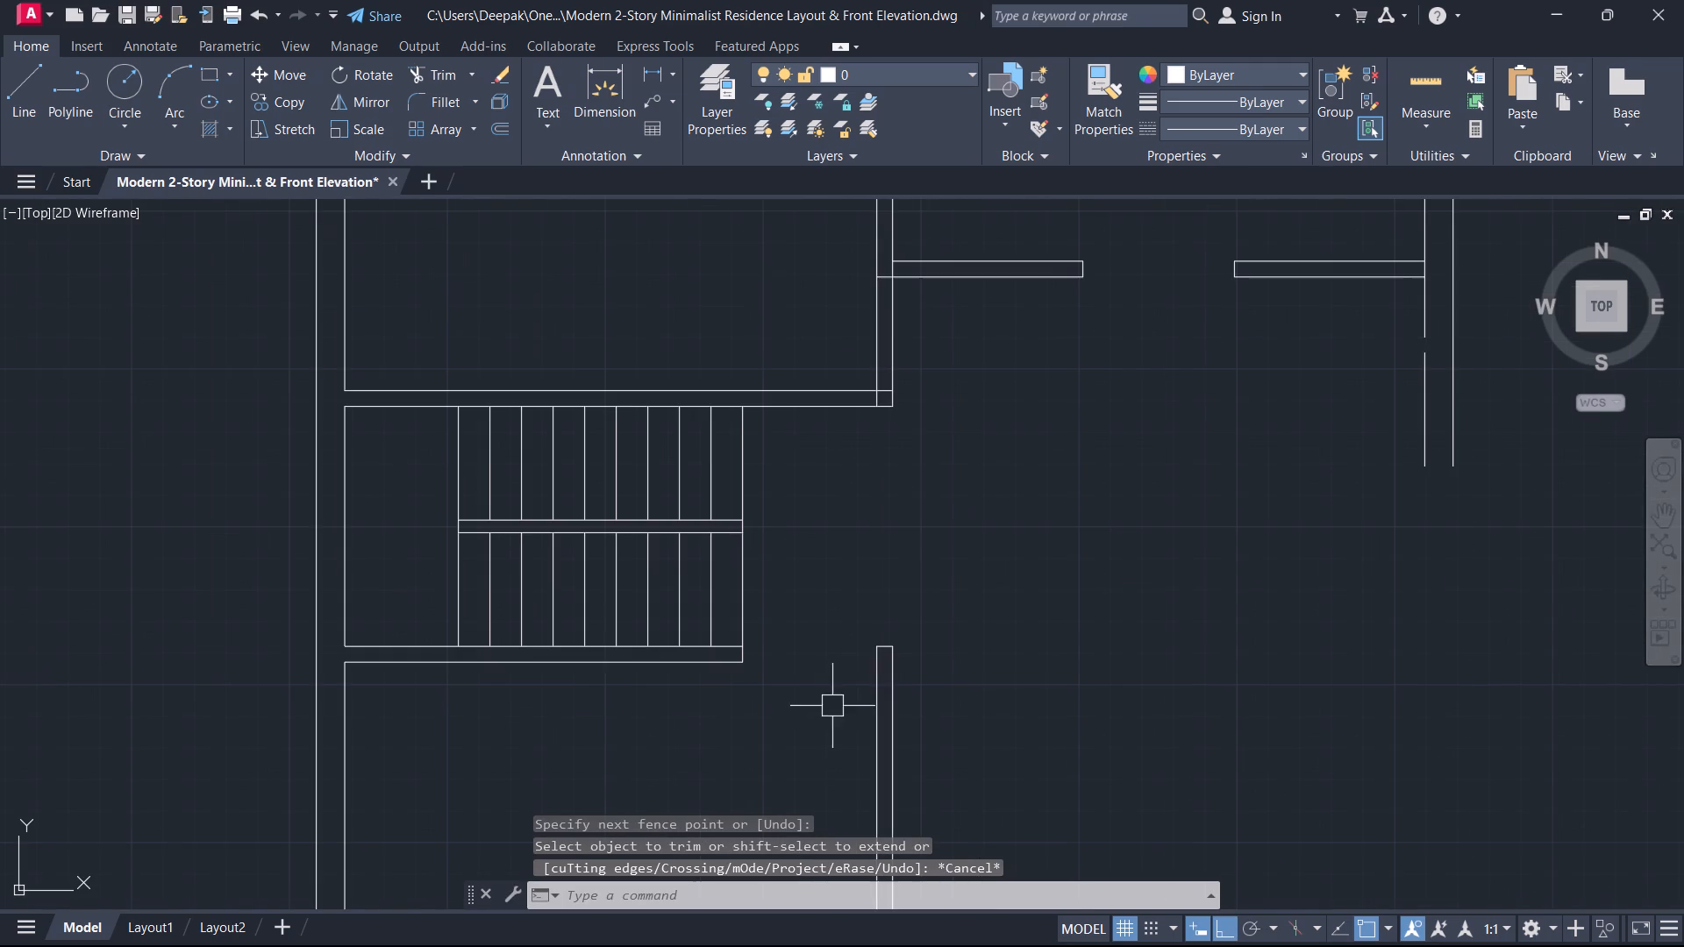
{"action": "middle_click_drag", "start_coordinate": [812, 720], "coordinate": [902, 666]}
{"action": "scroll", "coordinate": [902, 666], "scroll_direction": "down", "scroll_amount": 1}
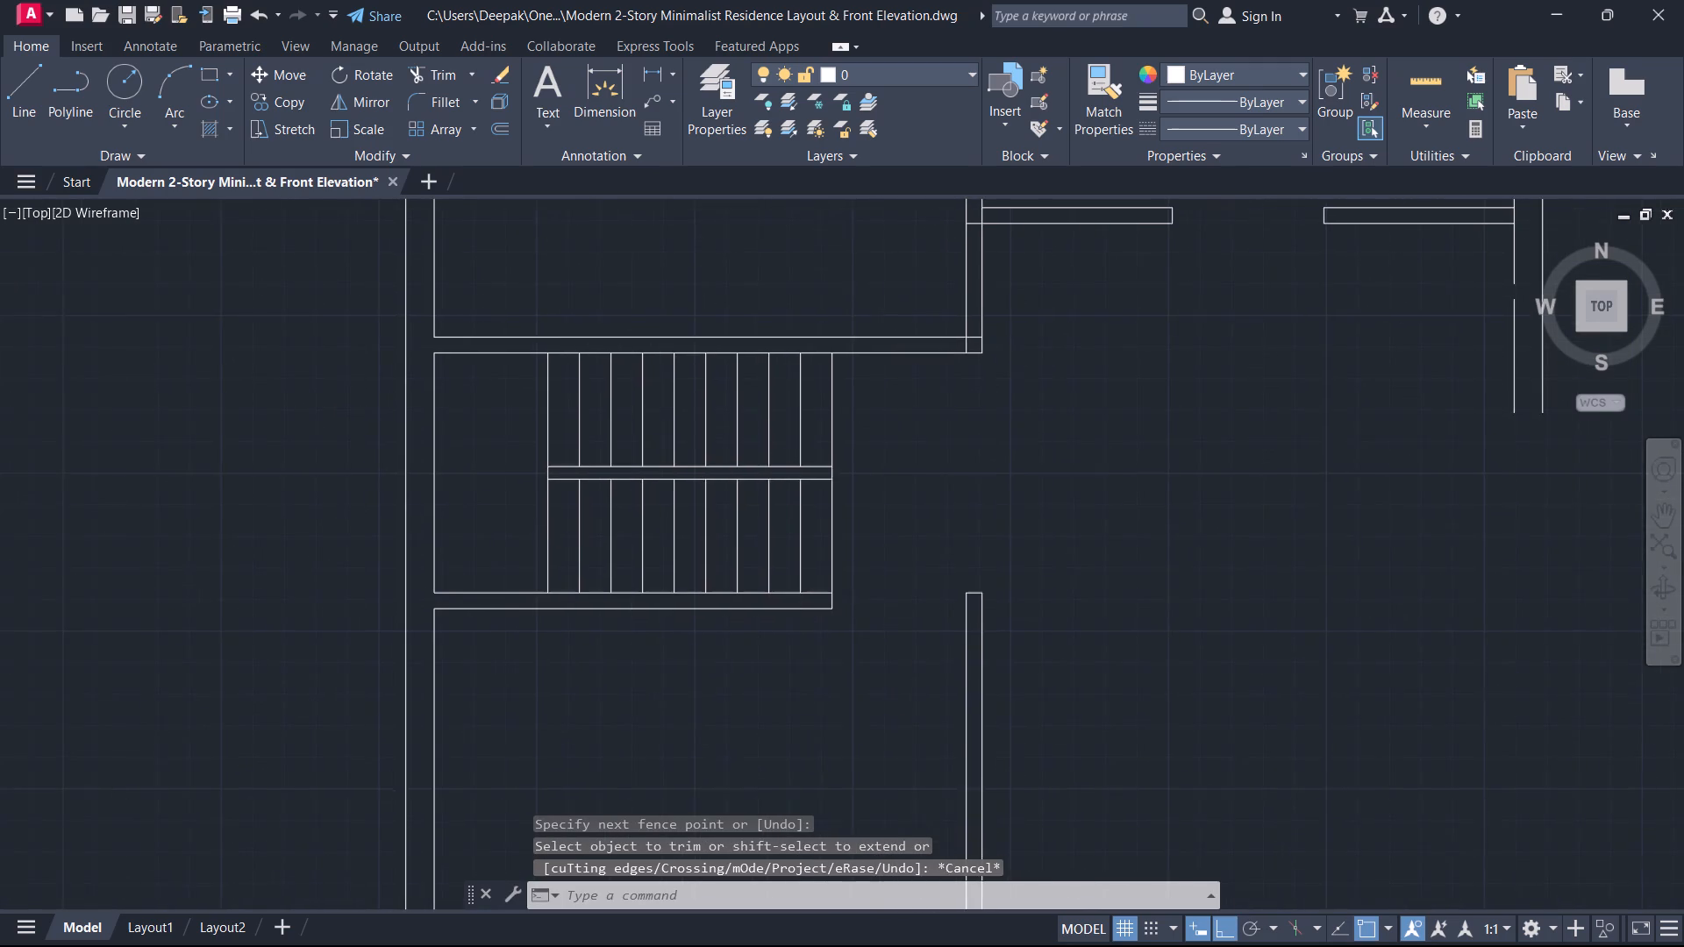
{"action": "scroll", "coordinate": [902, 666], "scroll_direction": "down", "scroll_amount": 2}
{"action": "scroll", "coordinate": [911, 692], "scroll_direction": "up", "scroll_amount": 2}
{"action": "middle_click_drag", "start_coordinate": [911, 692], "coordinate": [932, 524]}
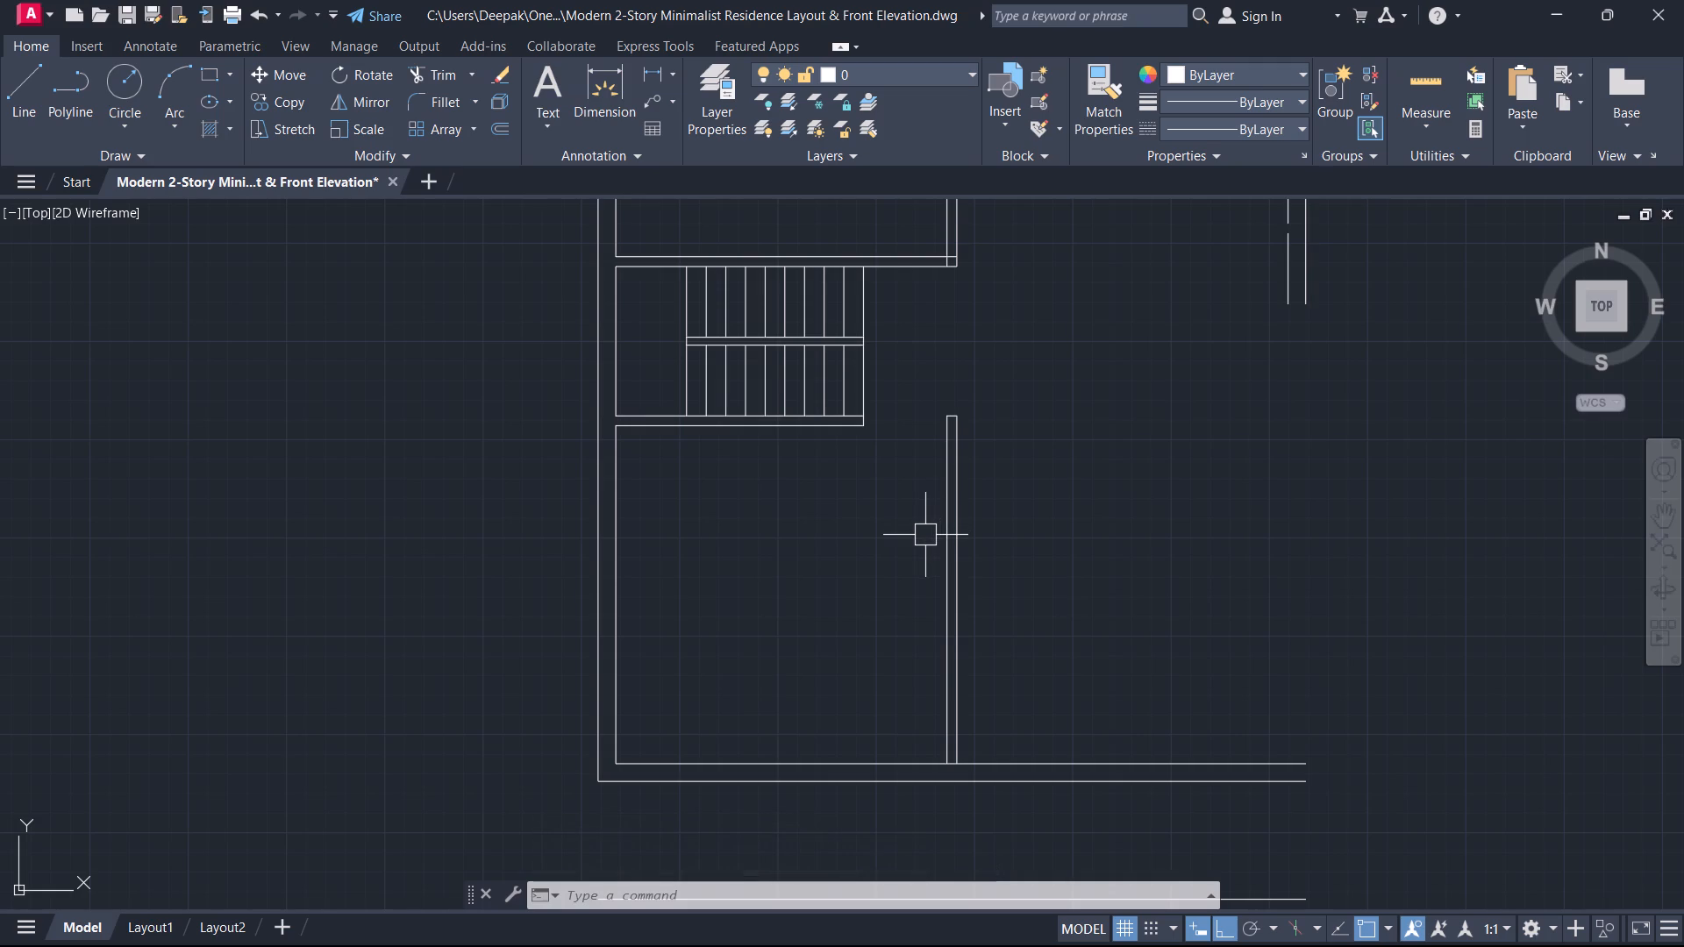
{"action": "scroll", "coordinate": [924, 533], "scroll_direction": "down", "scroll_amount": 4}
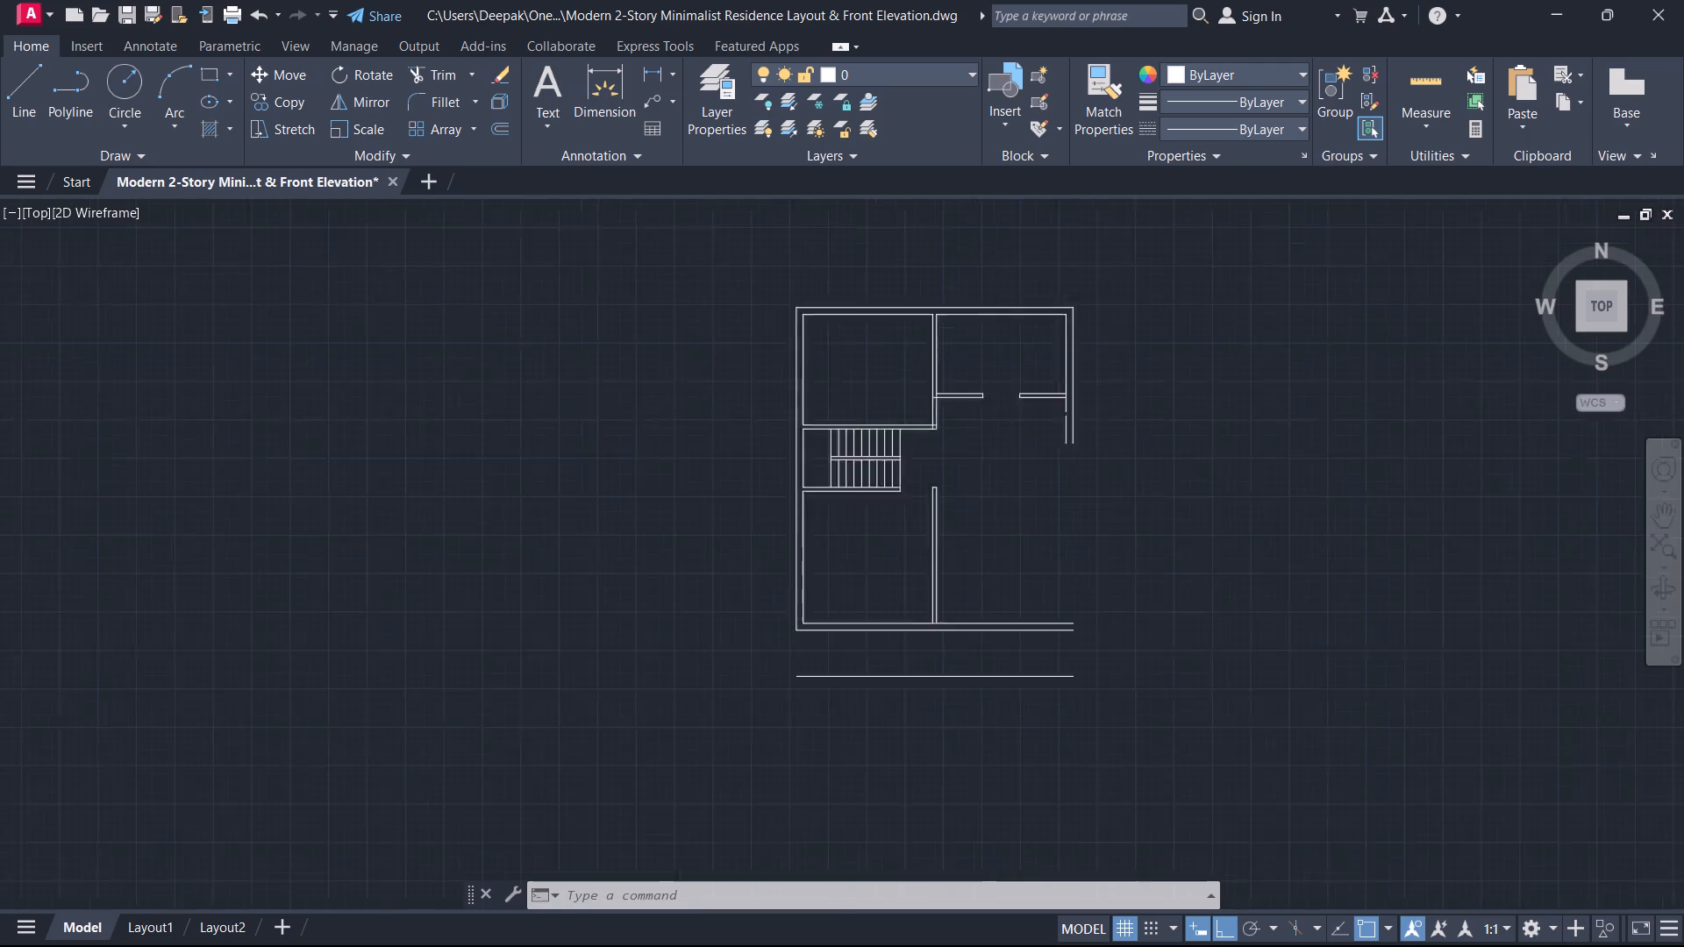
{"action": "scroll", "coordinate": [932, 609], "scroll_direction": "up", "scroll_amount": 4}
{"action": "middle_click_drag", "start_coordinate": [953, 541], "coordinate": [966, 654]}
{"action": "key", "text": "e"}
{"action": "key", "text": "x"}
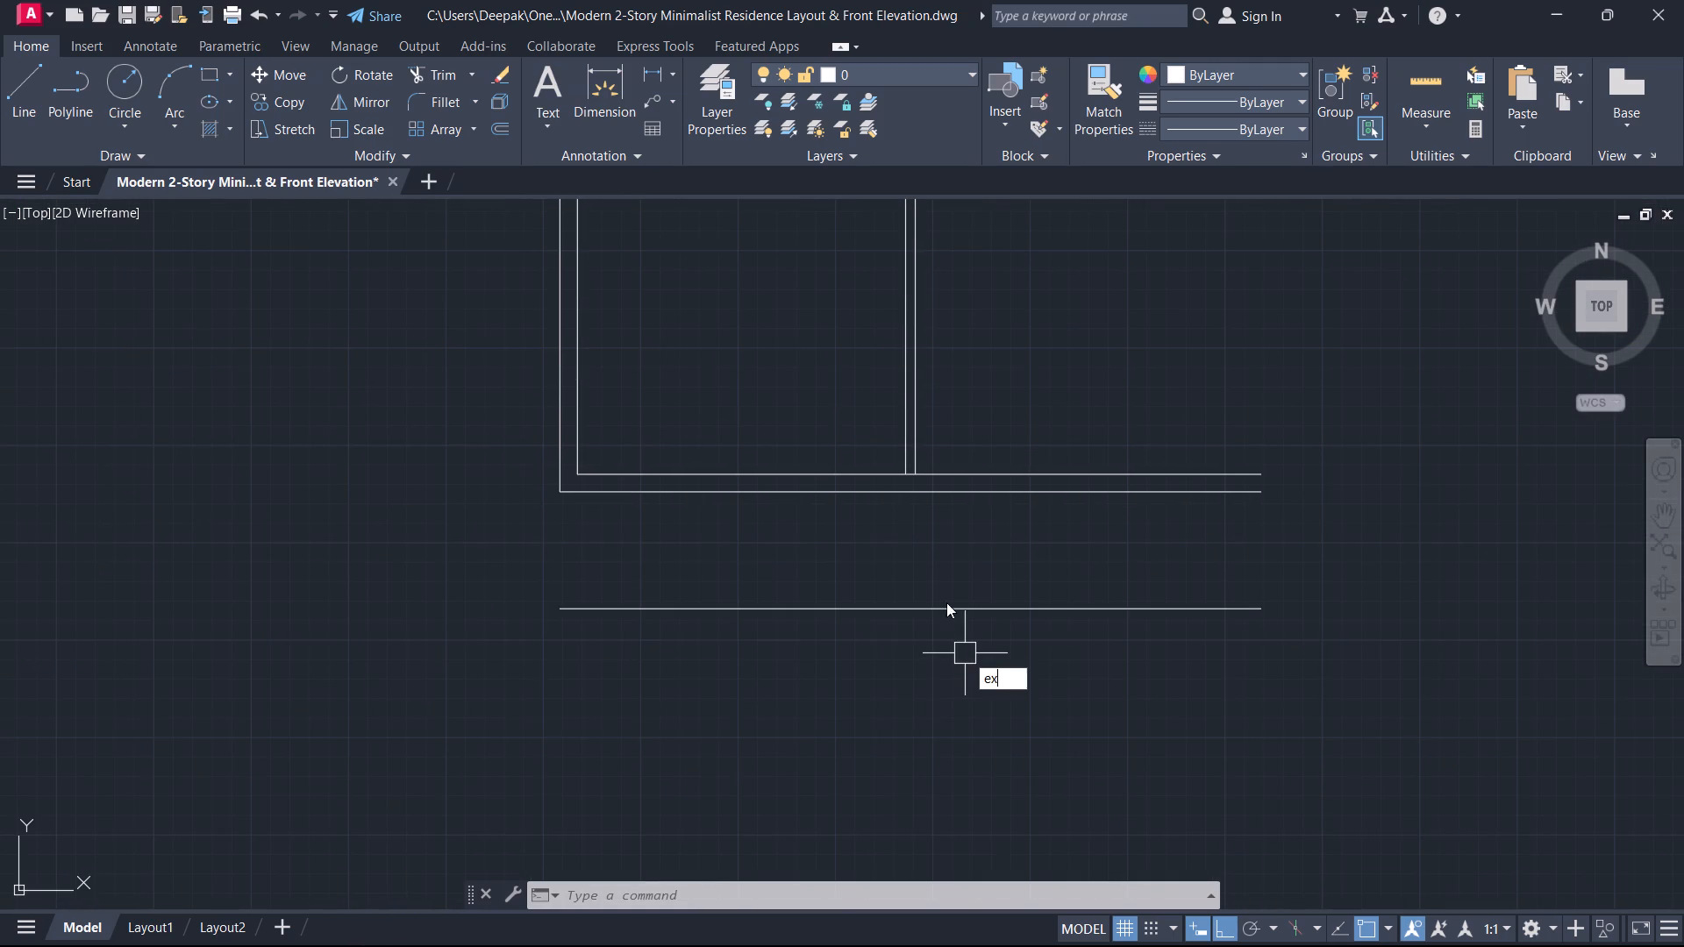
{"action": "key", "text": "space"}
{"action": "key", "text": "space"}
{"action": "left_click", "coordinate": [875, 395]}
{"action": "left_click", "coordinate": [1018, 450]}
{"action": "left_click", "coordinate": [806, 418]}
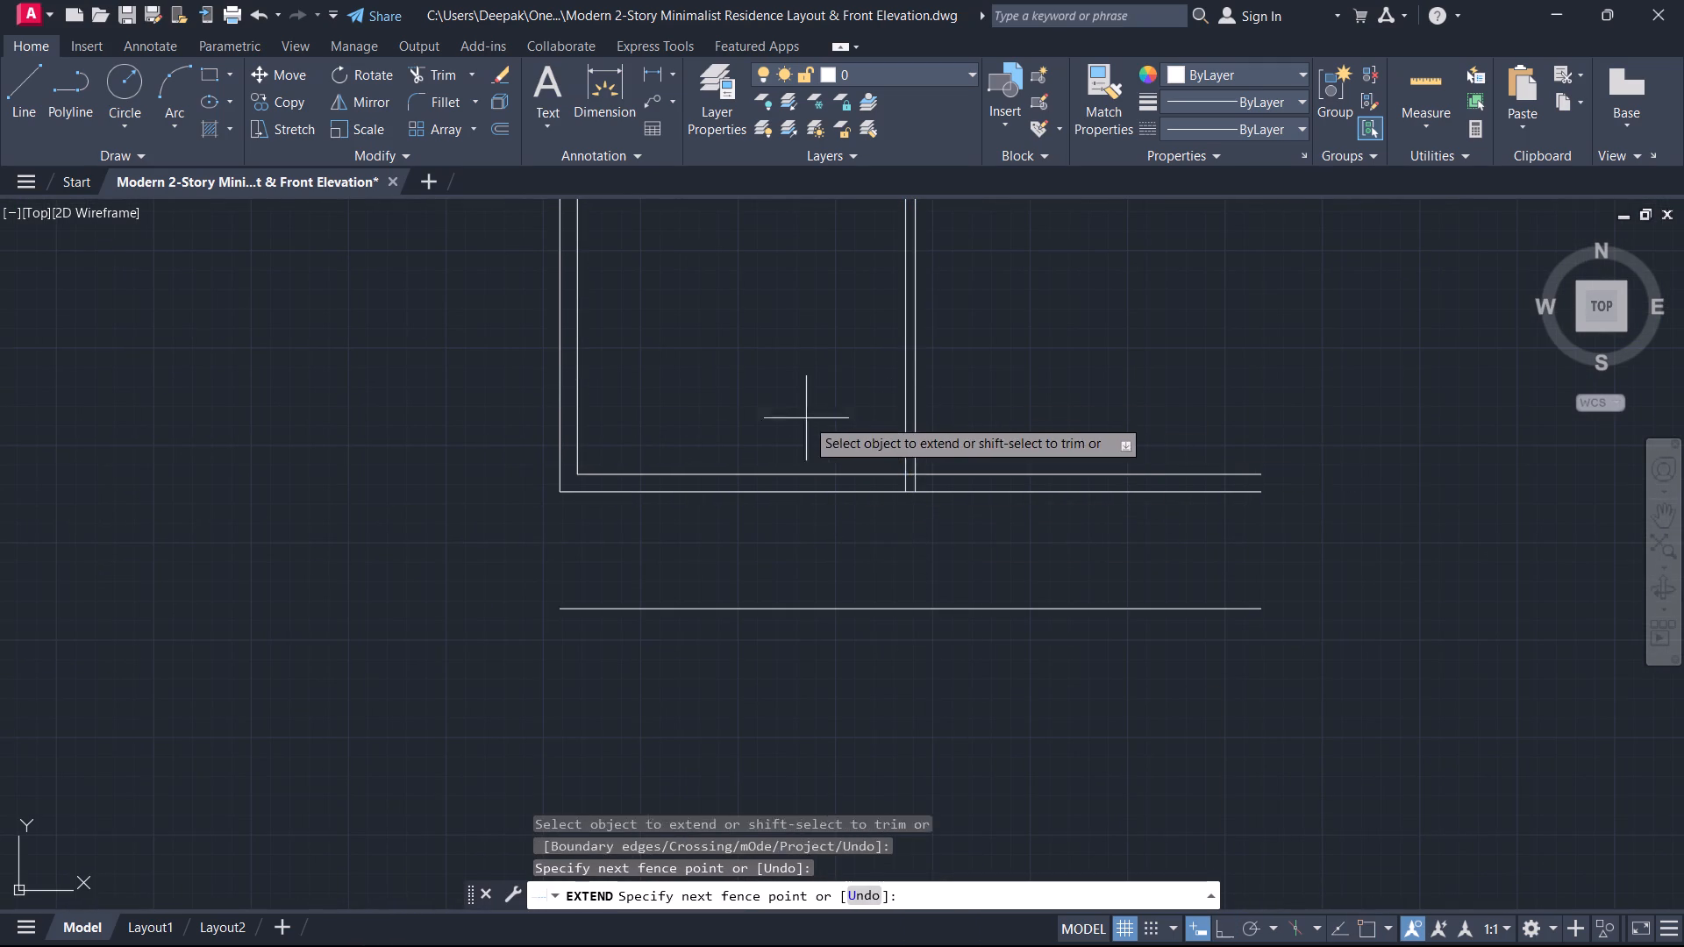
{"action": "left_click", "coordinate": [980, 456]}
{"action": "key", "text": "Escape"}
Trim the two partition lines inside the thickness of the front wall.
{"action": "scroll", "coordinate": [940, 505], "scroll_direction": "up", "scroll_amount": 1}
{"action": "middle_click_drag", "start_coordinate": [937, 510], "coordinate": [960, 572]}
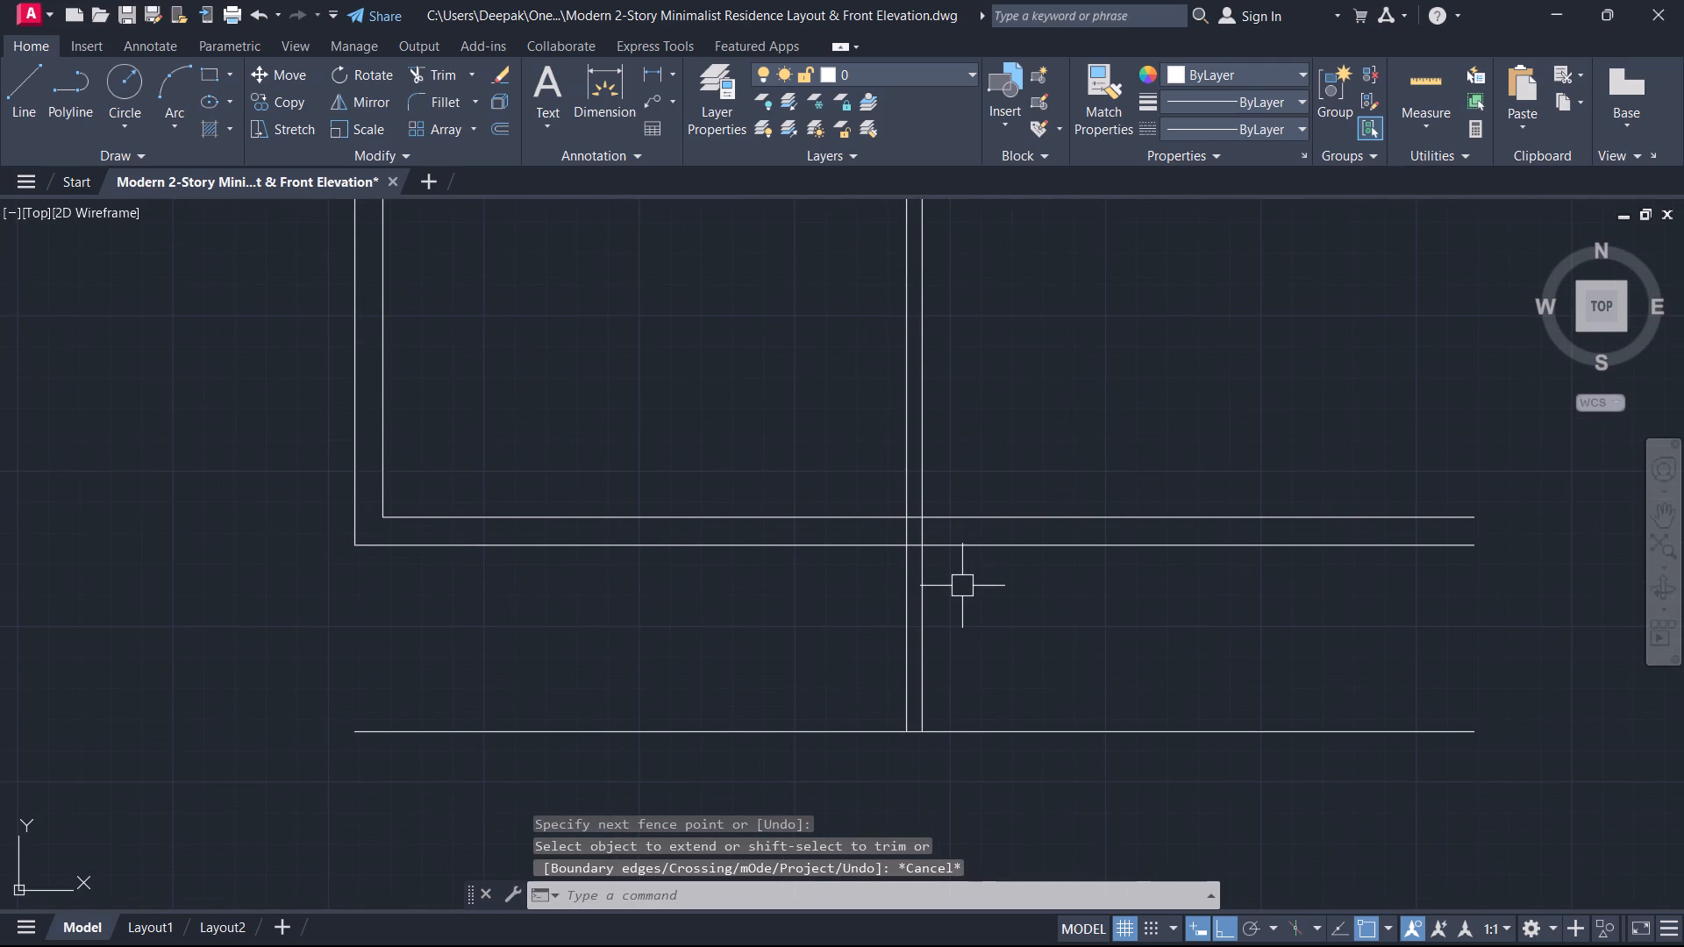
{"action": "key", "text": "t"}
{"action": "scroll", "coordinate": [923, 563], "scroll_direction": "up", "scroll_amount": 1}
{"action": "key", "text": "t"}
{"action": "key", "text": "r"}
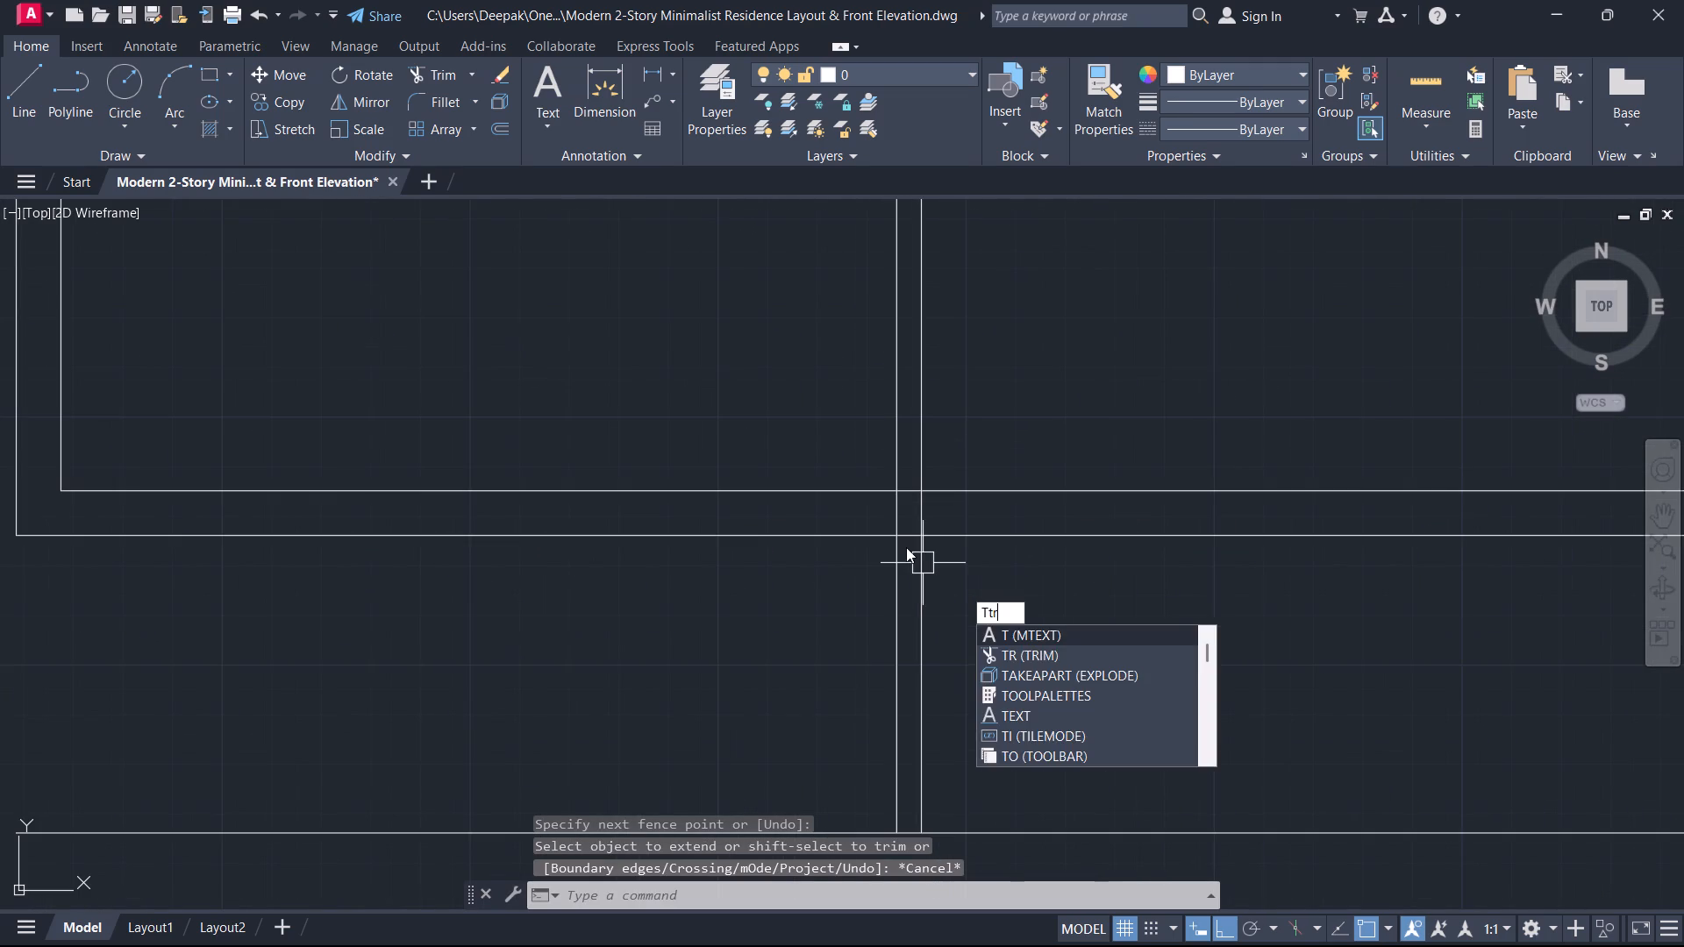
{"action": "key", "text": "Escape"}
{"action": "type", "text": "tr"}
{"action": "key", "text": "space"}
{"action": "scroll", "coordinate": [905, 545], "scroll_direction": "up", "scroll_amount": 2}
{"action": "middle_click_drag", "start_coordinate": [905, 545], "coordinate": [917, 560]}
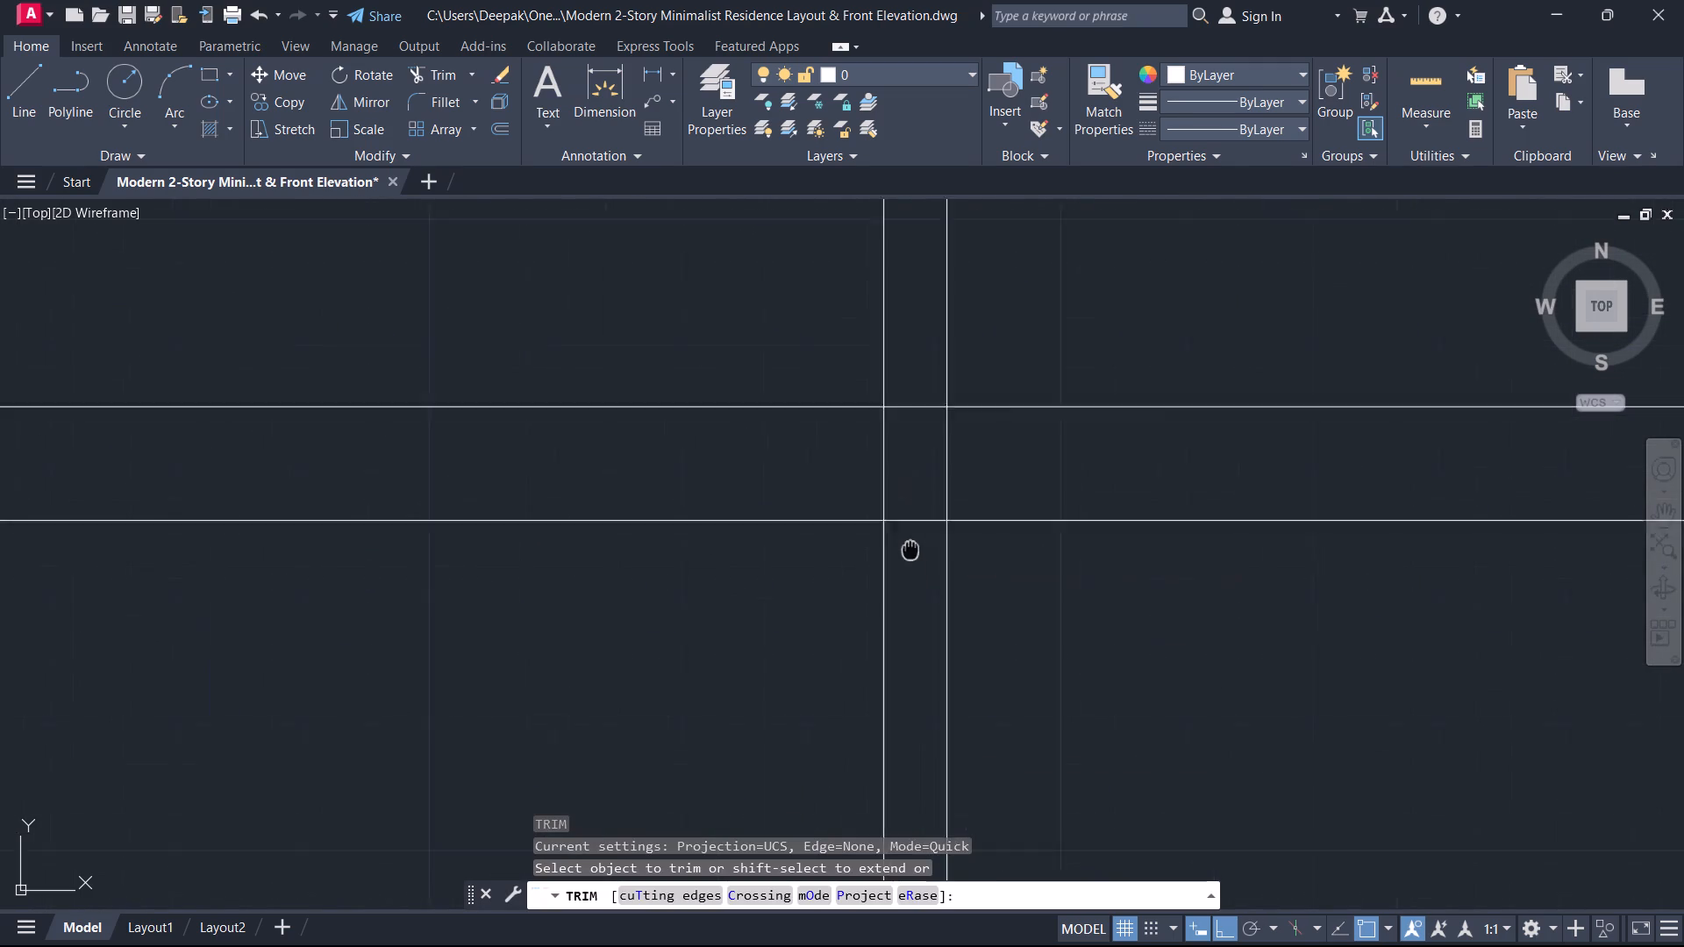
{"action": "middle_click_drag", "start_coordinate": [917, 560], "coordinate": [929, 609]}
{"action": "left_click", "coordinate": [975, 526]}
{"action": "left_click", "coordinate": [912, 538]}
{"action": "key", "text": "Escape"}
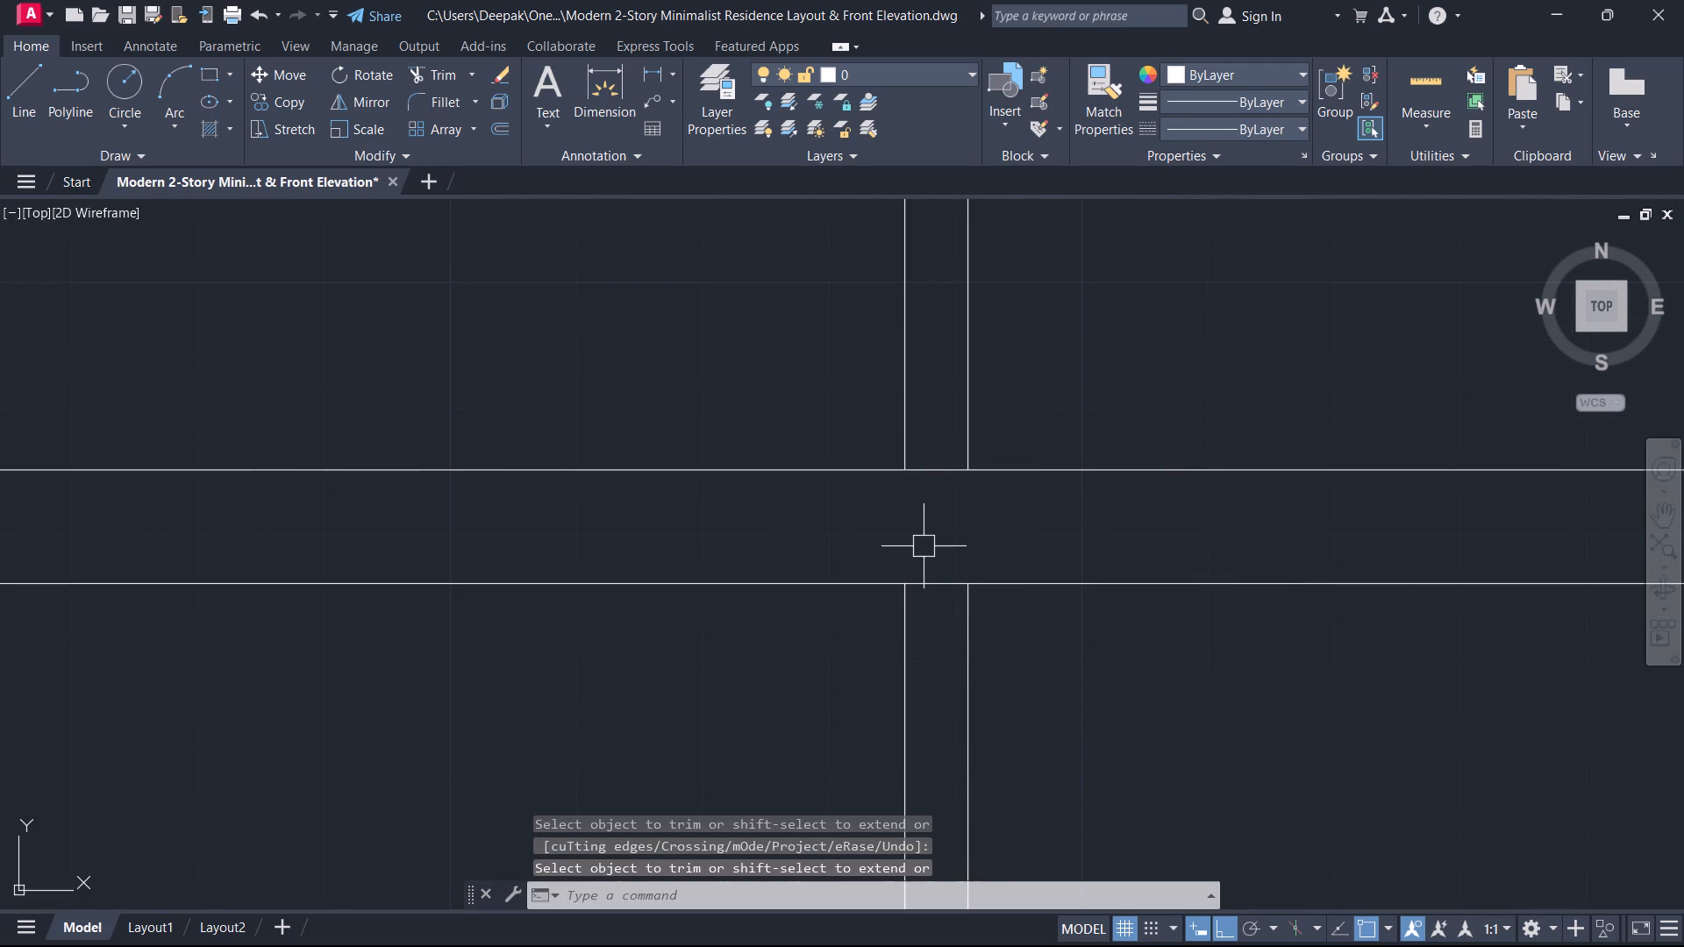
Trim both front wall lines between the partition lines to open up the wall junction.
{"action": "key", "text": "space"}
{"action": "left_click", "coordinate": [934, 554]}
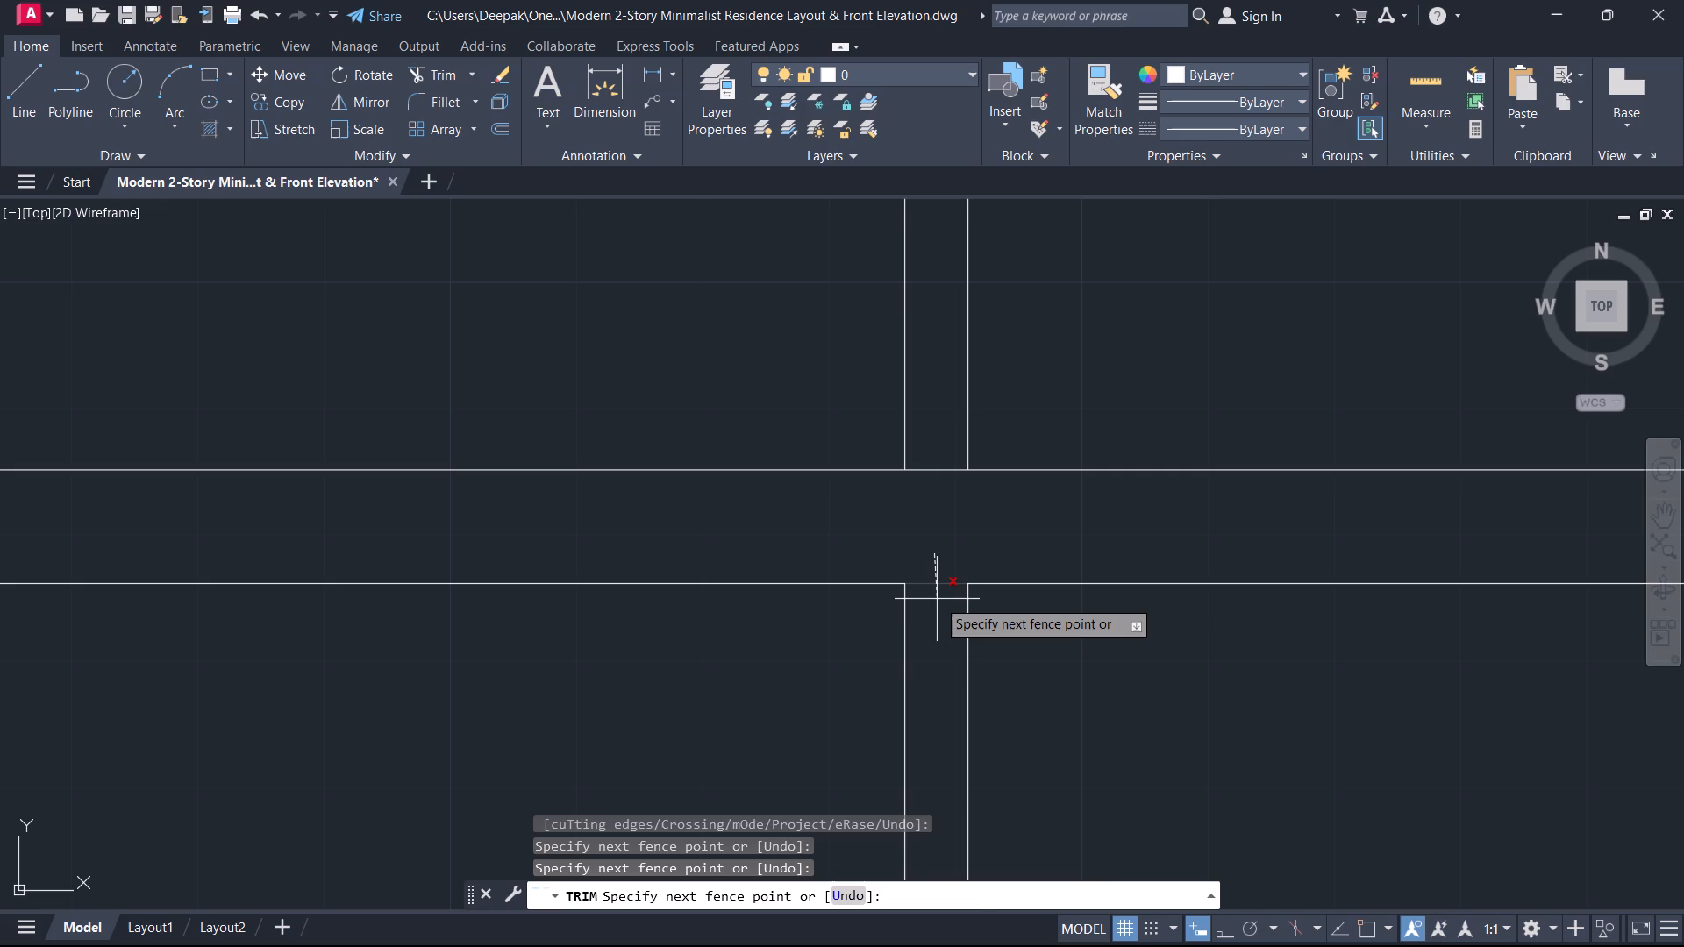
{"action": "left_click", "coordinate": [937, 599]}
{"action": "left_click", "coordinate": [939, 549]}
{"action": "left_click", "coordinate": [941, 428]}
{"action": "key", "text": "Escape"}
Offset the left line of the front wall extension 4" outward to the left.
{"action": "scroll", "coordinate": [917, 488], "scroll_direction": "down", "scroll_amount": 2}
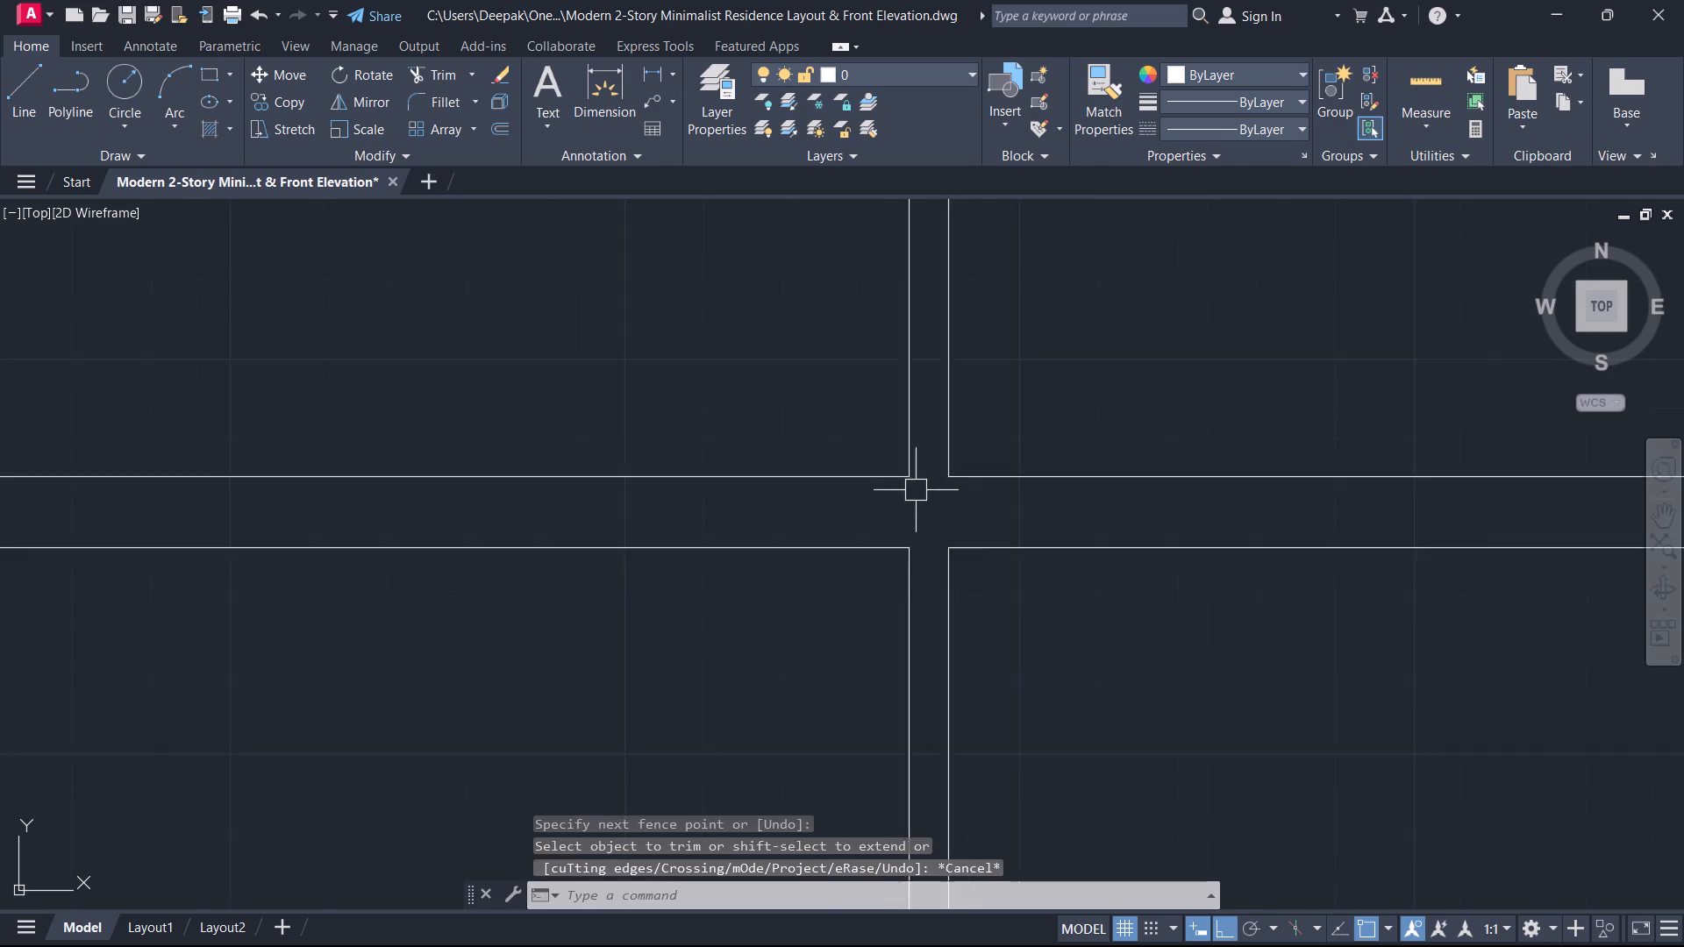
{"action": "middle_click_drag", "start_coordinate": [915, 491], "coordinate": [1036, 480]}
{"action": "key", "text": "o"}
{"action": "key", "text": "space"}
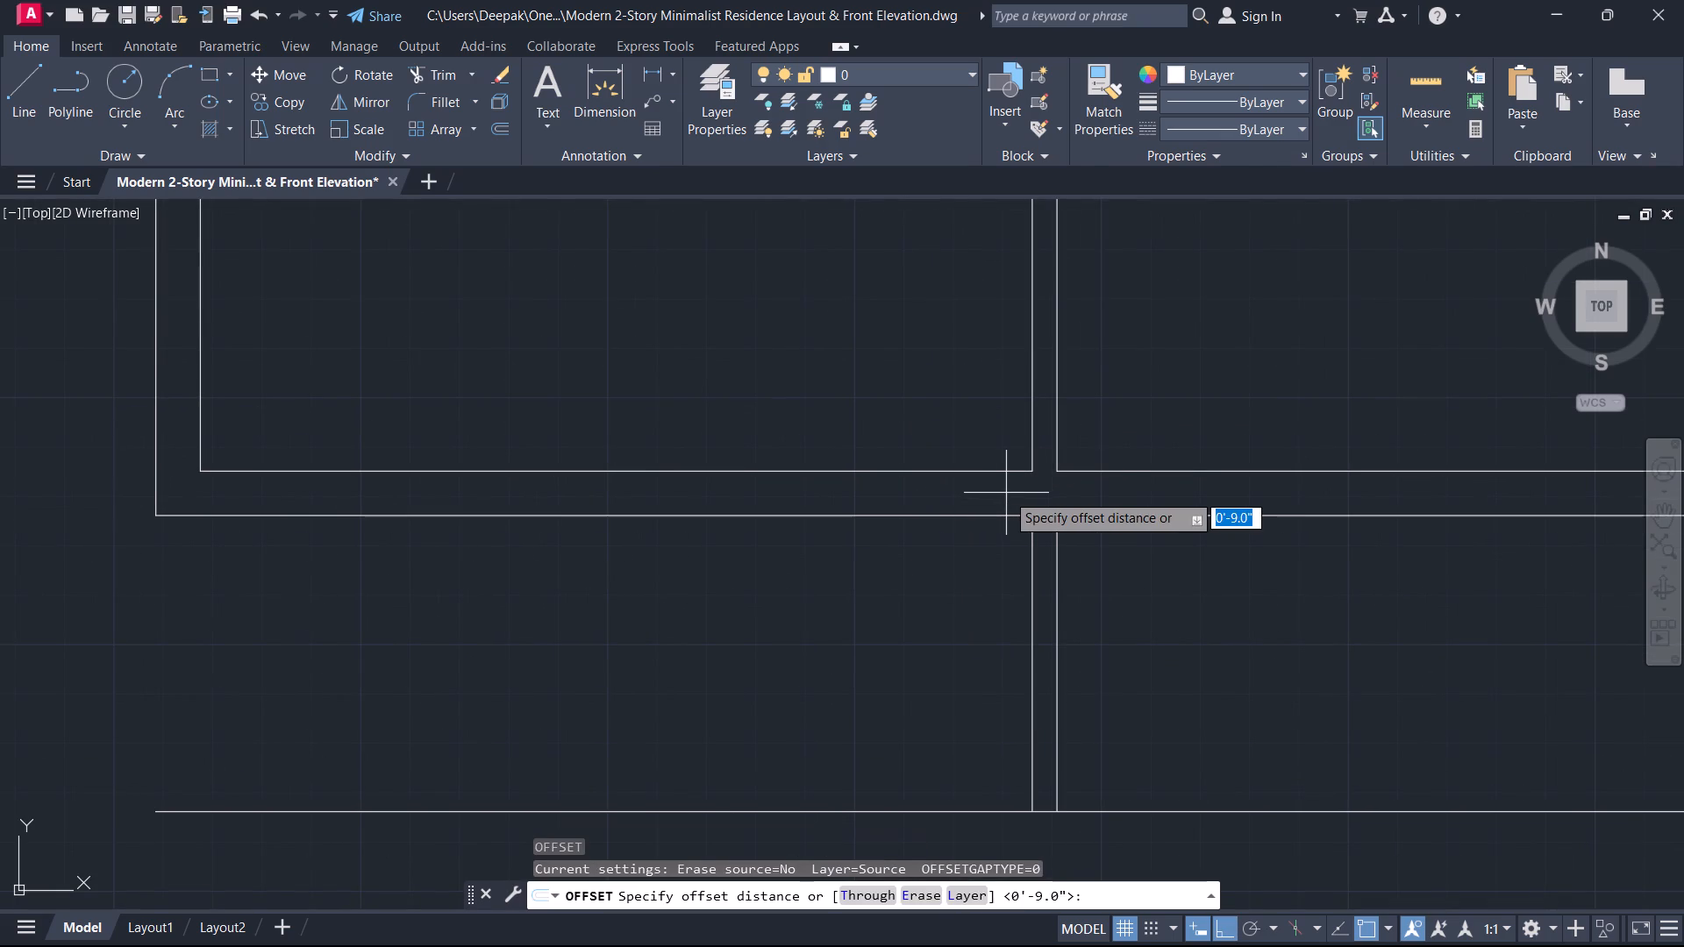
{"action": "key", "text": "4"}
{"action": "key", "text": "Return"}
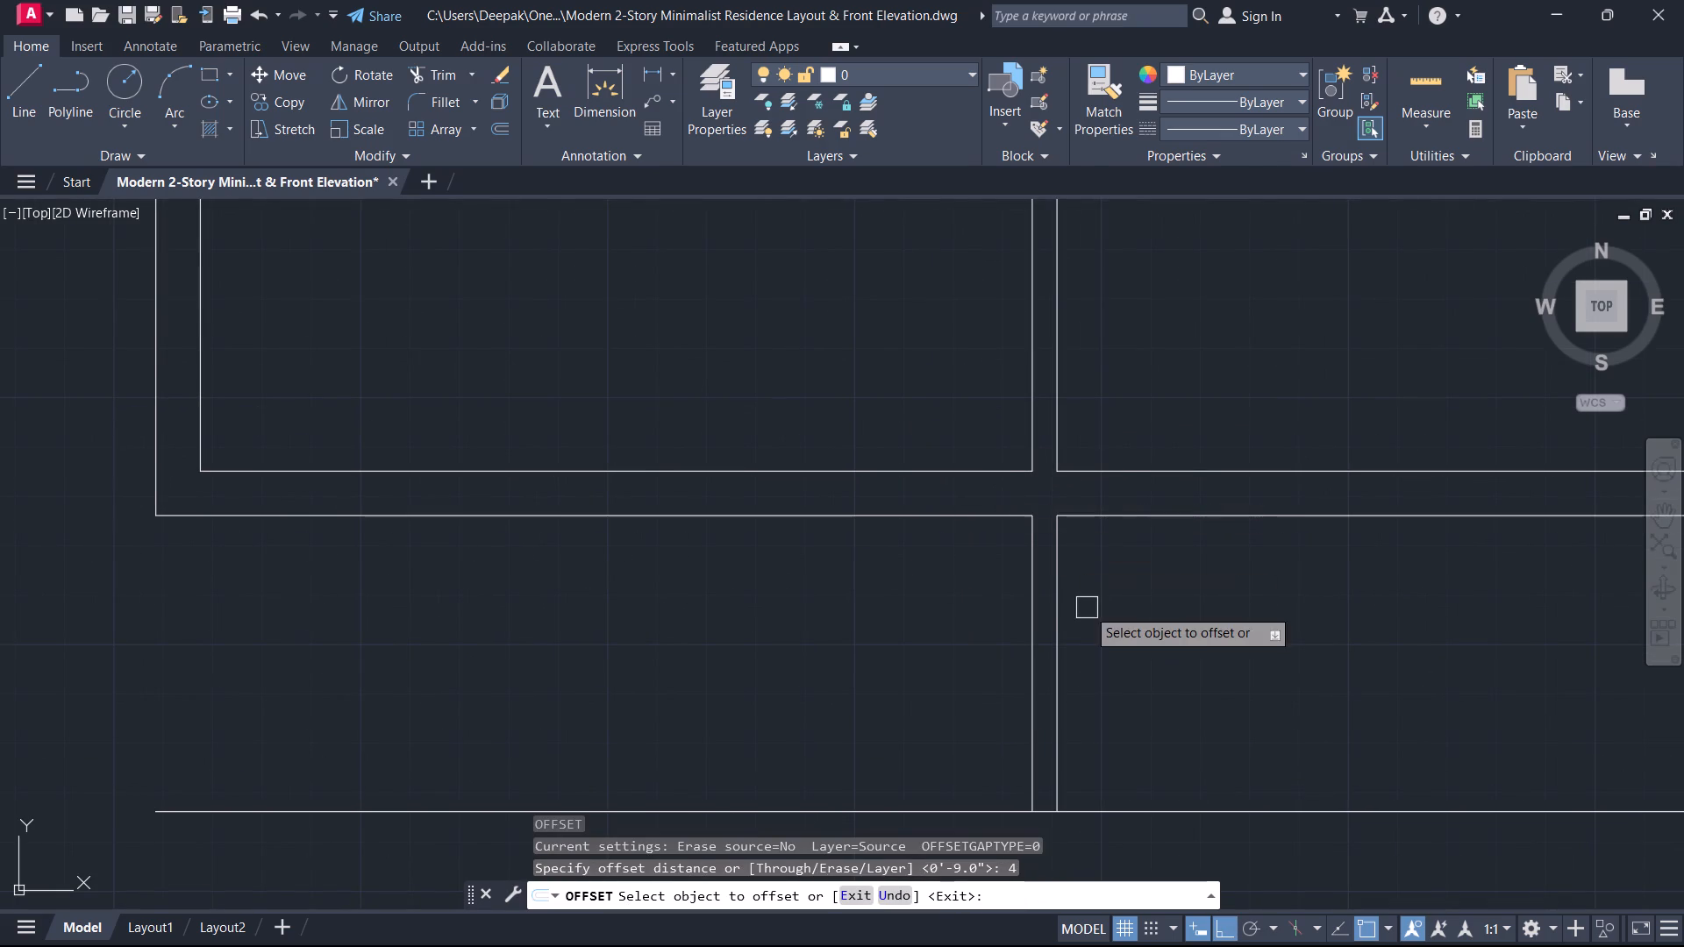
{"action": "left_click", "coordinate": [1033, 626]}
{"action": "left_click", "coordinate": [999, 615]}
{"action": "key", "text": "Escape"}
Erase the original left line of the front wall extension.
{"action": "scroll", "coordinate": [1031, 637], "scroll_direction": "up", "scroll_amount": 3}
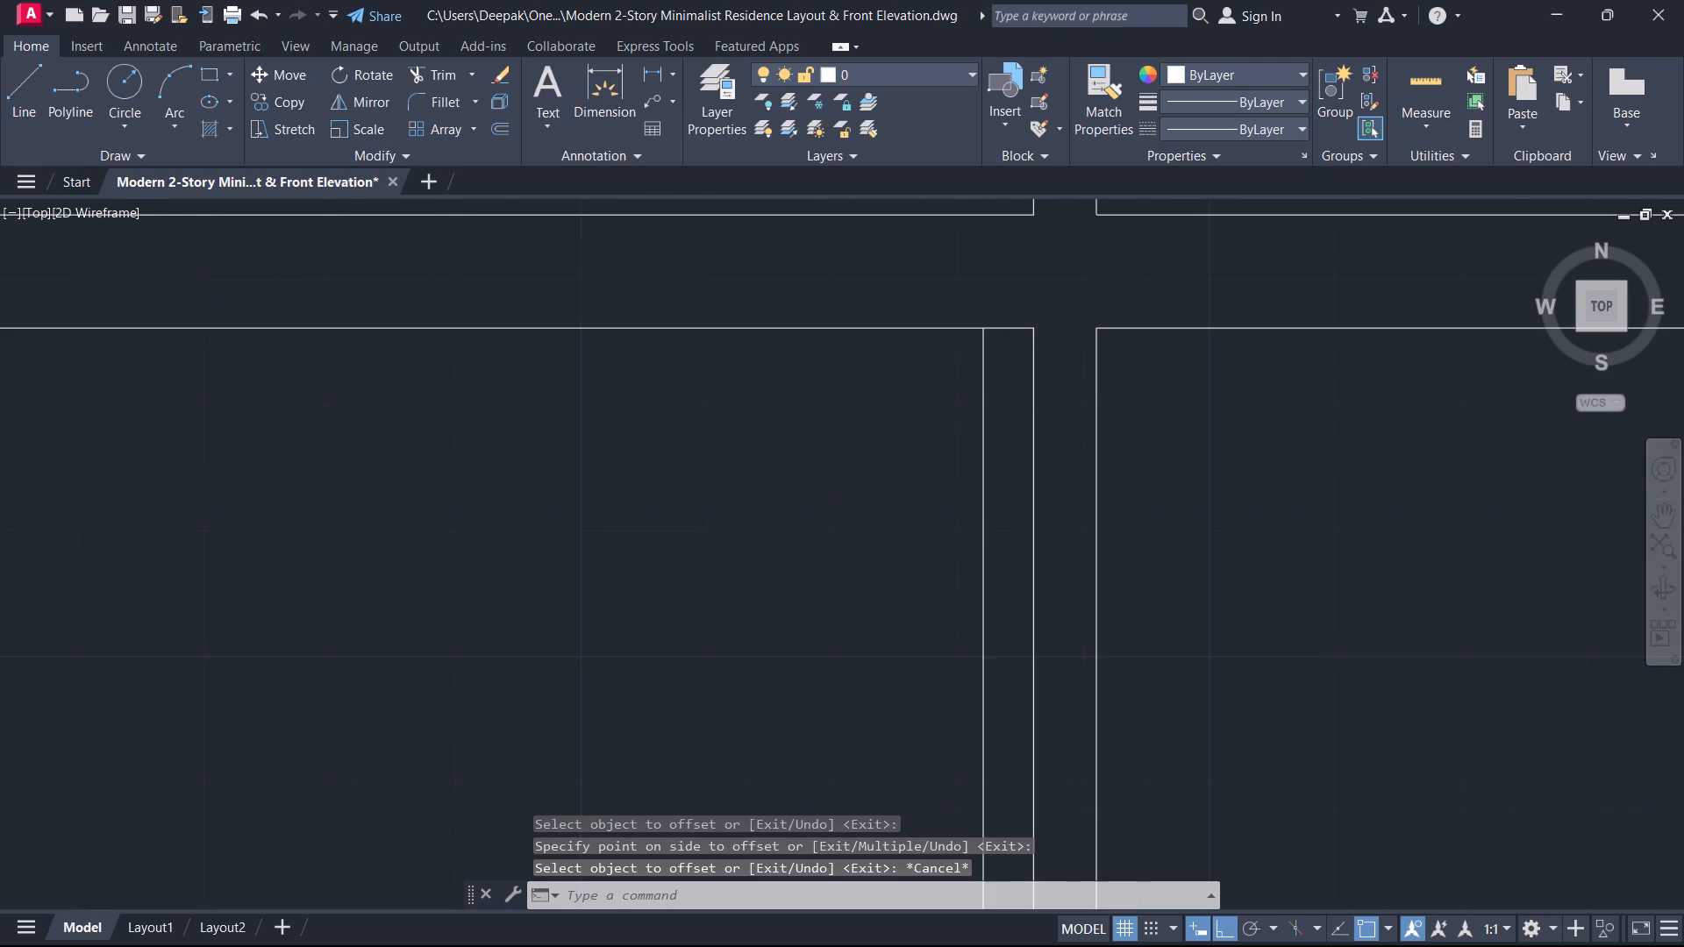
{"action": "left_click", "coordinate": [1031, 637]}
{"action": "scroll", "coordinate": [1176, 662], "scroll_direction": "down", "scroll_amount": 2}
{"action": "key", "text": "Delete"}
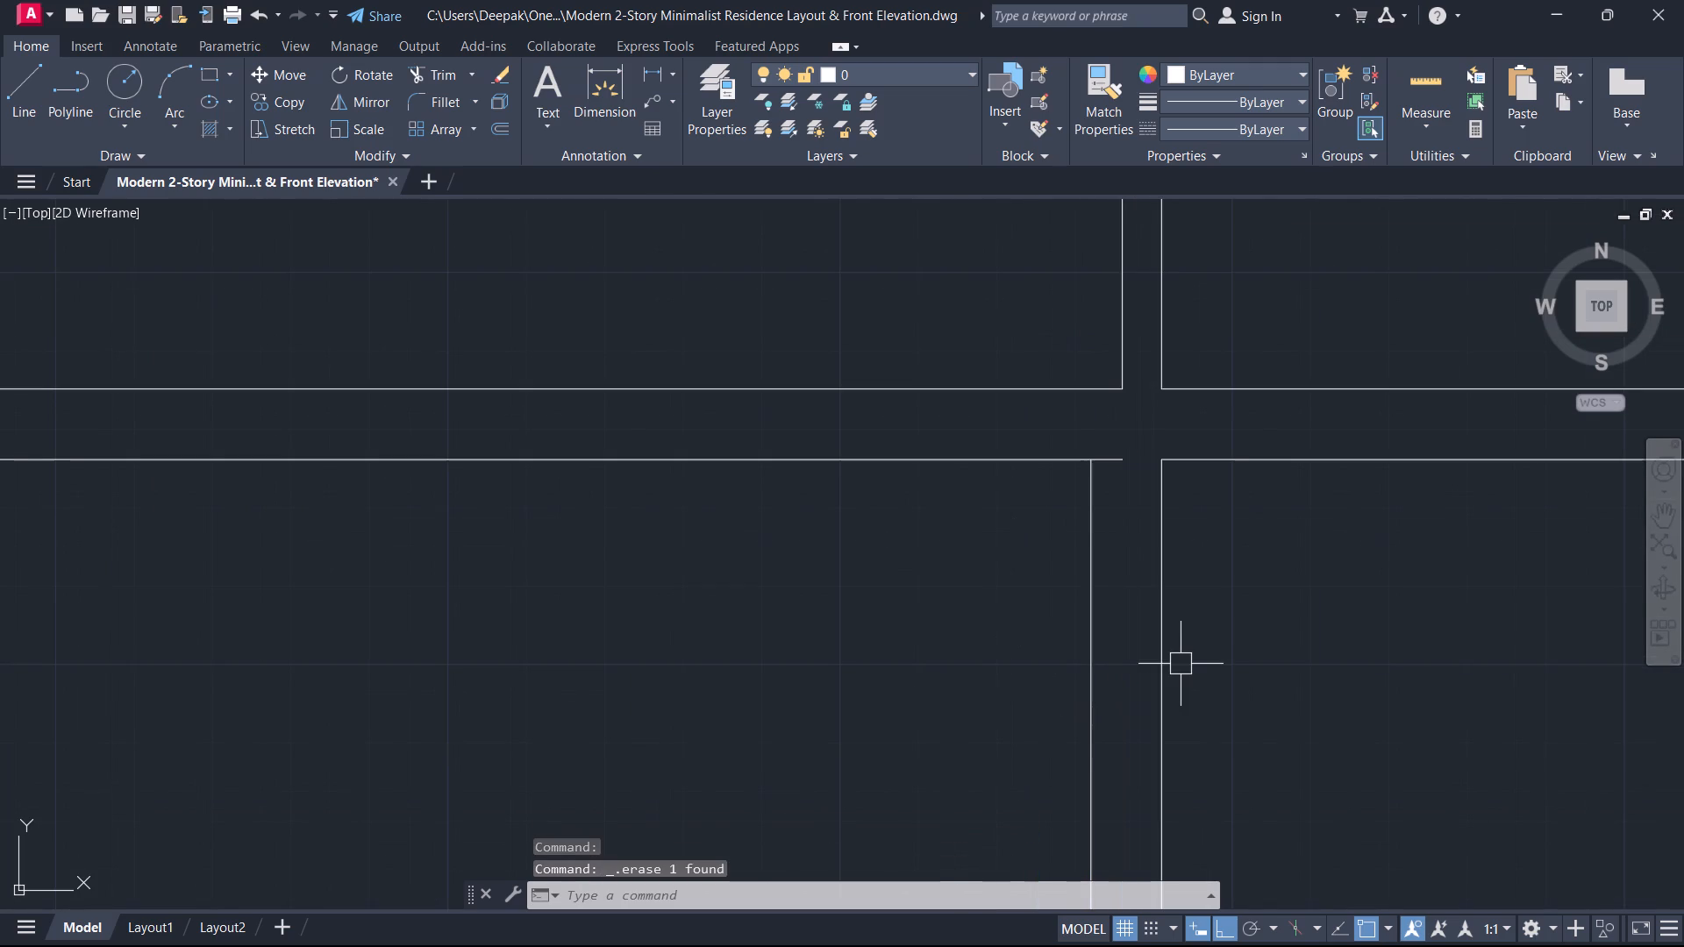
Trim the front wall's outer line overhang and the left part of the front boundary line back to the offset line.
{"action": "type", "text": "tr"}
{"action": "key", "text": "space"}
{"action": "scroll", "coordinate": [1053, 519], "scroll_direction": "up", "scroll_amount": 2}
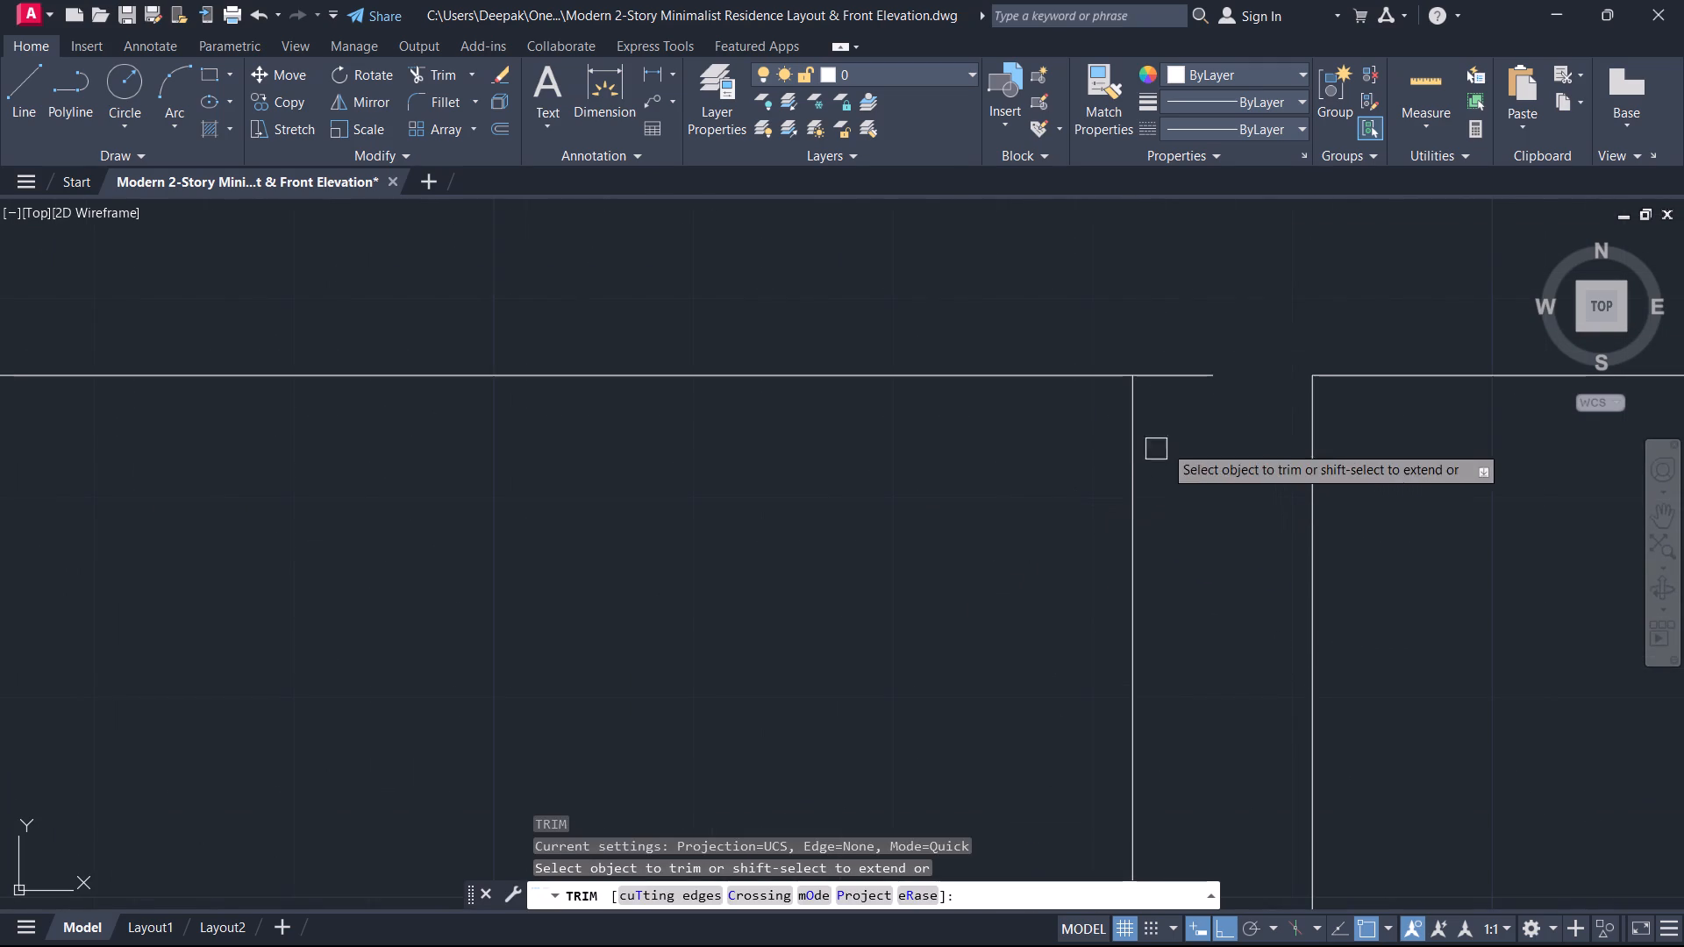
{"action": "left_click_drag", "start_coordinate": [1186, 431], "coordinate": [1186, 413]}
{"action": "left_click", "coordinate": [1185, 361]}
{"action": "scroll", "coordinate": [1188, 429], "scroll_direction": "down", "scroll_amount": 3}
{"action": "middle_click_drag", "start_coordinate": [1122, 588], "coordinate": [1108, 501]}
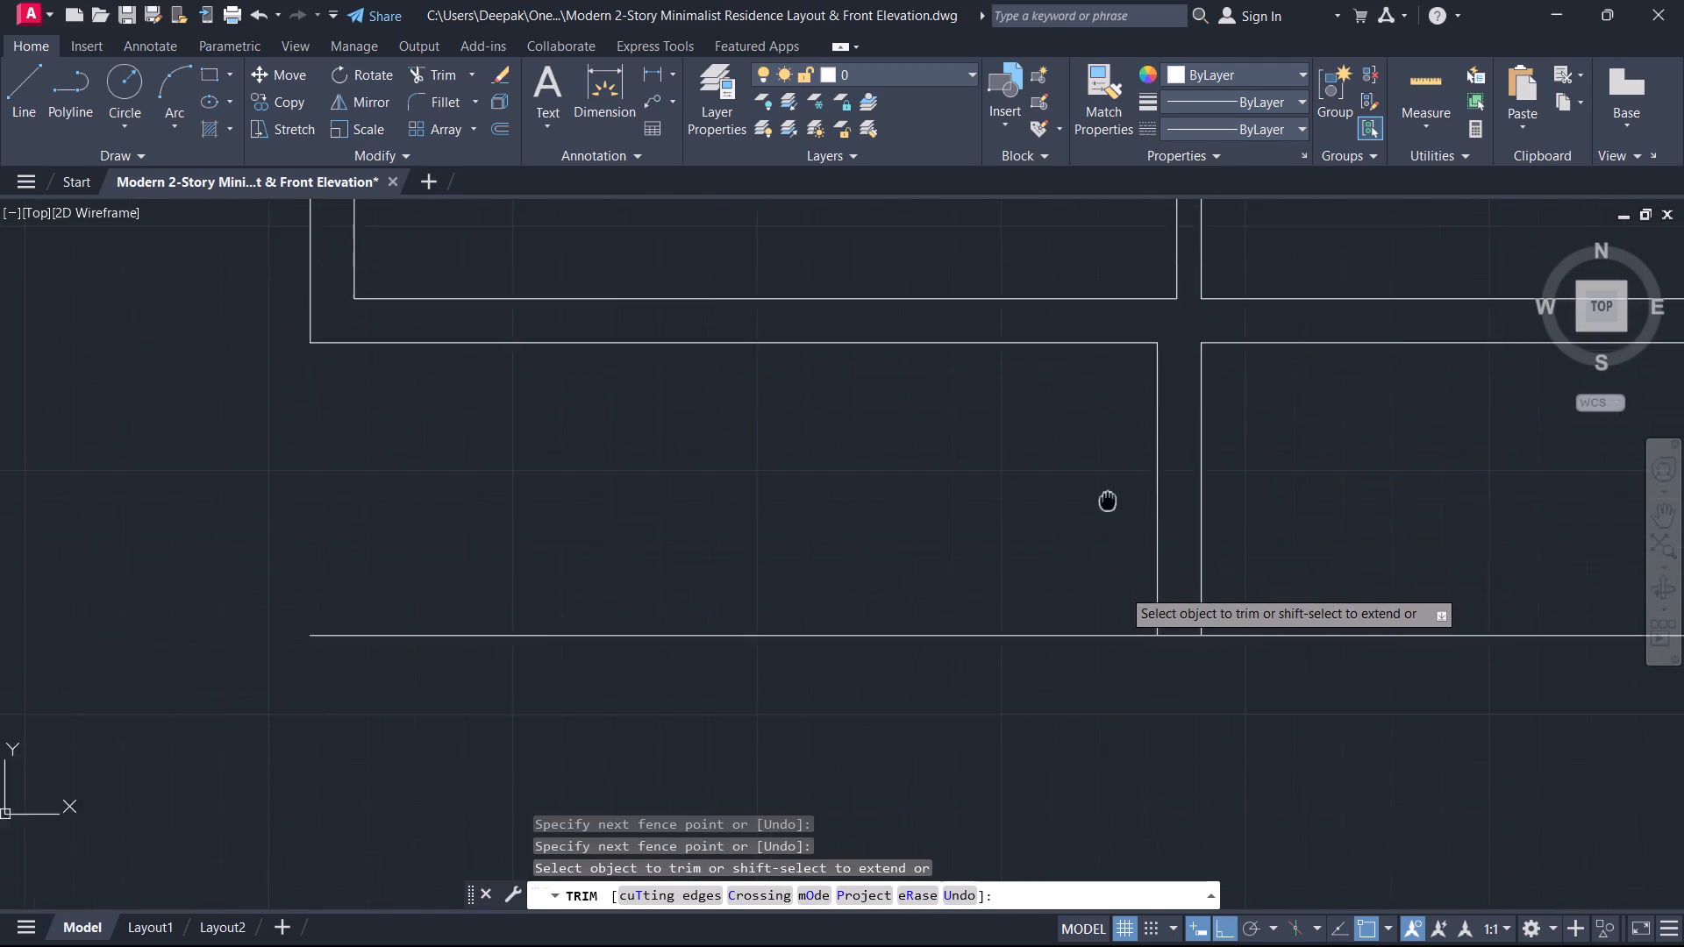
{"action": "middle_click_drag", "start_coordinate": [1108, 501], "coordinate": [1106, 458]}
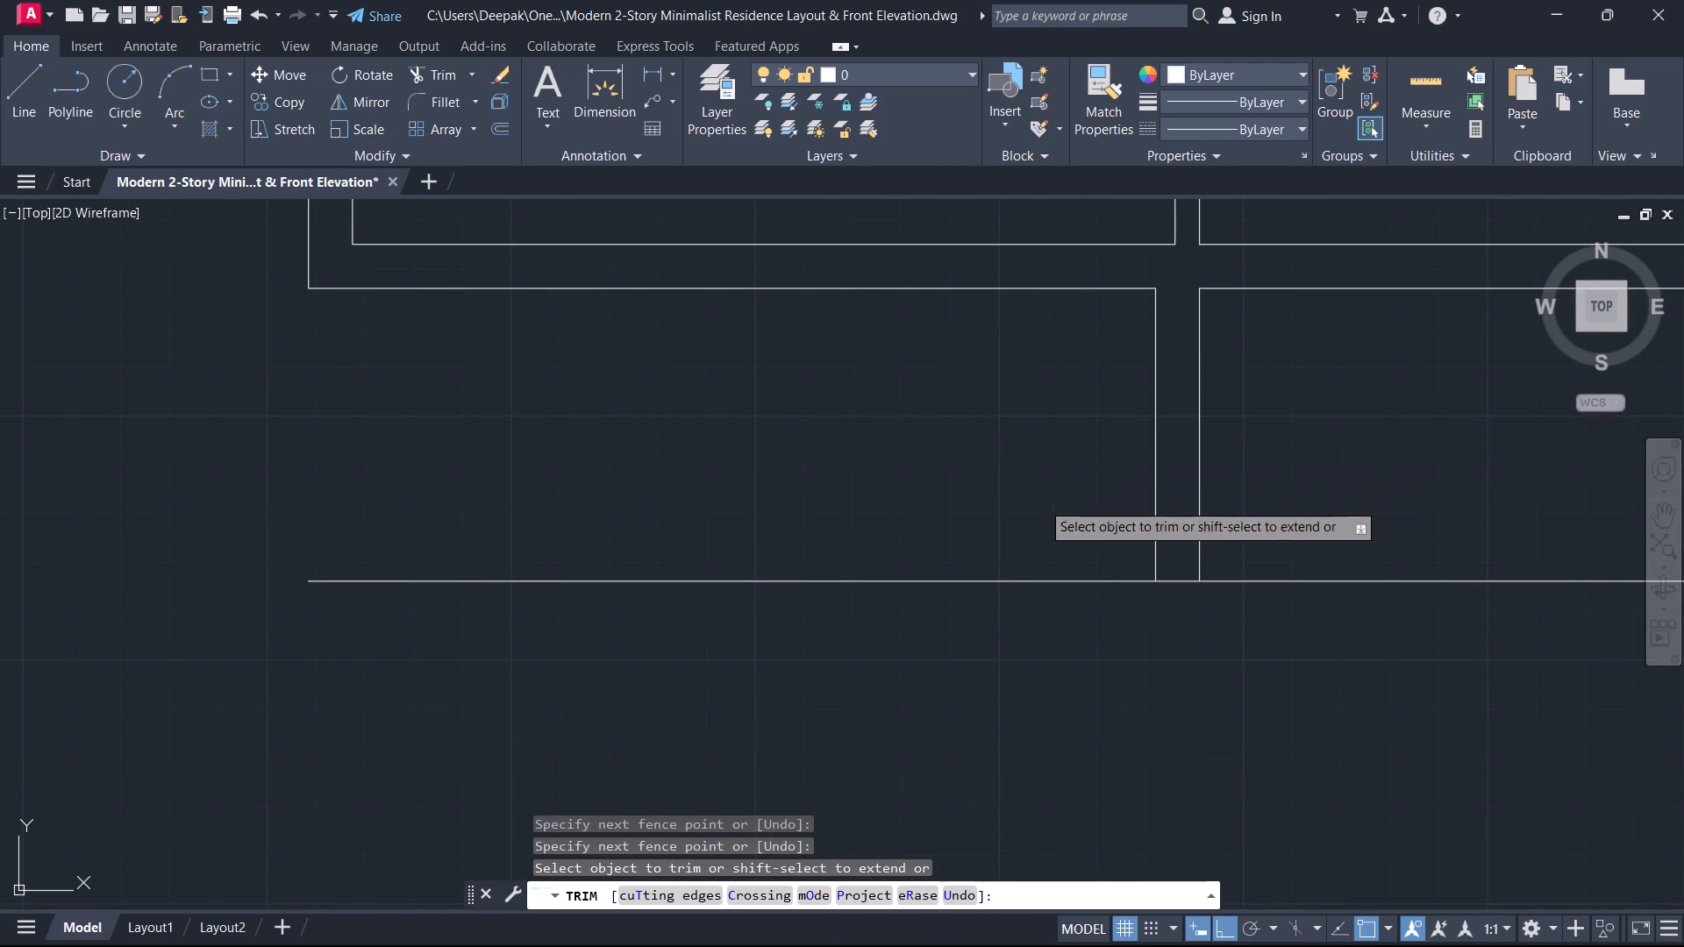
{"action": "left_click", "coordinate": [1041, 502]}
{"action": "left_click", "coordinate": [1019, 608]}
{"action": "key", "text": "Escape"}
Erase both horizontal front wall lines that run from the partition to the right side, above the front line.
{"action": "scroll", "coordinate": [1024, 515], "scroll_direction": "down", "scroll_amount": 3}
{"action": "middle_click_drag", "start_coordinate": [1021, 509], "coordinate": [821, 612]}
{"action": "scroll", "coordinate": [913, 596], "scroll_direction": "up", "scroll_amount": 1}
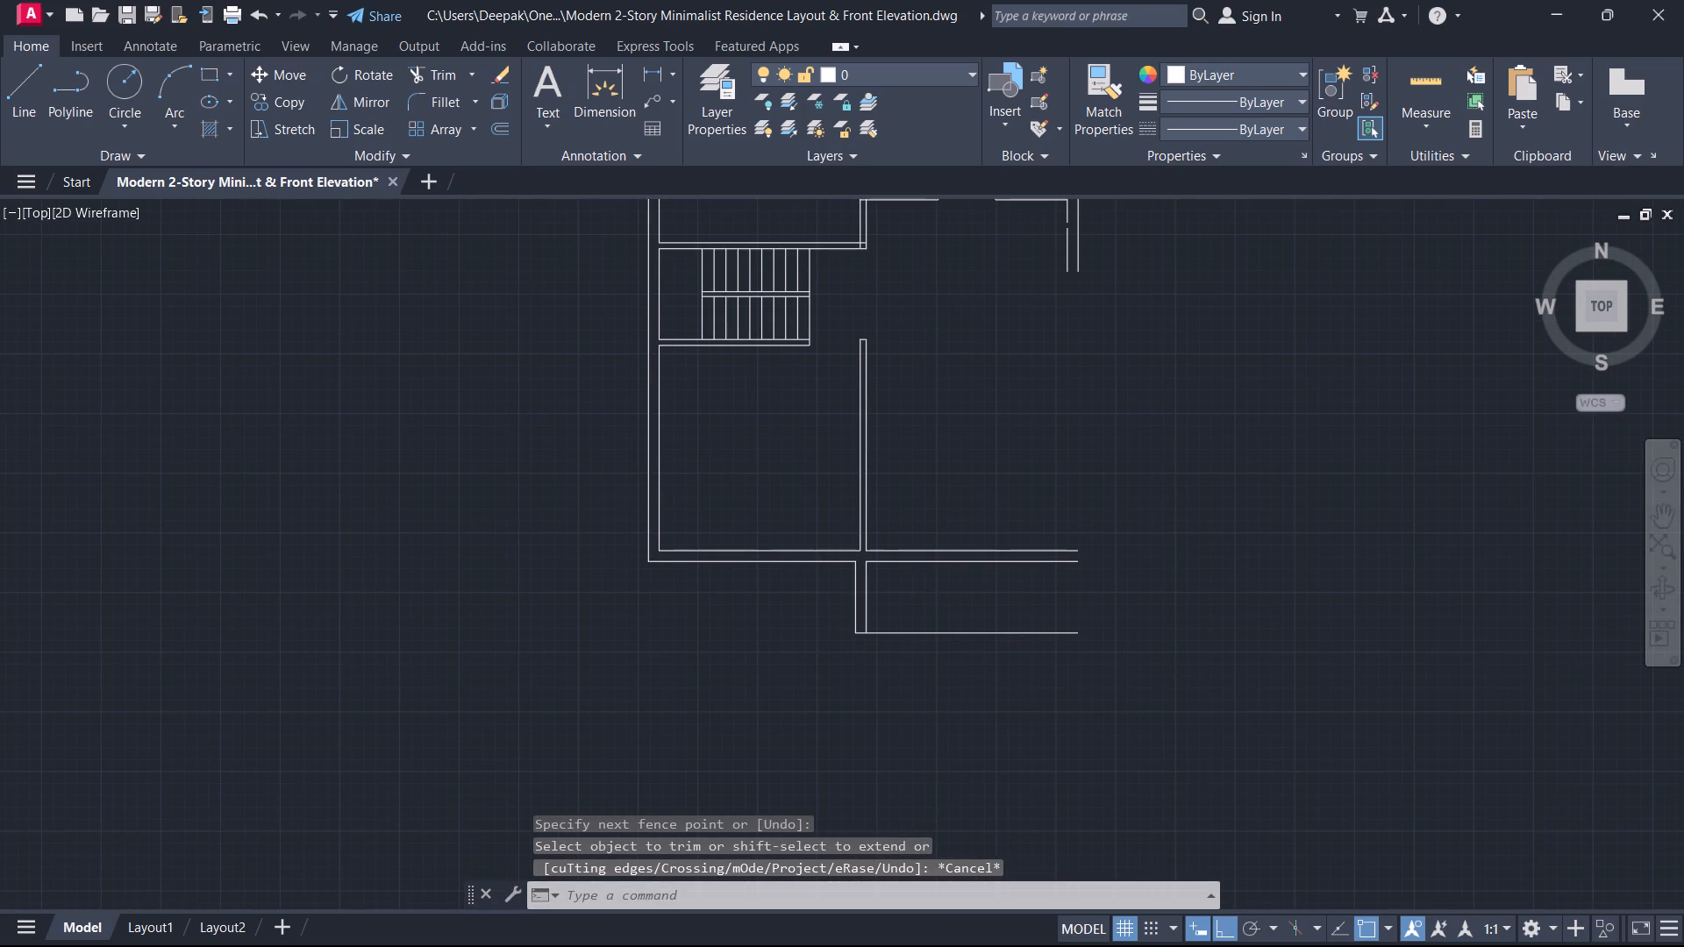
{"action": "left_click", "coordinate": [1088, 601]}
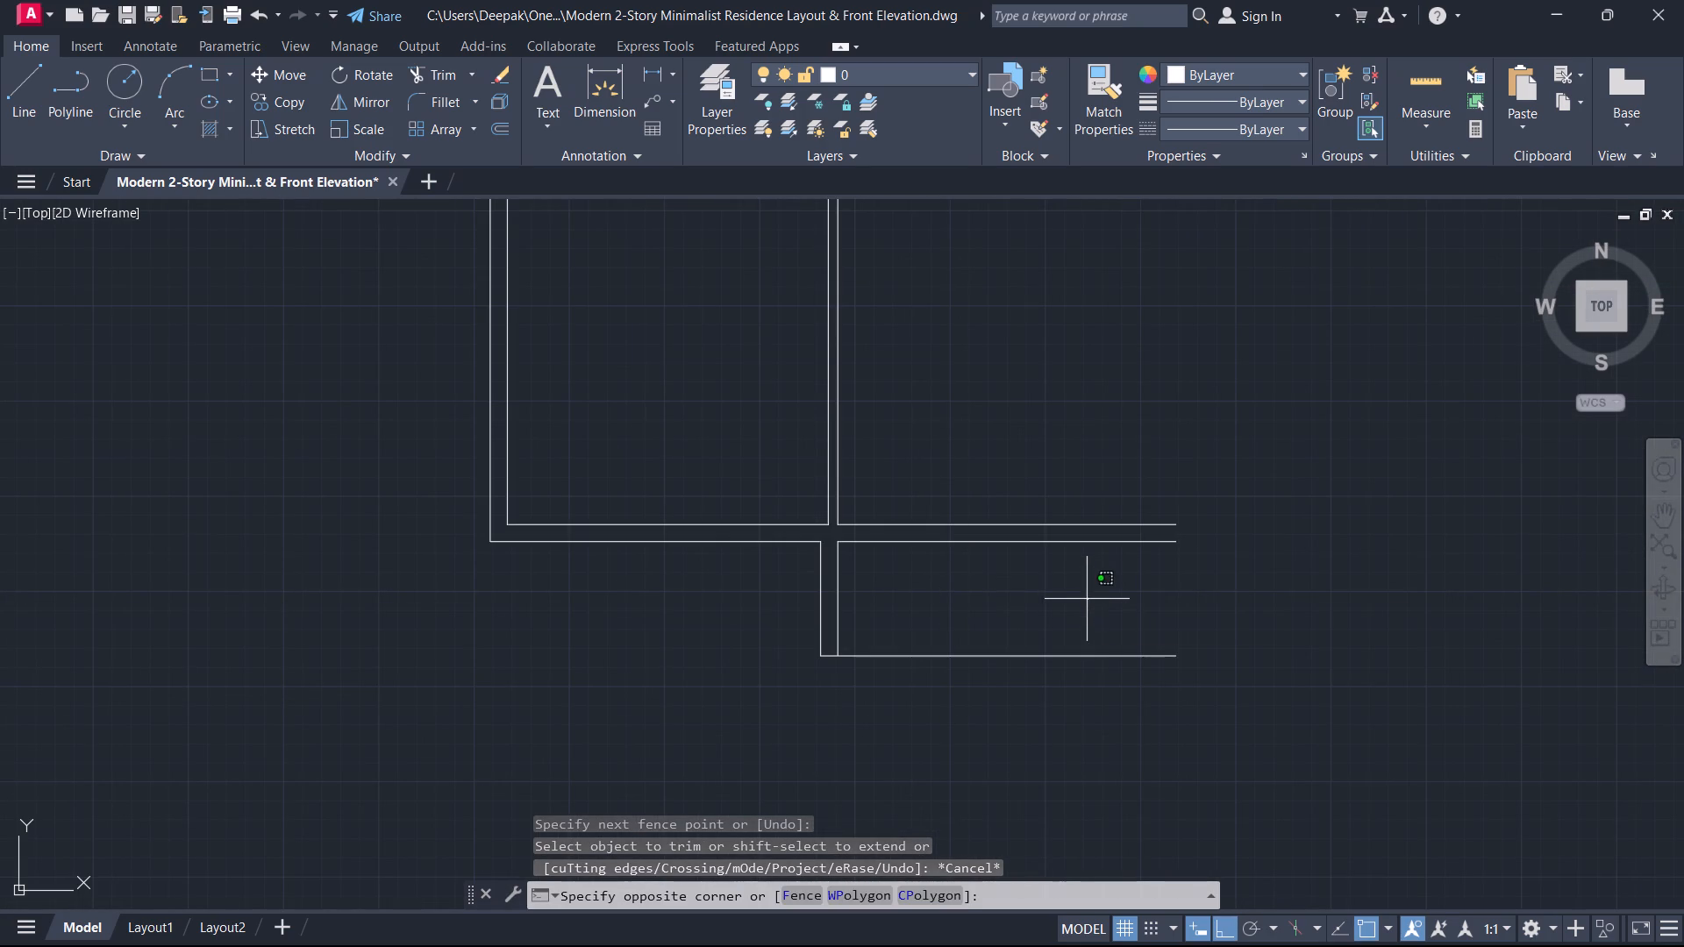
{"action": "left_click", "coordinate": [1066, 502]}
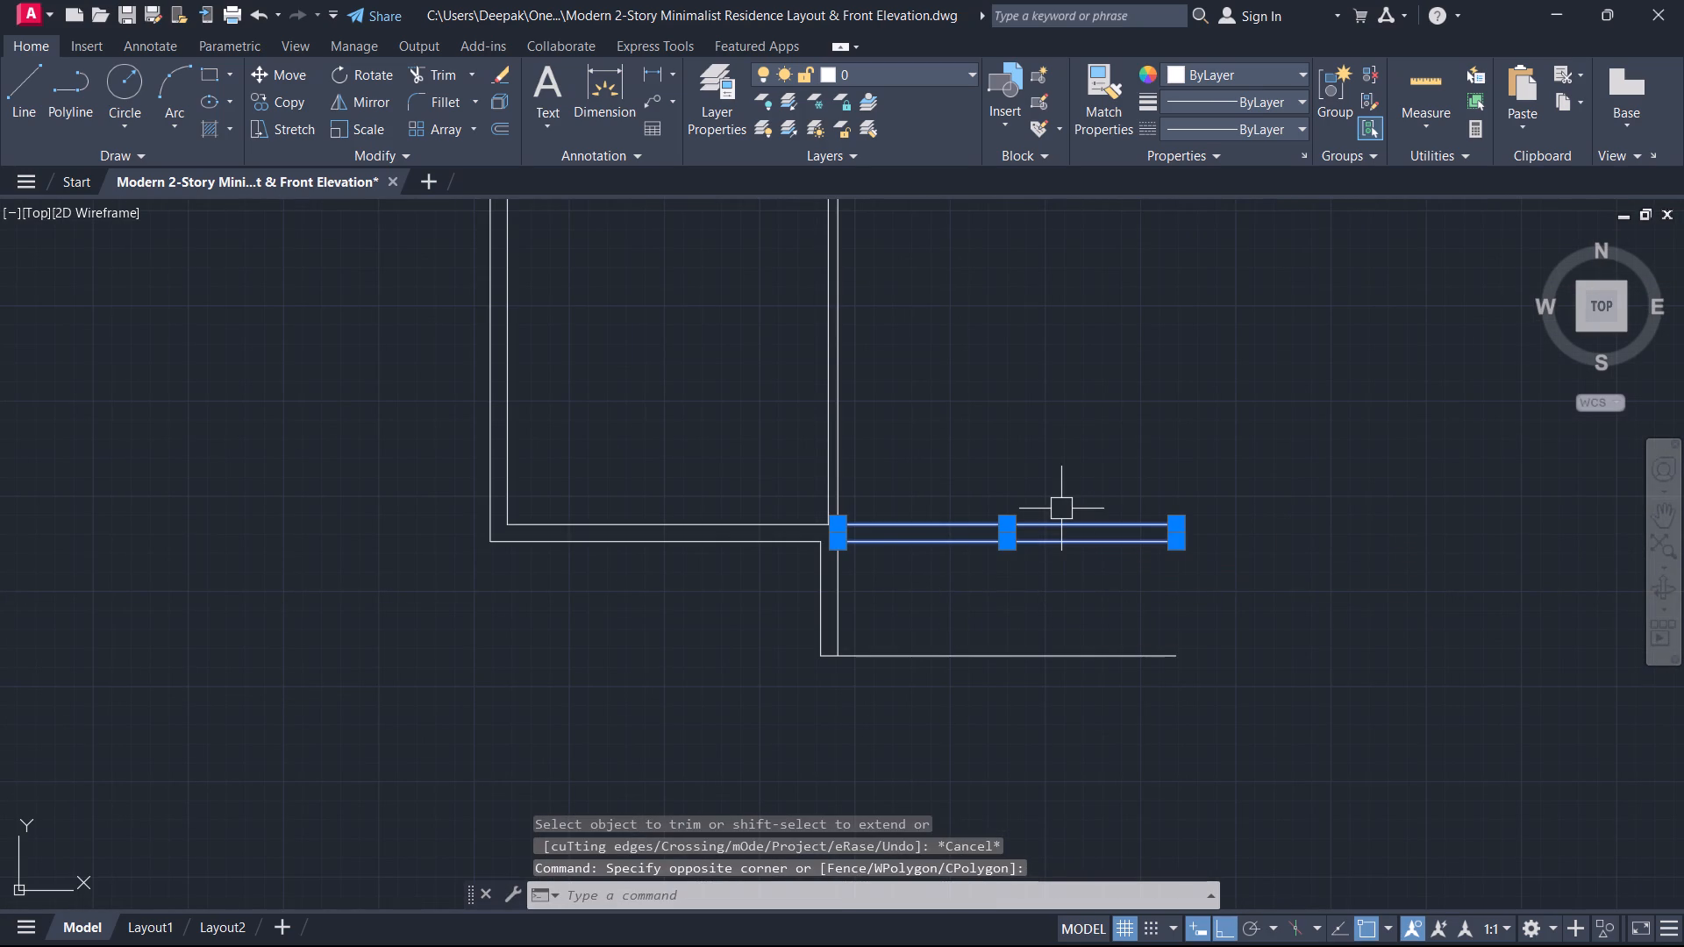
{"action": "key", "text": "Delete"}
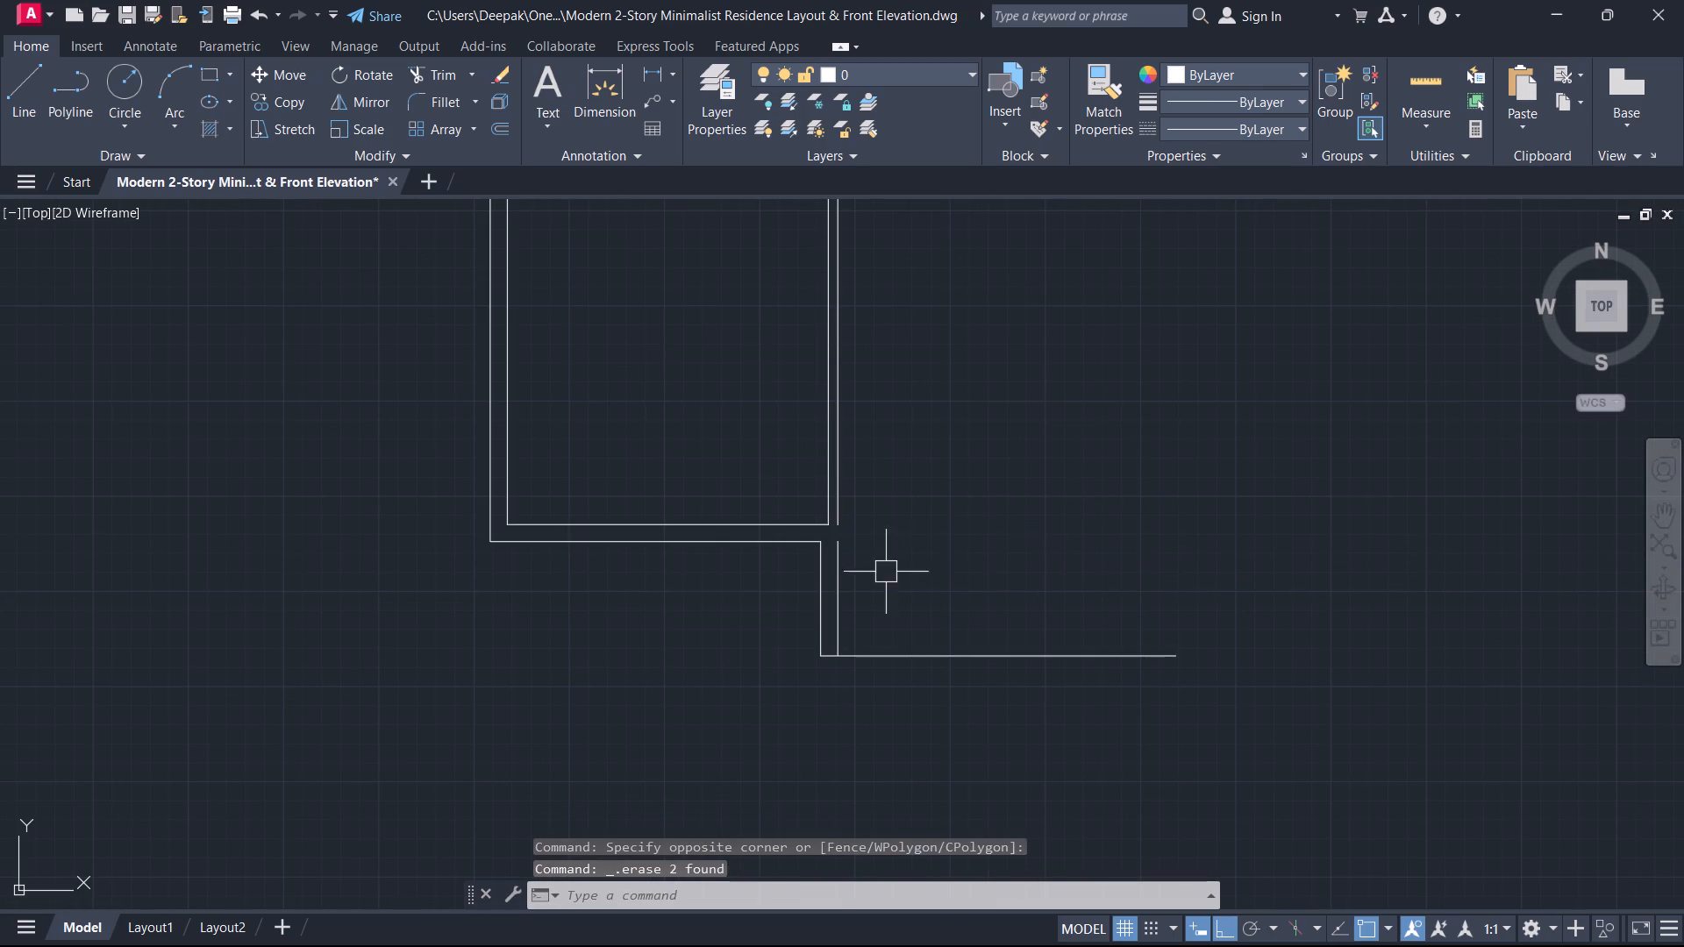
Erase the inner vertical line of the front wall extension below the partition.
{"action": "left_click", "coordinate": [872, 575]}
{"action": "scroll", "coordinate": [852, 558], "scroll_direction": "up", "scroll_amount": 2}
{"action": "left_click", "coordinate": [786, 567]}
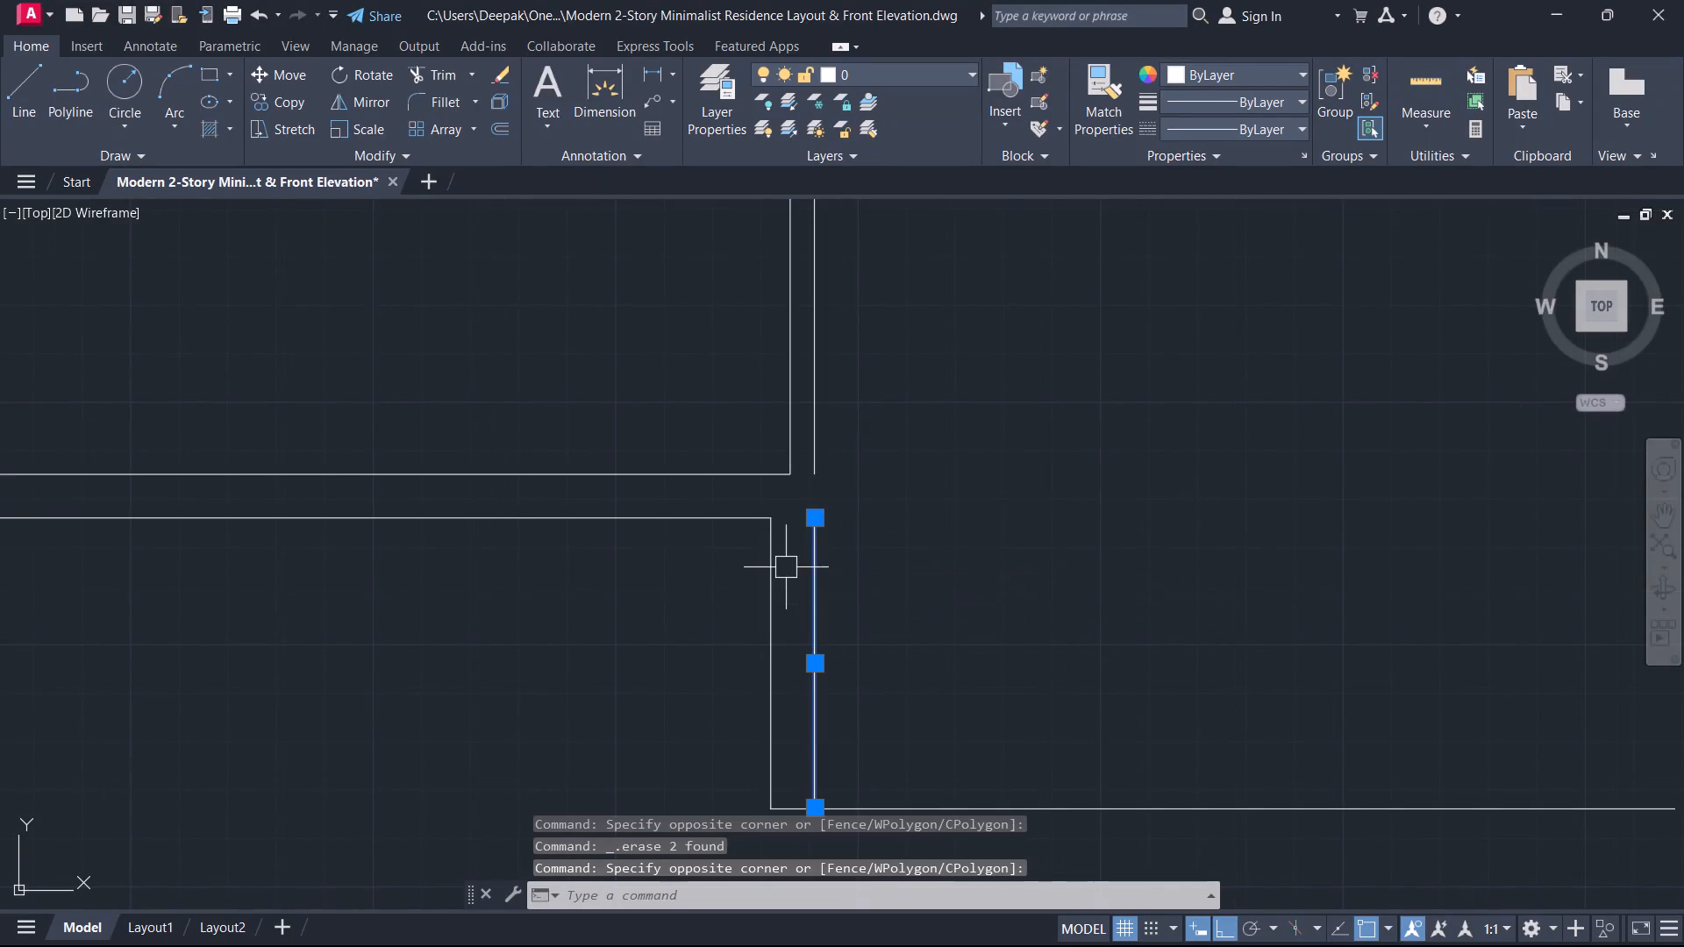
{"action": "key", "text": "Delete"}
Extend the partition's right line down to the front line of the extension.
{"action": "type", "text": "ex"}
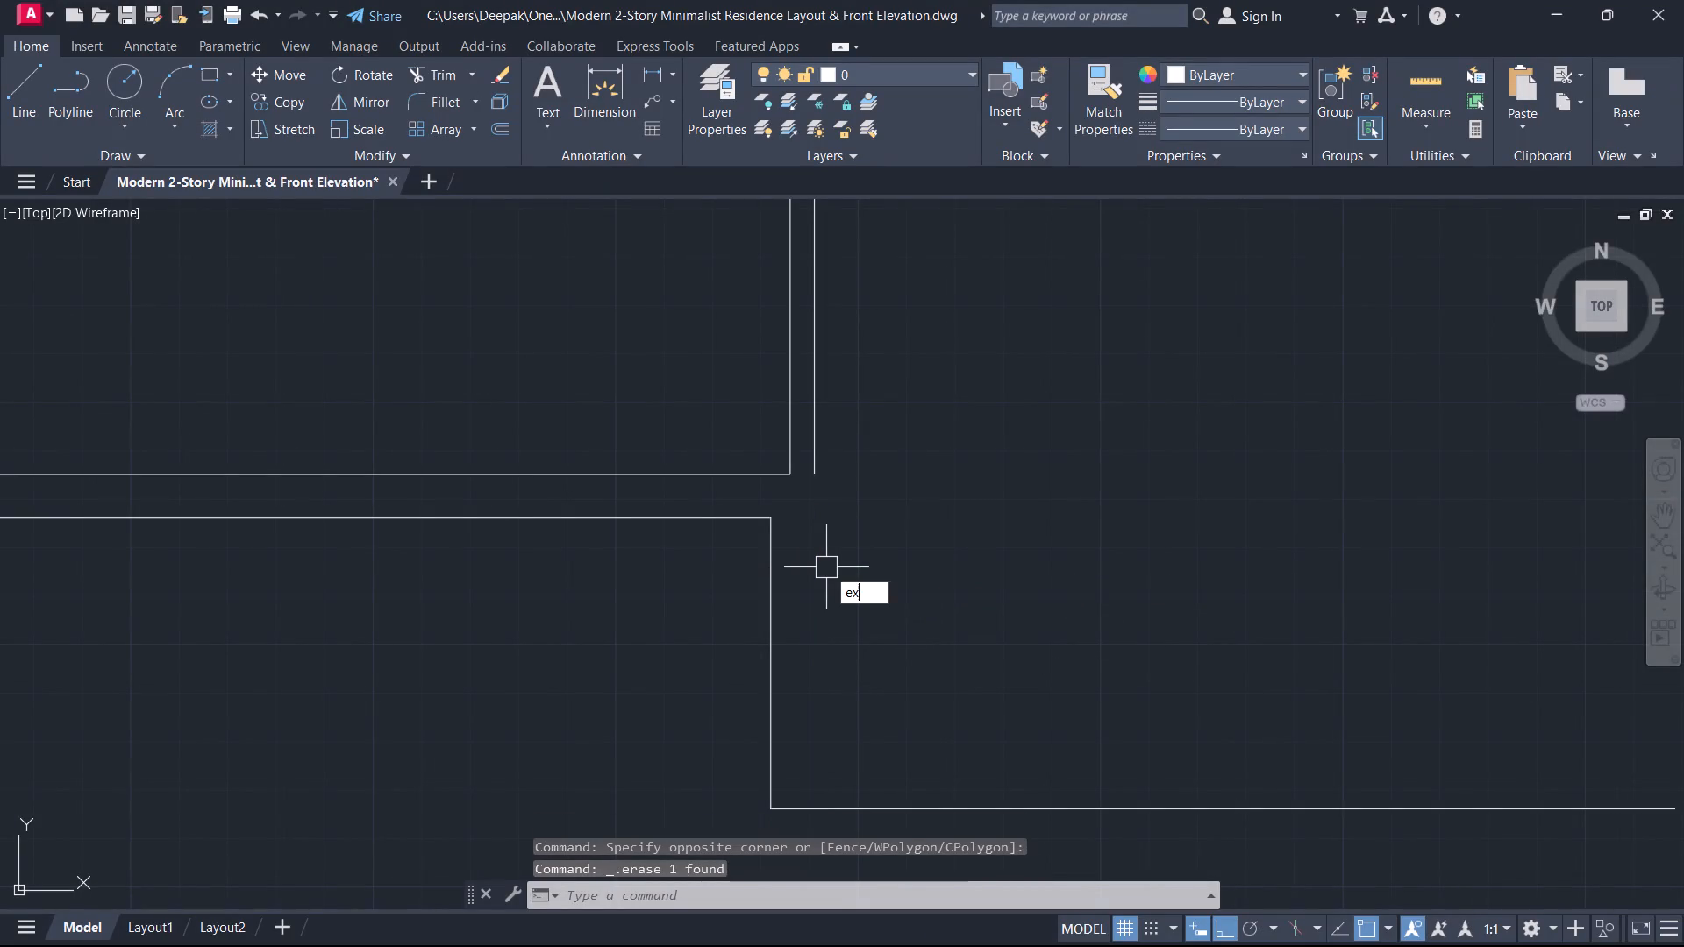
{"action": "key", "text": "space"}
{"action": "left_click", "coordinate": [822, 441]}
{"action": "key", "text": "Escape"}
Offset the extension's front line 9" inward into the house.
{"action": "scroll", "coordinate": [841, 509], "scroll_direction": "down", "scroll_amount": 1}
{"action": "middle_click_drag", "start_coordinate": [838, 510], "coordinate": [785, 480]}
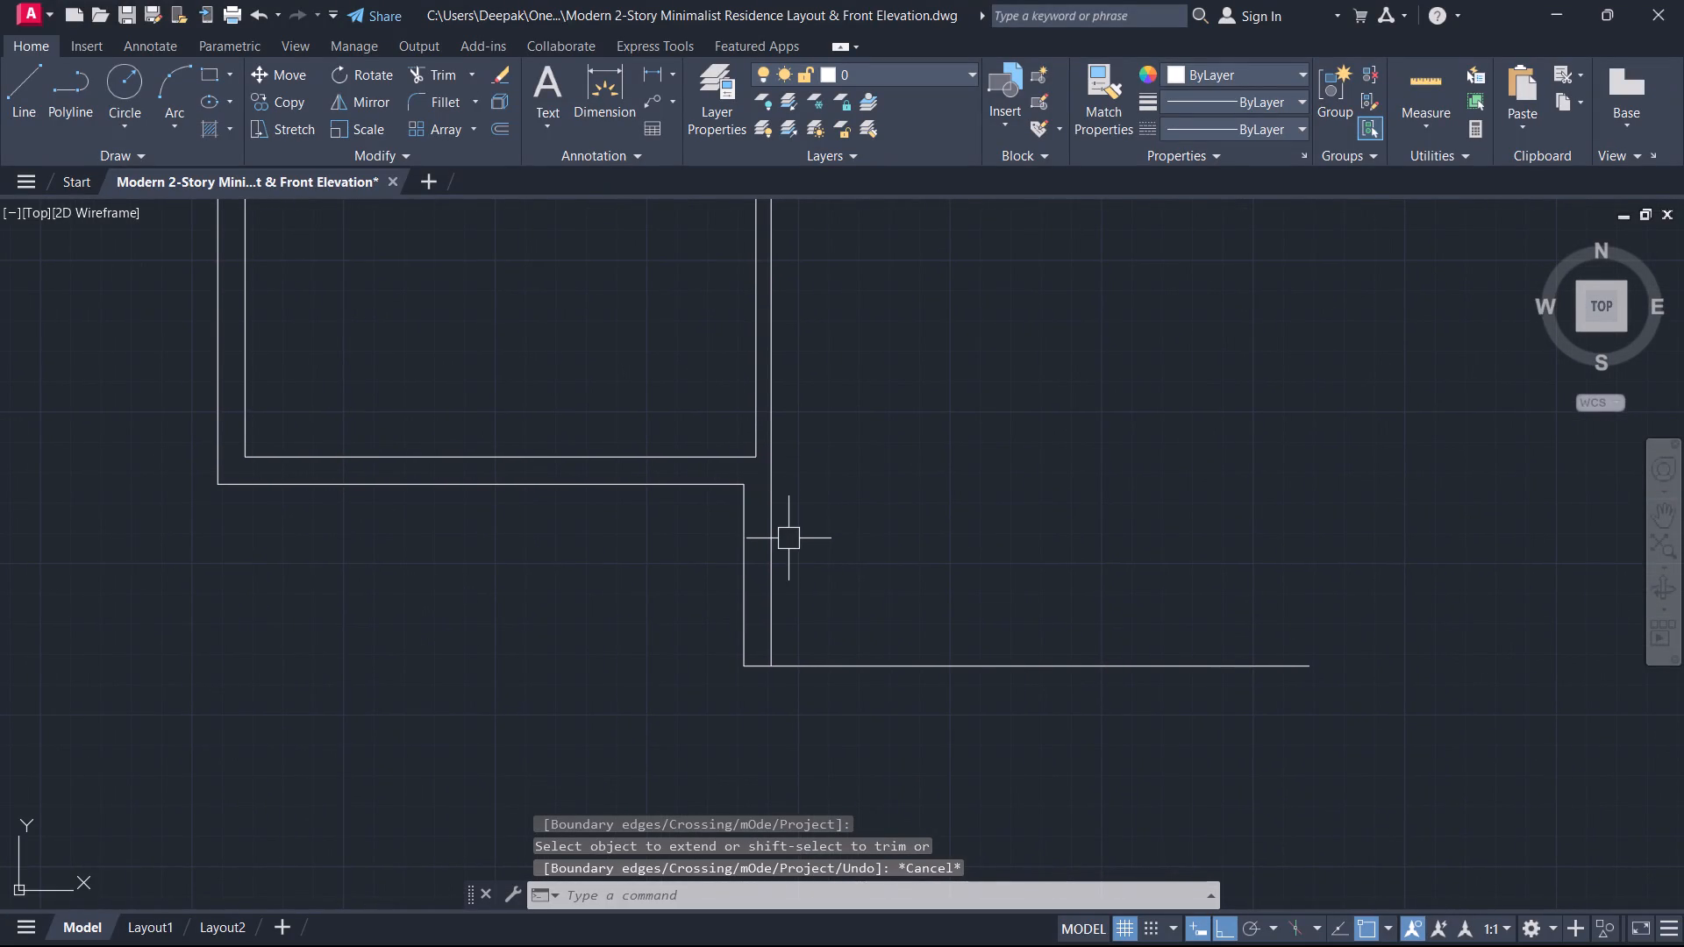
{"action": "type", "text": "o"}
{"action": "key", "text": "space"}
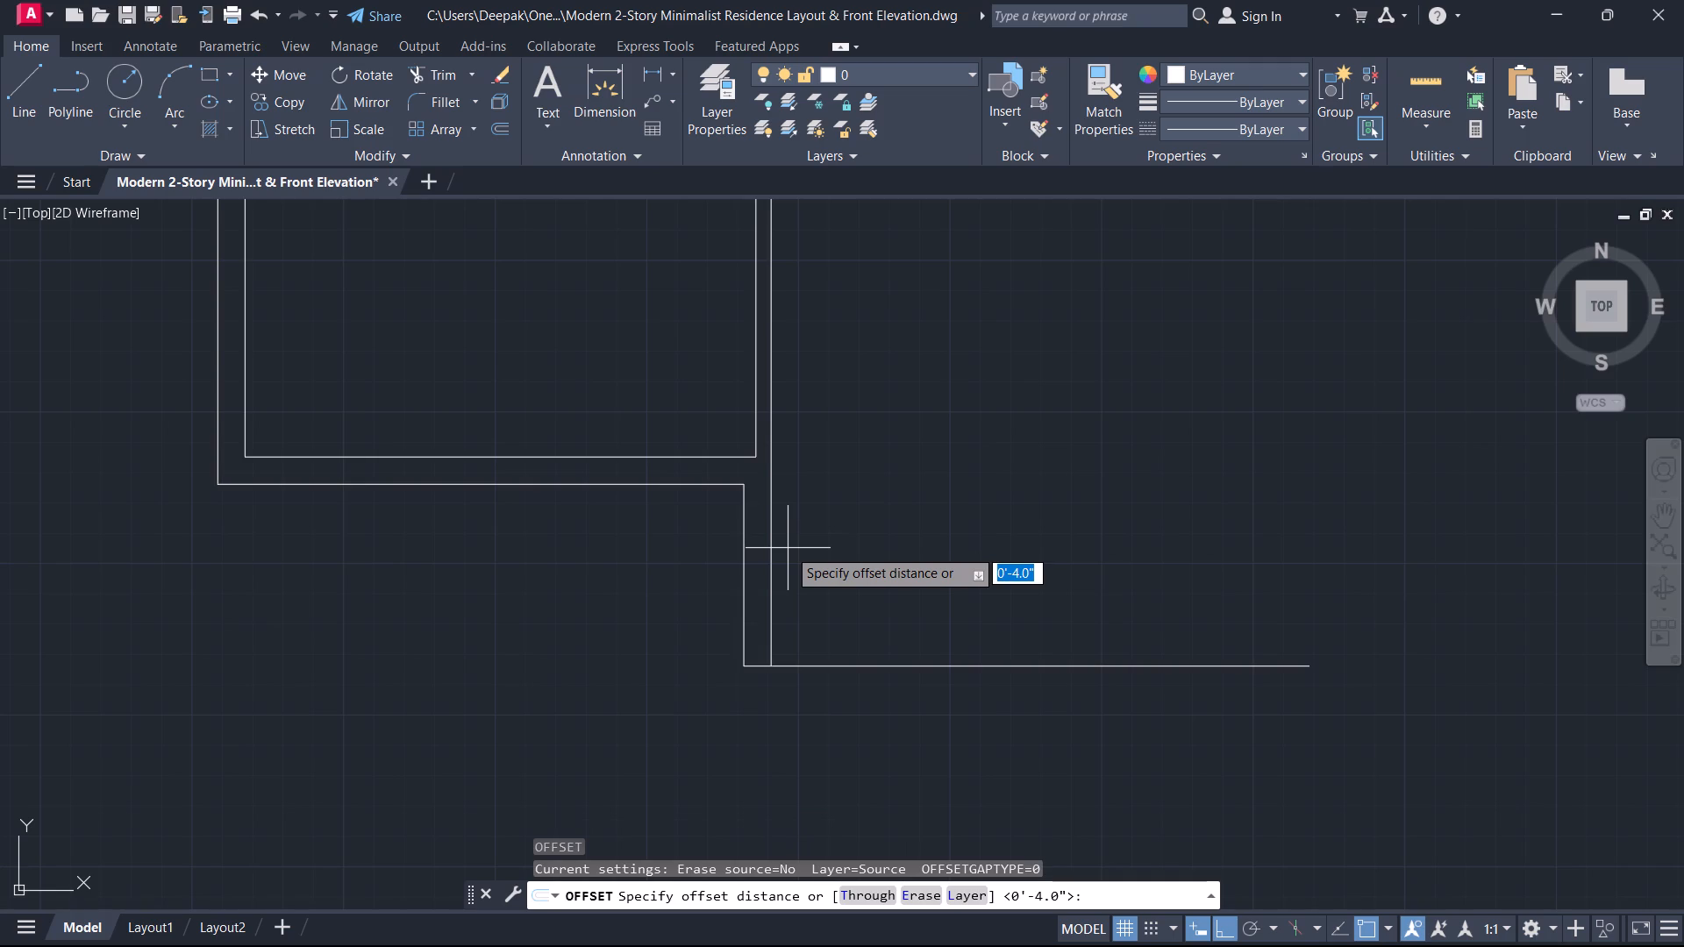
{"action": "key", "text": "9"}
{"action": "key", "text": "Return"}
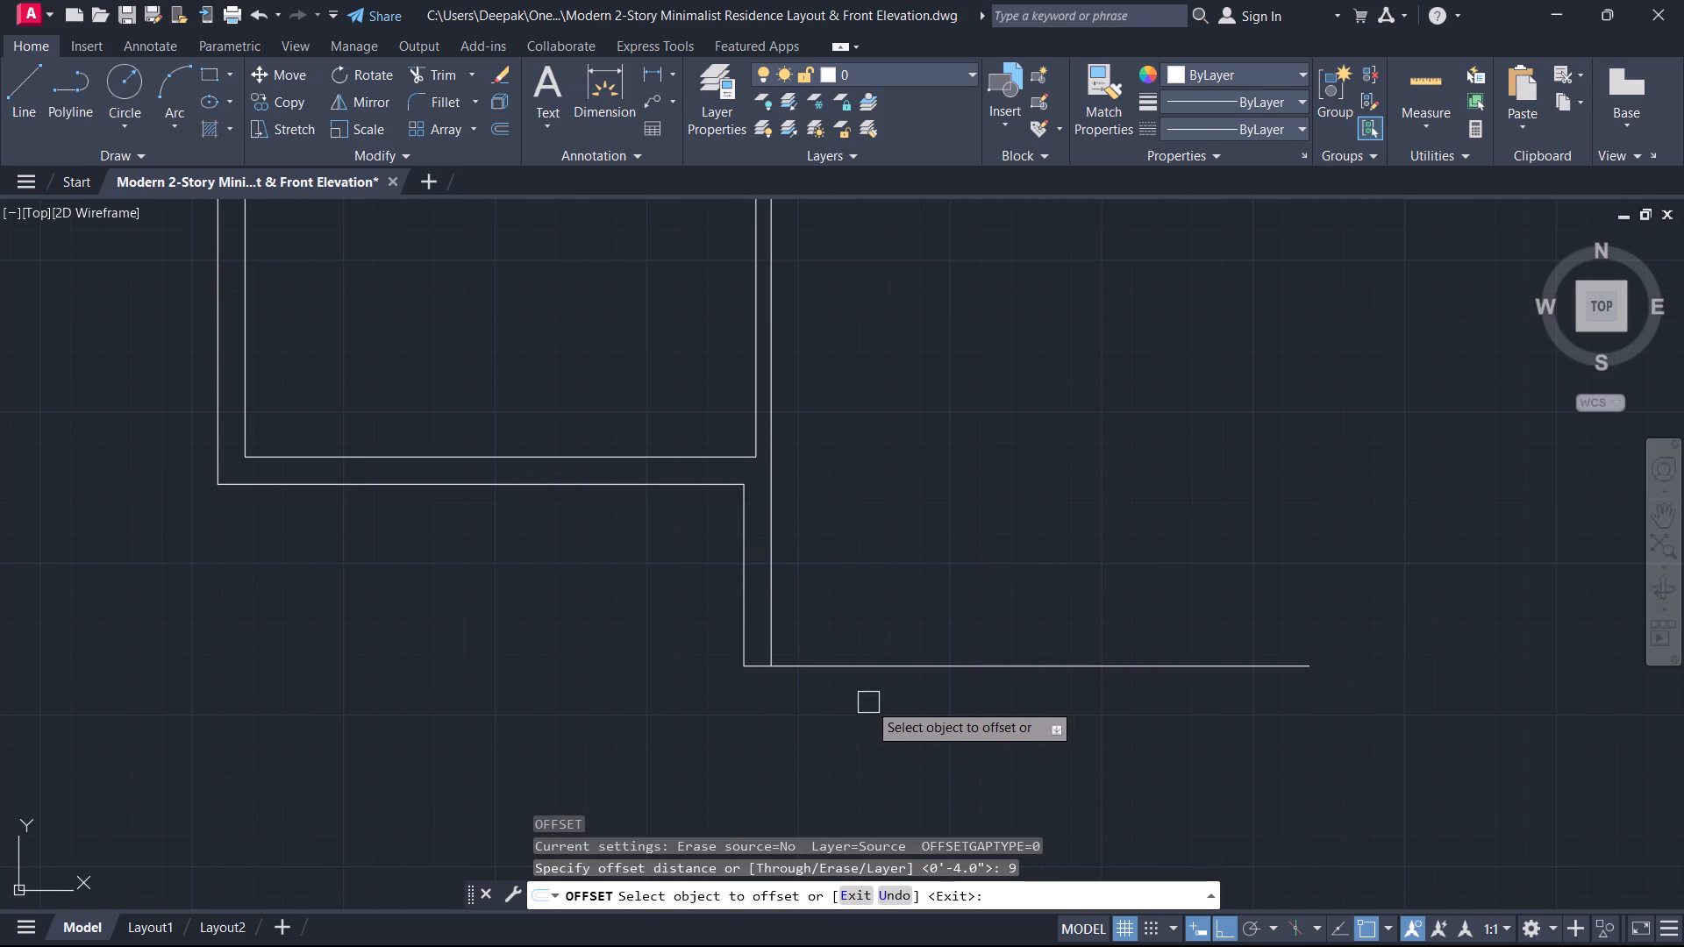
{"action": "left_click", "coordinate": [895, 676]}
{"action": "left_click", "coordinate": [911, 638]}
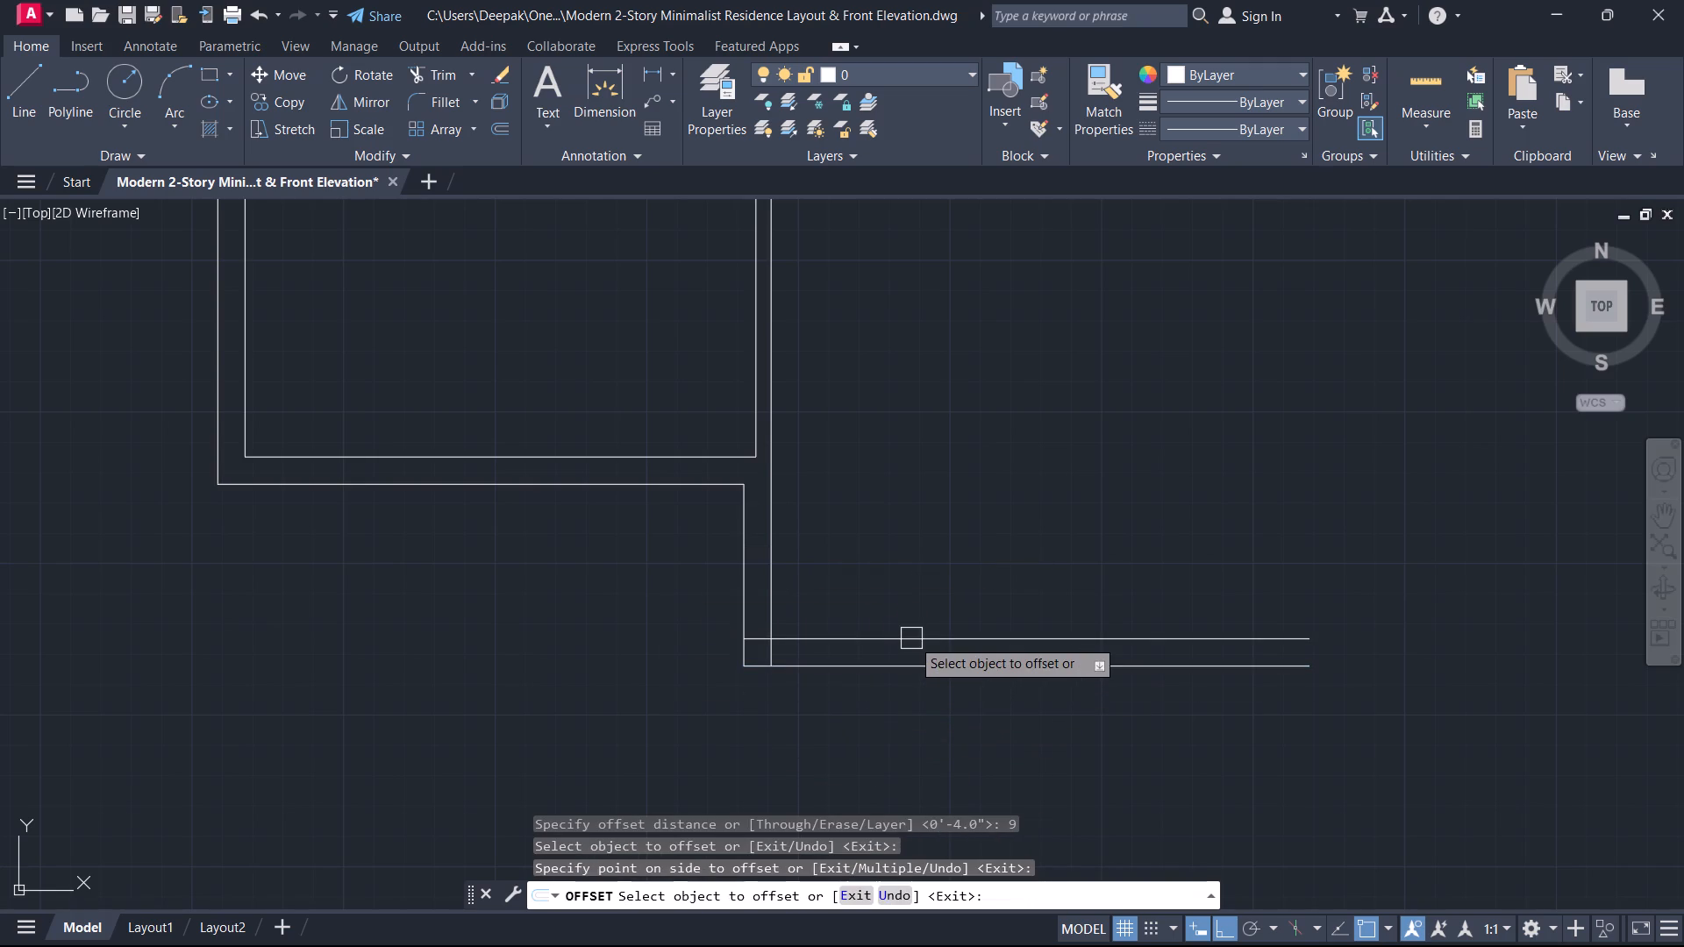
{"action": "key", "text": "Escape"}
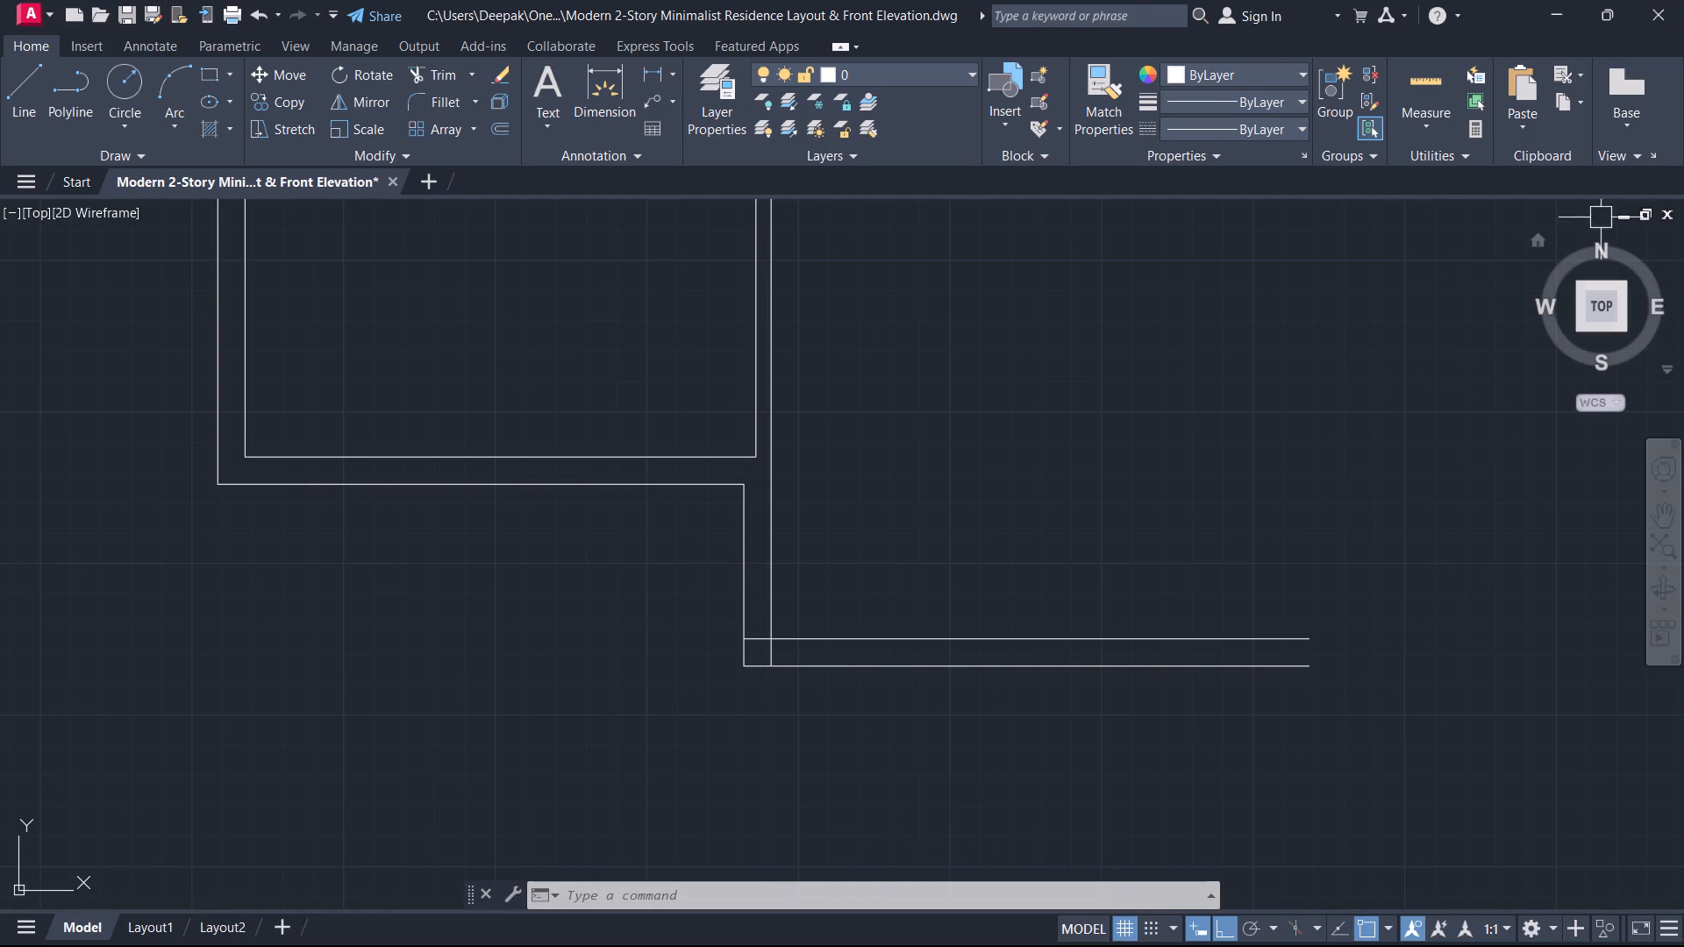
Fillet the outer line of the right outer wall with the outer front wall line at zero radius to close the corner.
{"action": "scroll", "coordinate": [979, 751], "scroll_direction": "down", "scroll_amount": 3}
{"action": "middle_click_drag", "start_coordinate": [1113, 653], "coordinate": [1102, 617]}
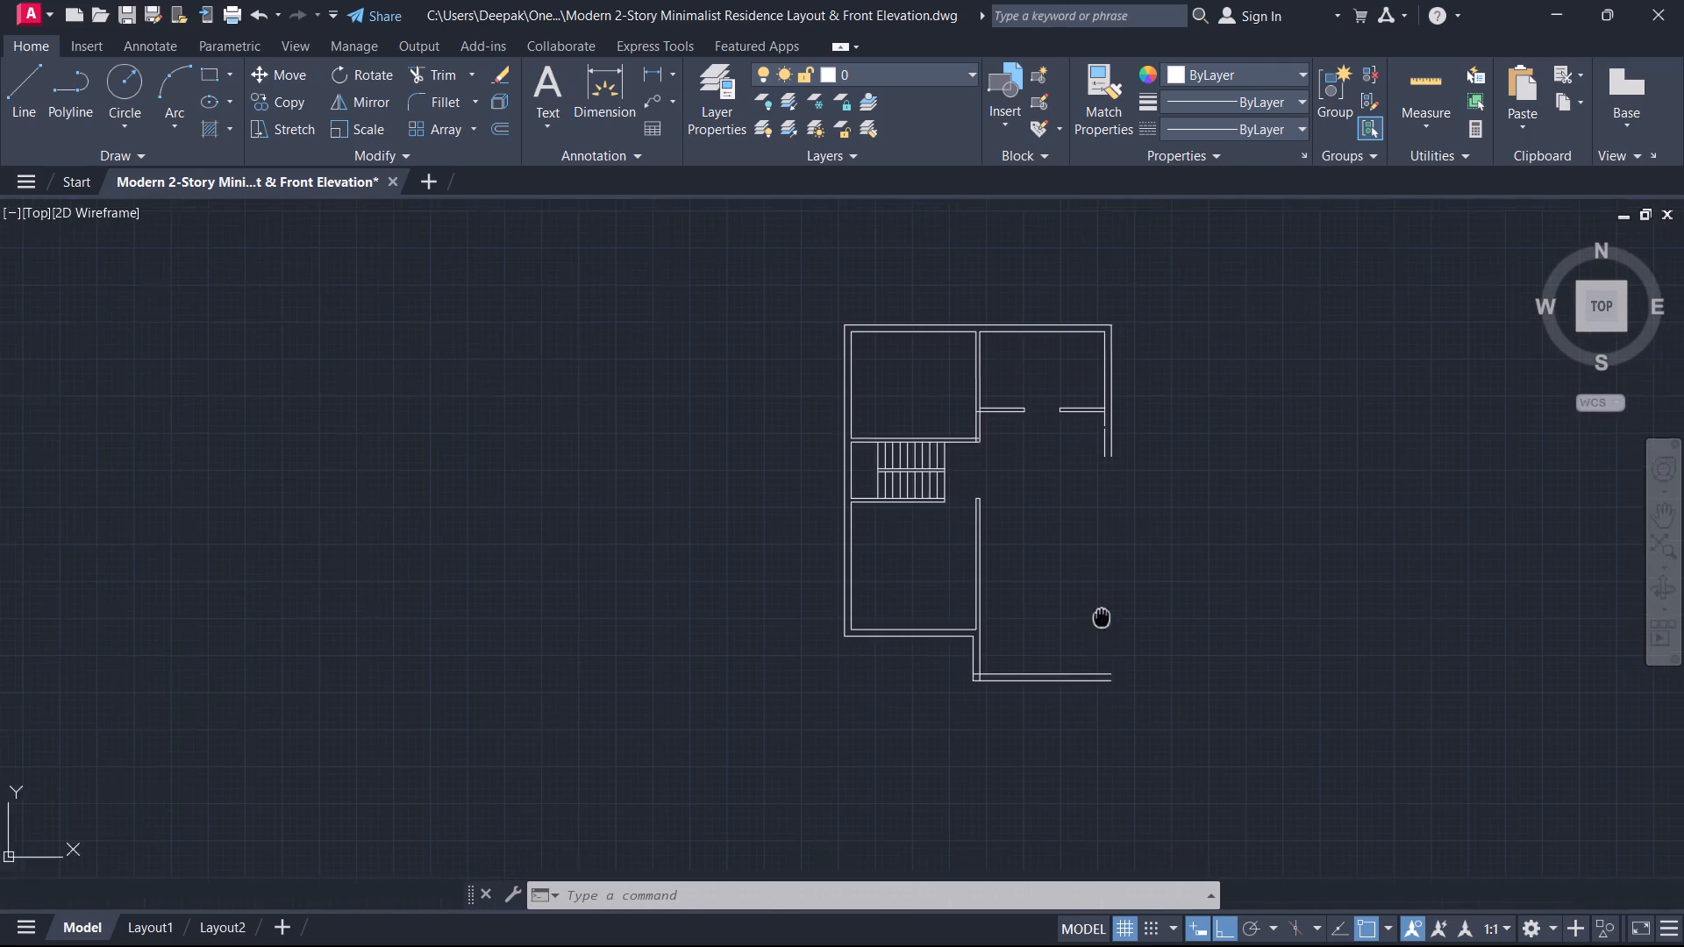
{"action": "middle_click_drag", "start_coordinate": [1102, 617], "coordinate": [1092, 584]}
{"action": "key", "text": "f"}
{"action": "key", "text": "space"}
{"action": "scroll", "coordinate": [1117, 592], "scroll_direction": "up", "scroll_amount": 2}
{"action": "middle_click_drag", "start_coordinate": [1099, 367], "coordinate": [1088, 546]}
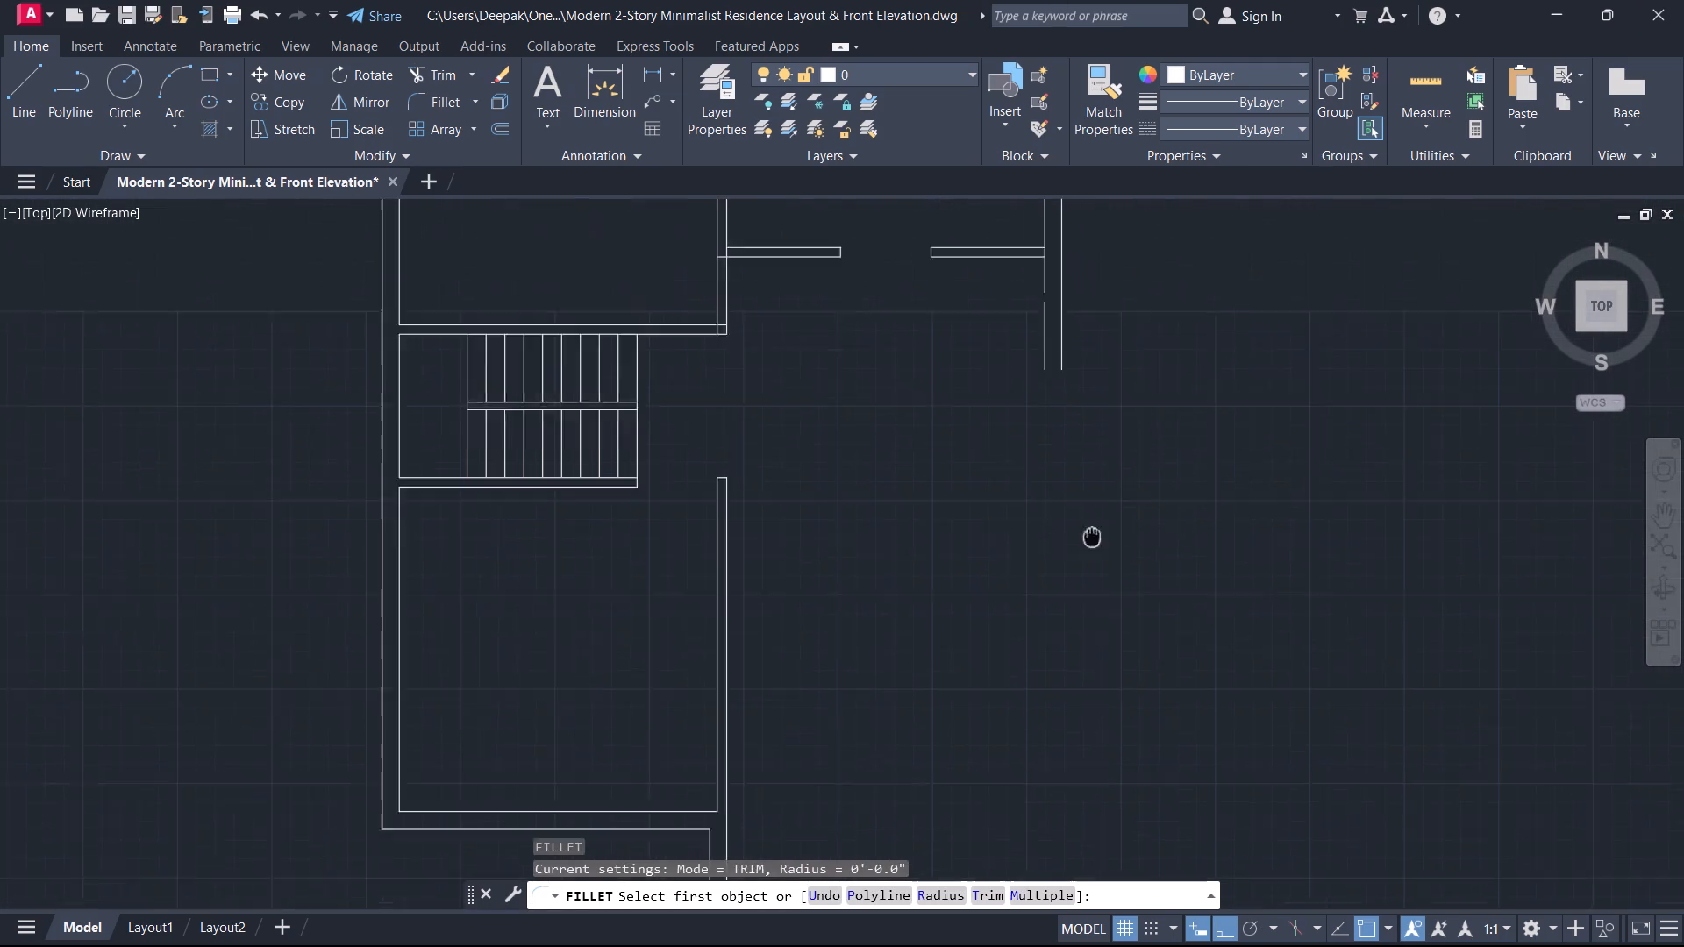
{"action": "middle_click_drag", "start_coordinate": [1088, 546], "coordinate": [1075, 586]}
{"action": "left_click", "coordinate": [1049, 410]}
{"action": "middle_click_drag", "start_coordinate": [1052, 680], "coordinate": [1031, 369]}
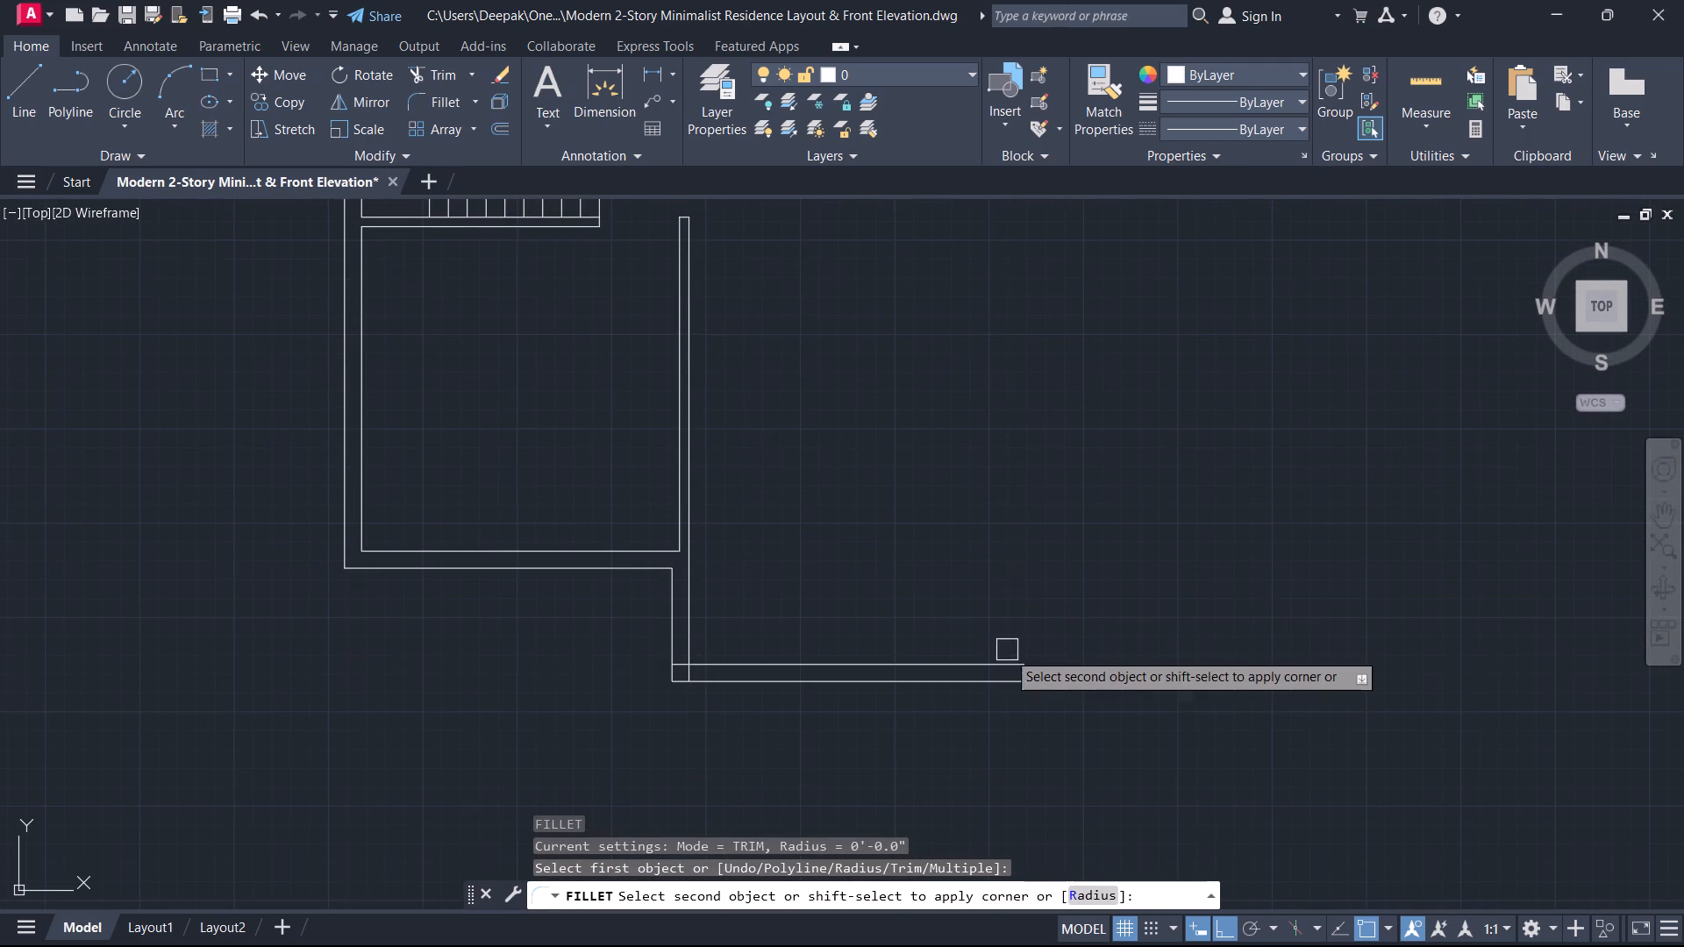
{"action": "left_click", "coordinate": [1003, 685]}
Fillet the inner line of the right outer wall with the inner front wall line at zero radius.
{"action": "scroll", "coordinate": [980, 605], "scroll_direction": "down", "scroll_amount": 1}
{"action": "middle_click_drag", "start_coordinate": [980, 605], "coordinate": [985, 679]}
{"action": "key", "text": "space"}
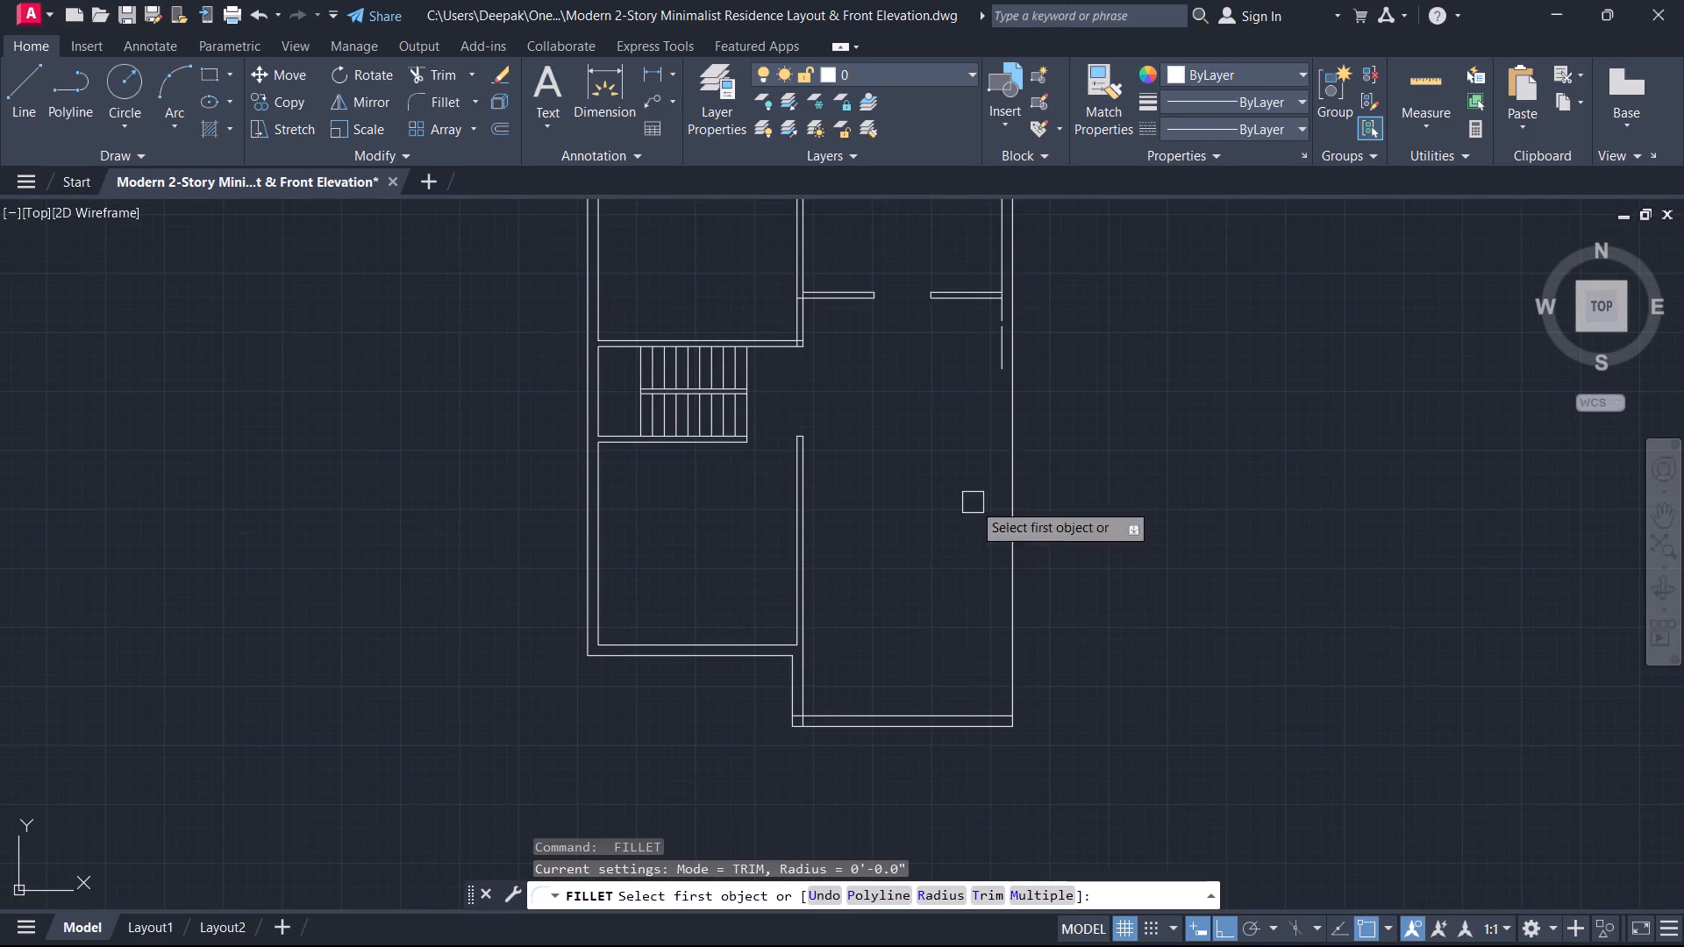
{"action": "scroll", "coordinate": [993, 340], "scroll_direction": "up", "scroll_amount": 3}
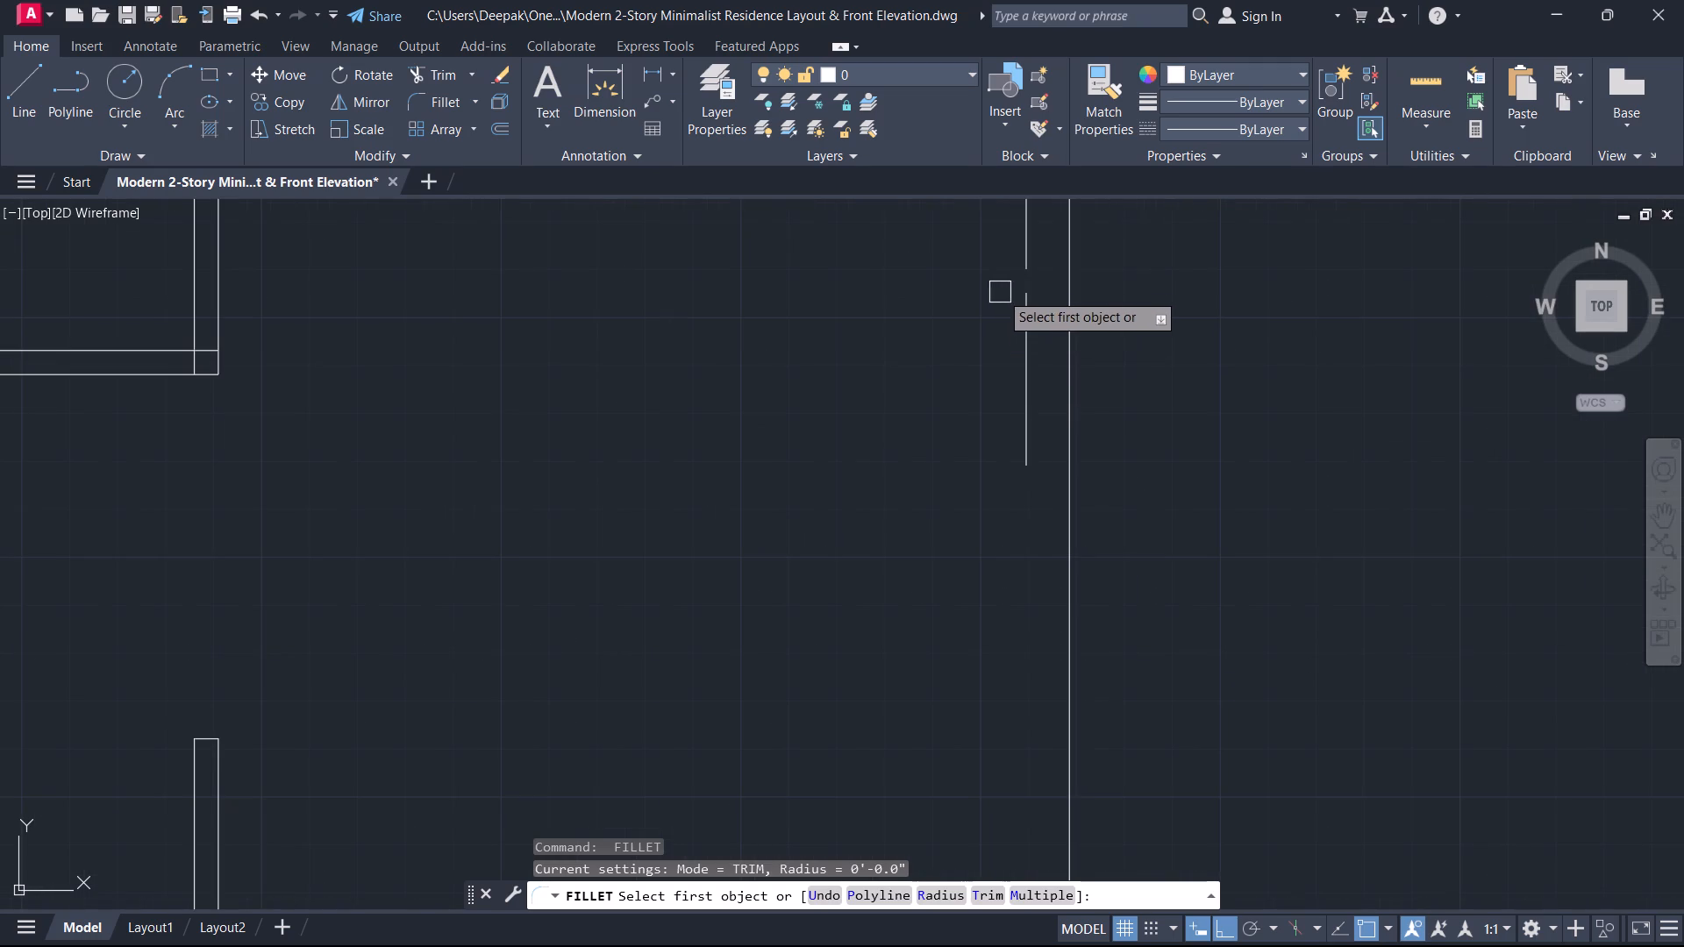
{"action": "left_click", "coordinate": [1017, 253]}
{"action": "scroll", "coordinate": [1003, 407], "scroll_direction": "down", "scroll_amount": 4}
{"action": "scroll", "coordinate": [1025, 609], "scroll_direction": "up", "scroll_amount": 2}
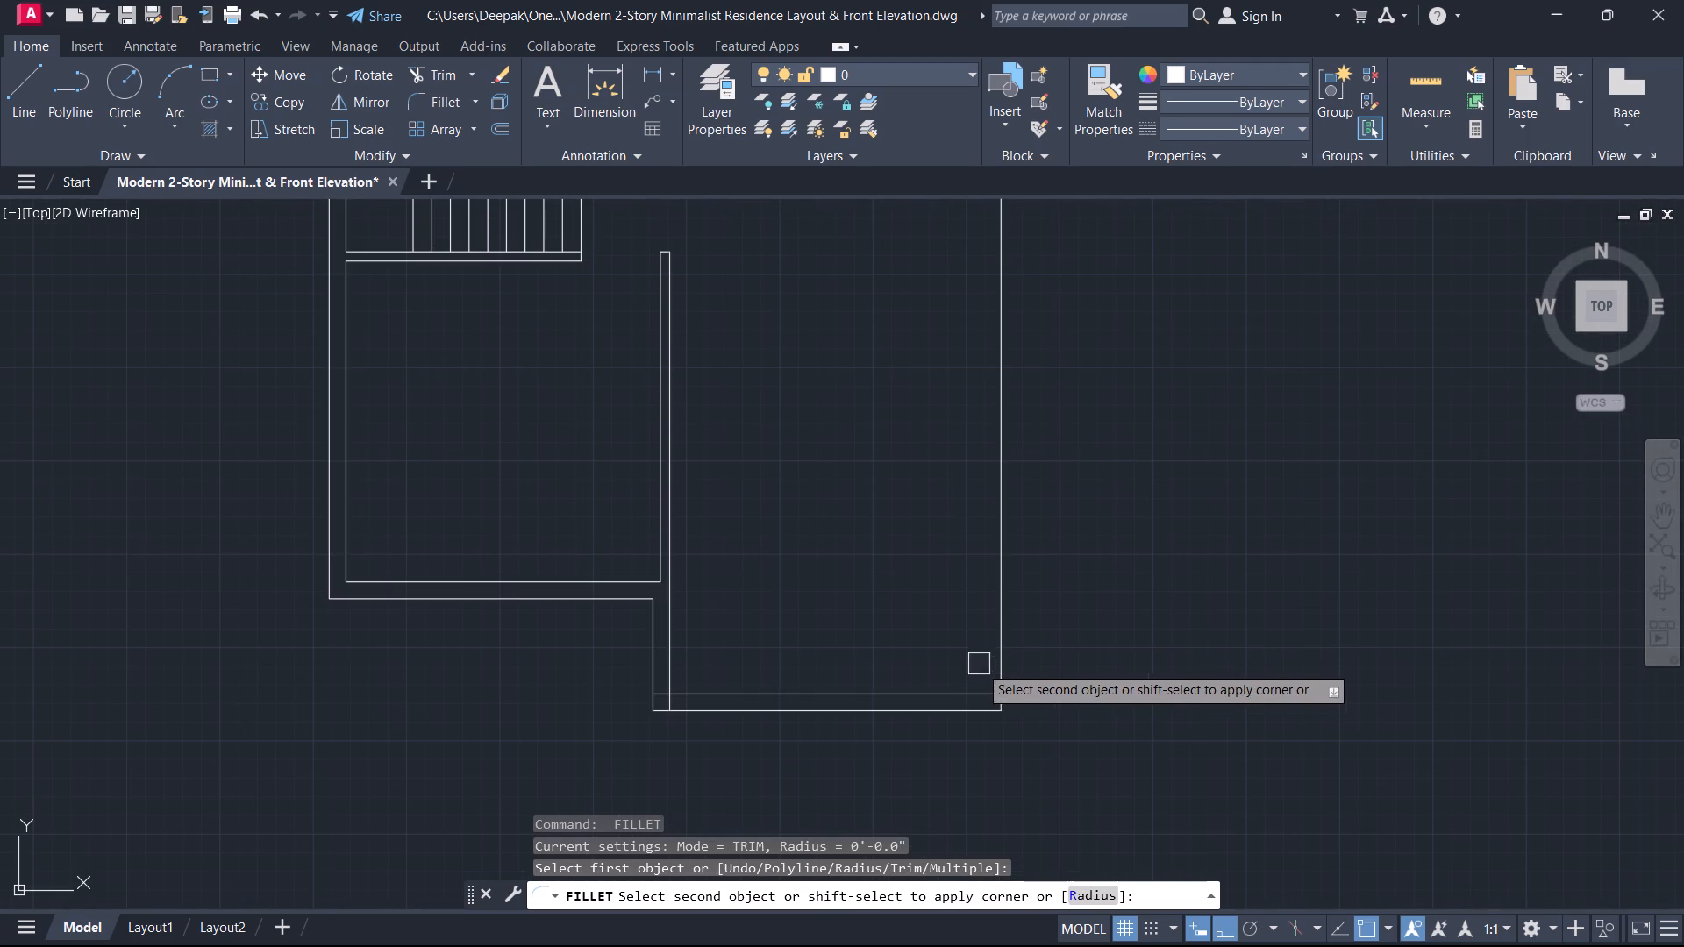
{"action": "left_click", "coordinate": [968, 685]}
Erase the leftover short line segment overlapping the inner line of the right outer wall.
{"action": "scroll", "coordinate": [943, 567], "scroll_direction": "down", "scroll_amount": 2}
{"action": "middle_click_drag", "start_coordinate": [941, 562], "coordinate": [980, 724]}
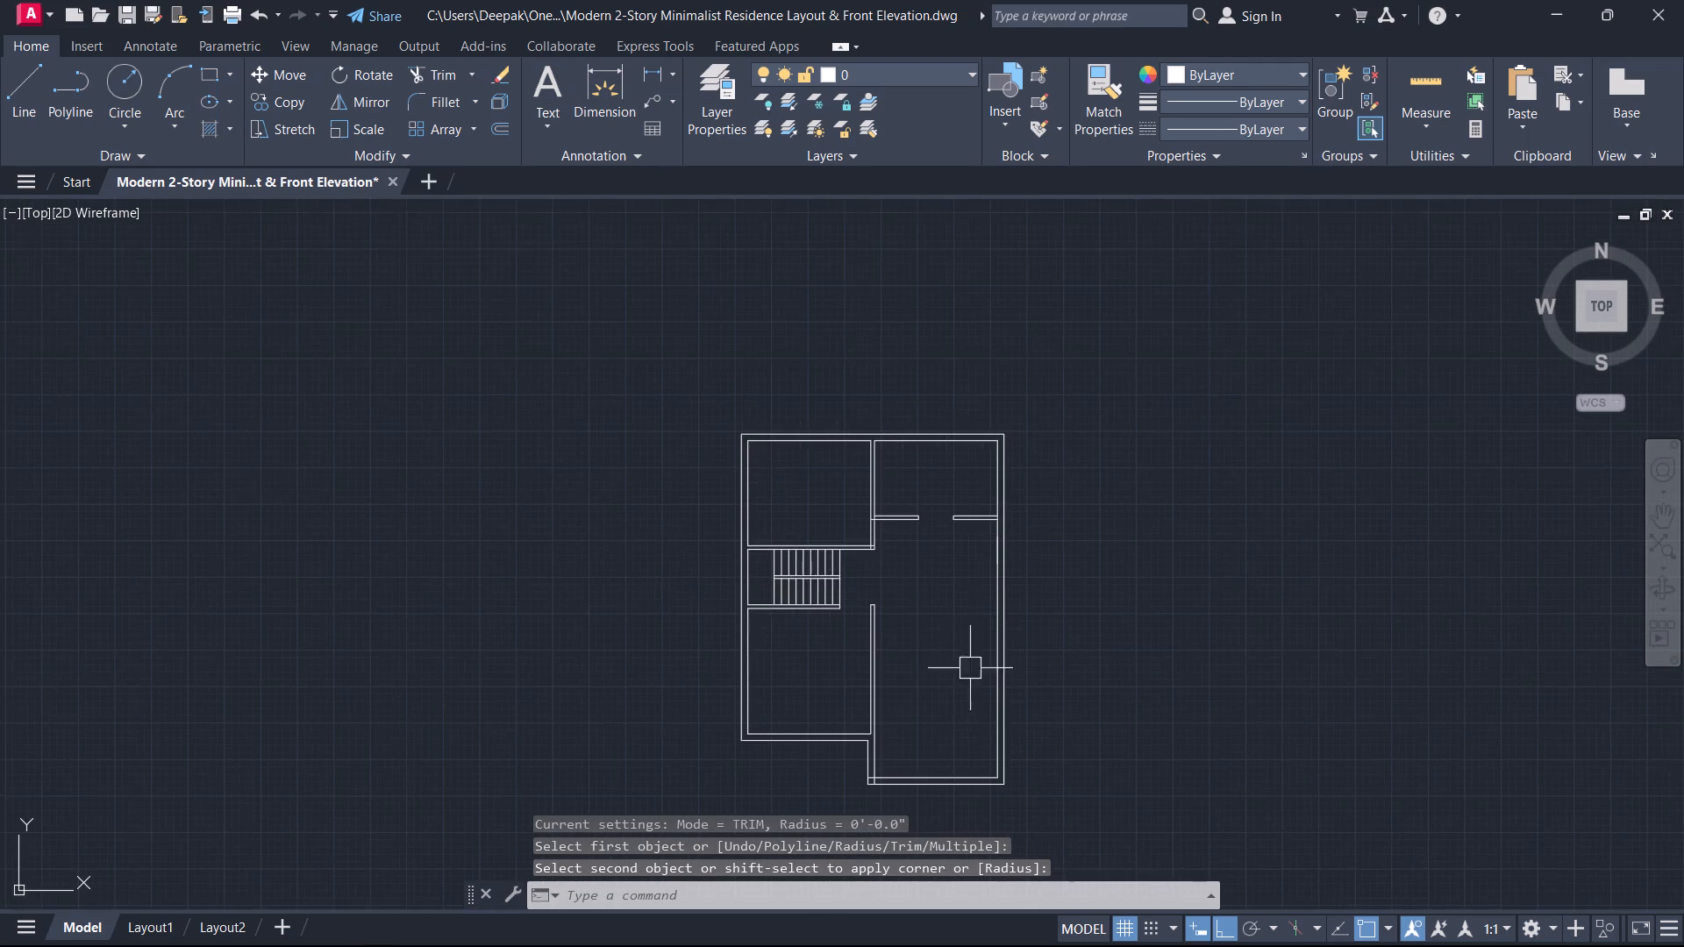
{"action": "scroll", "coordinate": [969, 590], "scroll_direction": "up", "scroll_amount": 2}
{"action": "scroll", "coordinate": [972, 510], "scroll_direction": "up", "scroll_amount": 2}
{"action": "left_click_drag", "start_coordinate": [1010, 525], "coordinate": [1032, 536]}
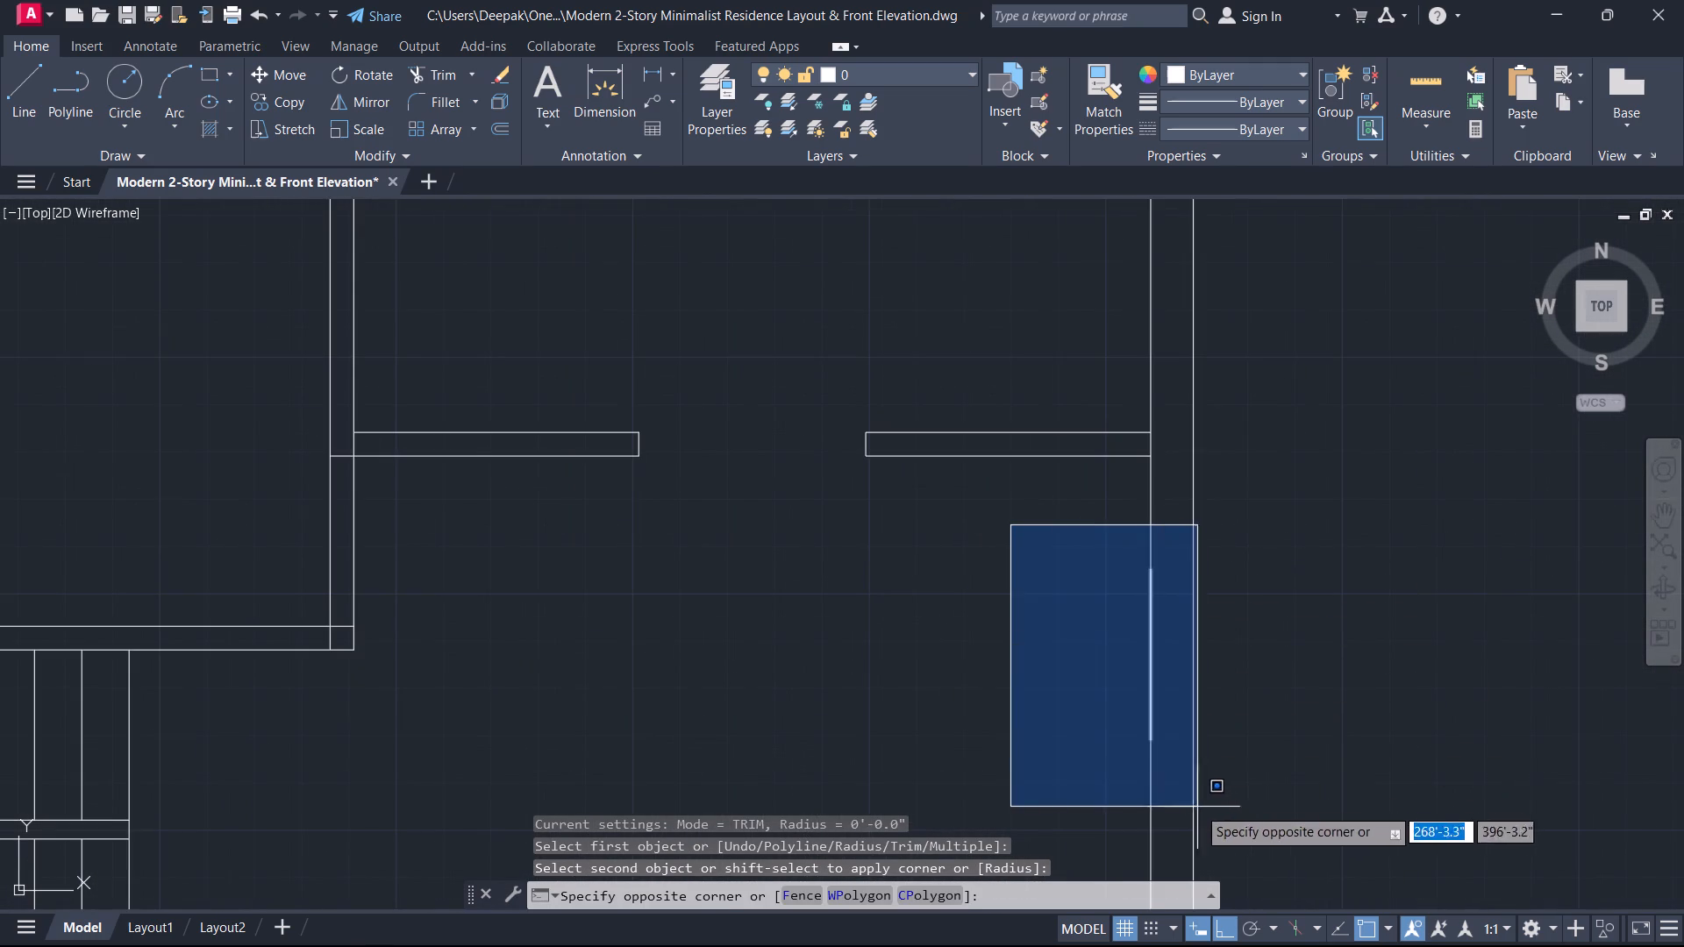
{"action": "left_click", "coordinate": [1239, 815]}
{"action": "key", "text": "Delete"}
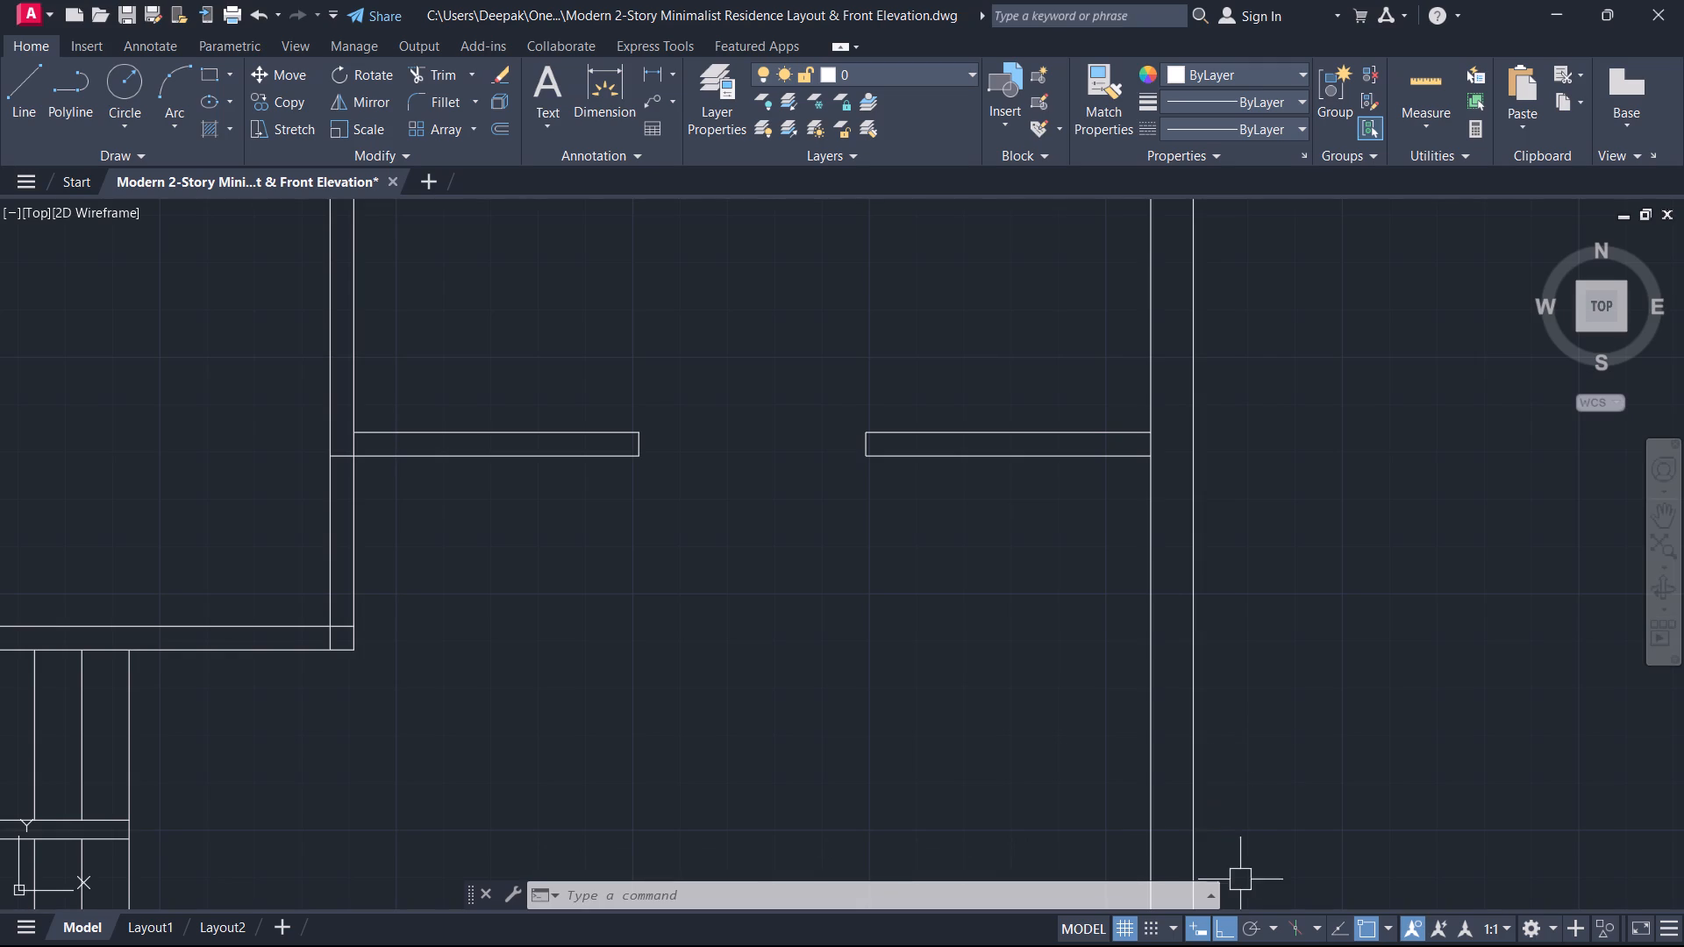
Trim both partition lines between the upper-right room's front wall and the wall above the staircase.
{"action": "scroll", "coordinate": [1173, 793], "scroll_direction": "down", "scroll_amount": 3}
{"action": "middle_click_drag", "start_coordinate": [1113, 715], "coordinate": [1270, 587]}
{"action": "scroll", "coordinate": [1314, 632], "scroll_direction": "up", "scroll_amount": 1}
{"action": "middle_click_drag", "start_coordinate": [1314, 632], "coordinate": [1372, 495]}
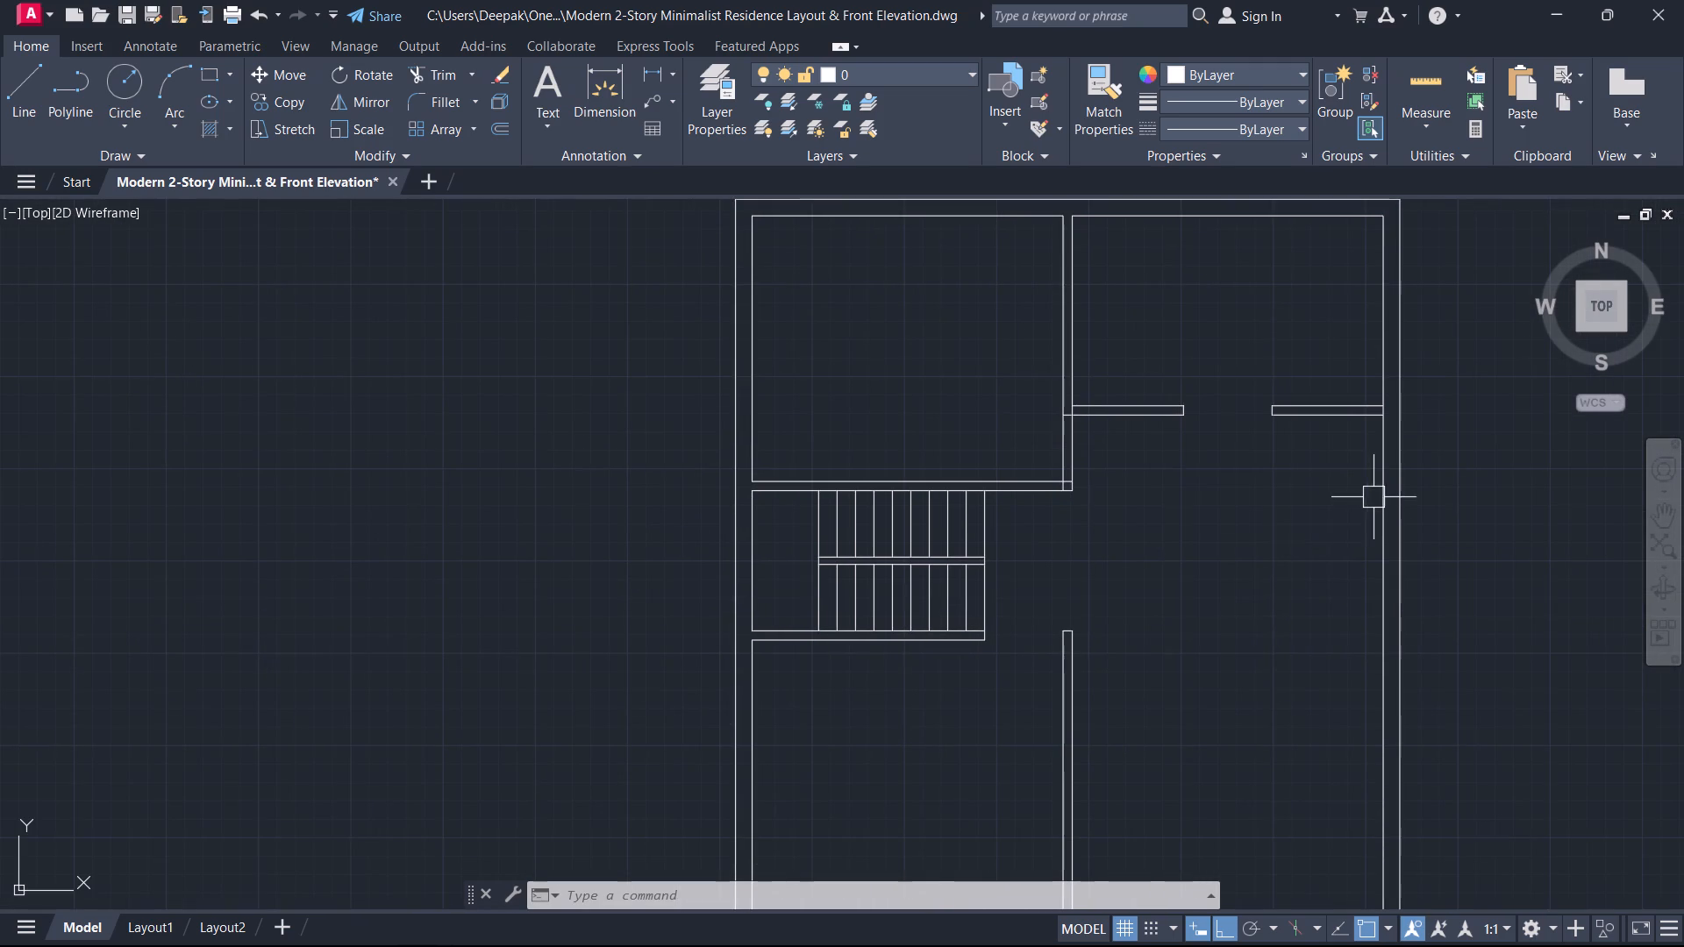
{"action": "middle_click_drag", "start_coordinate": [1265, 619], "coordinate": [1238, 522]}
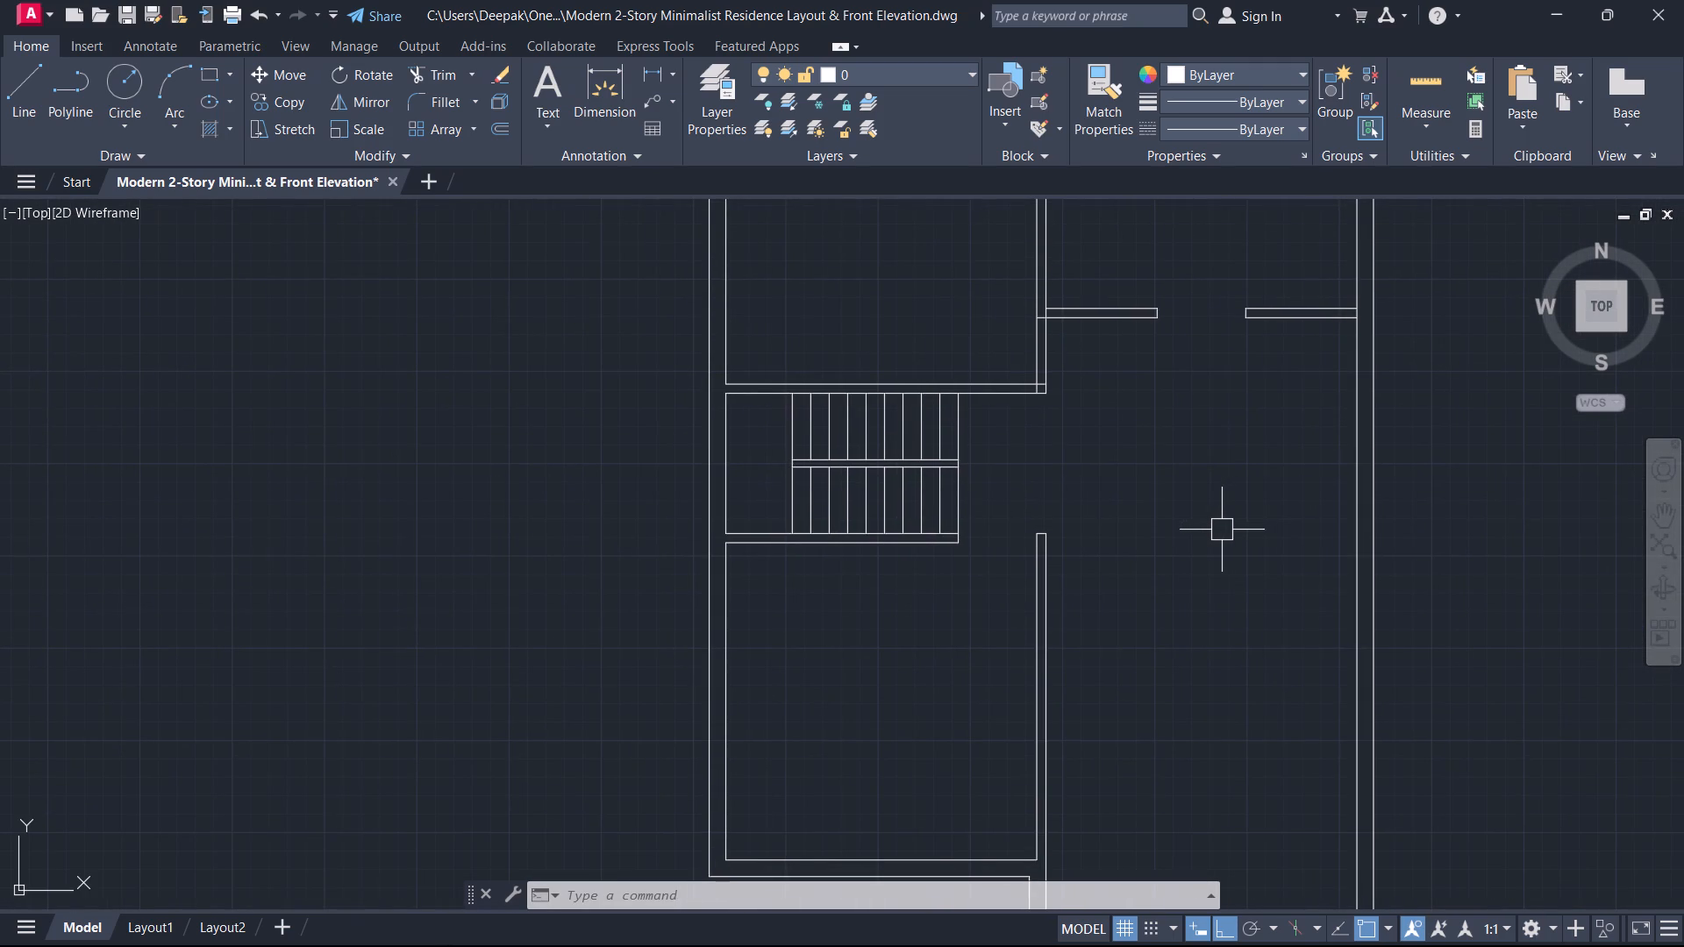
{"action": "middle_click_drag", "start_coordinate": [1134, 423], "coordinate": [1153, 476]}
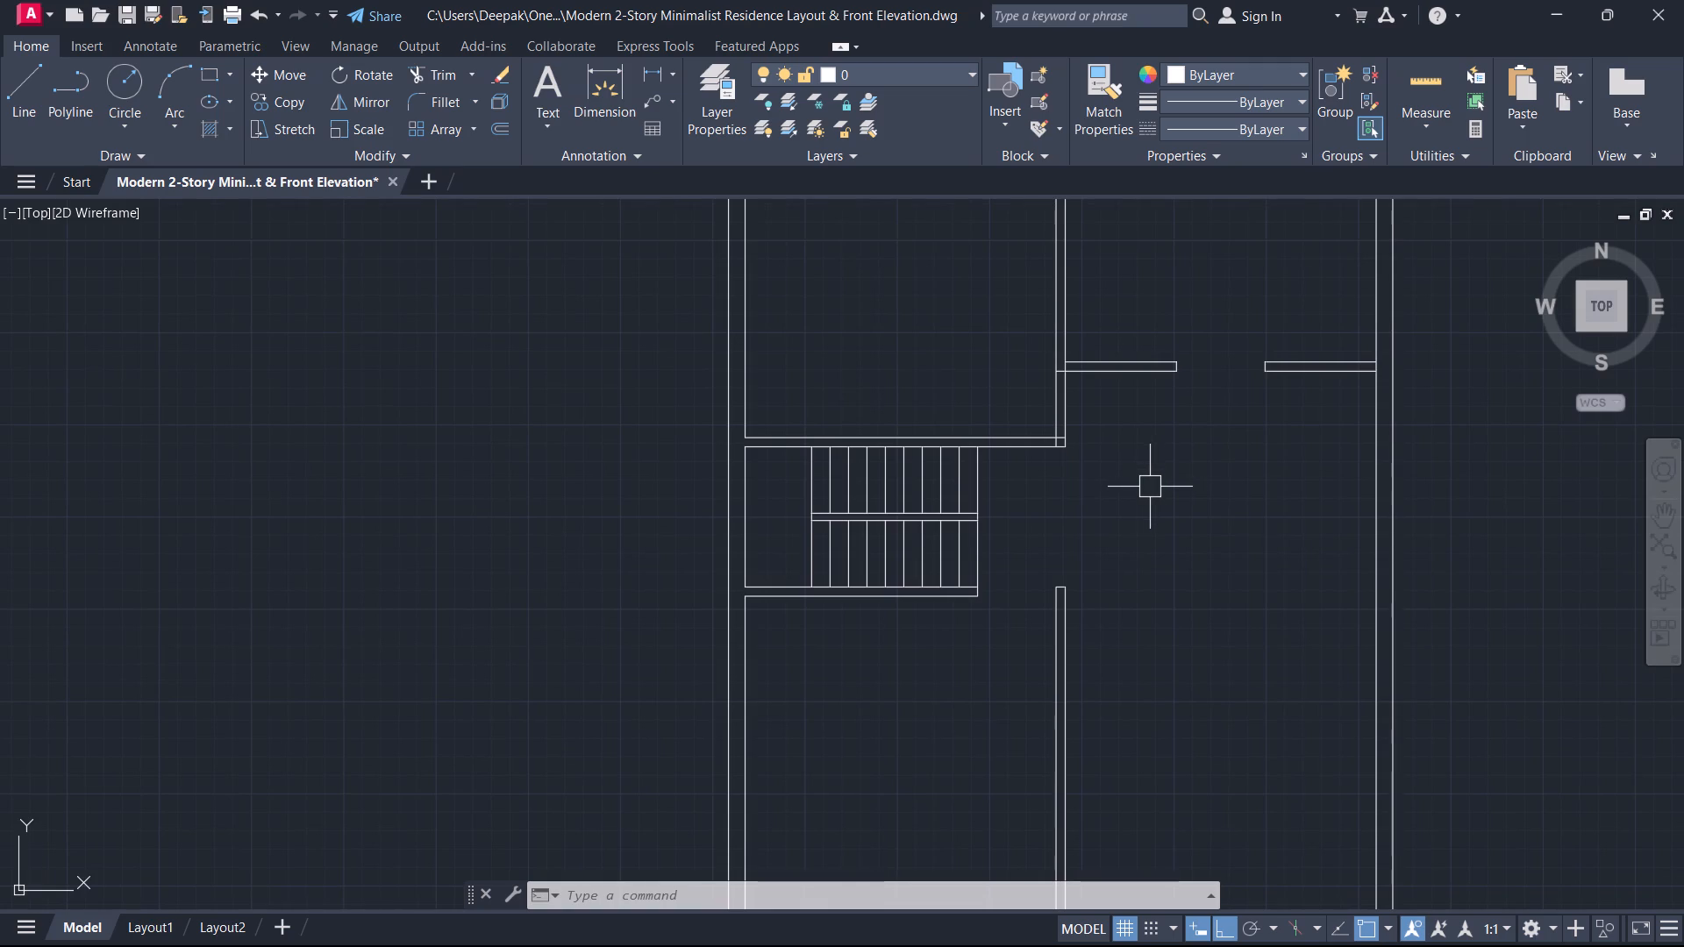
{"action": "key", "text": "t"}
{"action": "type", "text": "r"}
{"action": "key", "text": "space"}
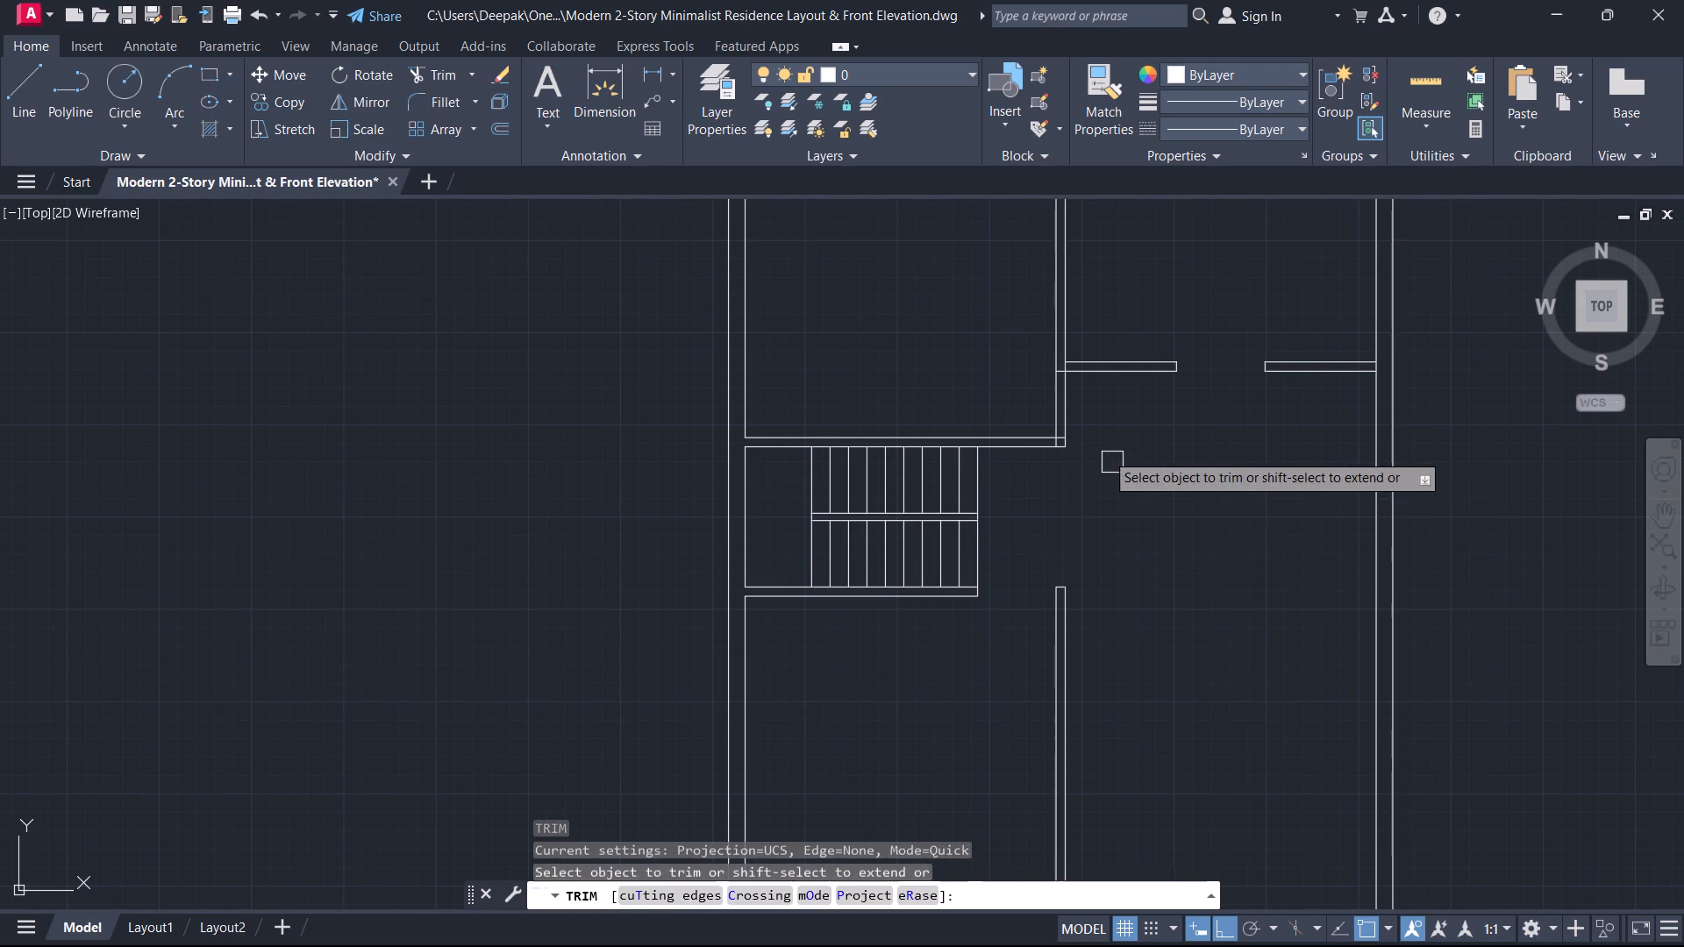
{"action": "scroll", "coordinate": [1095, 437], "scroll_direction": "up", "scroll_amount": 1}
{"action": "middle_click_drag", "start_coordinate": [1095, 437], "coordinate": [1128, 522]}
{"action": "left_click", "coordinate": [1124, 470]}
{"action": "left_click", "coordinate": [812, 436]}
Trim the leftover vertical line inside the right end of the wall above the staircase.
{"action": "scroll", "coordinate": [1024, 547], "scroll_direction": "up", "scroll_amount": 1}
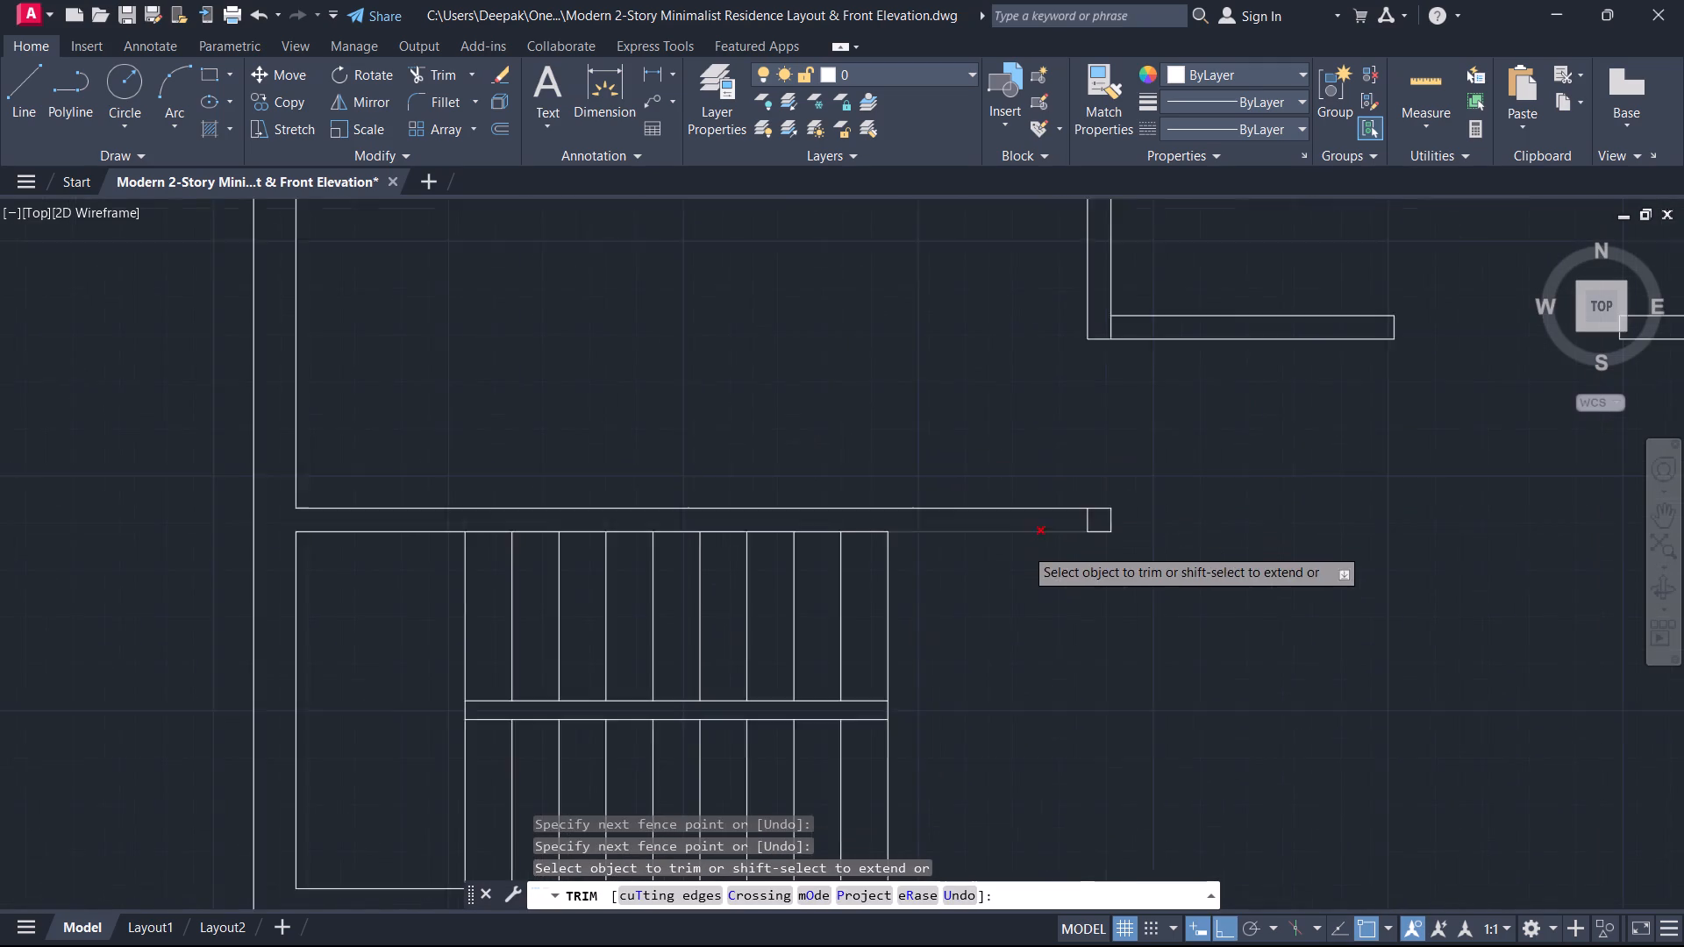
{"action": "scroll", "coordinate": [1024, 547], "scroll_direction": "up", "scroll_amount": 1}
{"action": "scroll", "coordinate": [1106, 488], "scroll_direction": "up", "scroll_amount": 2}
{"action": "left_click", "coordinate": [1174, 523]}
{"action": "left_click", "coordinate": [1109, 516]}
{"action": "key", "text": "Escape"}
Trim the leftover partition line inside the lower-left wall corner of the upper-right room.
{"action": "scroll", "coordinate": [1108, 516], "scroll_direction": "down", "scroll_amount": 3}
{"action": "scroll", "coordinate": [1108, 516], "scroll_direction": "up", "scroll_amount": 1}
{"action": "scroll", "coordinate": [1108, 516], "scroll_direction": "down", "scroll_amount": 1}
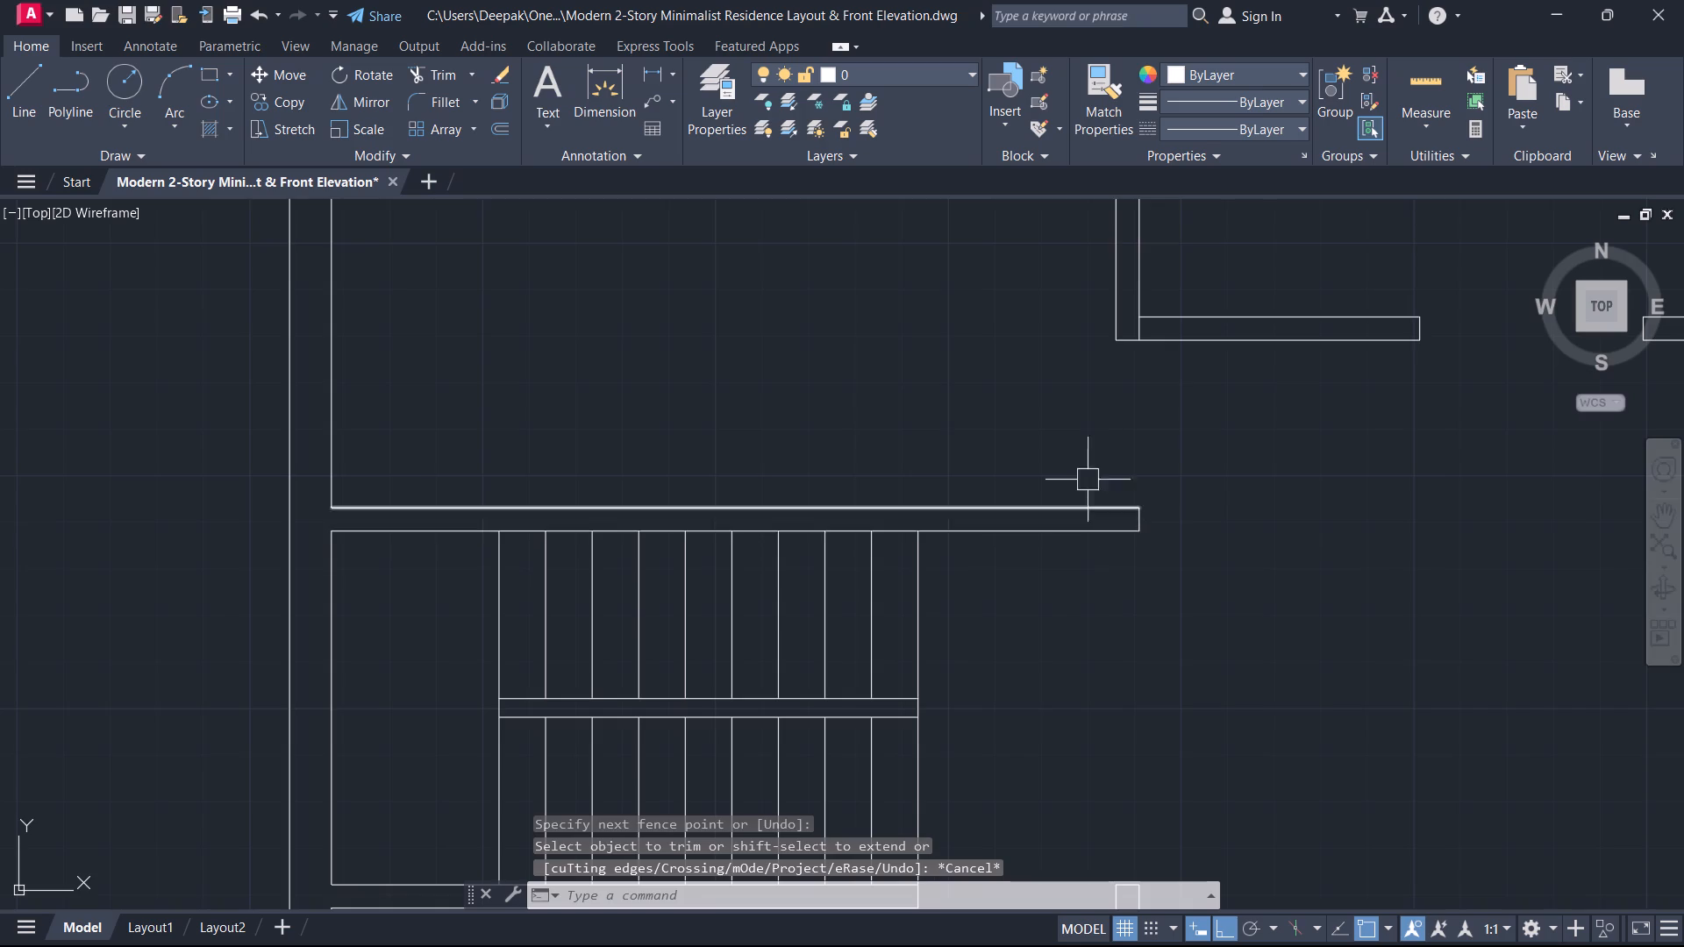
{"action": "scroll", "coordinate": [1097, 399], "scroll_direction": "down", "scroll_amount": 4}
{"action": "scroll", "coordinate": [1097, 399], "scroll_direction": "up", "scroll_amount": 5}
{"action": "middle_click_drag", "start_coordinate": [1102, 383], "coordinate": [1070, 555]}
{"action": "scroll", "coordinate": [1087, 514], "scroll_direction": "up", "scroll_amount": 2}
{"action": "key", "text": "space"}
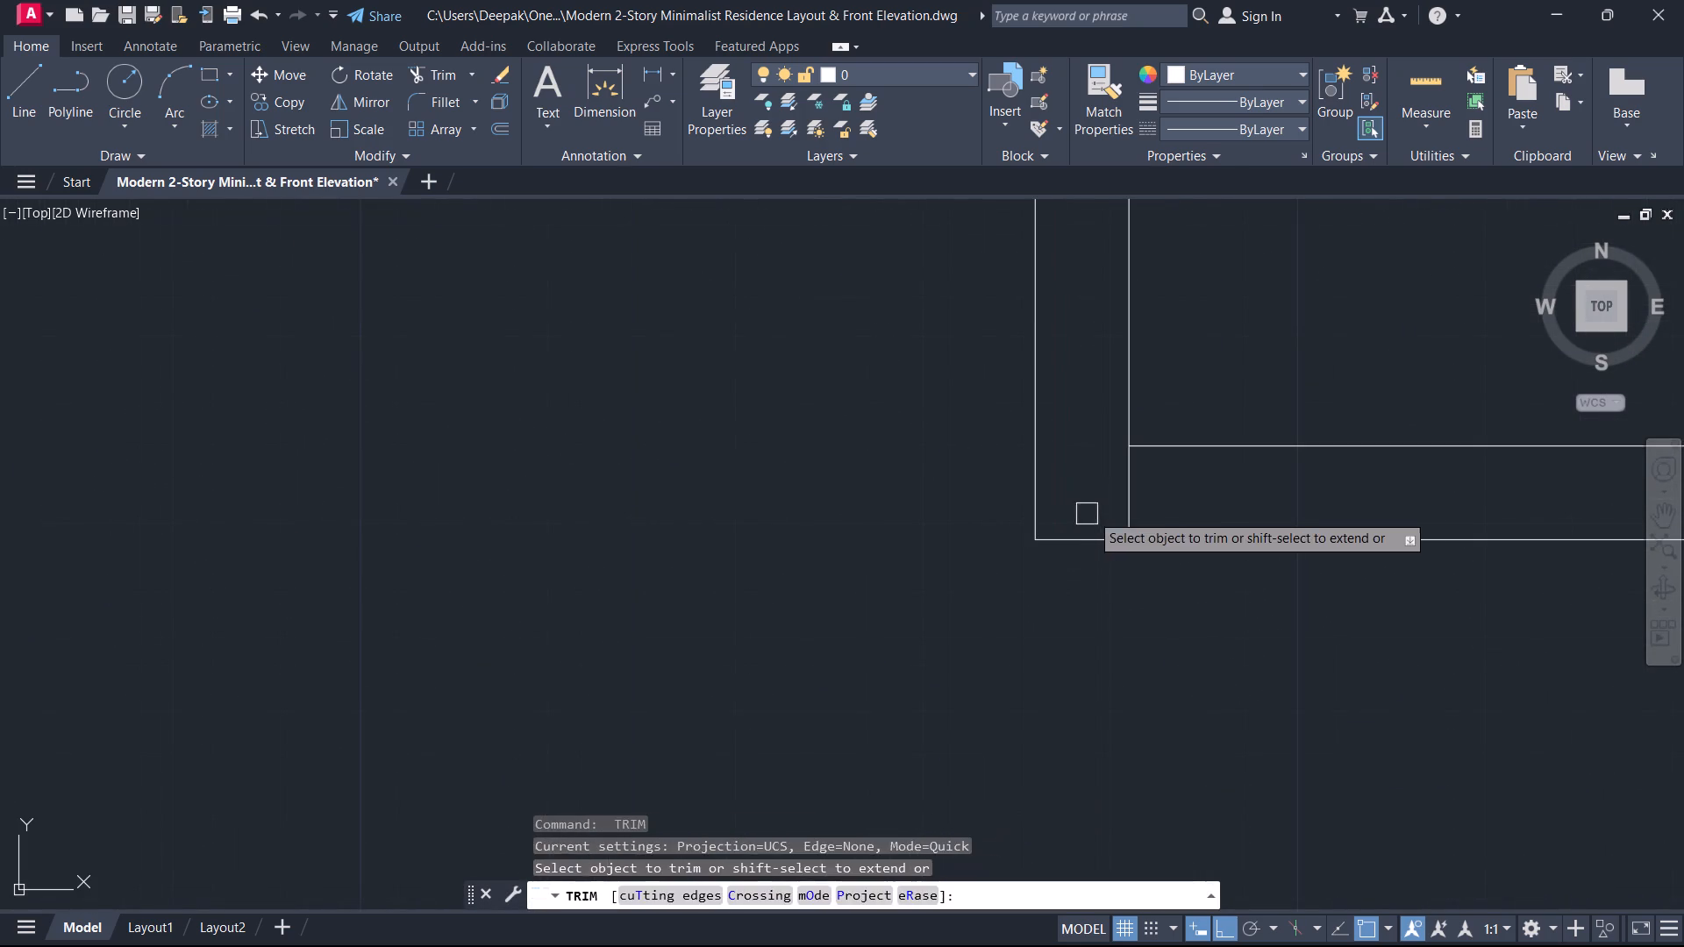
{"action": "left_click_drag", "start_coordinate": [1110, 510], "coordinate": [1118, 508]}
{"action": "left_click", "coordinate": [1164, 498]}
{"action": "key", "text": "Escape"}
Trim the right outer wall's inner line where the upper-right room's short front wall meets it.
{"action": "scroll", "coordinate": [1164, 498], "scroll_direction": "down", "scroll_amount": 3}
{"action": "scroll", "coordinate": [1164, 498], "scroll_direction": "up", "scroll_amount": 1}
{"action": "scroll", "coordinate": [1164, 498], "scroll_direction": "down", "scroll_amount": 2}
{"action": "scroll", "coordinate": [1560, 530], "scroll_direction": "down", "scroll_amount": 1}
{"action": "middle_click_drag", "start_coordinate": [1559, 532], "coordinate": [1205, 536]}
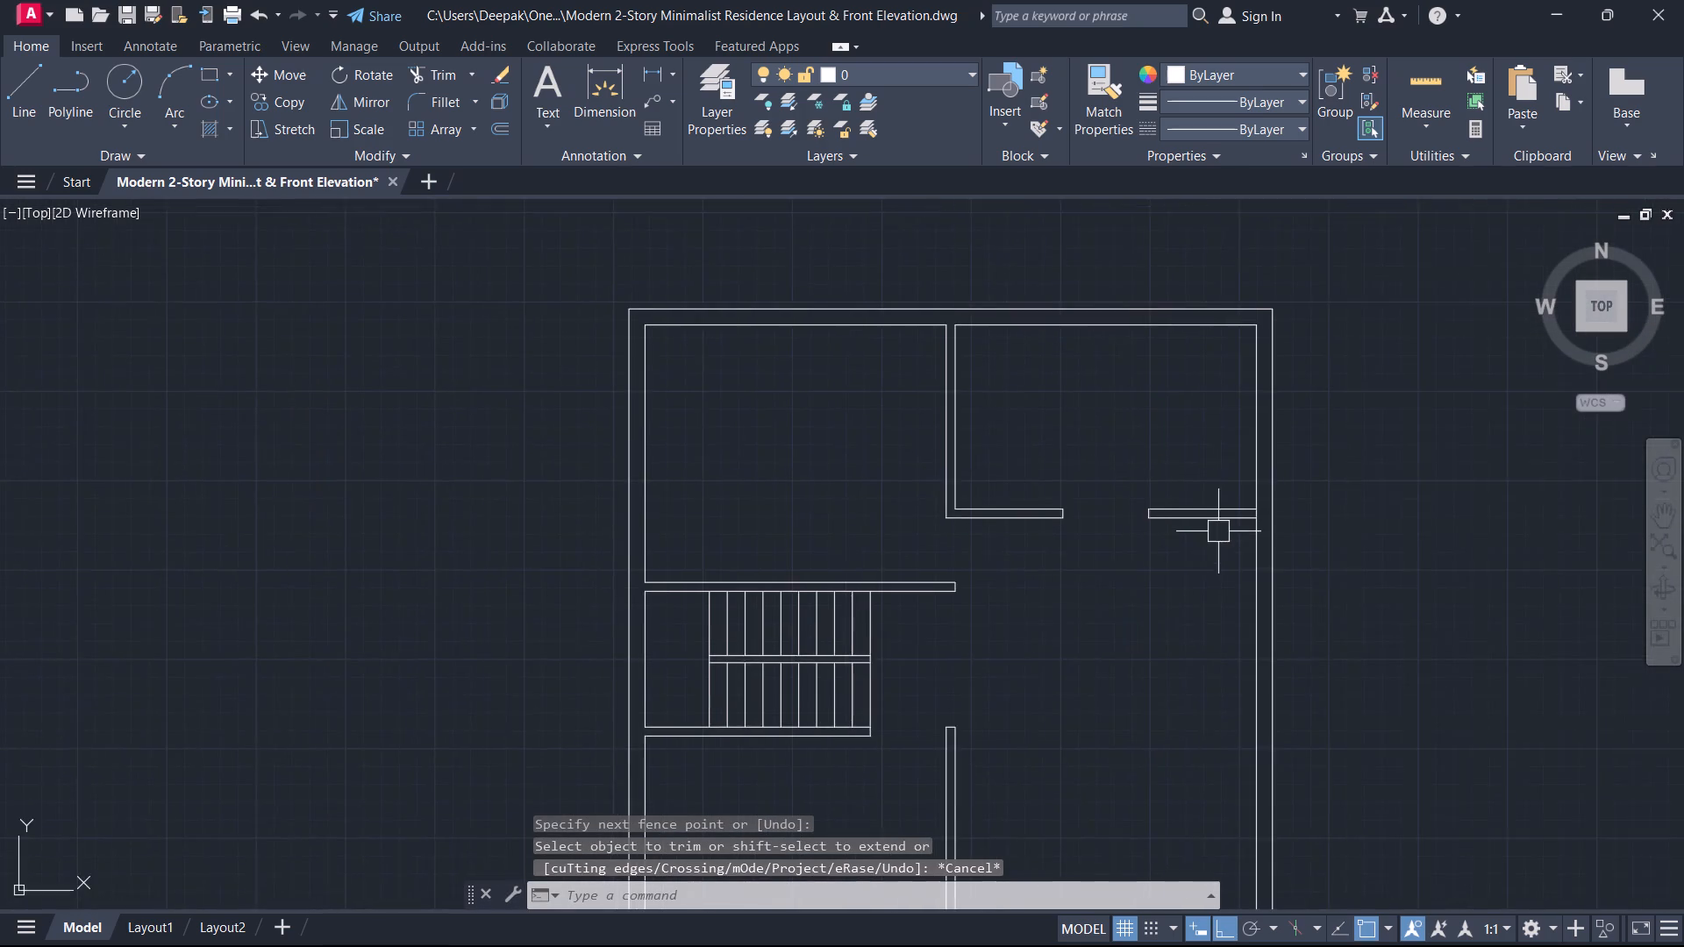
{"action": "scroll", "coordinate": [1251, 509], "scroll_direction": "up", "scroll_amount": 5}
{"action": "key", "text": "space"}
{"action": "left_click", "coordinate": [1271, 544]}
{"action": "left_click", "coordinate": [1195, 553]}
{"action": "key", "text": "space"}
Fillet the partition's right line with the inner front wall line at zero radius to clean the extension's front-left corner.
{"action": "scroll", "coordinate": [1172, 568], "scroll_direction": "down", "scroll_amount": 8}
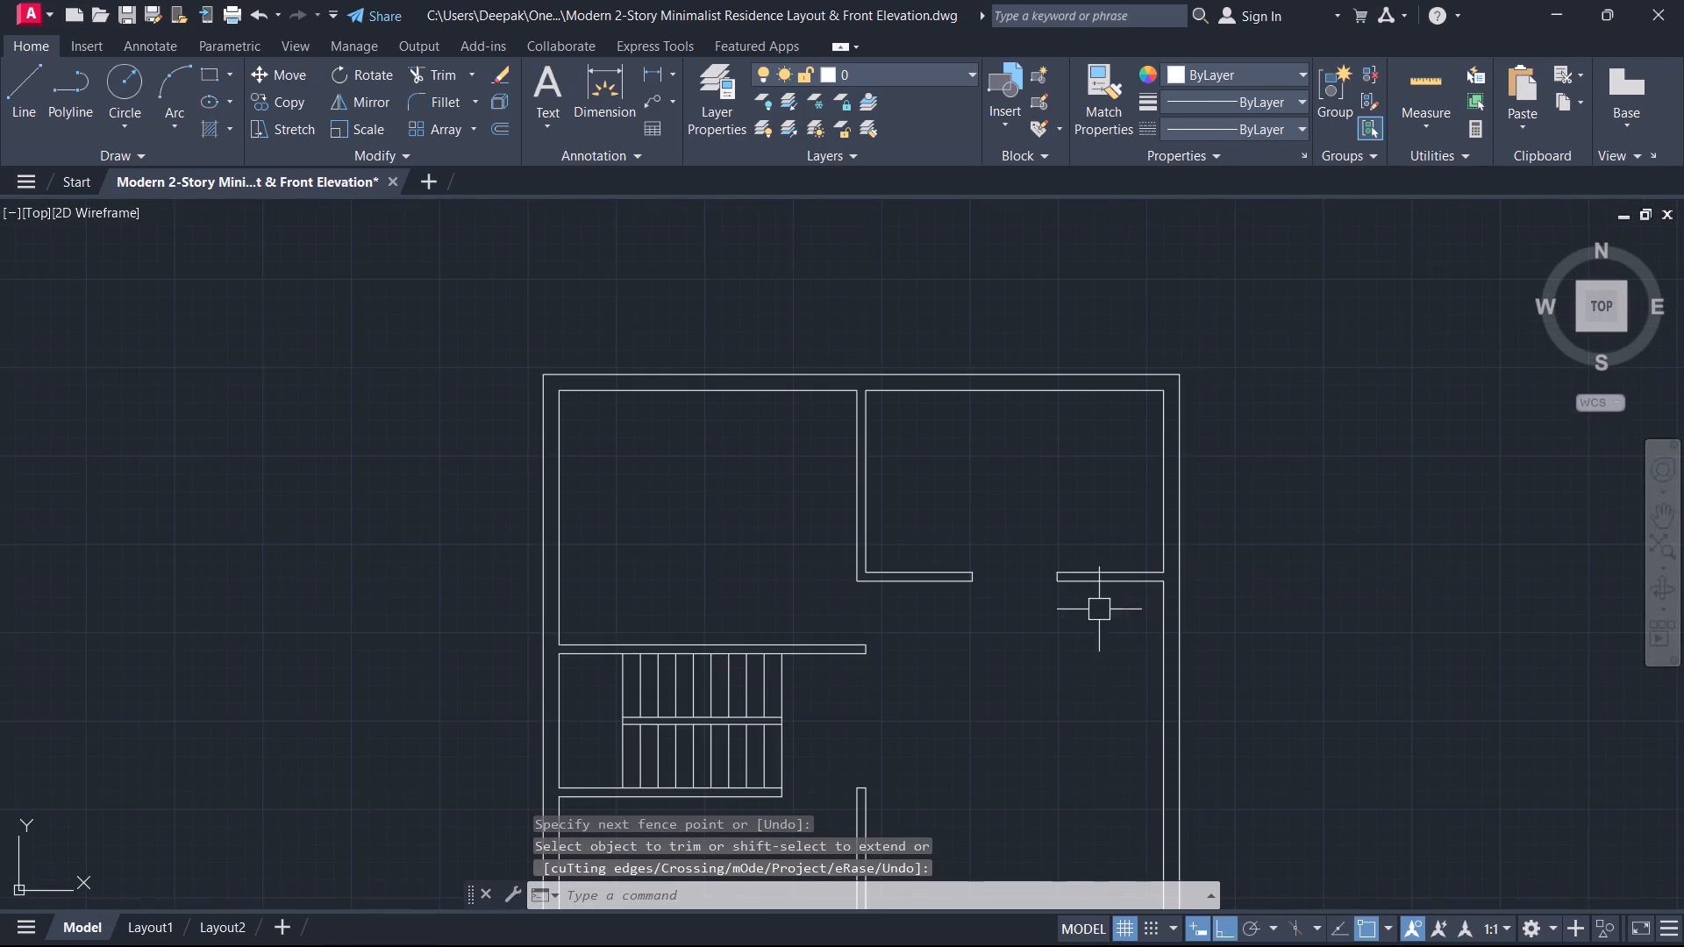
{"action": "scroll", "coordinate": [1029, 681], "scroll_direction": "down", "scroll_amount": 3}
{"action": "middle_click_drag", "start_coordinate": [1029, 684], "coordinate": [1056, 435]}
{"action": "scroll", "coordinate": [1073, 506], "scroll_direction": "up", "scroll_amount": 2}
{"action": "middle_click", "coordinate": [1073, 506]}
{"action": "scroll", "coordinate": [960, 685], "scroll_direction": "up", "scroll_amount": 1}
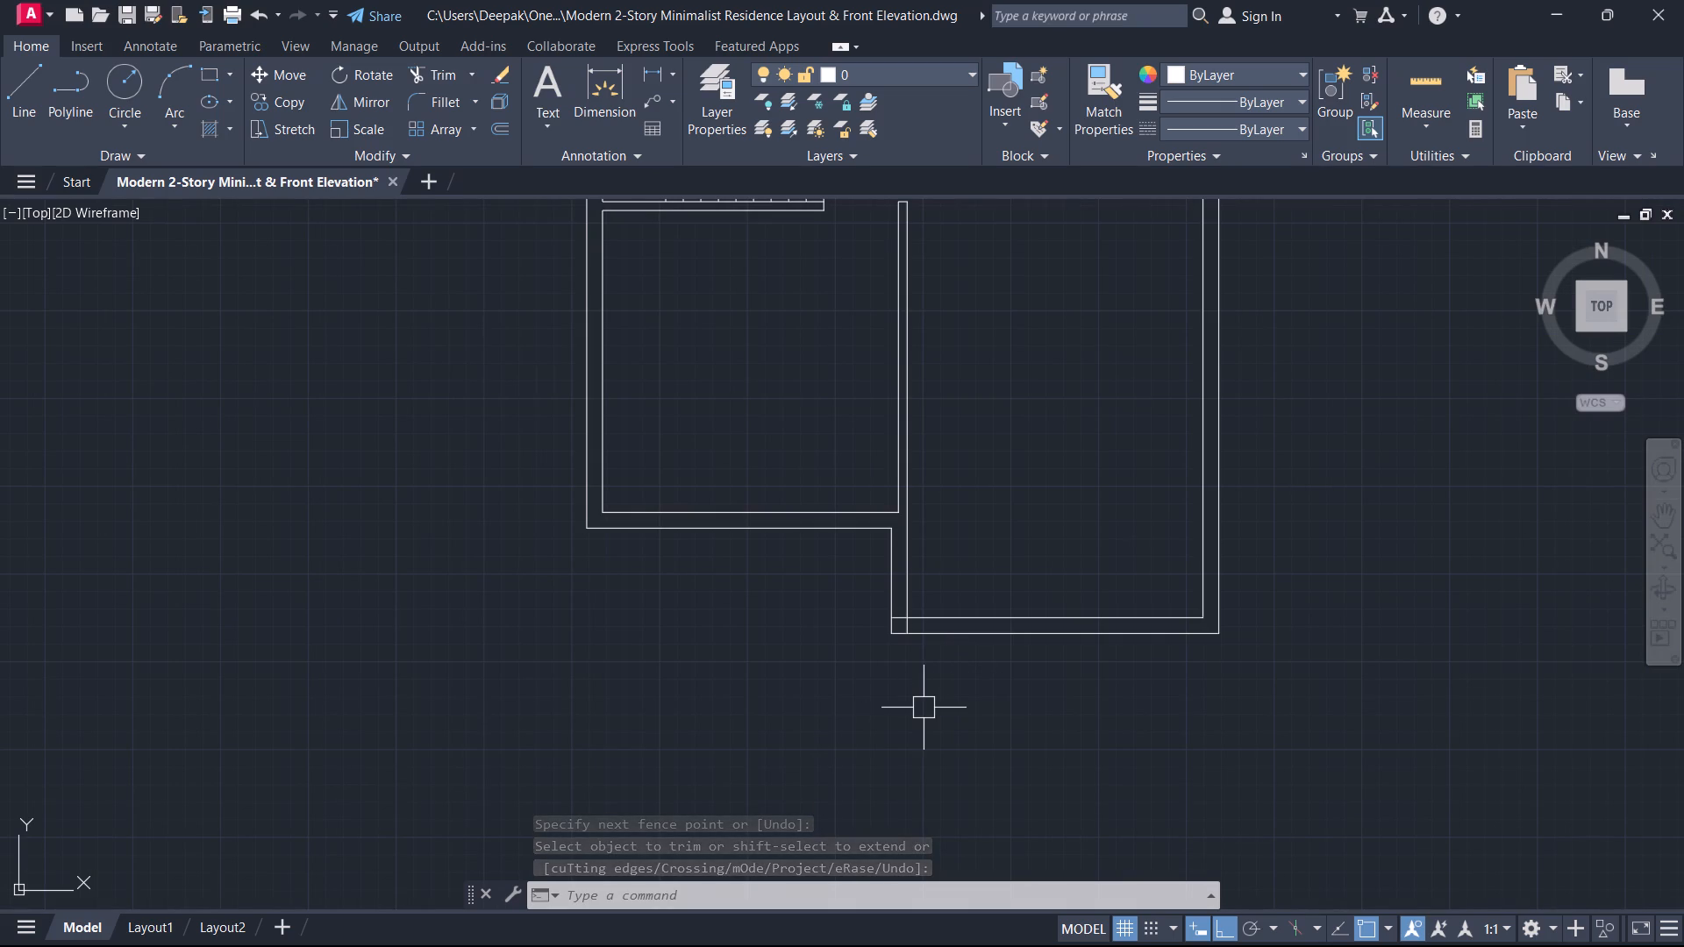
{"action": "middle_click_drag", "start_coordinate": [960, 697], "coordinate": [1109, 638]}
{"action": "key", "text": "f"}
{"action": "key", "text": "space"}
{"action": "scroll", "coordinate": [1061, 579], "scroll_direction": "up", "scroll_amount": 1}
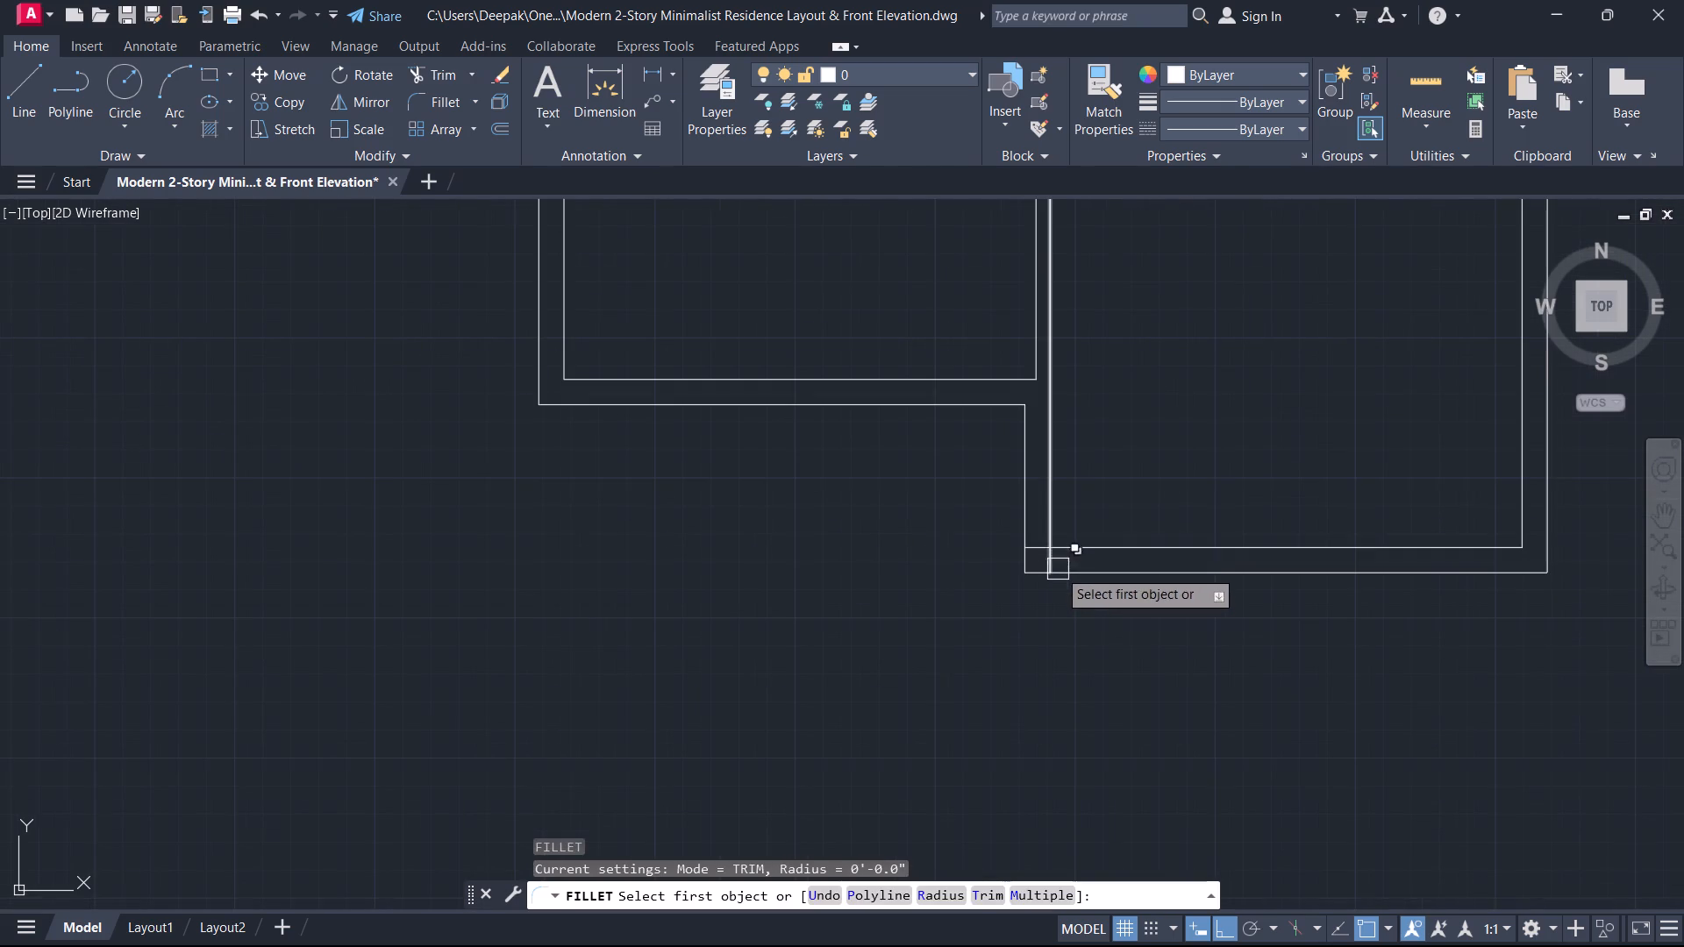
{"action": "left_click", "coordinate": [1044, 511]}
{"action": "left_click", "coordinate": [1066, 542]}
{"action": "key", "text": "Escape"}
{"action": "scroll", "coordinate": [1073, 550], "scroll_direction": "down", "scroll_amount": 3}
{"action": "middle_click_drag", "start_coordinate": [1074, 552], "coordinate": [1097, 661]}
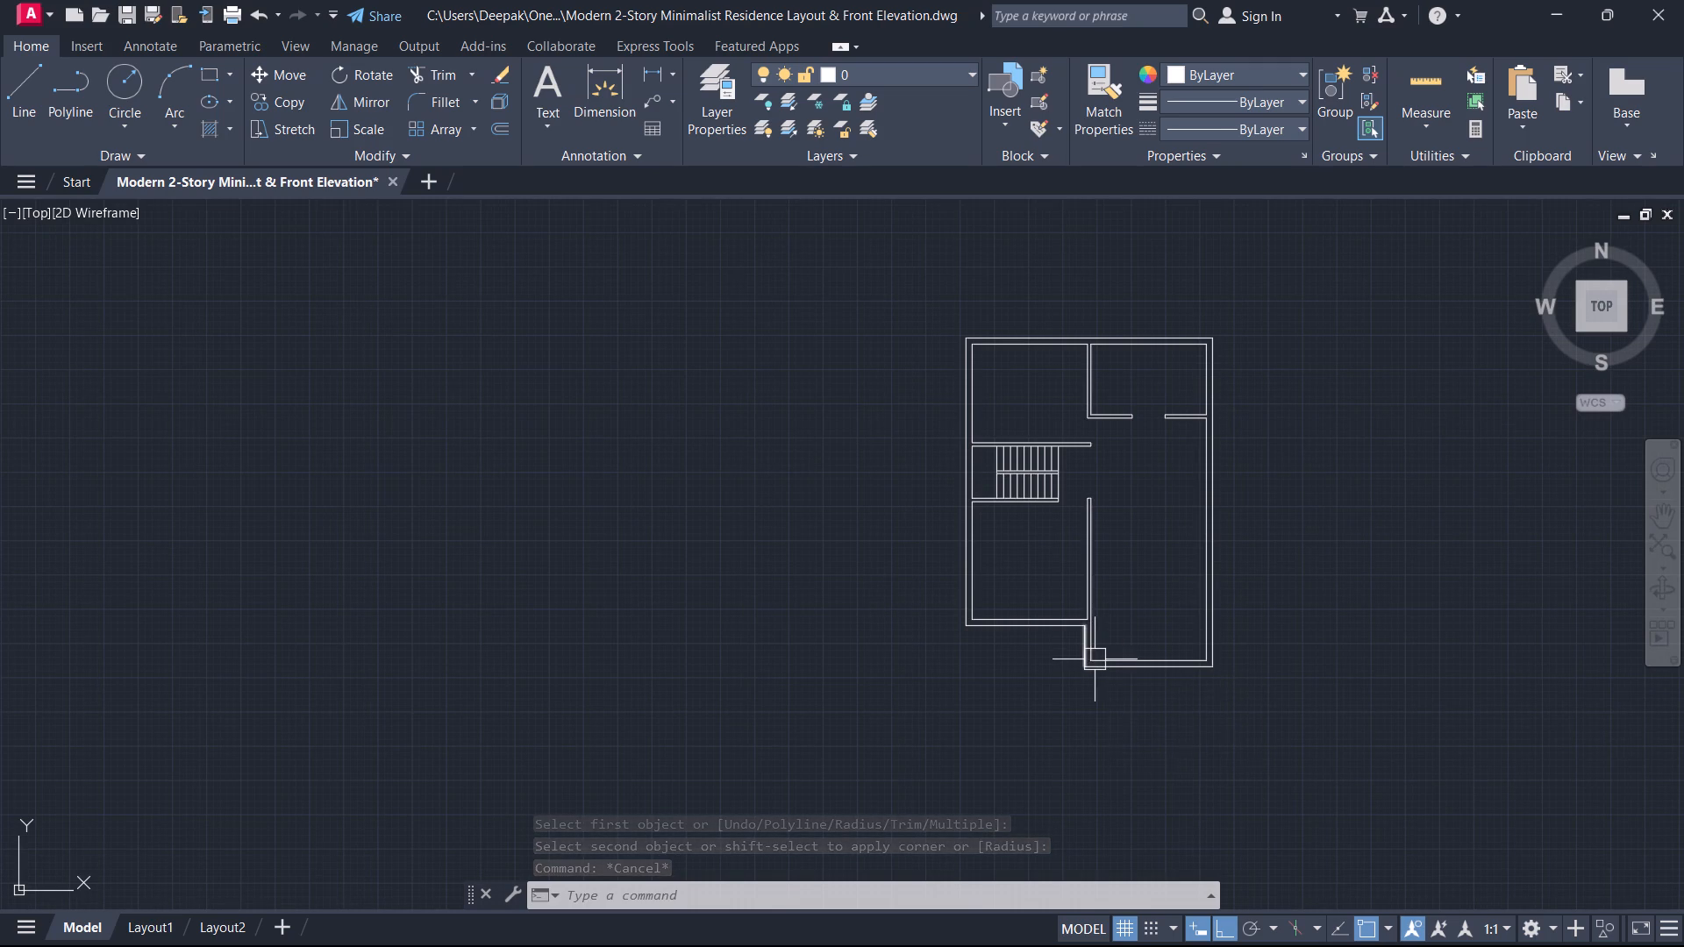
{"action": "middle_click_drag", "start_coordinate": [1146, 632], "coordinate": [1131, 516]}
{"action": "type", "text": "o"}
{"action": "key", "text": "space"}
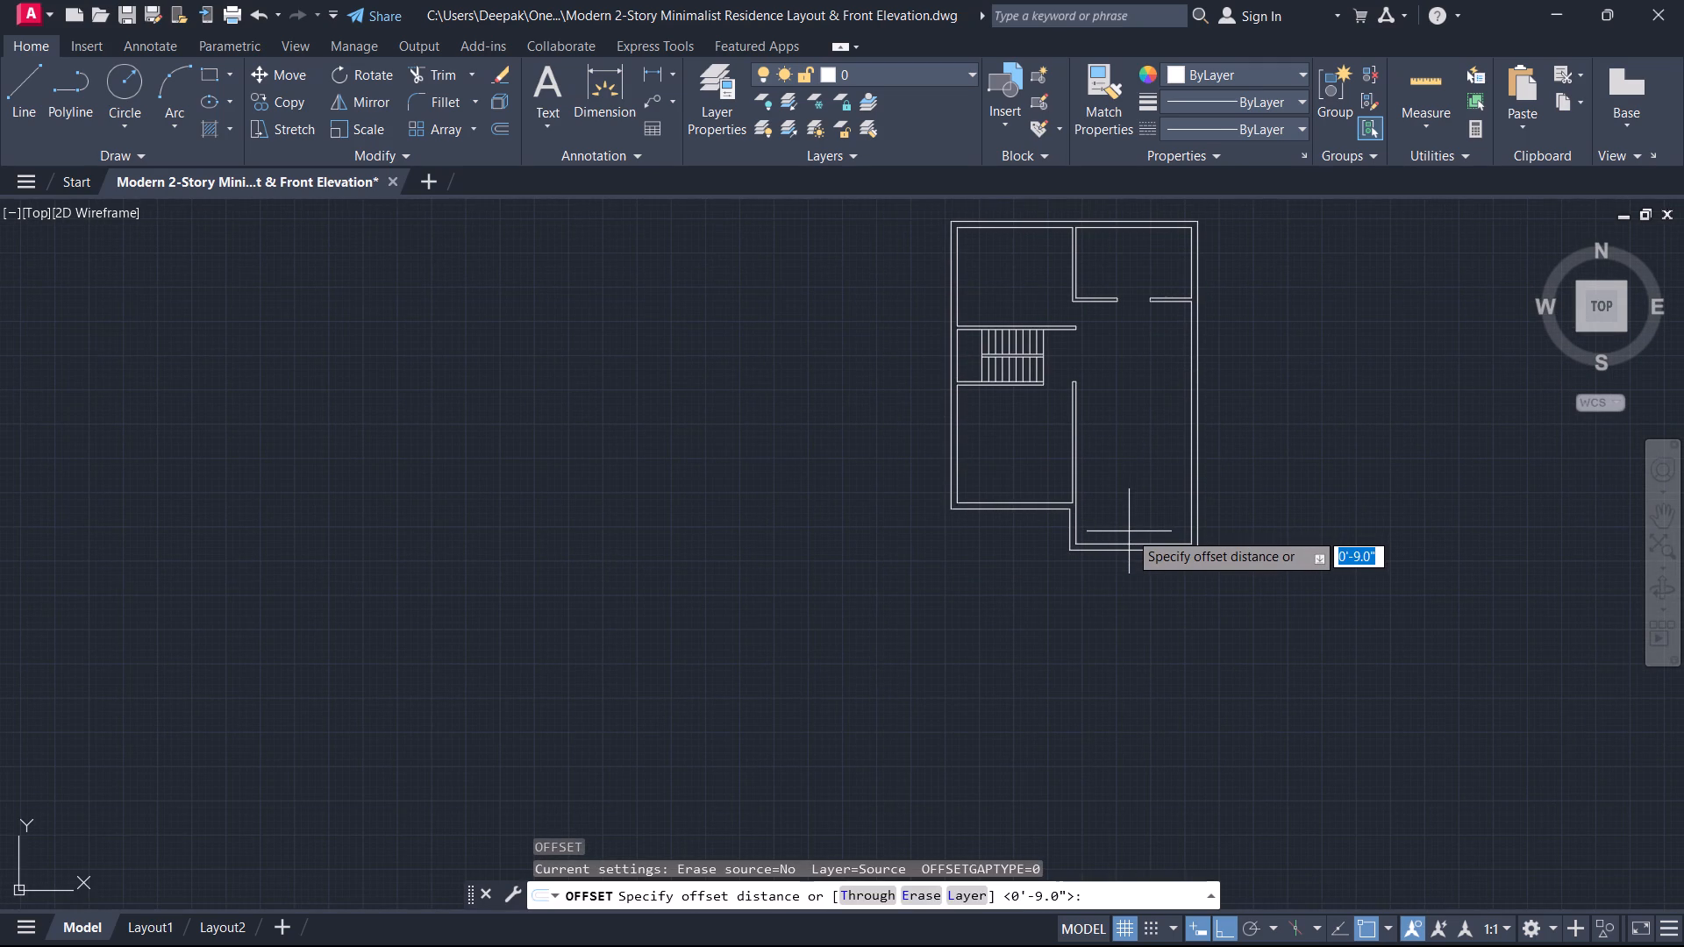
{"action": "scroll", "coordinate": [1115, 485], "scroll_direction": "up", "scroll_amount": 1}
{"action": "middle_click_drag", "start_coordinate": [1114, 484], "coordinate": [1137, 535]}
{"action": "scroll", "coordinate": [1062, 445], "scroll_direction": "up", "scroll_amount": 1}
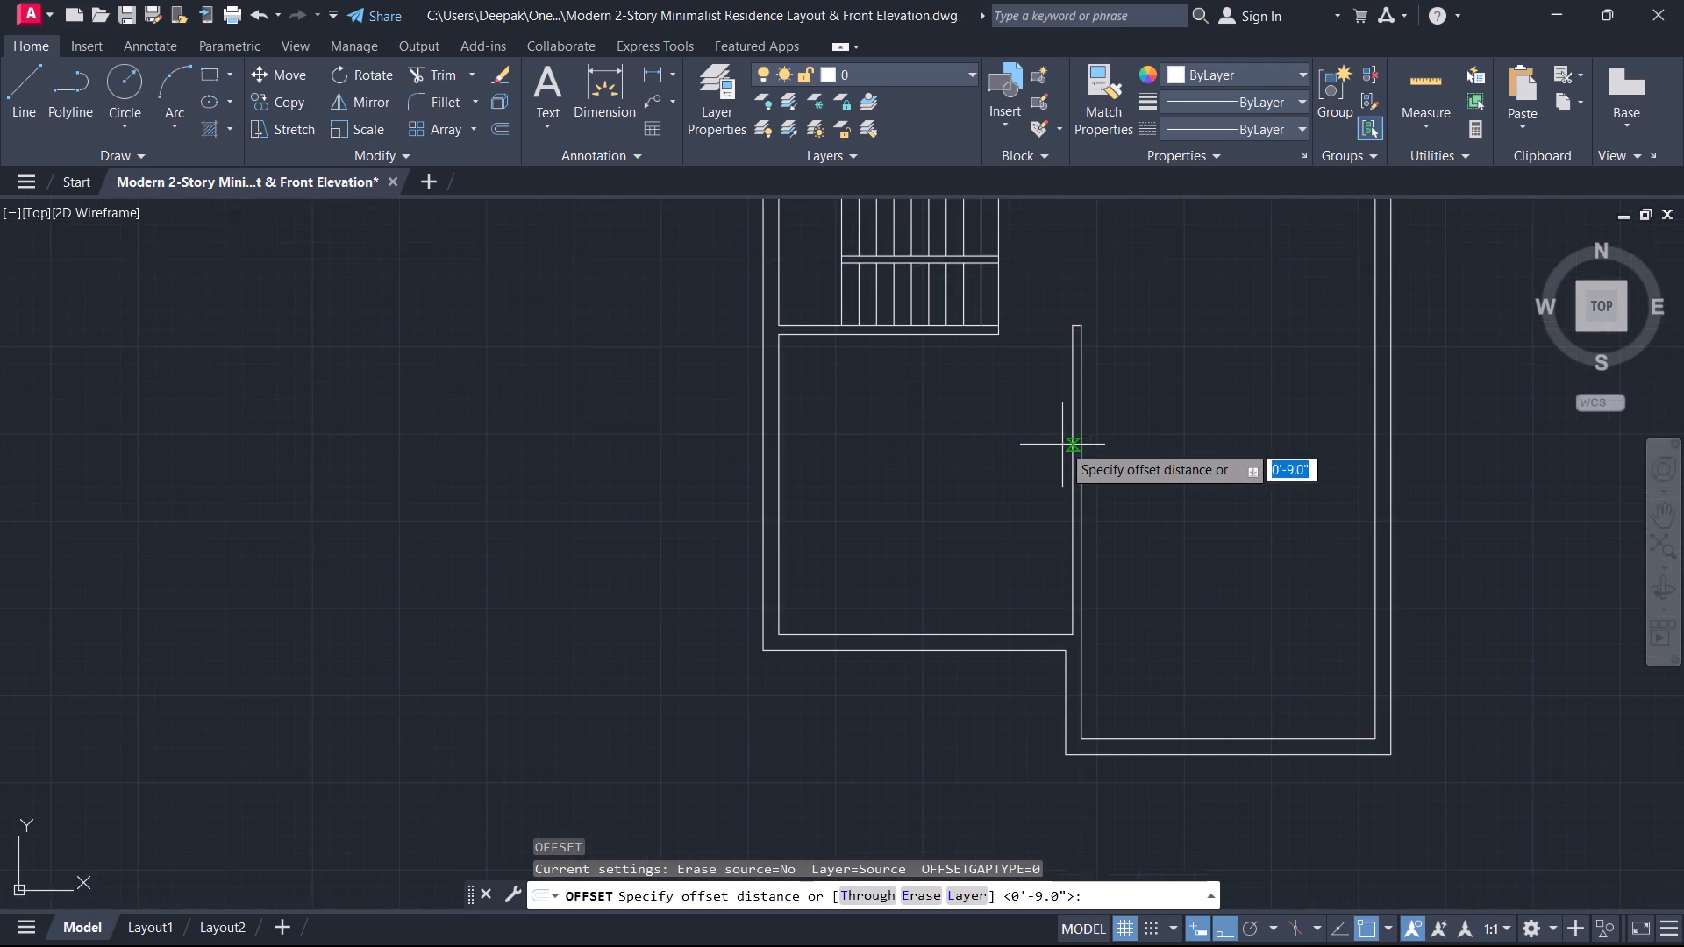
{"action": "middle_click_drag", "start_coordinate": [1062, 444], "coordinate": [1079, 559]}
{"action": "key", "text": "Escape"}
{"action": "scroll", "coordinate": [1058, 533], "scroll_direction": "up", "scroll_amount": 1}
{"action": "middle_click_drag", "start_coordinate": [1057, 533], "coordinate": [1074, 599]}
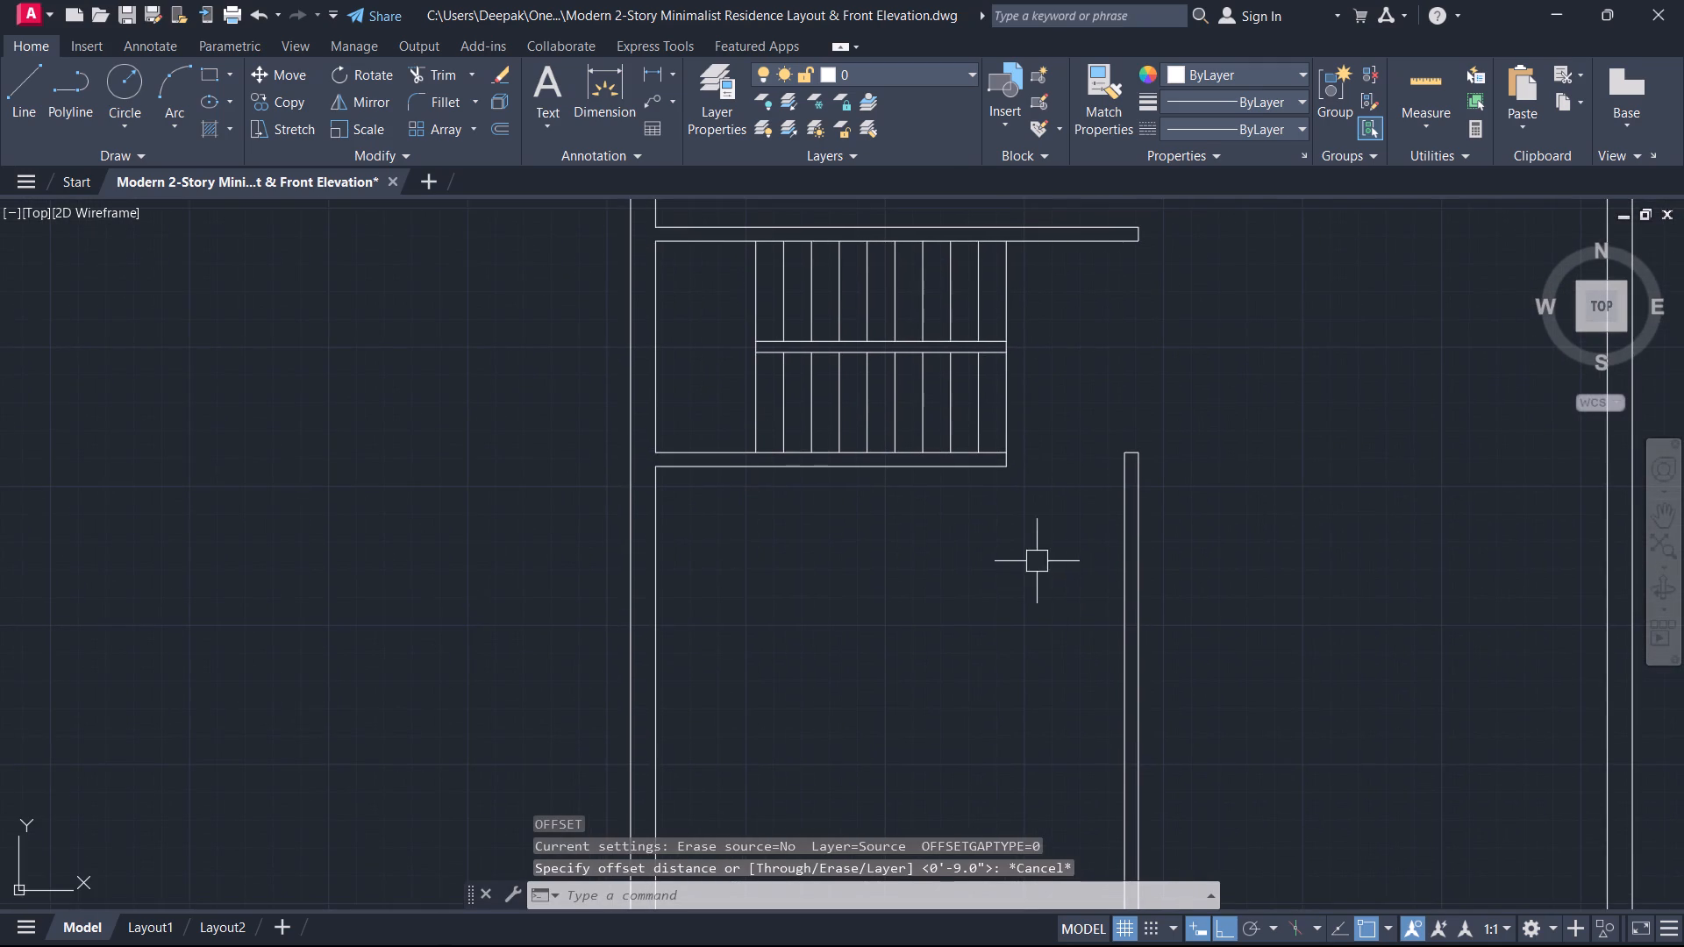
Extend both lines of the wall below the staircase across to the central partition.
{"action": "scroll", "coordinate": [1035, 559], "scroll_direction": "up", "scroll_amount": 1}
{"action": "middle_click_drag", "start_coordinate": [1035, 559], "coordinate": [1104, 685]}
{"action": "scroll", "coordinate": [1104, 685], "scroll_direction": "down", "scroll_amount": 1}
{"action": "type", "text": "ex"}
{"action": "key", "text": "space"}
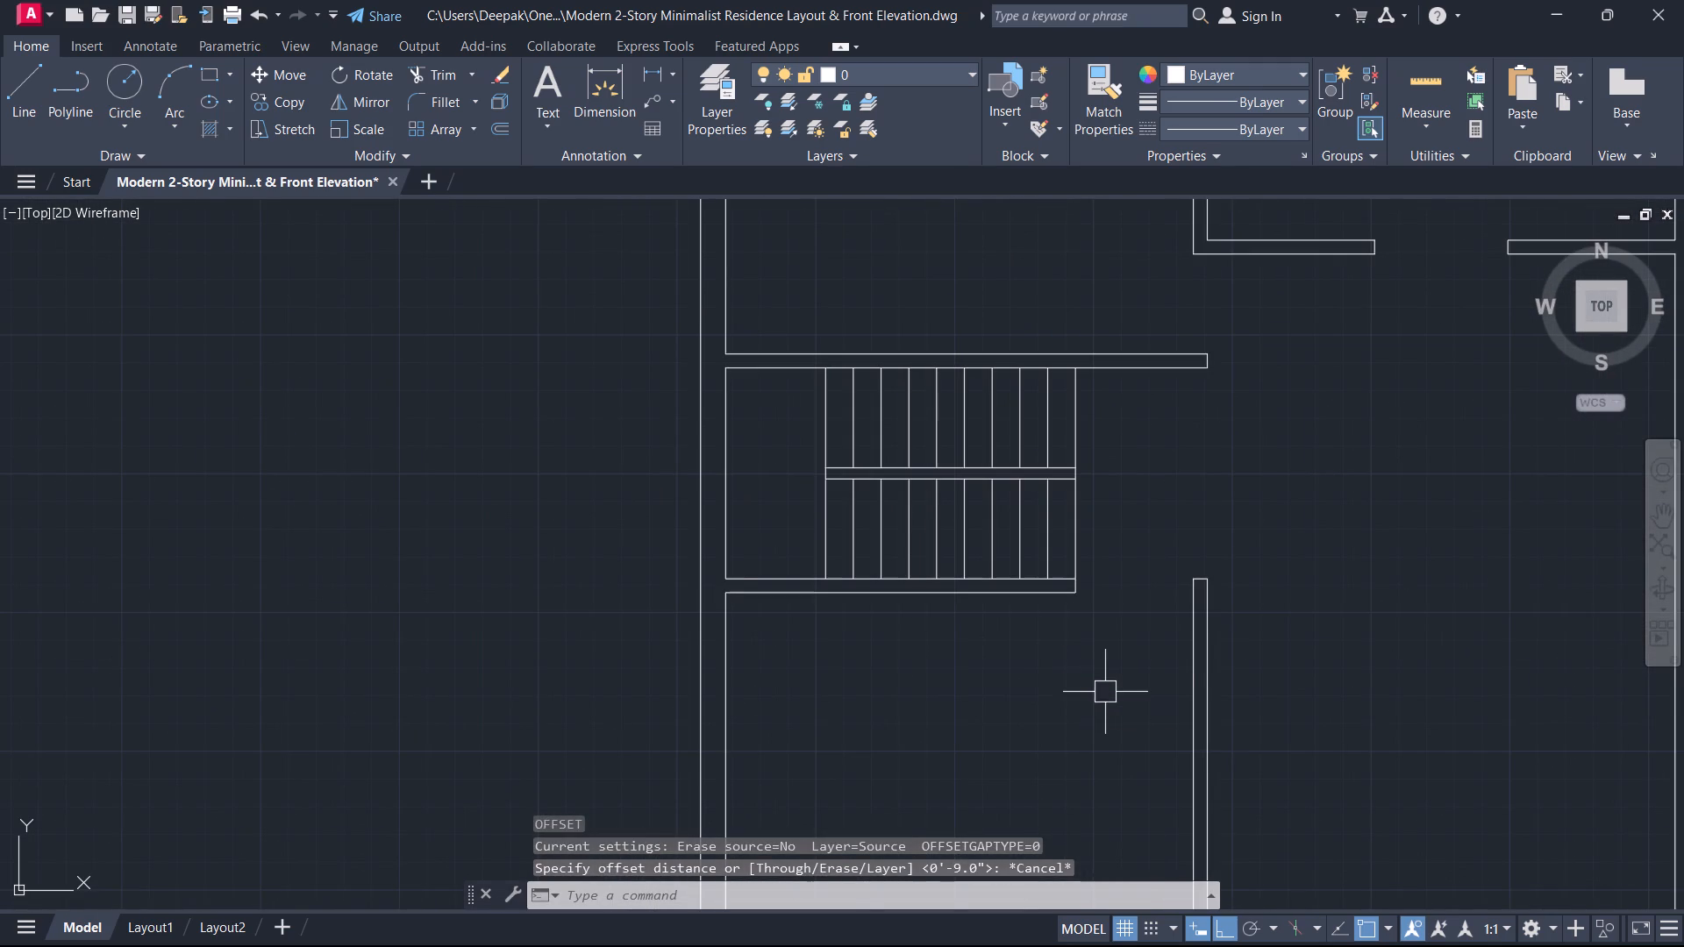
{"action": "key", "text": "space"}
{"action": "scroll", "coordinate": [1042, 622], "scroll_direction": "up", "scroll_amount": 2}
{"action": "middle_click_drag", "start_coordinate": [1040, 621], "coordinate": [1088, 675]}
{"action": "left_click", "coordinate": [1095, 701]}
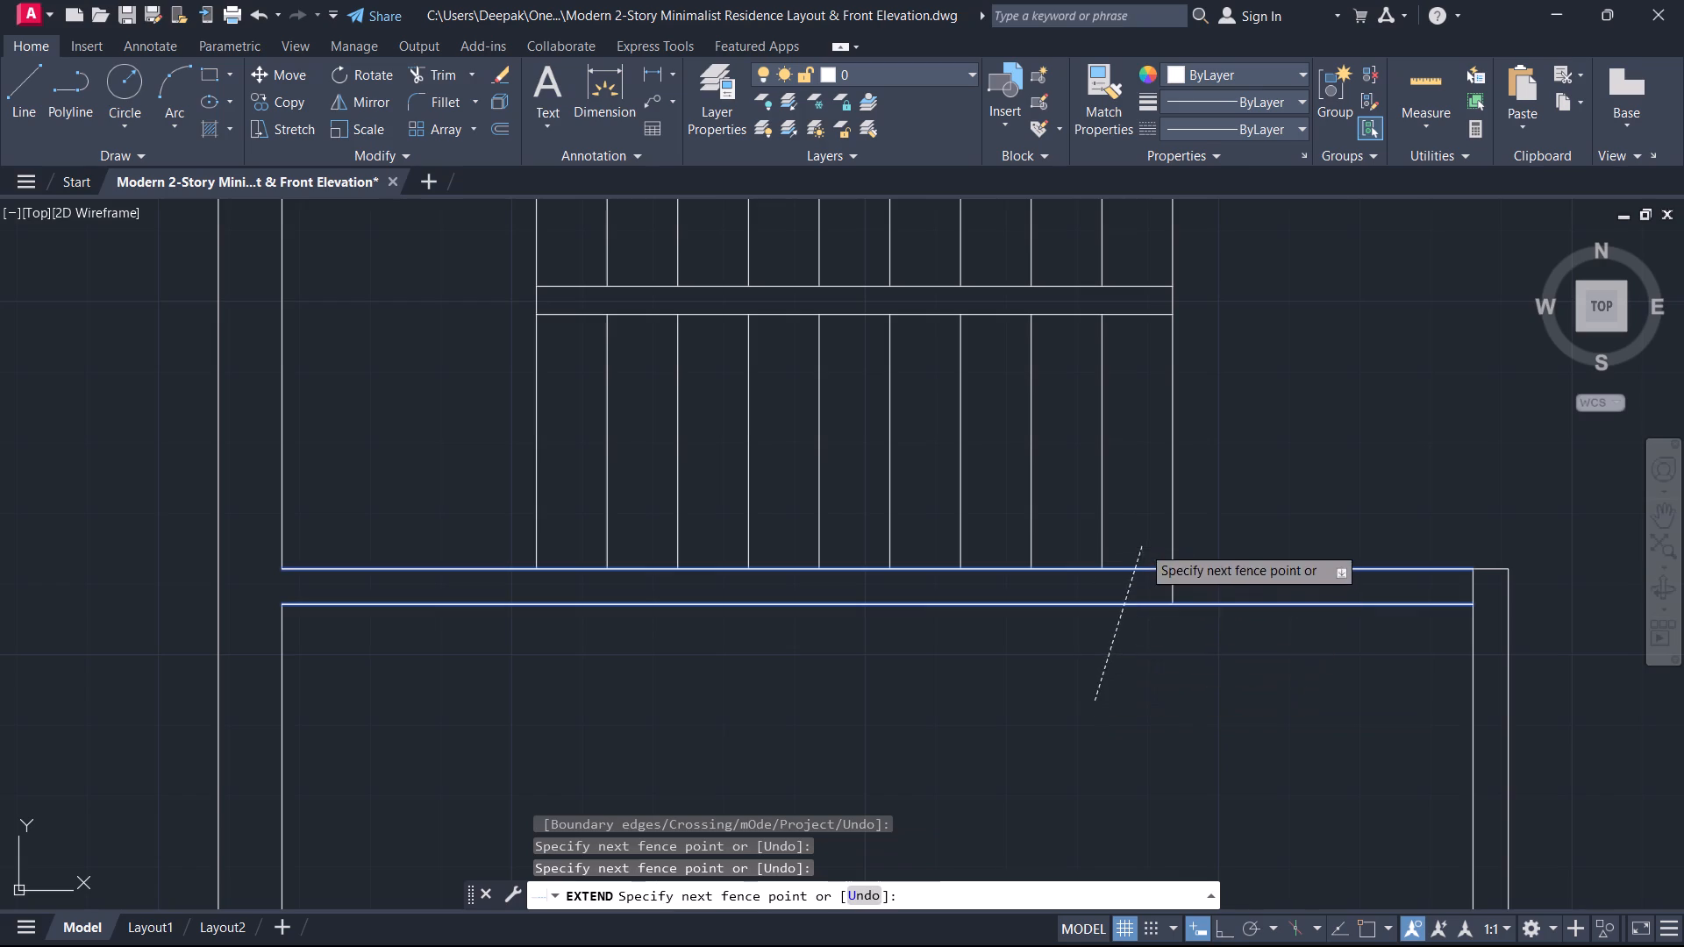
{"action": "left_click", "coordinate": [1142, 545]}
{"action": "key", "text": "Escape"}
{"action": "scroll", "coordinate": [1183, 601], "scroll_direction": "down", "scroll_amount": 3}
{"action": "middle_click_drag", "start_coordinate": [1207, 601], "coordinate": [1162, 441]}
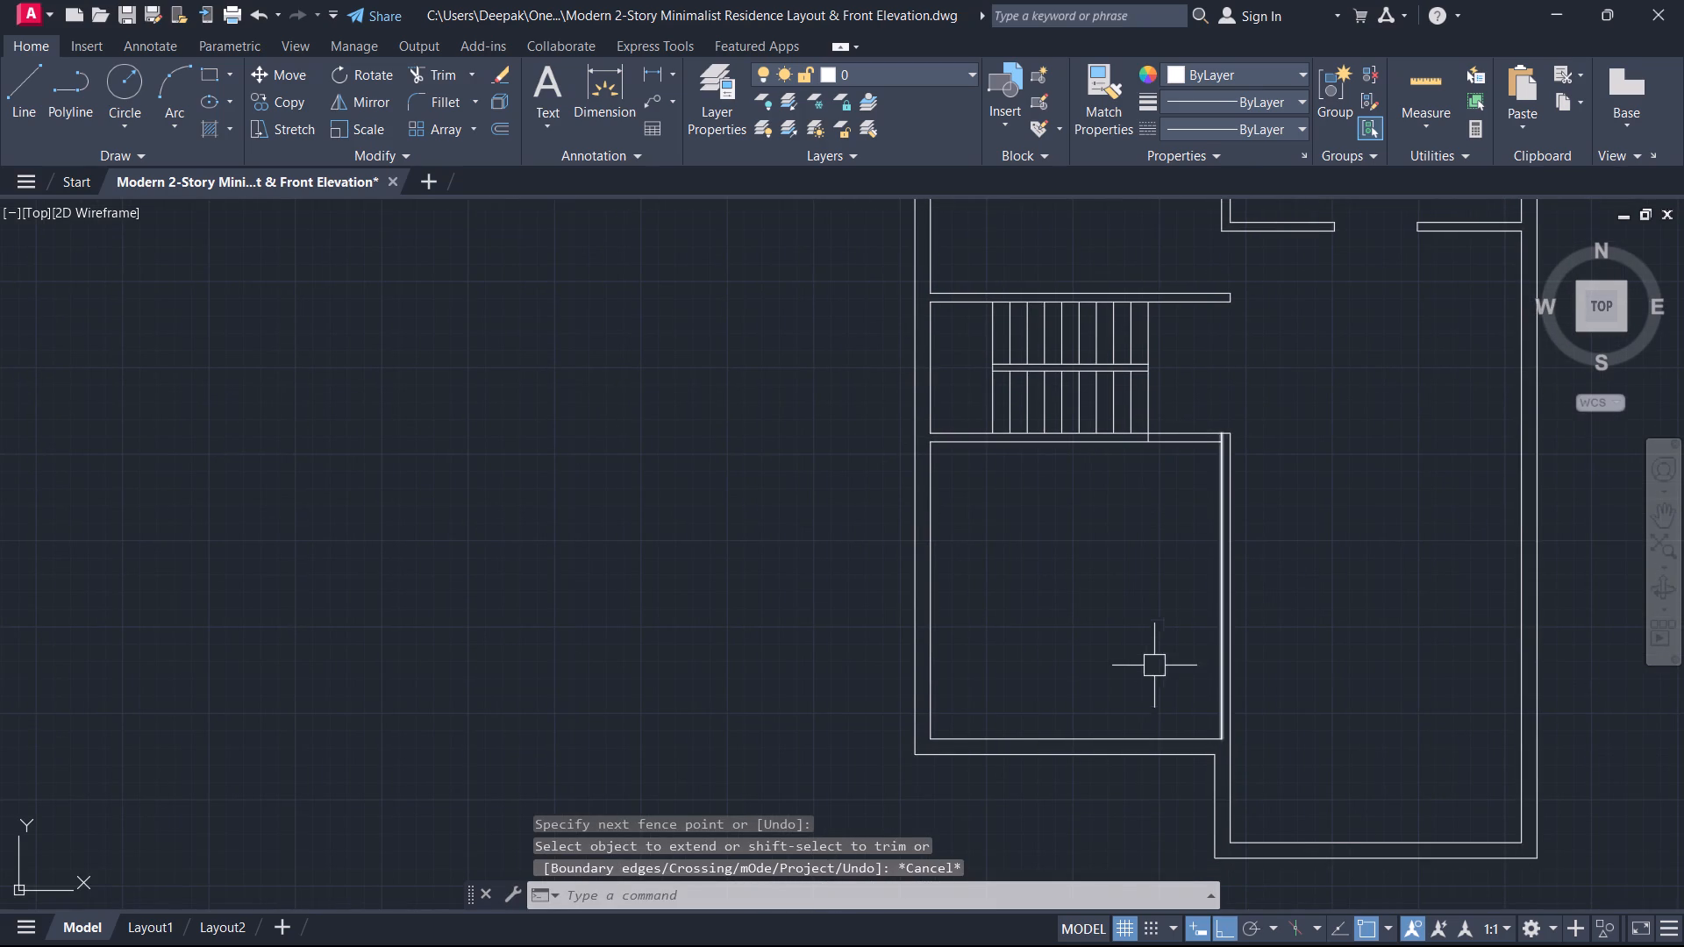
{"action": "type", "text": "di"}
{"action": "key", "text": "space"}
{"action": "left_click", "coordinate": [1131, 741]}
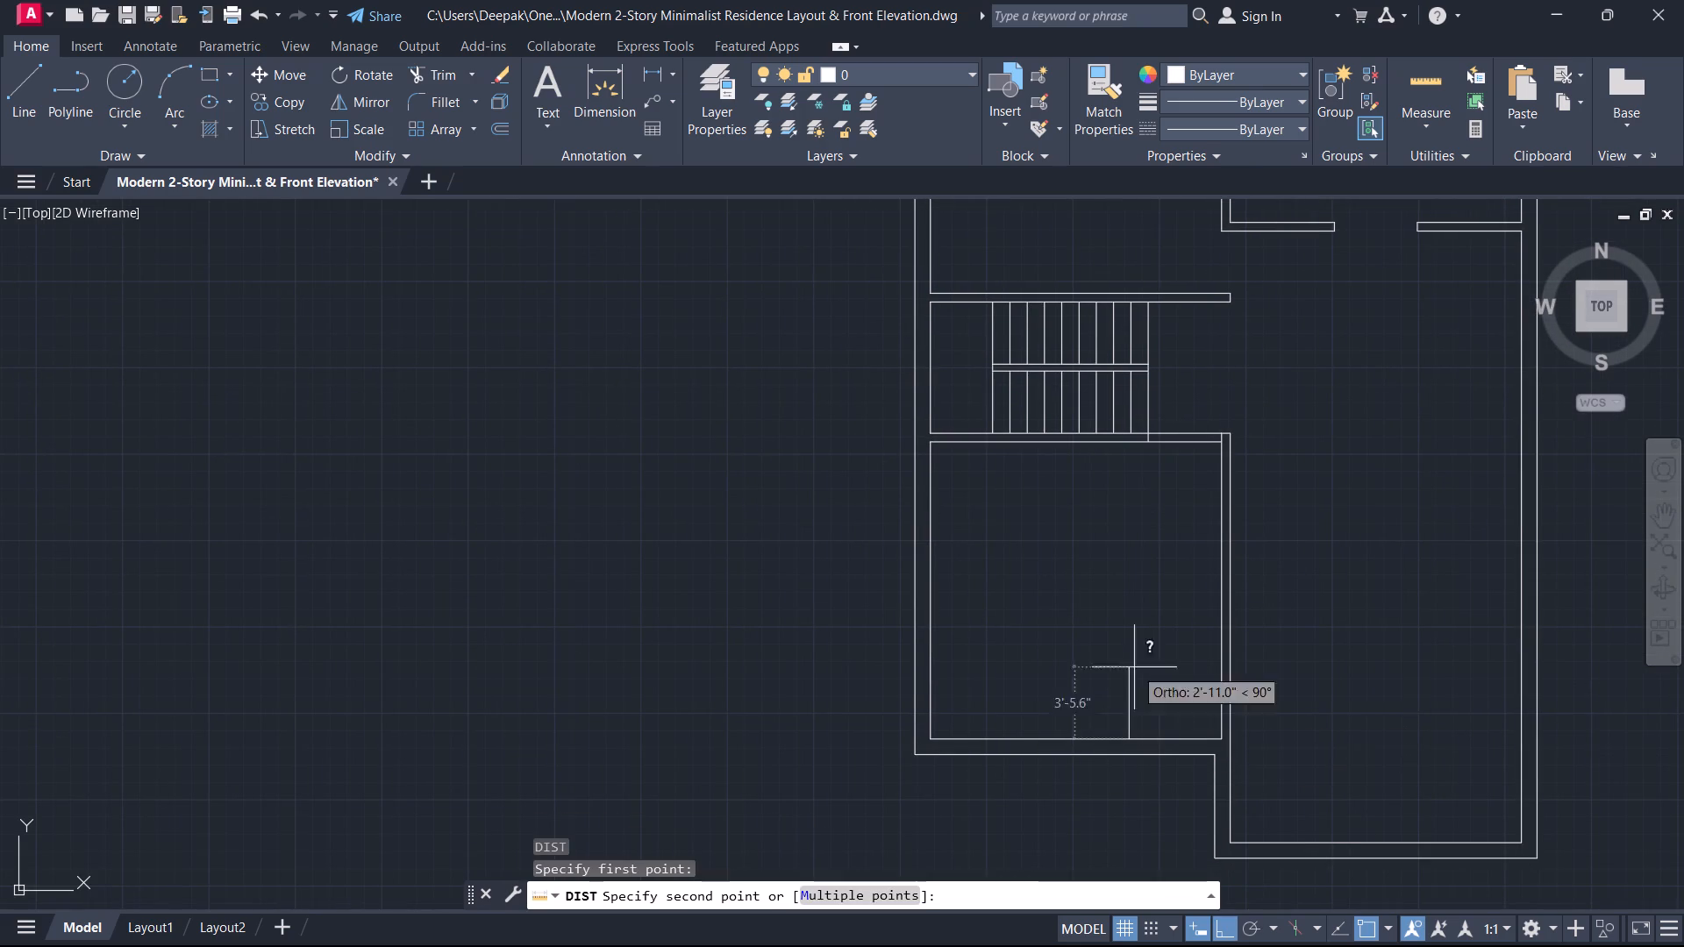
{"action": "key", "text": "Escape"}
Offset the inner front wall line of the lower-right space 13' inward, toward the rear of the house.
{"action": "scroll", "coordinate": [1246, 666], "scroll_direction": "down", "scroll_amount": 2}
{"action": "middle_click_drag", "start_coordinate": [1247, 668], "coordinate": [938, 592]}
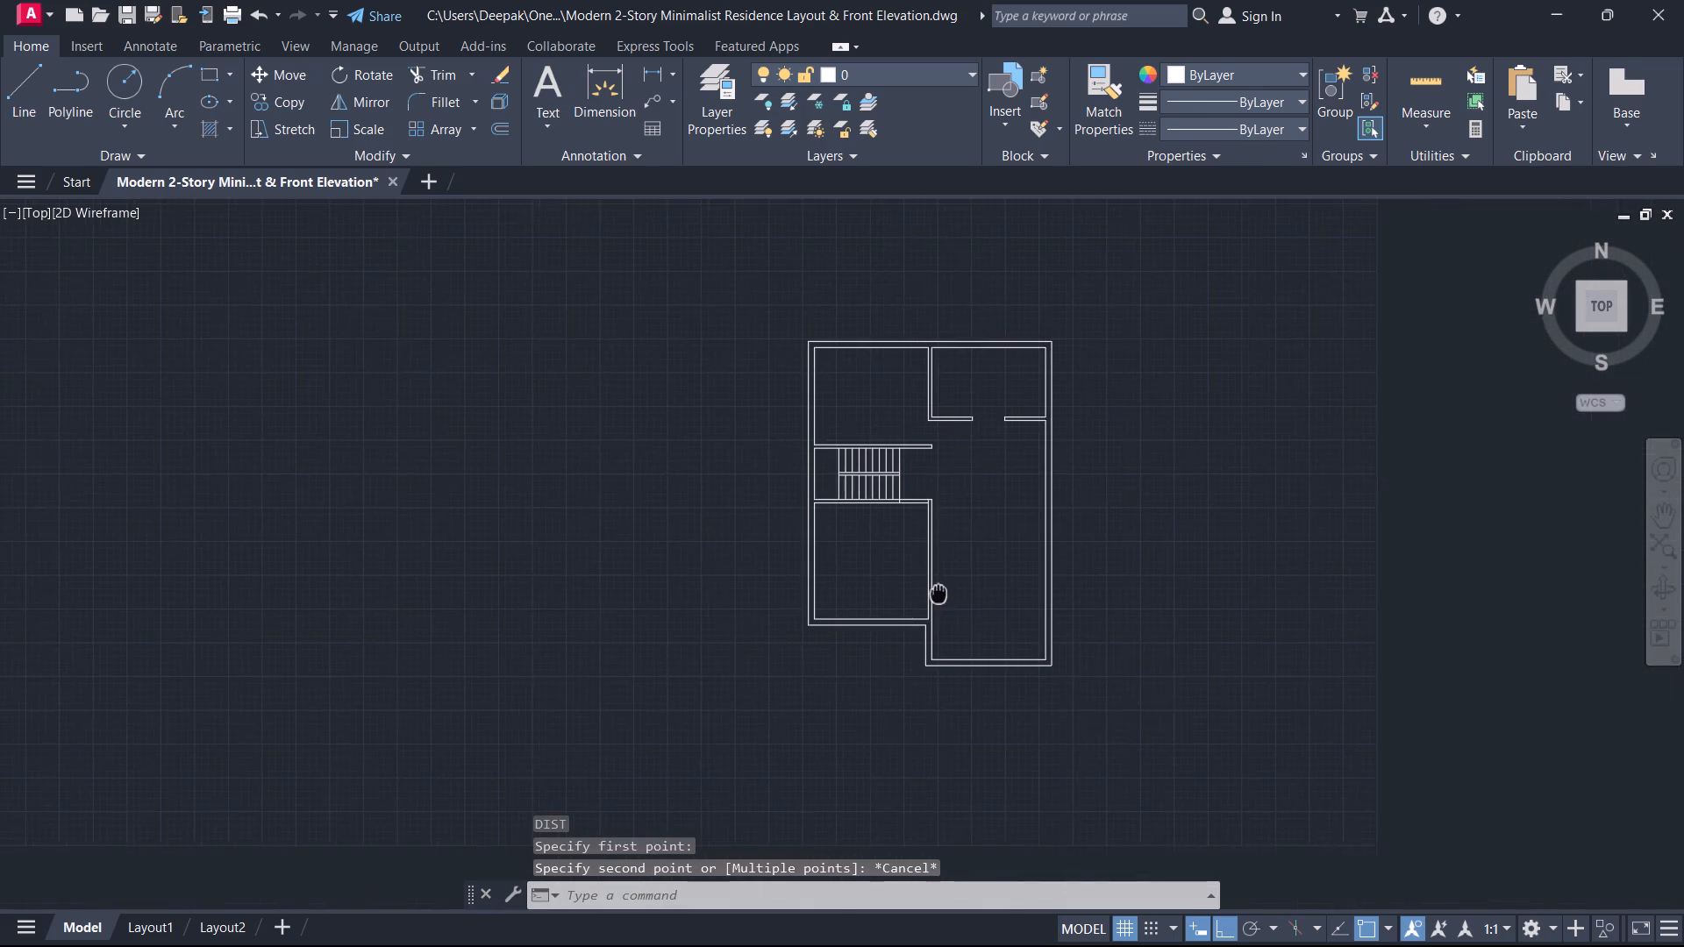
{"action": "middle_click_drag", "start_coordinate": [938, 592], "coordinate": [936, 592]}
{"action": "key", "text": "o"}
{"action": "key", "text": "space"}
{"action": "scroll", "coordinate": [983, 702], "scroll_direction": "up", "scroll_amount": 3}
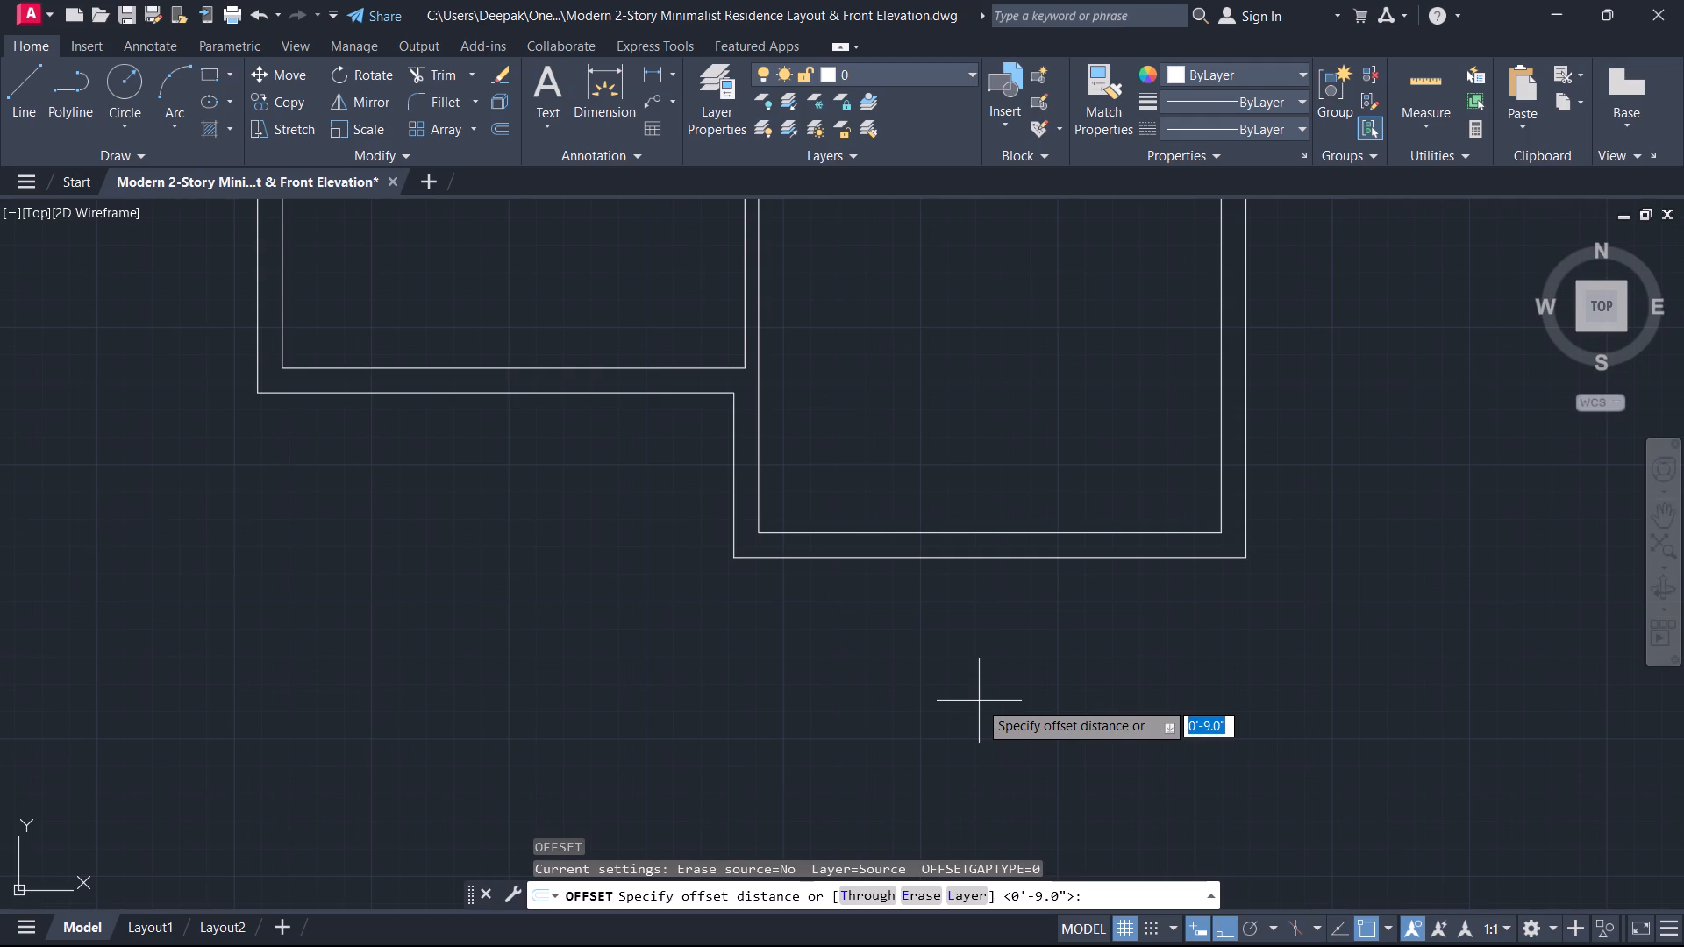
{"action": "type", "text": "13'"}
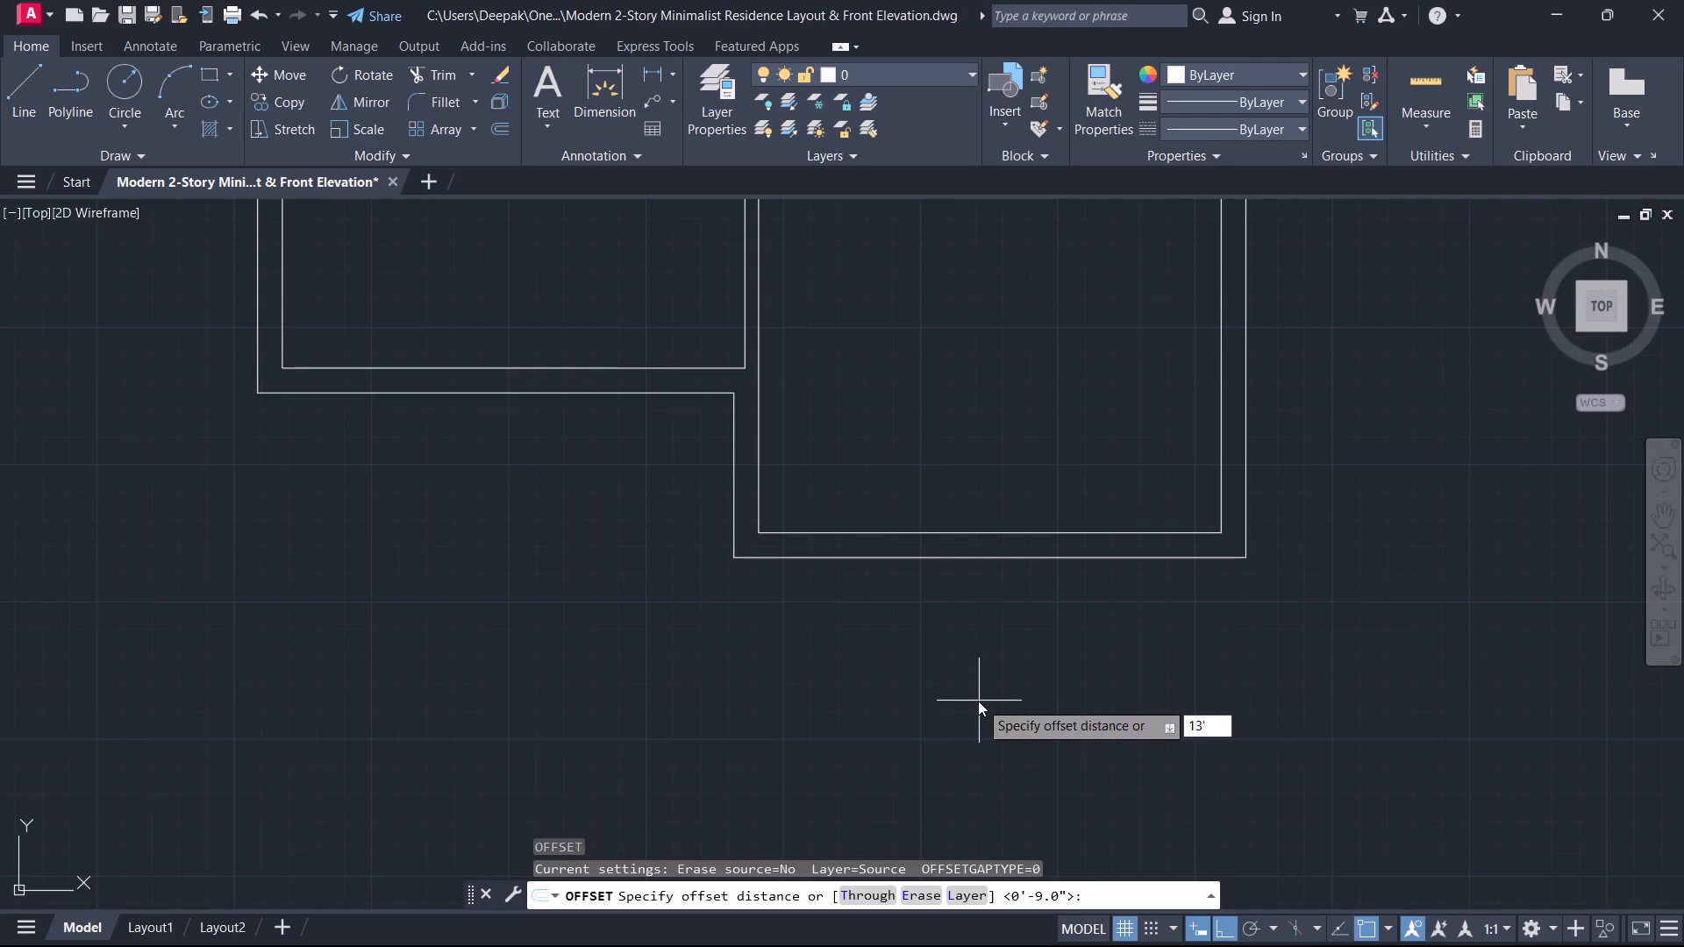
{"action": "key", "text": "Return"}
{"action": "left_click", "coordinate": [1007, 531]}
{"action": "left_click", "coordinate": [1010, 450]}
{"action": "scroll", "coordinate": [1010, 445], "scroll_direction": "down", "scroll_amount": 2}
{"action": "middle_click_drag", "start_coordinate": [1010, 445], "coordinate": [1015, 633]}
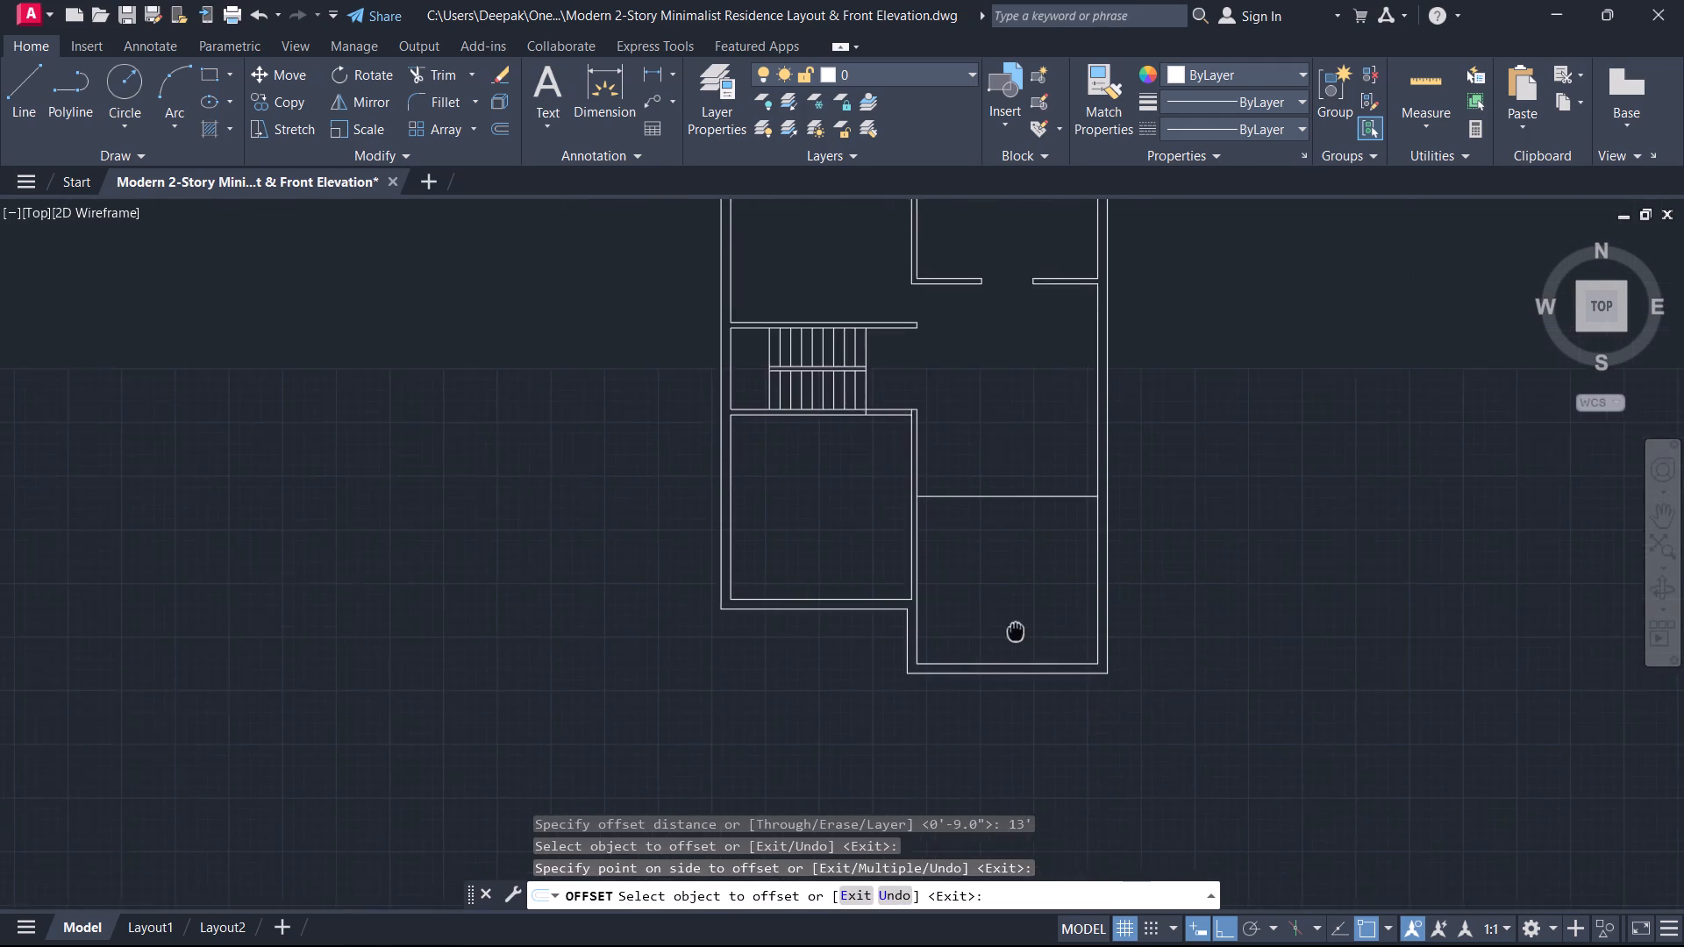
{"action": "middle_click_drag", "start_coordinate": [1015, 633], "coordinate": [1010, 645]}
{"action": "key", "text": "Escape"}
Extend the left end of the new cross line through the central partition to its left line.
{"action": "scroll", "coordinate": [967, 560], "scroll_direction": "up", "scroll_amount": 2}
{"action": "middle_click_drag", "start_coordinate": [961, 542], "coordinate": [967, 560]}
{"action": "type", "text": "ex"}
{"action": "key", "text": "space"}
{"action": "left_click_drag", "start_coordinate": [973, 549], "coordinate": [967, 525]}
{"action": "left_click", "coordinate": [920, 433]}
{"action": "left_click", "coordinate": [902, 488]}
{"action": "key", "text": "Escape"}
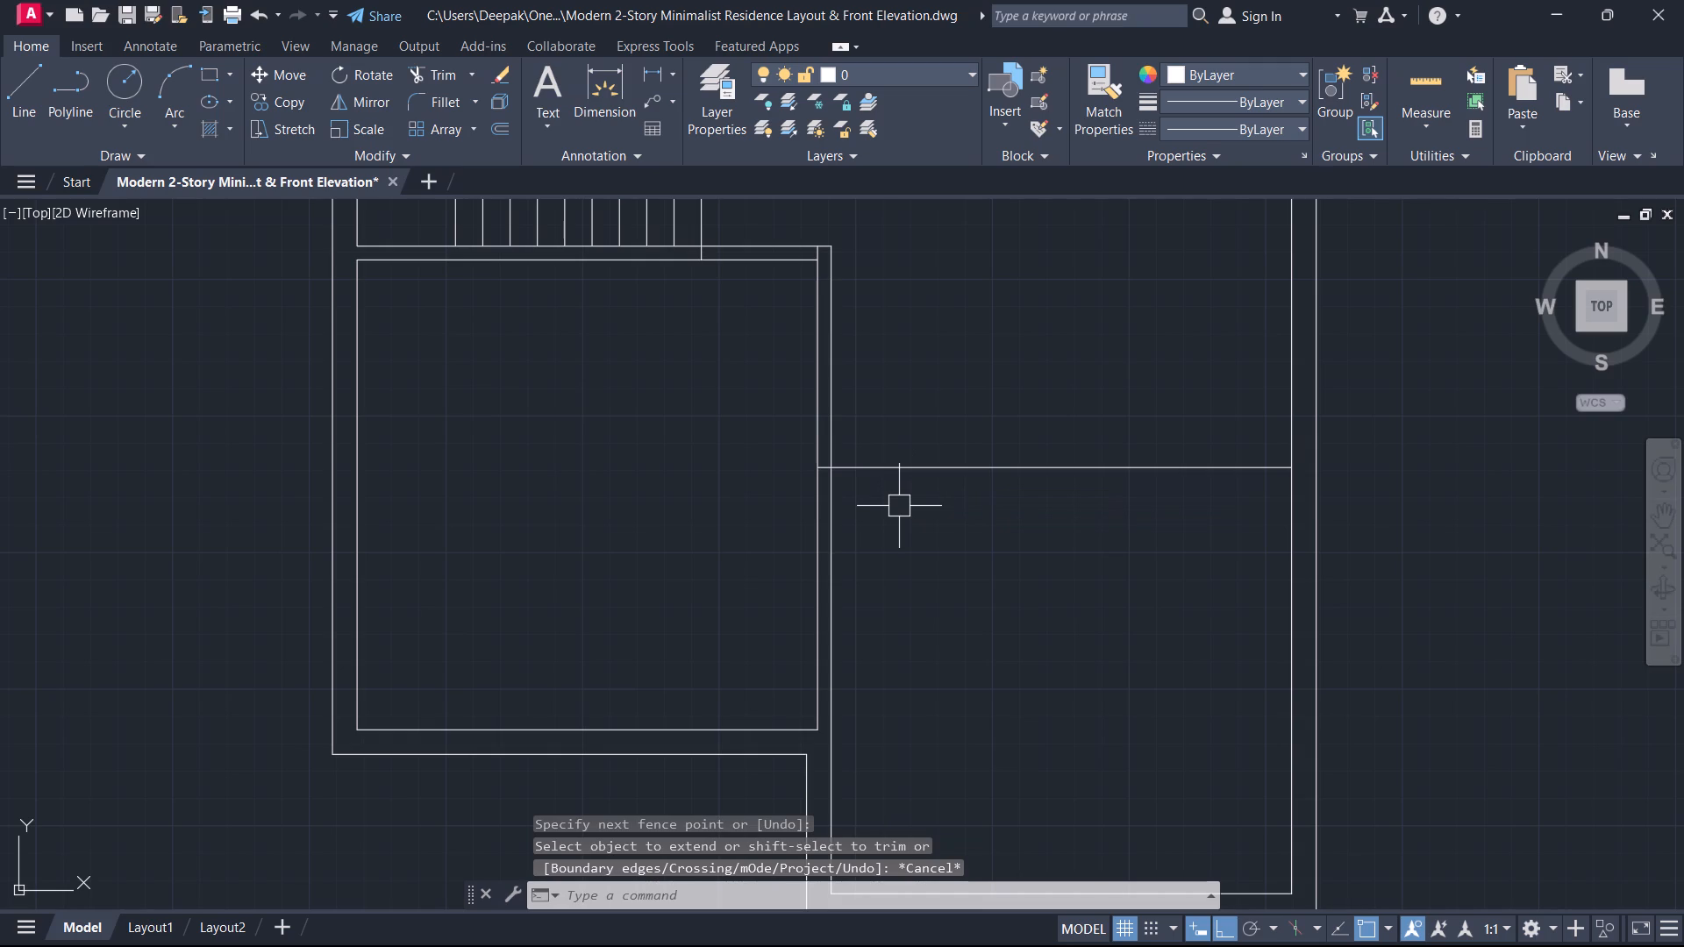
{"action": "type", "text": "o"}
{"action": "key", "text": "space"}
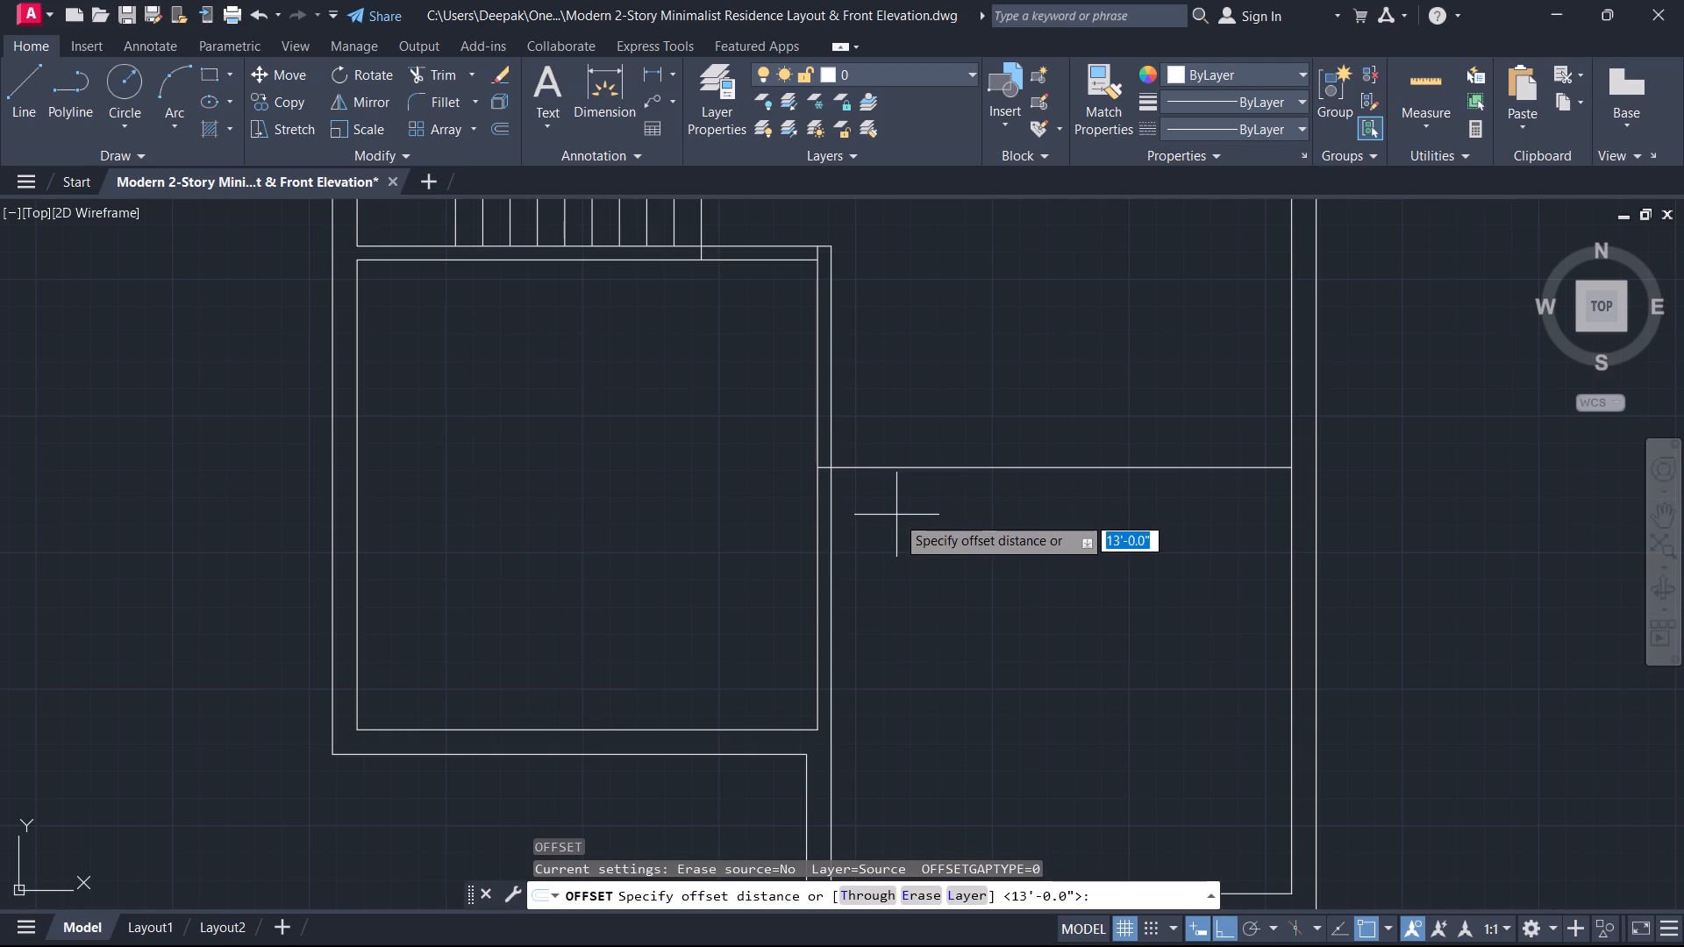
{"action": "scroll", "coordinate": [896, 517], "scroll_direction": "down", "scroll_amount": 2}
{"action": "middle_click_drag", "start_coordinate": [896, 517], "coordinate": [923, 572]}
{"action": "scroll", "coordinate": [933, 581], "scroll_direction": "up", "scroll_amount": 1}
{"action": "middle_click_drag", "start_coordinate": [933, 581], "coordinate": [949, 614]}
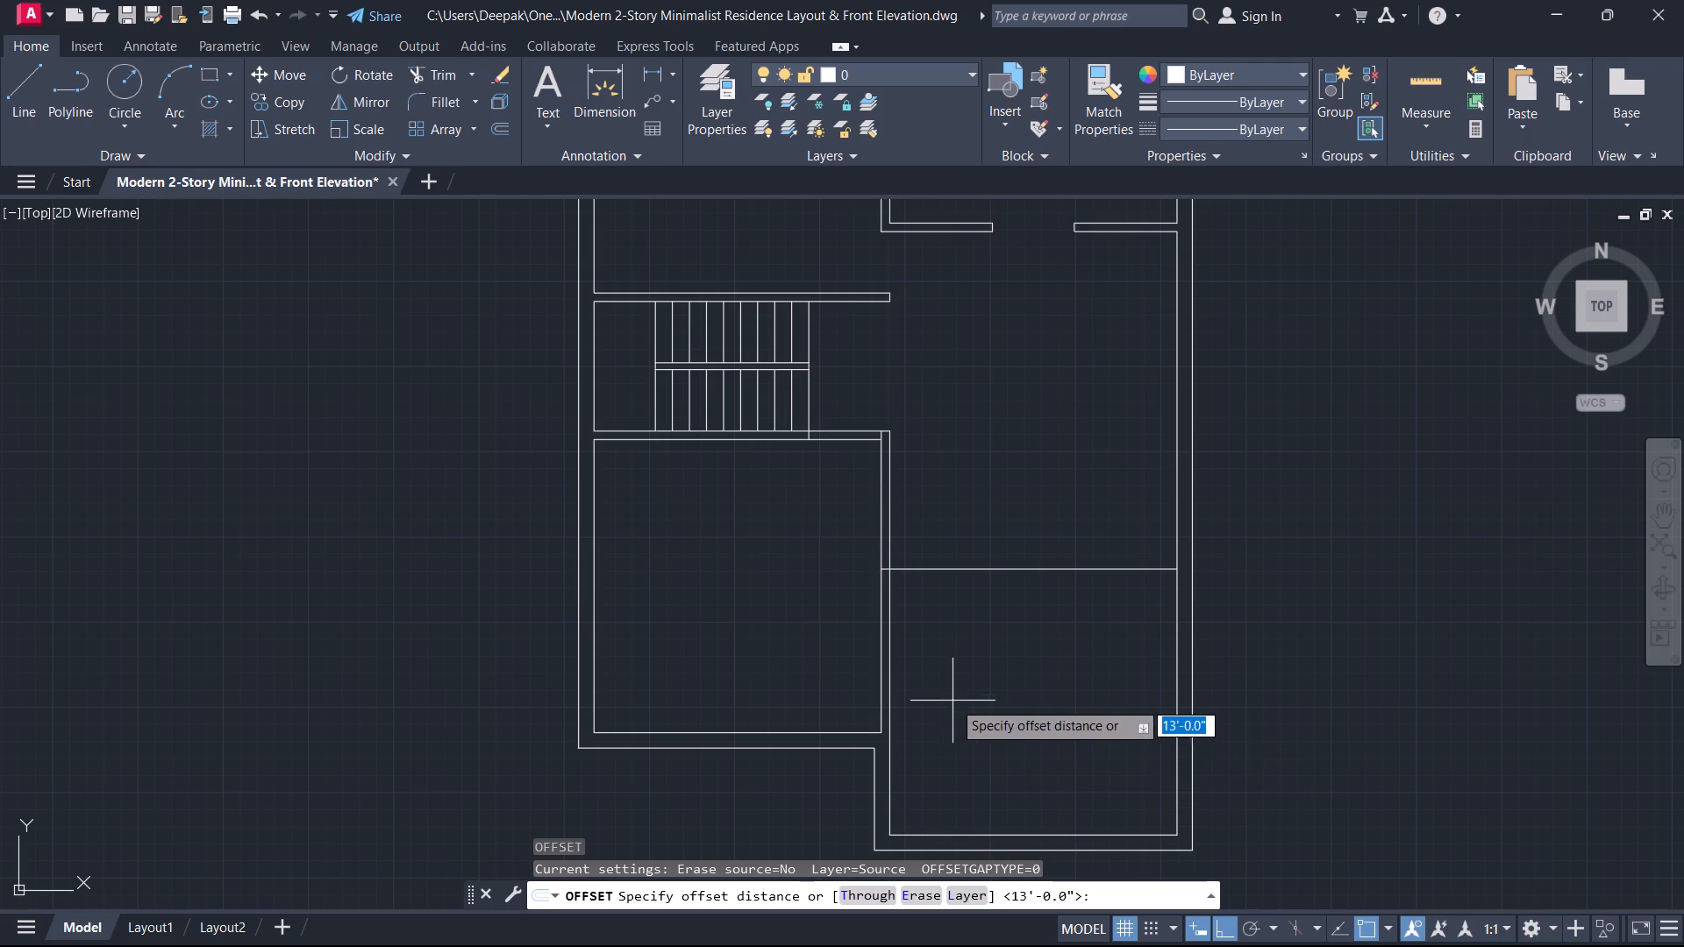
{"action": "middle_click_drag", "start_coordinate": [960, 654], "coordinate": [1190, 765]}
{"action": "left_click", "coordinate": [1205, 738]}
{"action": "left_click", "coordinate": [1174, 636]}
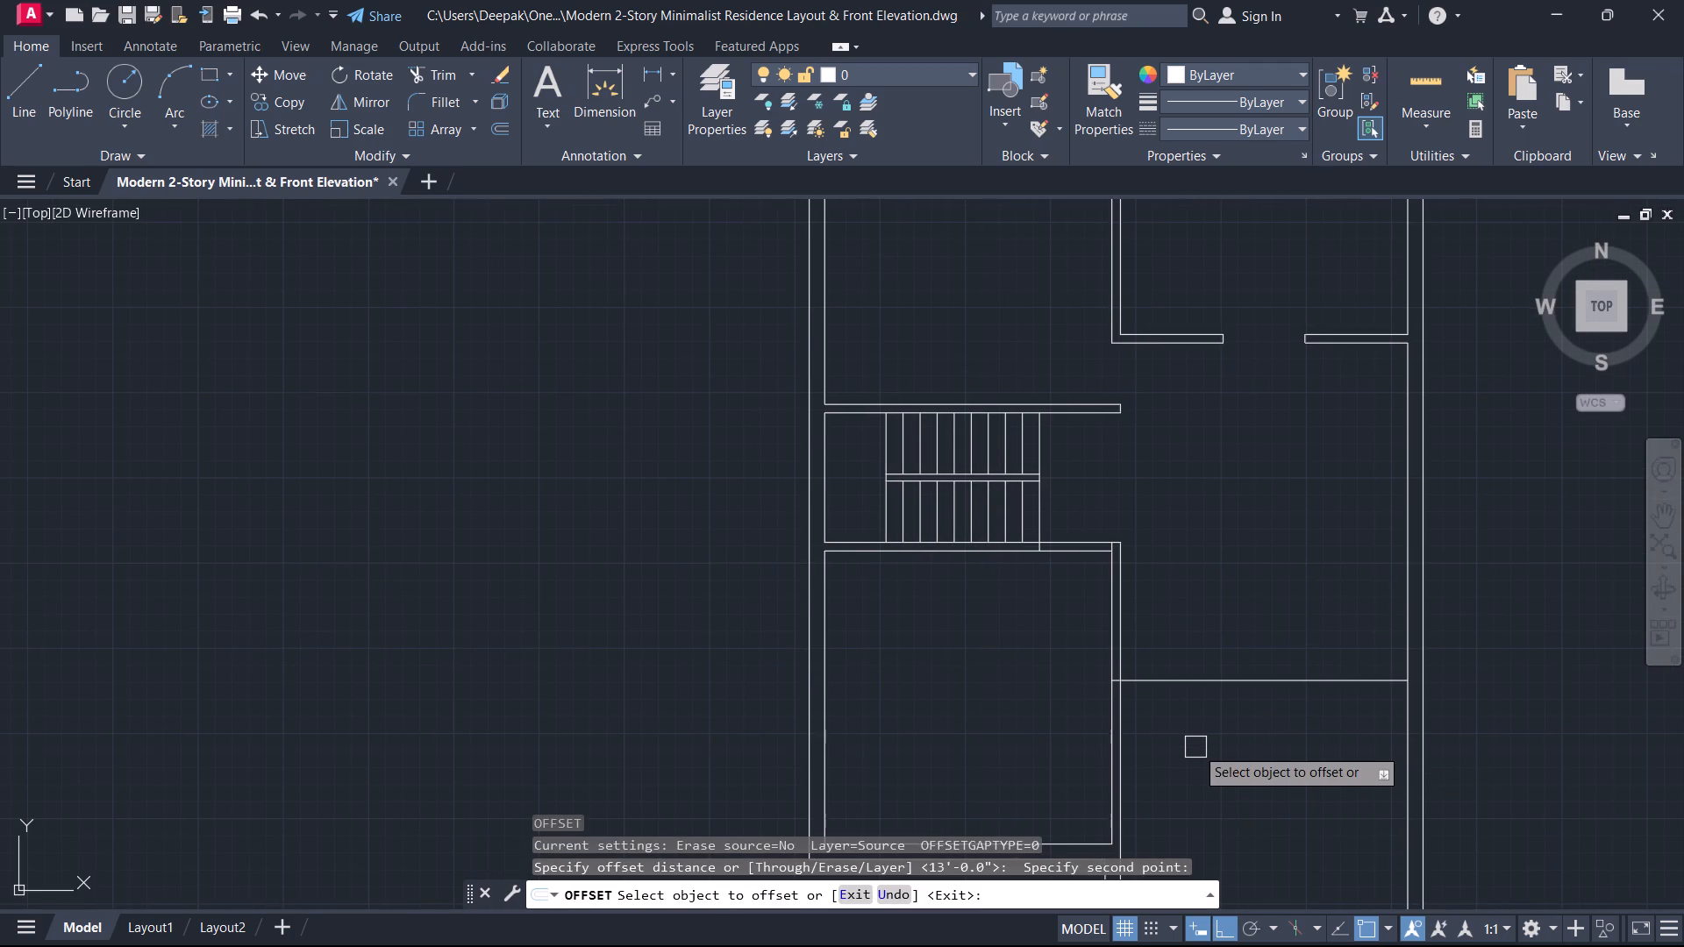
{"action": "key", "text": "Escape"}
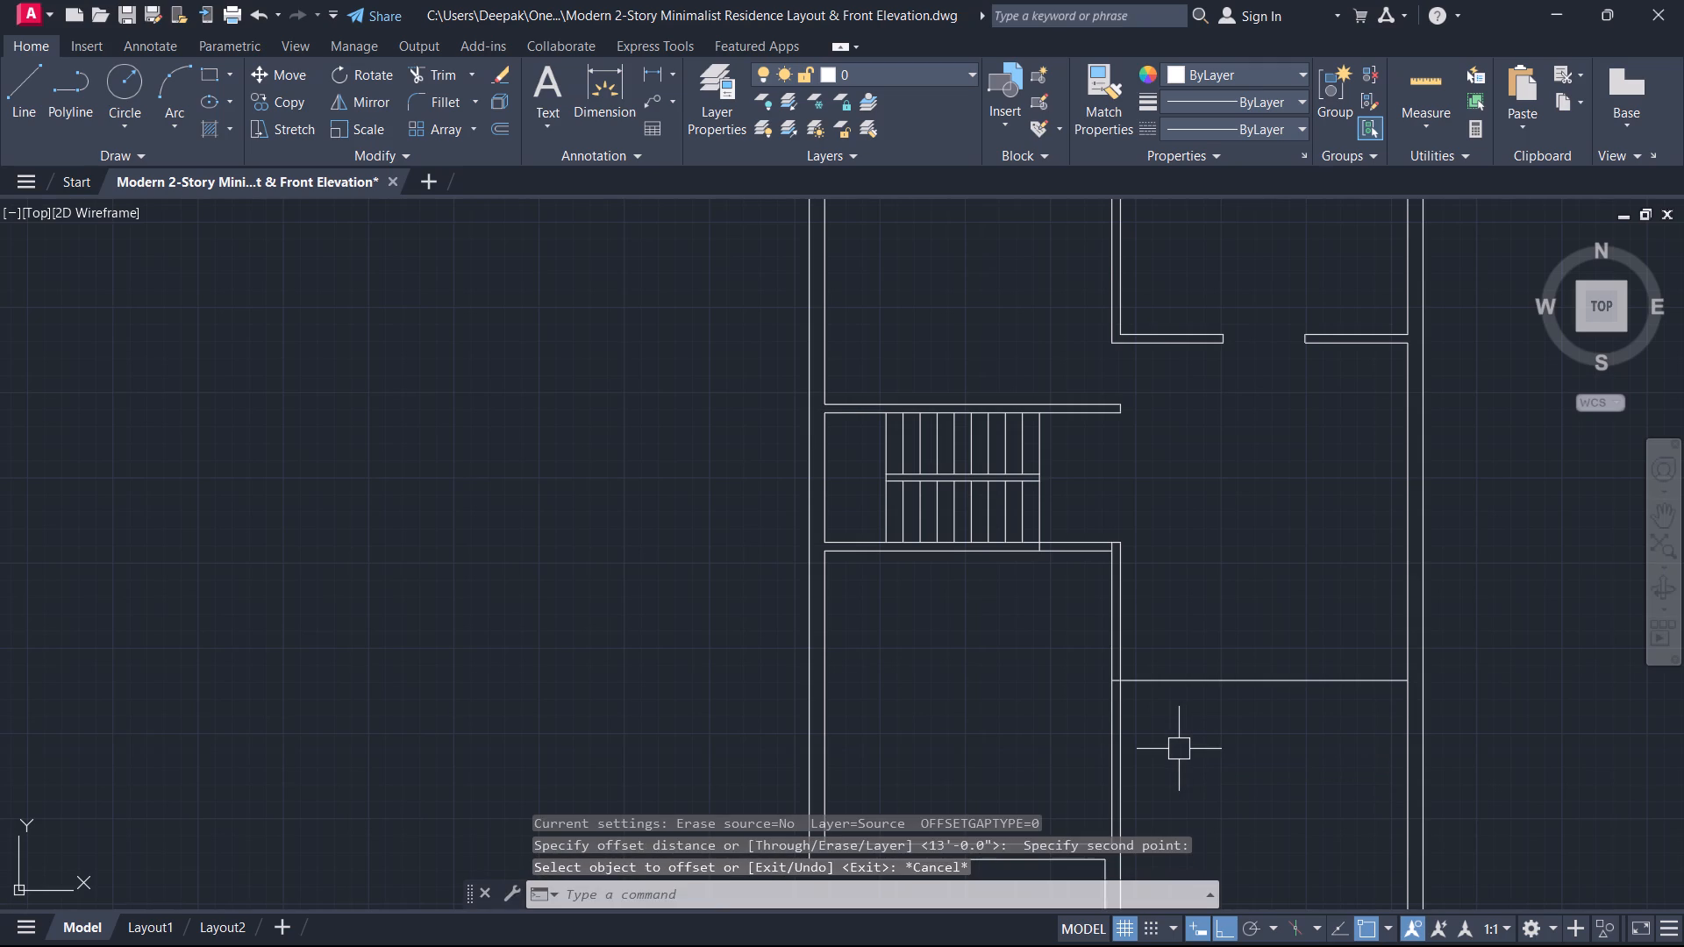
Offset the new cross line 5" toward the rear to form the lower-right room's back wall.
{"action": "type", "text": "o"}
{"action": "key", "text": "space"}
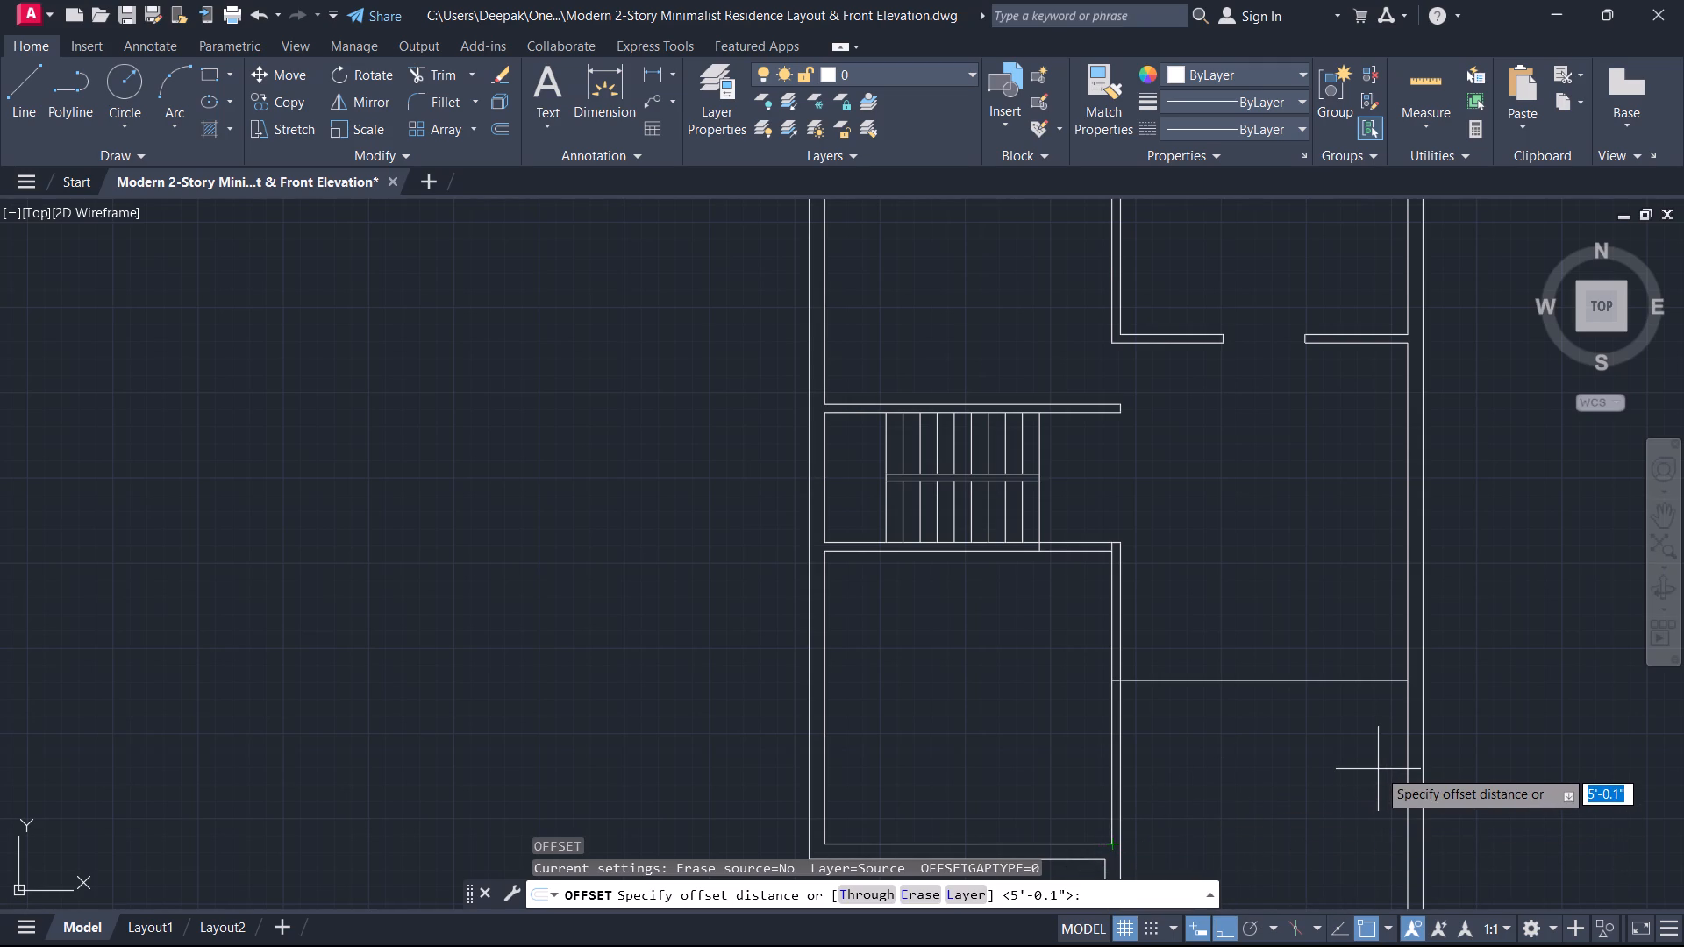
{"action": "key", "text": "5"}
{"action": "key", "text": "Return"}
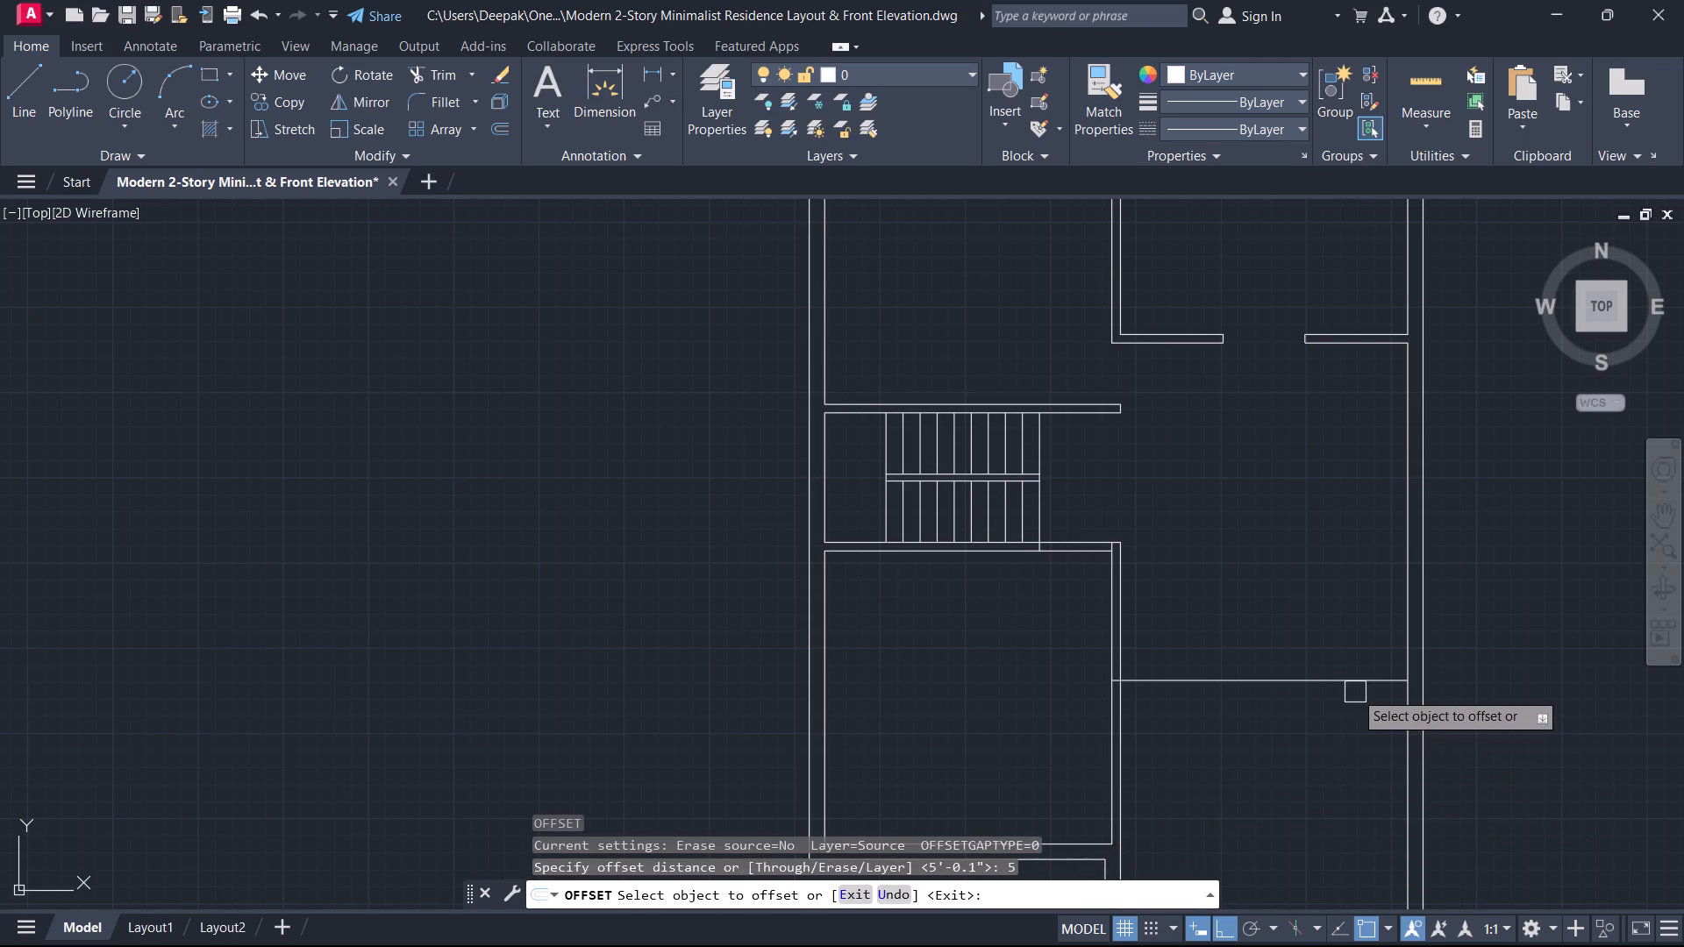
{"action": "left_click_drag", "start_coordinate": [1343, 681], "coordinate": [1338, 666]}
{"action": "left_click", "coordinate": [1309, 569]}
{"action": "key", "text": "Escape"}
Extend the lower line of the wall below the staircase to the central partition's right line.
{"action": "scroll", "coordinate": [1127, 666], "scroll_direction": "up", "scroll_amount": 2}
{"action": "middle_click_drag", "start_coordinate": [1127, 666], "coordinate": [1146, 668]}
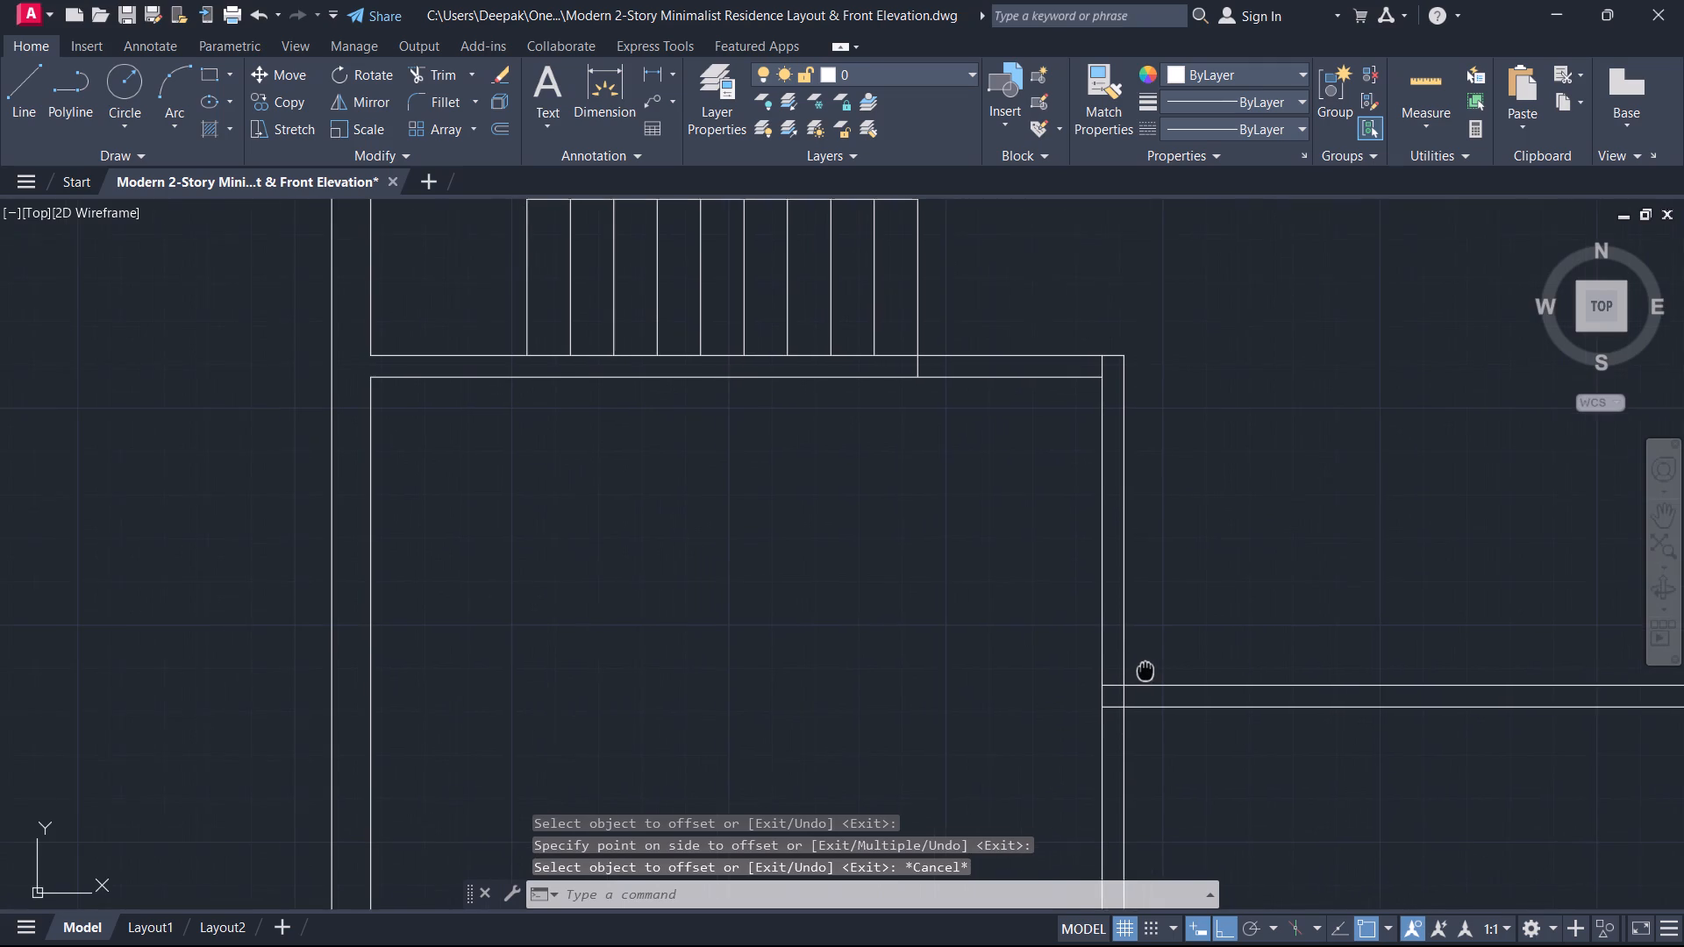
{"action": "middle_click_drag", "start_coordinate": [1146, 668], "coordinate": [1150, 667]}
{"action": "key", "text": "e"}
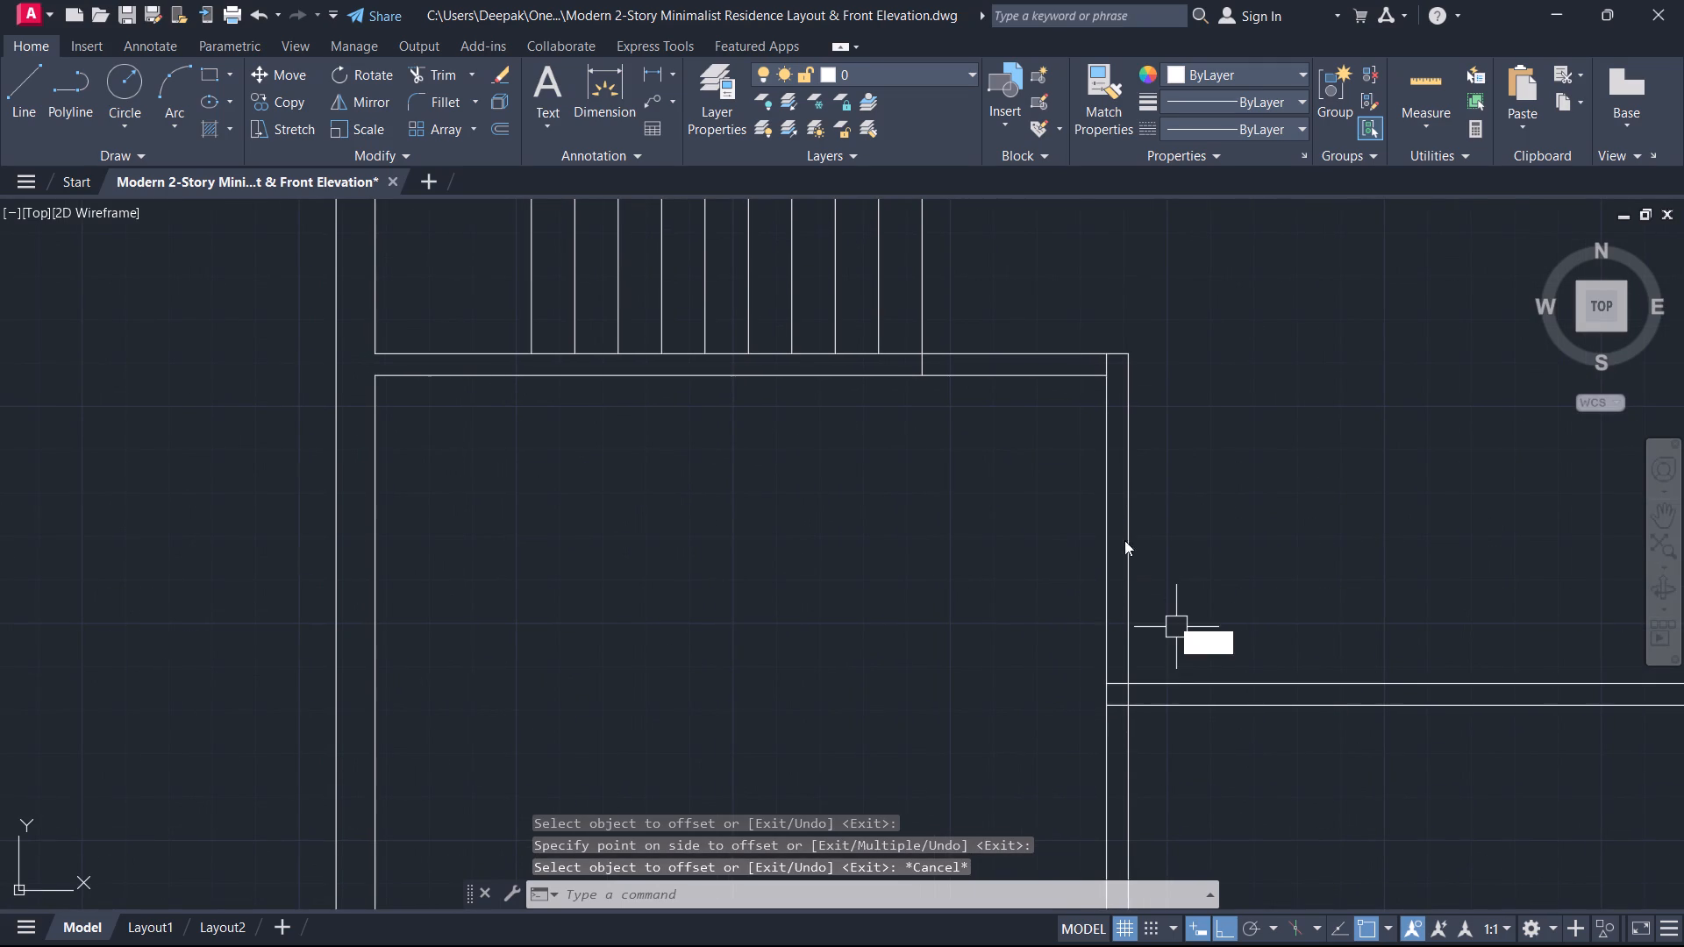
{"action": "key", "text": "x"}
{"action": "key", "text": "space"}
{"action": "middle_click", "coordinate": [1044, 399]}
{"action": "middle_click_drag", "start_coordinate": [1060, 423], "coordinate": [1058, 666]}
{"action": "scroll", "coordinate": [1058, 666], "scroll_direction": "down", "scroll_amount": 1}
{"action": "key", "text": "Escape"}
{"action": "scroll", "coordinate": [1049, 598], "scroll_direction": "up", "scroll_amount": 1}
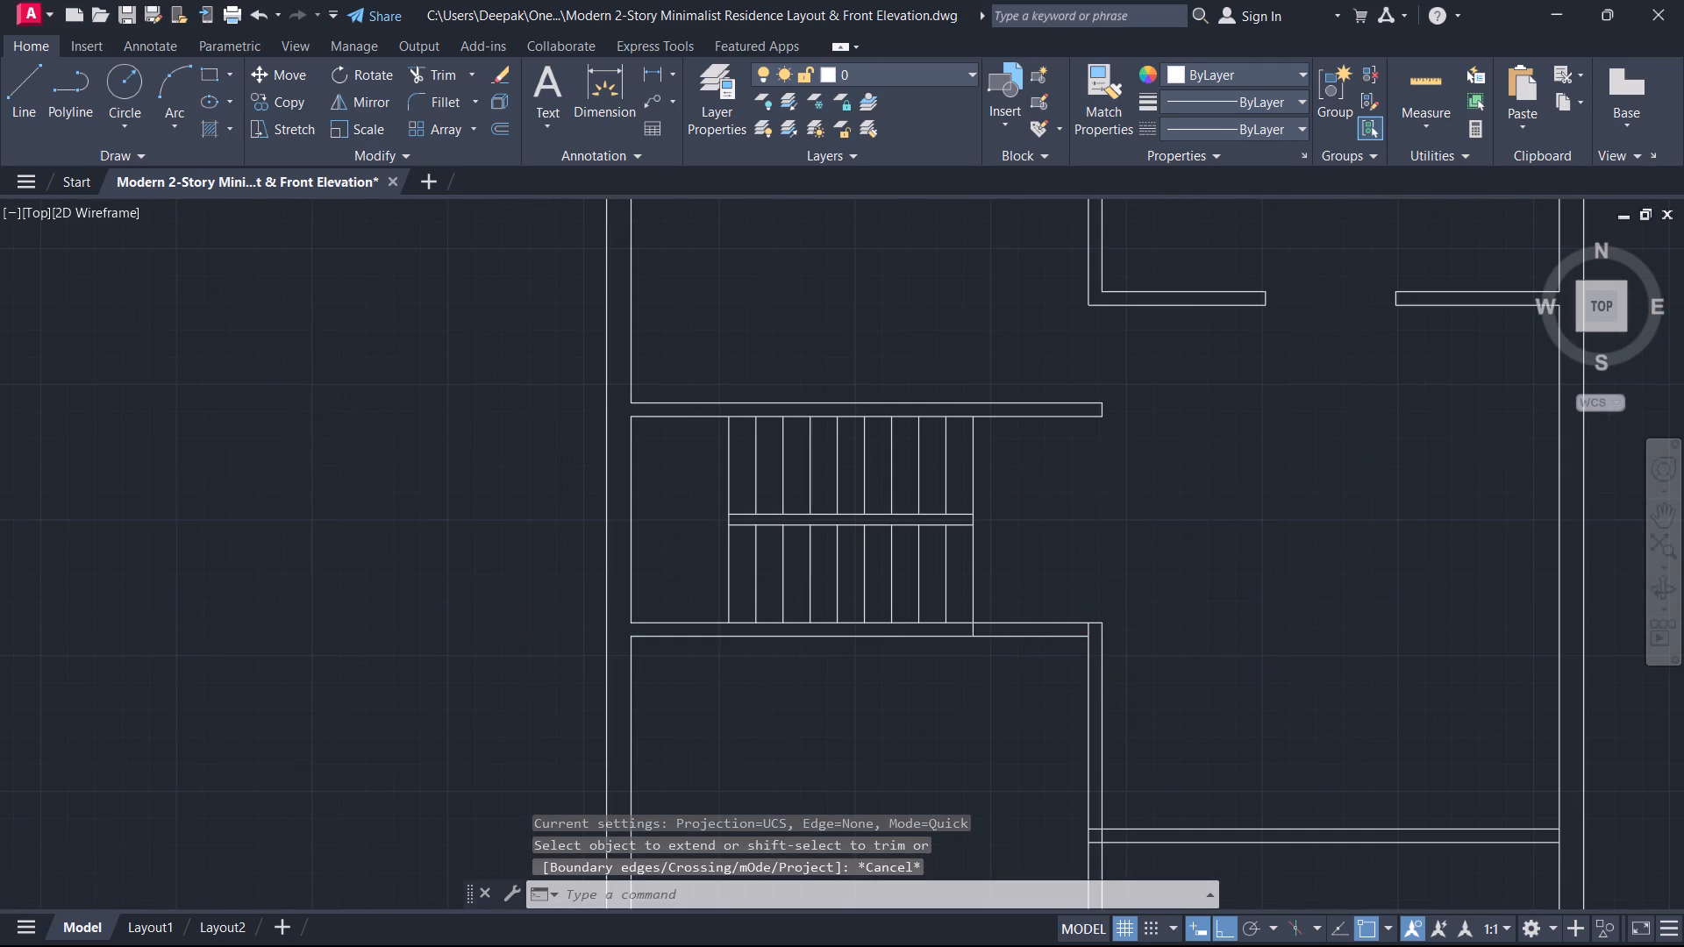
{"action": "type", "text": "ex"}
{"action": "key", "text": "space"}
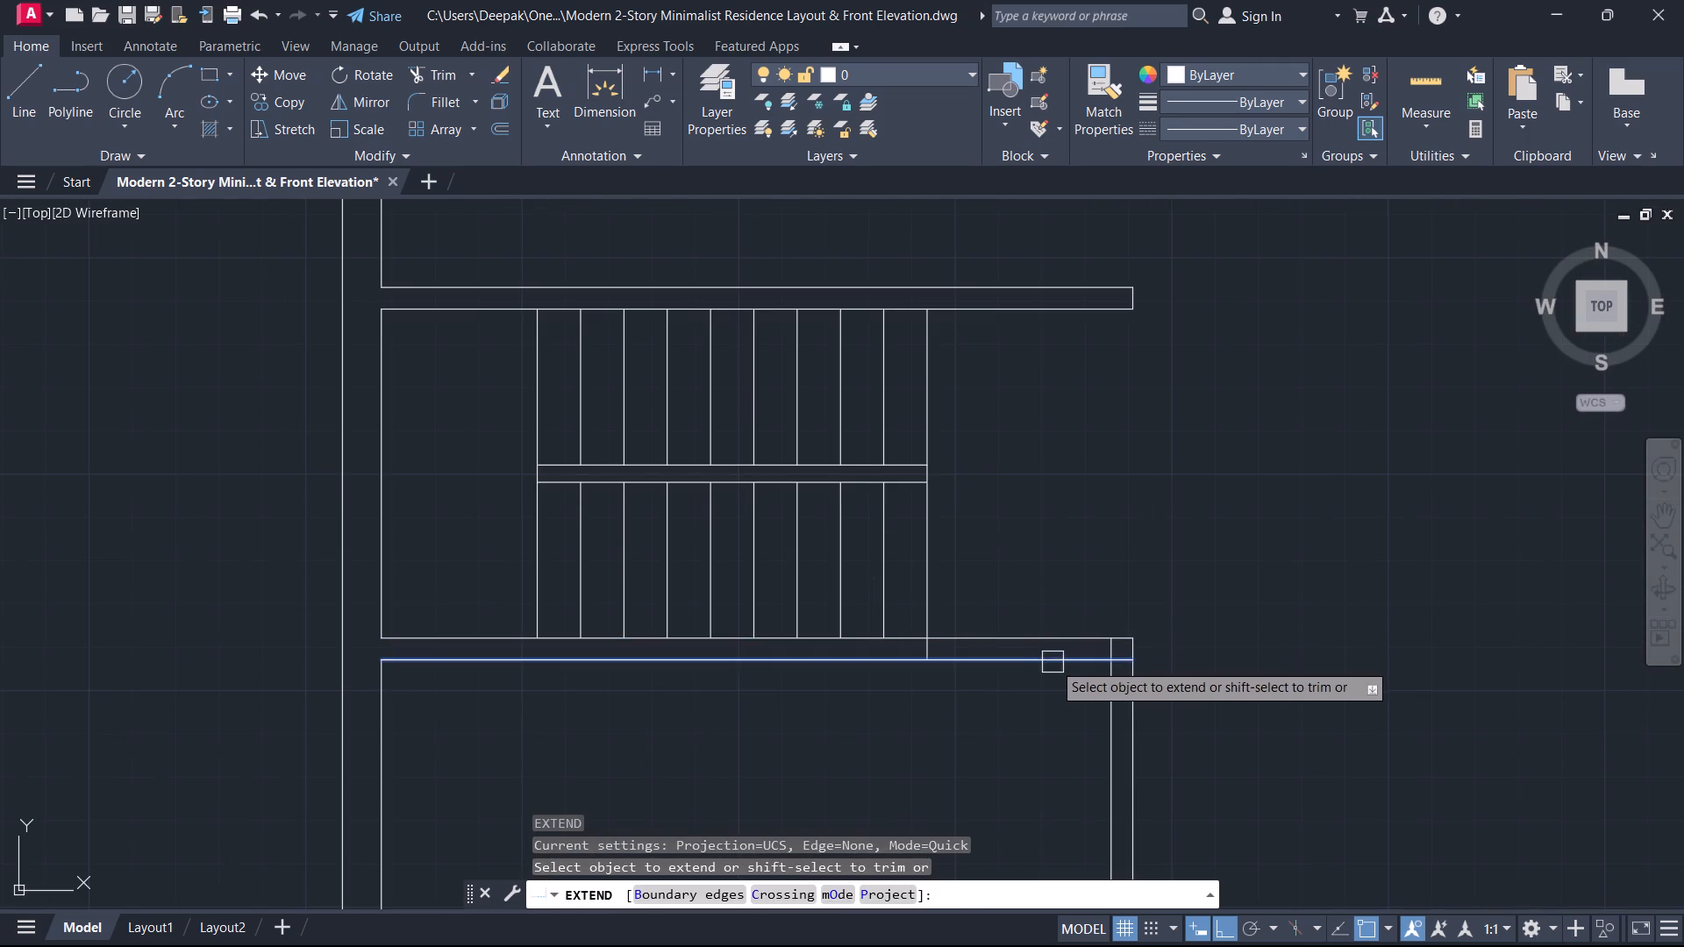
{"action": "left_click", "coordinate": [1060, 666]}
{"action": "key", "text": "Escape"}
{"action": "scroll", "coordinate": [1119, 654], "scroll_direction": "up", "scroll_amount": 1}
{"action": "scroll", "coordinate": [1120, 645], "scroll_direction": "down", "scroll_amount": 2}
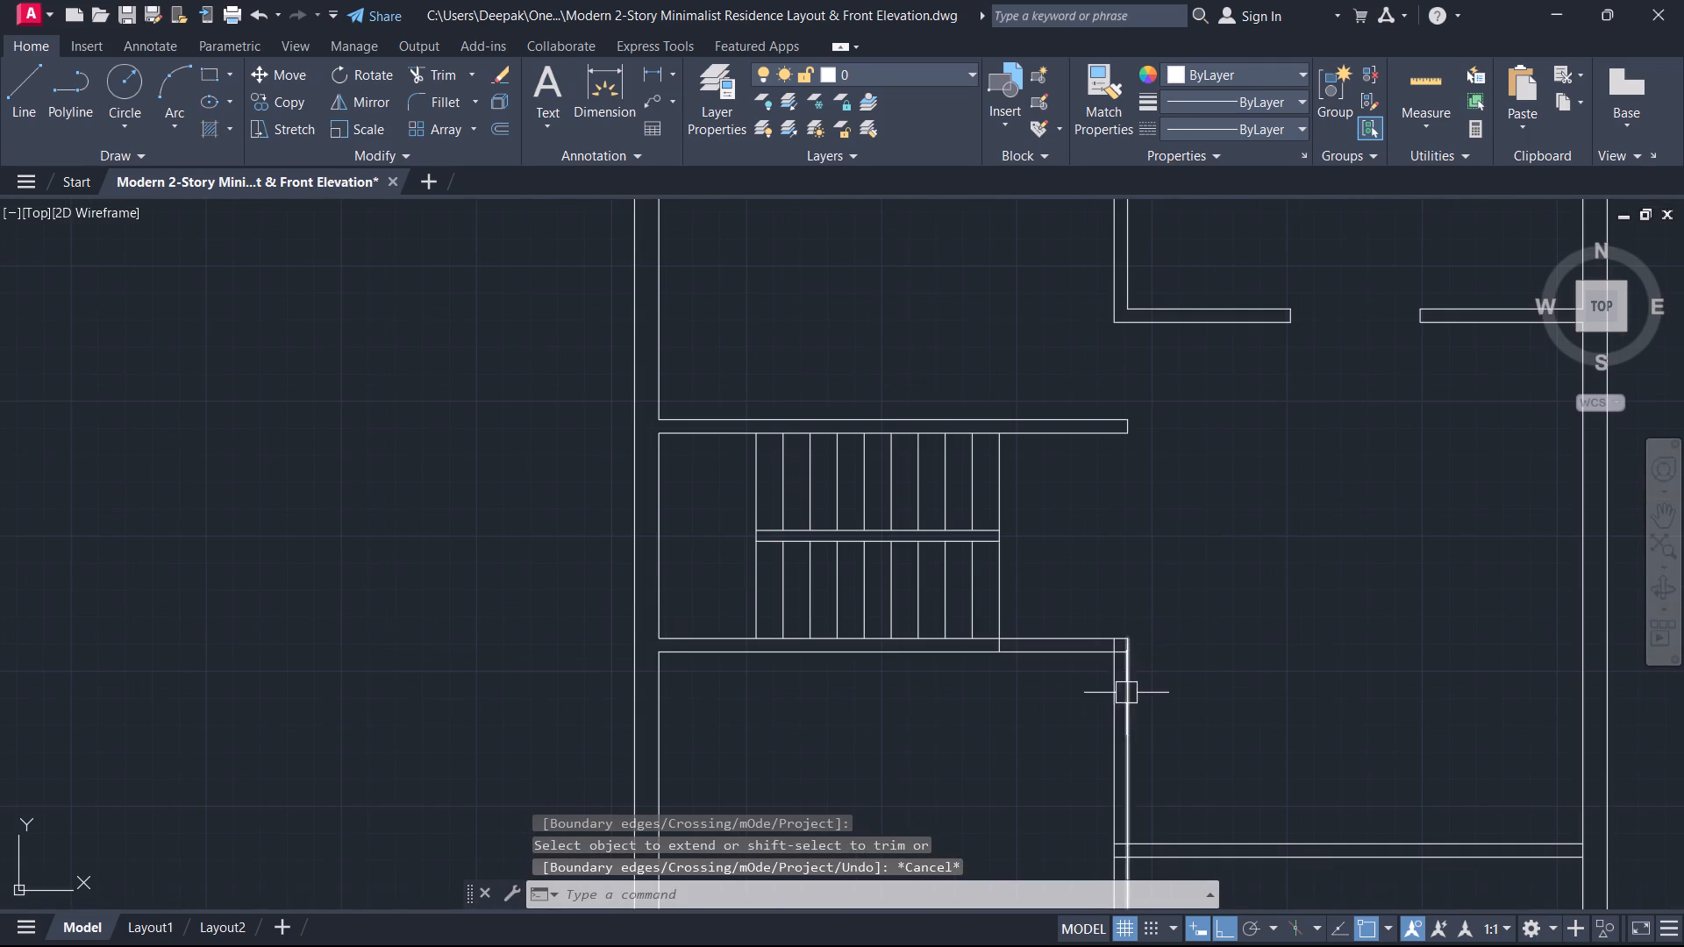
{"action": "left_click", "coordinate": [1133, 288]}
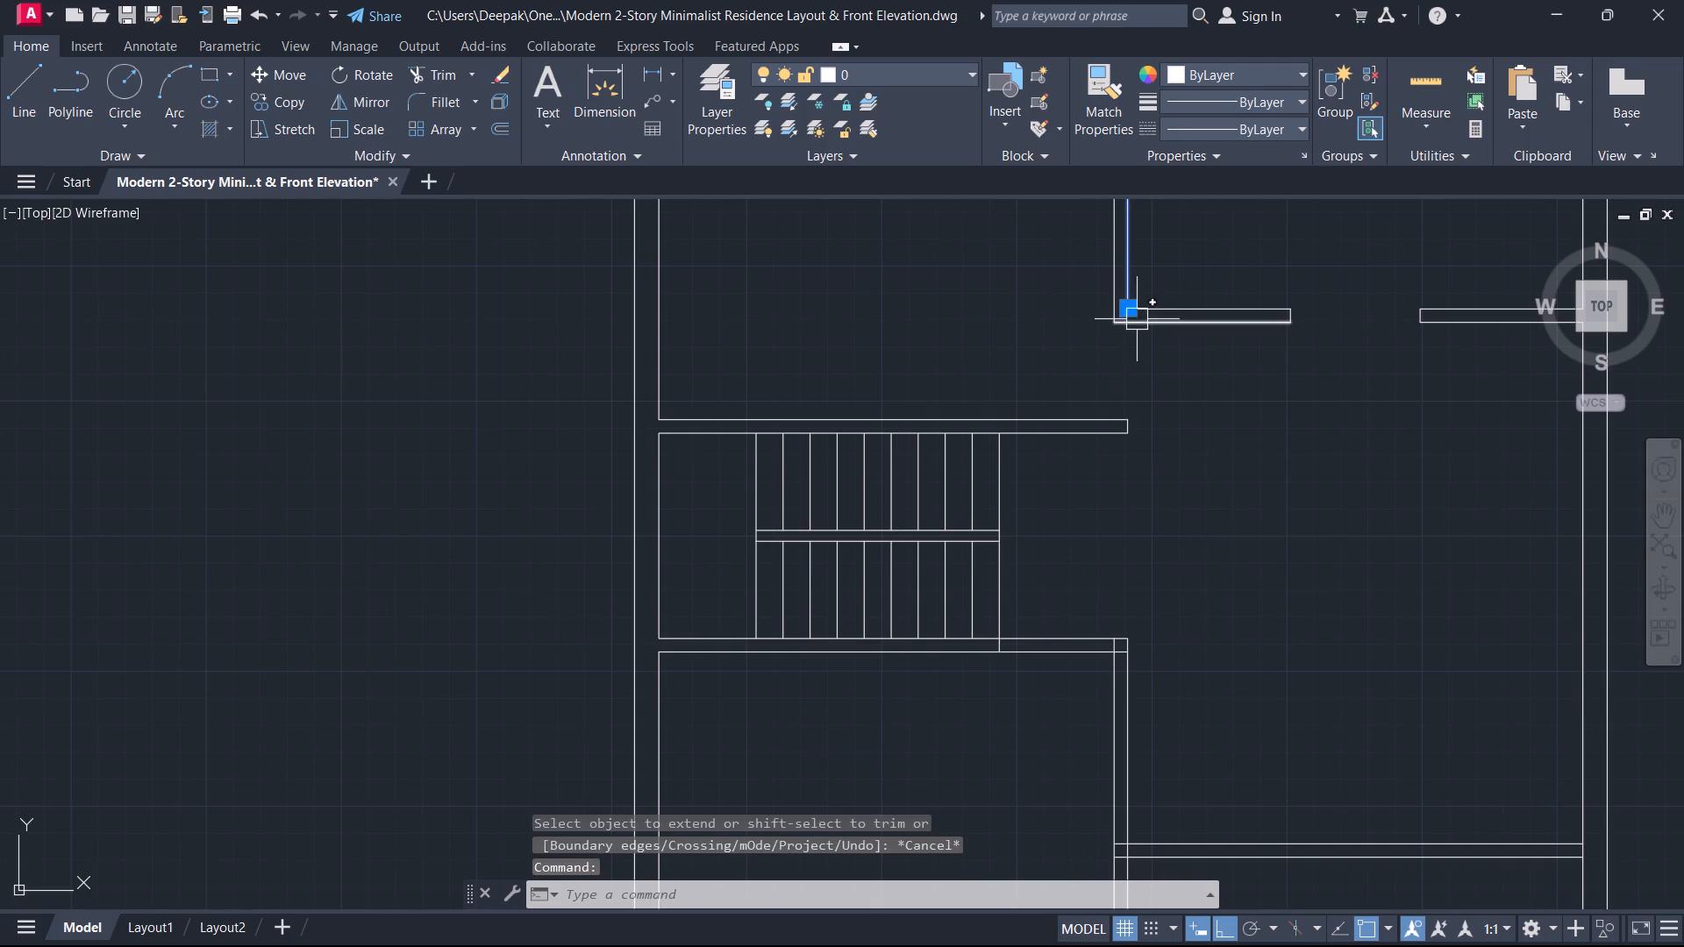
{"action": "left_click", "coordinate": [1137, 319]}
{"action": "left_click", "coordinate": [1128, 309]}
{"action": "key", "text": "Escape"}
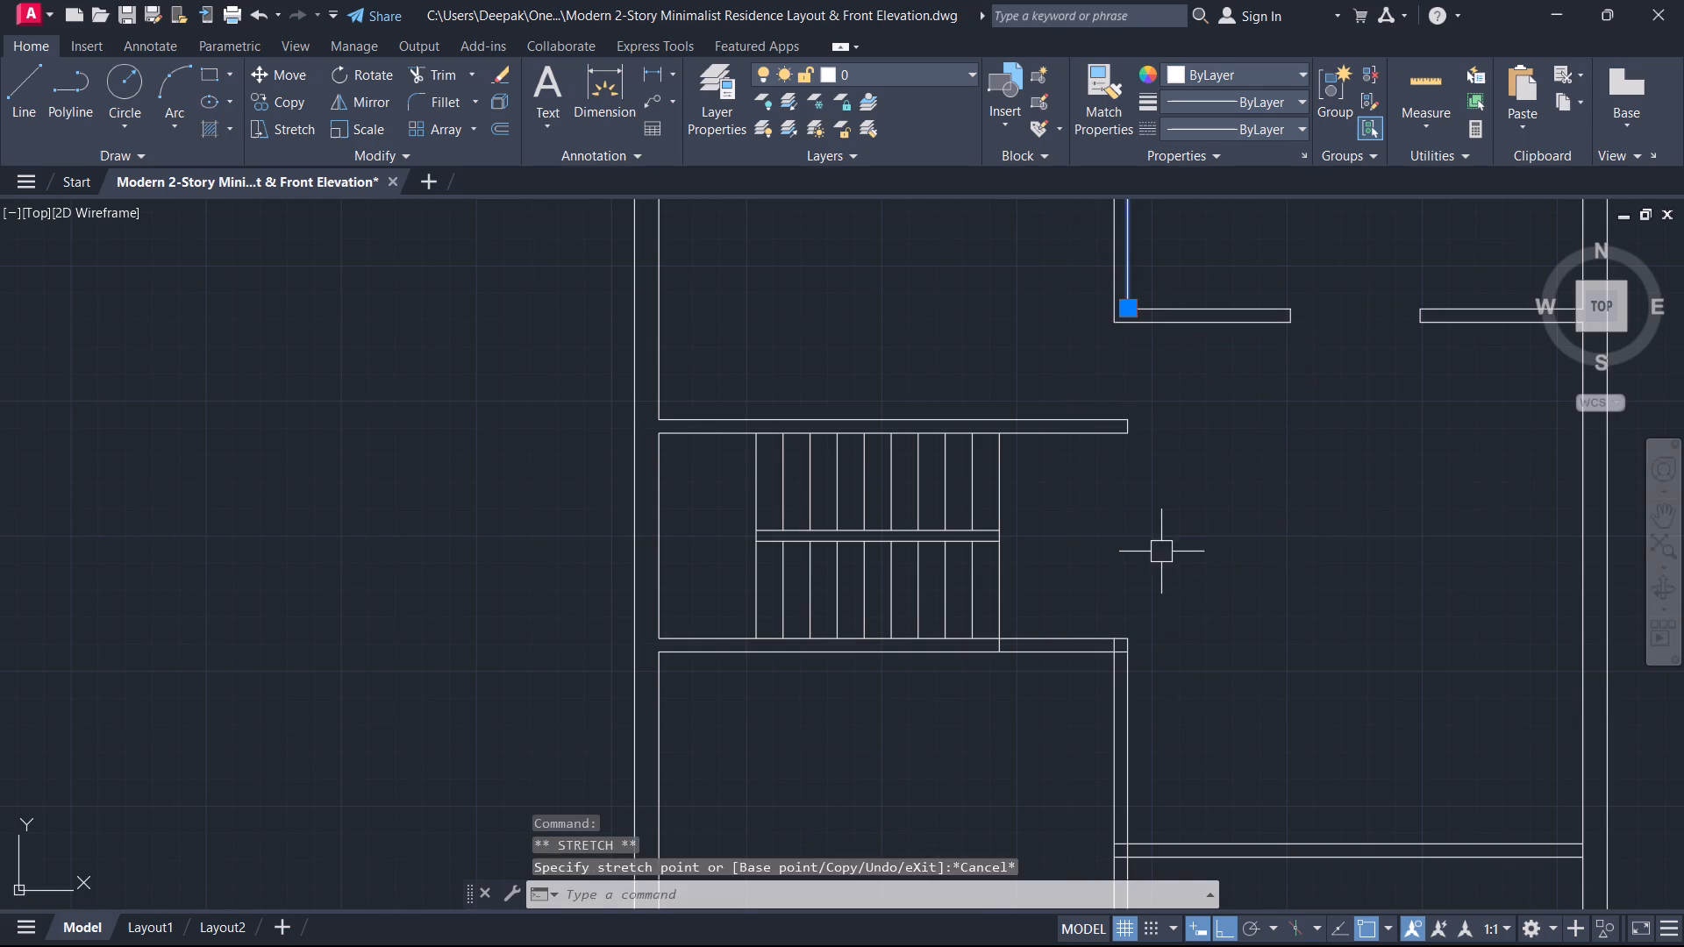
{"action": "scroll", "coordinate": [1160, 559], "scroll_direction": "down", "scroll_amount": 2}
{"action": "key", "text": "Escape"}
Trim away both partition lines between the wall below the staircase and the lower-right room's back wall.
{"action": "middle_click_drag", "start_coordinate": [1168, 612], "coordinate": [1144, 428]}
{"action": "scroll", "coordinate": [1163, 502], "scroll_direction": "up", "scroll_amount": 1}
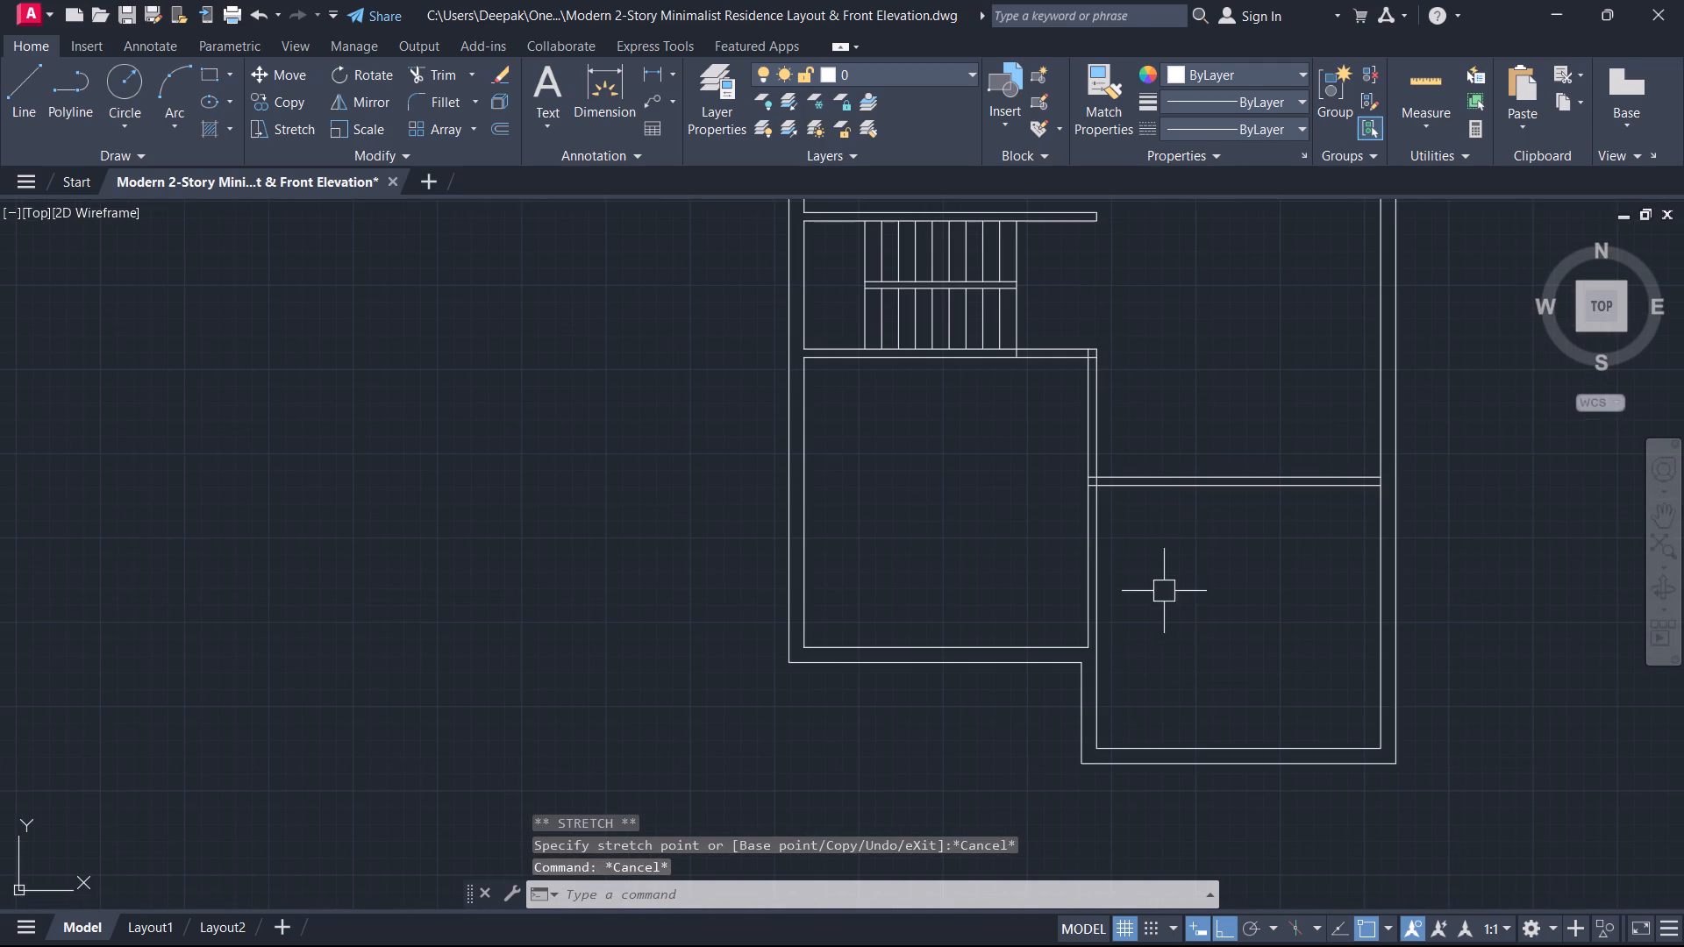
{"action": "type", "text": "tr"}
{"action": "key", "text": "space"}
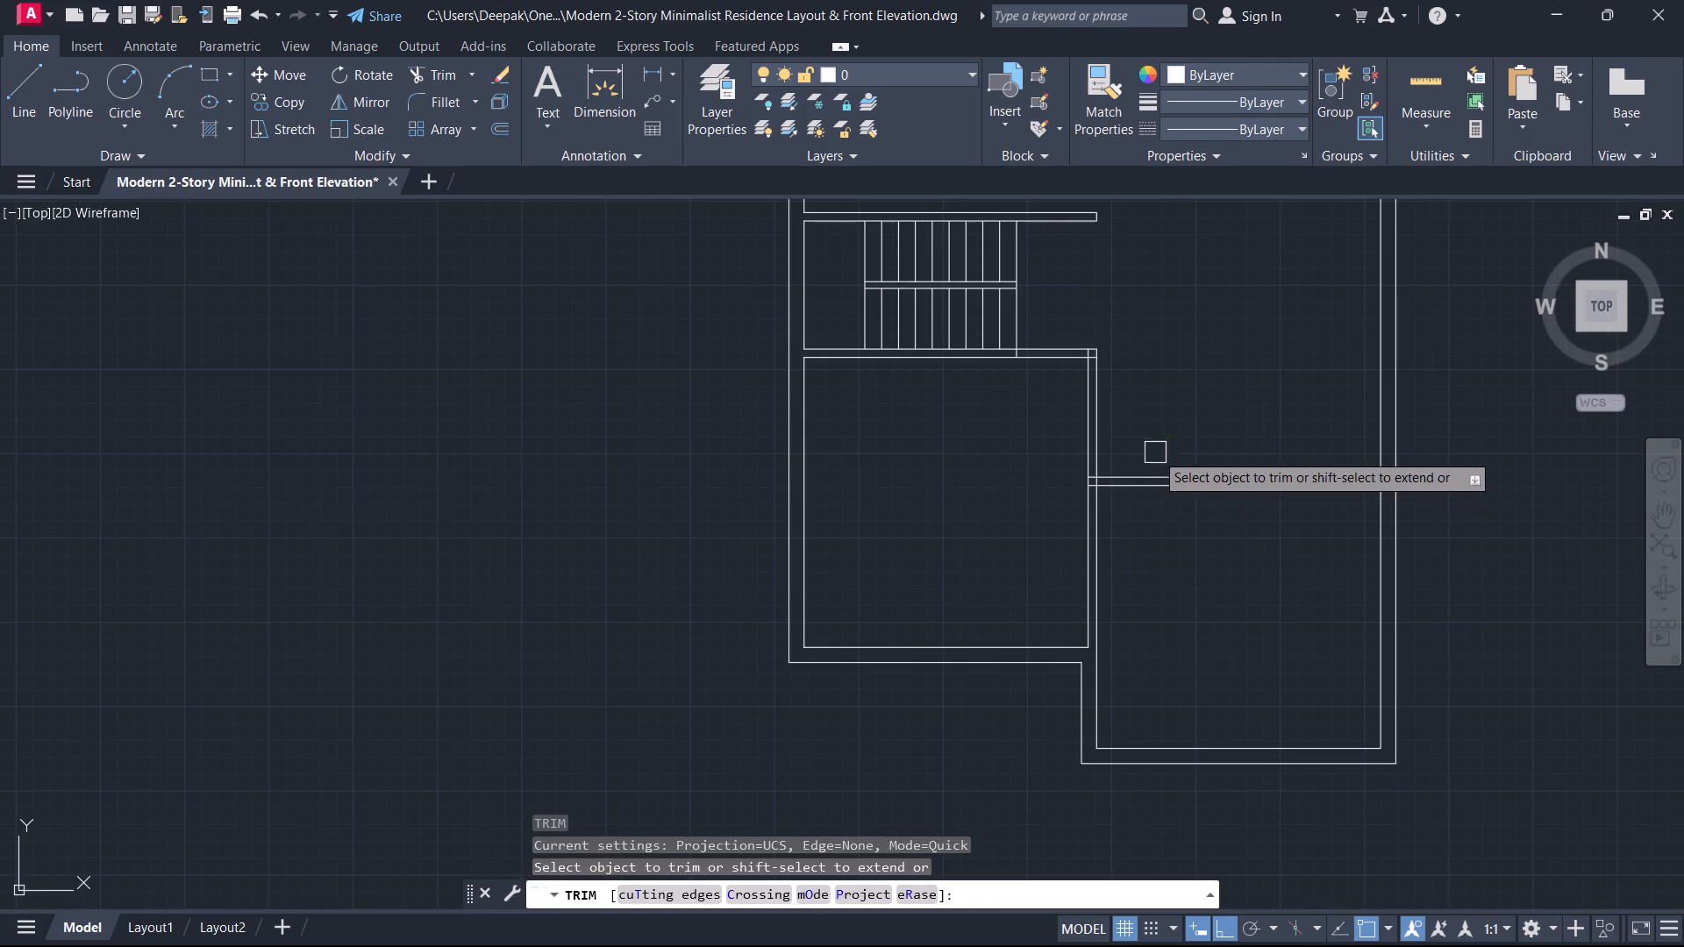
{"action": "left_click_drag", "start_coordinate": [1152, 446], "coordinate": [1006, 442]}
{"action": "scroll", "coordinate": [1099, 466], "scroll_direction": "up", "scroll_amount": 3}
{"action": "key", "text": "Escape"}
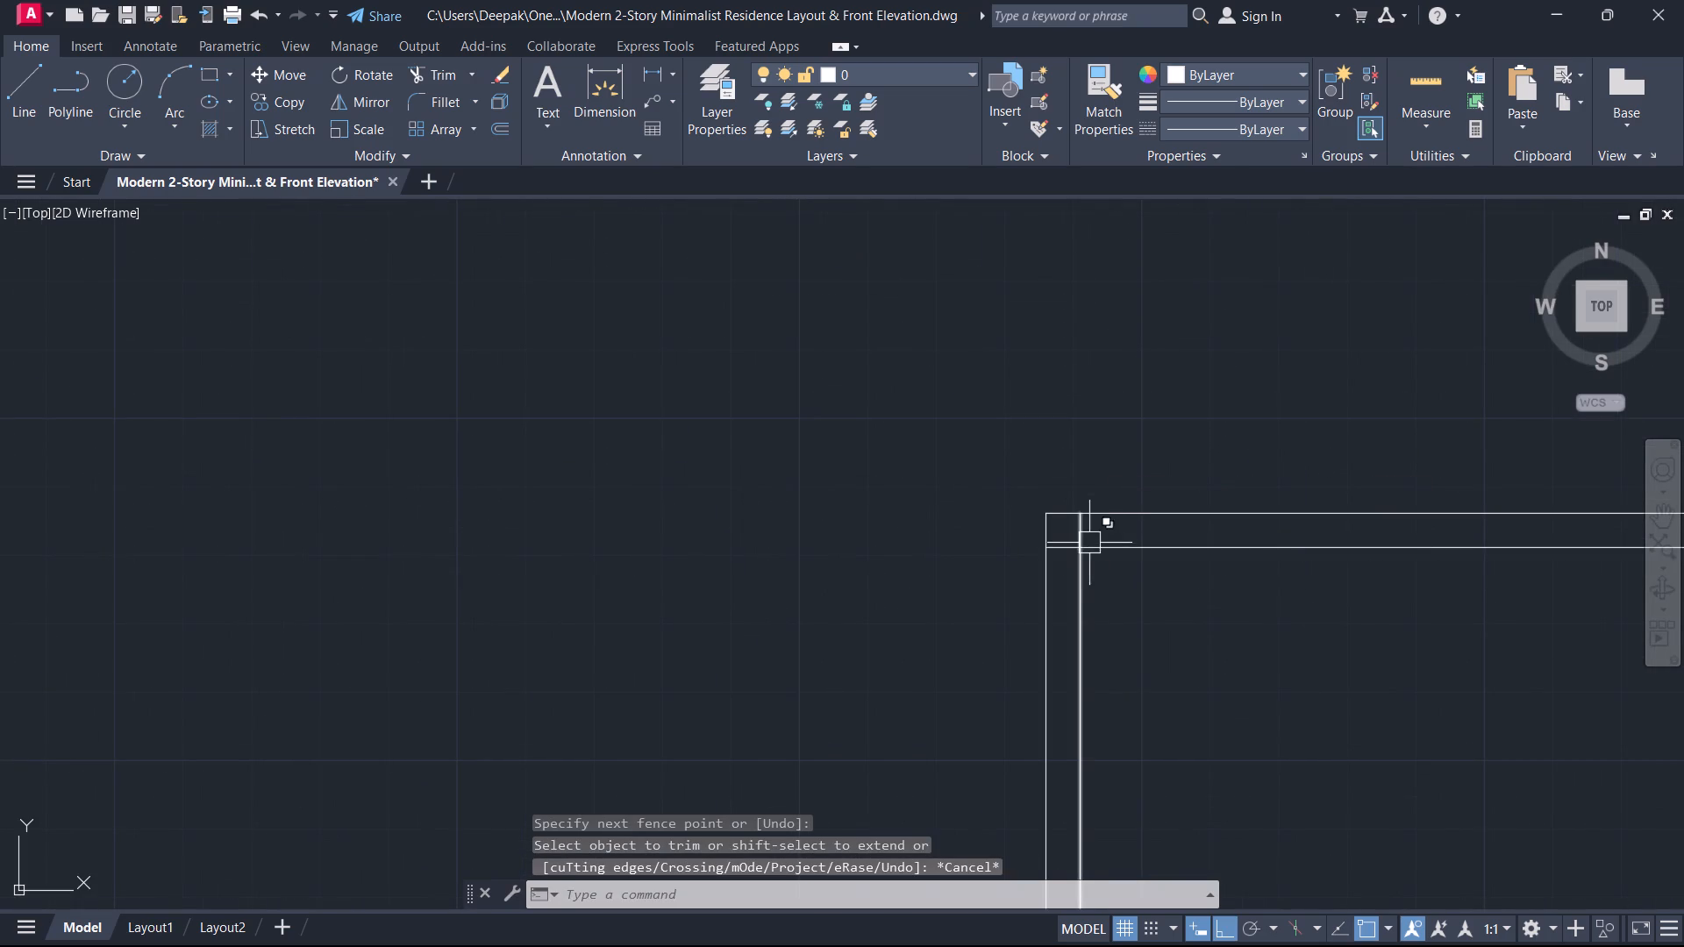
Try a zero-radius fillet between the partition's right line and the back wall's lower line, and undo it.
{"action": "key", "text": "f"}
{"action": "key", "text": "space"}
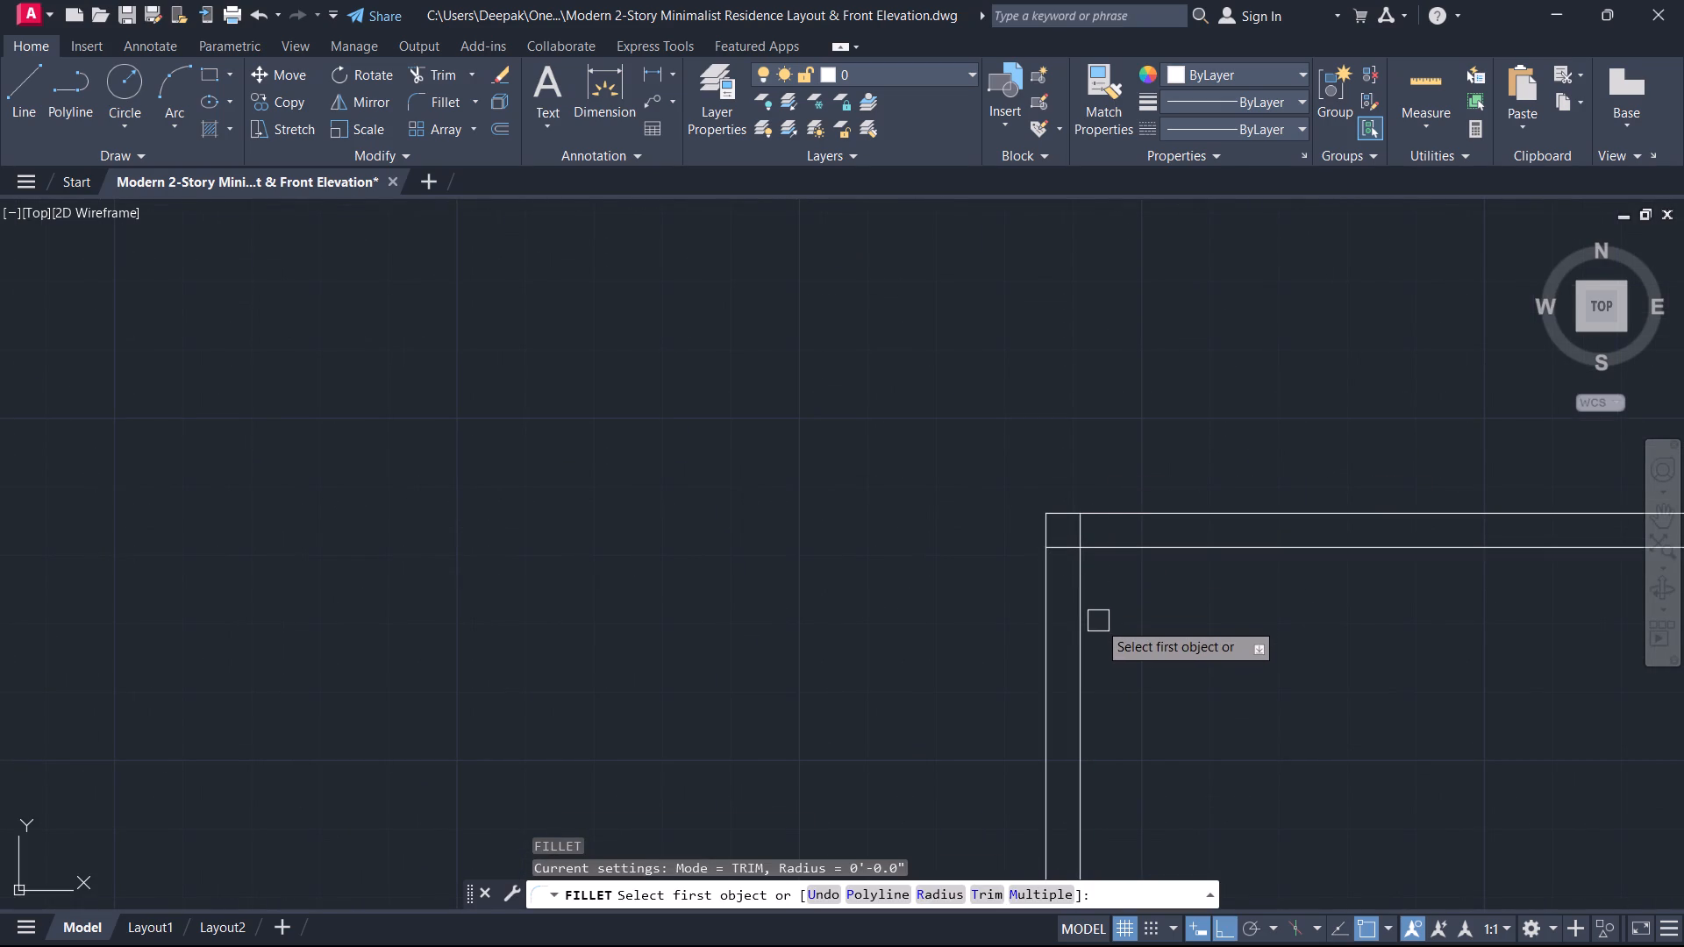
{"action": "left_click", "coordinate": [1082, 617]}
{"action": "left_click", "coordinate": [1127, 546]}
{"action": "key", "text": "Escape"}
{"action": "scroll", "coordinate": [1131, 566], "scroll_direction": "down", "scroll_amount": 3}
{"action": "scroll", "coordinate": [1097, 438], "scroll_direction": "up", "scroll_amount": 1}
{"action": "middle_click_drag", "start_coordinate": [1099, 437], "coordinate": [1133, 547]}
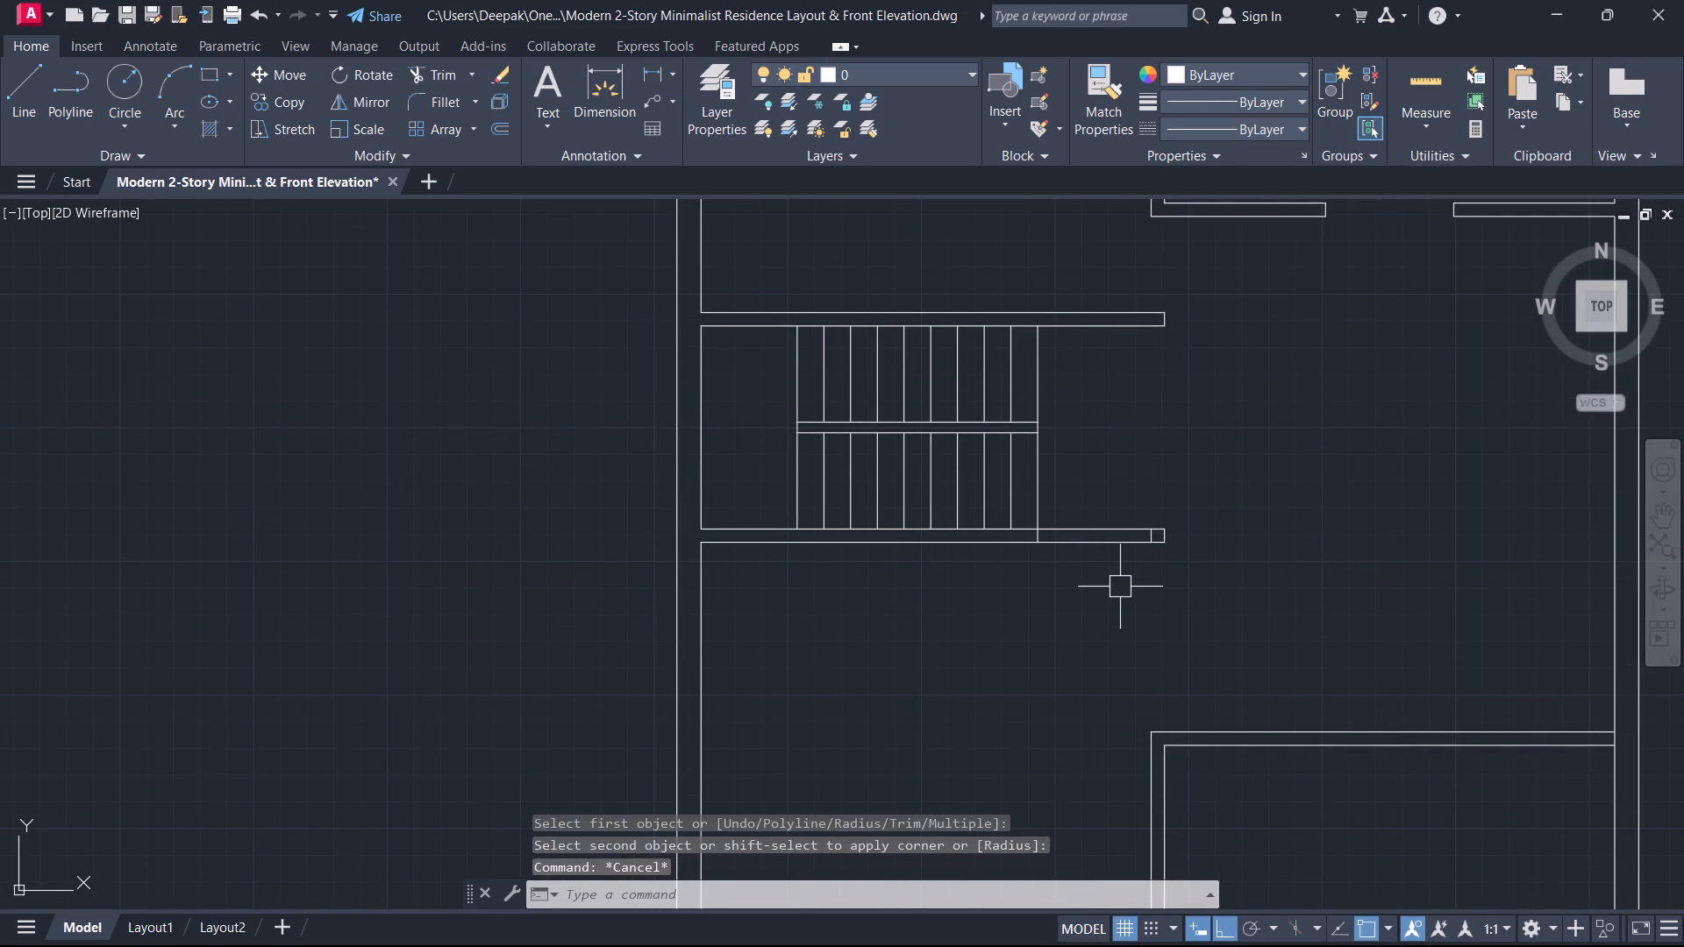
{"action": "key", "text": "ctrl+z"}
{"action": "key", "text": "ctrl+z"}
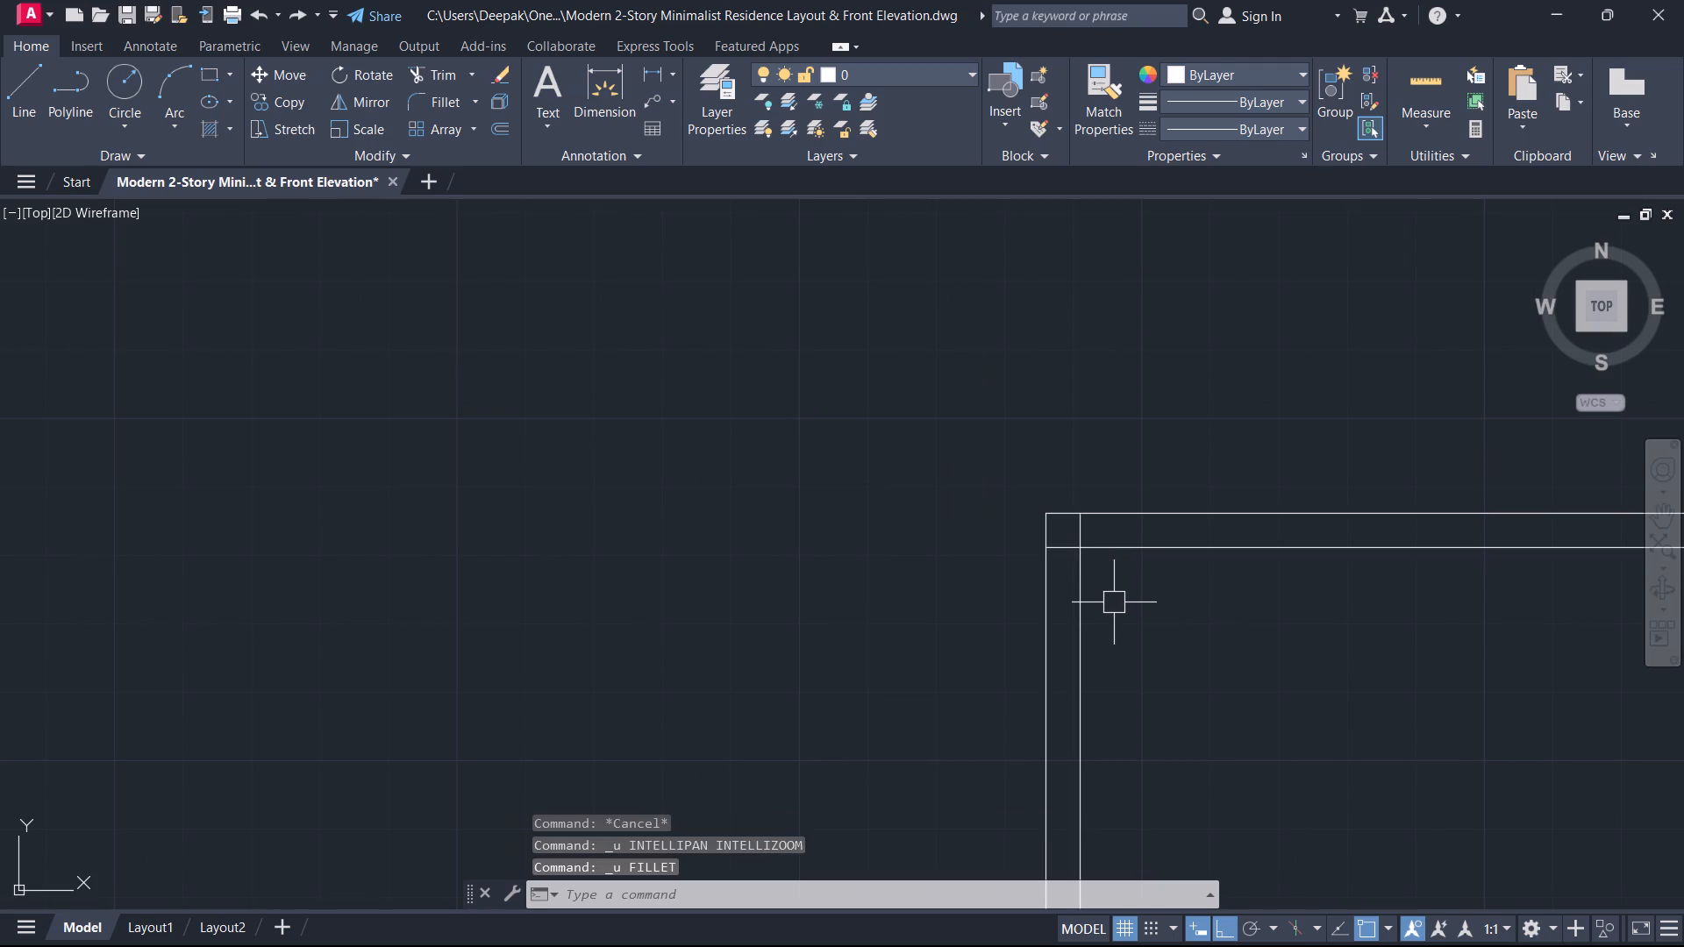
Trim the leftover end of the back wall's lower line inside the lower-right room's upper-left wall corner.
{"action": "type", "text": "tr"}
{"action": "key", "text": "space"}
{"action": "scroll", "coordinate": [1074, 556], "scroll_direction": "up", "scroll_amount": 2}
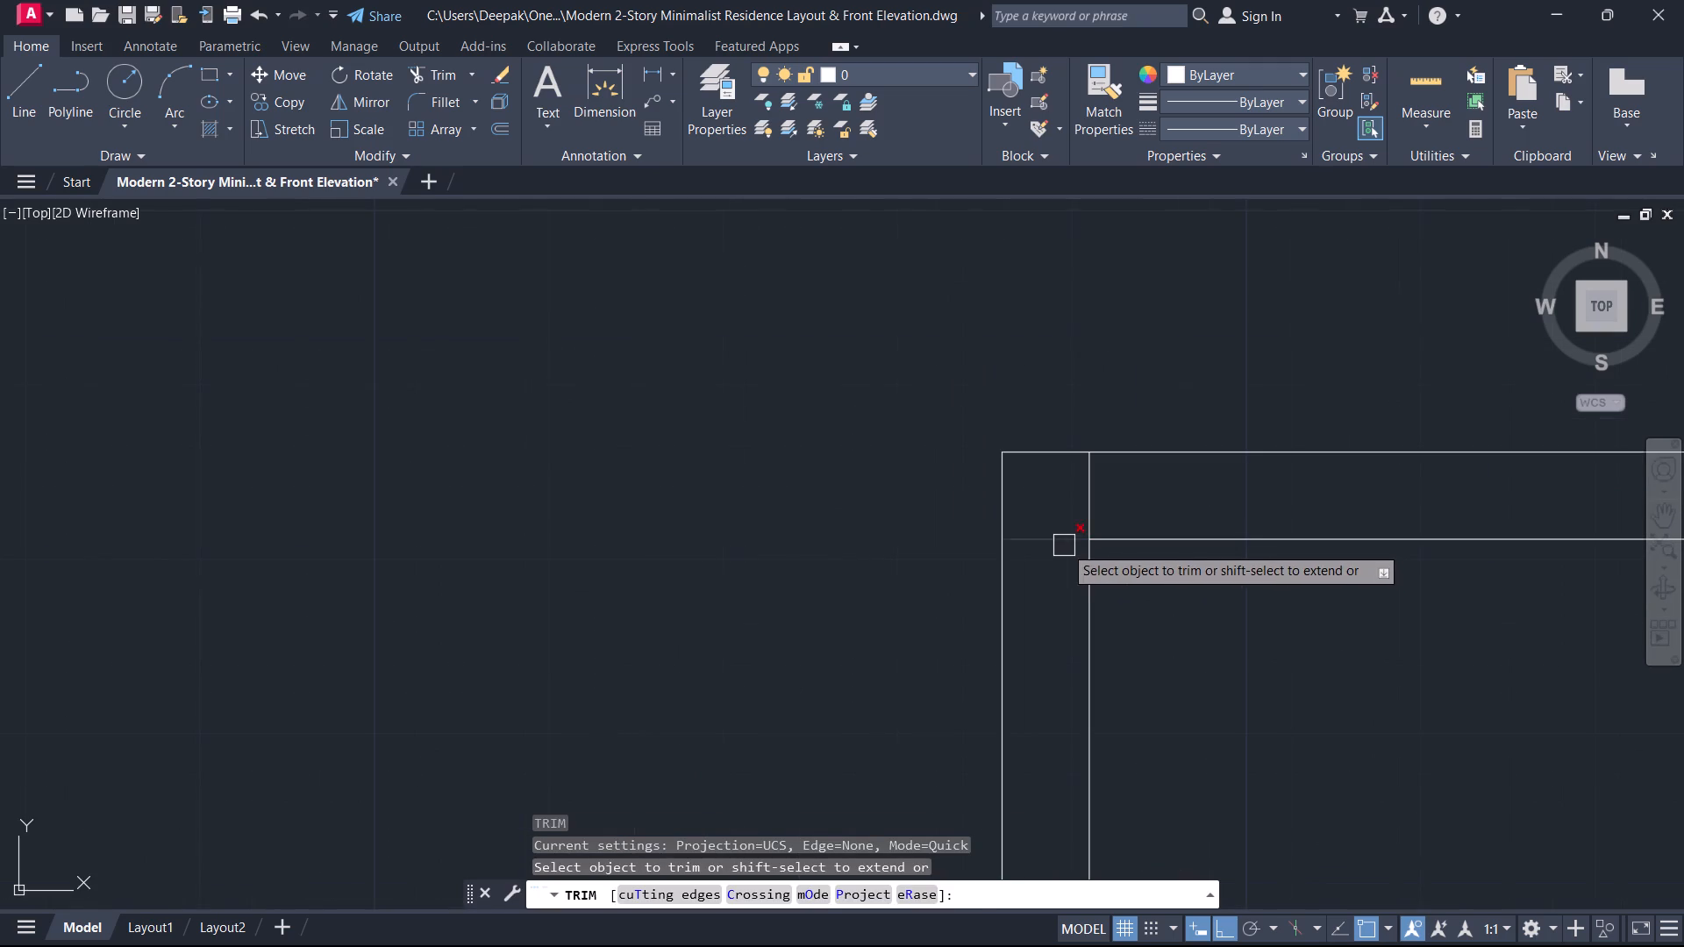
{"action": "left_click", "coordinate": [1064, 545]}
{"action": "key", "text": "Escape"}
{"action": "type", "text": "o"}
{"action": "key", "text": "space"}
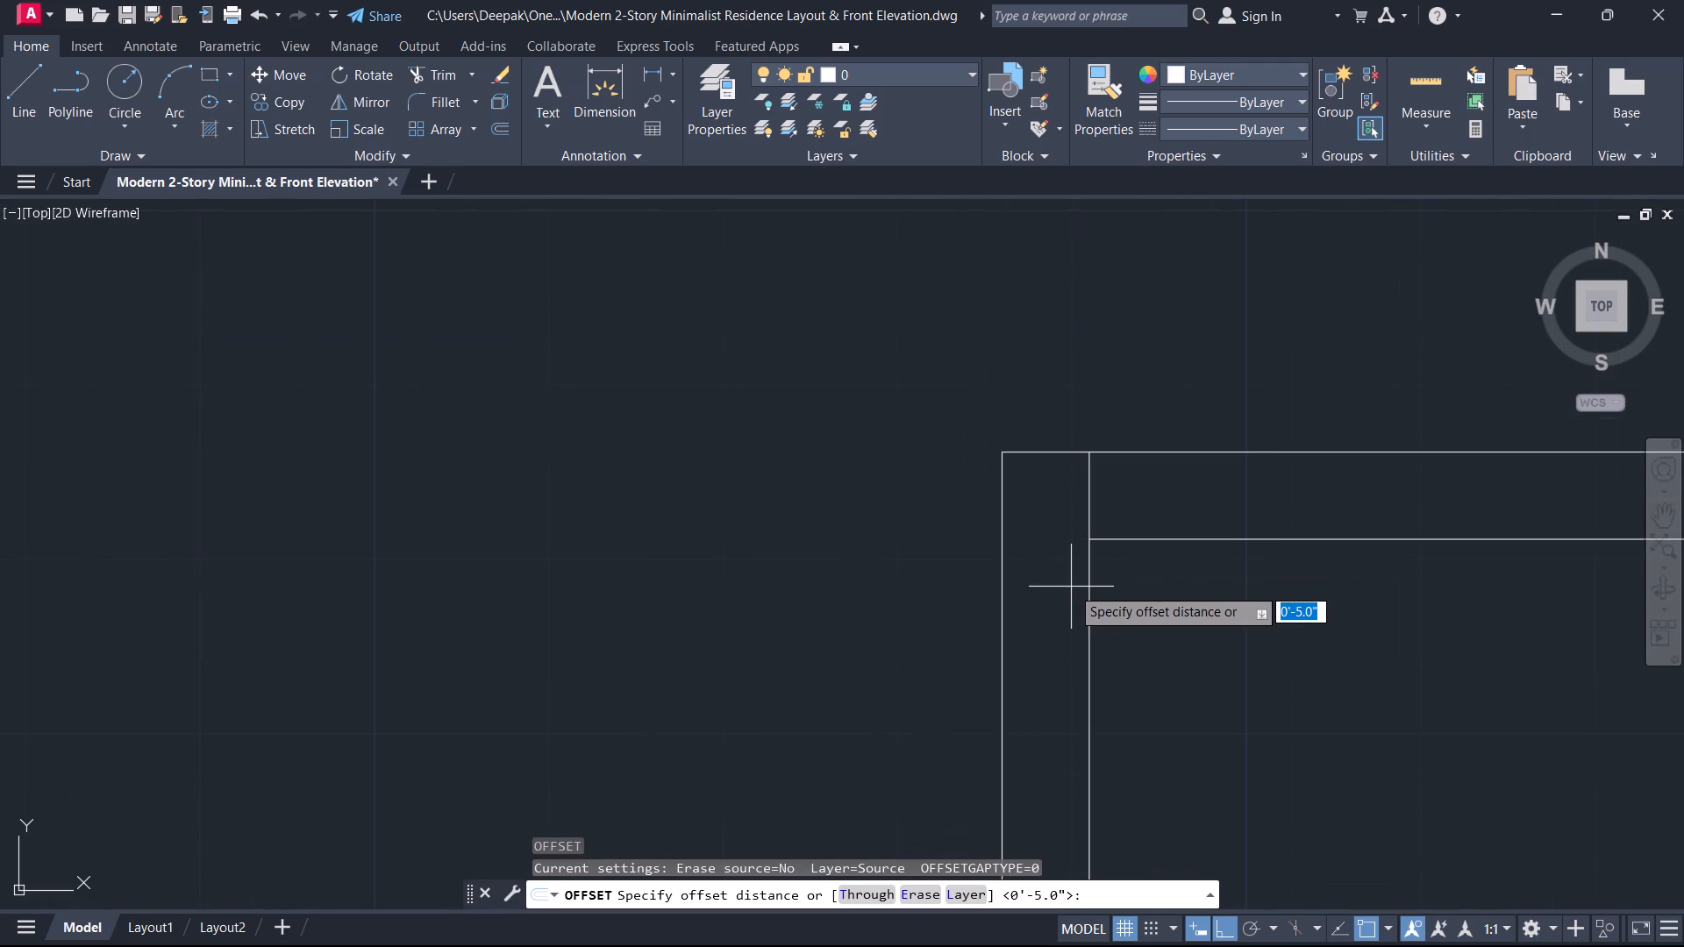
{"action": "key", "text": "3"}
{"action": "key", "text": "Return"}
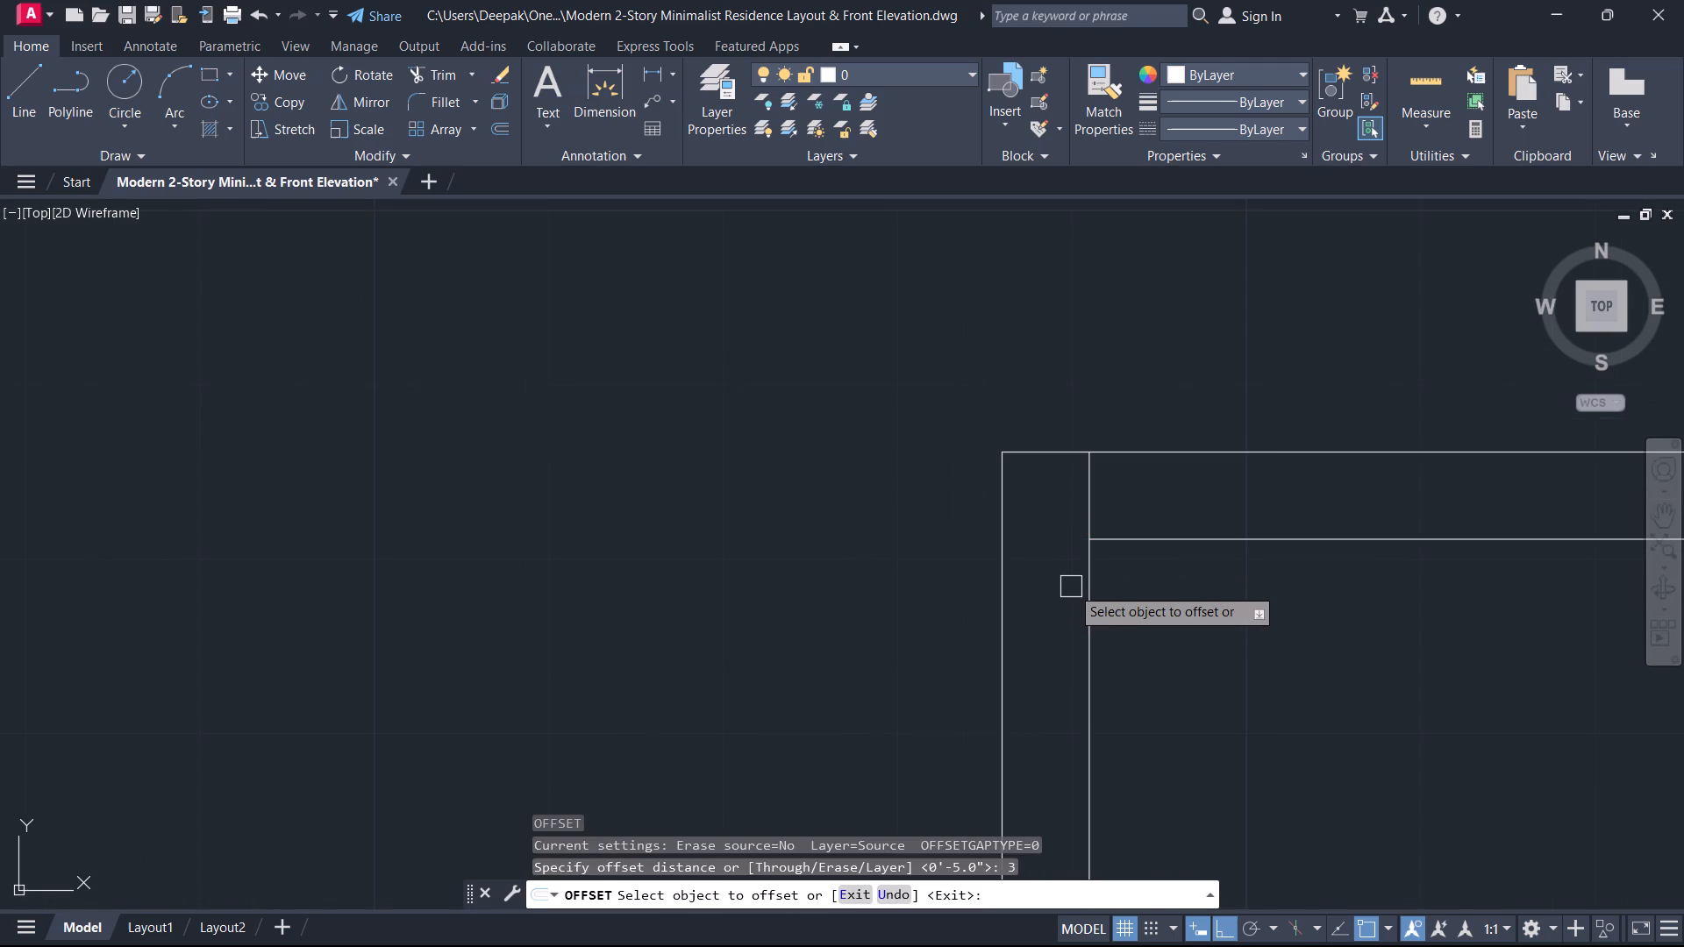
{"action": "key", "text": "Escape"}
Offset the partition's right line 3' into the lower-right room to mark the door opening.
{"action": "type", "text": "o"}
{"action": "key", "text": "space"}
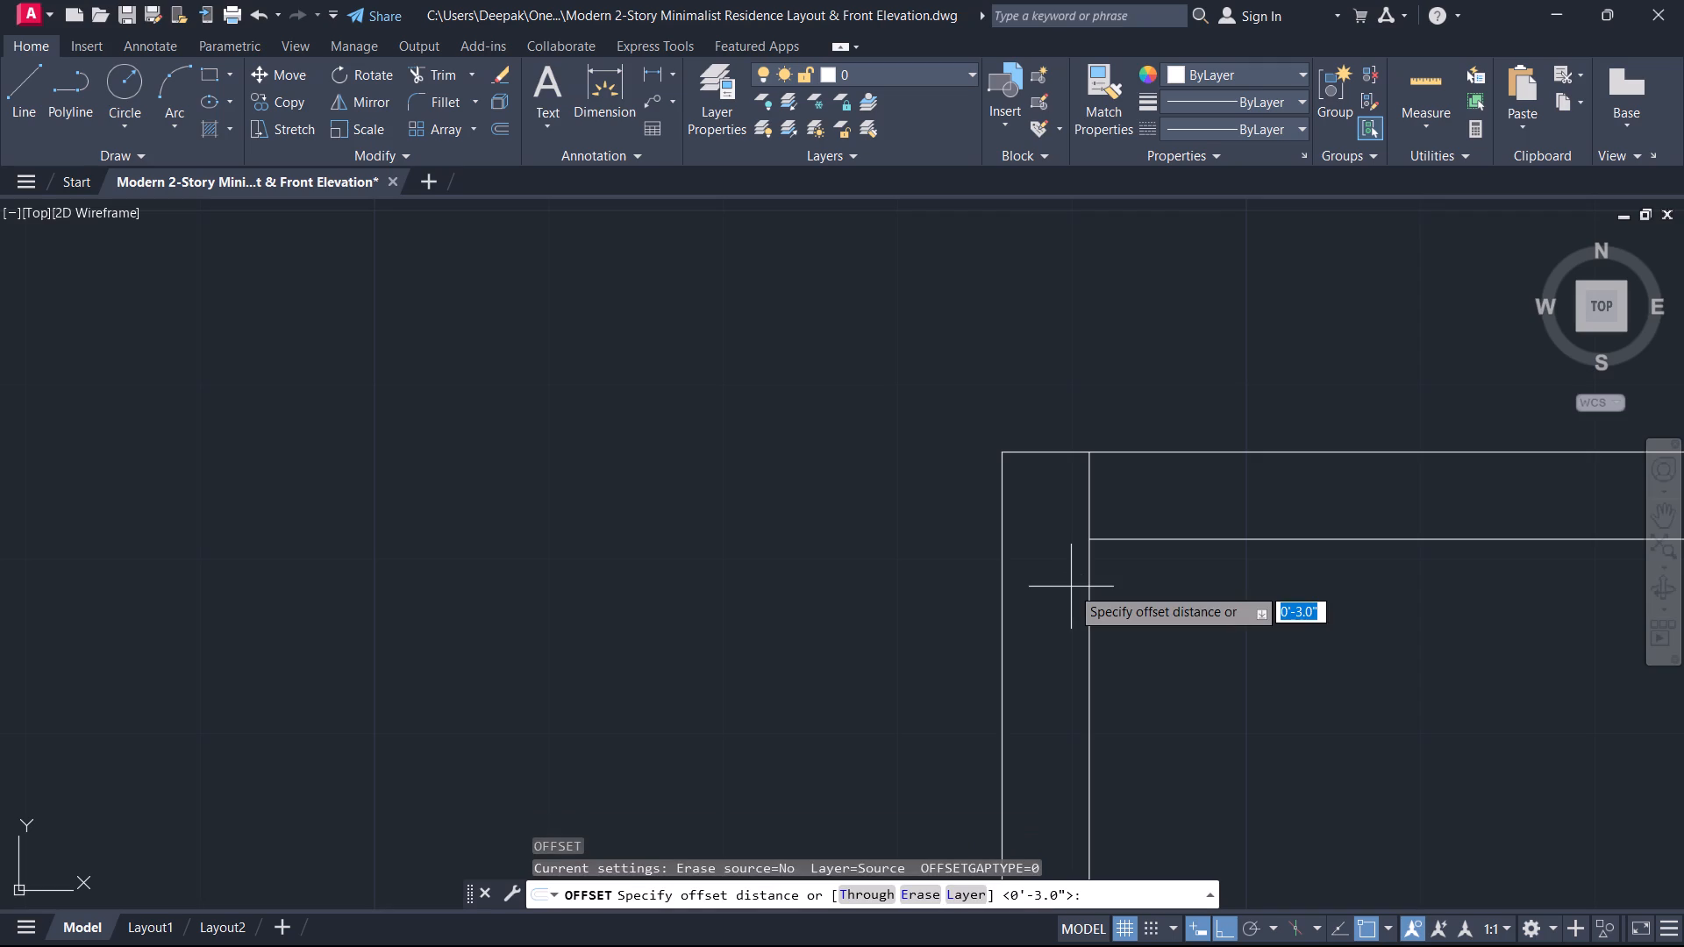
{"action": "type", "text": "3'"}
{"action": "key", "text": "Return"}
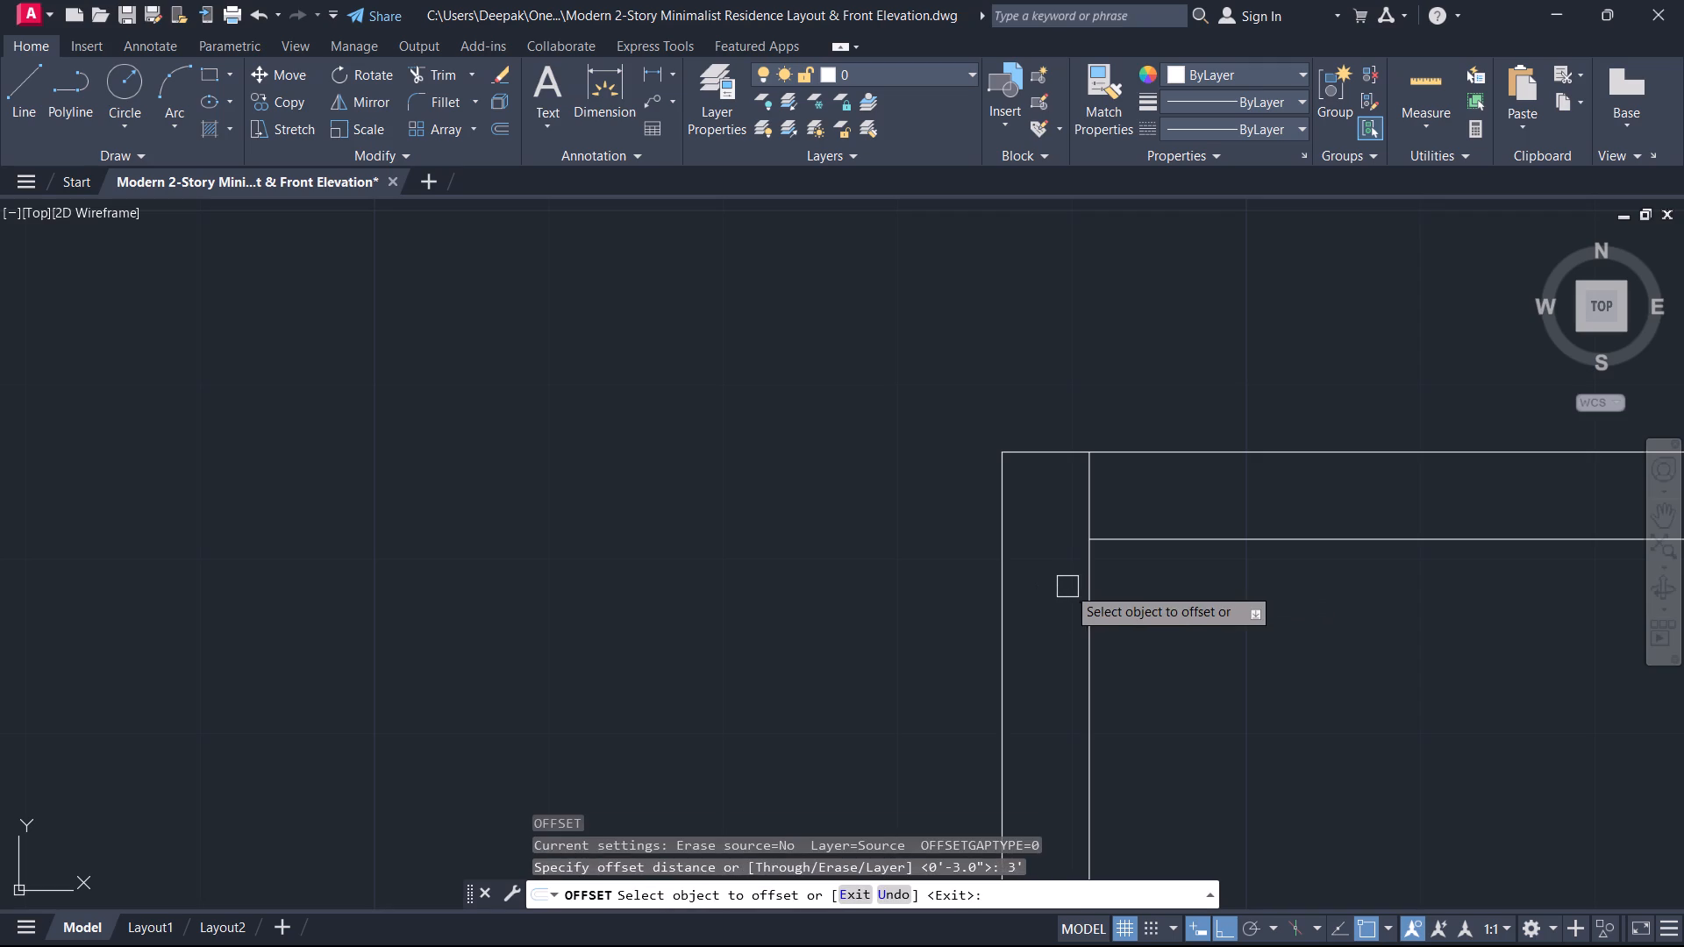
{"action": "left_click", "coordinate": [1082, 610]}
{"action": "left_click", "coordinate": [1132, 598]}
{"action": "key", "text": "Escape"}
Trim the lower-right room's back wall lines and the 3' marker line to open the doorway beside the partition.
{"action": "scroll", "coordinate": [1179, 616], "scroll_direction": "down", "scroll_amount": 1}
{"action": "middle_click_drag", "start_coordinate": [1179, 616], "coordinate": [1022, 507]}
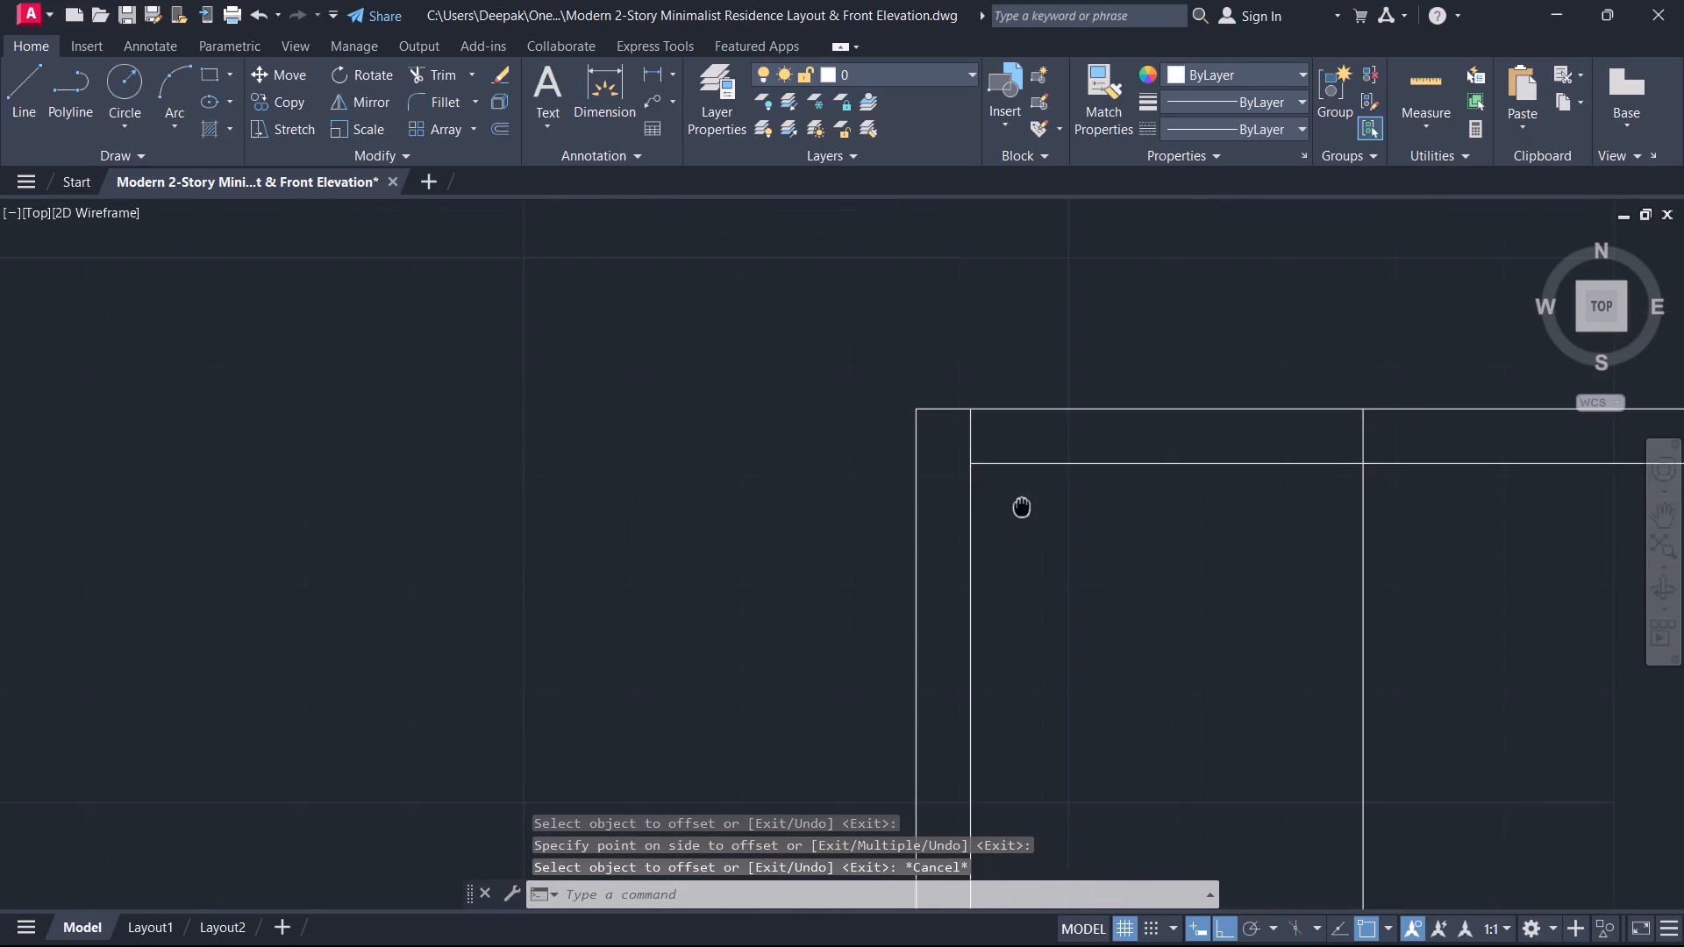
{"action": "middle_click_drag", "start_coordinate": [1022, 507], "coordinate": [1018, 504]}
{"action": "scroll", "coordinate": [1018, 504], "scroll_direction": "down", "scroll_amount": 1}
{"action": "key", "text": "t"}
{"action": "key", "text": "r"}
{"action": "key", "text": "space"}
{"action": "left_click_drag", "start_coordinate": [1060, 551], "coordinate": [1272, 780]}
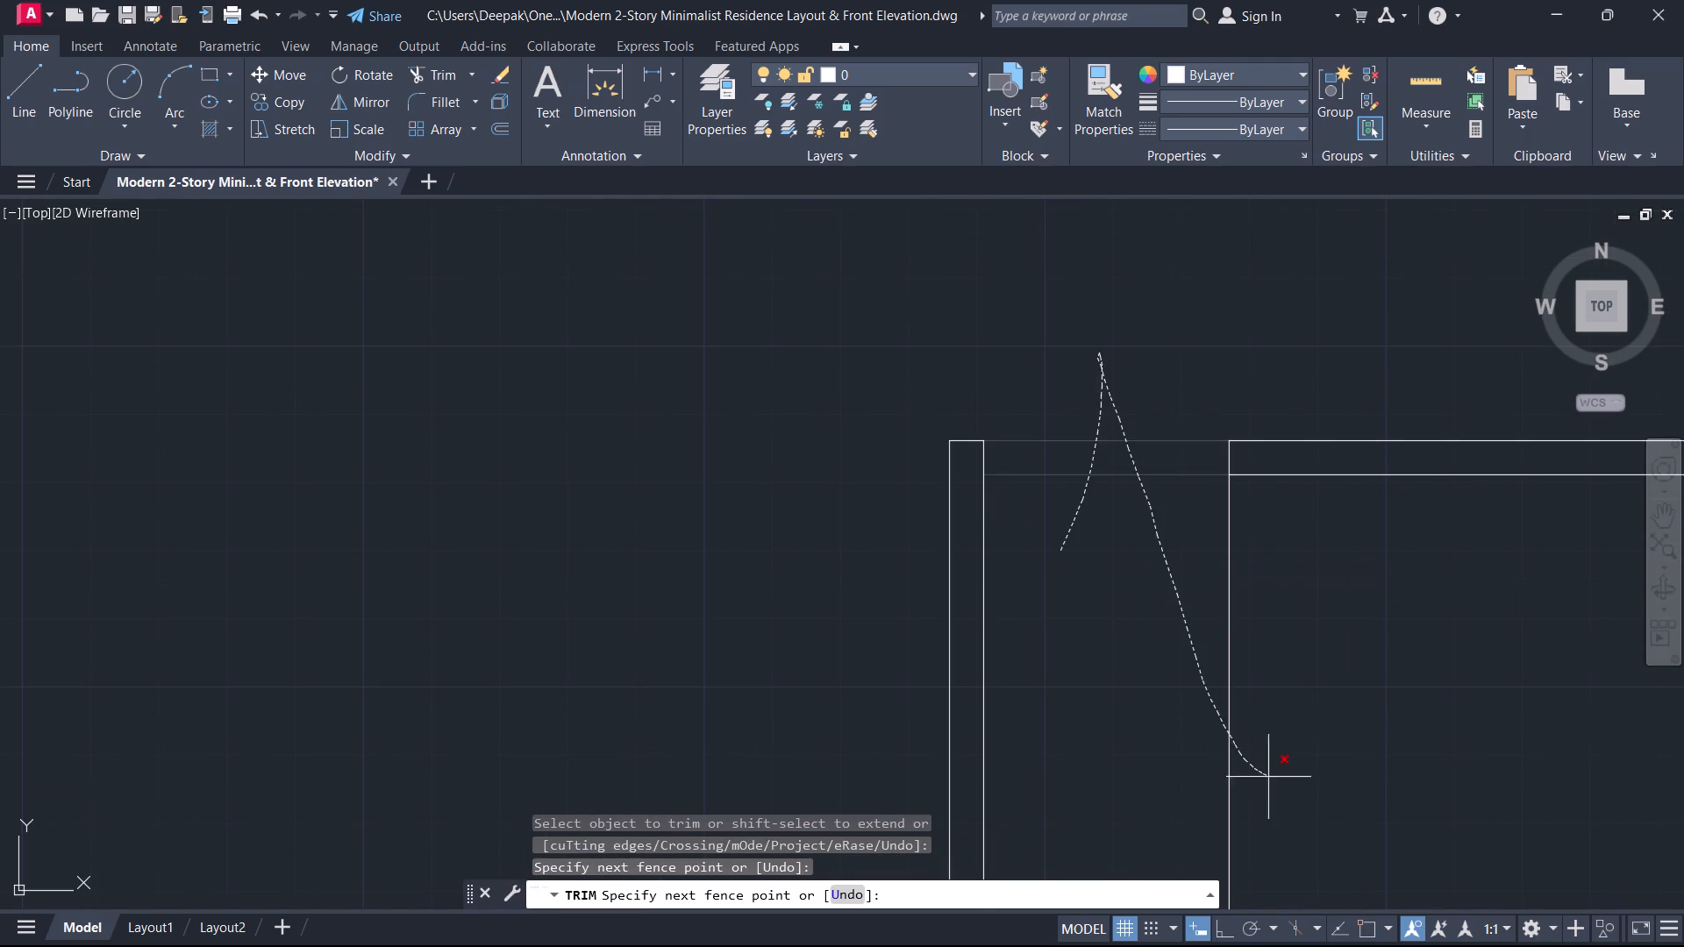
{"action": "left_click_drag", "start_coordinate": [1272, 780], "coordinate": [1298, 782]}
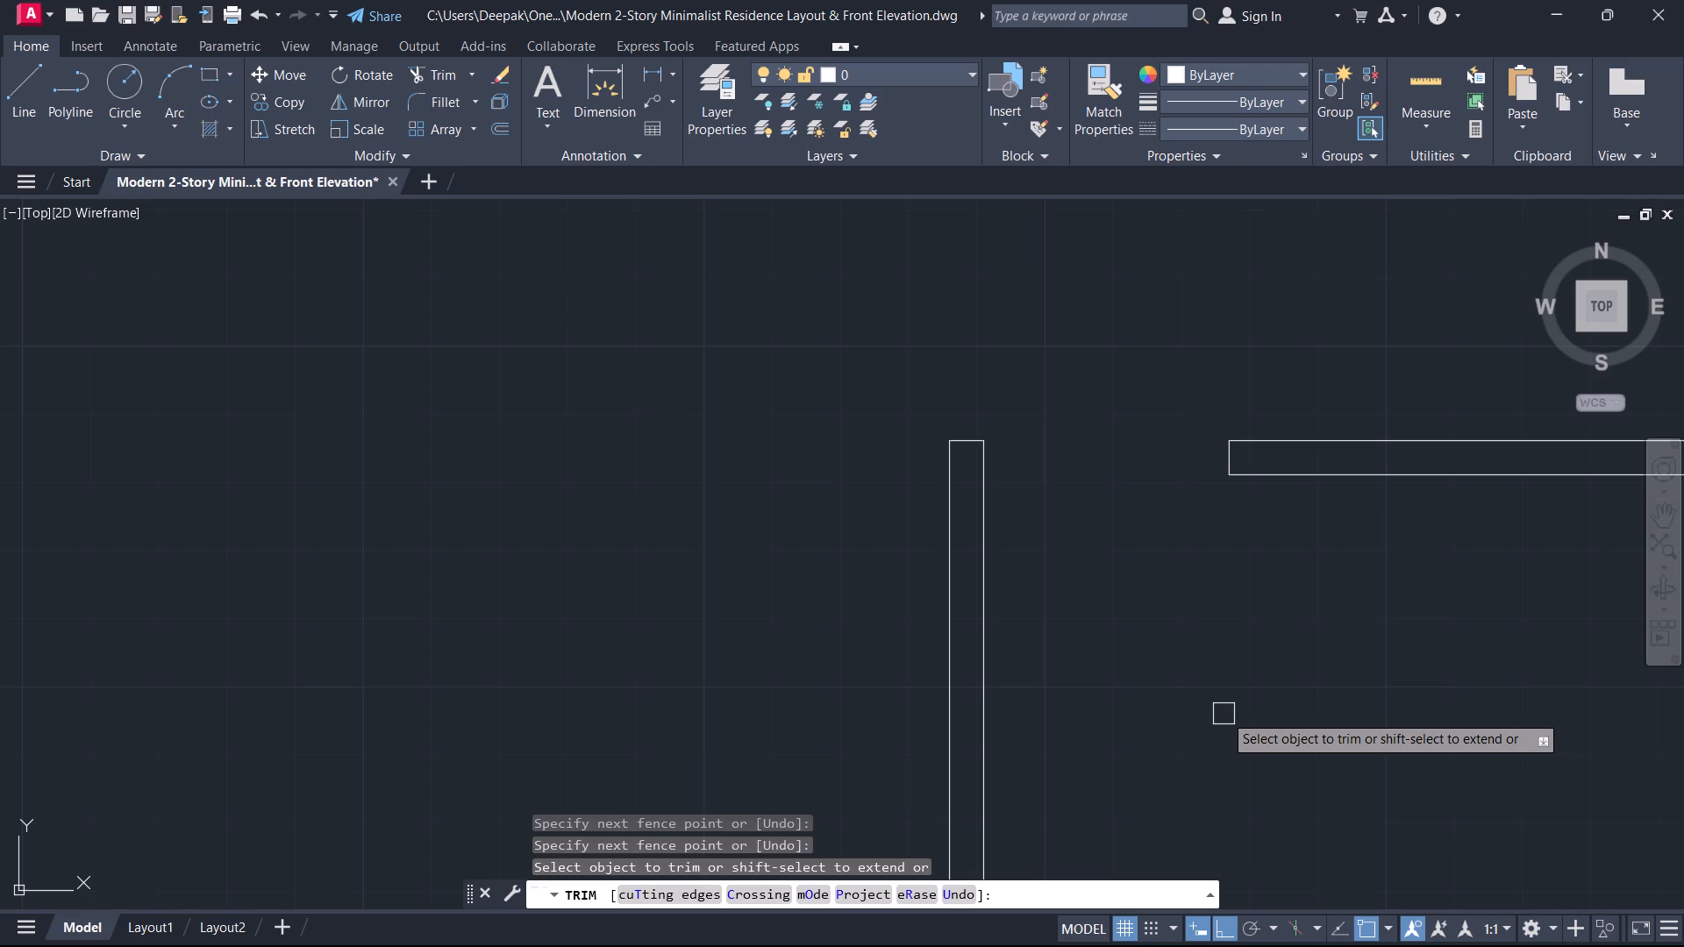
{"action": "scroll", "coordinate": [1224, 714], "scroll_direction": "down", "scroll_amount": 2}
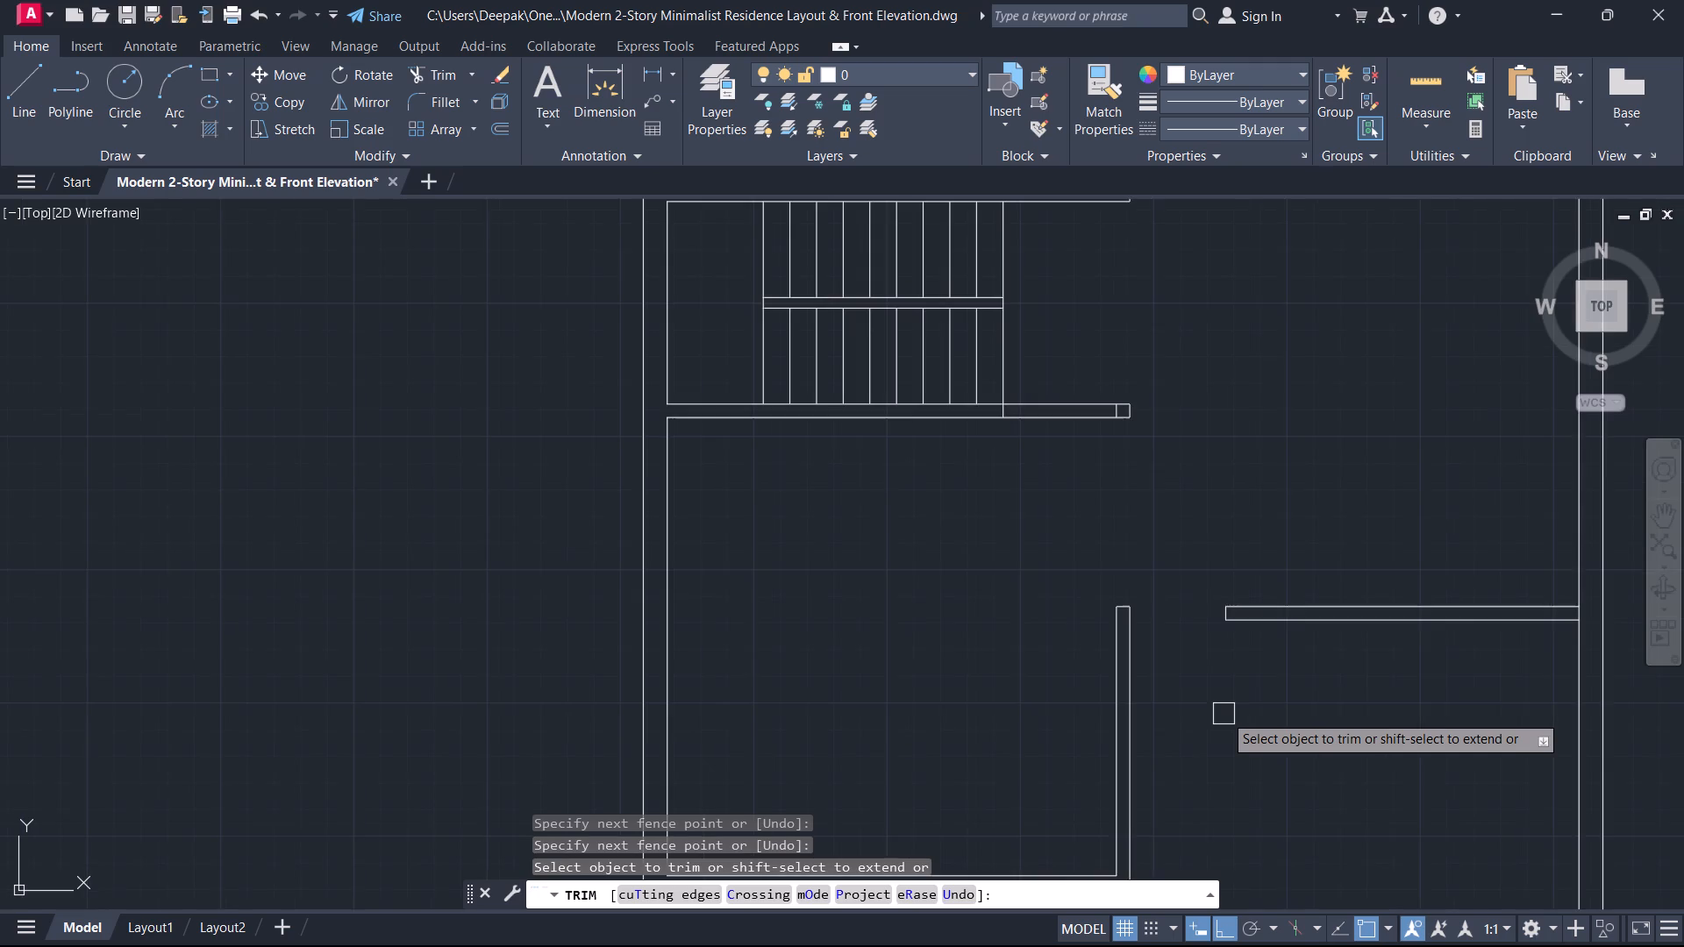
{"action": "middle_click_drag", "start_coordinate": [1170, 680], "coordinate": [1088, 672]}
{"action": "key", "text": "Escape"}
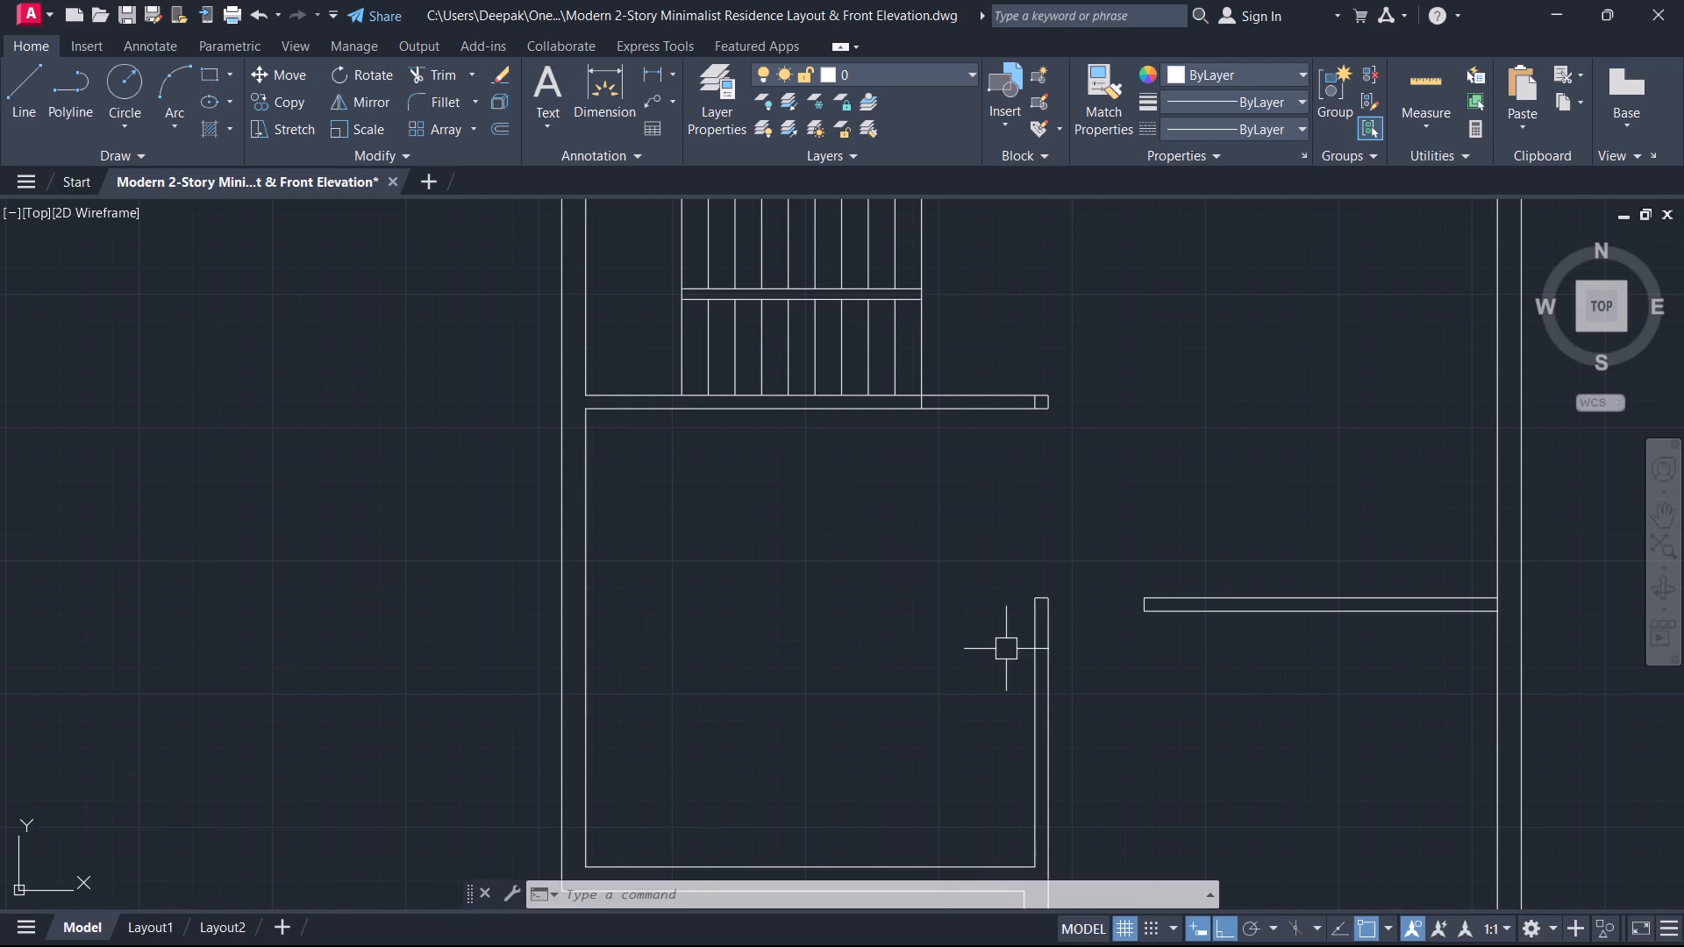
Trim the stair line and the leftover partition line crossing inside the 5" wall below the staircase.
{"action": "middle_click_drag", "start_coordinate": [1046, 596], "coordinate": [795, 647]}
{"action": "scroll", "coordinate": [795, 647], "scroll_direction": "down", "scroll_amount": 1}
{"action": "middle_click_drag", "start_coordinate": [871, 539], "coordinate": [1154, 438]}
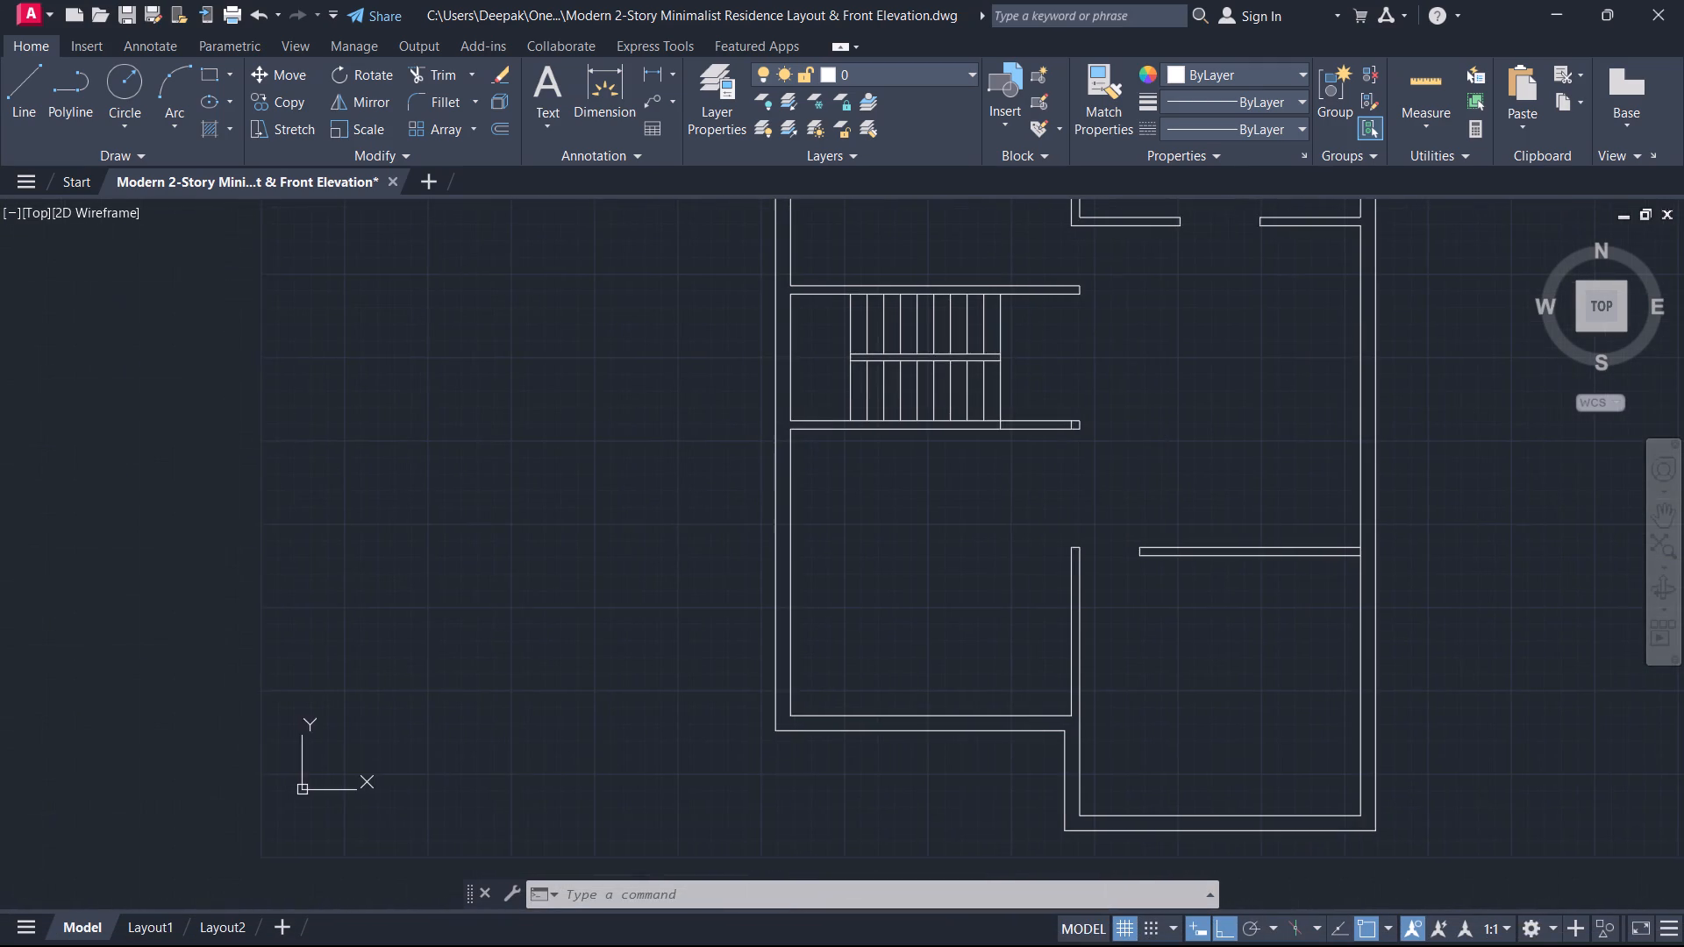
{"action": "scroll", "coordinate": [1071, 417], "scroll_direction": "up", "scroll_amount": 5}
{"action": "type", "text": "tr"}
{"action": "key", "text": "space"}
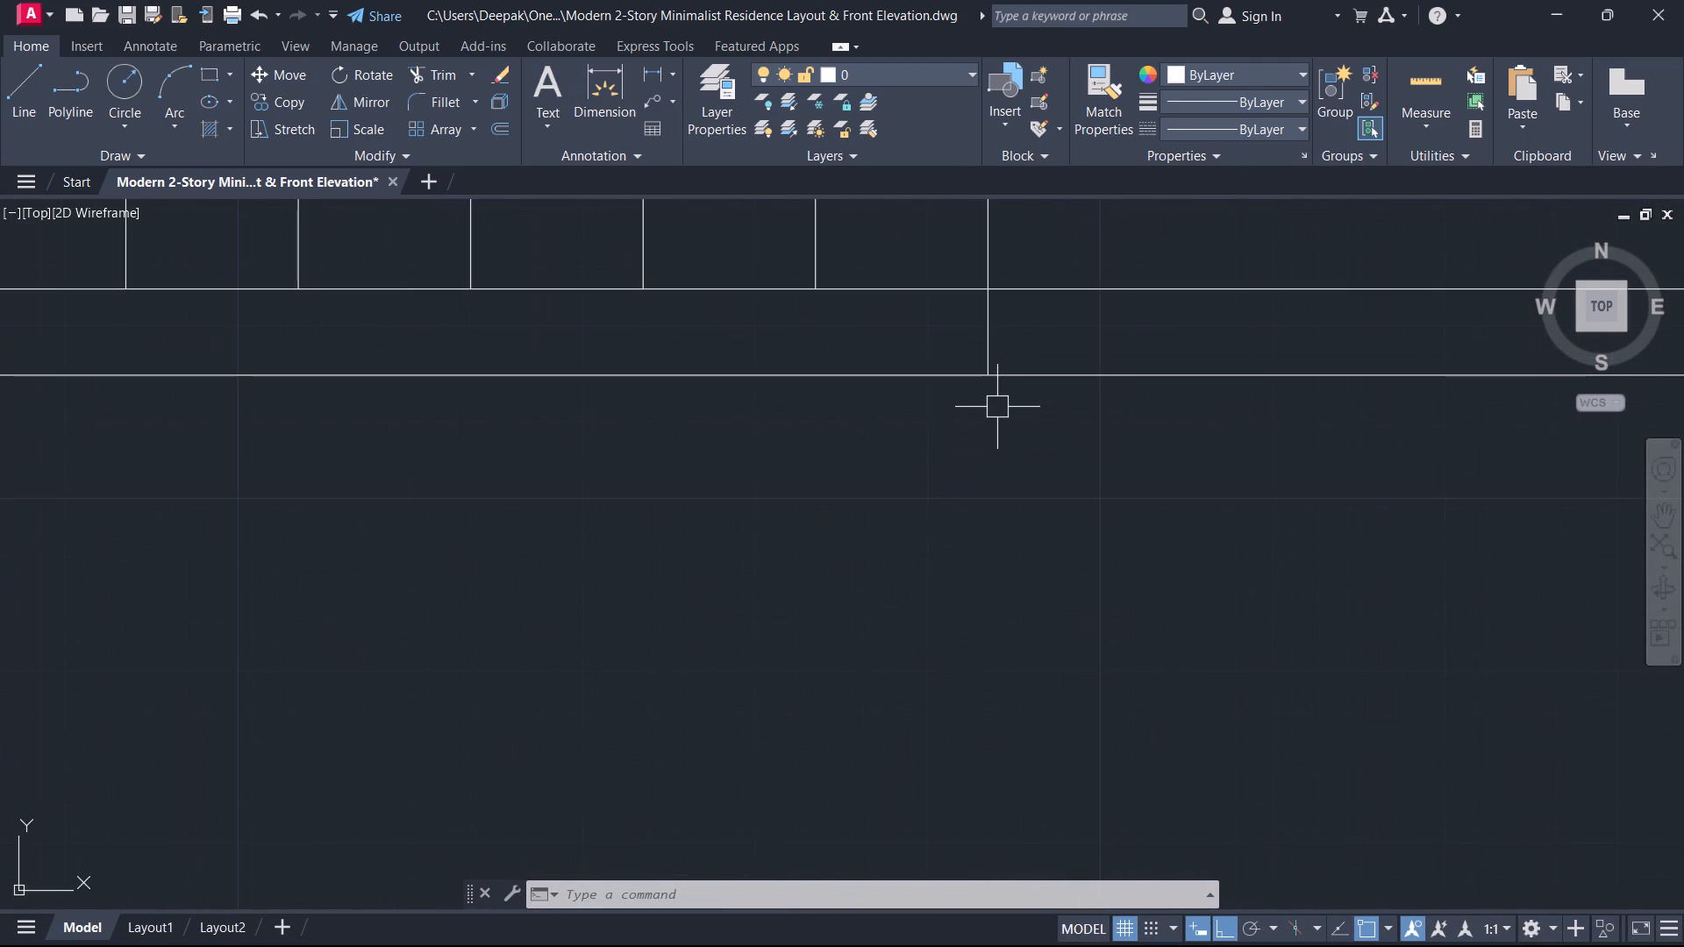
{"action": "middle_click_drag", "start_coordinate": [994, 399], "coordinate": [838, 677]}
{"action": "left_click_drag", "start_coordinate": [794, 616], "coordinate": [1568, 611]}
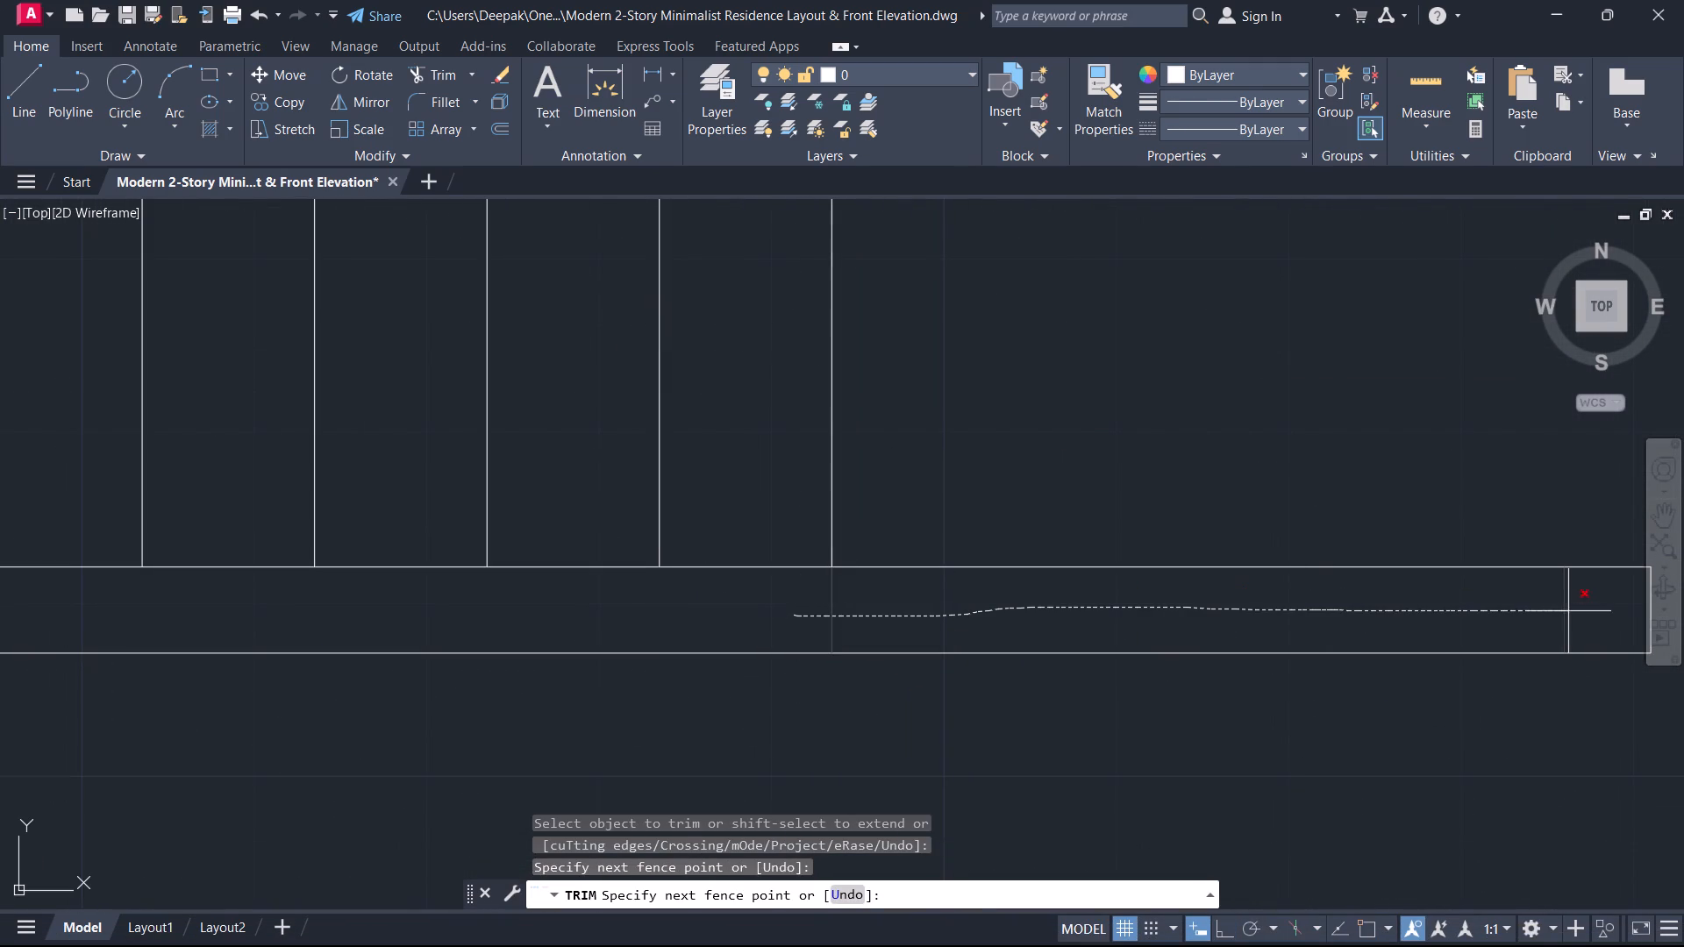
{"action": "left_click_drag", "start_coordinate": [1568, 611], "coordinate": [1575, 612]}
{"action": "scroll", "coordinate": [1454, 643], "scroll_direction": "down", "scroll_amount": 3}
{"action": "key", "text": "Escape"}
{"action": "middle_click_drag", "start_coordinate": [1432, 671], "coordinate": [1116, 618]}
{"action": "scroll", "coordinate": [1116, 618], "scroll_direction": "down", "scroll_amount": 1}
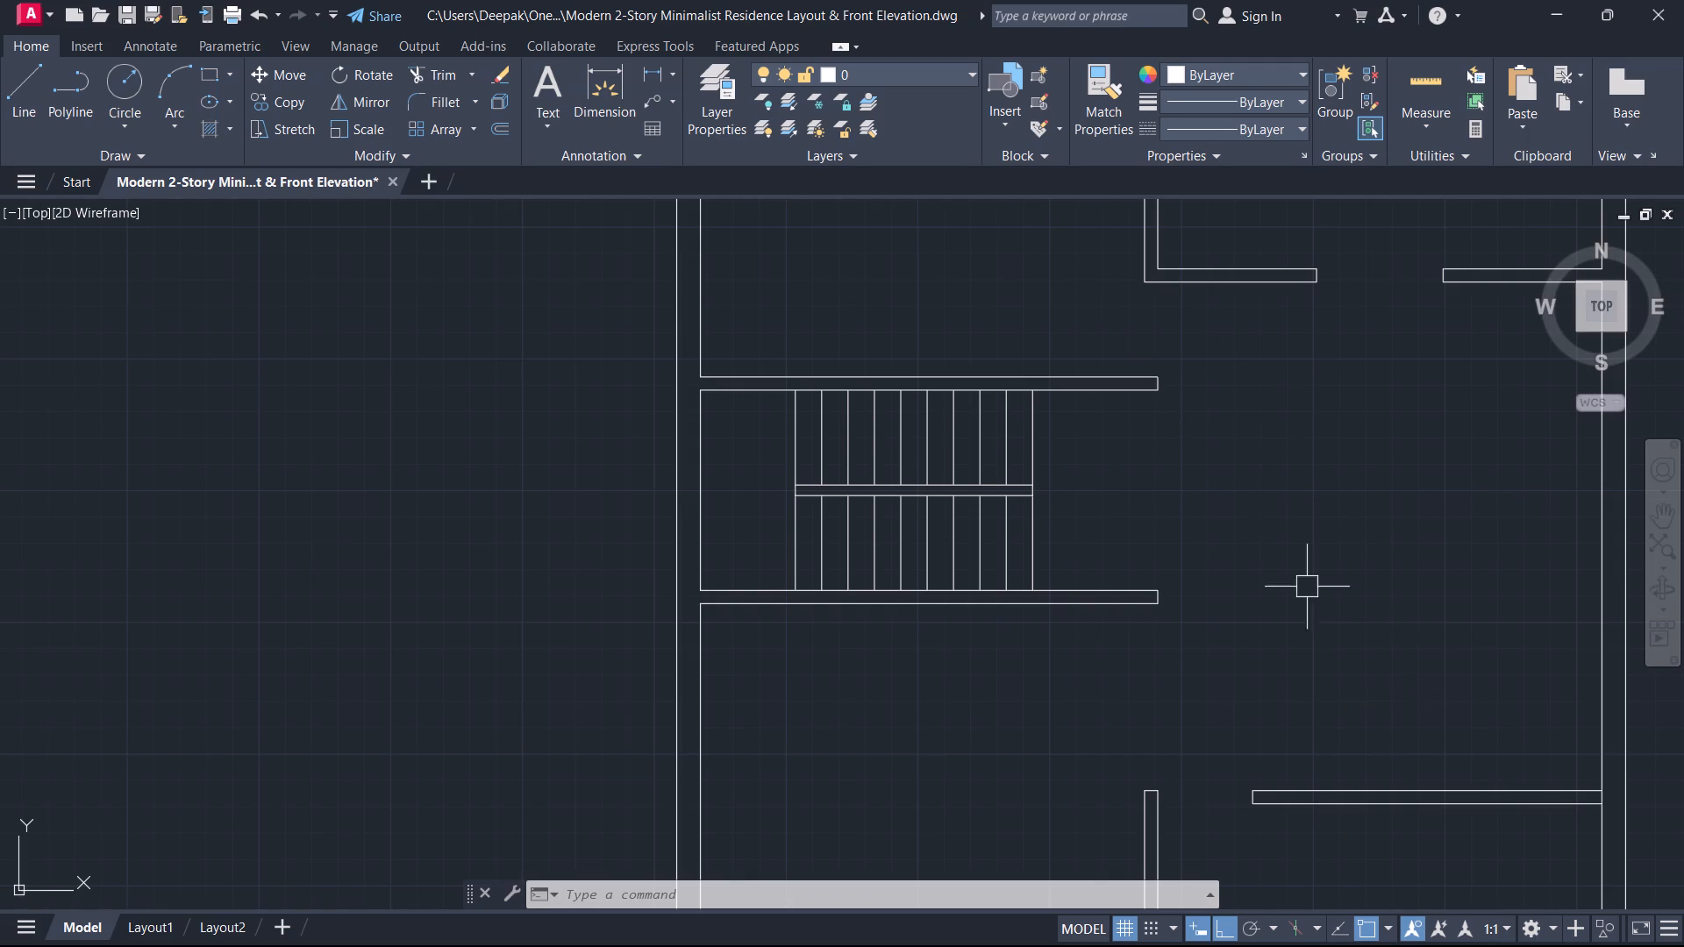
Offset the upper line of the lower-right room's back wall 4'6" upward, away from the room.
{"action": "middle_click_drag", "start_coordinate": [1282, 595], "coordinate": [1191, 690]}
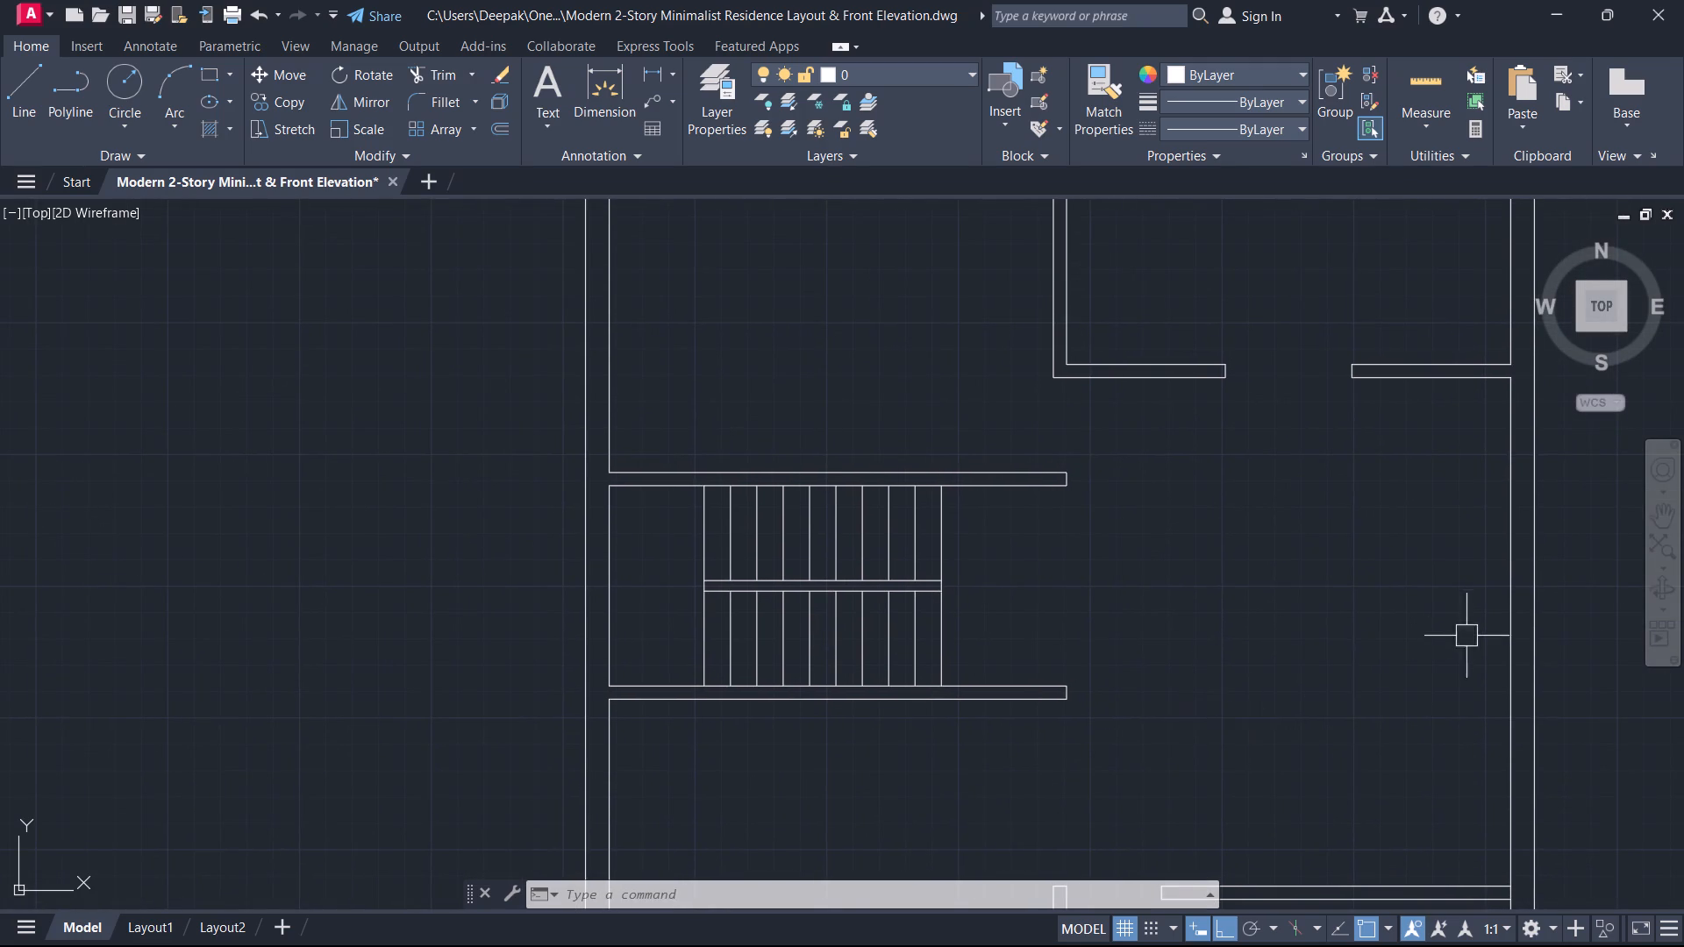
{"action": "middle_click_drag", "start_coordinate": [1469, 632], "coordinate": [1285, 659]}
{"action": "scroll", "coordinate": [1285, 661], "scroll_direction": "down", "scroll_amount": 1}
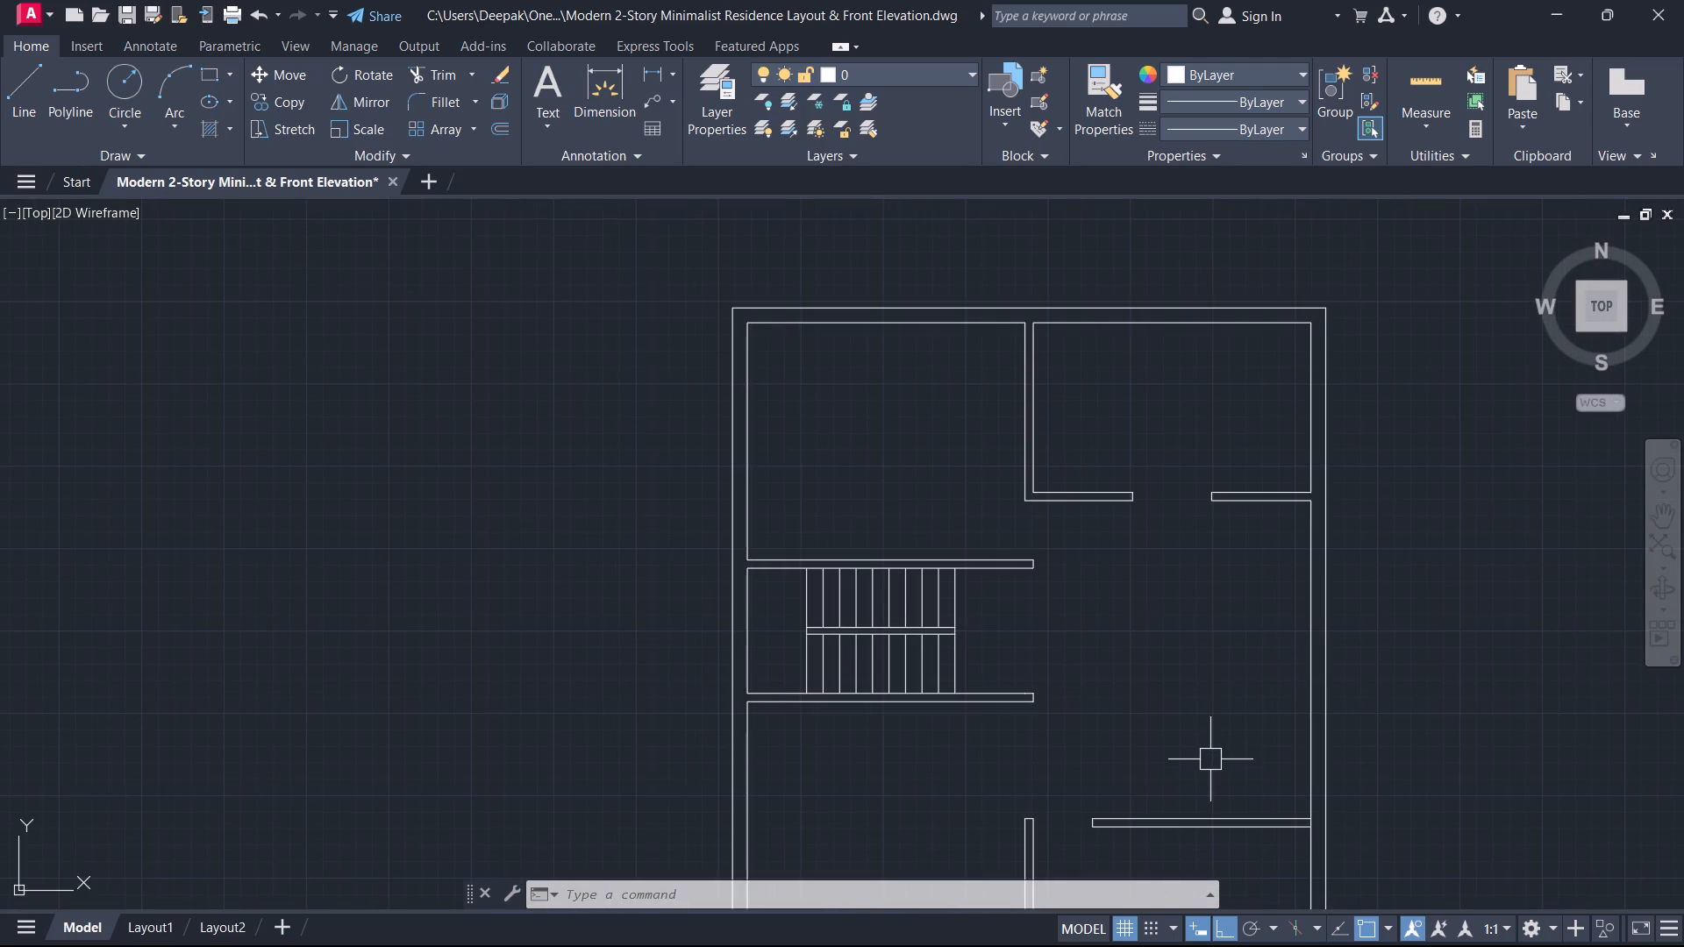
{"action": "type", "text": "o"}
{"action": "key", "text": "space"}
{"action": "key", "text": "4"}
{"action": "key", "text": "apostrophe"}
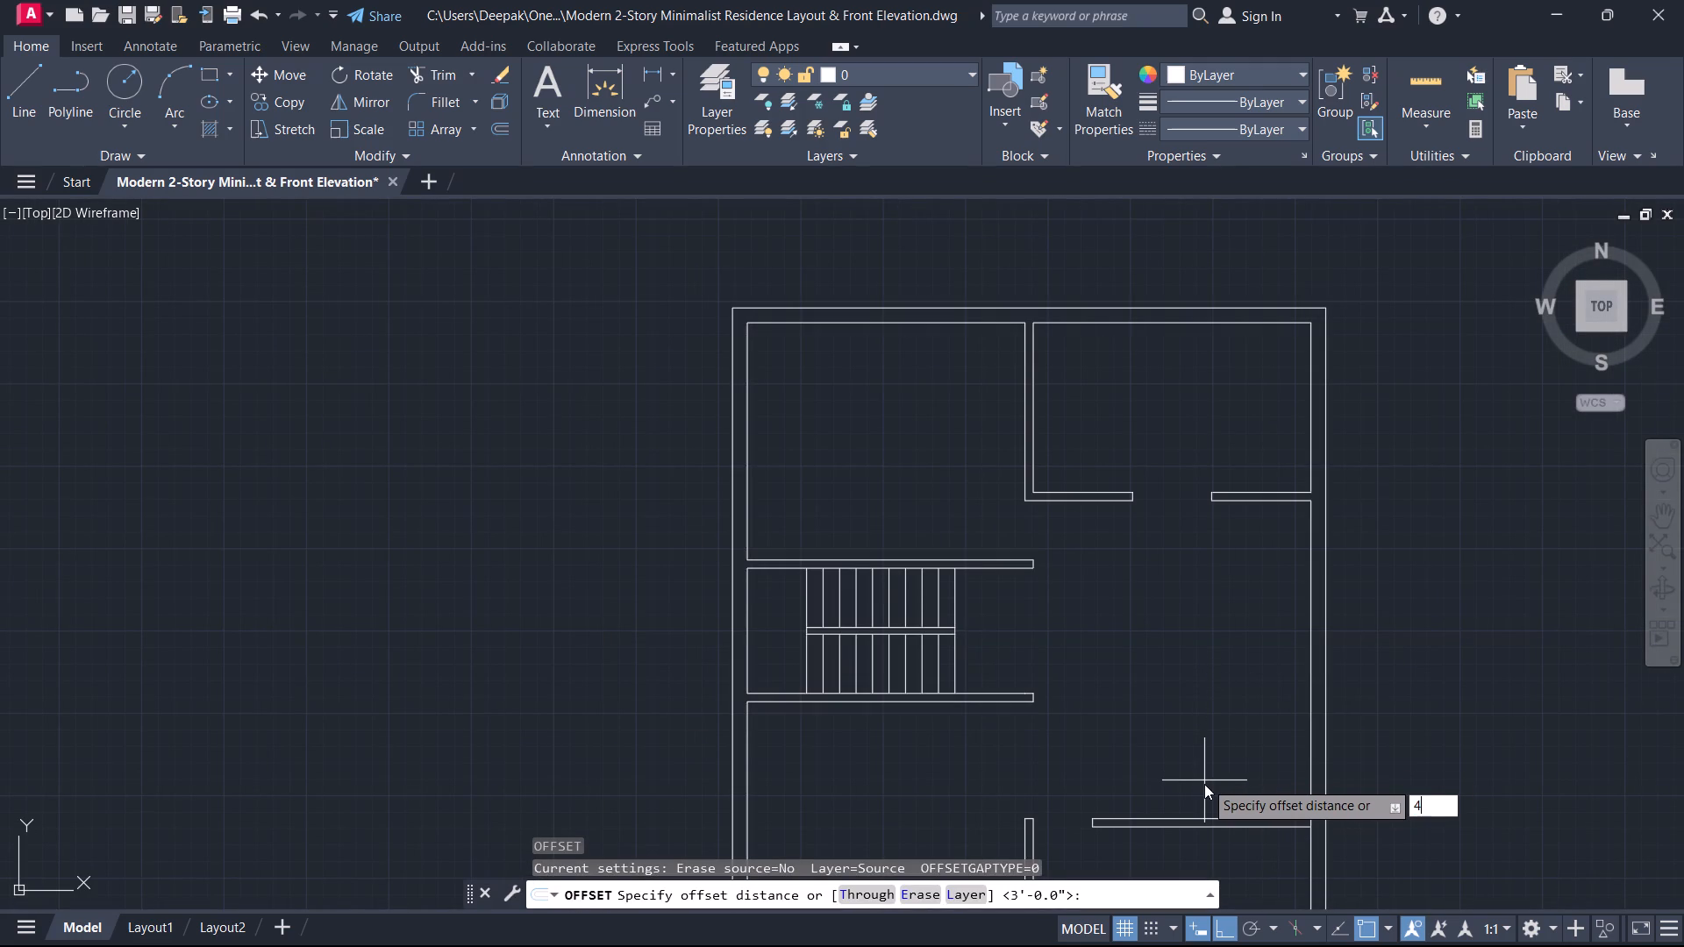
{"action": "key", "text": "6"}
{"action": "key", "text": "Return"}
{"action": "scroll", "coordinate": [1217, 808], "scroll_direction": "up", "scroll_amount": 1}
{"action": "left_click", "coordinate": [1218, 816]}
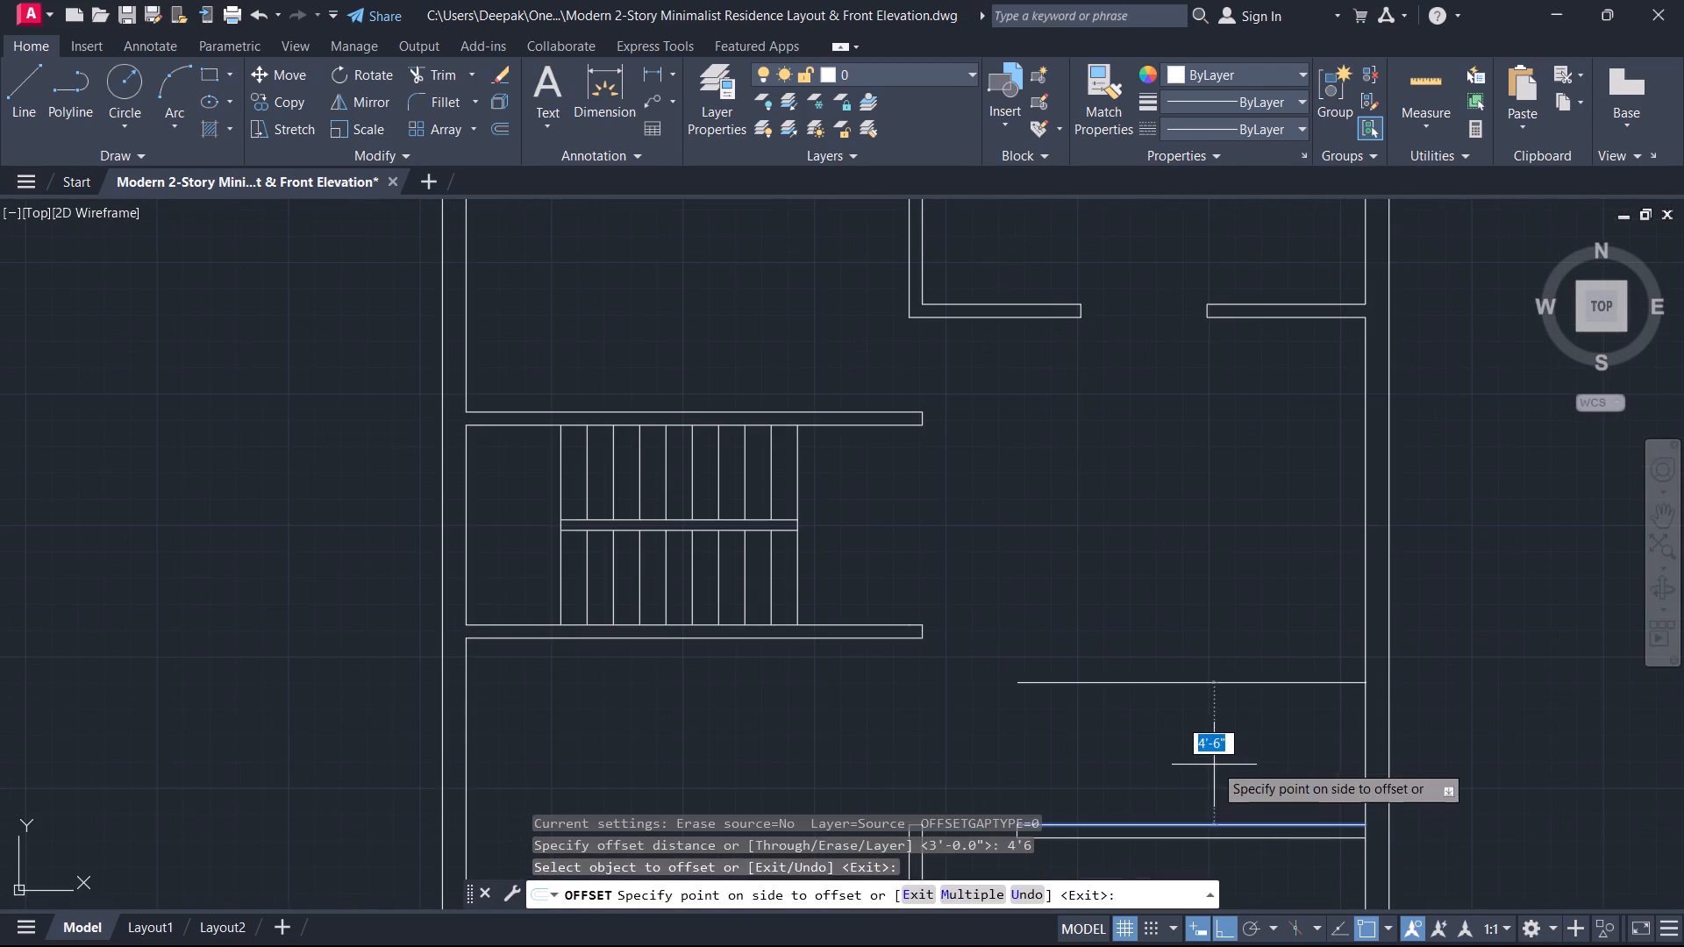
{"action": "left_click", "coordinate": [1214, 763]}
{"action": "key", "text": "Escape"}
Offset the new horizontal line 5" upward to form the second face of the wall.
{"action": "middle_click_drag", "start_coordinate": [1214, 761], "coordinate": [1303, 737]}
{"action": "scroll", "coordinate": [1303, 737], "scroll_direction": "down", "scroll_amount": 1}
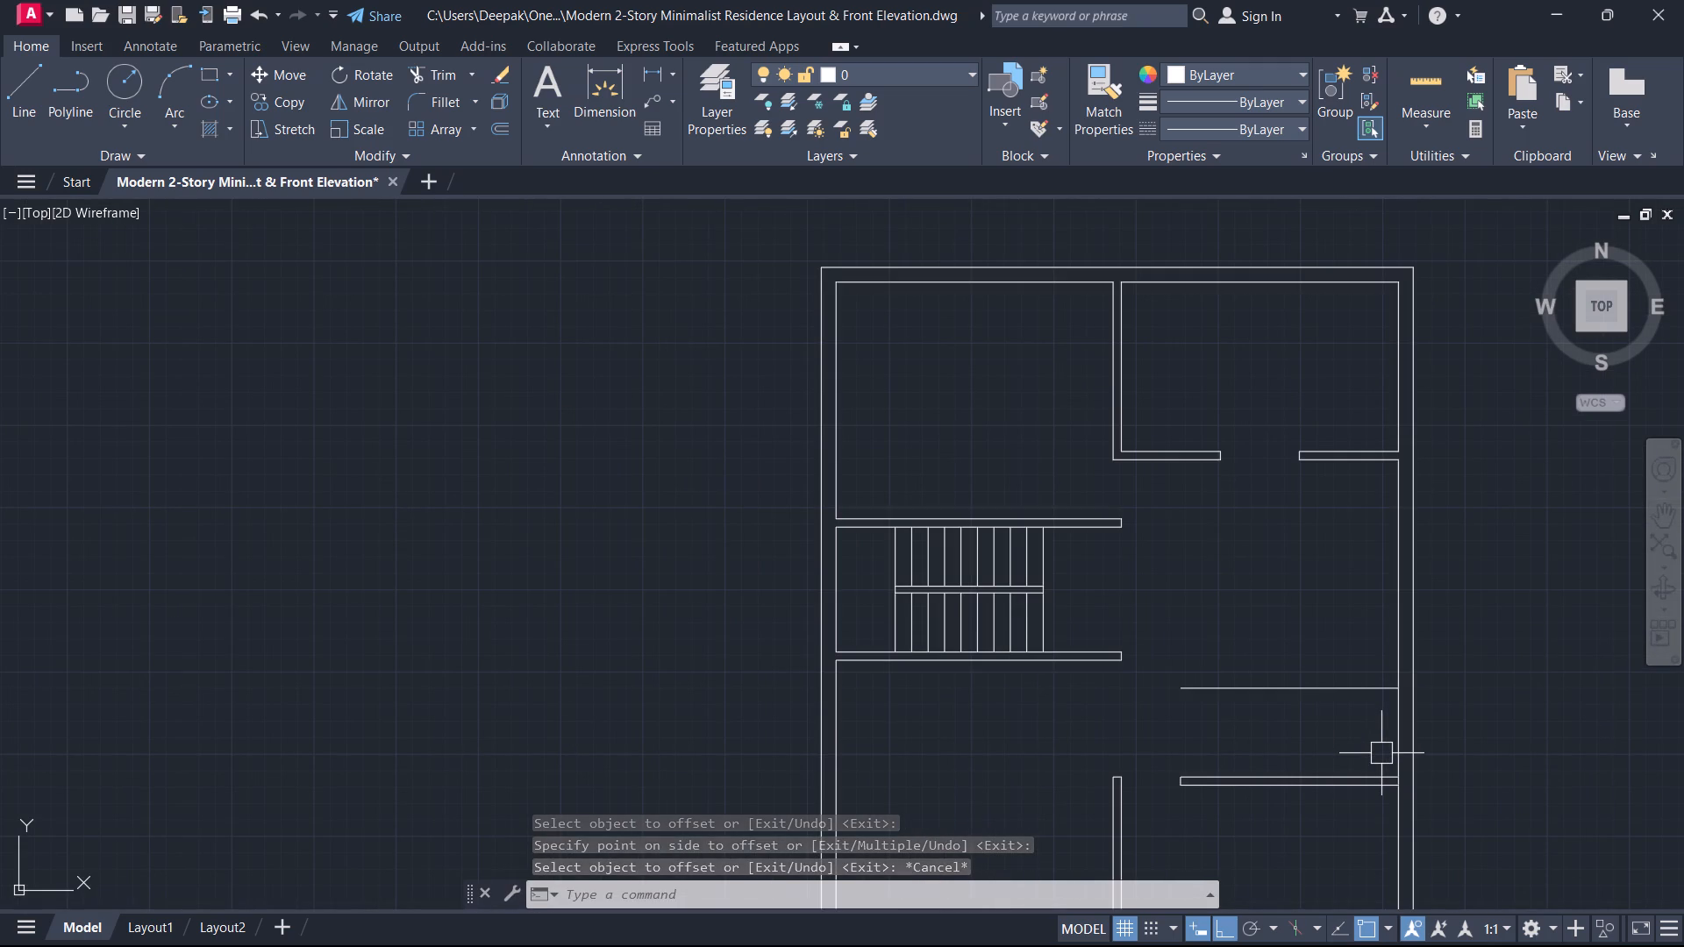
{"action": "key", "text": "o"}
{"action": "key", "text": "space"}
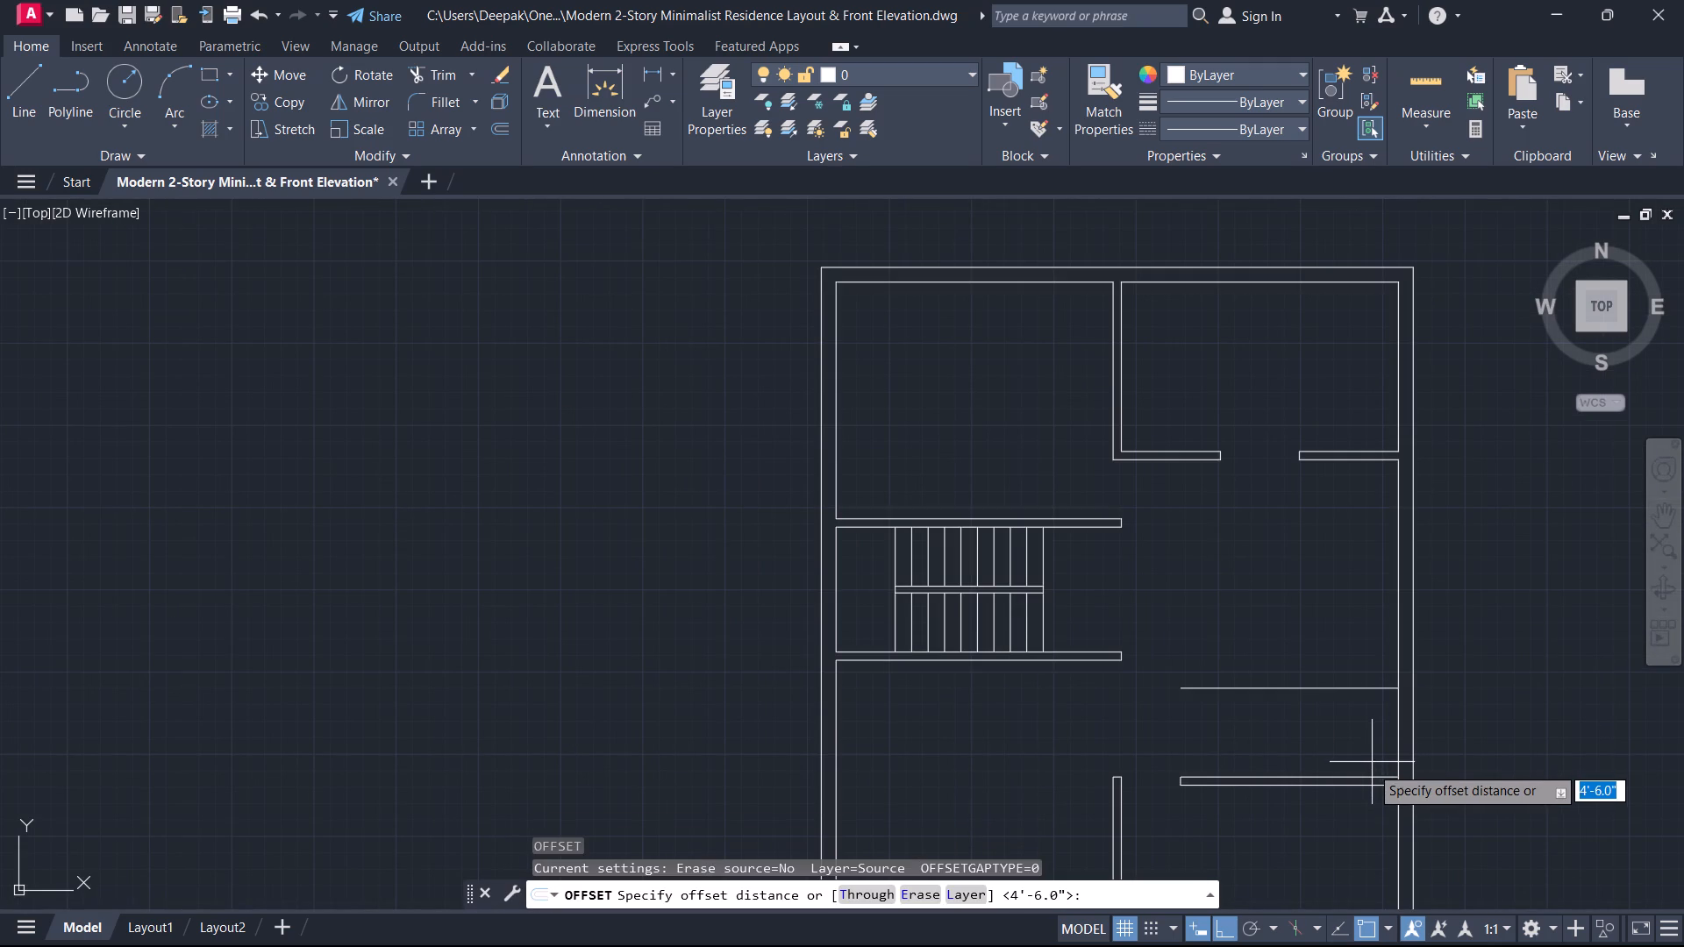
{"action": "key", "text": "5"}
{"action": "key", "text": "Return"}
{"action": "left_click", "coordinate": [1366, 692]}
{"action": "left_click", "coordinate": [1359, 682]}
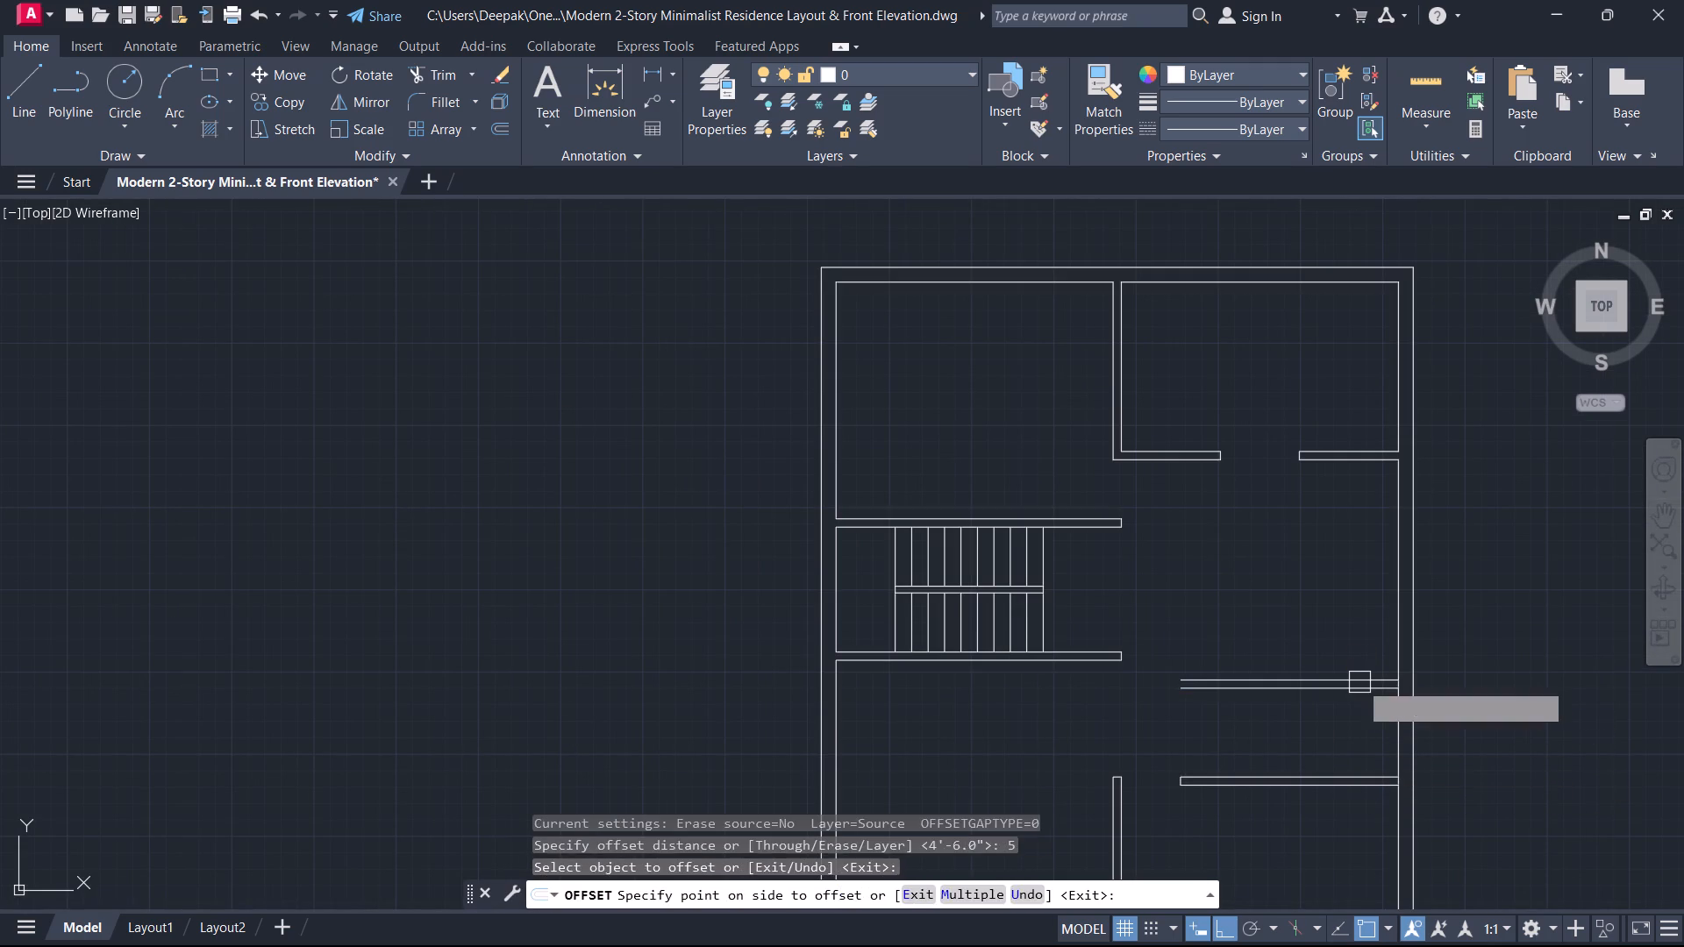
{"action": "key", "text": "Escape"}
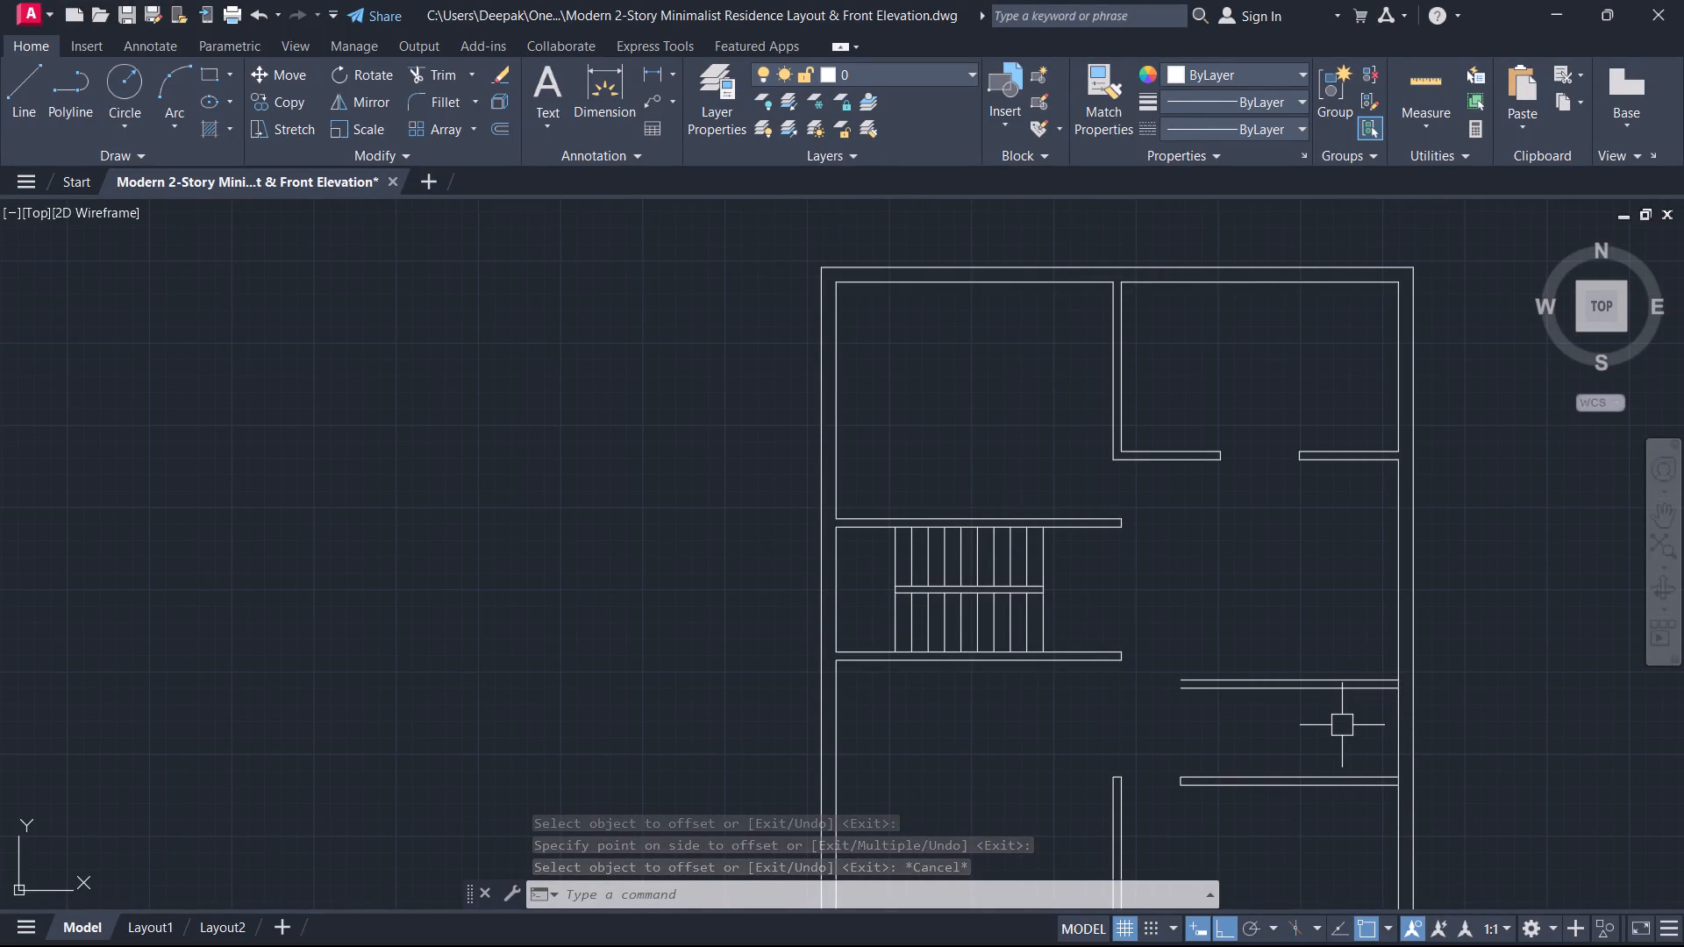
Trim the right outer wall's inner line where the lower-right room's back wall and the new 5" wall meet it.
{"action": "type", "text": "r"}
{"action": "key", "text": "space"}
{"action": "scroll", "coordinate": [1380, 732], "scroll_direction": "up", "scroll_amount": 1}
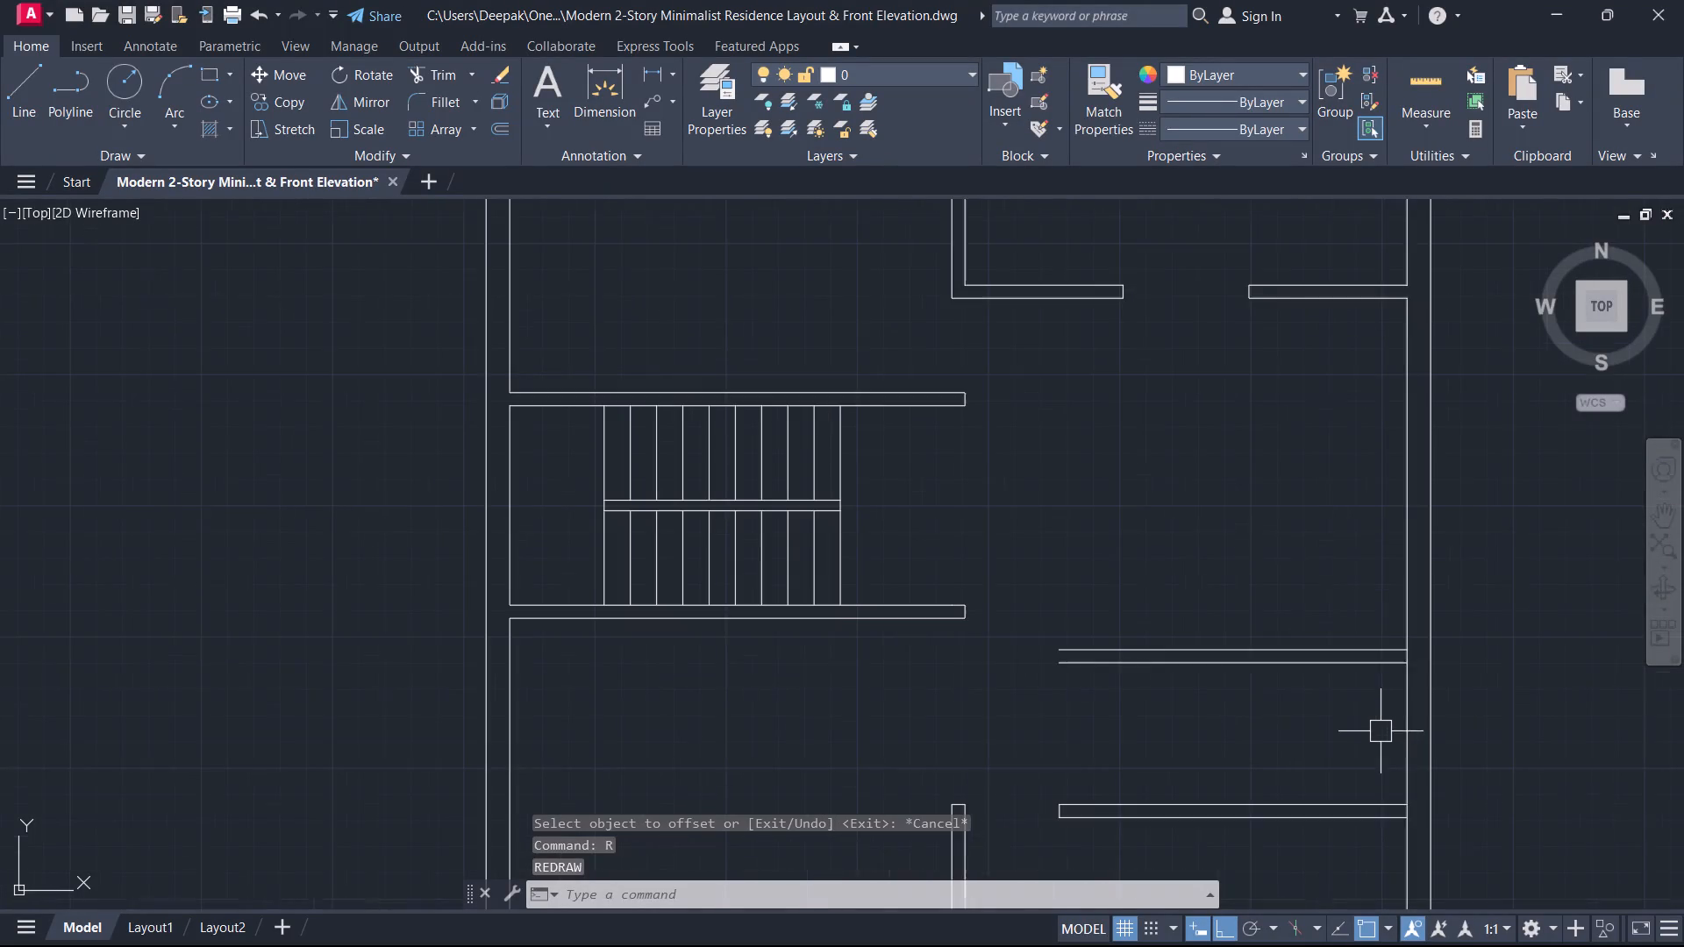
{"action": "scroll", "coordinate": [1394, 721], "scroll_direction": "up", "scroll_amount": 1}
{"action": "middle_click_drag", "start_coordinate": [1388, 794], "coordinate": [1390, 709]}
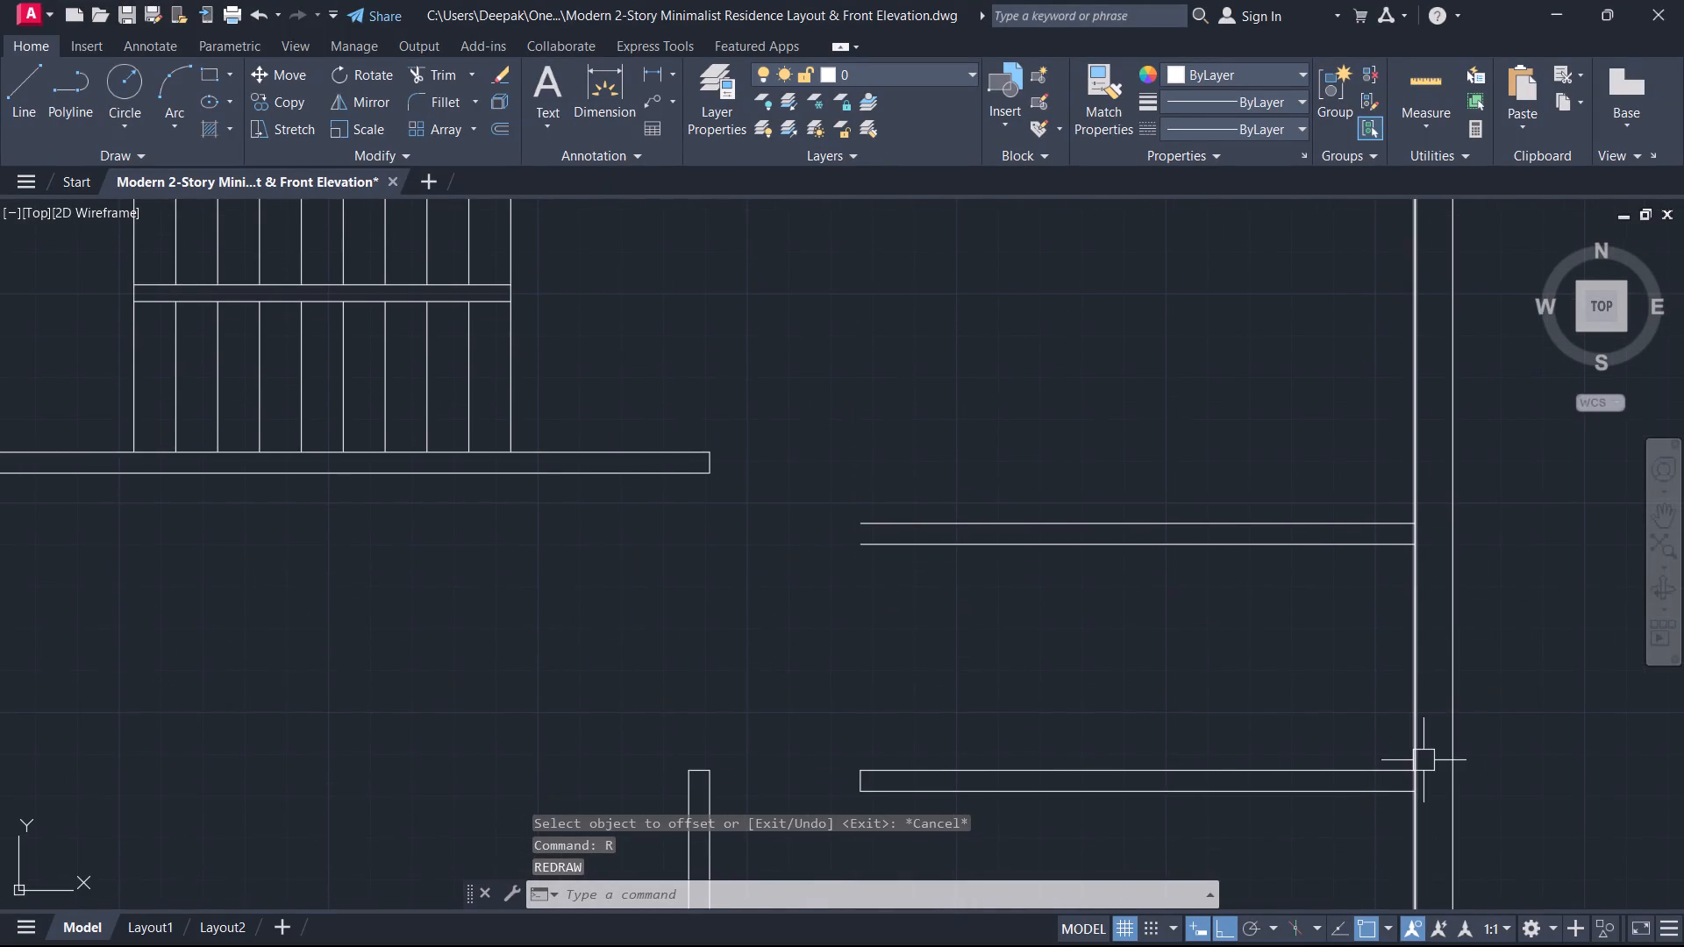
{"action": "scroll", "coordinate": [1423, 760], "scroll_direction": "up", "scroll_amount": 1}
{"action": "key", "text": "Escape"}
{"action": "type", "text": "tr"}
{"action": "key", "text": "space"}
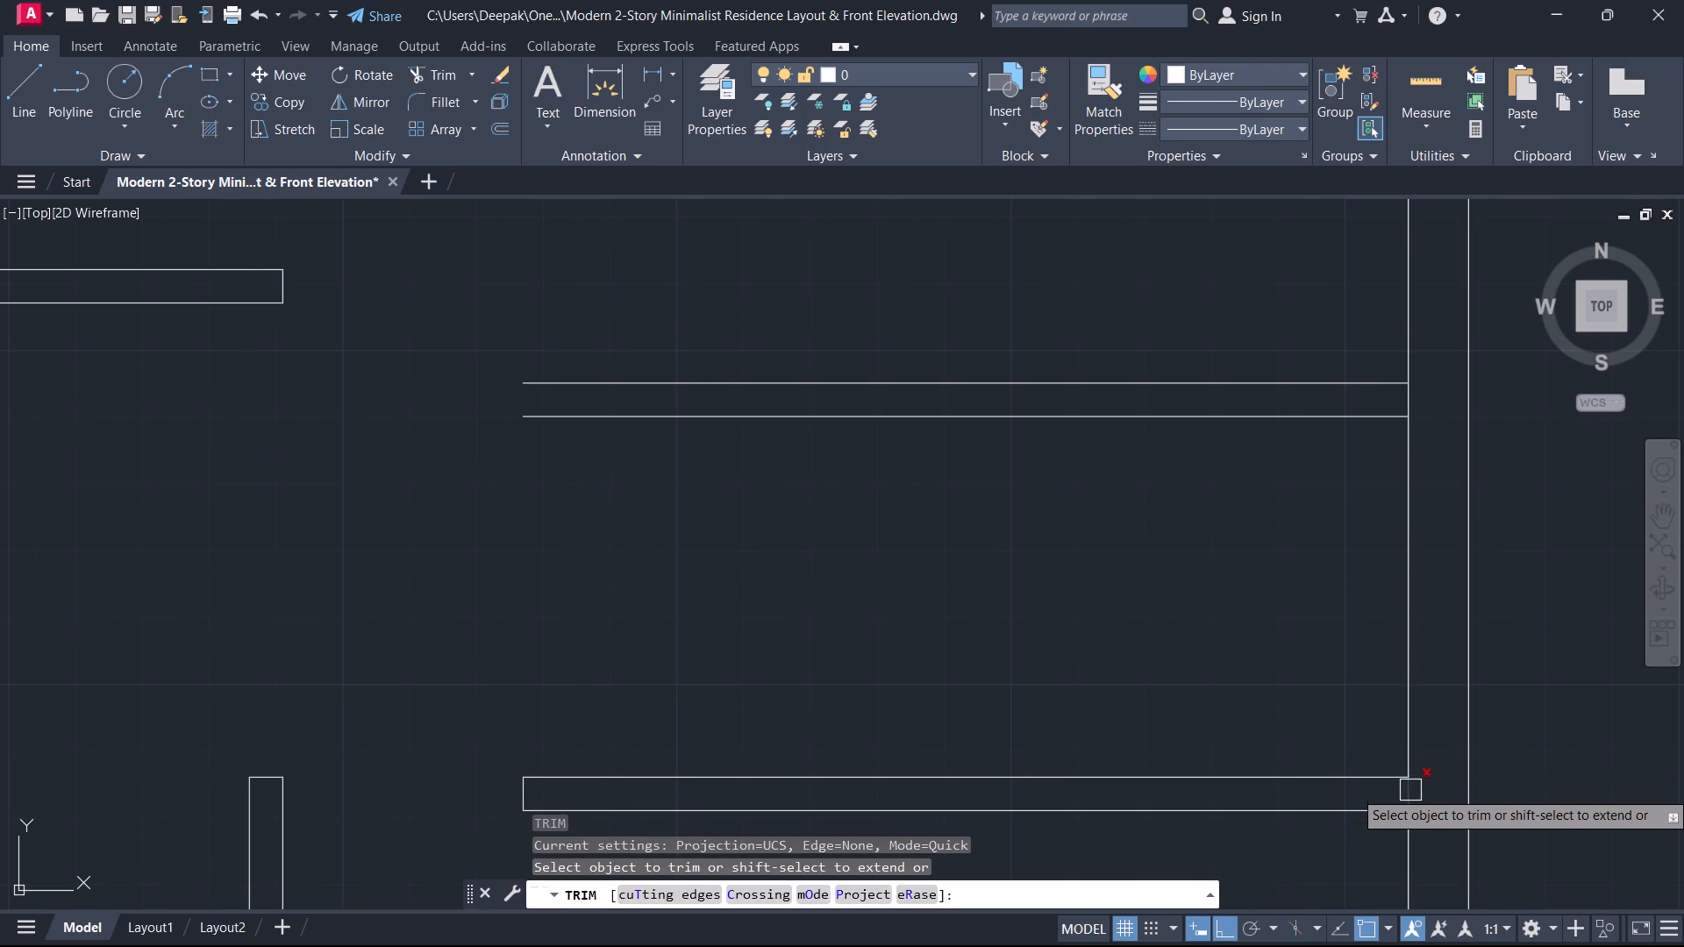
{"action": "scroll", "coordinate": [1410, 793], "scroll_direction": "up", "scroll_amount": 3}
{"action": "left_click_drag", "start_coordinate": [1416, 796], "coordinate": [1402, 792]}
{"action": "left_click", "coordinate": [1313, 787]}
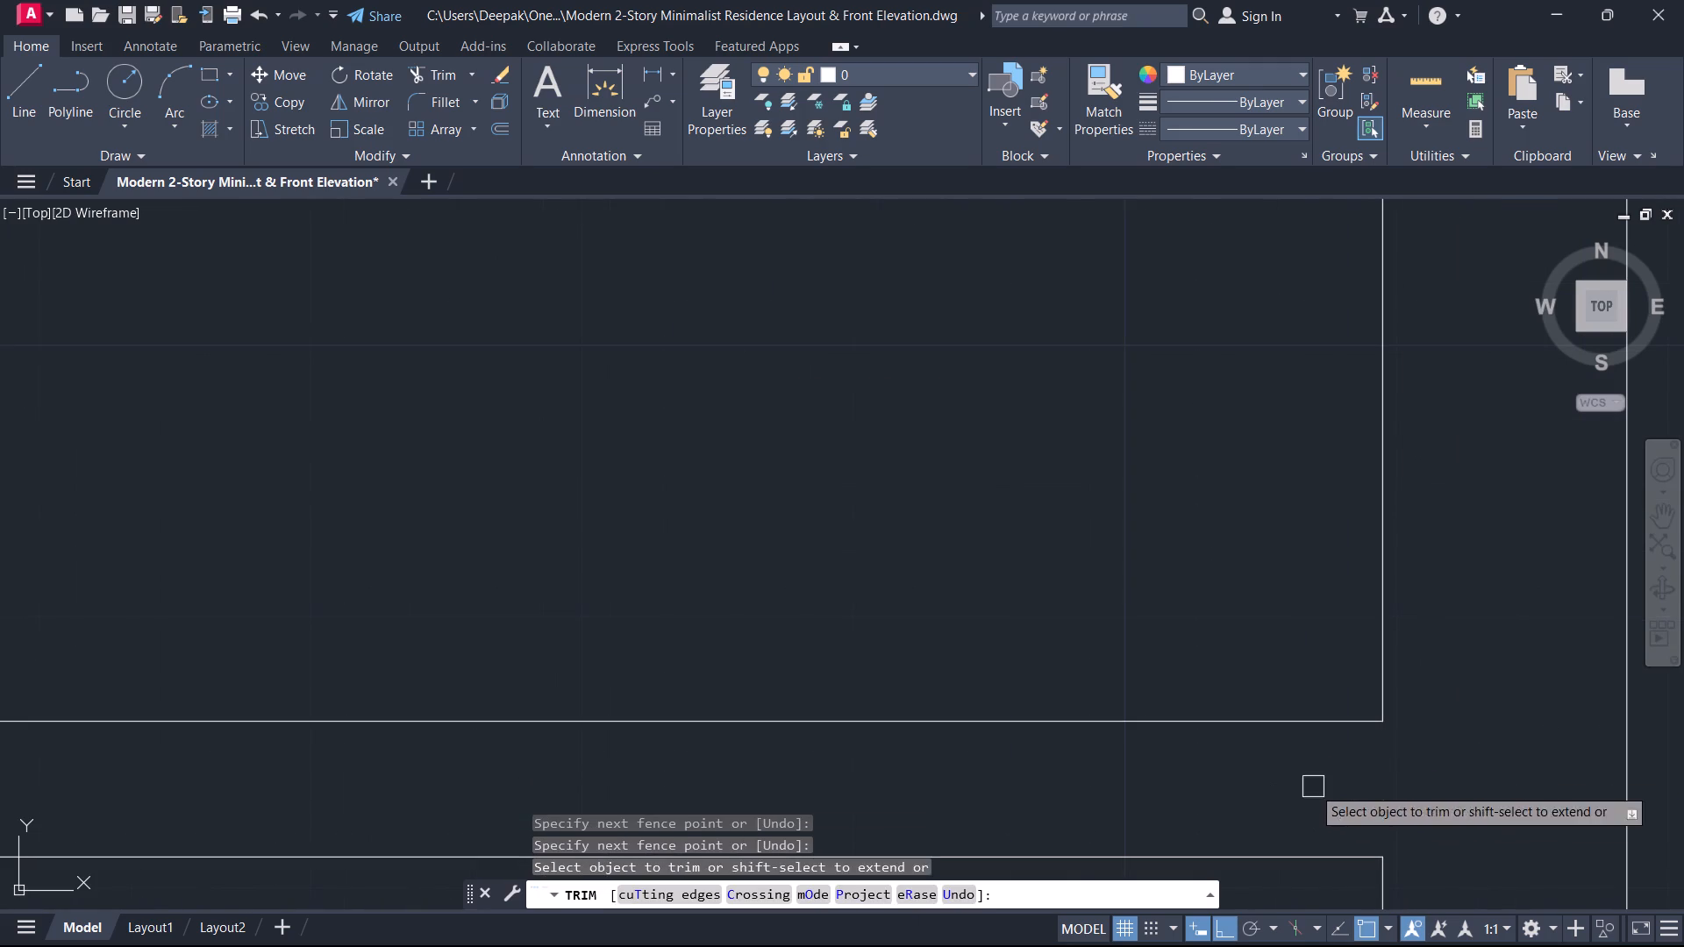
{"action": "scroll", "coordinate": [1274, 699], "scroll_direction": "down", "scroll_amount": 3}
{"action": "middle_click_drag", "start_coordinate": [1274, 699], "coordinate": [1295, 820]}
{"action": "scroll", "coordinate": [1290, 798], "scroll_direction": "down", "scroll_amount": 1}
{"action": "scroll", "coordinate": [1321, 608], "scroll_direction": "up", "scroll_amount": 4}
{"action": "left_click", "coordinate": [1313, 564]}
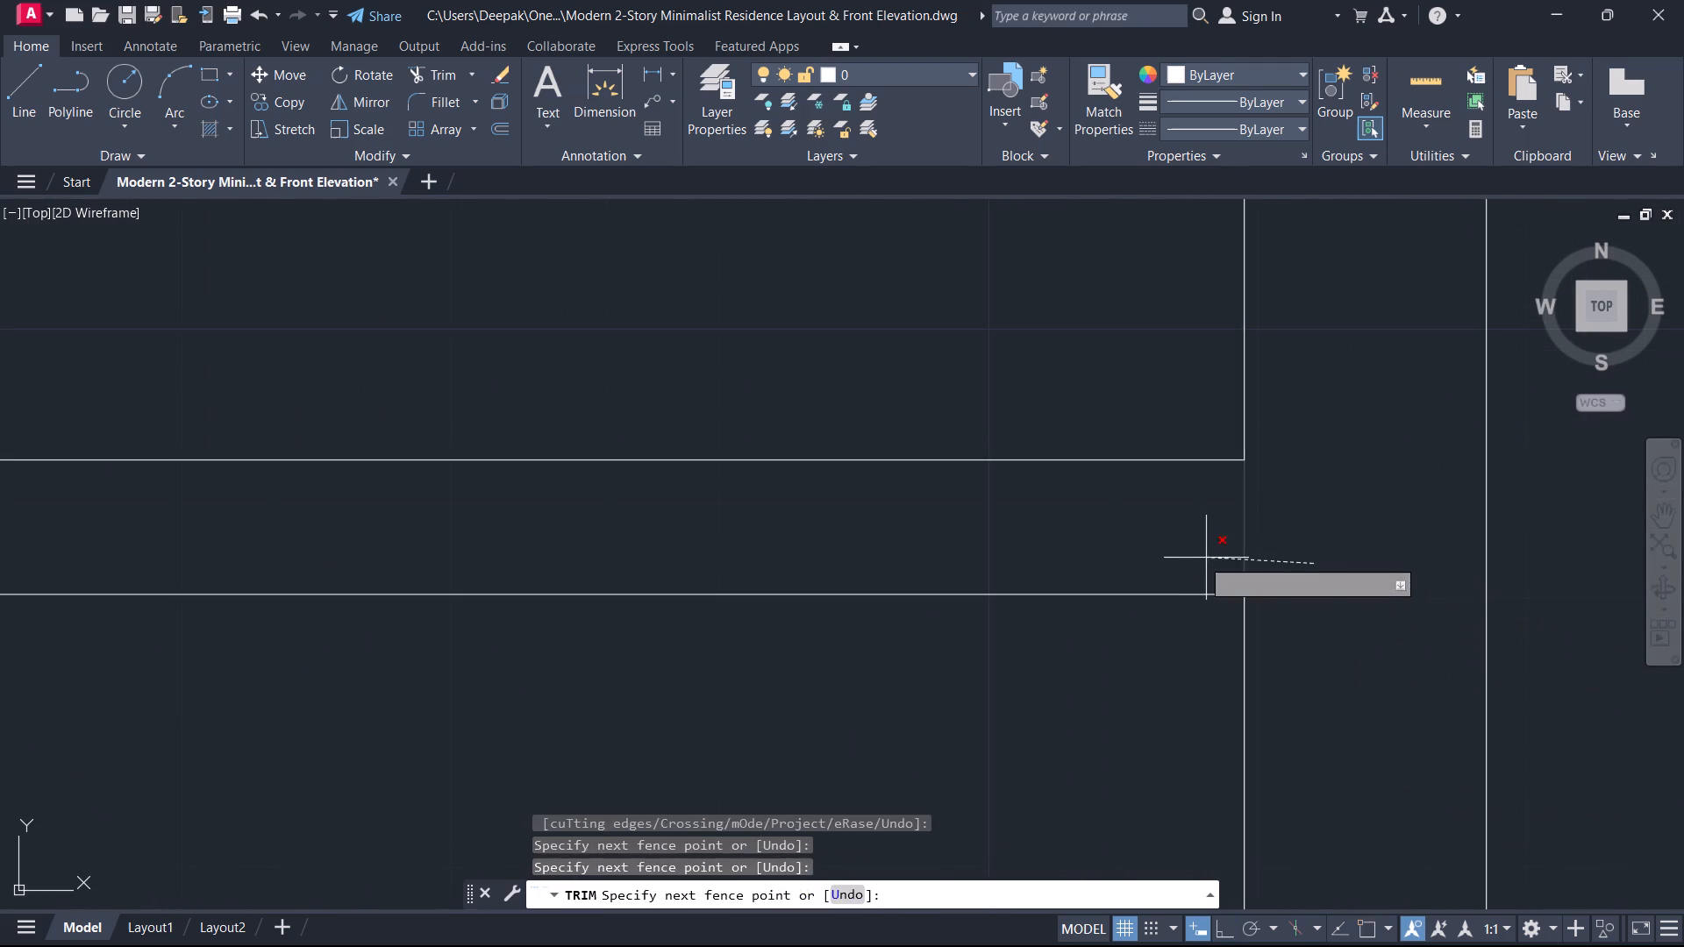
{"action": "left_click", "coordinate": [1201, 558]}
{"action": "key", "text": "Escape"}
{"action": "scroll", "coordinate": [1161, 592], "scroll_direction": "down", "scroll_amount": 4}
{"action": "middle_click_drag", "start_coordinate": [1117, 692], "coordinate": [1288, 666]}
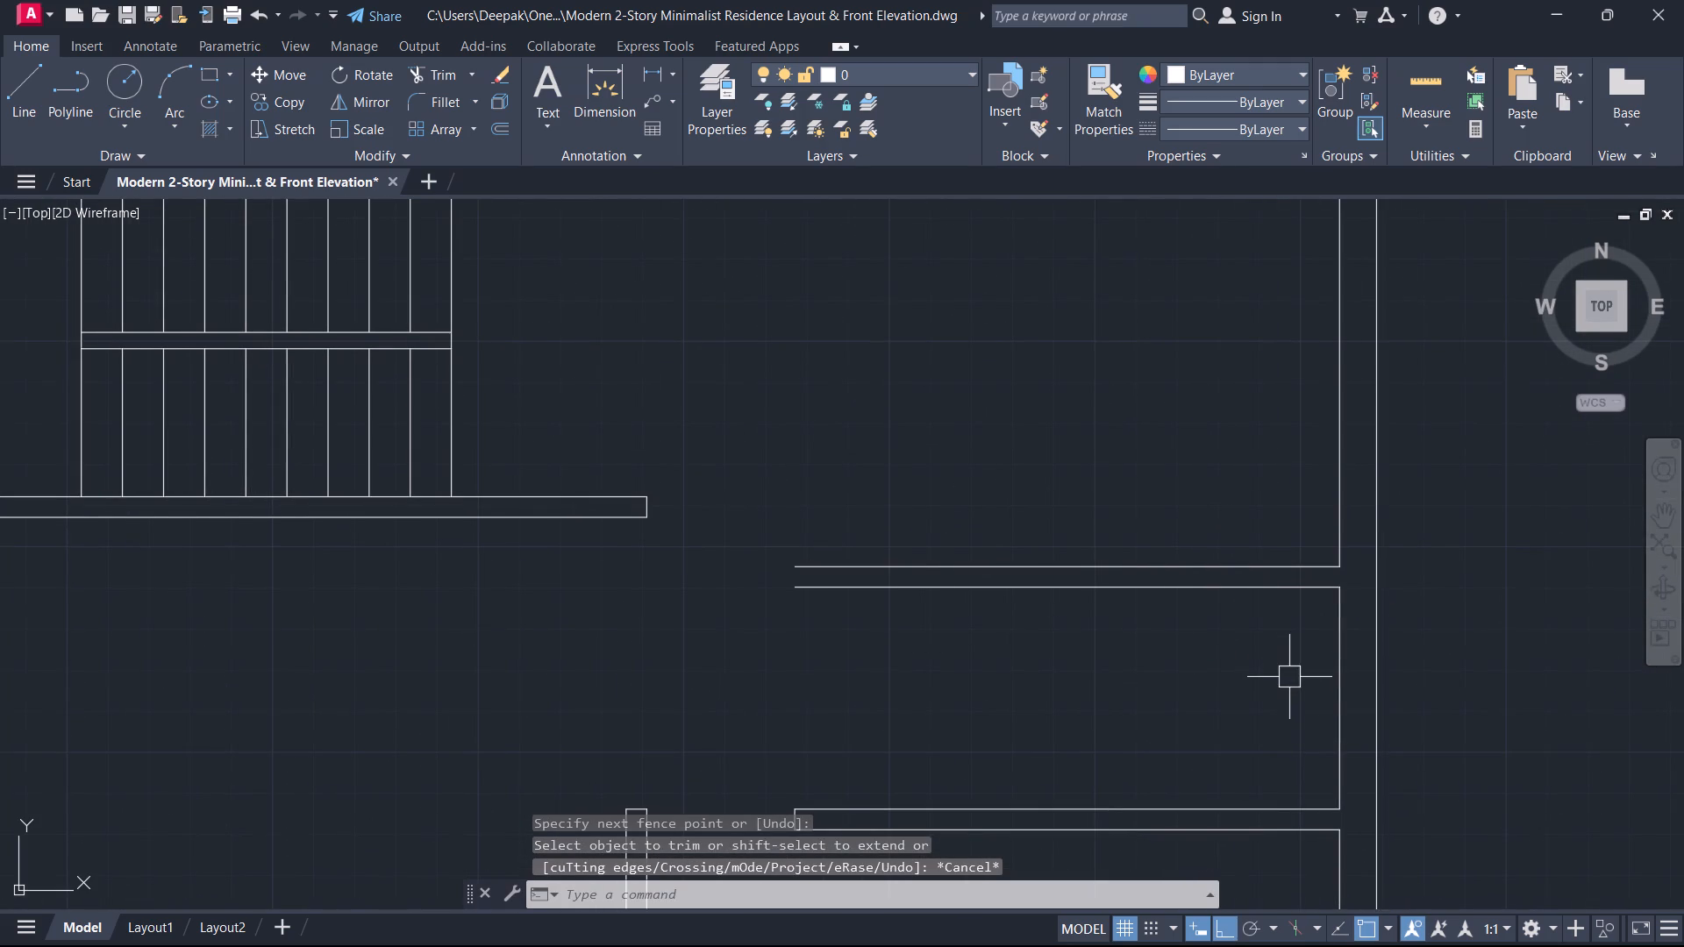
Offset the right outer wall's inner line 7' inward between the two horizontal walls.
{"action": "key", "text": "o"}
{"action": "key", "text": "space"}
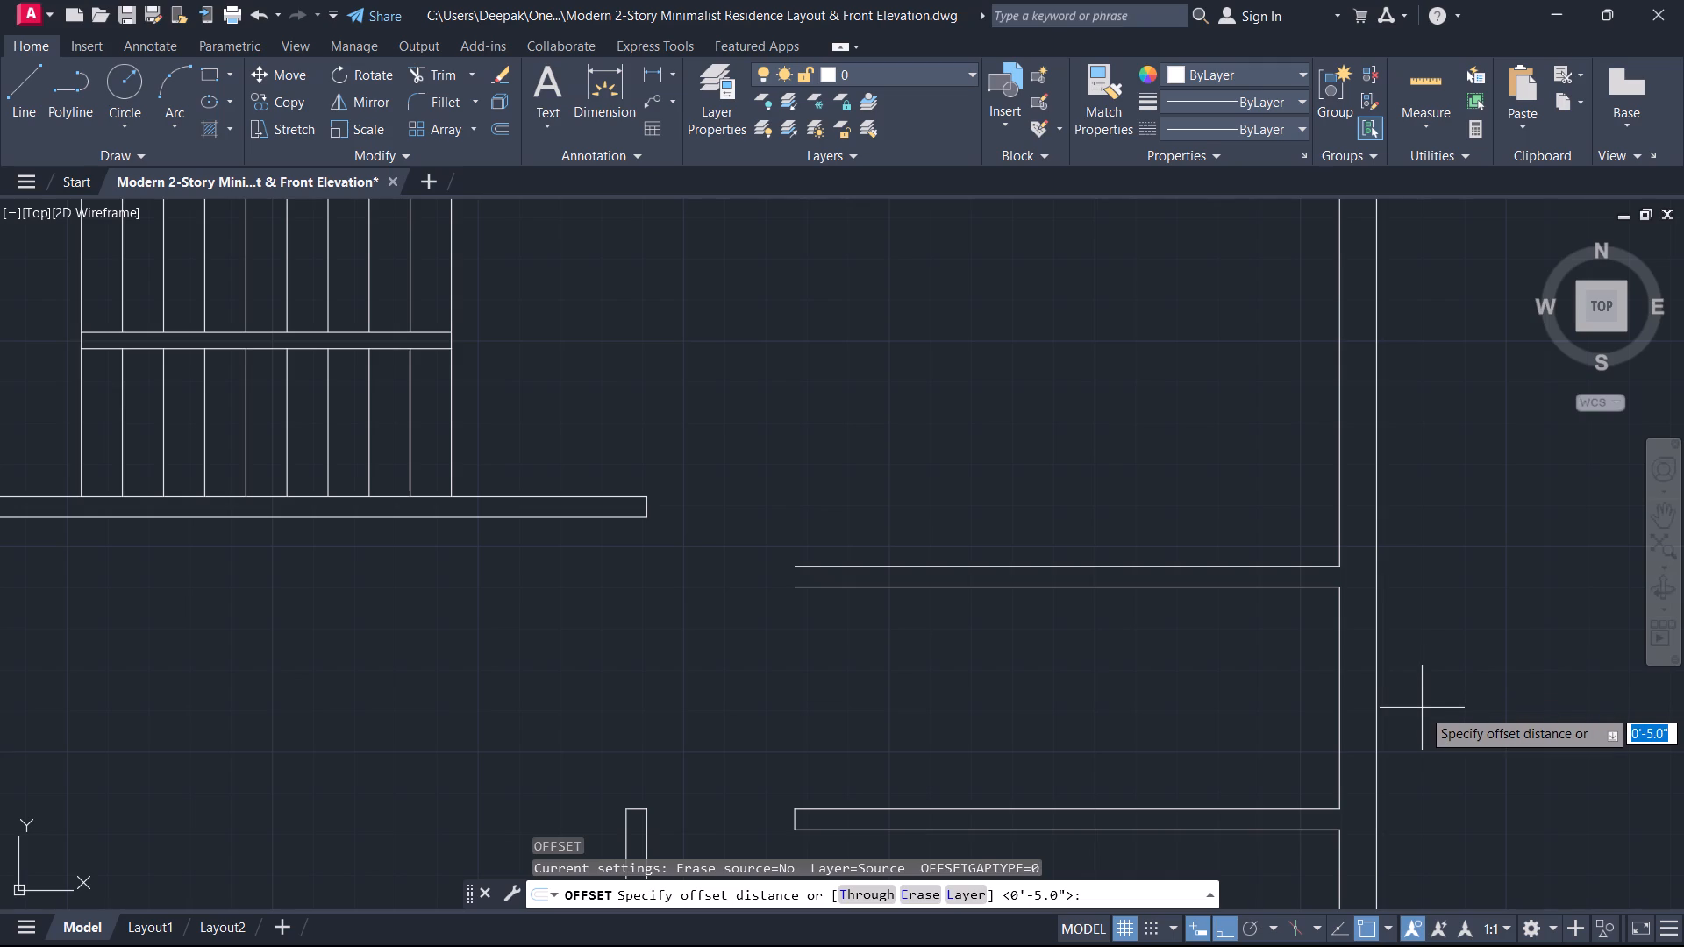
{"action": "key", "text": "7"}
{"action": "key", "text": "apostrophe"}
{"action": "key", "text": "Return"}
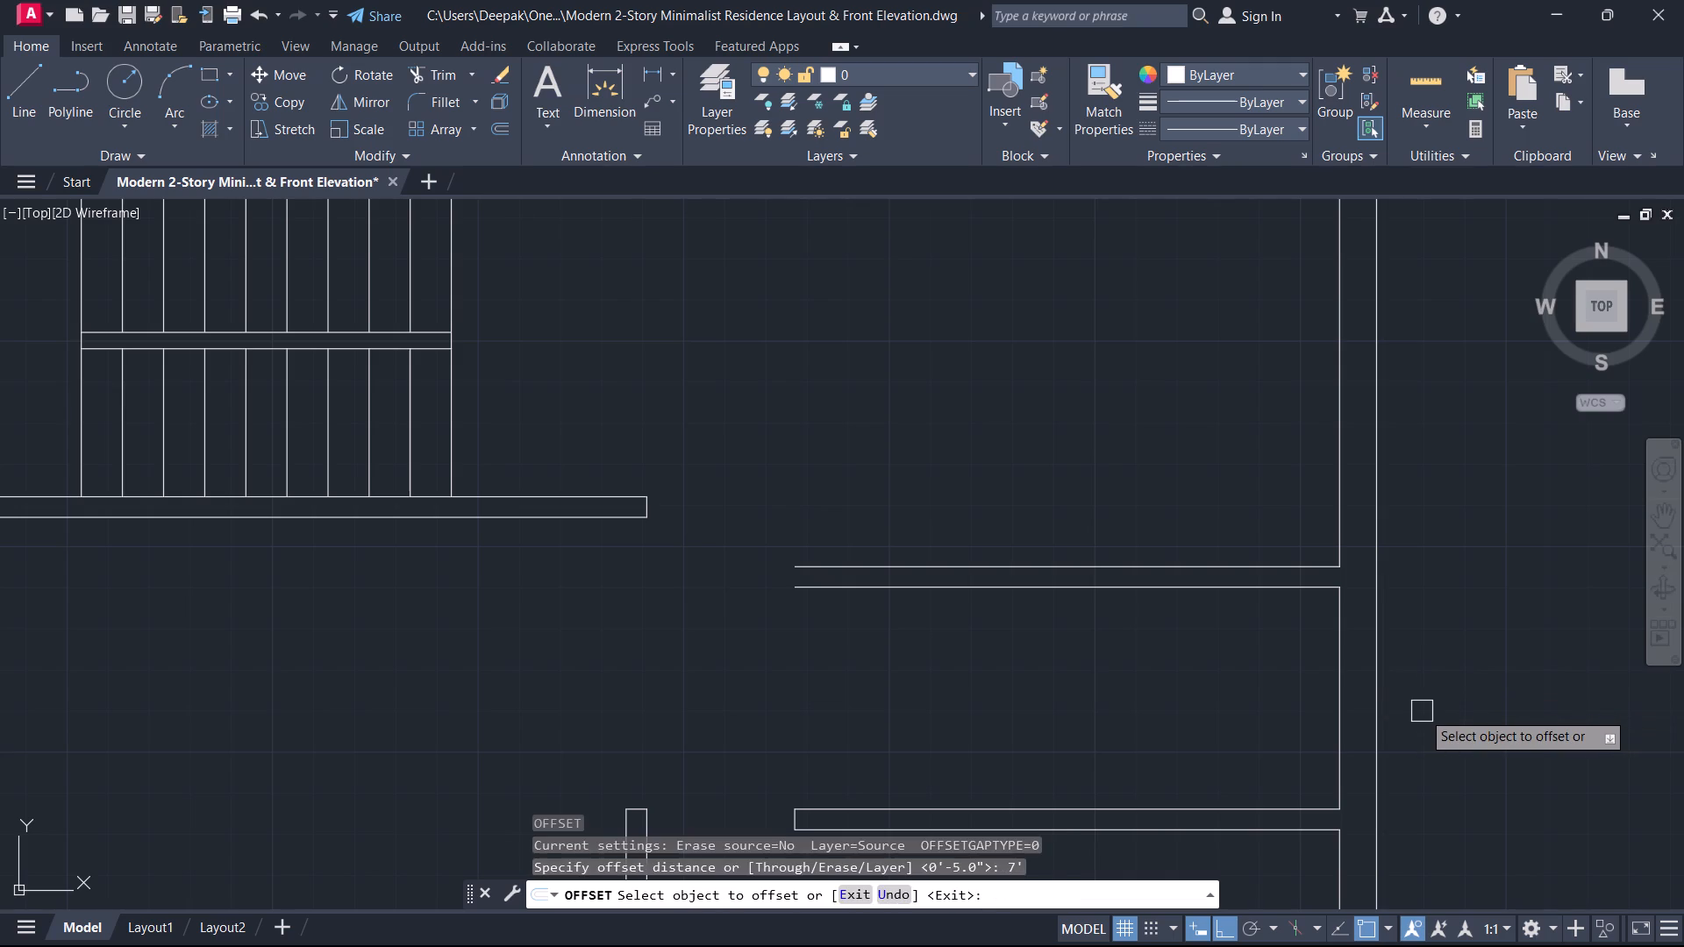
{"action": "left_click", "coordinate": [1341, 694]}
{"action": "left_click", "coordinate": [1213, 704]}
{"action": "middle_click_drag", "start_coordinate": [1199, 705], "coordinate": [1352, 685]}
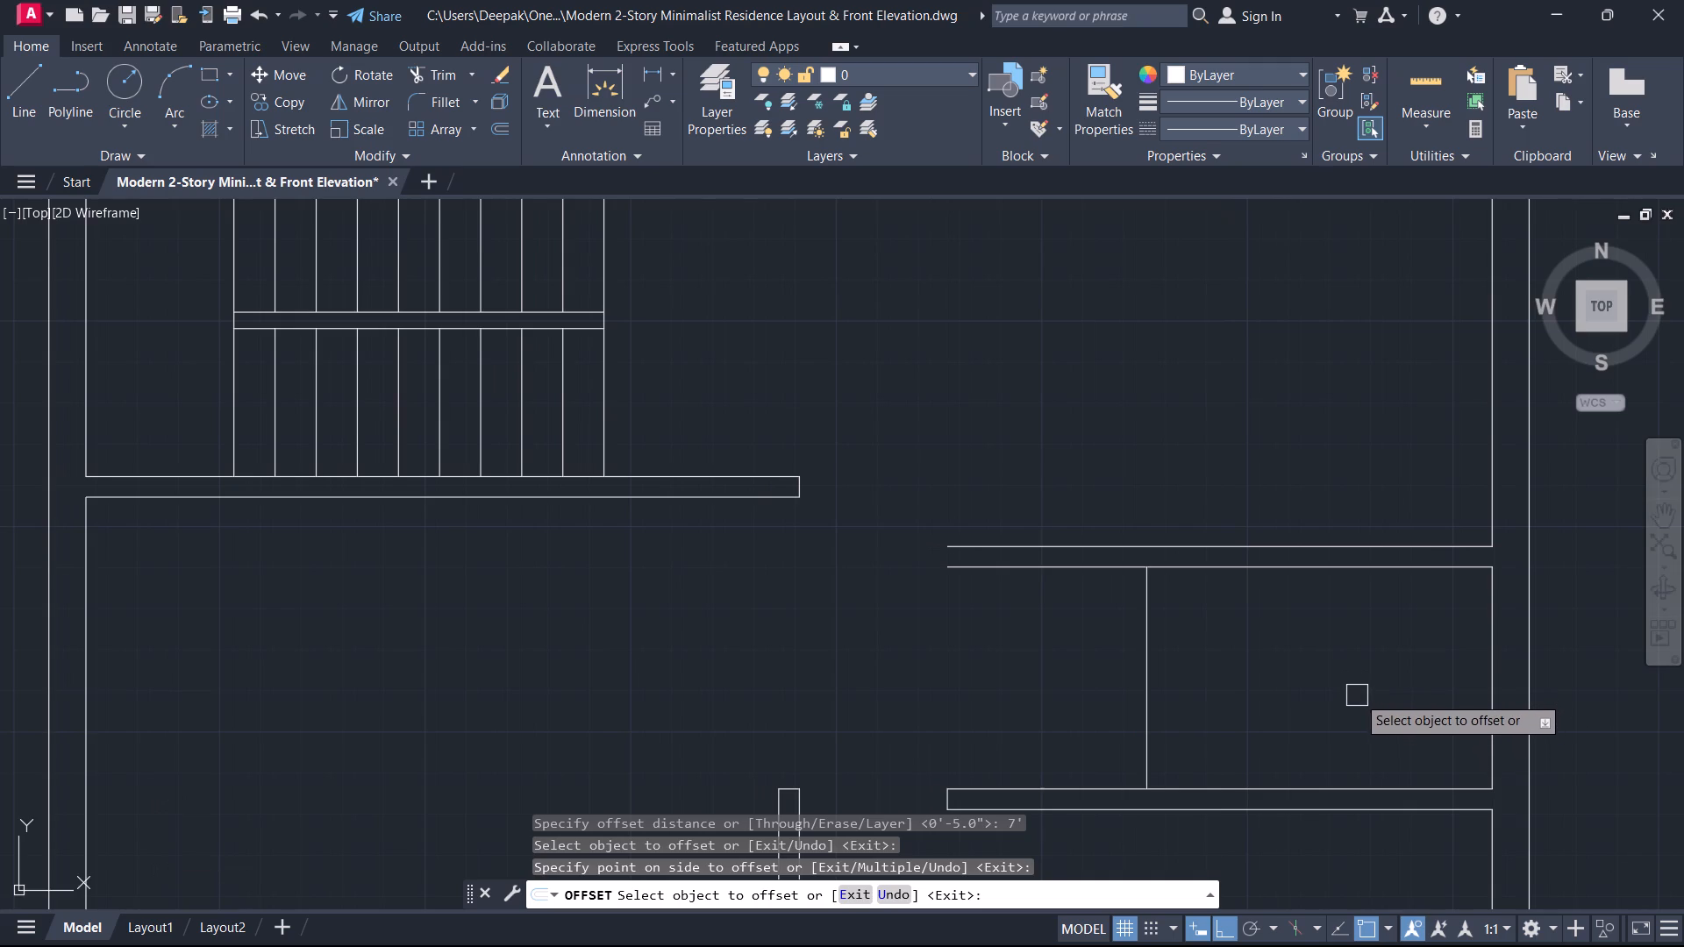
{"action": "key", "text": "Escape"}
Offset the new vertical line 5" away from the right outer wall to give the partition its thickness.
{"action": "type", "text": "o"}
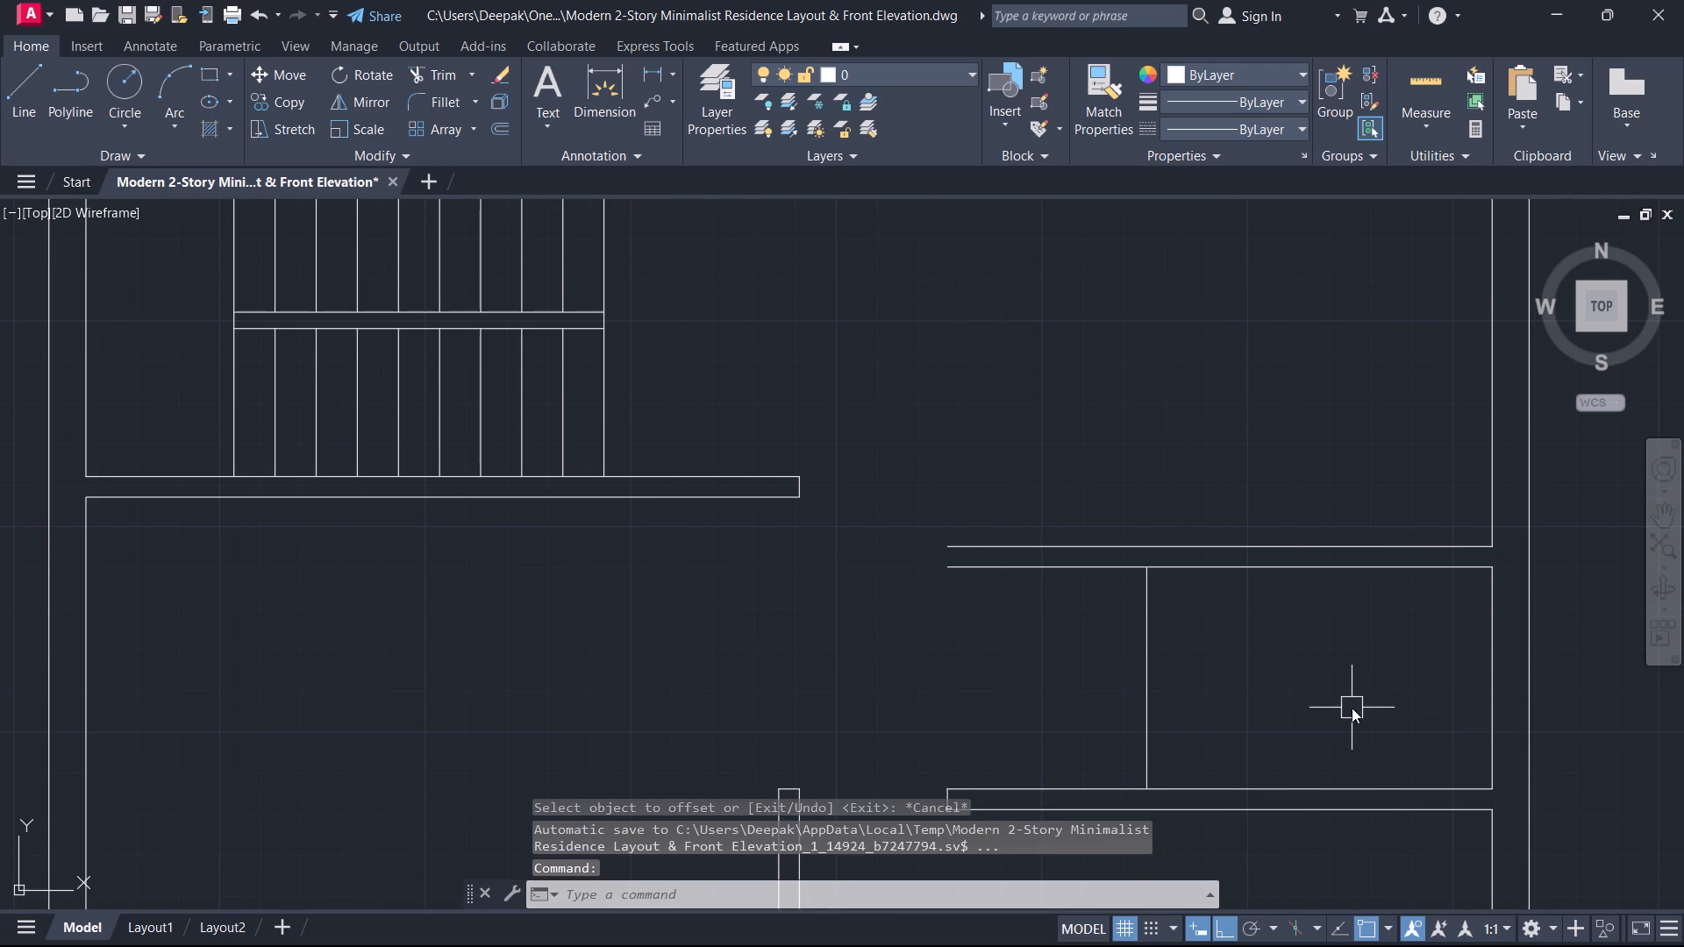
{"action": "key", "text": "space"}
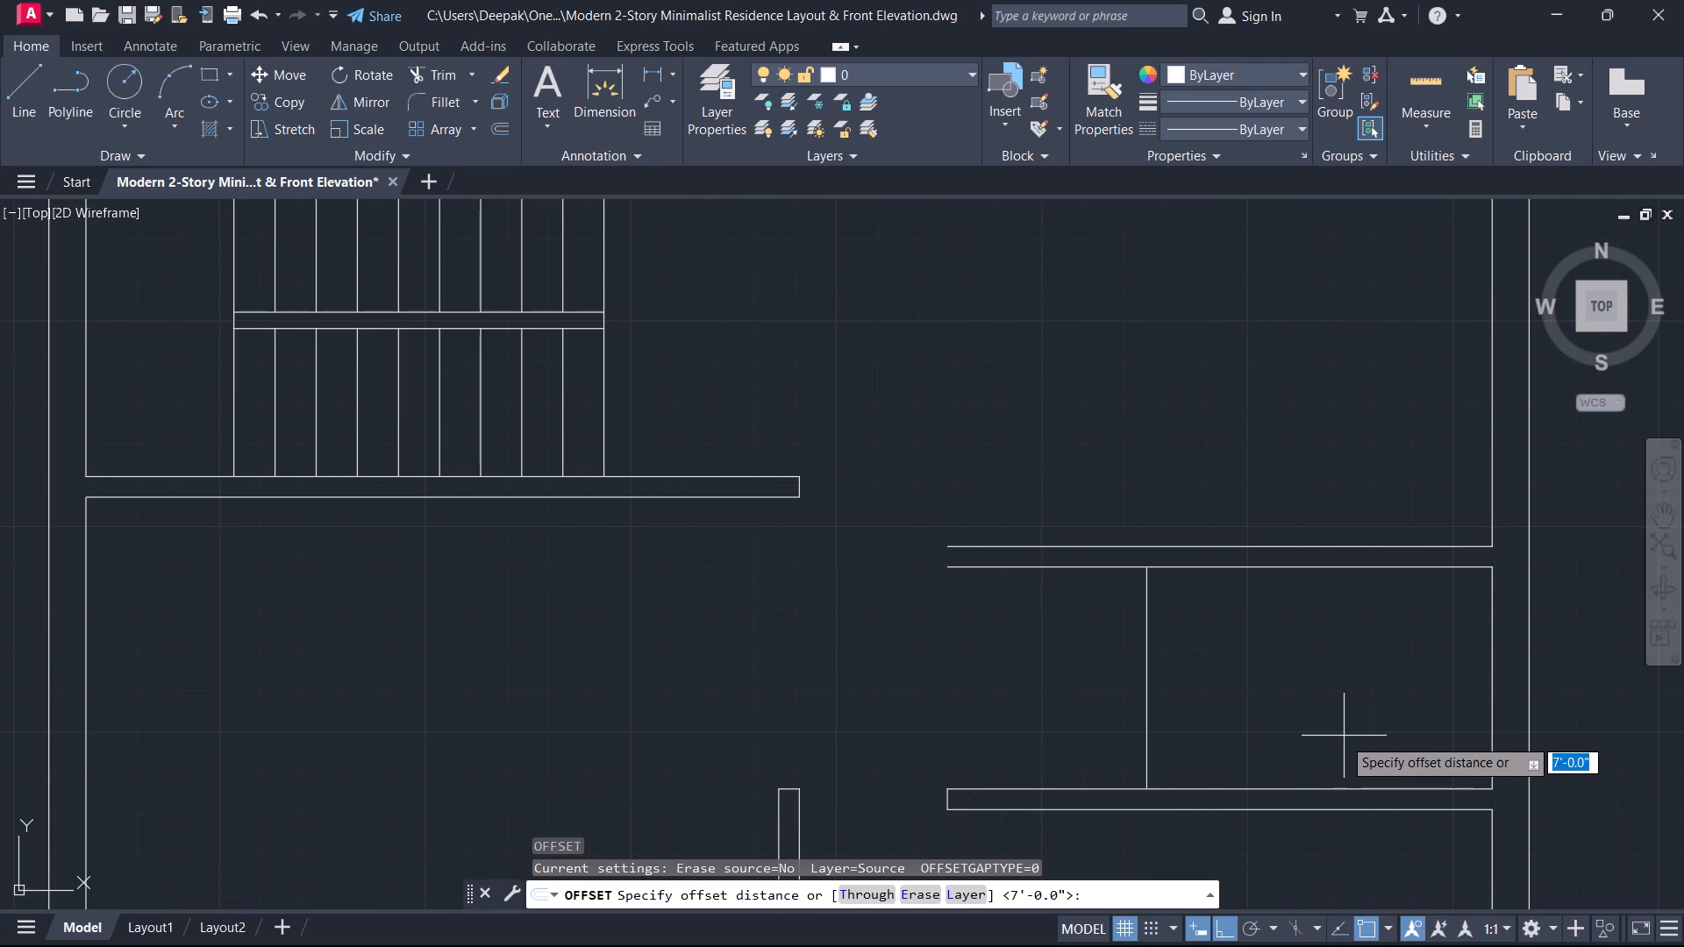
{"action": "key", "text": "3"}
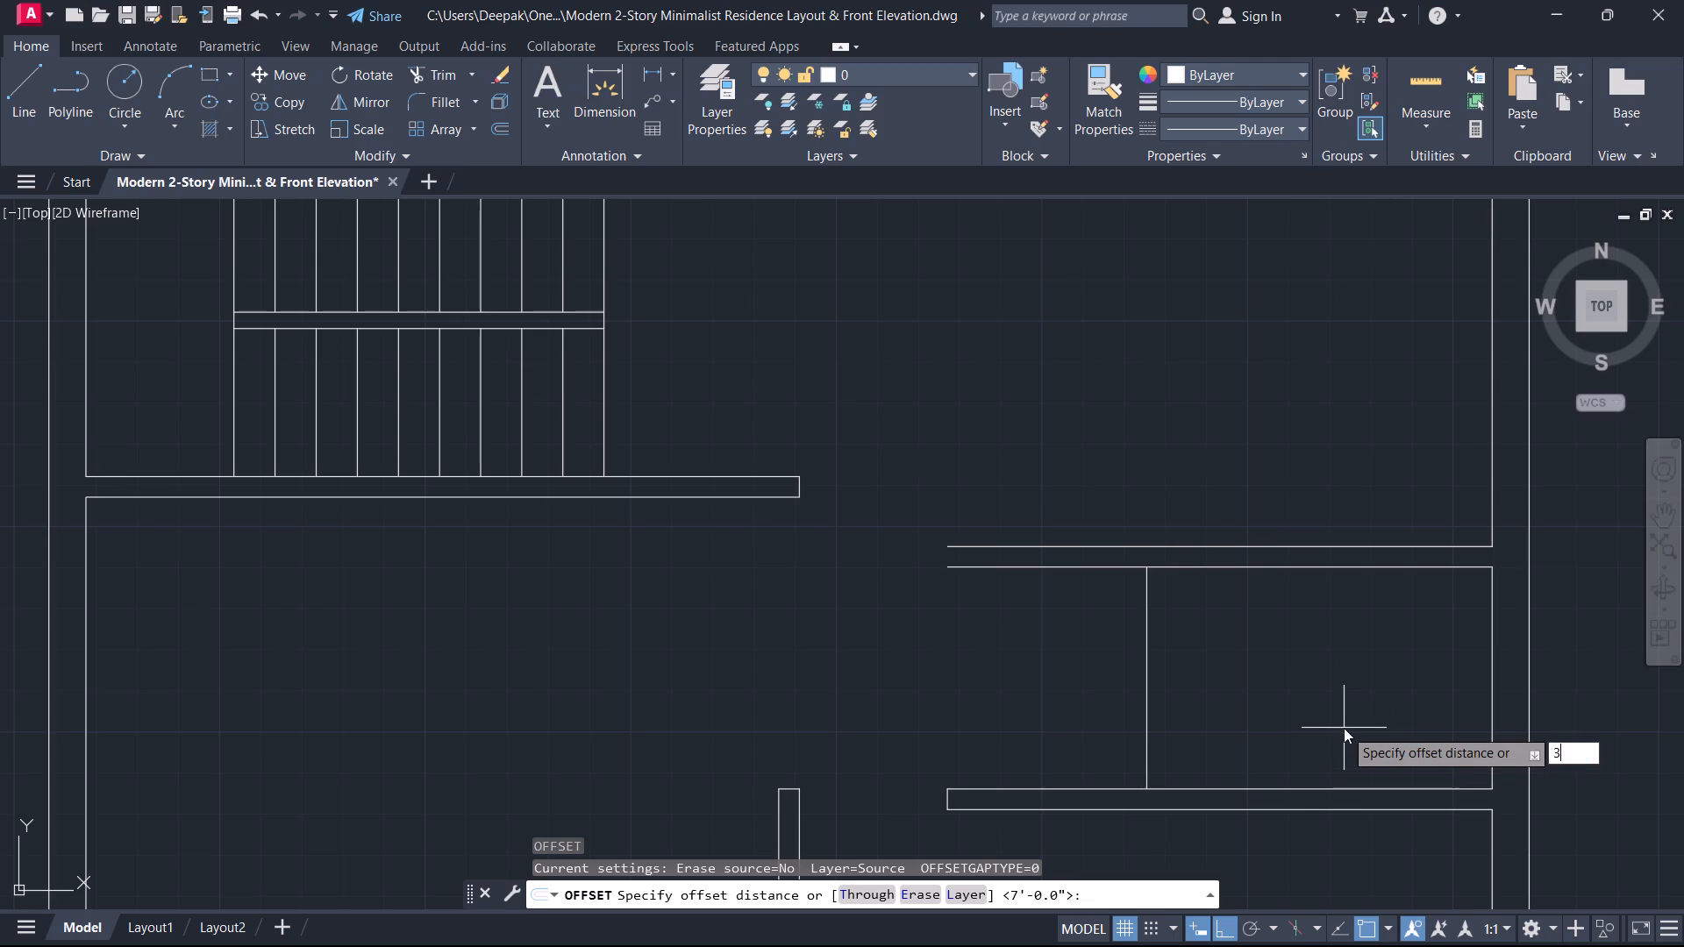
{"action": "key", "text": "BackSpace"}
{"action": "key", "text": "5"}
{"action": "key", "text": "Return"}
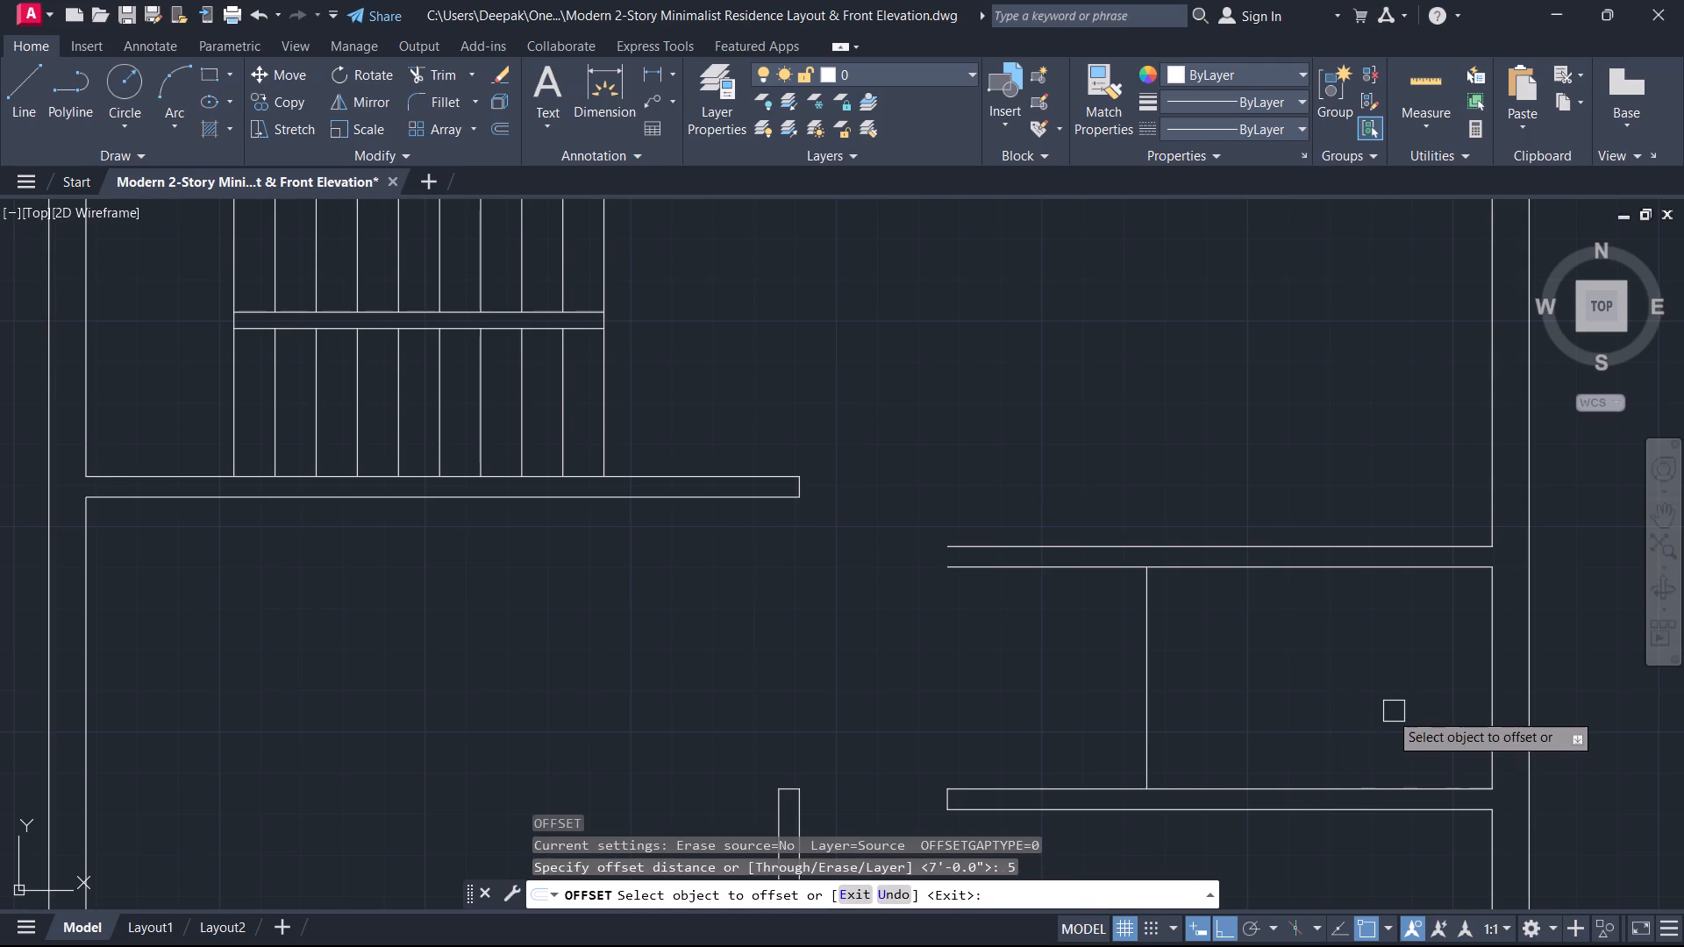
{"action": "key", "text": "Escape"}
{"action": "key", "text": "space"}
{"action": "key", "text": "space"}
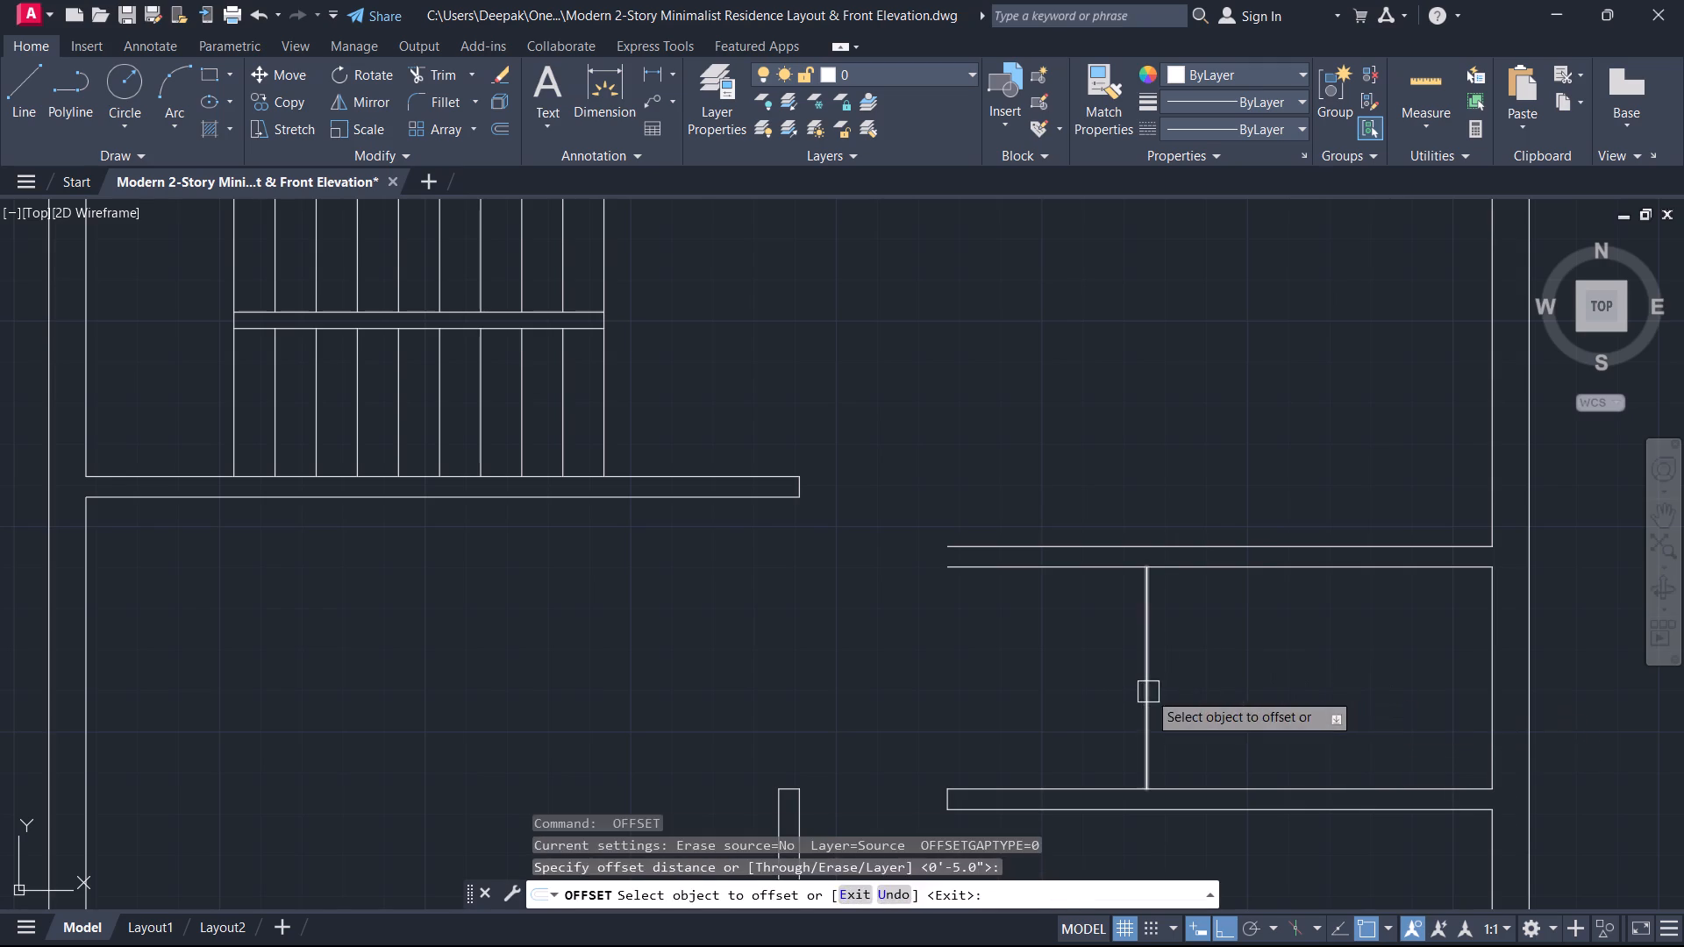
{"action": "left_click", "coordinate": [1148, 692]}
{"action": "left_click", "coordinate": [1115, 710]}
{"action": "key", "text": "Escape"}
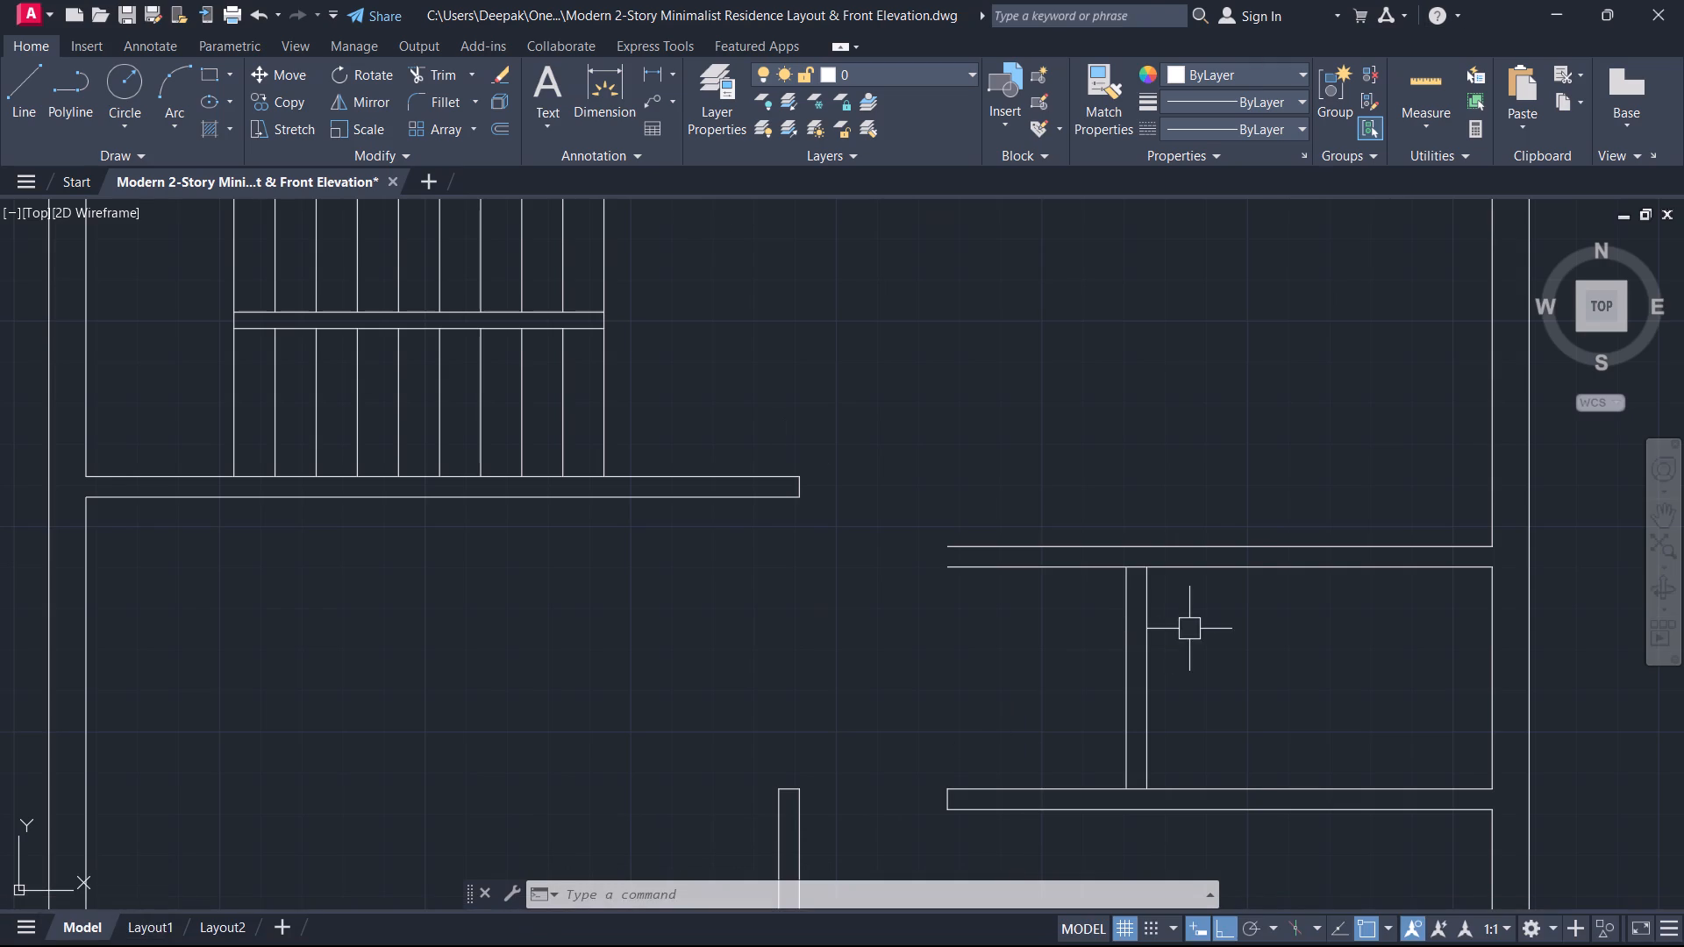
Extend the new partition's left line up to the upper line of the horizontal wall above it.
{"action": "key", "text": "e"}
{"action": "key", "text": "x"}
{"action": "key", "text": "space"}
{"action": "scroll", "coordinate": [1067, 688], "scroll_direction": "up", "scroll_amount": 2}
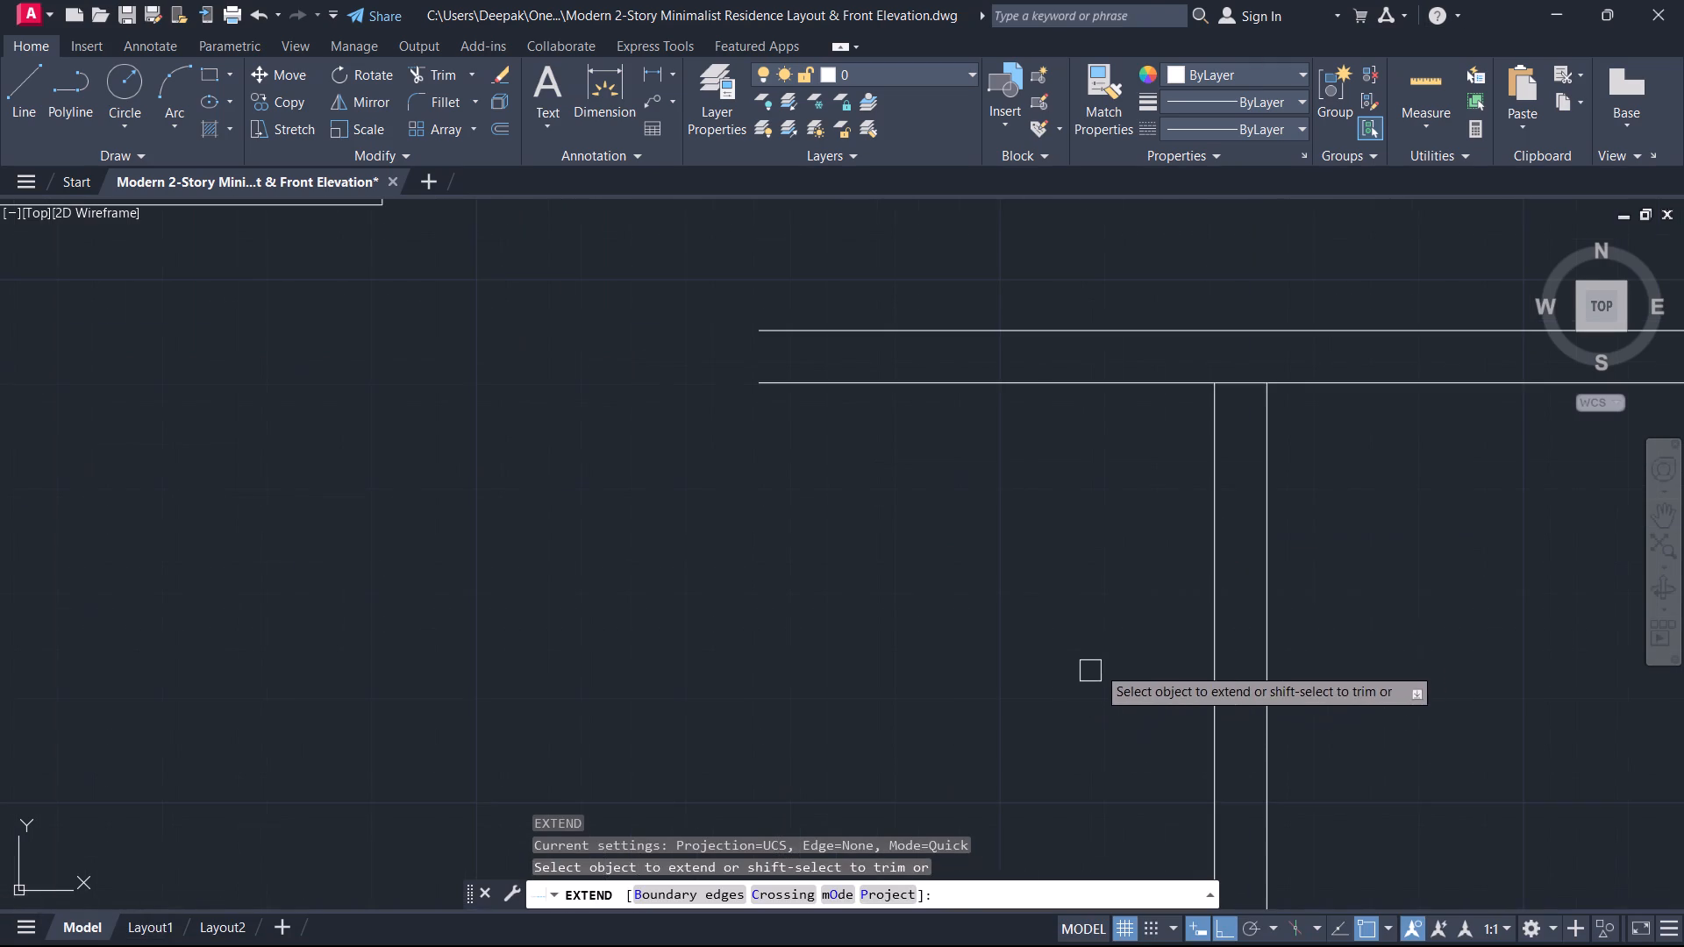
{"action": "left_click", "coordinate": [1212, 545]}
{"action": "key", "text": "Escape"}
Trim the two upper wall lines that project left beyond the new vertical partition.
{"action": "scroll", "coordinate": [1045, 452], "scroll_direction": "down", "scroll_amount": 1}
{"action": "middle_click_drag", "start_coordinate": [1045, 452], "coordinate": [1202, 572]}
{"action": "scroll", "coordinate": [1051, 458], "scroll_direction": "down", "scroll_amount": 1}
{"action": "type", "text": "tr"}
{"action": "key", "text": "space"}
{"action": "left_click_drag", "start_coordinate": [1195, 564], "coordinate": [1195, 550]}
{"action": "left_click", "coordinate": [1192, 433]}
{"action": "key", "text": "Escape"}
{"action": "scroll", "coordinate": [1271, 587], "scroll_direction": "up", "scroll_amount": 1}
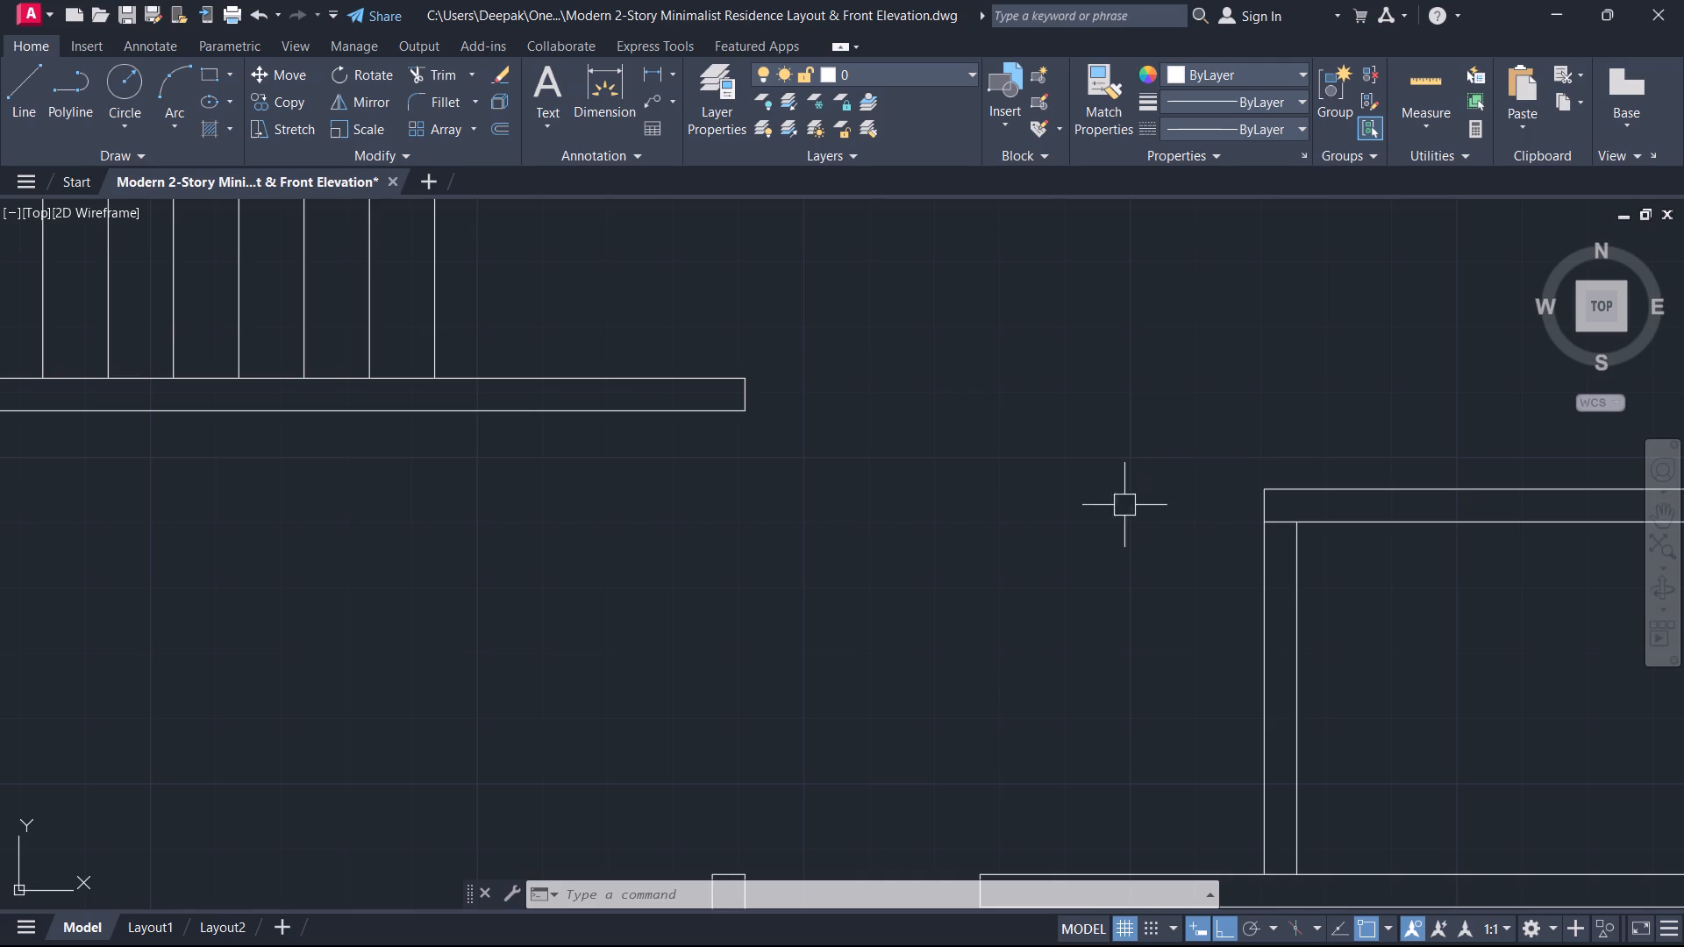
{"action": "scroll", "coordinate": [1568, 572], "scroll_direction": "up", "scroll_amount": 1}
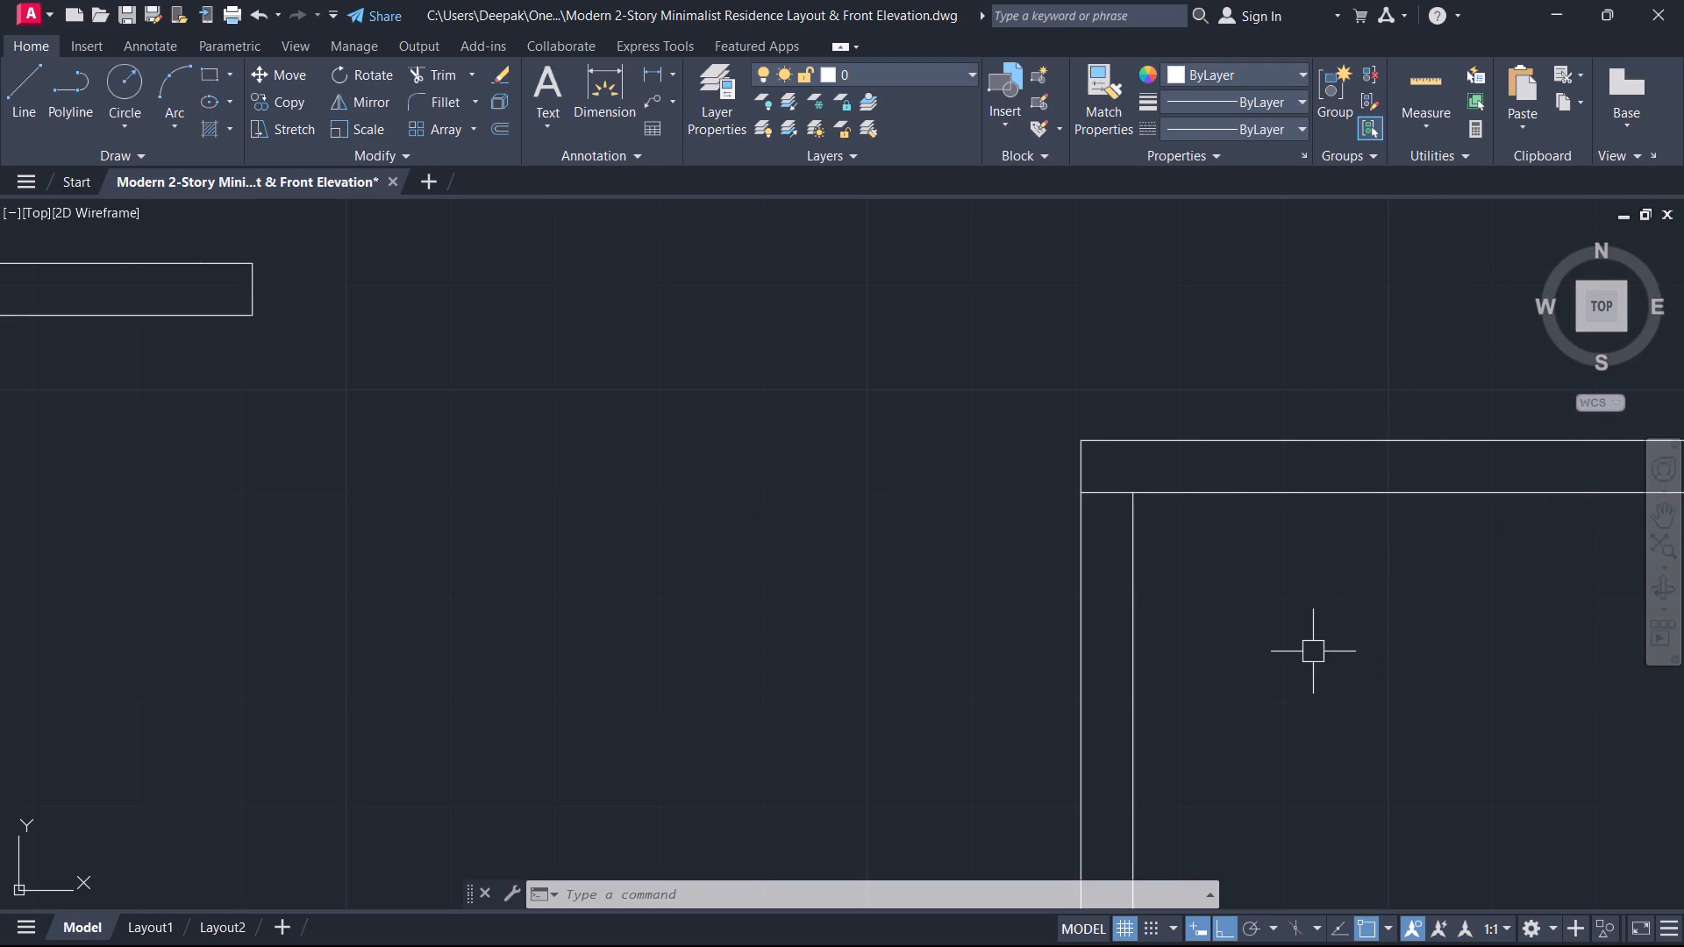
Offset the upper line of the small right-hand room's lower wall 2'6" upward.
{"action": "middle_click_drag", "start_coordinate": [1194, 591], "coordinate": [1075, 608]}
{"action": "scroll", "coordinate": [1137, 555], "scroll_direction": "down", "scroll_amount": 3}
{"action": "scroll", "coordinate": [1090, 576], "scroll_direction": "up", "scroll_amount": 1}
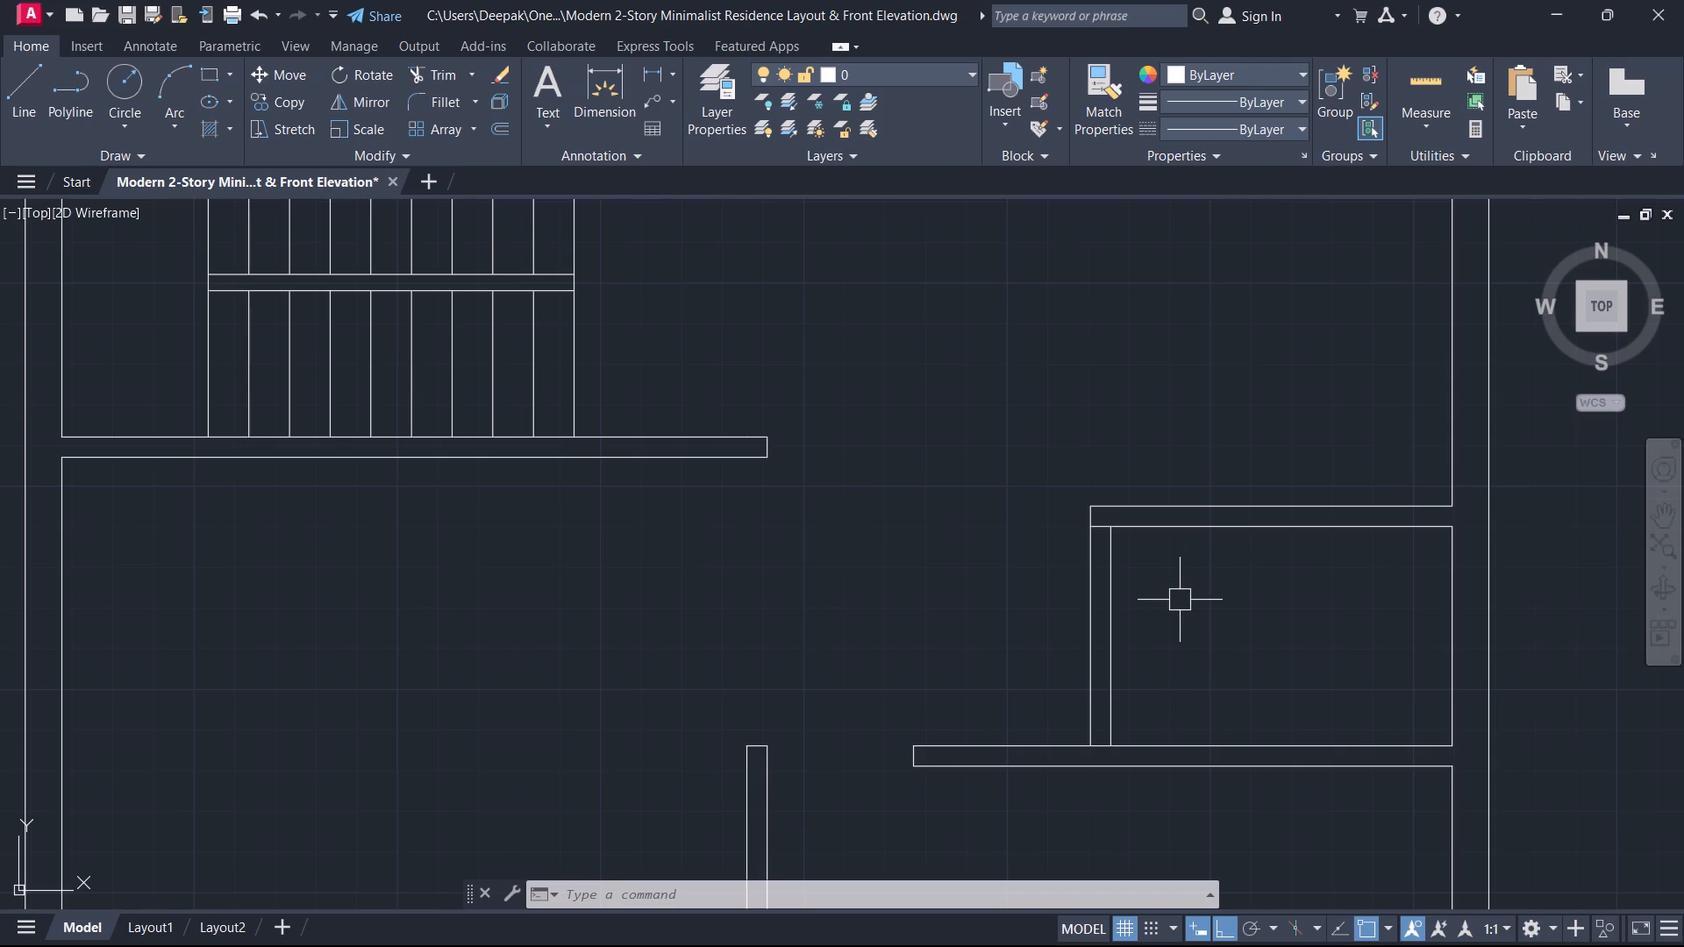
{"action": "middle_click_drag", "start_coordinate": [1246, 619], "coordinate": [1174, 527]}
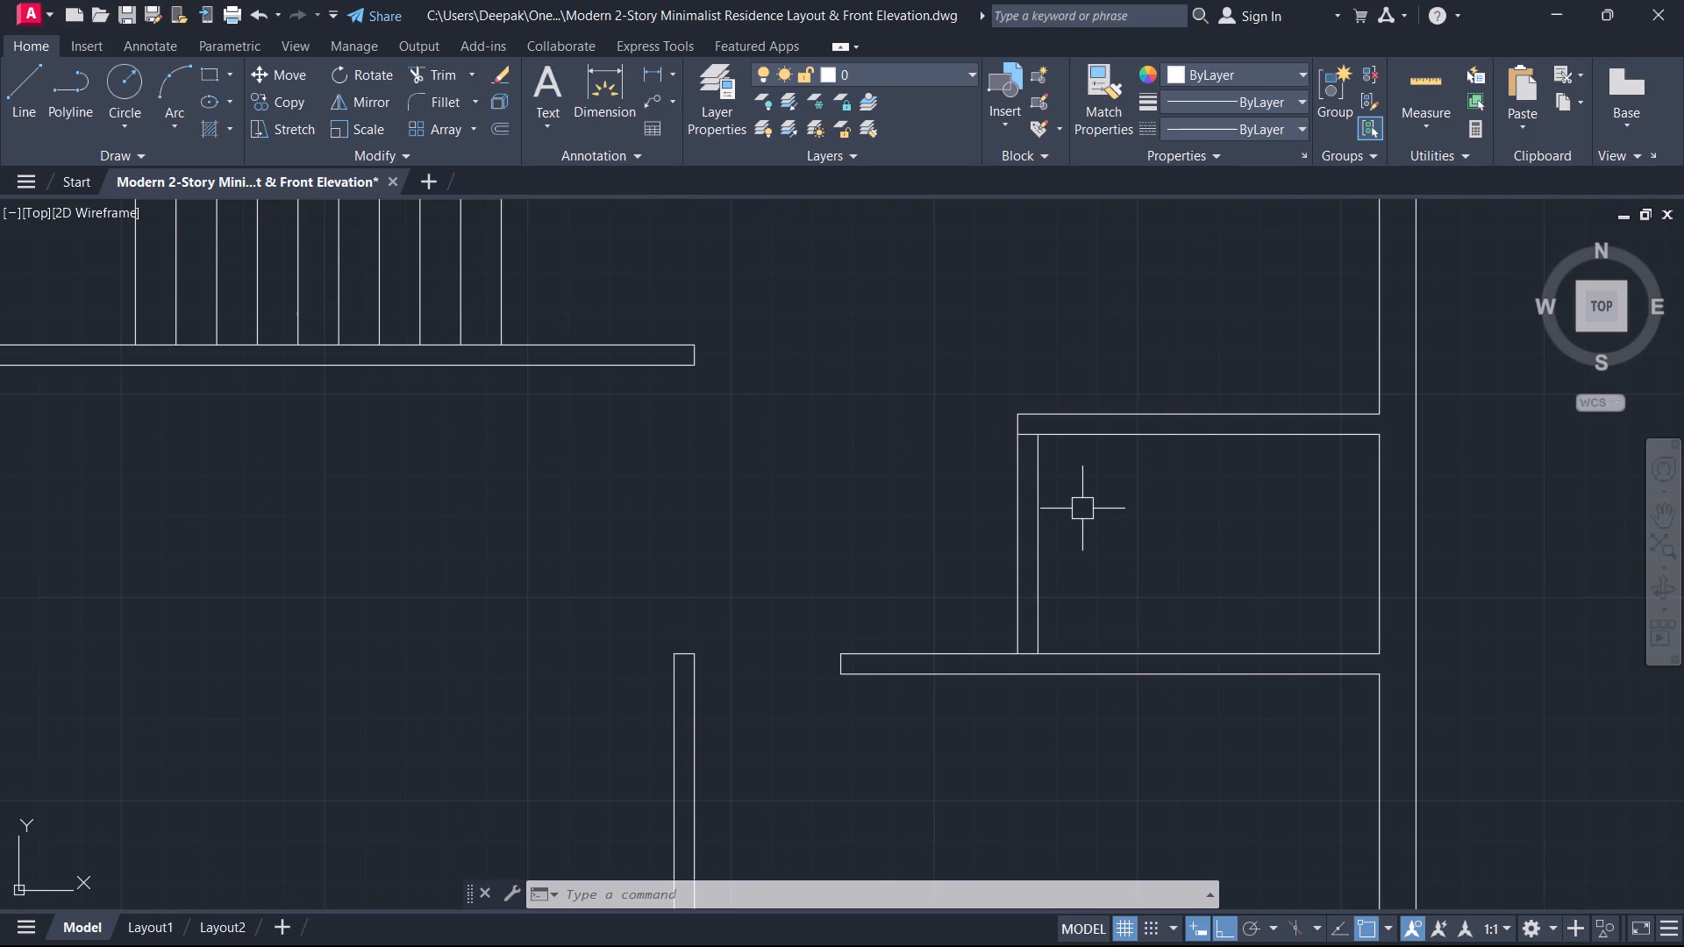
{"action": "scroll", "coordinate": [1084, 540], "scroll_direction": "up", "scroll_amount": 1}
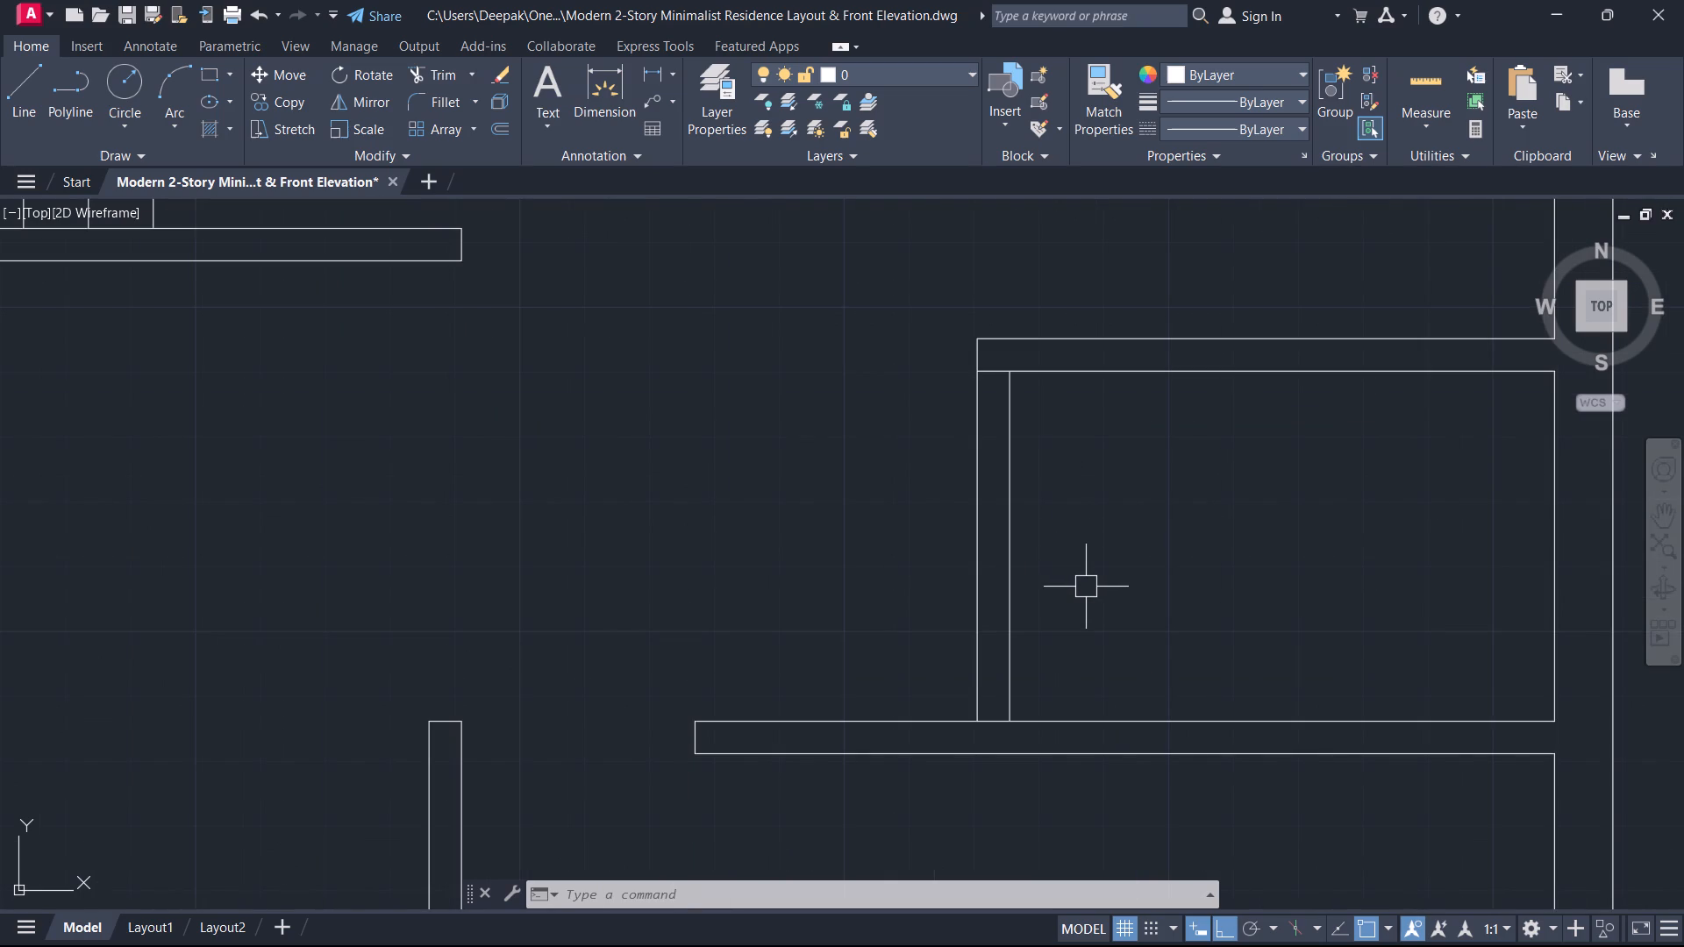
{"action": "type", "text": "o"}
{"action": "key", "text": "space"}
{"action": "key", "text": "2"}
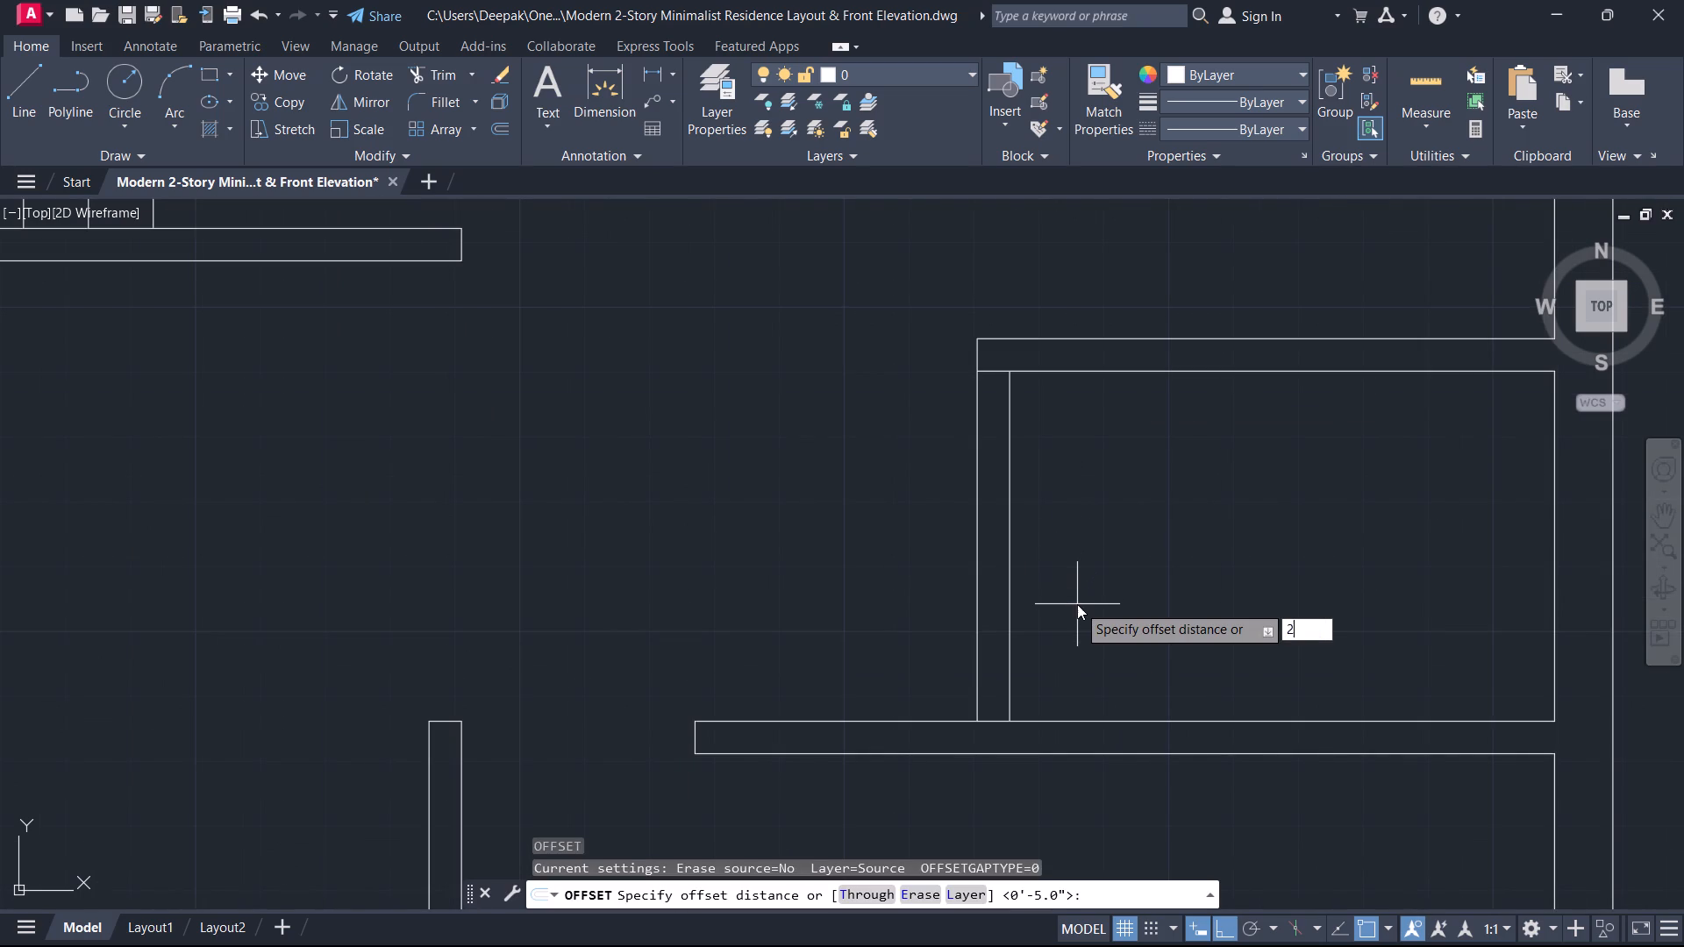
{"action": "type", "text": "'6"}
{"action": "key", "text": "Return"}
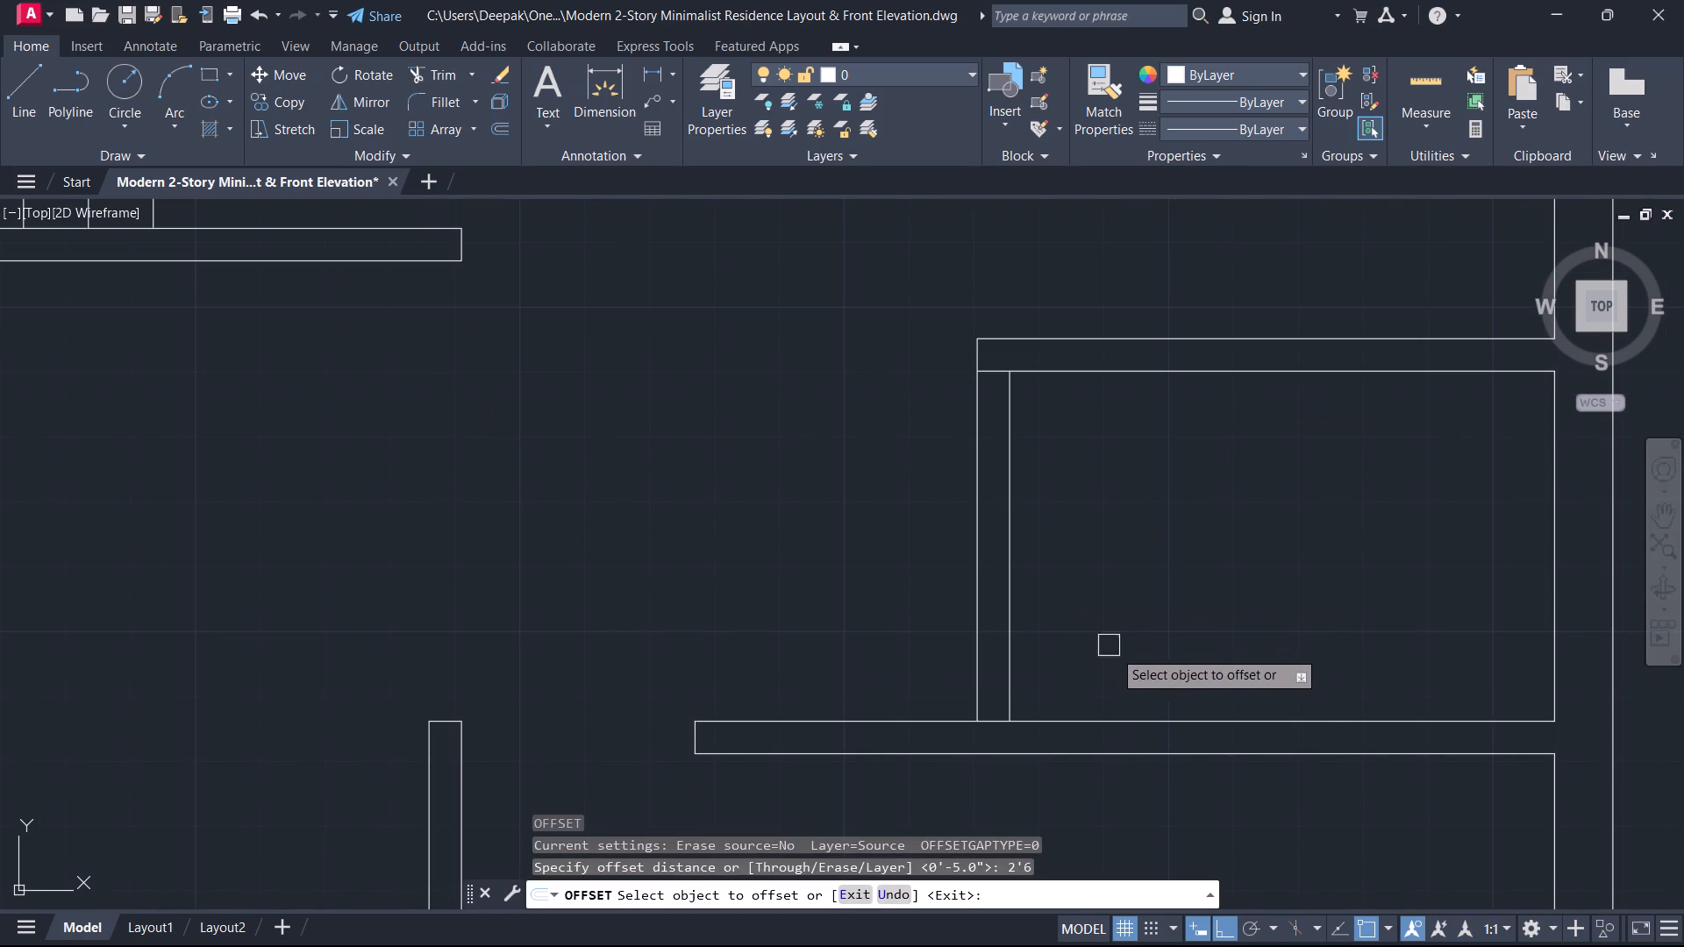
{"action": "left_click", "coordinate": [1158, 719]}
{"action": "left_click", "coordinate": [1154, 645]}
{"action": "key", "text": "Escape"}
Trim the short vertical partition below the offset line, remove that line's excess on both sides, and clear the upper corner's inner line.
{"action": "key", "text": "t"}
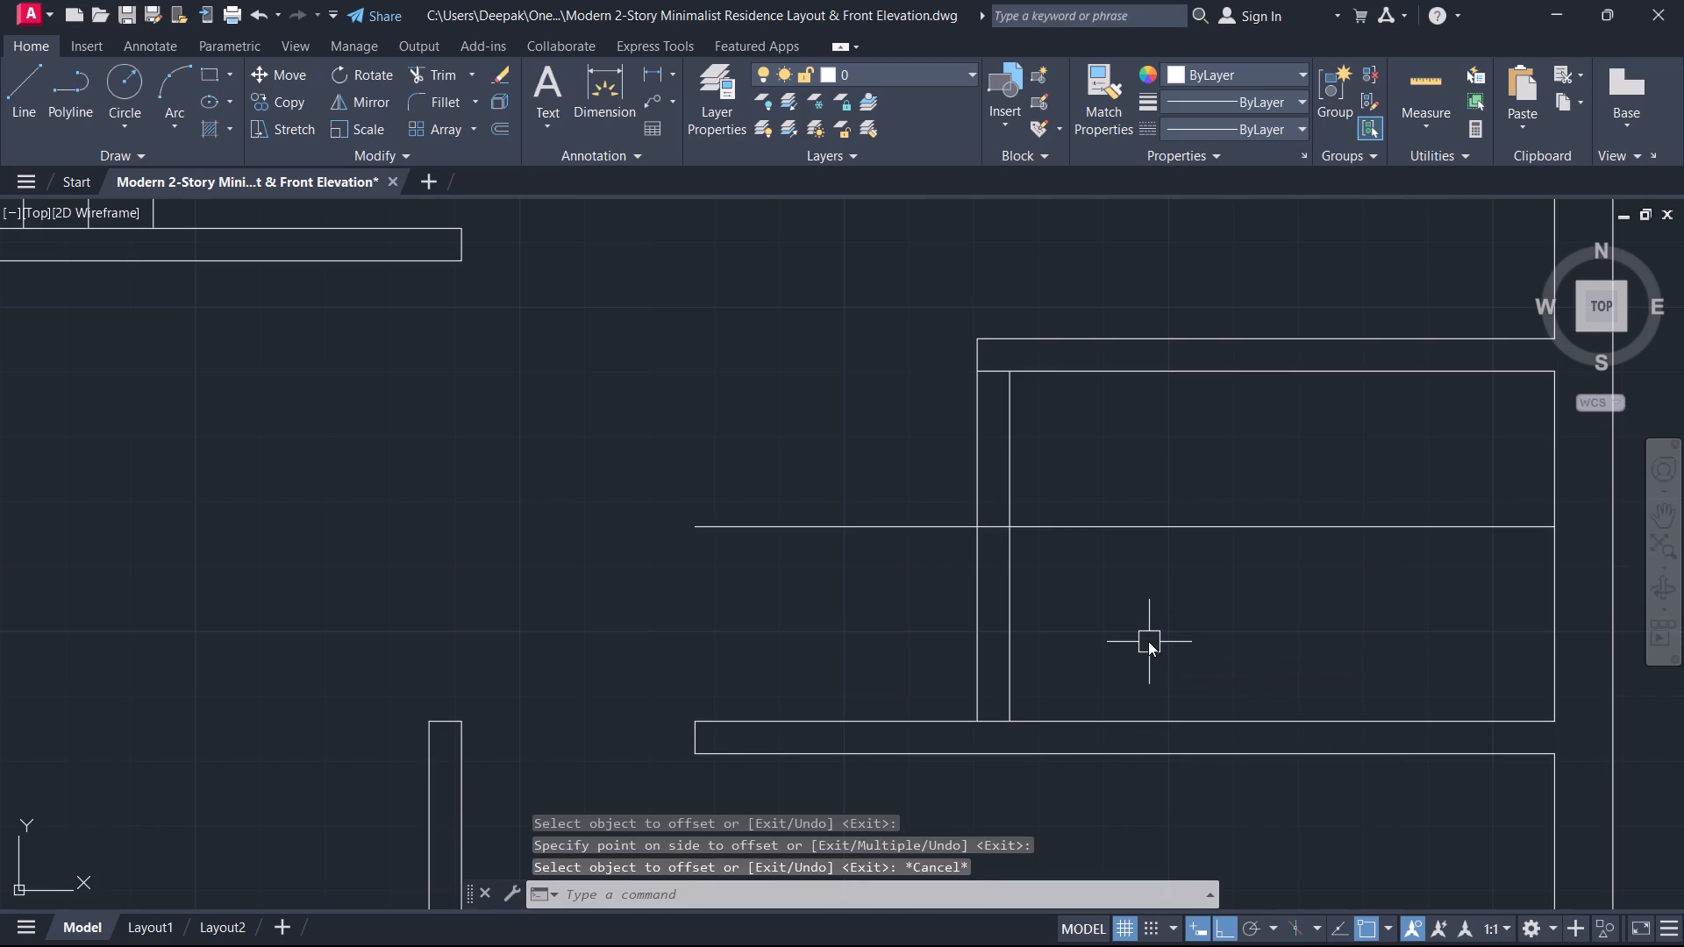
{"action": "key", "text": "r"}
{"action": "key", "text": "space"}
{"action": "left_click_drag", "start_coordinate": [1135, 631], "coordinate": [1127, 630]}
{"action": "left_click", "coordinate": [877, 595]}
{"action": "left_click_drag", "start_coordinate": [842, 473], "coordinate": [842, 477]}
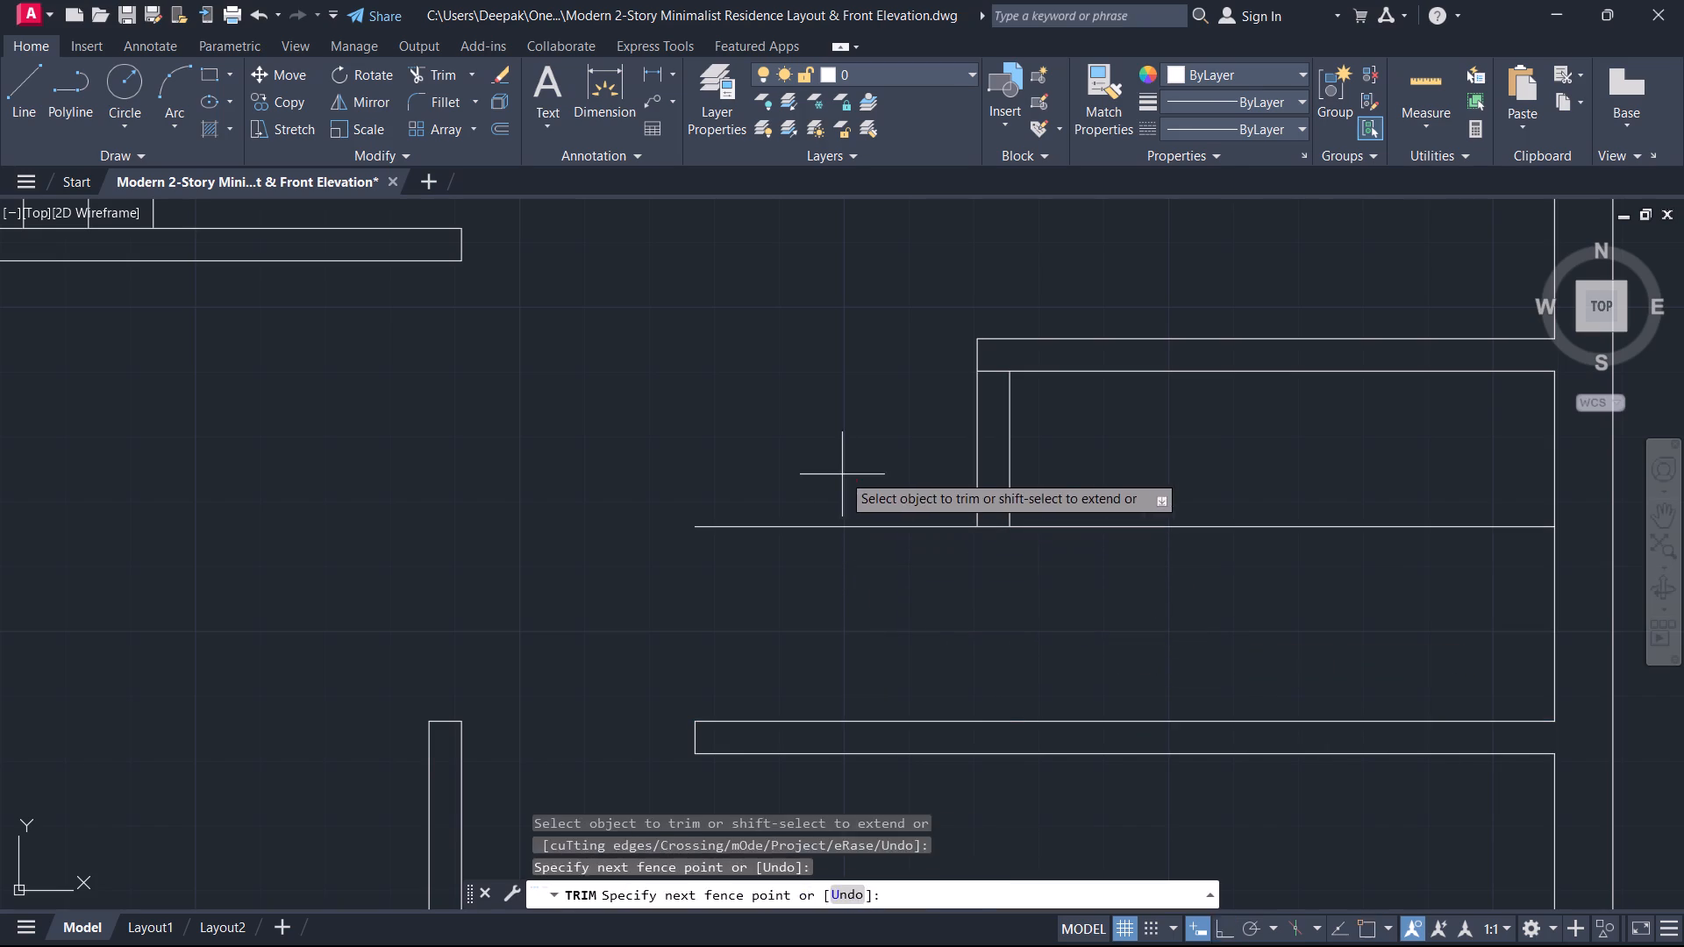
{"action": "left_click_drag", "start_coordinate": [842, 477], "coordinate": [831, 519]}
{"action": "left_click_drag", "start_coordinate": [868, 493], "coordinate": [1250, 500]}
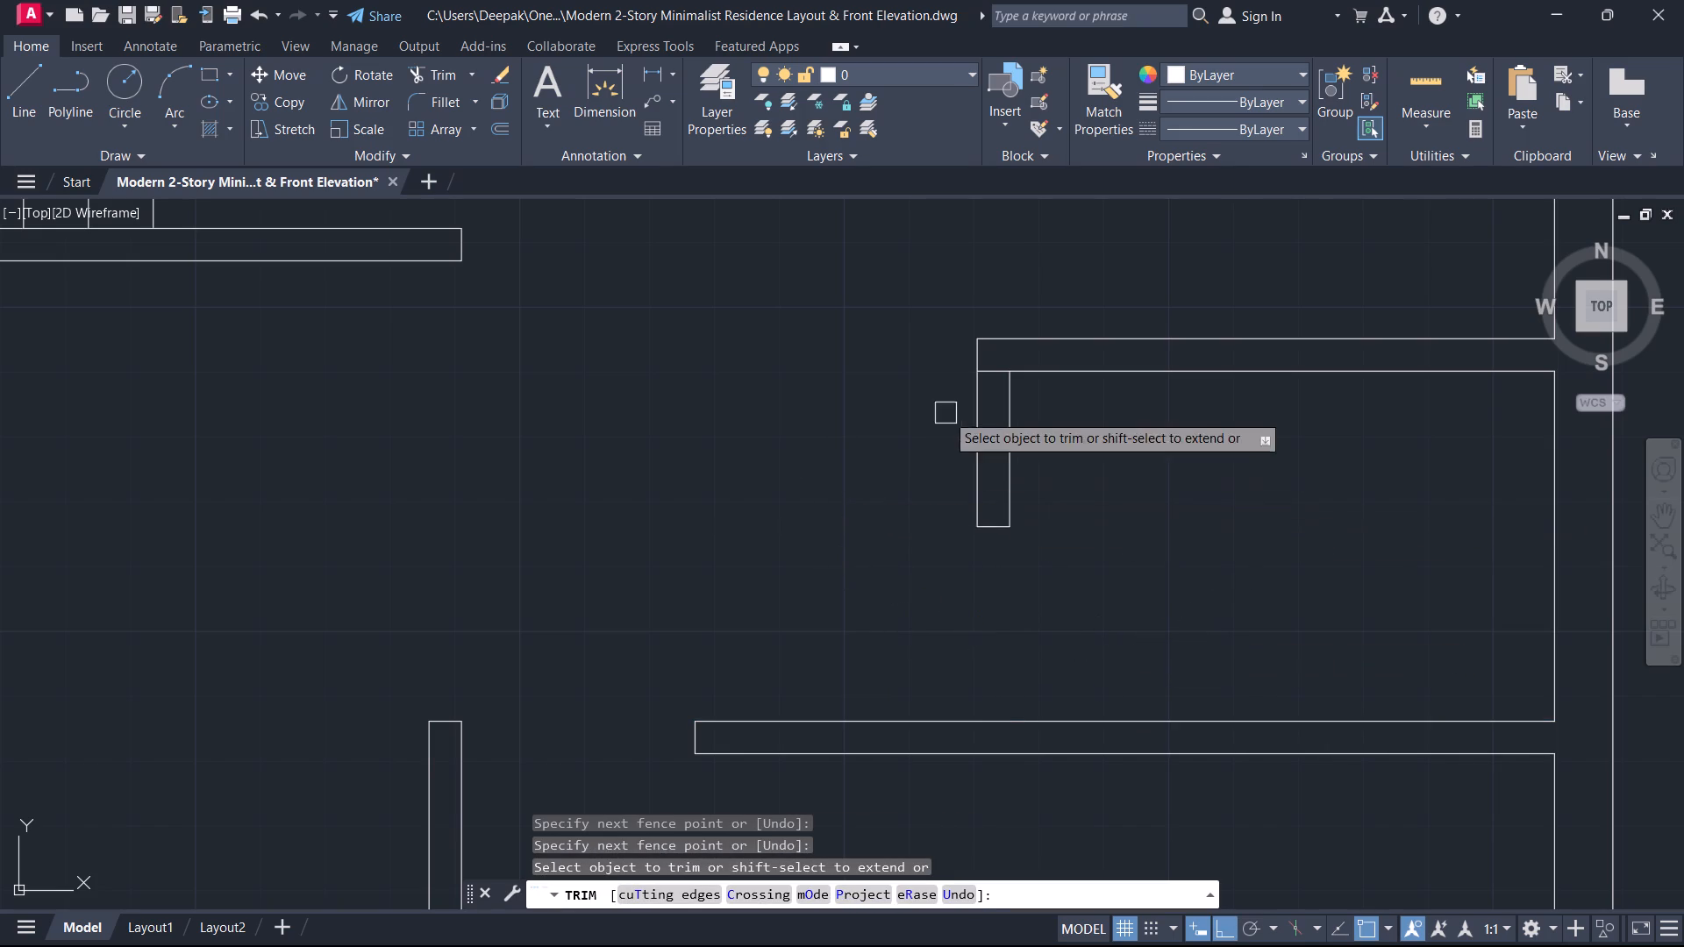
{"action": "scroll", "coordinate": [1015, 386], "scroll_direction": "up", "scroll_amount": 3}
{"action": "left_click_drag", "start_coordinate": [947, 383], "coordinate": [963, 262]}
{"action": "scroll", "coordinate": [935, 326], "scroll_direction": "down", "scroll_amount": 5}
{"action": "key", "text": "Escape"}
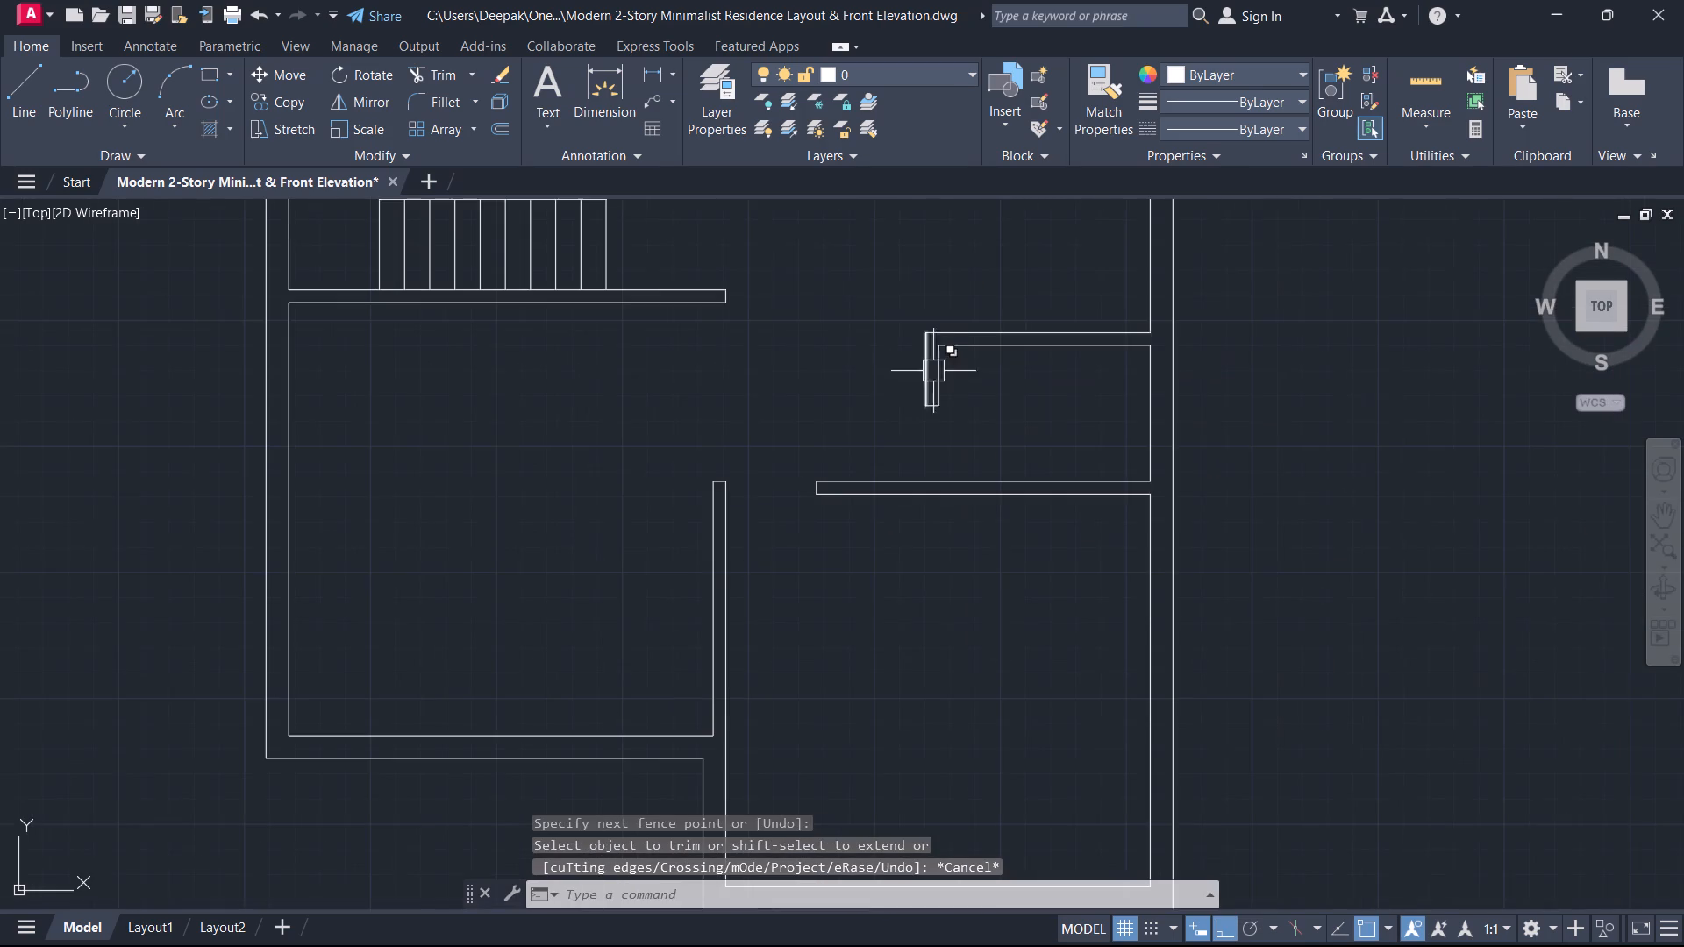
Examine the floor plan around the upper rooms, staircase and central passage.
{"action": "scroll", "coordinate": [885, 425], "scroll_direction": "down", "scroll_amount": 1}
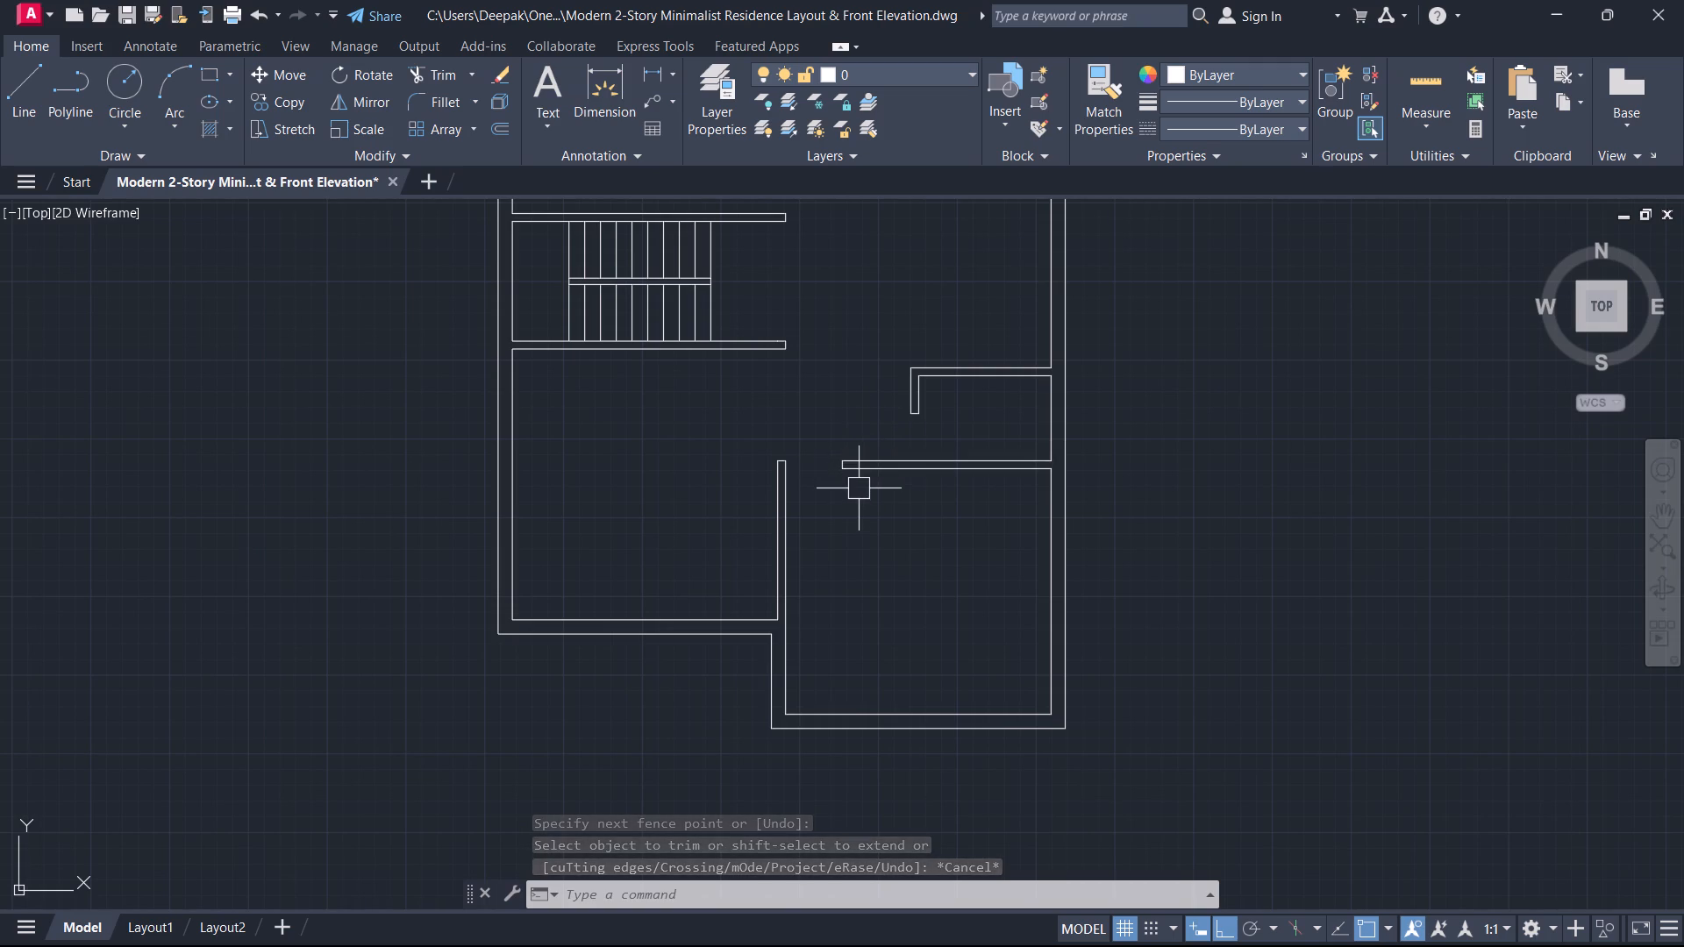
{"action": "middle_click_drag", "start_coordinate": [852, 473], "coordinate": [867, 616]}
{"action": "middle_click_drag", "start_coordinate": [748, 382], "coordinate": [915, 458]}
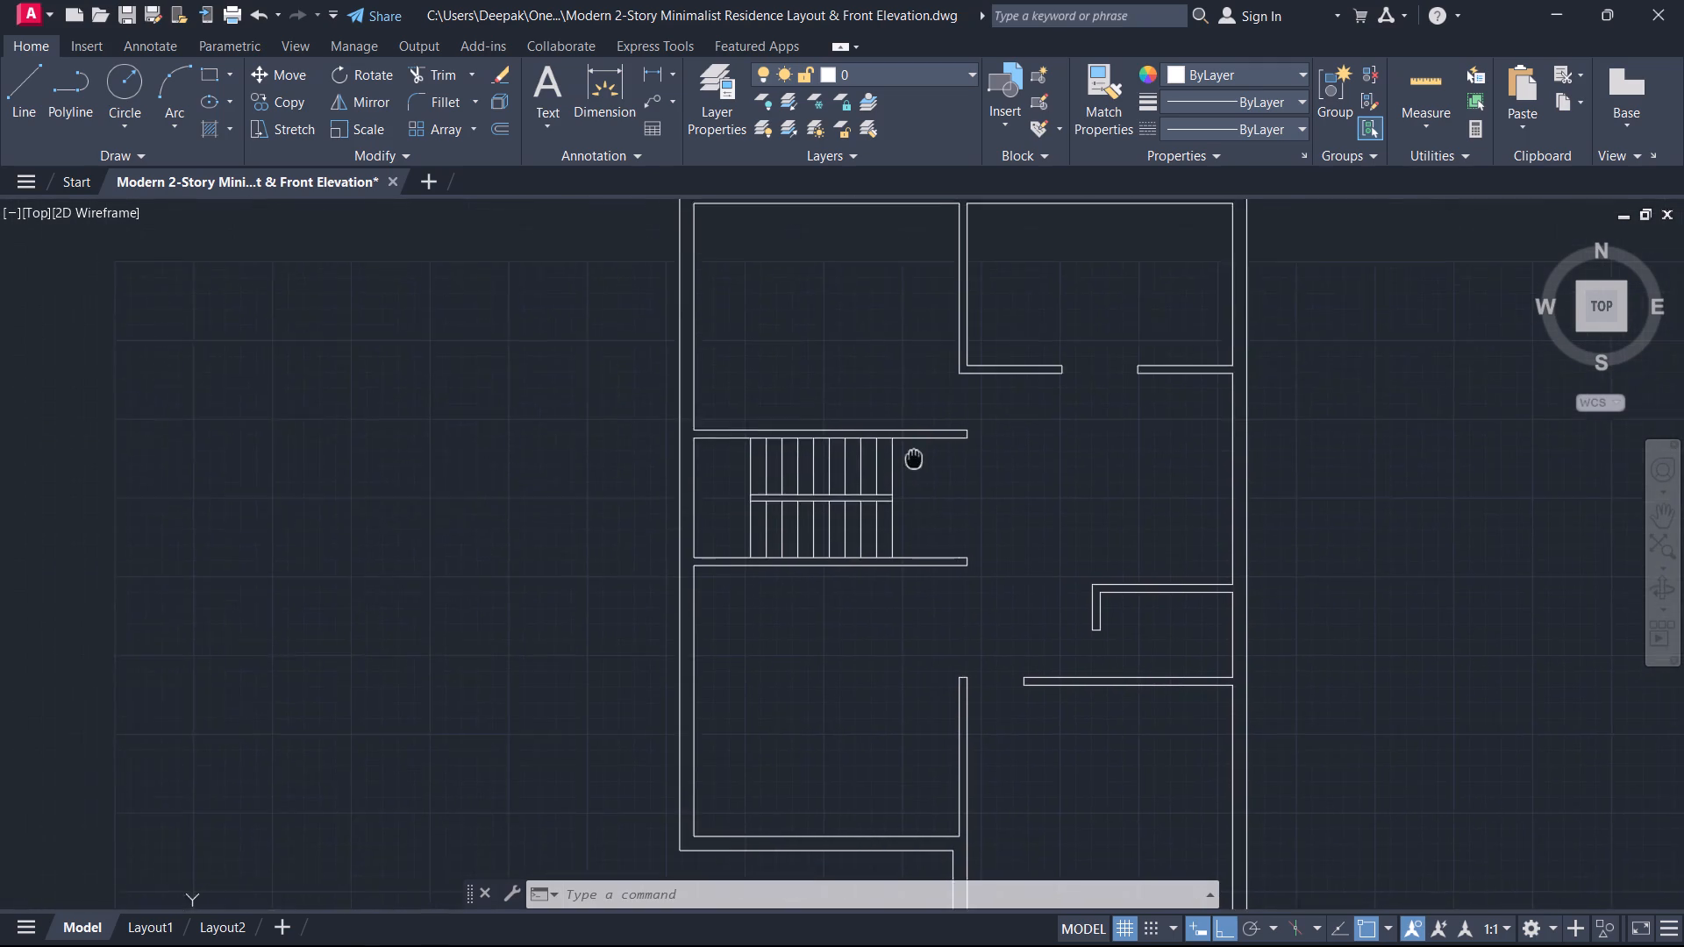
{"action": "middle_click_drag", "start_coordinate": [915, 458], "coordinate": [928, 495]}
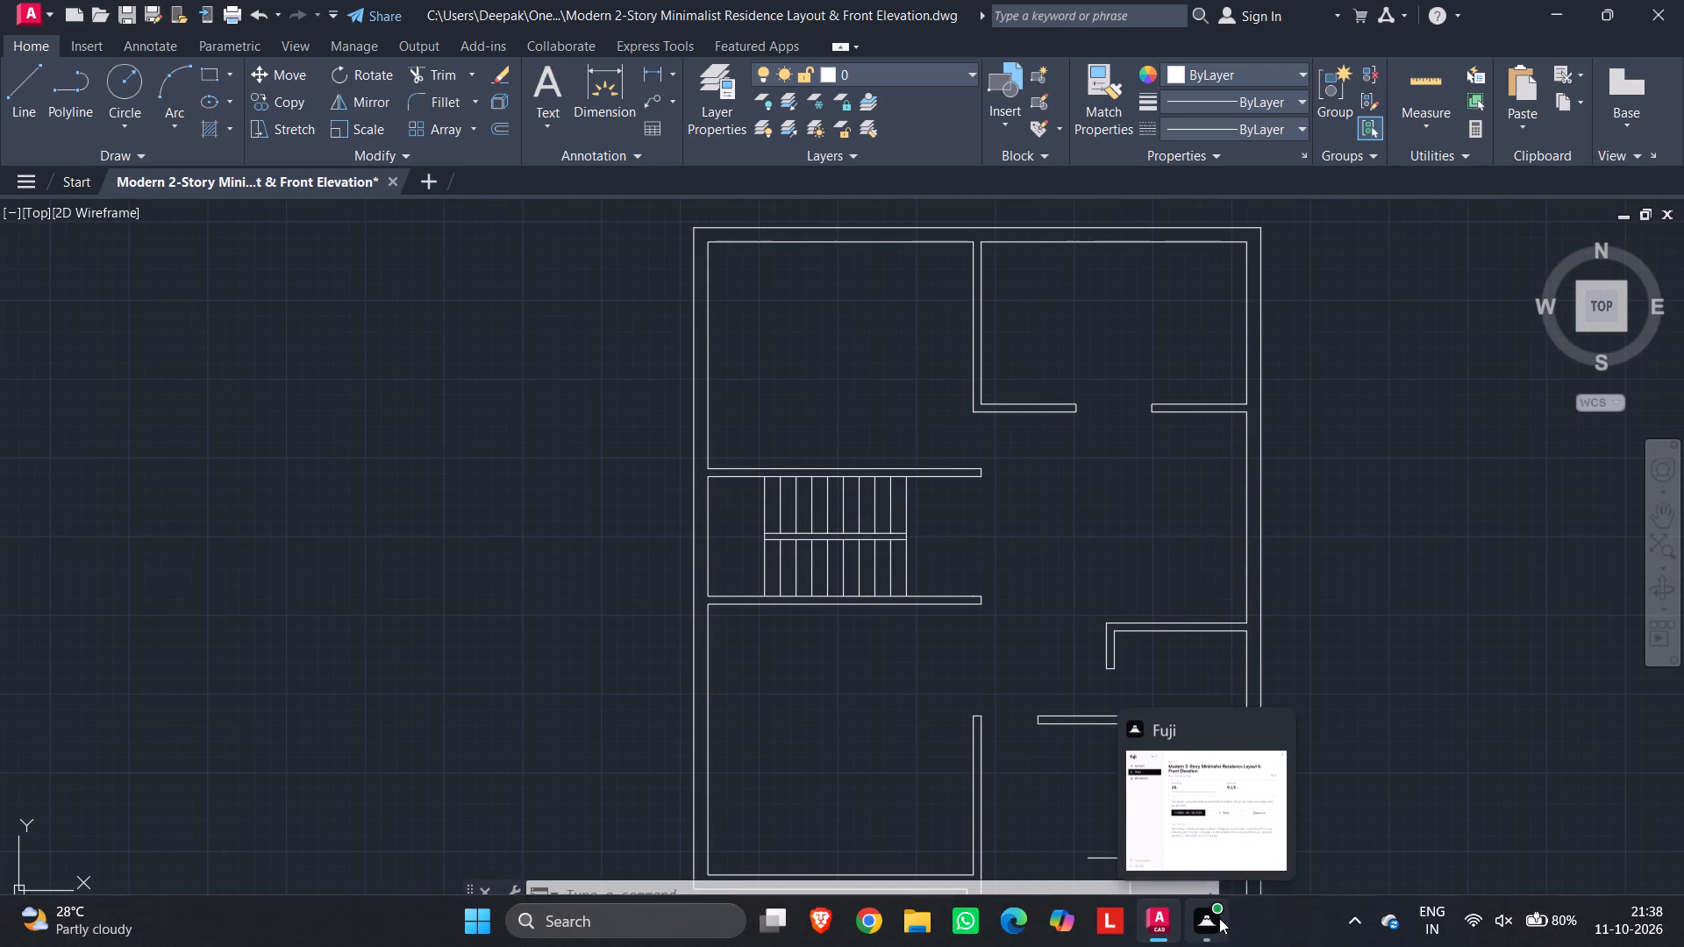
{"action": "middle_click_drag", "start_coordinate": [1029, 351], "coordinate": [930, 353]}
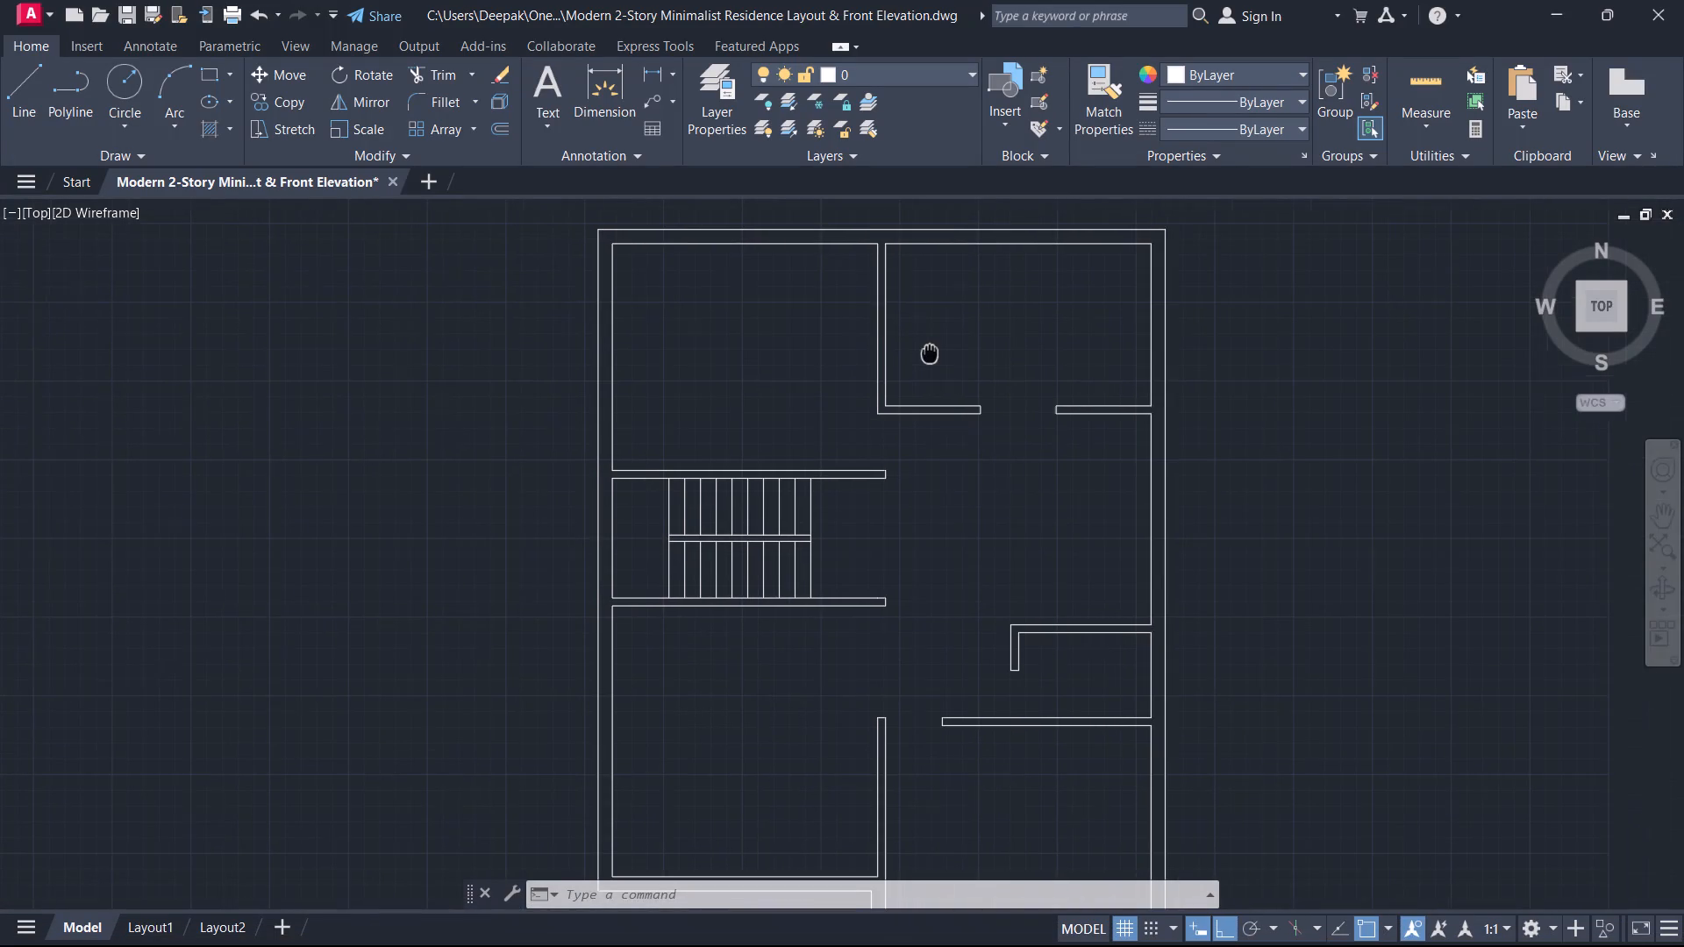
{"action": "middle_click_drag", "start_coordinate": [930, 353], "coordinate": [928, 354]}
{"action": "scroll", "coordinate": [938, 404], "scroll_direction": "up", "scroll_amount": 1}
{"action": "middle_click_drag", "start_coordinate": [939, 402], "coordinate": [942, 445]}
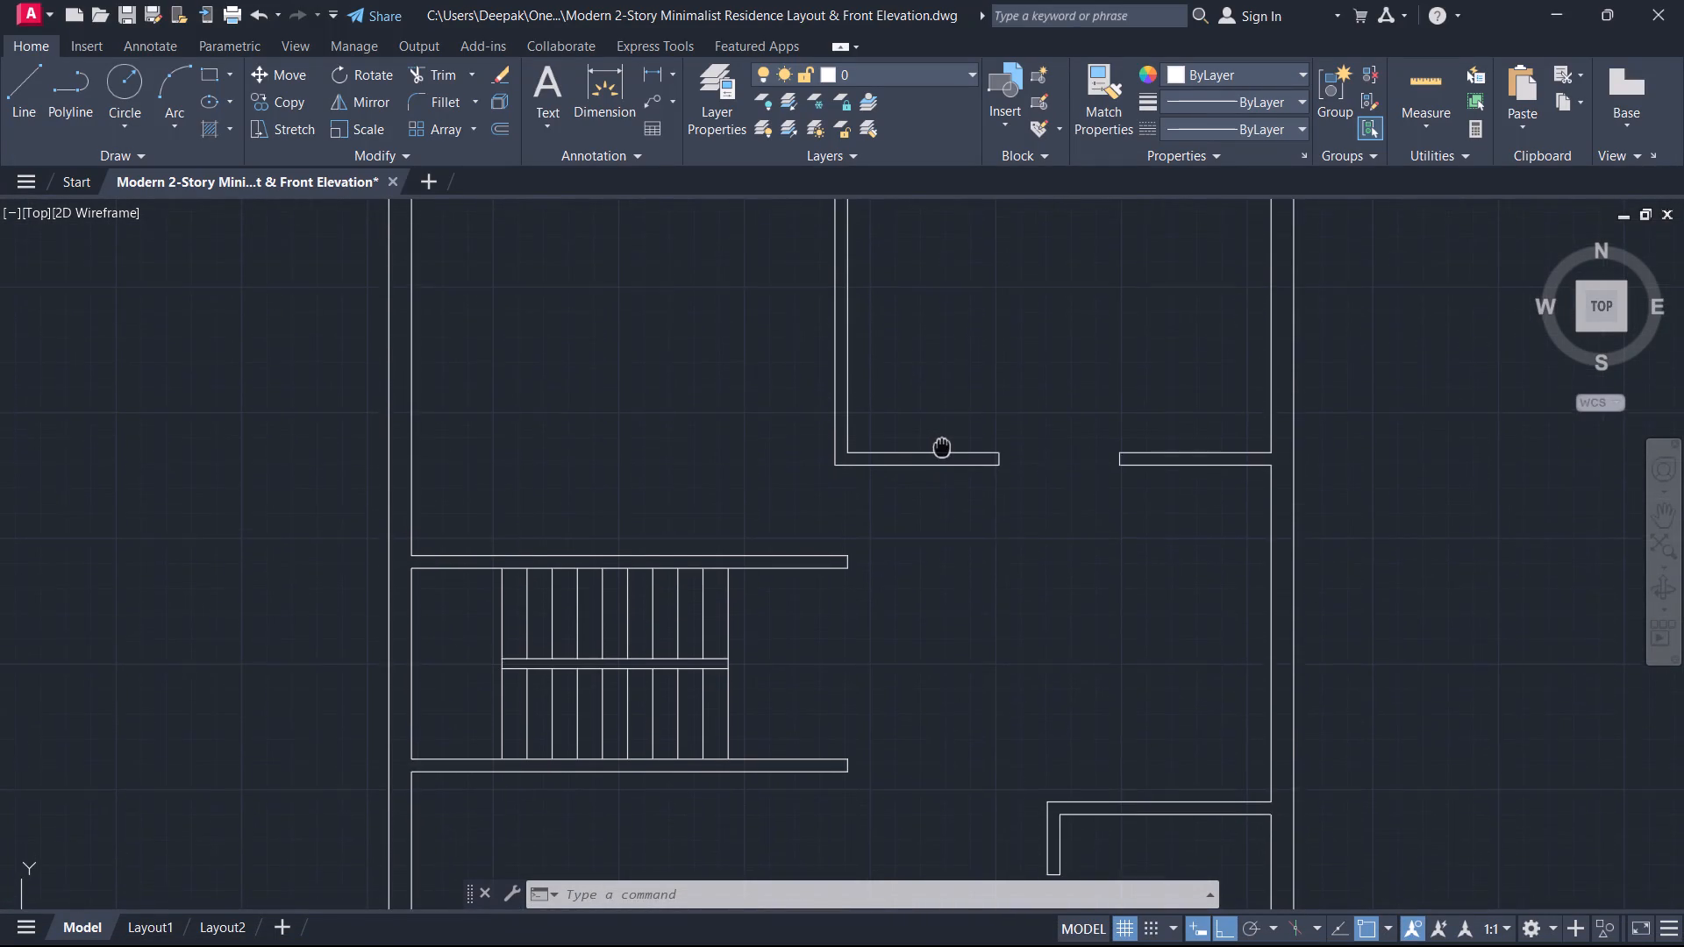
{"action": "scroll", "coordinate": [942, 448], "scroll_direction": "down", "scroll_amount": 1}
{"action": "middle_click_drag", "start_coordinate": [942, 445], "coordinate": [942, 448]}
{"action": "scroll", "coordinate": [968, 423], "scroll_direction": "up", "scroll_amount": 1}
{"action": "middle_click", "coordinate": [968, 423]}
{"action": "scroll", "coordinate": [968, 423], "scroll_direction": "down", "scroll_amount": 1}
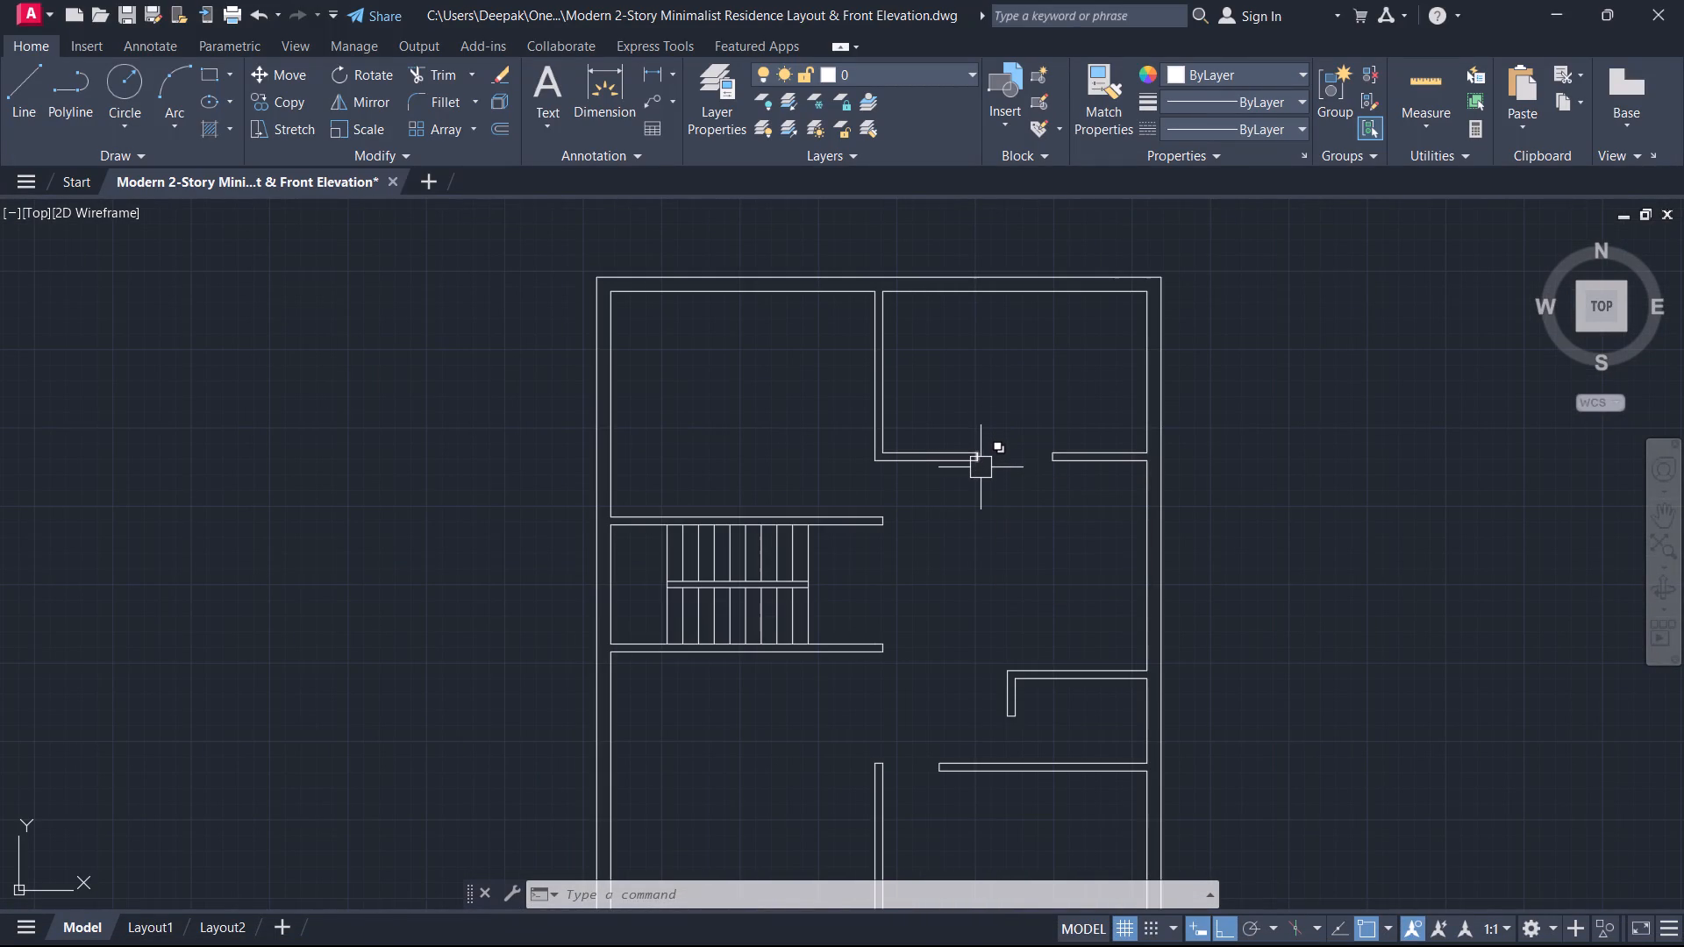
Extend both lines of the vertical partition between the two upper rooms down to the wall above the staircase.
{"action": "scroll", "coordinate": [931, 533], "scroll_direction": "up", "scroll_amount": 1}
{"action": "middle_click_drag", "start_coordinate": [931, 533], "coordinate": [947, 537]}
{"action": "key", "text": "e"}
{"action": "key", "text": "x"}
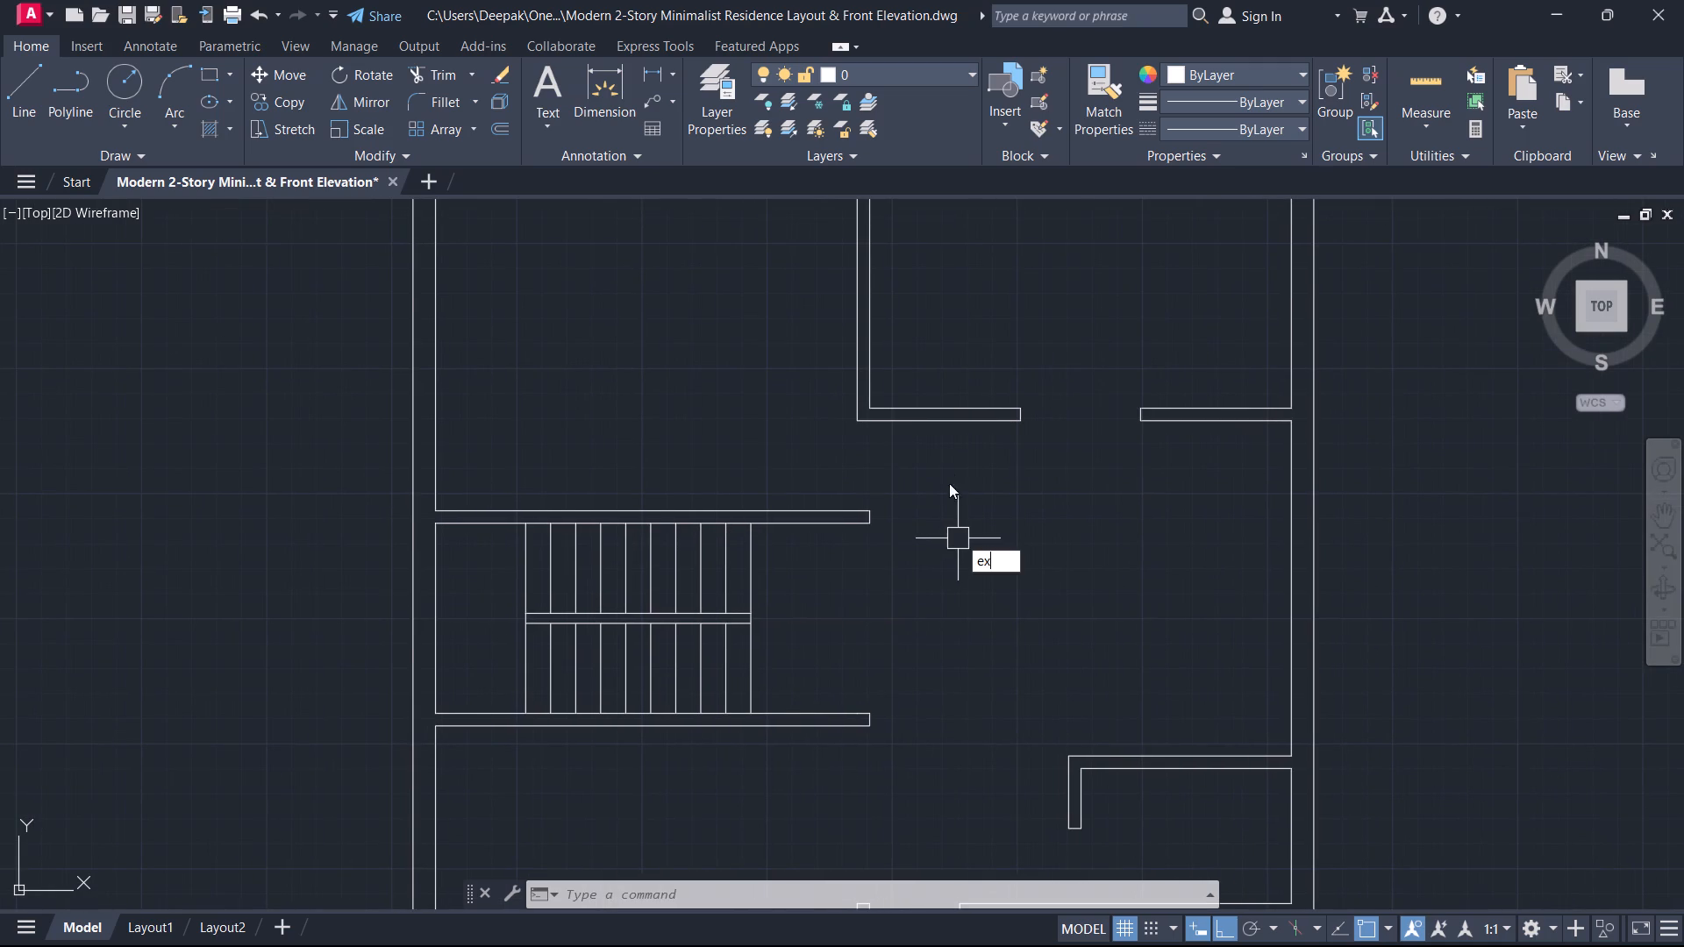
{"action": "key", "text": "space"}
{"action": "left_click_drag", "start_coordinate": [936, 367], "coordinate": [923, 365]}
{"action": "left_click", "coordinate": [824, 365]}
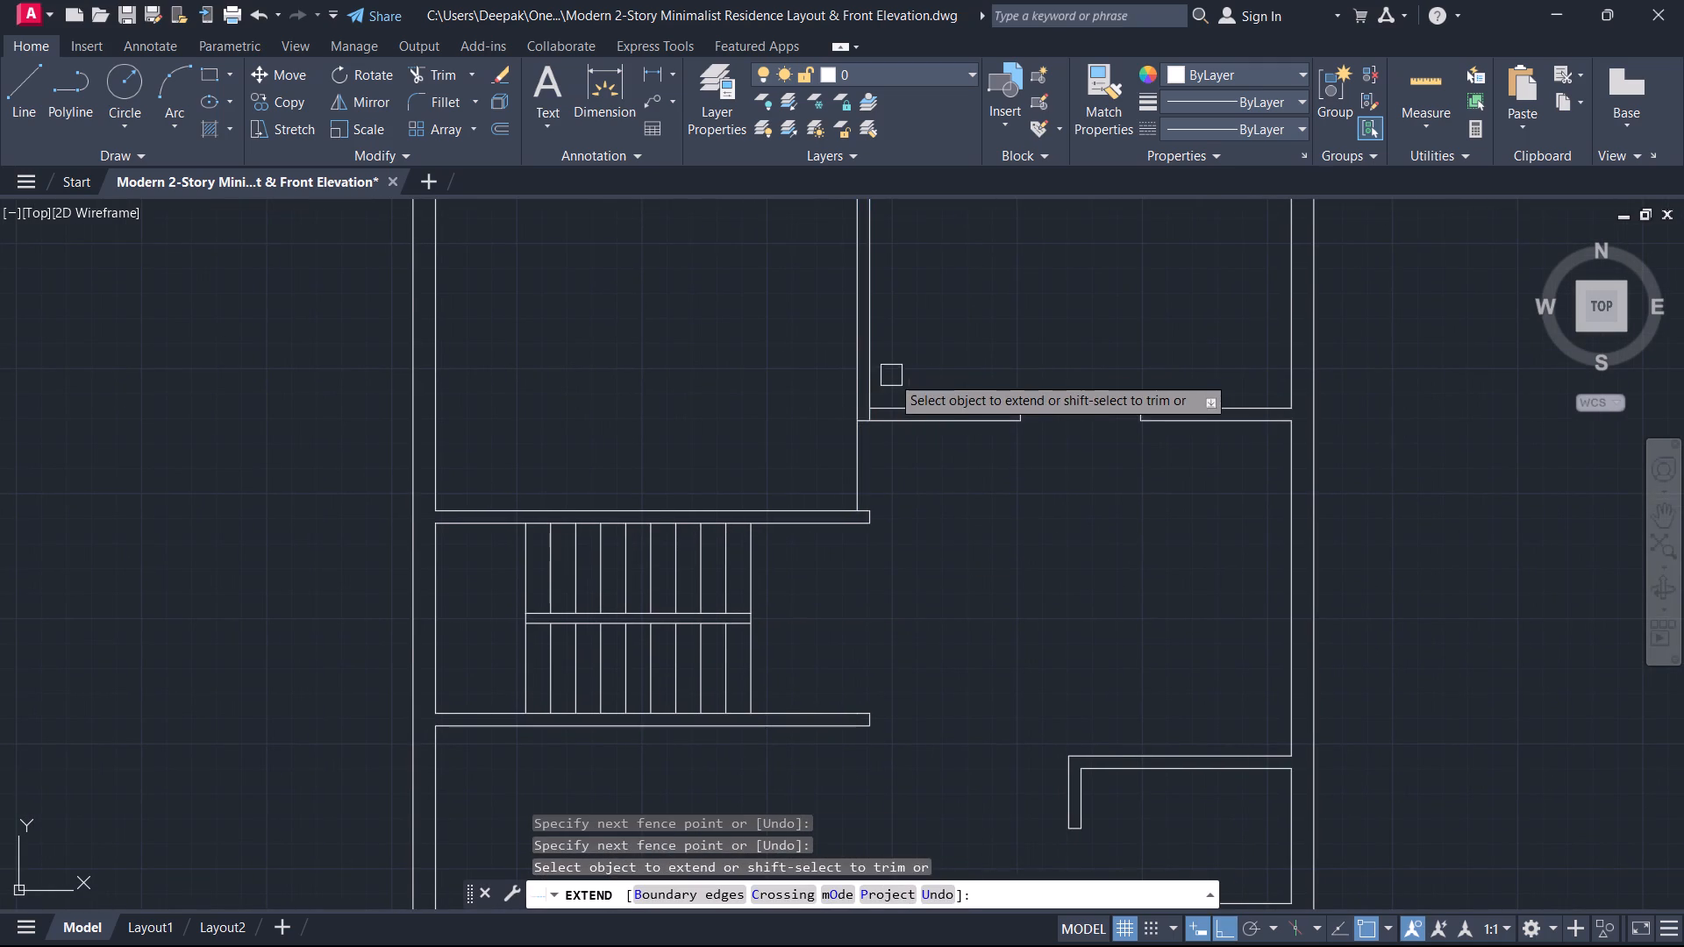
{"action": "left_click", "coordinate": [875, 370]}
{"action": "key", "text": "Escape"}
Extend both lines of the wall above the staircase across to the right outer wall.
{"action": "middle_click_drag", "start_coordinate": [936, 466], "coordinate": [894, 519]}
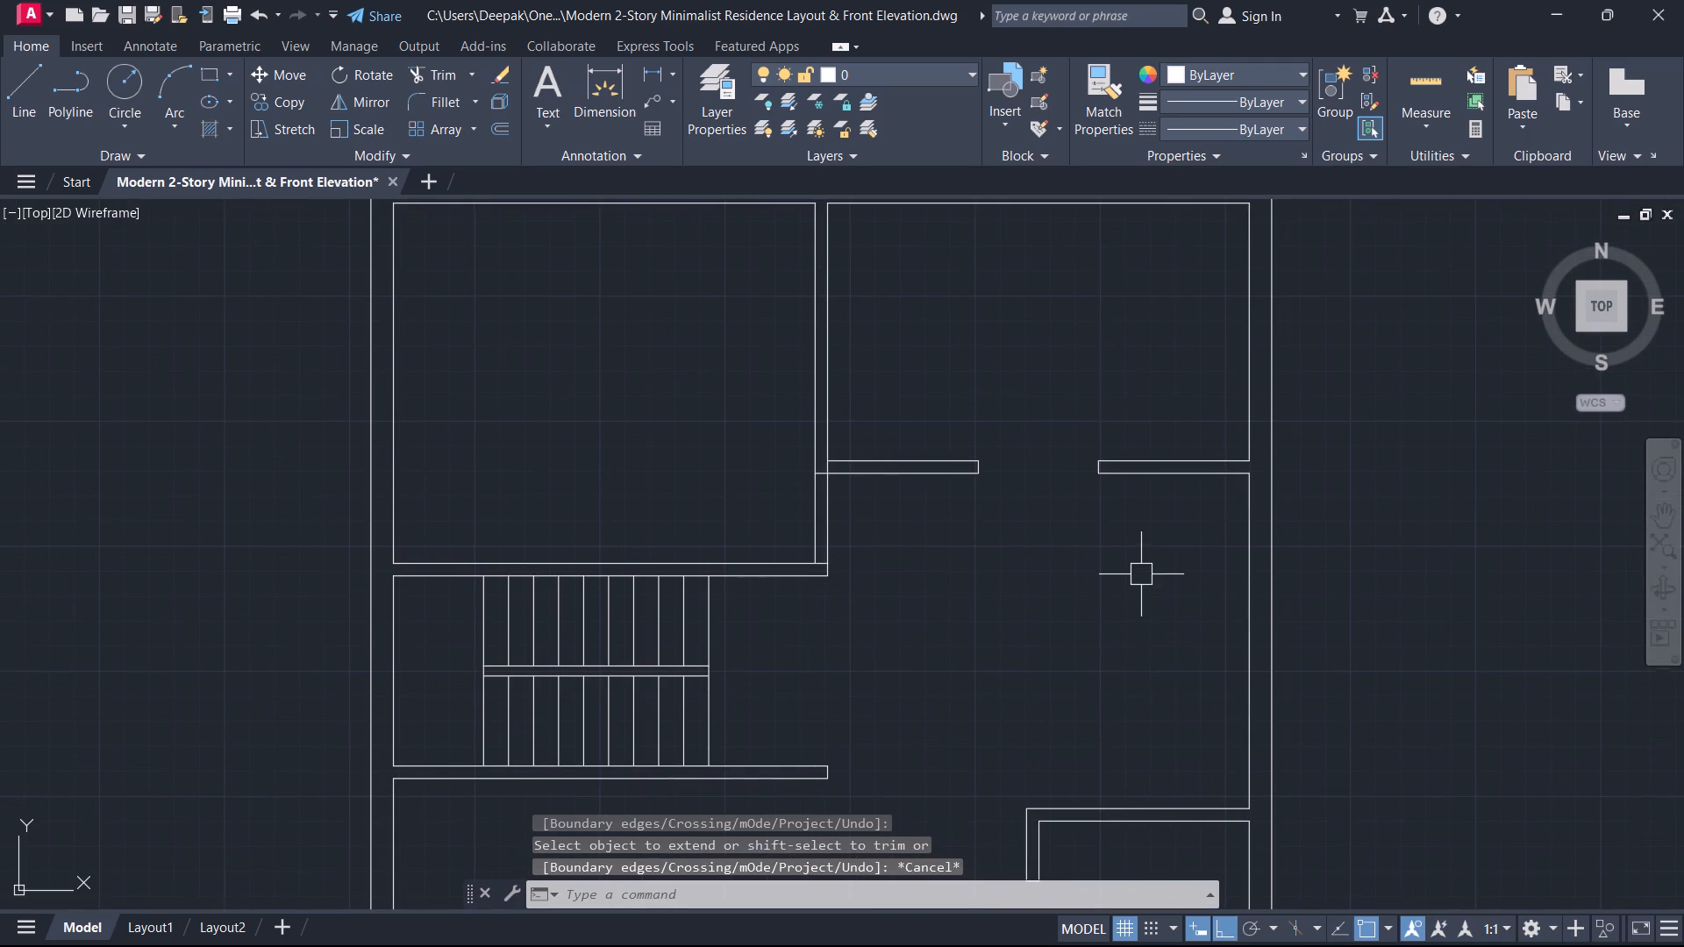
{"action": "type", "text": "ex"}
{"action": "key", "text": "space"}
{"action": "key", "text": "space"}
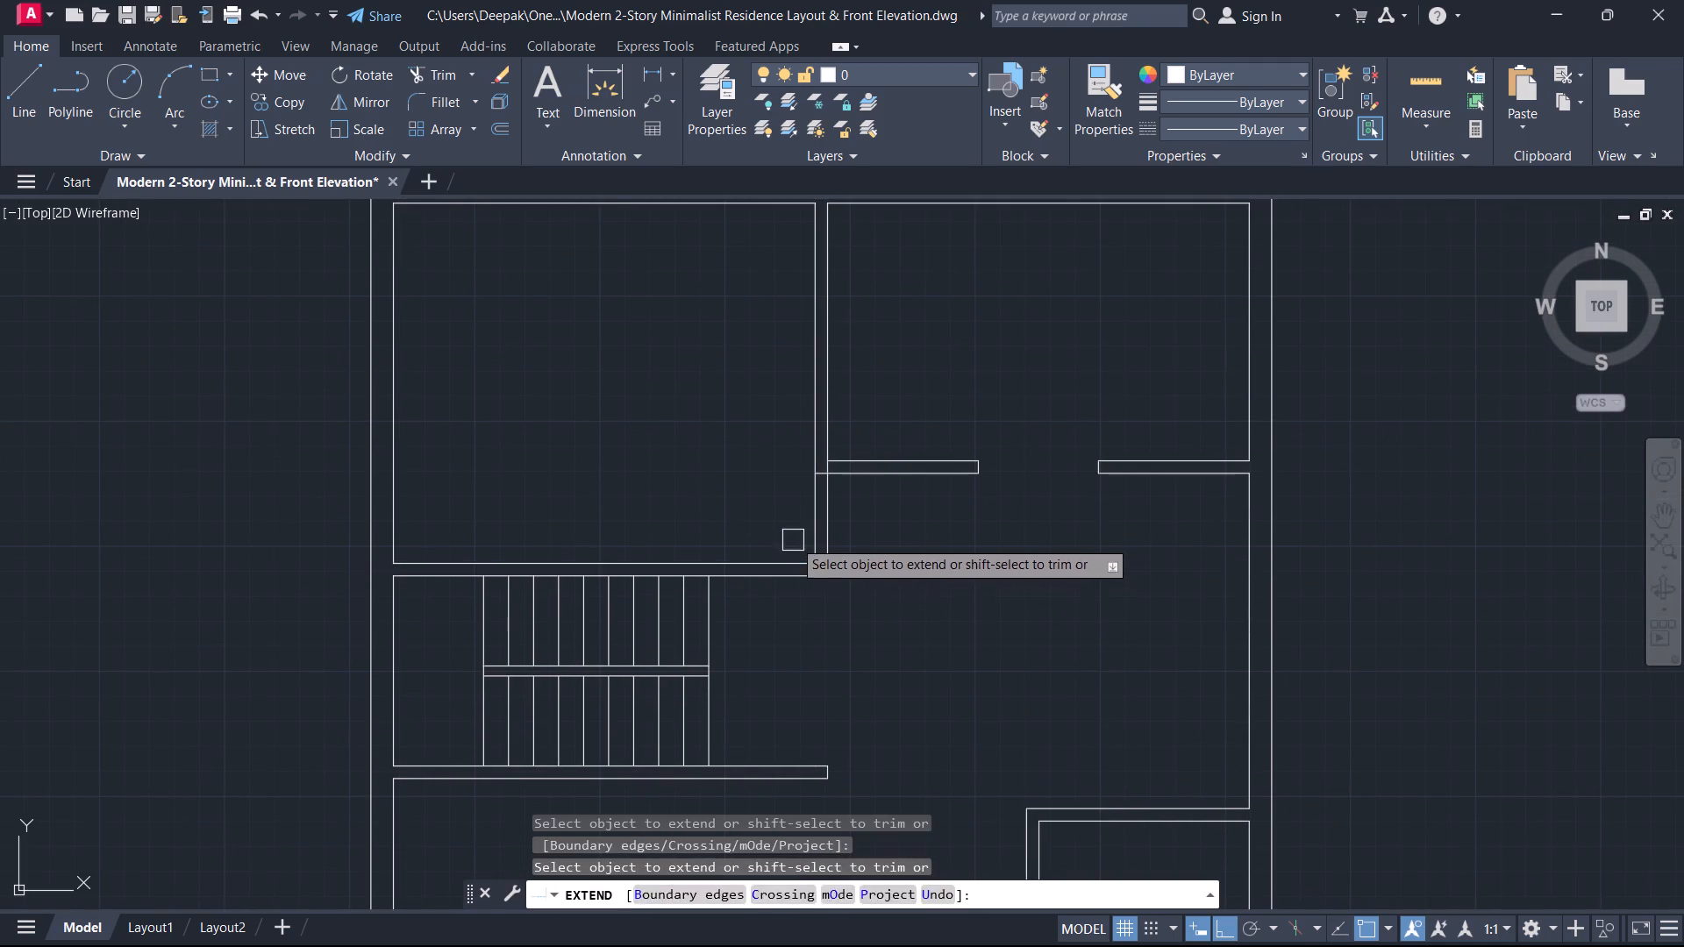
{"action": "left_click", "coordinate": [792, 538]}
{"action": "left_click", "coordinate": [801, 605]}
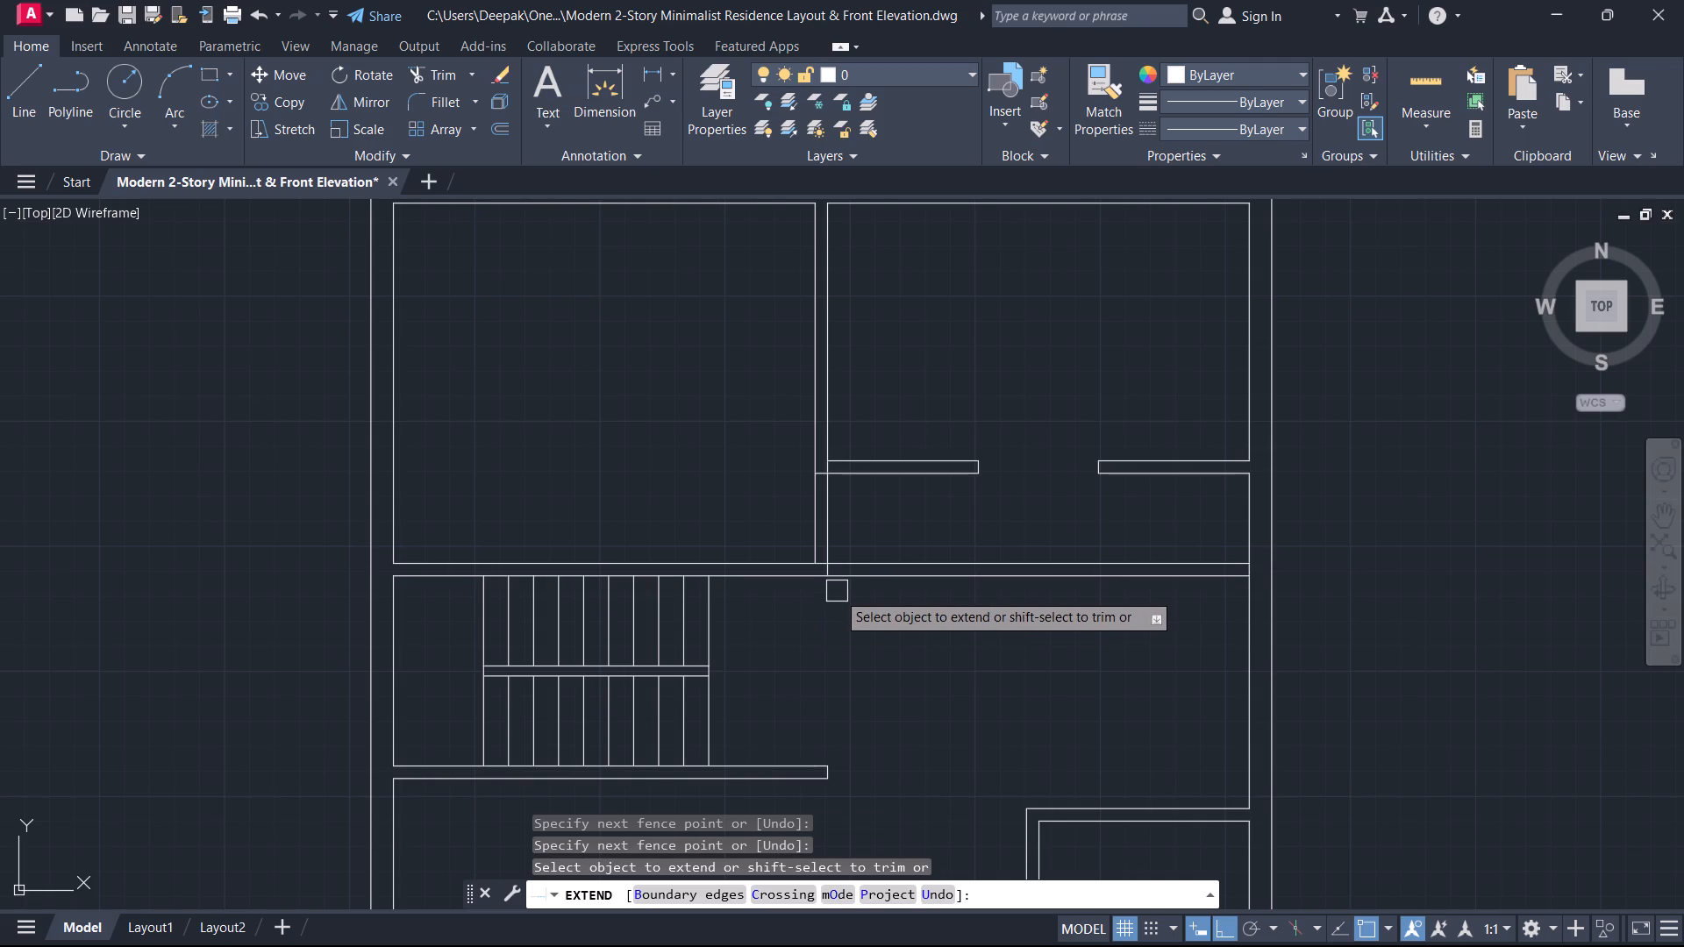
{"action": "key", "text": "Escape"}
Extend the upper-right room's two door jamb lines down to the lower line of the newly extended wall.
{"action": "scroll", "coordinate": [1067, 490], "scroll_direction": "up", "scroll_amount": 1}
{"action": "middle_click_drag", "start_coordinate": [1069, 490], "coordinate": [1072, 550]}
{"action": "key", "text": "e"}
{"action": "key", "text": "x"}
{"action": "key", "text": "space"}
{"action": "scroll", "coordinate": [1014, 569], "scroll_direction": "up", "scroll_amount": 3}
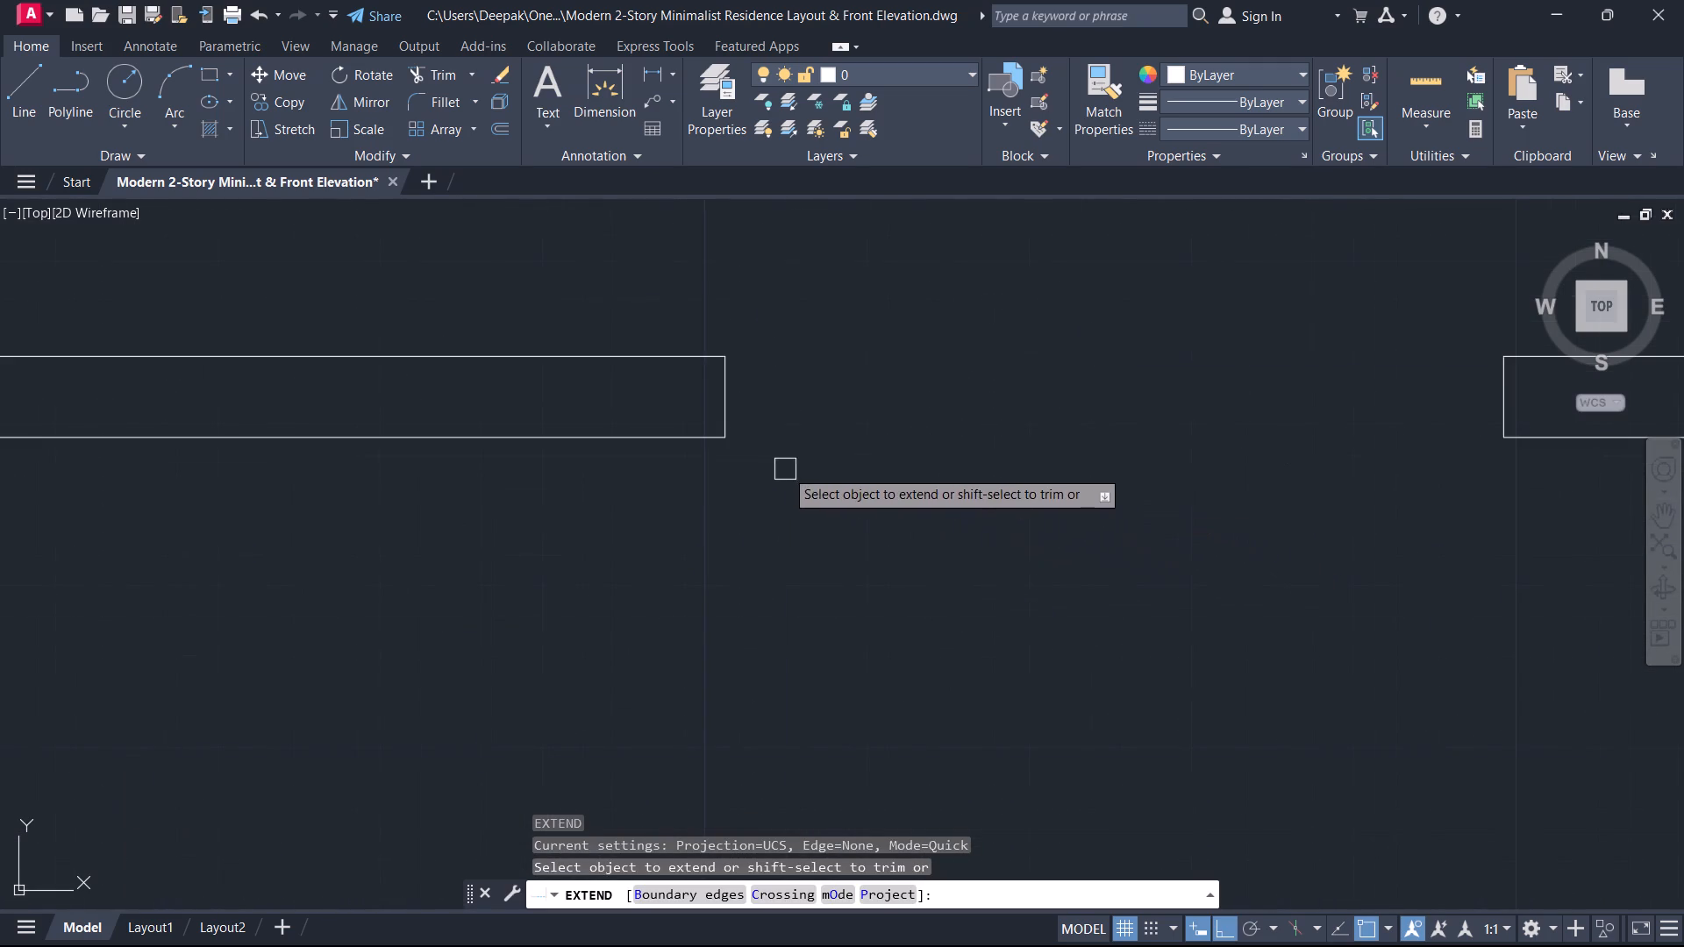
{"action": "left_click", "coordinate": [681, 411]}
{"action": "scroll", "coordinate": [1379, 483], "scroll_direction": "down", "scroll_amount": 3}
{"action": "middle_click_drag", "start_coordinate": [1379, 483], "coordinate": [1257, 512]}
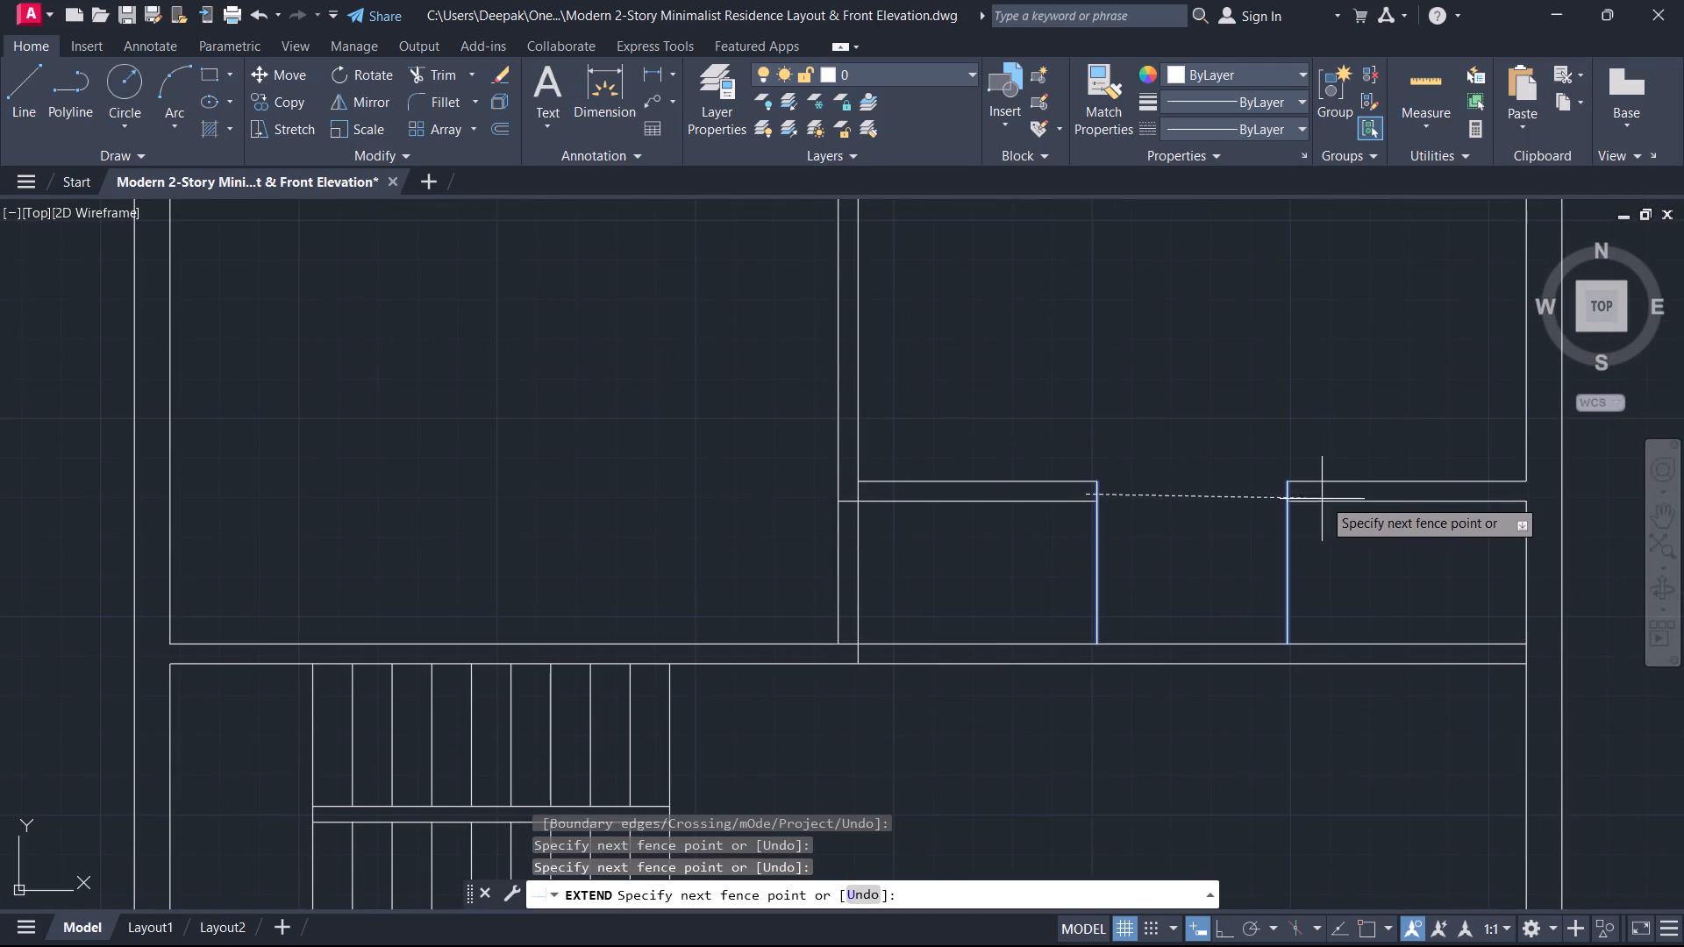
{"action": "left_click_drag", "start_coordinate": [1324, 495], "coordinate": [1306, 515]}
{"action": "left_click", "coordinate": [1038, 605]}
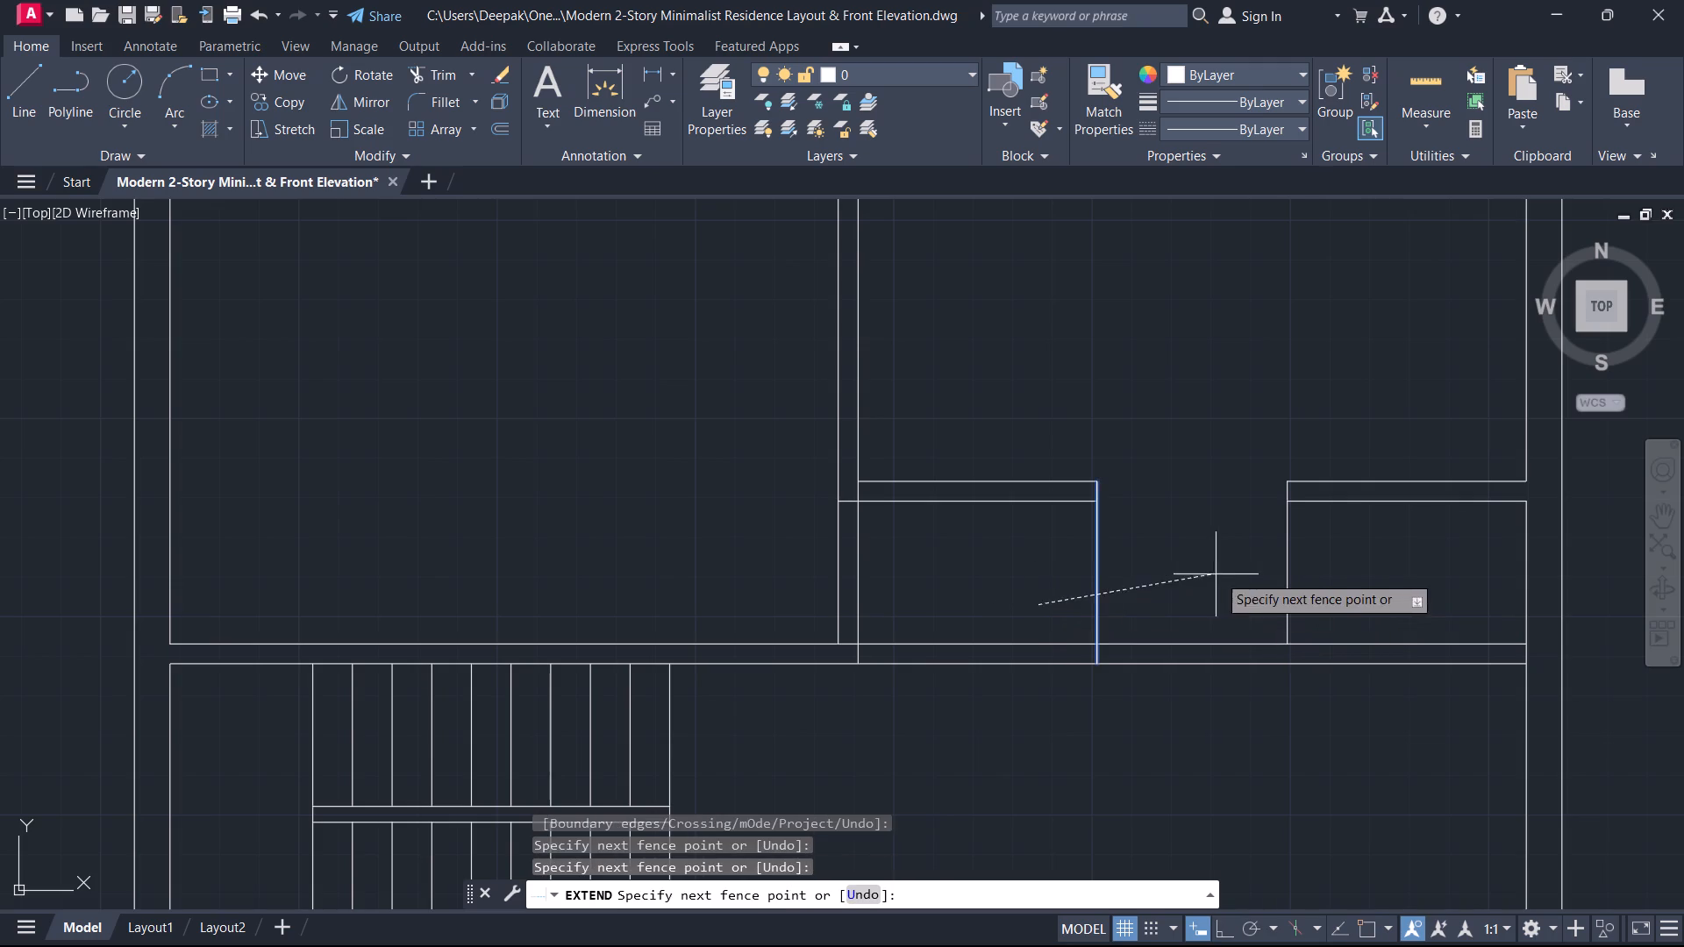
{"action": "left_click", "coordinate": [1307, 590]}
{"action": "key", "text": "Escape"}
Trim away the upper-right room's old bottom wall, the jamb lines above the new wall, and the leftover line inside the vertical partition.
{"action": "type", "text": "tr"}
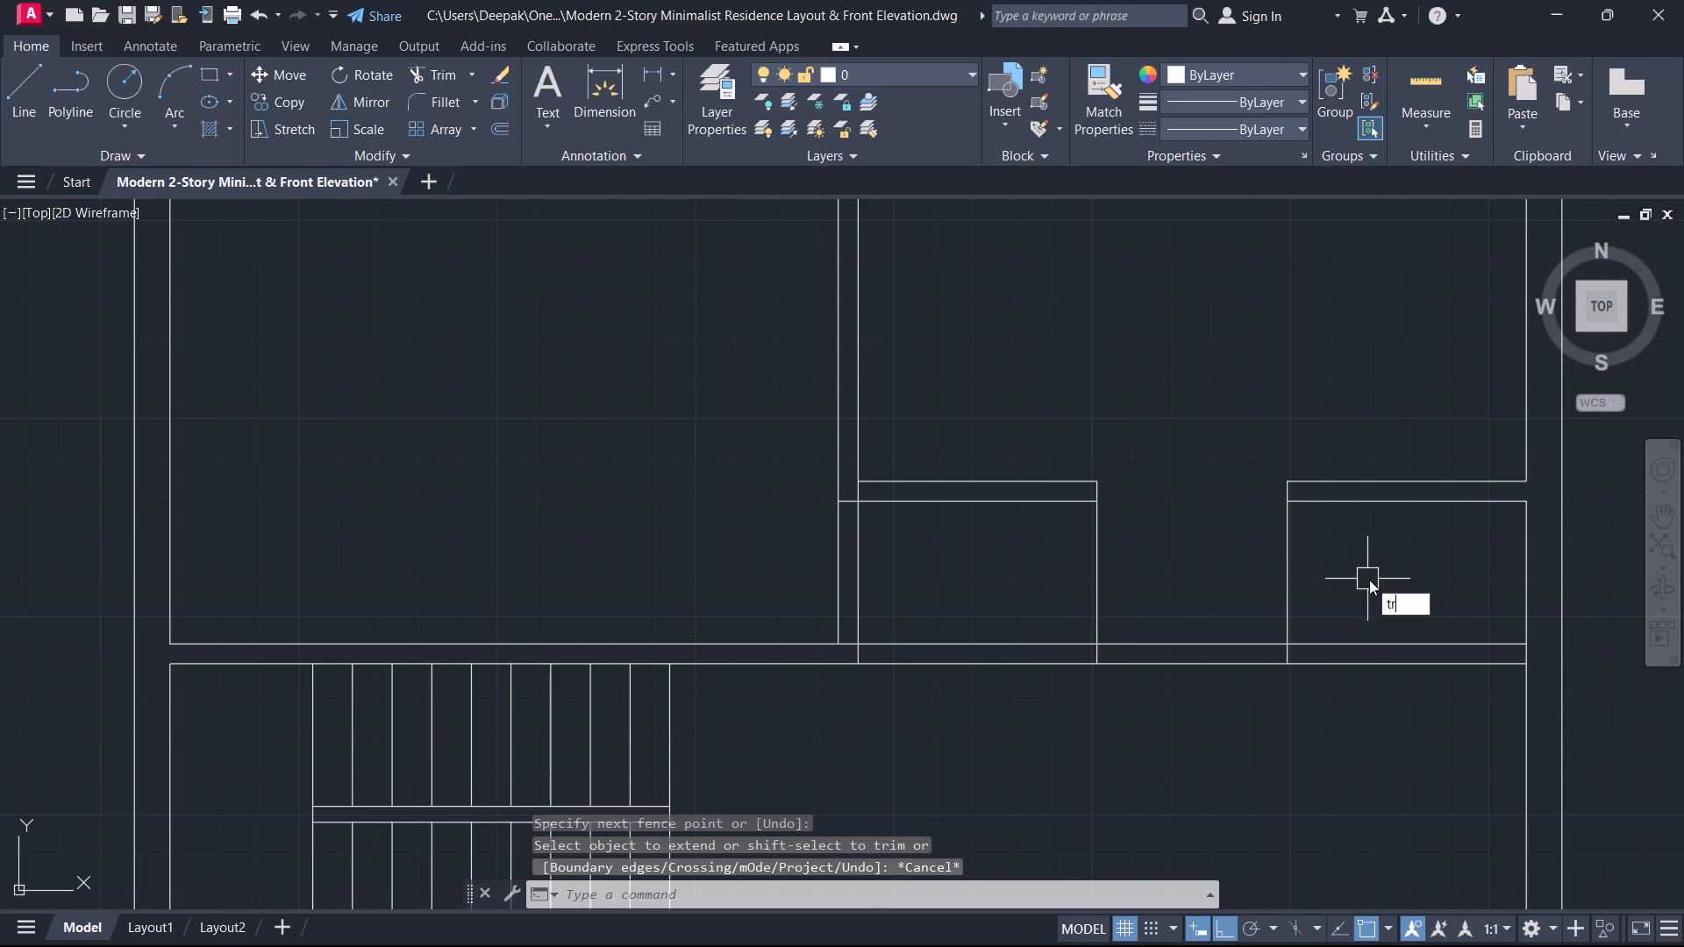
{"action": "key", "text": "space"}
{"action": "left_click_drag", "start_coordinate": [1369, 580], "coordinate": [1388, 470]}
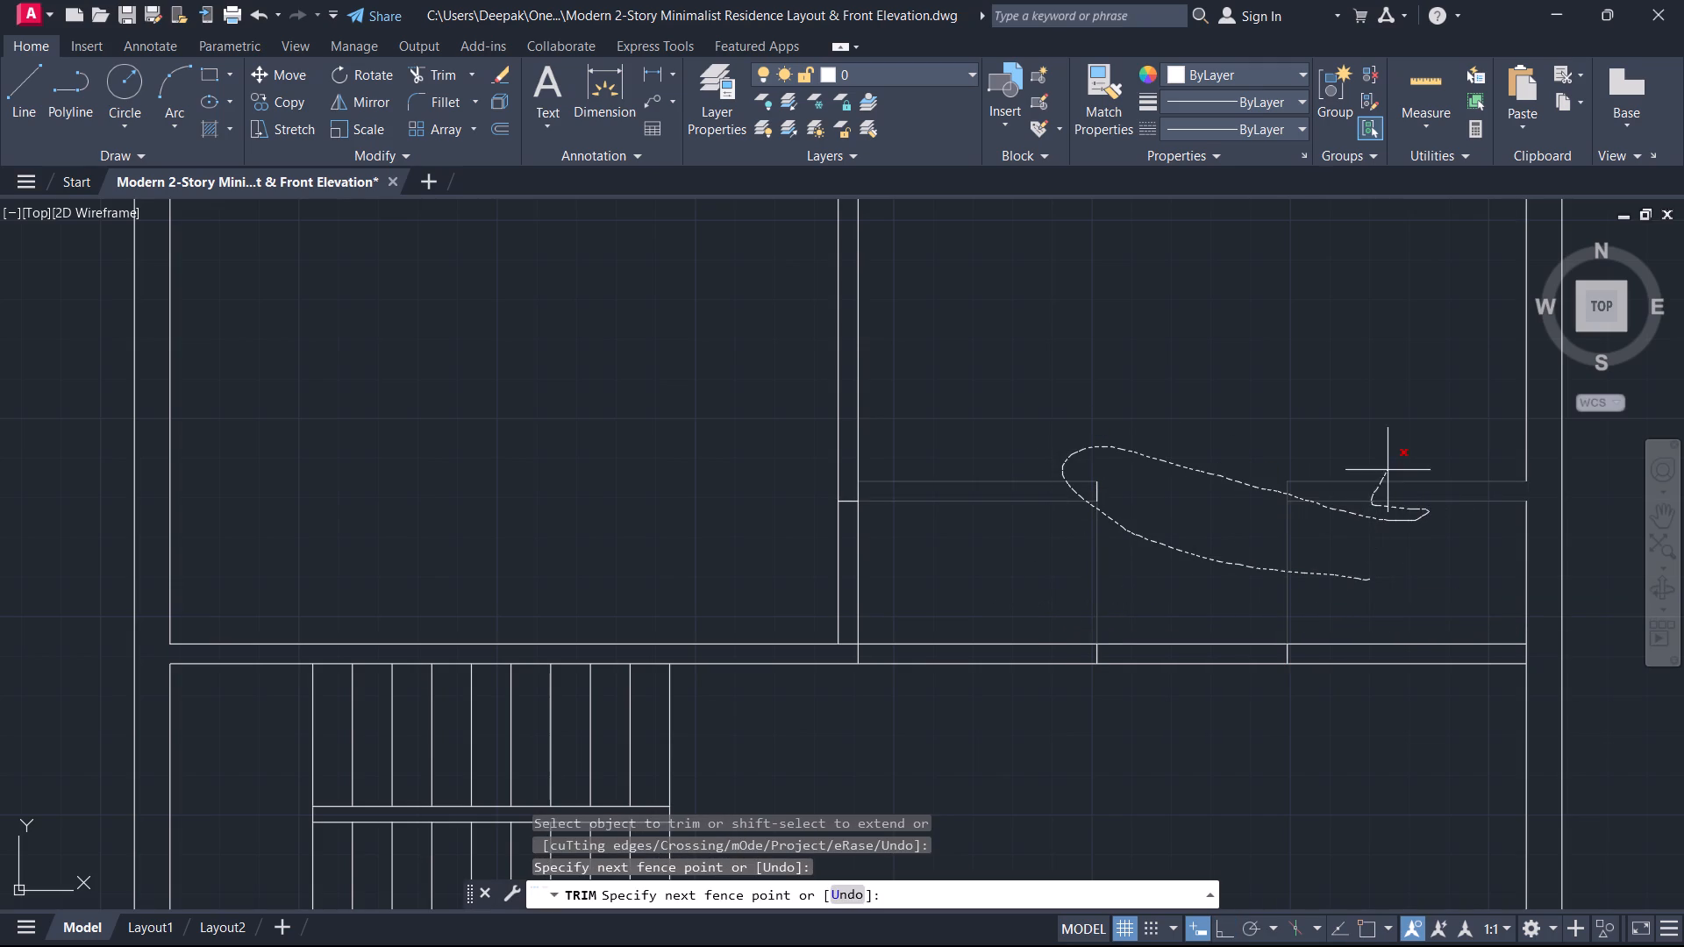
{"action": "left_click_drag", "start_coordinate": [1388, 470], "coordinate": [1077, 494]}
{"action": "scroll", "coordinate": [851, 513], "scroll_direction": "up", "scroll_amount": 3}
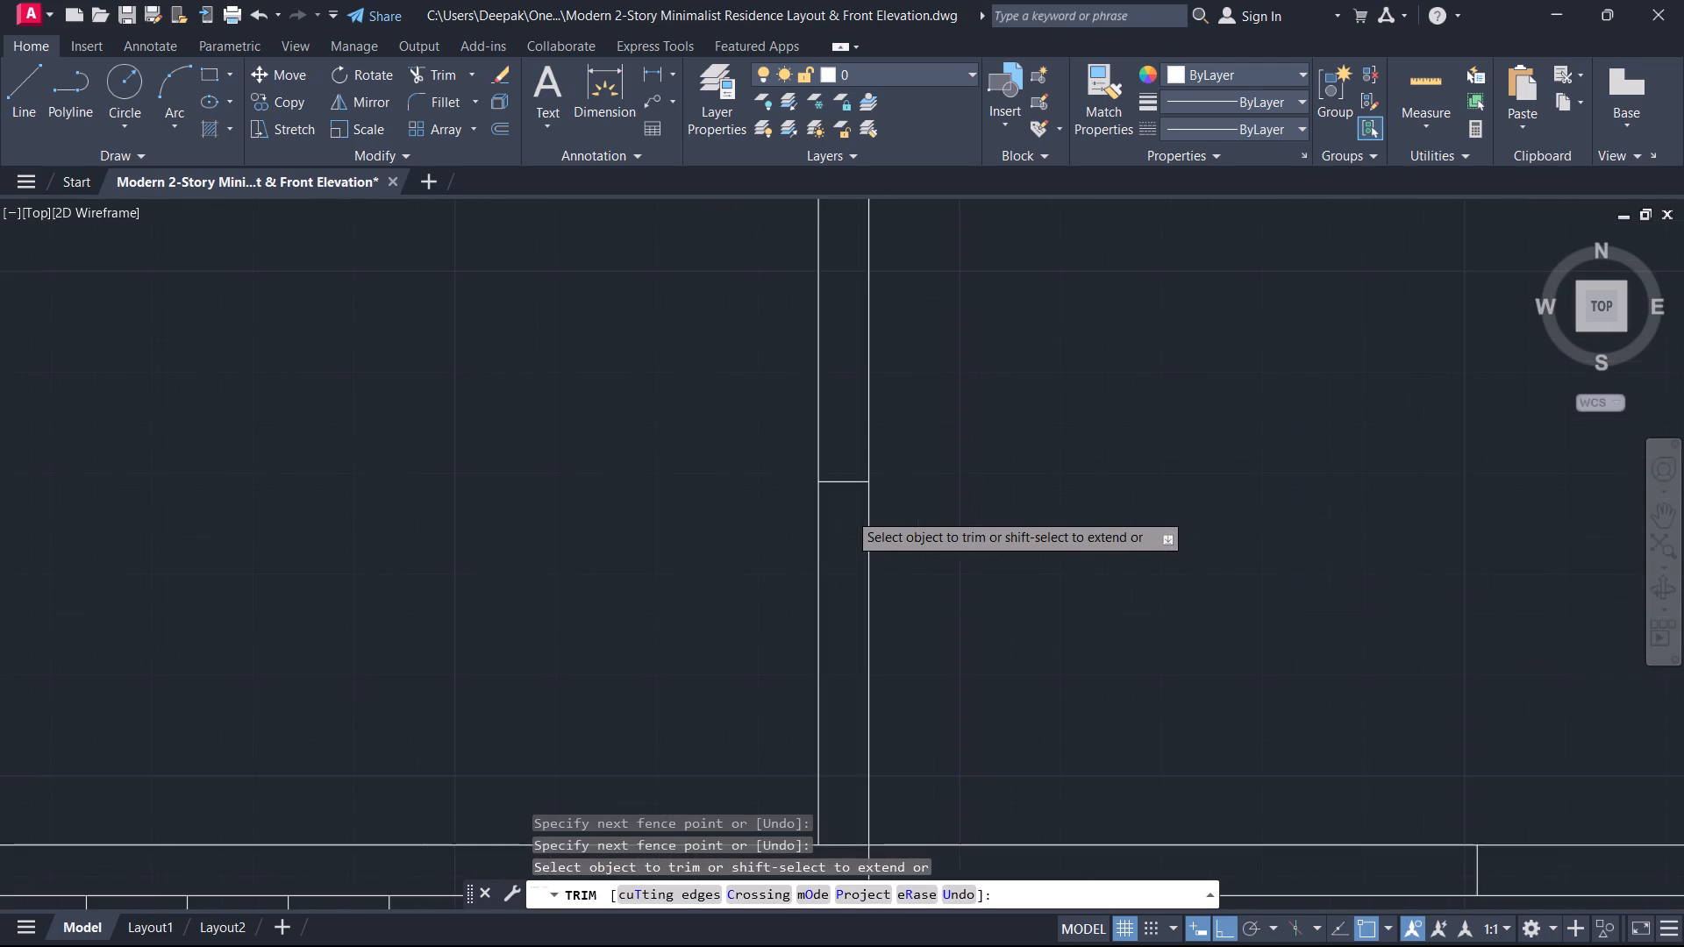
{"action": "left_click_drag", "start_coordinate": [848, 512], "coordinate": [852, 420]}
{"action": "scroll", "coordinate": [844, 456], "scroll_direction": "down", "scroll_amount": 4}
{"action": "scroll", "coordinate": [860, 619], "scroll_direction": "up", "scroll_amount": 1}
{"action": "middle_click_drag", "start_coordinate": [860, 619], "coordinate": [1021, 622]}
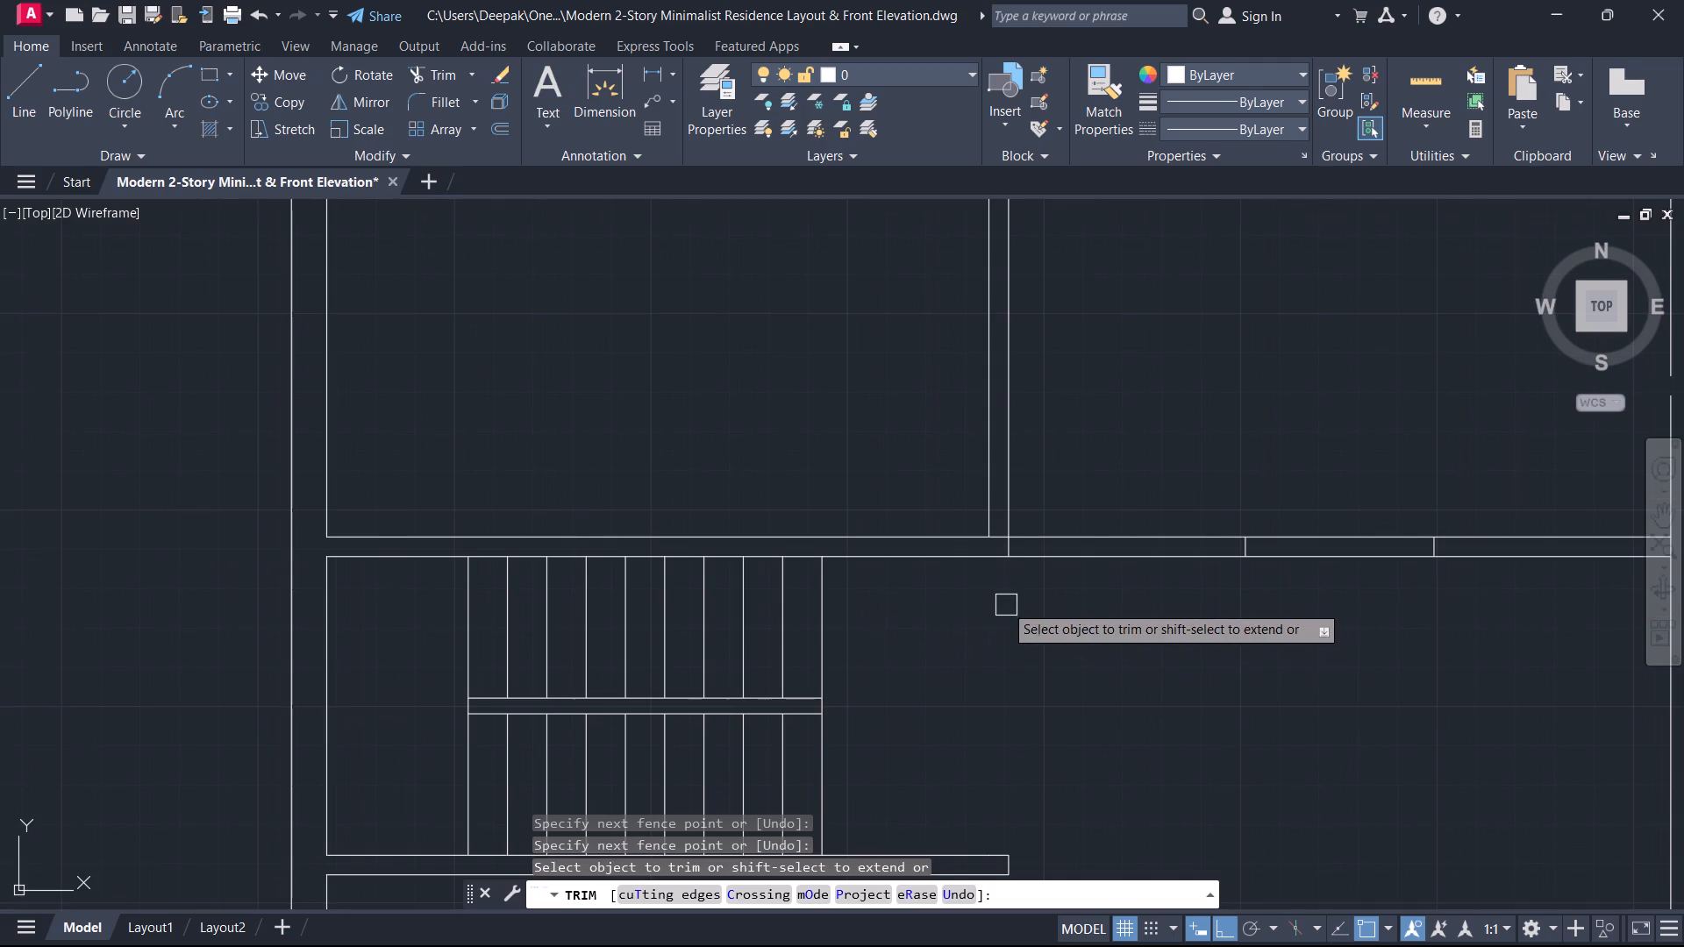
{"action": "key", "text": "Escape"}
Extend the staircase's rightmost line up through the thickness of the wall above it.
{"action": "type", "text": "ex"}
{"action": "key", "text": "space"}
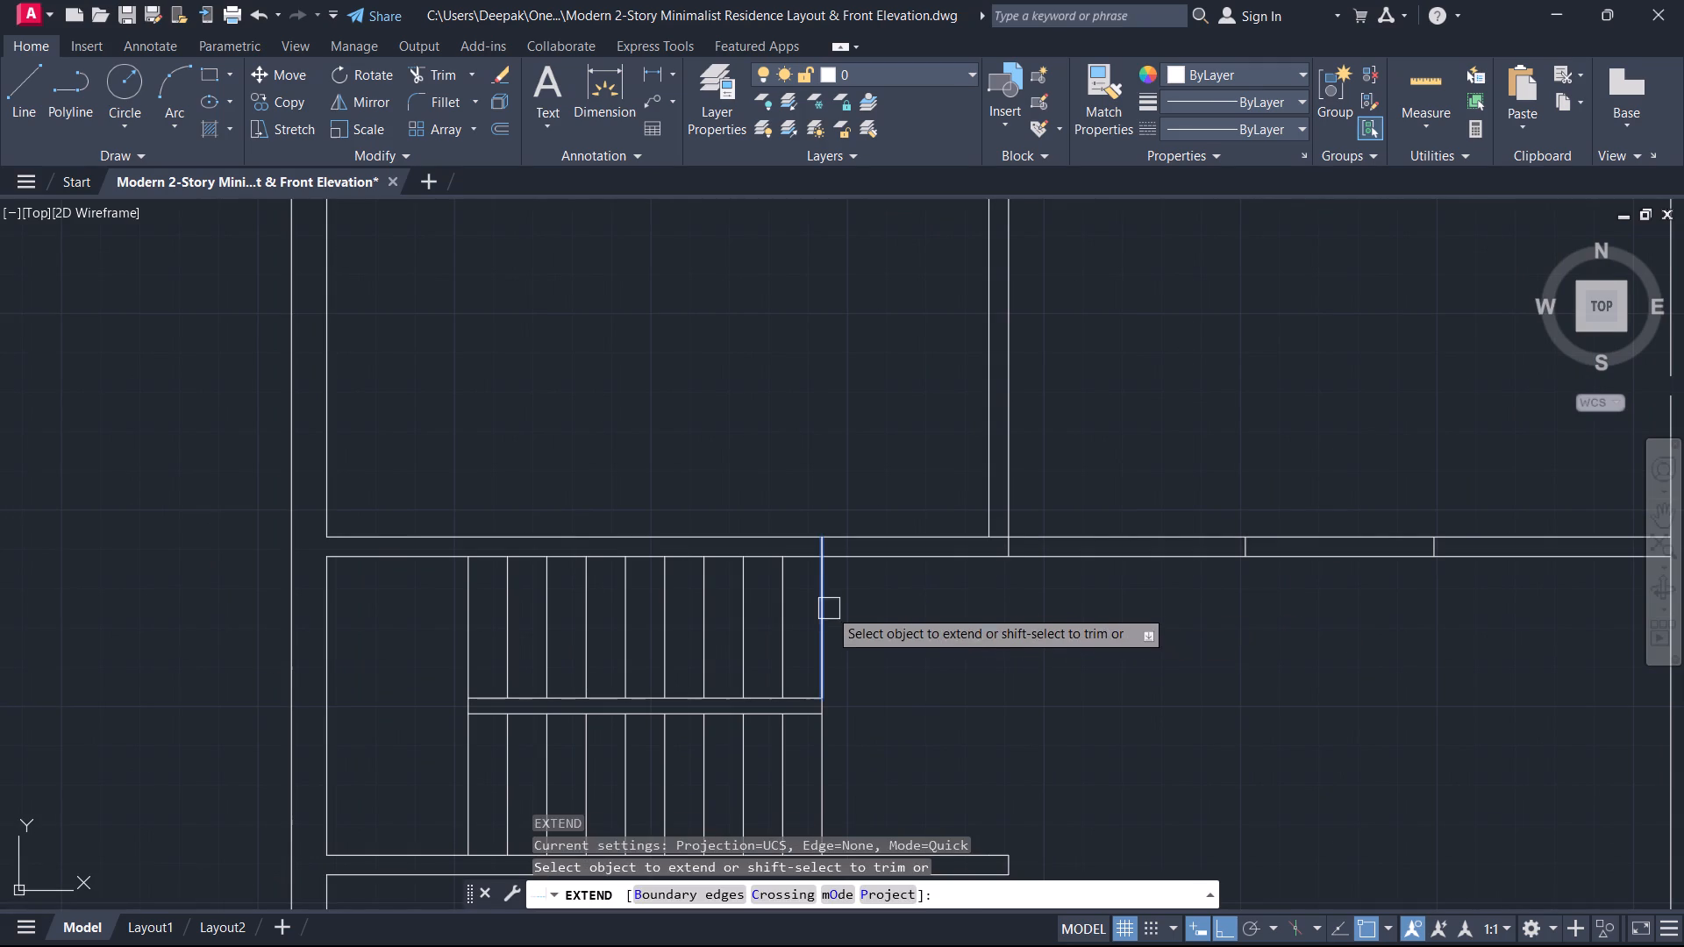
{"action": "left_click", "coordinate": [826, 596]}
{"action": "key", "text": "Escape"}
Measure the distance along the wall from the staircase's rightmost line toward the vertical partition.
{"action": "key", "text": "d"}
{"action": "type", "text": "i"}
{"action": "key", "text": "space"}
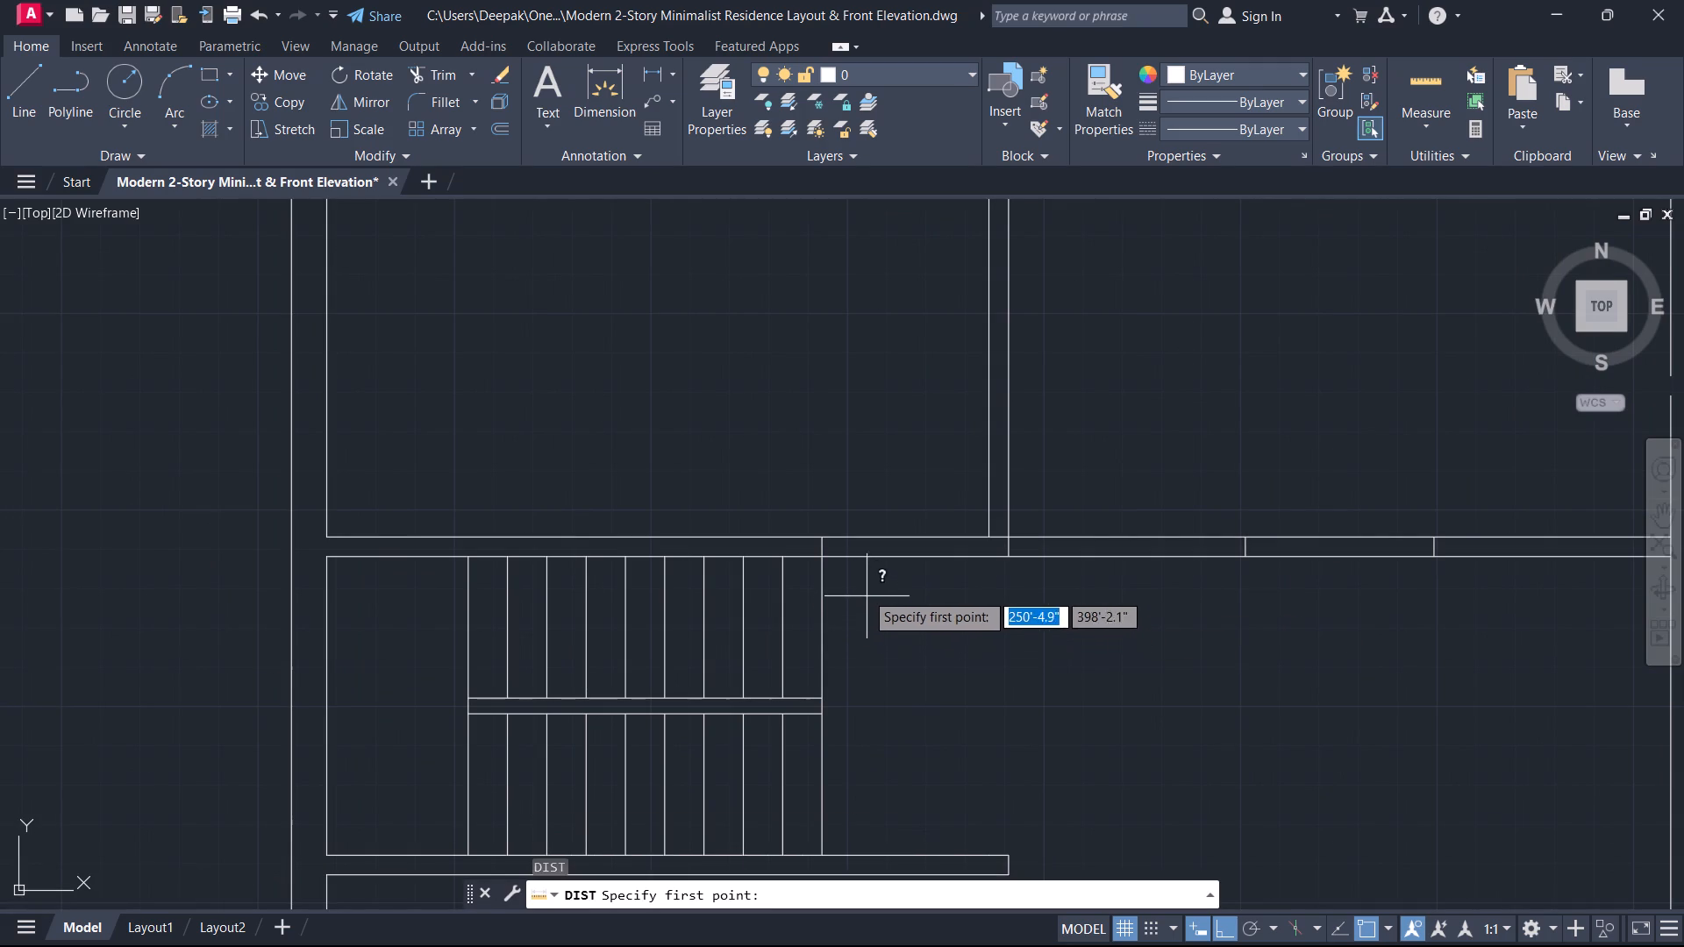
{"action": "left_click", "coordinate": [825, 554]}
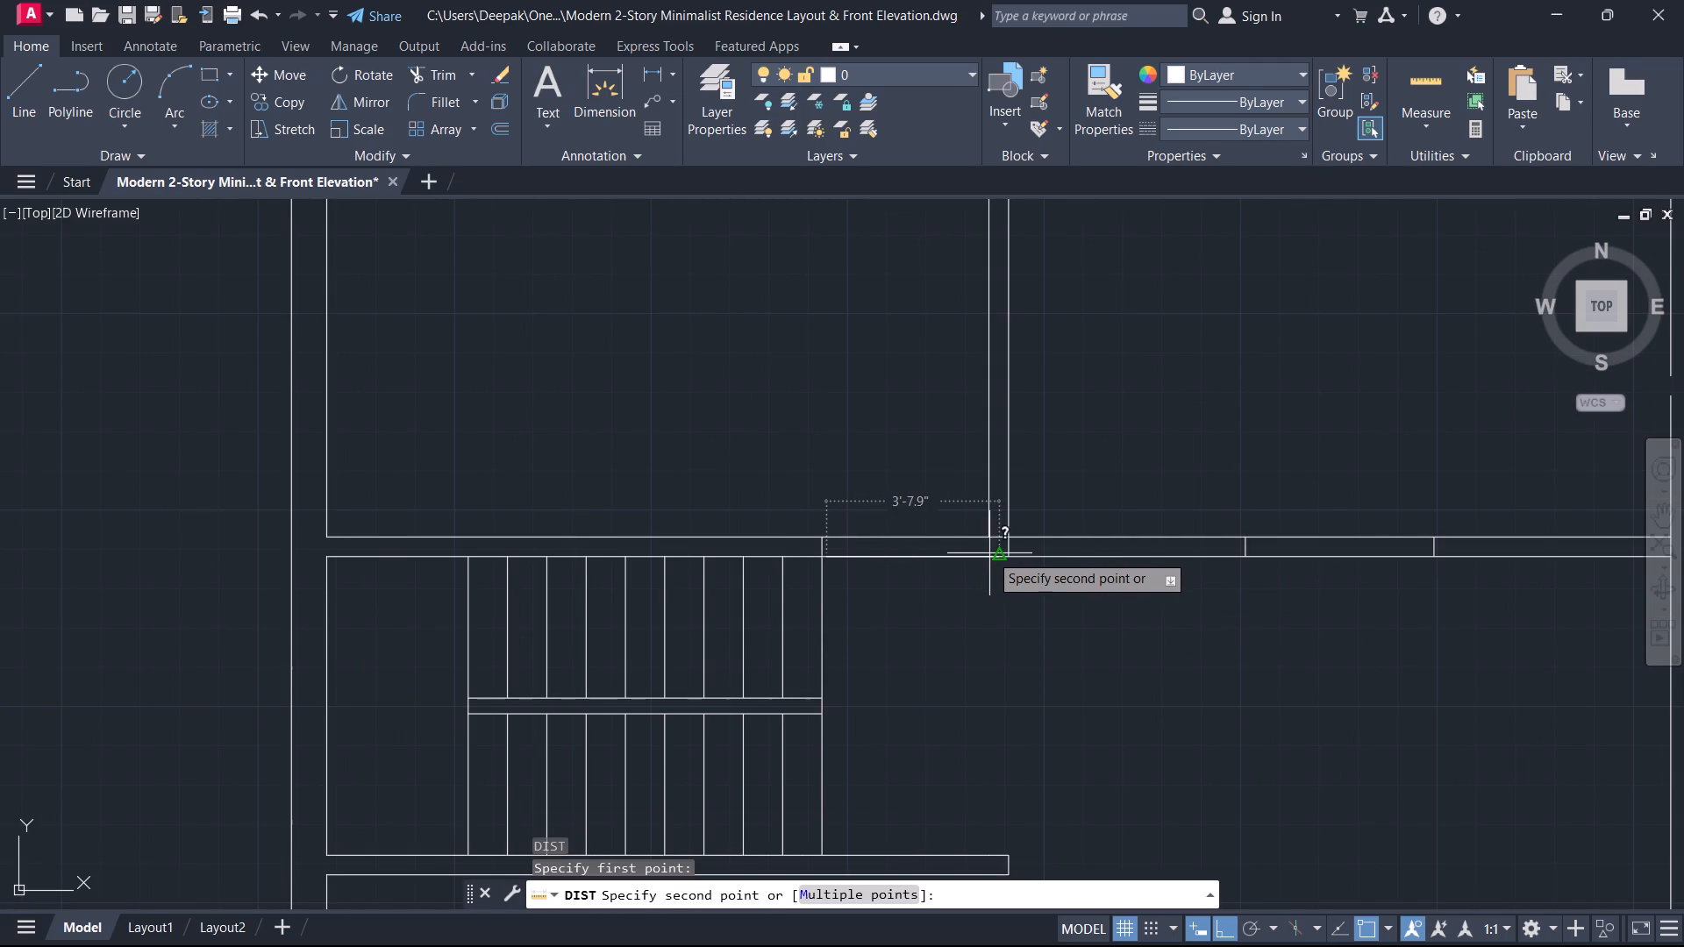
{"action": "key", "text": "Escape"}
Extend the vertical partition's left line down to the lower line of the wall above the staircase.
{"action": "scroll", "coordinate": [989, 570], "scroll_direction": "up", "scroll_amount": 1}
{"action": "middle_click_drag", "start_coordinate": [989, 570], "coordinate": [995, 613]}
{"action": "type", "text": "ex"}
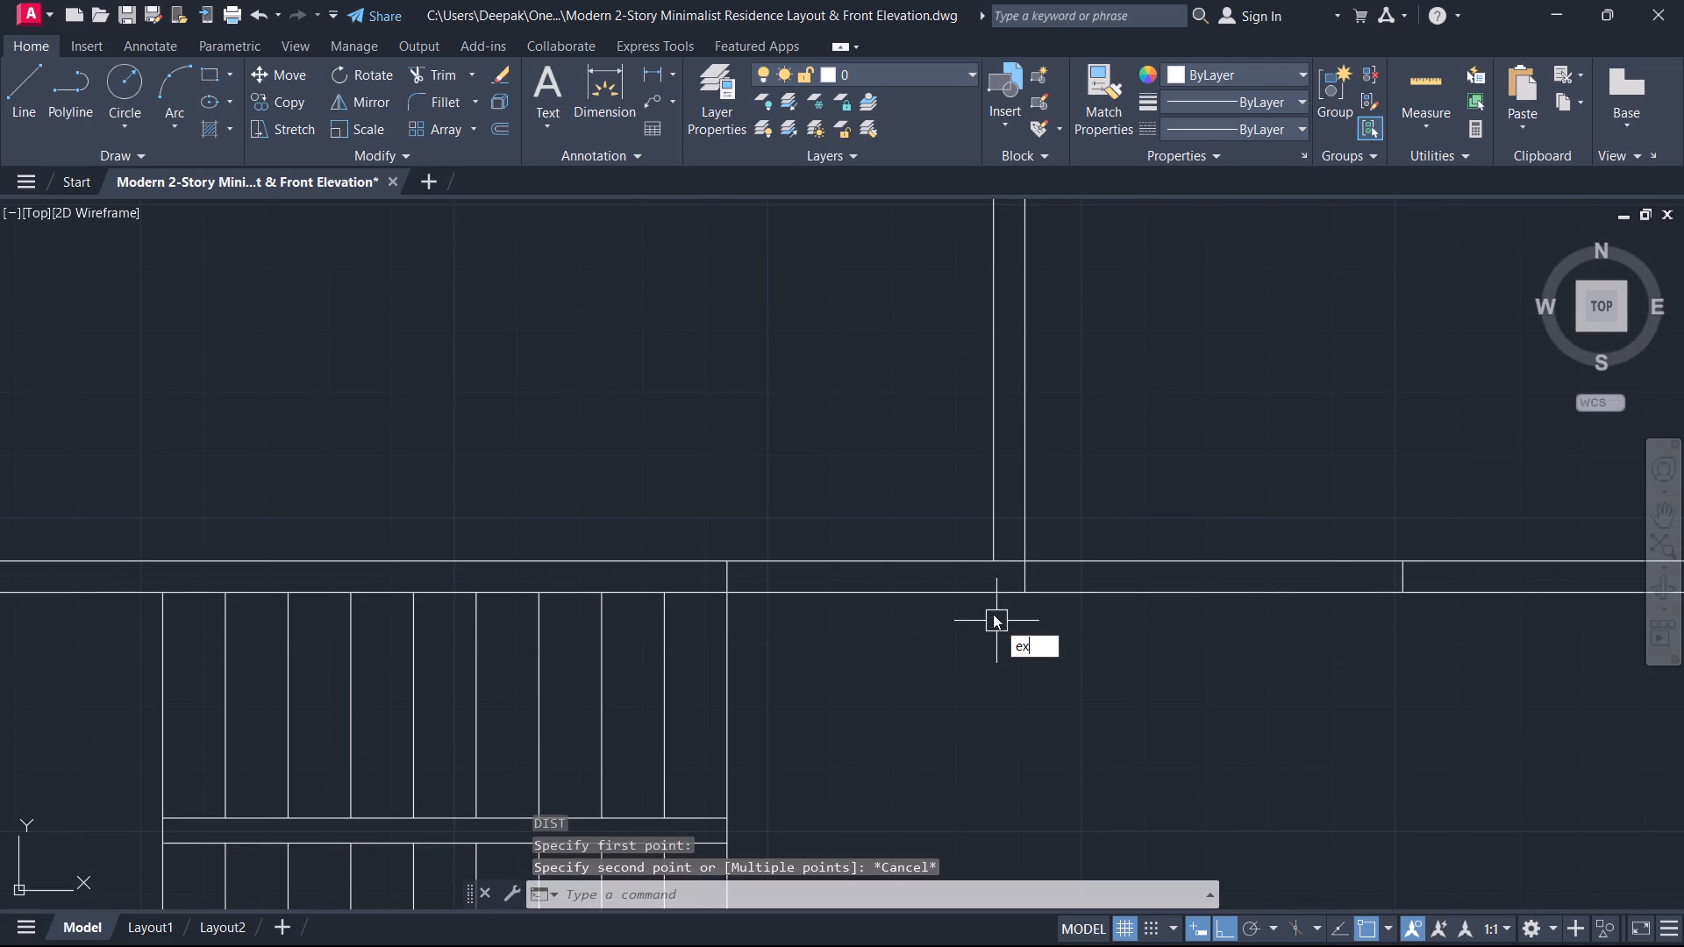
{"action": "key", "text": "space"}
{"action": "left_click", "coordinate": [989, 524]}
{"action": "key", "text": "Escape"}
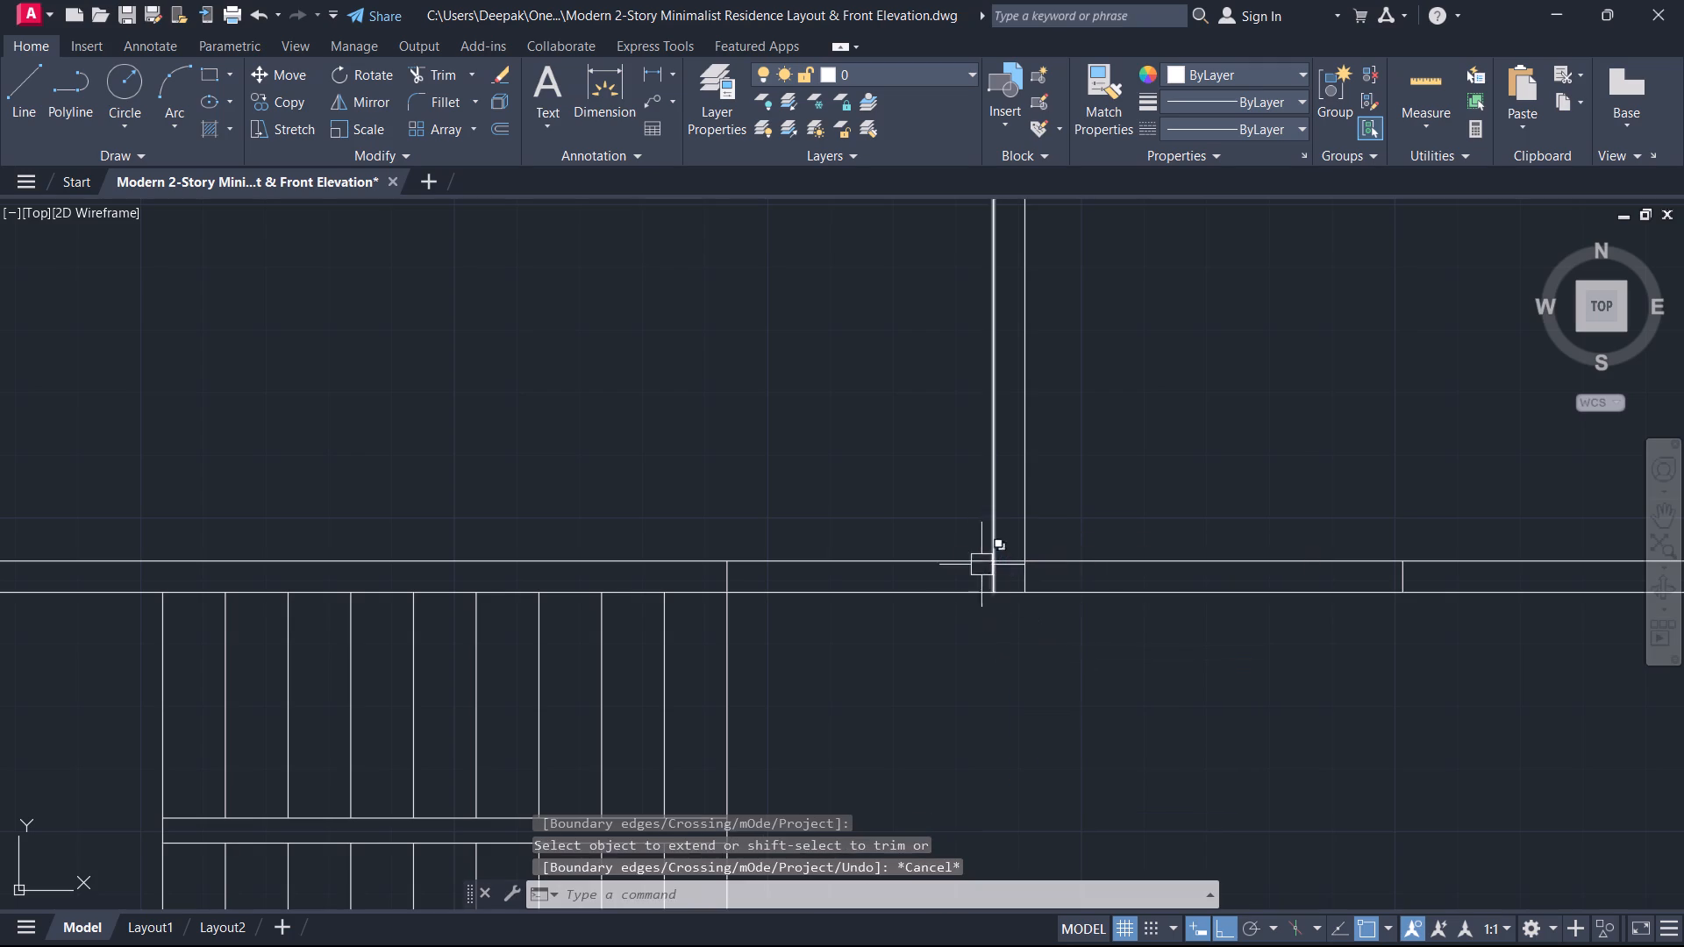
Measure the distance within the wall from the staircase's extended line to the vertical partition's left line.
{"action": "key", "text": "d"}
{"action": "key", "text": "i"}
{"action": "key", "text": "space"}
{"action": "scroll", "coordinate": [838, 595], "scroll_direction": "up", "scroll_amount": 2}
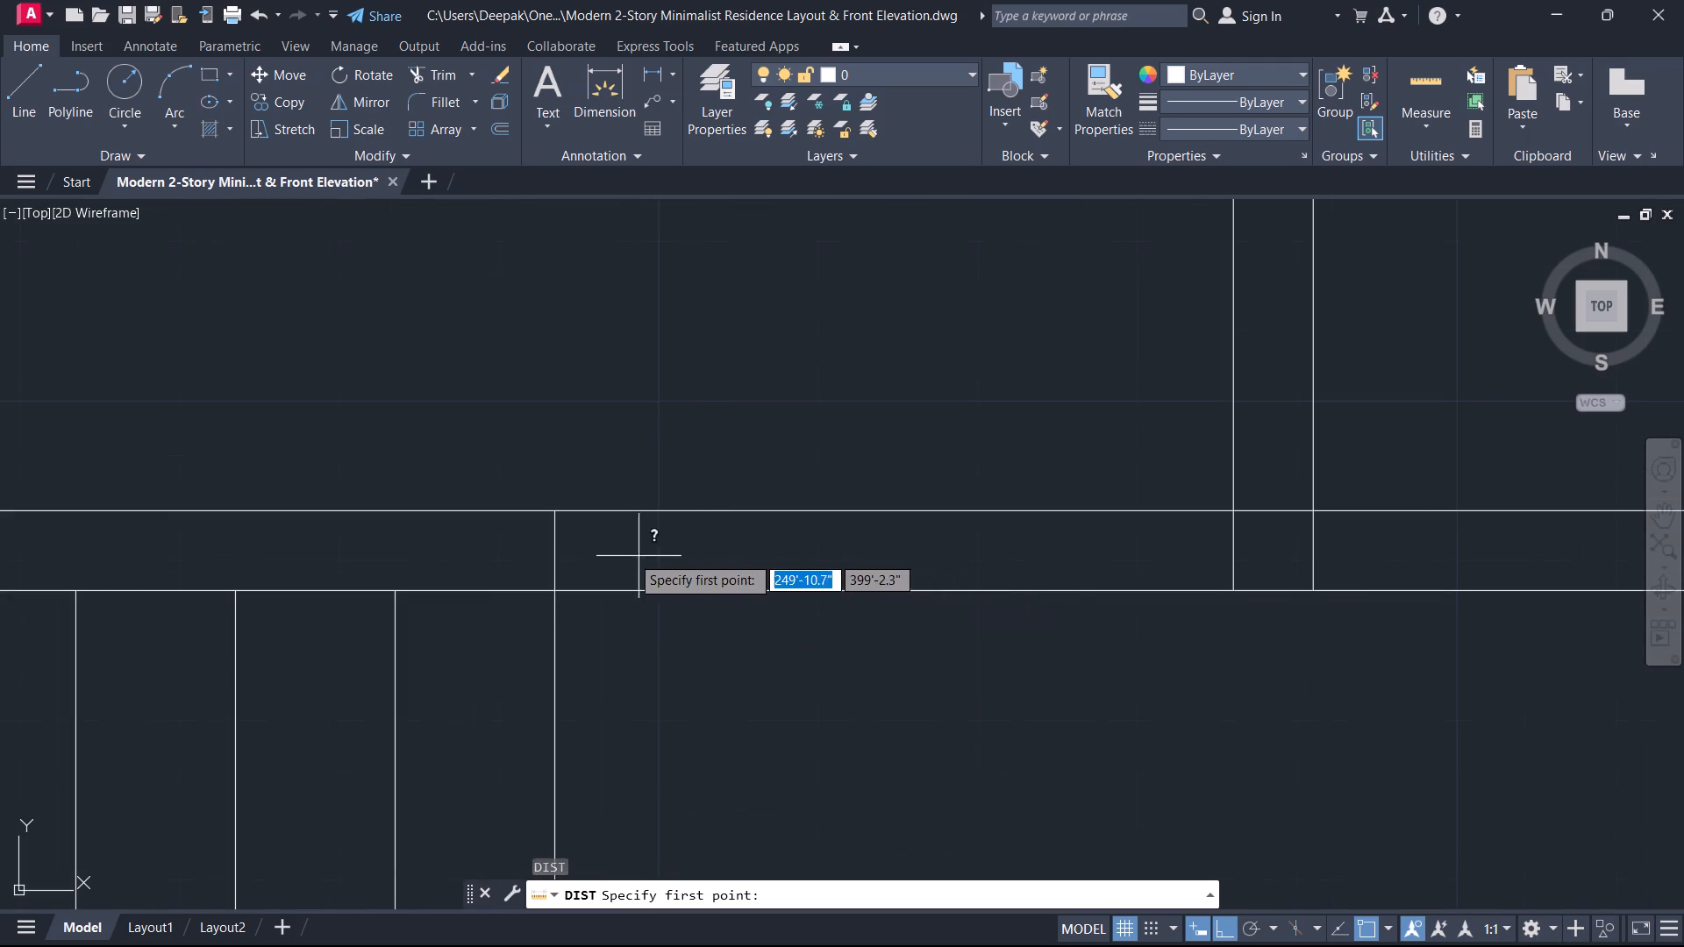
{"action": "left_click", "coordinate": [556, 559]}
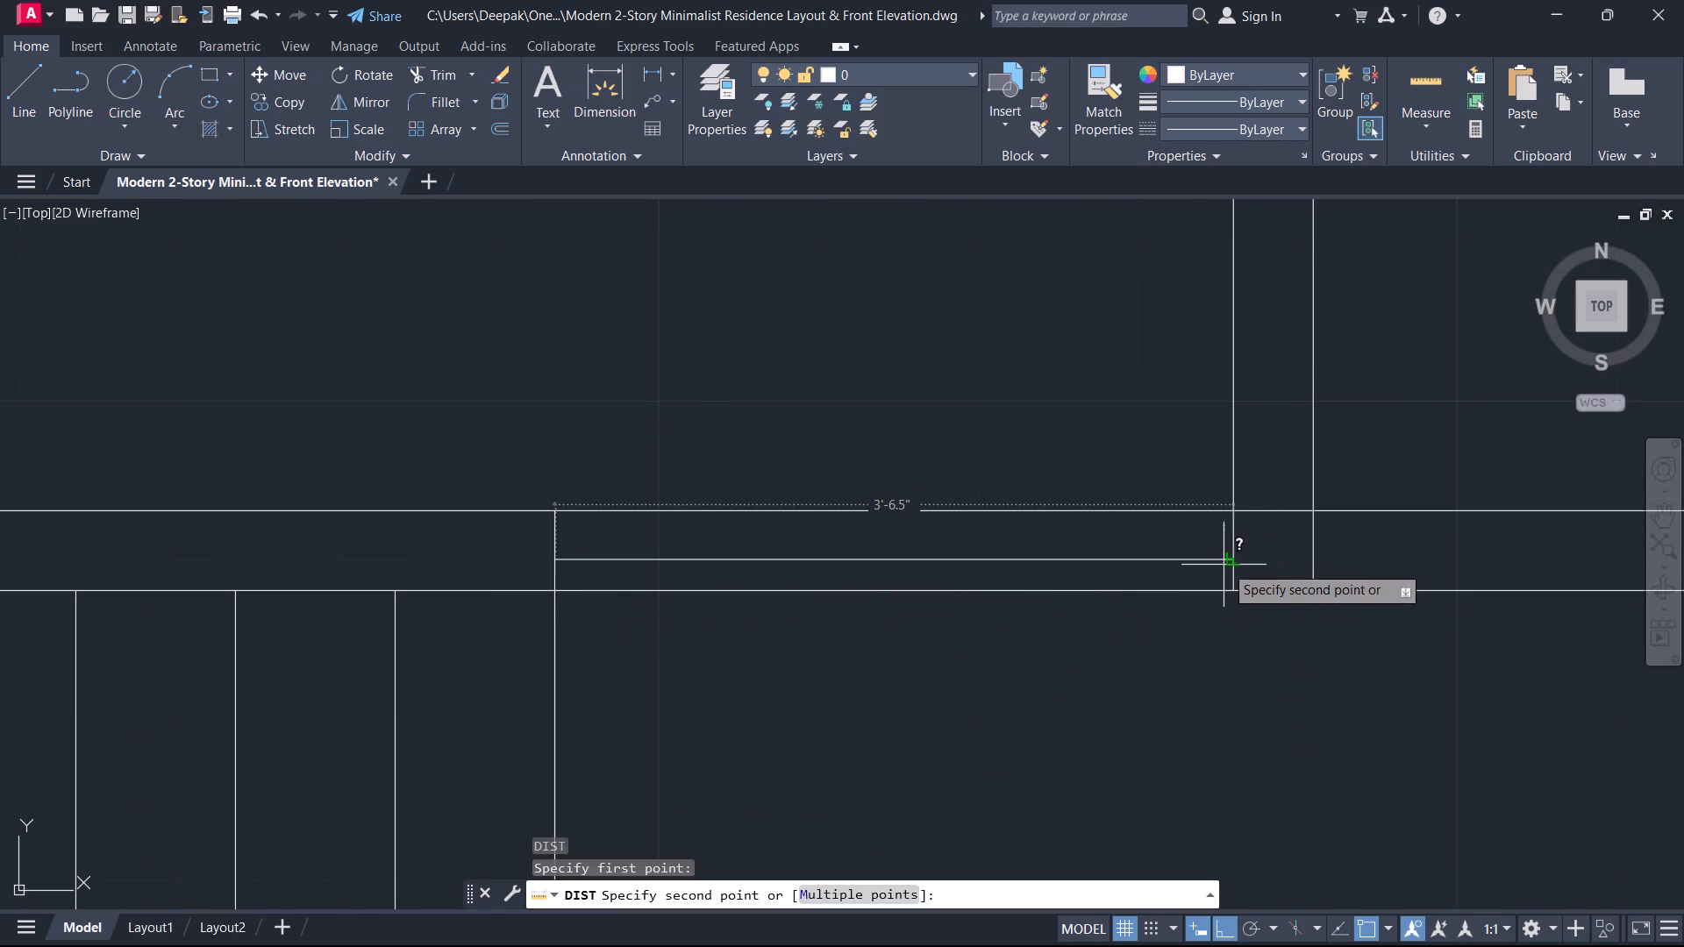
{"action": "key", "text": "Escape"}
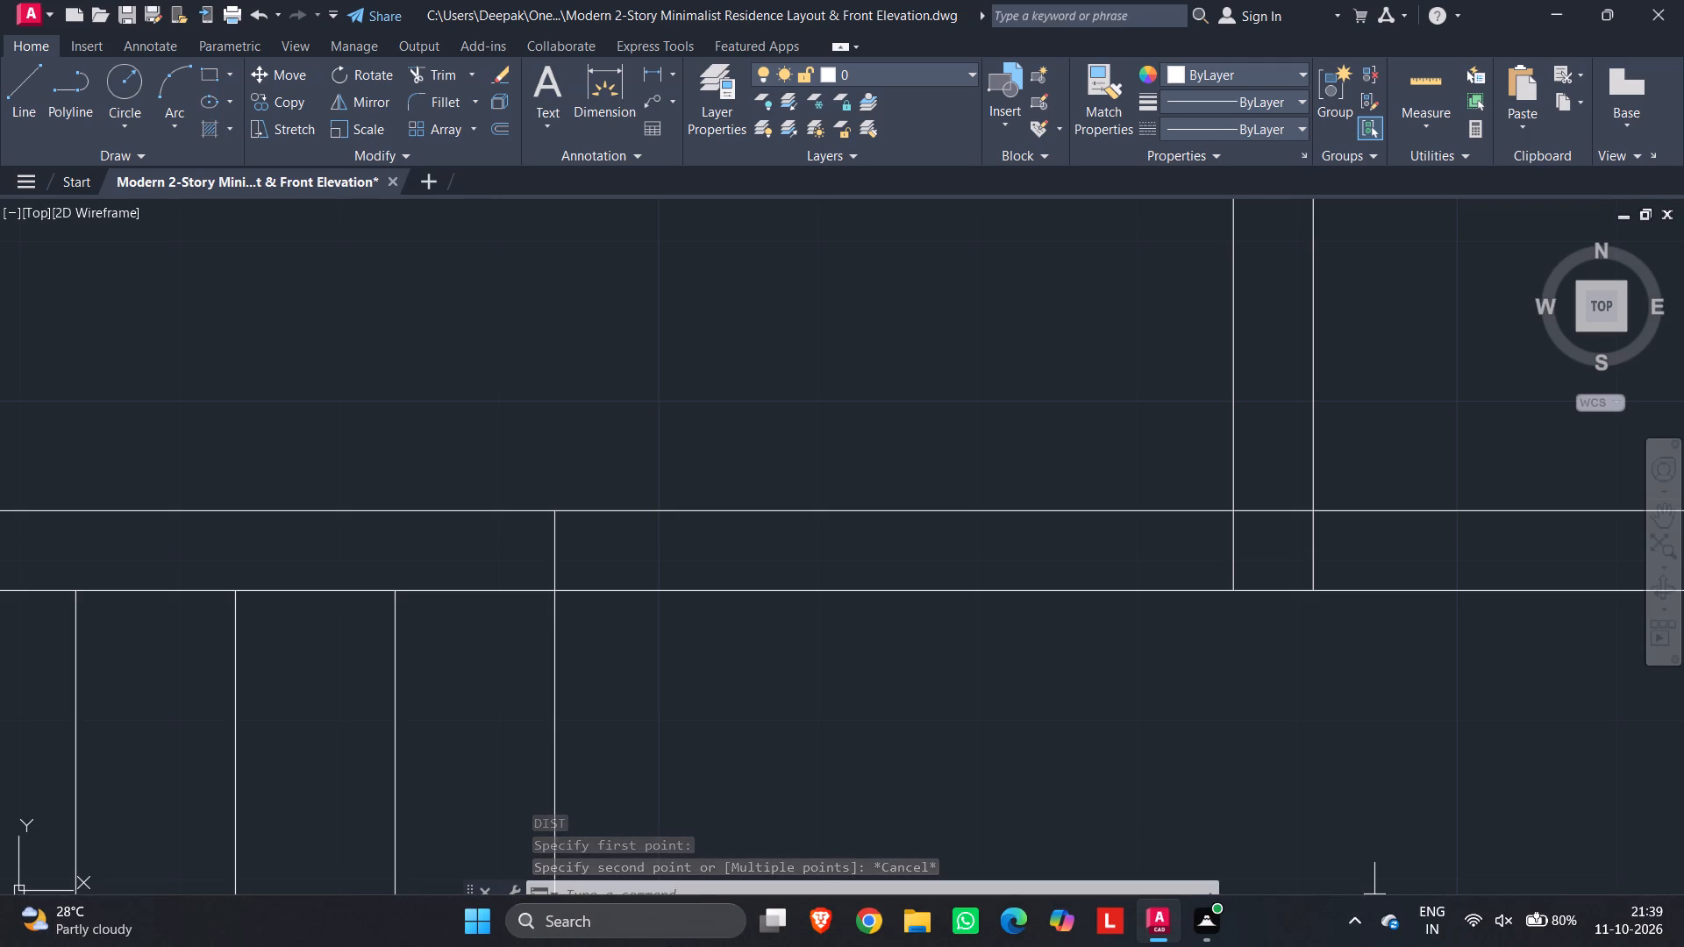
Offset the vertical partition's left line 3' toward the staircase.
{"action": "type", "text": "o"}
{"action": "key", "text": "space"}
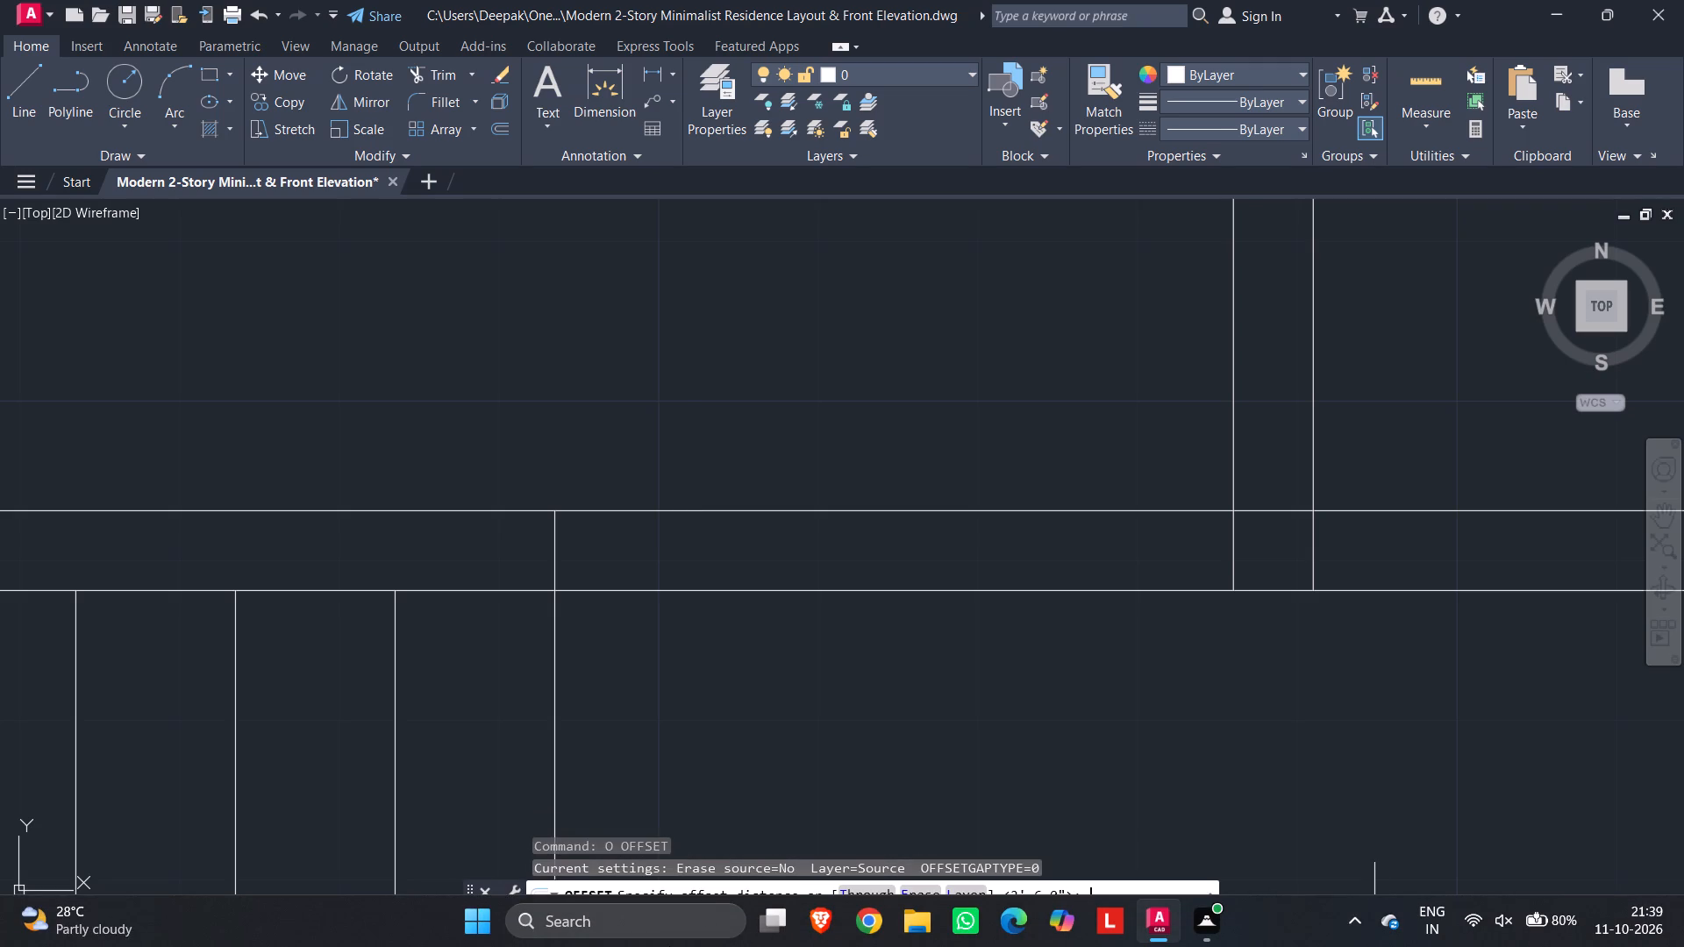
{"action": "type", "text": "3'"}
{"action": "key", "text": "Return"}
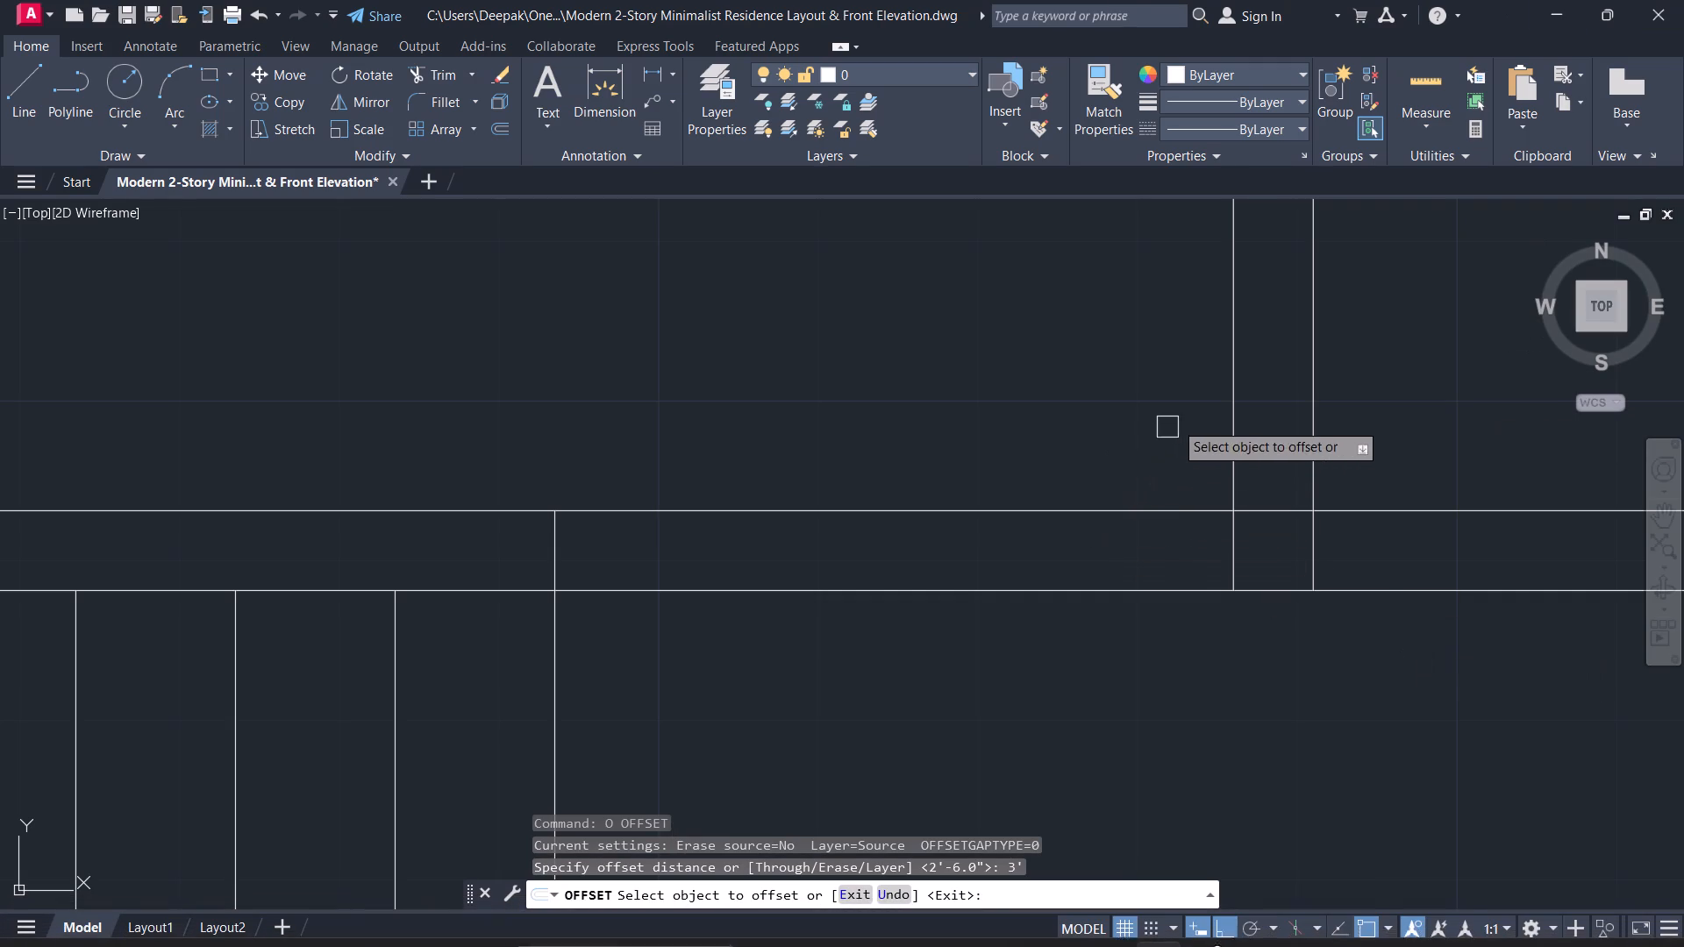
{"action": "left_click_drag", "start_coordinate": [1226, 423], "coordinate": [1217, 423]}
{"action": "left_click", "coordinate": [1094, 452]}
{"action": "key", "text": "Escape"}
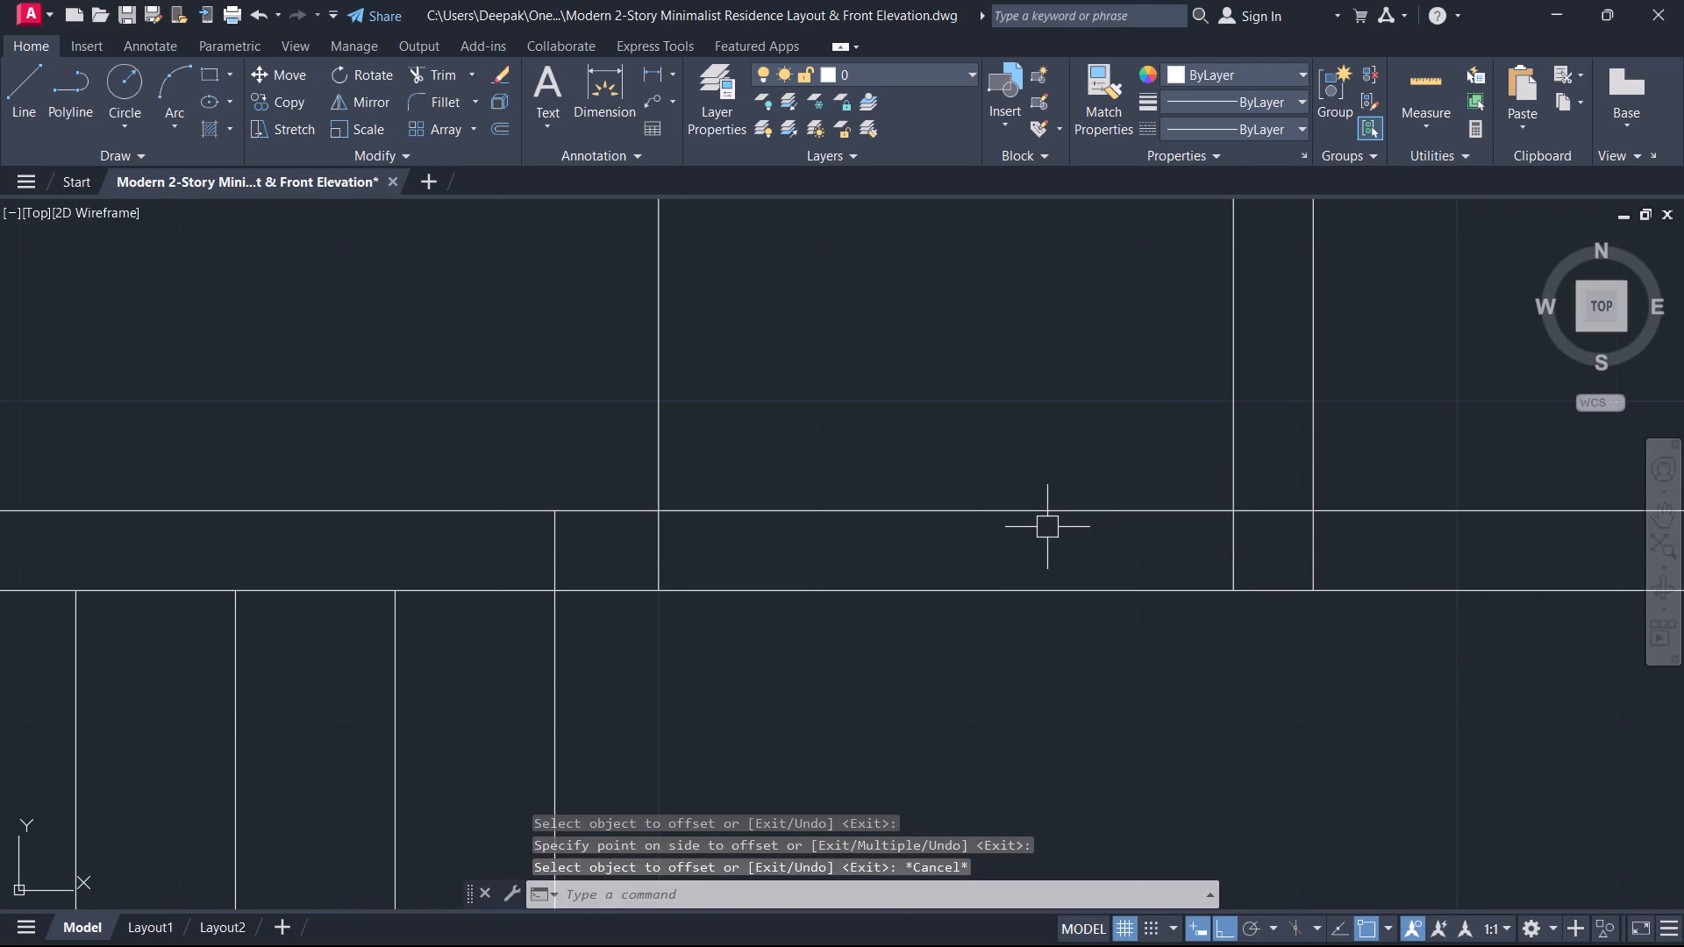
Trim the wall lines between the offset line and the partition into a doorway, clearing the leftover stubs at both ends.
{"action": "key", "text": "t"}
{"action": "type", "text": "r"}
{"action": "key", "text": "space"}
{"action": "left_click_drag", "start_coordinate": [1048, 445], "coordinate": [988, 695]}
{"action": "left_click_drag", "start_coordinate": [939, 637], "coordinate": [1029, 563]}
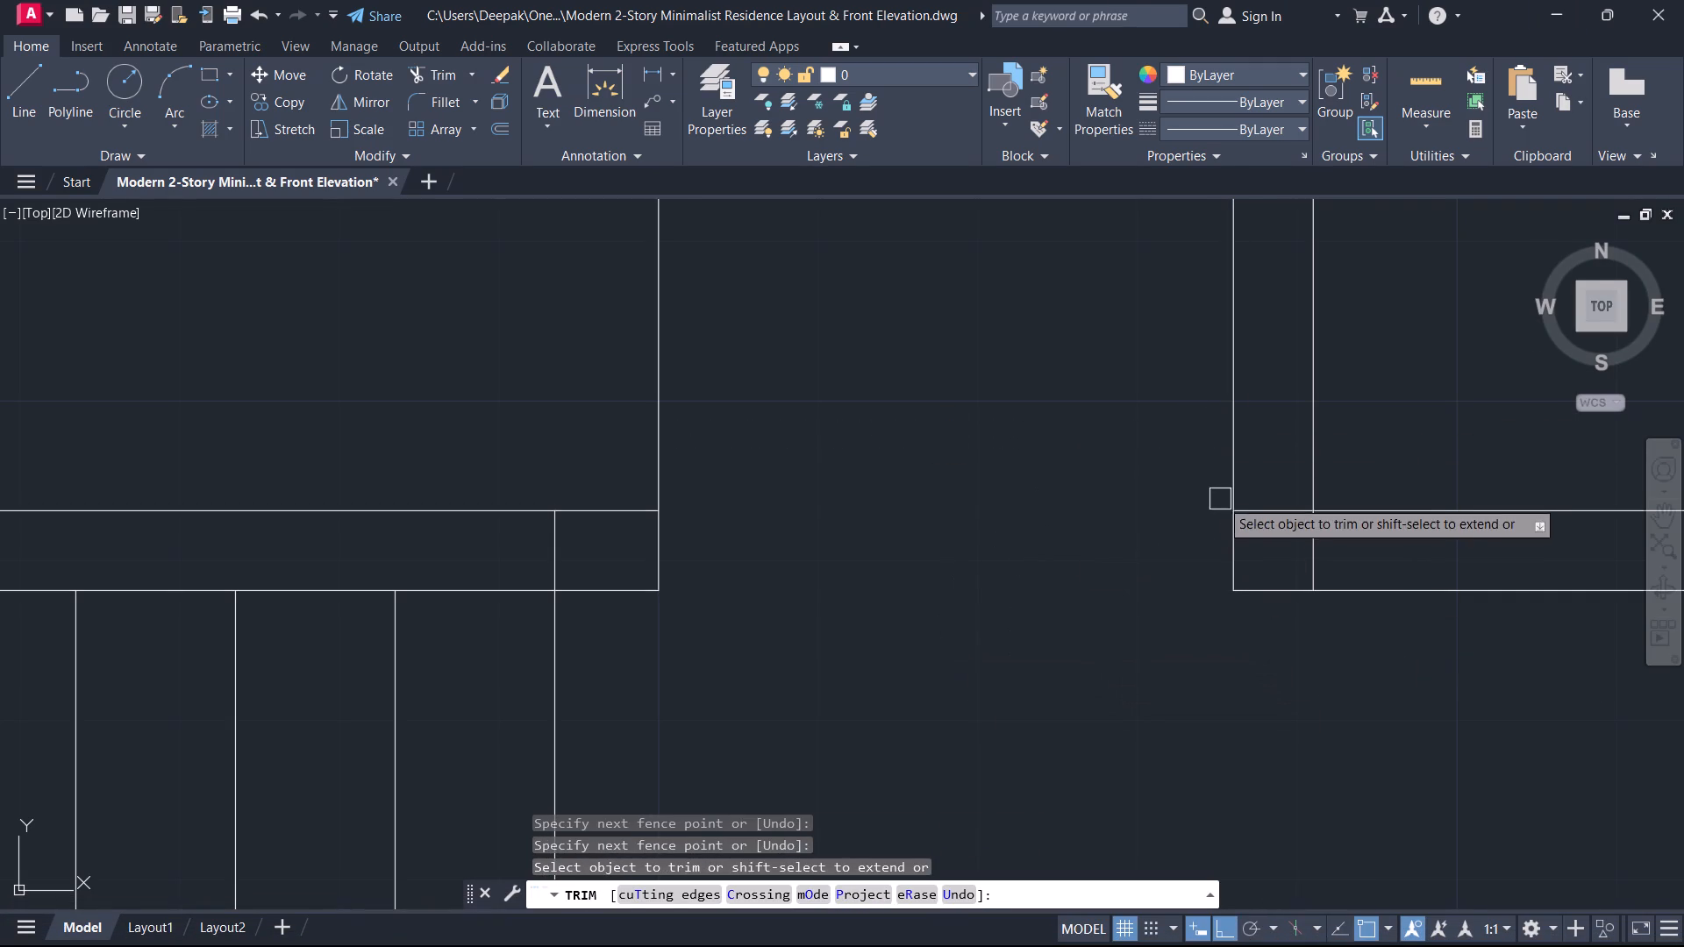
{"action": "left_click_drag", "start_coordinate": [536, 543], "coordinate": [582, 536]}
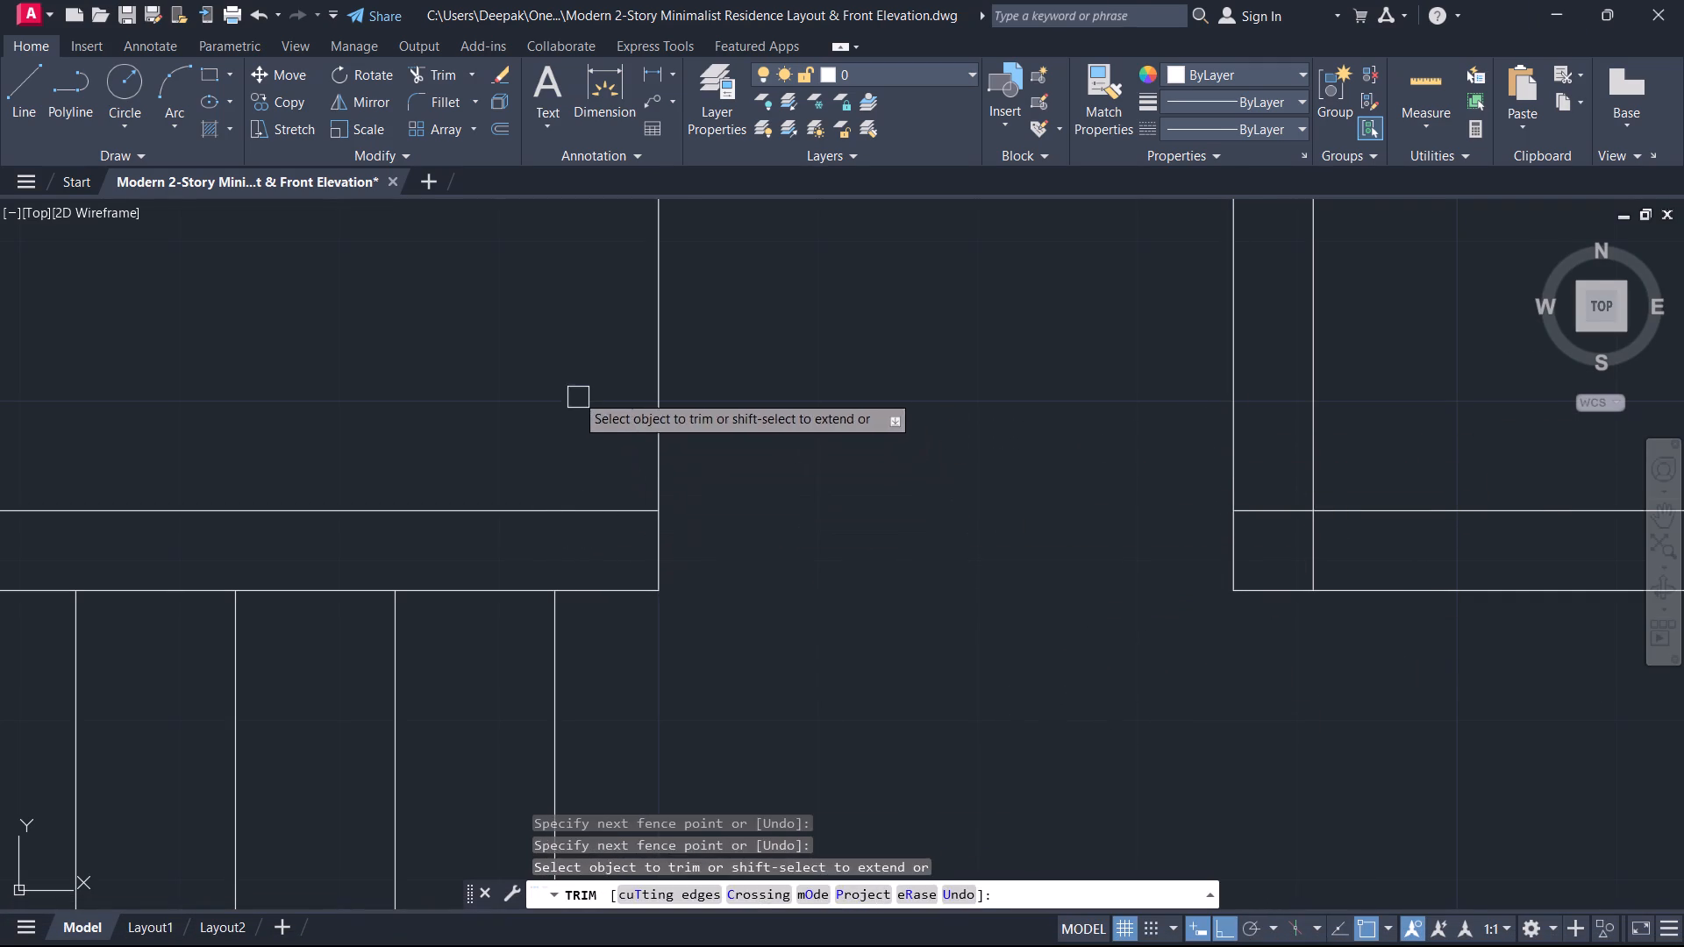
{"action": "left_click_drag", "start_coordinate": [569, 388], "coordinate": [807, 392]}
{"action": "scroll", "coordinate": [1313, 548], "scroll_direction": "up", "scroll_amount": 2}
{"action": "left_click_drag", "start_coordinate": [1230, 412], "coordinate": [1416, 576]}
{"action": "scroll", "coordinate": [1319, 588], "scroll_direction": "down", "scroll_amount": 1}
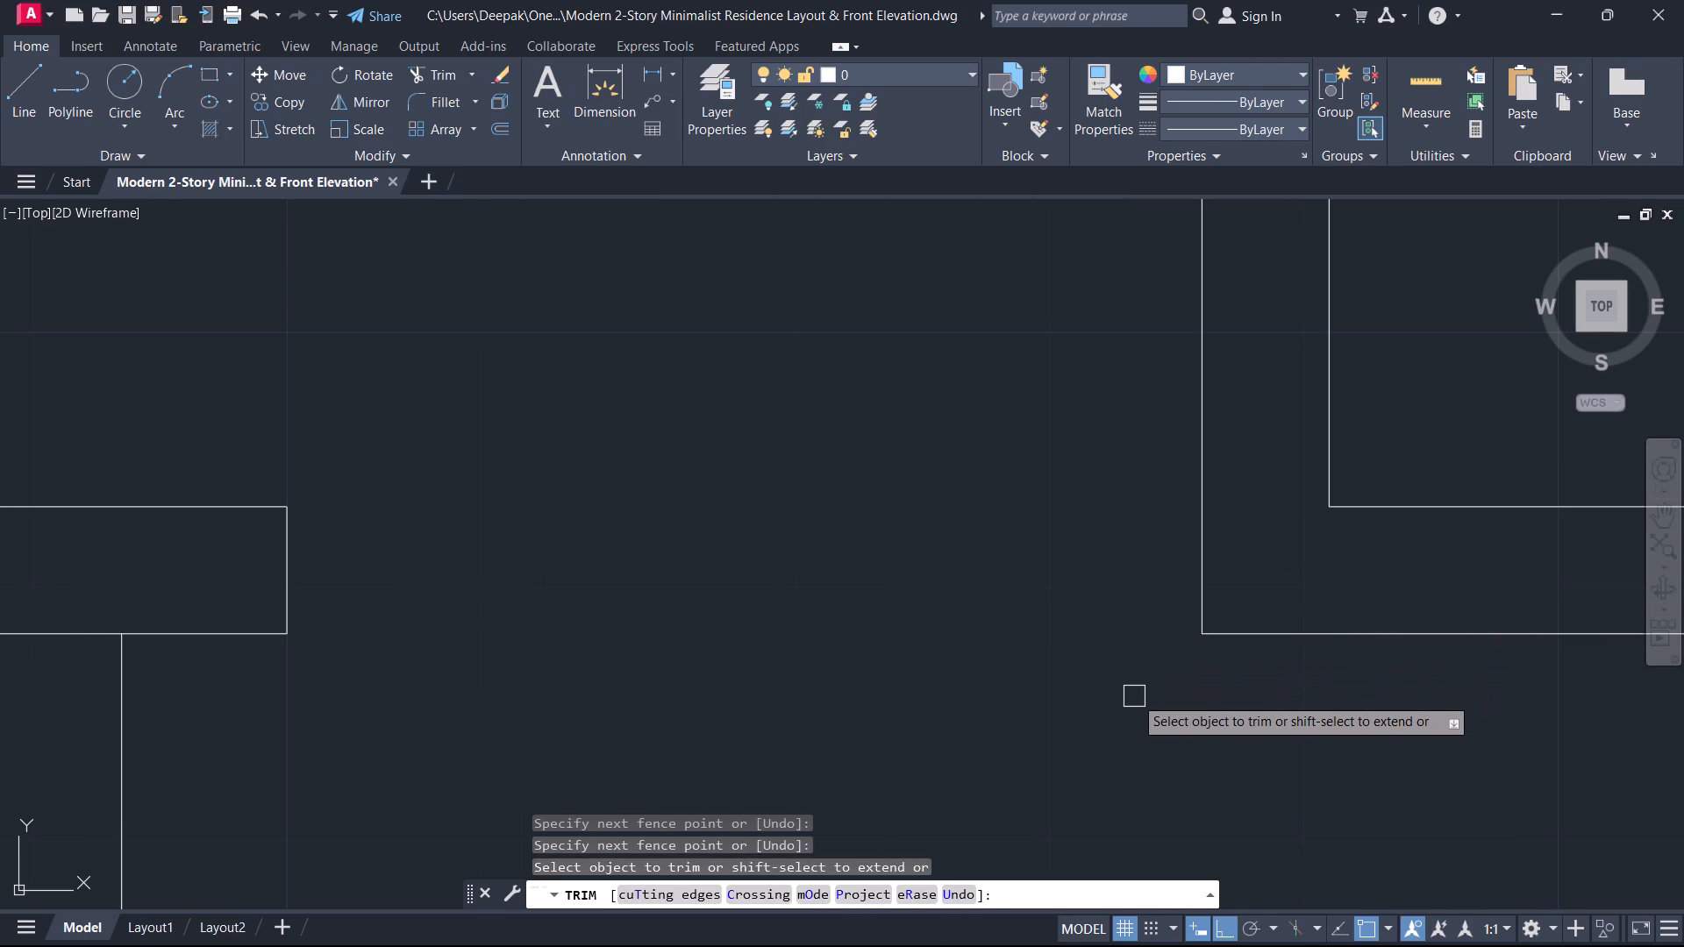
{"action": "key", "text": "Escape"}
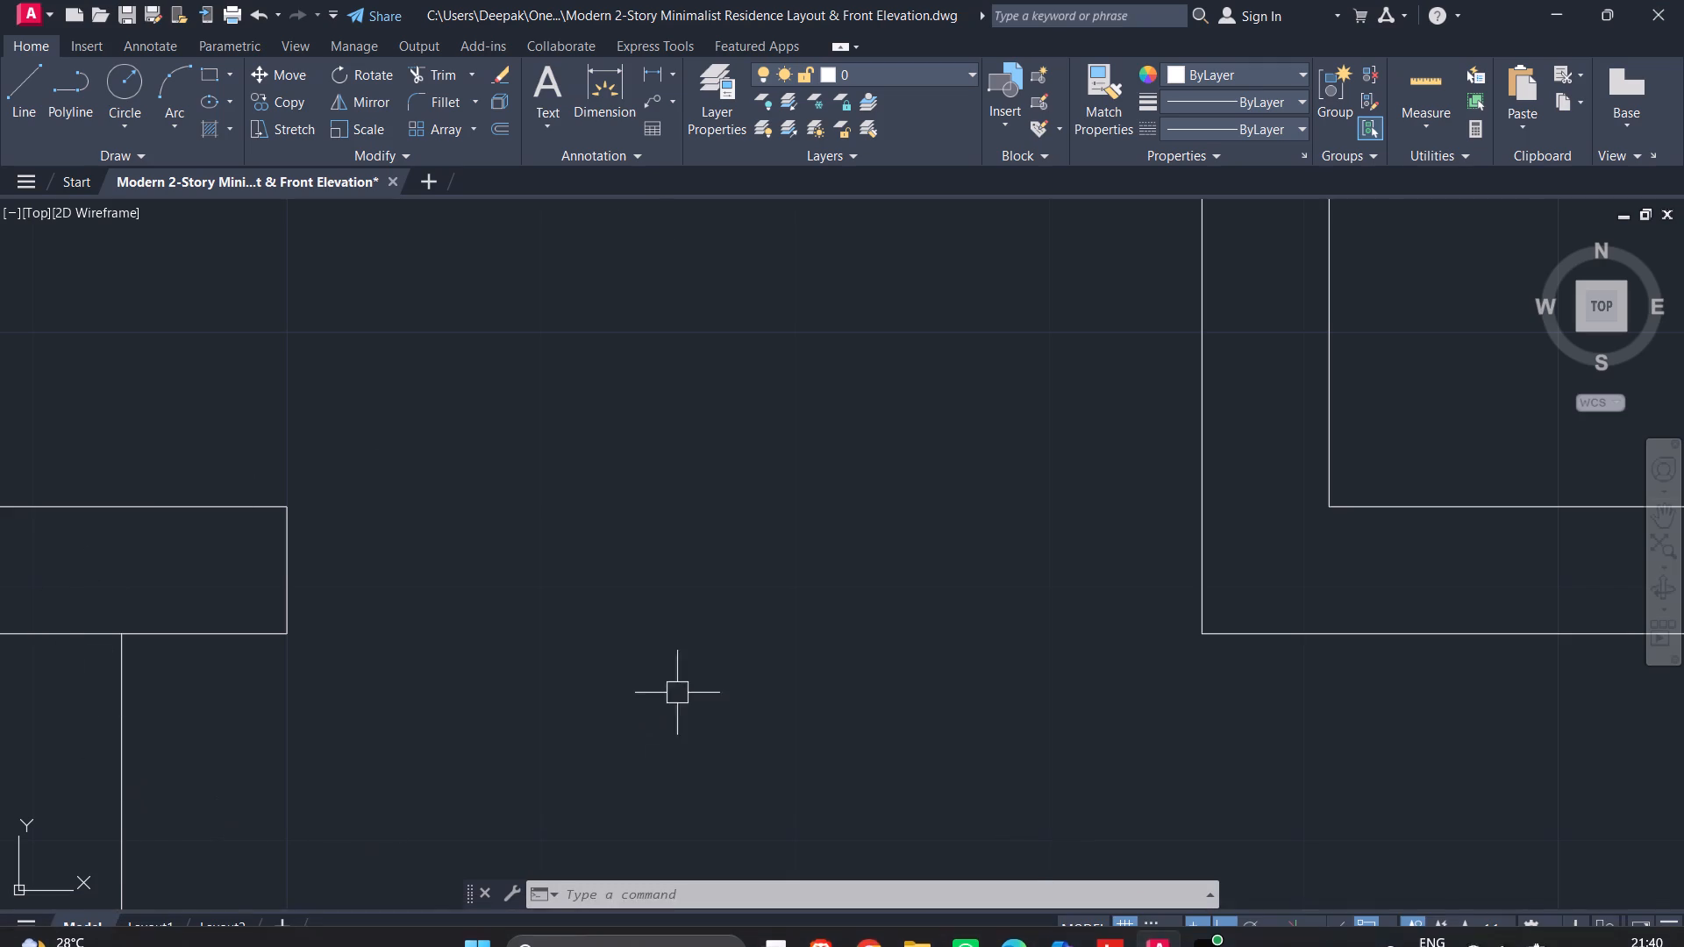
Trim the wall lines between the two jamb marks below the upper-right room to open its doorway.
{"action": "scroll", "coordinate": [681, 686], "scroll_direction": "down", "scroll_amount": 3}
{"action": "scroll", "coordinate": [744, 635], "scroll_direction": "down", "scroll_amount": 1}
{"action": "middle_click_drag", "start_coordinate": [744, 635], "coordinate": [850, 544]}
{"action": "middle_click_drag", "start_coordinate": [843, 548], "coordinate": [476, 519]}
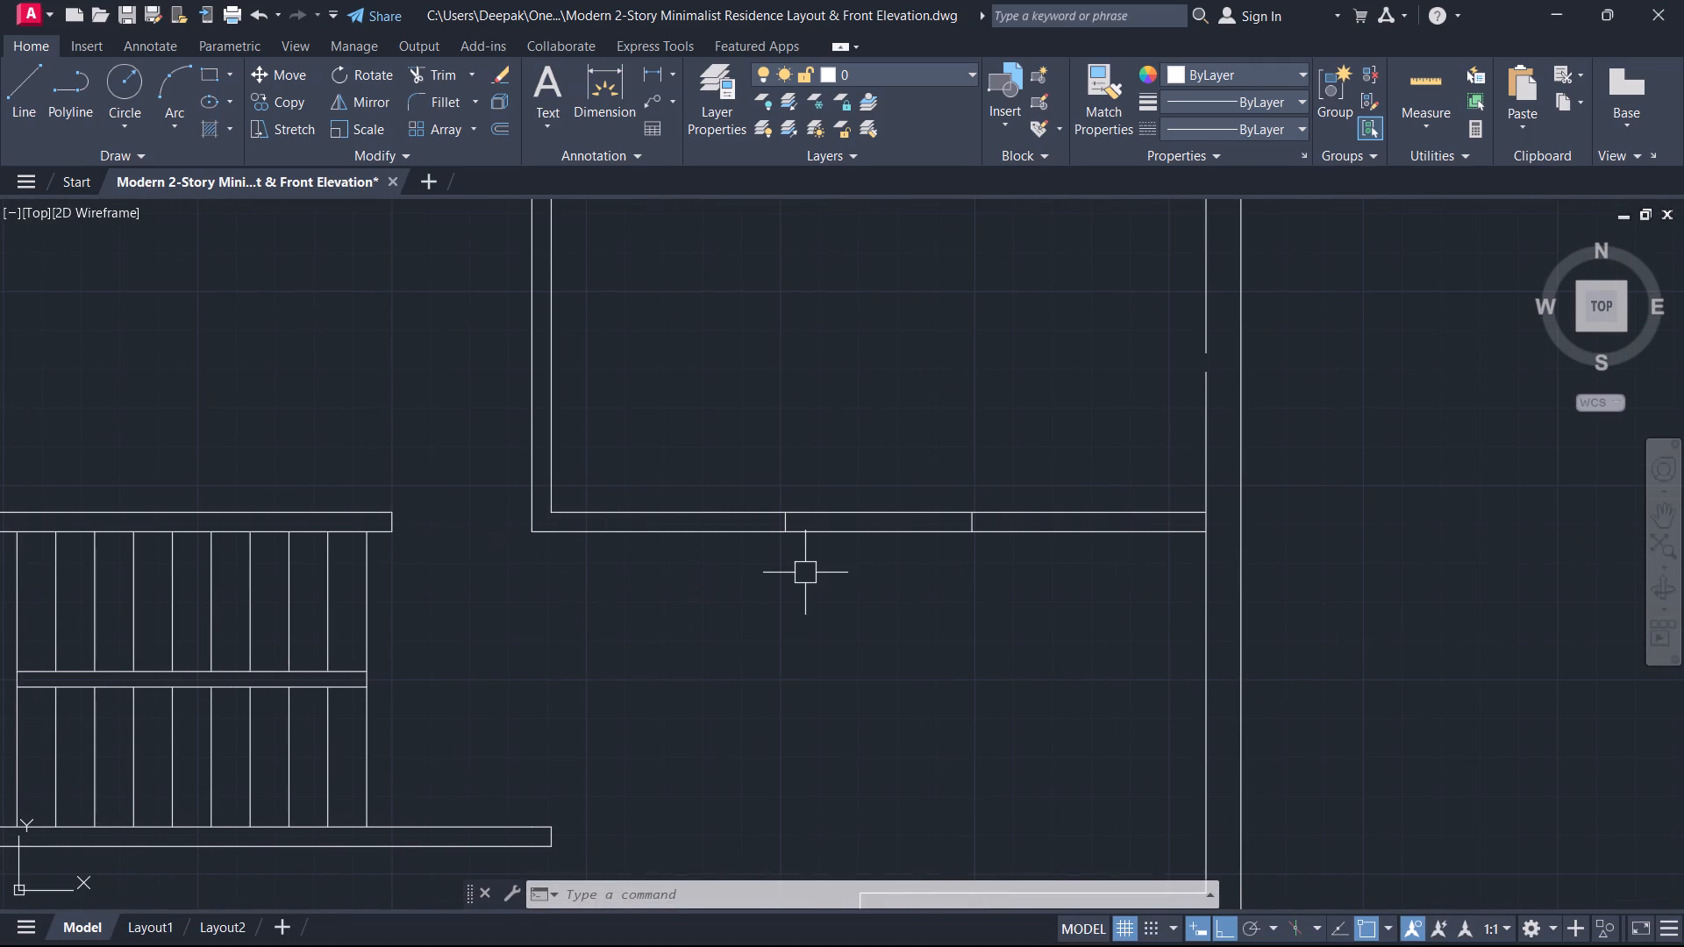
{"action": "type", "text": "tr"}
{"action": "key", "text": "space"}
{"action": "left_click_drag", "start_coordinate": [867, 546], "coordinate": [867, 433]}
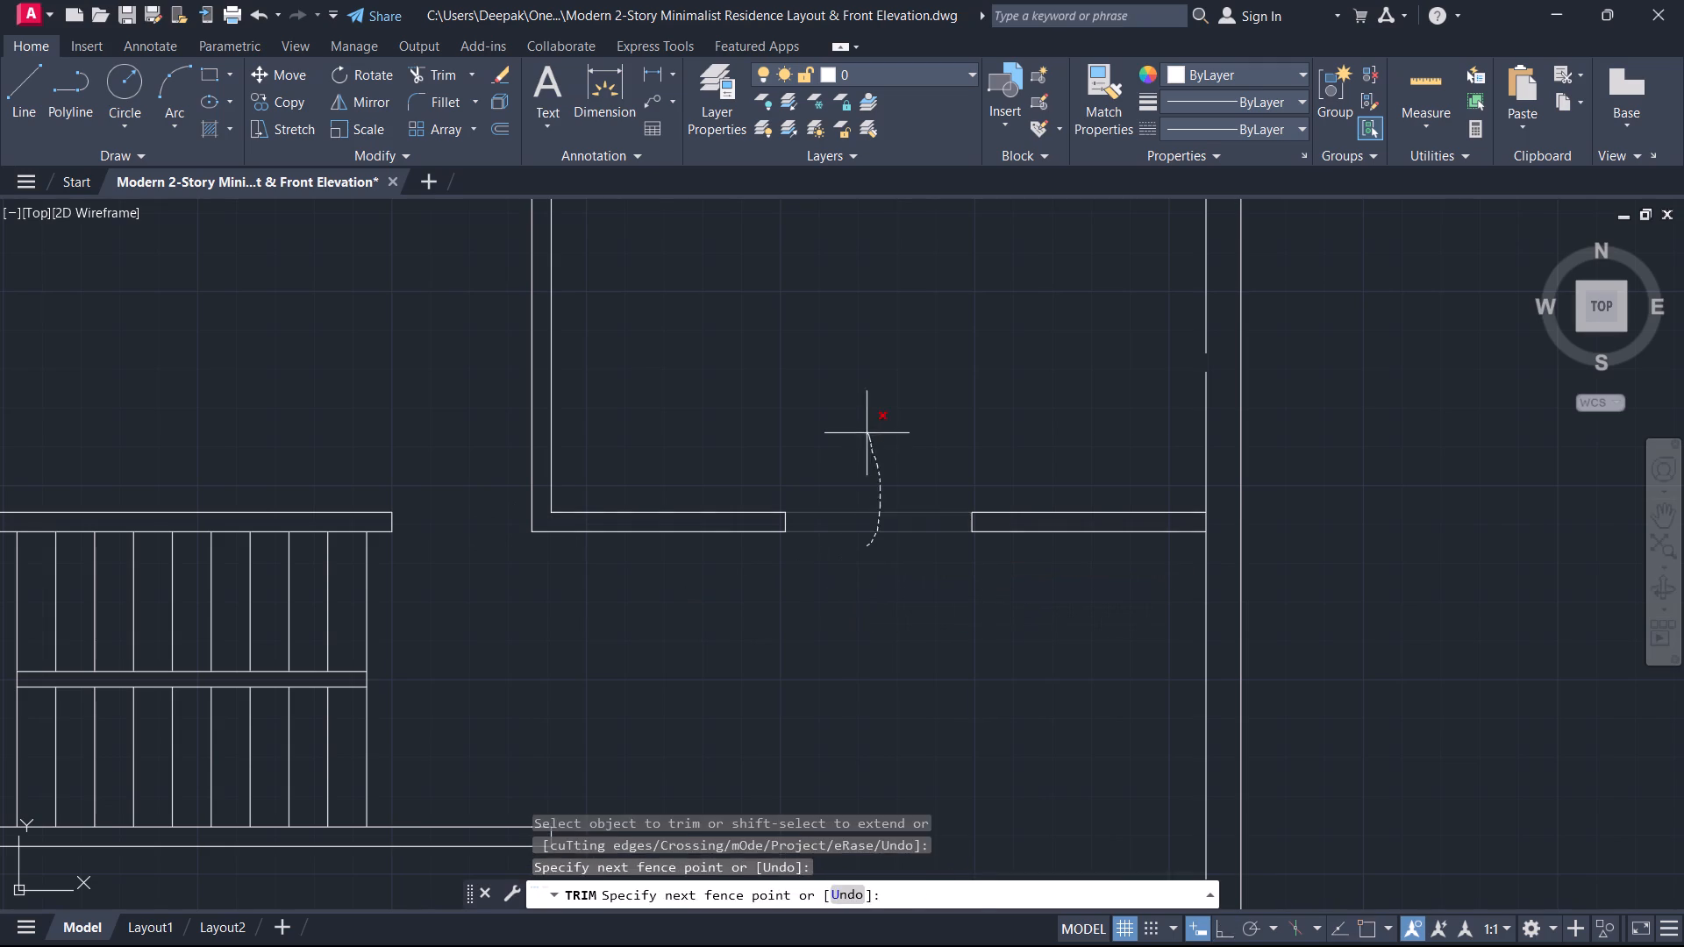
{"action": "left_click_drag", "start_coordinate": [867, 433], "coordinate": [866, 433]}
{"action": "key", "text": "Escape"}
Trim the outer wall's inner line across the upper-right room's lower wall junction and remove the loose segment above it.
{"action": "scroll", "coordinate": [853, 537], "scroll_direction": "down", "scroll_amount": 1}
{"action": "middle_click_drag", "start_coordinate": [857, 548], "coordinate": [863, 684]}
{"action": "middle_click_drag", "start_coordinate": [863, 687], "coordinate": [864, 700]}
{"action": "middle_click", "coordinate": [865, 702]}
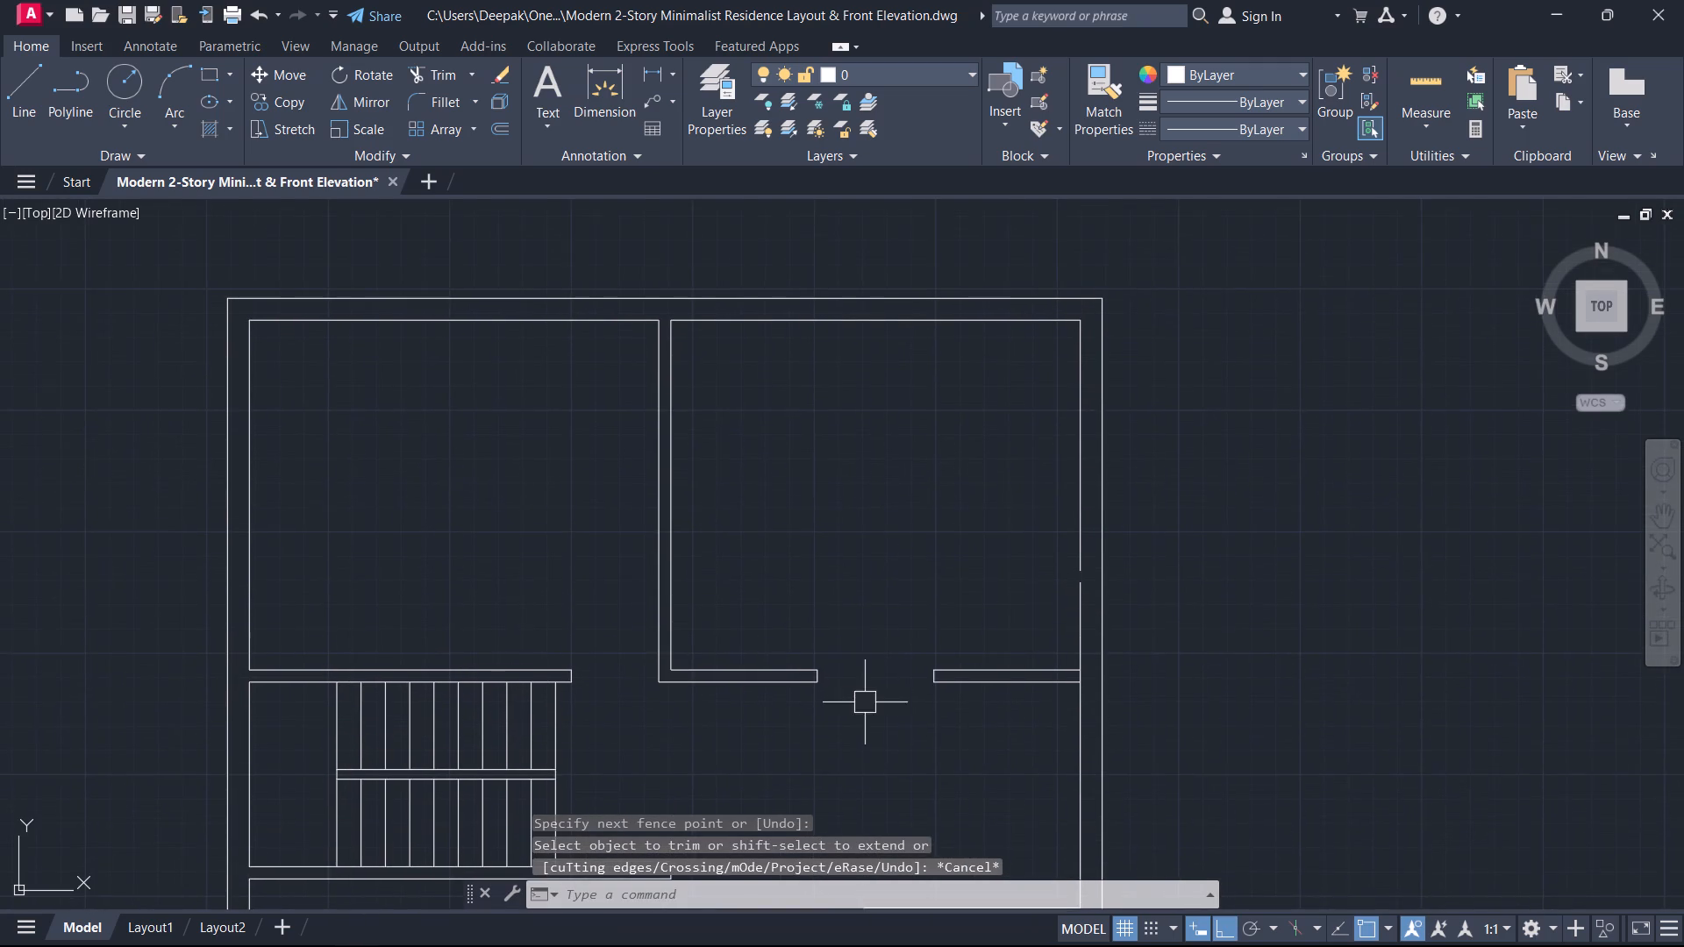
{"action": "scroll", "coordinate": [1085, 604], "scroll_direction": "up", "scroll_amount": 2}
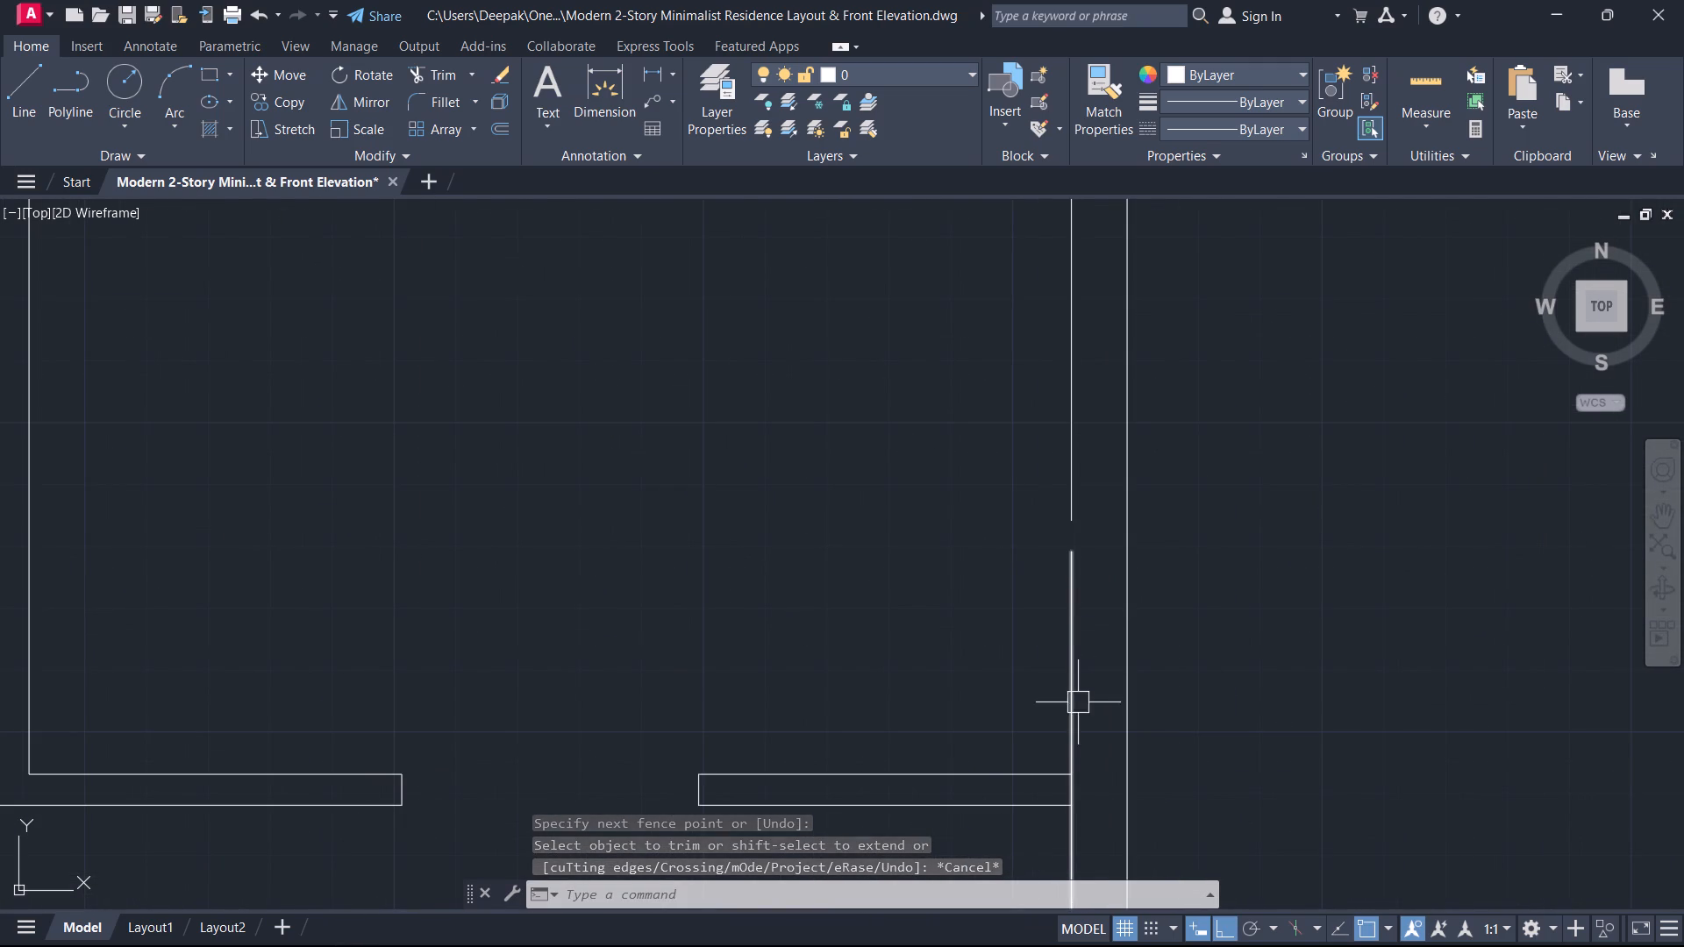
{"action": "key", "text": "t"}
{"action": "key", "text": "r"}
{"action": "key", "text": "space"}
{"action": "middle_click_drag", "start_coordinate": [1080, 771], "coordinate": [1161, 669]}
{"action": "scroll", "coordinate": [1091, 775], "scroll_direction": "up", "scroll_amount": 1}
{"action": "left_click_drag", "start_coordinate": [1174, 708], "coordinate": [1123, 699]}
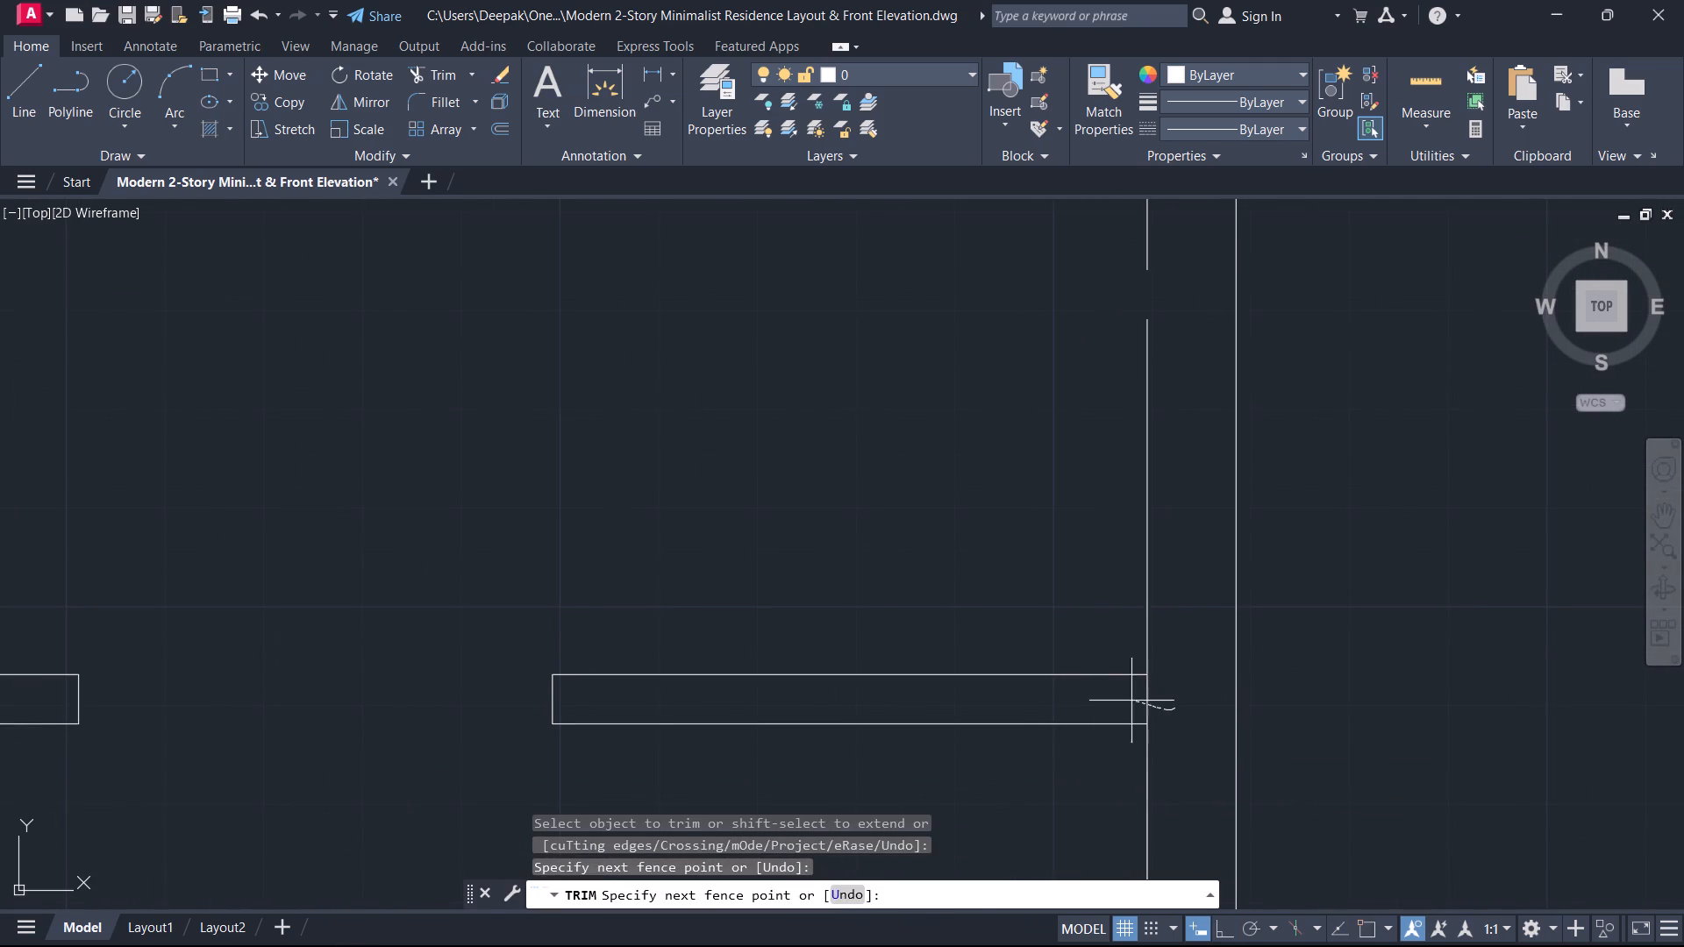
{"action": "left_click_drag", "start_coordinate": [1123, 699], "coordinate": [1100, 691]}
{"action": "key", "text": "Escape"}
{"action": "key", "text": "space"}
{"action": "left_click", "coordinate": [1186, 552]}
{"action": "left_click", "coordinate": [957, 488]}
{"action": "key", "text": "Escape"}
Extend the right outer wall's inner line down to the upper line of the upper-right room's lower wall.
{"action": "scroll", "coordinate": [982, 492], "scroll_direction": "down", "scroll_amount": 1}
{"action": "middle_click_drag", "start_coordinate": [982, 492], "coordinate": [1005, 545]}
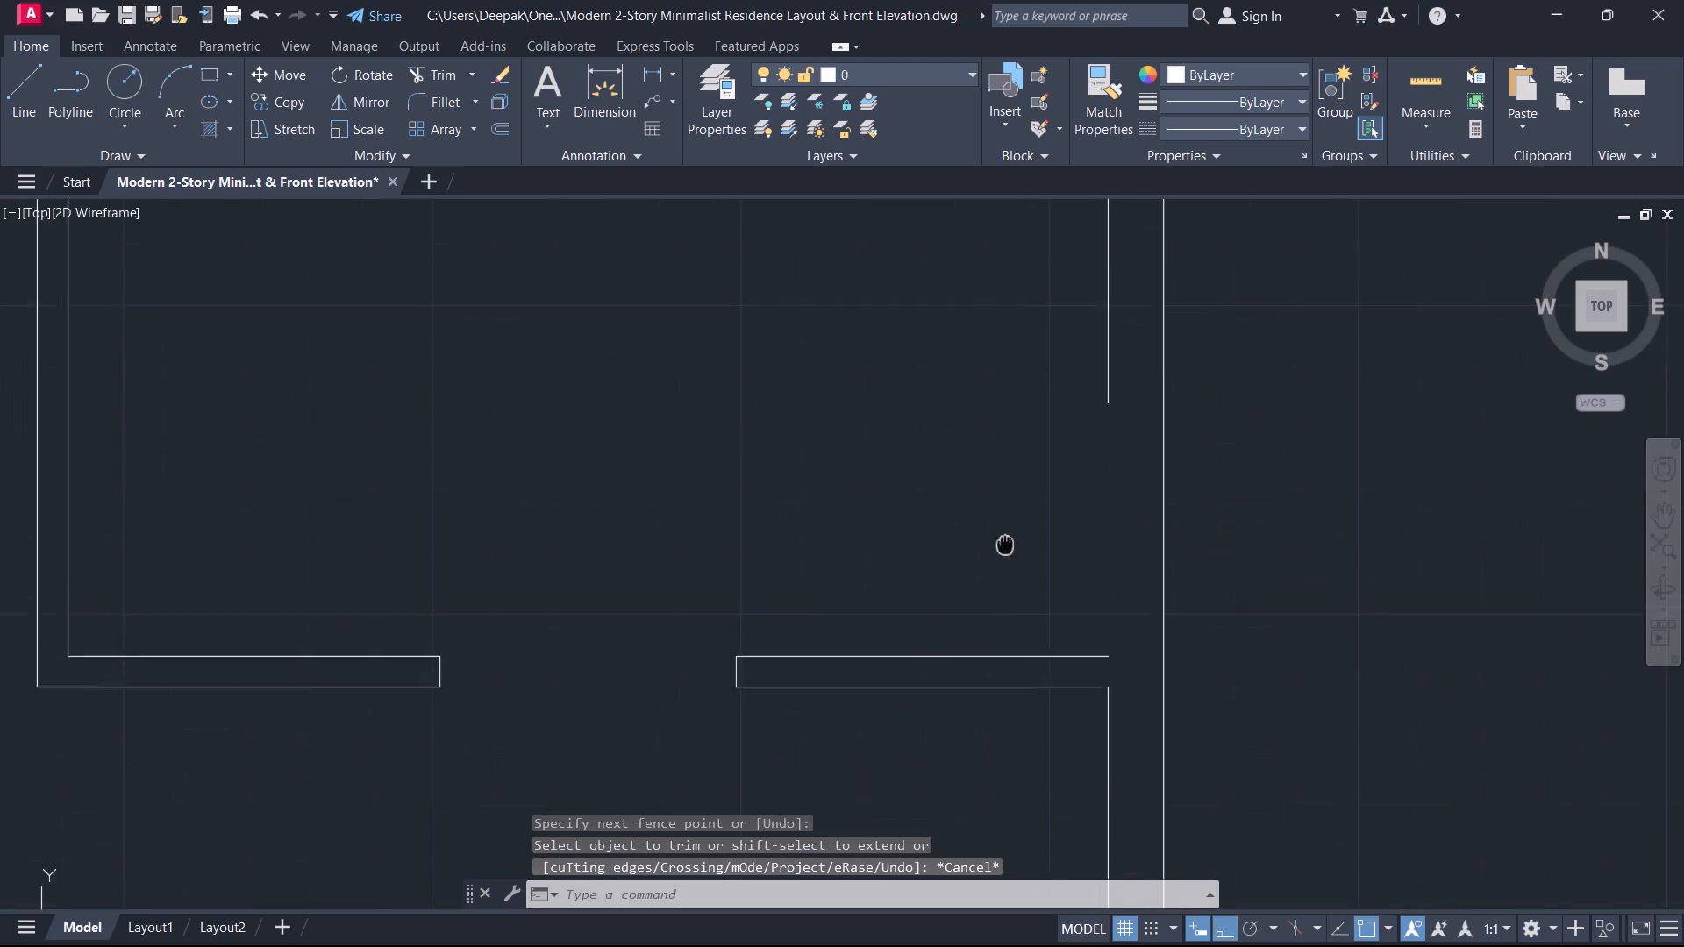
{"action": "middle_click_drag", "start_coordinate": [1005, 545], "coordinate": [1017, 602]}
{"action": "type", "text": "ex"}
{"action": "key", "text": "space"}
{"action": "left_click_drag", "start_coordinate": [1023, 400], "coordinate": [1043, 415]}
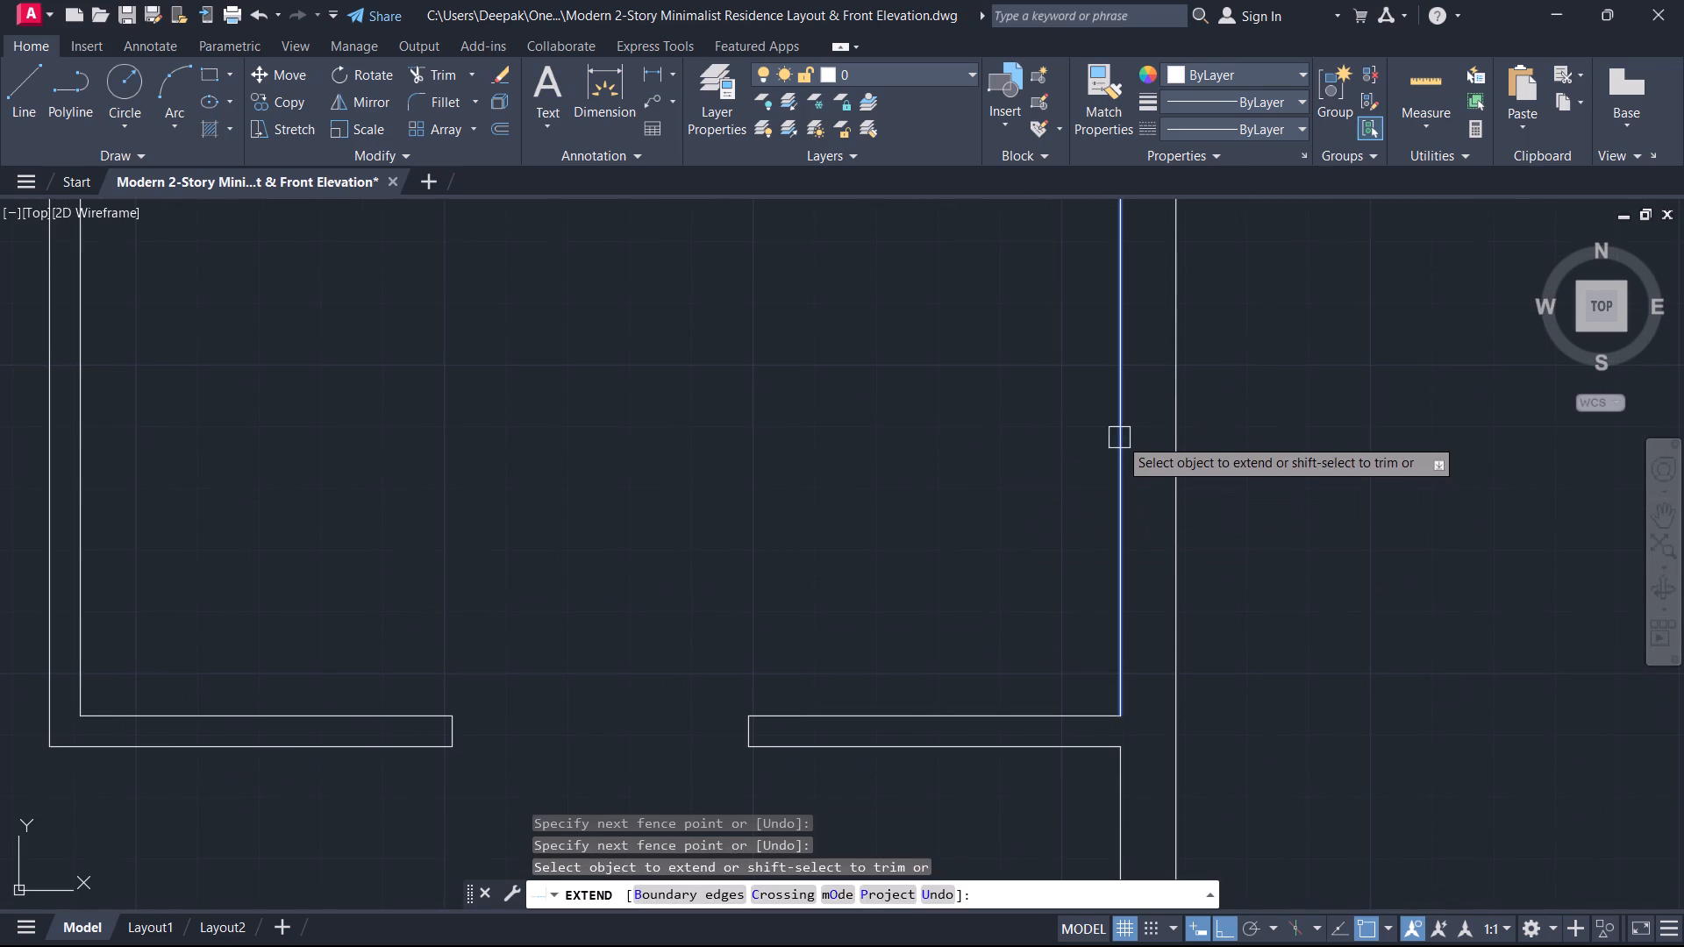
{"action": "left_click", "coordinate": [1126, 431]}
{"action": "key", "text": "Escape"}
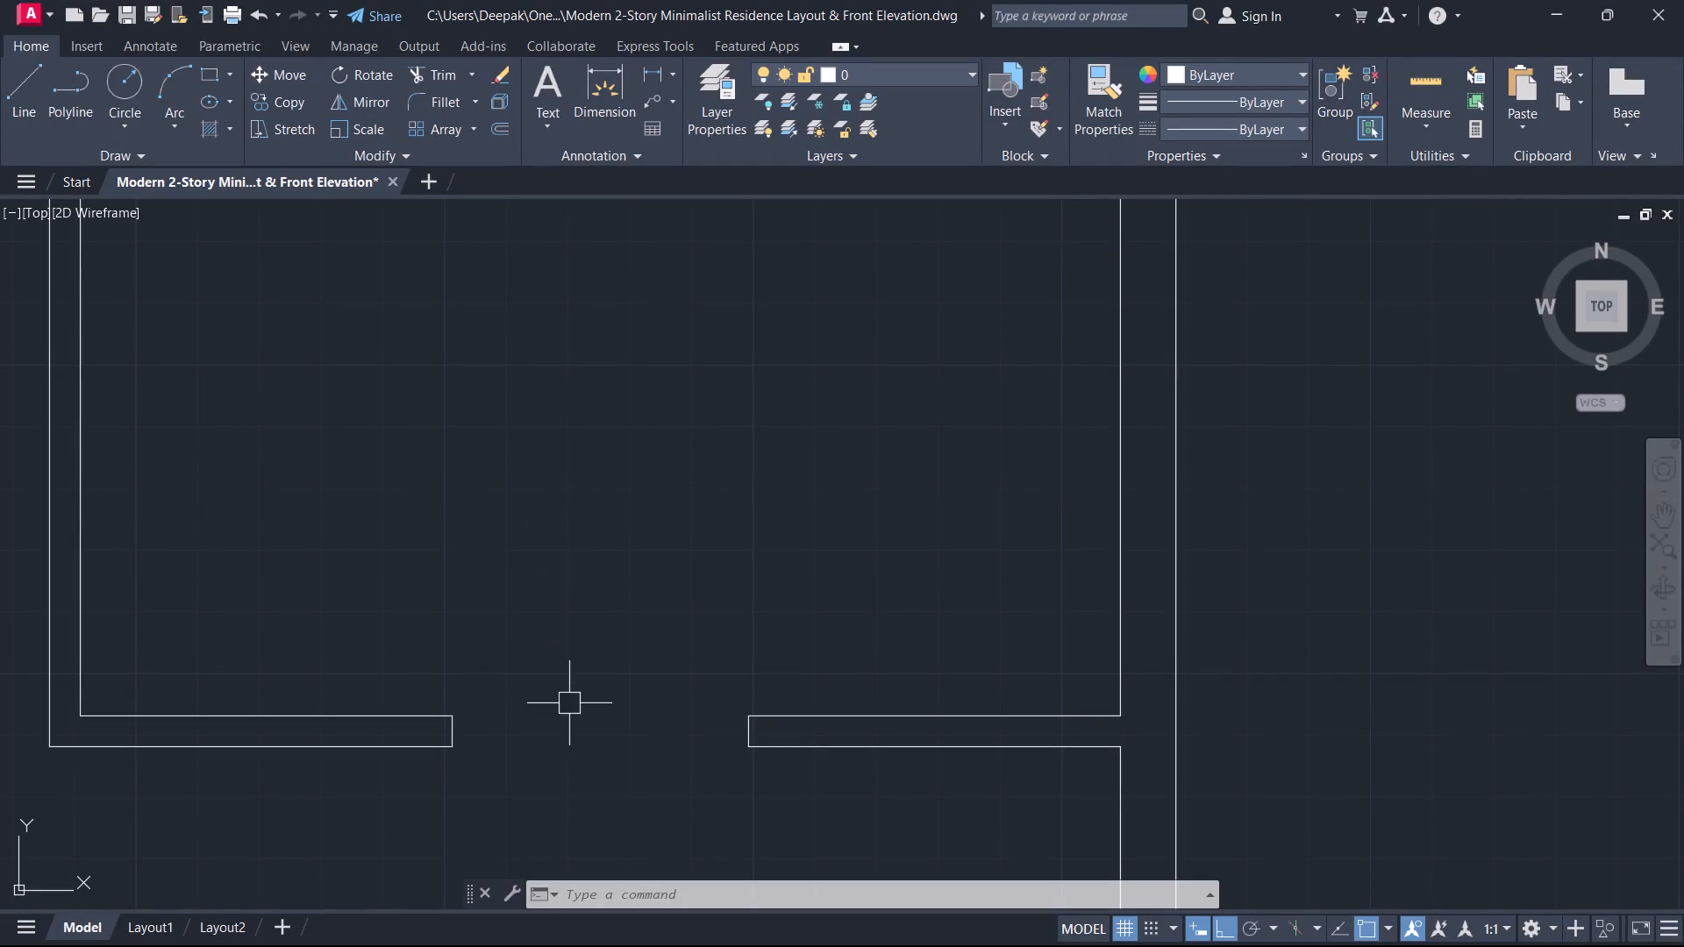
Offset the right, top and left inner wall lines of the upper-right room 2' inward.
{"action": "scroll", "coordinate": [795, 802], "scroll_direction": "down", "scroll_amount": 1}
{"action": "middle_click_drag", "start_coordinate": [800, 798], "coordinate": [886, 577]}
{"action": "scroll", "coordinate": [886, 577], "scroll_direction": "down", "scroll_amount": 3}
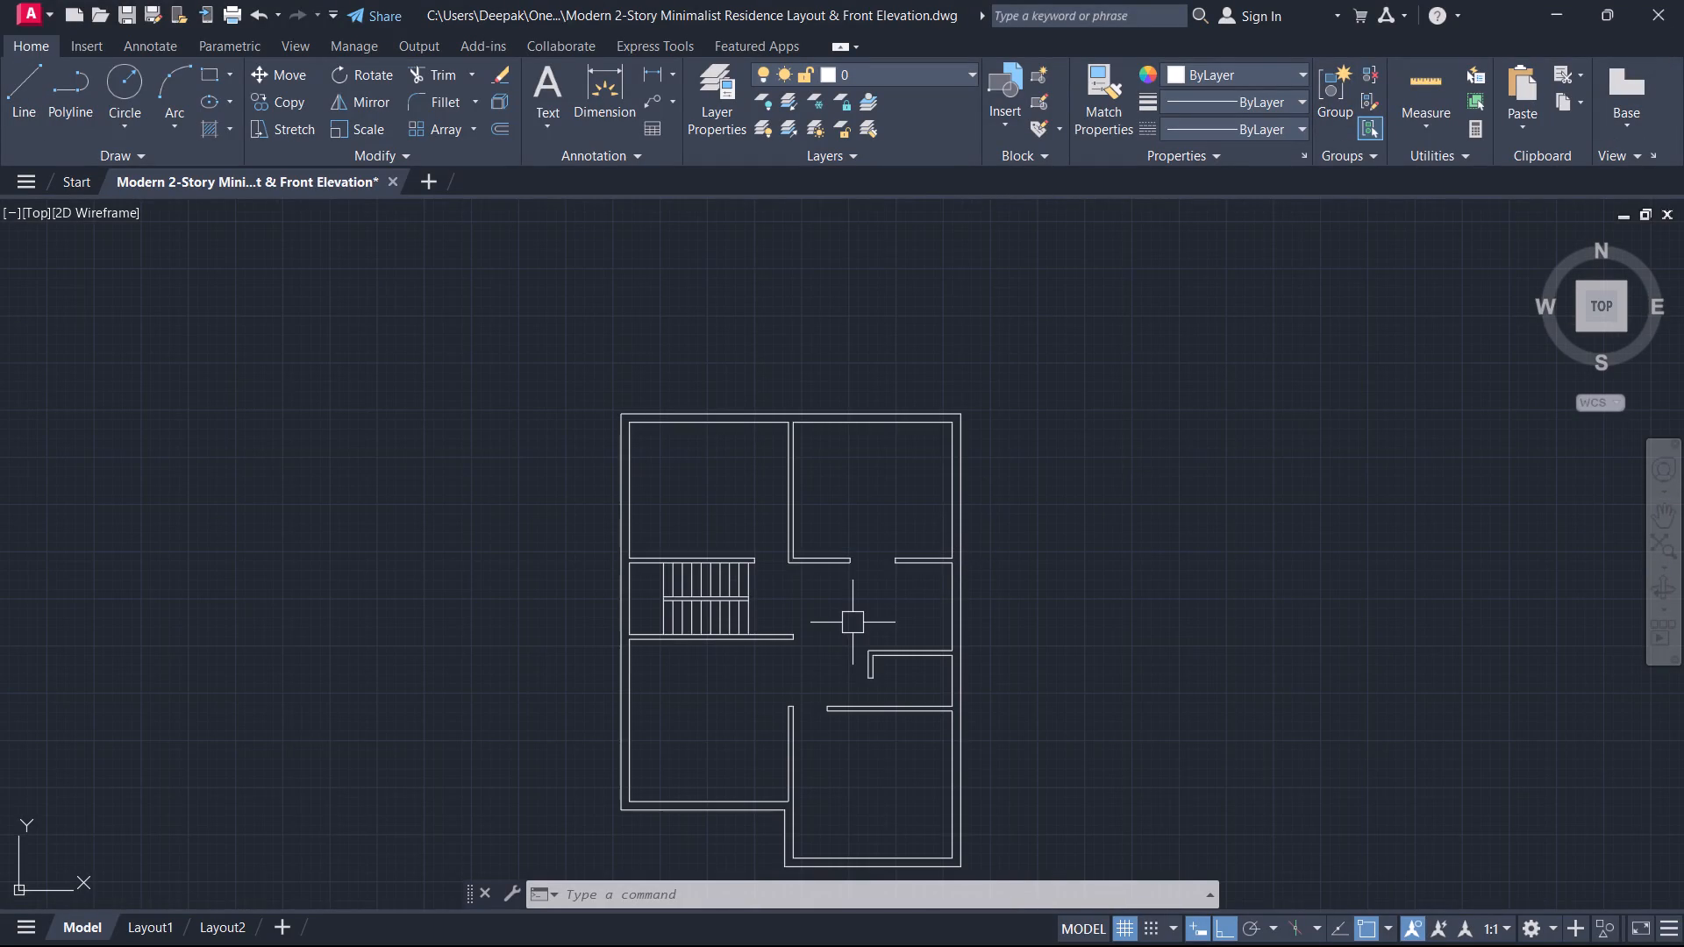
{"action": "middle_click_drag", "start_coordinate": [847, 624], "coordinate": [878, 575]}
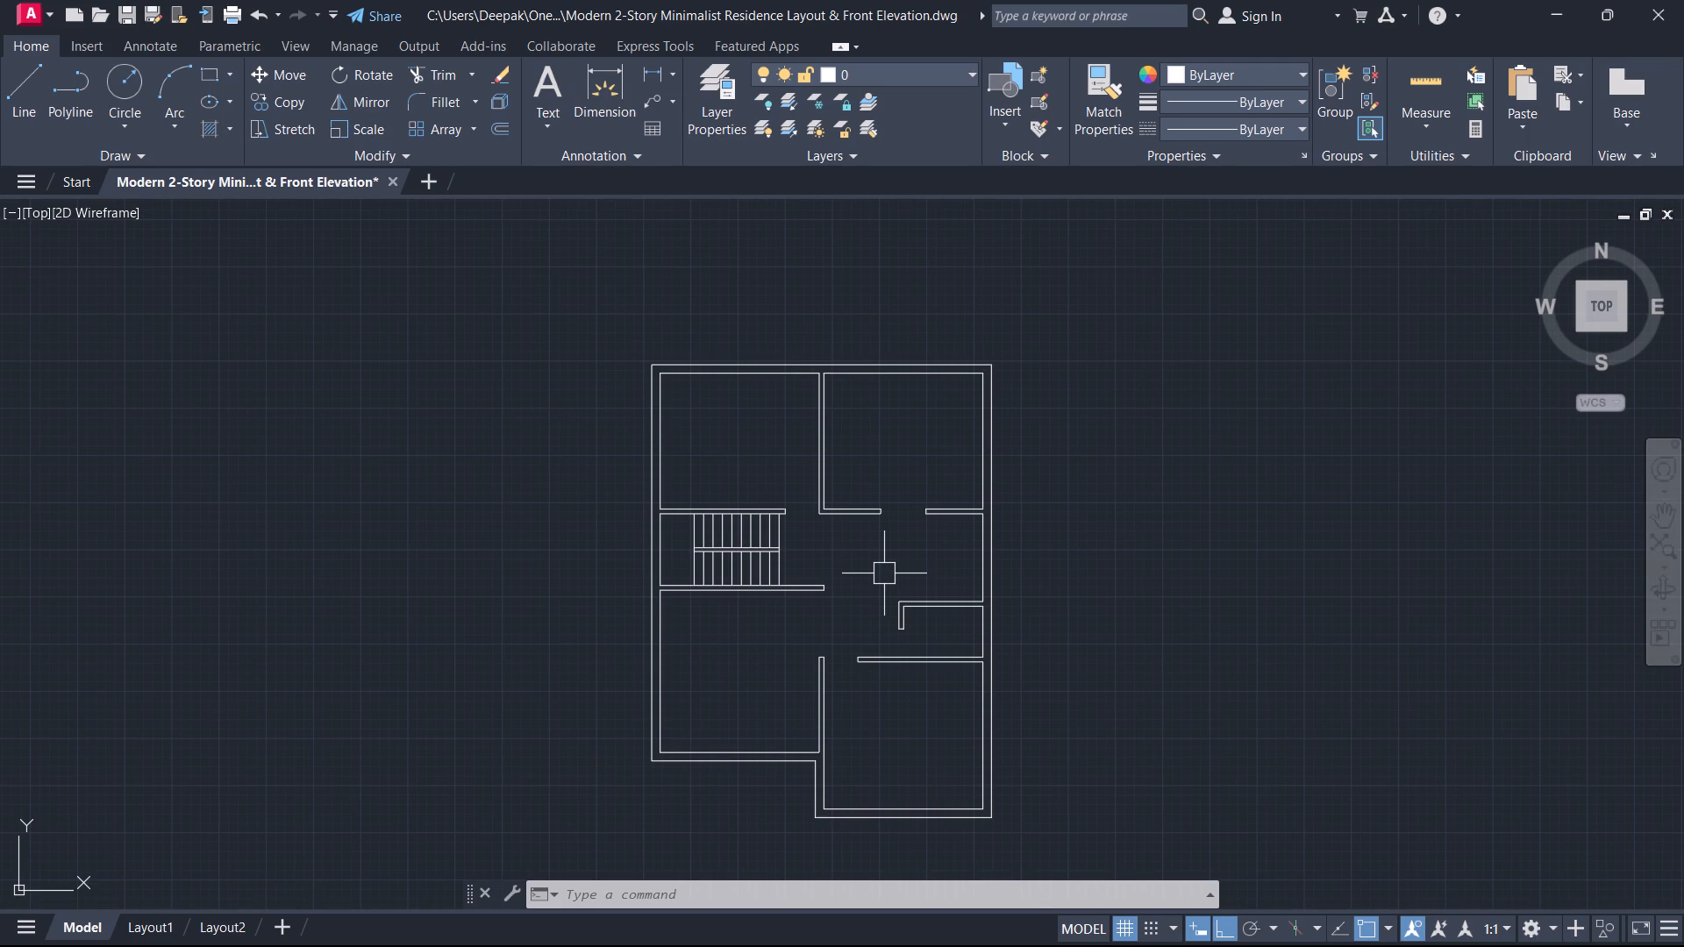
{"action": "scroll", "coordinate": [788, 602], "scroll_direction": "down", "scroll_amount": 1}
{"action": "middle_click_drag", "start_coordinate": [811, 585], "coordinate": [938, 542]}
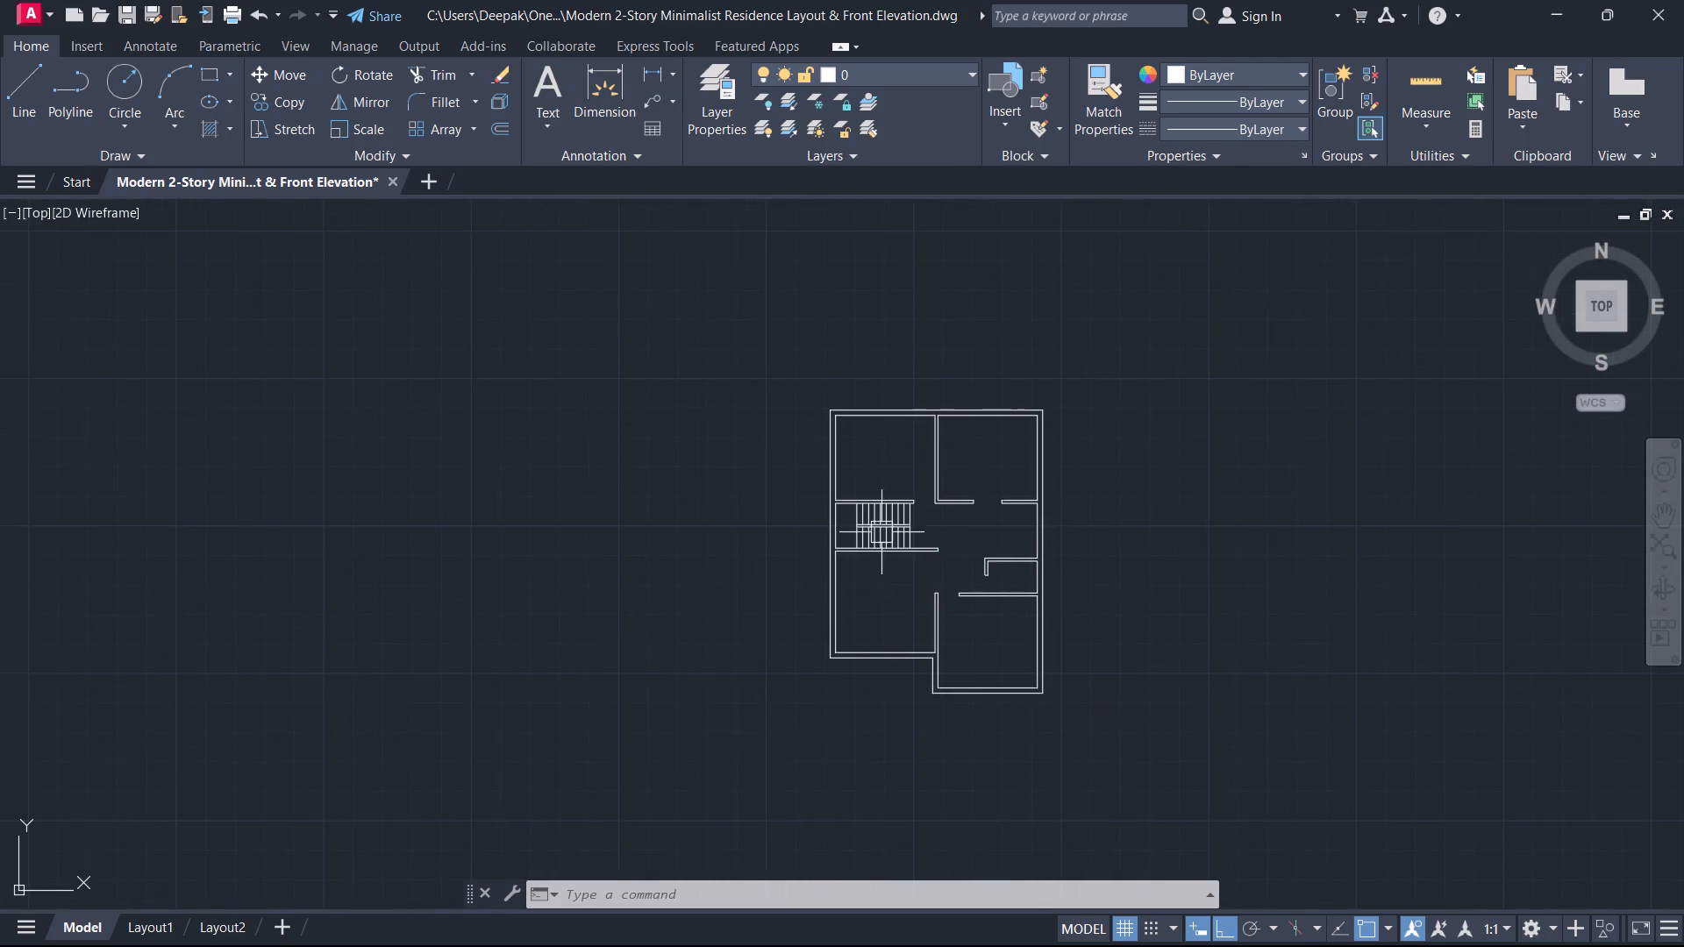
{"action": "scroll", "coordinate": [829, 509], "scroll_direction": "up", "scroll_amount": 1}
{"action": "middle_click_drag", "start_coordinate": [980, 517], "coordinate": [905, 475]}
{"action": "scroll", "coordinate": [942, 459], "scroll_direction": "up", "scroll_amount": 1}
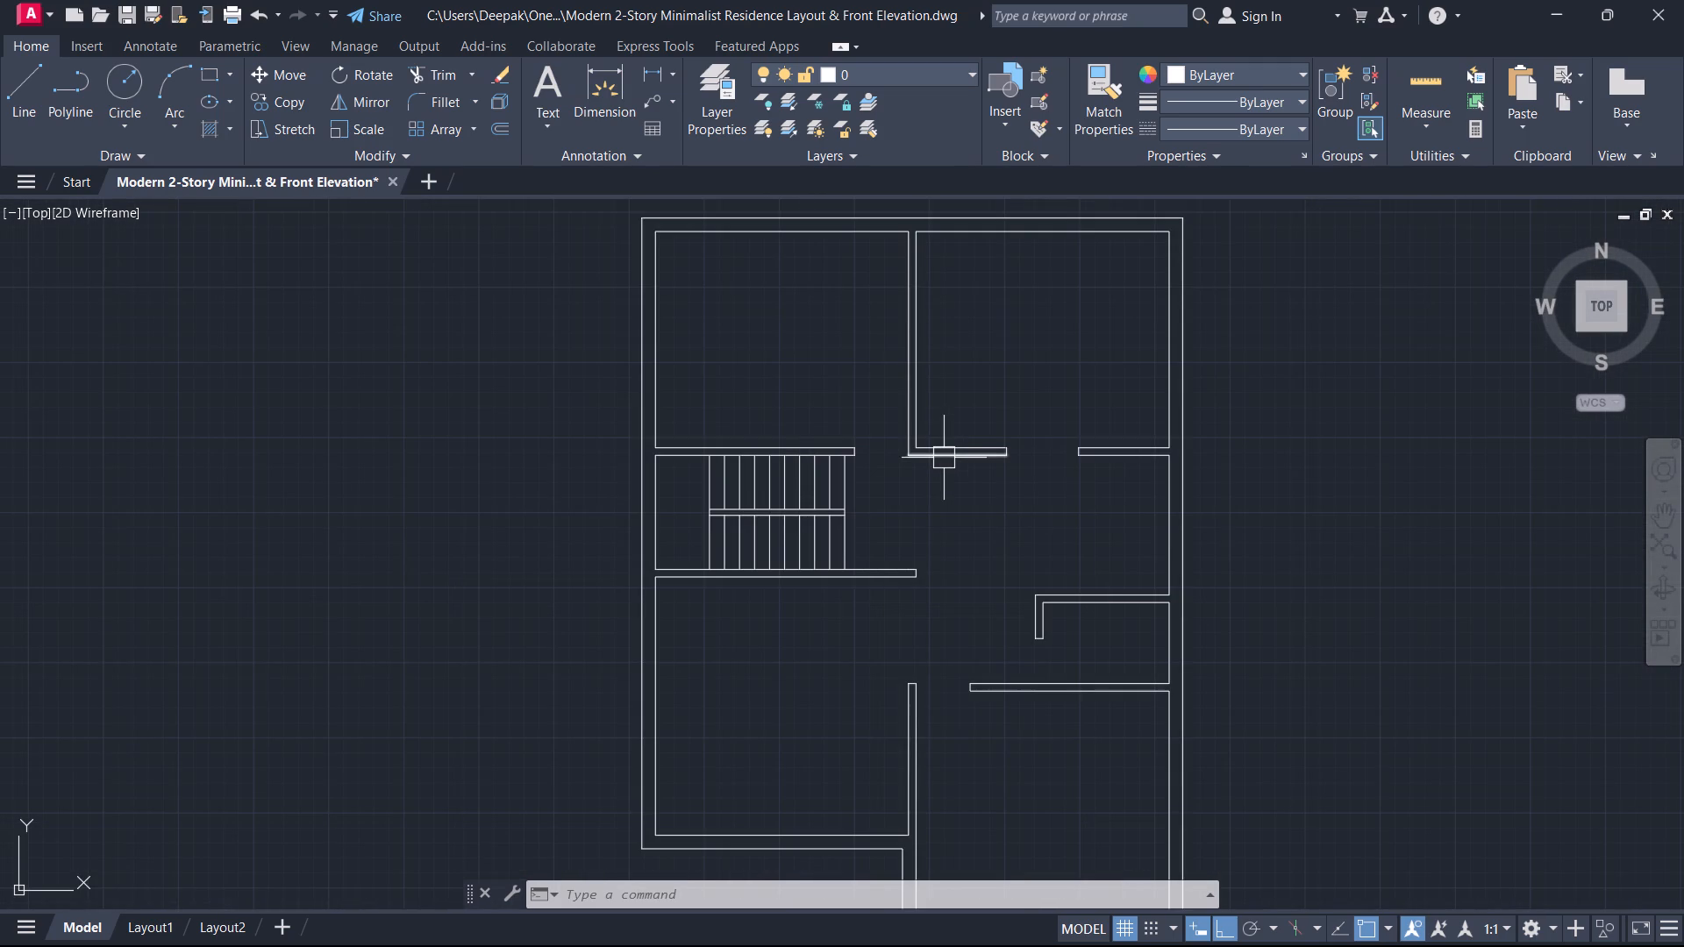
{"action": "type", "text": "o"}
{"action": "key", "text": "space"}
{"action": "key", "text": "2"}
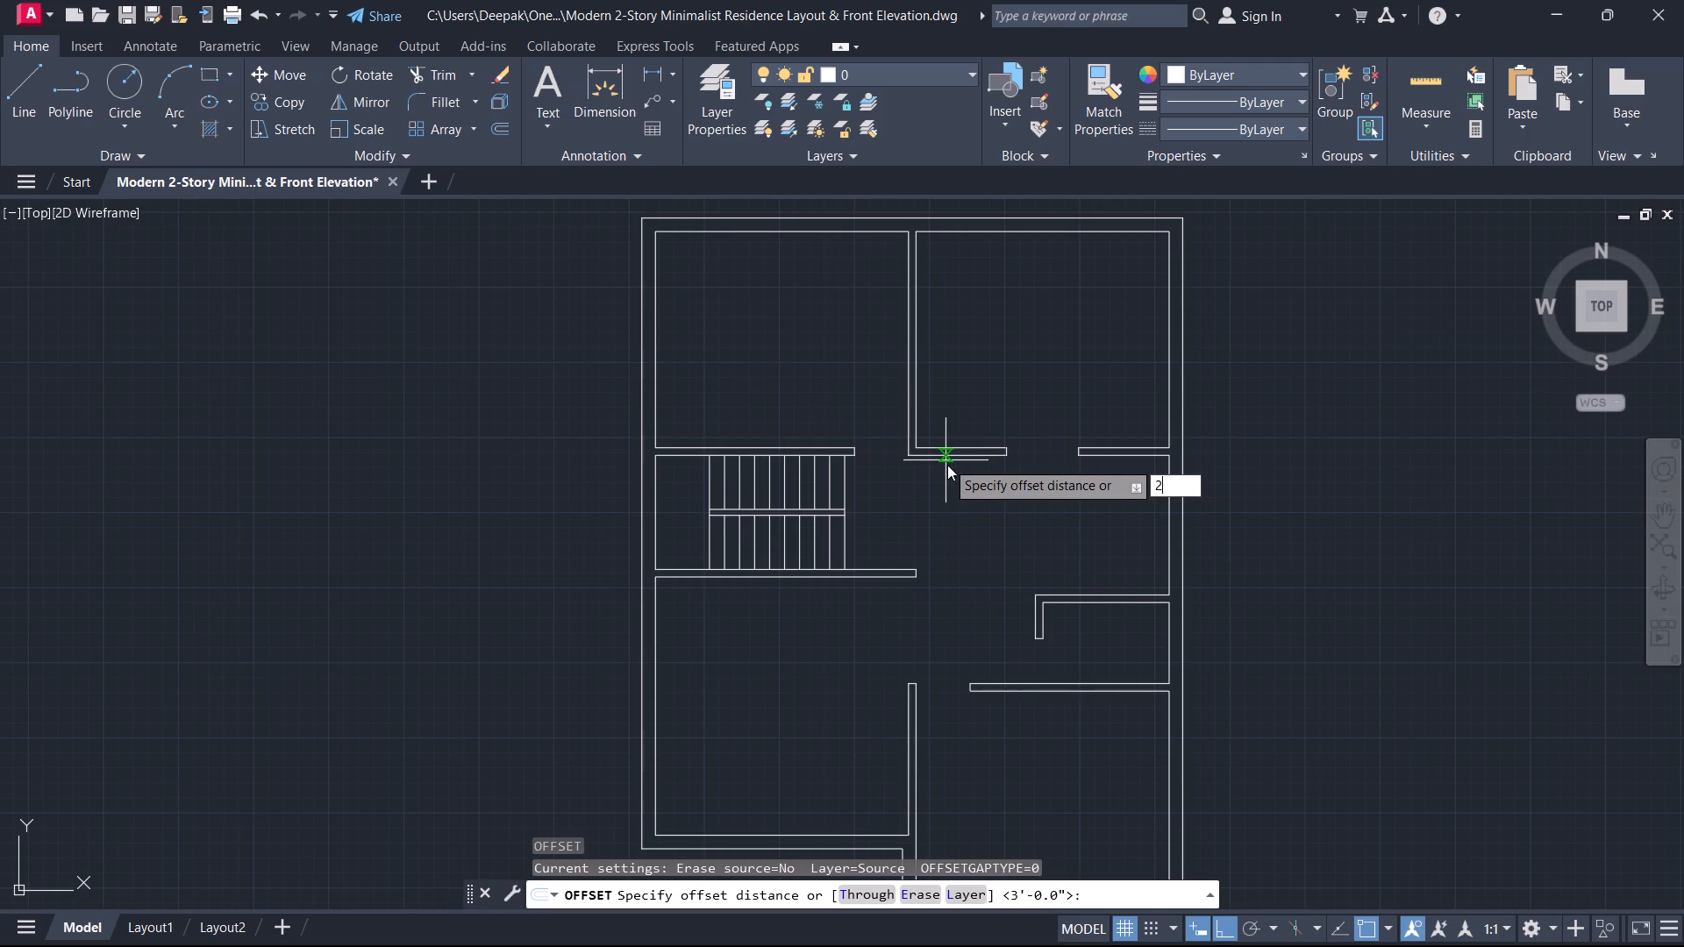
{"action": "key", "text": "apostrophe"}
{"action": "key", "text": "Return"}
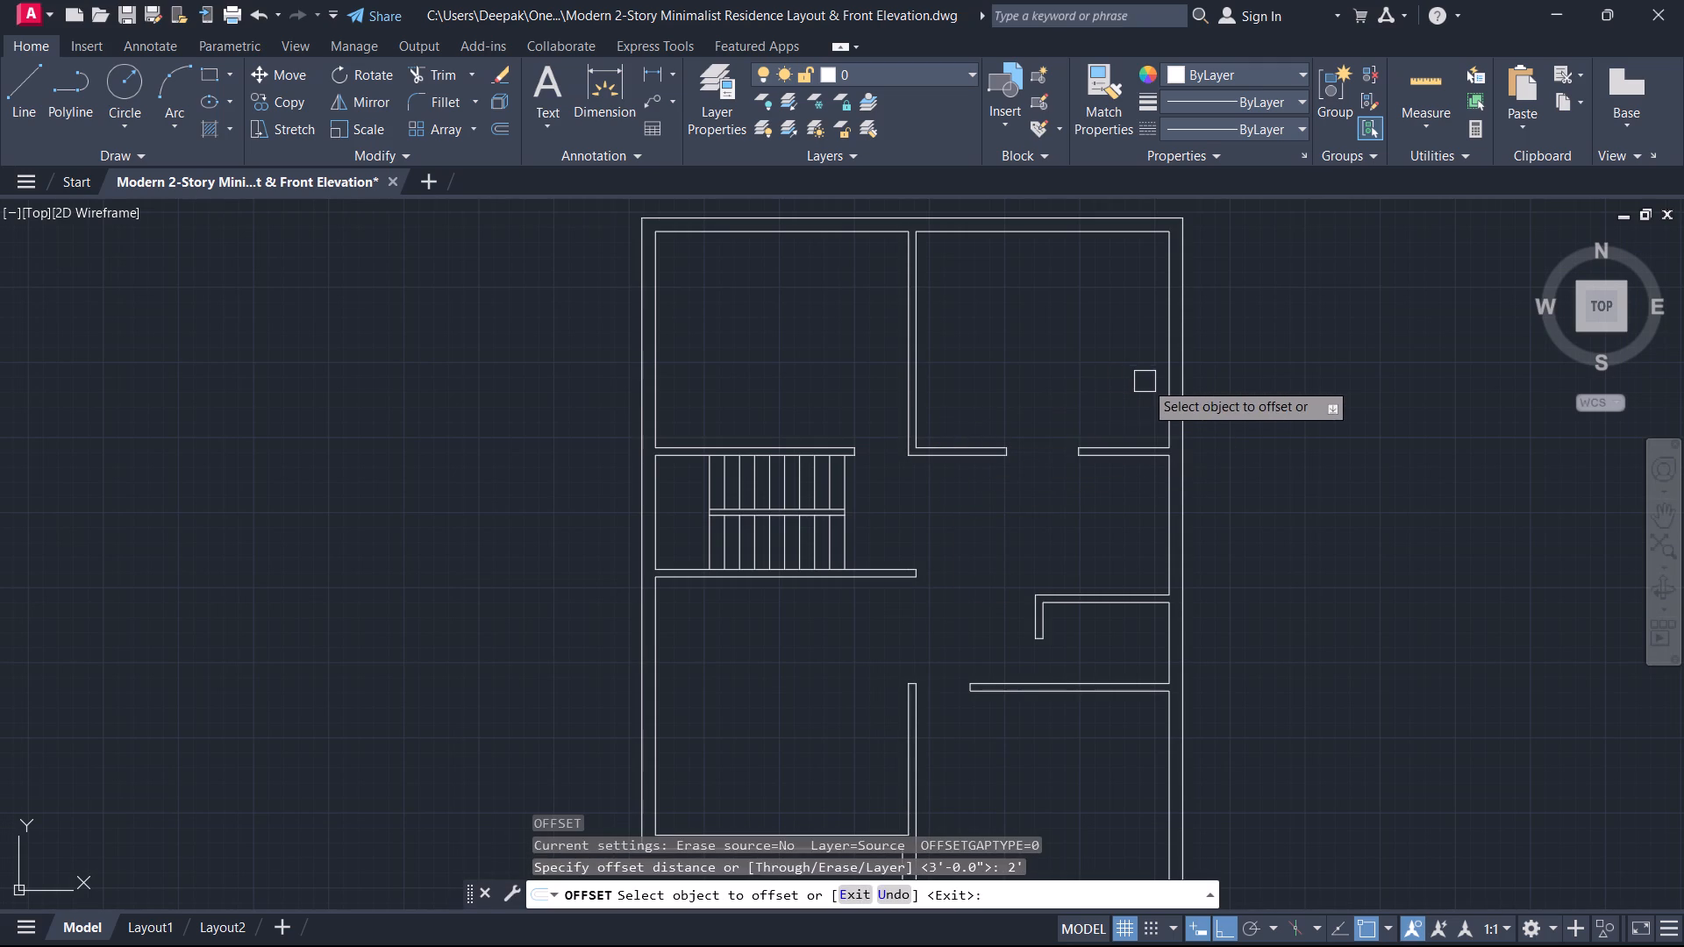
{"action": "left_click", "coordinate": [1161, 375]}
{"action": "left_click_drag", "start_coordinate": [1092, 368], "coordinate": [1087, 357]}
{"action": "left_click_drag", "start_coordinate": [1063, 239], "coordinate": [1079, 276]}
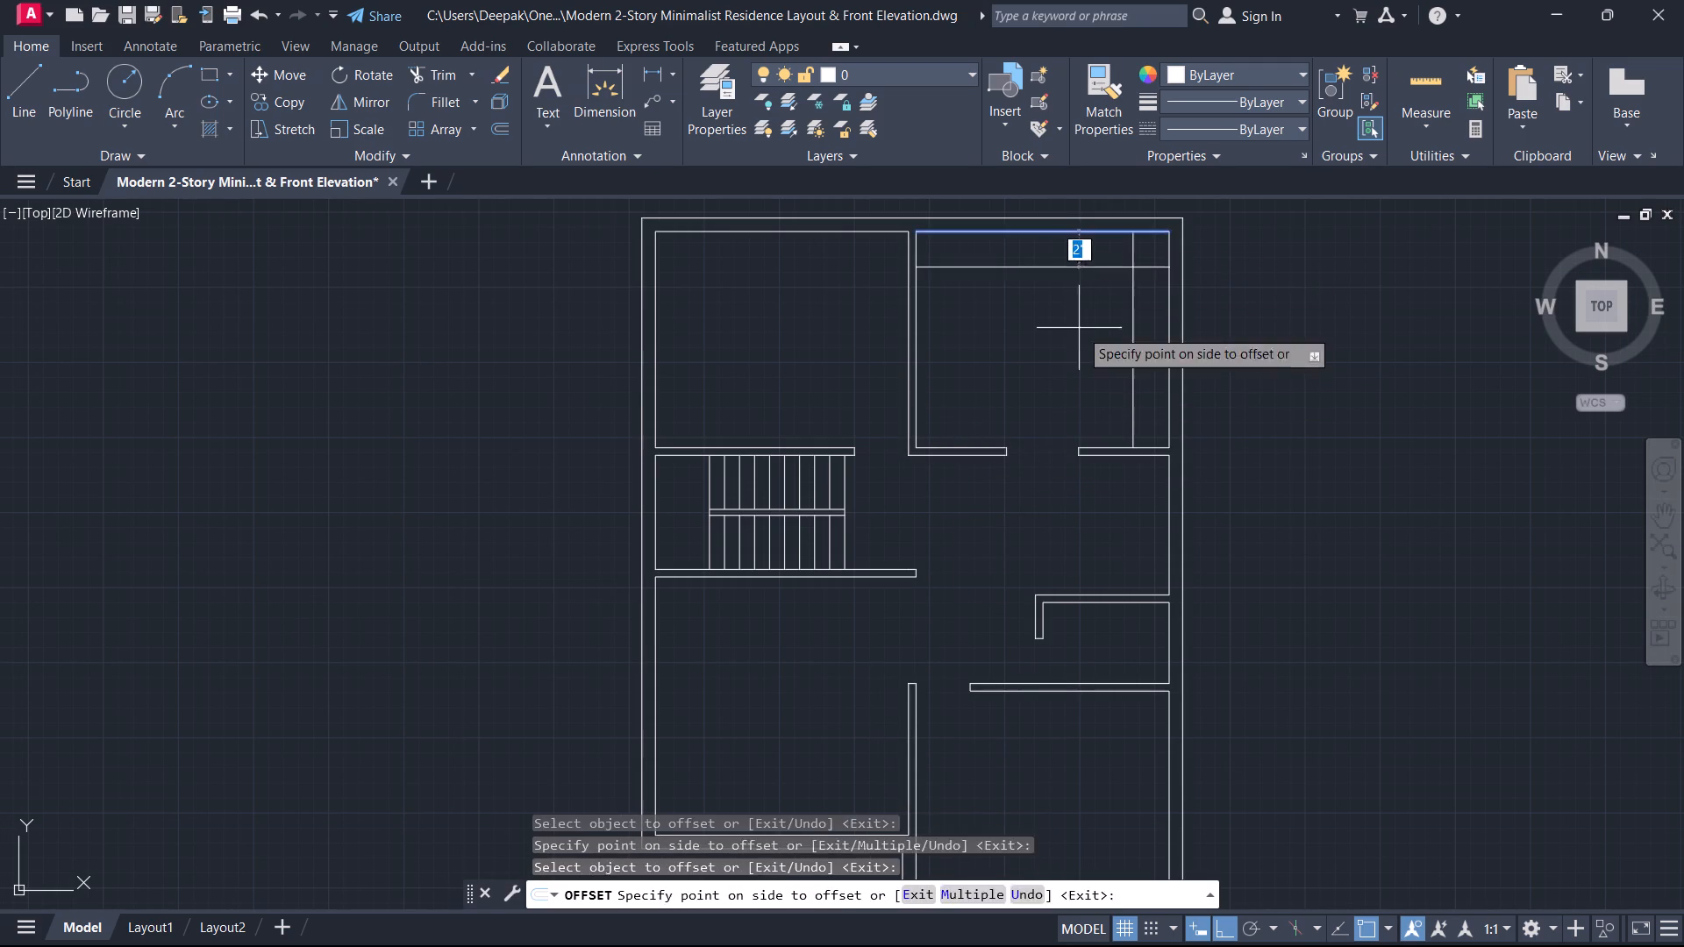
{"action": "left_click", "coordinate": [1081, 331]}
{"action": "left_click", "coordinate": [923, 312]}
{"action": "left_click", "coordinate": [990, 332]}
{"action": "key", "text": "Escape"}
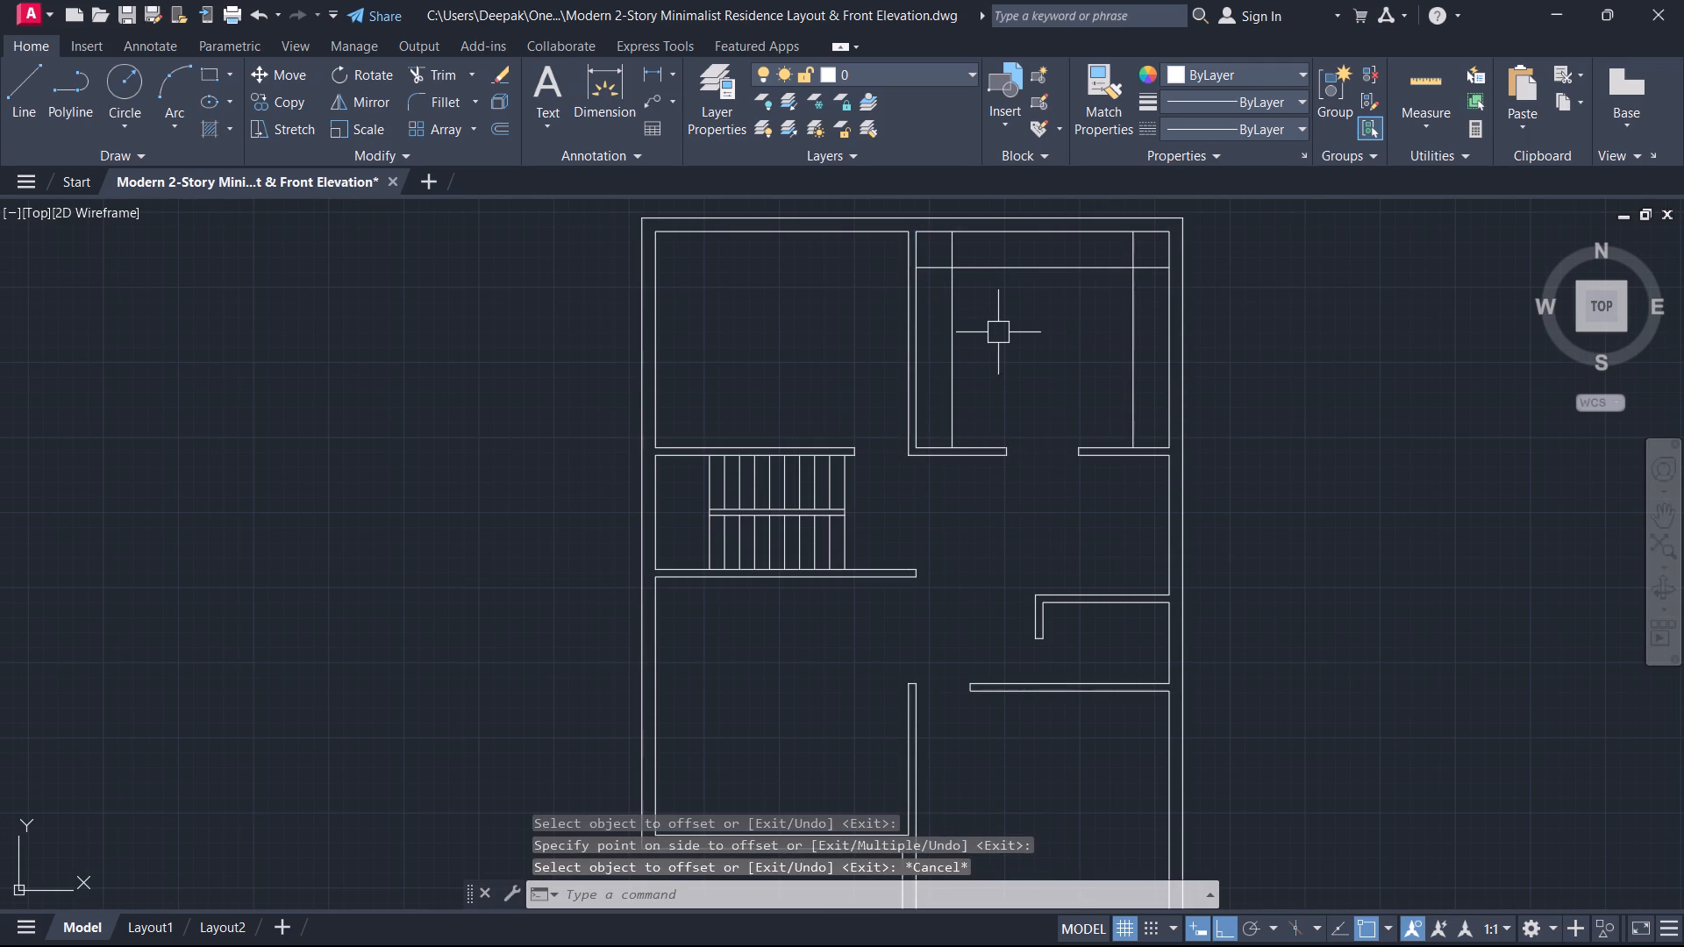
Fillet the top offset line with the left and right offset lines into two sharp corners.
{"action": "key", "text": "f"}
{"action": "key", "text": "space"}
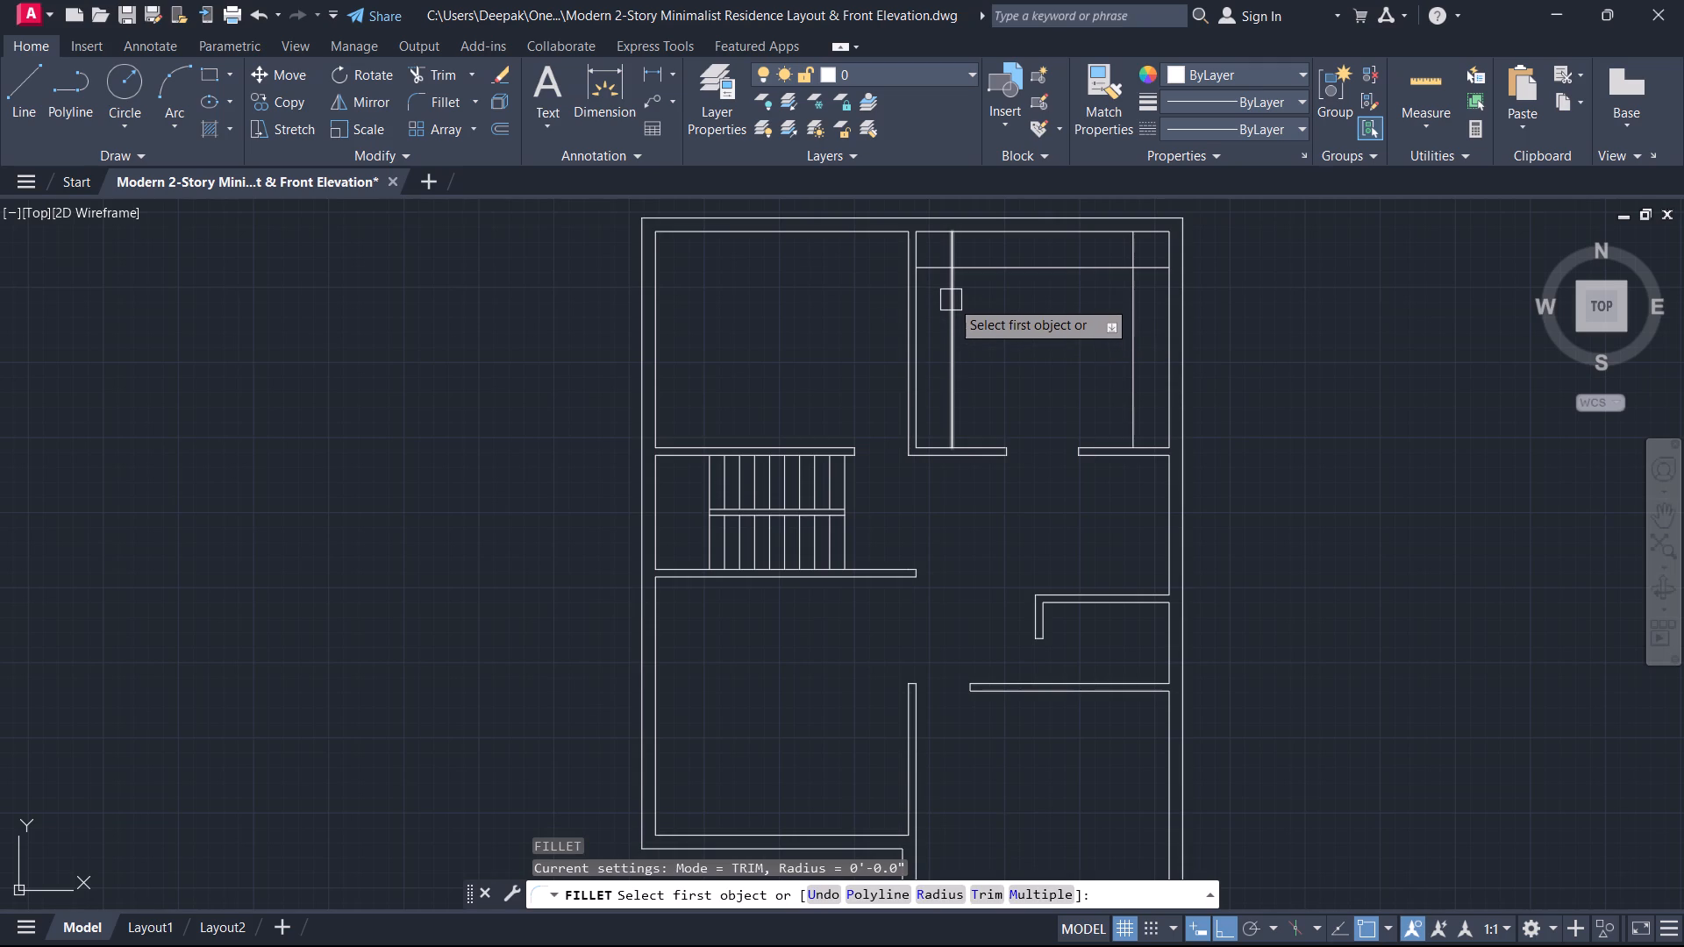
{"action": "left_click", "coordinate": [952, 301]}
{"action": "left_click", "coordinate": [973, 273]}
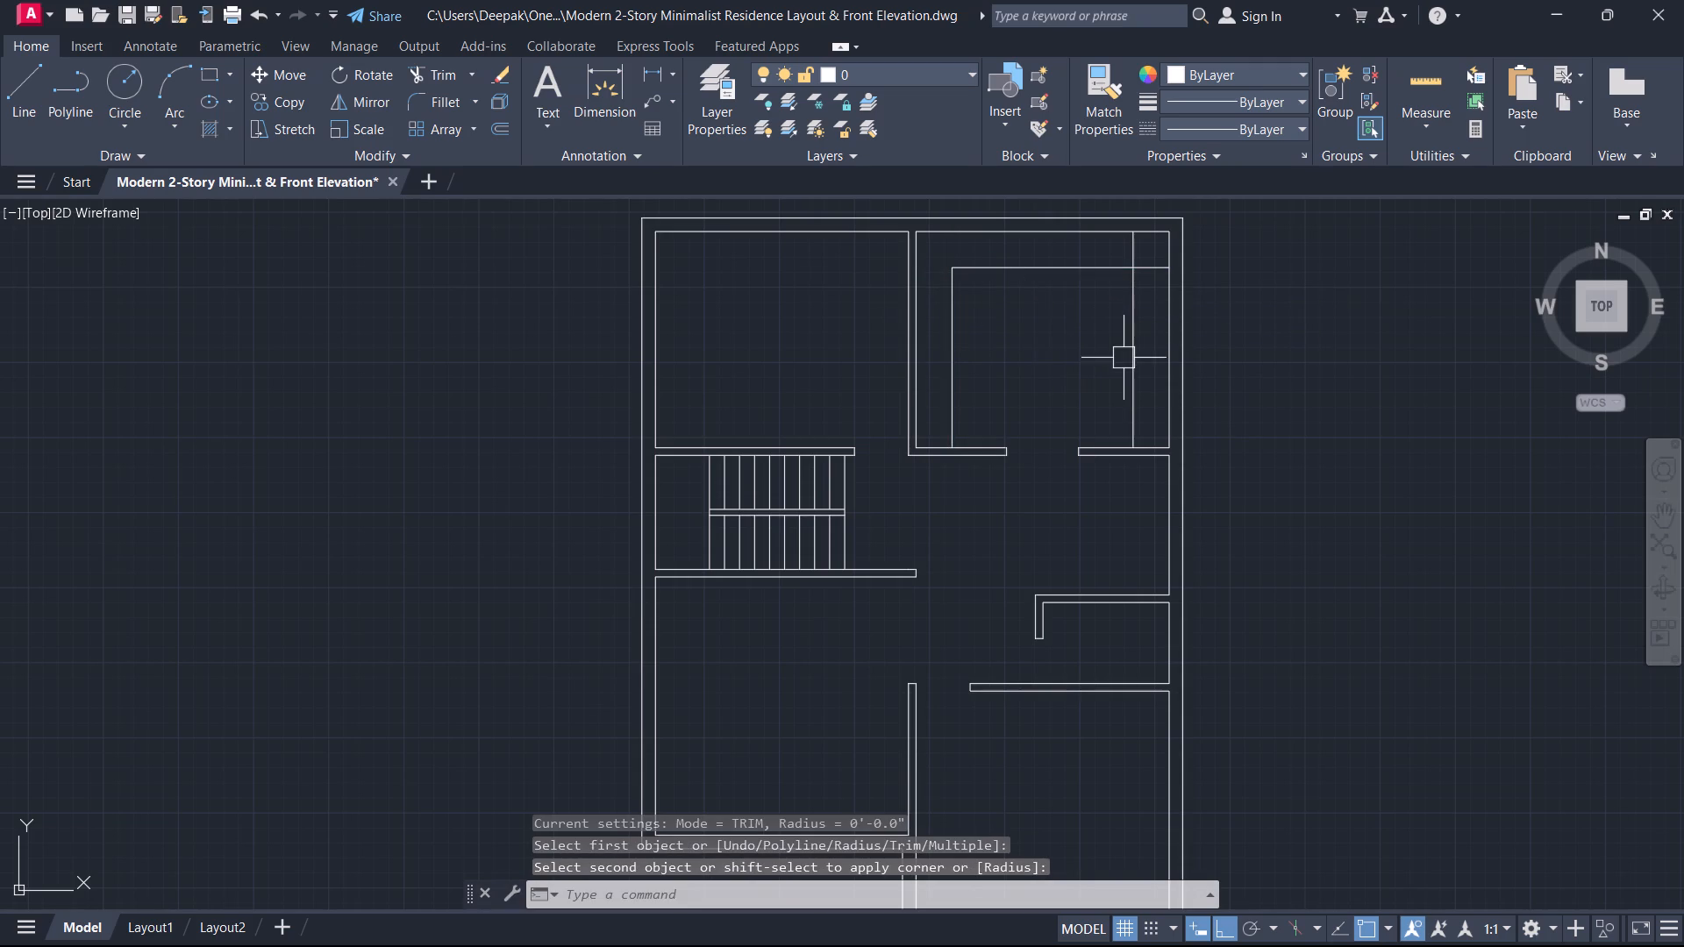
{"action": "key", "text": "space"}
{"action": "left_click", "coordinate": [1131, 354]}
{"action": "left_click", "coordinate": [1055, 267]}
{"action": "key", "text": "Escape"}
Offset the upper line of the upper-right room's lower wall 3' upward, beside the vertical partition.
{"action": "scroll", "coordinate": [1038, 303], "scroll_direction": "down", "scroll_amount": 1}
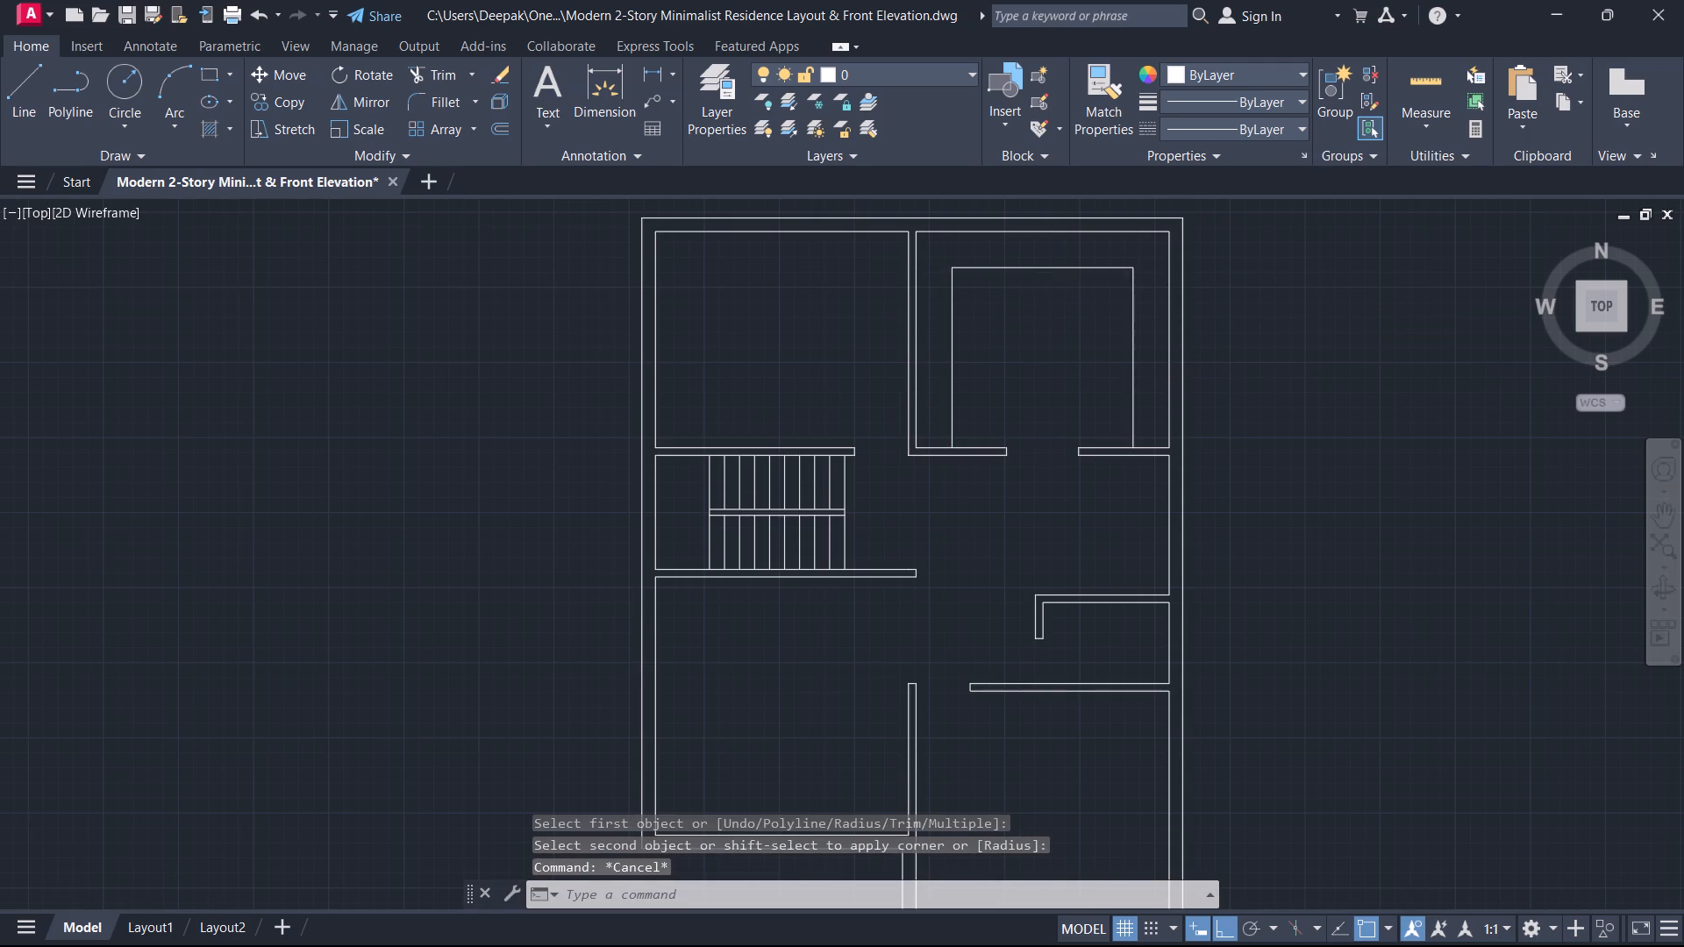
{"action": "middle_click_drag", "start_coordinate": [1038, 303], "coordinate": [1045, 286]}
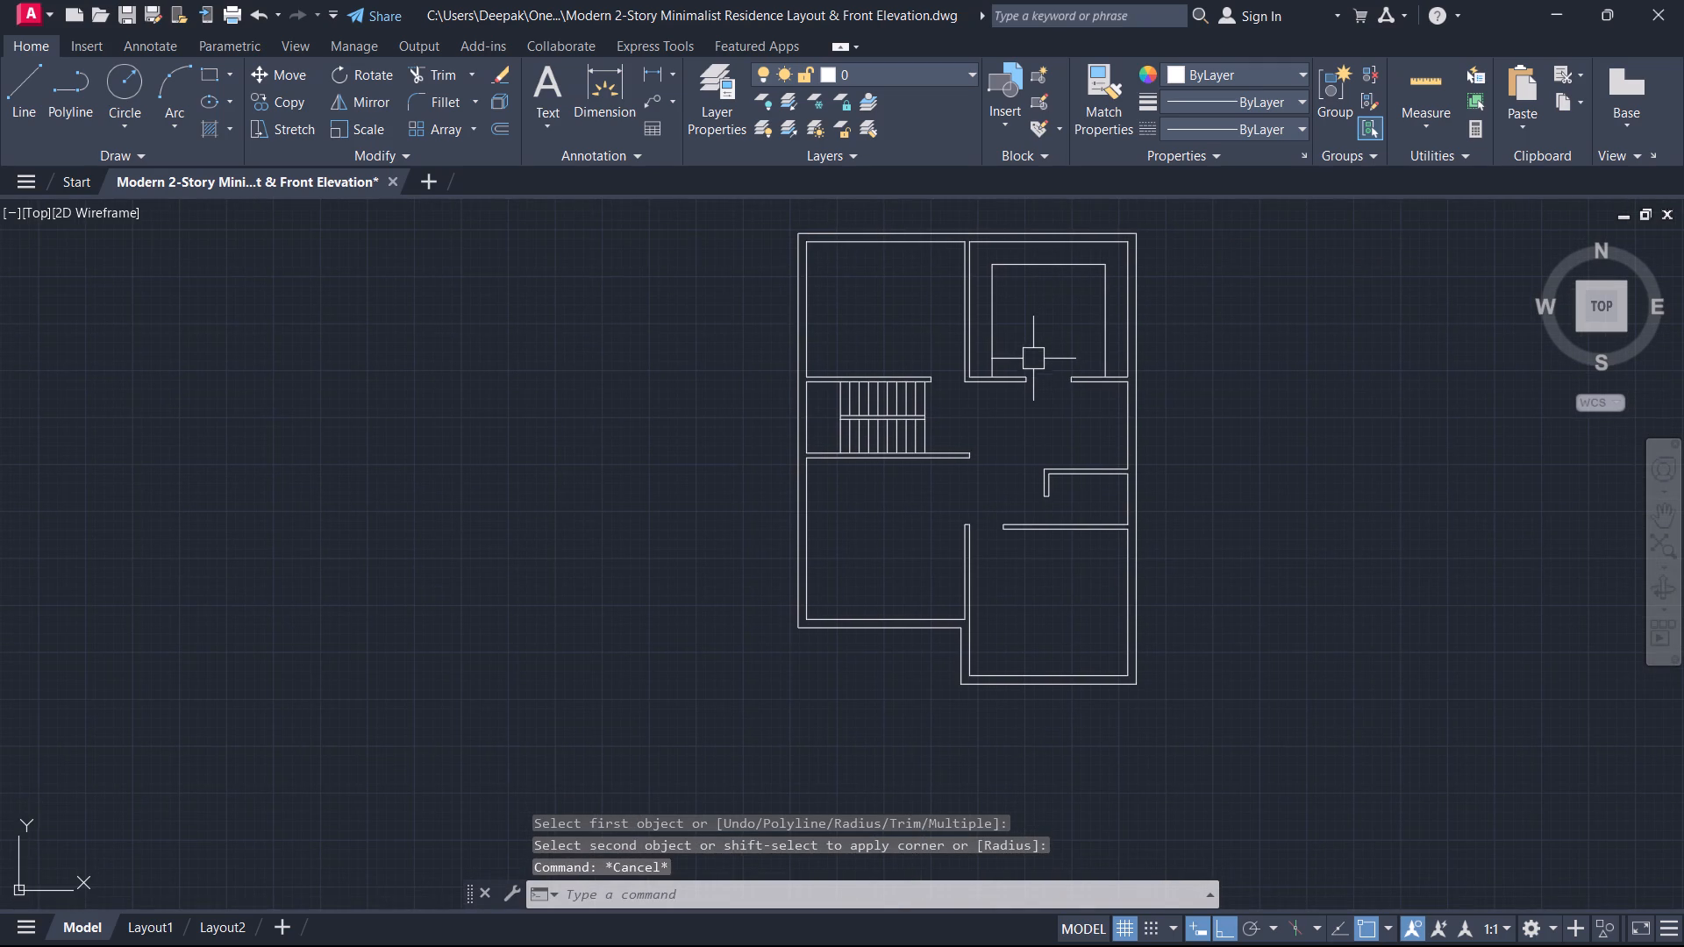
{"action": "type", "text": "o"}
{"action": "key", "text": "space"}
{"action": "key", "text": "3"}
{"action": "key", "text": "apostrophe"}
{"action": "key", "text": "Return"}
{"action": "scroll", "coordinate": [967, 363], "scroll_direction": "up", "scroll_amount": 2}
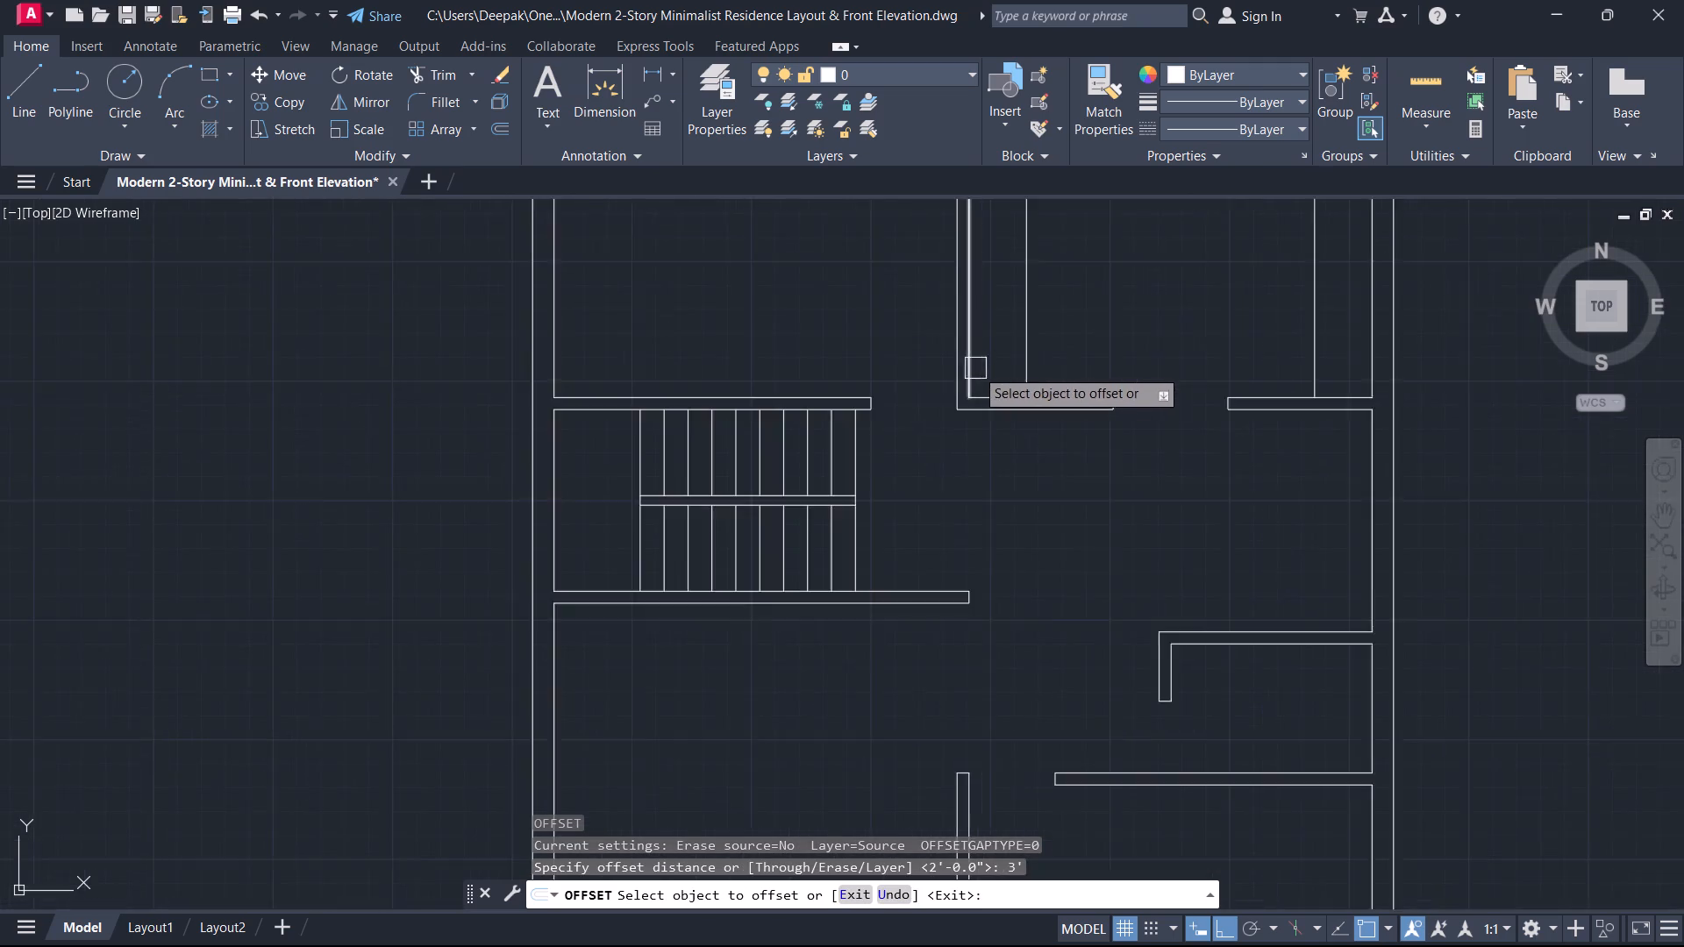
{"action": "scroll", "coordinate": [976, 369], "scroll_direction": "up", "scroll_amount": 1}
{"action": "left_click", "coordinate": [1002, 399]}
{"action": "left_click", "coordinate": [1006, 368]}
{"action": "key", "text": "Escape"}
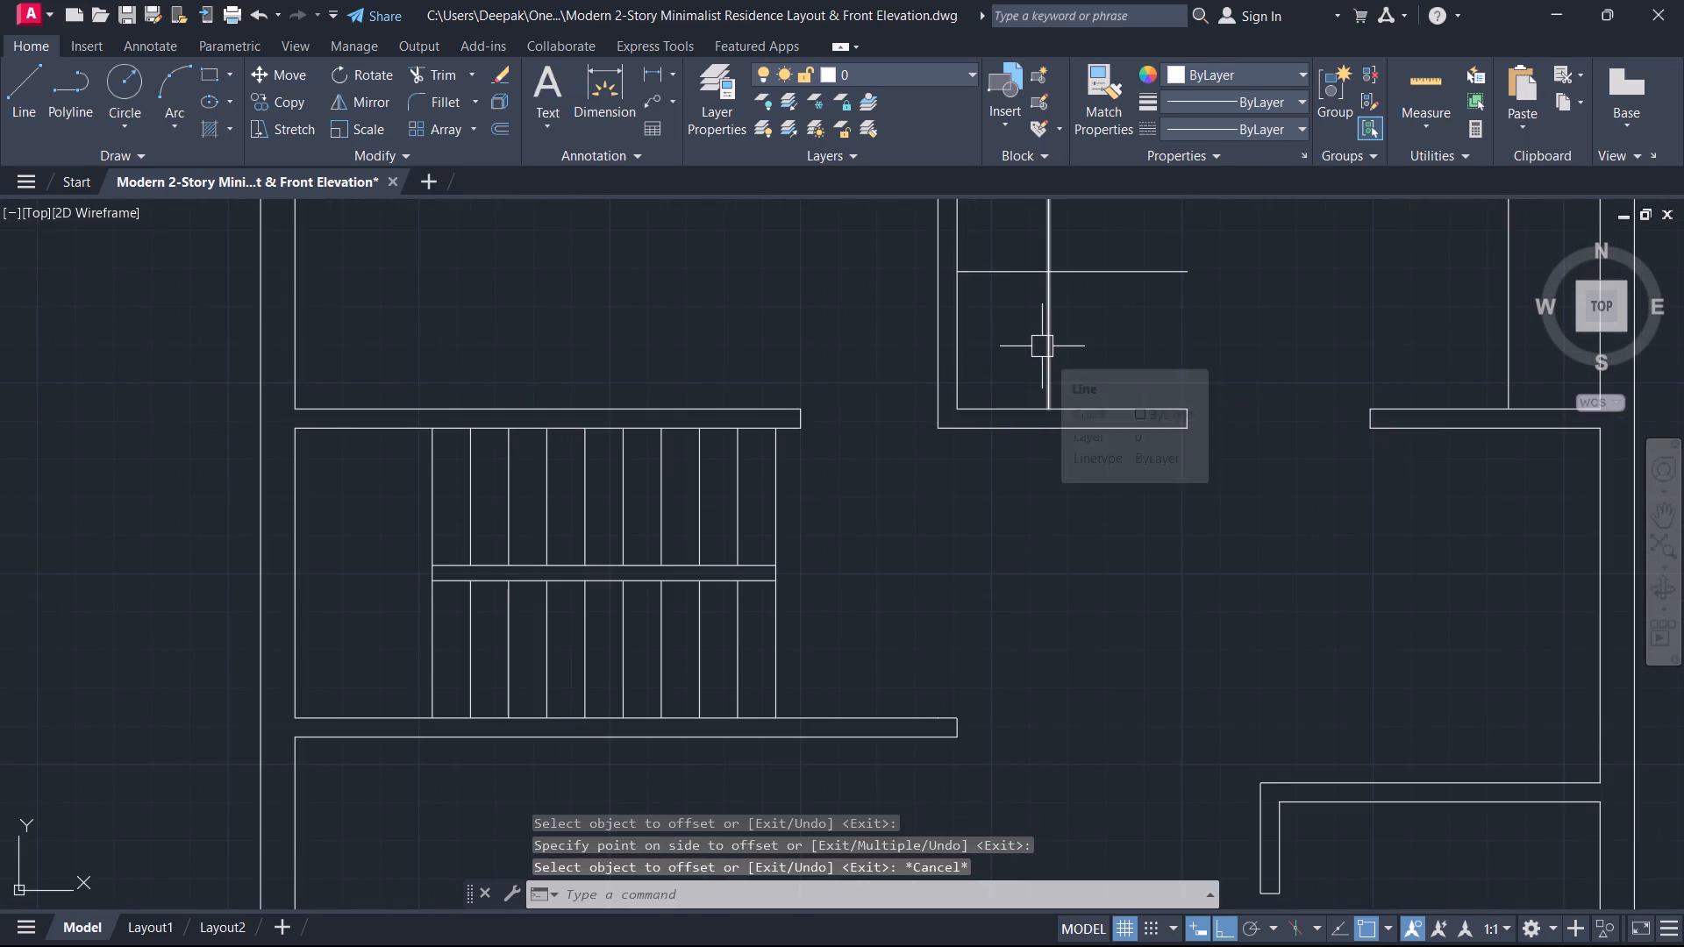
Trim the left 2' offset line below the 3' offset line, and the horizontal excess beyond their corner.
{"action": "type", "text": "tr"}
{"action": "key", "text": "space"}
{"action": "left_click", "coordinate": [1050, 341]}
{"action": "left_click_drag", "start_coordinate": [1095, 276], "coordinate": [1100, 261]}
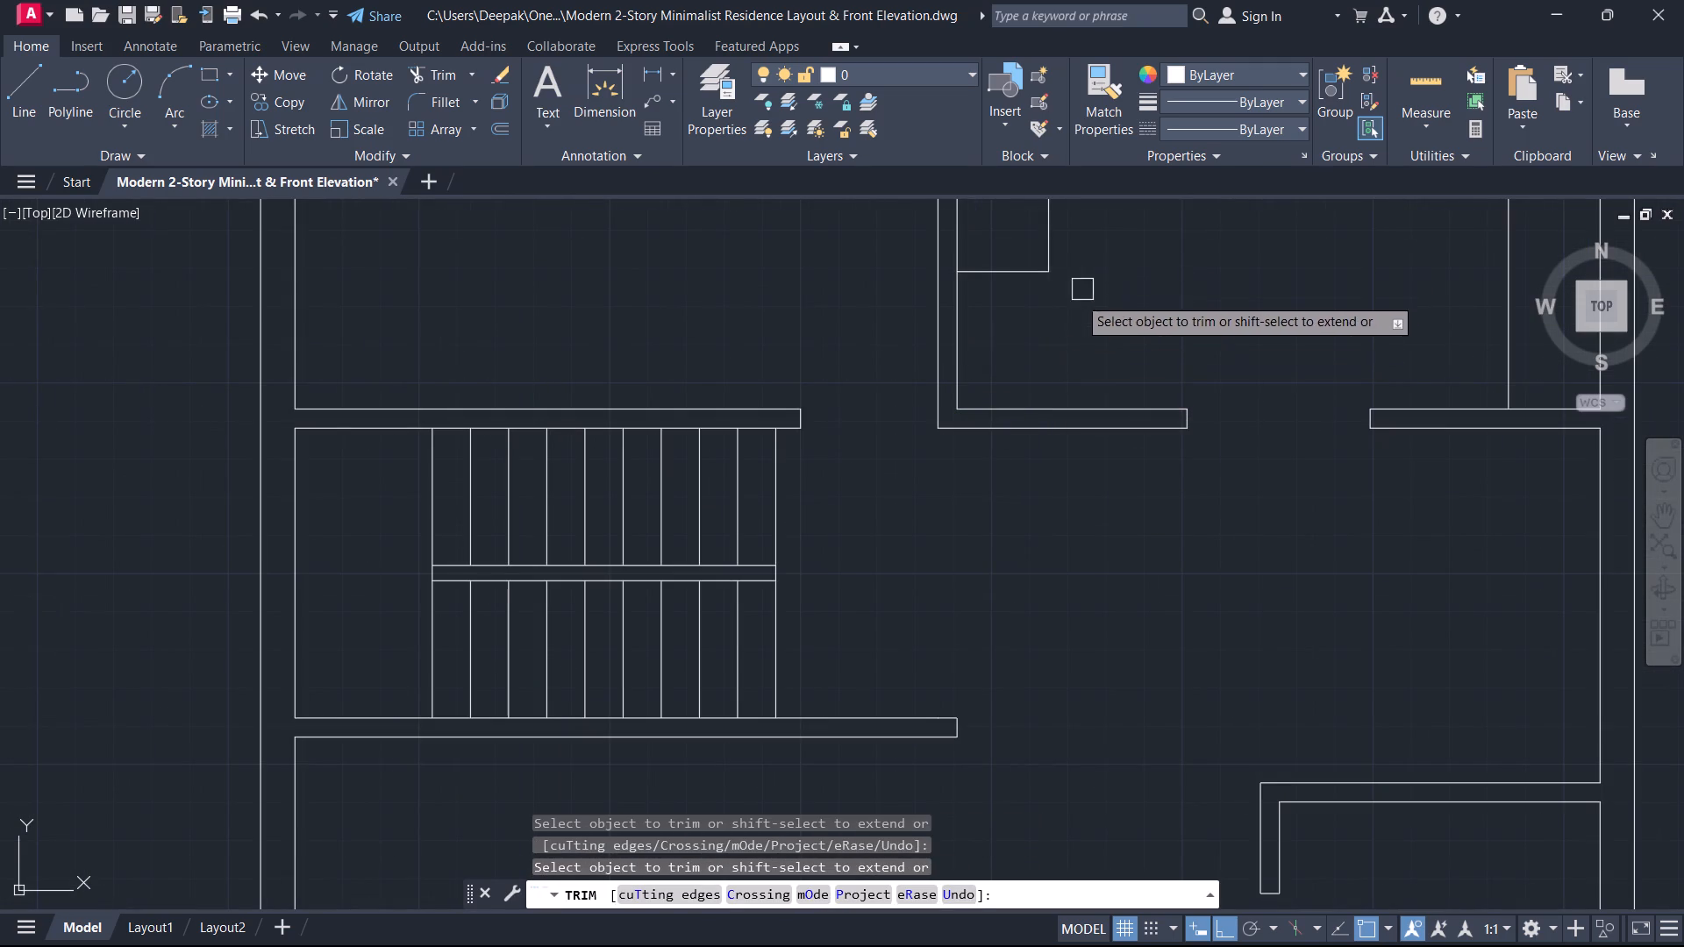
{"action": "key", "text": "Escape"}
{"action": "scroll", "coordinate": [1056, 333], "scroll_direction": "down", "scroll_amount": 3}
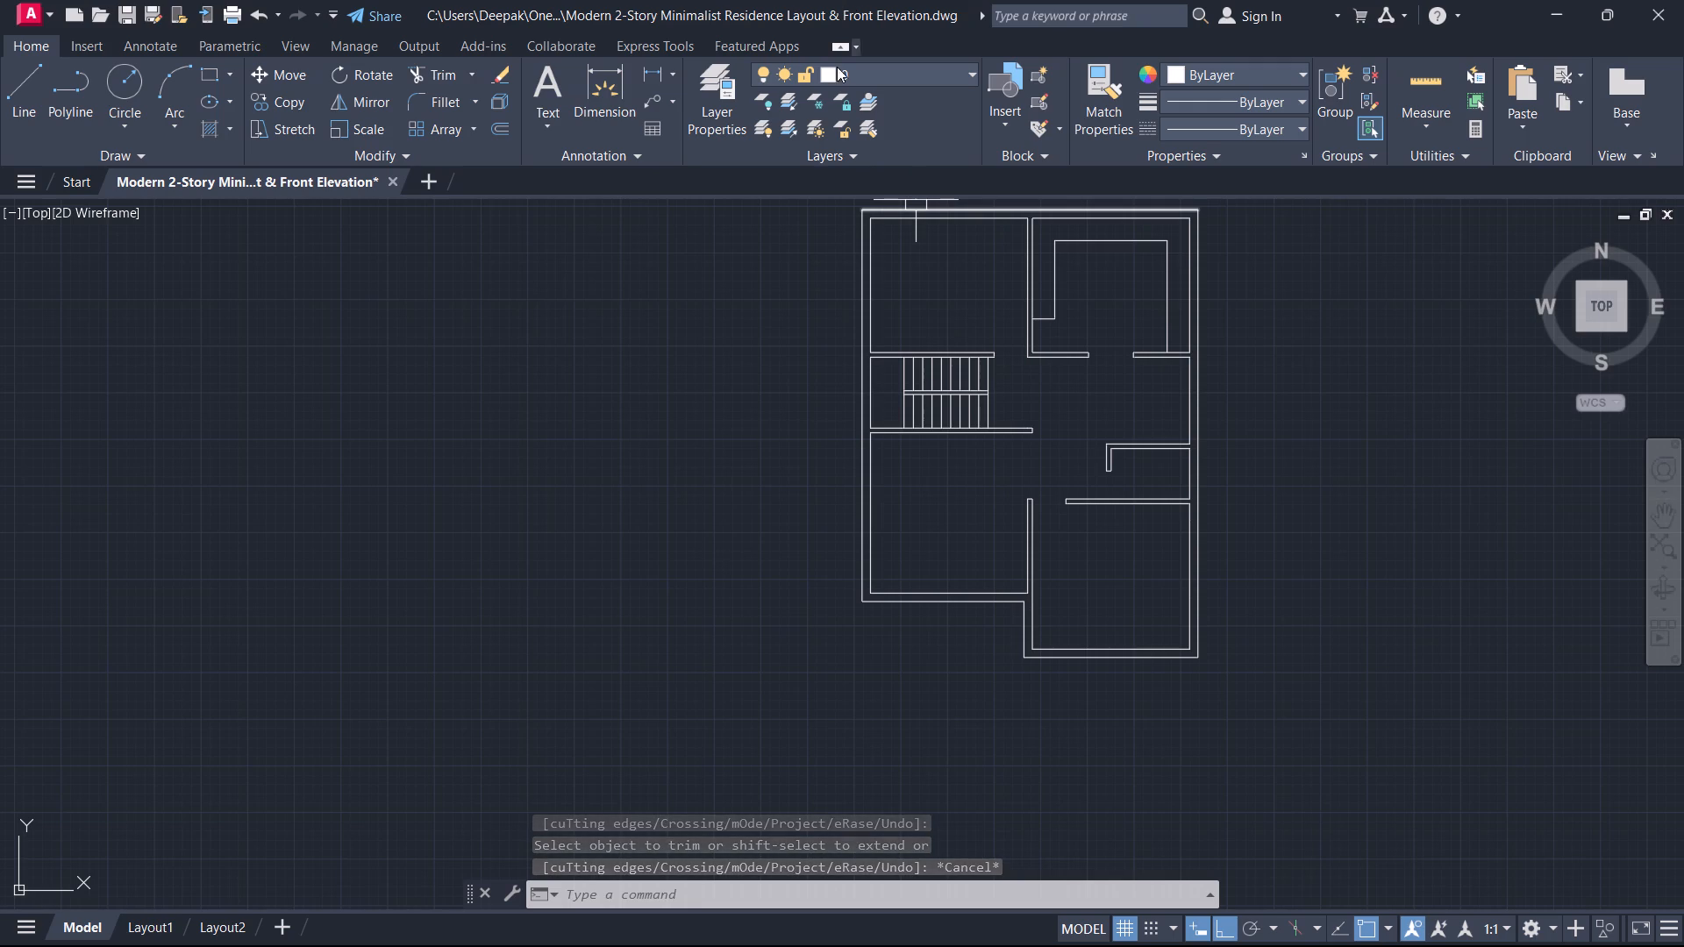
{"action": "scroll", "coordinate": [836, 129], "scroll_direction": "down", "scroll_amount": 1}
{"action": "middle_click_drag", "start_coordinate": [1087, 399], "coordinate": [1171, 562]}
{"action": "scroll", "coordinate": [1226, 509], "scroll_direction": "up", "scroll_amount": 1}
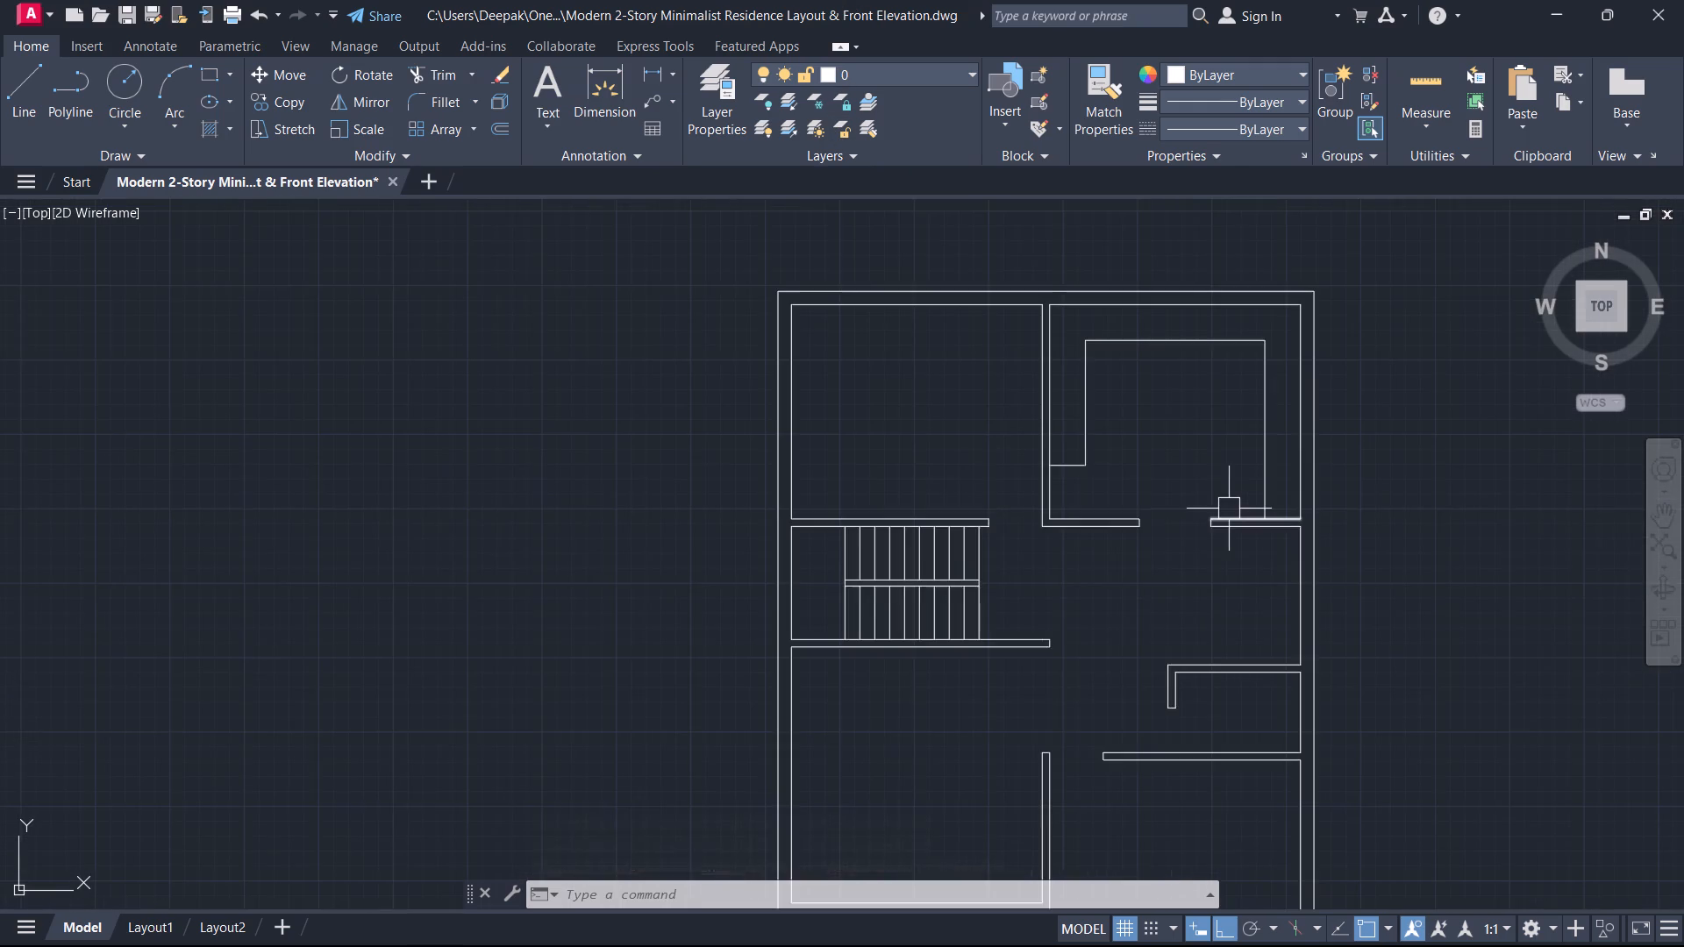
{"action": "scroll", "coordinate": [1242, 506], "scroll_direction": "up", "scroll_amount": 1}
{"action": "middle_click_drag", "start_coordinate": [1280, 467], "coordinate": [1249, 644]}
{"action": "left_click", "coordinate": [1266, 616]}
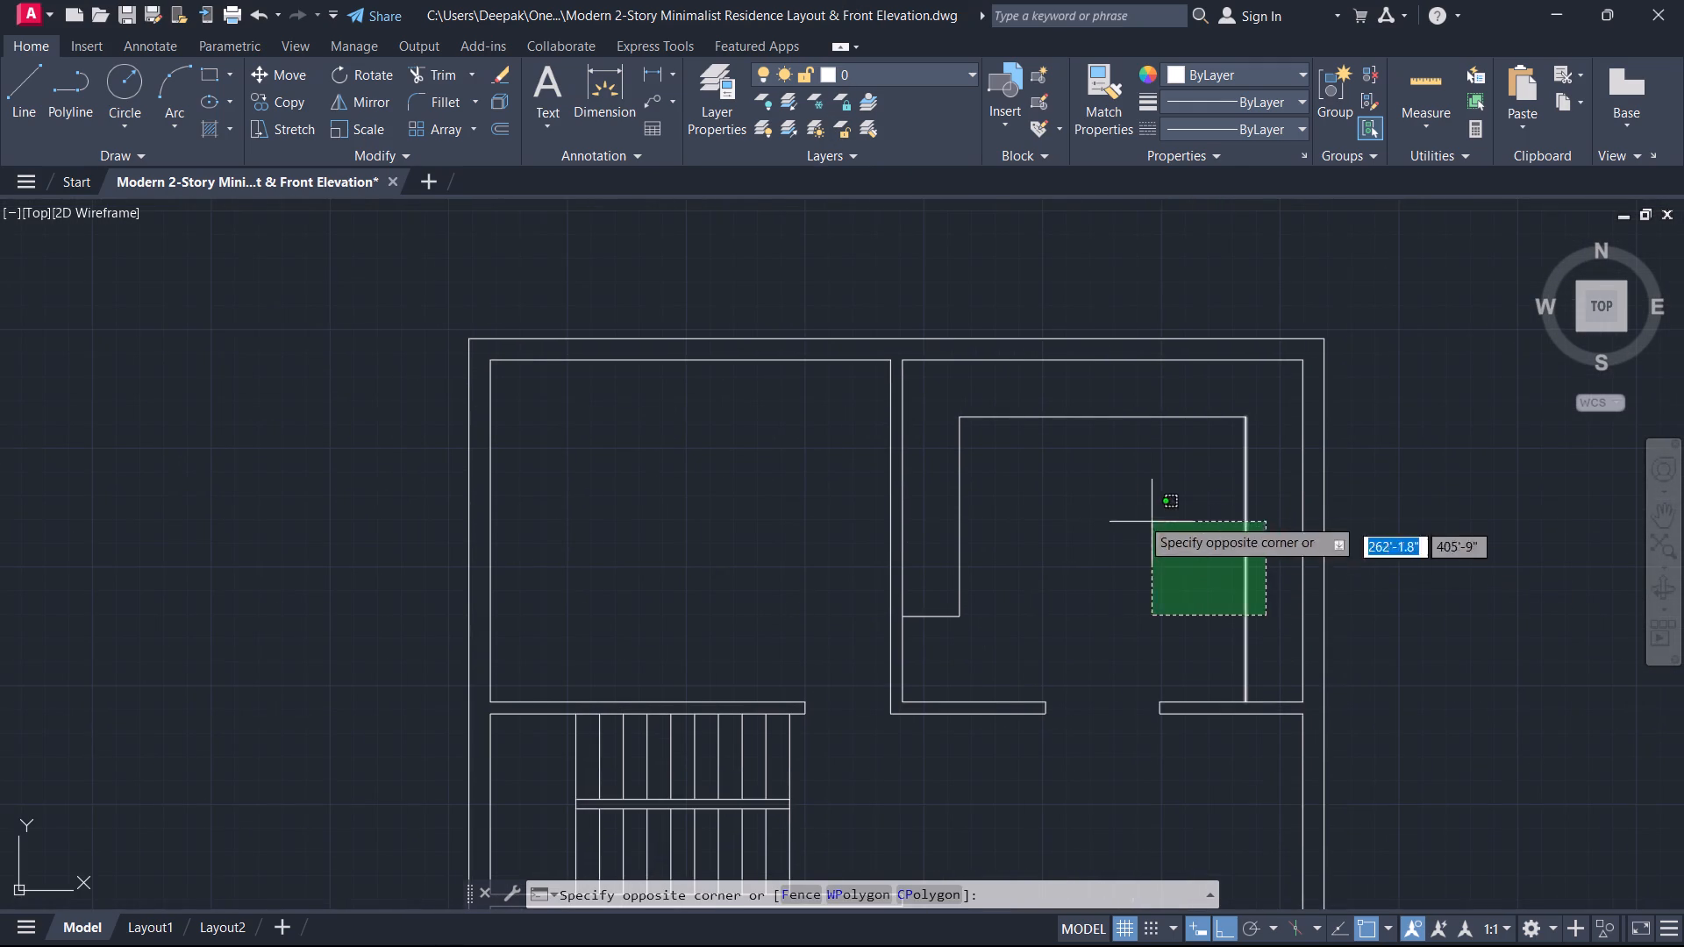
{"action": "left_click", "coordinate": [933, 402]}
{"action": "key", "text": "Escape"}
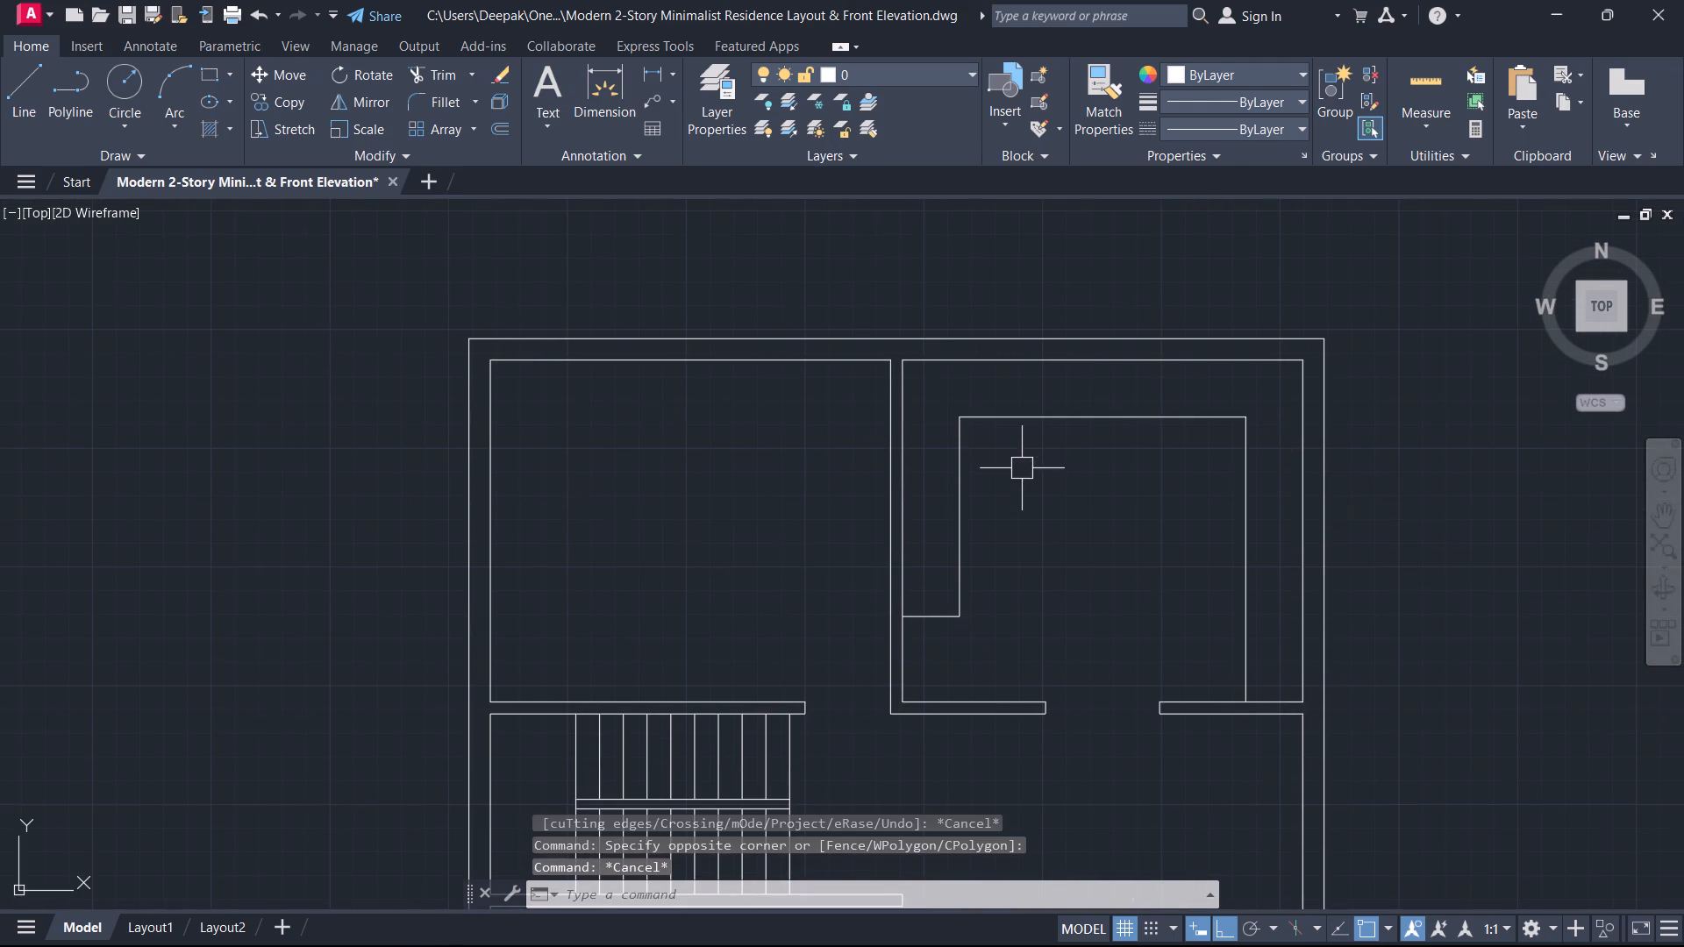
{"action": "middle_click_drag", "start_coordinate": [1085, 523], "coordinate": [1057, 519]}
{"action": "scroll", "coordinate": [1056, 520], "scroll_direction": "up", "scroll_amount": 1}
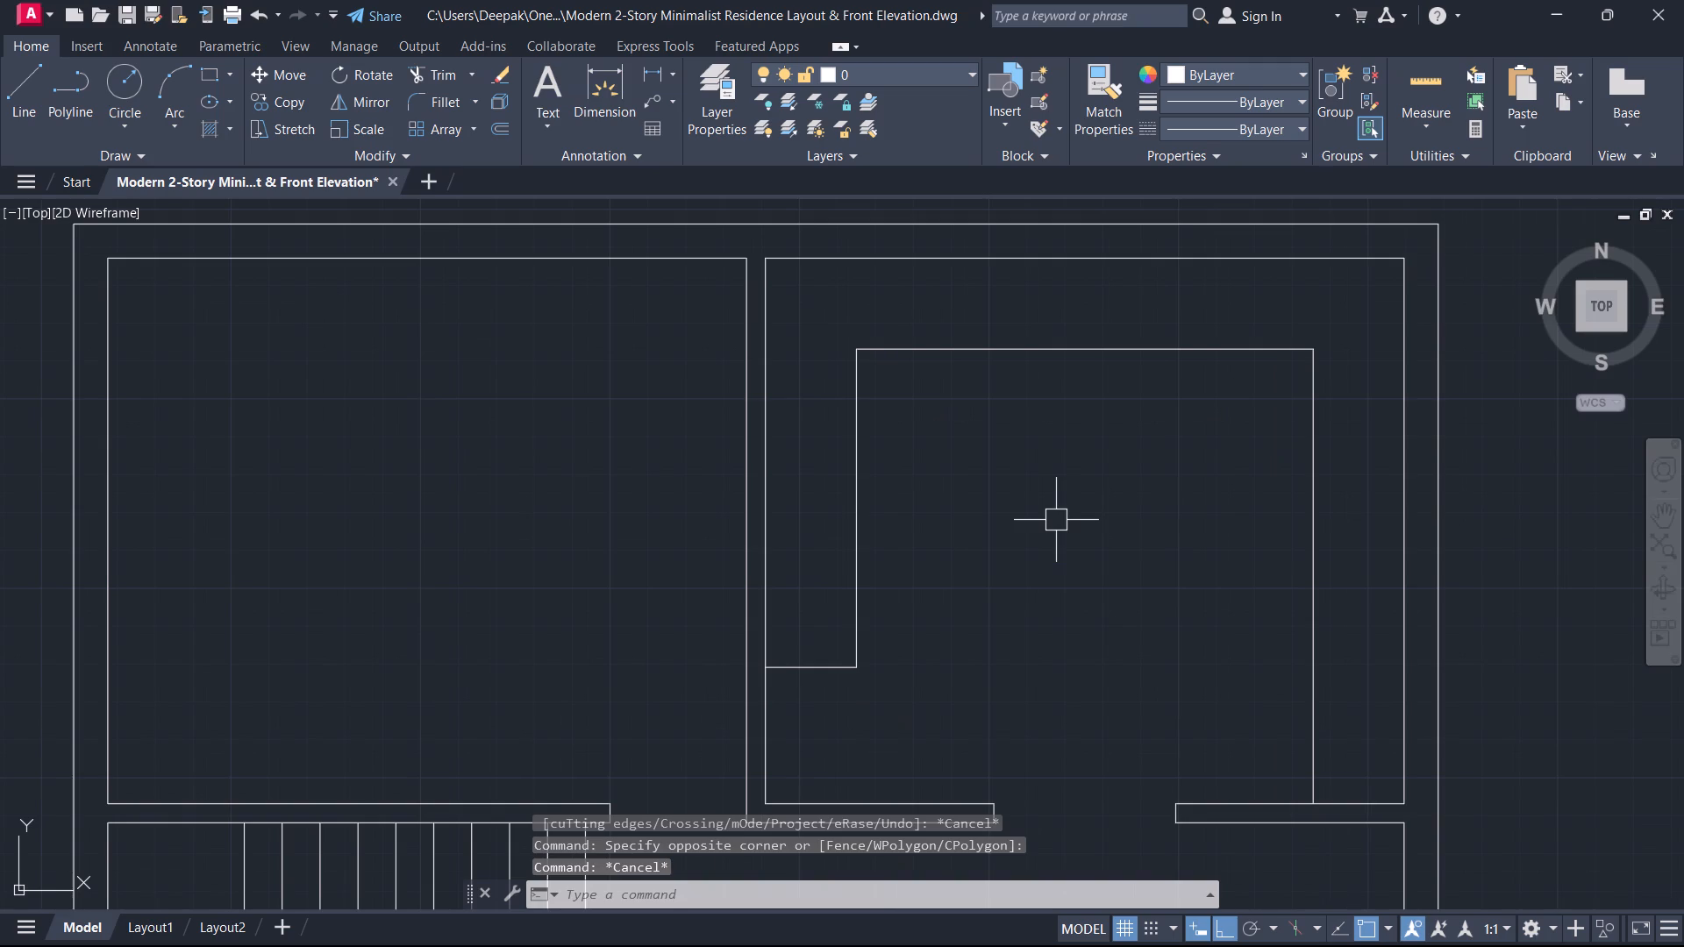
Offset the right inner wall line of the upper-right room 5' inward.
{"action": "type", "text": "o"}
{"action": "key", "text": "space"}
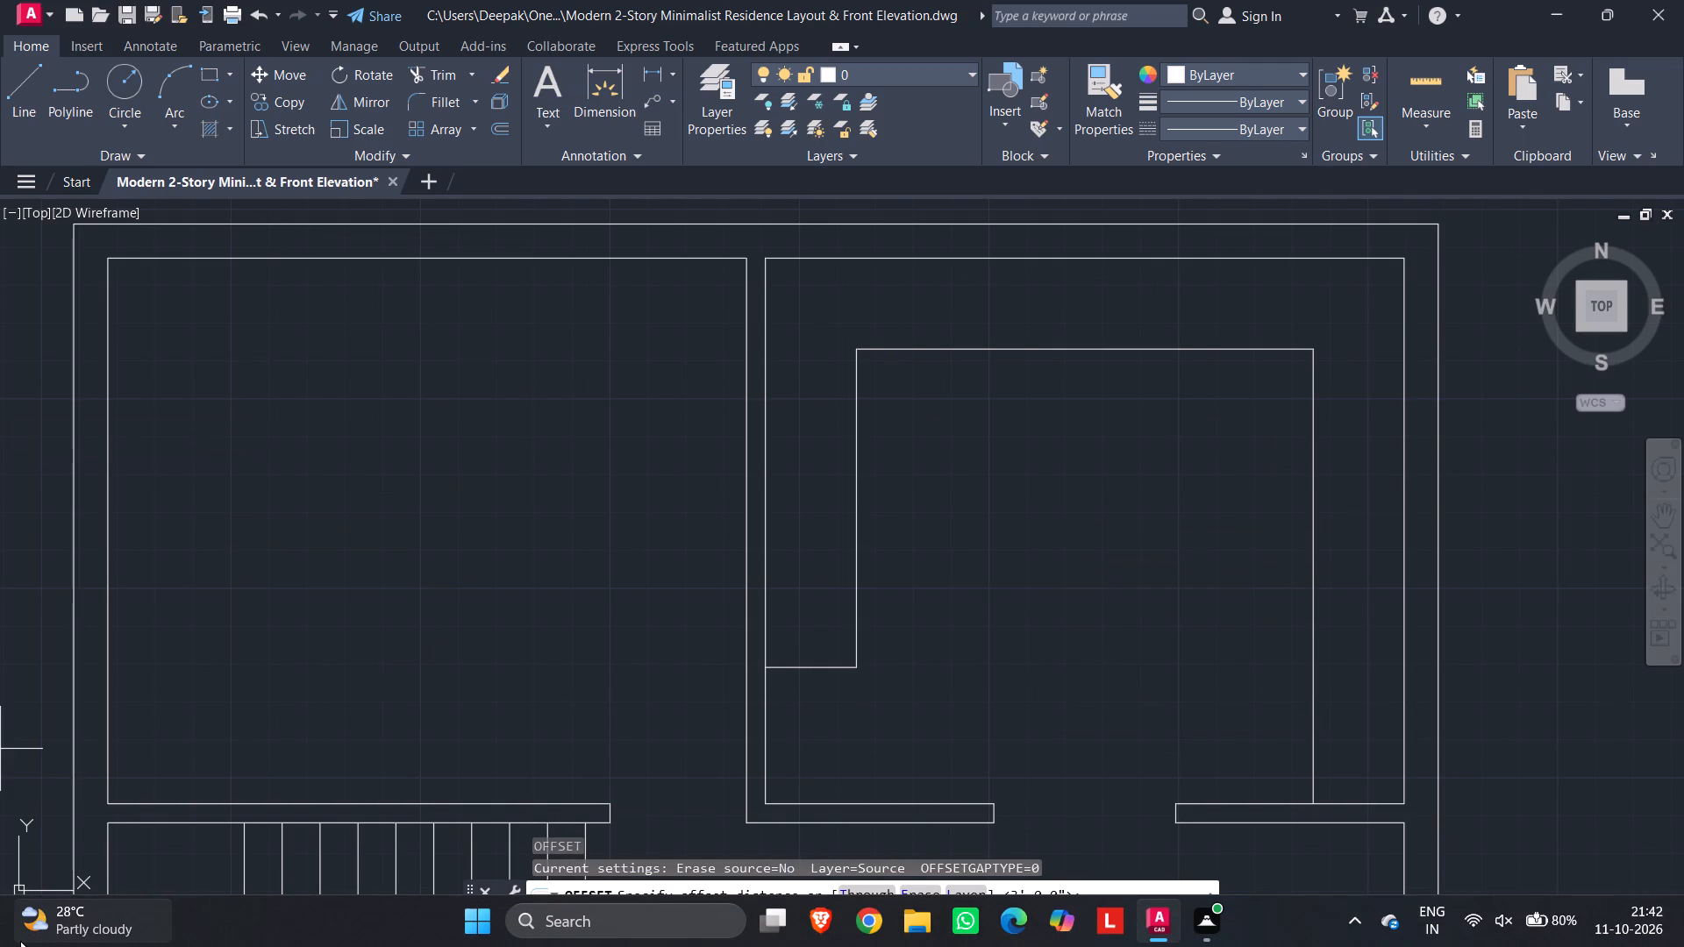
{"action": "type", "text": "5'"}
{"action": "key", "text": "Return"}
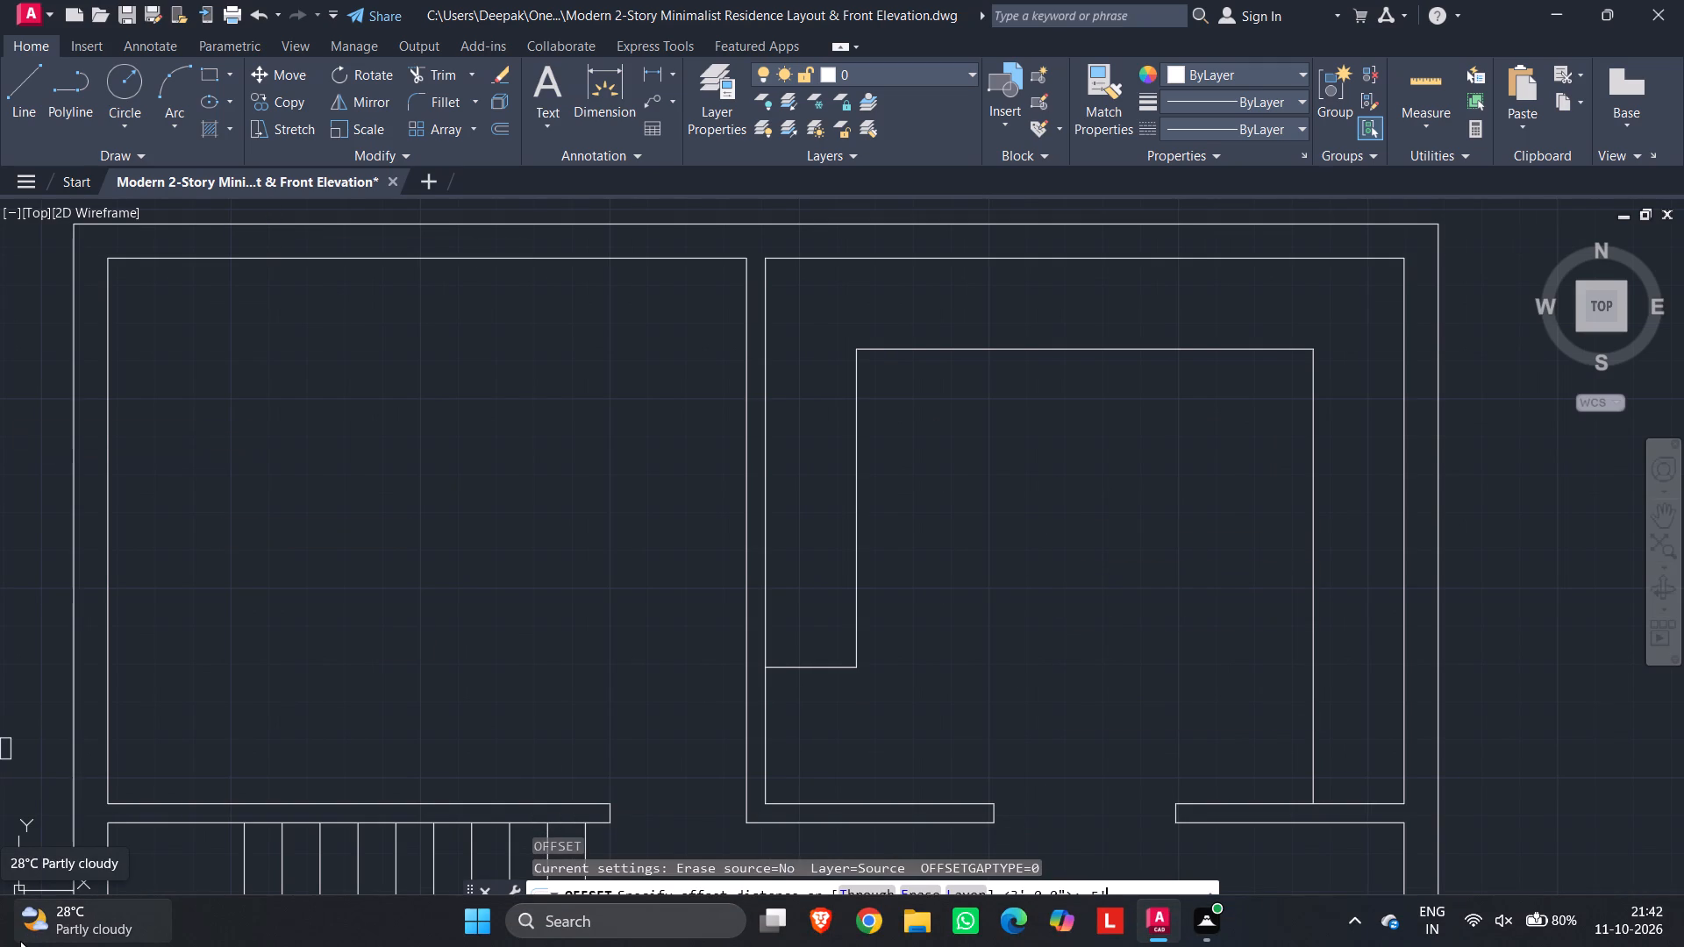
{"action": "left_click_drag", "start_coordinate": [1410, 546], "coordinate": [1362, 559]}
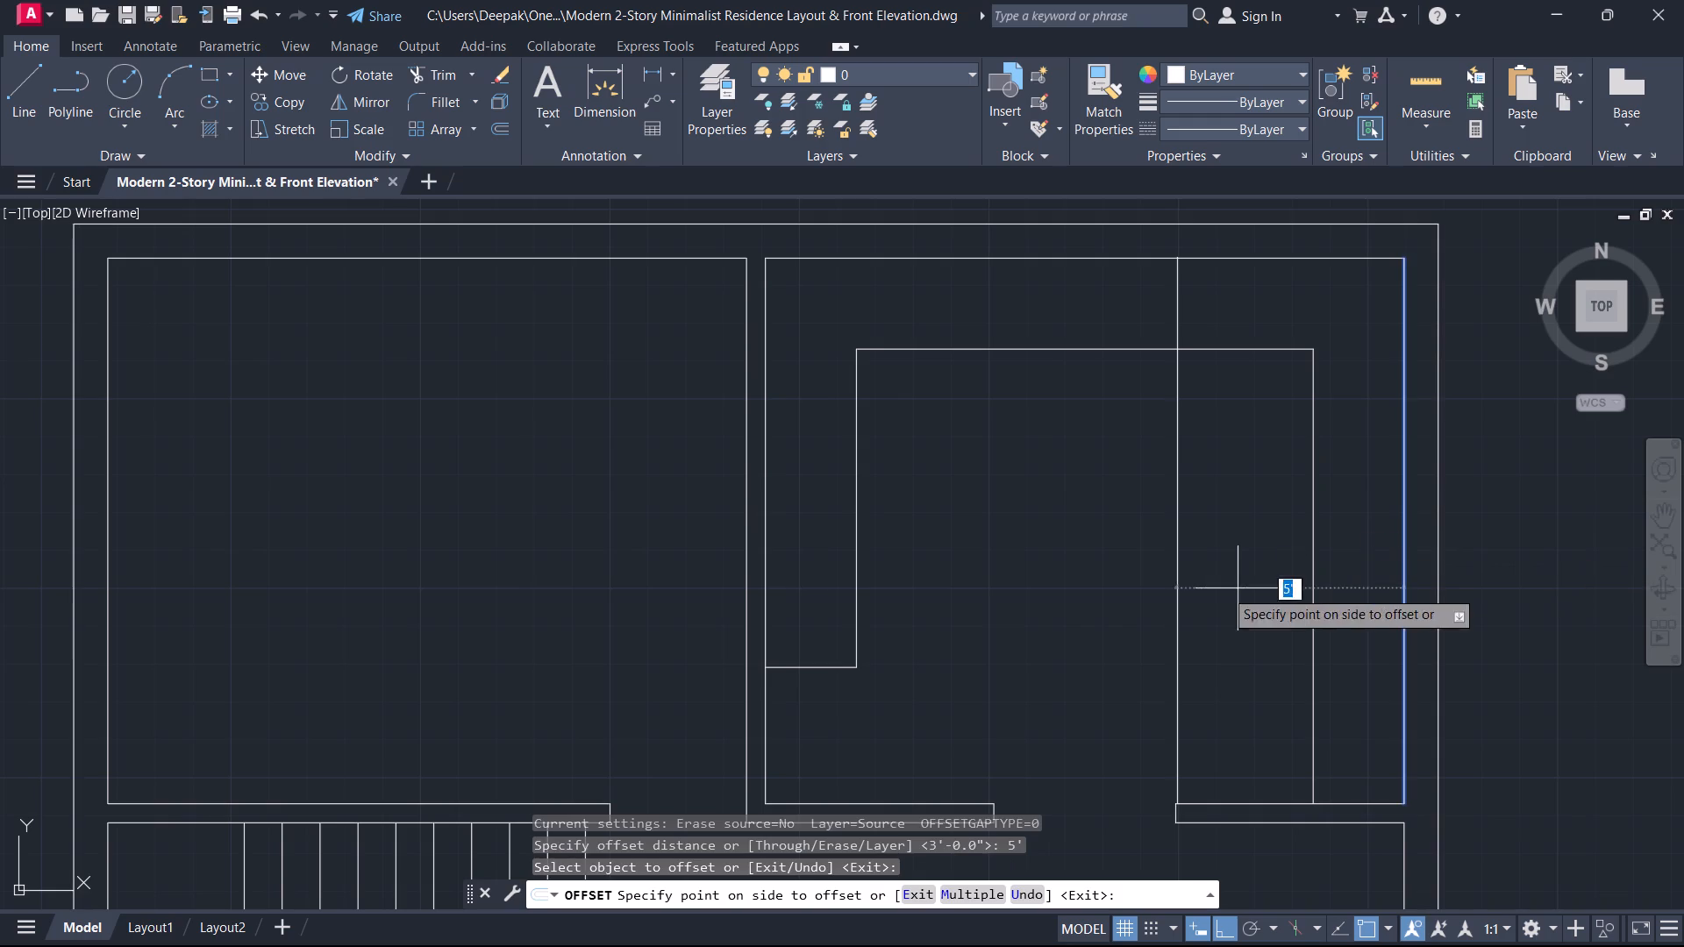
{"action": "left_click", "coordinate": [1217, 590]}
{"action": "key", "text": "Escape"}
Trim away the right 2' offset line and the part of the top 2' offset line beyond the 5' offset line.
{"action": "middle_click_drag", "start_coordinate": [1174, 652], "coordinate": [1281, 559]}
{"action": "scroll", "coordinate": [1174, 652], "scroll_direction": "down", "scroll_amount": 1}
{"action": "scroll", "coordinate": [1294, 576], "scroll_direction": "up", "scroll_amount": 1}
{"action": "middle_click_drag", "start_coordinate": [1296, 583], "coordinate": [1335, 569]}
{"action": "scroll", "coordinate": [1331, 569], "scroll_direction": "up", "scroll_amount": 1}
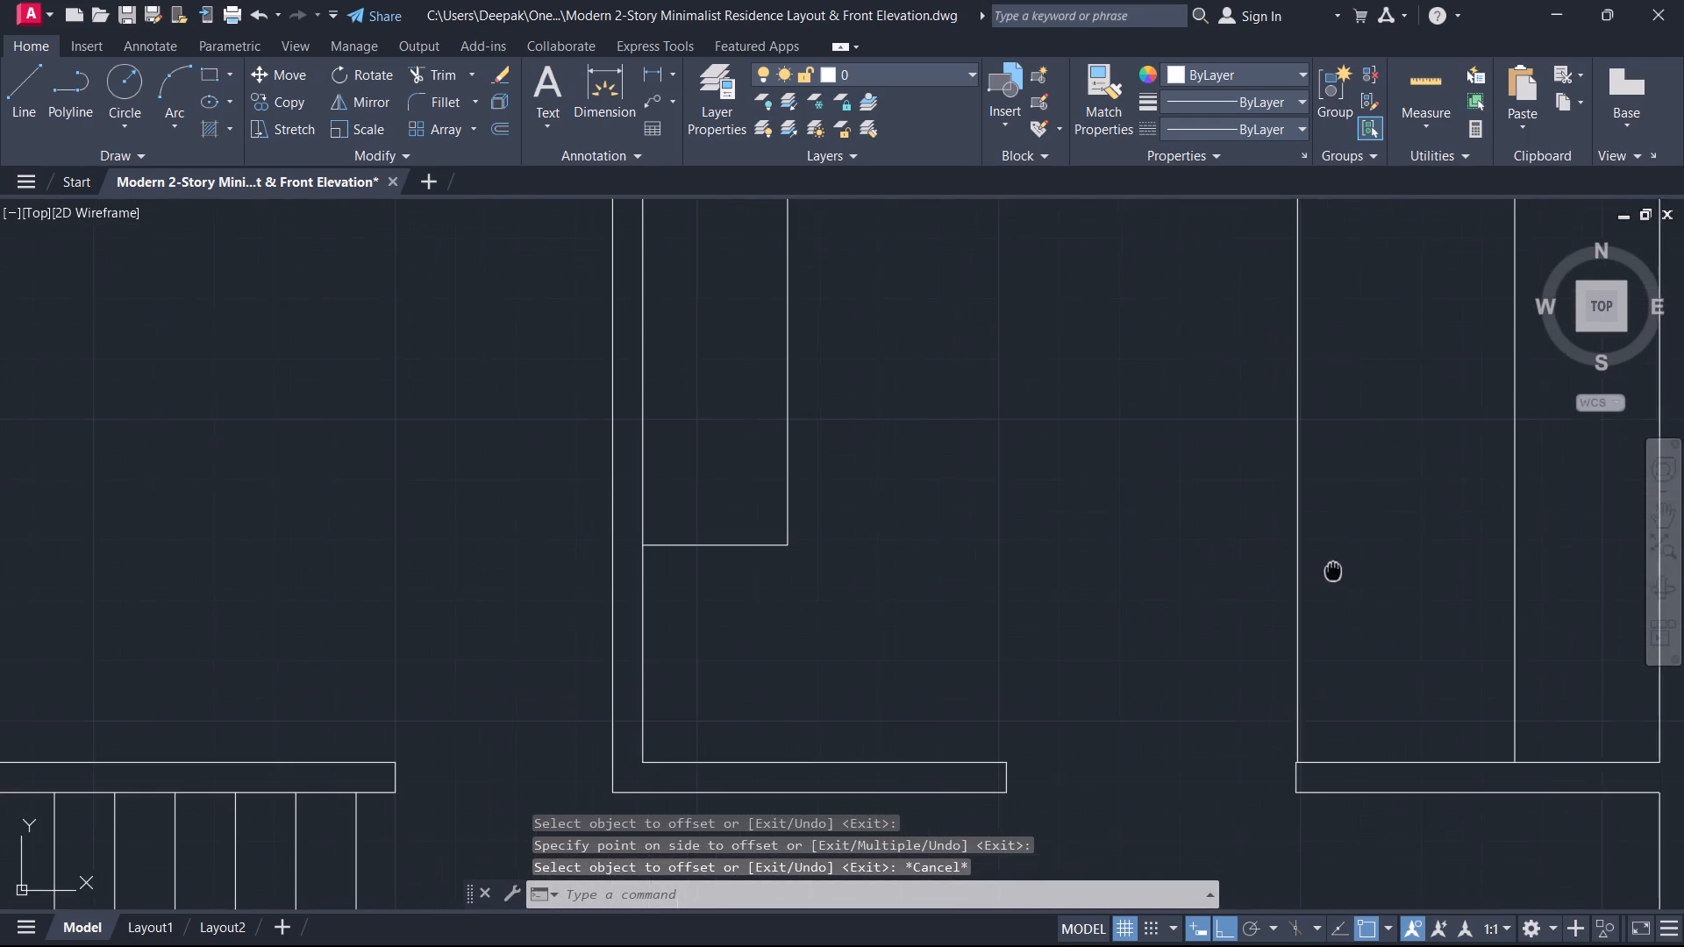
{"action": "middle_click_drag", "start_coordinate": [1335, 569], "coordinate": [1336, 569]}
{"action": "key", "text": "Escape"}
{"action": "middle_click_drag", "start_coordinate": [1345, 686], "coordinate": [1347, 616]}
{"action": "scroll", "coordinate": [1347, 616], "scroll_direction": "up", "scroll_amount": 1}
{"action": "scroll", "coordinate": [1347, 616], "scroll_direction": "down", "scroll_amount": 3}
{"action": "scroll", "coordinate": [1317, 664], "scroll_direction": "up", "scroll_amount": 2}
{"action": "middle_click_drag", "start_coordinate": [1315, 667], "coordinate": [1324, 661]}
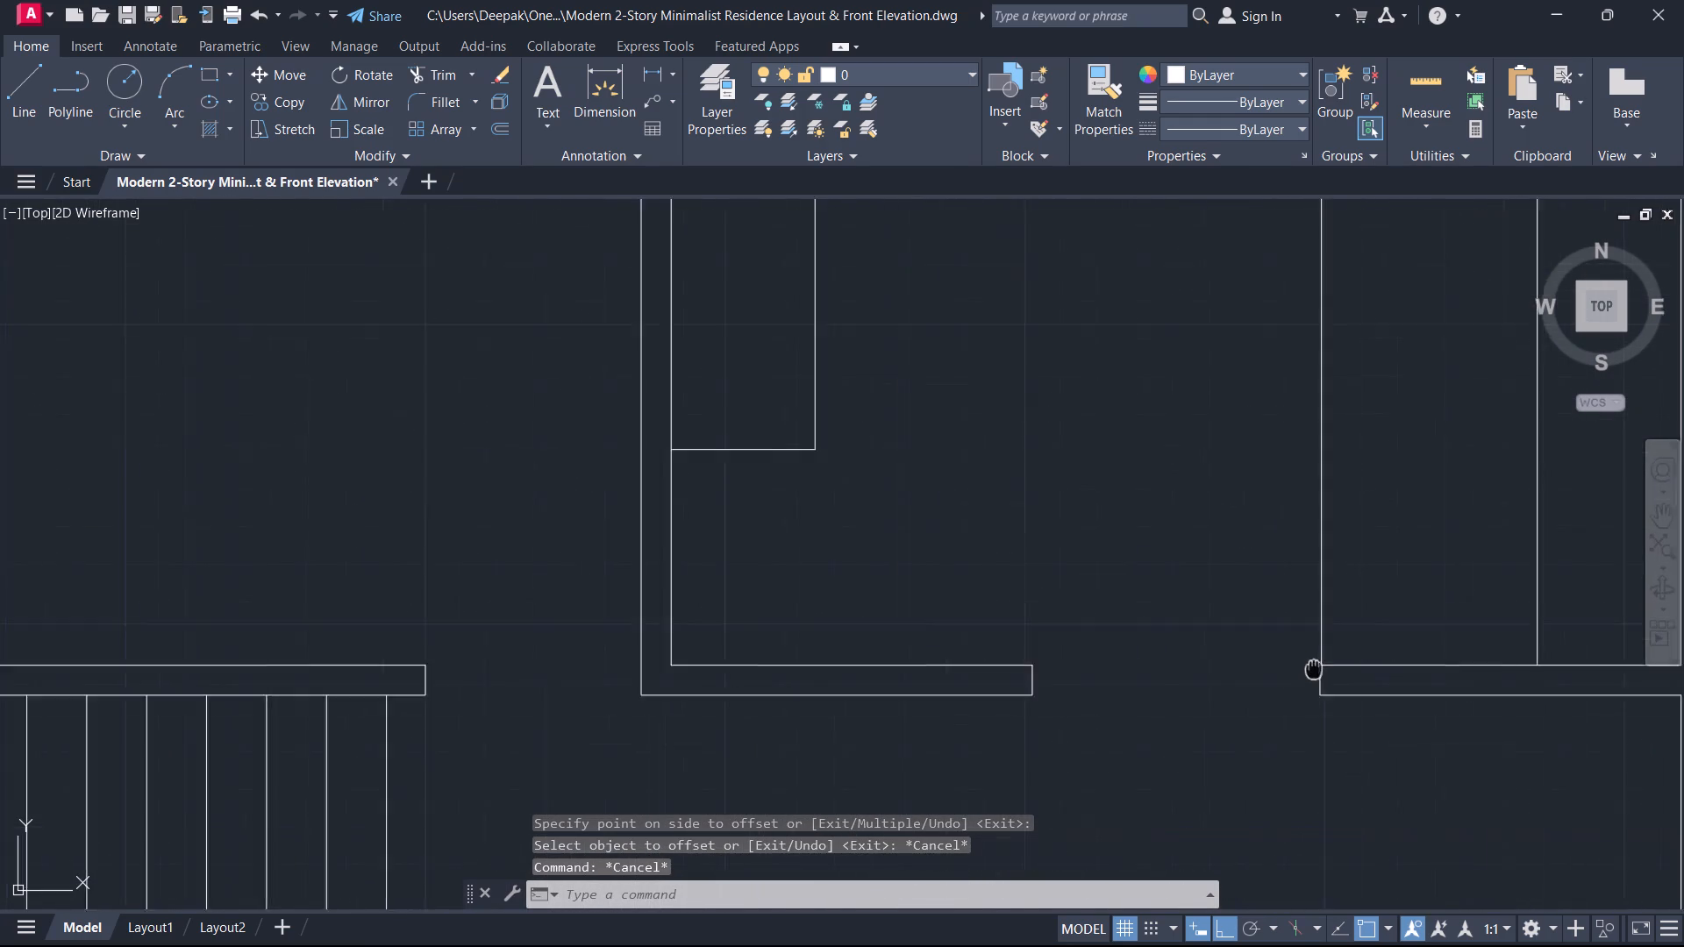
{"action": "middle_click_drag", "start_coordinate": [1324, 661], "coordinate": [1340, 652]}
{"action": "scroll", "coordinate": [1340, 652], "scroll_direction": "down", "scroll_amount": 2}
{"action": "middle_click_drag", "start_coordinate": [1373, 623], "coordinate": [1321, 651]}
{"action": "type", "text": "tr"}
{"action": "key", "text": "space"}
{"action": "middle_click_drag", "start_coordinate": [1404, 595], "coordinate": [1309, 675]}
{"action": "left_click_drag", "start_coordinate": [1309, 673], "coordinate": [1272, 447]}
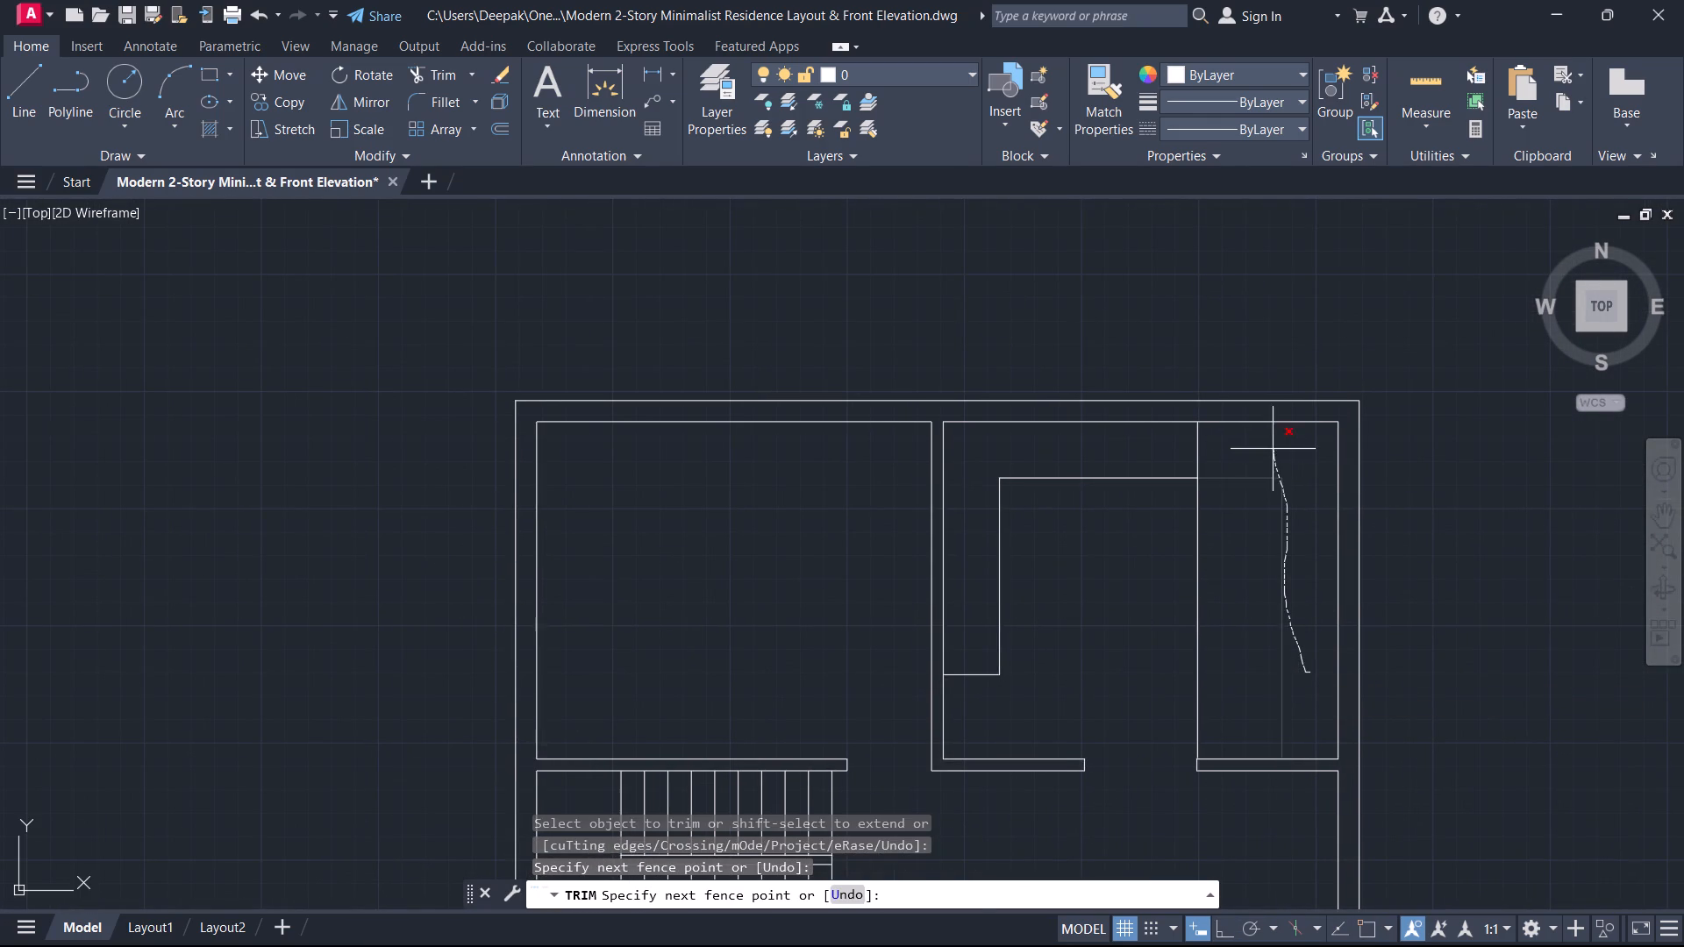
{"action": "left_click_drag", "start_coordinate": [1272, 447], "coordinate": [1269, 472]}
{"action": "key", "text": "Escape"}
Stretch the end line of the lower wall stub, beside the upper-right room's door opening, up to the room's top inner wall line.
{"action": "scroll", "coordinate": [1218, 738], "scroll_direction": "up", "scroll_amount": 2}
{"action": "middle_click_drag", "start_coordinate": [1217, 736], "coordinate": [1288, 623]}
{"action": "scroll", "coordinate": [1241, 707], "scroll_direction": "up", "scroll_amount": 1}
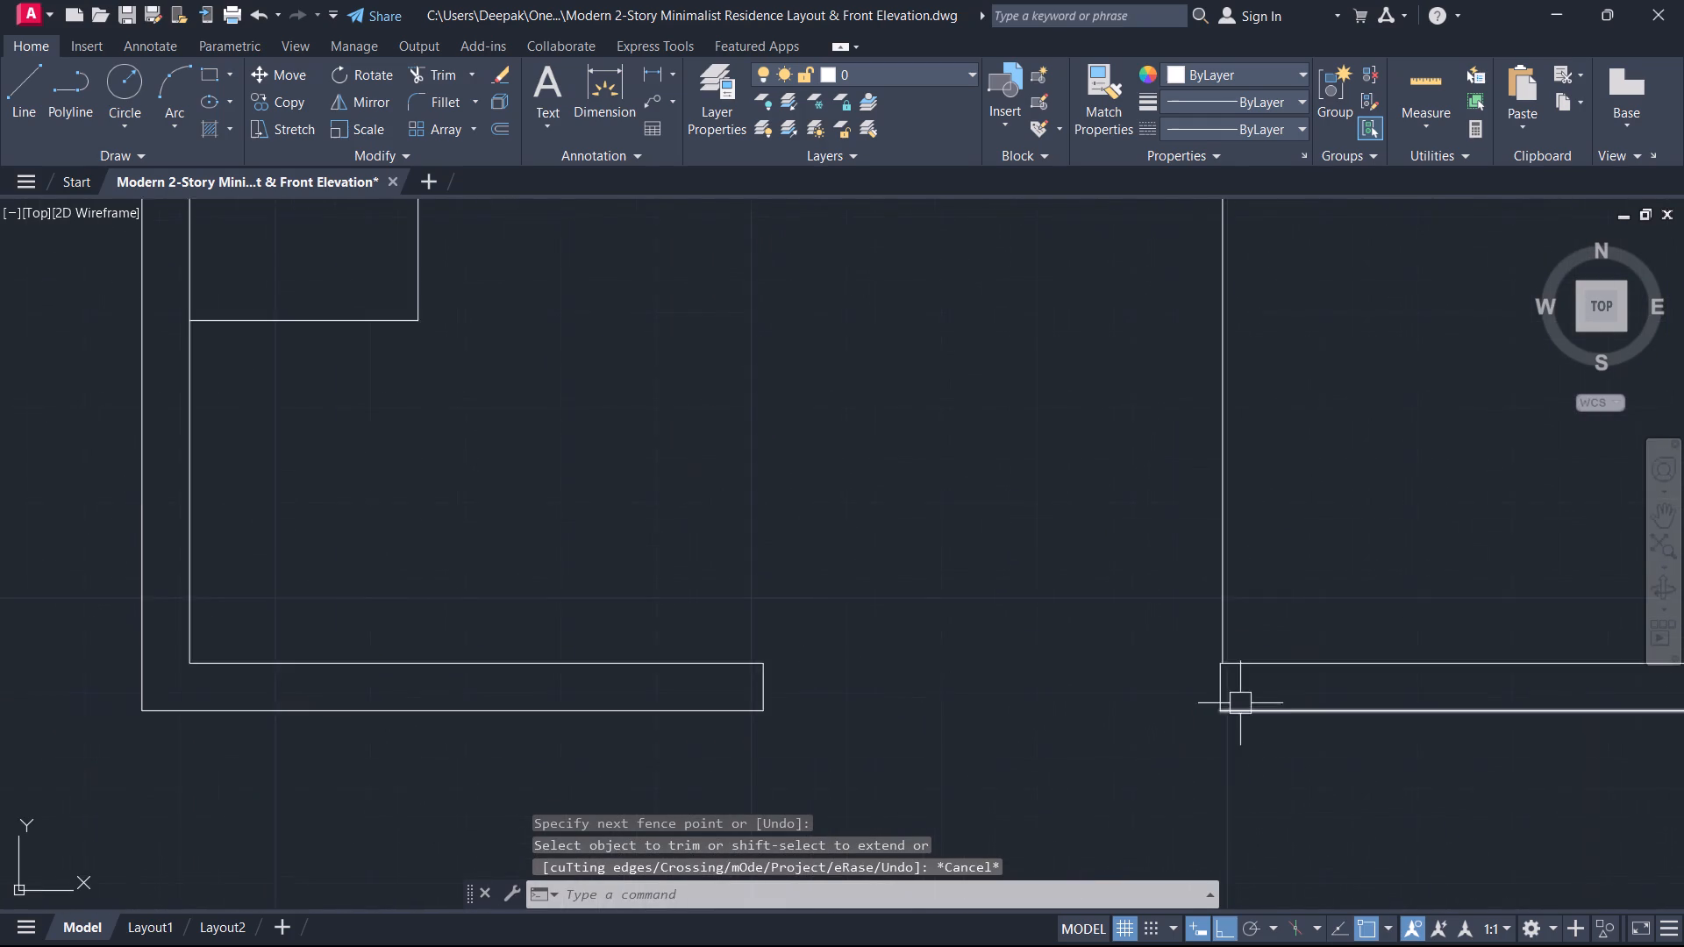
{"action": "scroll", "coordinate": [1240, 703], "scroll_direction": "up", "scroll_amount": 2}
{"action": "left_click_drag", "start_coordinate": [1226, 687], "coordinate": [1201, 681]}
{"action": "left_click", "coordinate": [1162, 668]}
{"action": "left_click", "coordinate": [1192, 609]}
{"action": "scroll", "coordinate": [1254, 539], "scroll_direction": "down", "scroll_amount": 2}
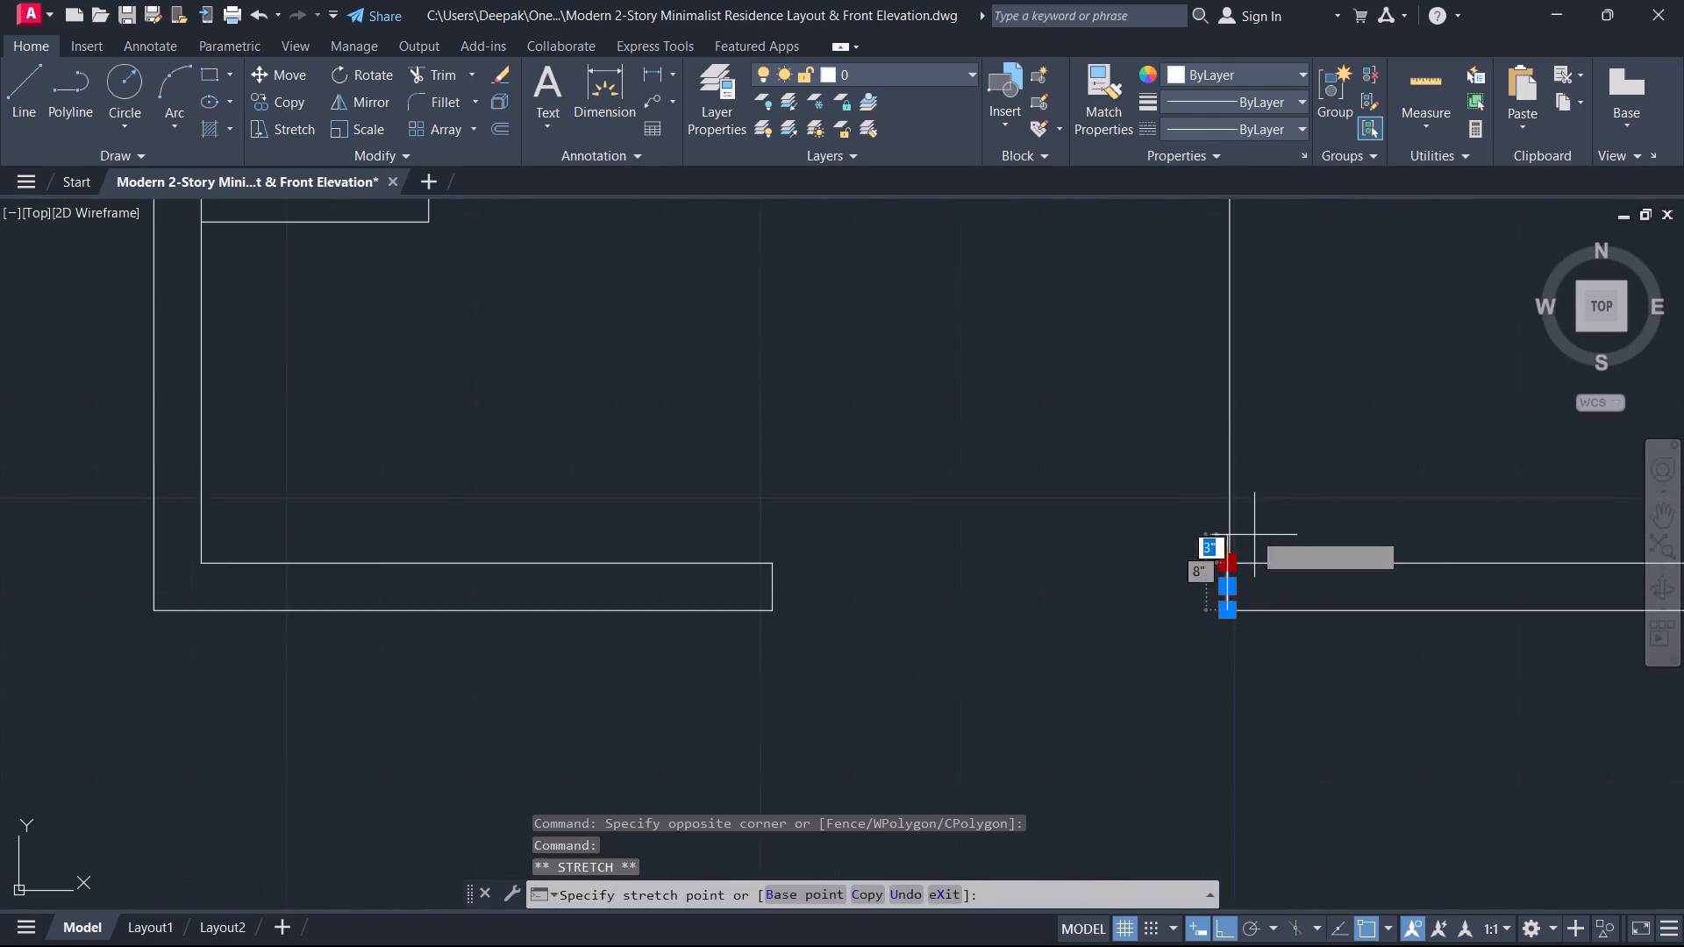
{"action": "middle_click_drag", "start_coordinate": [1253, 532], "coordinate": [1188, 856]}
{"action": "scroll", "coordinate": [1079, 400], "scroll_direction": "down", "scroll_amount": 3}
{"action": "middle_click_drag", "start_coordinate": [1079, 400], "coordinate": [1062, 704]}
{"action": "scroll", "coordinate": [1052, 494], "scroll_direction": "up", "scroll_amount": 1}
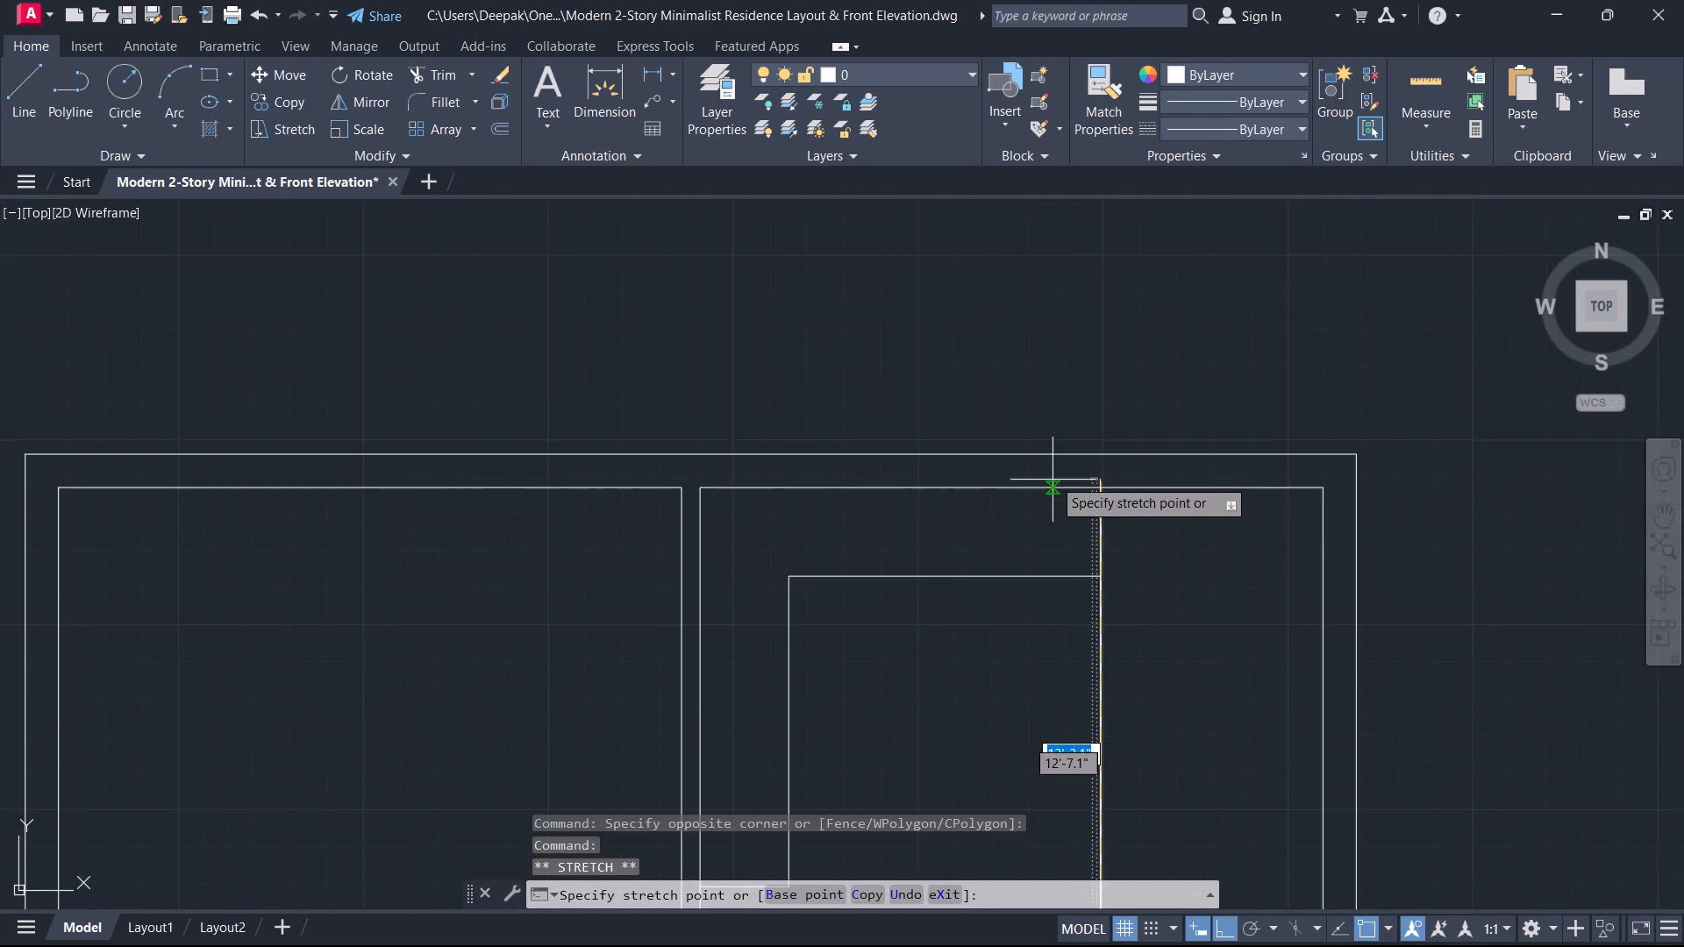
{"action": "scroll", "coordinate": [1052, 478], "scroll_direction": "up", "scroll_amount": 1}
{"action": "scroll", "coordinate": [1153, 522], "scroll_direction": "up", "scroll_amount": 3}
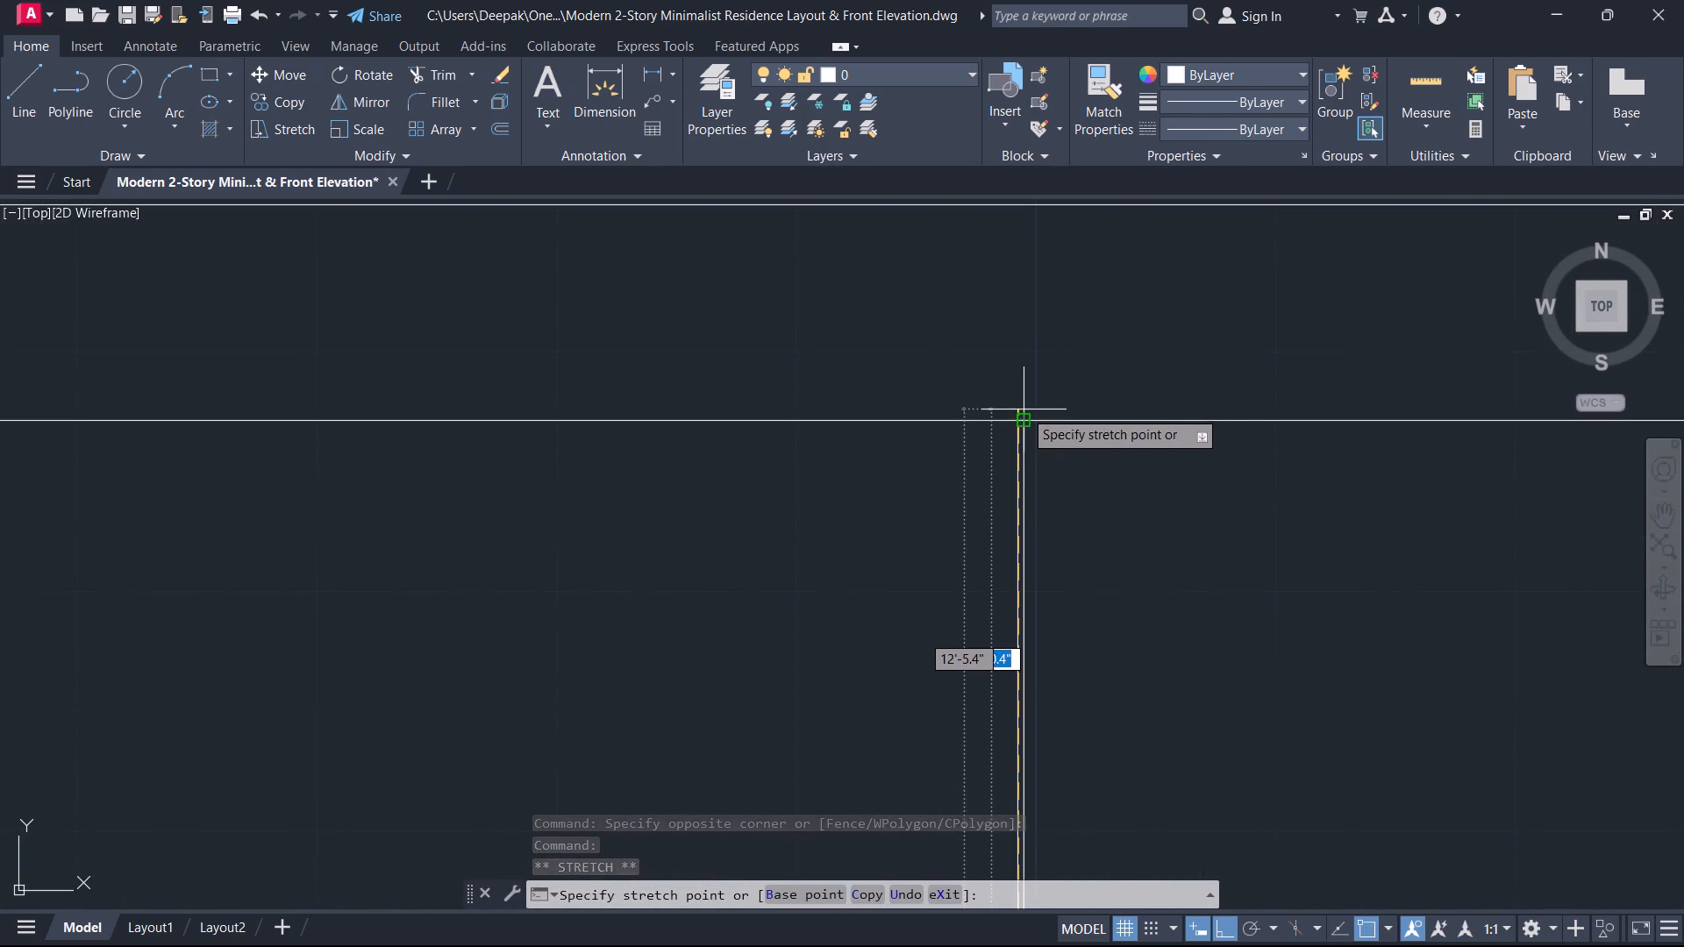
{"action": "scroll", "coordinate": [1023, 418], "scroll_direction": "up", "scroll_amount": 4}
{"action": "left_click", "coordinate": [996, 437]}
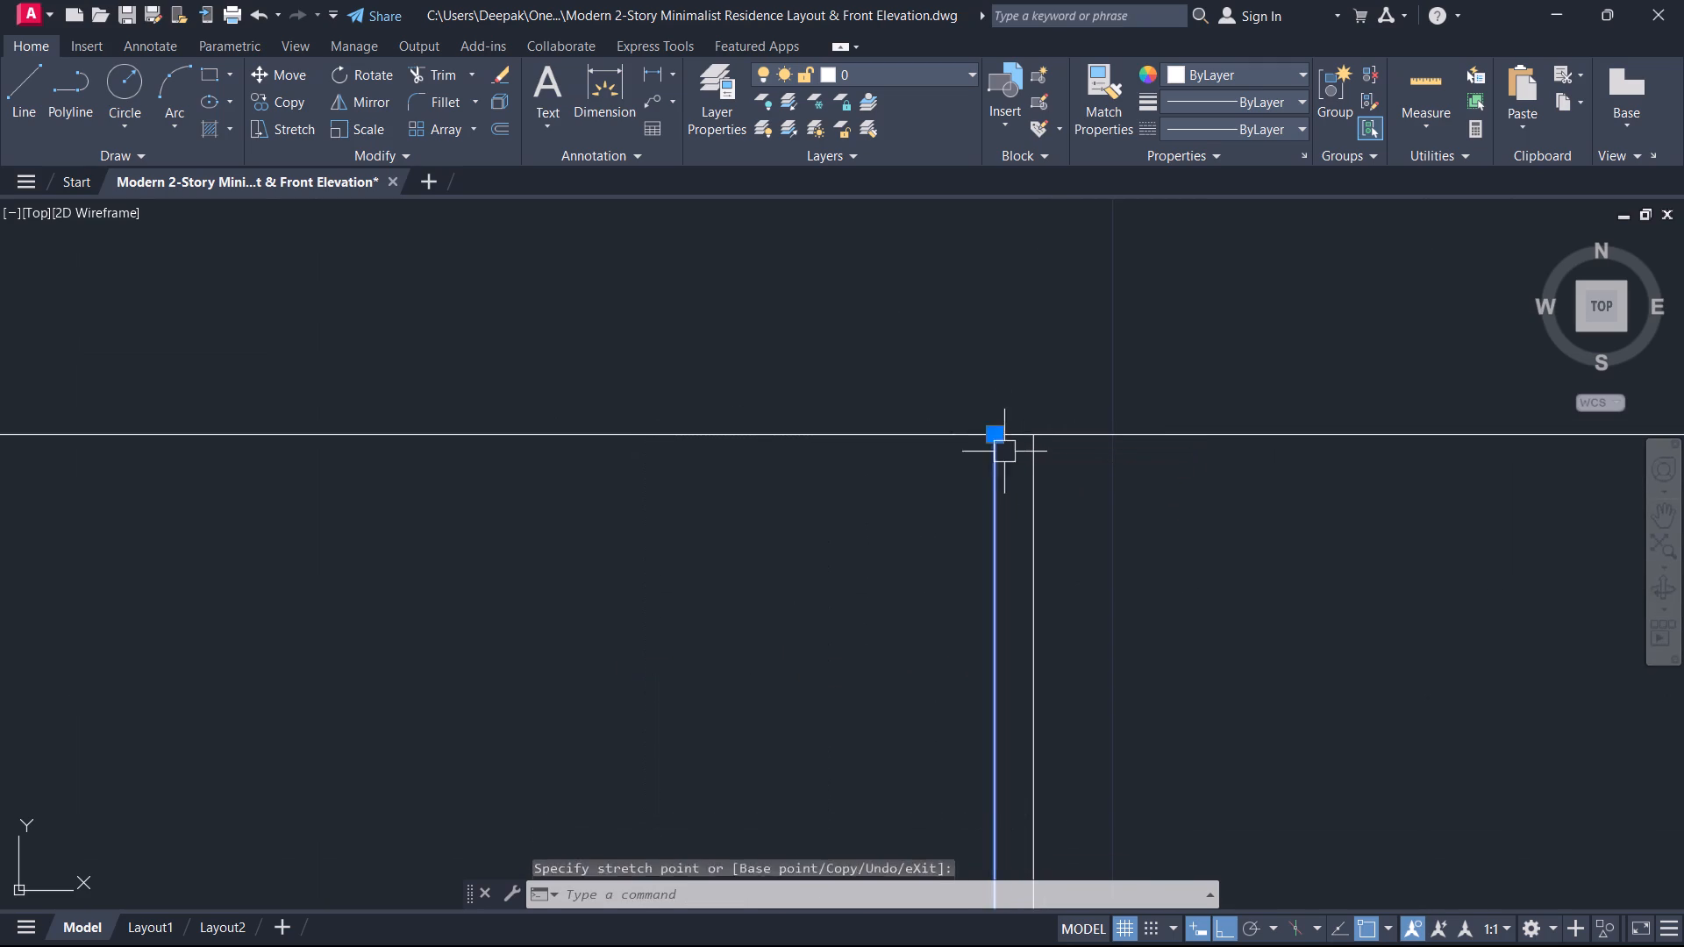
{"action": "key", "text": "Escape"}
Delete the 5' offset line running beside the stretched vertical line.
{"action": "left_click", "coordinate": [1045, 465]}
{"action": "left_click", "coordinate": [1016, 485]}
{"action": "key", "text": "Delete"}
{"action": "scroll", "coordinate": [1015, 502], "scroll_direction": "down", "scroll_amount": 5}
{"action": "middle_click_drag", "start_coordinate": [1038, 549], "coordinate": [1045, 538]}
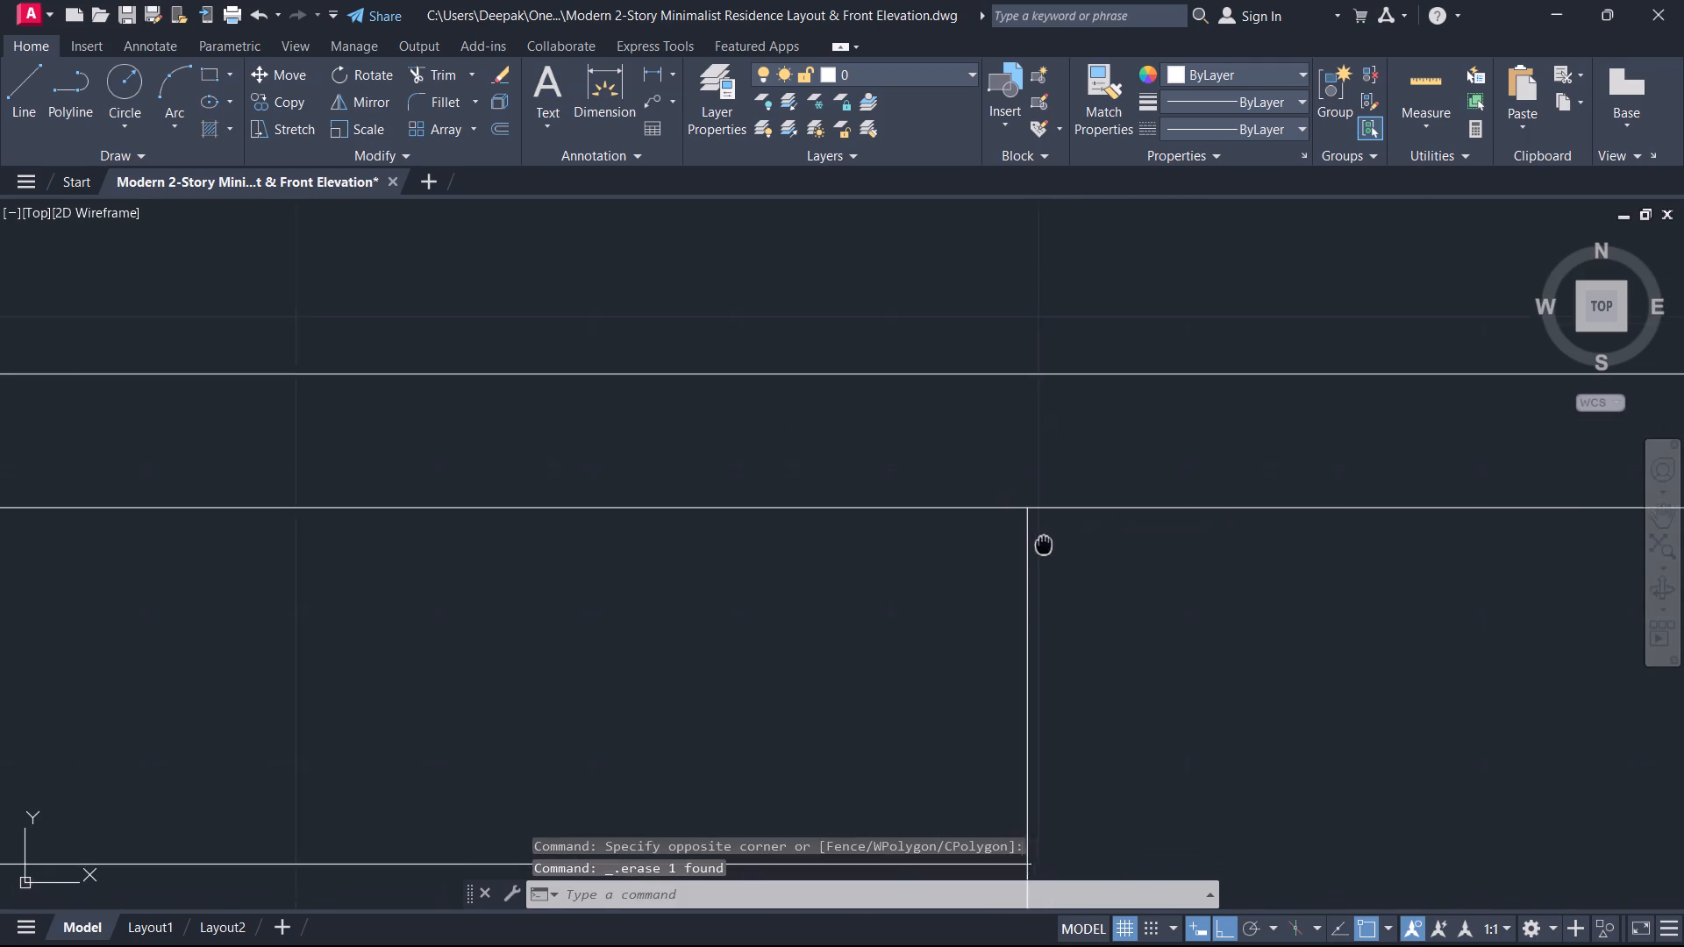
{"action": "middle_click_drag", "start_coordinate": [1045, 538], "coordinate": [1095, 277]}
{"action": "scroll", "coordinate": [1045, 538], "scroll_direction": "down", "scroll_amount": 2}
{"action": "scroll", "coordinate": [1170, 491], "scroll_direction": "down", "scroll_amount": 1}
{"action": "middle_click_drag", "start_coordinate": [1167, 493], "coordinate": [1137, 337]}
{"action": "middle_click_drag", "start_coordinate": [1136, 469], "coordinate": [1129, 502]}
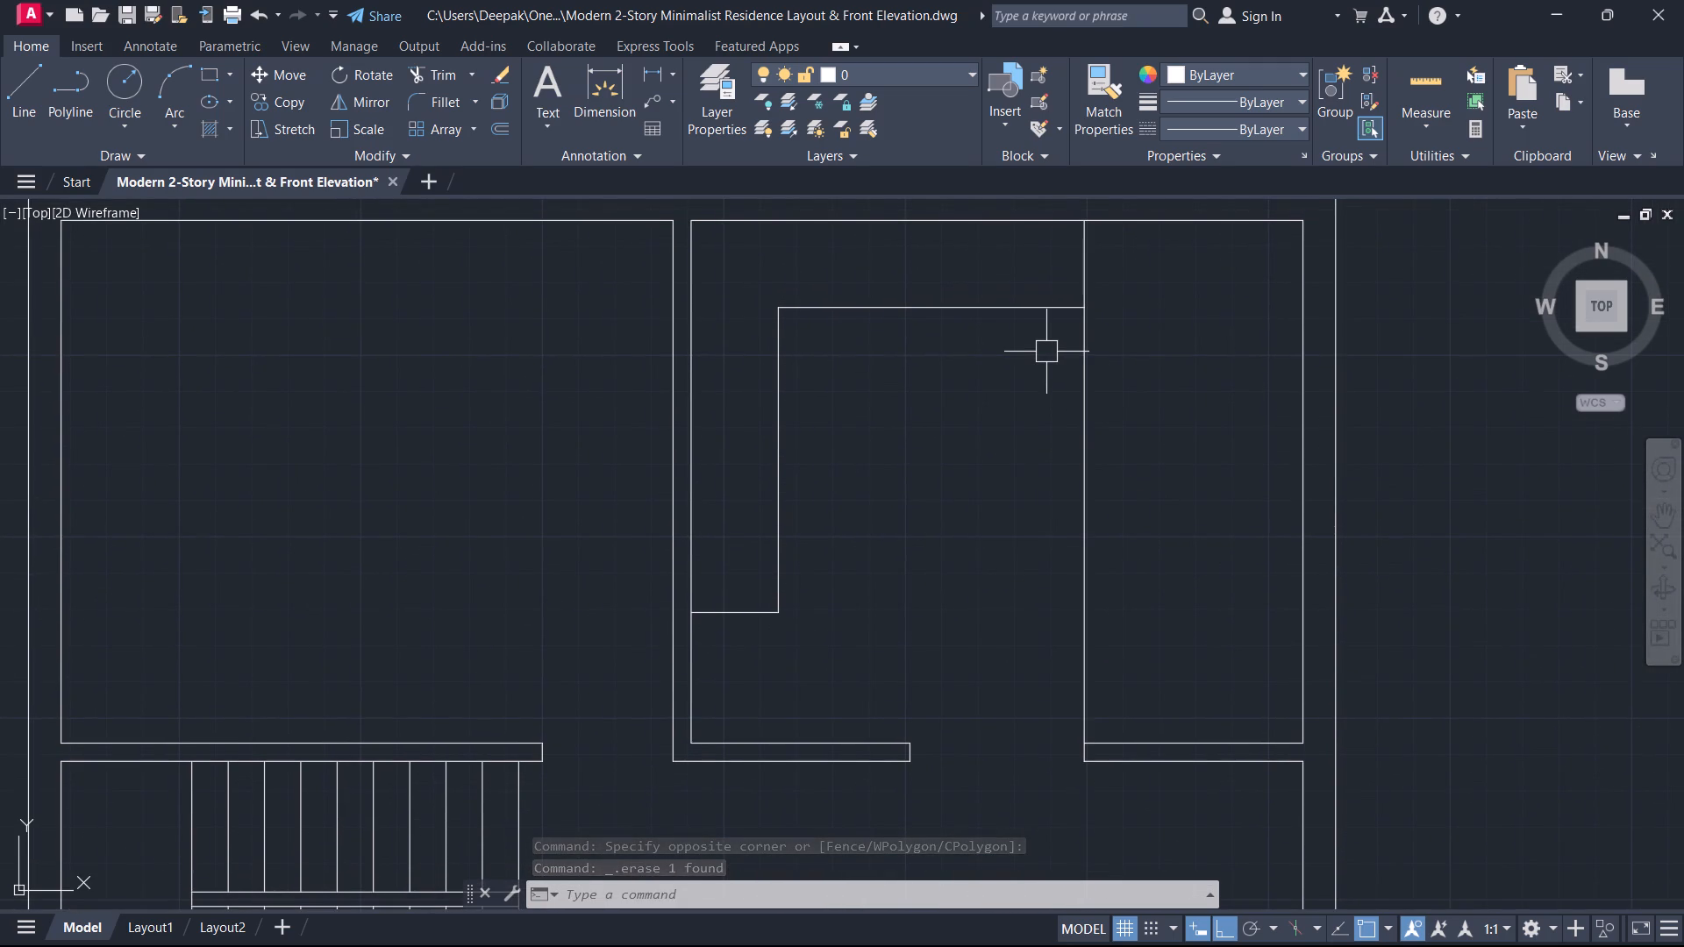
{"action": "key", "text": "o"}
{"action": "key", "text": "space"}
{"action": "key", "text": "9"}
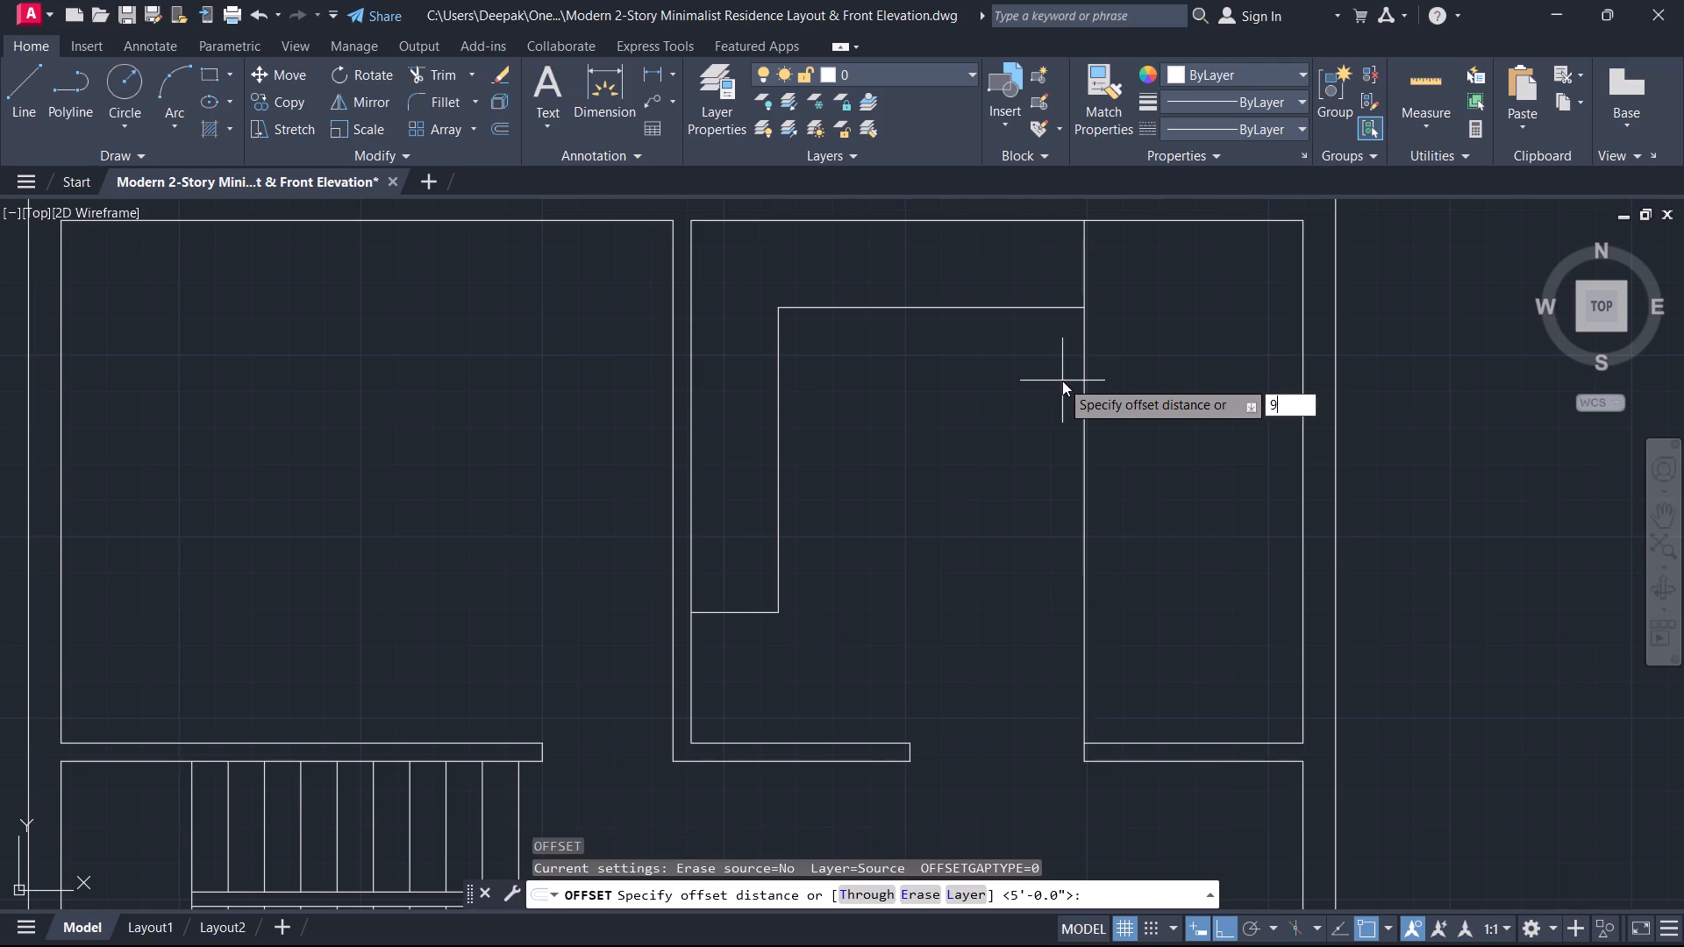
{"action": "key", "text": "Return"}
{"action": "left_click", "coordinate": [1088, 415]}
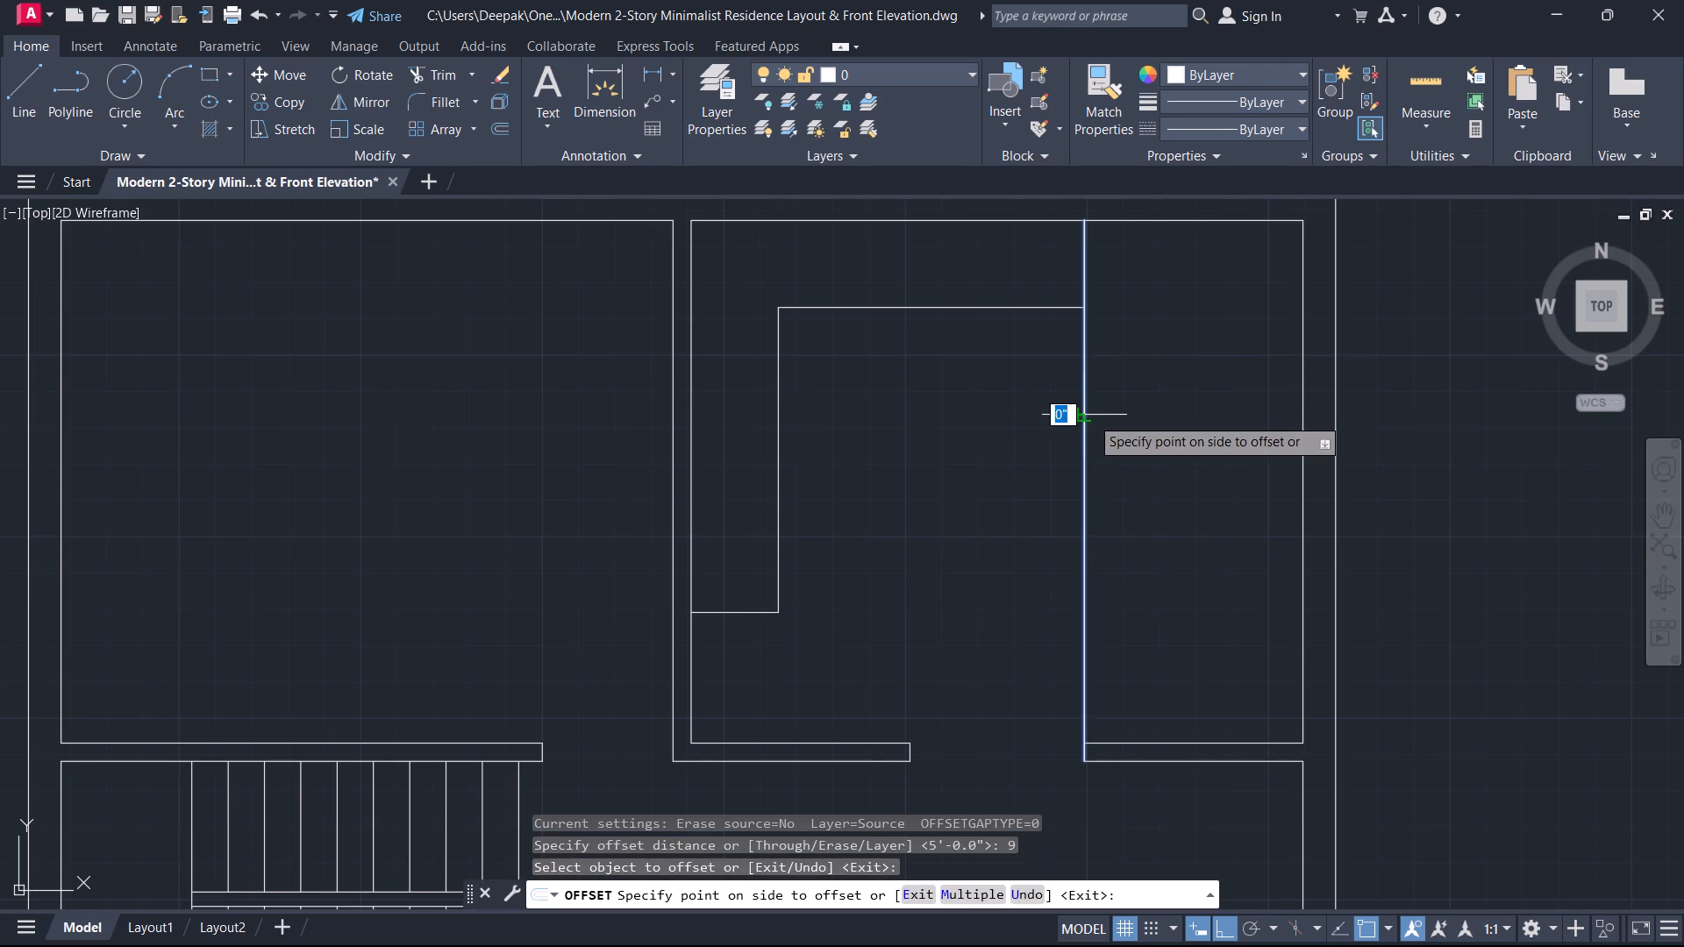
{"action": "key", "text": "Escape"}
Offset the stretched vertical line in the upper-right room 5" to its right to form a partition wall.
{"action": "type", "text": "o"}
{"action": "key", "text": "space"}
{"action": "key", "text": "5"}
{"action": "key", "text": "Return"}
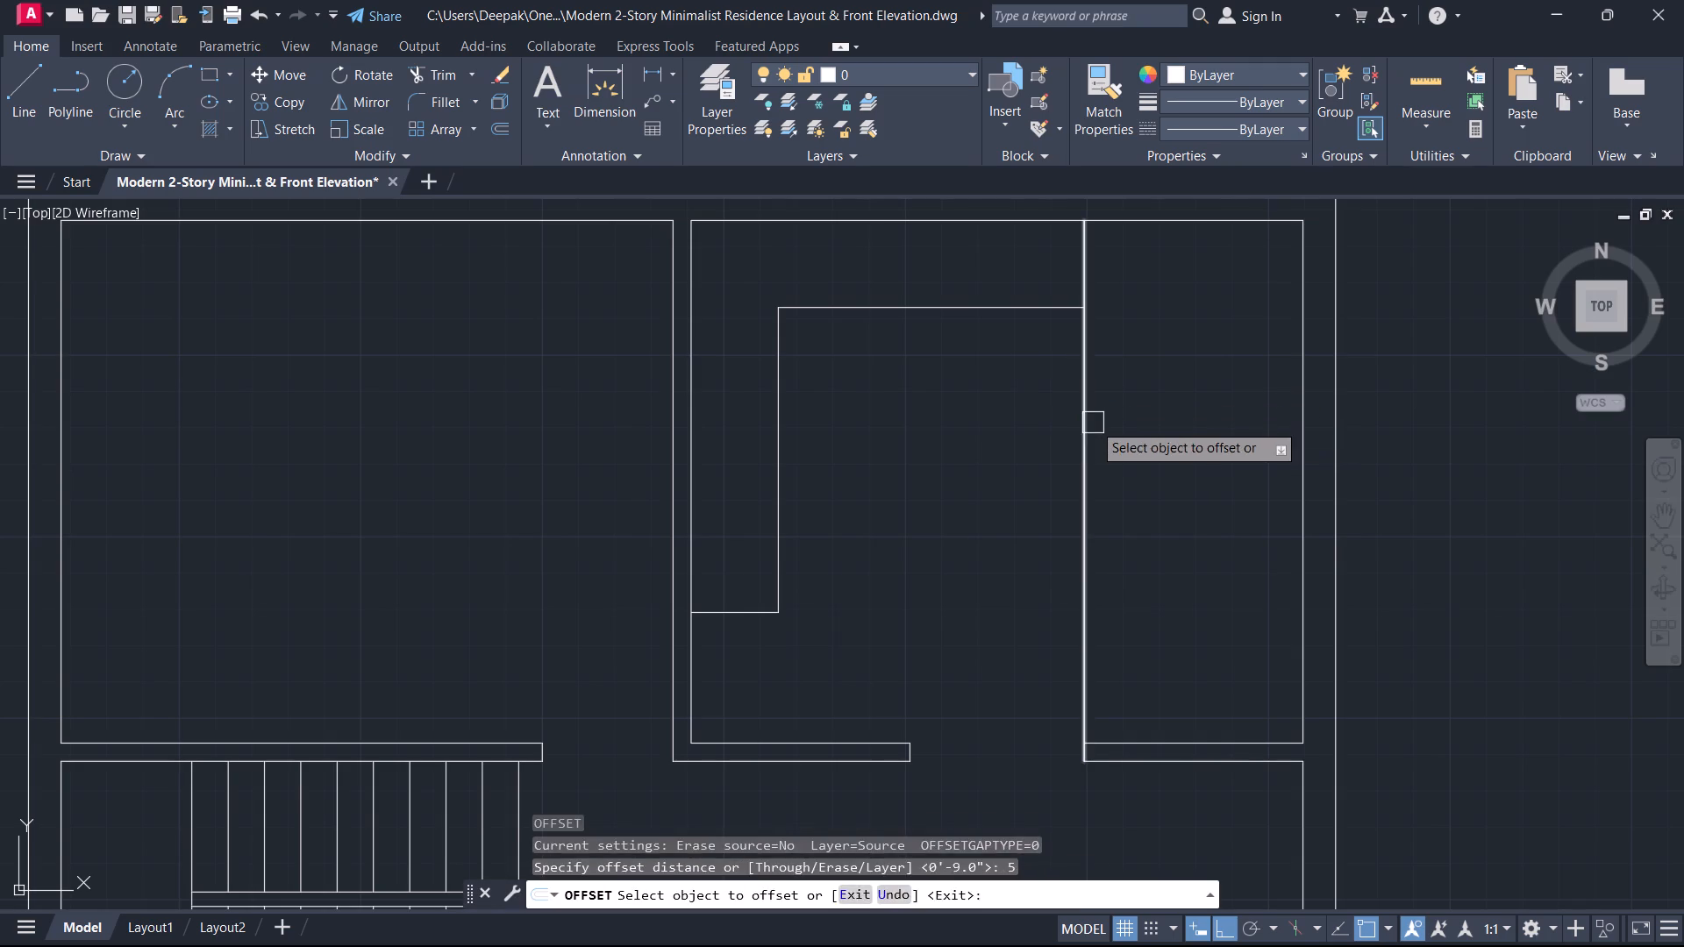
{"action": "left_click_drag", "start_coordinate": [1093, 423], "coordinate": [1110, 424]}
{"action": "left_click", "coordinate": [1201, 418]}
{"action": "key", "text": "Escape"}
Offset the upper line of the wall stub right of the upper-right room's door opening 3' upward.
{"action": "middle_click_drag", "start_coordinate": [1183, 422], "coordinate": [1174, 420]}
{"action": "scroll", "coordinate": [1183, 422], "scroll_direction": "down", "scroll_amount": 1}
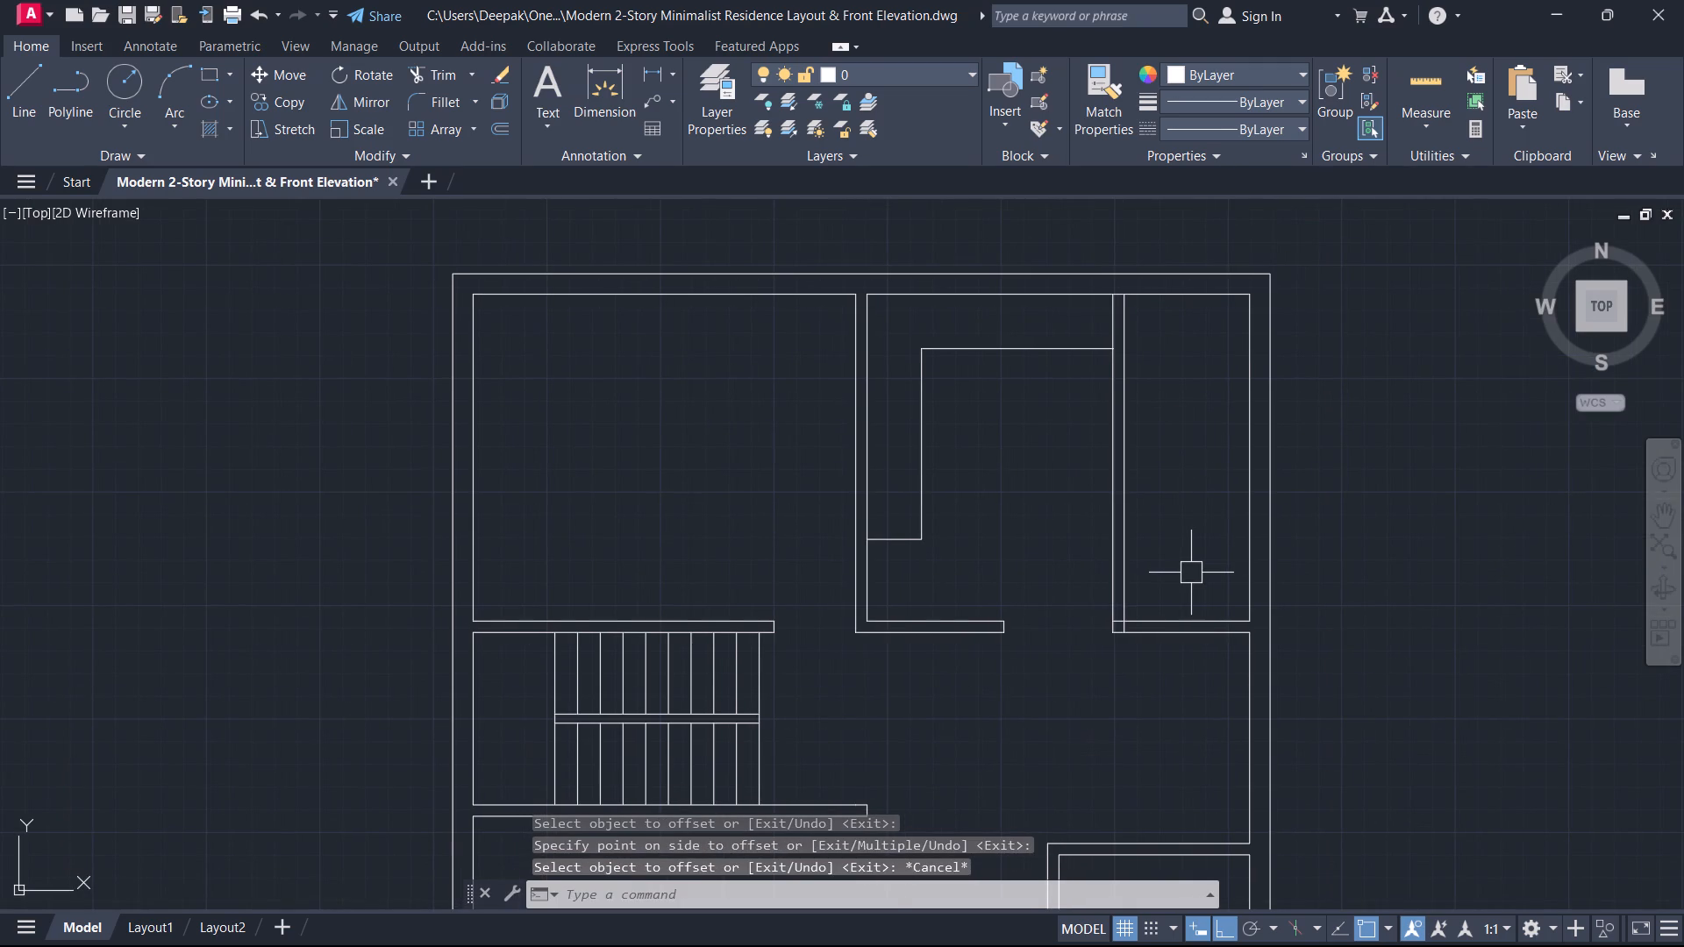
{"action": "type", "text": "o"}
{"action": "key", "text": "space"}
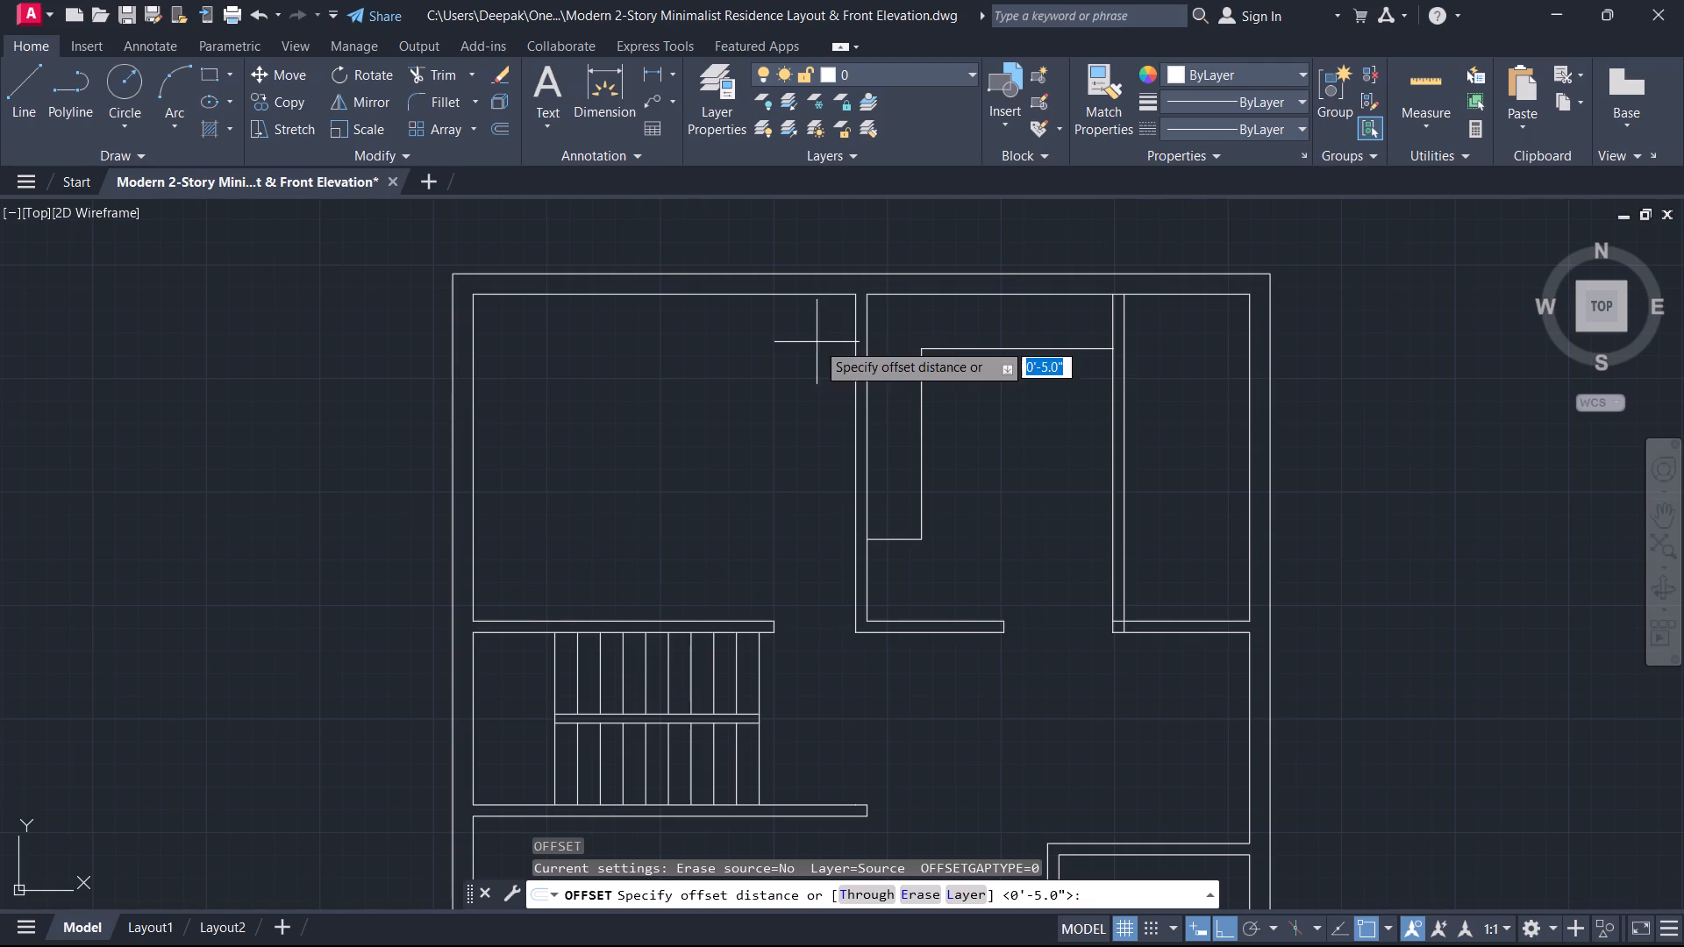
{"action": "middle_click_drag", "start_coordinate": [1093, 489], "coordinate": [1021, 462]}
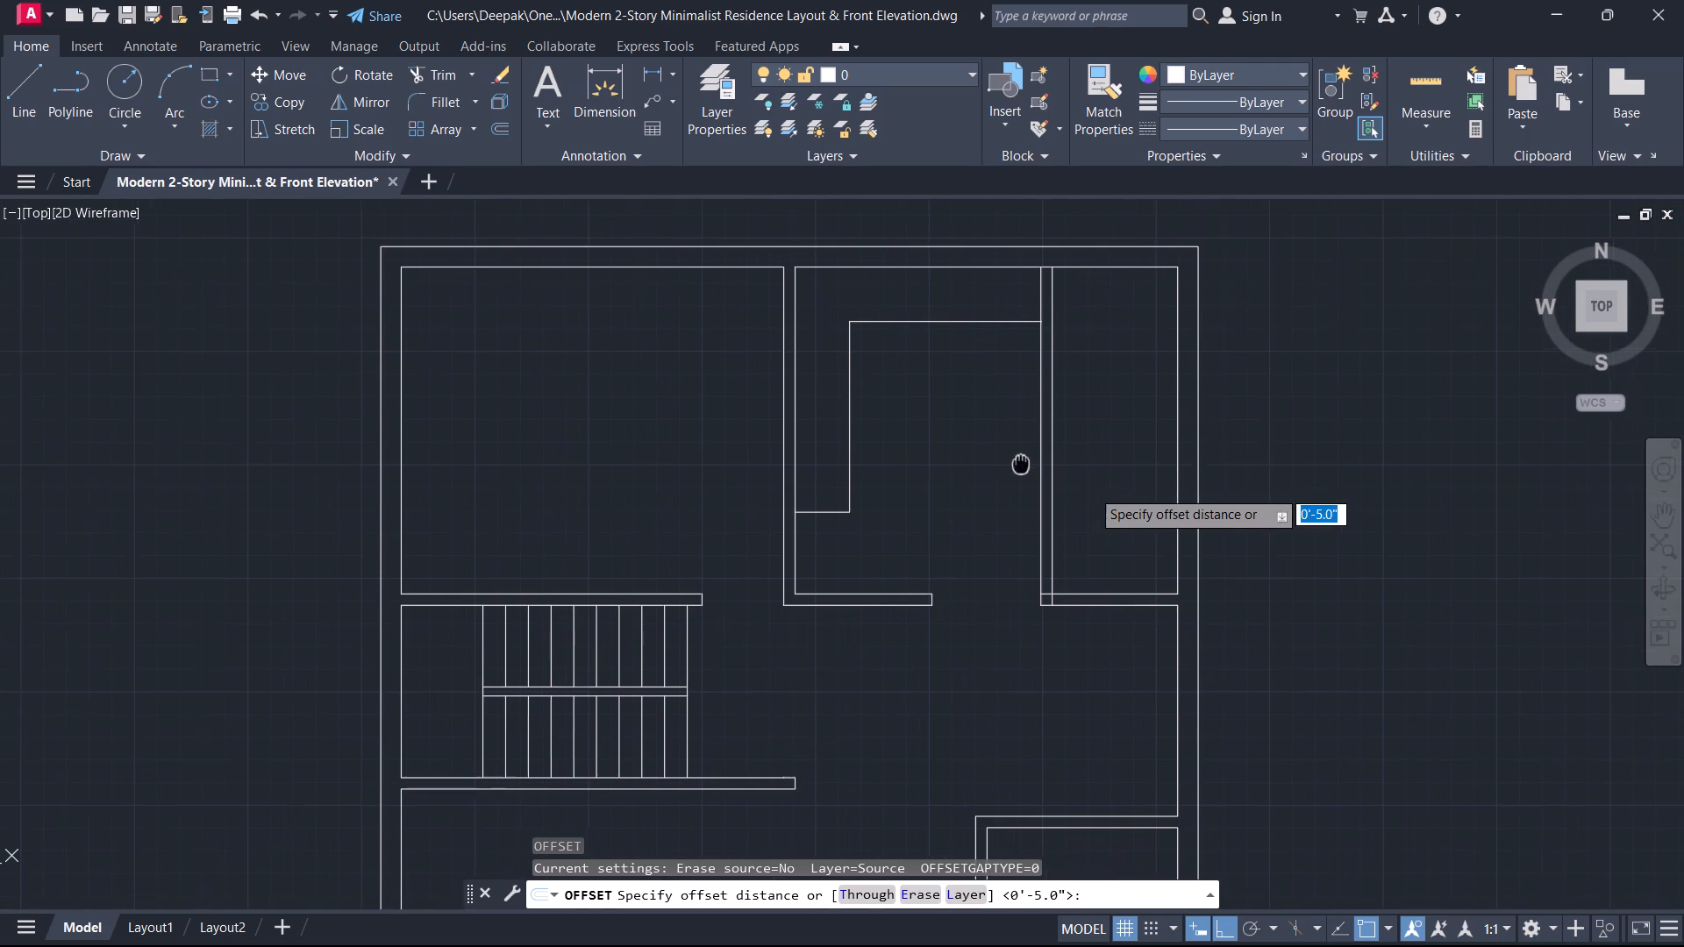
{"action": "middle_click_drag", "start_coordinate": [1021, 462], "coordinate": [1019, 463]}
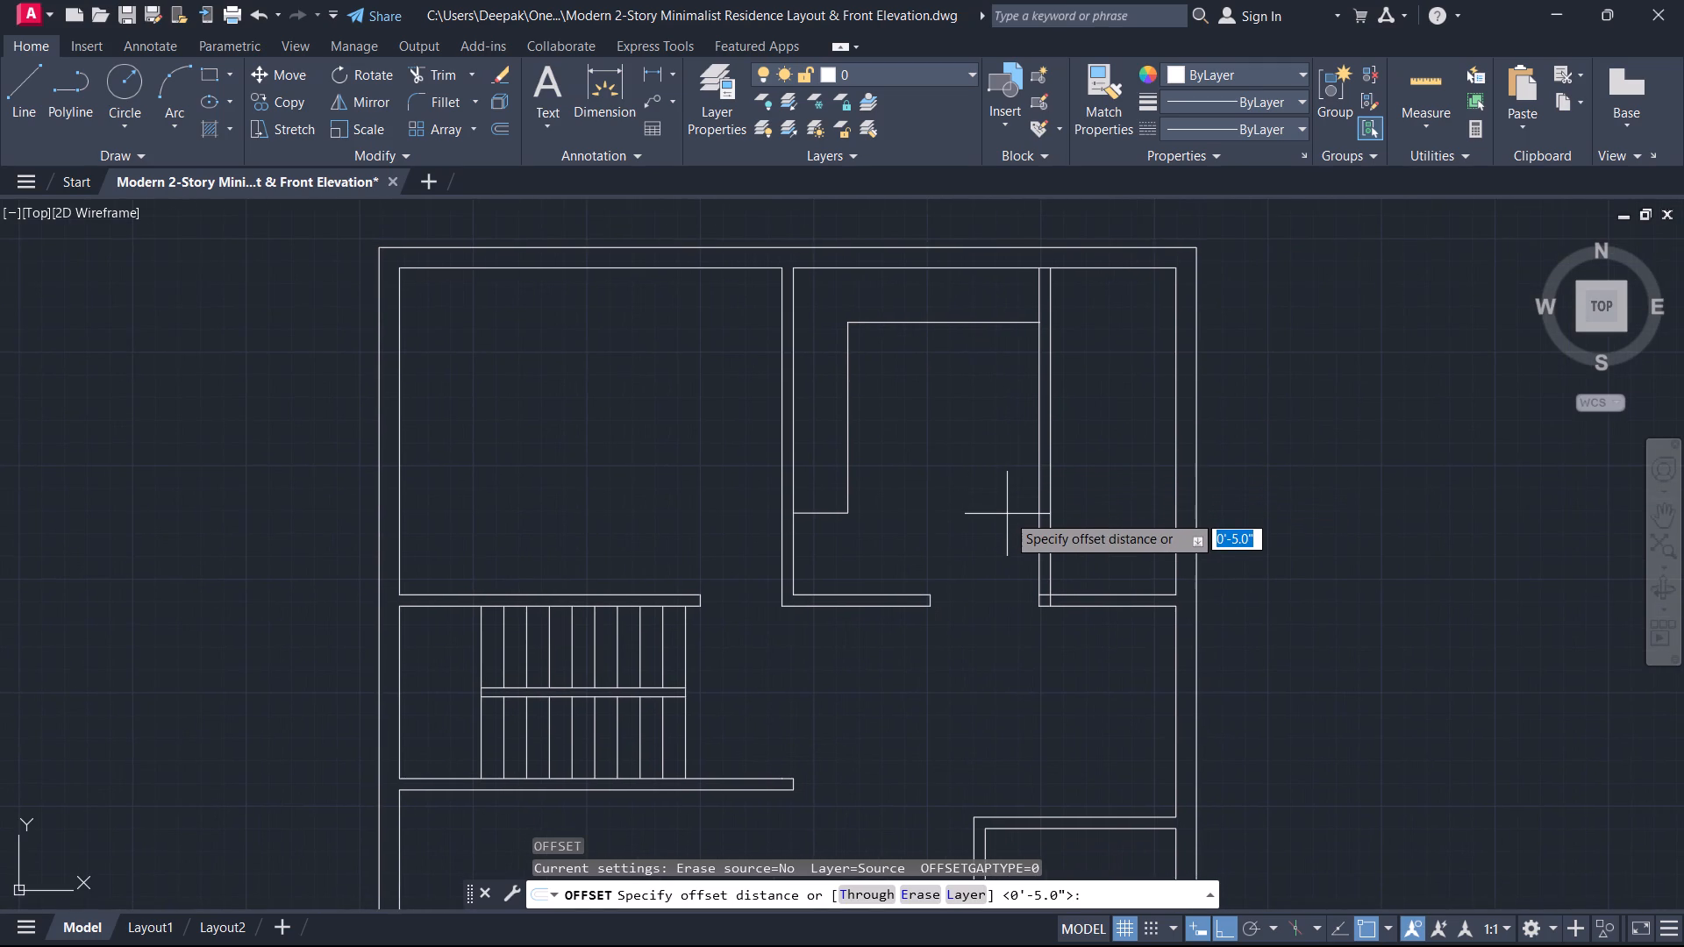
{"action": "middle_click_drag", "start_coordinate": [1002, 534], "coordinate": [966, 587]}
{"action": "scroll", "coordinate": [967, 640], "scroll_direction": "up", "scroll_amount": 1}
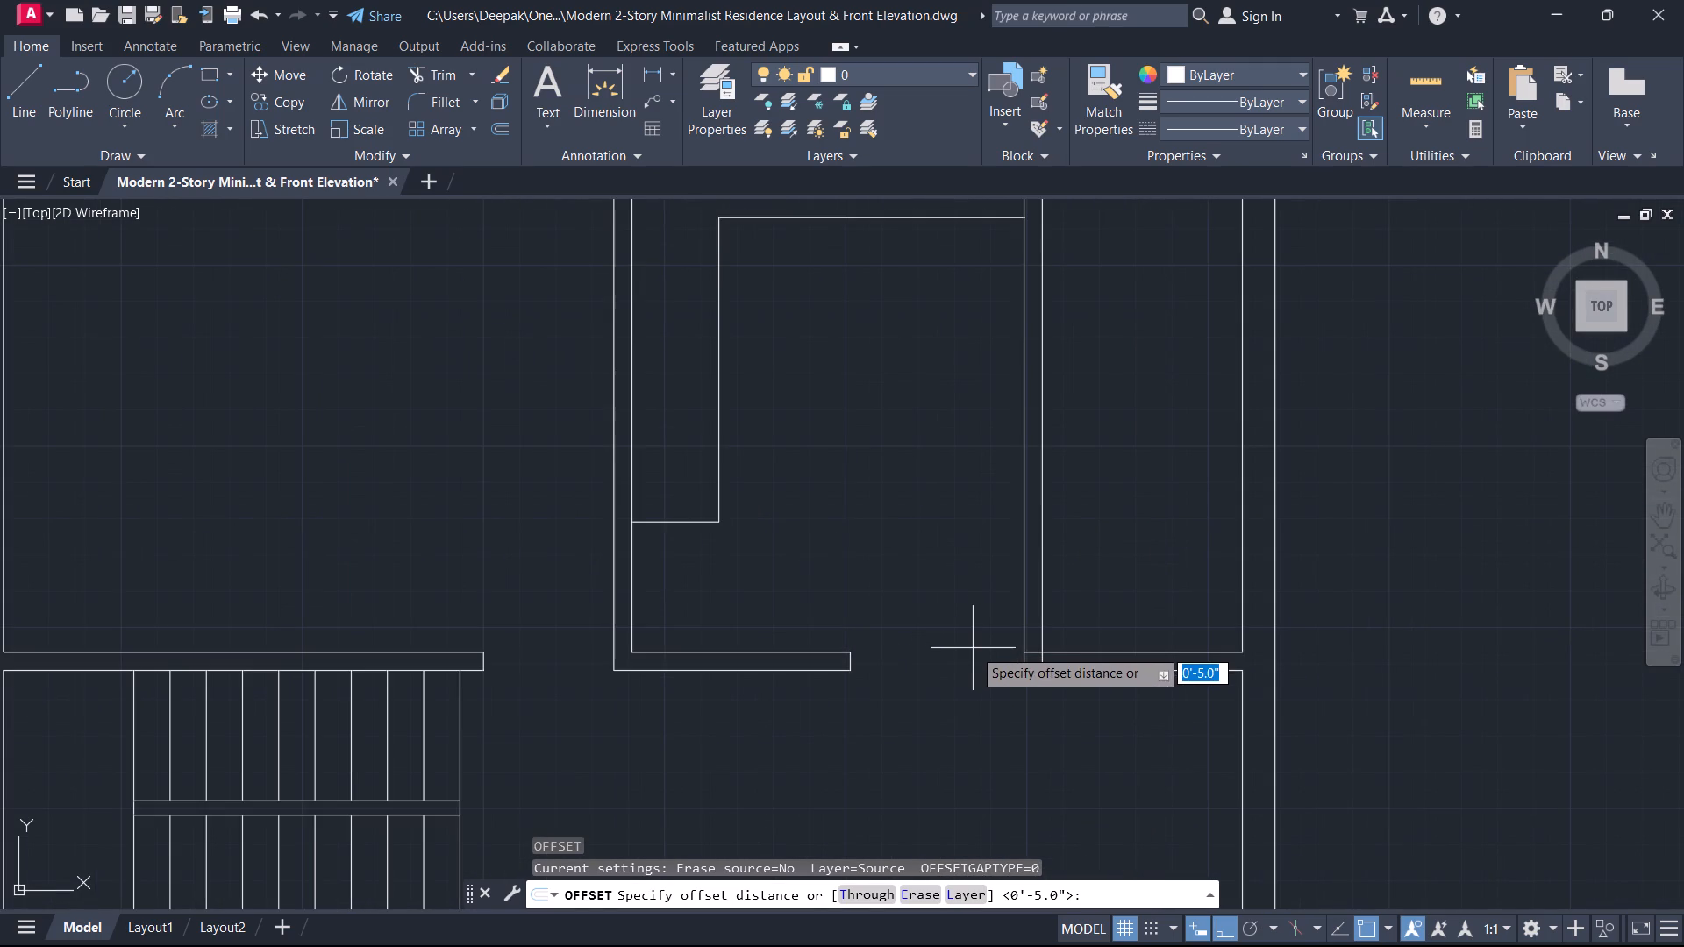
{"action": "key", "text": "3"}
{"action": "key", "text": "apostrophe"}
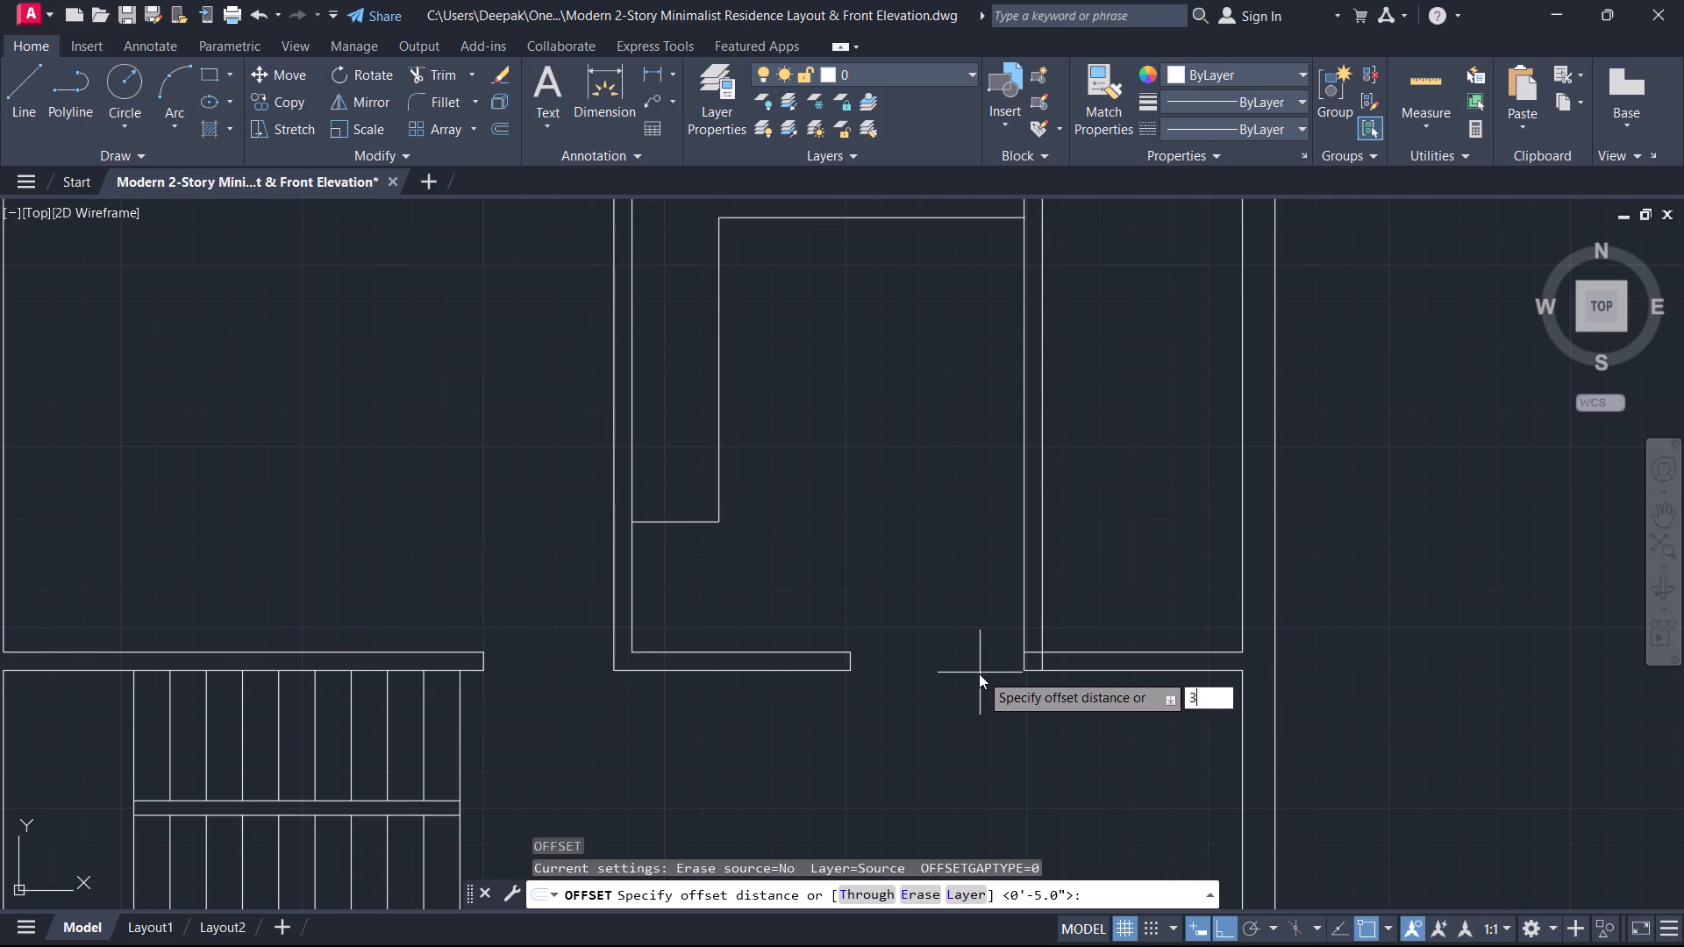
{"action": "key", "text": "Return"}
{"action": "scroll", "coordinate": [1068, 679], "scroll_direction": "up", "scroll_amount": 1}
{"action": "left_click", "coordinate": [1094, 637]}
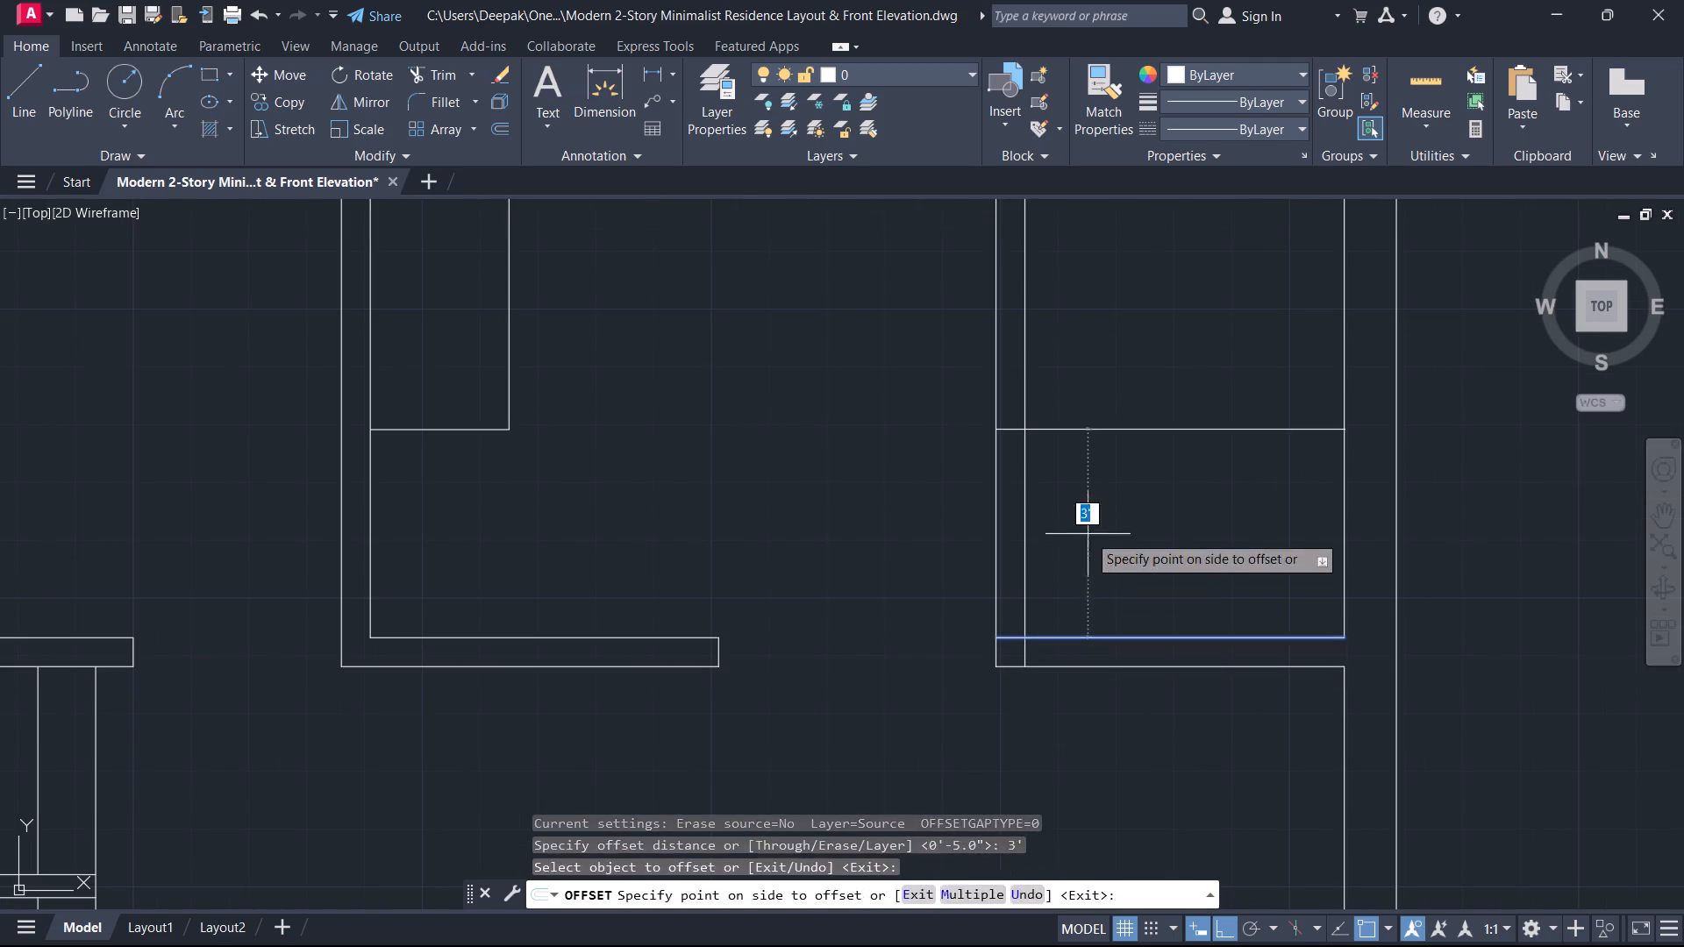
{"action": "left_click", "coordinate": [1088, 530]}
{"action": "key", "text": "Escape"}
Trim both partition lines below the 3' offset line, the 3' line right of the partition, and the leftover segment inside the wall stub.
{"action": "key", "text": "t"}
{"action": "key", "text": "r"}
{"action": "key", "text": "space"}
{"action": "left_click_drag", "start_coordinate": [1074, 558], "coordinate": [995, 551]}
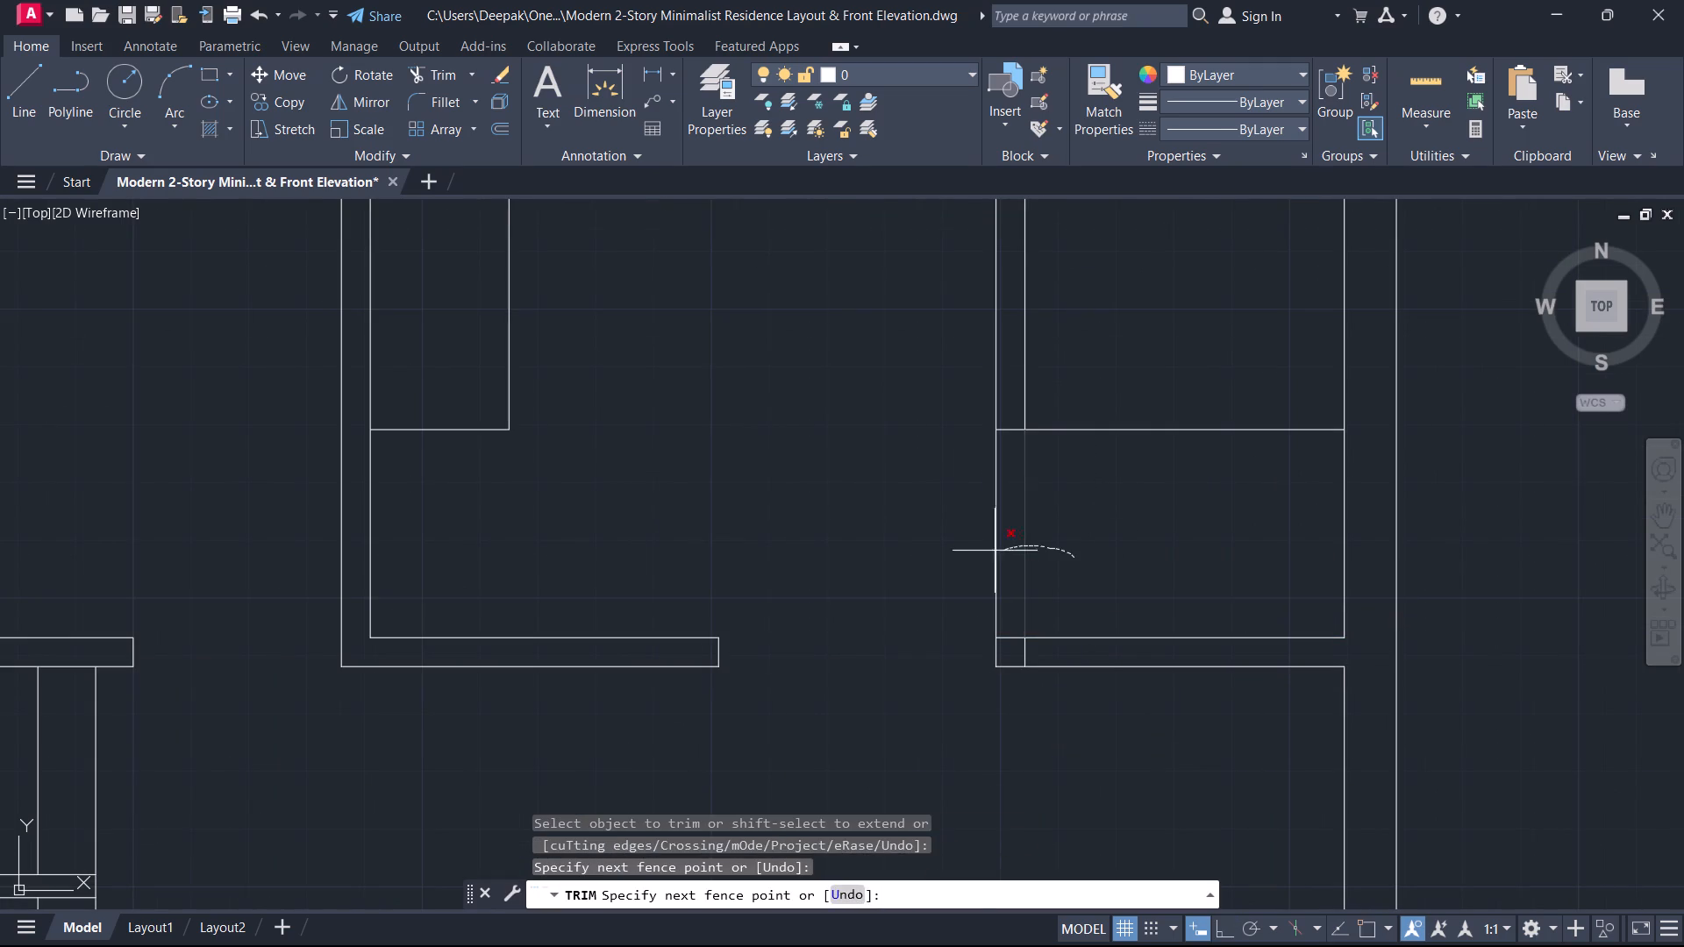
{"action": "left_click_drag", "start_coordinate": [995, 551], "coordinate": [941, 554]}
{"action": "left_click_drag", "start_coordinate": [1082, 558], "coordinate": [1090, 378]}
{"action": "scroll", "coordinate": [1028, 628], "scroll_direction": "up", "scroll_amount": 2}
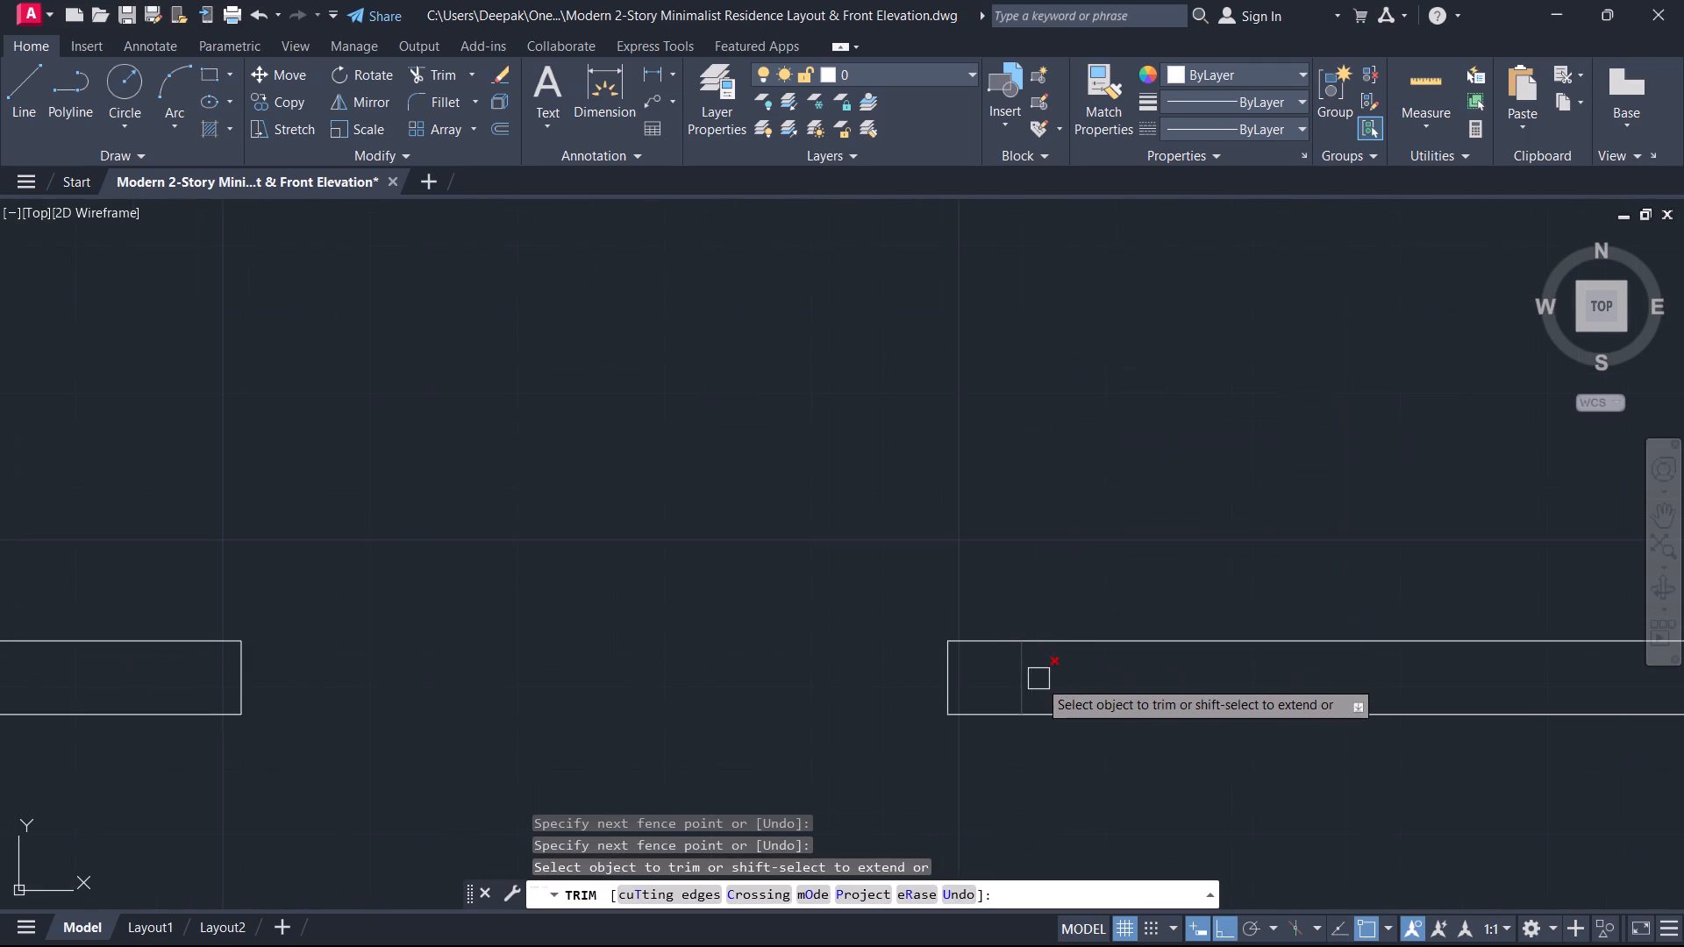
{"action": "left_click_drag", "start_coordinate": [1038, 680], "coordinate": [1003, 683]}
Trim the short overhang of the top 2' offset line where it passes the partition's left face.
{"action": "scroll", "coordinate": [1045, 513], "scroll_direction": "down", "scroll_amount": 6}
{"action": "scroll", "coordinate": [1010, 280], "scroll_direction": "up", "scroll_amount": 3}
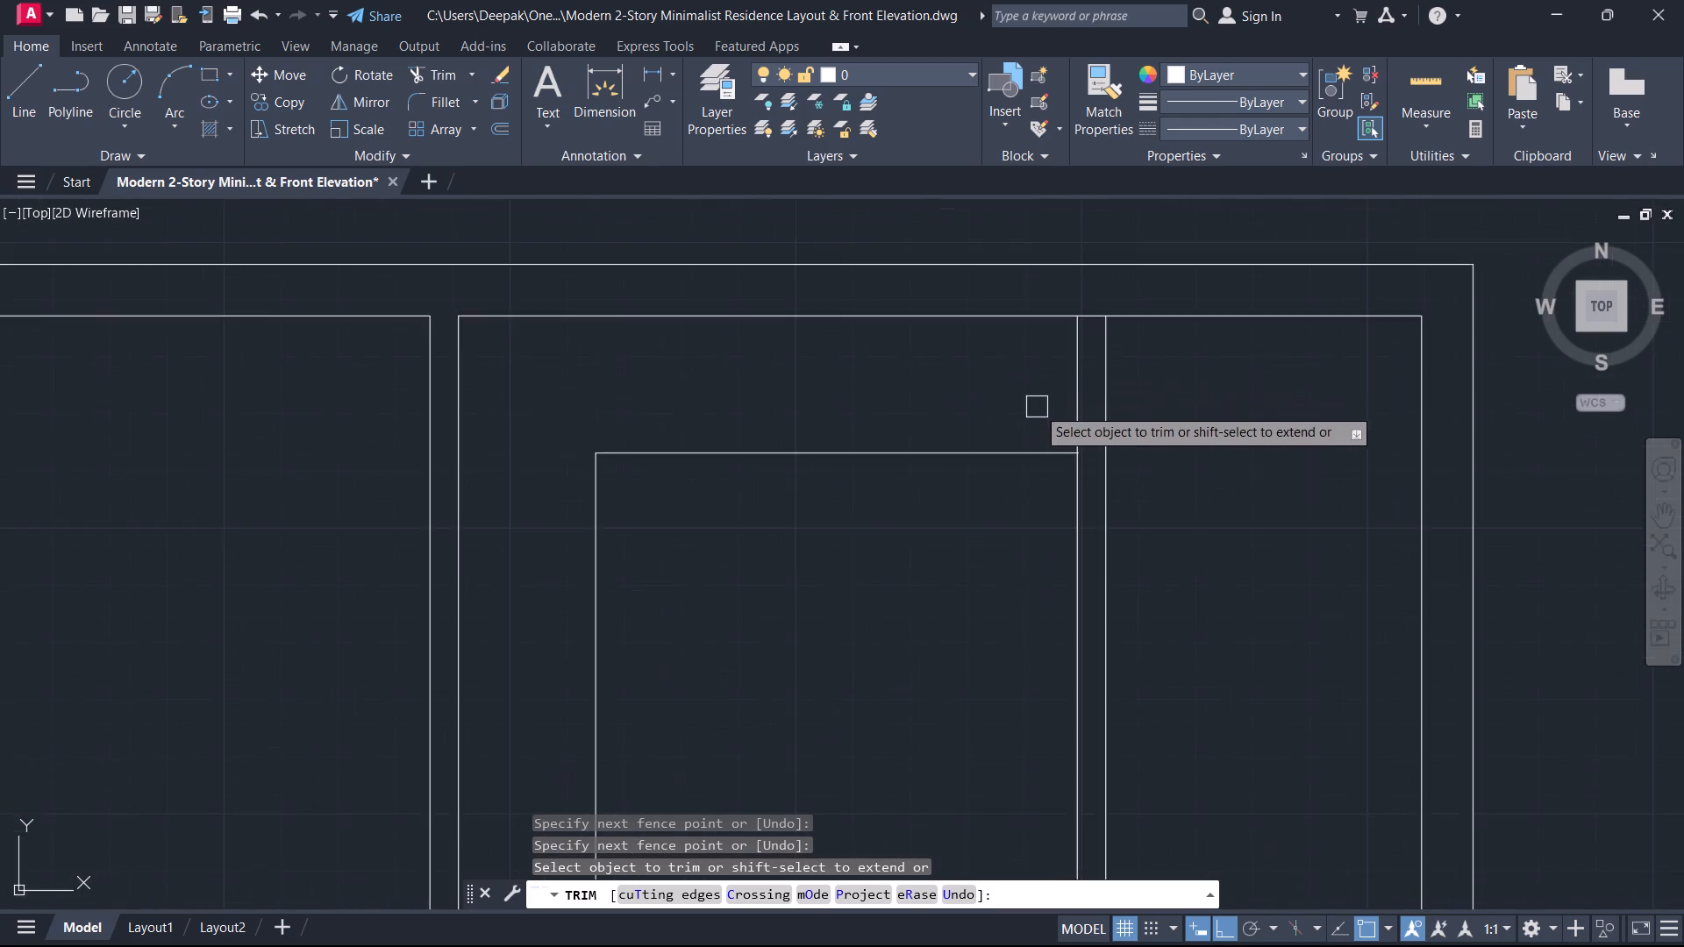
{"action": "scroll", "coordinate": [1038, 409], "scroll_direction": "up", "scroll_amount": 4}
{"action": "scroll", "coordinate": [1160, 492], "scroll_direction": "up", "scroll_amount": 3}
{"action": "left_click", "coordinate": [1133, 443]}
{"action": "scroll", "coordinate": [1147, 472], "scroll_direction": "down", "scroll_amount": 5}
{"action": "key", "text": "Escape"}
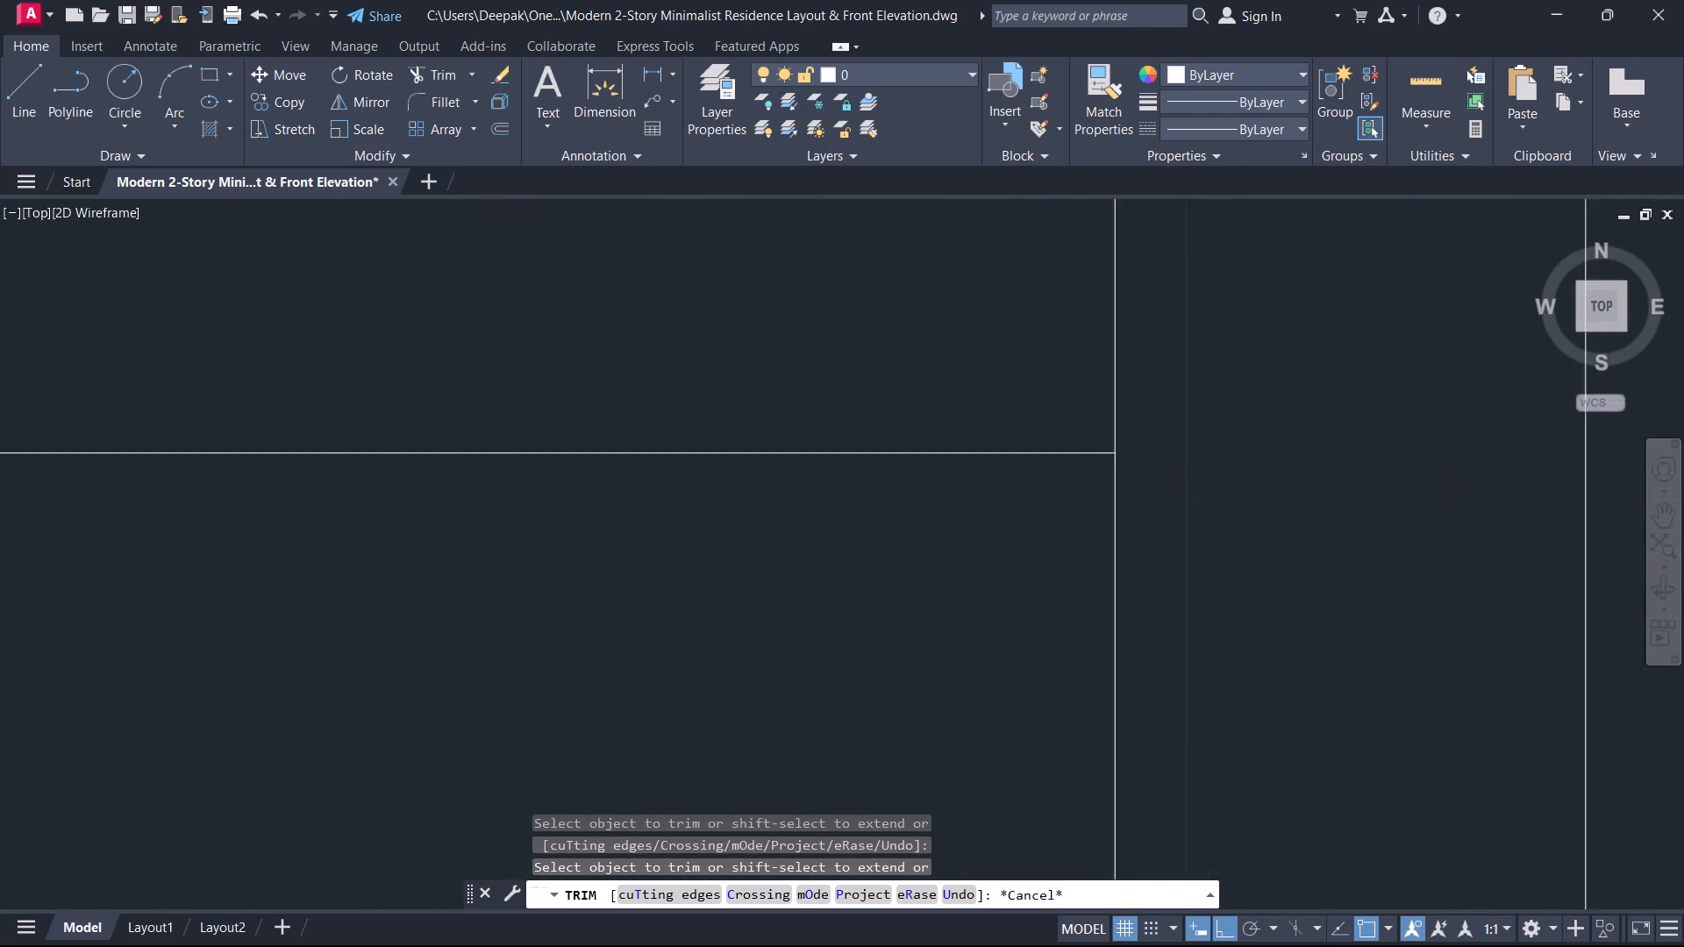
Examine the overall floor plan, the staircase area and the new partition in the upper-right room.
{"action": "scroll", "coordinate": [1145, 477], "scroll_direction": "down", "scroll_amount": 2}
{"action": "scroll", "coordinate": [1030, 515], "scroll_direction": "down", "scroll_amount": 2}
{"action": "scroll", "coordinate": [1030, 515], "scroll_direction": "up", "scroll_amount": 3}
{"action": "scroll", "coordinate": [1004, 543], "scroll_direction": "down", "scroll_amount": 13}
{"action": "scroll", "coordinate": [1034, 522], "scroll_direction": "up", "scroll_amount": 1}
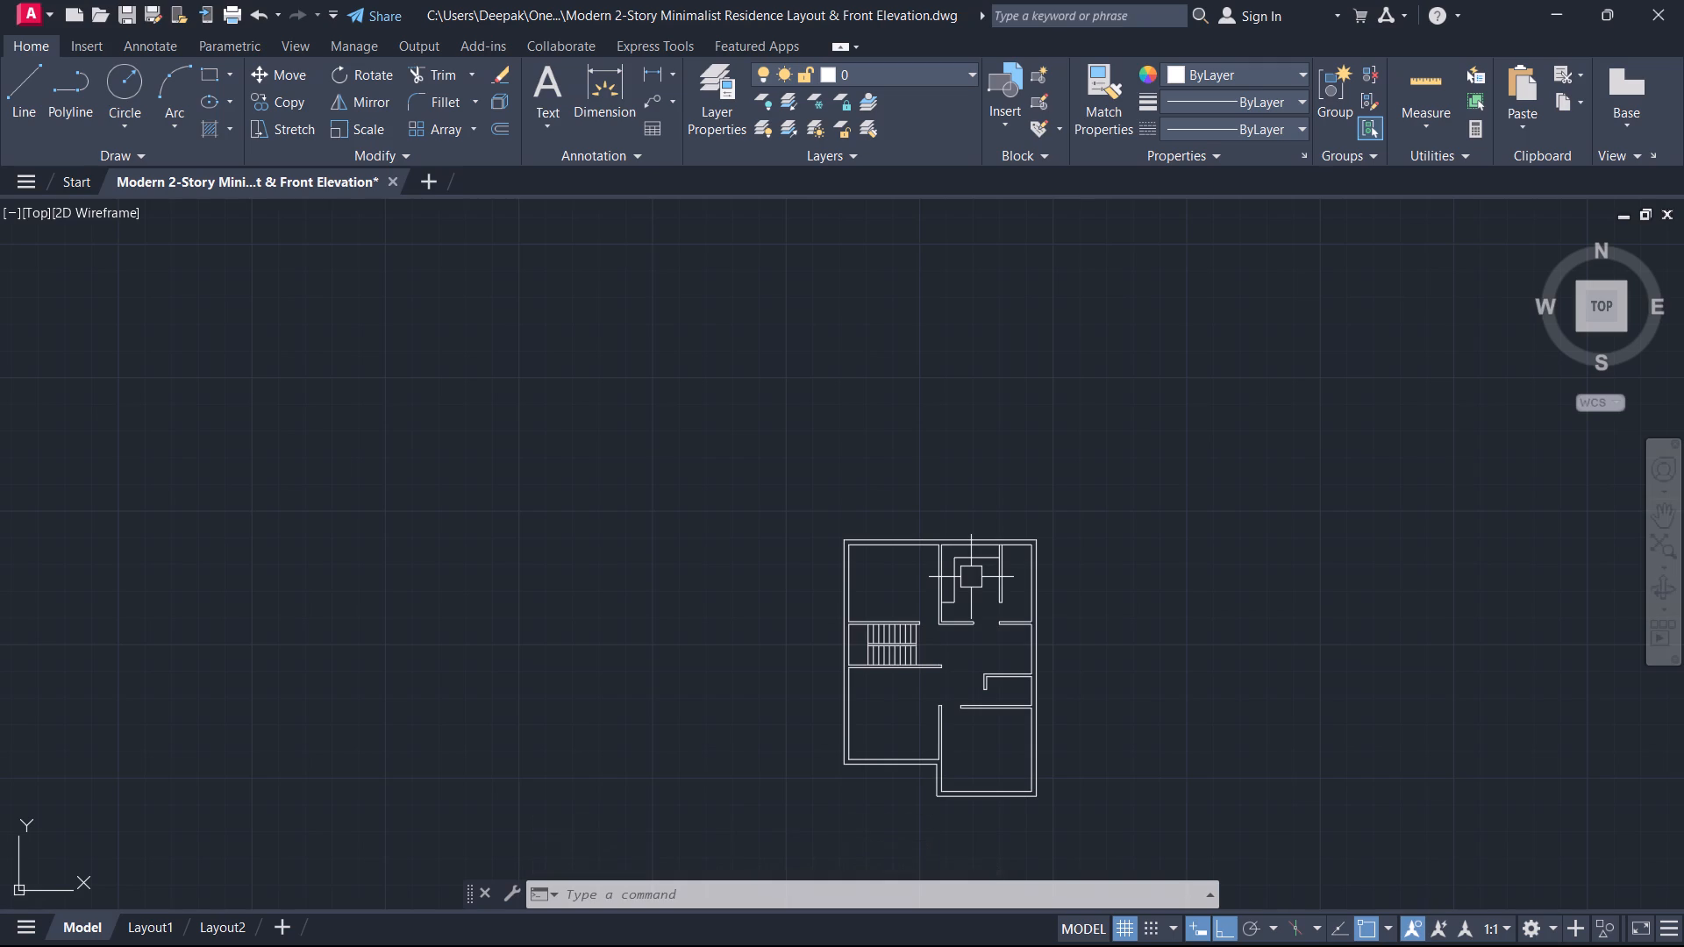
{"action": "scroll", "coordinate": [1165, 549], "scroll_direction": "up", "scroll_amount": 1}
{"action": "scroll", "coordinate": [773, 654], "scroll_direction": "up", "scroll_amount": 1}
{"action": "middle_click_drag", "start_coordinate": [773, 654], "coordinate": [1161, 546]}
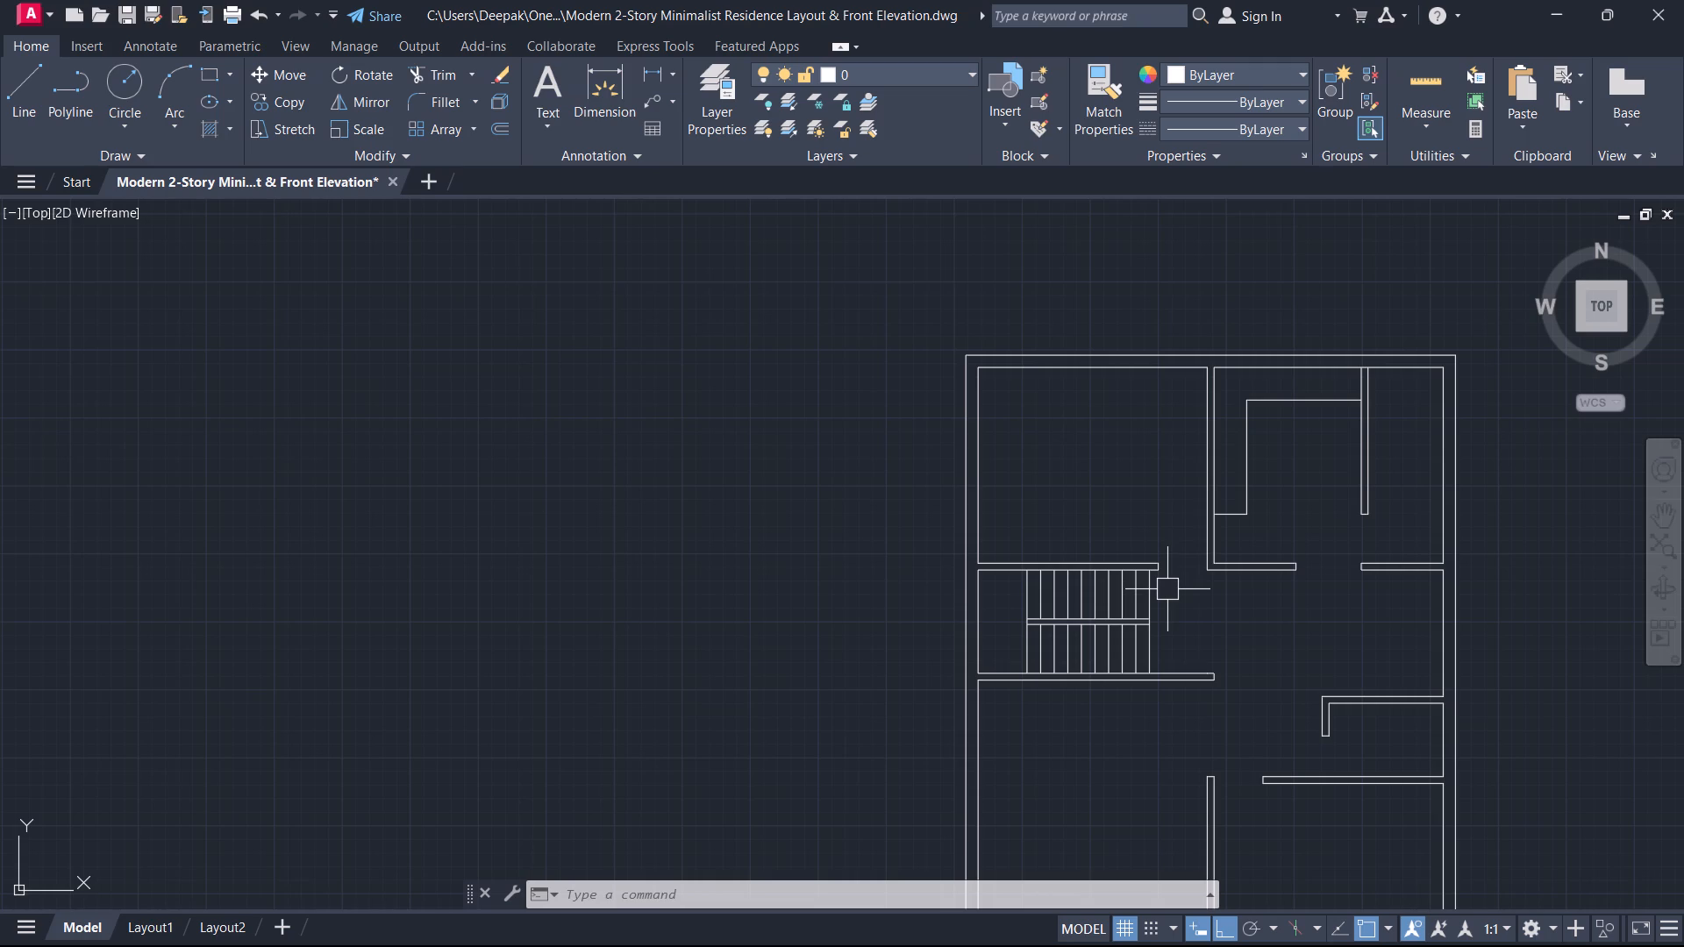
{"action": "scroll", "coordinate": [1166, 588], "scroll_direction": "up", "scroll_amount": 1}
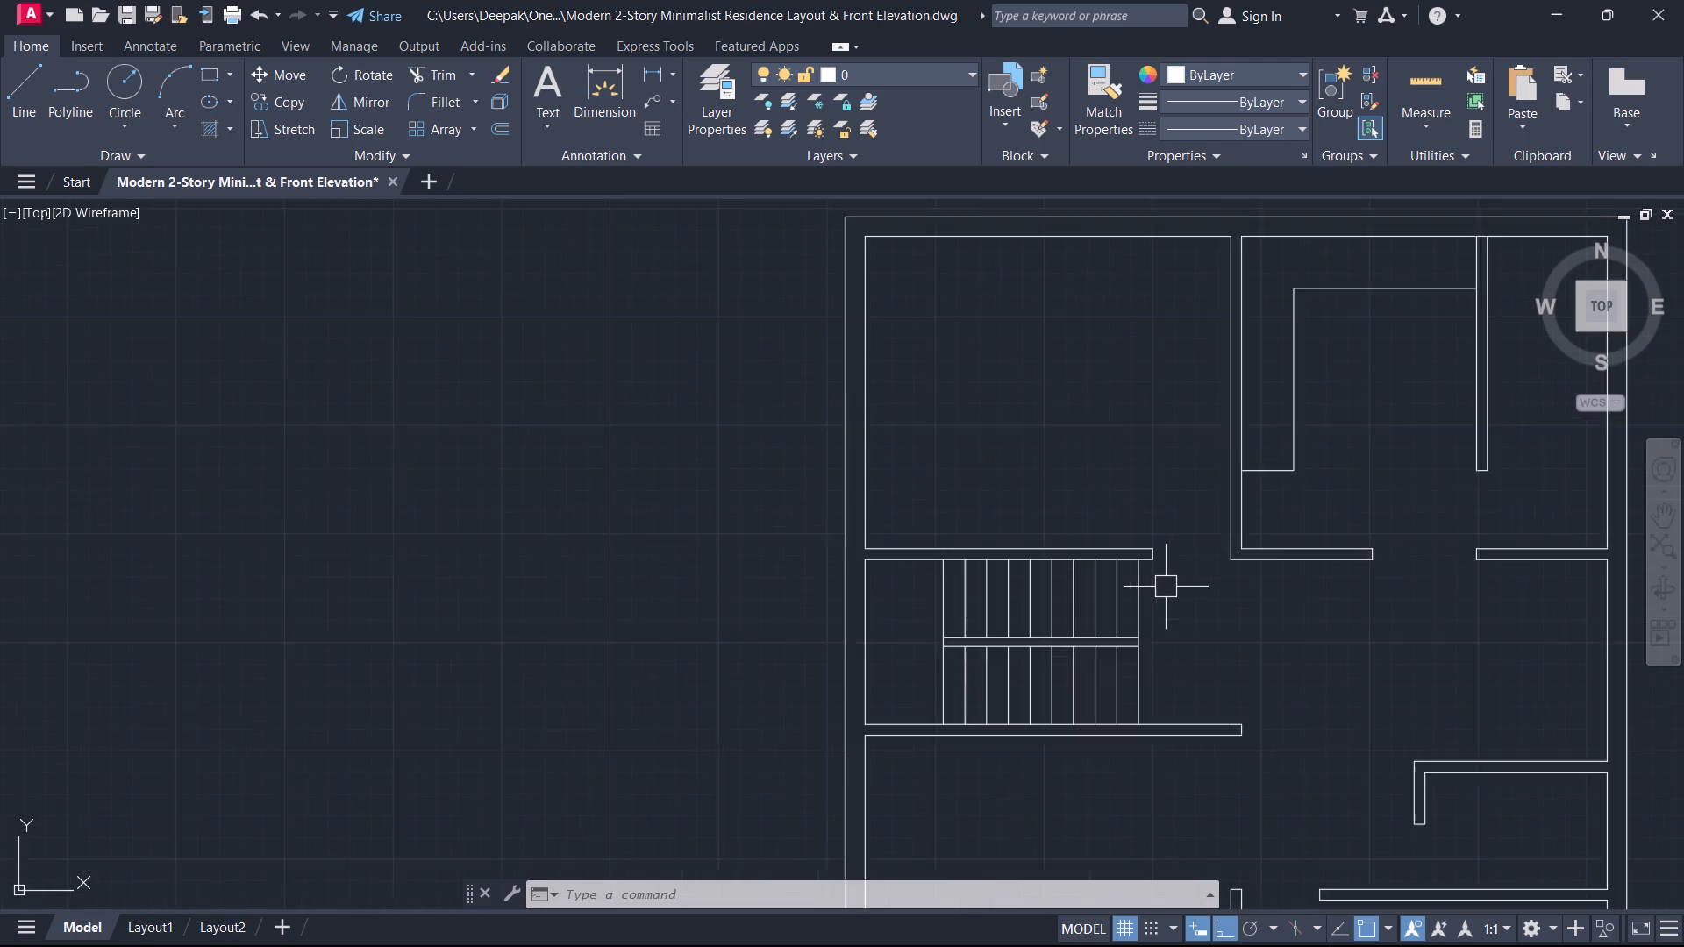
{"action": "scroll", "coordinate": [1166, 585], "scroll_direction": "up", "scroll_amount": 1}
{"action": "middle_click_drag", "start_coordinate": [1166, 585], "coordinate": [1213, 617]}
{"action": "scroll", "coordinate": [1213, 617], "scroll_direction": "down", "scroll_amount": 1}
{"action": "scroll", "coordinate": [1213, 617], "scroll_direction": "up", "scroll_amount": 1}
{"action": "scroll", "coordinate": [1213, 617], "scroll_direction": "down", "scroll_amount": 1}
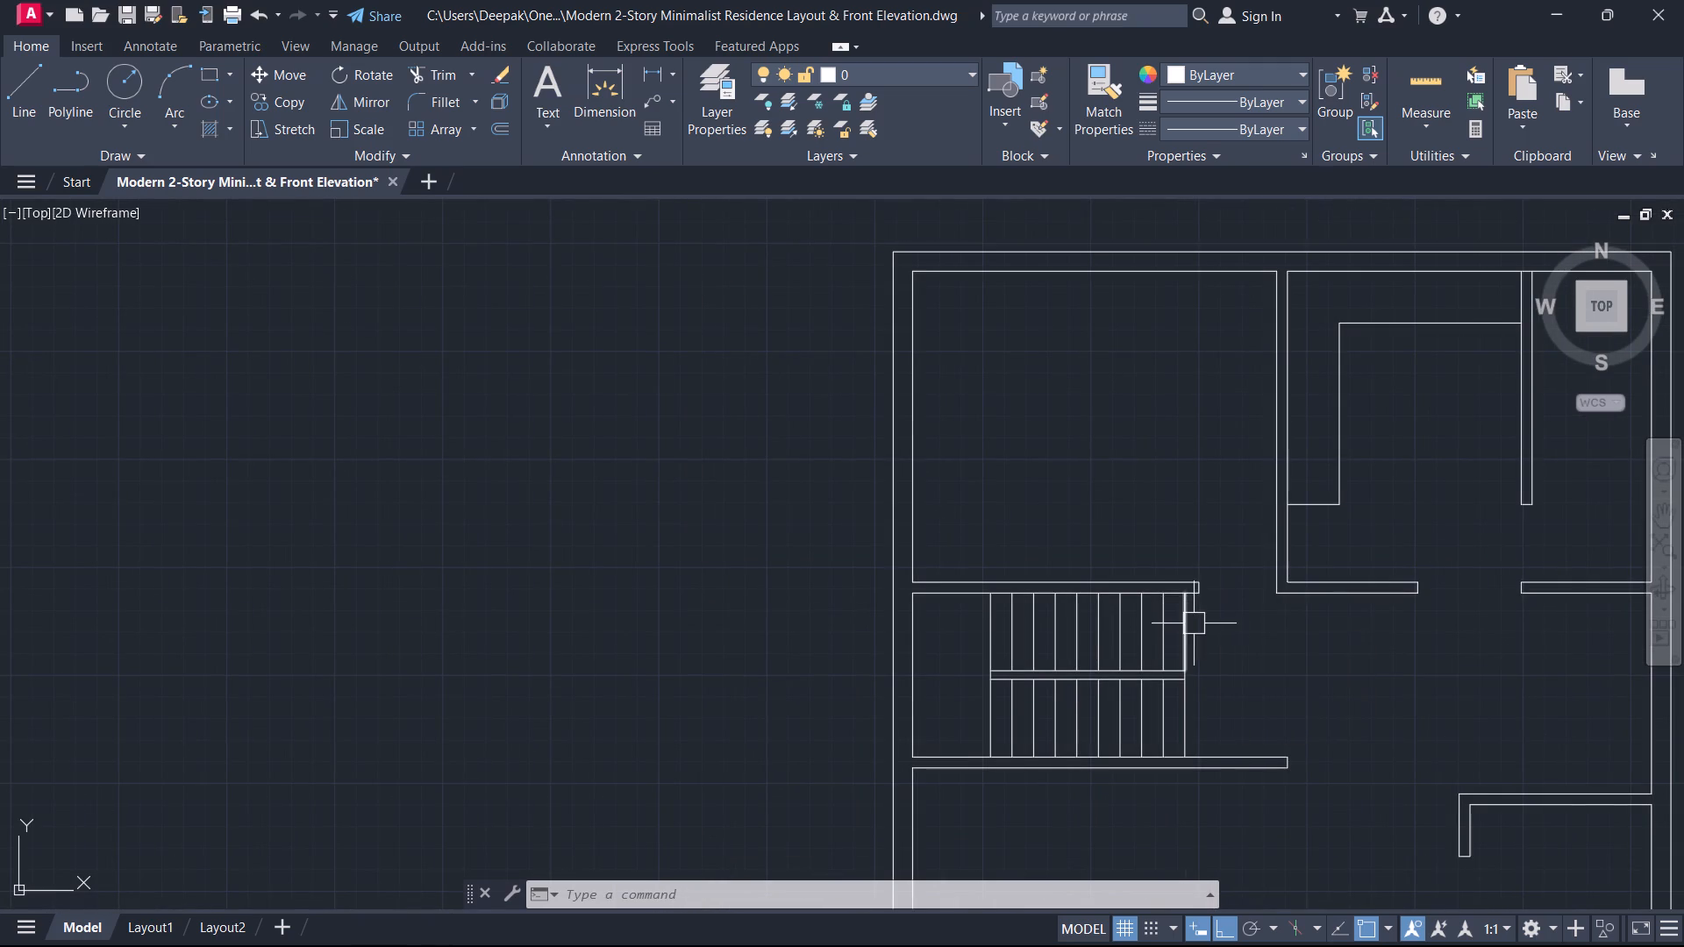
{"action": "middle_click_drag", "start_coordinate": [1221, 651], "coordinate": [1082, 595]}
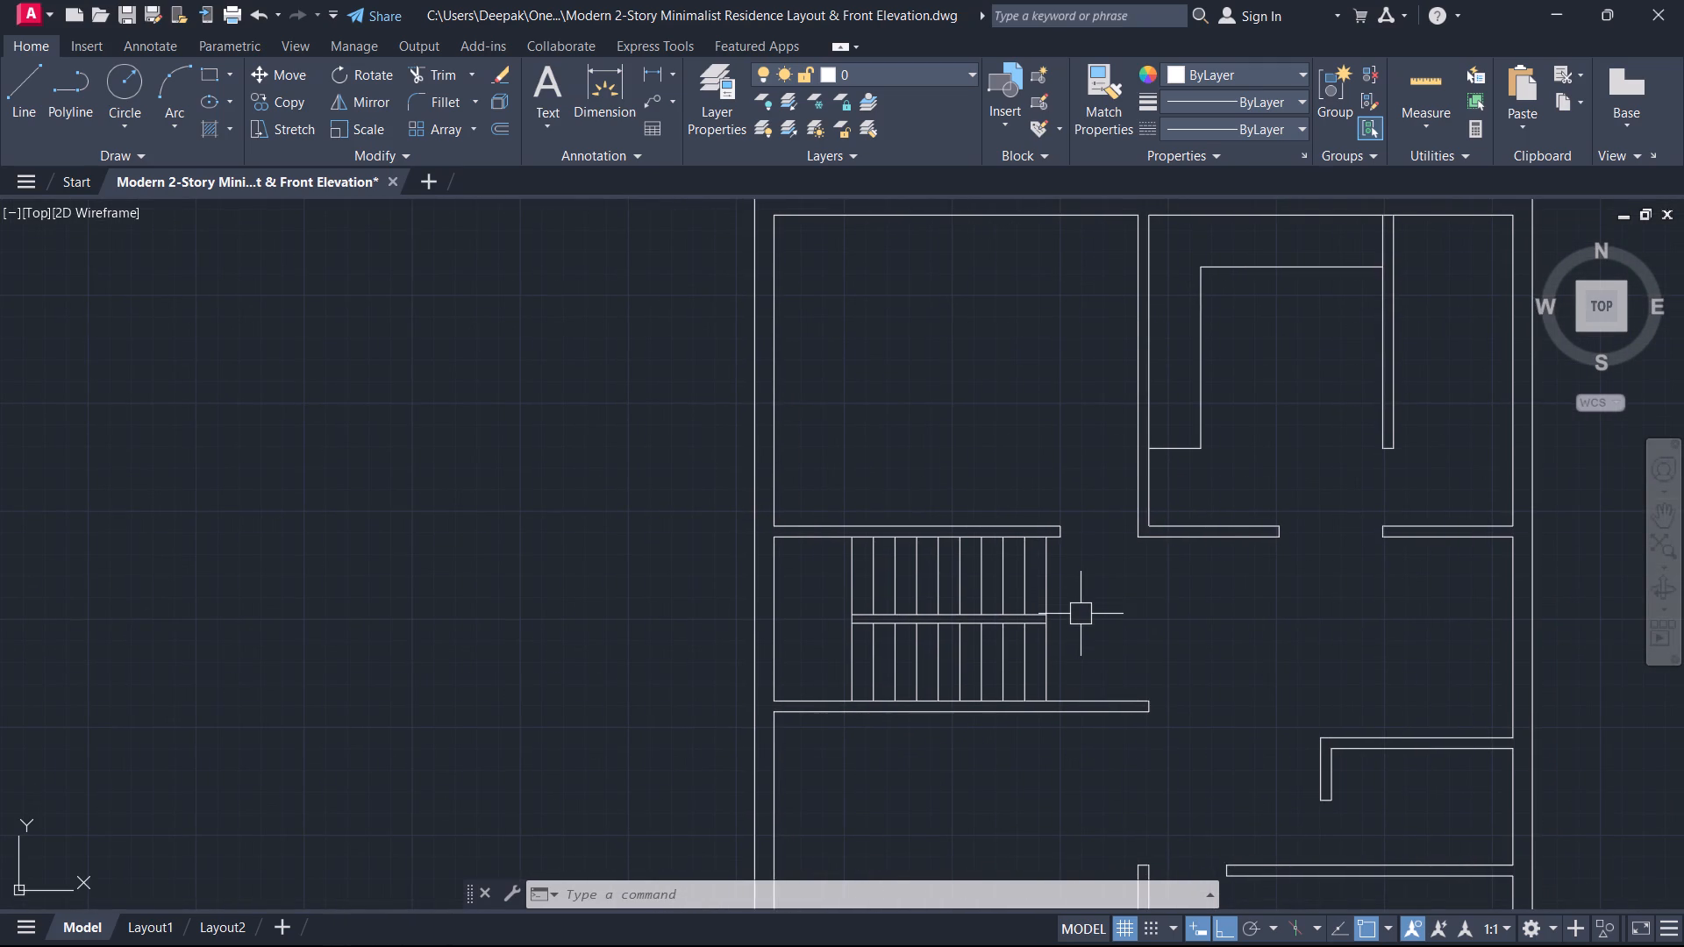
{"action": "scroll", "coordinate": [1174, 726], "scroll_direction": "up", "scroll_amount": 1}
{"action": "middle_click_drag", "start_coordinate": [1174, 726], "coordinate": [1157, 830]}
{"action": "scroll", "coordinate": [1159, 818], "scroll_direction": "down", "scroll_amount": 3}
{"action": "scroll", "coordinate": [1167, 723], "scroll_direction": "up", "scroll_amount": 2}
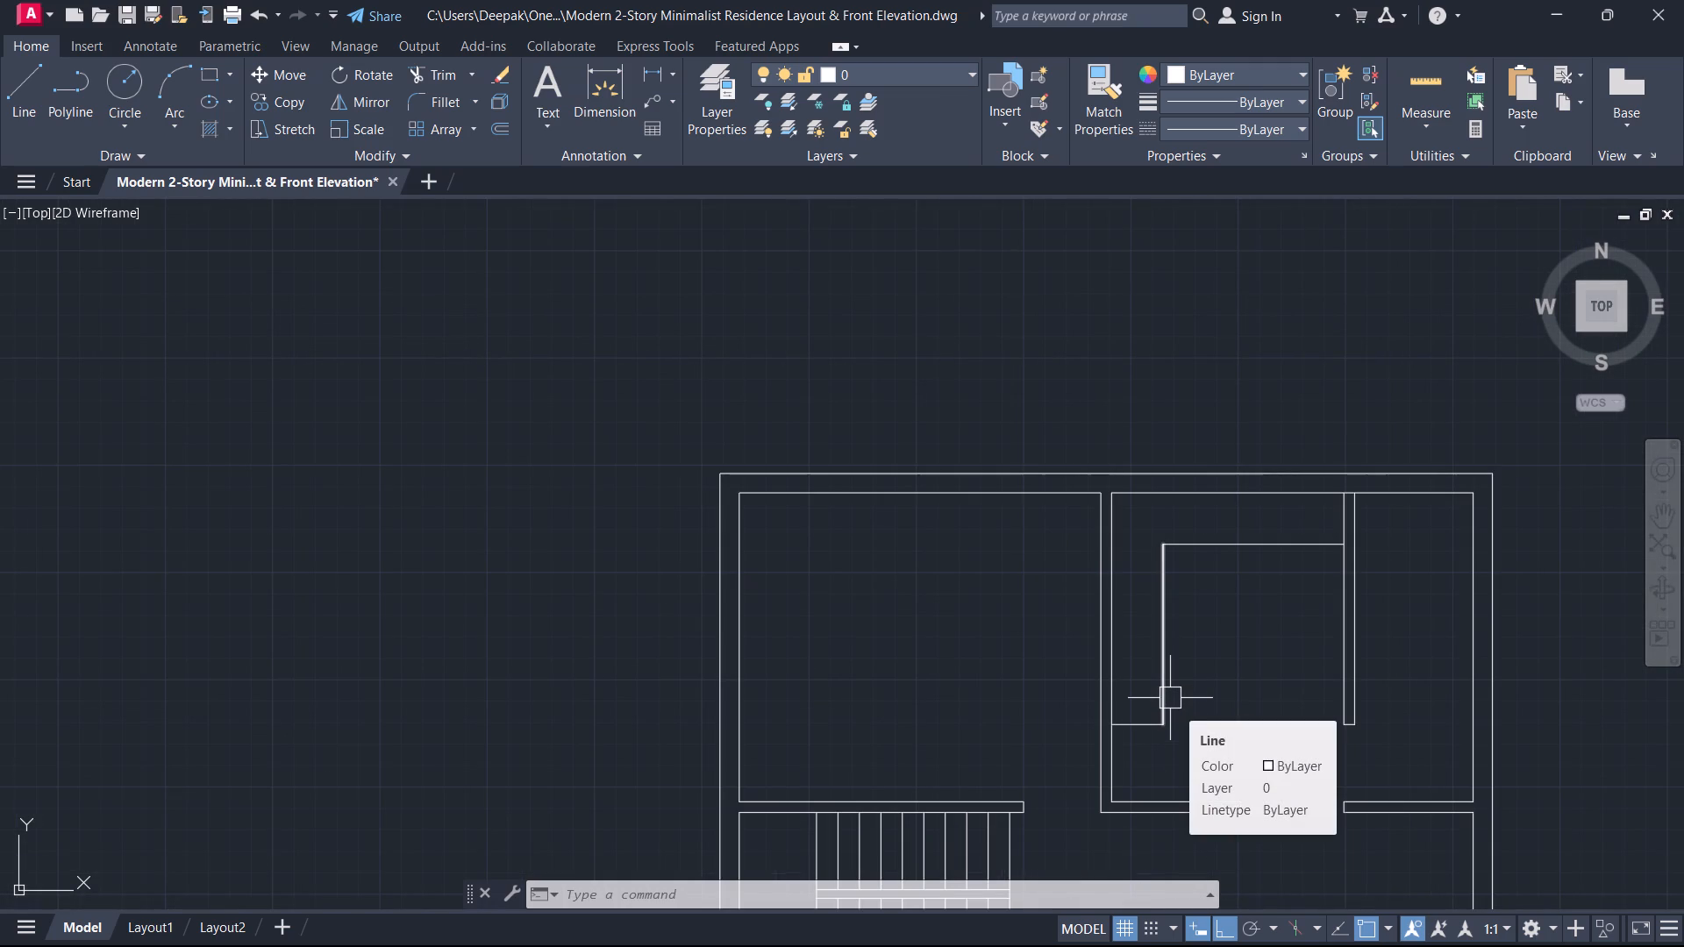
{"action": "scroll", "coordinate": [1263, 702], "scroll_direction": "down", "scroll_amount": 1}
{"action": "middle_click_drag", "start_coordinate": [1361, 568], "coordinate": [1324, 543]}
{"action": "scroll", "coordinate": [1361, 568], "scroll_direction": "up", "scroll_amount": 2}
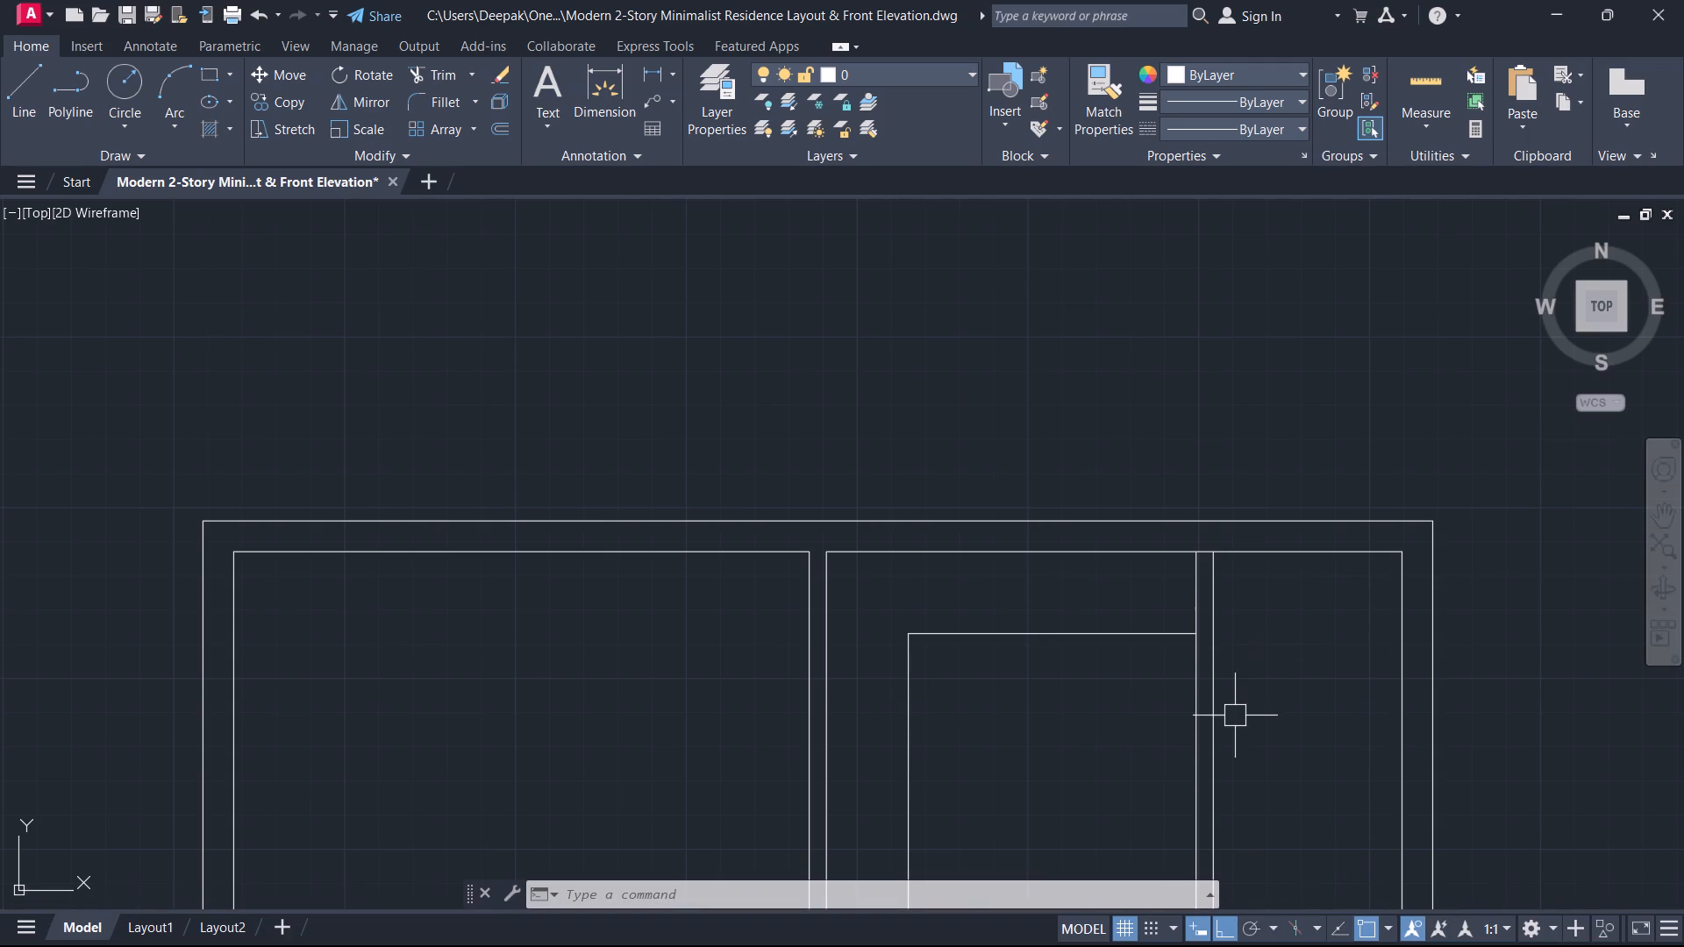
{"action": "middle_click_drag", "start_coordinate": [1231, 709], "coordinate": [1246, 682]}
{"action": "scroll", "coordinate": [1229, 709], "scroll_direction": "down", "scroll_amount": 1}
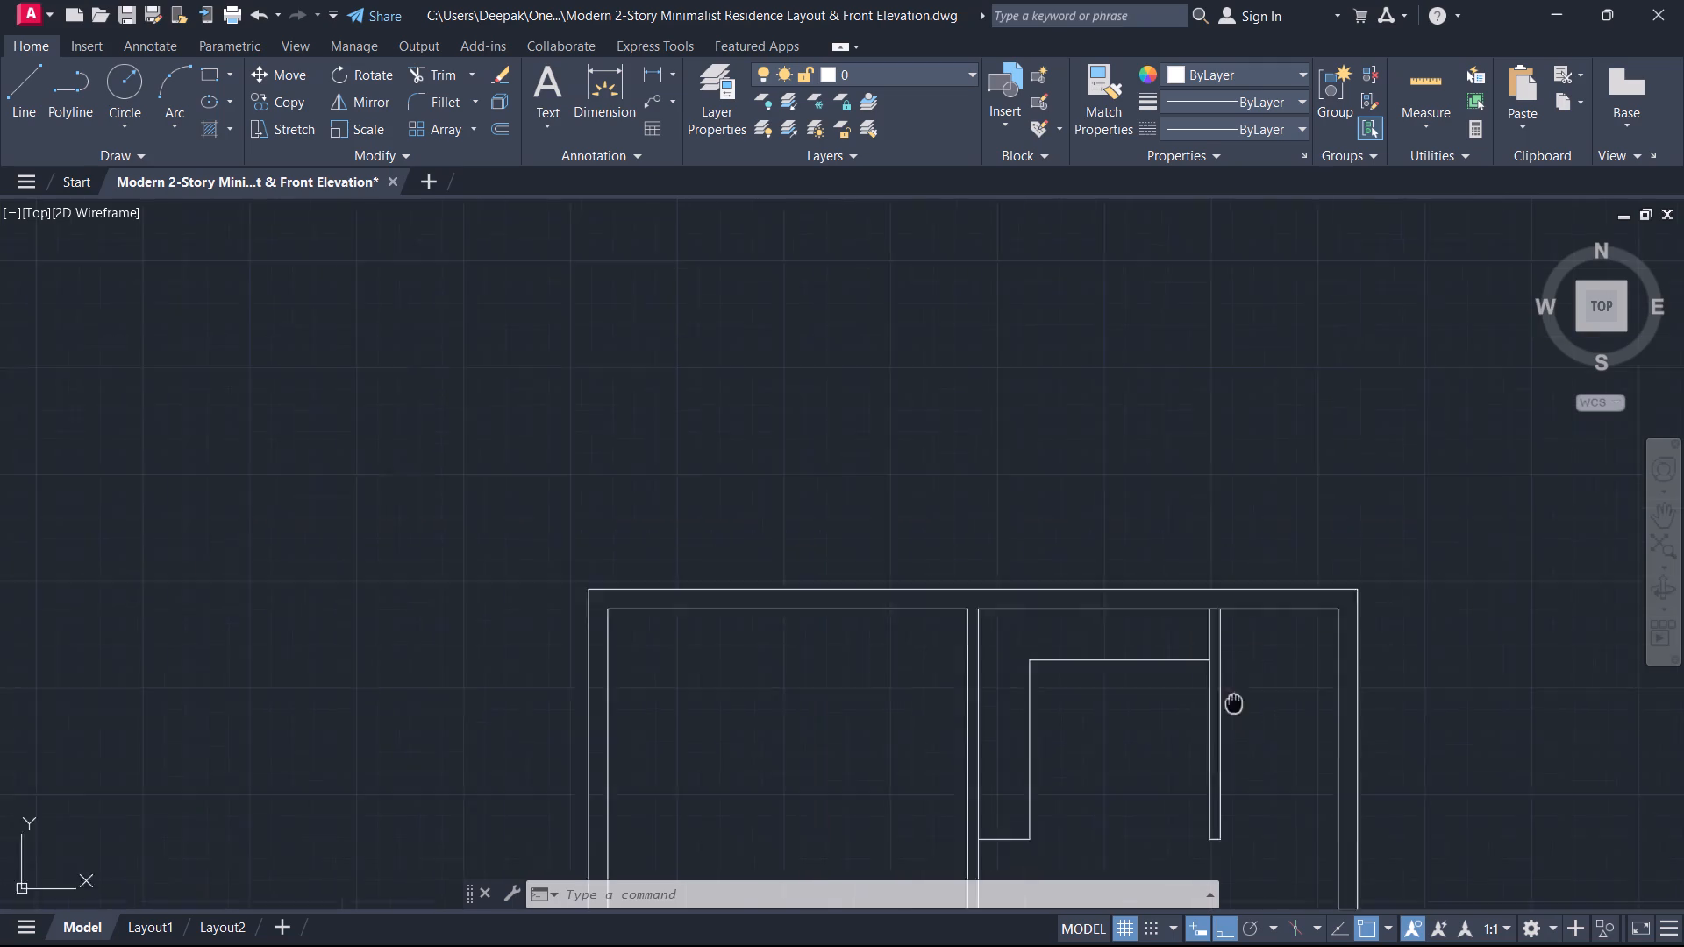
Trim the outer wall's inner line between the two partition faces at the top of the upper-right room.
{"action": "middle_click_drag", "start_coordinate": [1246, 682], "coordinate": [1341, 563]}
{"action": "scroll", "coordinate": [1315, 498], "scroll_direction": "up", "scroll_amount": 2}
{"action": "type", "text": "tr"}
{"action": "key", "text": "space"}
{"action": "scroll", "coordinate": [1325, 462], "scroll_direction": "up", "scroll_amount": 2}
{"action": "middle_click_drag", "start_coordinate": [1331, 471], "coordinate": [1334, 500]}
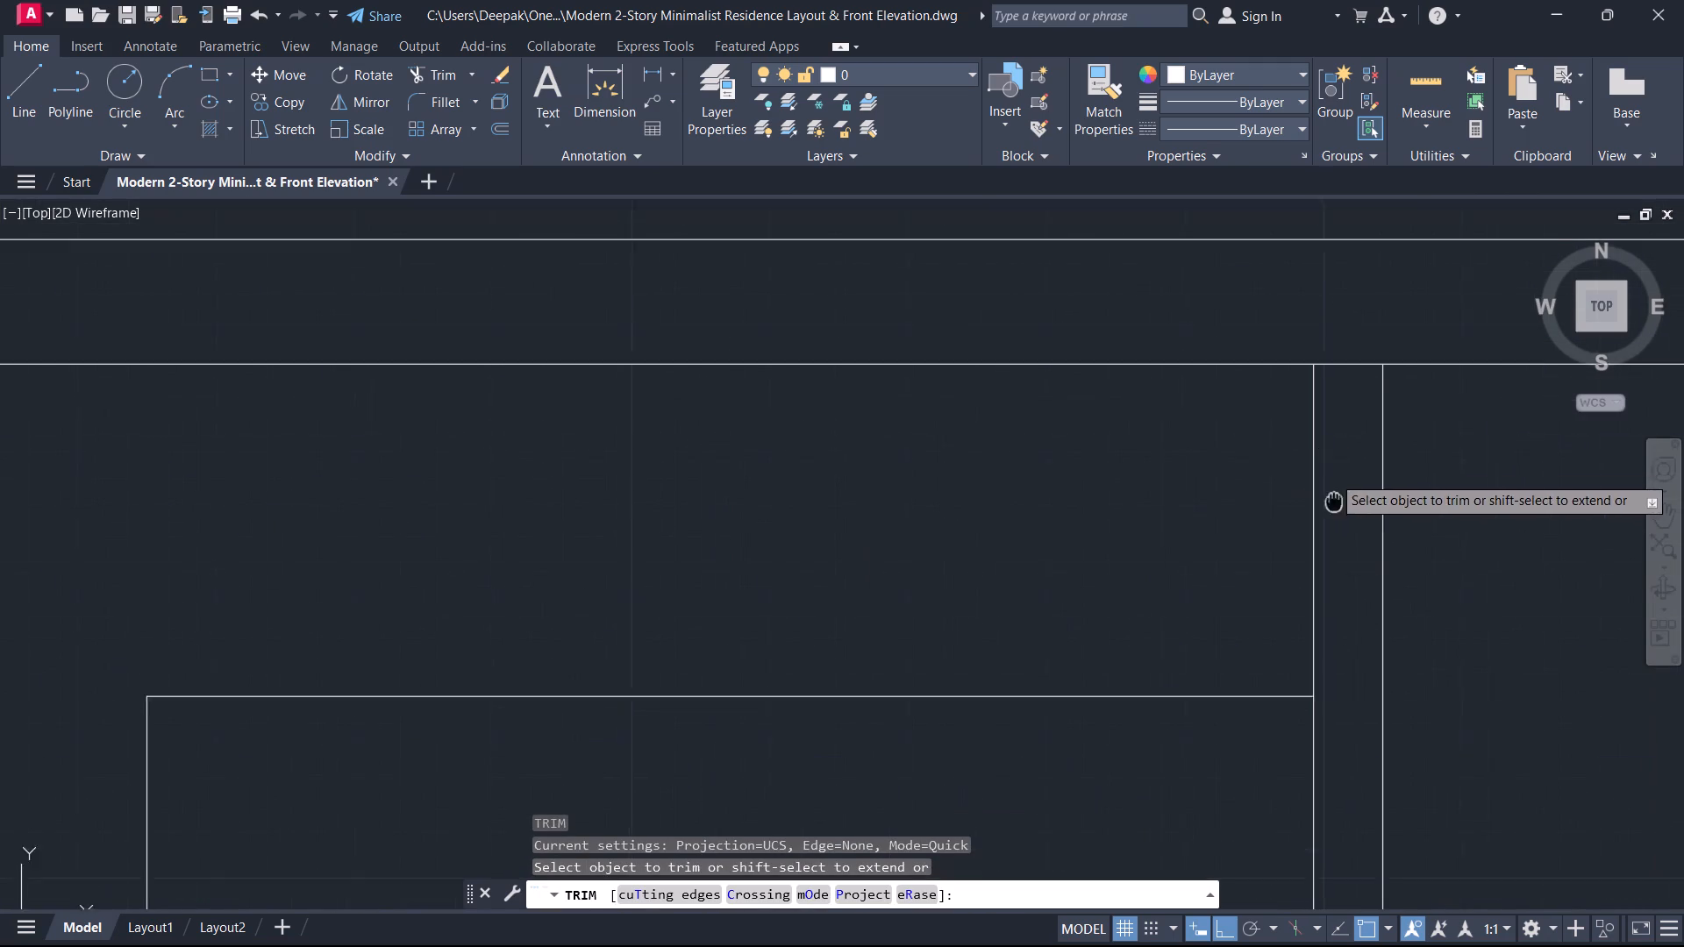
{"action": "middle_click_drag", "start_coordinate": [1334, 500], "coordinate": [1330, 522]}
{"action": "left_click", "coordinate": [1352, 397]}
{"action": "left_click", "coordinate": [1353, 367]}
{"action": "key", "text": "Escape"}
Examine the floor plan from the upper-right room and staircase down to the lower rooms.
{"action": "scroll", "coordinate": [1305, 452], "scroll_direction": "down", "scroll_amount": 2}
{"action": "scroll", "coordinate": [1288, 468], "scroll_direction": "up", "scroll_amount": 1}
{"action": "scroll", "coordinate": [1283, 477], "scroll_direction": "down", "scroll_amount": 1}
{"action": "scroll", "coordinate": [1165, 659], "scroll_direction": "down", "scroll_amount": 3}
{"action": "middle_click_drag", "start_coordinate": [1153, 697], "coordinate": [1184, 694]}
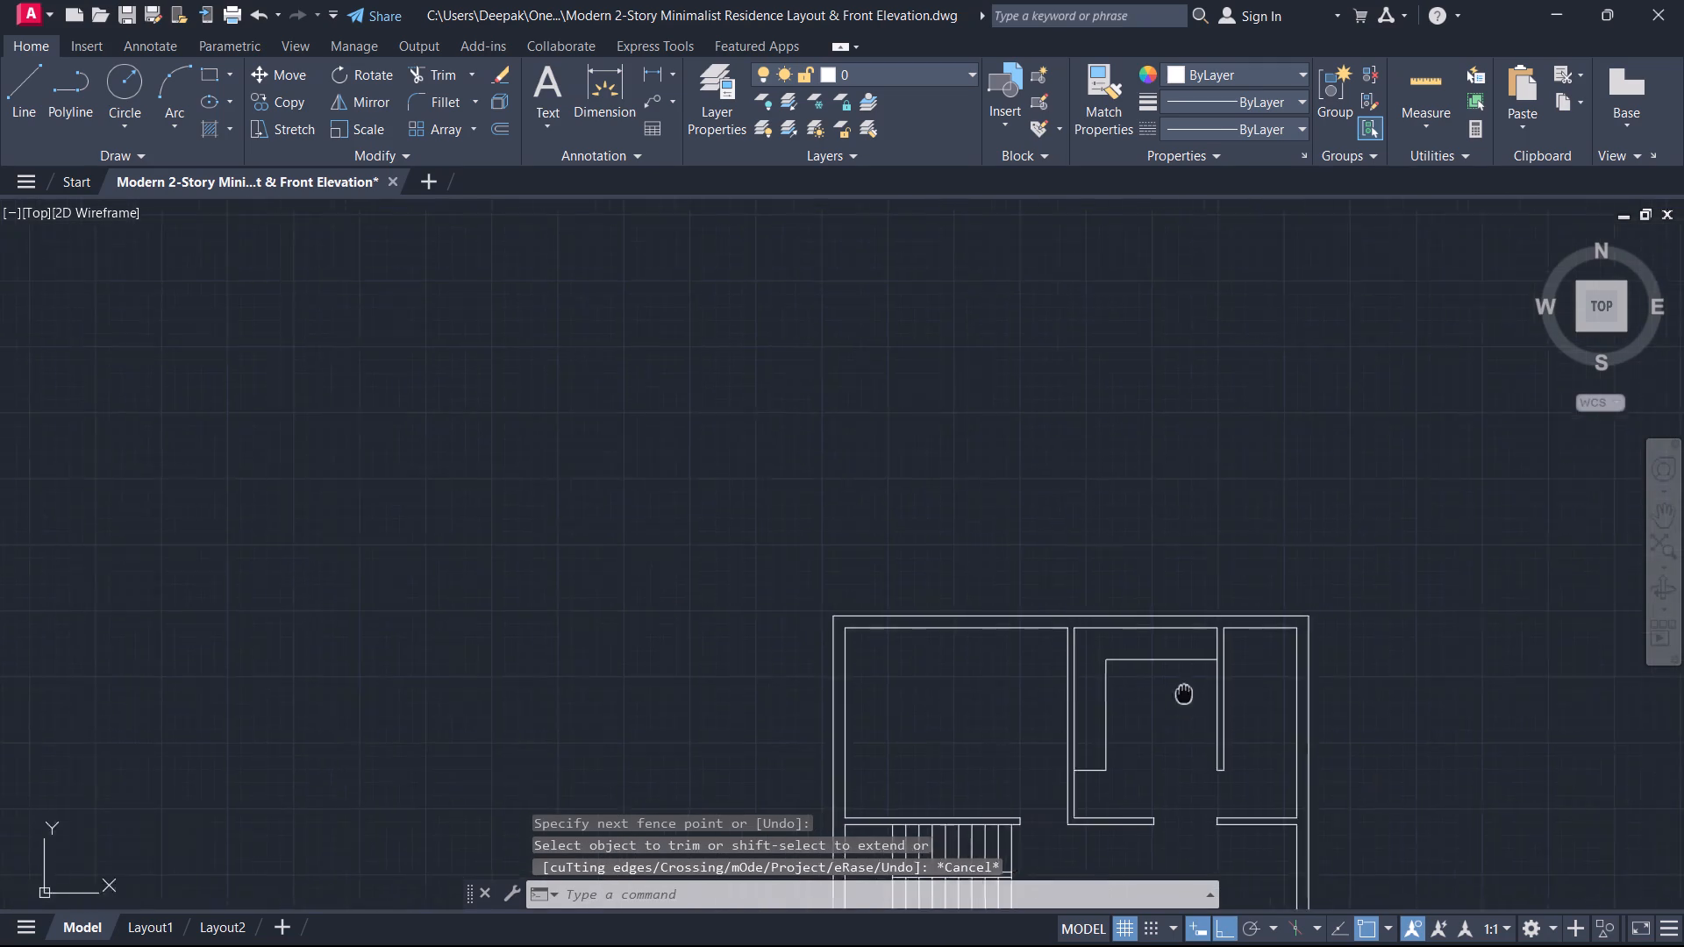
{"action": "middle_click_drag", "start_coordinate": [1184, 694], "coordinate": [1313, 459]}
{"action": "scroll", "coordinate": [1320, 530], "scroll_direction": "up", "scroll_amount": 1}
{"action": "middle_click_drag", "start_coordinate": [1322, 536], "coordinate": [1282, 518]}
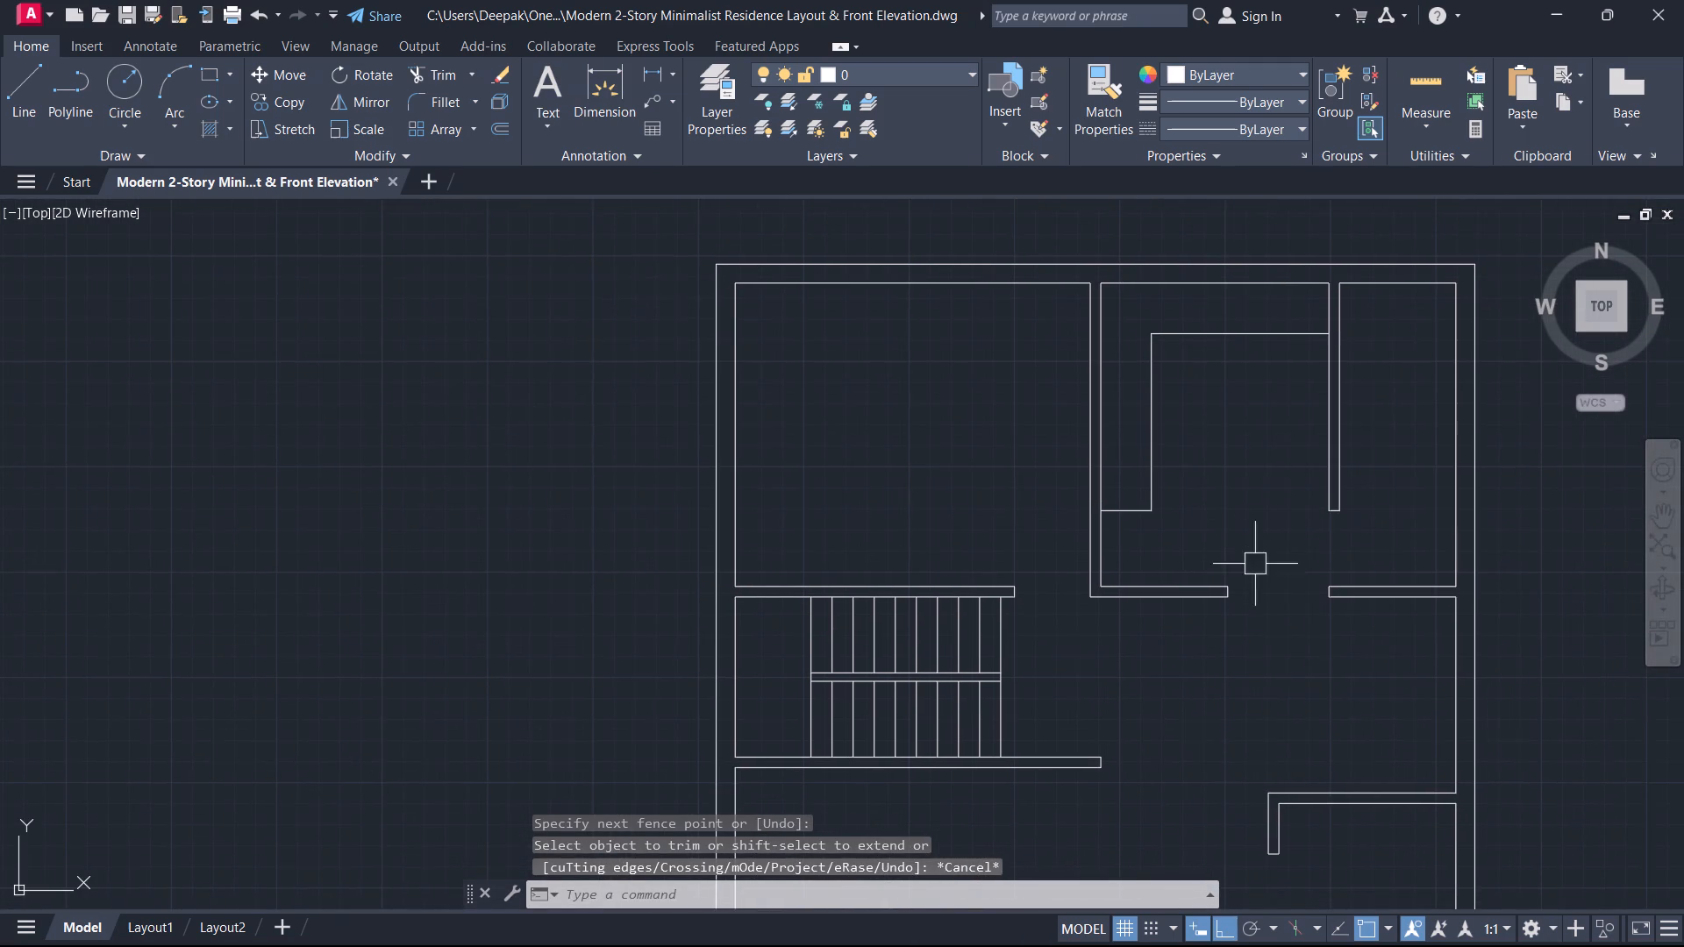
{"action": "middle_click_drag", "start_coordinate": [1255, 564], "coordinate": [1336, 472]}
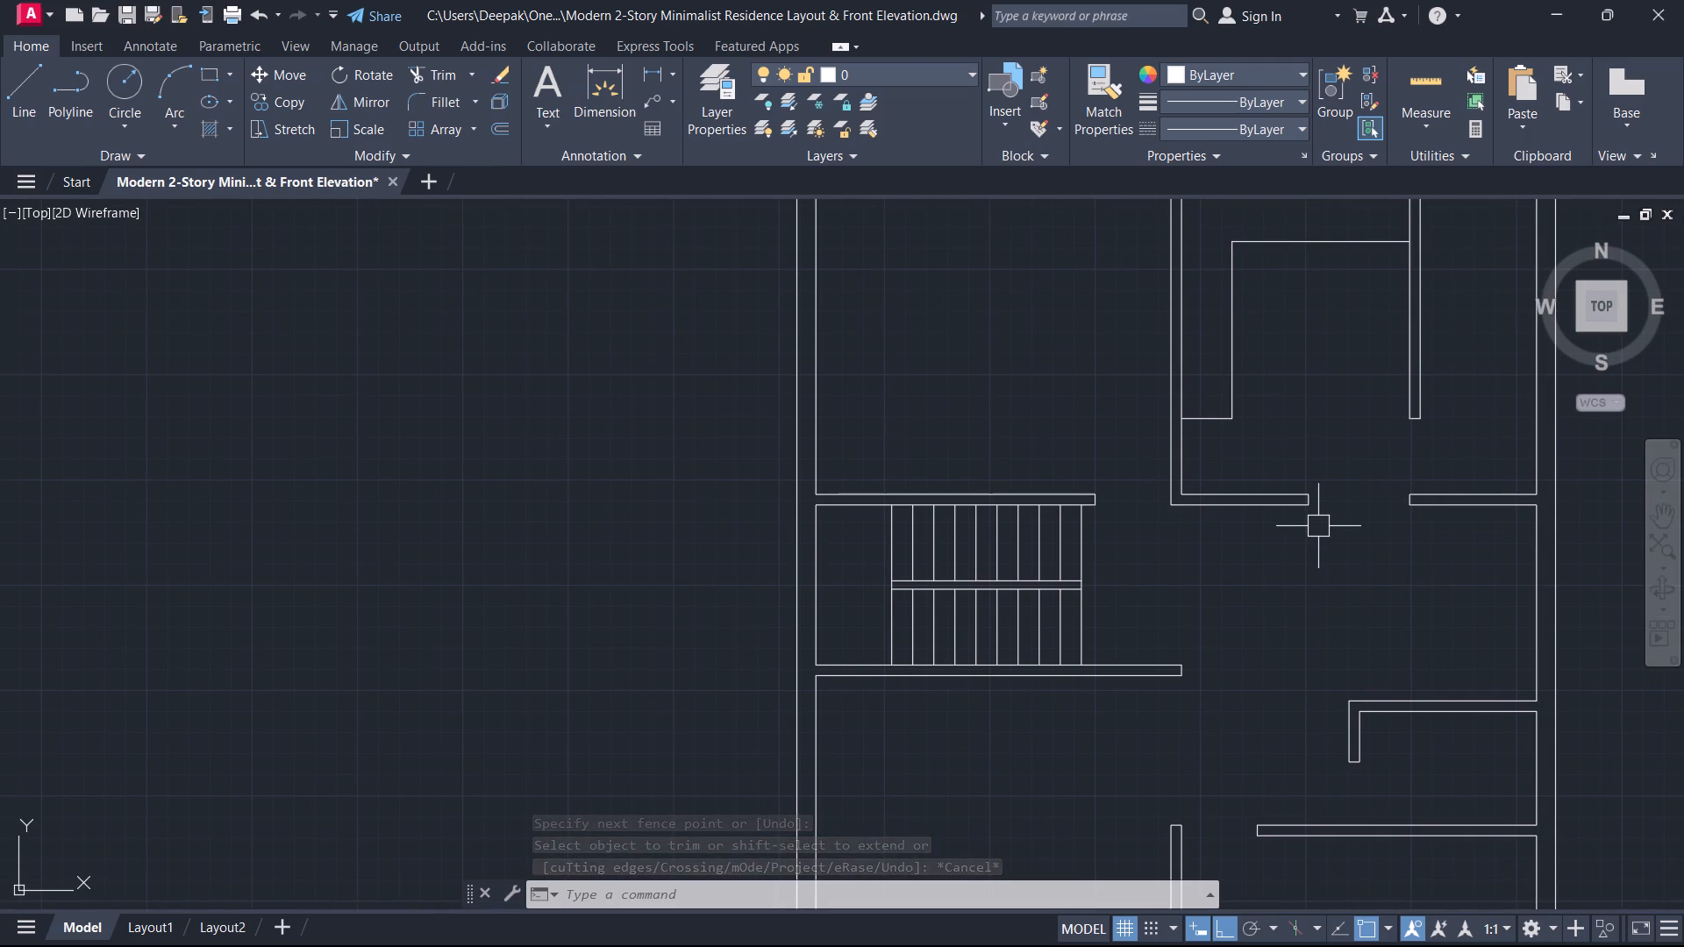
{"action": "middle_click_drag", "start_coordinate": [1311, 523], "coordinate": [1165, 686]}
{"action": "middle_click_drag", "start_coordinate": [1134, 687], "coordinate": [1148, 695]}
{"action": "middle_click_drag", "start_coordinate": [1014, 731], "coordinate": [1243, 552]}
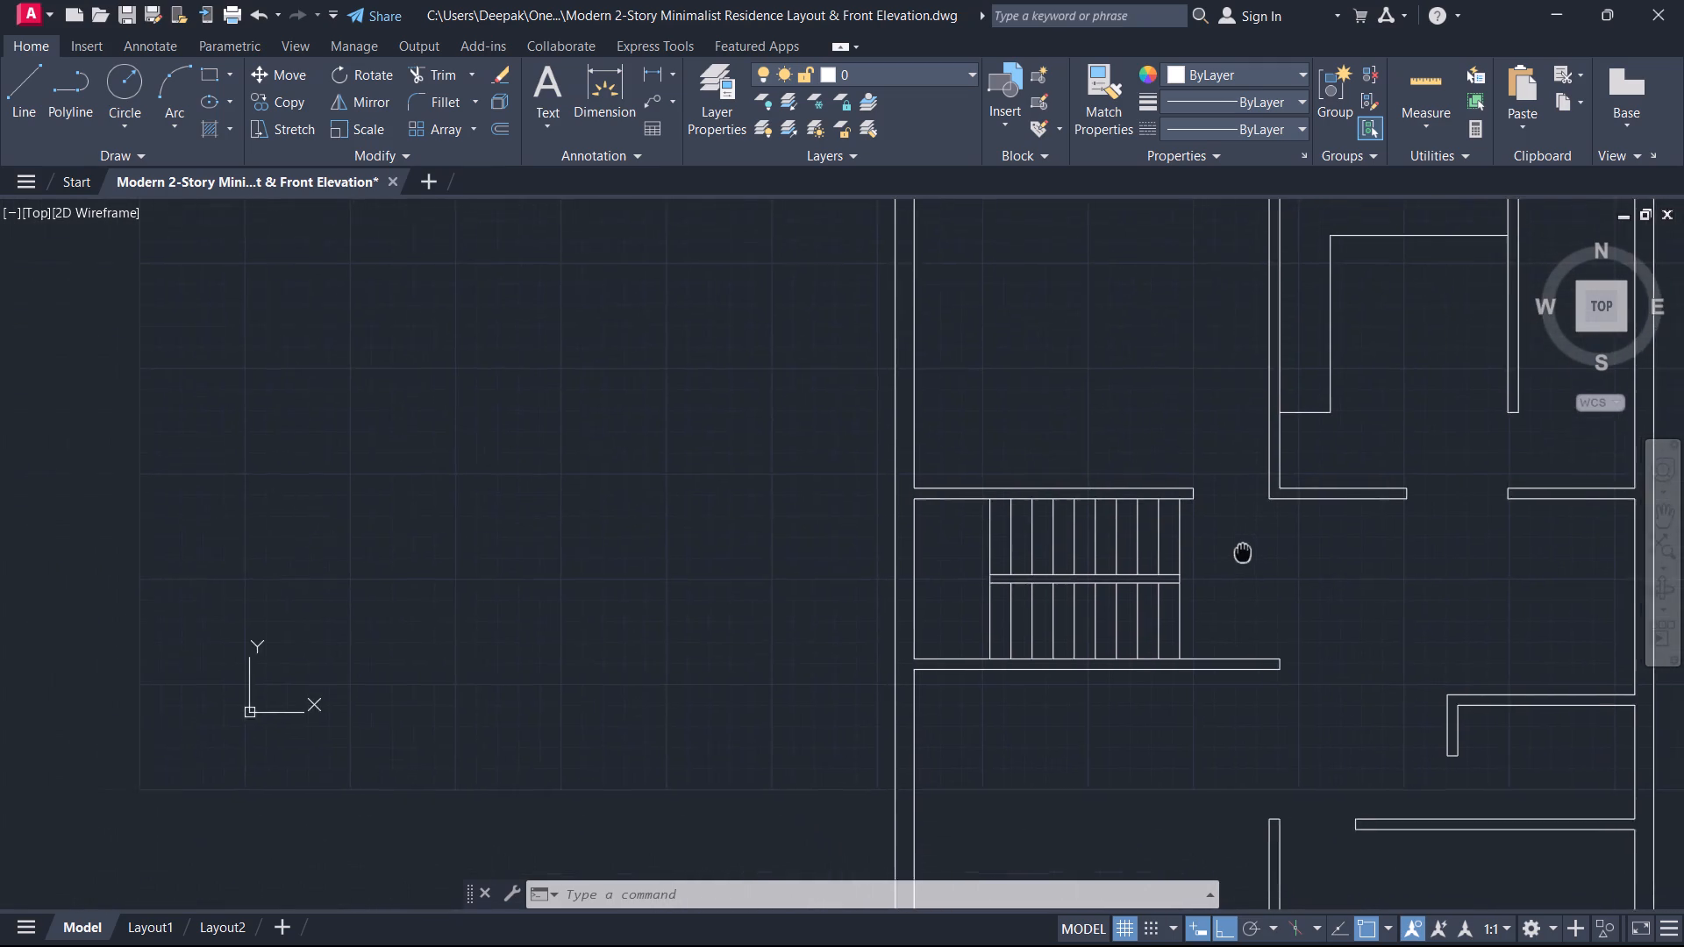
{"action": "middle_click_drag", "start_coordinate": [1243, 552], "coordinate": [1236, 549]}
{"action": "scroll", "coordinate": [1236, 549], "scroll_direction": "down", "scroll_amount": 1}
{"action": "middle_click_drag", "start_coordinate": [1330, 701], "coordinate": [1231, 596]}
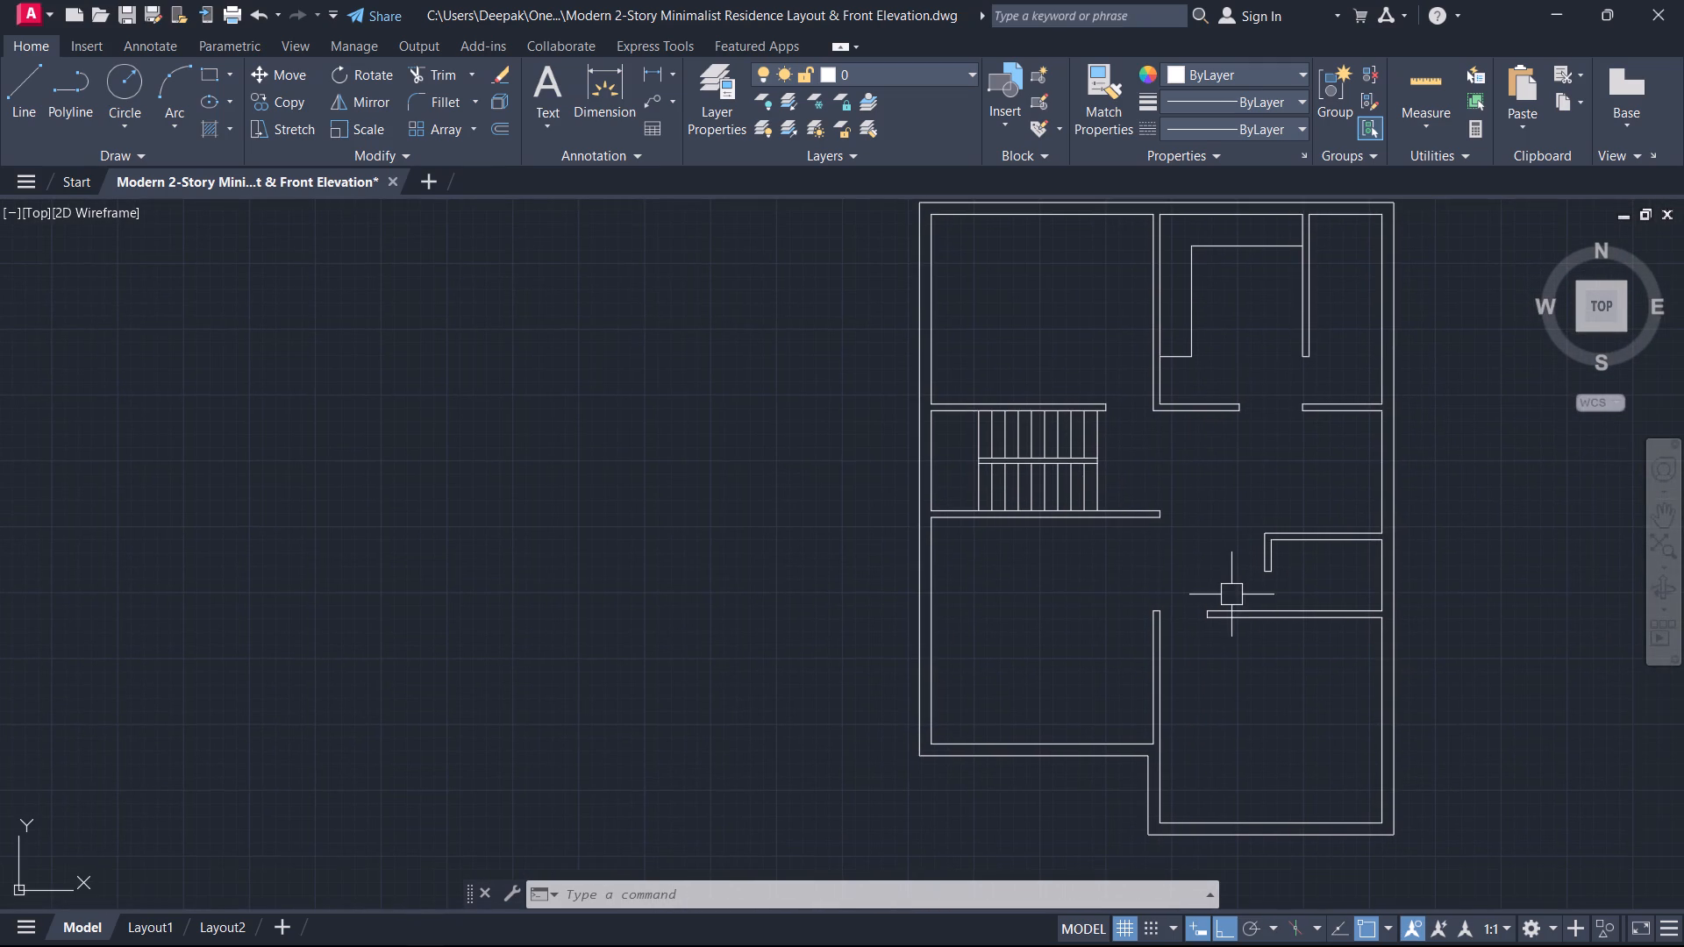
{"action": "middle_click_drag", "start_coordinate": [1188, 689], "coordinate": [1283, 635]}
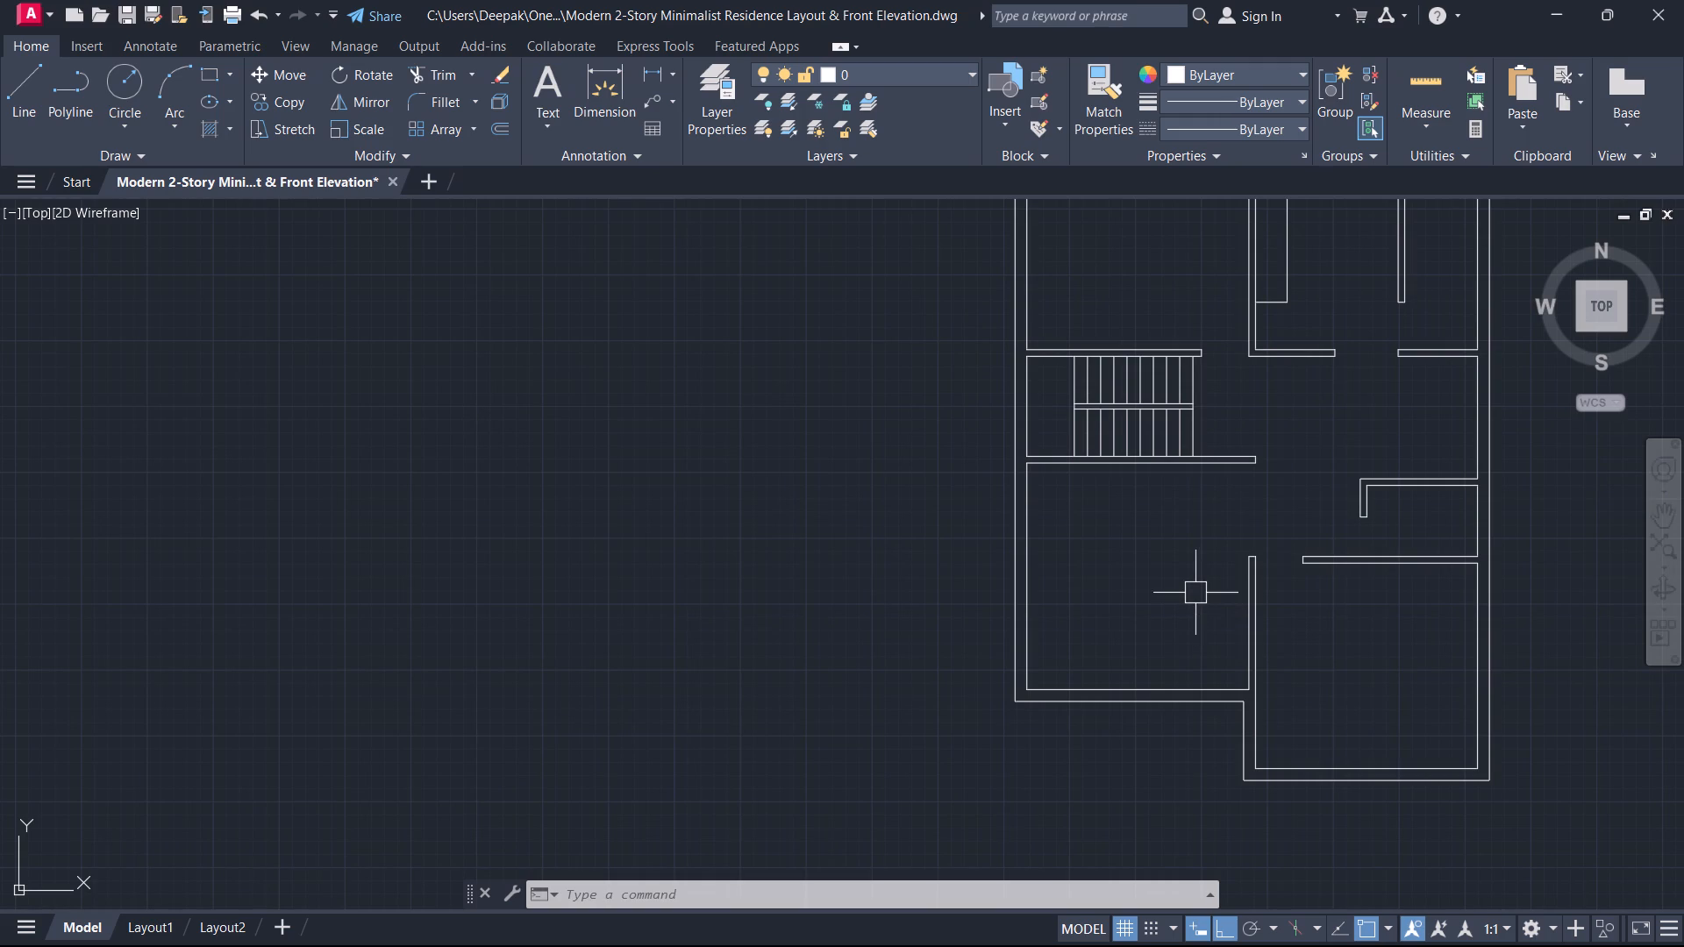
Extend the lower-right room's left outer wall line up to the inner line of the lower-left room's bottom wall.
{"action": "middle_click_drag", "start_coordinate": [1170, 648], "coordinate": [1102, 547]}
{"action": "scroll", "coordinate": [1097, 587], "scroll_direction": "up", "scroll_amount": 1}
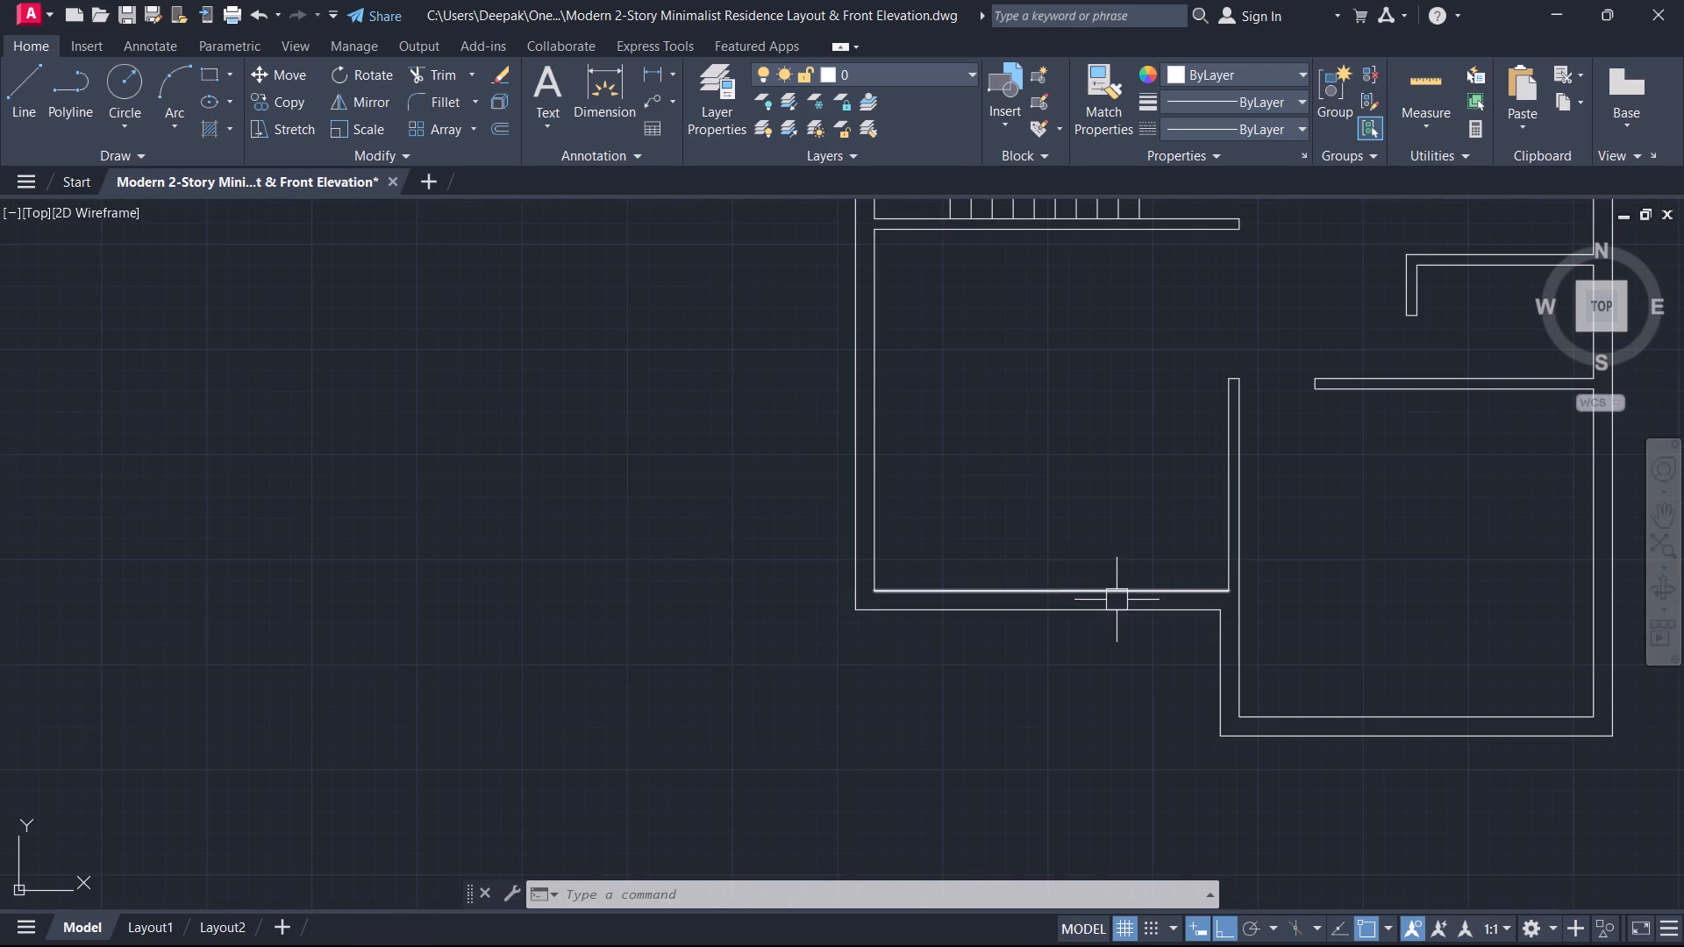
{"action": "type", "text": "ex"}
{"action": "key", "text": "space"}
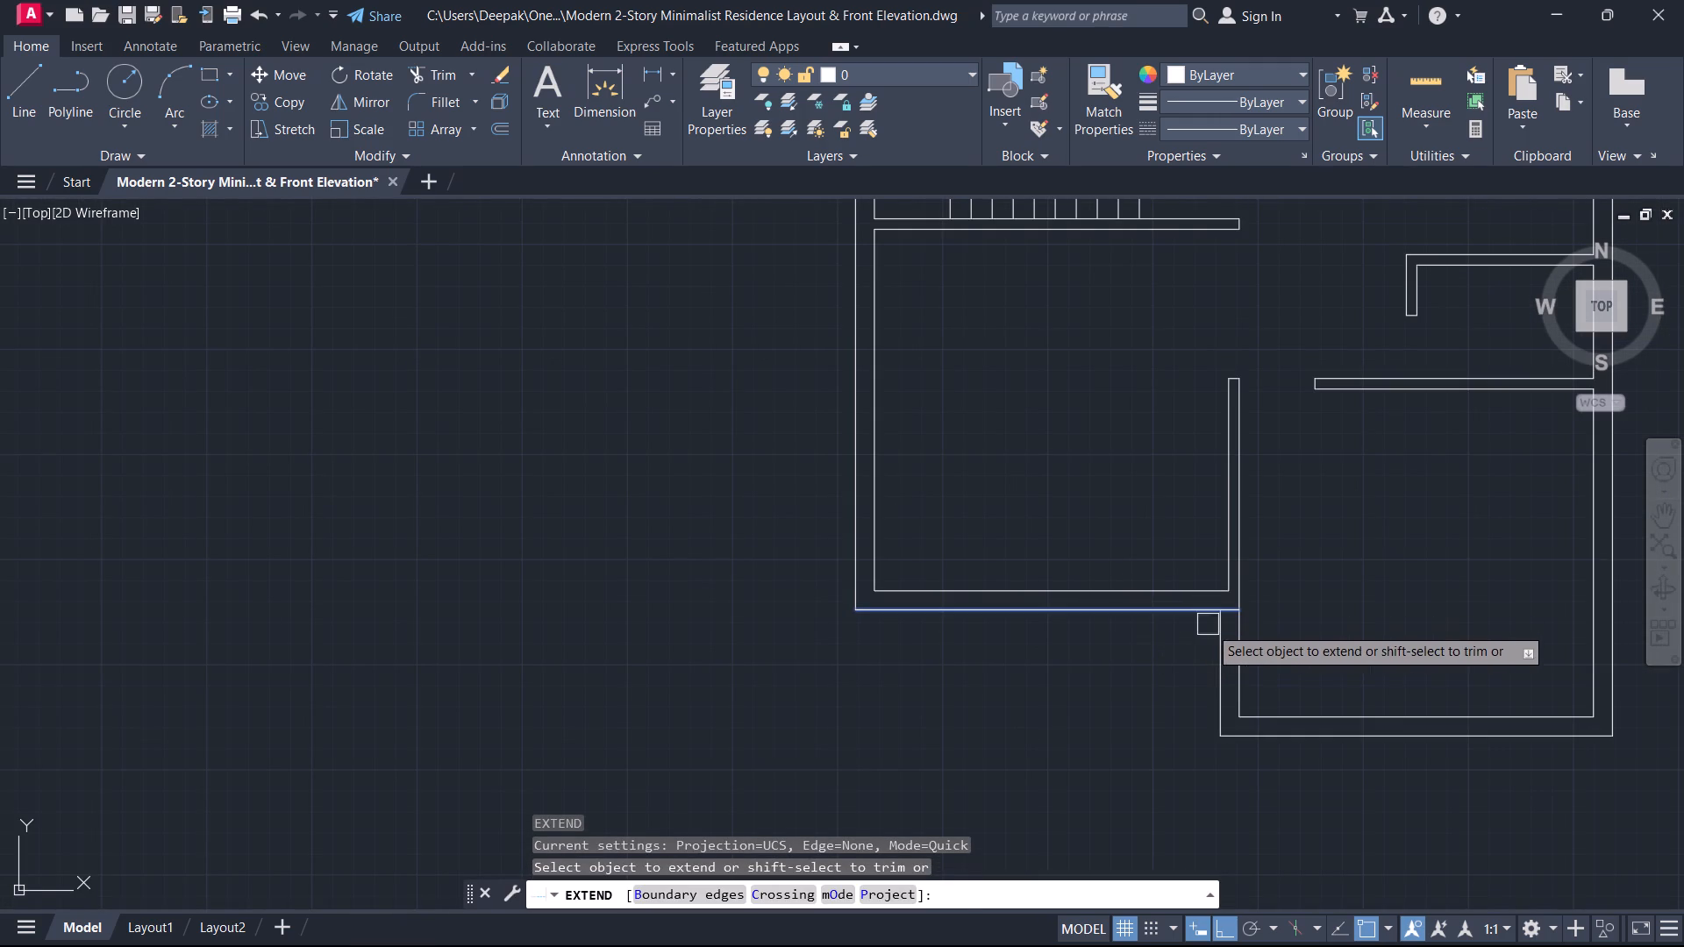
{"action": "left_click", "coordinate": [1217, 637]}
{"action": "key", "text": "Escape"}
Offset the extended outer wall line 3' to the left across the lower-left room's bottom wall.
{"action": "type", "text": "o"}
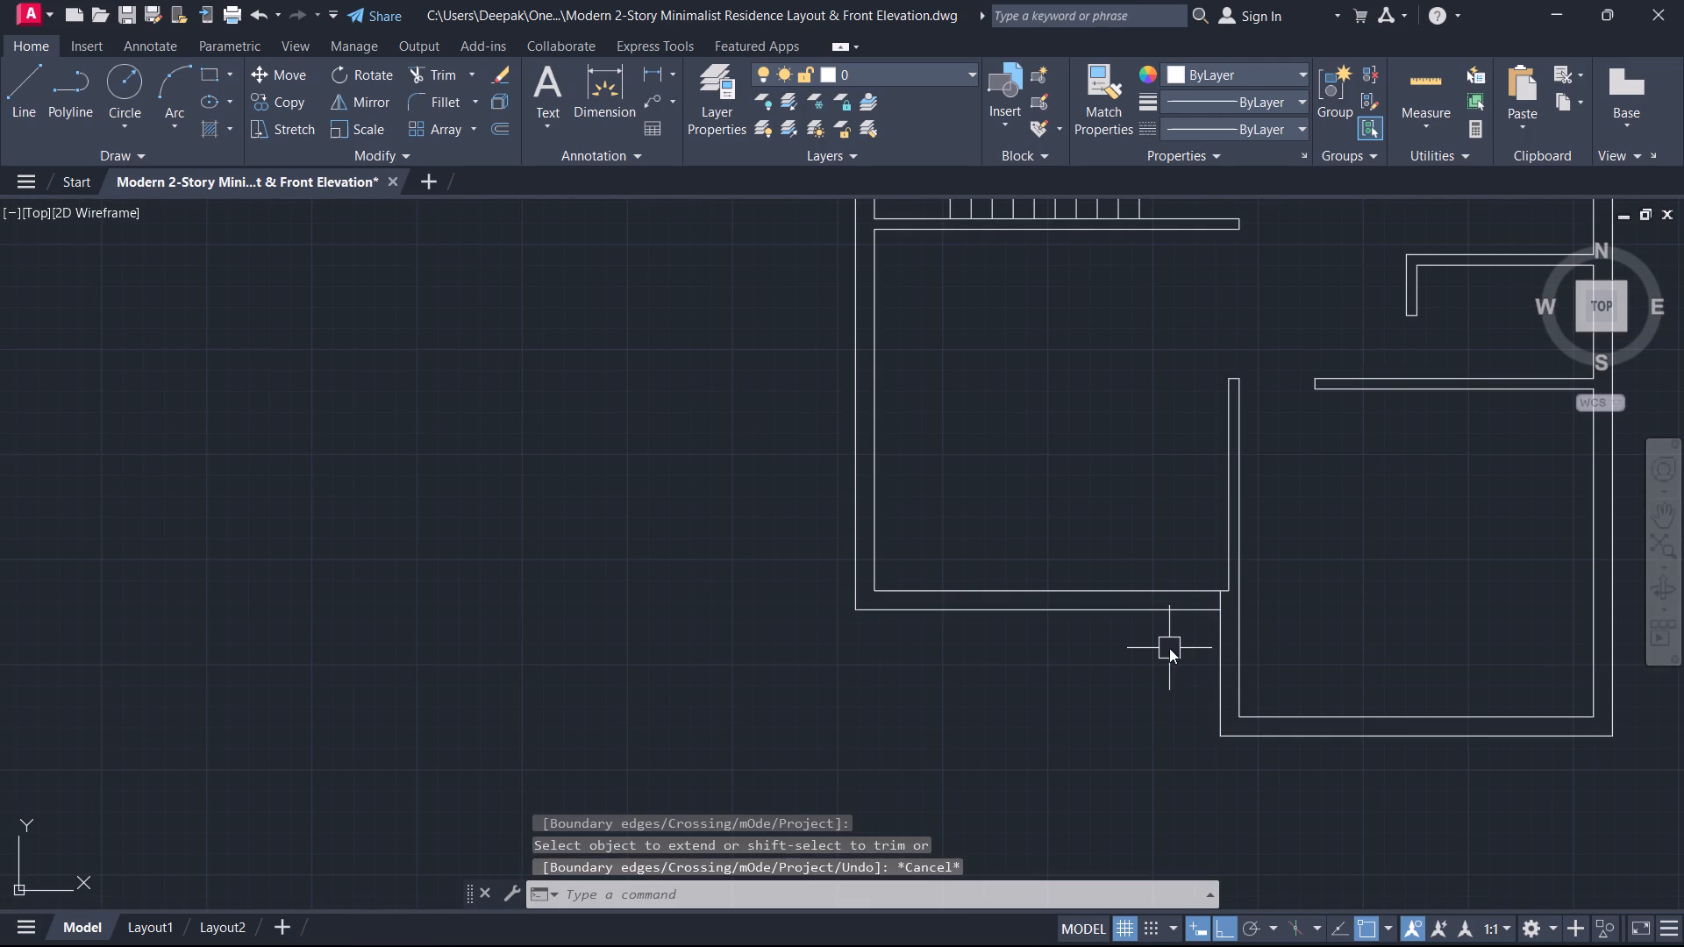
{"action": "key", "text": "space"}
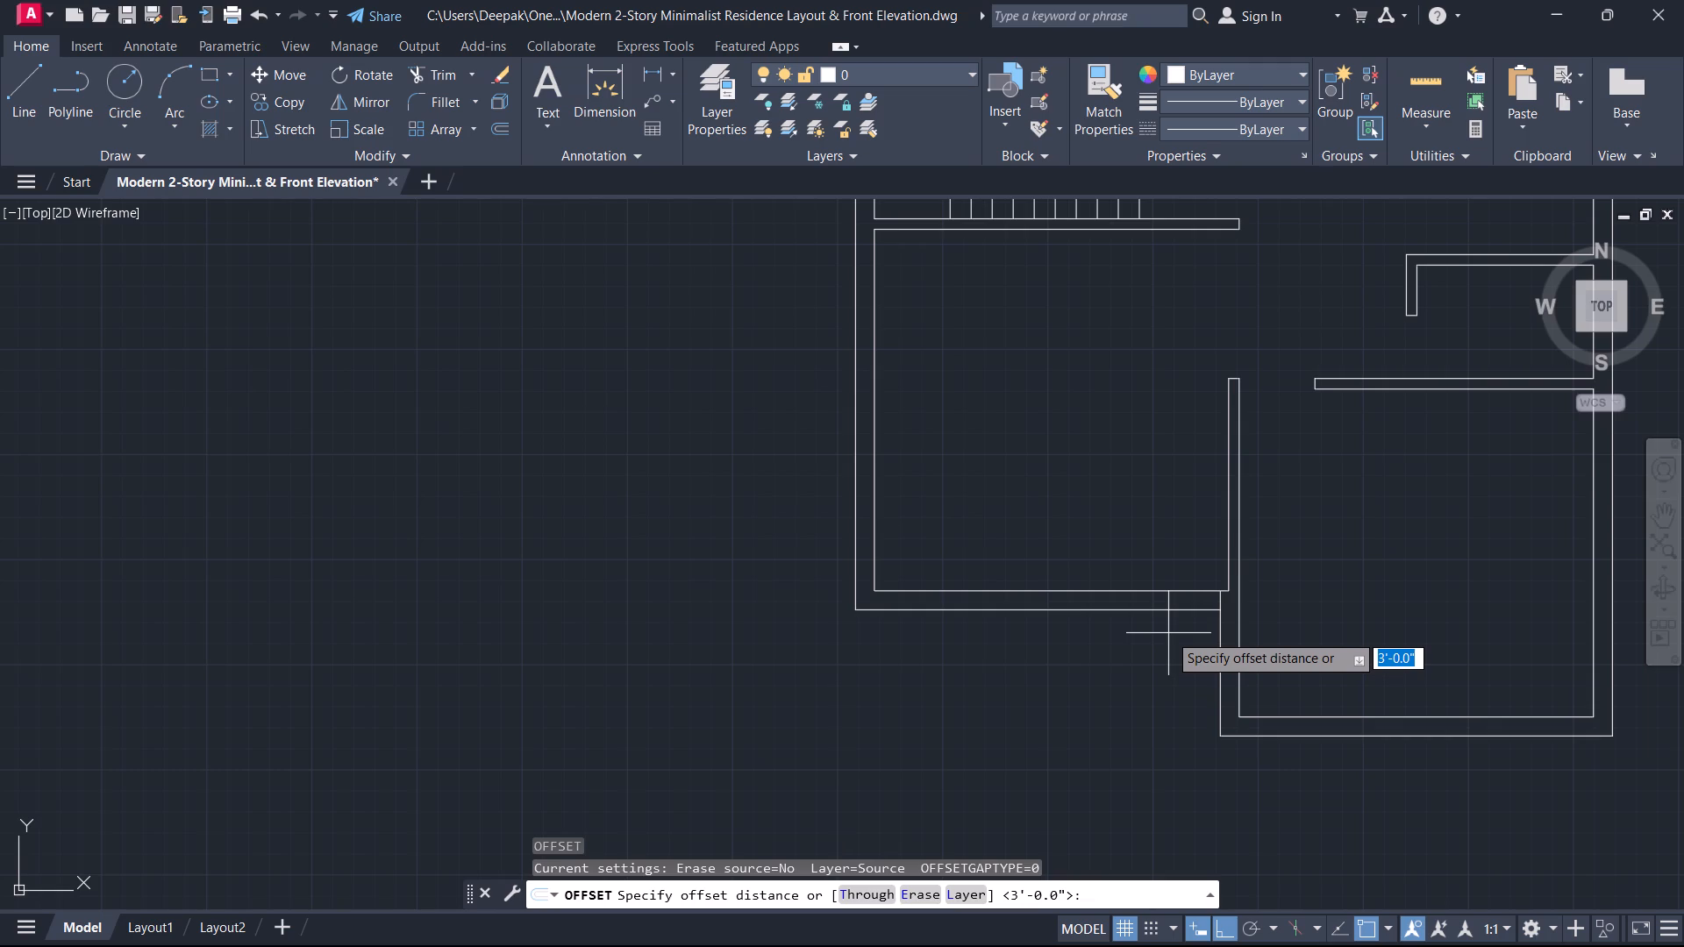
{"action": "type", "text": "3'"}
{"action": "key", "text": "Return"}
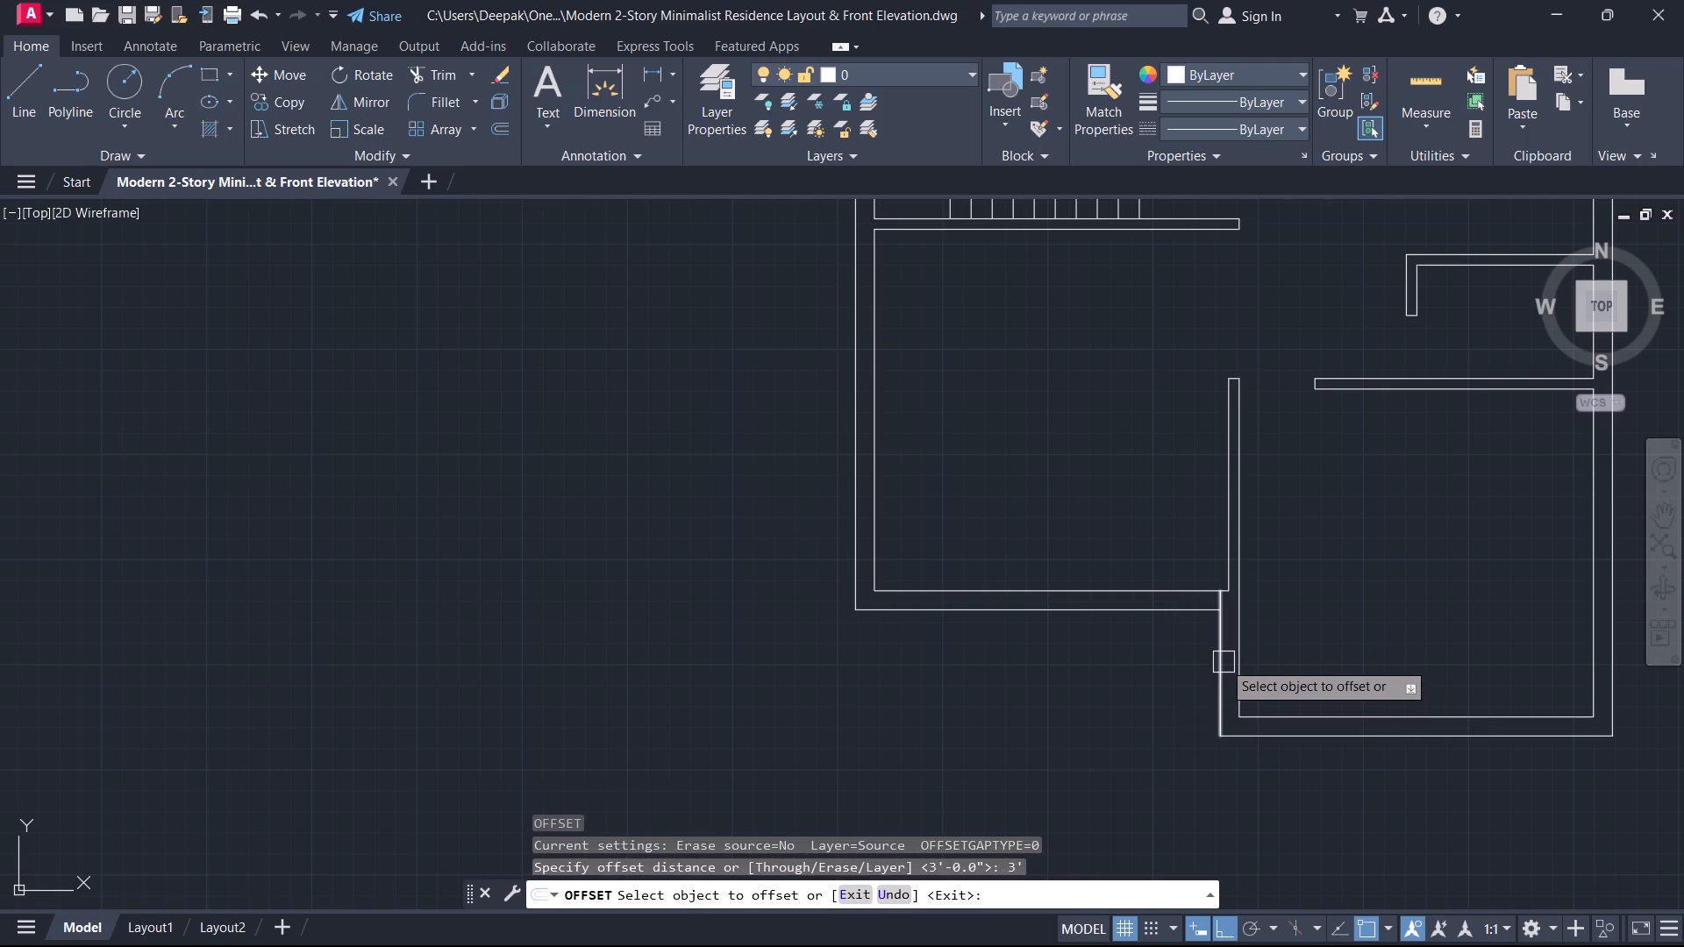
{"action": "left_click", "coordinate": [1220, 660]}
{"action": "left_click", "coordinate": [1160, 662]}
{"action": "key", "text": "Escape"}
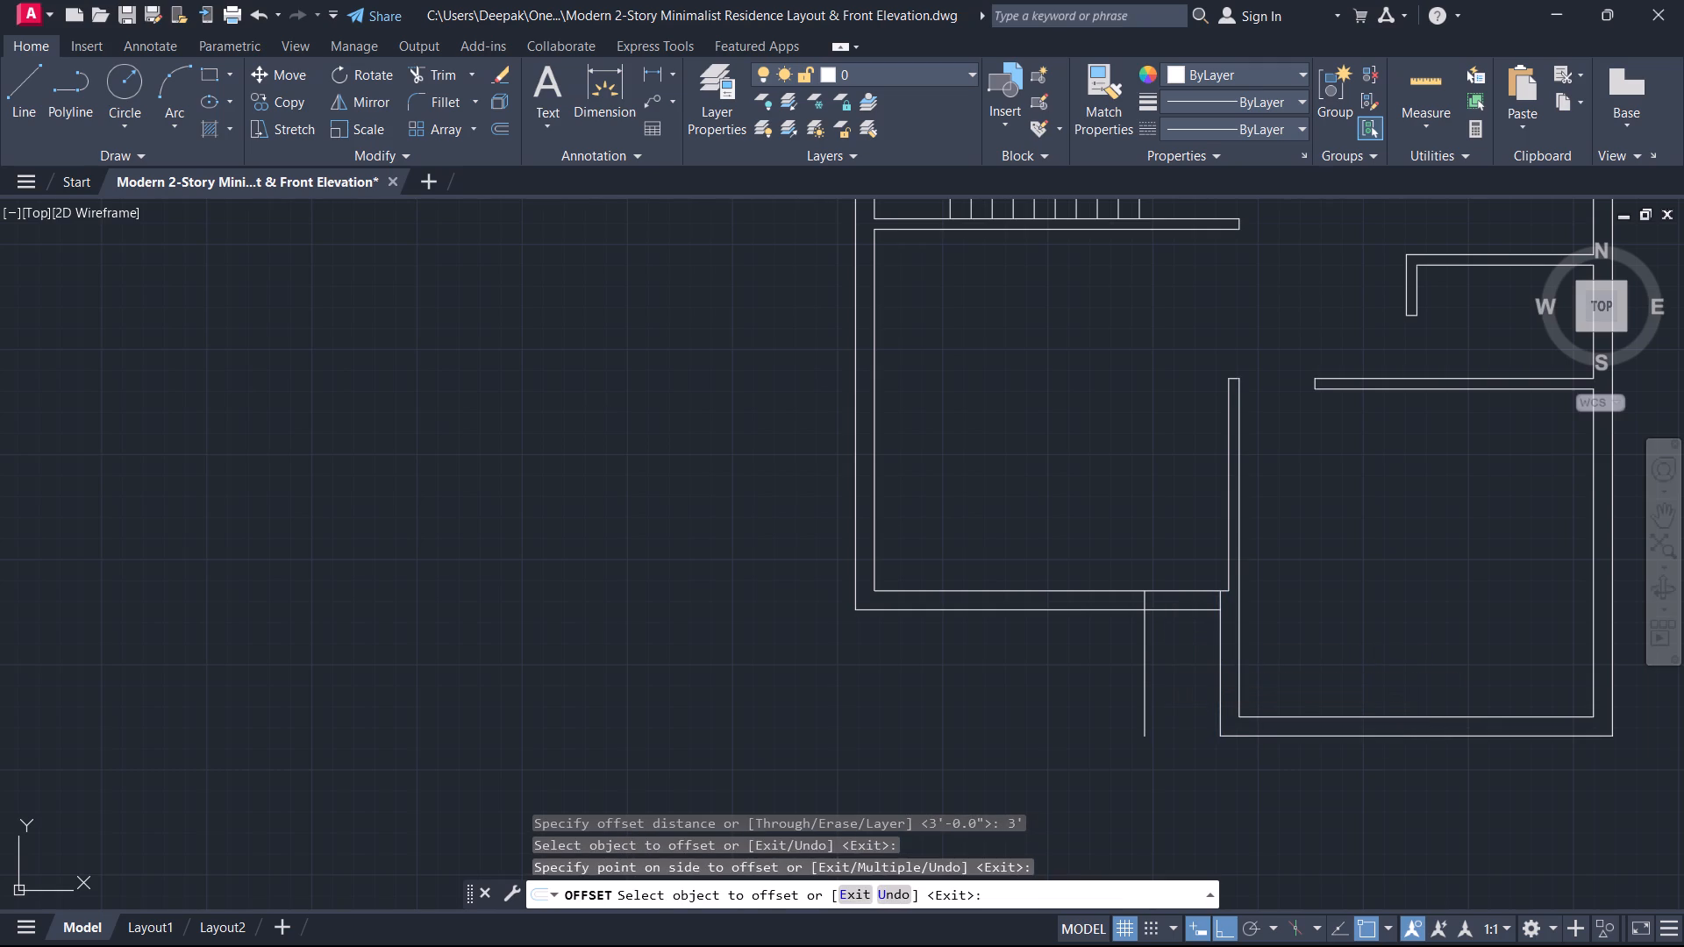
Trim the 3' offset line below the lower-left room's bottom wall and both wall lines beside it to form a door opening.
{"action": "type", "text": "tr"}
{"action": "key", "text": "space"}
{"action": "left_click_drag", "start_coordinate": [1169, 674], "coordinate": [1170, 675]}
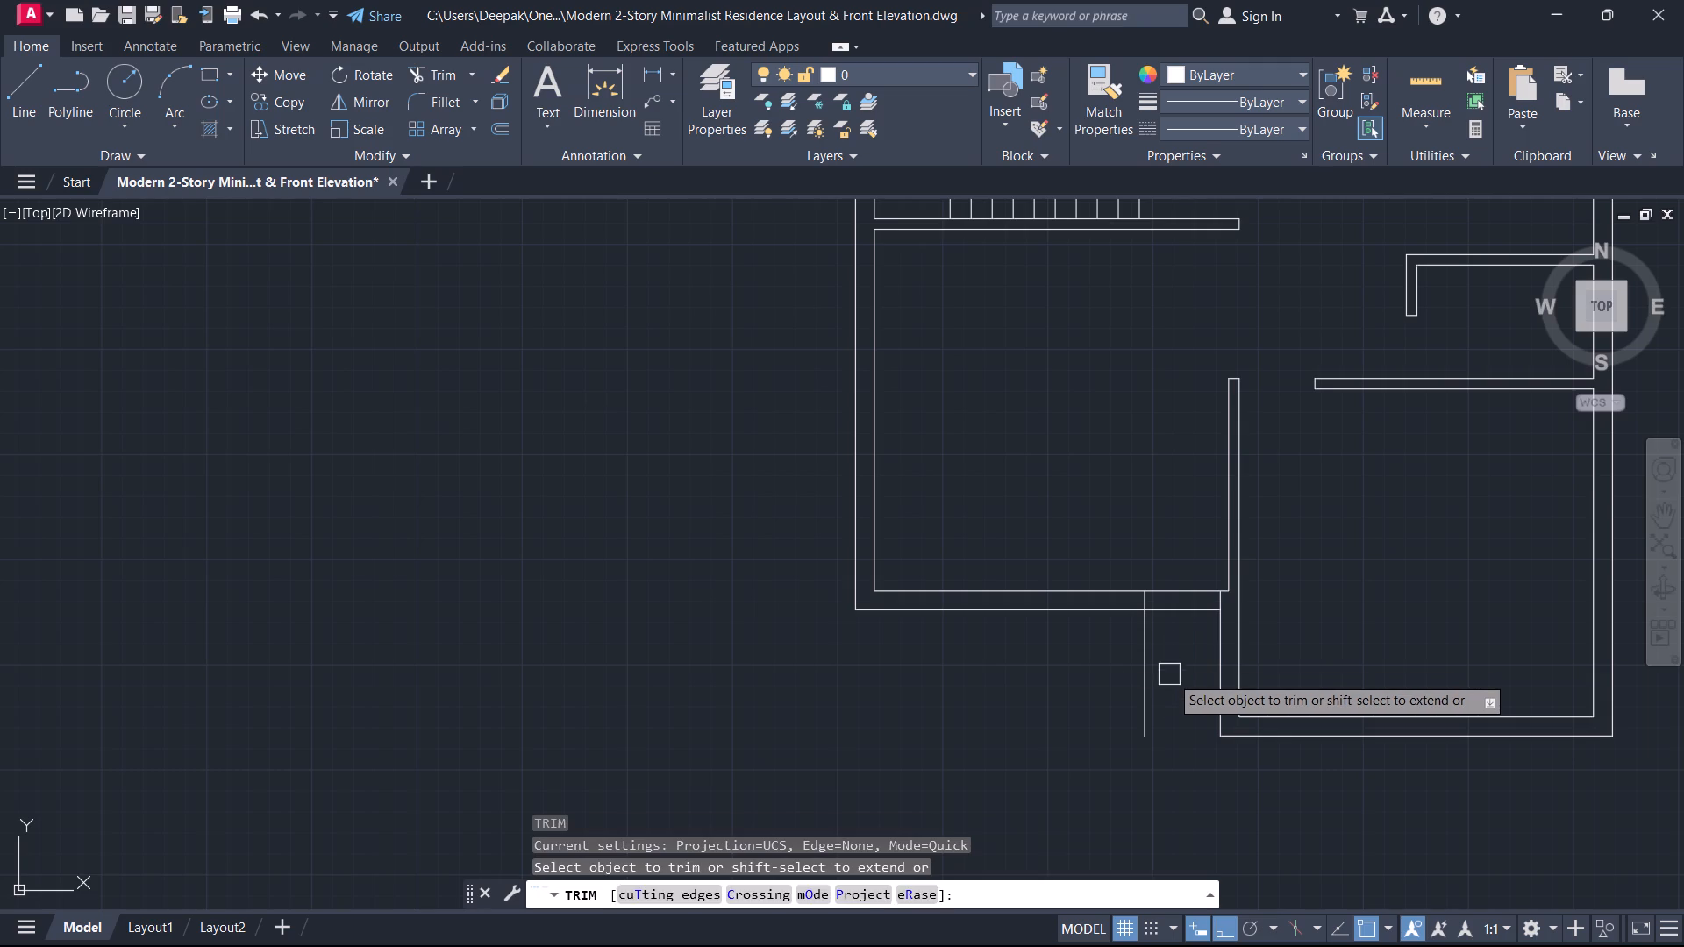
{"action": "left_click_drag", "start_coordinate": [1170, 675], "coordinate": [1090, 680]}
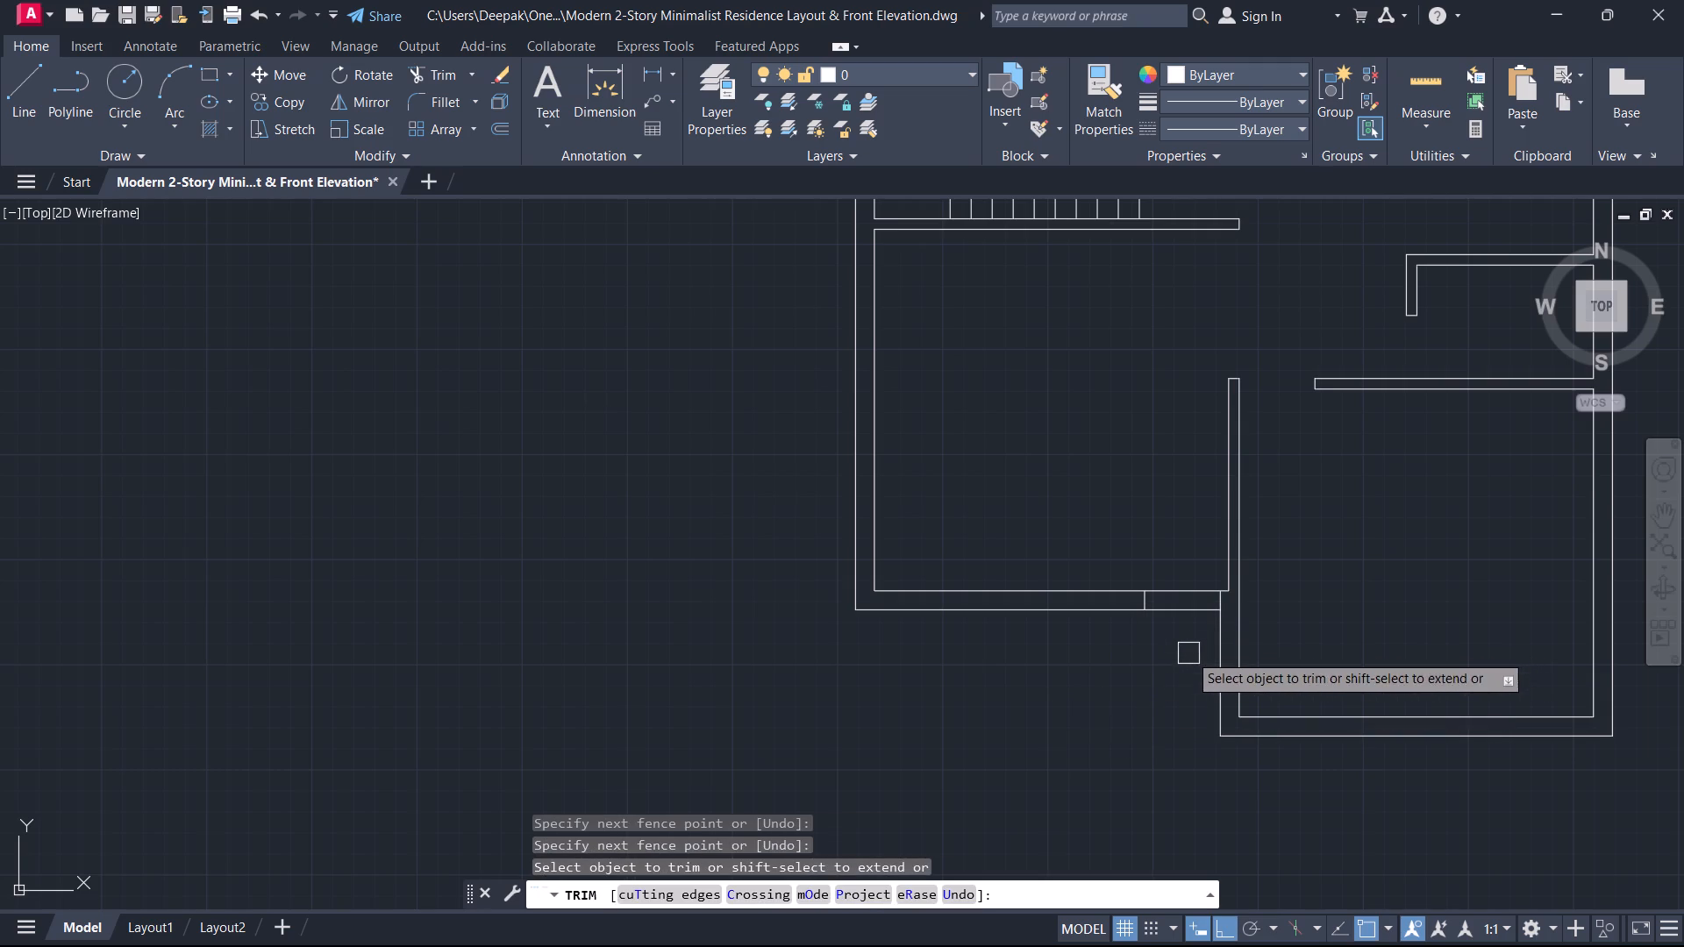
{"action": "left_click_drag", "start_coordinate": [1188, 653], "coordinate": [1182, 568]}
{"action": "scroll", "coordinate": [1180, 606], "scroll_direction": "up", "scroll_amount": 1}
{"action": "middle_click_drag", "start_coordinate": [1181, 609], "coordinate": [1181, 650]}
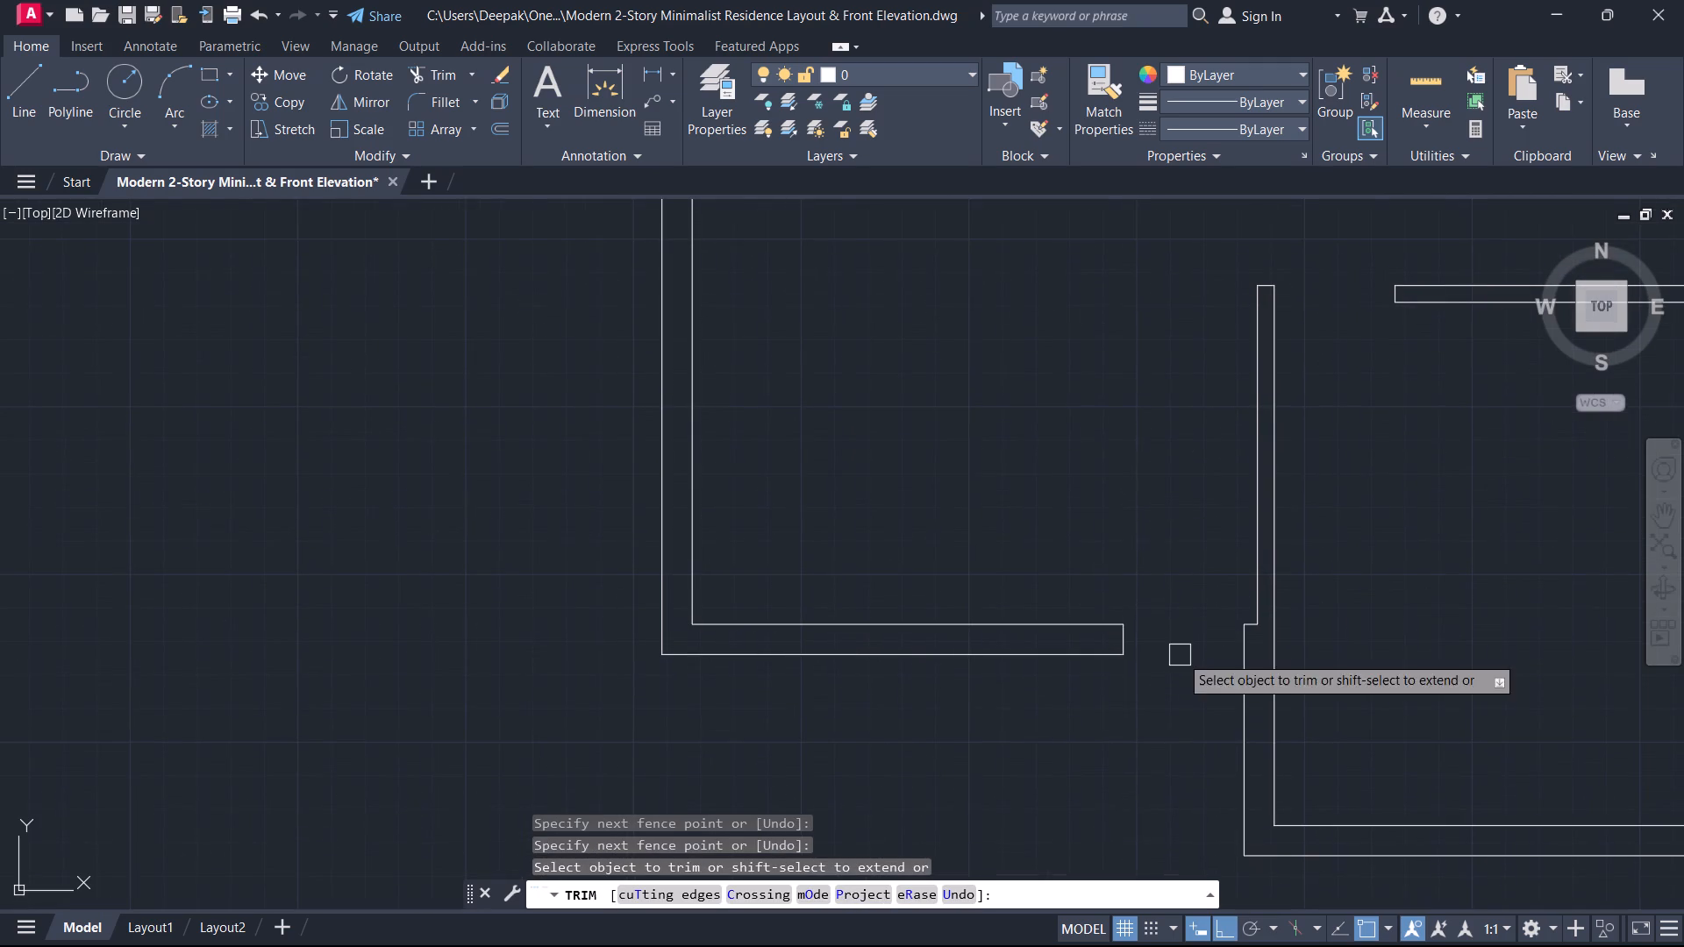
{"action": "key", "text": "Escape"}
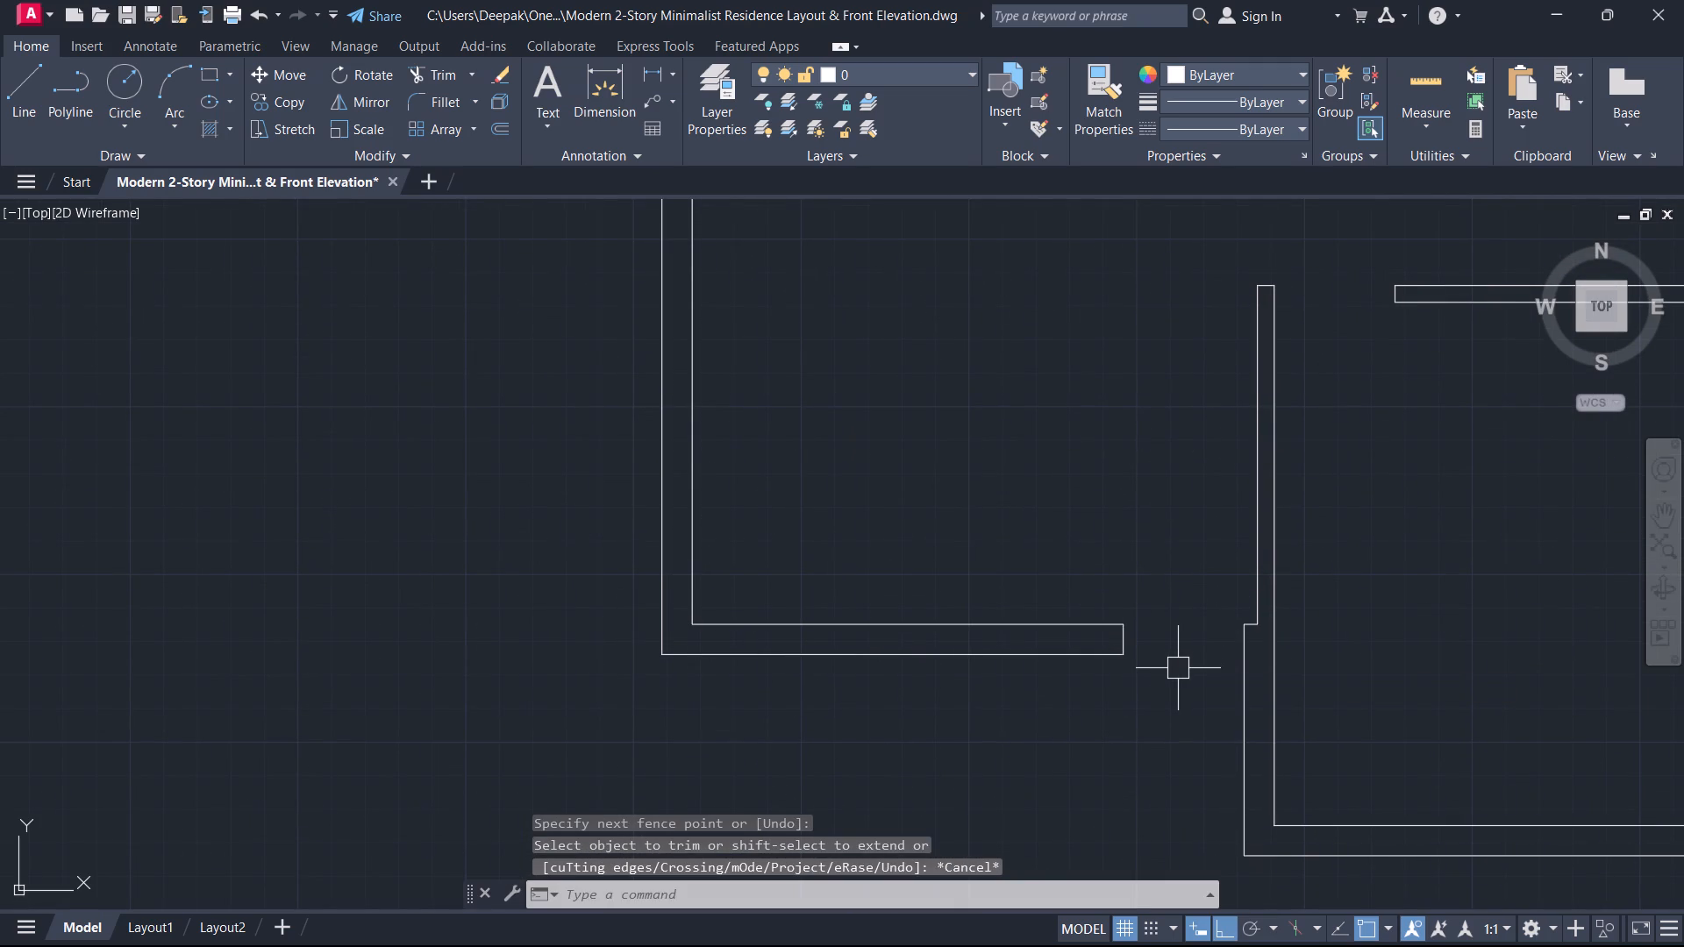
Examine the new door opening in the lower-left room's bottom wall and the surrounding rooms.
{"action": "scroll", "coordinate": [1176, 673], "scroll_direction": "down", "scroll_amount": 2}
{"action": "middle_click_drag", "start_coordinate": [1162, 722], "coordinate": [1080, 773]}
{"action": "scroll", "coordinate": [1165, 738], "scroll_direction": "up", "scroll_amount": 1}
{"action": "middle_click_drag", "start_coordinate": [1165, 738], "coordinate": [1145, 733]}
{"action": "scroll", "coordinate": [1145, 733], "scroll_direction": "down", "scroll_amount": 2}
{"action": "scroll", "coordinate": [1144, 721], "scroll_direction": "up", "scroll_amount": 2}
{"action": "middle_click", "coordinate": [1150, 685]}
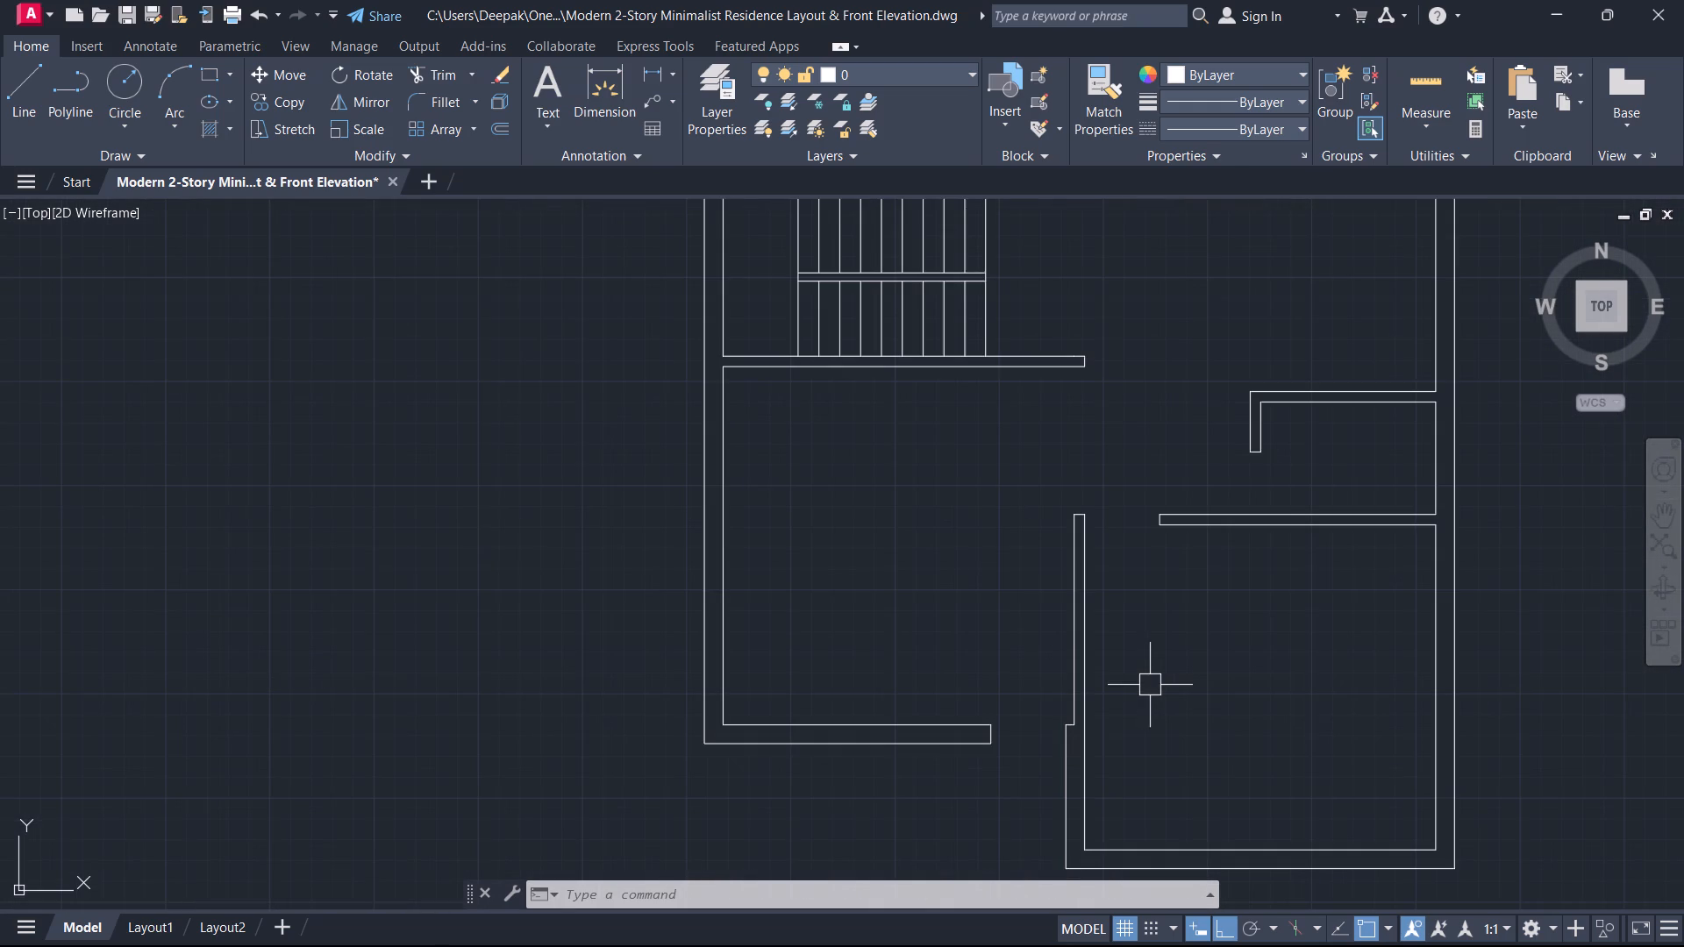
{"action": "middle_click_drag", "start_coordinate": [1155, 697], "coordinate": [1245, 648]}
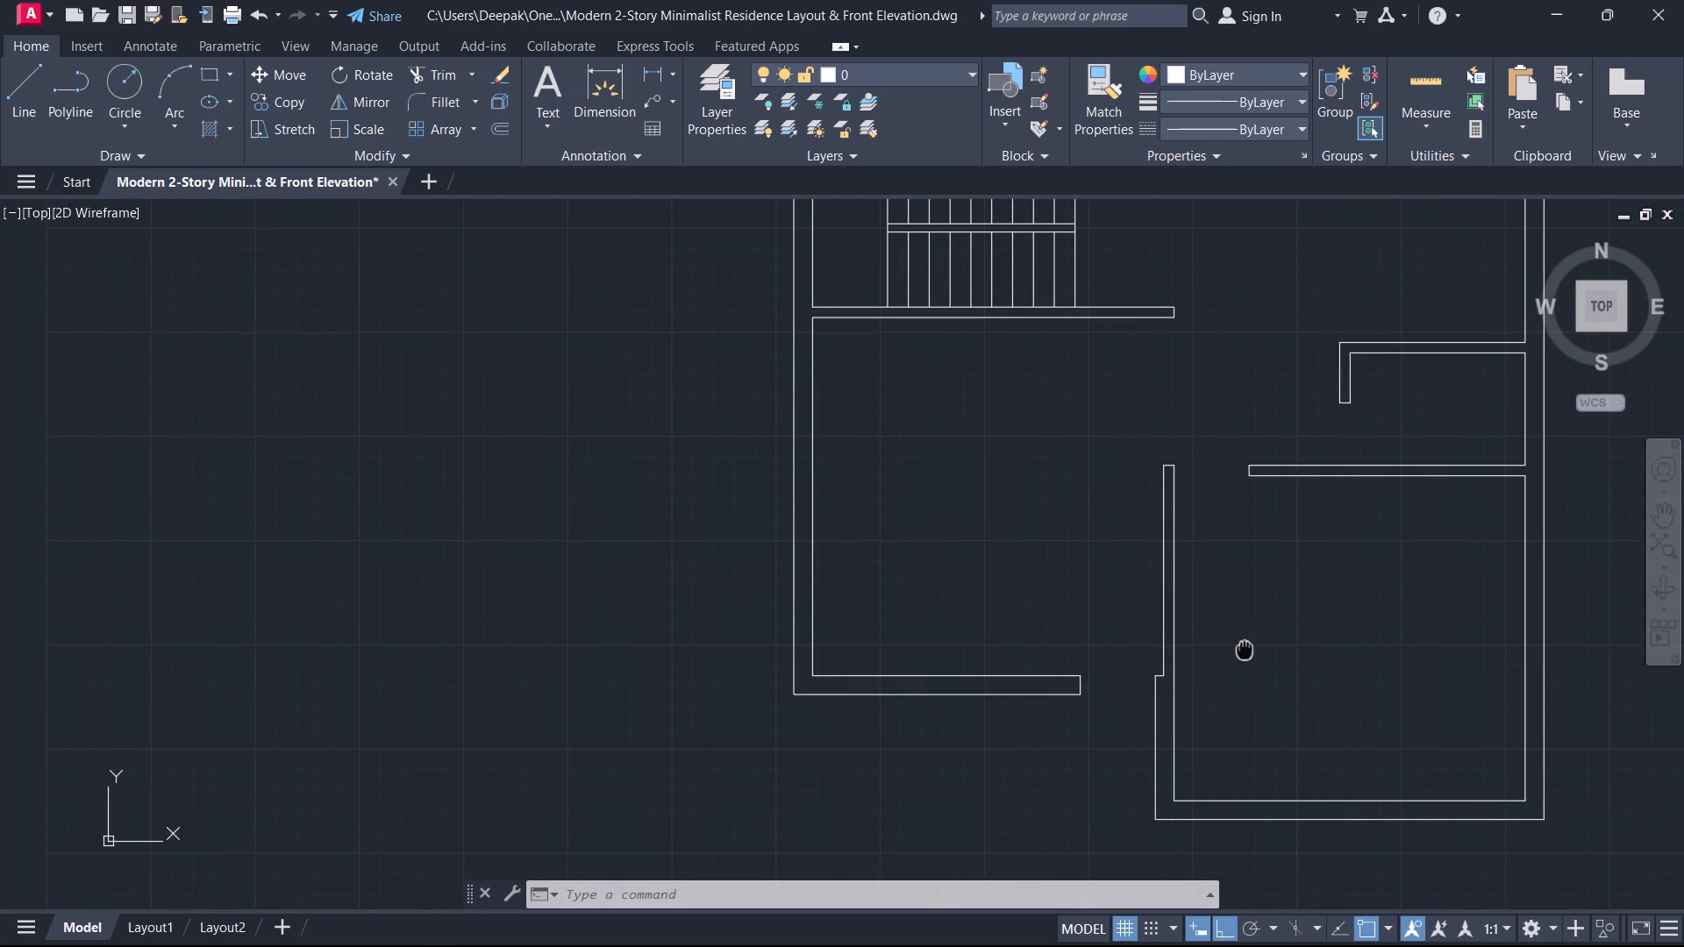
{"action": "middle_click_drag", "start_coordinate": [1245, 648], "coordinate": [1238, 646]}
{"action": "scroll", "coordinate": [1160, 664], "scroll_direction": "down", "scroll_amount": 2}
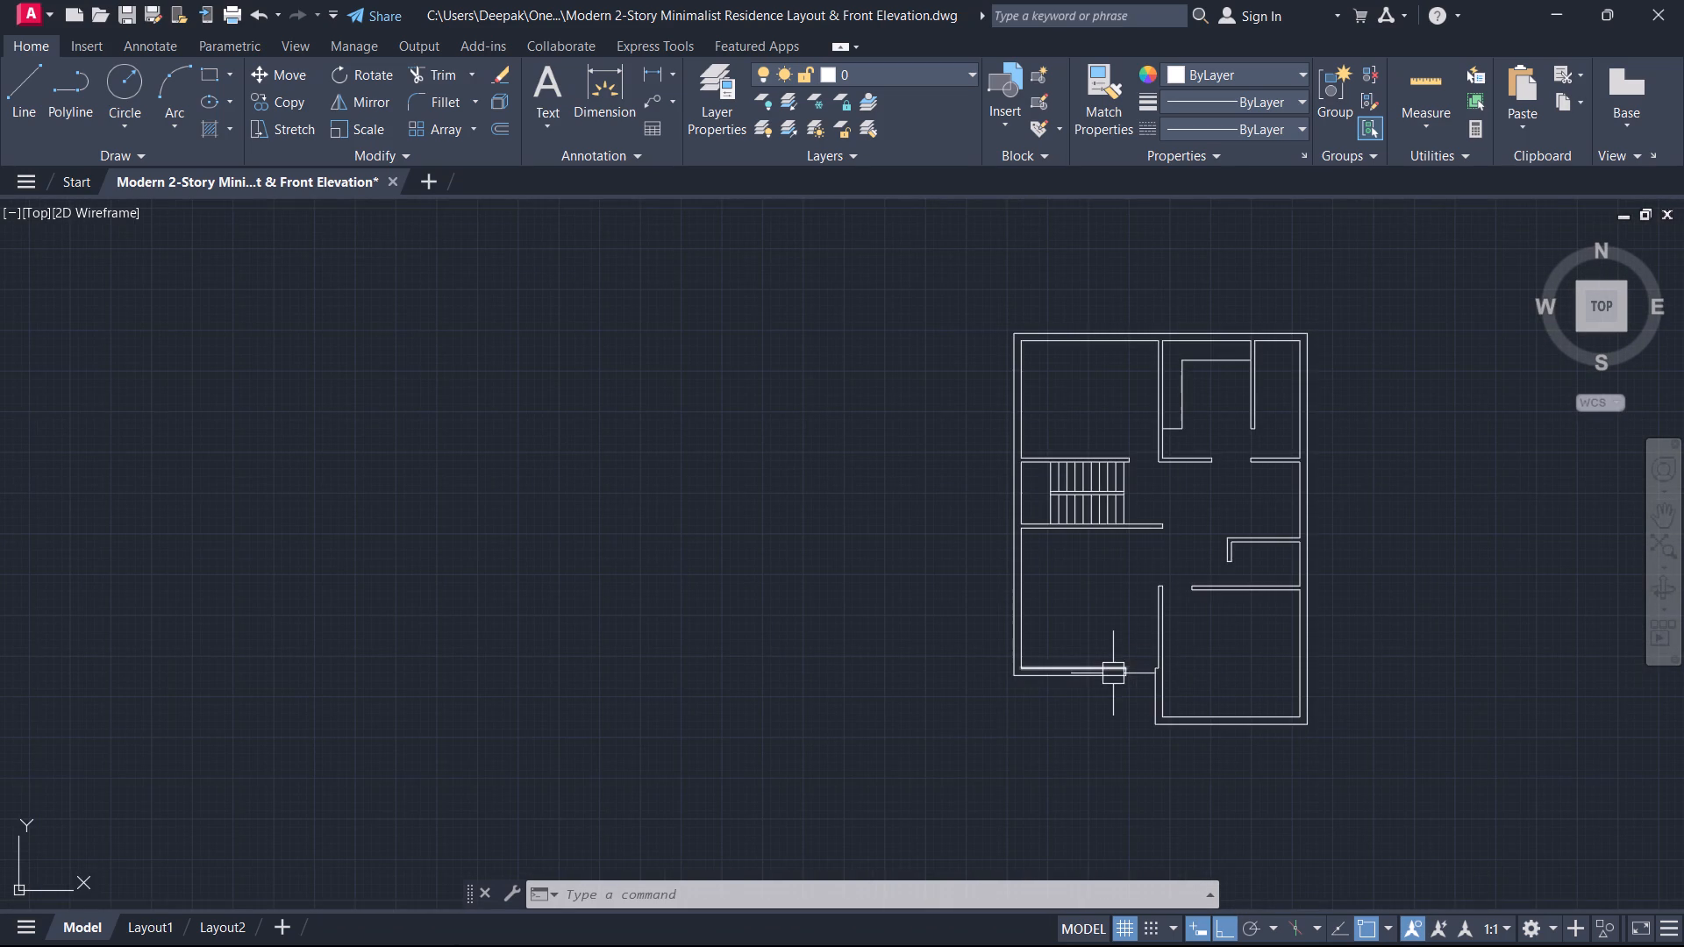
{"action": "scroll", "coordinate": [1111, 716], "scroll_direction": "up", "scroll_amount": 1}
{"action": "middle_click_drag", "start_coordinate": [1111, 716], "coordinate": [1065, 740]}
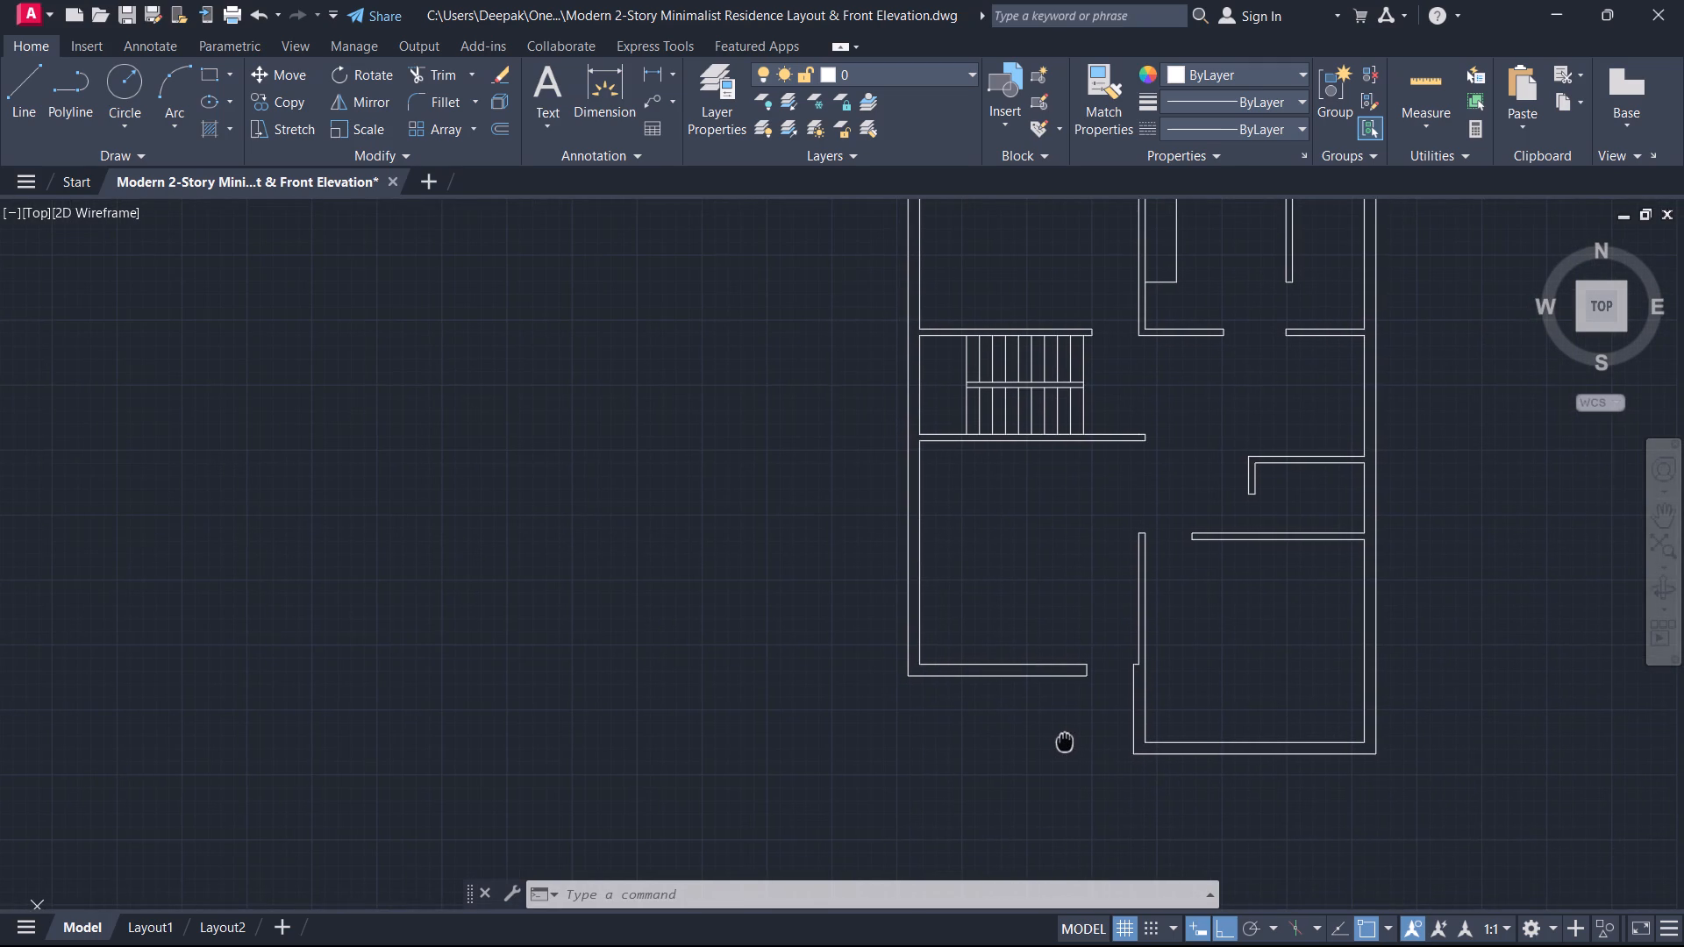
{"action": "middle_click_drag", "start_coordinate": [1063, 747], "coordinate": [985, 771]}
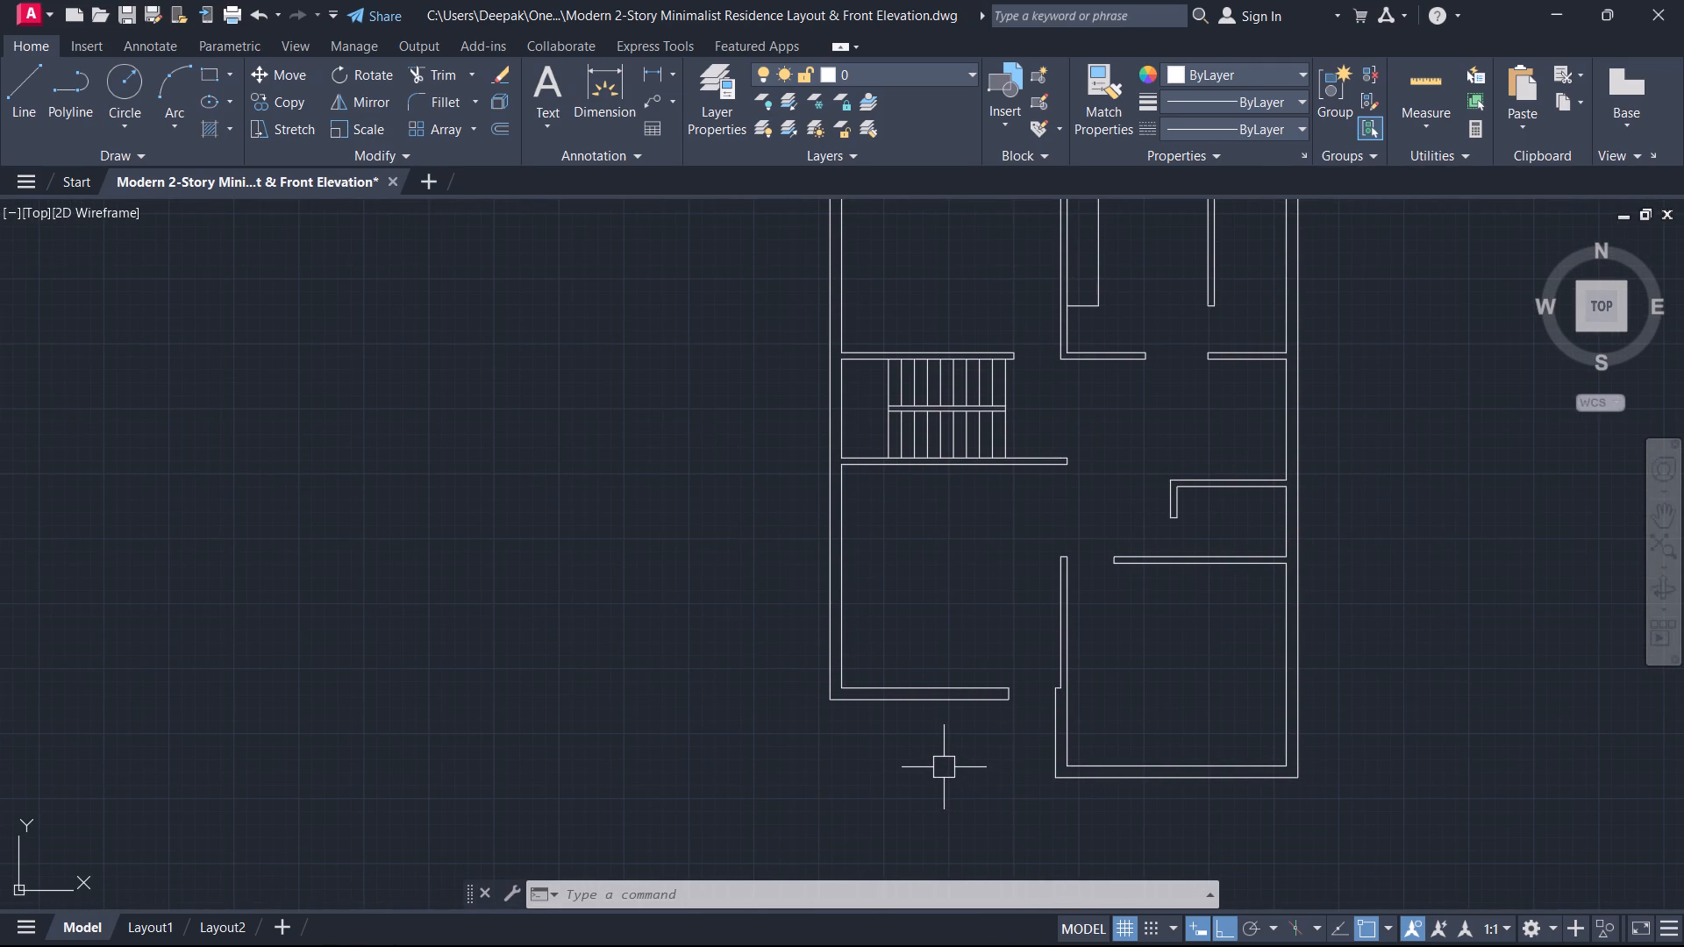
{"action": "middle_click_drag", "start_coordinate": [989, 657], "coordinate": [951, 673]}
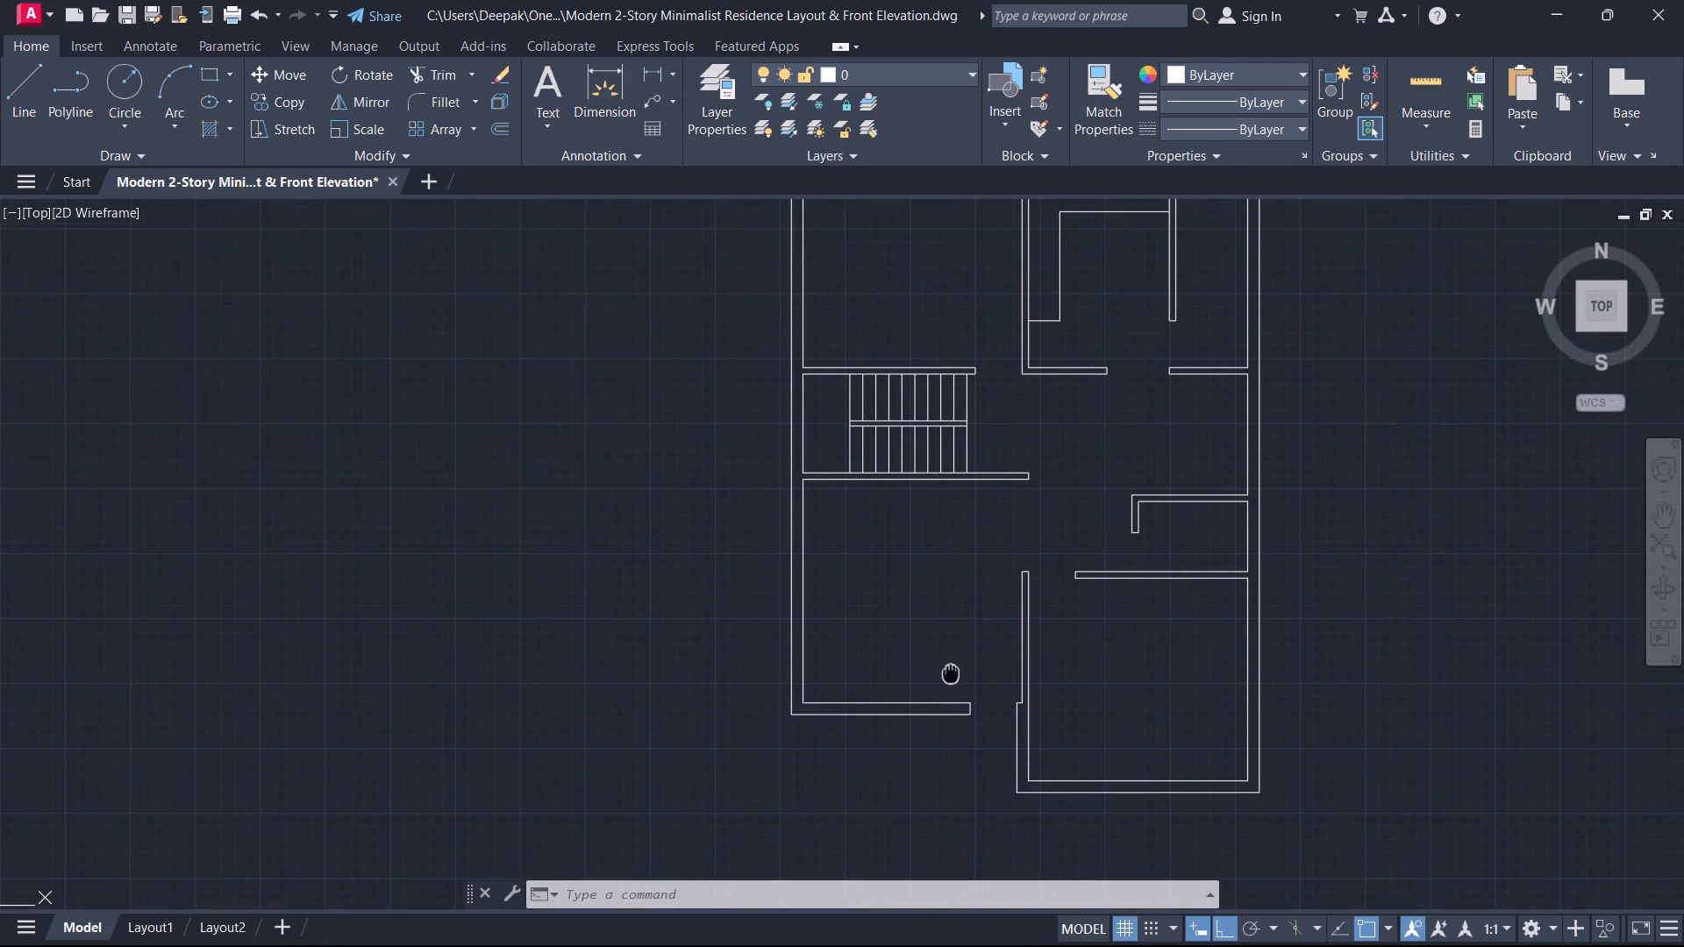
{"action": "middle_click_drag", "start_coordinate": [951, 673], "coordinate": [950, 675]}
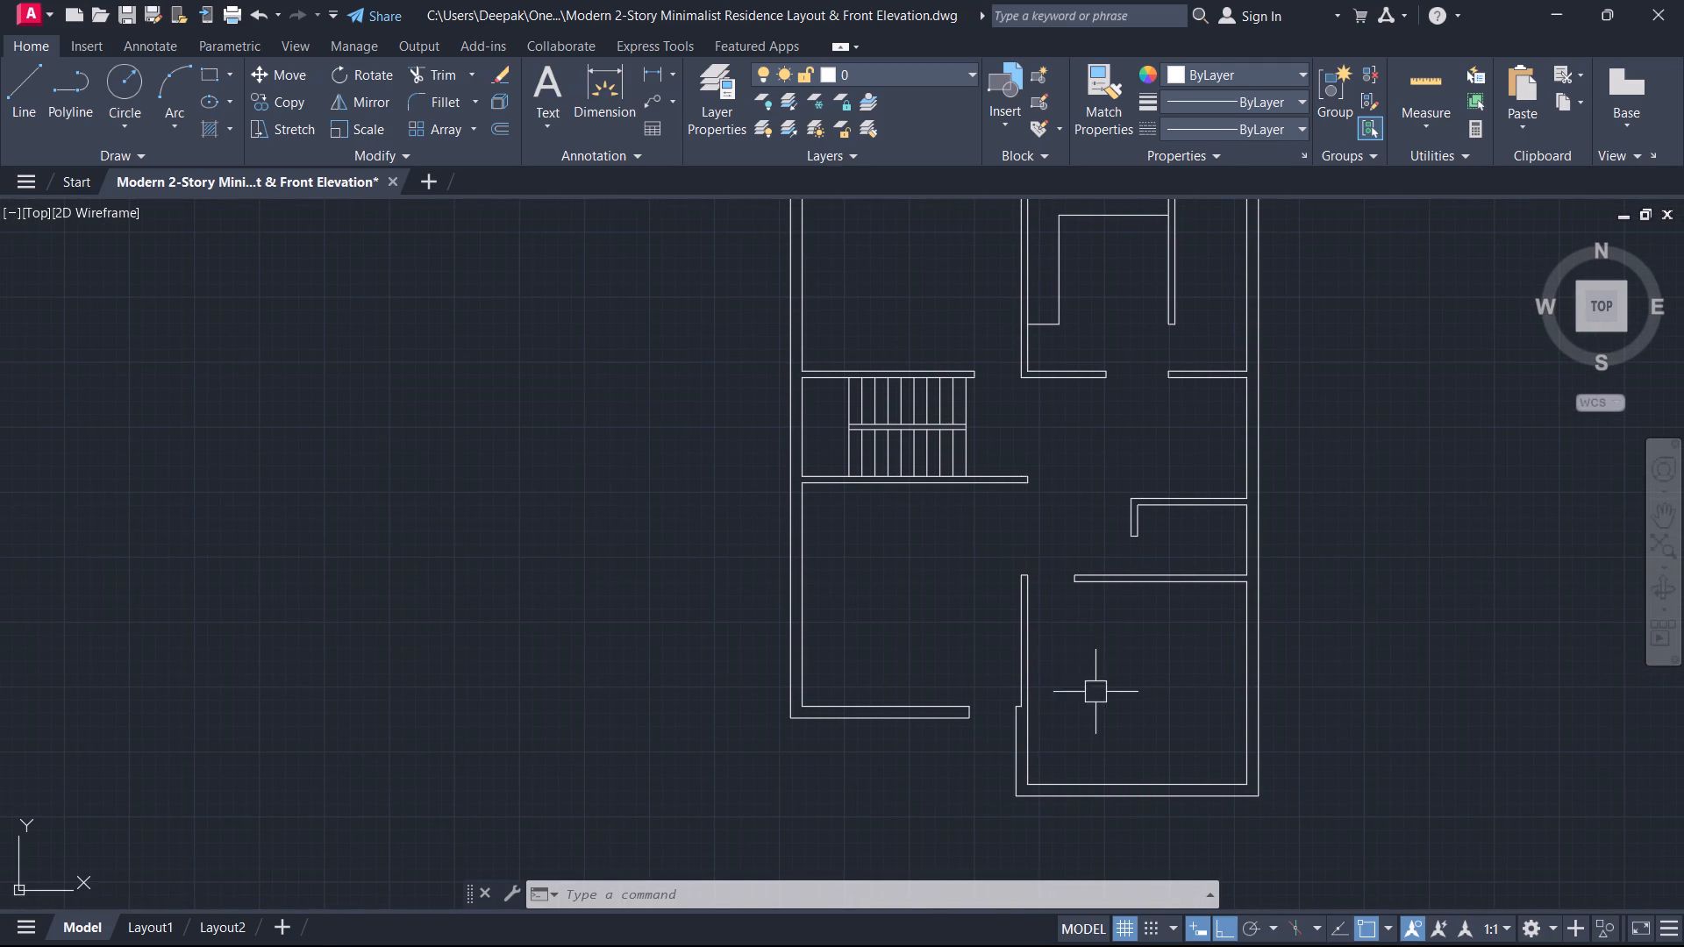
{"action": "middle_click_drag", "start_coordinate": [1082, 690], "coordinate": [956, 626]}
{"action": "middle_click_drag", "start_coordinate": [896, 645], "coordinate": [911, 652]}
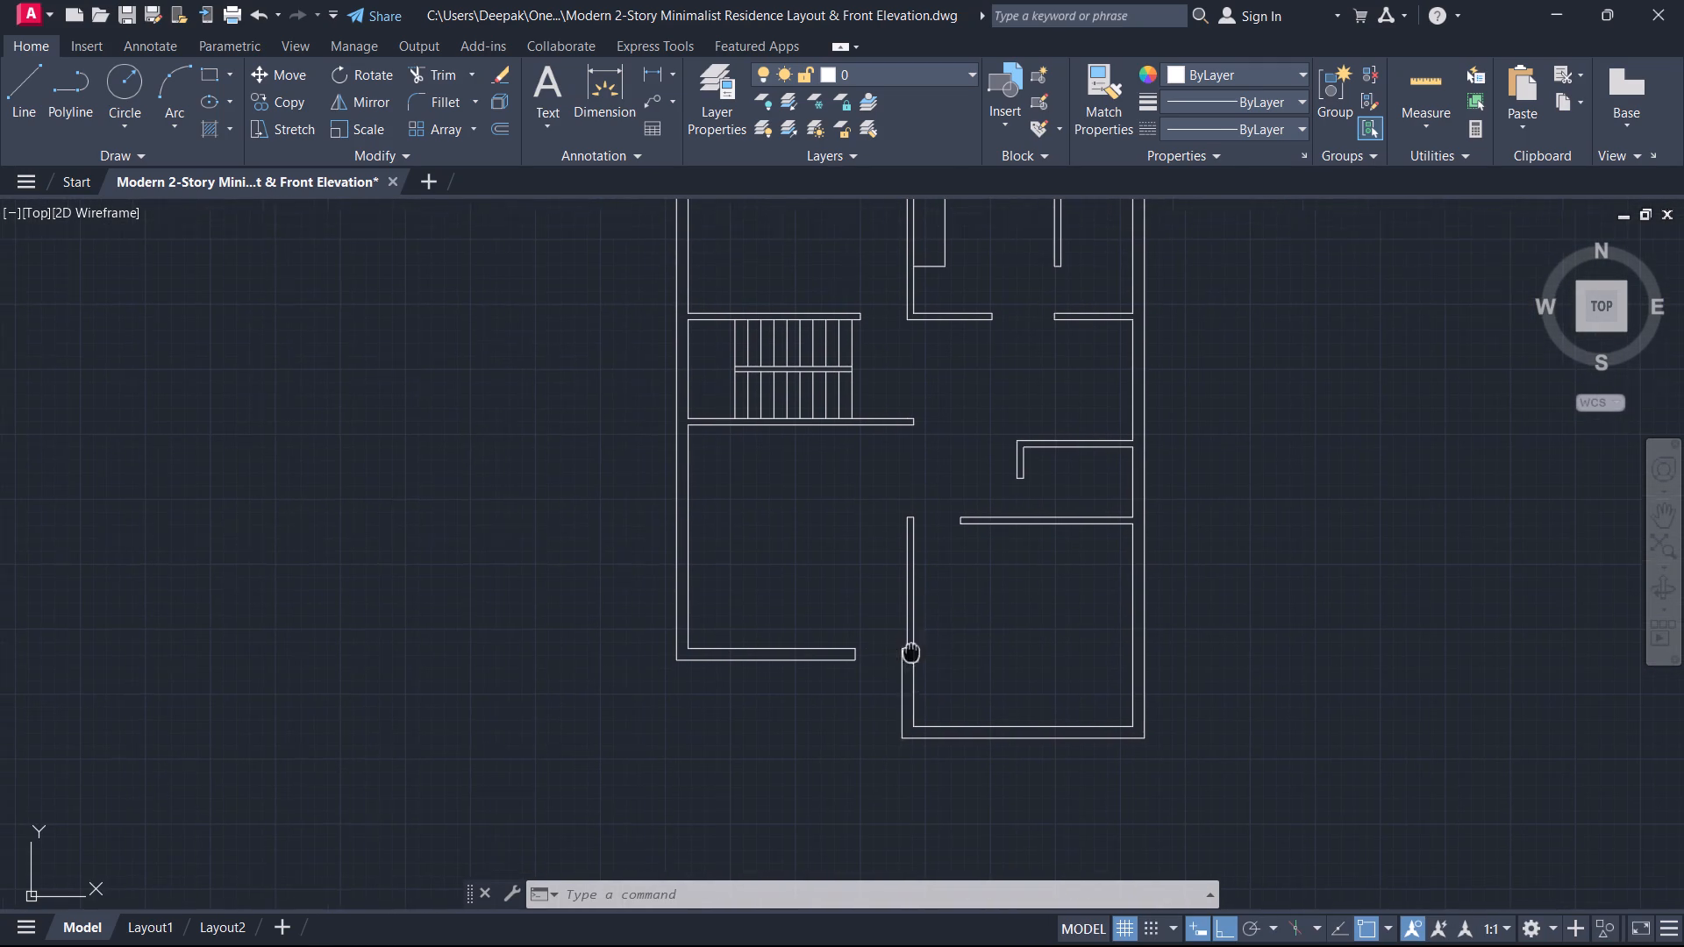
Fillet the left outer wall line with the lower-right room's bottom outer line at radius 0 to enclose the front corner area.
{"action": "middle_click_drag", "start_coordinate": [911, 652], "coordinate": [1252, 532]}
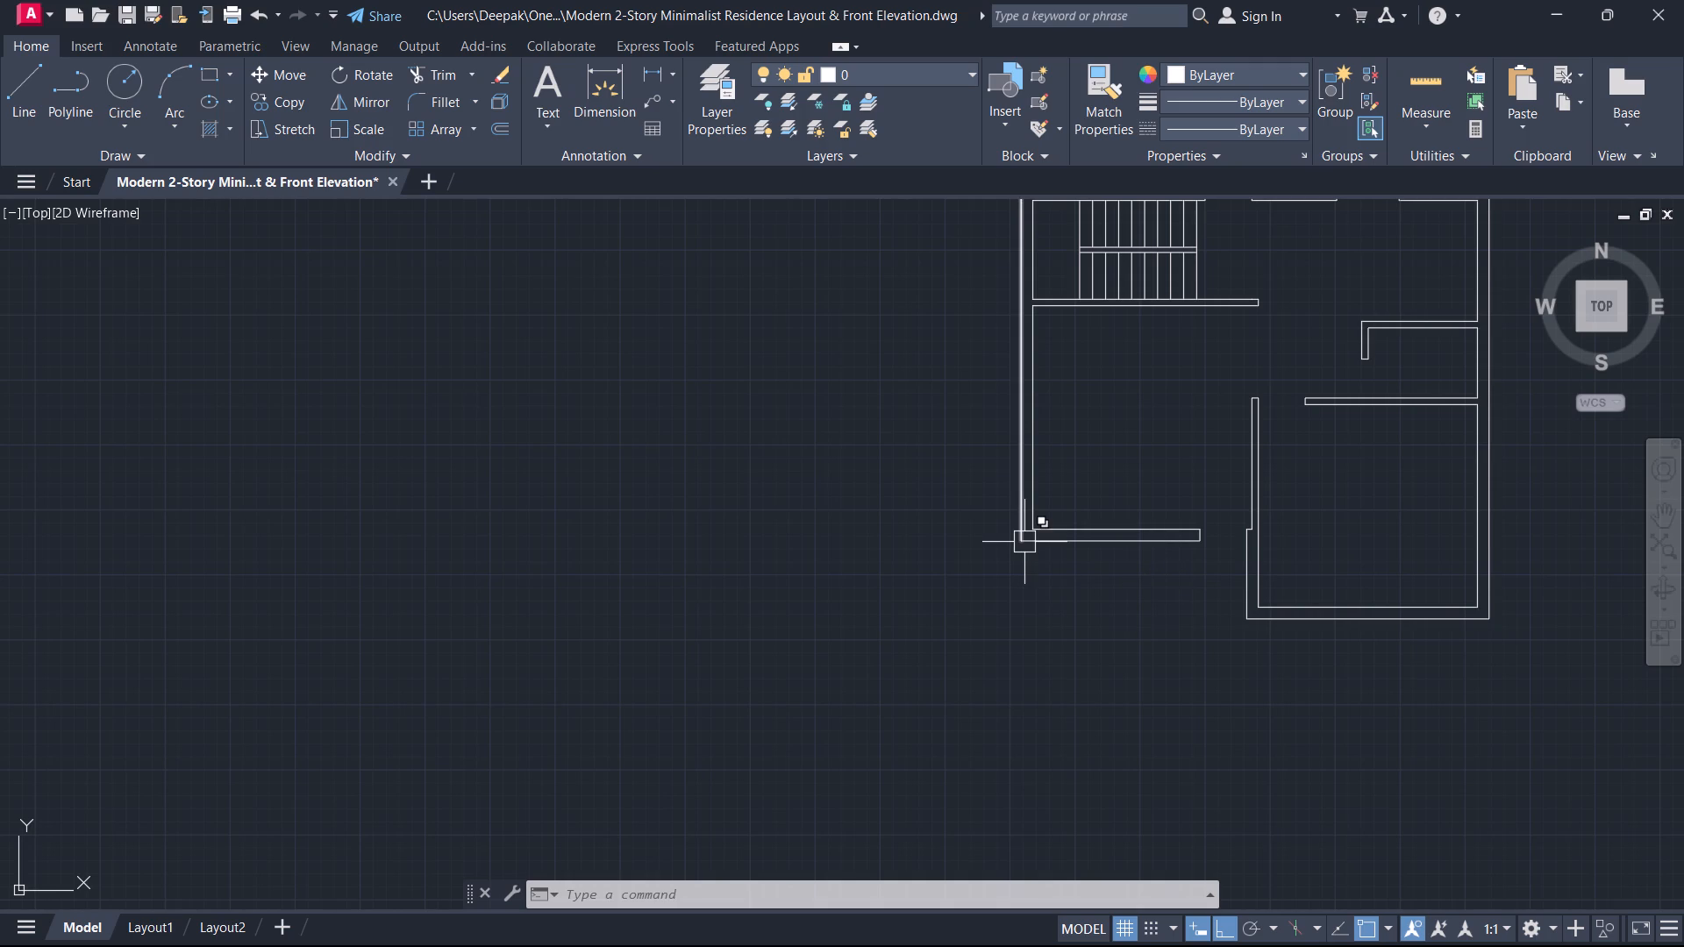
{"action": "type", "text": "f"}
{"action": "key", "text": "space"}
{"action": "left_click", "coordinate": [1014, 501]}
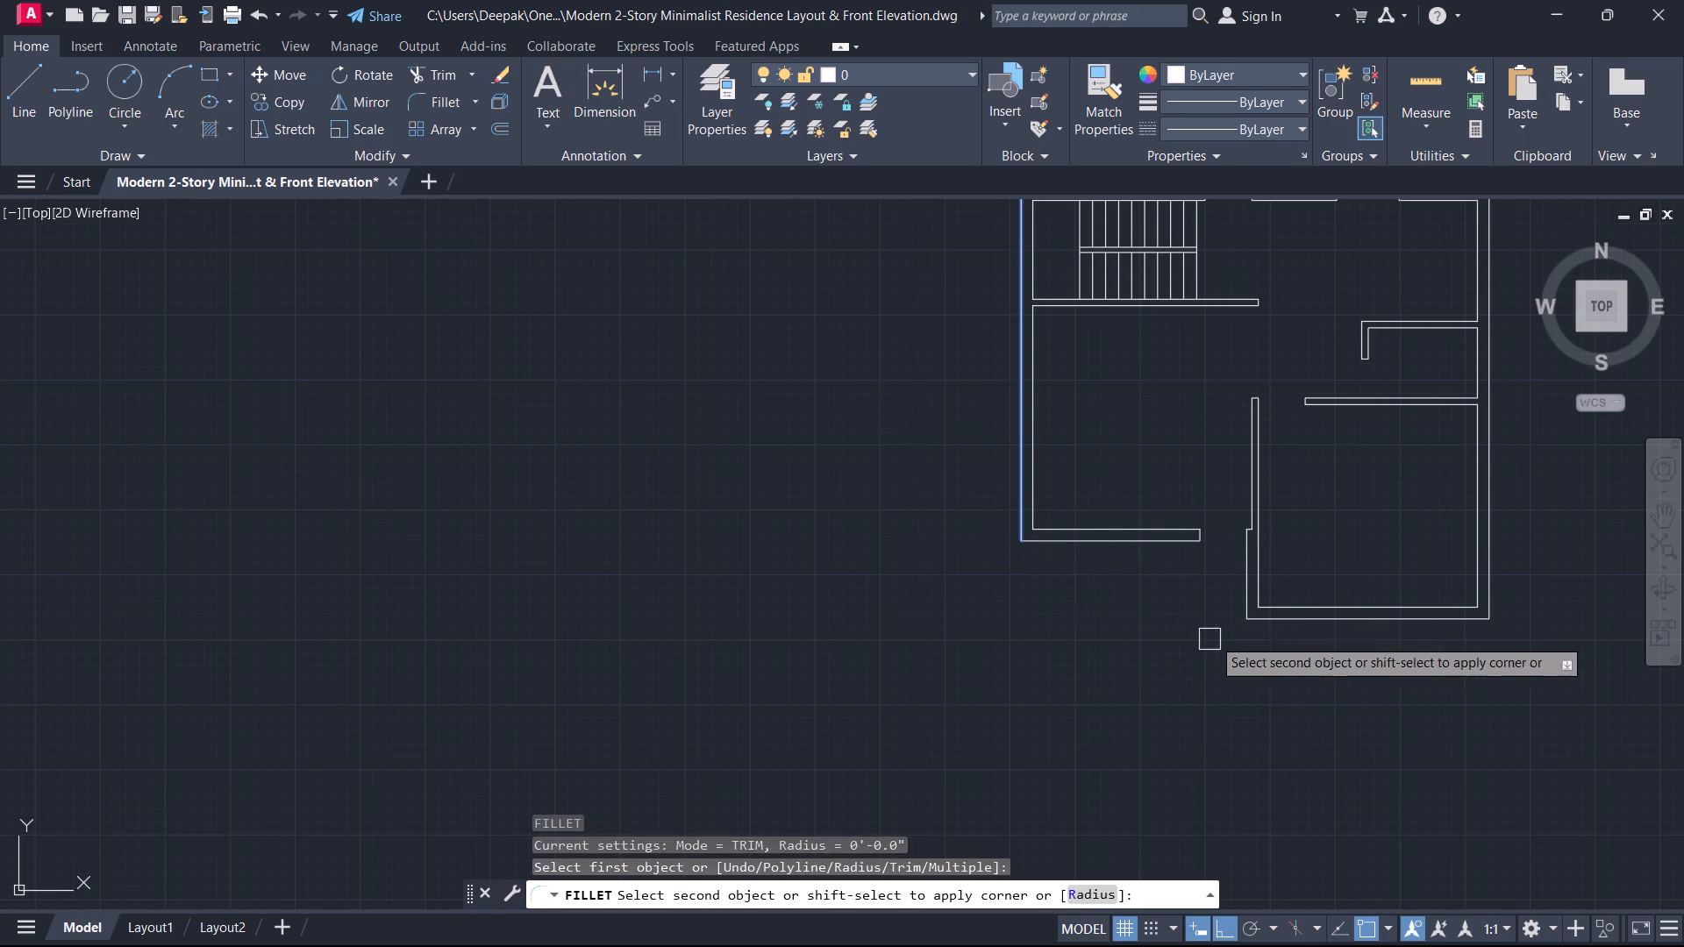
{"action": "left_click", "coordinate": [1292, 629]}
{"action": "key", "text": "Escape"}
{"action": "middle_click_drag", "start_coordinate": [1156, 630], "coordinate": [1241, 664]}
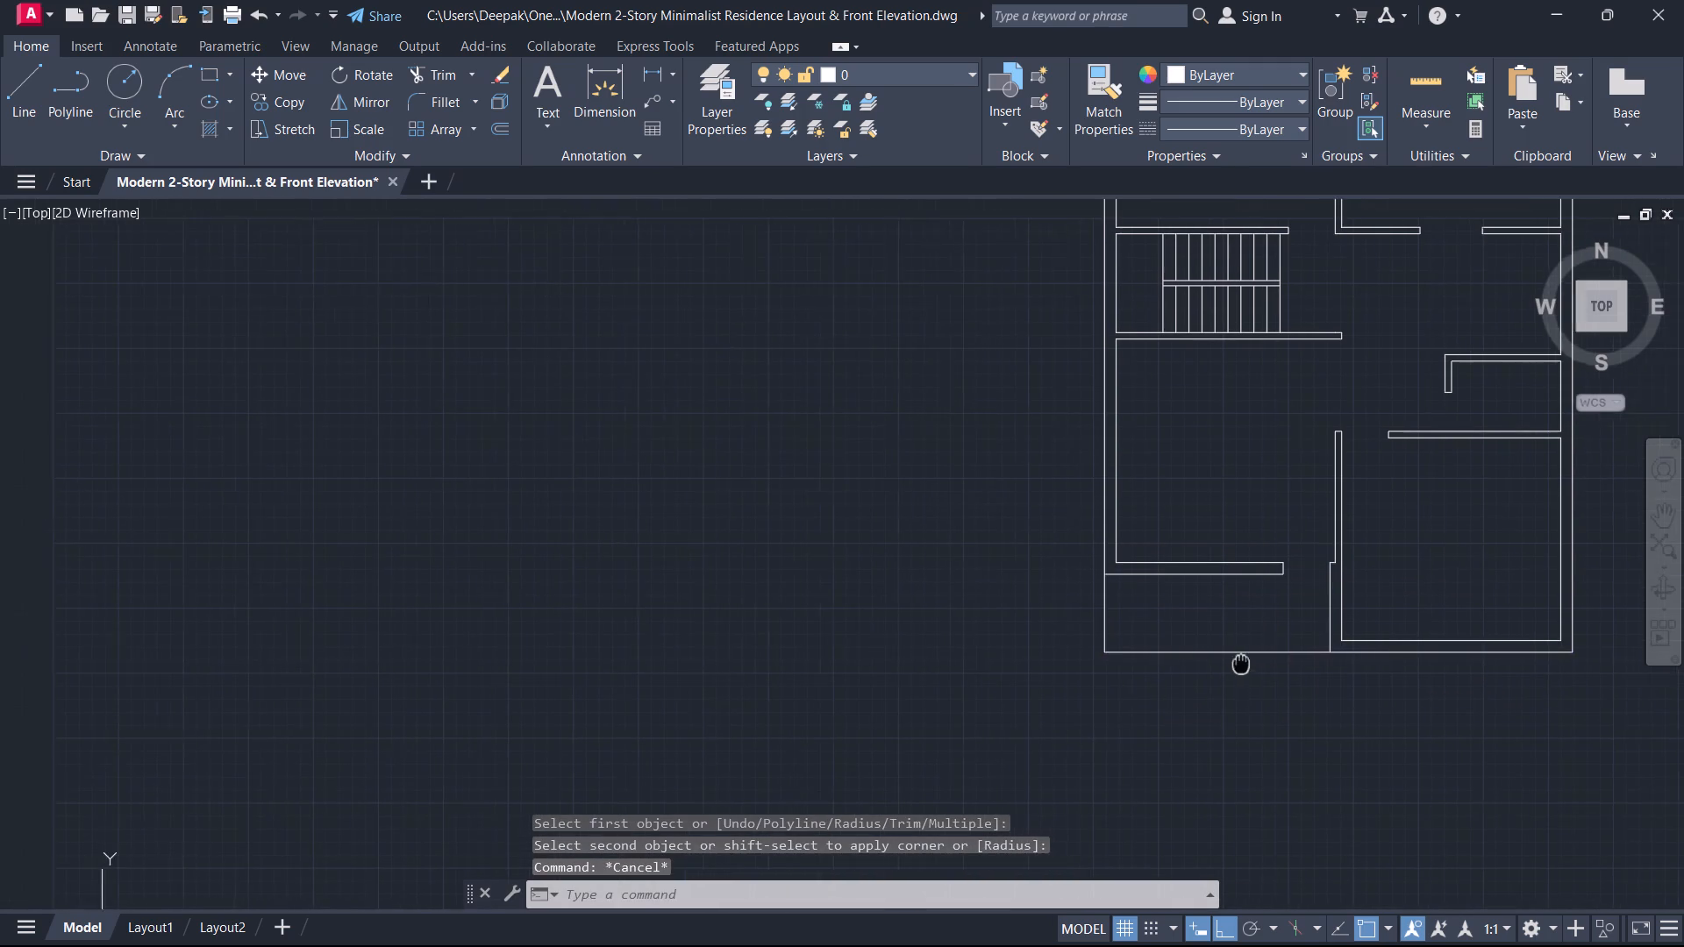
{"action": "middle_click_drag", "start_coordinate": [1241, 664], "coordinate": [1252, 665]}
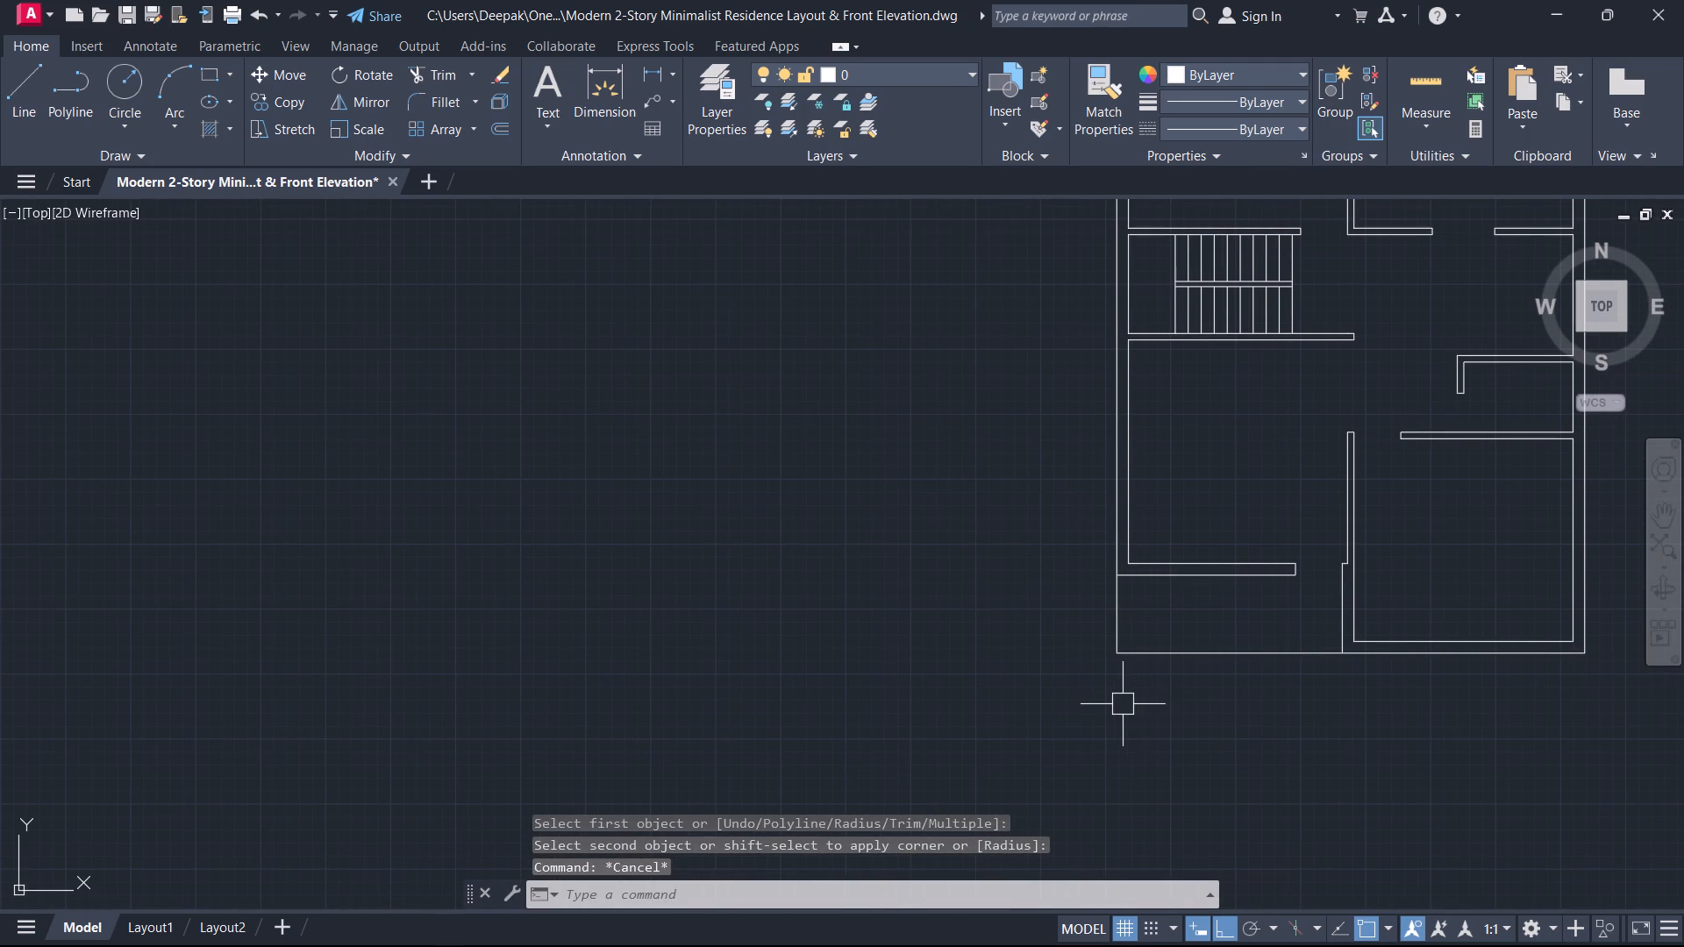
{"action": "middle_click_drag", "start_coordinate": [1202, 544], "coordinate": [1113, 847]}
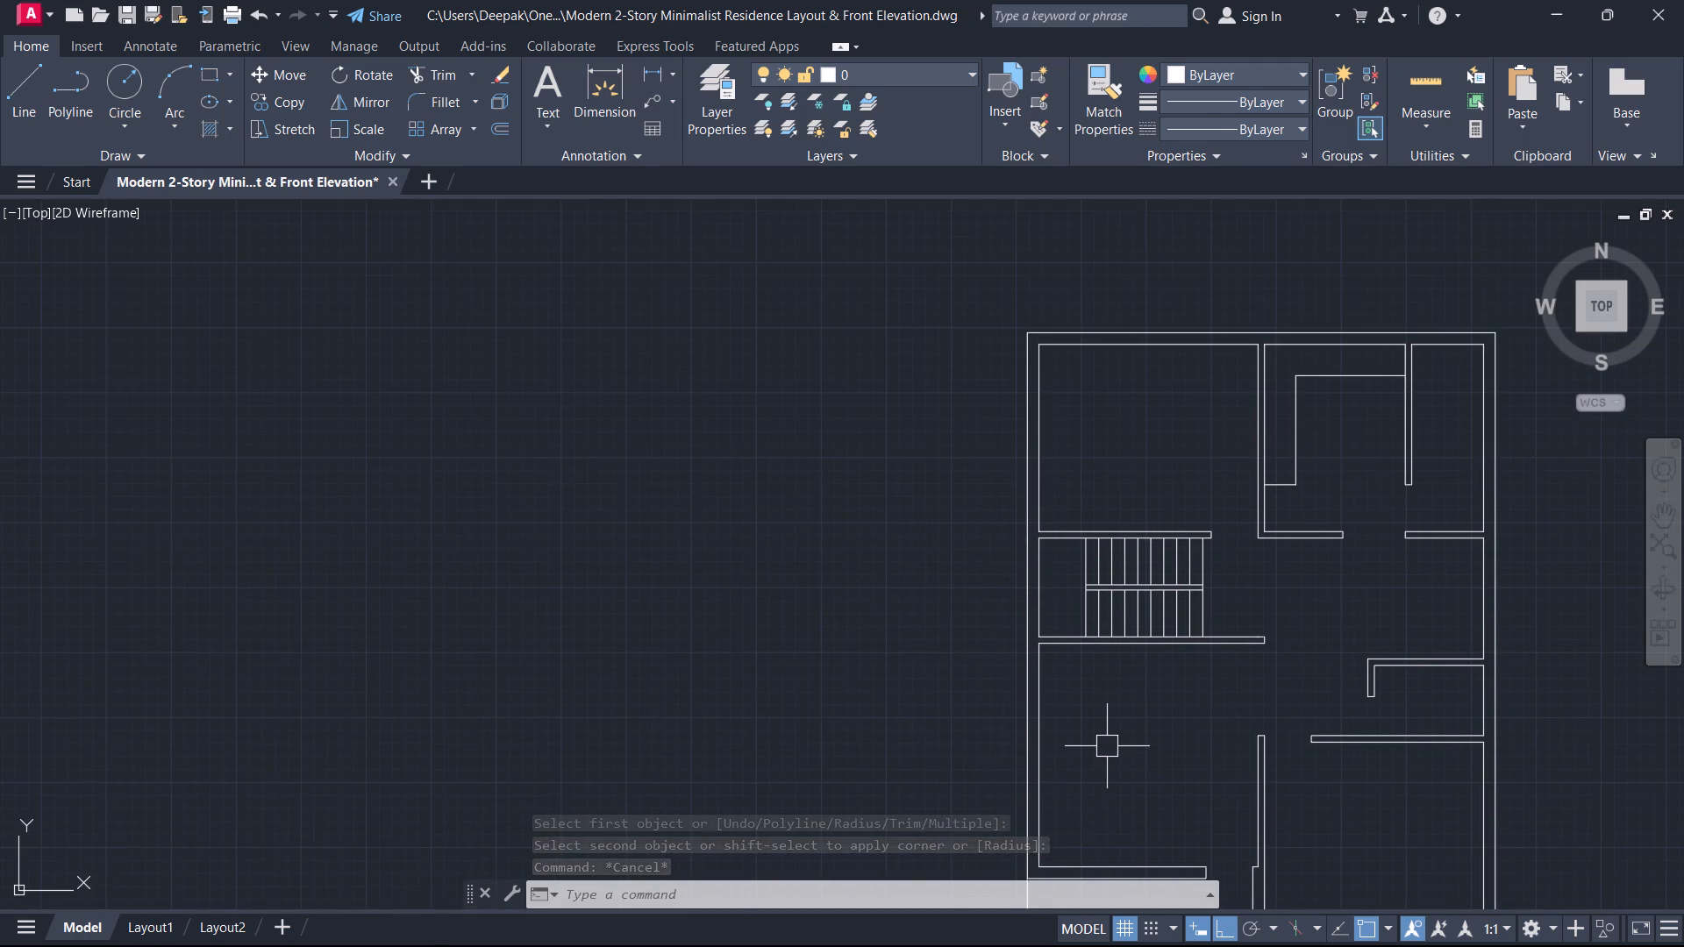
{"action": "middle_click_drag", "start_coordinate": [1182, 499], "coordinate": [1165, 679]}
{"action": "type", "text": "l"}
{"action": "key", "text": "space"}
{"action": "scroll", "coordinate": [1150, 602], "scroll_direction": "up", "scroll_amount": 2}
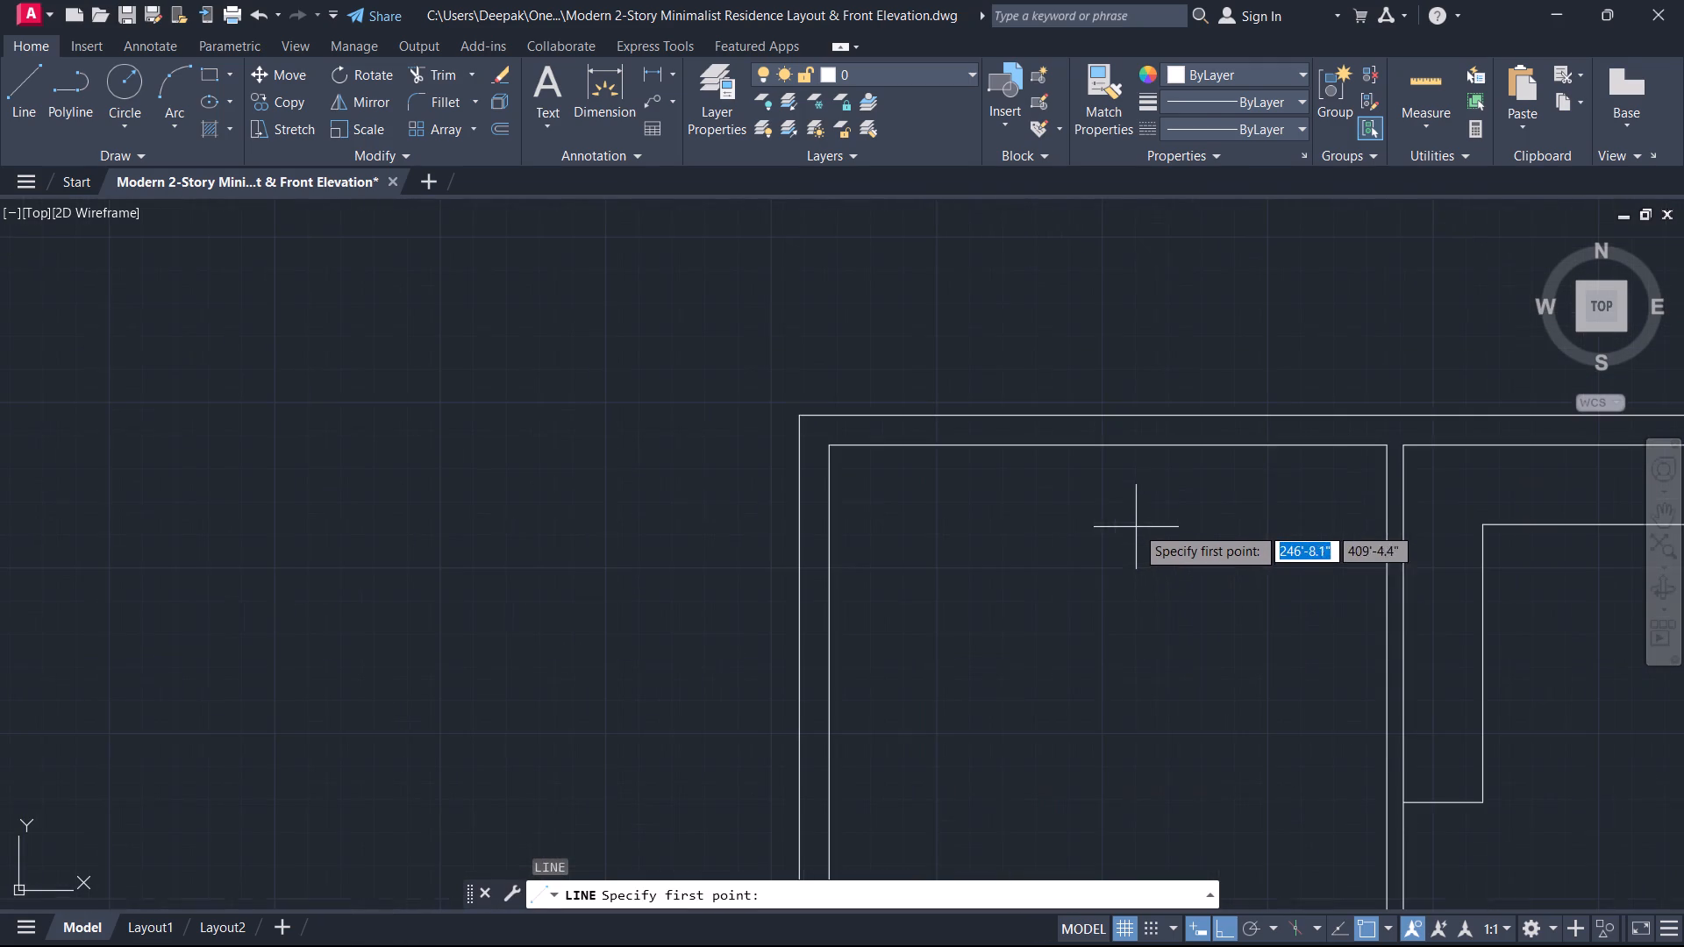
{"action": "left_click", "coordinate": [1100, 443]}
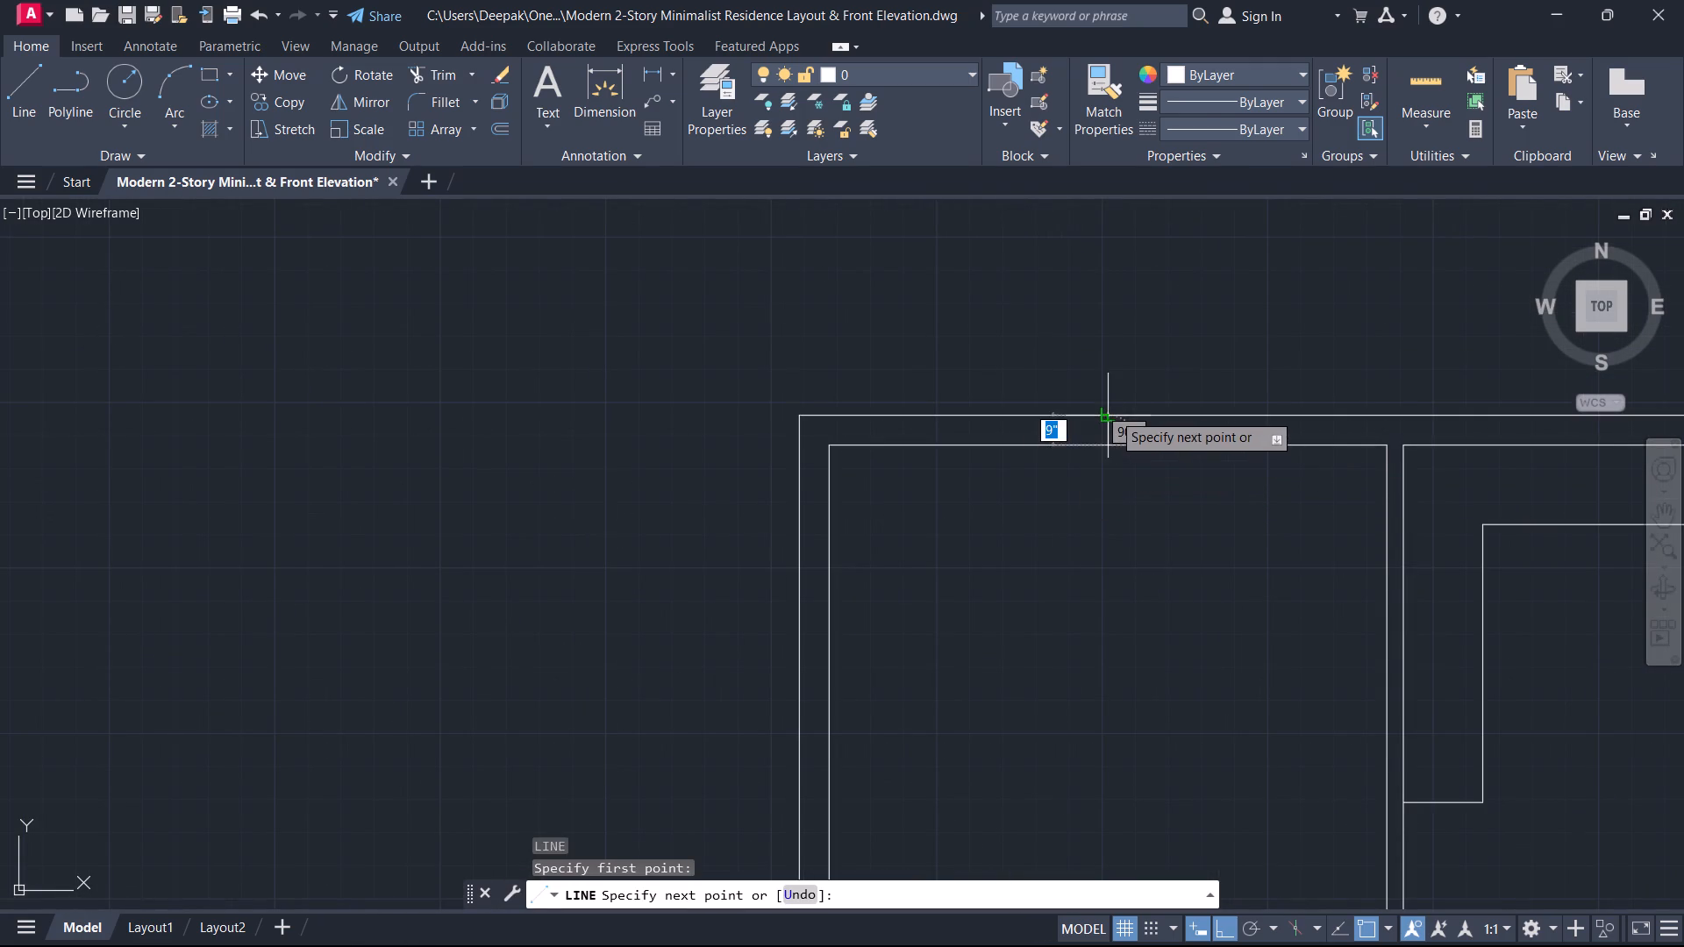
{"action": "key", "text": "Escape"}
Draw a short line across the upper-left room's top wall, from the midpoint of its inner line to the outer line.
{"action": "scroll", "coordinate": [1117, 425], "scroll_direction": "up", "scroll_amount": 2}
{"action": "key", "text": "space"}
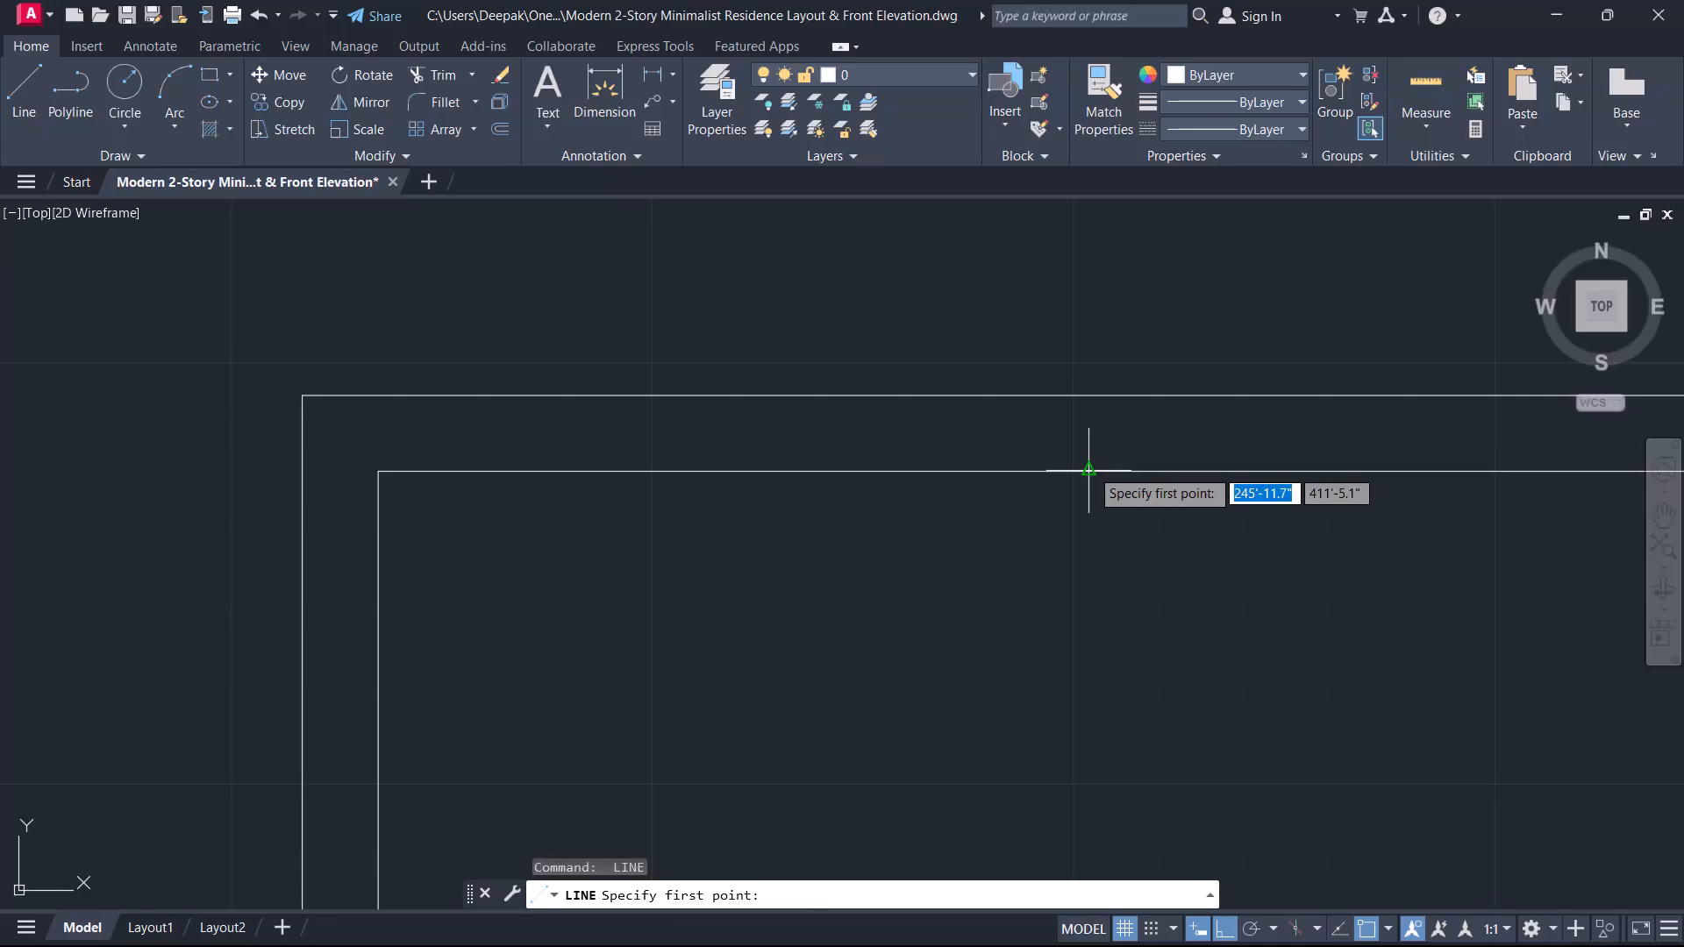
{"action": "left_click", "coordinate": [1090, 468]}
{"action": "left_click", "coordinate": [1091, 395]}
{"action": "key", "text": "Escape"}
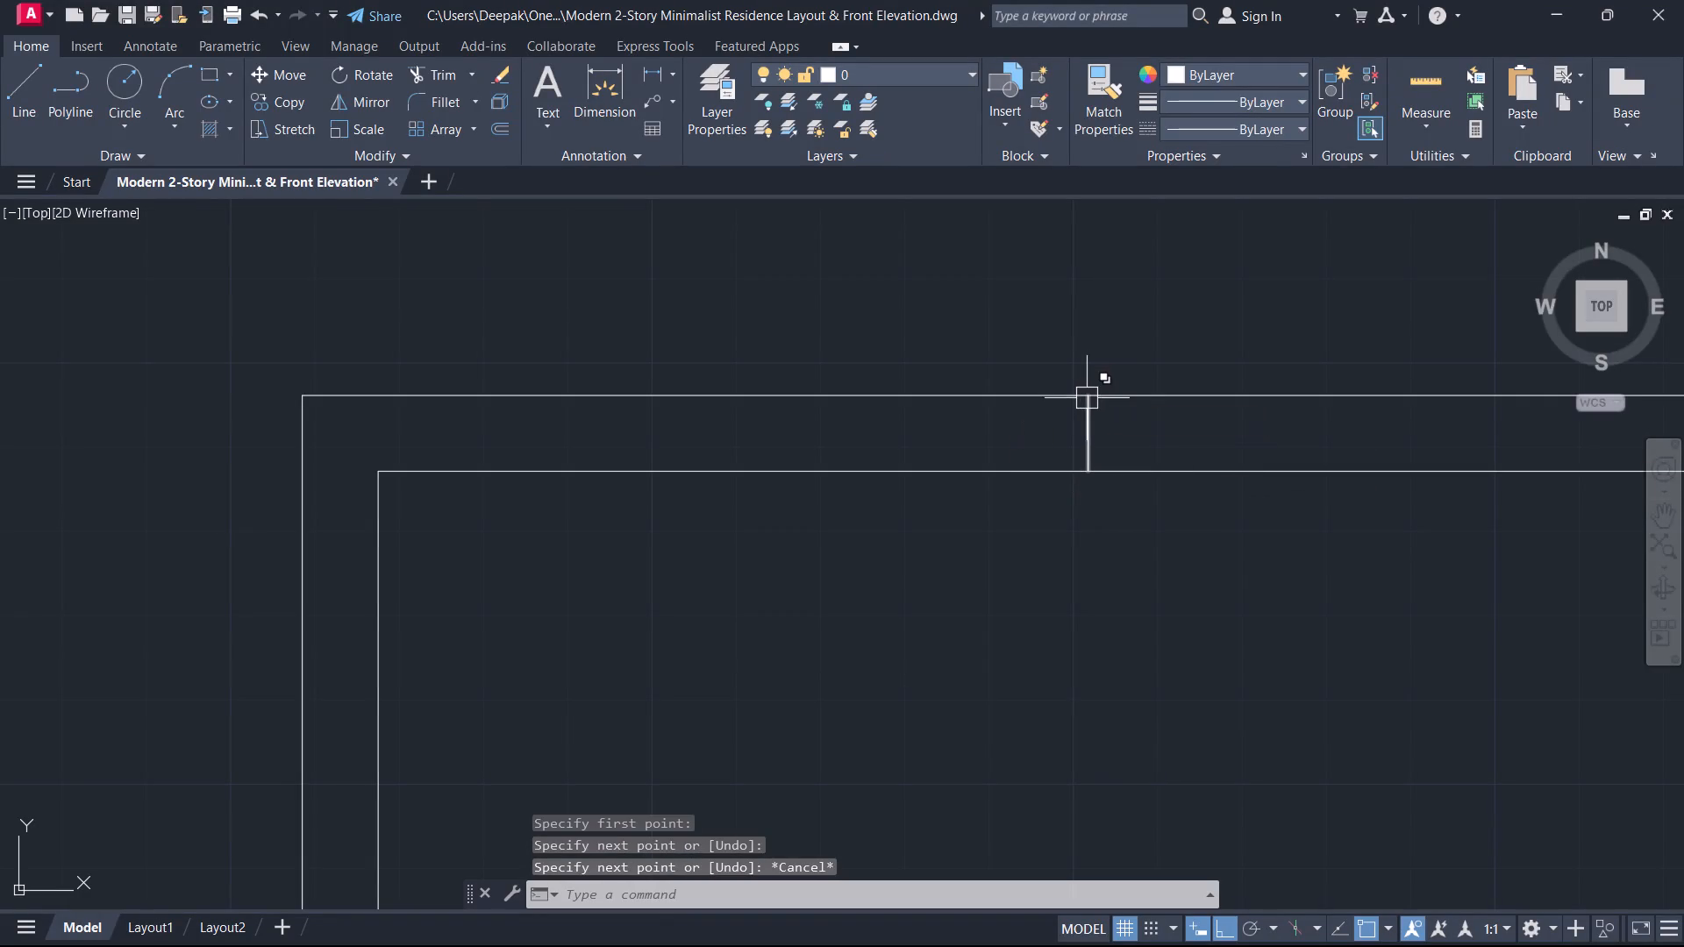
Offset the short line across the upper-left room's top wall by 3' to both sides.
{"action": "type", "text": "o"}
{"action": "key", "text": "space"}
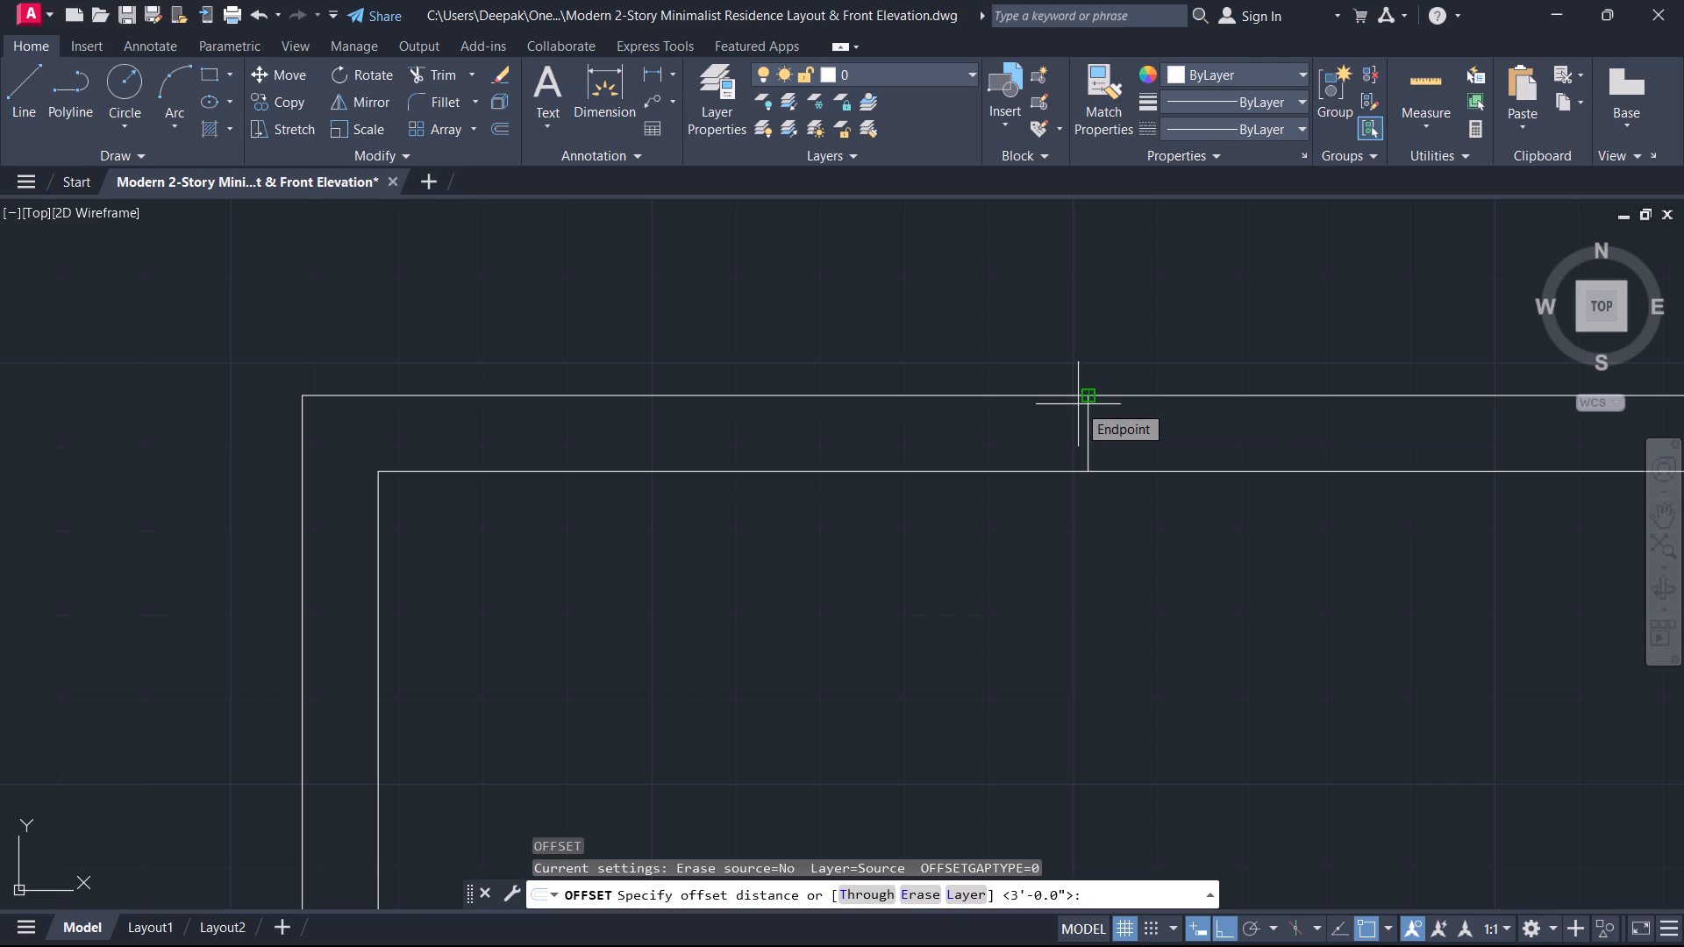
{"action": "type", "text": "3'"}
{"action": "key", "text": "Return"}
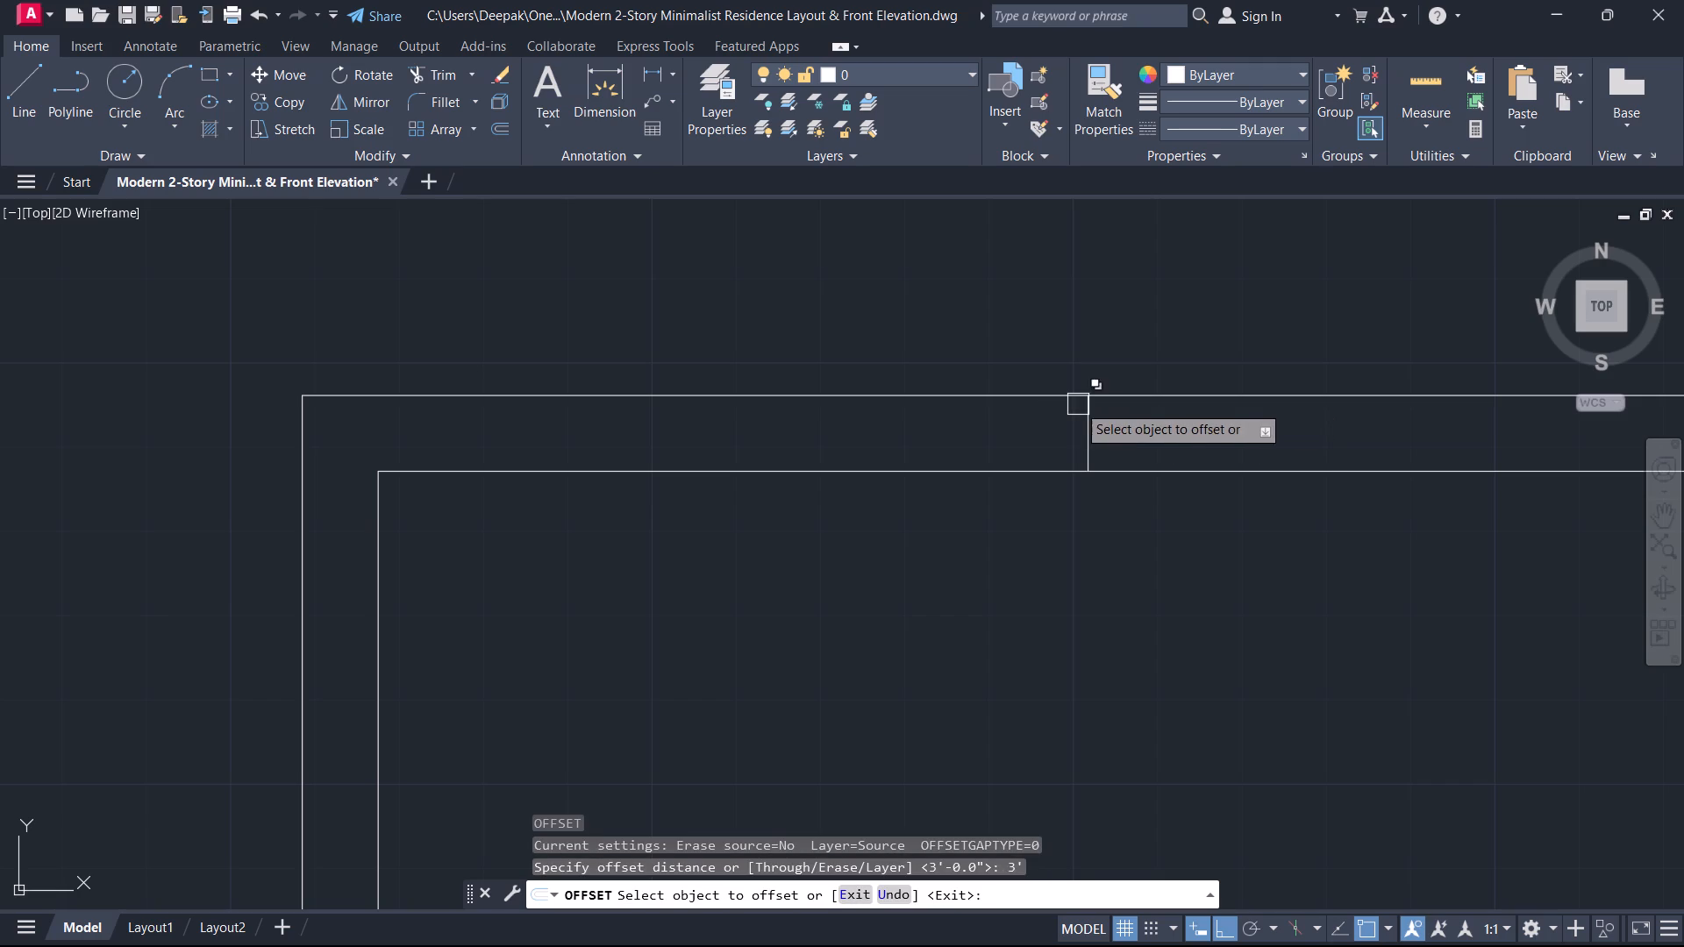
{"action": "scroll", "coordinate": [1074, 407], "scroll_direction": "up", "scroll_amount": 1}
{"action": "left_click_drag", "start_coordinate": [1103, 447], "coordinate": [1093, 445]}
{"action": "left_click", "coordinate": [868, 439]}
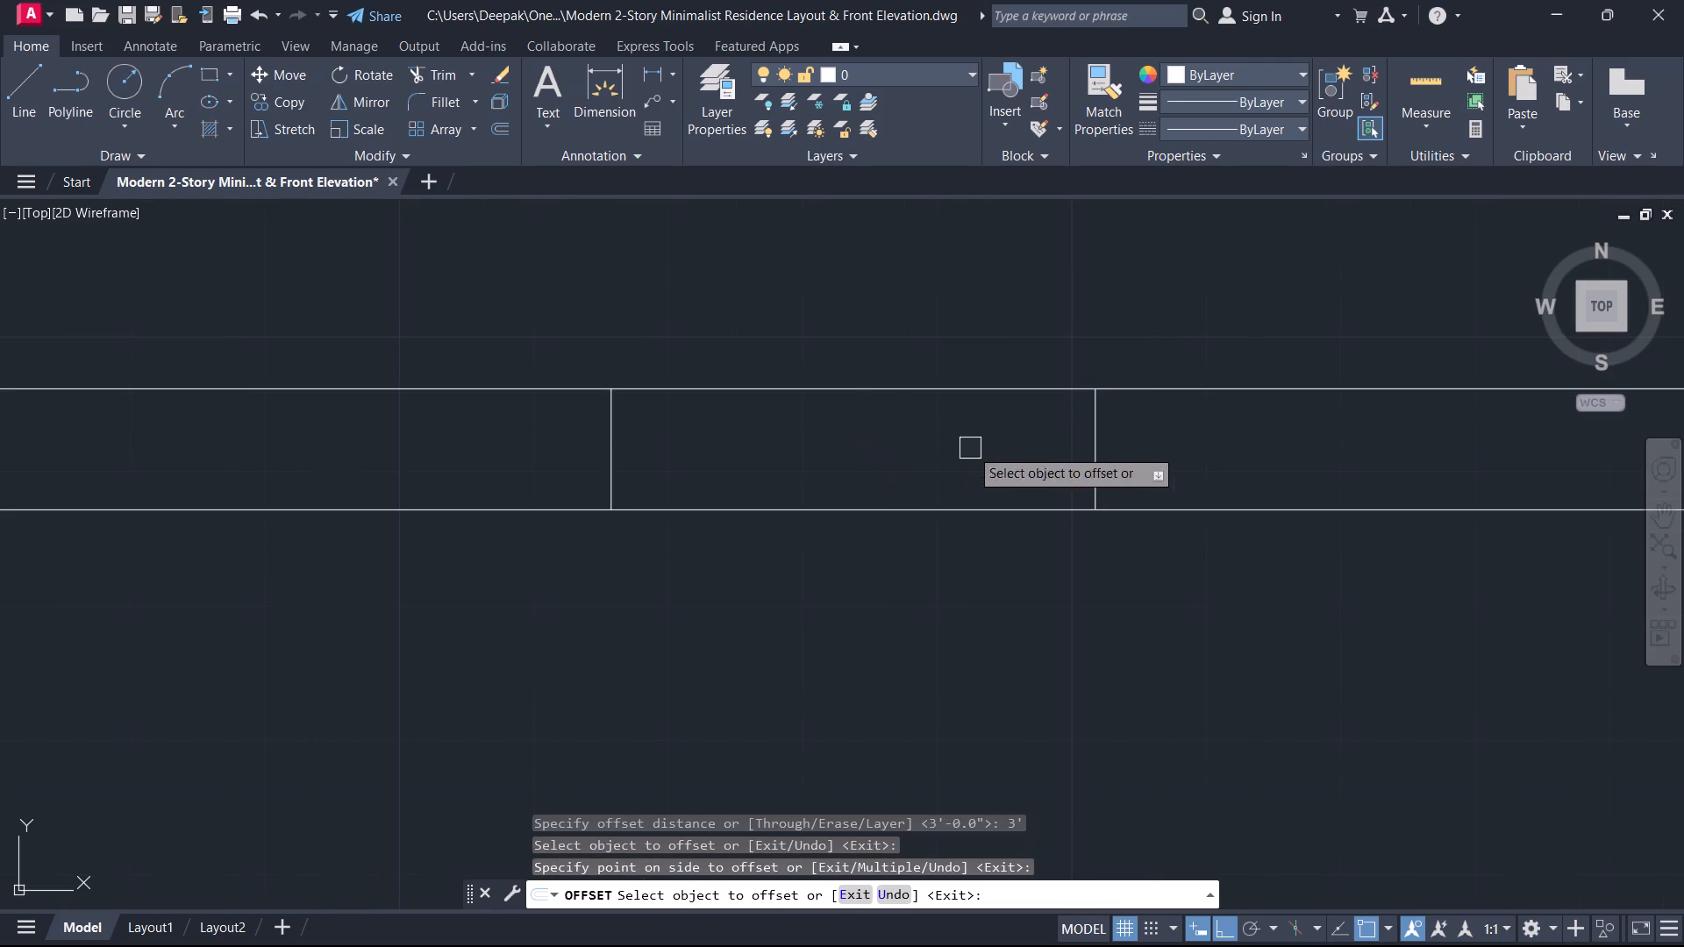
{"action": "left_click", "coordinate": [1098, 431]}
{"action": "left_click", "coordinate": [1157, 442]}
{"action": "key", "text": "Escape"}
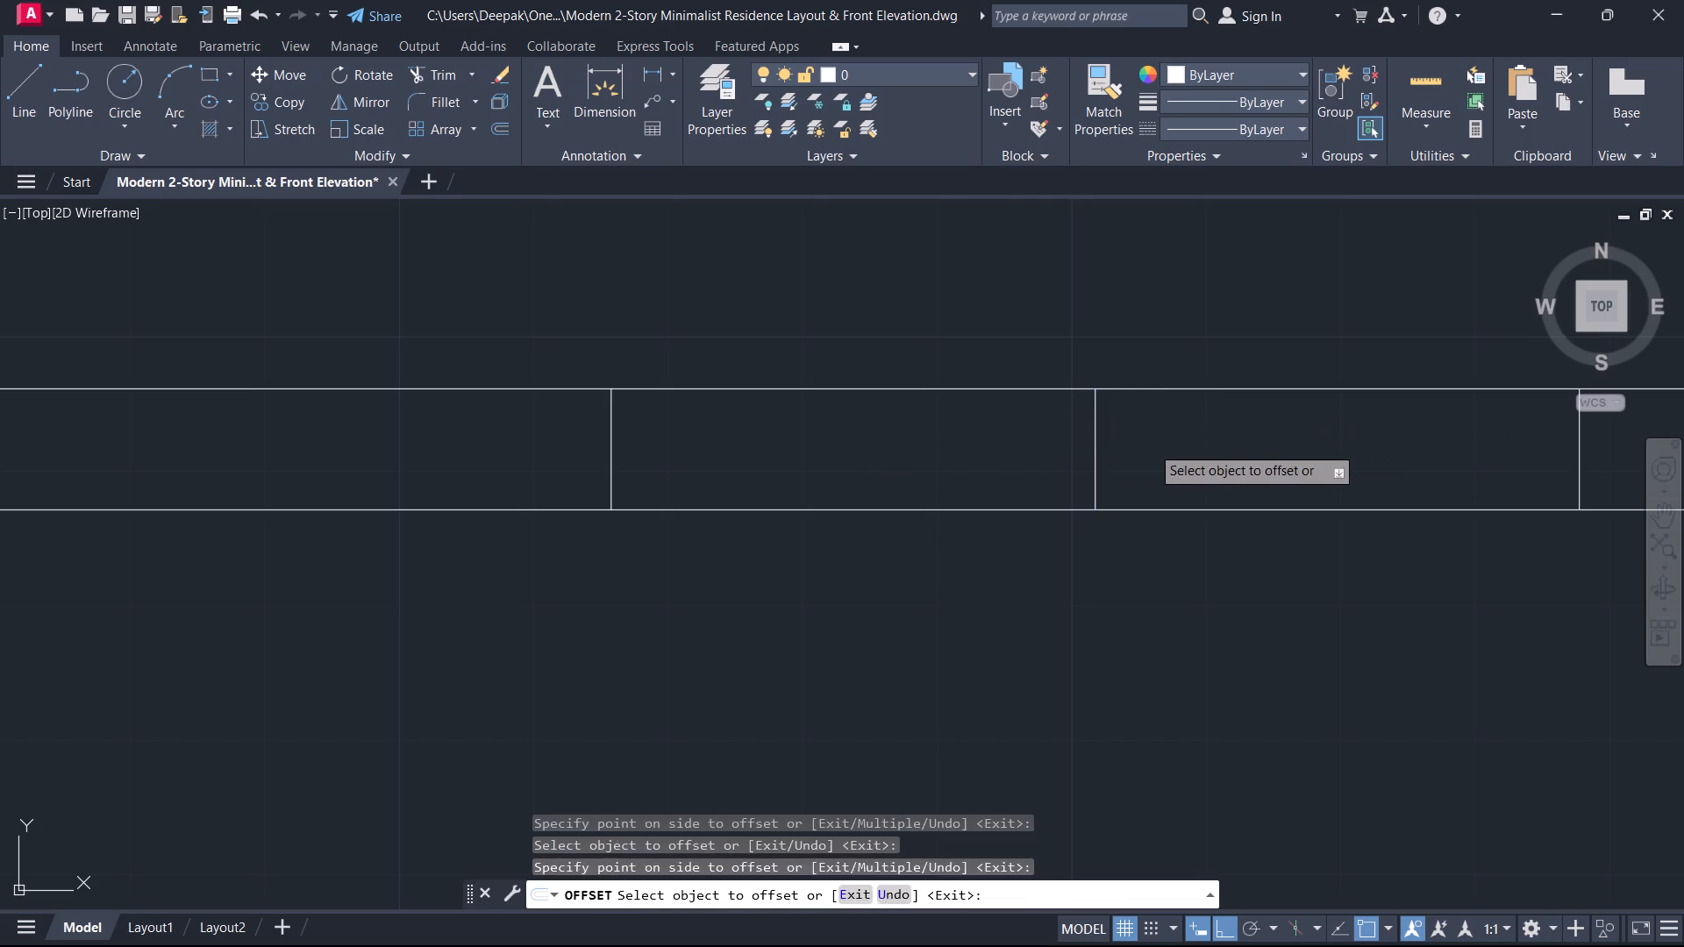
Delete the original short line midway between the two 3' offset lines in the top wall.
{"action": "left_click", "coordinate": [1151, 445]}
{"action": "left_click", "coordinate": [1061, 454]}
{"action": "key", "text": "Delete"}
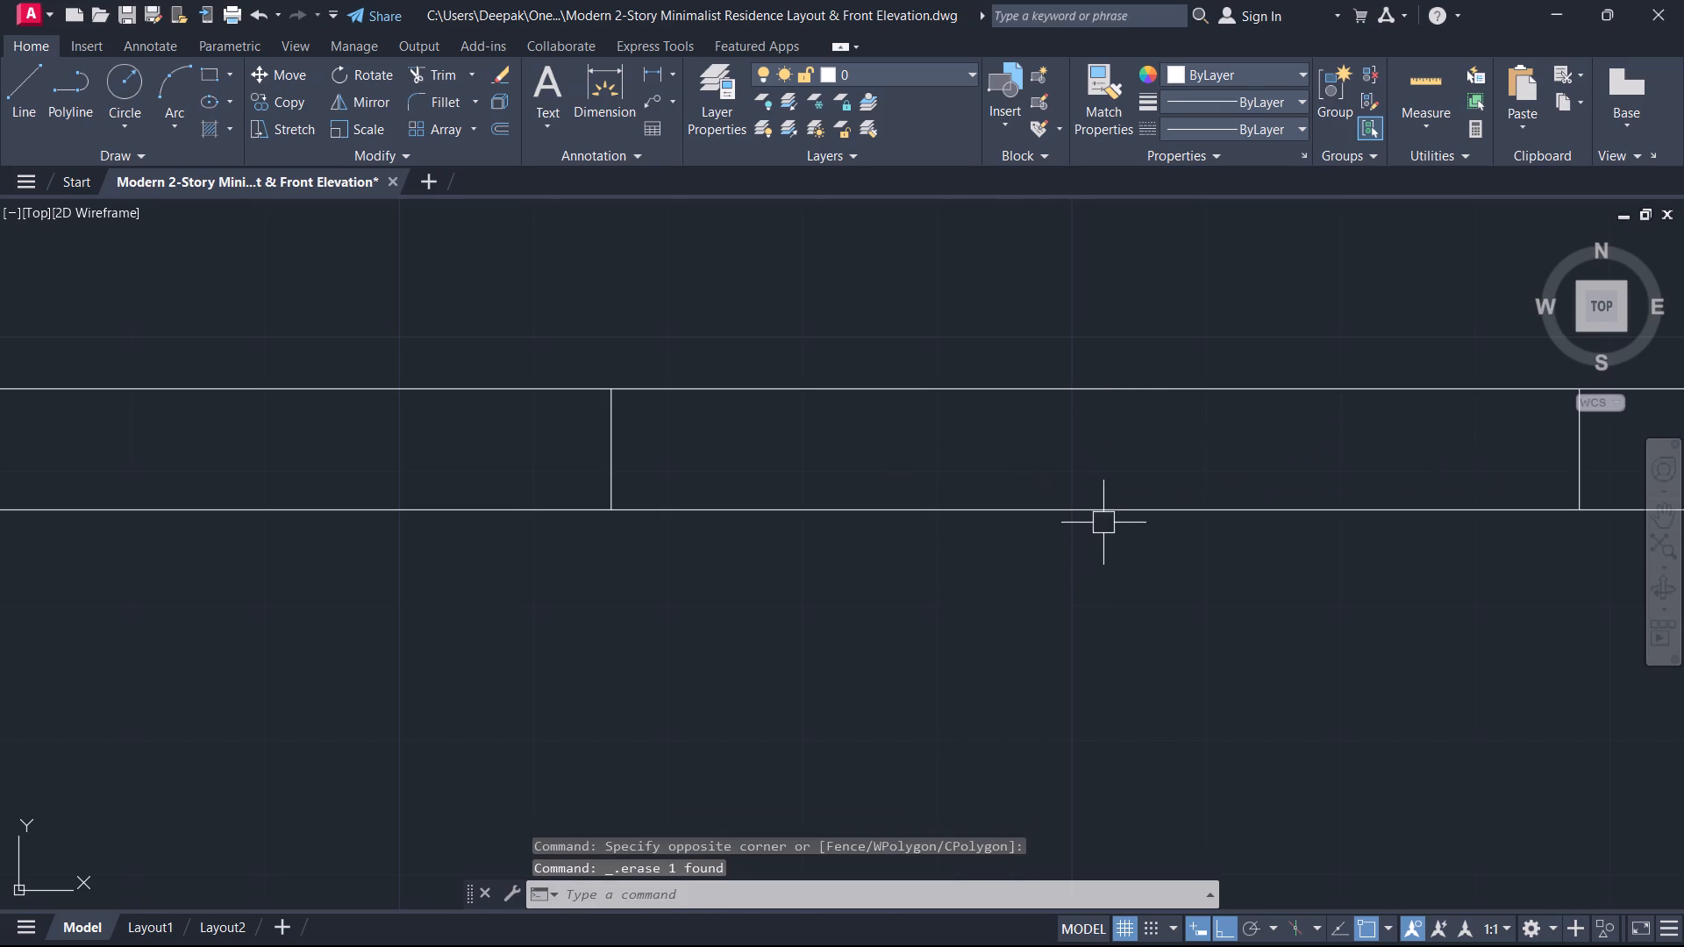
Draw a horizontal line inside the upper-left room's top wall, joining the midpoints of the two window end lines.
{"action": "key", "text": "l"}
{"action": "key", "text": "space"}
{"action": "scroll", "coordinate": [1145, 408], "scroll_direction": "down", "scroll_amount": 1}
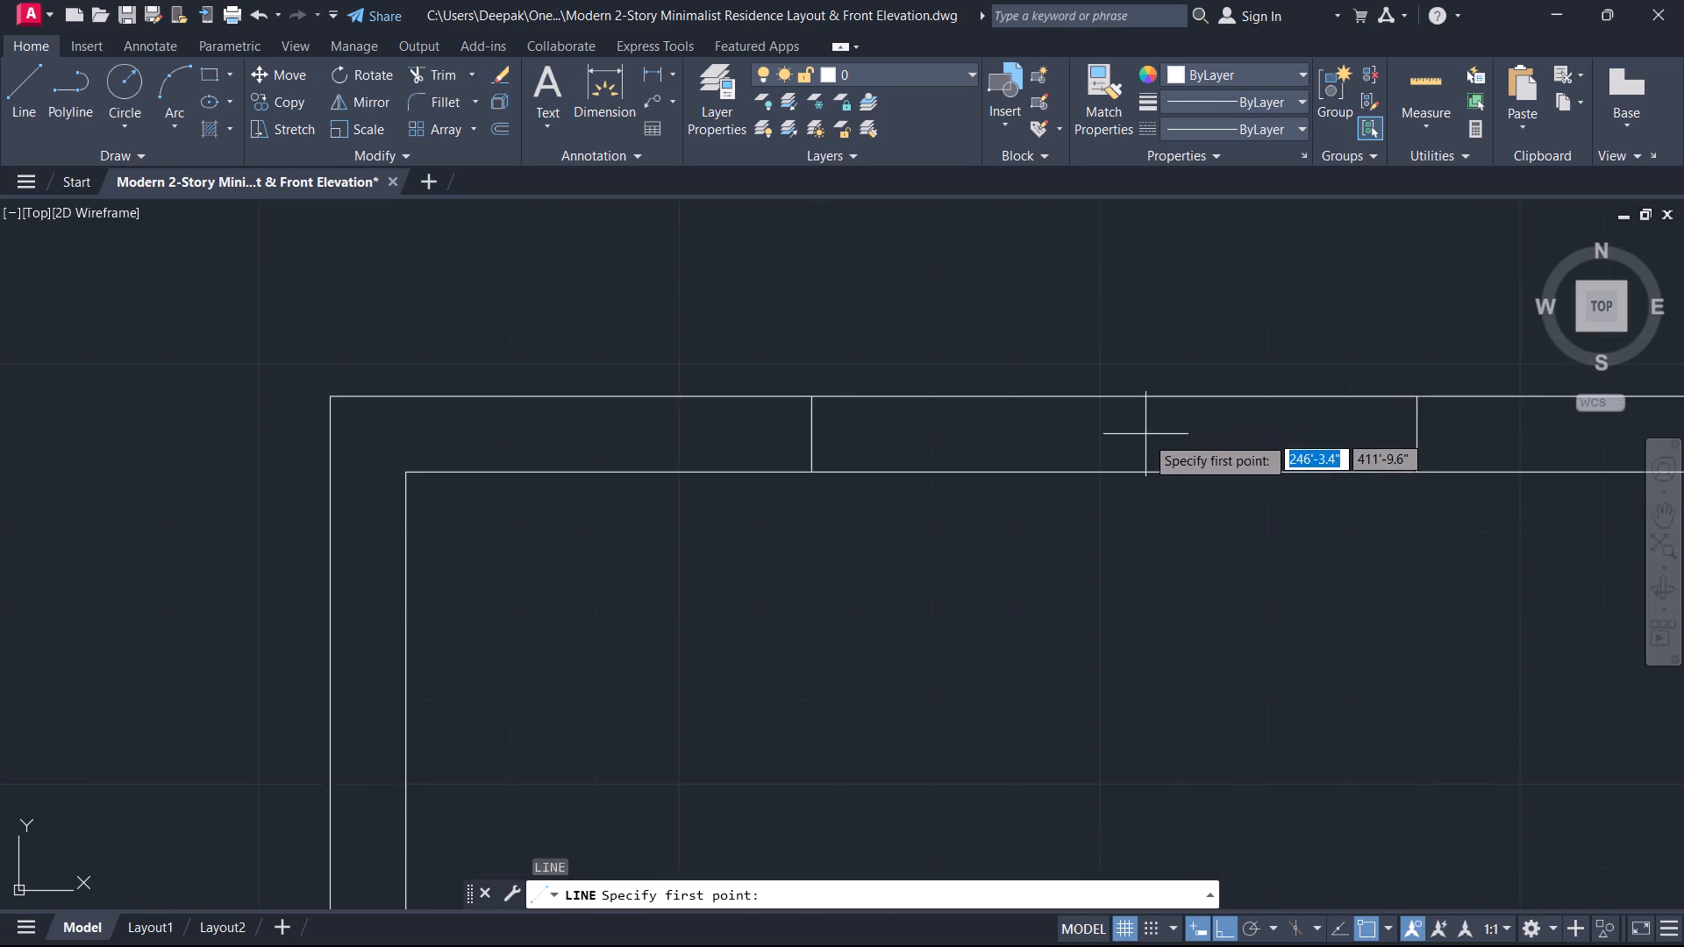
{"action": "middle_click_drag", "start_coordinate": [1145, 438], "coordinate": [1004, 460]}
{"action": "scroll", "coordinate": [1182, 459], "scroll_direction": "up", "scroll_amount": 2}
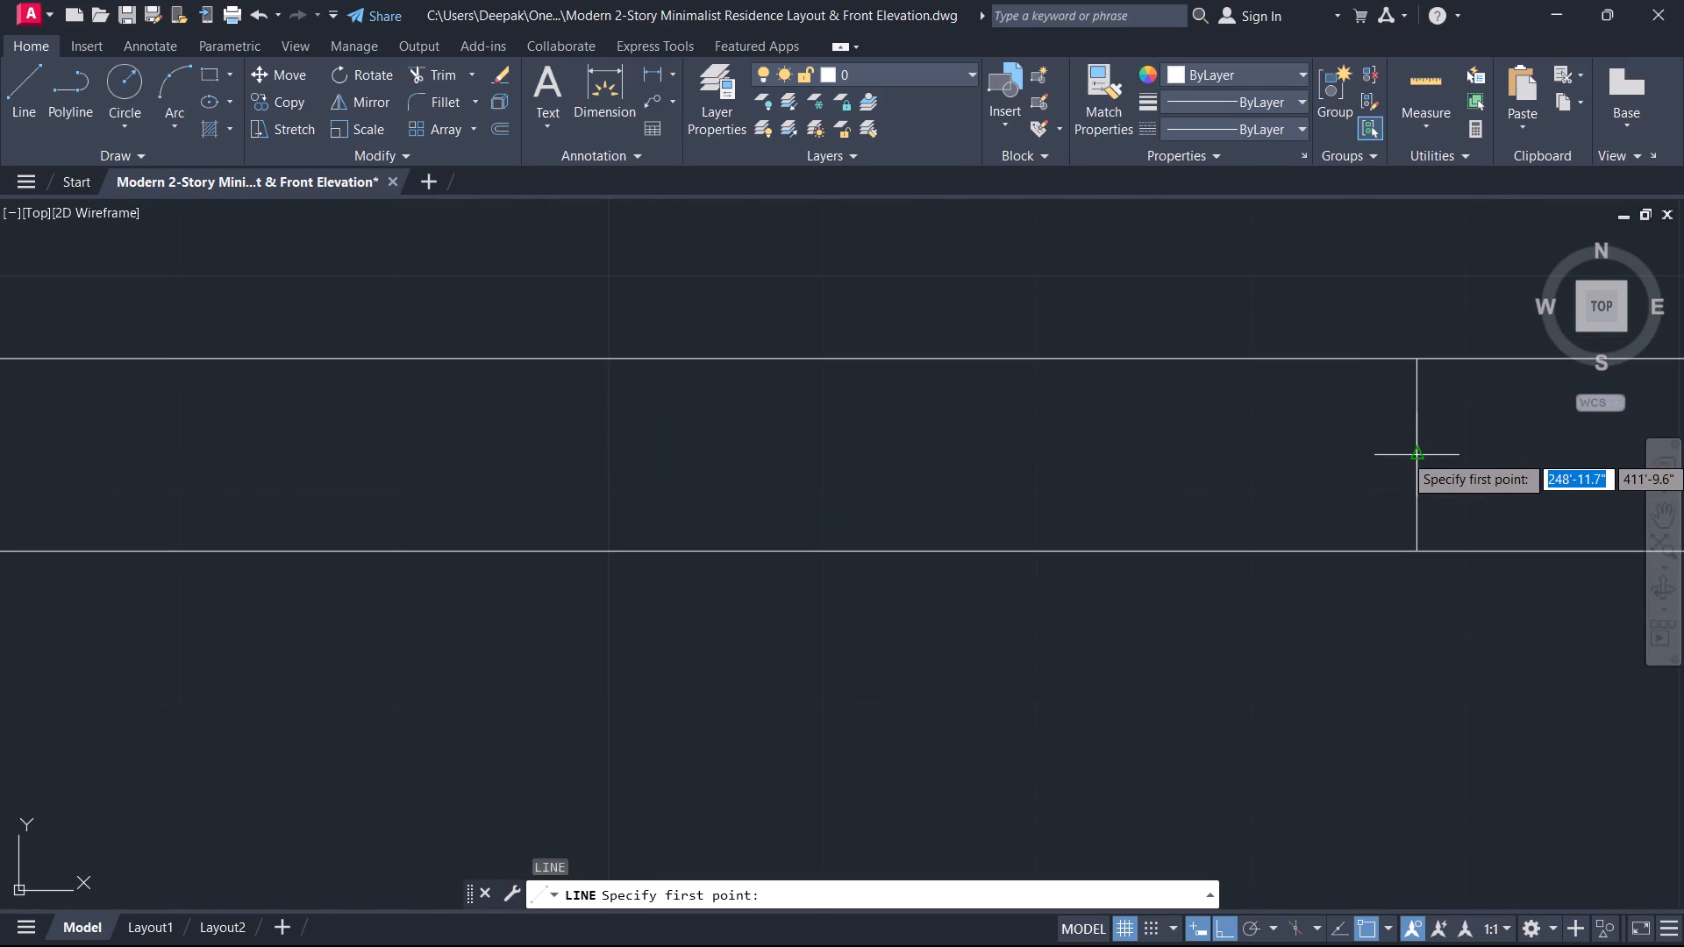
{"action": "left_click", "coordinate": [1412, 455]}
{"action": "middle_click_drag", "start_coordinate": [1021, 470], "coordinate": [1683, 530]}
{"action": "scroll", "coordinate": [1021, 470], "scroll_direction": "down", "scroll_amount": 1}
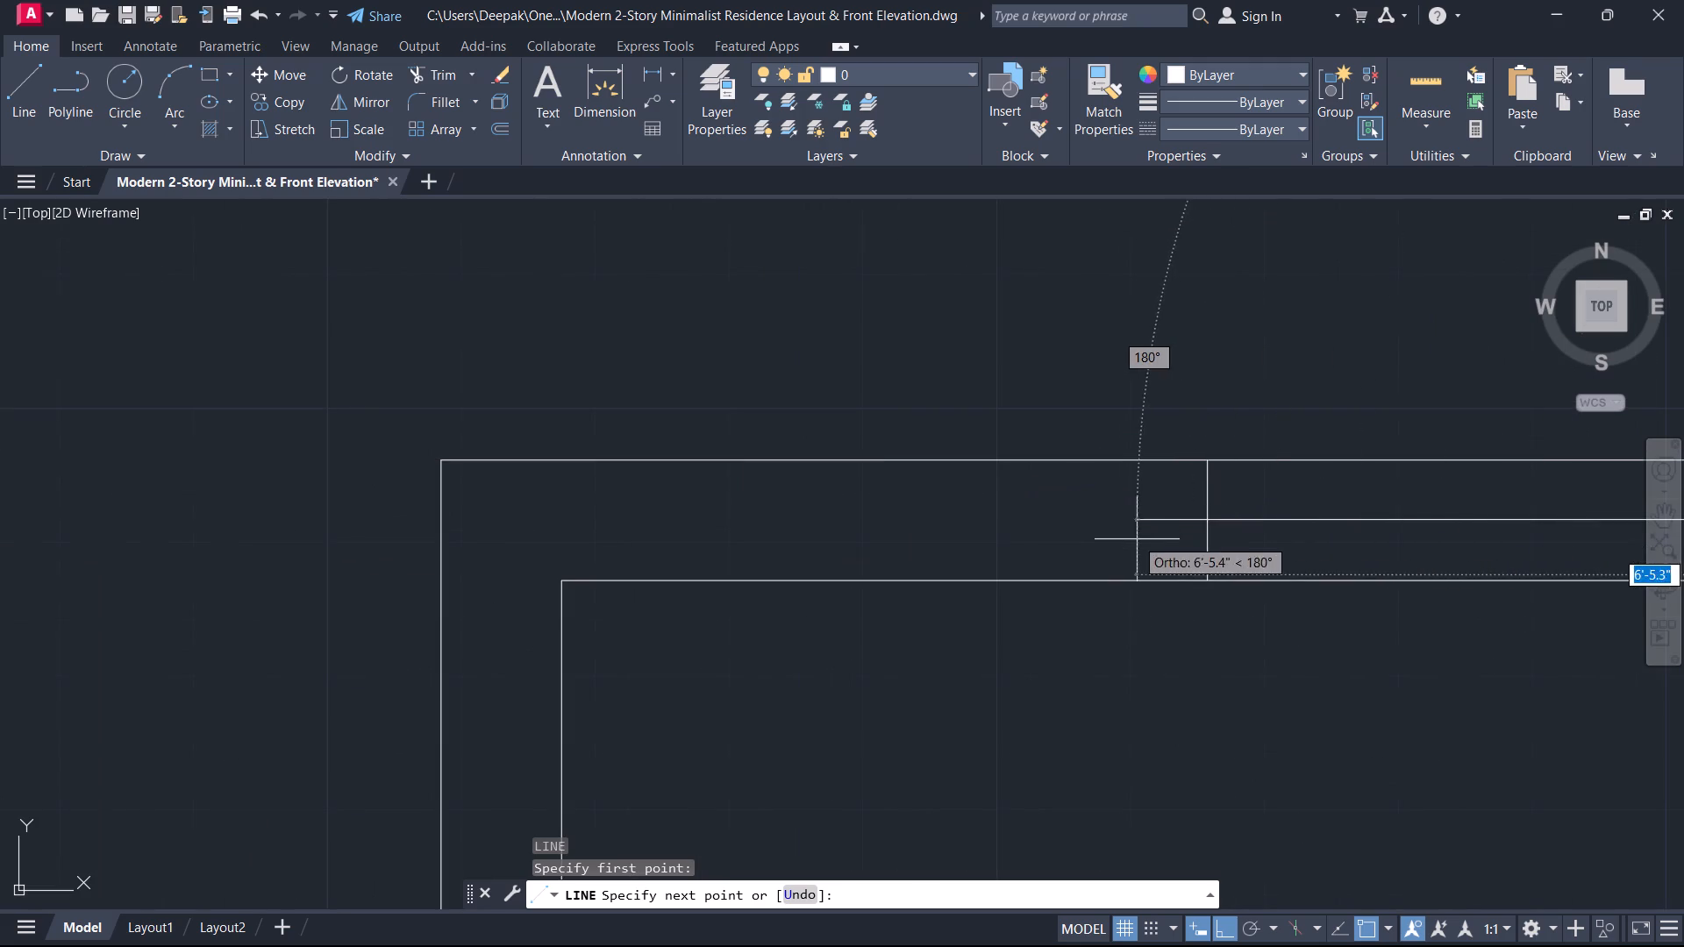
{"action": "left_click", "coordinate": [1204, 517]}
{"action": "key", "text": "Escape"}
{"action": "middle_click_drag", "start_coordinate": [1205, 523], "coordinate": [776, 555]}
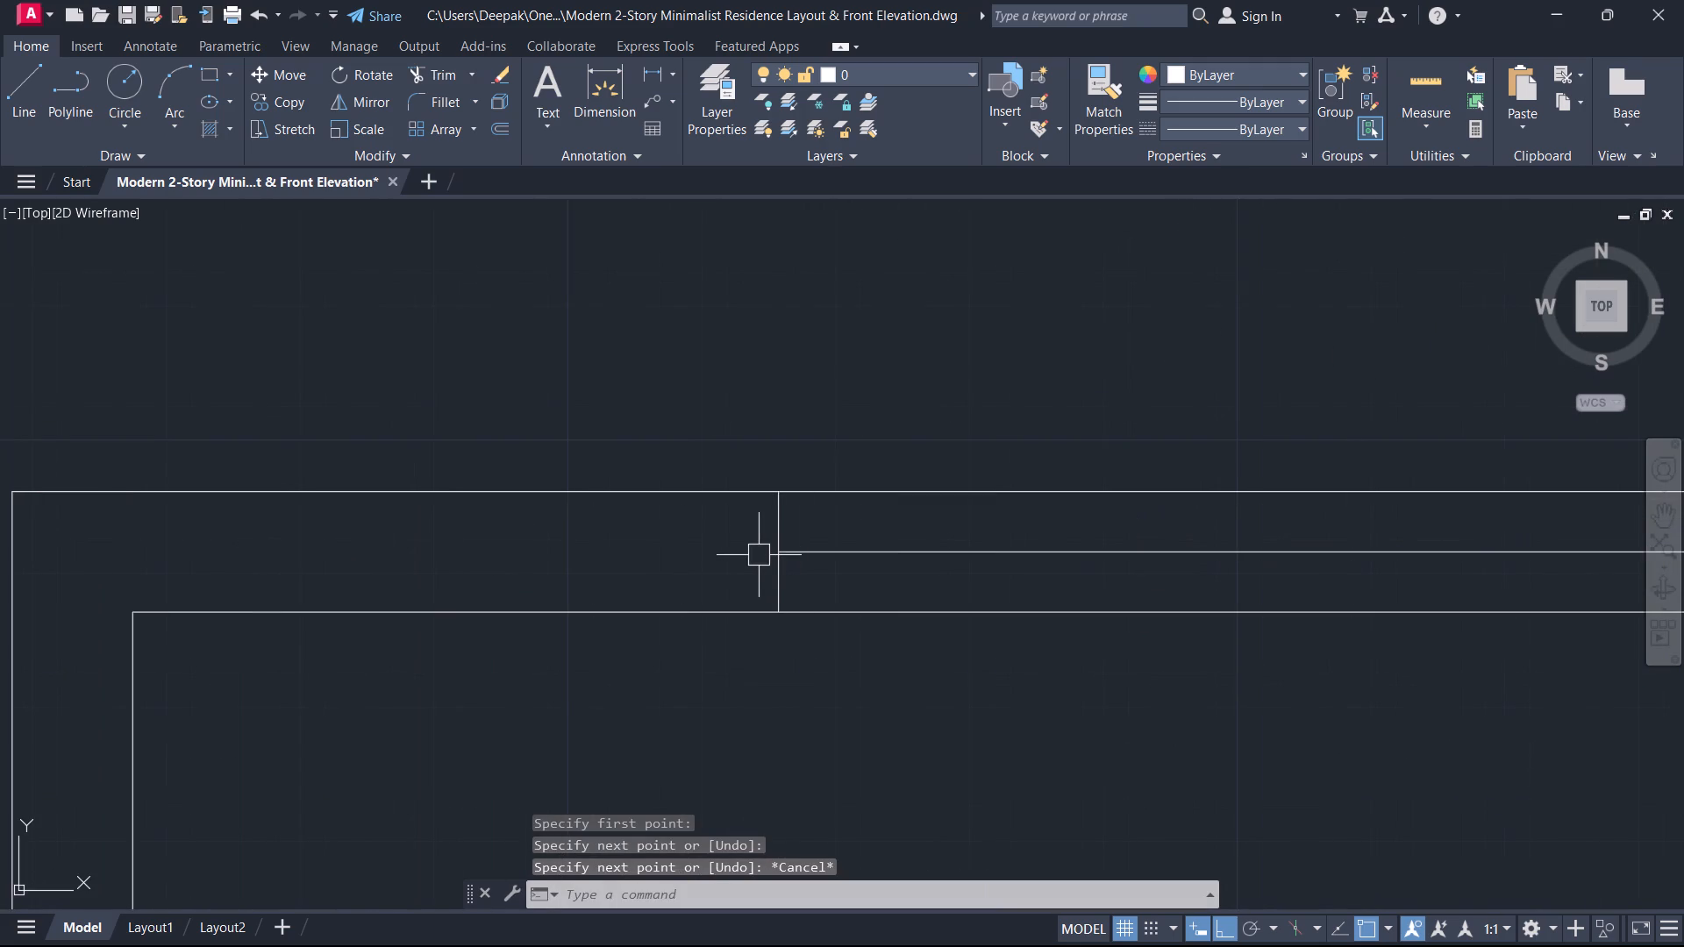
Offset the window's horizontal centre line by 1" both upward and downward.
{"action": "type", "text": "o"}
{"action": "key", "text": "space"}
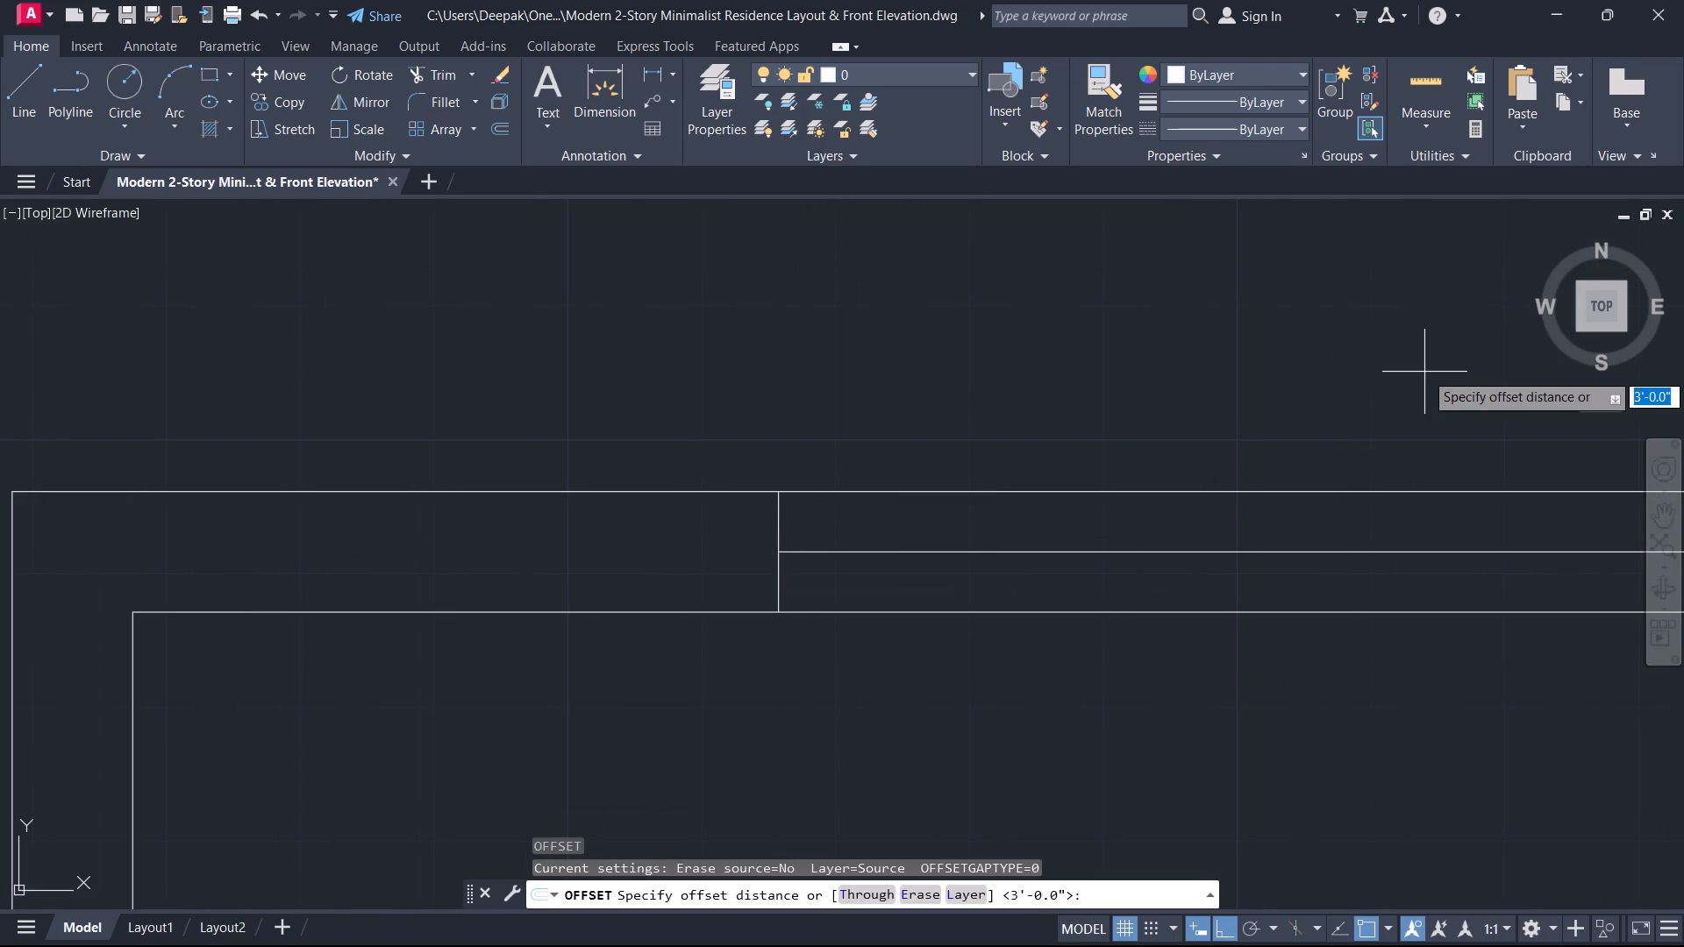
{"action": "key", "text": "0"}
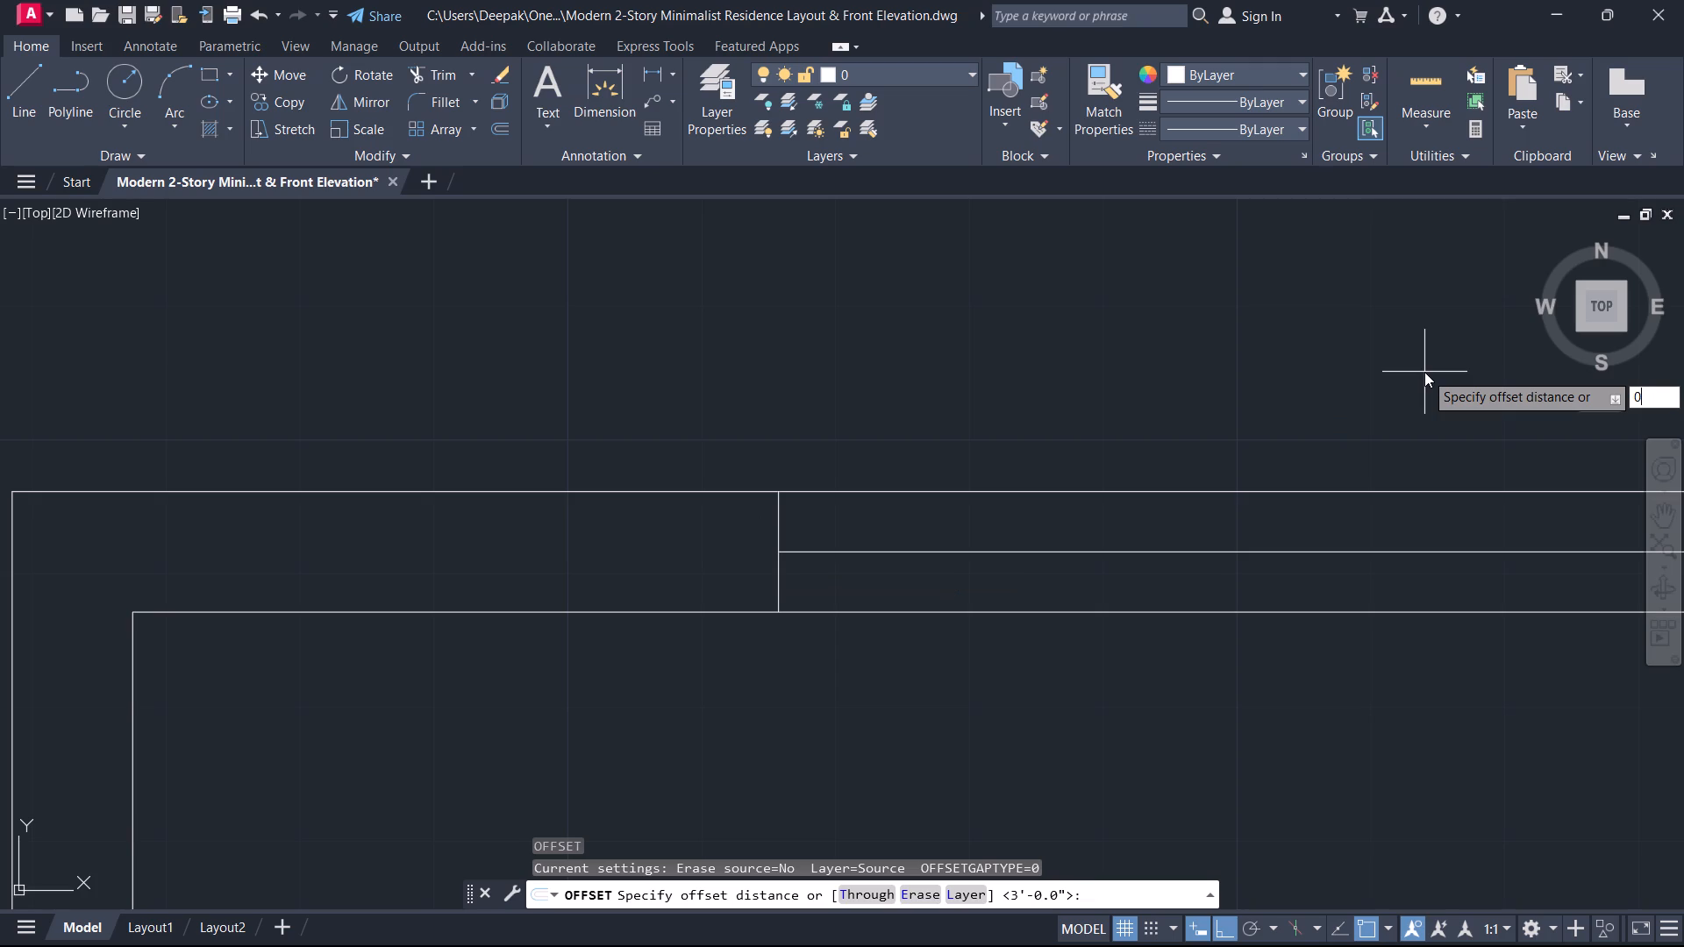
{"action": "key", "text": "BackSpace"}
{"action": "key", "text": "1"}
{"action": "key", "text": "Return"}
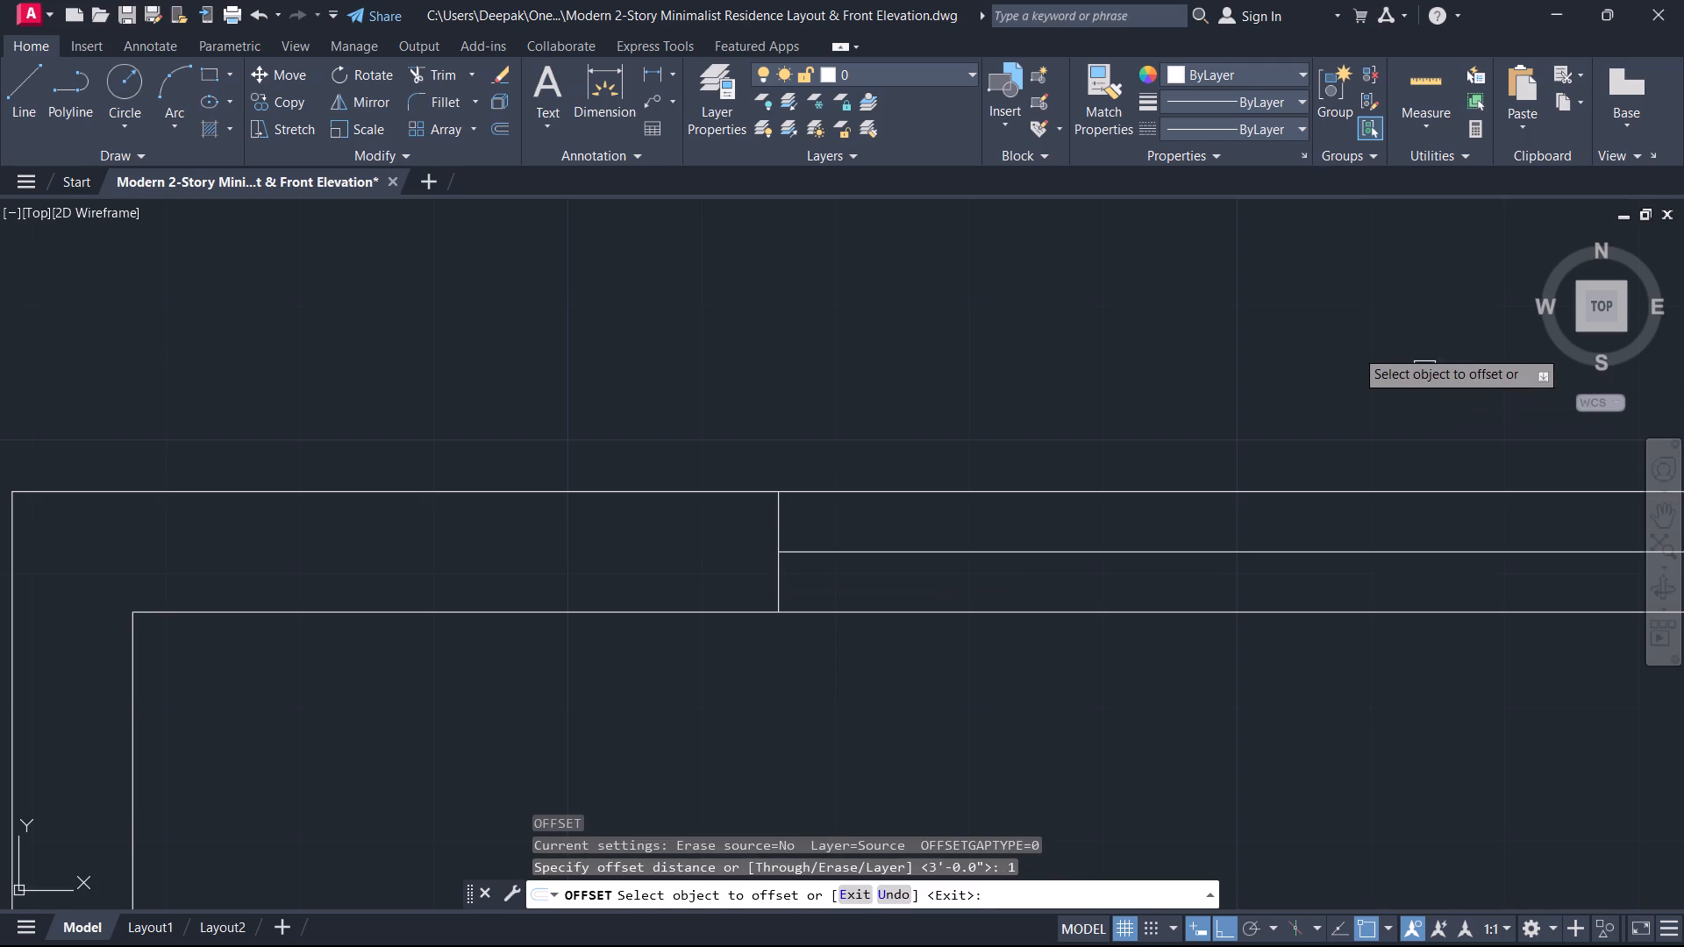
{"action": "left_click", "coordinate": [1155, 556]}
{"action": "left_click", "coordinate": [1152, 536]}
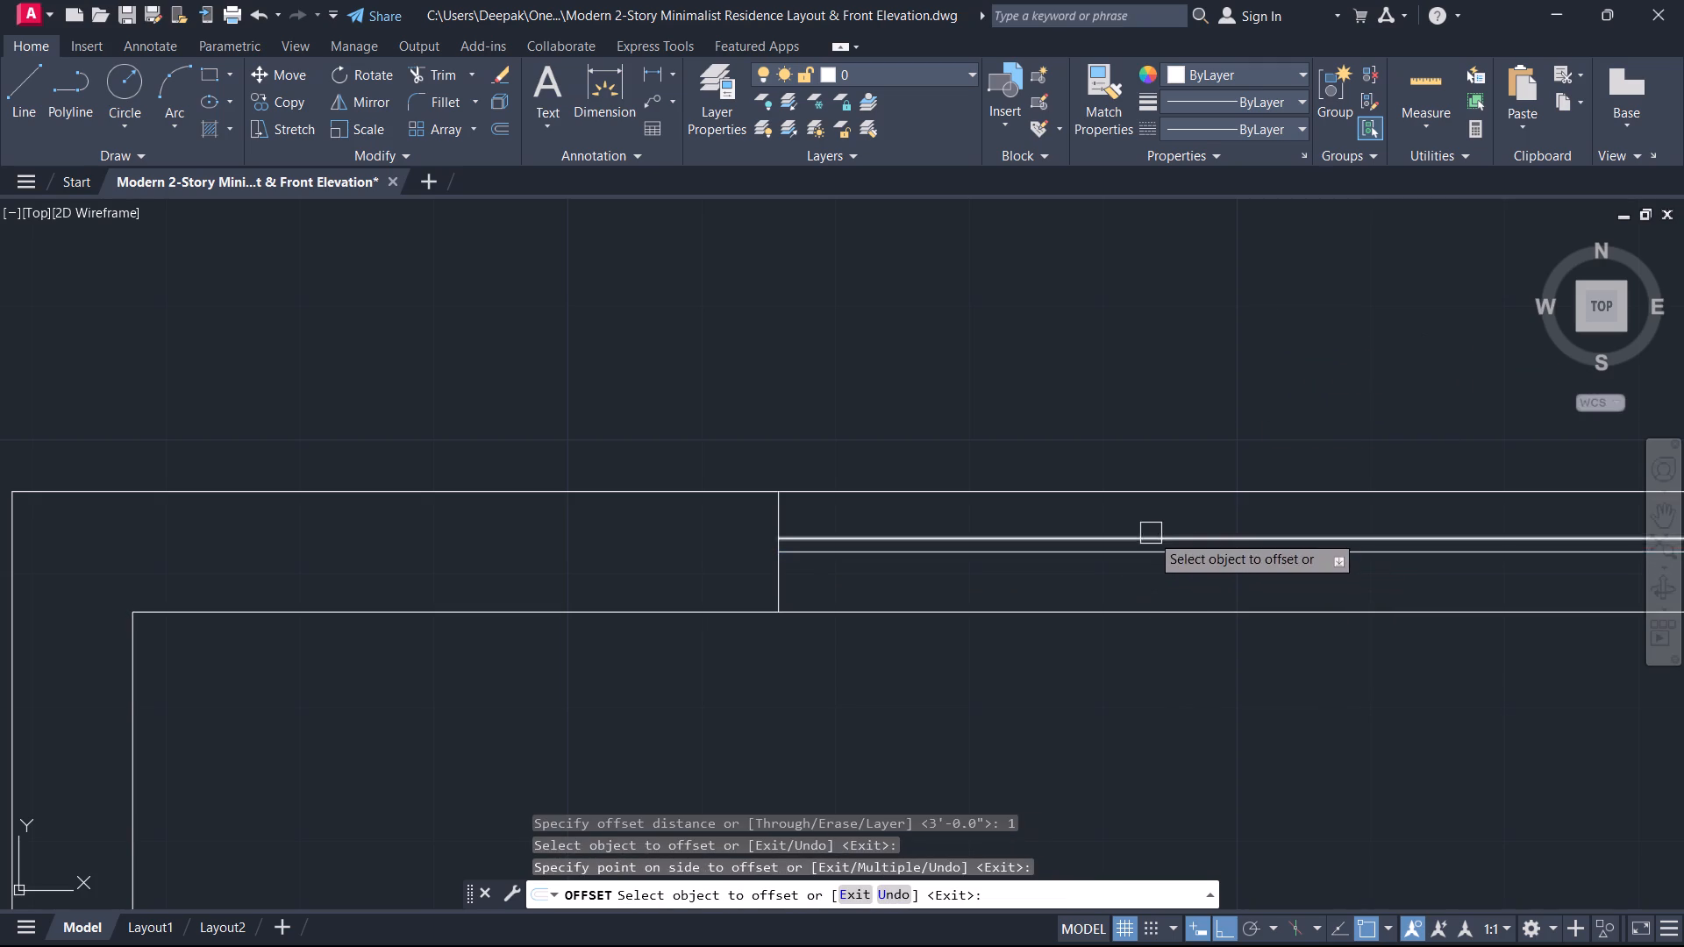
{"action": "scroll", "coordinate": [1155, 544], "scroll_direction": "up", "scroll_amount": 2}
{"action": "left_click", "coordinate": [1160, 561]}
{"action": "left_click", "coordinate": [1141, 602]}
{"action": "key", "text": "Escape"}
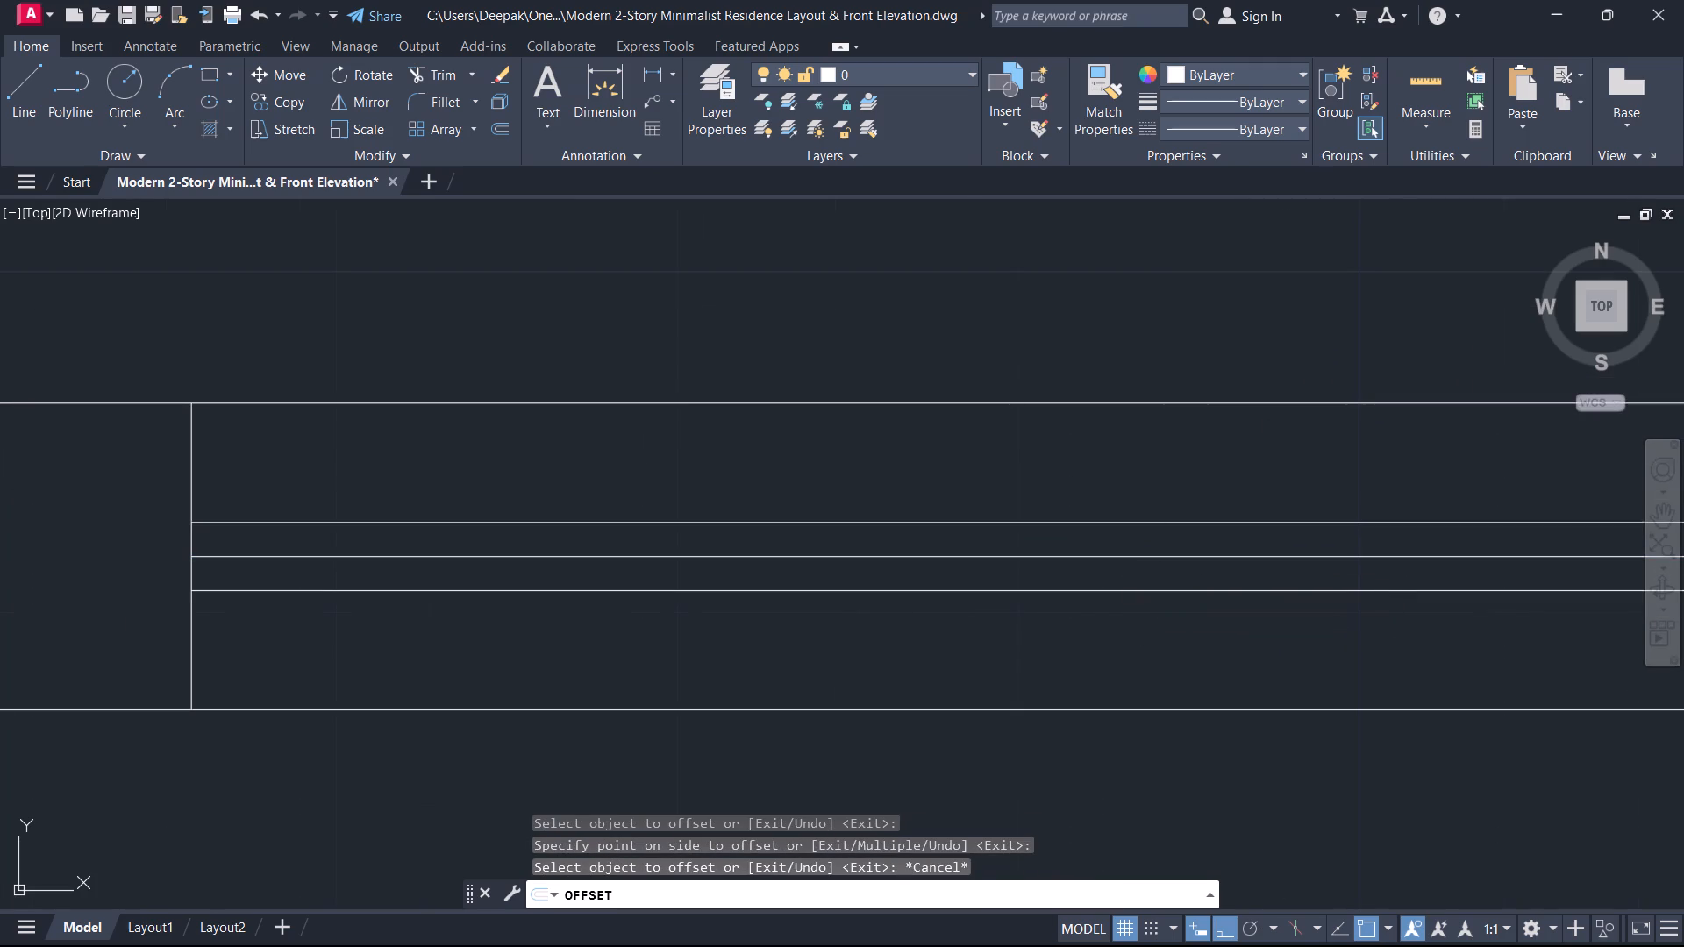
Delete the centre line between the two 1" offsets, leaving a double-line window in the upper-left room's top wall.
{"action": "left_click", "coordinate": [1206, 548]}
{"action": "key", "text": "Delete"}
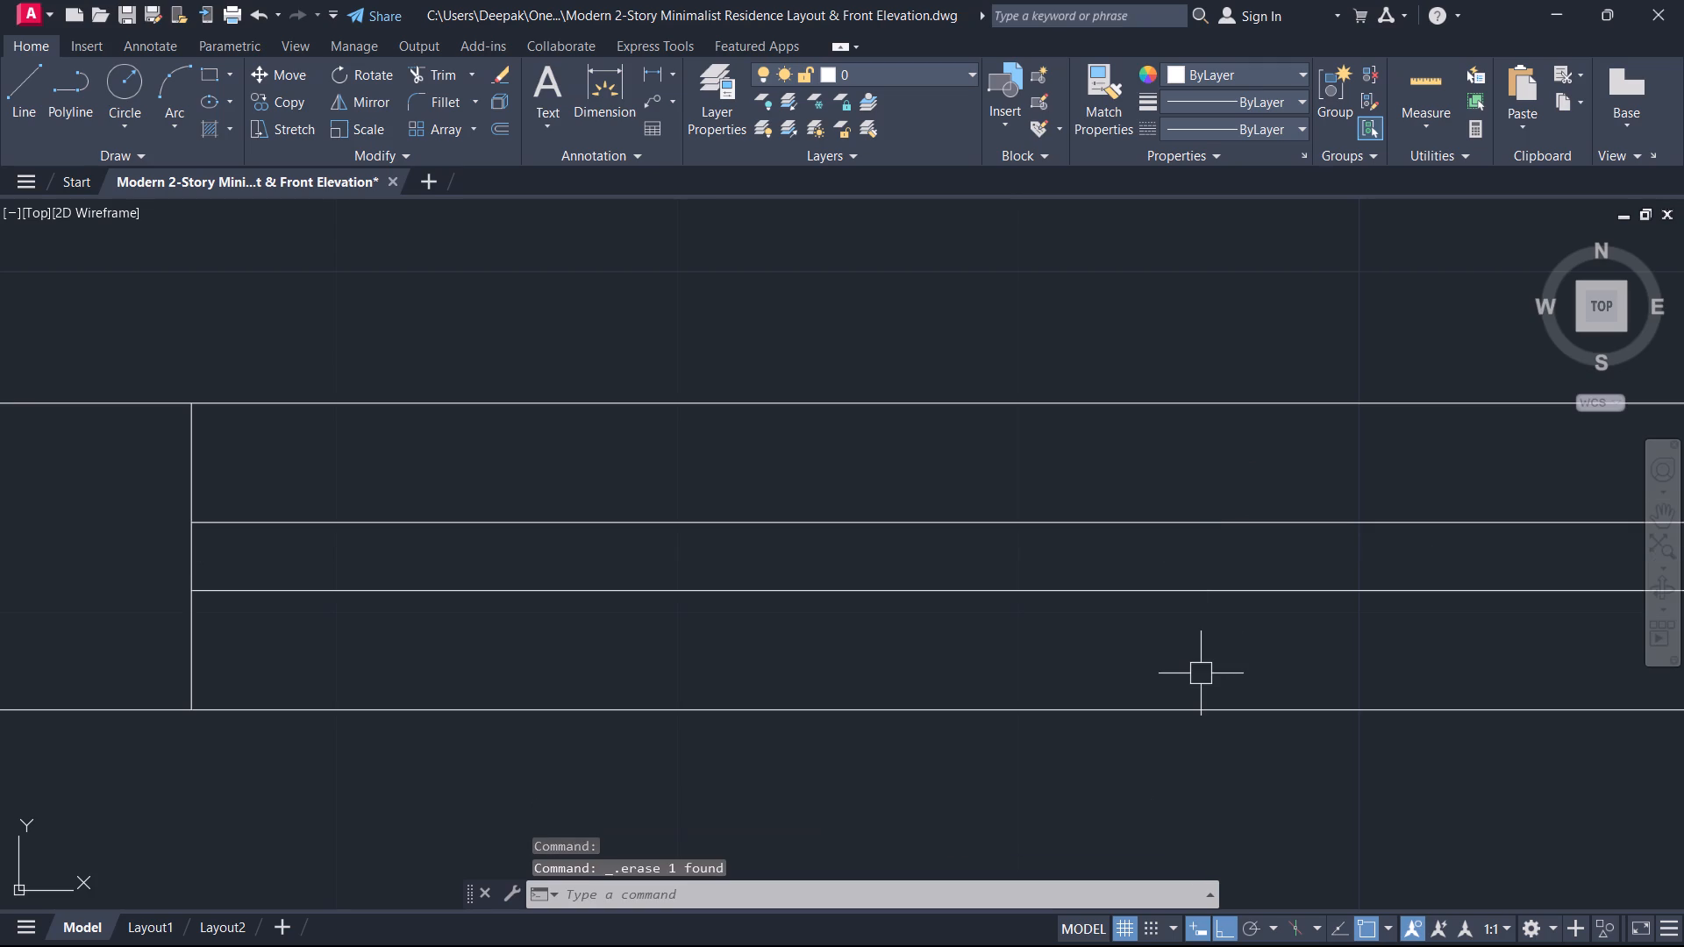
Draw a short line across the upper-middle room's top wall, from the midpoint of its inner line to the outer line.
{"action": "scroll", "coordinate": [1201, 673], "scroll_direction": "down", "scroll_amount": 2}
{"action": "middle_click_drag", "start_coordinate": [1190, 673], "coordinate": [846, 247]}
{"action": "scroll", "coordinate": [821, 276], "scroll_direction": "down", "scroll_amount": 4}
{"action": "middle_click_drag", "start_coordinate": [867, 367], "coordinate": [879, 374]}
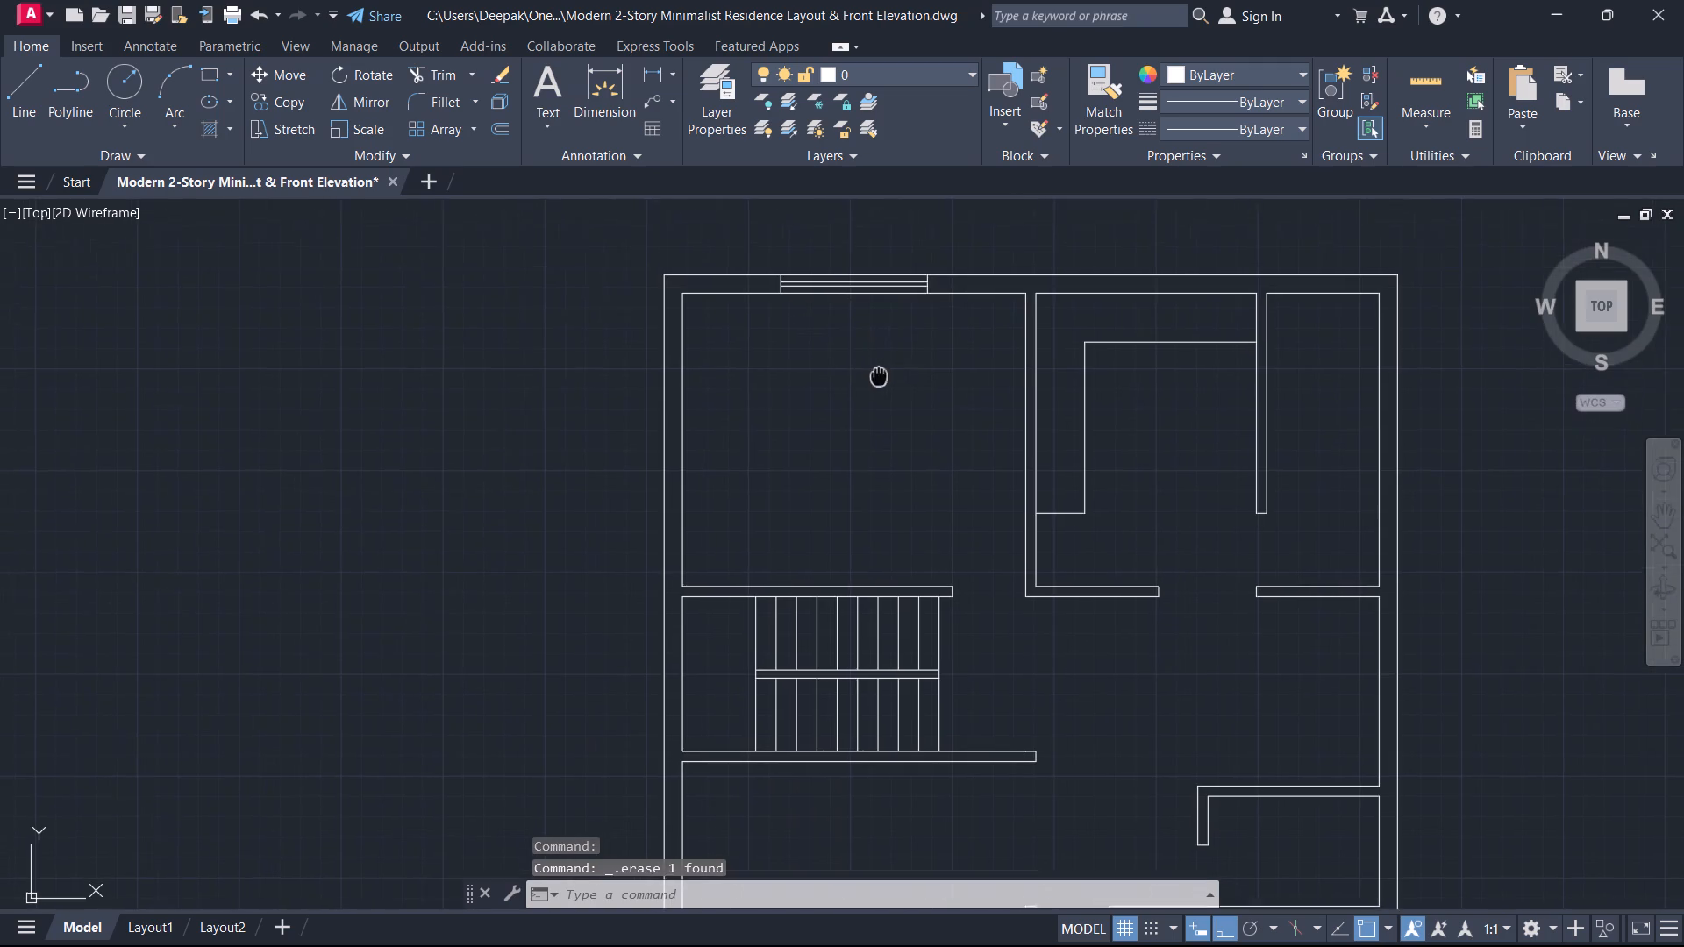
{"action": "middle_click_drag", "start_coordinate": [879, 374], "coordinate": [887, 460]}
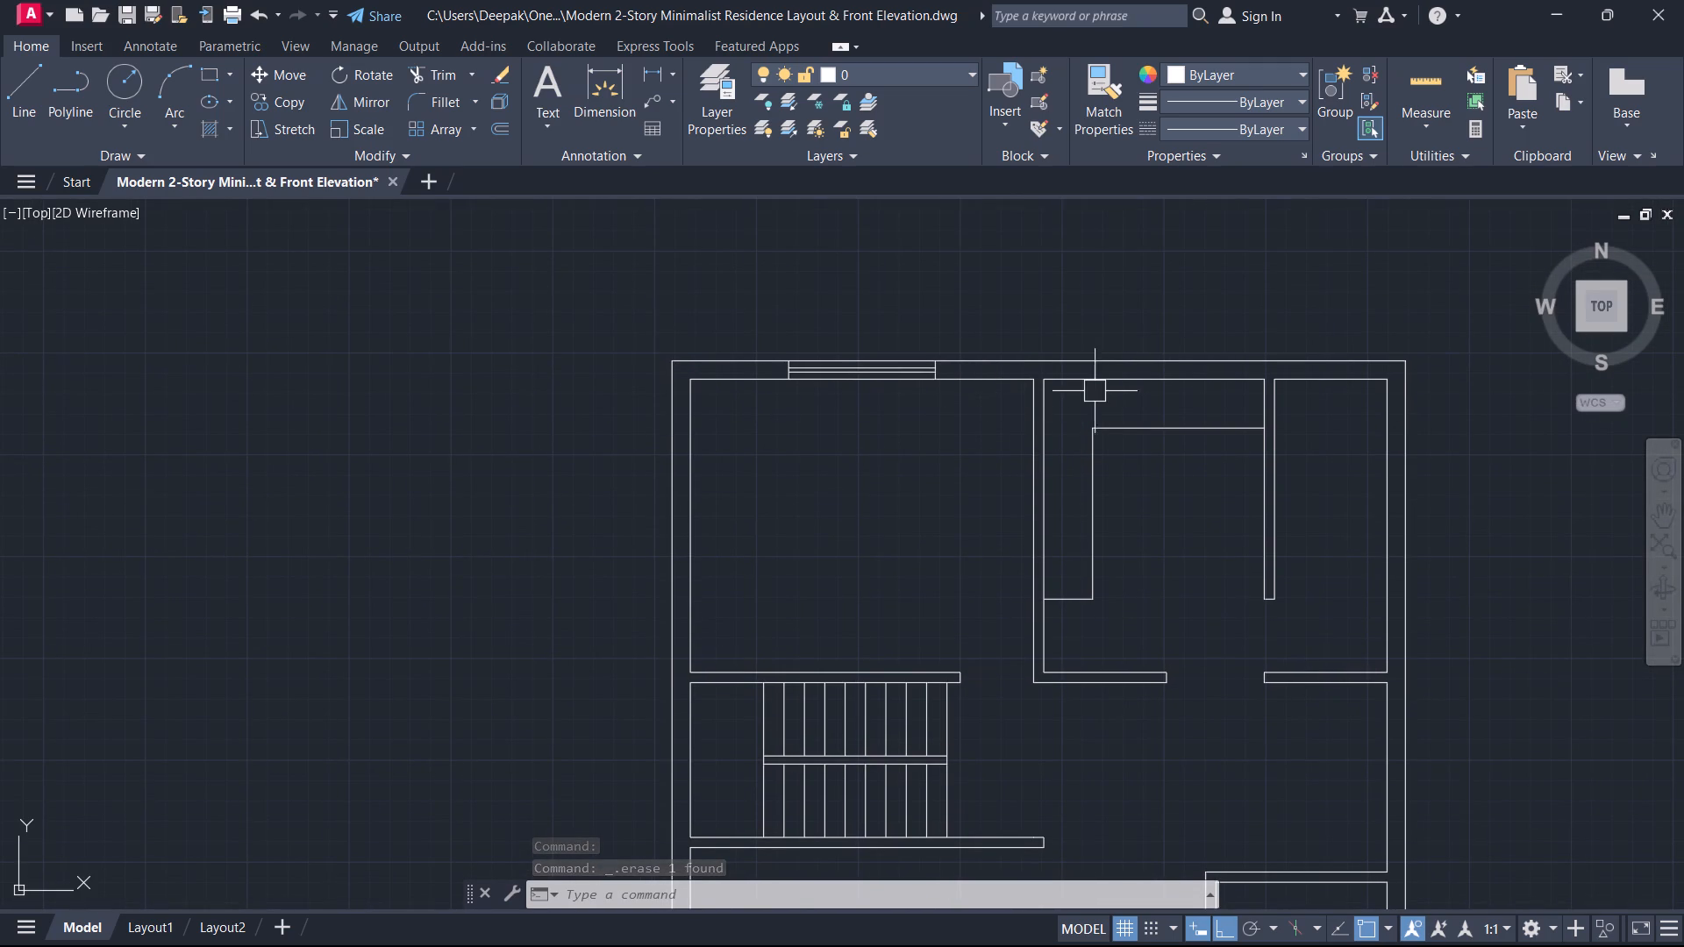
{"action": "scroll", "coordinate": [1120, 417], "scroll_direction": "up", "scroll_amount": 1}
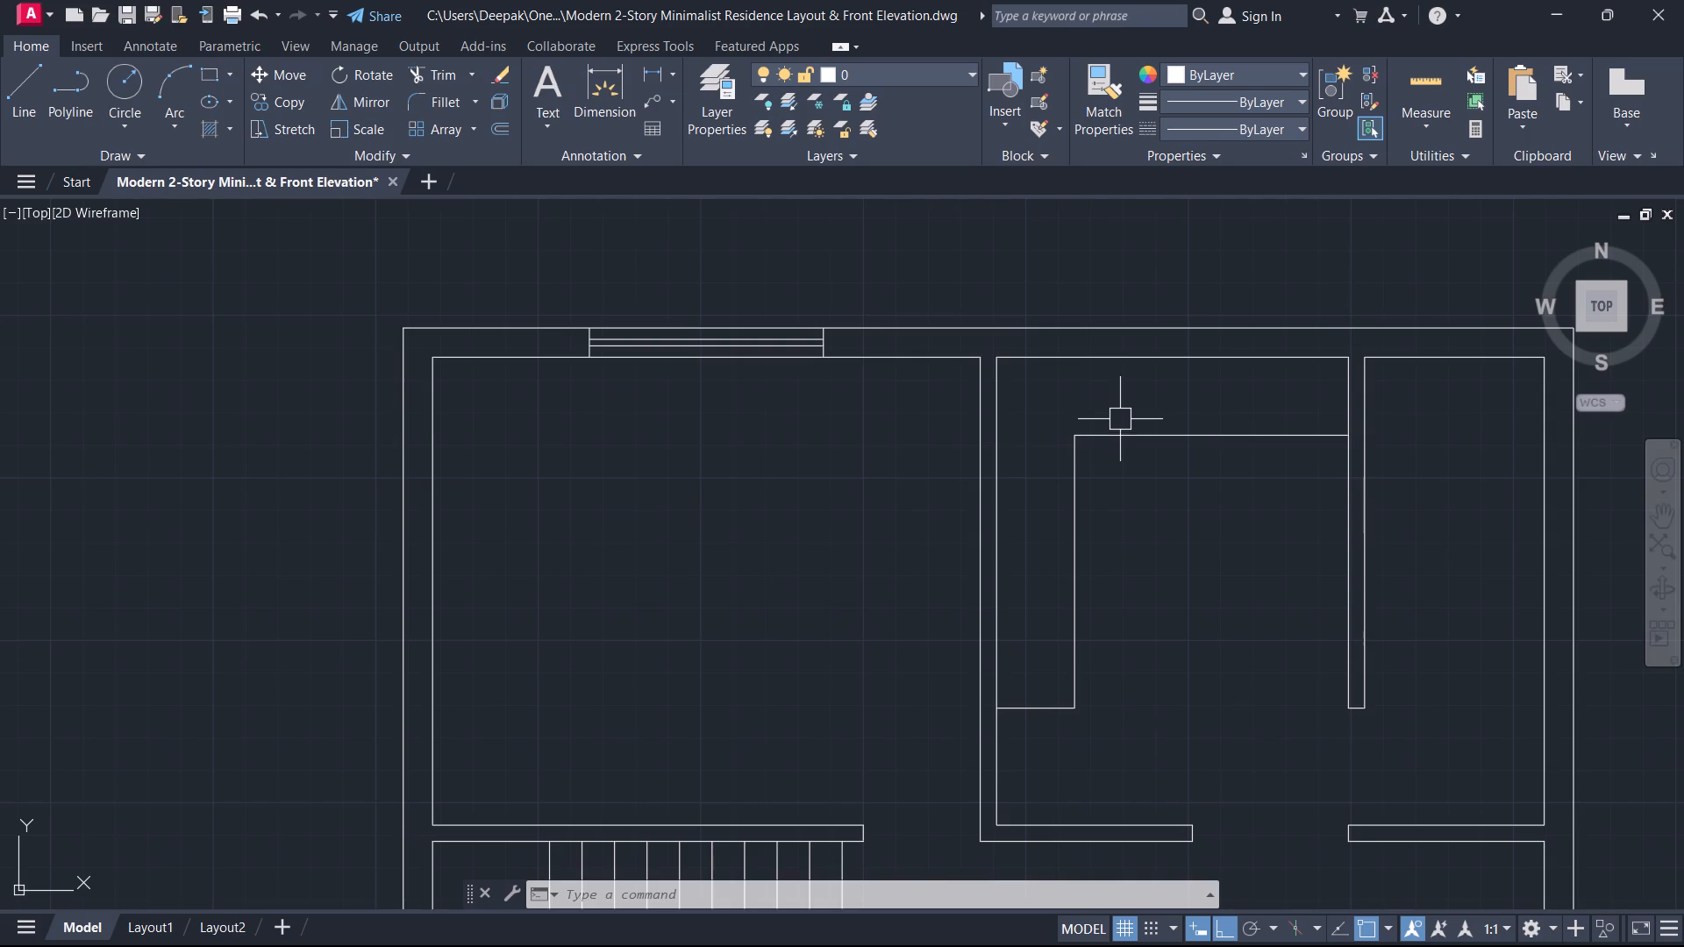
{"action": "type", "text": "l"}
{"action": "key", "text": "space"}
{"action": "scroll", "coordinate": [1150, 372], "scroll_direction": "up", "scroll_amount": 1}
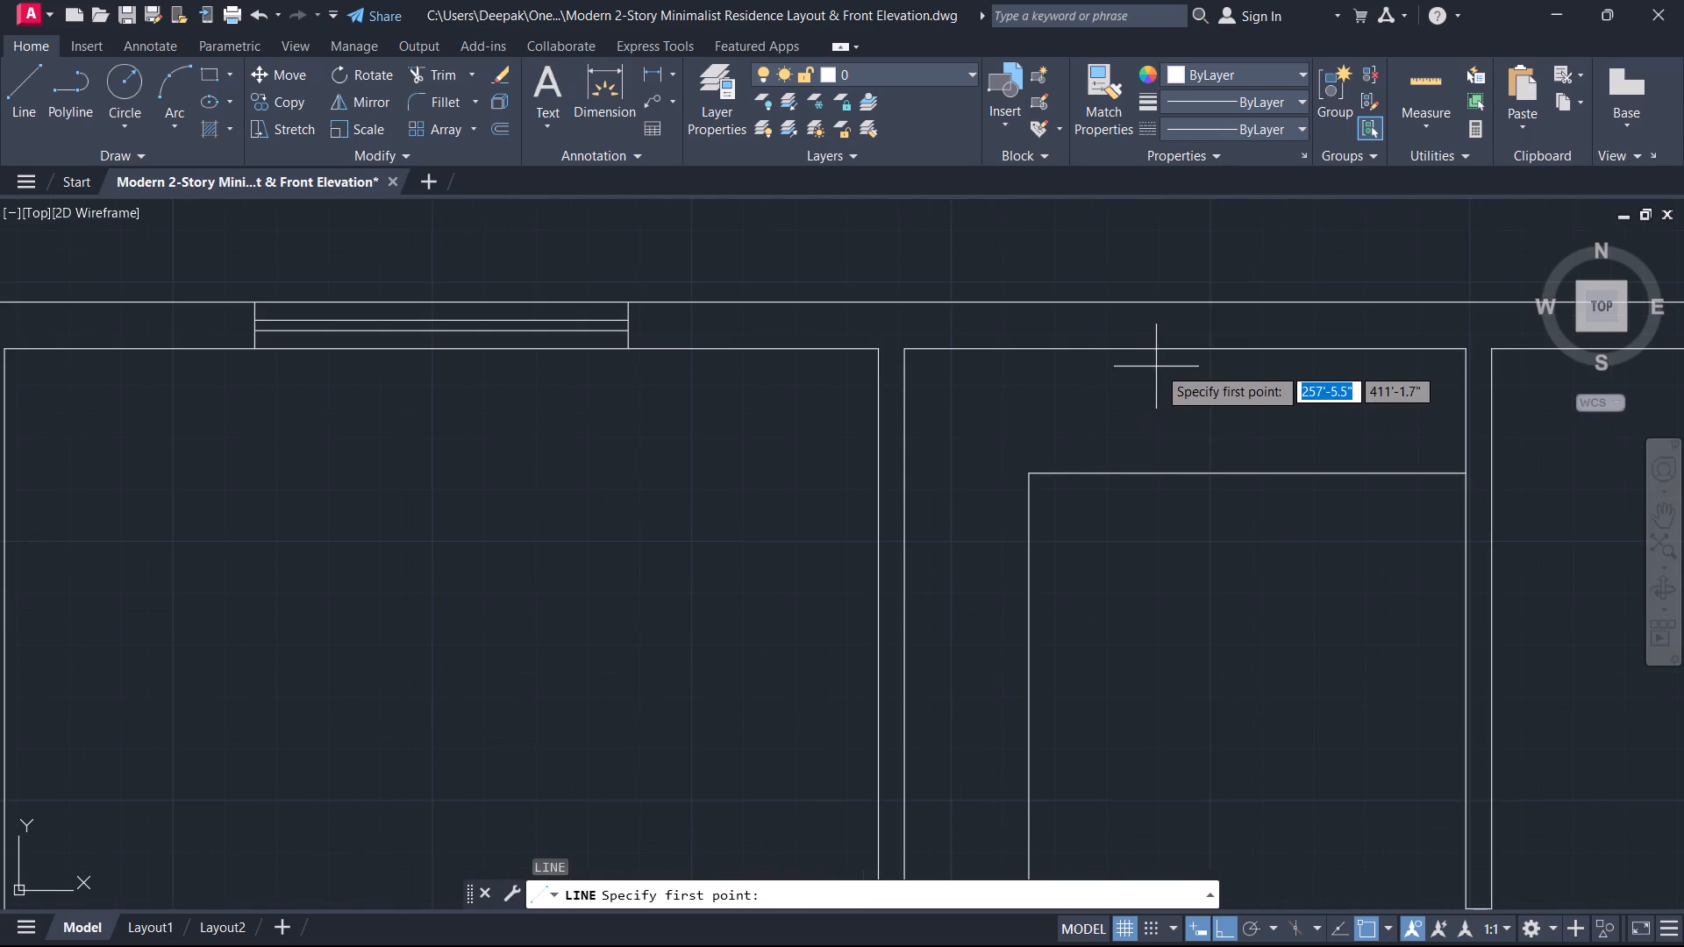
{"action": "left_click", "coordinate": [1186, 350]}
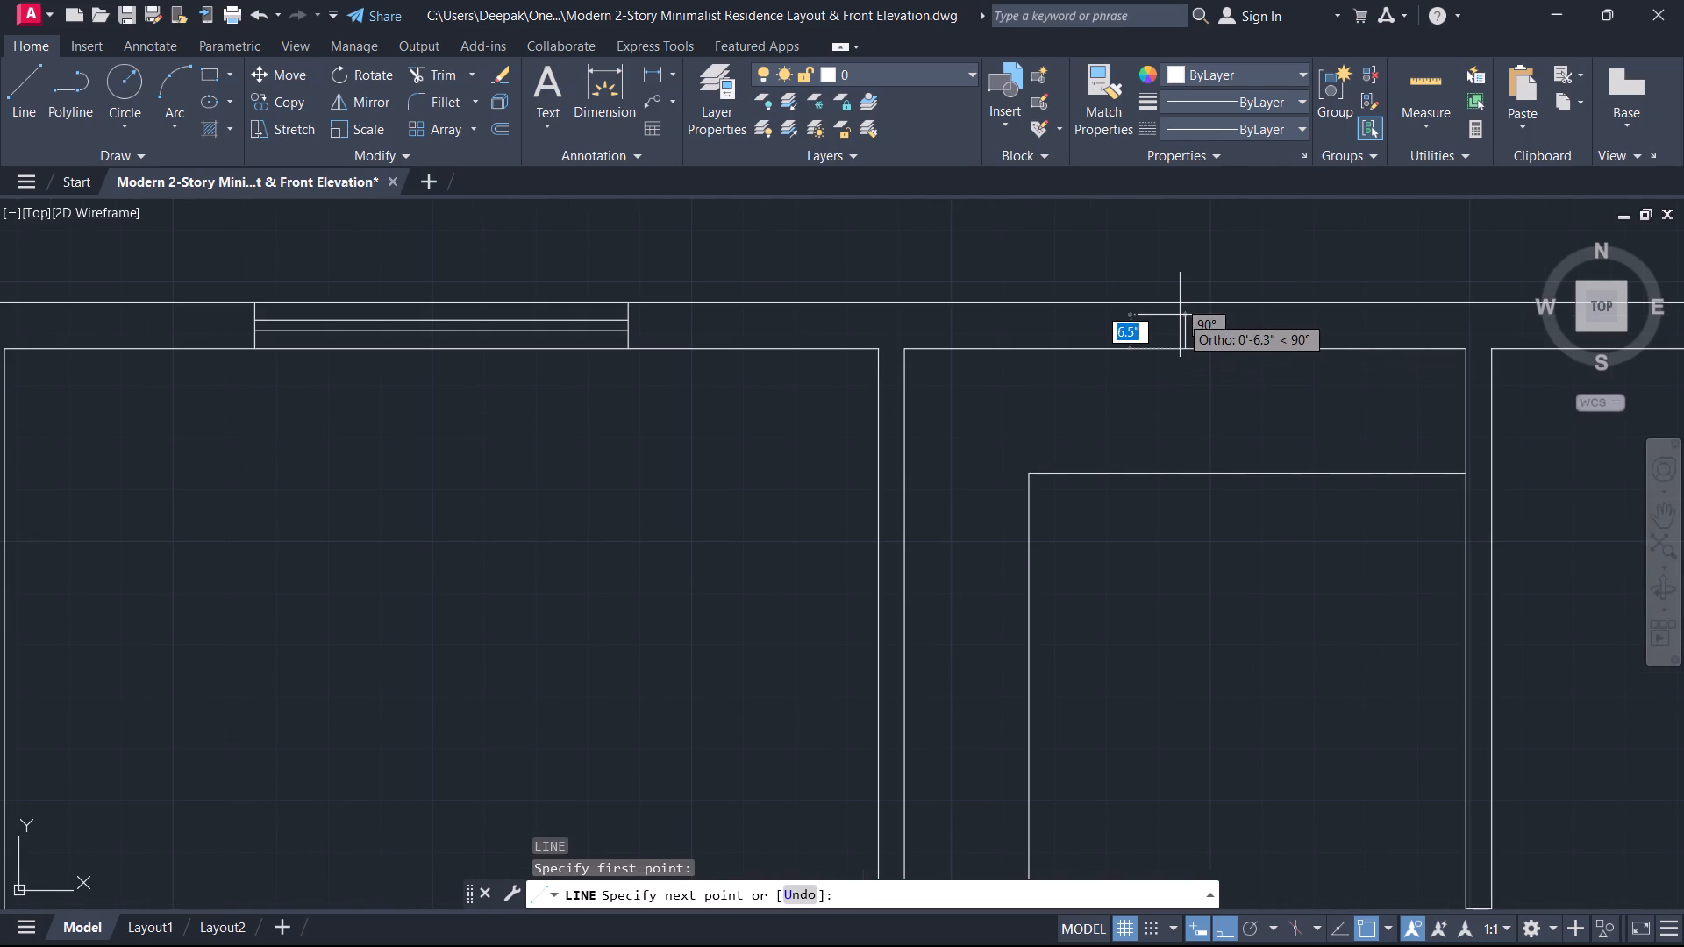
{"action": "left_click", "coordinate": [1182, 303]}
{"action": "key", "text": "Escape"}
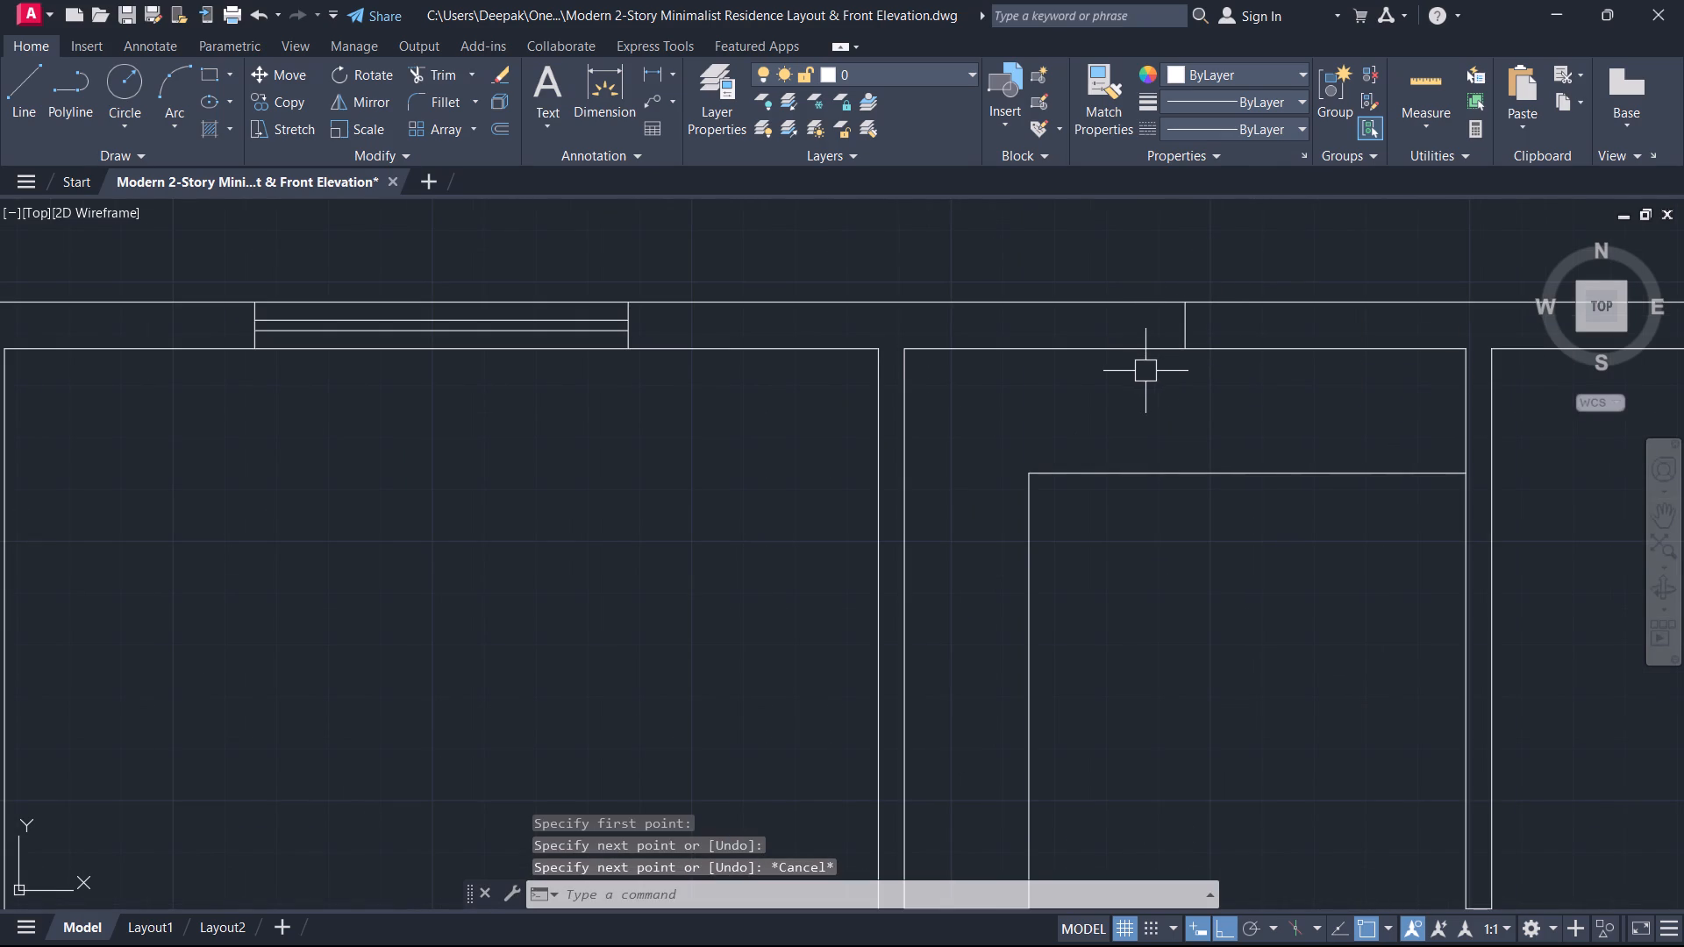
Offset the short line across the upper-middle room's top wall by 2' to both sides.
{"action": "type", "text": "o"}
{"action": "key", "text": "space"}
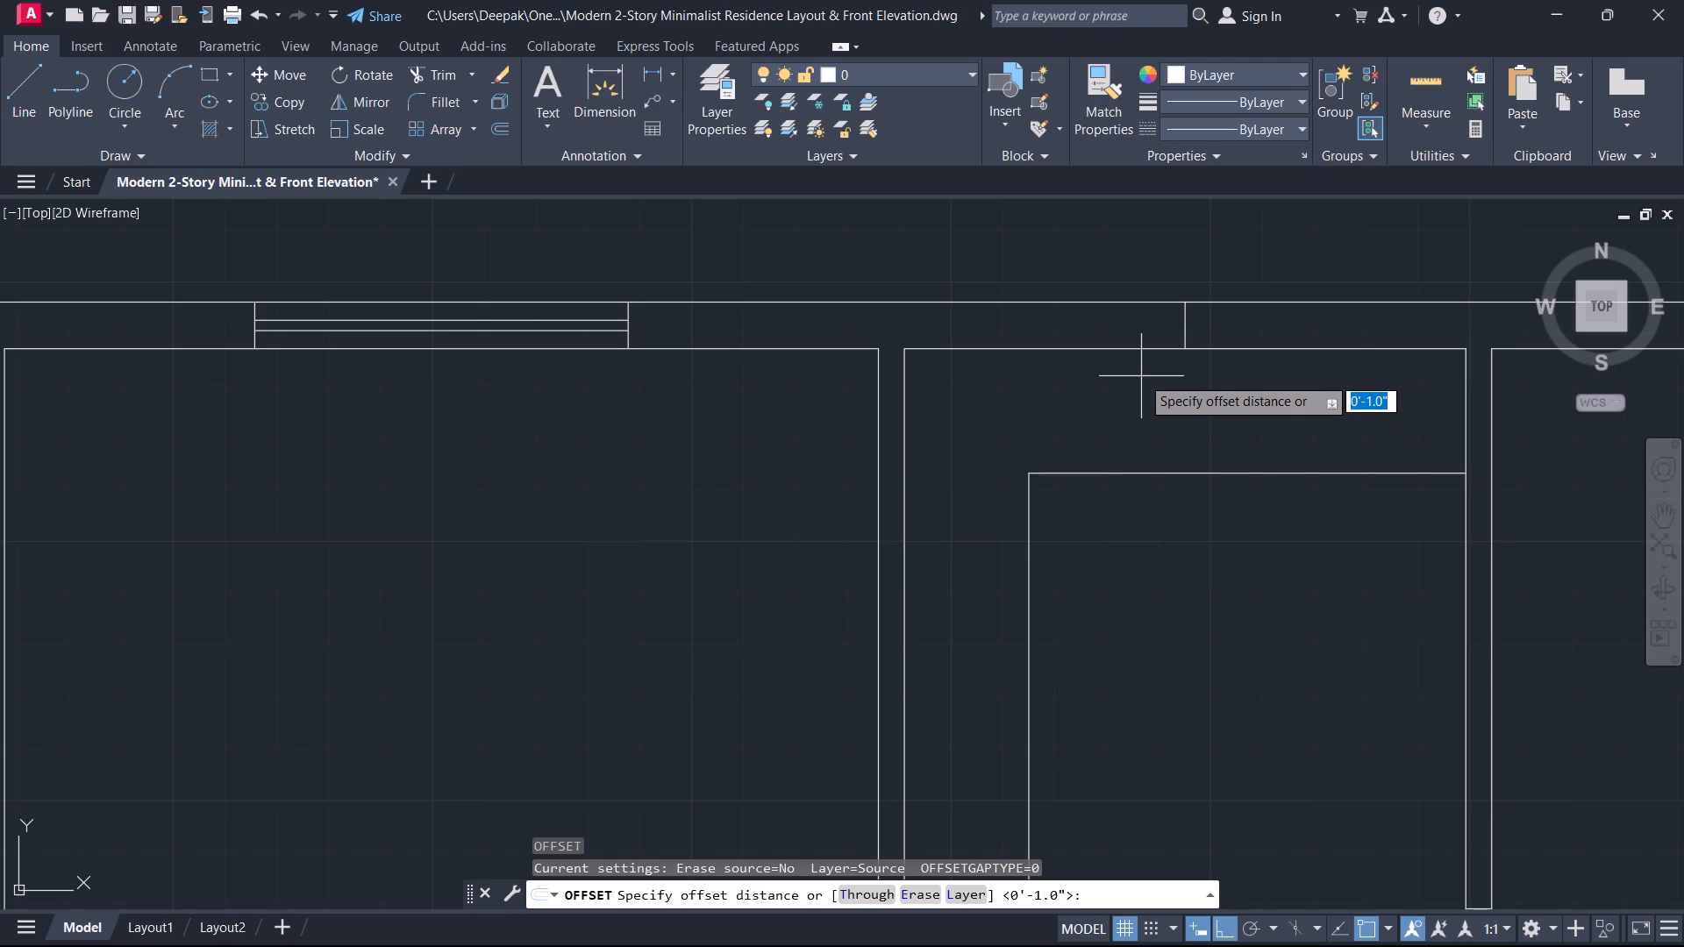
{"action": "key", "text": "2"}
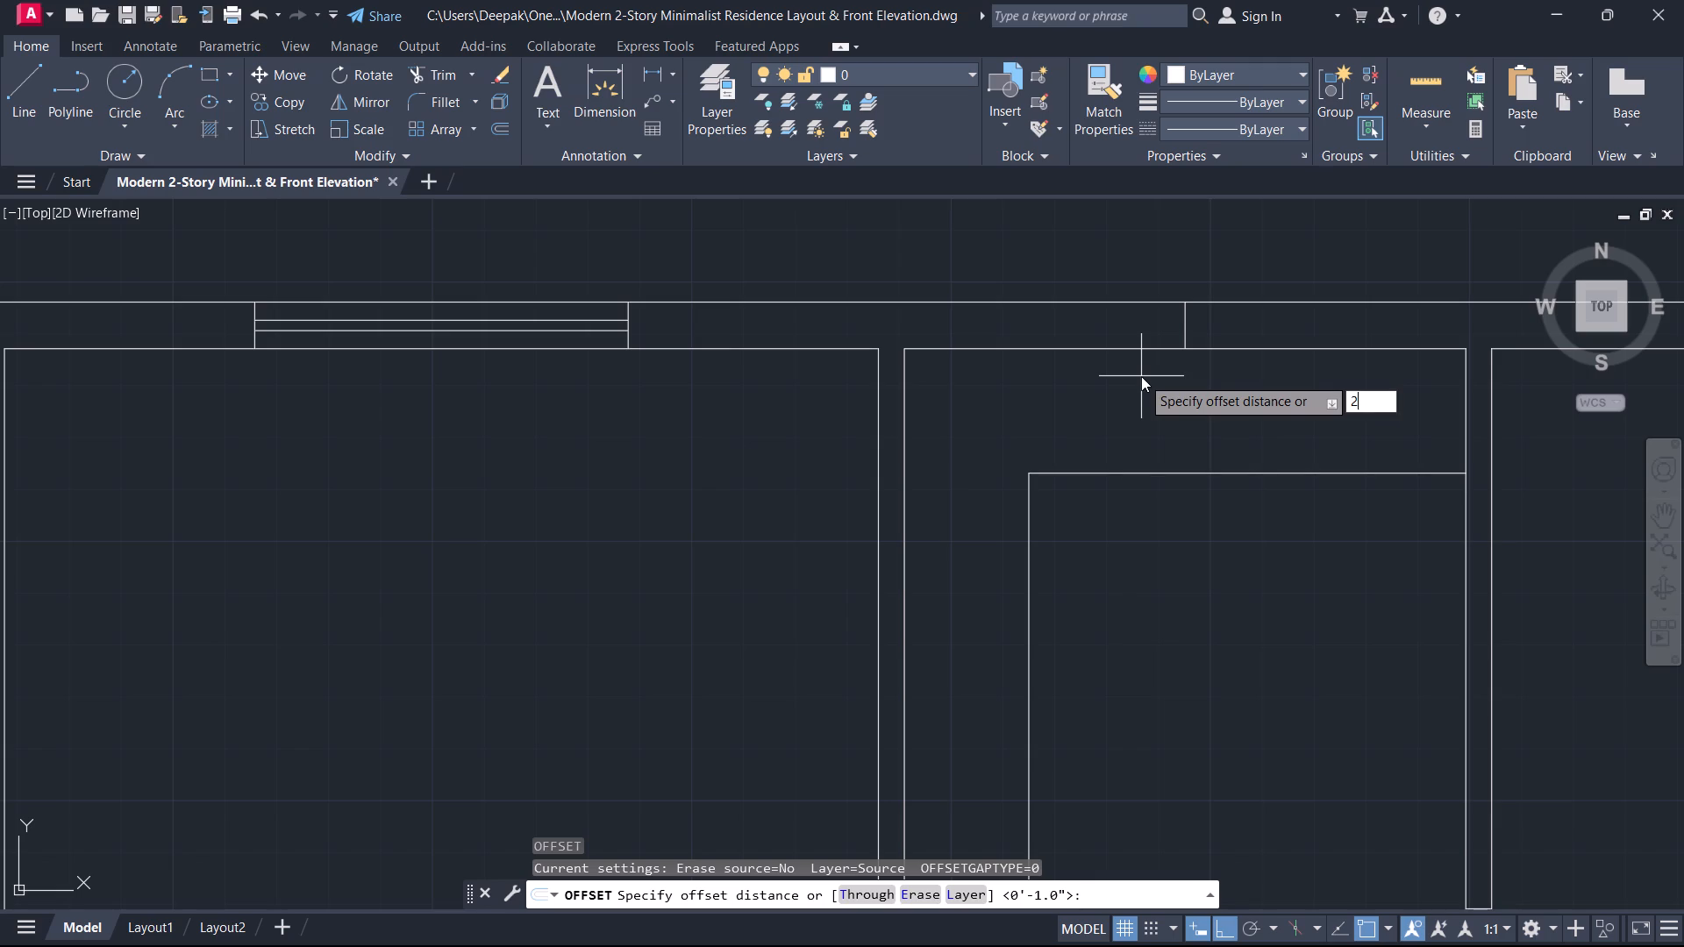
{"action": "key", "text": "apostrophe"}
{"action": "key", "text": "Return"}
{"action": "scroll", "coordinate": [1112, 327], "scroll_direction": "up", "scroll_amount": 1}
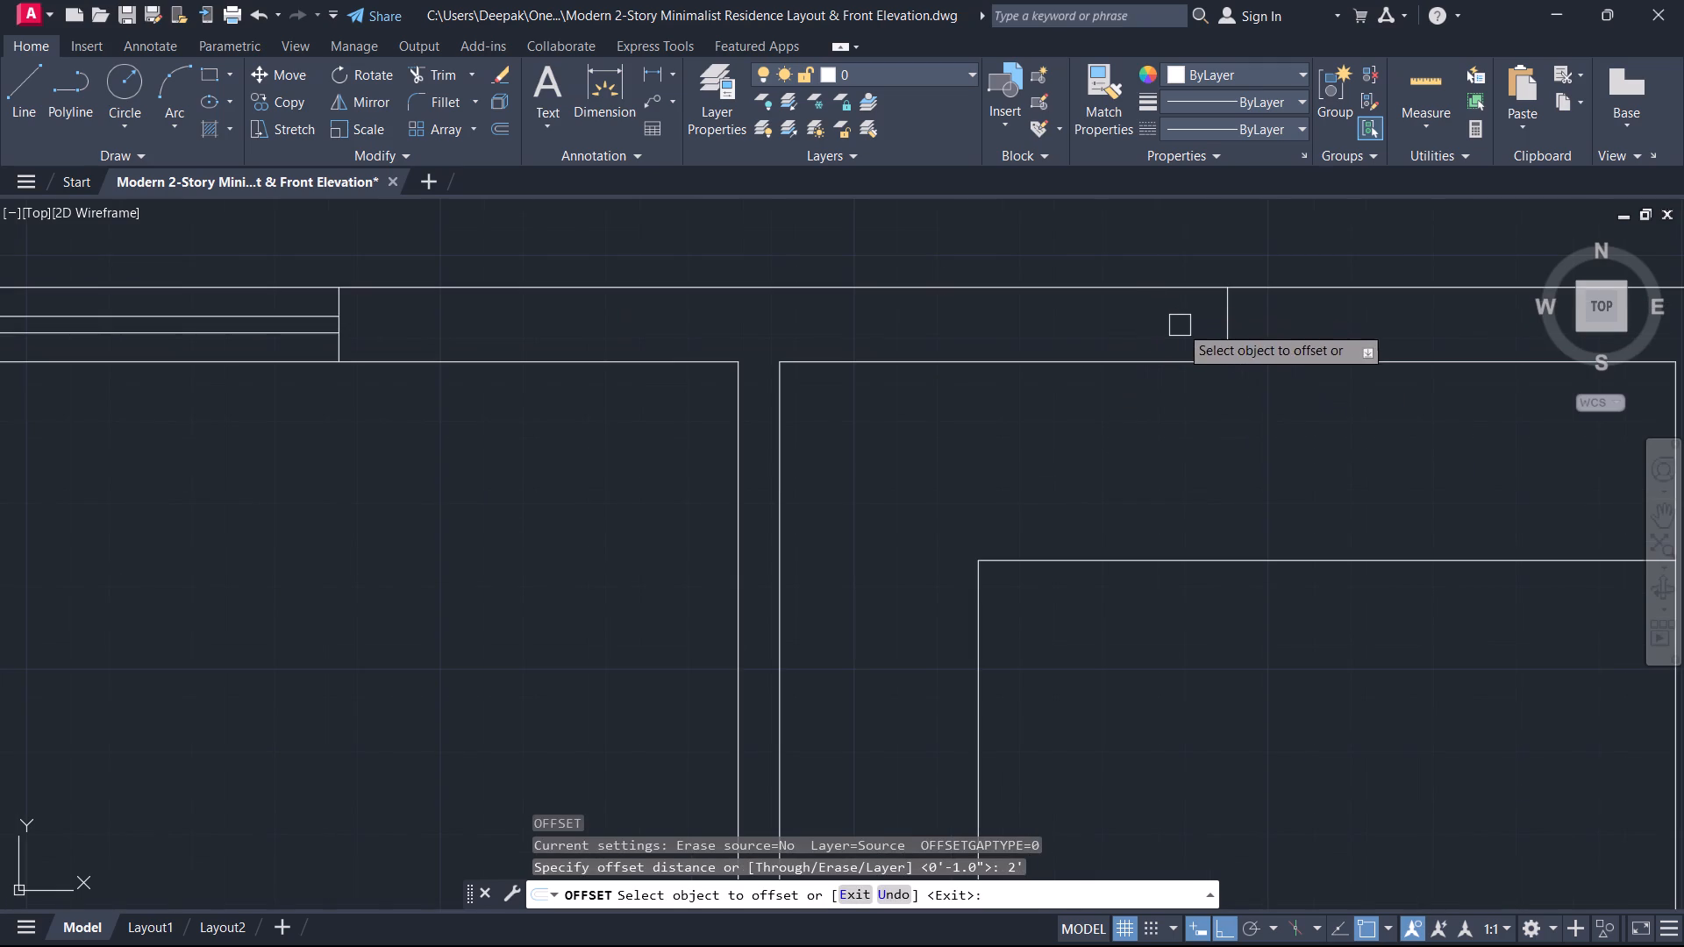
{"action": "left_click", "coordinate": [1225, 317]}
{"action": "left_click", "coordinate": [1149, 325]}
{"action": "left_click", "coordinate": [1232, 320]}
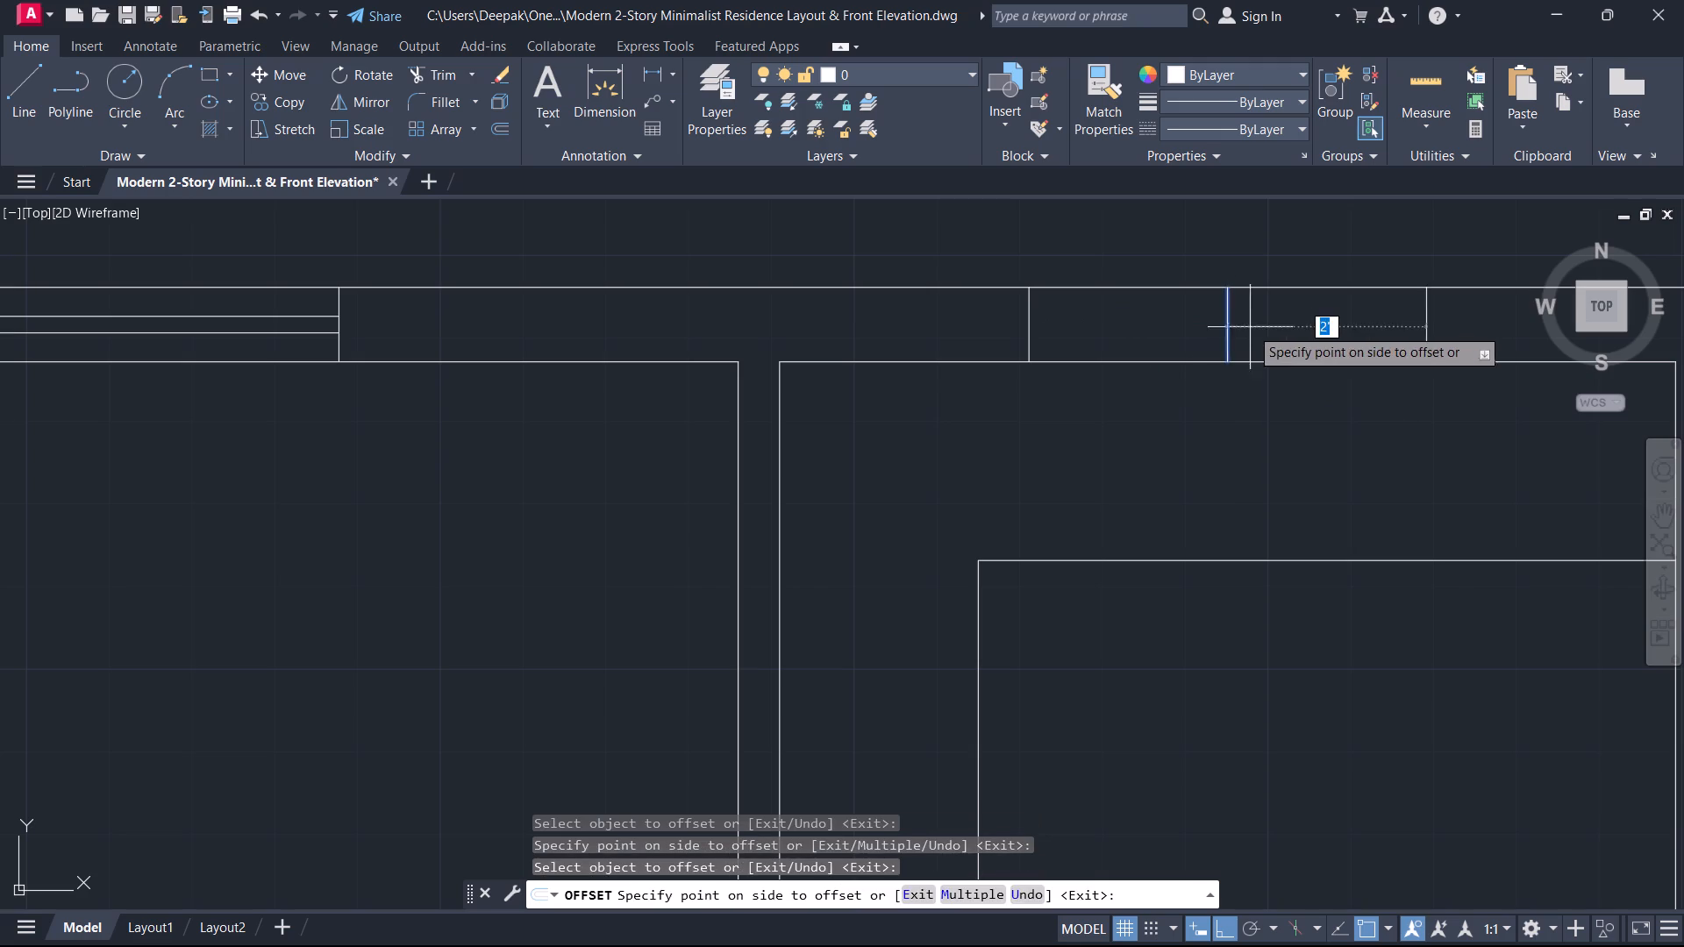
{"action": "left_click", "coordinate": [1281, 331]}
{"action": "scroll", "coordinate": [1255, 347], "scroll_direction": "up", "scroll_amount": 1}
{"action": "middle_click_drag", "start_coordinate": [1255, 347], "coordinate": [1258, 368]}
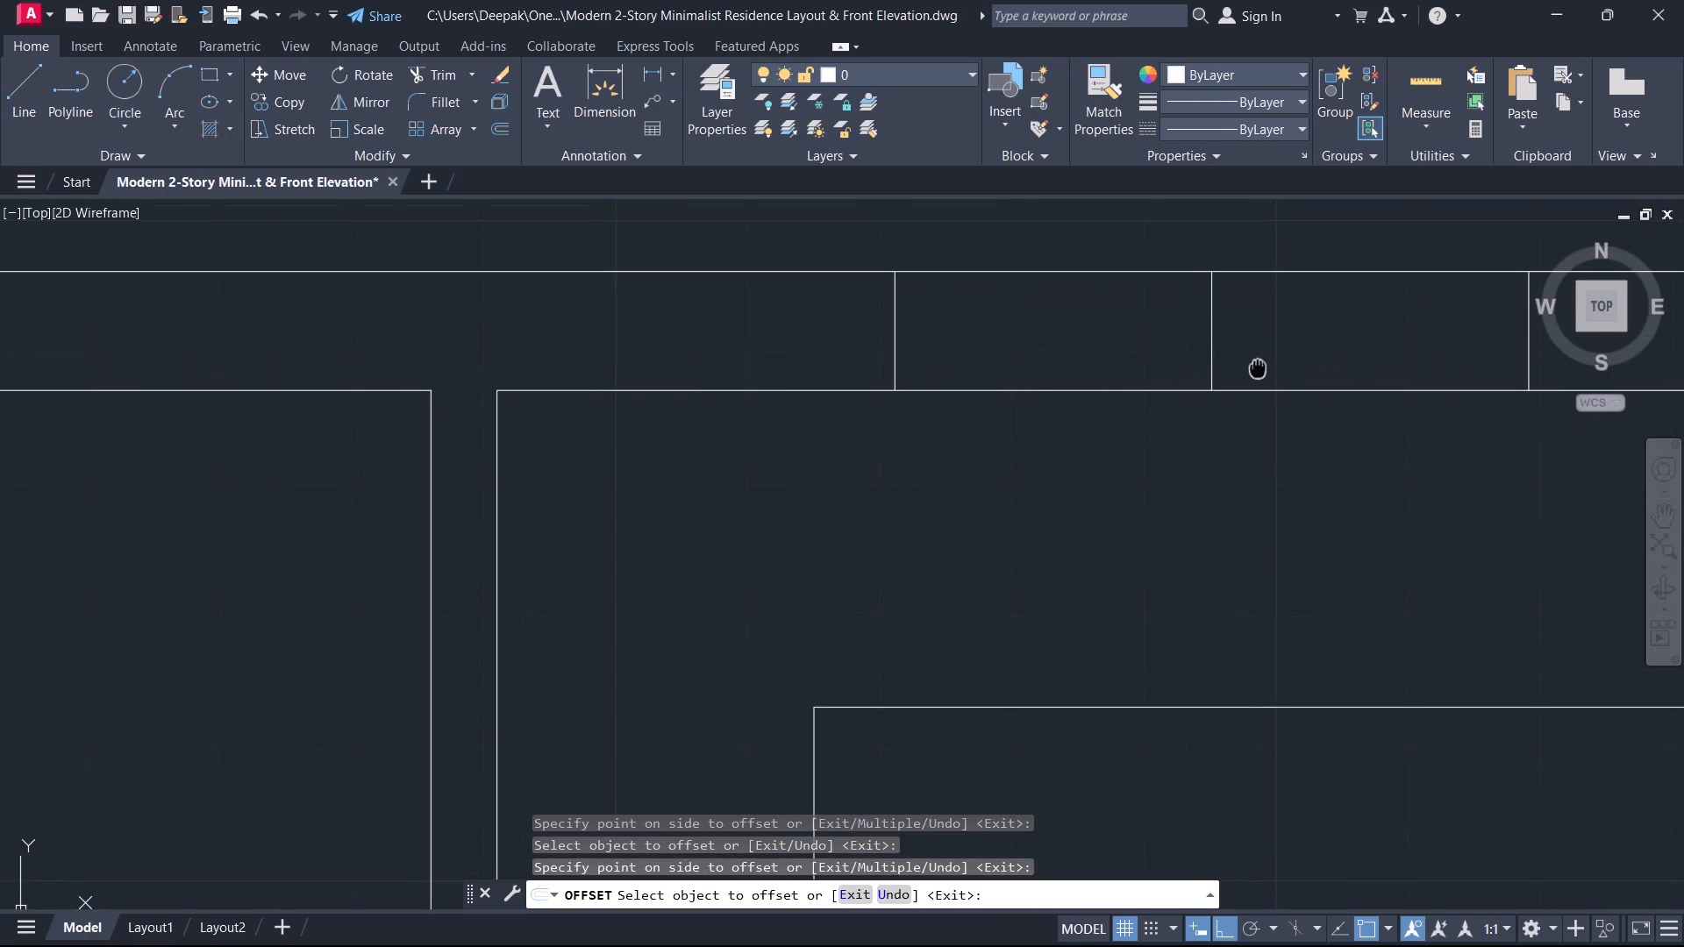
{"action": "middle_click_drag", "start_coordinate": [1258, 368], "coordinate": [1258, 372]}
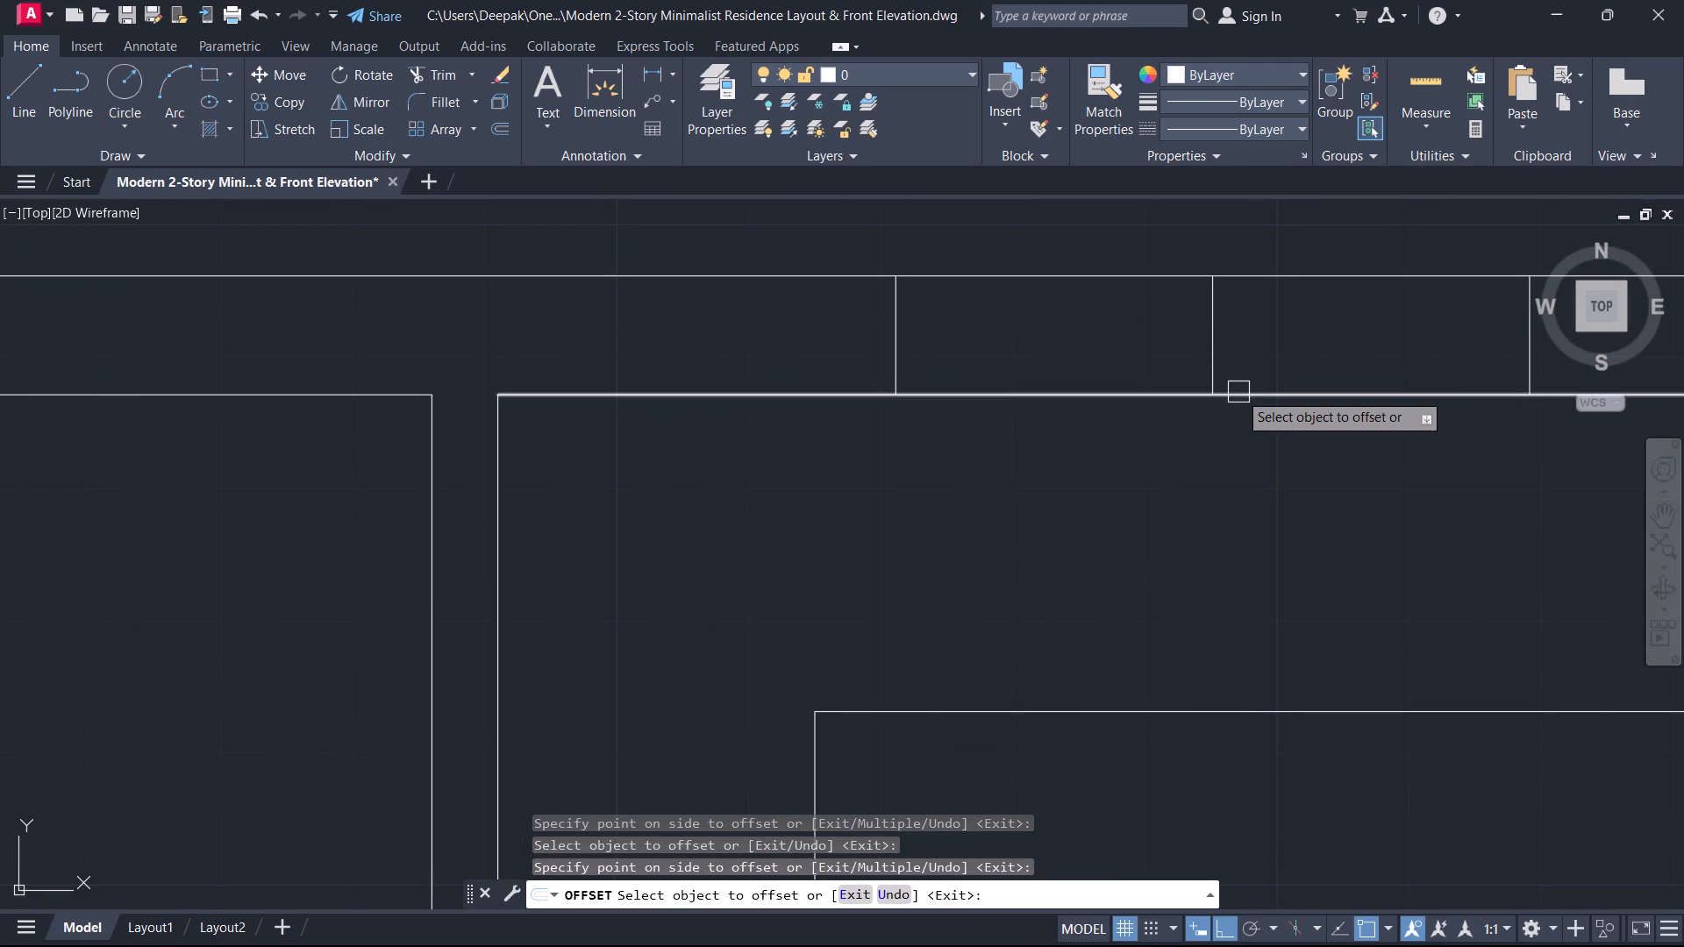
{"action": "key", "text": "Escape"}
Trim away the original short line between the two 2' offset lines in the upper-middle room's top wall.
{"action": "key", "text": "t"}
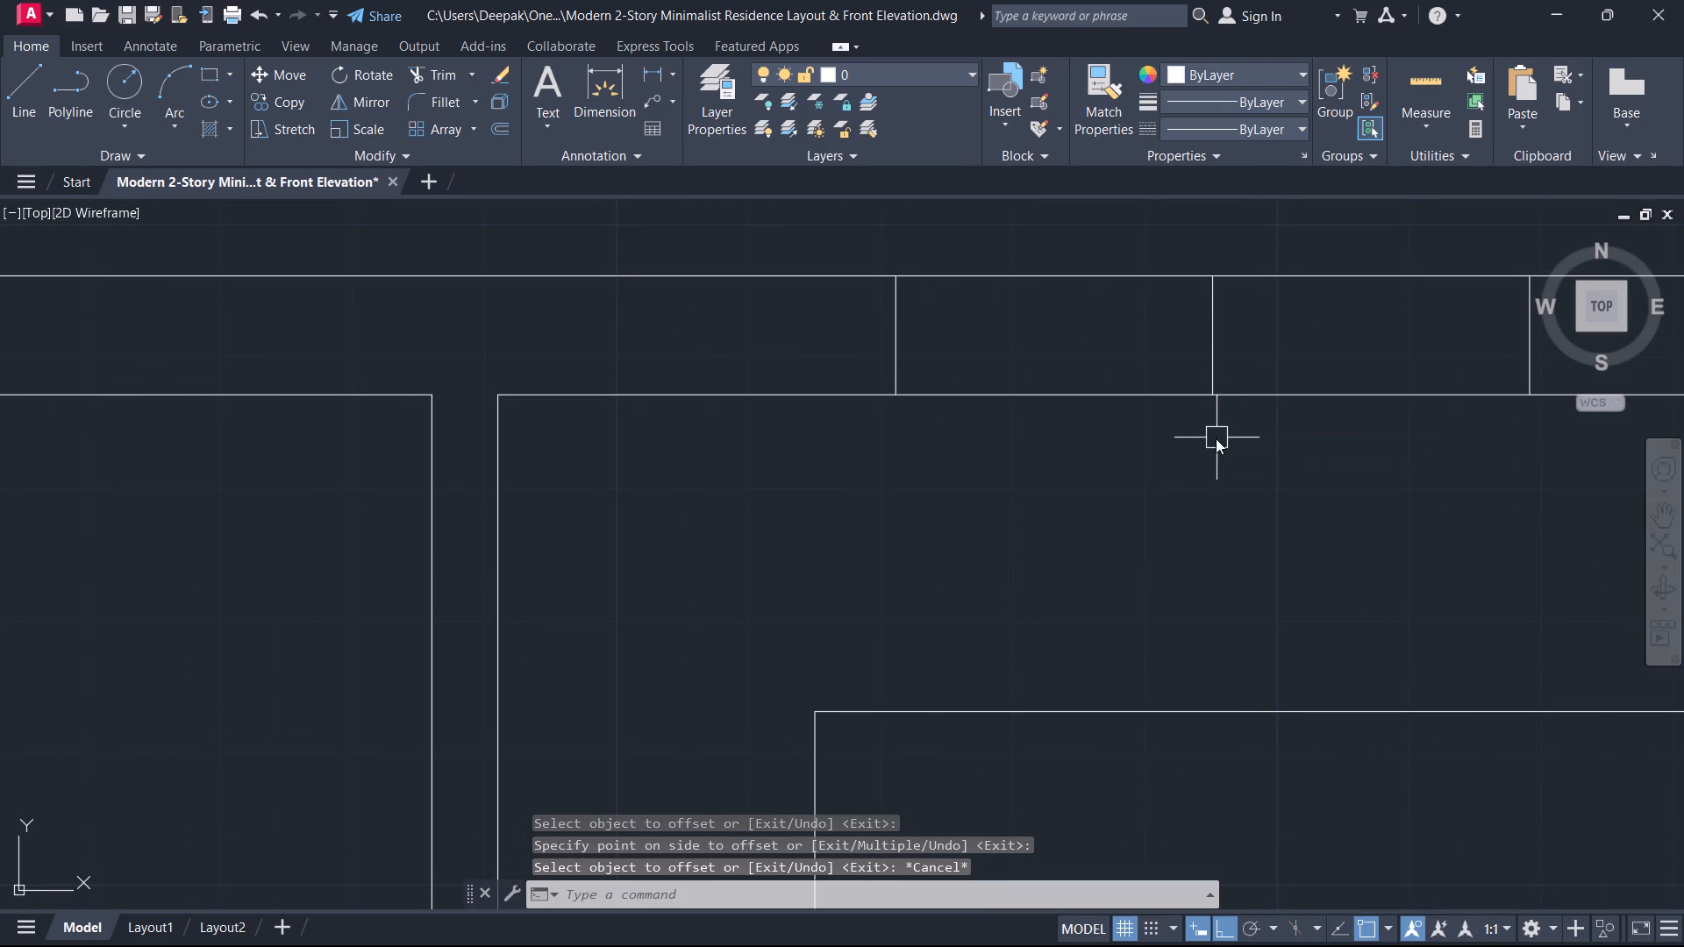
{"action": "key", "text": "r"}
{"action": "key", "text": "space"}
{"action": "left_click", "coordinate": [1263, 360]}
{"action": "left_click", "coordinate": [1181, 354]}
{"action": "key", "text": "Escape"}
Draw a horizontal line inside the upper-middle room's top wall, joining the midpoints of the two window end lines.
{"action": "middle_click_drag", "start_coordinate": [1181, 375], "coordinate": [1167, 476]}
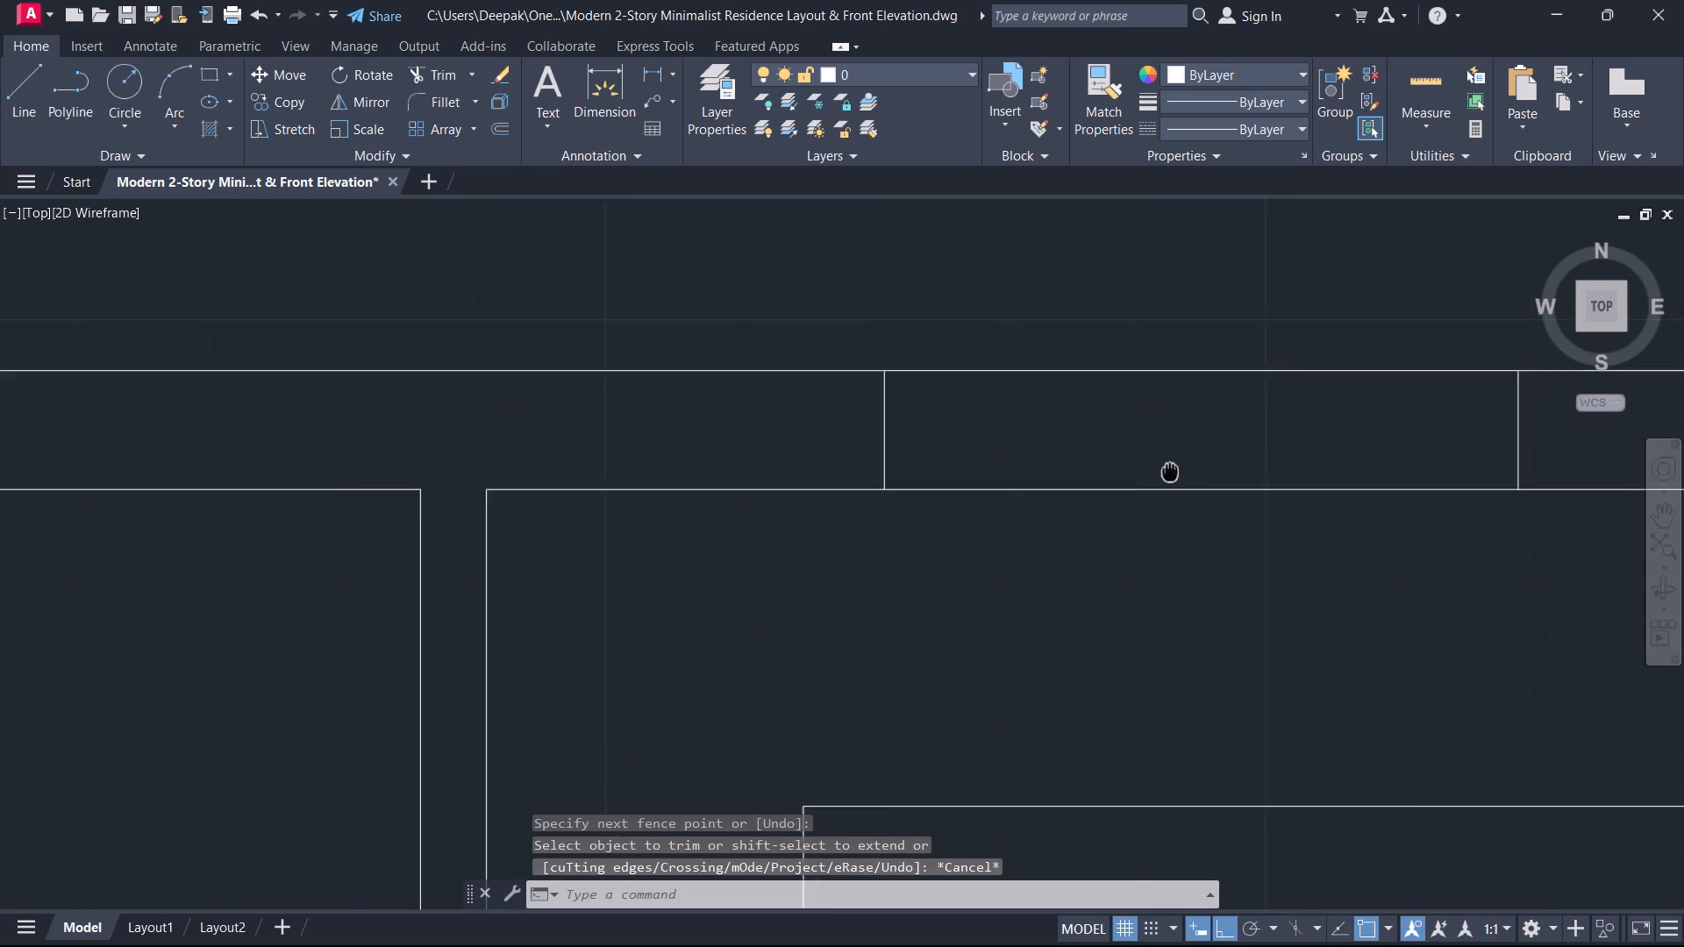
{"action": "middle_click_drag", "start_coordinate": [1167, 476], "coordinate": [1164, 488]}
{"action": "key", "text": "l"}
{"action": "key", "text": "space"}
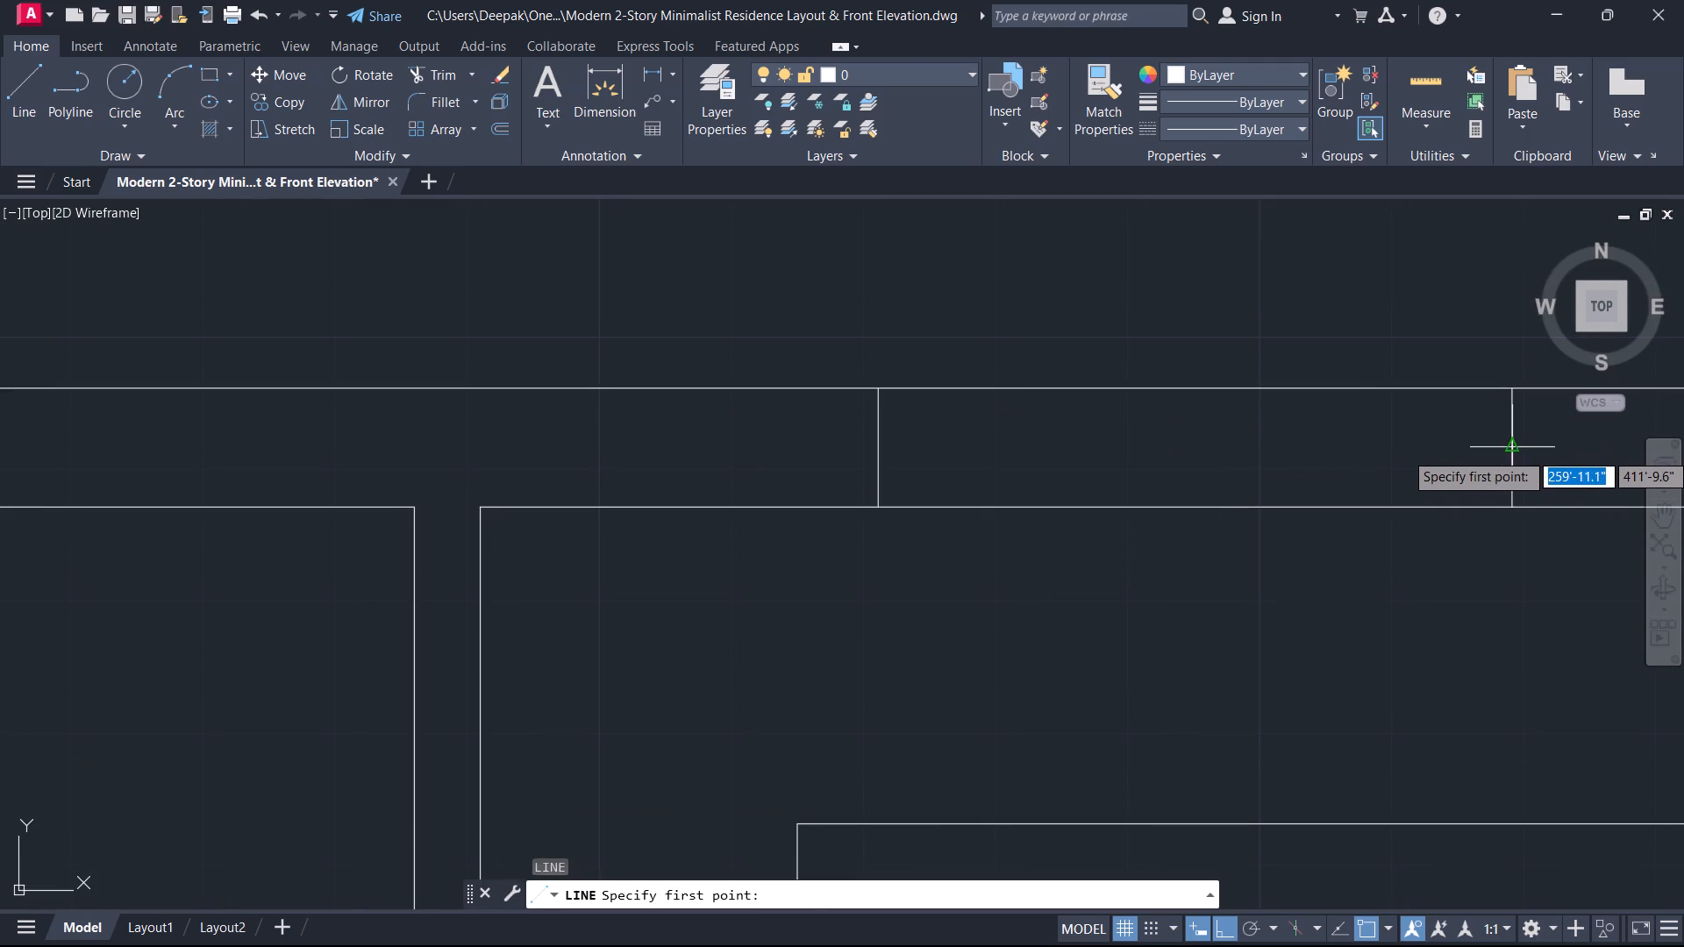
{"action": "left_click", "coordinate": [1508, 455]}
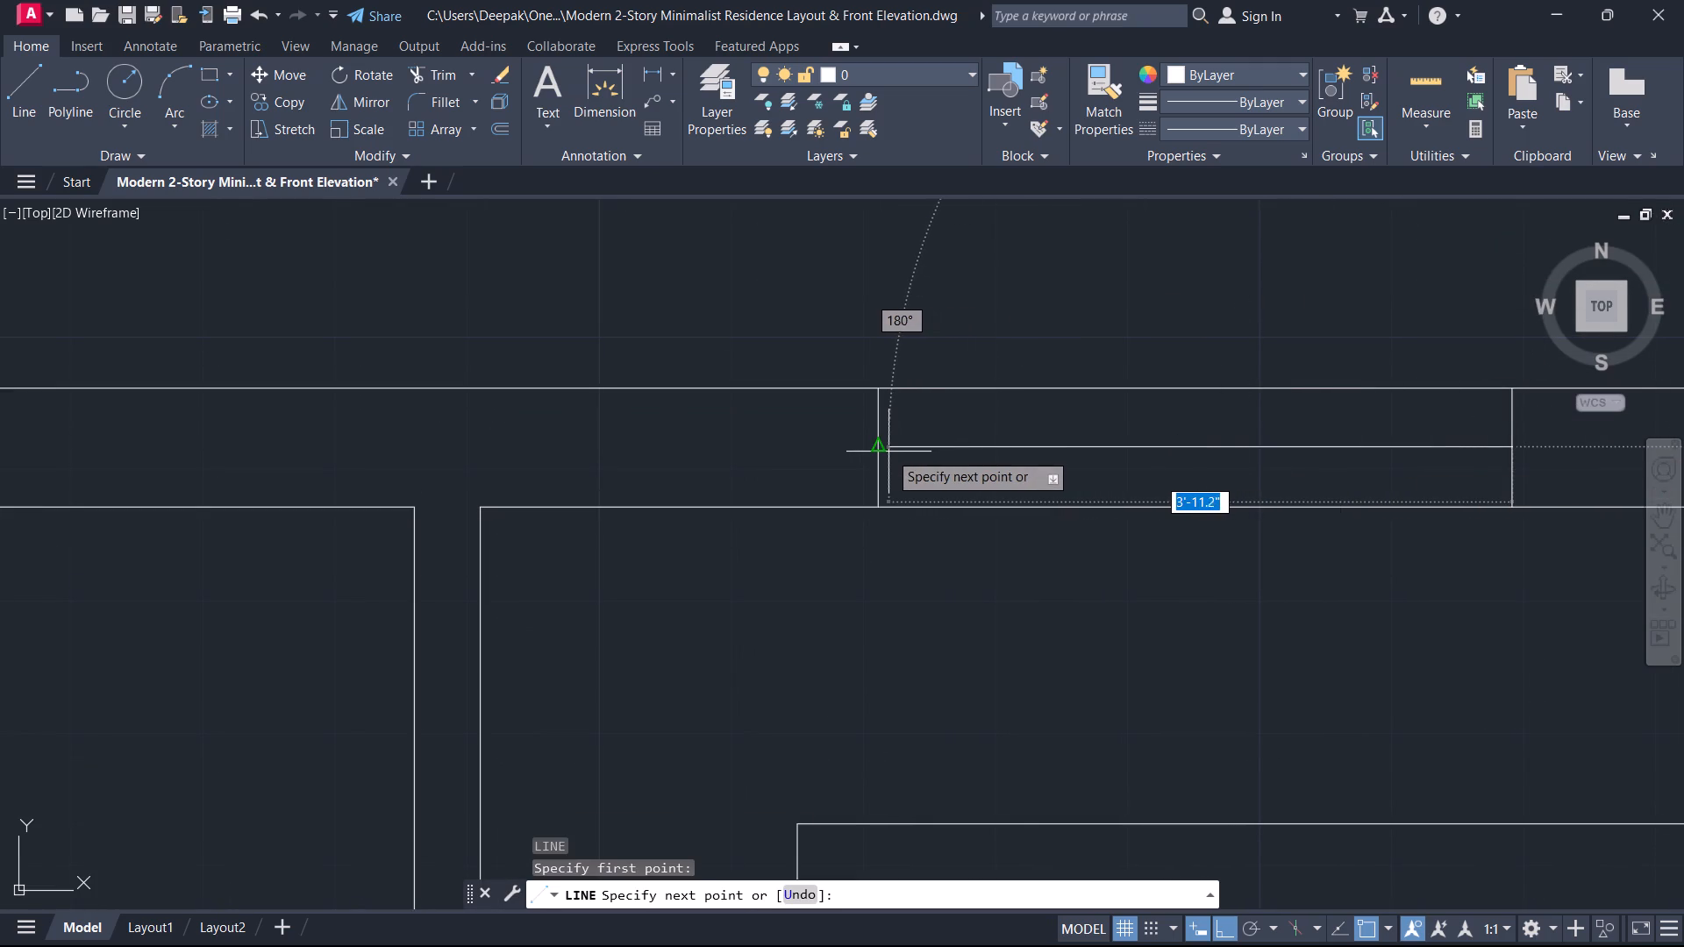
{"action": "left_click", "coordinate": [875, 445]}
{"action": "key", "text": "Escape"}
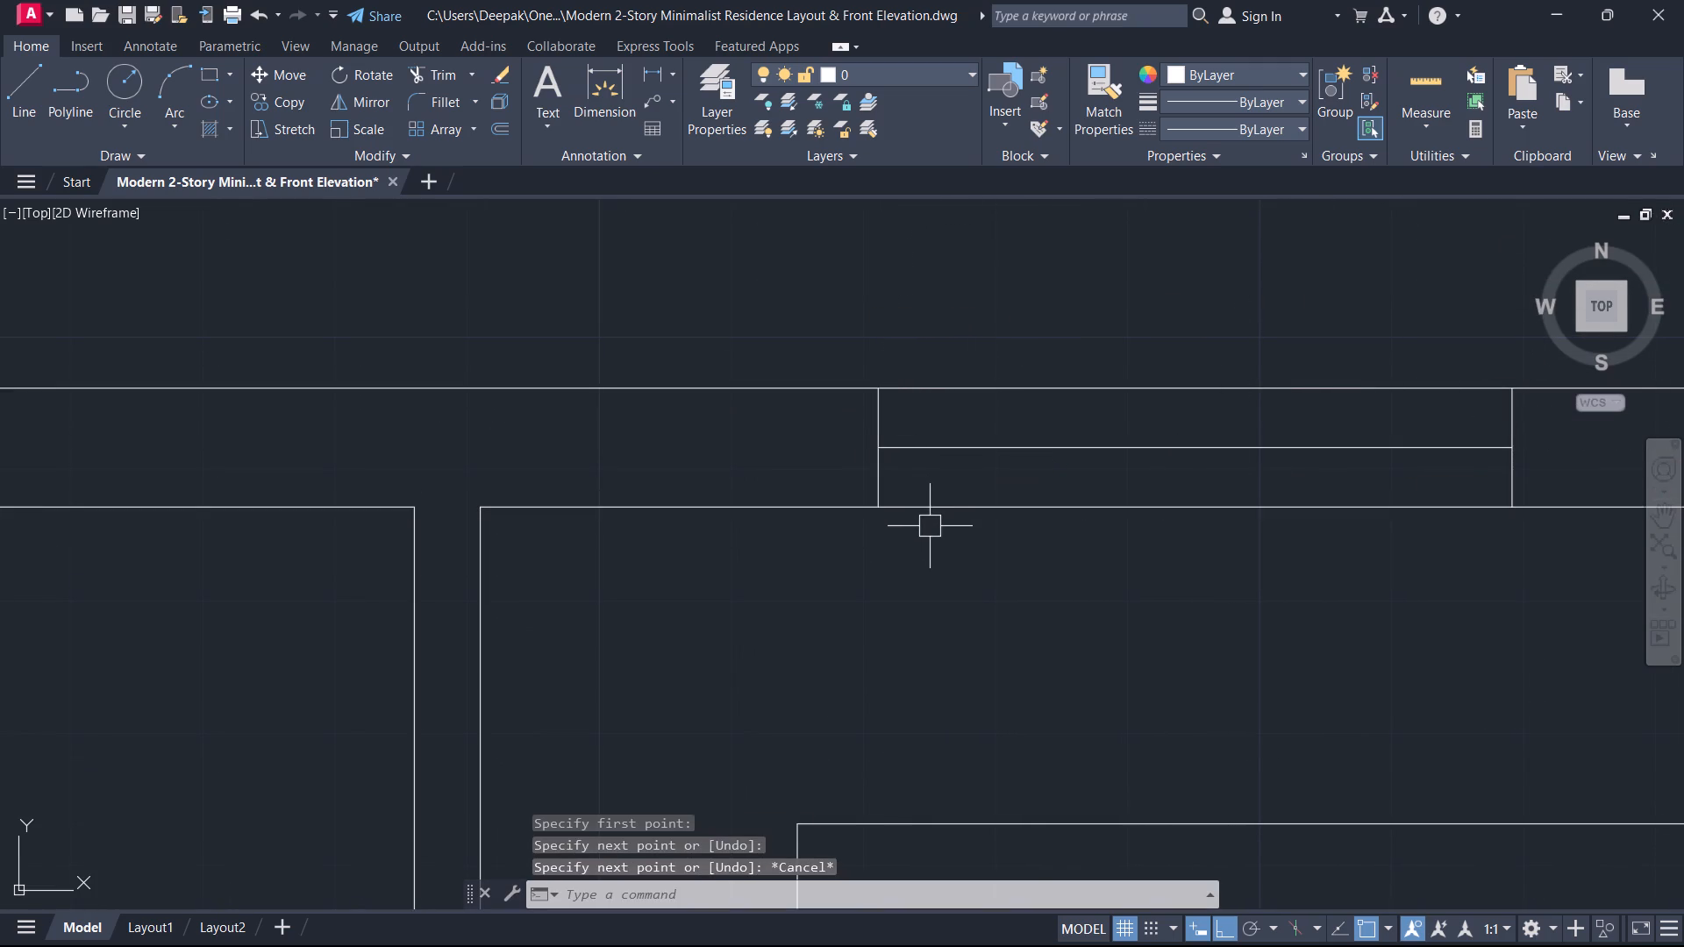
Offset the upper-middle window's horizontal centre line by 1" both upward and downward.
{"action": "type", "text": "o"}
{"action": "key", "text": "space"}
{"action": "key", "text": "1"}
{"action": "key", "text": "Return"}
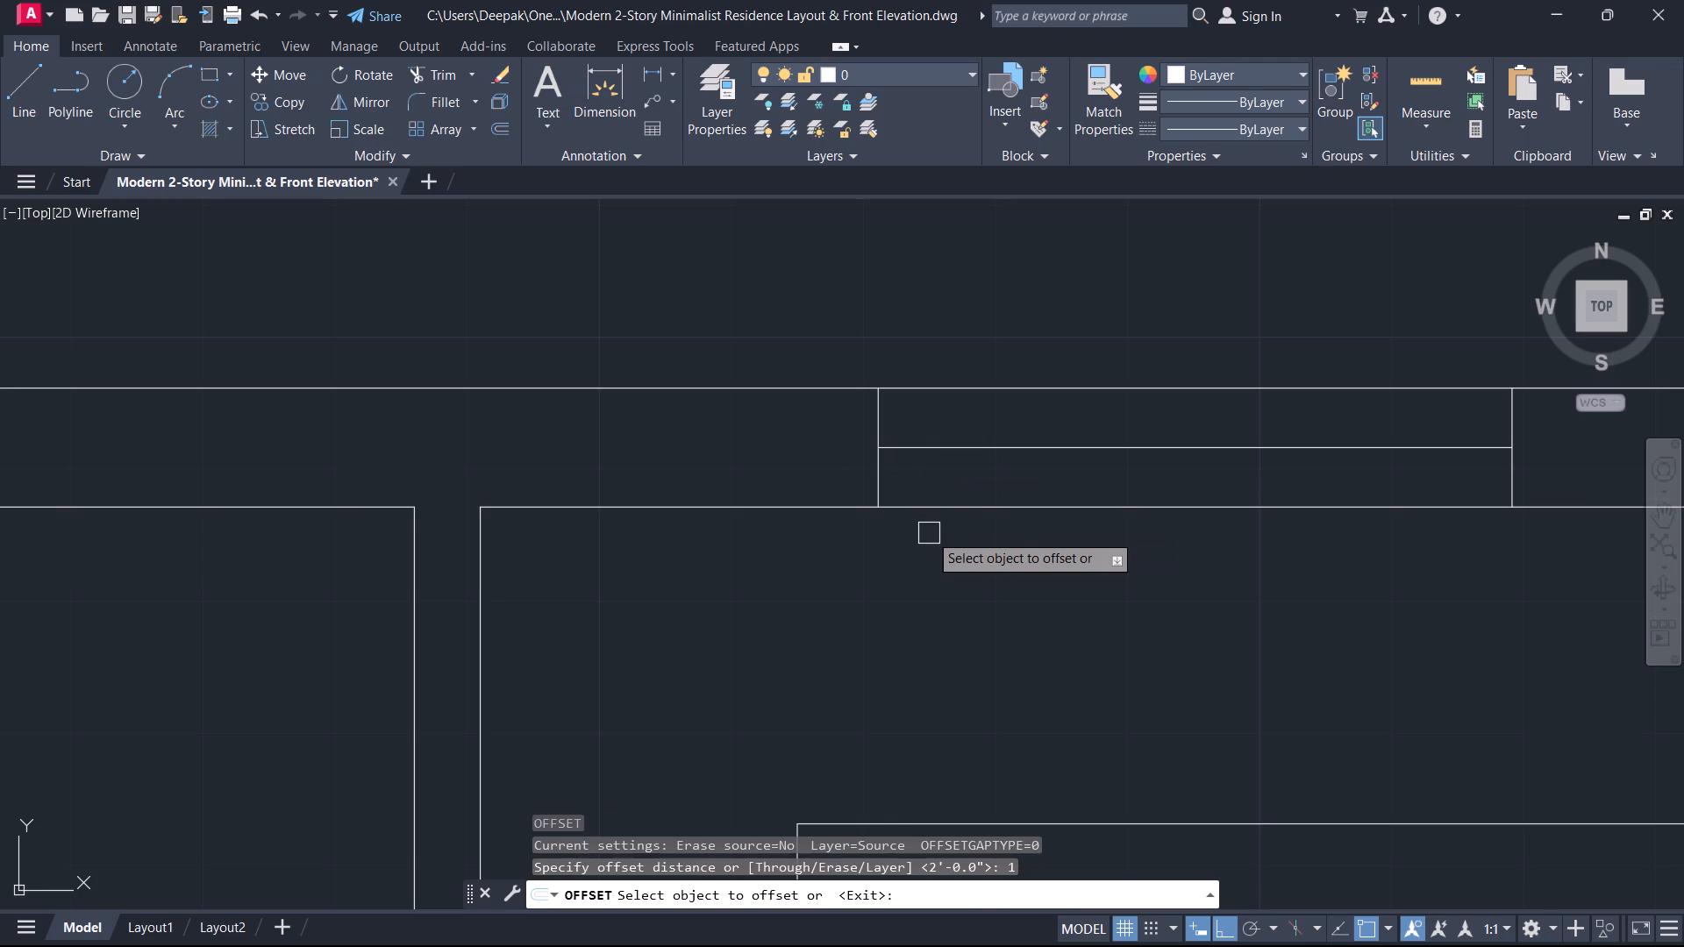
{"action": "left_click", "coordinate": [1071, 457]}
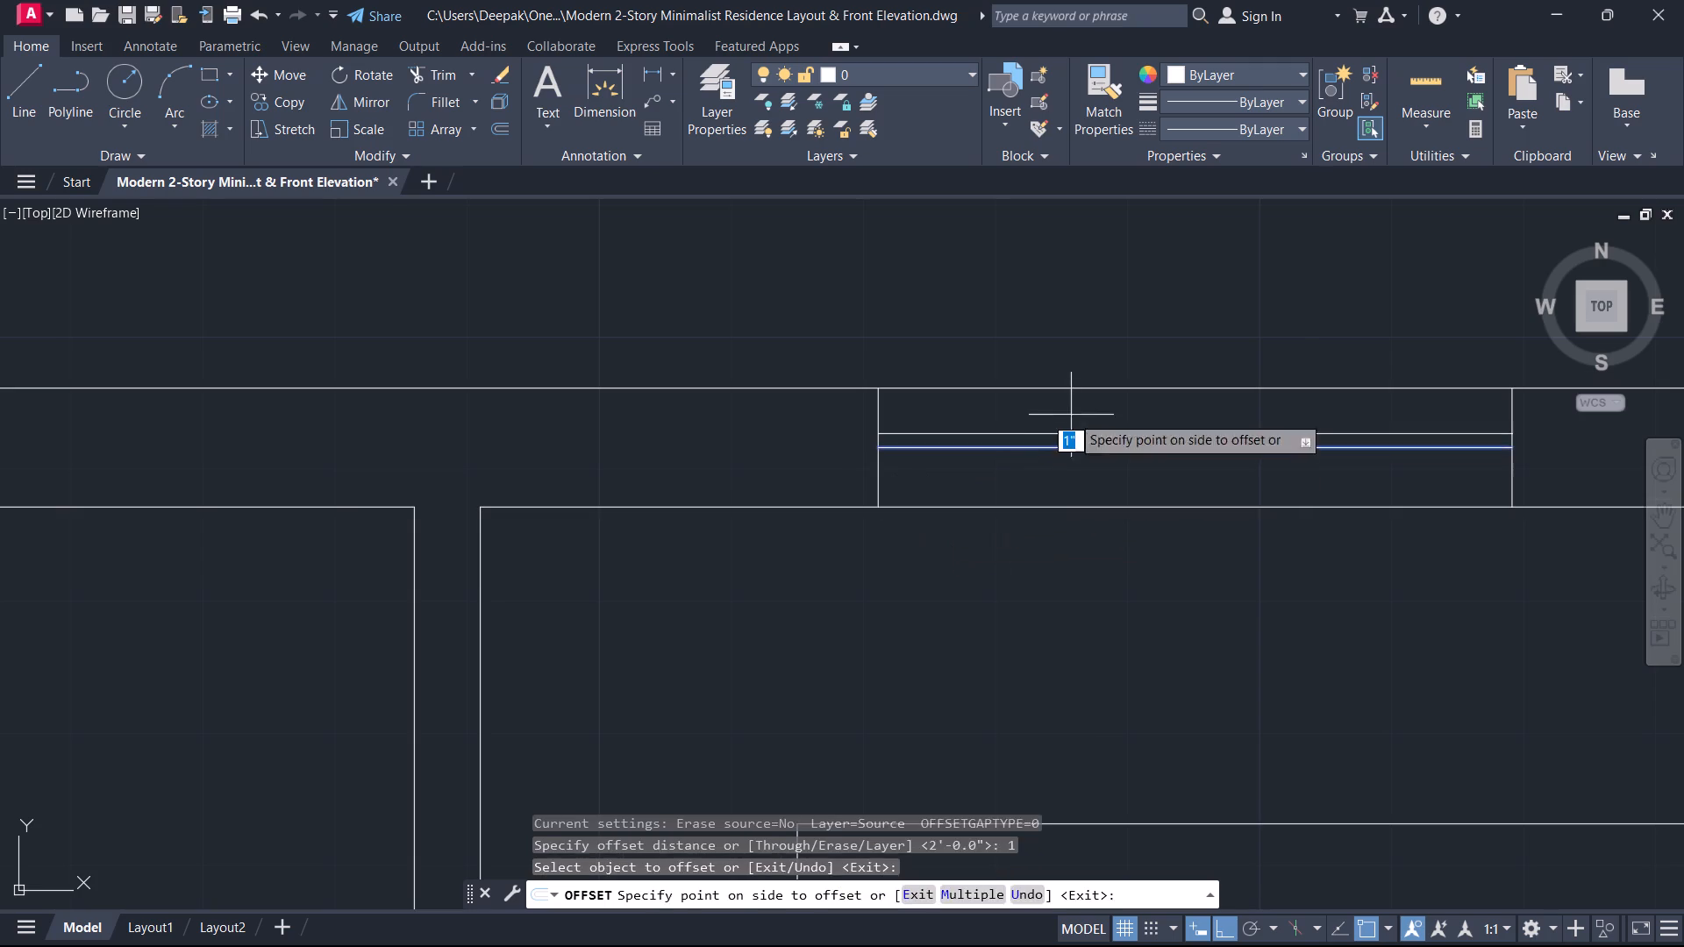
{"action": "left_click", "coordinate": [1071, 415]}
{"action": "scroll", "coordinate": [1065, 445], "scroll_direction": "up", "scroll_amount": 2}
{"action": "left_click", "coordinate": [1065, 445]}
{"action": "left_click", "coordinate": [1060, 493]}
{"action": "key", "text": "Escape"}
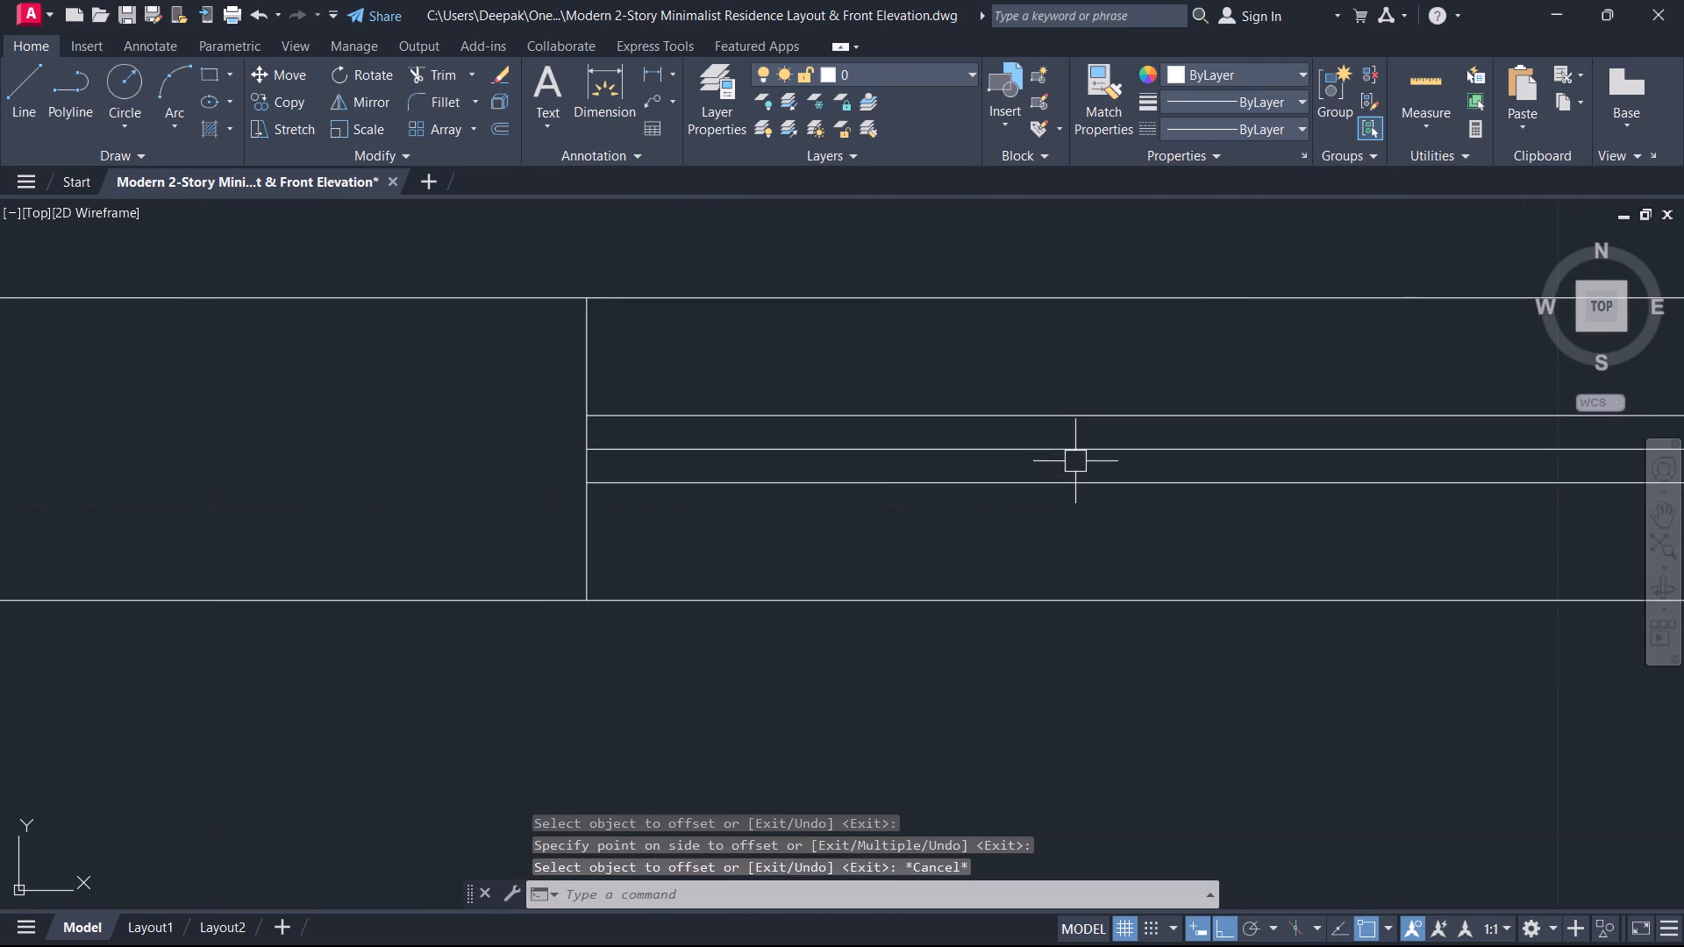
Erase the horizontal centre line of the upper-middle room's top-wall window, keeping the two offset lines.
{"action": "left_click", "coordinate": [1077, 452]}
{"action": "key", "text": "Delete"}
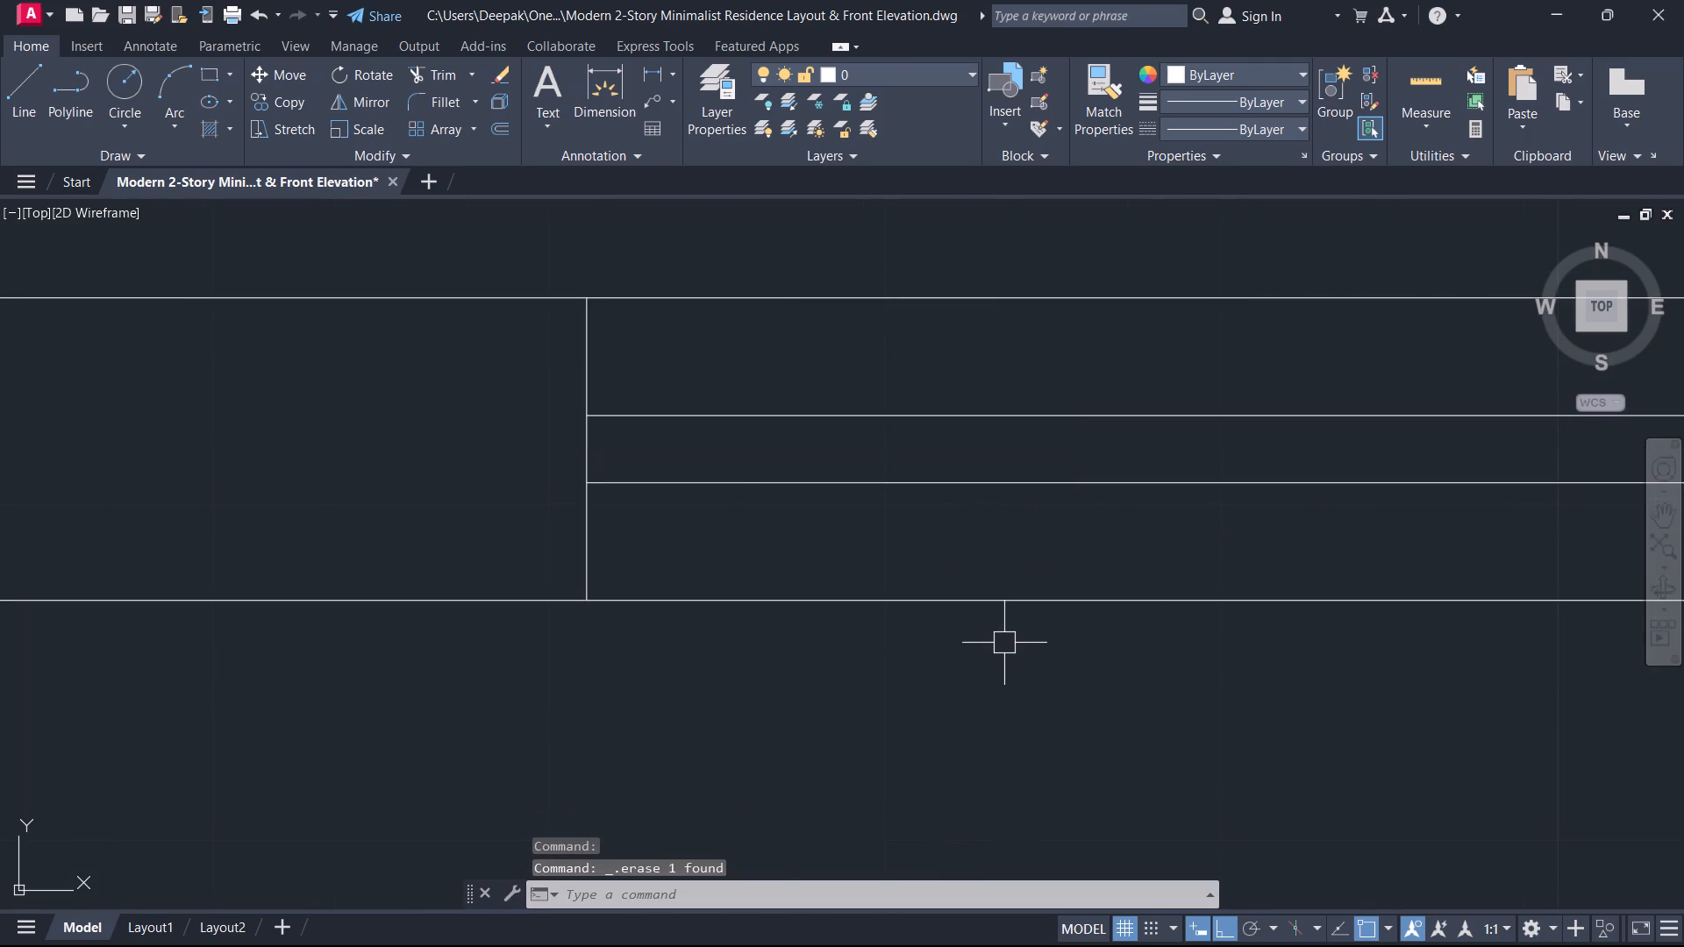
Draw a short horizontal line across the east outer wall, starting at the midpoint of the small L-walled room's inner wall line.
{"action": "scroll", "coordinate": [1004, 636], "scroll_direction": "down", "scroll_amount": 5}
{"action": "middle_click_drag", "start_coordinate": [1070, 782], "coordinate": [990, 652]}
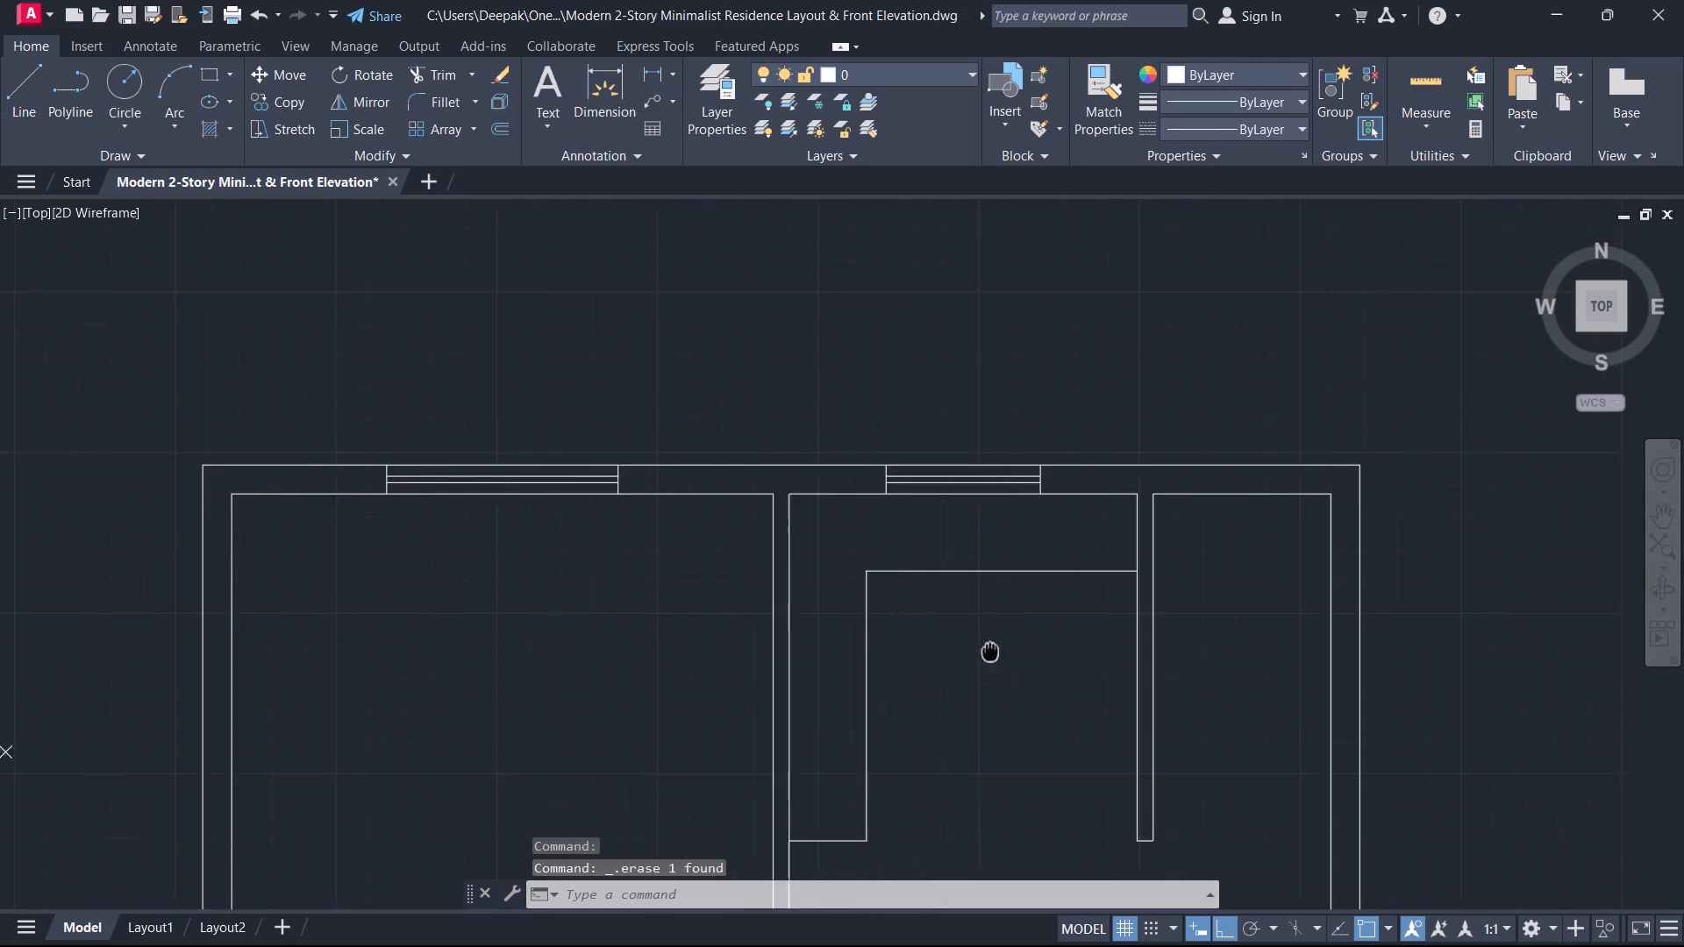
{"action": "middle_click_drag", "start_coordinate": [990, 652], "coordinate": [974, 654]}
{"action": "middle_click_drag", "start_coordinate": [894, 737], "coordinate": [1065, 529]}
{"action": "scroll", "coordinate": [931, 567], "scroll_direction": "down", "scroll_amount": 2}
{"action": "middle_click_drag", "start_coordinate": [983, 708], "coordinate": [960, 576]}
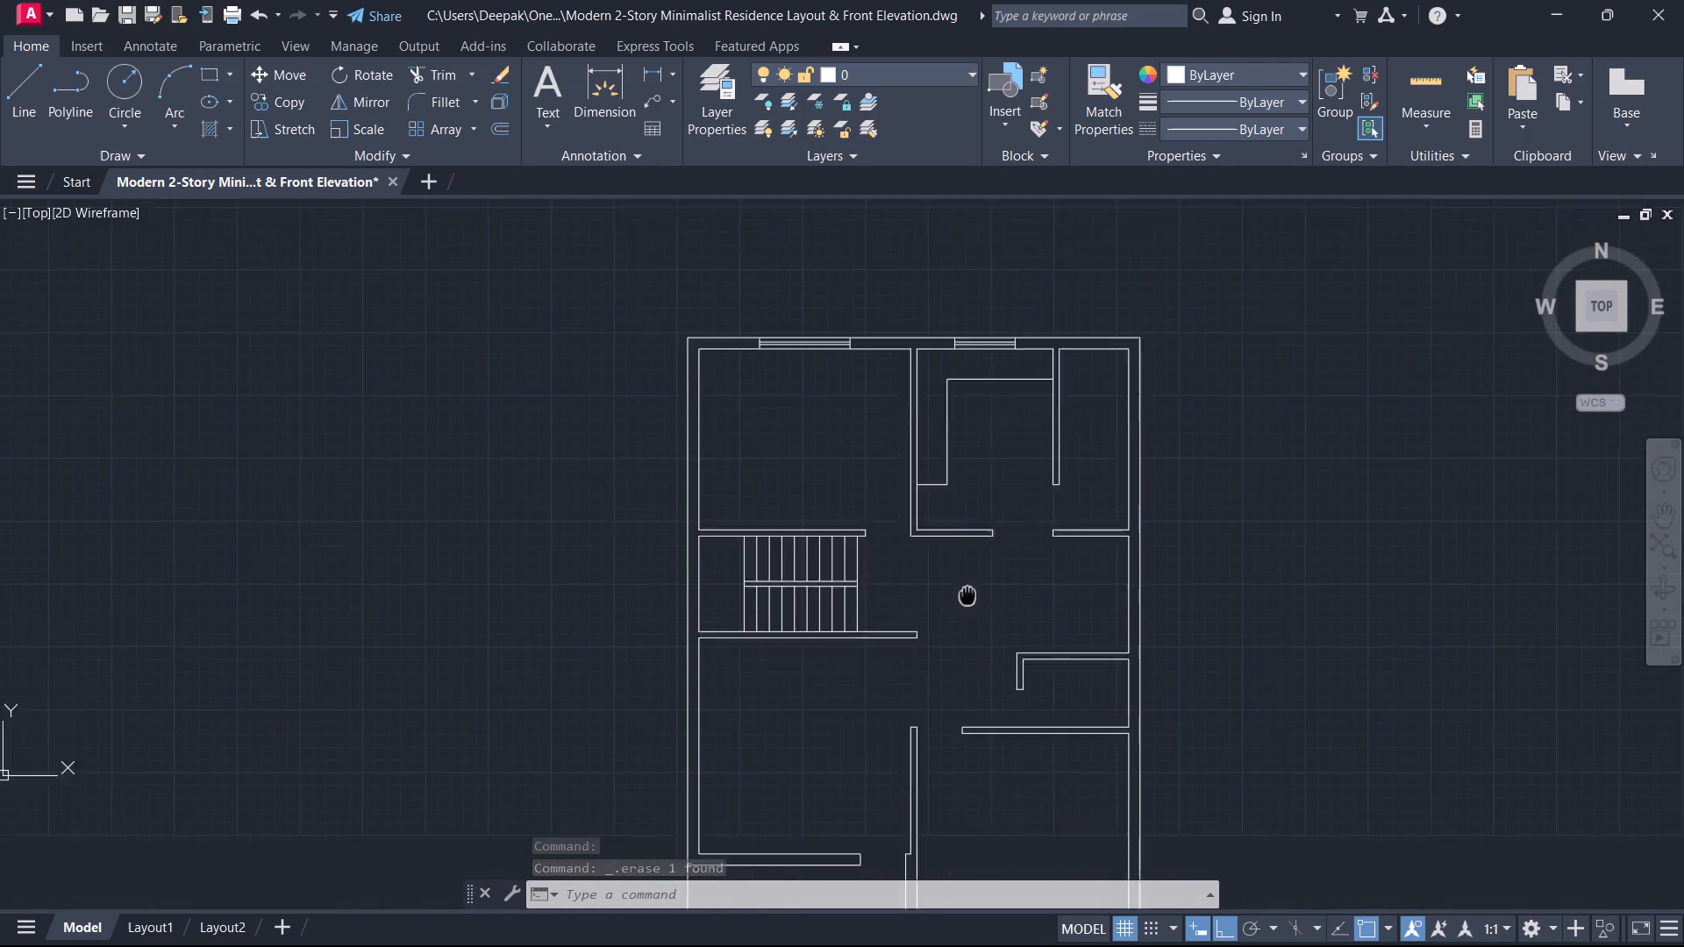
{"action": "middle_click_drag", "start_coordinate": [960, 576], "coordinate": [916, 502]}
{"action": "scroll", "coordinate": [1102, 595], "scroll_direction": "up", "scroll_amount": 1}
{"action": "type", "text": "l"}
{"action": "key", "text": "space"}
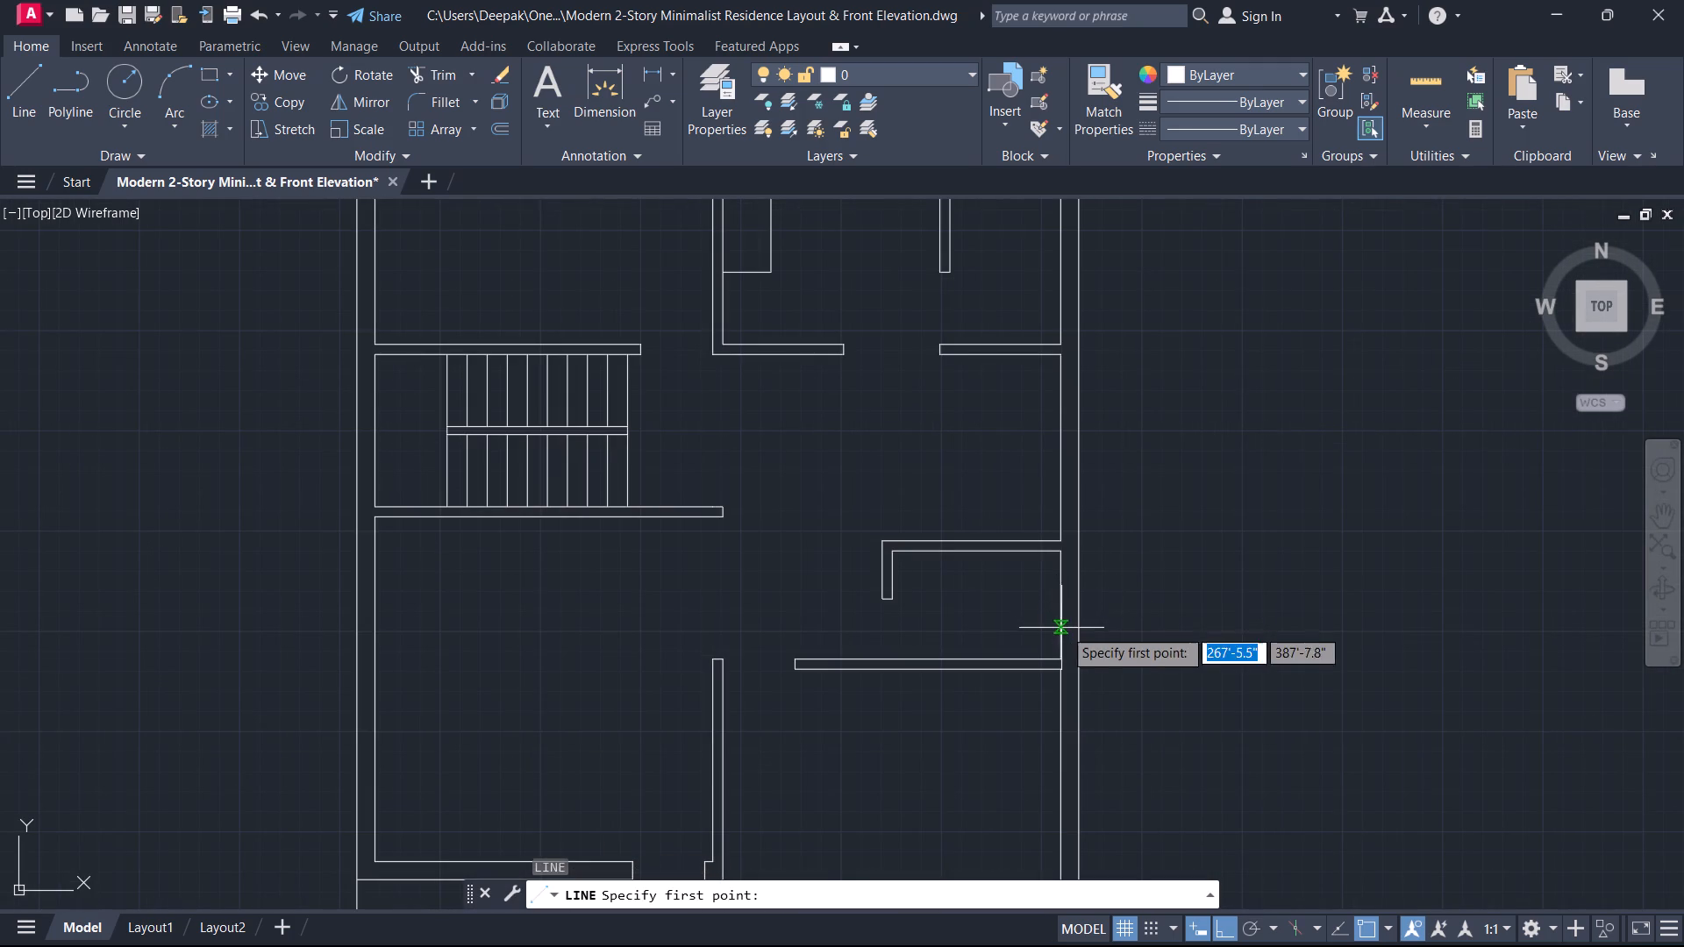
{"action": "scroll", "coordinate": [1084, 622], "scroll_direction": "up", "scroll_amount": 2}
{"action": "left_click", "coordinate": [1025, 574]}
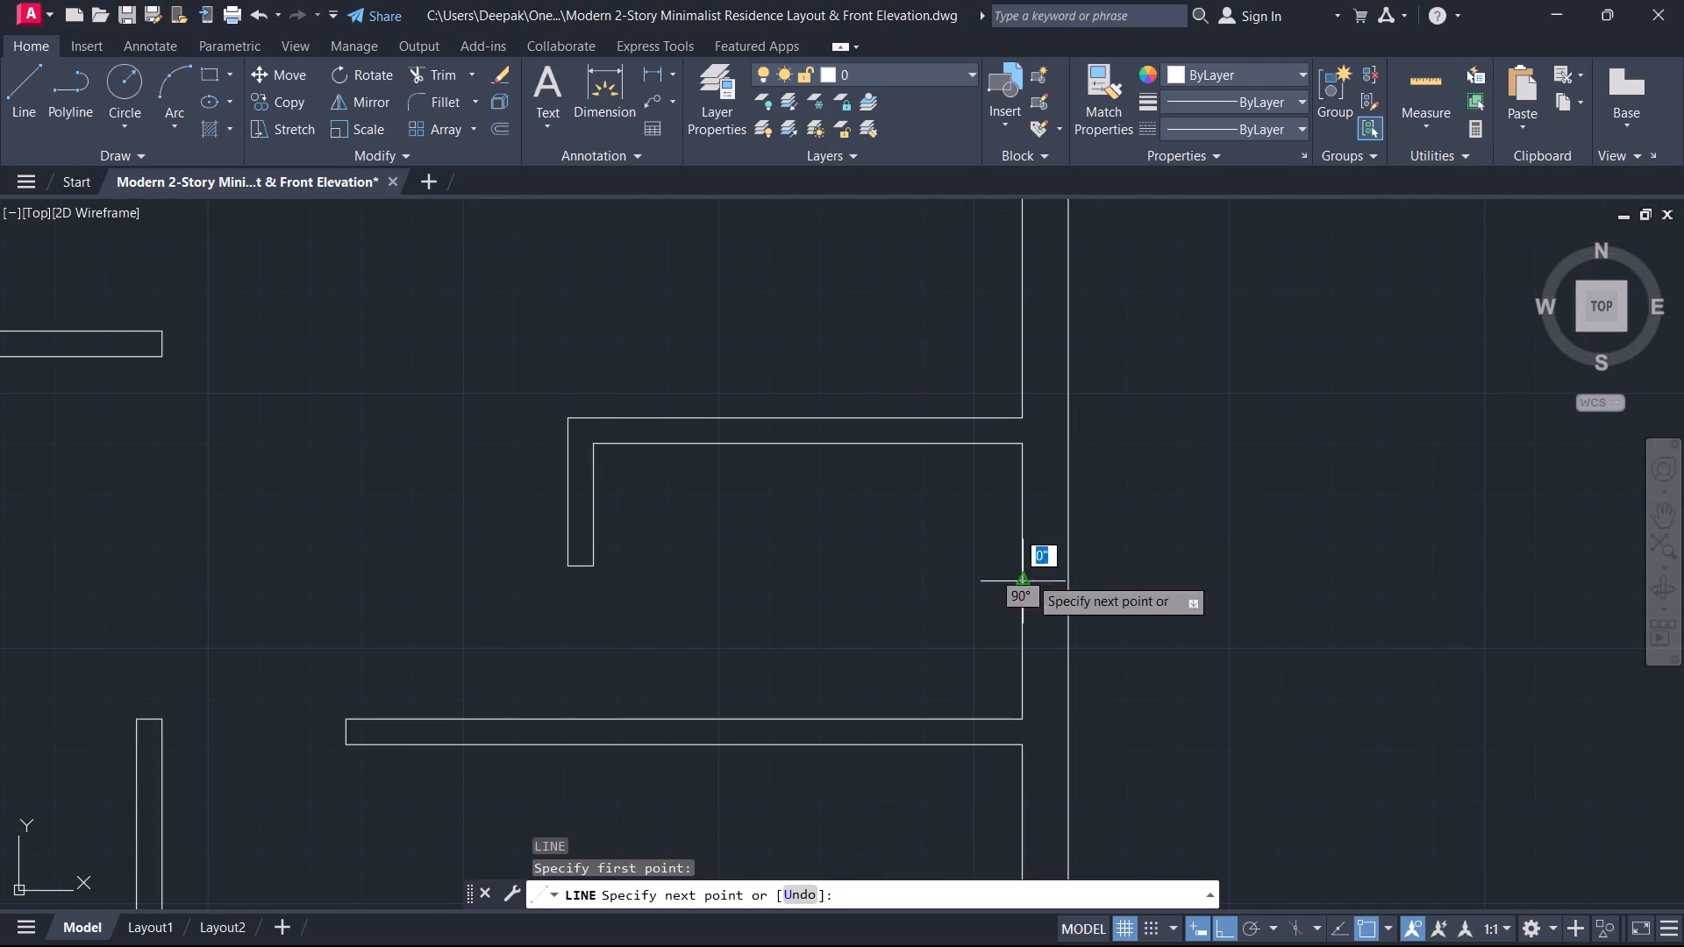
{"action": "left_click", "coordinate": [1068, 587]}
{"action": "key", "text": "Escape"}
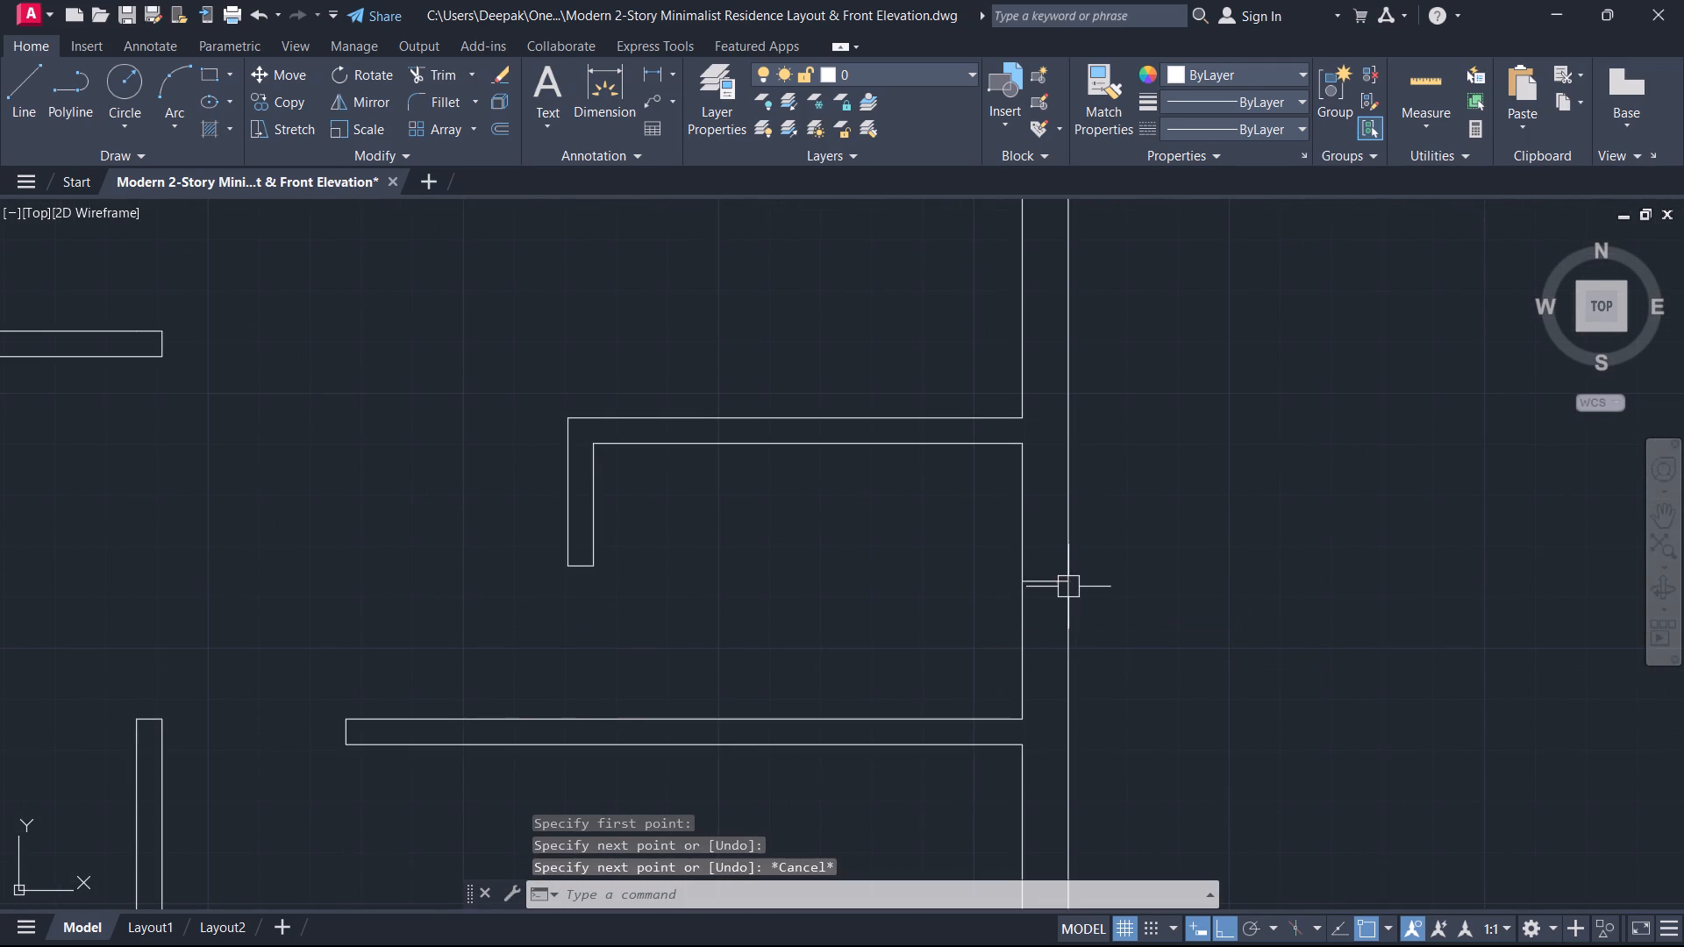
Offset the short line across the small room's east outer wall by 1' both upward and downward.
{"action": "type", "text": "o"}
{"action": "key", "text": "space"}
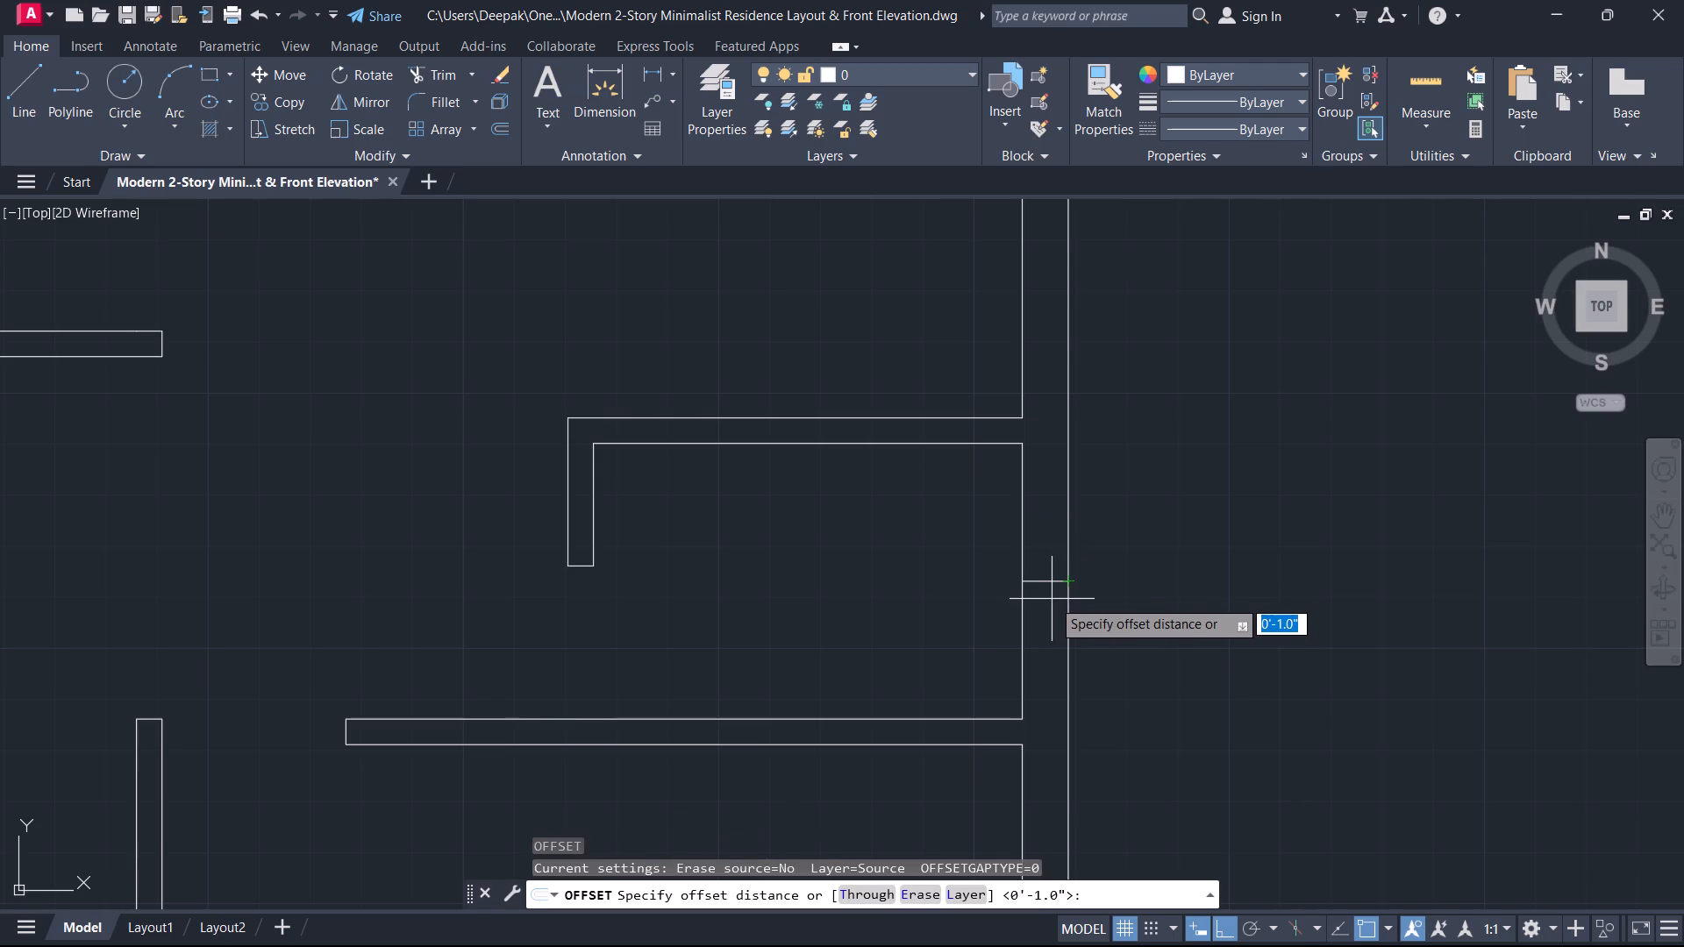
{"action": "key", "text": "1"}
{"action": "key", "text": "apostrophe"}
{"action": "key", "text": "Return"}
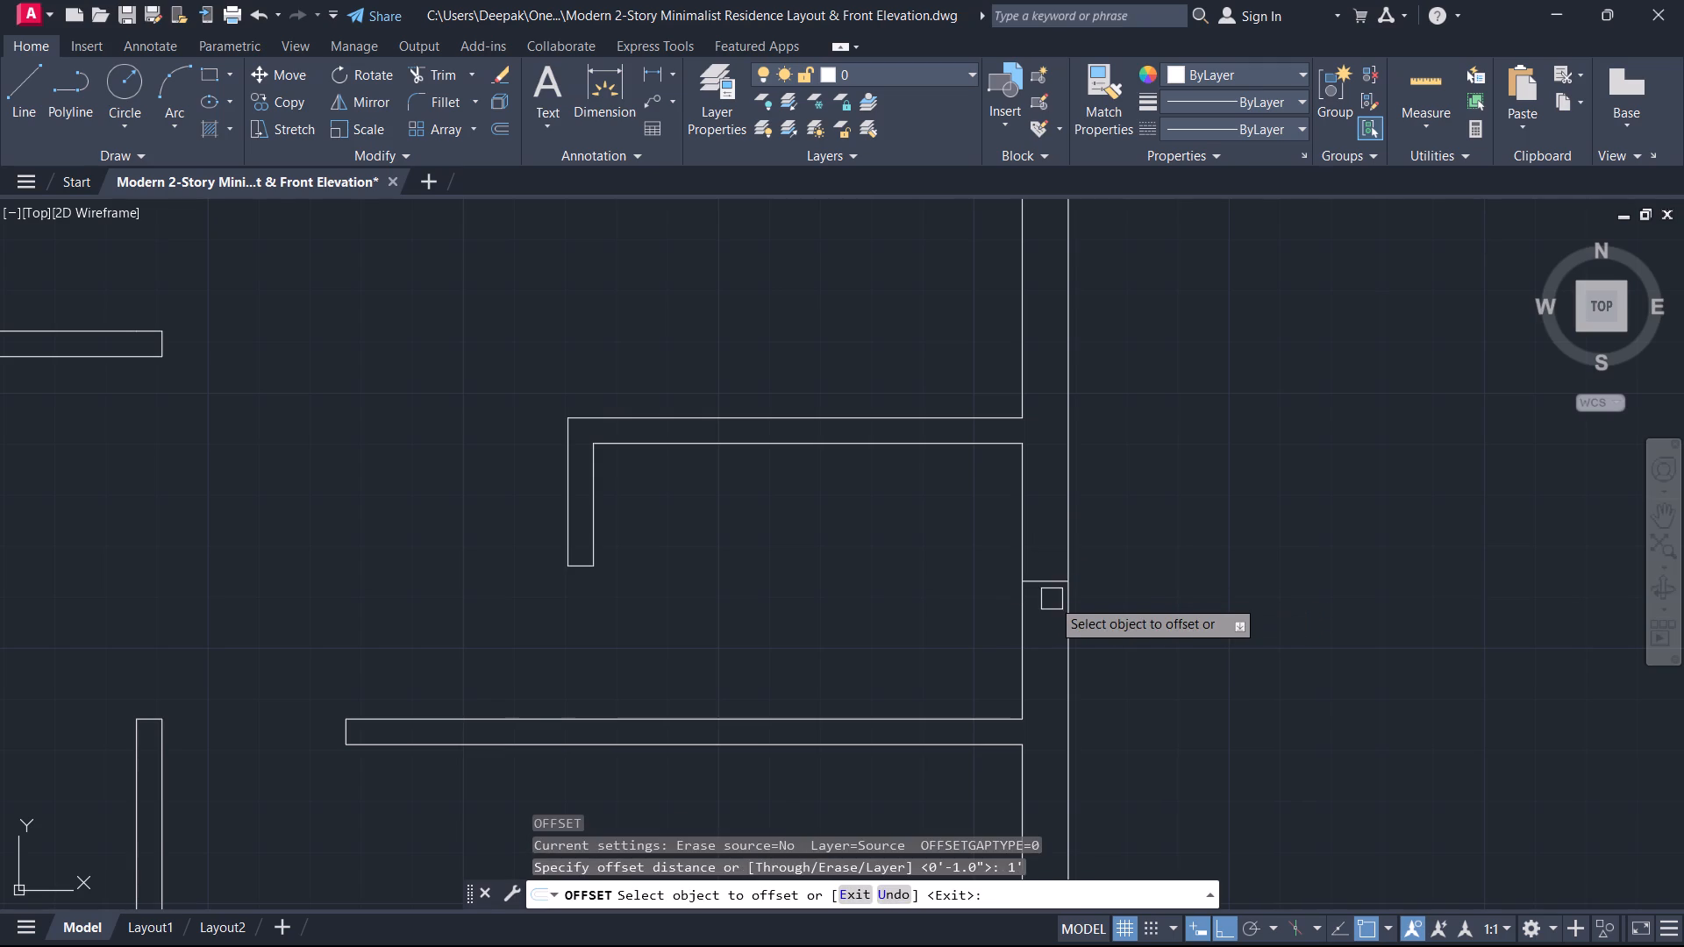
{"action": "scroll", "coordinate": [1045, 577], "scroll_direction": "up", "scroll_amount": 1}
{"action": "left_click", "coordinate": [1044, 573]}
{"action": "left_click", "coordinate": [1045, 581]}
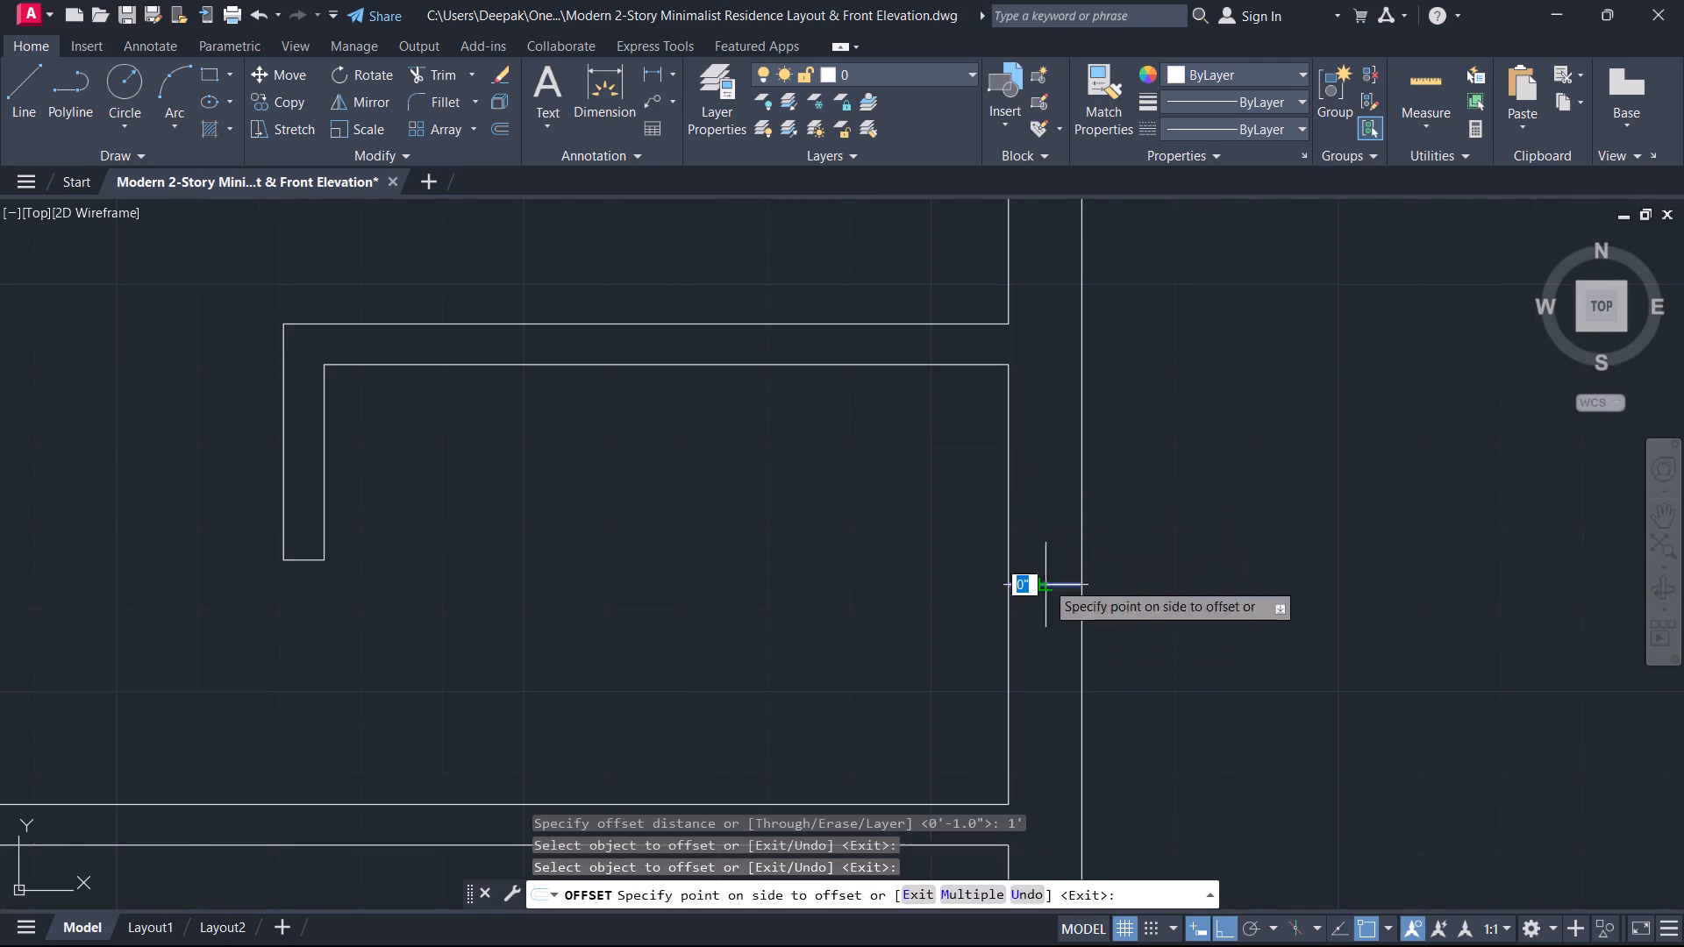
{"action": "left_click", "coordinate": [1039, 523]}
{"action": "left_click", "coordinate": [1053, 589]}
{"action": "left_click", "coordinate": [1054, 643]}
{"action": "key", "text": "Escape"}
Erase the original short line midway between the two 1' offset lines in the small room's east wall.
{"action": "left_click_drag", "start_coordinate": [1052, 627], "coordinate": [1044, 611]}
{"action": "left_click", "coordinate": [1028, 573]}
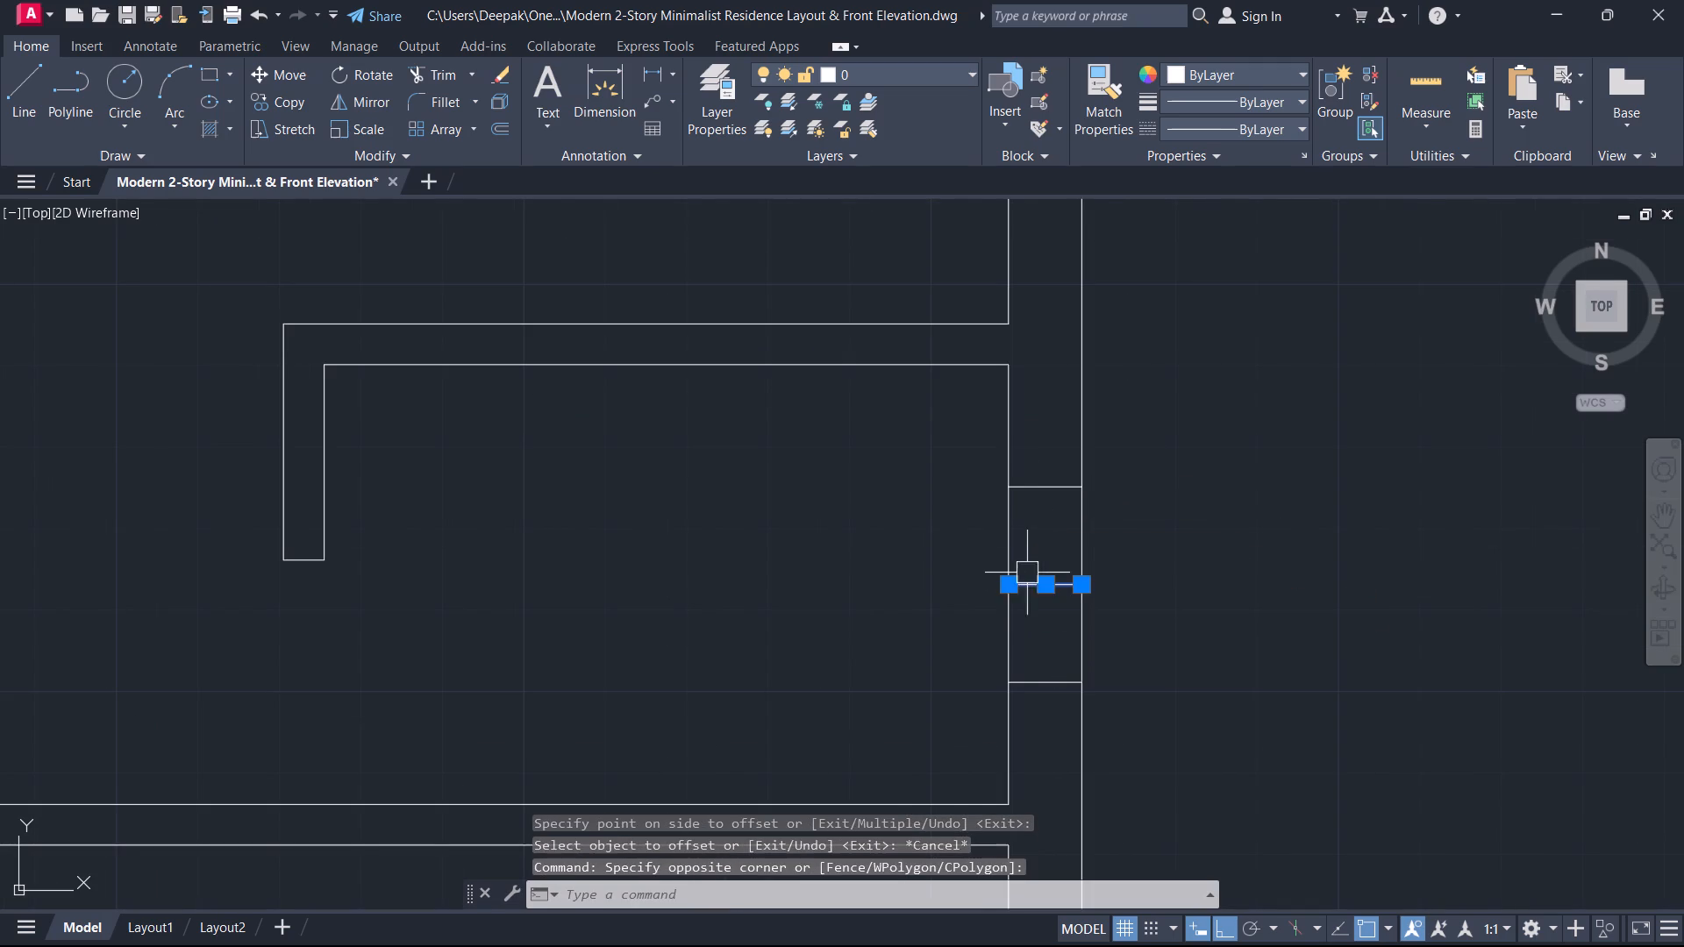
{"action": "key", "text": "Delete"}
Draw a vertical line inside the small room's east wall, joining the midpoints of the two window end lines.
{"action": "key", "text": "l"}
{"action": "key", "text": "space"}
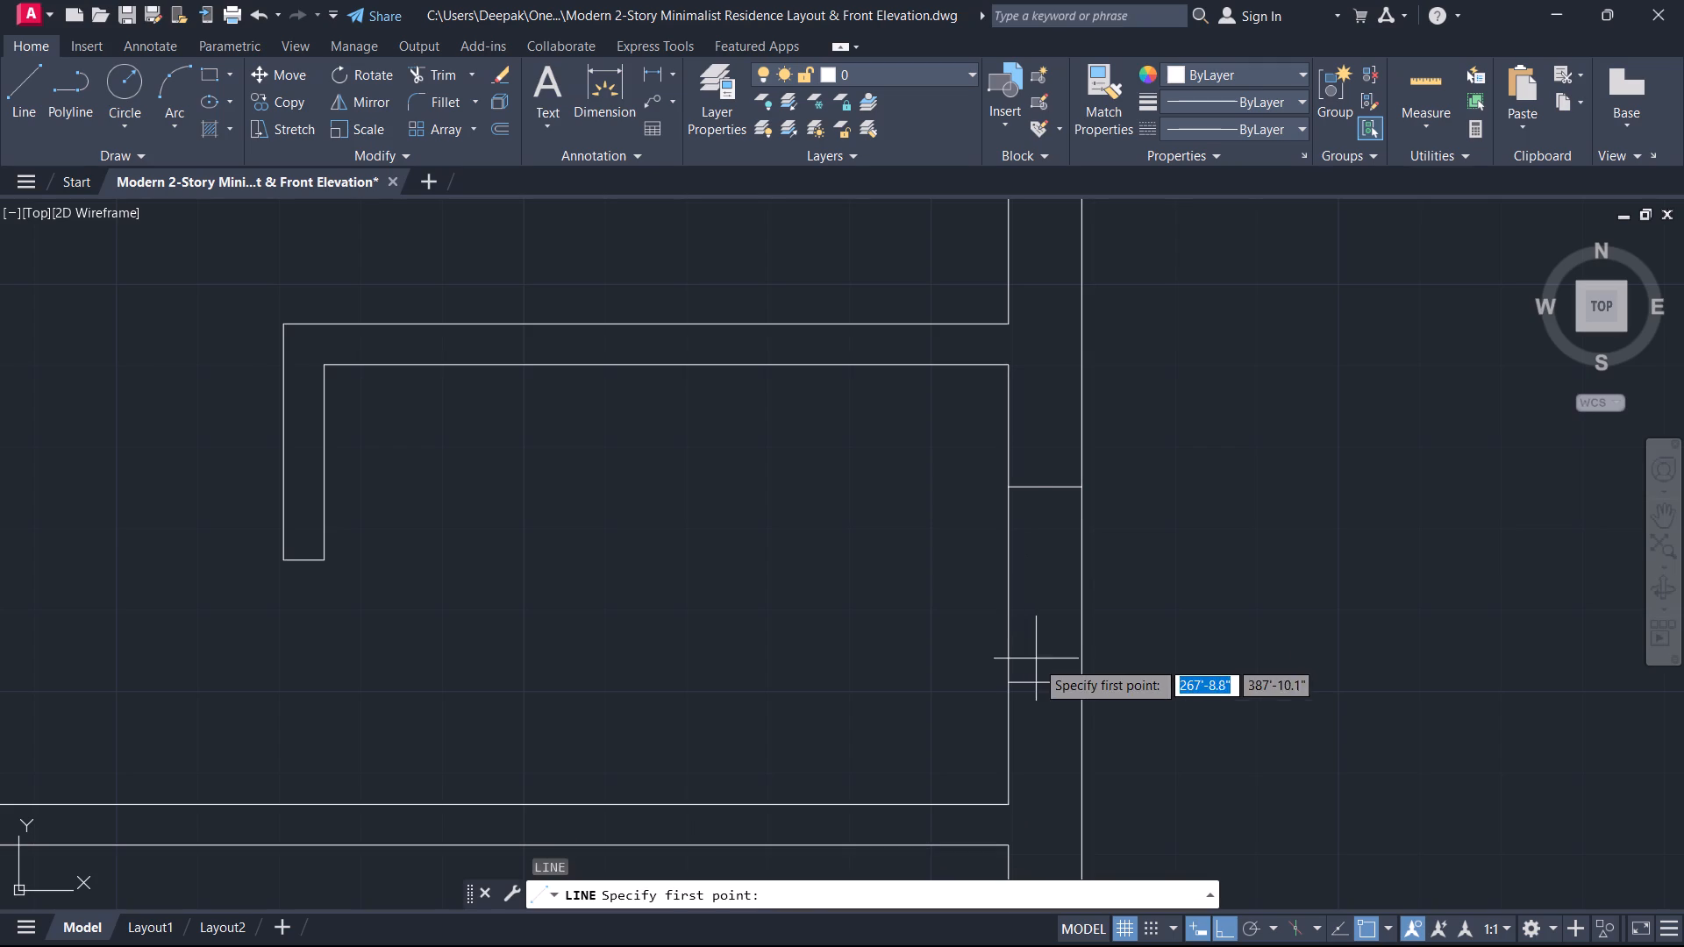
{"action": "left_click", "coordinate": [1042, 680]}
{"action": "left_click", "coordinate": [1047, 485]}
{"action": "key", "text": "Escape"}
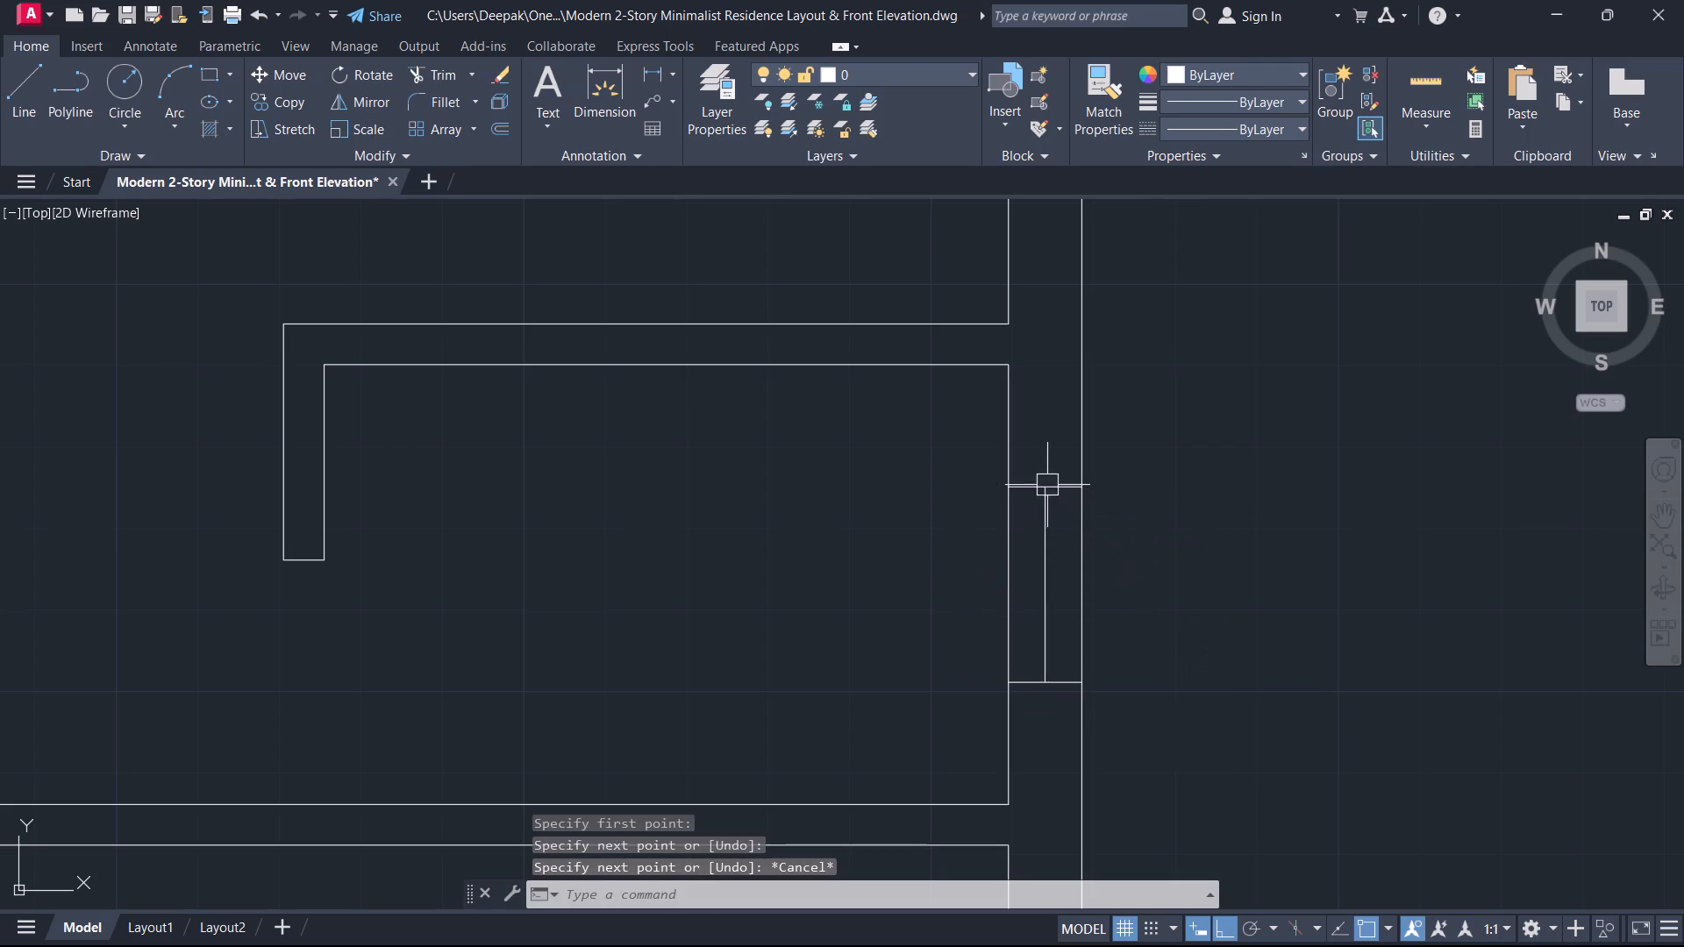
Offset the small room window's vertical centre line by 1" to both sides.
{"action": "type", "text": "o"}
{"action": "key", "text": "space"}
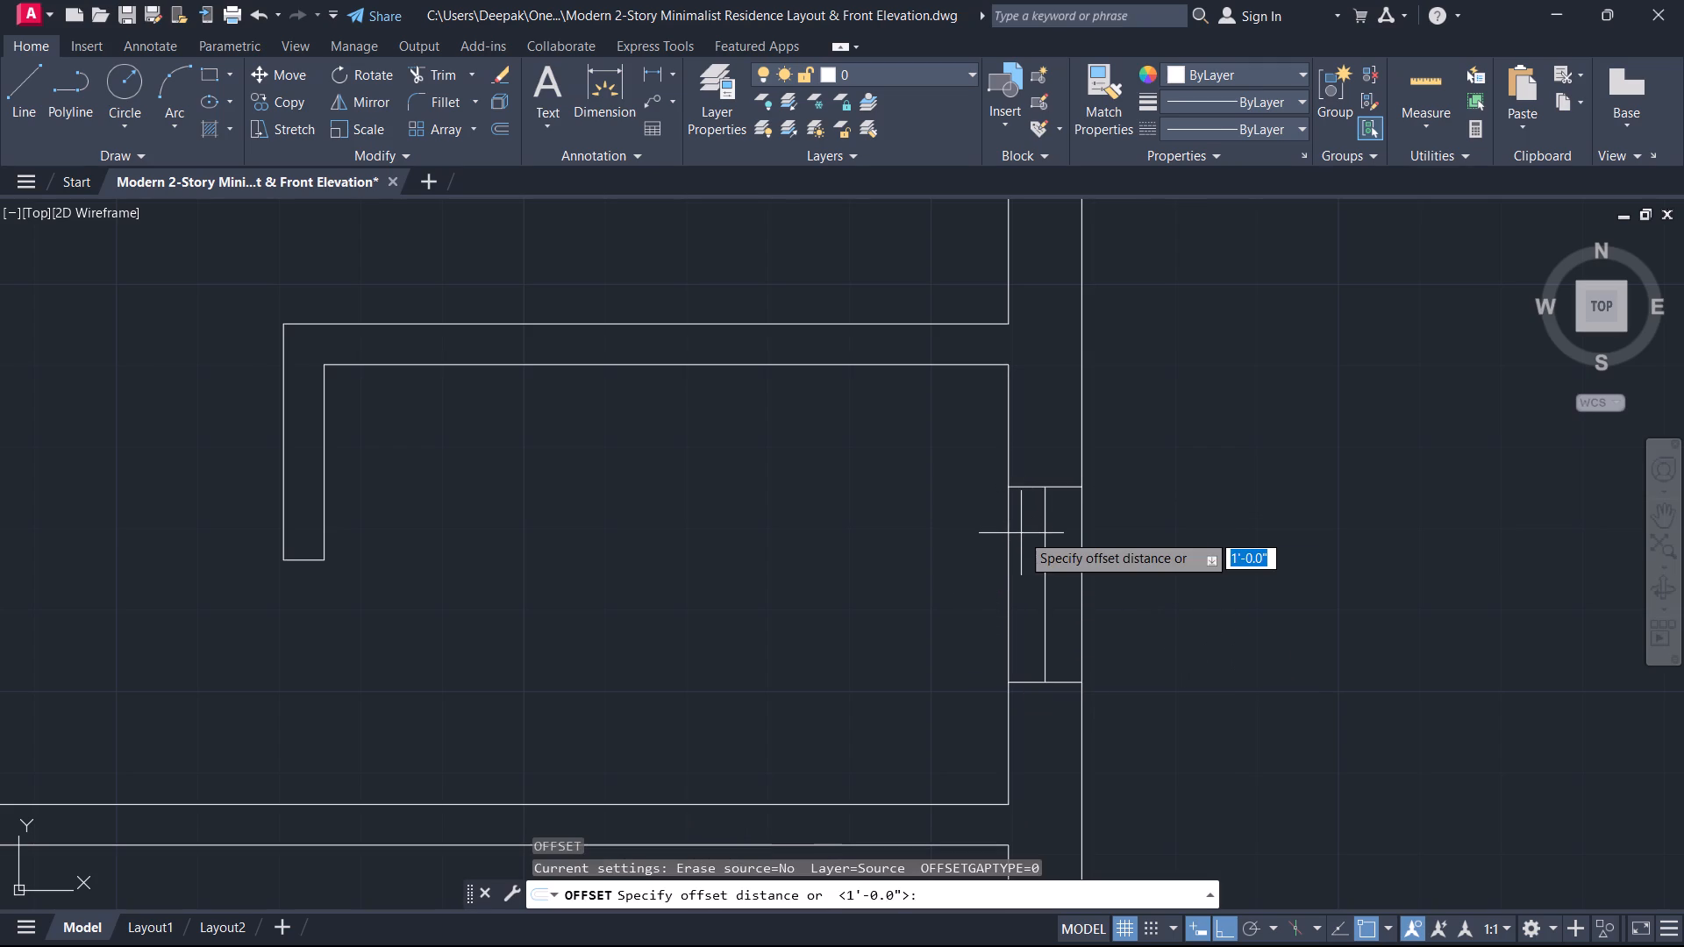
{"action": "key", "text": "1"}
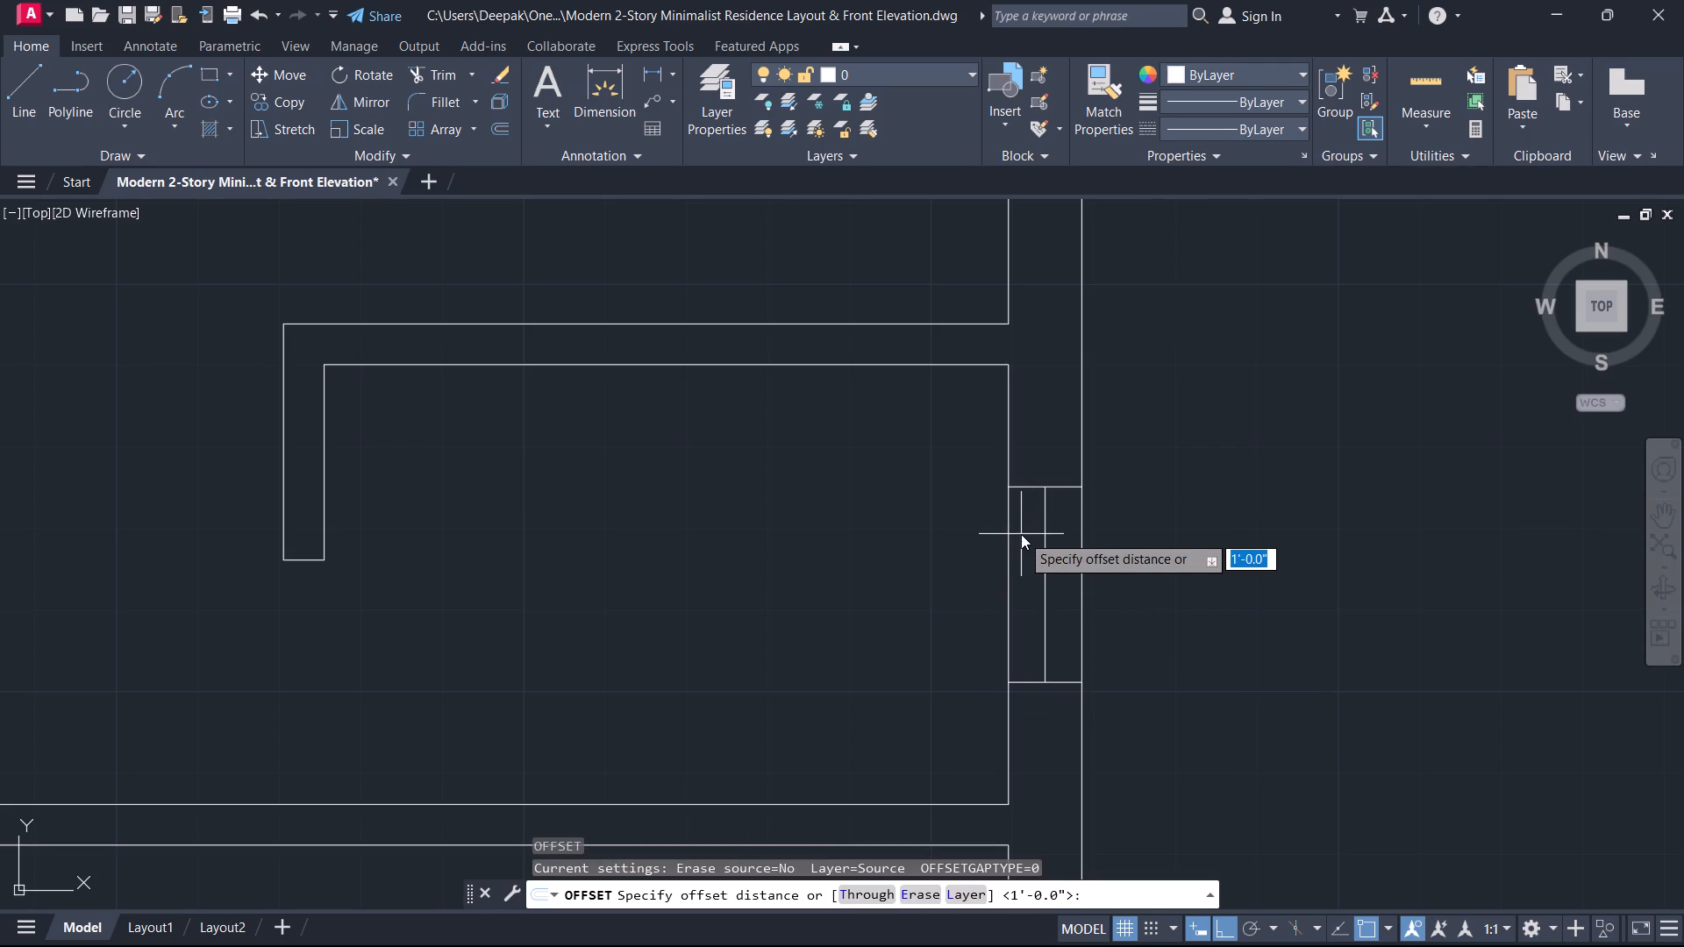
{"action": "key", "text": "Return"}
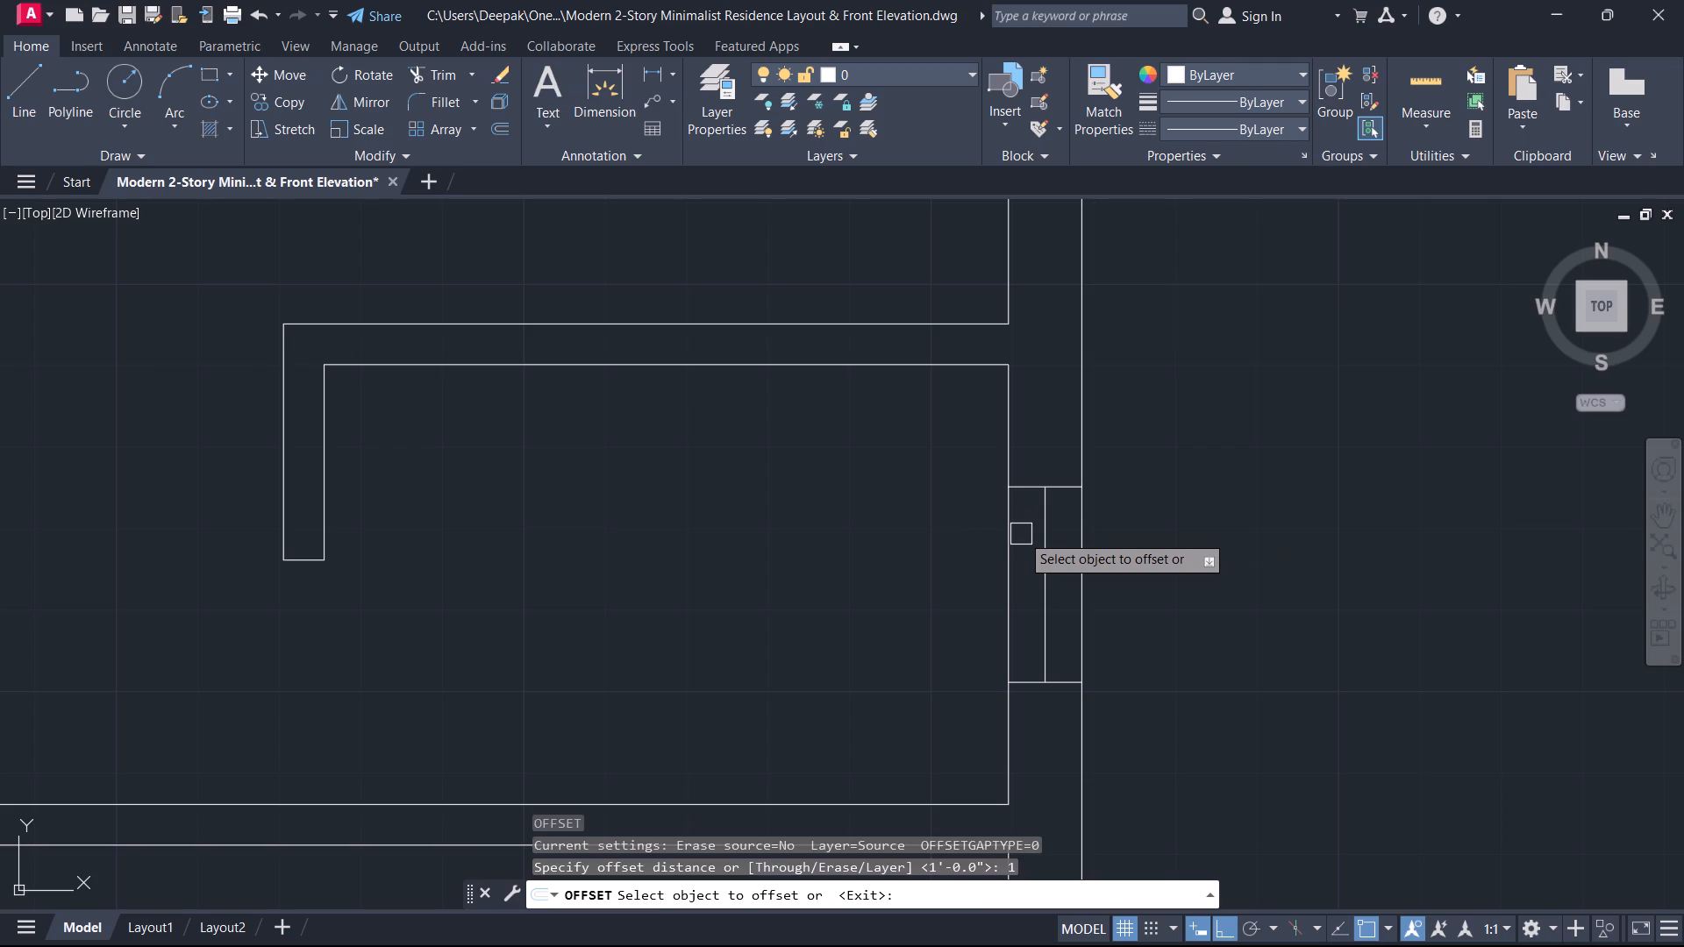
{"action": "scroll", "coordinate": [1024, 547], "scroll_direction": "up", "scroll_amount": 2}
{"action": "left_click", "coordinate": [1067, 594]}
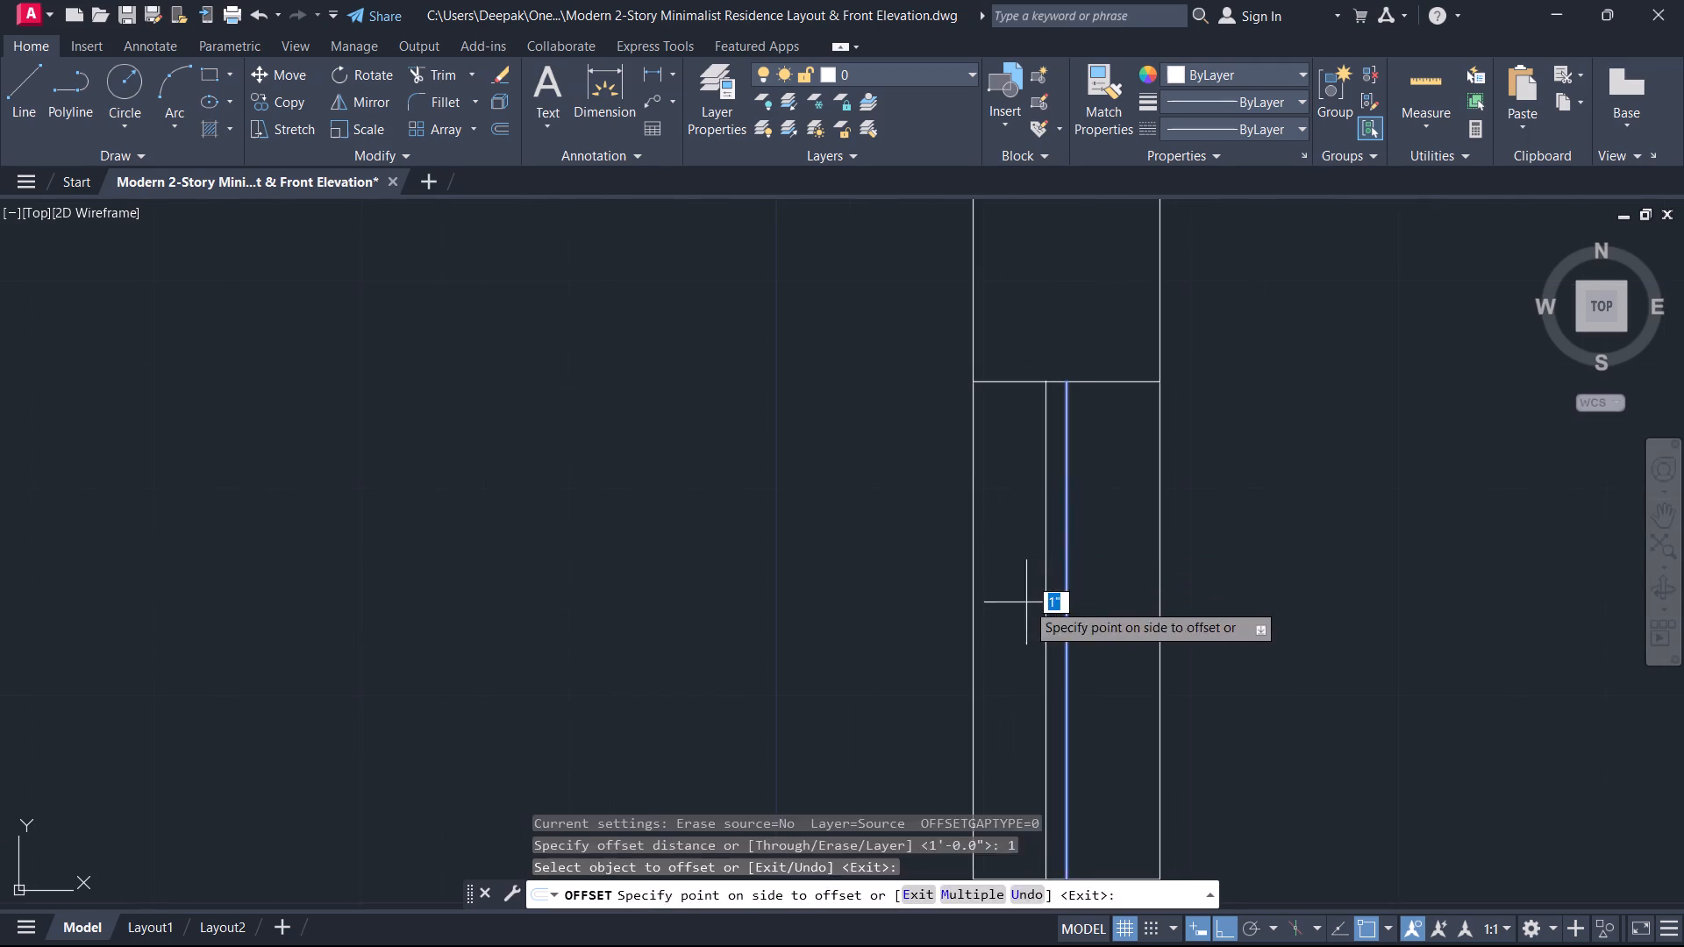
{"action": "left_click", "coordinate": [1026, 602]}
{"action": "left_click", "coordinate": [1057, 624]}
{"action": "left_click", "coordinate": [1105, 627]}
{"action": "key", "text": "Escape"}
Erase the vertical centre line of the small room's east-wall window, keeping the two offset lines.
{"action": "scroll", "coordinate": [1083, 617], "scroll_direction": "up", "scroll_amount": 2}
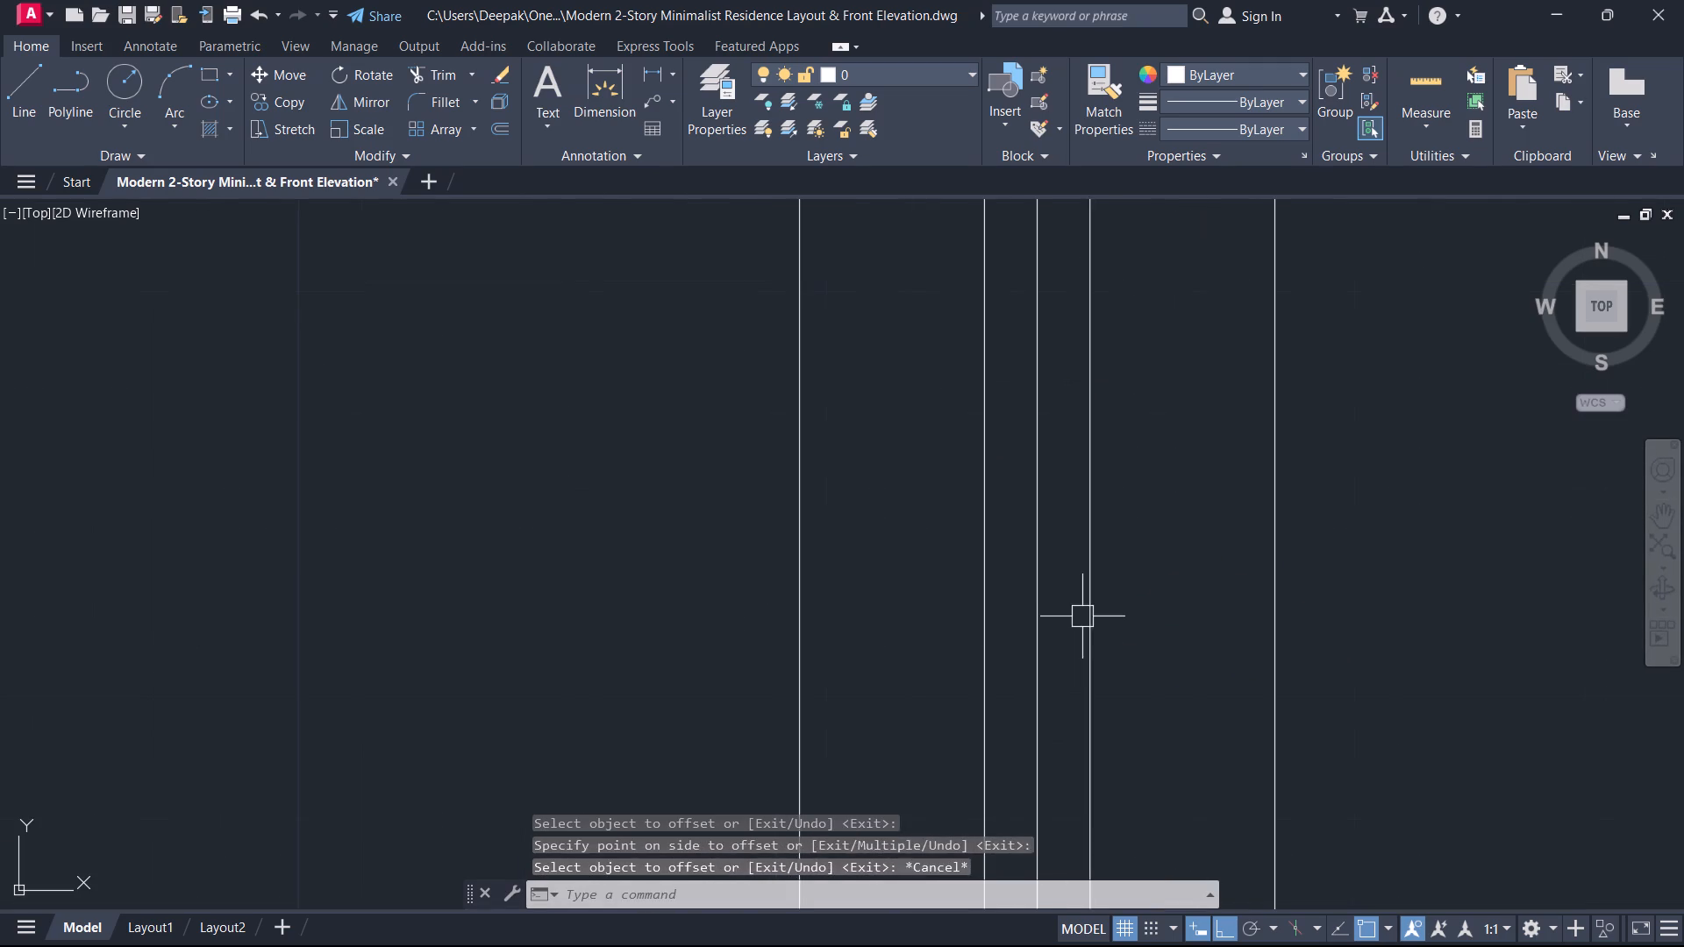
{"action": "left_click_drag", "start_coordinate": [1080, 616], "coordinate": [1067, 611]}
{"action": "left_click", "coordinate": [1028, 586]}
{"action": "key", "text": "Escape"}
{"action": "left_click", "coordinate": [1043, 621]}
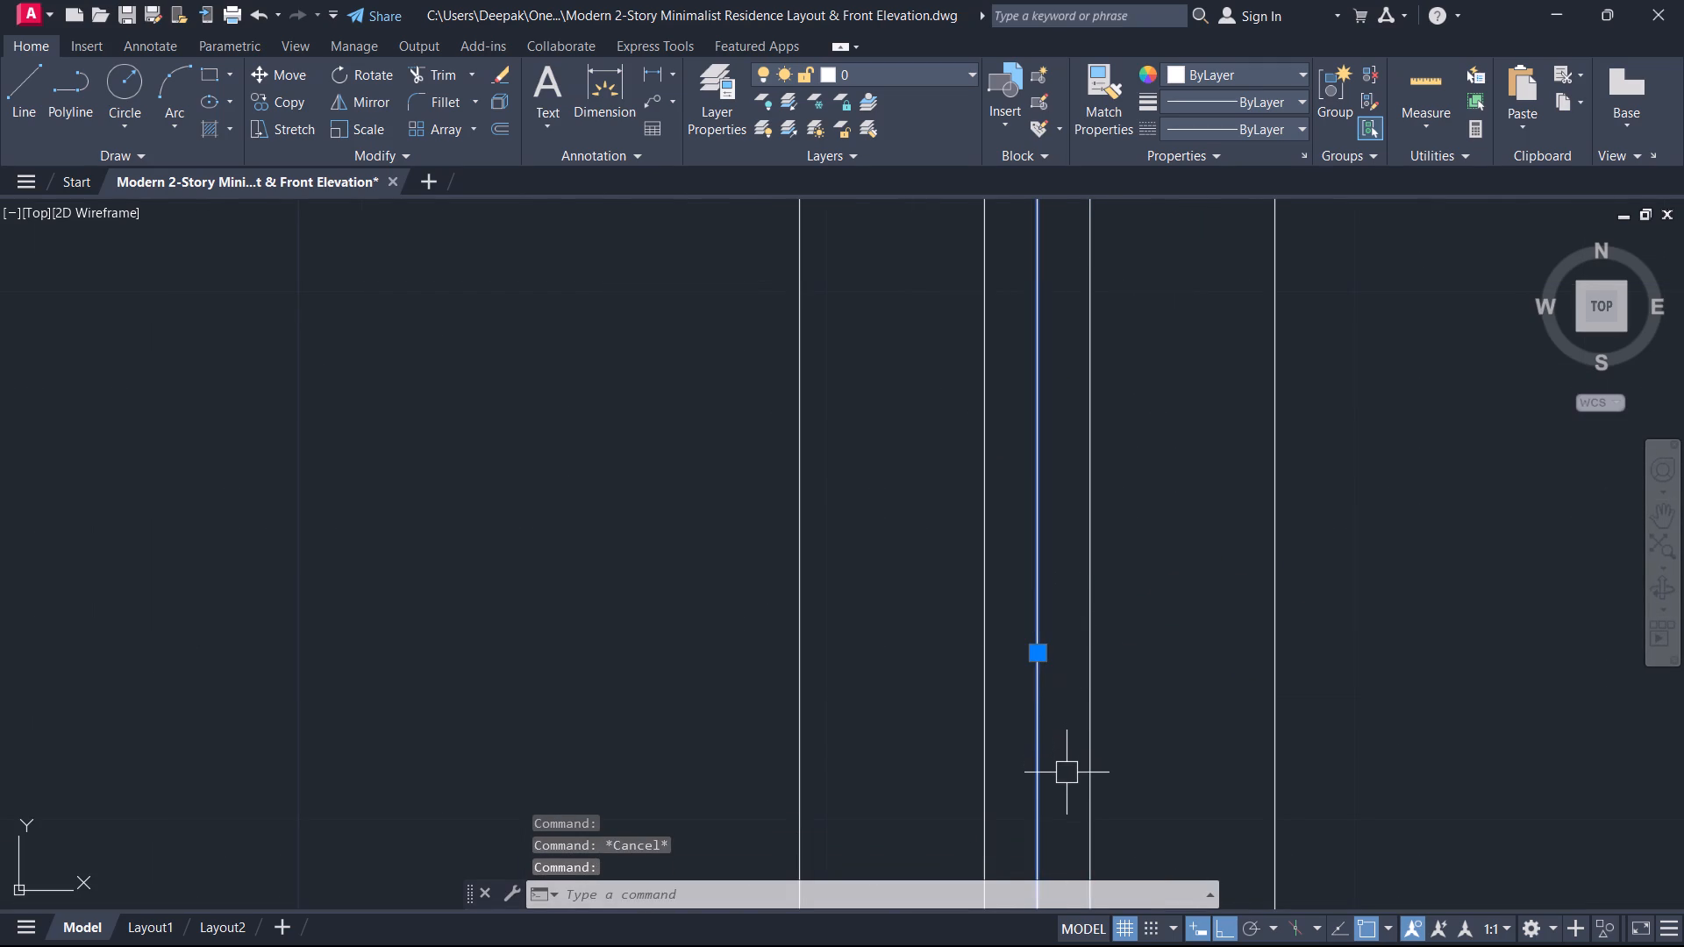
{"action": "key", "text": "Delete"}
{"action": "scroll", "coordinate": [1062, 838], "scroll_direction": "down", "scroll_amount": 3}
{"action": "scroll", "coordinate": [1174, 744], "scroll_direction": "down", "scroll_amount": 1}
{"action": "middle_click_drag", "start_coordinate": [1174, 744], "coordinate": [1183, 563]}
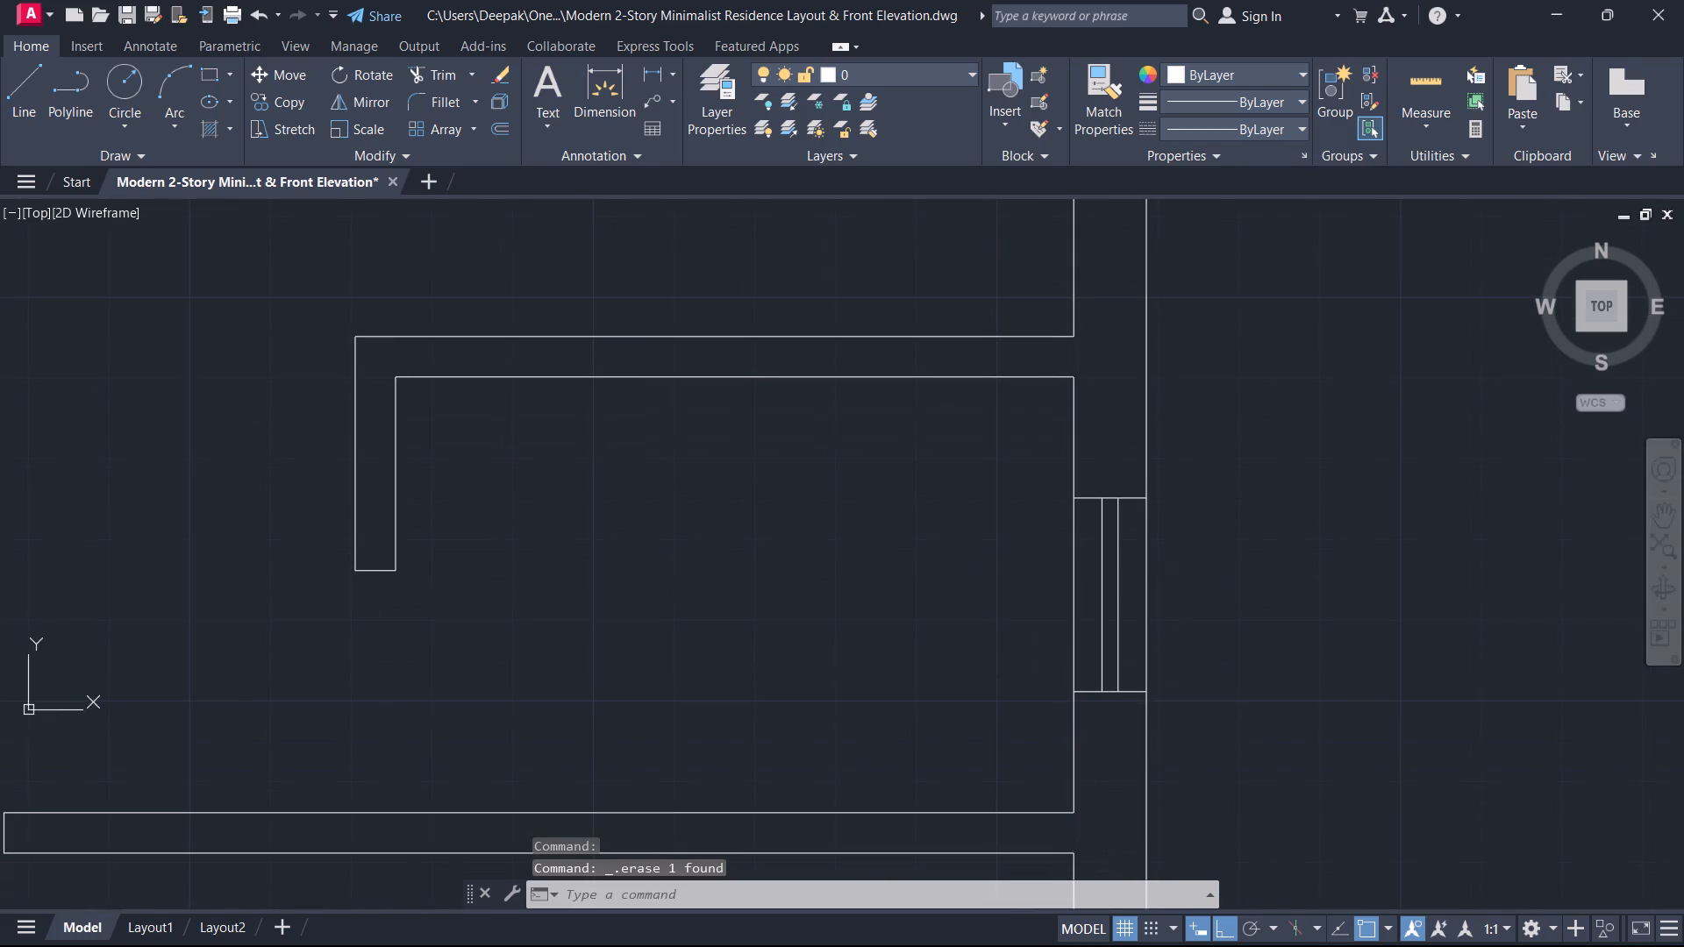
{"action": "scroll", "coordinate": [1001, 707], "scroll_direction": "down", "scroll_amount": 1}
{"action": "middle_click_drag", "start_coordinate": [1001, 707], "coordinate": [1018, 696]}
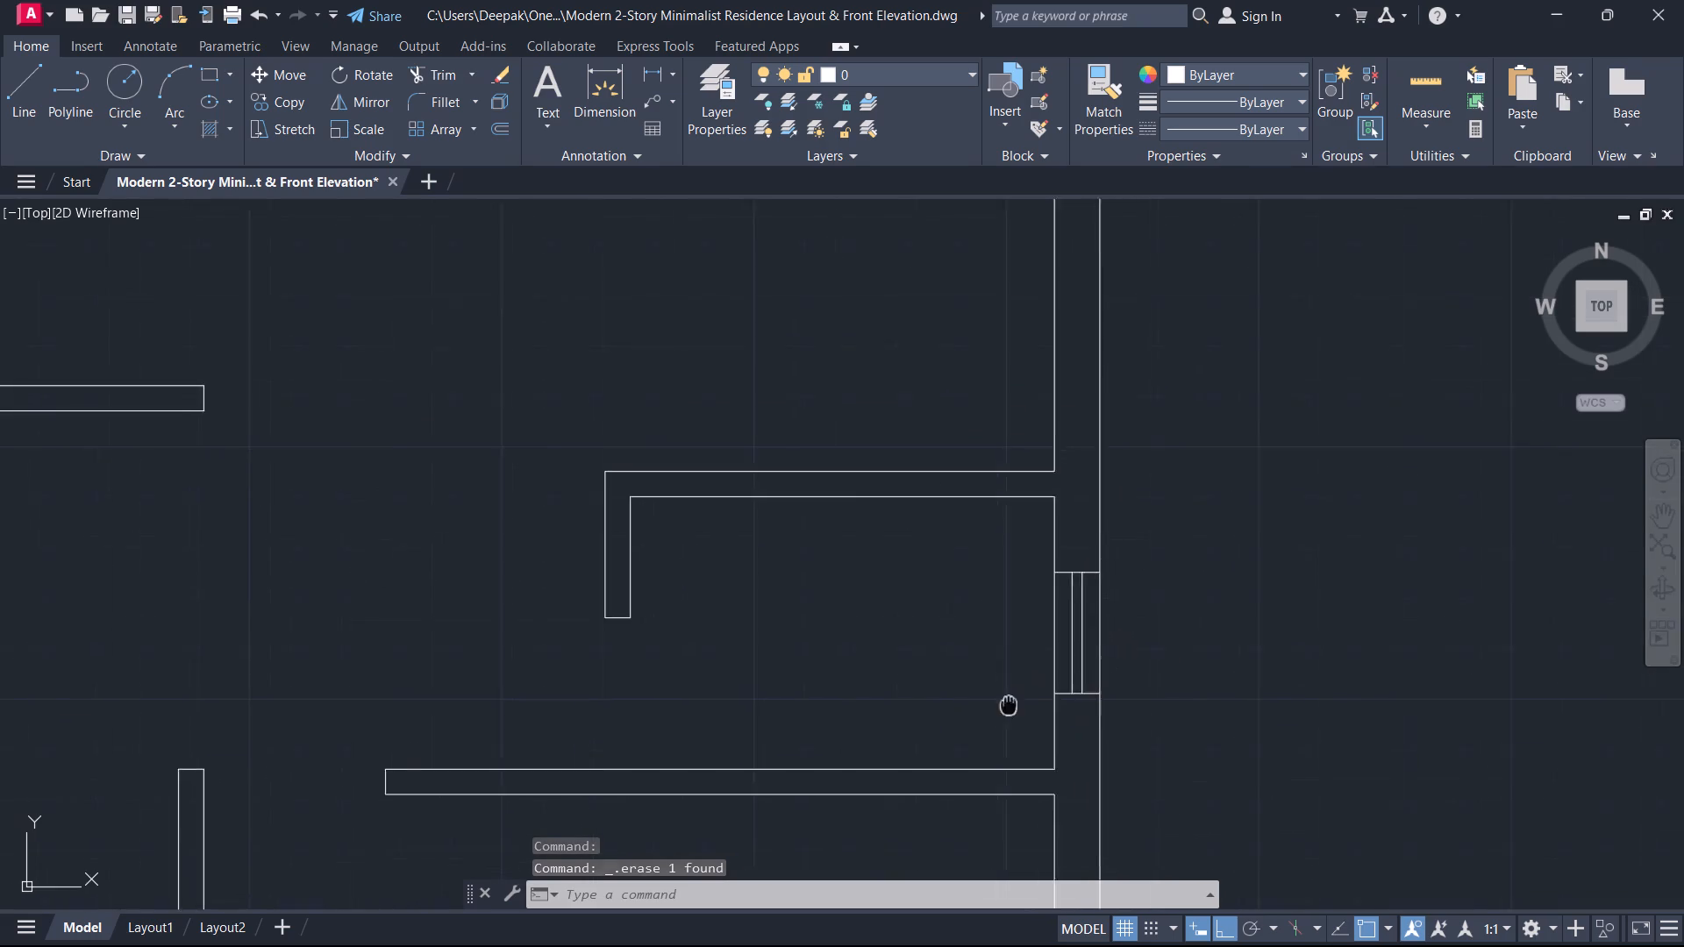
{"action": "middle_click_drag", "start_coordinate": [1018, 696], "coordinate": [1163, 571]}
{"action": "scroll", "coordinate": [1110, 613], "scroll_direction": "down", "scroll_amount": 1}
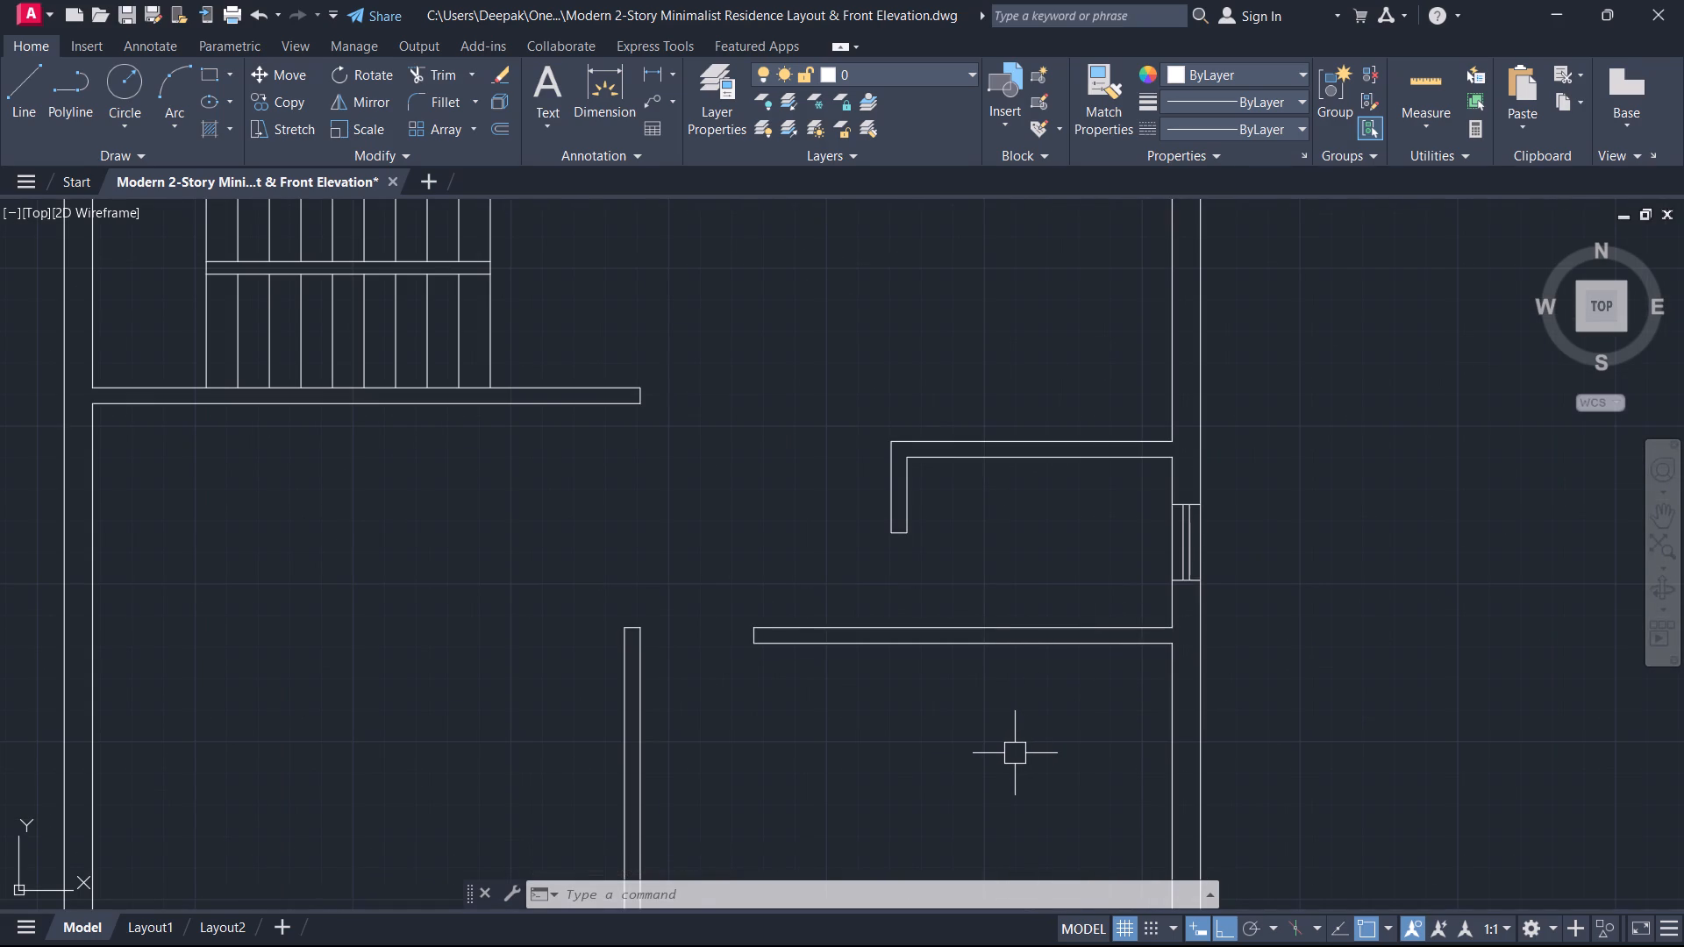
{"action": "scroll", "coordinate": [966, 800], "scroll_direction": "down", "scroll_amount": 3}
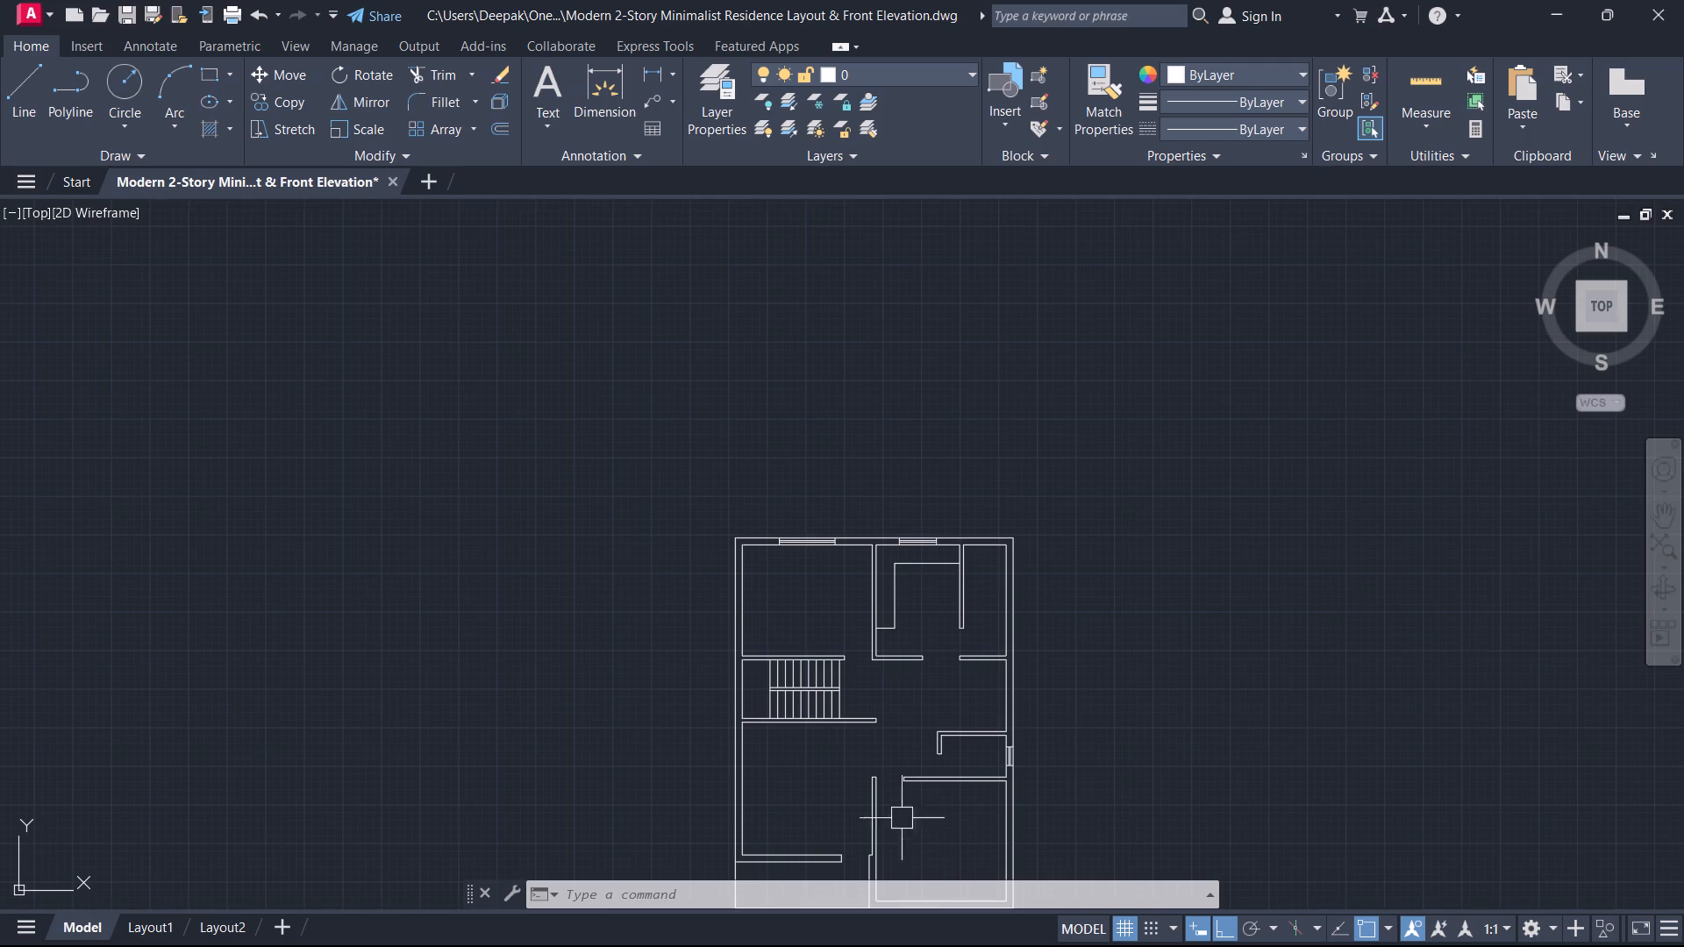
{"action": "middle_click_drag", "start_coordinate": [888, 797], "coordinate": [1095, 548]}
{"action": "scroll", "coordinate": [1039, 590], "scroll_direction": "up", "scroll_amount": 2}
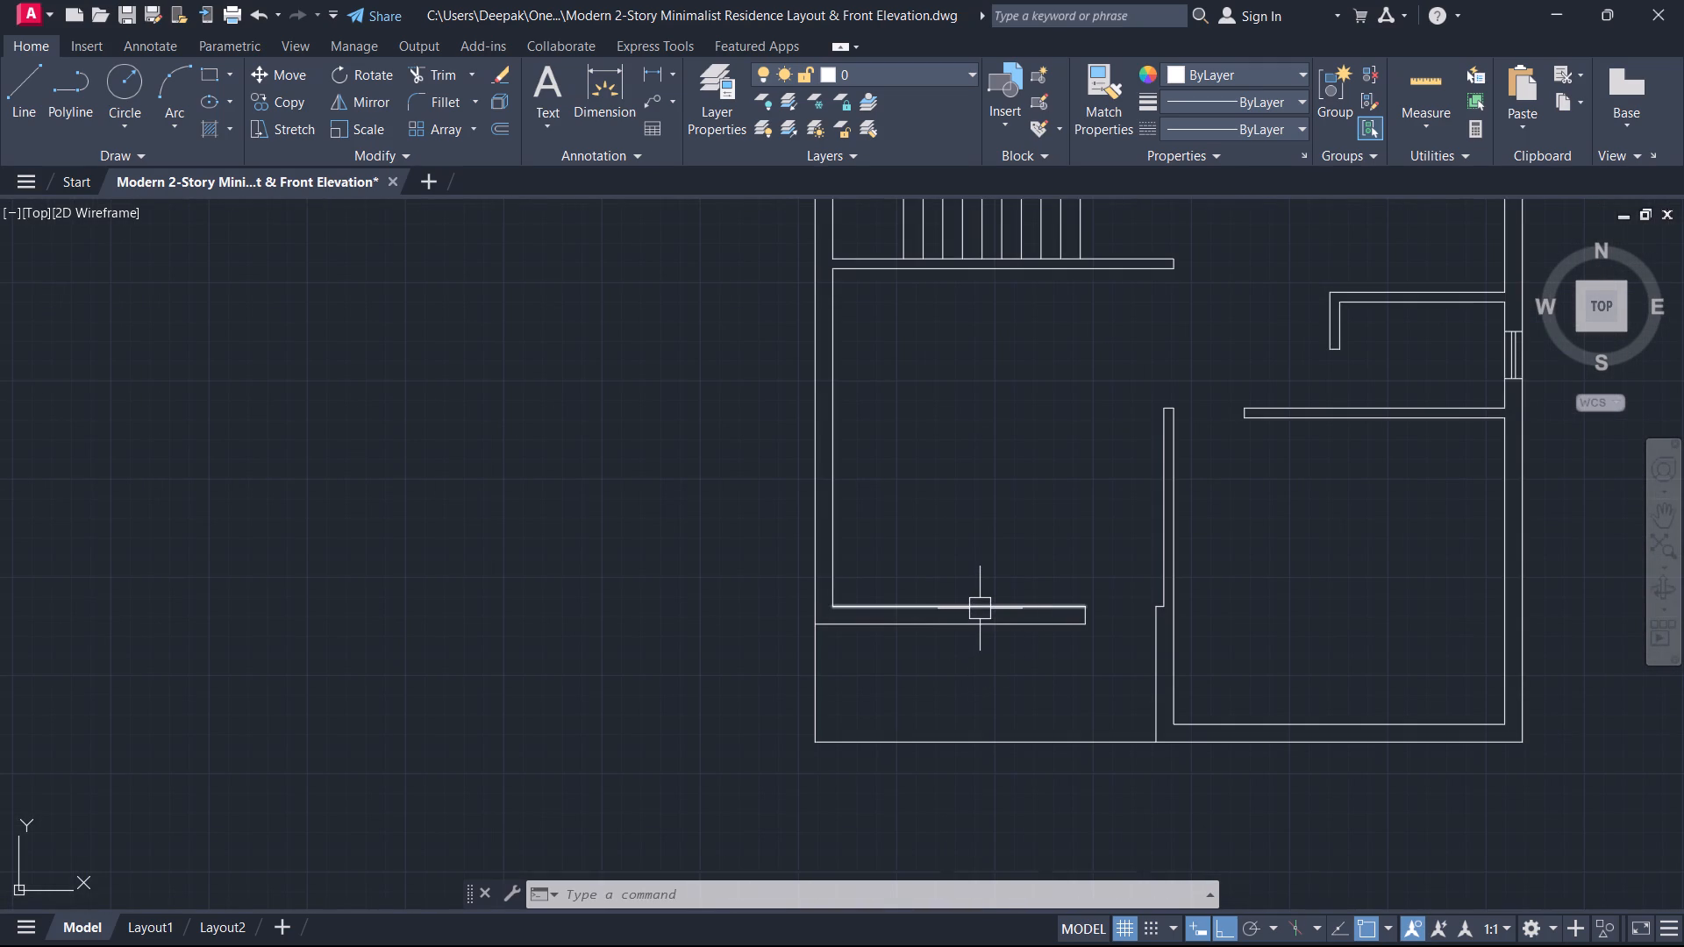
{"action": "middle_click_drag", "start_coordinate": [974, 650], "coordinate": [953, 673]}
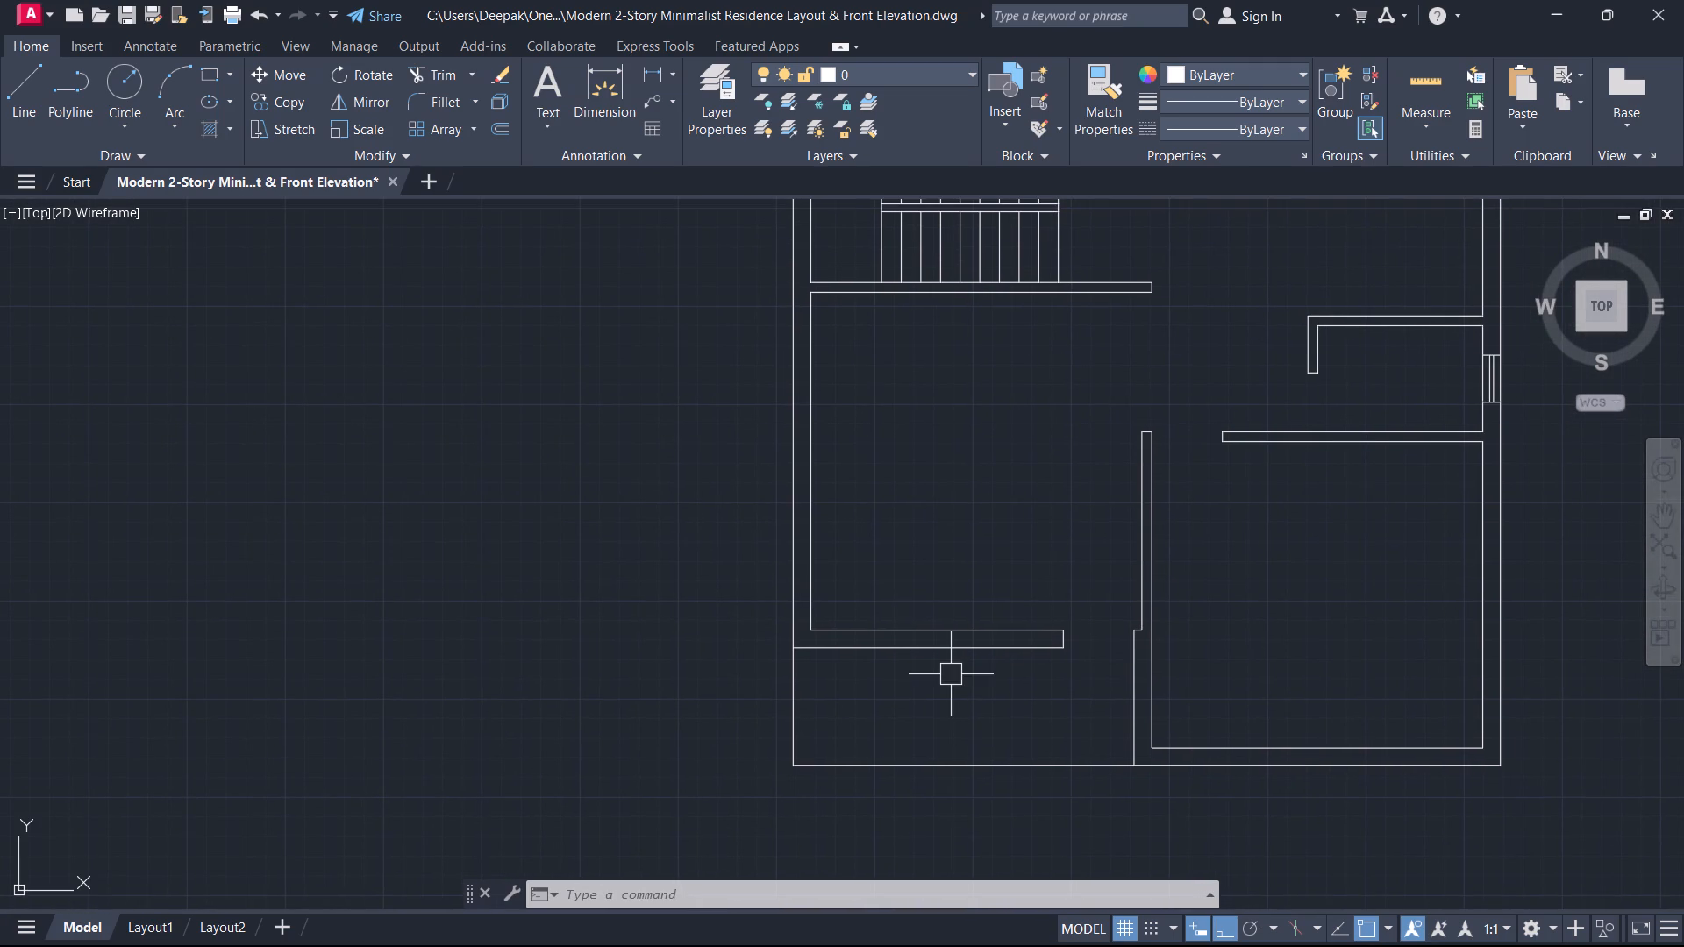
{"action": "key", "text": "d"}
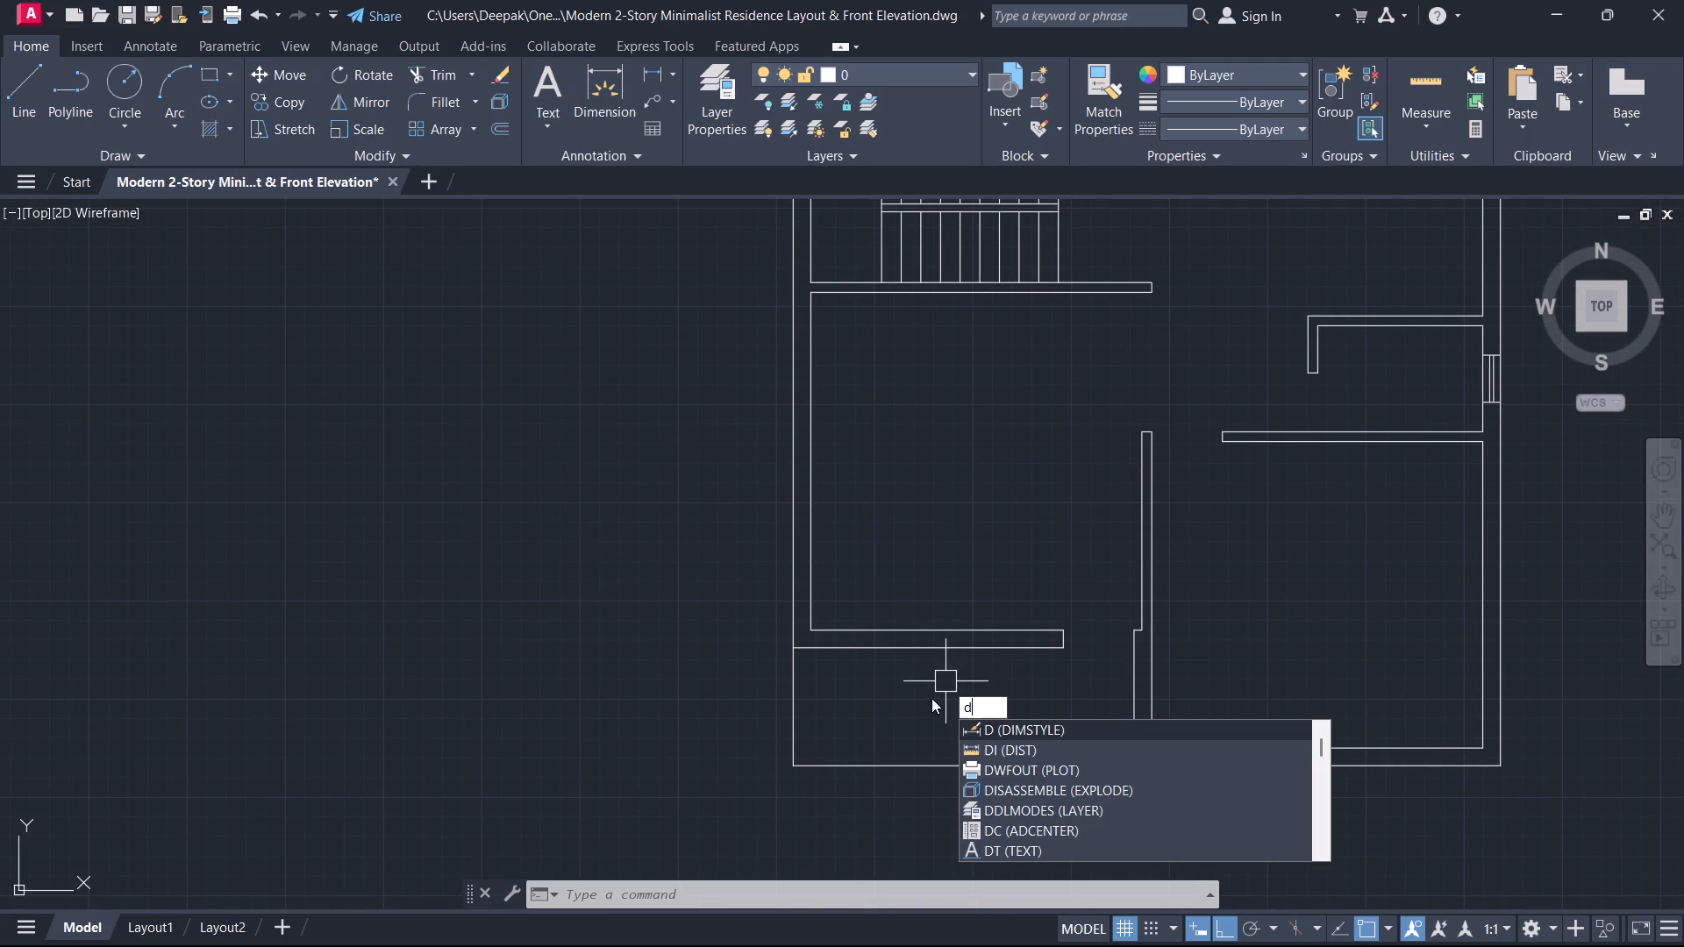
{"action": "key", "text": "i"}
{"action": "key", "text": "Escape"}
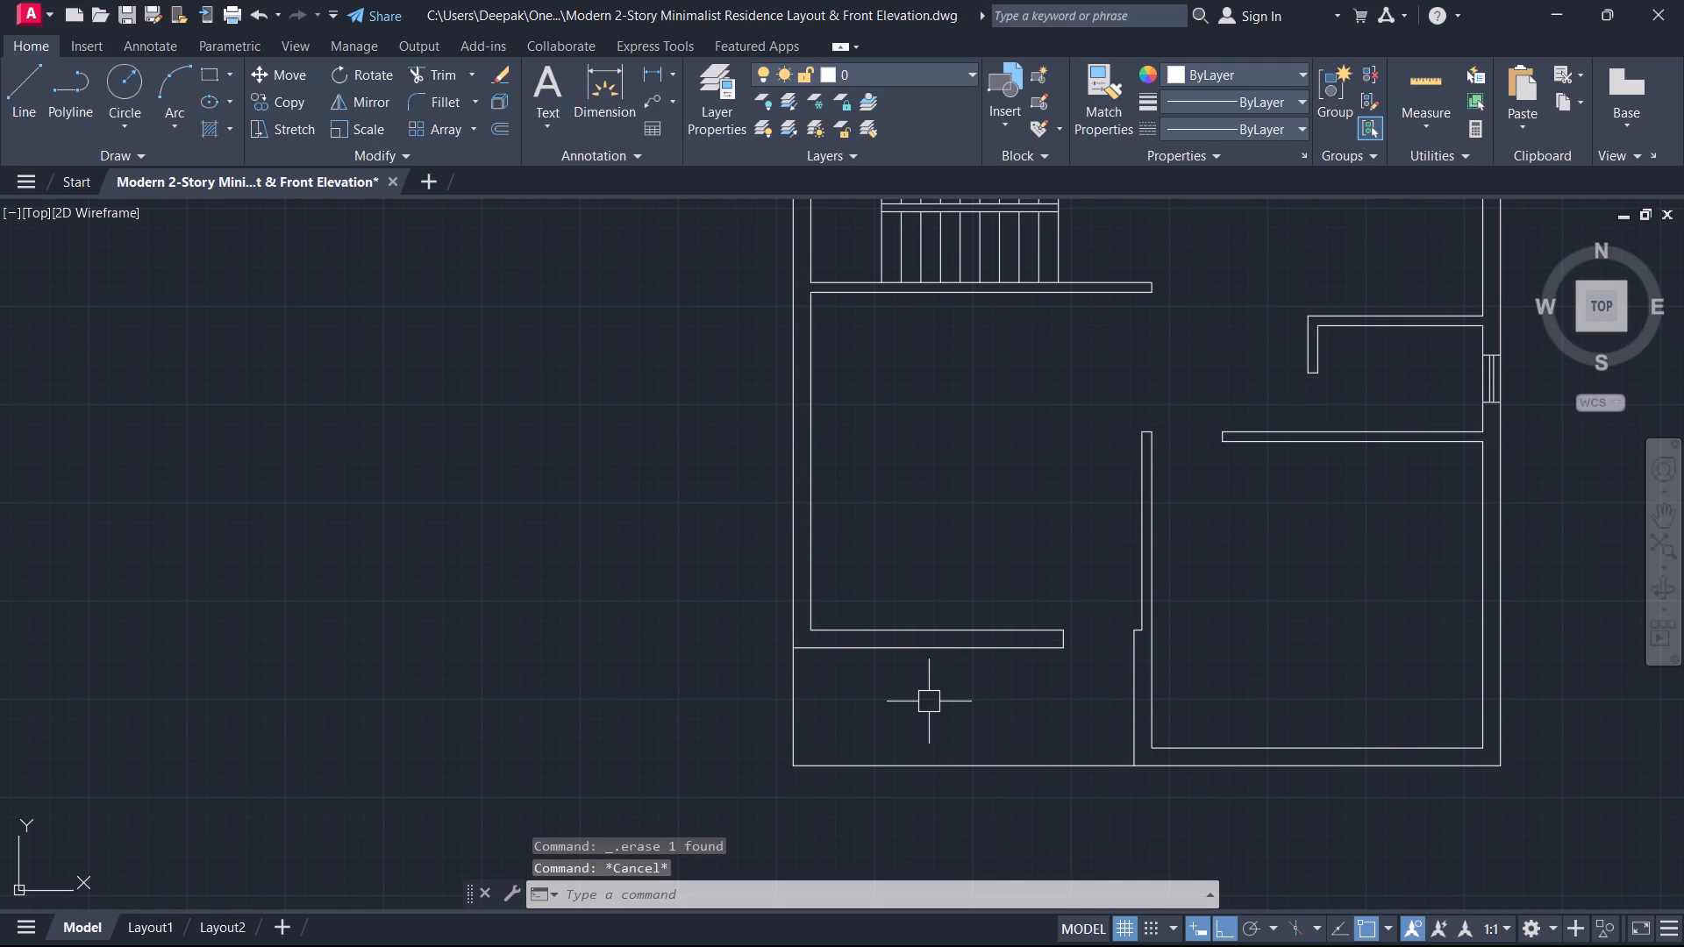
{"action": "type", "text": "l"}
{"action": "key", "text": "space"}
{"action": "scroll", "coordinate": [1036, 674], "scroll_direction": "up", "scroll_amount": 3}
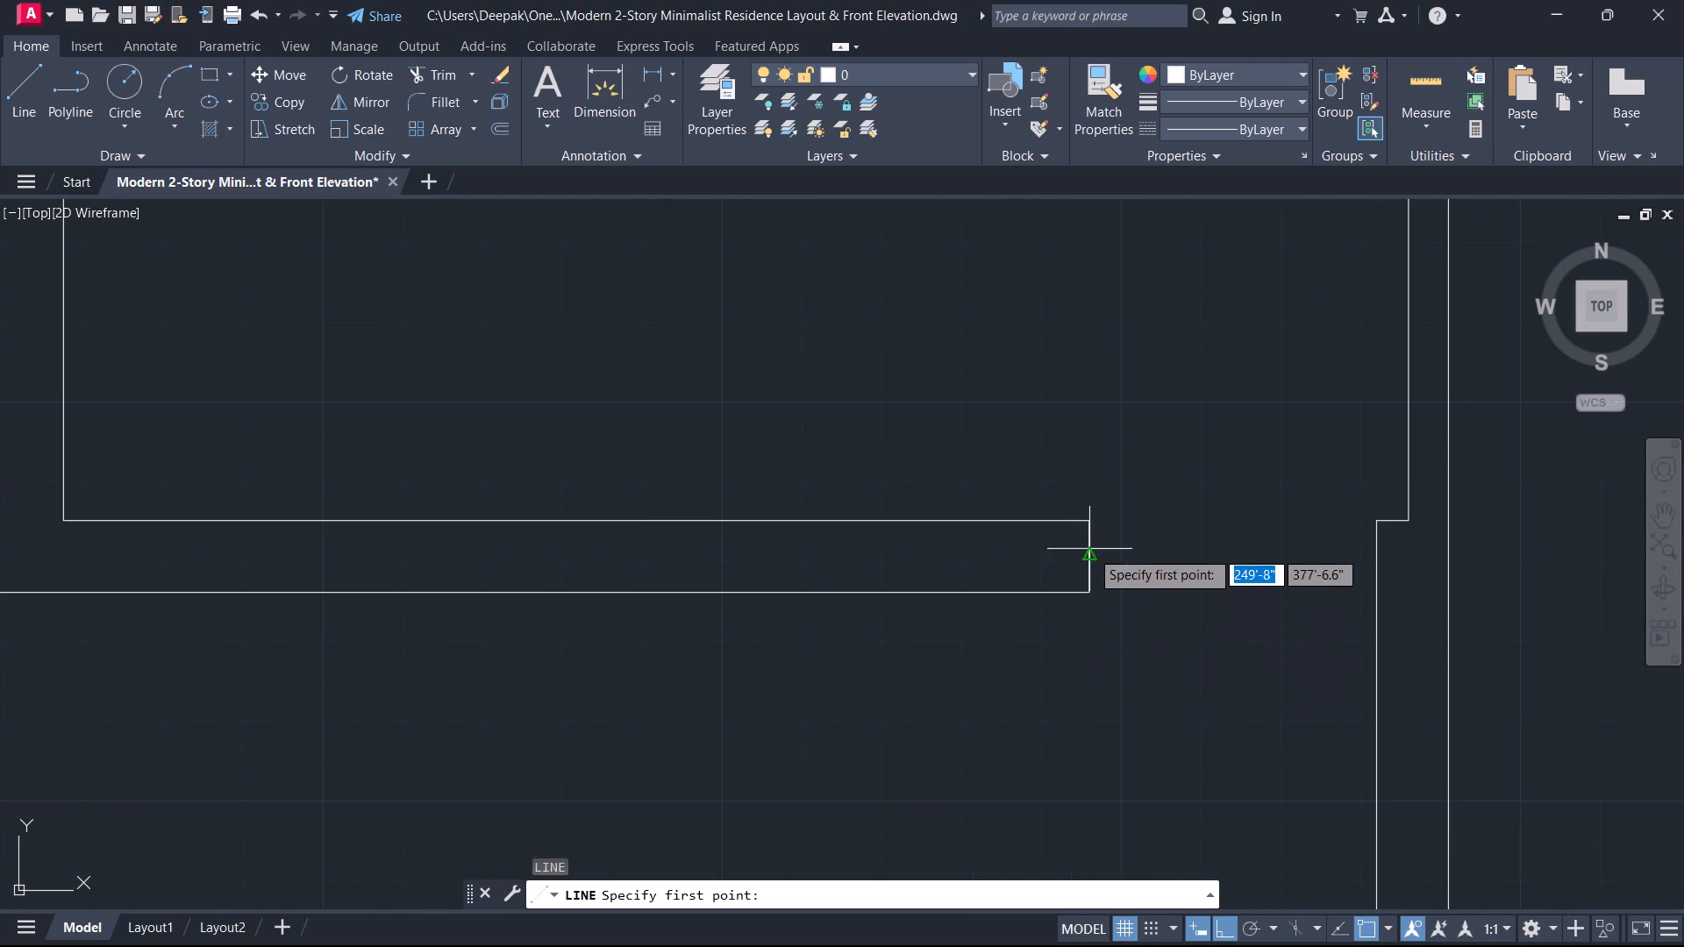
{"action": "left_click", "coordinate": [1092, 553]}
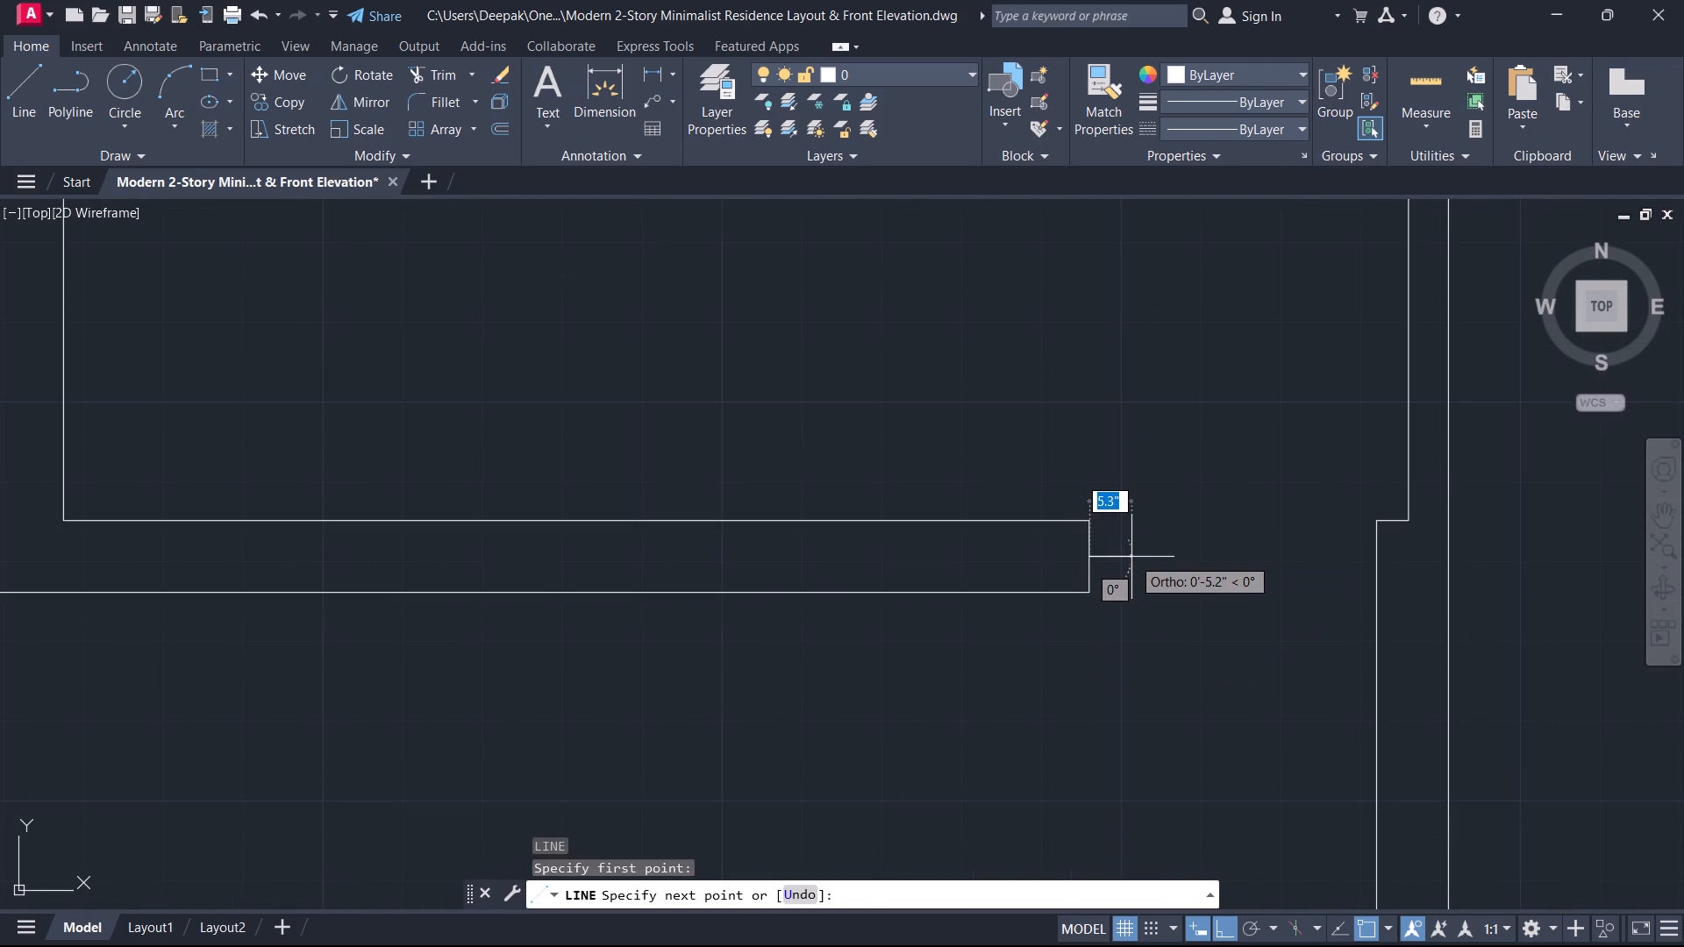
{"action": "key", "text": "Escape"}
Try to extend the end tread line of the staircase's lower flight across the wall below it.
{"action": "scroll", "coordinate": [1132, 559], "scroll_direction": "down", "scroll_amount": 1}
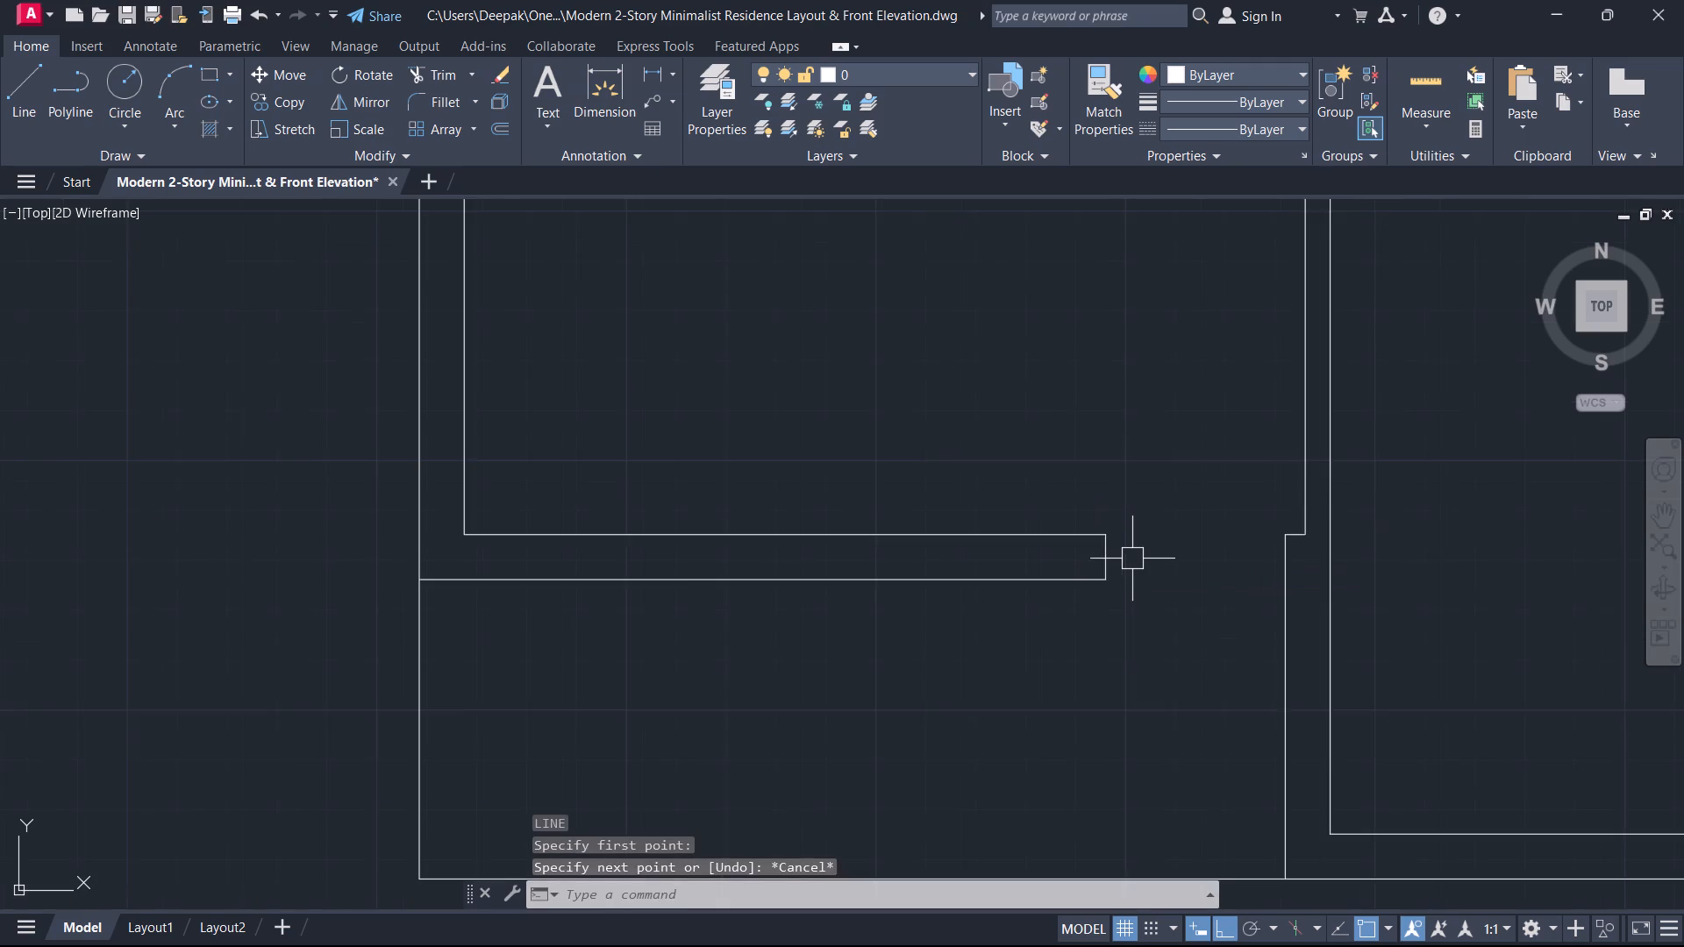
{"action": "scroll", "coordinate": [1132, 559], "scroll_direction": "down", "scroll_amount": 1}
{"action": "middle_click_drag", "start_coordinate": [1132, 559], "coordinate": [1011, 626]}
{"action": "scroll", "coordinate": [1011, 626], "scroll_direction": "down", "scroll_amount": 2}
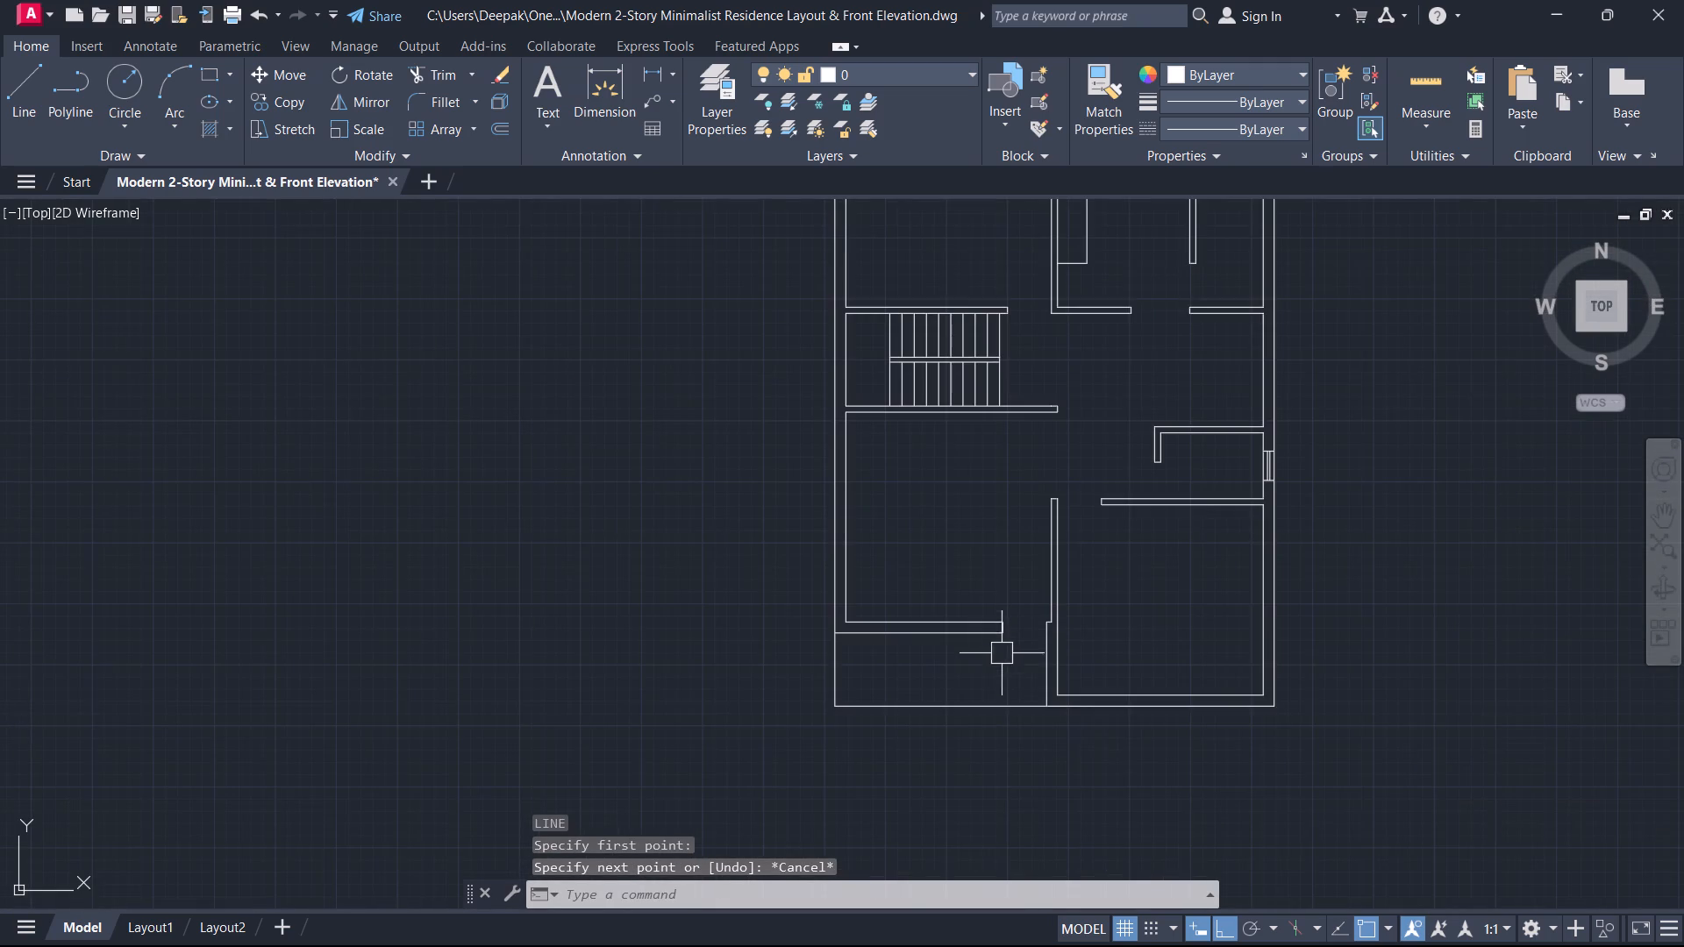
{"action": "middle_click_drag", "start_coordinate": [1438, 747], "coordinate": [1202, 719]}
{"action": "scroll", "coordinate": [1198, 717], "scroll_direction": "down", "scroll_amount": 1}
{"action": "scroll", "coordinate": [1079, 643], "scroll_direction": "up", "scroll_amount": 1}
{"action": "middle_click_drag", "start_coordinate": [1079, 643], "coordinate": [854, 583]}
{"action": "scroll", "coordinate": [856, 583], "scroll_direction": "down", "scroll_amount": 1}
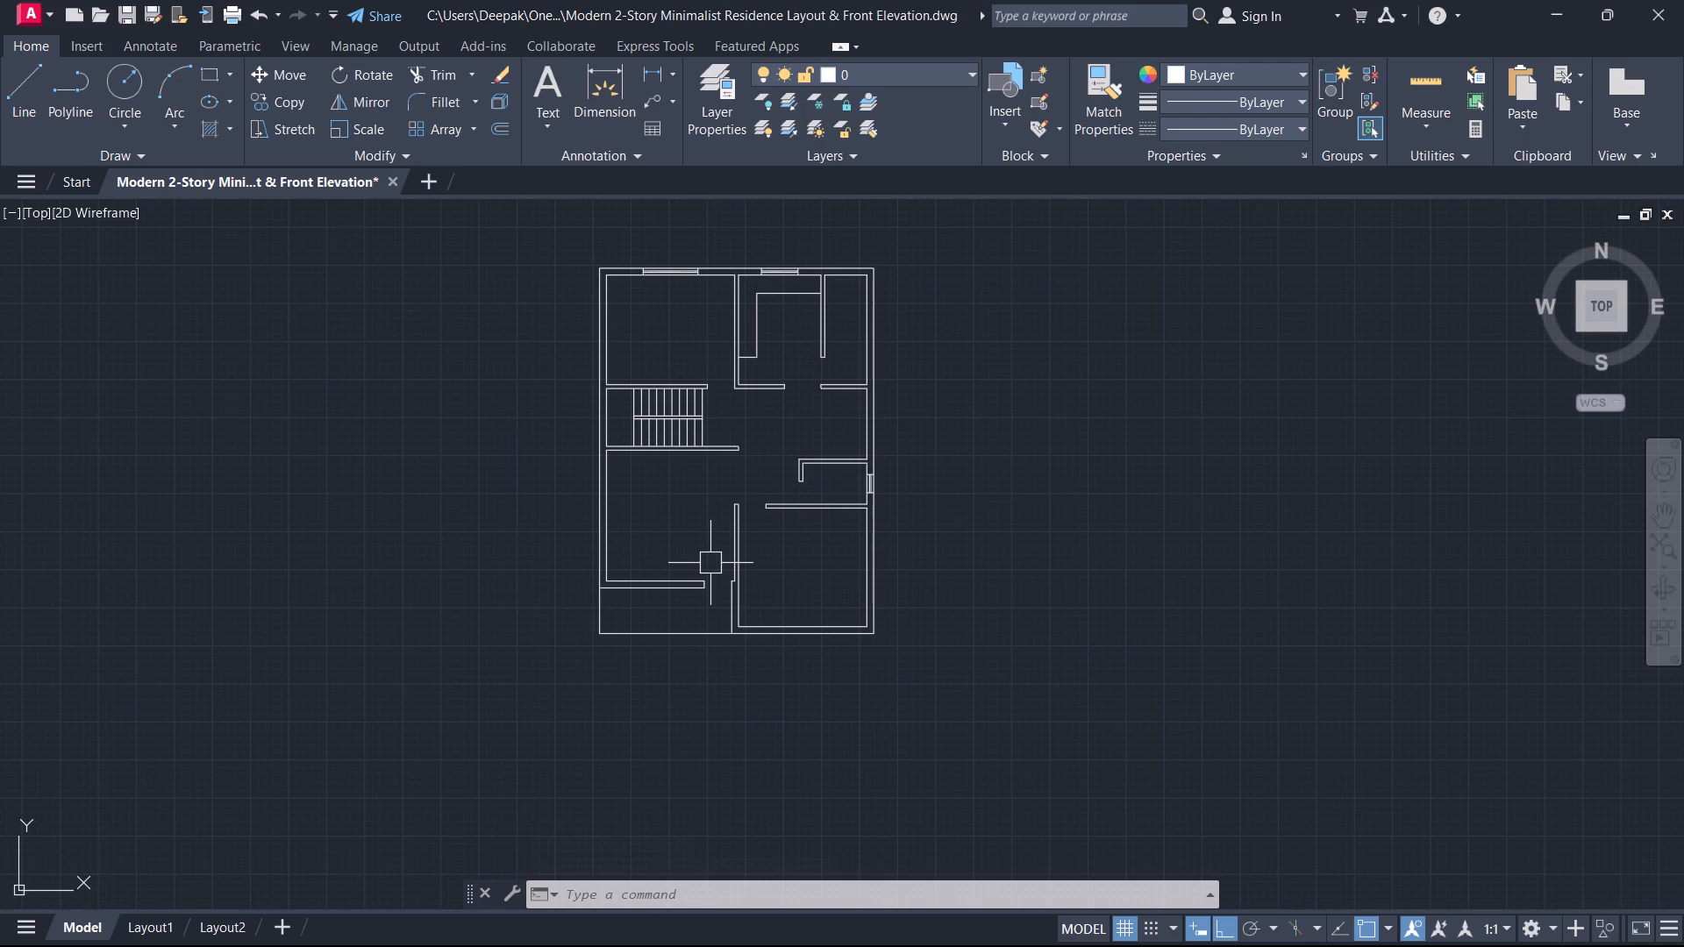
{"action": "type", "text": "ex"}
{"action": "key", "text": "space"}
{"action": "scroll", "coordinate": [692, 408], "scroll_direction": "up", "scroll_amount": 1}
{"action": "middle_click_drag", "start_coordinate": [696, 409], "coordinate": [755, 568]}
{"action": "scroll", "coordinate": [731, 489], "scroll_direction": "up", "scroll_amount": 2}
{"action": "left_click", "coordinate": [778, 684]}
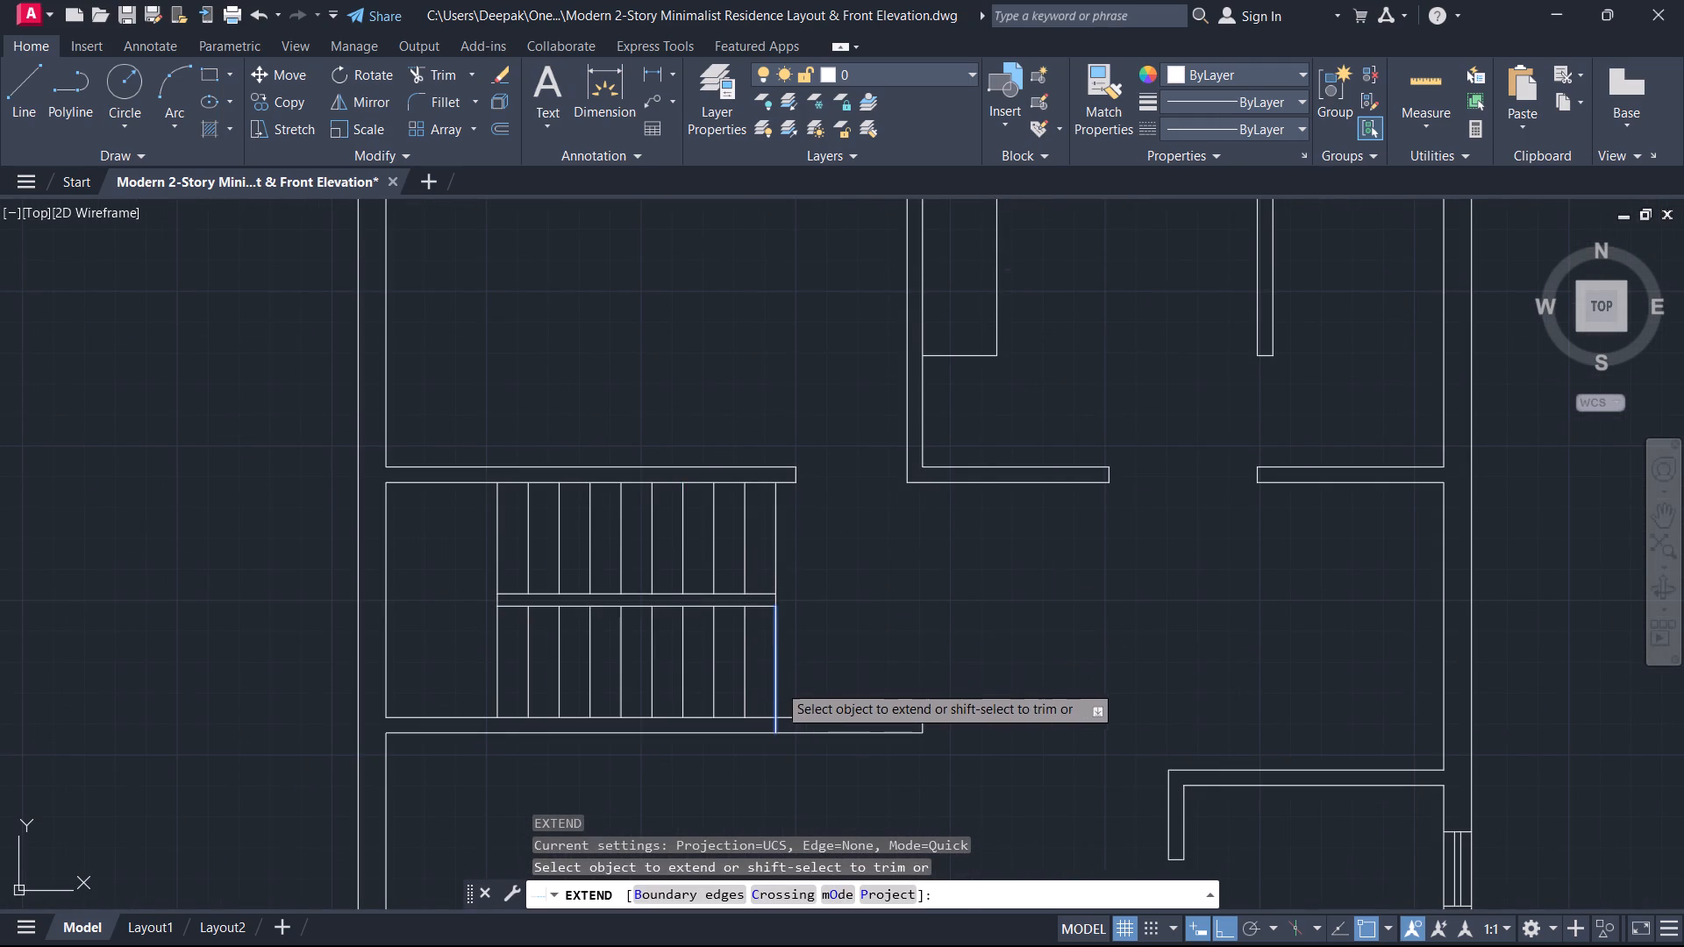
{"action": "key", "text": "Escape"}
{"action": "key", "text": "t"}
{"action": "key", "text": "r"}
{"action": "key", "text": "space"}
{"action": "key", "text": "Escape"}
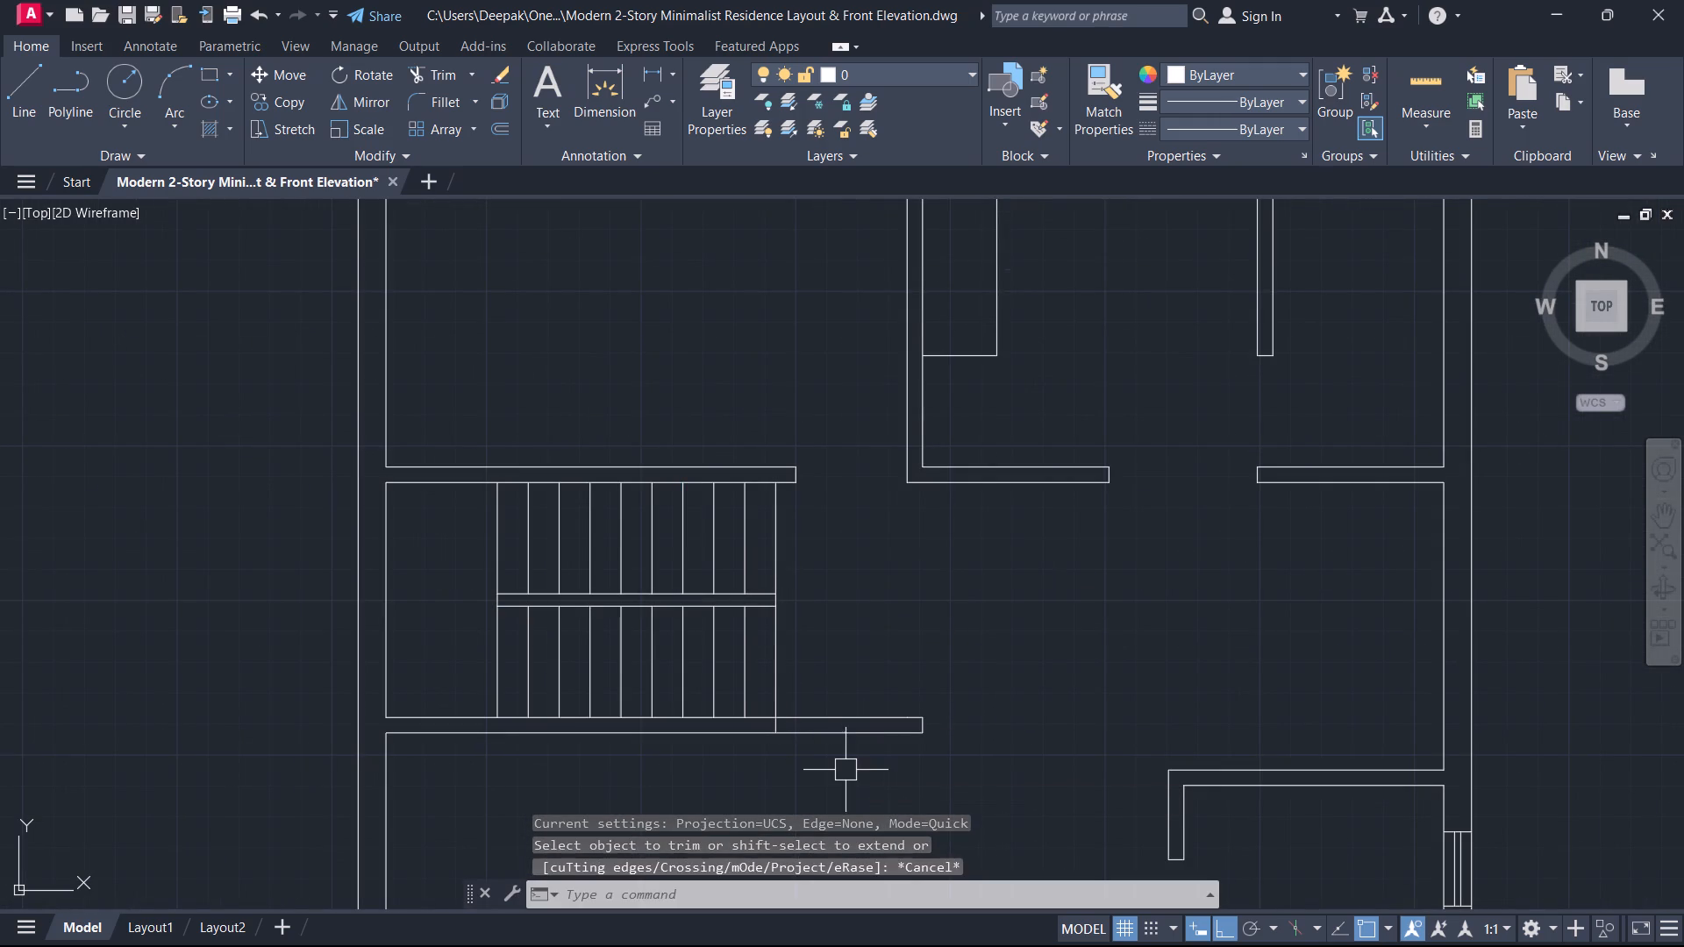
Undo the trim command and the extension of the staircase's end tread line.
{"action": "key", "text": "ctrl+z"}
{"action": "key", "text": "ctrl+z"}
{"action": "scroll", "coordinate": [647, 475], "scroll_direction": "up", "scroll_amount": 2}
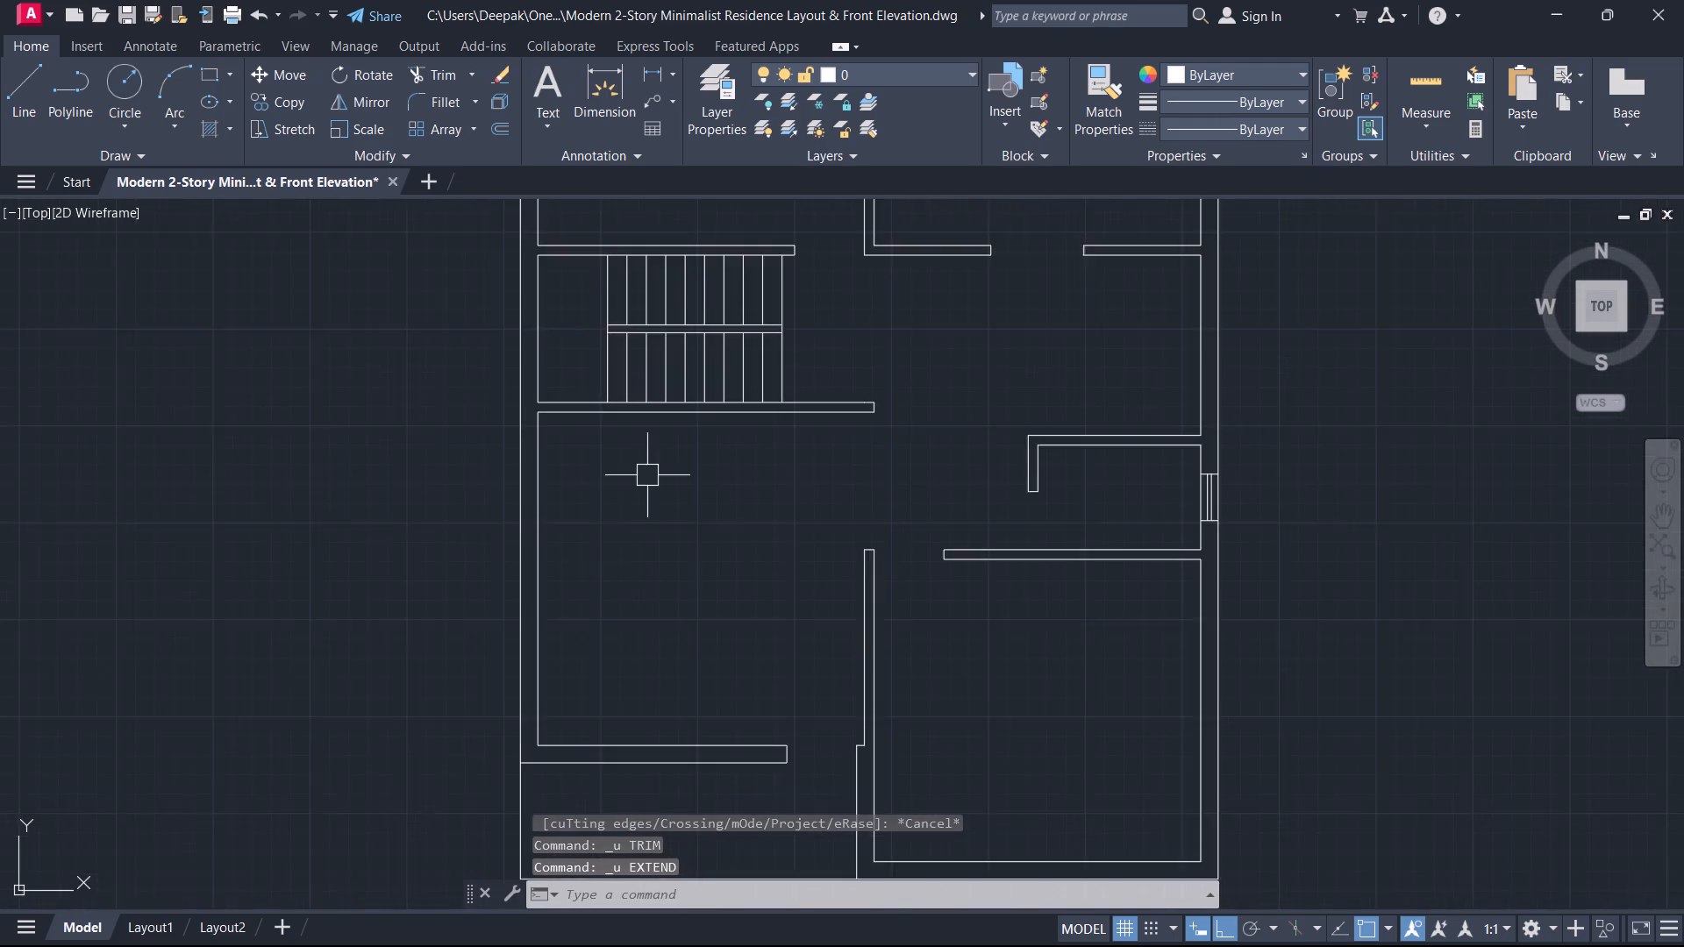
Draw a direction line from the midpoint of the lower flight's east end tread west onto the landing, turning north about 3'-8".
{"action": "middle_click_drag", "start_coordinate": [647, 475], "coordinate": [658, 691]}
{"action": "type", "text": "l"}
{"action": "key", "text": "space"}
{"action": "scroll", "coordinate": [820, 616], "scroll_direction": "up", "scroll_amount": 2}
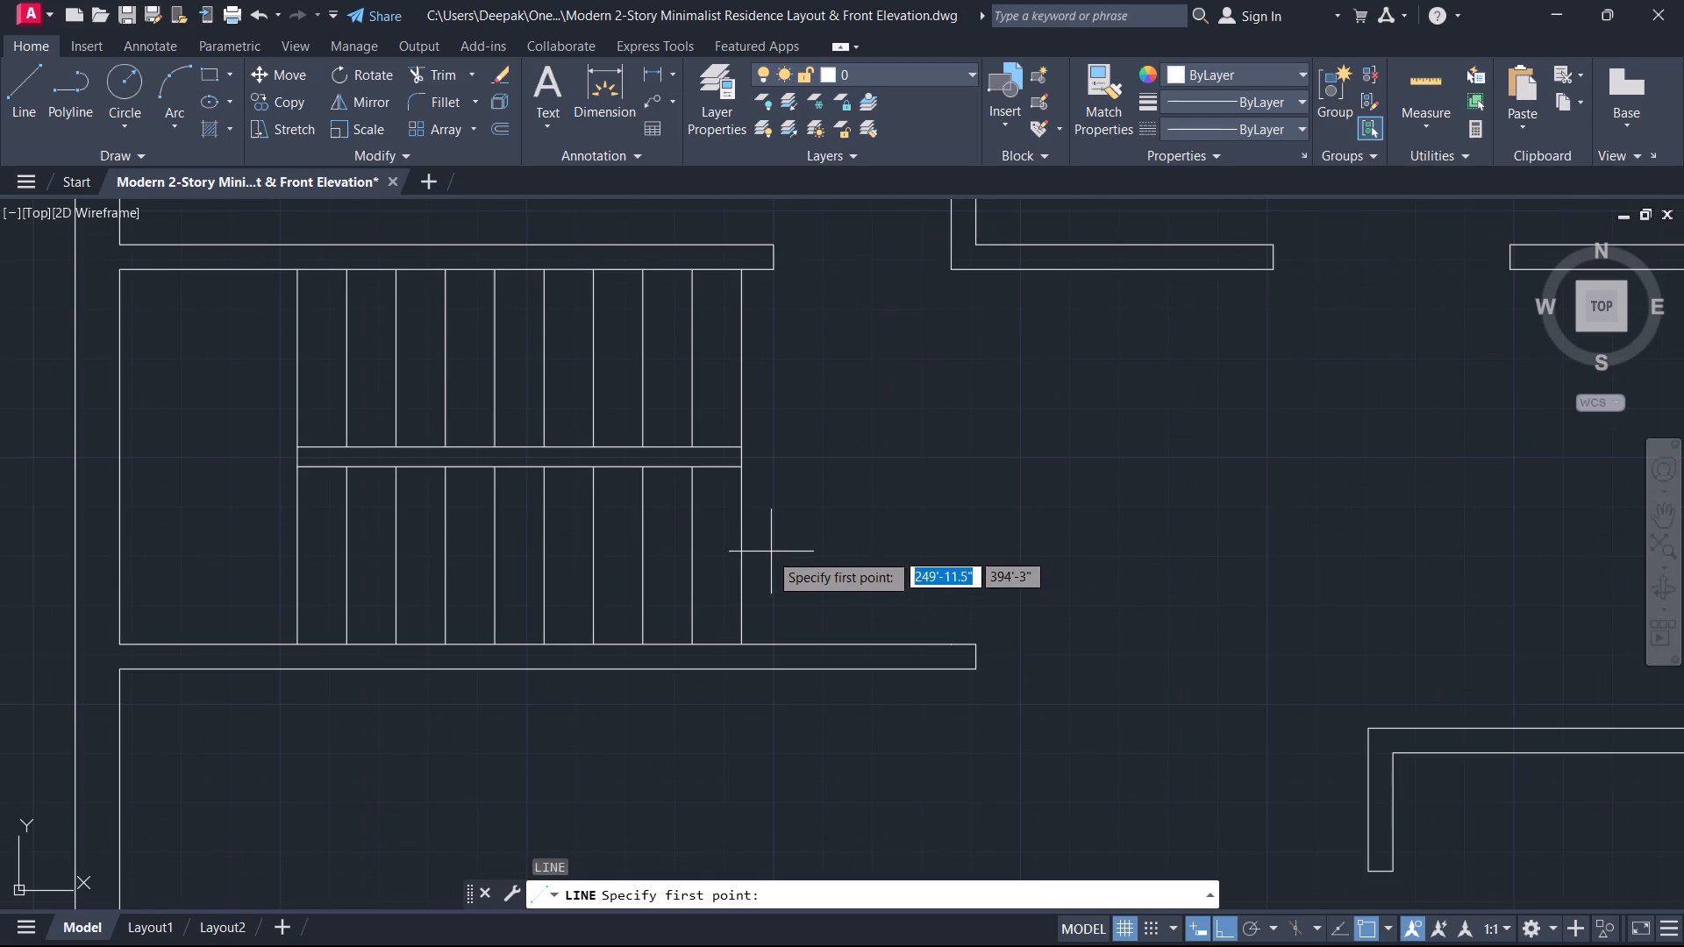
{"action": "left_click", "coordinate": [745, 560]}
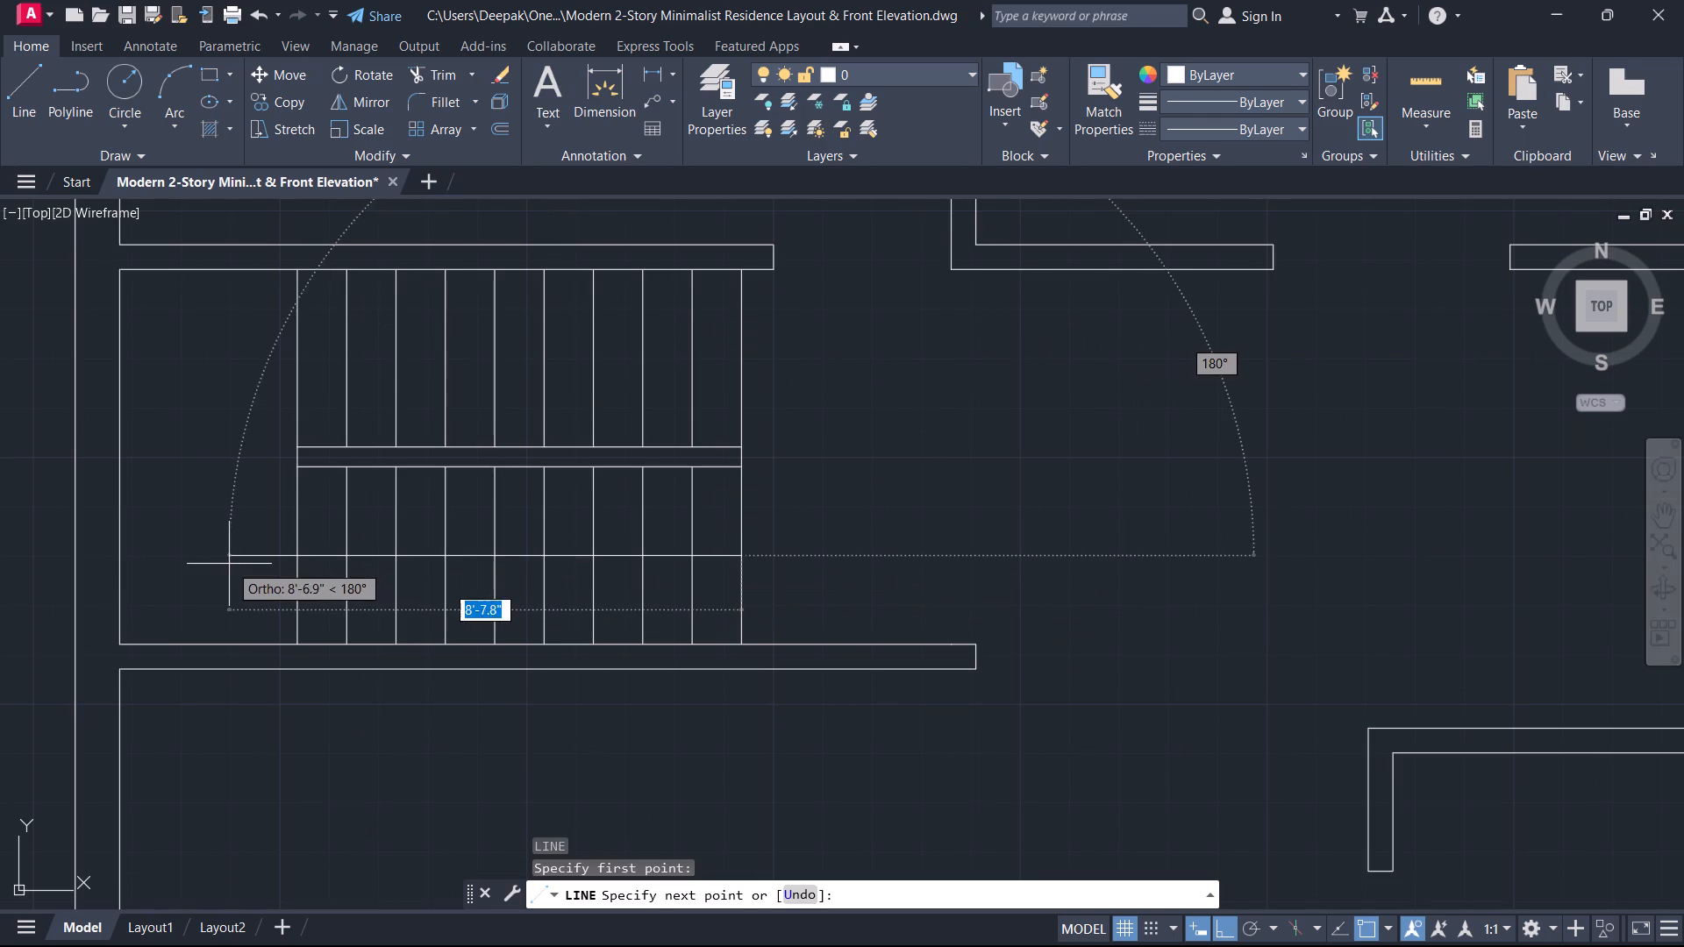
{"action": "left_click", "coordinate": [204, 544]}
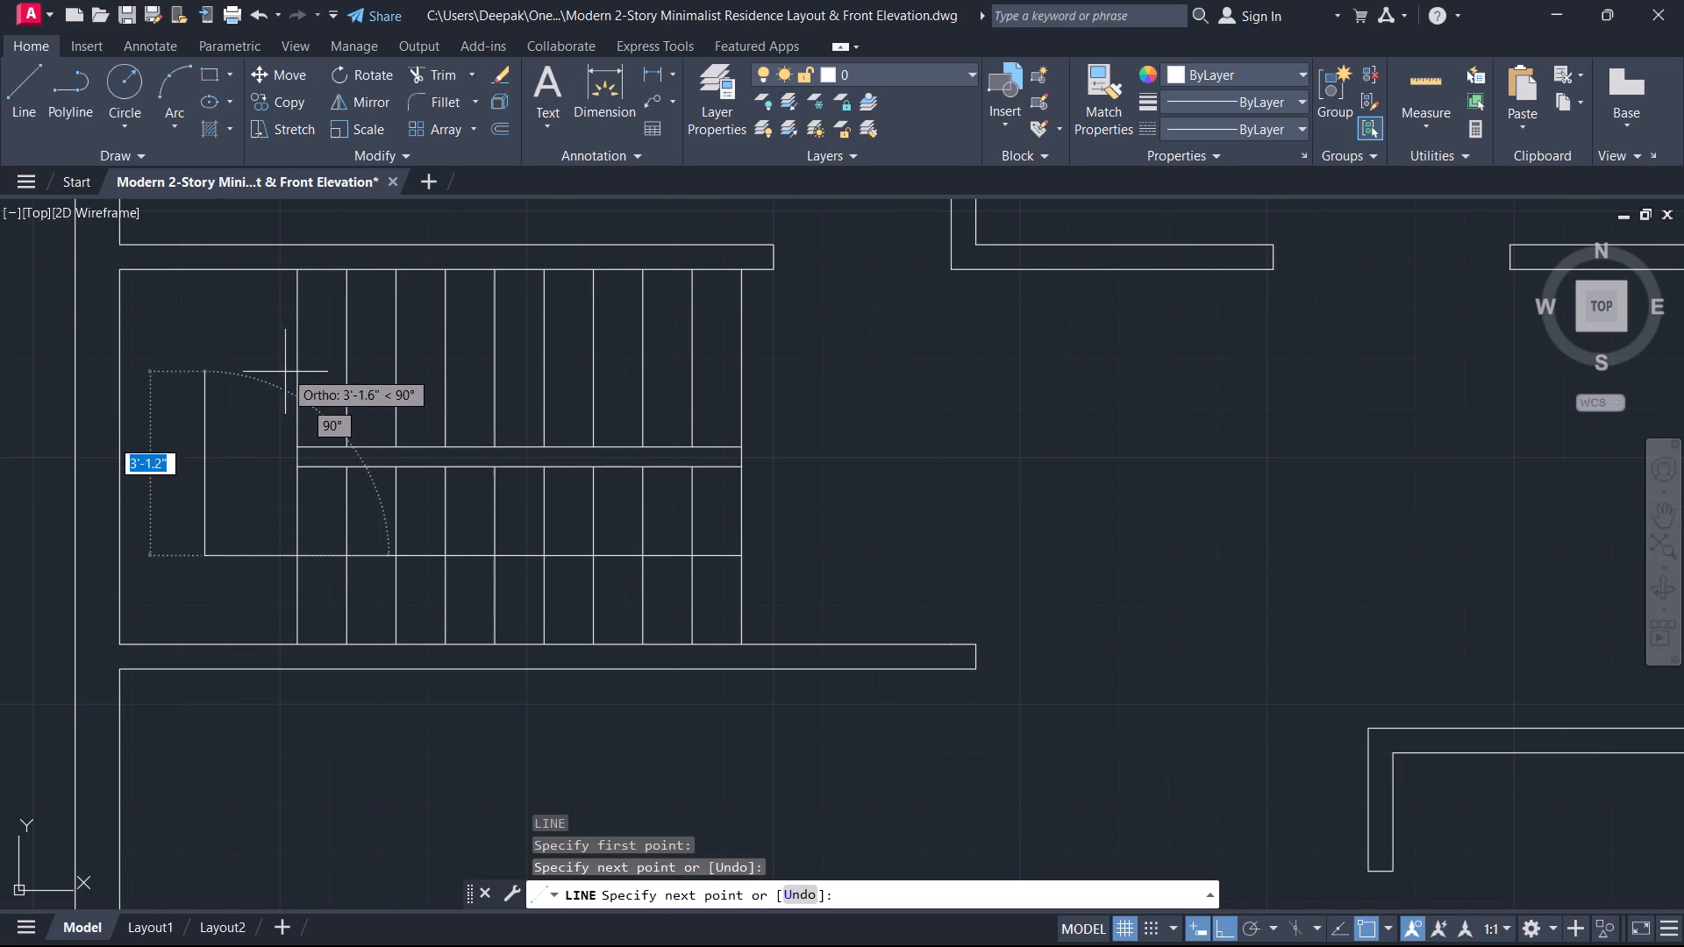
{"action": "left_click", "coordinate": [218, 335]}
{"action": "key", "text": "Escape"}
Draw a horizontal line from the midpoint of the upper flight's second tread line west past the vertical direction line on the landing.
{"action": "key", "text": "space"}
{"action": "left_click", "coordinate": [346, 357]}
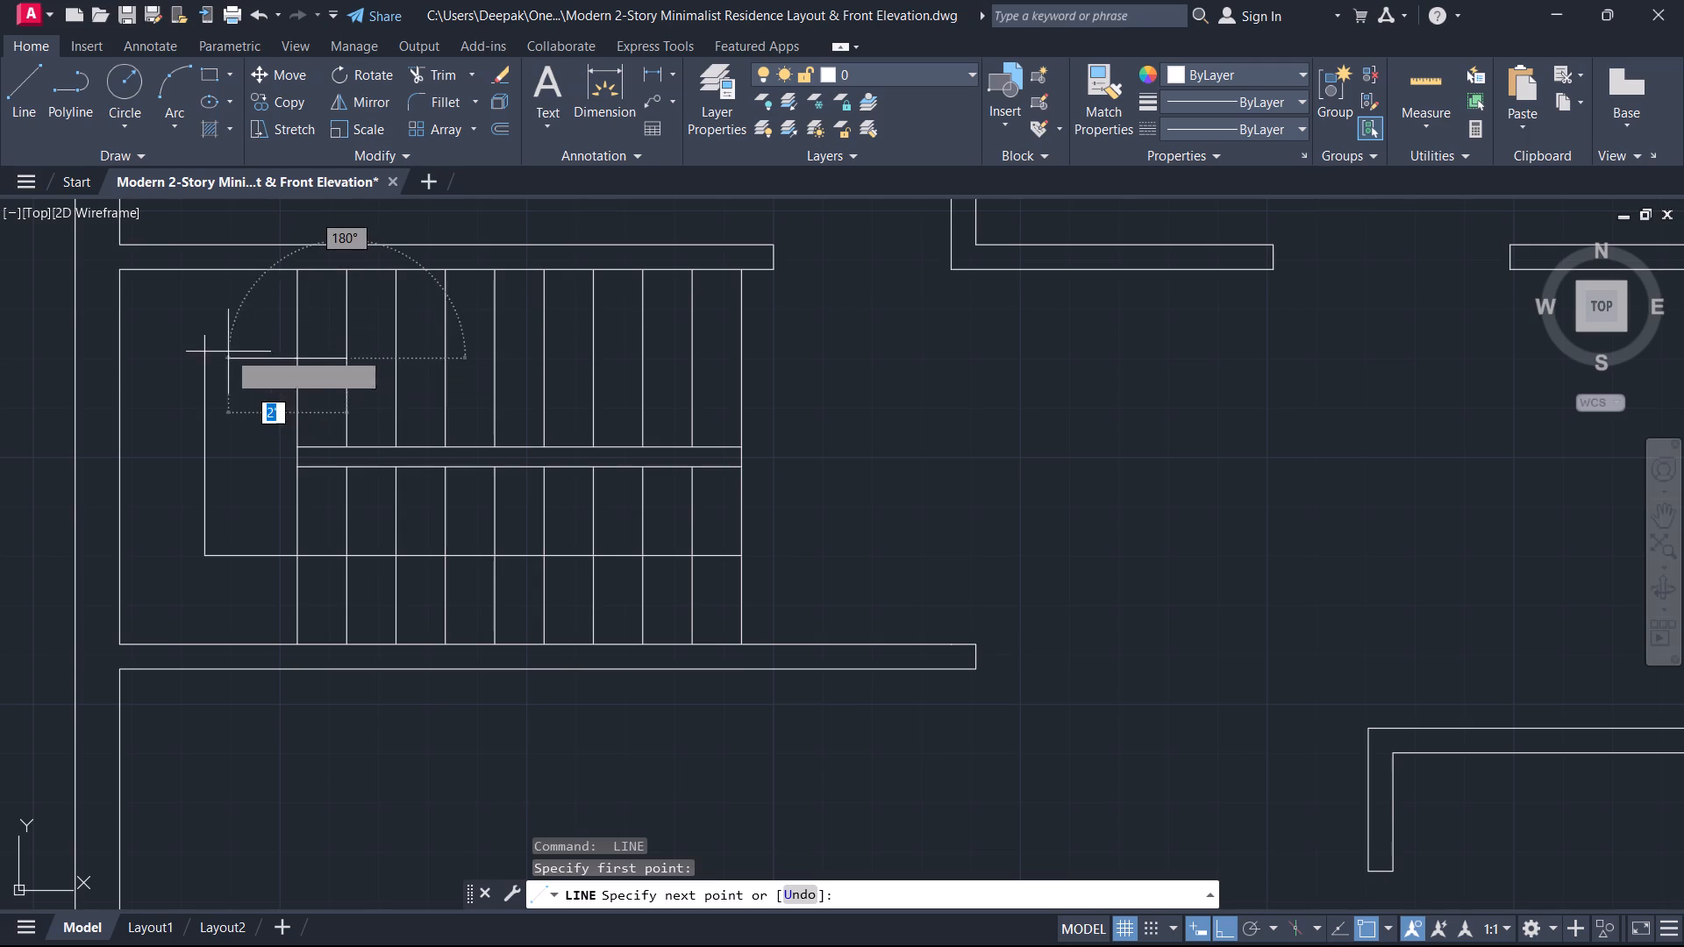
{"action": "left_click", "coordinate": [182, 352]}
{"action": "key", "text": "Escape"}
Fillet the vertical direction line and the upper horizontal line into a sharp corner on the stair landing.
{"action": "scroll", "coordinate": [184, 357], "scroll_direction": "up", "scroll_amount": 1}
{"action": "key", "text": "f"}
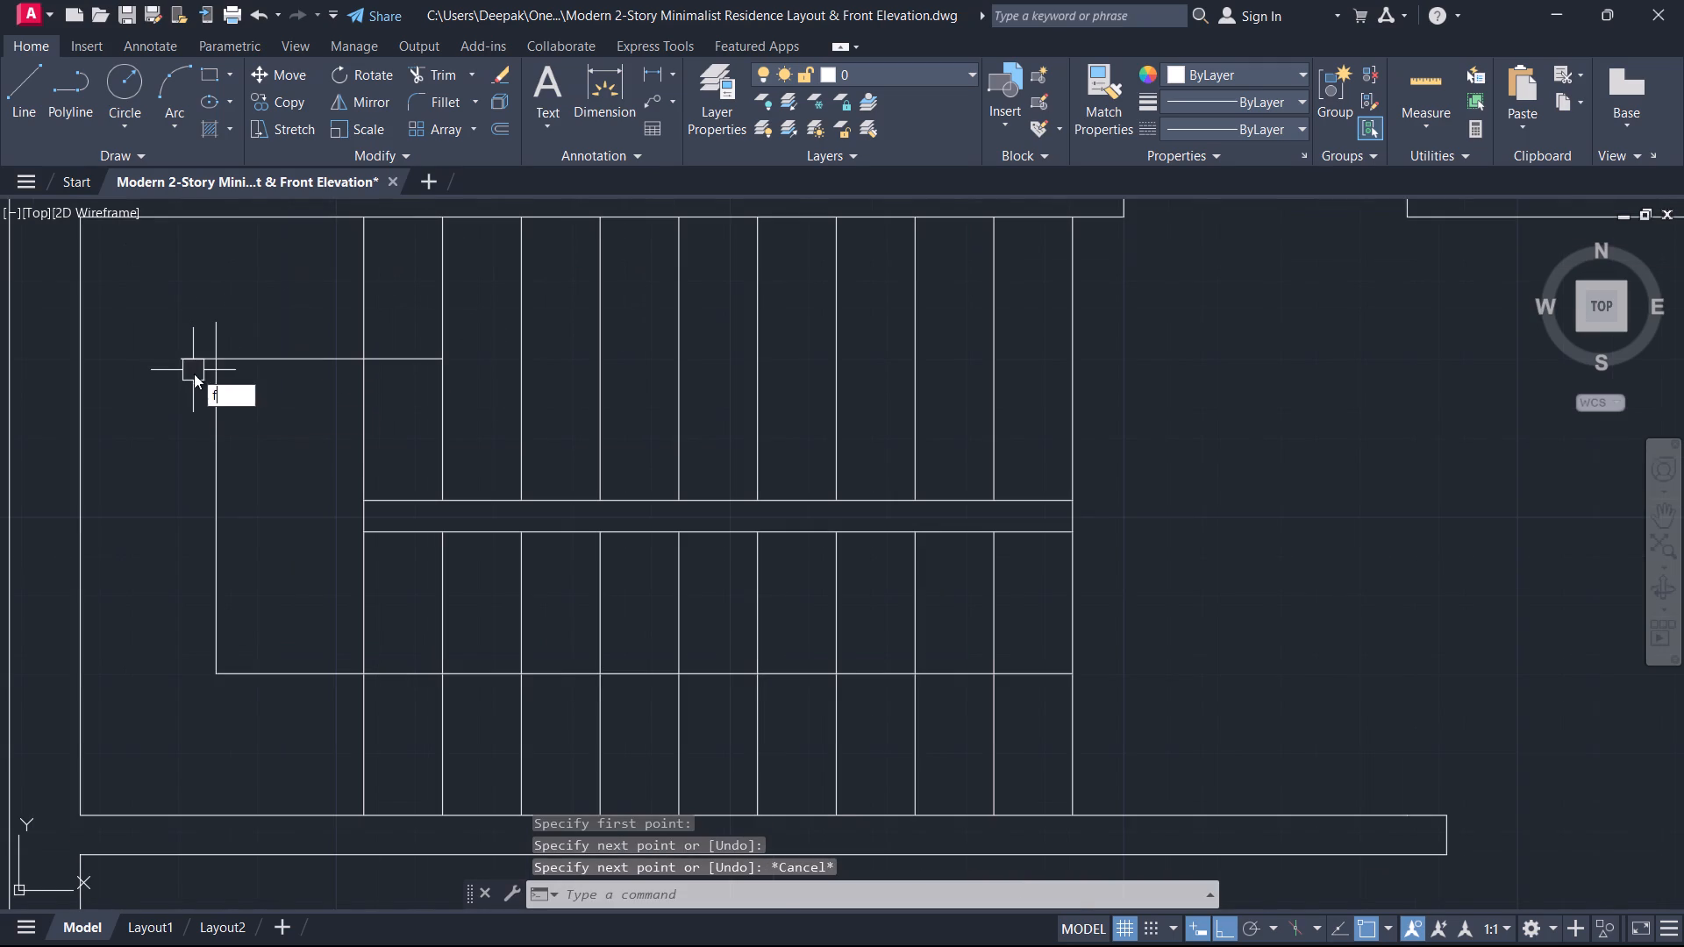
{"action": "key", "text": "space"}
{"action": "left_click", "coordinate": [224, 425]}
{"action": "left_click", "coordinate": [261, 364]}
{"action": "key", "text": "Escape"}
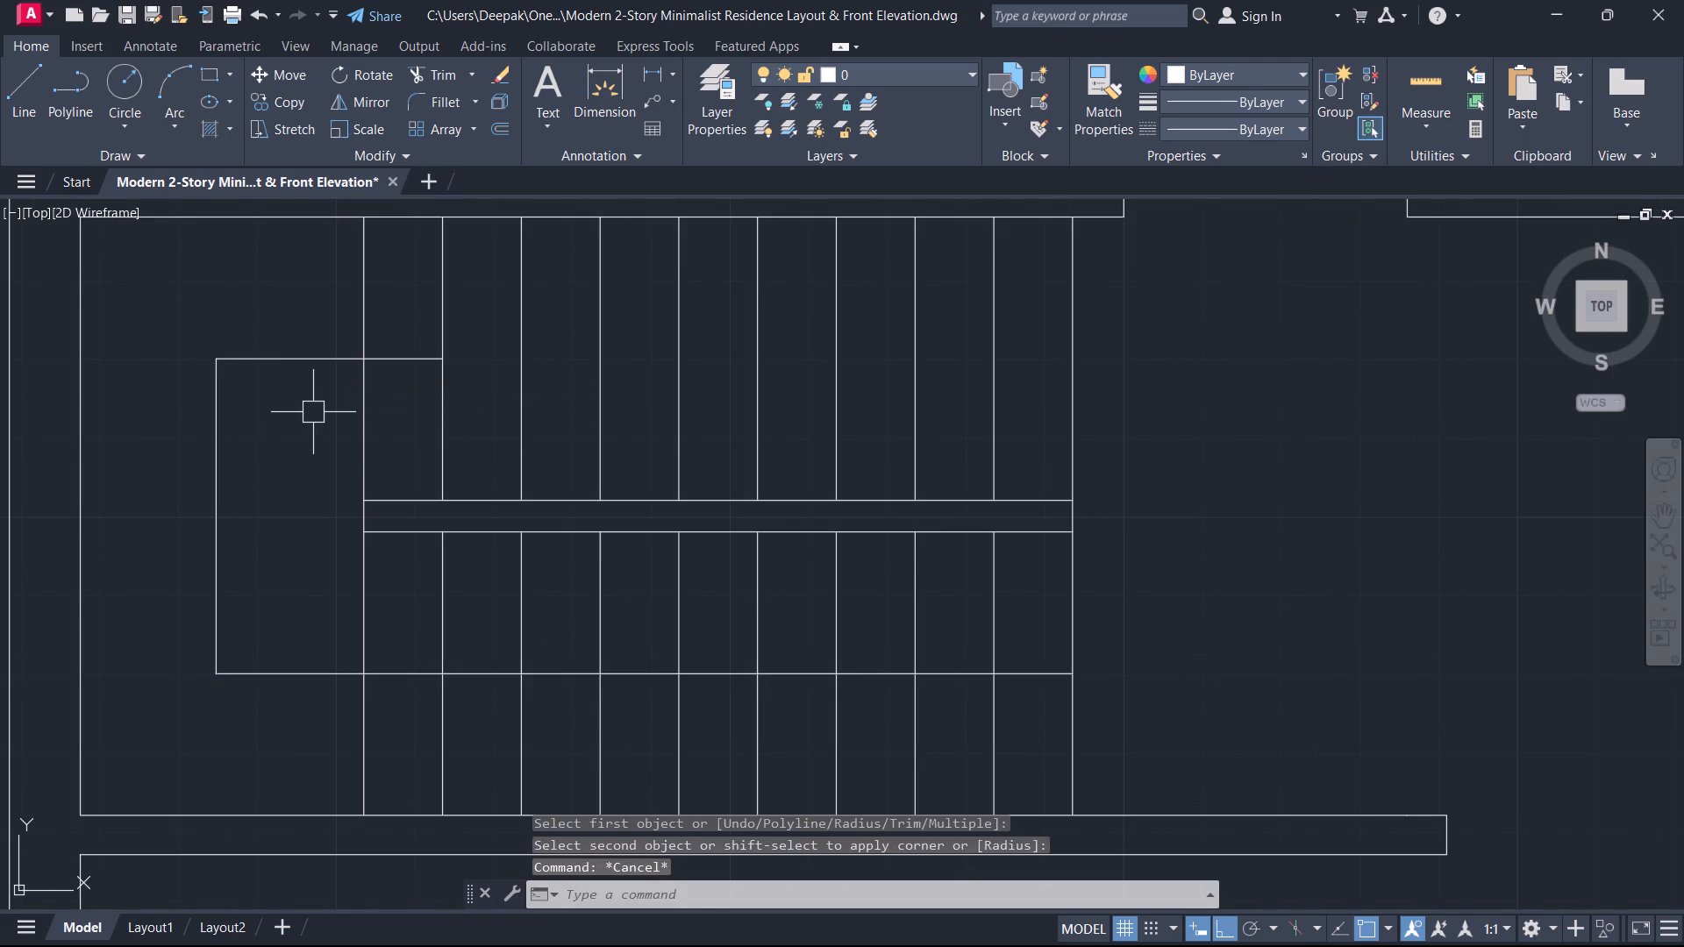
Extend the upper direction line east across three more treads to the fifth tread line from the landing.
{"action": "key", "text": "e"}
{"action": "key", "text": "x"}
{"action": "key", "text": "space"}
{"action": "left_click", "coordinate": [389, 366]}
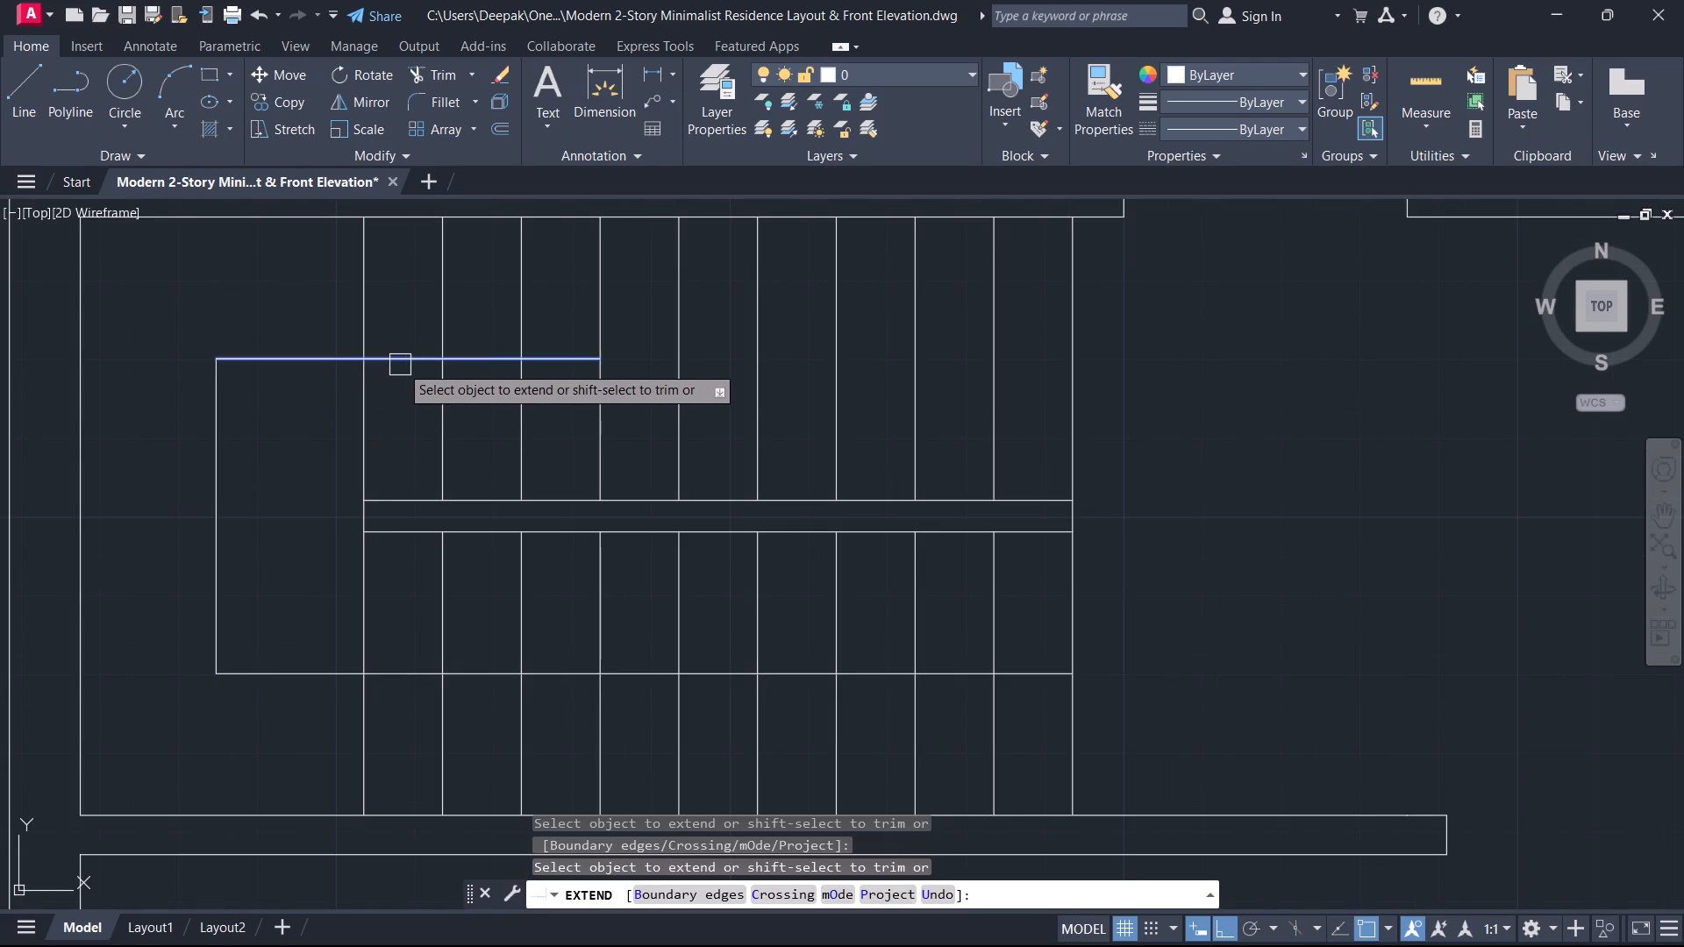
{"action": "left_click", "coordinate": [472, 362]}
{"action": "left_click", "coordinate": [557, 360]}
{"action": "key", "text": "Escape"}
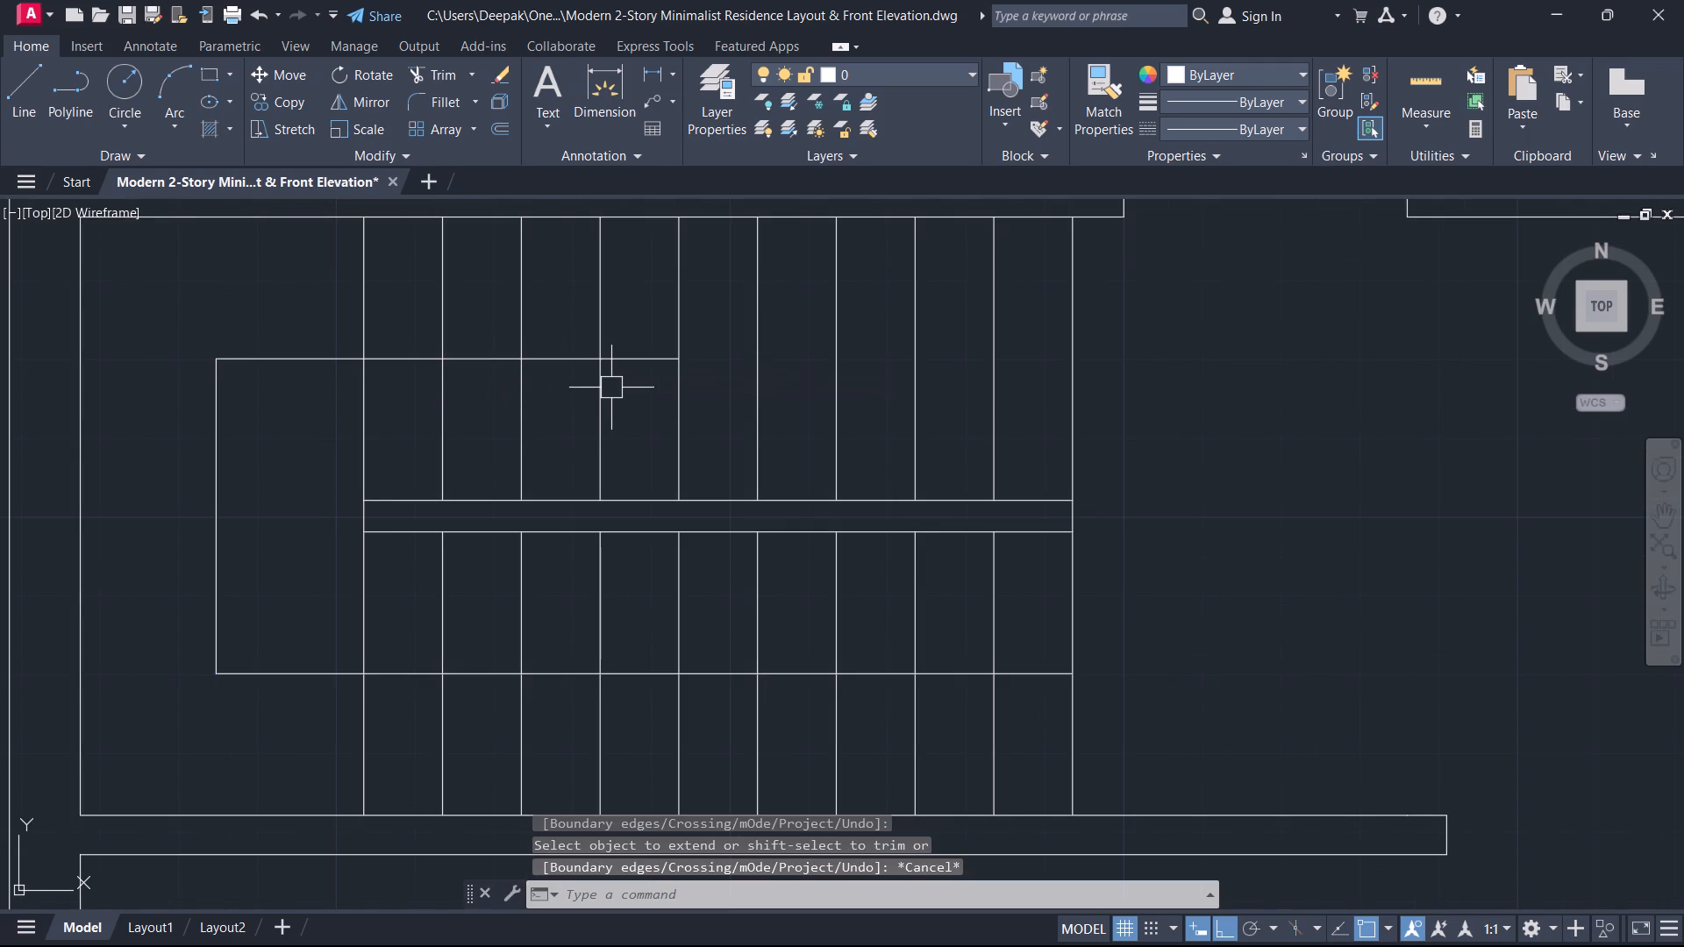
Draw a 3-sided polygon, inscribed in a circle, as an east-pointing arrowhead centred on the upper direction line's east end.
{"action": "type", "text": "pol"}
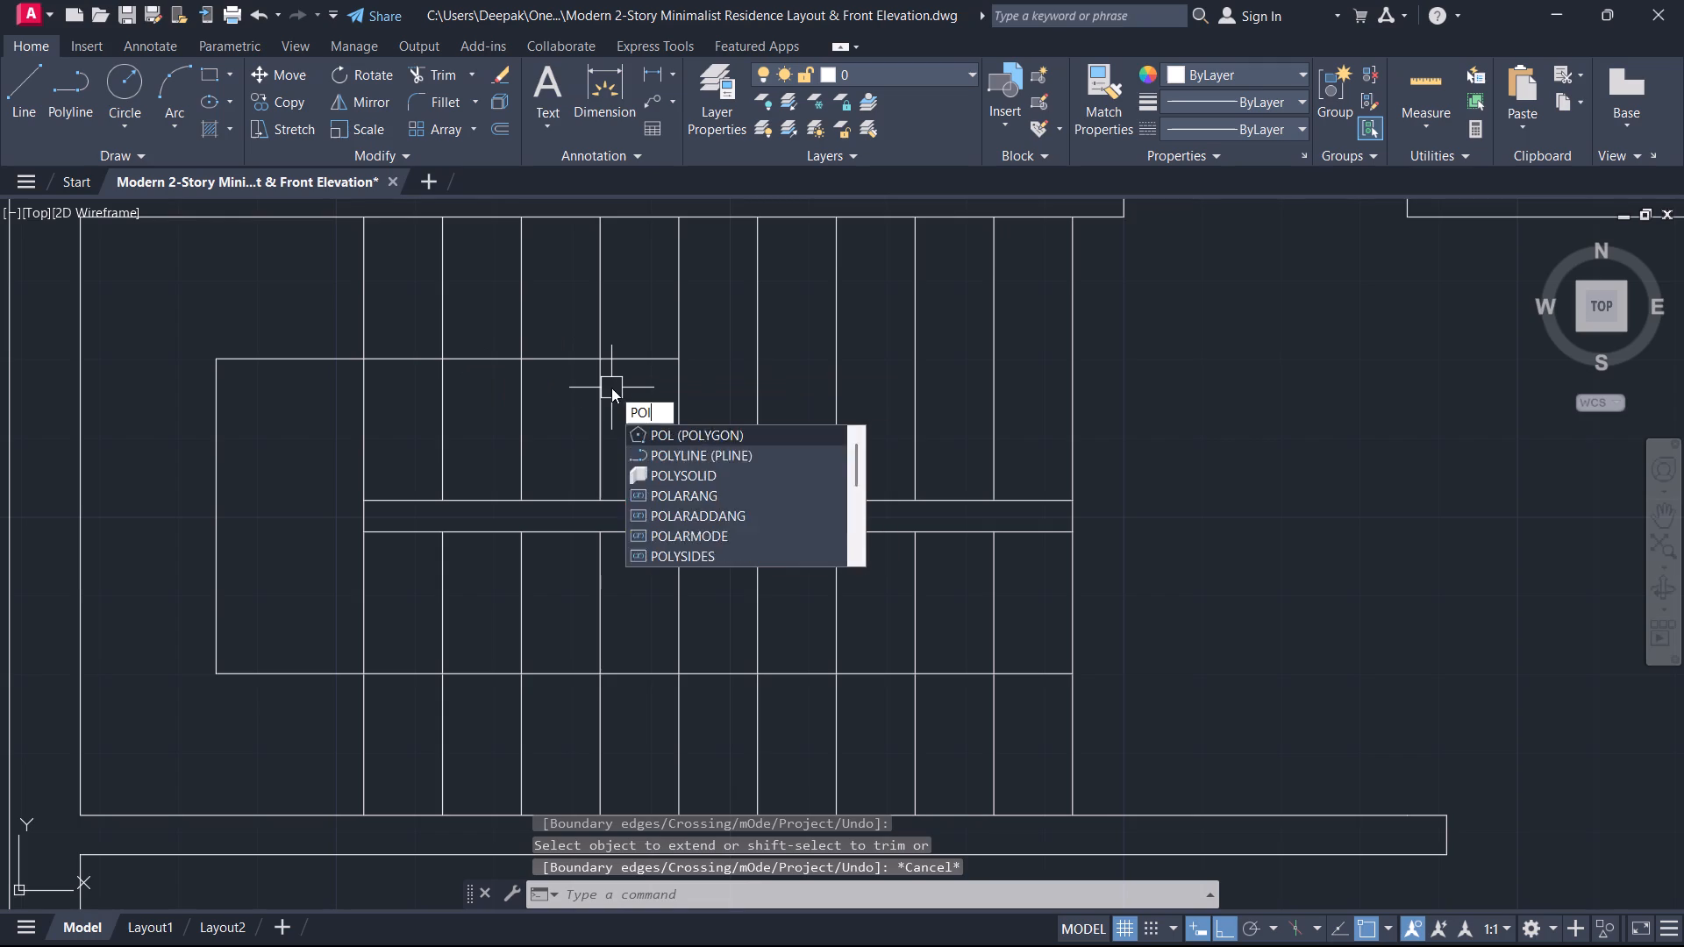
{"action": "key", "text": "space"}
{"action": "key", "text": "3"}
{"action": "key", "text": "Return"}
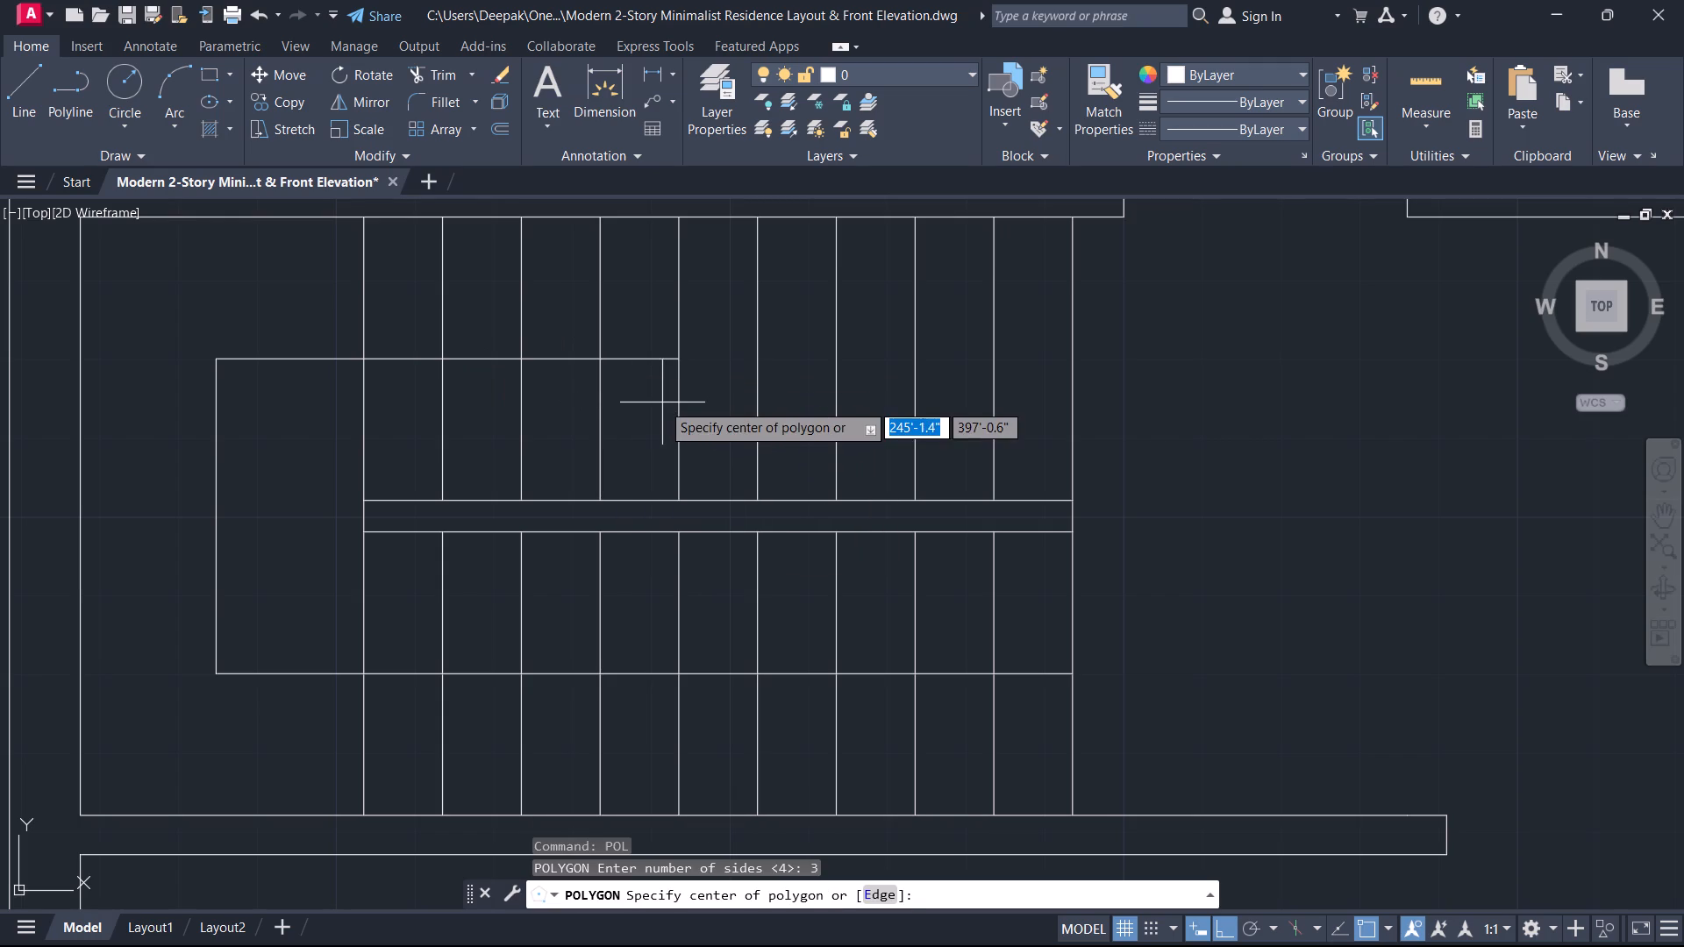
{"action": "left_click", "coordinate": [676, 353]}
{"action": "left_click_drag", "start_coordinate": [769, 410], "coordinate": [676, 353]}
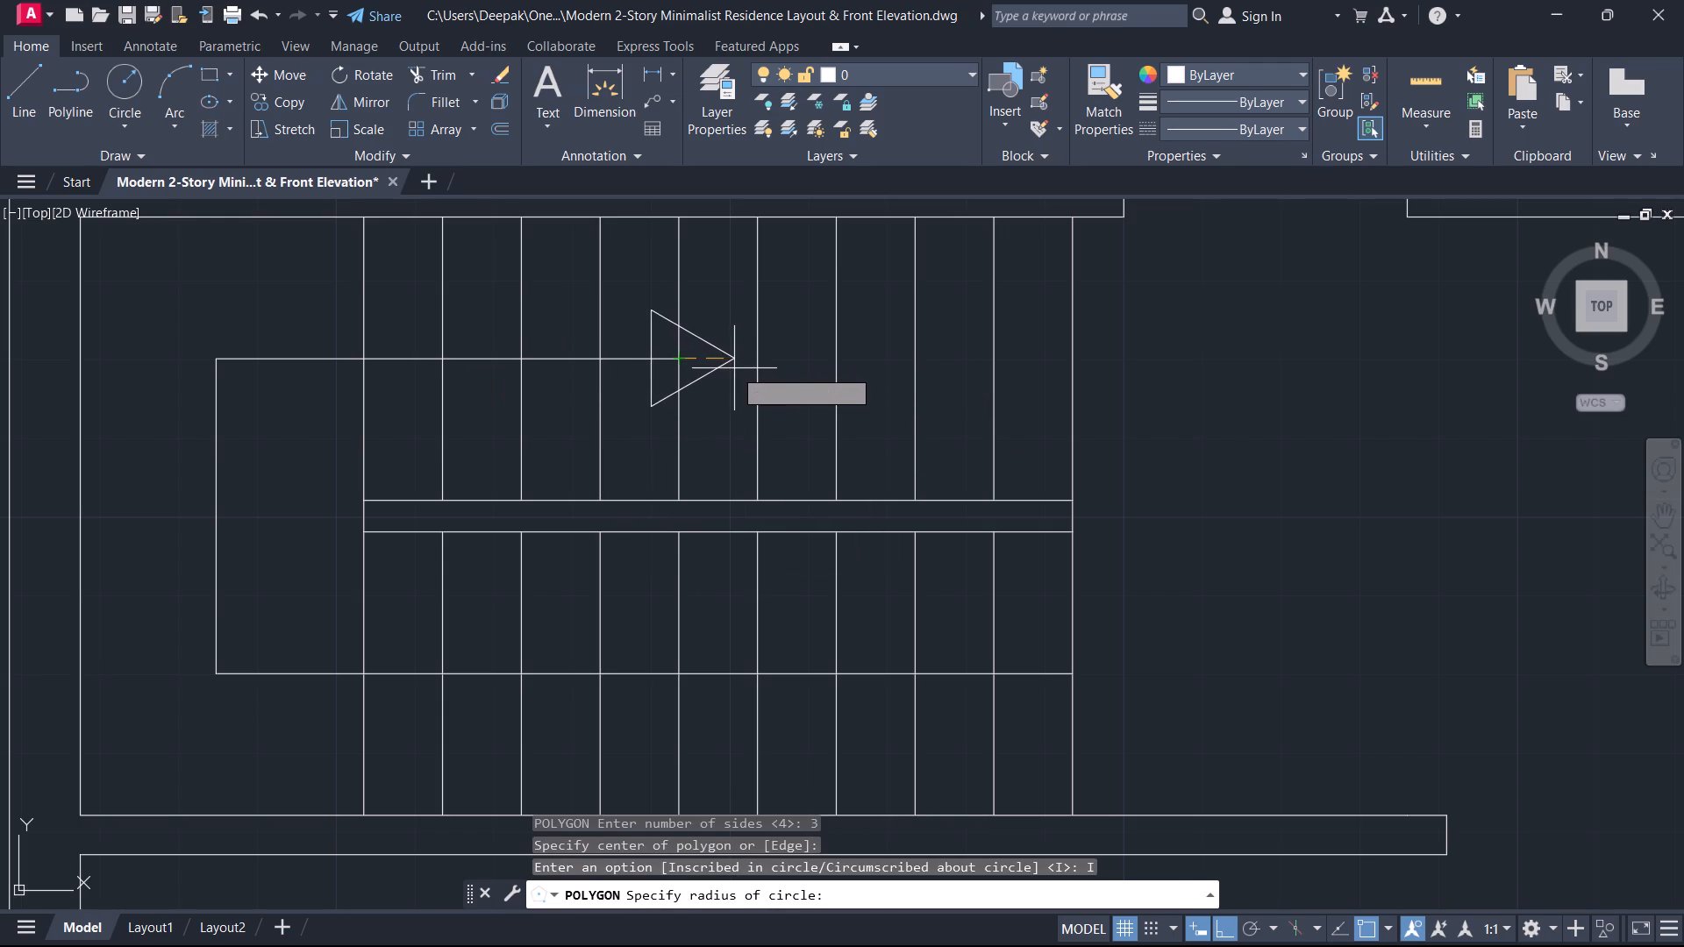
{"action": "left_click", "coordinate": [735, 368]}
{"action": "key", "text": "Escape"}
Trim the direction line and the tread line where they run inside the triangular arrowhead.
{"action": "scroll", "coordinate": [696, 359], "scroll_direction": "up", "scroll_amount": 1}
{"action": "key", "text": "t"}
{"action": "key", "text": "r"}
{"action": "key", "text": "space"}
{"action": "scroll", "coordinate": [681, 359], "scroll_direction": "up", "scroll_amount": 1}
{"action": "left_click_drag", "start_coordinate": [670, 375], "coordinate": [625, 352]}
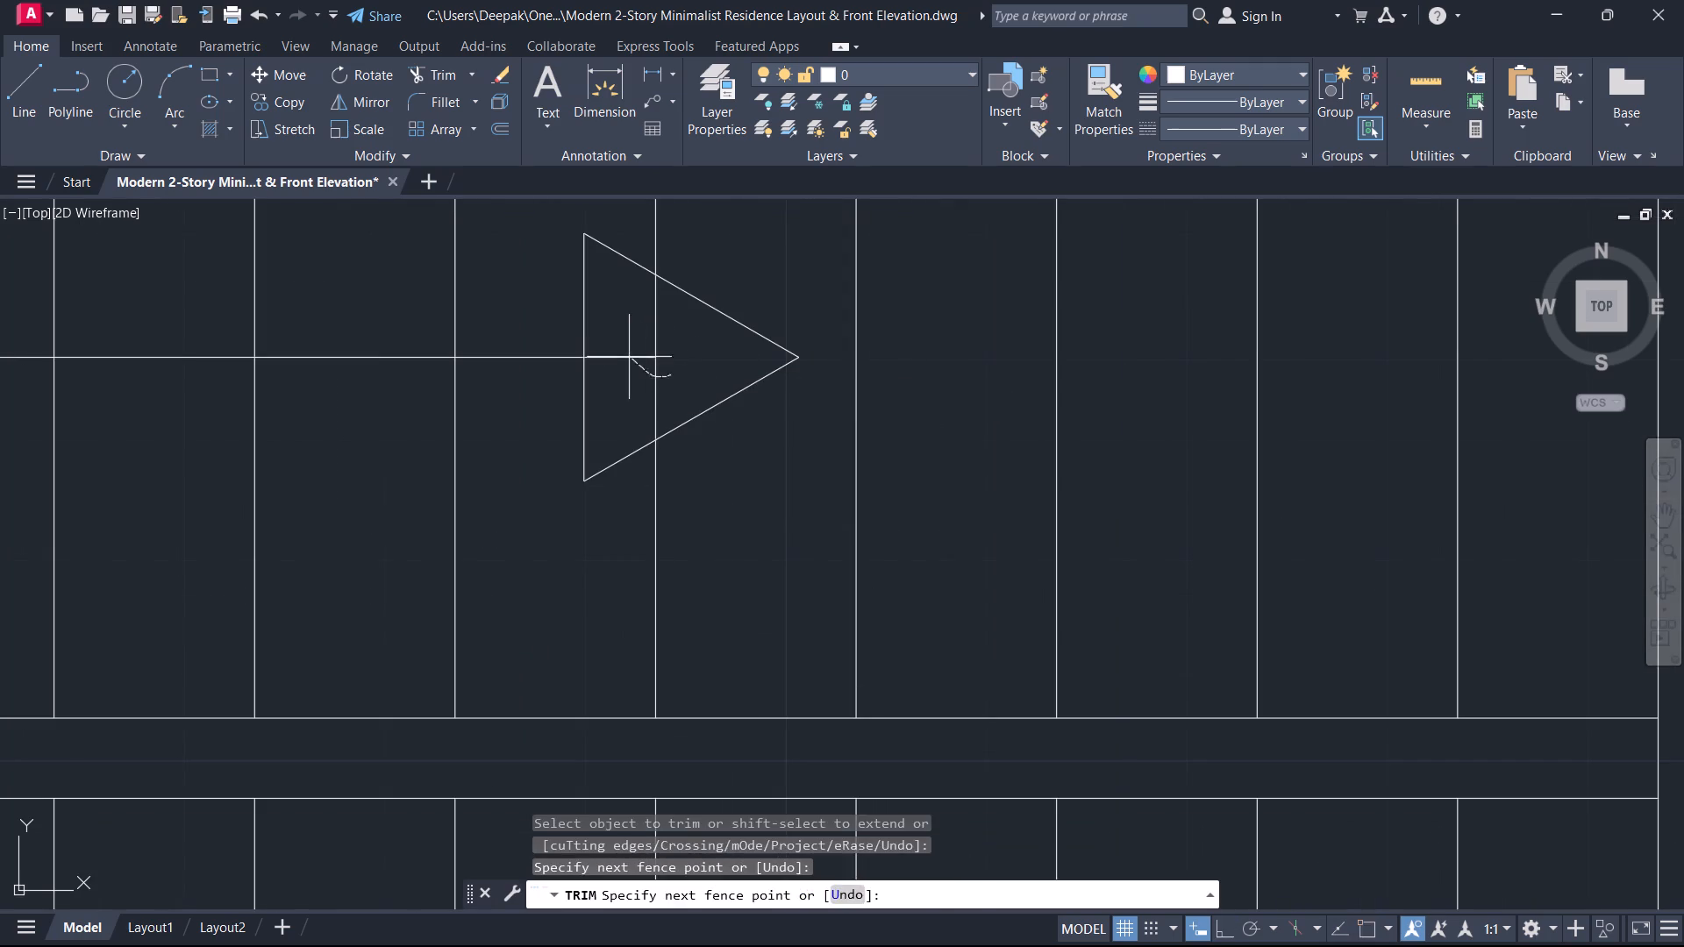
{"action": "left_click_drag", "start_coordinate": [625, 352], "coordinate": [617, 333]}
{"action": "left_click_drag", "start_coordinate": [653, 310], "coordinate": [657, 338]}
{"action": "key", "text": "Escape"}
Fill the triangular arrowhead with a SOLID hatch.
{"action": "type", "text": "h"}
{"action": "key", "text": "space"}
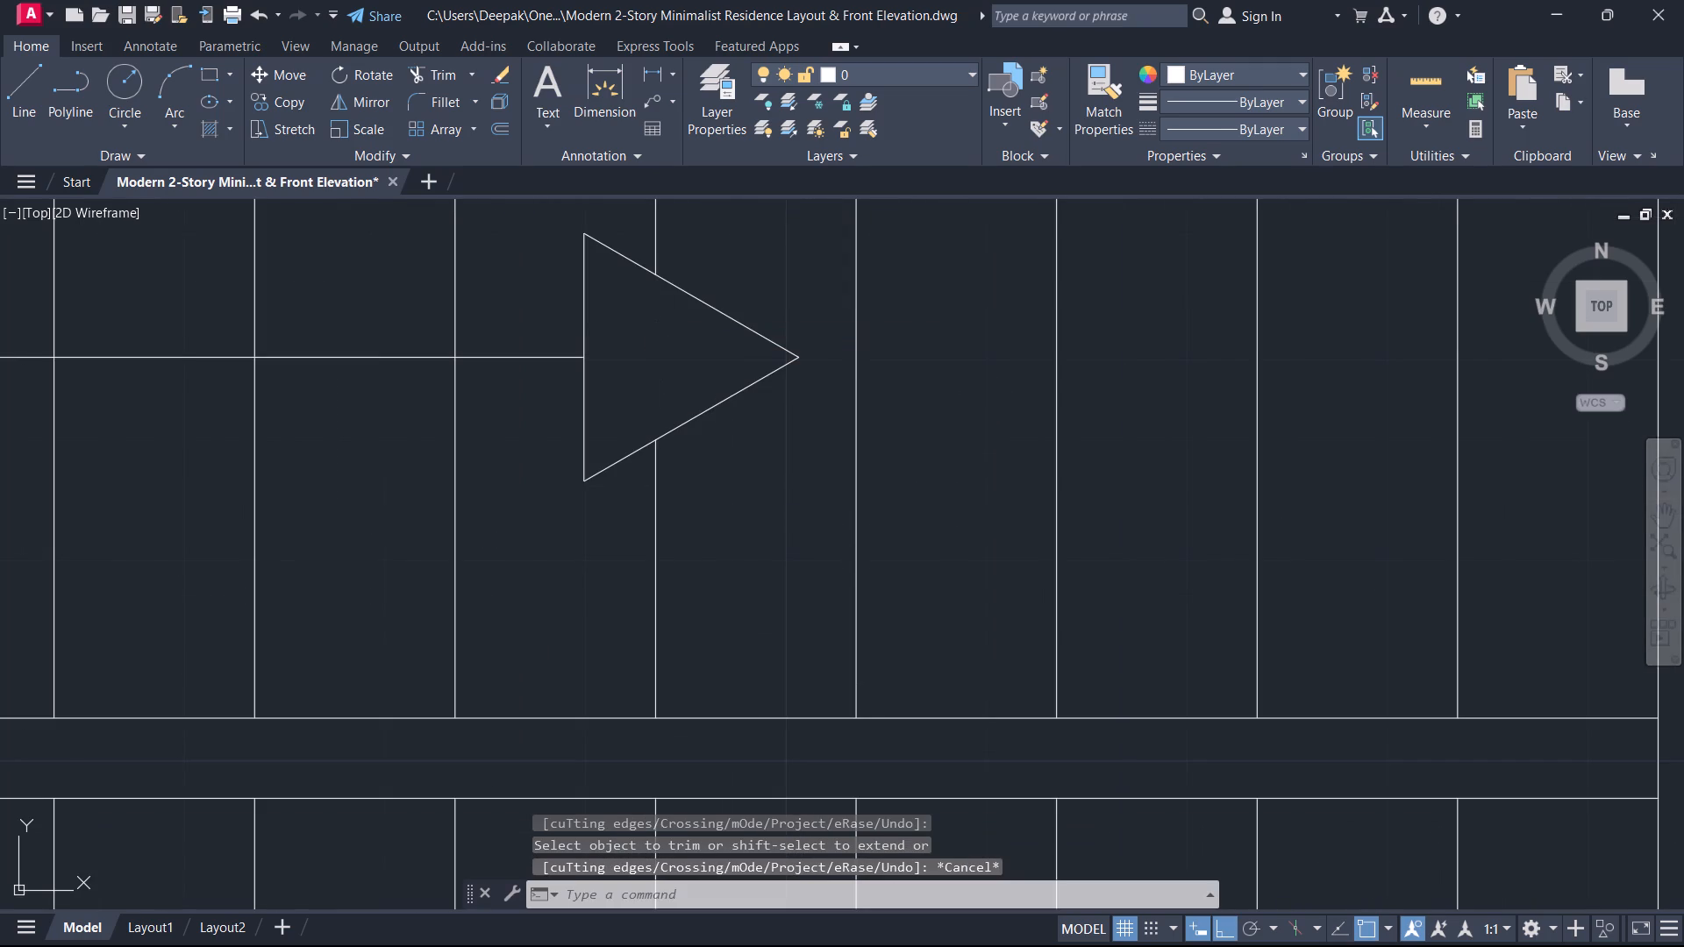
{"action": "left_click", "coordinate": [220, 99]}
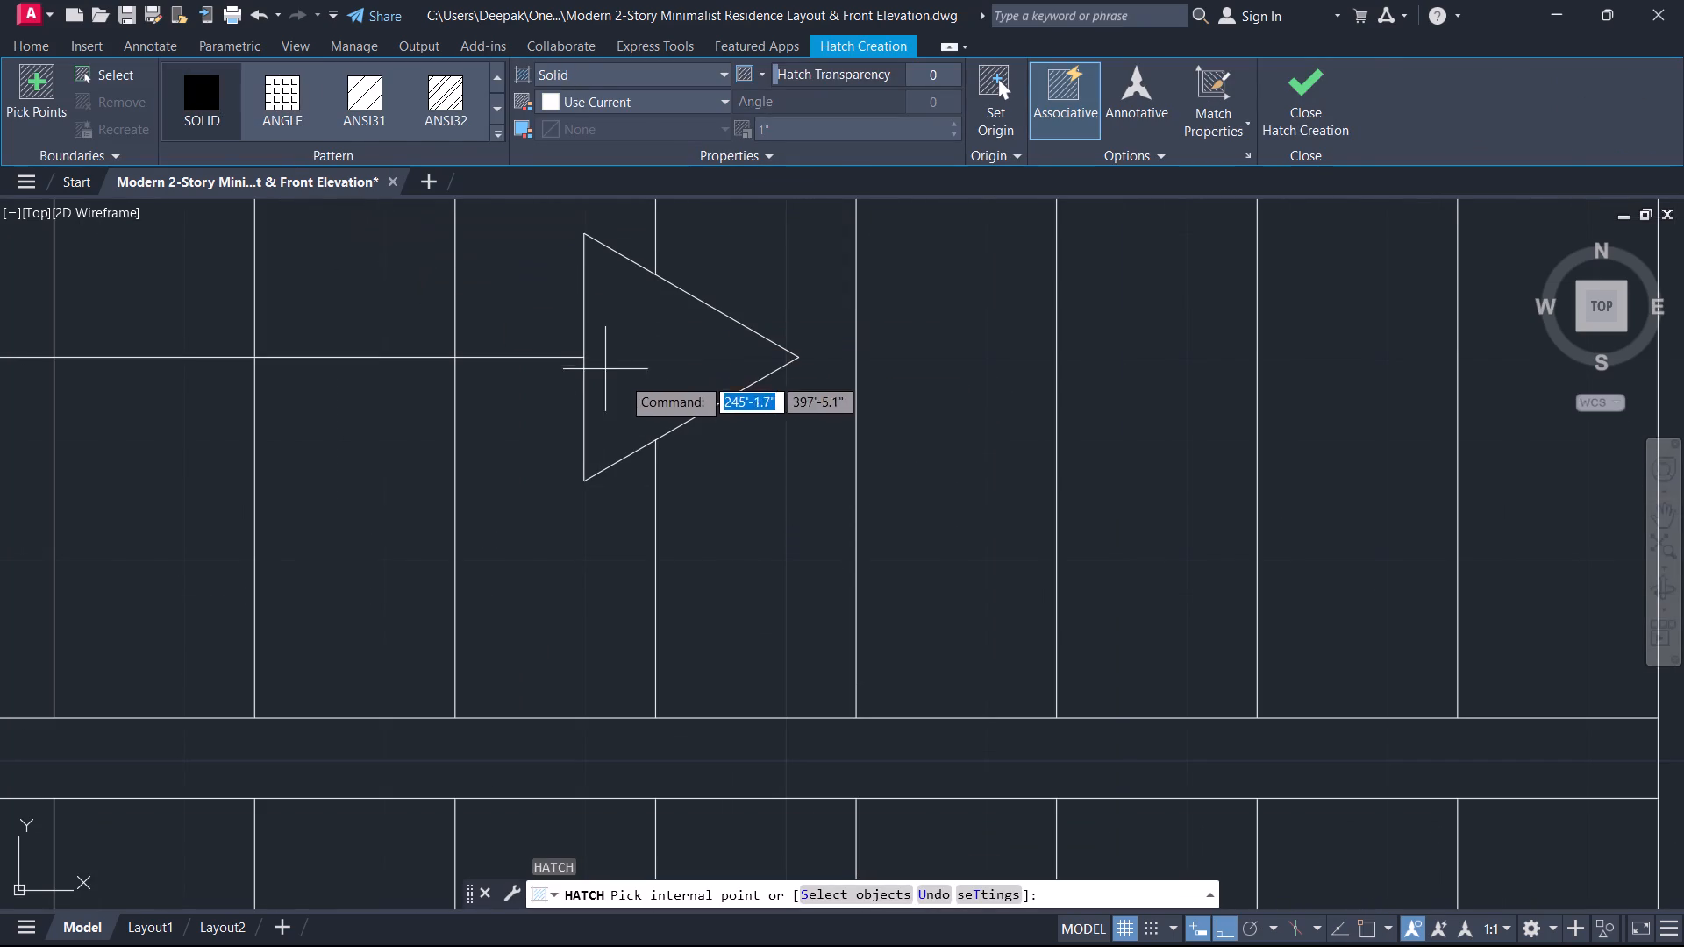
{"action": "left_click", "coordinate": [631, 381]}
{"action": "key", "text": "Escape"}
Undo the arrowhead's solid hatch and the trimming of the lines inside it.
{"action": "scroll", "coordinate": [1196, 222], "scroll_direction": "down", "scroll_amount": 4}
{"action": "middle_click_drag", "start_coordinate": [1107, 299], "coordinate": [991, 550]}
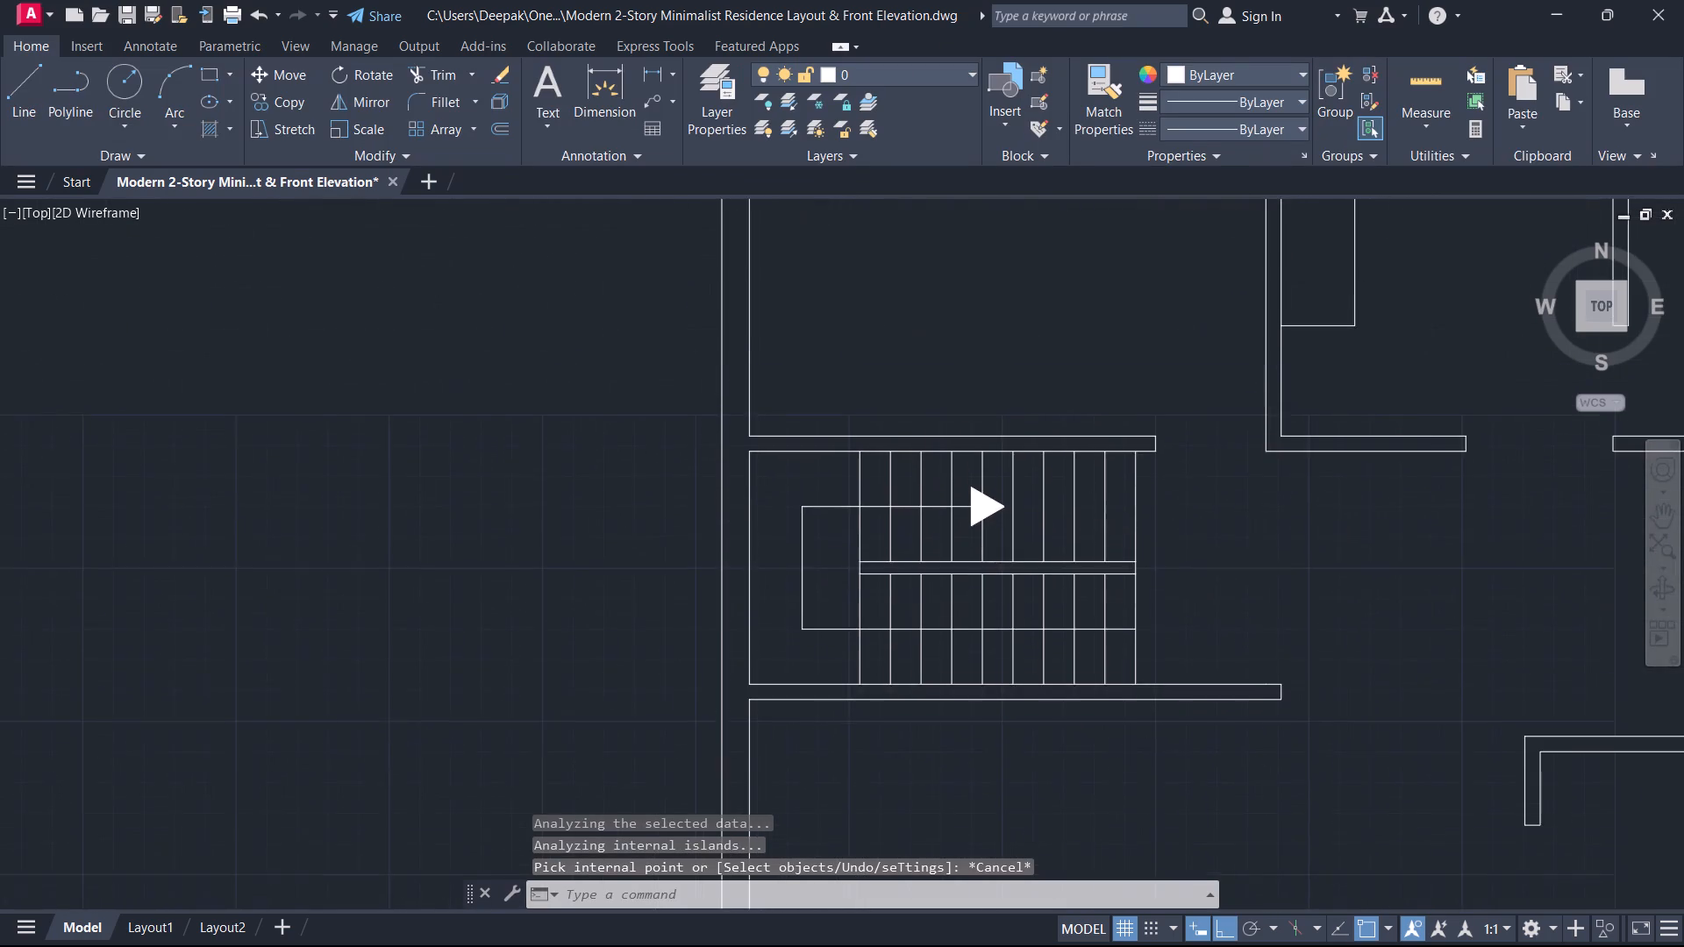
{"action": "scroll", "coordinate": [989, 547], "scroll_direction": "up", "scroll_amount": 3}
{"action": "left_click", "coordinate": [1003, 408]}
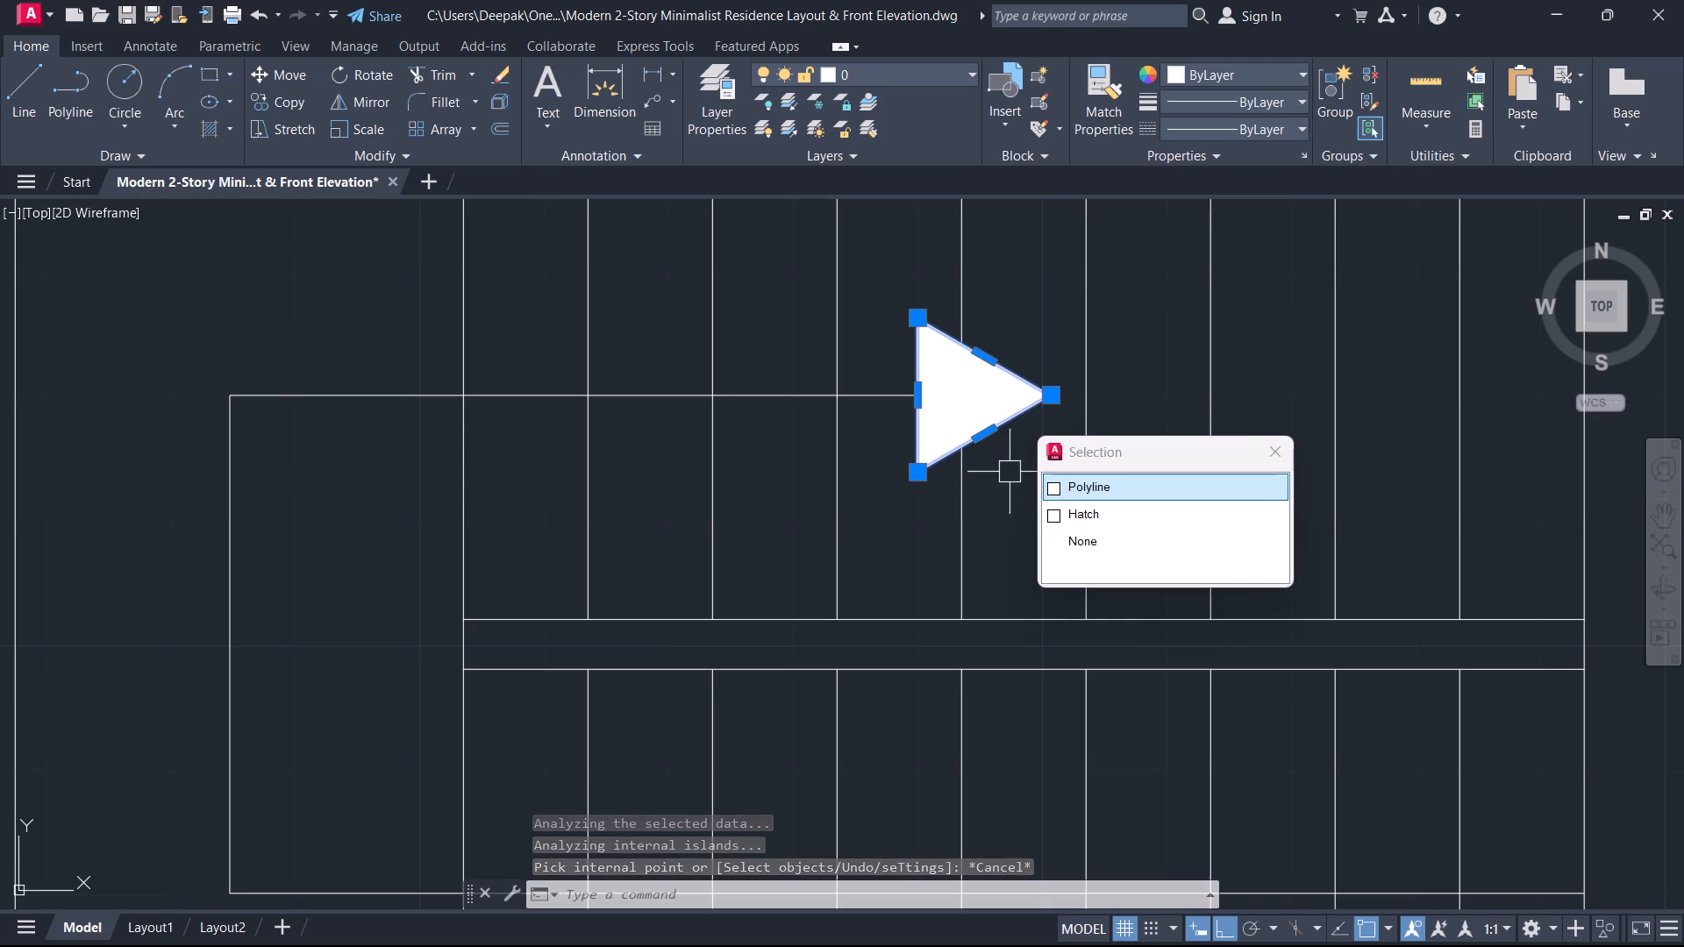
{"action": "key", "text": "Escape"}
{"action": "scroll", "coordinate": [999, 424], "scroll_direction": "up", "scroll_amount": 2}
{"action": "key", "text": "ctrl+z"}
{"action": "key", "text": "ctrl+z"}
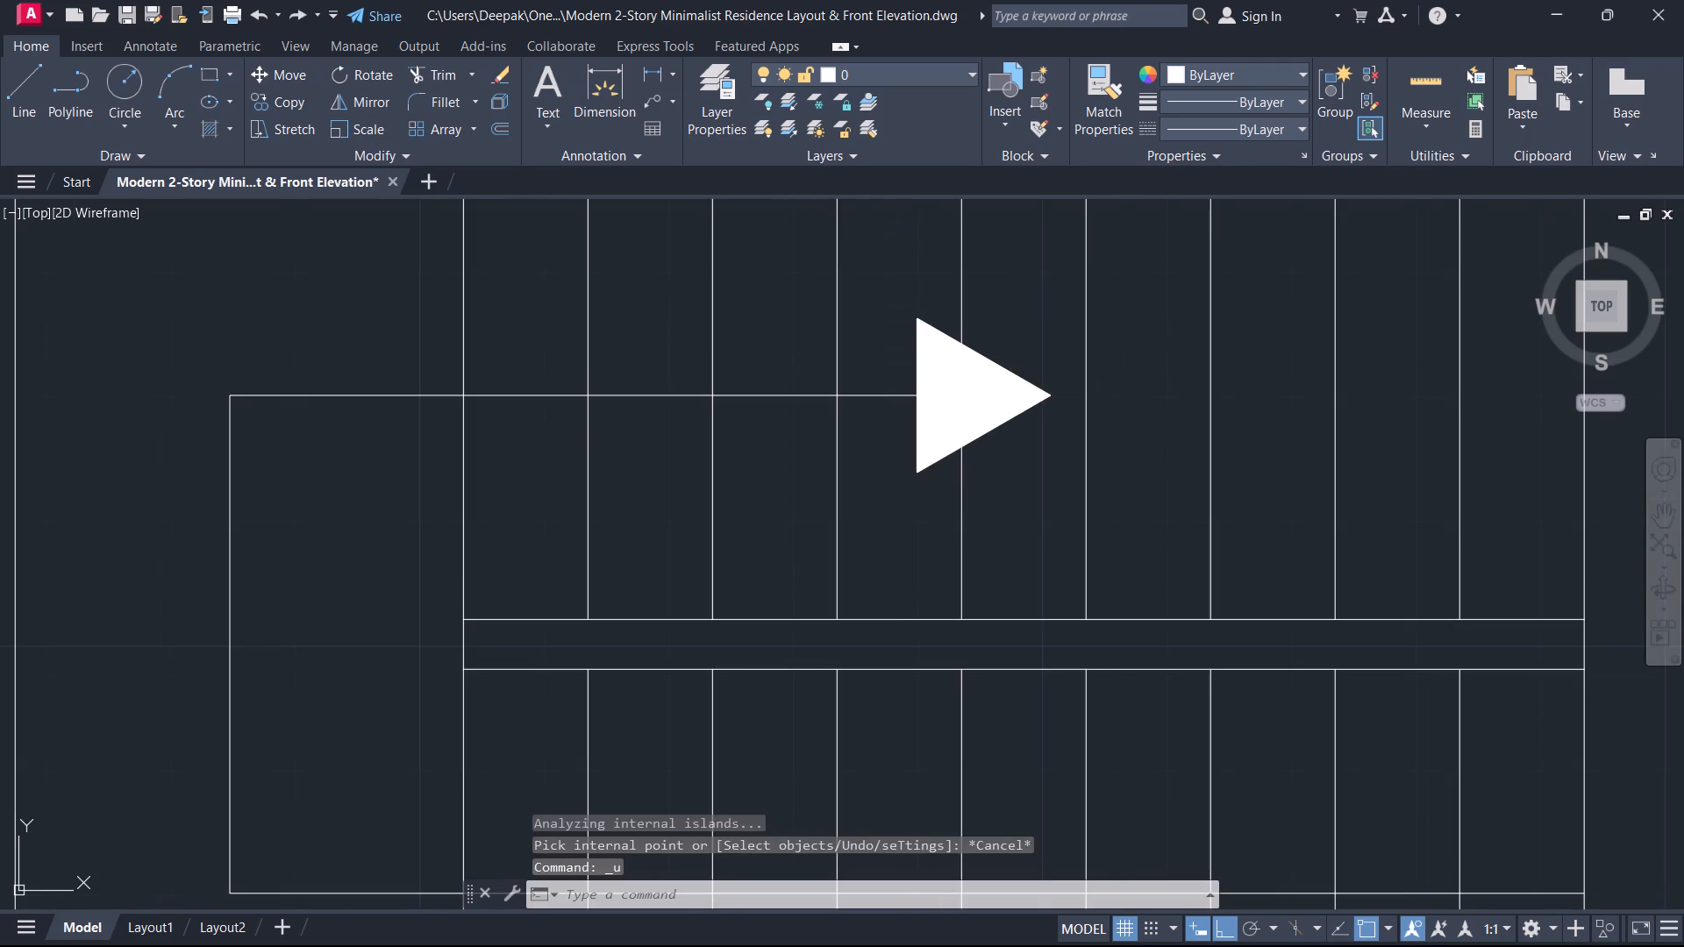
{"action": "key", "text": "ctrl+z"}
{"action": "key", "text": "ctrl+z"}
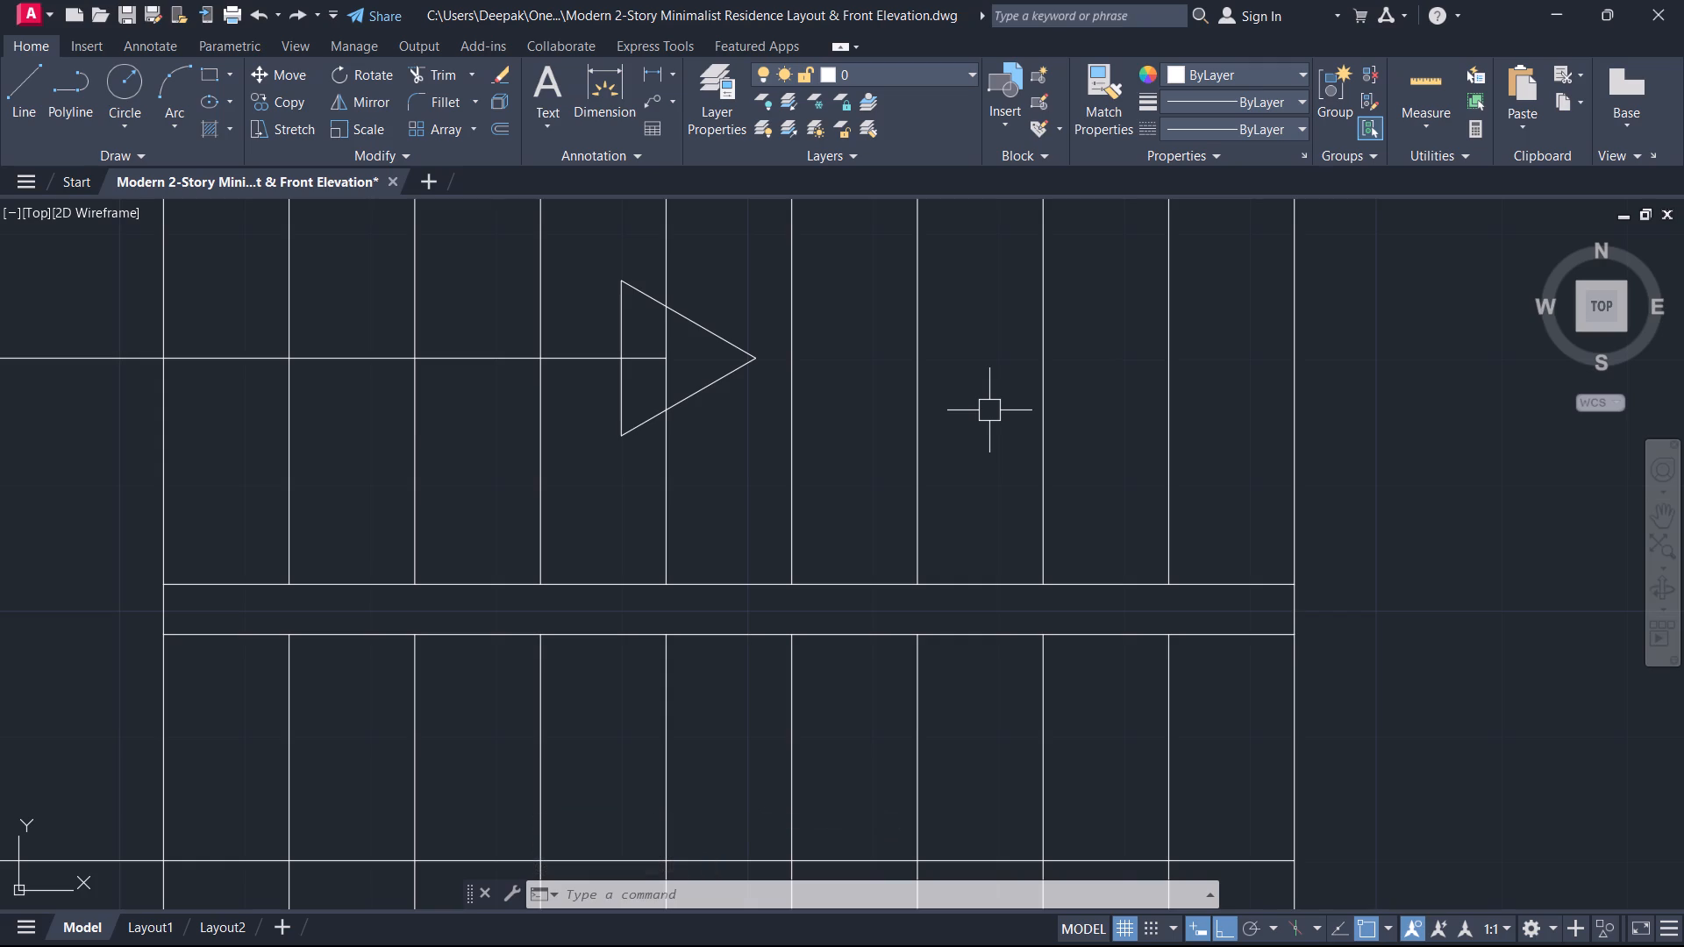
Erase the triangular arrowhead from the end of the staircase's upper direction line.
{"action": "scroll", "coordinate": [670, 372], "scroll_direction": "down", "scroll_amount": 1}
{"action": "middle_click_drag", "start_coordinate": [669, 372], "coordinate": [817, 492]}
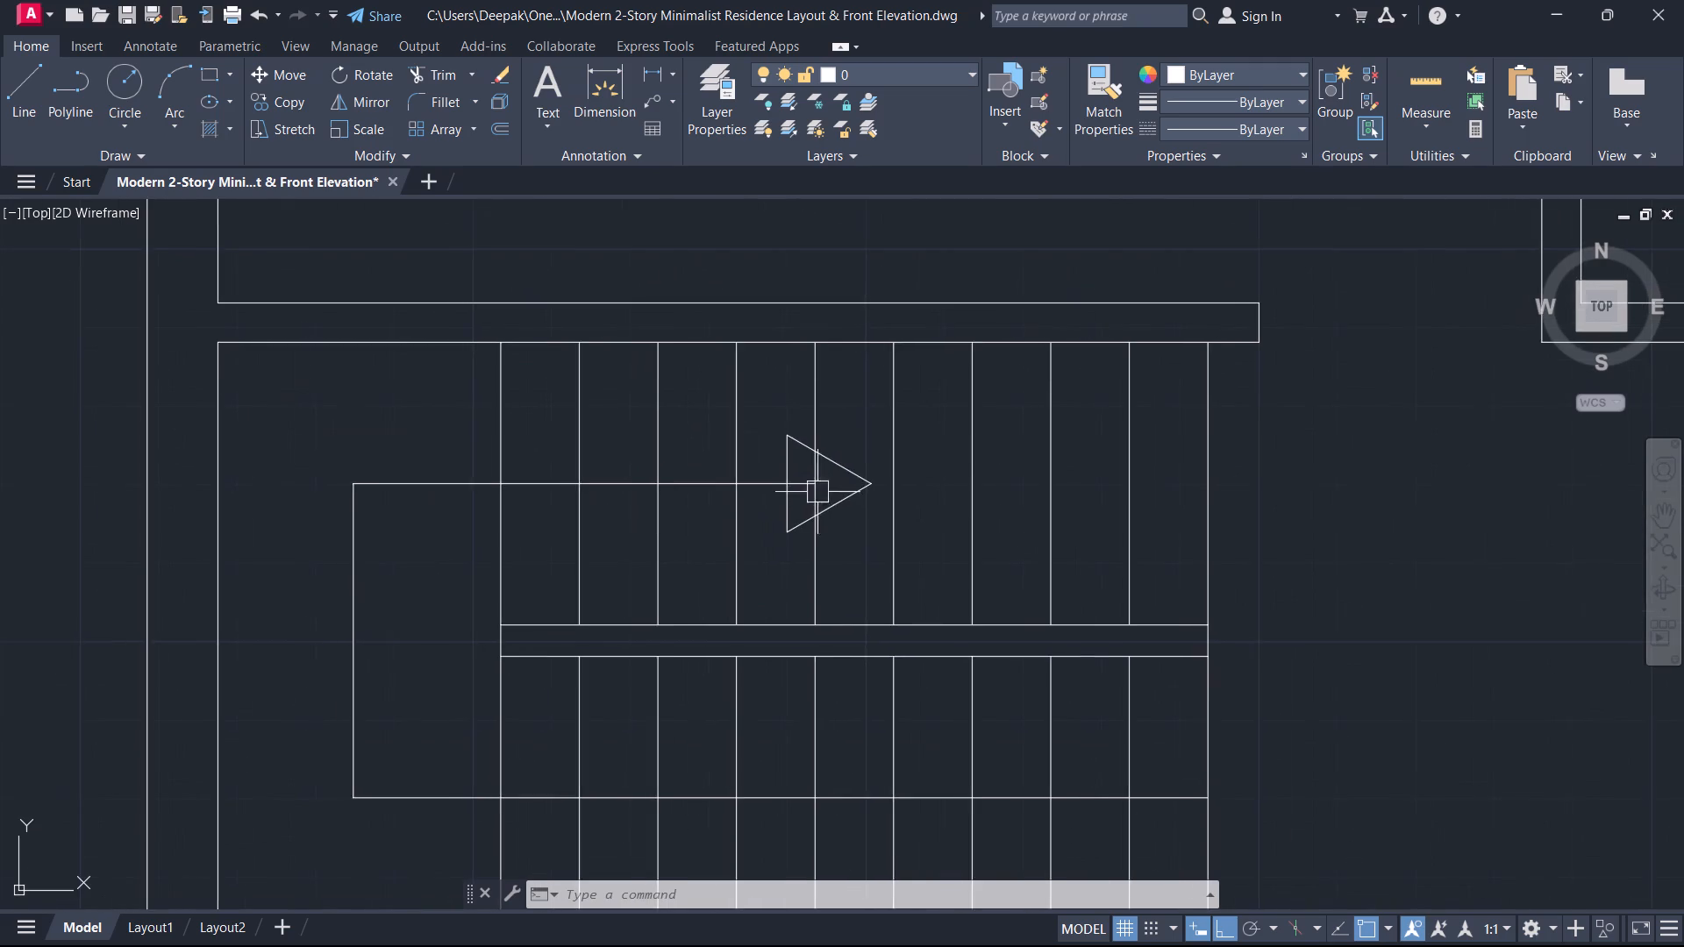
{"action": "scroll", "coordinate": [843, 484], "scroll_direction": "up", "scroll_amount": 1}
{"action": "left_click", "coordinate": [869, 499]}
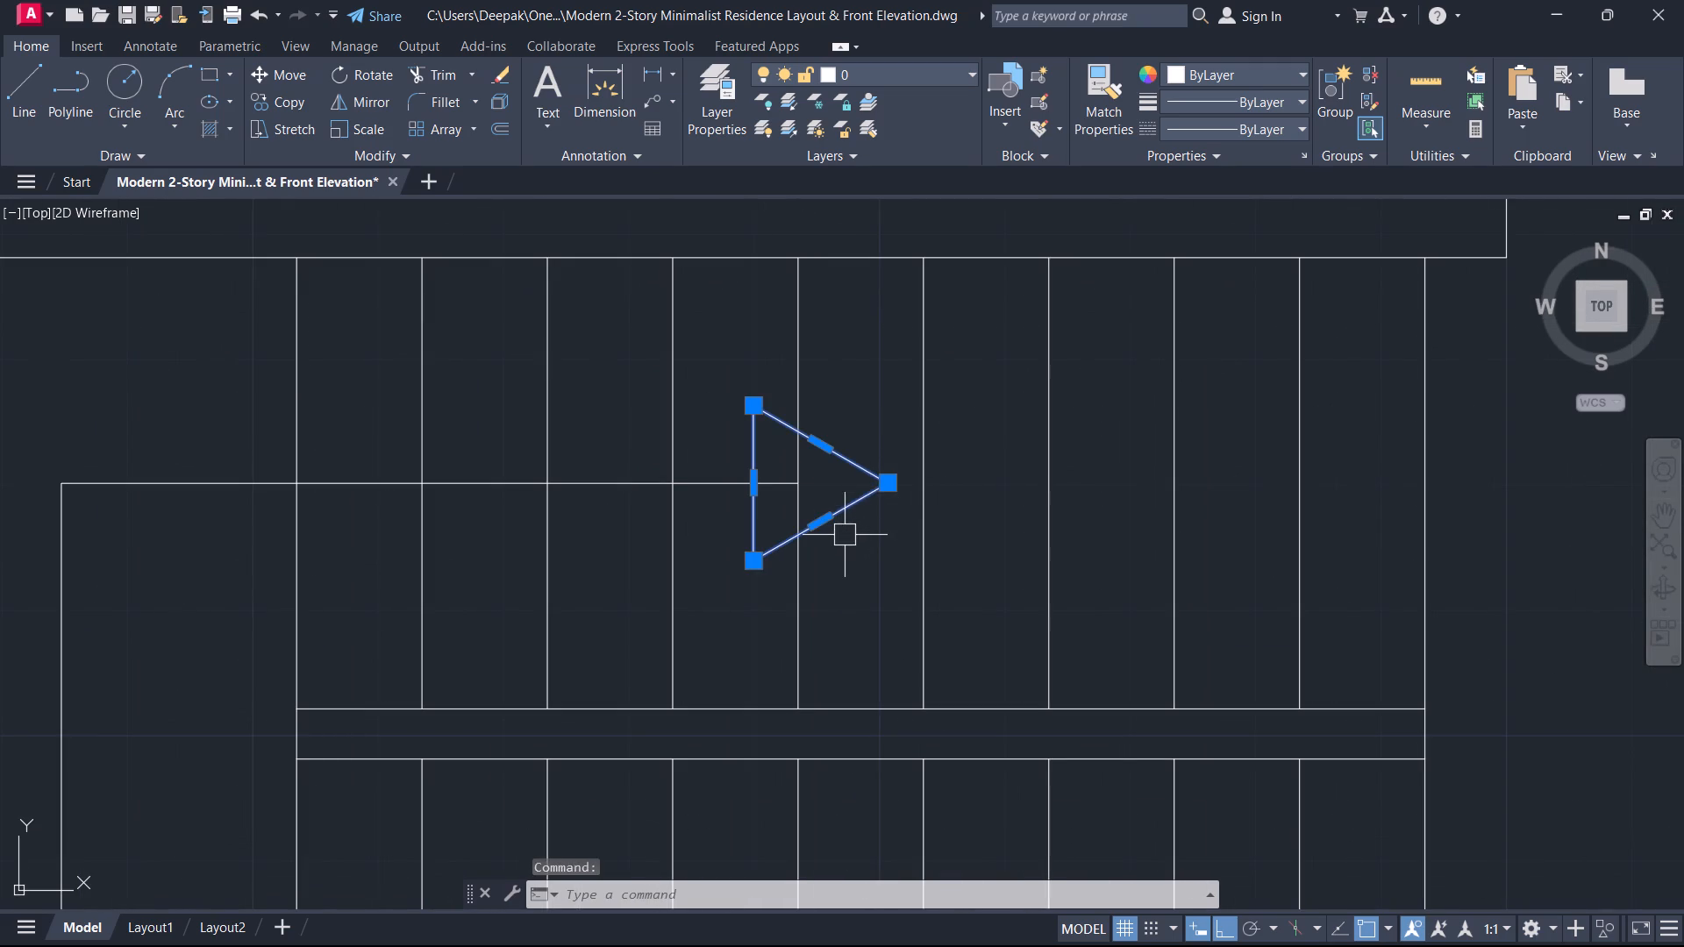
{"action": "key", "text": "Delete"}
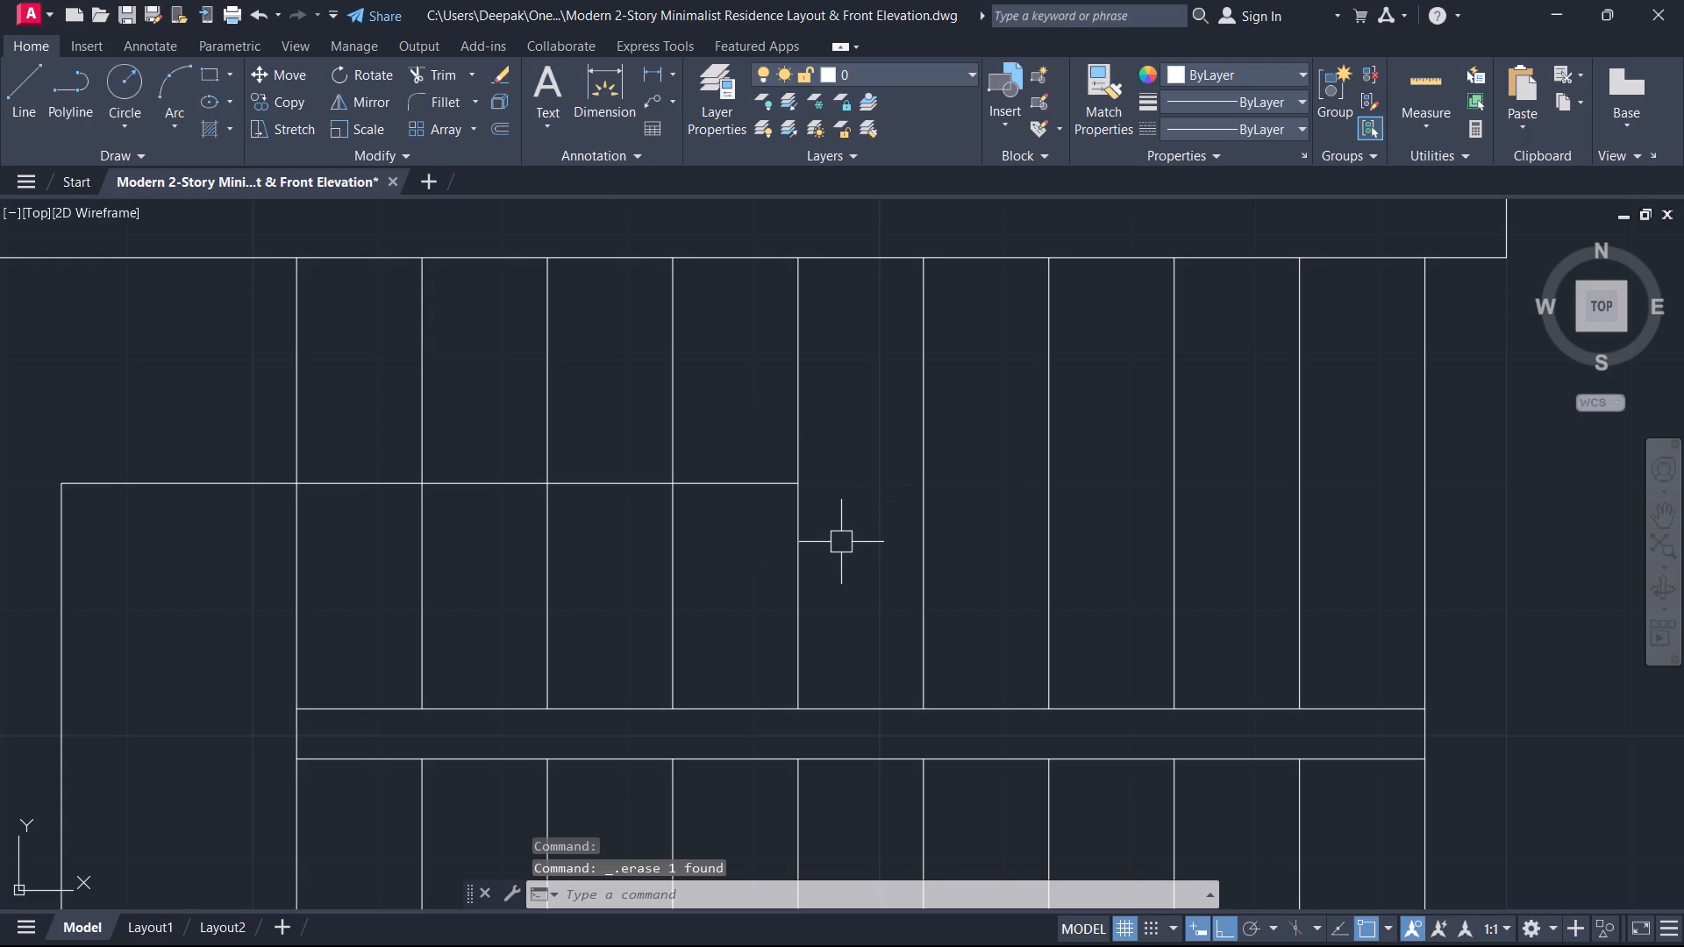
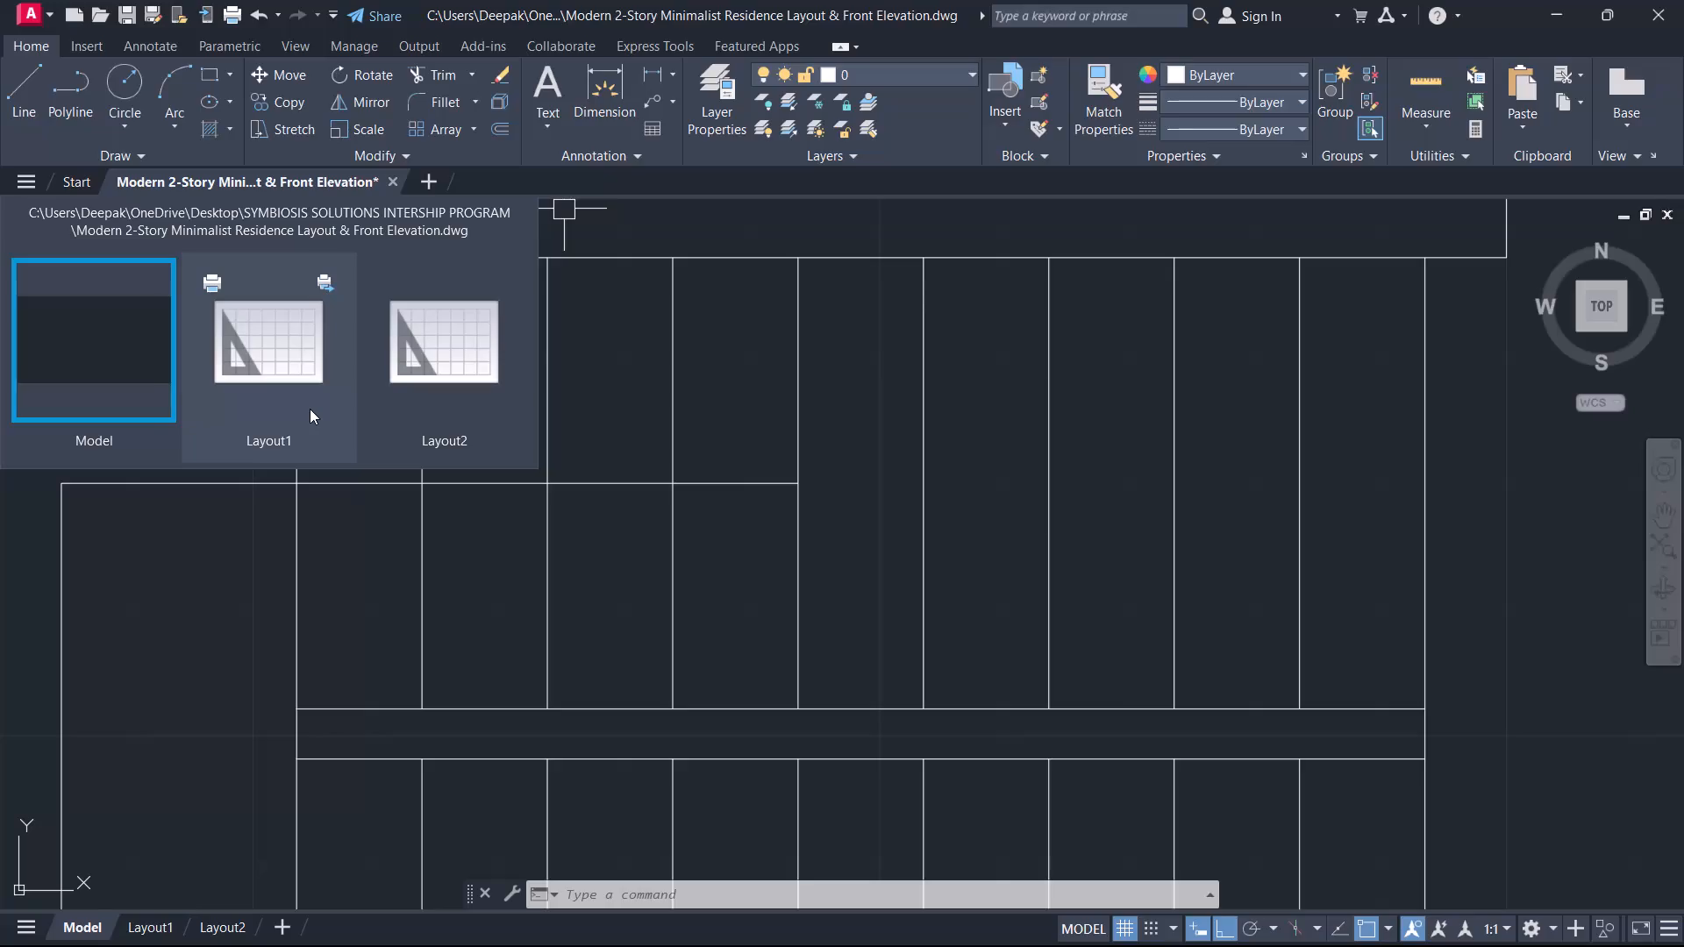
Draw a 3-sided polygon inscribed in a circle as an arrowhead, centred on the end of the staircase's upper direction line.
{"action": "scroll", "coordinate": [1422, 213], "scroll_direction": "down", "scroll_amount": 2}
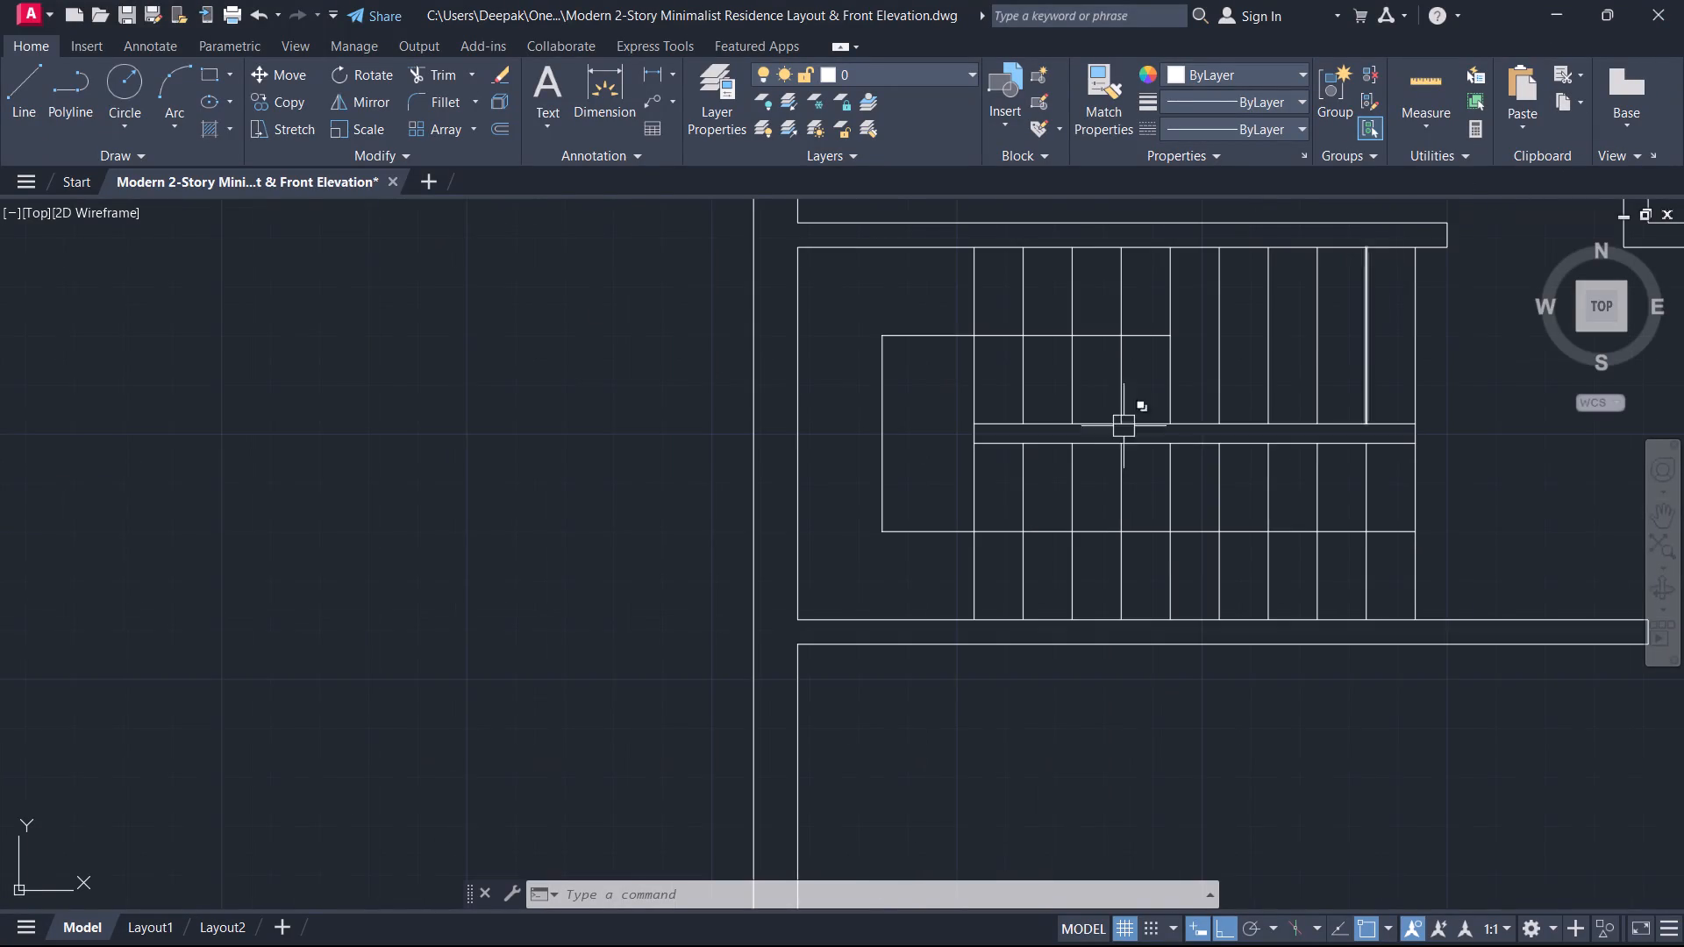
{"action": "scroll", "coordinate": [1077, 420], "scroll_direction": "up", "scroll_amount": 1}
{"action": "type", "text": "pol"}
{"action": "key", "text": "space"}
{"action": "scroll", "coordinate": [1150, 317], "scroll_direction": "up", "scroll_amount": 1}
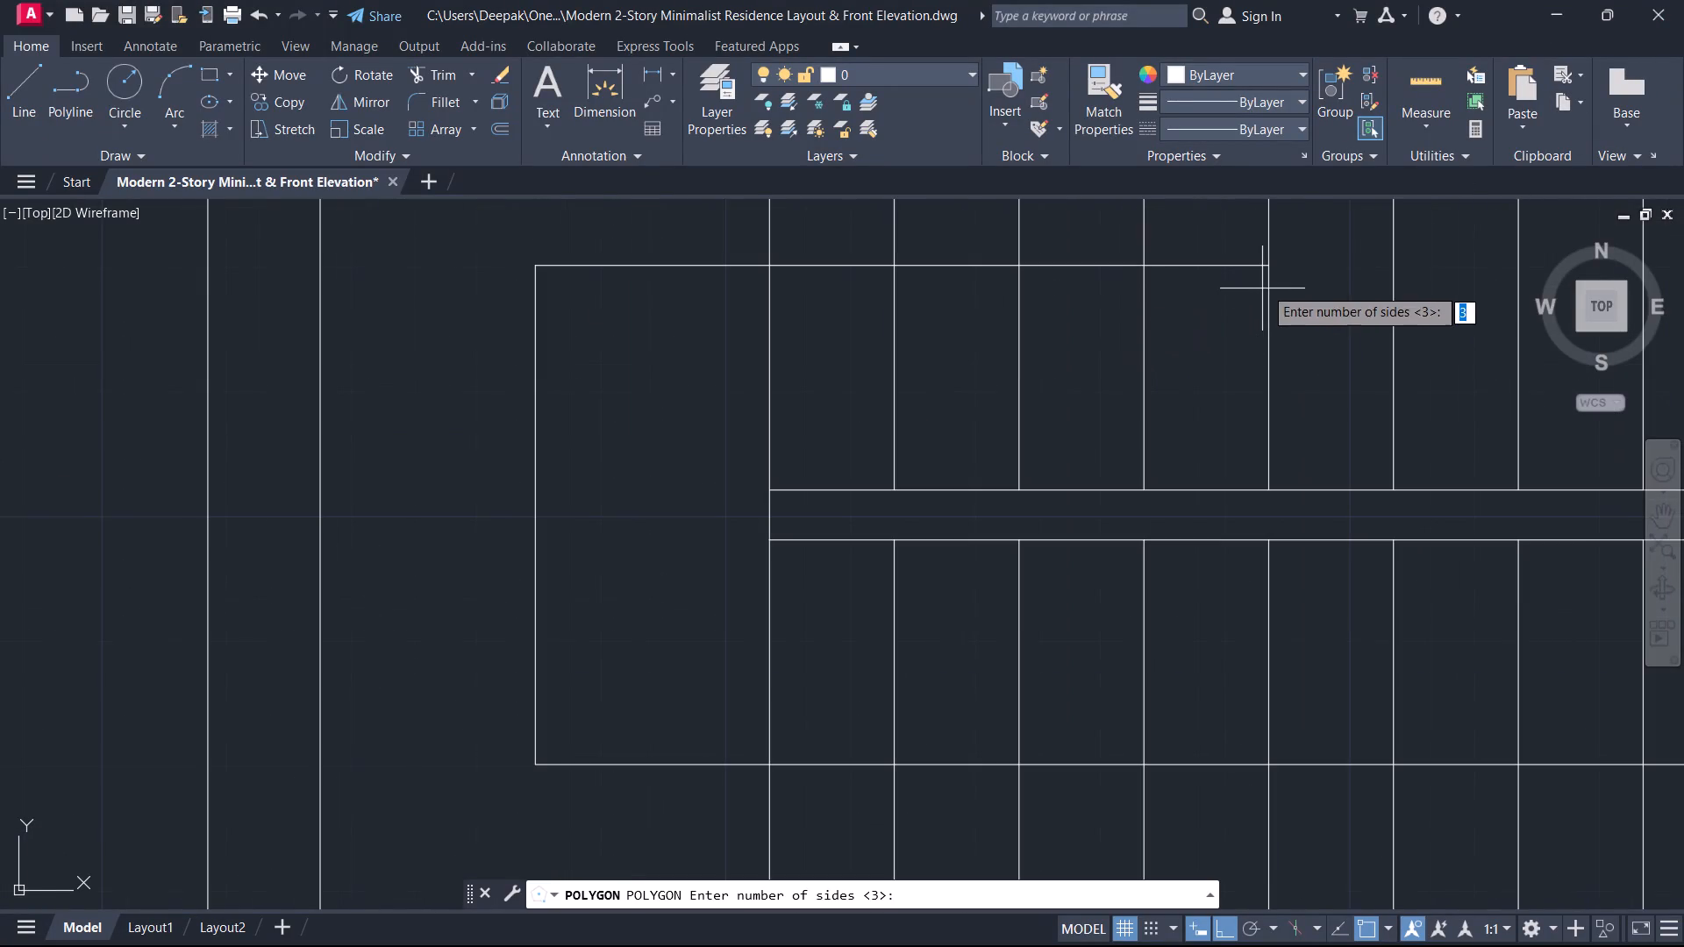
{"action": "middle_click_drag", "start_coordinate": [1264, 287], "coordinate": [1128, 401]}
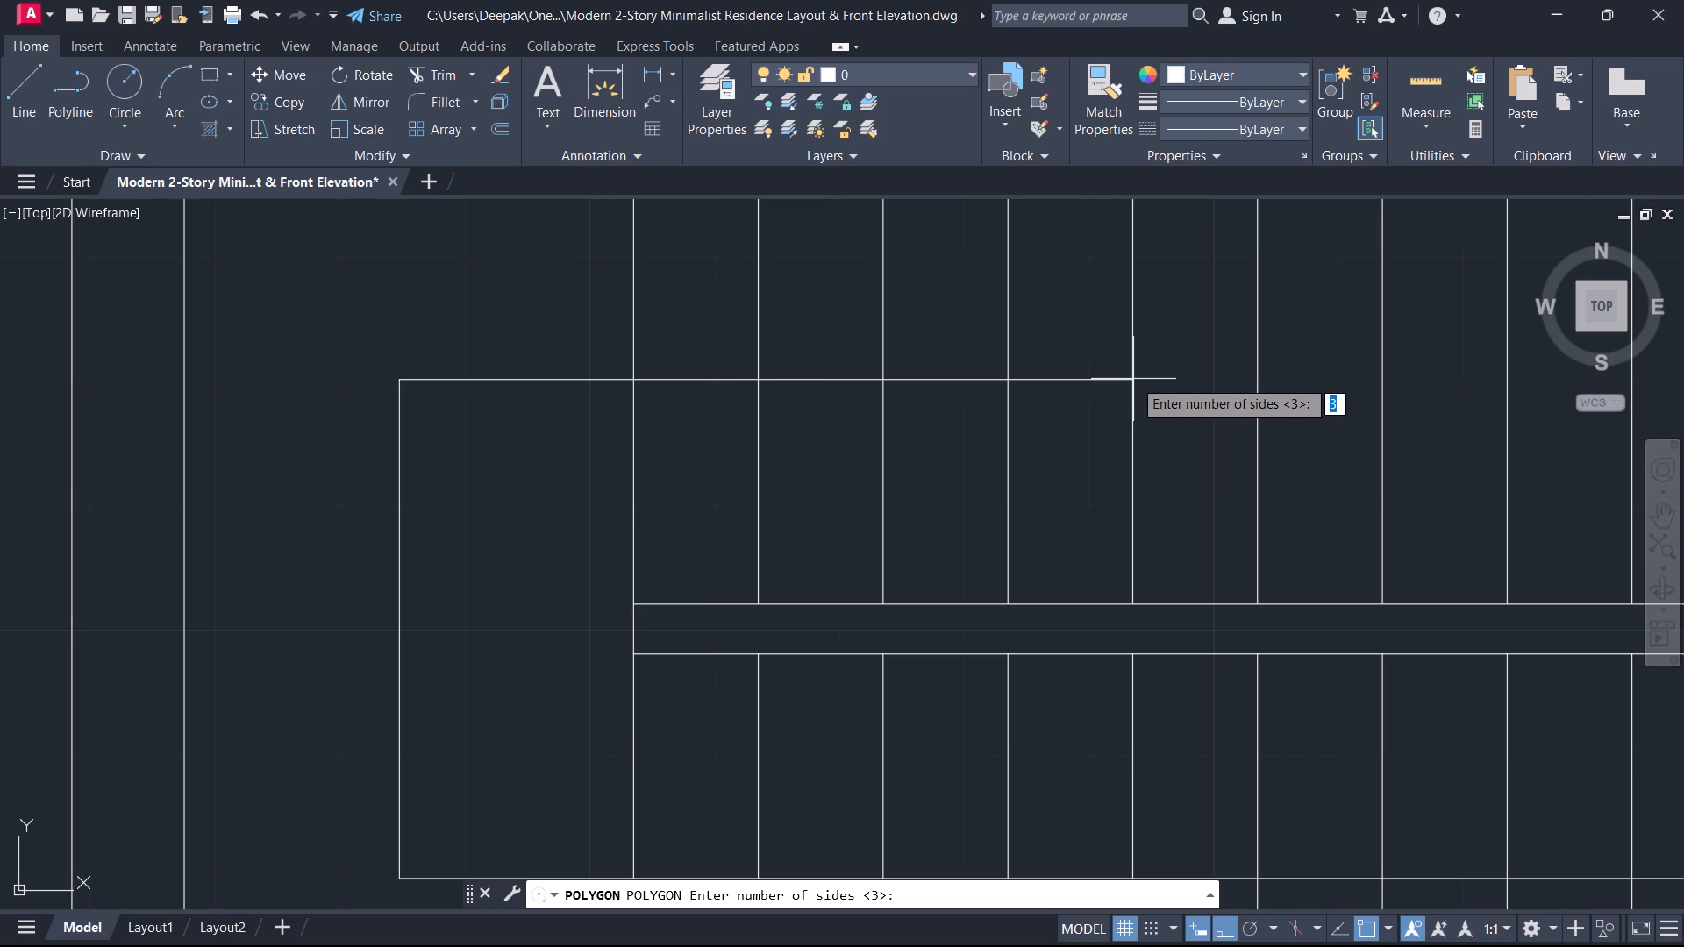
{"action": "key", "text": "F3"}
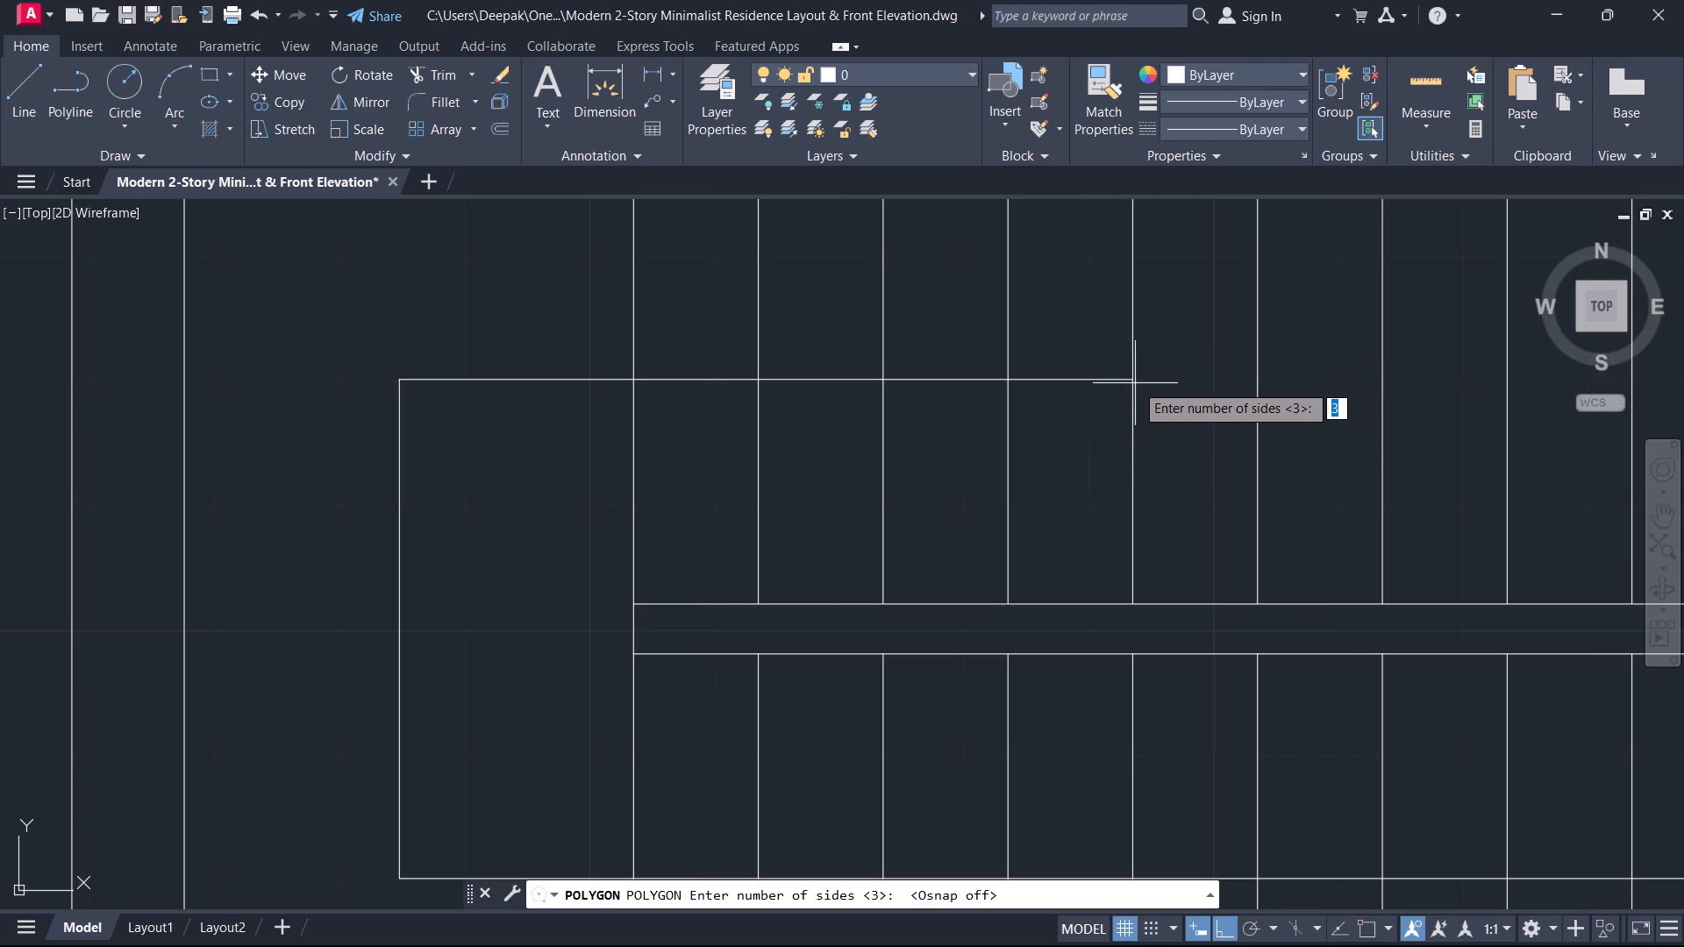
{"action": "key", "text": "space"}
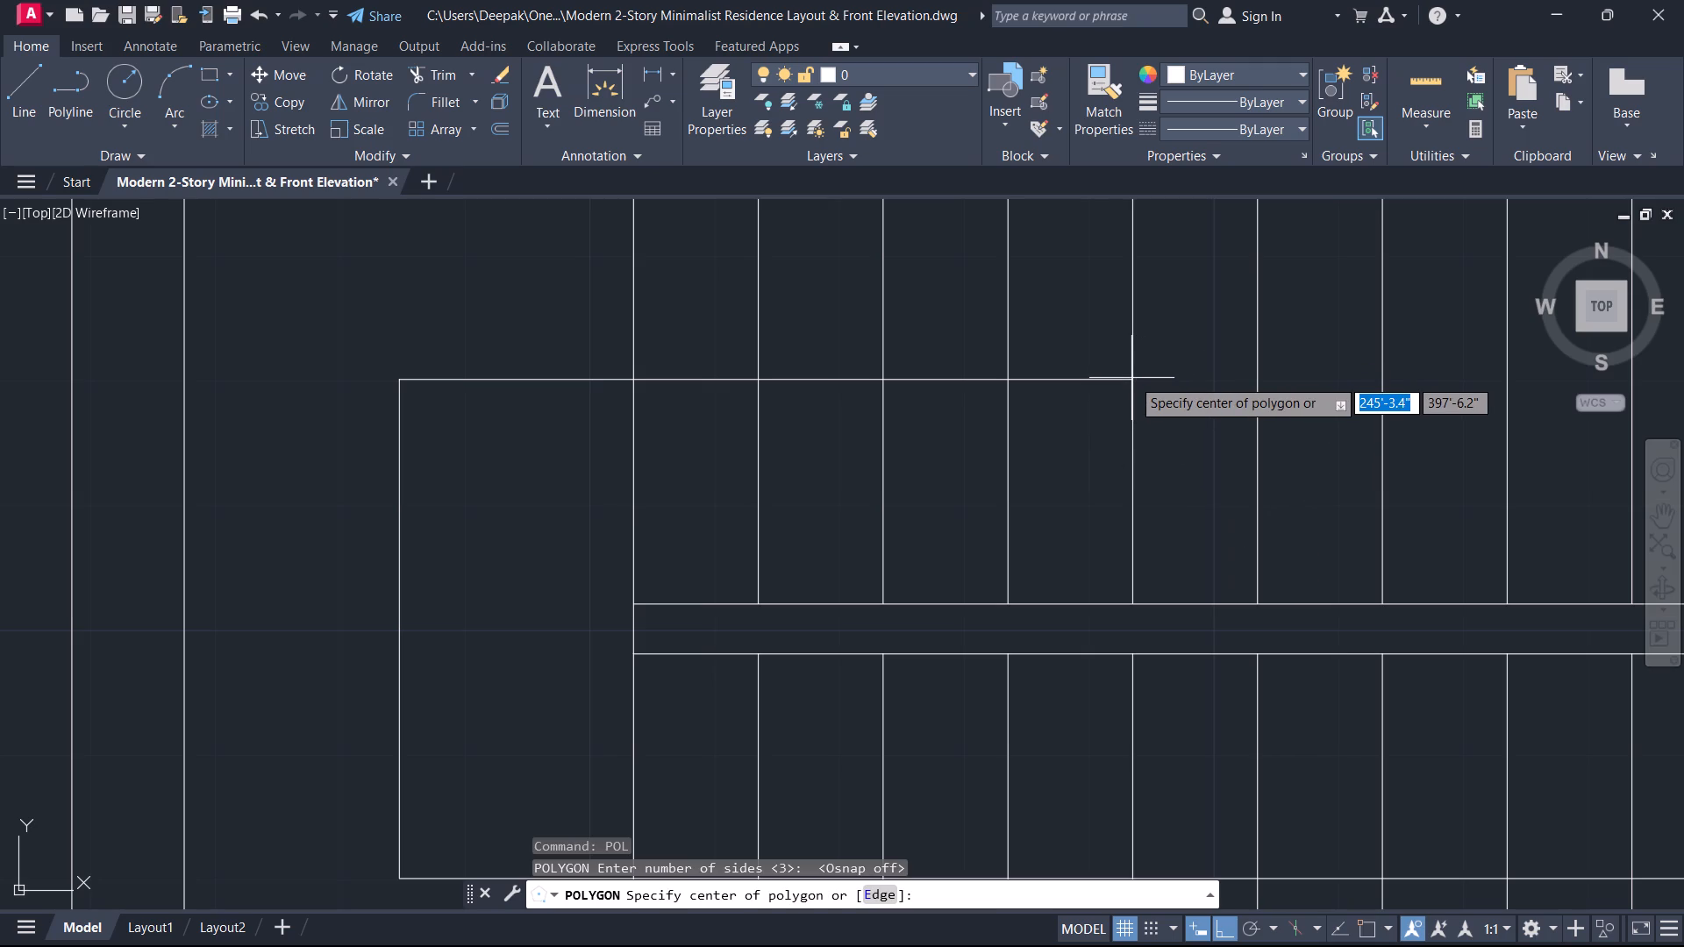
{"action": "key", "text": "F3"}
{"action": "left_click", "coordinate": [1131, 384]}
{"action": "left_click_drag", "start_coordinate": [1213, 444], "coordinate": [1131, 384]}
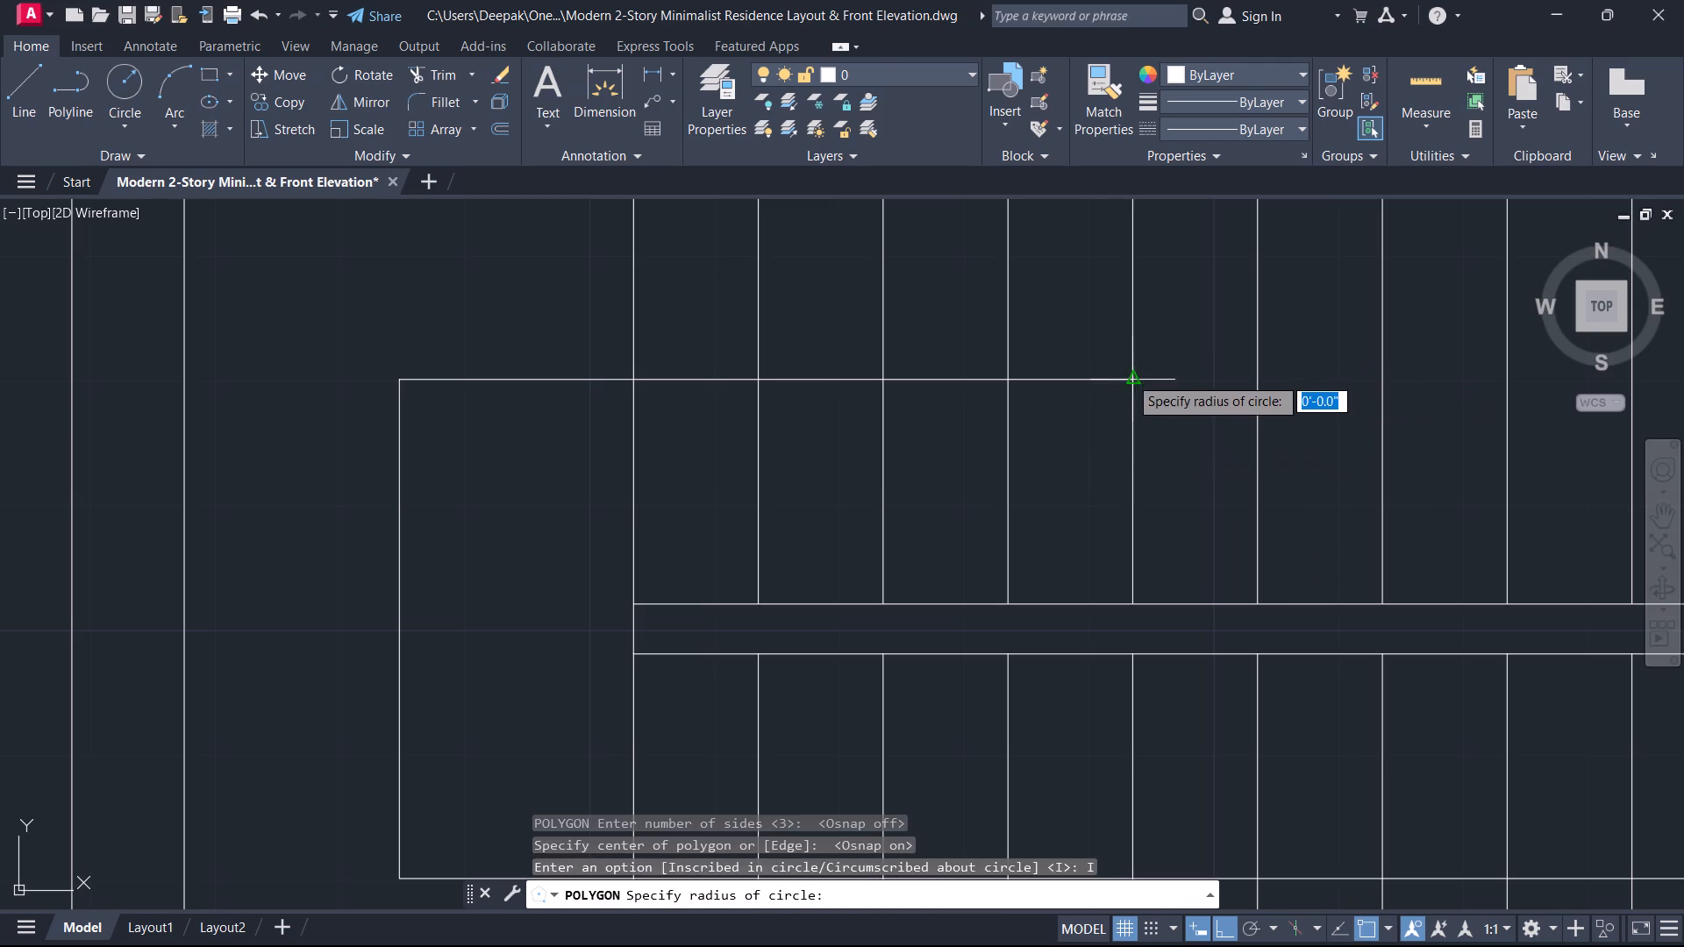
{"action": "scroll", "coordinate": [1122, 357], "scroll_direction": "up", "scroll_amount": 2}
{"action": "left_click", "coordinate": [1303, 397]}
{"action": "key", "text": "Escape"}
{"action": "scroll", "coordinate": [1220, 419], "scroll_direction": "down", "scroll_amount": 3}
{"action": "middle_click_drag", "start_coordinate": [1216, 419], "coordinate": [1208, 527]}
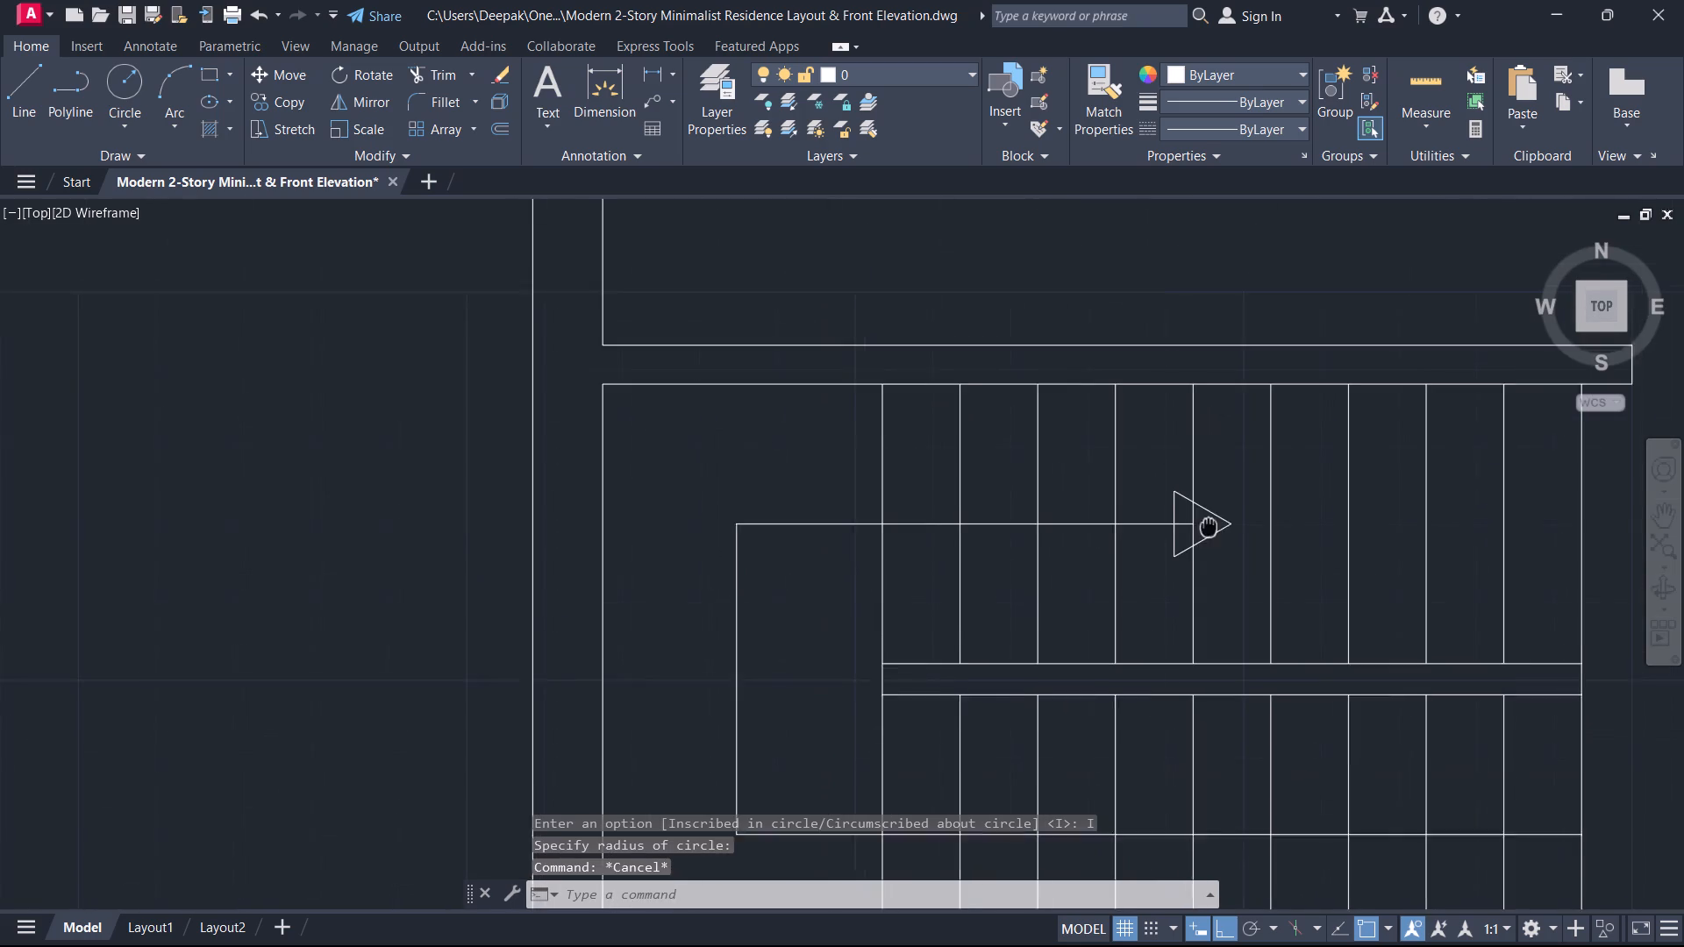
Trim the direction line and the tread line where they run inside the triangular arrowhead.
{"action": "middle_click_drag", "start_coordinate": [1208, 527], "coordinate": [1203, 538]}
{"action": "scroll", "coordinate": [1203, 539], "scroll_direction": "up", "scroll_amount": 3}
{"action": "key", "text": "t"}
{"action": "key", "text": "r"}
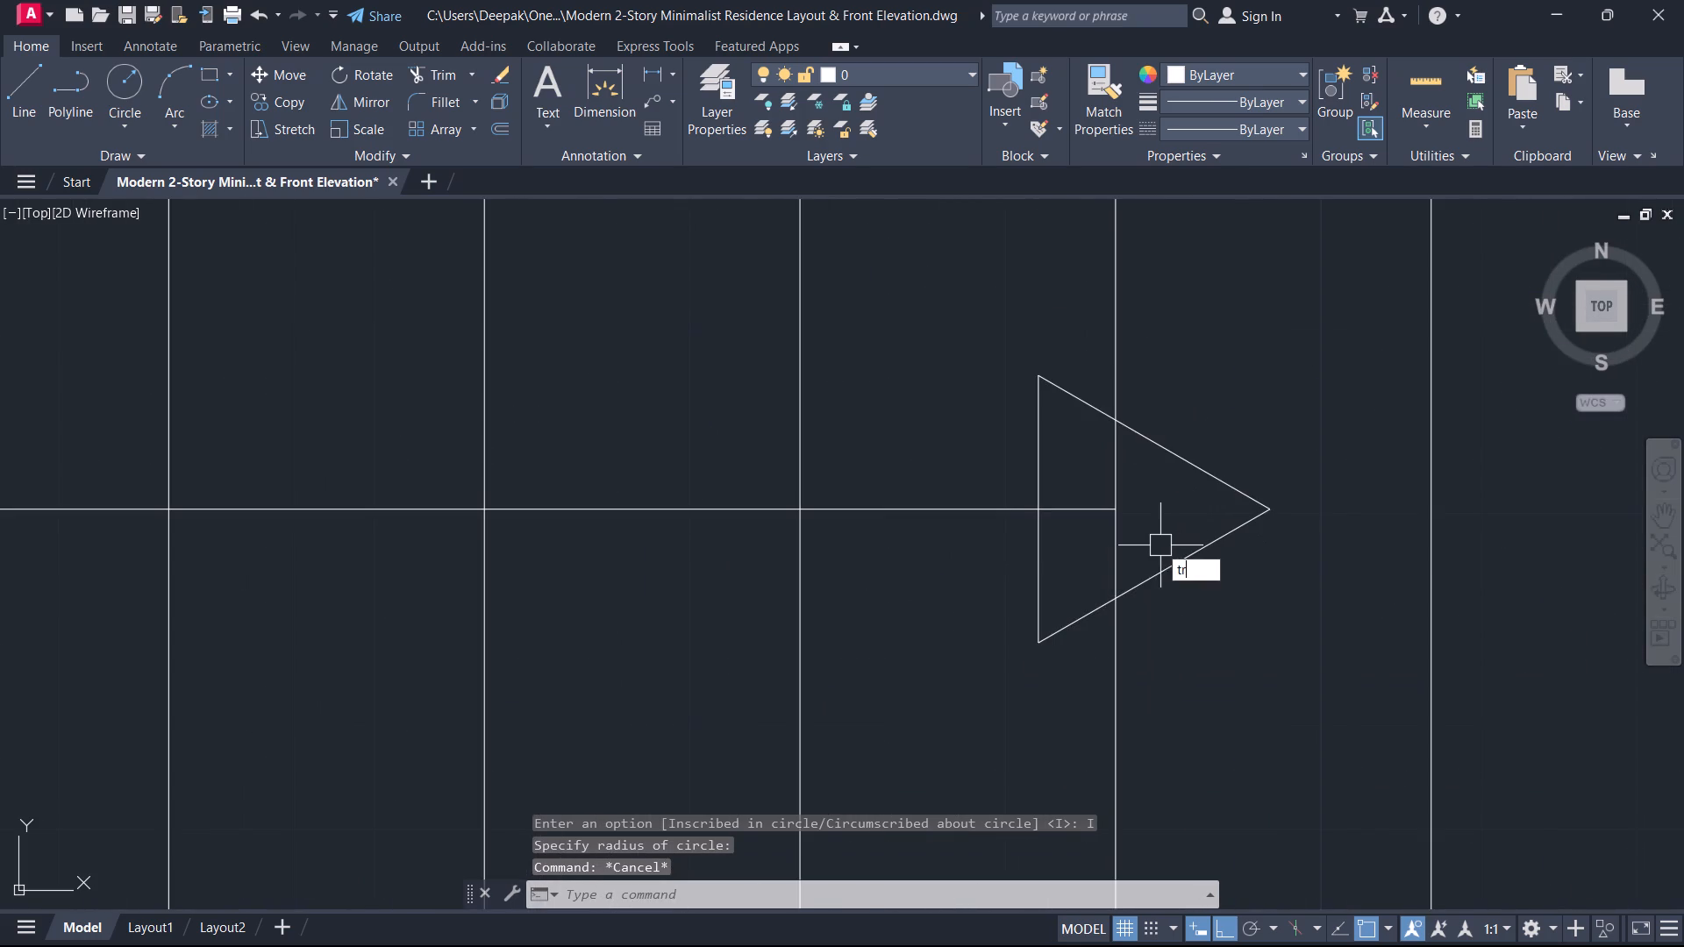
{"action": "key", "text": "space"}
{"action": "left_click_drag", "start_coordinate": [1147, 538], "coordinate": [1130, 501]}
{"action": "key", "text": "Escape"}
{"action": "scroll", "coordinate": [1133, 509], "scroll_direction": "down", "scroll_amount": 7}
{"action": "scroll", "coordinate": [1116, 570], "scroll_direction": "up", "scroll_amount": 1}
{"action": "scroll", "coordinate": [1115, 571], "scroll_direction": "down", "scroll_amount": 1}
{"action": "scroll", "coordinate": [1103, 592], "scroll_direction": "up", "scroll_amount": 3}
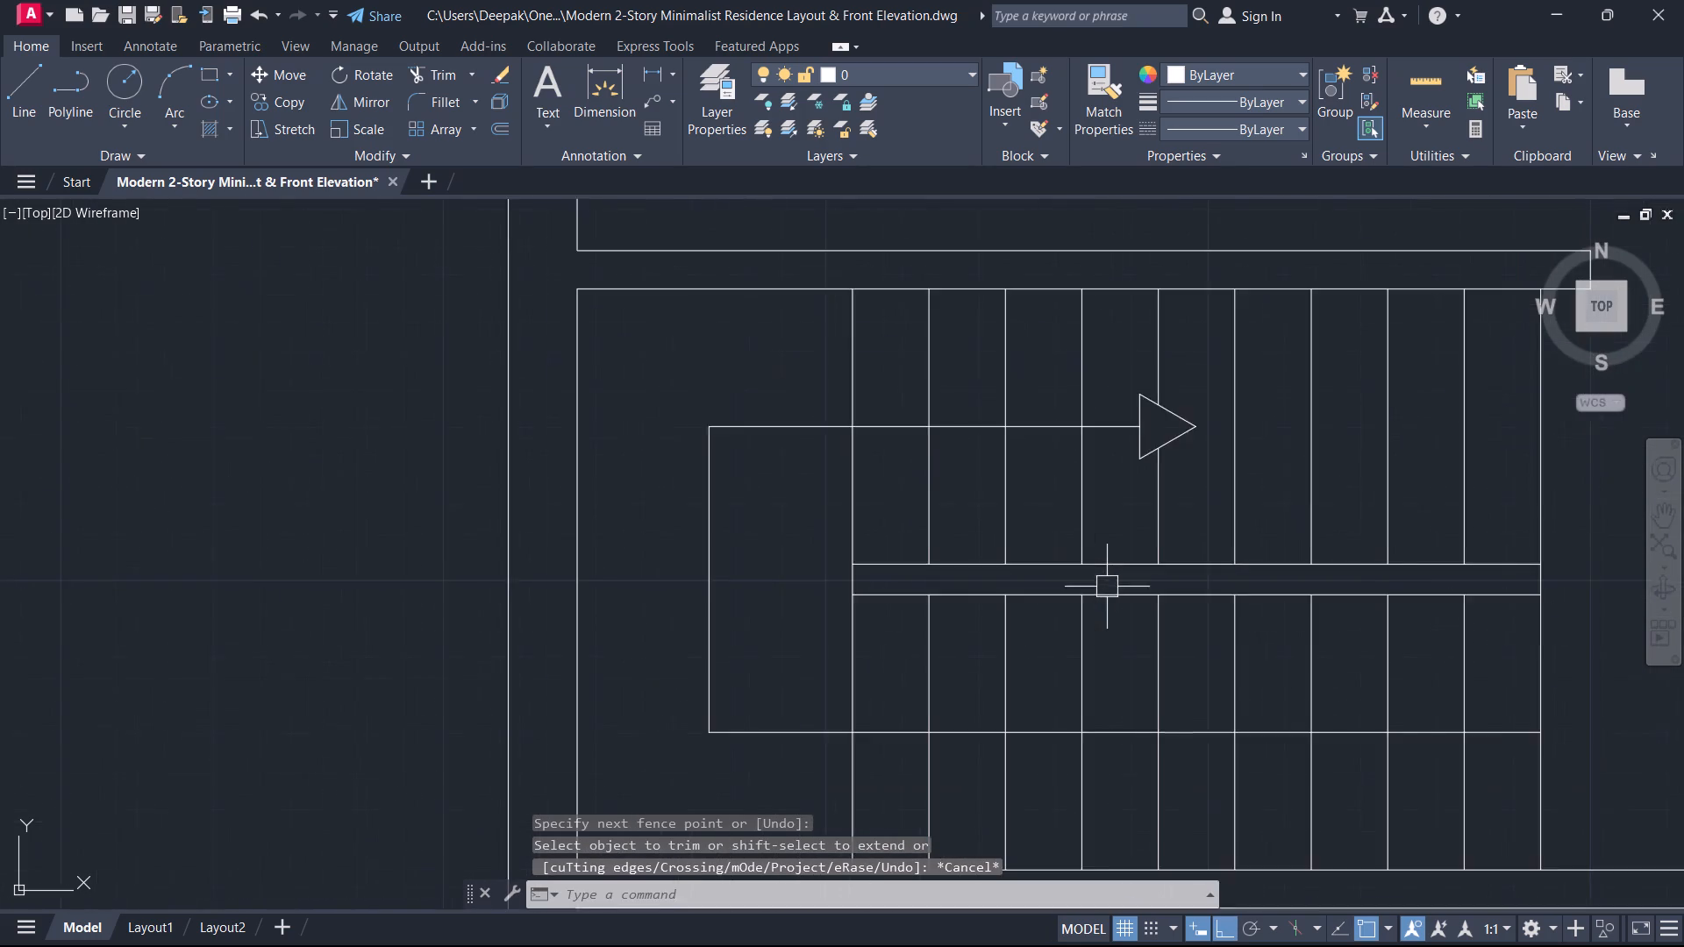
Fill the triangular arrowhead with a SOLID hatch.
{"action": "middle_click_drag", "start_coordinate": [1107, 587], "coordinate": [1046, 702]}
{"action": "key", "text": "h"}
{"action": "key", "text": "space"}
{"action": "scroll", "coordinate": [1113, 583], "scroll_direction": "up", "scroll_amount": 3}
{"action": "left_click", "coordinate": [1095, 511]}
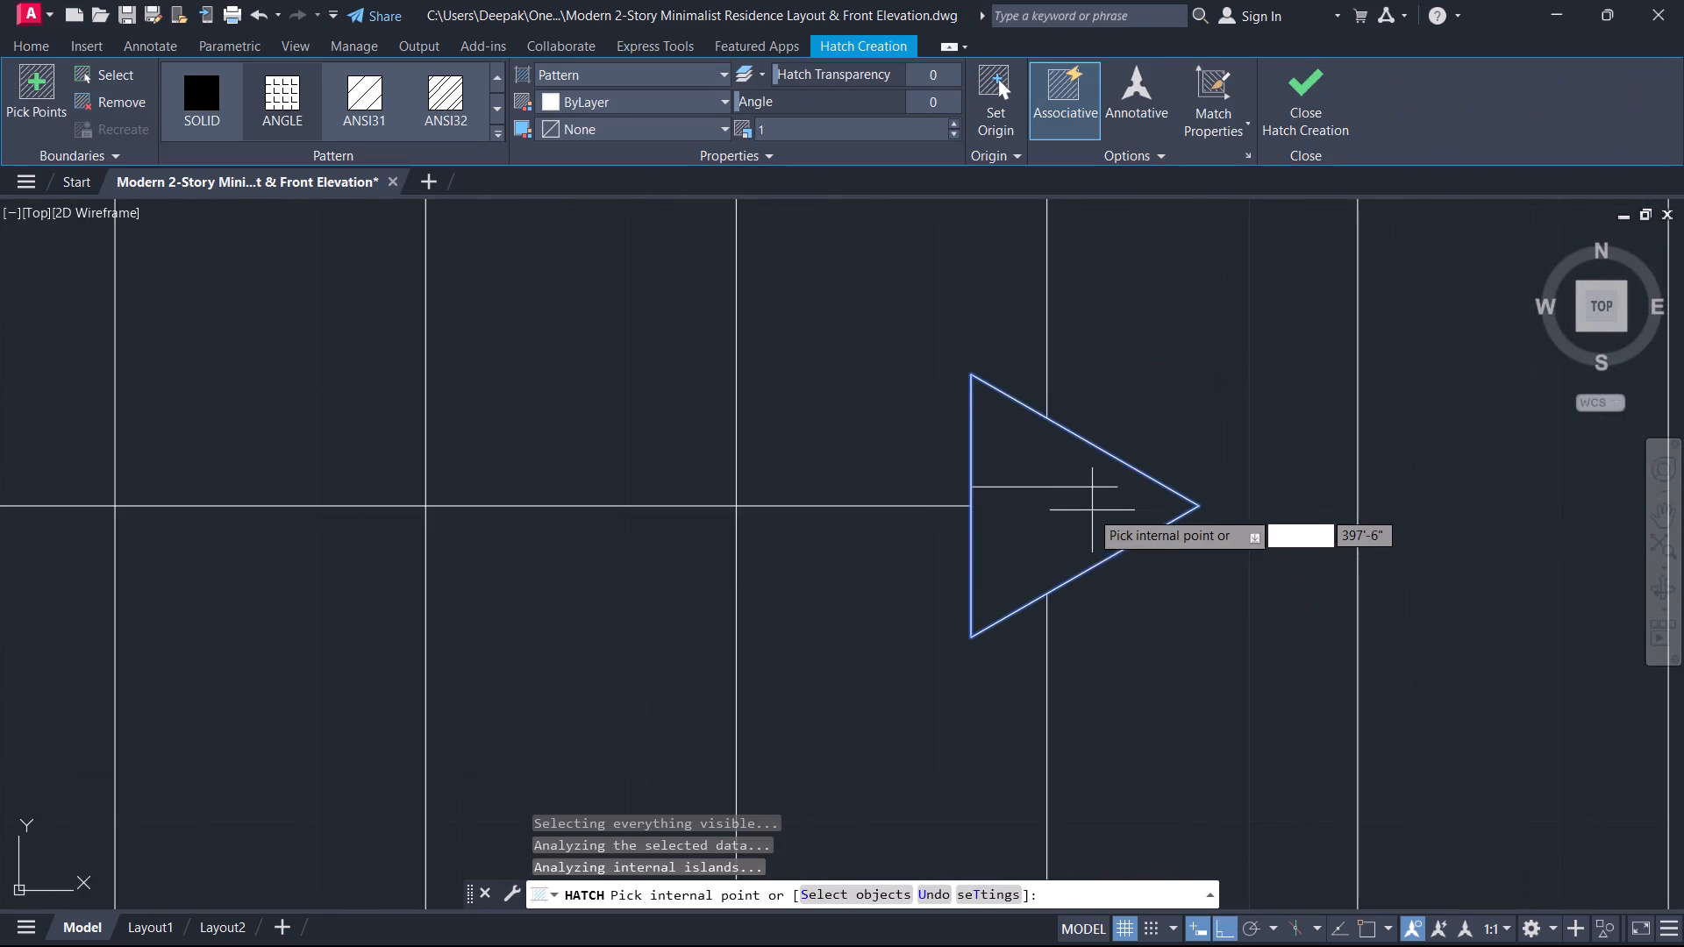
{"action": "left_click", "coordinate": [225, 101]}
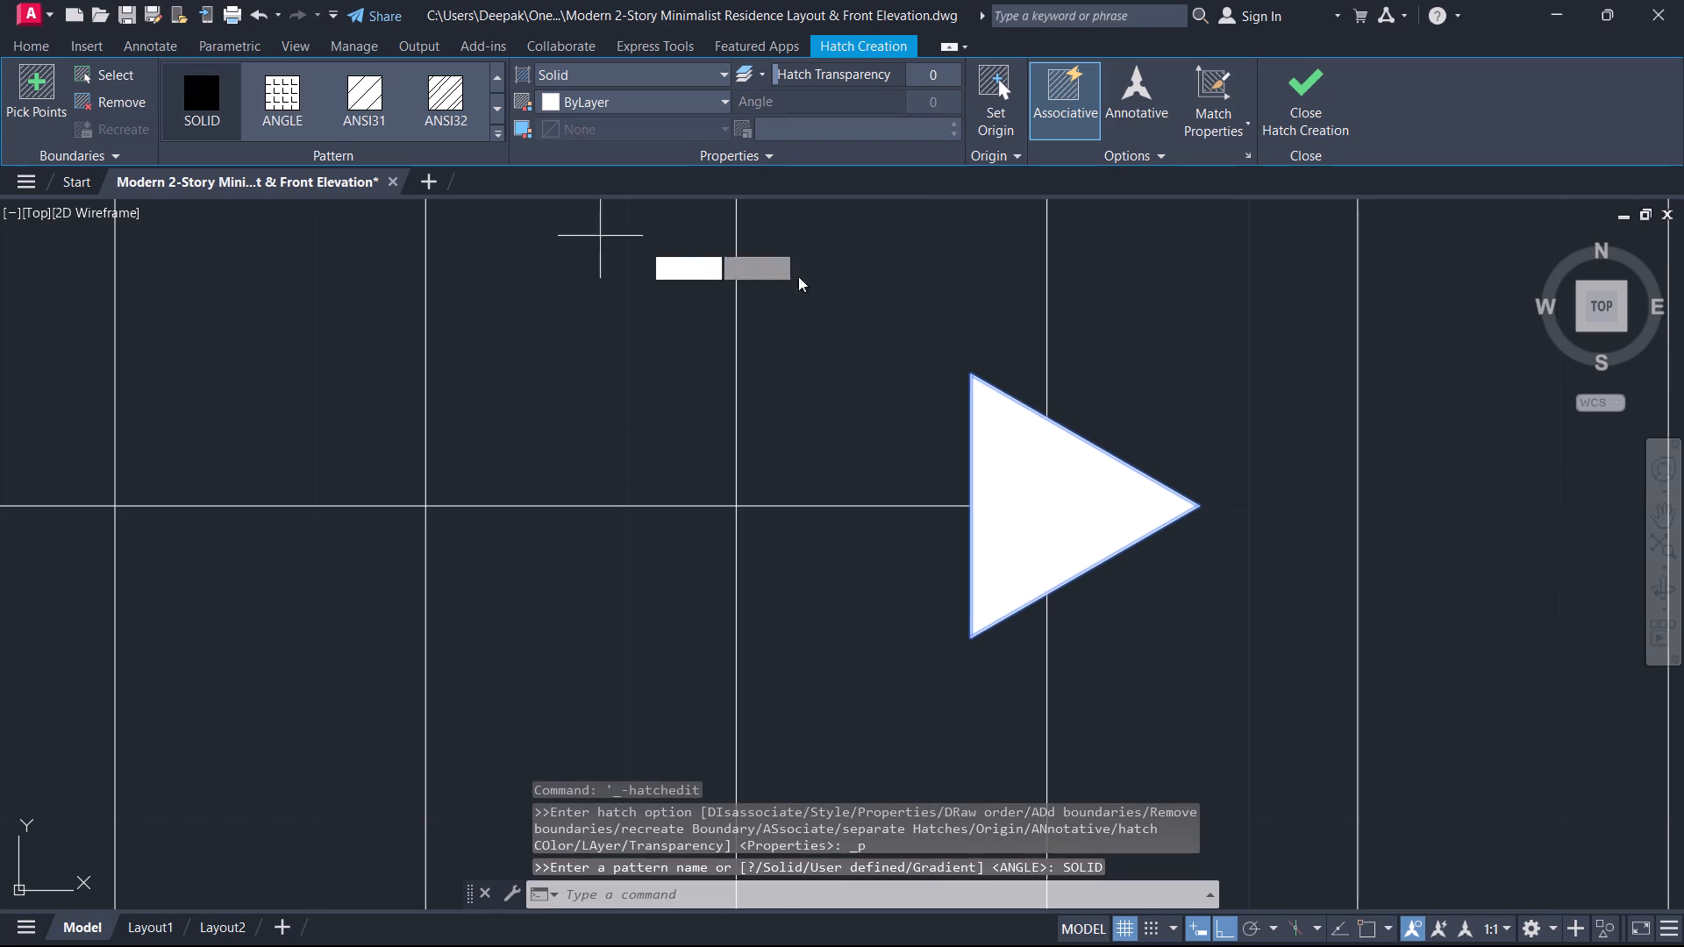
{"action": "key", "text": "Escape"}
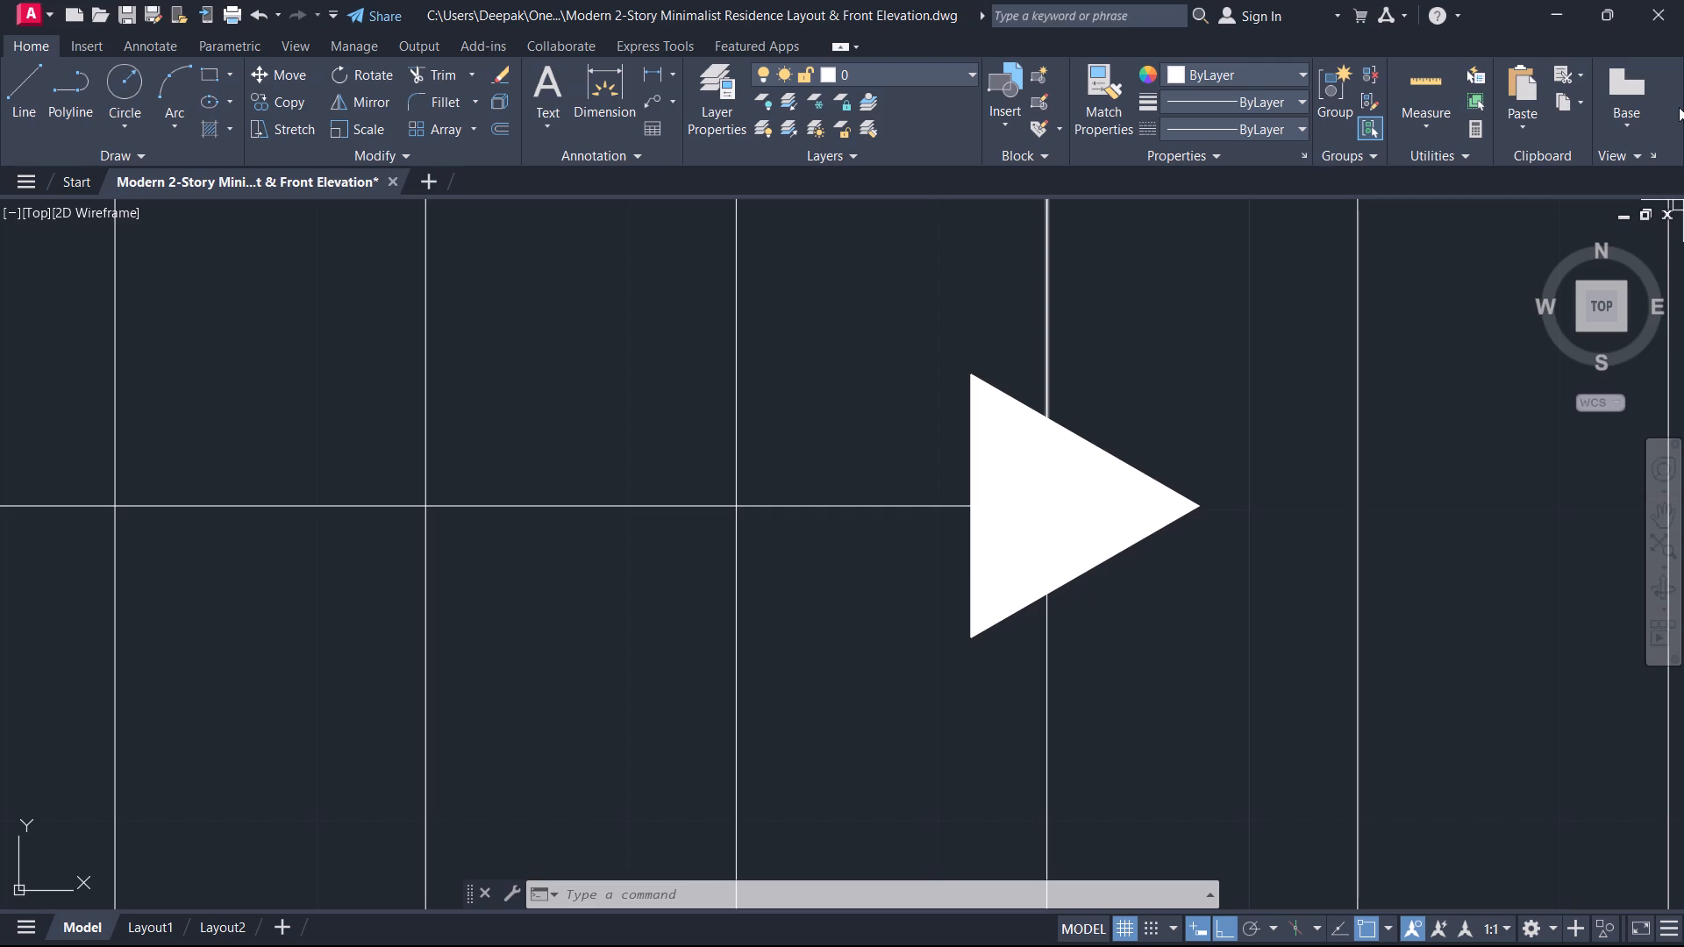
Draw a line across the thickness of the bottom wall of the room below the staircase, at the wall's midpoint.
{"action": "scroll", "coordinate": [1553, 123], "scroll_direction": "down", "scroll_amount": 4}
{"action": "scroll", "coordinate": [1256, 415], "scroll_direction": "down", "scroll_amount": 2}
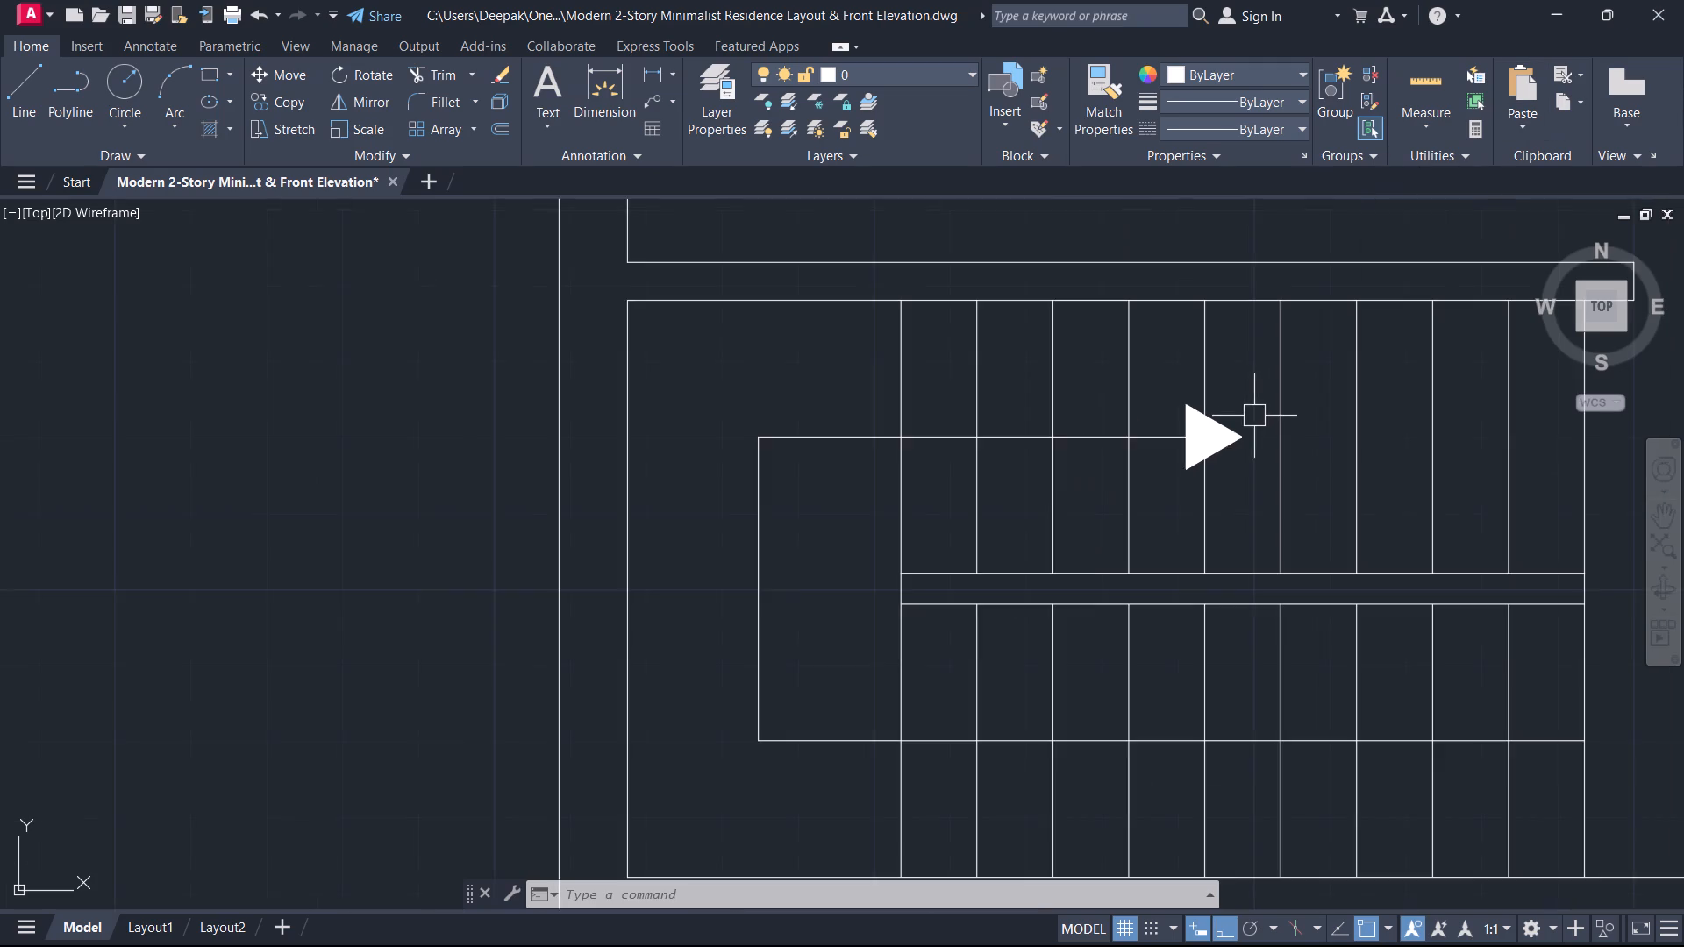
{"action": "scroll", "coordinate": [1253, 416], "scroll_direction": "down", "scroll_amount": 3}
{"action": "middle_click_drag", "start_coordinate": [1262, 461], "coordinate": [1145, 496]}
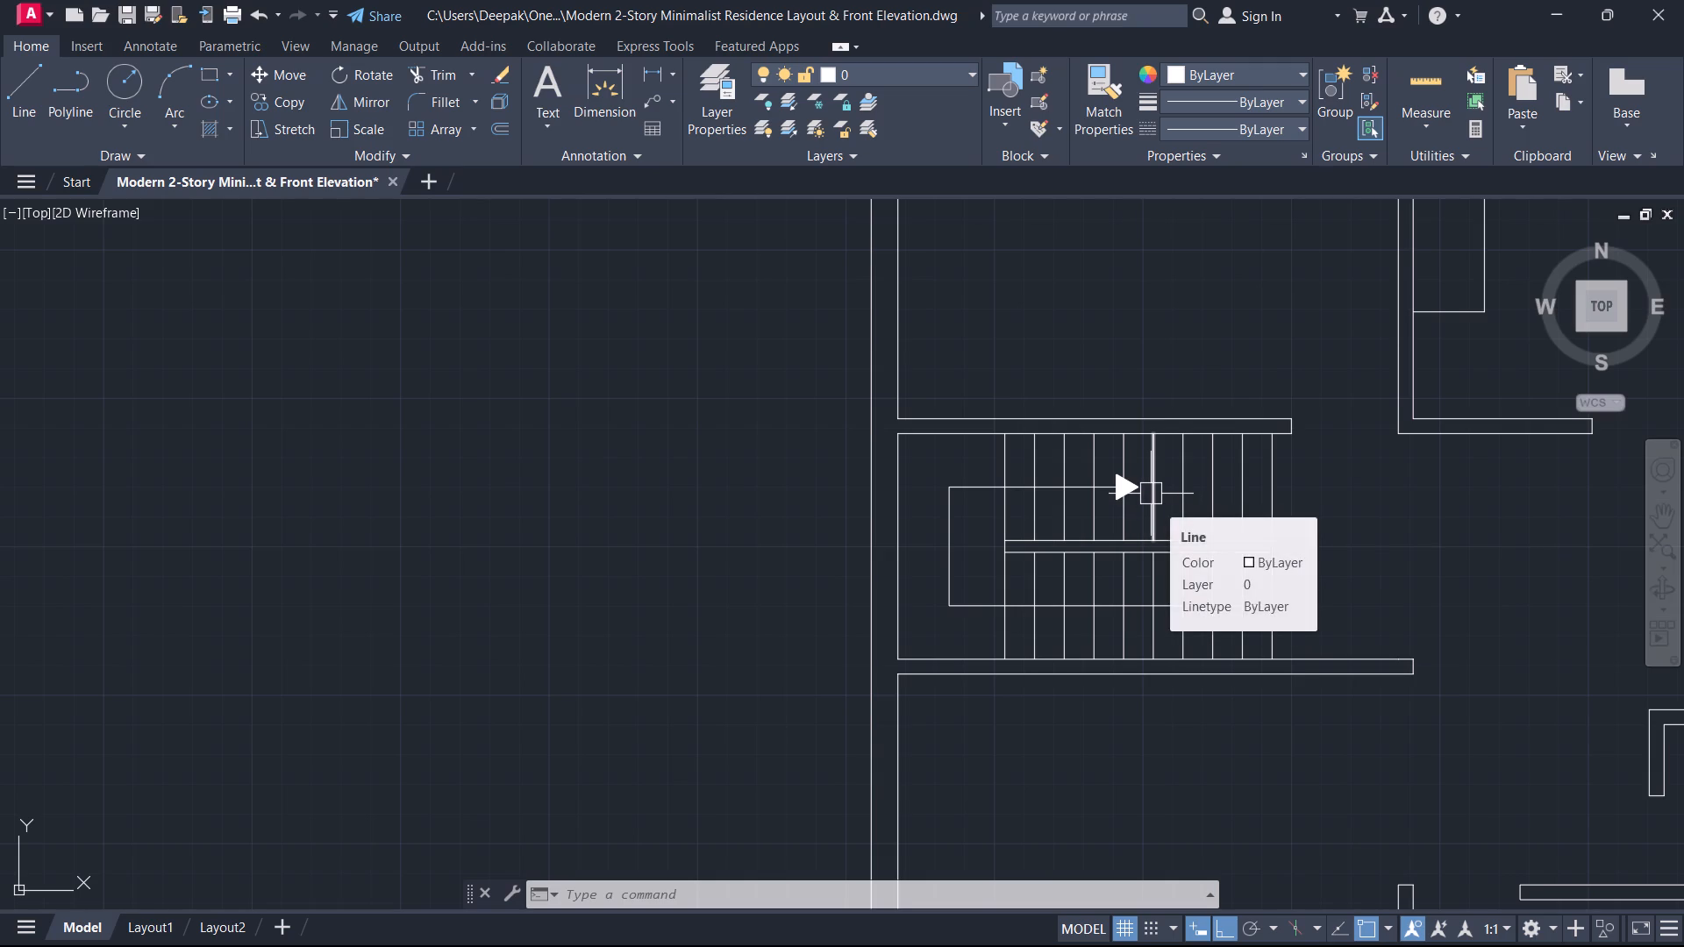
{"action": "middle_click_drag", "start_coordinate": [1411, 453], "coordinate": [1153, 559]}
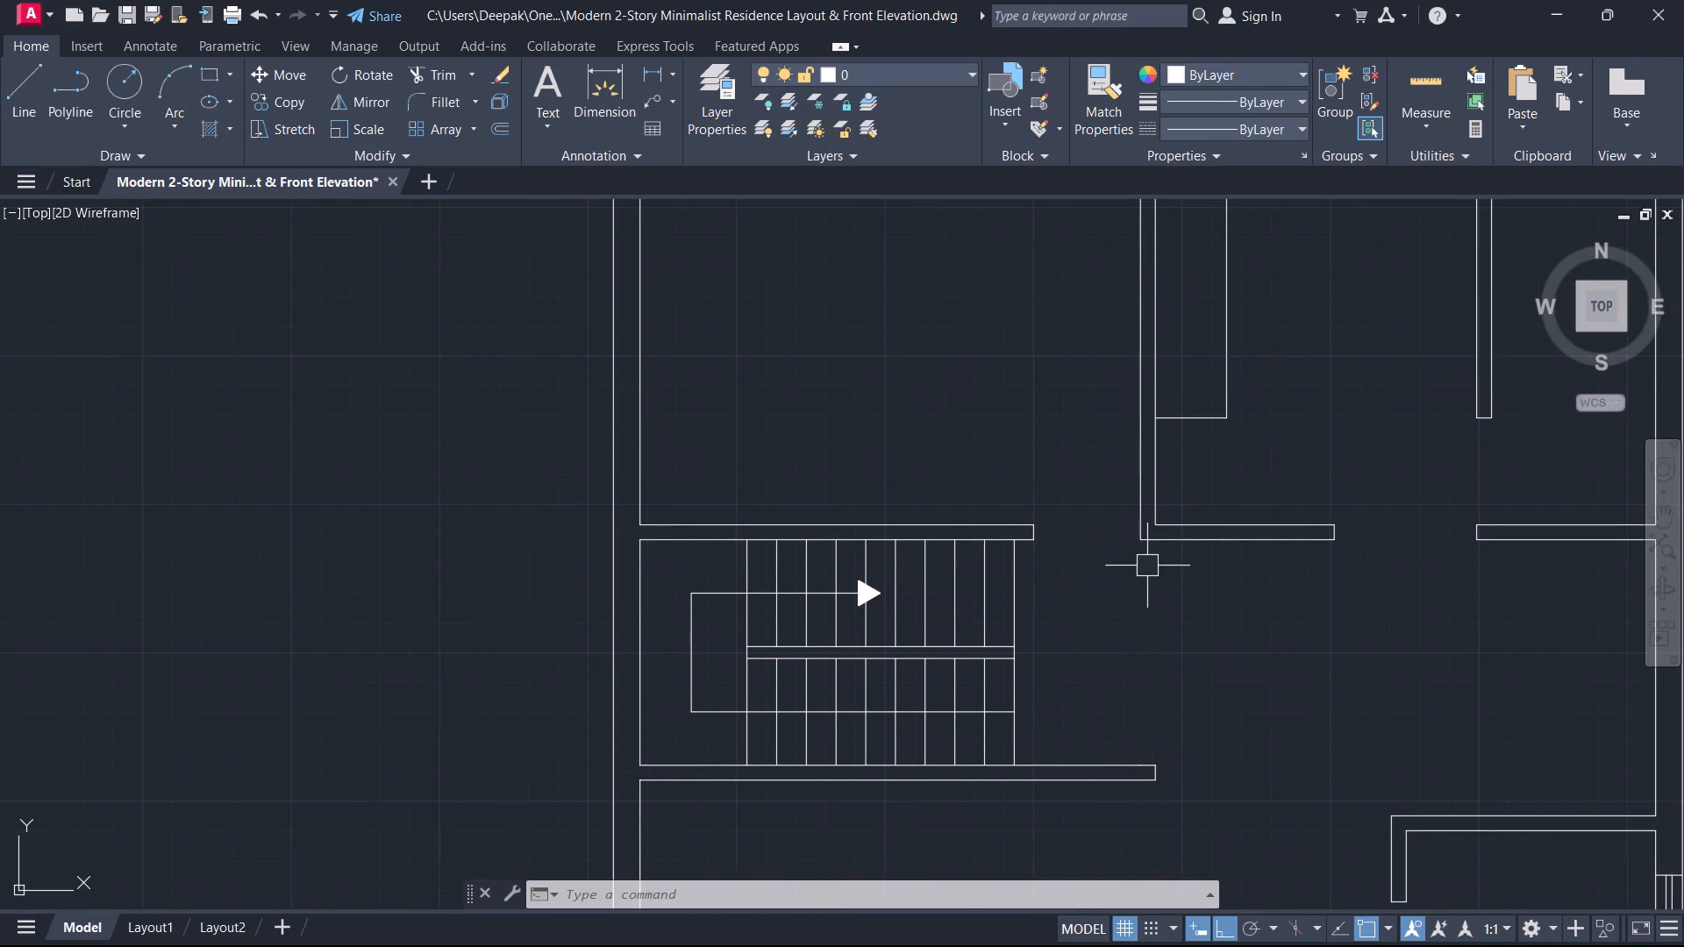
{"action": "middle_click_drag", "start_coordinate": [1267, 687], "coordinate": [988, 687]}
{"action": "scroll", "coordinate": [1022, 687], "scroll_direction": "down", "scroll_amount": 2}
{"action": "middle_click_drag", "start_coordinate": [1090, 709], "coordinate": [1216, 536]}
{"action": "scroll", "coordinate": [1095, 711], "scroll_direction": "up", "scroll_amount": 1}
{"action": "middle_click_drag", "start_coordinate": [1086, 697], "coordinate": [1102, 671]}
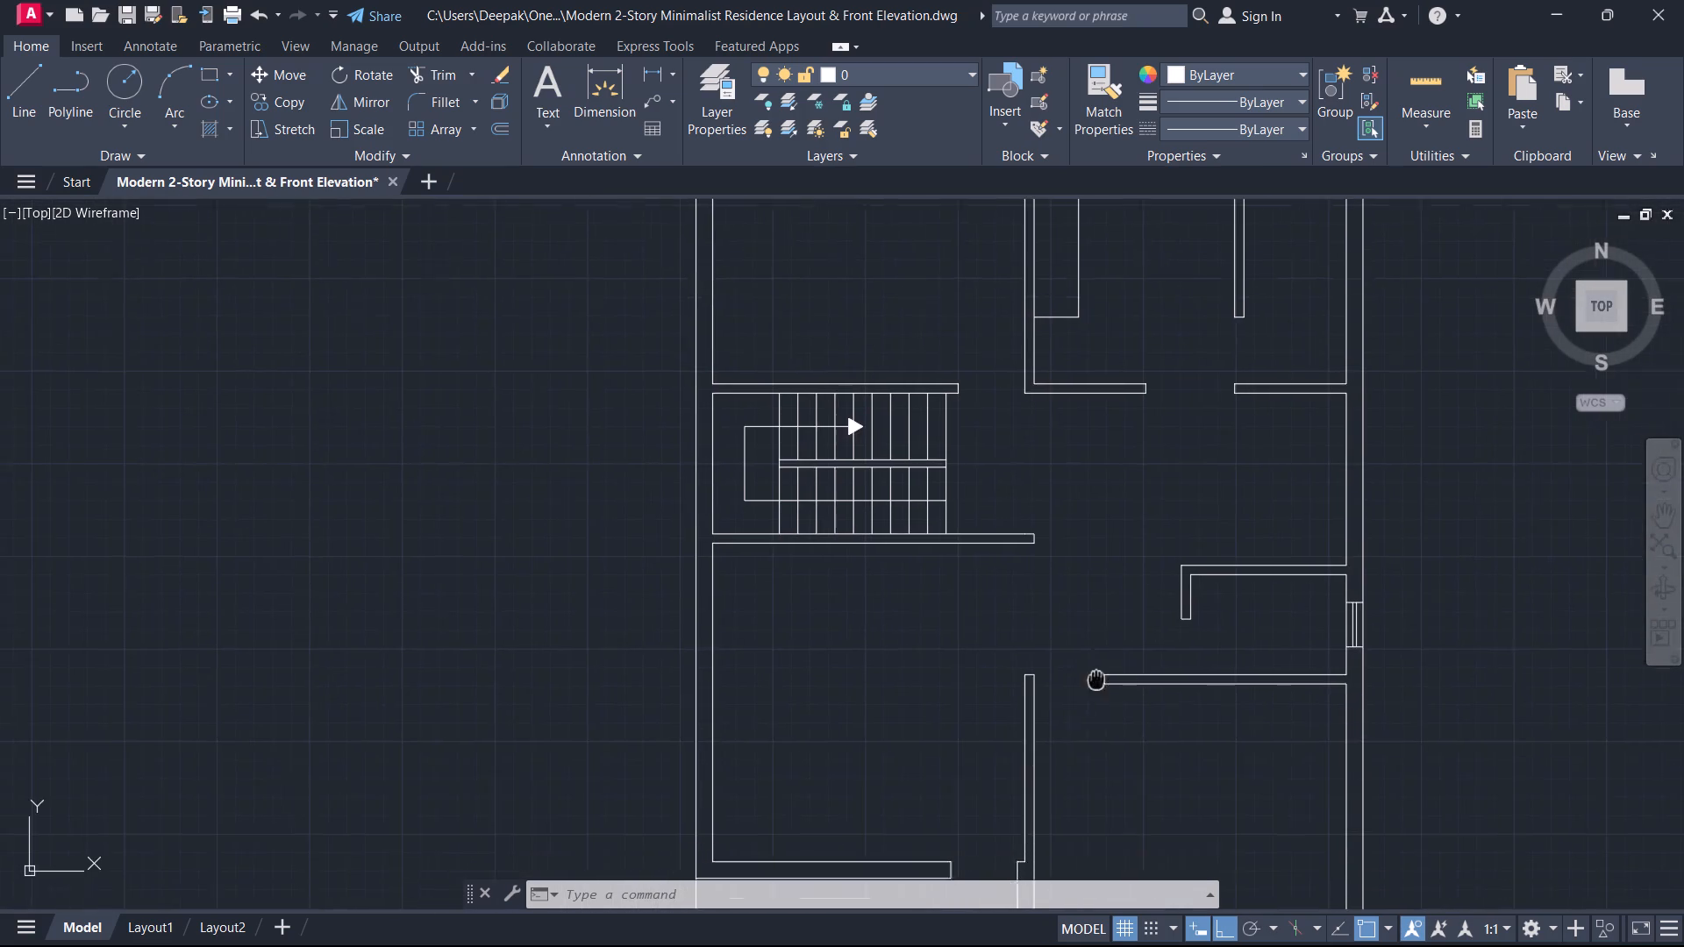
{"action": "middle_click_drag", "start_coordinate": [1102, 671], "coordinate": [1340, 434]}
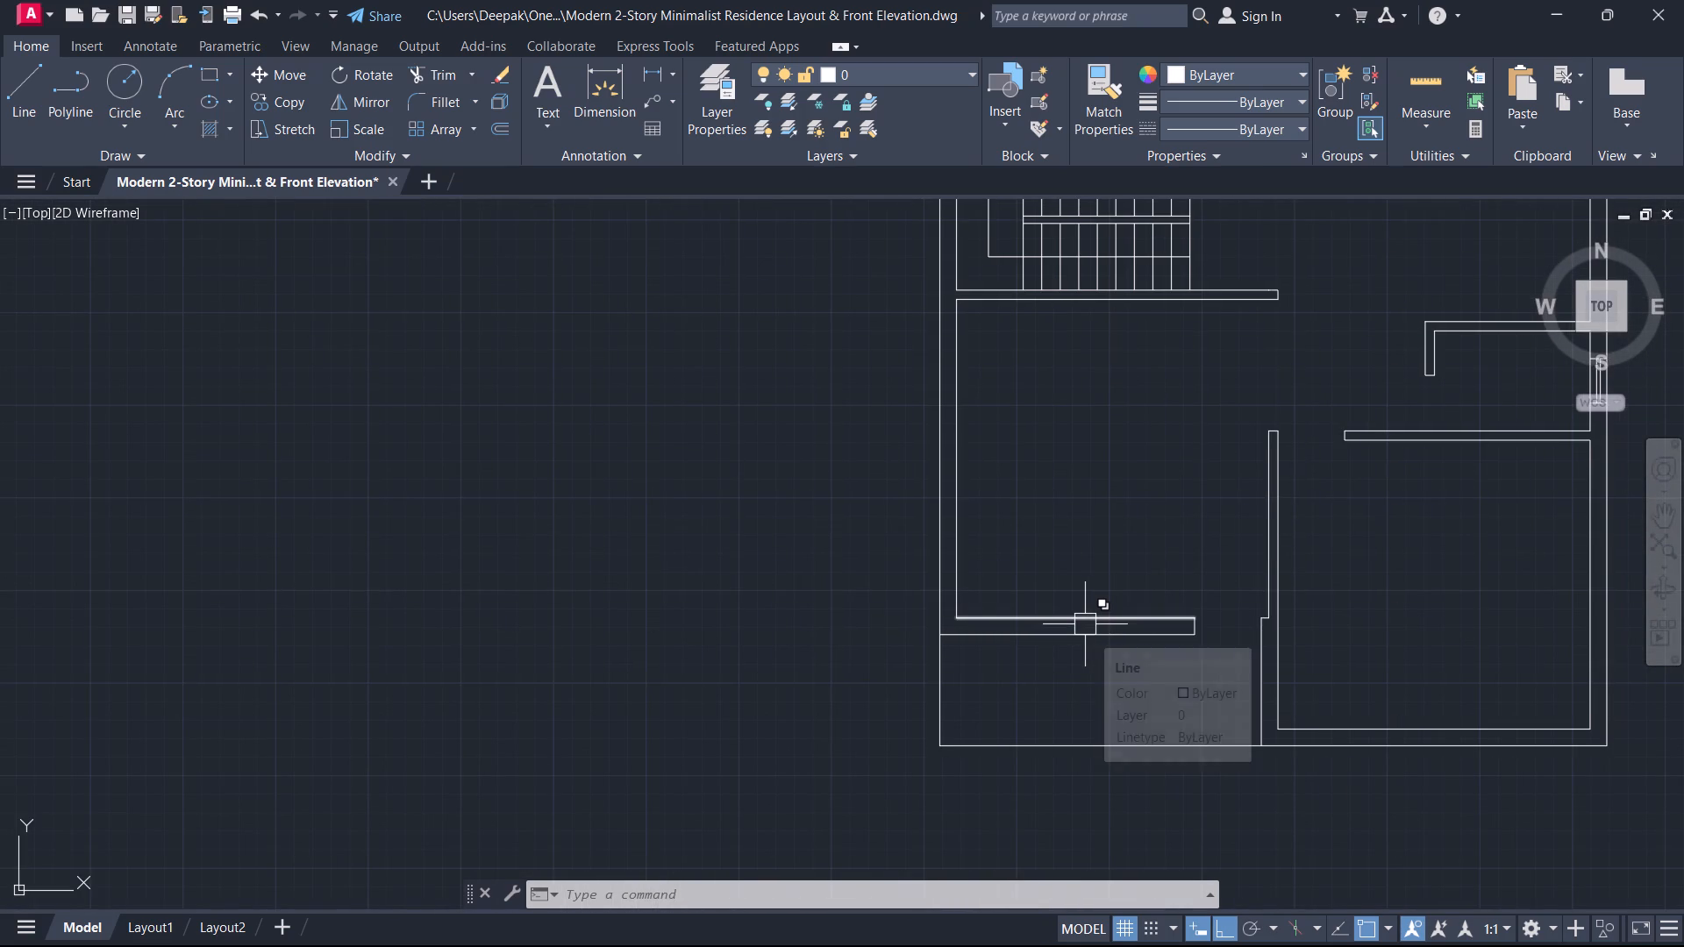
{"action": "type", "text": "l"}
{"action": "key", "text": "space"}
{"action": "scroll", "coordinate": [1081, 622], "scroll_direction": "up", "scroll_amount": 2}
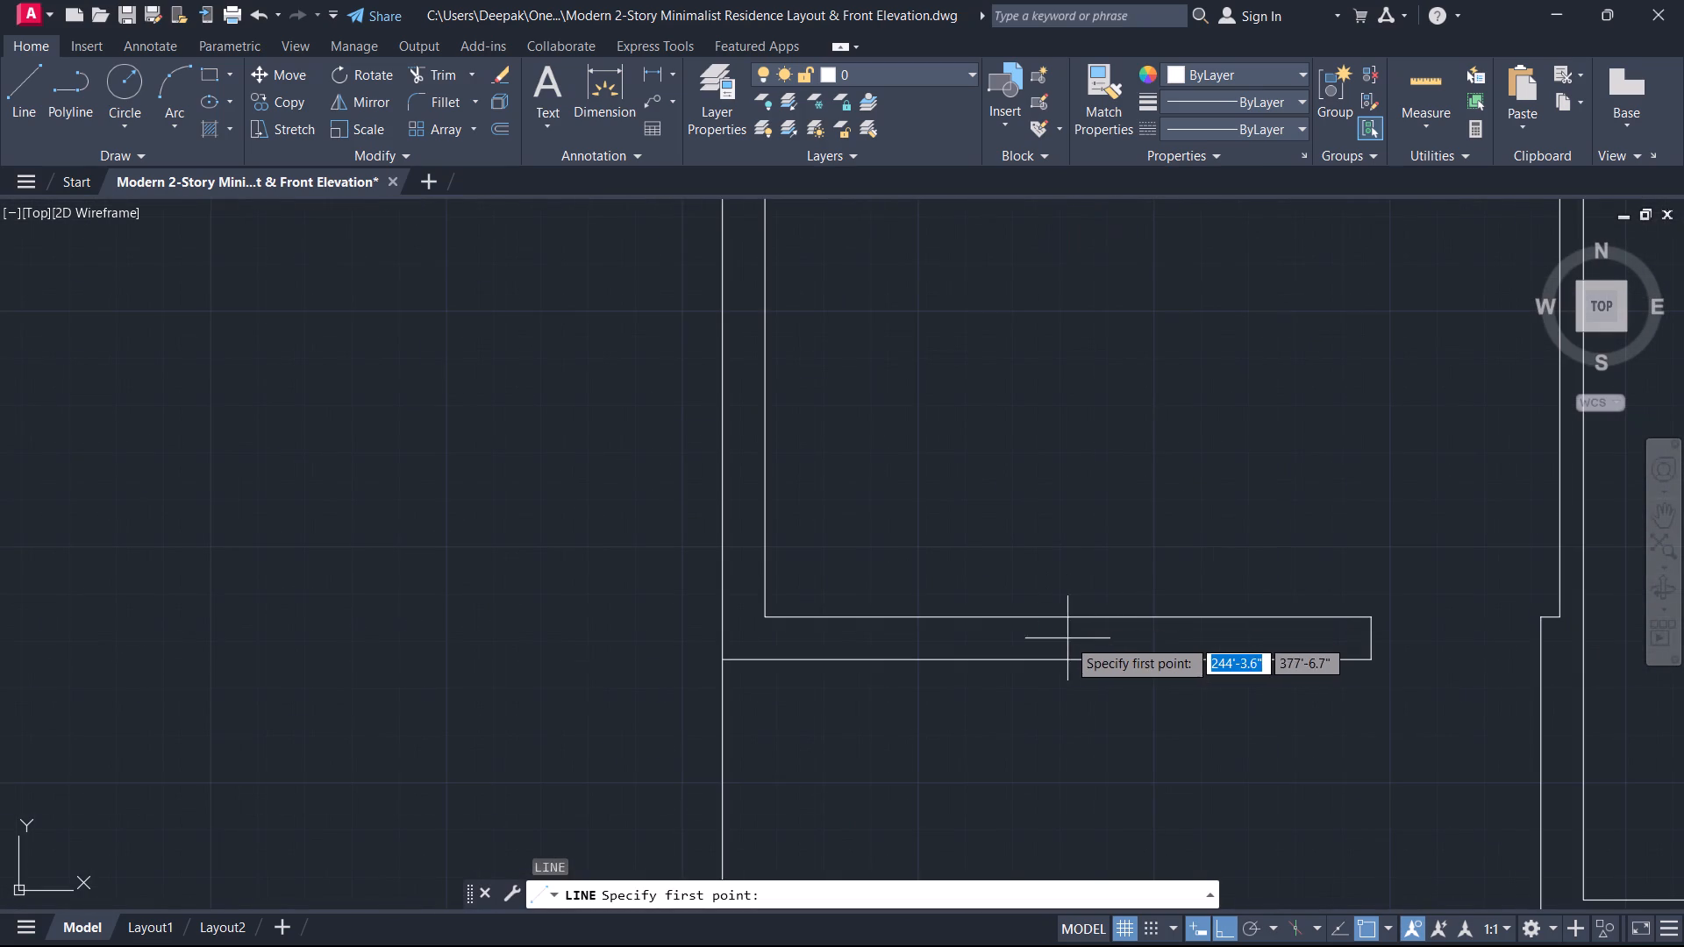
{"action": "left_click", "coordinate": [1080, 622]}
{"action": "key", "text": "Escape"}
{"action": "key", "text": "space"}
{"action": "left_click", "coordinate": [1067, 618]}
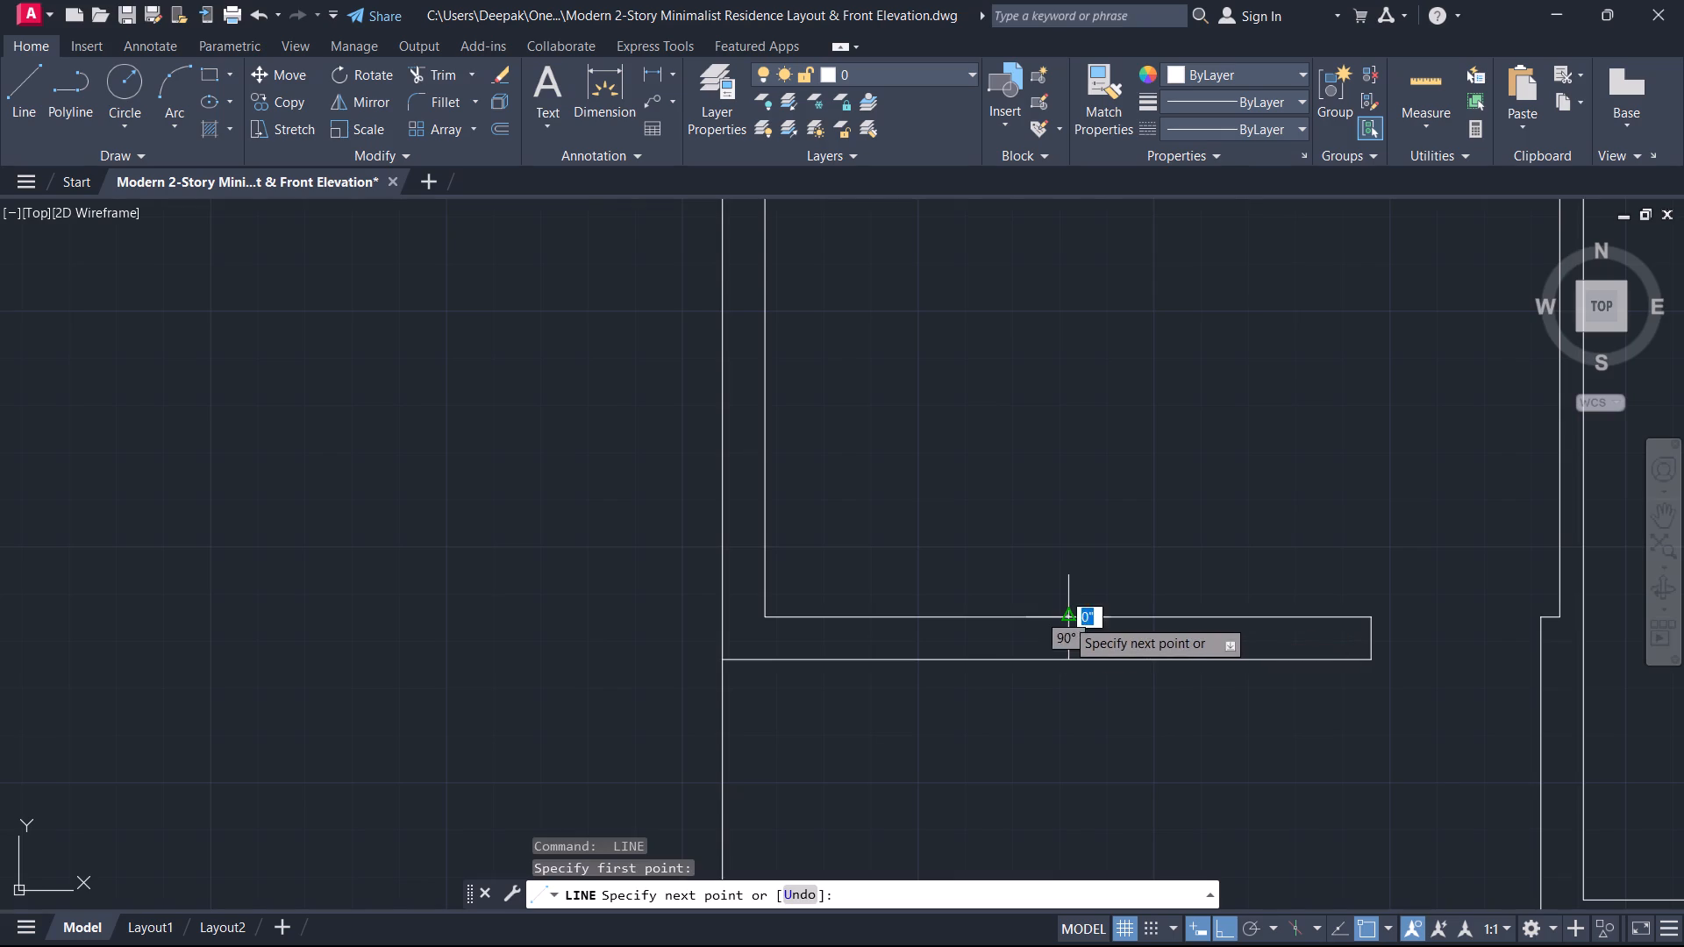
{"action": "left_click", "coordinate": [1065, 659]}
{"action": "key", "text": "Escape"}
Offset the wall's midpoint line by 3' to both sides to mark the window opening.
{"action": "key", "text": "o"}
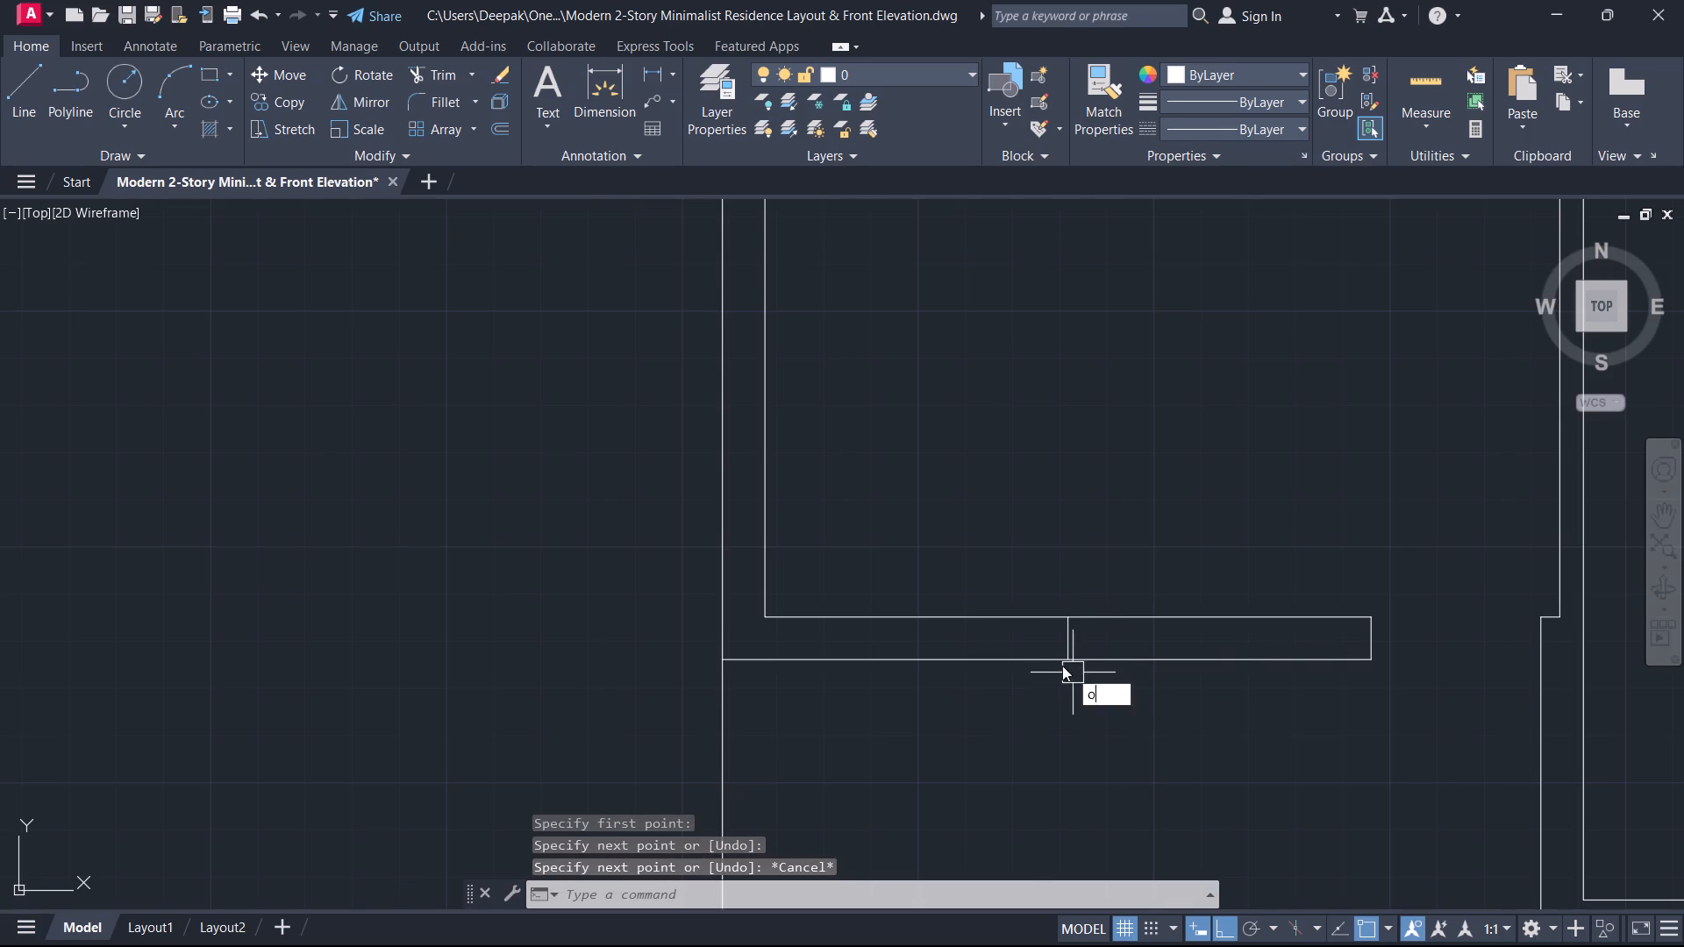
{"action": "key", "text": "space"}
{"action": "type", "text": "3'"}
{"action": "key", "text": "Return"}
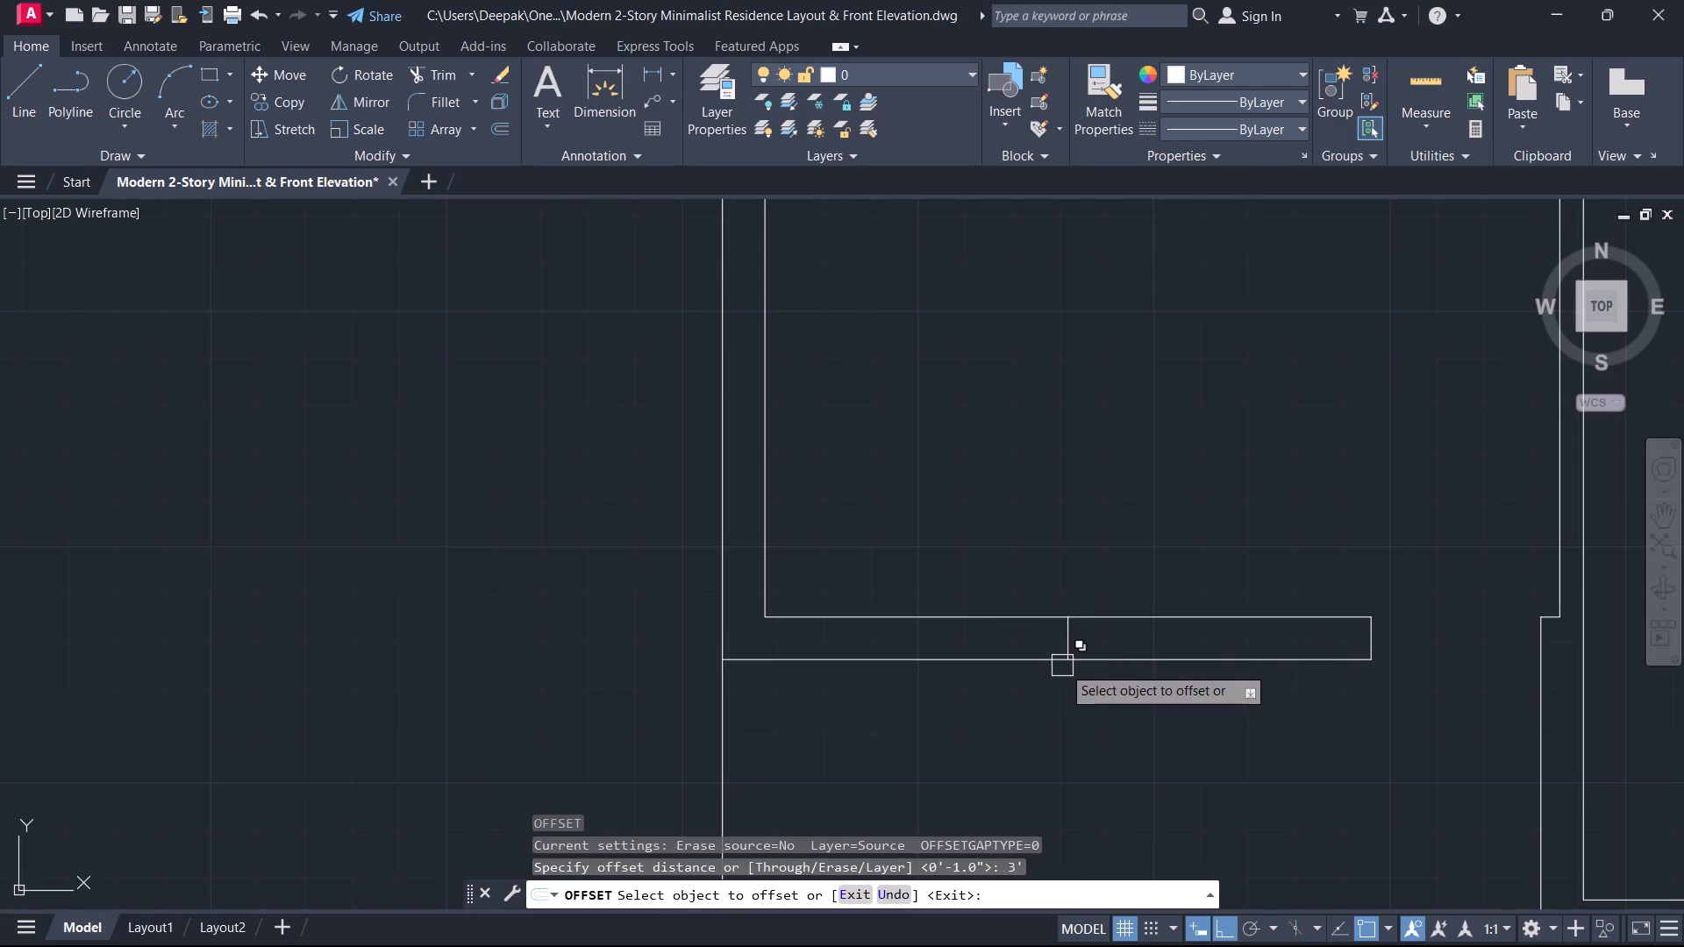
{"action": "scroll", "coordinate": [1062, 698], "scroll_direction": "up", "scroll_amount": 2}
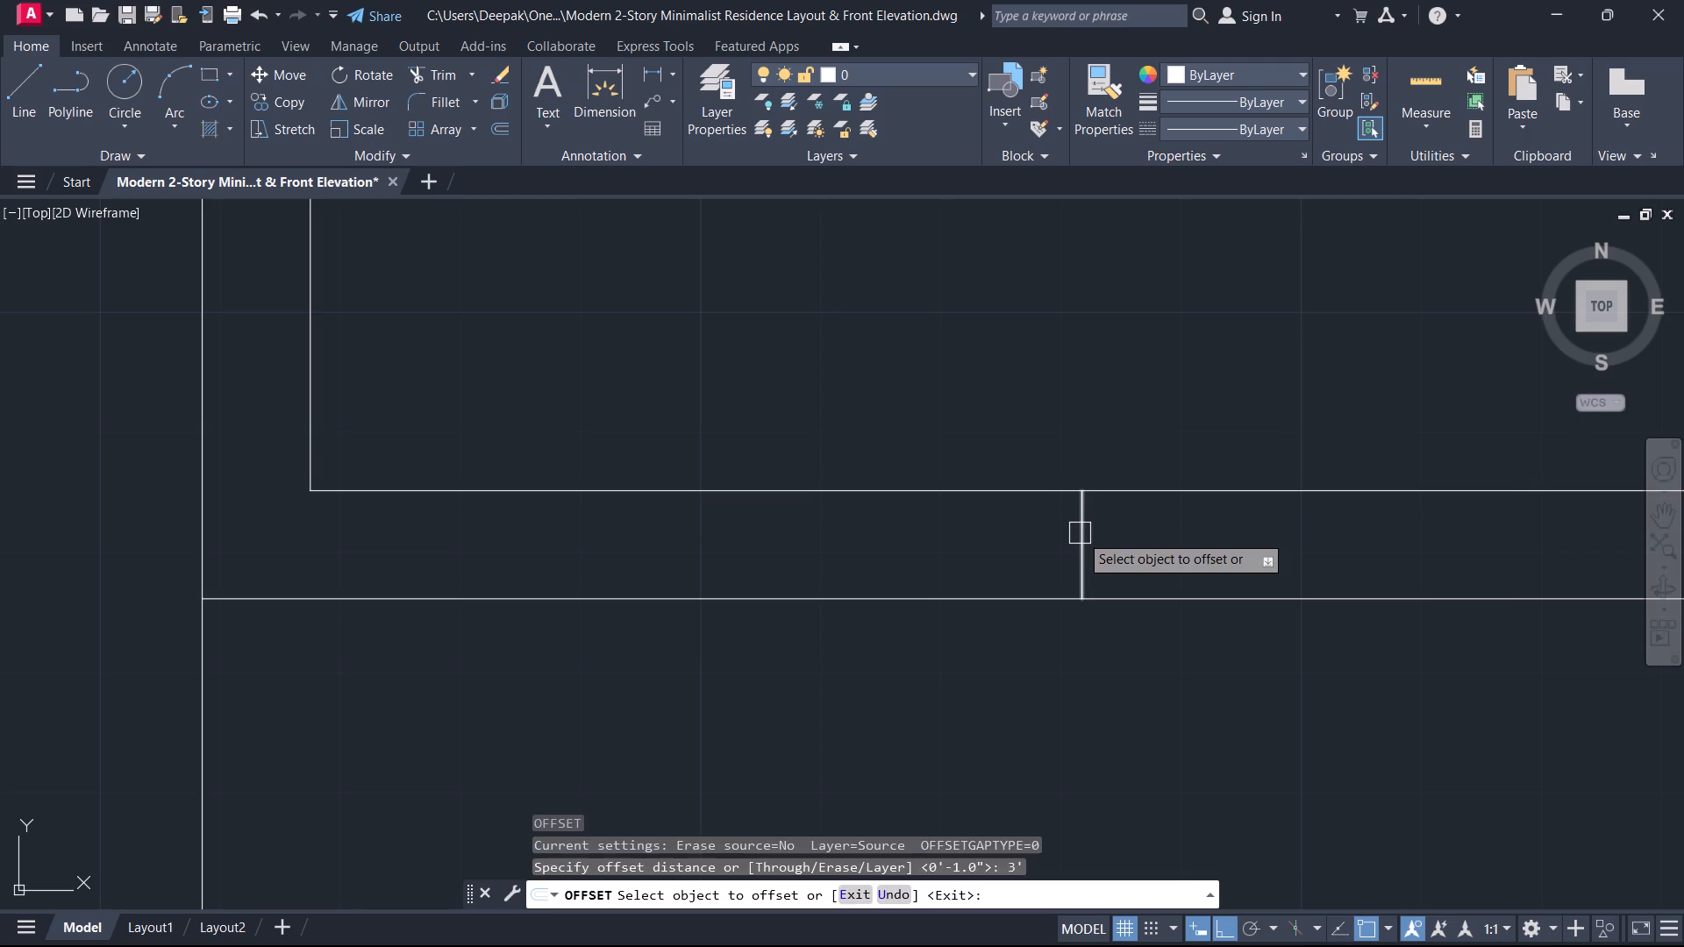
{"action": "left_click", "coordinate": [1080, 533]}
{"action": "left_click", "coordinate": [1192, 551]}
{"action": "left_click", "coordinate": [1086, 545]}
{"action": "left_click", "coordinate": [1026, 559]}
{"action": "key", "text": "Escape"}
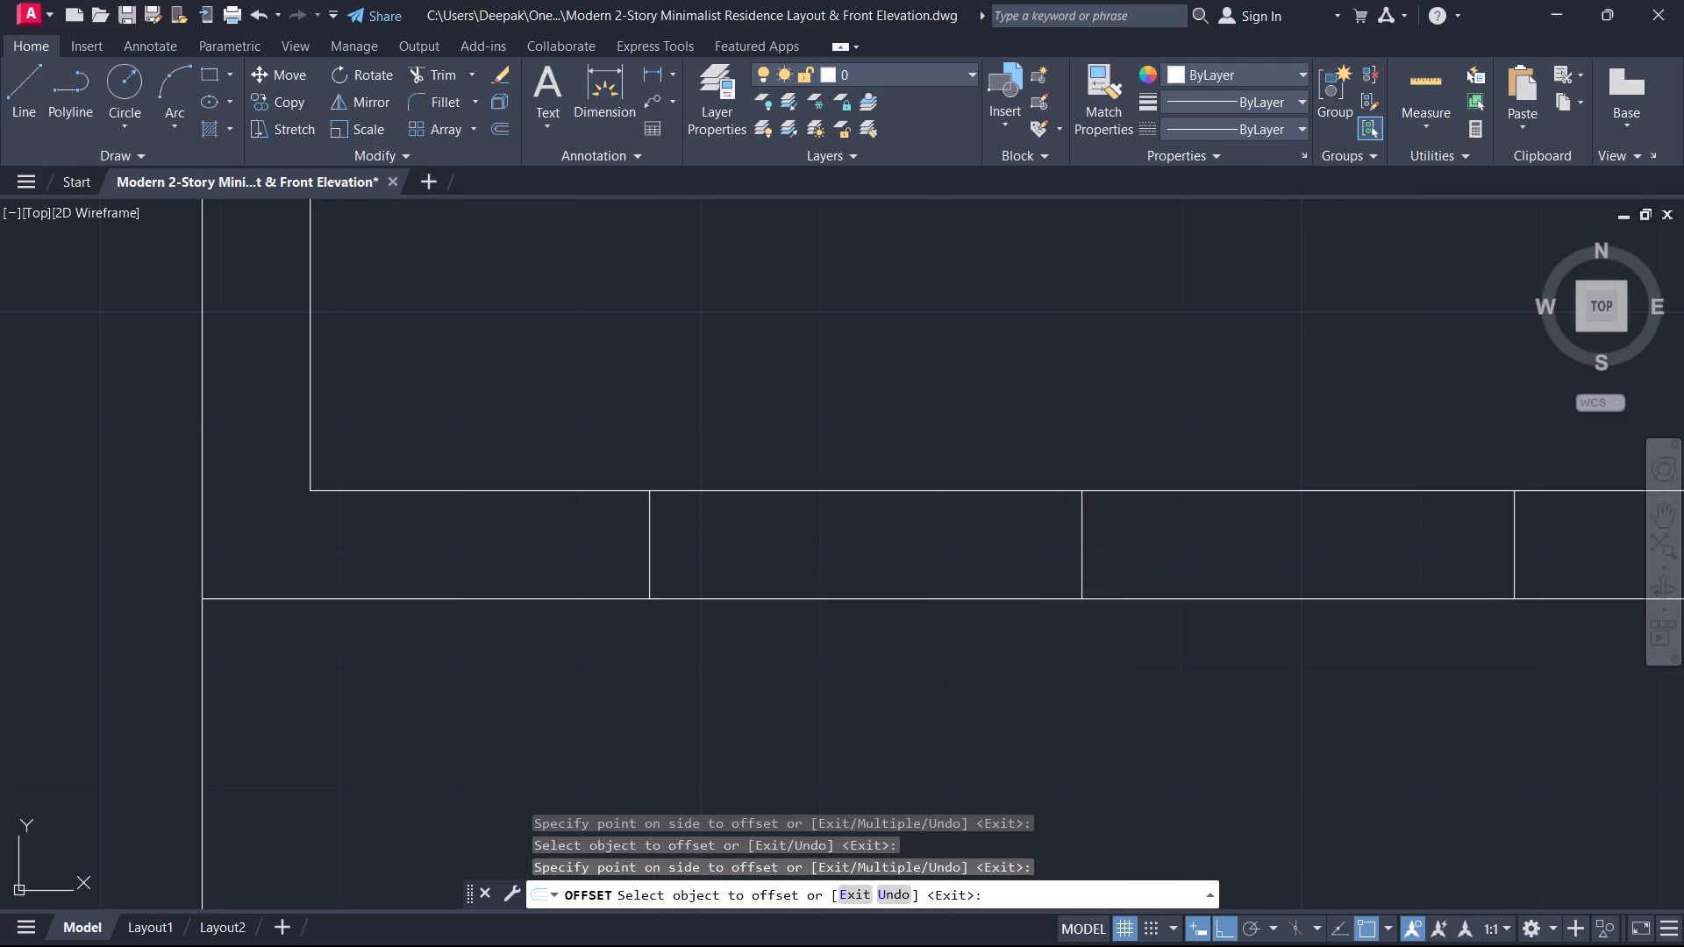
Erase the midpoint line between the two window end lines.
{"action": "left_click_drag", "start_coordinate": [1147, 541], "coordinate": [1133, 543]}
{"action": "left_click", "coordinate": [999, 552]}
{"action": "key", "text": "Delete"}
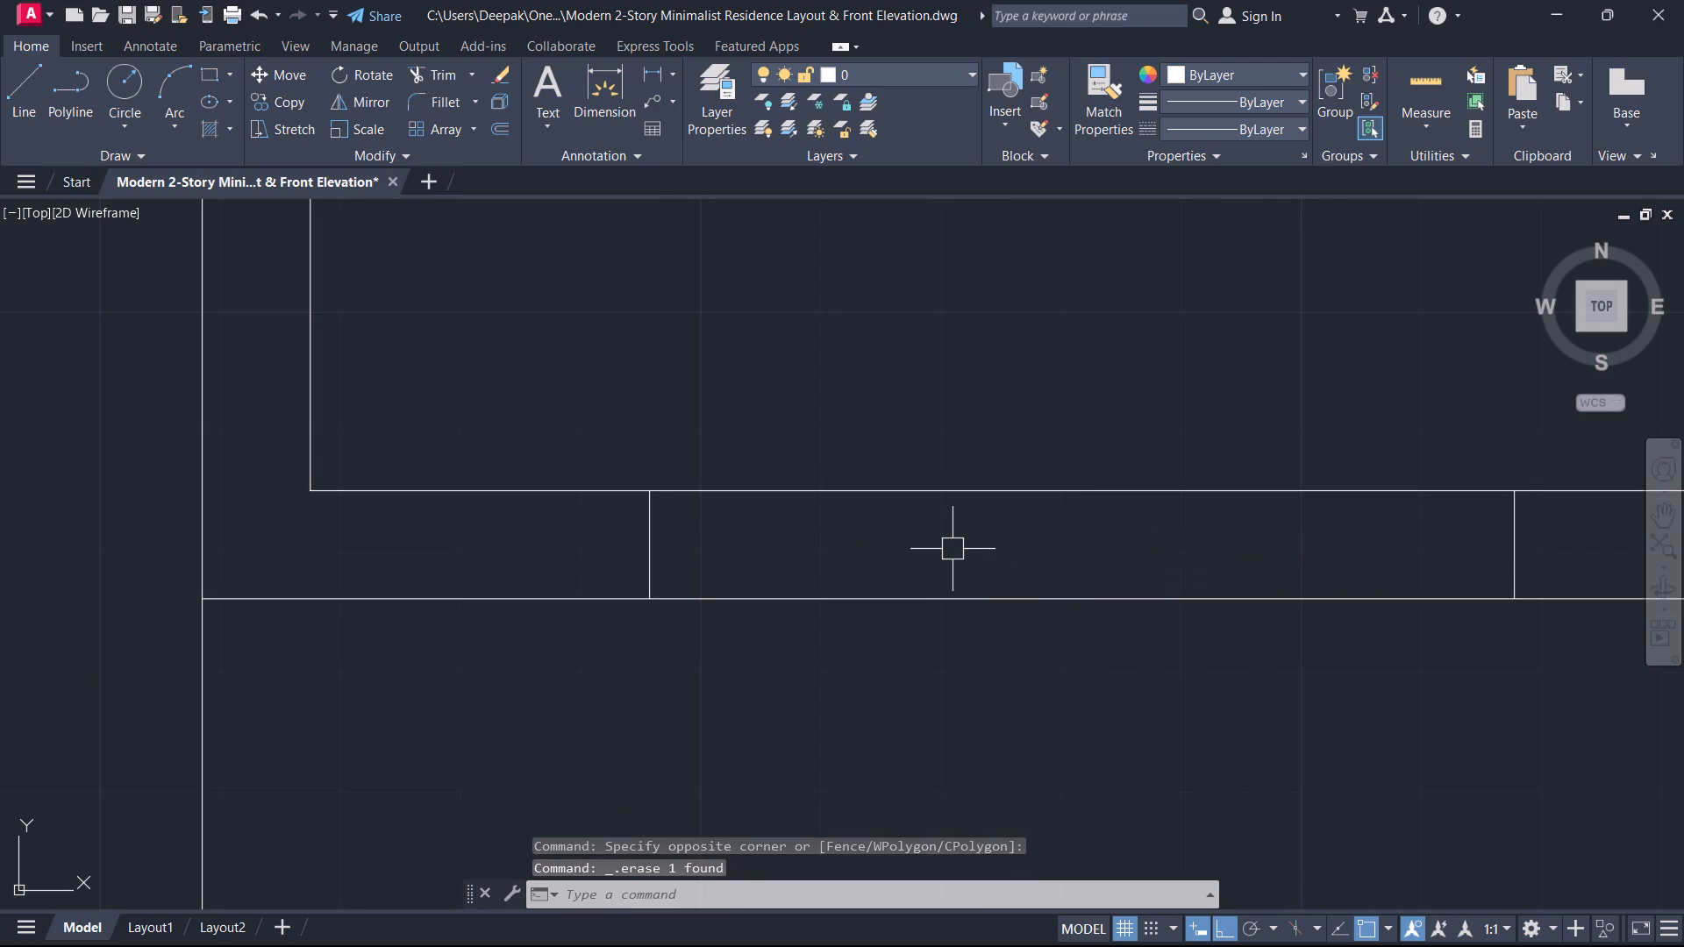
Draw a horizontal line between the midpoints of the two window end lines.
{"action": "type", "text": "l"}
{"action": "key", "text": "space"}
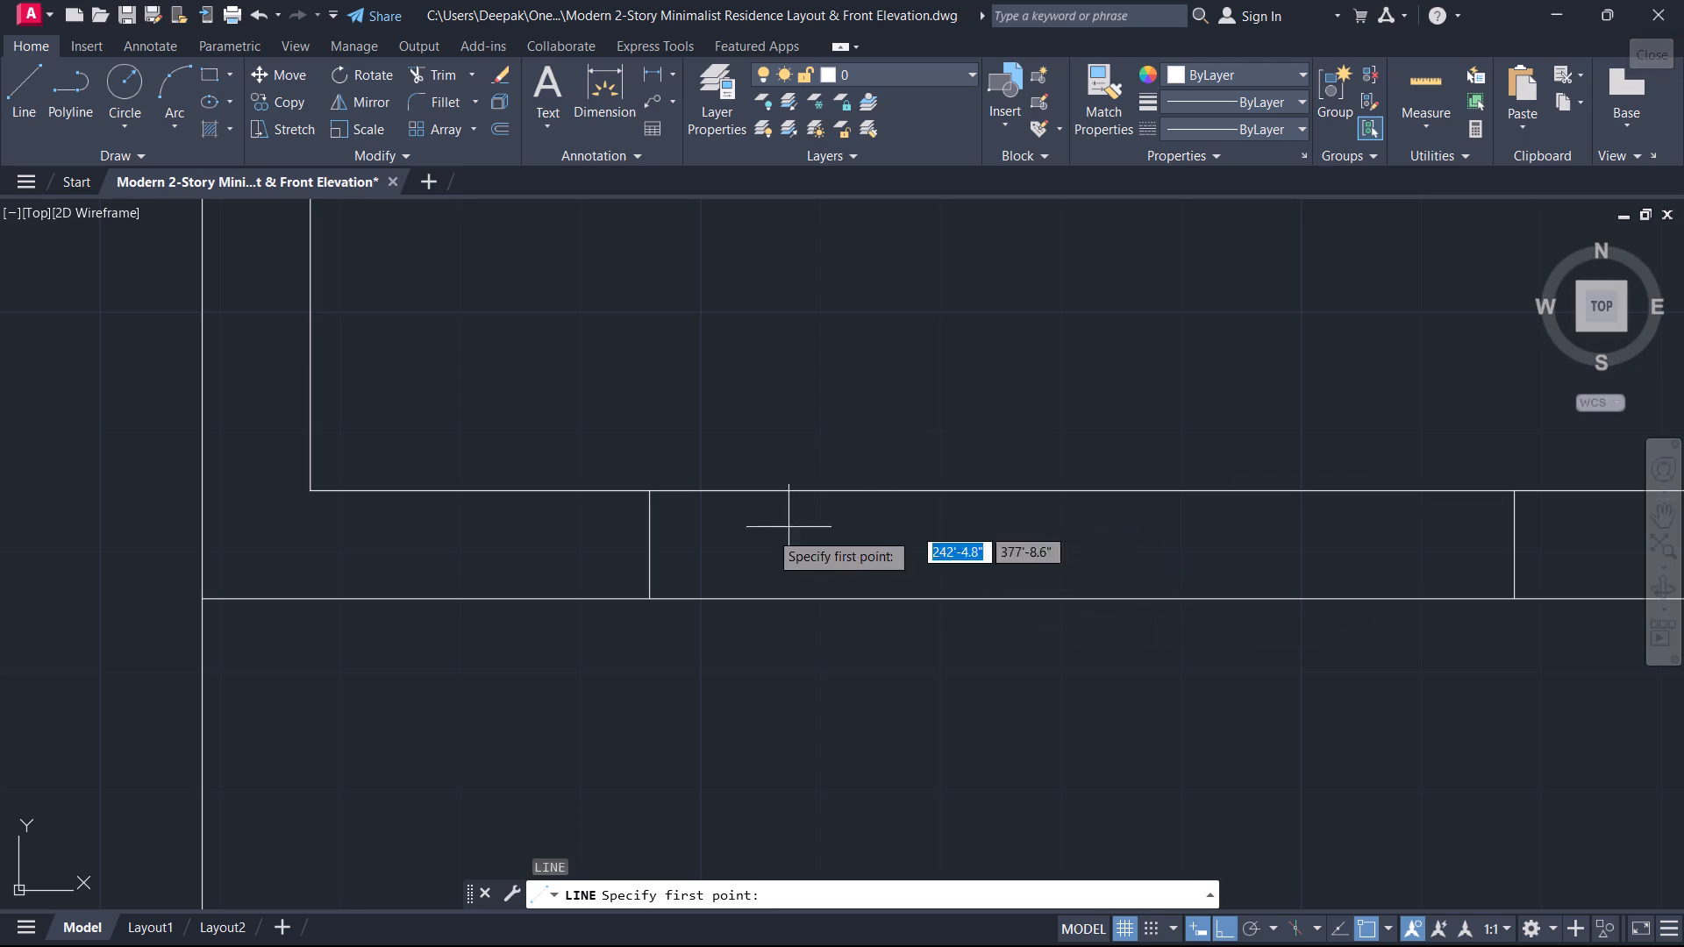
{"action": "left_click", "coordinate": [649, 552]}
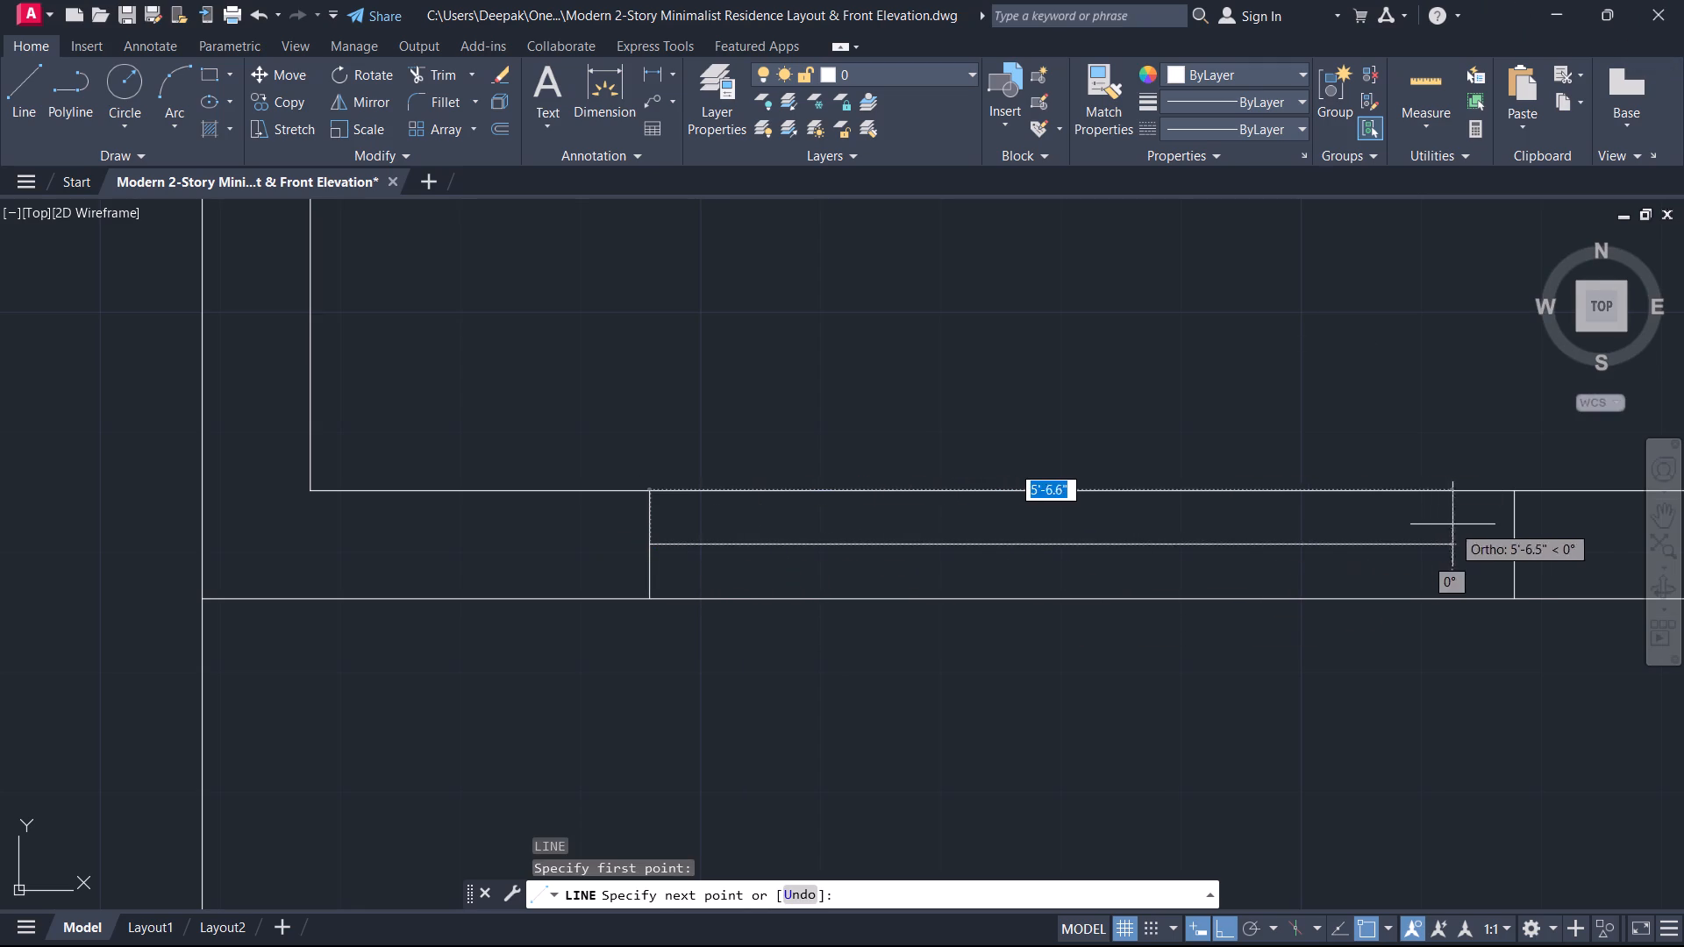
{"action": "left_click", "coordinate": [1517, 542]}
{"action": "key", "text": "Escape"}
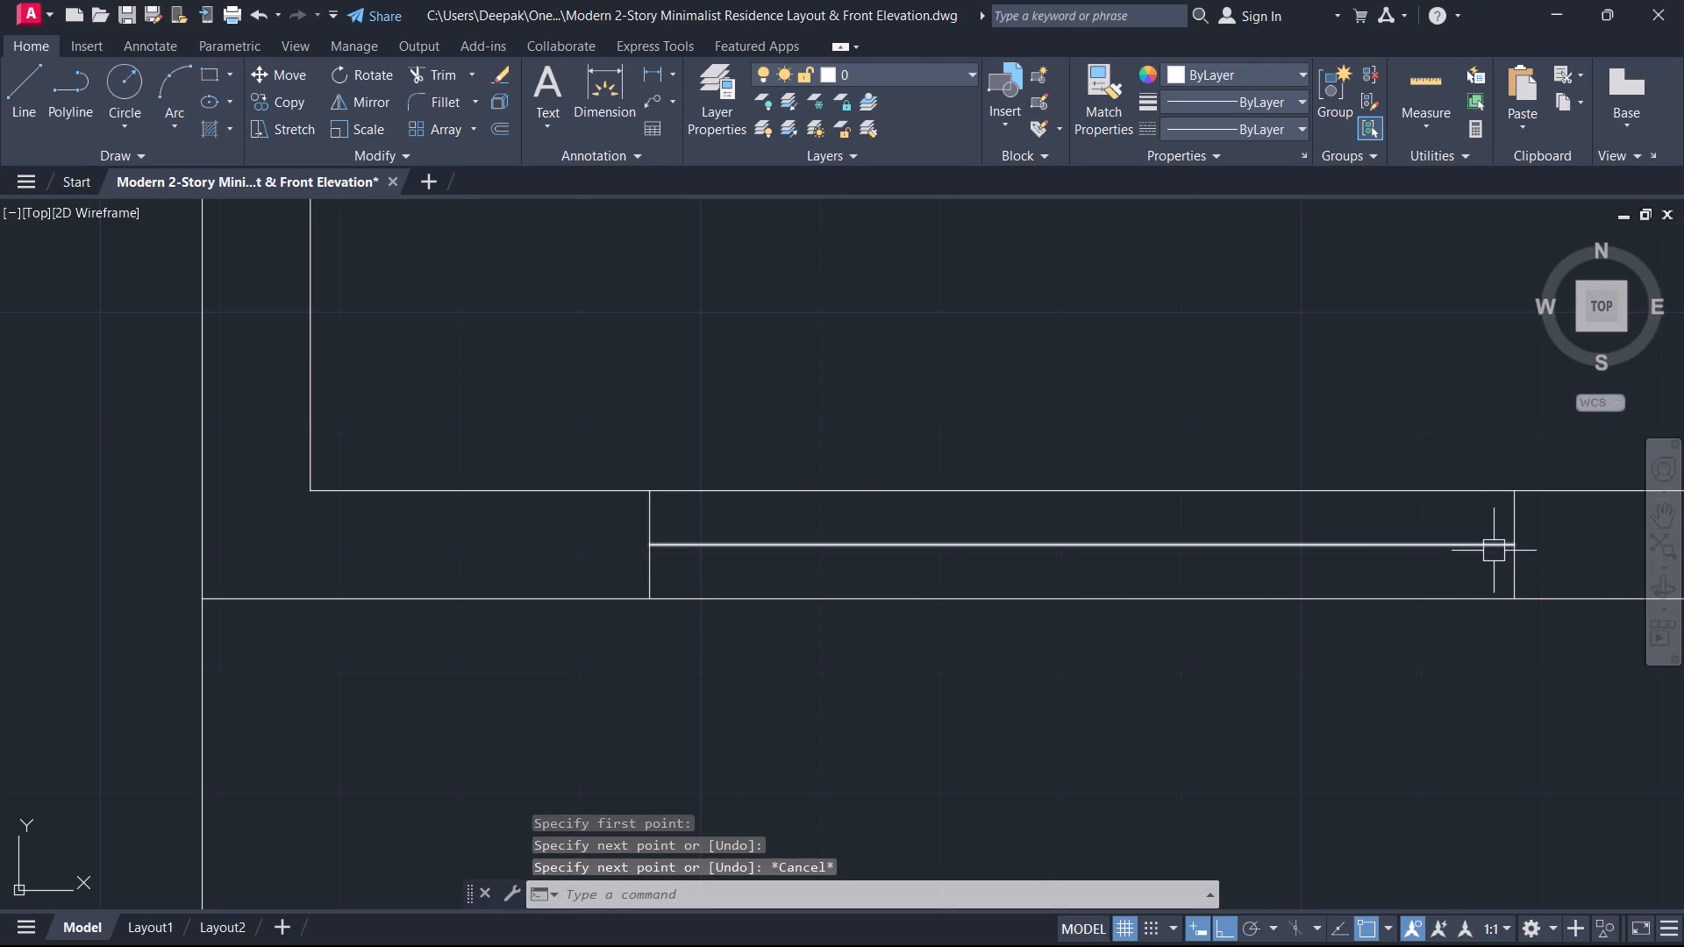
Offset the window's horizontal centre line by 1" to both sides for the glazing lines.
{"action": "key", "text": "o"}
{"action": "key", "text": "space"}
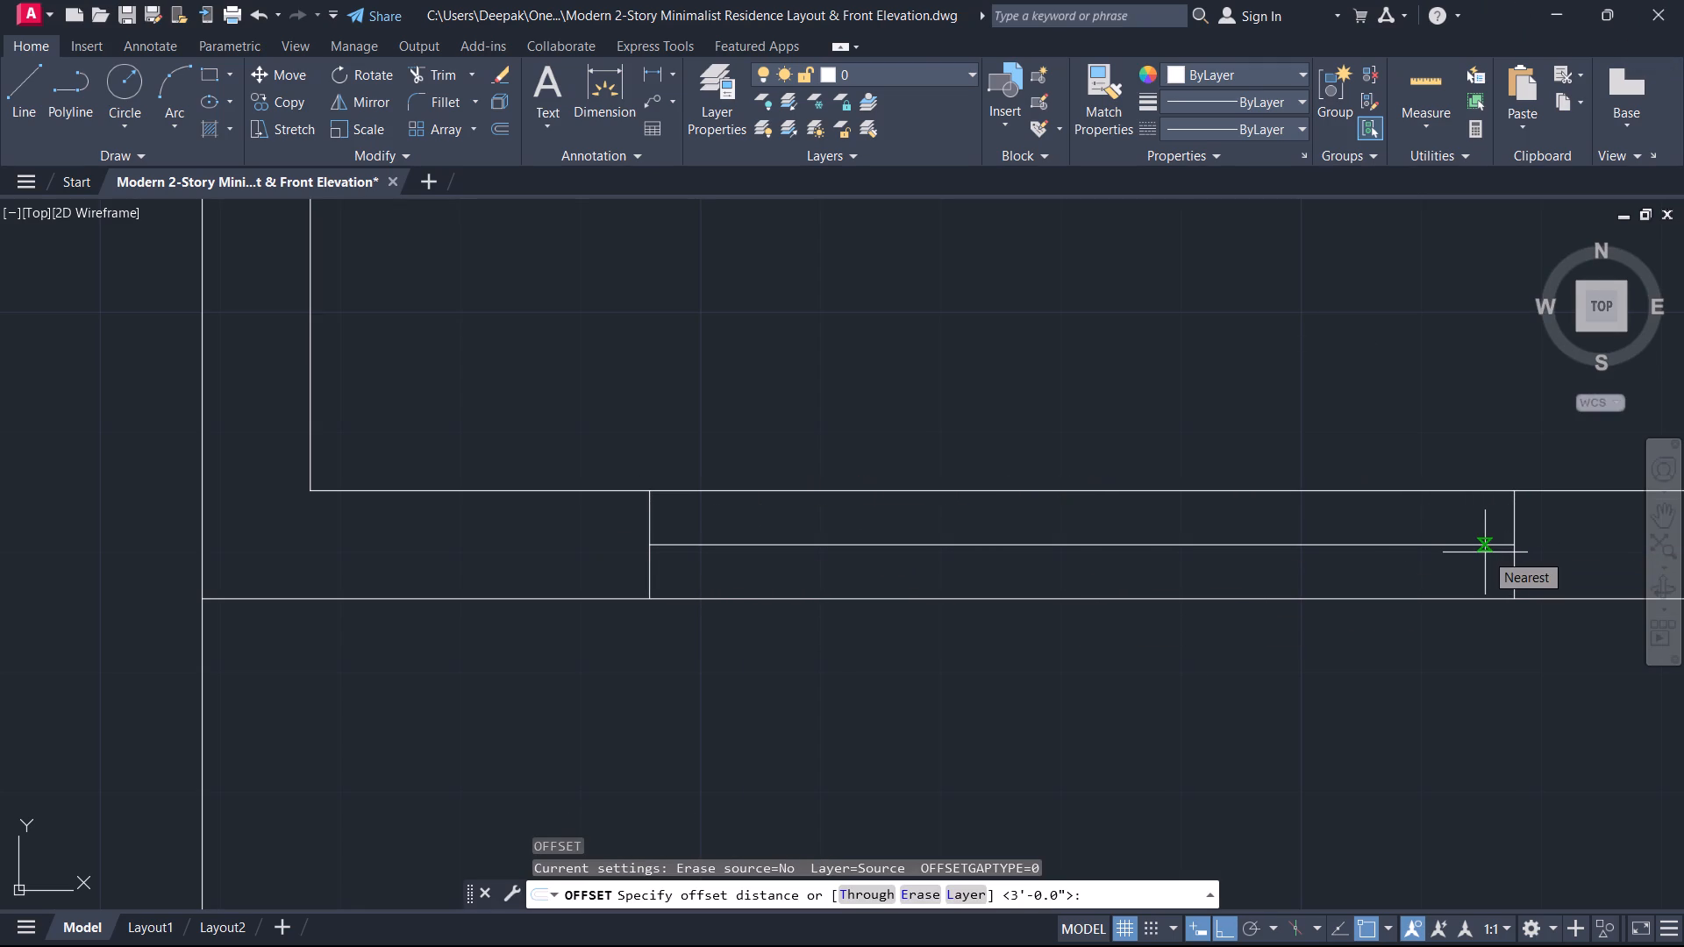
{"action": "key", "text": "1"}
{"action": "key", "text": "Return"}
{"action": "left_click", "coordinate": [1202, 543]}
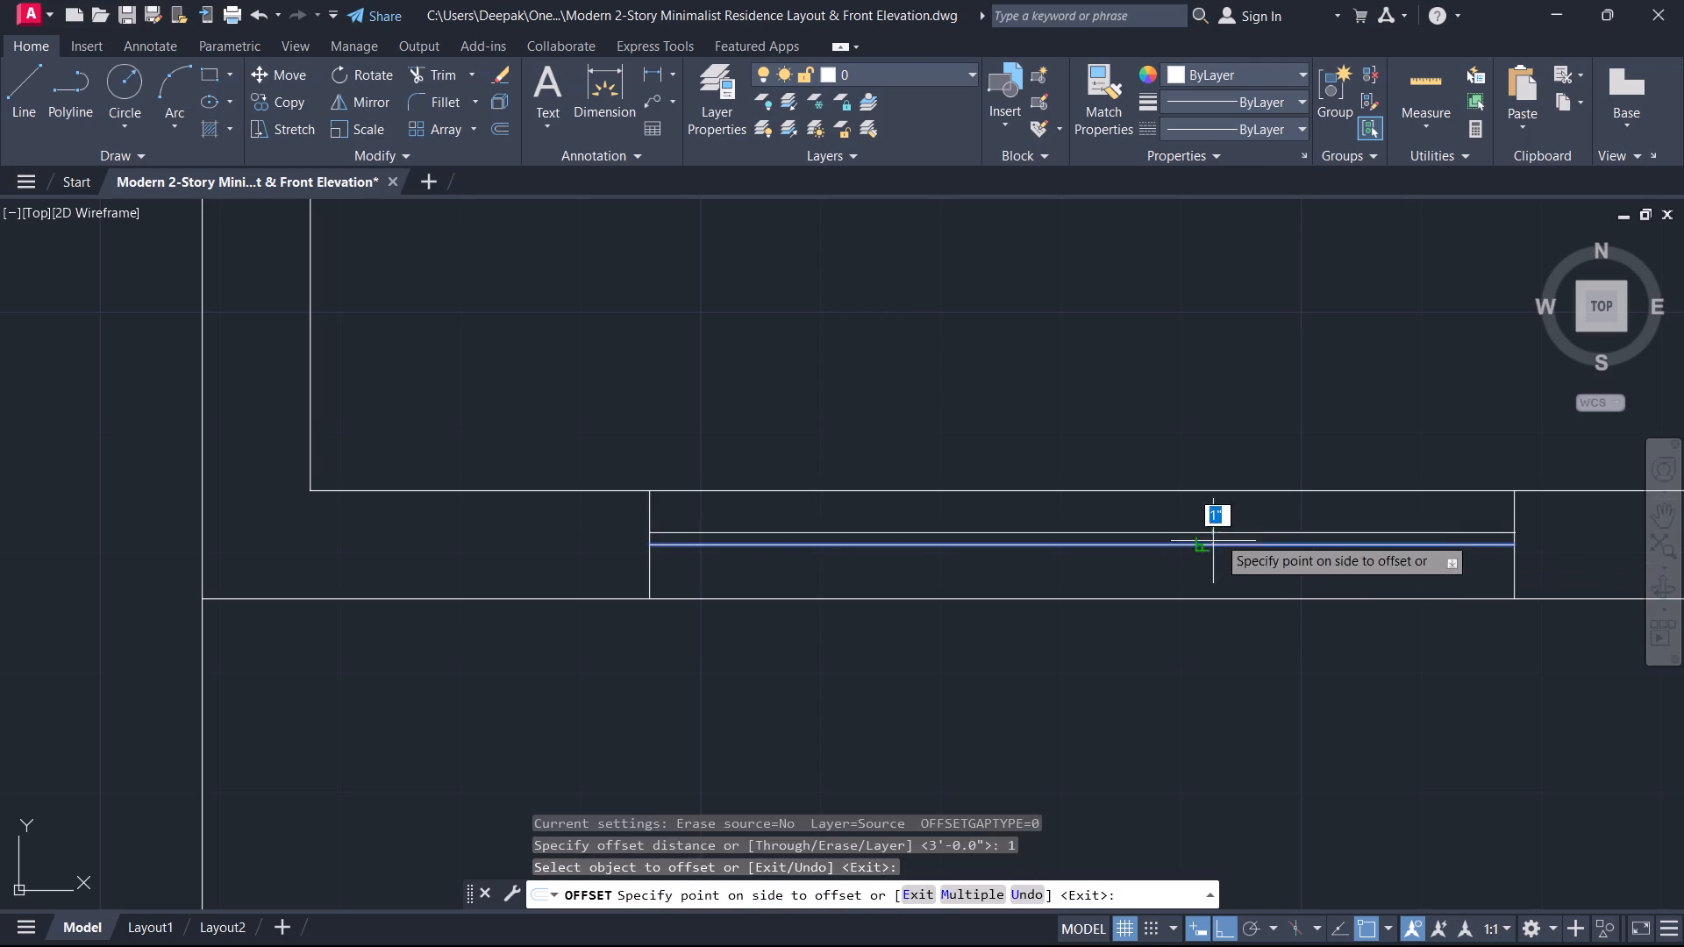
{"action": "left_click", "coordinate": [1229, 517]}
{"action": "scroll", "coordinate": [1224, 526], "scroll_direction": "up", "scroll_amount": 2}
{"action": "left_click", "coordinate": [1217, 575]}
{"action": "left_click", "coordinate": [1211, 621]}
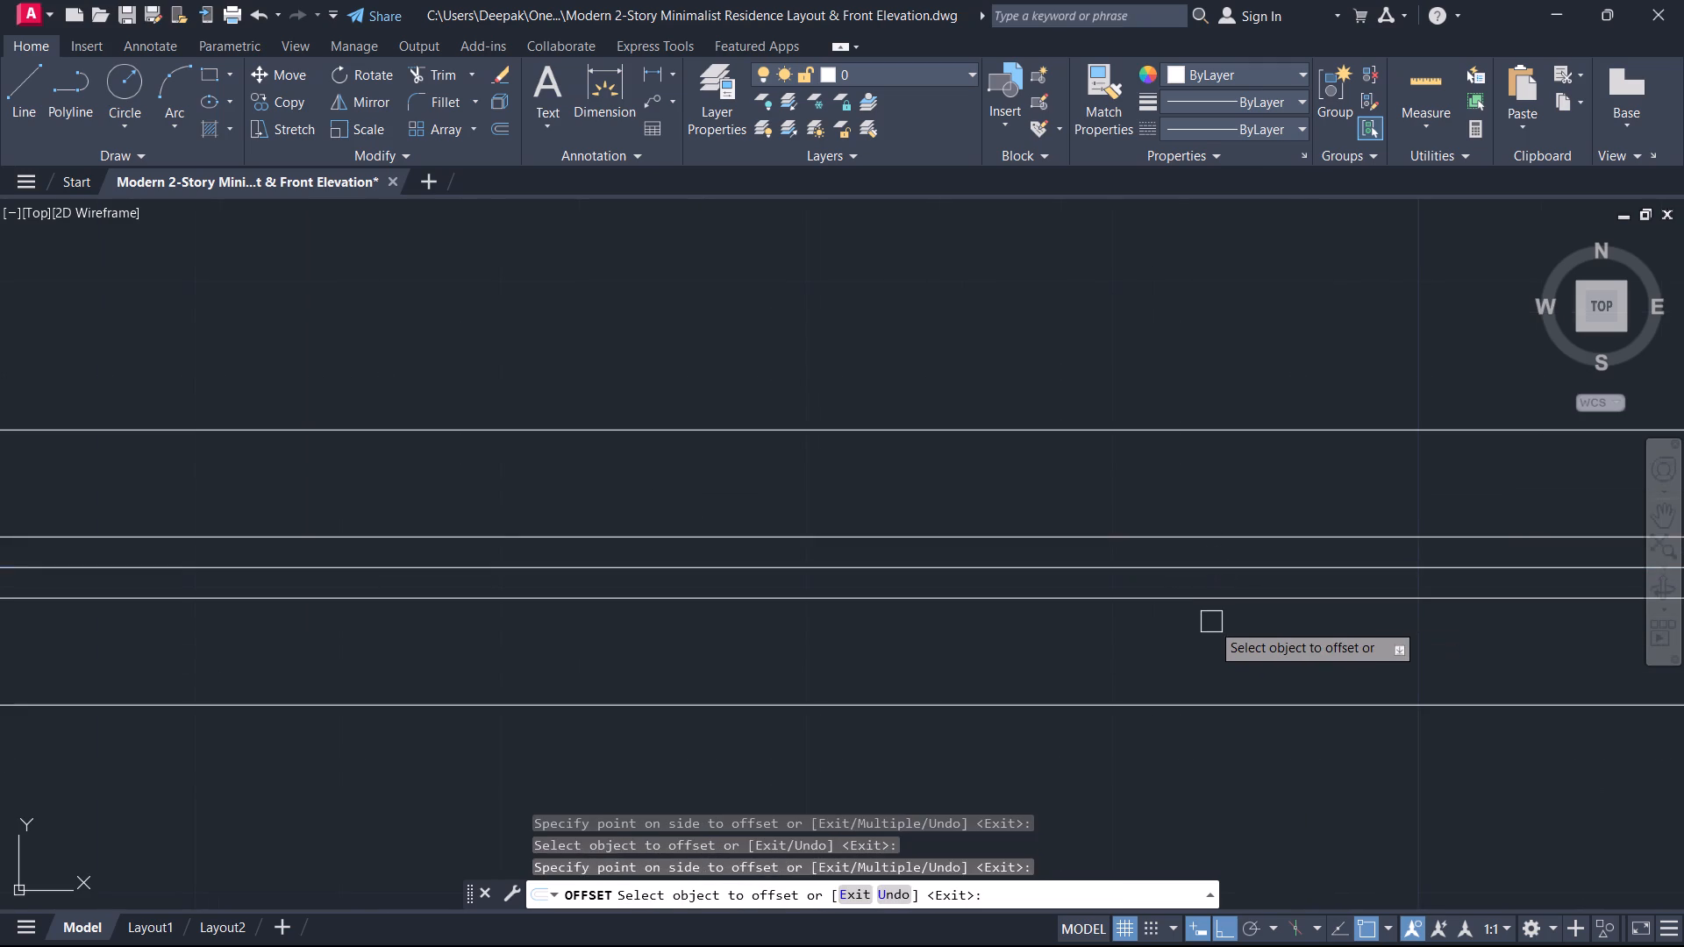
{"action": "right_click", "coordinate": [1203, 618]}
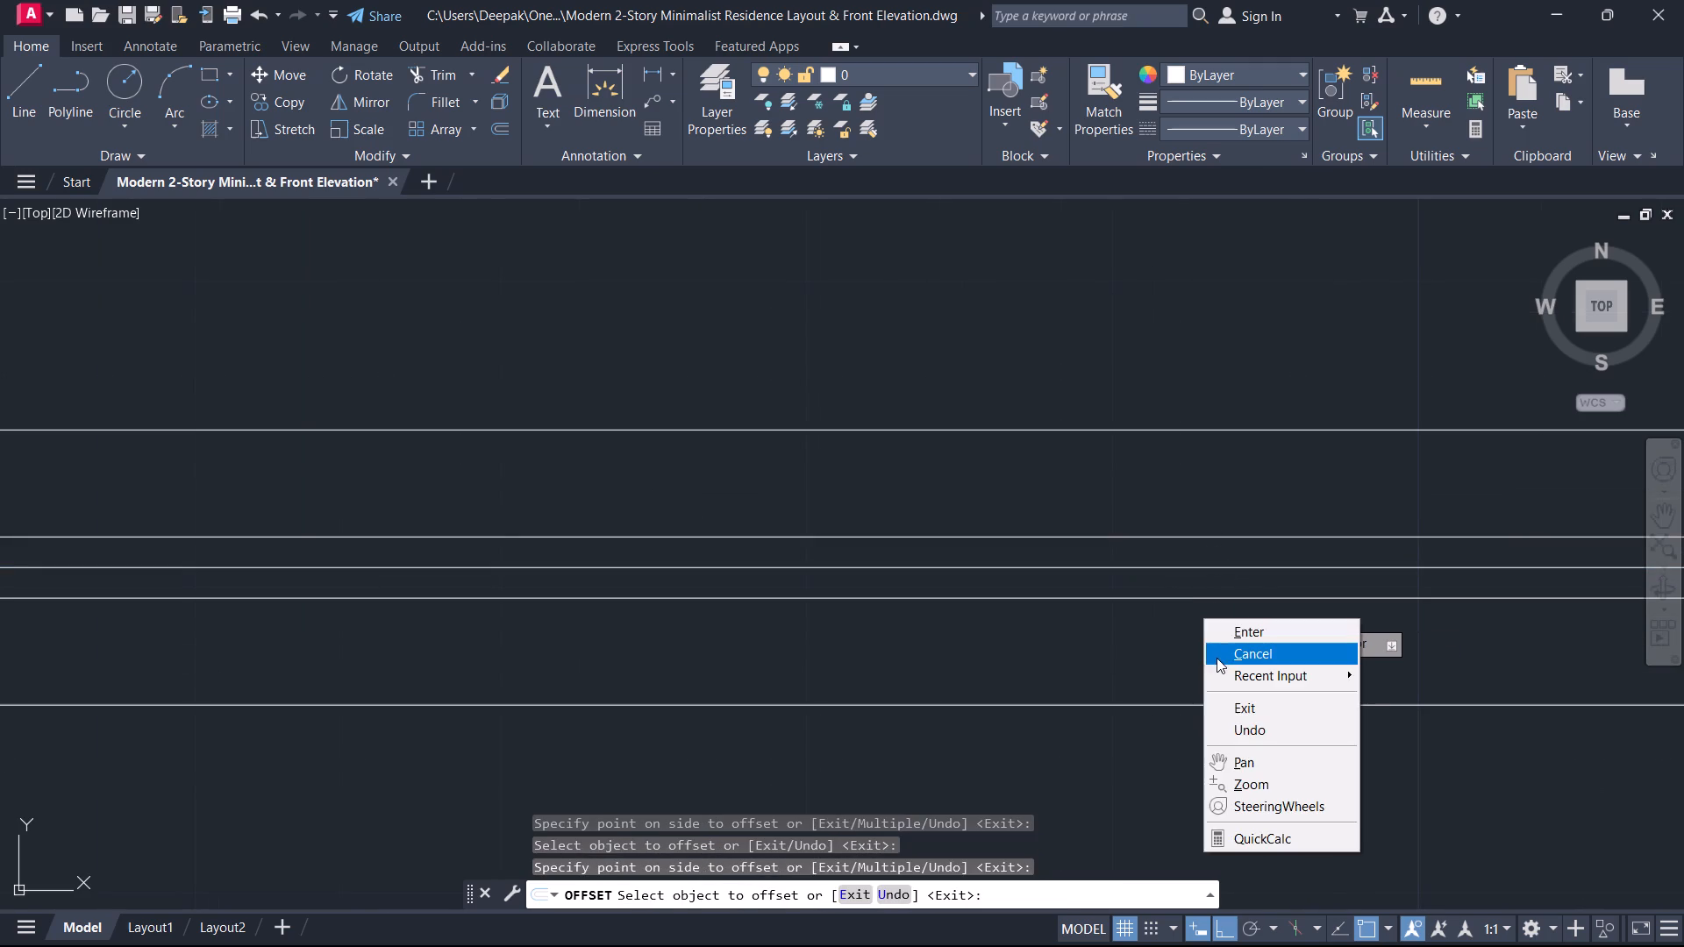
{"action": "left_click", "coordinate": [1218, 659]}
Erase the centre line between the window's two glazing lines.
{"action": "left_click", "coordinate": [1264, 569]}
{"action": "right_click", "coordinate": [1264, 569]}
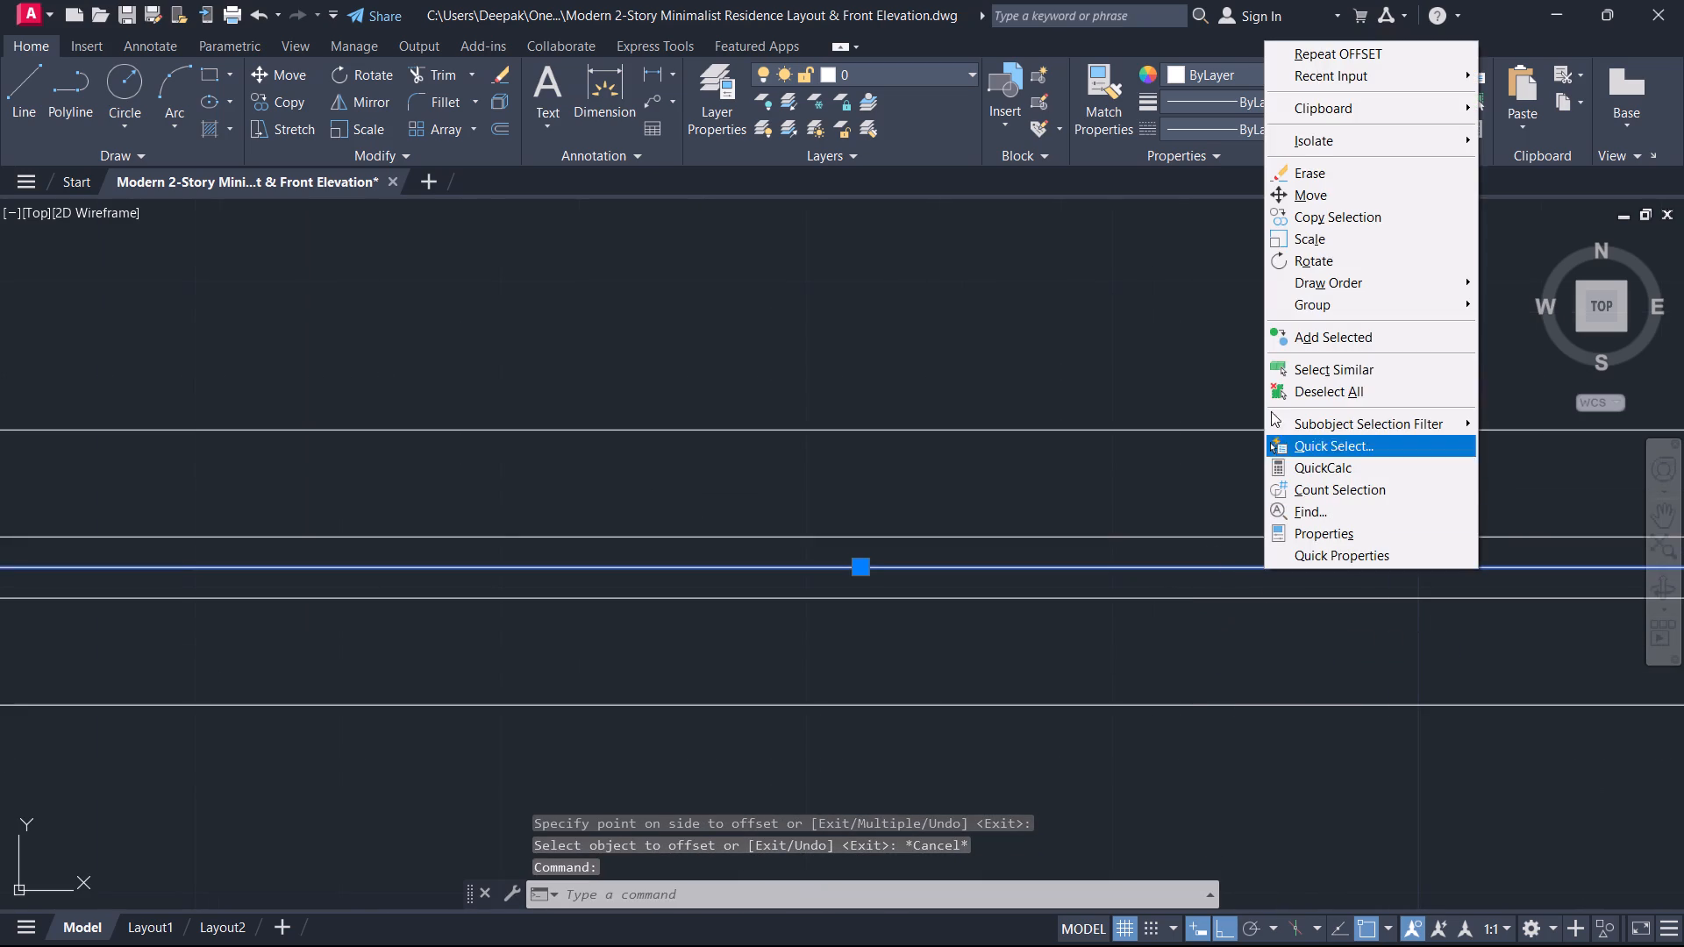
{"action": "left_click", "coordinate": [1359, 168]}
{"action": "scroll", "coordinate": [1264, 447], "scroll_direction": "down", "scroll_amount": 4}
{"action": "middle_click_drag", "start_coordinate": [1152, 538], "coordinate": [1095, 748]}
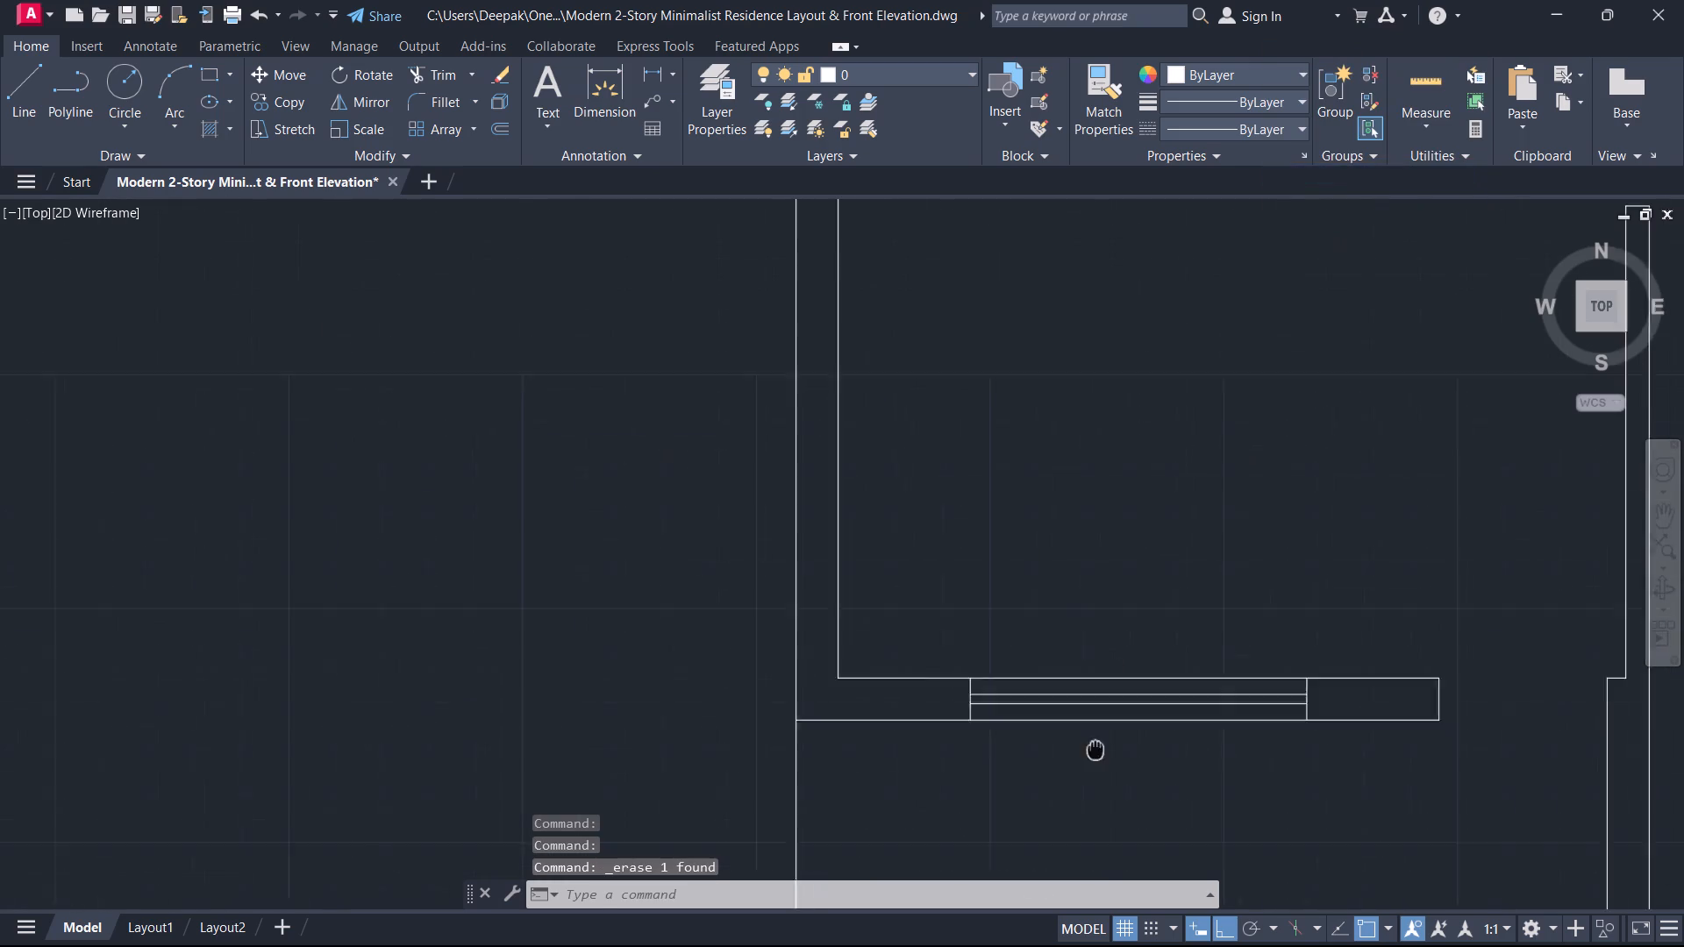
{"action": "middle_click_drag", "start_coordinate": [1095, 748], "coordinate": [1090, 780]}
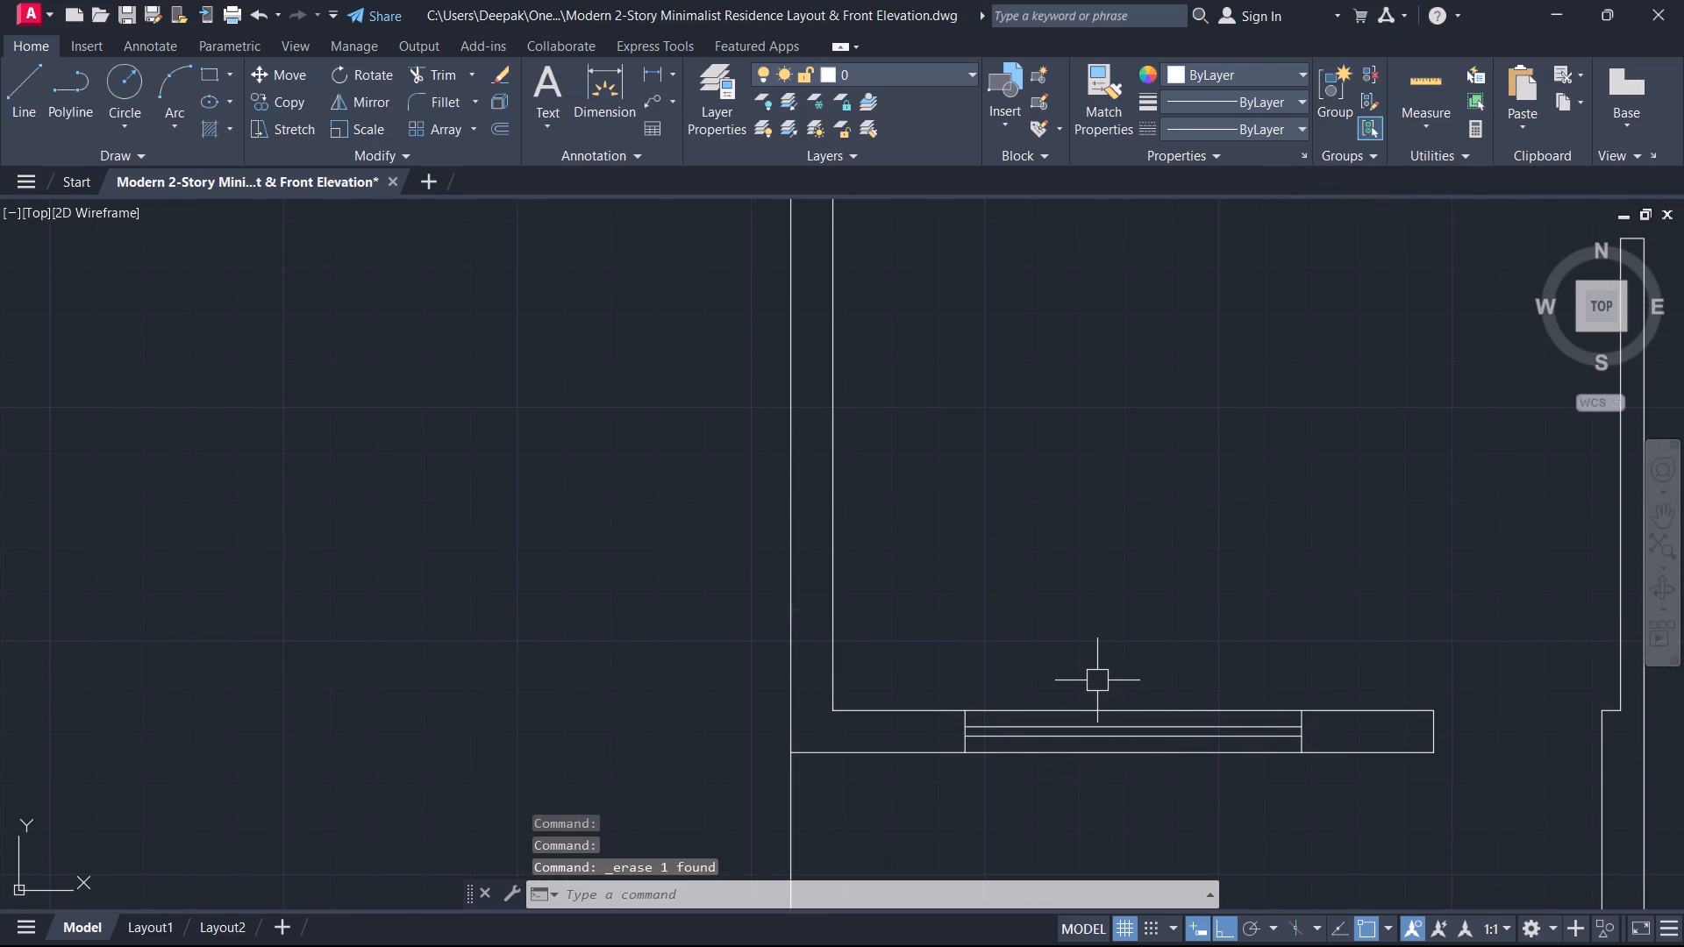
{"action": "middle_click_drag", "start_coordinate": [1038, 709], "coordinate": [1006, 692]}
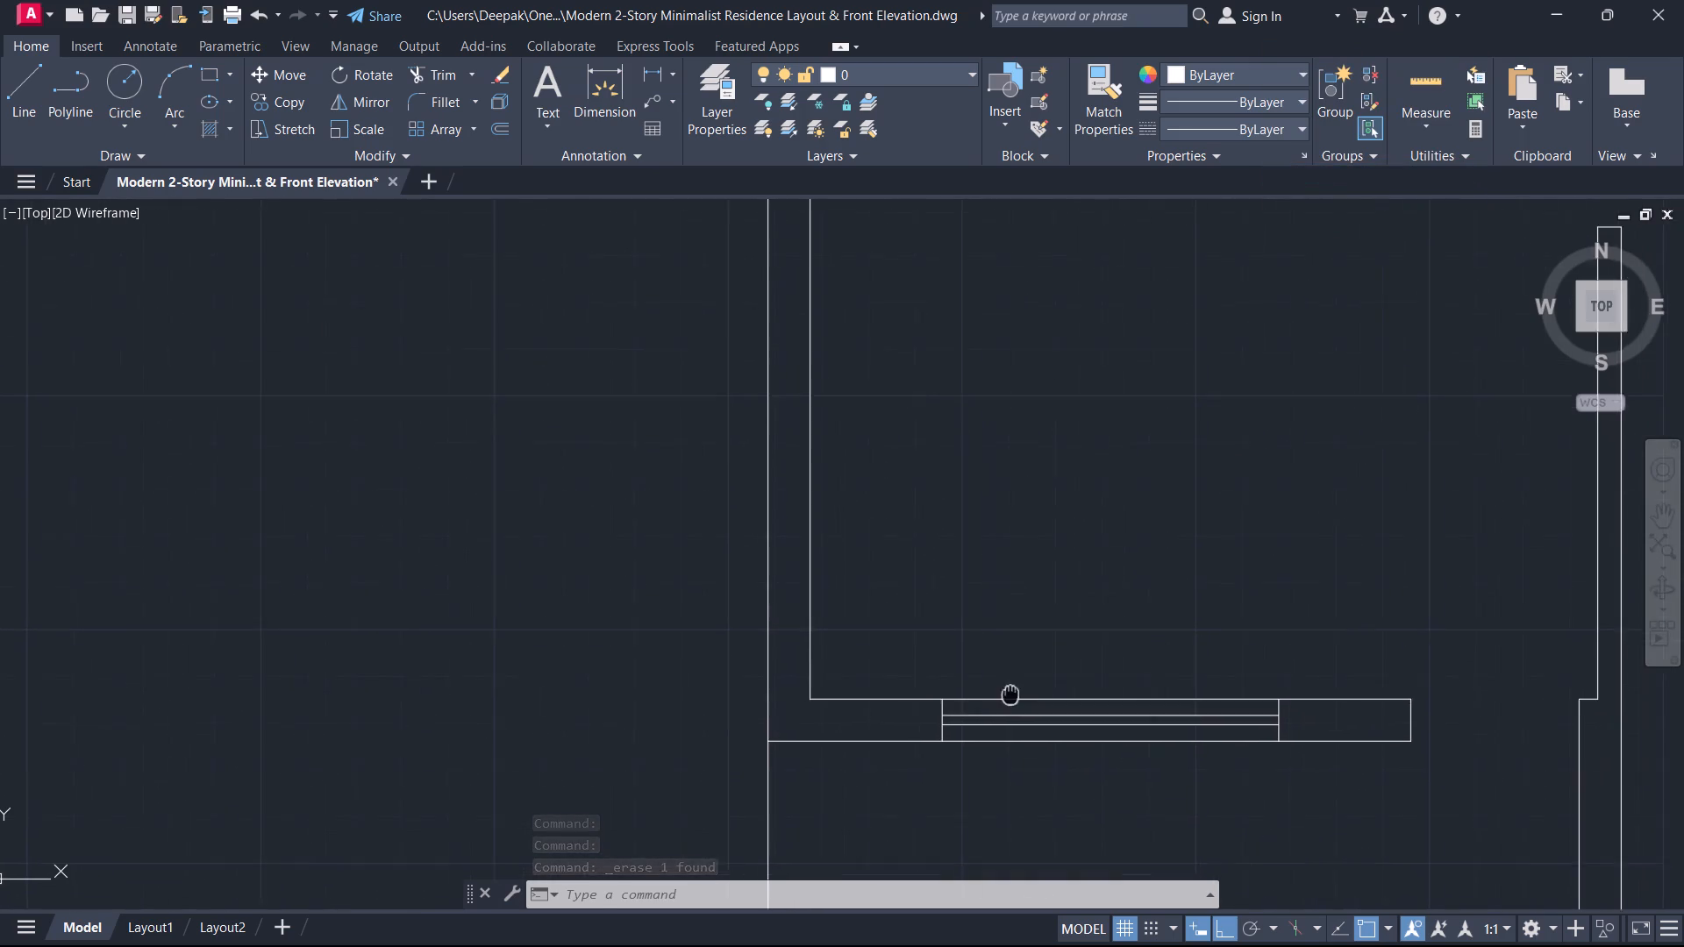
Draw a vertical line from the midpoint of the front-right room's inner bottom wall line down across the outer wall line.
{"action": "middle_click_drag", "start_coordinate": [1006, 692], "coordinate": [953, 609]}
{"action": "scroll", "coordinate": [953, 609], "scroll_direction": "down", "scroll_amount": 2}
{"action": "middle_click_drag", "start_coordinate": [953, 609], "coordinate": [952, 755]}
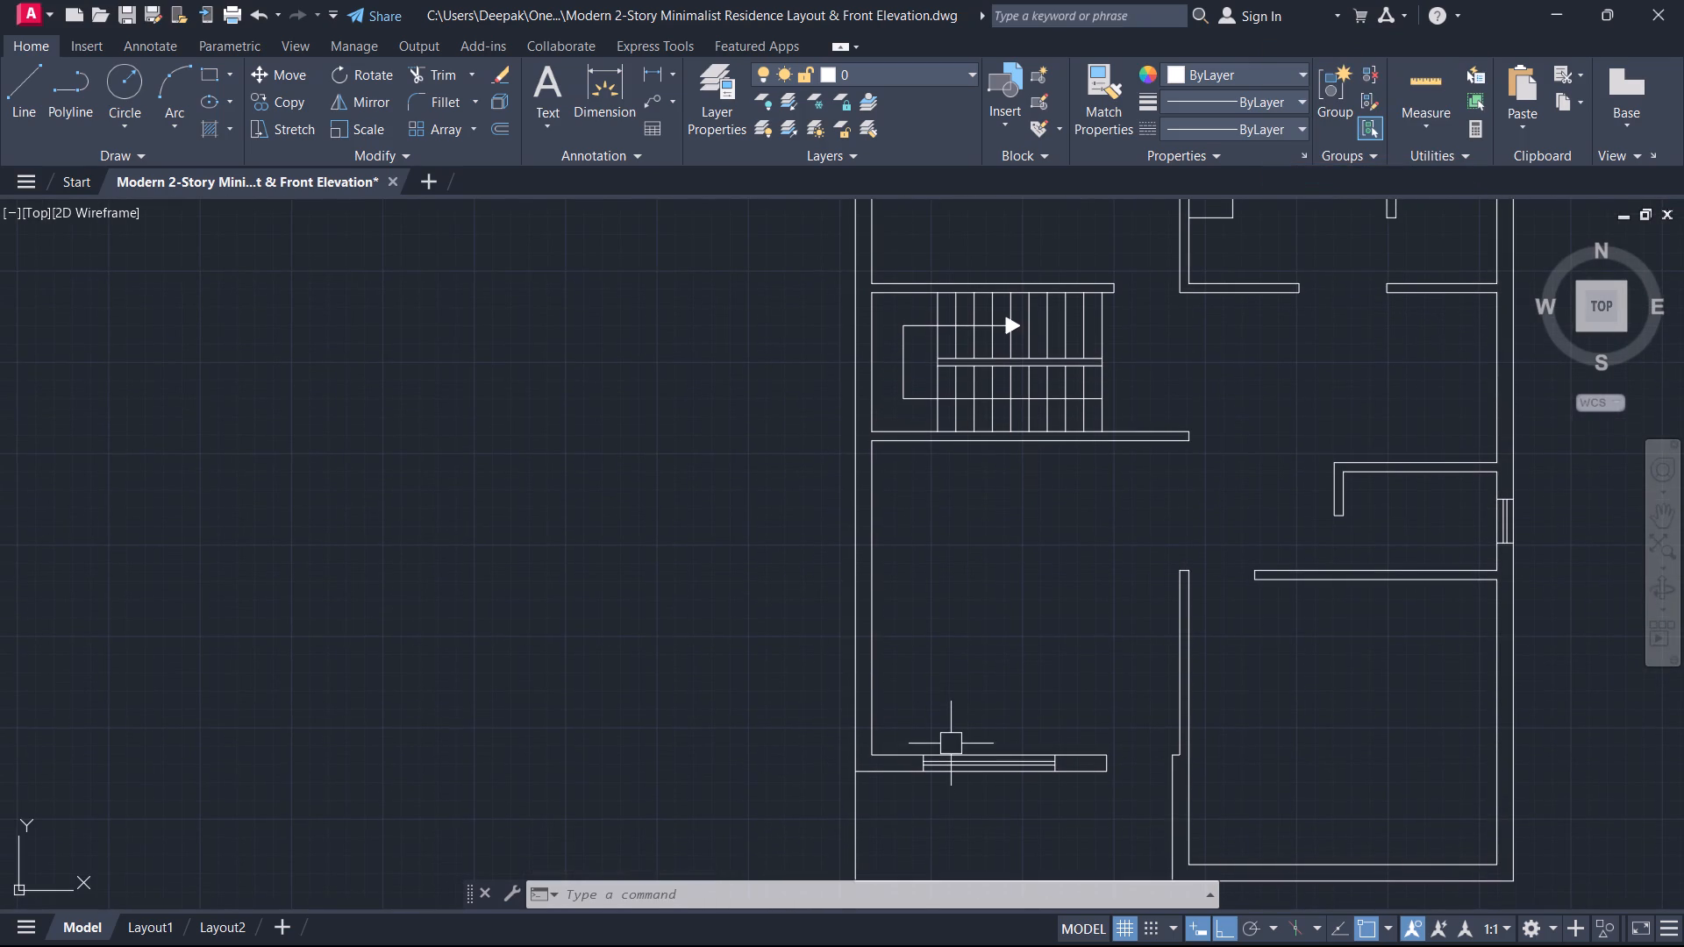
{"action": "middle_click_drag", "start_coordinate": [951, 715], "coordinate": [994, 780]}
{"action": "middle_click_drag", "start_coordinate": [993, 771], "coordinate": [645, 595]}
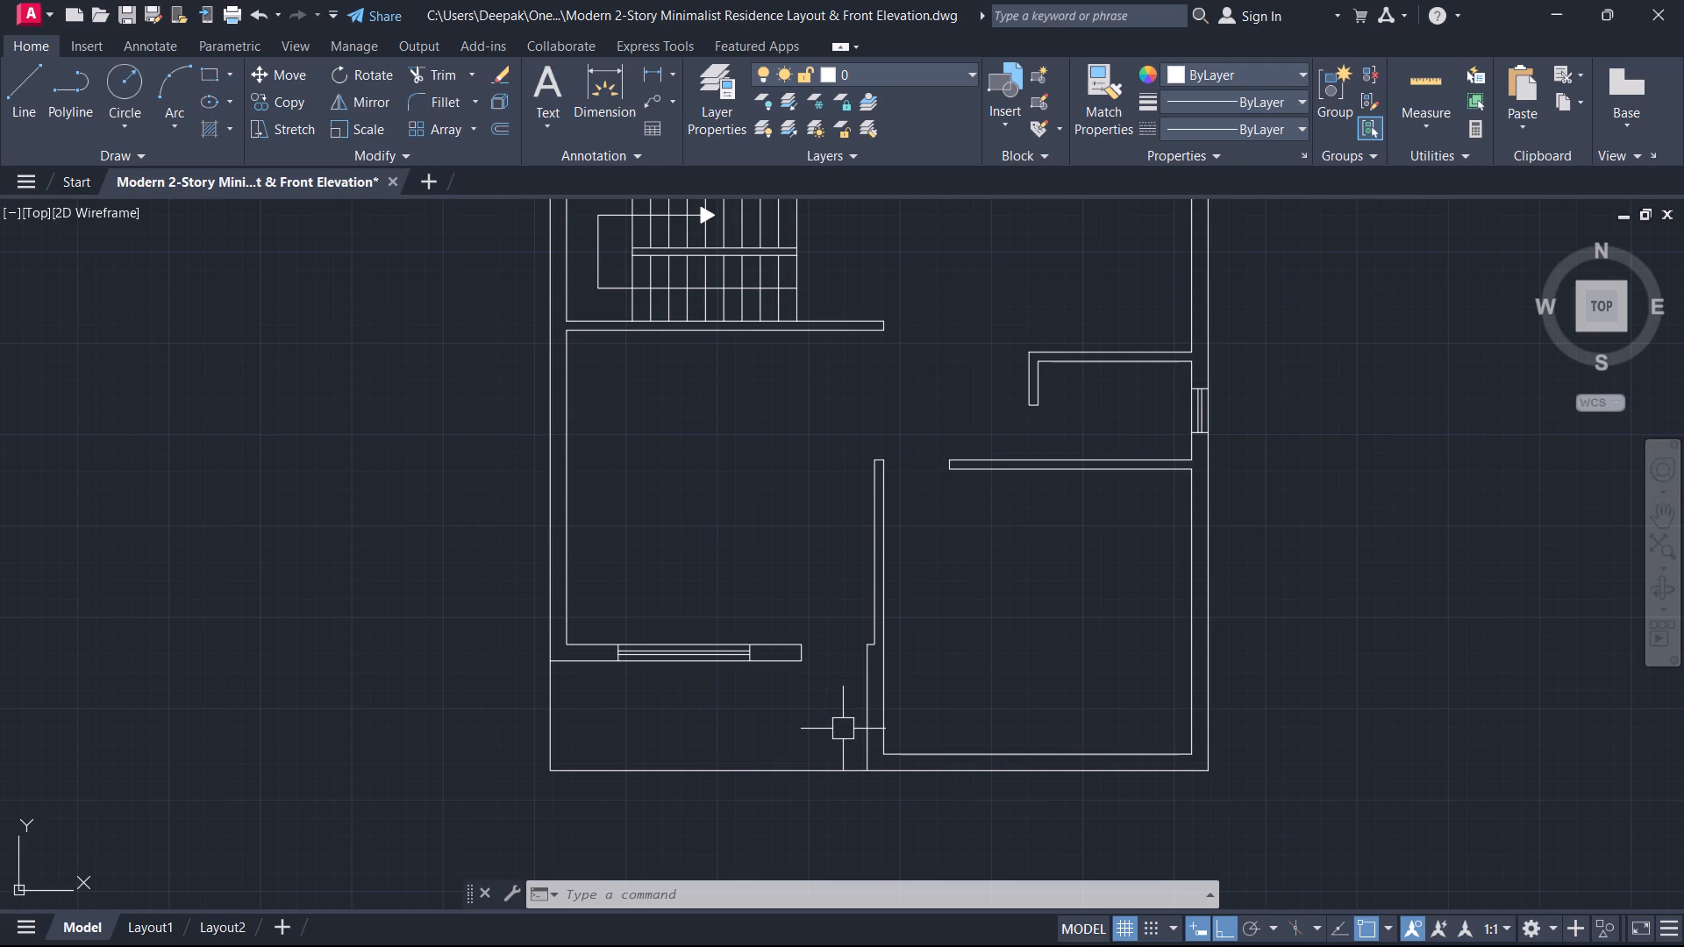
{"action": "middle_click_drag", "start_coordinate": [843, 732], "coordinate": [965, 608]}
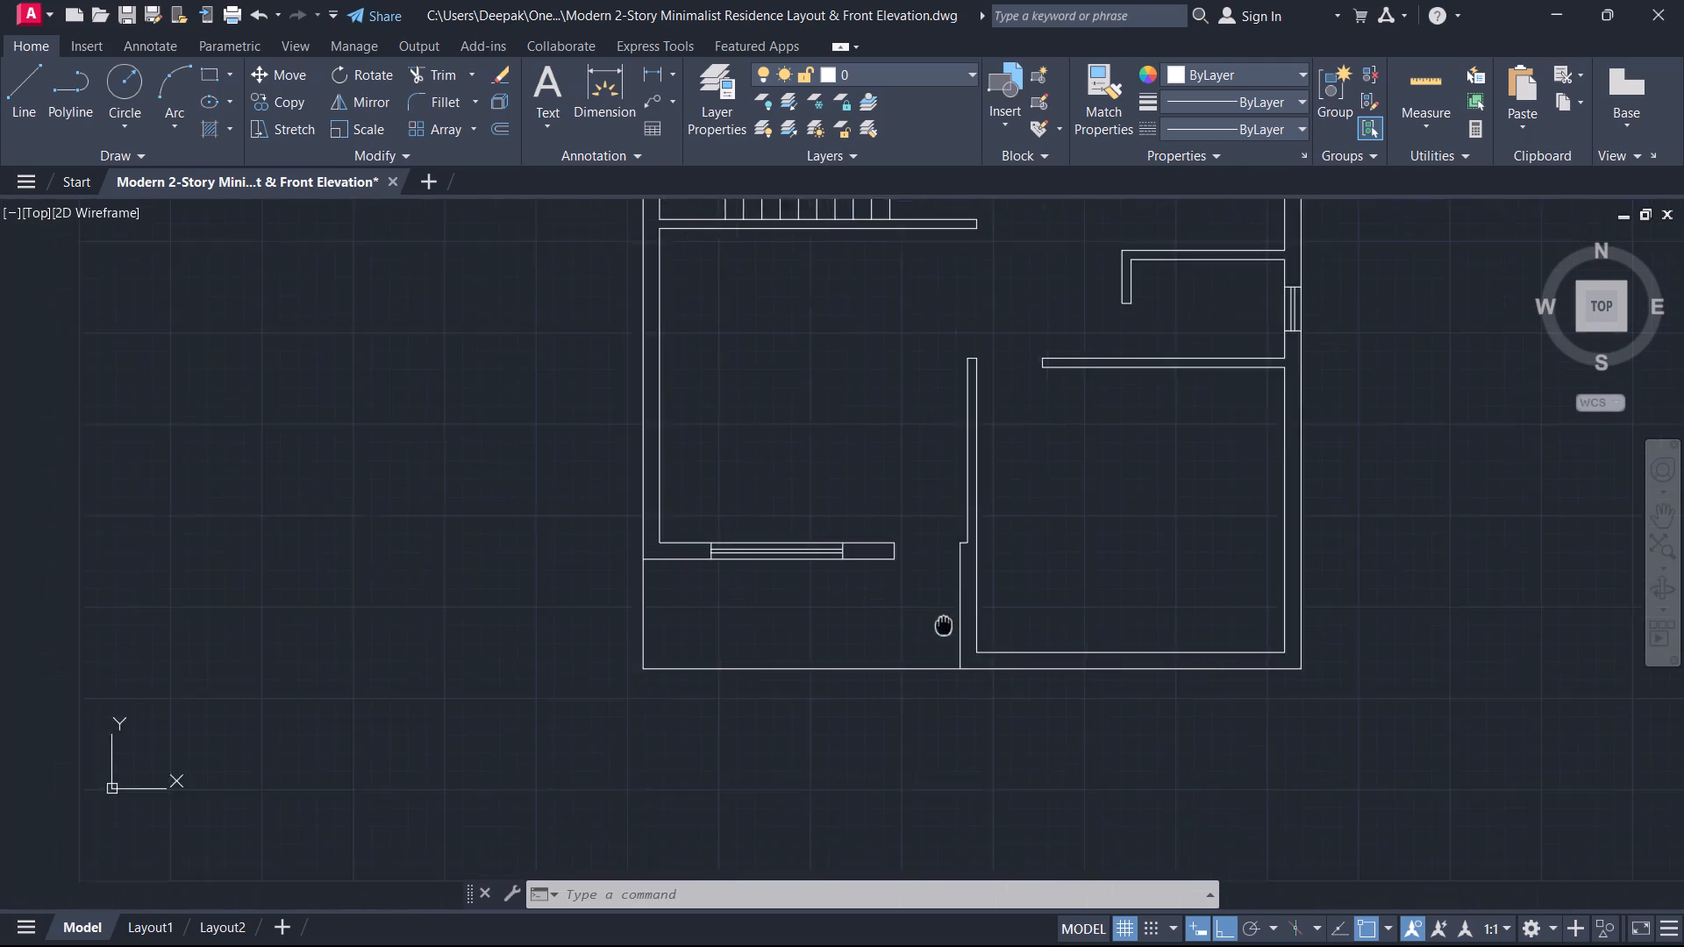
{"action": "middle_click_drag", "start_coordinate": [965, 608], "coordinate": [994, 604]}
{"action": "scroll", "coordinate": [989, 636], "scroll_direction": "up", "scroll_amount": 1}
{"action": "middle_click_drag", "start_coordinate": [988, 637], "coordinate": [839, 813]}
{"action": "scroll", "coordinate": [853, 794], "scroll_direction": "down", "scroll_amount": 2}
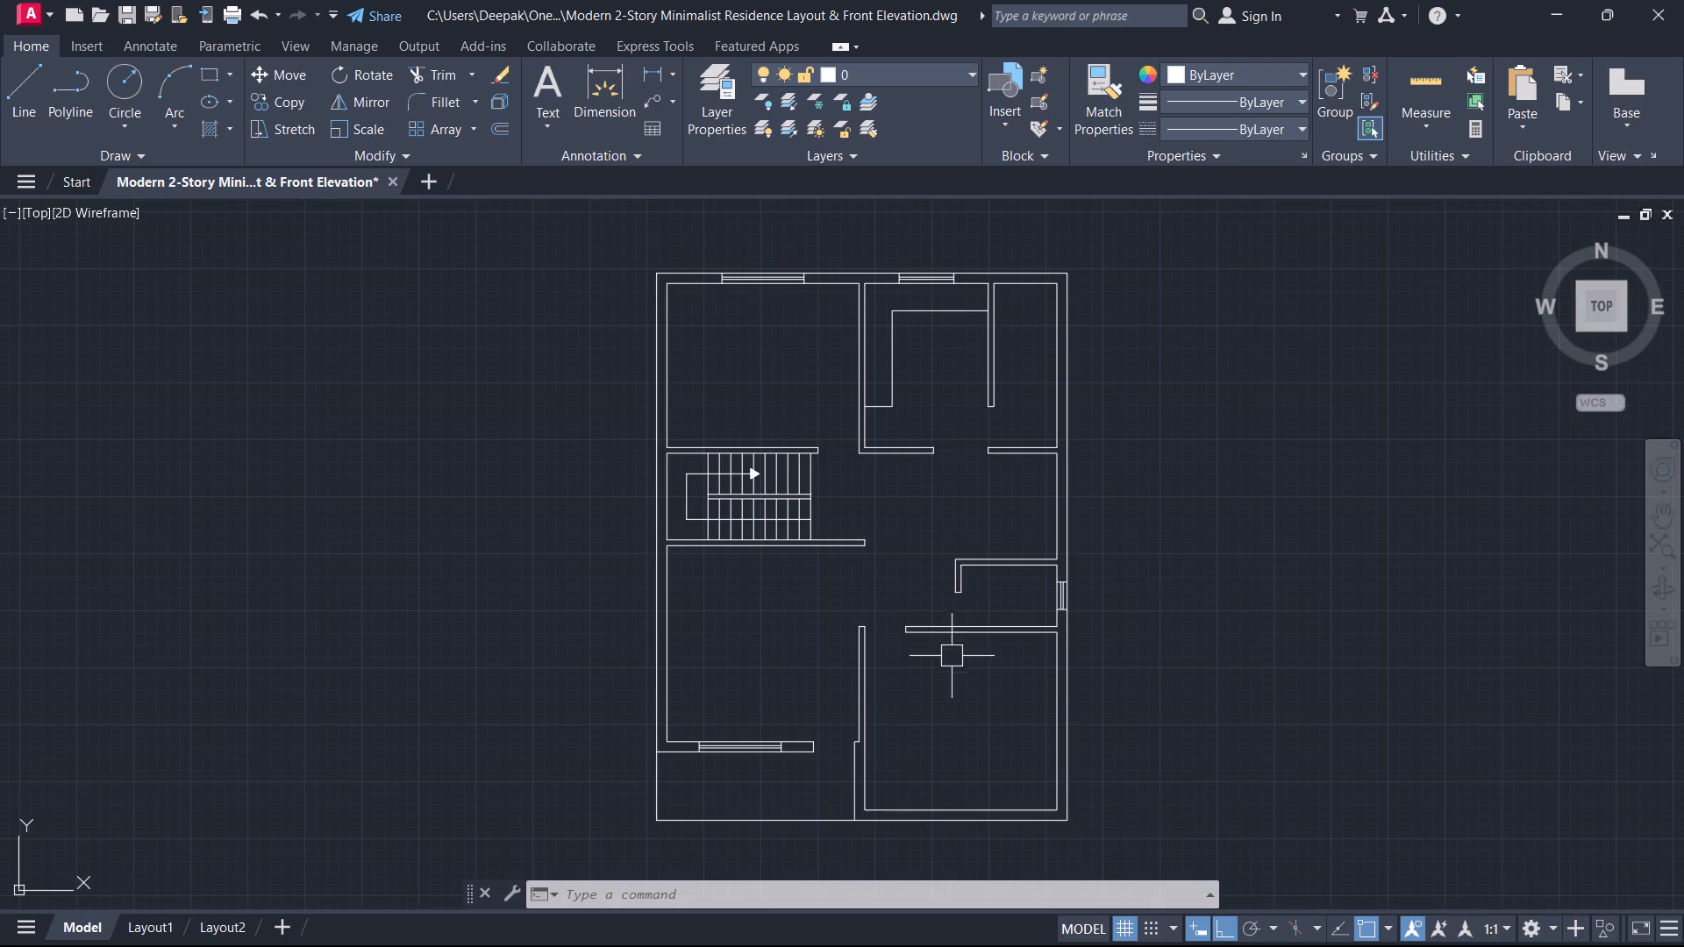
{"action": "middle_click_drag", "start_coordinate": [951, 680], "coordinate": [888, 522]}
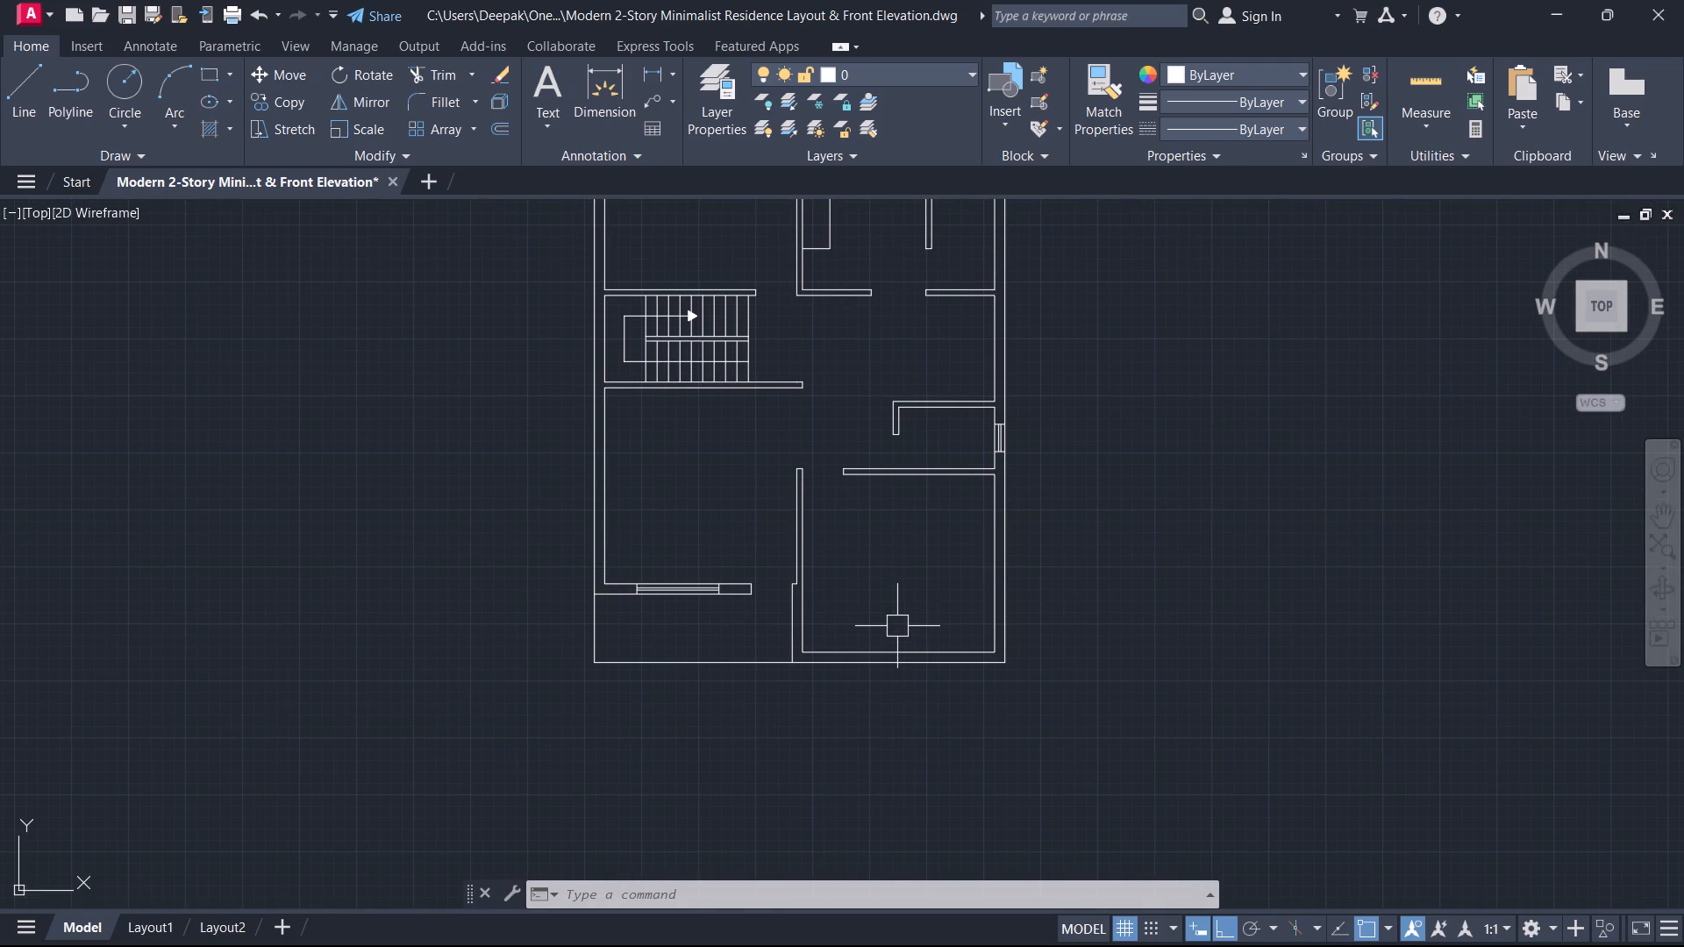
{"action": "key", "text": "l"}
{"action": "key", "text": "space"}
{"action": "scroll", "coordinate": [907, 666], "scroll_direction": "up", "scroll_amount": 4}
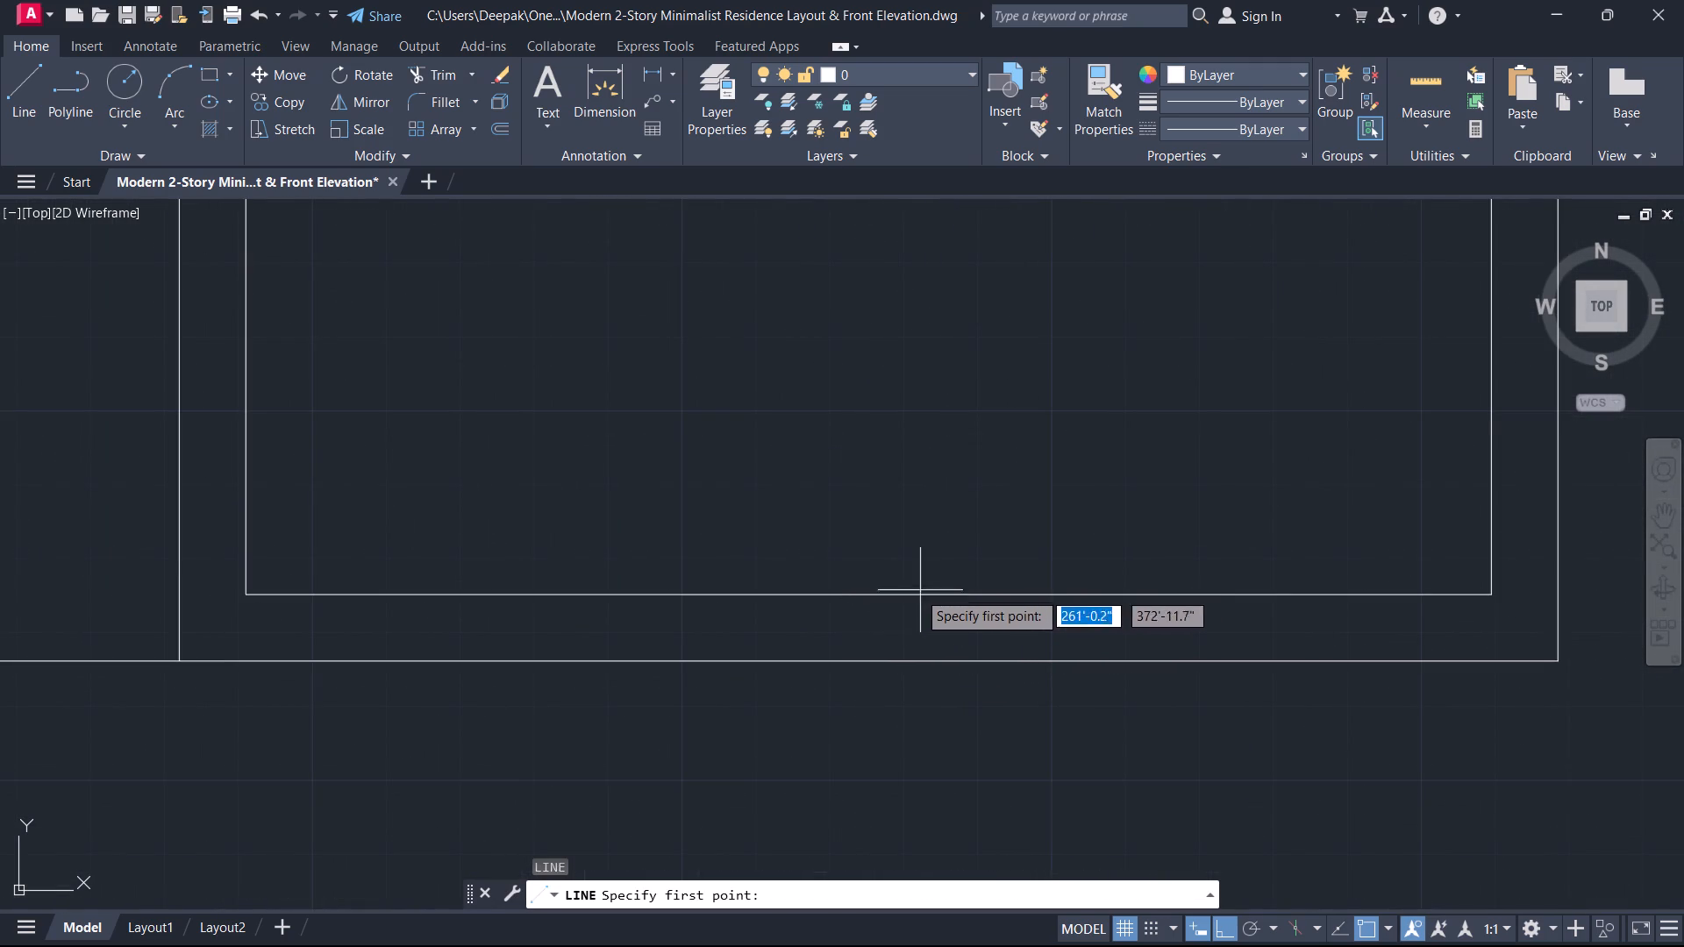
{"action": "left_click", "coordinate": [868, 595]}
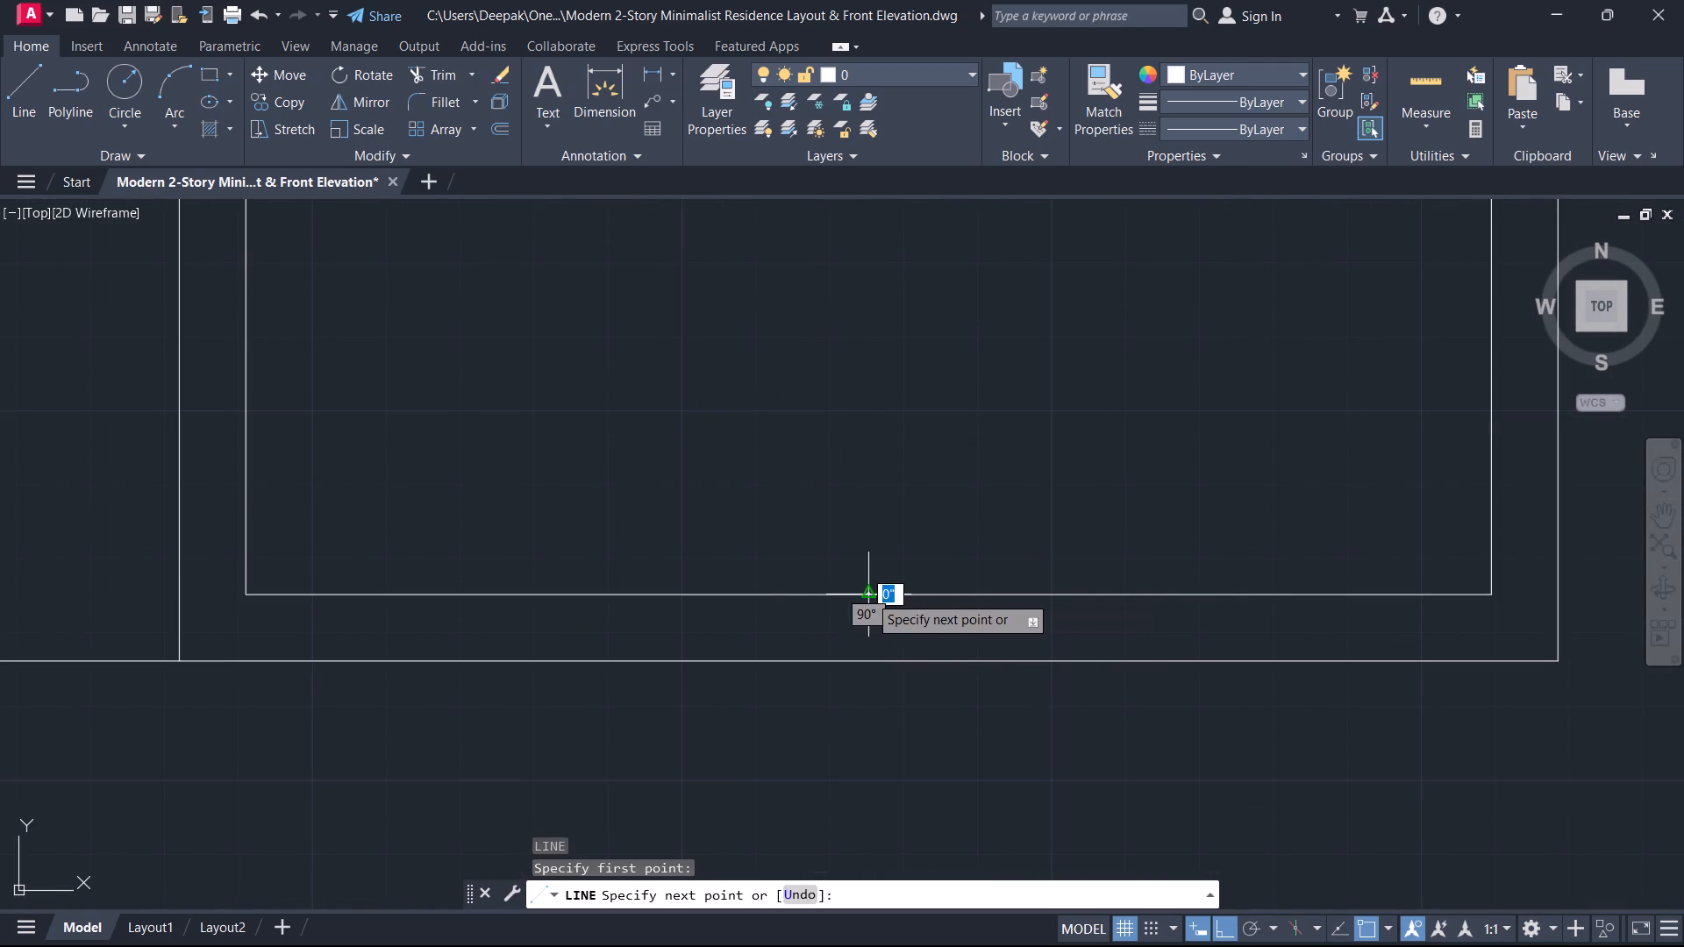
{"action": "left_click", "coordinate": [861, 734]}
{"action": "key", "text": "Escape"}
Trim the part of the vertical line that extends below the outer wall line.
{"action": "scroll", "coordinate": [865, 785], "scroll_direction": "down", "scroll_amount": 3}
{"action": "middle_click_drag", "start_coordinate": [865, 785], "coordinate": [998, 751]}
{"action": "key", "text": "t"}
{"action": "type", "text": "r"}
{"action": "key", "text": "space"}
{"action": "scroll", "coordinate": [1006, 789], "scroll_direction": "up", "scroll_amount": 4}
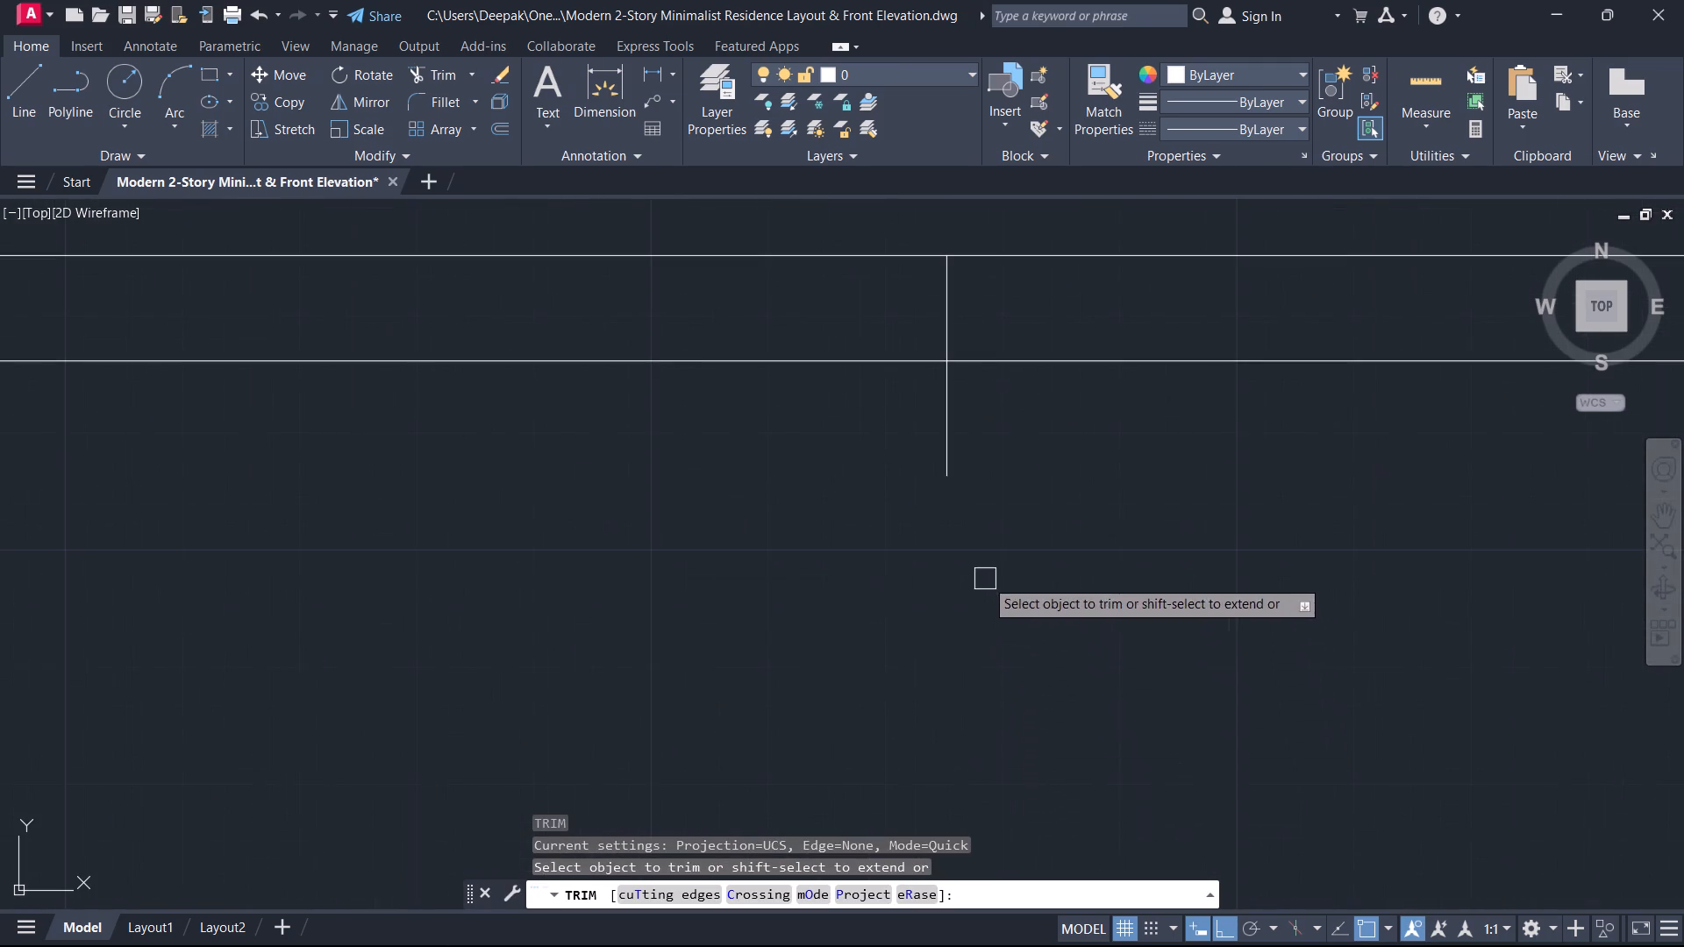
{"action": "left_click_drag", "start_coordinate": [974, 431], "coordinate": [943, 424]}
{"action": "left_click", "coordinate": [848, 426]}
{"action": "key", "text": "Escape"}
Offset the vertical midpoint line by 3' to both sides for the window ends in the front-right room's wall.
{"action": "type", "text": "o"}
{"action": "key", "text": "space"}
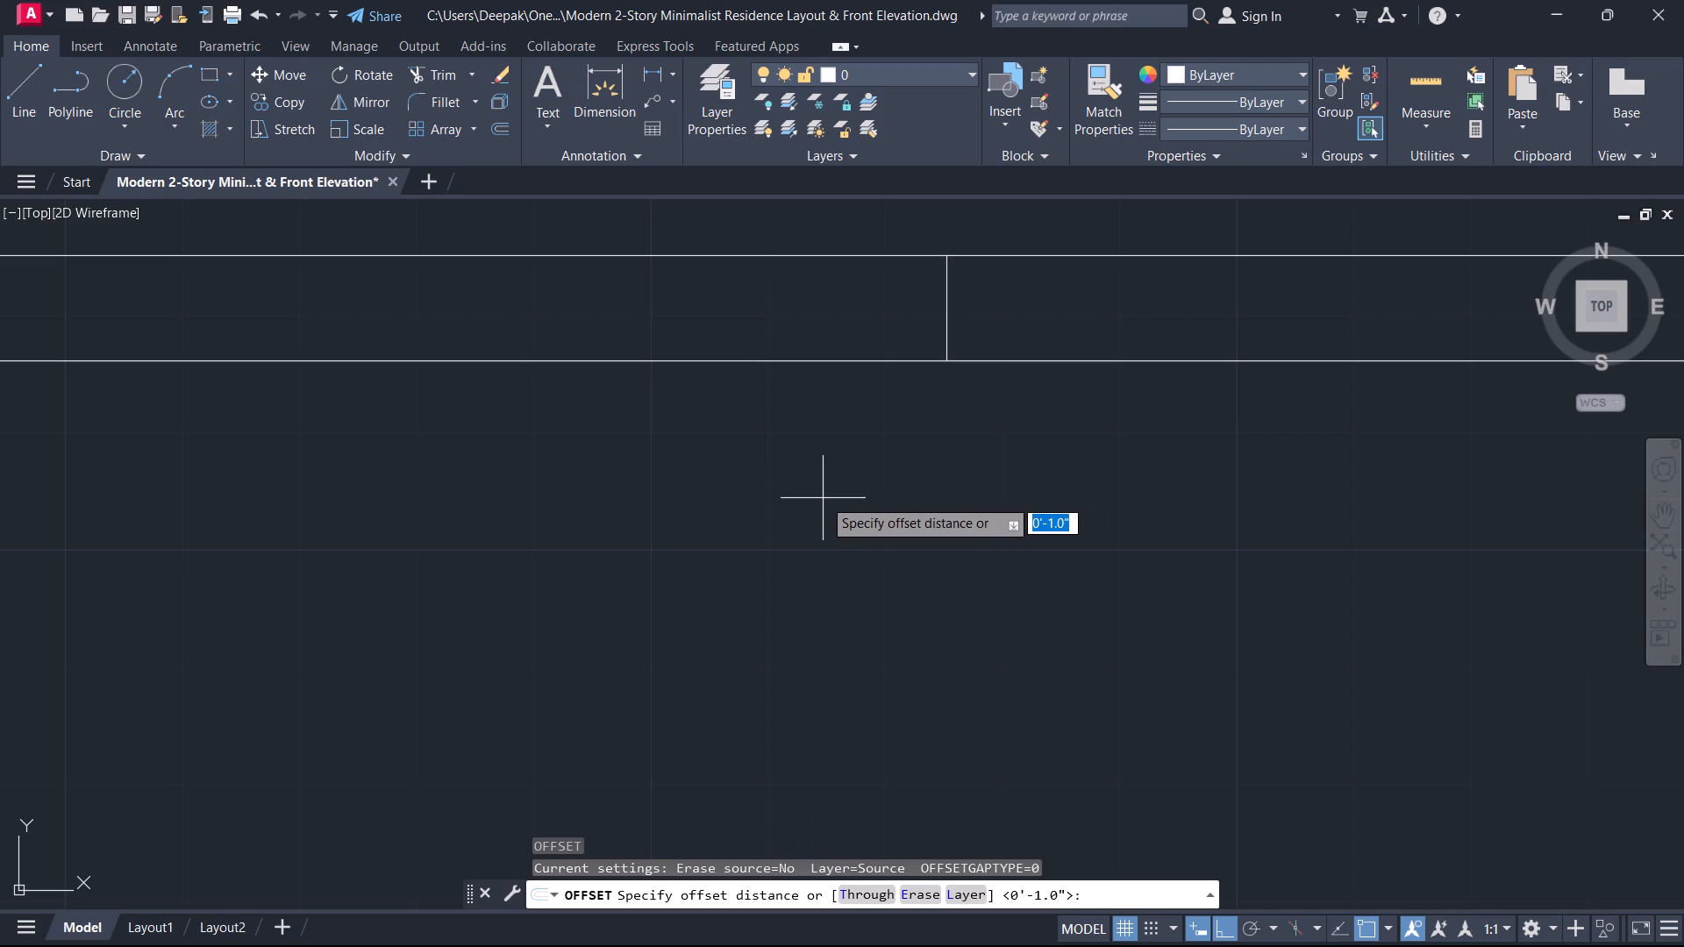
{"action": "type", "text": "3'"}
{"action": "key", "text": "Return"}
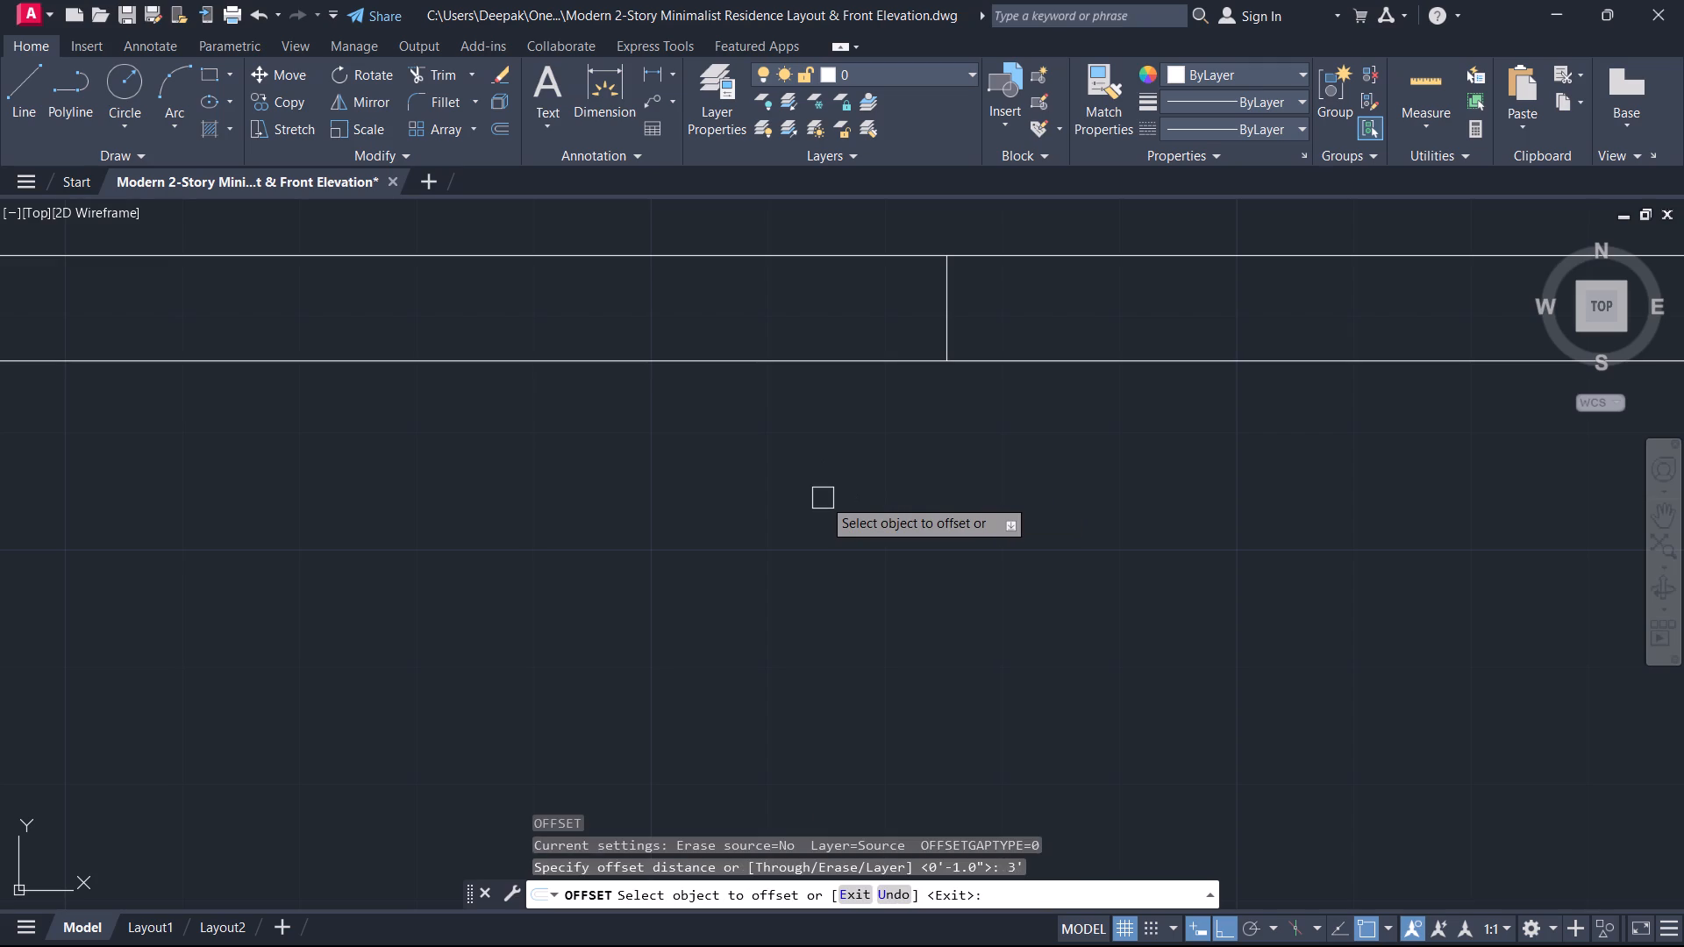
{"action": "scroll", "coordinate": [906, 533], "scroll_direction": "up", "scroll_amount": 1}
{"action": "middle_click_drag", "start_coordinate": [958, 444], "coordinate": [920, 701]}
{"action": "scroll", "coordinate": [965, 452], "scroll_direction": "down", "scroll_amount": 2}
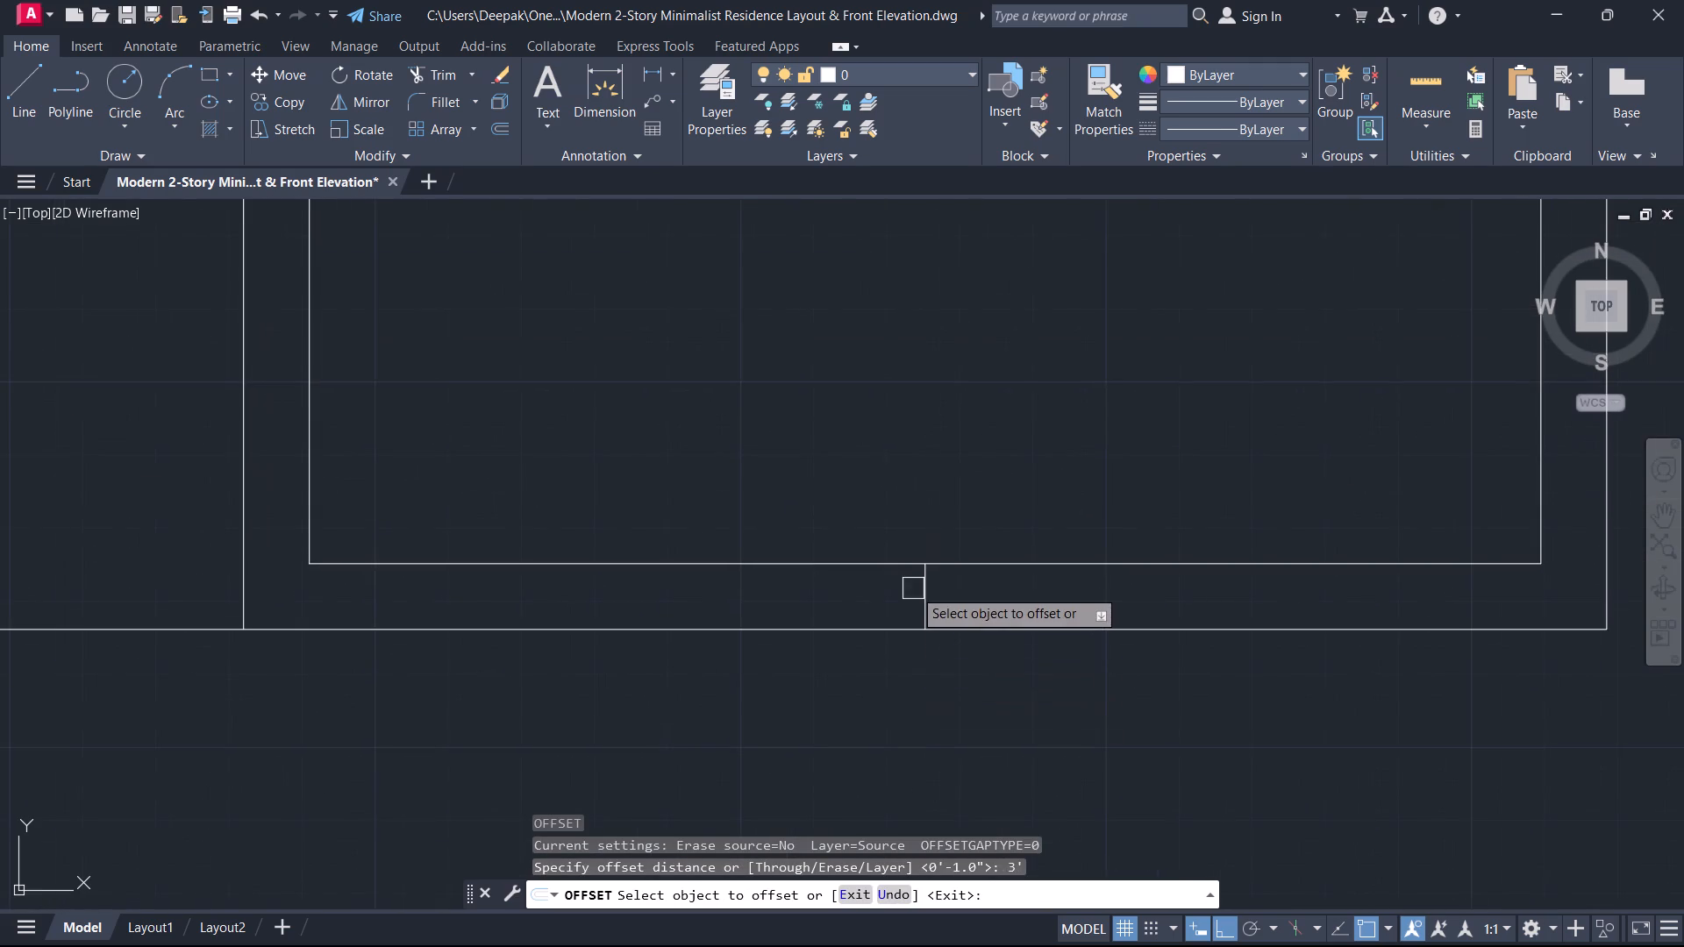
{"action": "scroll", "coordinate": [913, 588], "scroll_direction": "up", "scroll_amount": 1}
{"action": "left_click", "coordinate": [935, 602]}
{"action": "left_click", "coordinate": [860, 616]}
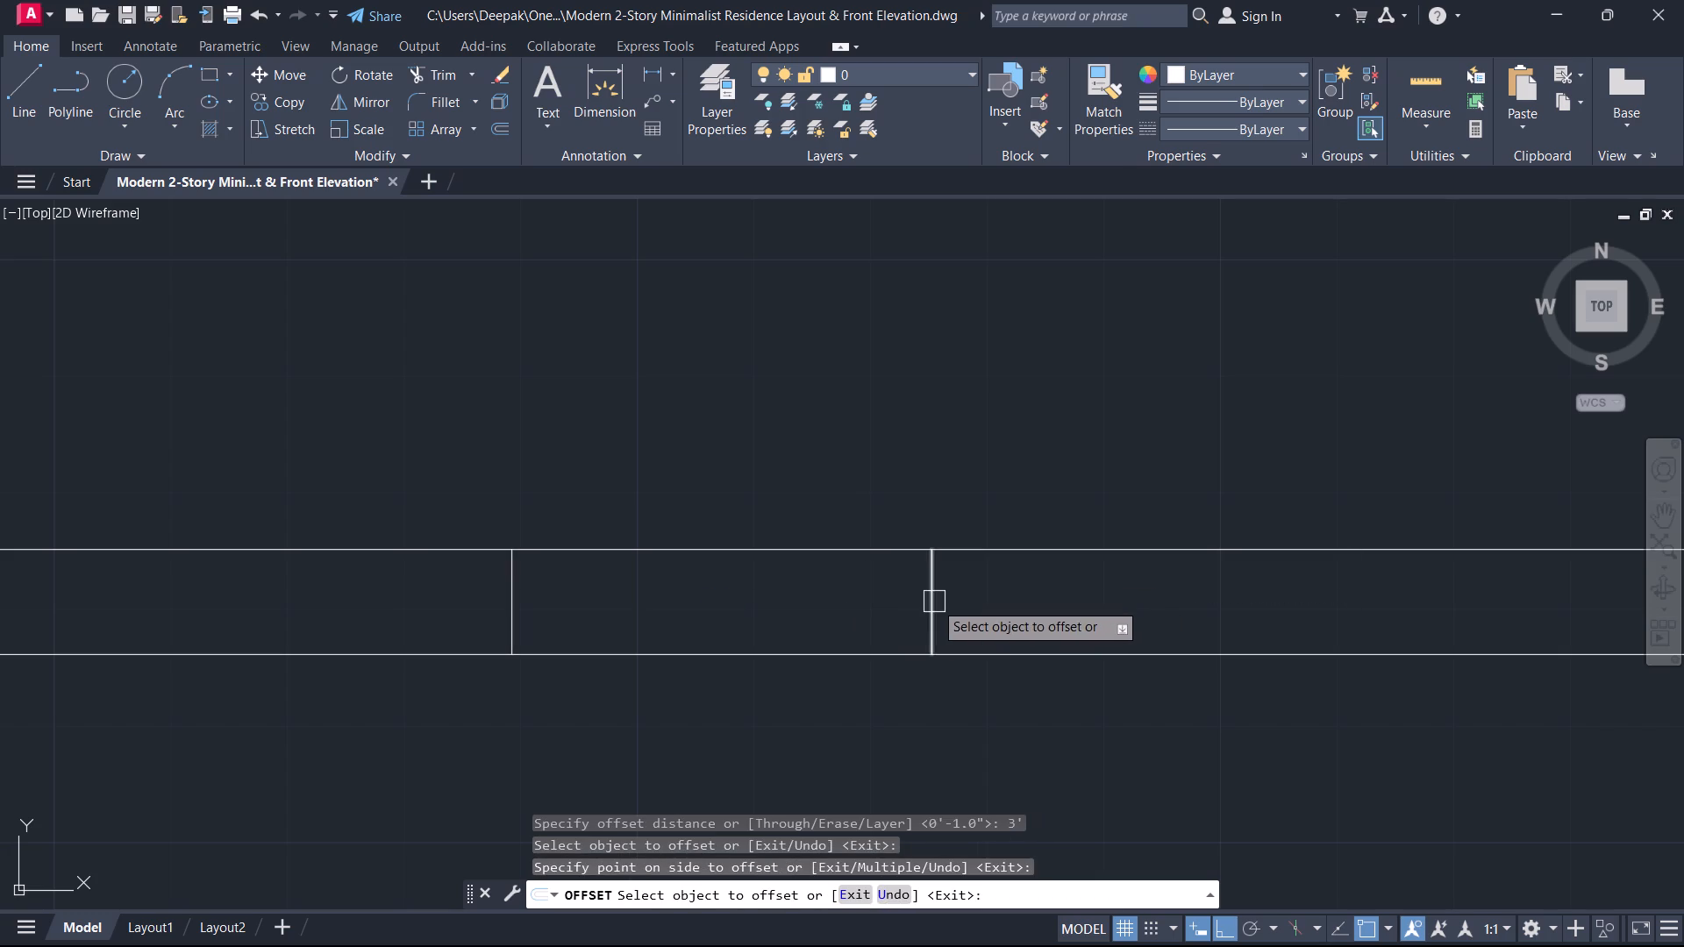
{"action": "left_click", "coordinate": [933, 602]}
{"action": "left_click", "coordinate": [1025, 598]}
{"action": "key", "text": "Escape"}
Erase the midpoint line between the two window end lines.
{"action": "left_click", "coordinate": [1032, 605]}
{"action": "left_click", "coordinate": [887, 618]}
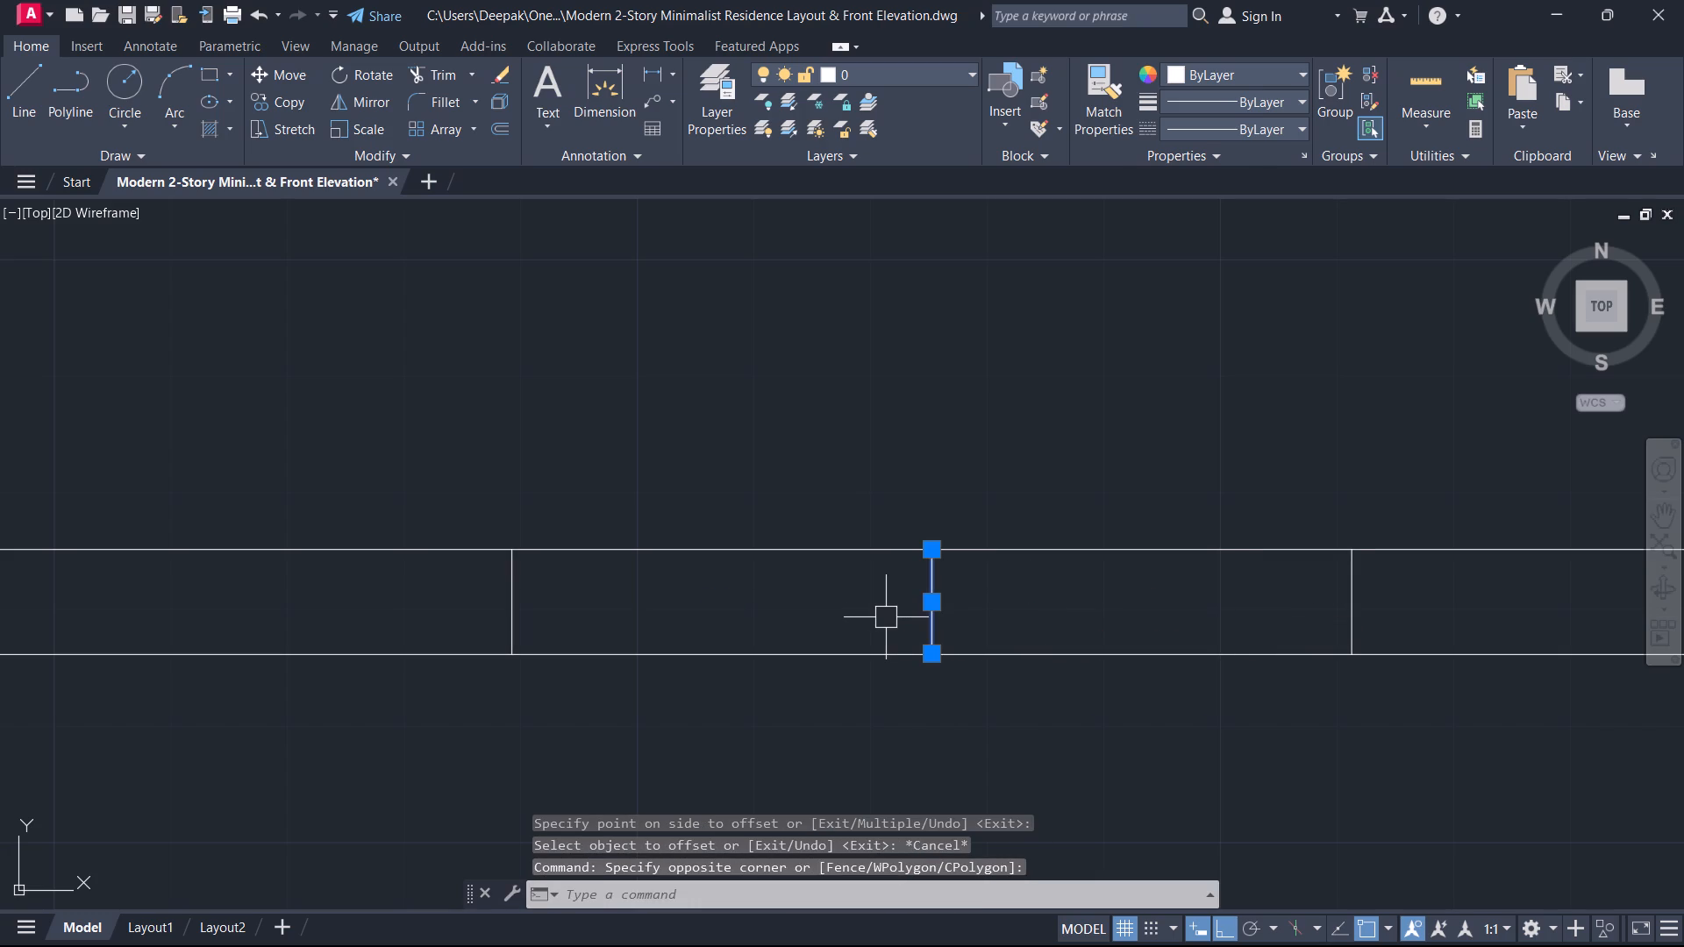
{"action": "key", "text": "Delete"}
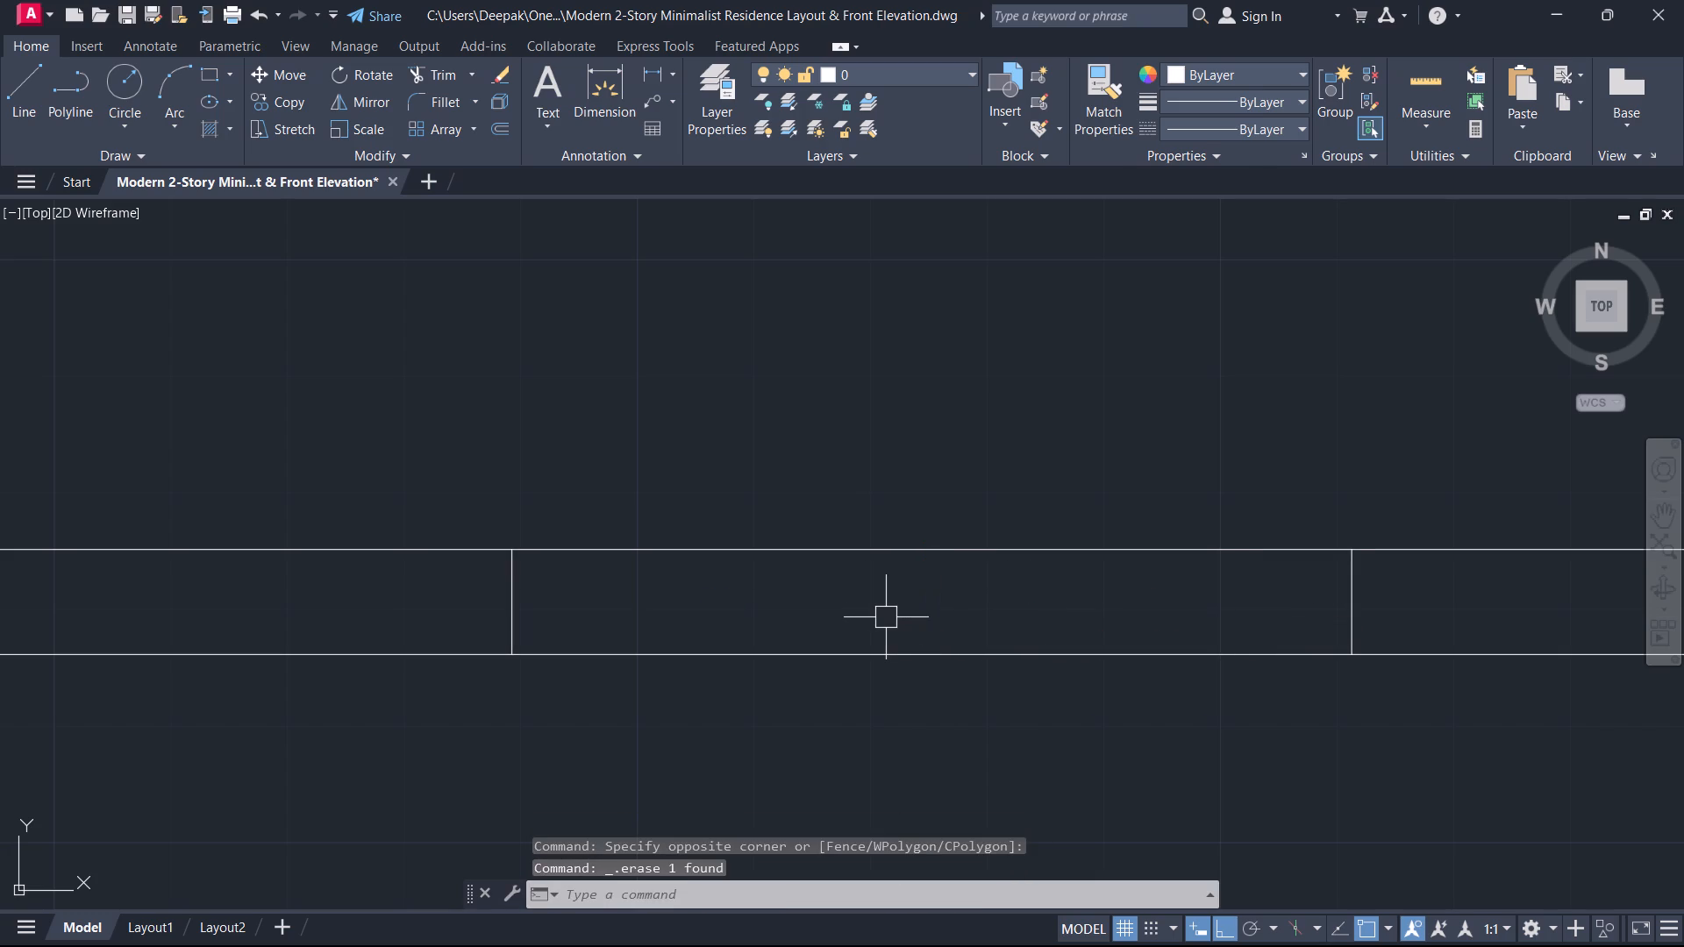
Draw a horizontal line between the midpoints of the two window end lines.
{"action": "type", "text": "l"}
{"action": "key", "text": "space"}
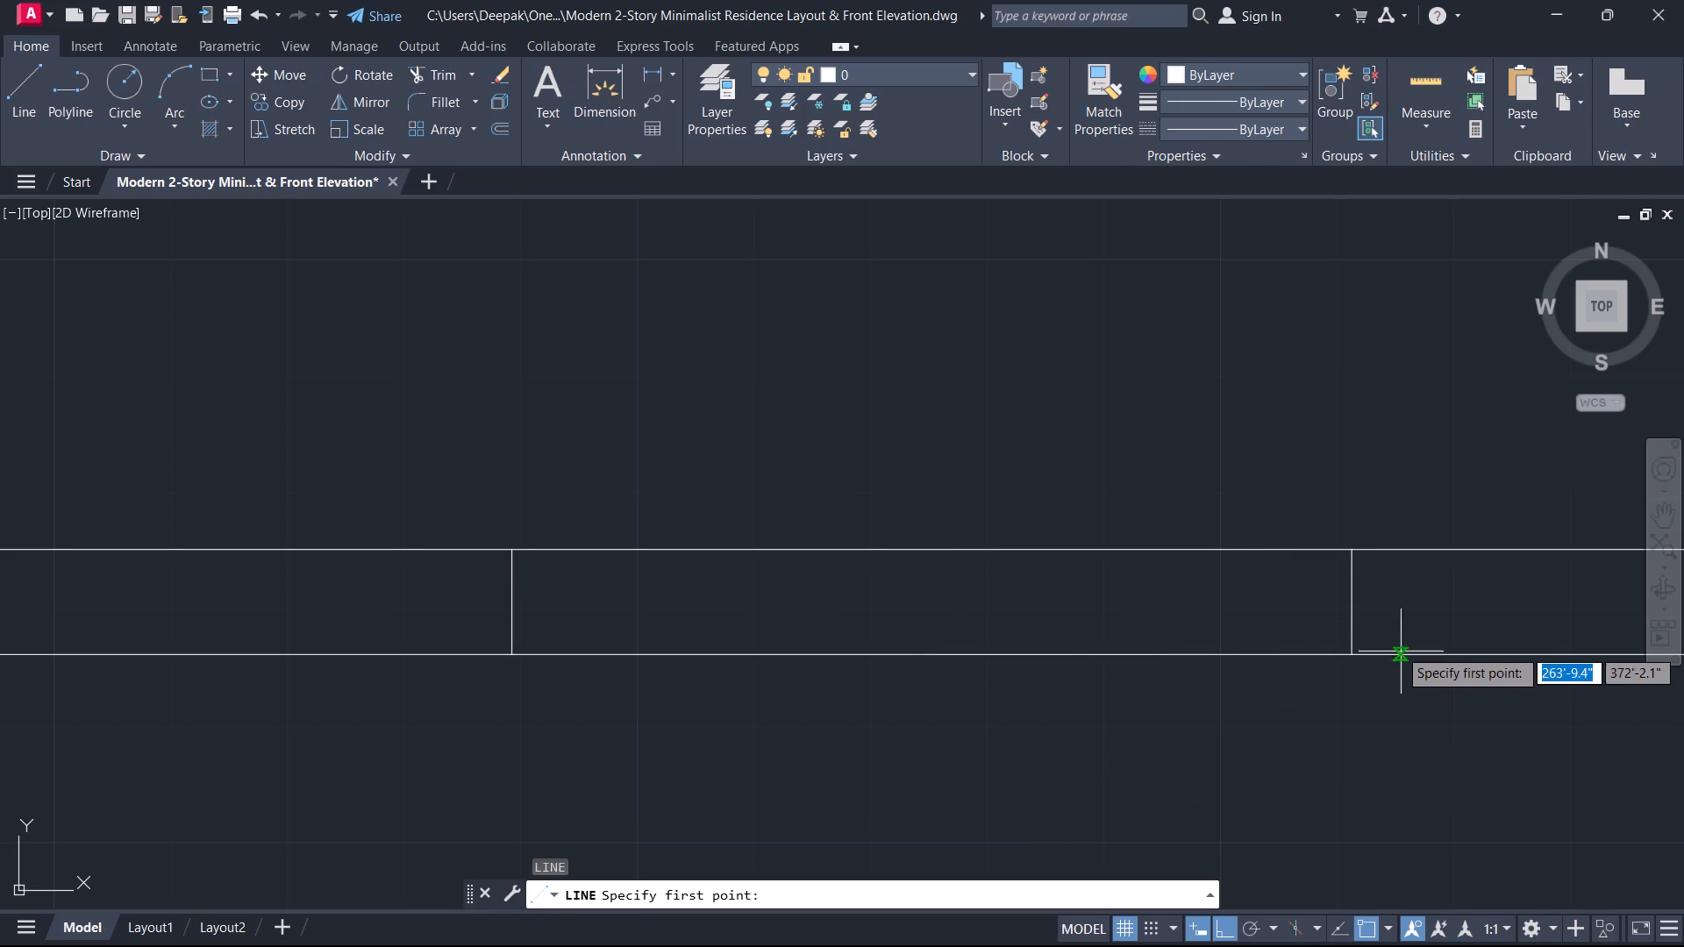
{"action": "left_click", "coordinate": [1353, 603]}
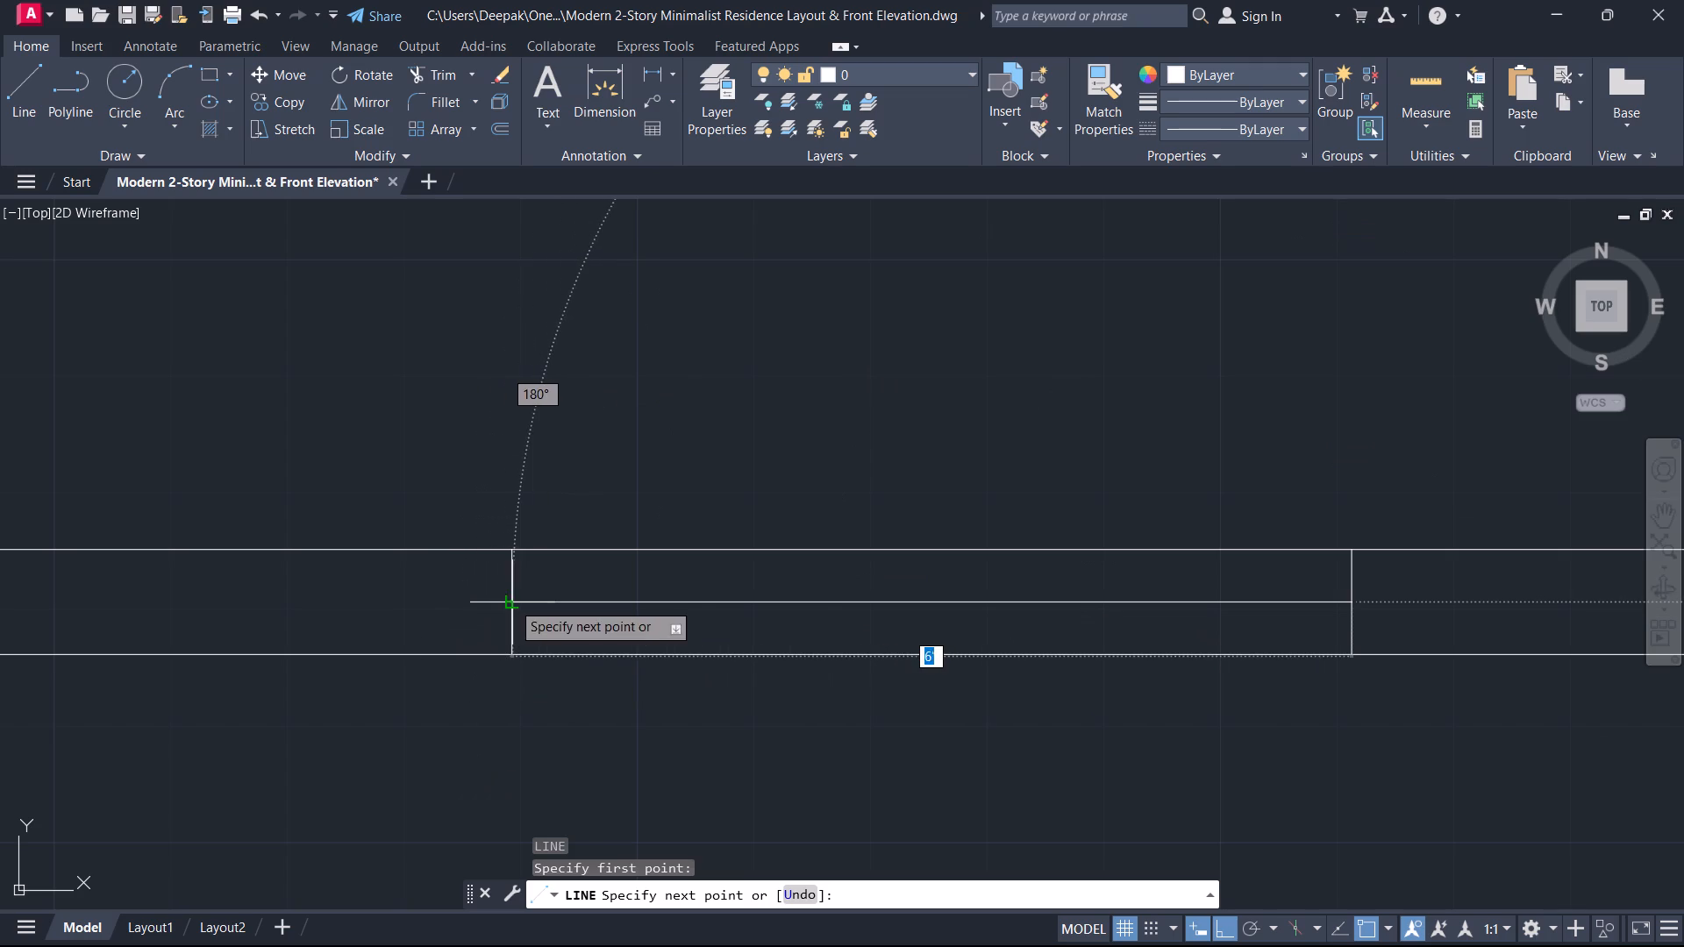
{"action": "left_click", "coordinate": [511, 600]}
{"action": "key", "text": "Escape"}
Offset the window's horizontal centre line by 1" to both sides for the glazing lines.
{"action": "key", "text": "o"}
{"action": "key", "text": "space"}
{"action": "type", "text": "1"}
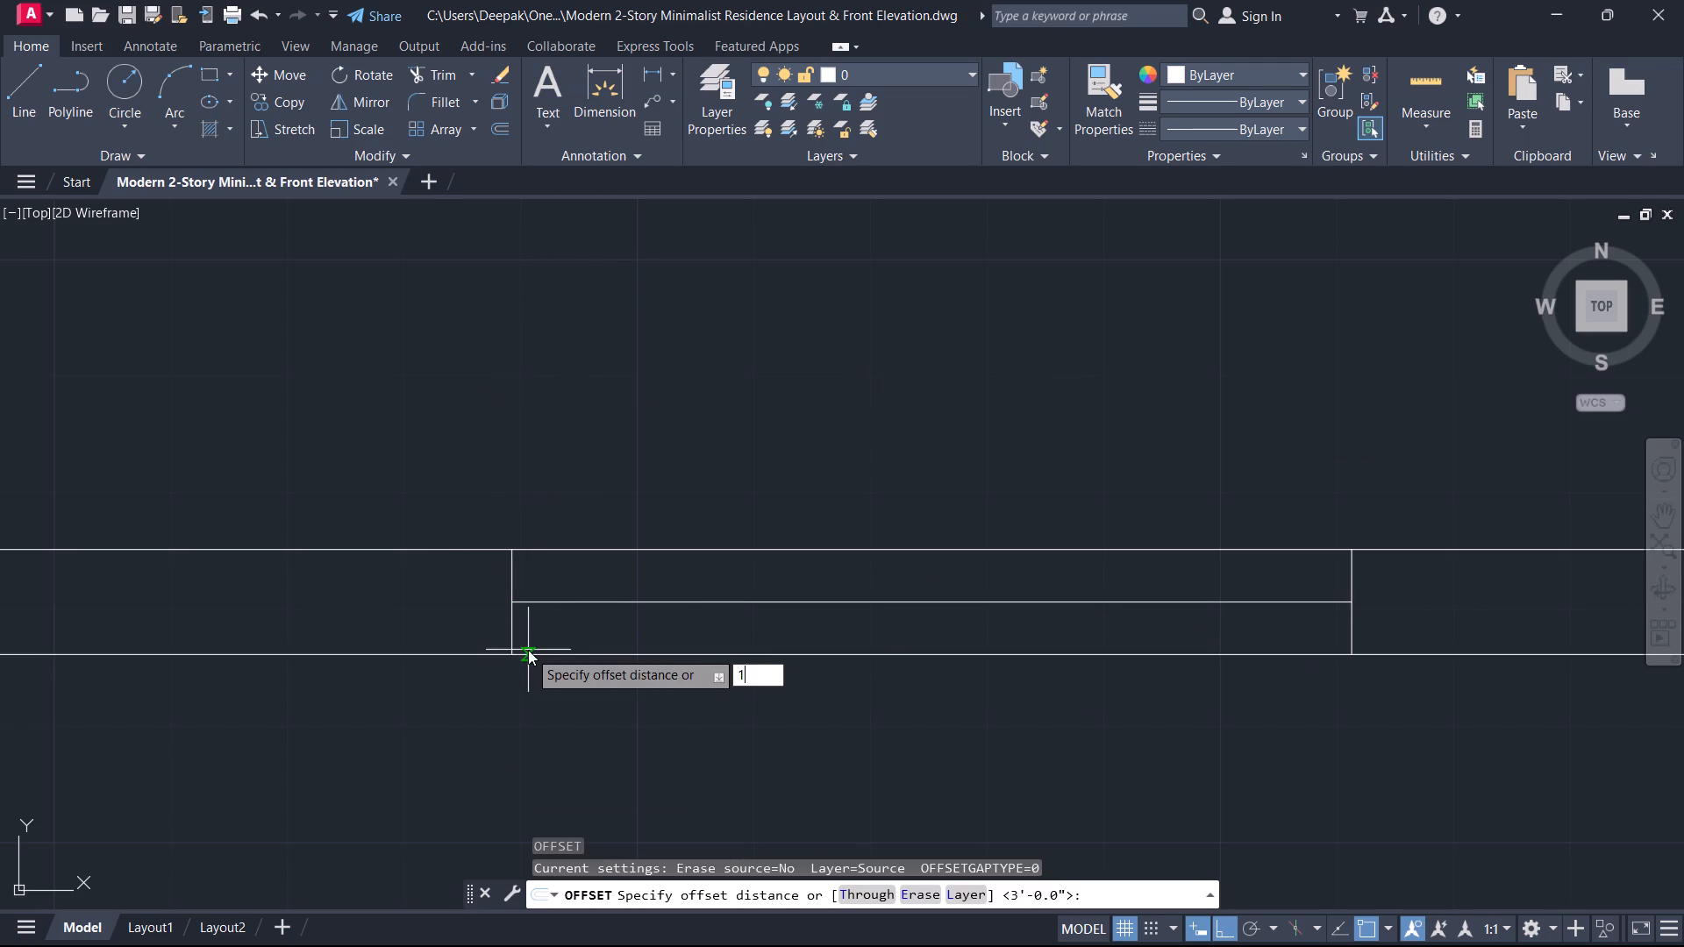
{"action": "key", "text": "Return"}
{"action": "scroll", "coordinate": [562, 639], "scroll_direction": "up", "scroll_amount": 2}
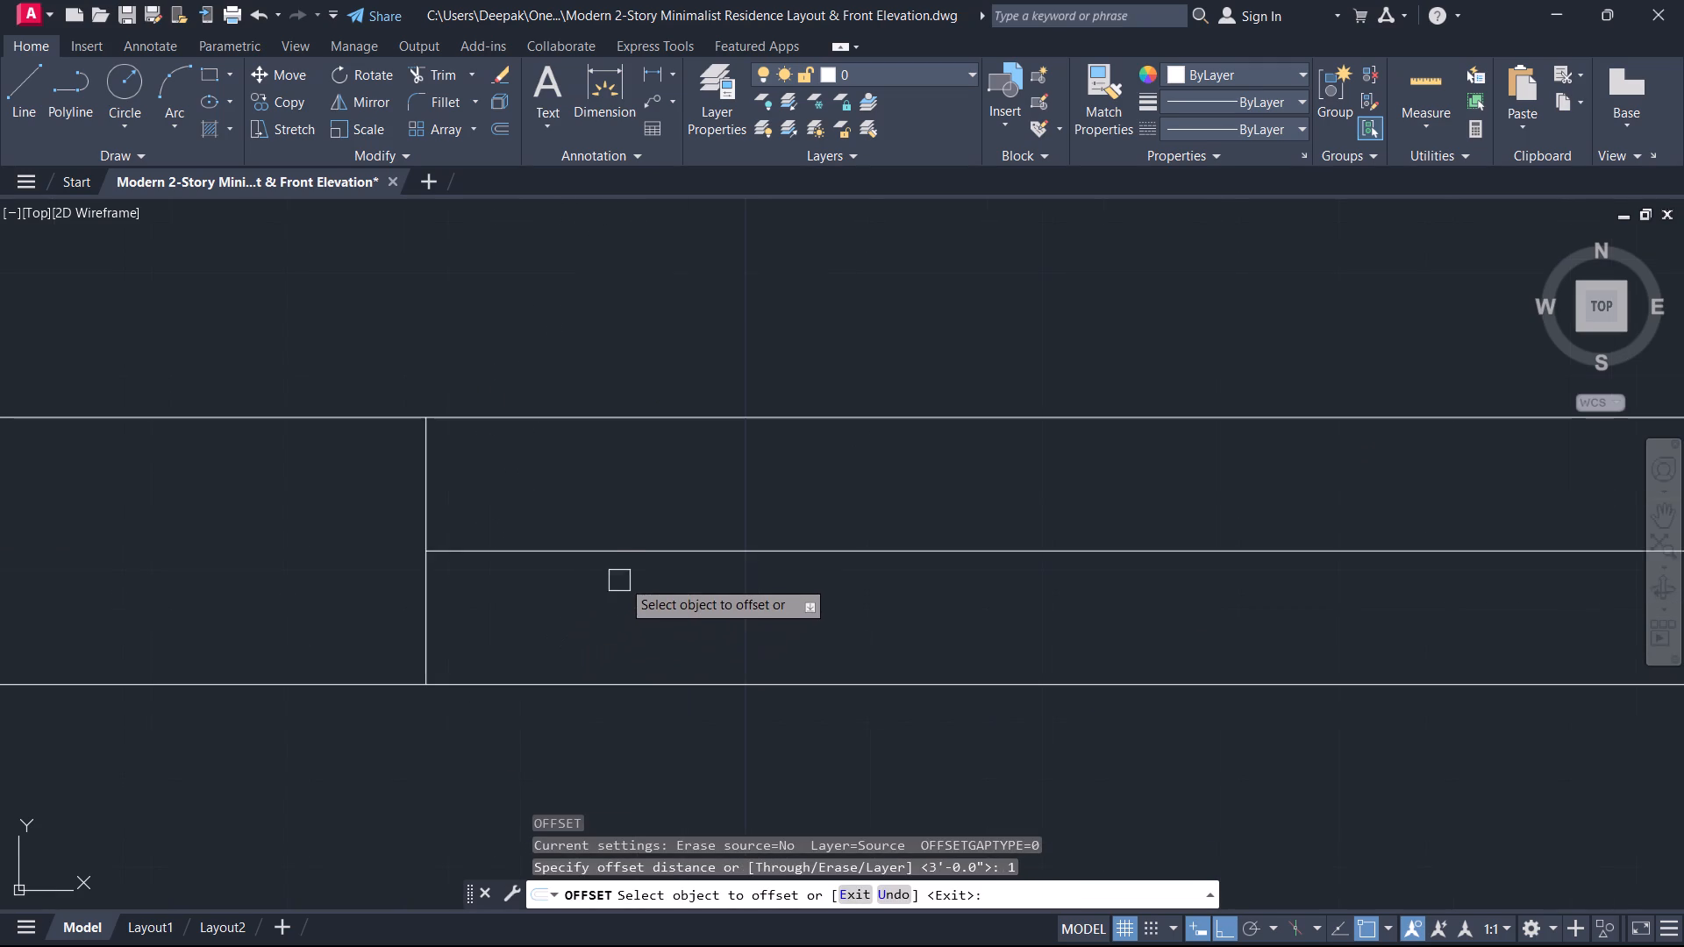
{"action": "left_click", "coordinate": [645, 554]}
{"action": "left_click", "coordinate": [648, 521]}
{"action": "left_click", "coordinate": [640, 561]}
{"action": "left_click", "coordinate": [632, 596]}
{"action": "key", "text": "Escape"}
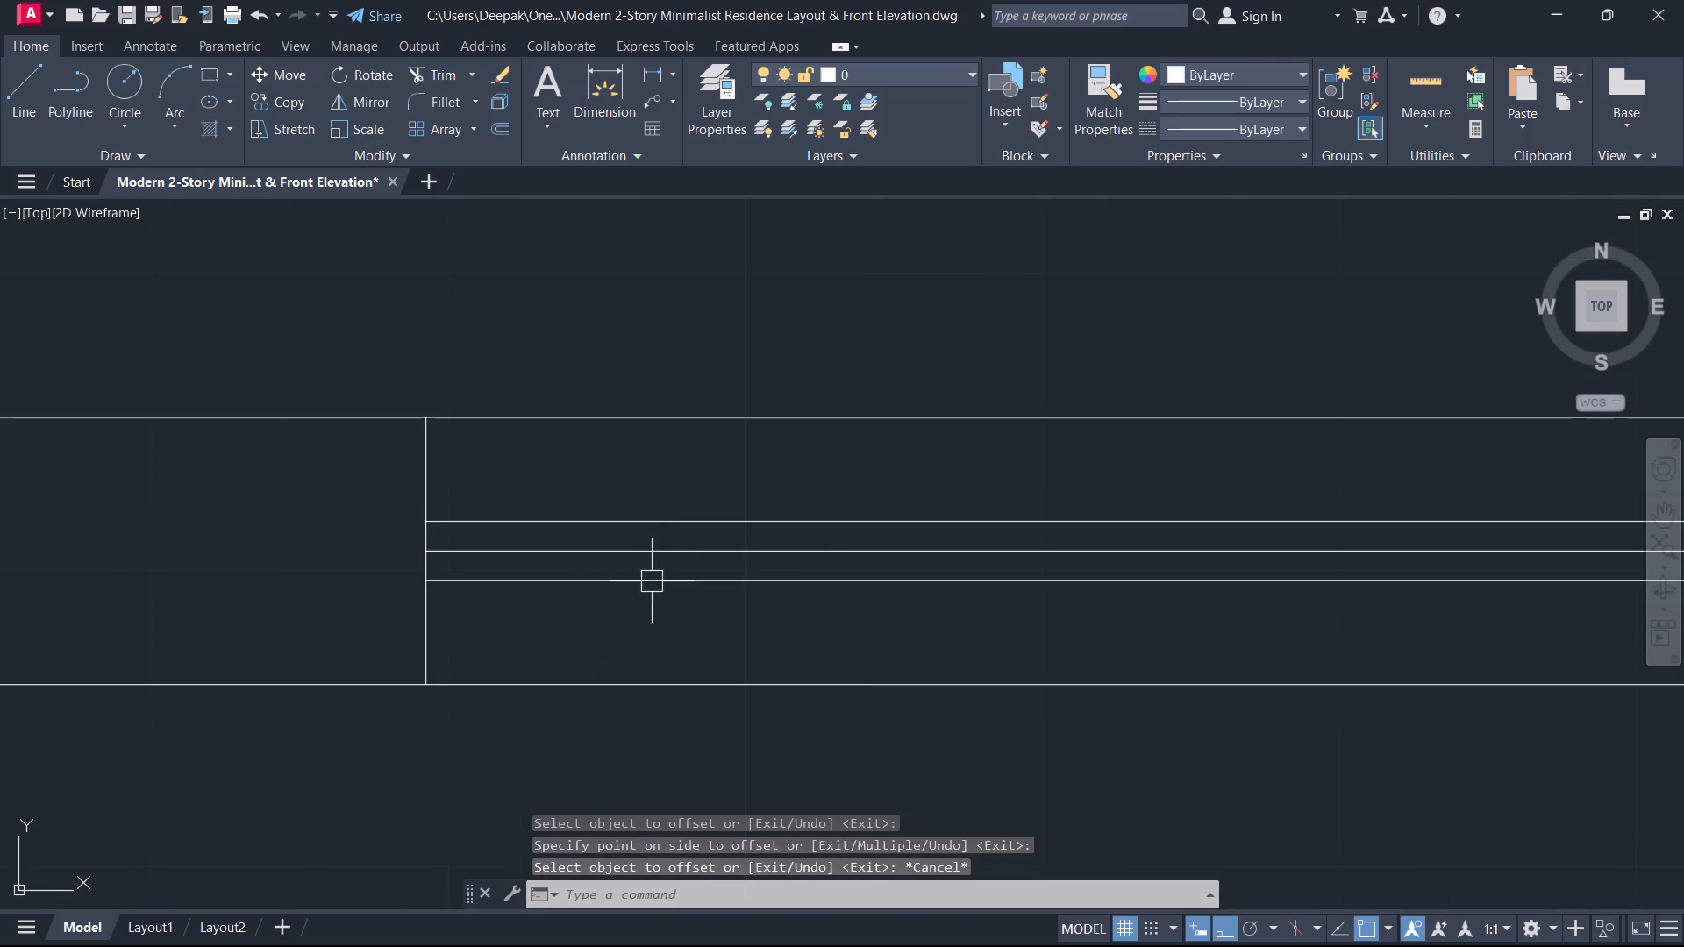
Erase the centre line between the window's two glazing lines.
{"action": "scroll", "coordinate": [653, 568], "scroll_direction": "up", "scroll_amount": 2}
{"action": "left_click", "coordinate": [655, 565]}
{"action": "left_click", "coordinate": [596, 515]}
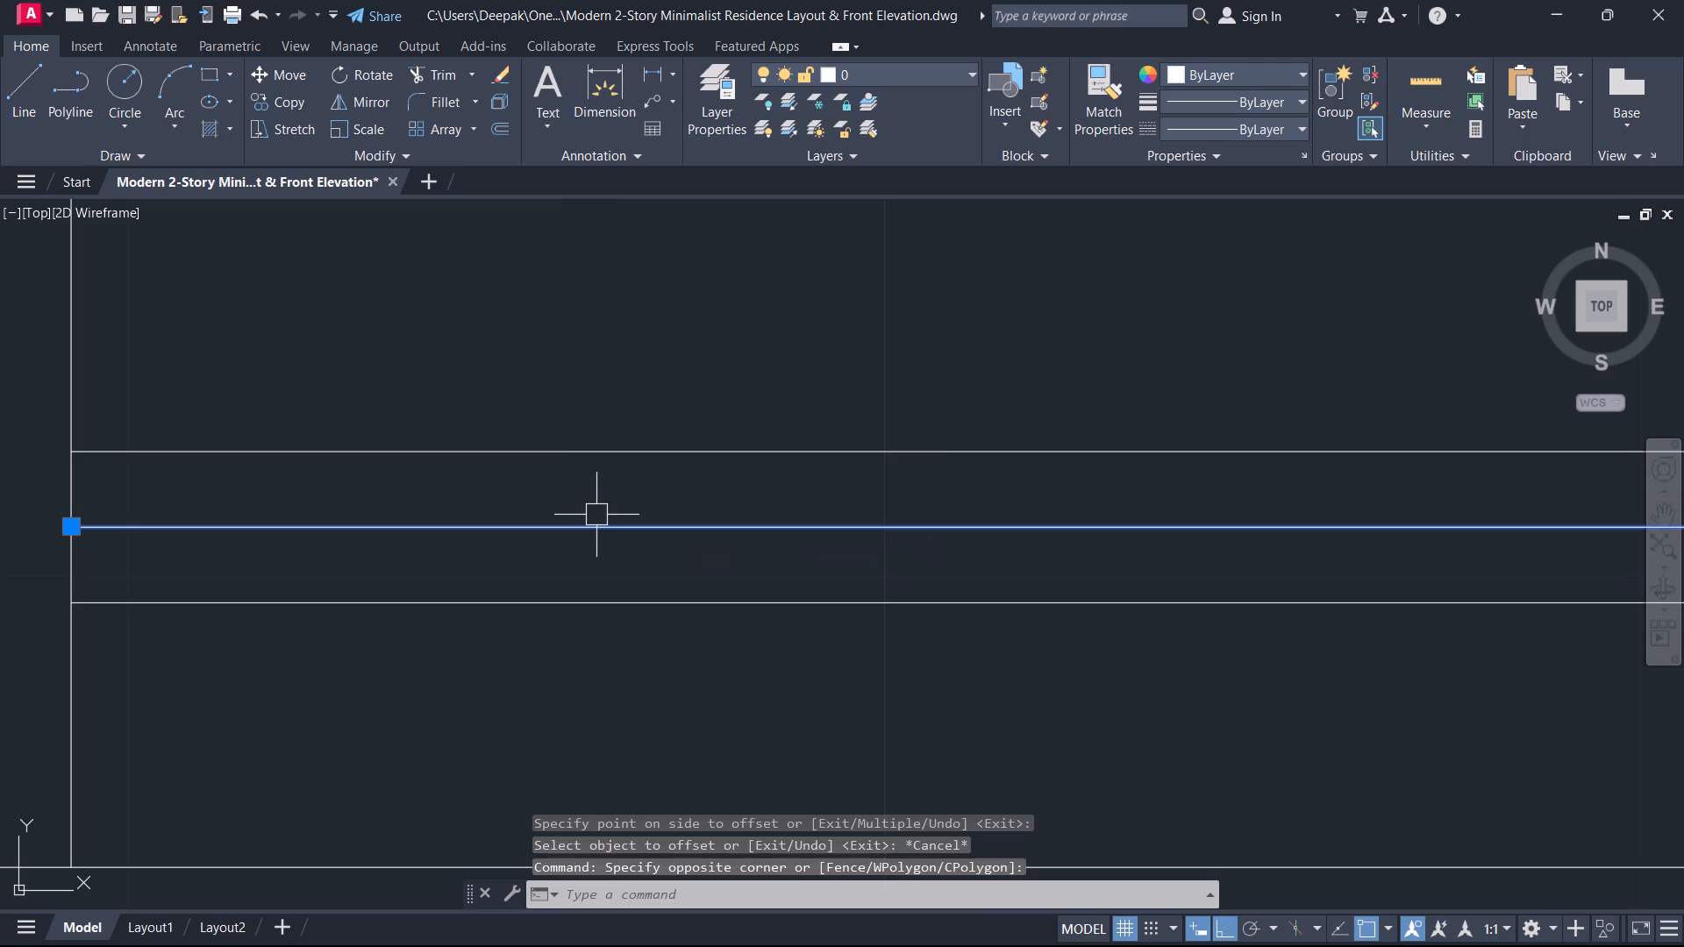
{"action": "key", "text": "Delete"}
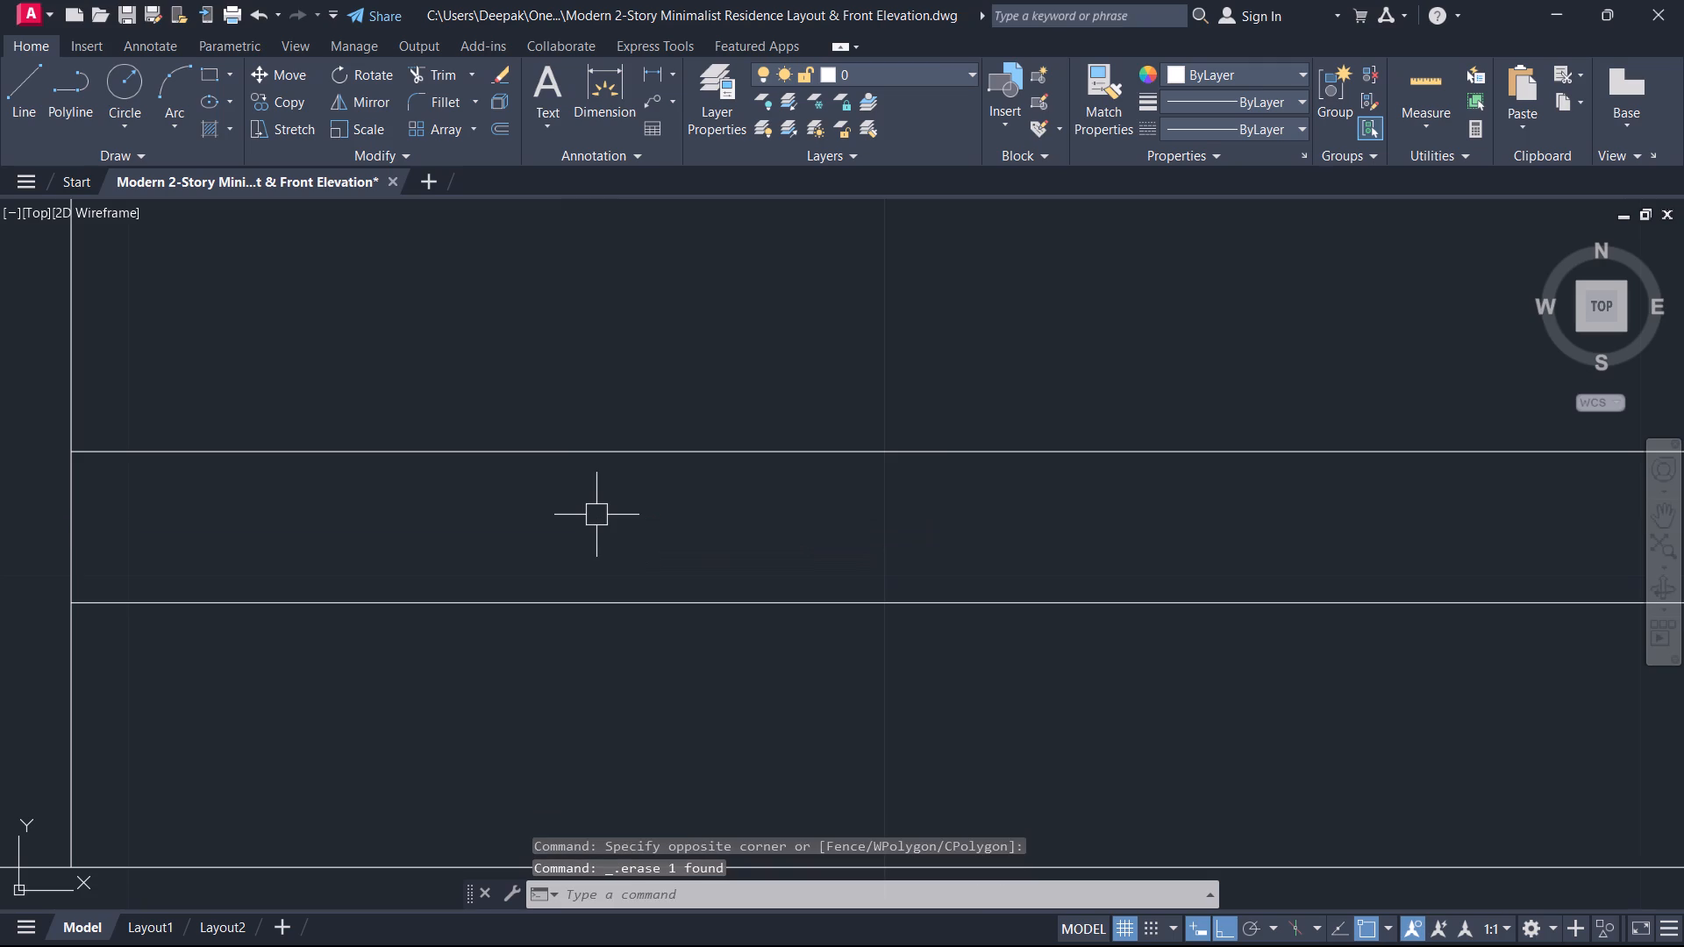
Examine the whole floor plan, including the walls, windows and staircase.
{"action": "scroll", "coordinate": [706, 676], "scroll_direction": "down", "scroll_amount": 5}
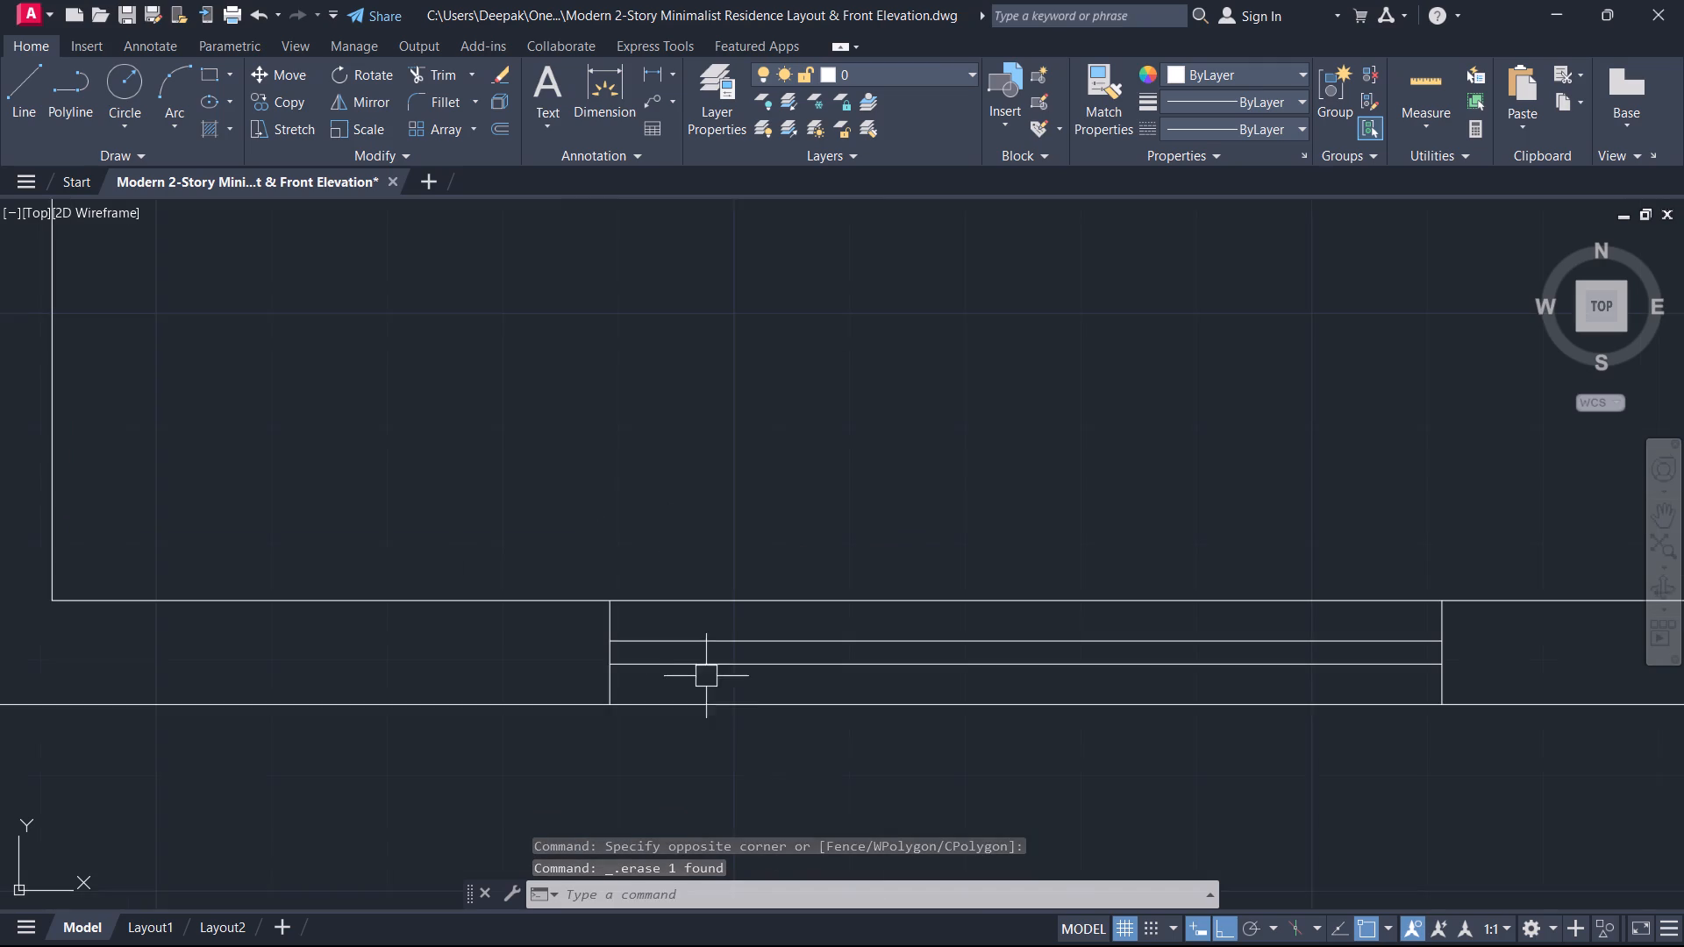
{"action": "scroll", "coordinate": [773, 682], "scroll_direction": "down", "scroll_amount": 4}
{"action": "middle_click_drag", "start_coordinate": [916, 651], "coordinate": [917, 901]}
{"action": "middle_click_drag", "start_coordinate": [996, 560], "coordinate": [998, 580]}
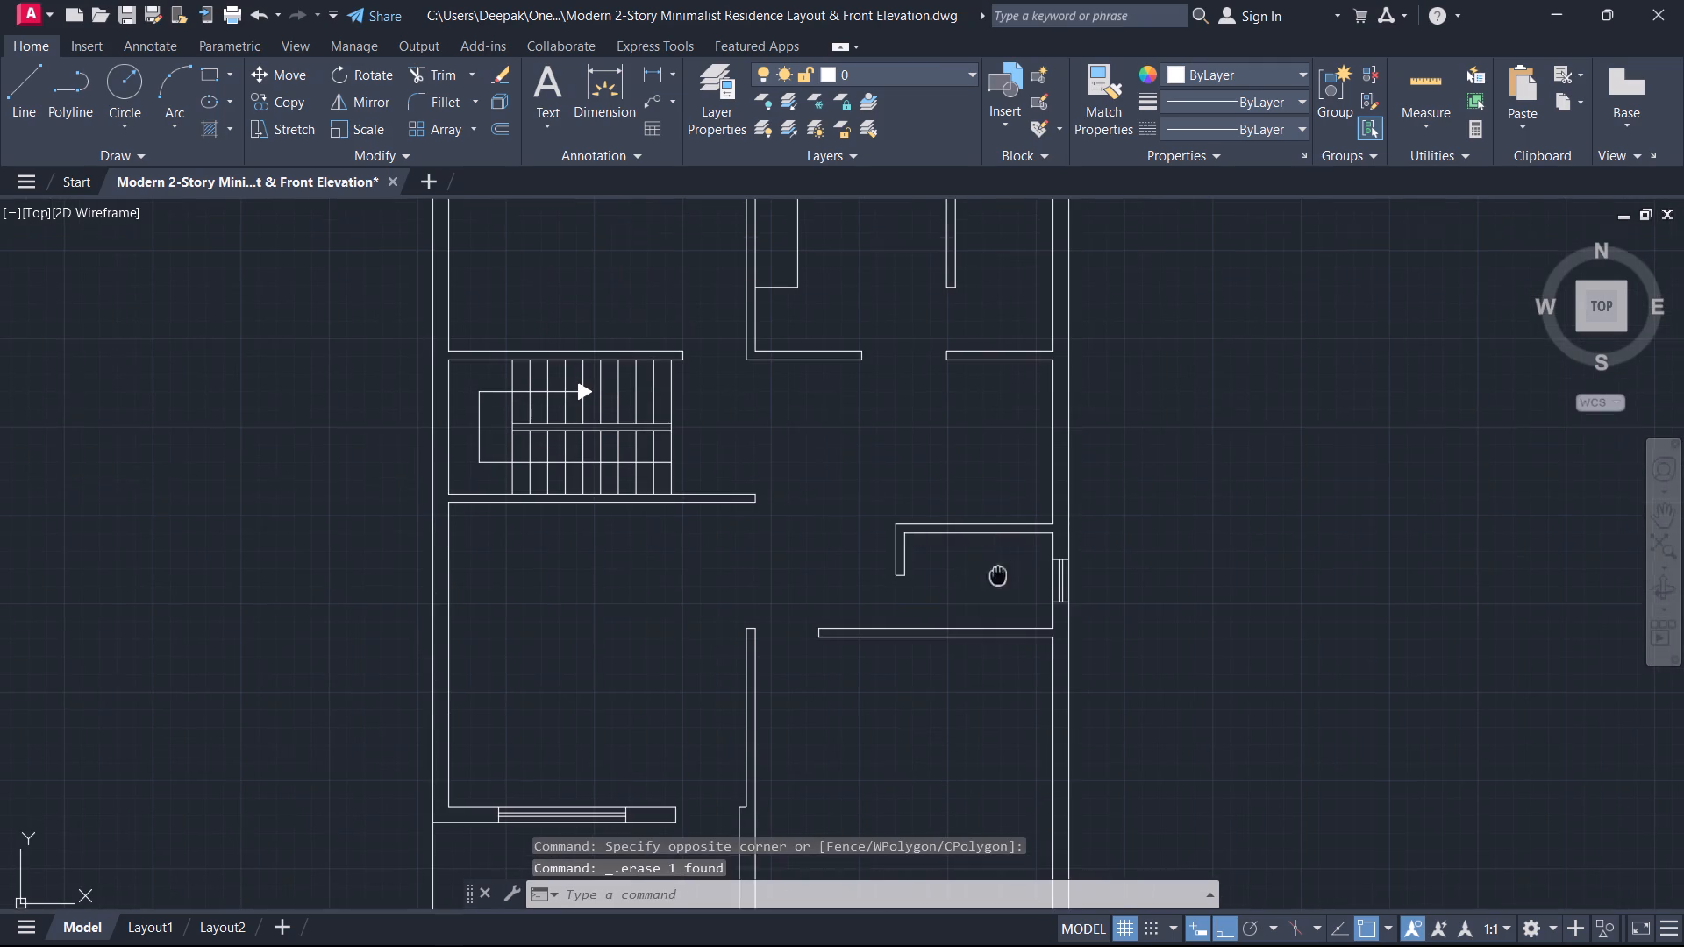
{"action": "middle_click_drag", "start_coordinate": [998, 580], "coordinate": [938, 758]}
{"action": "middle_click_drag", "start_coordinate": [857, 676], "coordinate": [1006, 684]}
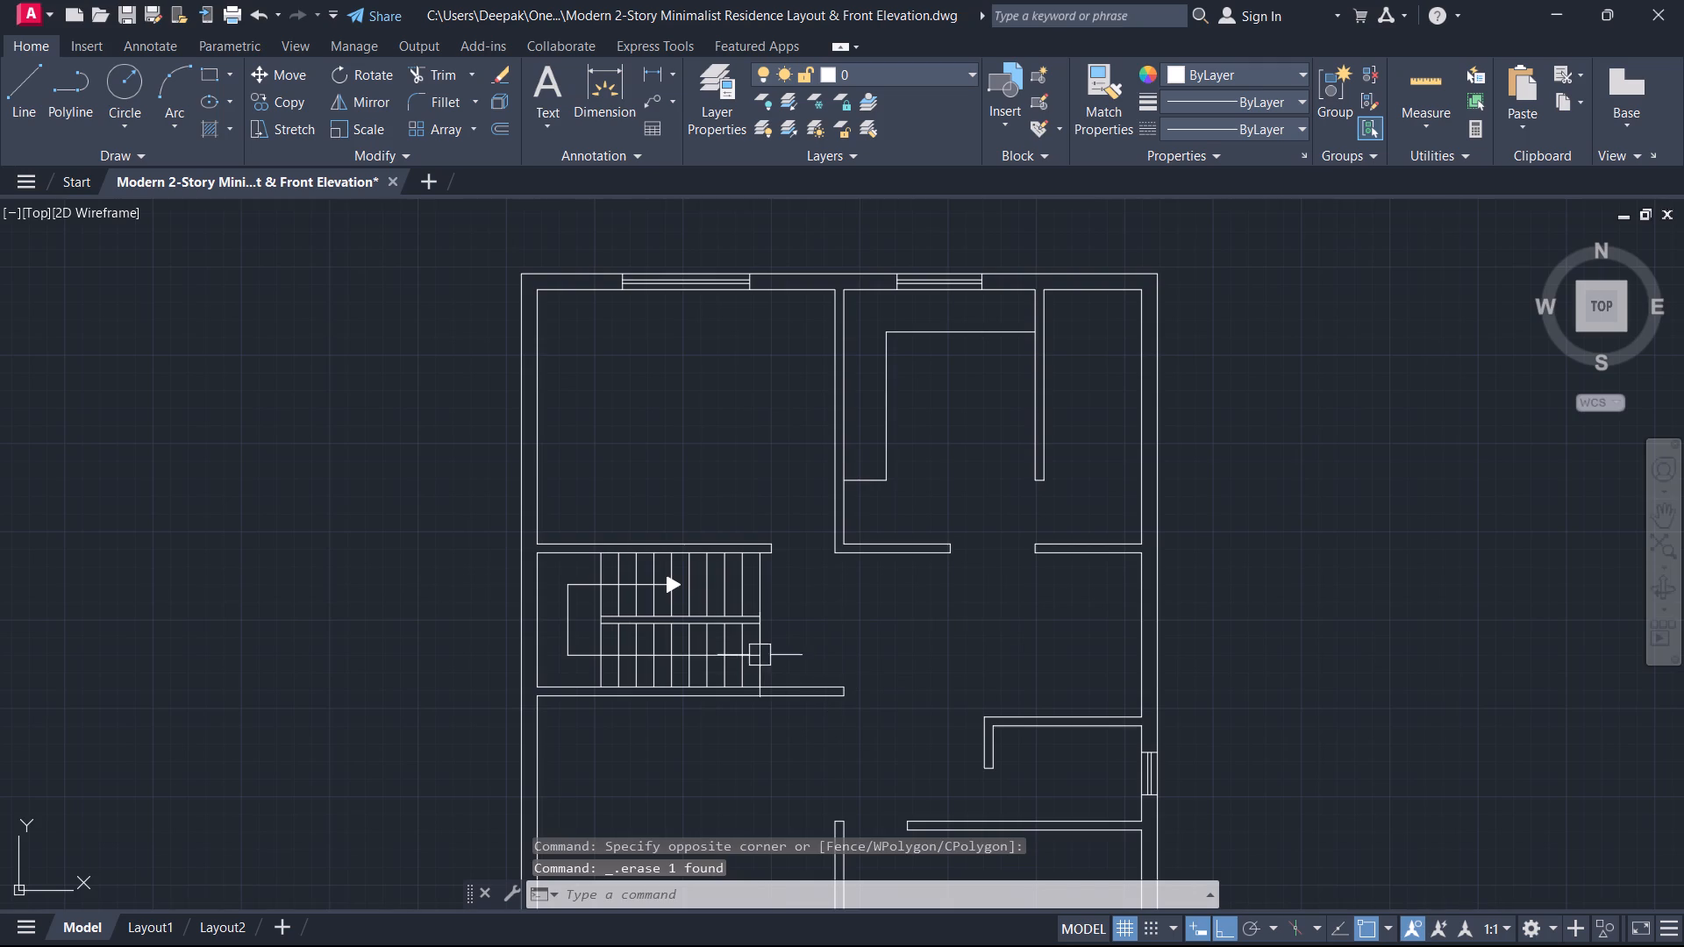
{"action": "middle_click_drag", "start_coordinate": [586, 824], "coordinate": [849, 613]}
{"action": "scroll", "coordinate": [849, 613], "scroll_direction": "down", "scroll_amount": 3}
{"action": "scroll", "coordinate": [885, 605], "scroll_direction": "up", "scroll_amount": 1}
{"action": "middle_click_drag", "start_coordinate": [885, 605], "coordinate": [890, 613]}
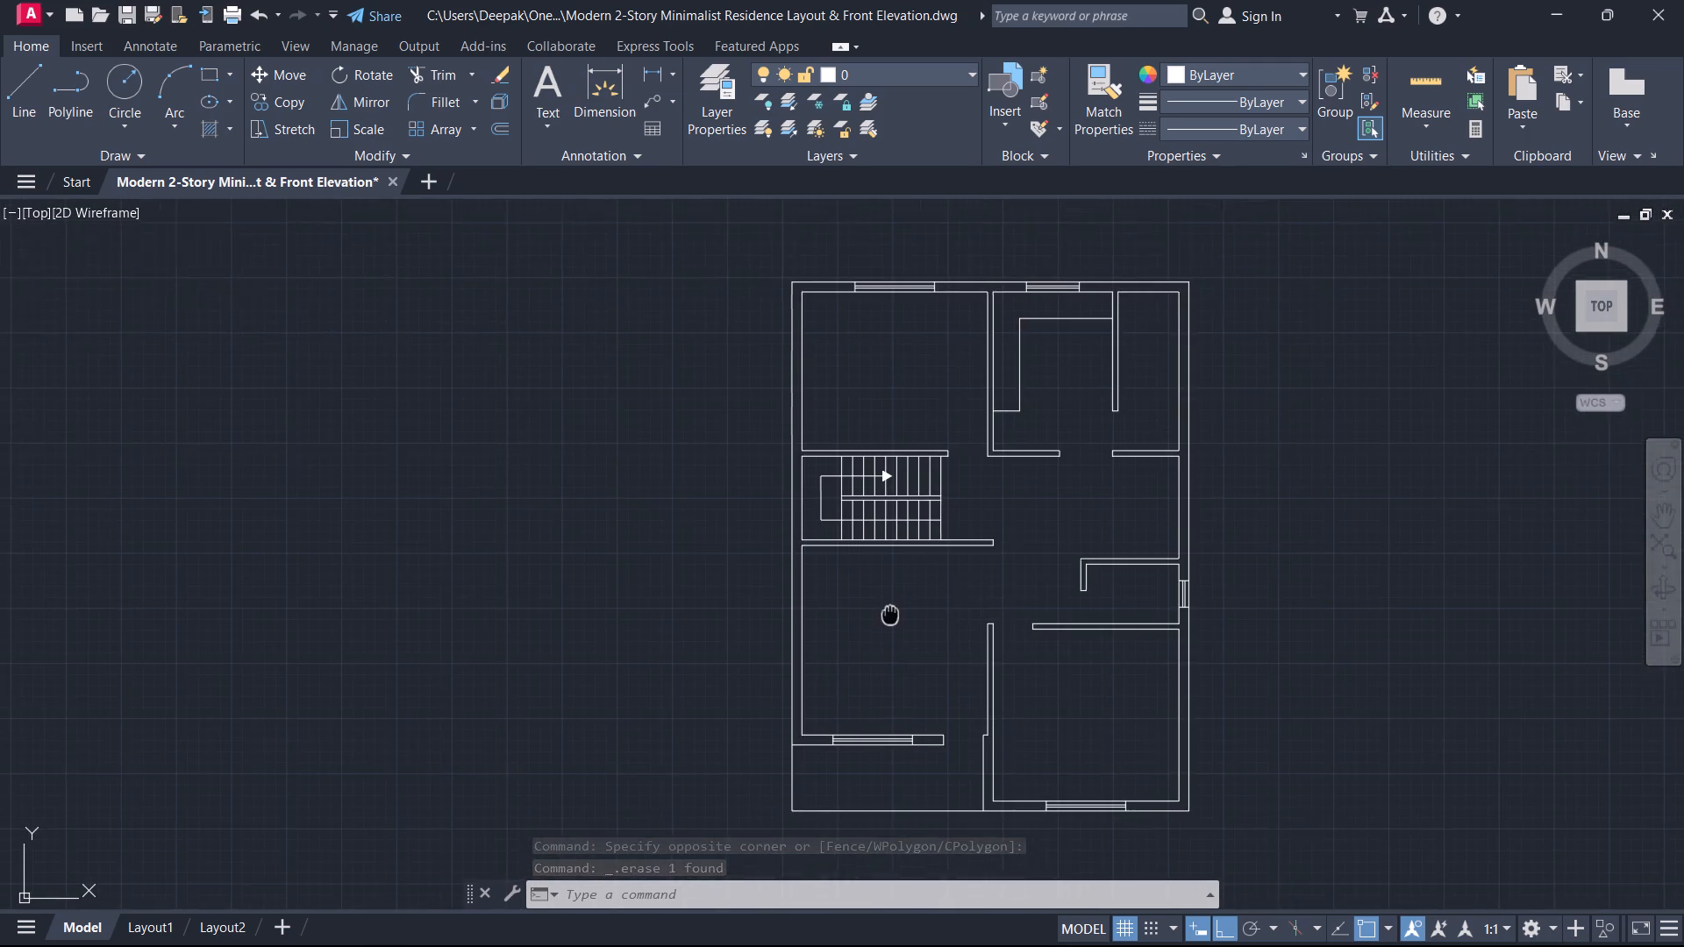
{"action": "middle_click_drag", "start_coordinate": [890, 613], "coordinate": [858, 696]}
{"action": "scroll", "coordinate": [860, 663], "scroll_direction": "up", "scroll_amount": 1}
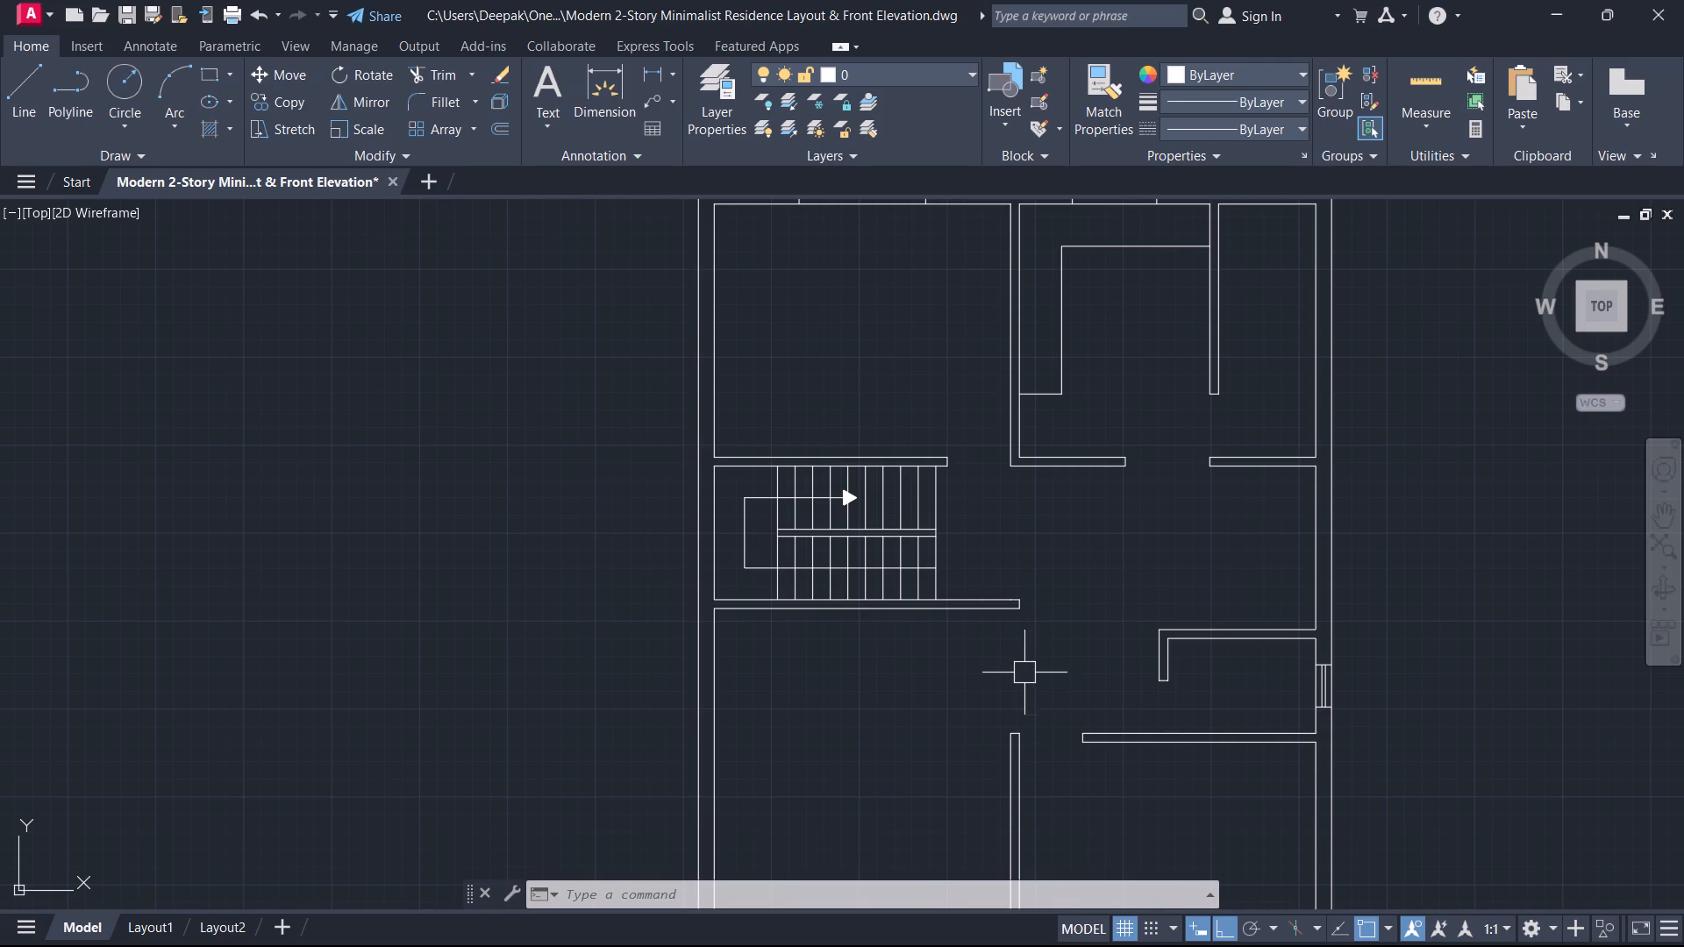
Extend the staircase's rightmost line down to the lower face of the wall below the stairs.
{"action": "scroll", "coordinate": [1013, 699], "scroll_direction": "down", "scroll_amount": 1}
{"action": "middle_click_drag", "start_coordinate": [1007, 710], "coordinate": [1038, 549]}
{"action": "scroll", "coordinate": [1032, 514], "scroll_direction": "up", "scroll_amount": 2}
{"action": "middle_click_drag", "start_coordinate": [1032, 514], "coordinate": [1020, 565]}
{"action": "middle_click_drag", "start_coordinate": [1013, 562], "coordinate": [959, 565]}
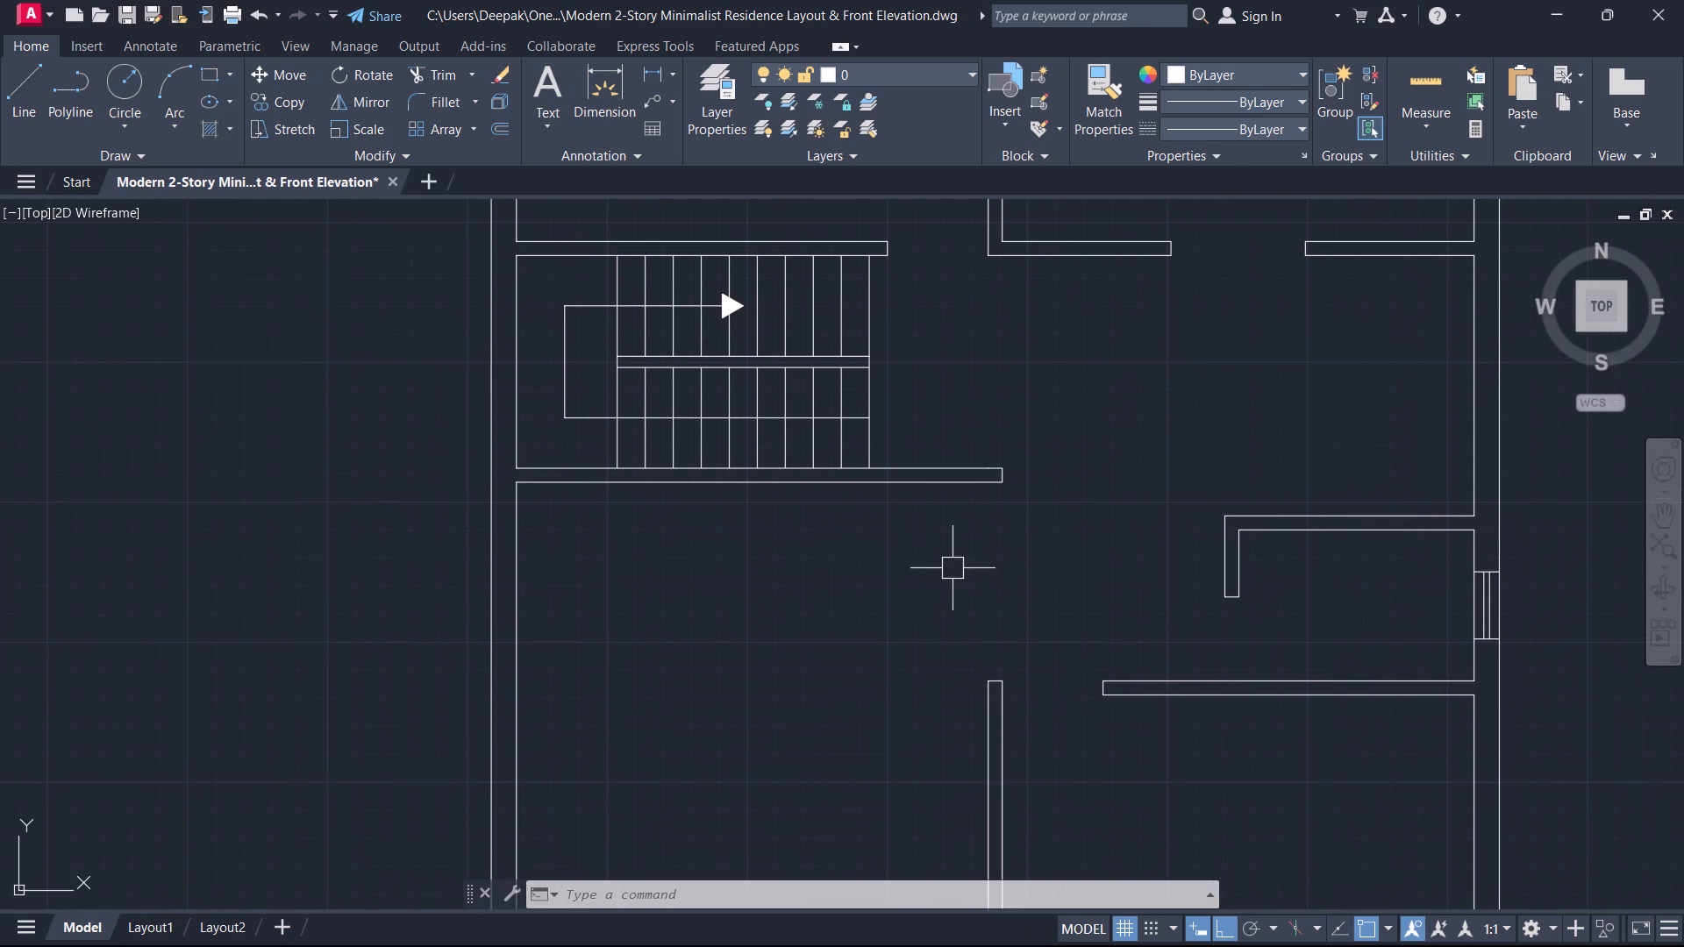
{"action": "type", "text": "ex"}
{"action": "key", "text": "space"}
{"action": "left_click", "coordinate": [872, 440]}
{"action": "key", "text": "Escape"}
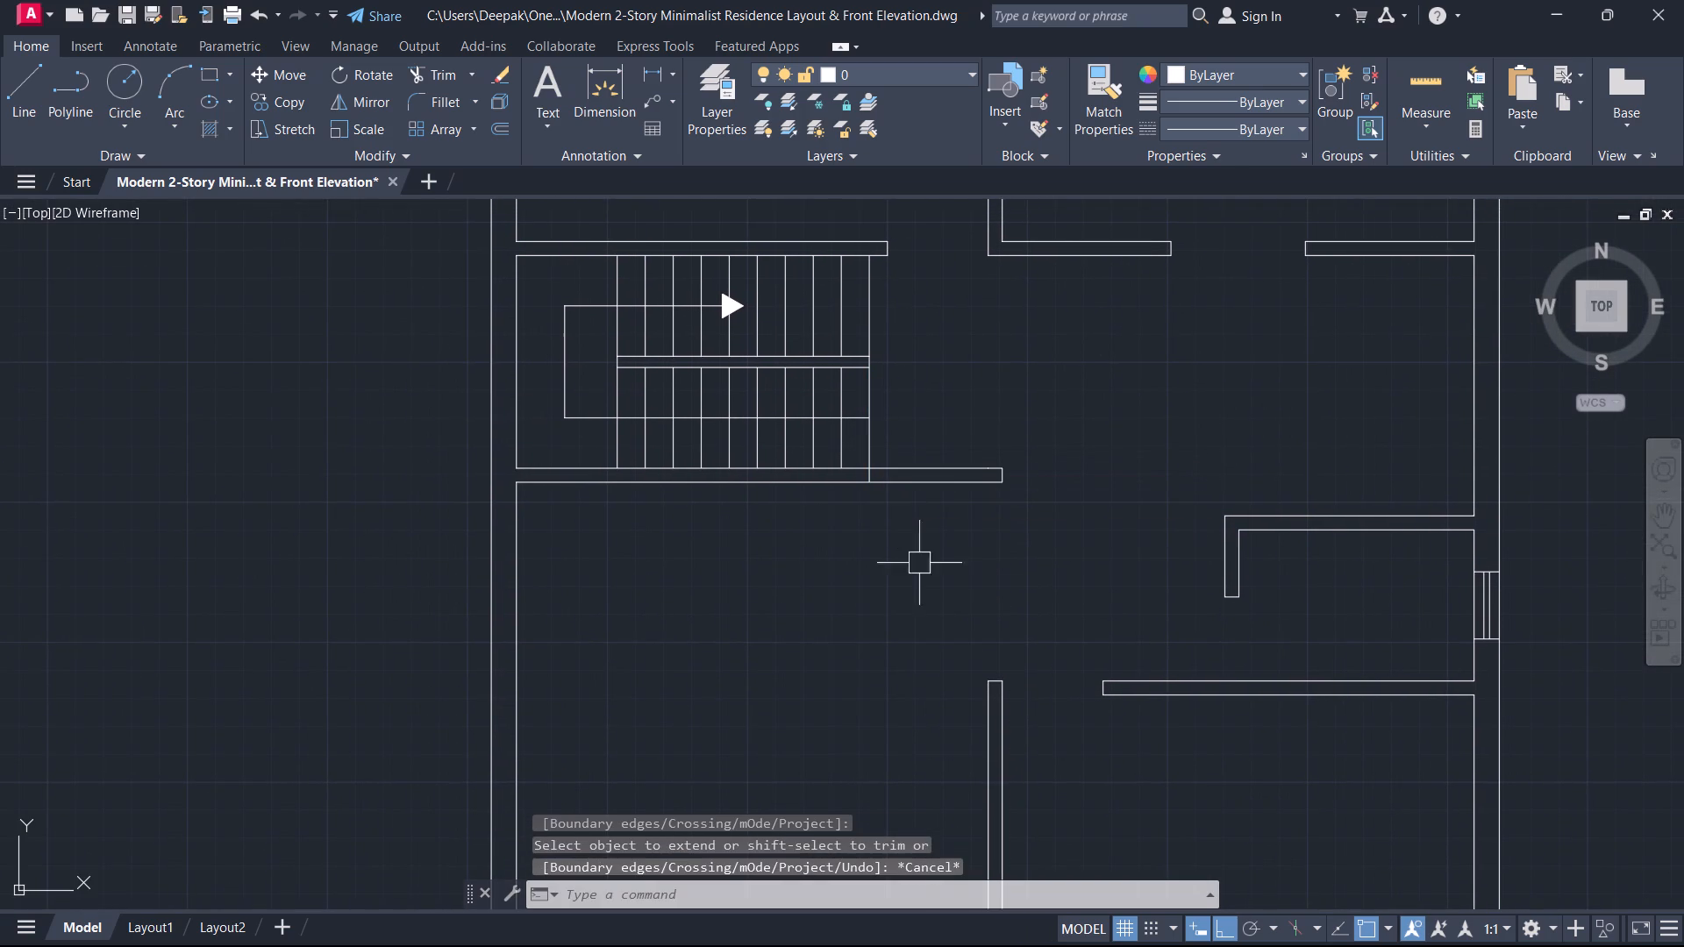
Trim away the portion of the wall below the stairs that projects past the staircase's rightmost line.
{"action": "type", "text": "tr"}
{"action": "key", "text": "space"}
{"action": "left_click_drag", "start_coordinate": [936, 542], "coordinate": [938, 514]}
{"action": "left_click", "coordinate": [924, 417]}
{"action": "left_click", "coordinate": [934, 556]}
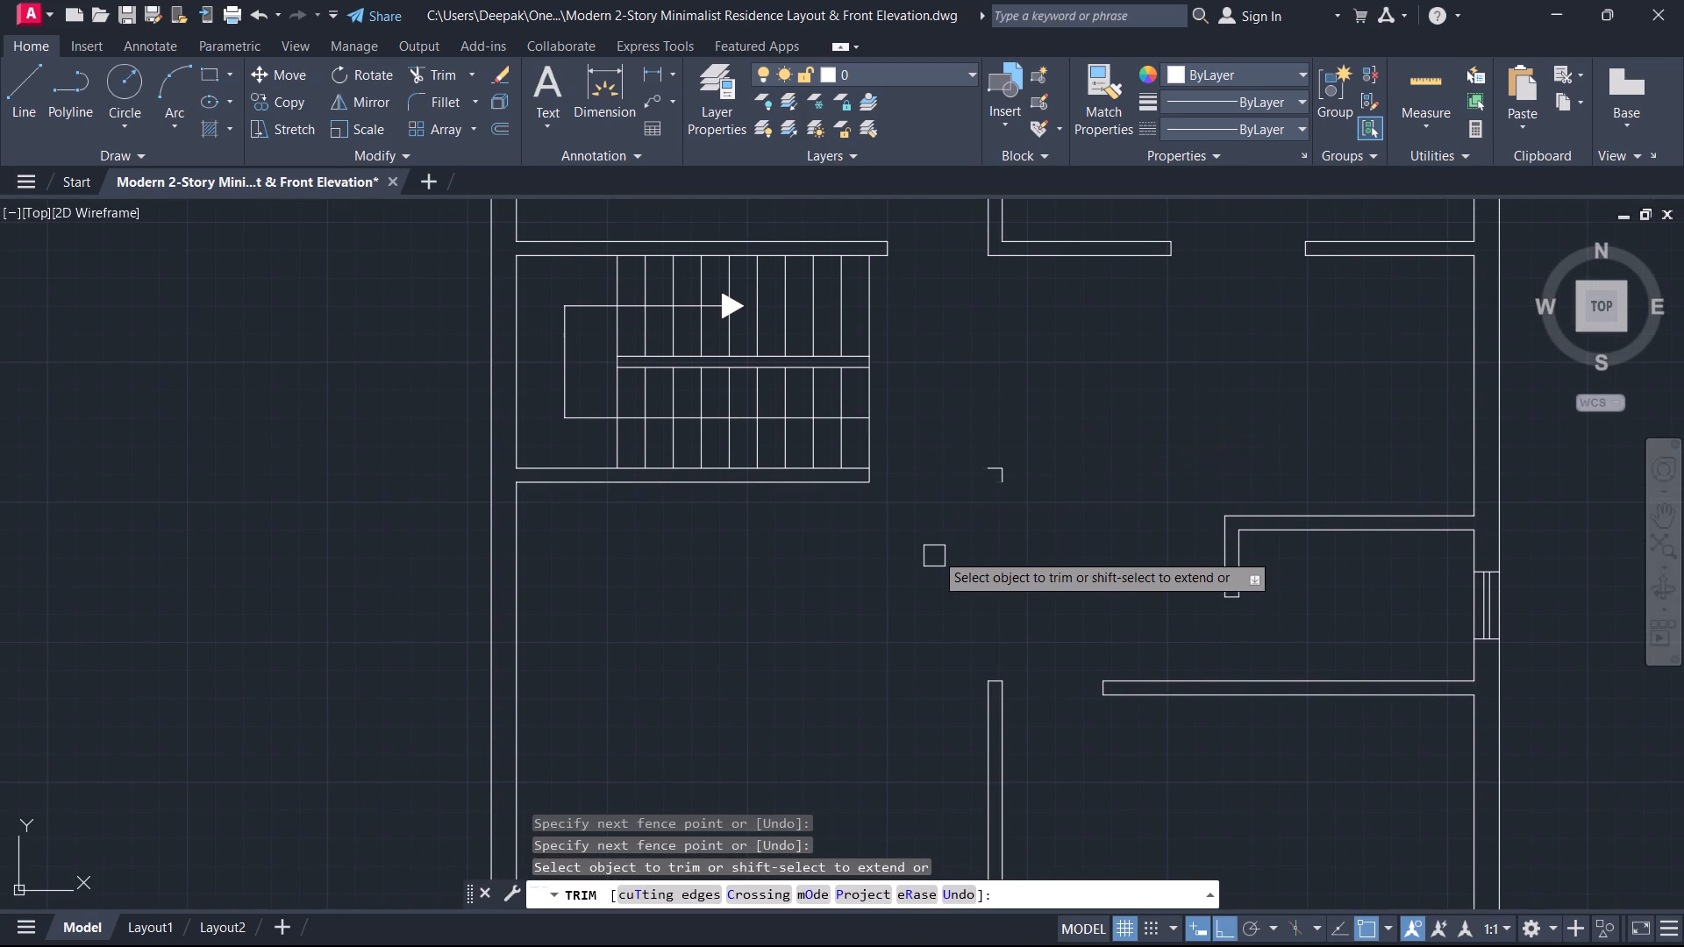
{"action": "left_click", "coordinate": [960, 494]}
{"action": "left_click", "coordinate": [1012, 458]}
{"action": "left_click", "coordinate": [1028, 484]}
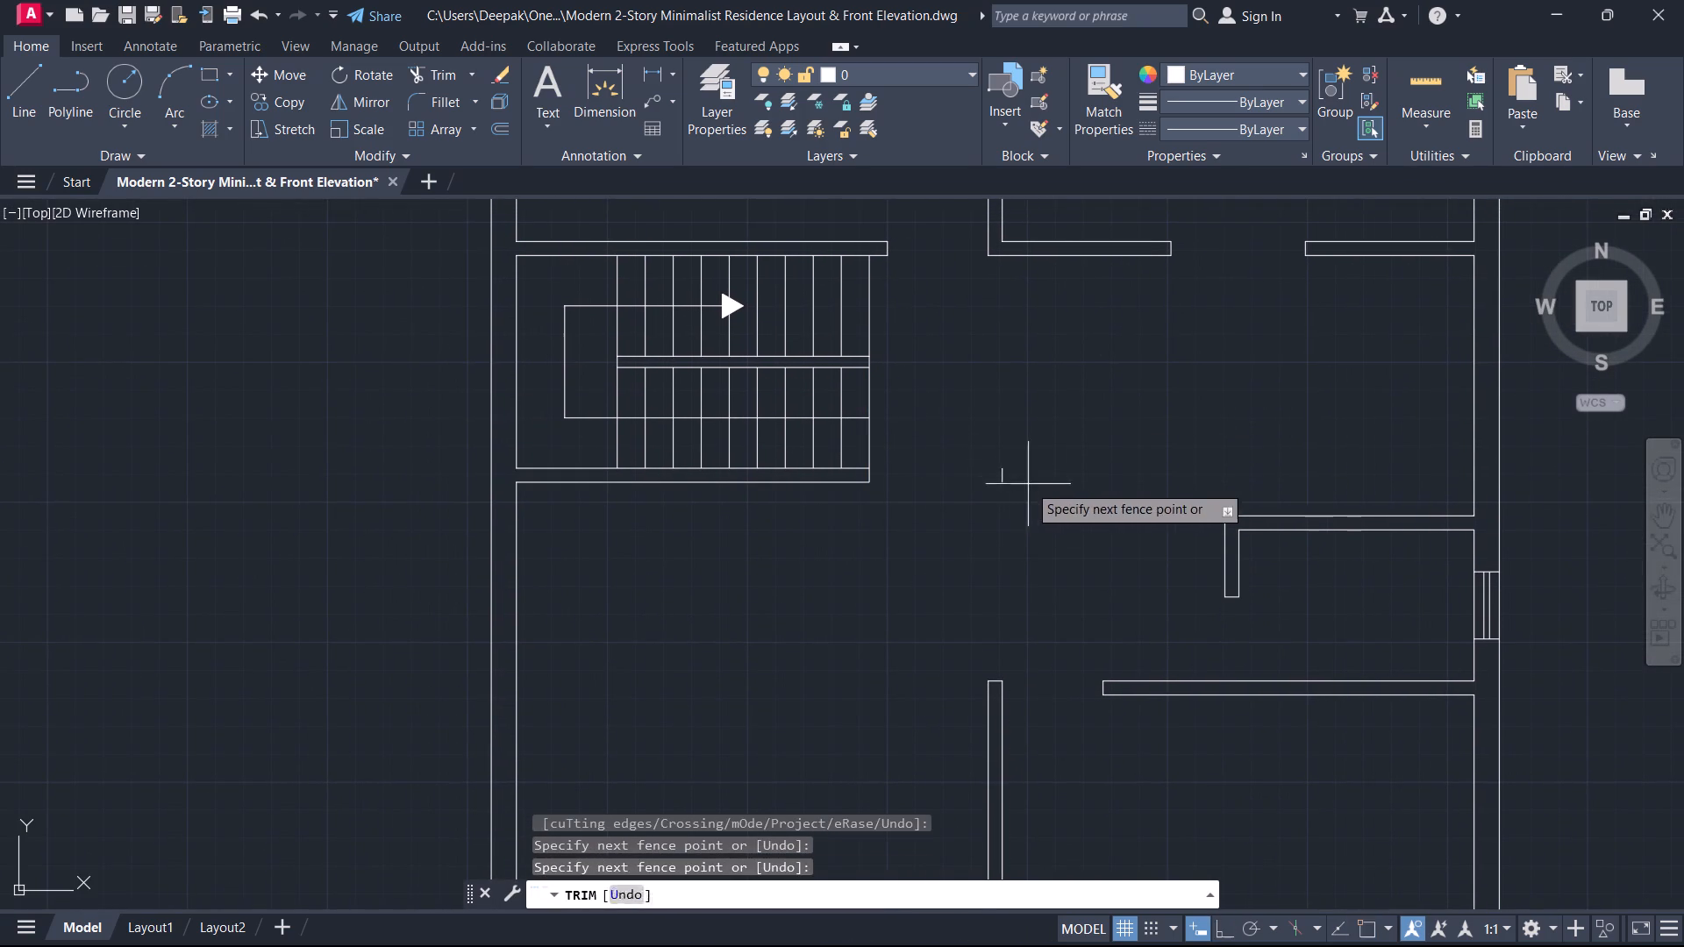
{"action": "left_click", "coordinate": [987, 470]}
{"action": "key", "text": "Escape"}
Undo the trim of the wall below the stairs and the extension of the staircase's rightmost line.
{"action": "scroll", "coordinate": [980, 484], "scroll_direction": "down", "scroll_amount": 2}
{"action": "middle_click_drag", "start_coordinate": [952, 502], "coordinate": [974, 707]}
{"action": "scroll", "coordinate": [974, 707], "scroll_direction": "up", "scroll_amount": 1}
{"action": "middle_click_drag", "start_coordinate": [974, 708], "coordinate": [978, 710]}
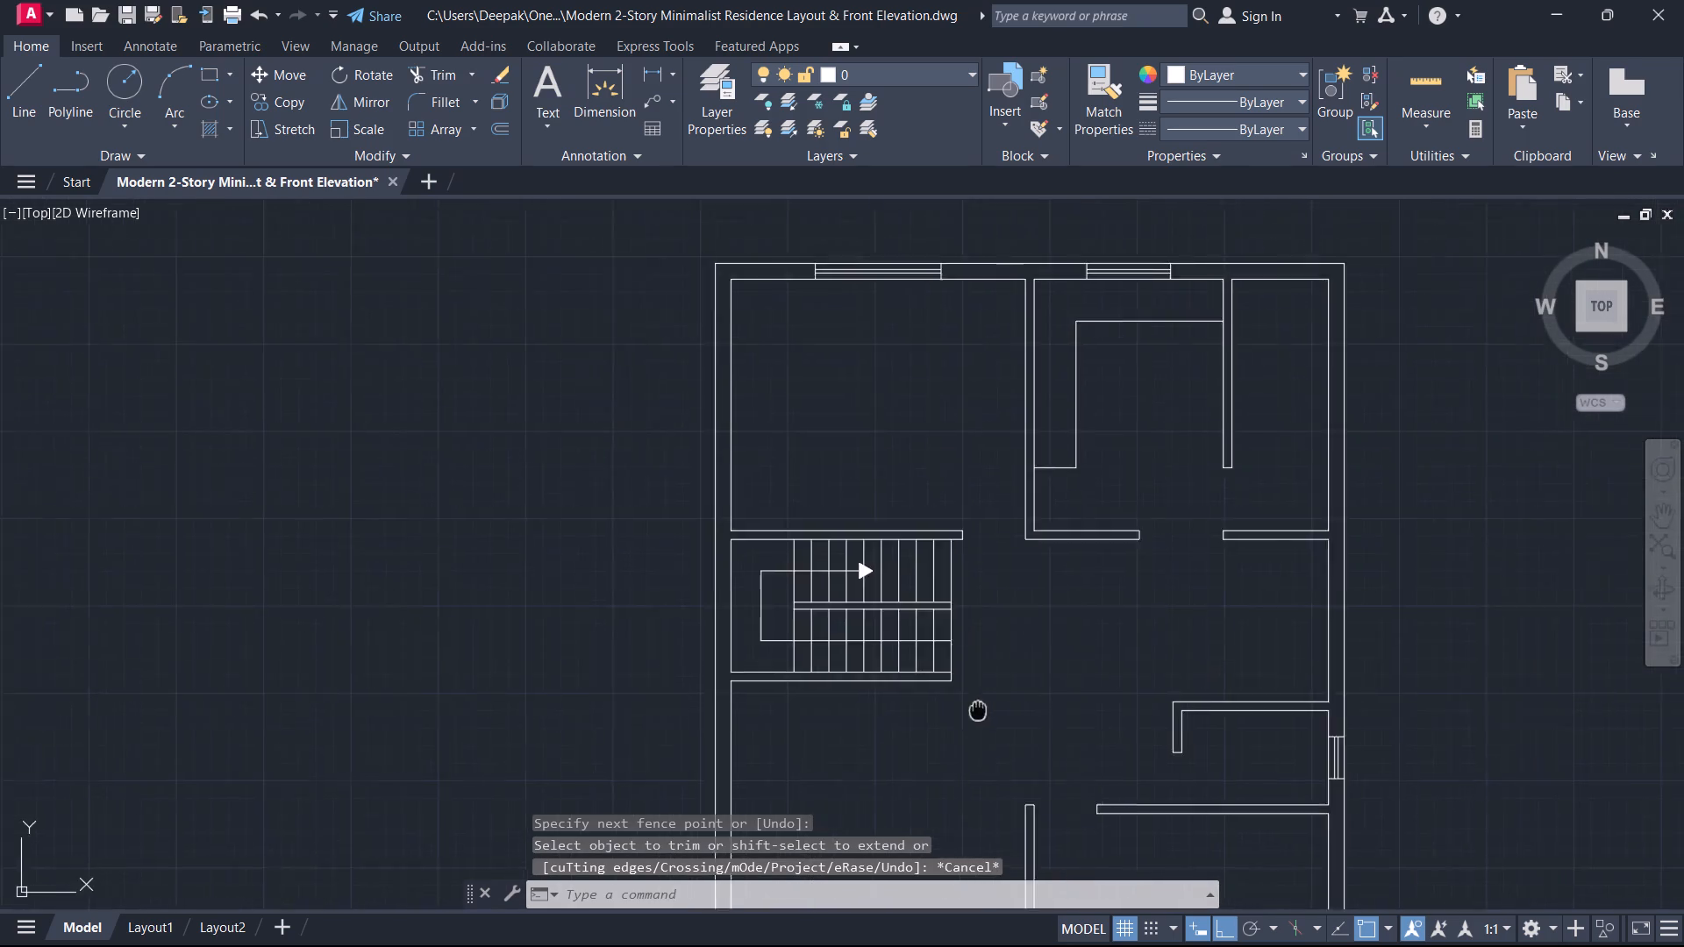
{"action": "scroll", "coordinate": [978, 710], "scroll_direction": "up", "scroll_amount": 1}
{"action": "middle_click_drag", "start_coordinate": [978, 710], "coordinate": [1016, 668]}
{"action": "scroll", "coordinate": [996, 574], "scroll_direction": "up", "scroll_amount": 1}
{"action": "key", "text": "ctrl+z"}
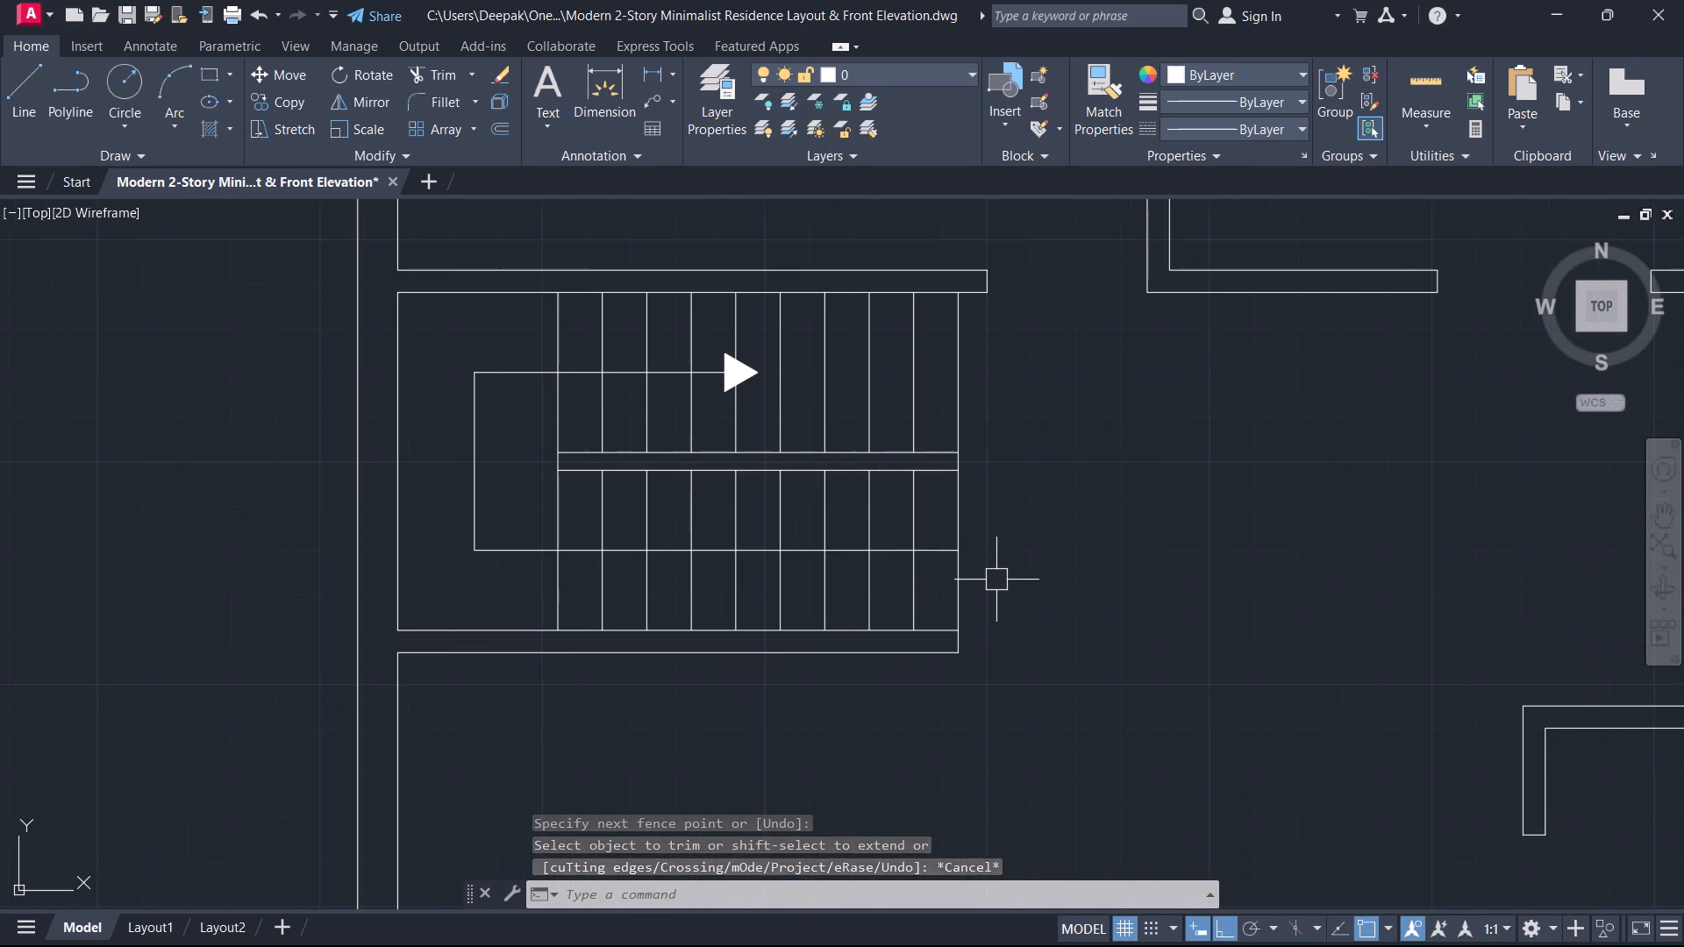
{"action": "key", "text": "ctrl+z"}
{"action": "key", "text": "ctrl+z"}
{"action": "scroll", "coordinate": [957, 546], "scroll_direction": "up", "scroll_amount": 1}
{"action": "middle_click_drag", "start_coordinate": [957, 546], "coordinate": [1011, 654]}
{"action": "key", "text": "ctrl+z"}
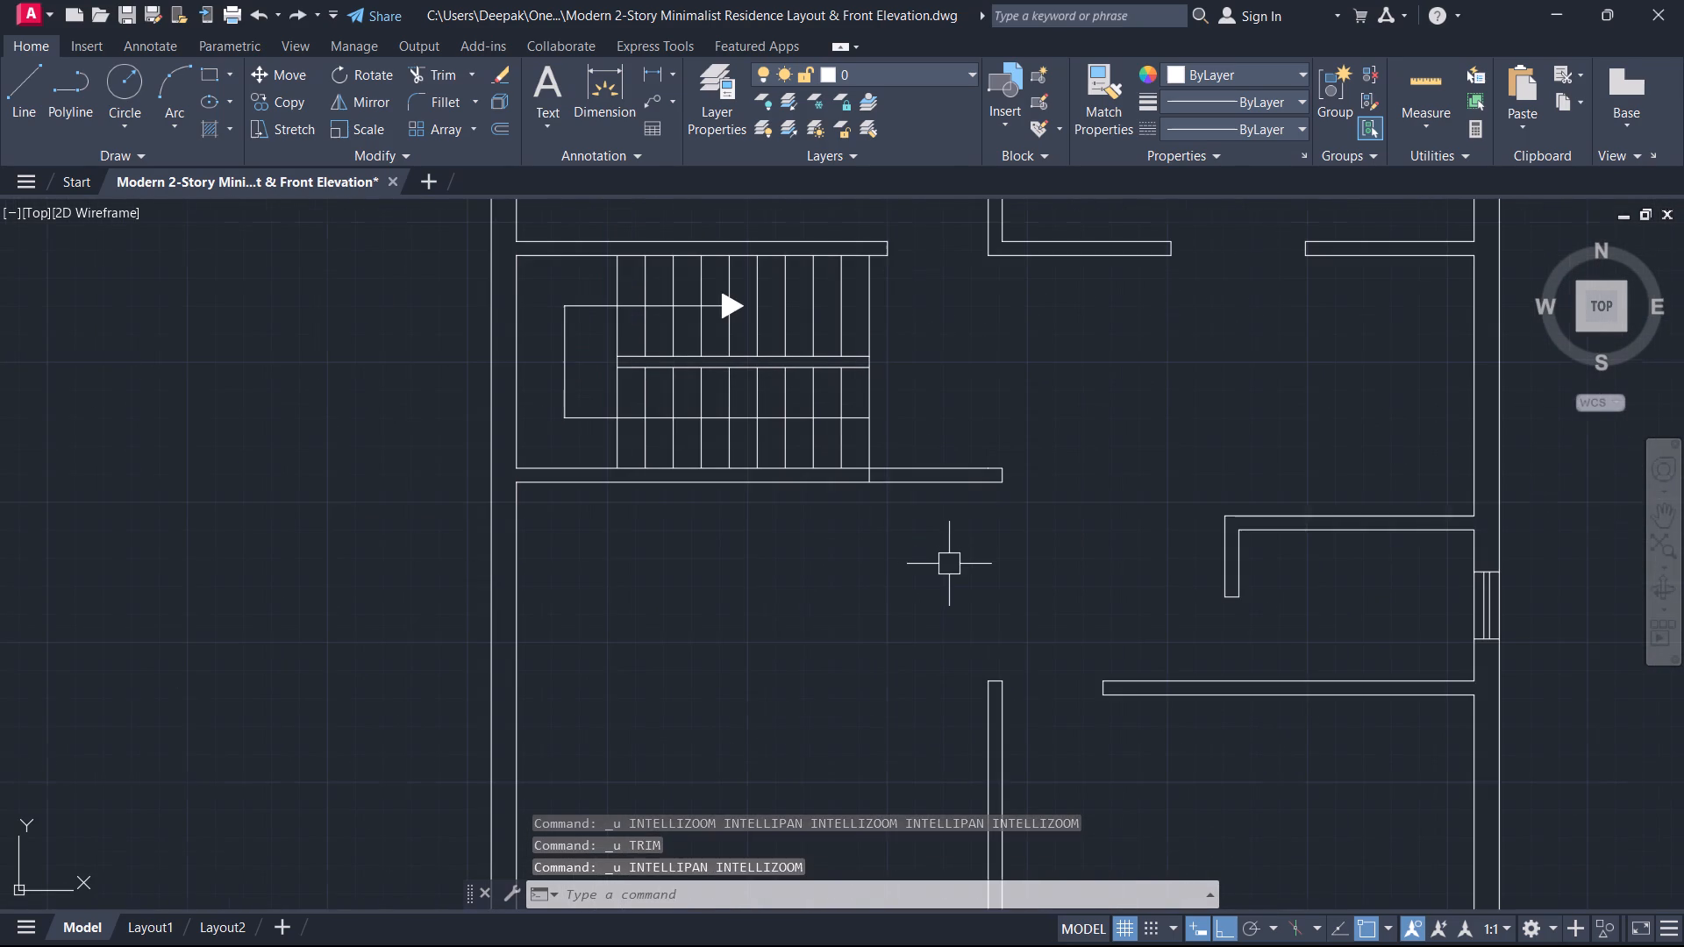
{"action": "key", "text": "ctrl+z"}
Extend the end line of the wall above the stairs down to the lower face of the wall below the stairs.
{"action": "scroll", "coordinate": [932, 444], "scroll_direction": "up", "scroll_amount": 1}
{"action": "middle_click_drag", "start_coordinate": [937, 443], "coordinate": [974, 674]}
{"action": "scroll", "coordinate": [916, 360], "scroll_direction": "up", "scroll_amount": 3}
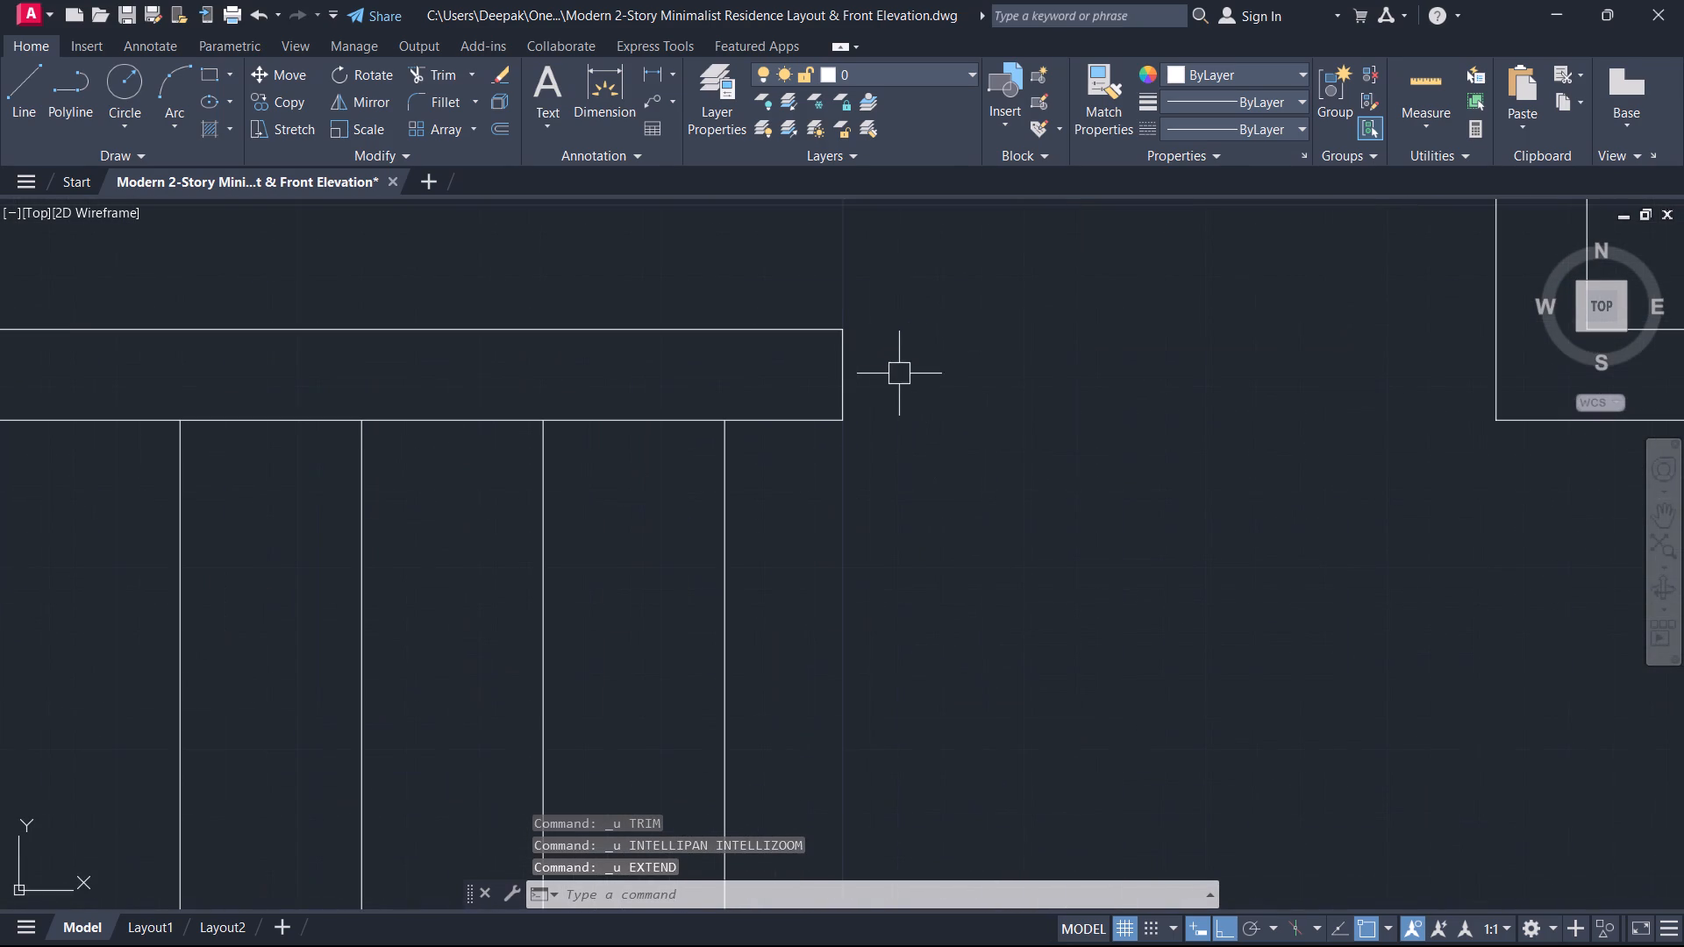
{"action": "key", "text": "e"}
{"action": "key", "text": "x"}
{"action": "key", "text": "space"}
{"action": "left_click", "coordinate": [863, 388]}
{"action": "scroll", "coordinate": [840, 384], "scroll_direction": "down", "scroll_amount": 1}
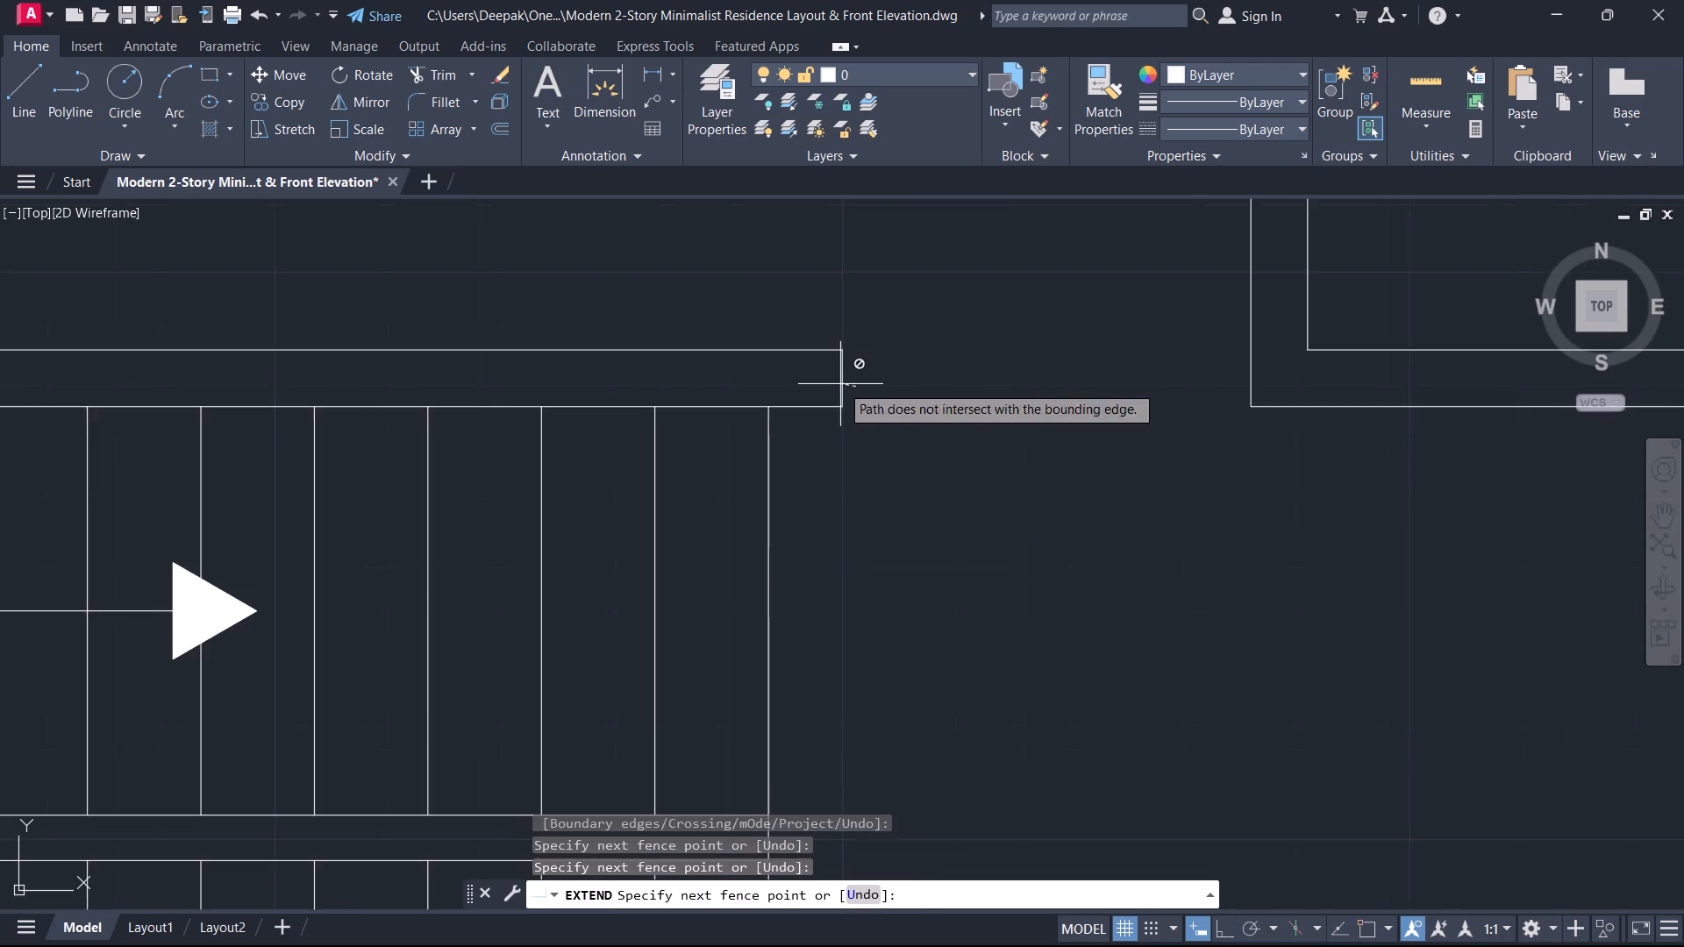
{"action": "middle_click_drag", "start_coordinate": [840, 384], "coordinate": [907, 268]}
{"action": "scroll", "coordinate": [882, 303], "scroll_direction": "down", "scroll_amount": 3}
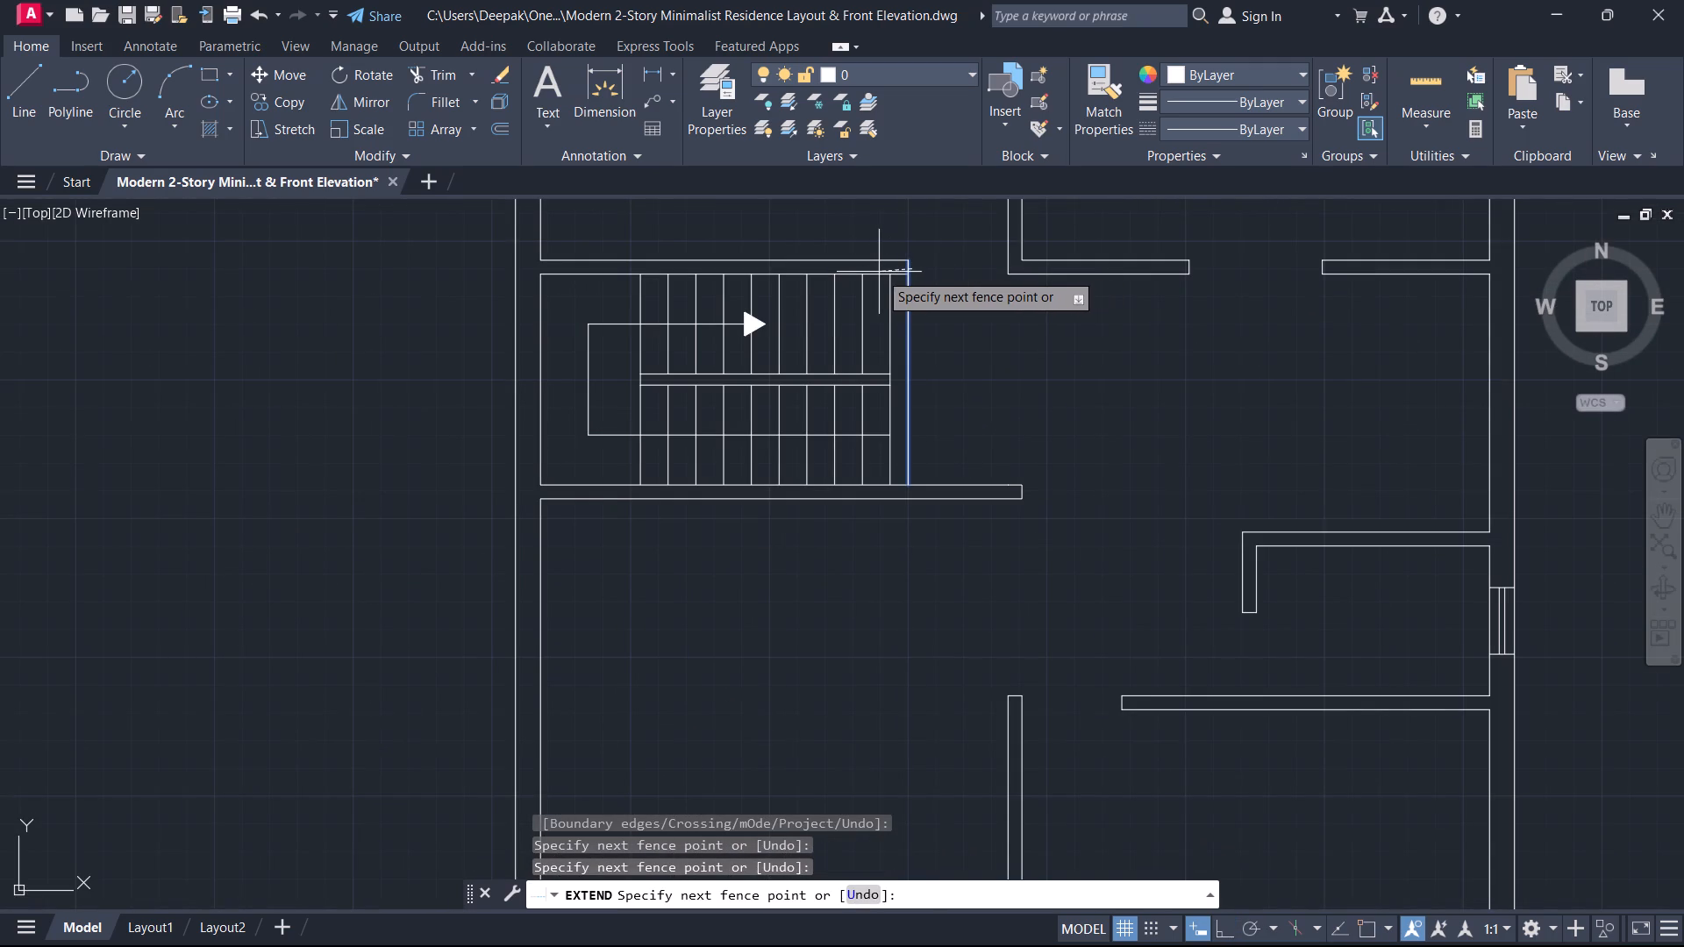
{"action": "left_click", "coordinate": [875, 272]}
{"action": "left_click", "coordinate": [933, 392]}
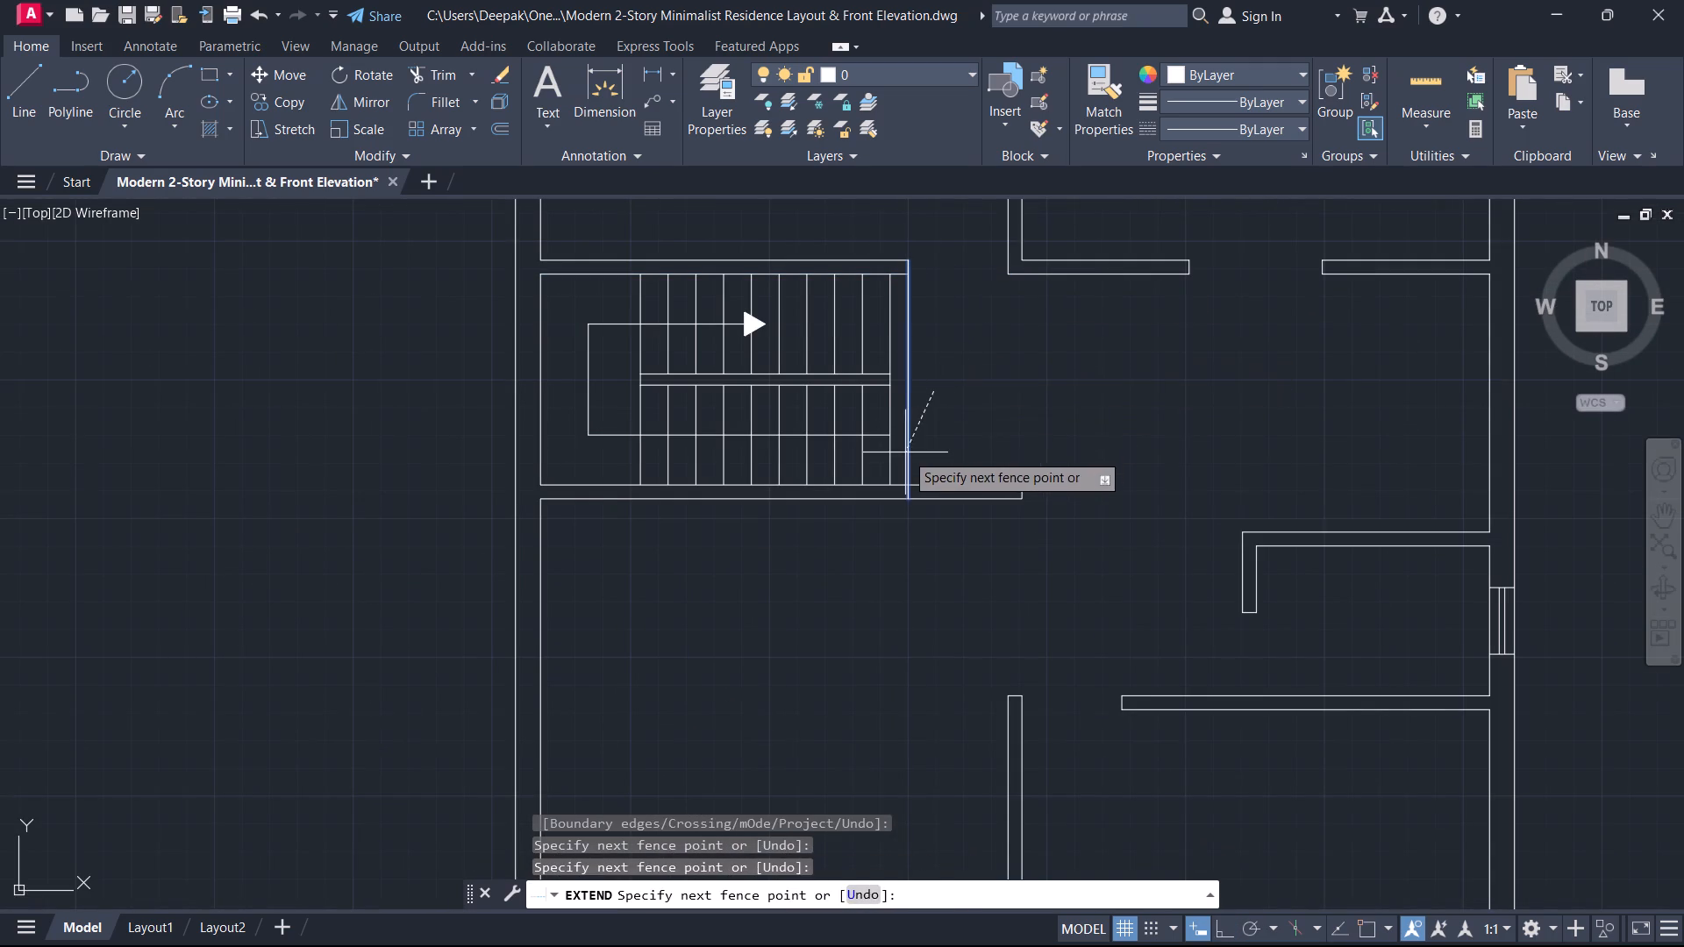
{"action": "left_click", "coordinate": [903, 459]}
{"action": "key", "text": "Escape"}
Trim the lower stair wall flush with the upper wall's end, removing the line across the stair opening and the leftover end piece.
{"action": "type", "text": "tr"}
{"action": "key", "text": "space"}
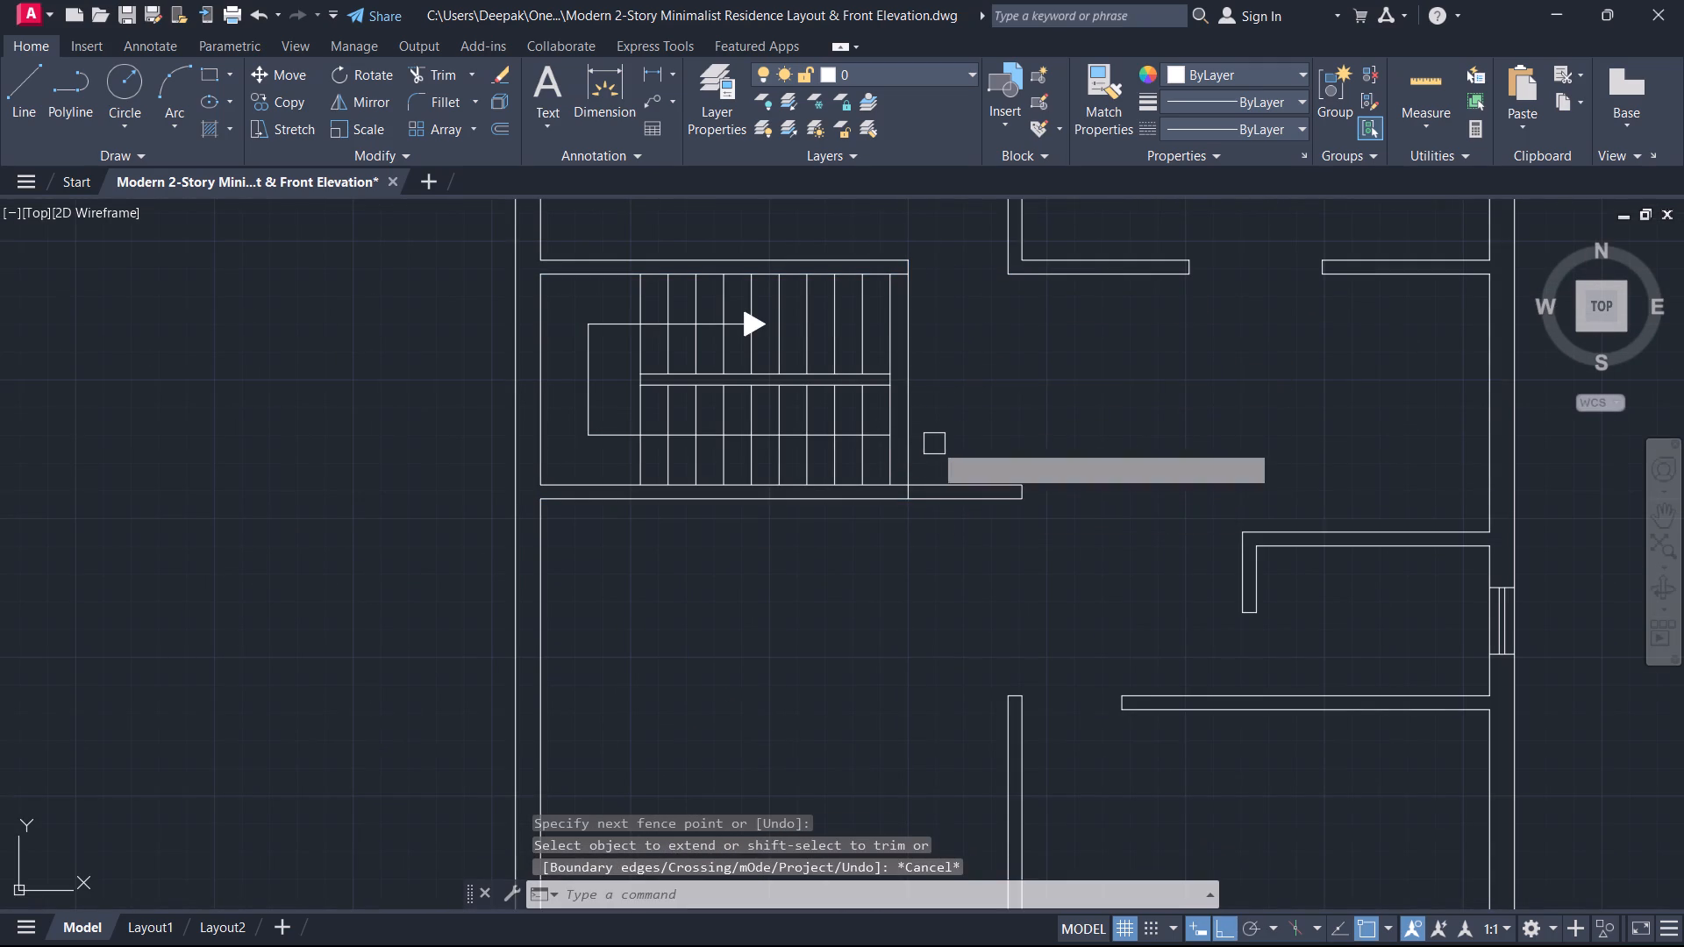
{"action": "scroll", "coordinate": [933, 442], "scroll_direction": "up", "scroll_amount": 1}
{"action": "left_click", "coordinate": [925, 436]}
{"action": "middle_click_drag", "start_coordinate": [896, 431], "coordinate": [941, 587]}
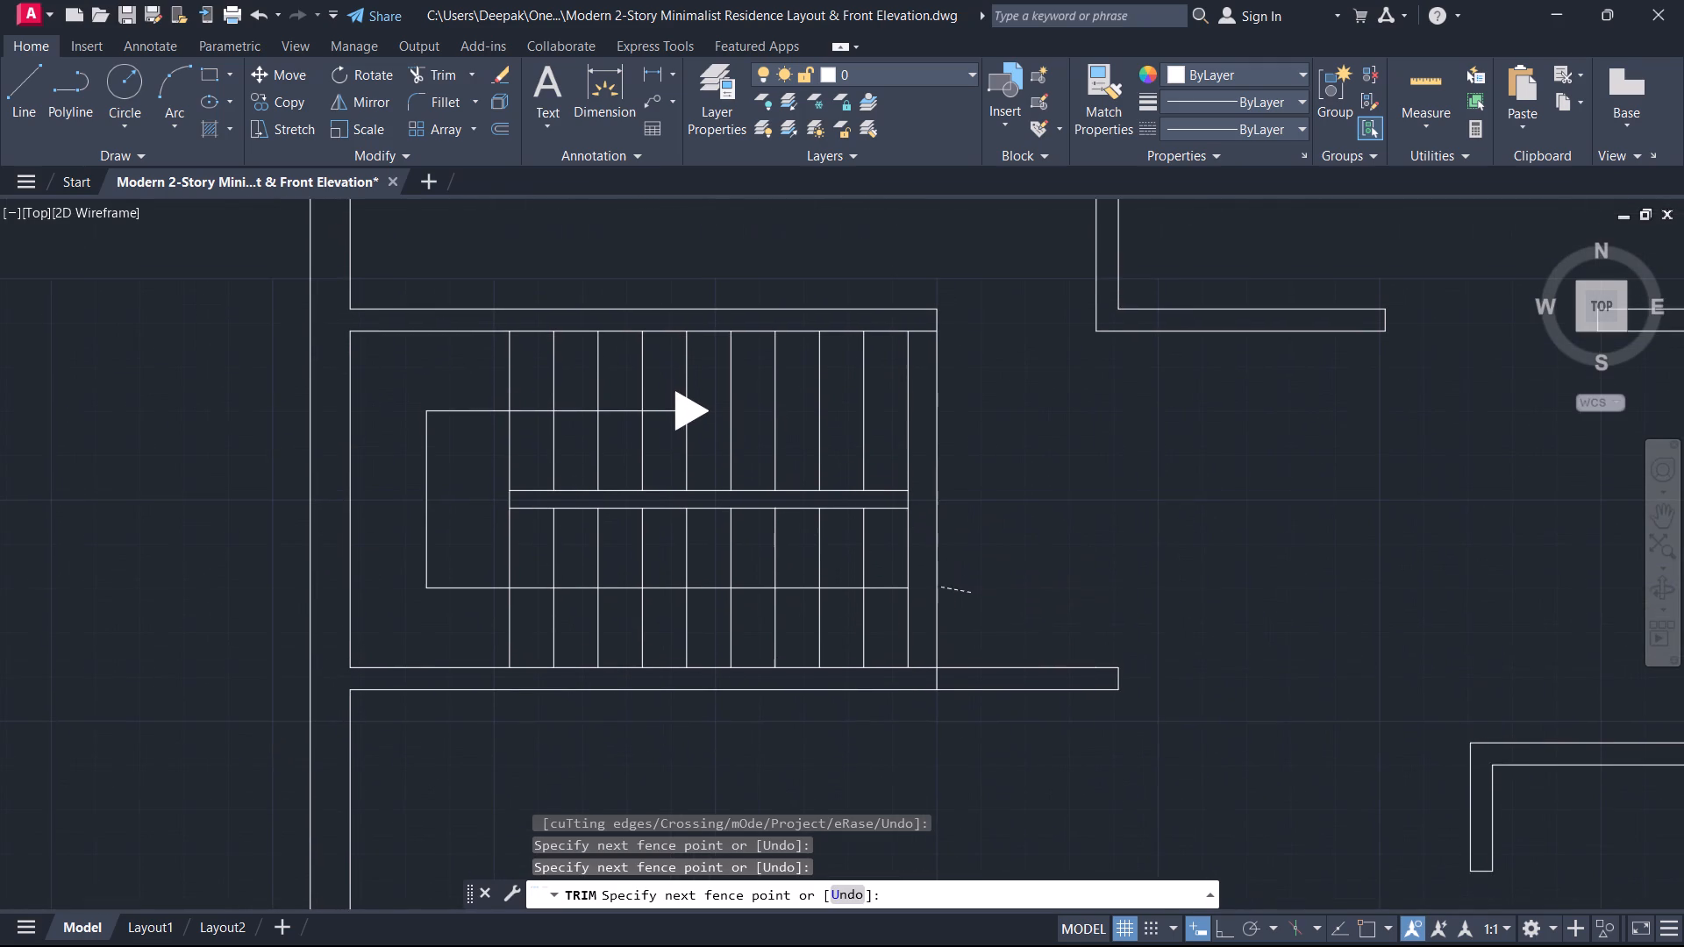
{"action": "left_click", "coordinate": [922, 559]}
{"action": "left_click", "coordinate": [985, 724]}
{"action": "left_click", "coordinate": [1010, 595]}
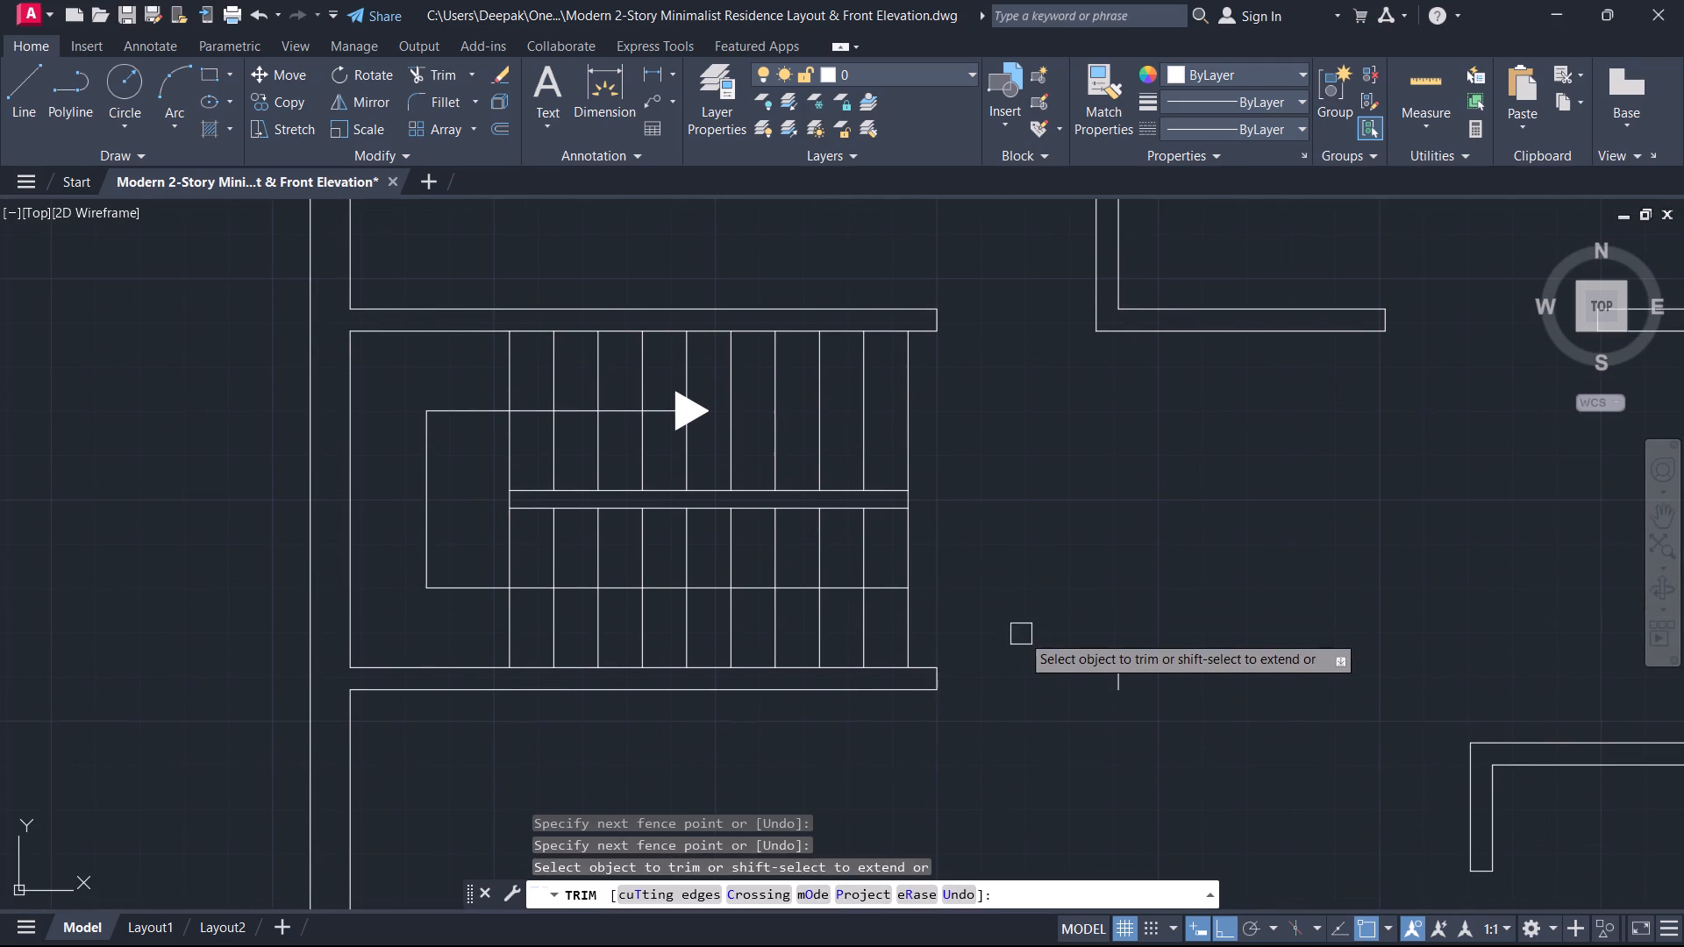
{"action": "left_click", "coordinate": [1048, 694]}
{"action": "left_click", "coordinate": [1148, 644]}
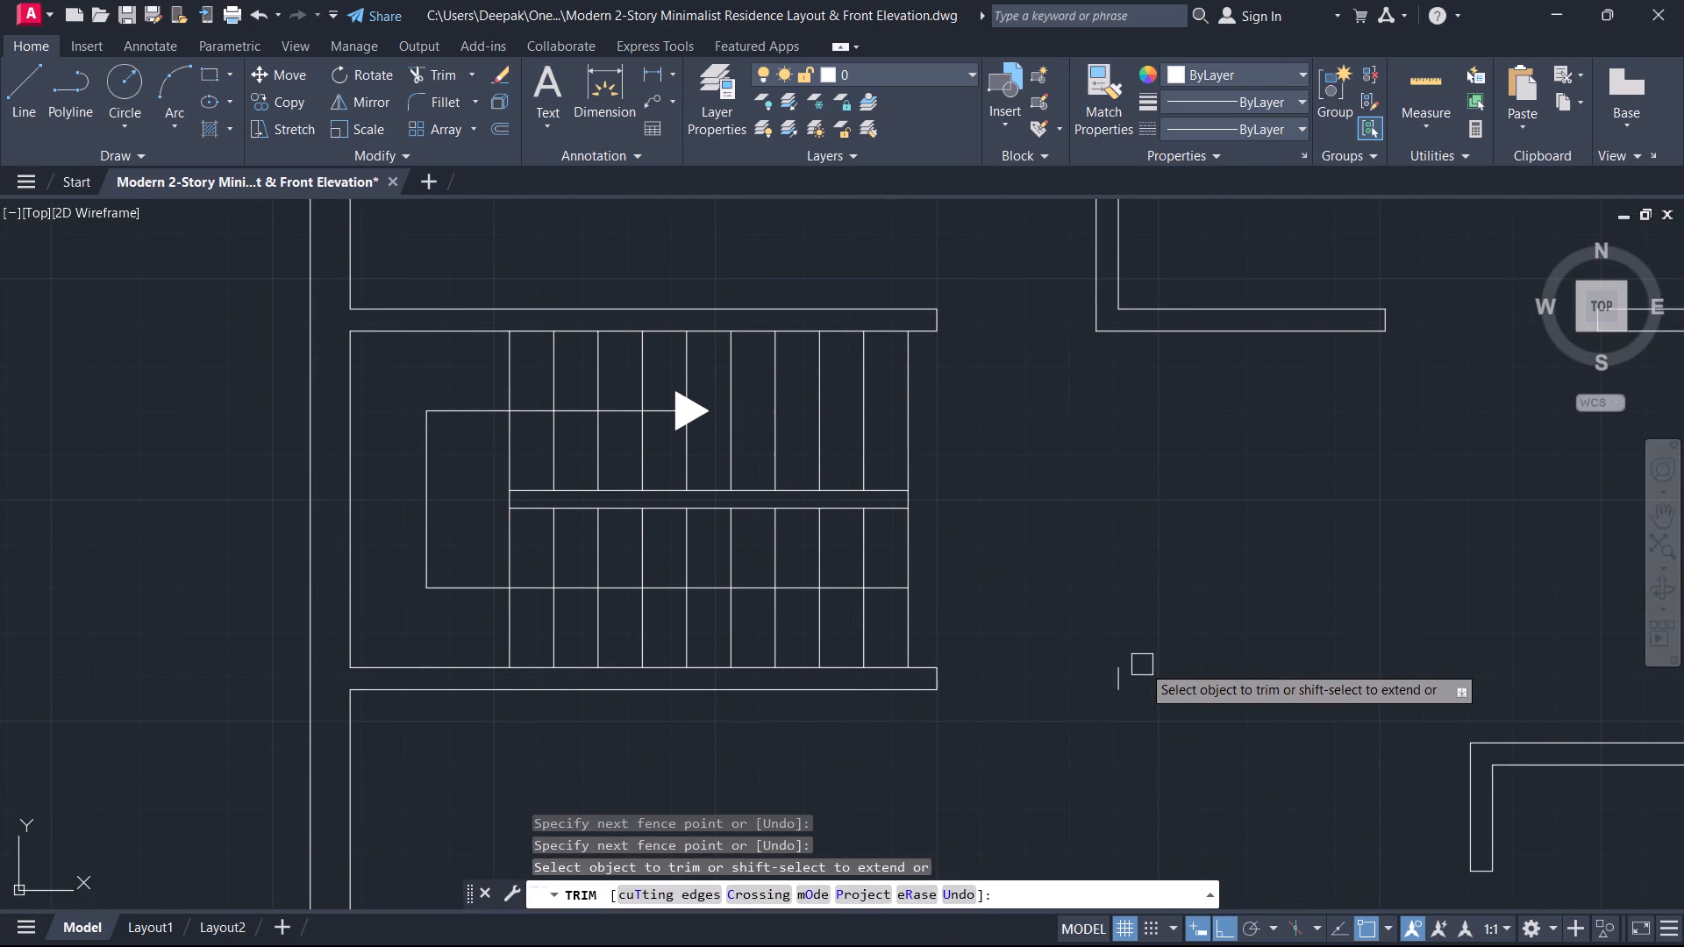
{"action": "left_click", "coordinate": [1147, 671]}
{"action": "left_click", "coordinate": [1072, 689]}
{"action": "key", "text": "Escape"}
Examine the whole floor plan, checking the walls around the stairs, the rooms and the window openings.
{"action": "scroll", "coordinate": [1061, 713], "scroll_direction": "down", "scroll_amount": 2}
{"action": "middle_click_drag", "start_coordinate": [1067, 716], "coordinate": [1159, 602]}
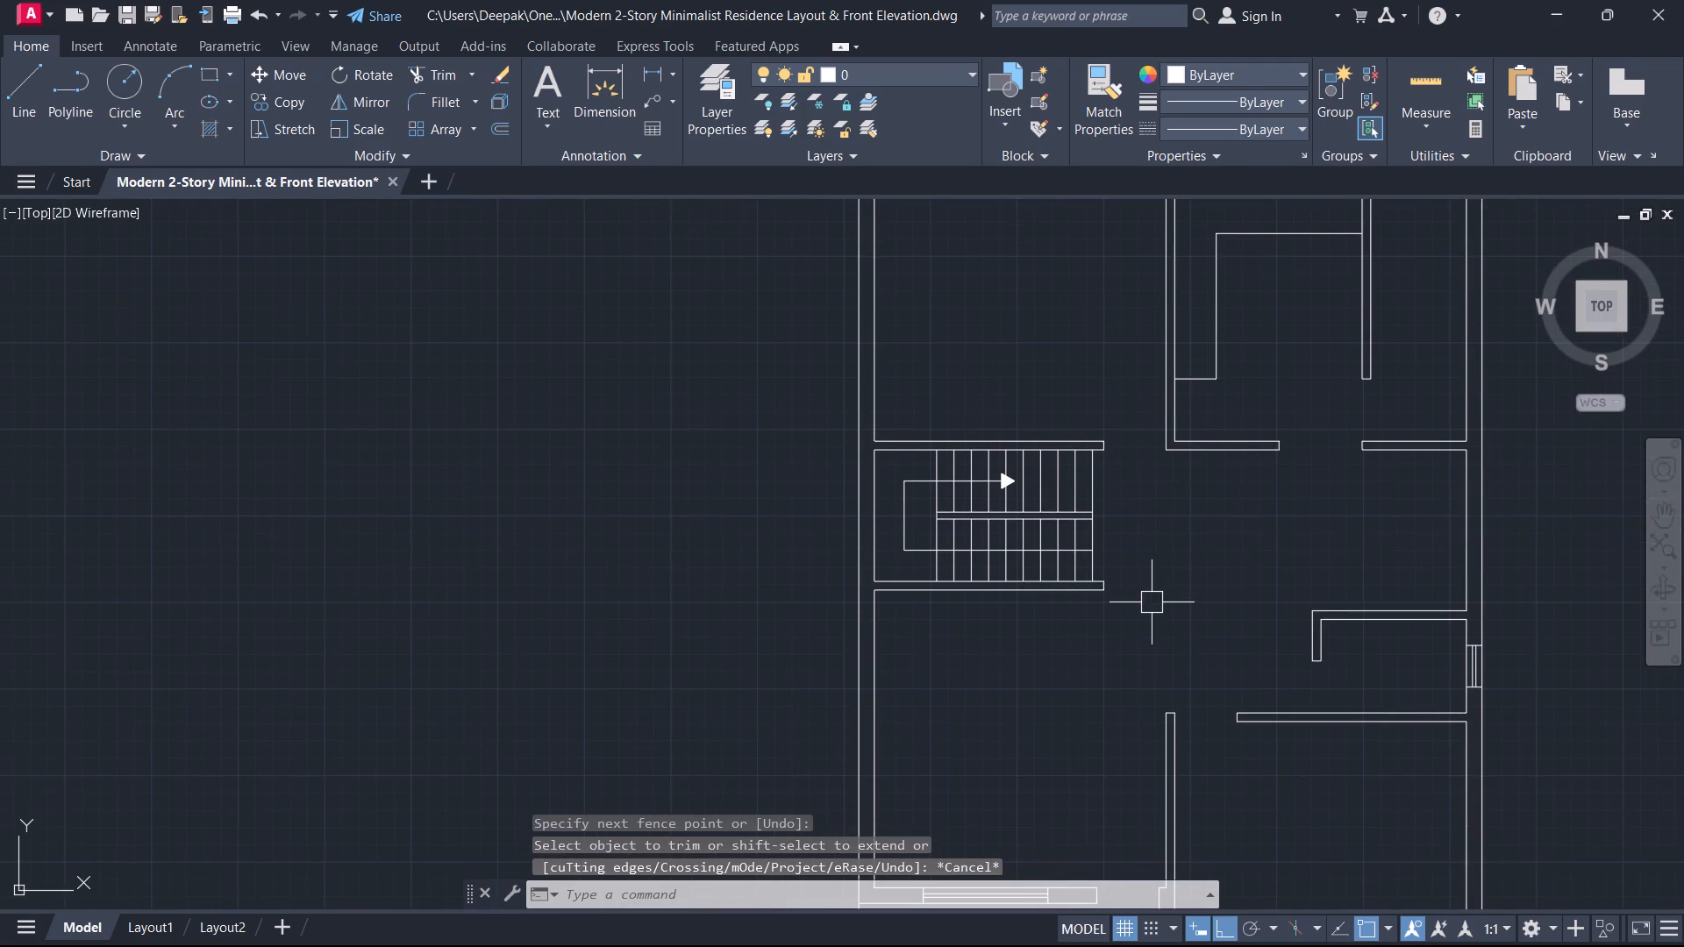
{"action": "middle_click_drag", "start_coordinate": [1093, 694], "coordinate": [1110, 552]}
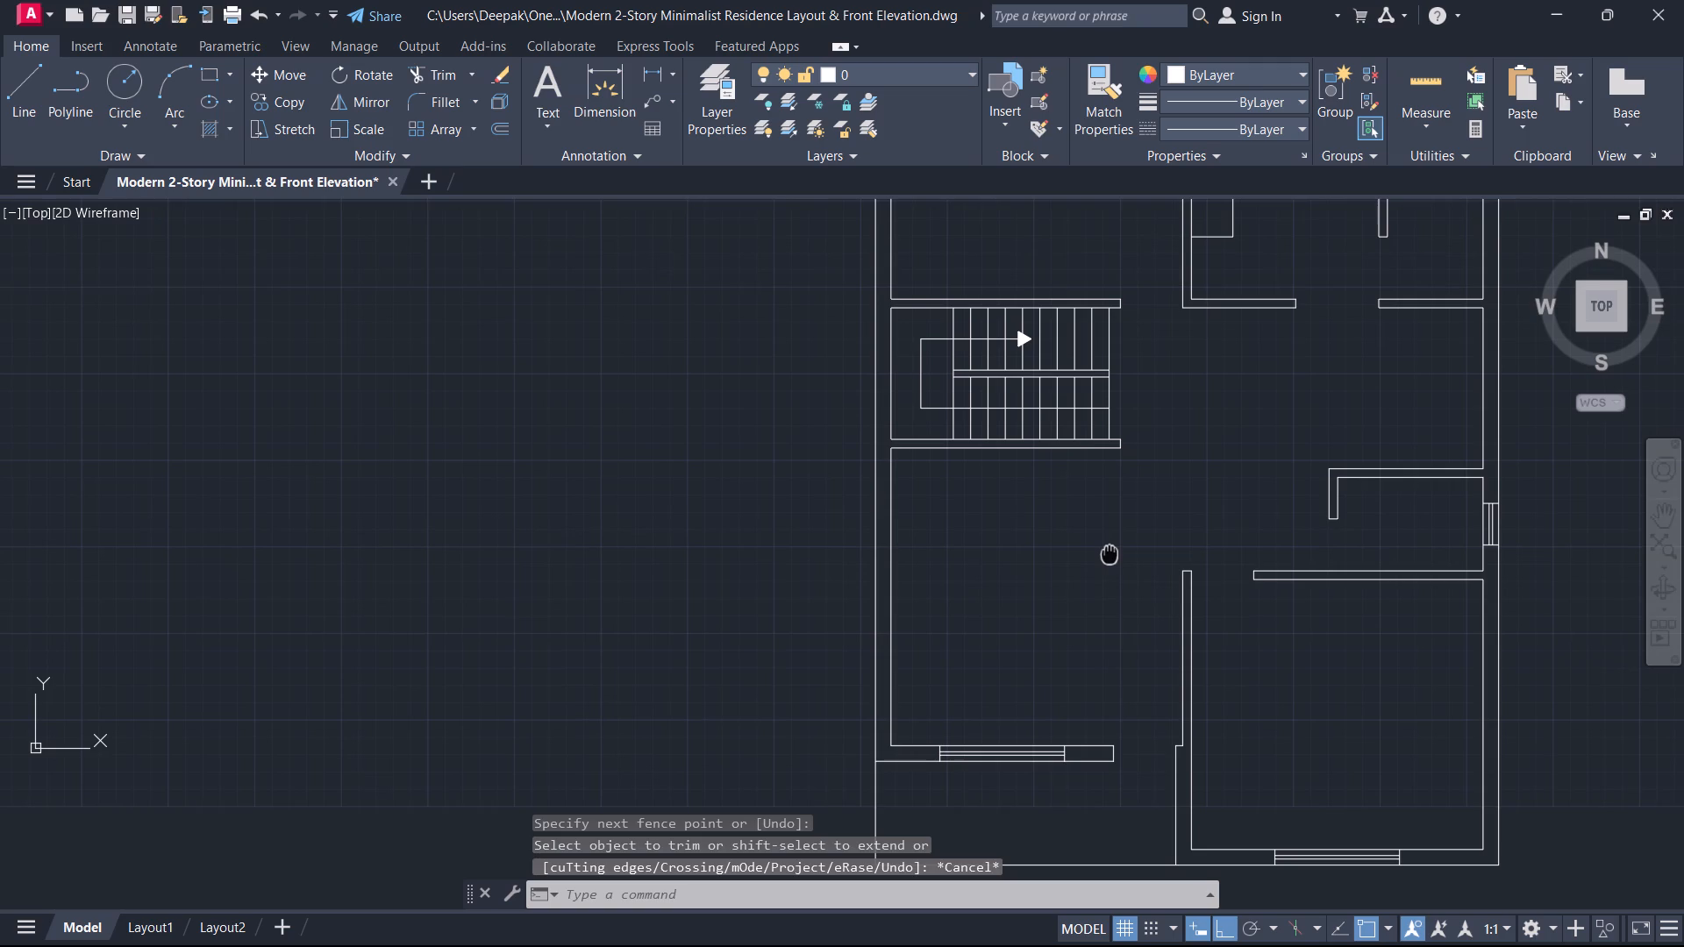
{"action": "middle_click_drag", "start_coordinate": [1110, 552], "coordinate": [1103, 561]}
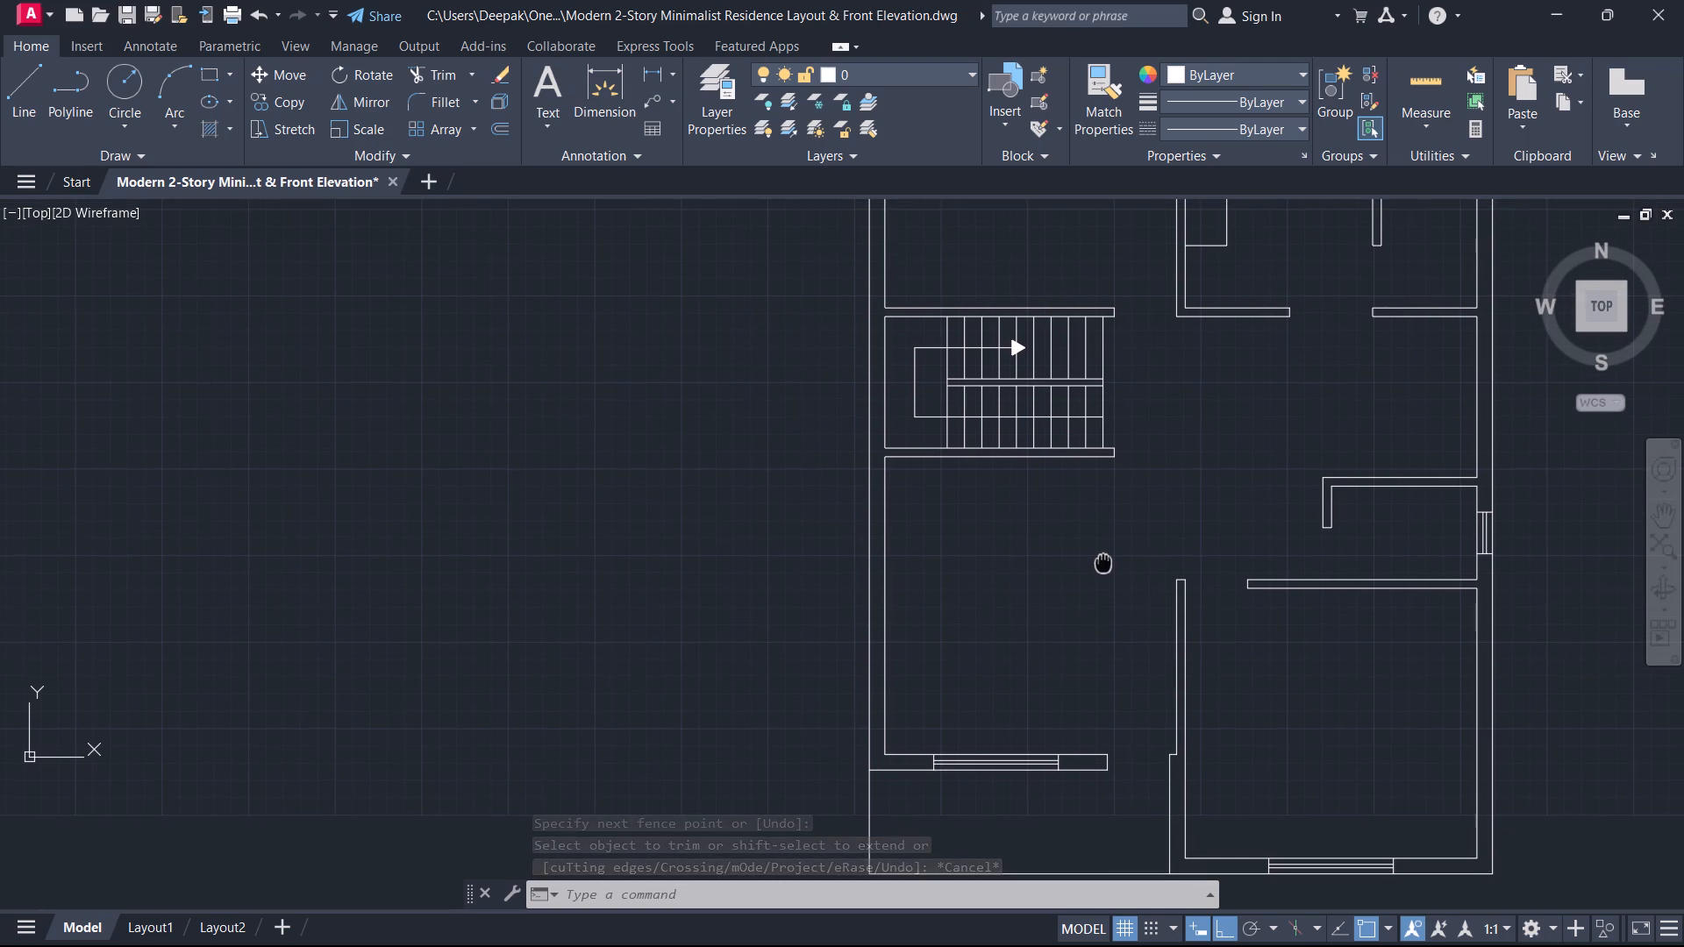
{"action": "middle_click_drag", "start_coordinate": [1103, 561], "coordinate": [1095, 580]}
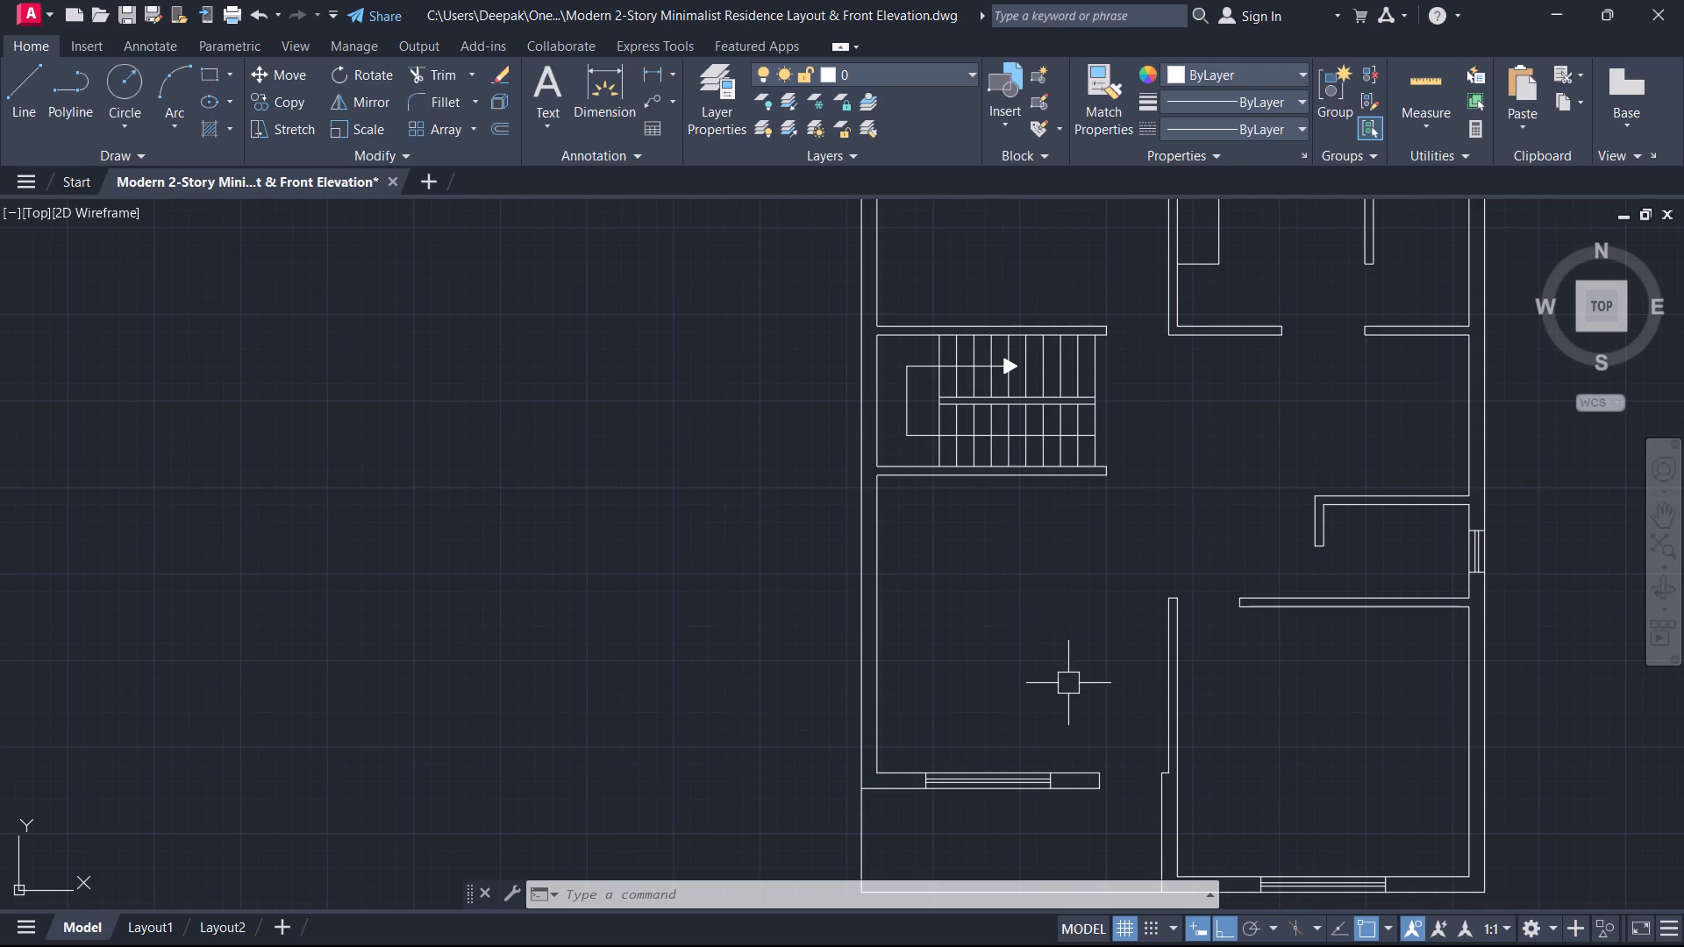
{"action": "middle_click_drag", "start_coordinate": [1091, 681], "coordinate": [1185, 681]}
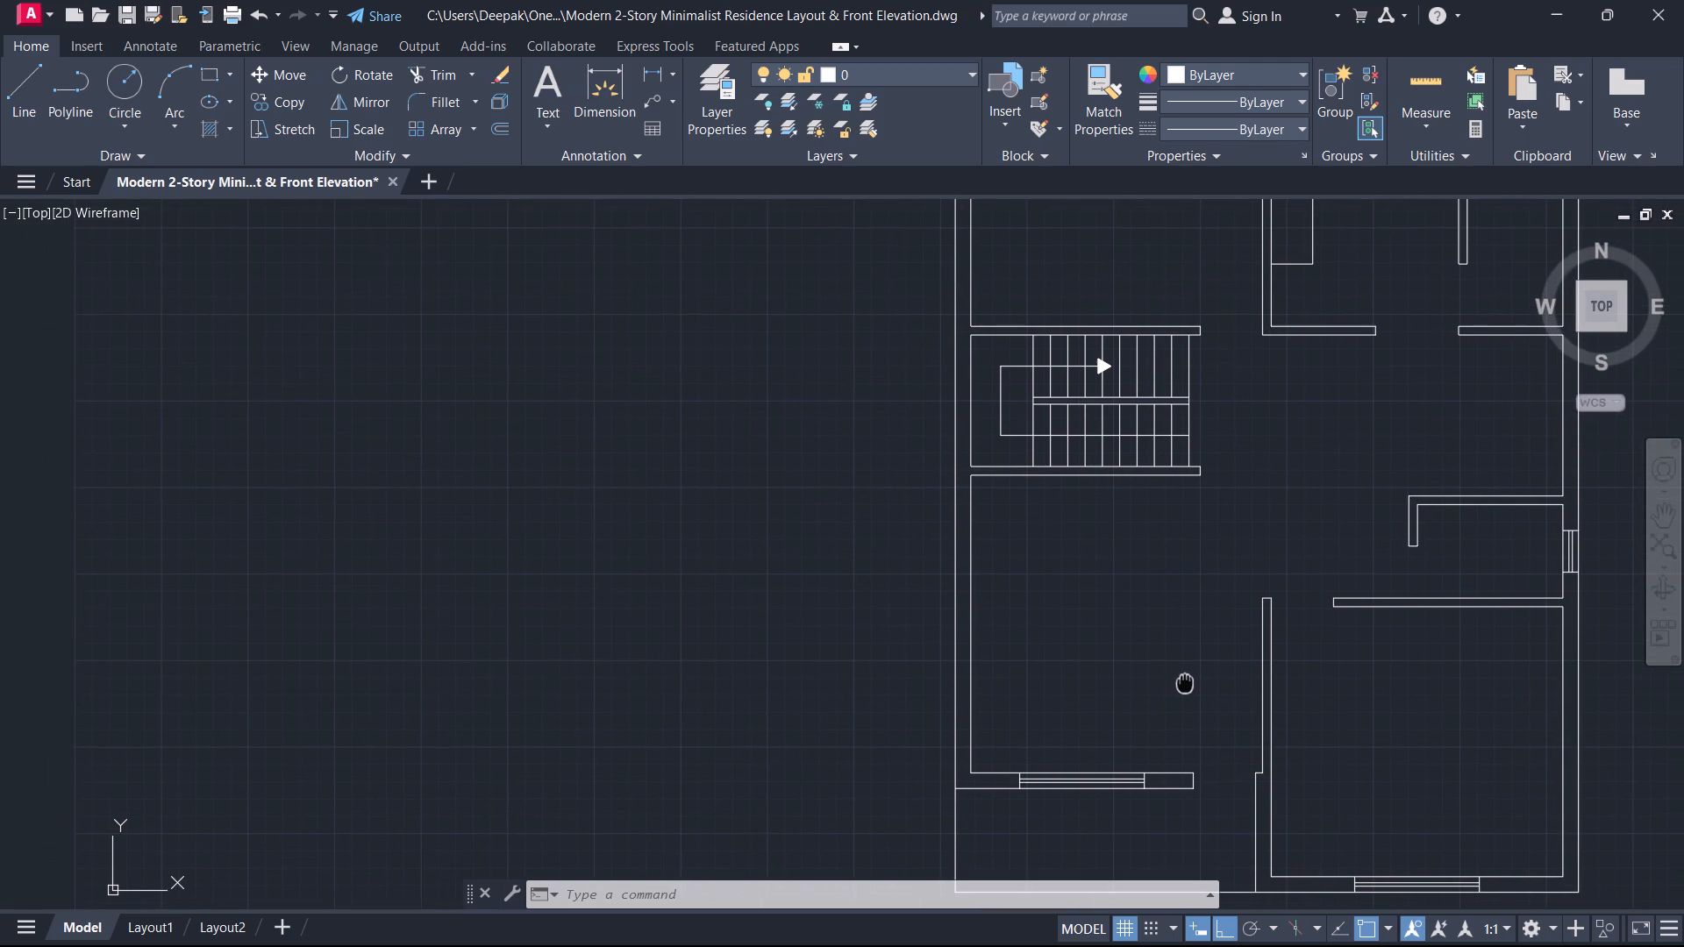
{"action": "middle_click_drag", "start_coordinate": [1185, 681], "coordinate": [1175, 712]}
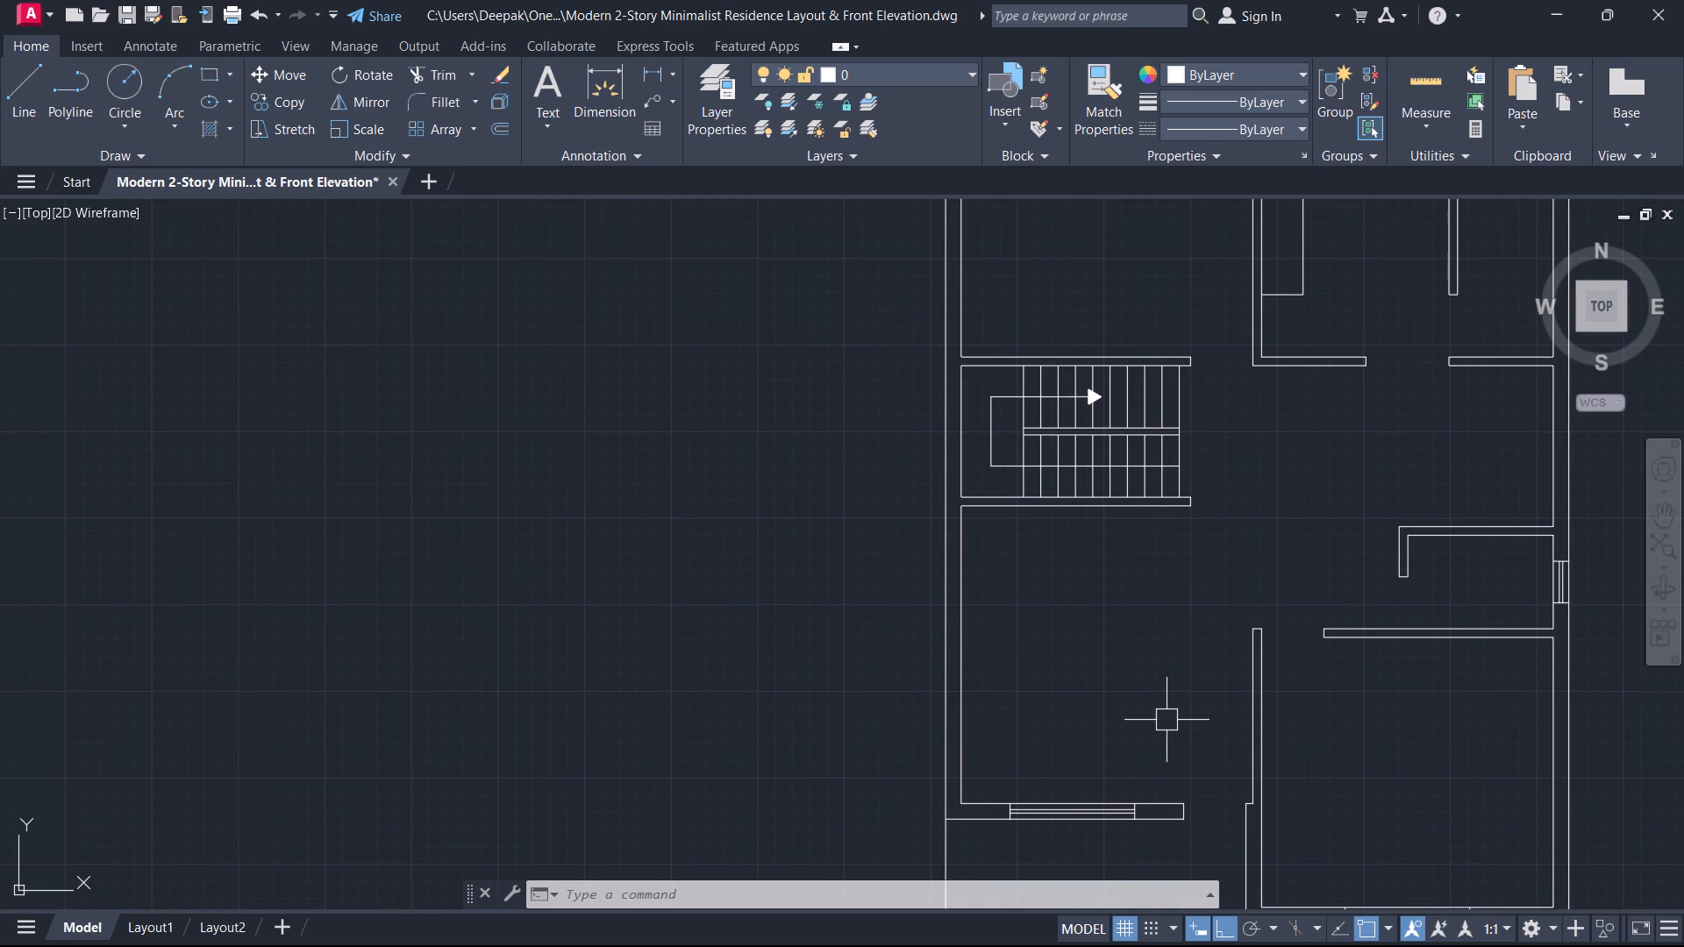
{"action": "middle_click_drag", "start_coordinate": [1154, 722], "coordinate": [1269, 532]}
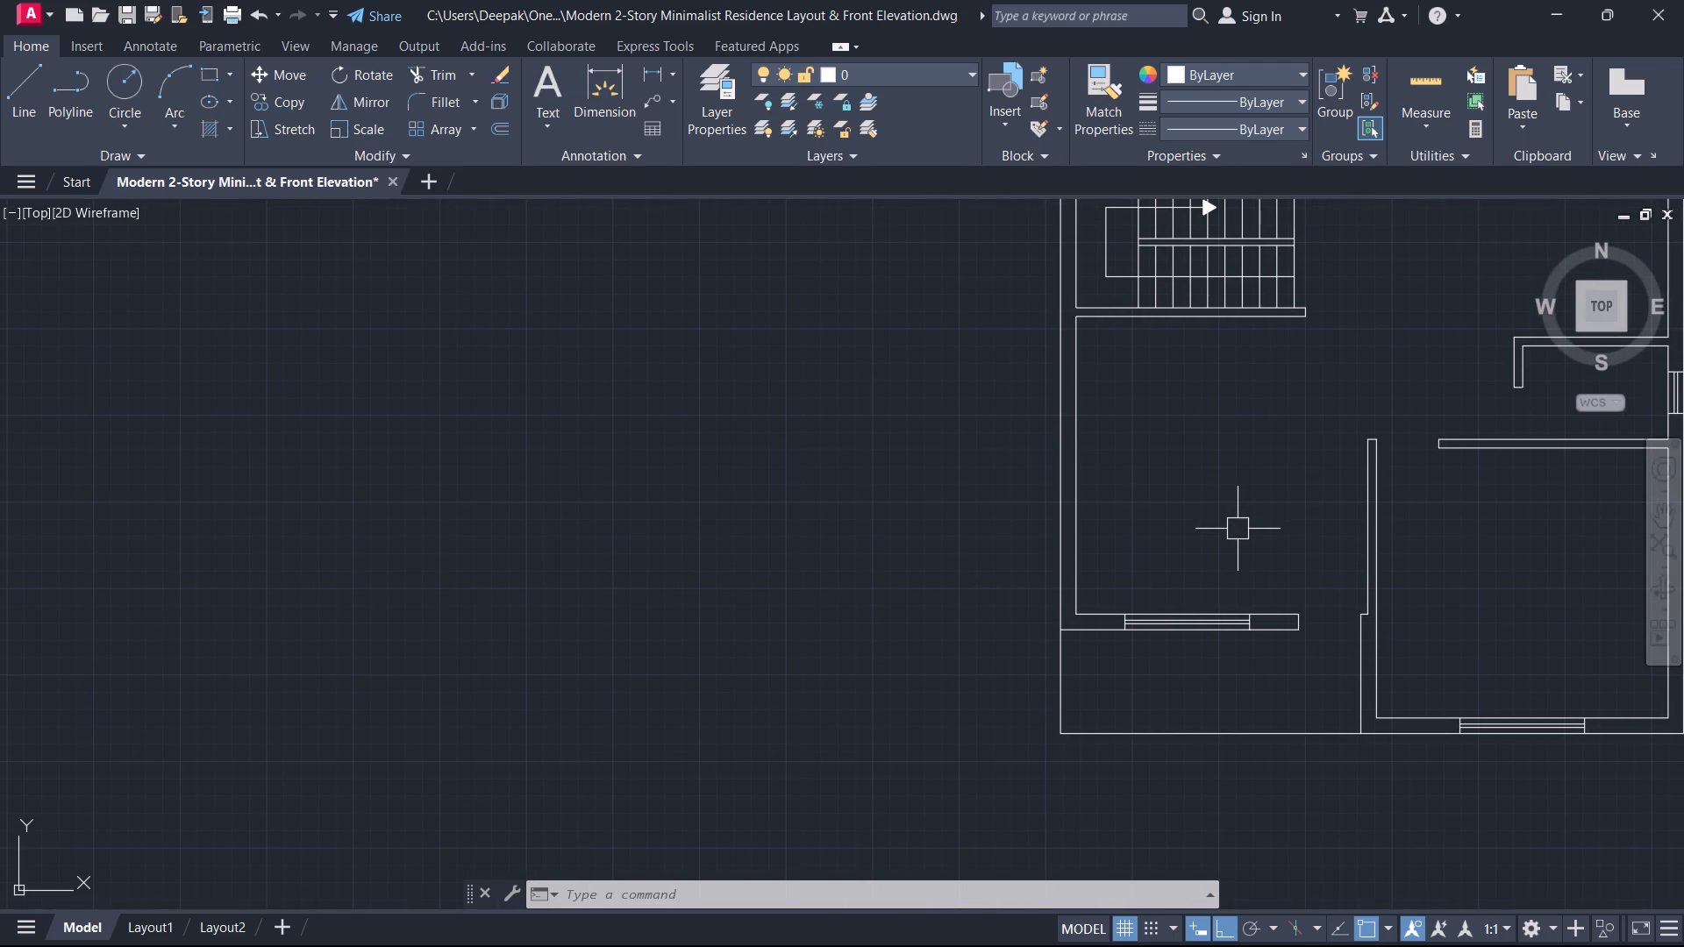
{"action": "middle_click_drag", "start_coordinate": [1238, 529], "coordinate": [1267, 523]}
{"action": "scroll", "coordinate": [1267, 523], "scroll_direction": "down", "scroll_amount": 2}
{"action": "middle_click_drag", "start_coordinate": [1264, 520], "coordinate": [1074, 614]}
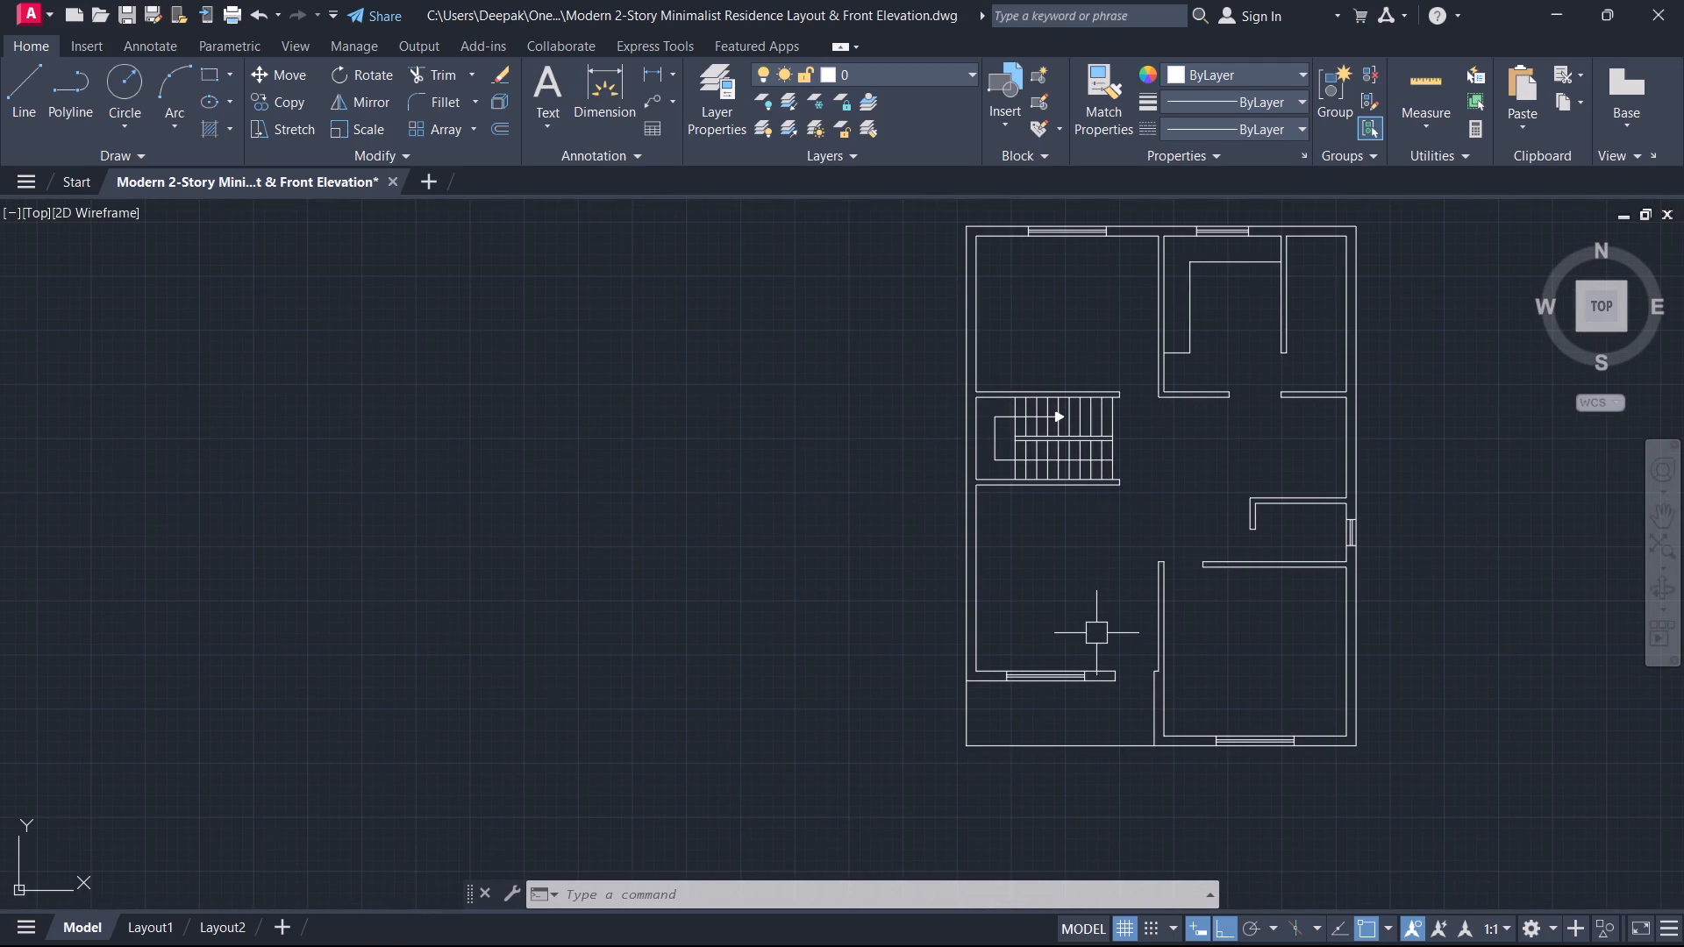
{"action": "middle_click_drag", "start_coordinate": [1133, 659], "coordinate": [1298, 636]}
{"action": "scroll", "coordinate": [1298, 633], "scroll_direction": "down", "scroll_amount": 1}
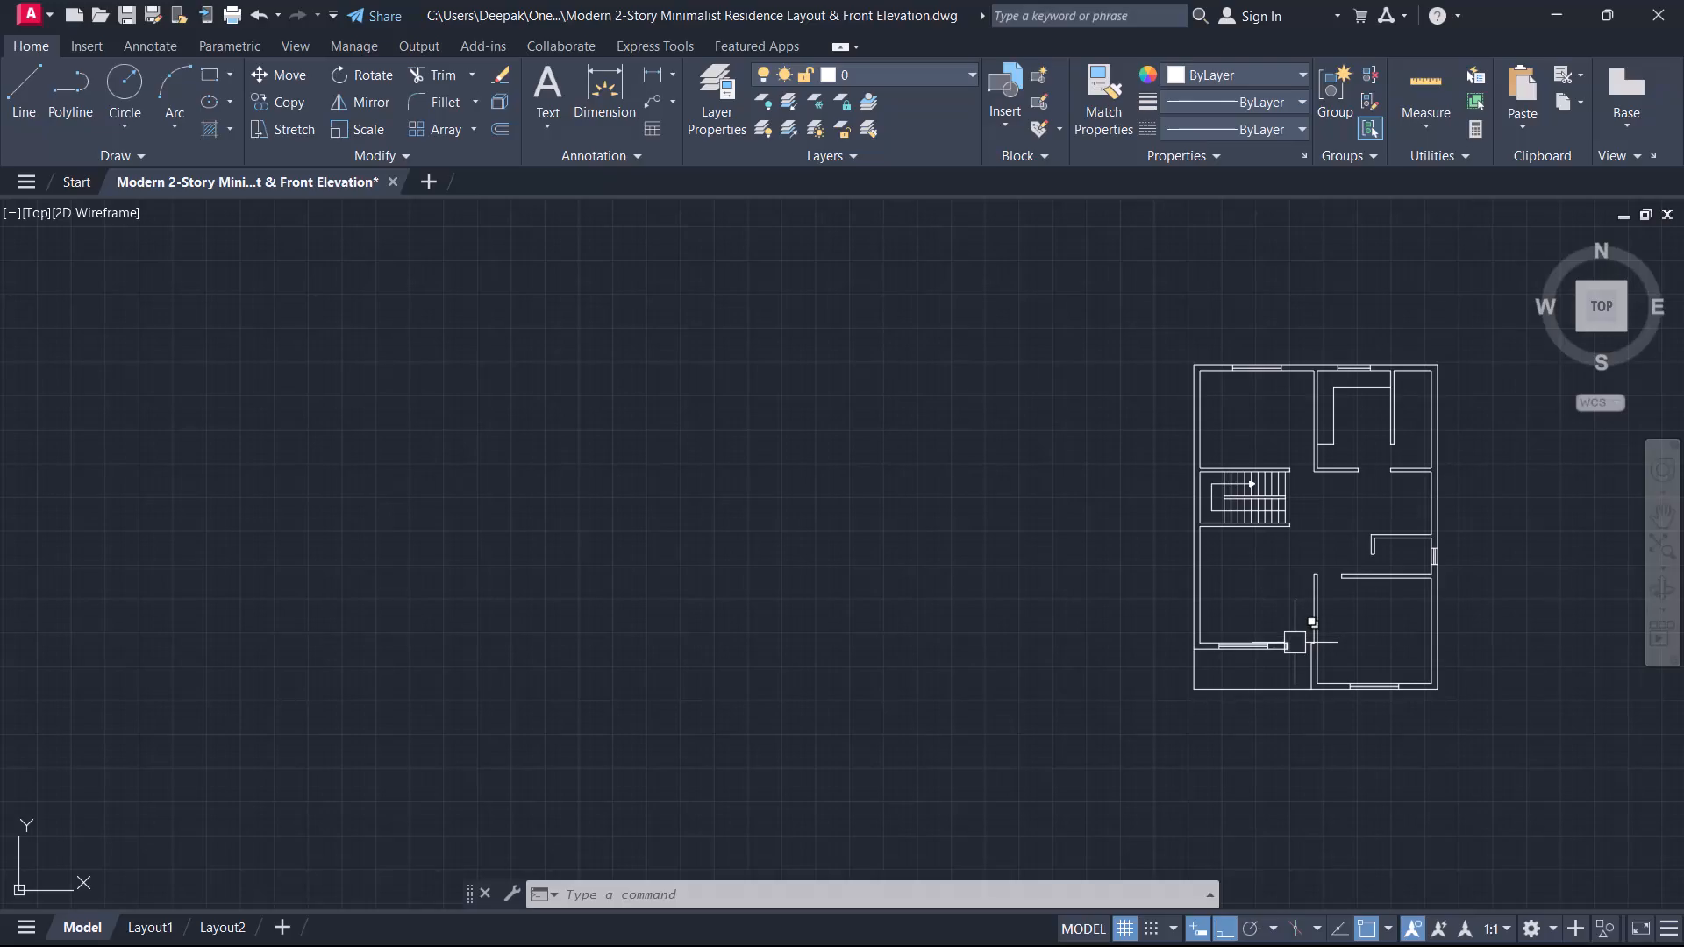
{"action": "middle_click_drag", "start_coordinate": [1296, 652], "coordinate": [1327, 673]}
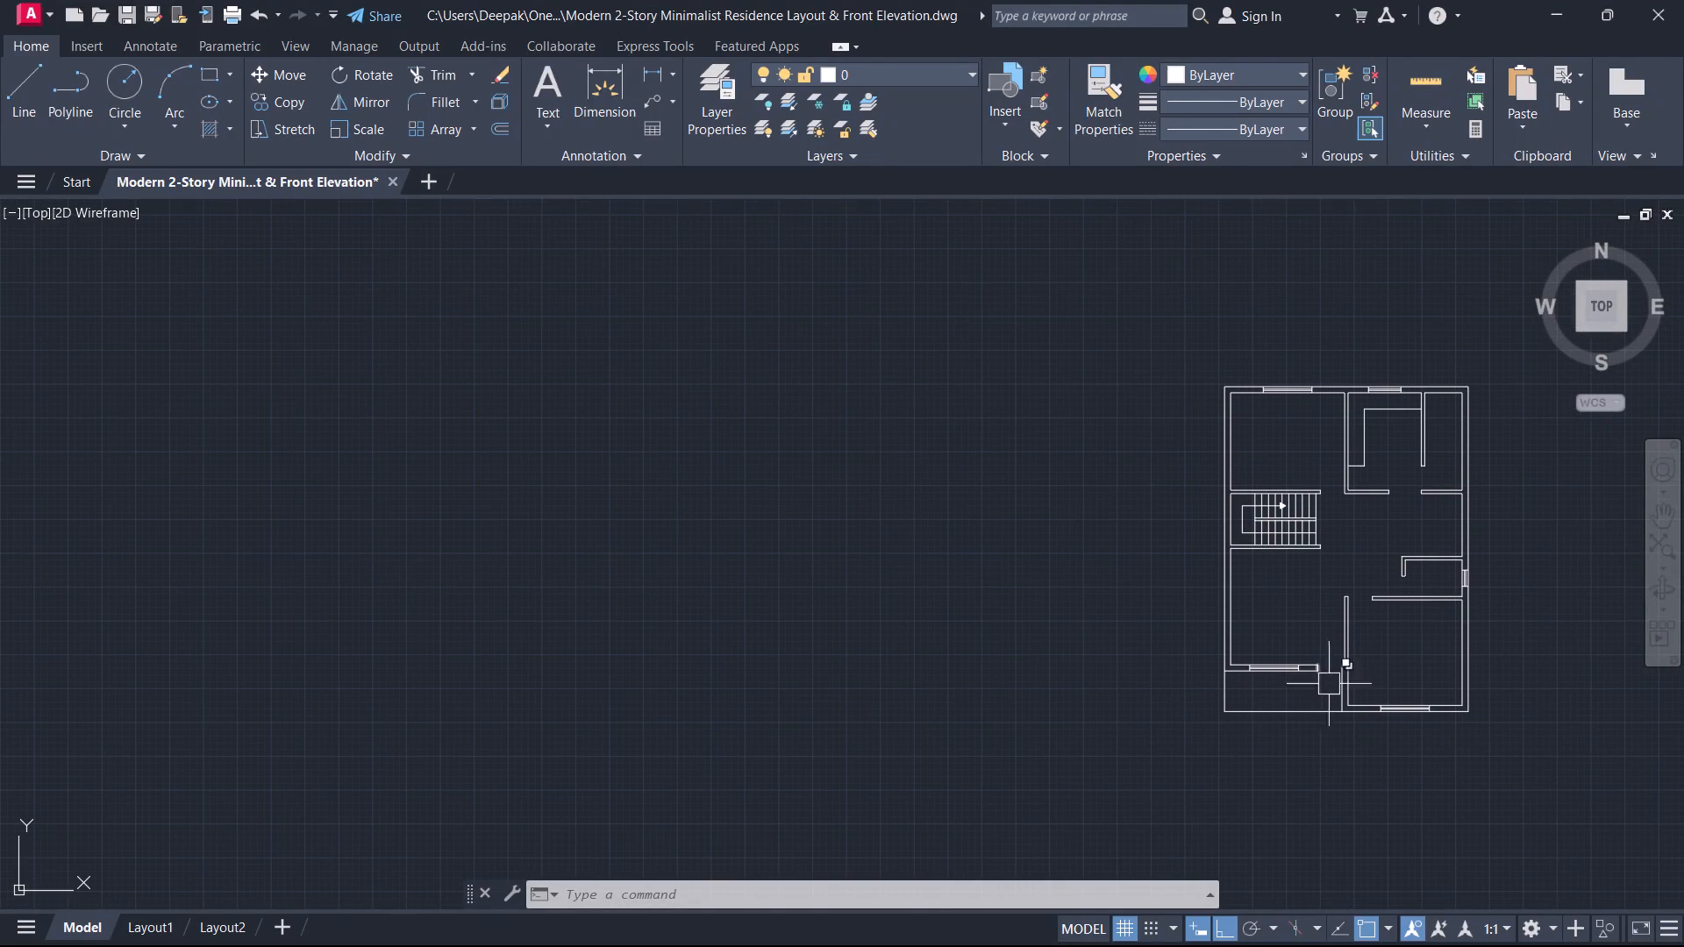
{"action": "middle_click_drag", "start_coordinate": [1381, 730], "coordinate": [1369, 616]}
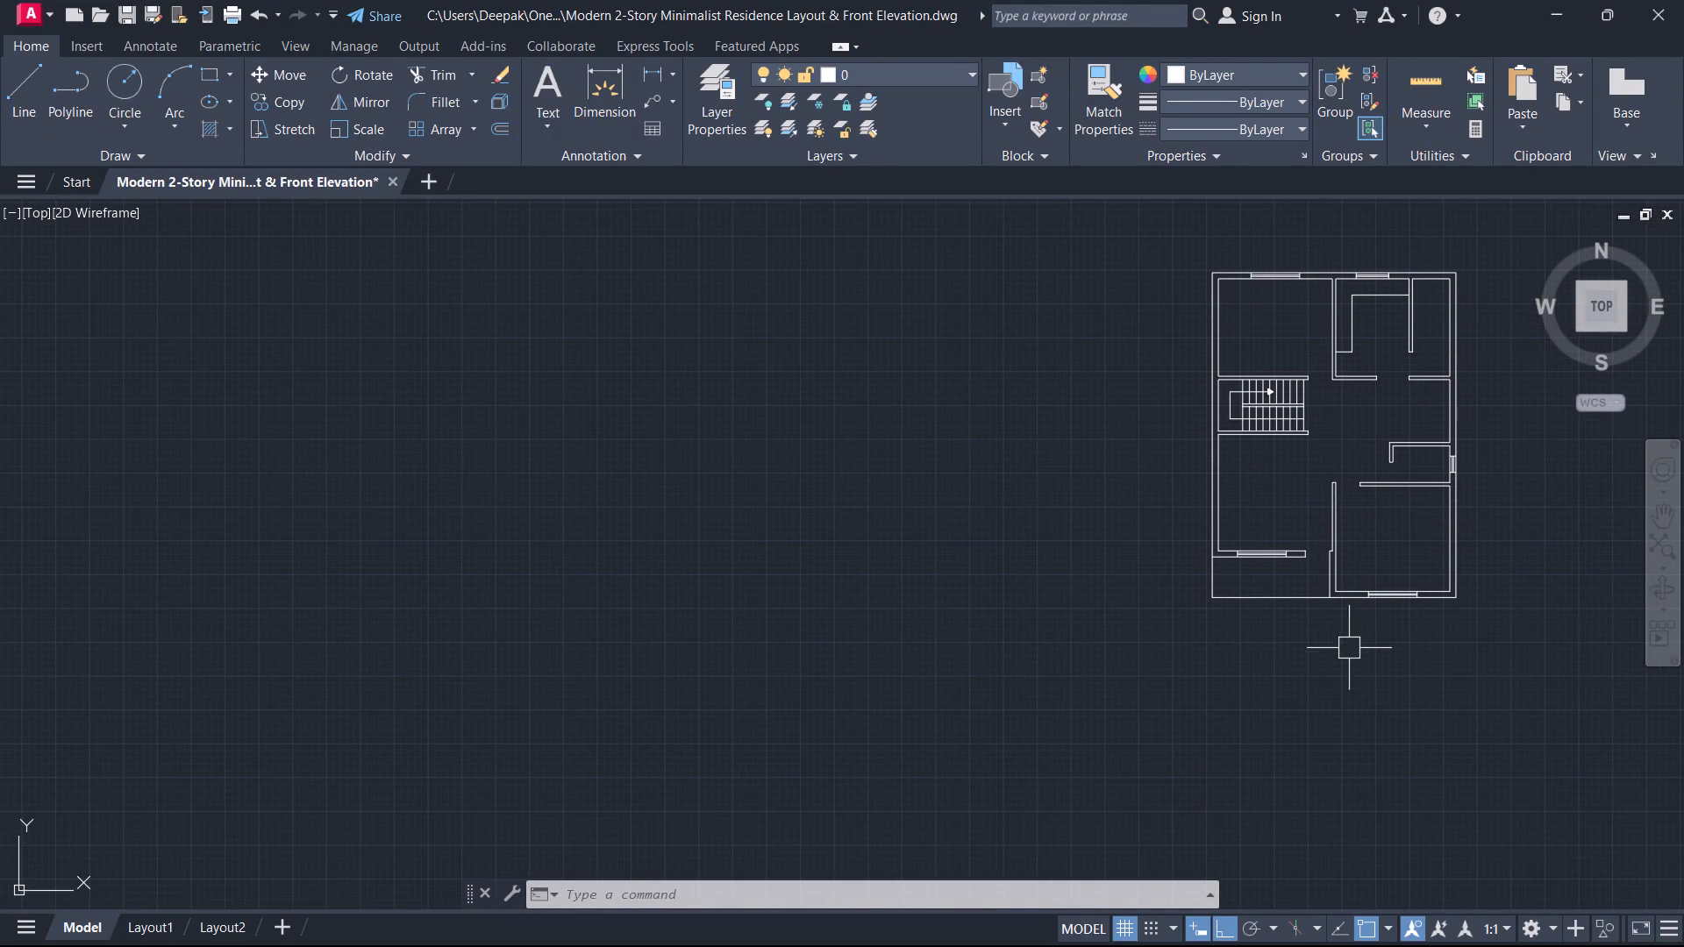
{"action": "scroll", "coordinate": [1357, 707], "scroll_direction": "down", "scroll_amount": 1}
{"action": "scroll", "coordinate": [1429, 685], "scroll_direction": "up", "scroll_amount": 1}
{"action": "middle_click_drag", "start_coordinate": [1429, 685], "coordinate": [1436, 686]}
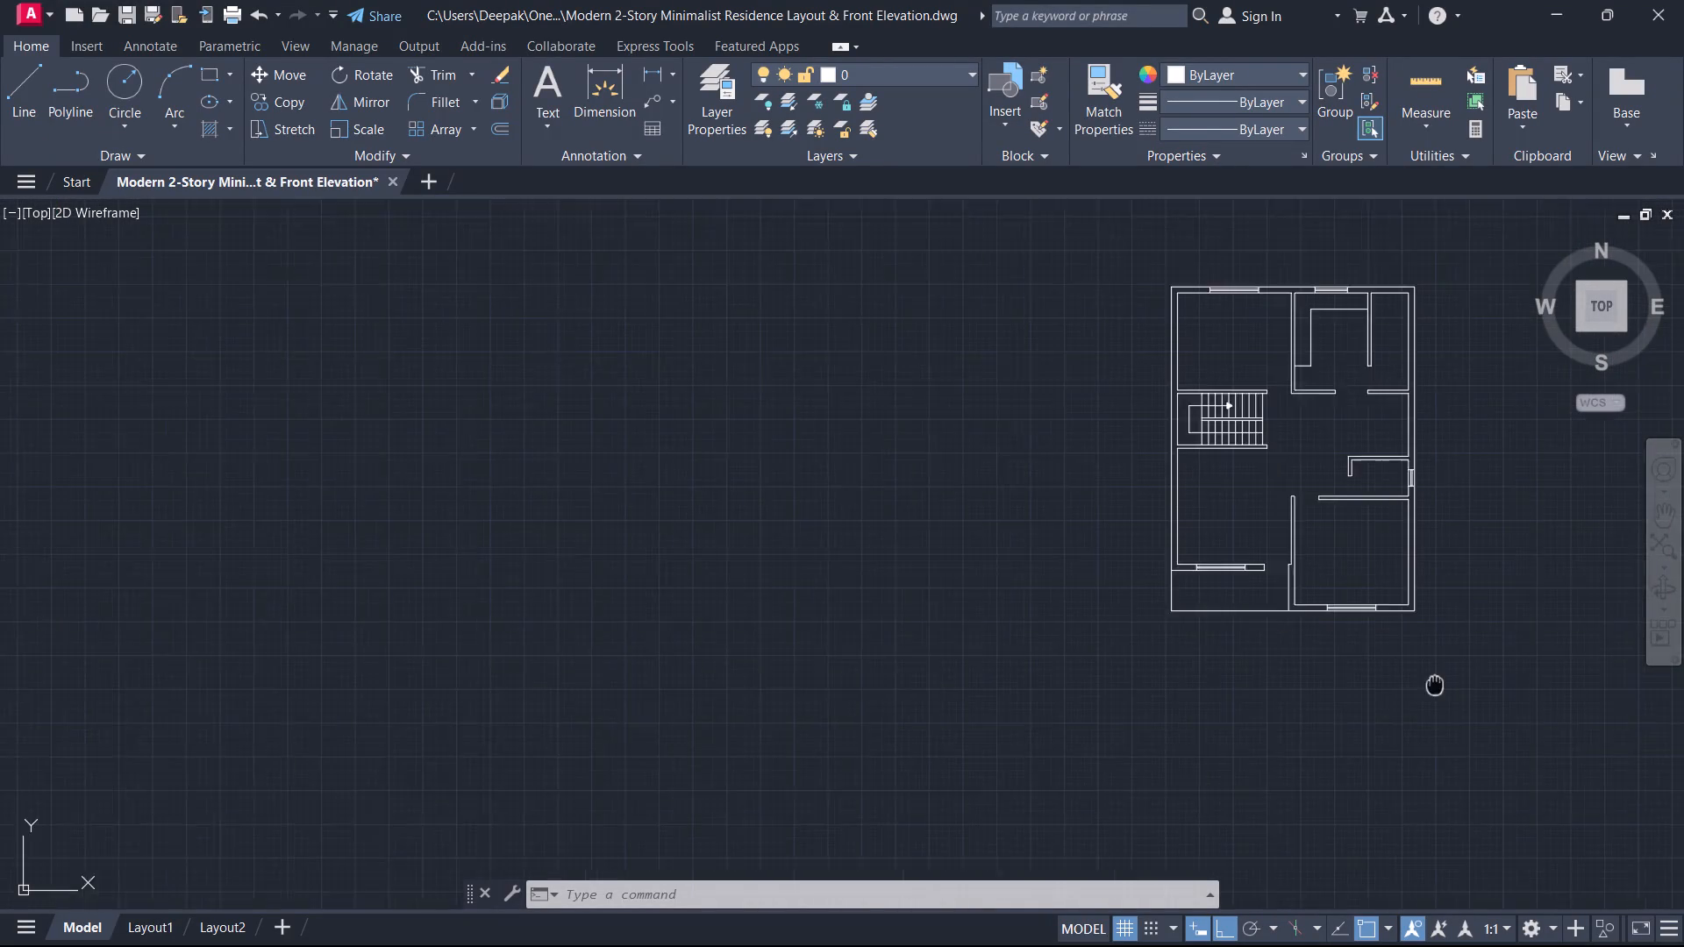
{"action": "middle_click_drag", "start_coordinate": [1436, 686], "coordinate": [1428, 785]}
{"action": "scroll", "coordinate": [1227, 584], "scroll_direction": "up", "scroll_amount": 1}
{"action": "middle_click_drag", "start_coordinate": [1227, 584], "coordinate": [1114, 596]}
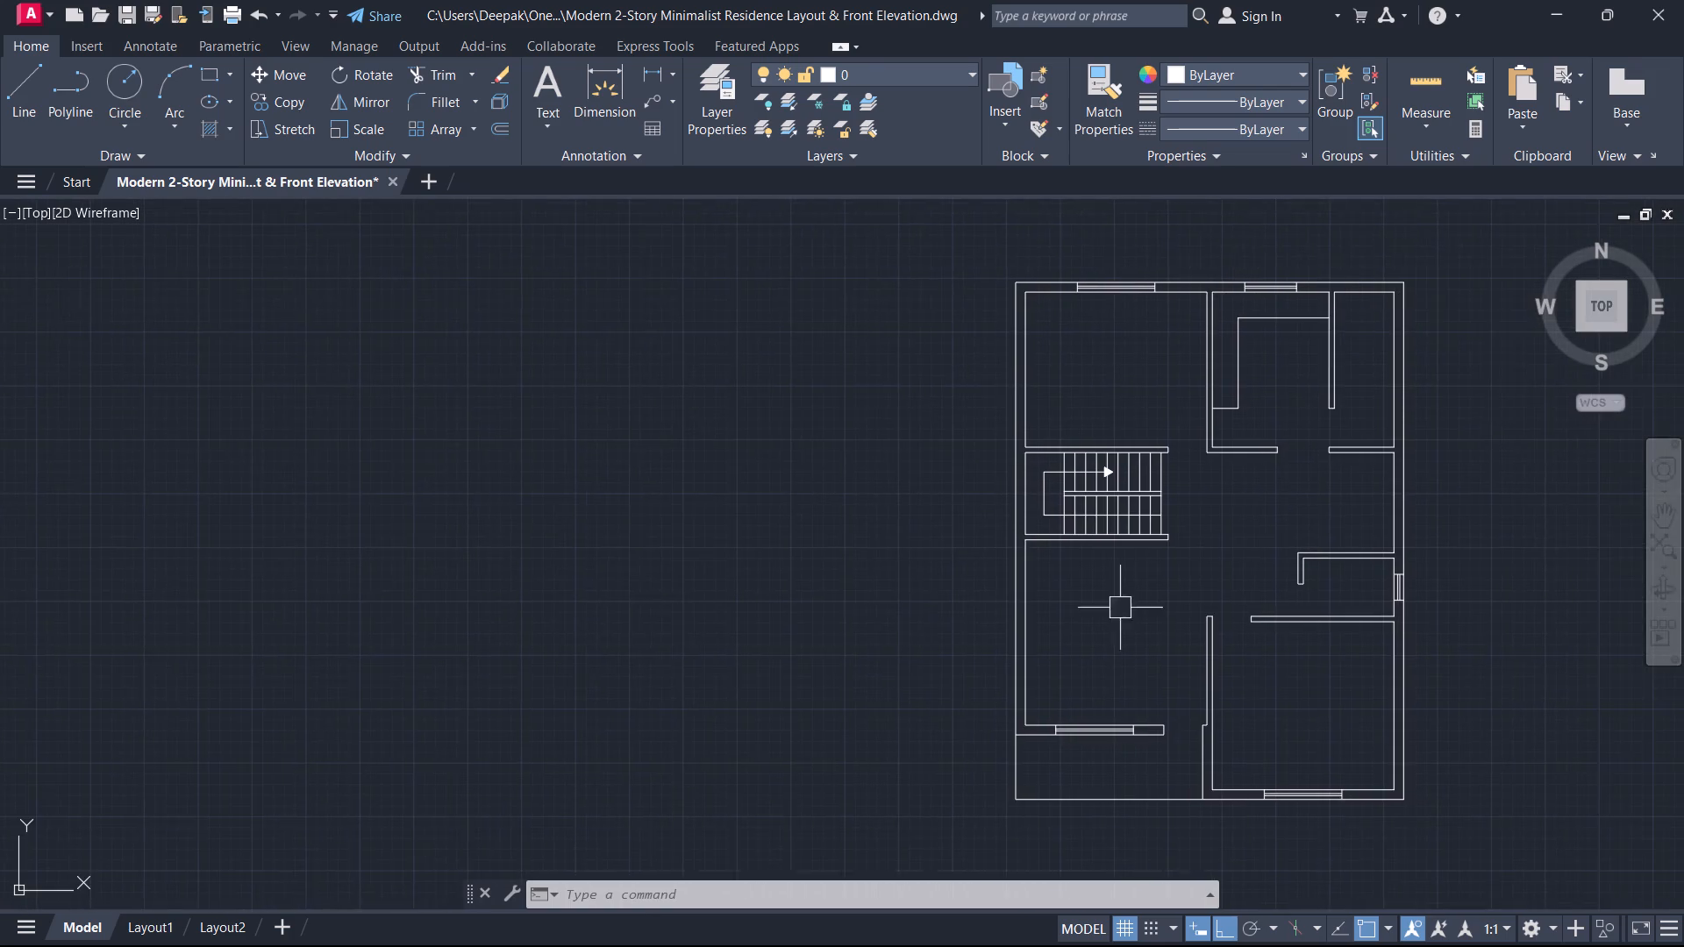
Copy the entire floor plan horizontally to the right of the original, leaving a gap between the two plans.
{"action": "middle_click_drag", "start_coordinate": [1366, 708], "coordinate": [1292, 563]}
{"action": "left_click_drag", "start_coordinate": [1348, 697], "coordinate": [1342, 685]}
{"action": "scroll", "coordinate": [1030, 402], "scroll_direction": "down", "scroll_amount": 1}
{"action": "middle_click_drag", "start_coordinate": [1030, 402], "coordinate": [1094, 538]}
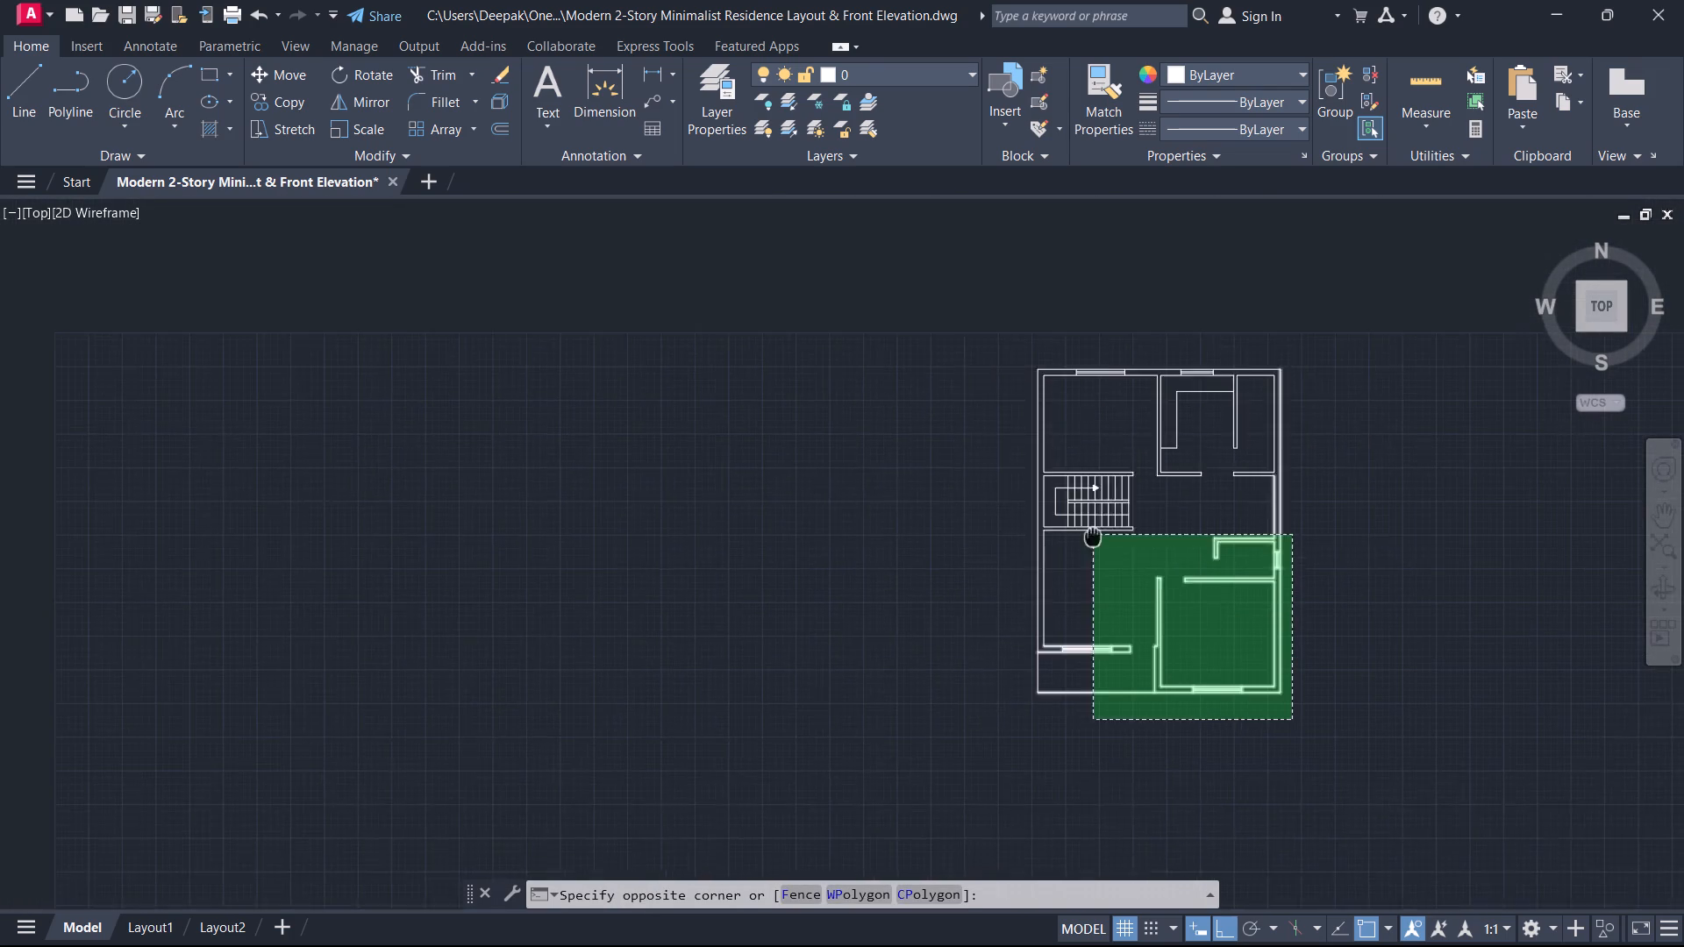
{"action": "middle_click_drag", "start_coordinate": [1094, 538], "coordinate": [1095, 541]}
{"action": "left_click", "coordinate": [965, 339]}
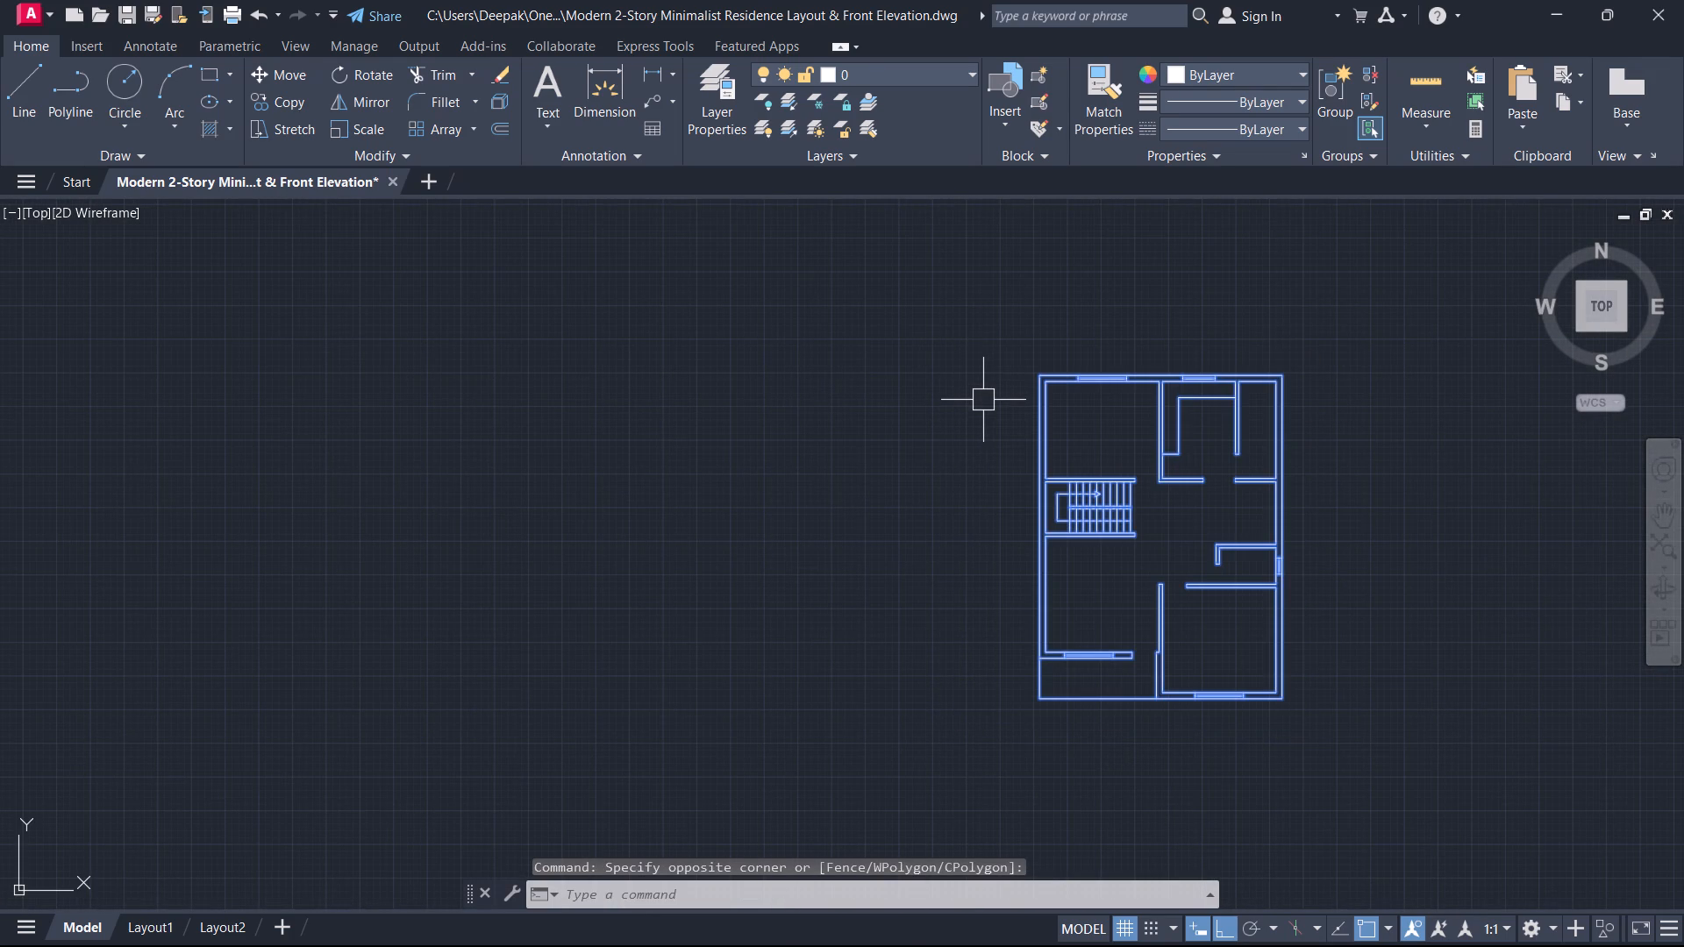
{"action": "key", "text": "c"}
{"action": "key", "text": "o"}
{"action": "key", "text": "space"}
{"action": "left_click", "coordinate": [1024, 370]}
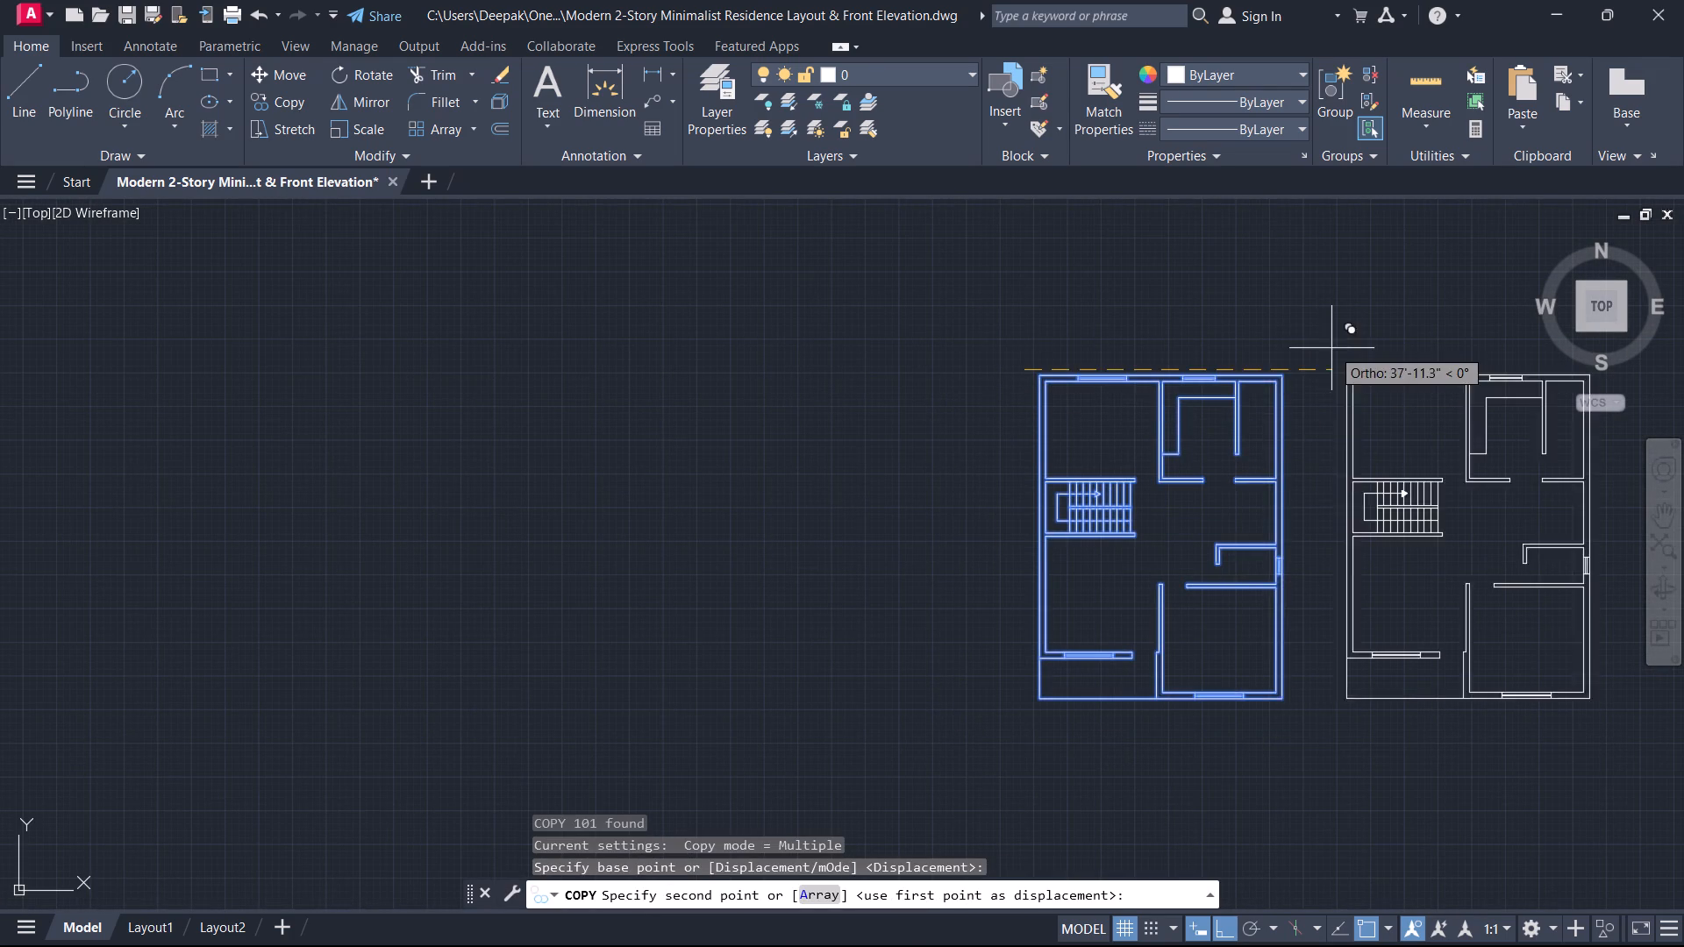
{"action": "middle_click_drag", "start_coordinate": [1339, 346], "coordinate": [1132, 342]}
{"action": "left_click", "coordinate": [1143, 349]}
{"action": "key", "text": "Escape"}
Examine the copied floor plan beside the original, focusing on the rooms above the stairs and the upper-right corner room.
{"action": "middle_click_drag", "start_coordinate": [1152, 375], "coordinate": [999, 383]}
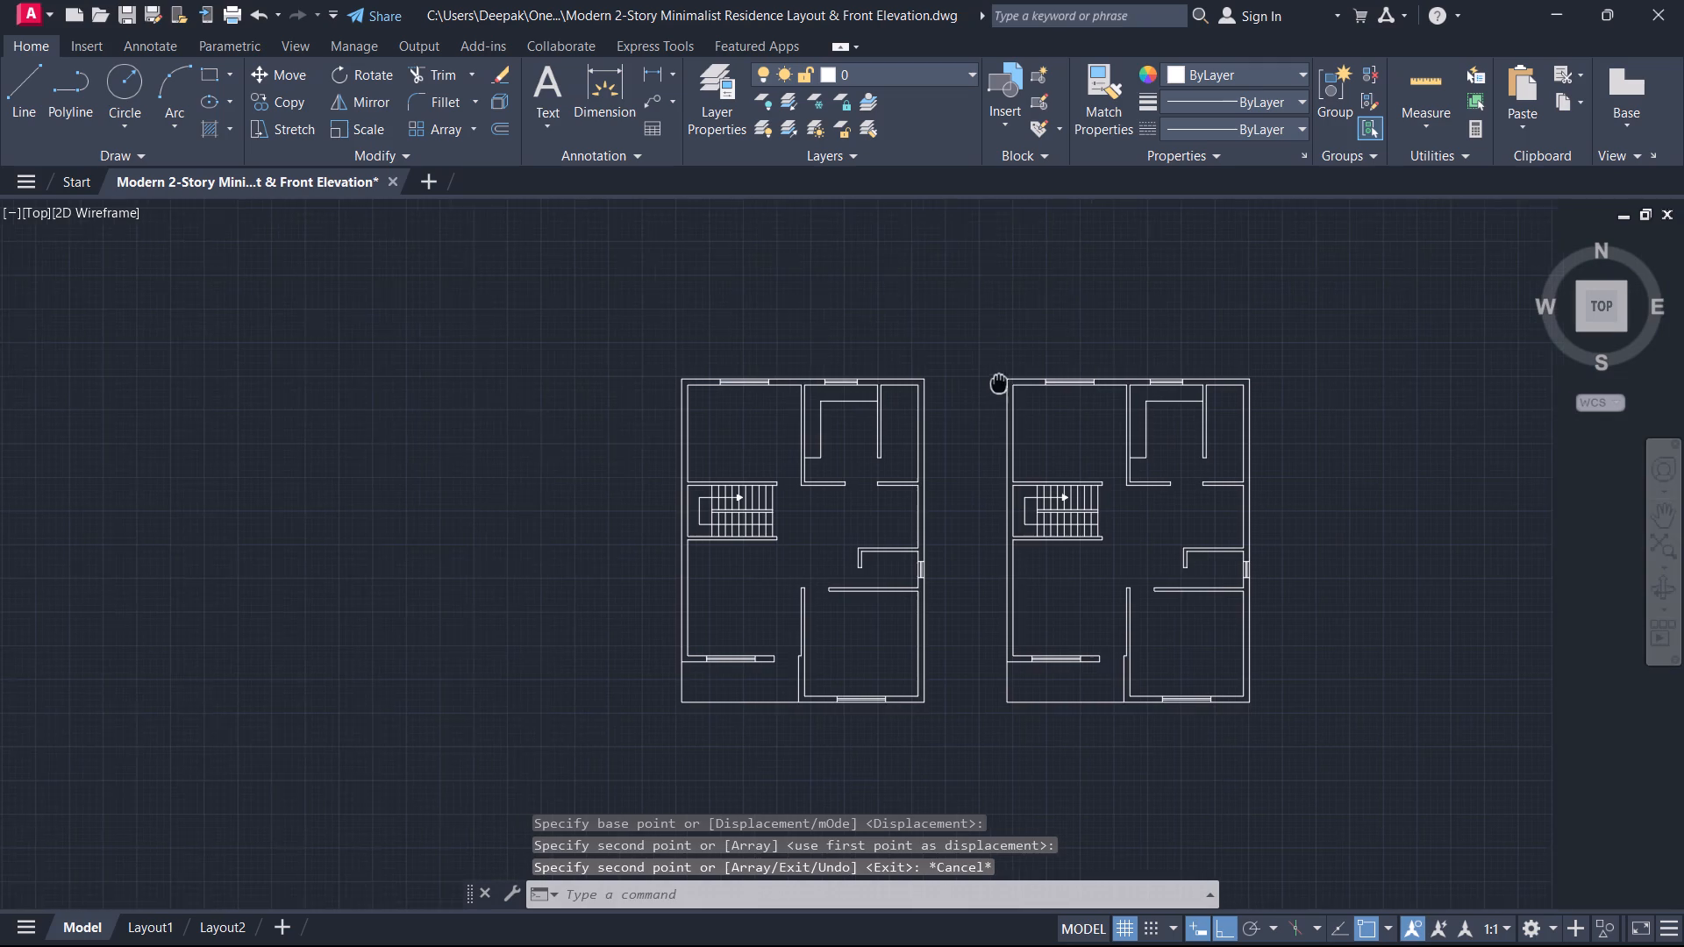
{"action": "middle_click_drag", "start_coordinate": [999, 383], "coordinate": [997, 383]}
{"action": "scroll", "coordinate": [1061, 458], "scroll_direction": "up", "scroll_amount": 3}
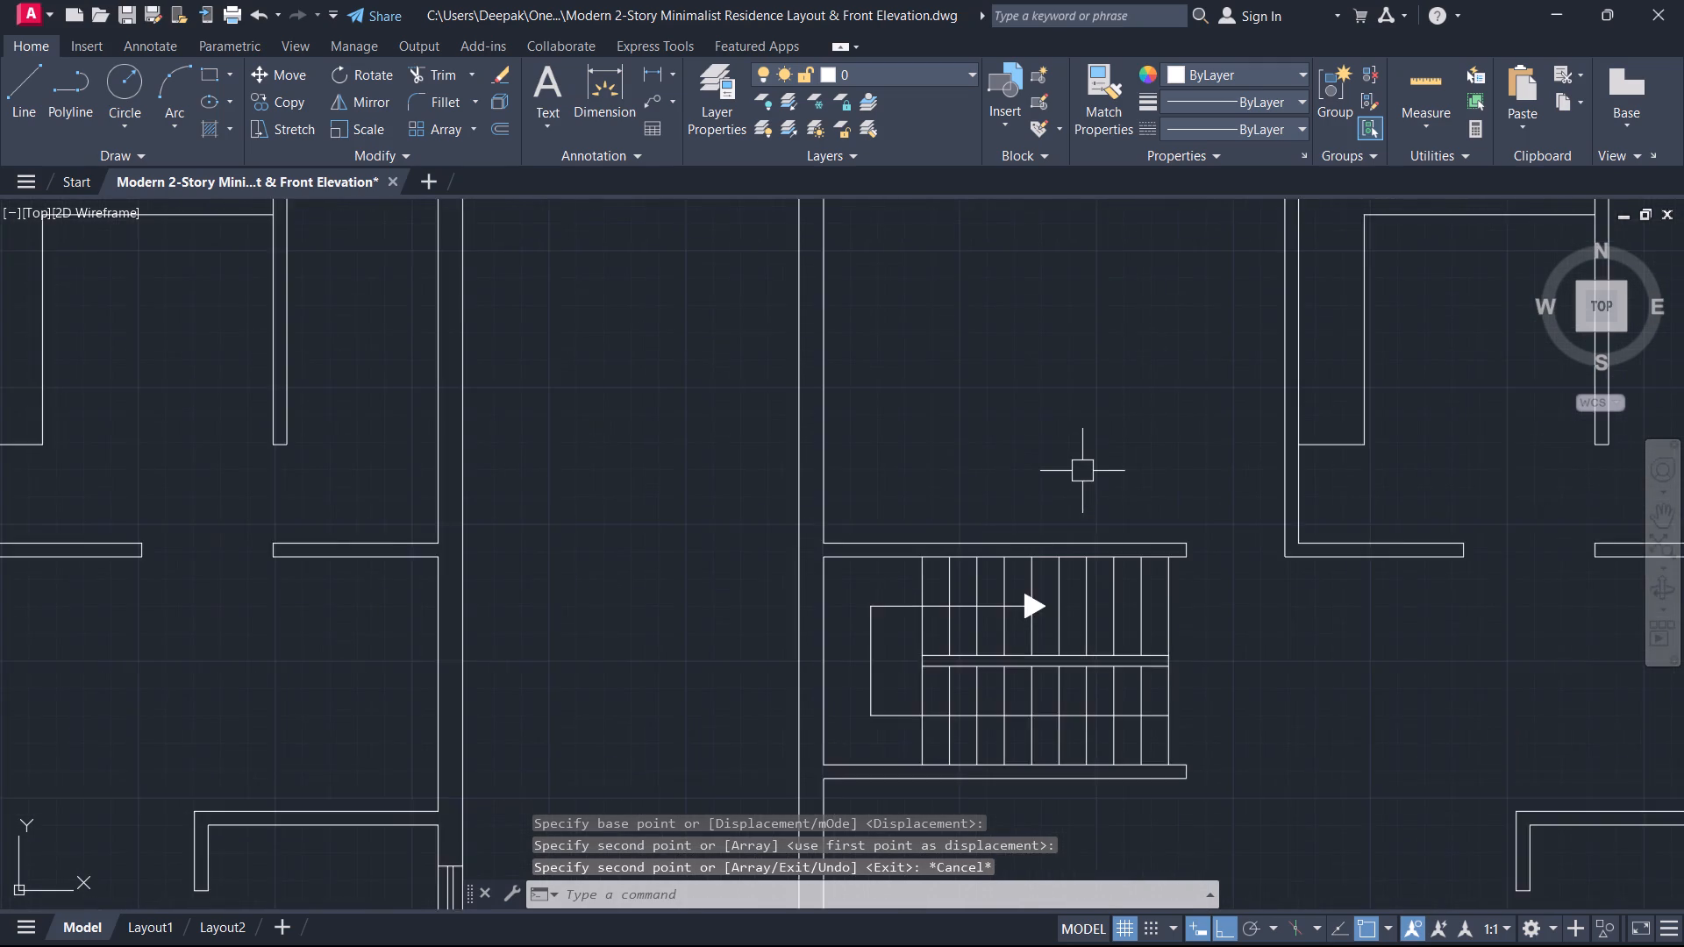
{"action": "scroll", "coordinate": [1082, 471], "scroll_direction": "down", "scroll_amount": 2}
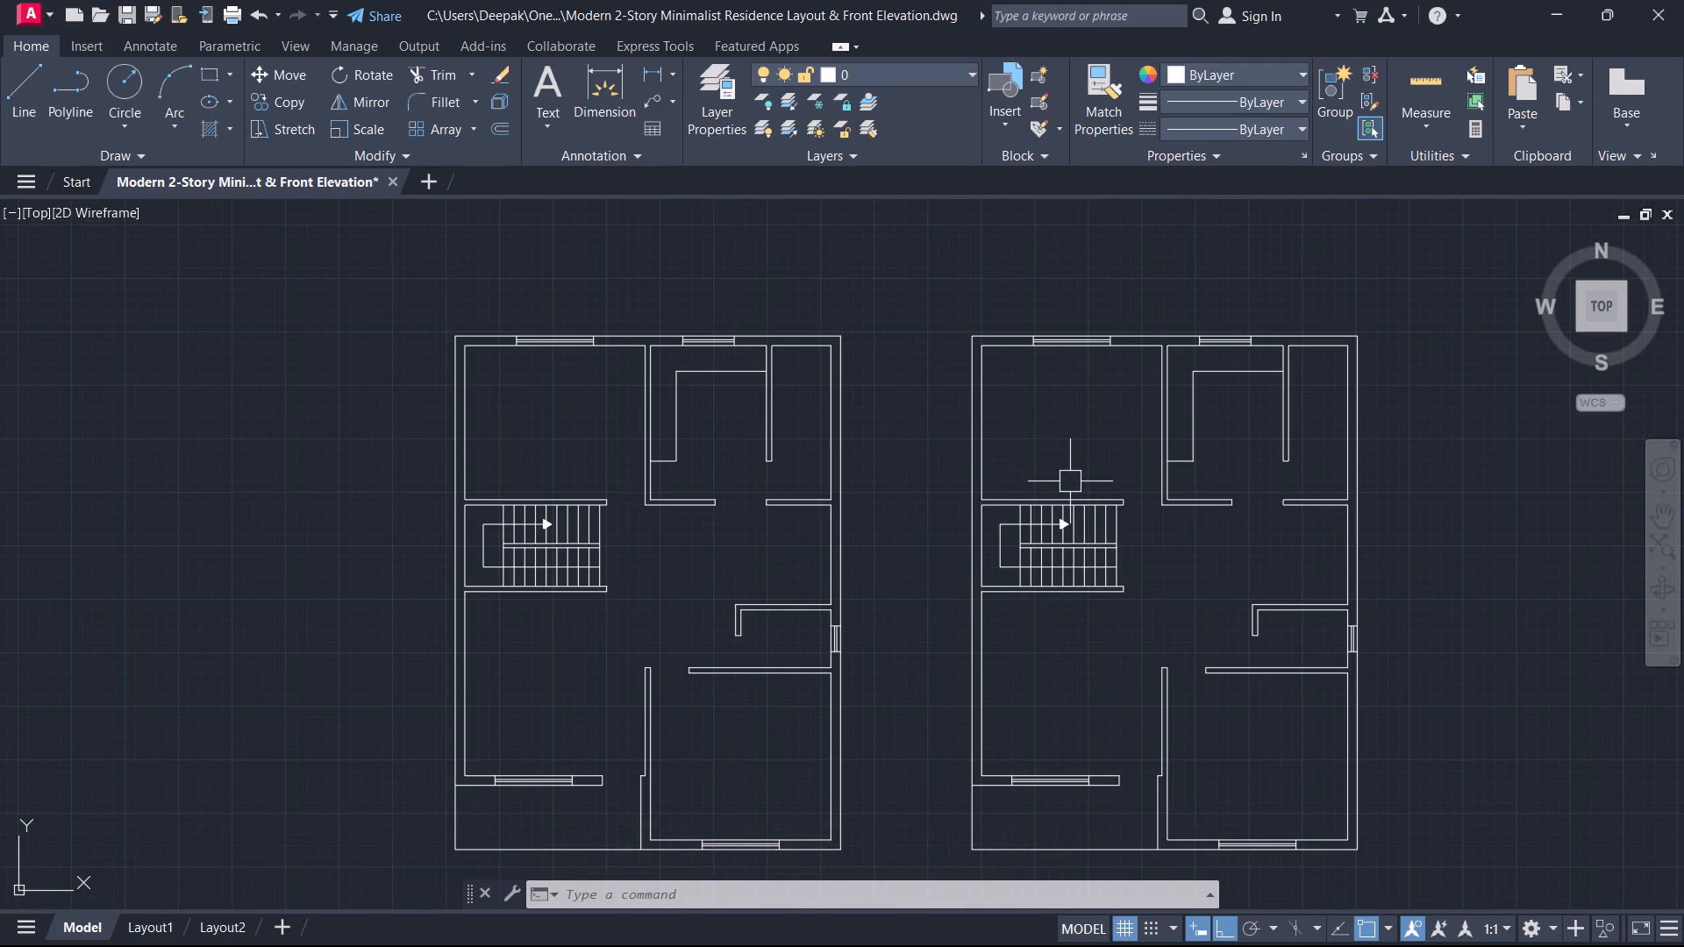
{"action": "scroll", "coordinate": [1069, 446], "scroll_direction": "up", "scroll_amount": 1}
{"action": "middle_click_drag", "start_coordinate": [1071, 445], "coordinate": [1088, 463]}
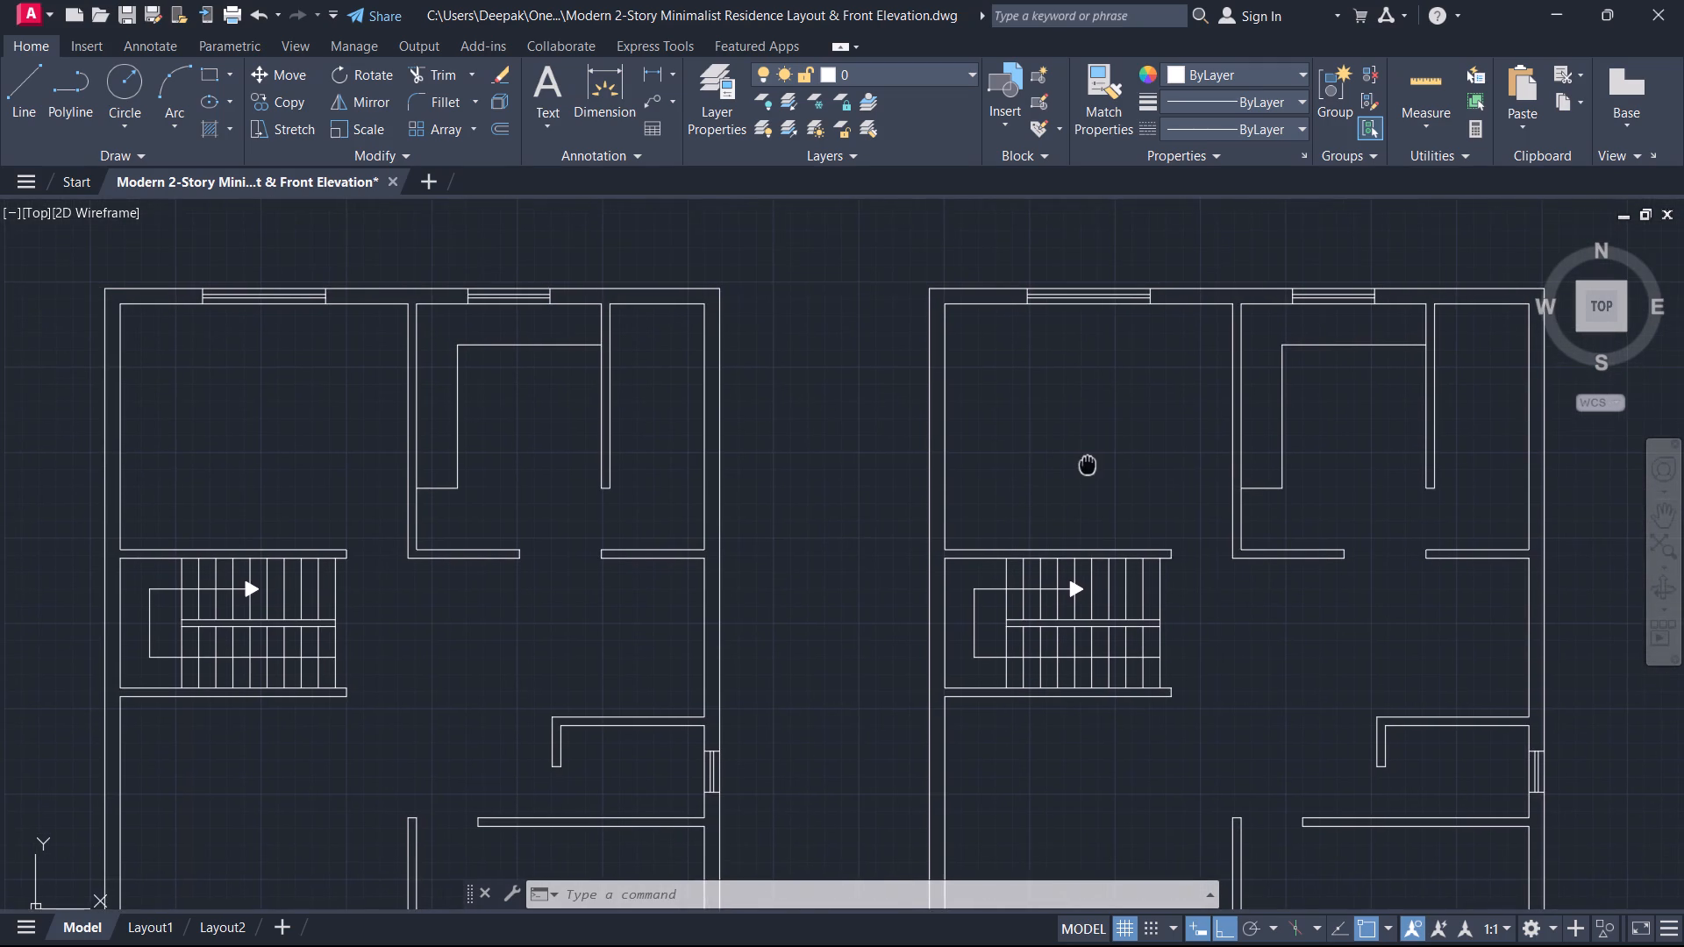
{"action": "middle_click_drag", "start_coordinate": [1088, 463], "coordinate": [1088, 467]}
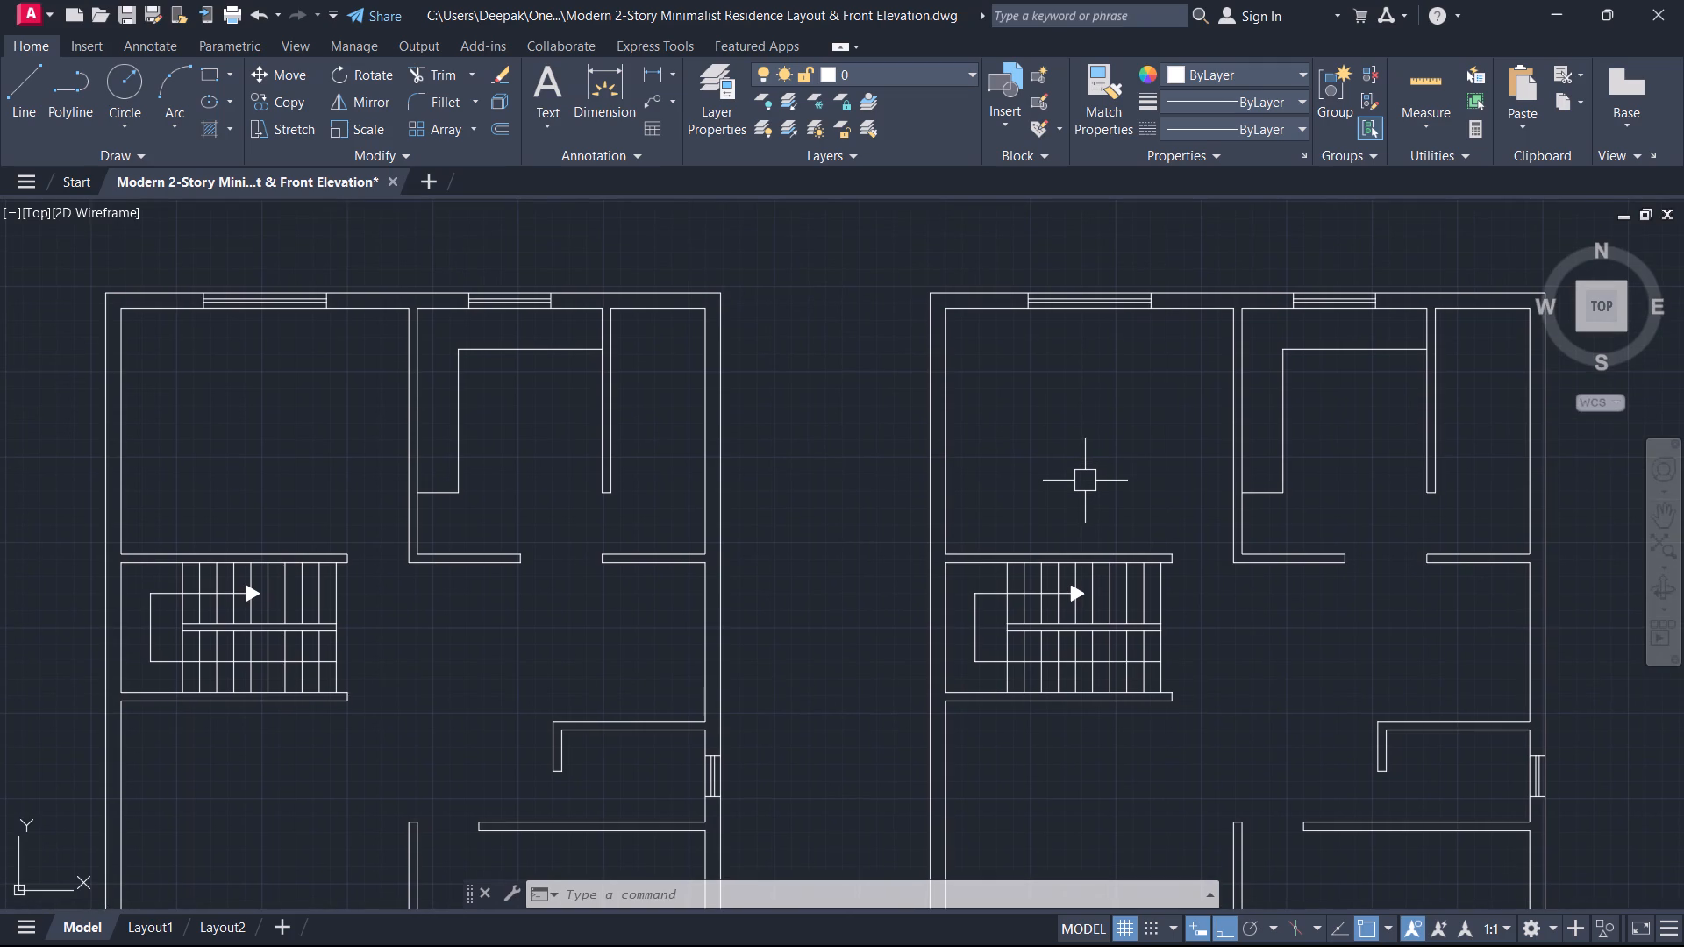
{"action": "middle_click_drag", "start_coordinate": [1080, 482], "coordinate": [1081, 514]}
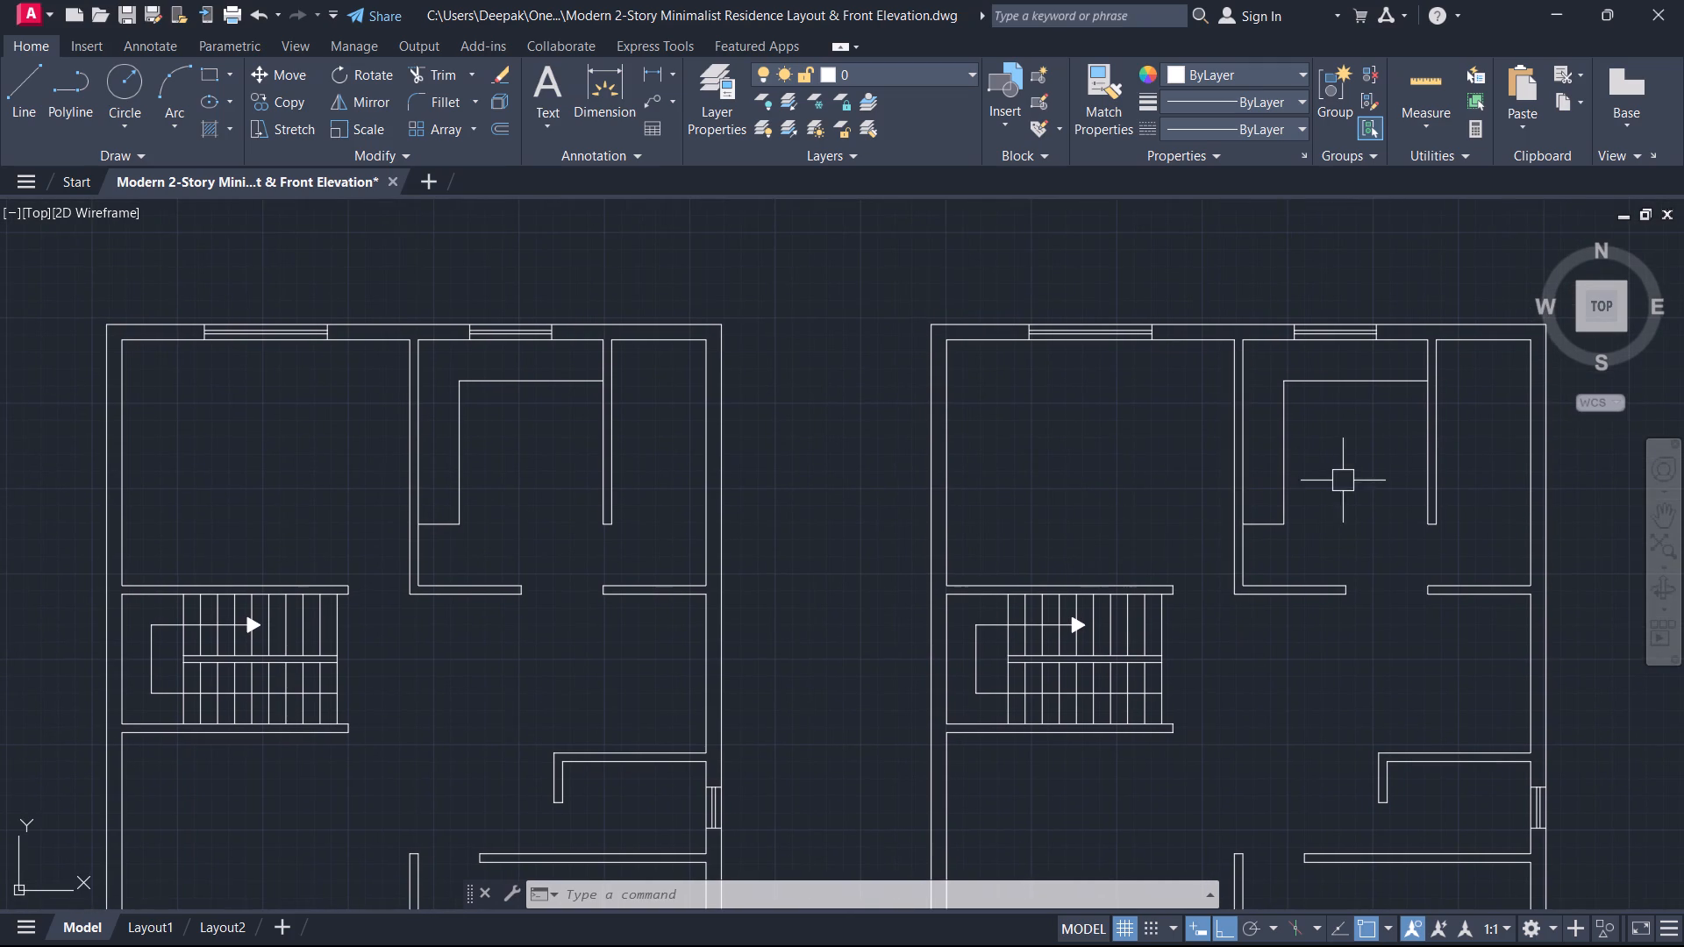
{"action": "middle_click_drag", "start_coordinate": [1343, 481], "coordinate": [1240, 473]}
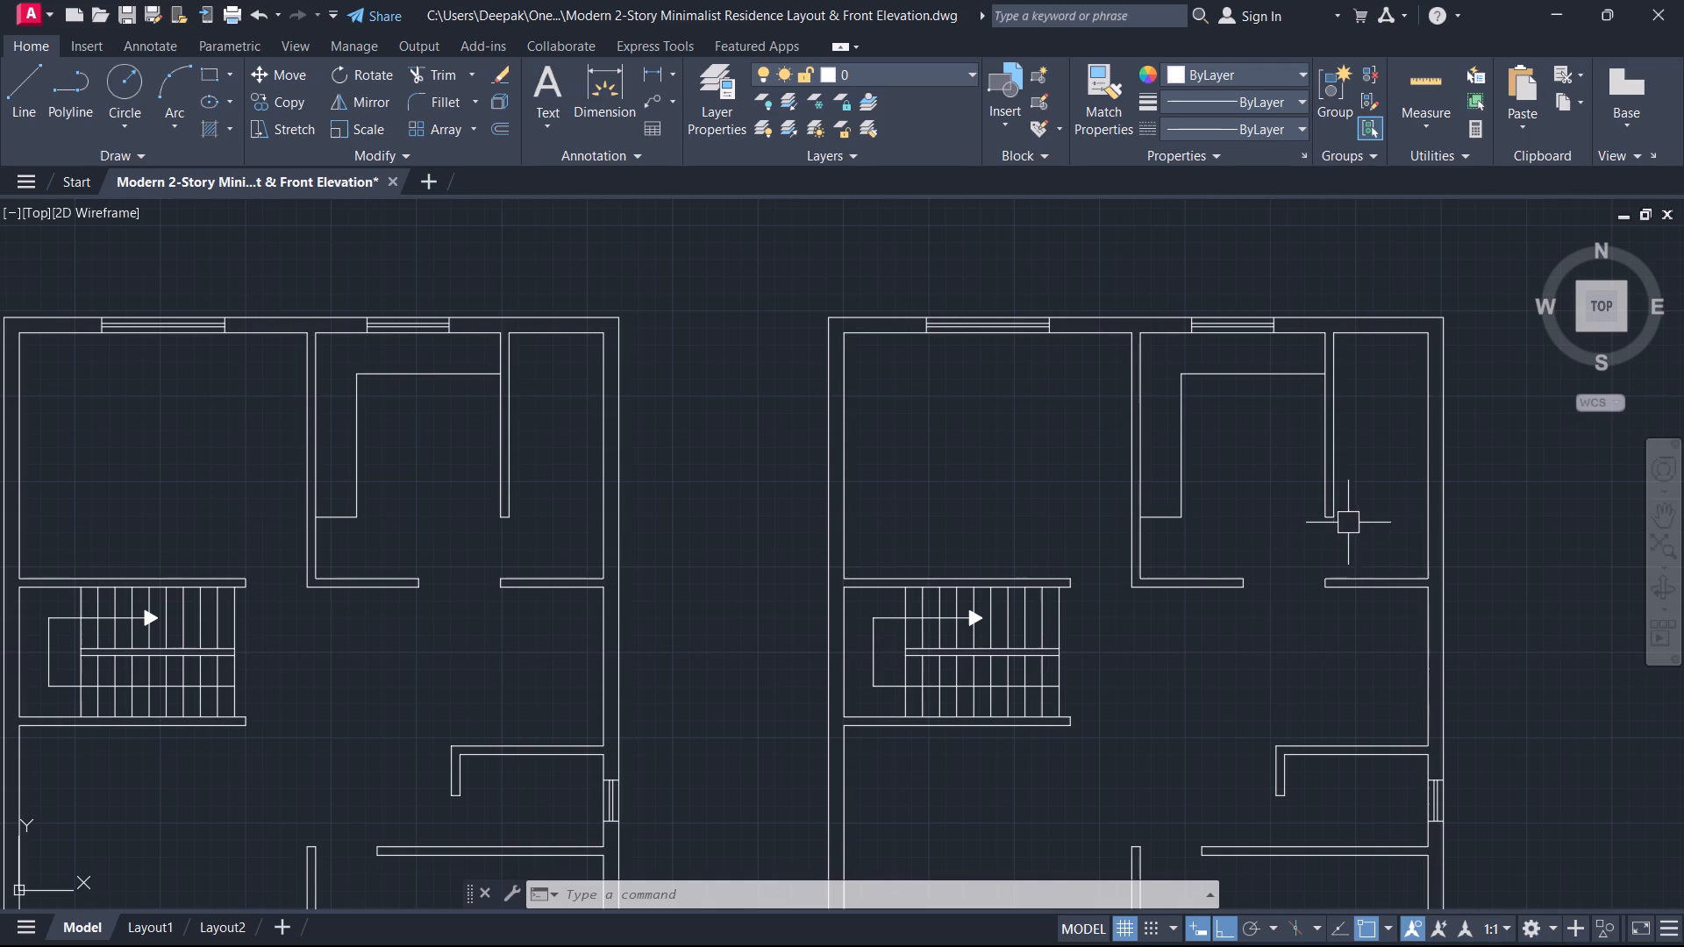
In the copied plan, extend the right face of the upper-right corner room's partition up to the outer face of the top wall.
{"action": "type", "text": "ex"}
{"action": "key", "text": "space"}
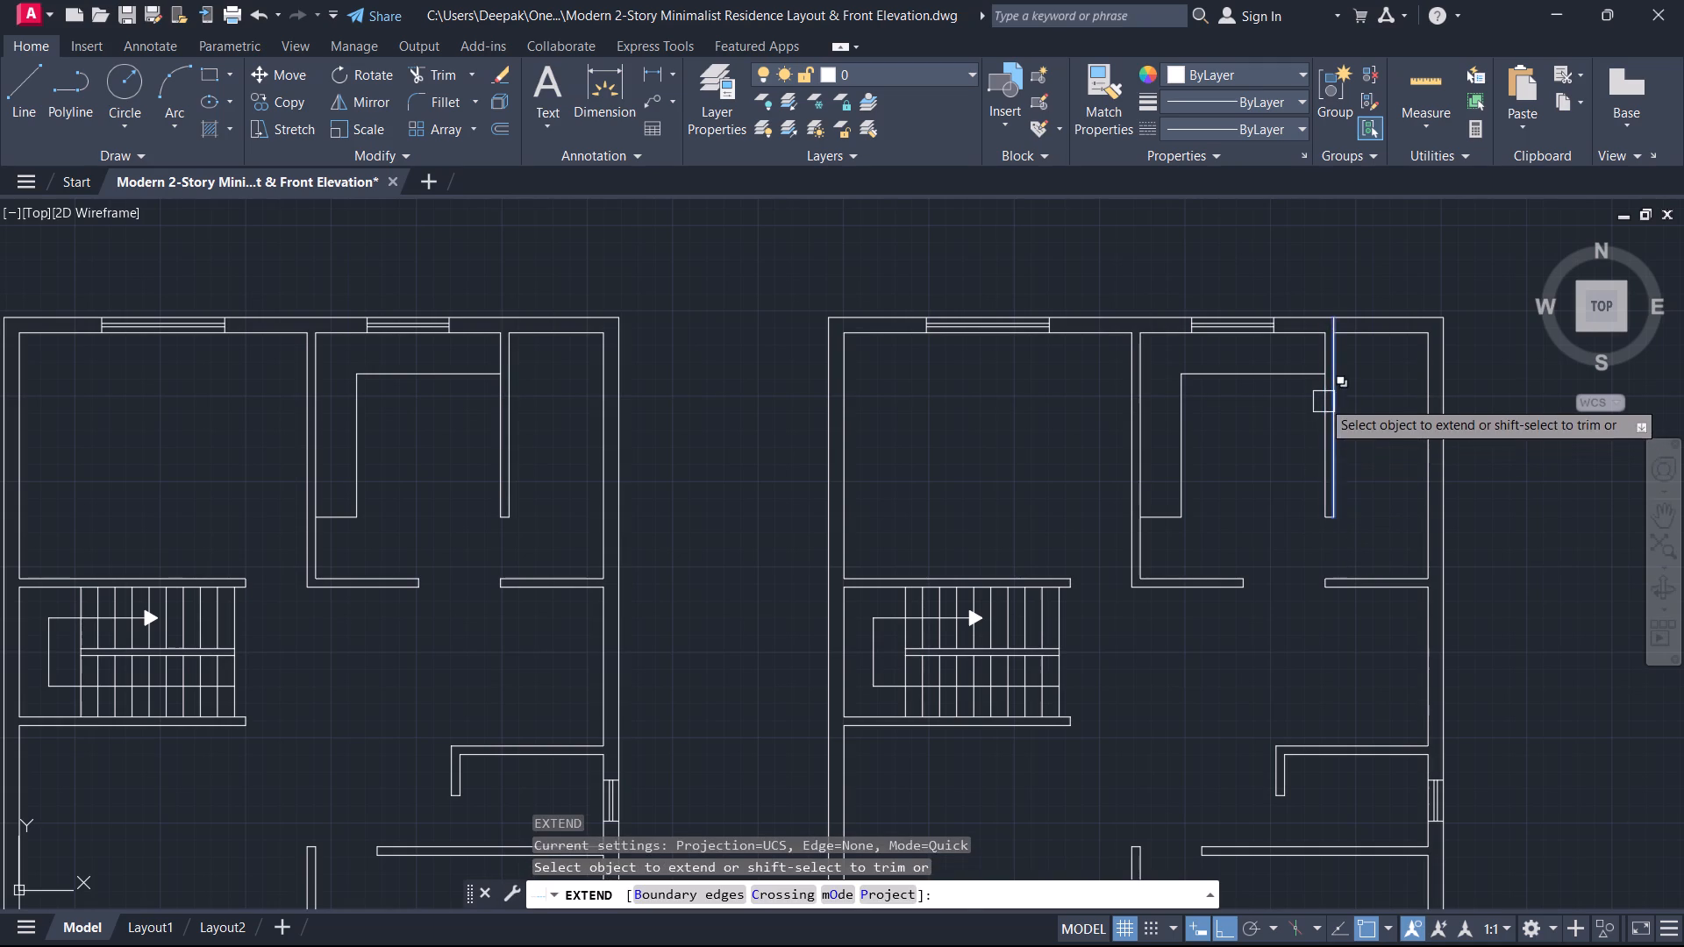
{"action": "left_click", "coordinate": [1345, 390]}
{"action": "key", "text": "Escape"}
Trim away the copied plan's top wall lines beyond that partition and the inner face of the corner room's right exterior wall.
{"action": "key", "text": "t"}
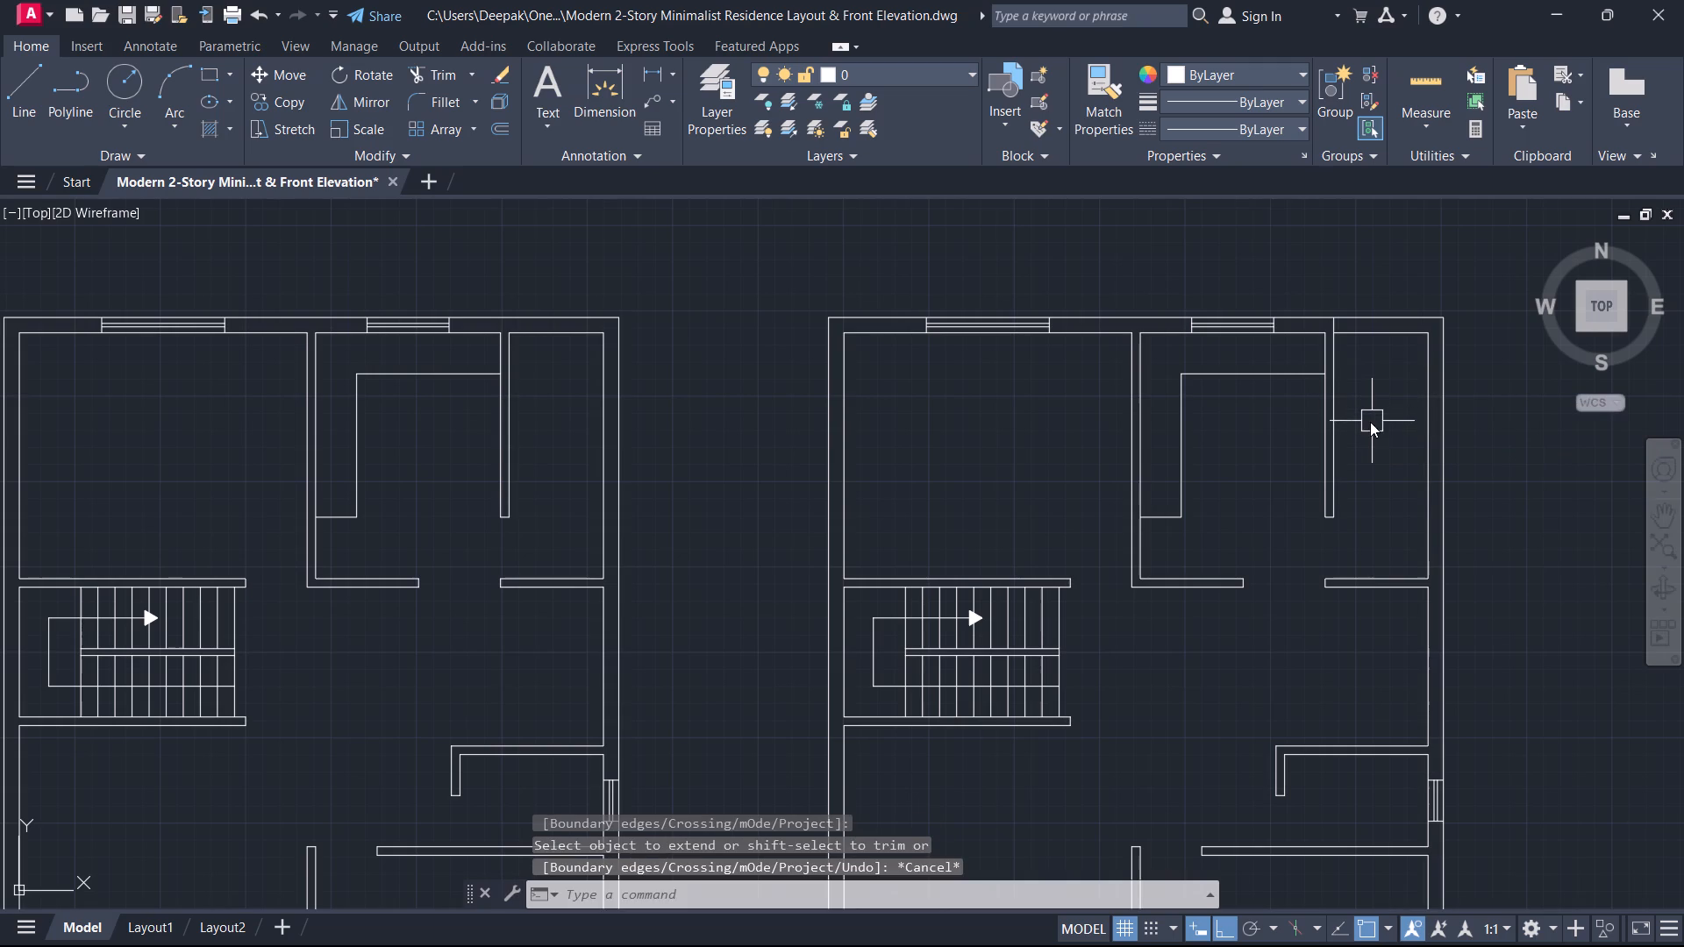
{"action": "key", "text": "r"}
{"action": "key", "text": "space"}
{"action": "left_click_drag", "start_coordinate": [1367, 424], "coordinate": [1403, 183]}
{"action": "left_click_drag", "start_coordinate": [1393, 352], "coordinate": [1431, 447]}
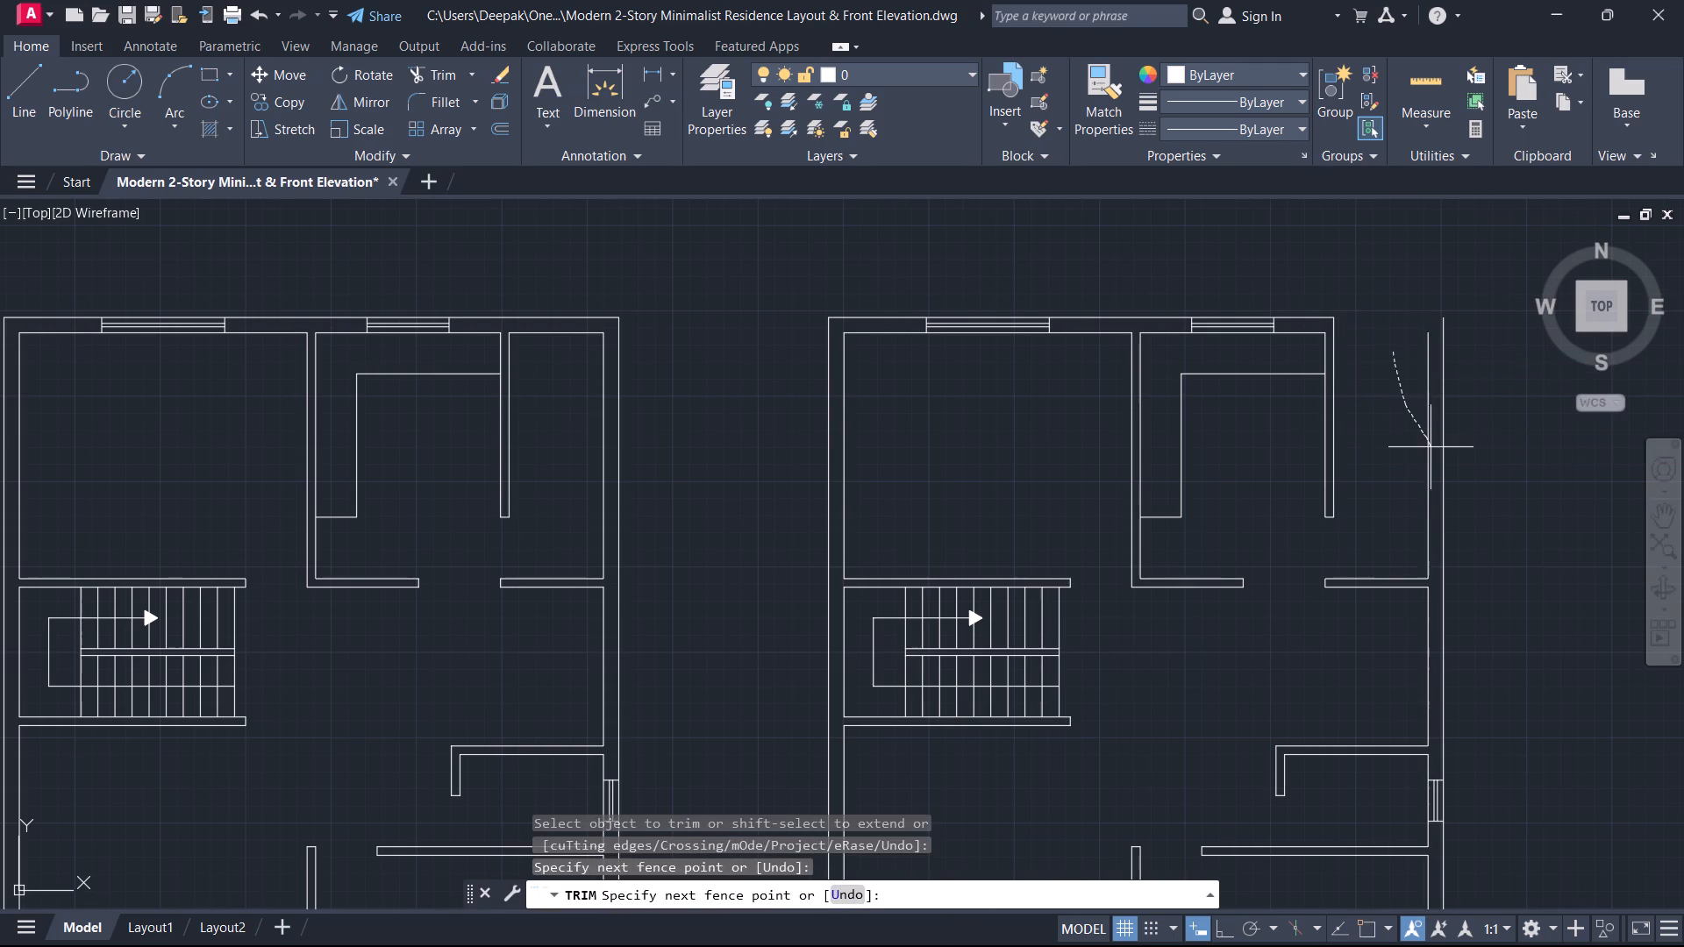
{"action": "left_click_drag", "start_coordinate": [1431, 447], "coordinate": [1431, 450]}
{"action": "key", "text": "Escape"}
{"action": "type", "text": "ex"}
{"action": "key", "text": "Escape"}
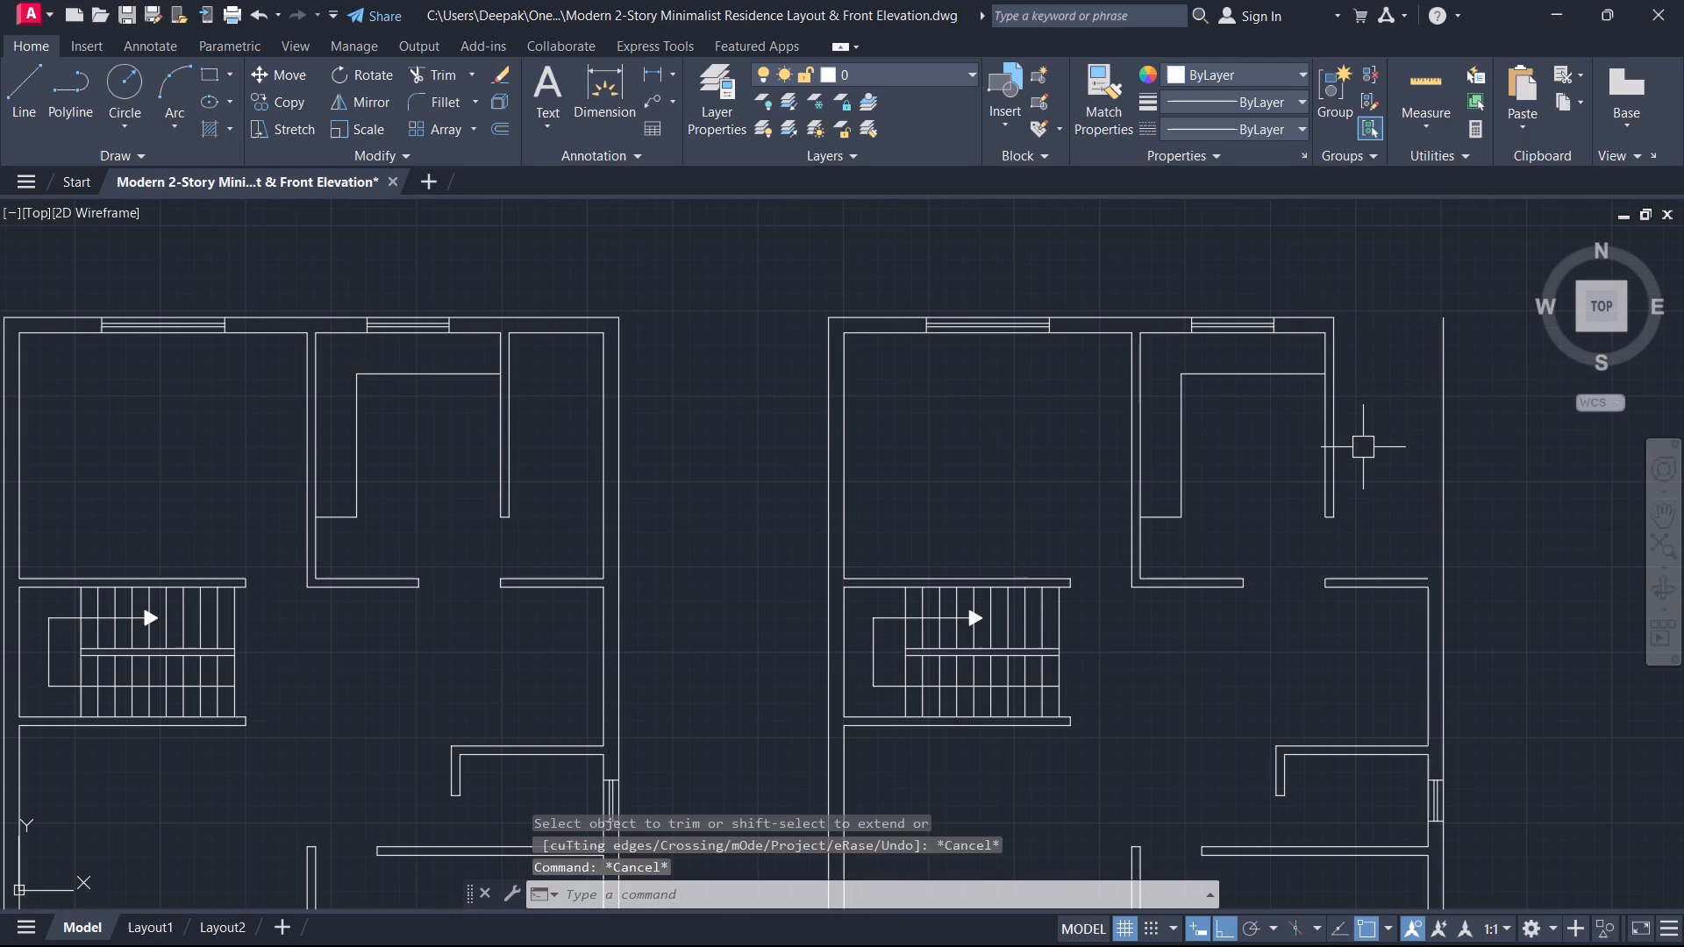
Fillet the copied plan's outer top wall line with its outer right wall line to close the upper-right corner.
{"action": "key", "text": "f"}
{"action": "key", "text": "space"}
{"action": "scroll", "coordinate": [1315, 330], "scroll_direction": "up", "scroll_amount": 2}
{"action": "left_click", "coordinate": [1313, 300]}
{"action": "middle_click_drag", "start_coordinate": [1385, 384], "coordinate": [1089, 530]}
{"action": "scroll", "coordinate": [1096, 535], "scroll_direction": "up", "scroll_amount": 1}
{"action": "left_click", "coordinate": [1494, 517]}
{"action": "key", "text": "Escape"}
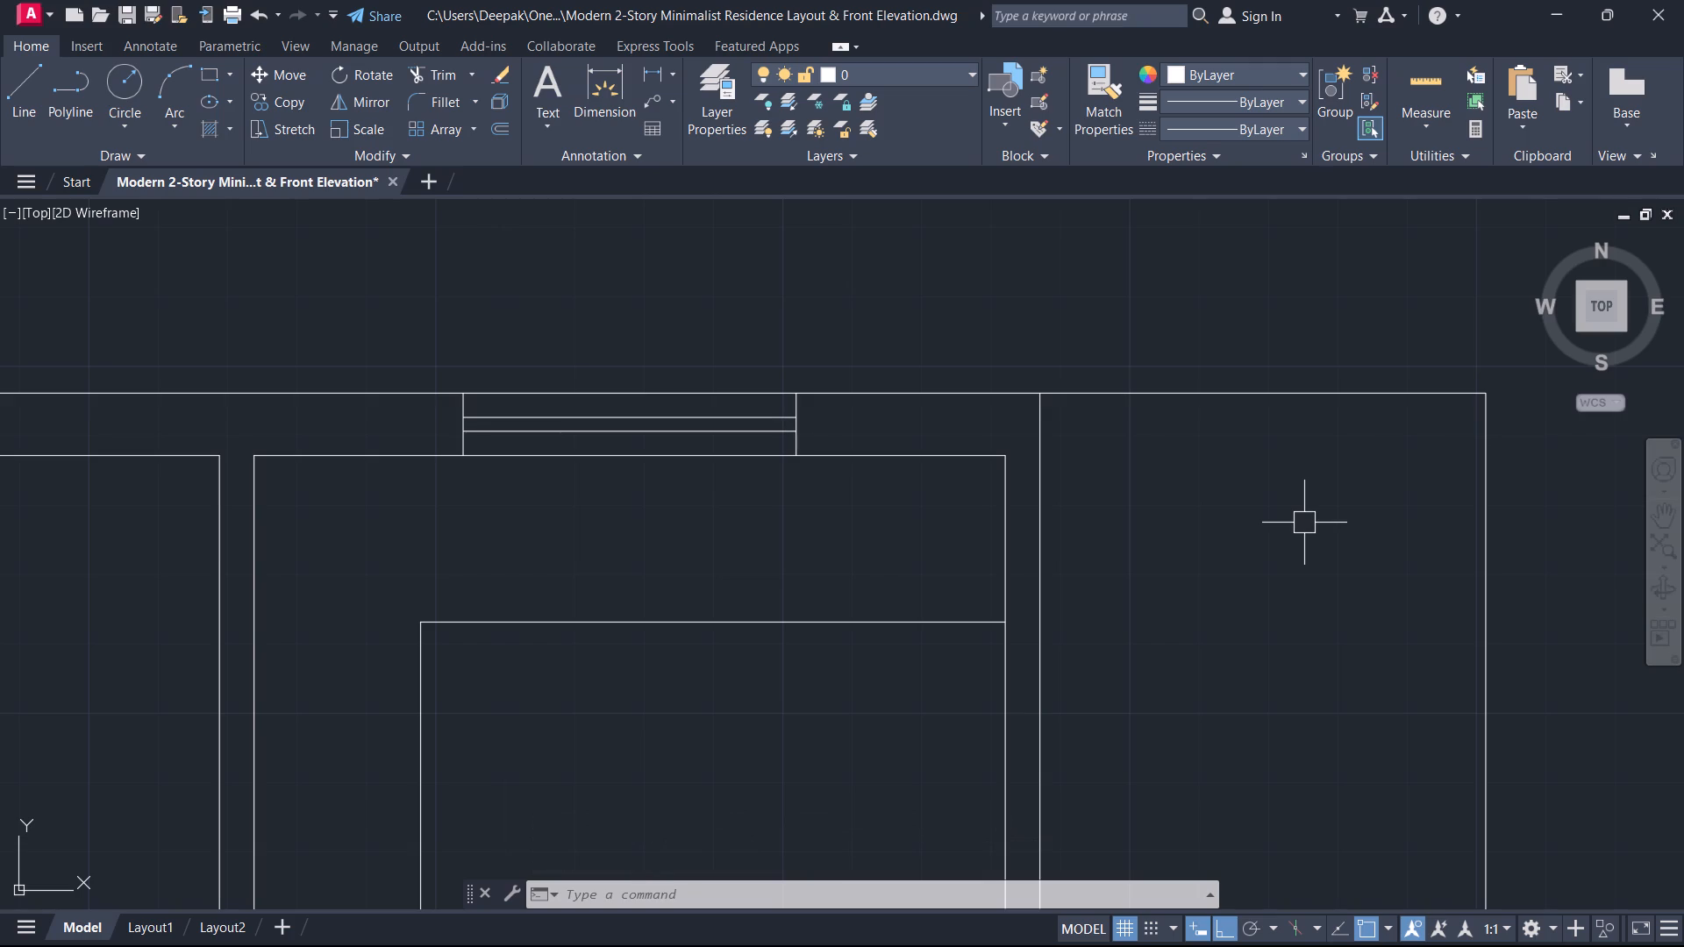
Erase the L-shaped counter lines and the adjacent partition in the copied plan's upper-right area.
{"action": "scroll", "coordinate": [1304, 523], "scroll_direction": "down", "scroll_amount": 6}
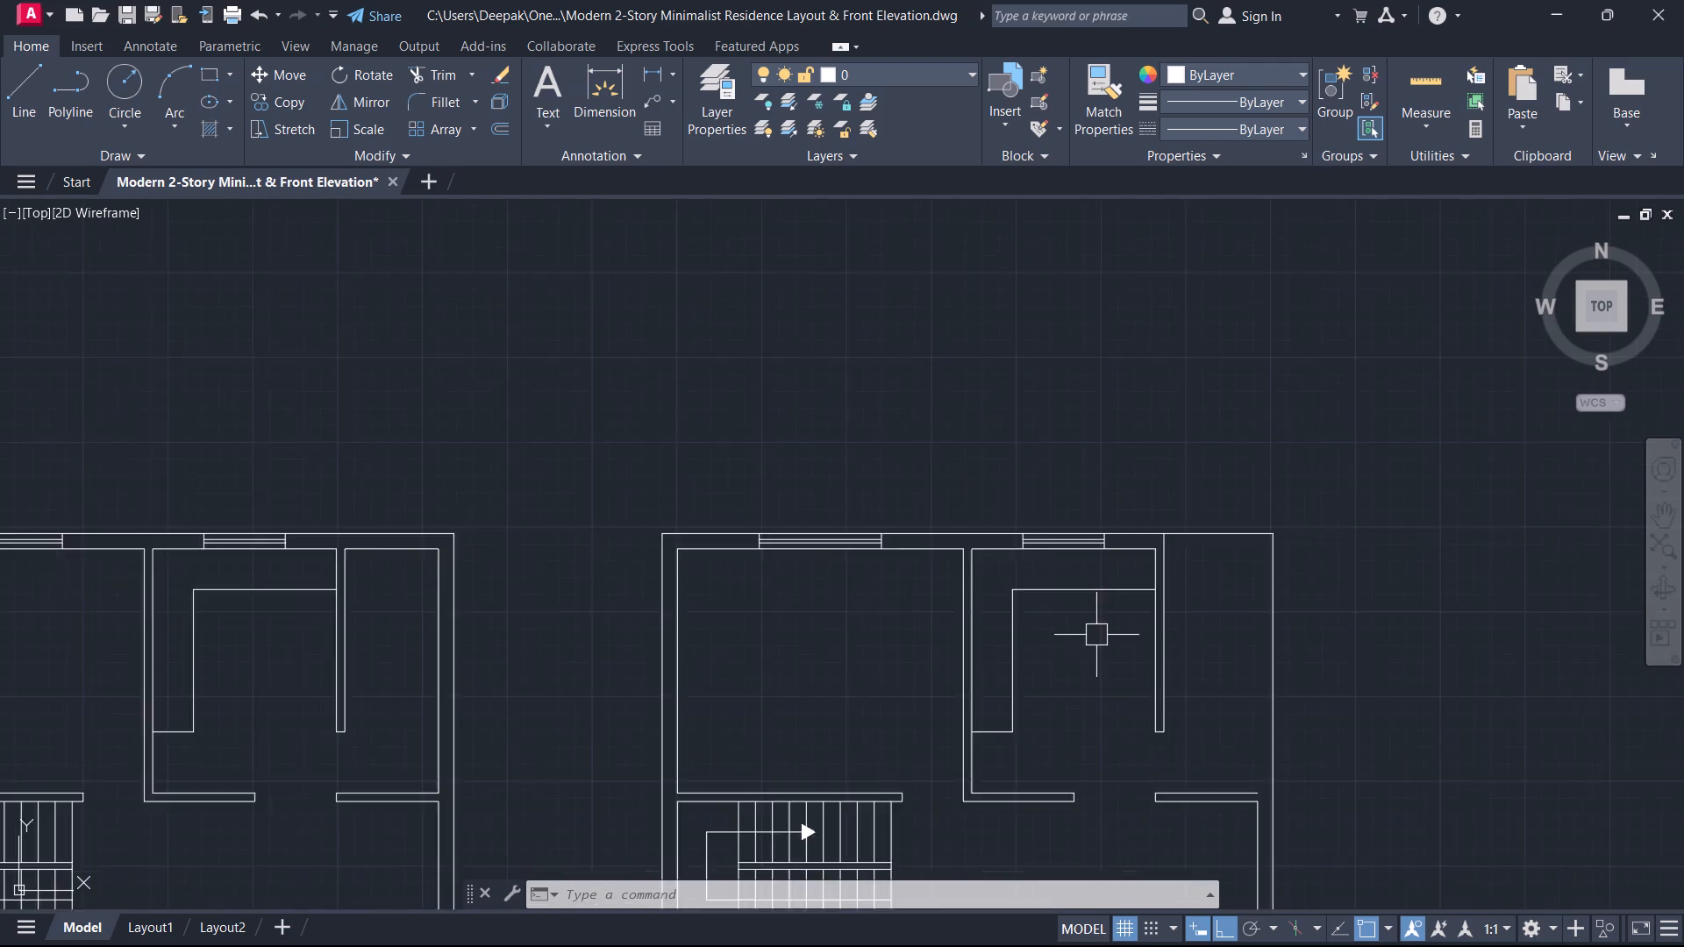
{"action": "scroll", "coordinate": [1094, 637], "scroll_direction": "up", "scroll_amount": 1}
{"action": "middle_click_drag", "start_coordinate": [1094, 637], "coordinate": [1155, 557]}
{"action": "left_click", "coordinate": [1313, 658]}
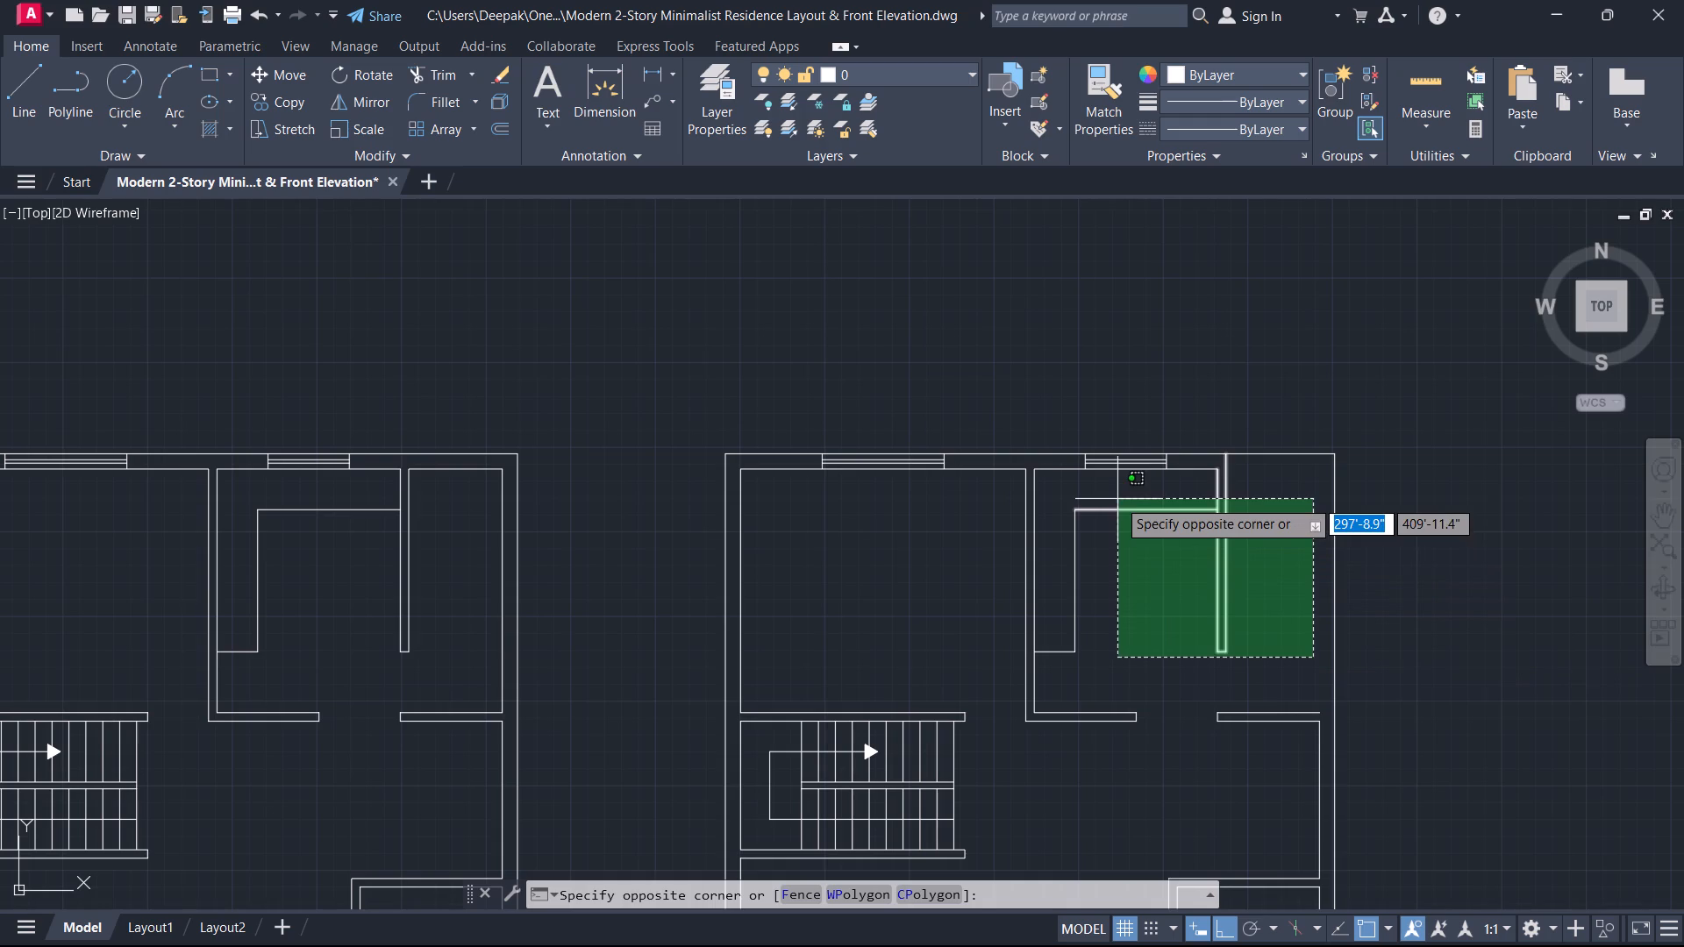
{"action": "left_click", "coordinate": [1064, 500]}
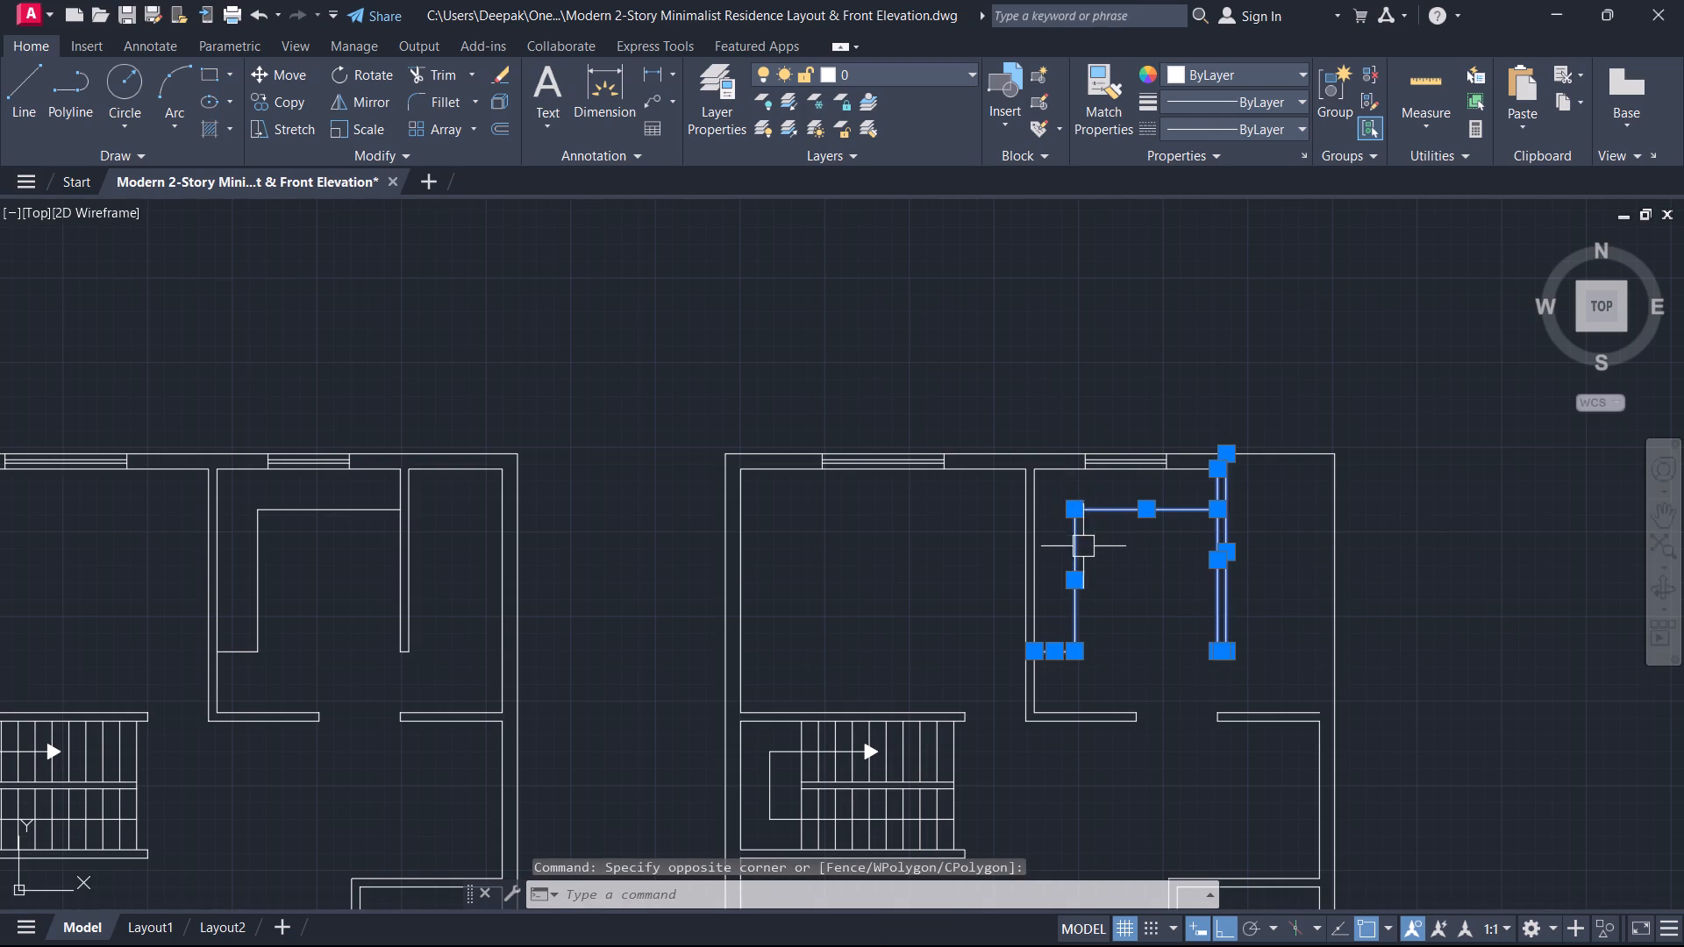
{"action": "key", "text": "Delete"}
Erase the smaller top-wall window and the inner top wall line from the copied plan's upper-right area.
{"action": "scroll", "coordinate": [1145, 492], "scroll_direction": "up", "scroll_amount": 2}
{"action": "middle_click_drag", "start_coordinate": [1145, 492], "coordinate": [1183, 593]}
{"action": "left_click", "coordinate": [929, 405]}
{"action": "left_click", "coordinate": [1459, 627]}
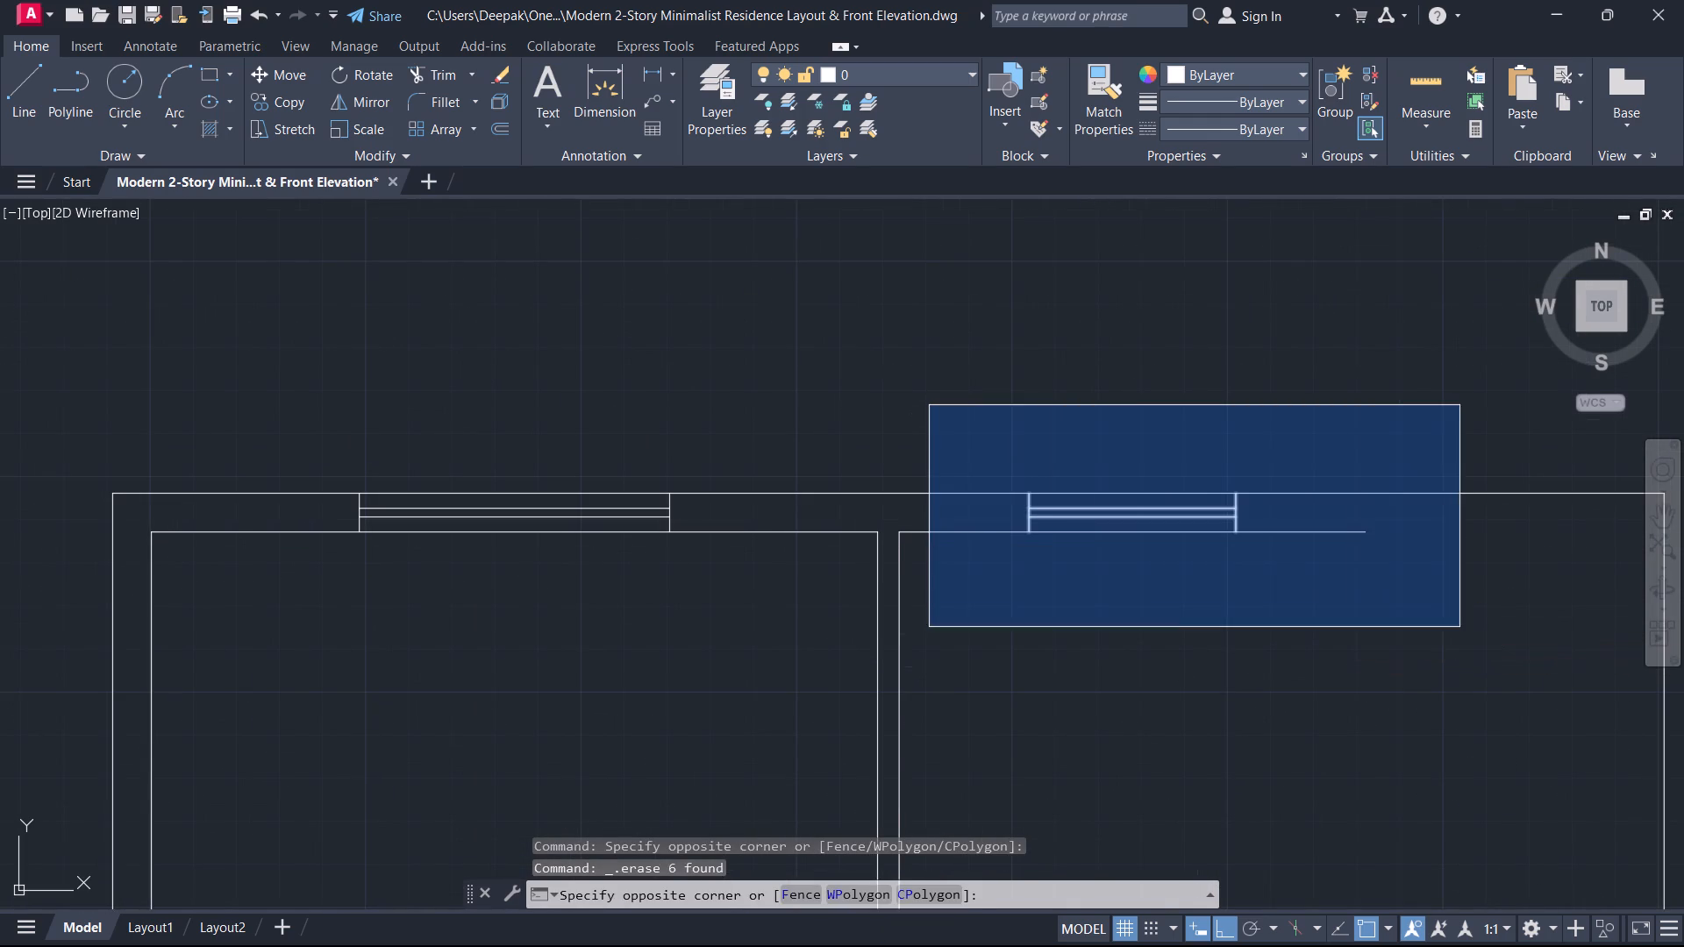
{"action": "key", "text": "Delete"}
{"action": "left_click_drag", "start_coordinate": [1258, 607], "coordinate": [1231, 565]}
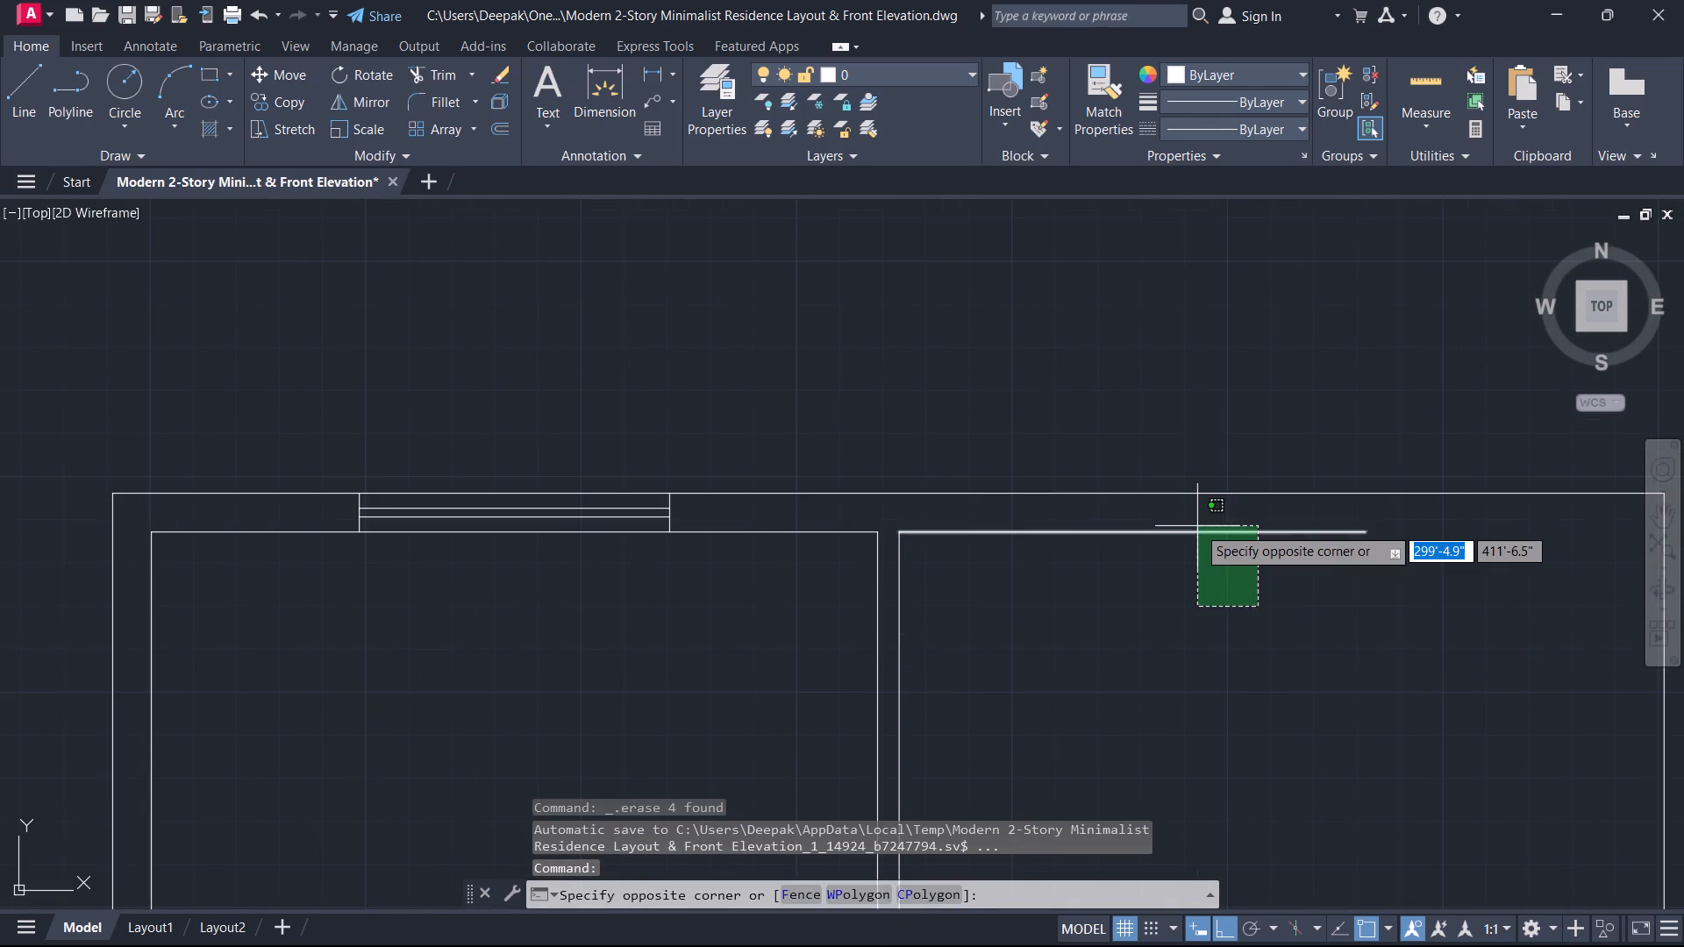
{"action": "left_click", "coordinate": [1197, 526]}
{"action": "key", "text": "Delete"}
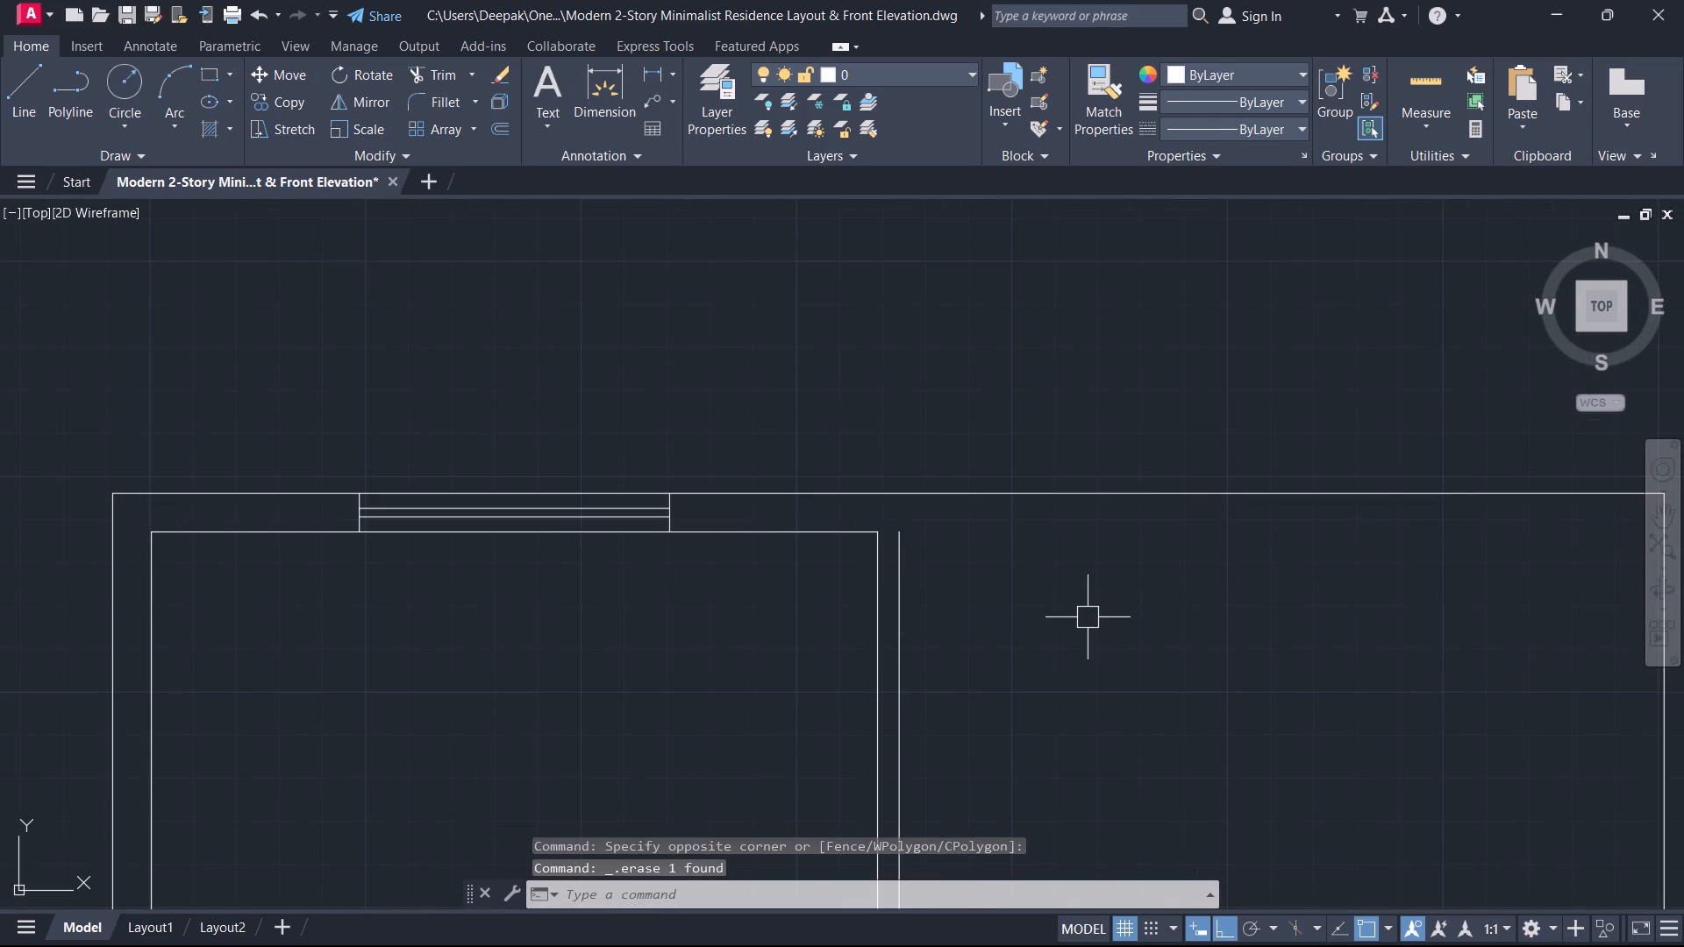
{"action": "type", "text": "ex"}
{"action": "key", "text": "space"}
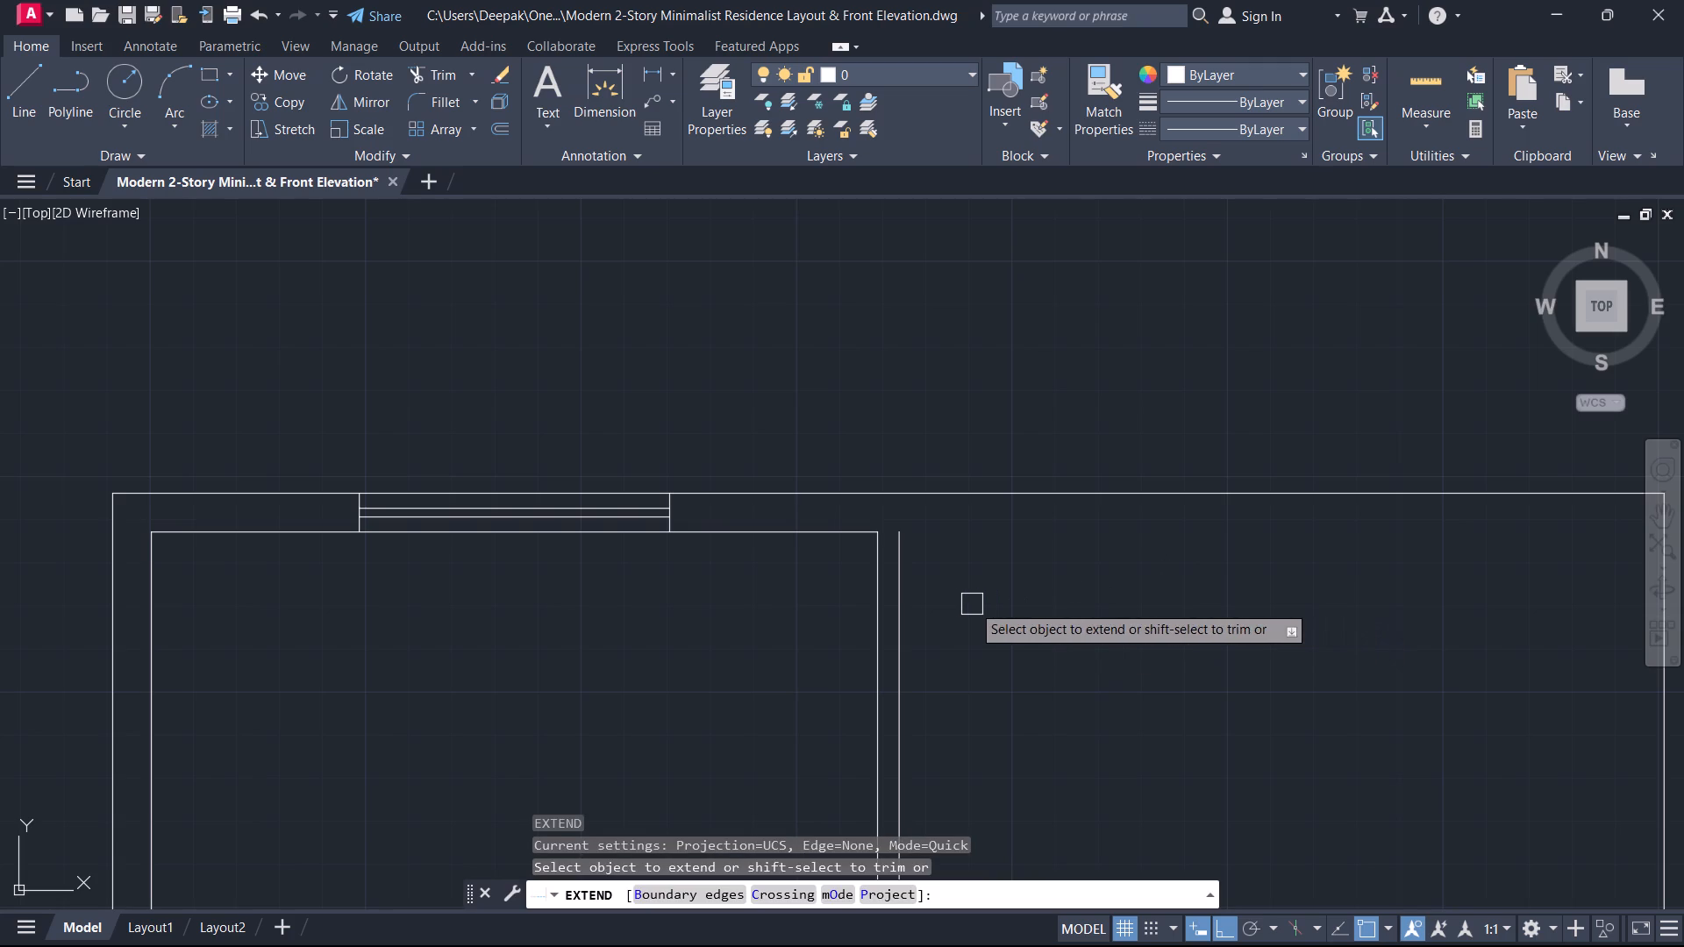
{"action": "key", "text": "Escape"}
Offset the inner faces of the upper-right area's left wall and its left-hand bottom wall segment 4" into that area.
{"action": "type", "text": "o"}
{"action": "key", "text": "space"}
{"action": "key", "text": "4"}
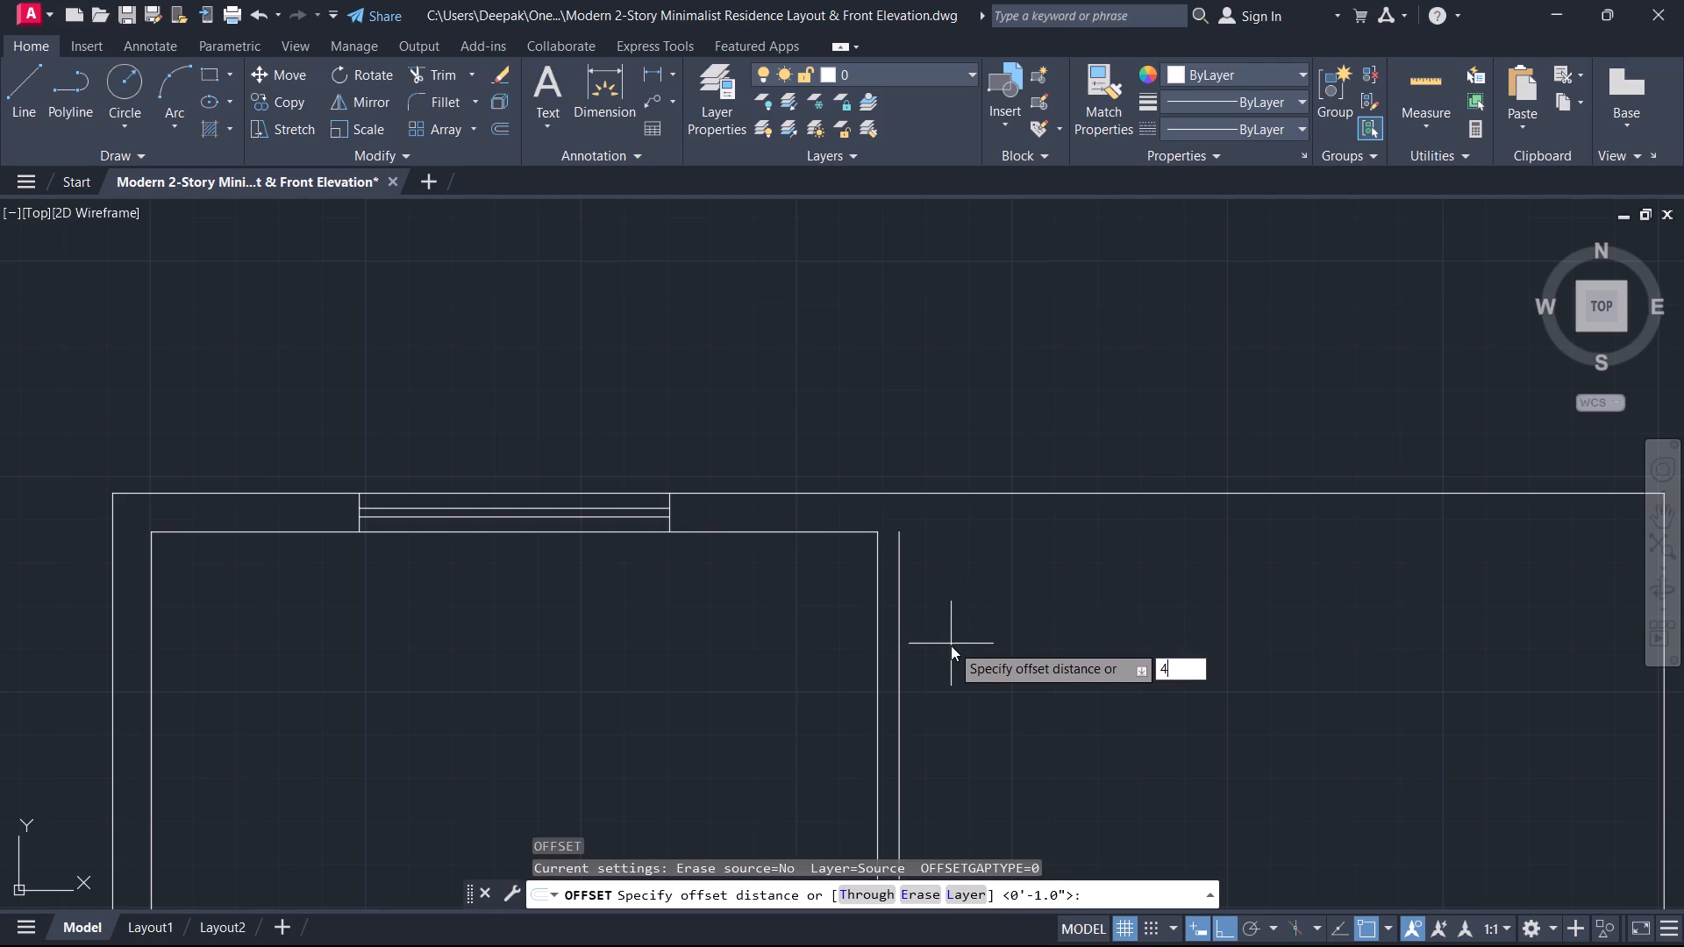
{"action": "key", "text": "Return"}
{"action": "left_click", "coordinate": [898, 639]}
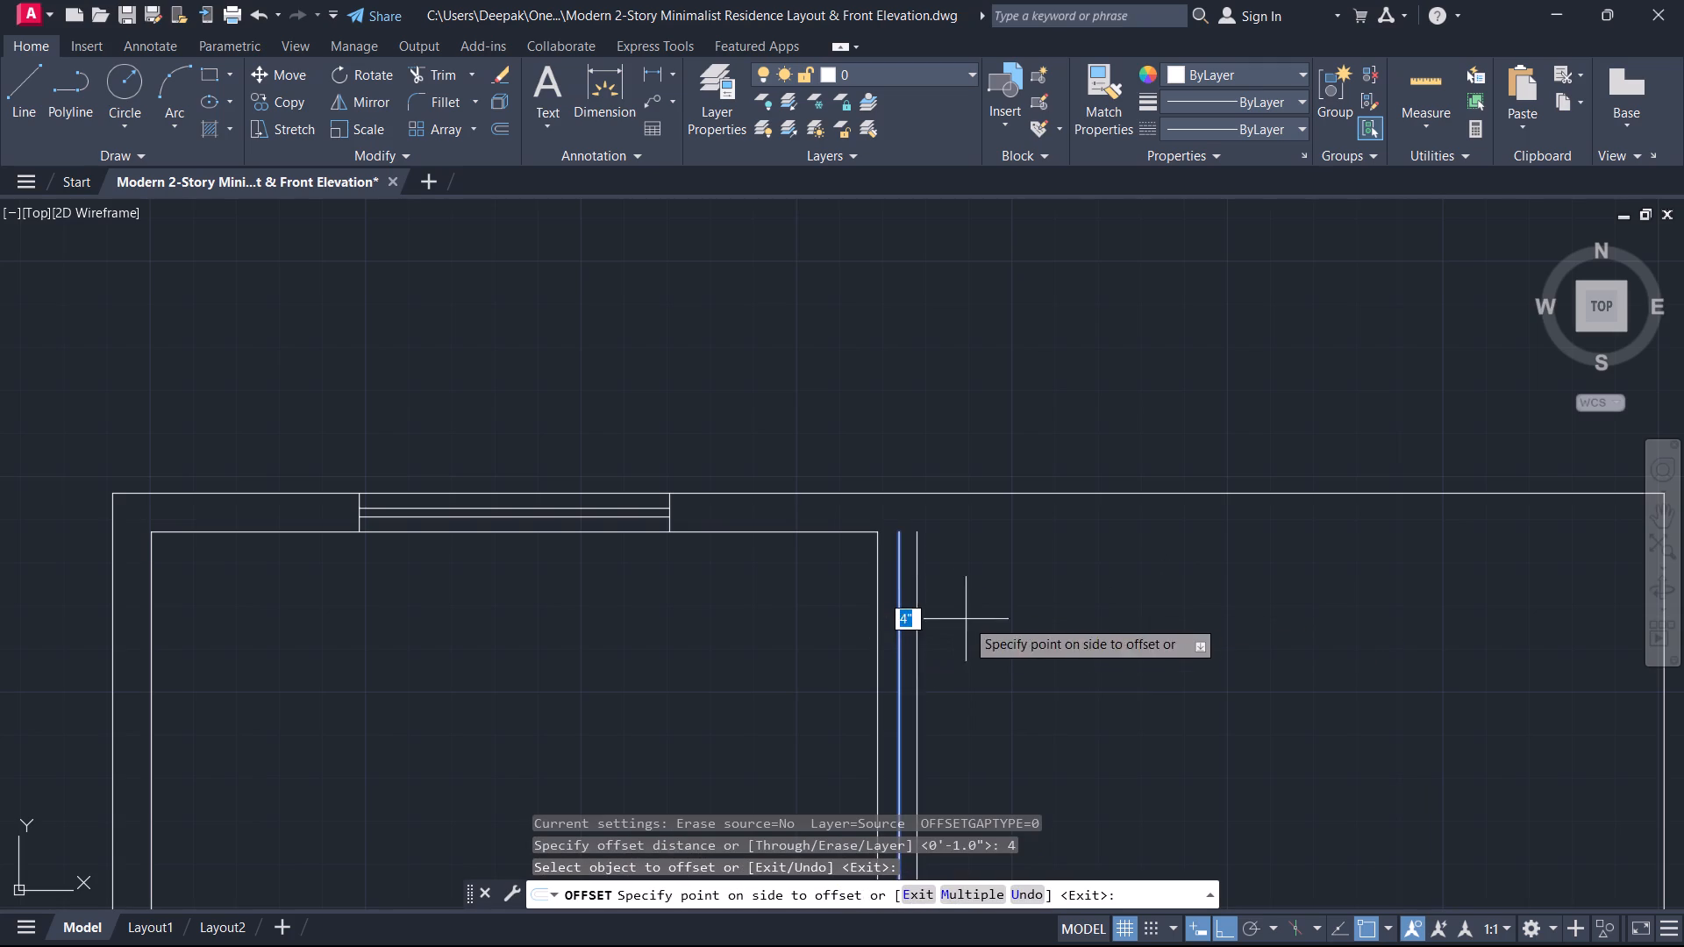
{"action": "left_click", "coordinate": [966, 619]}
{"action": "middle_click_drag", "start_coordinate": [980, 618], "coordinate": [1006, 442]}
{"action": "scroll", "coordinate": [995, 614], "scroll_direction": "down", "scroll_amount": 3}
{"action": "scroll", "coordinate": [1050, 537], "scroll_direction": "up", "scroll_amount": 2}
{"action": "middle_click_drag", "start_coordinate": [1040, 556], "coordinate": [1041, 559]}
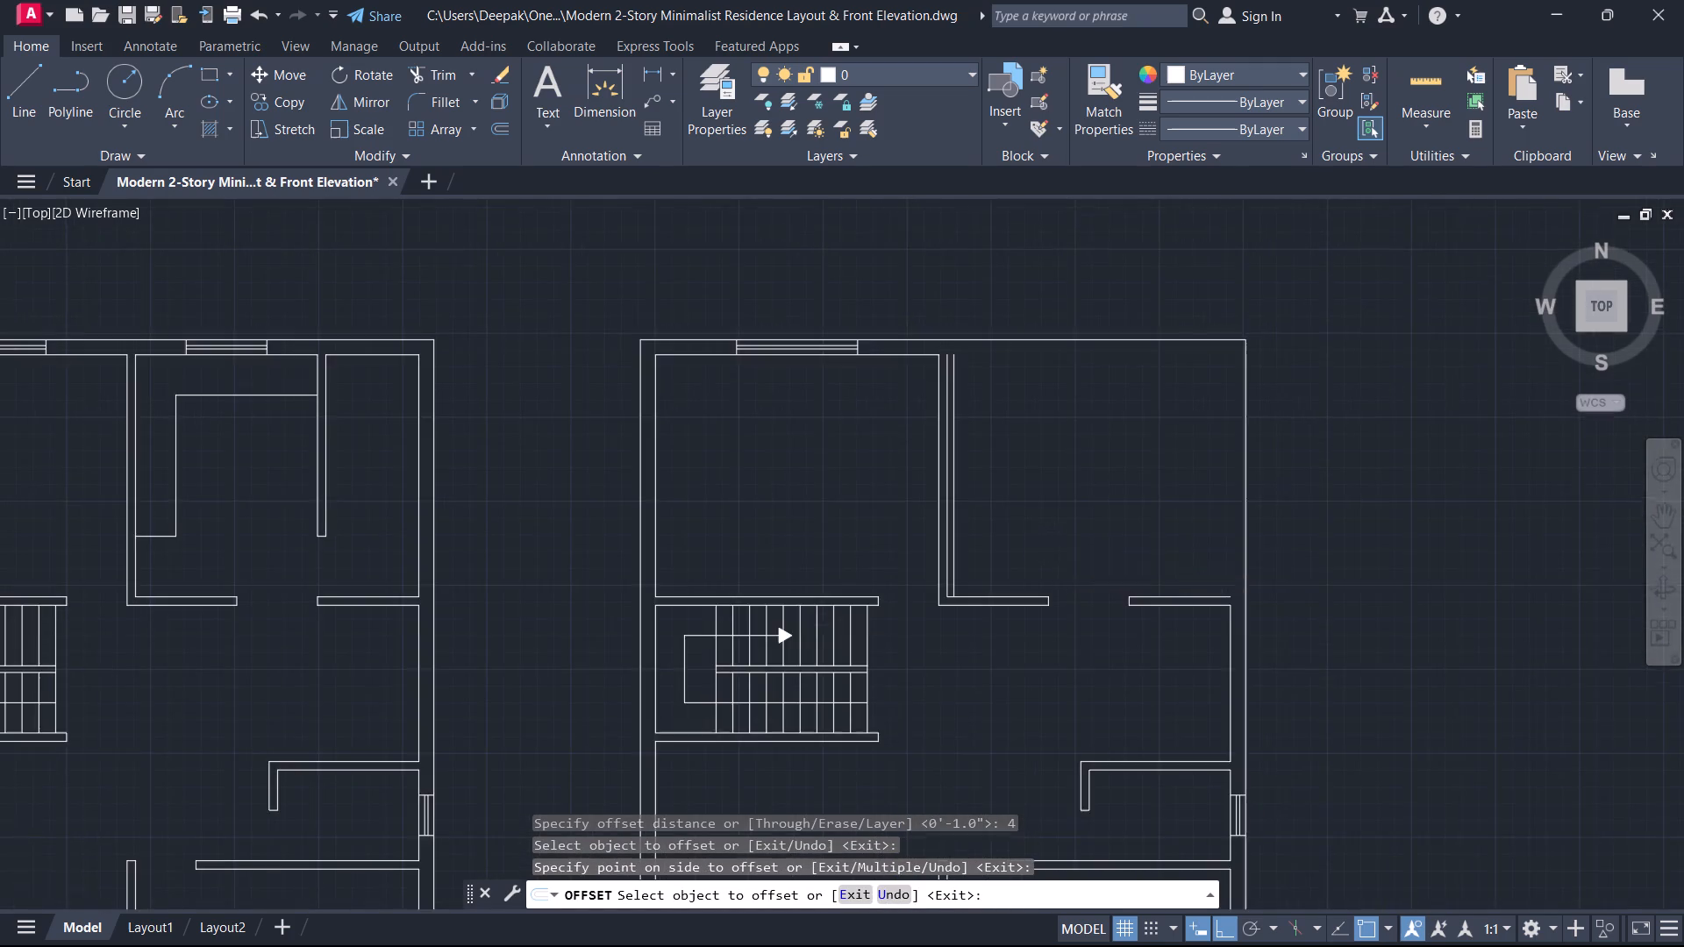
{"action": "middle_click_drag", "start_coordinate": [1041, 559], "coordinate": [1074, 477]}
{"action": "left_click_drag", "start_coordinate": [1043, 531], "coordinate": [1050, 499]}
{"action": "left_click", "coordinate": [1060, 456]}
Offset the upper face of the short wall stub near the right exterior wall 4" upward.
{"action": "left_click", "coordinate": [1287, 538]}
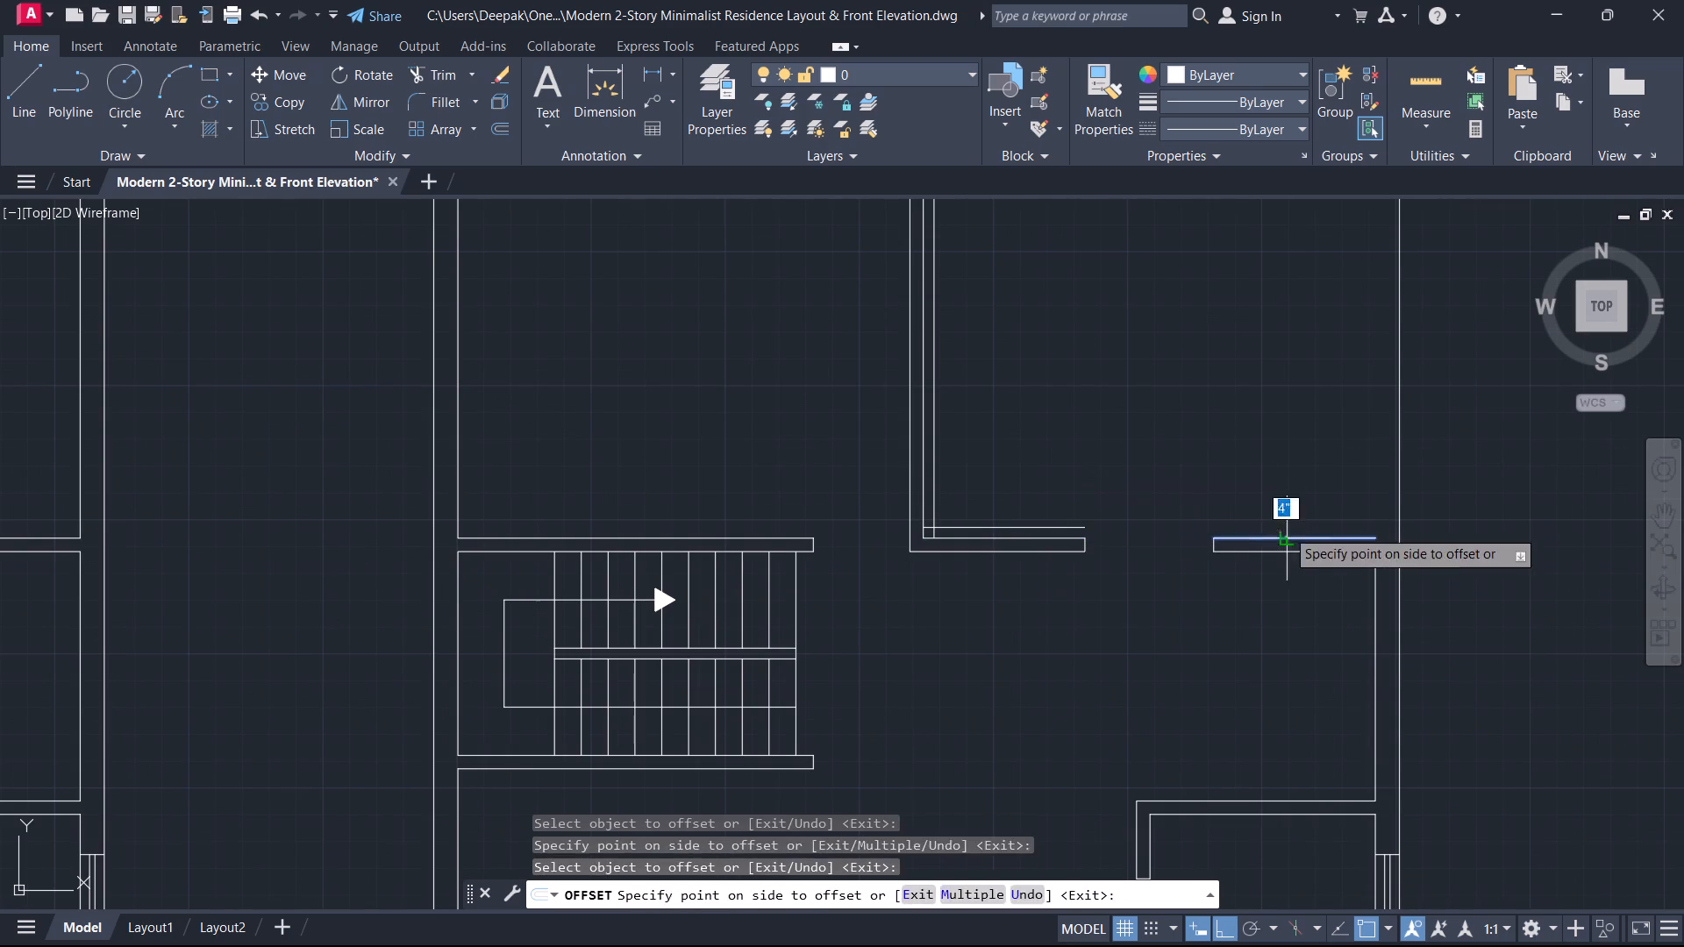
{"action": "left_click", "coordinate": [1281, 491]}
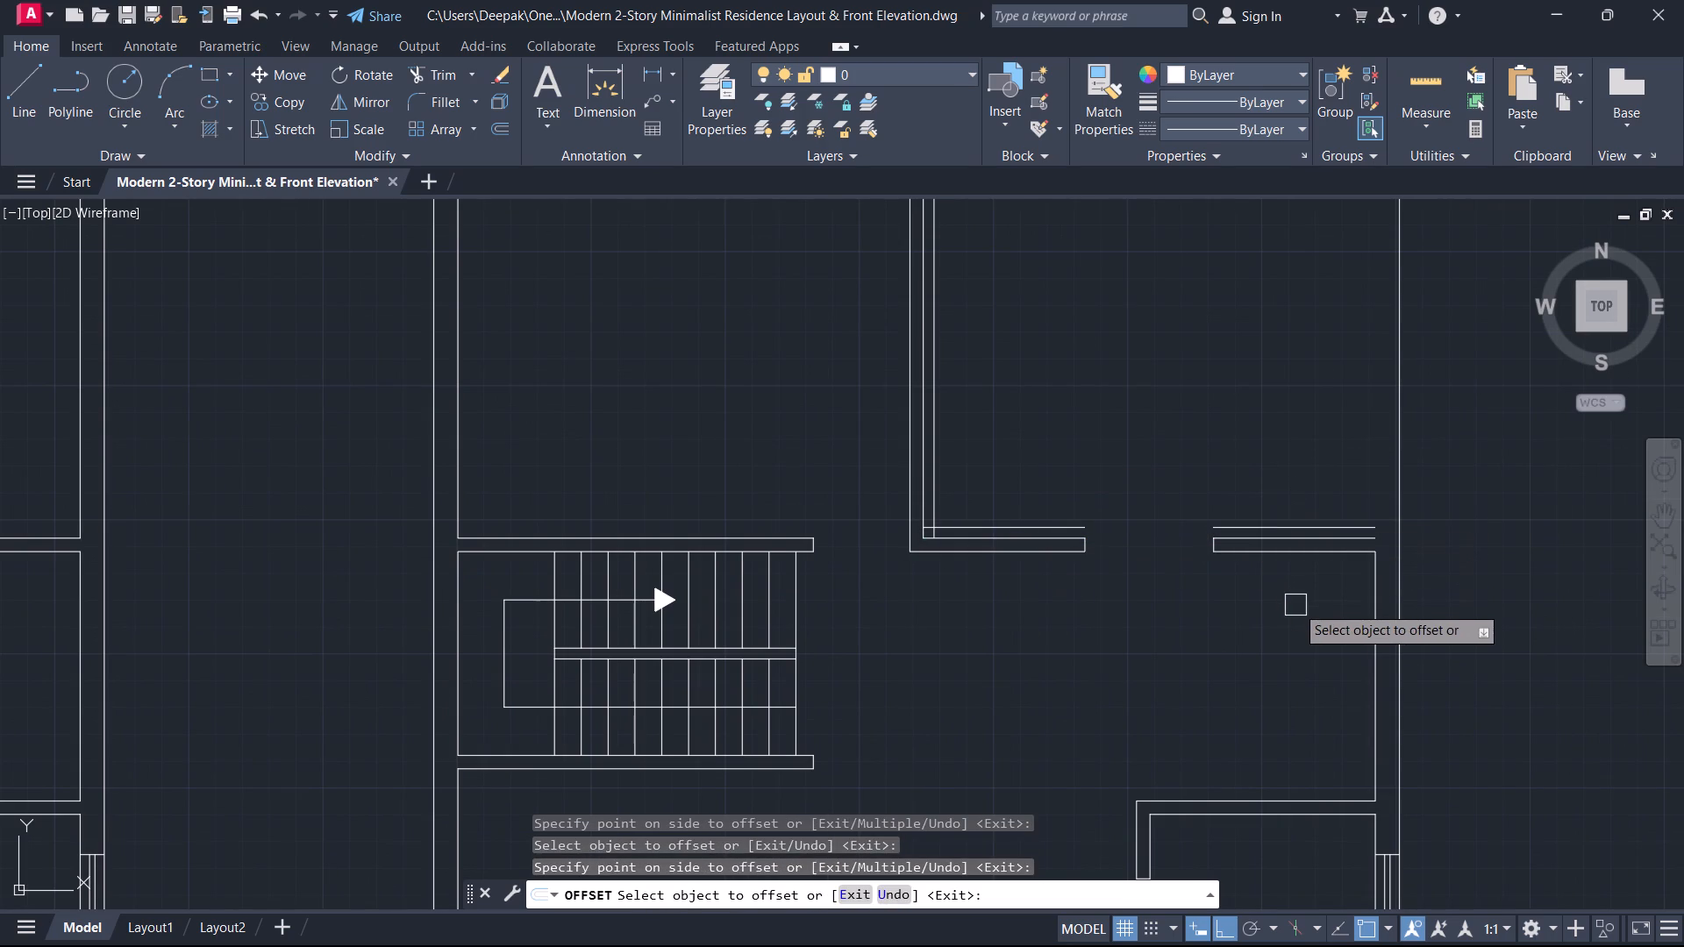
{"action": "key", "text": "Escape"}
Erase the short horizontal wall stub near the right exterior wall, including its offset line.
{"action": "left_click", "coordinate": [1296, 606]}
{"action": "left_click", "coordinate": [1208, 502]}
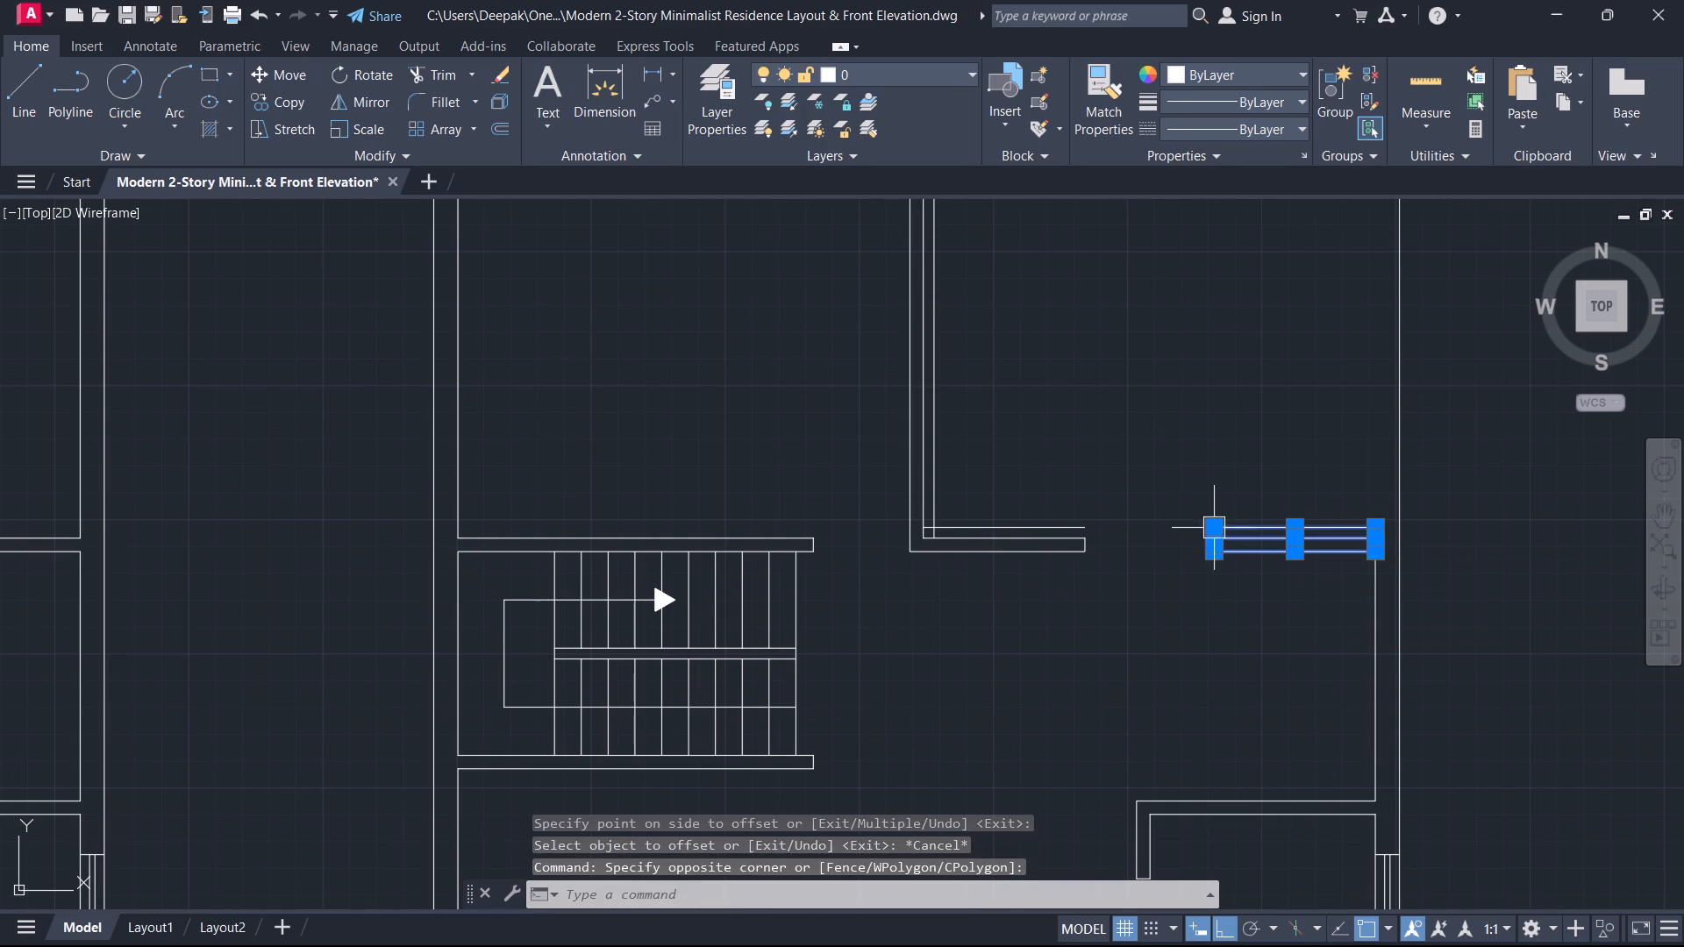
{"action": "key", "text": "Delete"}
Erase the two original inner wall lines at the upper-right area's lower-left corner, keeping the 4" offset lines.
{"action": "scroll", "coordinate": [1086, 547], "scroll_direction": "up", "scroll_amount": 2}
{"action": "scroll", "coordinate": [778, 533], "scroll_direction": "up", "scroll_amount": 3}
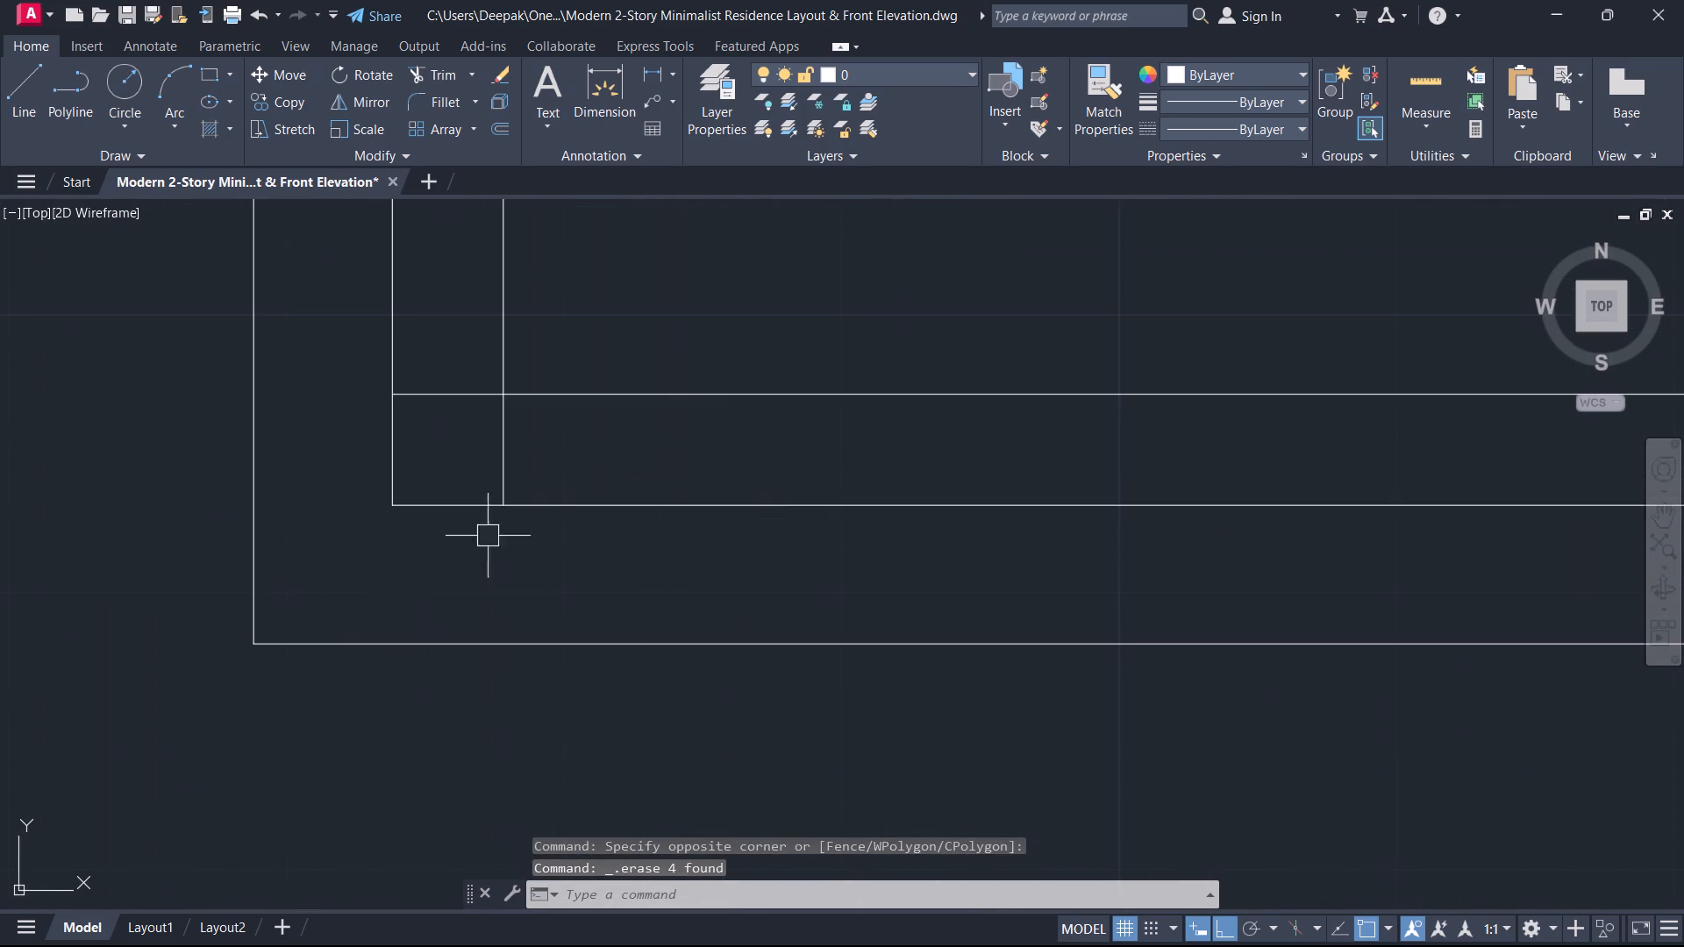
{"action": "left_click_drag", "start_coordinate": [411, 538], "coordinate": [398, 528]}
{"action": "left_click", "coordinate": [369, 483]}
{"action": "key", "text": "Delete"}
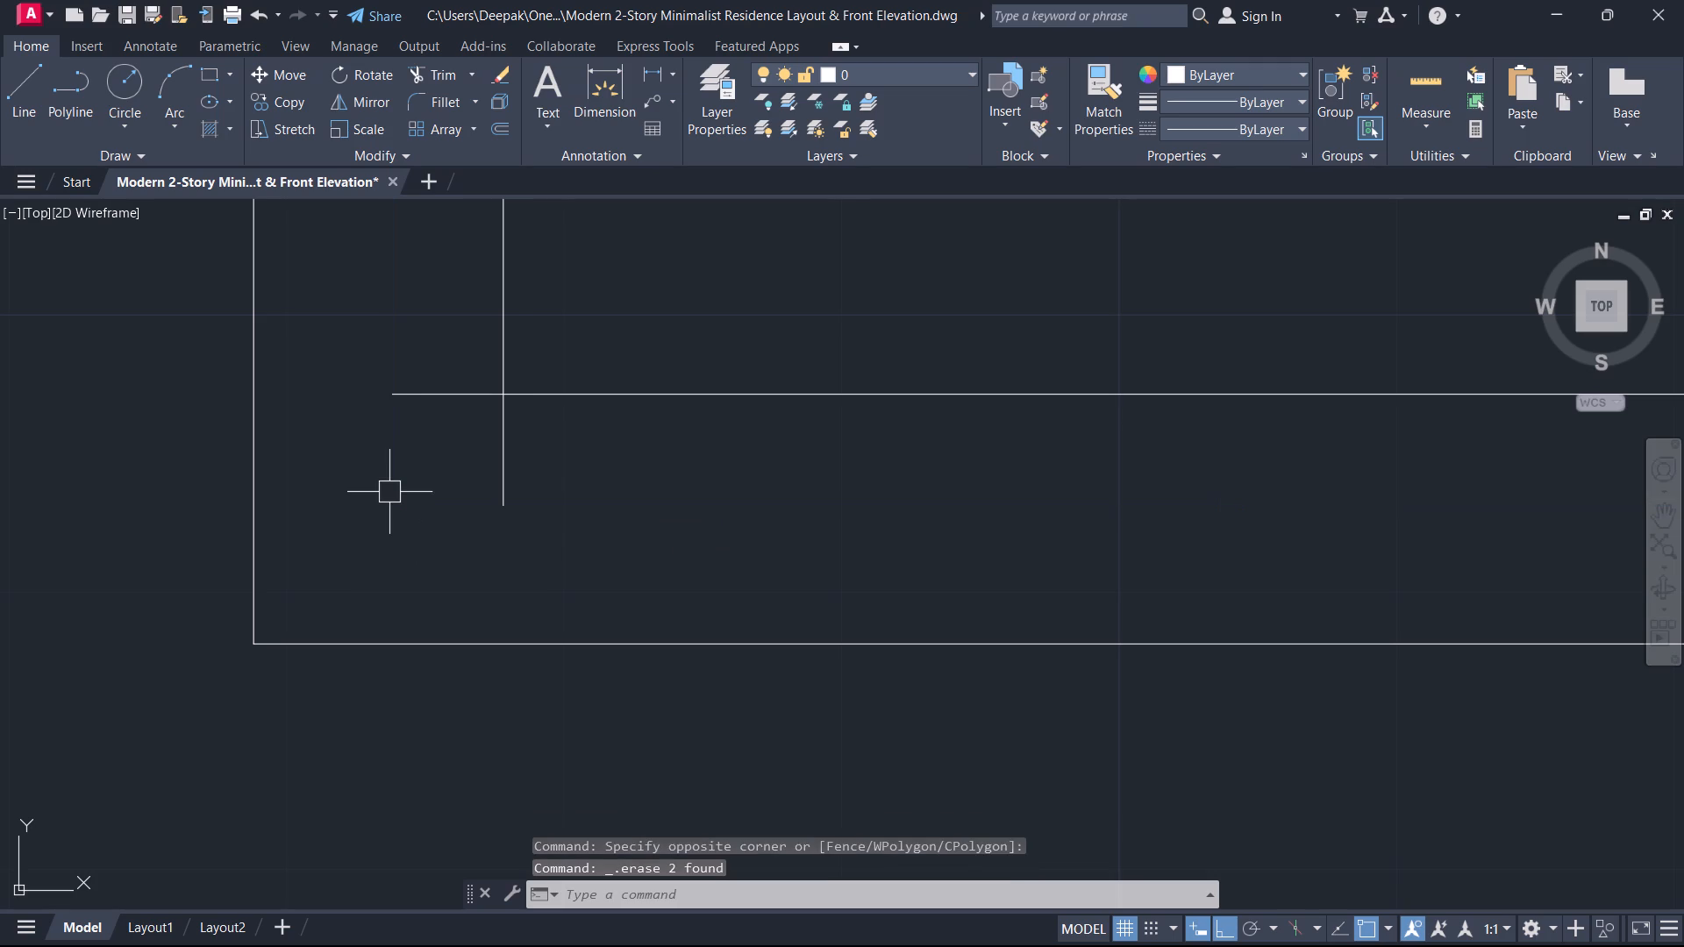
Fillet the vertical and horizontal offset lines into a square inner corner.
{"action": "type", "text": "f"}
{"action": "key", "text": "space"}
{"action": "left_click", "coordinate": [503, 339]}
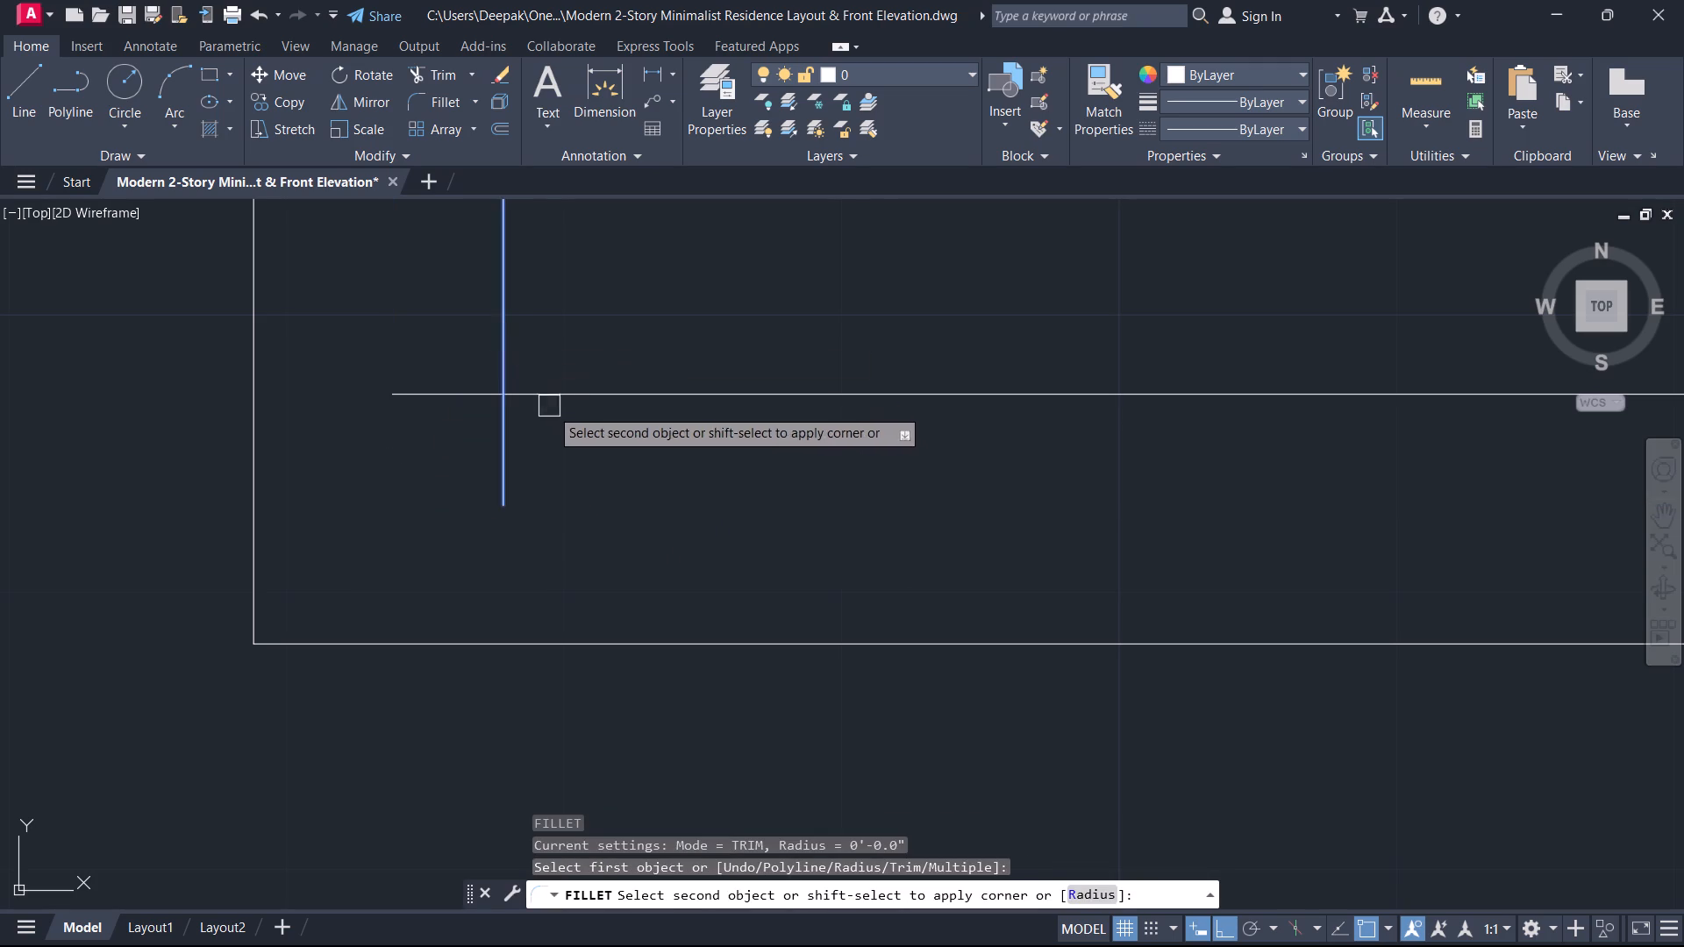
{"action": "left_click", "coordinate": [572, 392]}
{"action": "scroll", "coordinate": [572, 392], "scroll_direction": "down", "scroll_amount": 6}
{"action": "middle_click_drag", "start_coordinate": [534, 441], "coordinate": [540, 461]}
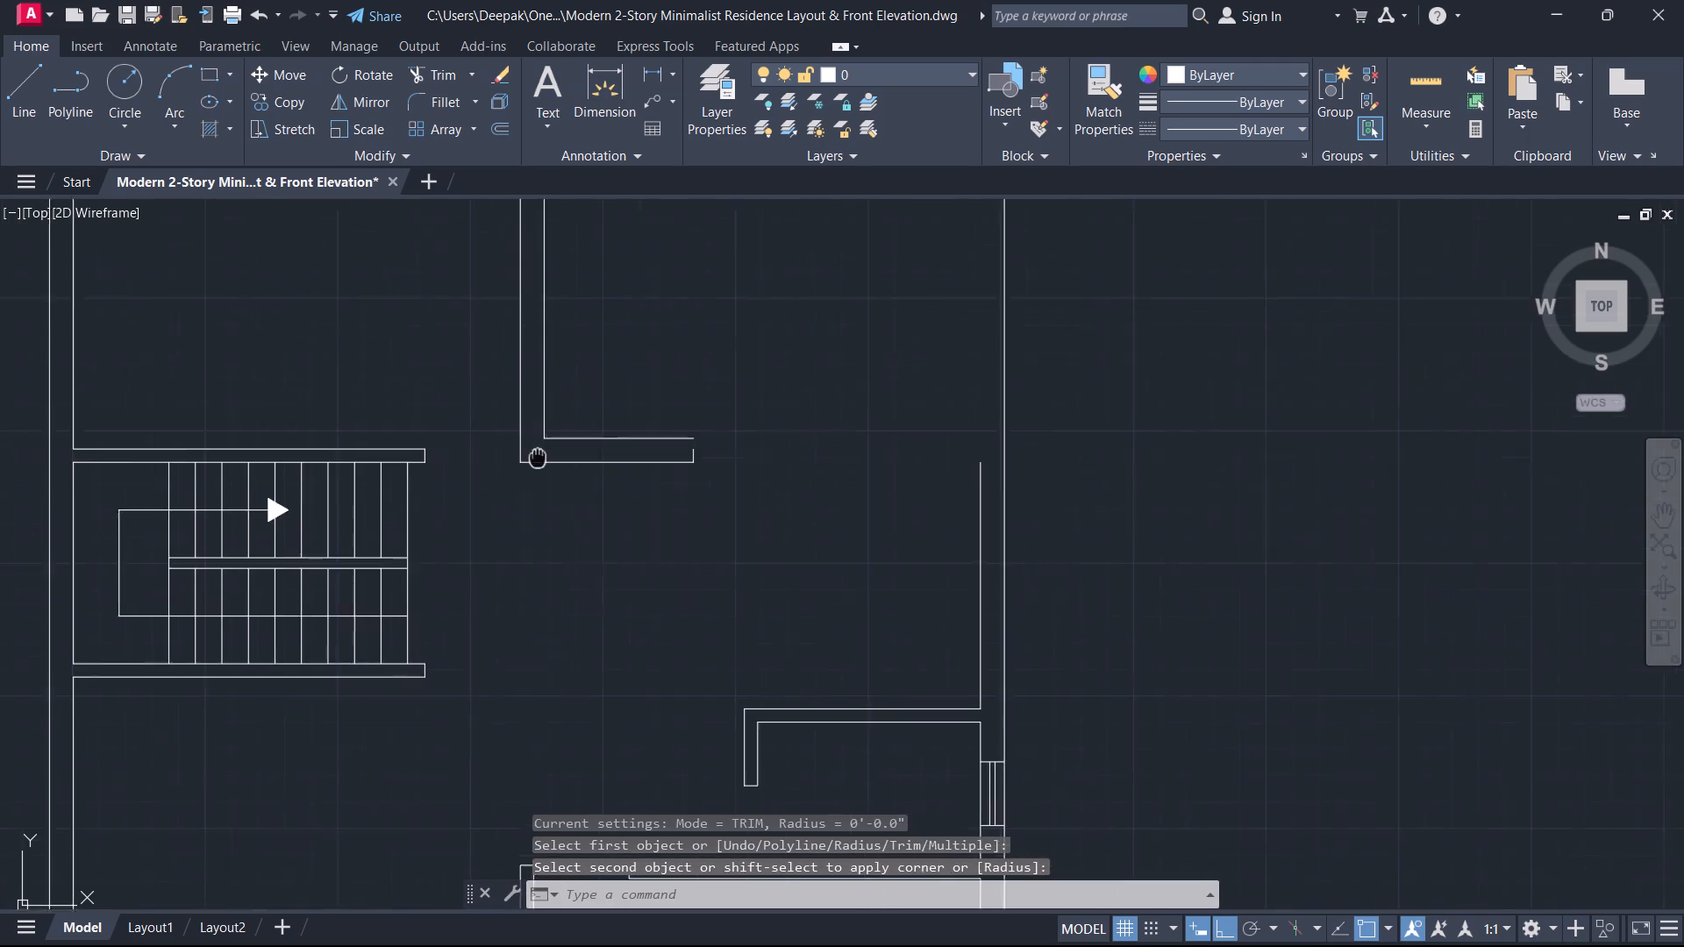
{"action": "middle_click_drag", "start_coordinate": [540, 461], "coordinate": [1102, 609]}
{"action": "scroll", "coordinate": [1245, 594], "scroll_direction": "down", "scroll_amount": 1}
{"action": "middle_click_drag", "start_coordinate": [1245, 594], "coordinate": [1254, 640]}
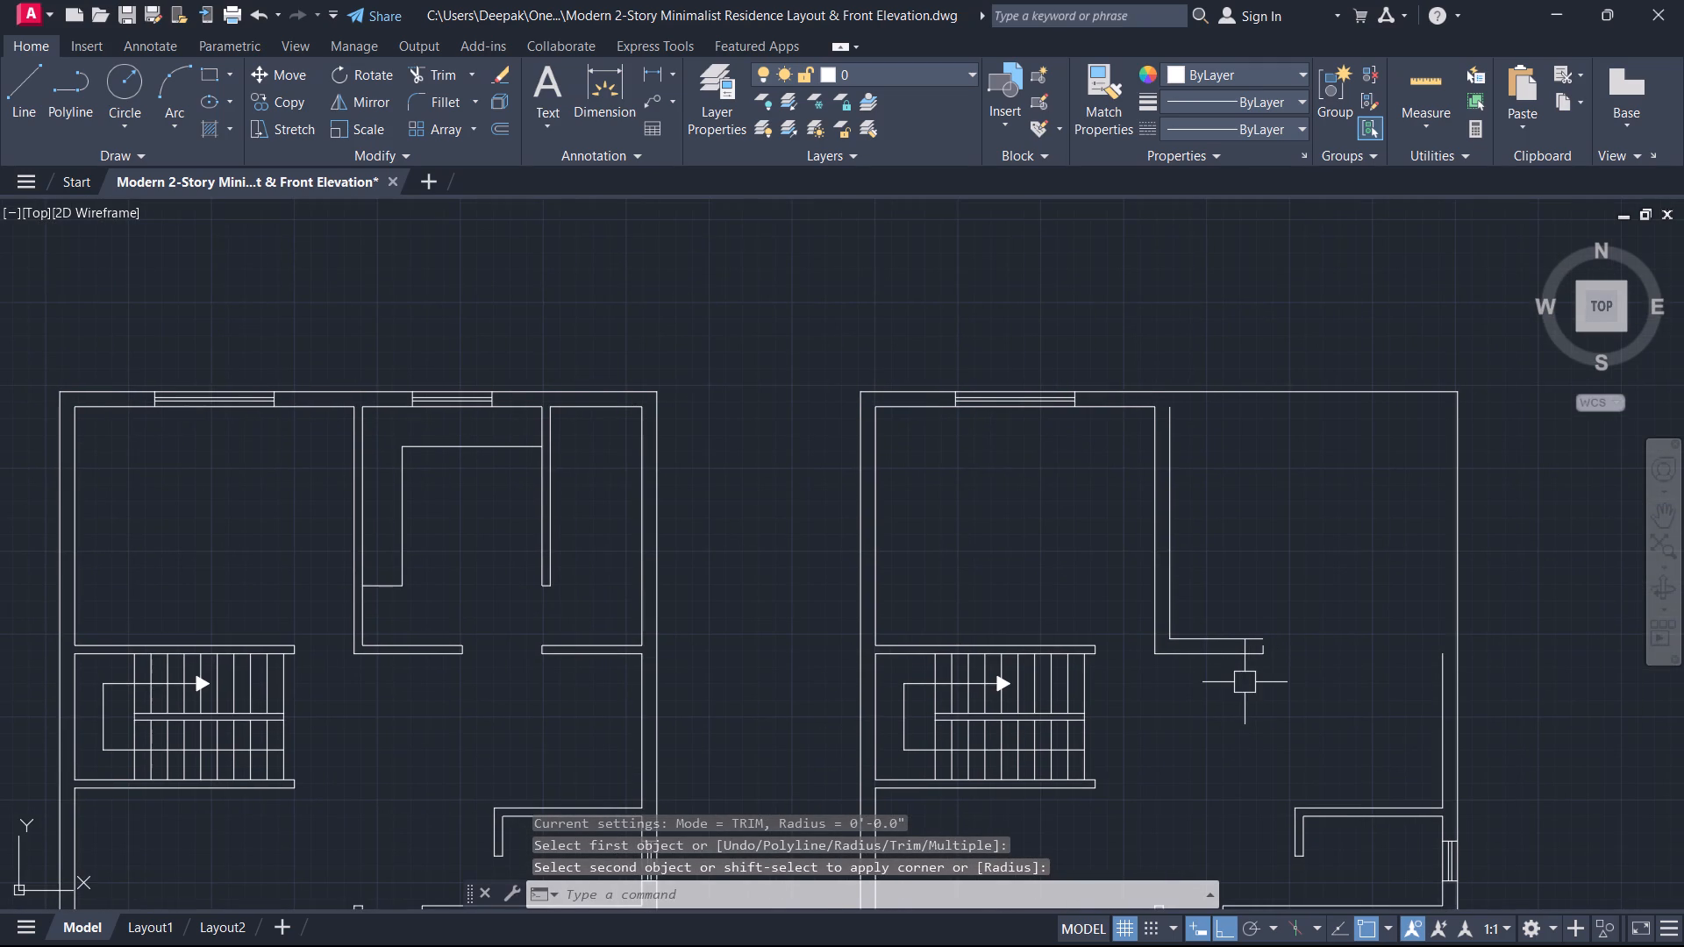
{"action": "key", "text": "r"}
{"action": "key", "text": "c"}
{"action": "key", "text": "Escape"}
Extend the offset vertical wall line up to the outer top wall line.
{"action": "type", "text": "ex"}
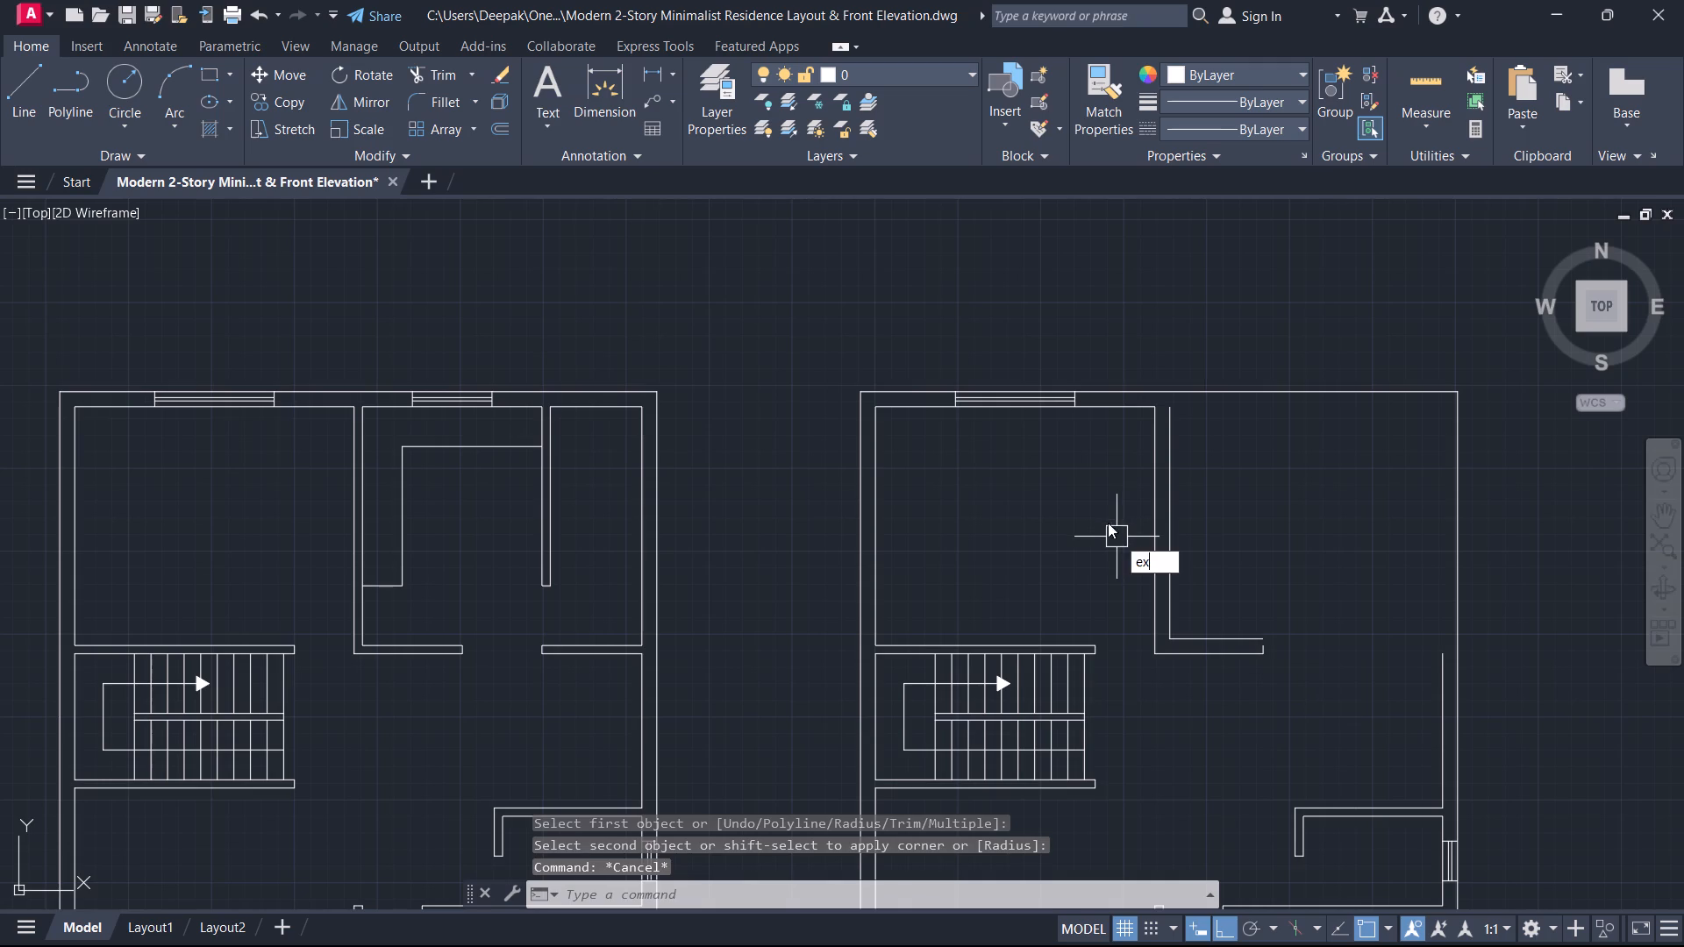
{"action": "key", "text": "space"}
{"action": "scroll", "coordinate": [1109, 515], "scroll_direction": "up", "scroll_amount": 1}
{"action": "scroll", "coordinate": [1220, 414], "scroll_direction": "up", "scroll_amount": 1}
{"action": "left_click", "coordinate": [1203, 402]}
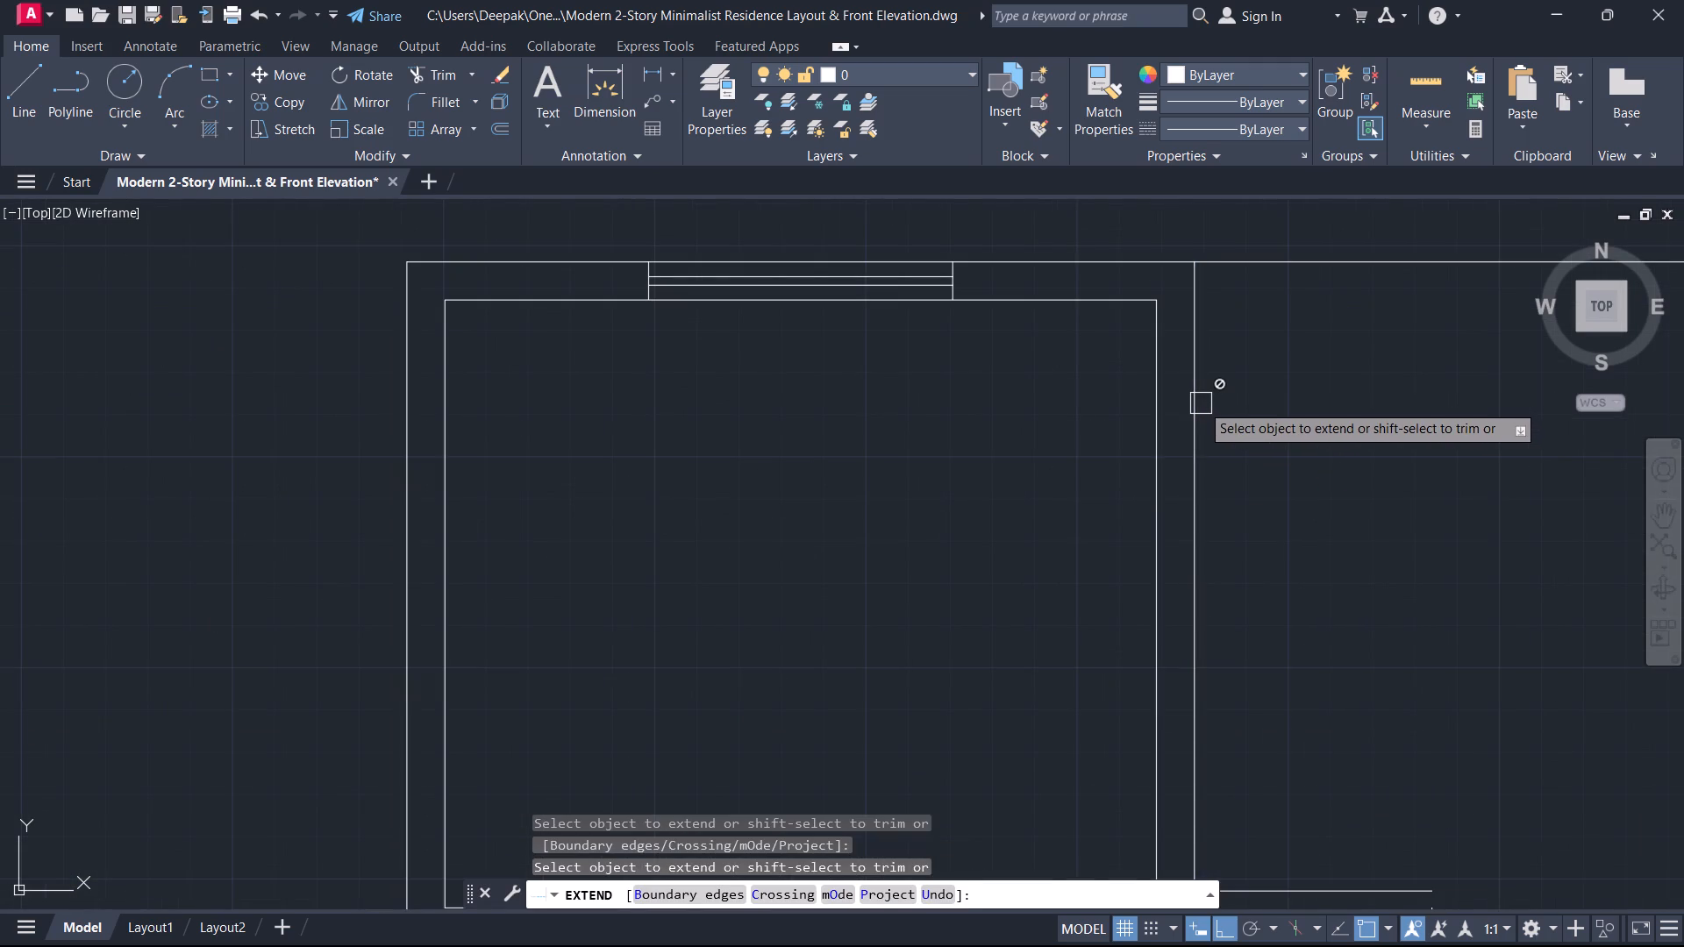
Extend the upper-right area's bottom wall lines across the doorway, the upper to the outer right wall line and the lower to the inner.
{"action": "scroll", "coordinate": [1281, 444], "scroll_direction": "down", "scroll_amount": 3}
{"action": "scroll", "coordinate": [1305, 554], "scroll_direction": "up", "scroll_amount": 3}
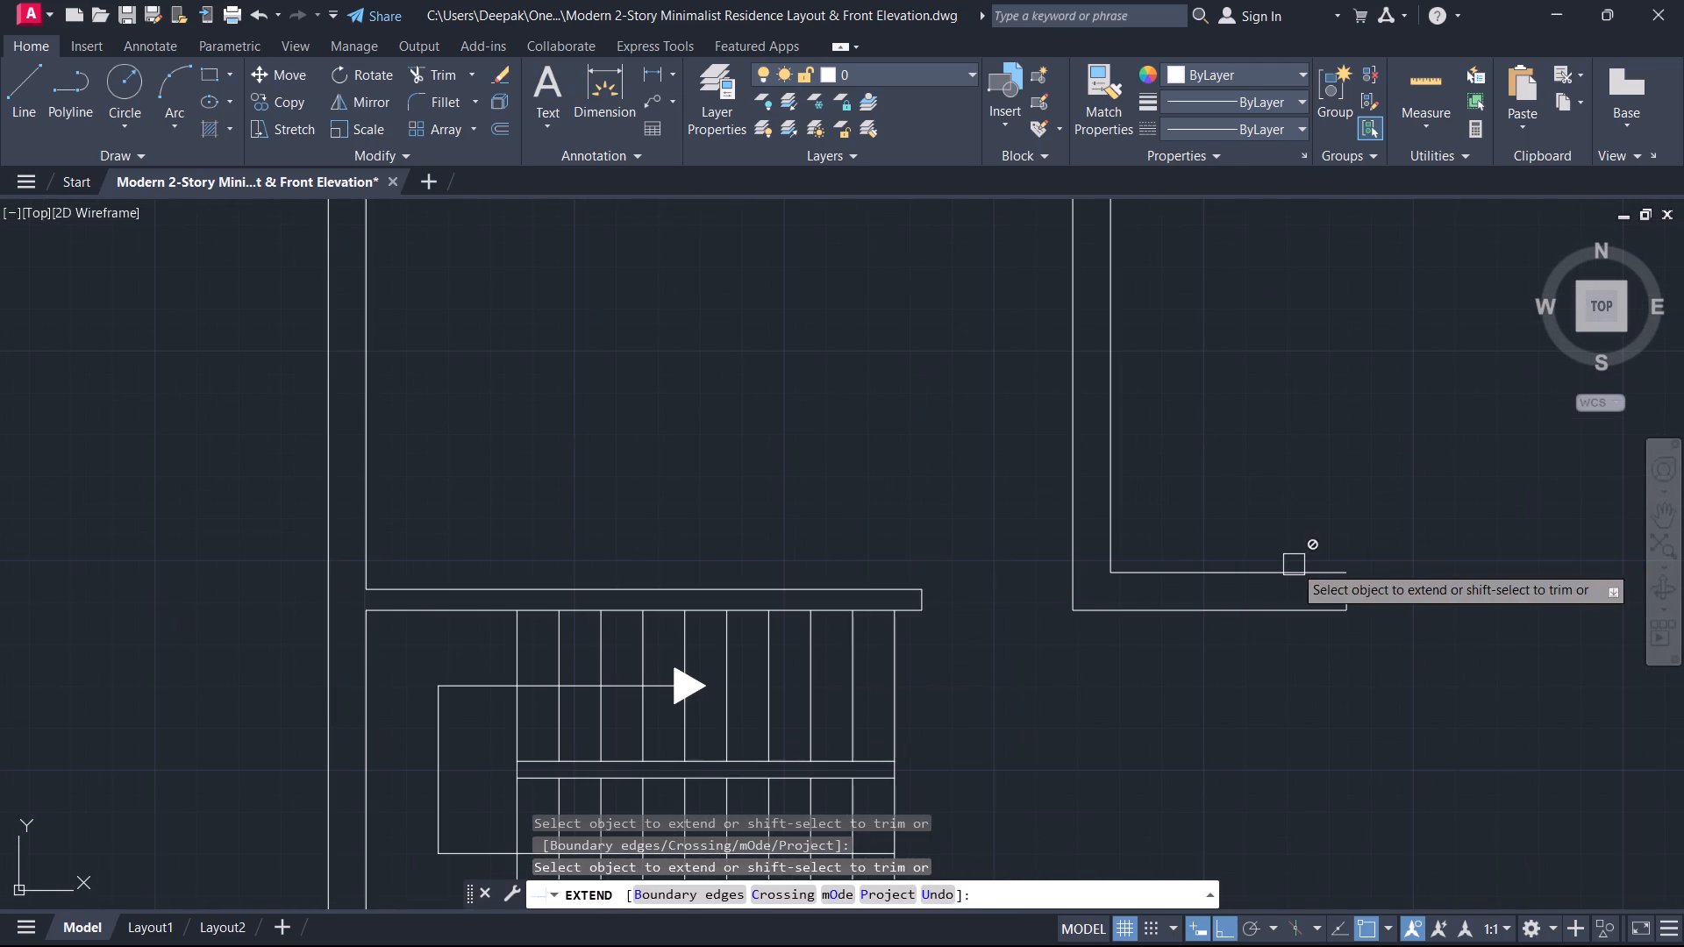
{"action": "left_click", "coordinate": [1294, 565]}
{"action": "scroll", "coordinate": [1331, 568], "scroll_direction": "down", "scroll_amount": 2}
{"action": "middle_click_drag", "start_coordinate": [1270, 552], "coordinate": [1242, 551]}
{"action": "scroll", "coordinate": [1276, 573], "scroll_direction": "up", "scroll_amount": 1}
{"action": "left_click", "coordinate": [1279, 570]}
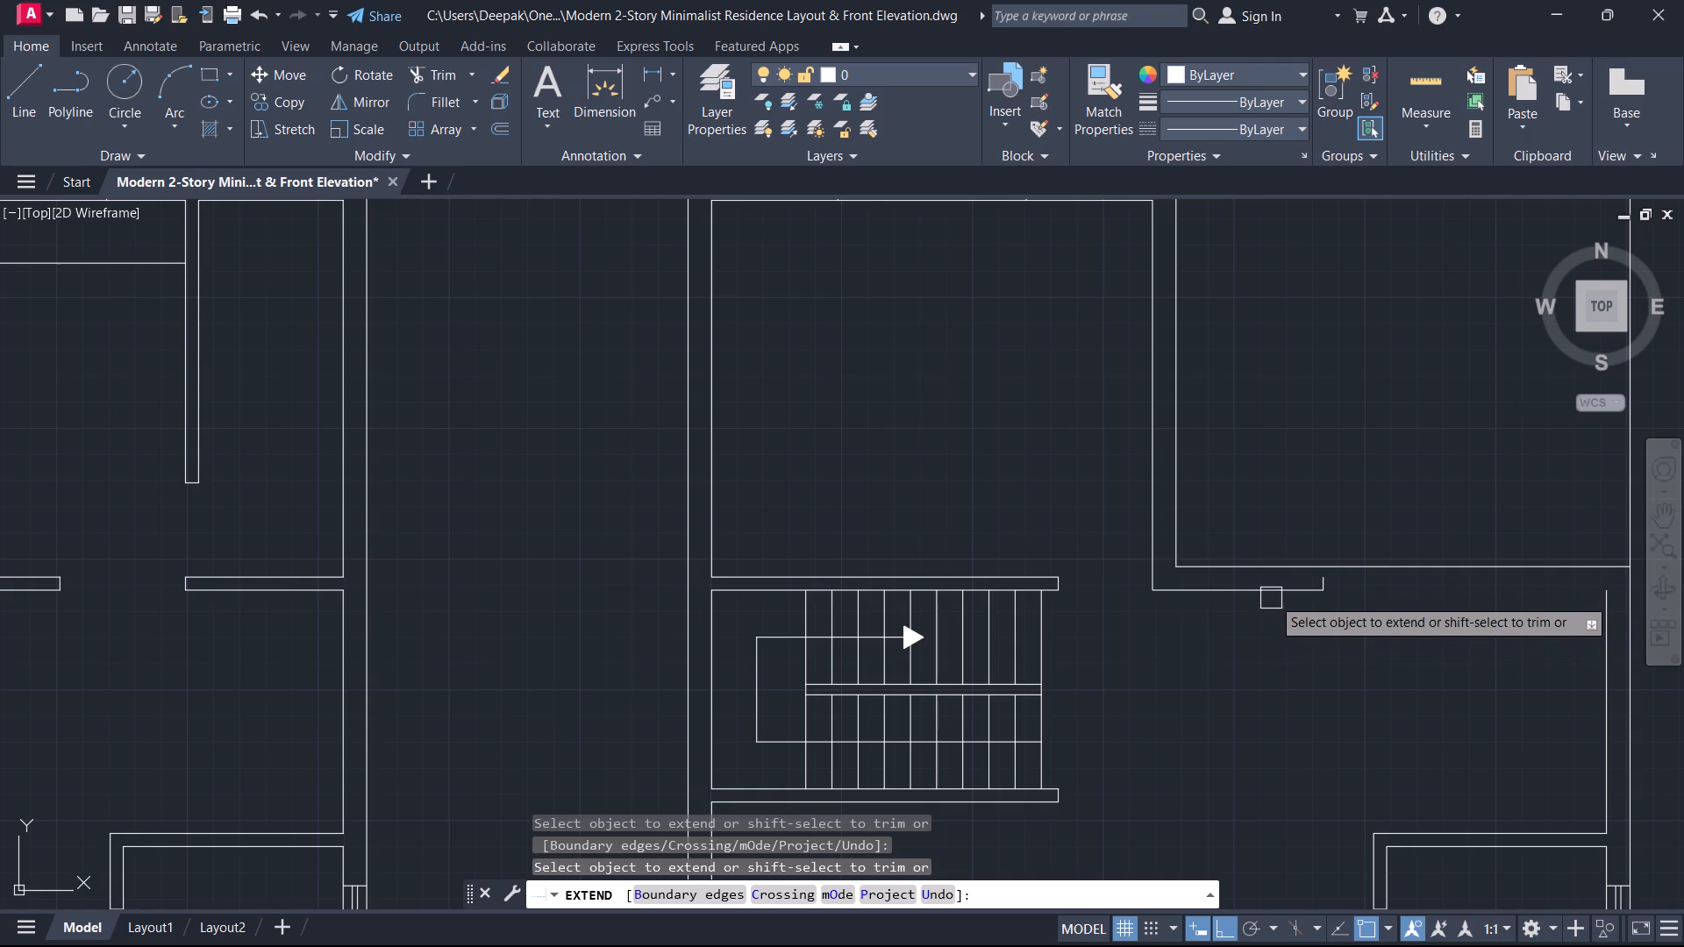
{"action": "left_click", "coordinate": [1276, 587]}
{"action": "middle_click_drag", "start_coordinate": [1294, 644], "coordinate": [1260, 651]}
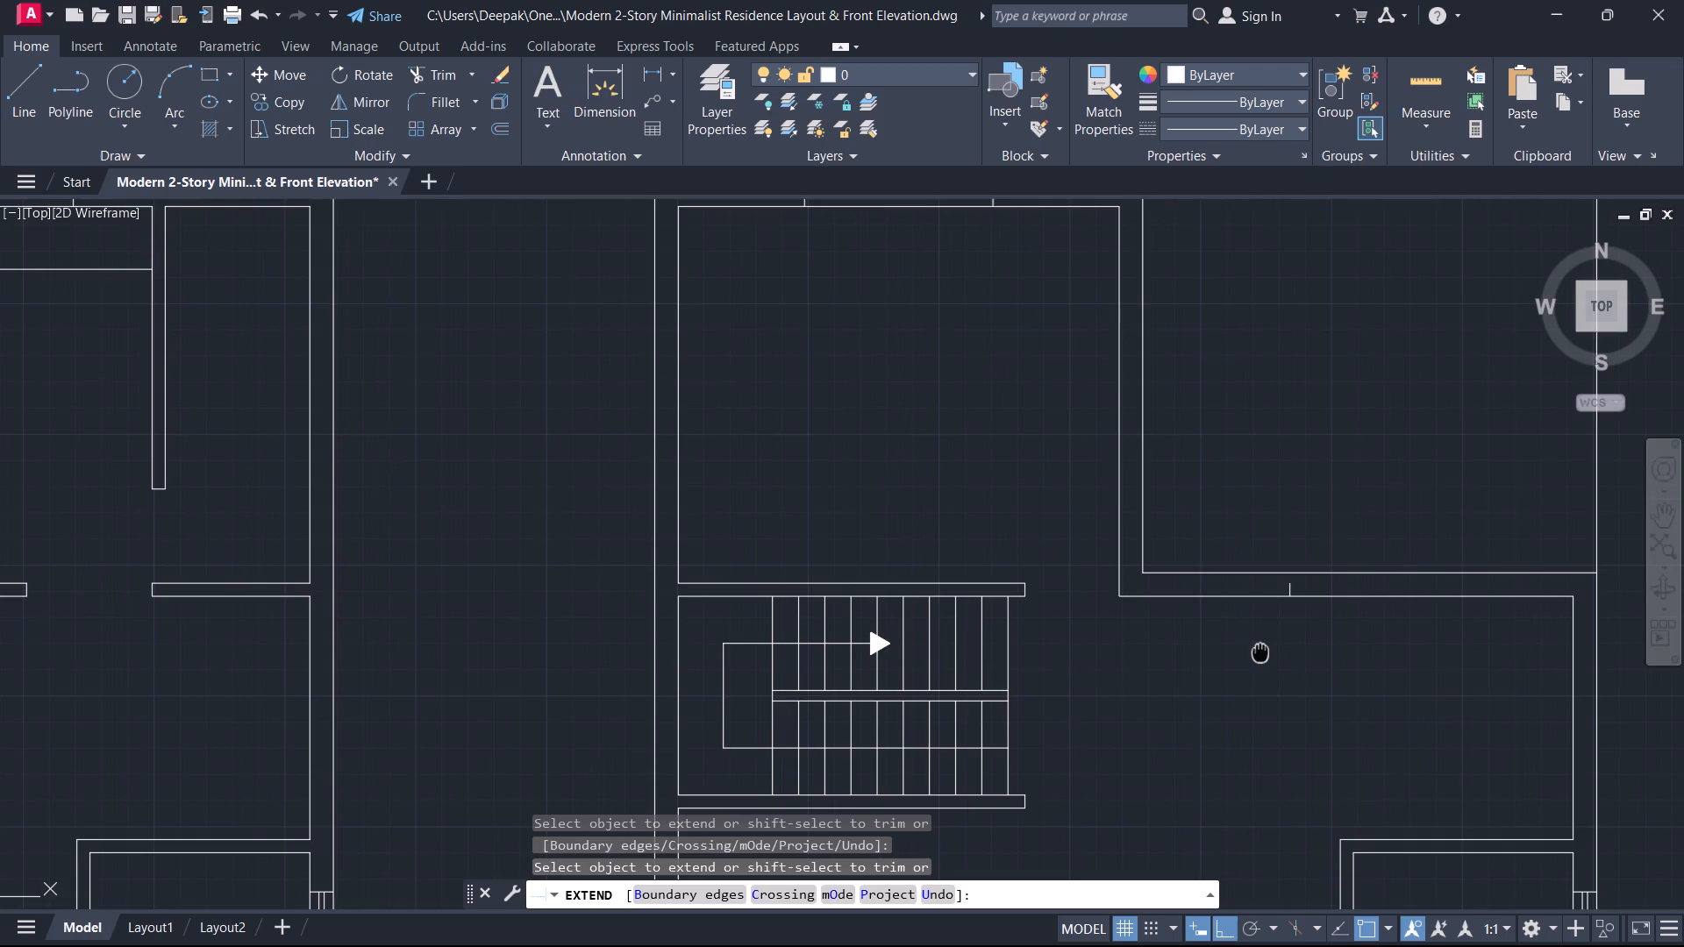
{"action": "middle_click_drag", "start_coordinate": [1260, 651], "coordinate": [1216, 642]}
{"action": "scroll", "coordinate": [1236, 593], "scroll_direction": "up", "scroll_amount": 3}
{"action": "key", "text": "Escape"}
Trim away the leftover door-jamb line inside the extended horizontal wall.
{"action": "type", "text": "tr"}
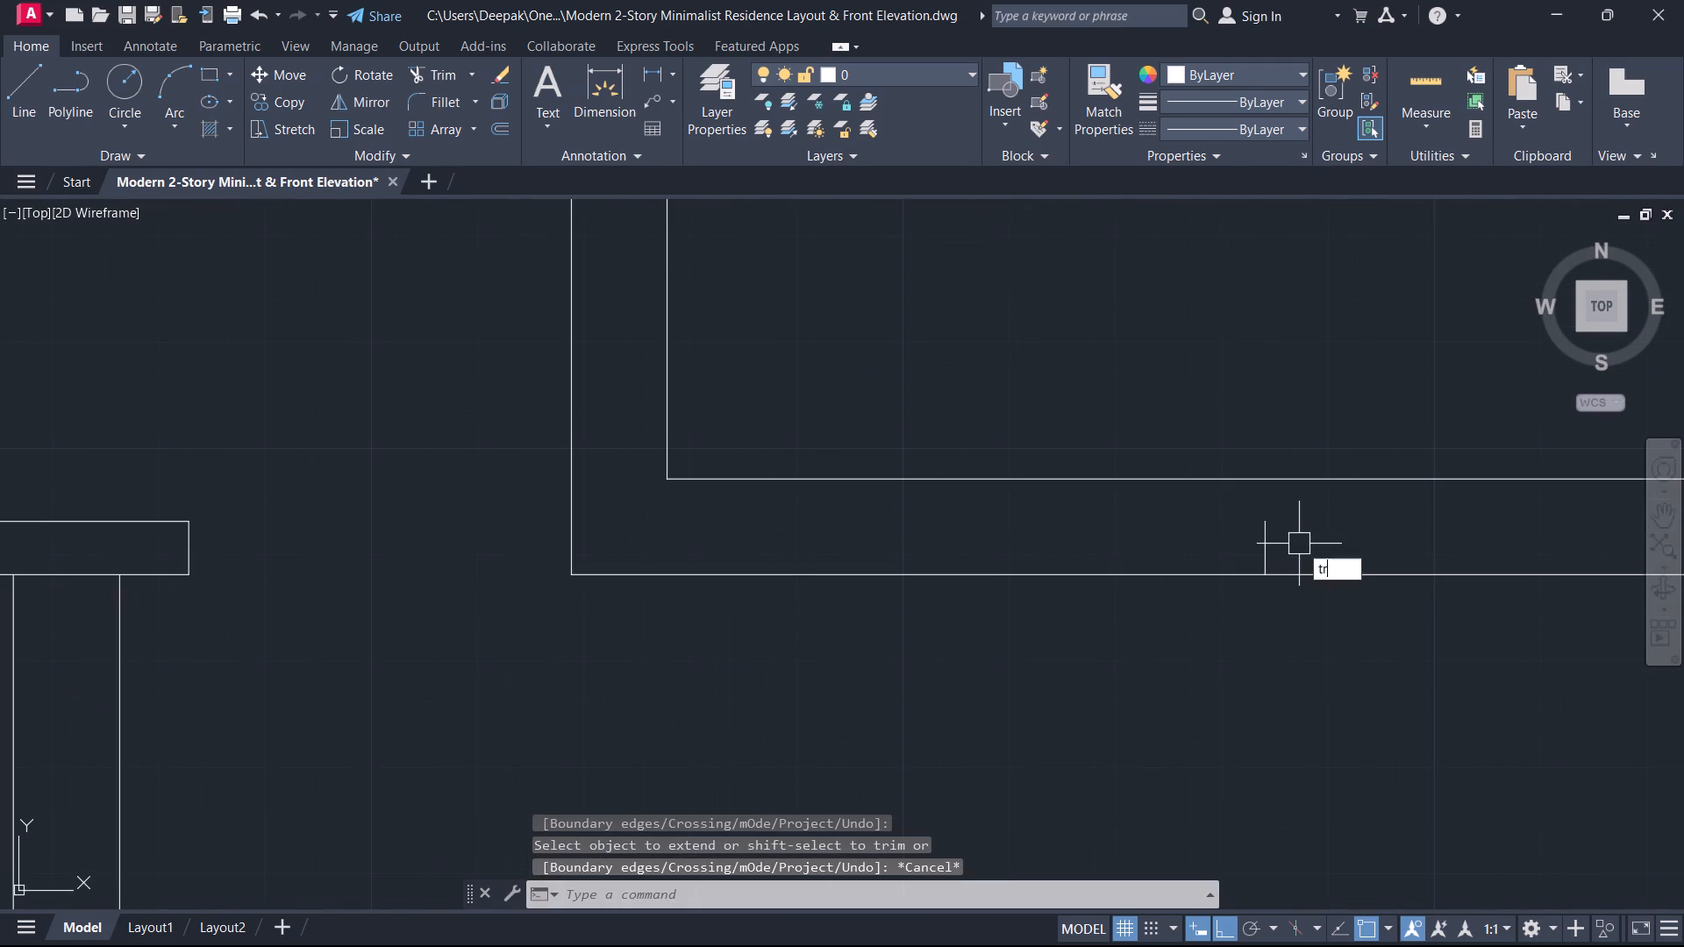
{"action": "key", "text": "space"}
{"action": "left_click_drag", "start_coordinate": [1299, 537], "coordinate": [1289, 531]}
{"action": "left_click", "coordinate": [1214, 533]}
{"action": "key", "text": "Escape"}
{"action": "scroll", "coordinate": [1179, 550], "scroll_direction": "down", "scroll_amount": 4}
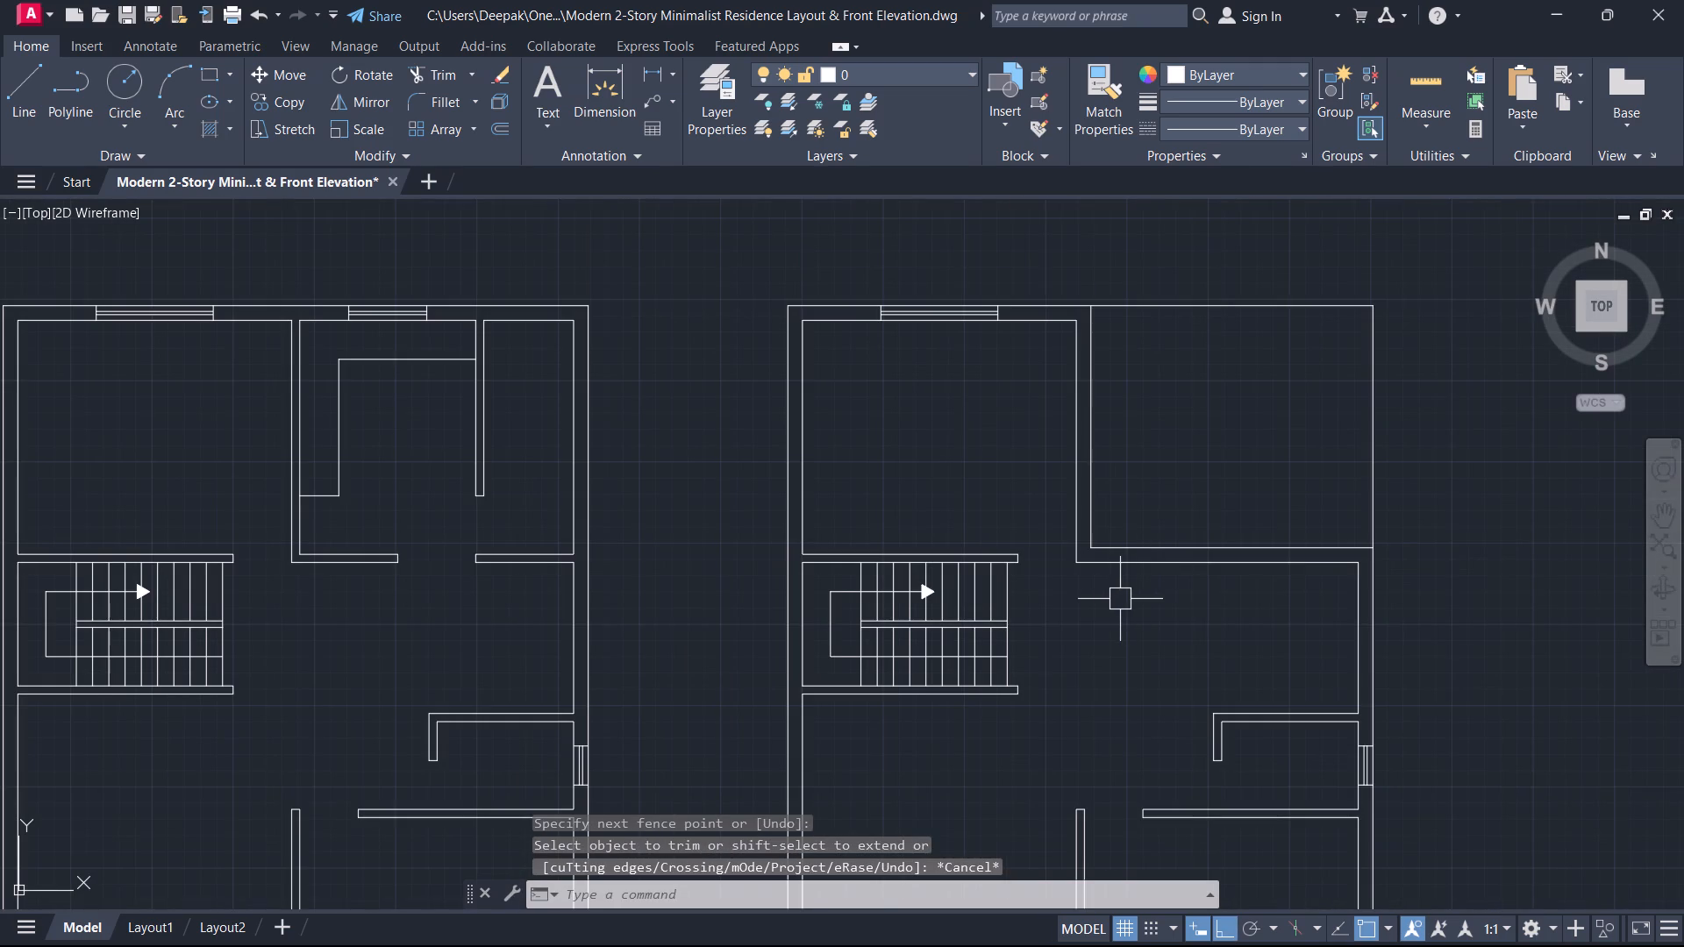
Examine the copied plan against the original, checking the stair area, the lower rooms and the front wall openings.
{"action": "middle_click_drag", "start_coordinate": [1120, 600], "coordinate": [1200, 613]}
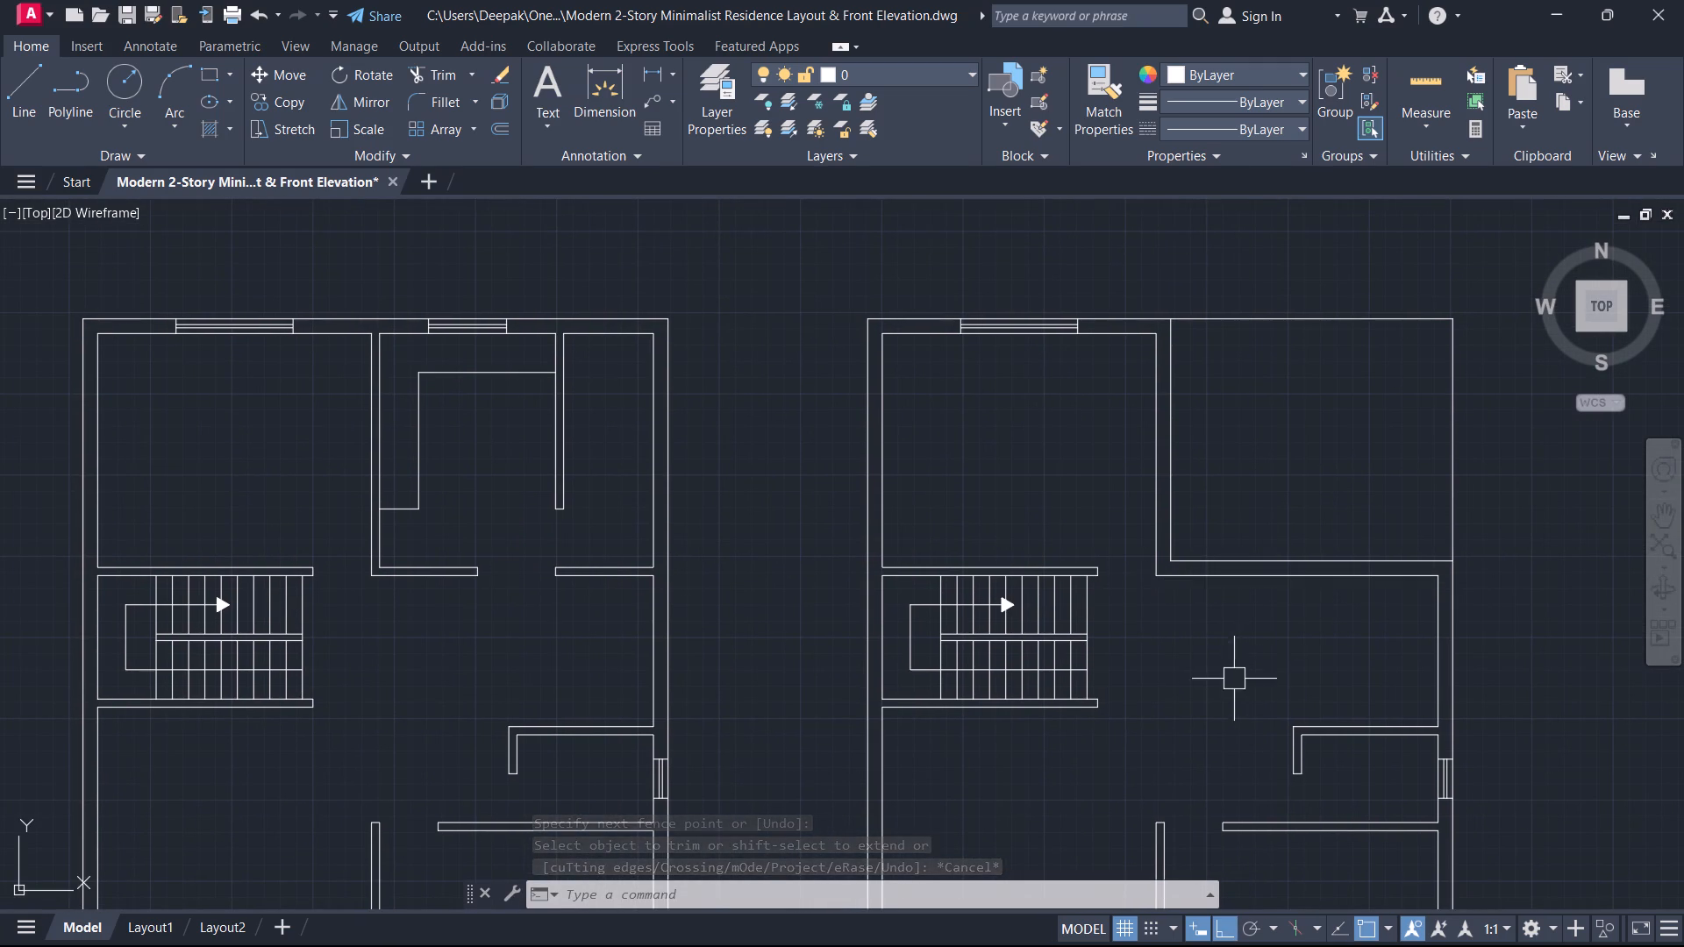
{"action": "middle_click_drag", "start_coordinate": [1250, 722], "coordinate": [1293, 556]}
{"action": "scroll", "coordinate": [1291, 561], "scroll_direction": "down", "scroll_amount": 1}
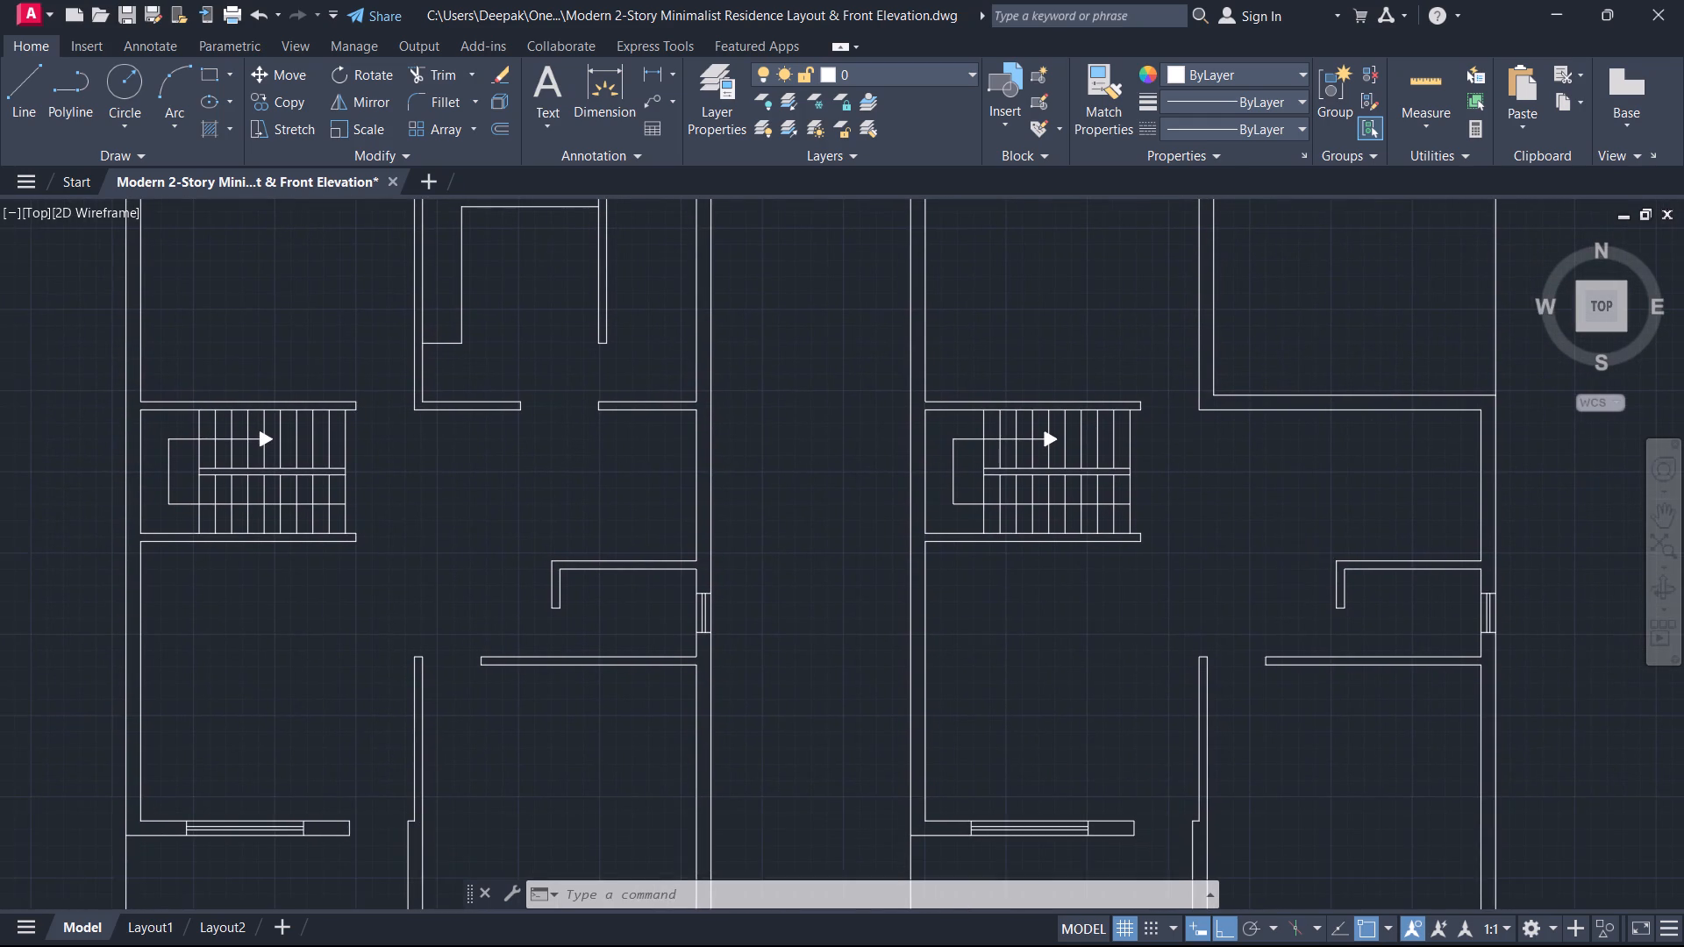
{"action": "middle_click_drag", "start_coordinate": [1293, 566], "coordinate": [1218, 562]}
{"action": "scroll", "coordinate": [1147, 593], "scroll_direction": "up", "scroll_amount": 2}
{"action": "scroll", "coordinate": [1144, 608], "scroll_direction": "down", "scroll_amount": 2}
{"action": "middle_click_drag", "start_coordinate": [1145, 623], "coordinate": [1290, 655]}
{"action": "scroll", "coordinate": [1368, 673], "scroll_direction": "up", "scroll_amount": 1}
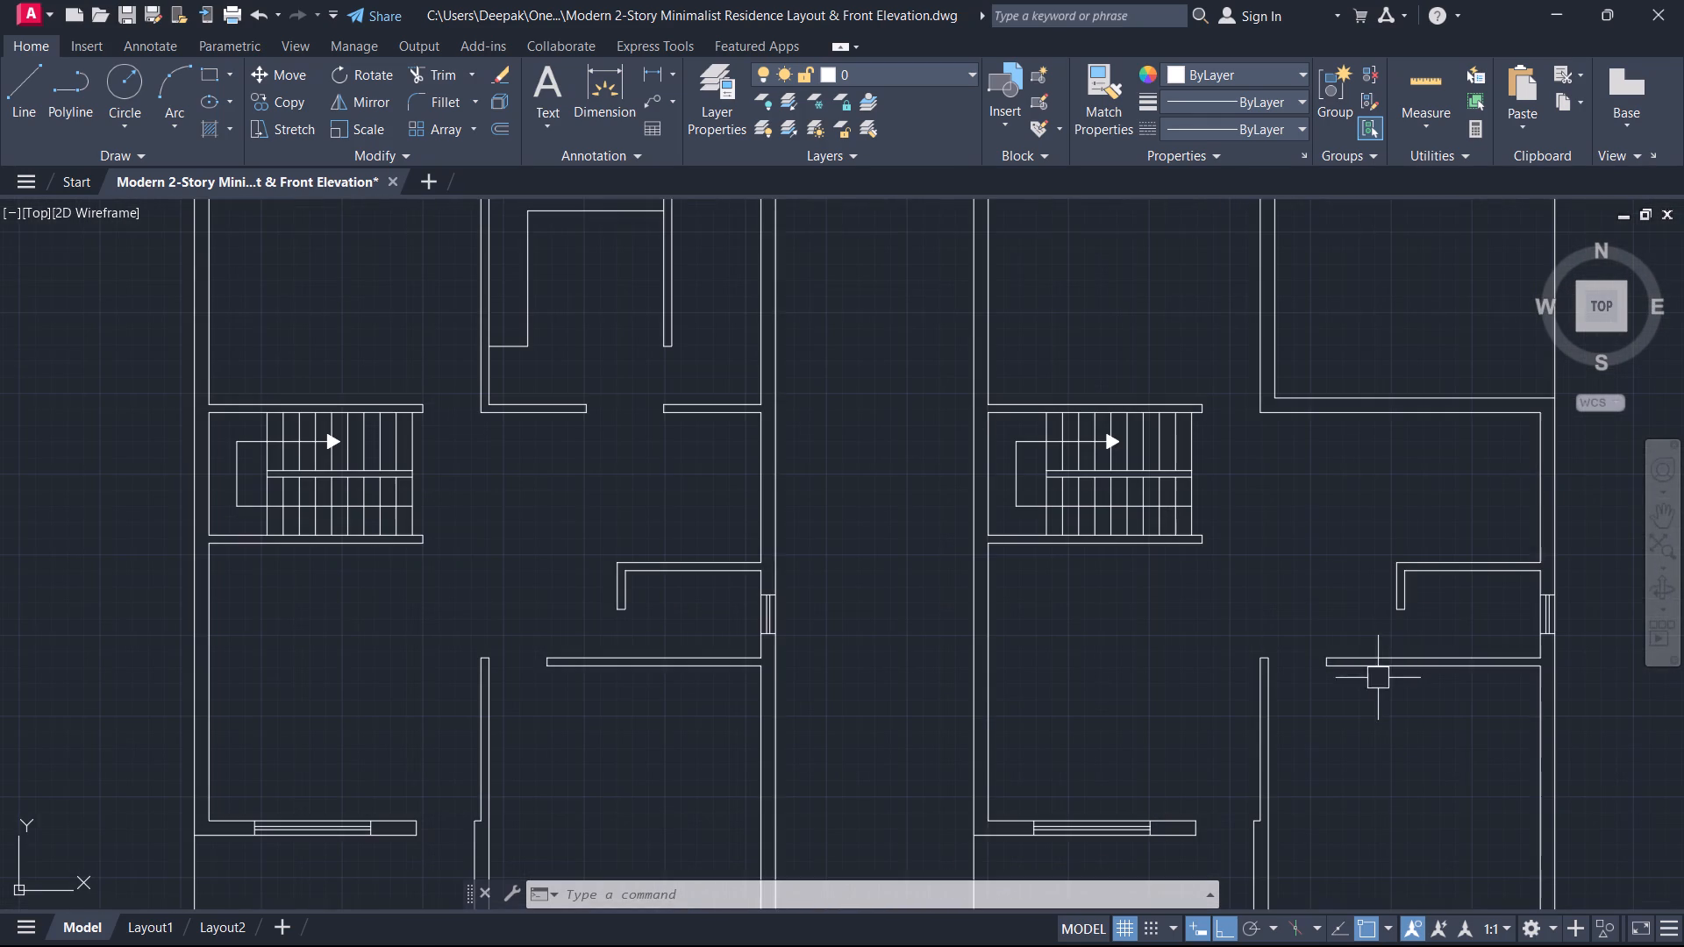
{"action": "middle_click_drag", "start_coordinate": [1172, 806], "coordinate": [1087, 659]}
{"action": "scroll", "coordinate": [1242, 716], "scroll_direction": "up", "scroll_amount": 1}
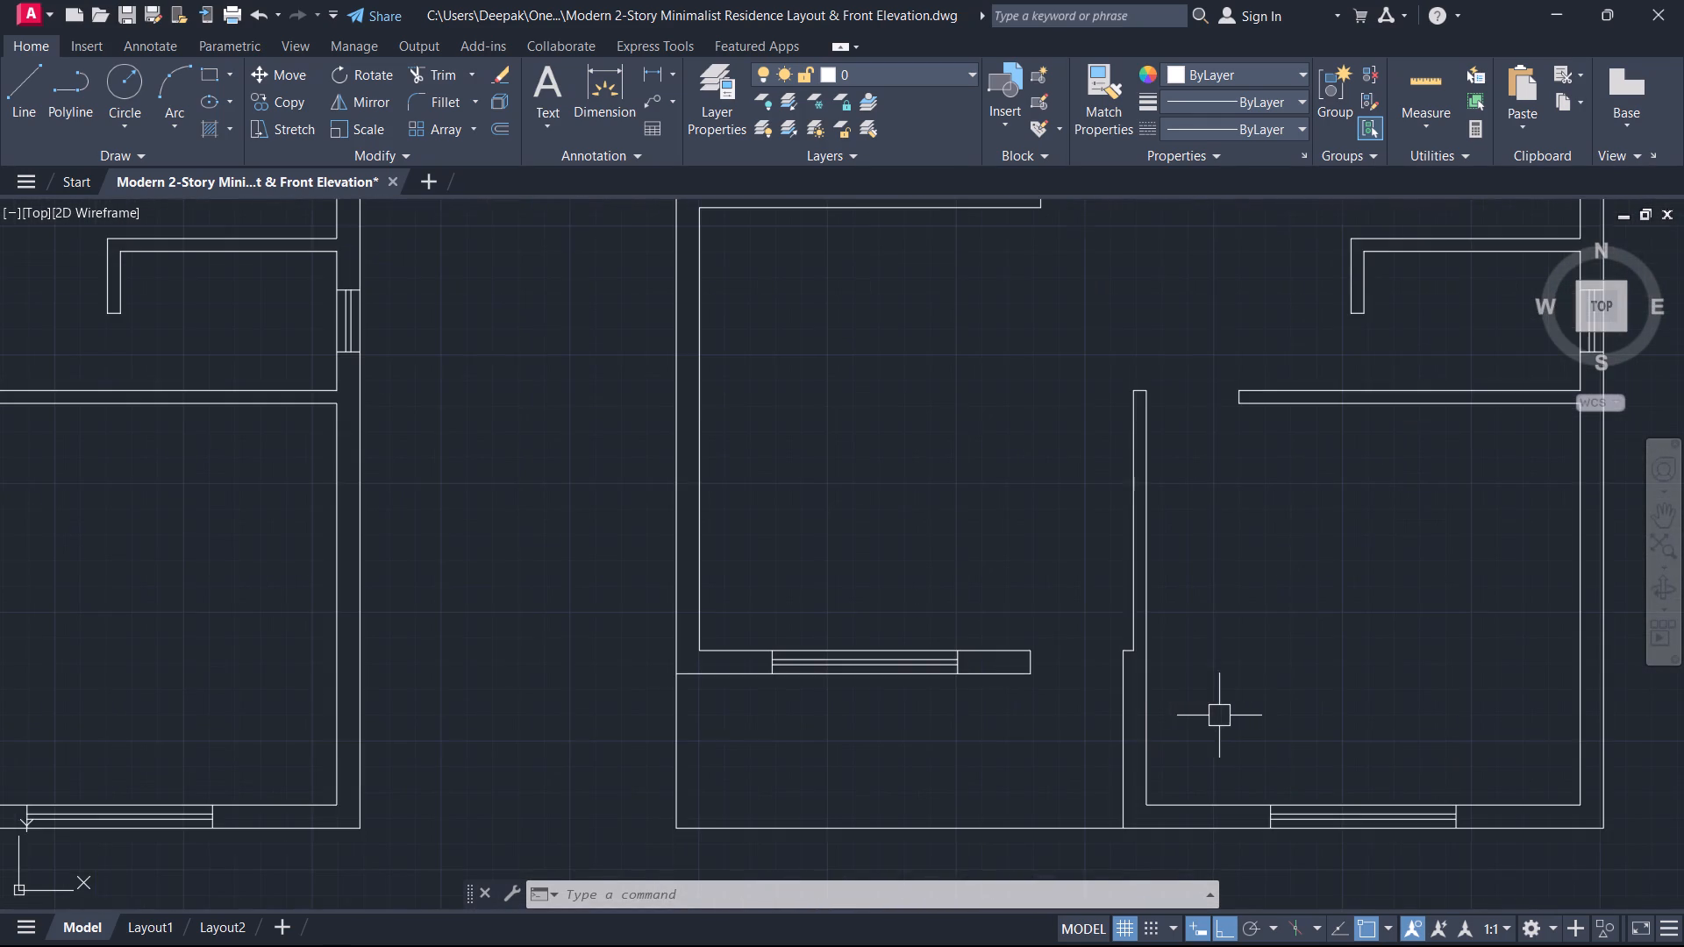
{"action": "scroll", "coordinate": [1183, 701], "scroll_direction": "down", "scroll_amount": 1}
{"action": "scroll", "coordinate": [1207, 775], "scroll_direction": "down", "scroll_amount": 1}
{"action": "middle_click_drag", "start_coordinate": [1184, 656], "coordinate": [1148, 773]}
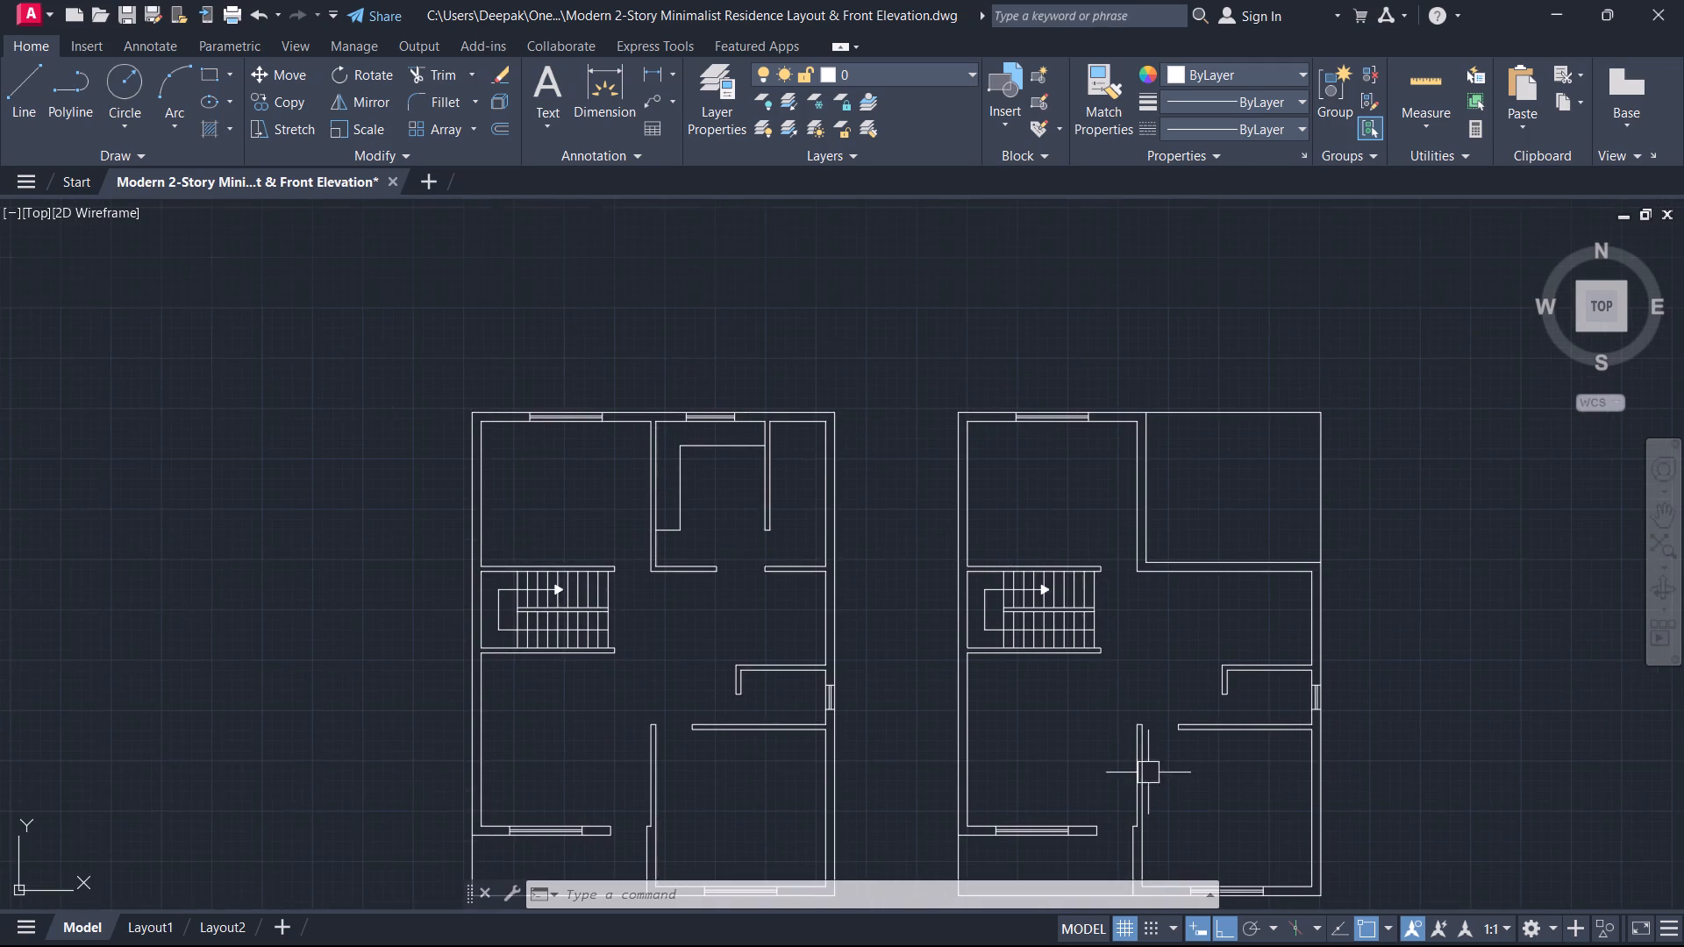
{"action": "scroll", "coordinate": [1202, 706], "scroll_direction": "up", "scroll_amount": 2}
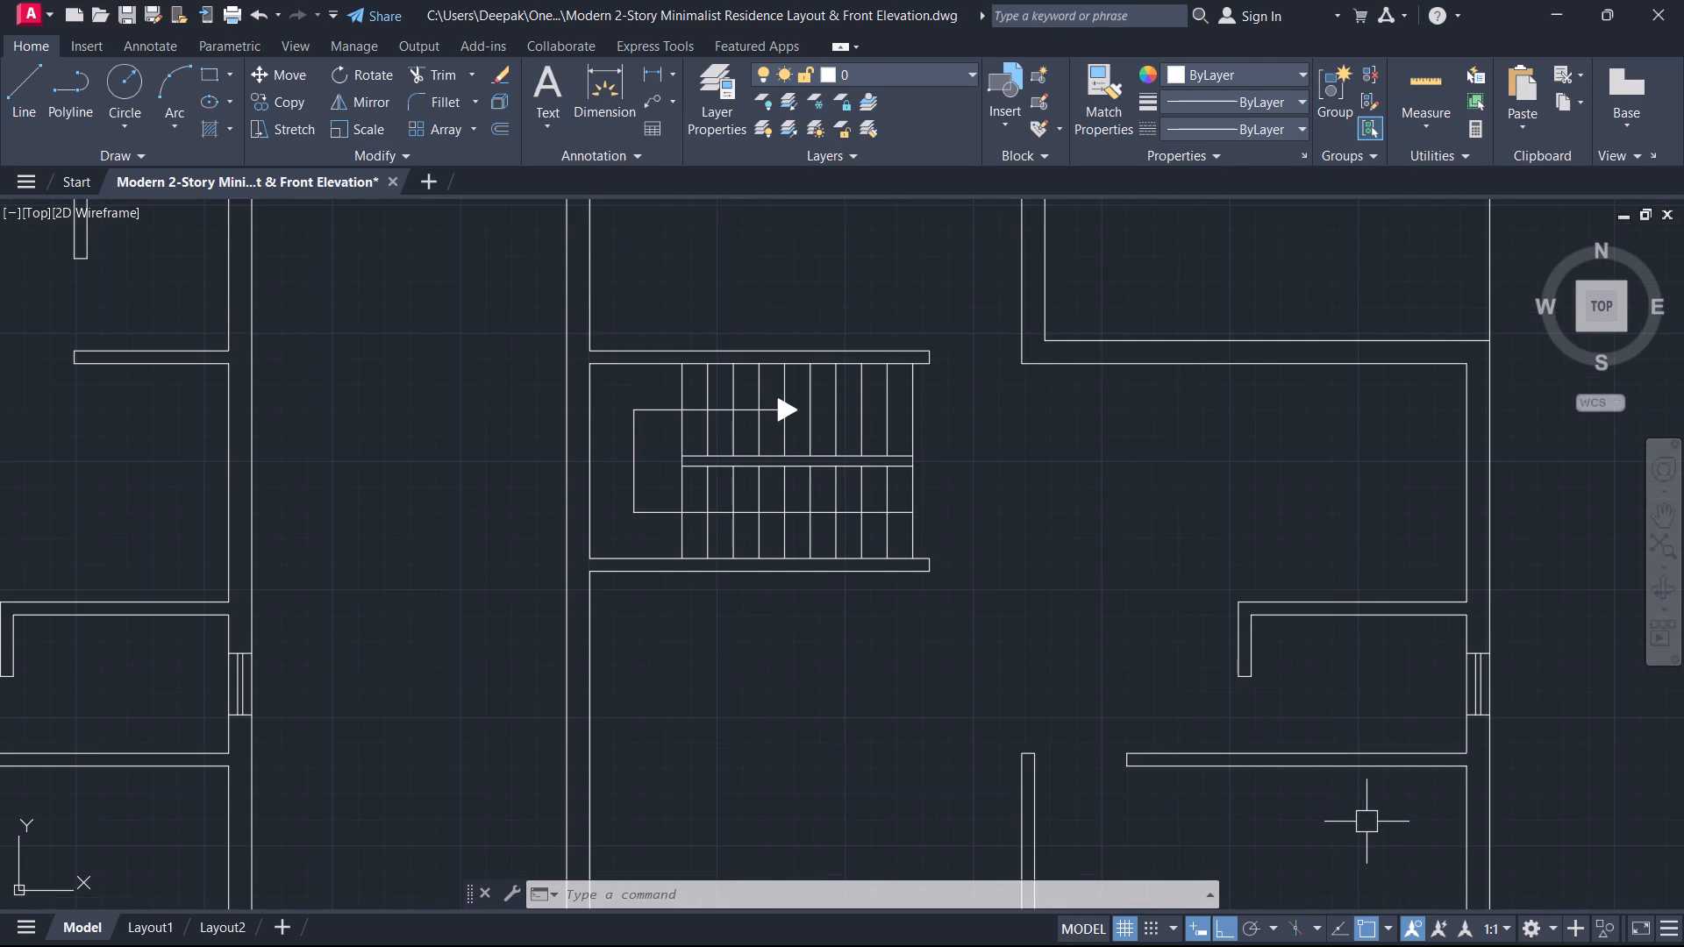
{"action": "scroll", "coordinate": [1289, 711], "scroll_direction": "down", "scroll_amount": 2}
{"action": "middle_click_drag", "start_coordinate": [1289, 711], "coordinate": [1292, 558]}
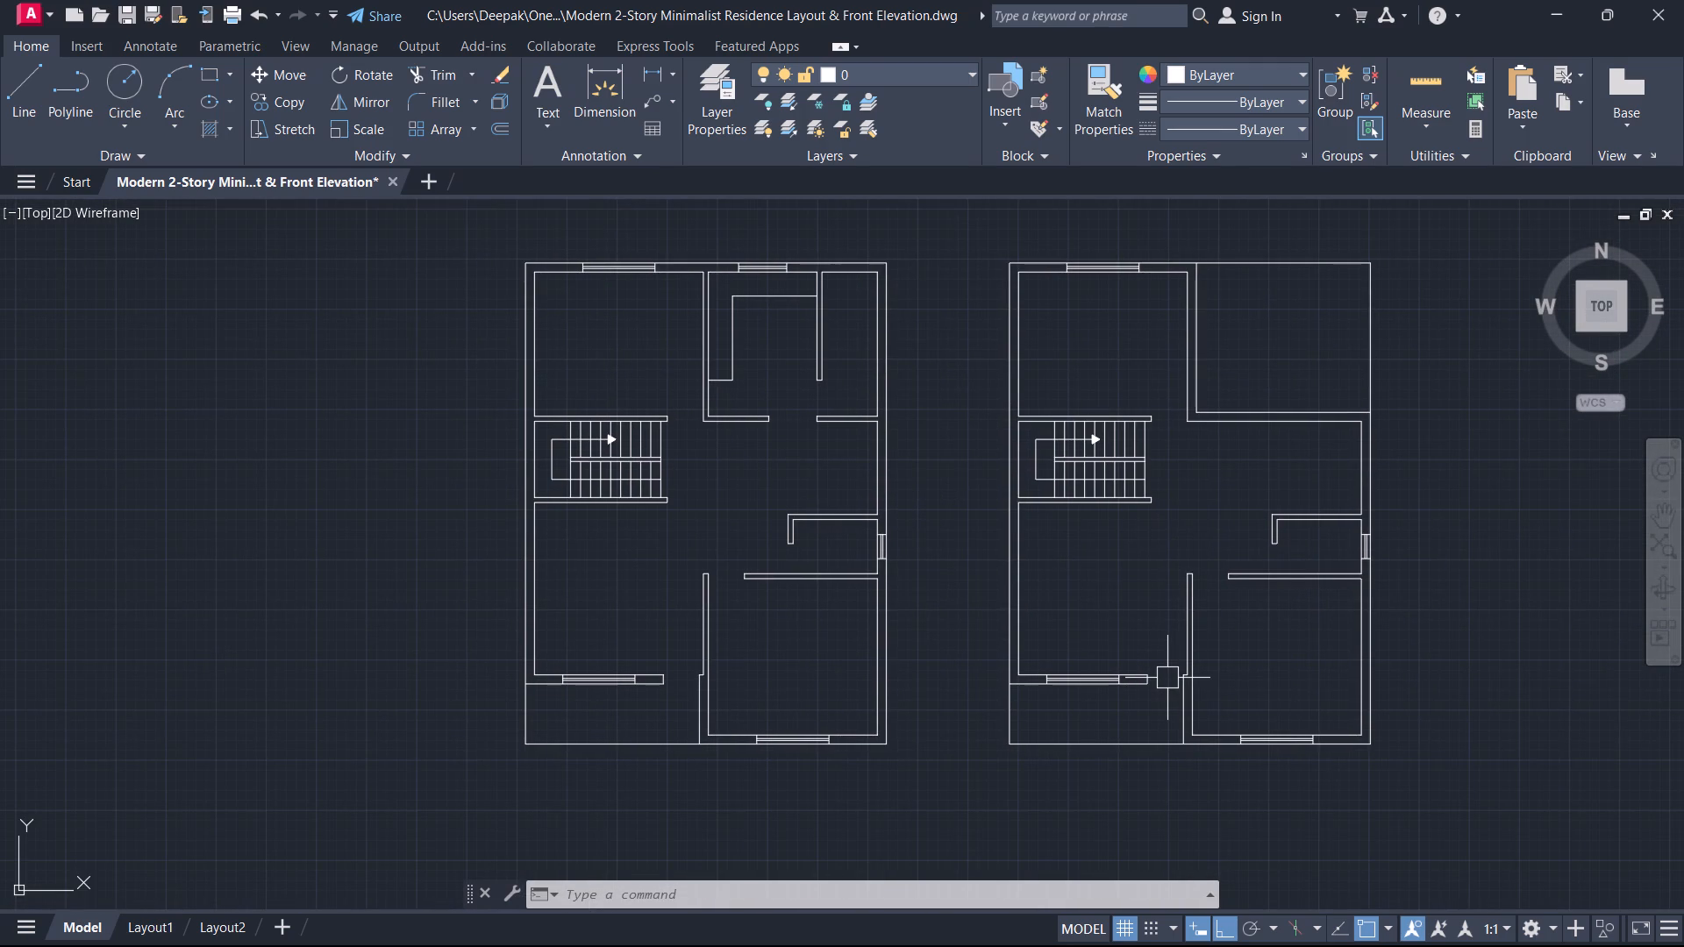
Extend both lines of the lower-left room's bottom wall across the entry opening and on to the inner right wall line.
{"action": "type", "text": "ex"}
{"action": "key", "text": "space"}
{"action": "scroll", "coordinate": [1121, 687], "scroll_direction": "up", "scroll_amount": 3}
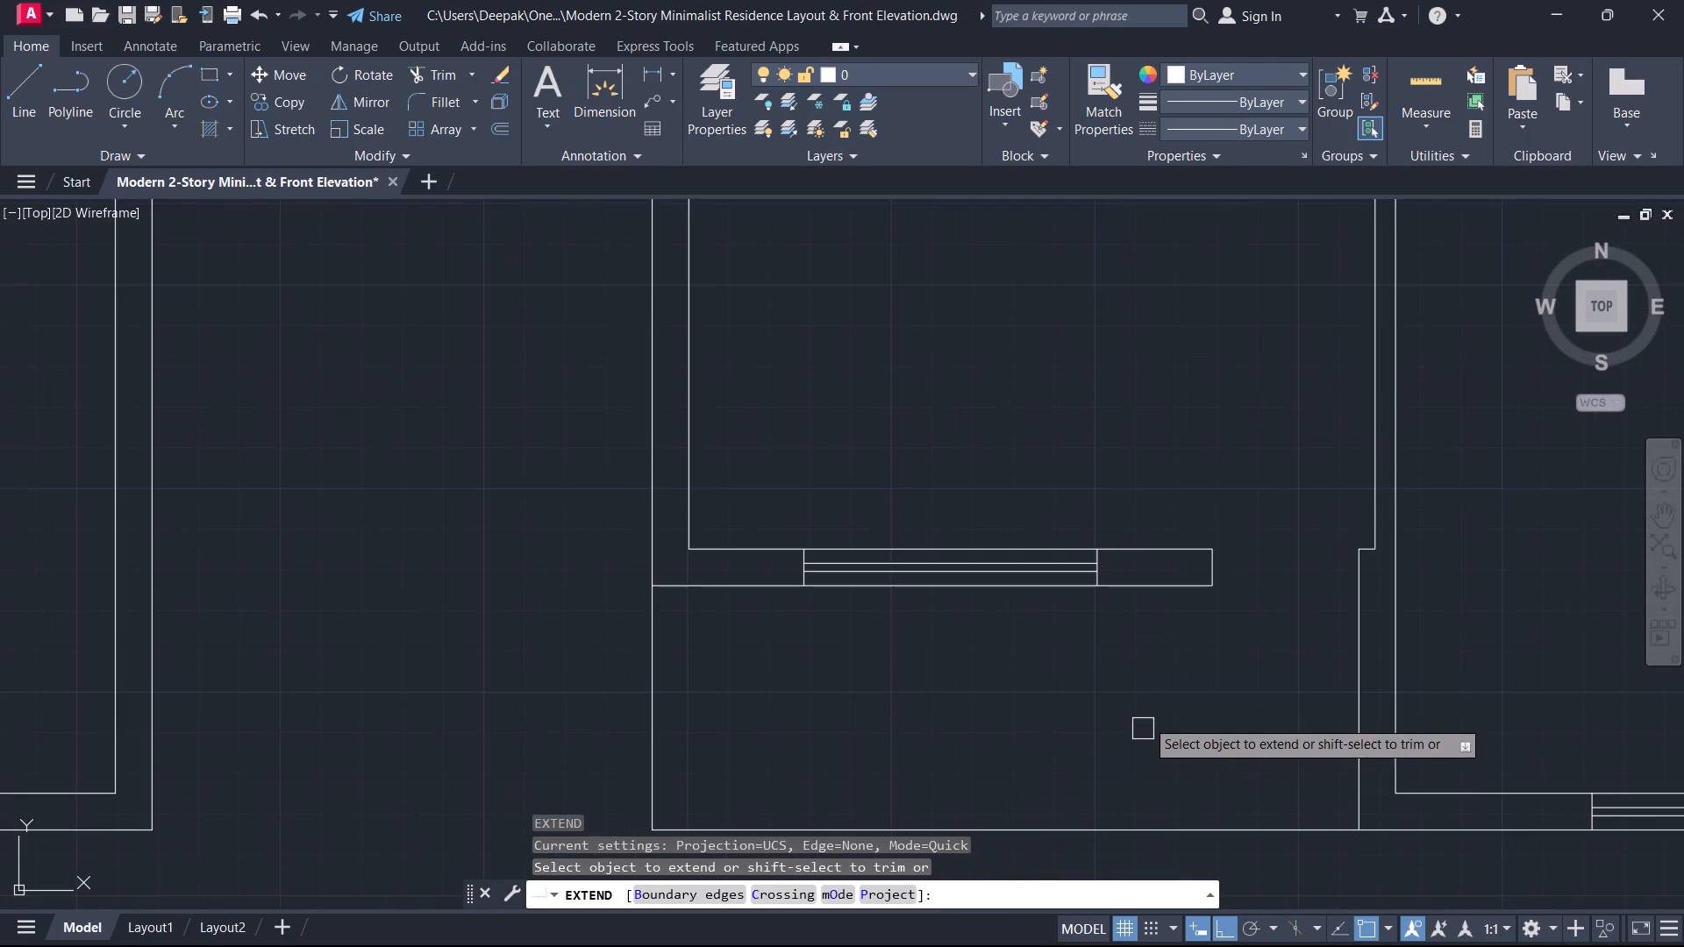
{"action": "left_click", "coordinate": [1157, 687]}
{"action": "left_click", "coordinate": [1230, 459]}
{"action": "left_click", "coordinate": [1275, 654]}
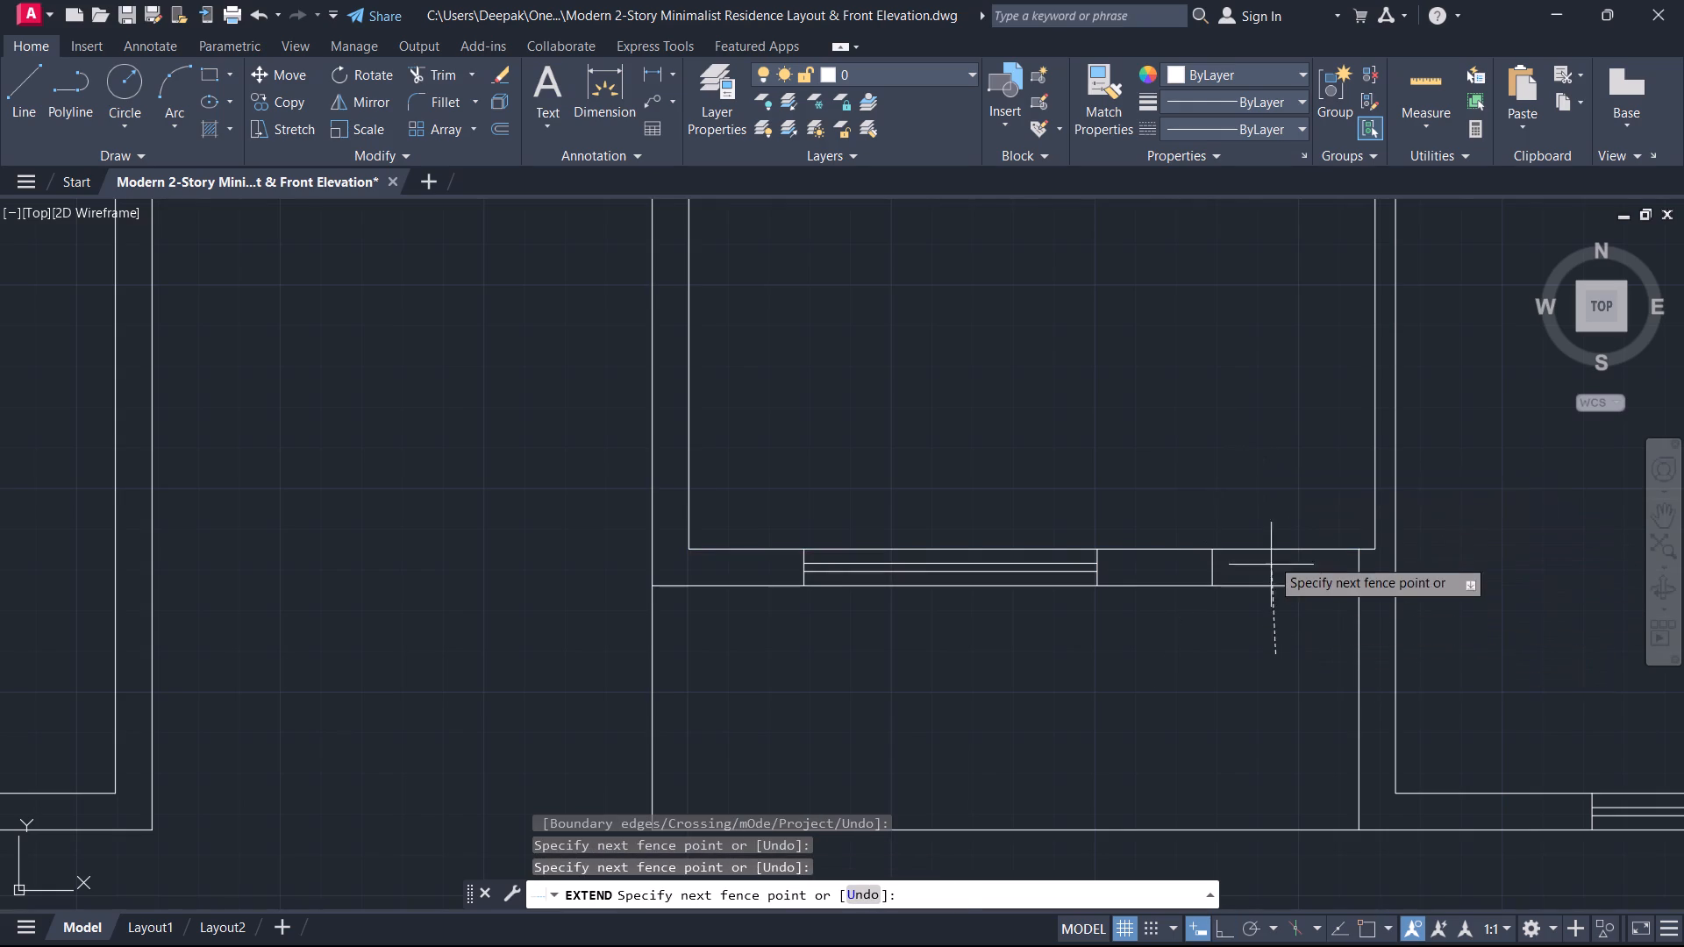
{"action": "left_click", "coordinate": [1316, 471]}
{"action": "left_click", "coordinate": [1300, 552]}
{"action": "scroll", "coordinate": [1295, 644], "scroll_direction": "down", "scroll_amount": 2}
{"action": "middle_click_drag", "start_coordinate": [1291, 643], "coordinate": [1008, 720]}
{"action": "left_click", "coordinate": [998, 757]}
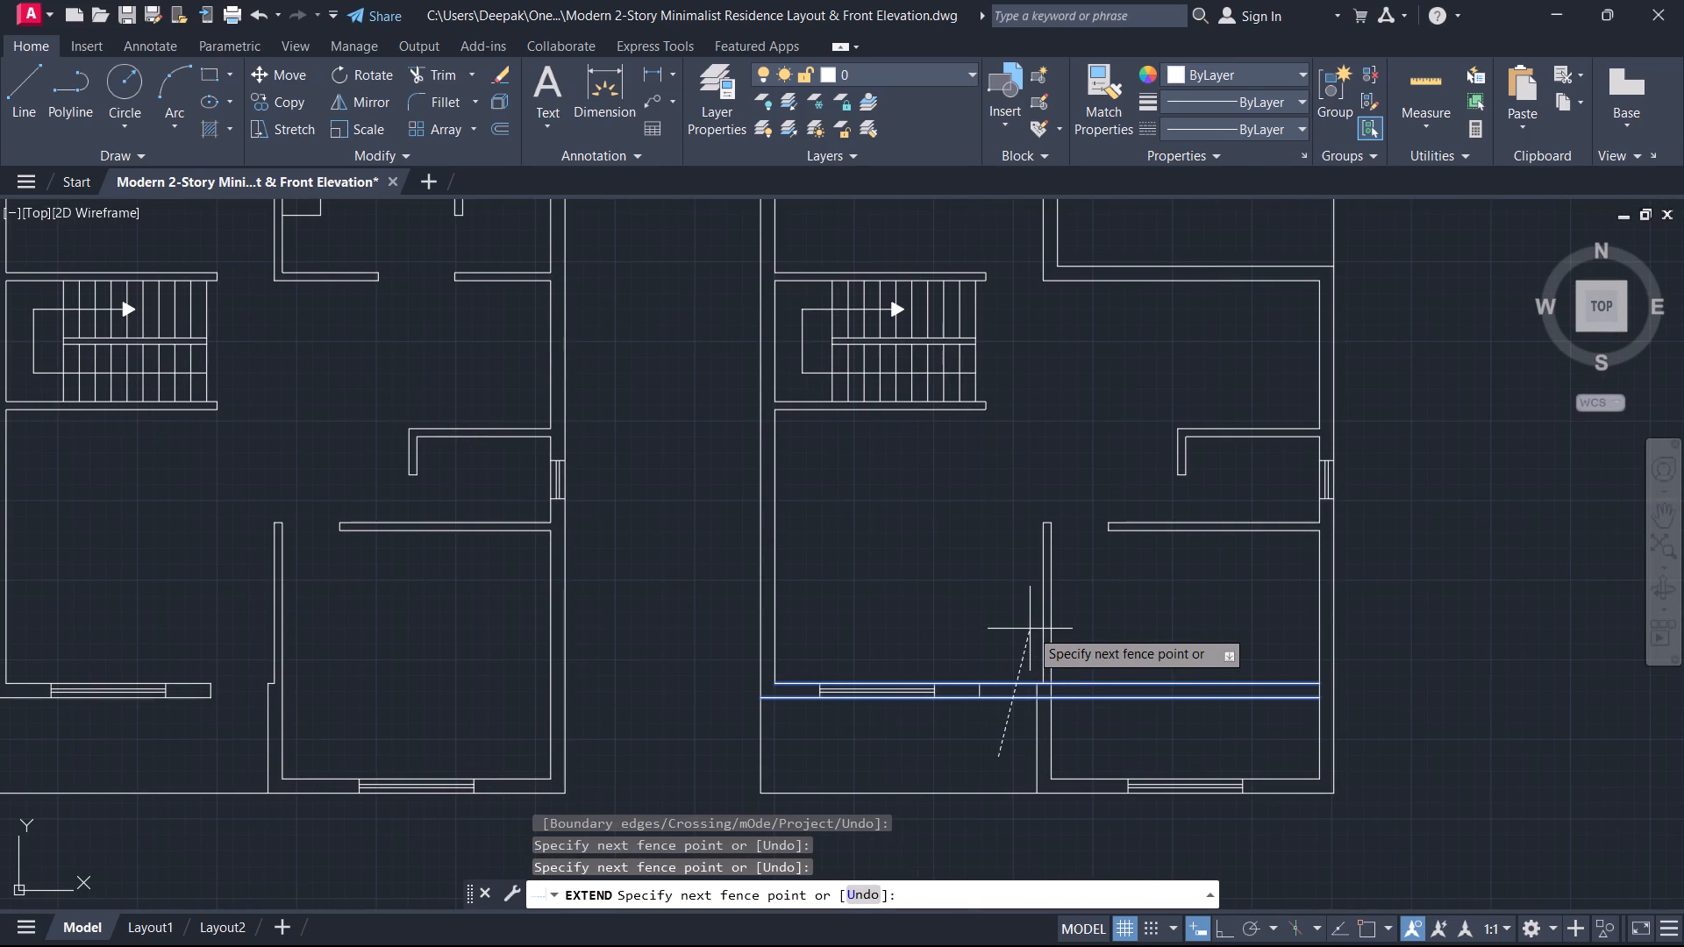
{"action": "left_click", "coordinate": [1030, 629]}
{"action": "key", "text": "Escape"}
Trim the vertical entry wall lines inside and below the extended horizontal wall in the copied plan.
{"action": "scroll", "coordinate": [1081, 681], "scroll_direction": "up", "scroll_amount": 1}
{"action": "middle_click_drag", "start_coordinate": [1081, 681], "coordinate": [1174, 662]}
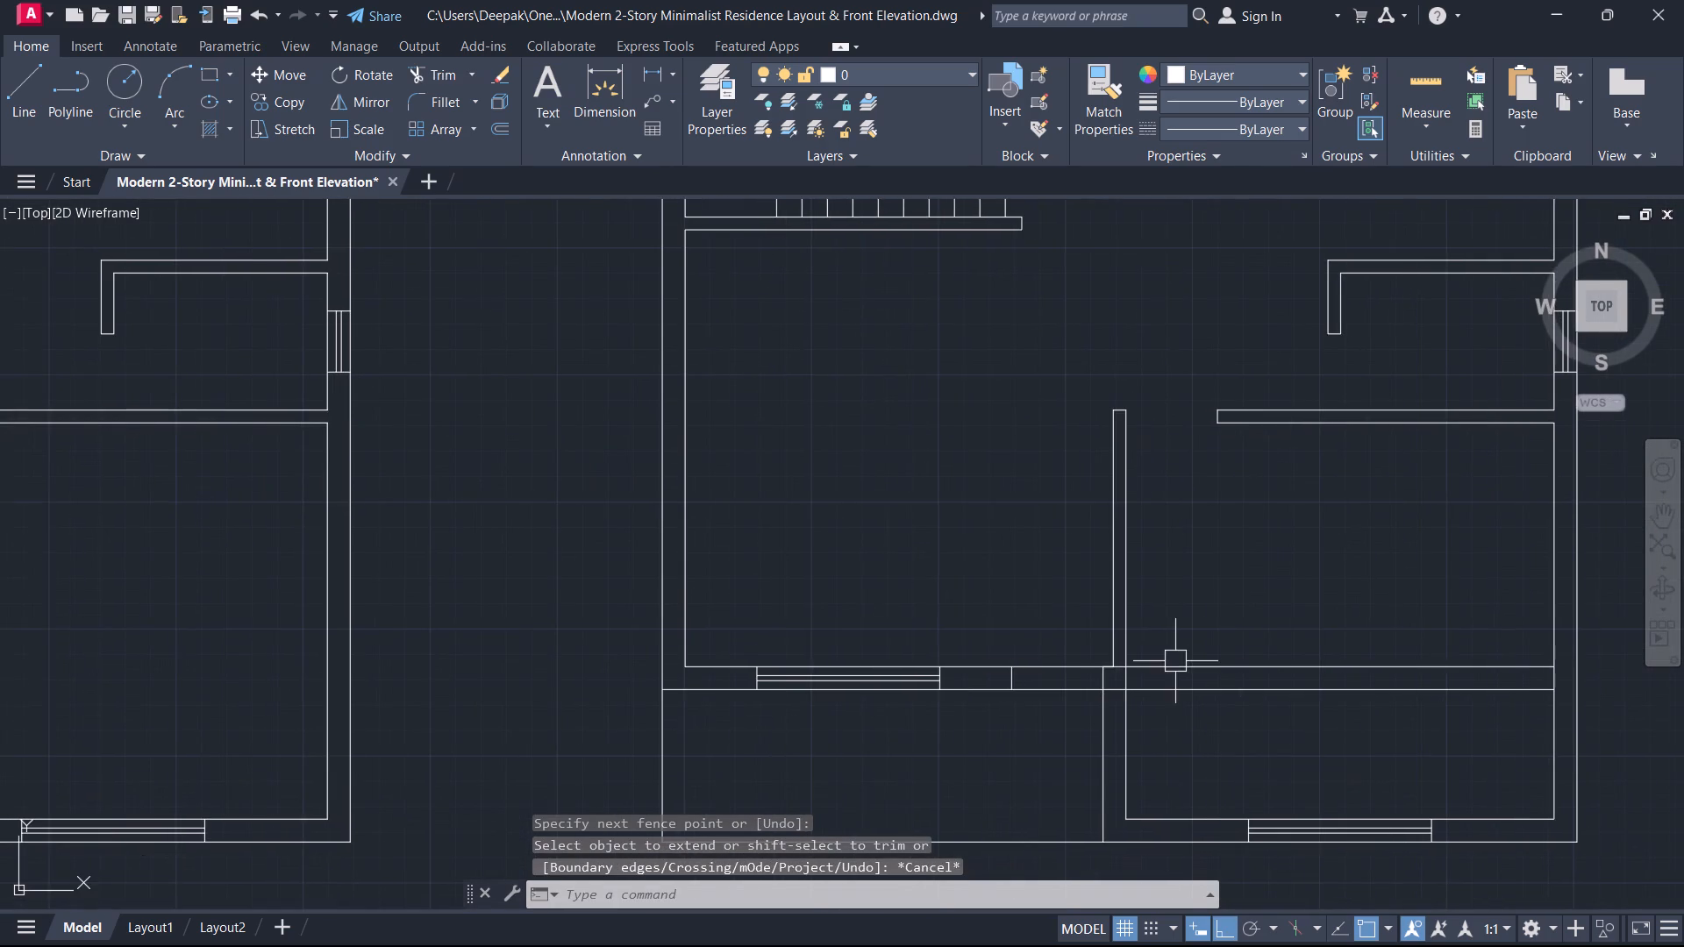
{"action": "scroll", "coordinate": [1151, 701], "scroll_direction": "up", "scroll_amount": 1}
{"action": "middle_click_drag", "start_coordinate": [1148, 701], "coordinate": [1153, 764]}
{"action": "scroll", "coordinate": [1095, 712], "scroll_direction": "up", "scroll_amount": 1}
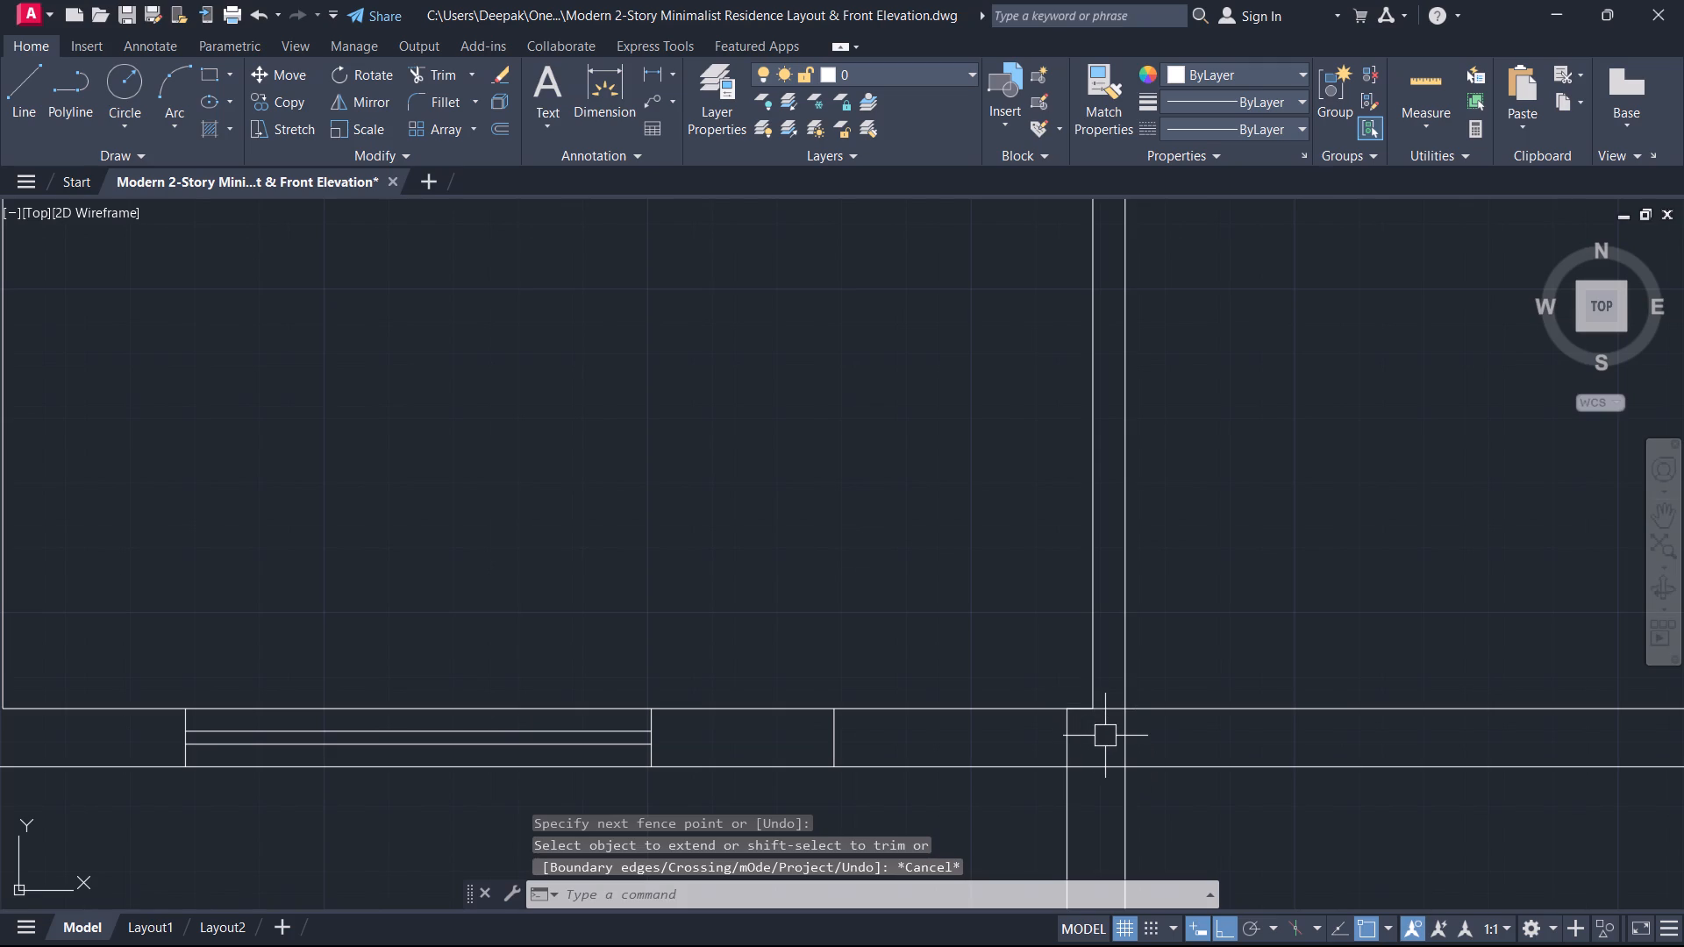
{"action": "type", "text": "tr"}
{"action": "key", "text": "space"}
{"action": "left_click", "coordinate": [1102, 738]}
{"action": "left_click", "coordinate": [1017, 749]}
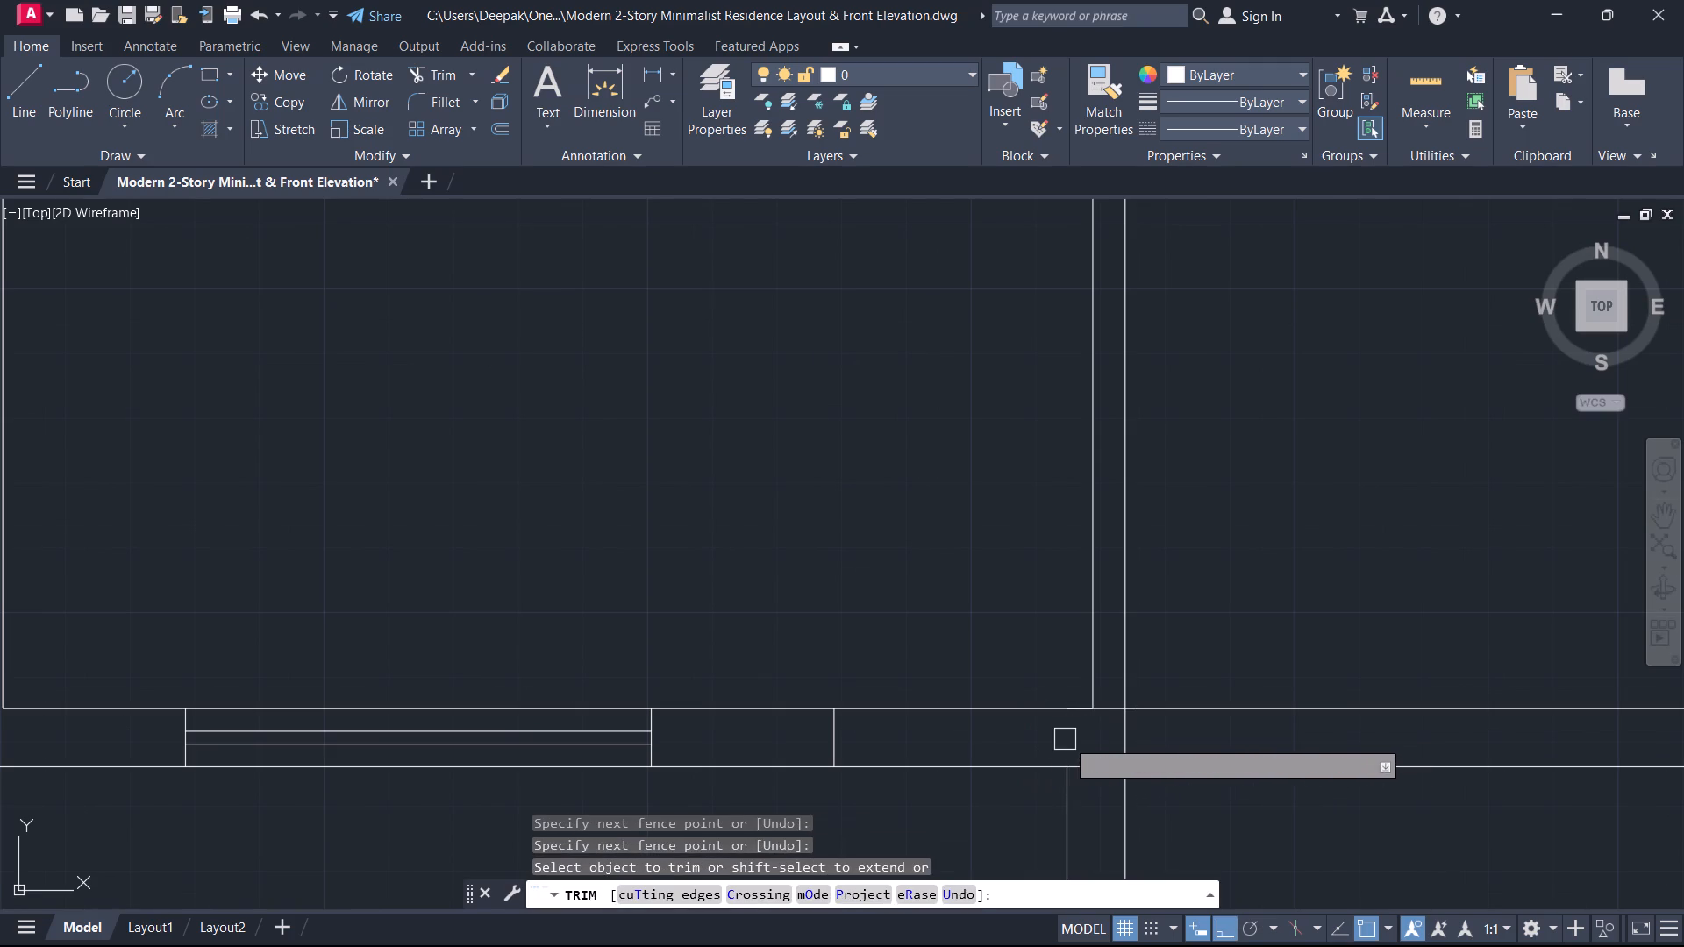
{"action": "middle_click_drag", "start_coordinate": [1067, 739], "coordinate": [971, 666]}
{"action": "scroll", "coordinate": [975, 669], "scroll_direction": "down", "scroll_amount": 2}
{"action": "left_click", "coordinate": [940, 719]}
{"action": "left_click", "coordinate": [1155, 695]}
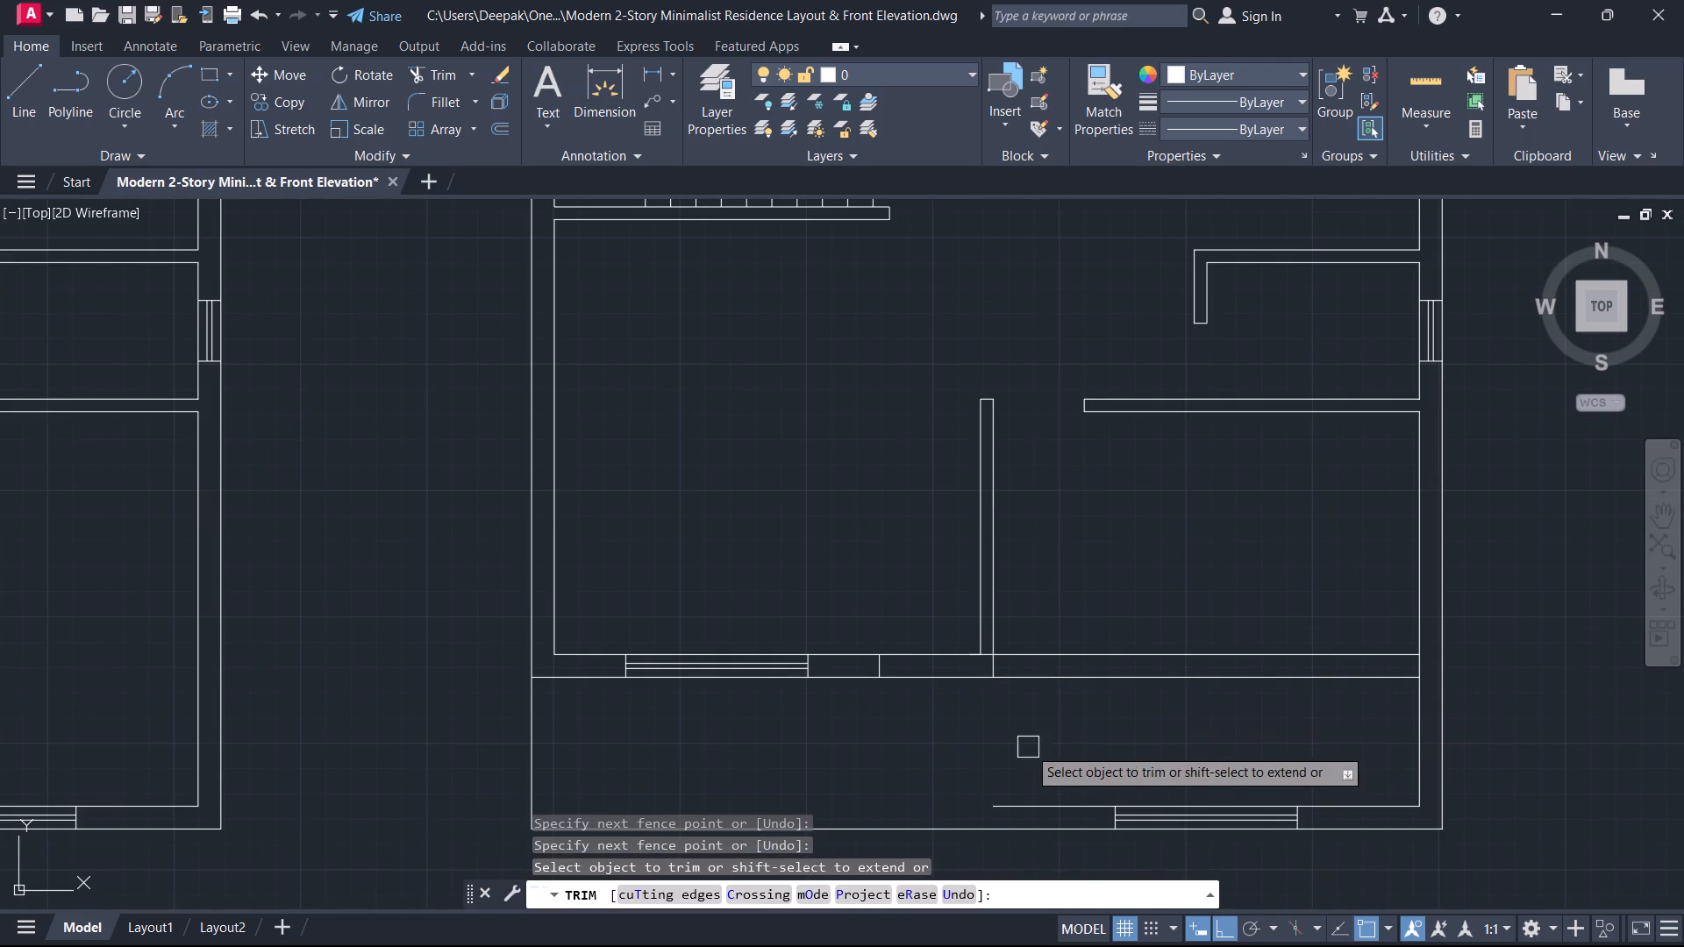
Trim away the inner front wall line to the left of the lower-right window.
{"action": "left_click_drag", "start_coordinate": [1028, 747], "coordinate": [1038, 768]}
{"action": "left_click", "coordinate": [1145, 802]}
{"action": "scroll", "coordinate": [1061, 808], "scroll_direction": "up", "scroll_amount": 1}
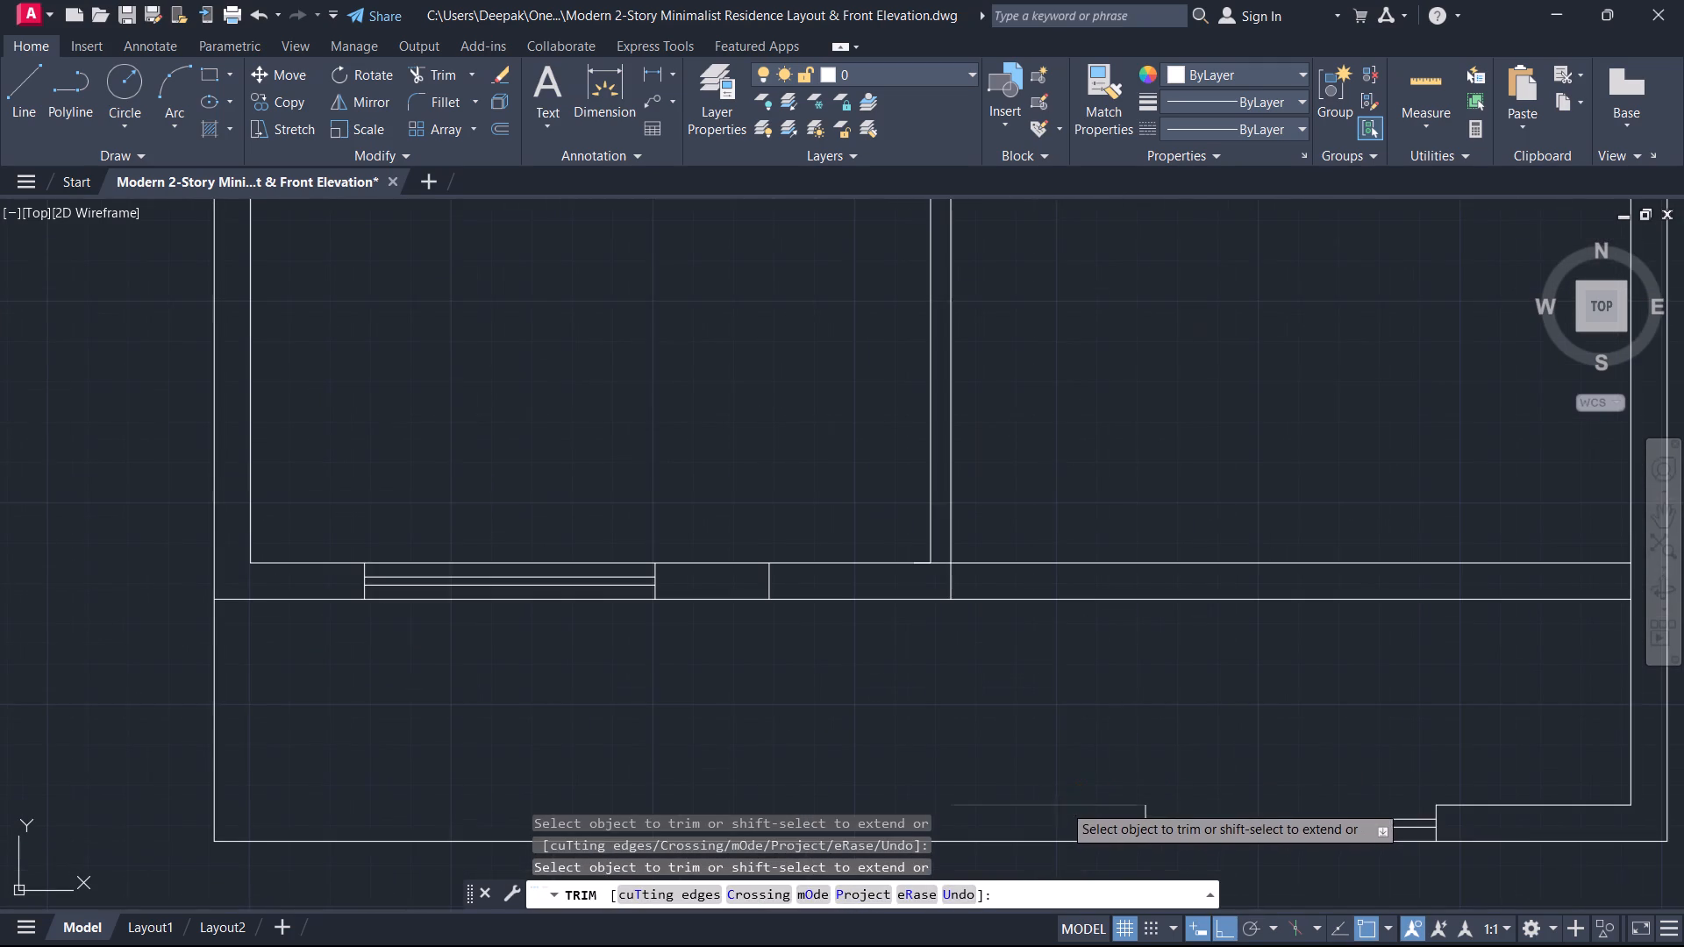
{"action": "left_click", "coordinate": [1063, 804]}
{"action": "middle_click_drag", "start_coordinate": [1217, 787], "coordinate": [1058, 722]}
{"action": "scroll", "coordinate": [1217, 787], "scroll_direction": "down", "scroll_amount": 1}
{"action": "key", "text": "Escape"}
Delete the lower-right front window together with the remaining inner front wall line beside it.
{"action": "left_click", "coordinate": [976, 687]}
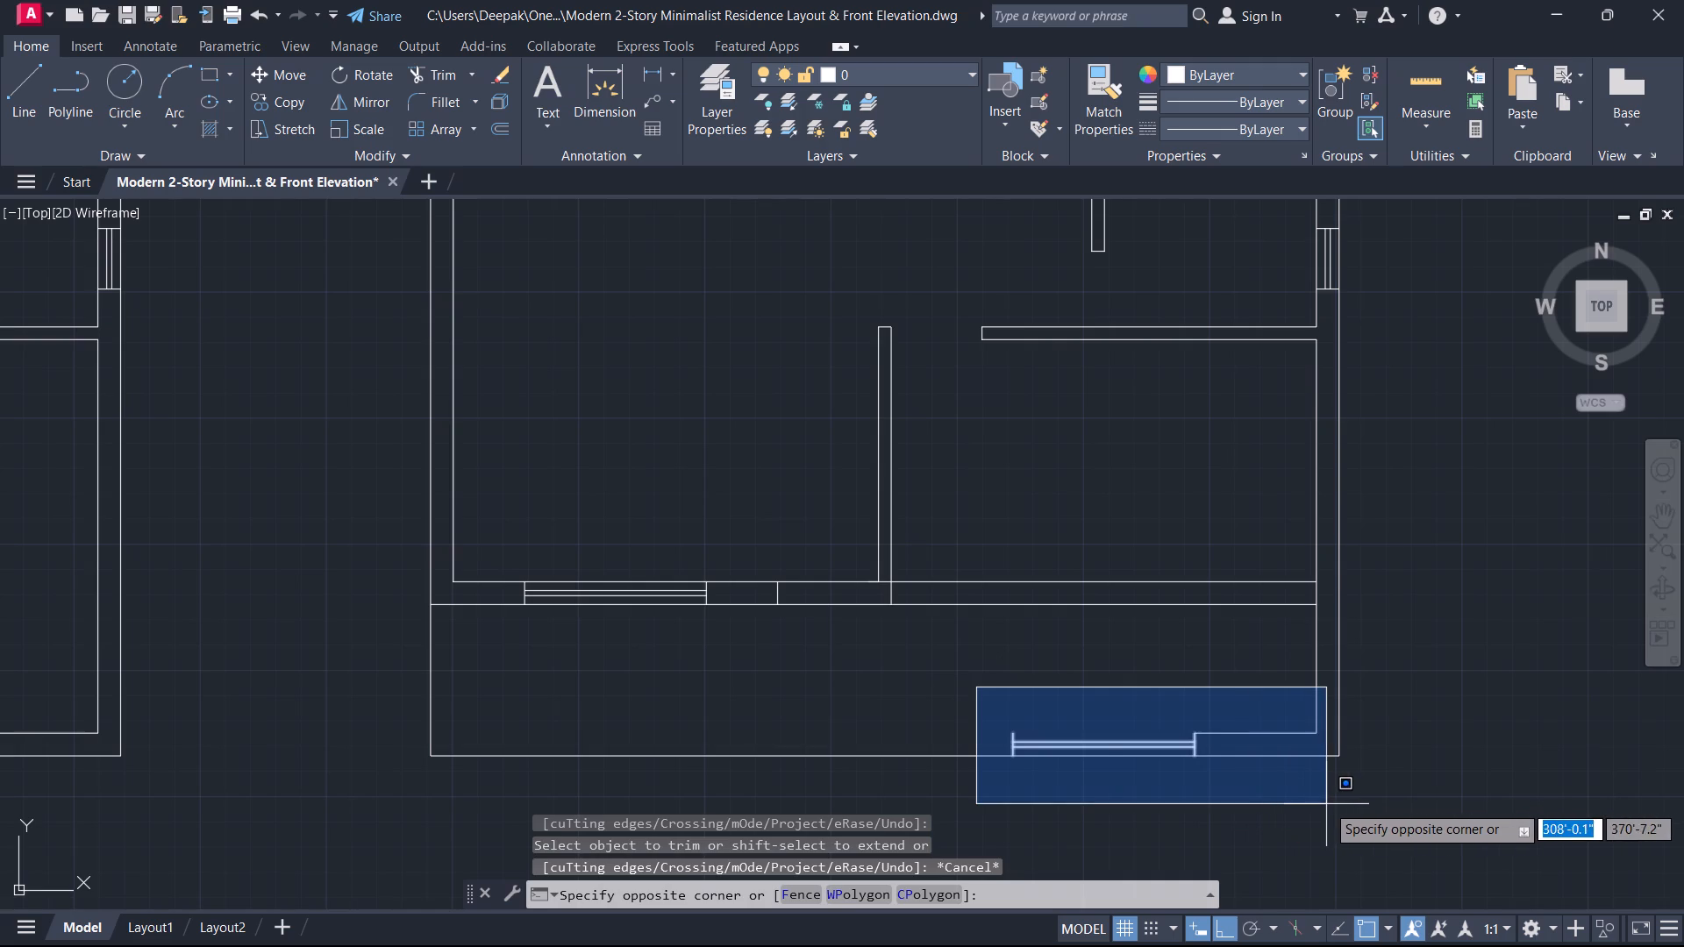
{"action": "left_click", "coordinate": [1326, 804]}
{"action": "key", "text": "Delete"}
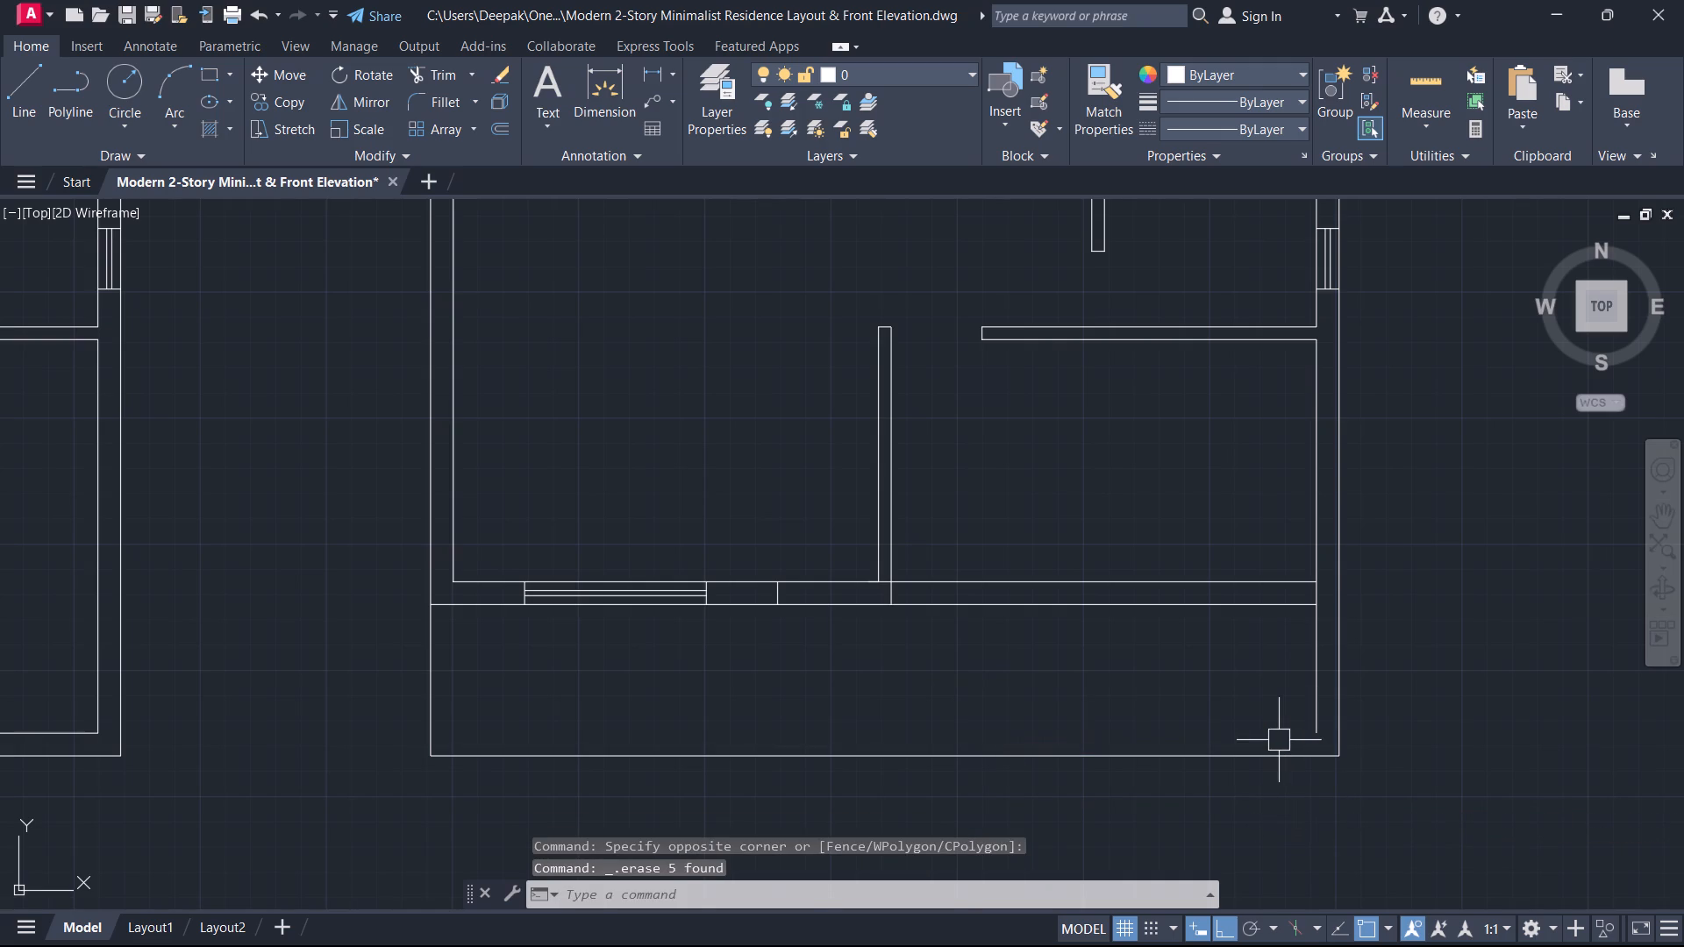
Extend the lower line of the new front wall to the outer right wall line.
{"action": "type", "text": "ex"}
{"action": "key", "text": "space"}
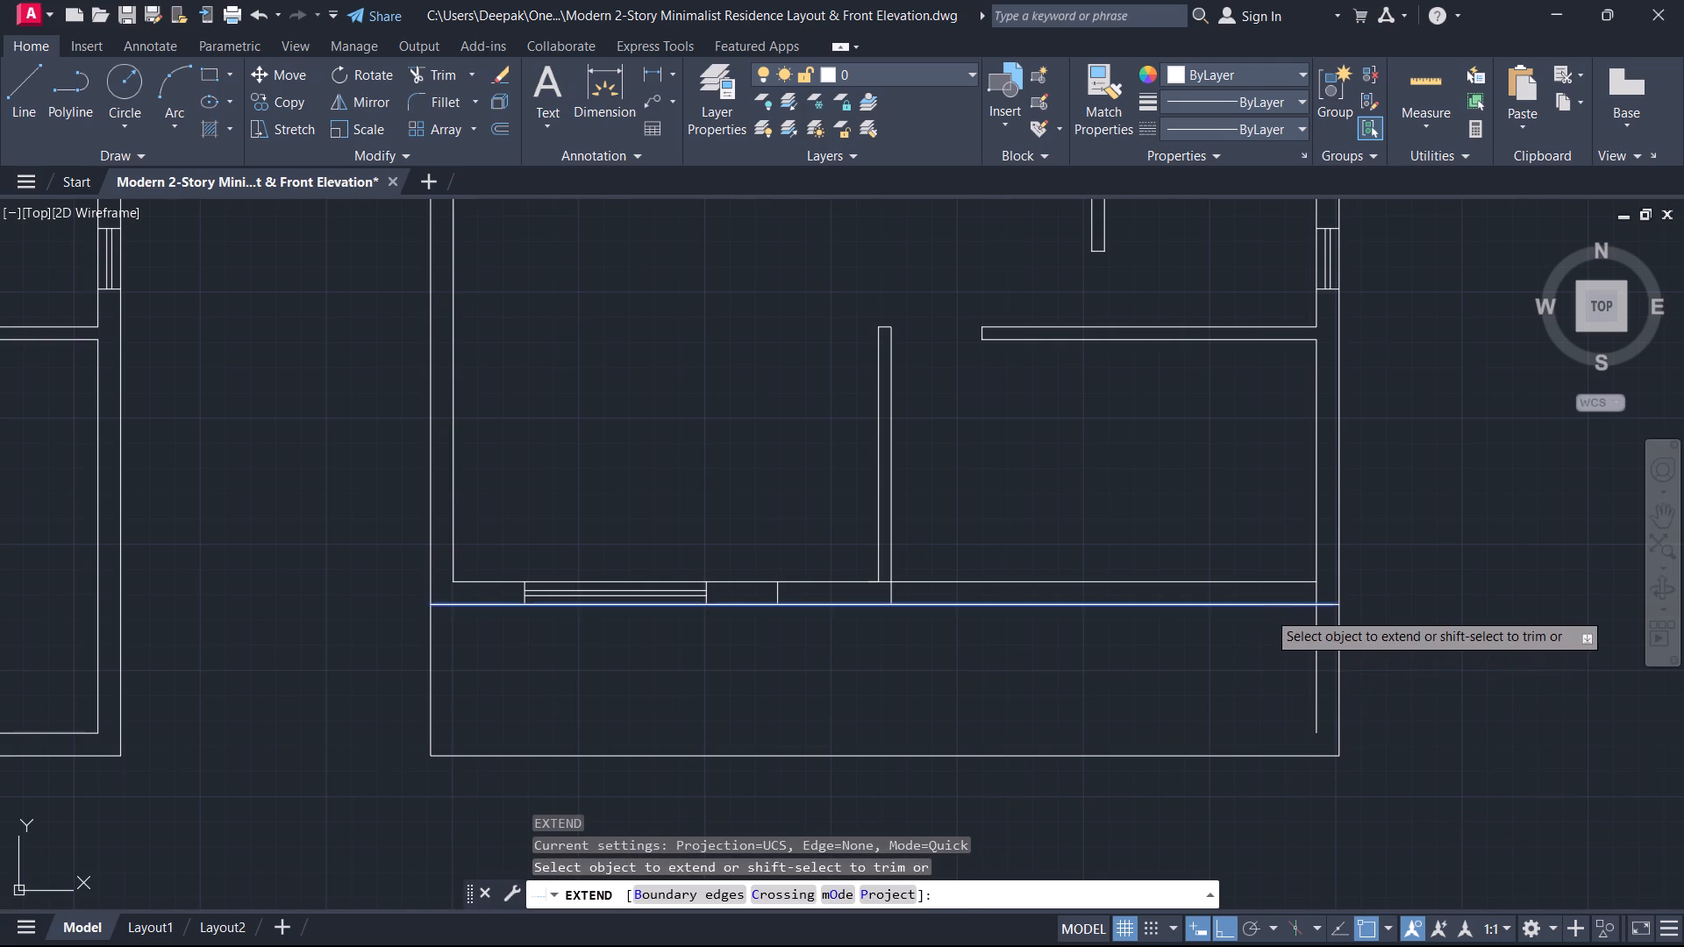
{"action": "left_click", "coordinate": [1267, 611]}
{"action": "key", "text": "Escape"}
Trim away the inner right wall line below the new front wall.
{"action": "type", "text": "tr"}
{"action": "key", "text": "space"}
{"action": "left_click", "coordinate": [1317, 673]}
{"action": "scroll", "coordinate": [1228, 679], "scroll_direction": "down", "scroll_amount": 3}
{"action": "middle_click_drag", "start_coordinate": [1228, 679], "coordinate": [1232, 780]}
{"action": "key", "text": "Escape"}
Move the L-shaped partition and the horizontal wall below it up about 7'-1" along the inner right wall line.
{"action": "scroll", "coordinate": [1226, 755], "scroll_direction": "up", "scroll_amount": 2}
{"action": "middle_click_drag", "start_coordinate": [1226, 738], "coordinate": [1133, 750]}
{"action": "middle_click_drag", "start_coordinate": [1154, 680], "coordinate": [1189, 773]}
{"action": "left_click_drag", "start_coordinate": [1194, 780], "coordinate": [1184, 771]}
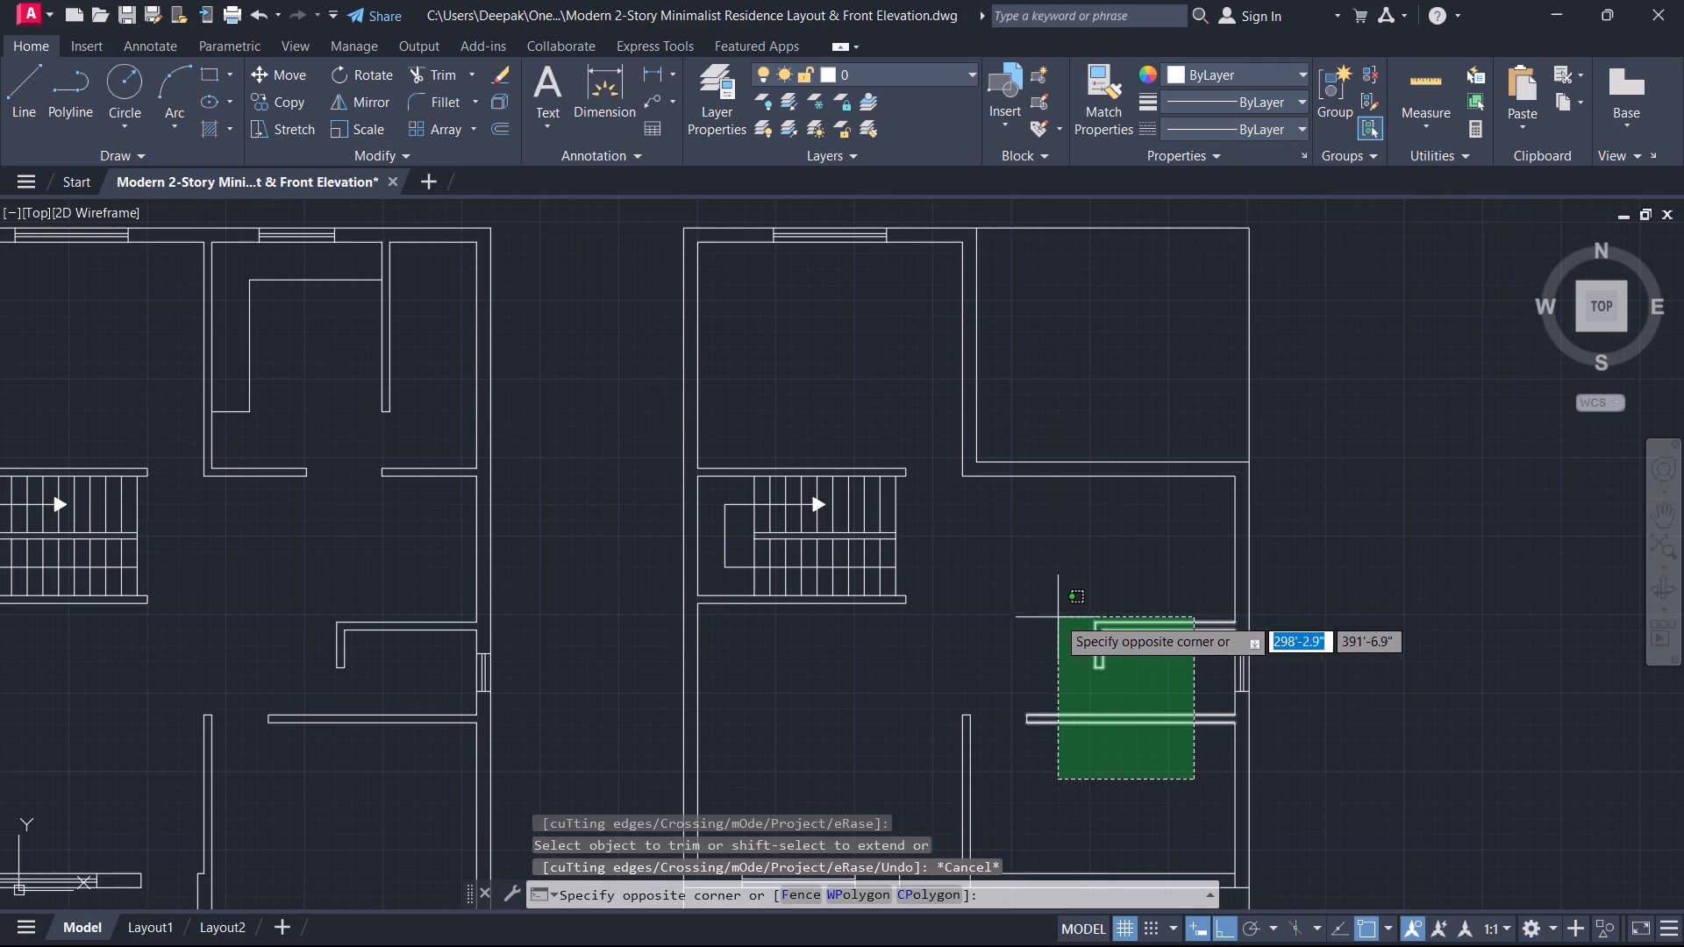
{"action": "left_click", "coordinate": [1047, 604]}
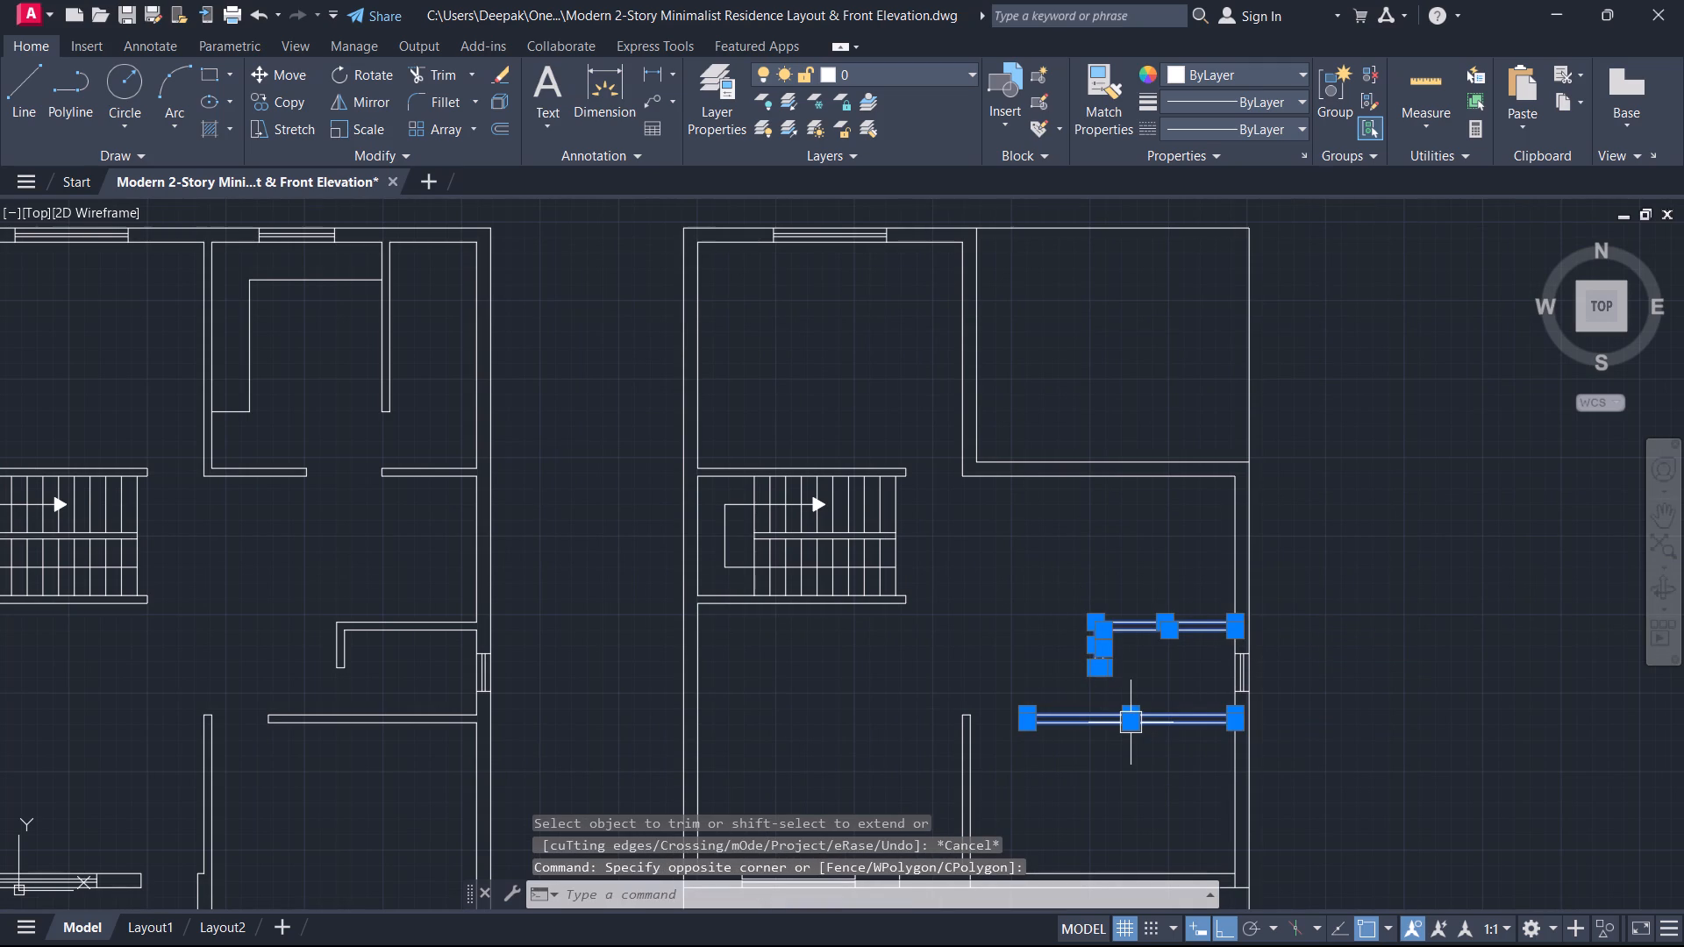
{"action": "key", "text": "m"}
{"action": "key", "text": "space"}
{"action": "scroll", "coordinate": [1182, 634], "scroll_direction": "up", "scroll_amount": 3}
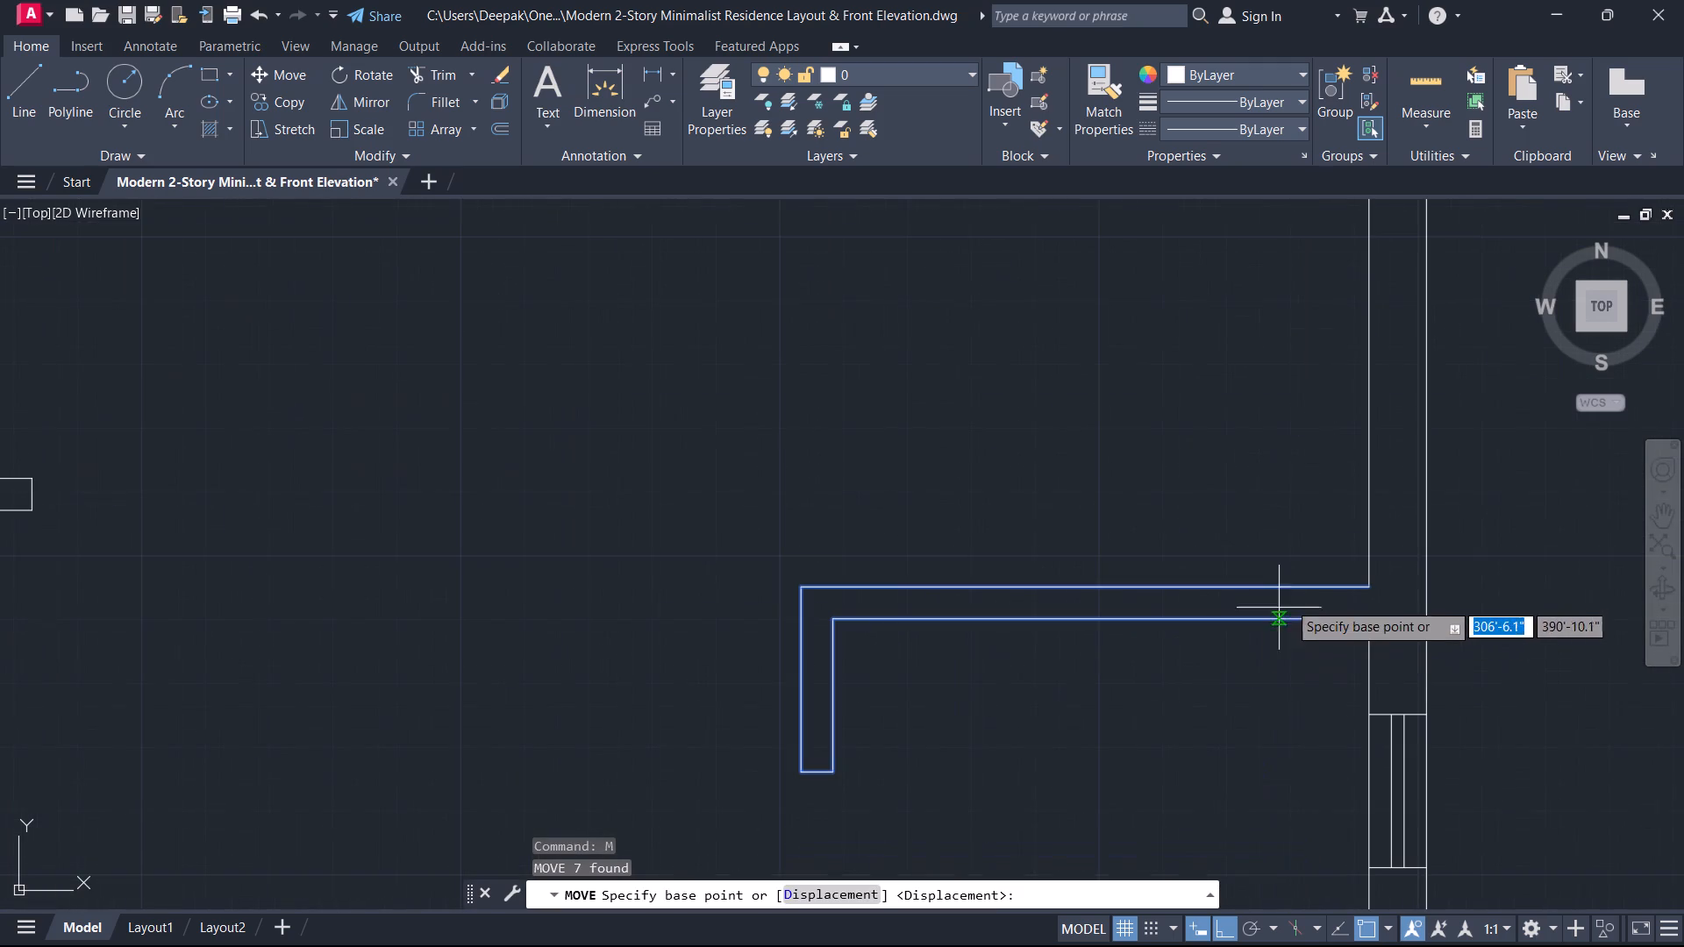
{"action": "left_click", "coordinate": [1361, 587]}
{"action": "scroll", "coordinate": [1319, 603], "scroll_direction": "down", "scroll_amount": 3}
{"action": "middle_click_drag", "start_coordinate": [1316, 604], "coordinate": [1325, 848]}
{"action": "scroll", "coordinate": [1309, 722], "scroll_direction": "up", "scroll_amount": 1}
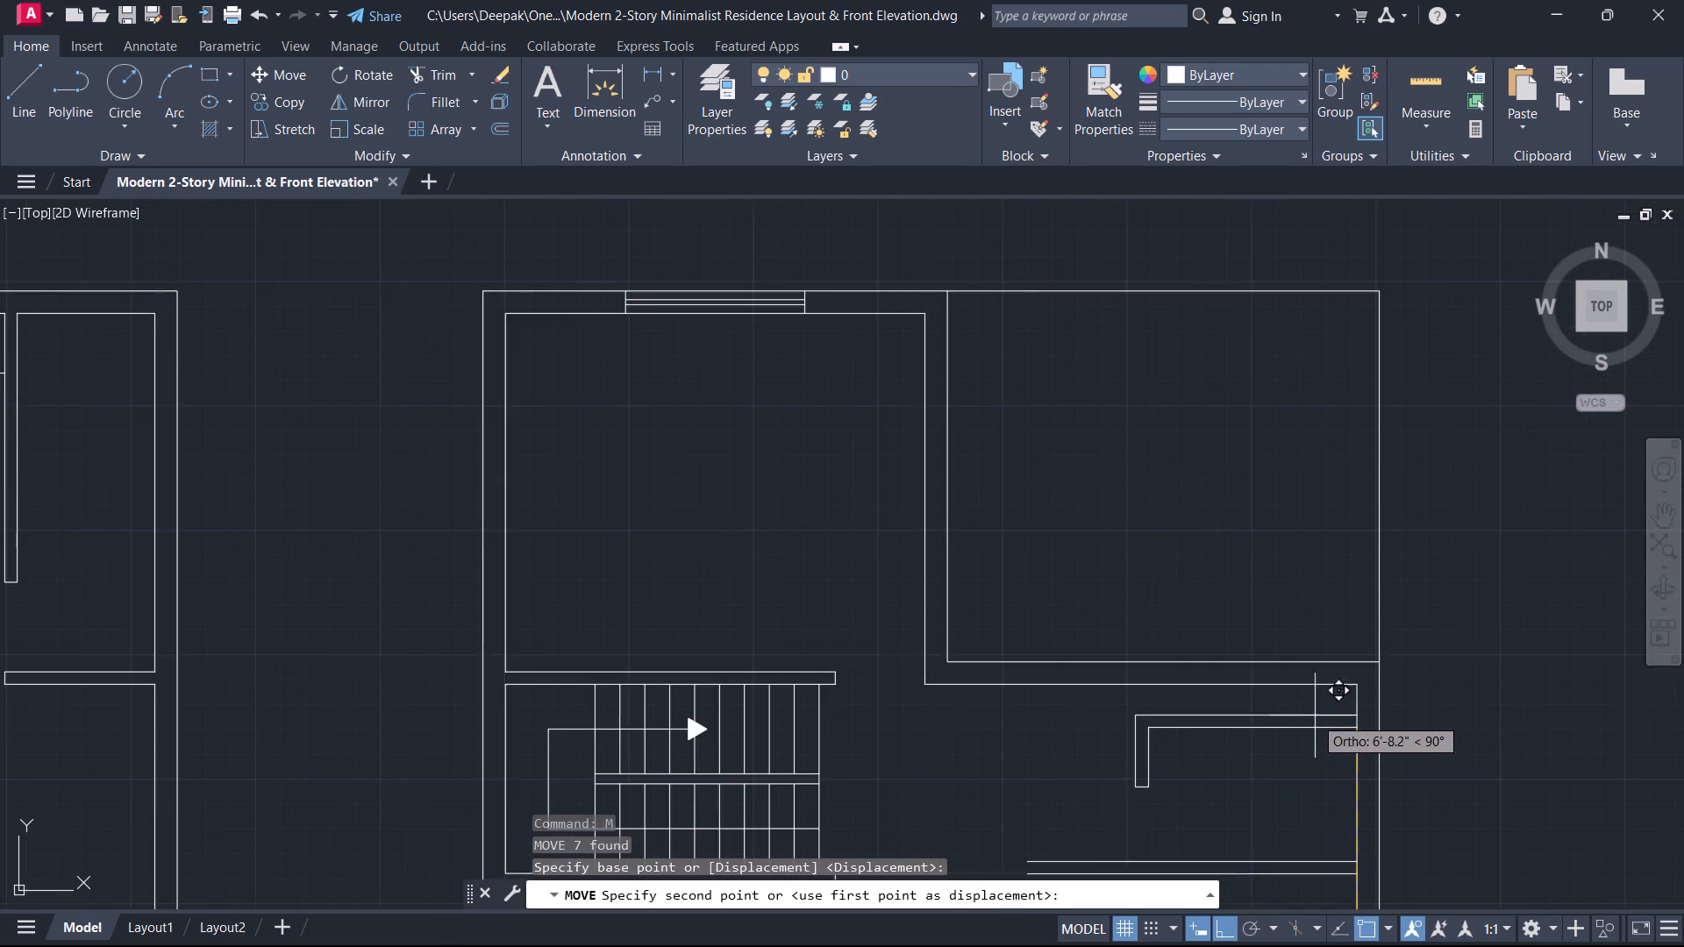
{"action": "scroll", "coordinate": [1316, 715], "scroll_direction": "up", "scroll_amount": 2}
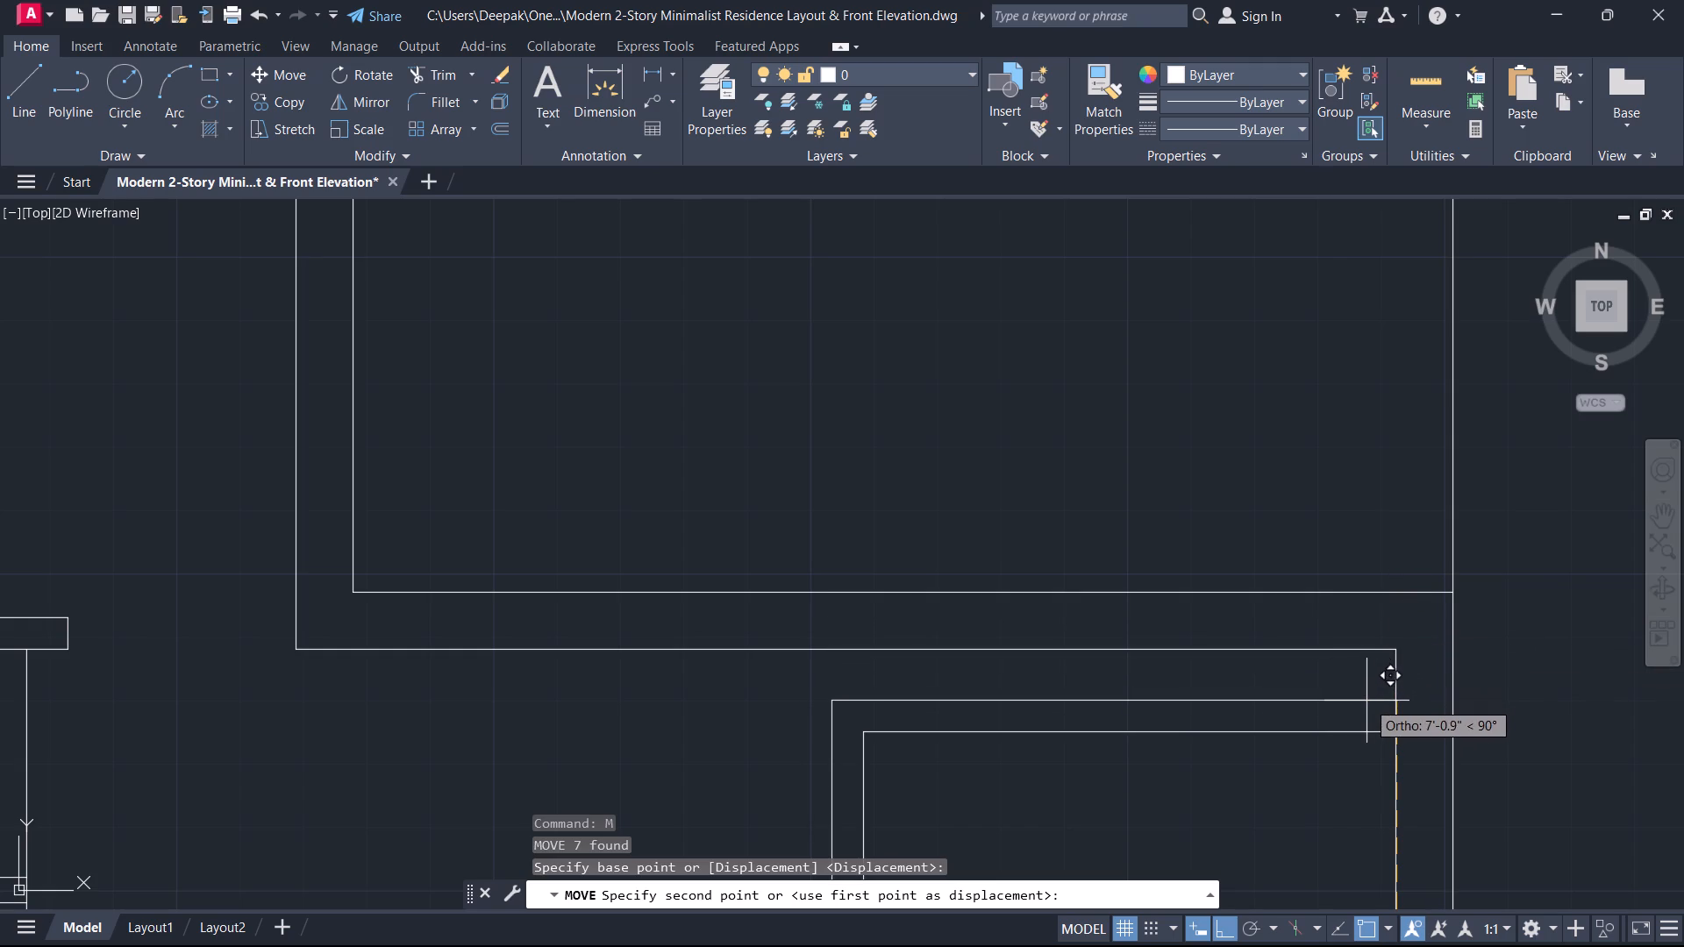
{"action": "left_click", "coordinate": [1366, 701]}
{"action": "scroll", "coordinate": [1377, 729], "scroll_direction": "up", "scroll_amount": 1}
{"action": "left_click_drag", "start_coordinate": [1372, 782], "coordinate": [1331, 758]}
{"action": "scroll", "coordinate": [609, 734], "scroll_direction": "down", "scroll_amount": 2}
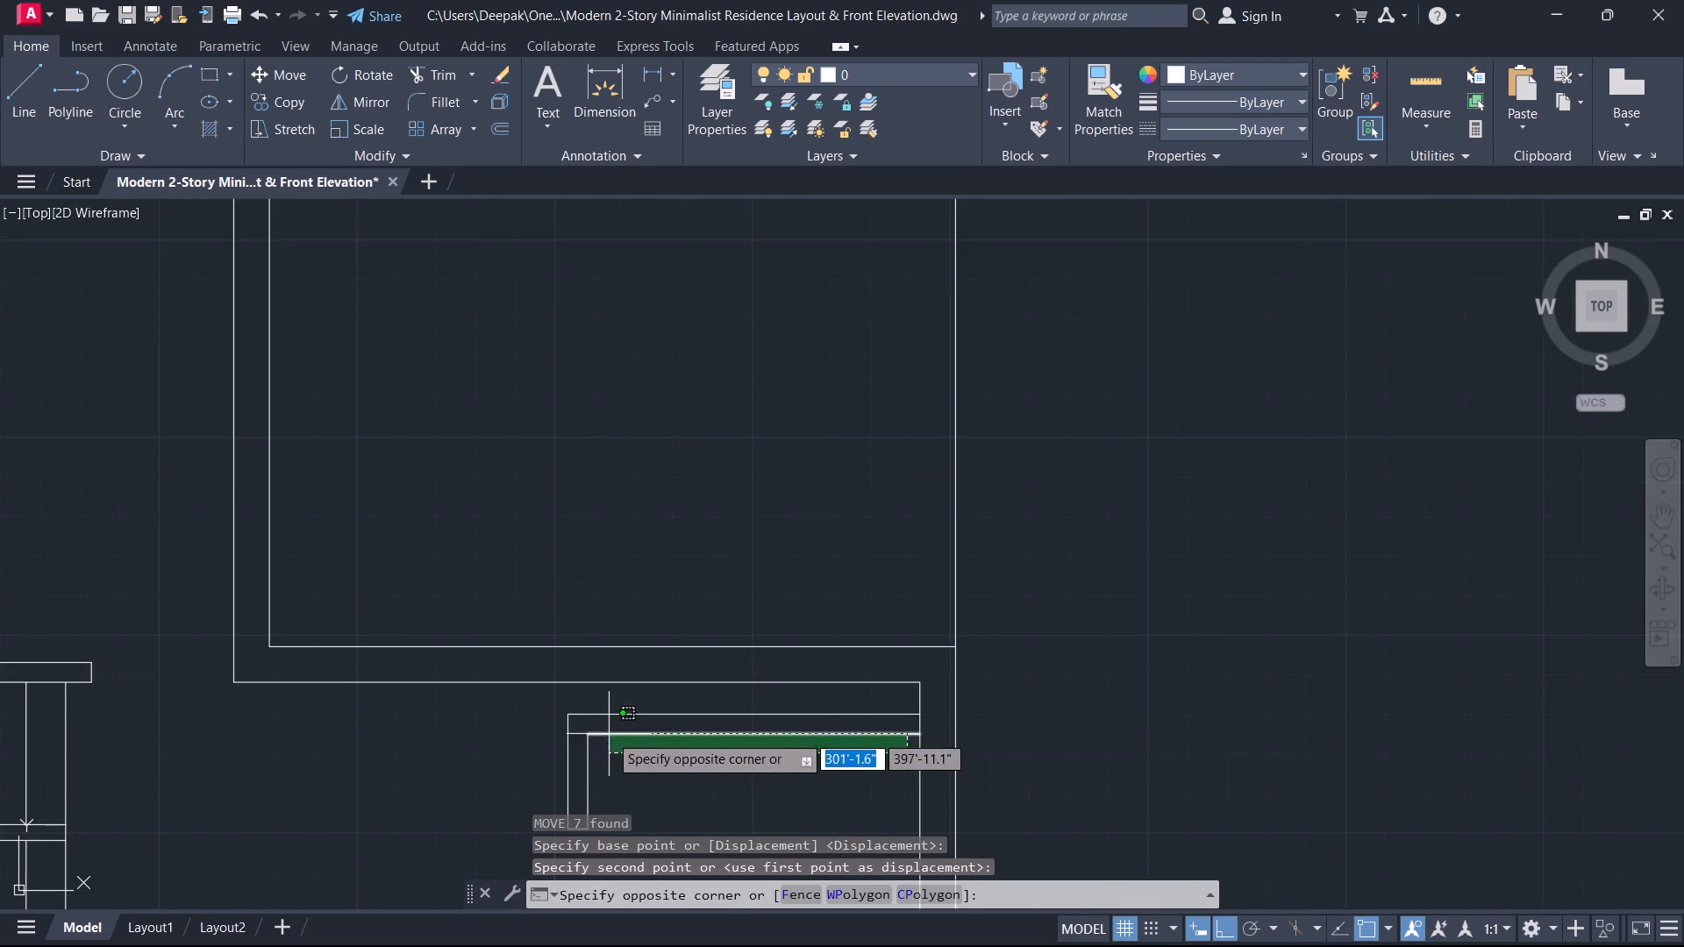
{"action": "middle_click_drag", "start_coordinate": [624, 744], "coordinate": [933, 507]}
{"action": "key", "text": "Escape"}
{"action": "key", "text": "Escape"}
Move both partitions up so the L-shaped wall's inner line endpoint meets the inner corner under the upper-right area.
{"action": "left_click_drag", "start_coordinate": [1158, 803], "coordinate": [1137, 787]}
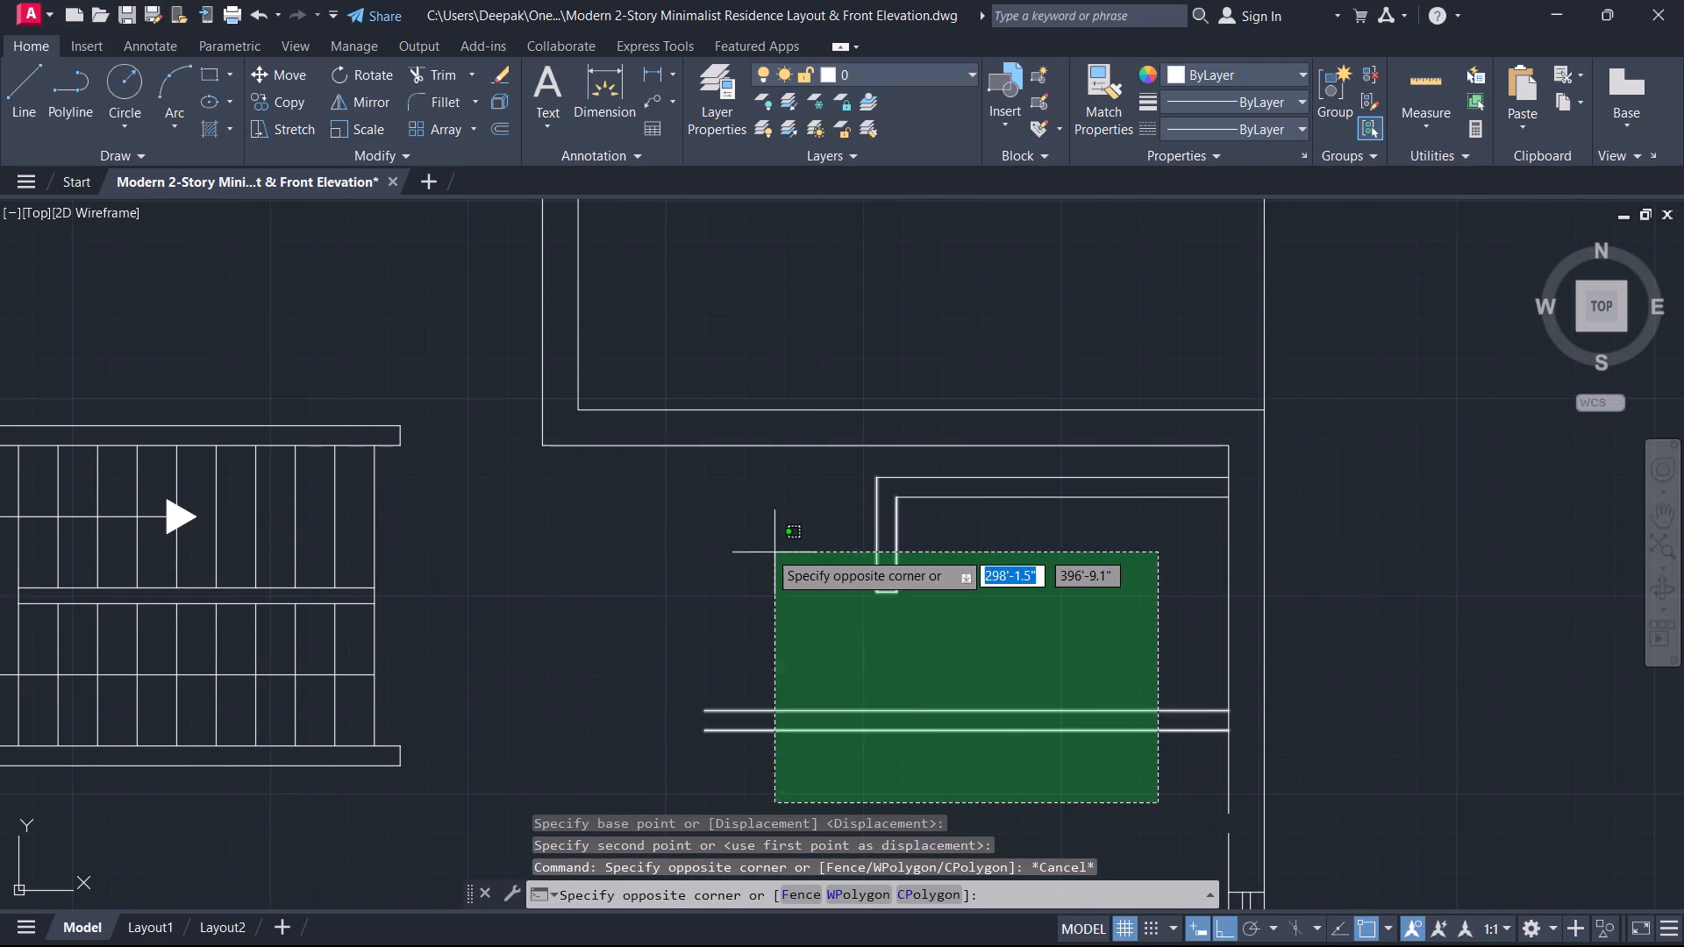
{"action": "left_click", "coordinate": [718, 473]}
{"action": "type", "text": "m"}
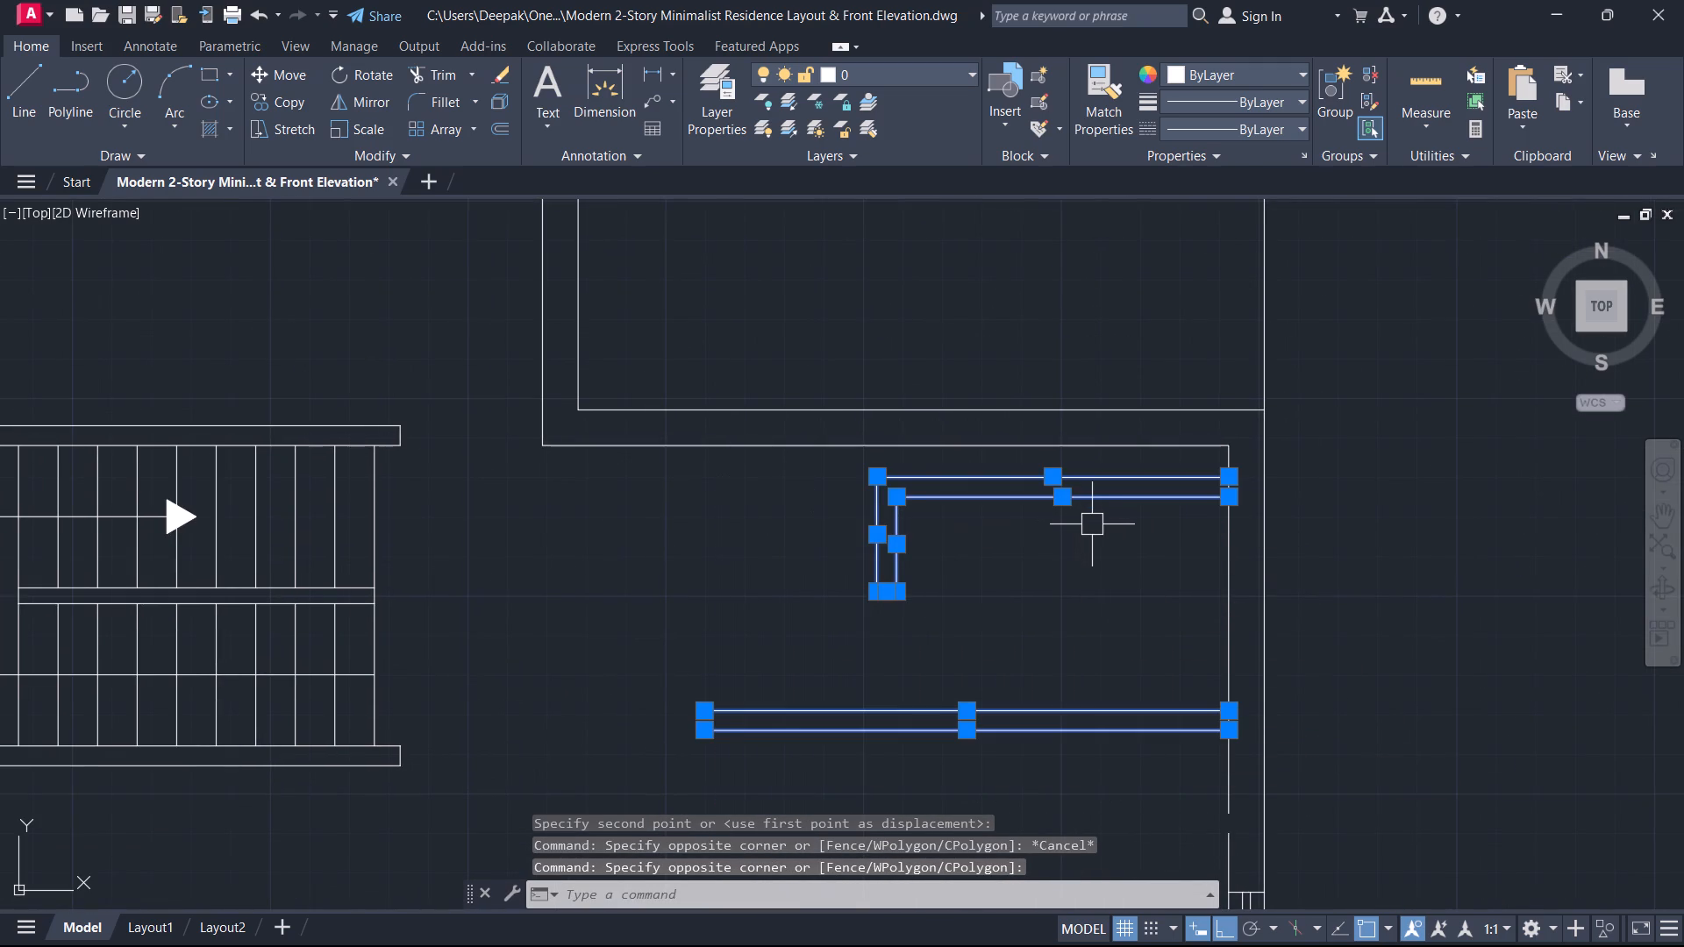
{"action": "key", "text": "space"}
{"action": "scroll", "coordinate": [1183, 513], "scroll_direction": "up", "scroll_amount": 2}
{"action": "middle_click_drag", "start_coordinate": [1179, 543], "coordinate": [1144, 631]}
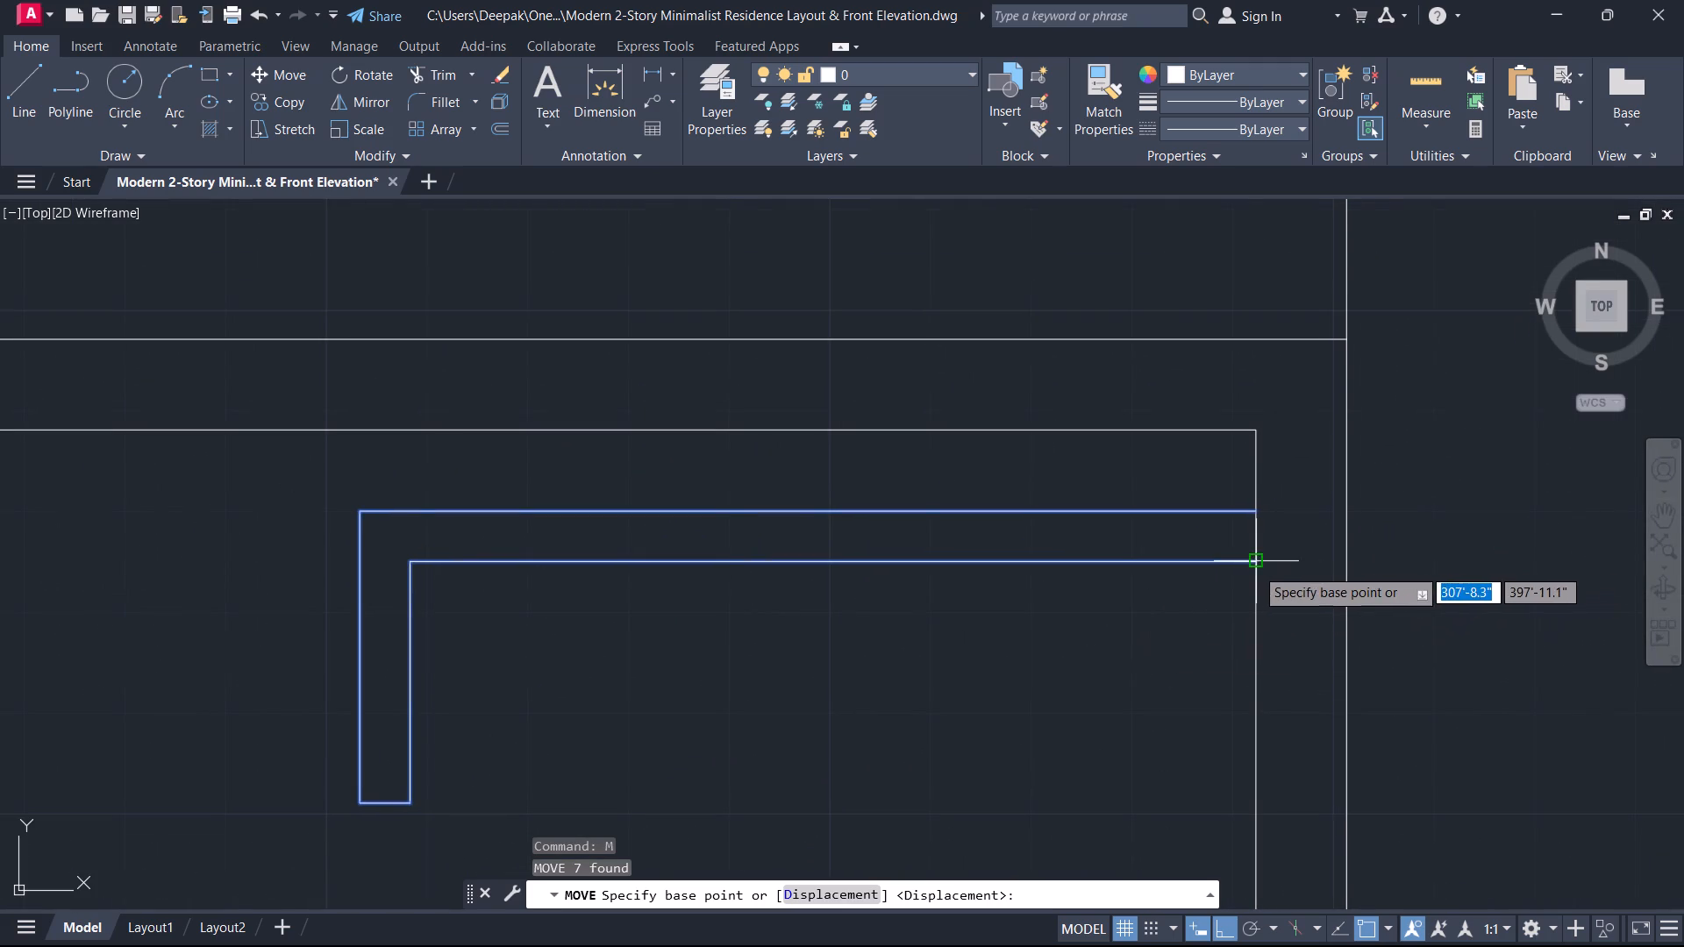
{"action": "left_click", "coordinate": [1252, 567]}
{"action": "left_click", "coordinate": [1257, 431]}
{"action": "key", "text": "Escape"}
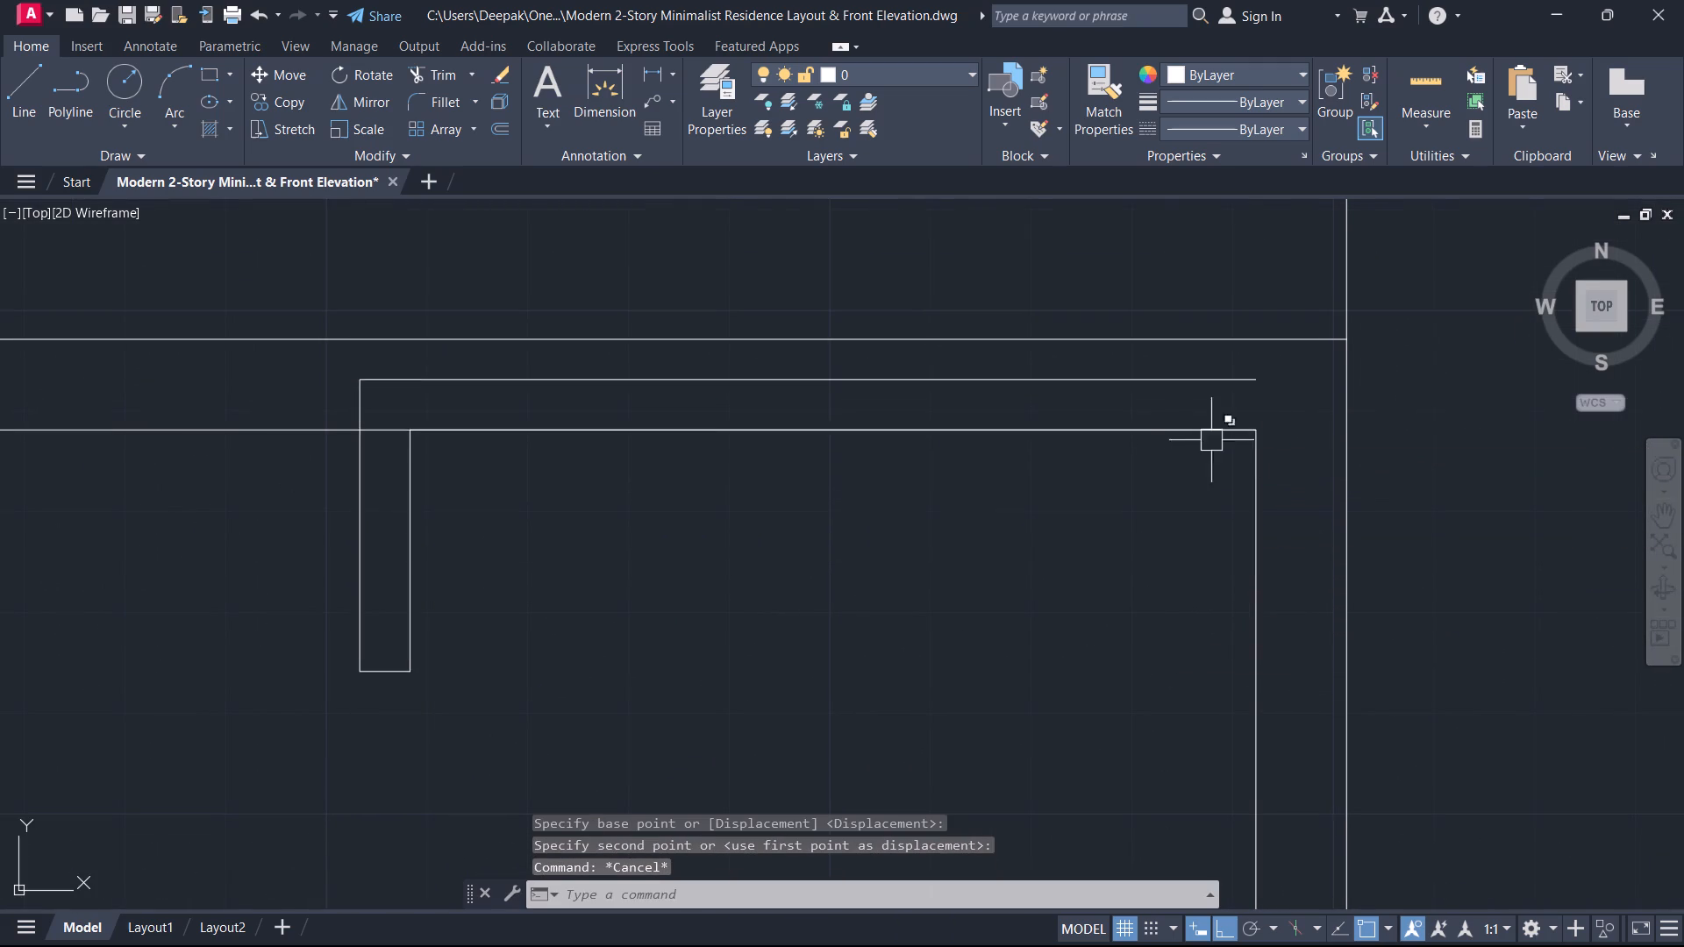
Delete the L-shaped partition's upper horizontal line lying inside the wall above it.
{"action": "middle_click_drag", "start_coordinate": [1105, 428], "coordinate": [1241, 570]}
{"action": "left_click", "coordinate": [1377, 522]}
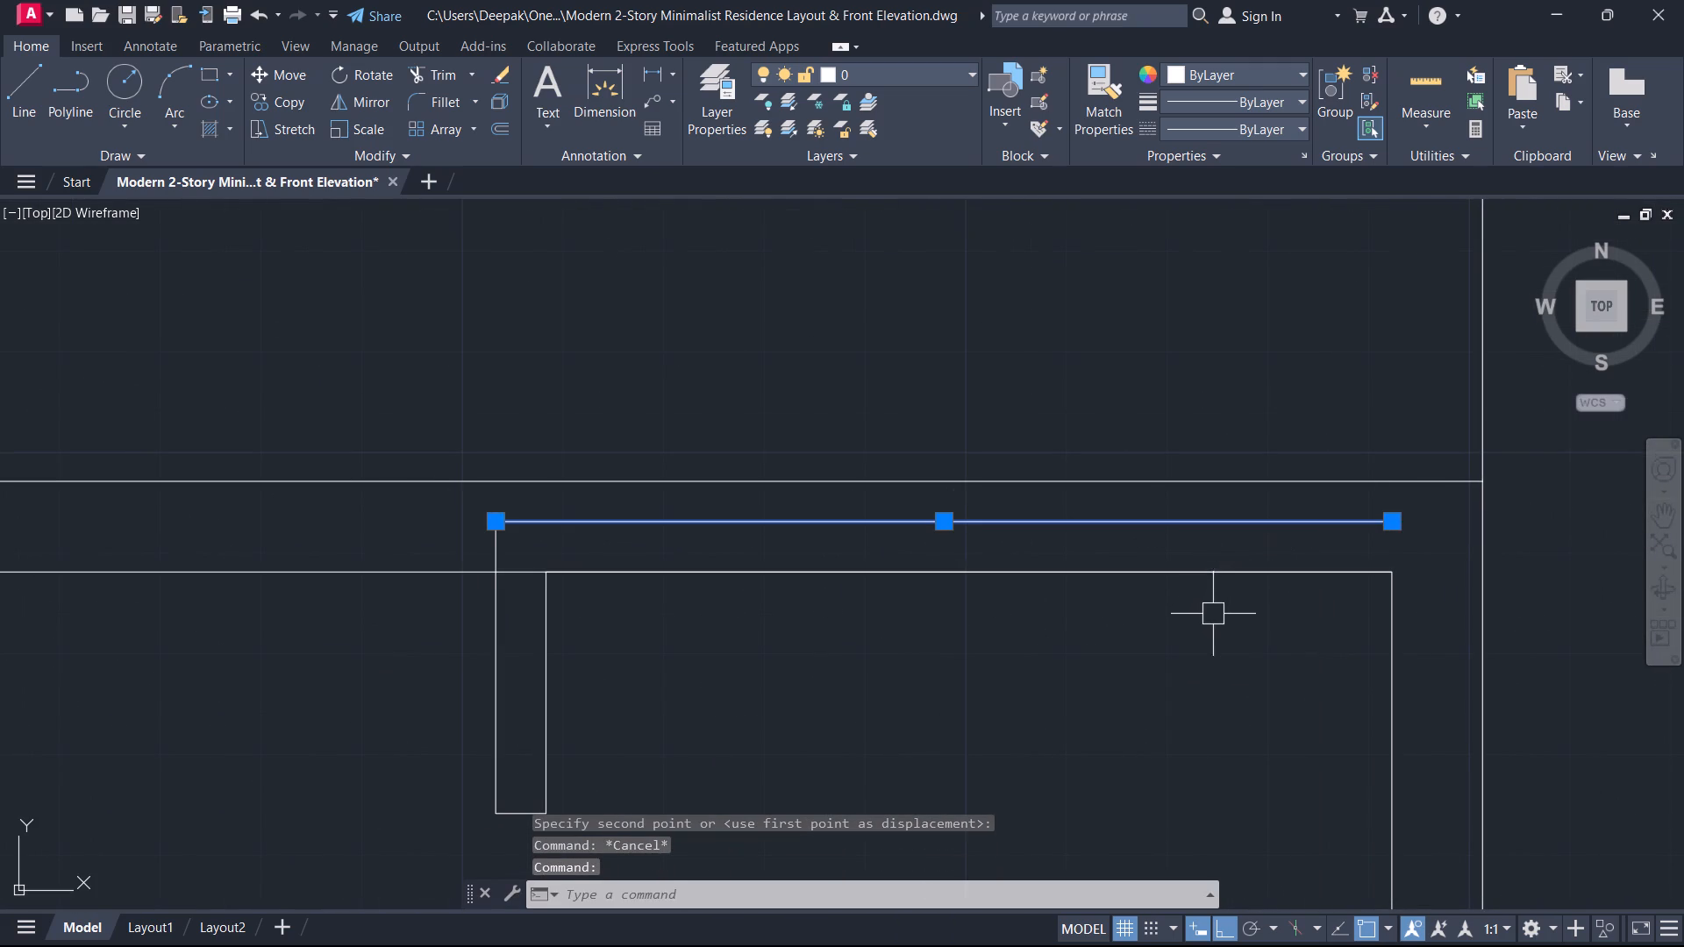
{"action": "key", "text": "Delete"}
Trim the short partition's protruding vertical end and the wall line crossing between its two sides.
{"action": "scroll", "coordinate": [908, 663], "scroll_direction": "down", "scroll_amount": 2}
{"action": "middle_click_drag", "start_coordinate": [908, 663], "coordinate": [1425, 539]}
{"action": "scroll", "coordinate": [1352, 430], "scroll_direction": "up", "scroll_amount": 2}
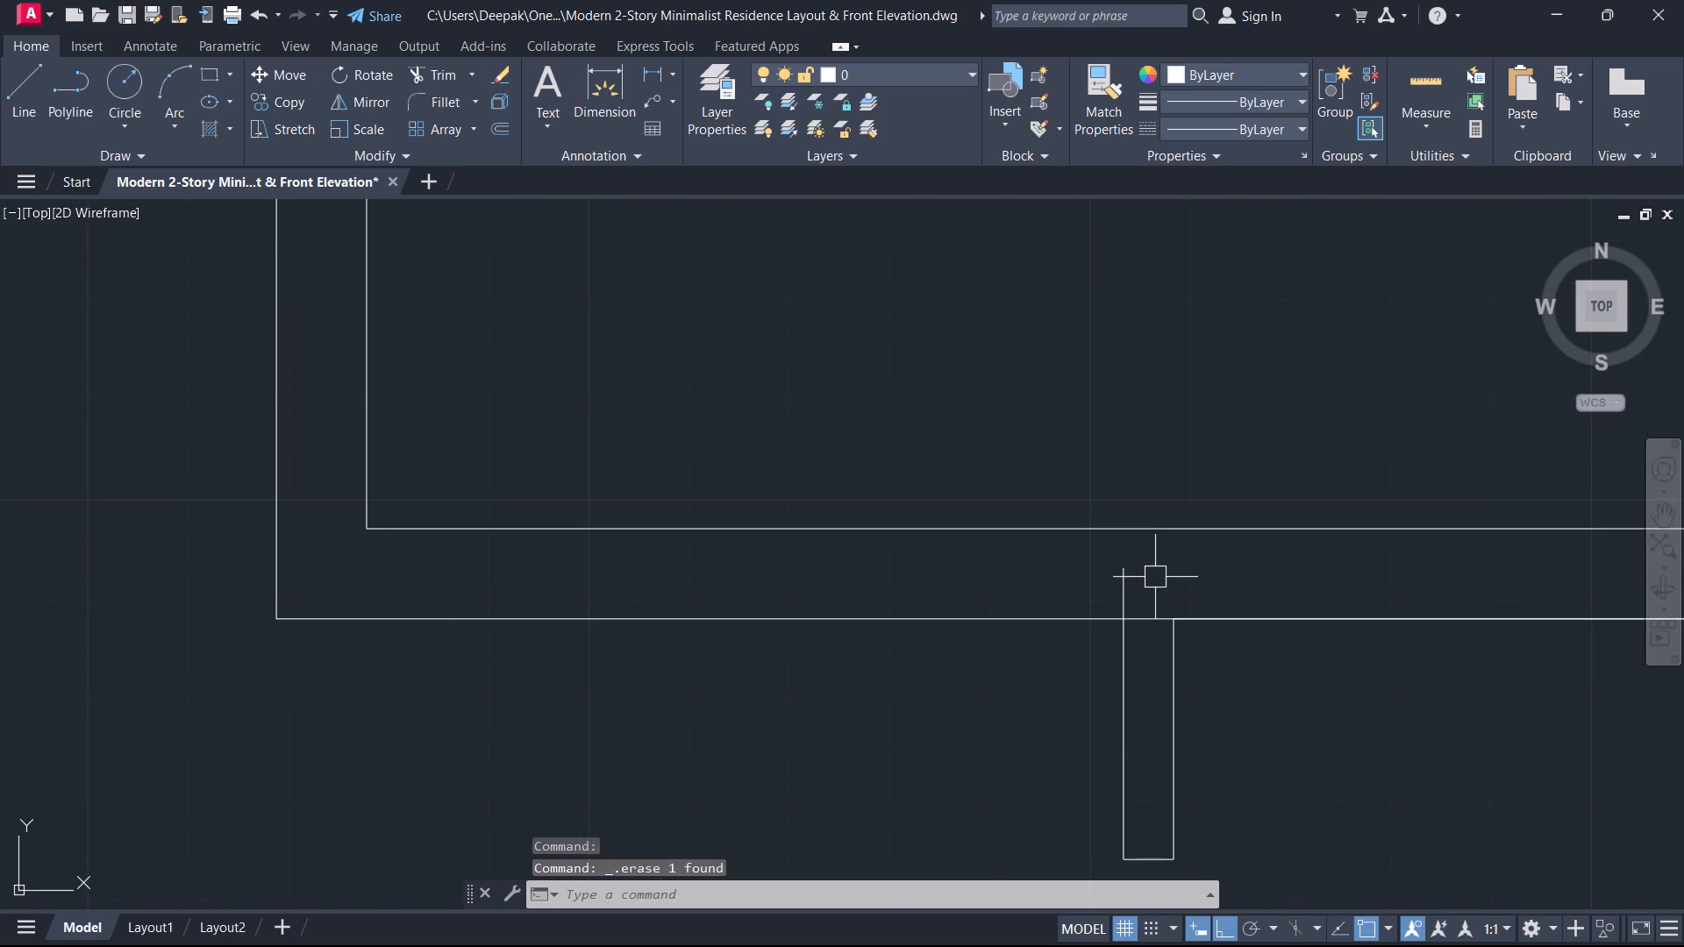
{"action": "type", "text": "tr"}
{"action": "key", "text": "space"}
{"action": "left_click", "coordinate": [1154, 579]}
{"action": "left_click", "coordinate": [1052, 593]}
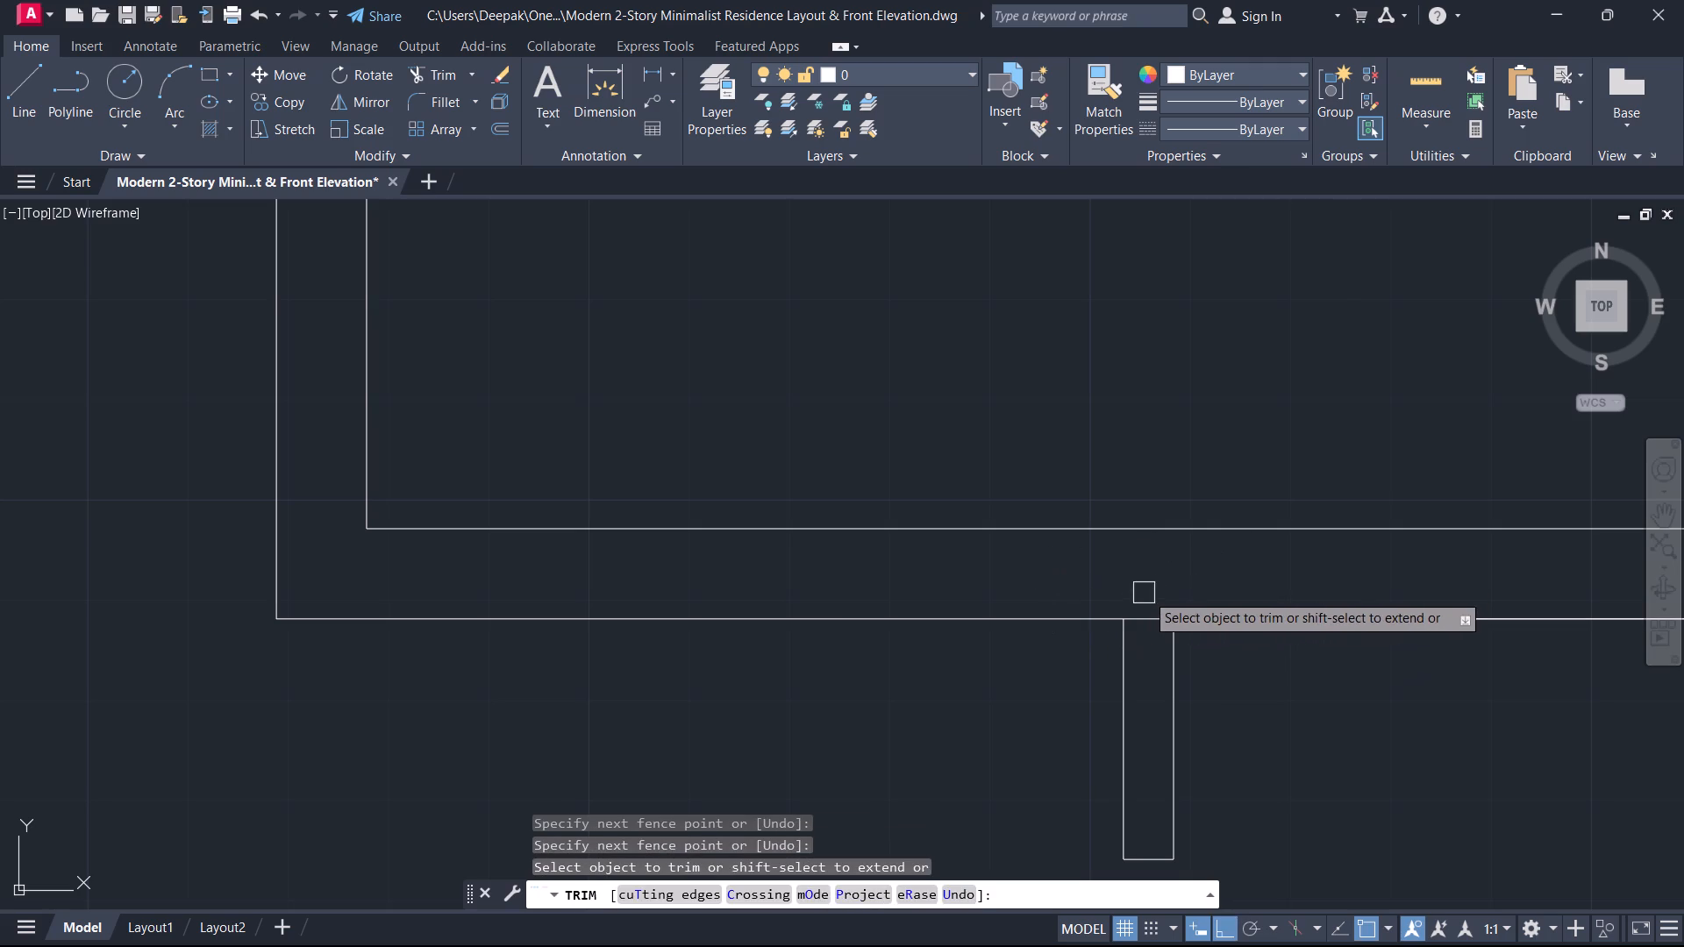
{"action": "left_click", "coordinate": [1146, 592]}
{"action": "left_click", "coordinate": [1145, 632]}
{"action": "key", "text": "Escape"}
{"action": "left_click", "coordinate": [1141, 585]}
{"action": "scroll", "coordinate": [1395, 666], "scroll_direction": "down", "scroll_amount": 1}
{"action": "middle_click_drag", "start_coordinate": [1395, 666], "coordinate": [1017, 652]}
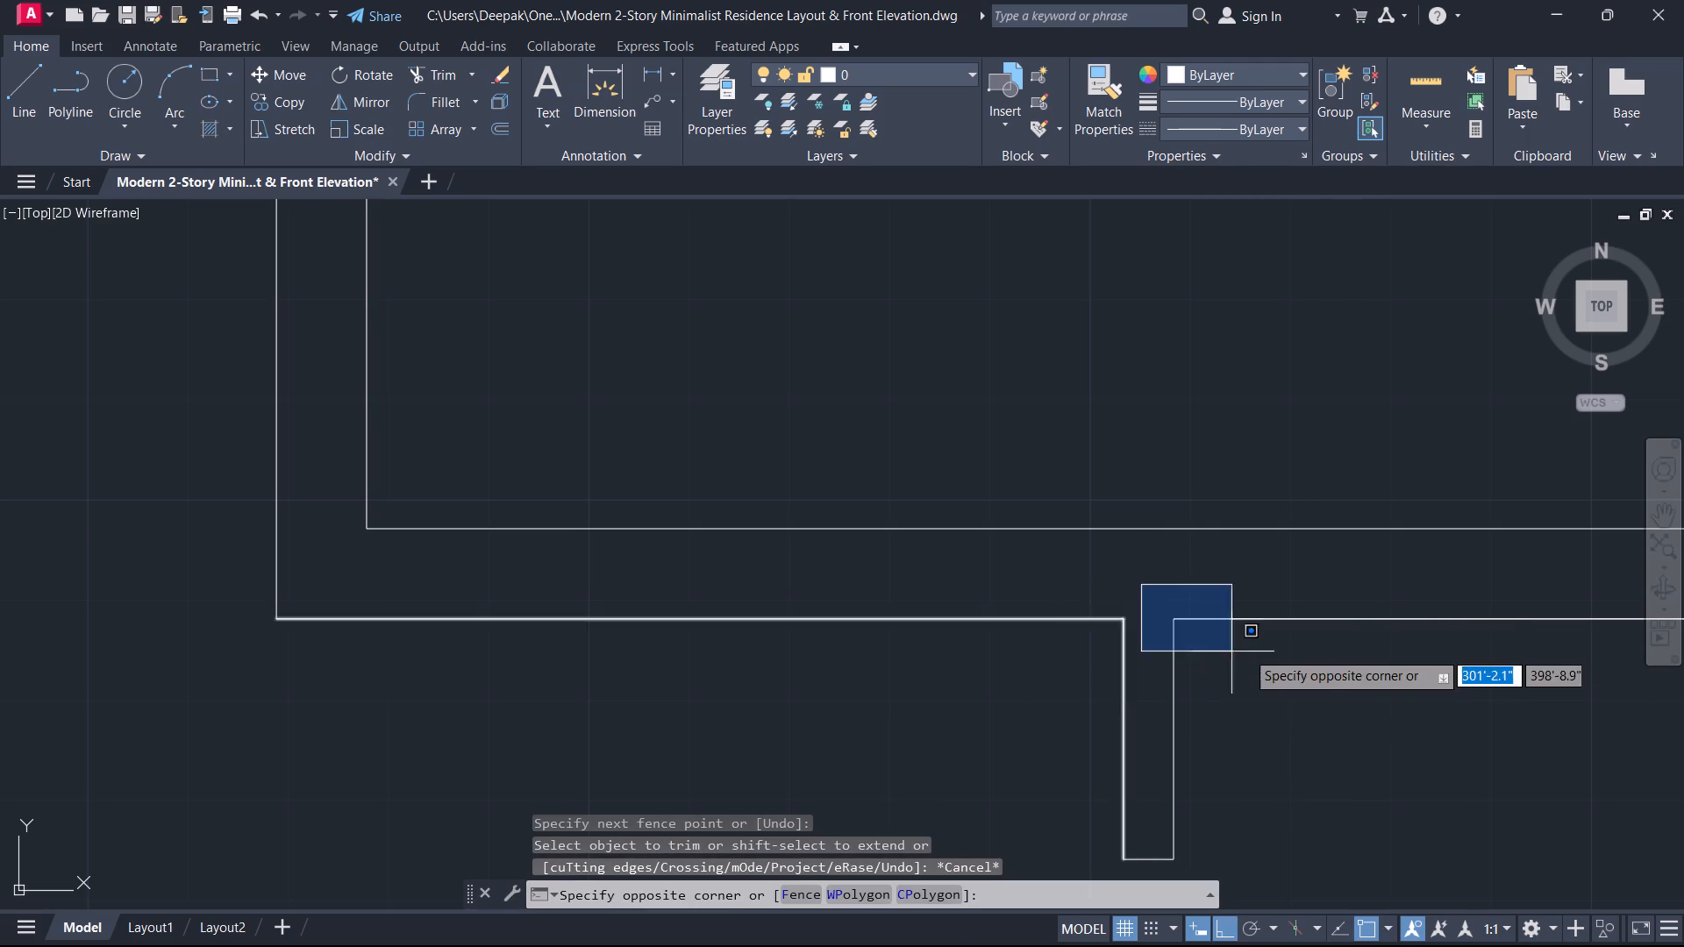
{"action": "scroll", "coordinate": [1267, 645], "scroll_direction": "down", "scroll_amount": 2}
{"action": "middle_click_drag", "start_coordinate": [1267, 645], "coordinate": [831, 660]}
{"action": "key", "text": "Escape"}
Delete one of the overlapping duplicate lines between the short partition and the inner right wall.
{"action": "left_click", "coordinate": [994, 644]}
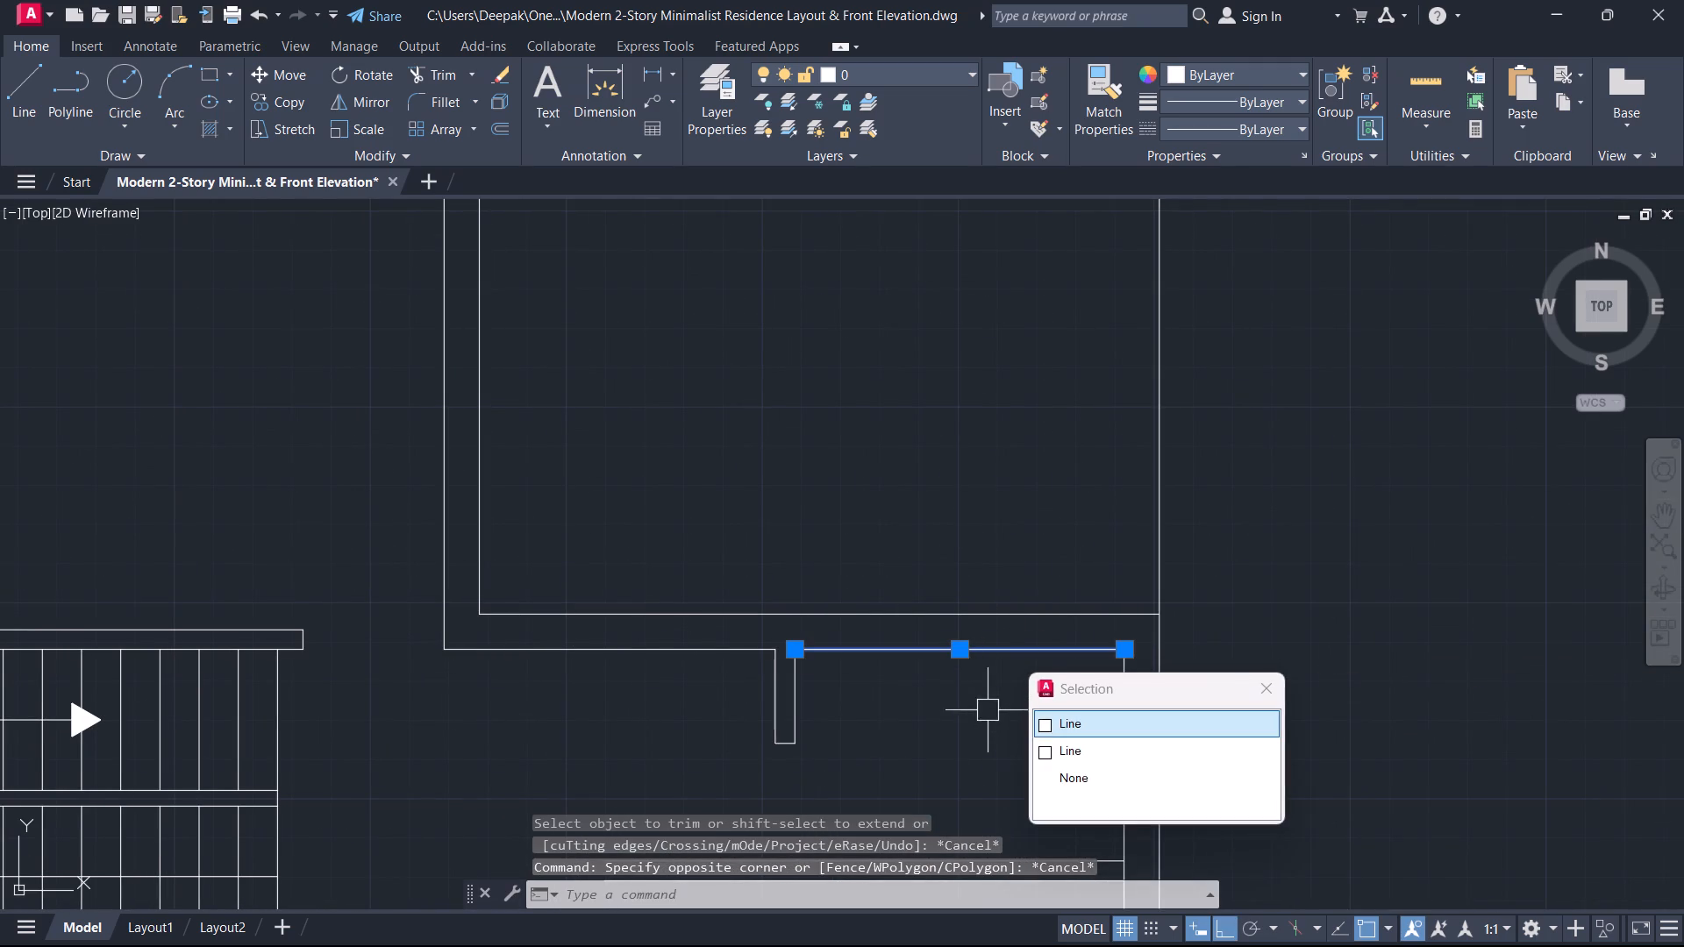
{"action": "left_click", "coordinate": [1063, 716]}
{"action": "key", "text": "Delete"}
Fillet the moved horizontal wall's upper line with the inner right wall line above it to form a corner.
{"action": "scroll", "coordinate": [1042, 744], "scroll_direction": "down", "scroll_amount": 3}
{"action": "middle_click_drag", "start_coordinate": [1032, 741], "coordinate": [1027, 737]}
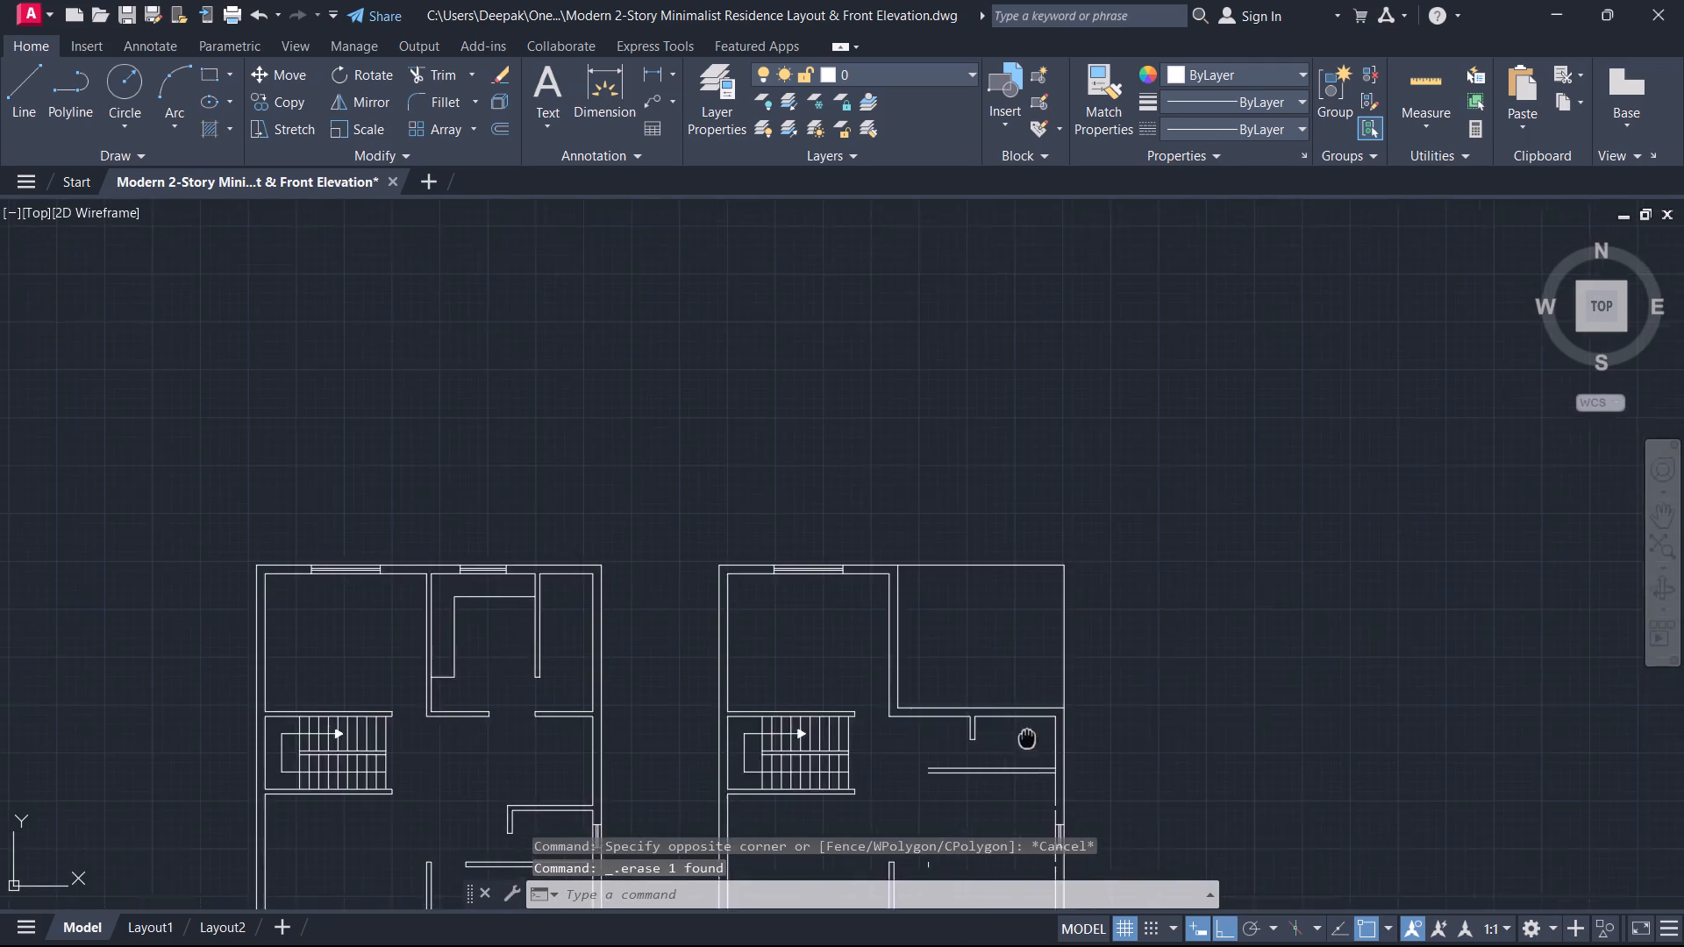
{"action": "middle_click_drag", "start_coordinate": [1027, 737], "coordinate": [1106, 595]}
{"action": "scroll", "coordinate": [1107, 611], "scroll_direction": "up", "scroll_amount": 2}
{"action": "middle_click_drag", "start_coordinate": [1112, 639], "coordinate": [1117, 498]}
{"action": "scroll", "coordinate": [1160, 605], "scroll_direction": "up", "scroll_amount": 2}
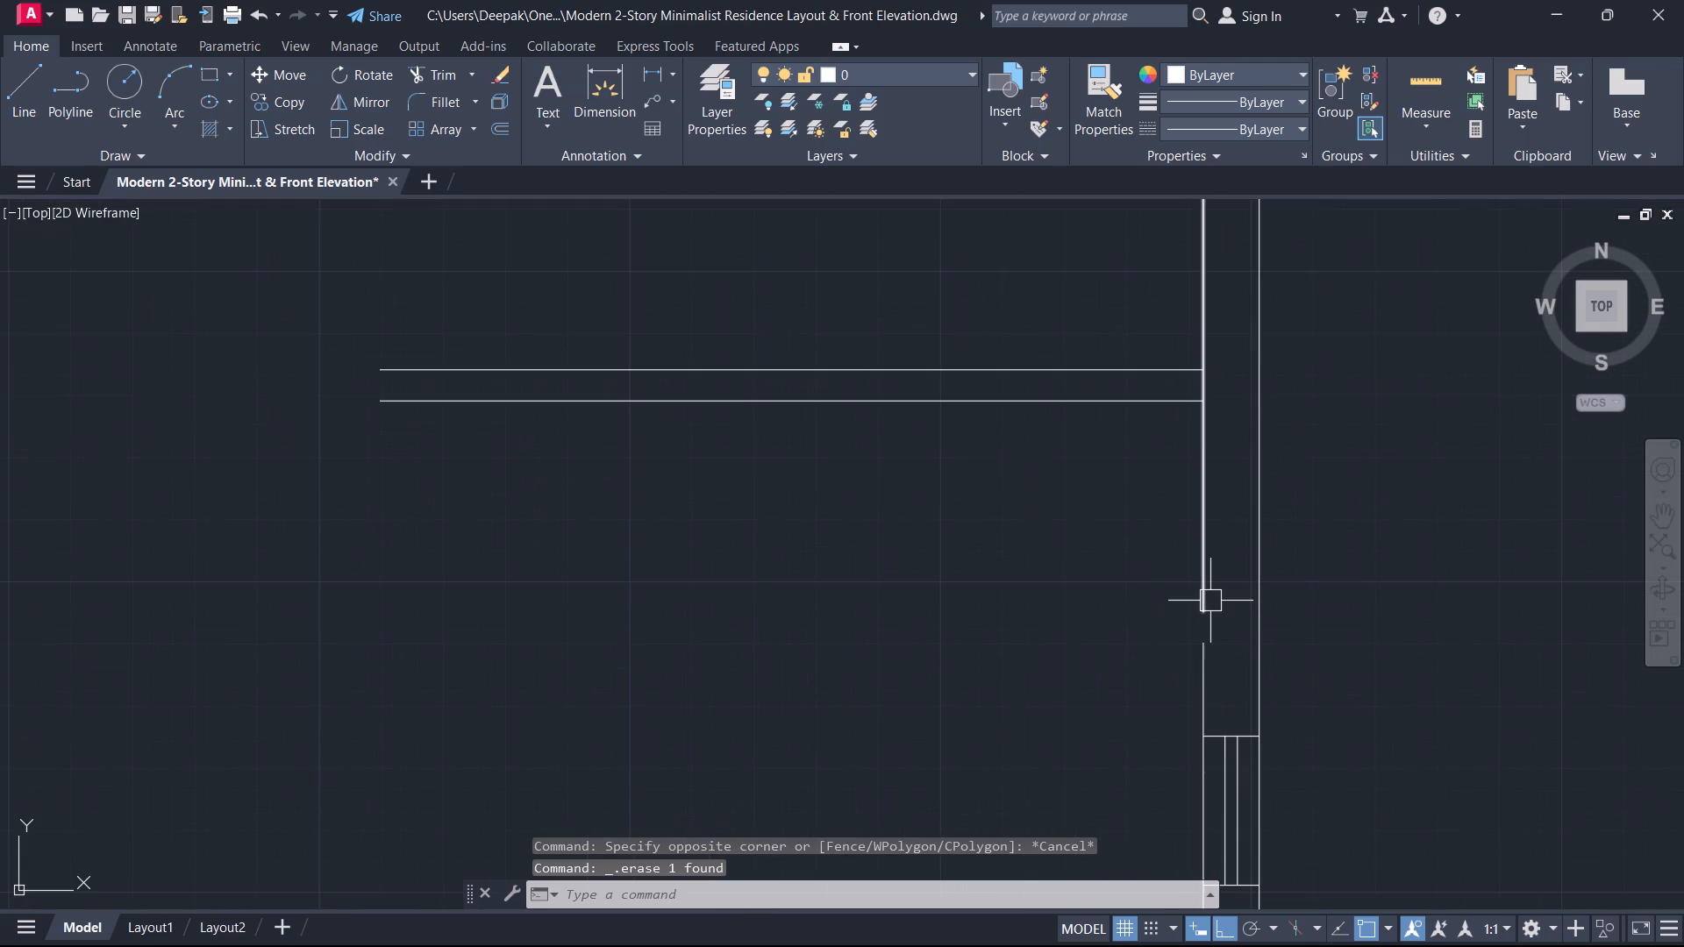
{"action": "key", "text": "f"}
{"action": "key", "text": "space"}
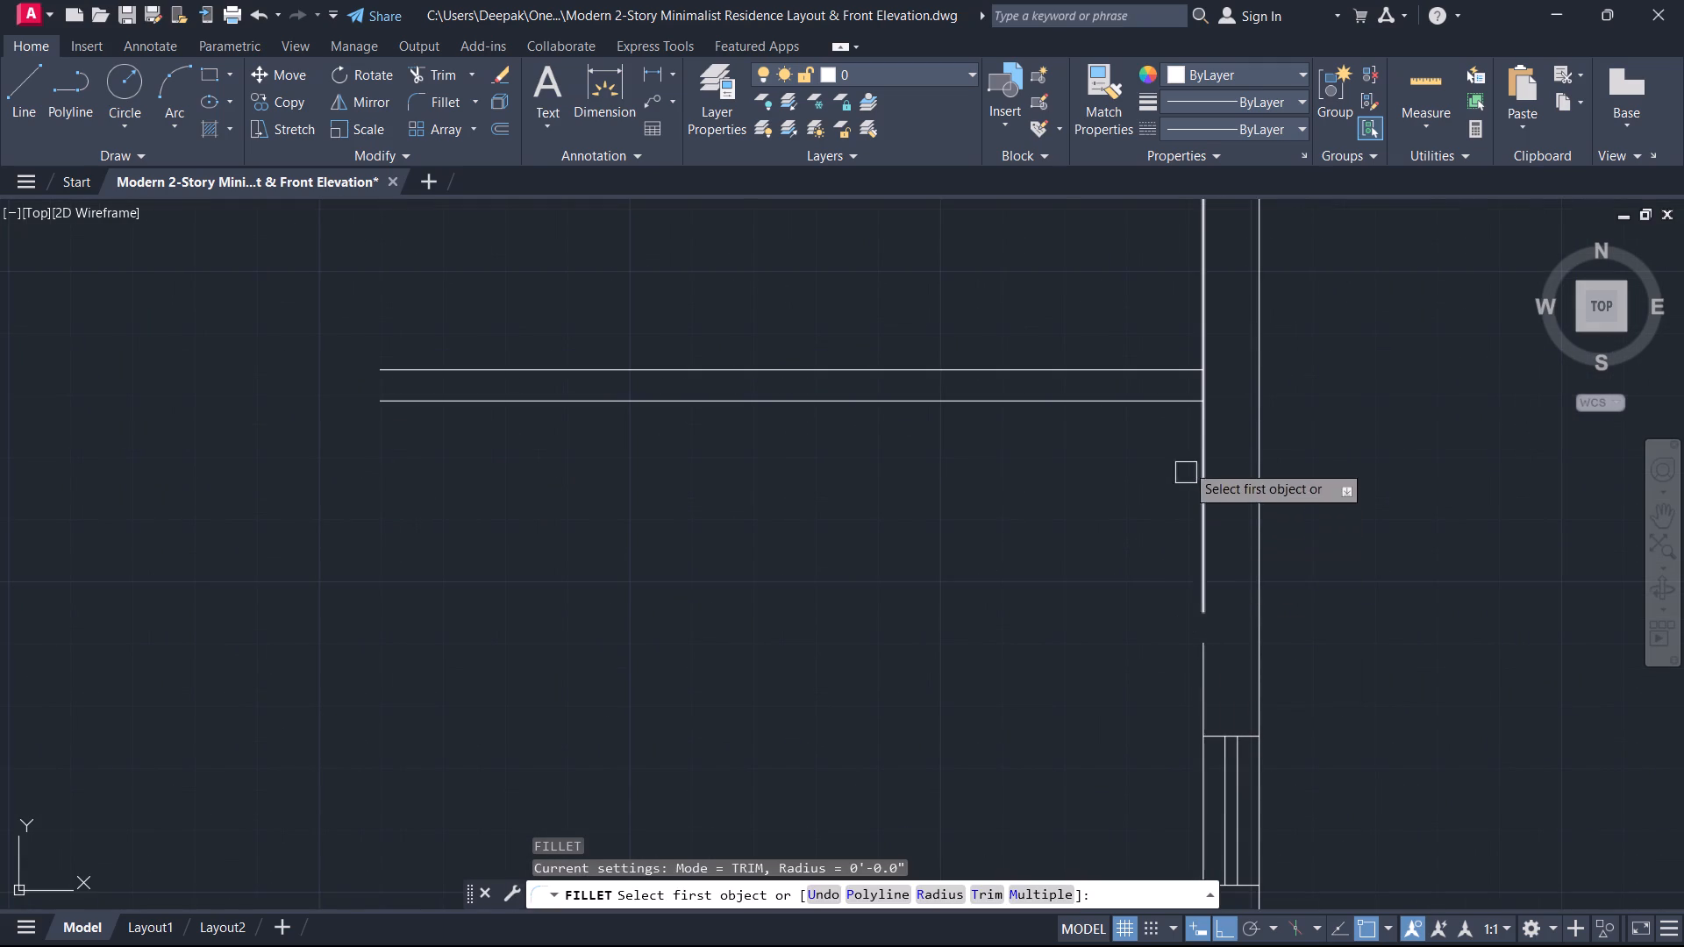
{"action": "left_click", "coordinate": [1167, 374]}
{"action": "left_click", "coordinate": [1199, 341]}
{"action": "key", "text": "Escape"}
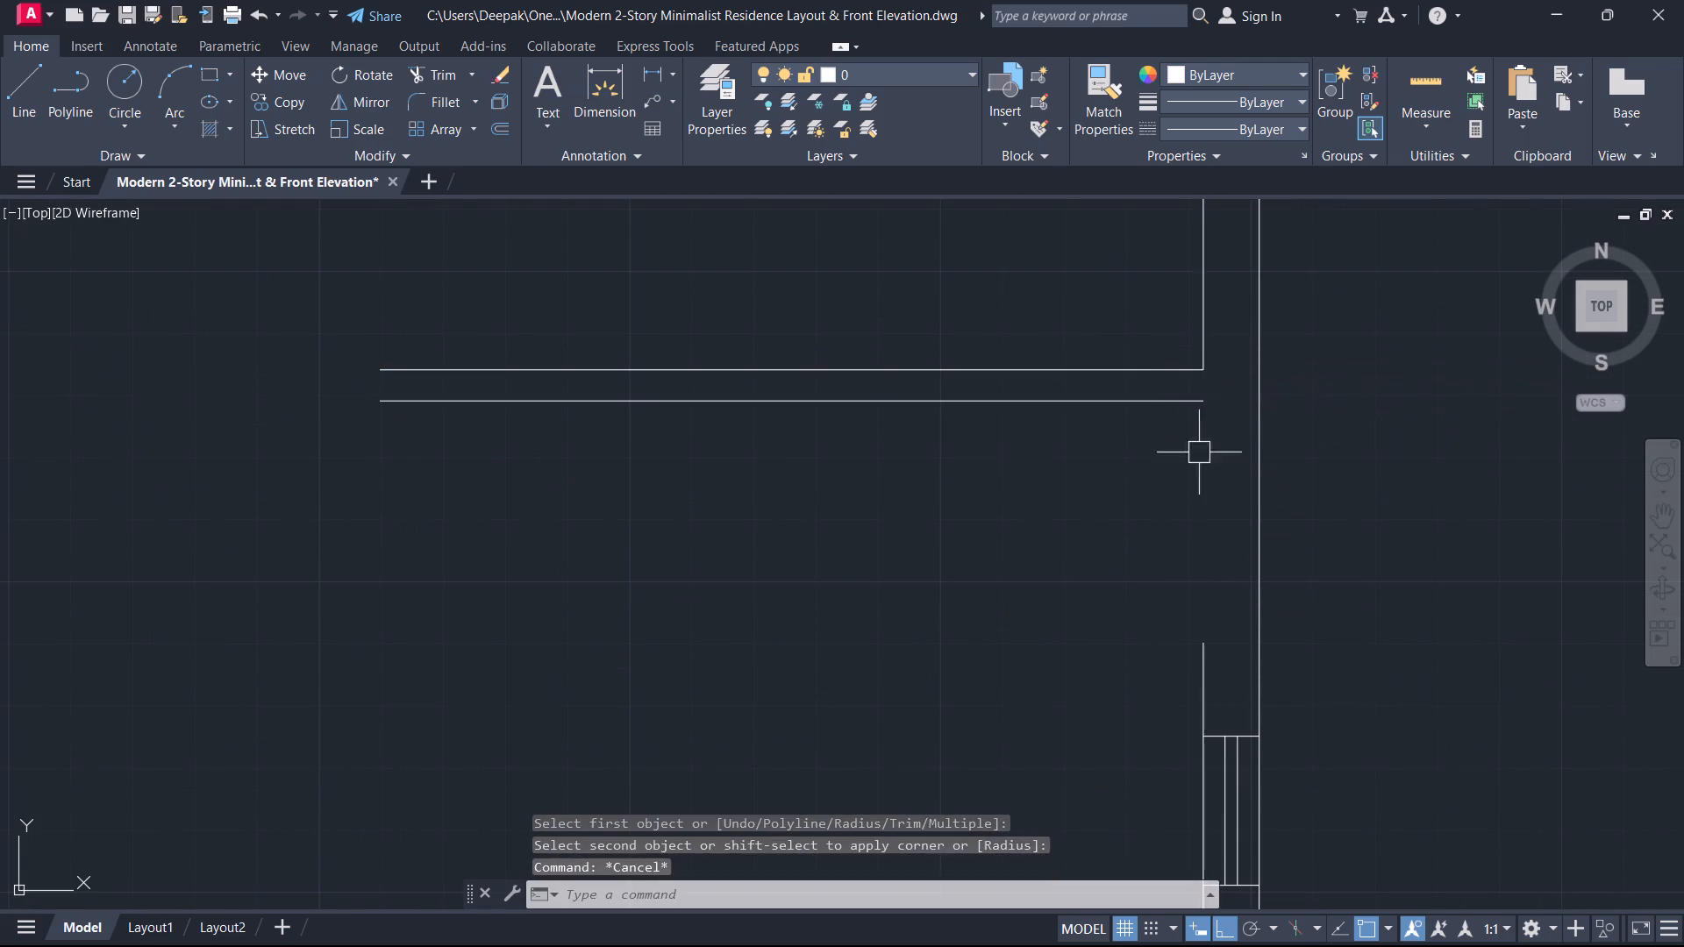
Fillet the moved horizontal wall's lower line with the inner right wall line below it to form a corner.
{"action": "scroll", "coordinate": [1217, 535], "scroll_direction": "down", "scroll_amount": 1}
{"action": "key", "text": "space"}
{"action": "left_click", "coordinate": [1145, 453]}
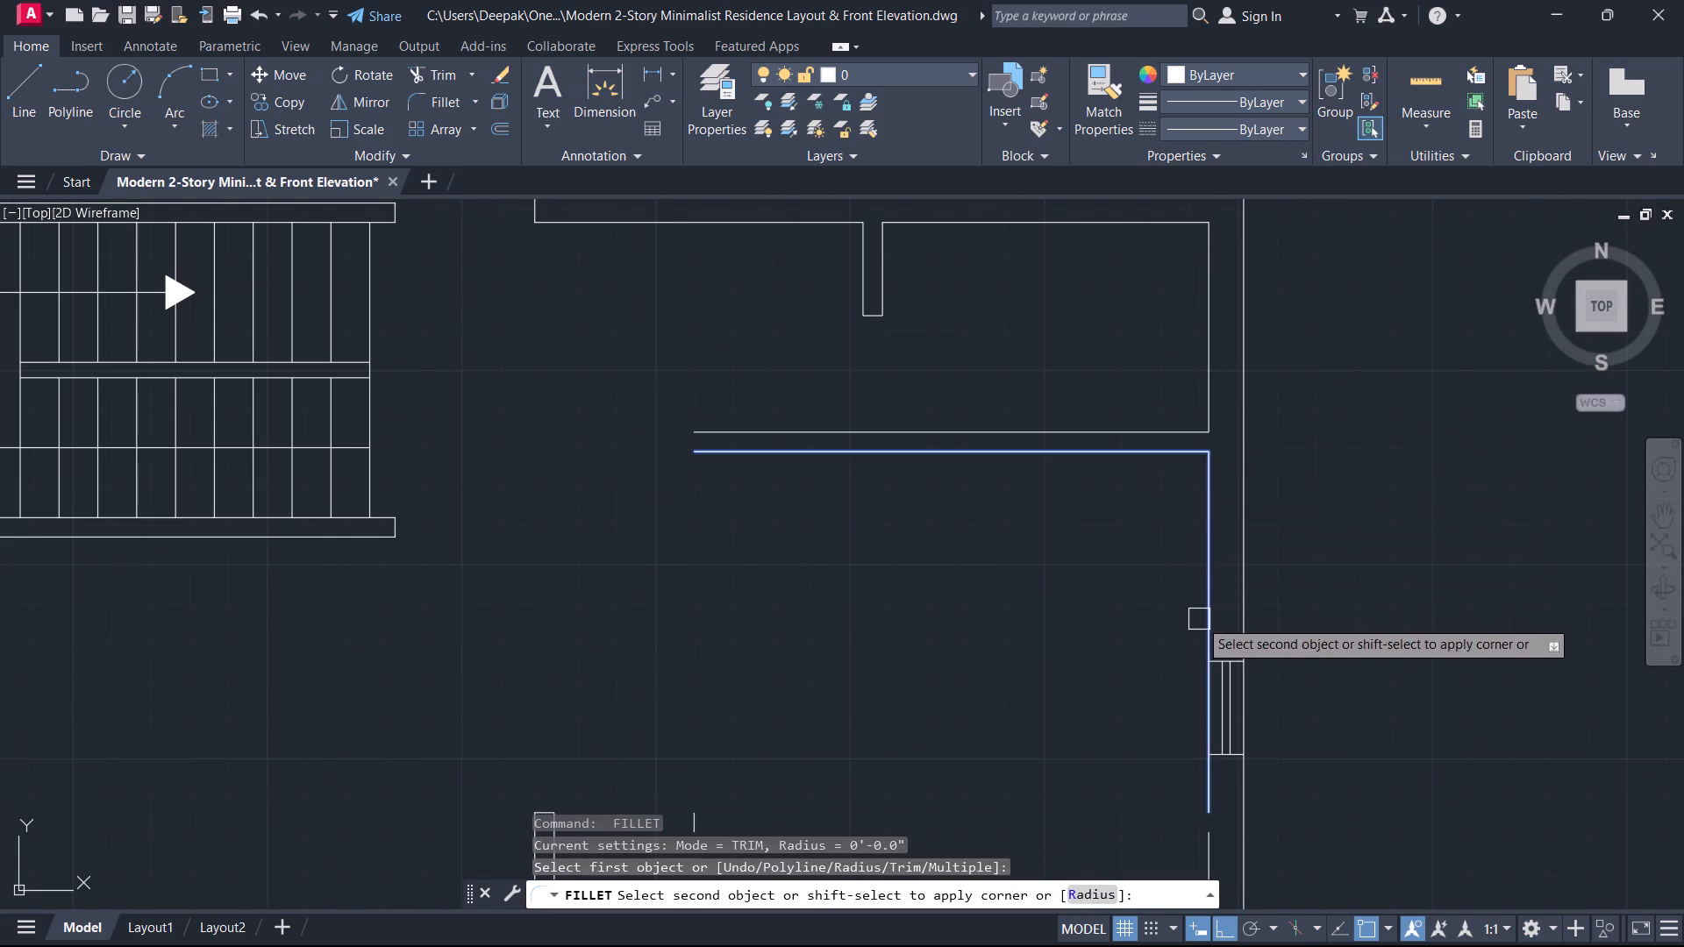
{"action": "left_click", "coordinate": [1199, 619]}
{"action": "key", "text": "Escape"}
Move the window in the second floor's right outer wall up into the small room above the horizontal partition.
{"action": "left_click", "coordinate": [1178, 616]}
{"action": "left_click", "coordinate": [1354, 807]}
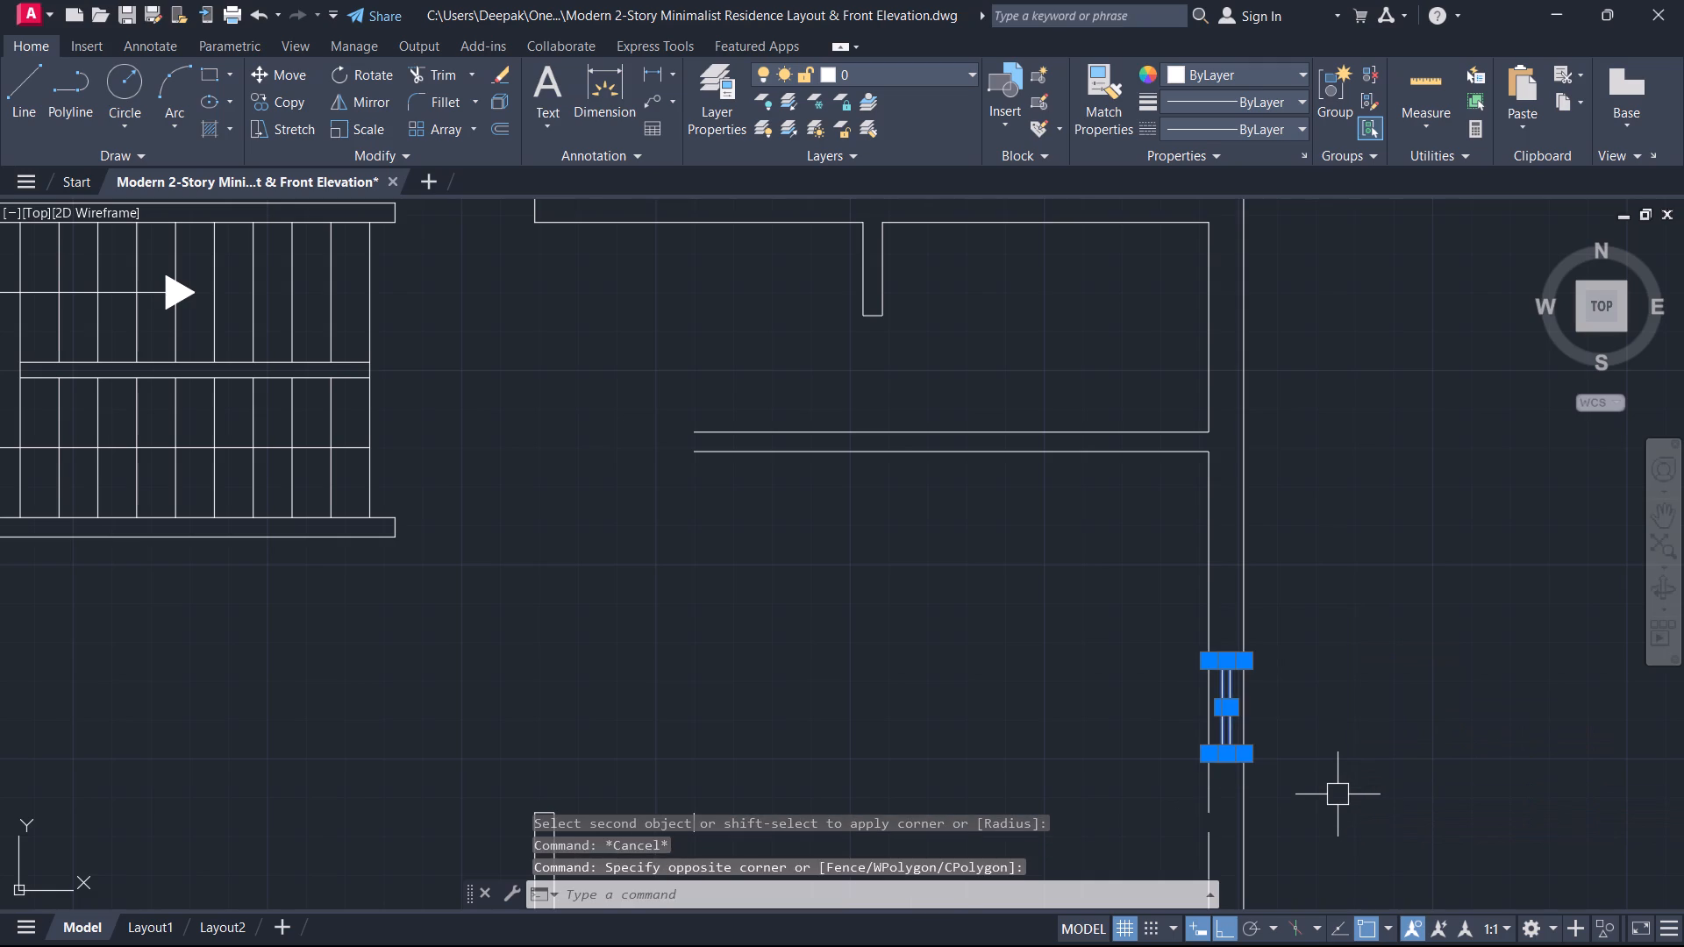
{"action": "key", "text": "c"}
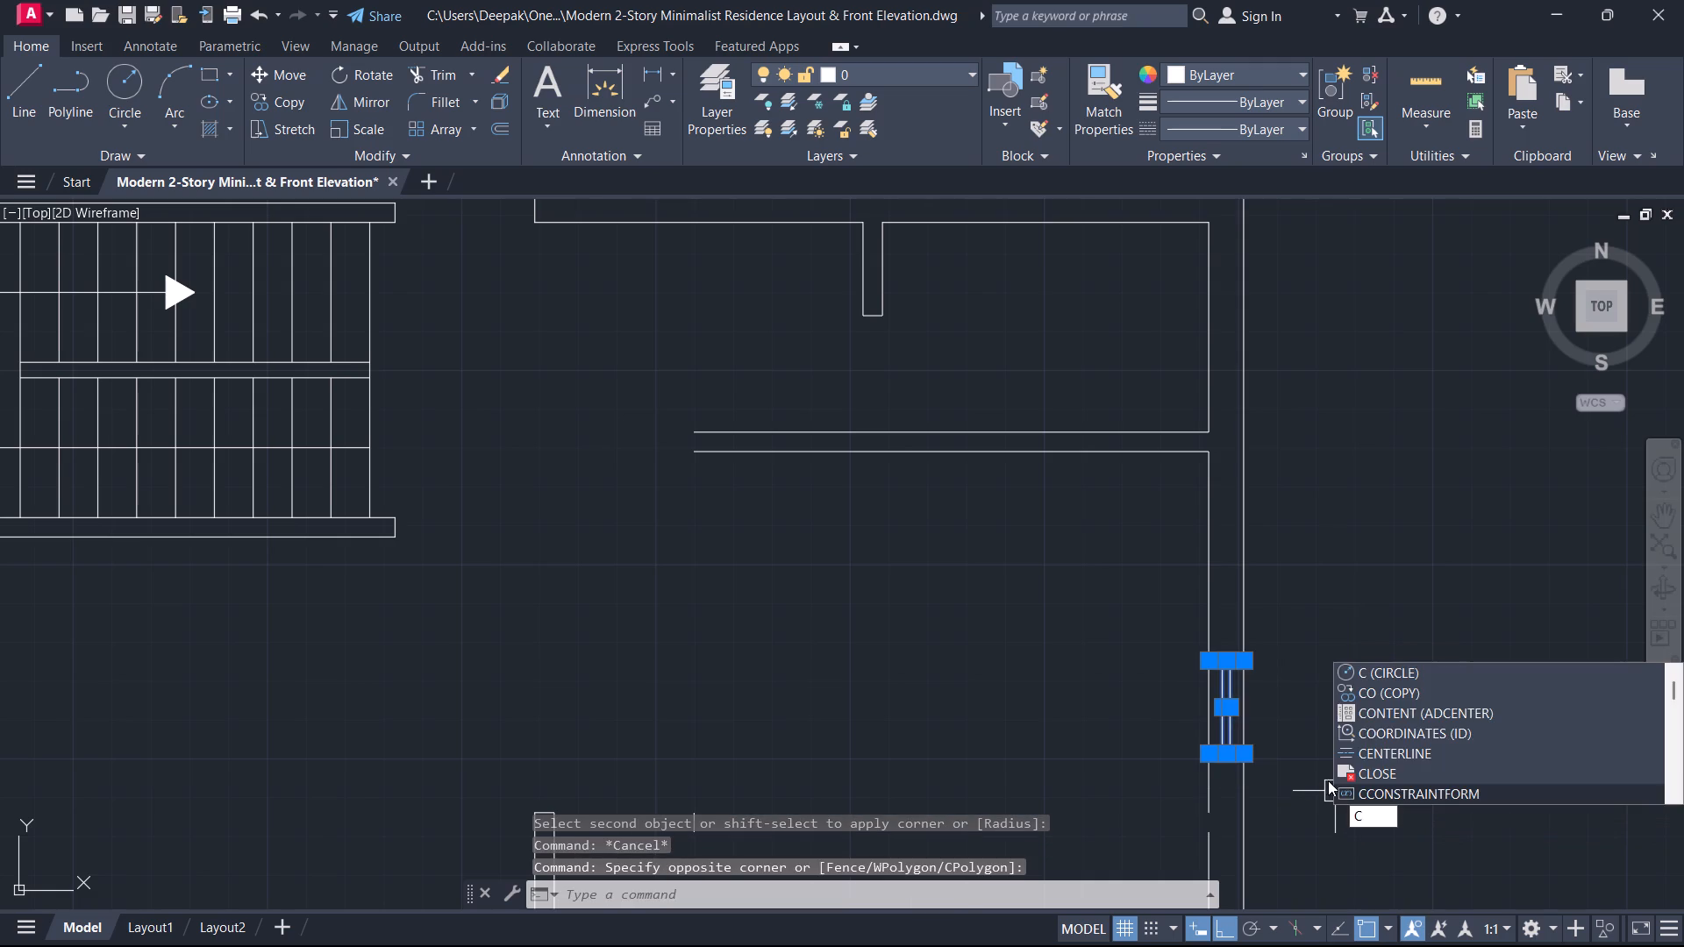
{"action": "key", "text": "BackSpace"}
{"action": "type", "text": "m"}
{"action": "key", "text": "space"}
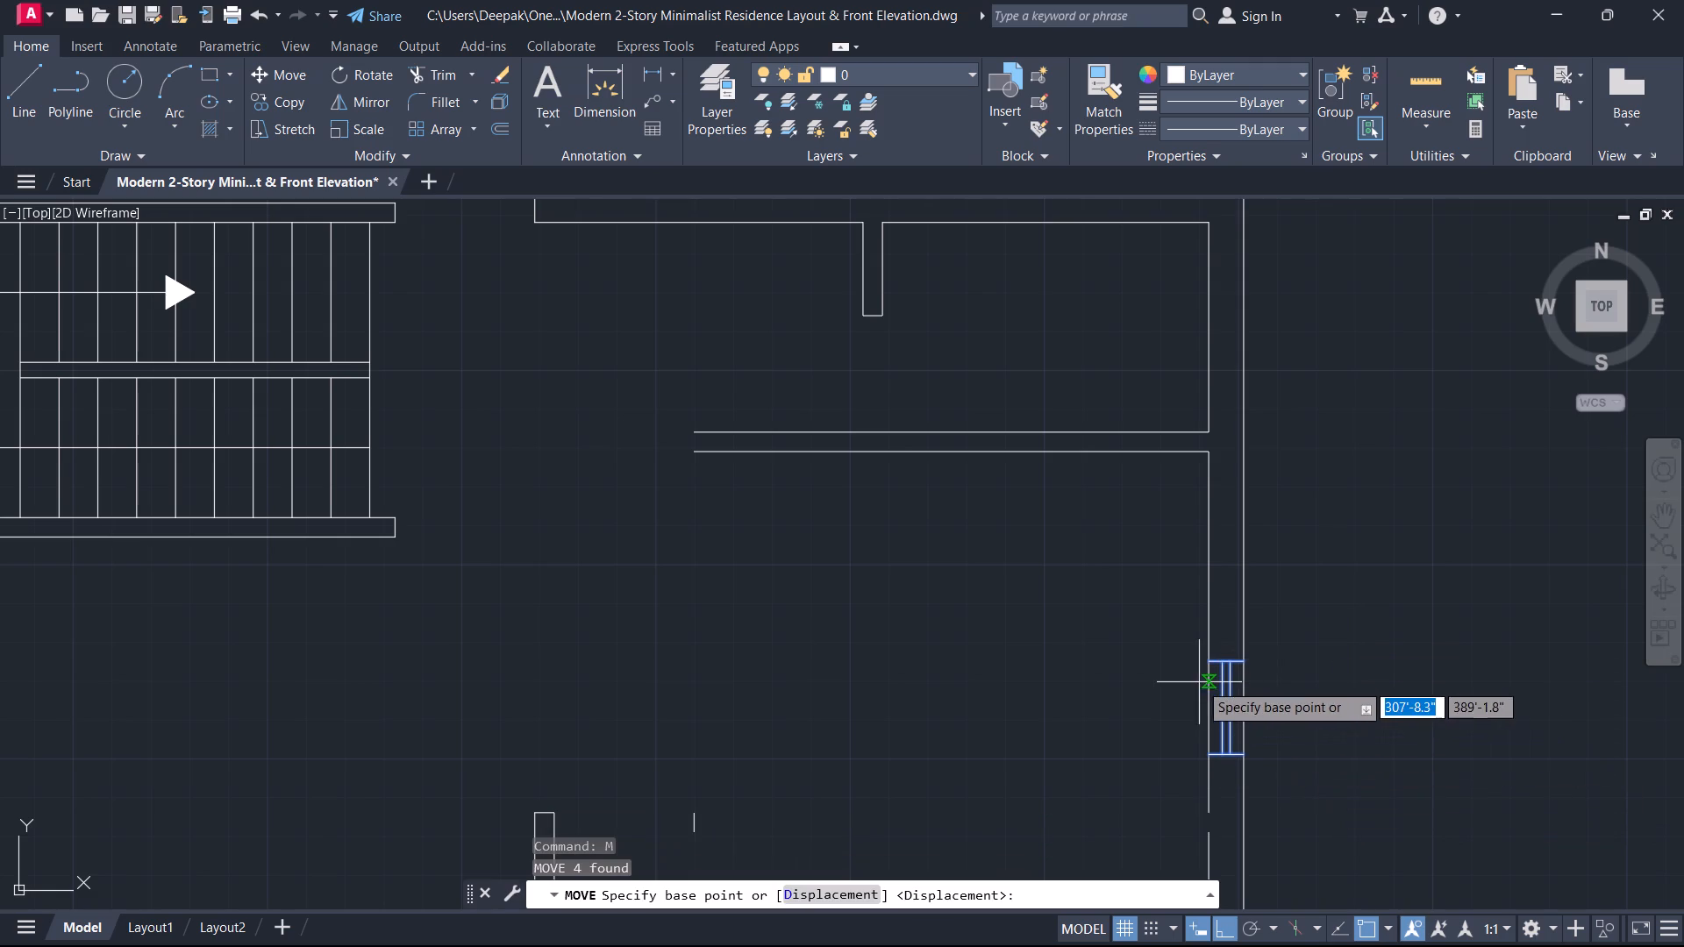
{"action": "scroll", "coordinate": [1208, 708], "scroll_direction": "up", "scroll_amount": 2}
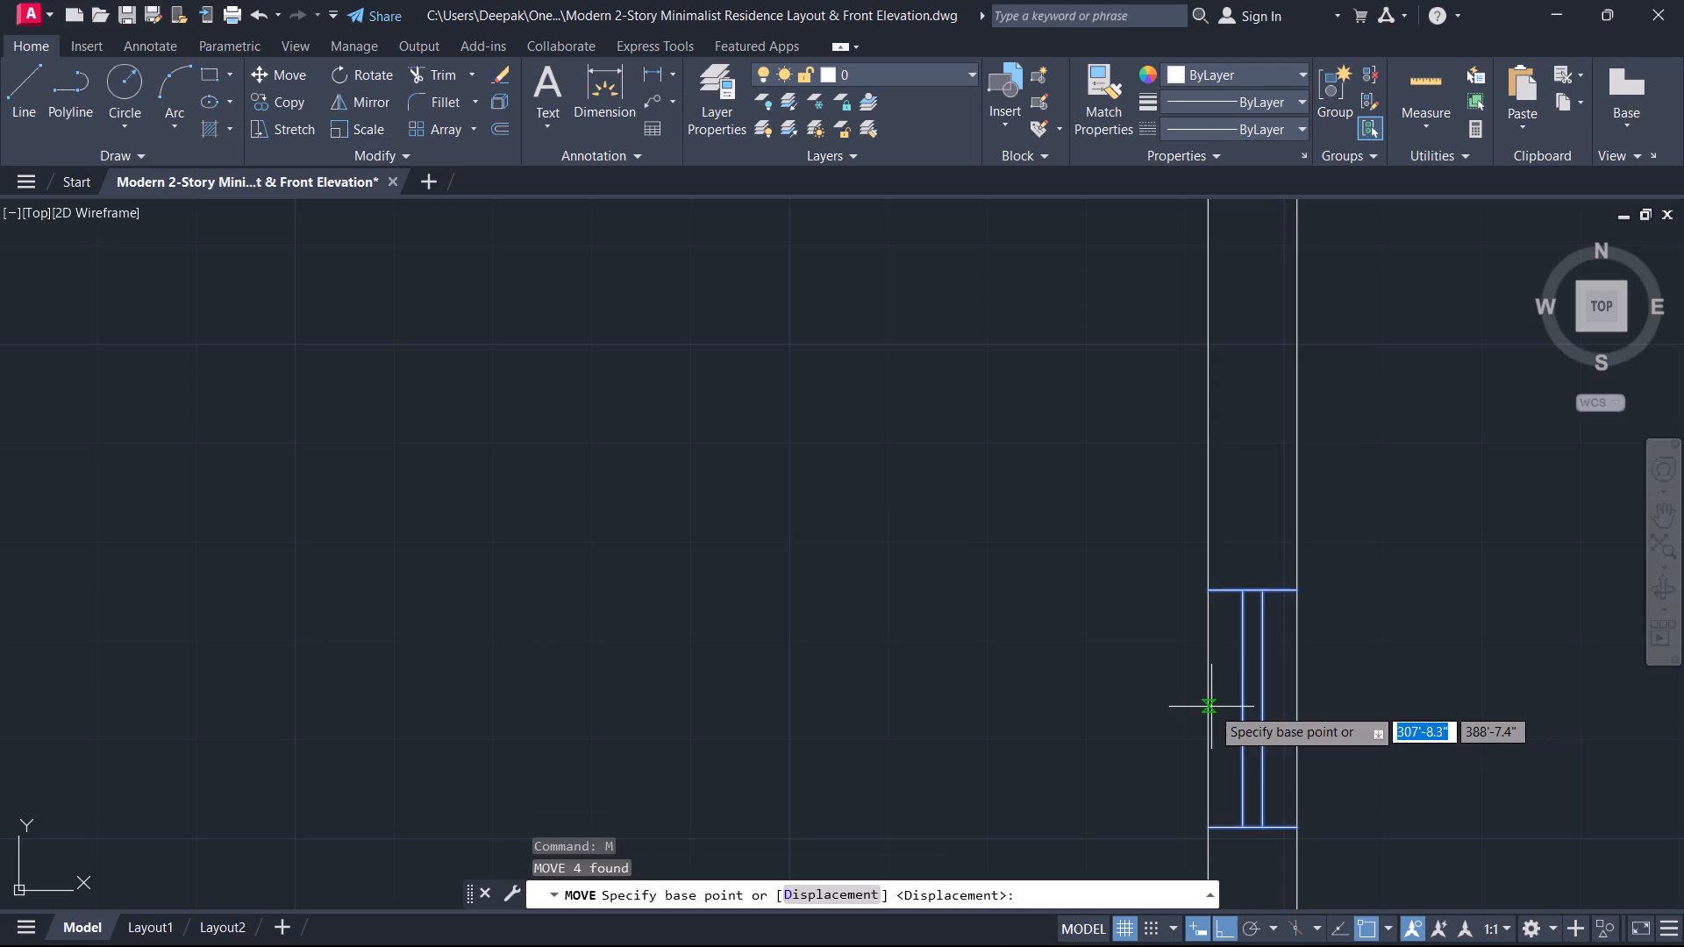
{"action": "left_click", "coordinate": [1211, 707]}
{"action": "scroll", "coordinate": [1202, 668], "scroll_direction": "down", "scroll_amount": 2}
{"action": "middle_click_drag", "start_coordinate": [1202, 668], "coordinate": [1197, 893]}
{"action": "left_click", "coordinate": [1200, 530]}
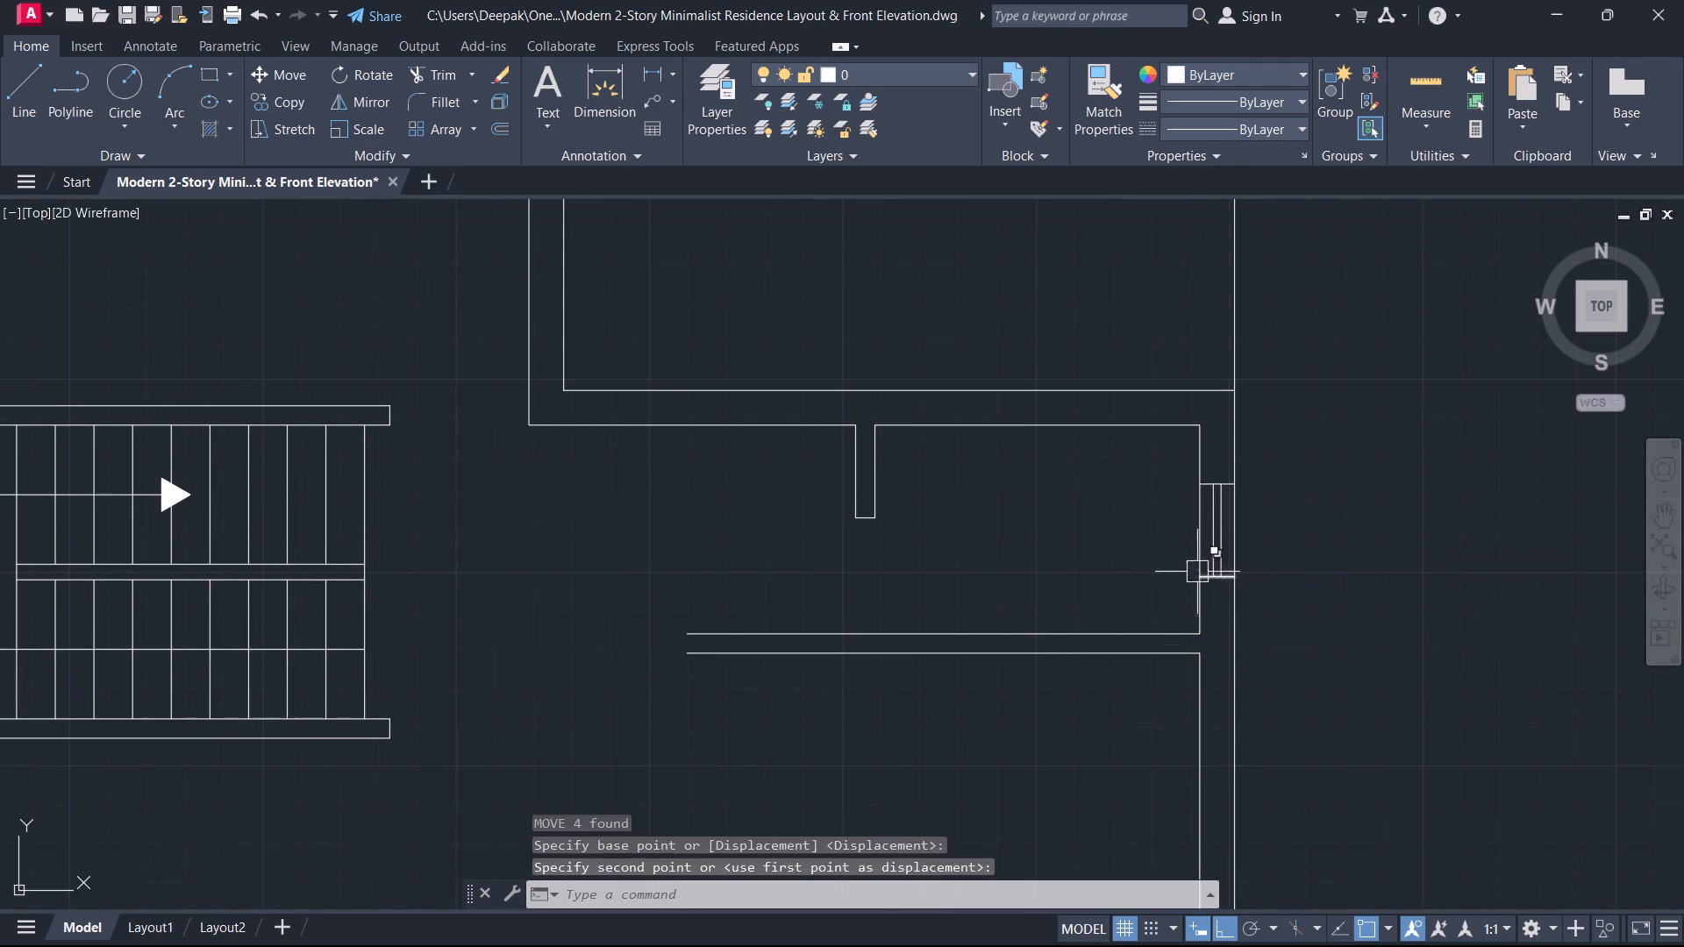
{"action": "key", "text": "Escape"}
Delete the lower segment of the inner right wall line in the second floor plan.
{"action": "scroll", "coordinate": [1192, 585], "scroll_direction": "down", "scroll_amount": 2}
{"action": "middle_click_drag", "start_coordinate": [1184, 591], "coordinate": [1324, 499]}
{"action": "middle_click_drag", "start_coordinate": [1228, 675], "coordinate": [1146, 625]}
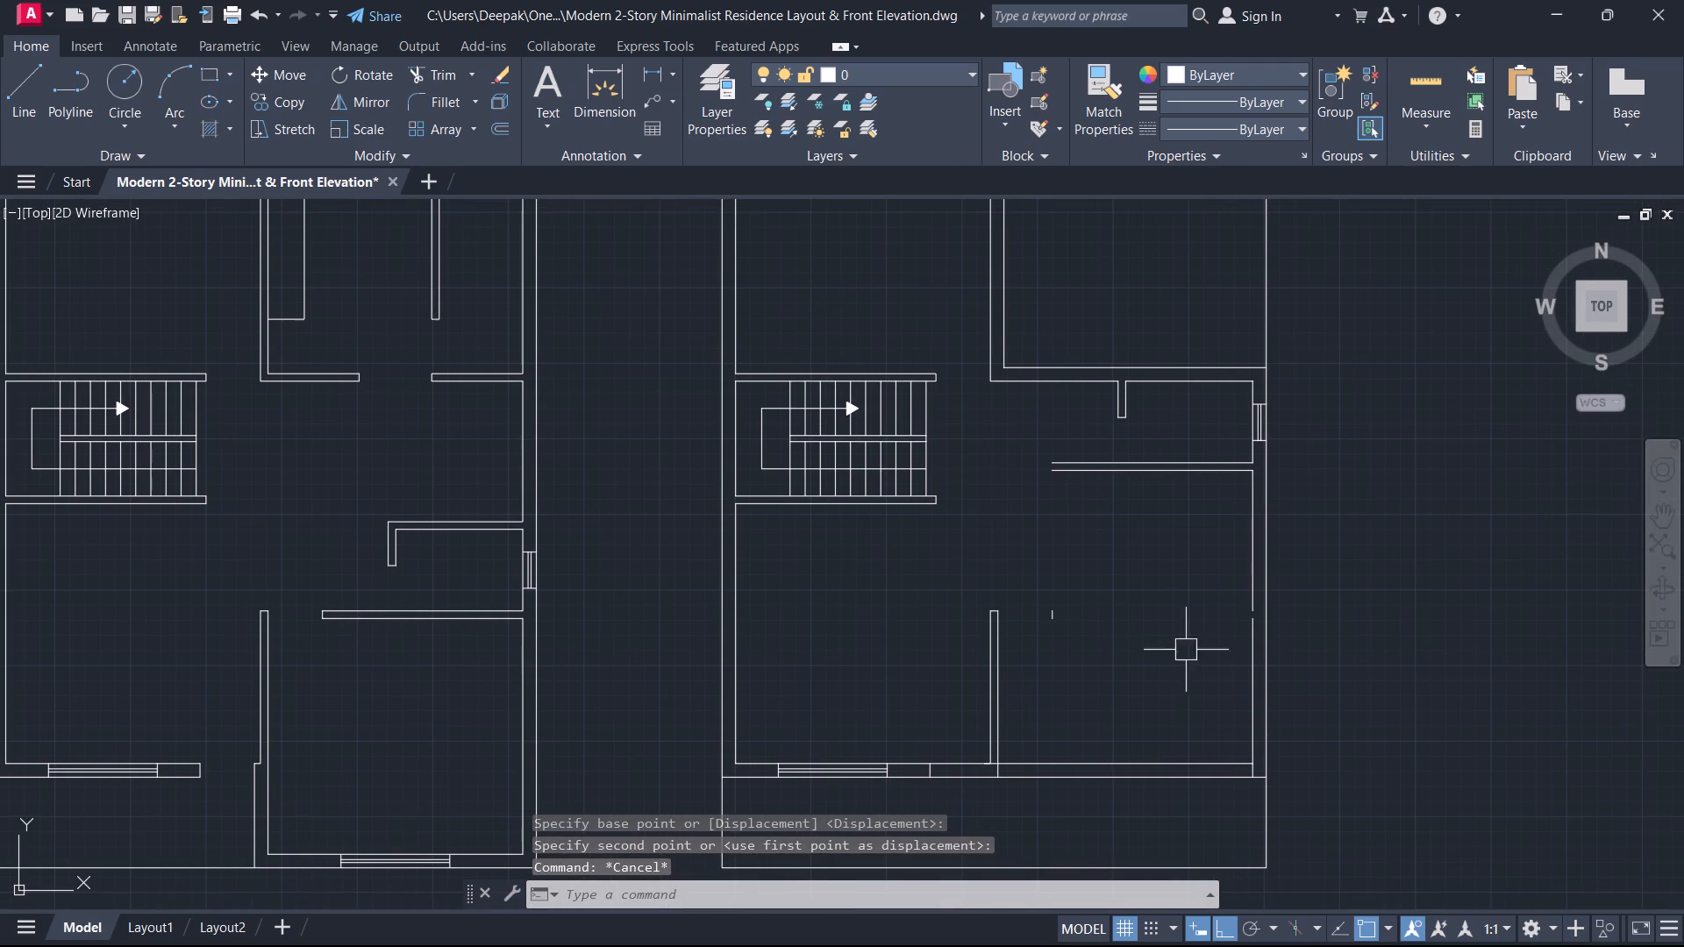
{"action": "scroll", "coordinate": [1252, 629], "scroll_direction": "up", "scroll_amount": 1}
{"action": "left_click", "coordinate": [1252, 642]}
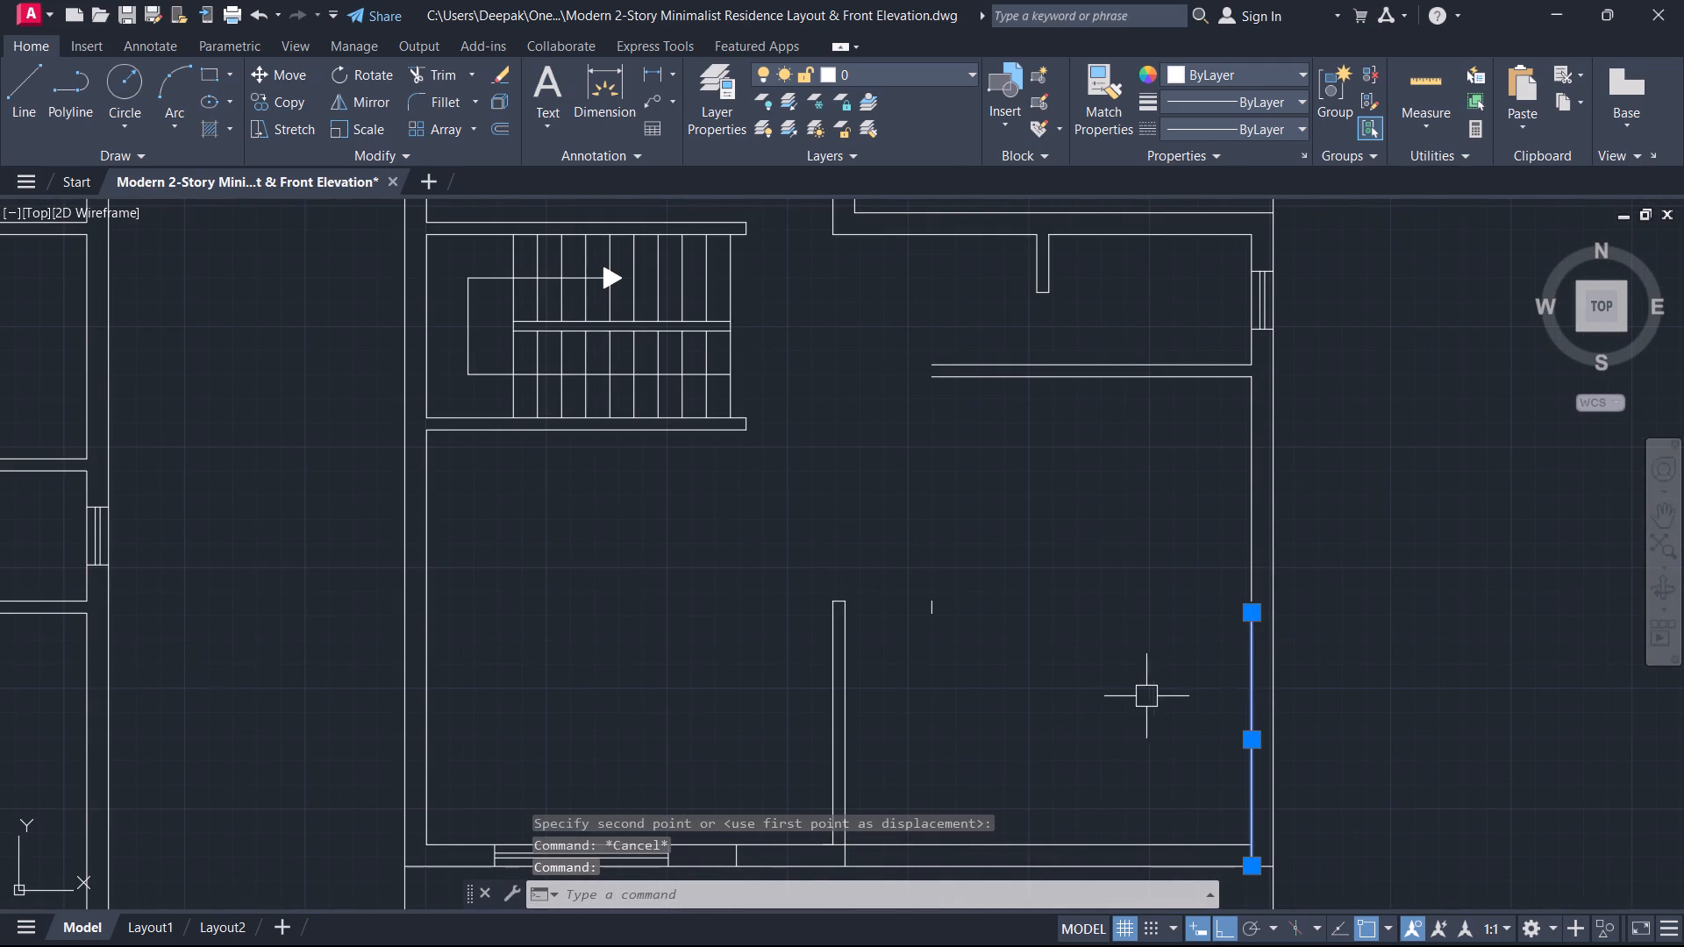
{"action": "key", "text": "Delete"}
Fillet the inner bottom wall line with the remaining inner right wall line to form the room's lower-right corner.
{"action": "scroll", "coordinate": [1133, 702], "scroll_direction": "down", "scroll_amount": 1}
{"action": "middle_click_drag", "start_coordinate": [1133, 702], "coordinate": [1323, 594]}
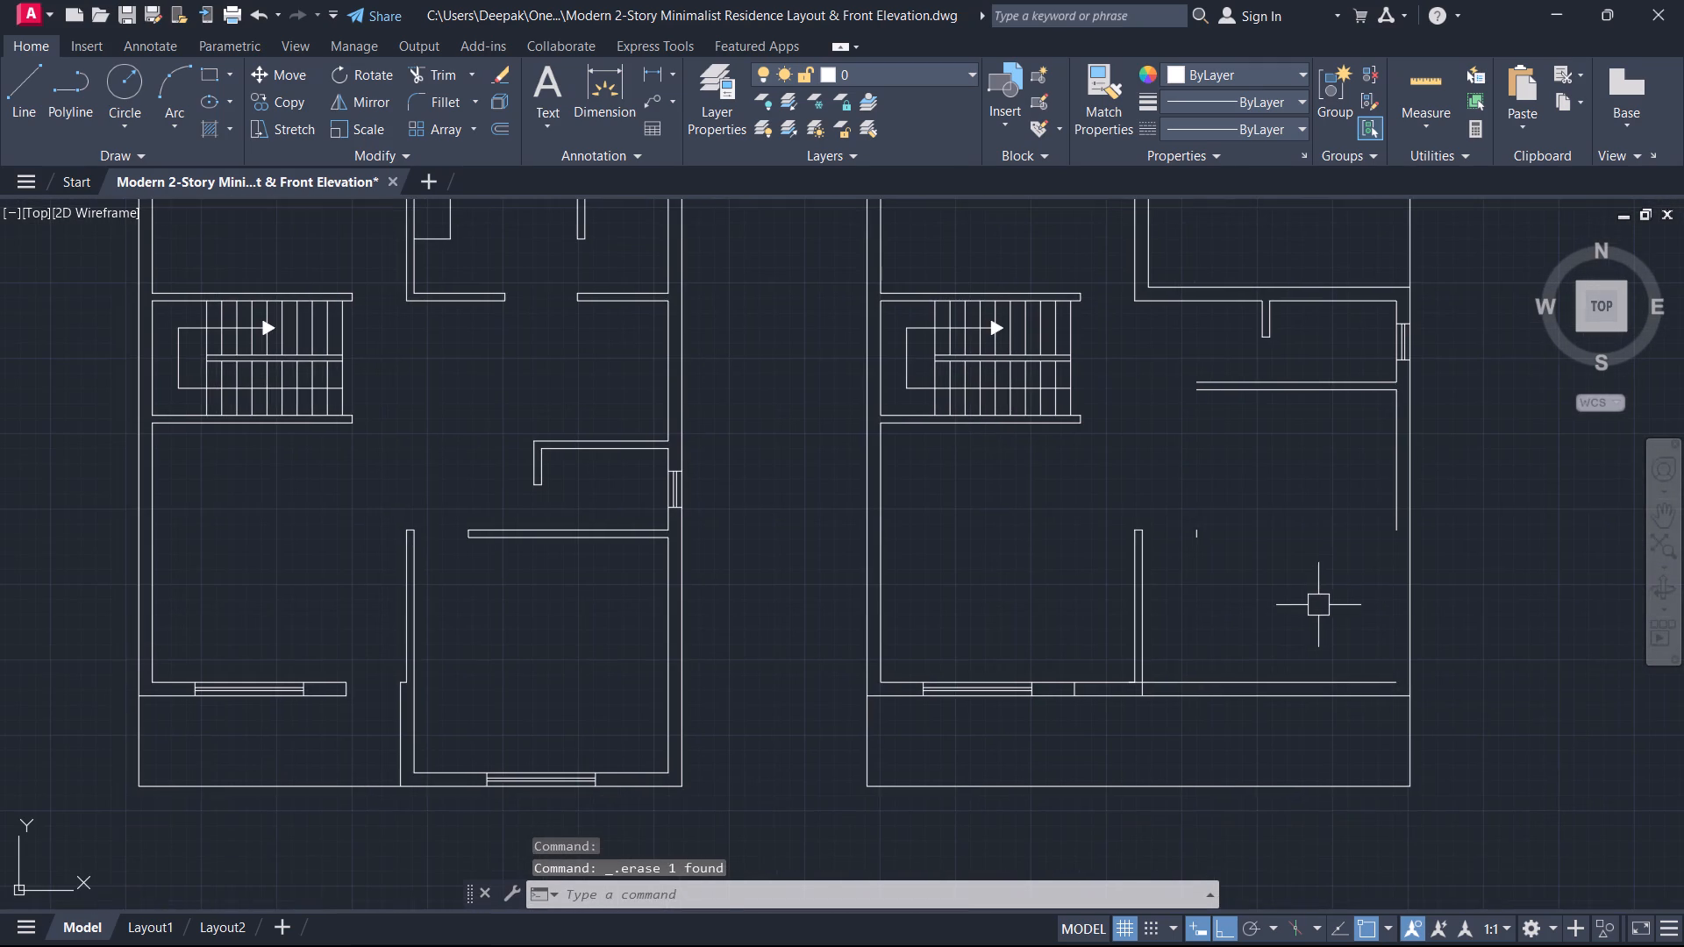
{"action": "key", "text": "f"}
{"action": "key", "text": "space"}
{"action": "left_click", "coordinate": [1334, 671]}
{"action": "left_click", "coordinate": [1333, 677]}
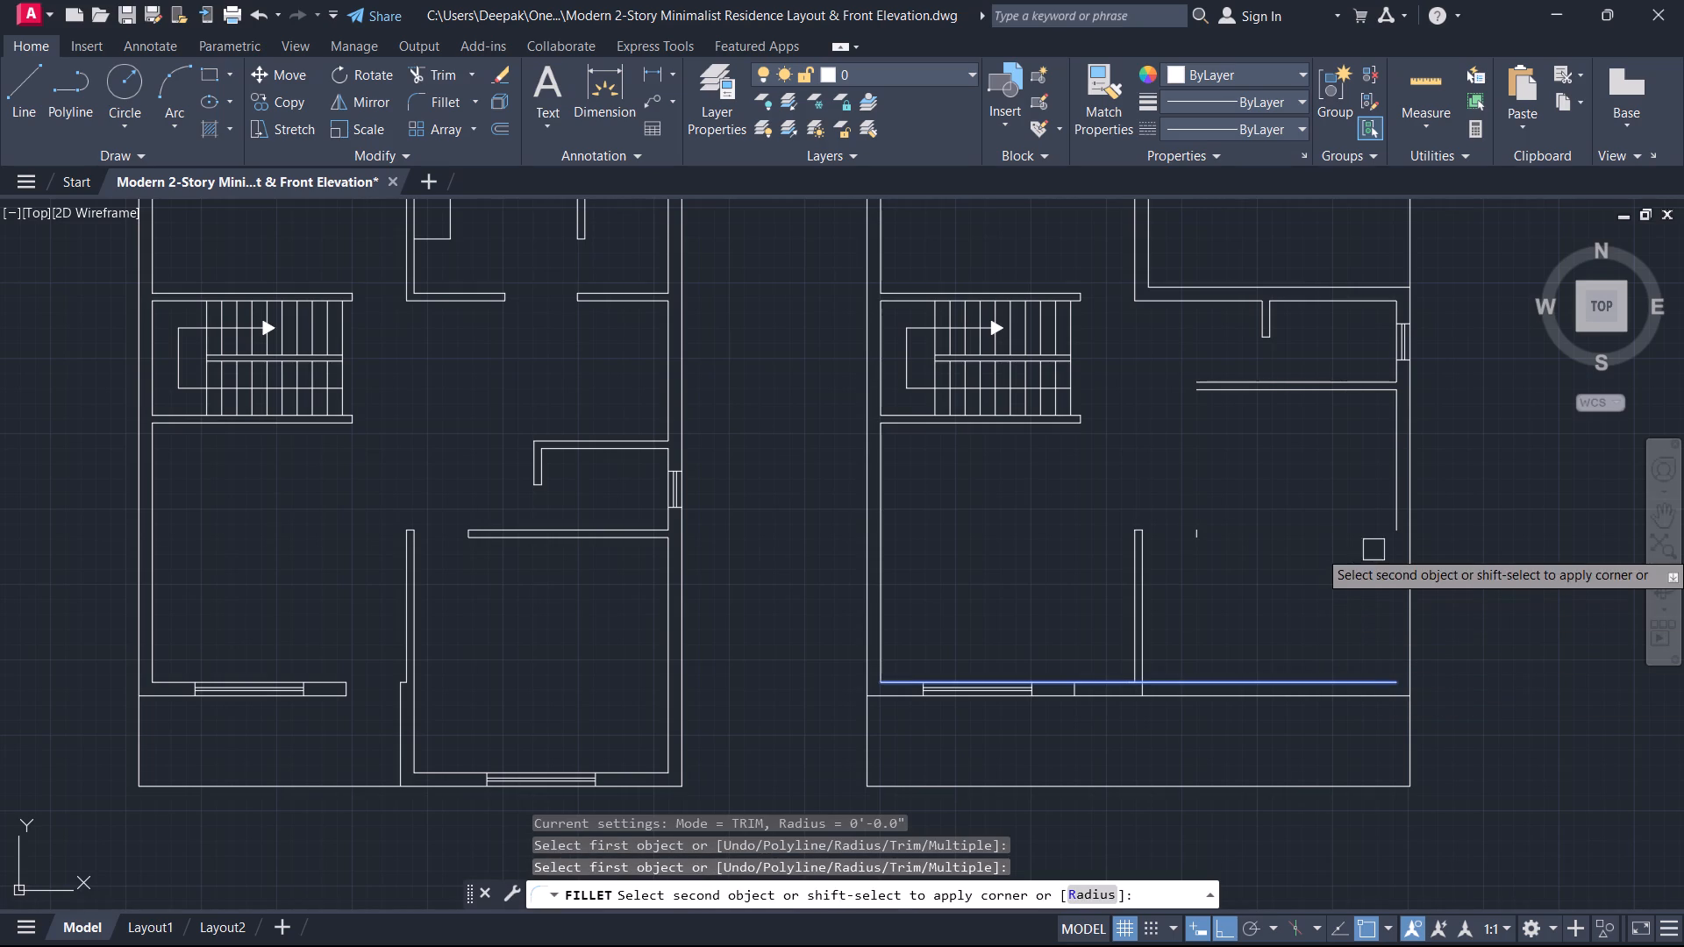
{"action": "left_click", "coordinate": [1393, 523]}
{"action": "key", "text": "Escape"}
Trim the vertical partition's line crossing the bottom wall and the inner wall line between the partition's two sides.
{"action": "middle_click_drag", "start_coordinate": [1217, 625], "coordinate": [1453, 565]}
{"action": "scroll", "coordinate": [1375, 612], "scroll_direction": "up", "scroll_amount": 2}
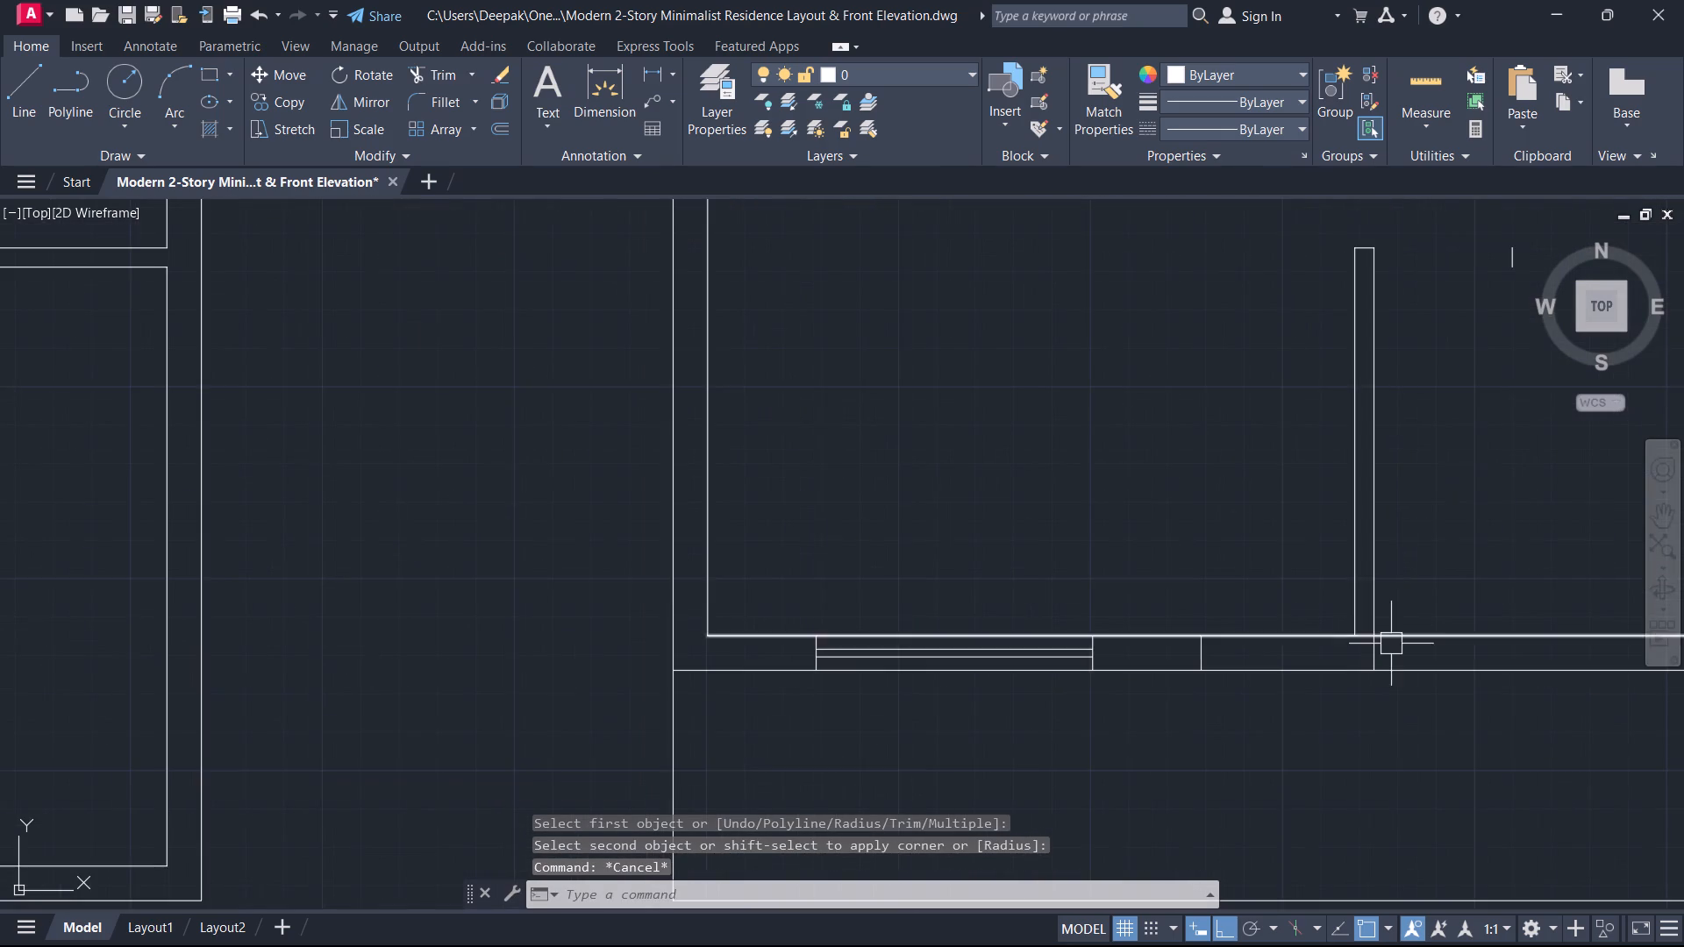
{"action": "scroll", "coordinate": [1389, 650], "scroll_direction": "up", "scroll_amount": 2}
{"action": "type", "text": "tr"}
{"action": "key", "text": "space"}
{"action": "left_click", "coordinate": [1374, 666]}
{"action": "left_click", "coordinate": [1277, 664]}
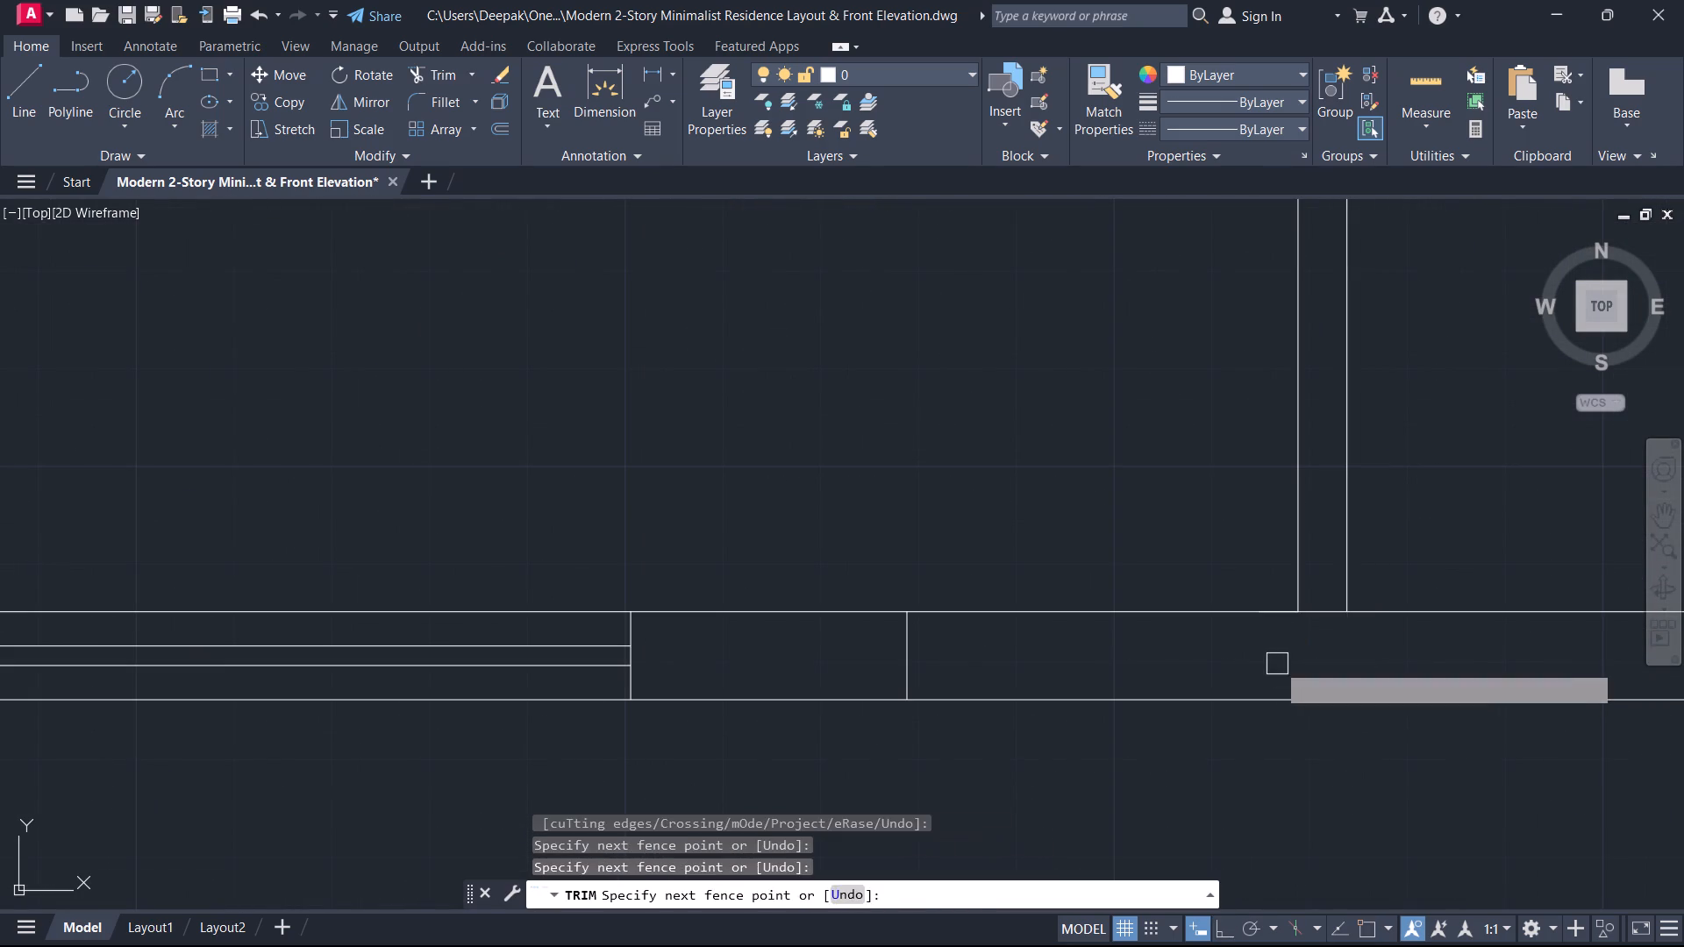
{"action": "left_click", "coordinate": [1318, 607]}
{"action": "key", "text": "Escape"}
{"action": "scroll", "coordinate": [1049, 656], "scroll_direction": "down", "scroll_amount": 1}
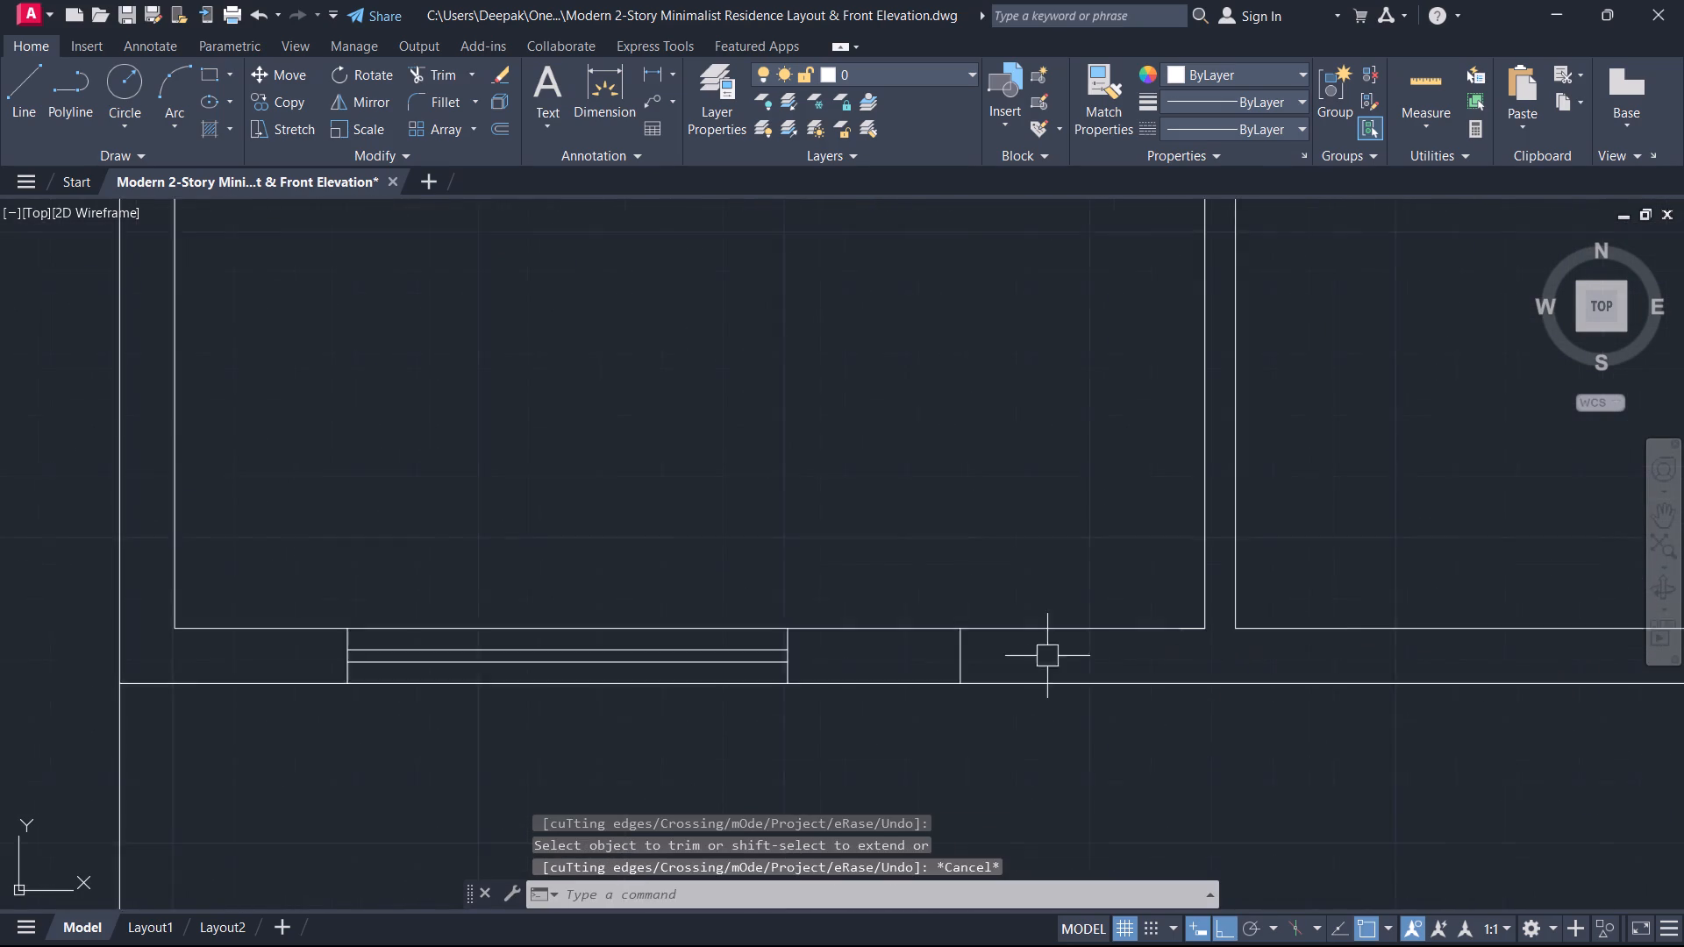
Trim the leftover vertical line across the bottom wall between the window and the partition.
{"action": "scroll", "coordinate": [1047, 656], "scroll_direction": "down", "scroll_amount": 1}
{"action": "middle_click_drag", "start_coordinate": [1046, 659], "coordinate": [1363, 632]}
{"action": "scroll", "coordinate": [1330, 641], "scroll_direction": "up", "scroll_amount": 1}
{"action": "key", "text": "space"}
{"action": "left_click_drag", "start_coordinate": [1352, 628], "coordinate": [1324, 623]}
{"action": "left_click", "coordinate": [1253, 622]}
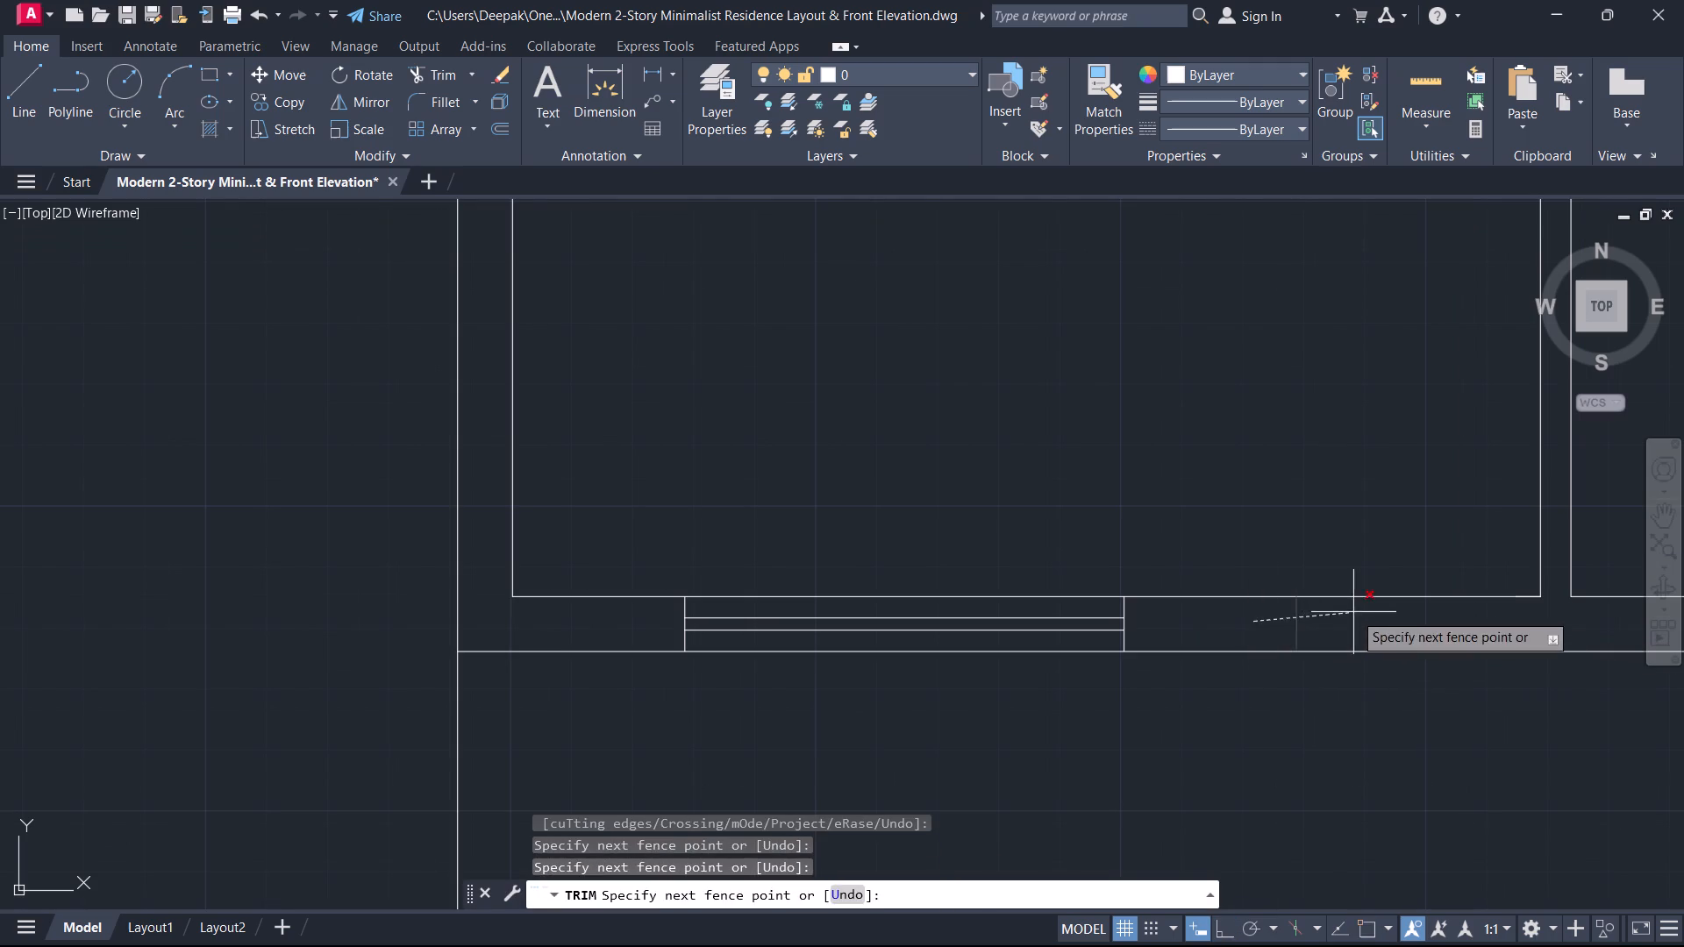
{"action": "left_click", "coordinate": [1353, 612]}
{"action": "key", "text": "Escape"}
{"action": "left_click", "coordinate": [1224, 591]}
{"action": "key", "text": "Escape"}
{"action": "left_click", "coordinate": [1267, 652]}
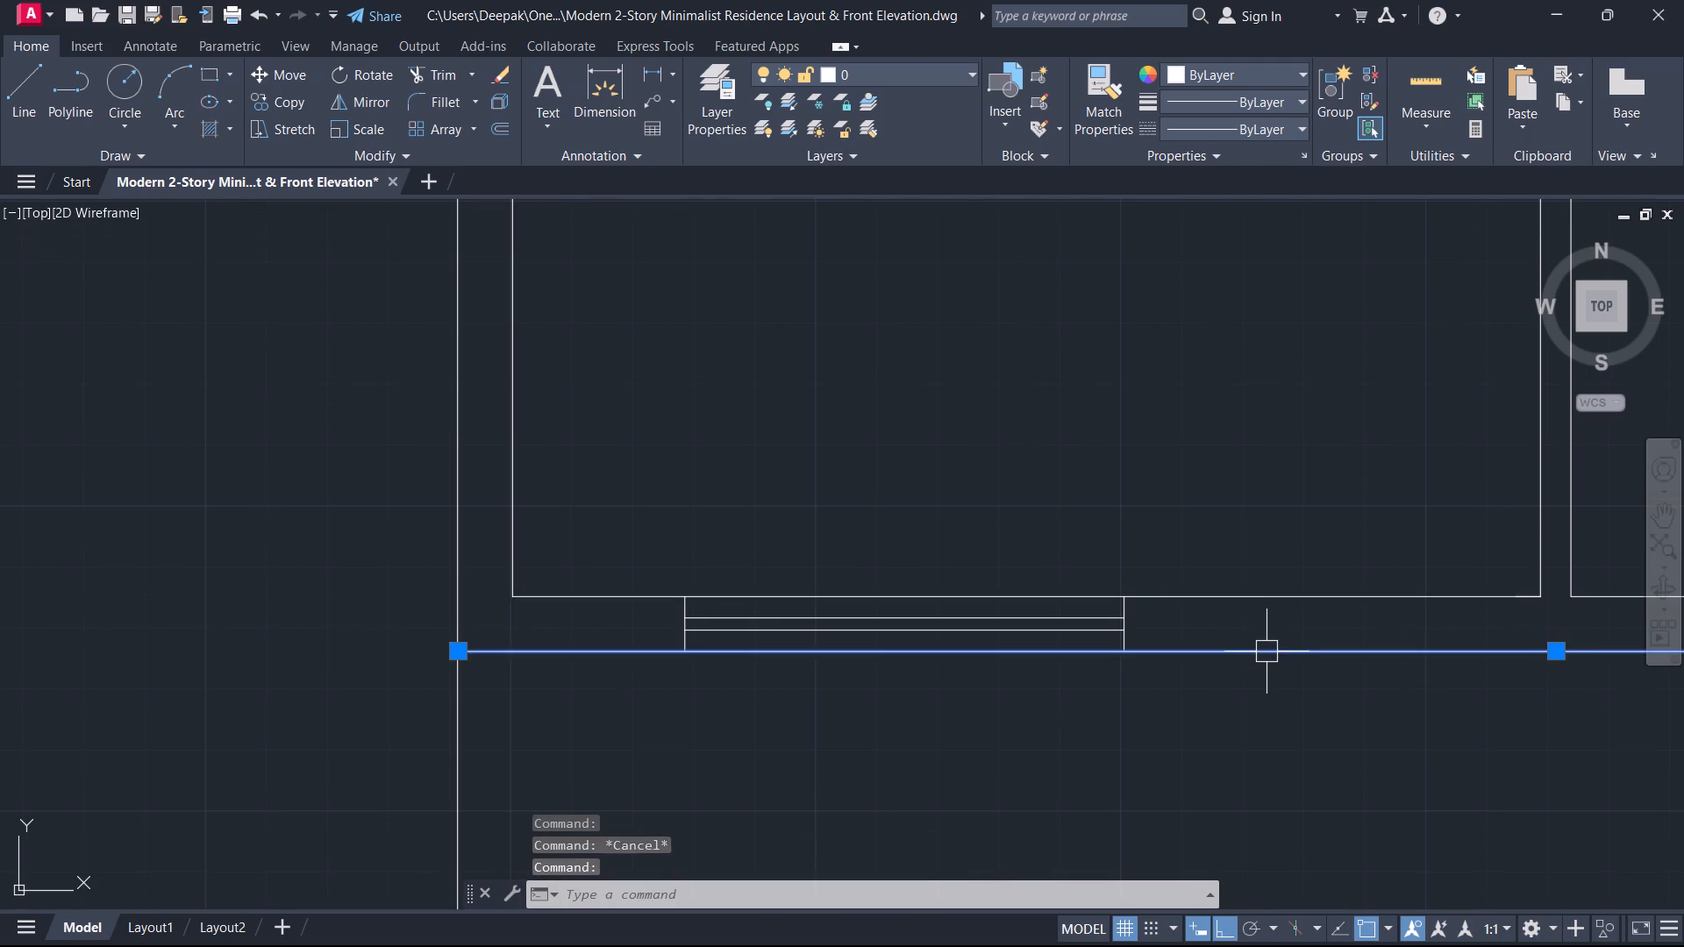
{"action": "key", "text": "Escape"}
Delete the stray short vertical line beside the top of the vertical partition.
{"action": "scroll", "coordinate": [1280, 657], "scroll_direction": "down", "scroll_amount": 2}
{"action": "middle_click_drag", "start_coordinate": [1280, 657], "coordinate": [1131, 682]}
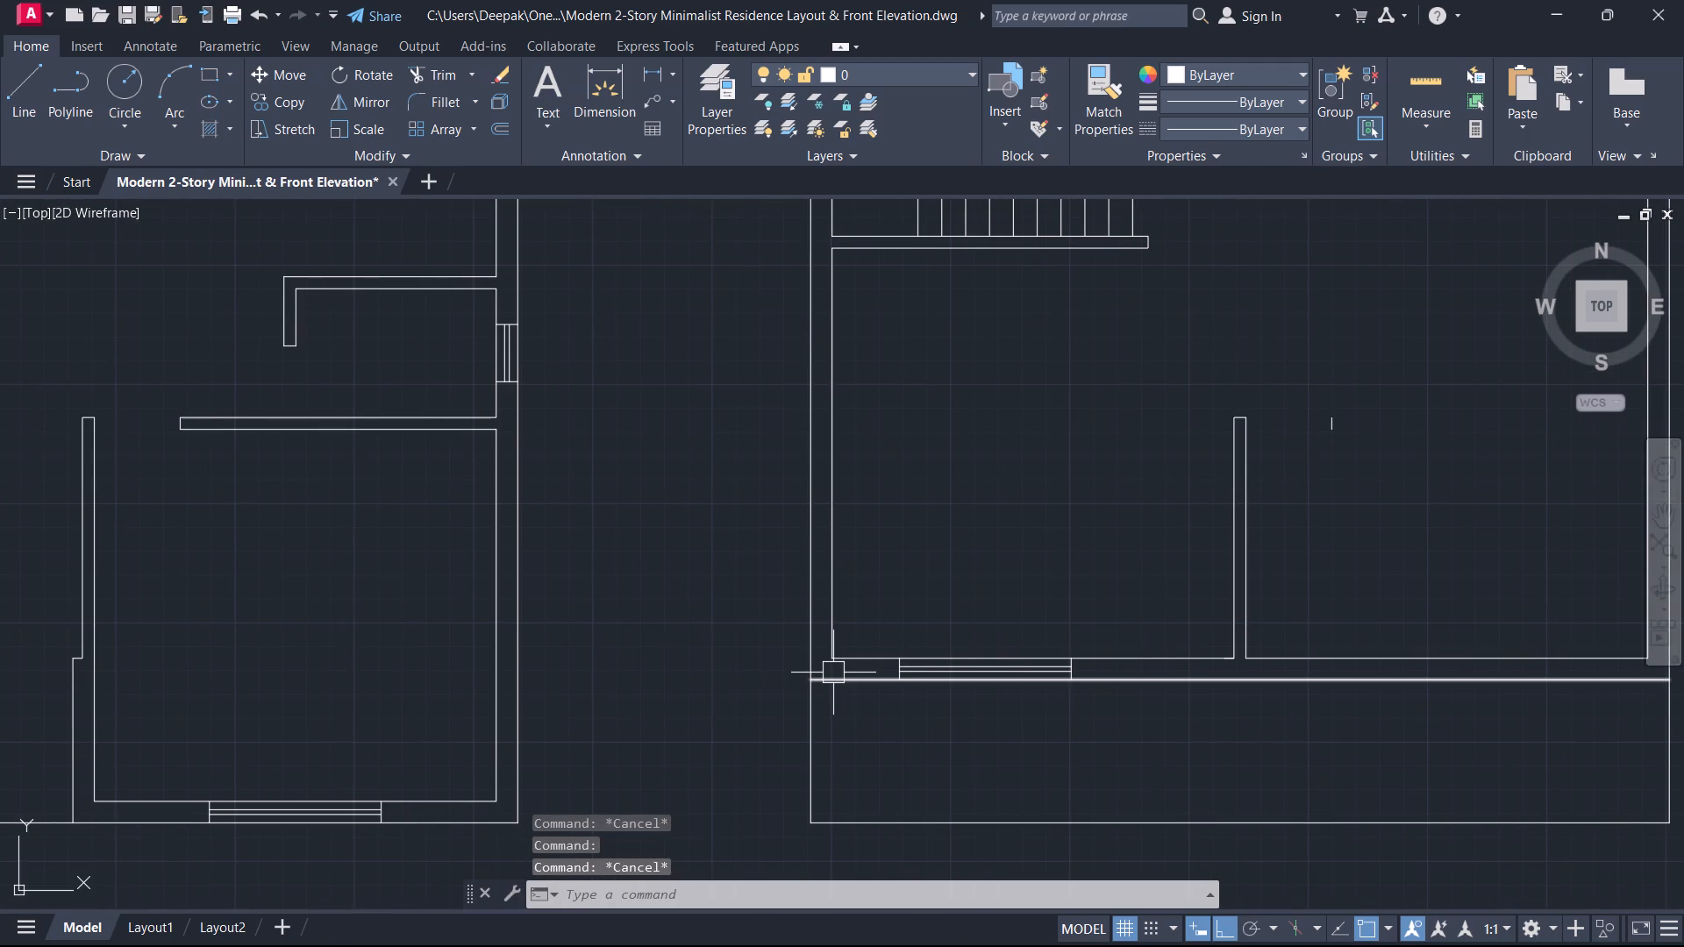
{"action": "scroll", "coordinate": [1029, 586], "scroll_direction": "down", "scroll_amount": 1}
{"action": "middle_click_drag", "start_coordinate": [1031, 585], "coordinate": [917, 664]}
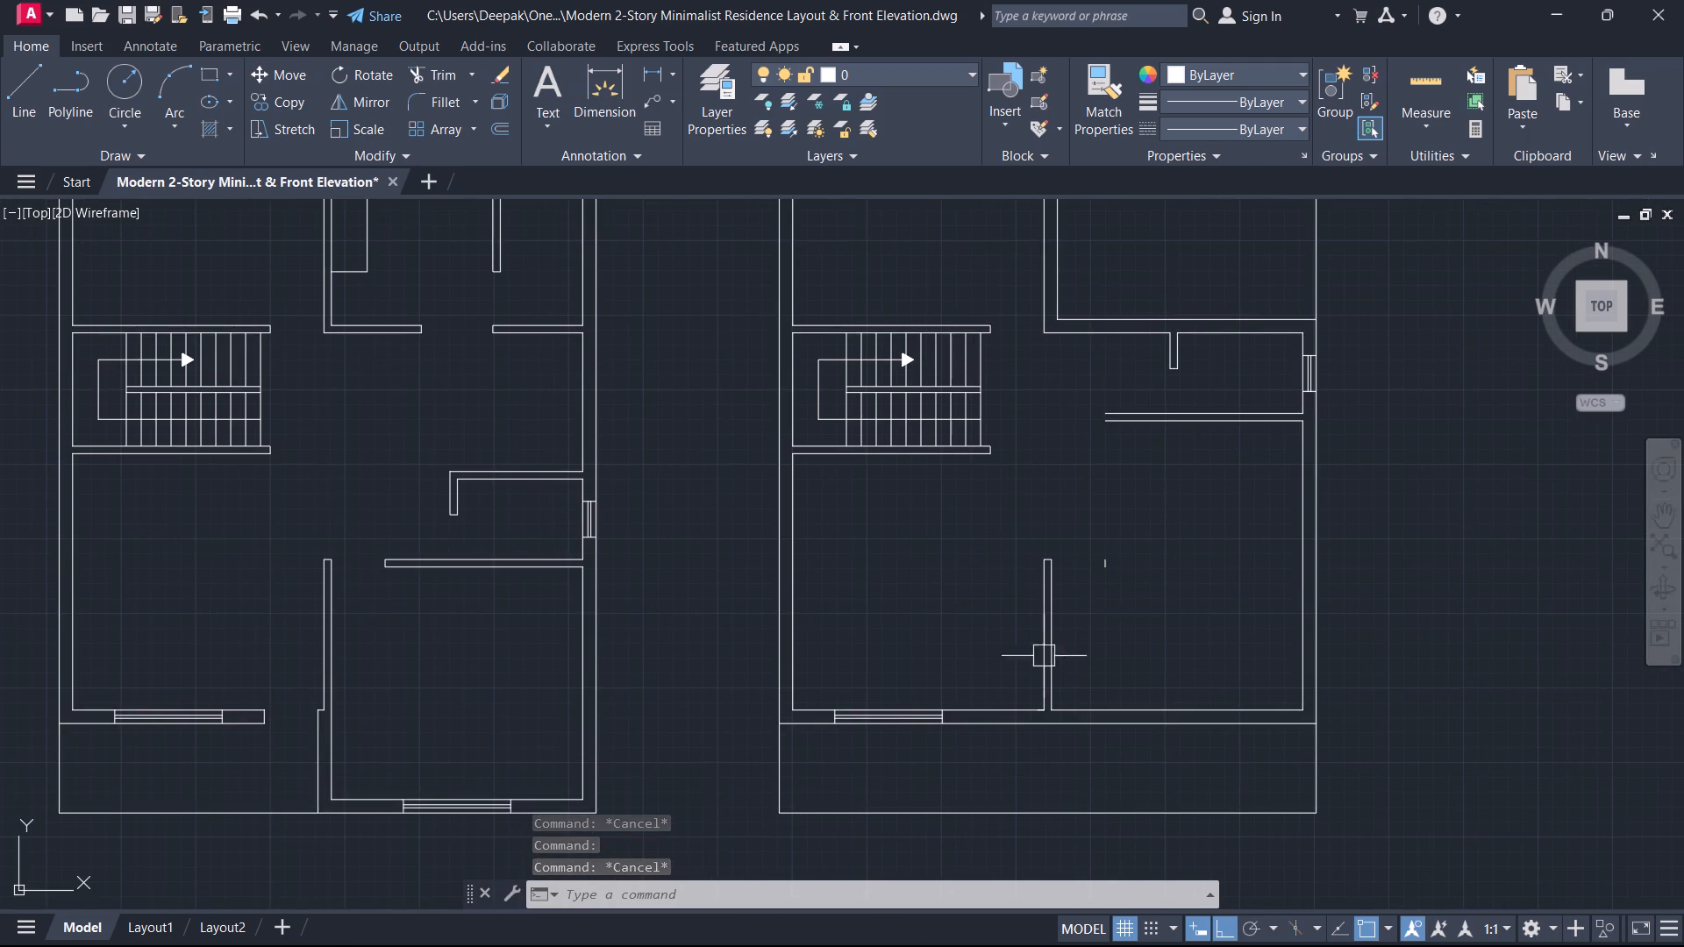
{"action": "scroll", "coordinate": [1172, 543], "scroll_direction": "up", "scroll_amount": 1}
{"action": "left_click", "coordinate": [1141, 598]}
{"action": "left_click", "coordinate": [1045, 540]}
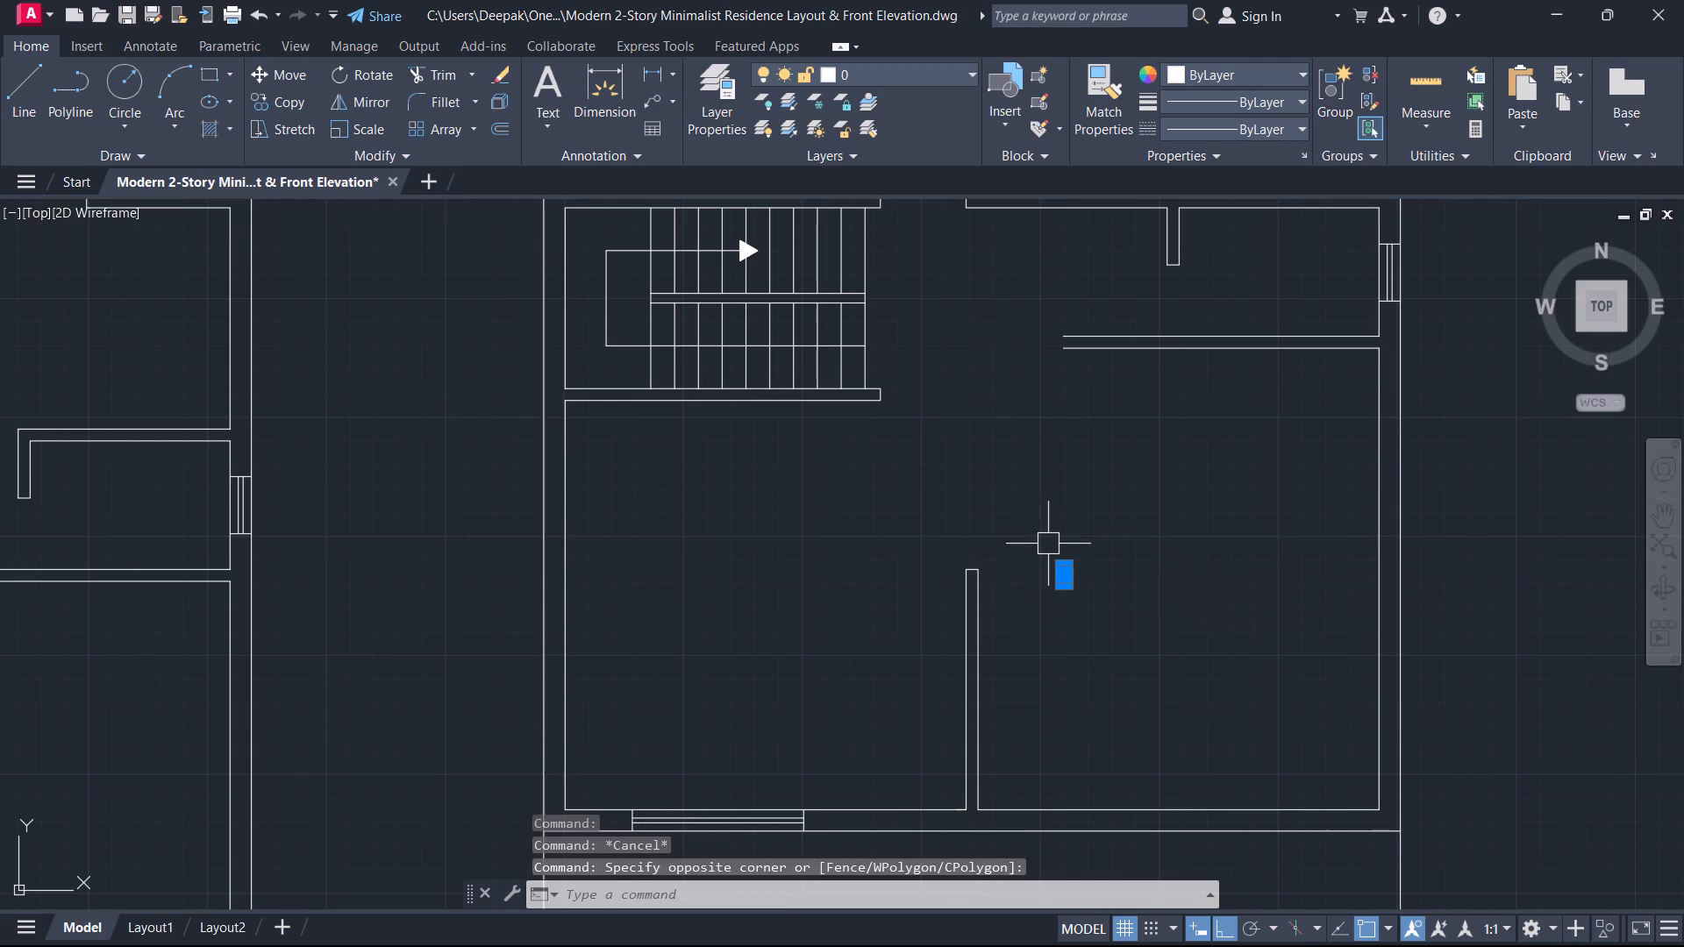
{"action": "key", "text": "Delete"}
Fillet the vertical partition's right line with the horizontal wall's lower line to form the room's inner corner.
{"action": "scroll", "coordinate": [1043, 540], "scroll_direction": "down", "scroll_amount": 1}
{"action": "middle_click_drag", "start_coordinate": [1043, 540], "coordinate": [1110, 572]}
{"action": "scroll", "coordinate": [1022, 499], "scroll_direction": "up", "scroll_amount": 2}
{"action": "middle_click_drag", "start_coordinate": [1022, 499], "coordinate": [1019, 499]}
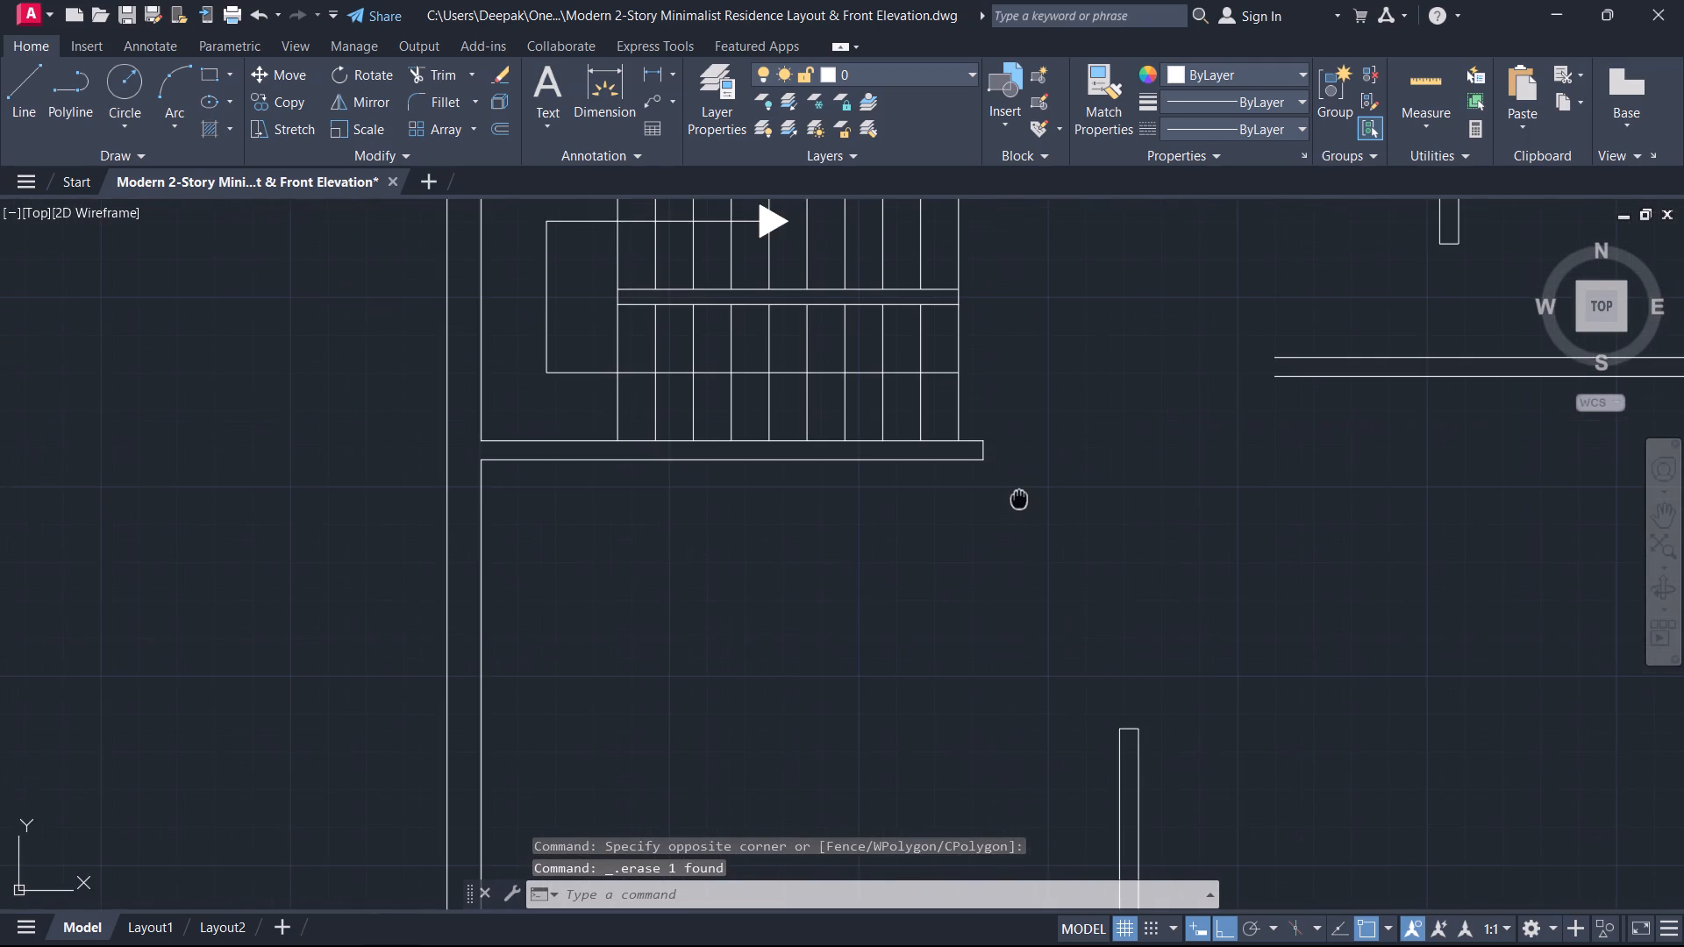
{"action": "middle_click_drag", "start_coordinate": [1019, 499], "coordinate": [965, 521]}
{"action": "scroll", "coordinate": [965, 520], "scroll_direction": "down", "scroll_amount": 2}
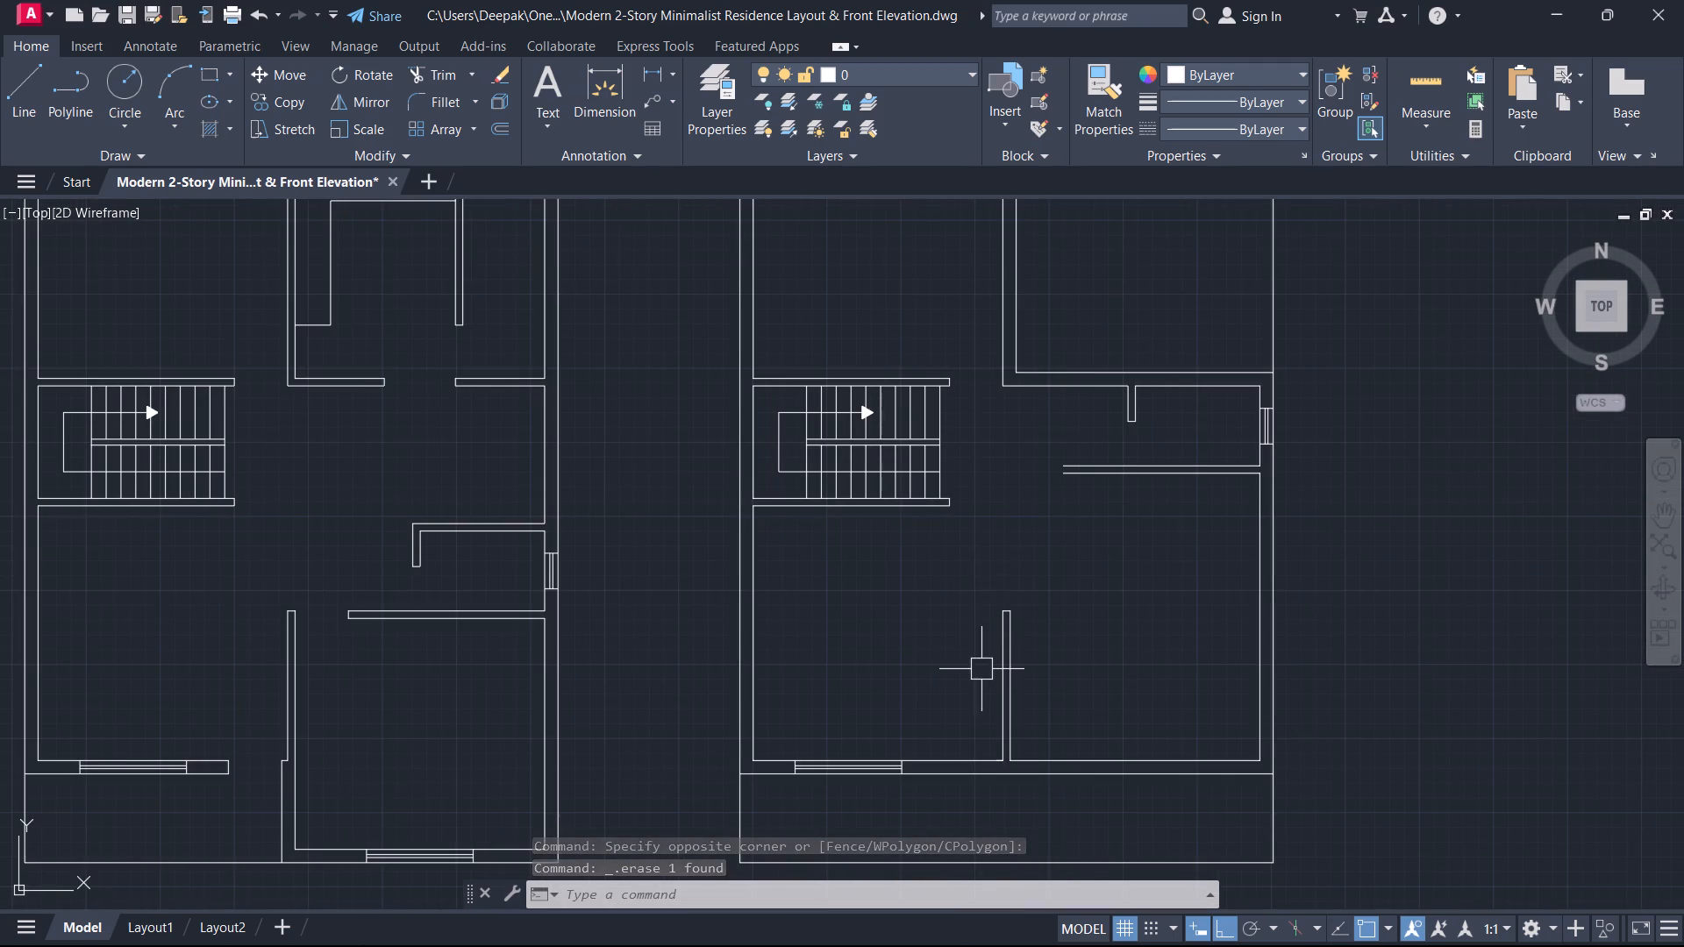
{"action": "middle_click_drag", "start_coordinate": [981, 669], "coordinate": [942, 673]}
{"action": "scroll", "coordinate": [981, 725], "scroll_direction": "up", "scroll_amount": 1}
{"action": "middle_click_drag", "start_coordinate": [981, 726], "coordinate": [992, 750]}
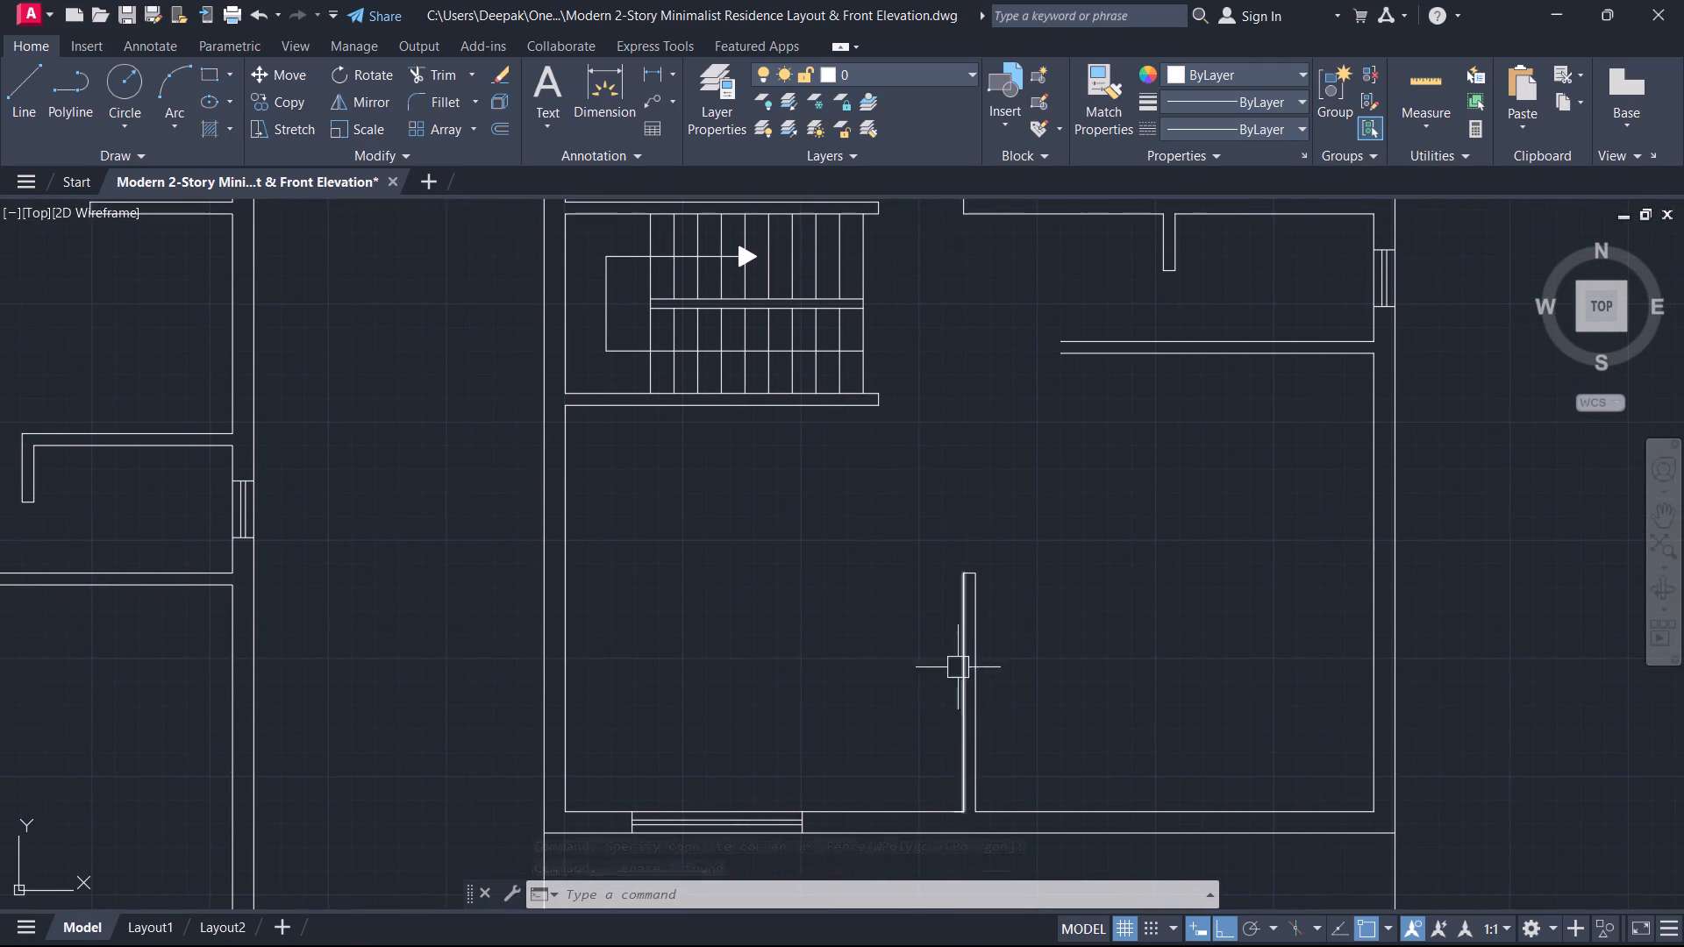
{"action": "scroll", "coordinate": [953, 650], "scroll_direction": "down", "scroll_amount": 1}
{"action": "middle_click_drag", "start_coordinate": [953, 648], "coordinate": [940, 719]}
{"action": "scroll", "coordinate": [953, 666], "scroll_direction": "up", "scroll_amount": 1}
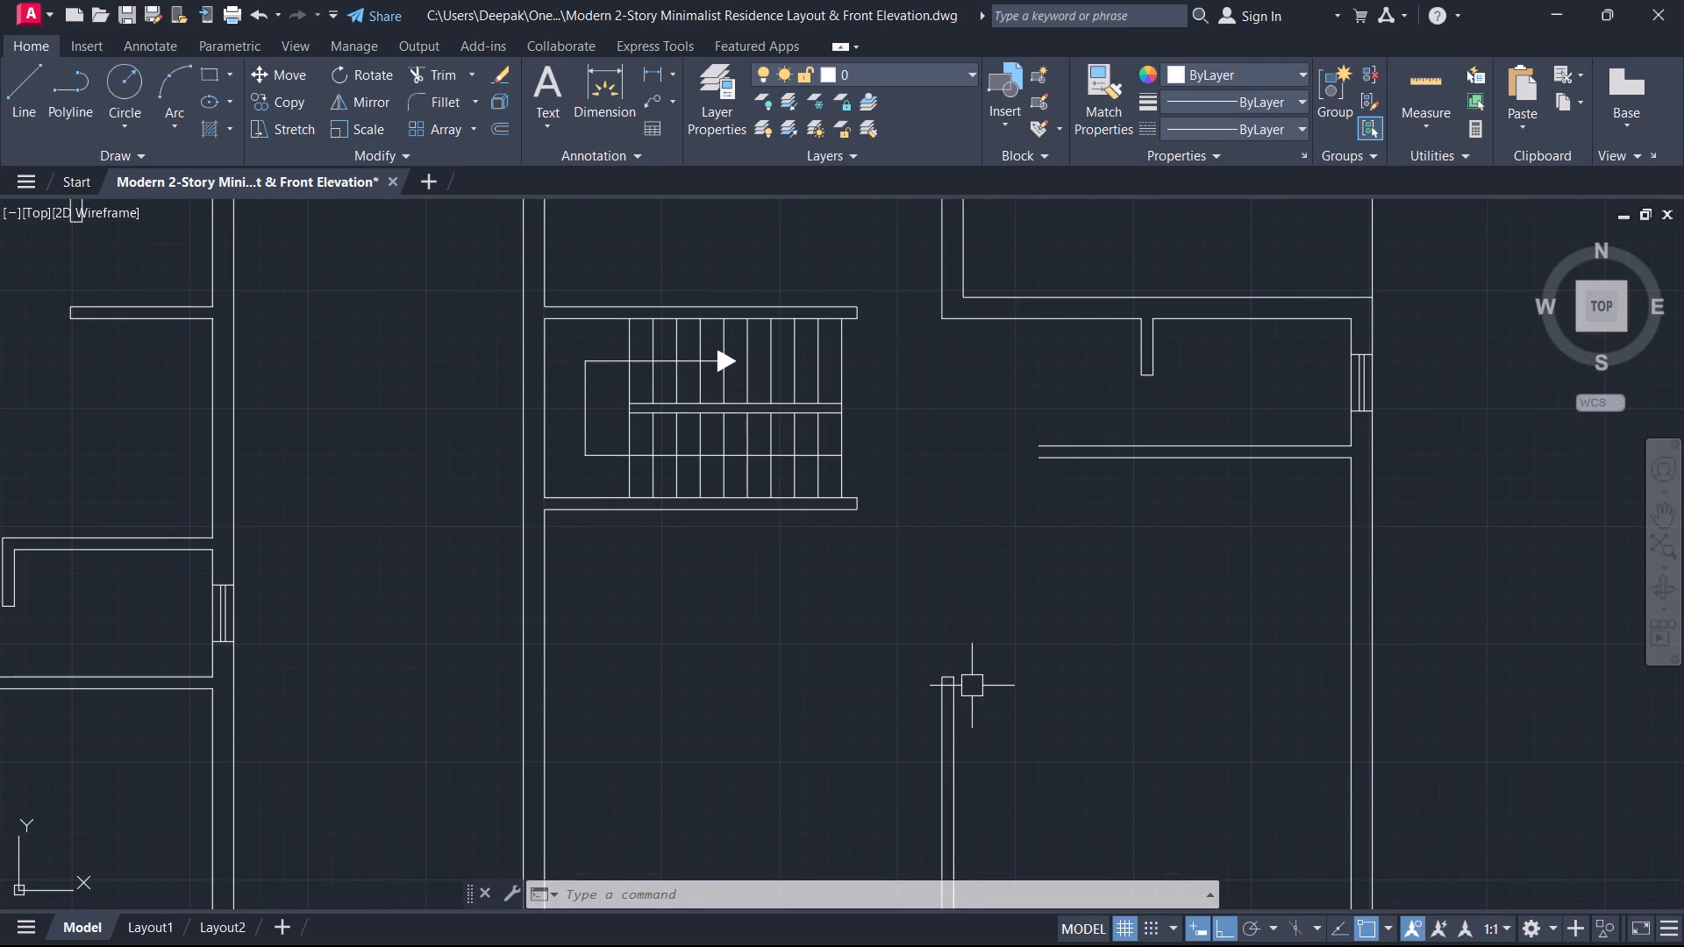
{"action": "type", "text": "f"}
{"action": "key", "text": "space"}
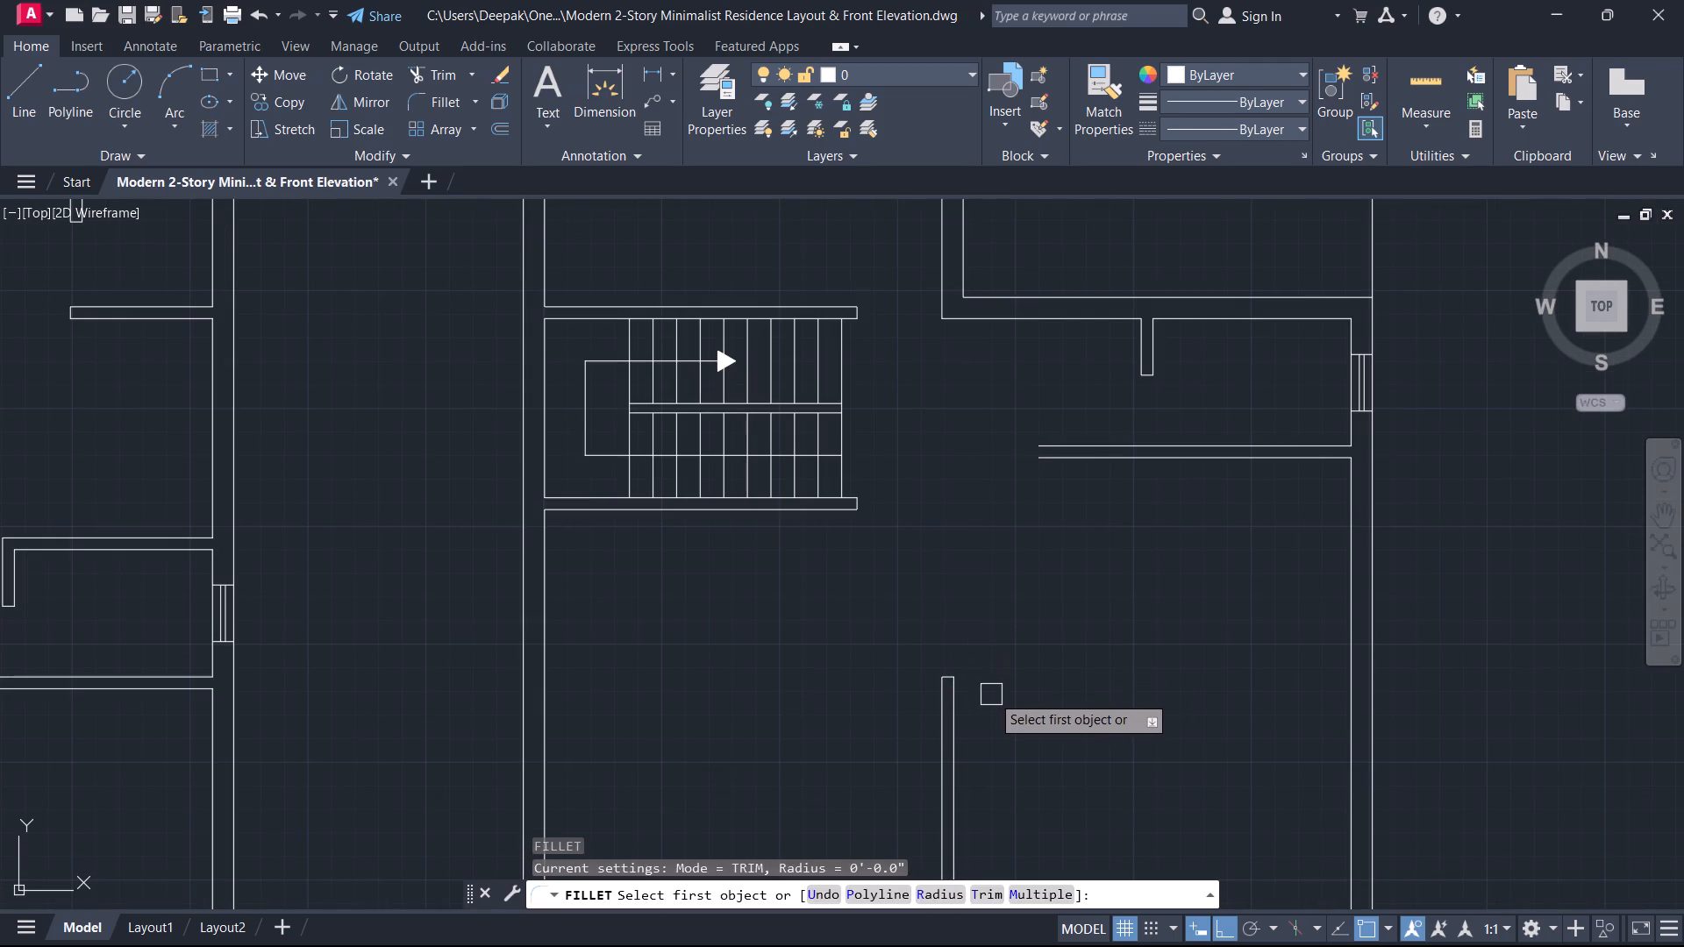
{"action": "left_click", "coordinate": [964, 704]}
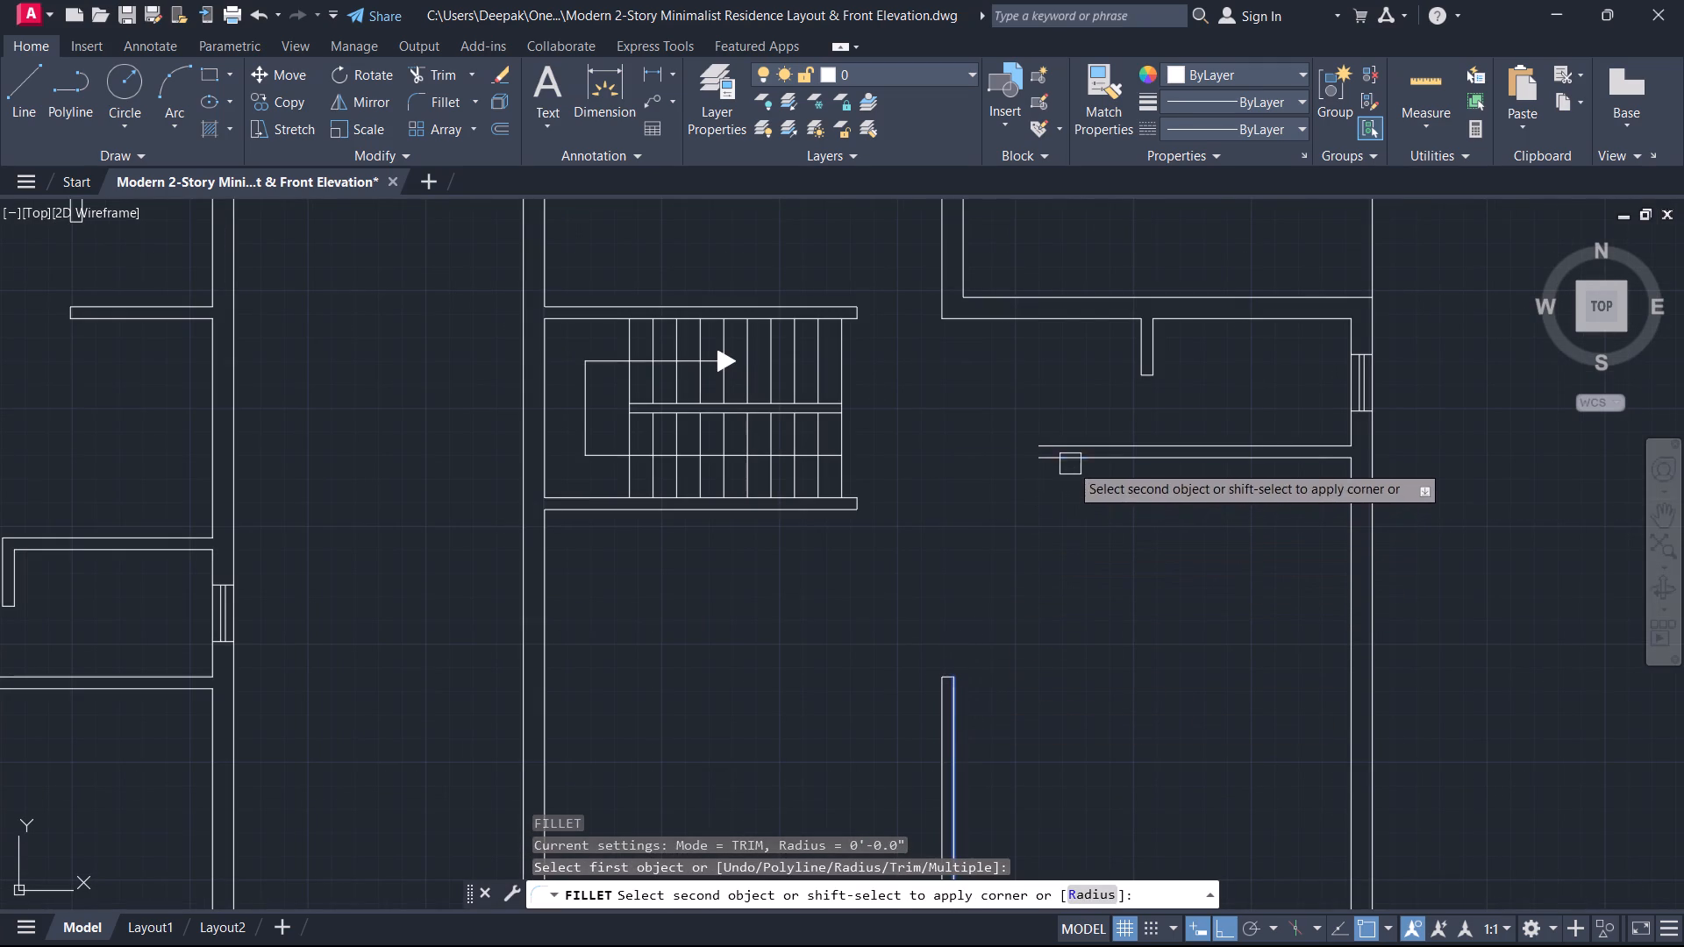
{"action": "left_click", "coordinate": [1071, 463]}
Fillet the vertical partition's left line with the horizontal wall's upper line to form the outer corner.
{"action": "key", "text": "space"}
{"action": "left_click", "coordinate": [936, 718]}
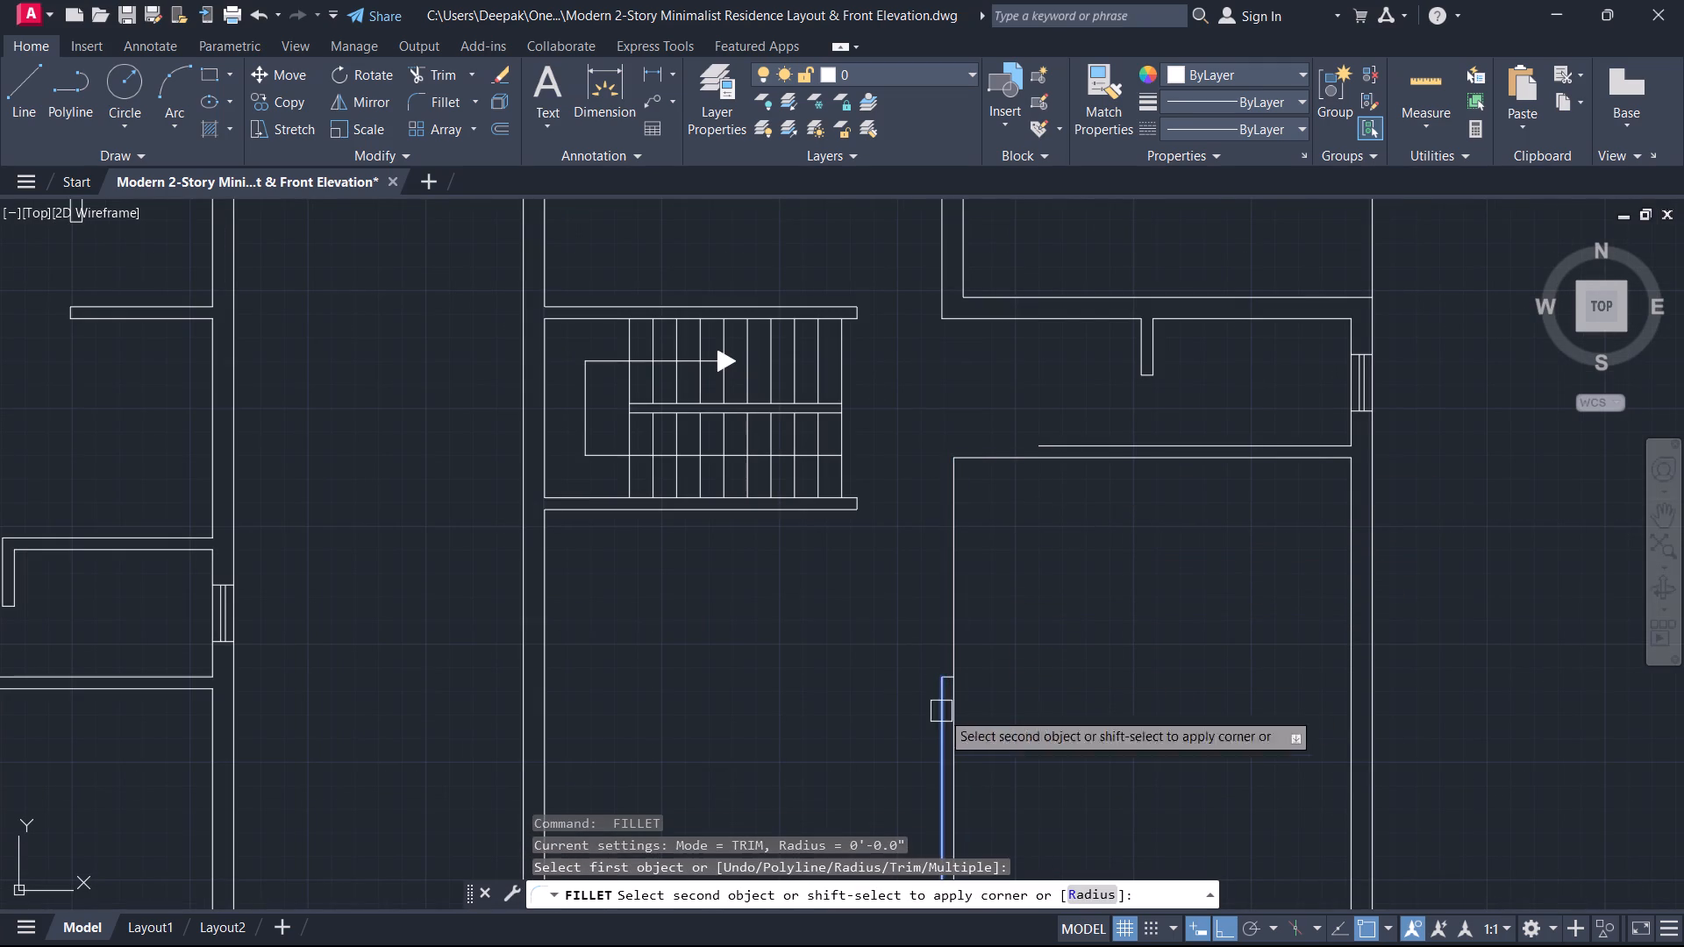
{"action": "left_click", "coordinate": [1099, 441]}
{"action": "key", "text": "Escape"}
Measure the gap between the end of the wall below the stairs and the extended vertical partition.
{"action": "middle_click_drag", "start_coordinate": [945, 492], "coordinate": [1159, 472]}
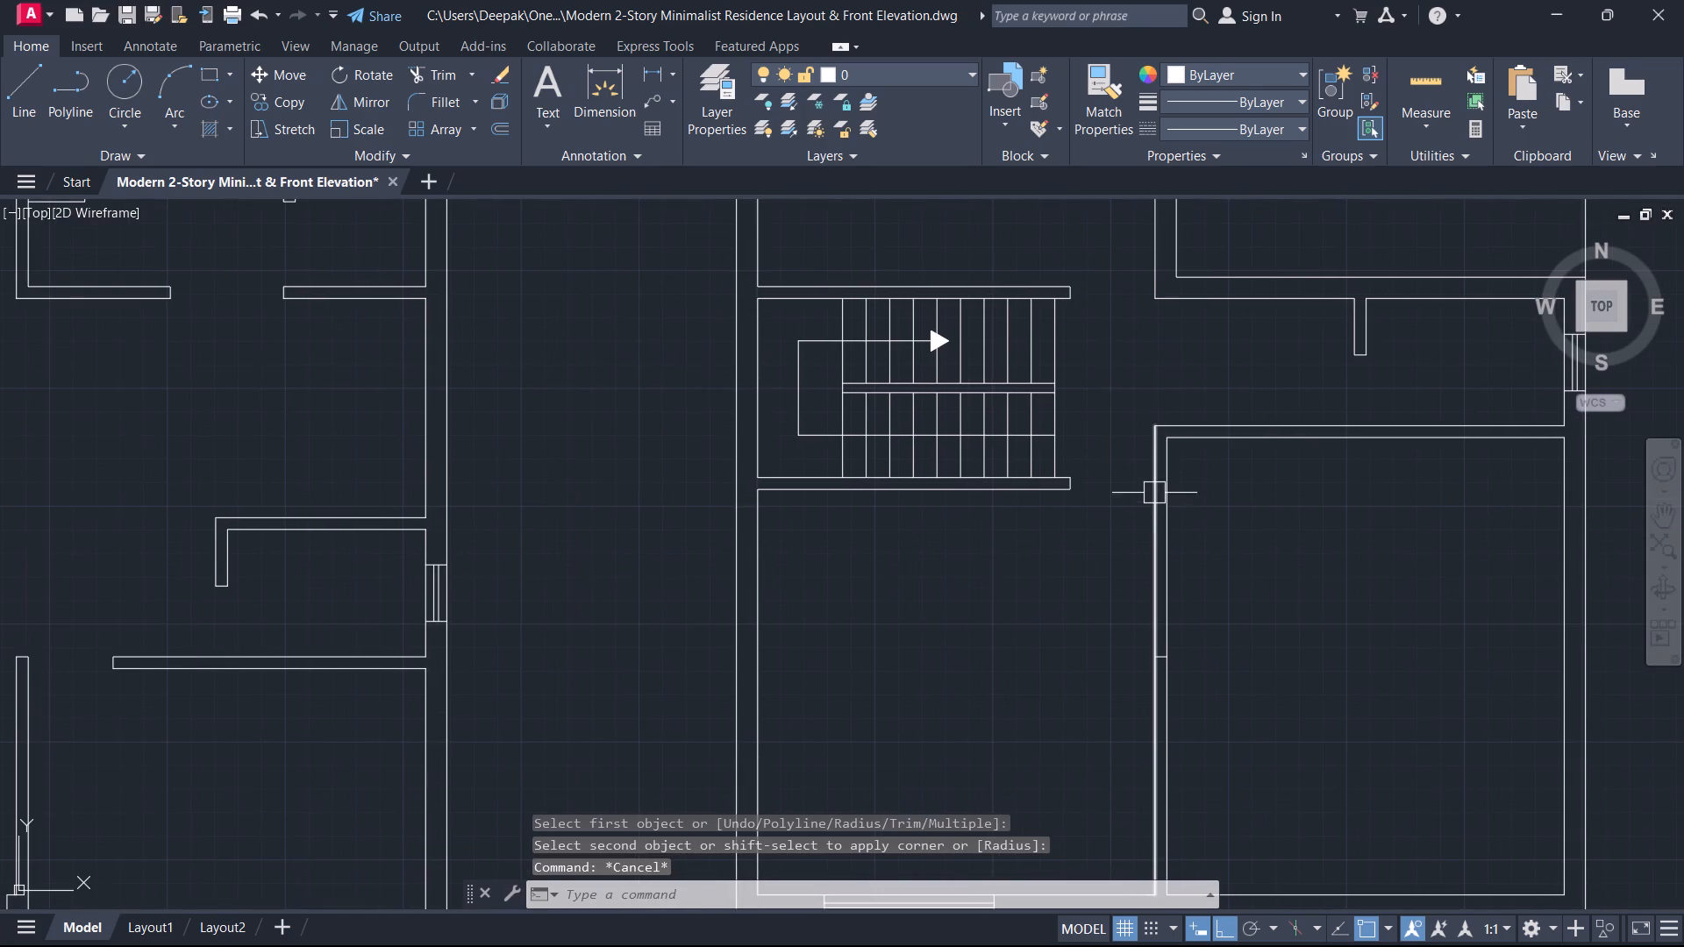
{"action": "key", "text": "d"}
{"action": "key", "text": "i"}
{"action": "key", "text": "space"}
{"action": "scroll", "coordinate": [1061, 488], "scroll_direction": "up", "scroll_amount": 3}
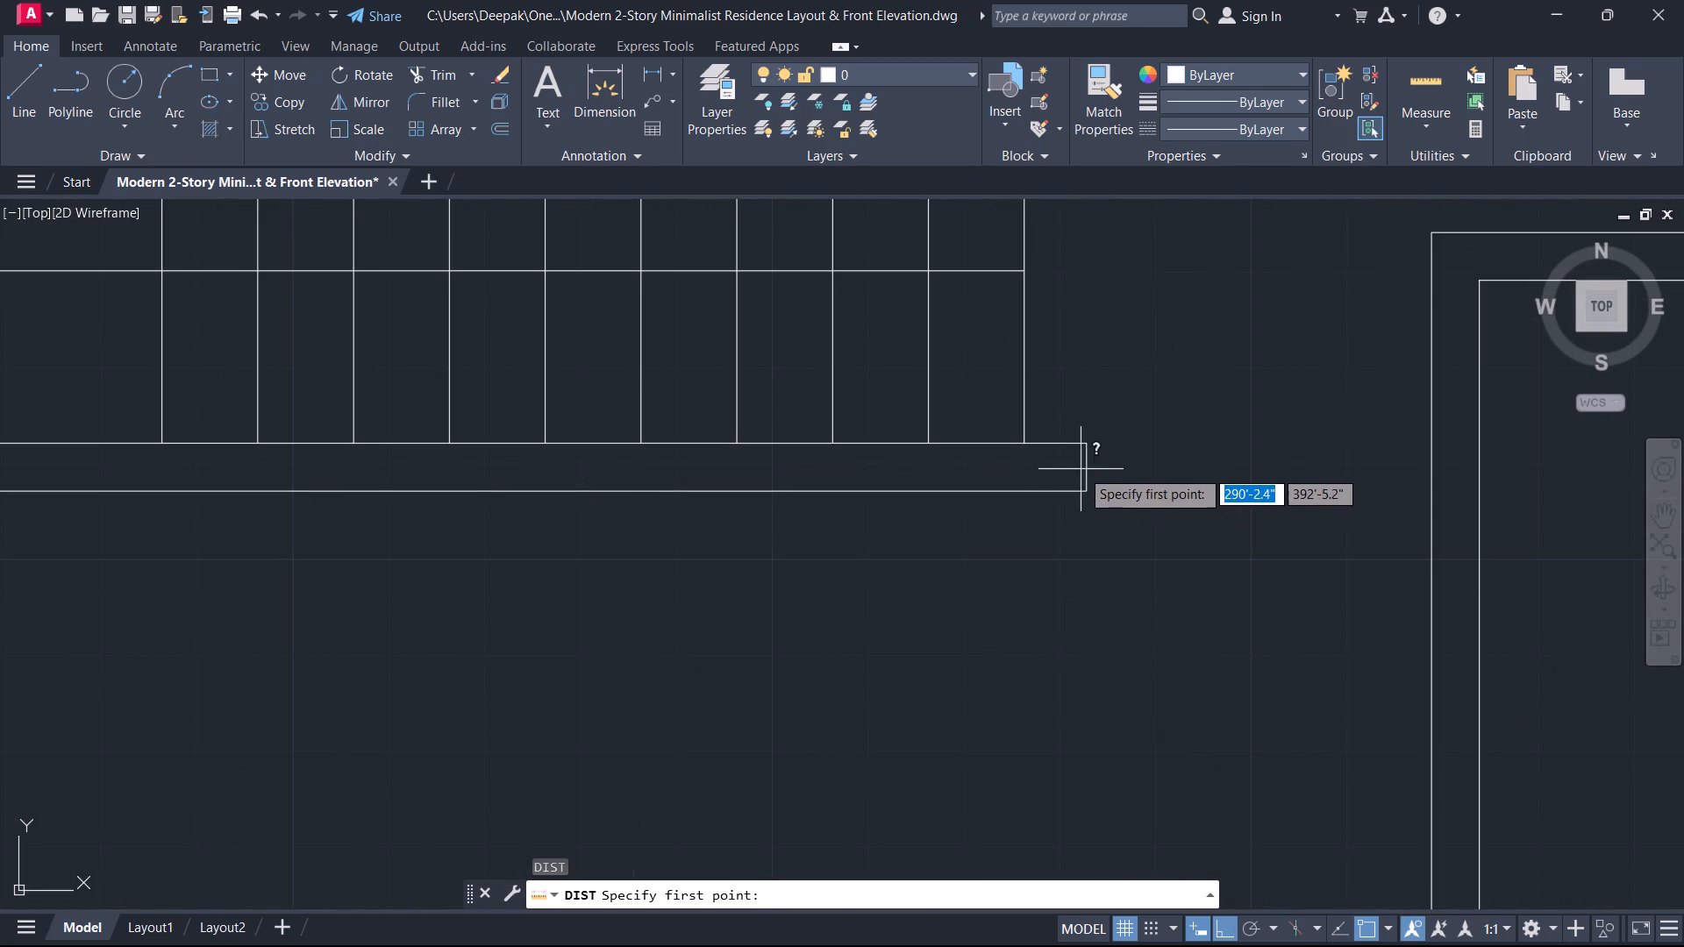
{"action": "left_click", "coordinate": [1080, 466]}
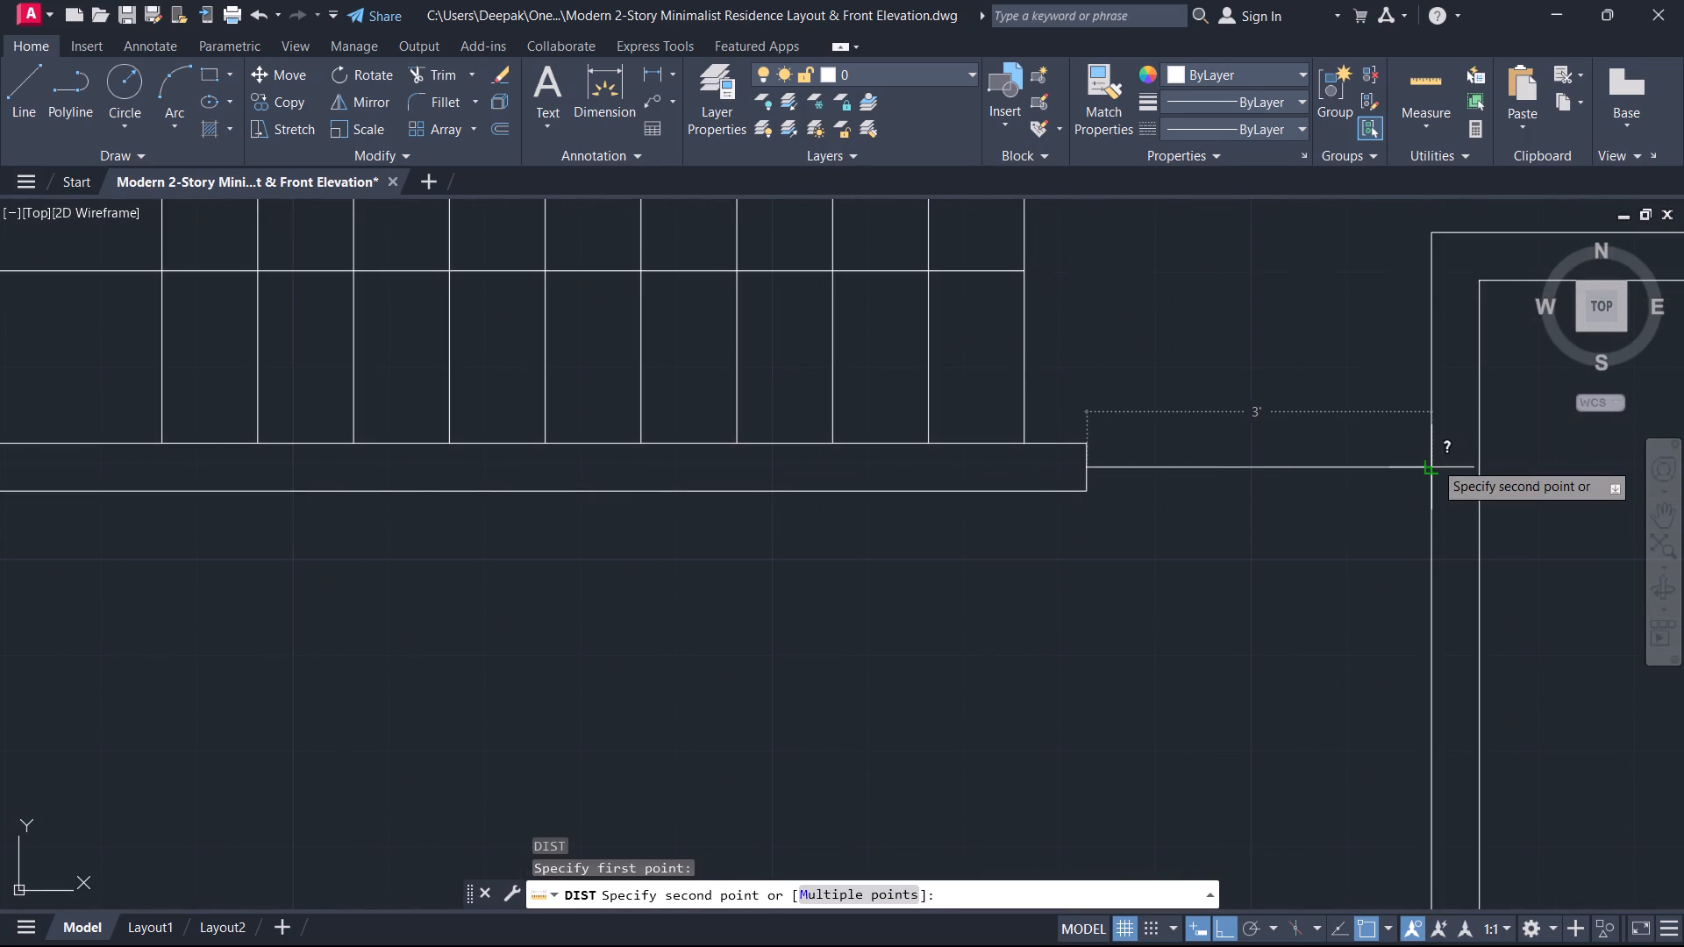
{"action": "middle_click_drag", "start_coordinate": [1434, 461], "coordinate": [1380, 503]}
{"action": "scroll", "coordinate": [1433, 461], "scroll_direction": "down", "scroll_amount": 2}
{"action": "key", "text": "Escape"}
Start an Offset near the end of the wall below the stairs.
{"action": "middle_click_drag", "start_coordinate": [1288, 542], "coordinate": [1331, 395]}
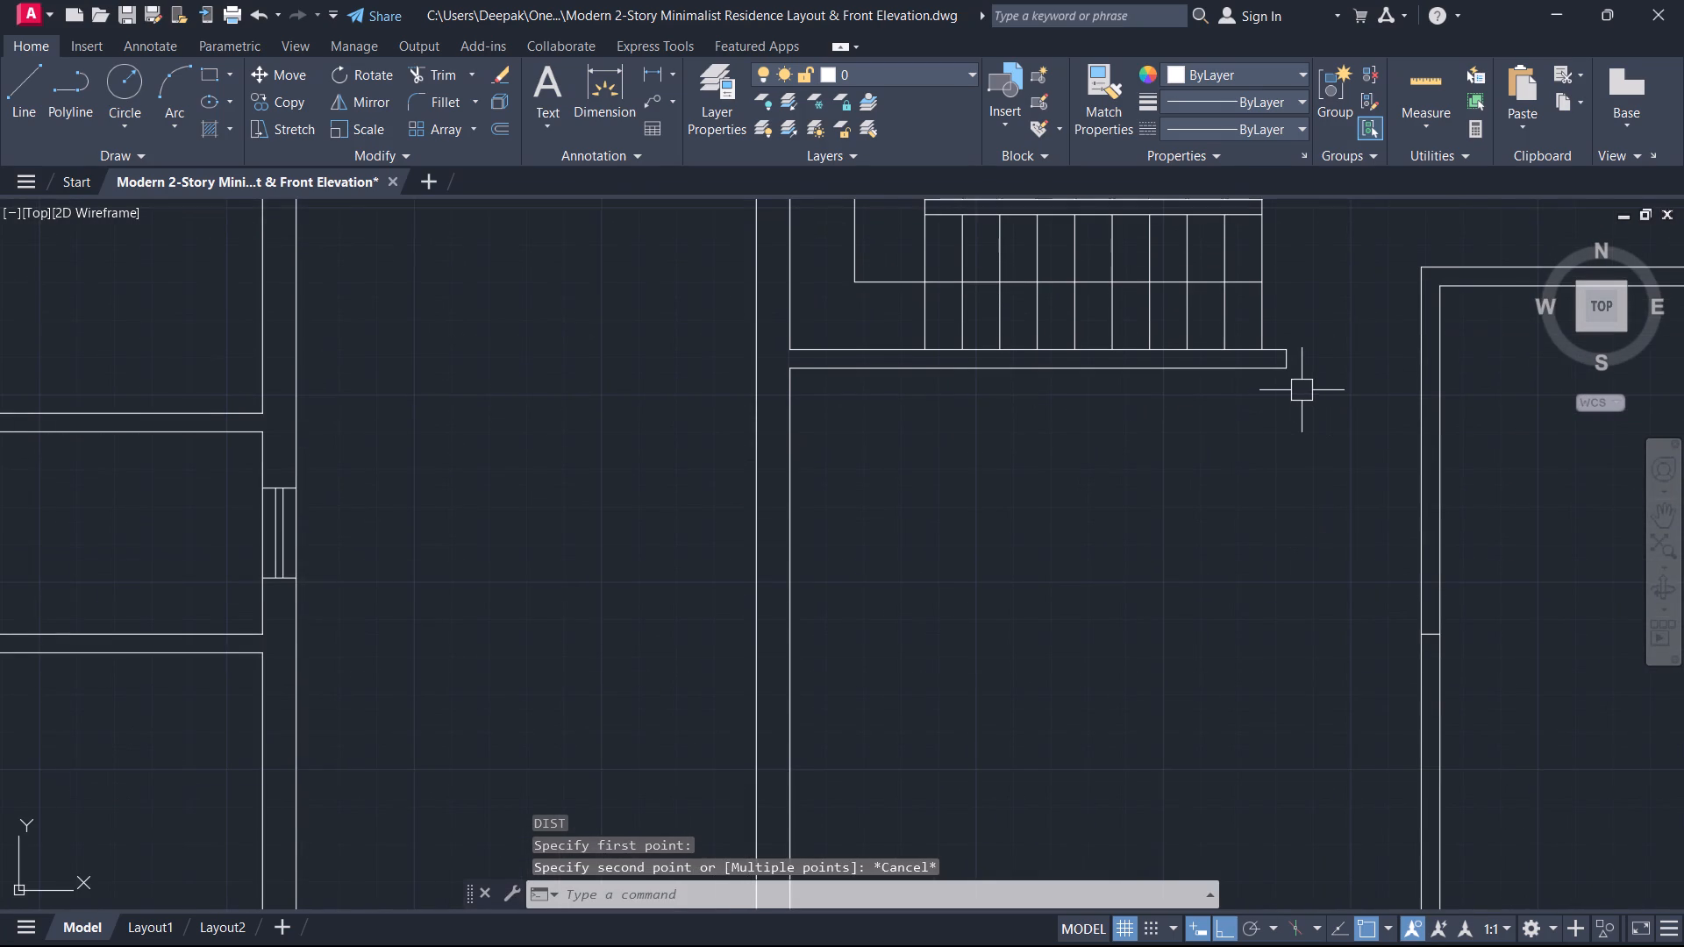
{"action": "type", "text": "o"}
{"action": "key", "text": "space"}
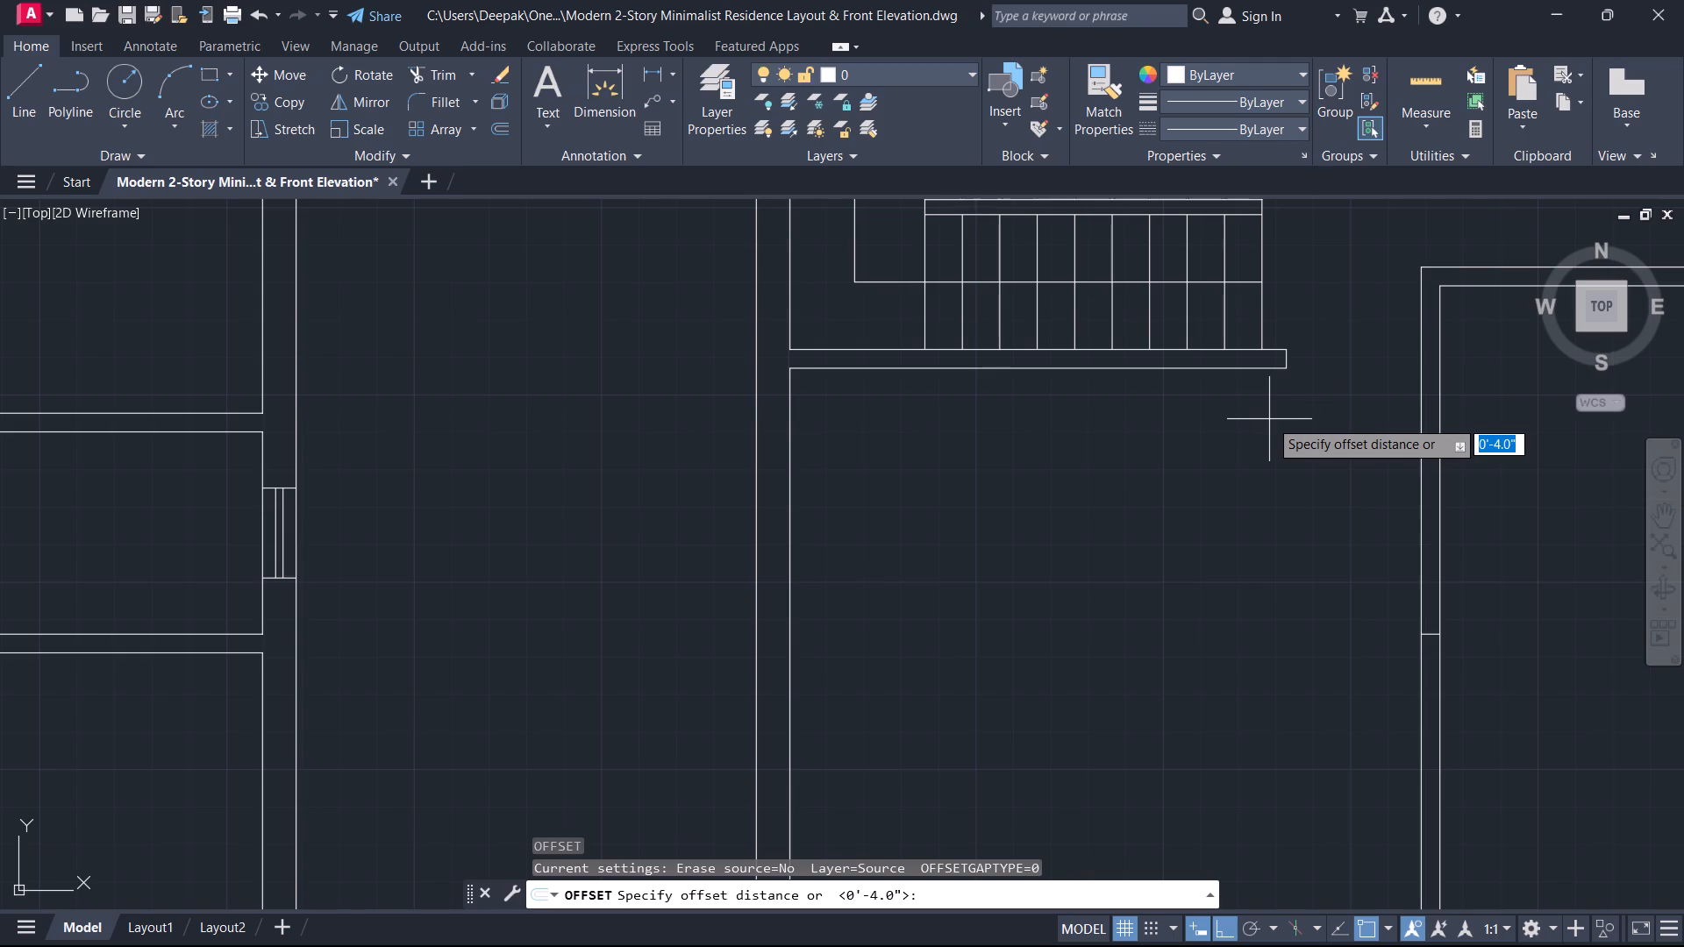
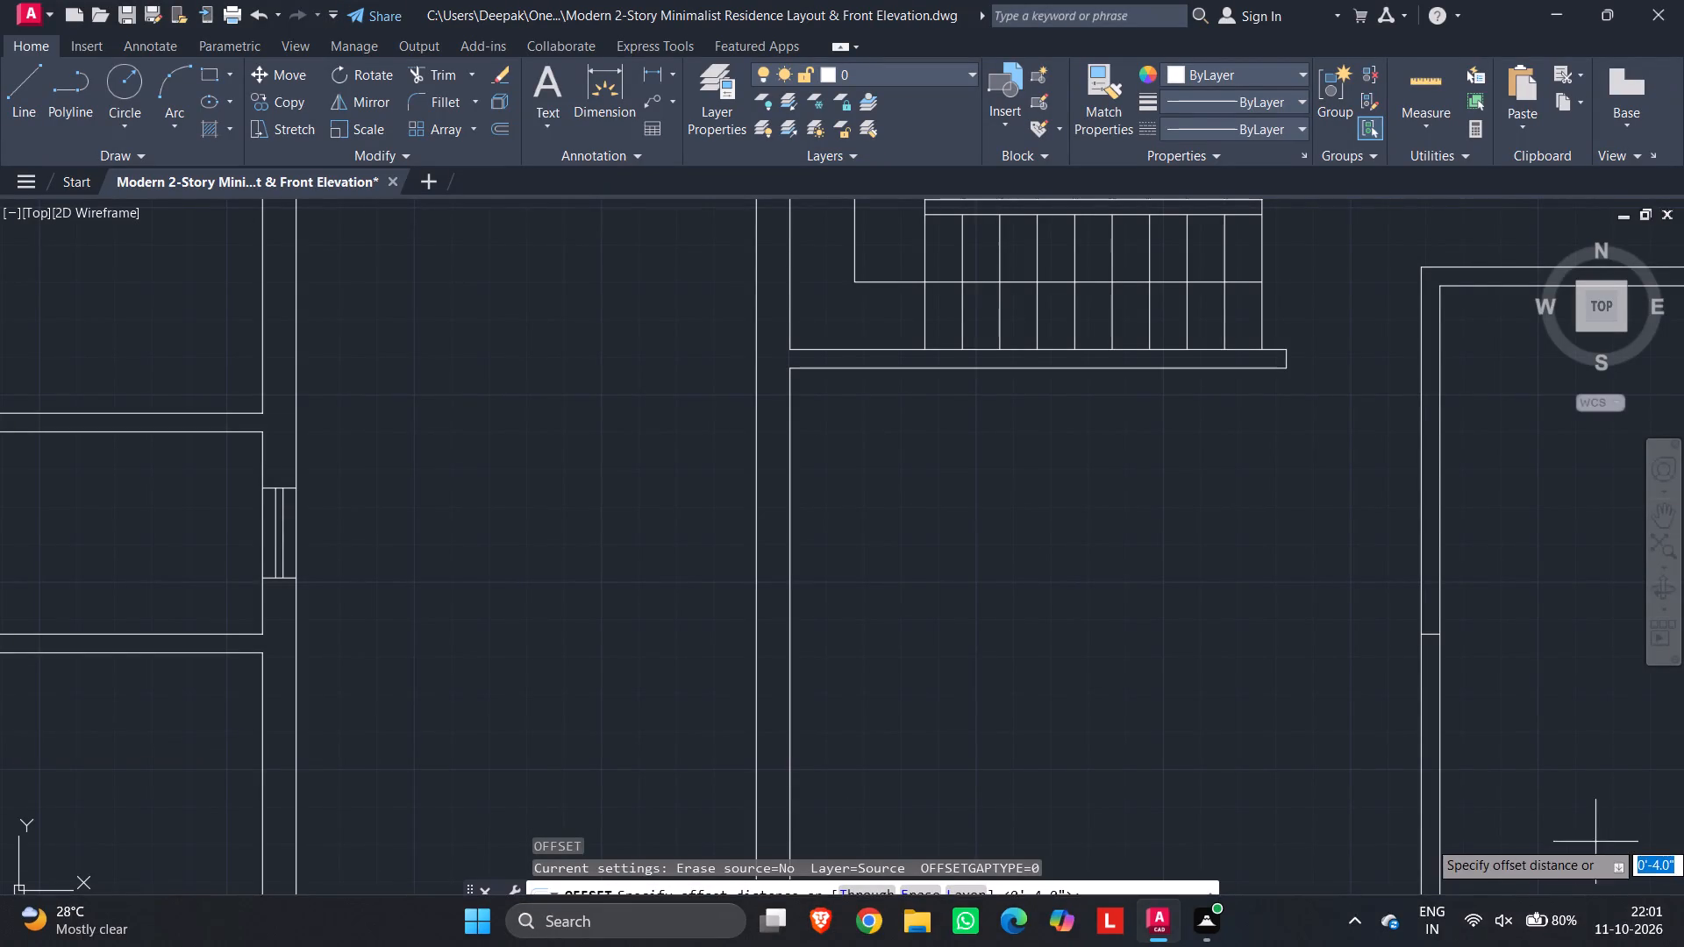
Examine both floor plans, including the stair area and the rooms below it.
{"action": "scroll", "coordinate": [1495, 837], "scroll_direction": "up", "scroll_amount": 1}
{"action": "scroll", "coordinate": [1317, 892], "scroll_direction": "down", "scroll_amount": 4}
{"action": "middle_click_drag", "start_coordinate": [1206, 745], "coordinate": [1161, 589]}
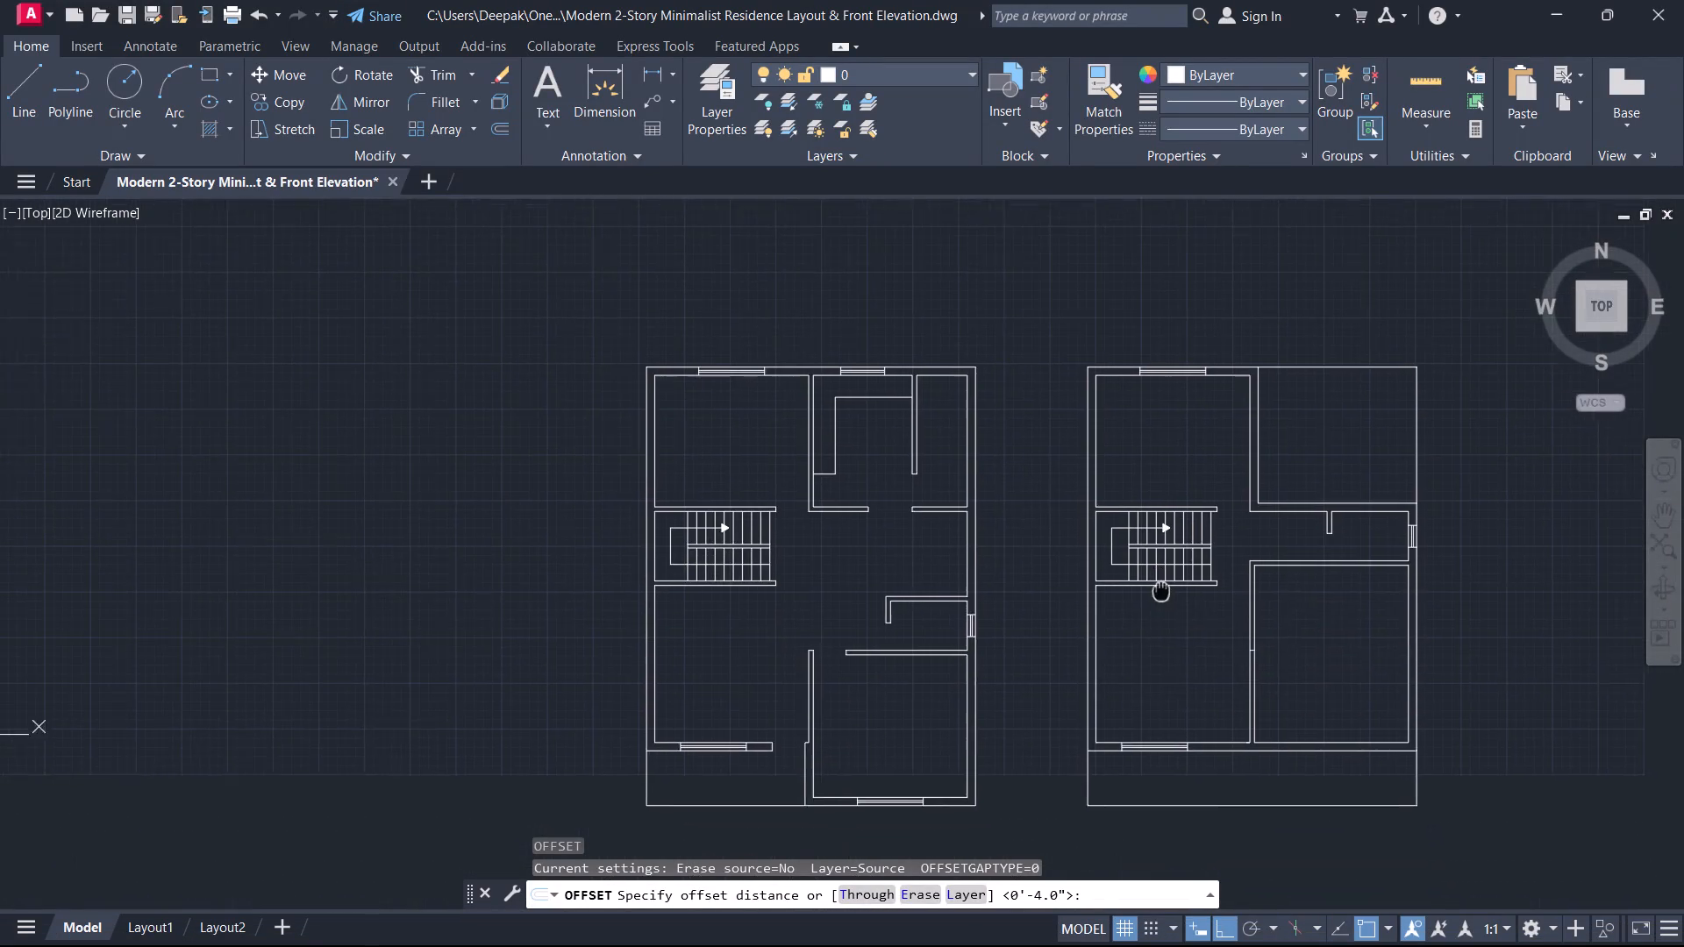
{"action": "middle_click_drag", "start_coordinate": [1161, 589], "coordinate": [1159, 587]}
{"action": "scroll", "coordinate": [1190, 661], "scroll_direction": "up", "scroll_amount": 3}
{"action": "middle_click_drag", "start_coordinate": [1279, 666], "coordinate": [1214, 725]}
{"action": "key", "text": "Escape"}
{"action": "scroll", "coordinate": [1149, 708], "scroll_direction": "down", "scroll_amount": 1}
{"action": "middle_click_drag", "start_coordinate": [1149, 708], "coordinate": [1135, 679]}
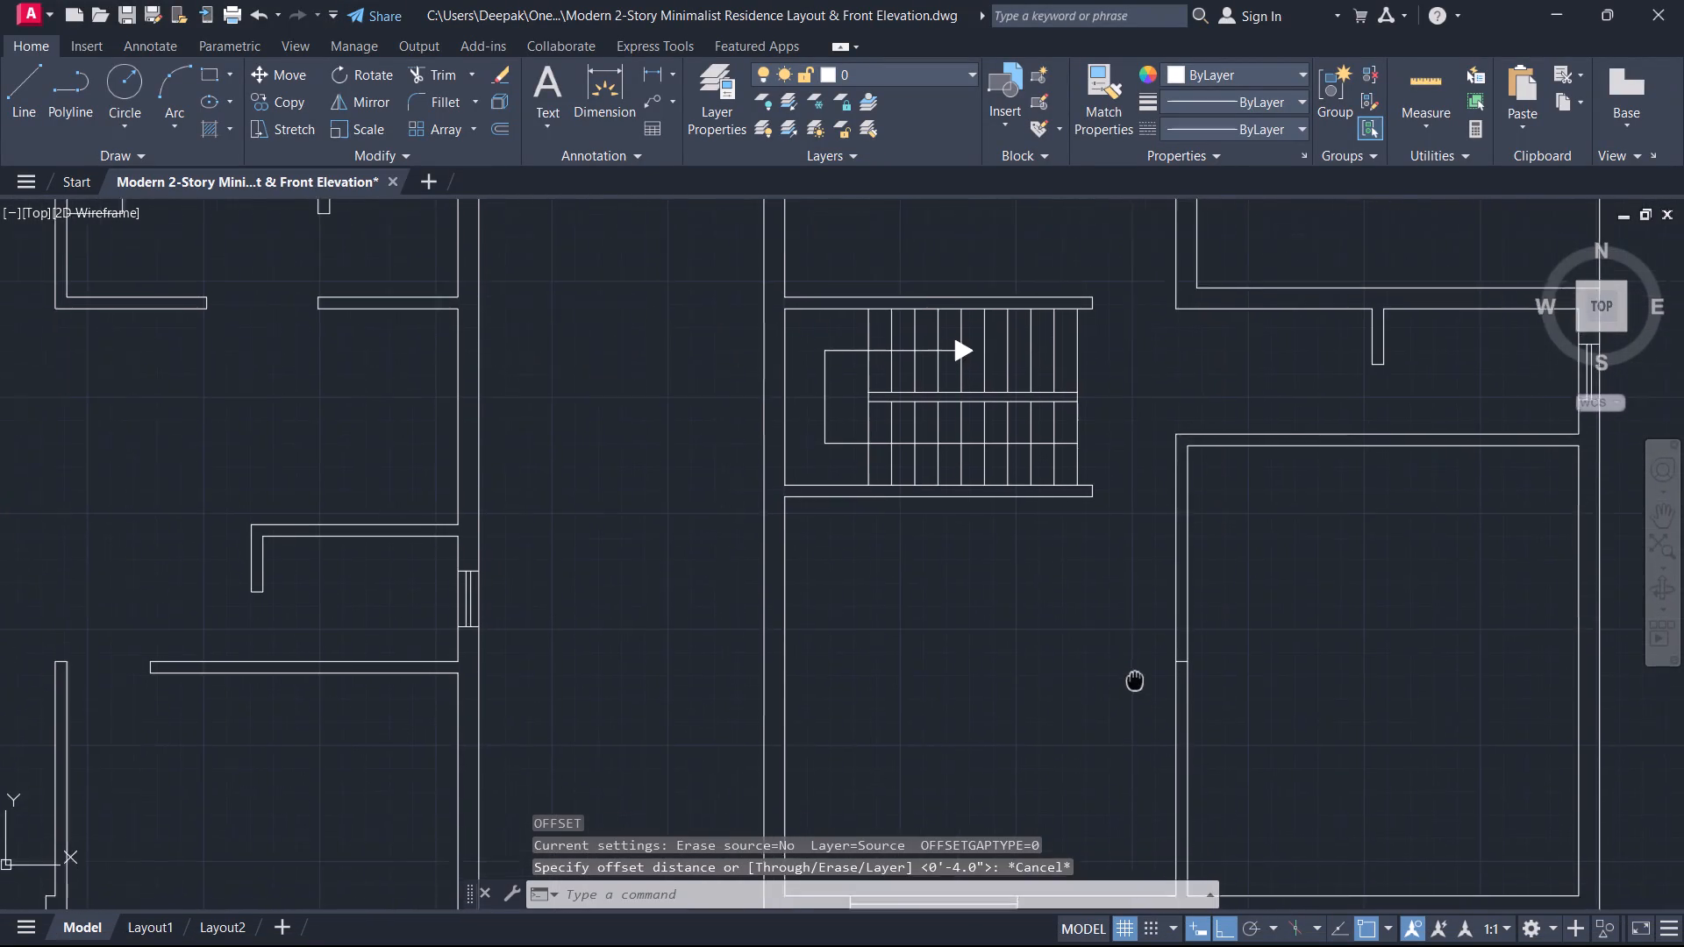
{"action": "middle_click_drag", "start_coordinate": [1135, 679], "coordinate": [1130, 644]}
{"action": "scroll", "coordinate": [1130, 644], "scroll_direction": "down", "scroll_amount": 1}
{"action": "scroll", "coordinate": [1130, 644], "scroll_direction": "up", "scroll_amount": 1}
{"action": "middle_click_drag", "start_coordinate": [1130, 644], "coordinate": [1074, 570]}
{"action": "scroll", "coordinate": [1074, 570], "scroll_direction": "down", "scroll_amount": 1}
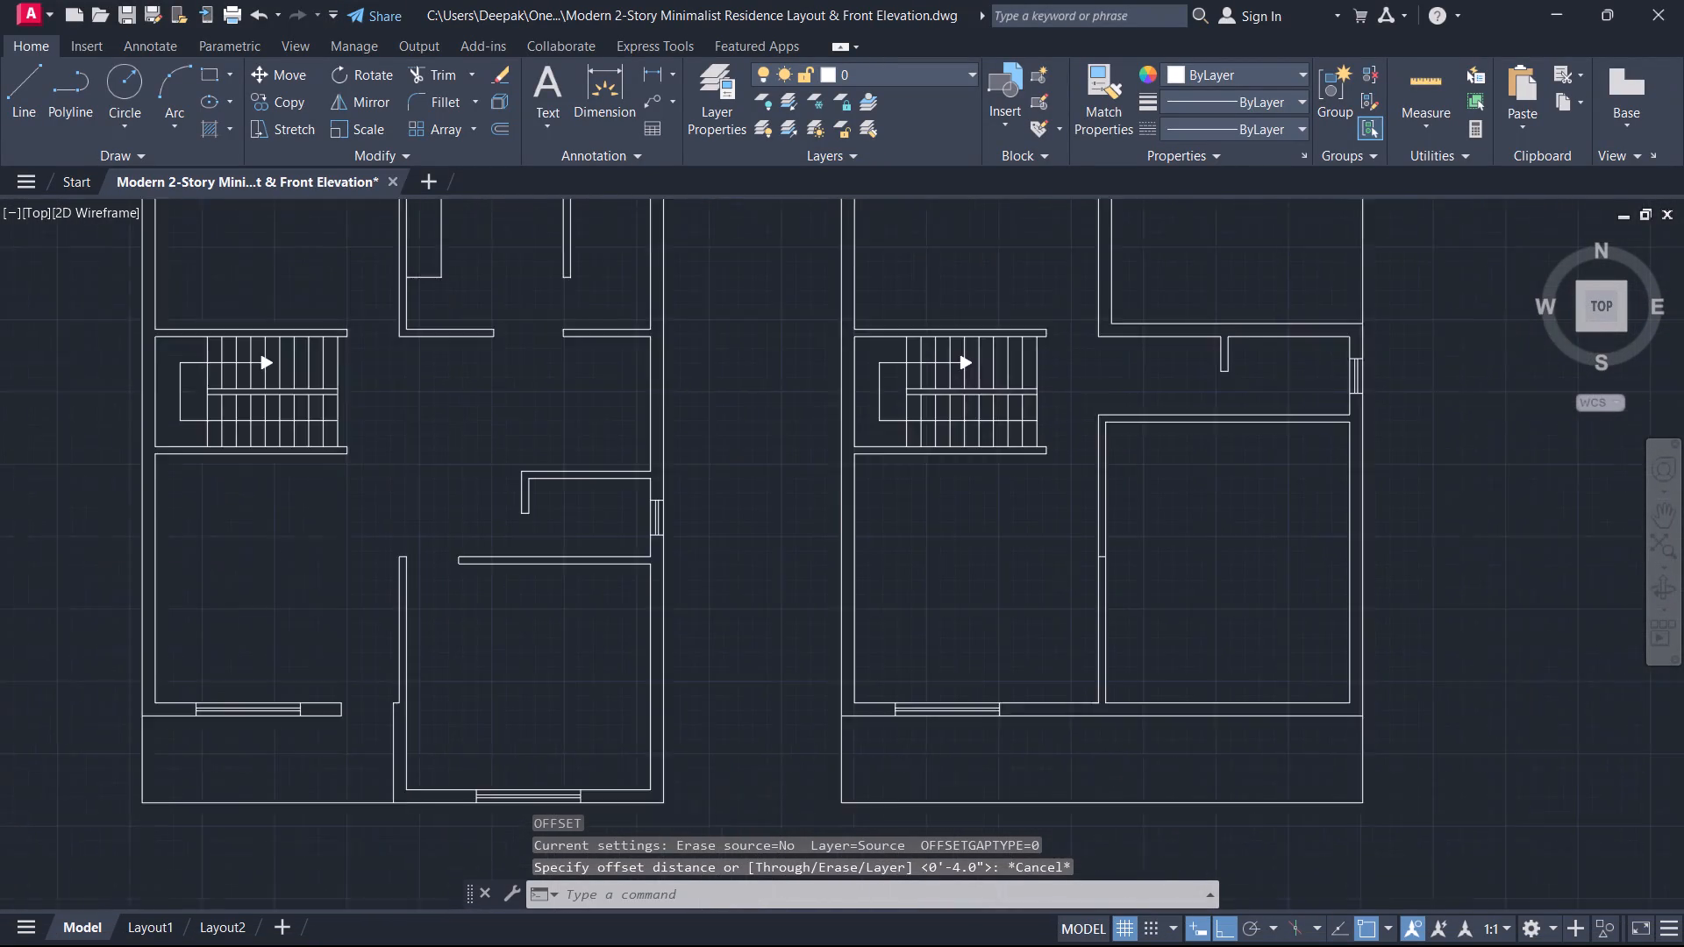
{"action": "scroll", "coordinate": [1074, 570], "scroll_direction": "down", "scroll_amount": 1}
{"action": "scroll", "coordinate": [1126, 674], "scroll_direction": "up", "scroll_amount": 2}
{"action": "middle_click_drag", "start_coordinate": [1127, 675], "coordinate": [1141, 692]}
{"action": "scroll", "coordinate": [1141, 692], "scroll_direction": "up", "scroll_amount": 1}
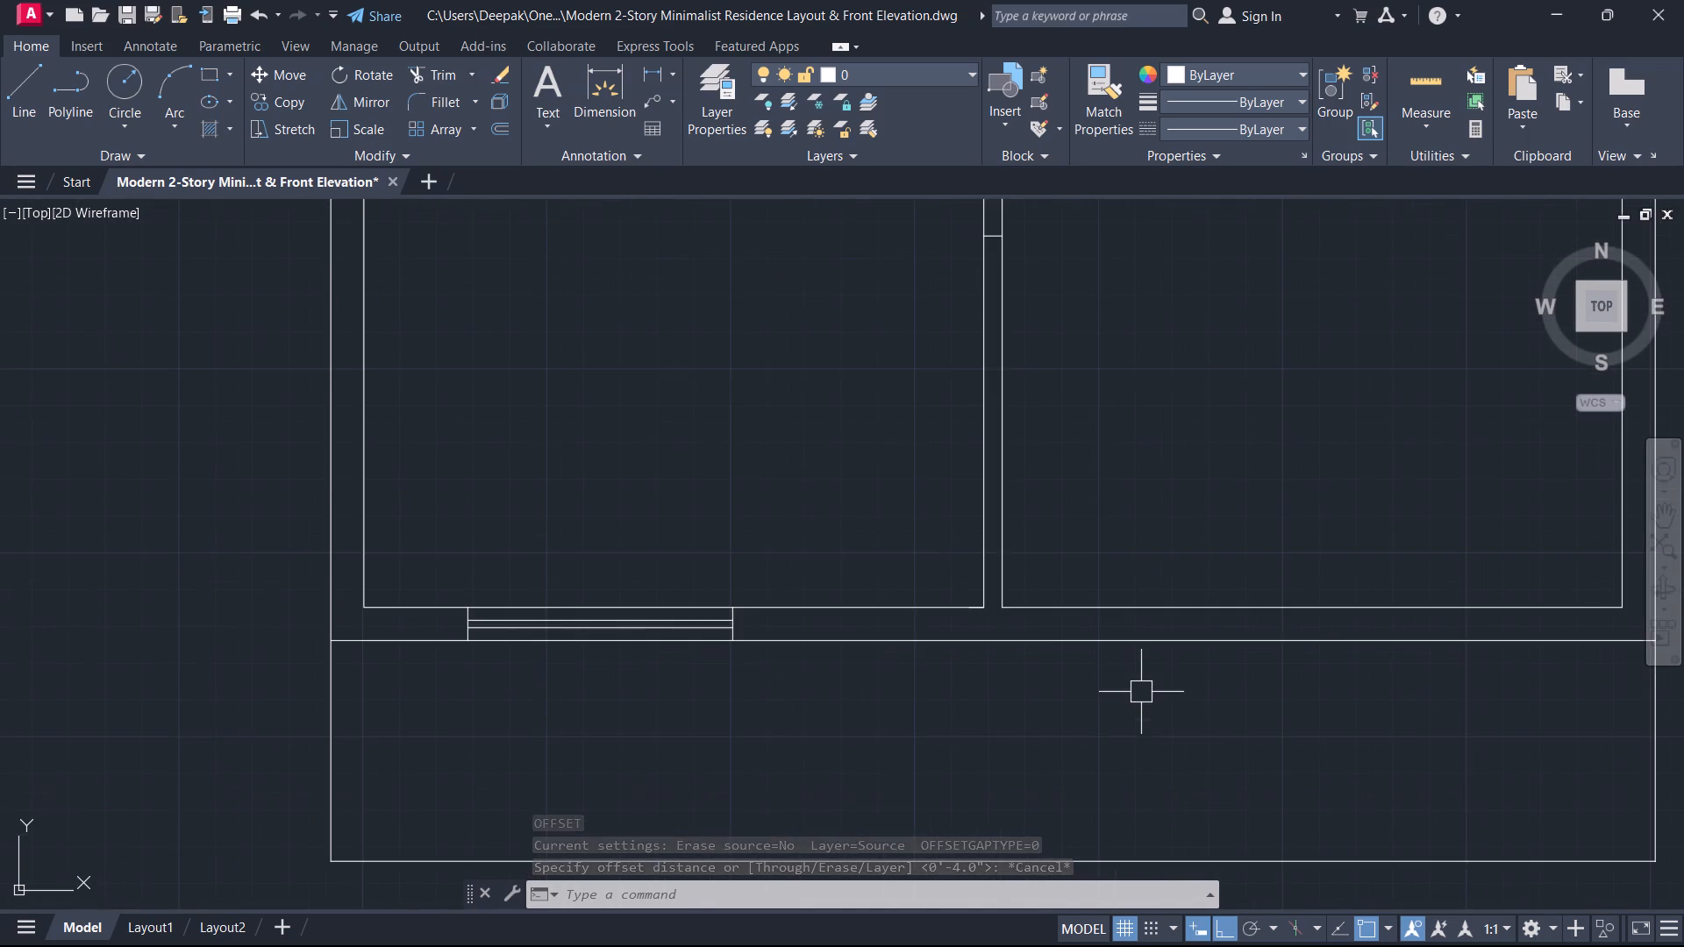
{"action": "scroll", "coordinate": [1141, 692], "scroll_direction": "down", "scroll_amount": 3}
{"action": "middle_click_drag", "start_coordinate": [1145, 706], "coordinate": [1150, 759]}
{"action": "scroll", "coordinate": [1145, 706], "scroll_direction": "up", "scroll_amount": 1}
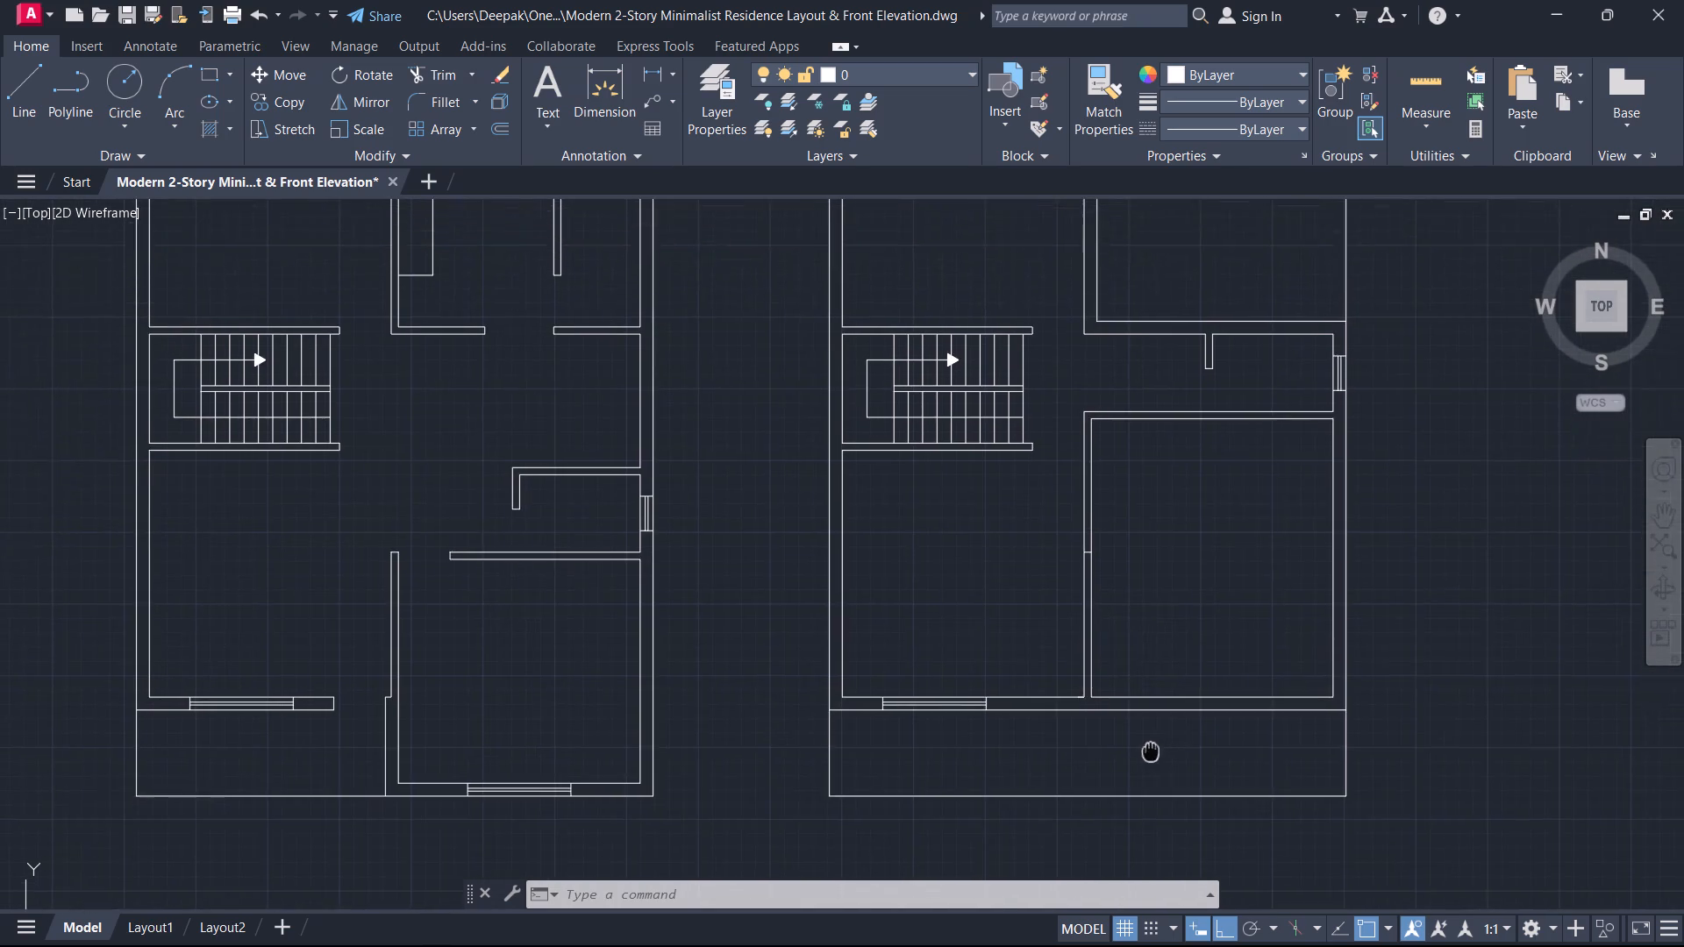
{"action": "middle_click_drag", "start_coordinate": [1150, 759], "coordinate": [1156, 803]}
{"action": "scroll", "coordinate": [1156, 806], "scroll_direction": "down", "scroll_amount": 1}
{"action": "scroll", "coordinate": [1197, 738], "scroll_direction": "up", "scroll_amount": 1}
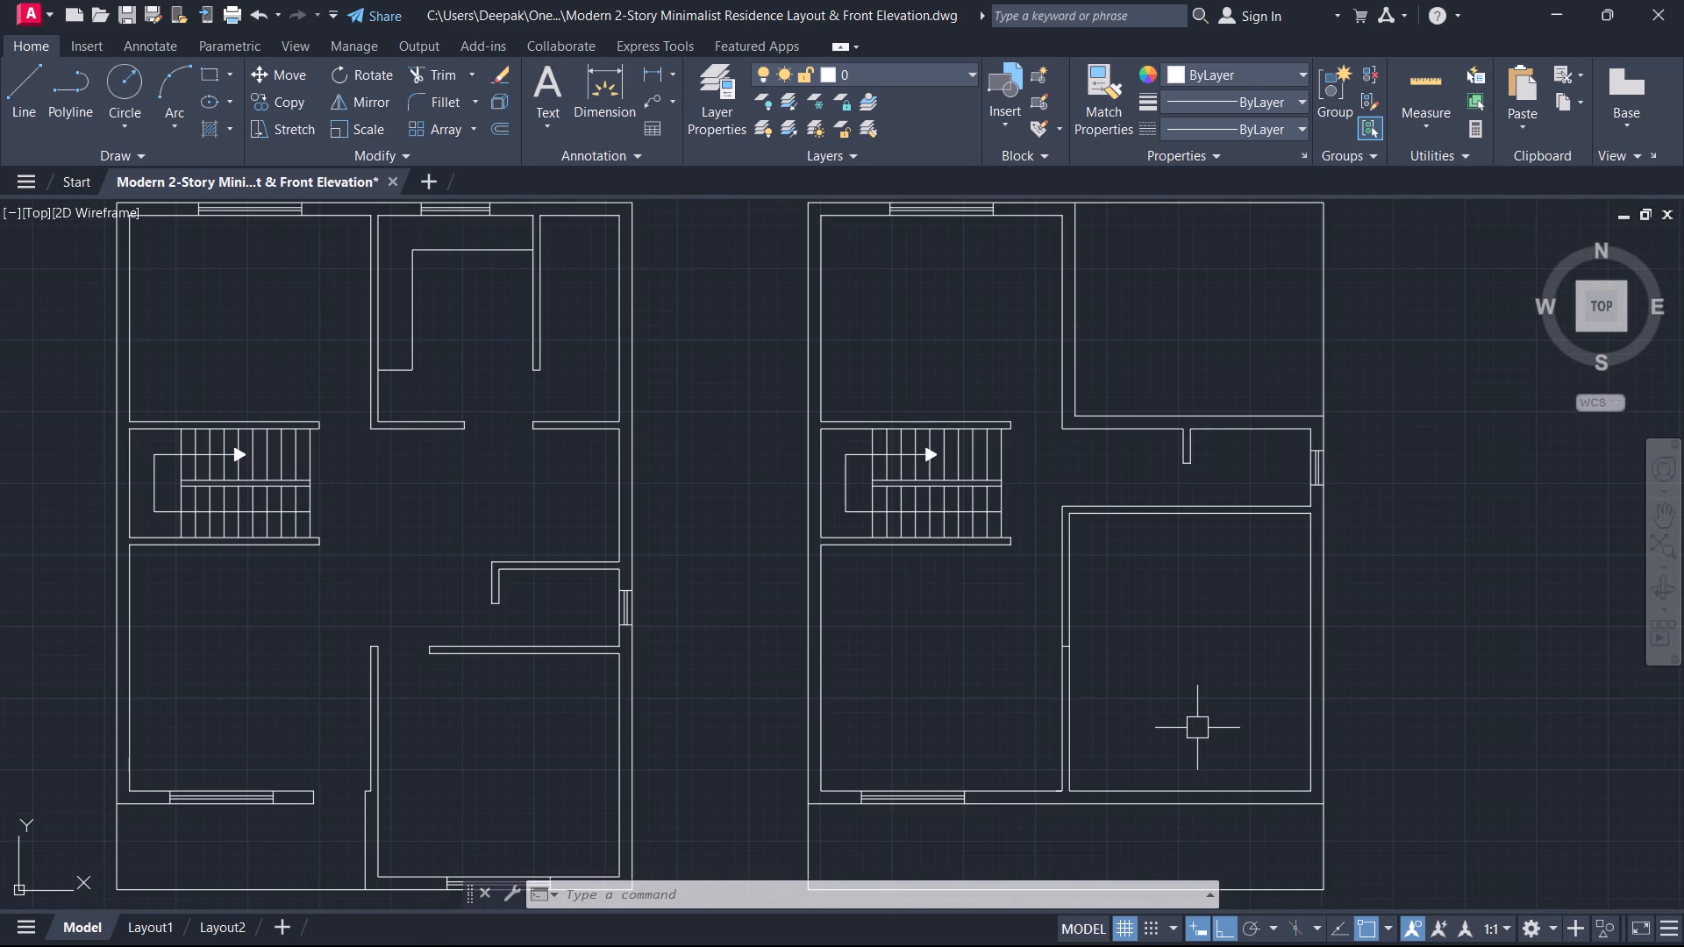
Extend the east face line of the right-hand plan's upper vertical wall down to the horizontal wall's lower line.
{"action": "type", "text": "ex"}
{"action": "key", "text": "space"}
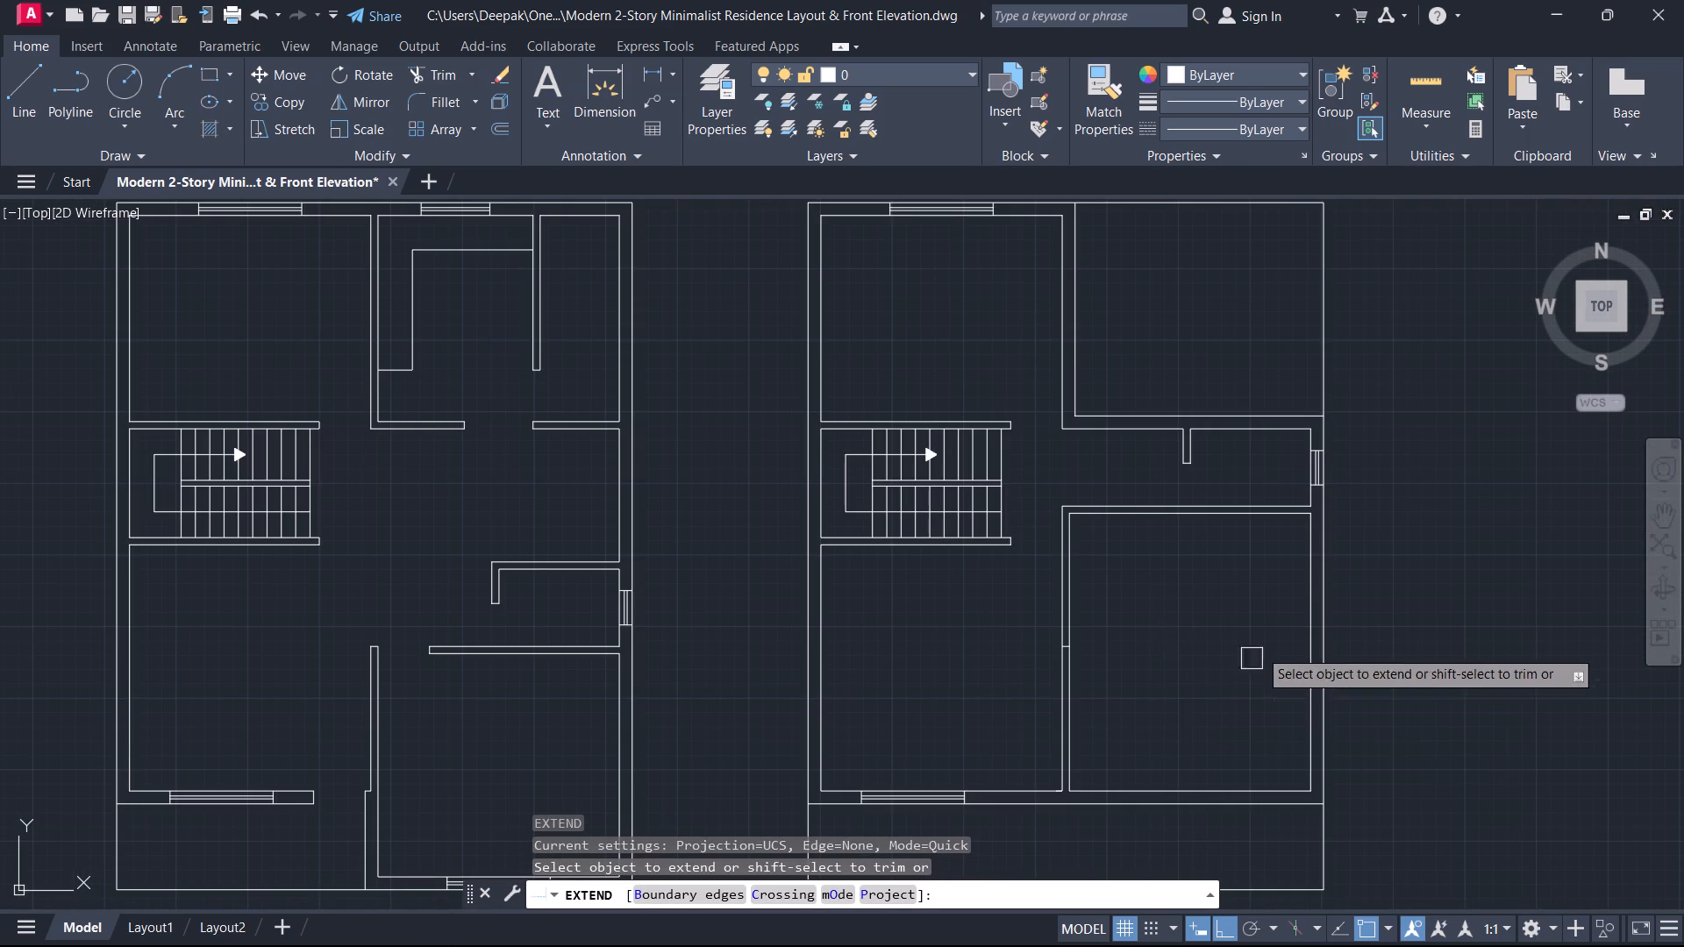
{"action": "left_click", "coordinate": [1081, 382]}
{"action": "key", "text": "Escape"}
Offset the upper vertical wall's east face line 3' to the east in the right-hand plan to mark a door opening.
{"action": "type", "text": "o"}
{"action": "key", "text": "space"}
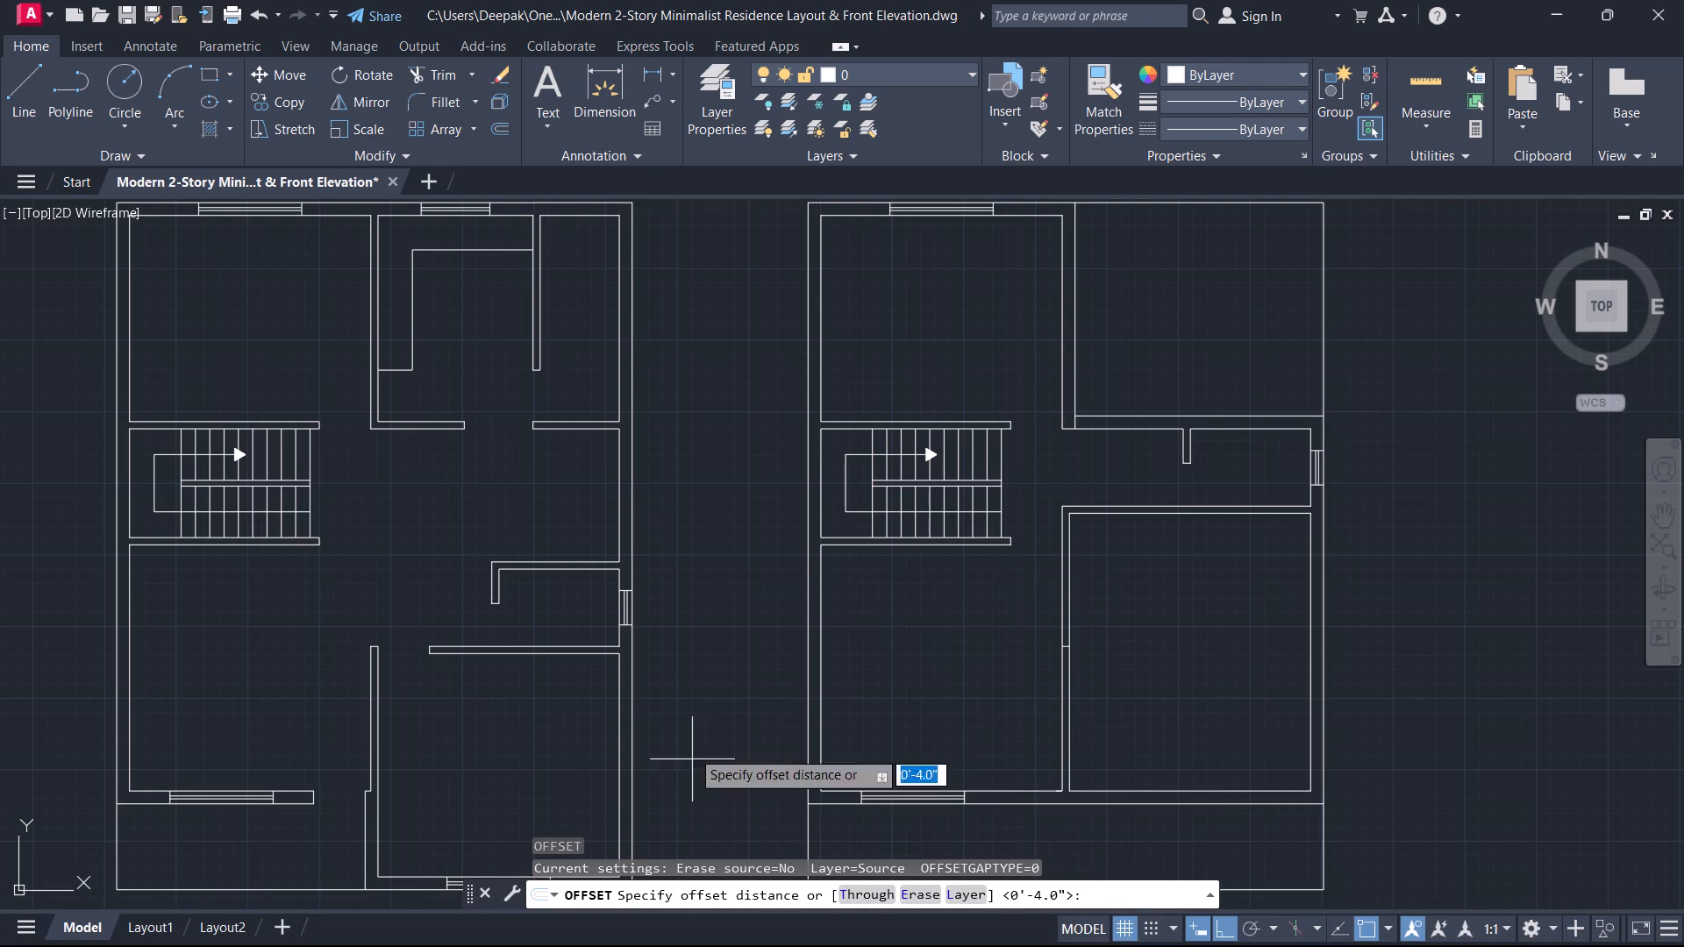
{"action": "scroll", "coordinate": [1152, 616], "scroll_direction": "down", "scroll_amount": 1}
{"action": "middle_click_drag", "start_coordinate": [1143, 615], "coordinate": [1146, 487]}
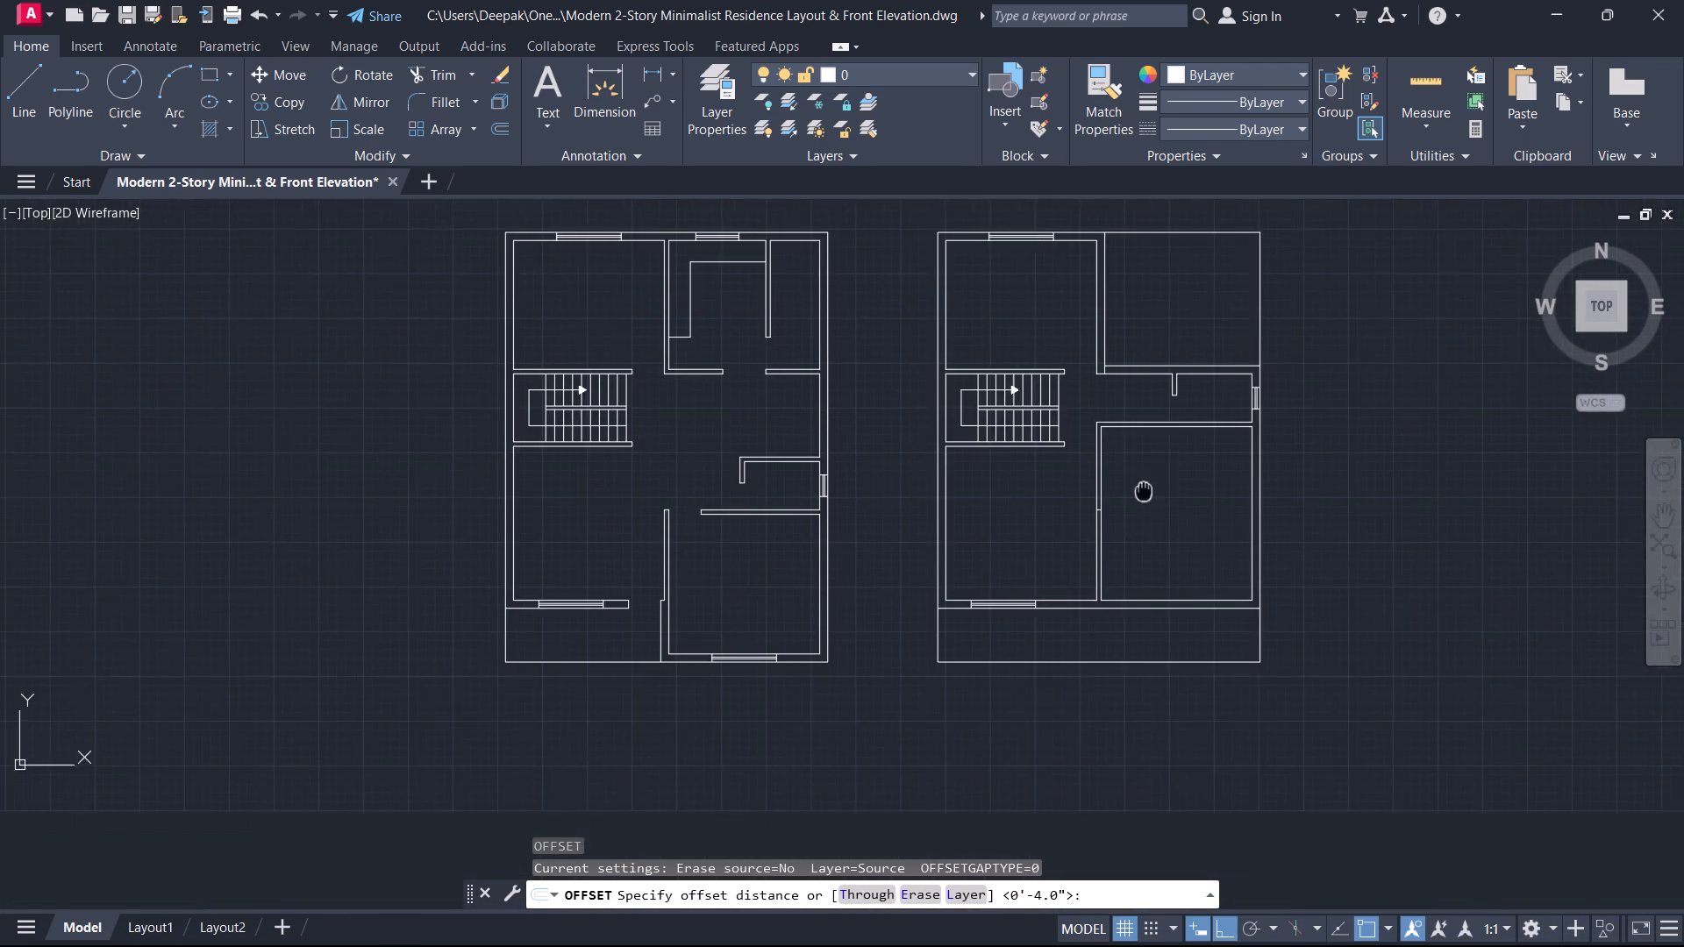
{"action": "middle_click_drag", "start_coordinate": [1146, 487], "coordinate": [1148, 484]}
{"action": "scroll", "coordinate": [1124, 517], "scroll_direction": "up", "scroll_amount": 2}
{"action": "middle_click_drag", "start_coordinate": [1114, 509], "coordinate": [1123, 689]}
{"action": "scroll", "coordinate": [1123, 689], "scroll_direction": "down", "scroll_amount": 1}
{"action": "scroll", "coordinate": [1102, 454], "scroll_direction": "up", "scroll_amount": 1}
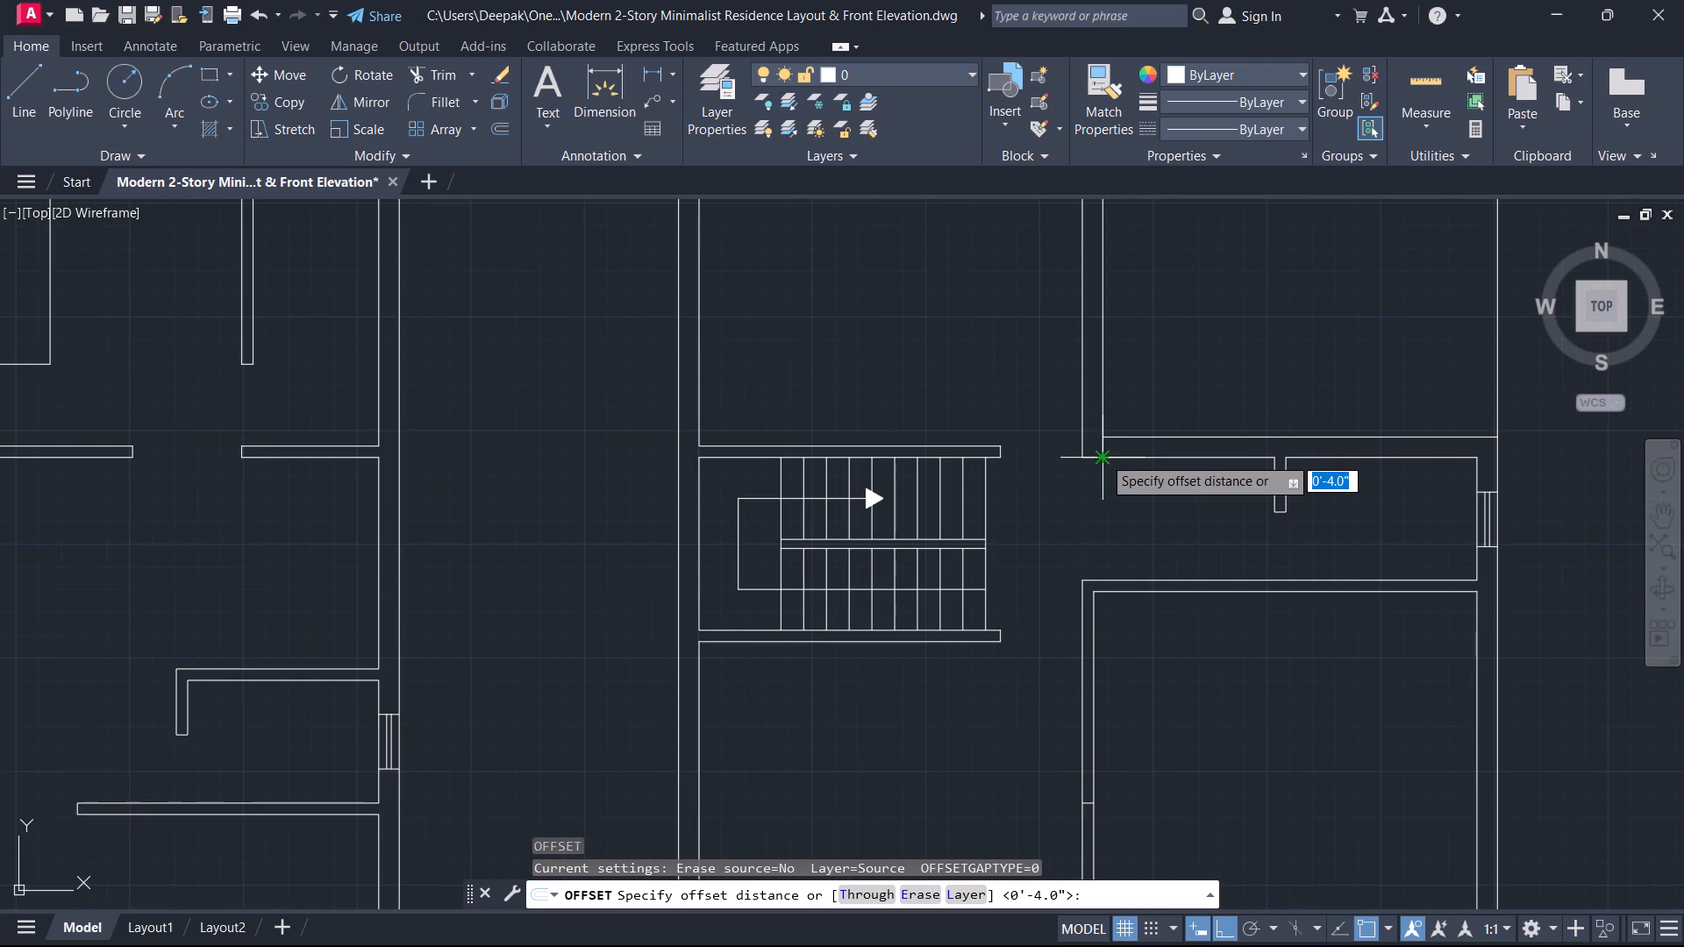
{"action": "key", "text": "Escape"}
{"action": "type", "text": "o"}
{"action": "key", "text": "space"}
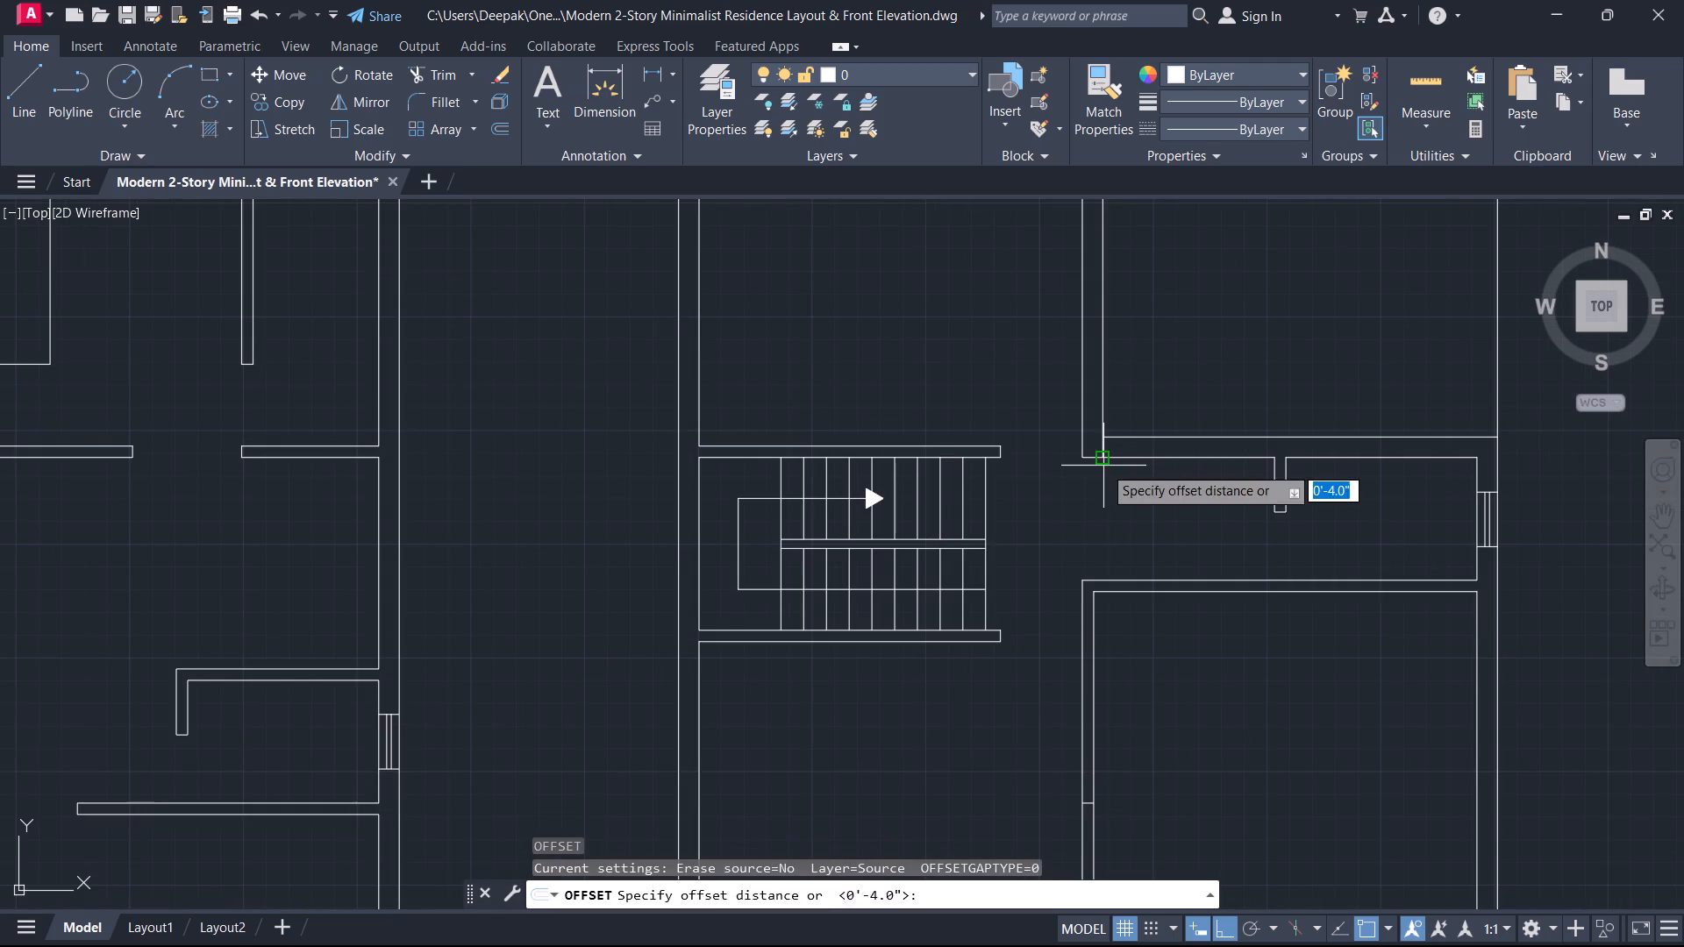
{"action": "type", "text": "3'"}
{"action": "key", "text": "Return"}
{"action": "scroll", "coordinate": [1122, 419], "scroll_direction": "up", "scroll_amount": 1}
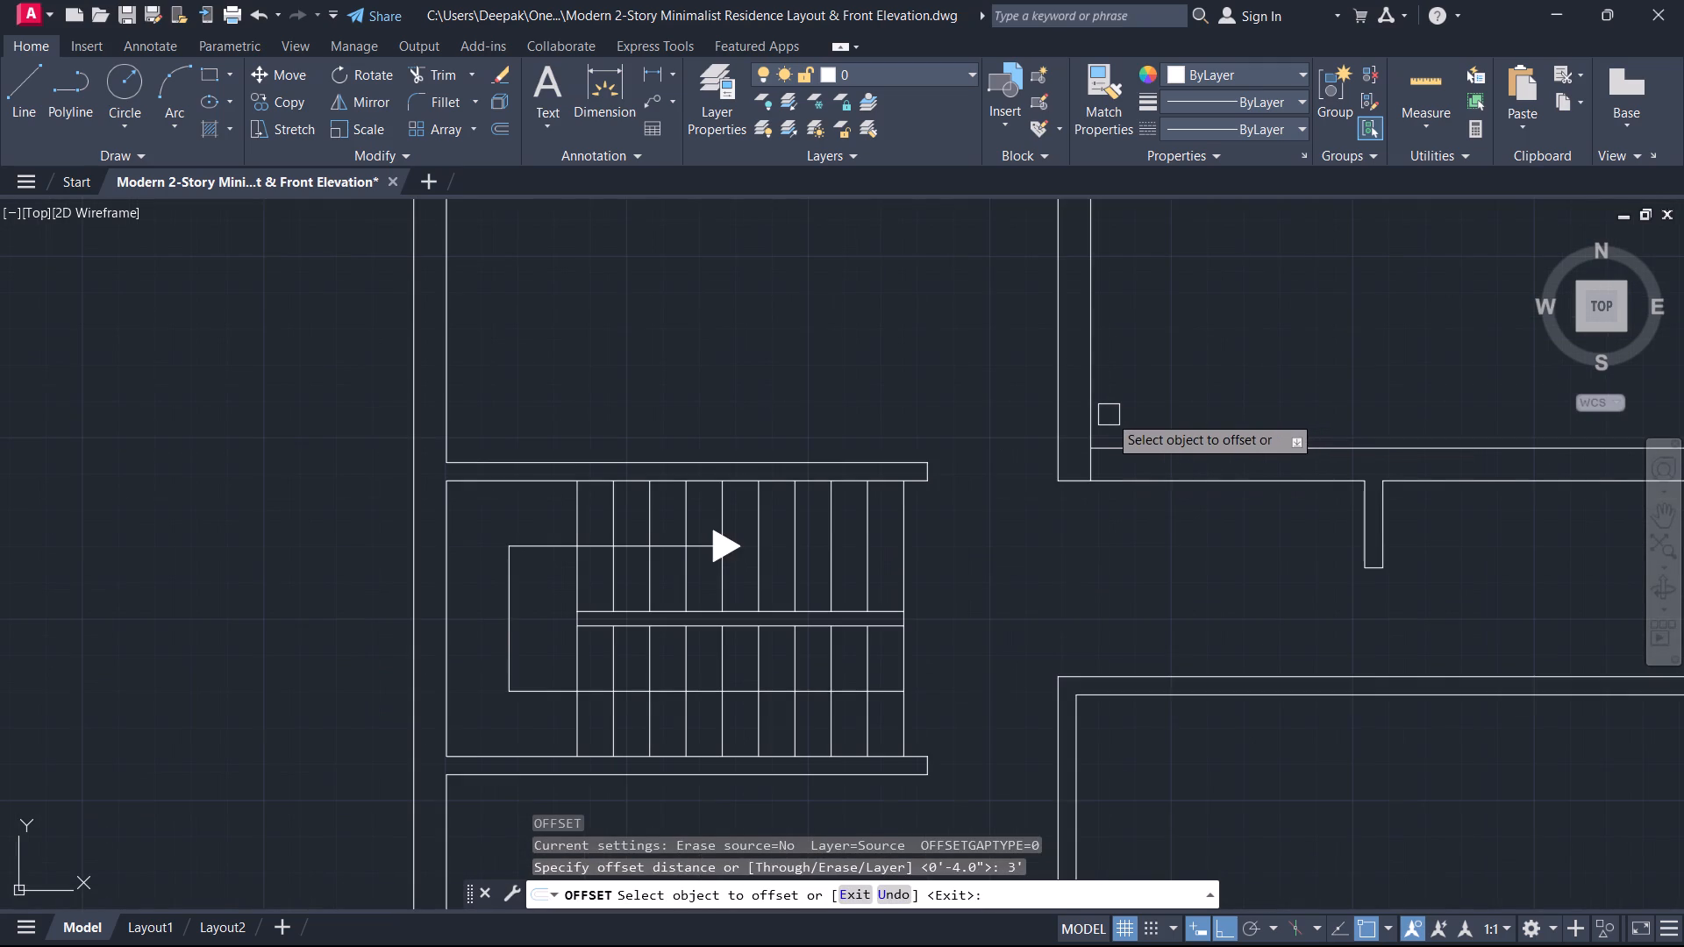
{"action": "left_click", "coordinate": [1095, 416]}
{"action": "left_click", "coordinate": [1211, 417]}
{"action": "key", "text": "Escape"}
Trim the horizontal wall lines between the vertical wall and the 3' offset line to open the doorway.
{"action": "type", "text": "tr"}
{"action": "key", "text": "space"}
{"action": "left_click_drag", "start_coordinate": [1237, 393], "coordinate": [1195, 552]}
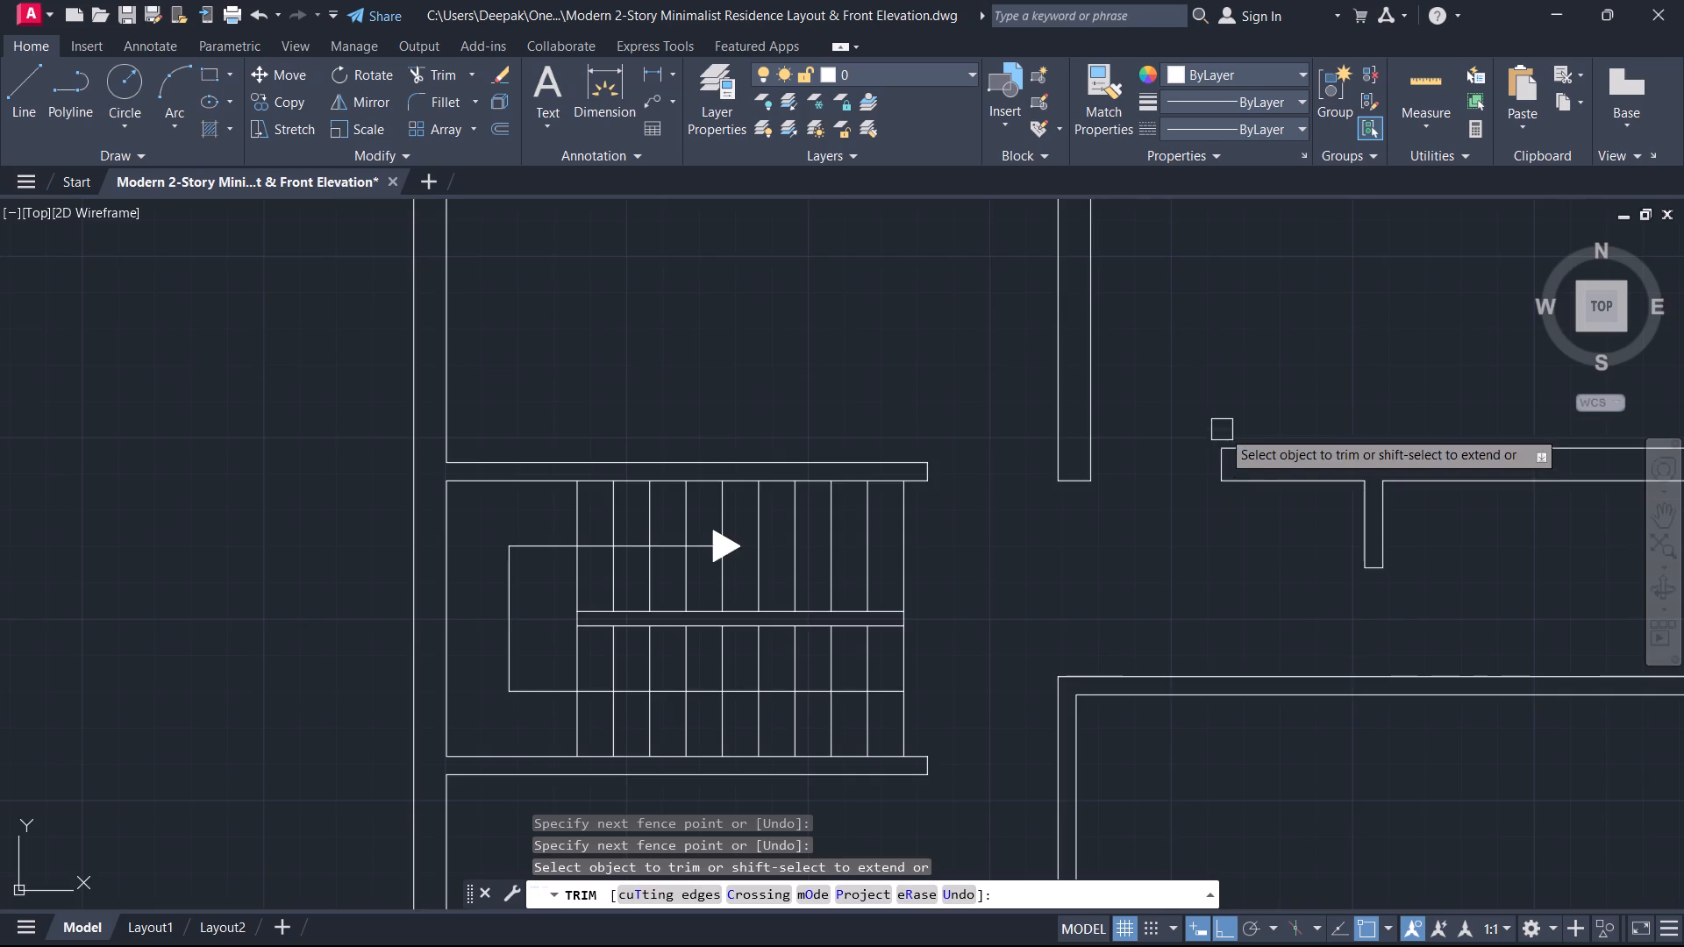
{"action": "scroll", "coordinate": [1295, 423], "scroll_direction": "down", "scroll_amount": 2}
{"action": "key", "text": "Escape"}
Delete the short line crossing the vertical wall on the west side of the lower-east room.
{"action": "scroll", "coordinate": [1227, 670], "scroll_direction": "up", "scroll_amount": 1}
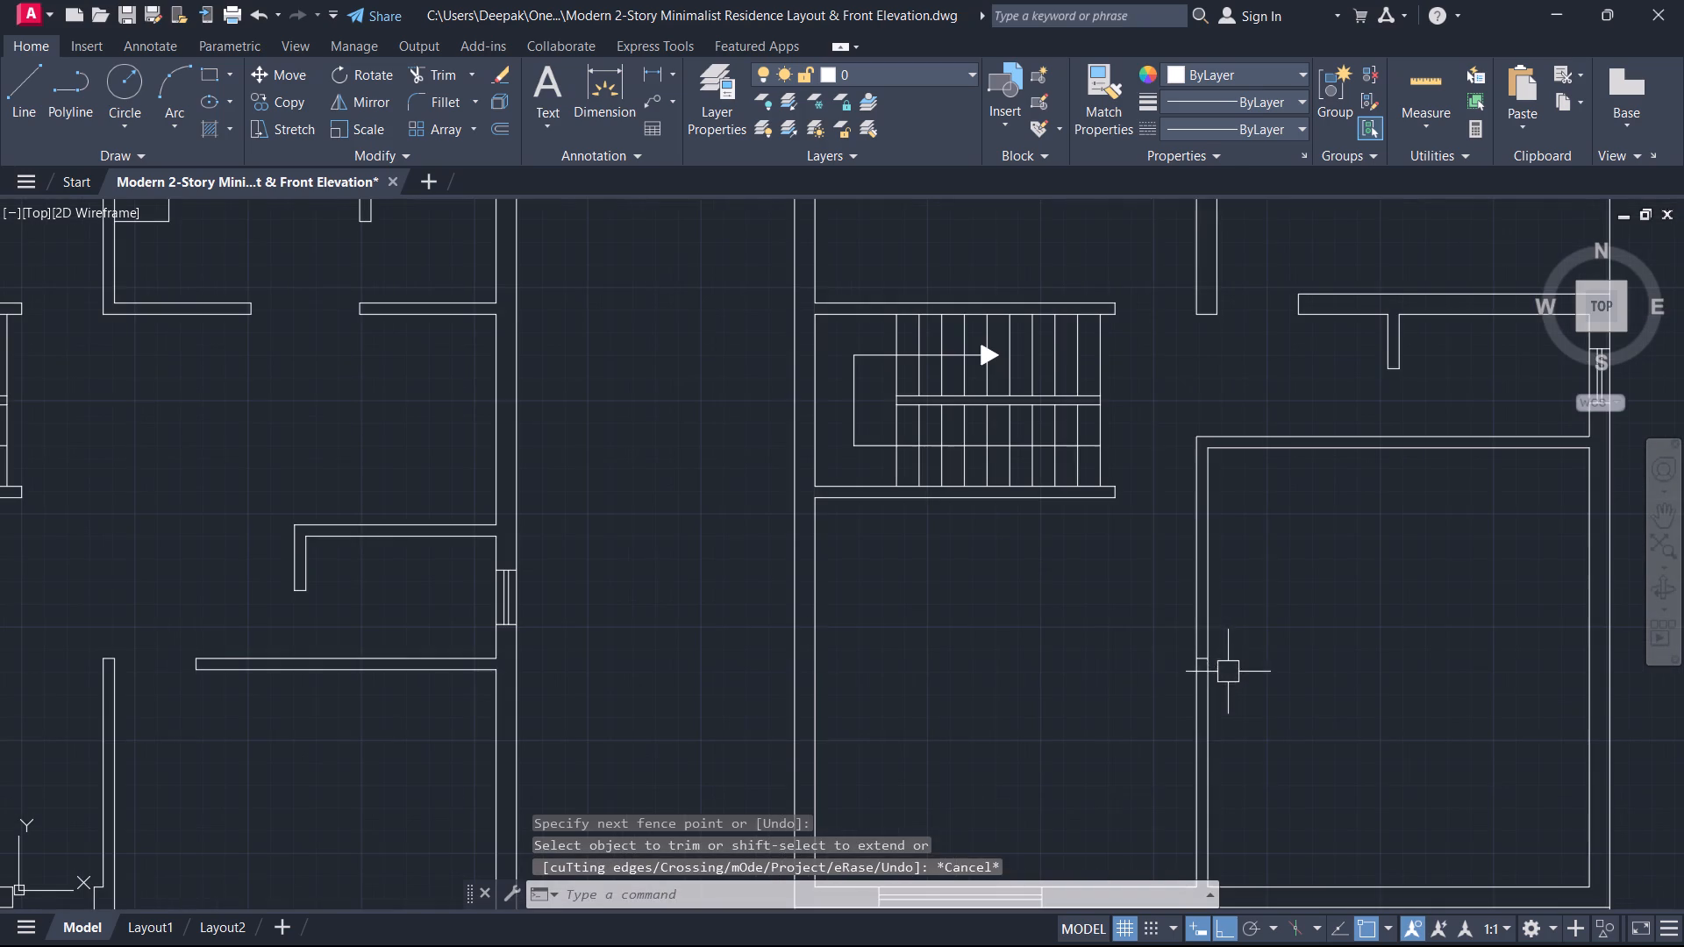
{"action": "left_click_drag", "start_coordinate": [1119, 620], "coordinate": [1178, 653]}
{"action": "left_click", "coordinate": [1317, 745]}
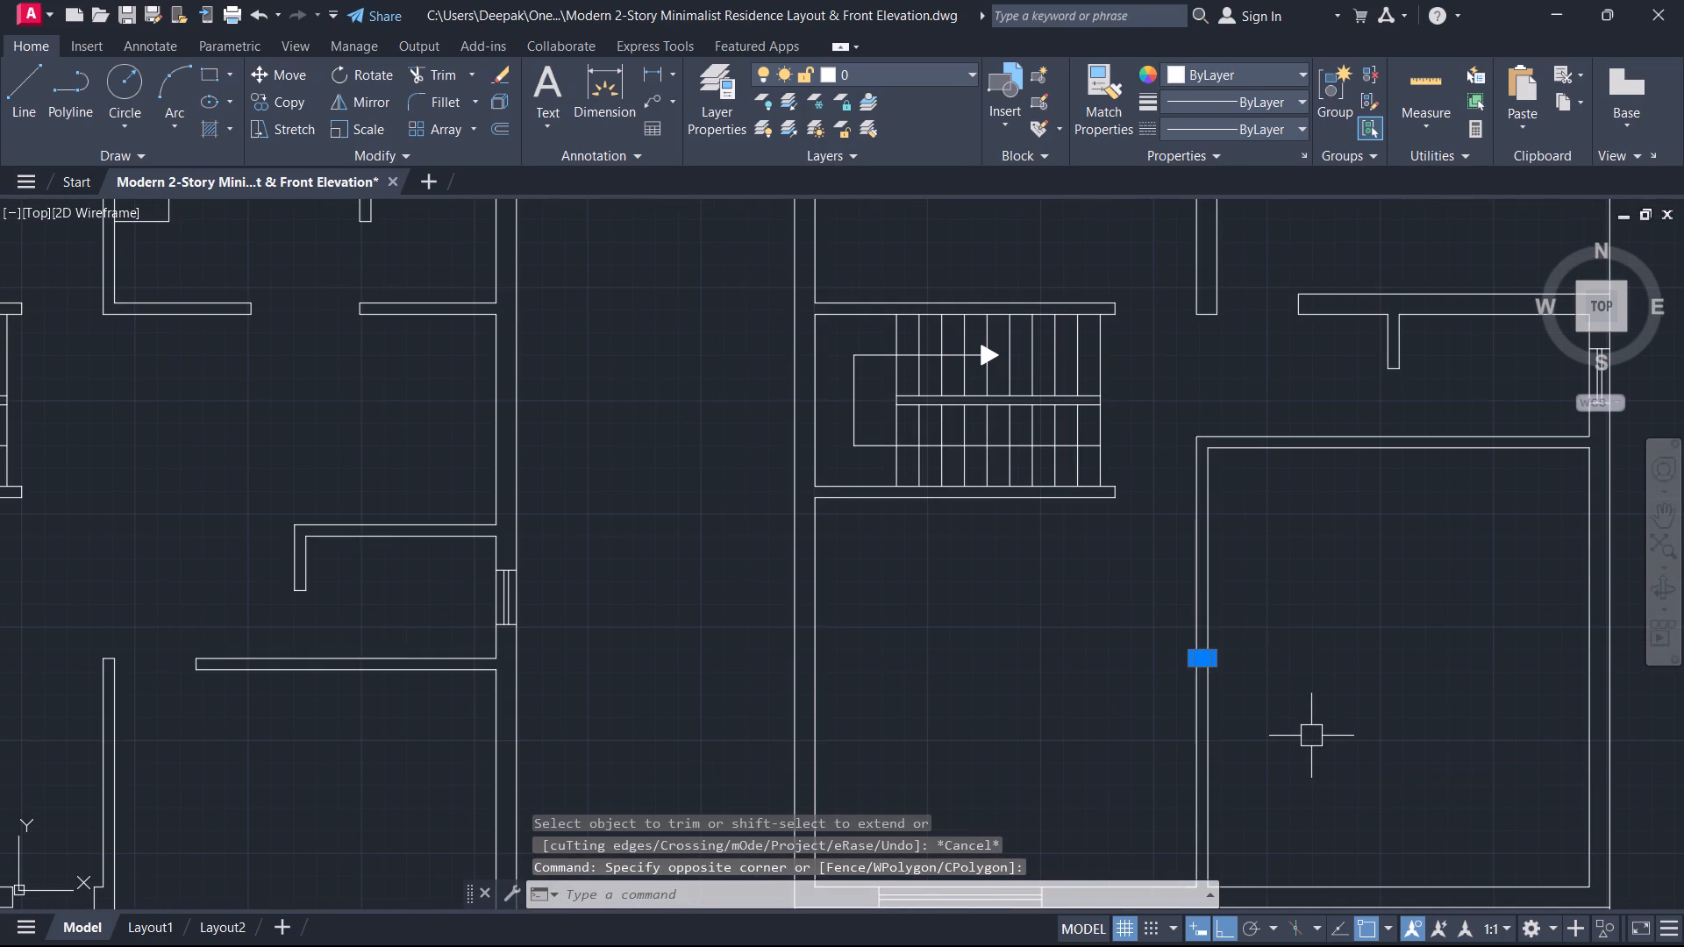
{"action": "key", "text": "Delete"}
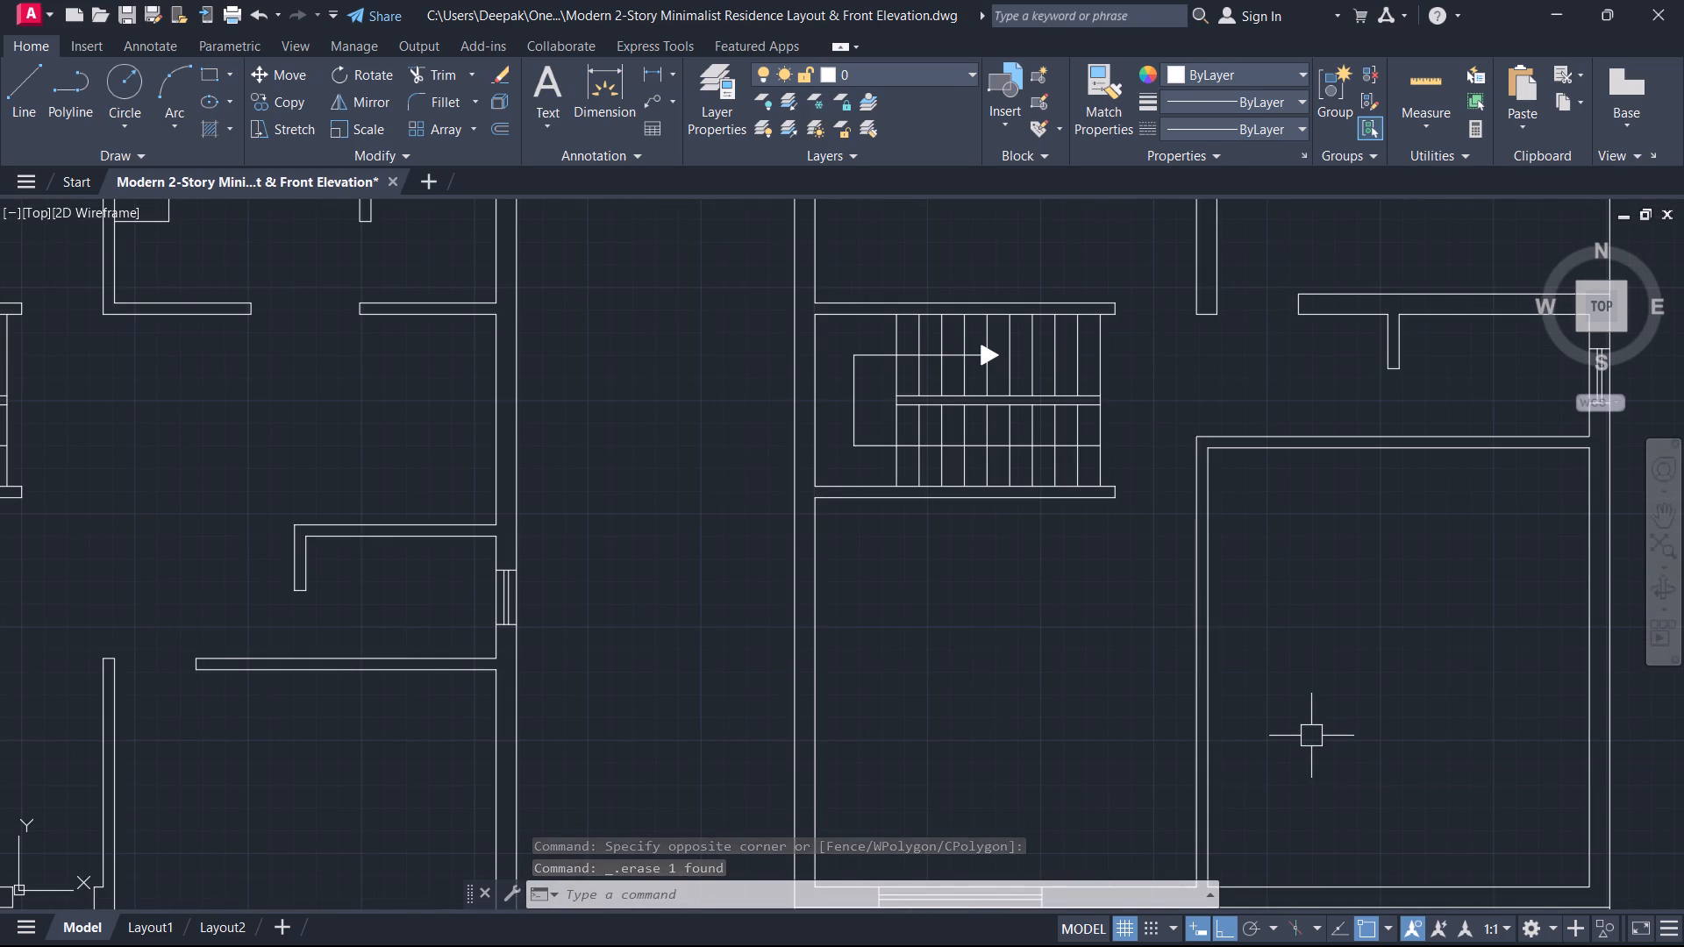
Extend both lines of the short stub wall down to the lower-east room's top wall, closing off the small windowed room.
{"action": "key", "text": "e"}
{"action": "type", "text": "x"}
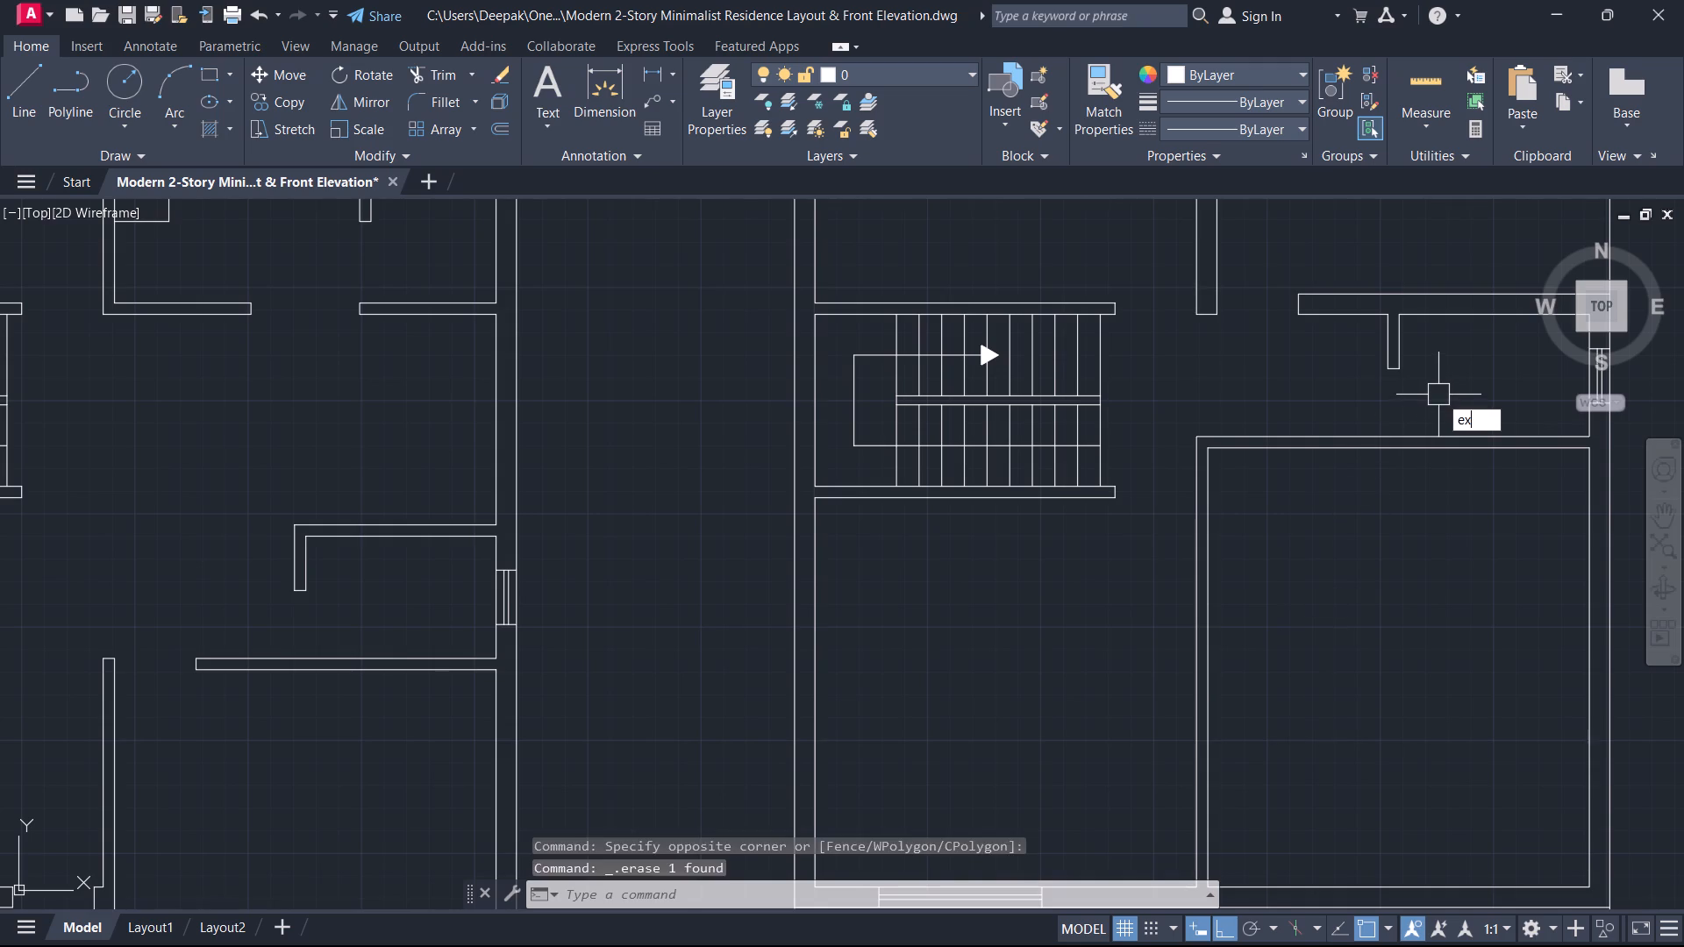
{"action": "key", "text": "space"}
{"action": "scroll", "coordinate": [1438, 402], "scroll_direction": "up", "scroll_amount": 1}
{"action": "middle_click_drag", "start_coordinate": [1441, 385], "coordinate": [1281, 497]}
{"action": "left_click", "coordinate": [1281, 451]}
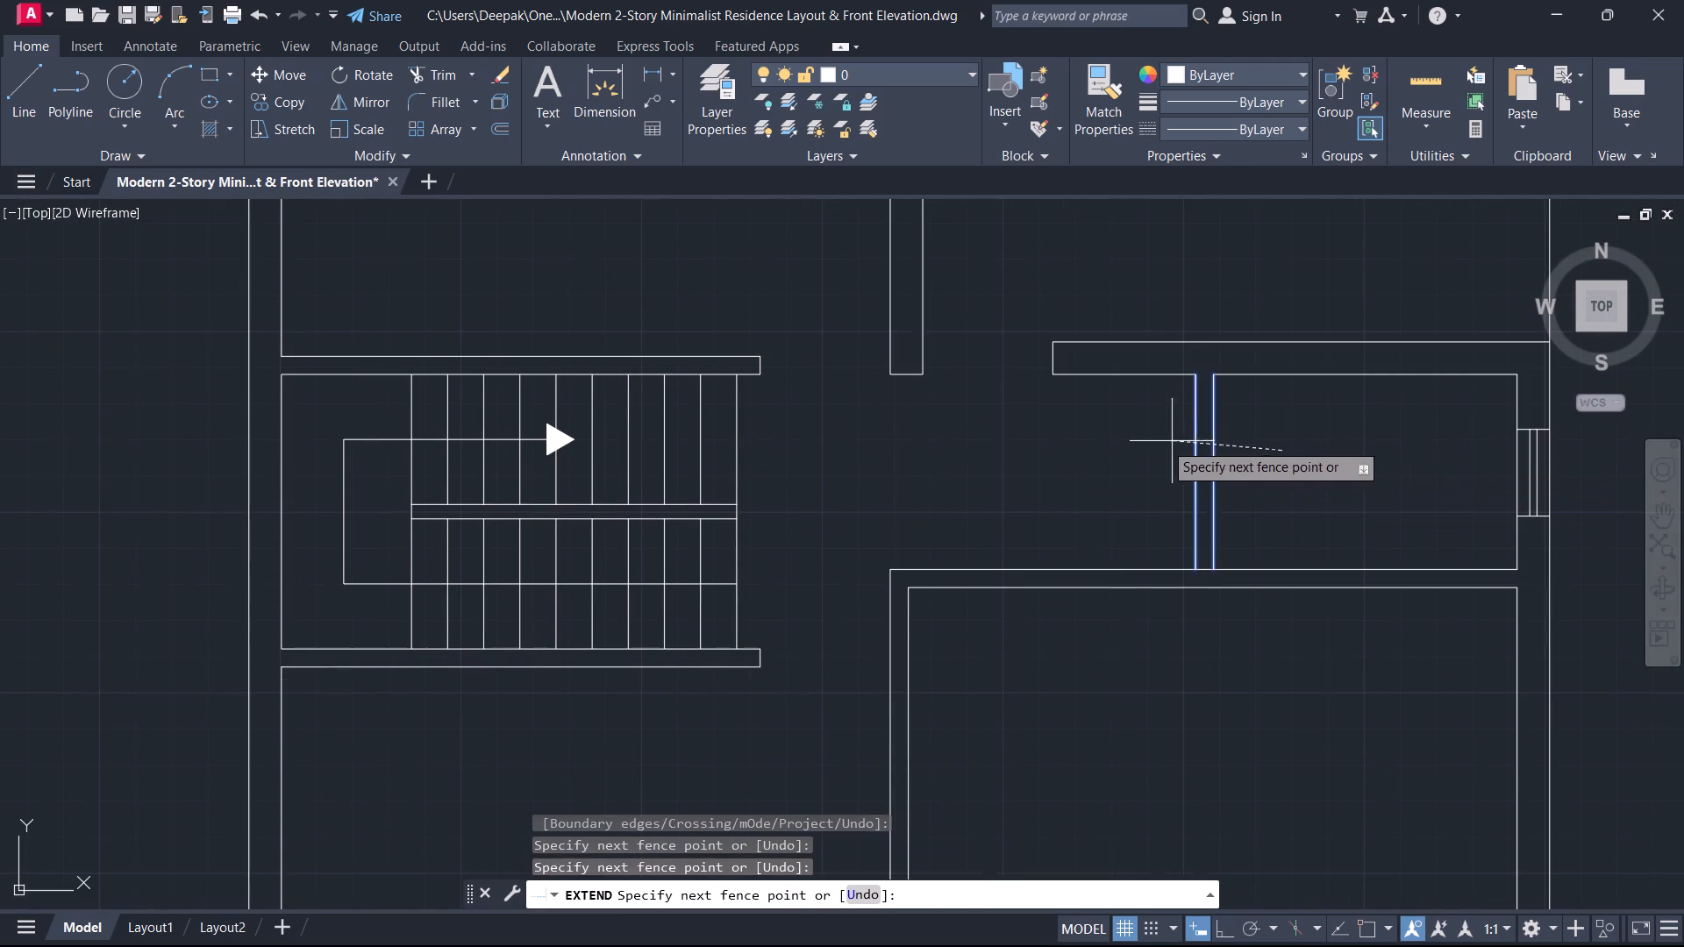
{"action": "left_click", "coordinate": [1133, 448]}
{"action": "key", "text": "Escape"}
Examine the right-hand plan around the small windowed room and the top wall of the lower-east room.
{"action": "scroll", "coordinate": [1191, 481], "scroll_direction": "down", "scroll_amount": 1}
{"action": "middle_click_drag", "start_coordinate": [1193, 482], "coordinate": [1223, 539]}
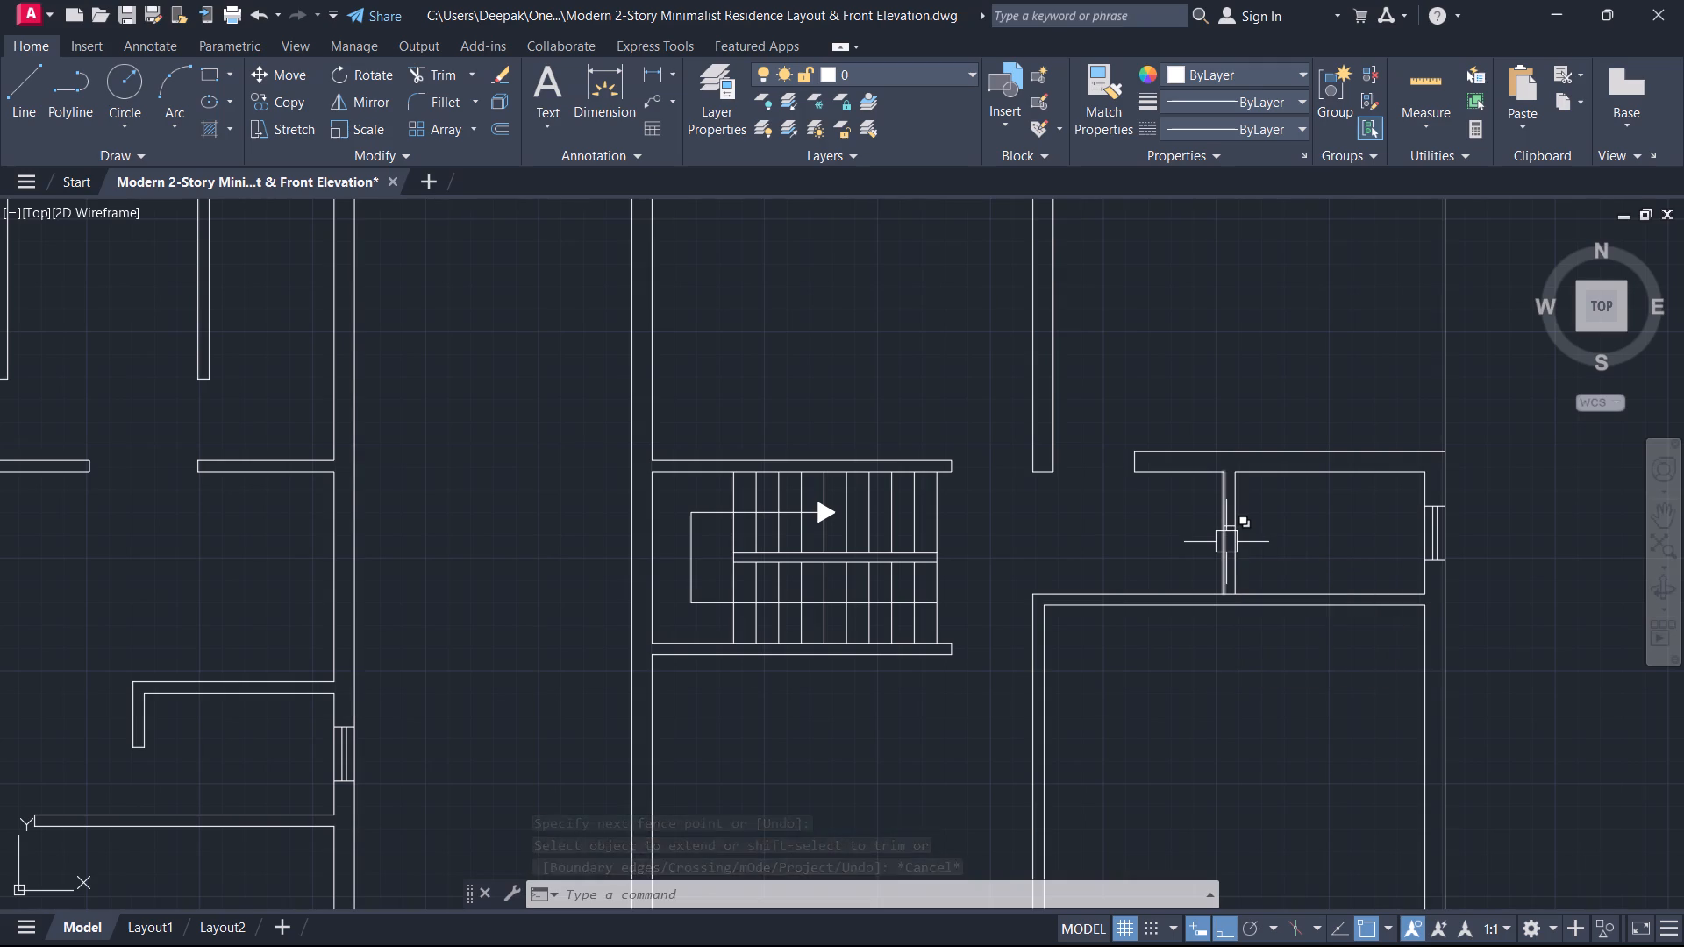
{"action": "scroll", "coordinate": [1227, 552], "scroll_direction": "up", "scroll_amount": 2}
{"action": "middle_click_drag", "start_coordinate": [1227, 552], "coordinate": [1235, 571]}
{"action": "scroll", "coordinate": [1235, 569], "scroll_direction": "down", "scroll_amount": 3}
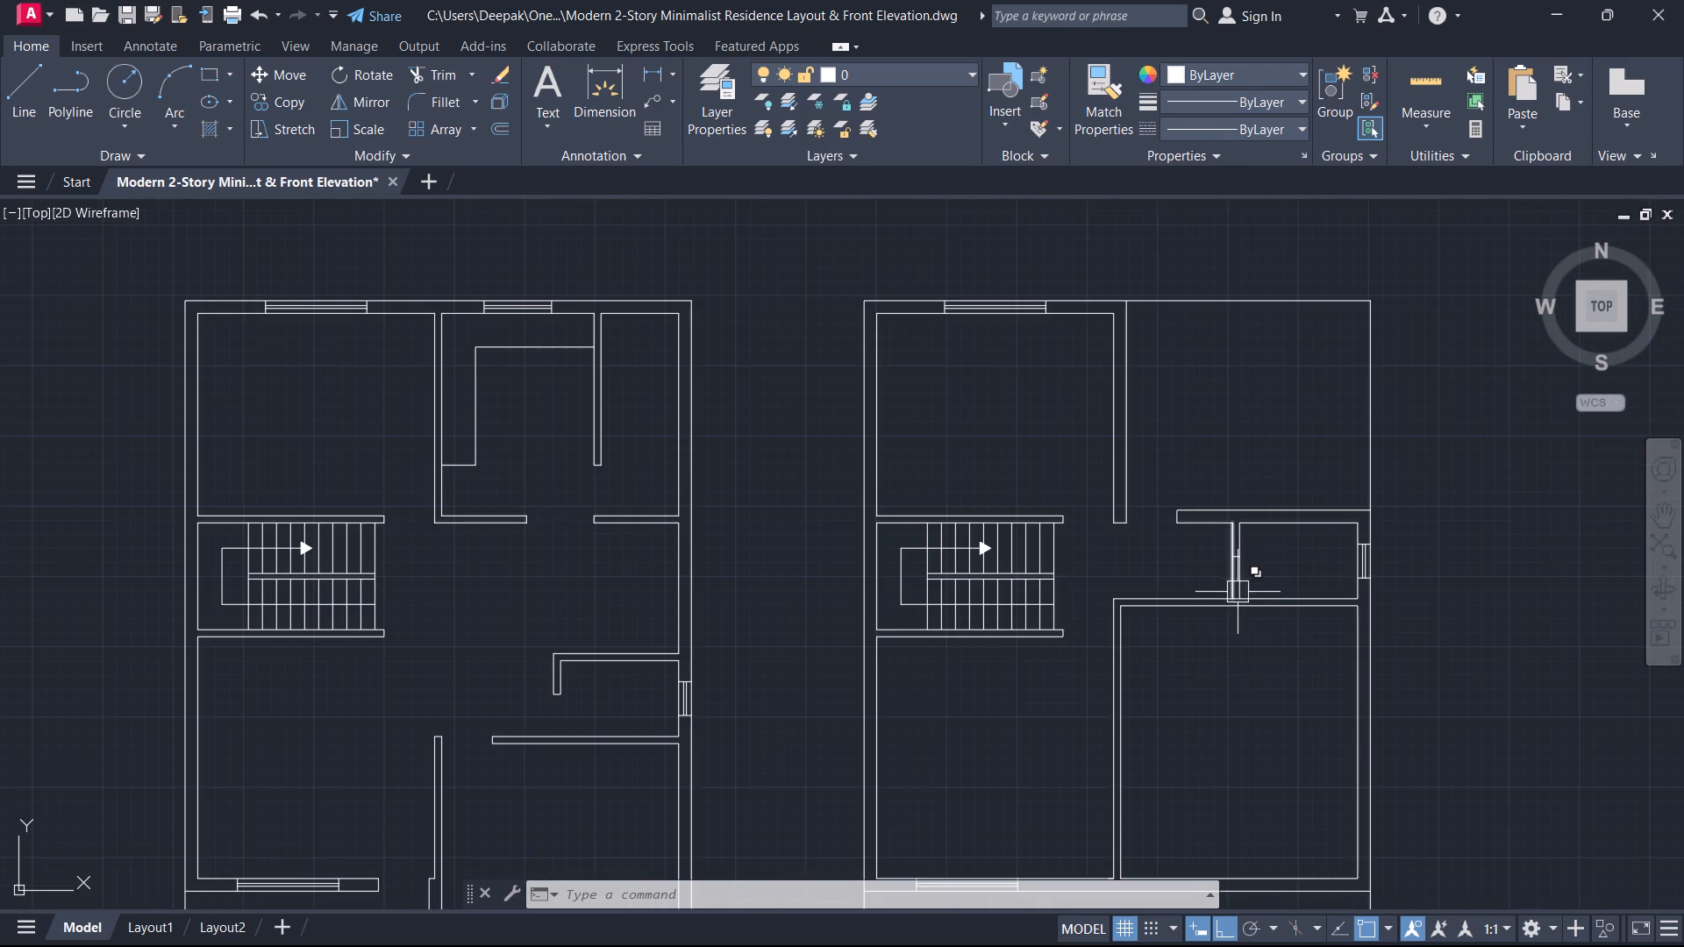
{"action": "middle_click_drag", "start_coordinate": [1236, 606], "coordinate": [1213, 638]}
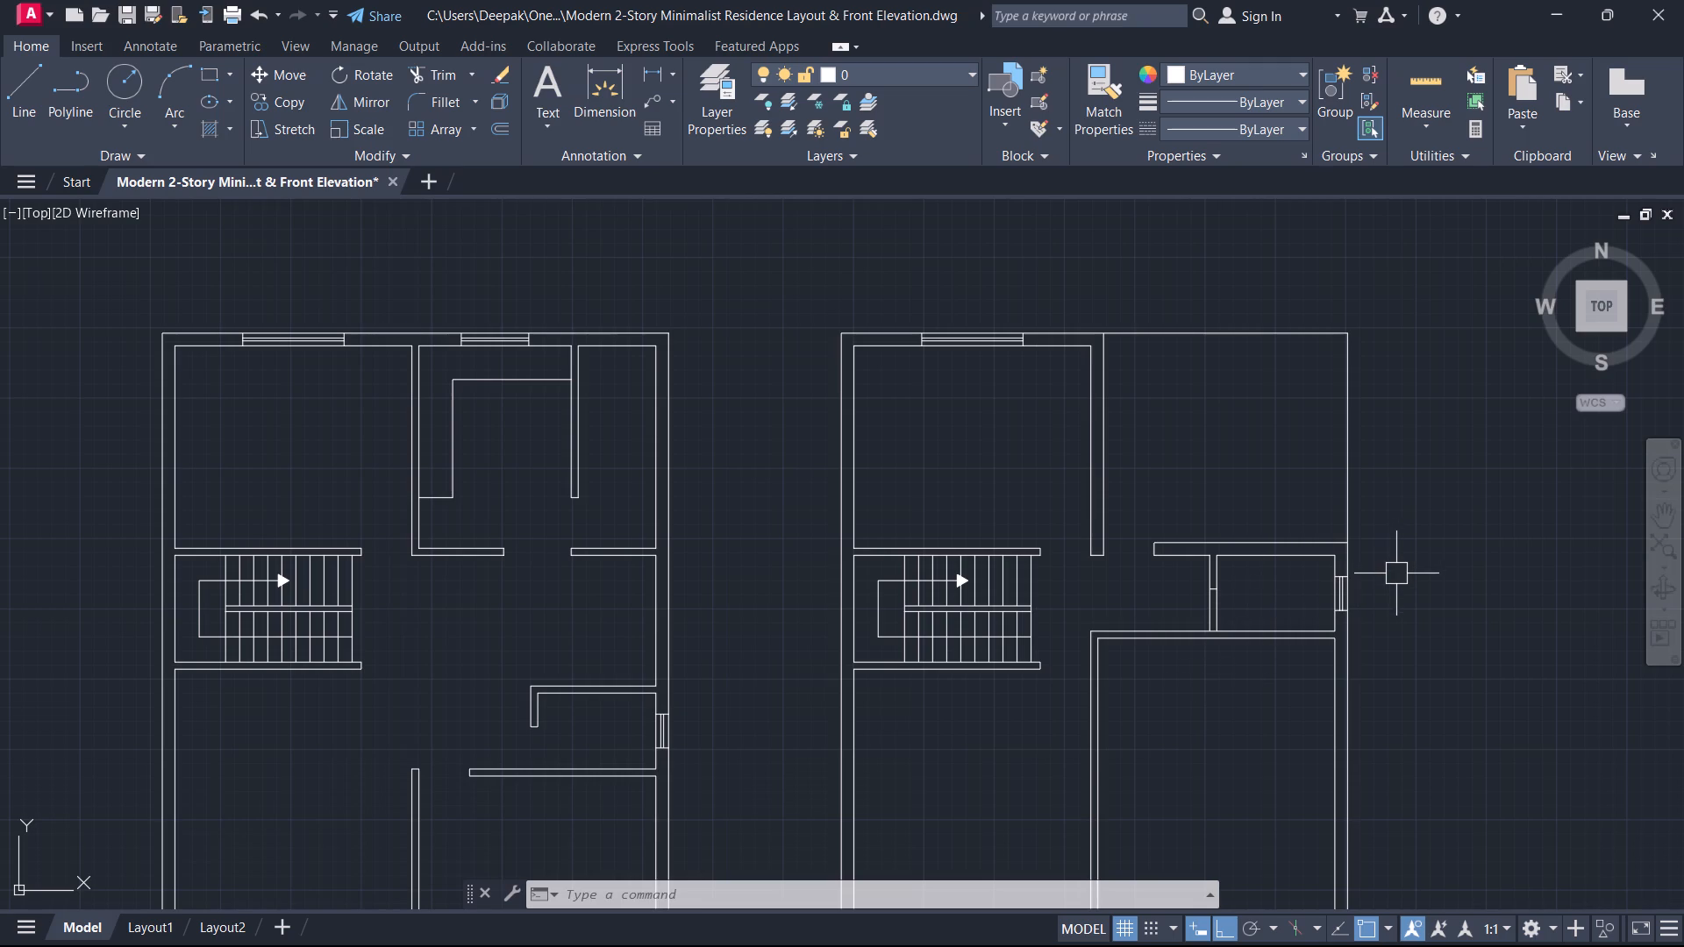
{"action": "middle_click_drag", "start_coordinate": [1218, 586], "coordinate": [1218, 607]}
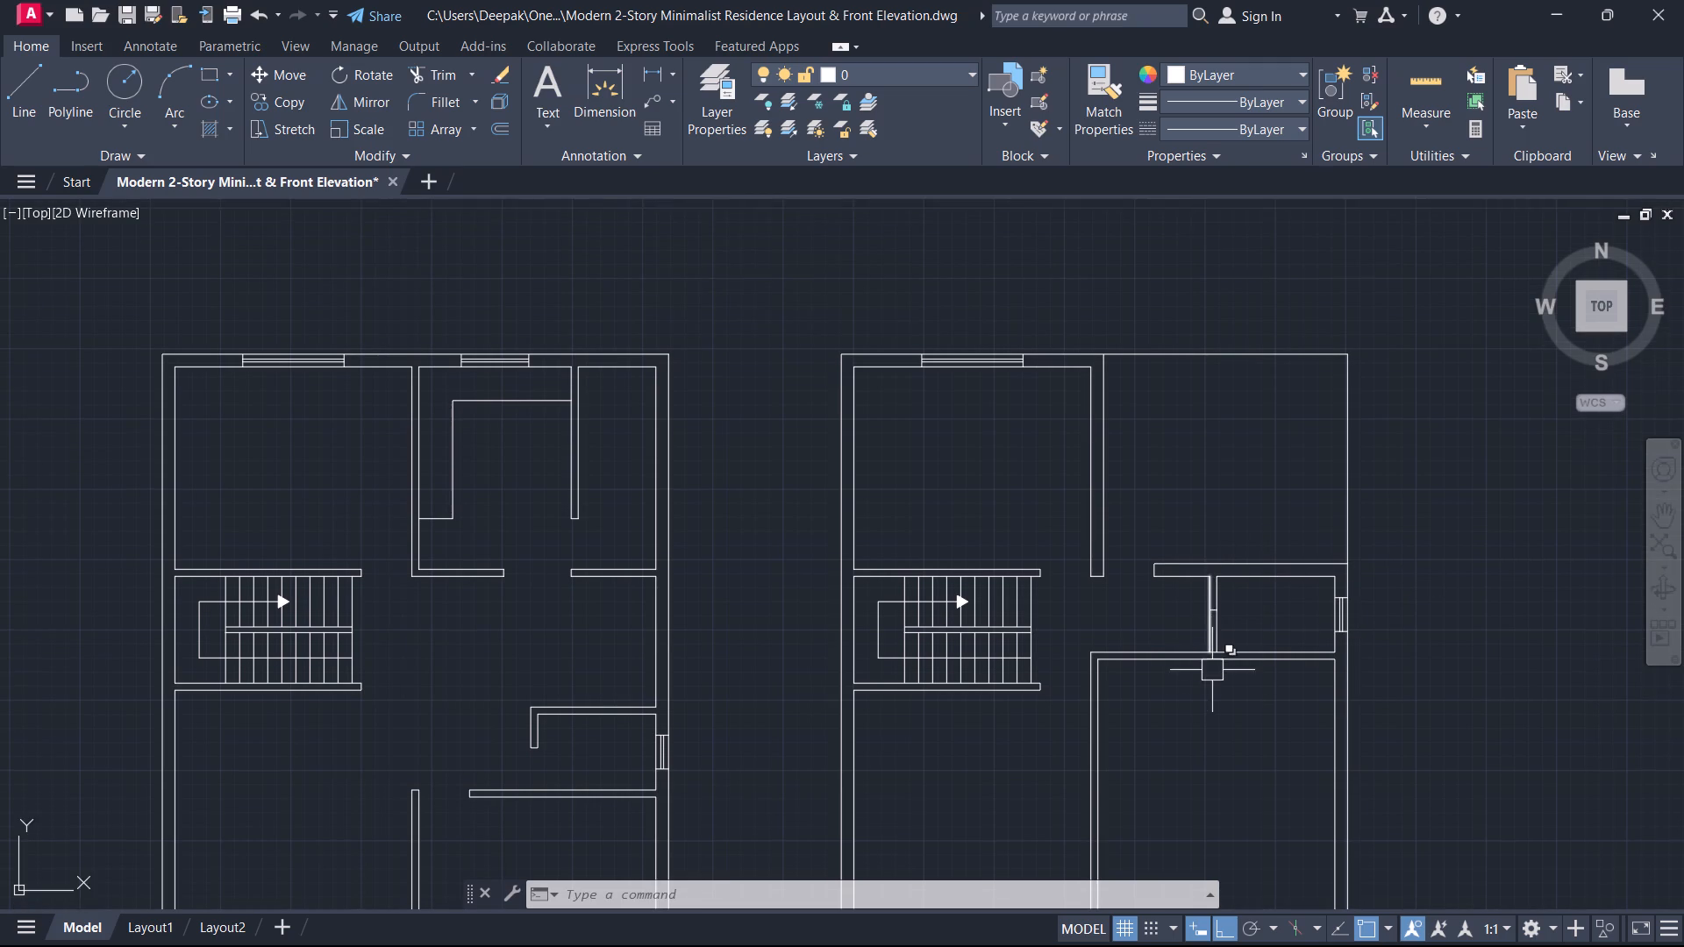
{"action": "middle_click_drag", "start_coordinate": [1212, 671], "coordinate": [1214, 583]}
{"action": "scroll", "coordinate": [1217, 591], "scroll_direction": "up", "scroll_amount": 1}
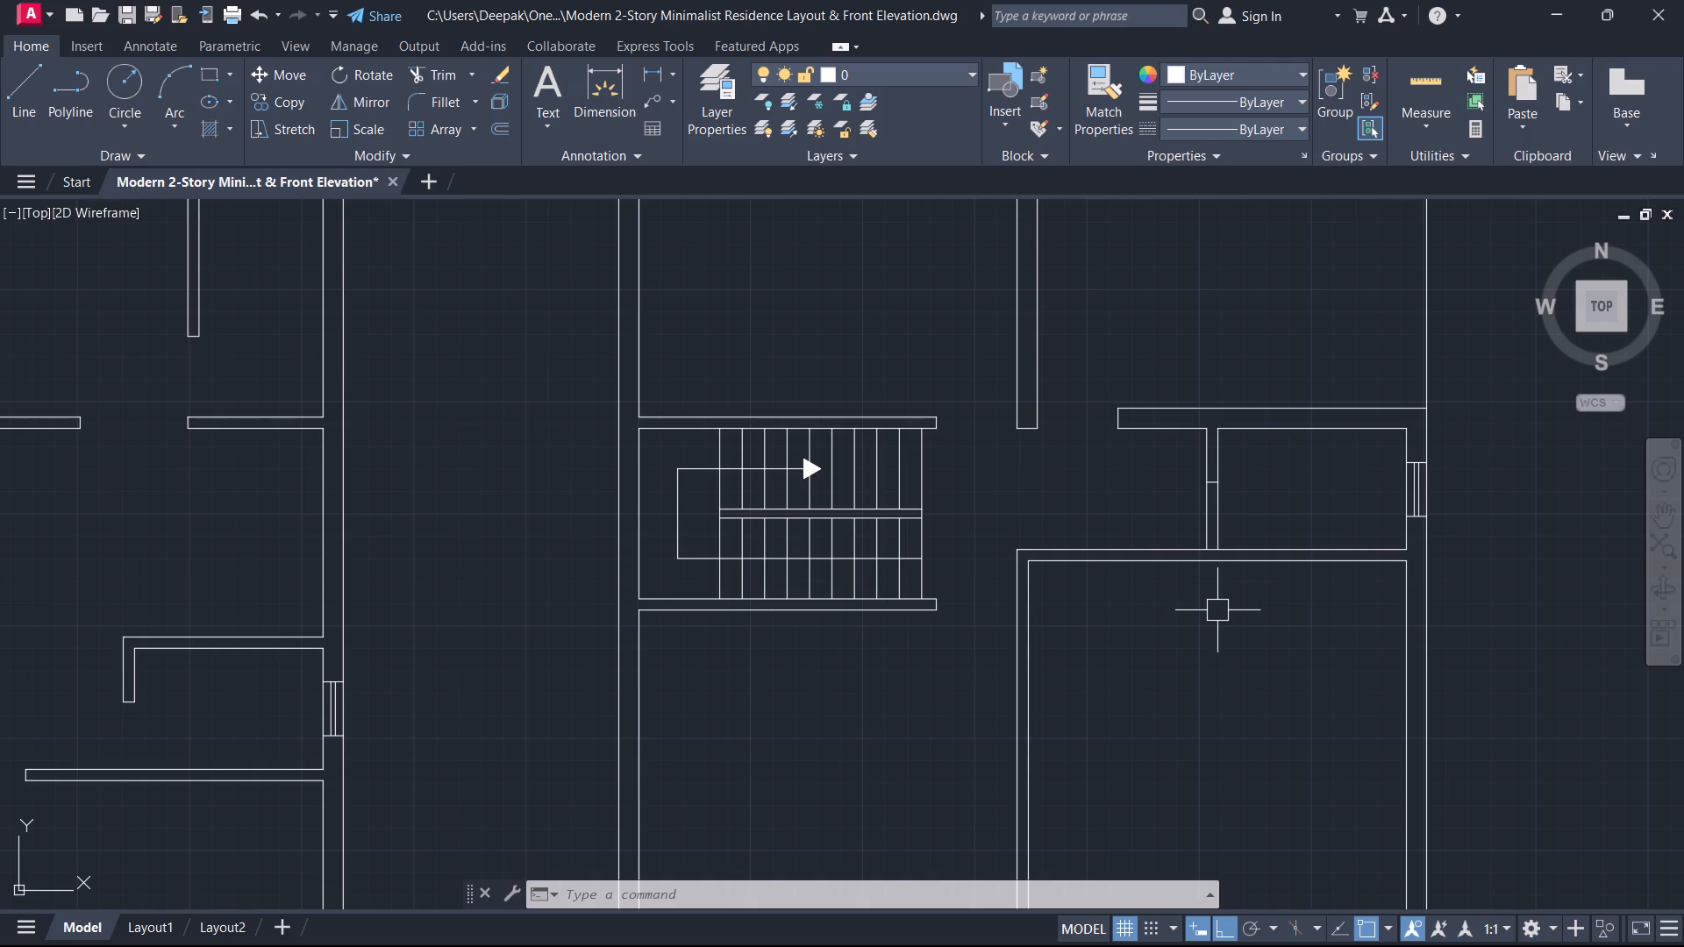
{"action": "left_click_drag", "start_coordinate": [1175, 606], "coordinate": [1158, 580]}
{"action": "left_click", "coordinate": [1123, 542]}
{"action": "key", "text": "Escape"}
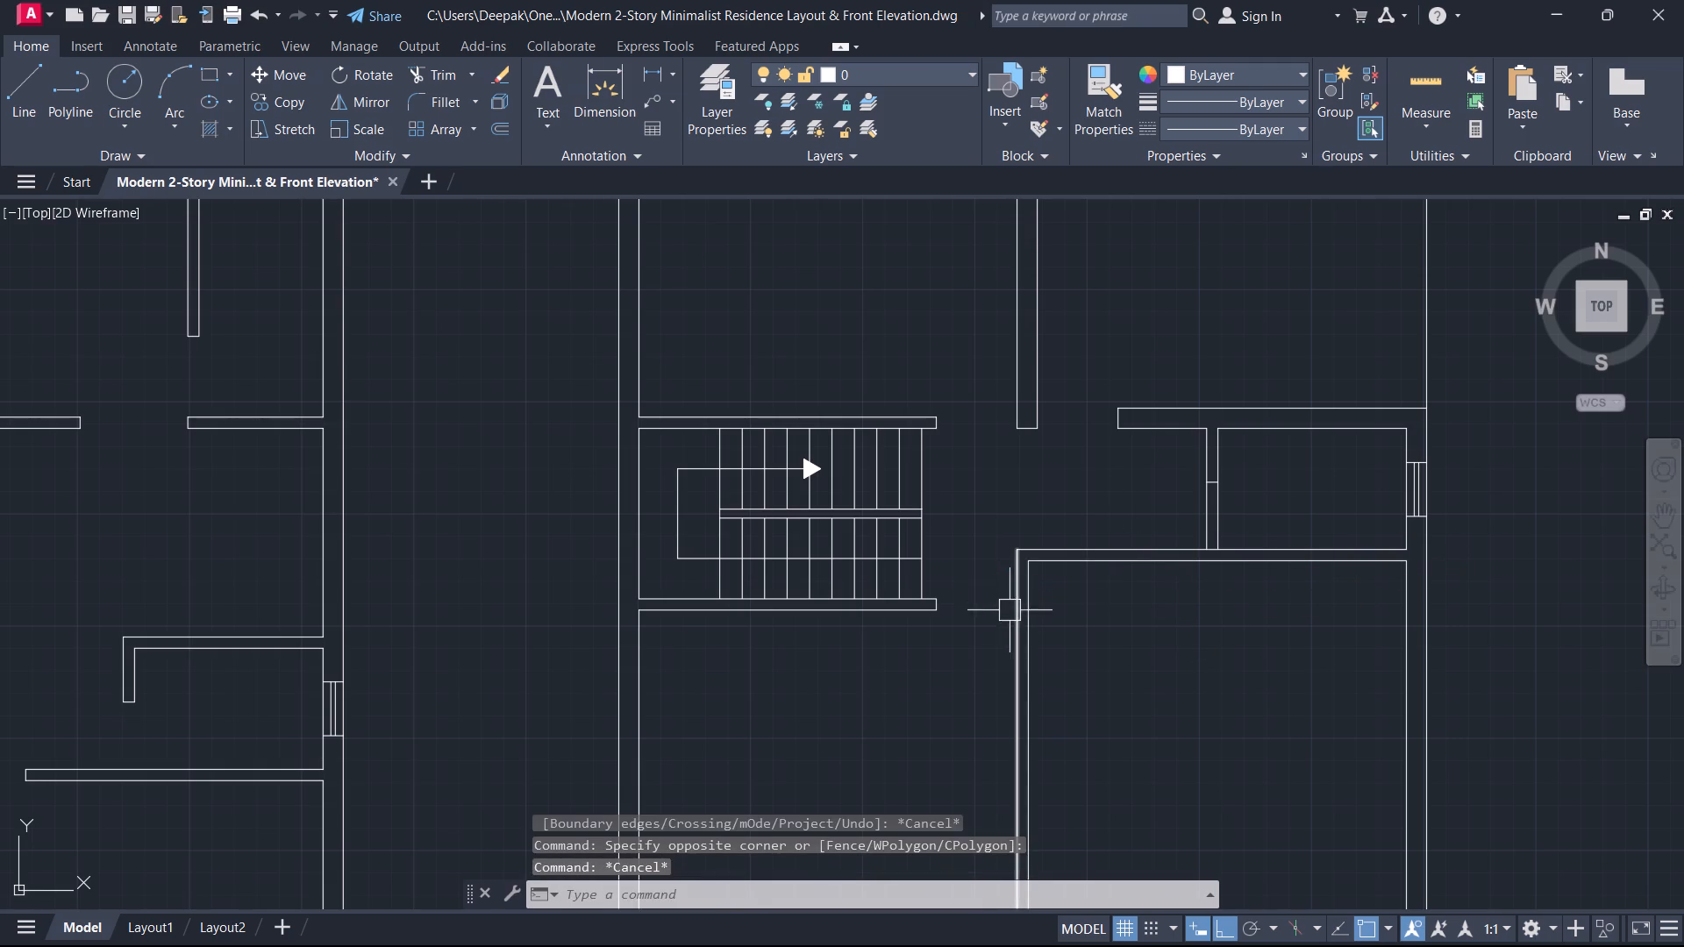
Extend both lines of the wall below the stairs east to the inner face of the right-hand plan's outer wall.
{"action": "key", "text": "e"}
{"action": "key", "text": "x"}
{"action": "key", "text": "space"}
{"action": "key", "text": "space"}
{"action": "scroll", "coordinate": [871, 650], "scroll_direction": "up", "scroll_amount": 1}
{"action": "middle_click_drag", "start_coordinate": [875, 653], "coordinate": [936, 723]}
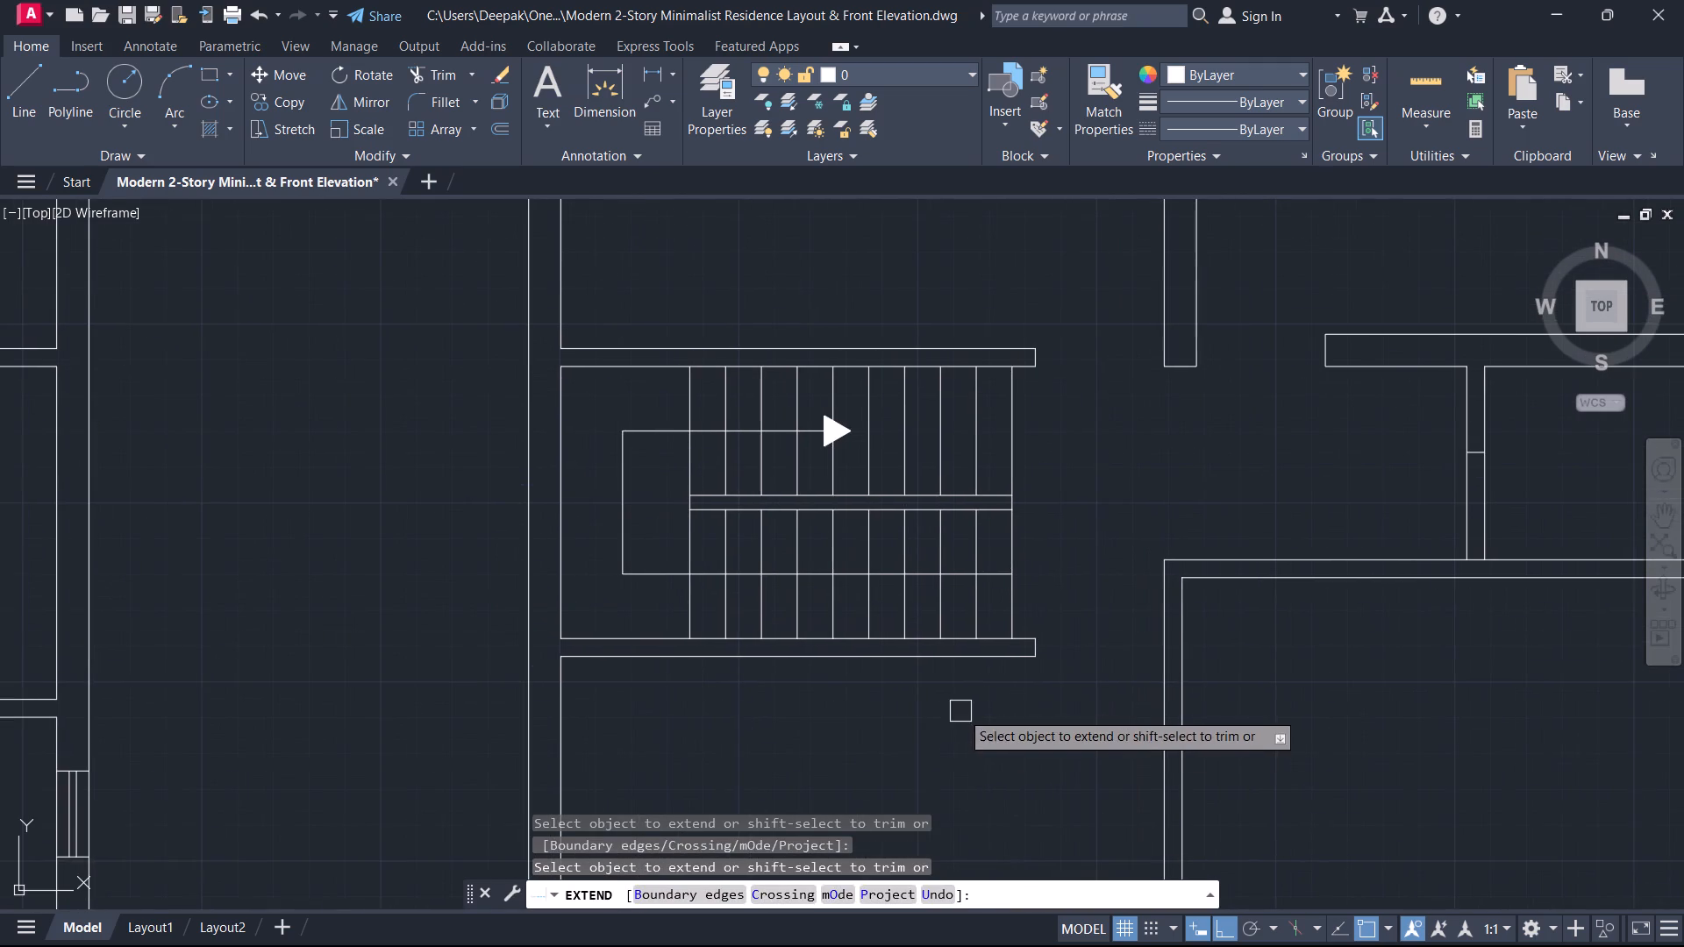
{"action": "left_click", "coordinate": [961, 709]}
{"action": "left_click", "coordinate": [995, 630]}
{"action": "left_click", "coordinate": [1039, 709]}
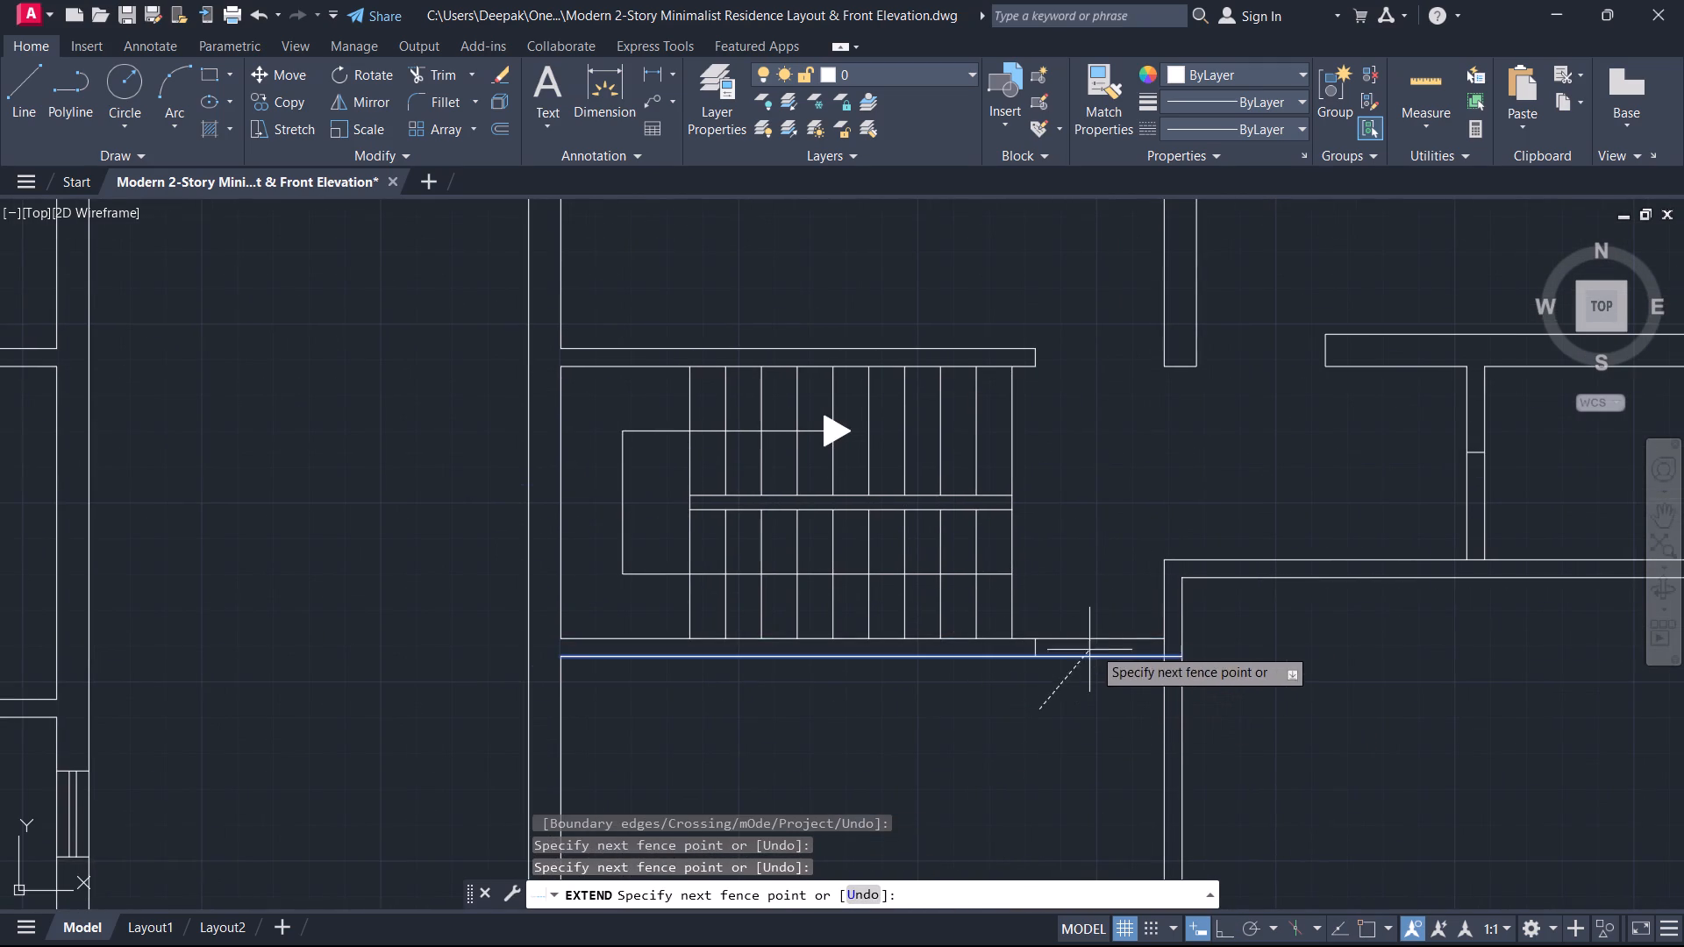
{"action": "middle_click_drag", "start_coordinate": [1125, 618], "coordinate": [928, 662]}
{"action": "scroll", "coordinate": [1088, 621], "scroll_direction": "down", "scroll_amount": 2}
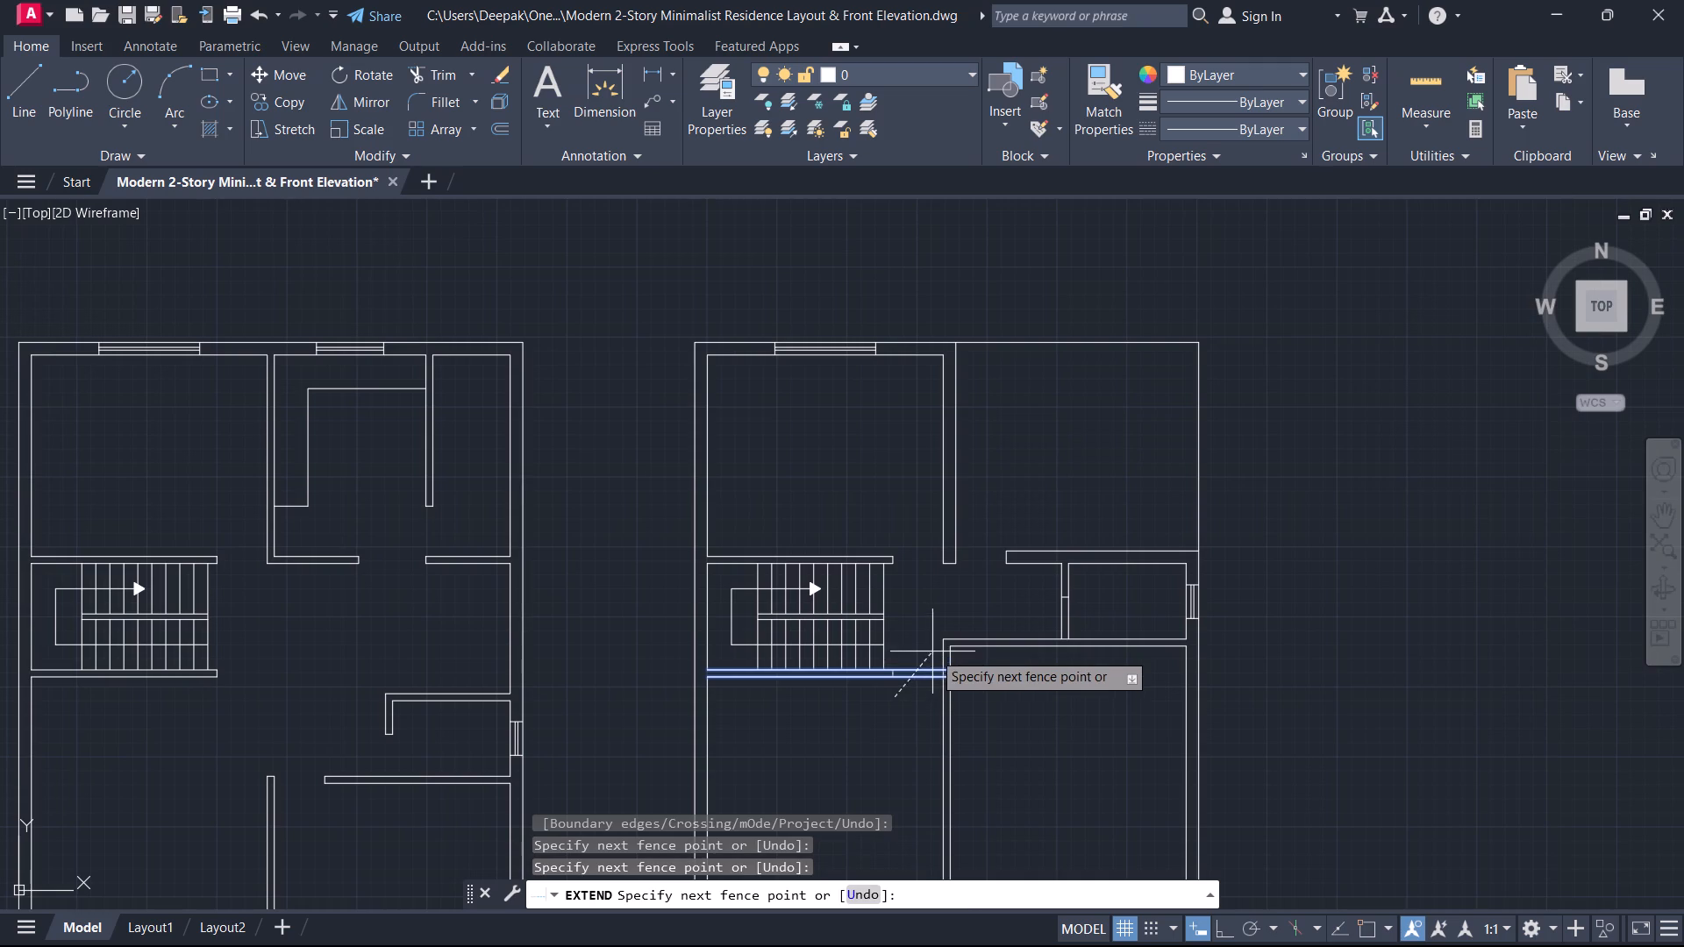
{"action": "left_click", "coordinate": [932, 652]}
{"action": "left_click", "coordinate": [908, 704]}
{"action": "left_click", "coordinate": [935, 638]}
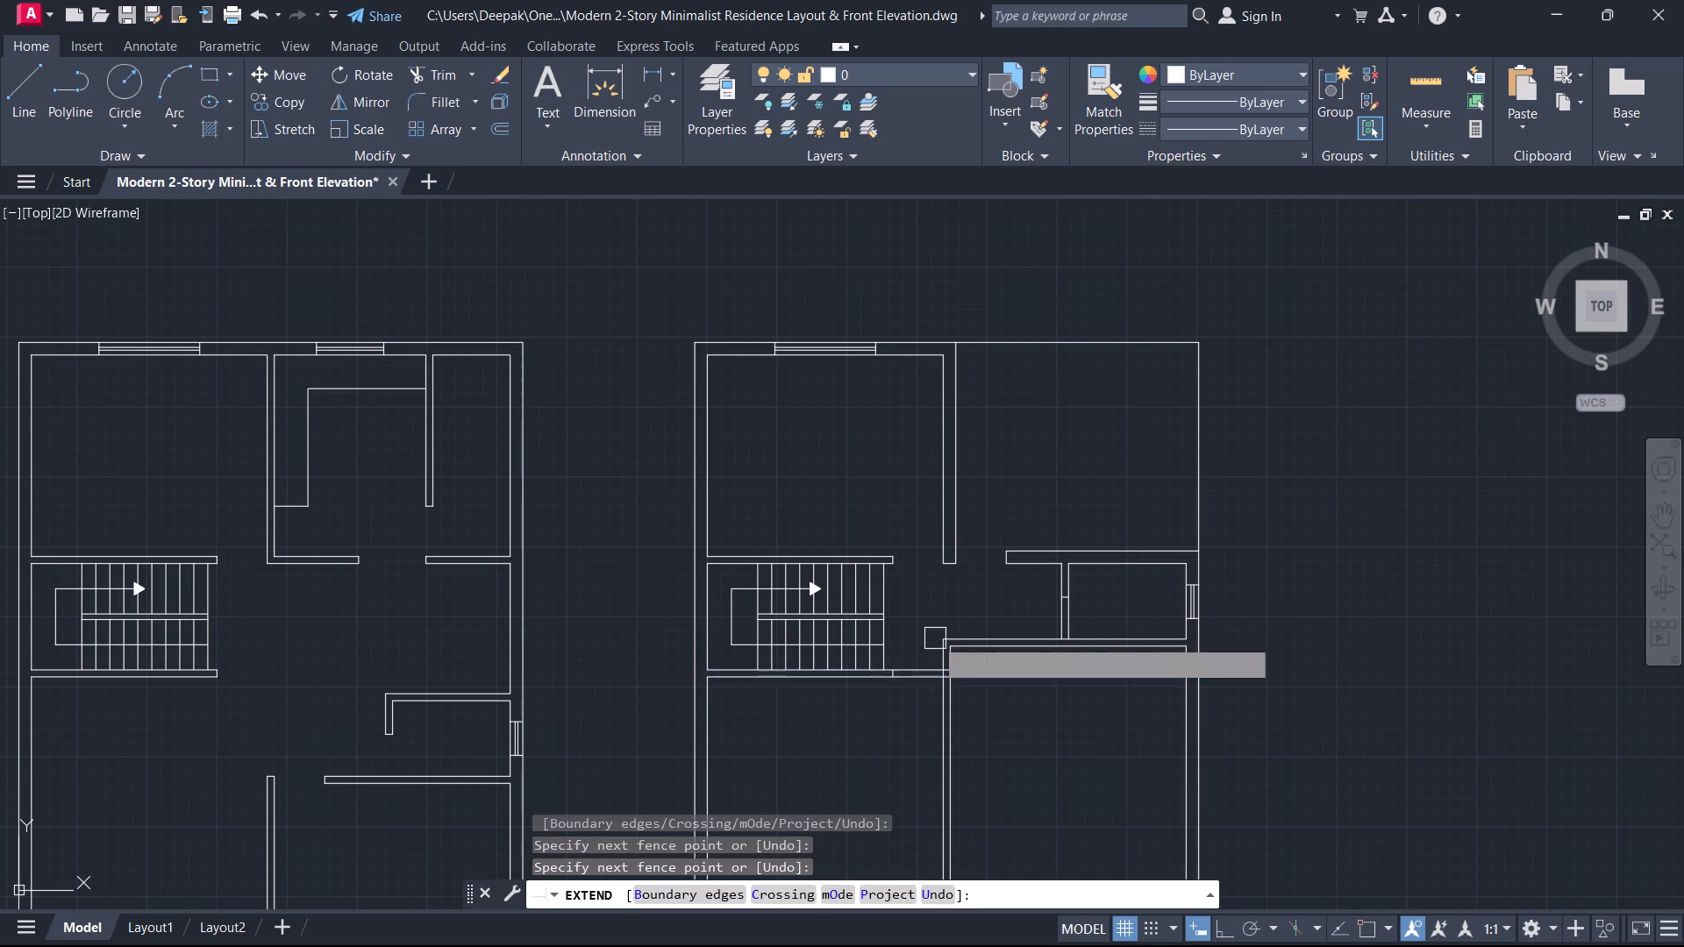
{"action": "key", "text": "Escape"}
{"action": "scroll", "coordinate": [898, 669], "scroll_direction": "up", "scroll_amount": 4}
{"action": "left_click", "coordinate": [892, 708]}
{"action": "key", "text": "Escape"}
Delete the two old horizontal wall lines between the small windowed room and the extended stair wall.
{"action": "scroll", "coordinate": [873, 687], "scroll_direction": "down", "scroll_amount": 2}
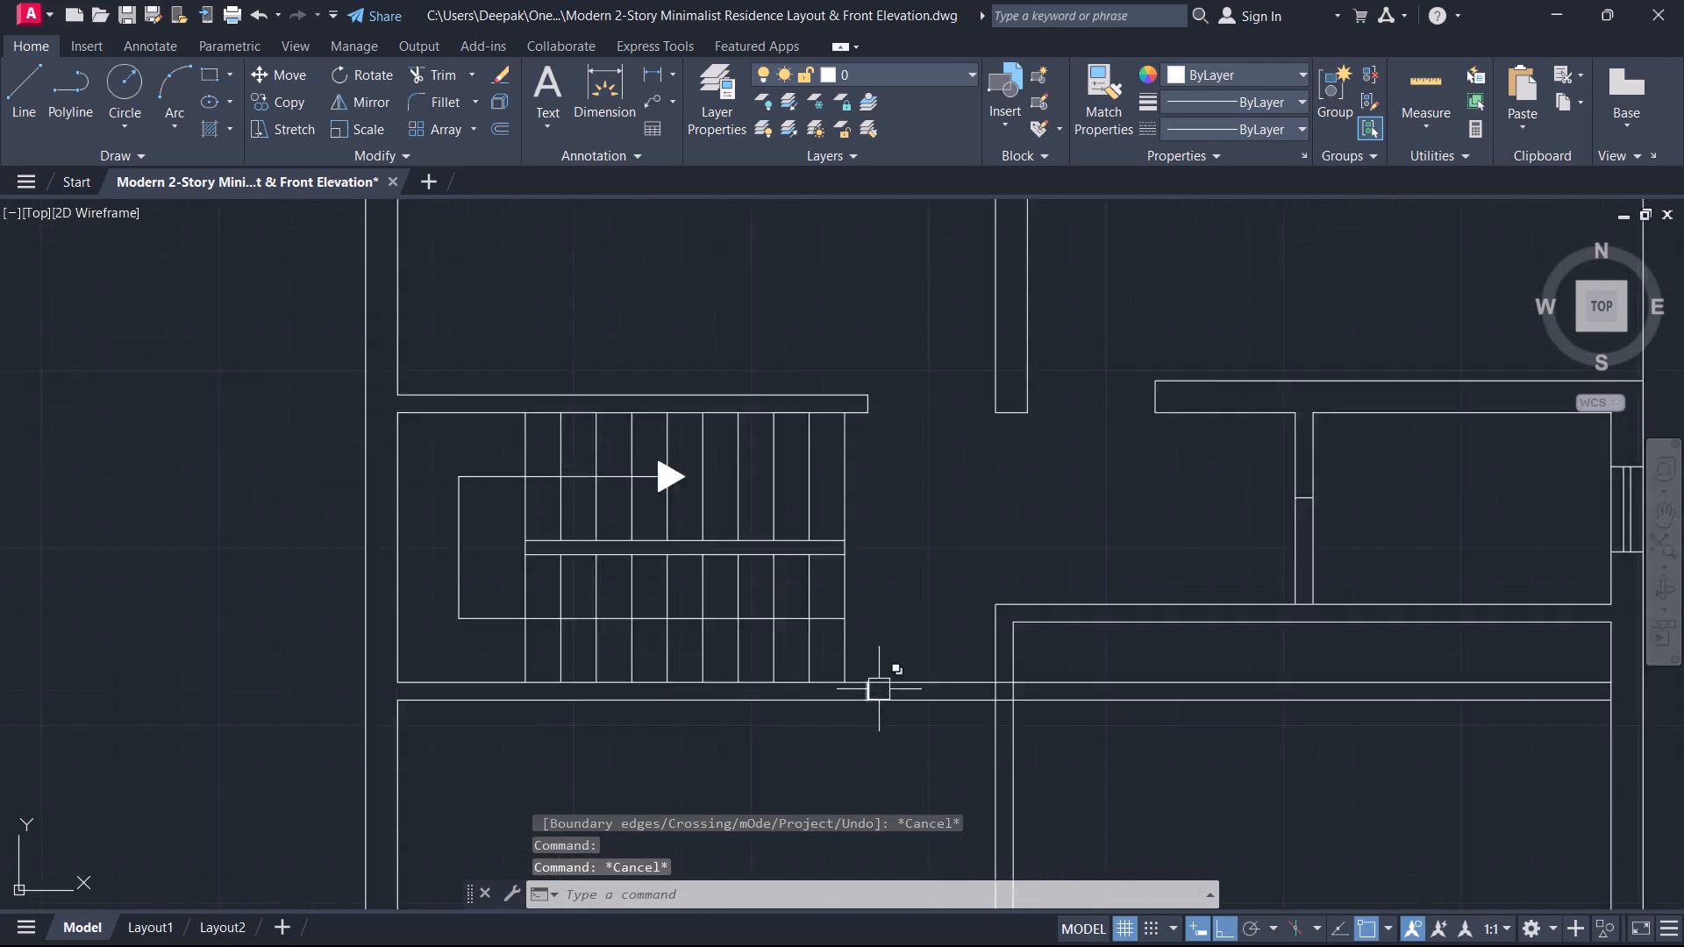
{"action": "scroll", "coordinate": [880, 689], "scroll_direction": "down", "scroll_amount": 3}
{"action": "scroll", "coordinate": [973, 654], "scroll_direction": "up", "scroll_amount": 2}
{"action": "scroll", "coordinate": [1066, 712], "scroll_direction": "up", "scroll_amount": 1}
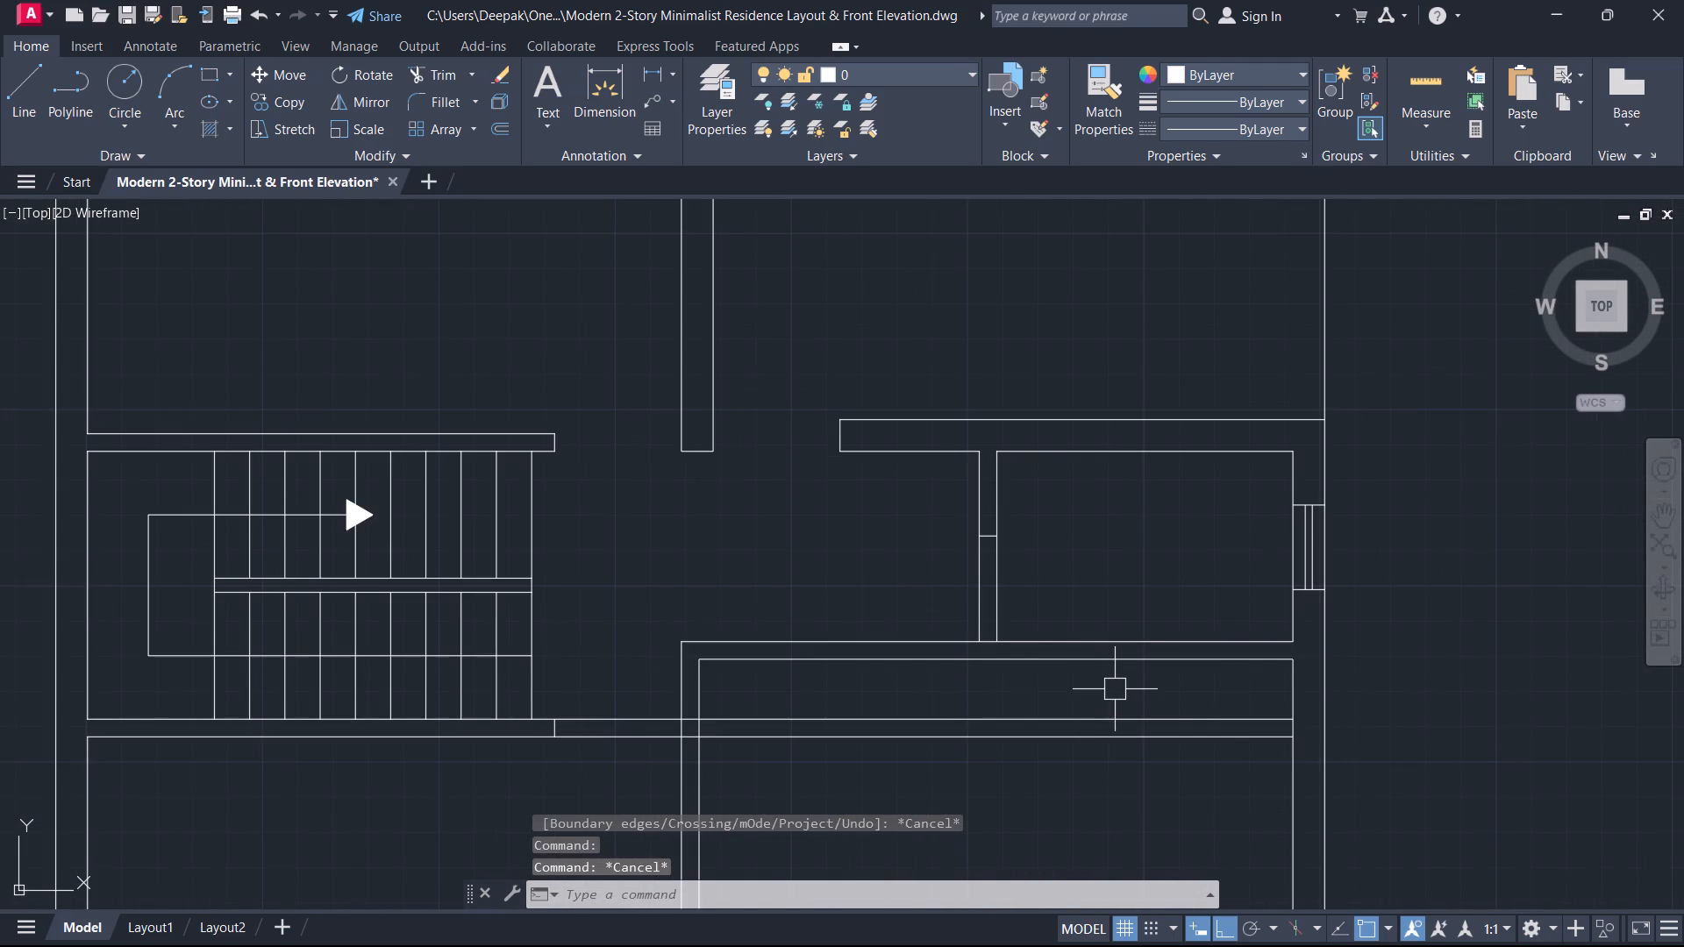
{"action": "left_click_drag", "start_coordinate": [1120, 687], "coordinate": [1121, 663]}
{"action": "left_click", "coordinate": [1106, 628]}
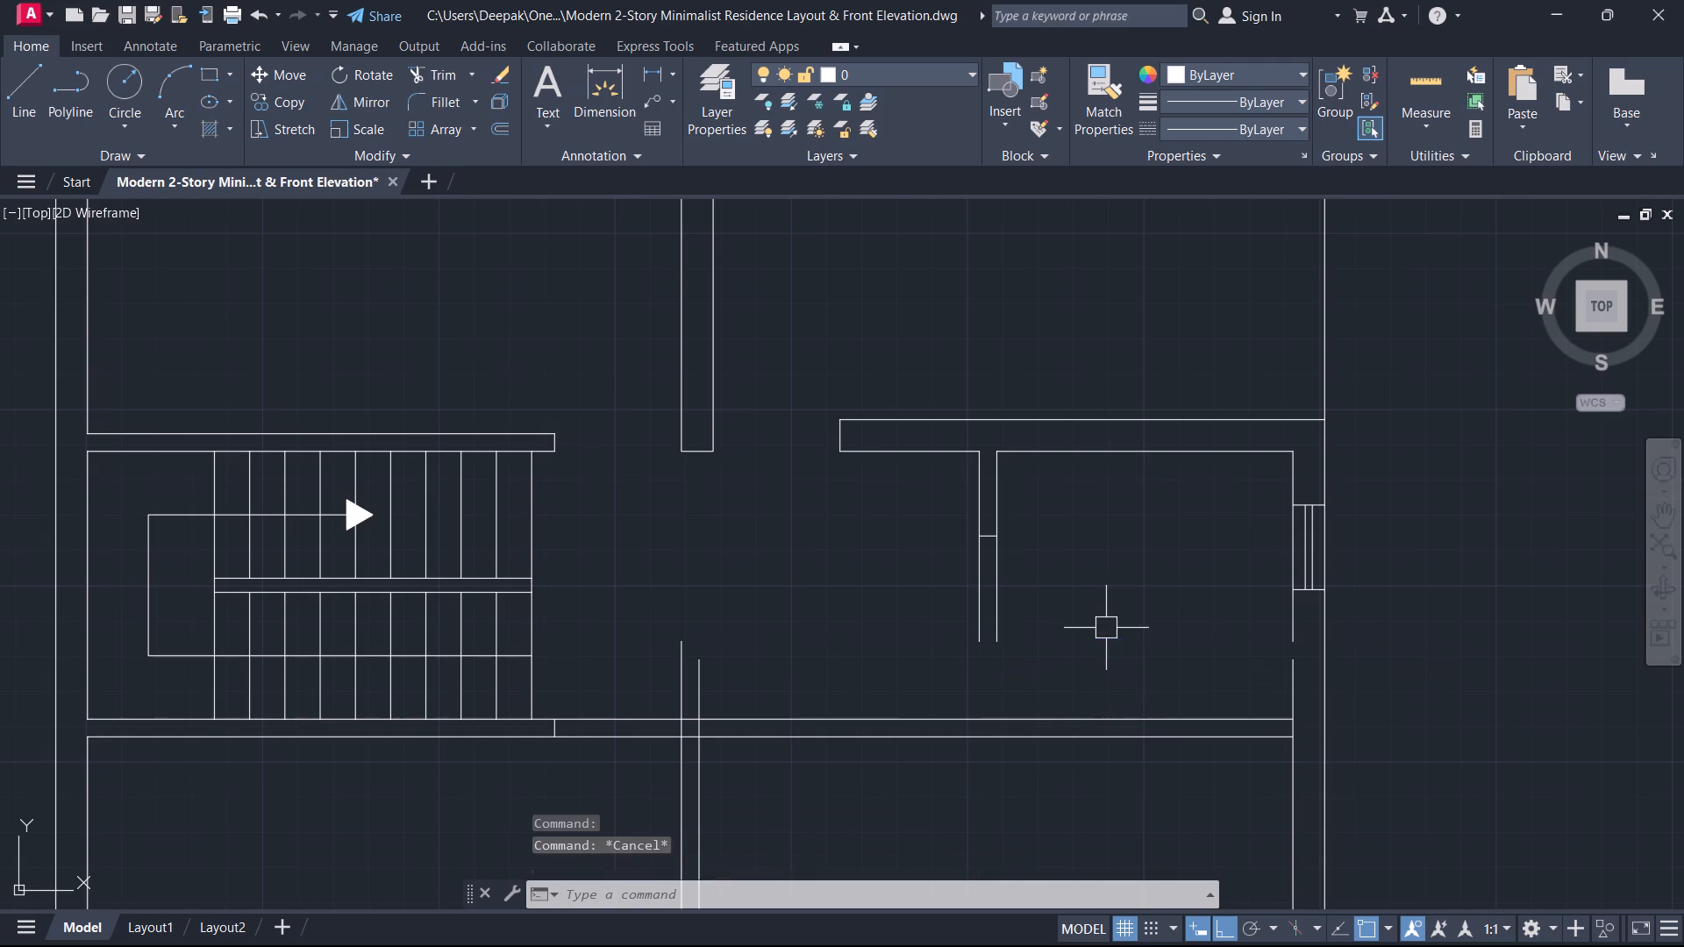
{"action": "key", "text": "Delete"}
Extend both lines of the small windowed room's west wall down to the extended stair wall.
{"action": "key", "text": "e"}
{"action": "key", "text": "x"}
{"action": "key", "text": "space"}
{"action": "key", "text": "space"}
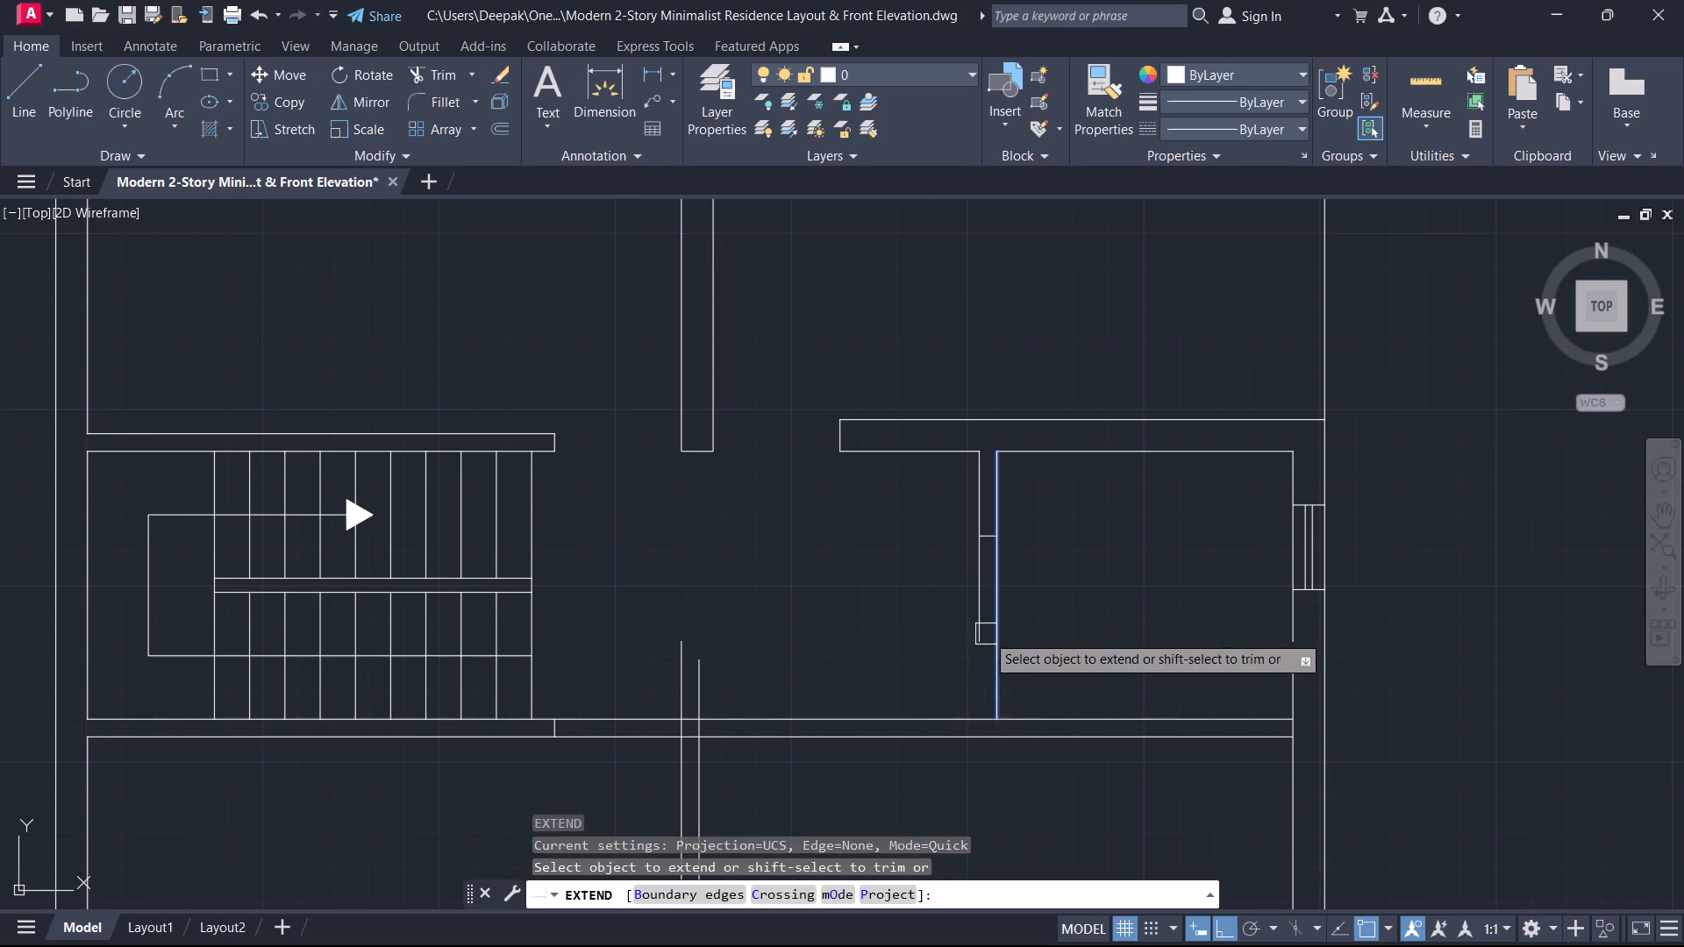
{"action": "left_click", "coordinate": [949, 614]}
{"action": "left_click", "coordinate": [1040, 630]}
{"action": "key", "text": "Escape"}
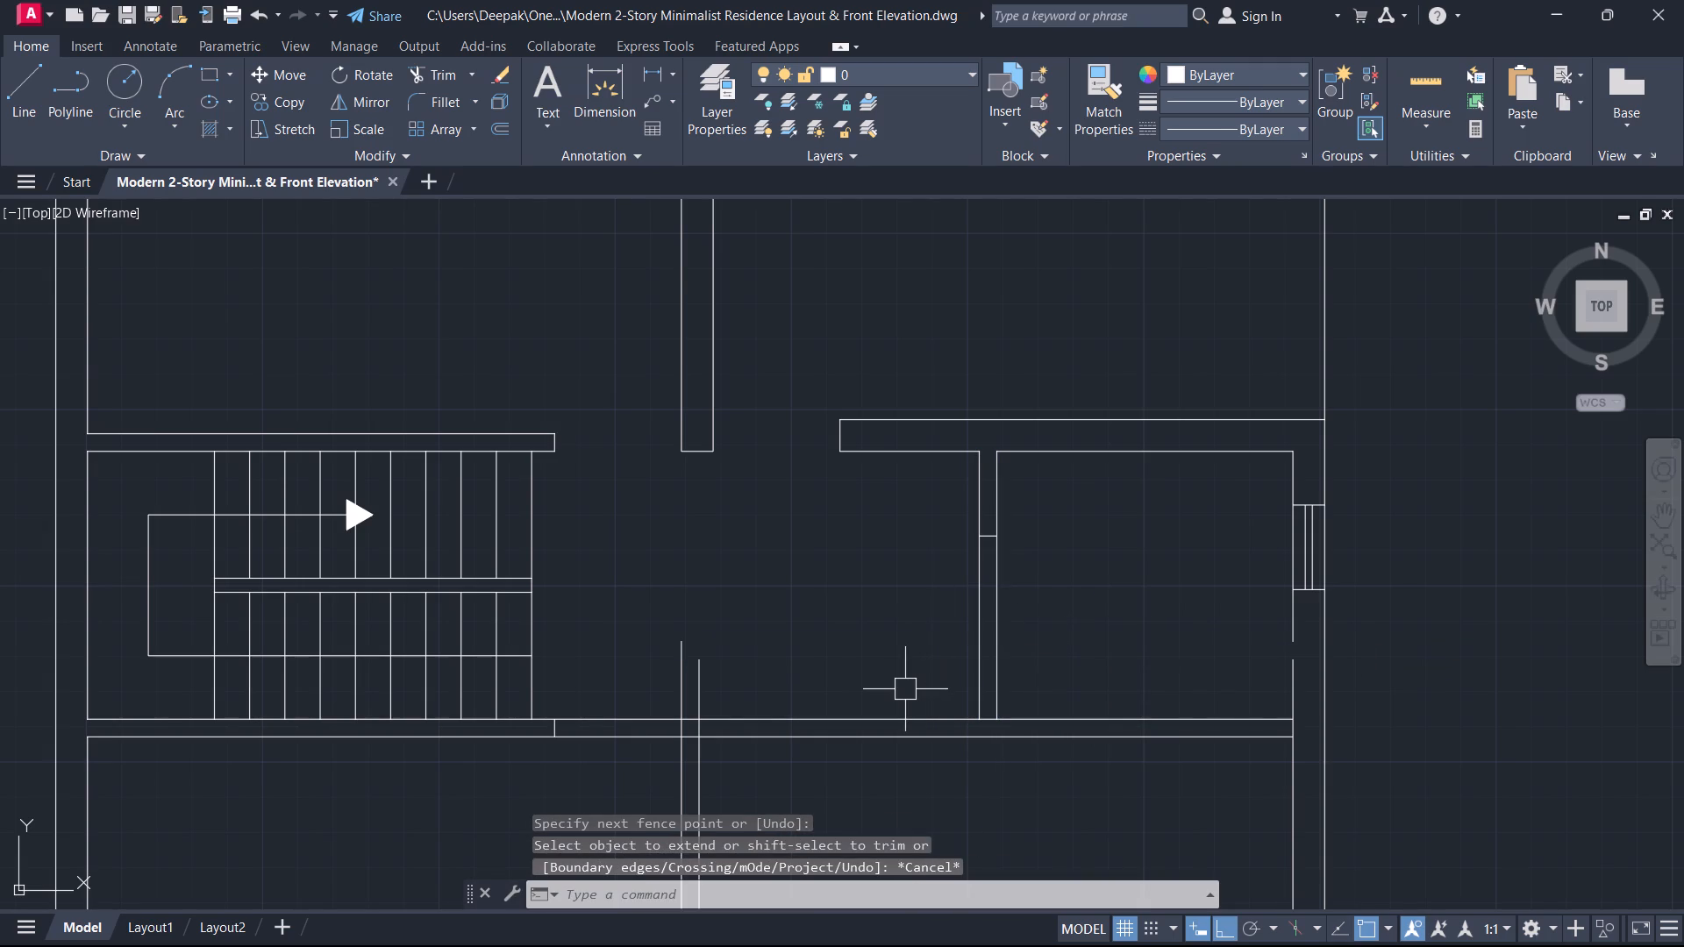
Trim the central vertical wall's stubs above the extended stair wall and the stair wall lines between the stairs and that wall.
{"action": "key", "text": "r"}
{"action": "key", "text": "Escape"}
{"action": "type", "text": "tr"}
{"action": "key", "text": "space"}
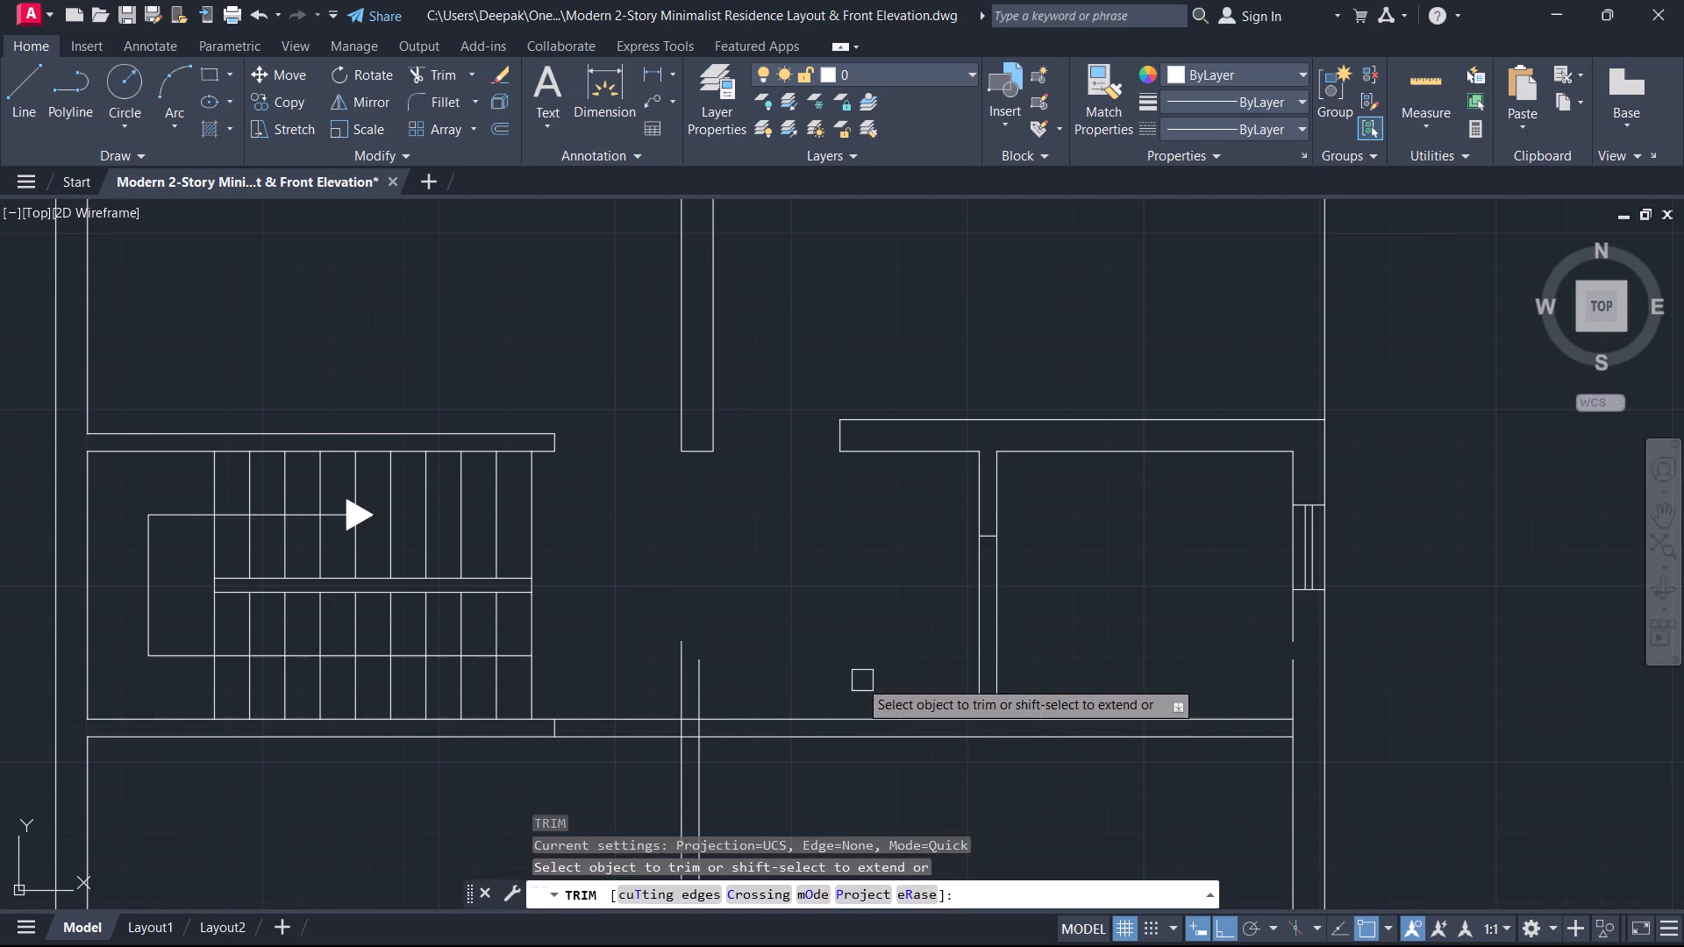
{"action": "left_click", "coordinate": [804, 684]}
{"action": "left_click", "coordinate": [669, 694]}
{"action": "left_click", "coordinate": [626, 667]}
{"action": "left_click", "coordinate": [624, 789]}
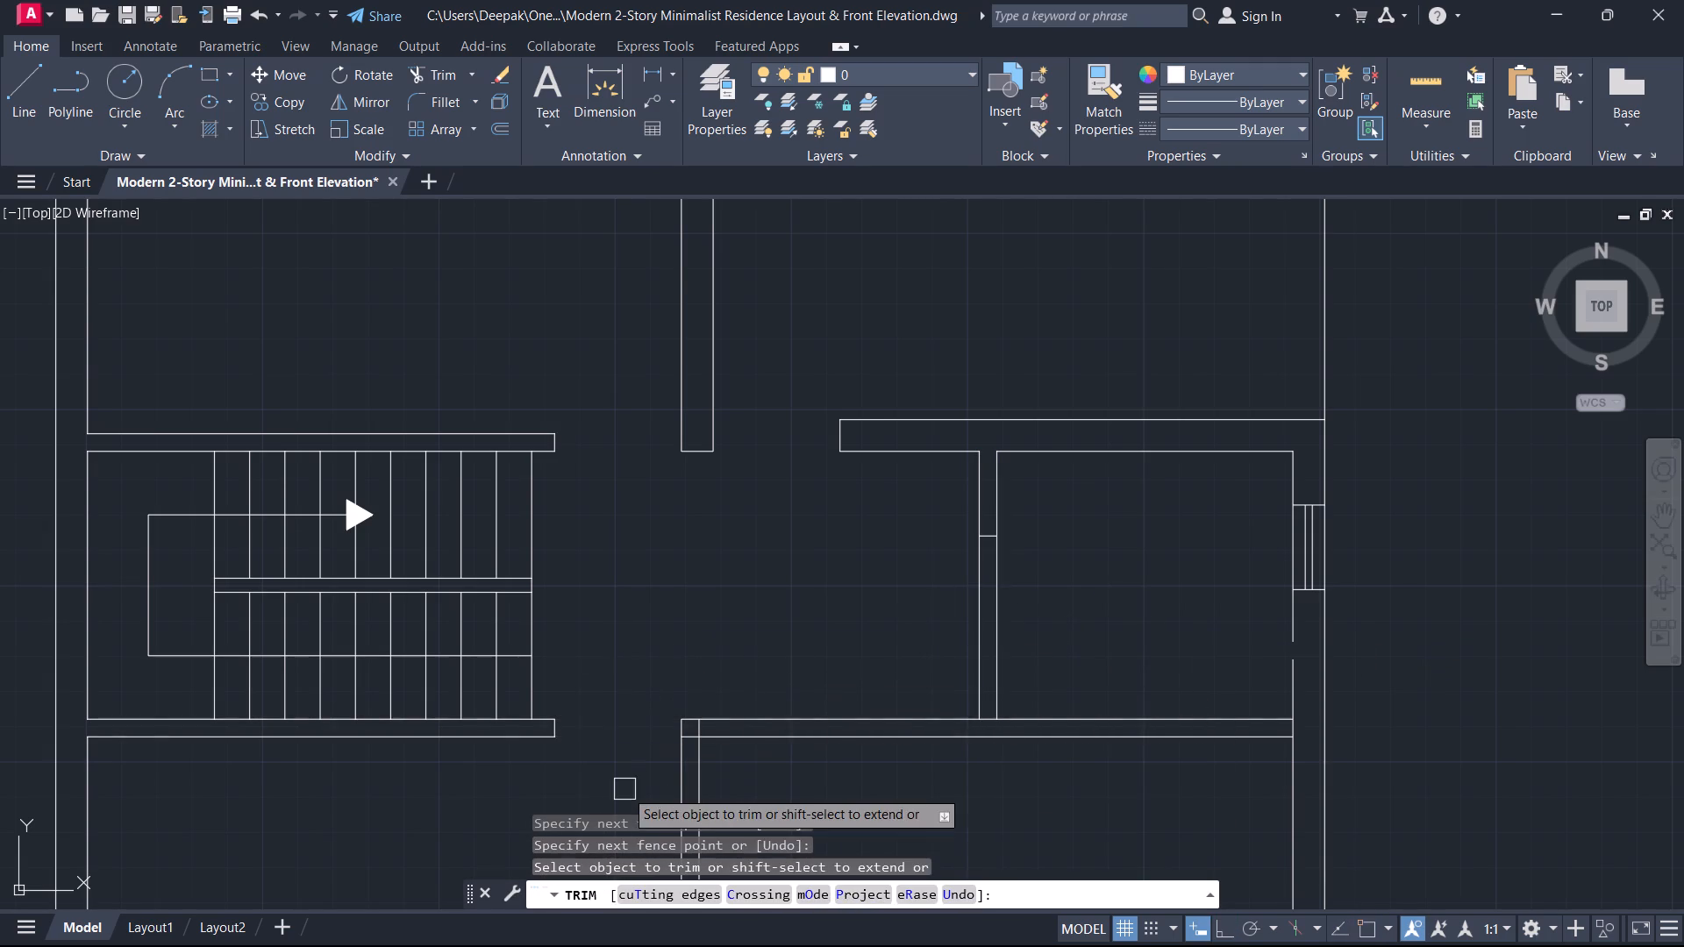
Trim the overlapping line ends inside the corner where the central vertical wall meets the extended stair wall.
{"action": "scroll", "coordinate": [682, 761], "scroll_direction": "up", "scroll_amount": 3}
{"action": "left_click_drag", "start_coordinate": [695, 707], "coordinate": [695, 693]}
{"action": "left_click", "coordinate": [751, 629]}
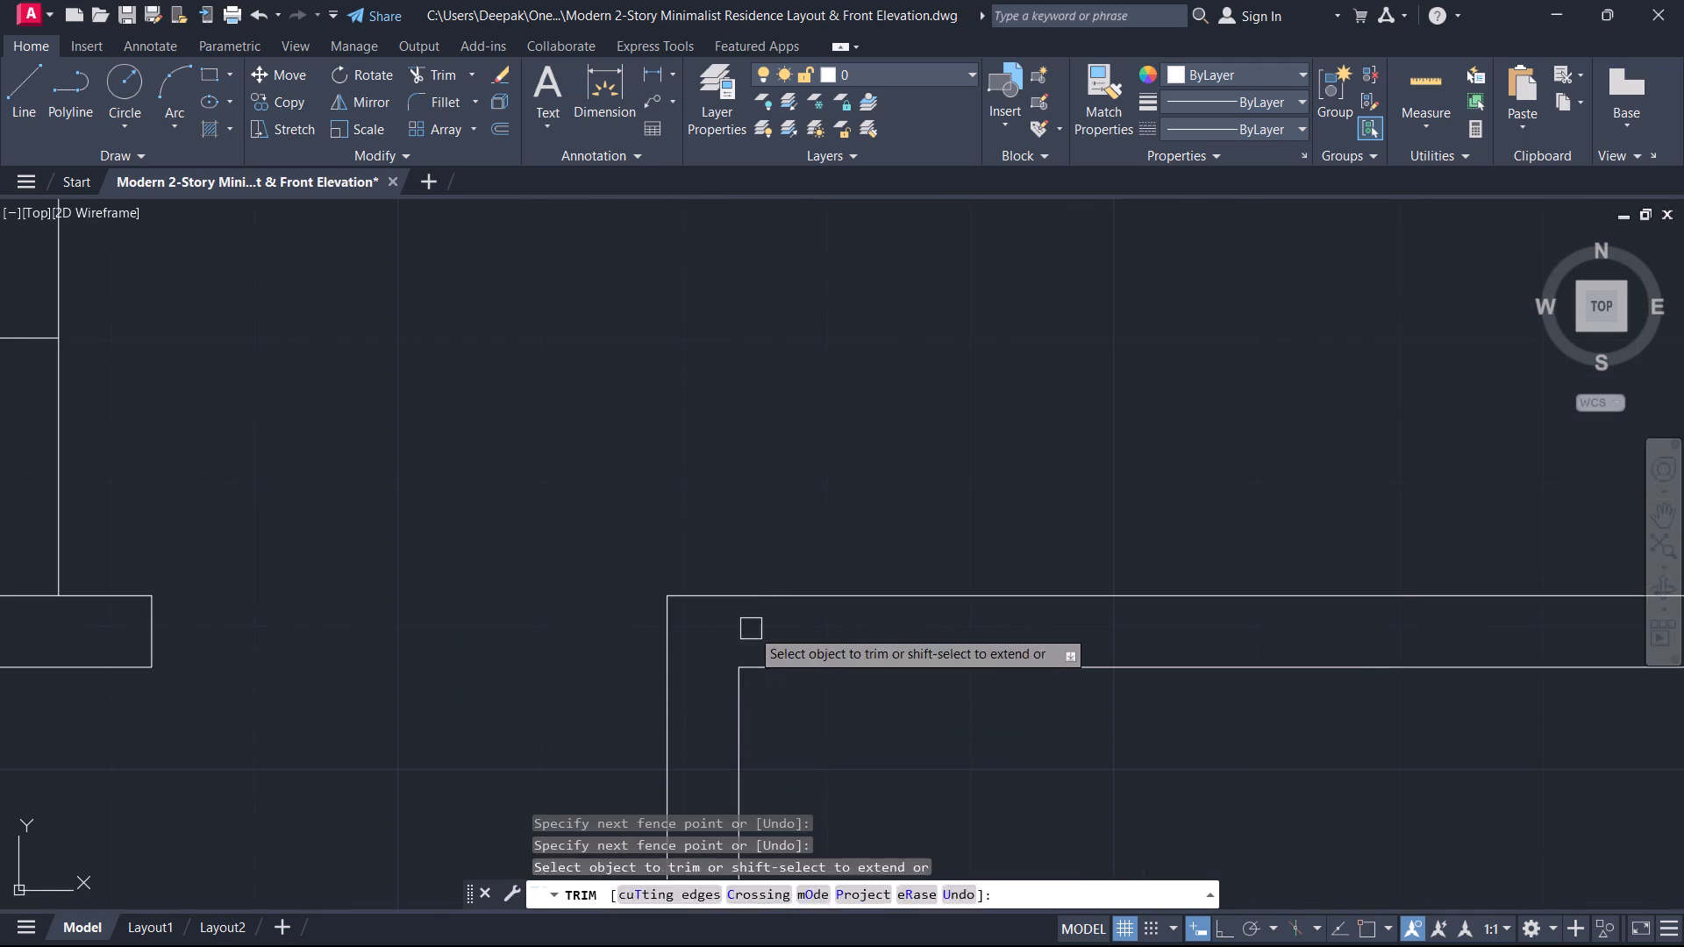
{"action": "key", "text": "Escape"}
Extend the central vertical wall's east line up to the top line of the extended stair wall.
{"action": "scroll", "coordinate": [783, 661], "scroll_direction": "down", "scroll_amount": 2}
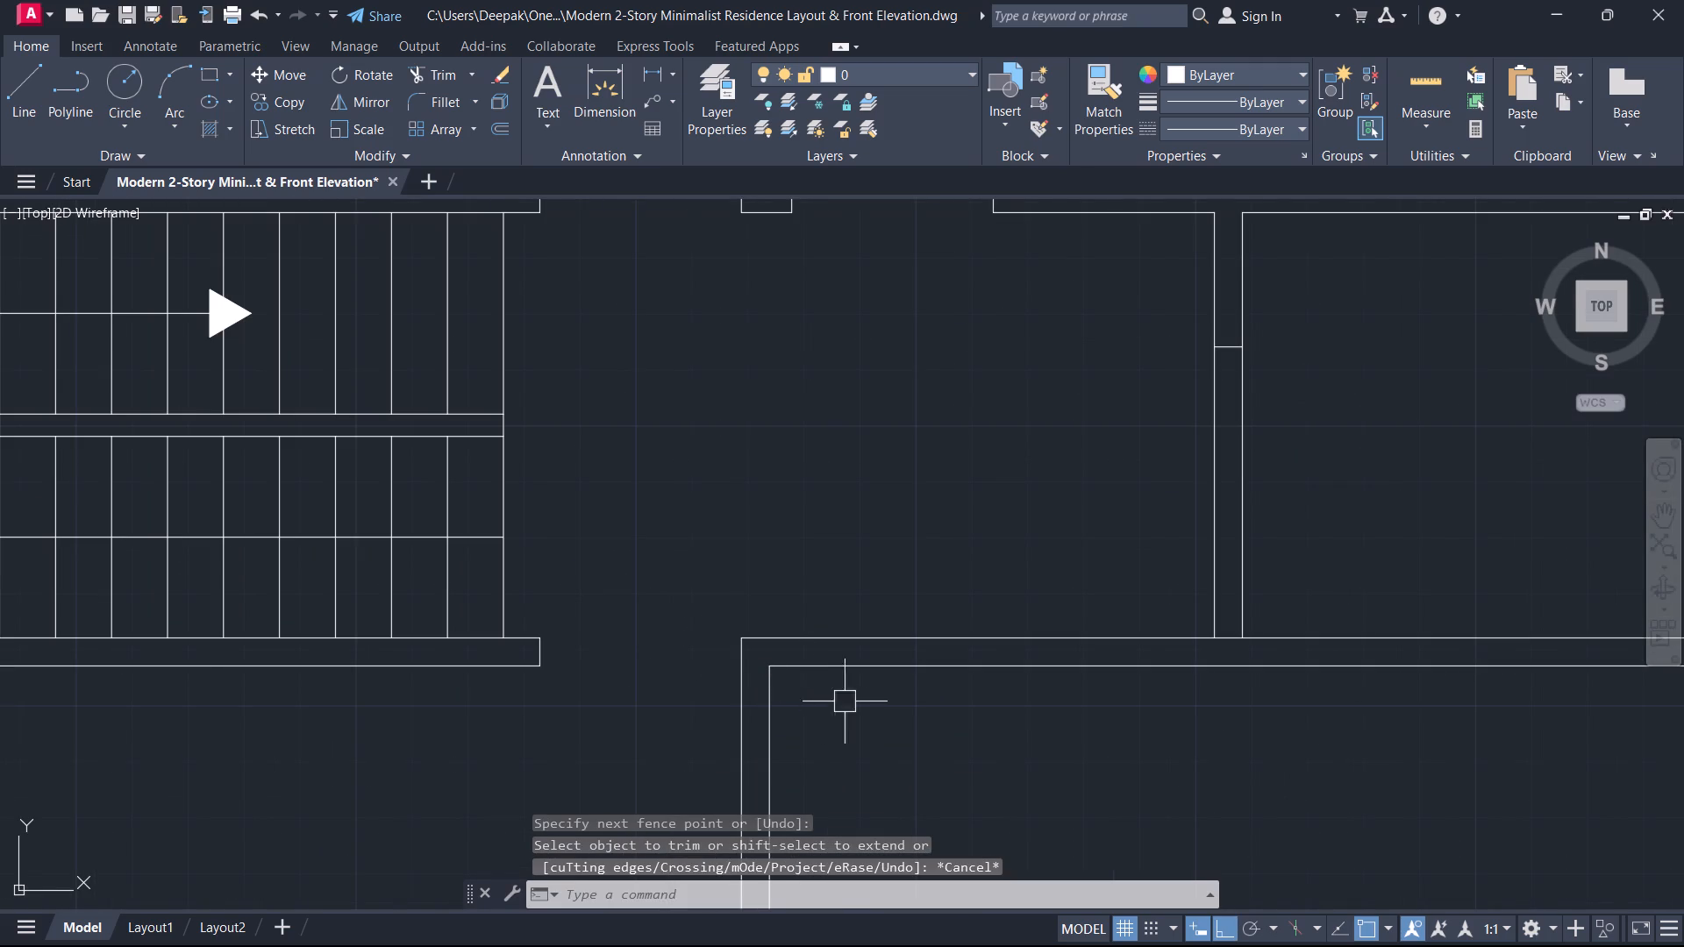
{"action": "scroll", "coordinate": [906, 701], "scroll_direction": "down", "scroll_amount": 2}
{"action": "middle_click_drag", "start_coordinate": [906, 701], "coordinate": [924, 626]}
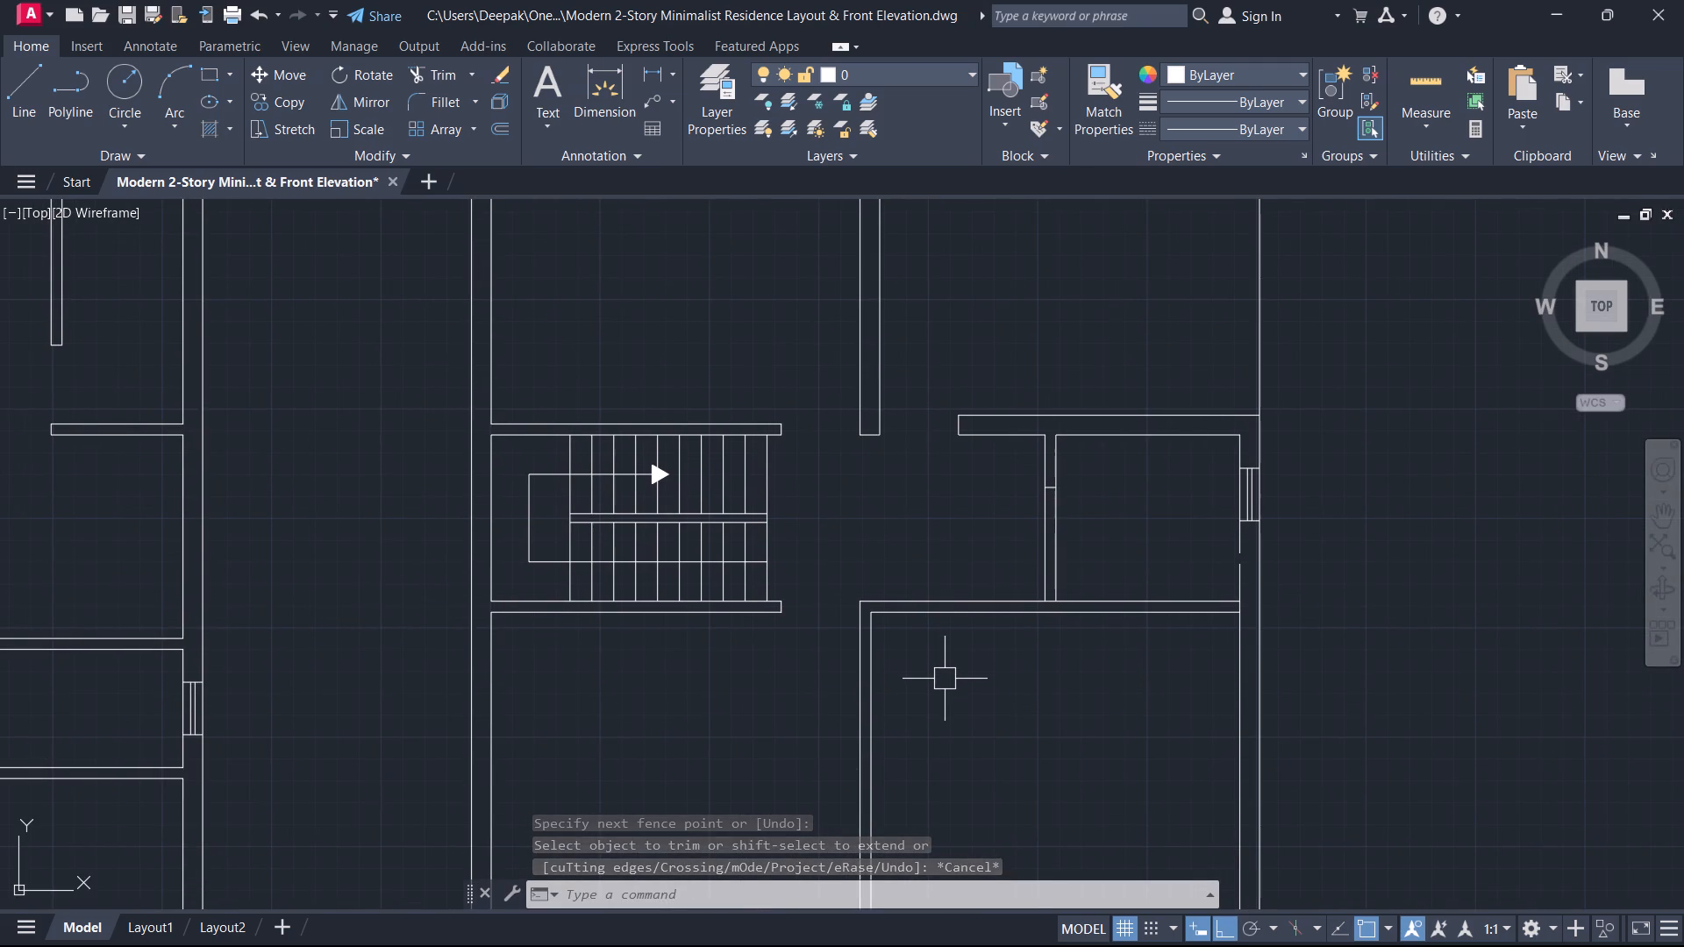
{"action": "type", "text": "ex"}
{"action": "key", "text": "space"}
{"action": "left_click", "coordinate": [879, 669]}
{"action": "key", "text": "Escape"}
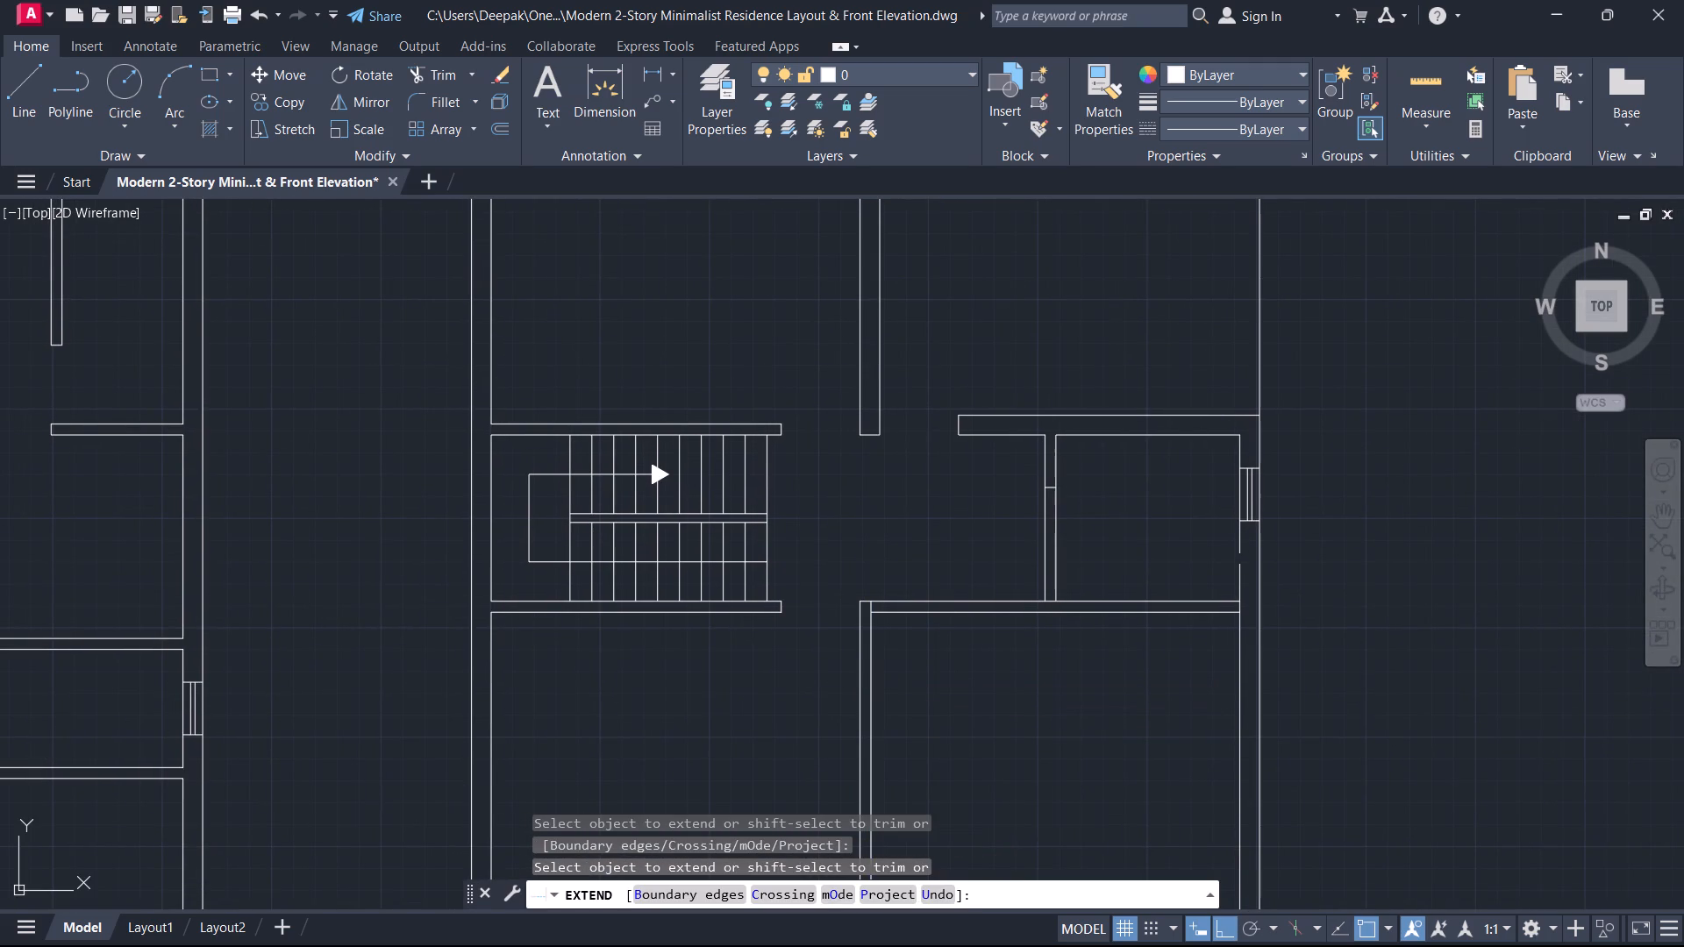
Offset the central vertical wall's east line 3'-0" to the east to mark a door opening.
{"action": "key", "text": "o"}
{"action": "key", "text": "space"}
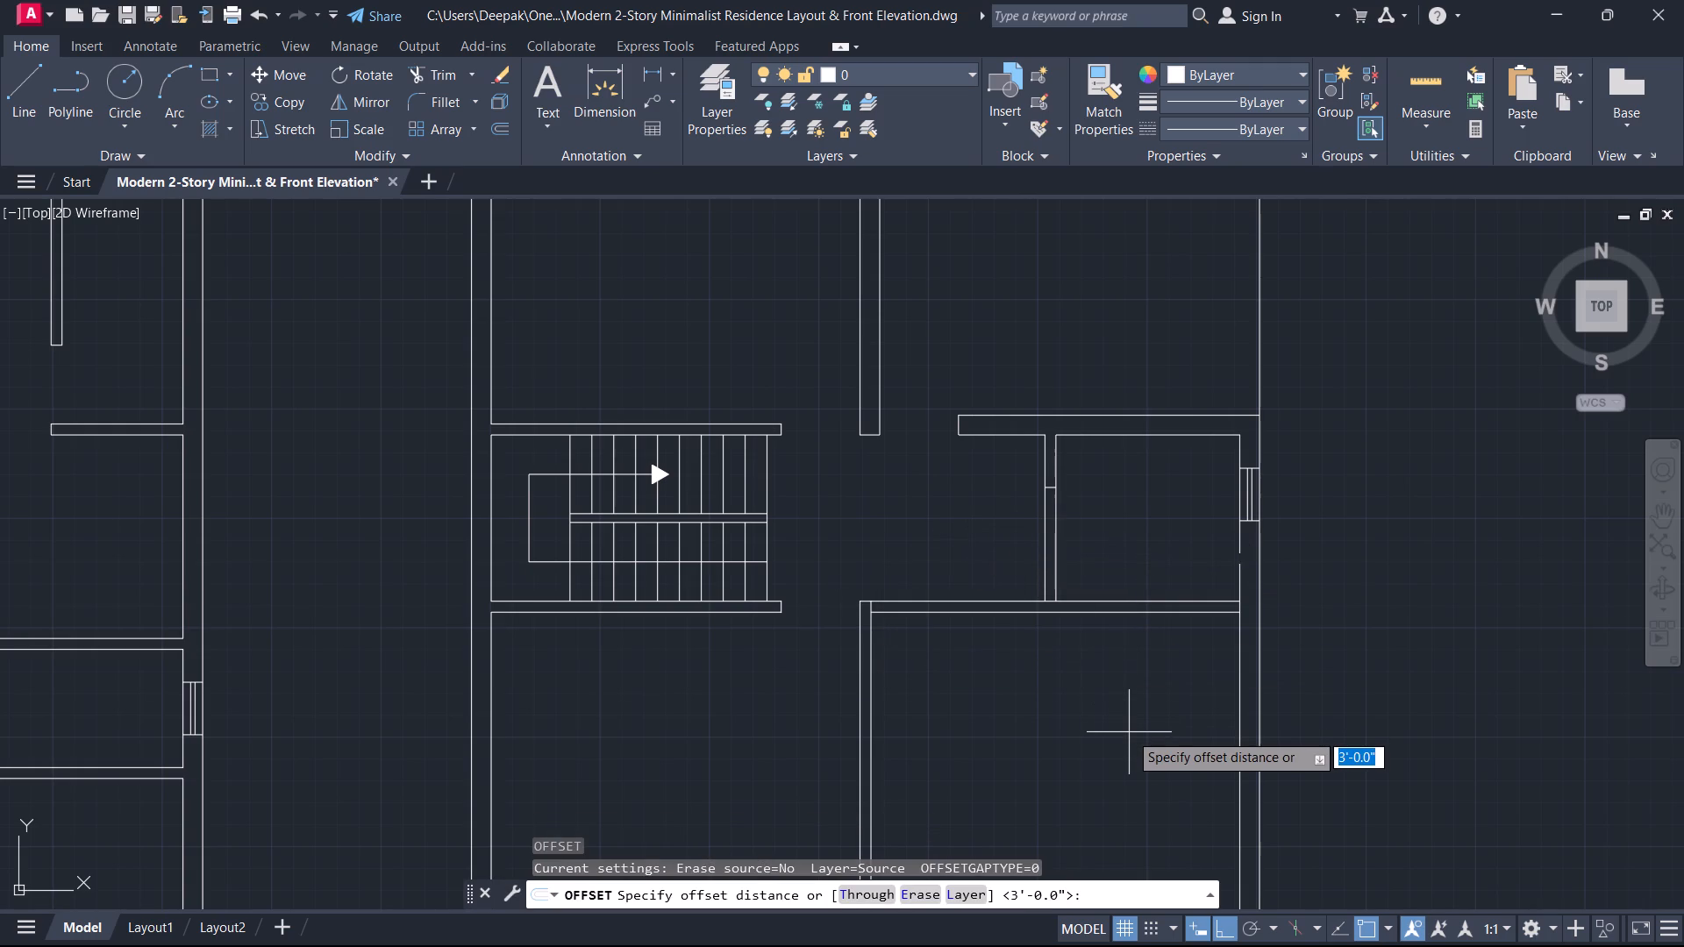
{"action": "key", "text": "Return"}
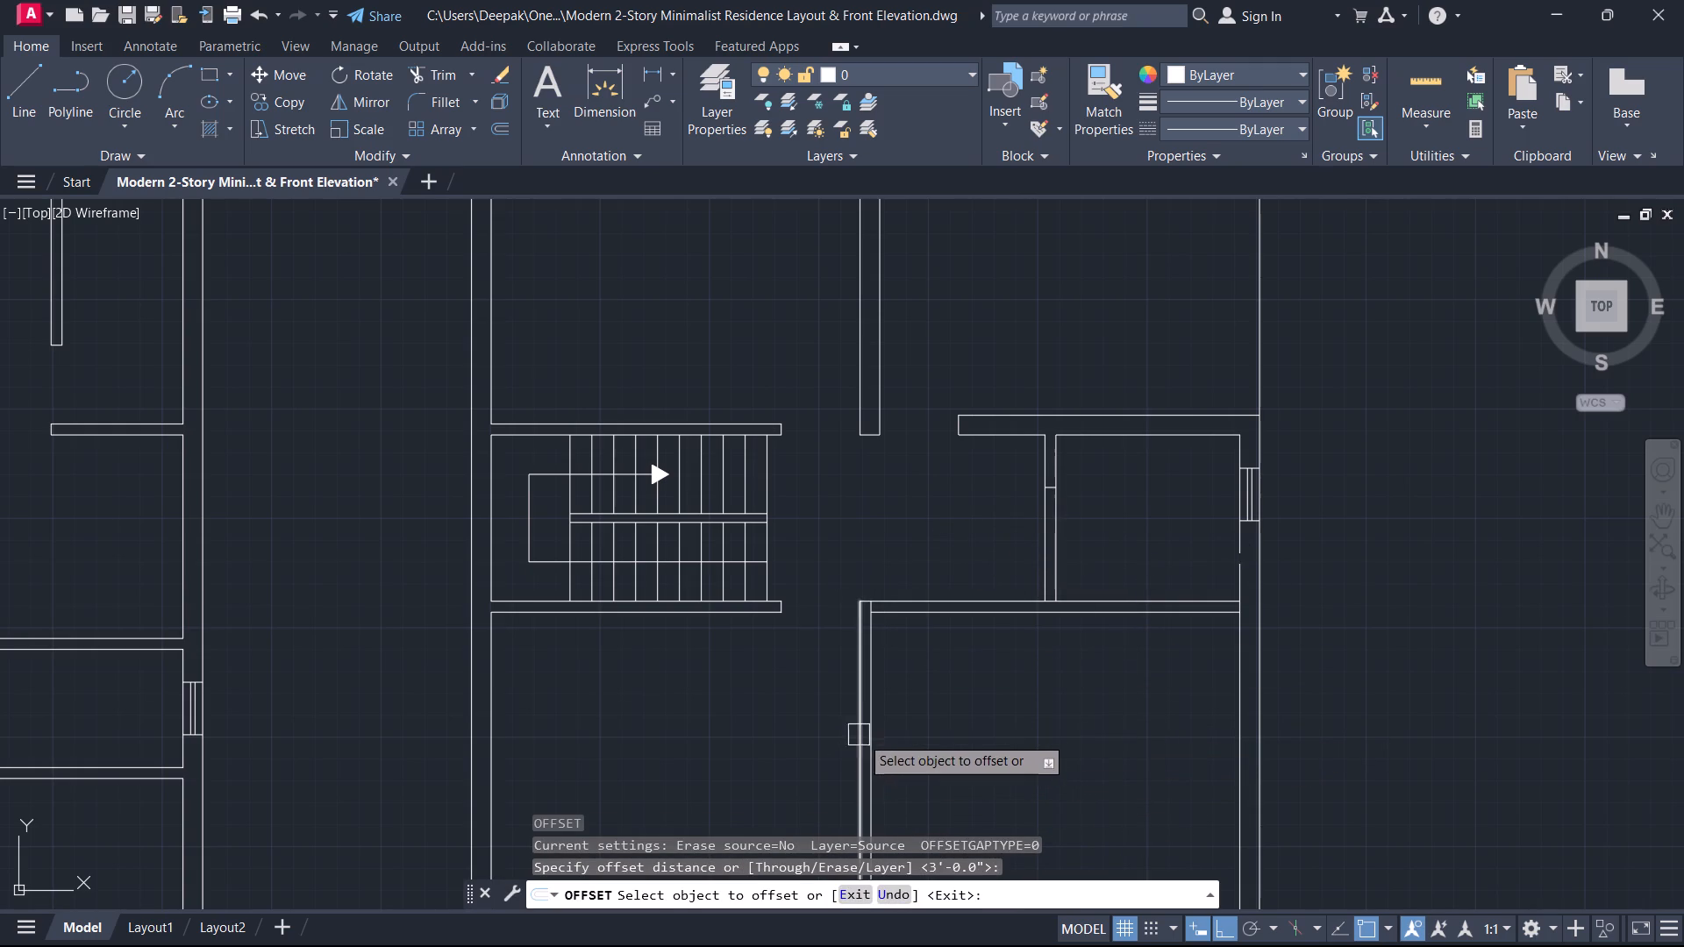
{"action": "left_click", "coordinate": [879, 748]}
{"action": "left_click", "coordinate": [914, 745]}
{"action": "key", "text": "Escape"}
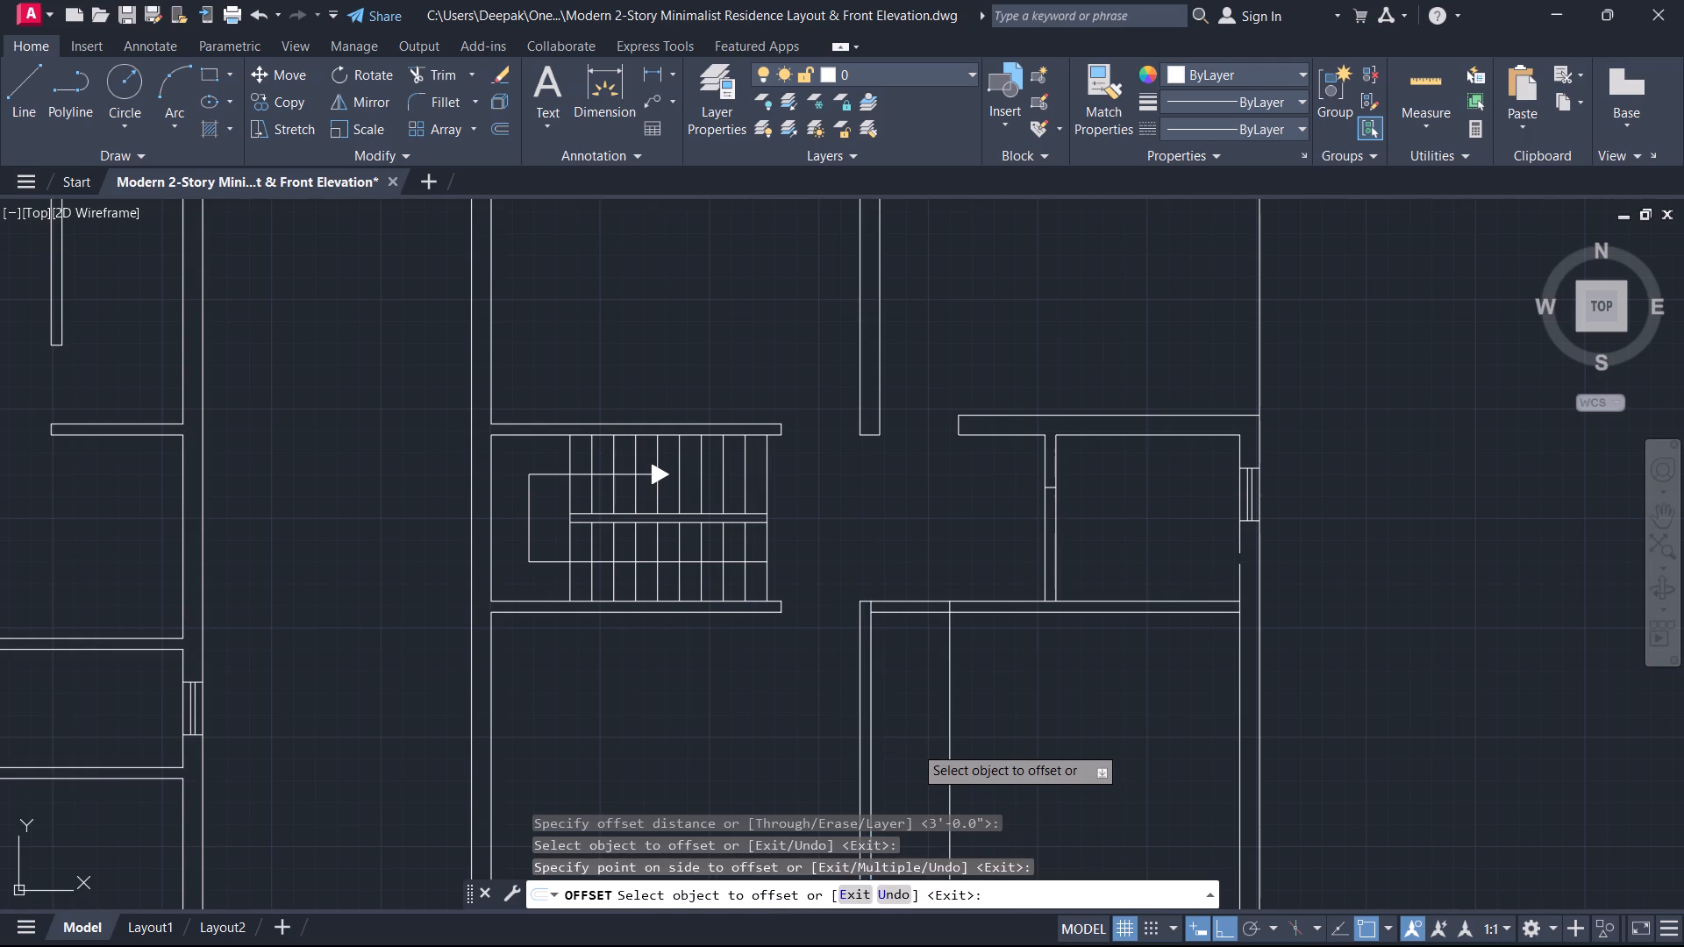
Trim the stair wall lines within the 3'-0" door opening and the leftover offset line below the wall.
{"action": "type", "text": "tr"}
{"action": "key", "text": "space"}
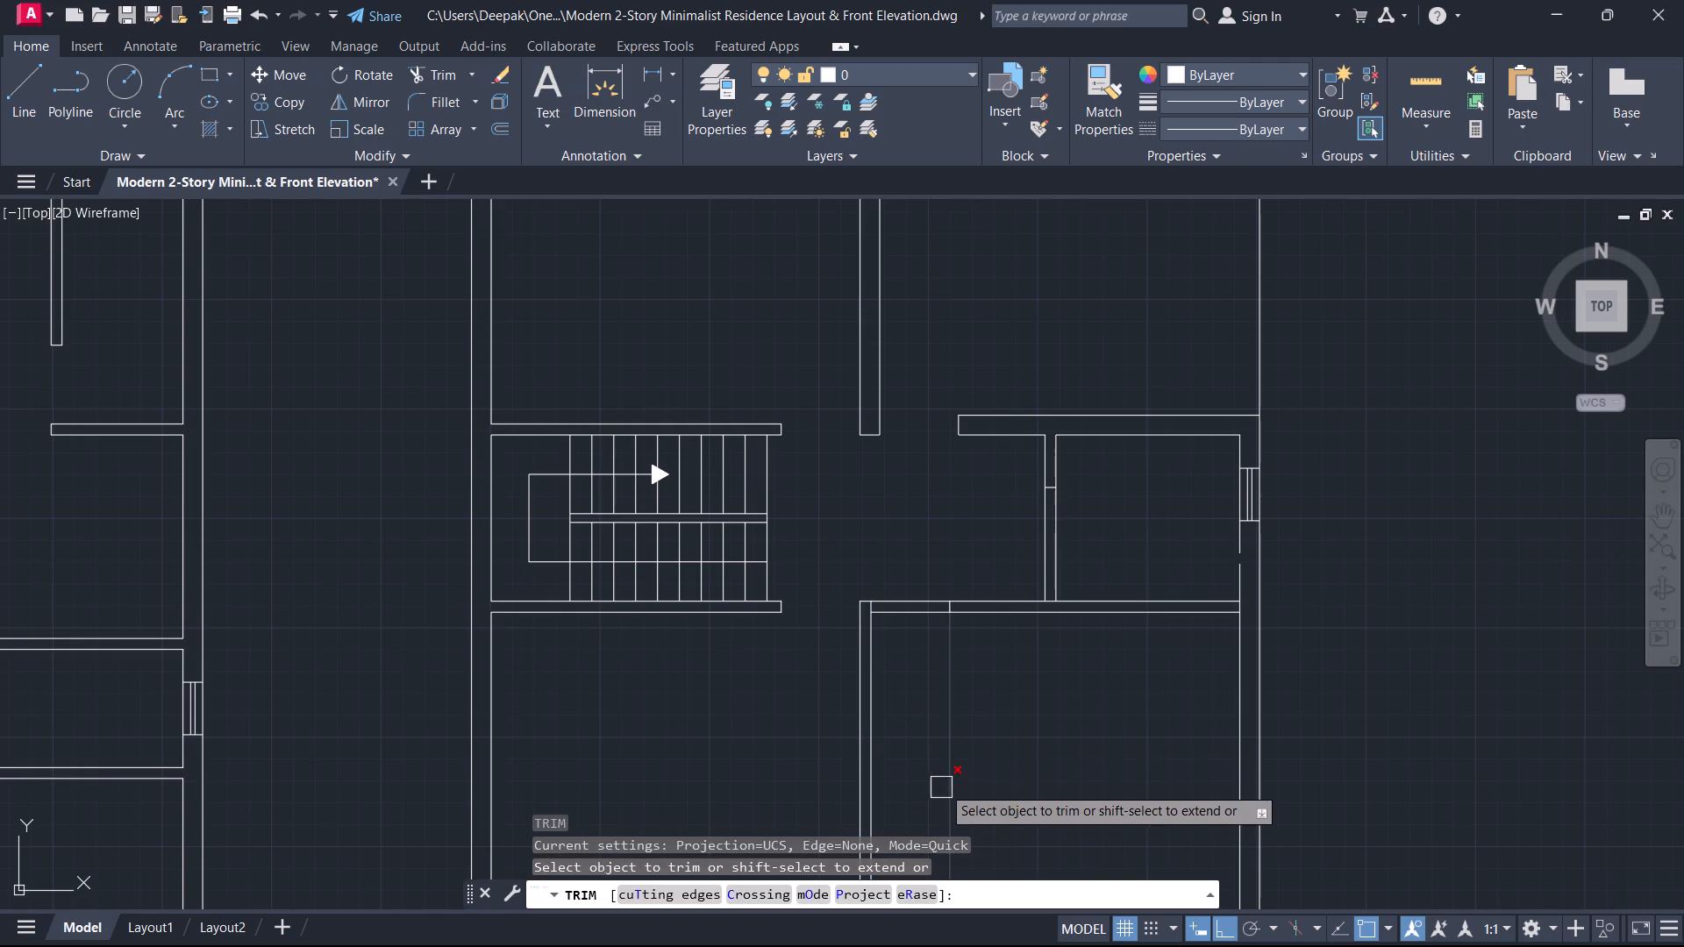
{"action": "left_click_drag", "start_coordinate": [909, 657], "coordinate": [898, 572]}
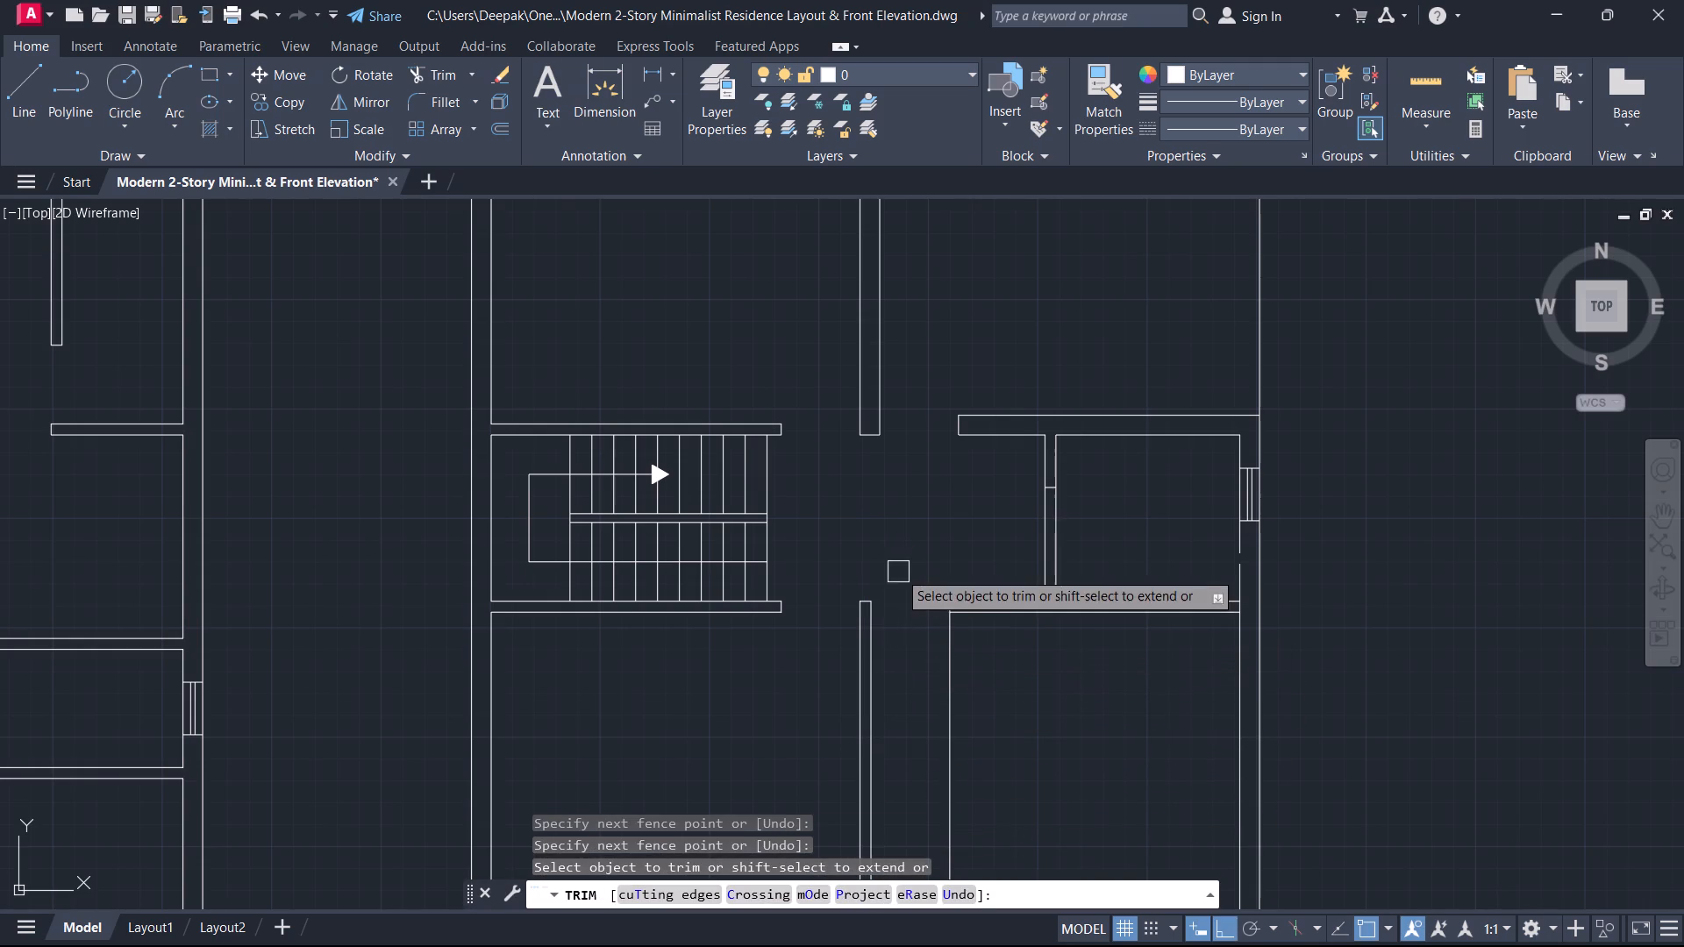
{"action": "left_click_drag", "start_coordinate": [922, 636], "coordinate": [1021, 713]}
{"action": "key", "text": "Escape"}
{"action": "scroll", "coordinate": [1017, 742], "scroll_direction": "down", "scroll_amount": 2}
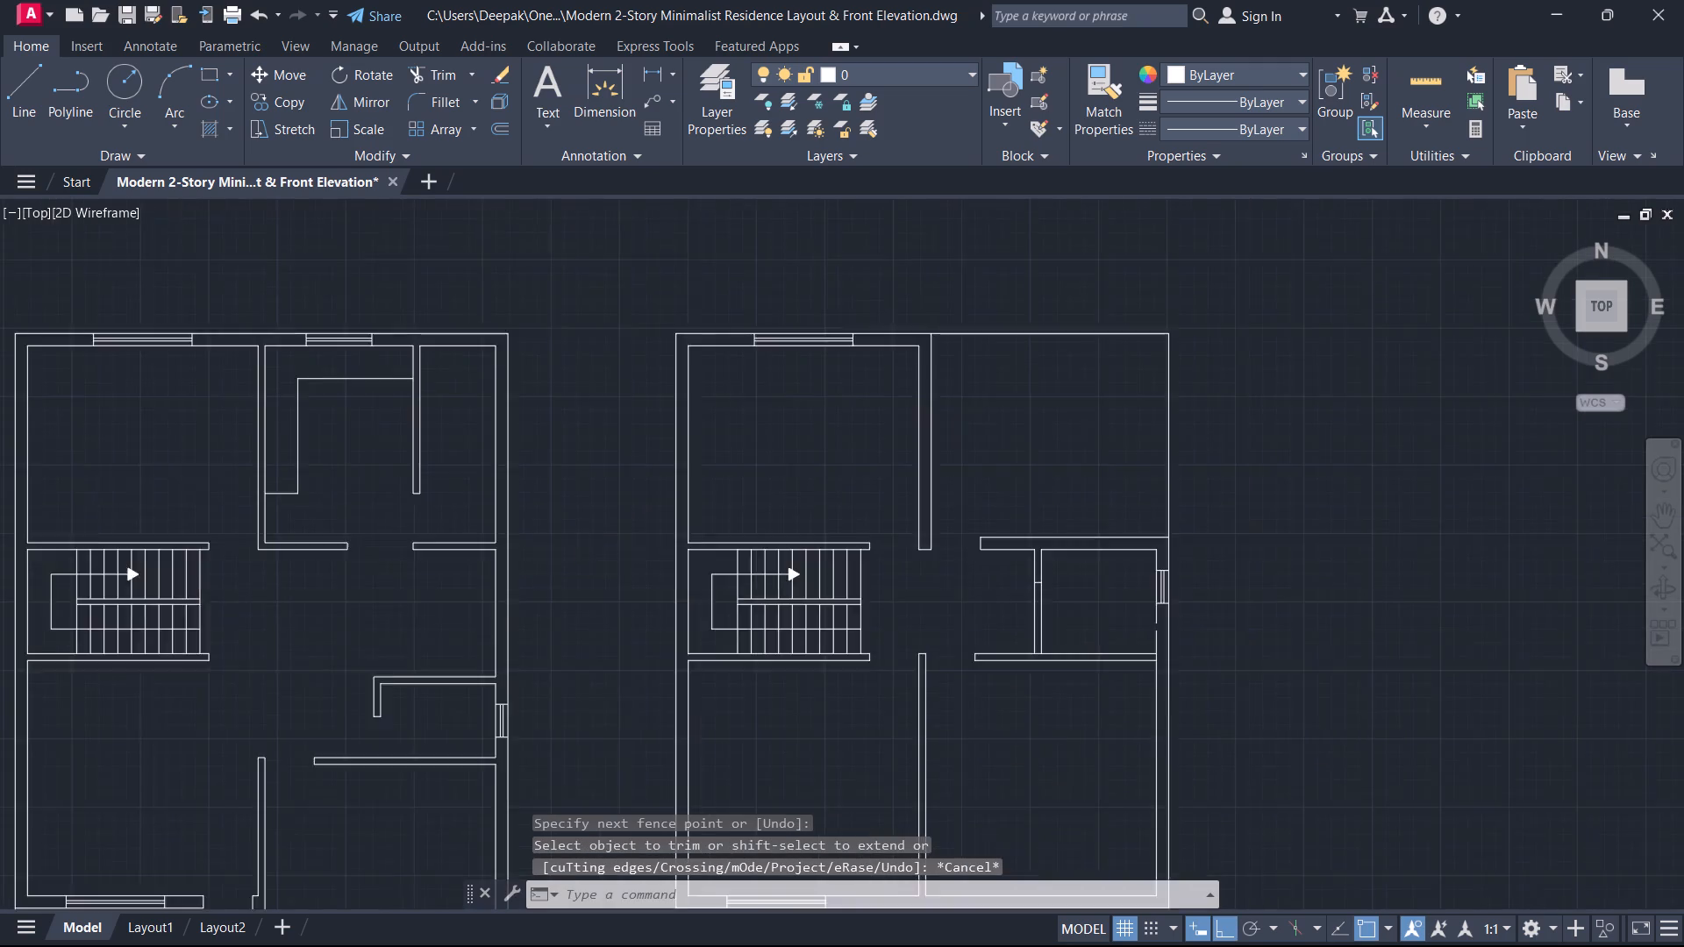
Delete the short cross line inside the small windowed room's west wall.
{"action": "middle_click_drag", "start_coordinate": [1002, 751], "coordinate": [983, 609]}
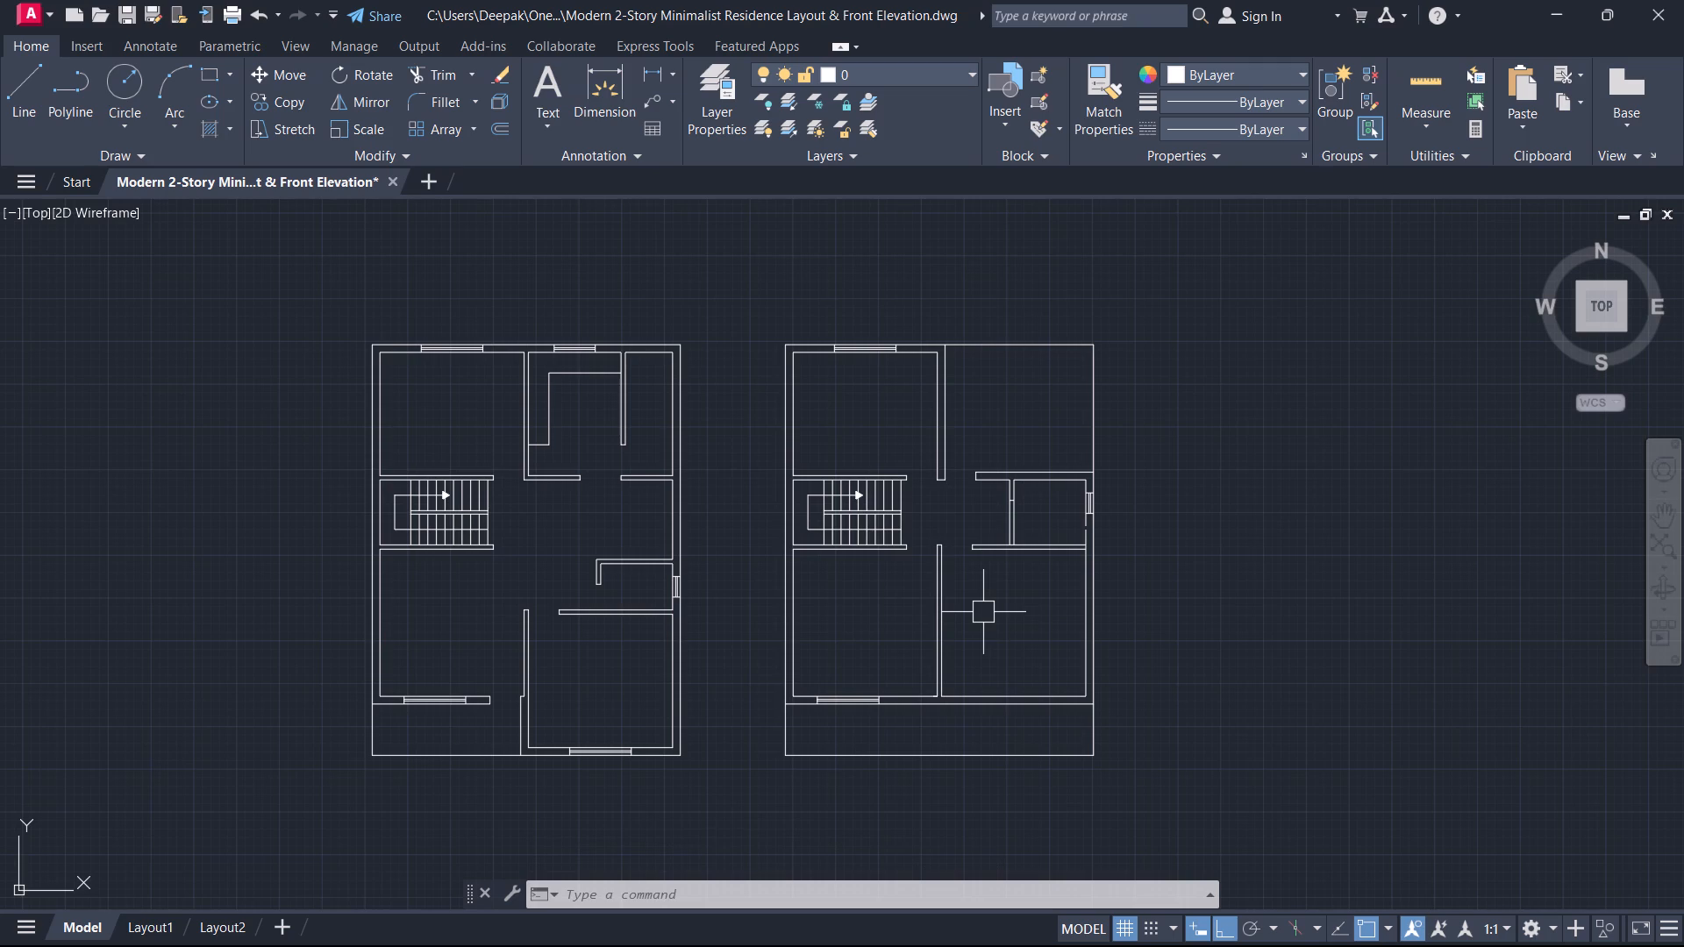
{"action": "scroll", "coordinate": [1024, 574], "scroll_direction": "up", "scroll_amount": 1}
{"action": "middle_click_drag", "start_coordinate": [1024, 574], "coordinate": [976, 688]}
{"action": "scroll", "coordinate": [957, 616], "scroll_direction": "up", "scroll_amount": 4}
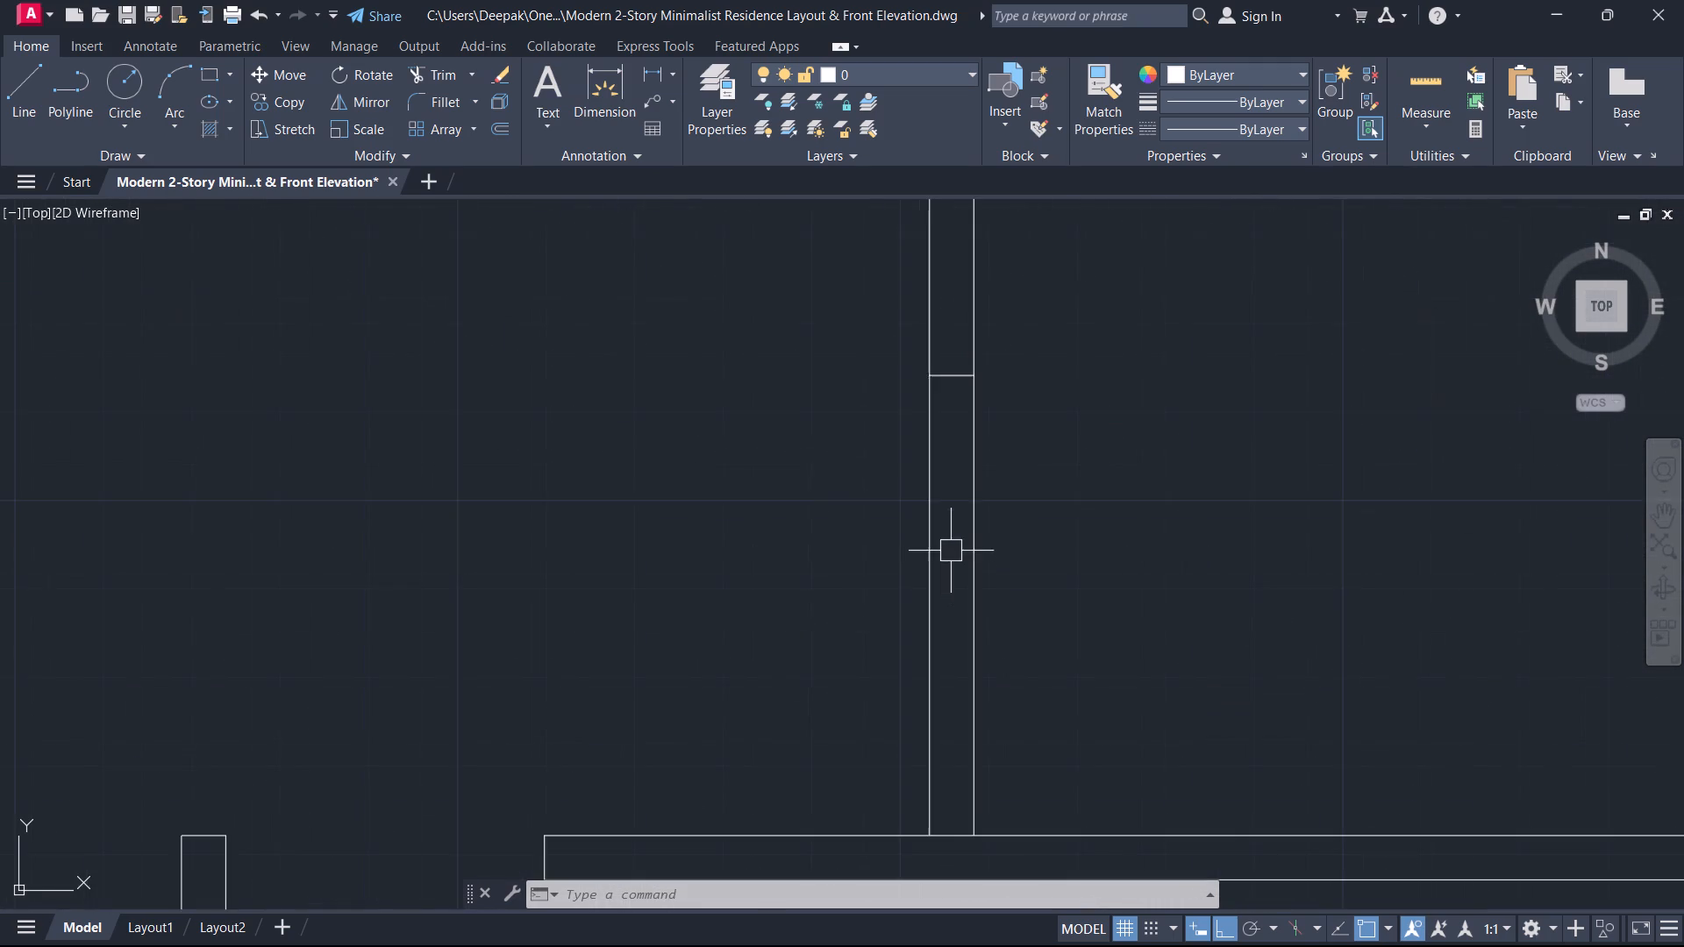
{"action": "middle_click_drag", "start_coordinate": [950, 525], "coordinate": [984, 735]}
{"action": "scroll", "coordinate": [985, 708], "scroll_direction": "up", "scroll_amount": 1}
{"action": "left_click", "coordinate": [989, 543]}
{"action": "left_click", "coordinate": [978, 466]}
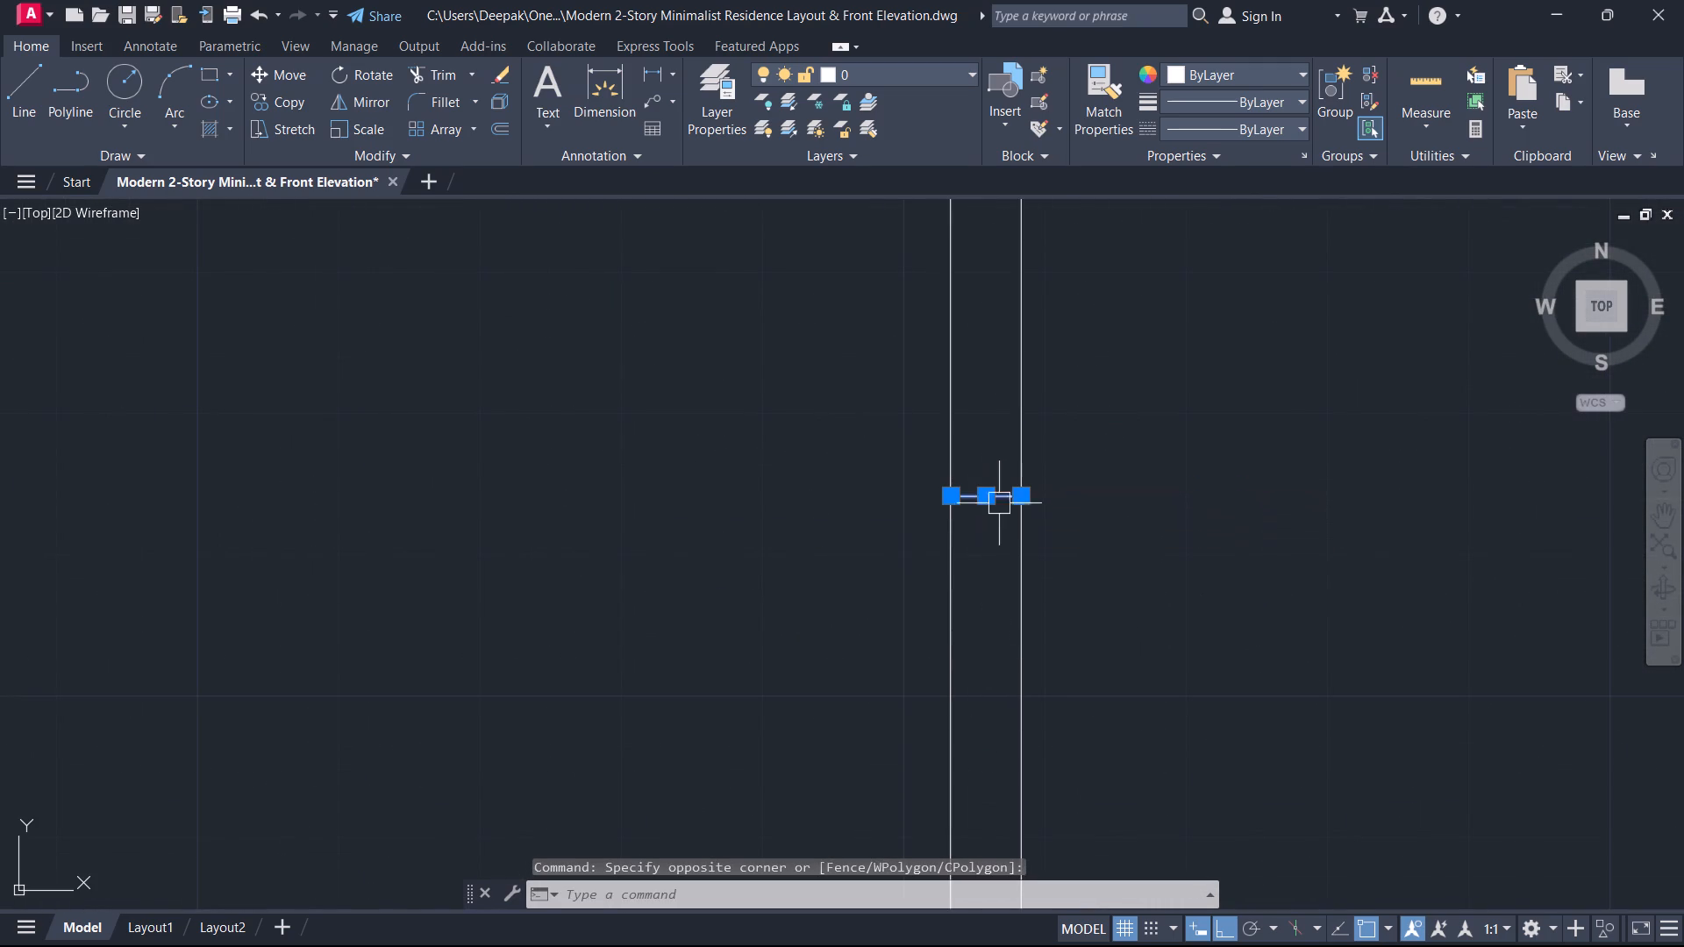
{"action": "key", "text": "Delete"}
Trim the line closing the junction between the small windowed room's west wall and its bottom wall.
{"action": "scroll", "coordinate": [1010, 530], "scroll_direction": "down", "scroll_amount": 3}
{"action": "middle_click_drag", "start_coordinate": [1040, 576], "coordinate": [1033, 519]}
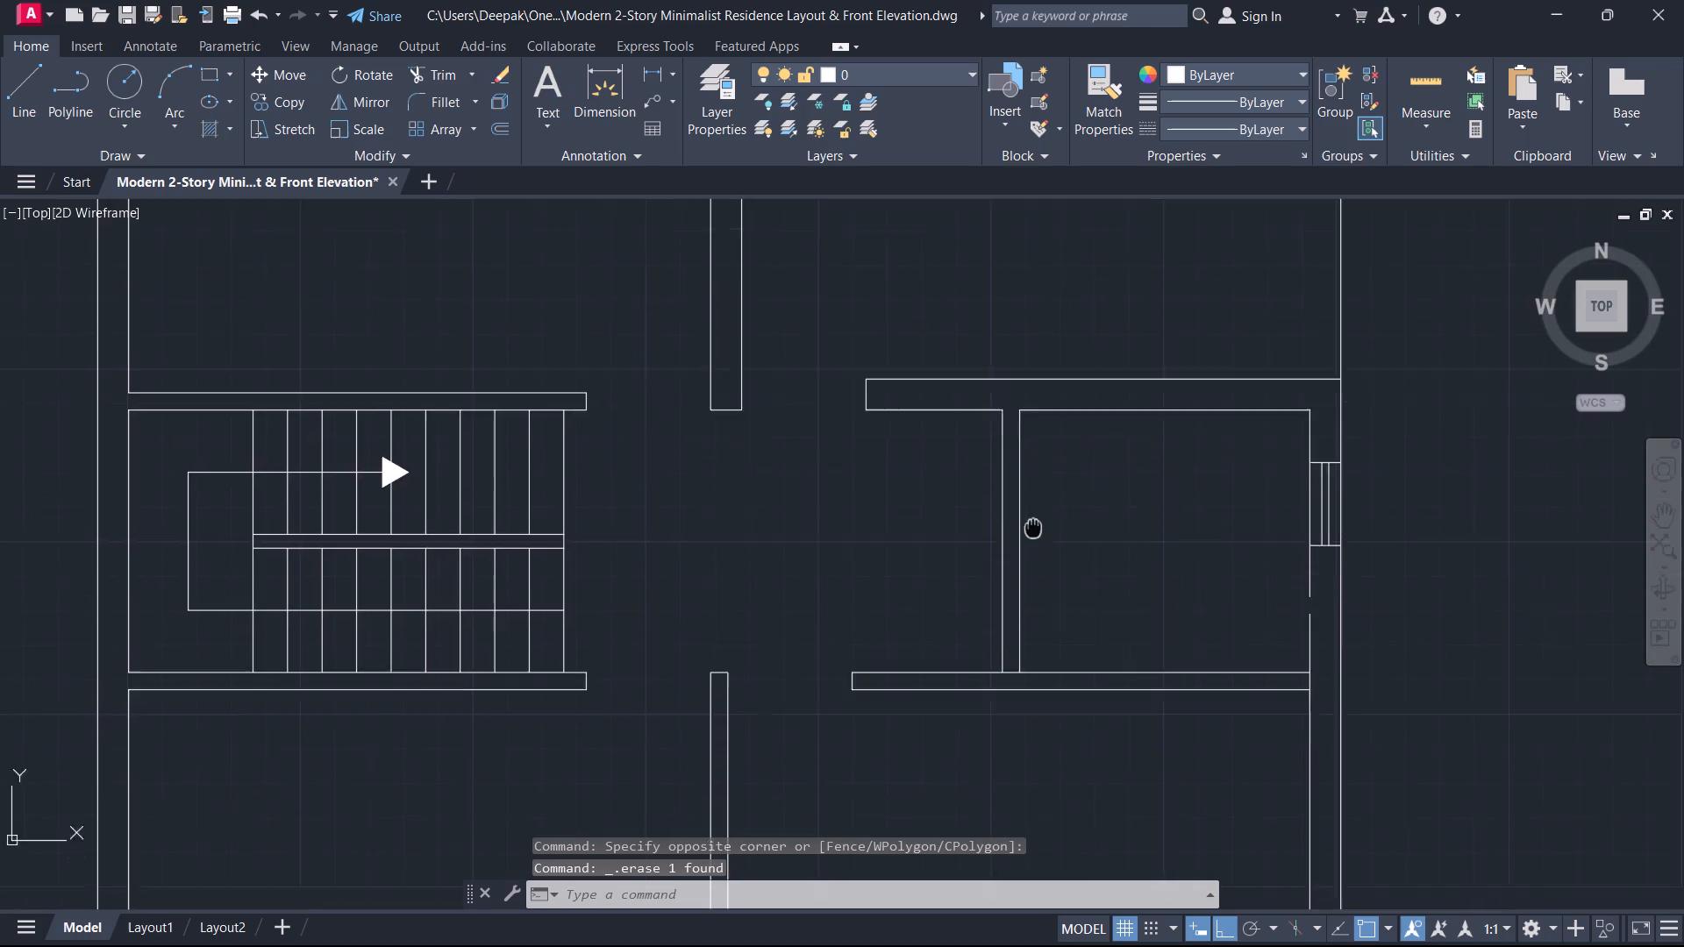
{"action": "middle_click_drag", "start_coordinate": [1033, 519], "coordinate": [1051, 452]}
{"action": "scroll", "coordinate": [1050, 564], "scroll_direction": "up", "scroll_amount": 1}
{"action": "key", "text": "t"}
{"action": "key", "text": "r"}
{"action": "key", "text": "space"}
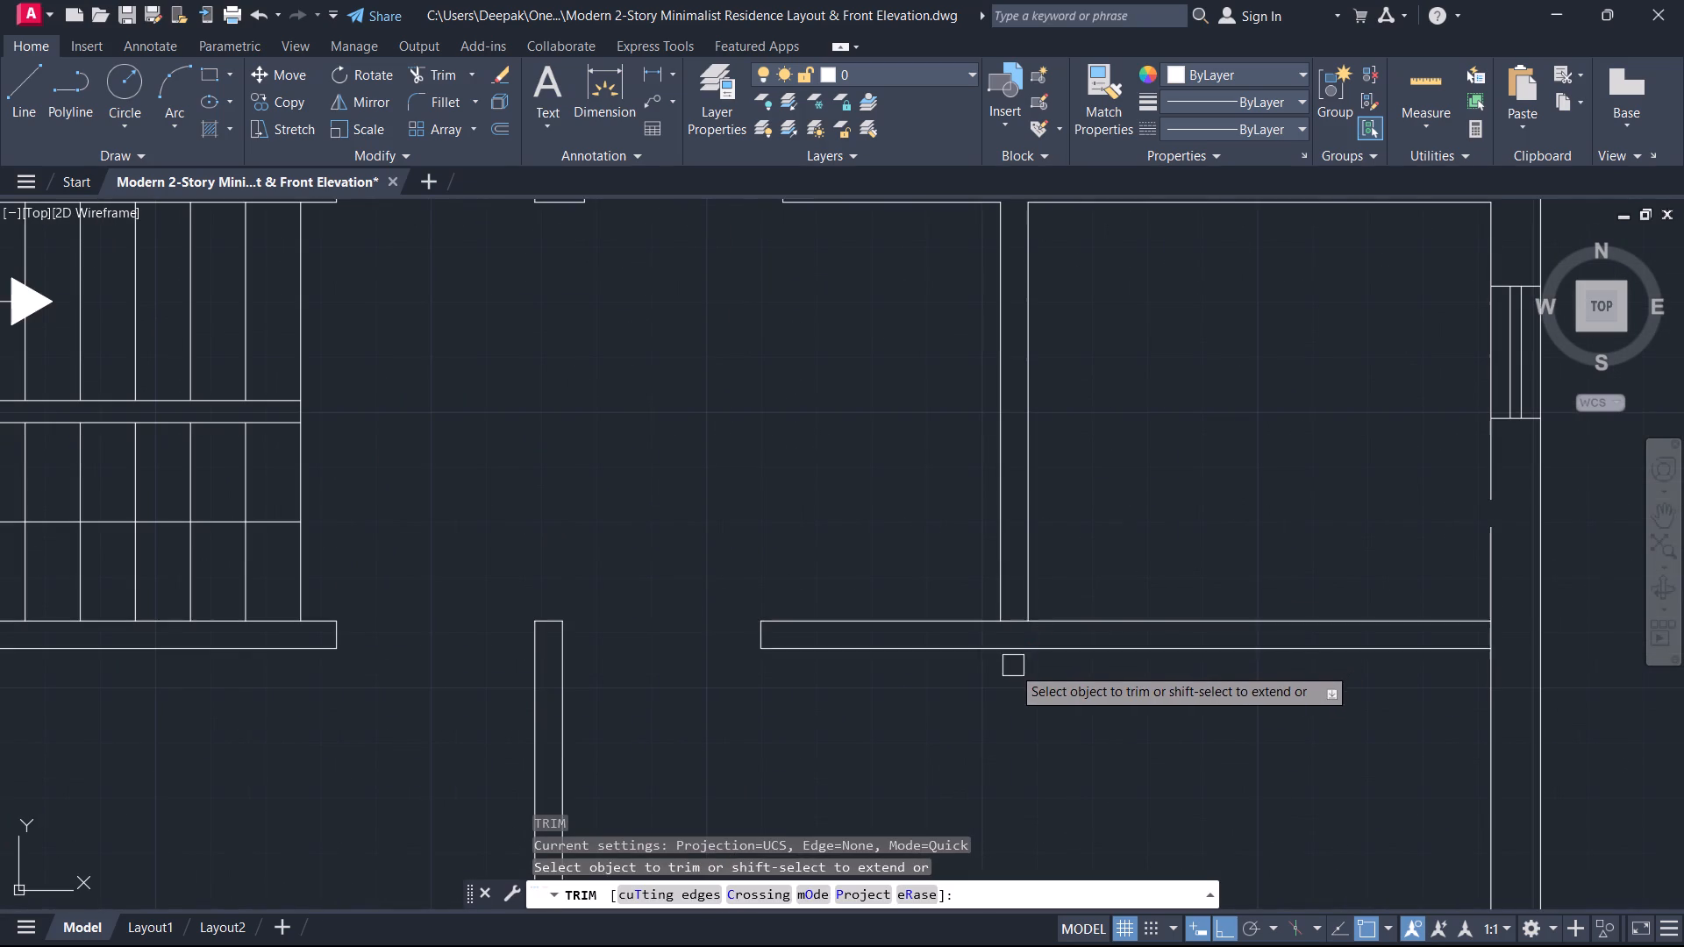
{"action": "scroll", "coordinate": [1010, 668], "scroll_direction": "up", "scroll_amount": 2}
{"action": "left_click_drag", "start_coordinate": [1015, 584], "coordinate": [1017, 572]}
{"action": "left_click", "coordinate": [1024, 523]}
{"action": "key", "text": "Escape"}
Trim the outer wall's inner face line between the two lines of the small windowed room's bottom wall.
{"action": "scroll", "coordinate": [1145, 504], "scroll_direction": "down", "scroll_amount": 3}
{"action": "middle_click_drag", "start_coordinate": [1146, 502], "coordinate": [831, 654]}
{"action": "scroll", "coordinate": [1146, 502], "scroll_direction": "down", "scroll_amount": 1}
{"action": "scroll", "coordinate": [1002, 618], "scroll_direction": "up", "scroll_amount": 2}
{"action": "middle_click_drag", "start_coordinate": [1002, 618], "coordinate": [1052, 561]}
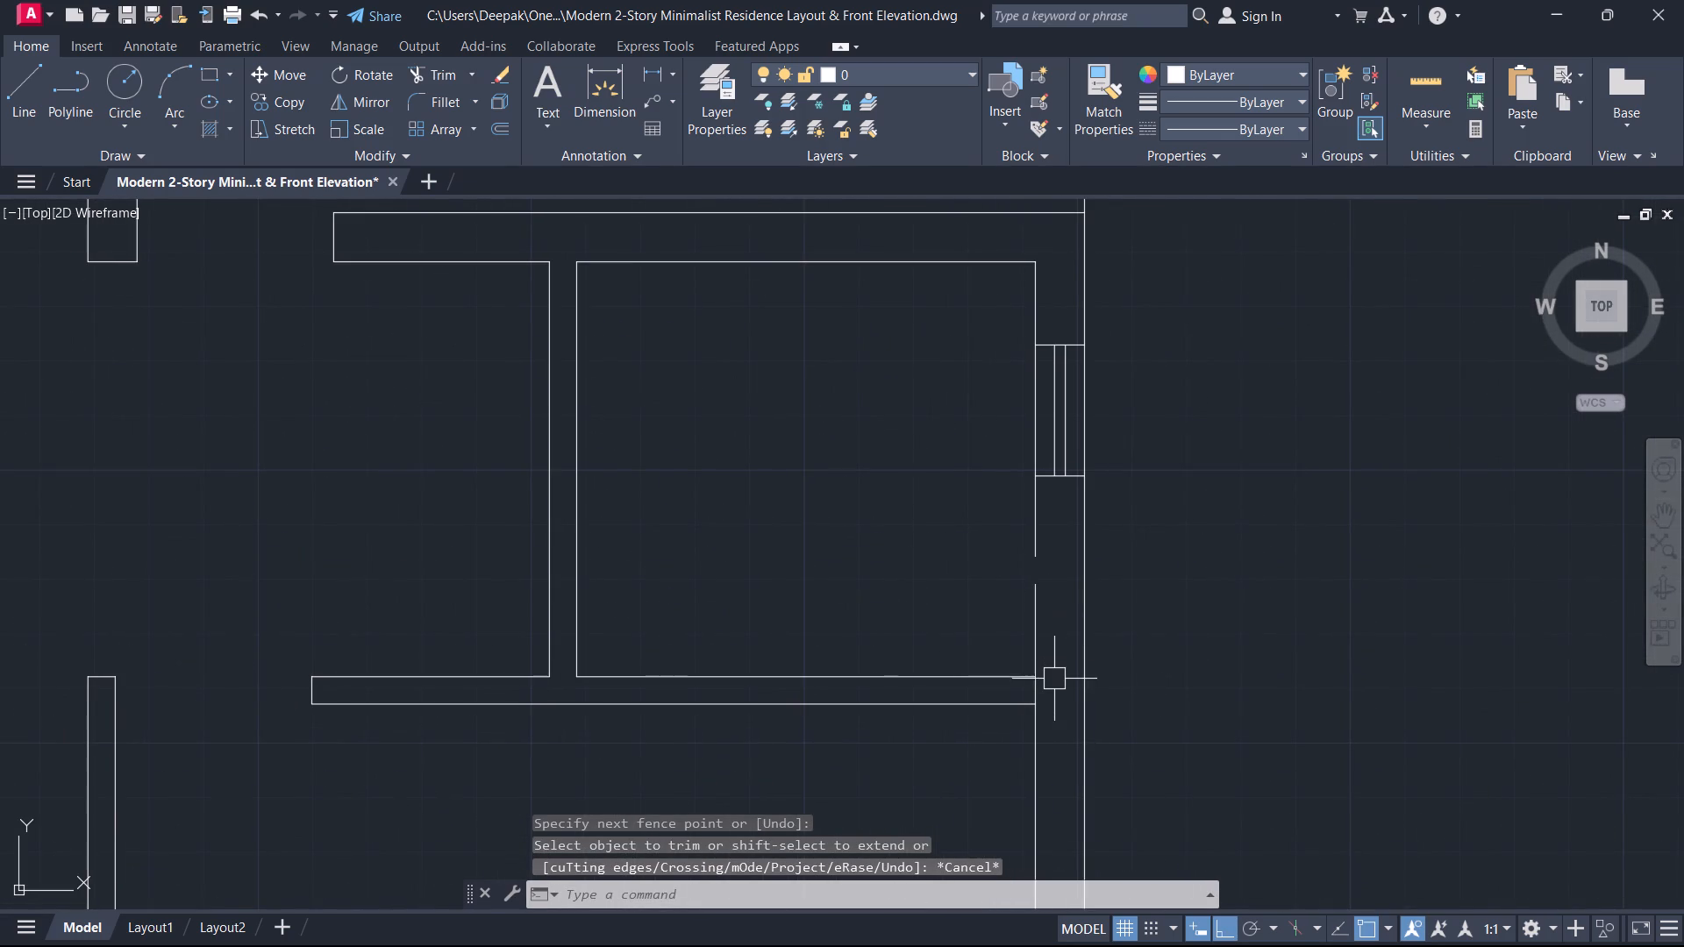
{"action": "type", "text": "tr"}
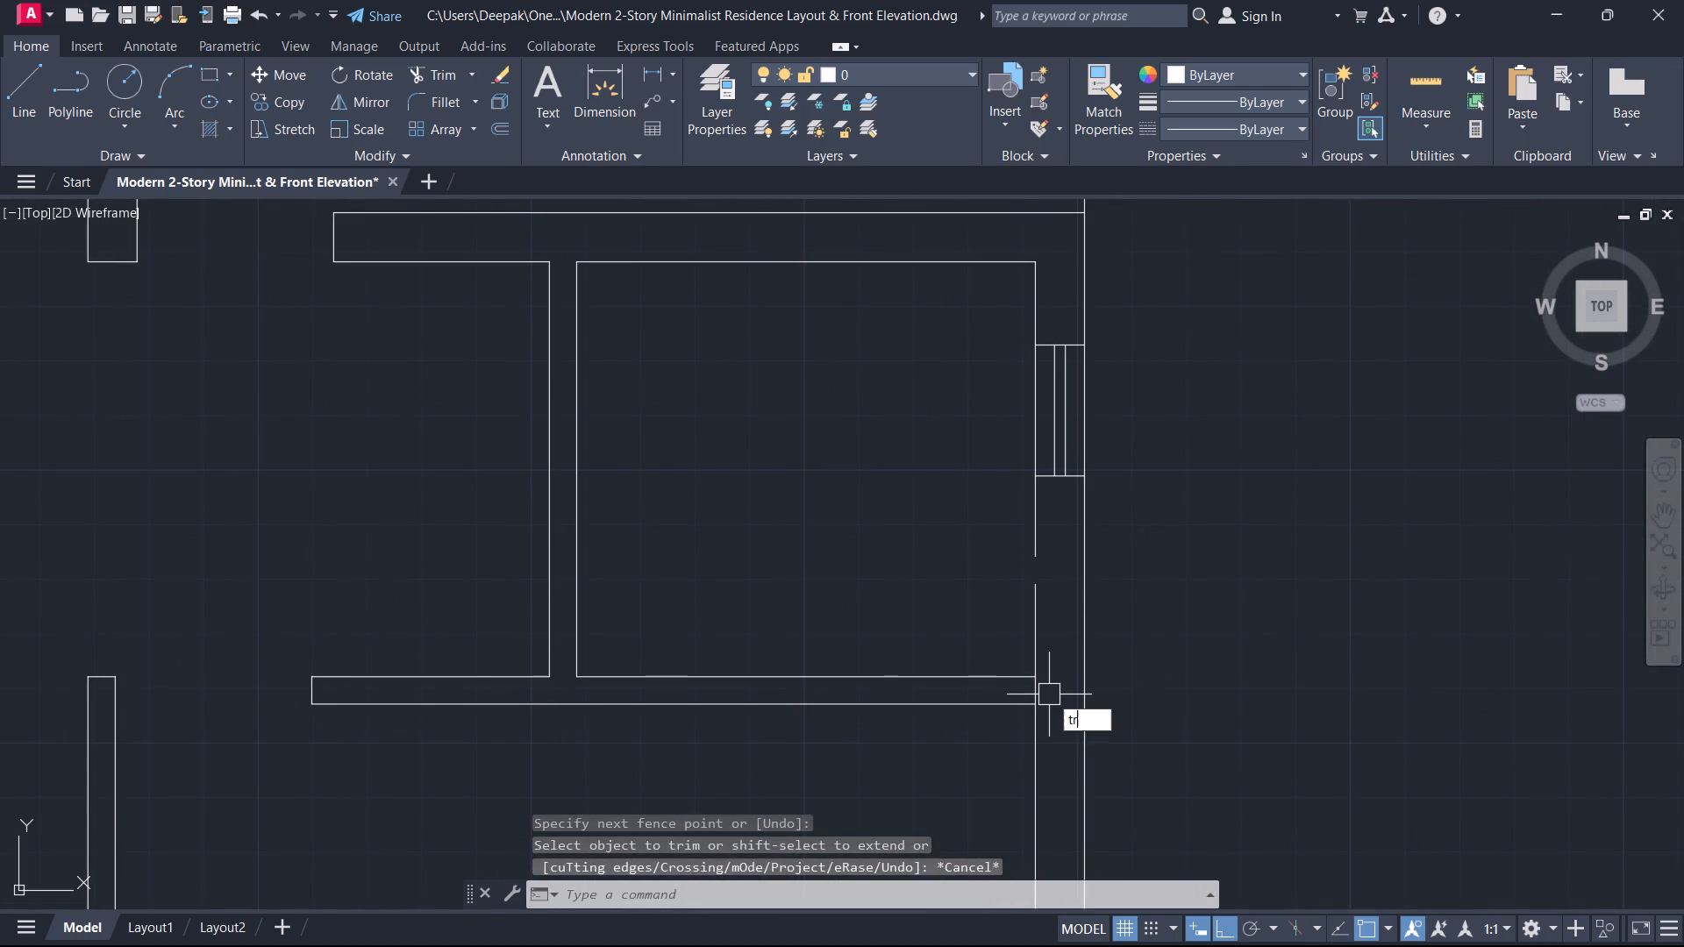
{"action": "key", "text": "space"}
{"action": "scroll", "coordinate": [1049, 694], "scroll_direction": "up", "scroll_amount": 2}
{"action": "left_click", "coordinate": [1047, 696]}
{"action": "left_click", "coordinate": [889, 701]}
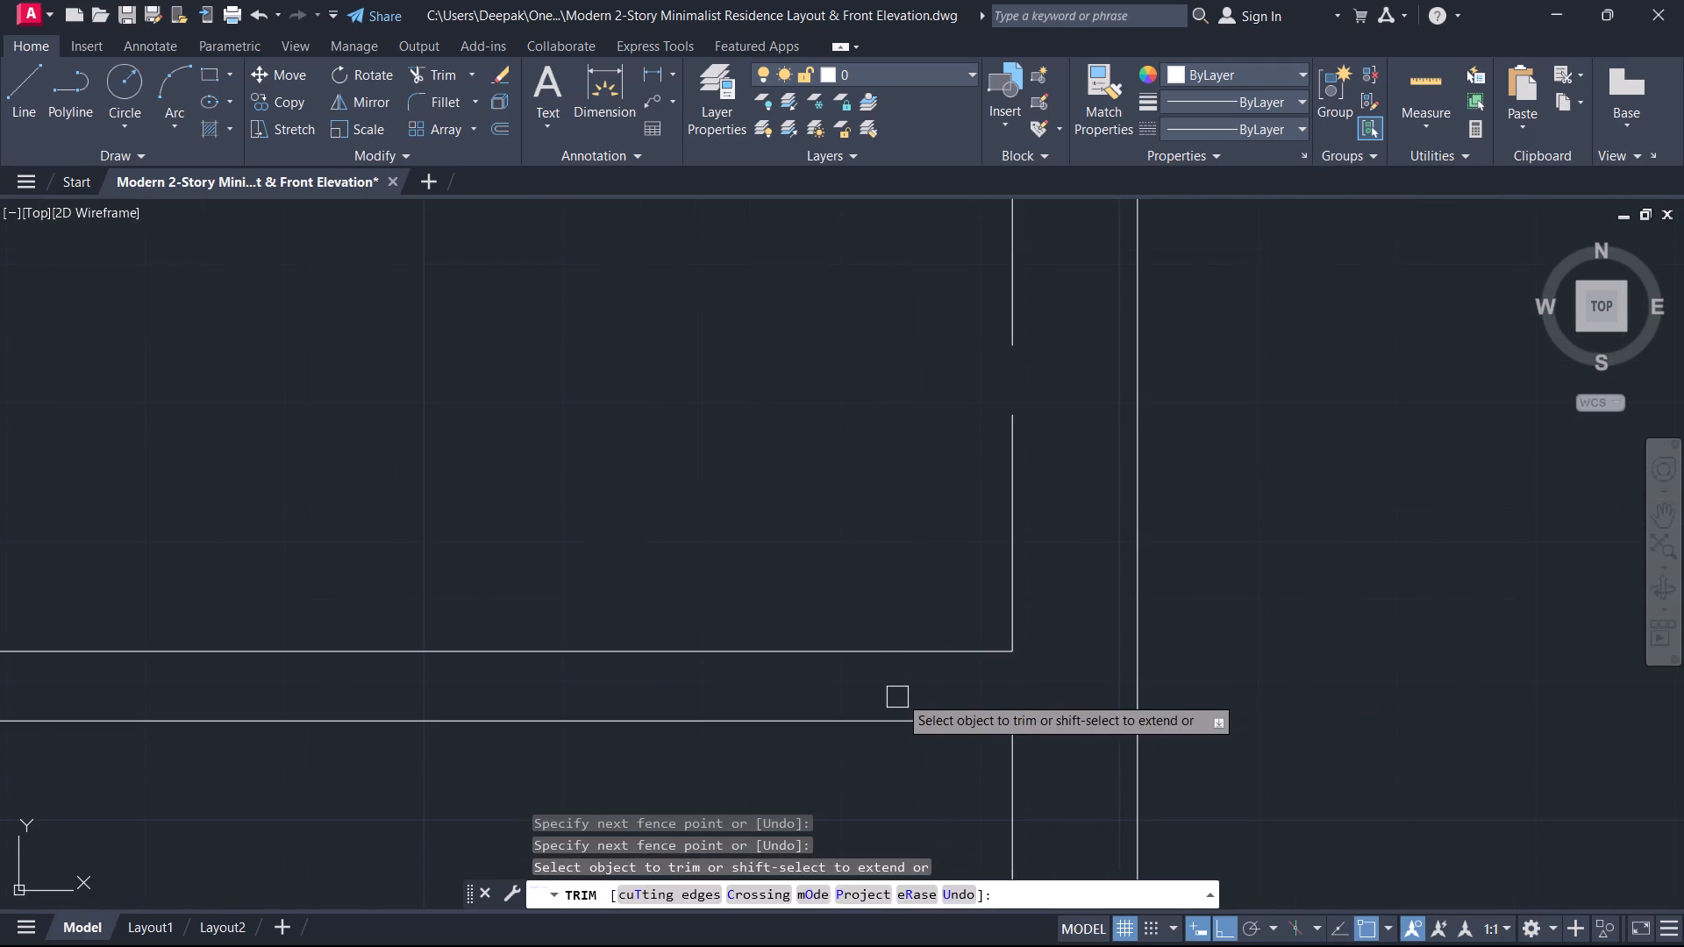
Trim away the leftover segment of the outer wall's inner face just above the small windowed room's bottom wall.
{"action": "key", "text": "Escape"}
{"action": "type", "text": "tr"}
{"action": "key", "text": "space"}
{"action": "left_click", "coordinate": [1025, 578]}
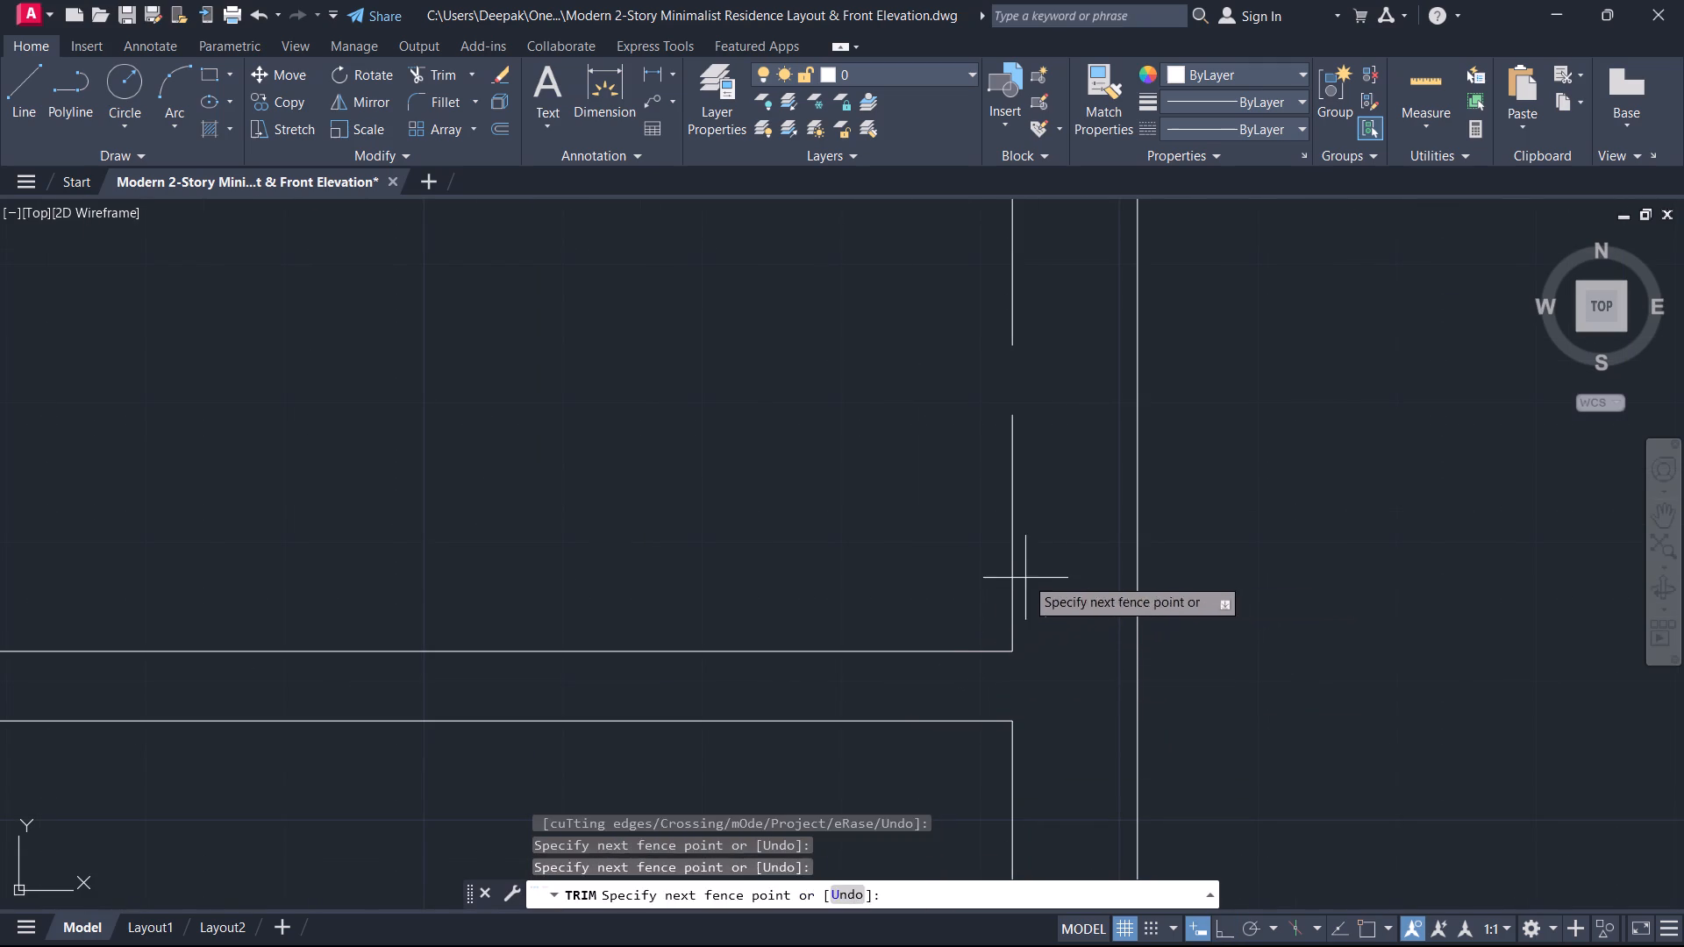
{"action": "left_click", "coordinate": [939, 583]}
{"action": "key", "text": "Escape"}
Extend the outer wall's inner face below the window down to the lower line of the room's bottom wall.
{"action": "type", "text": "ex"}
{"action": "key", "text": "space"}
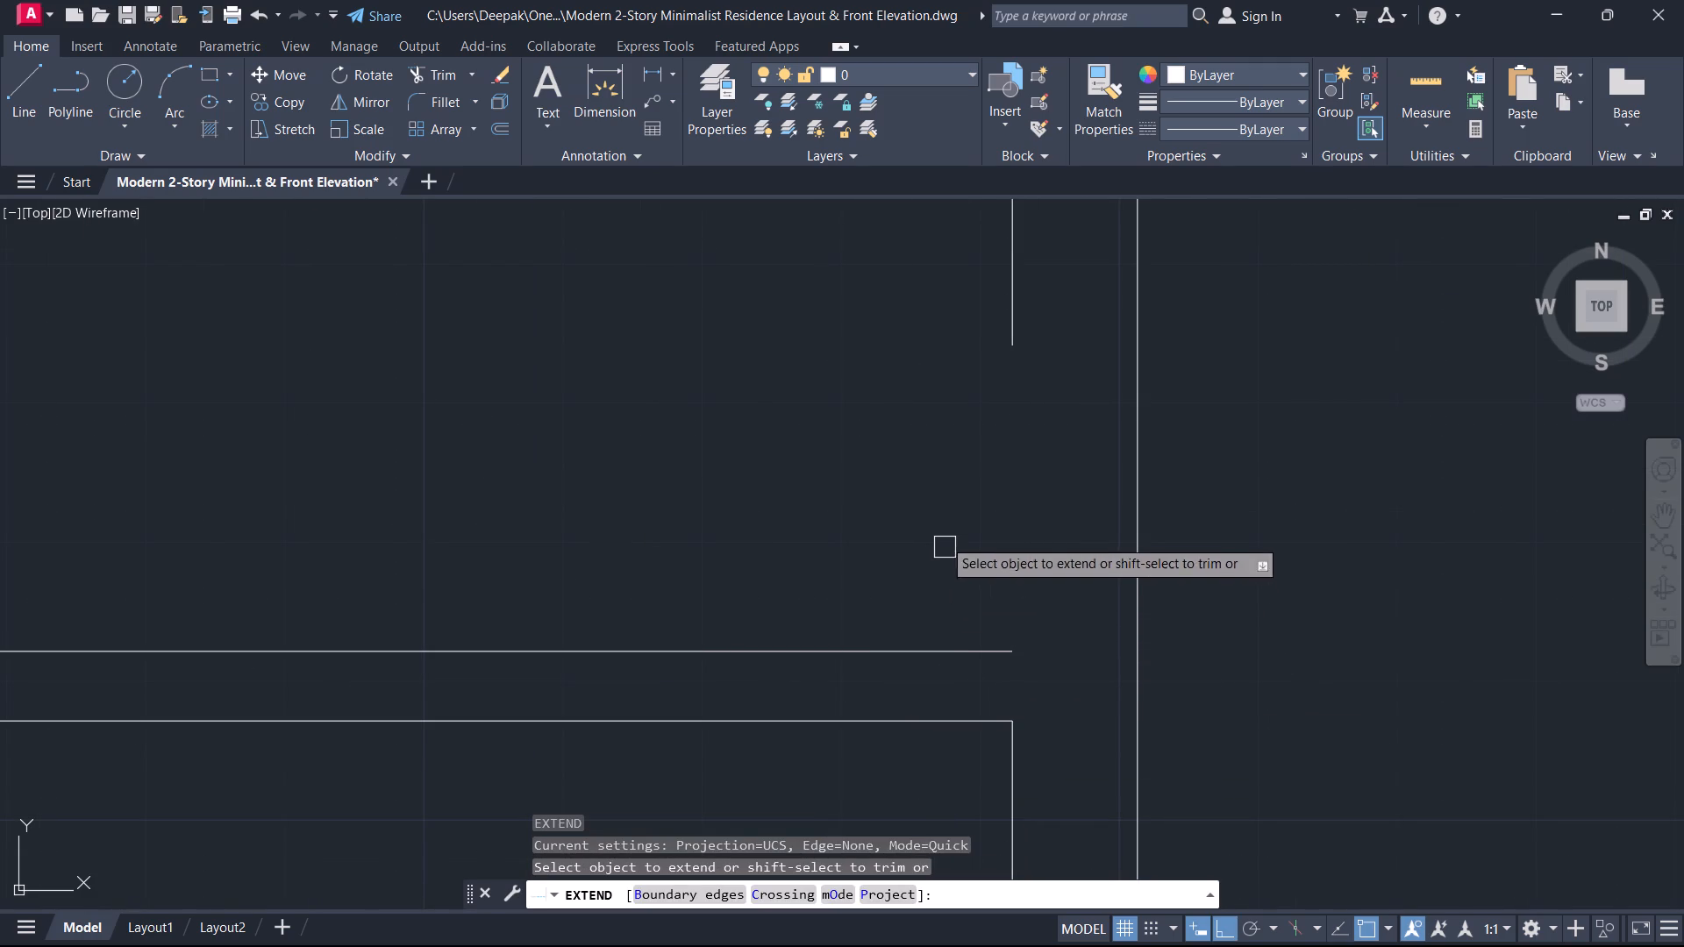
{"action": "left_click", "coordinate": [1009, 295]}
{"action": "key", "text": "Escape"}
{"action": "scroll", "coordinate": [897, 428], "scroll_direction": "down", "scroll_amount": 3}
{"action": "middle_click_drag", "start_coordinate": [895, 432], "coordinate": [1054, 459]}
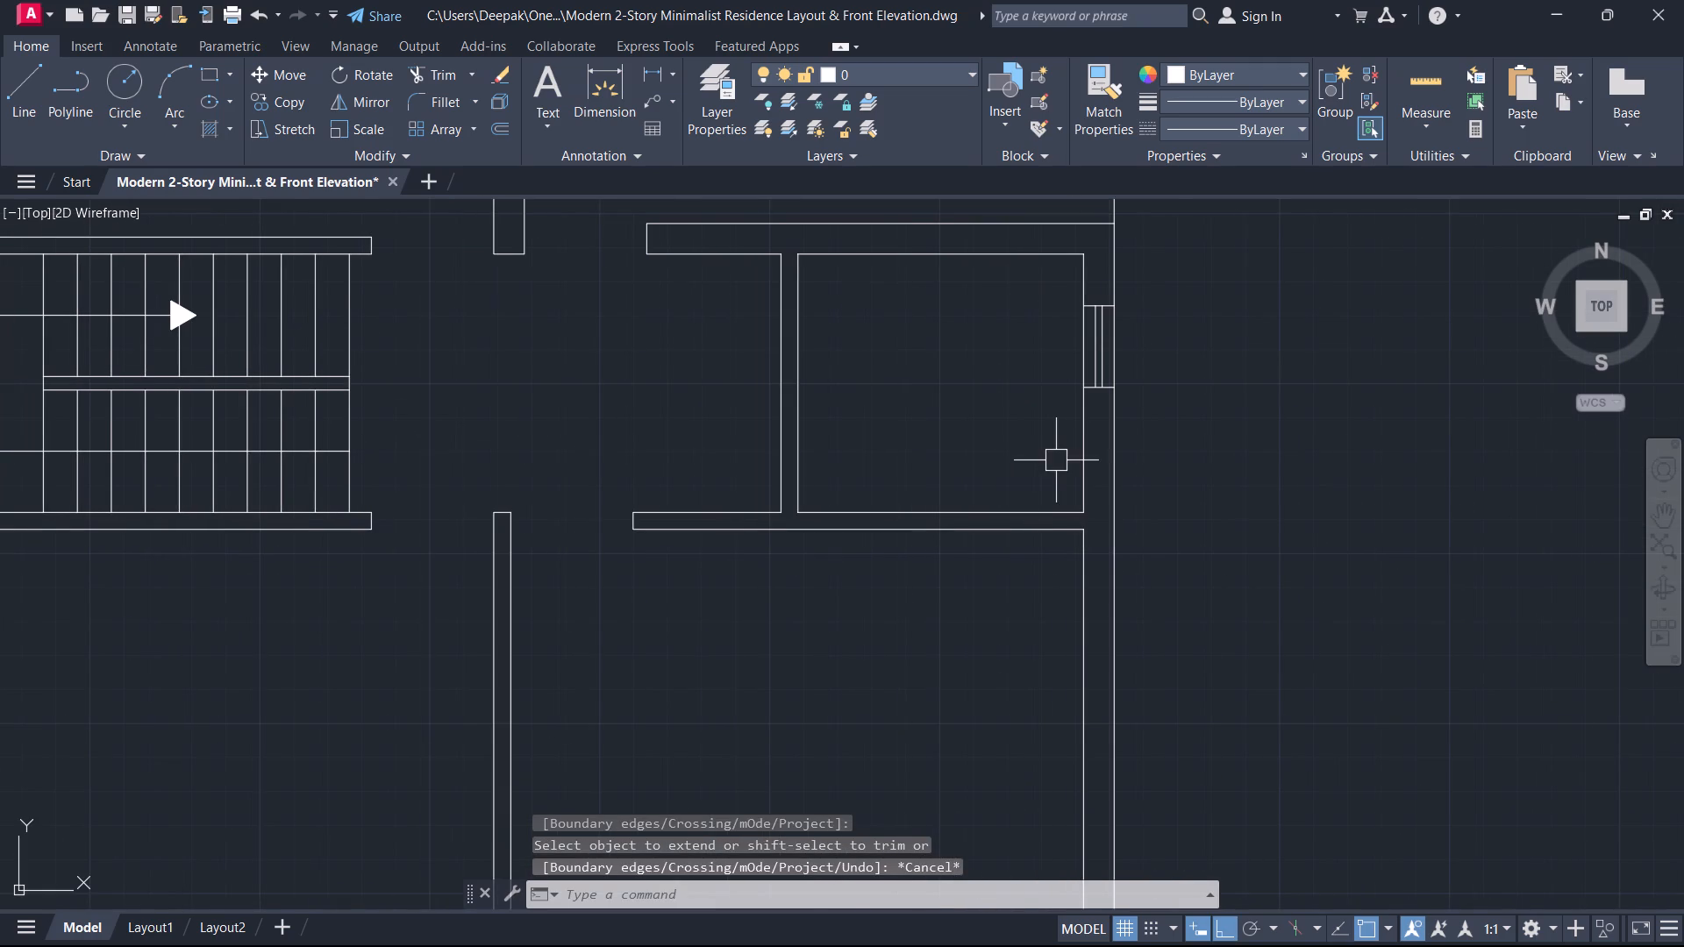
{"action": "key", "text": "Escape"}
{"action": "key", "text": "space"}
{"action": "left_click", "coordinate": [1087, 473]}
{"action": "key", "text": "Escape"}
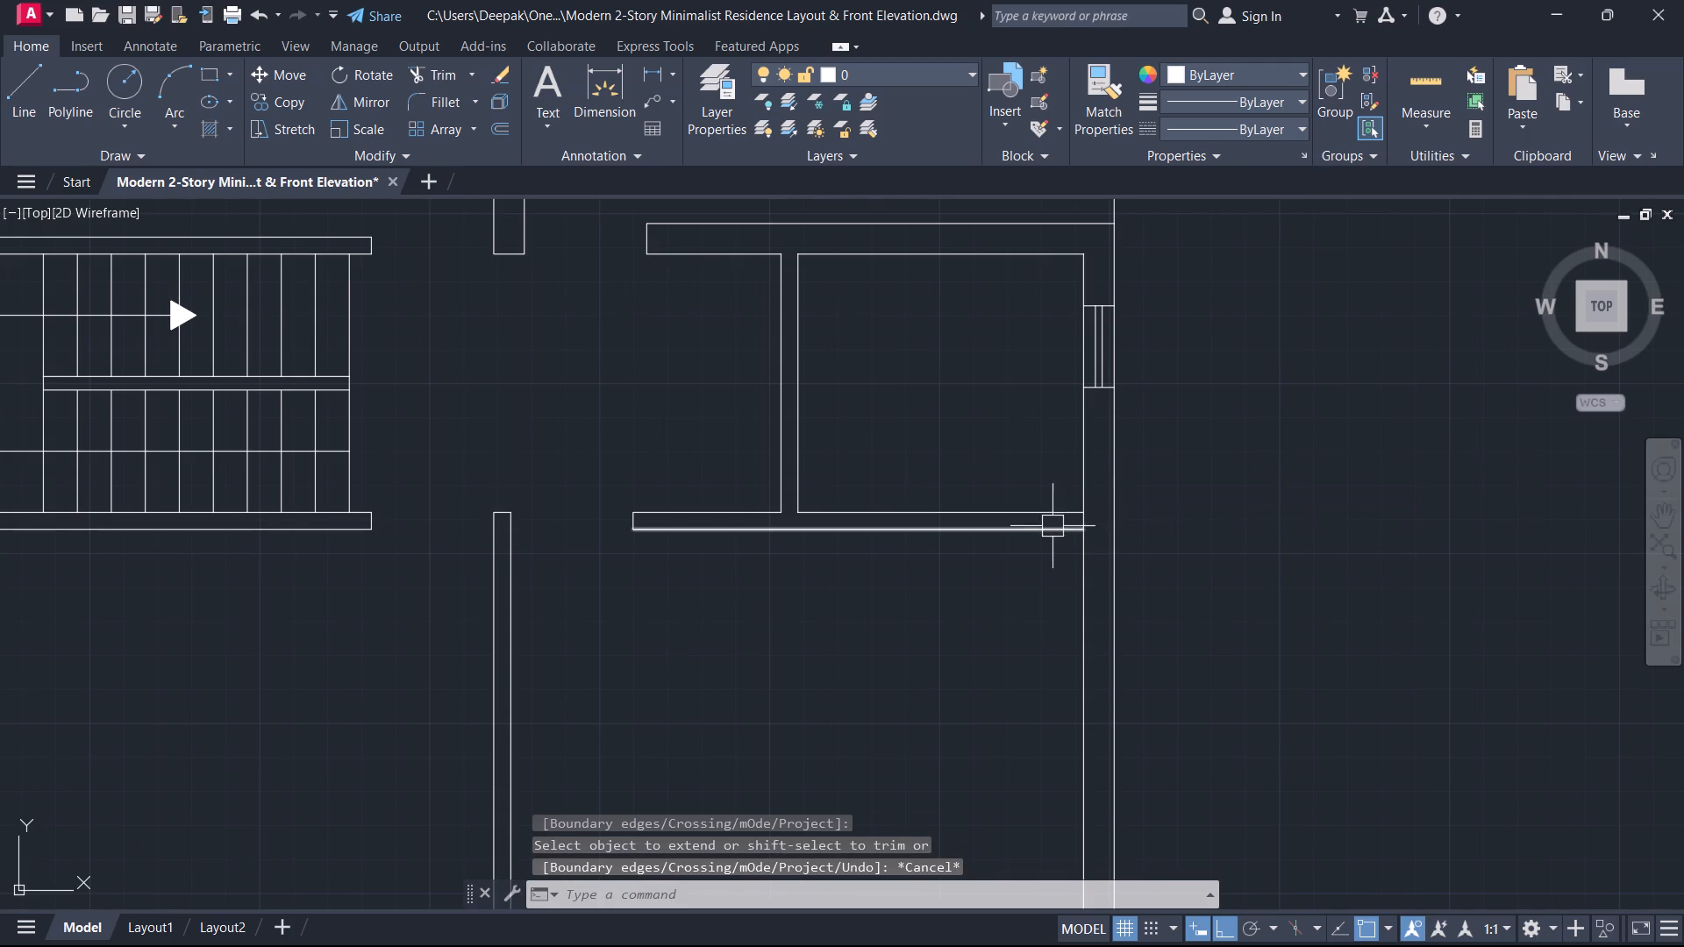
Offset the outer wall's inner face line 2'6 west into the small windowed room to mark a door opening.
{"action": "type", "text": "o"}
{"action": "key", "text": "space"}
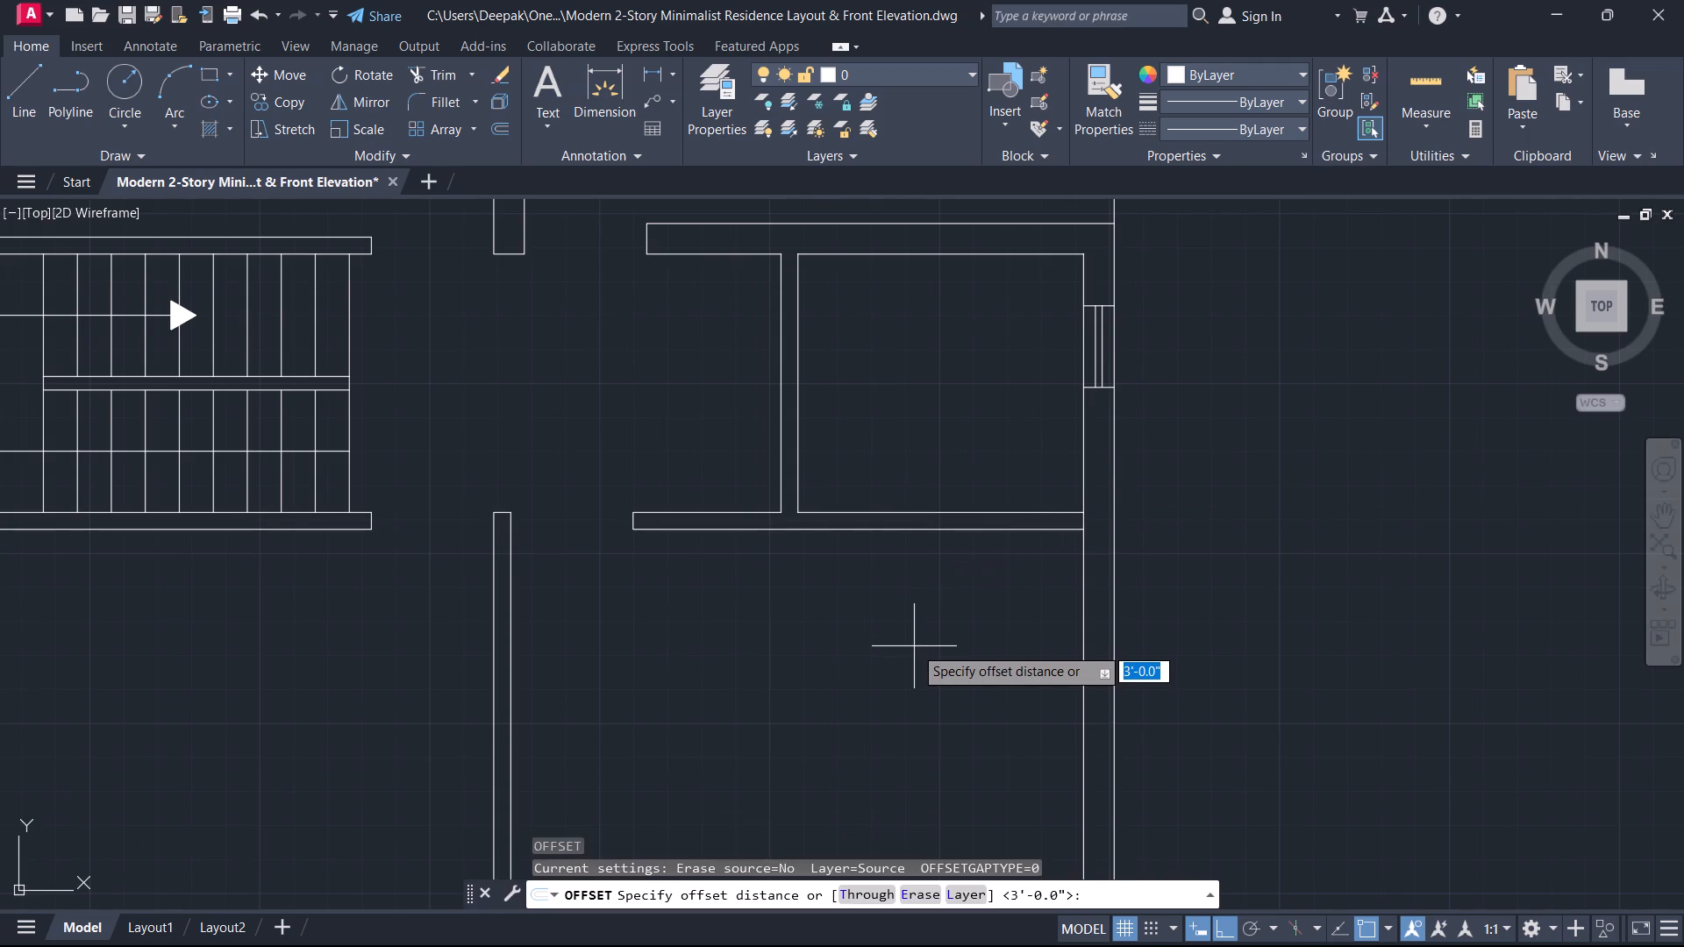
{"action": "type", "text": "2'6"}
{"action": "key", "text": "Return"}
{"action": "left_click", "coordinate": [1079, 459]}
{"action": "left_click", "coordinate": [1049, 471]}
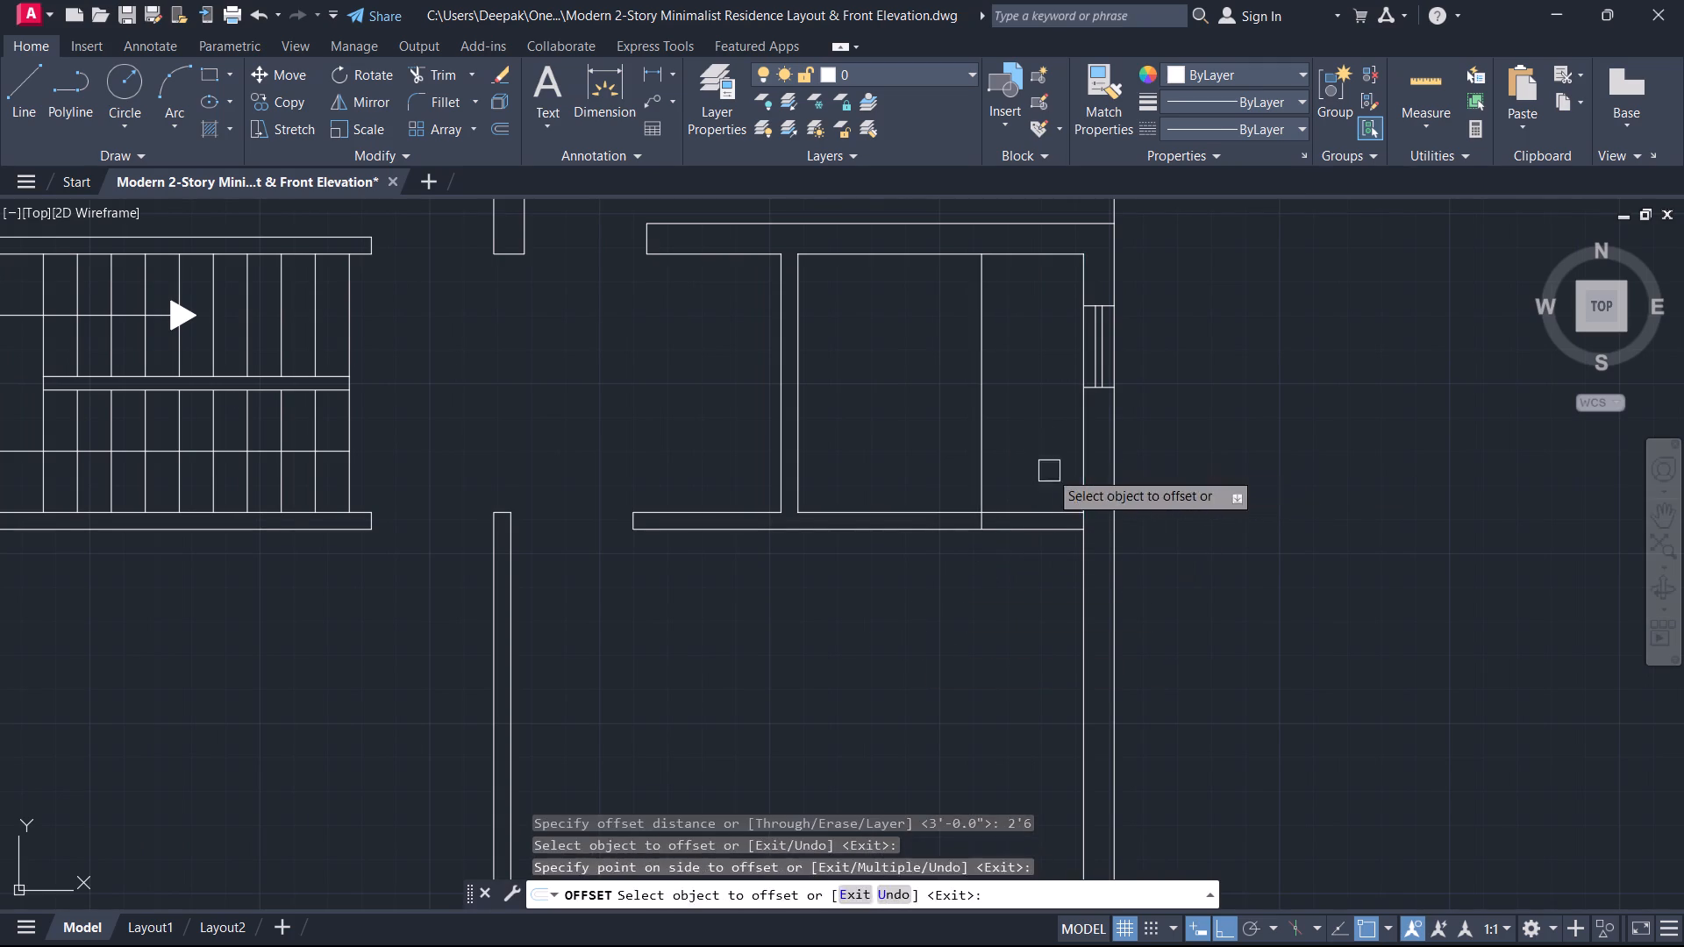
{"action": "key", "text": "Escape"}
Trim the bottom wall lines within the 2'6 door opening and the leftover offset line inside the small windowed room.
{"action": "type", "text": "tr"}
{"action": "key", "text": "space"}
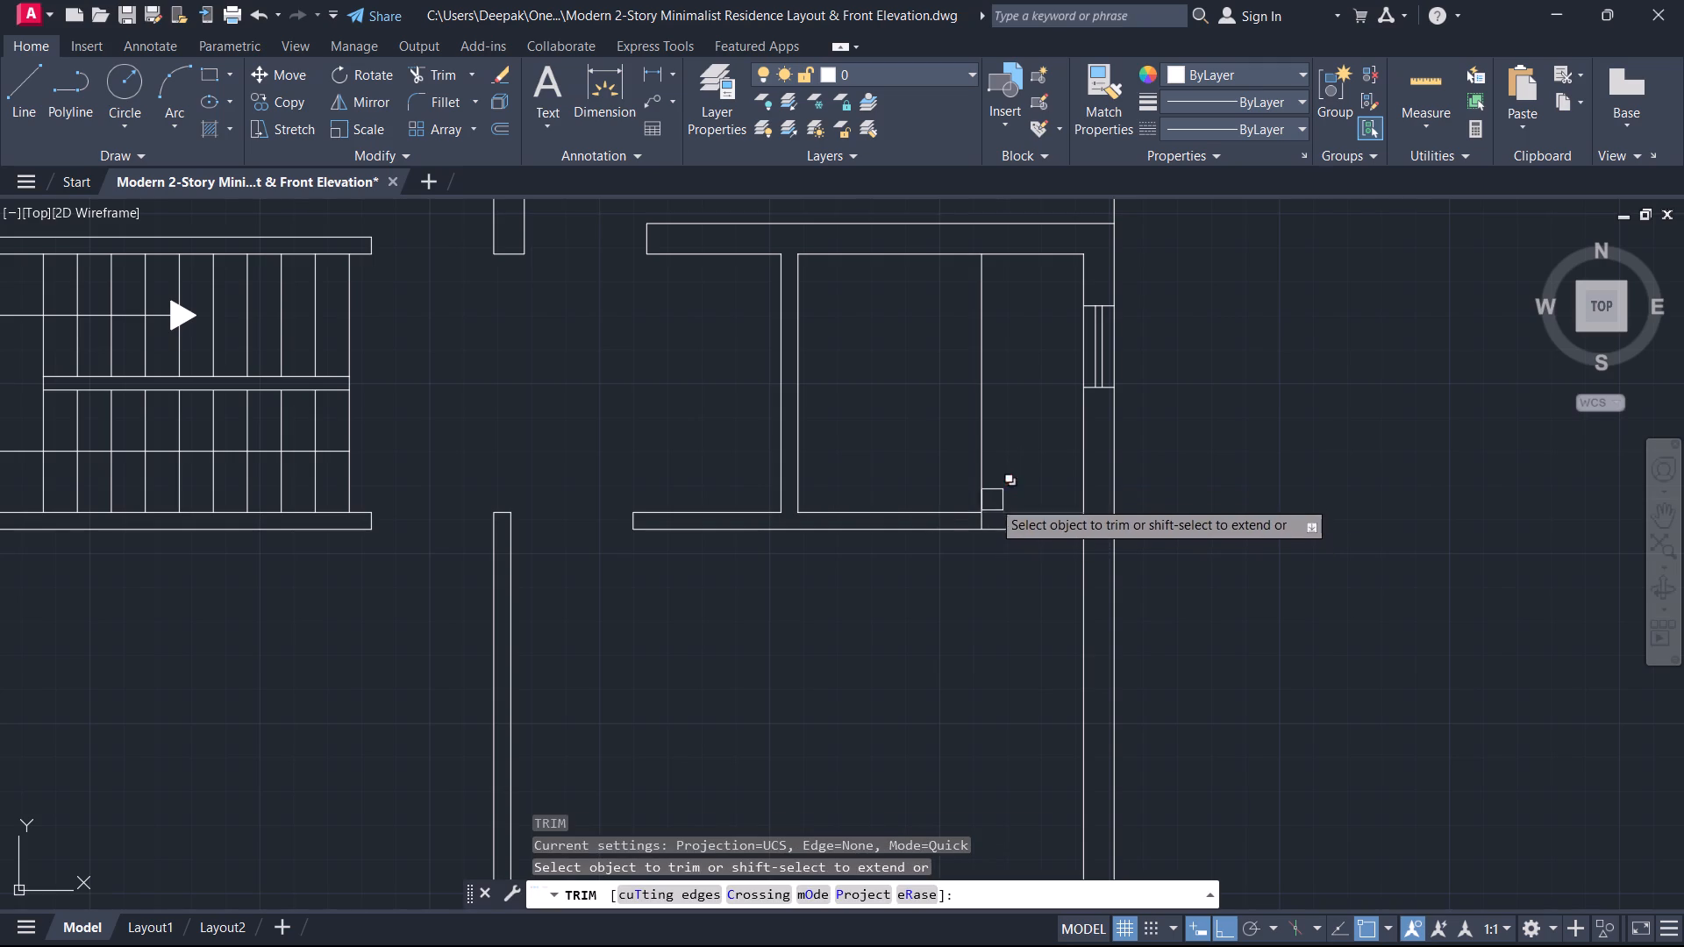
{"action": "left_click_drag", "start_coordinate": [1008, 460], "coordinate": [960, 434]}
{"action": "key", "text": "Escape"}
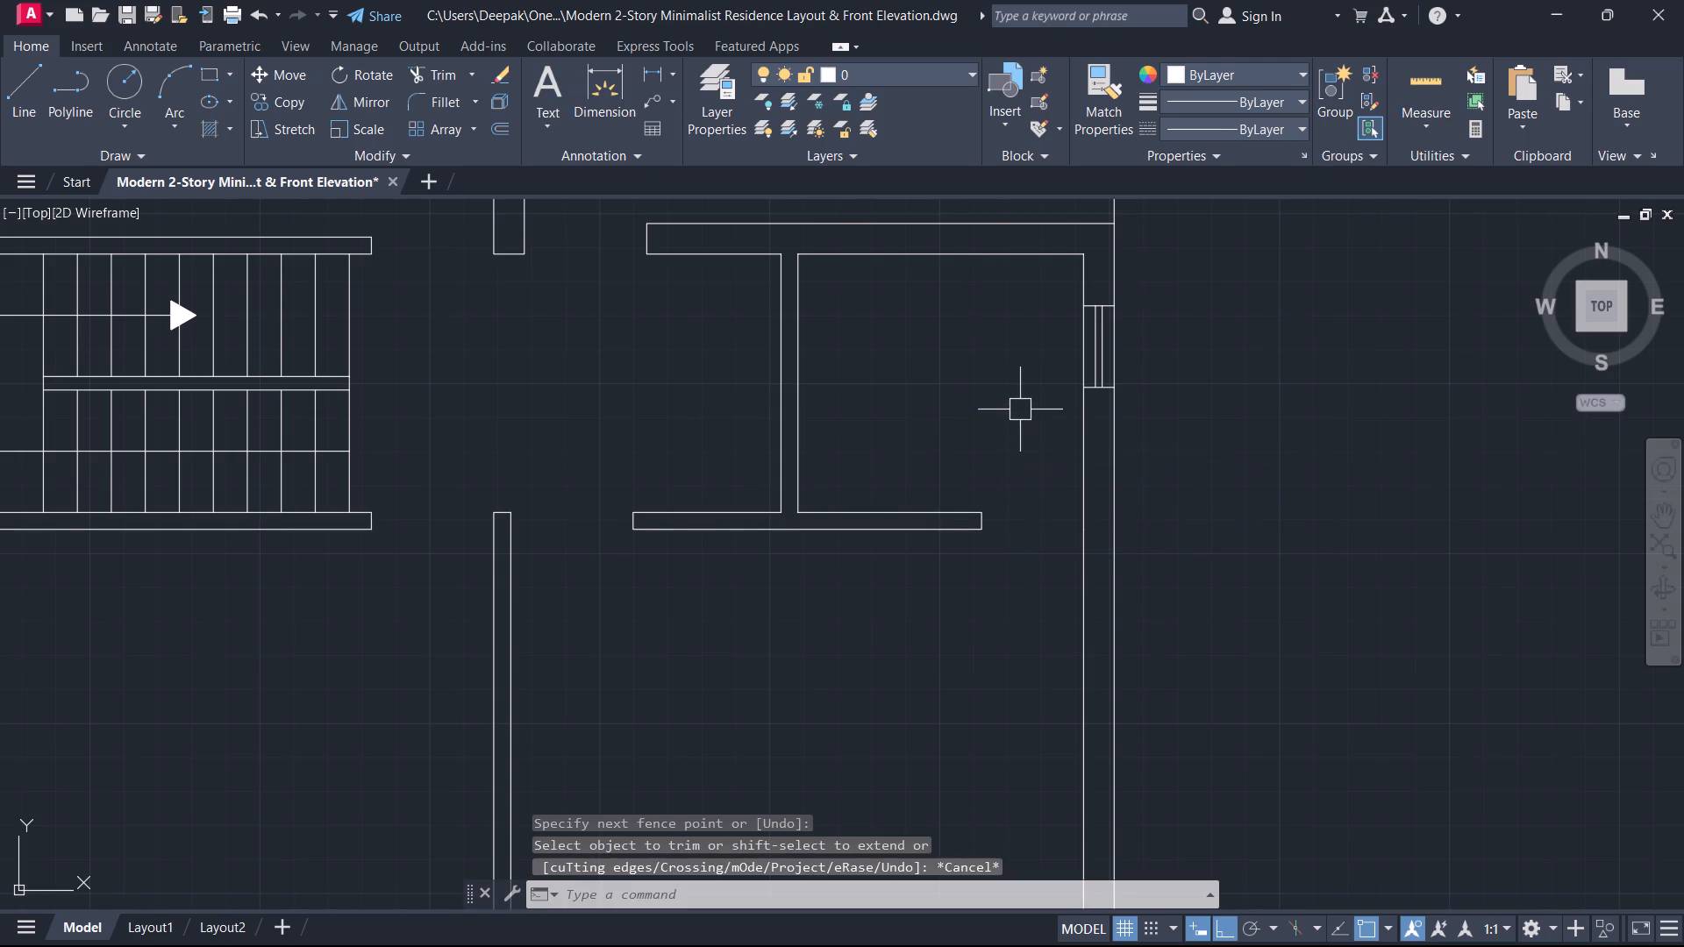
Move the small room's window about 0'-8" south along the outer wall.
{"action": "scroll", "coordinate": [937, 575], "scroll_direction": "up", "scroll_amount": 1}
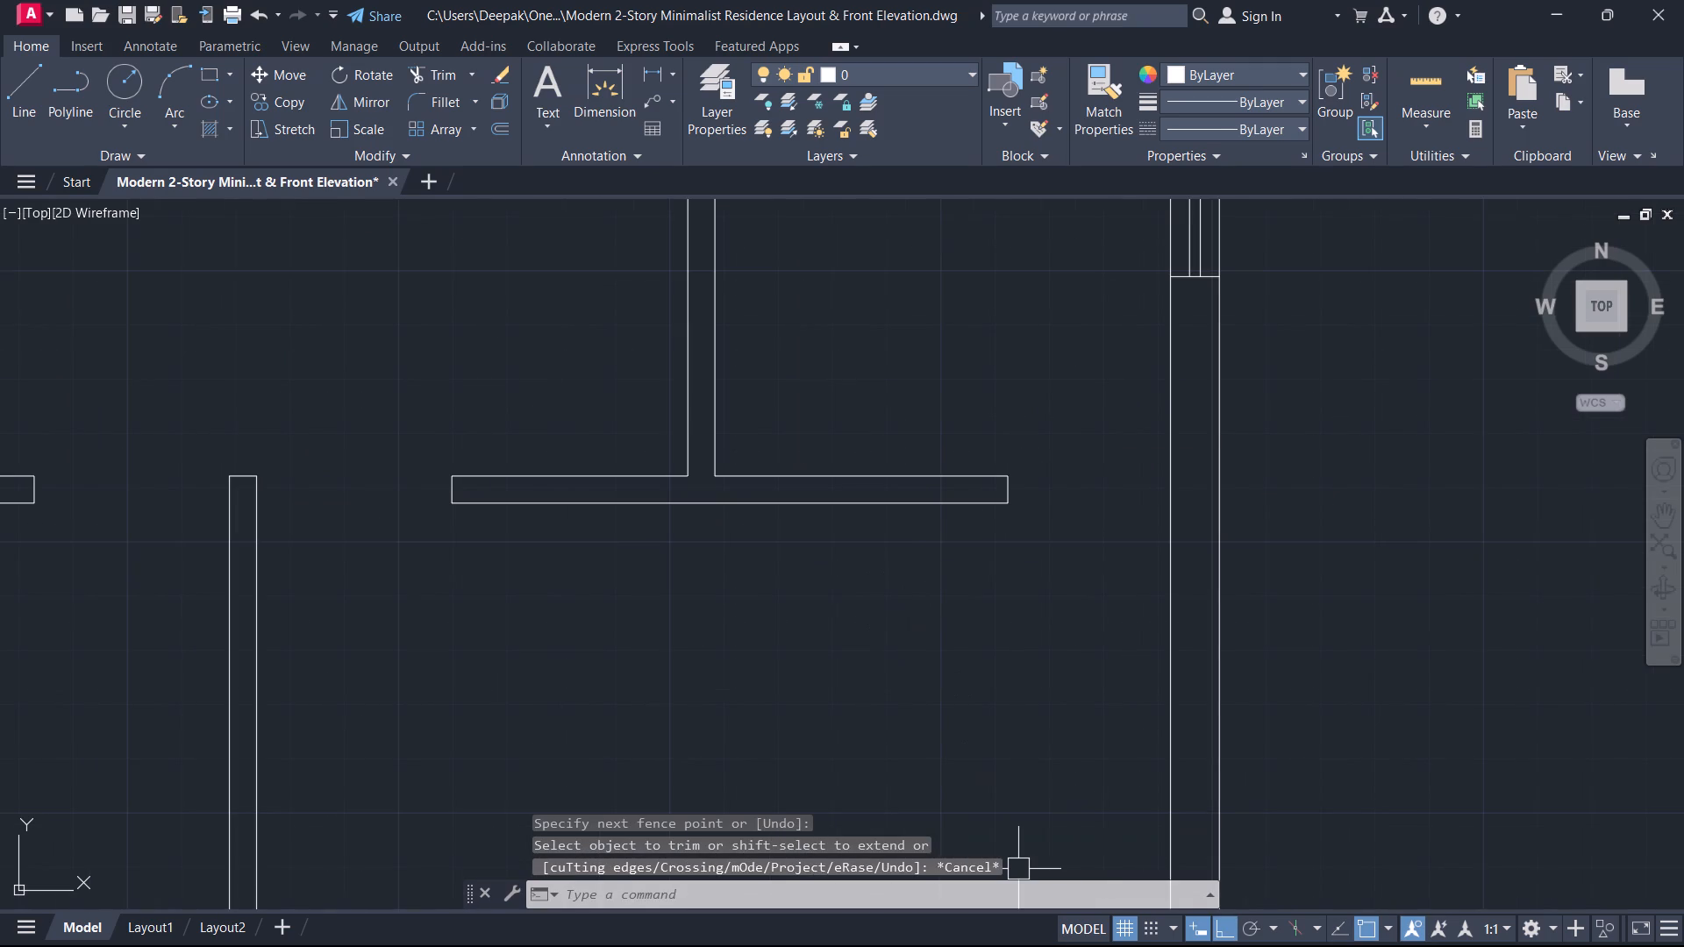
{"action": "scroll", "coordinate": [1001, 574], "scroll_direction": "down", "scroll_amount": 1}
{"action": "middle_click_drag", "start_coordinate": [1017, 537], "coordinate": [1062, 452]}
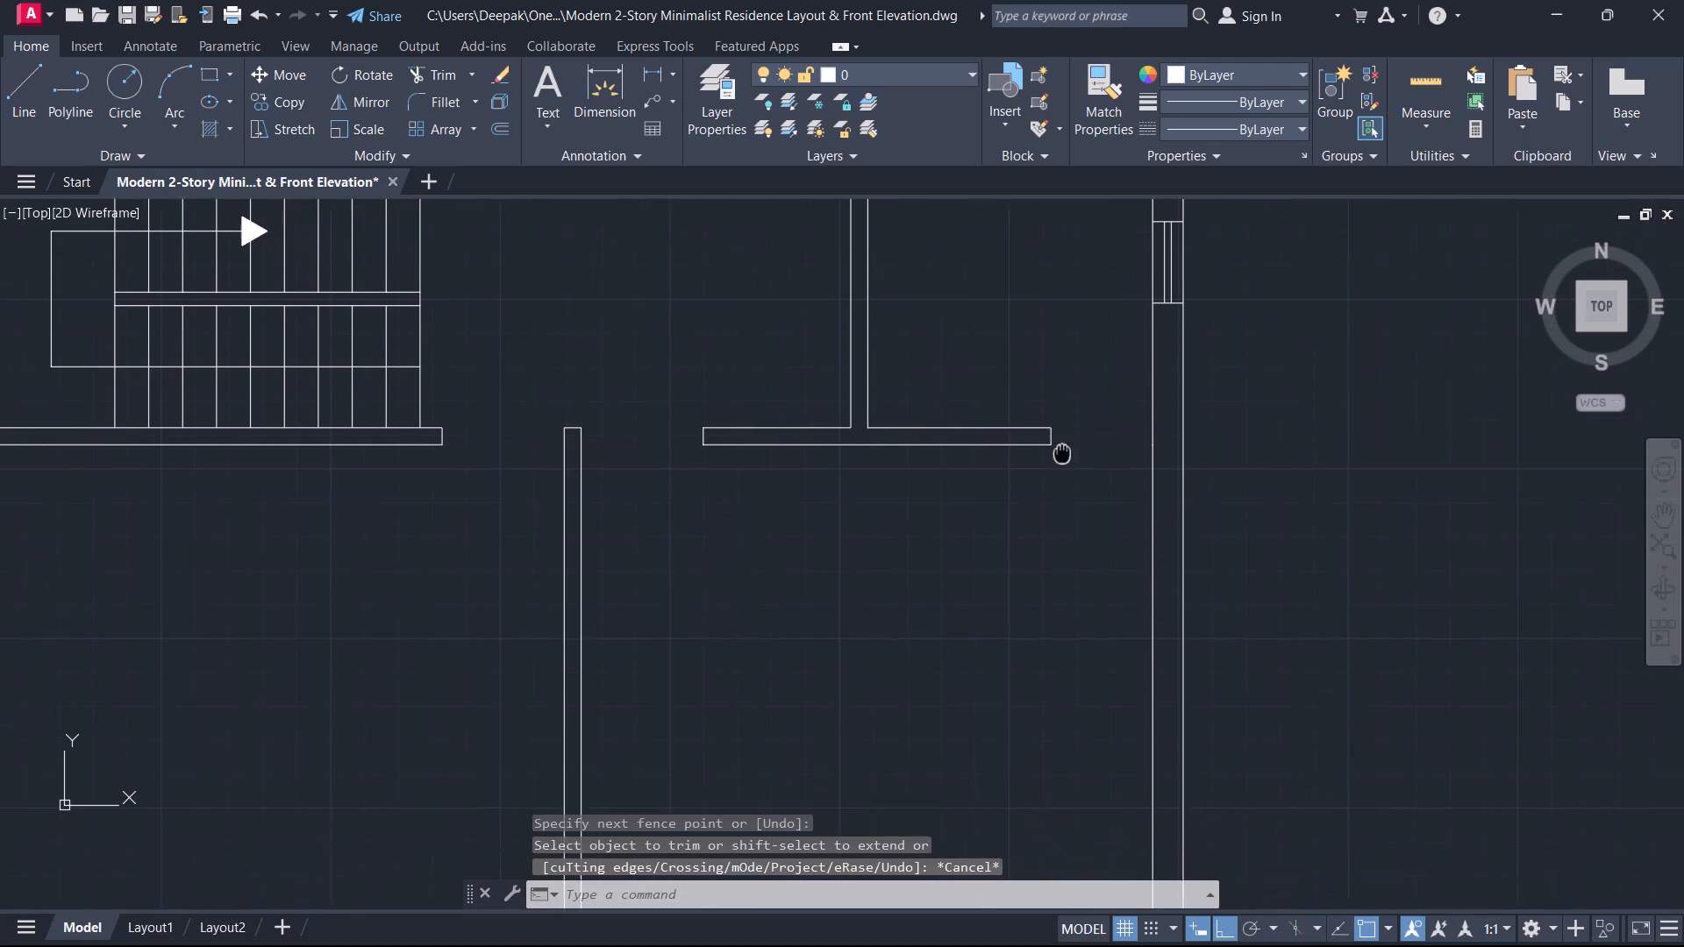
{"action": "middle_click_drag", "start_coordinate": [1062, 452], "coordinate": [1081, 432]}
{"action": "scroll", "coordinate": [1054, 580], "scroll_direction": "down", "scroll_amount": 1}
{"action": "middle_click_drag", "start_coordinate": [1053, 582], "coordinate": [1187, 528]}
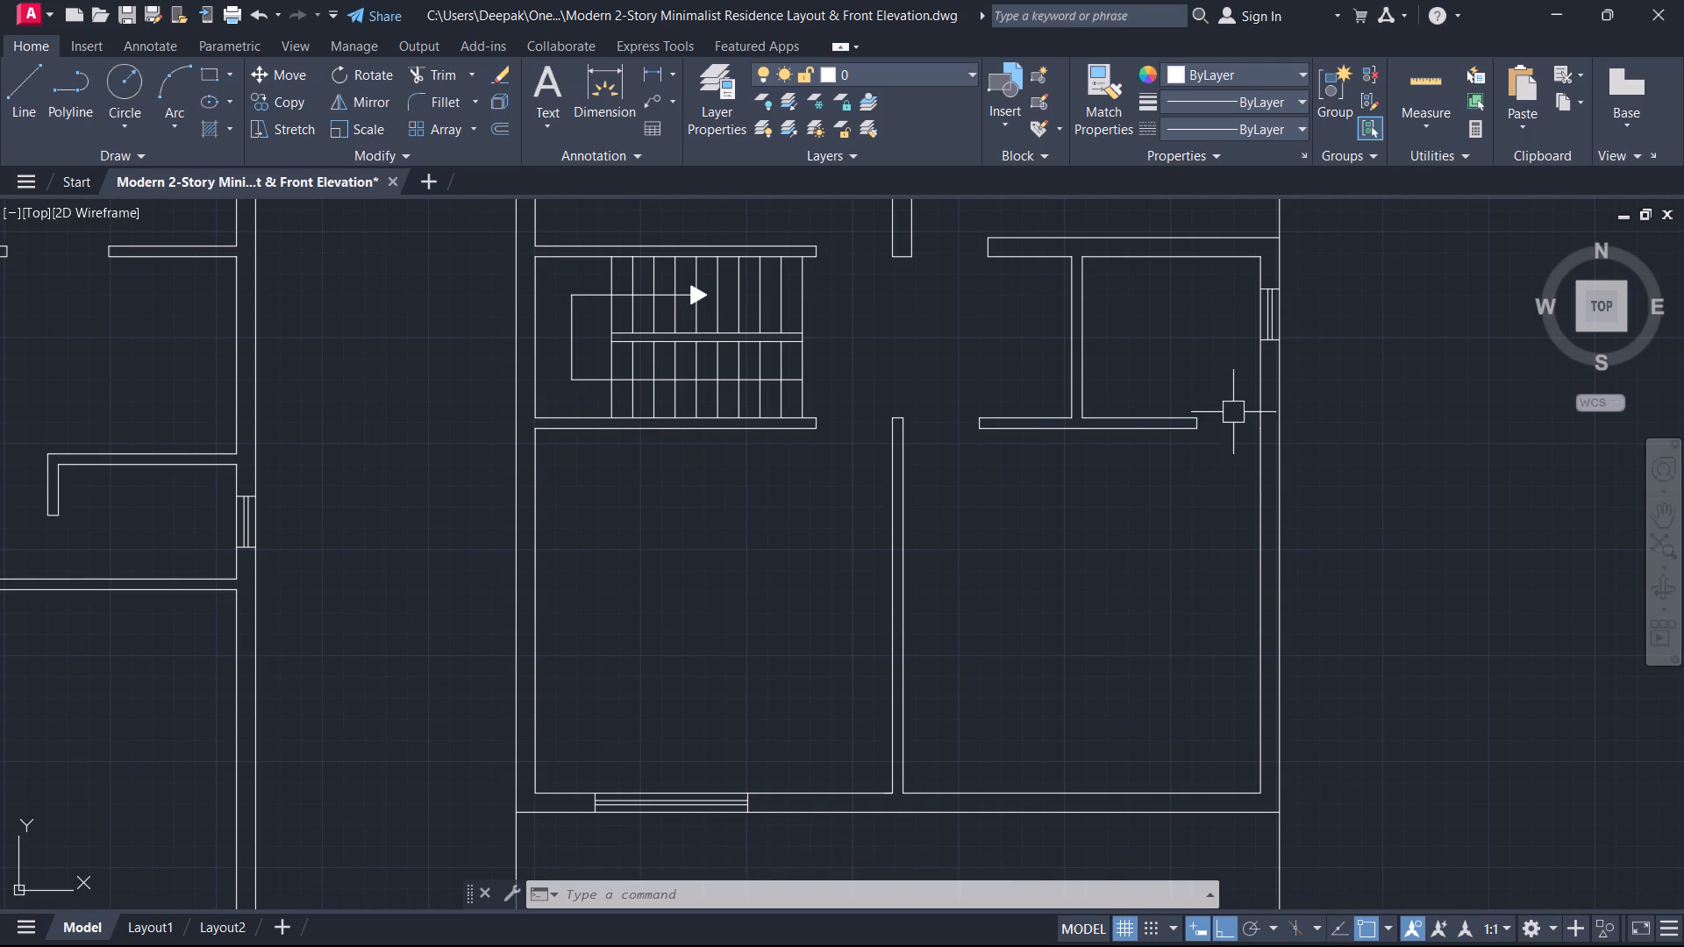
{"action": "middle_click_drag", "start_coordinate": [1243, 352], "coordinate": [1224, 582]}
{"action": "scroll", "coordinate": [1230, 589], "scroll_direction": "up", "scroll_amount": 2}
{"action": "left_click", "coordinate": [1202, 402]}
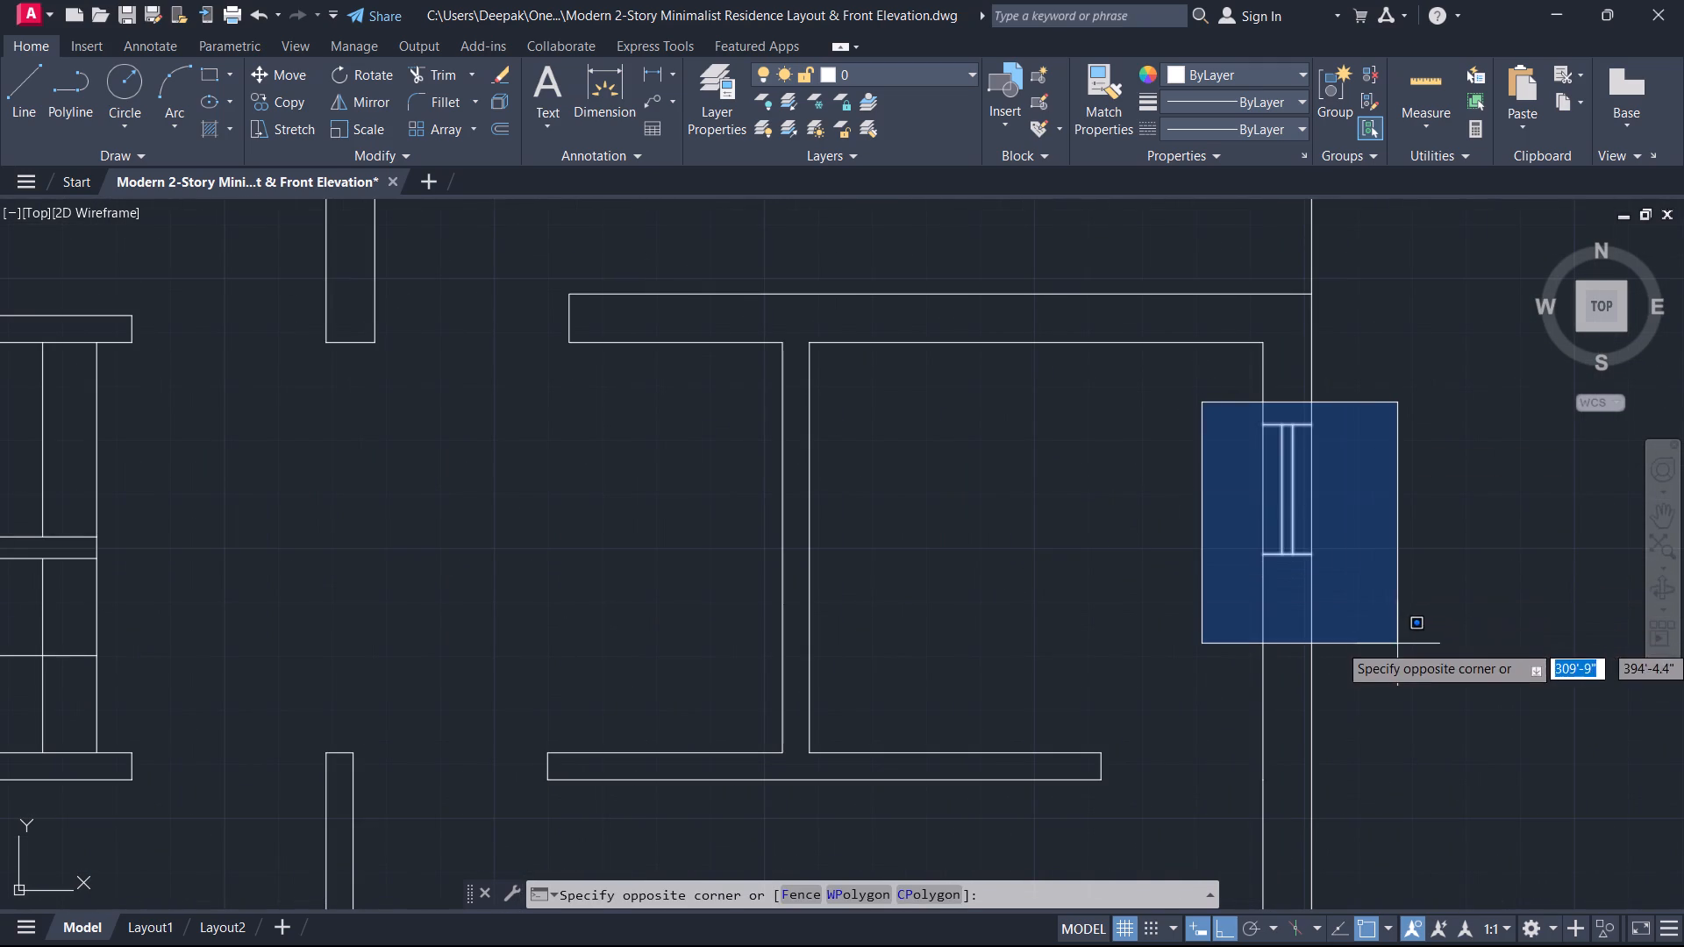
{"action": "left_click", "coordinate": [1409, 628]}
{"action": "key", "text": "m"}
{"action": "key", "text": "space"}
{"action": "scroll", "coordinate": [1320, 550], "scroll_direction": "up", "scroll_amount": 1}
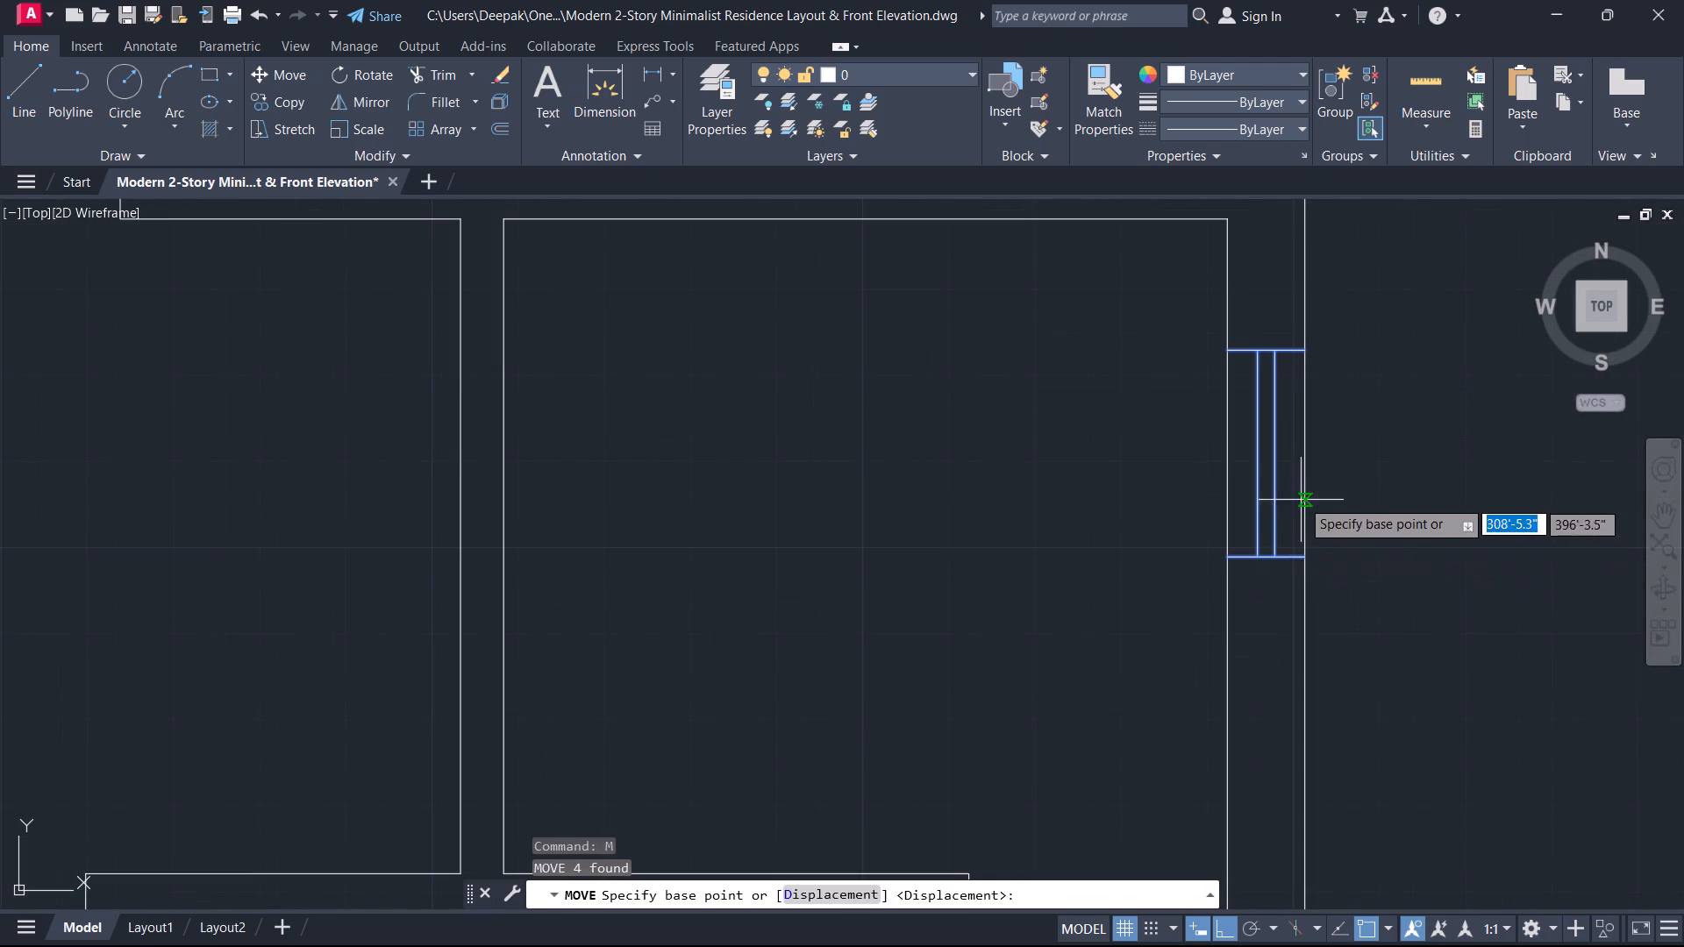
{"action": "left_click", "coordinate": [1309, 552]}
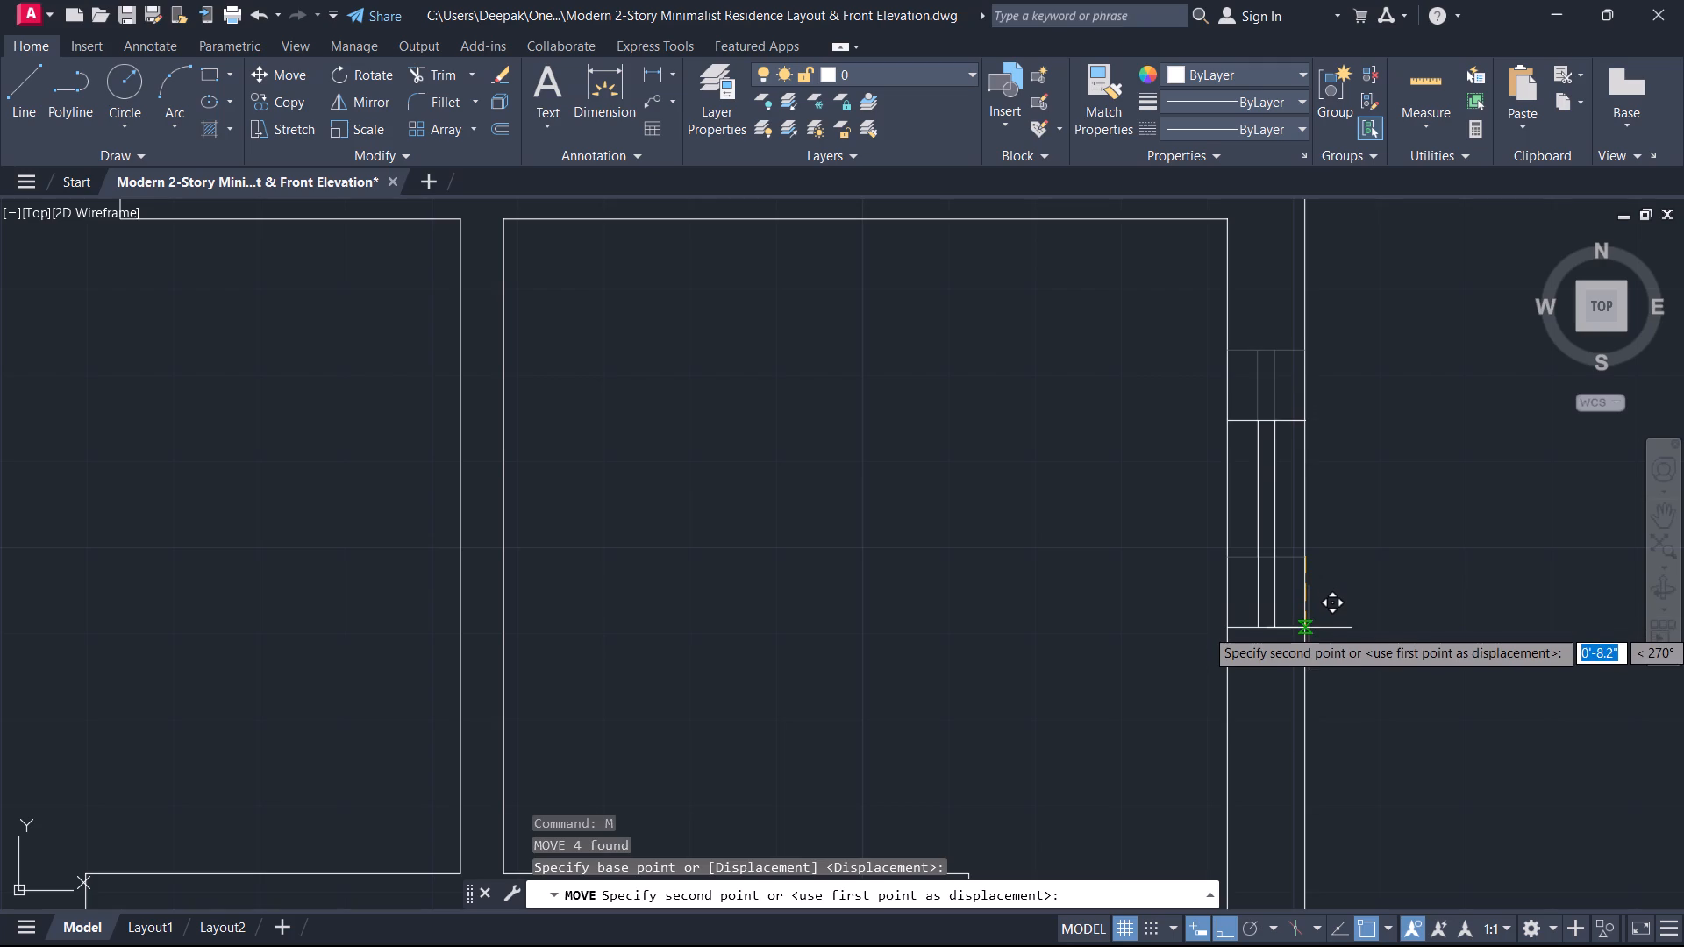
{"action": "left_click", "coordinate": [1309, 629]}
{"action": "key", "text": "Escape"}
{"action": "scroll", "coordinate": [1185, 636], "scroll_direction": "down", "scroll_amount": 3}
{"action": "middle_click_drag", "start_coordinate": [1151, 652], "coordinate": [1268, 554]}
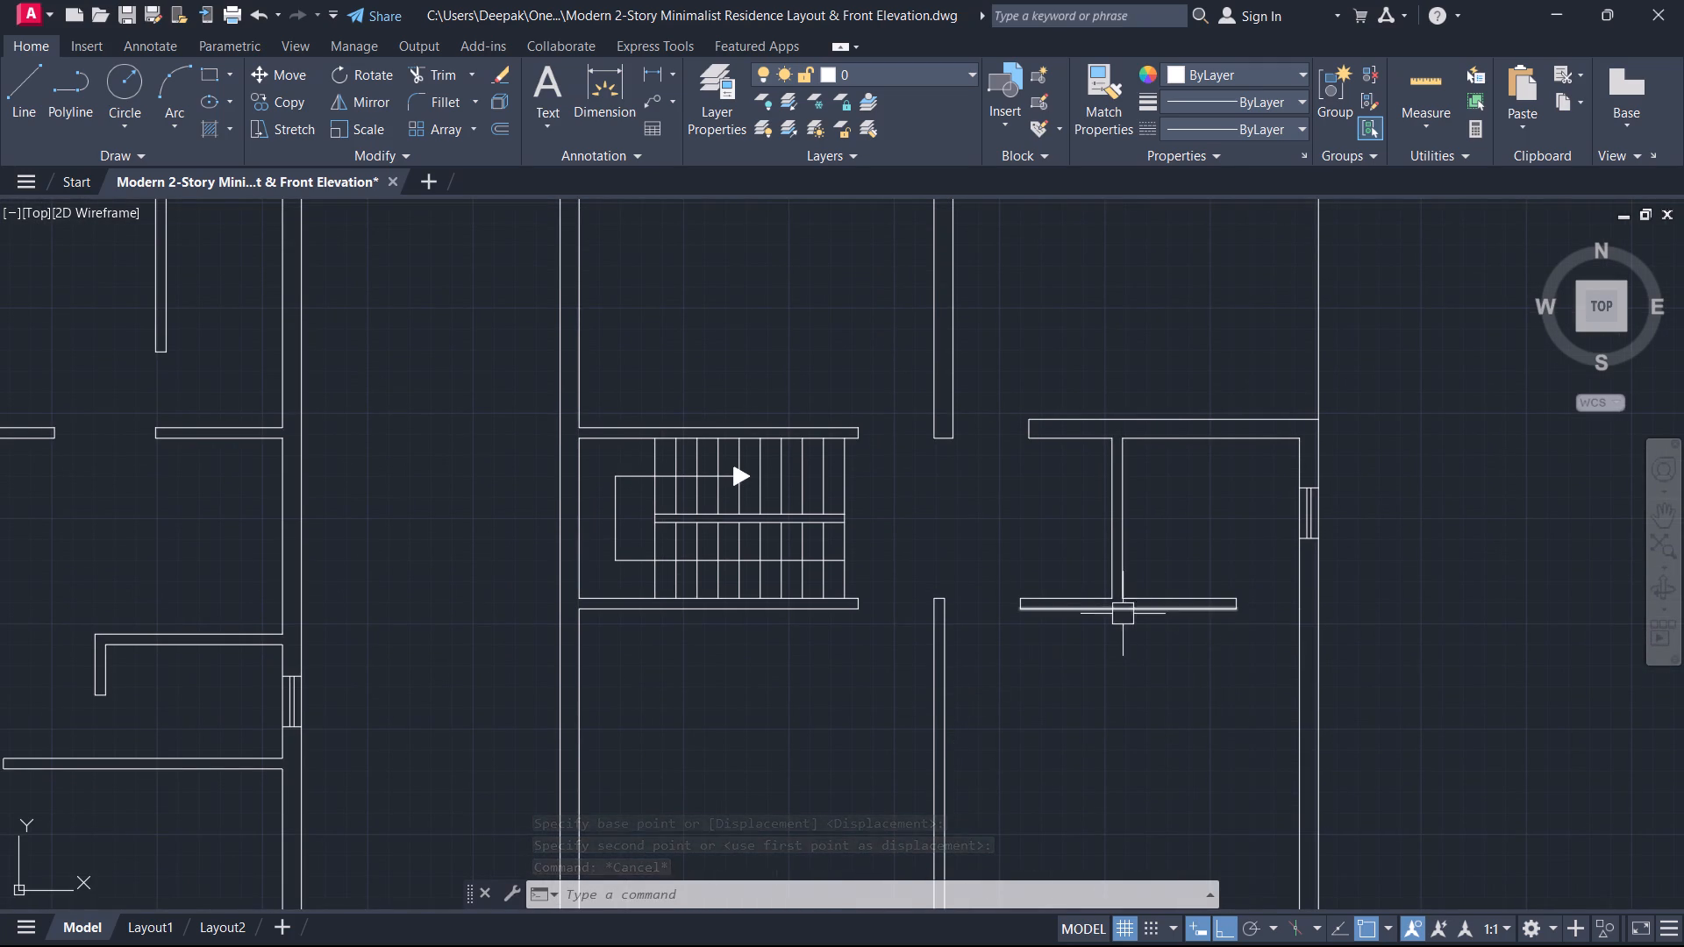
Examine the wall layout around the stairs, the small windowed room and the lower and upper rooms of both floor plans.
{"action": "scroll", "coordinate": [1065, 688], "scroll_direction": "down", "scroll_amount": 2}
{"action": "middle_click_drag", "start_coordinate": [1064, 690], "coordinate": [1197, 606]}
{"action": "scroll", "coordinate": [1197, 606], "scroll_direction": "up", "scroll_amount": 2}
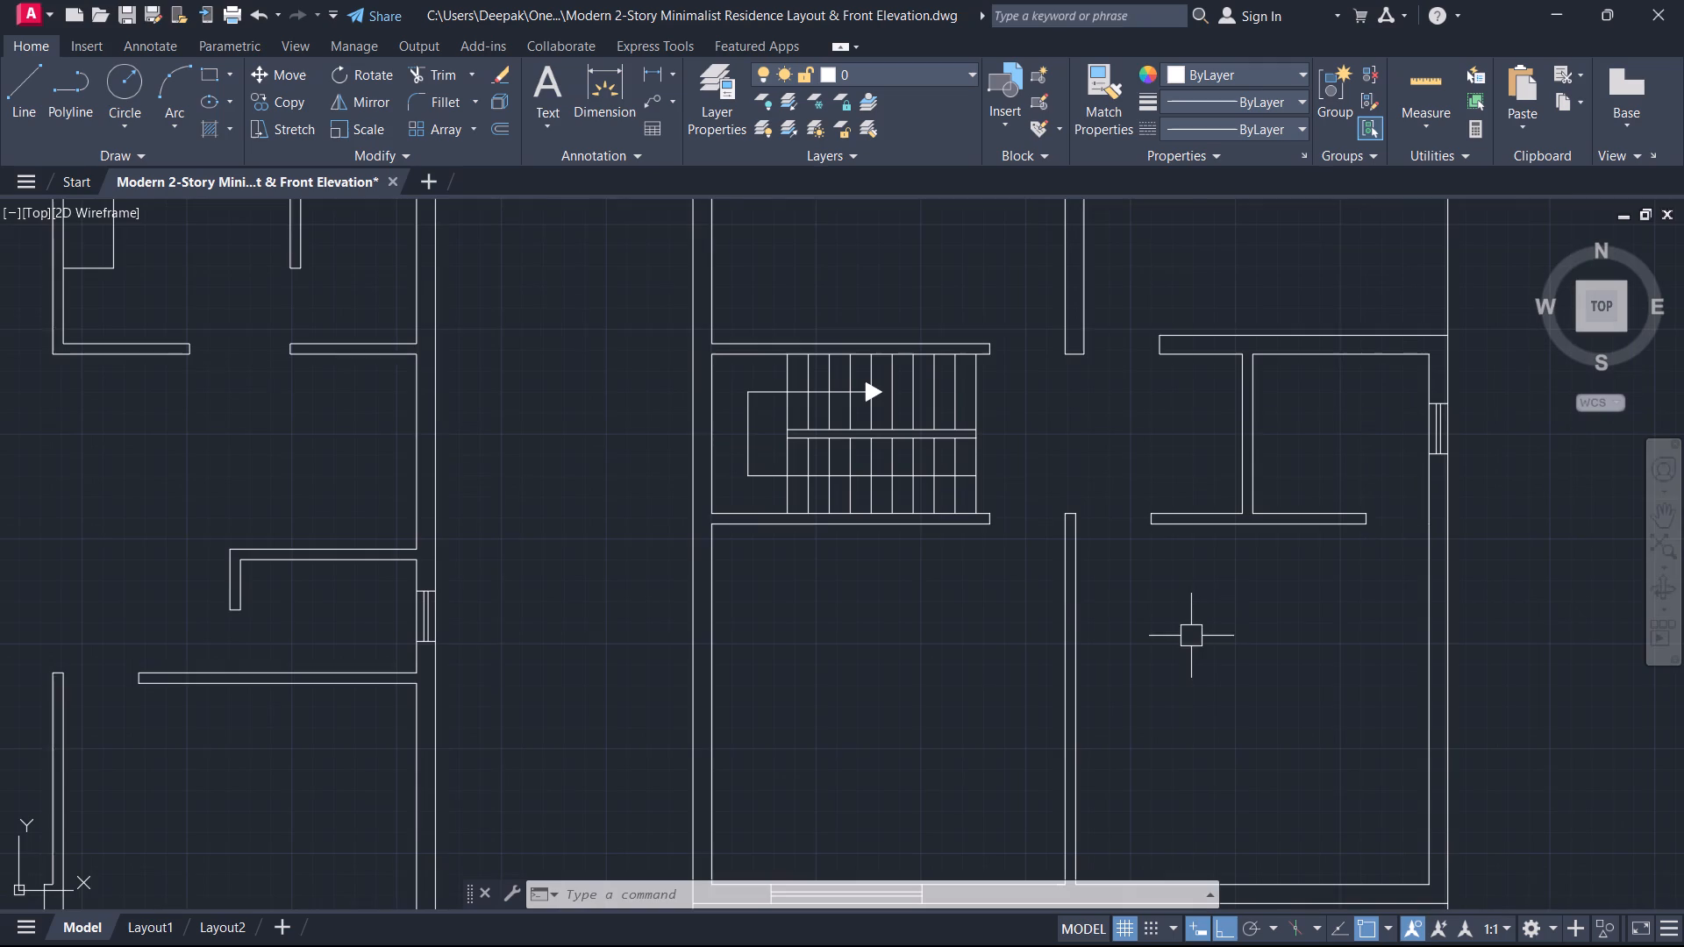
{"action": "middle_click_drag", "start_coordinate": [1217, 672], "coordinate": [1251, 558]}
{"action": "scroll", "coordinate": [1065, 539], "scroll_direction": "down", "scroll_amount": 1}
{"action": "middle_click_drag", "start_coordinate": [1060, 539], "coordinate": [1272, 555]}
{"action": "scroll", "coordinate": [1274, 556], "scroll_direction": "up", "scroll_amount": 1}
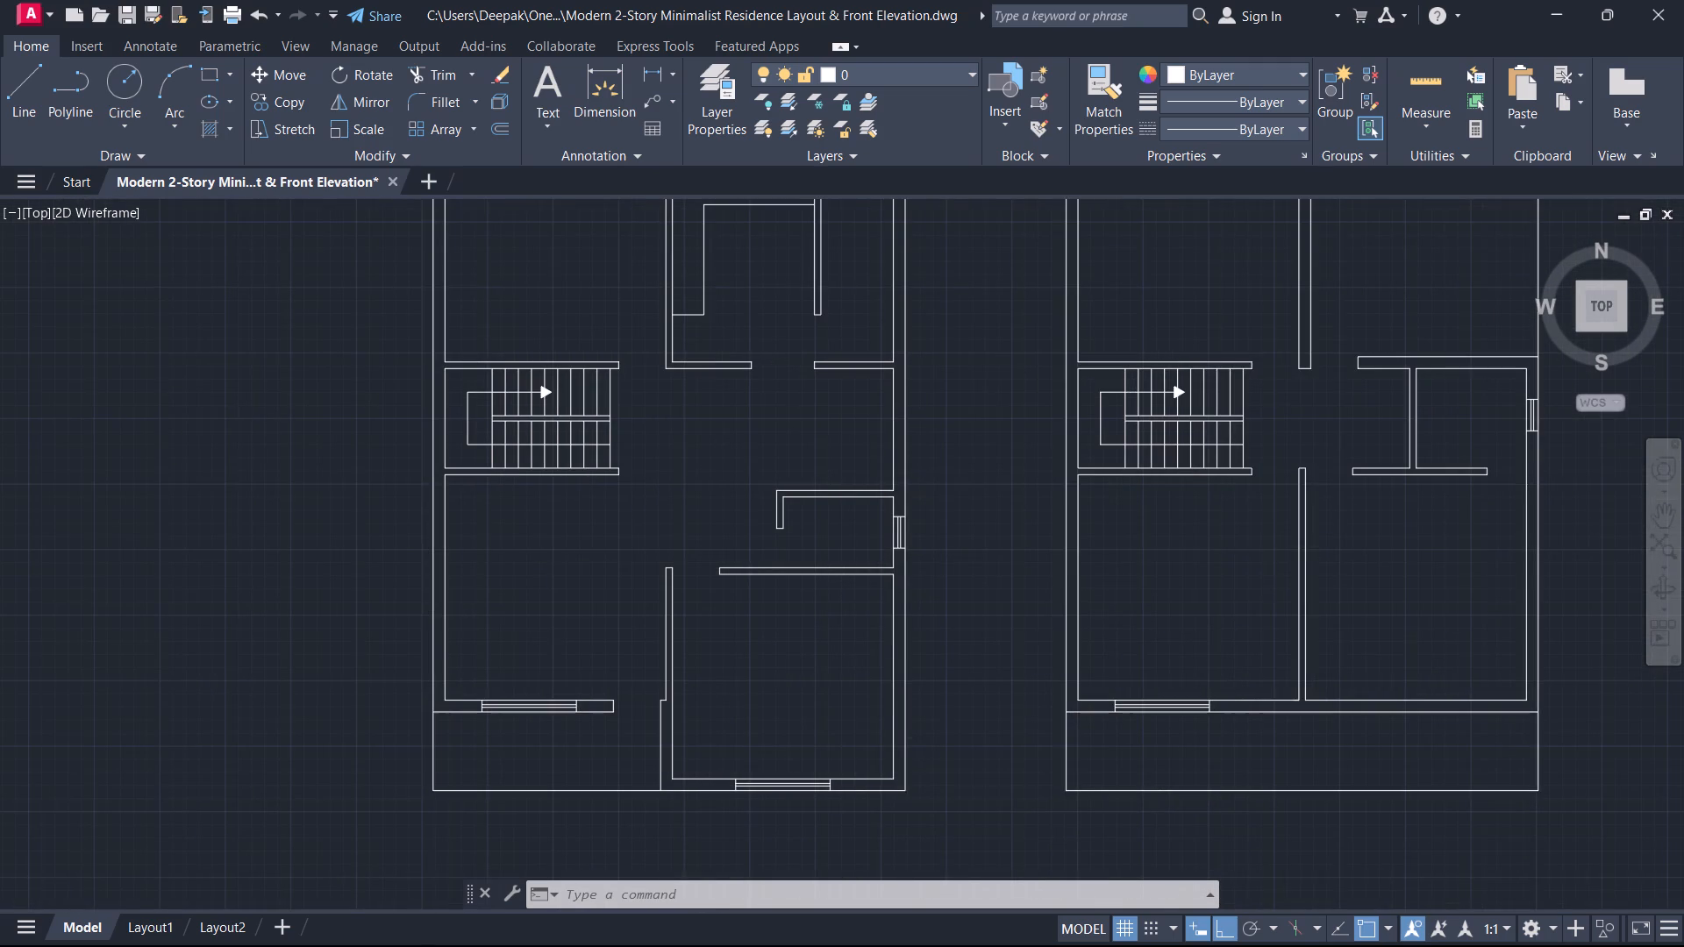
{"action": "middle_click_drag", "start_coordinate": [1274, 556], "coordinate": [1140, 609]}
{"action": "scroll", "coordinate": [1274, 556], "scroll_direction": "down", "scroll_amount": 1}
{"action": "scroll", "coordinate": [1116, 555], "scroll_direction": "up", "scroll_amount": 1}
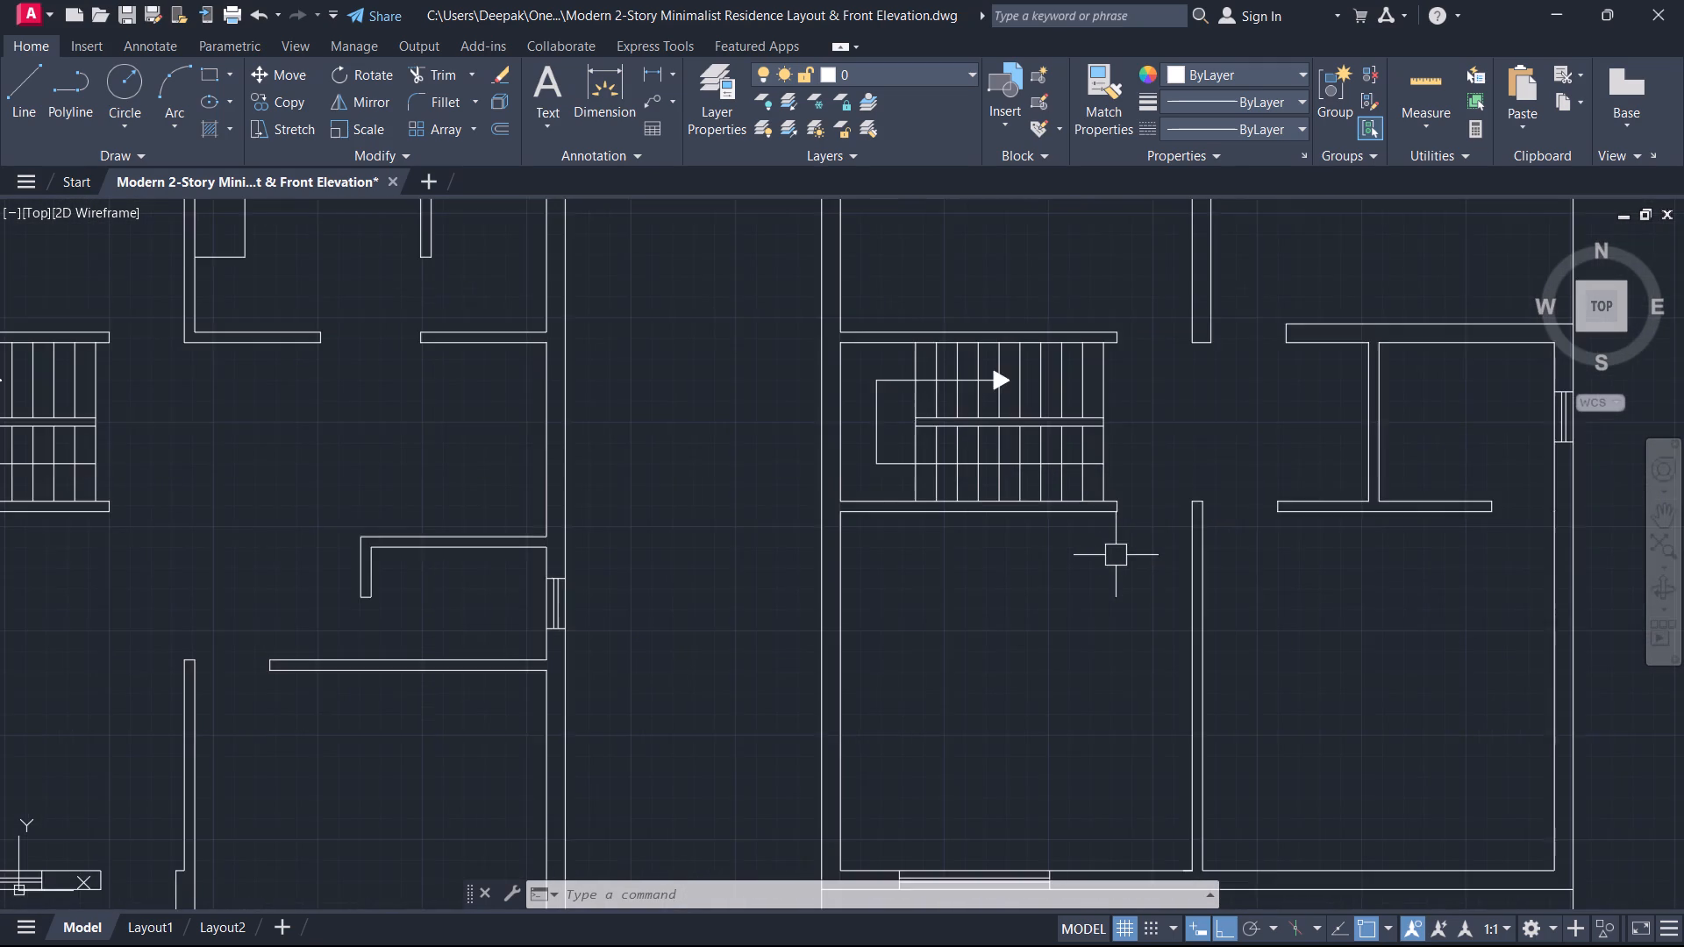
{"action": "middle_click_drag", "start_coordinate": [1116, 555], "coordinate": [1122, 700]}
{"action": "scroll", "coordinate": [1122, 700], "scroll_direction": "down", "scroll_amount": 1}
{"action": "scroll", "coordinate": [1165, 645], "scroll_direction": "up", "scroll_amount": 1}
{"action": "middle_click", "coordinate": [1166, 645]}
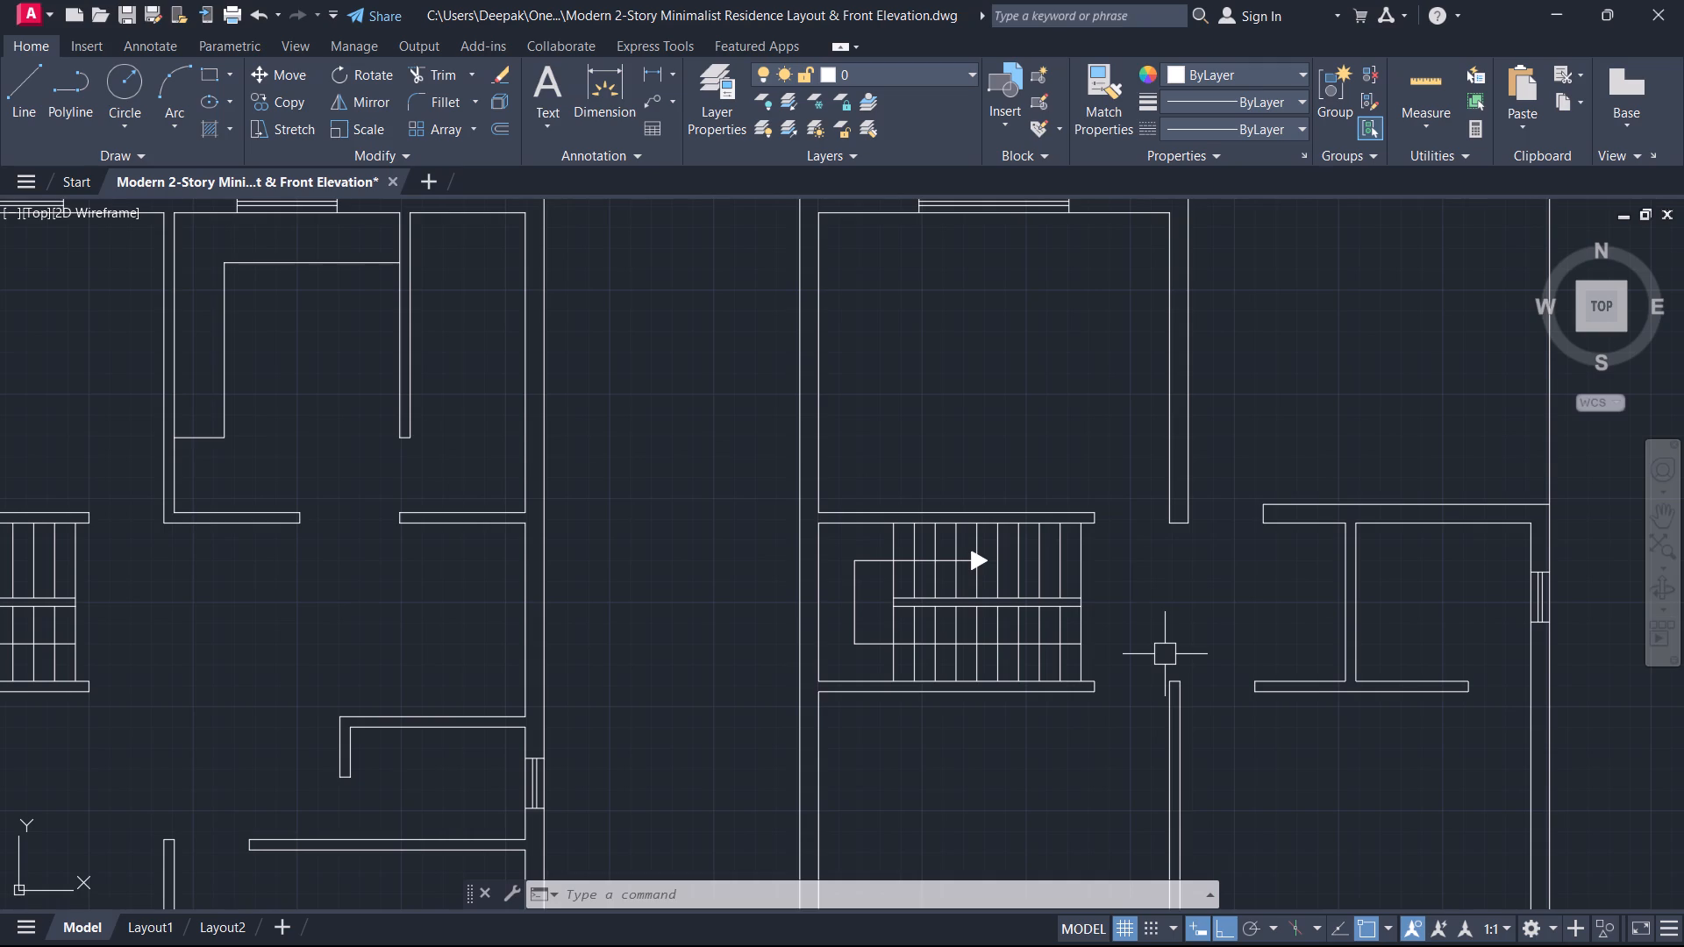
{"action": "middle_click_drag", "start_coordinate": [1166, 630], "coordinate": [1201, 693]}
{"action": "scroll", "coordinate": [1178, 642], "scroll_direction": "down", "scroll_amount": 1}
{"action": "scroll", "coordinate": [1206, 664], "scroll_direction": "up", "scroll_amount": 1}
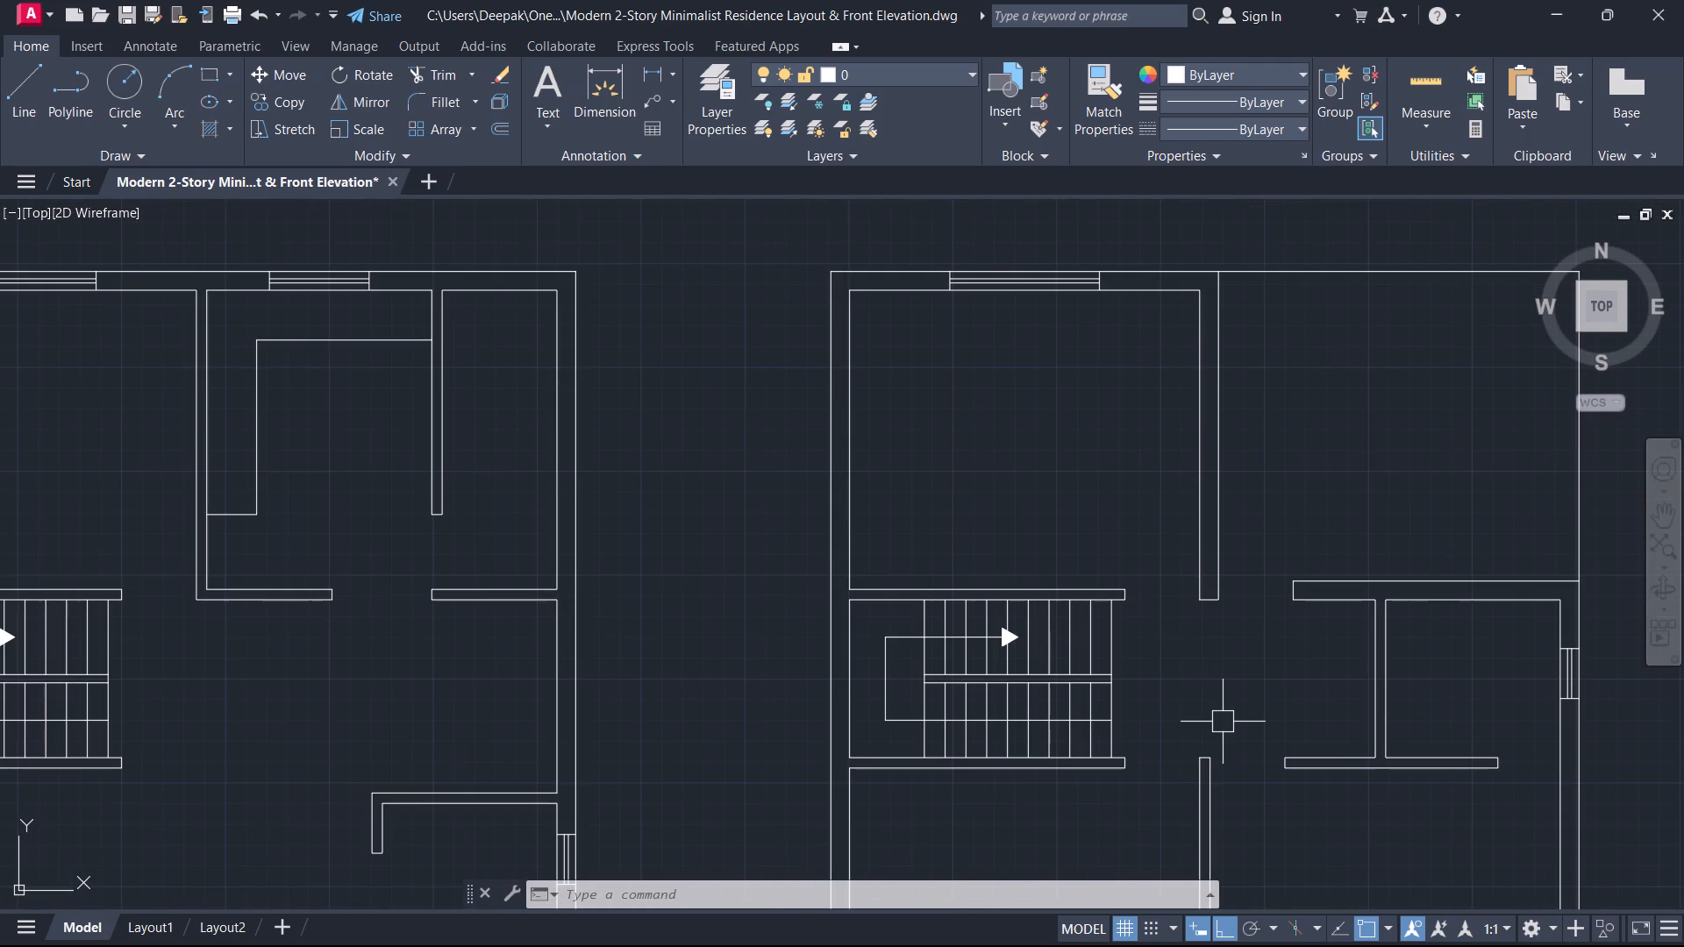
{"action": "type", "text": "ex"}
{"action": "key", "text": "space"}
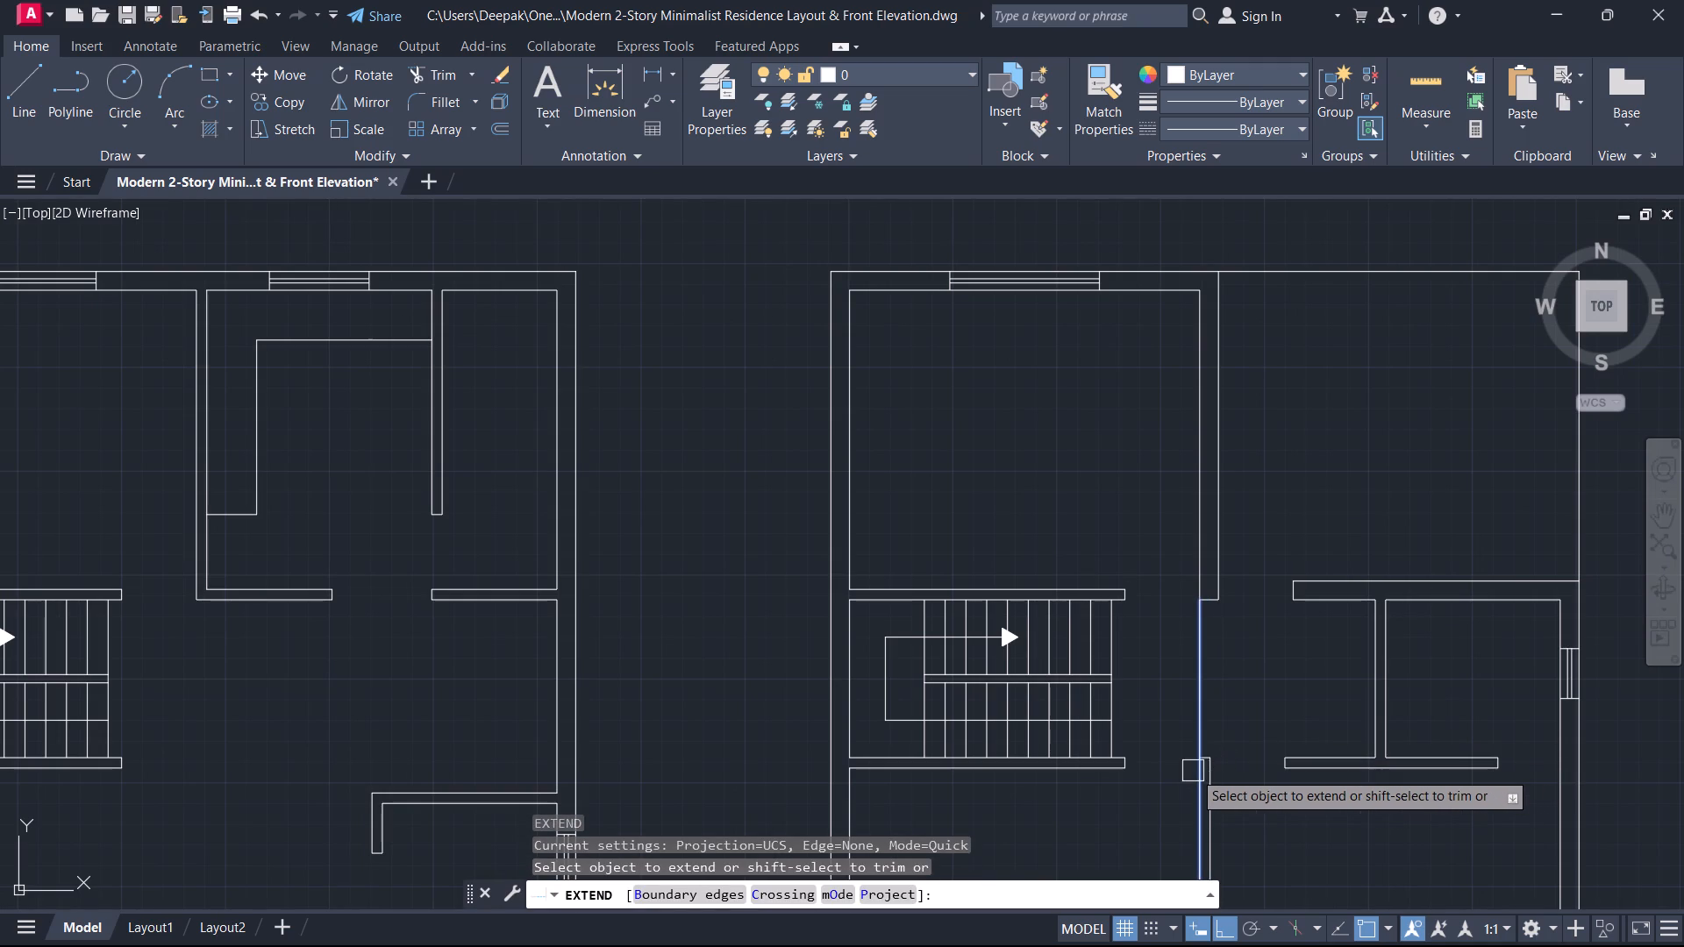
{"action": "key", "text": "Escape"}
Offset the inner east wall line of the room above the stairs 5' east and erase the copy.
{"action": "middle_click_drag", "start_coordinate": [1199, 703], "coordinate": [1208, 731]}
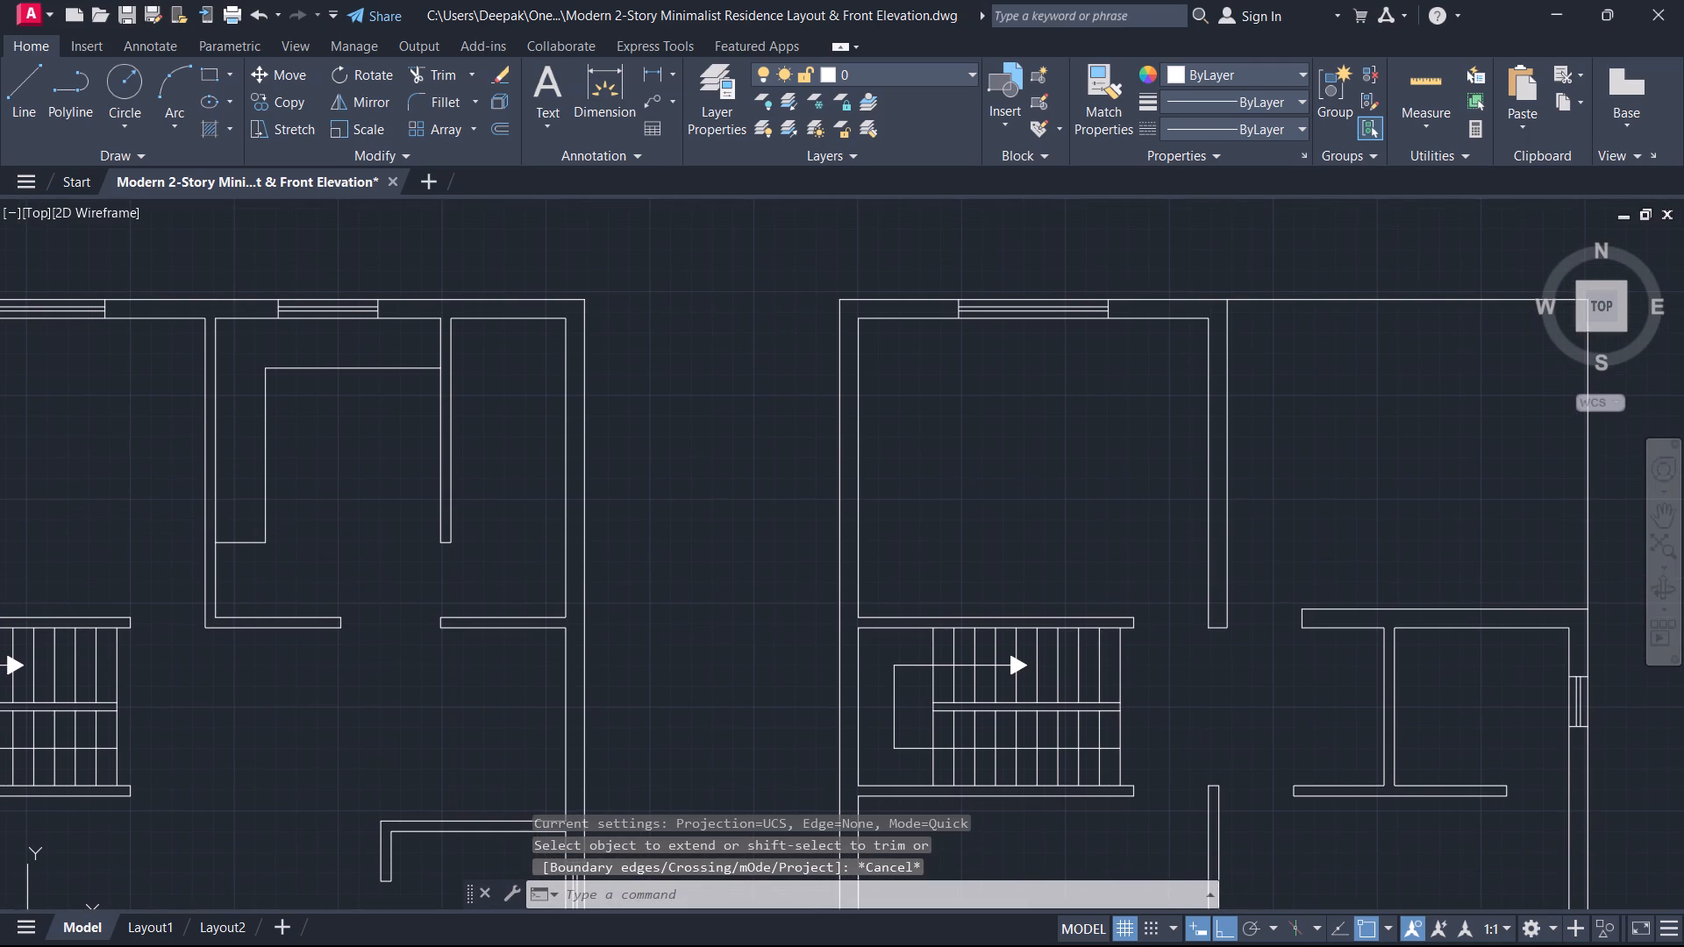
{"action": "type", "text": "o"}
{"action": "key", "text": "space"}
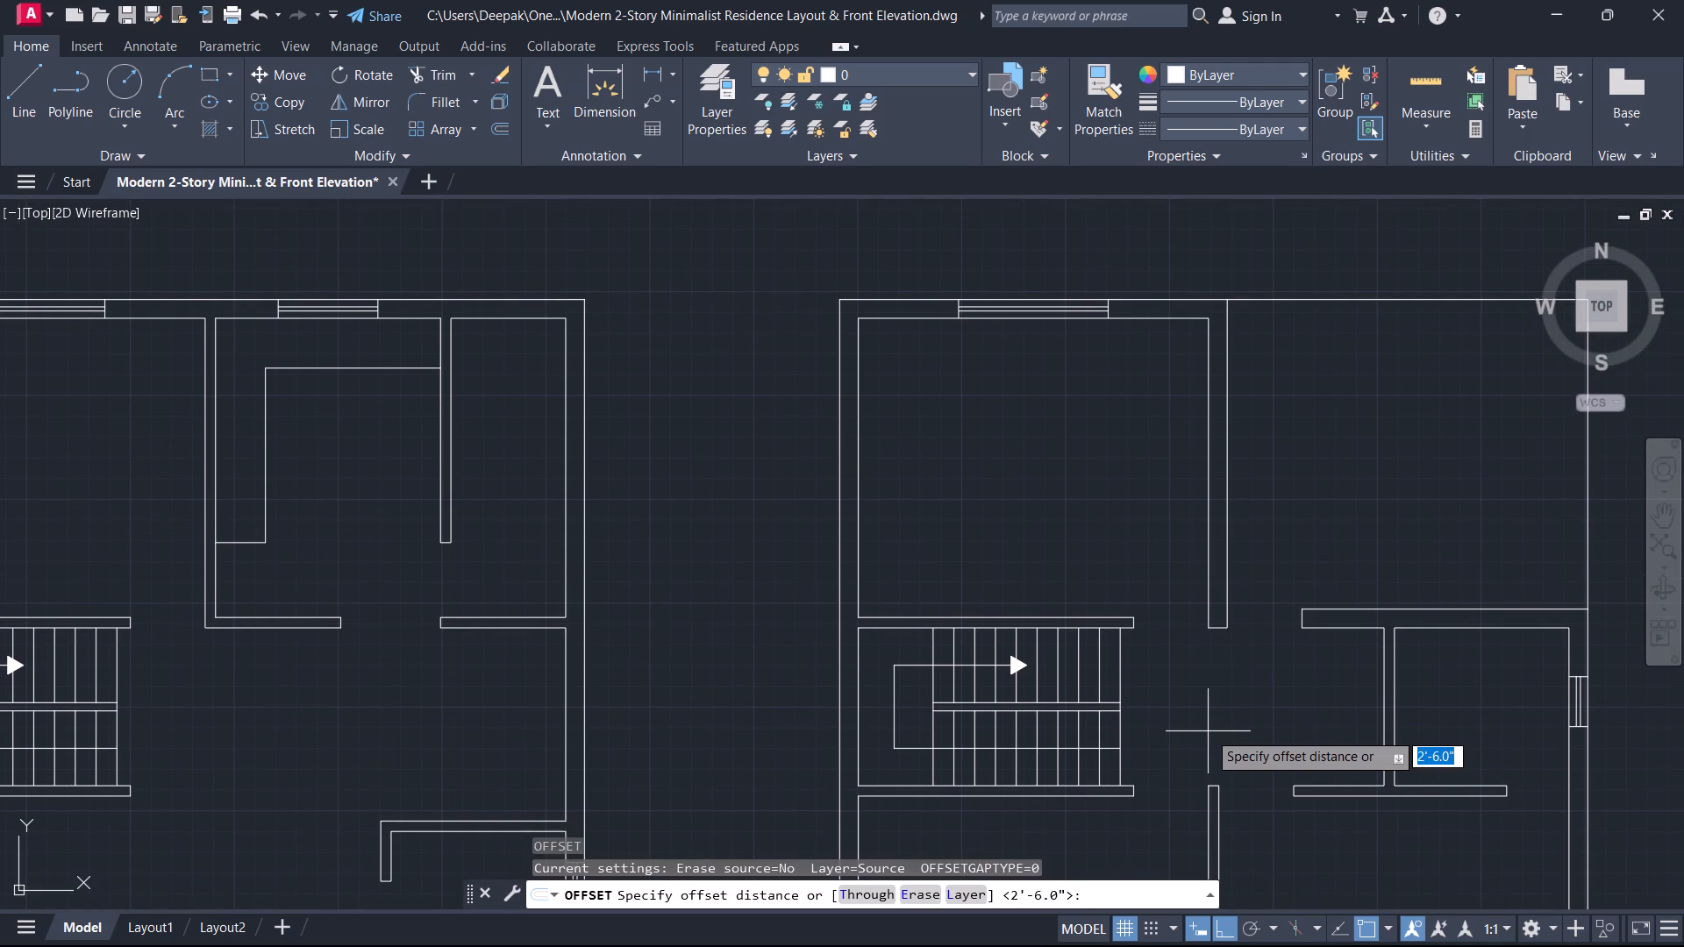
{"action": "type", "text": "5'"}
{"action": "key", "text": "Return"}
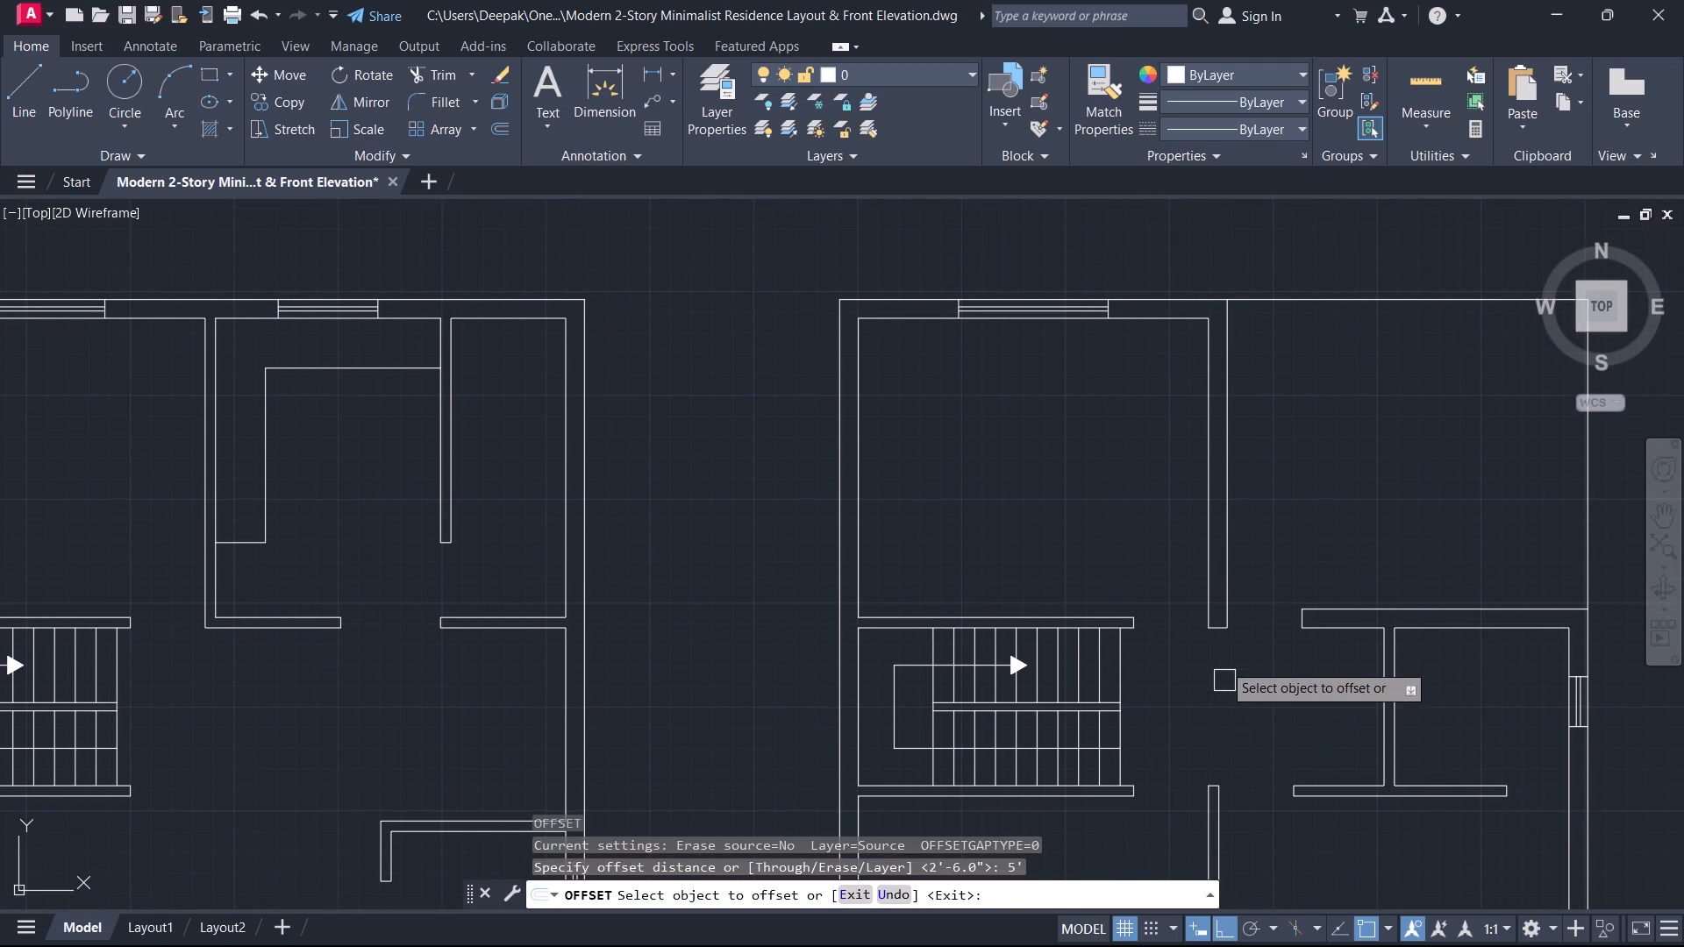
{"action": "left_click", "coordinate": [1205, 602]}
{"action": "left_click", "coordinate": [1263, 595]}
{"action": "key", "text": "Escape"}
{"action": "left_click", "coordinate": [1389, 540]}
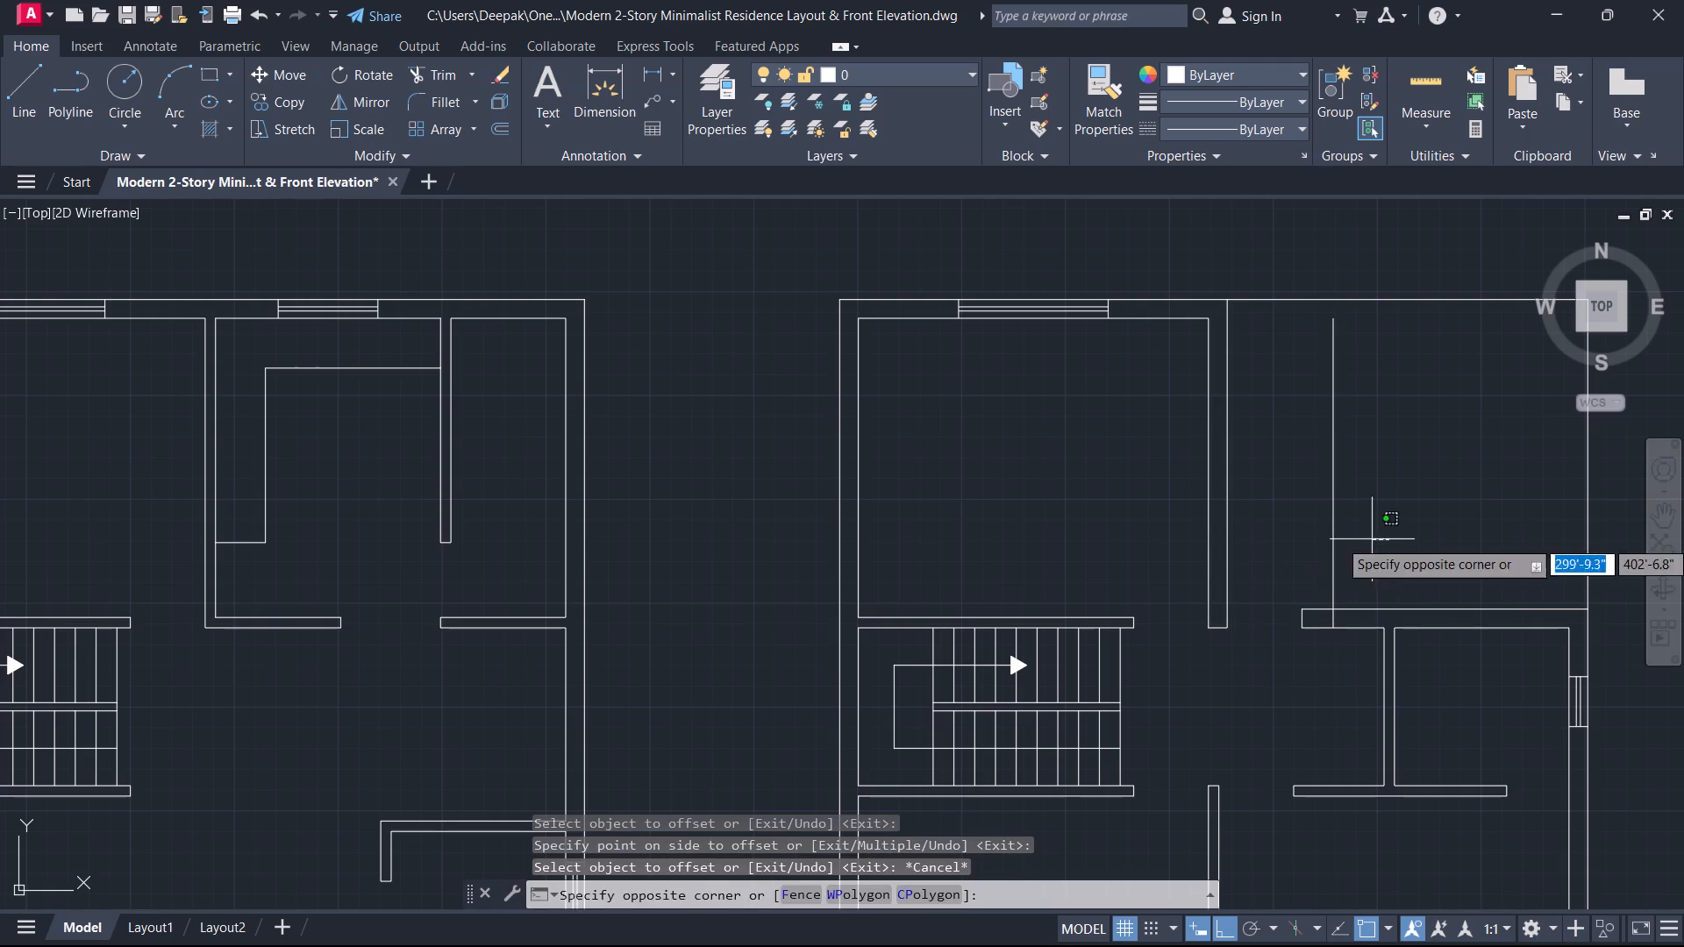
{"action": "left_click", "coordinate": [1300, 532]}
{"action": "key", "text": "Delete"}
Offset the same inner east wall line 5" east and delete the wall's old outer face line.
{"action": "key", "text": "o"}
{"action": "key", "text": "space"}
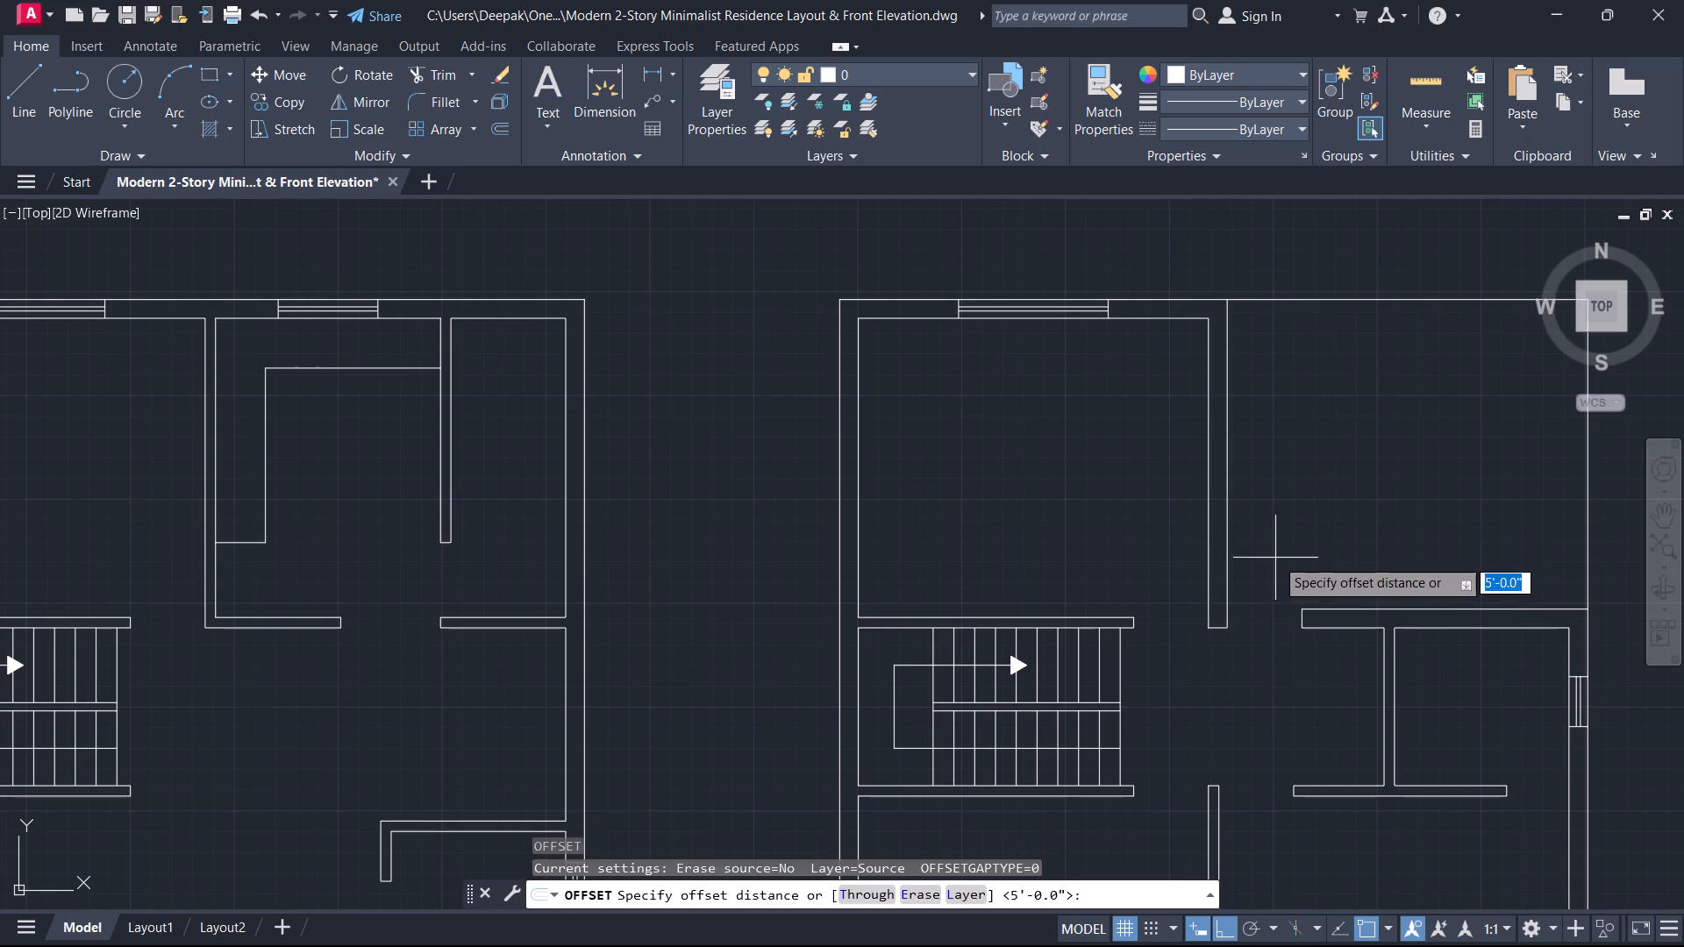
{"action": "key", "text": "5"}
{"action": "key", "text": "Return"}
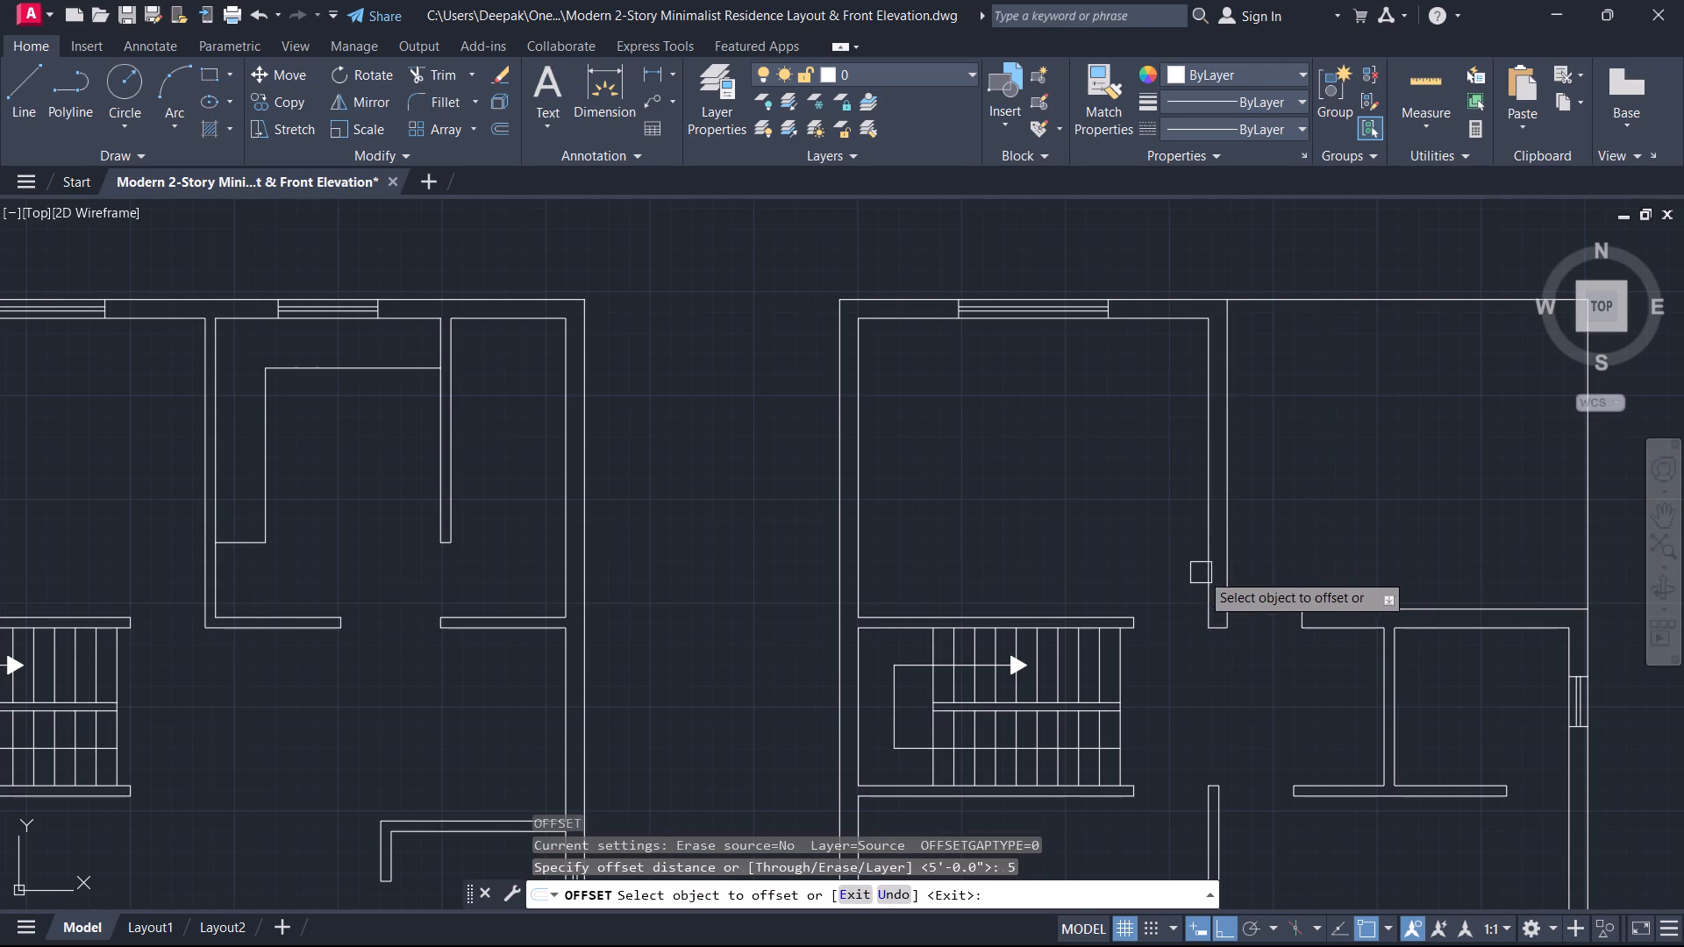
{"action": "left_click", "coordinate": [1205, 574]}
{"action": "left_click", "coordinate": [1263, 577]}
{"action": "key", "text": "Escape"}
{"action": "middle_click_drag", "start_coordinate": [1256, 573], "coordinate": [1267, 591]}
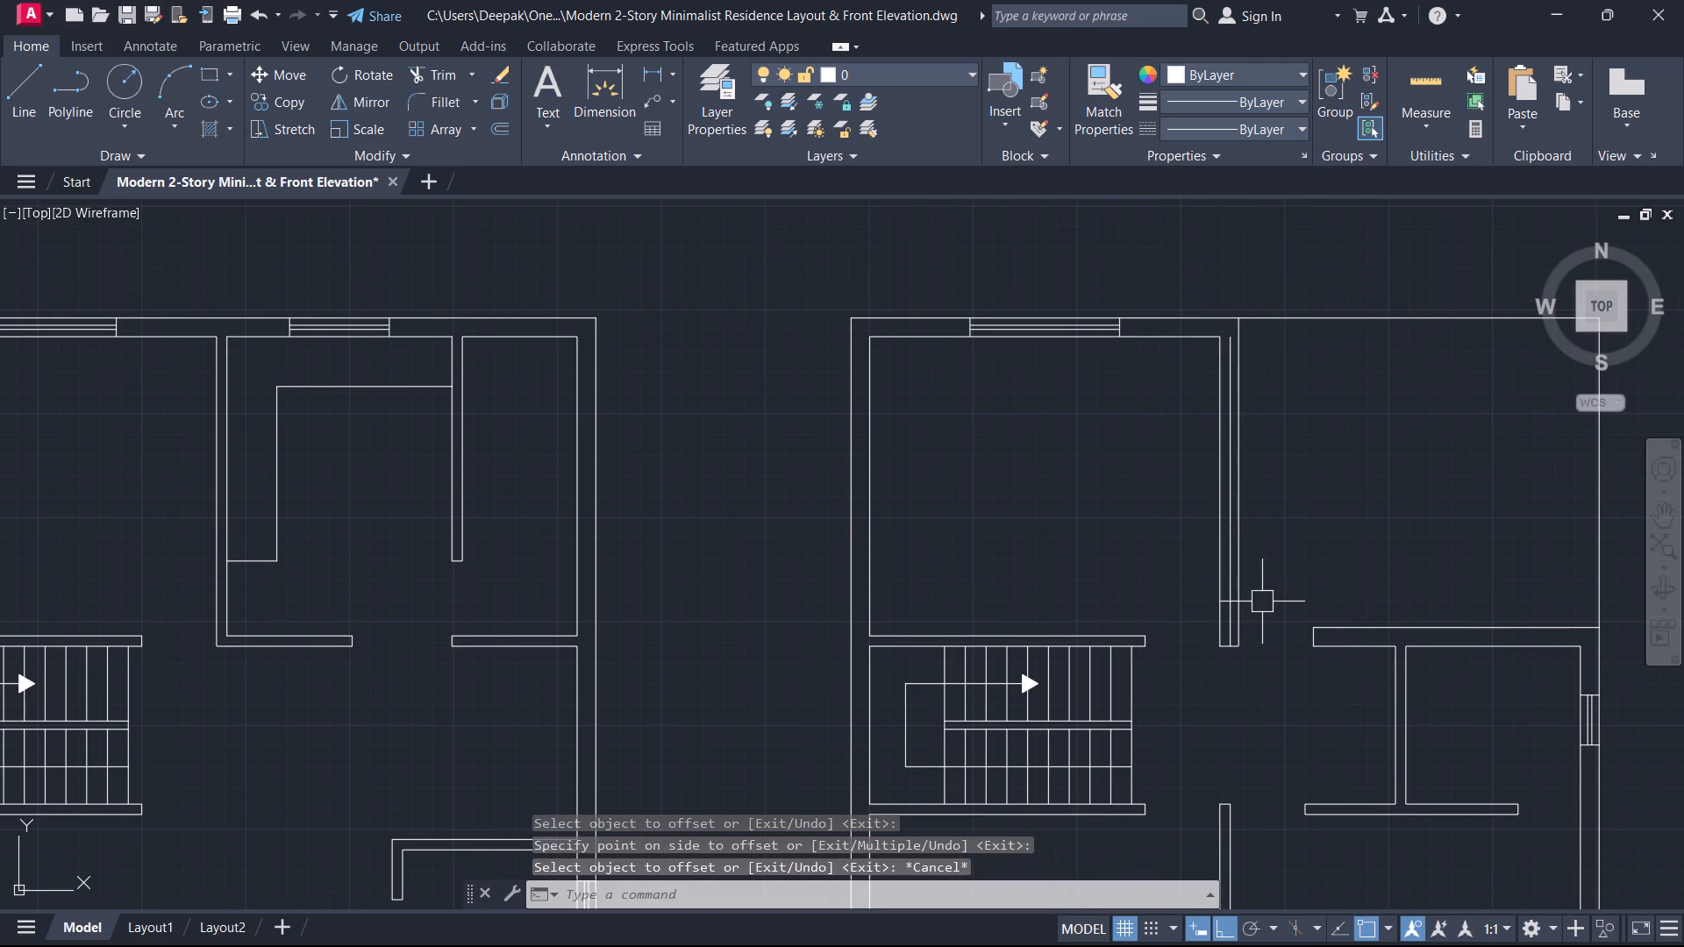
{"action": "left_click", "coordinate": [1246, 596]}
{"action": "key", "text": "Delete"}
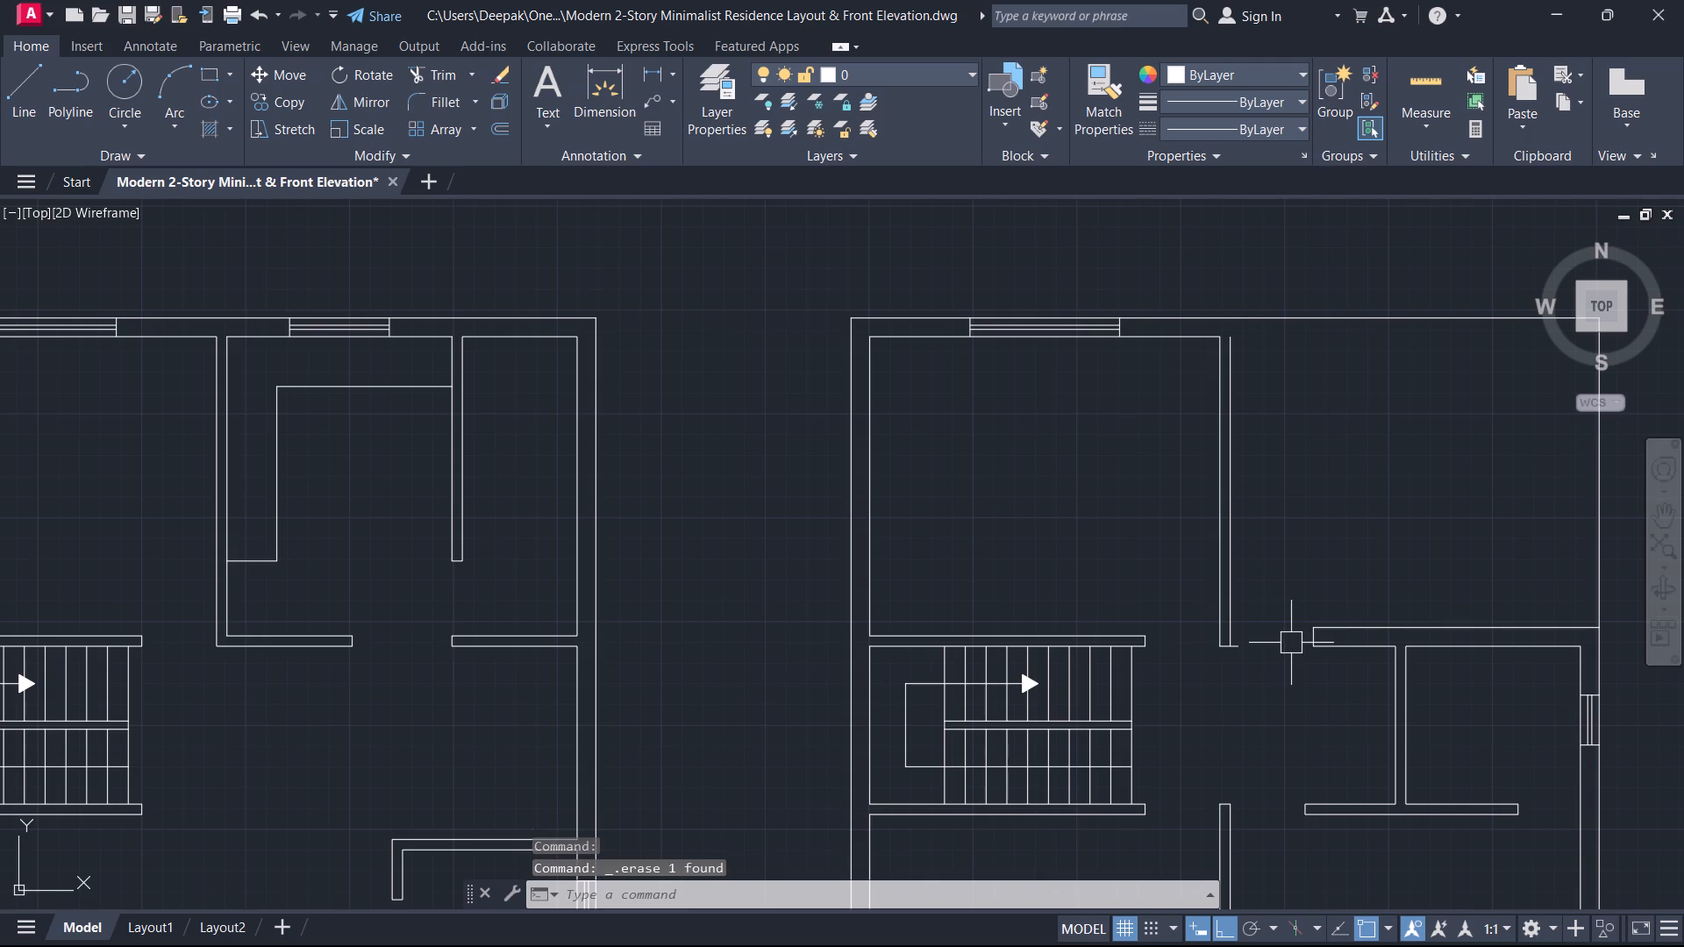
Trim the leftover stub projecting past the new outer face at the wall's south end.
{"action": "key", "text": "t"}
{"action": "key", "text": "r"}
{"action": "key", "text": "space"}
{"action": "scroll", "coordinate": [1279, 650], "scroll_direction": "up", "scroll_amount": 3}
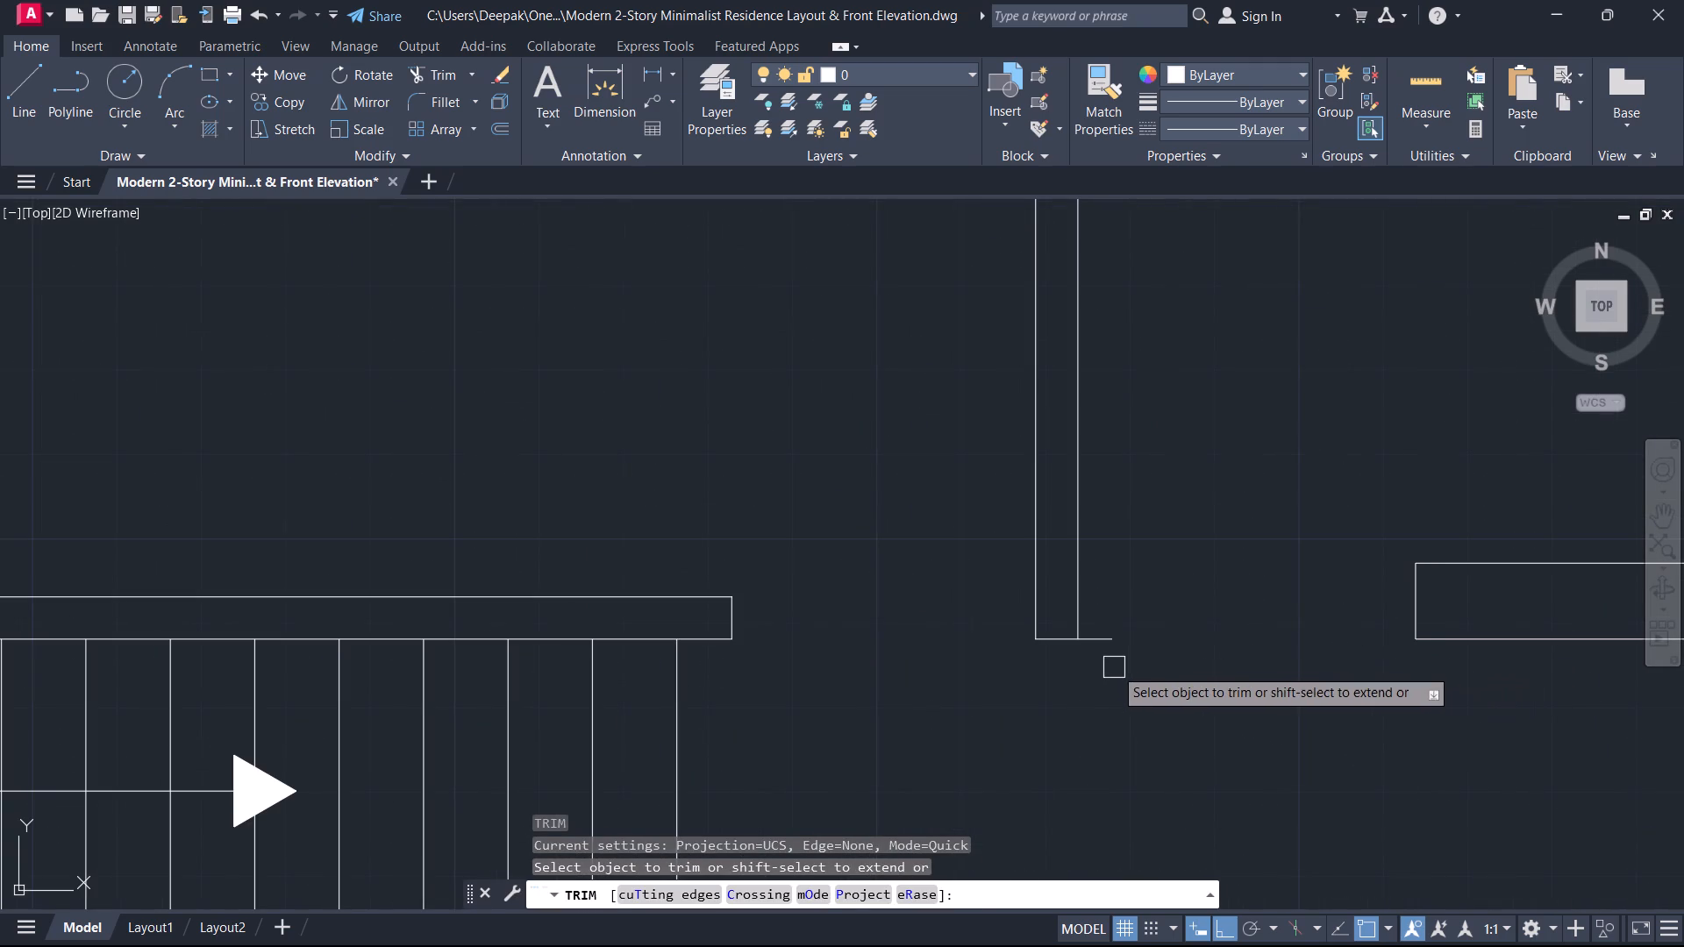
{"action": "left_click", "coordinate": [1109, 641]}
{"action": "key", "text": "Escape"}
Extend the east wall's new outer face line north to the plan's top outer line.
{"action": "scroll", "coordinate": [1119, 637], "scroll_direction": "down", "scroll_amount": 2}
{"action": "middle_click_drag", "start_coordinate": [1120, 636], "coordinate": [1184, 757]}
{"action": "type", "text": "ex"}
{"action": "key", "text": "space"}
{"action": "middle_click_drag", "start_coordinate": [1172, 597], "coordinate": [1174, 664]}
{"action": "key", "text": "Escape"}
{"action": "type", "text": "ex"}
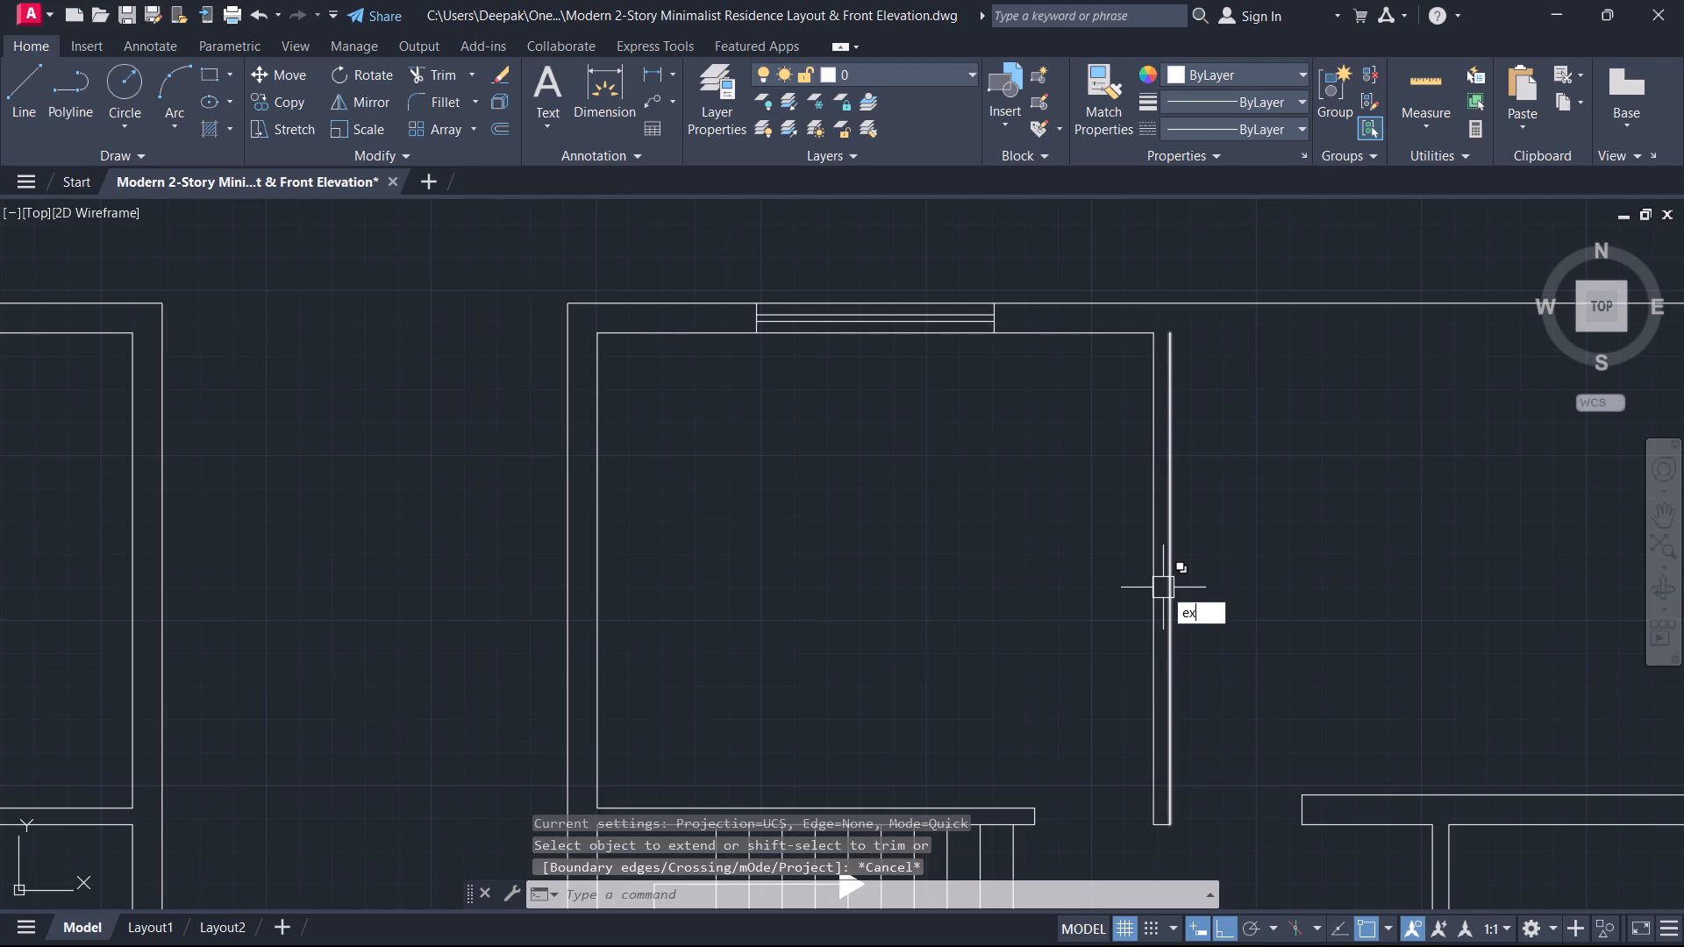
{"action": "key", "text": "space"}
{"action": "left_click", "coordinate": [1165, 556]}
{"action": "key", "text": "Escape"}
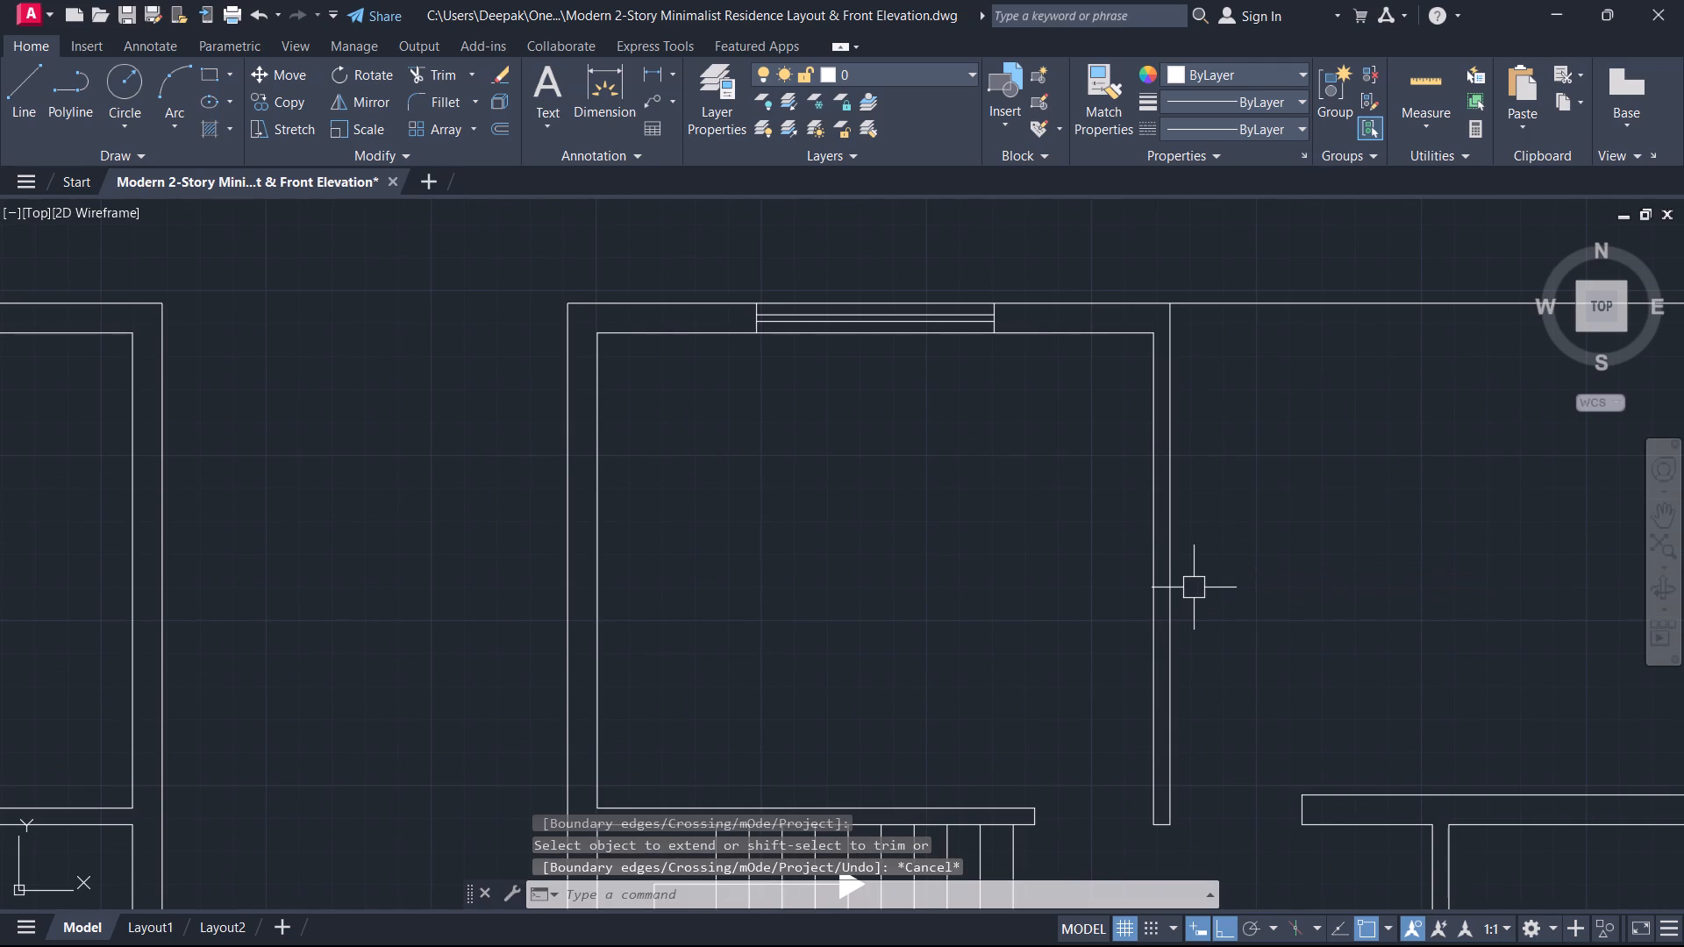
Offset the outer face of the upper room's east wall 4' east to mark the width of a narrow space.
{"action": "type", "text": "o"}
{"action": "key", "text": "space"}
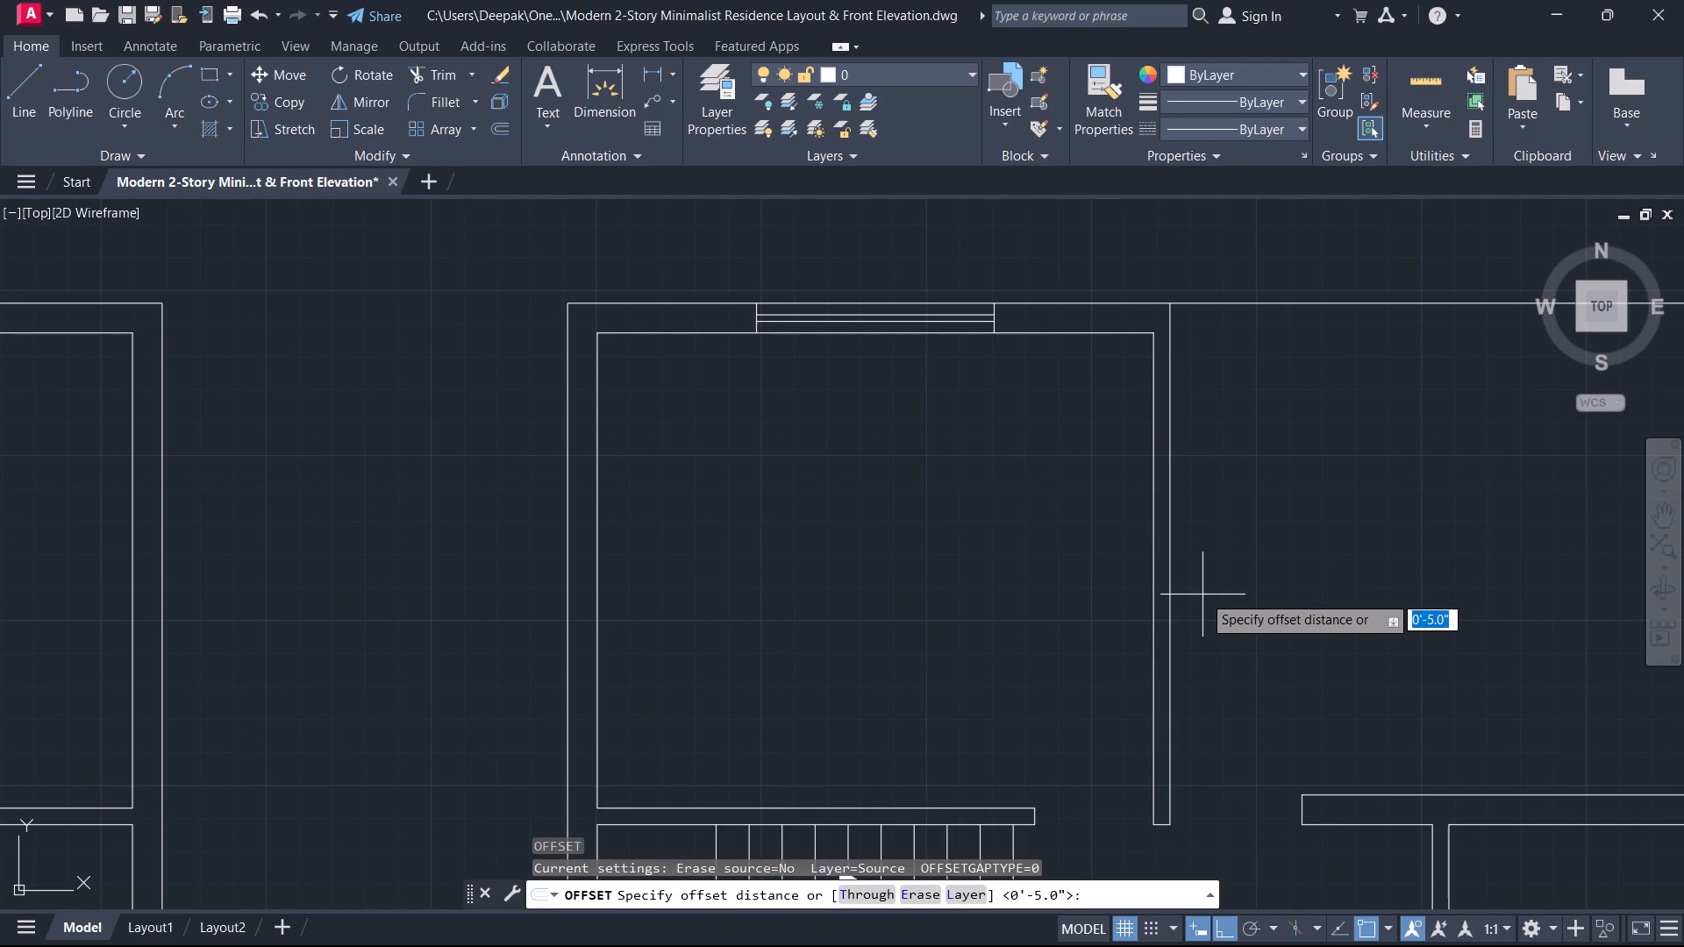
{"action": "key", "text": "5"}
{"action": "key", "text": "BackSpace"}
{"action": "type", "text": "4'"}
{"action": "key", "text": "period"}
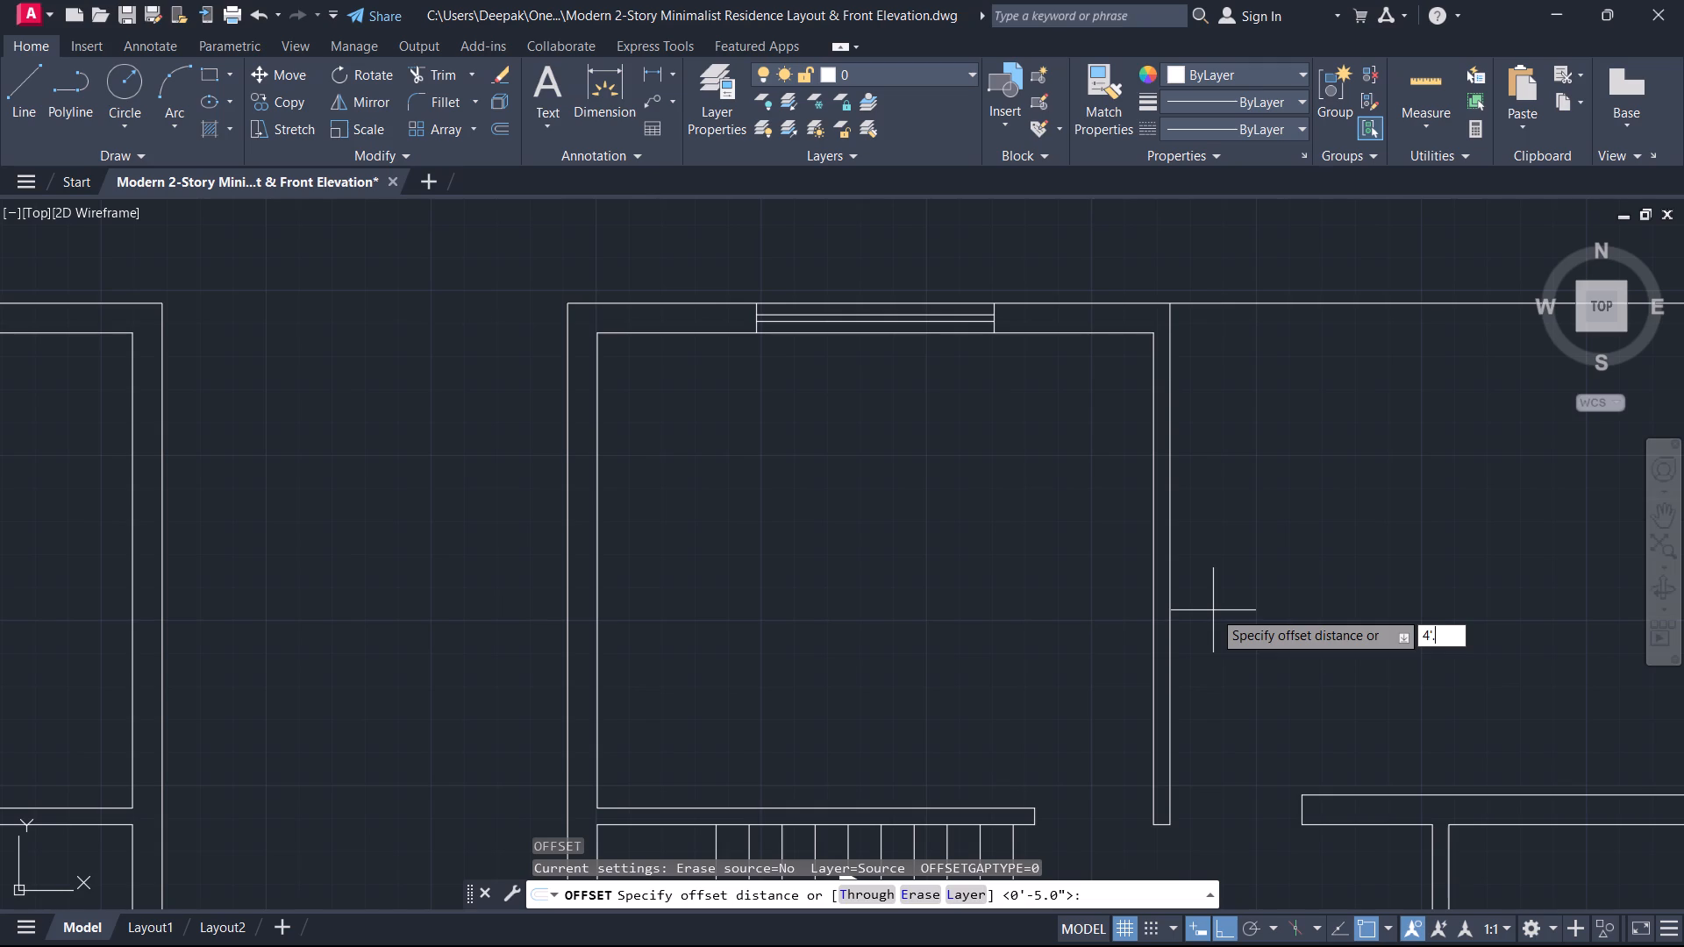
{"action": "key", "text": "BackSpace"}
{"action": "key", "text": "Return"}
{"action": "scroll", "coordinate": [1189, 588], "scroll_direction": "up", "scroll_amount": 1}
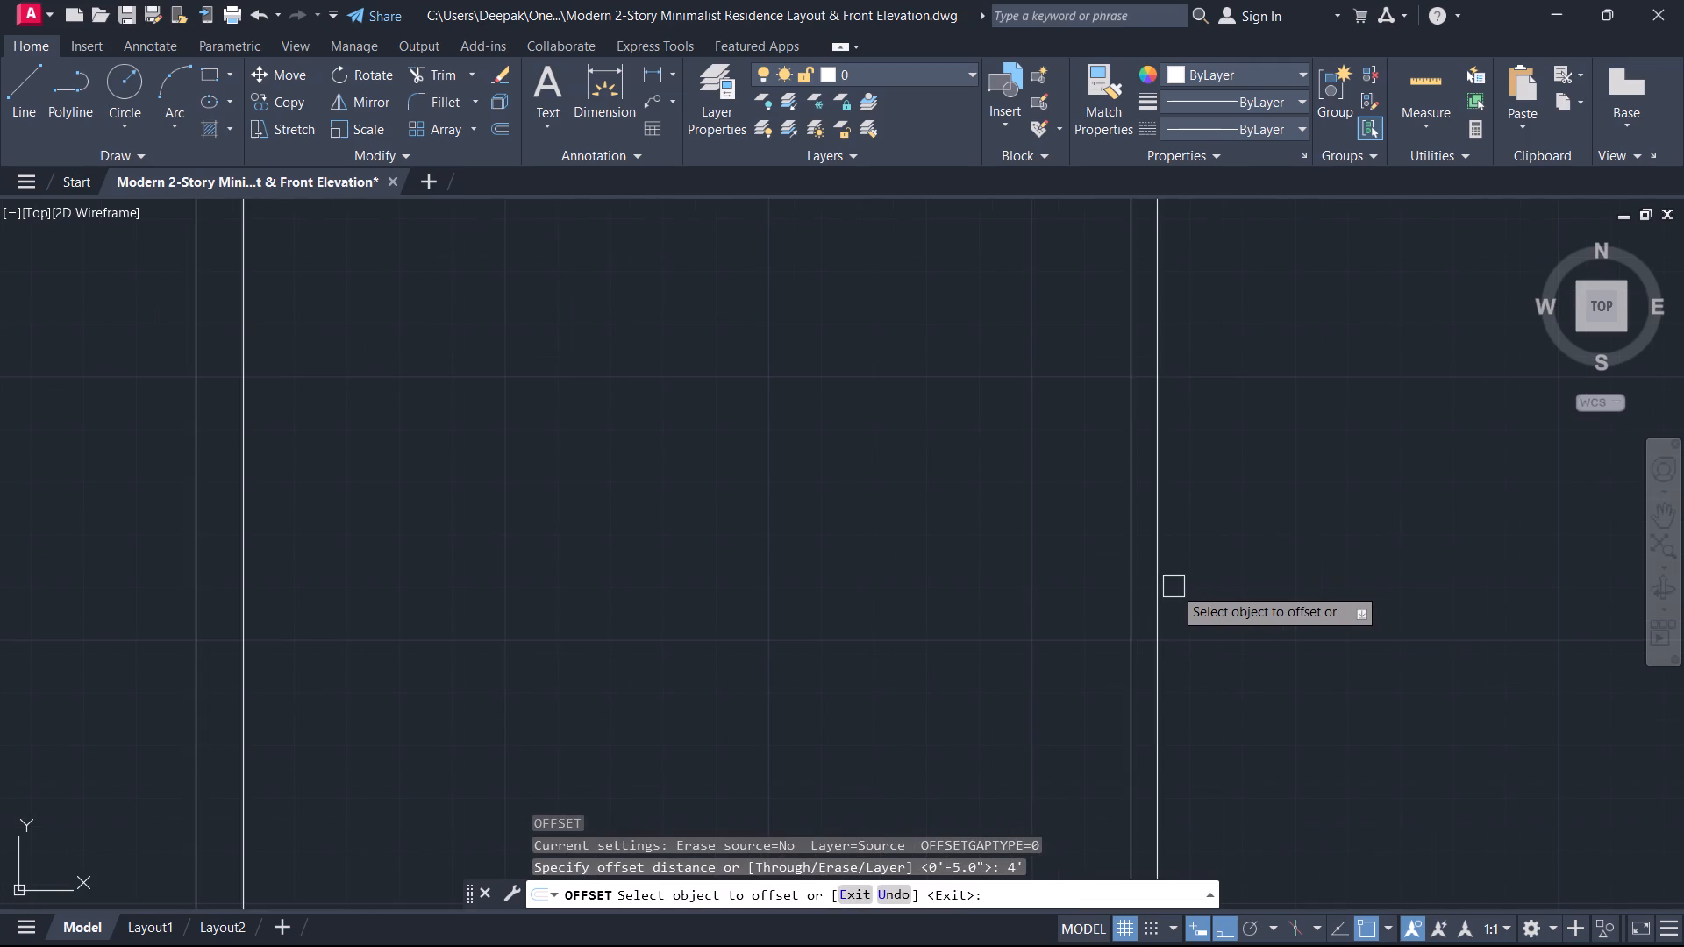
{"action": "left_click", "coordinate": [1172, 586]}
{"action": "left_click", "coordinate": [1160, 587]}
{"action": "left_click", "coordinate": [1218, 611]}
{"action": "scroll", "coordinate": [1223, 618], "scroll_direction": "down", "scroll_amount": 2}
{"action": "middle_click_drag", "start_coordinate": [1224, 619], "coordinate": [1225, 620]}
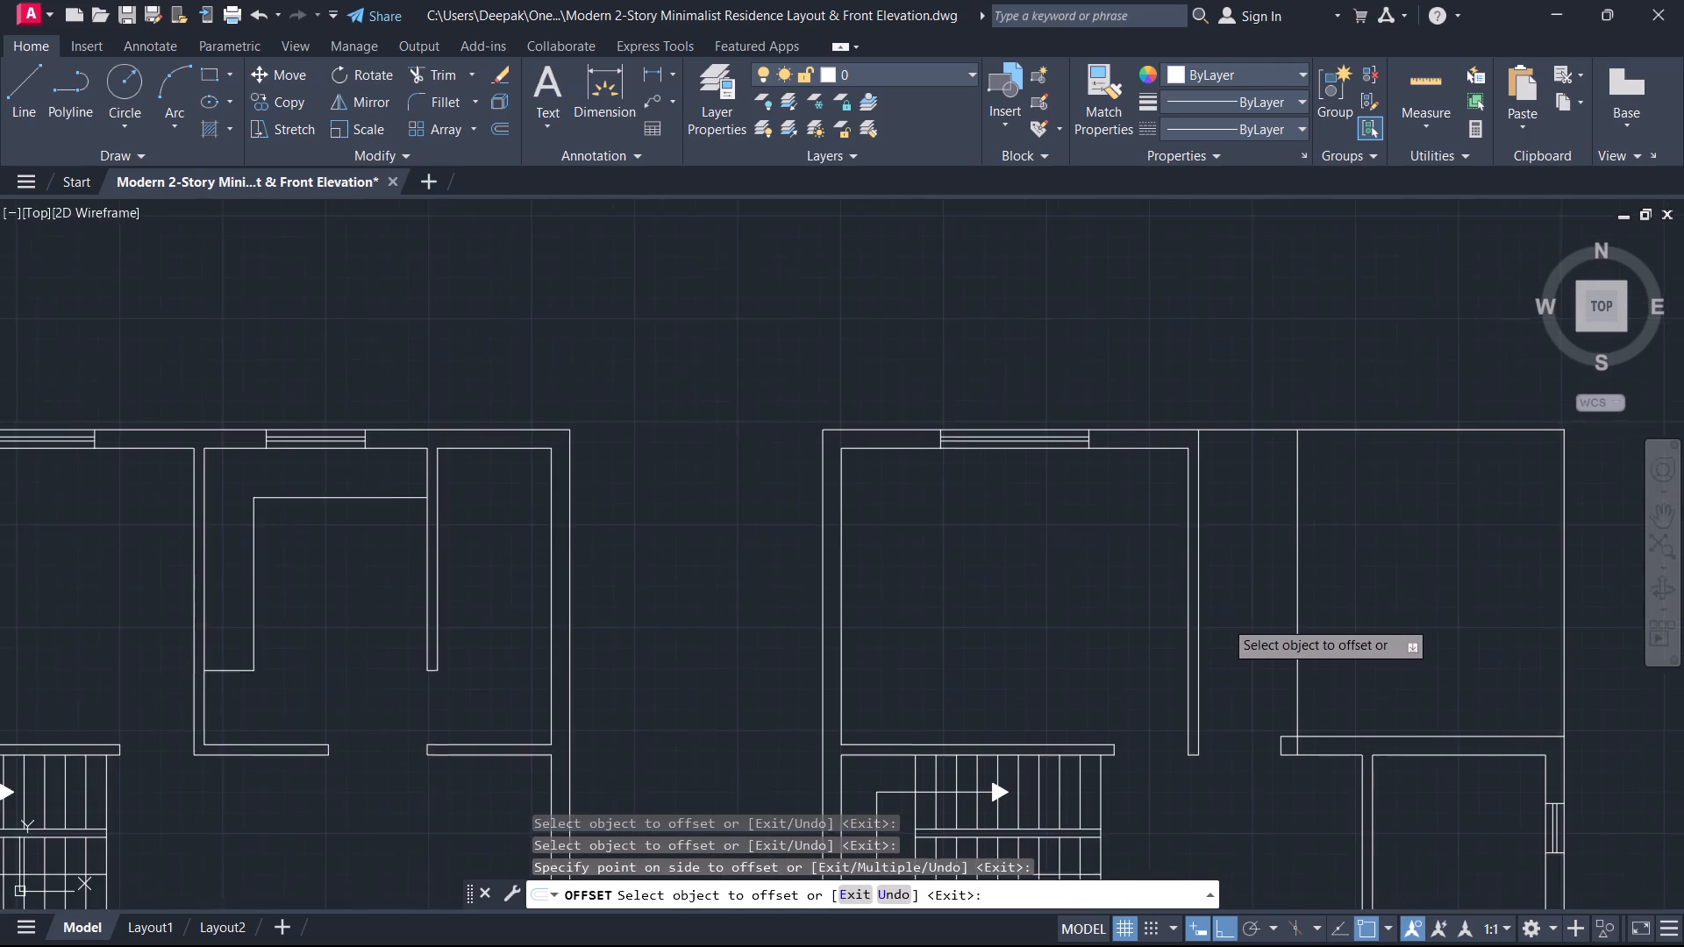
{"action": "middle_click_drag", "start_coordinate": [1225, 620], "coordinate": [1238, 657]}
{"action": "key", "text": "Escape"}
{"action": "key", "text": "Escape"}
Offset the plan's top outer line 9" south to form the inner face of the top wall.
{"action": "type", "text": "o"}
{"action": "key", "text": "space"}
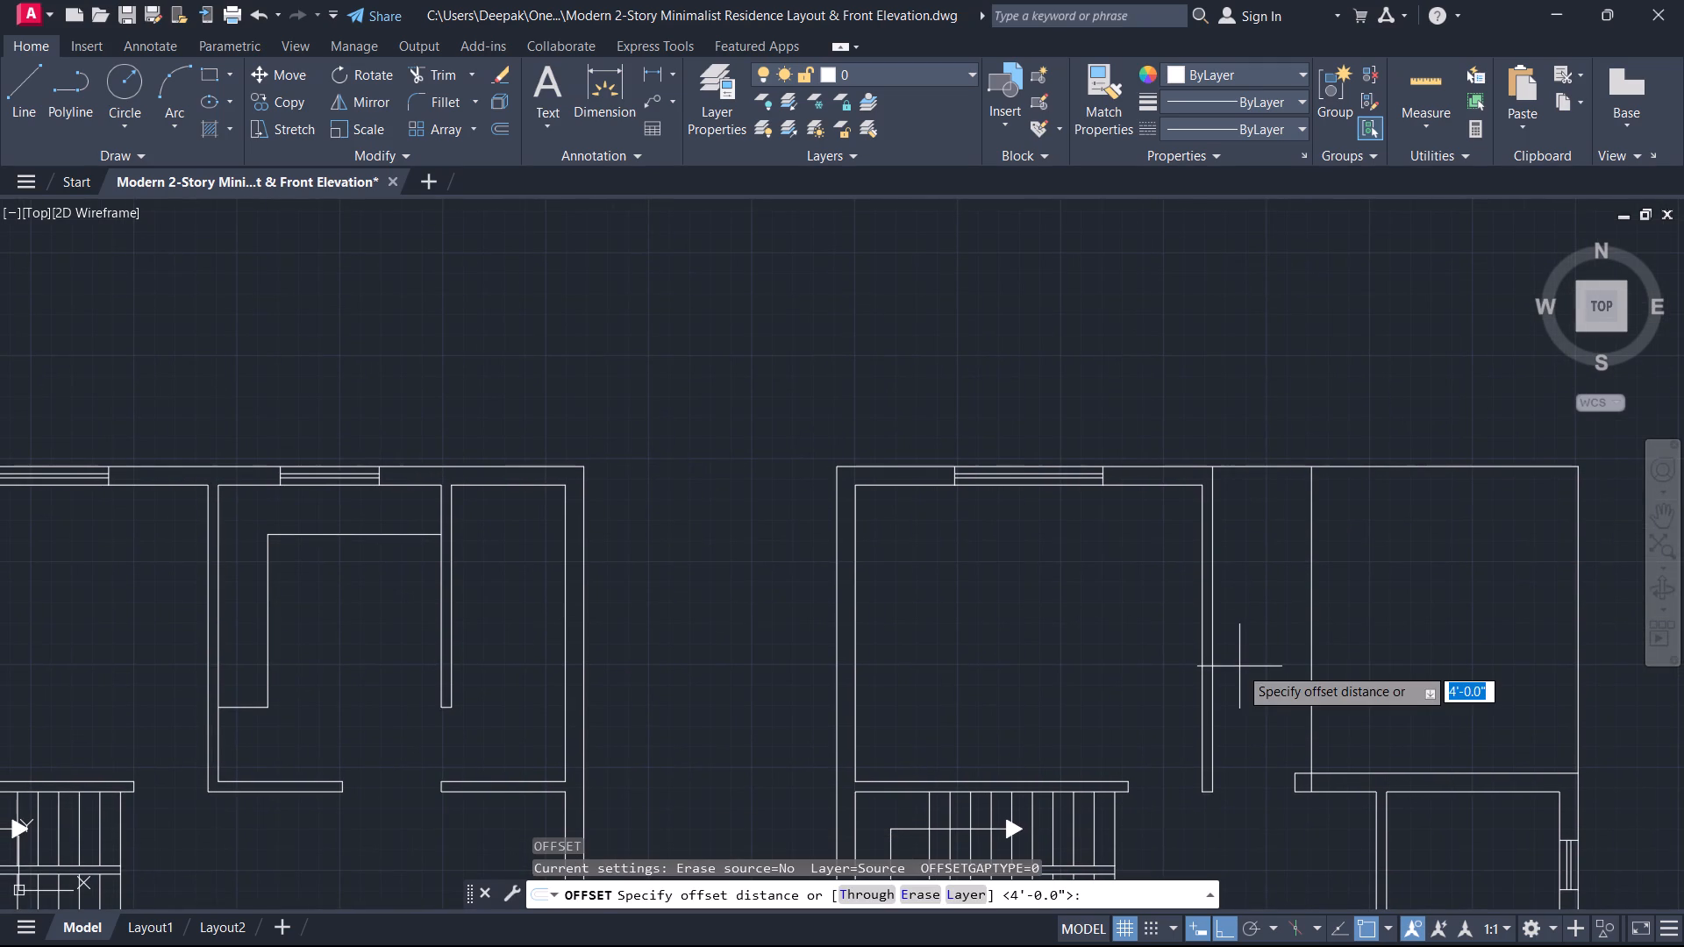
{"action": "key", "text": "9"}
{"action": "key", "text": "Return"}
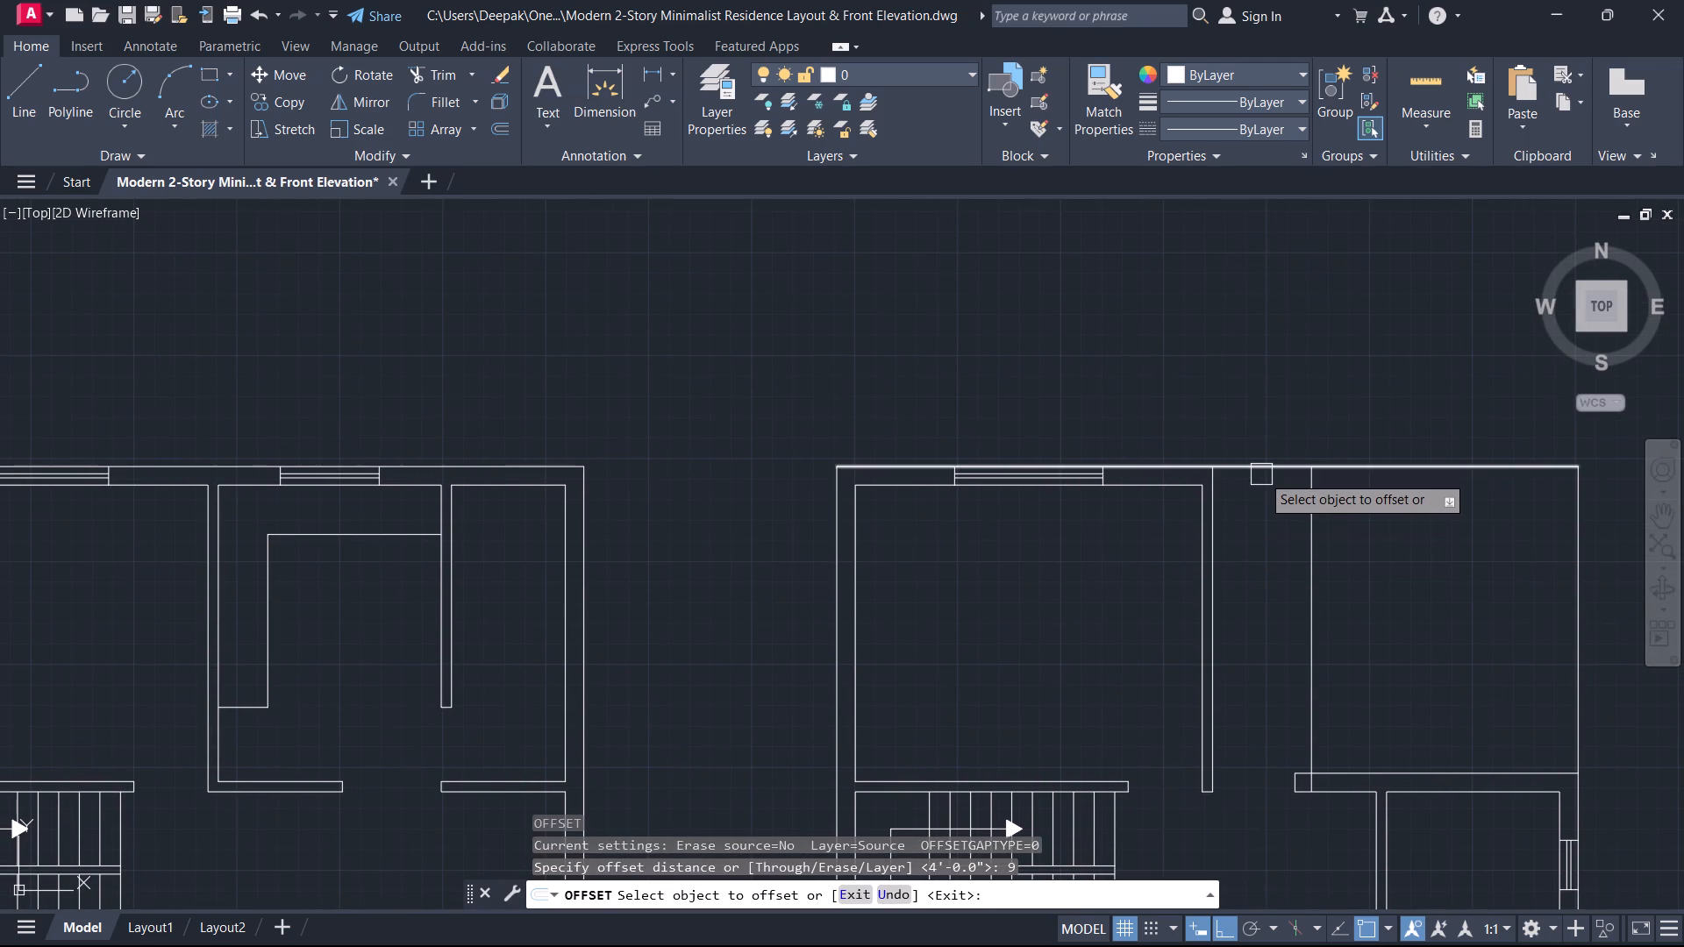
{"action": "left_click", "coordinate": [1261, 474]}
{"action": "left_click", "coordinate": [1243, 535]}
{"action": "key", "text": "Escape"}
Trim the new top inner line where it crosses the thickness of the upper room's east wall.
{"action": "scroll", "coordinate": [1148, 525], "scroll_direction": "up", "scroll_amount": 1}
{"action": "middle_click_drag", "start_coordinate": [1147, 523], "coordinate": [1195, 666]}
{"action": "scroll", "coordinate": [1195, 666], "scroll_direction": "up", "scroll_amount": 1}
{"action": "scroll", "coordinate": [1315, 559], "scroll_direction": "up", "scroll_amount": 1}
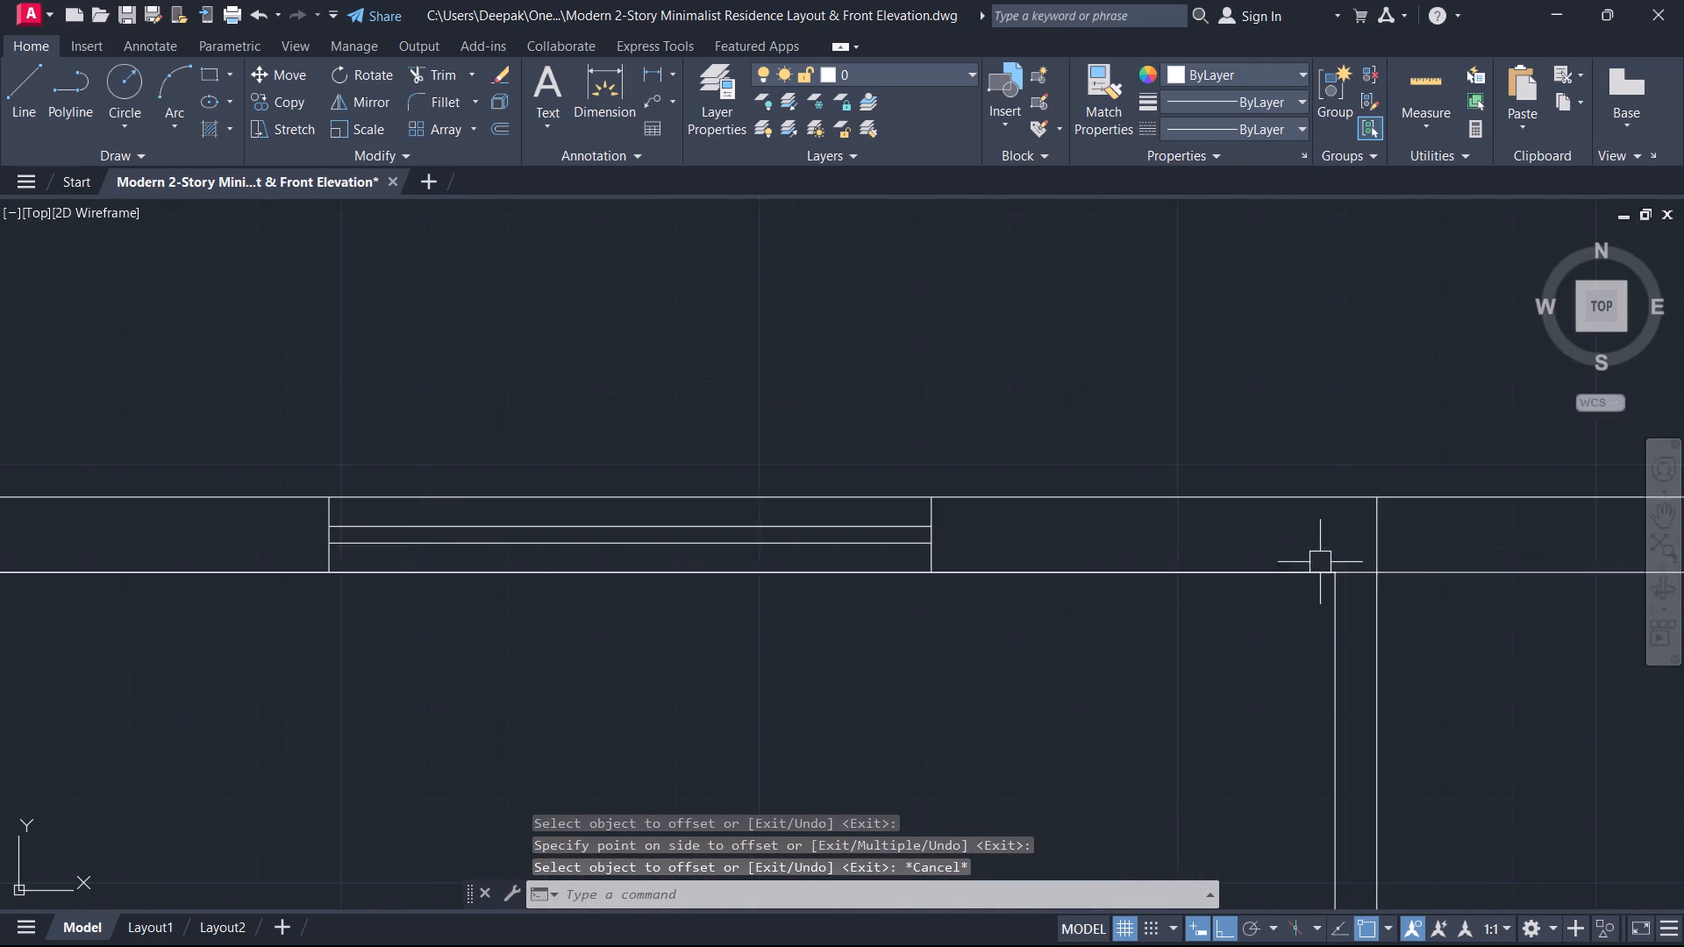
{"action": "scroll", "coordinate": [1321, 563], "scroll_direction": "up", "scroll_amount": 1}
{"action": "type", "text": "tr"}
{"action": "key", "text": "space"}
{"action": "left_click", "coordinate": [1365, 598]}
{"action": "left_click", "coordinate": [1373, 573]}
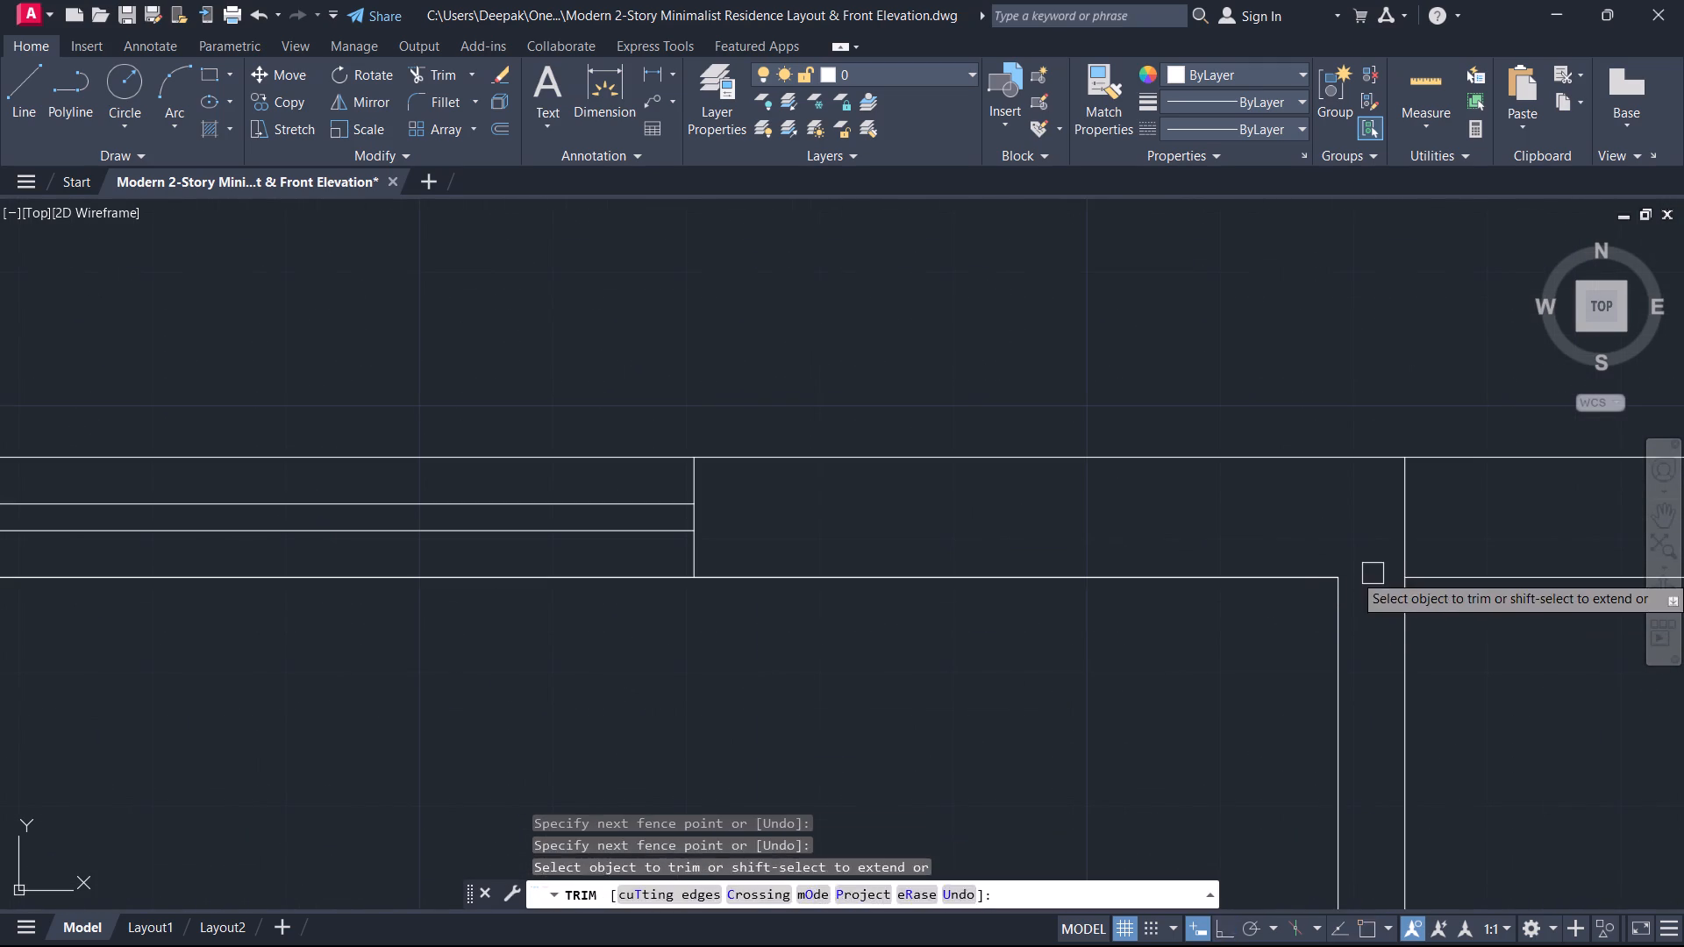
{"action": "key", "text": "Escape"}
Delete the leftover part of the offset top line that overlaps the upper room's existing inner face.
{"action": "scroll", "coordinate": [1140, 688], "scroll_direction": "down", "scroll_amount": 5}
{"action": "middle_click_drag", "start_coordinate": [1115, 700], "coordinate": [1647, 664]}
{"action": "scroll", "coordinate": [1388, 738], "scroll_direction": "up", "scroll_amount": 1}
{"action": "scroll", "coordinate": [1549, 629], "scroll_direction": "up", "scroll_amount": 3}
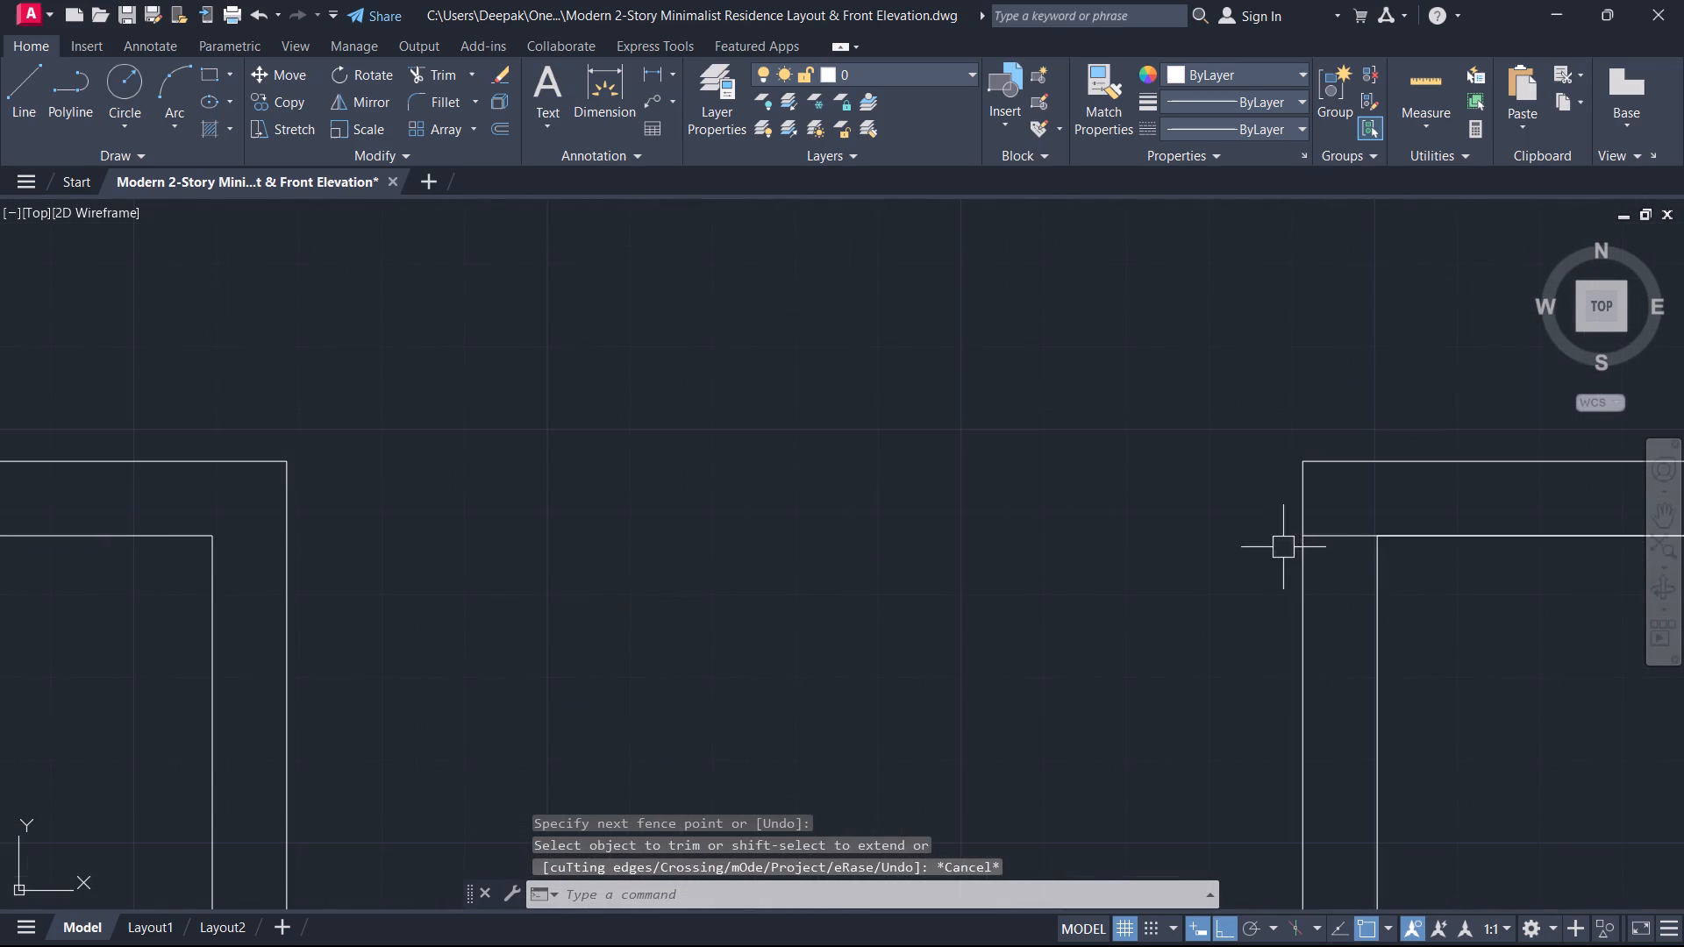
{"action": "left_click", "coordinate": [1324, 530]}
{"action": "scroll", "coordinate": [1378, 620], "scroll_direction": "down", "scroll_amount": 3}
{"action": "middle_click_drag", "start_coordinate": [1387, 638], "coordinate": [1081, 643]}
{"action": "key", "text": "Delete"}
Offset the narrow space's east boundary line 9" east to give that wall its thickness.
{"action": "middle_click_drag", "start_coordinate": [1265, 674], "coordinate": [1192, 643]}
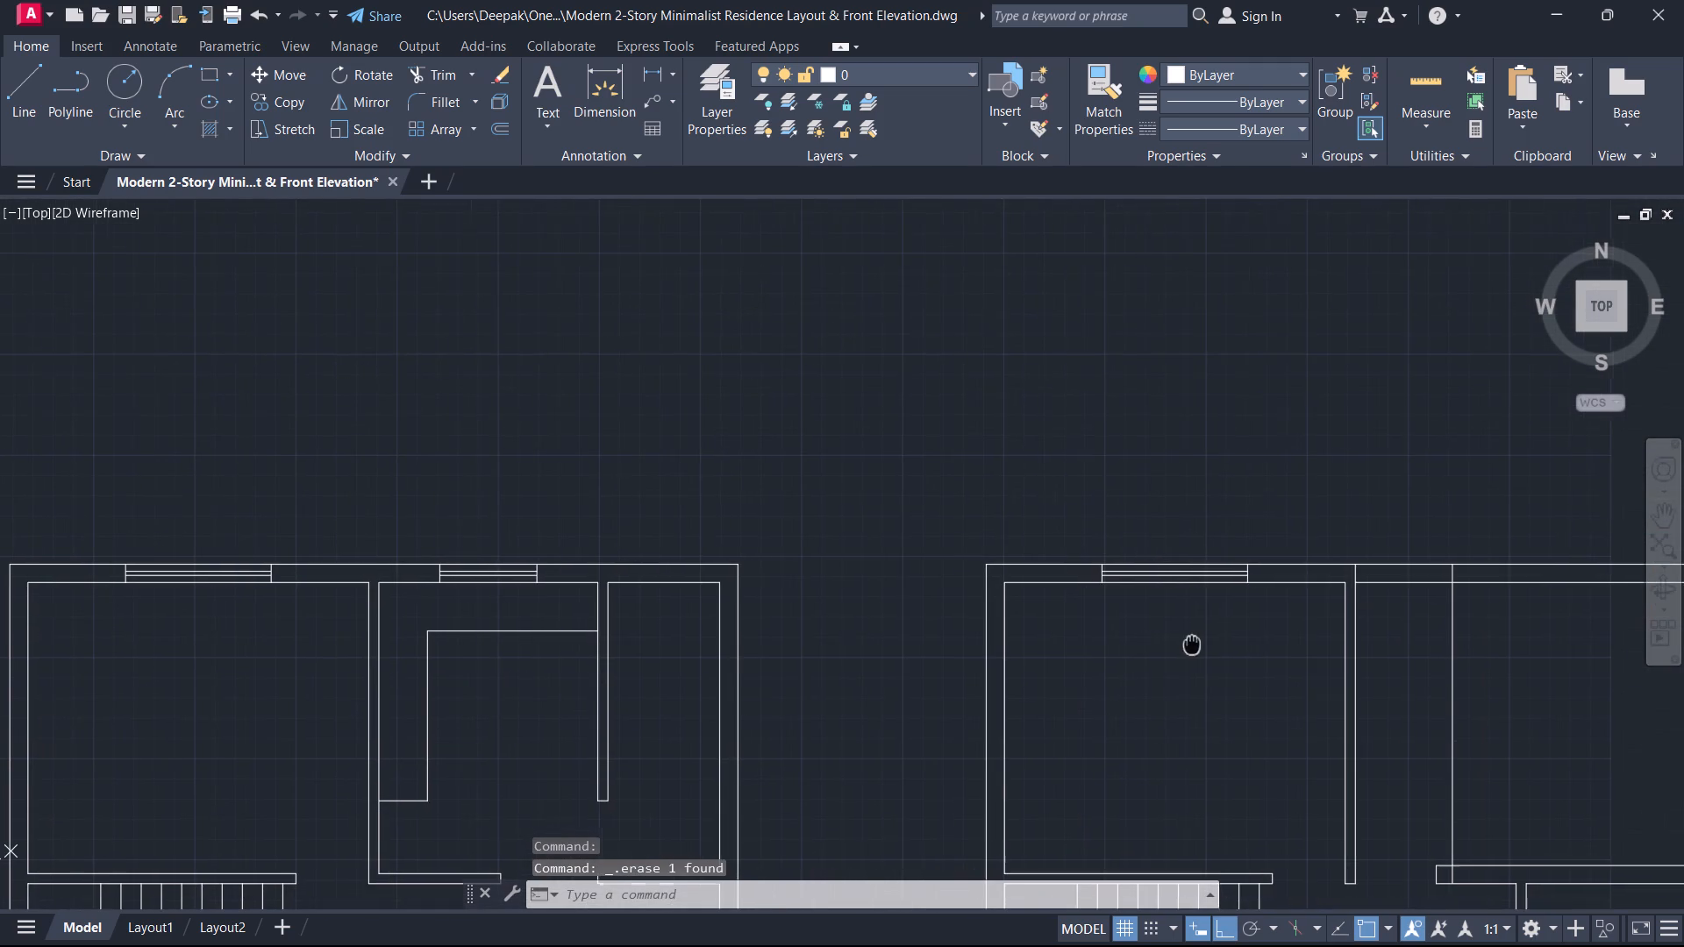
{"action": "middle_click_drag", "start_coordinate": [1192, 643], "coordinate": [1190, 642]}
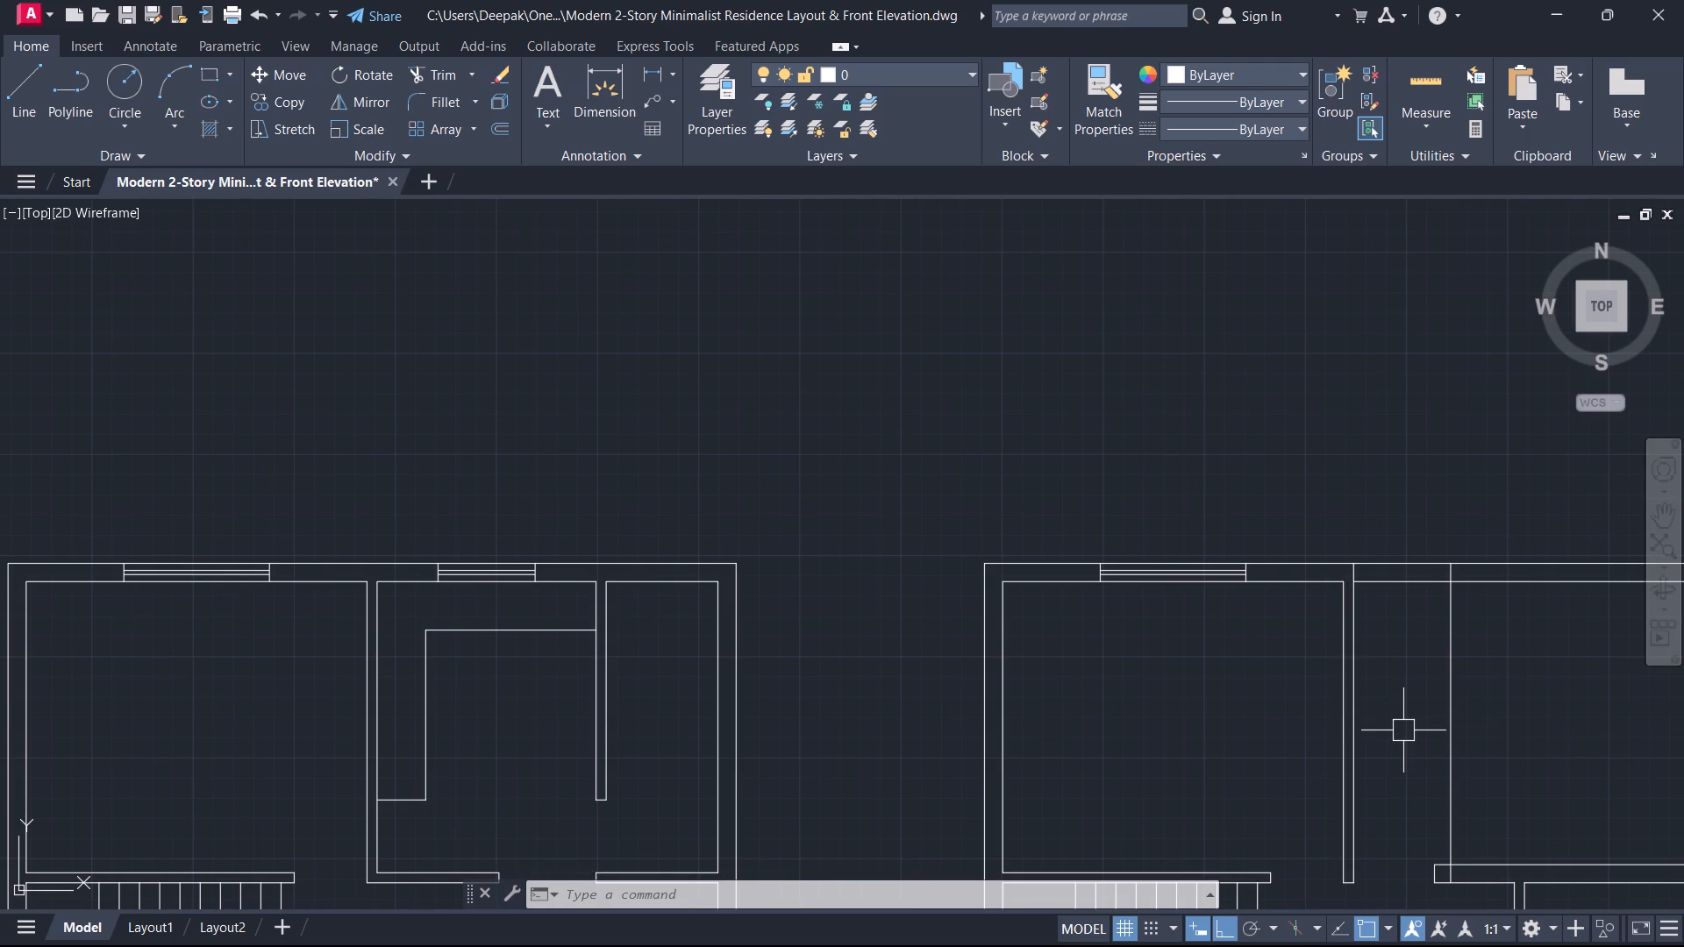
{"action": "key", "text": "o"}
{"action": "key", "text": "space"}
{"action": "key", "text": "9"}
{"action": "key", "text": "Return"}
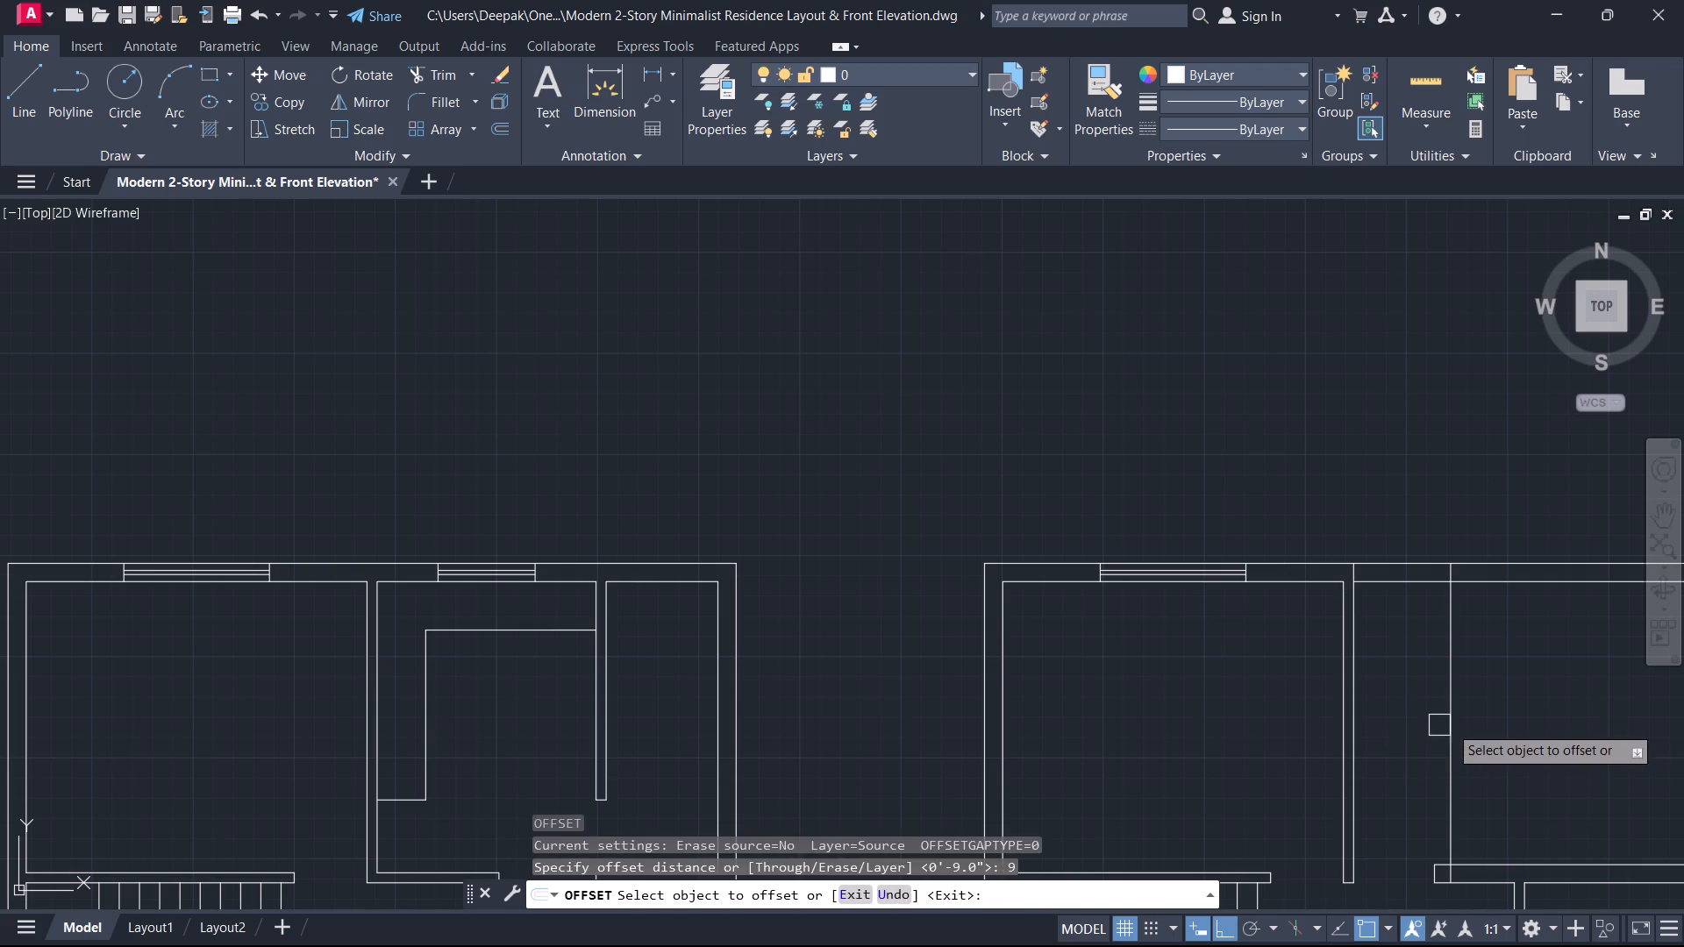
{"action": "left_click", "coordinate": [1449, 725]}
{"action": "left_click", "coordinate": [1579, 738]}
{"action": "key", "text": "Escape"}
Offset the top wall's inner face line 7' south across the area east of the upper room.
{"action": "middle_click_drag", "start_coordinate": [1505, 759], "coordinate": [1334, 642]}
{"action": "type", "text": "o"}
{"action": "key", "text": "space"}
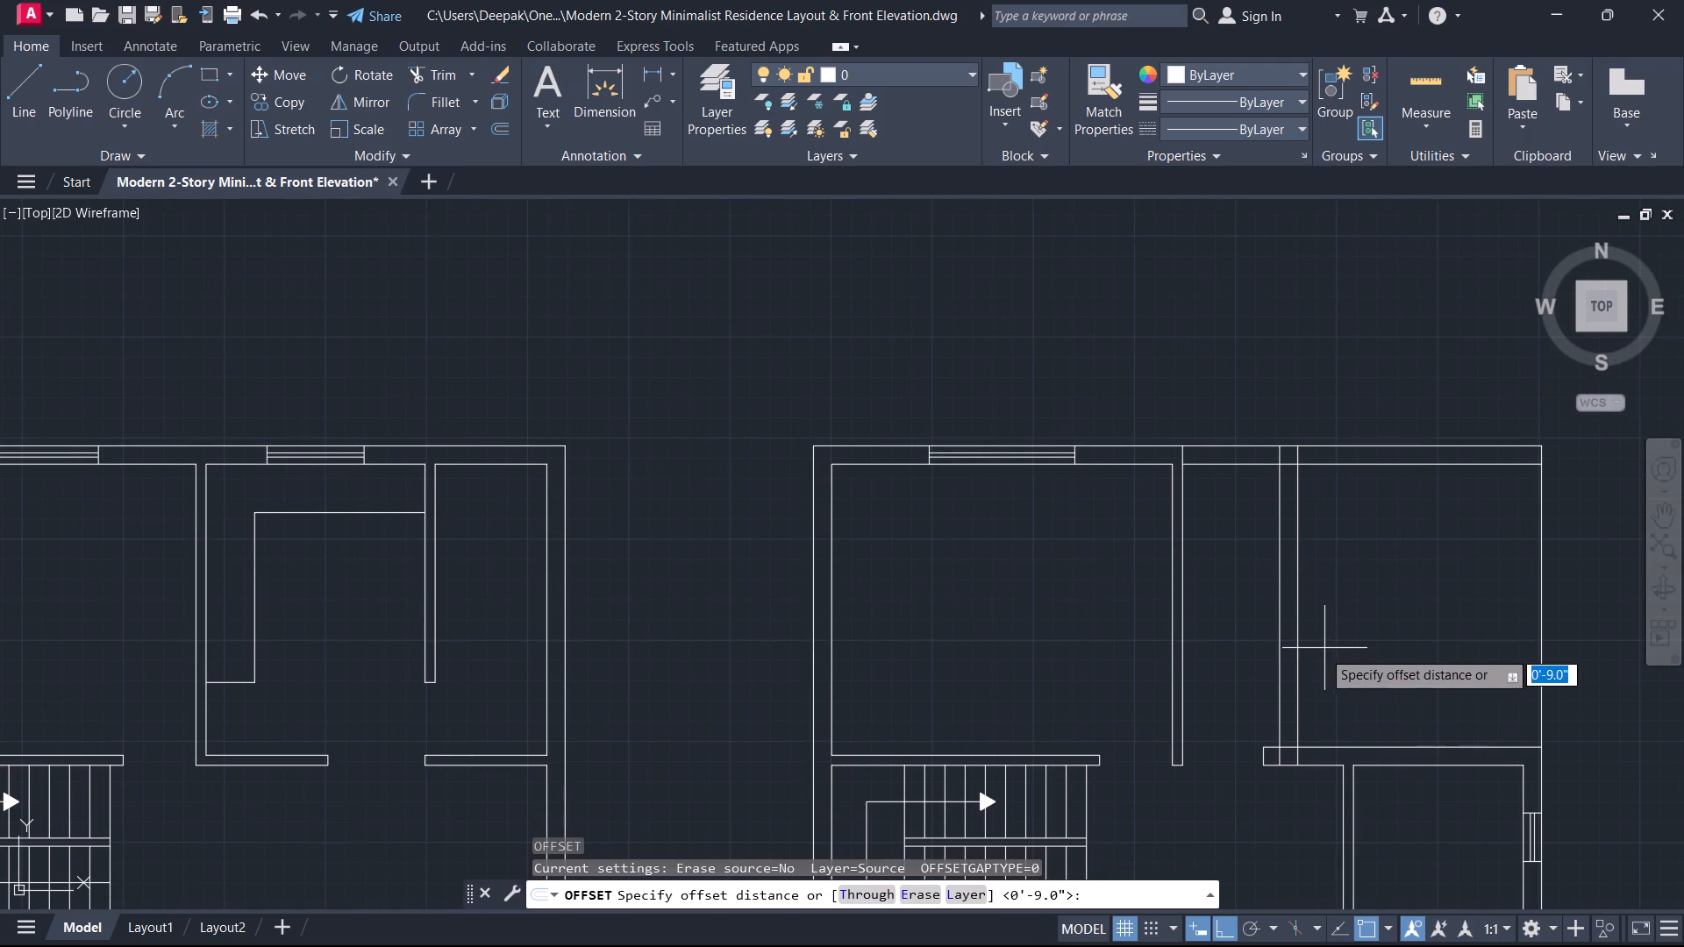
{"action": "key", "text": "7"}
{"action": "key", "text": "apostrophe"}
{"action": "key", "text": "Return"}
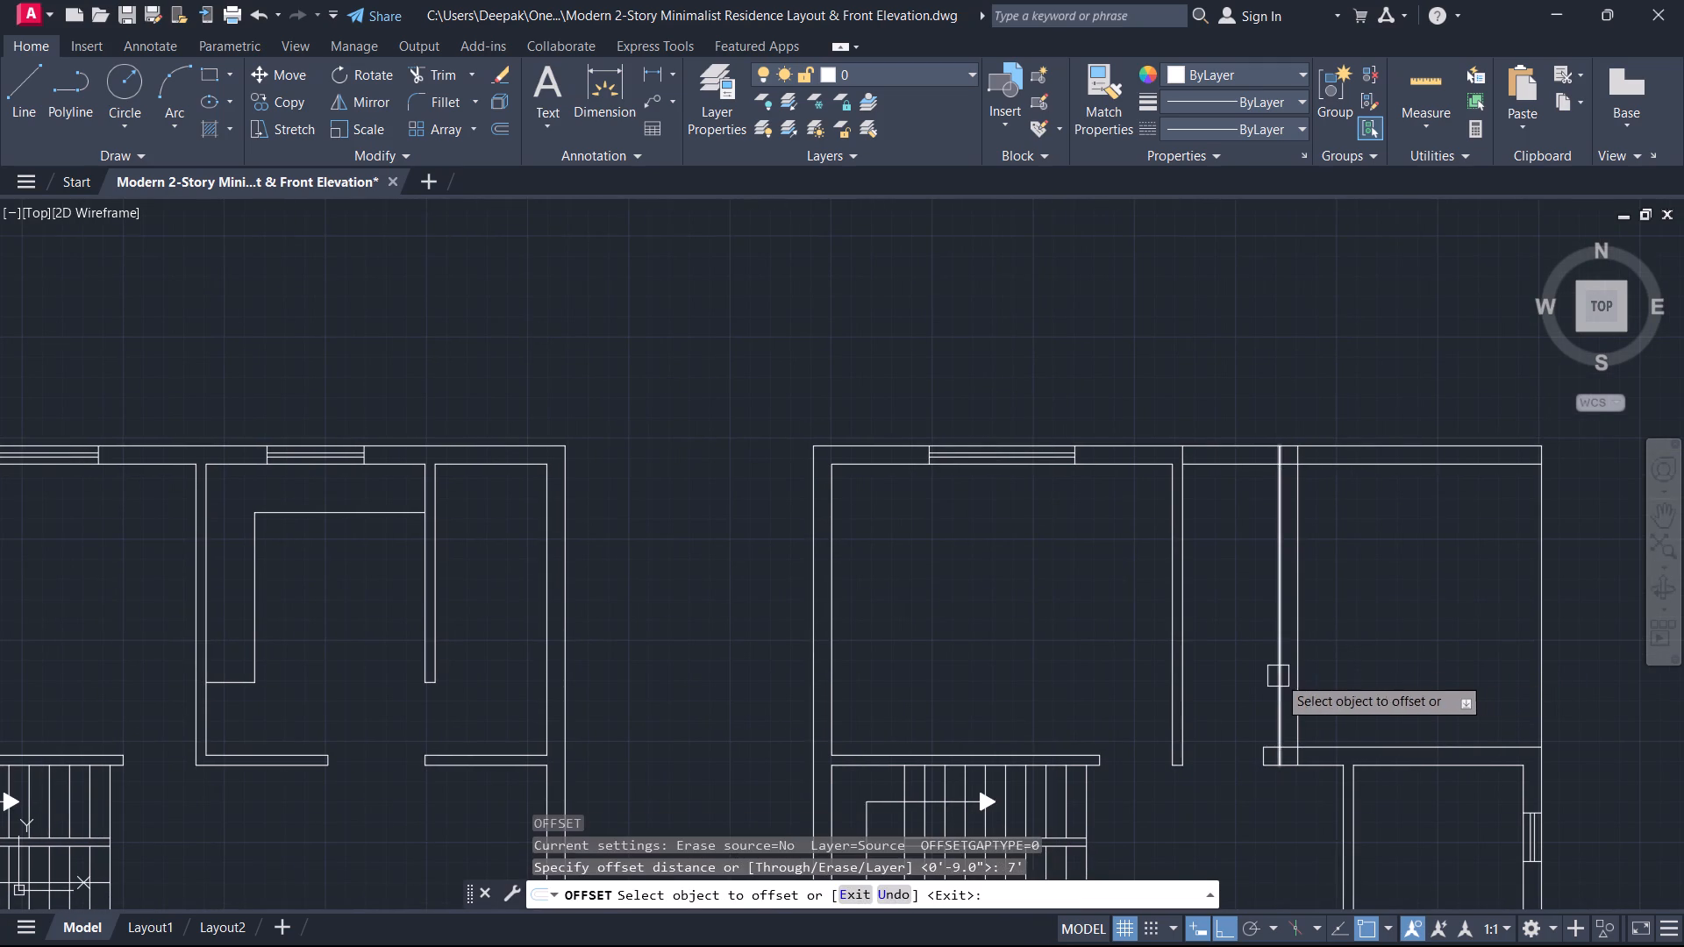
{"action": "left_click", "coordinate": [1251, 468]}
{"action": "left_click", "coordinate": [1260, 550]}
{"action": "key", "text": "Escape"}
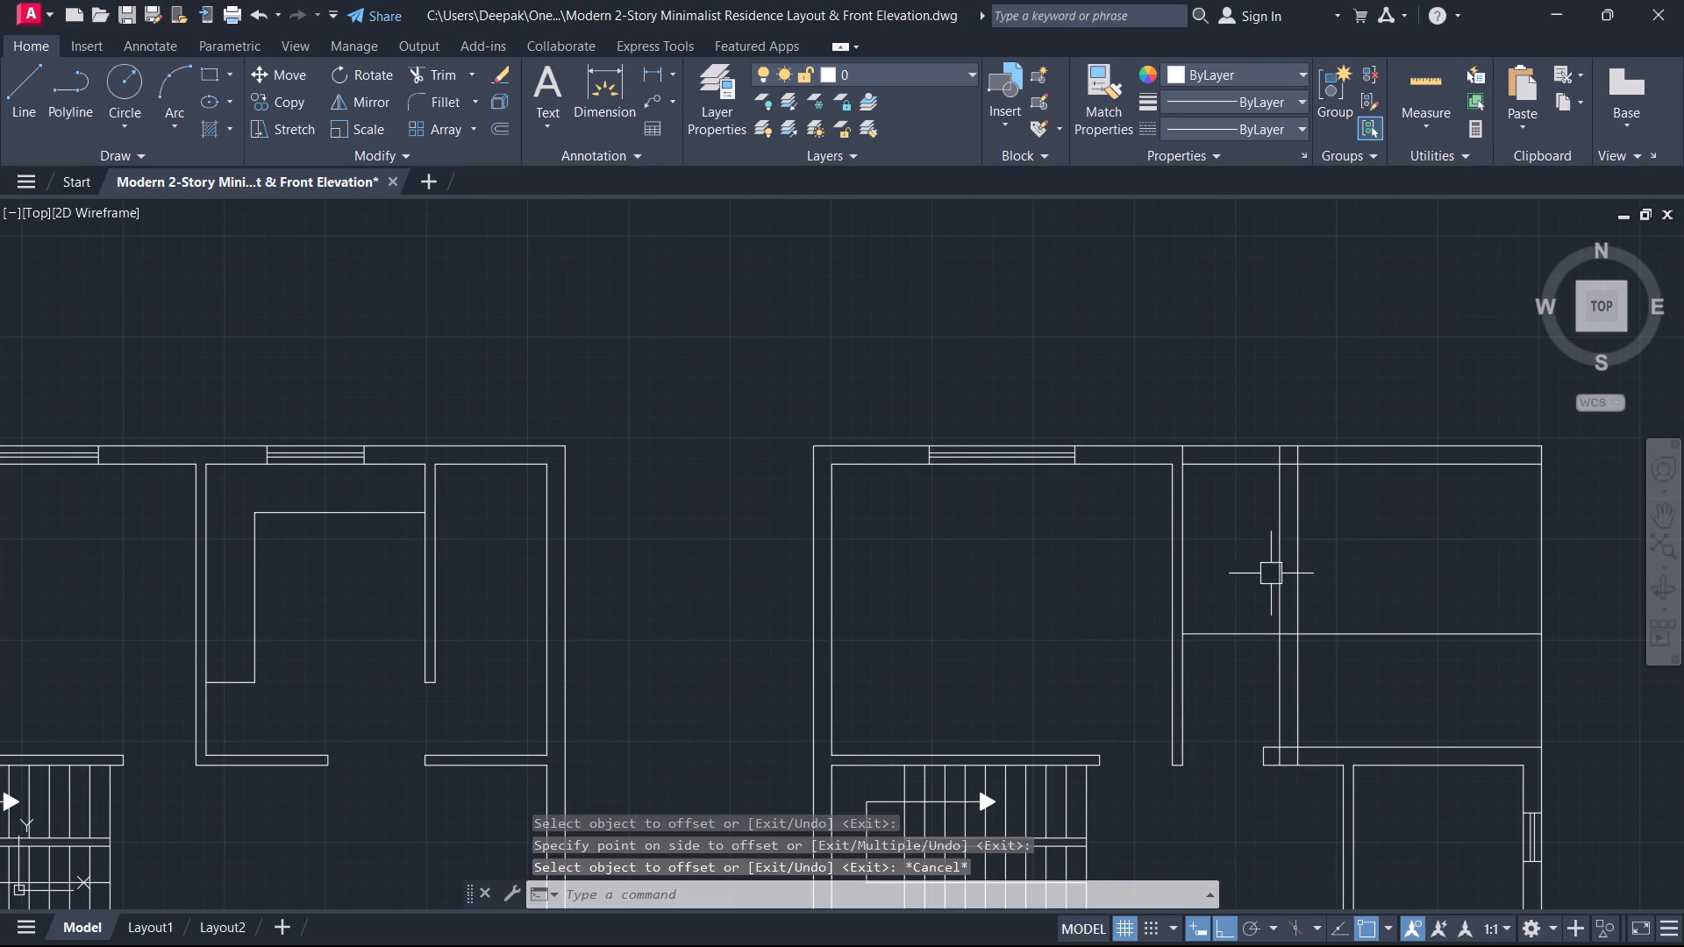
Offset the new horizontal line 9" north to form a second wall face.
{"action": "key", "text": "o"}
{"action": "key", "text": "space"}
{"action": "key", "text": "9"}
{"action": "key", "text": "Return"}
{"action": "left_click", "coordinate": [1349, 628]}
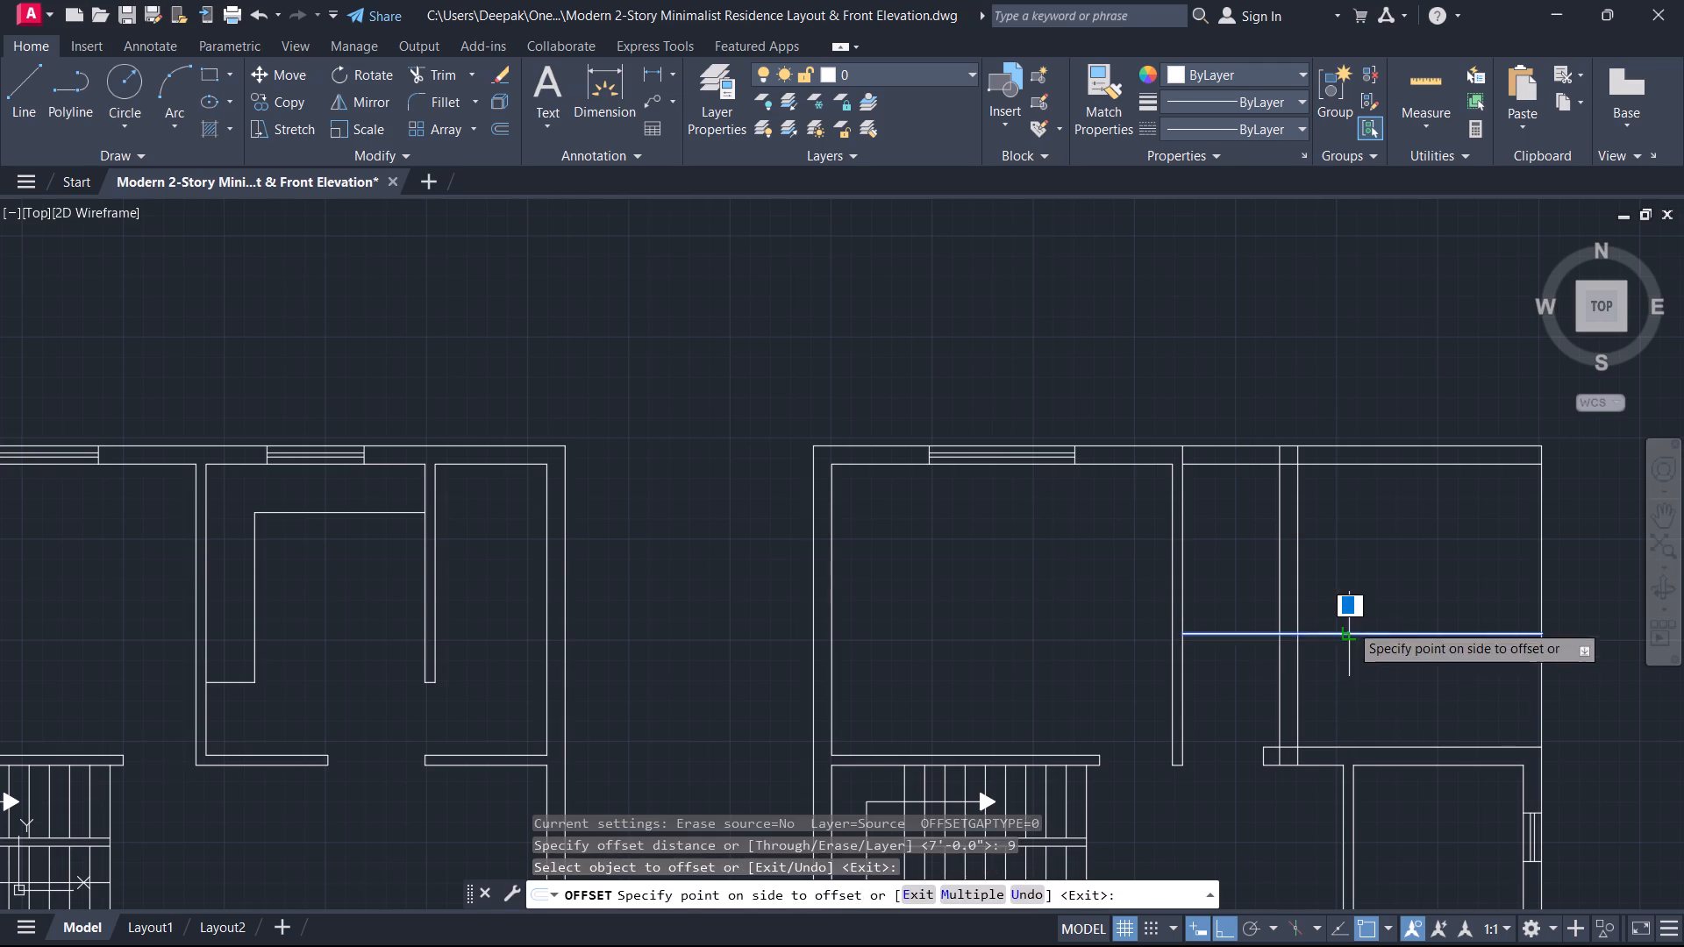
{"action": "left_click", "coordinate": [1345, 586]}
{"action": "key", "text": "Escape"}
Trim the two horizontal wall lines and the top inner line east of the 9" vertical wall.
{"action": "type", "text": "tr"}
{"action": "key", "text": "space"}
{"action": "left_click_drag", "start_coordinate": [1352, 659], "coordinate": [1359, 462]}
{"action": "key", "text": "Escape"}
Fillet the narrow room's east wall lines at zero radius with the top inner line and the two south wall lines.
{"action": "type", "text": "f"}
{"action": "key", "text": "space"}
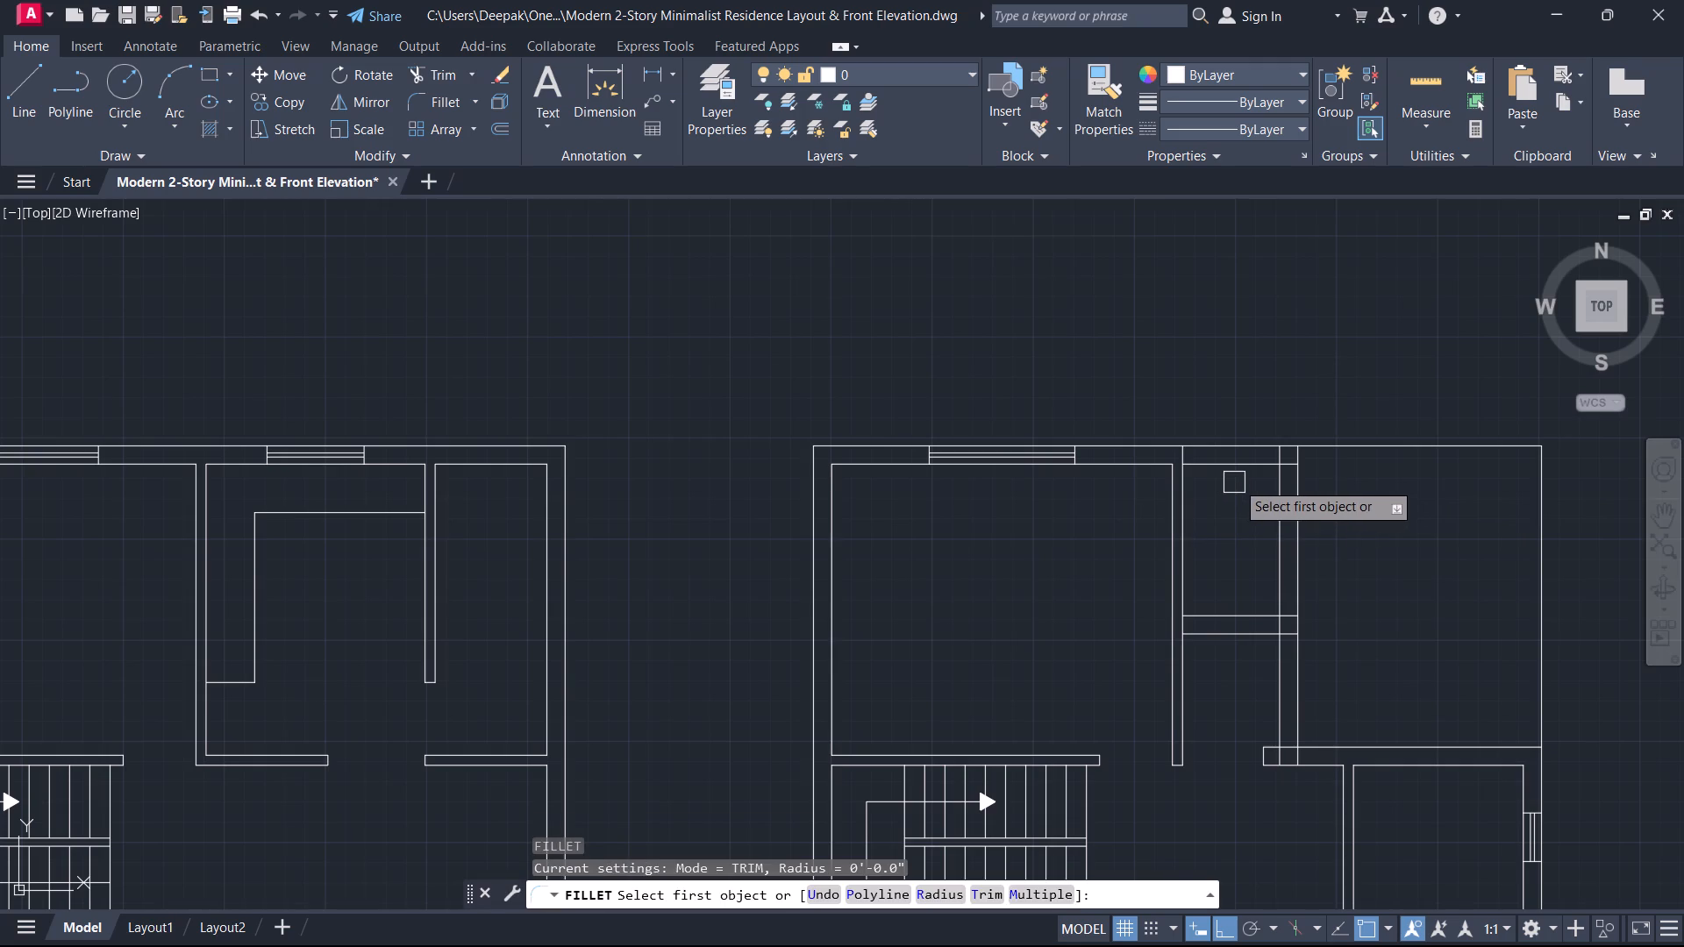
{"action": "left_click", "coordinate": [1247, 470]}
{"action": "left_click", "coordinate": [1270, 520]}
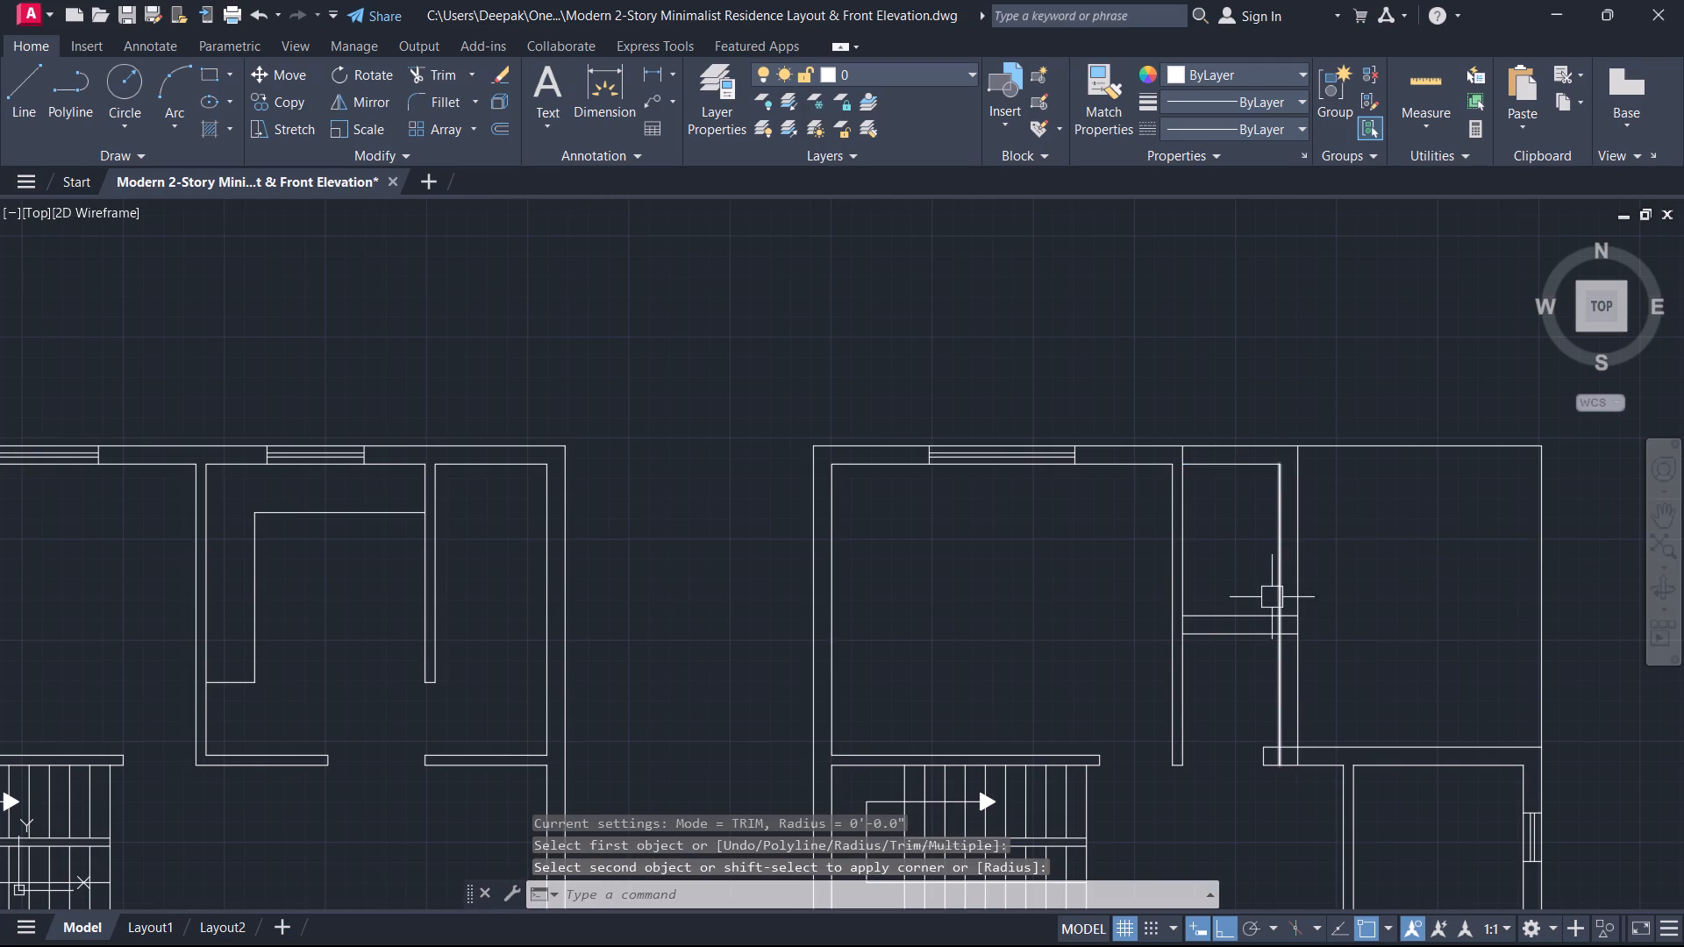
{"action": "key", "text": "space"}
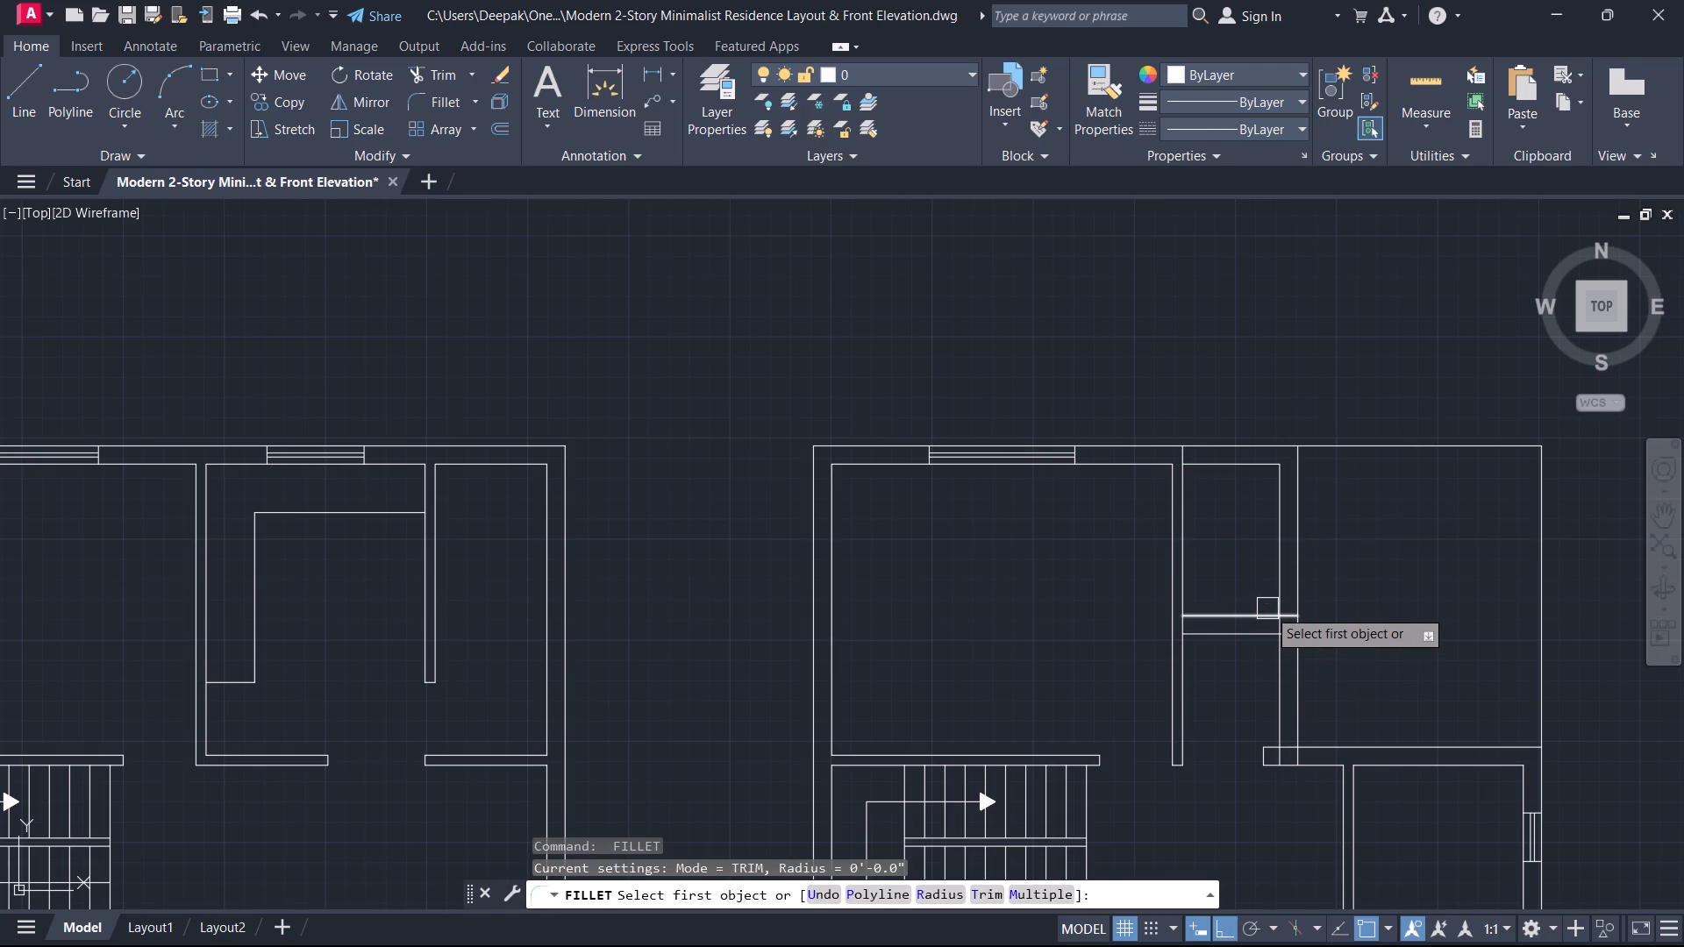
{"action": "left_click", "coordinate": [1260, 609]}
{"action": "left_click", "coordinate": [1274, 588]}
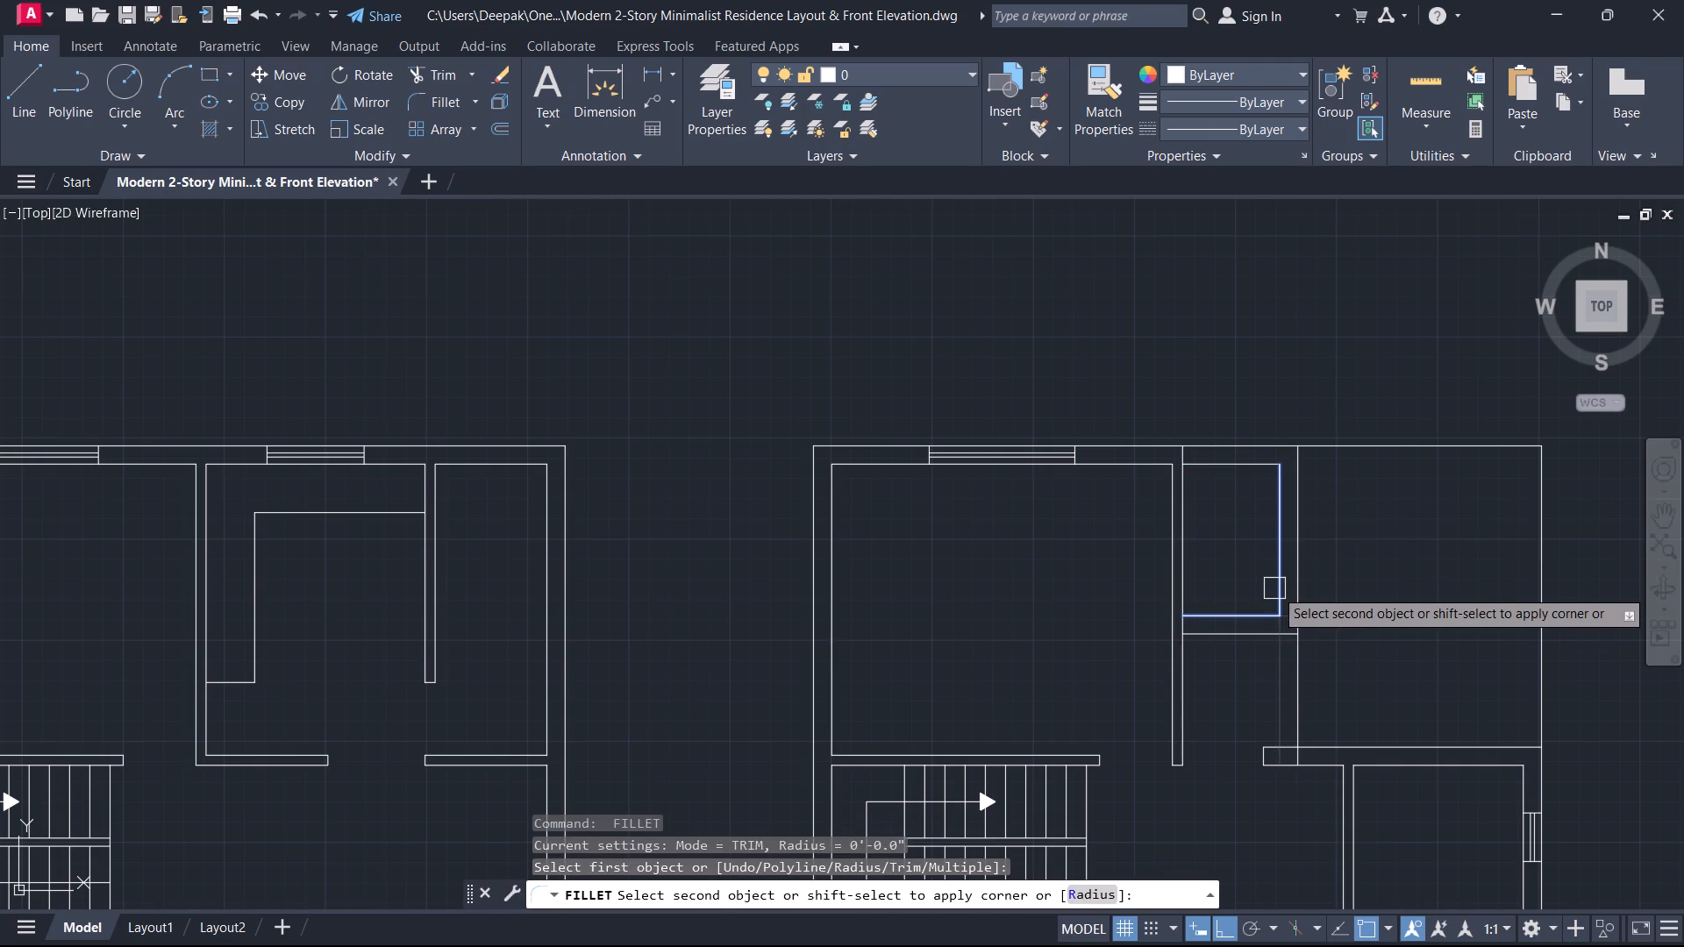
{"action": "key", "text": "space"}
{"action": "left_click", "coordinate": [1266, 644]}
{"action": "left_click", "coordinate": [1302, 596]}
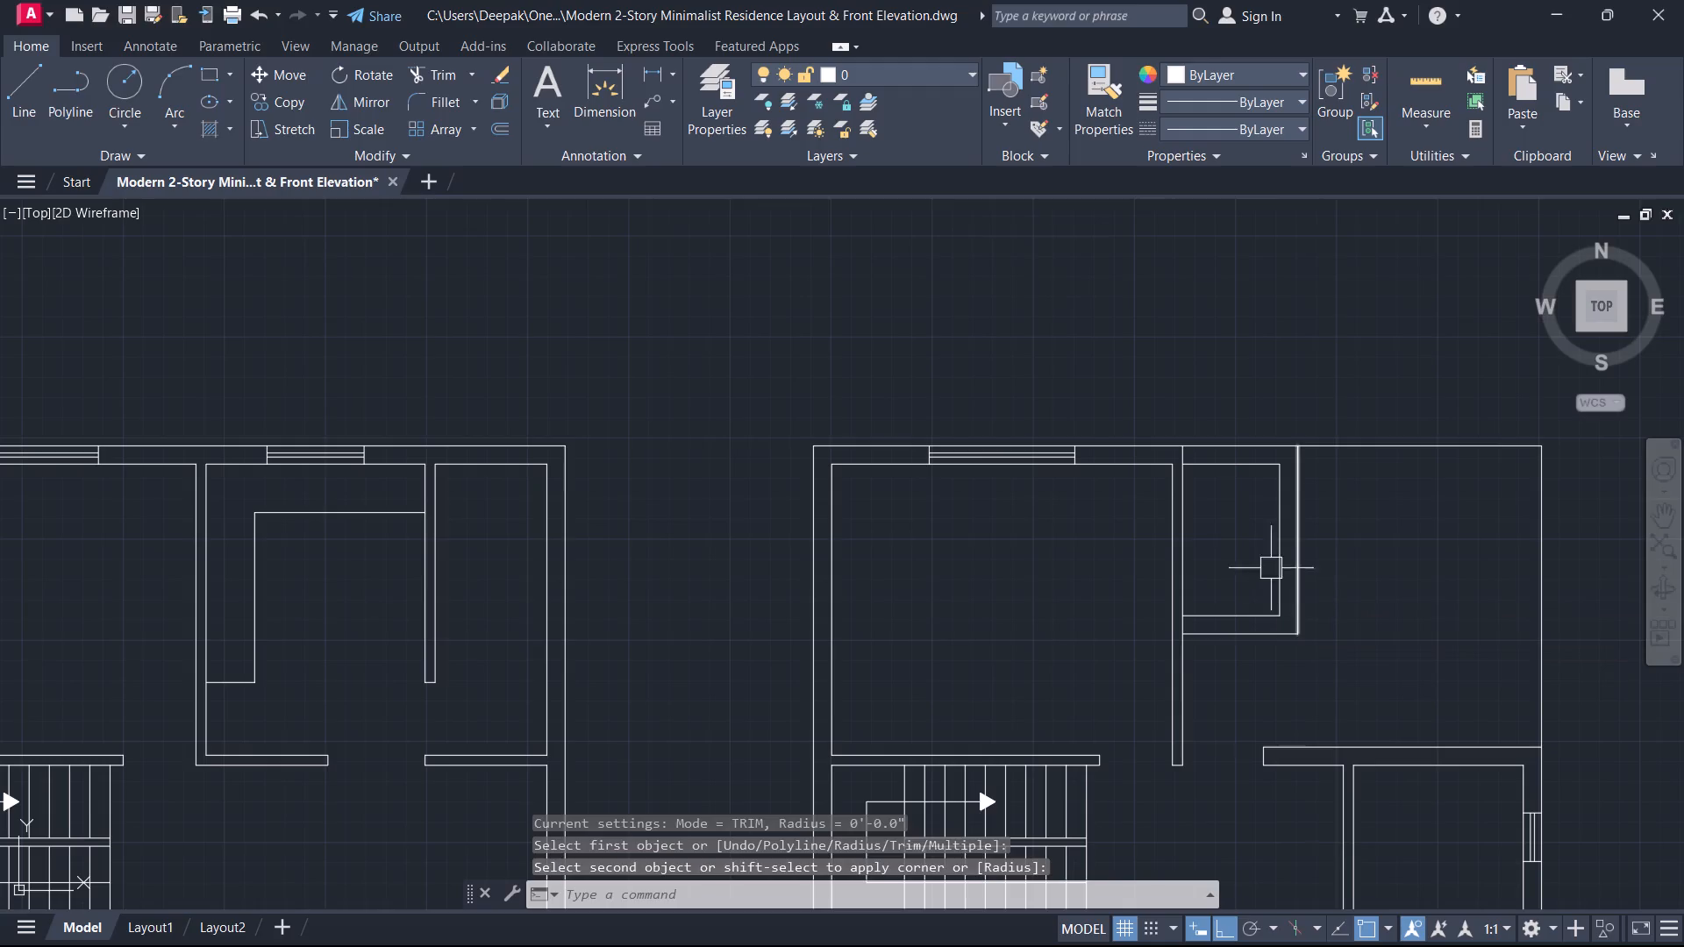
{"action": "key", "text": "Escape"}
Fillet the partition's east face with the top inner wall line to square off the narrow room's northwest corner.
{"action": "key", "text": "space"}
{"action": "left_click", "coordinate": [1188, 487]}
{"action": "left_click", "coordinate": [1206, 470]}
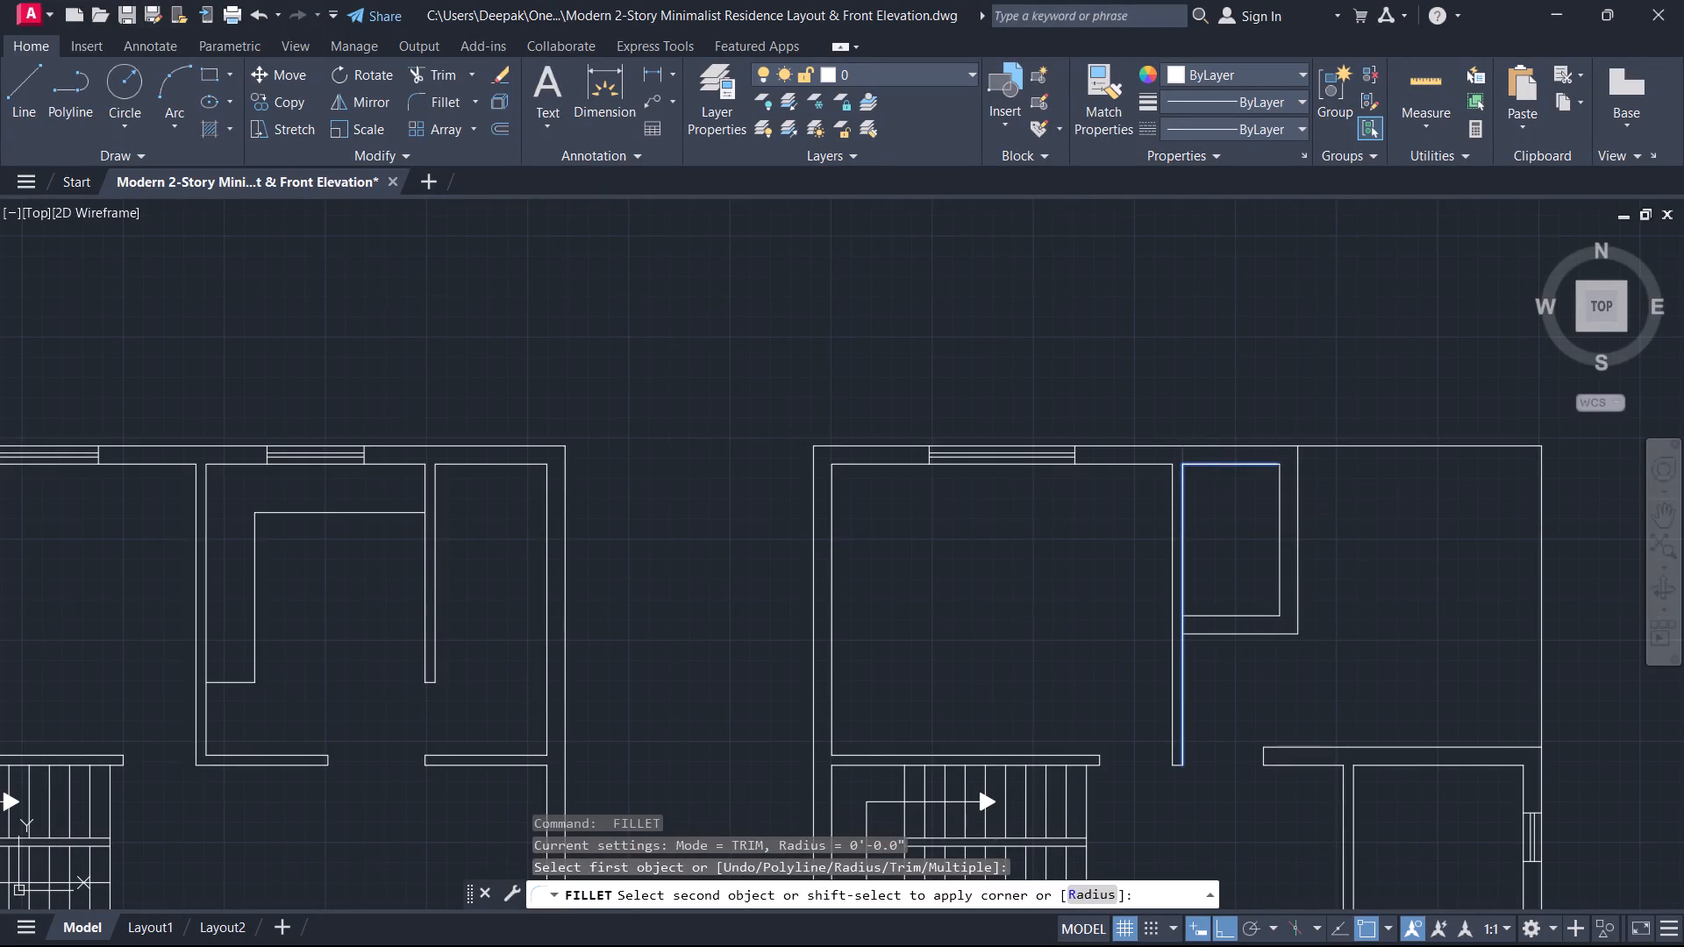
{"action": "key", "text": "Escape"}
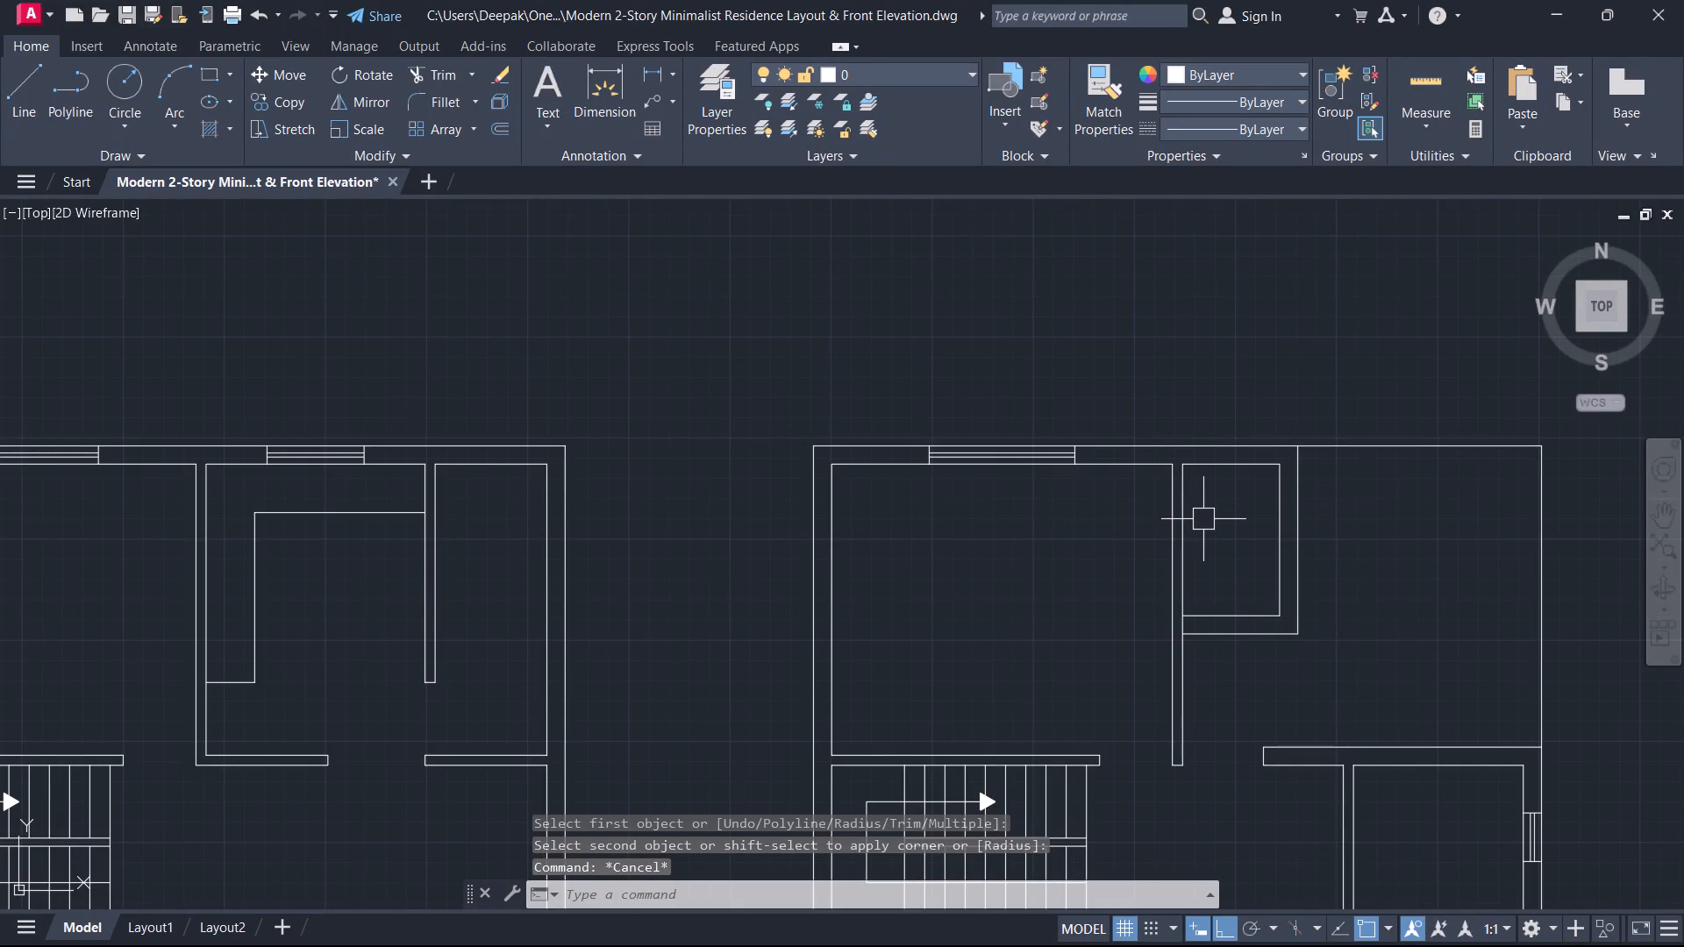
Extend the narrow room's top inner wall line west across the partition and on to the upper room's window.
{"action": "type", "text": "ex"}
{"action": "key", "text": "space"}
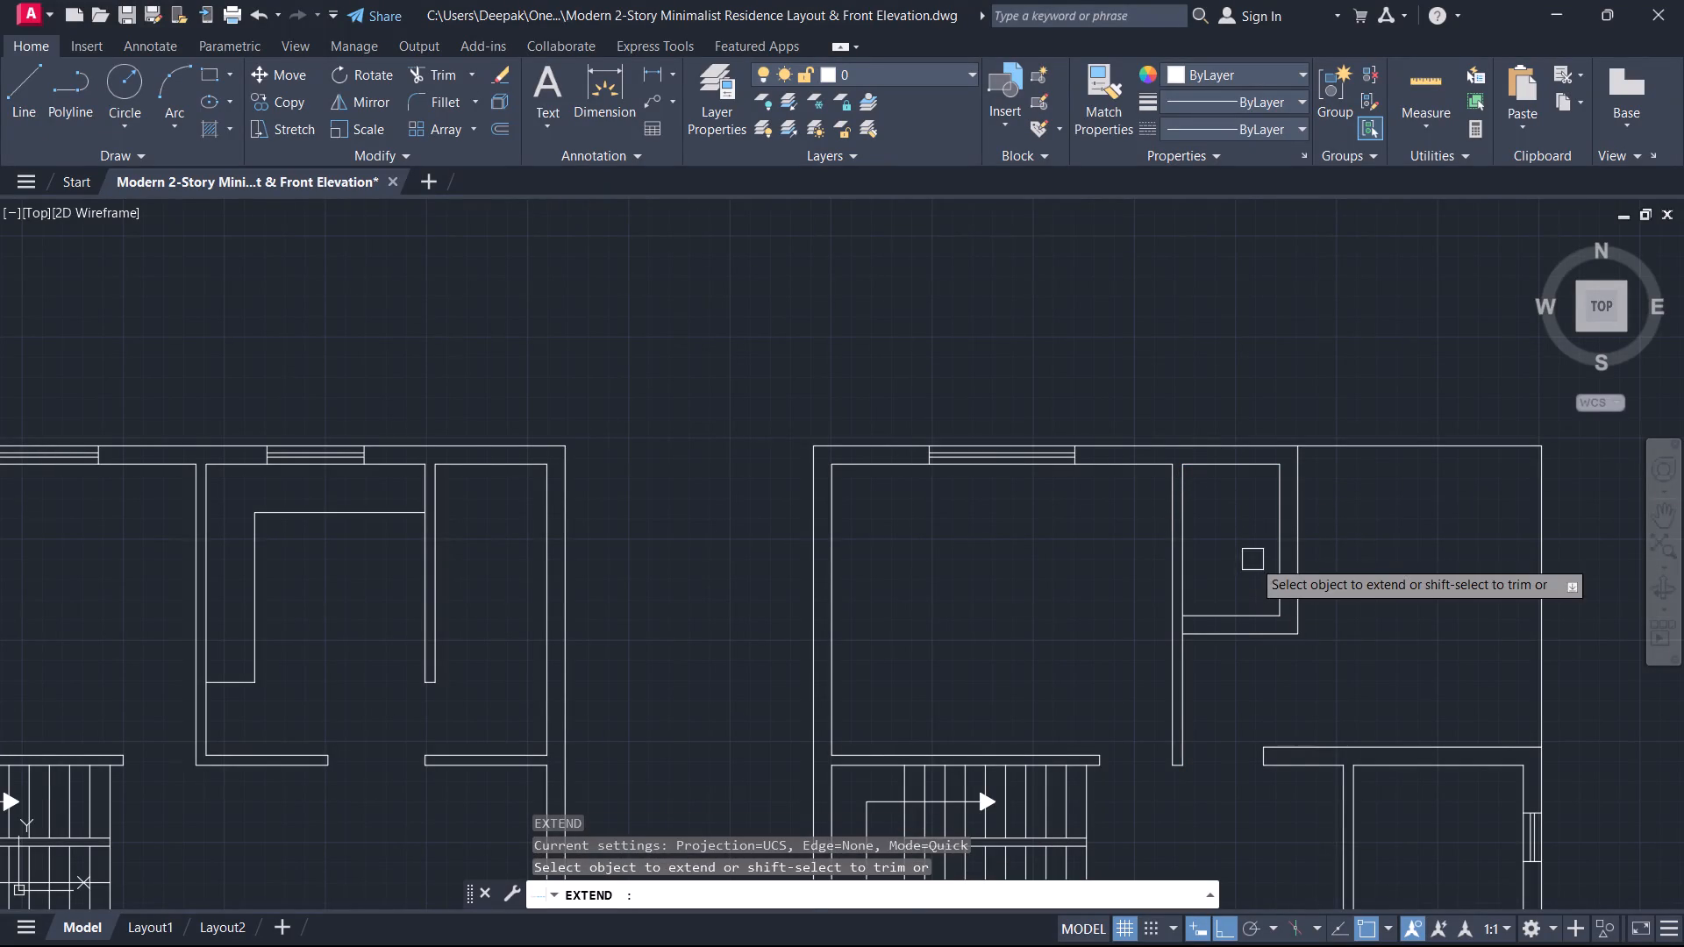
{"action": "left_click", "coordinate": [1231, 471]}
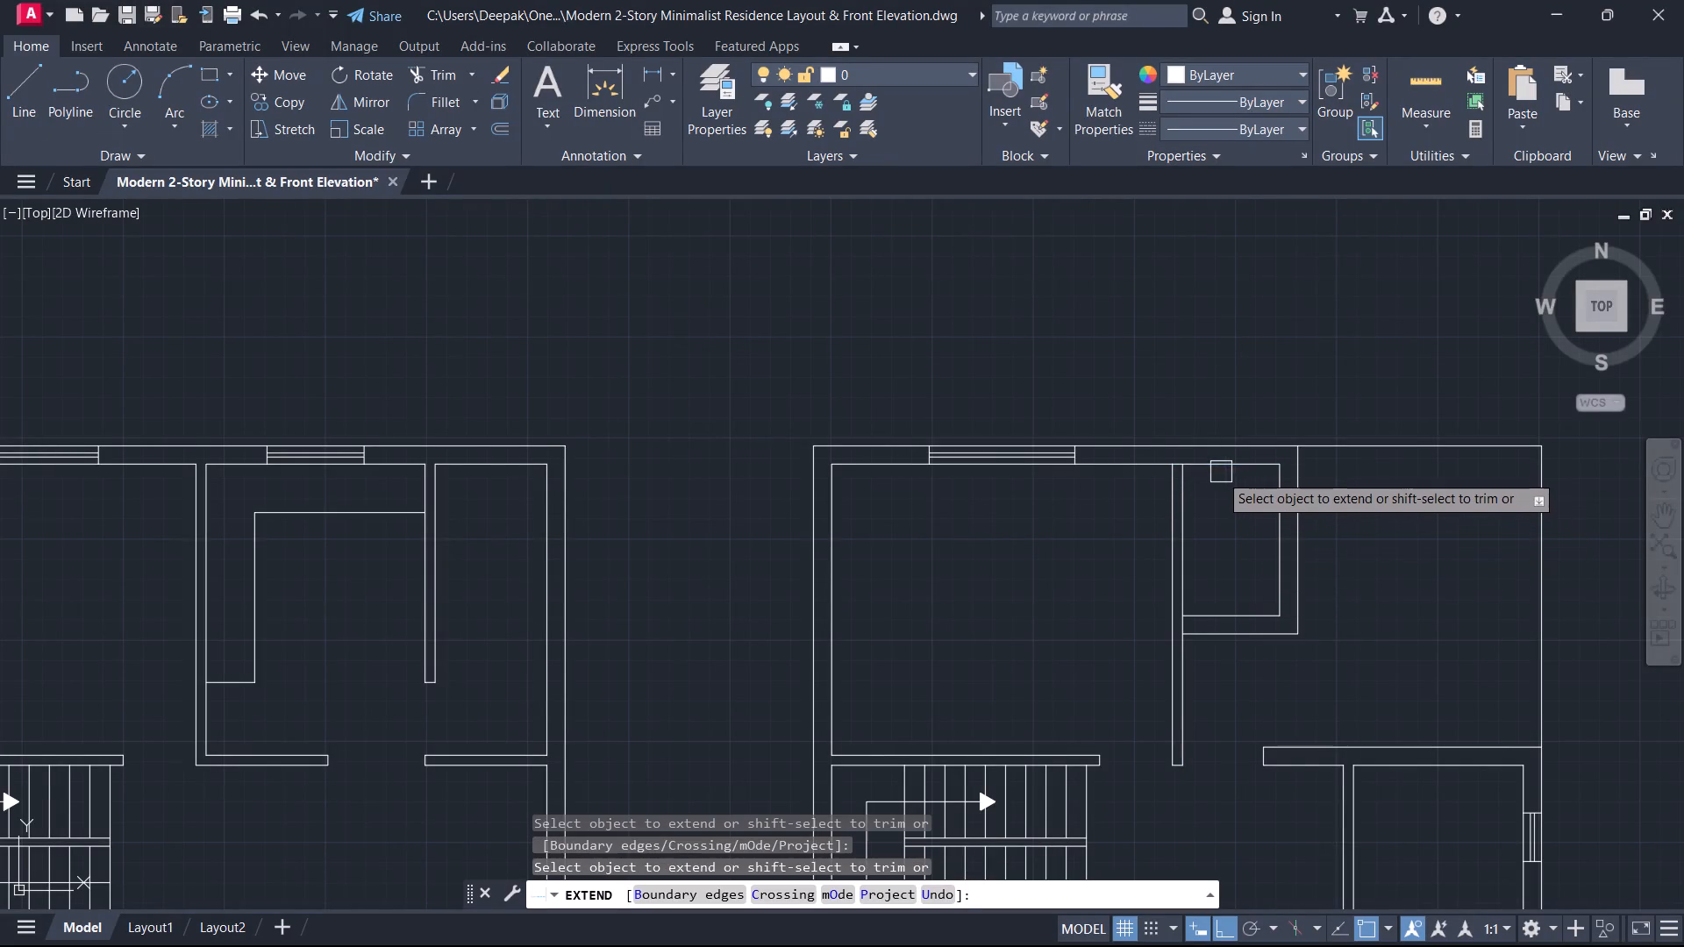
{"action": "left_click", "coordinate": [1210, 466]}
{"action": "key", "text": "Escape"}
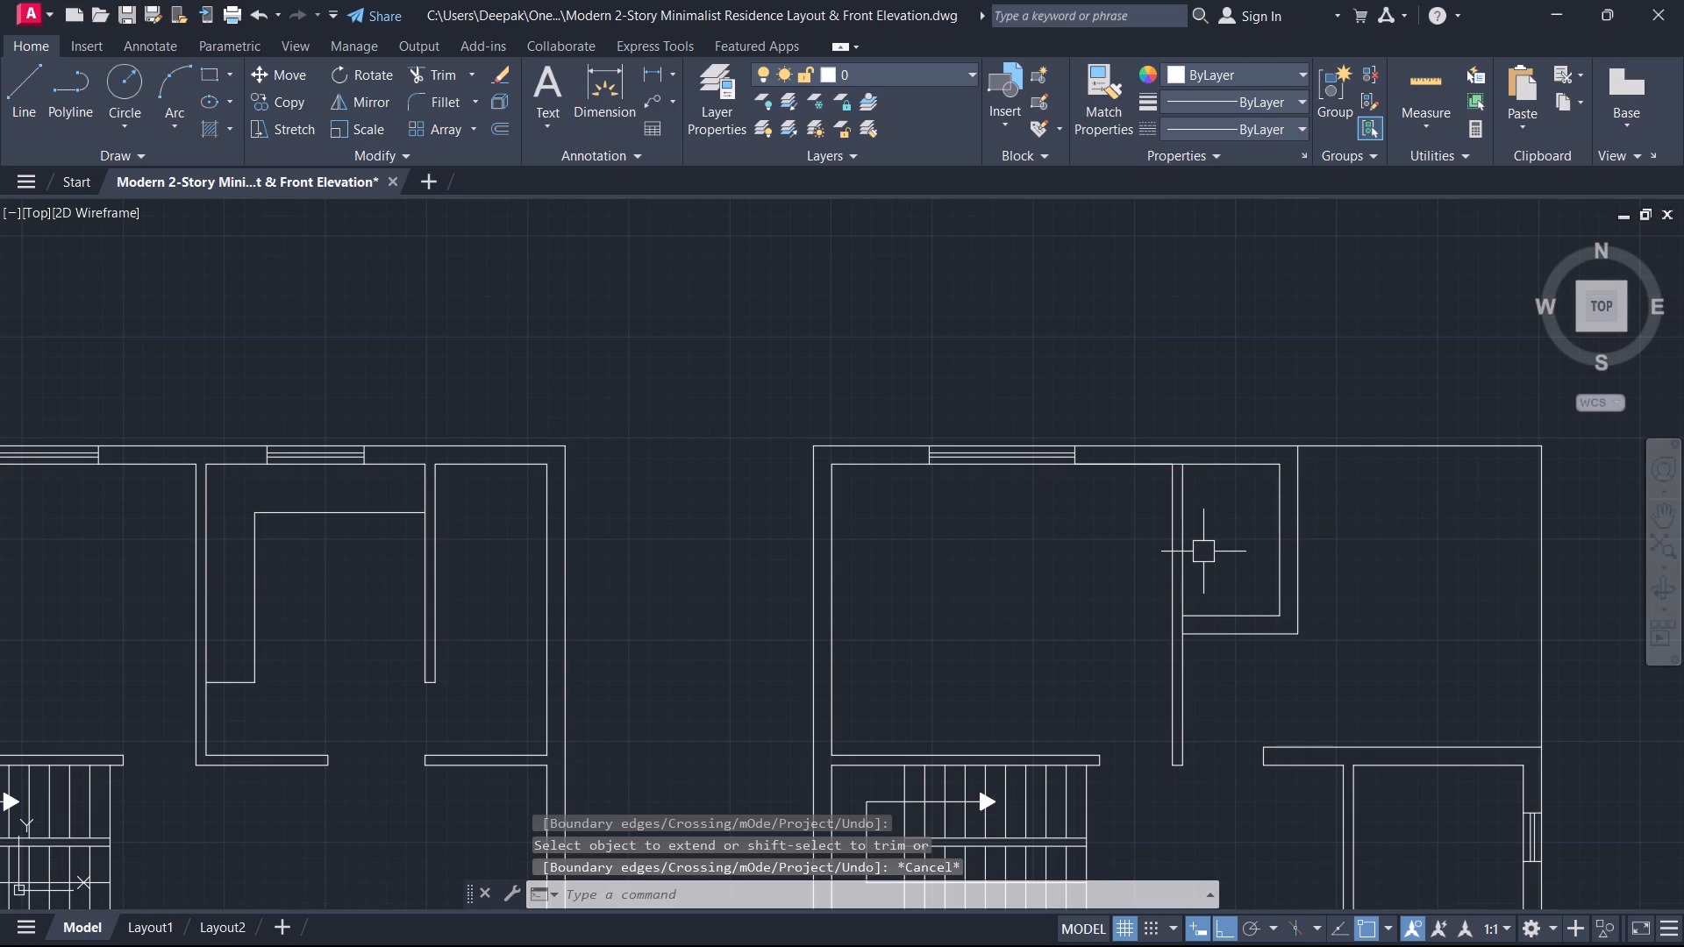
Offset the top inner wall line 2'6" south to mark a door opening in the partition.
{"action": "key", "text": "o"}
{"action": "key", "text": "space"}
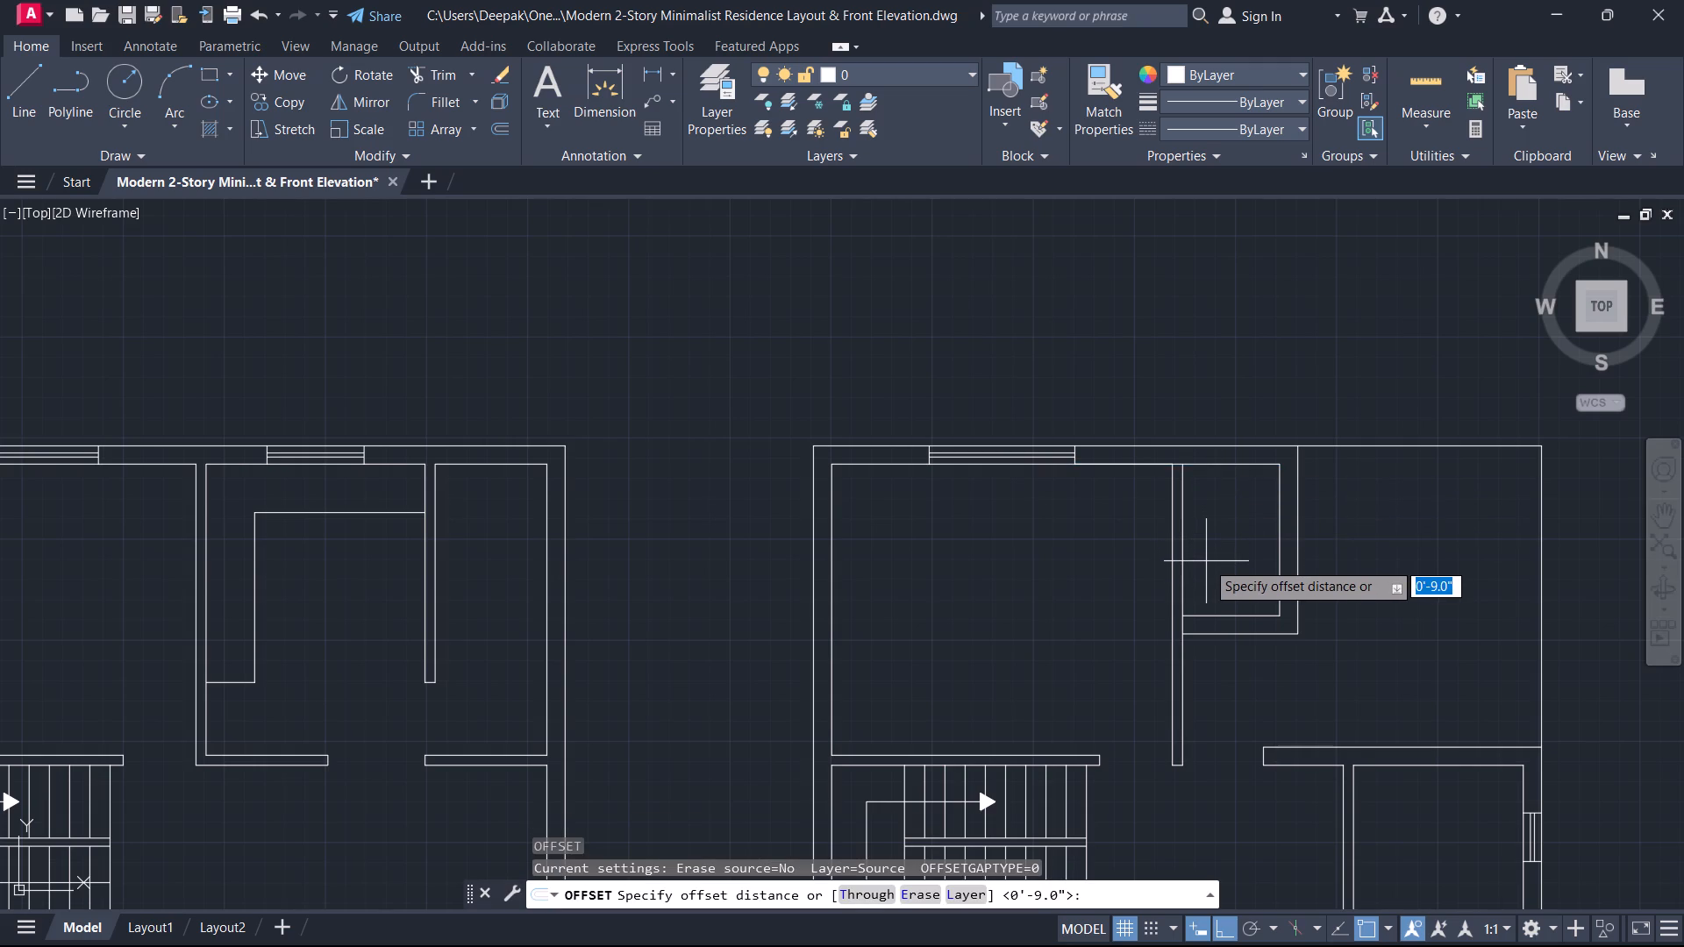
{"action": "key", "text": "3"}
{"action": "key", "text": "apostrophe"}
{"action": "key", "text": "BackSpace"}
{"action": "key", "text": "BackSpace"}
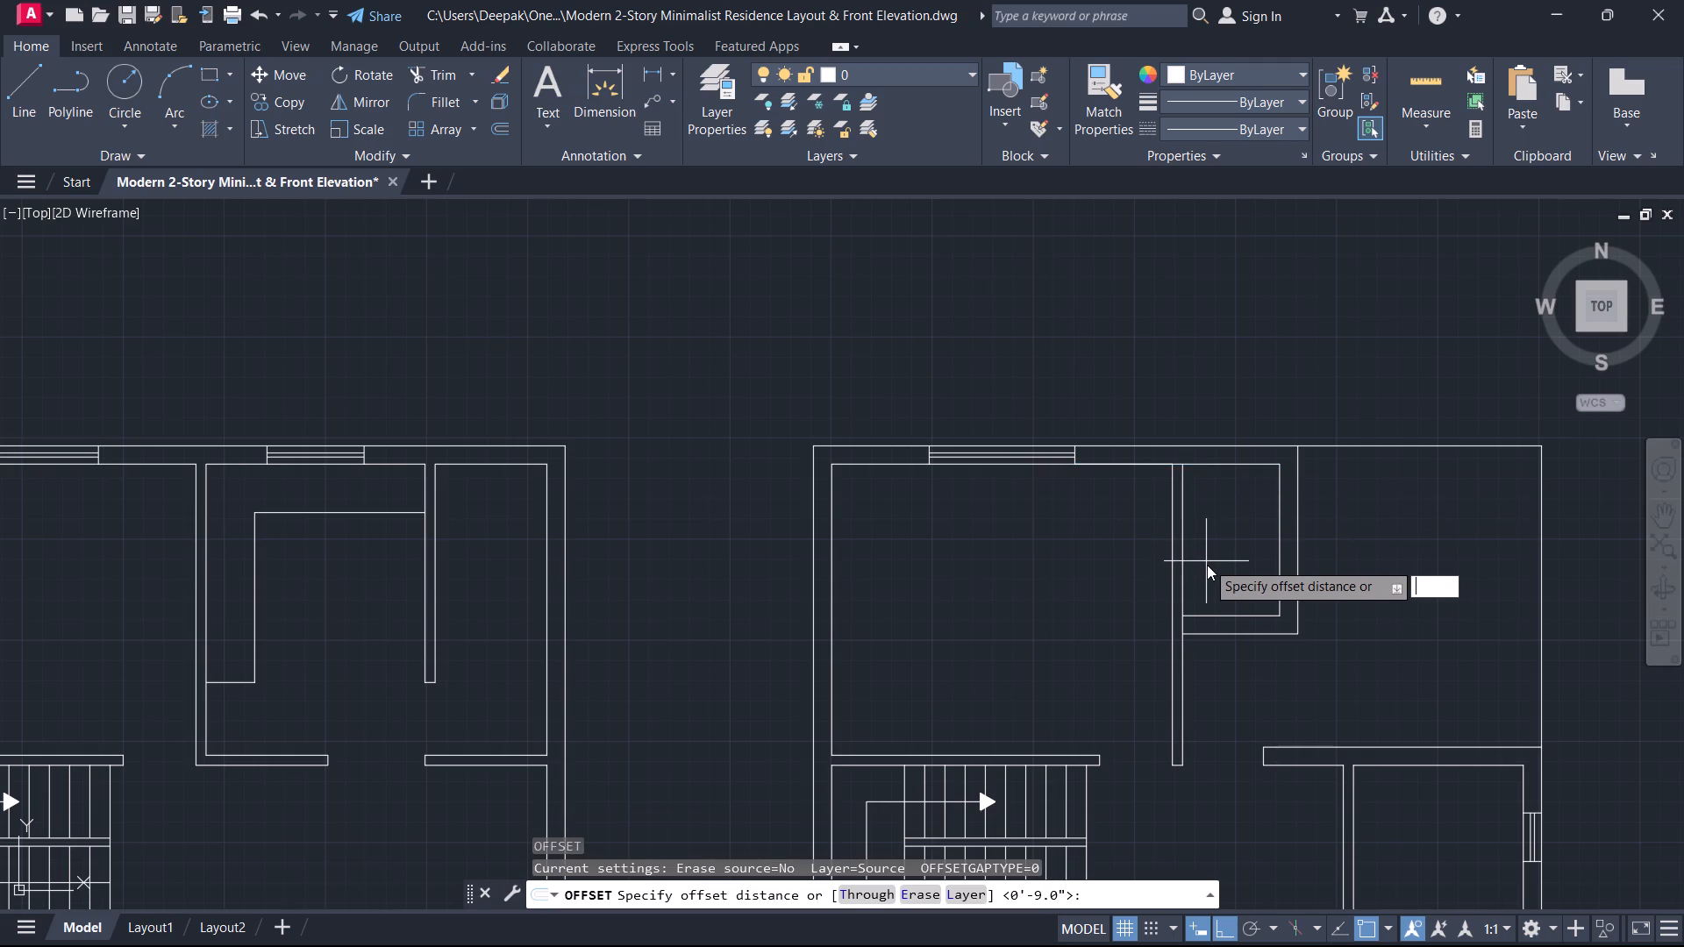
{"action": "type", "text": "2'6"}
{"action": "key", "text": "Return"}
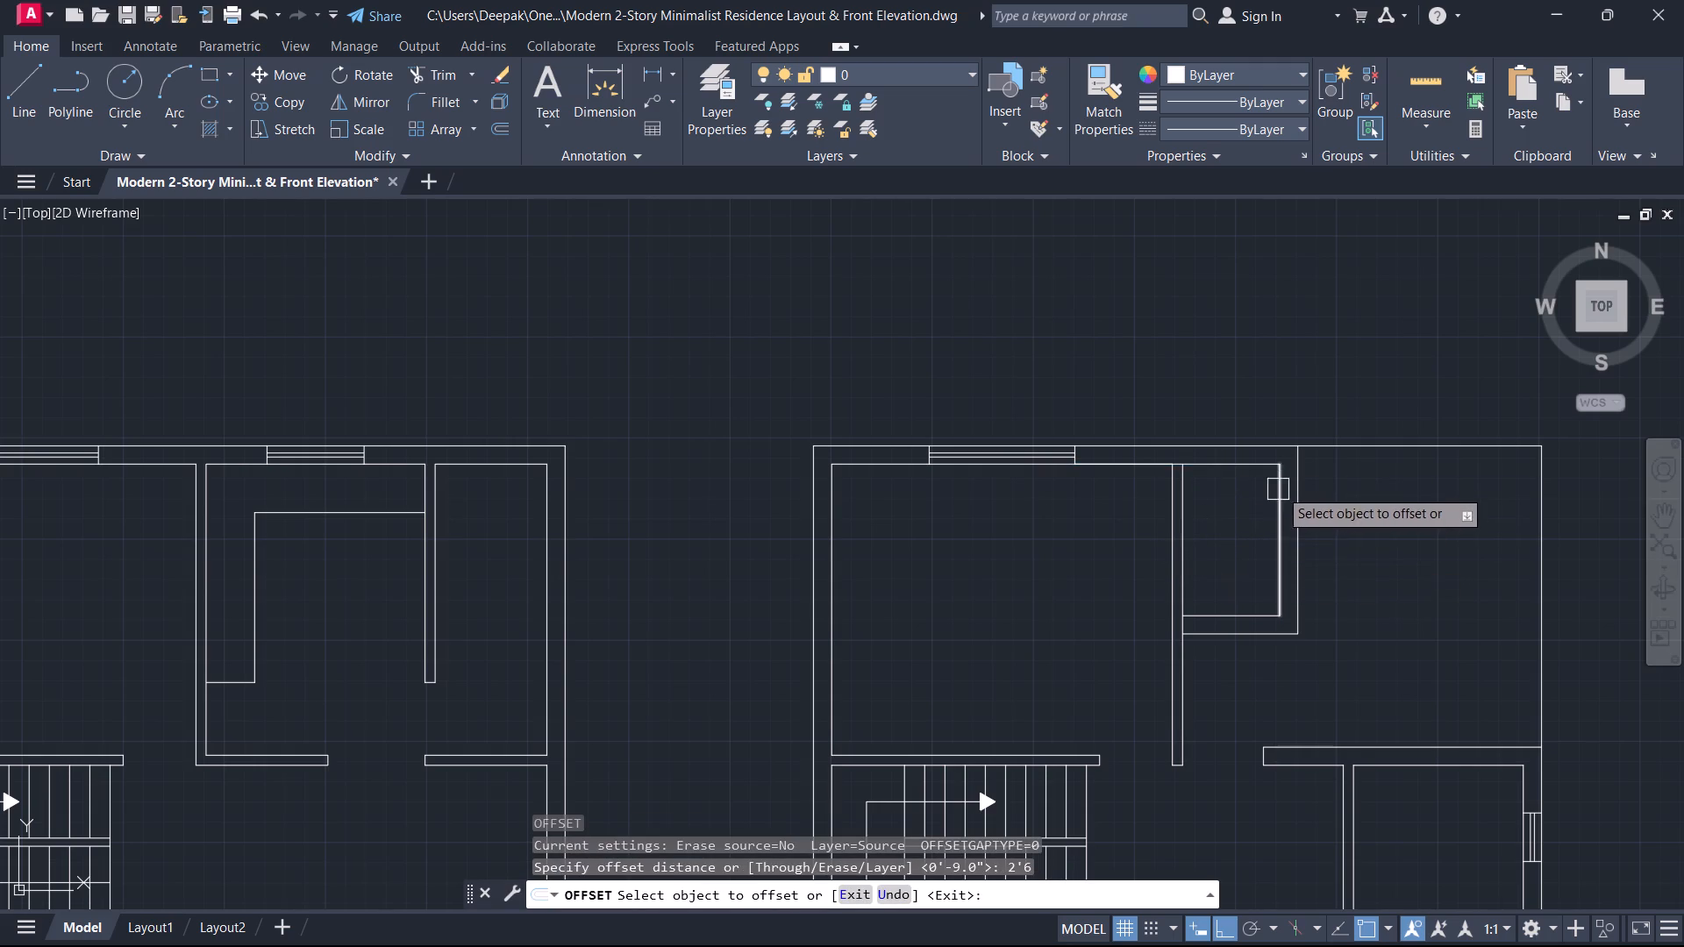
{"action": "left_click", "coordinate": [1253, 471]}
{"action": "left_click", "coordinate": [1231, 510]}
{"action": "key", "text": "Escape"}
Trim the partition lines above the offset line, its excess on both sides, and the partition face crossing the narrow room's south wall.
{"action": "type", "text": "tr"}
{"action": "key", "text": "space"}
{"action": "left_click", "coordinate": [1231, 523]}
{"action": "left_click", "coordinate": [1207, 512]}
{"action": "left_click", "coordinate": [1117, 523]}
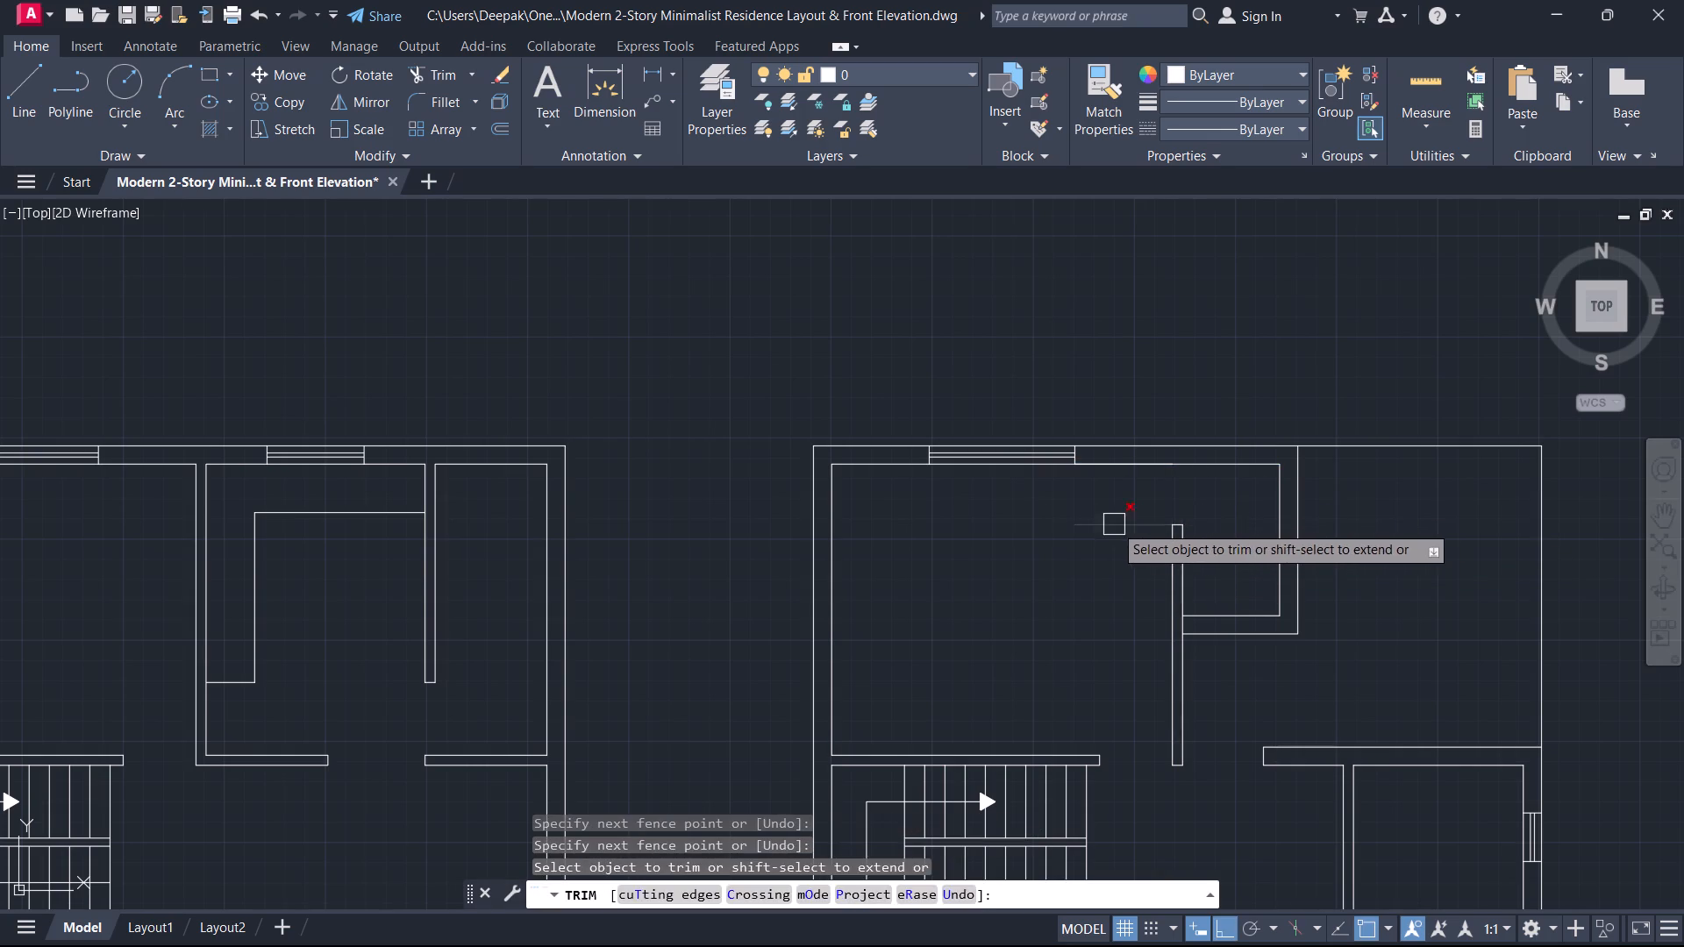
{"action": "left_click", "coordinate": [1095, 559]}
{"action": "left_click", "coordinate": [1102, 502]}
{"action": "scroll", "coordinate": [1169, 609], "scroll_direction": "up", "scroll_amount": 2}
{"action": "left_click", "coordinate": [1187, 634]}
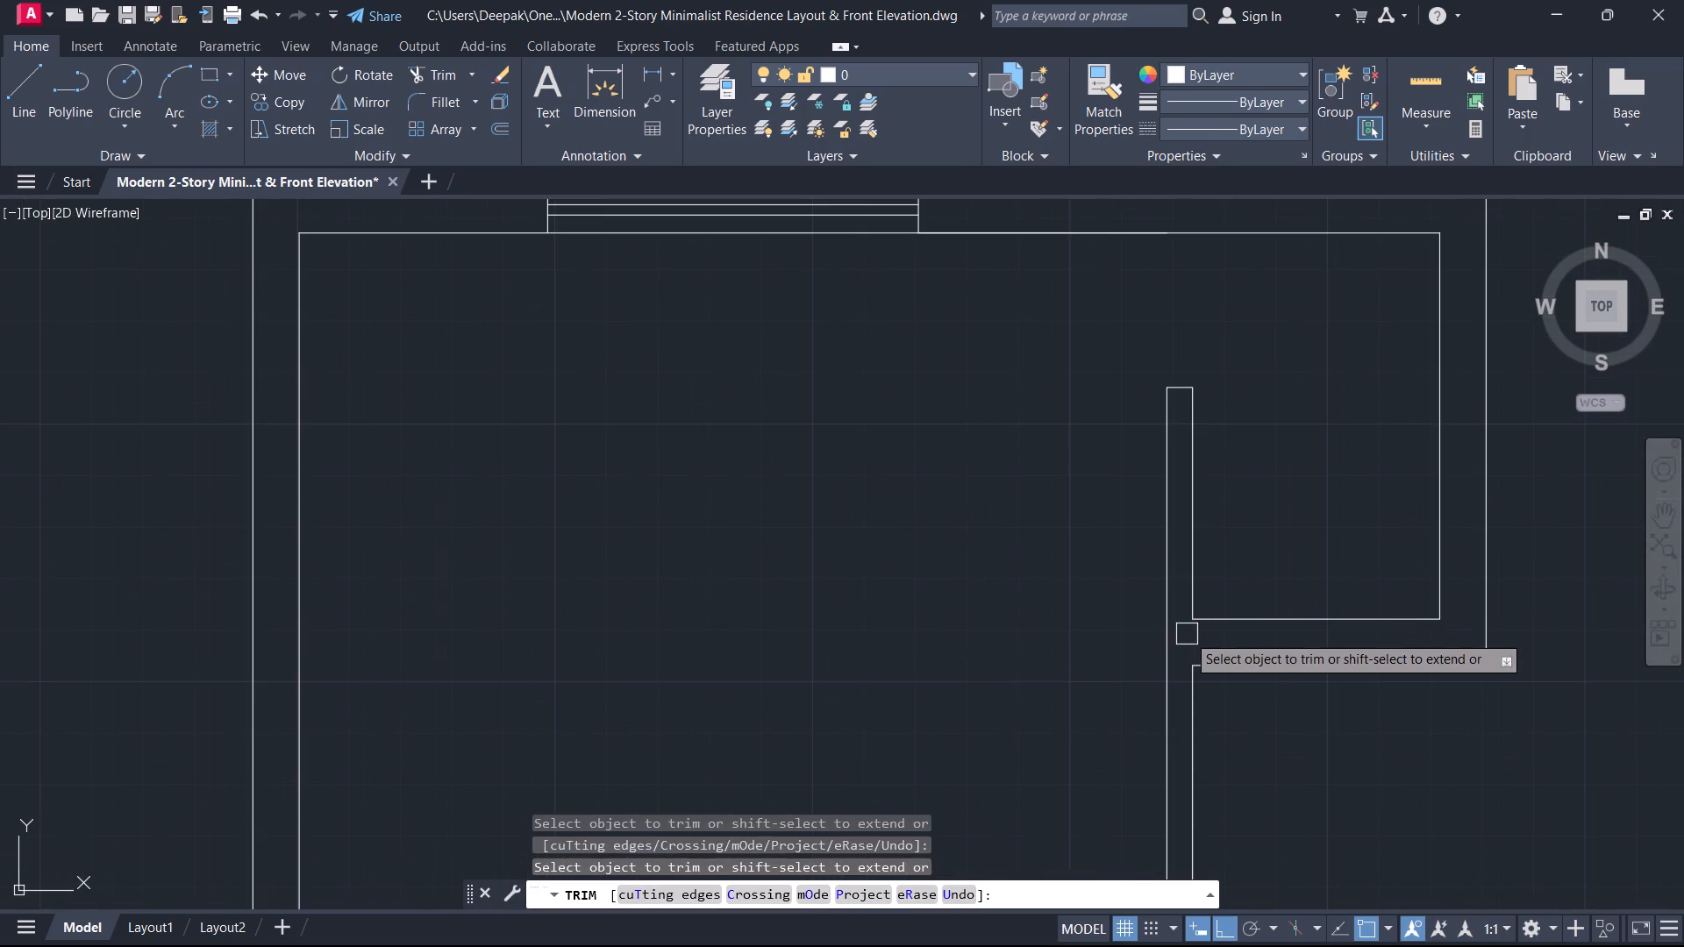
{"action": "key", "text": "Escape"}
Measure the gap between the narrow room's south wall and the top face of the wall below it.
{"action": "scroll", "coordinate": [1228, 602], "scroll_direction": "down", "scroll_amount": 3}
{"action": "middle_click_drag", "start_coordinate": [1249, 572], "coordinate": [1331, 481]}
{"action": "scroll", "coordinate": [1340, 493], "scroll_direction": "up", "scroll_amount": 2}
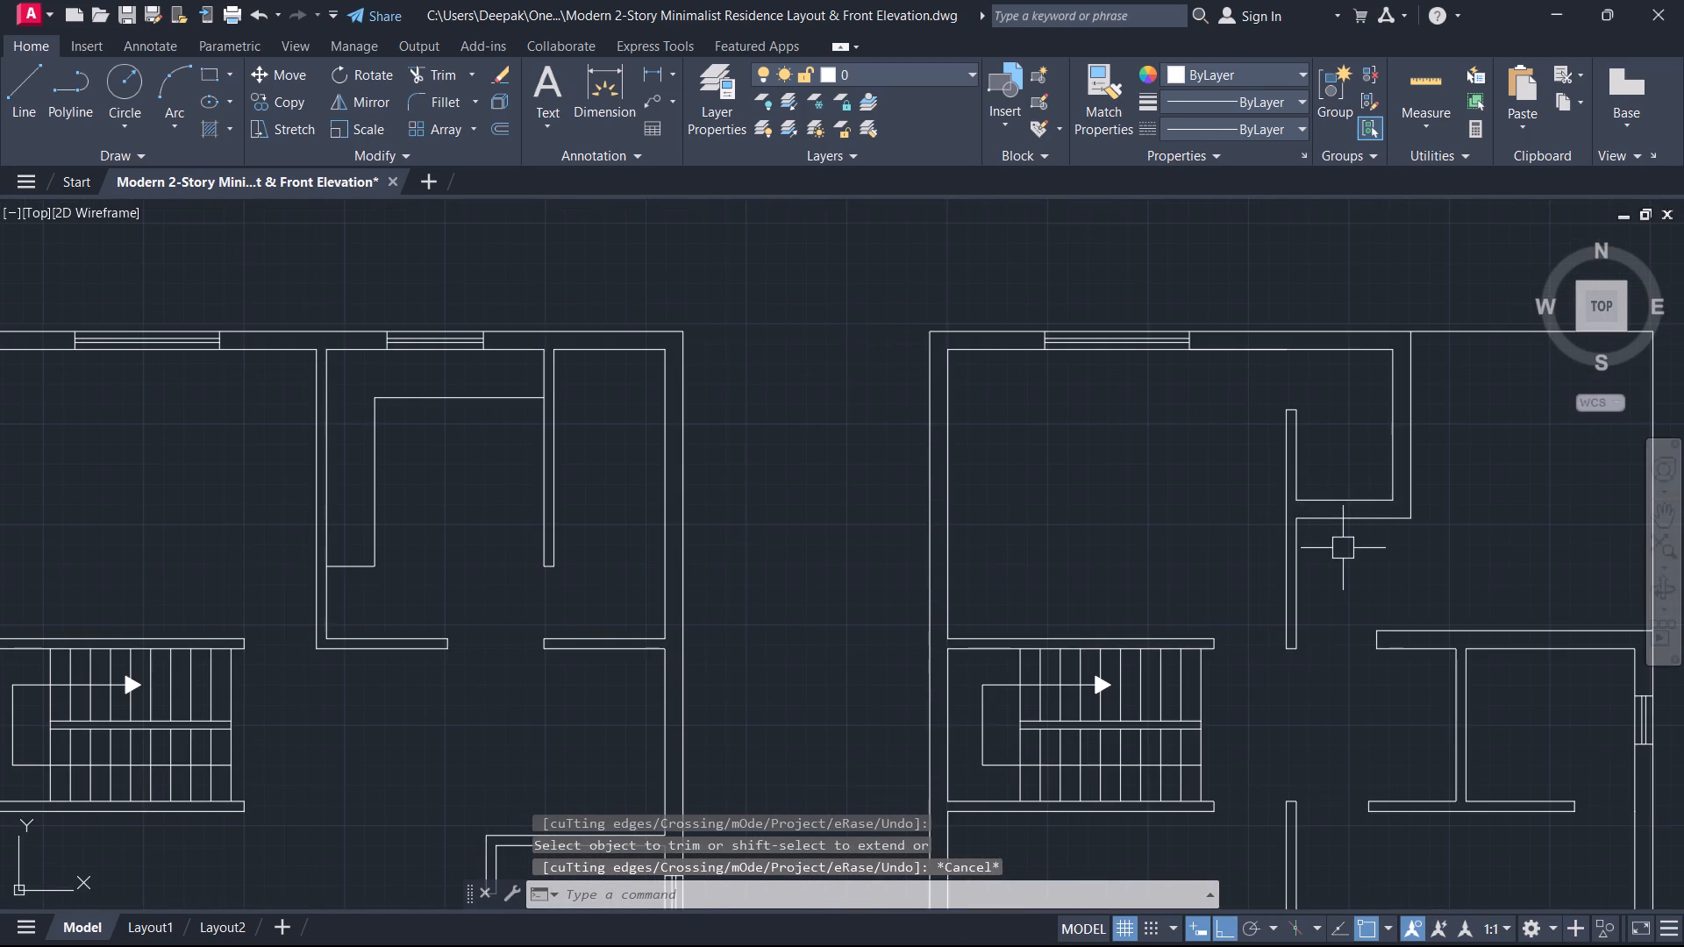
{"action": "scroll", "coordinate": [1363, 588], "scroll_direction": "up", "scroll_amount": 1}
{"action": "key", "text": "d"}
{"action": "key", "text": "i"}
{"action": "key", "text": "space"}
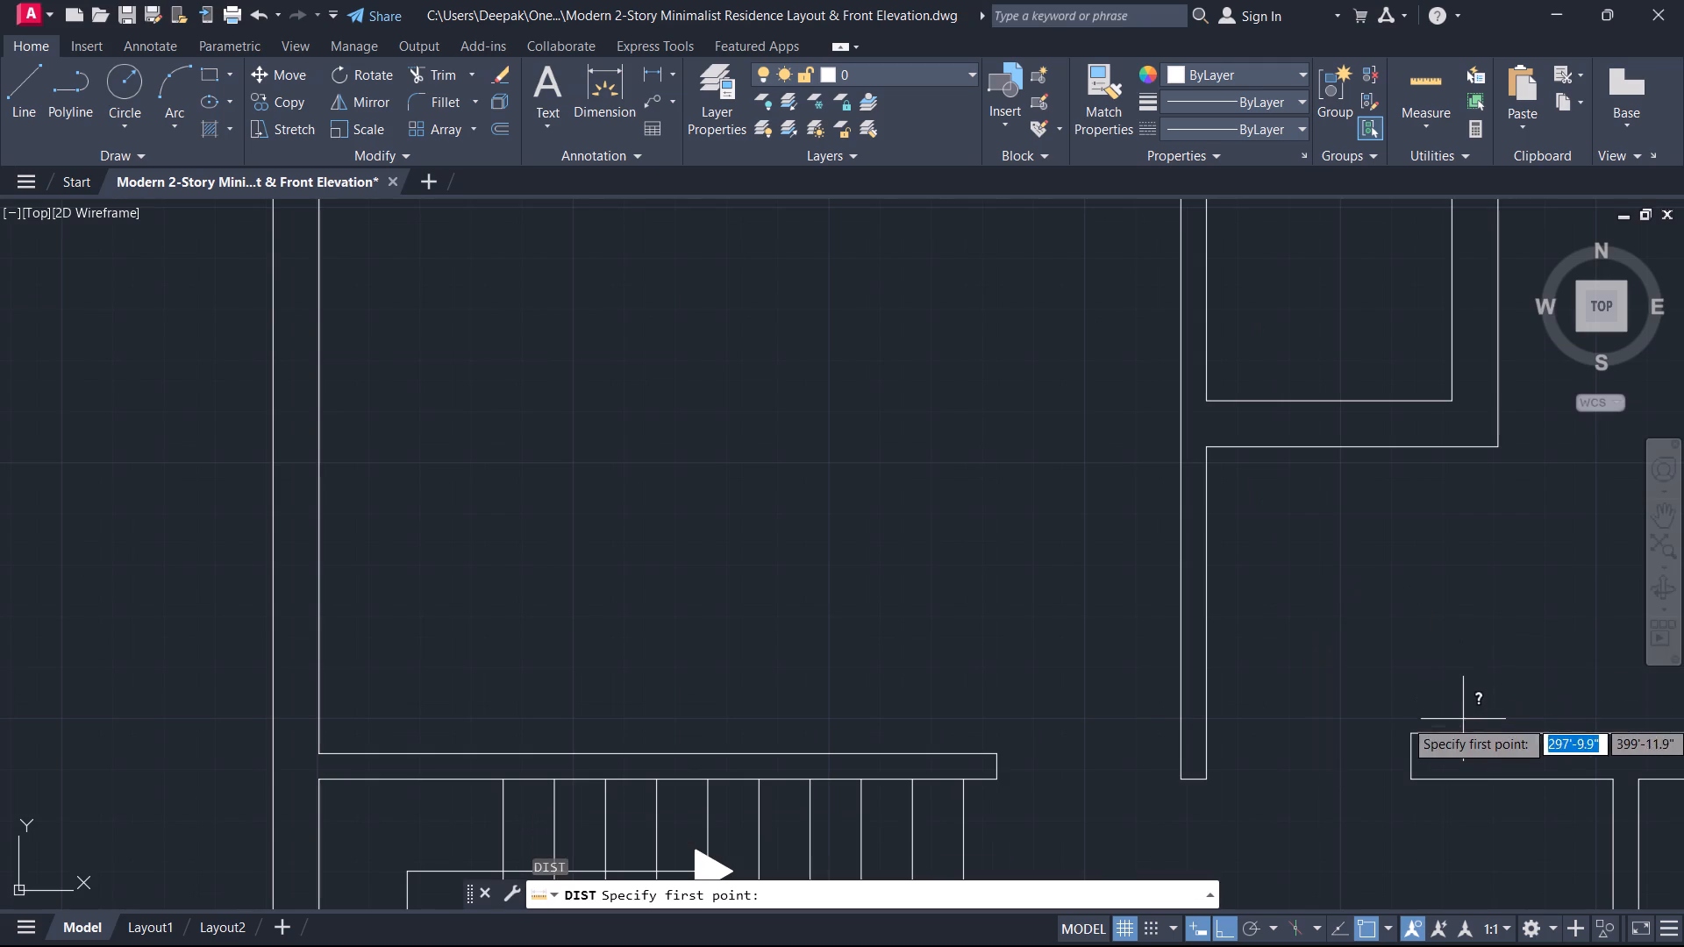
{"action": "left_click", "coordinate": [1465, 737]}
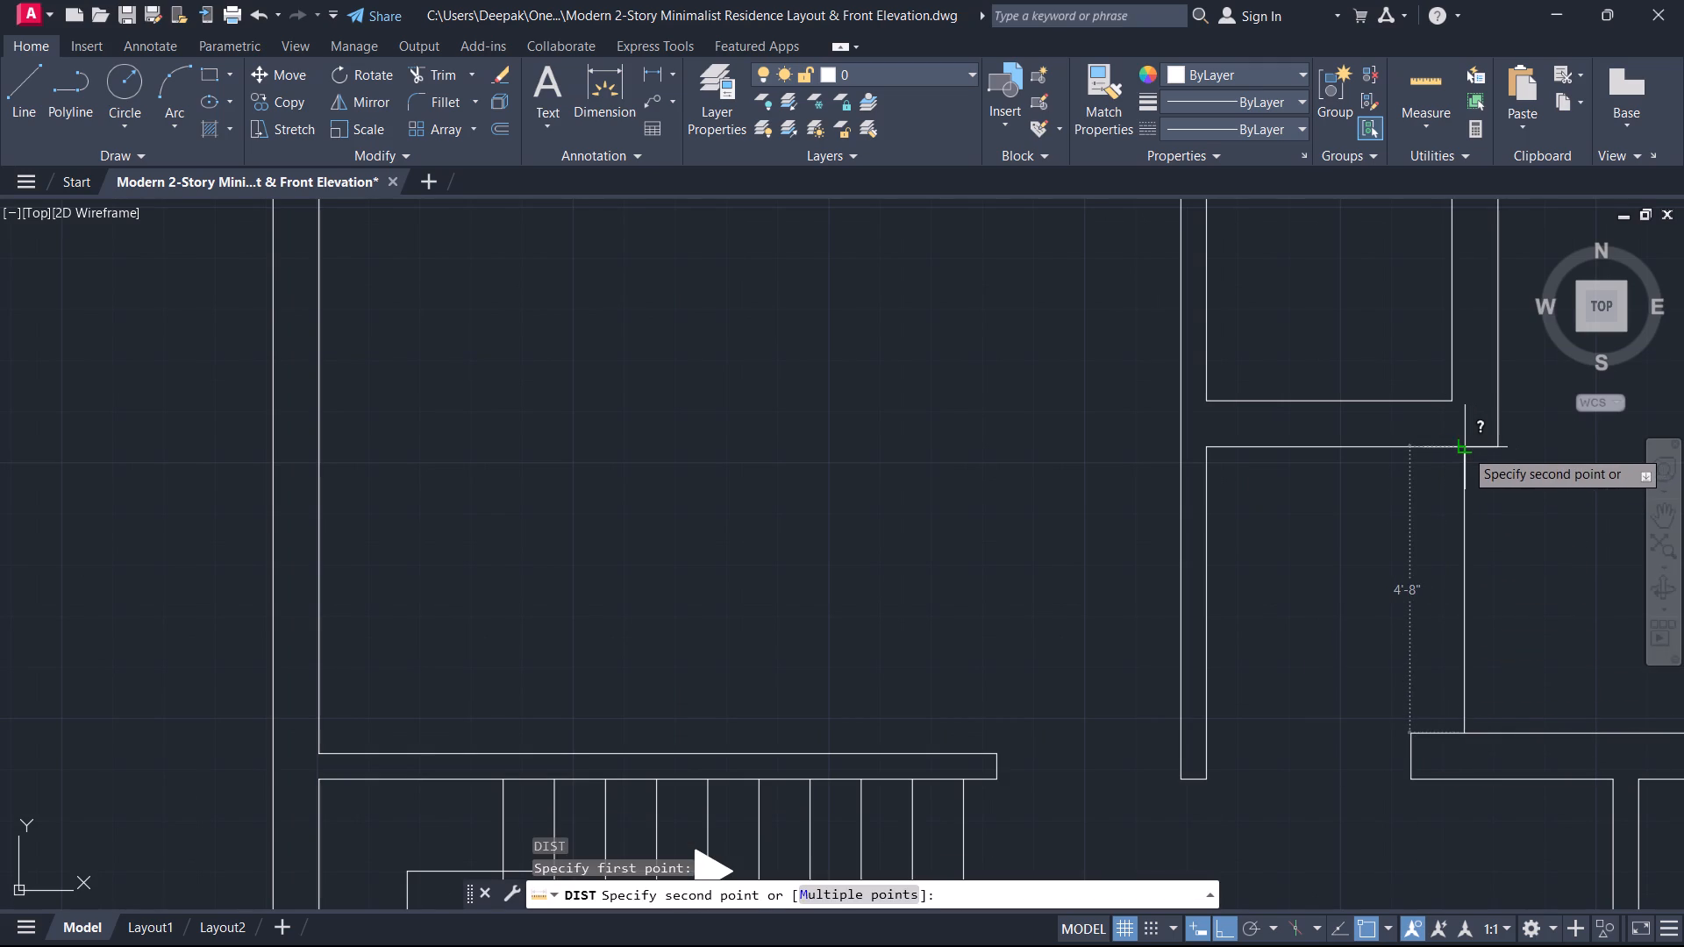
{"action": "key", "text": "Escape"}
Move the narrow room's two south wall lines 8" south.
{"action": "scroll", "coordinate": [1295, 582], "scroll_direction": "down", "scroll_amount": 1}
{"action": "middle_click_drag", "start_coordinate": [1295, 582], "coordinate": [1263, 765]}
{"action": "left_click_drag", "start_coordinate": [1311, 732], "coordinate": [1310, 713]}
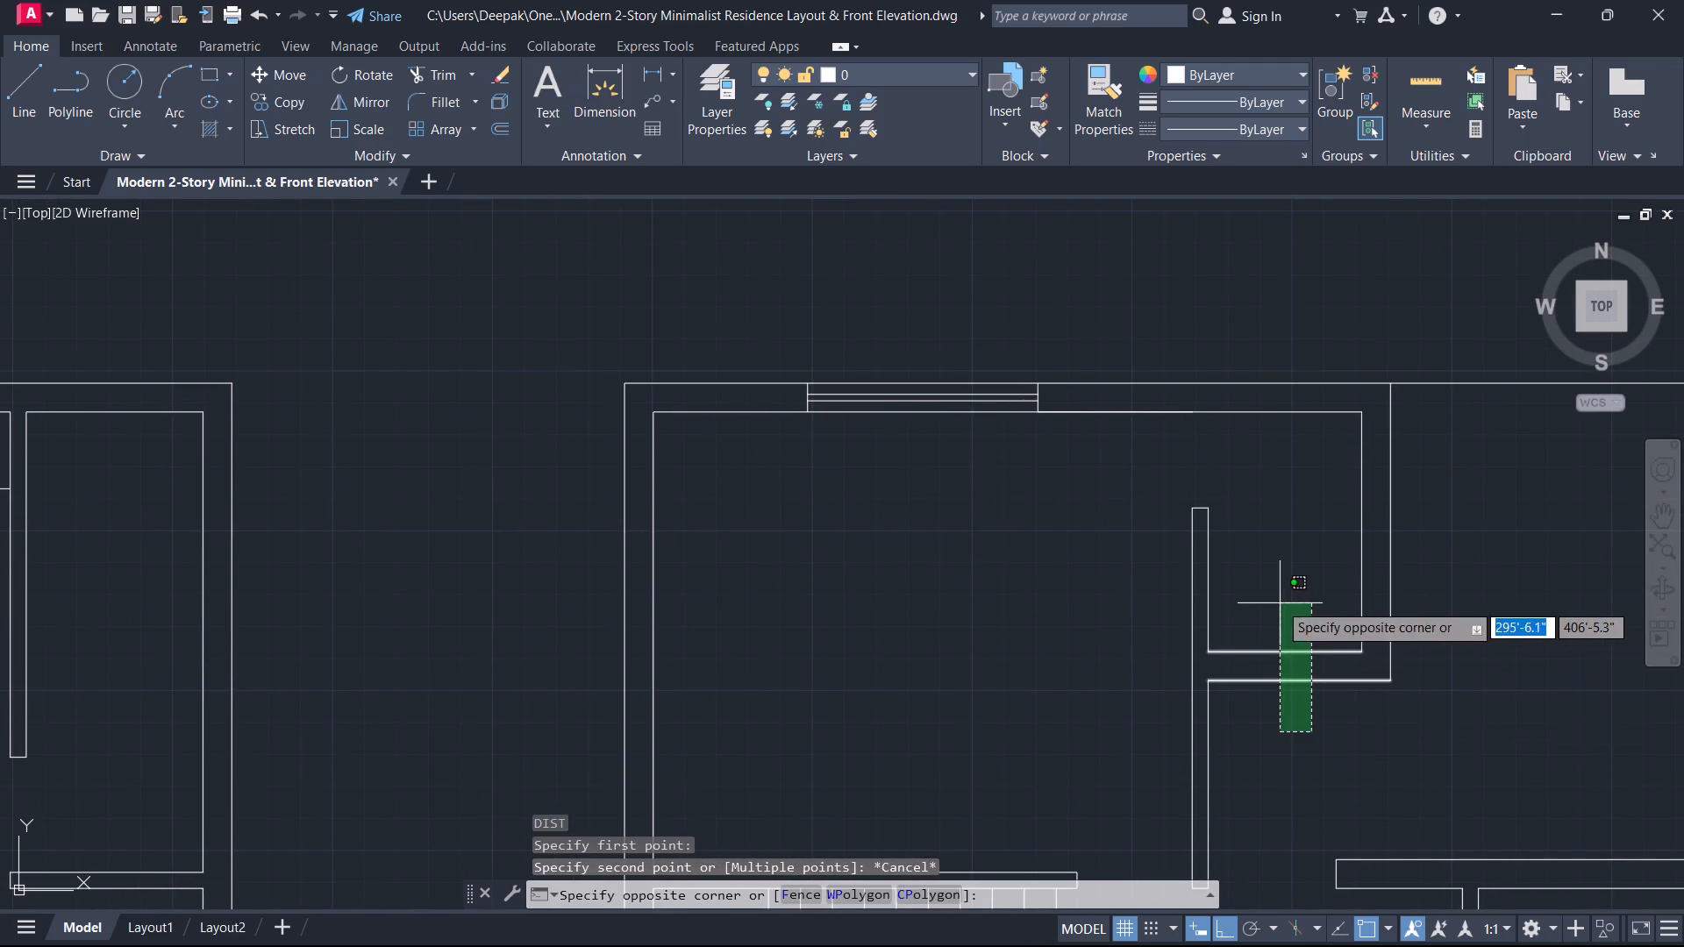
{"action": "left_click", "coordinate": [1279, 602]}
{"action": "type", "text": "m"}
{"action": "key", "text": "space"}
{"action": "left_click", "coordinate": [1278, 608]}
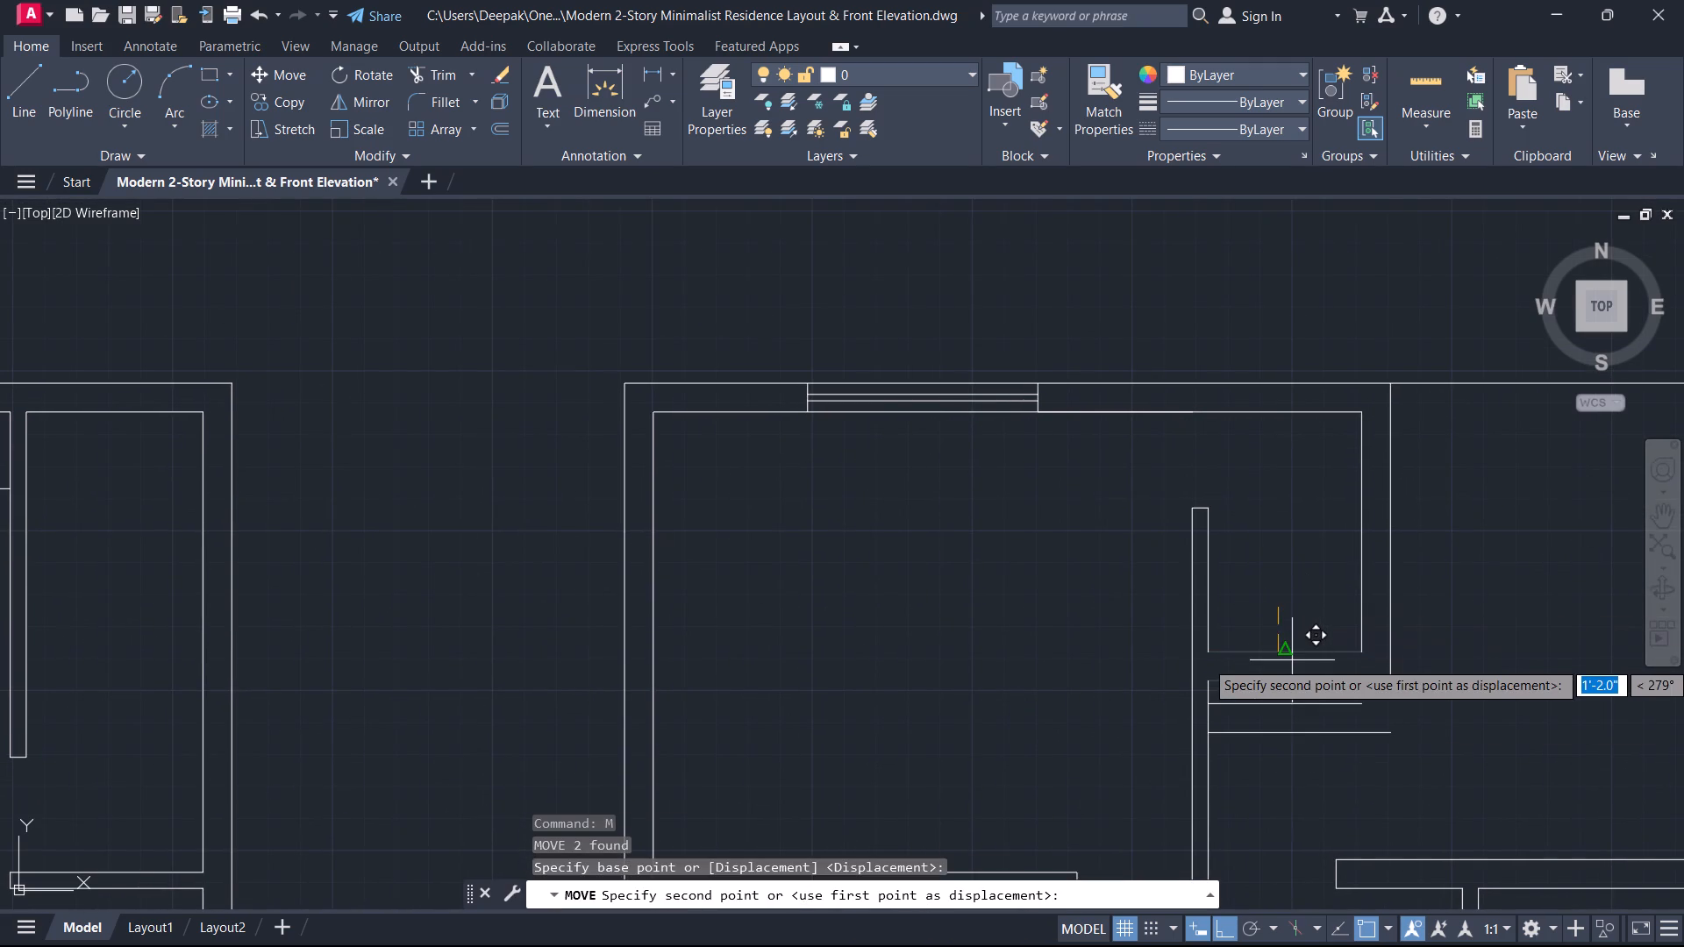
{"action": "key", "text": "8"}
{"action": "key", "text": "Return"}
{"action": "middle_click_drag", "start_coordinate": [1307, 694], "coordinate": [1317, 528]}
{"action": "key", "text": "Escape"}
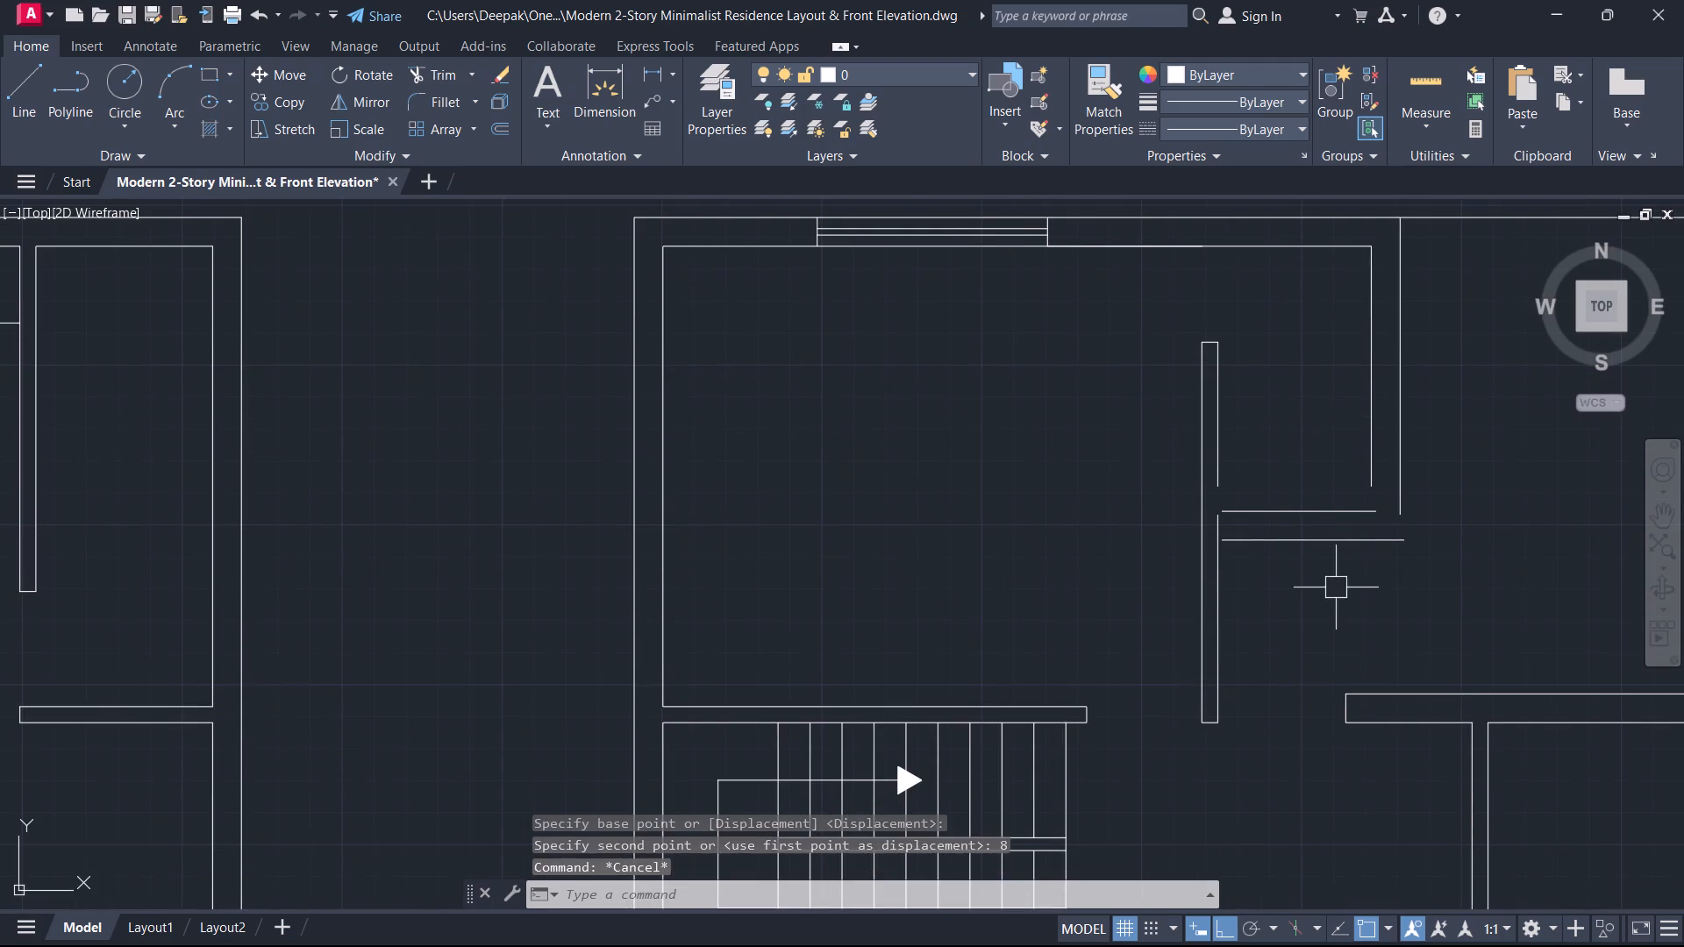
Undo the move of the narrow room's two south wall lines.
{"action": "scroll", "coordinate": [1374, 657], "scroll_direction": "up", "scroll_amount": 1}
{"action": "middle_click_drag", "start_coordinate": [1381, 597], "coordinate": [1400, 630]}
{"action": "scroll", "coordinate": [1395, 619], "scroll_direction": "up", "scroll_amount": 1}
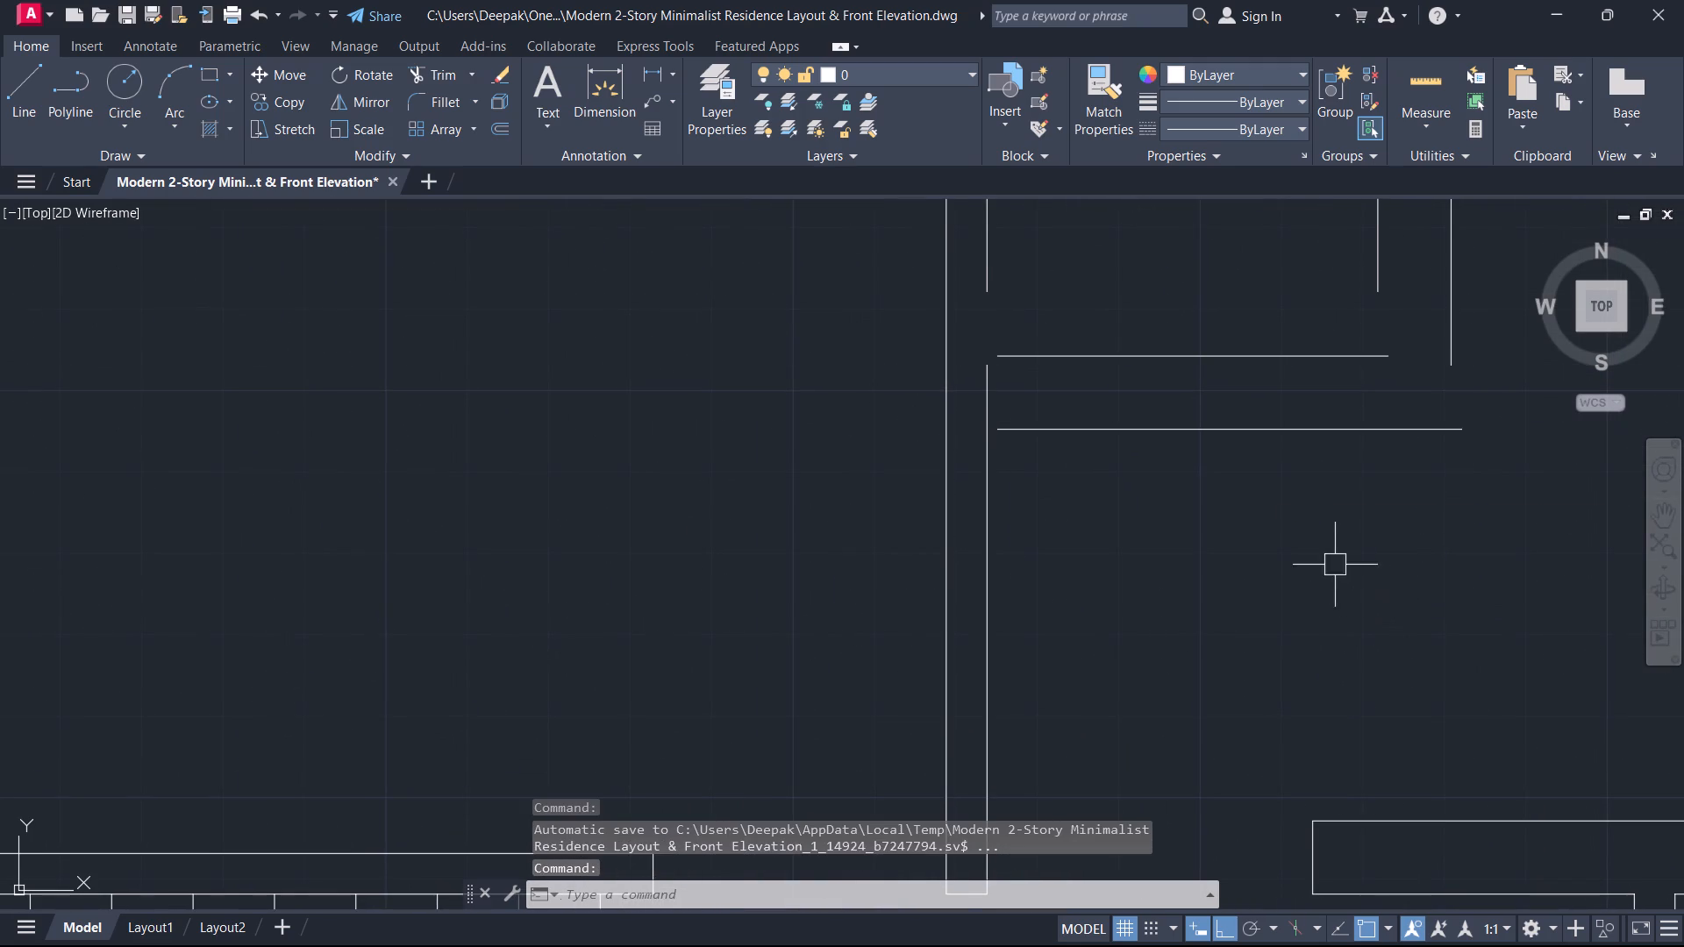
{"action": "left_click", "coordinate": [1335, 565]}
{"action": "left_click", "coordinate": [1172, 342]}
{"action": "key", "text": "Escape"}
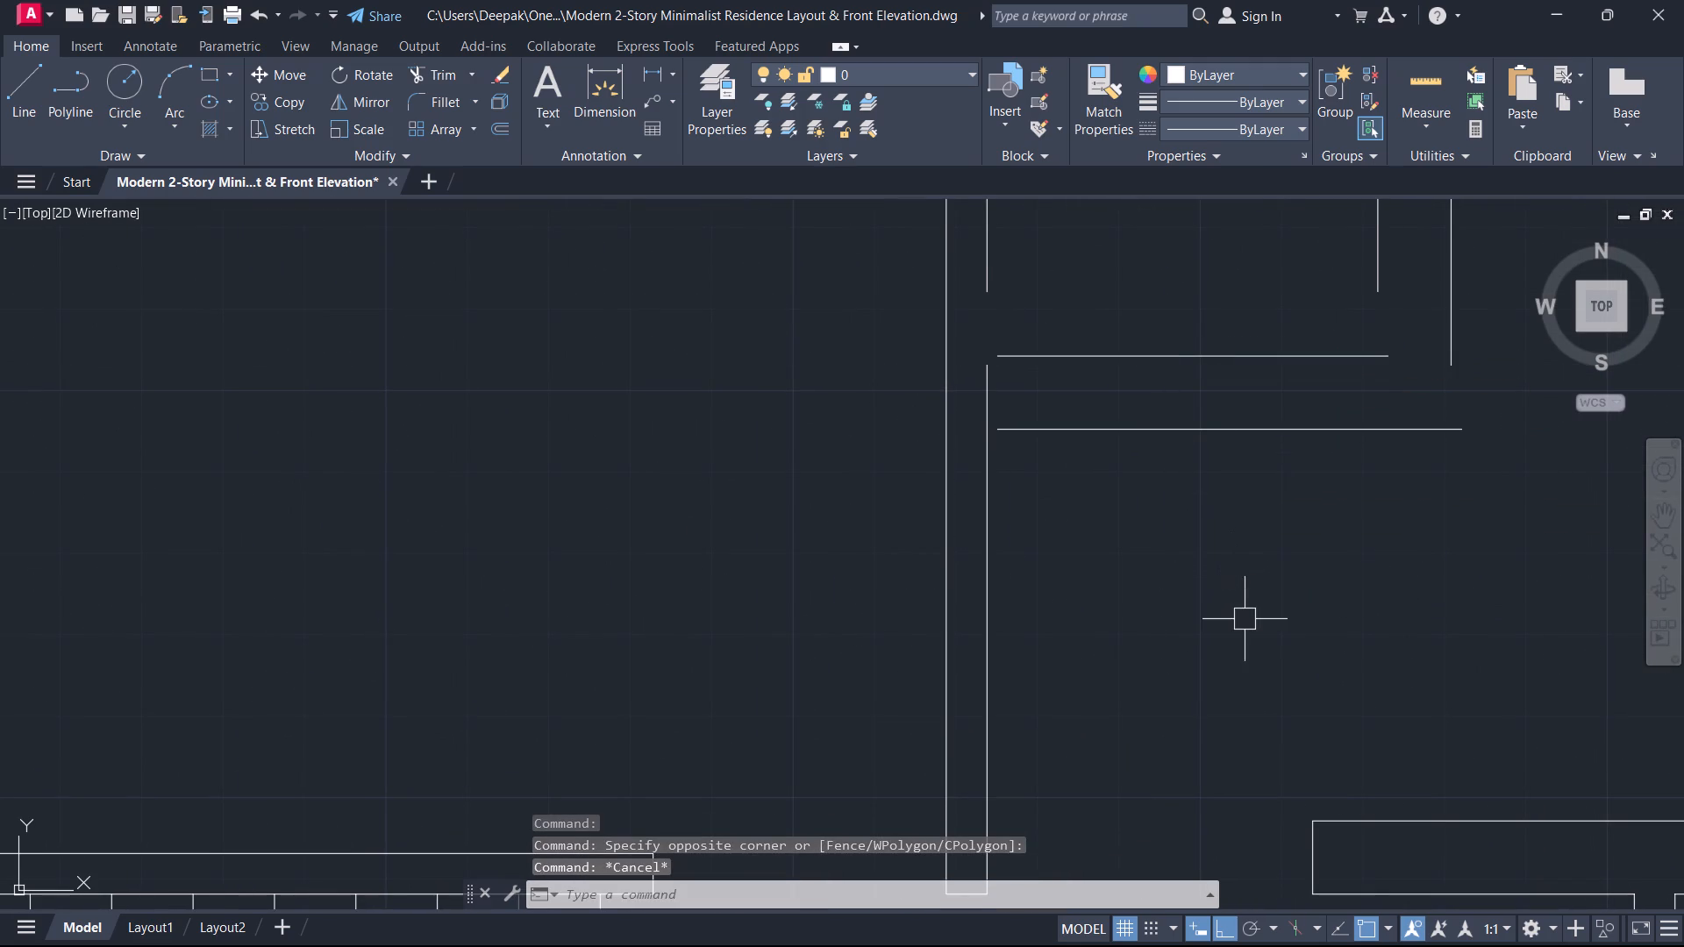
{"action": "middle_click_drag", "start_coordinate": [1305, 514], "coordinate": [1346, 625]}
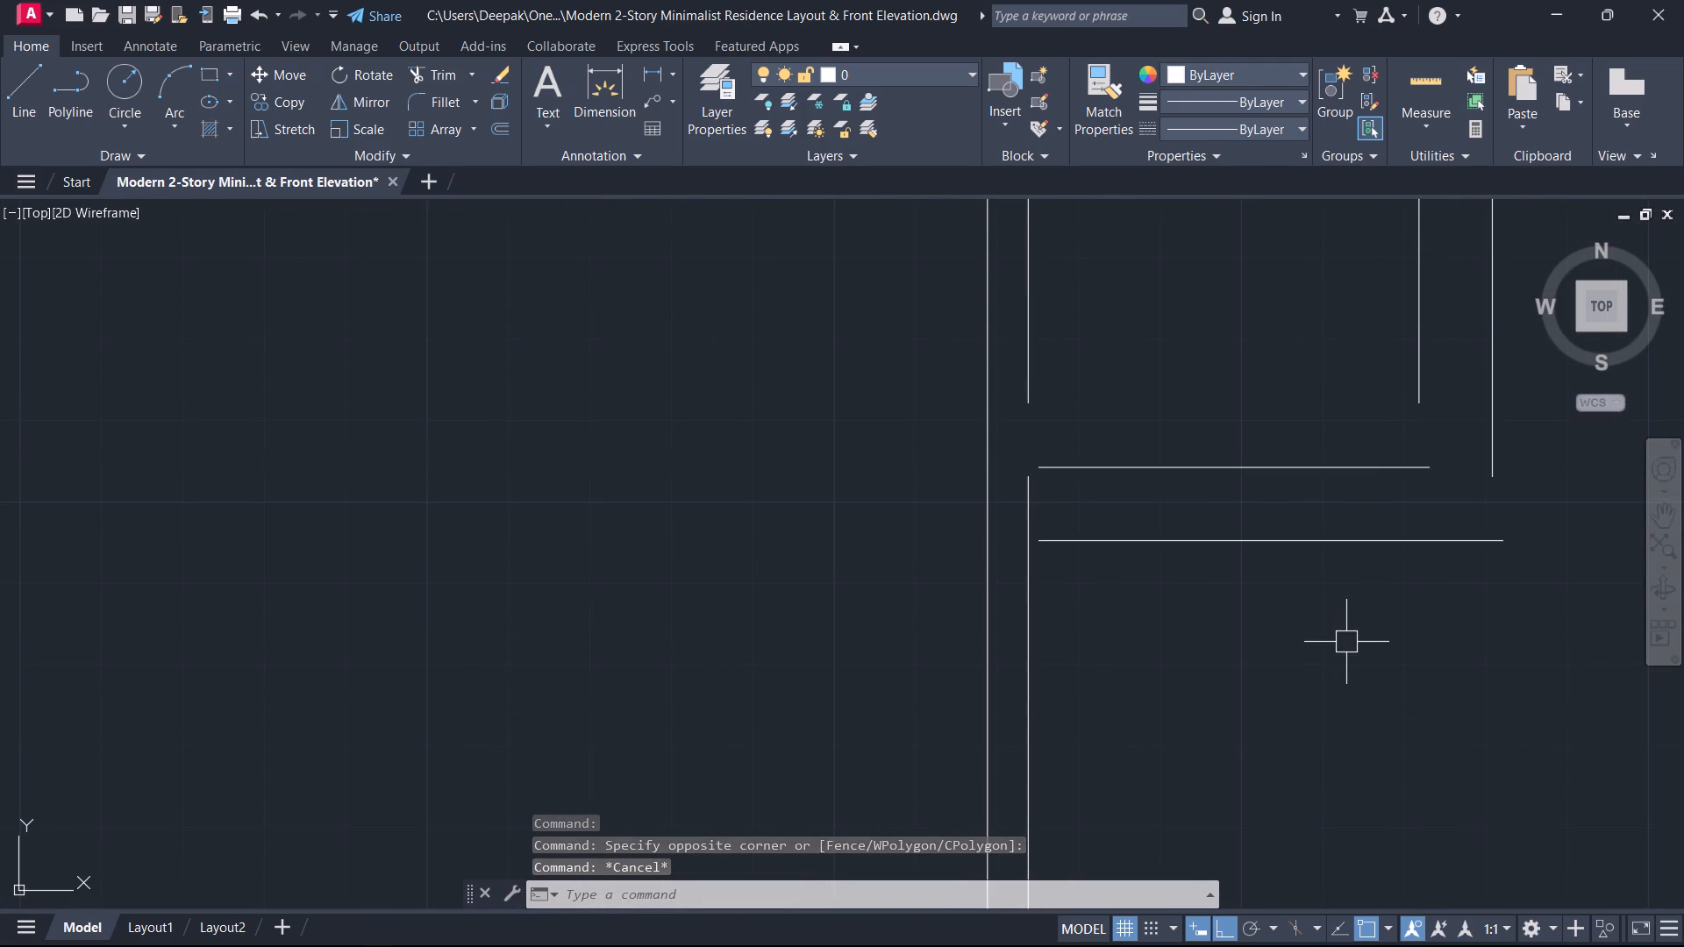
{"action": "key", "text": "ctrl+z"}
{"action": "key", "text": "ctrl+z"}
Move the narrow room's two south wall lines 8" straight south, keeping them aligned with the partition.
{"action": "left_click_drag", "start_coordinate": [1309, 707], "coordinate": [1301, 694]}
{"action": "left_click", "coordinate": [1260, 606]}
{"action": "type", "text": "m"}
{"action": "key", "text": "space"}
{"action": "left_click", "coordinate": [1259, 595]}
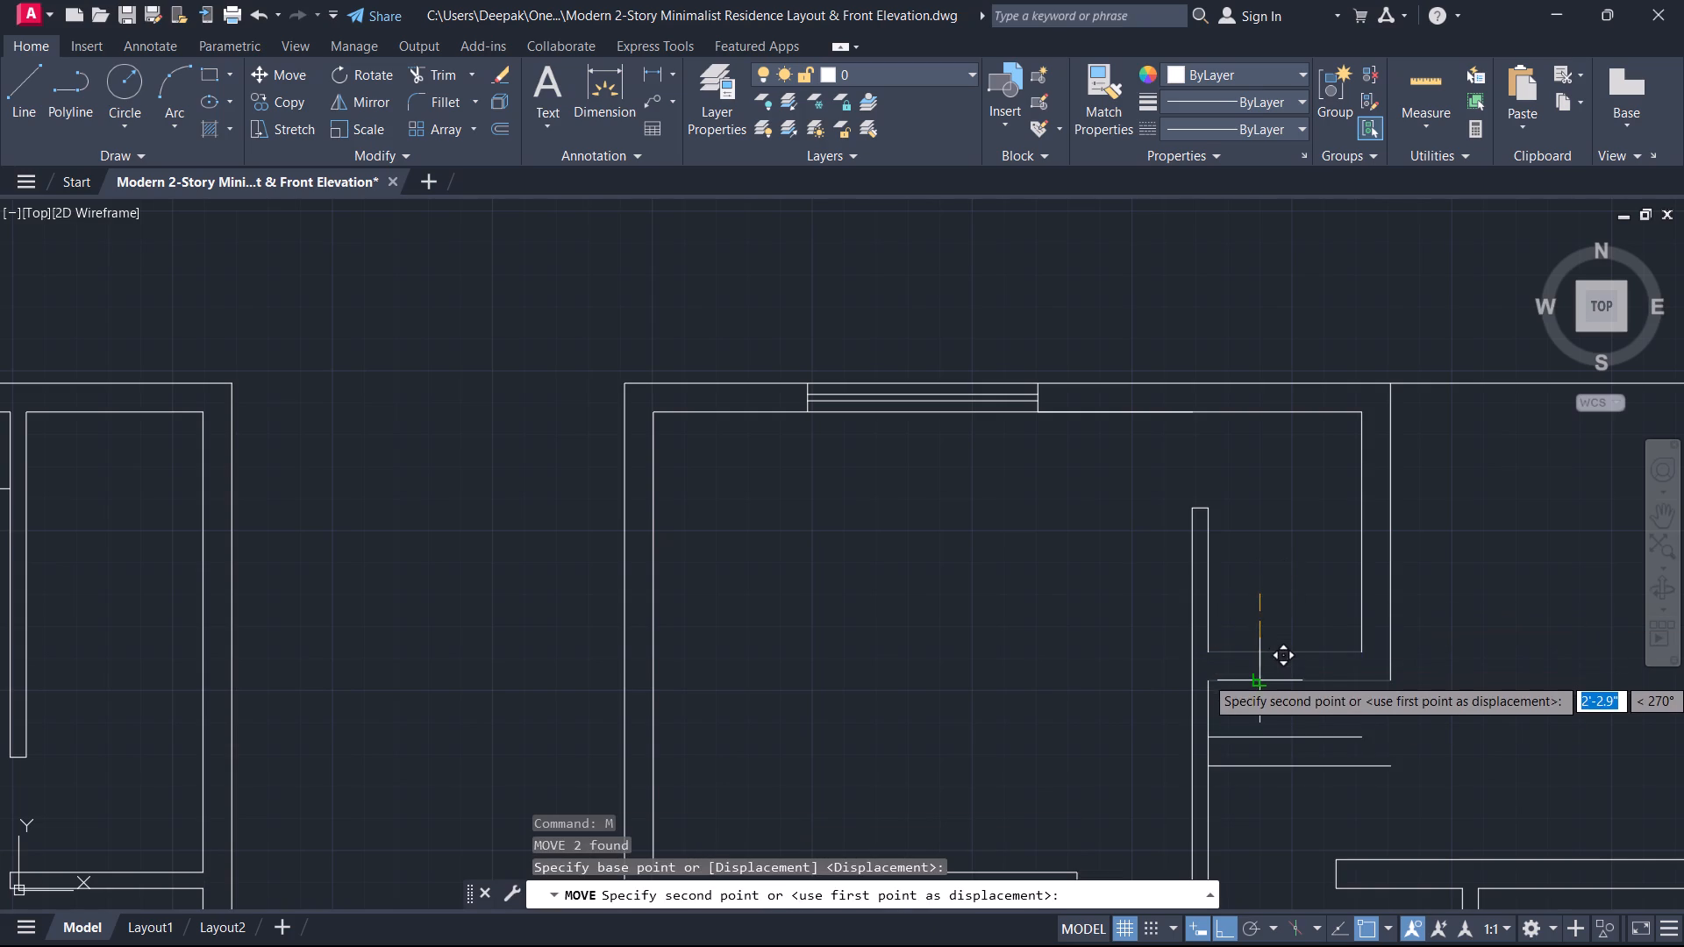
{"action": "key", "text": "8"}
{"action": "key", "text": "Return"}
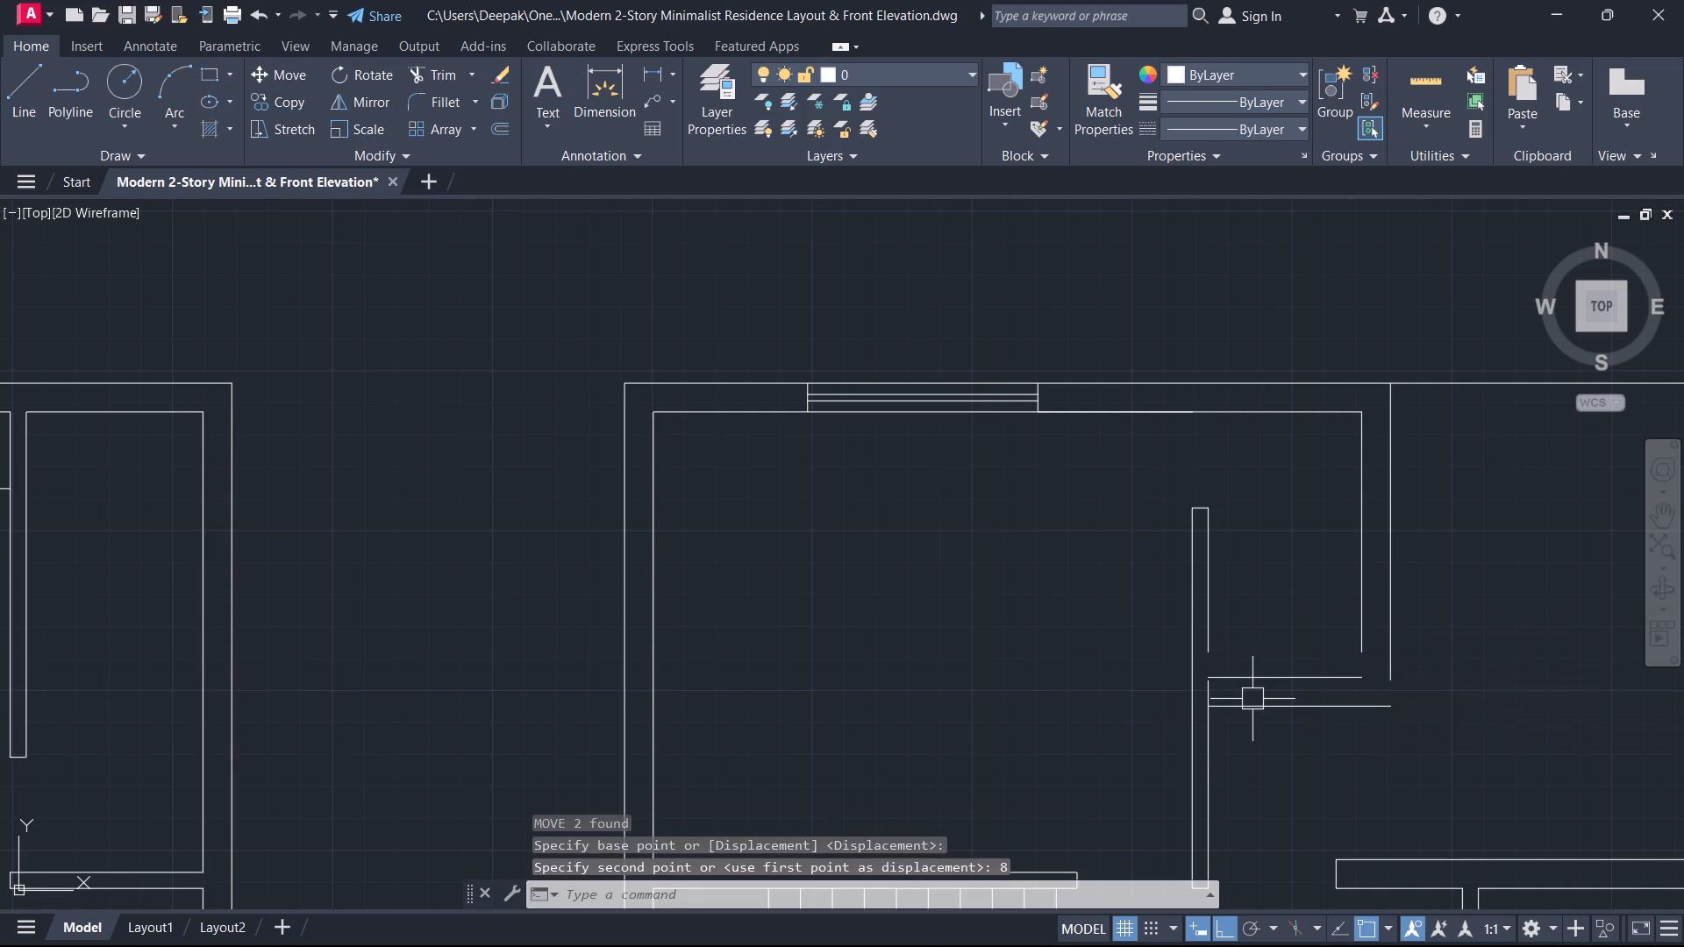
{"action": "scroll", "coordinate": [1250, 709], "scroll_direction": "up", "scroll_amount": 2}
{"action": "middle_click_drag", "start_coordinate": [1250, 709], "coordinate": [1253, 724]}
{"action": "key", "text": "Escape"}
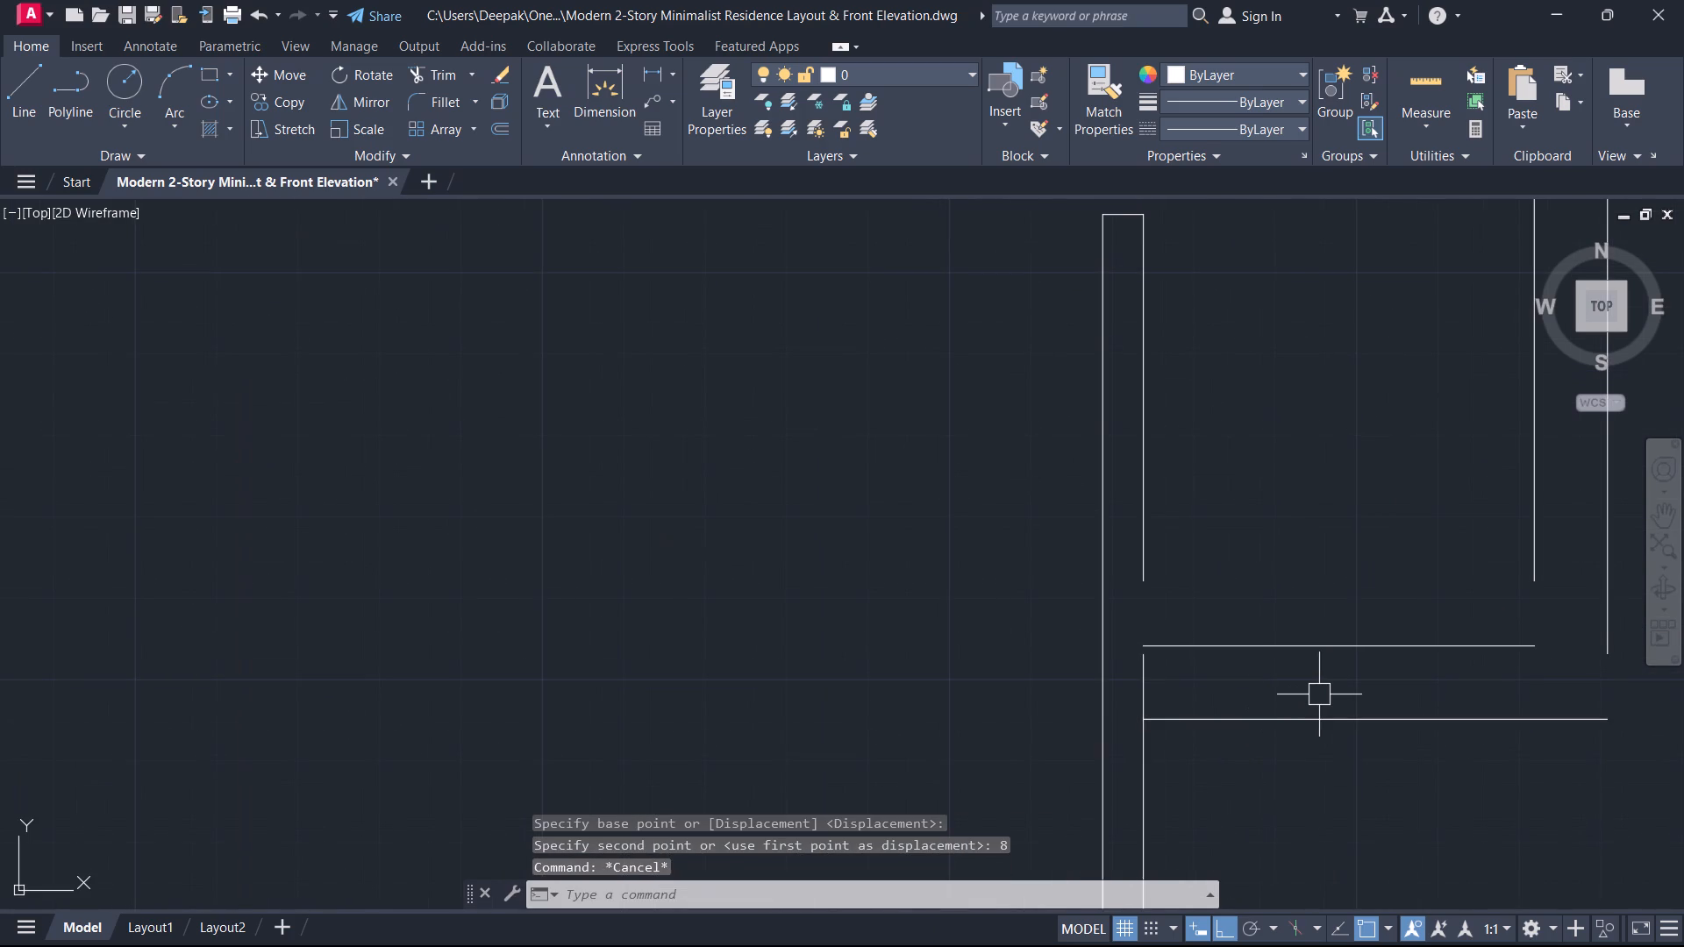
Extend both east wall lines of the narrow room down to the relocated south wall lines.
{"action": "type", "text": "ex"}
{"action": "key", "text": "space"}
{"action": "left_click", "coordinate": [1385, 515]}
{"action": "middle_click_drag", "start_coordinate": [1540, 566], "coordinate": [1233, 629]}
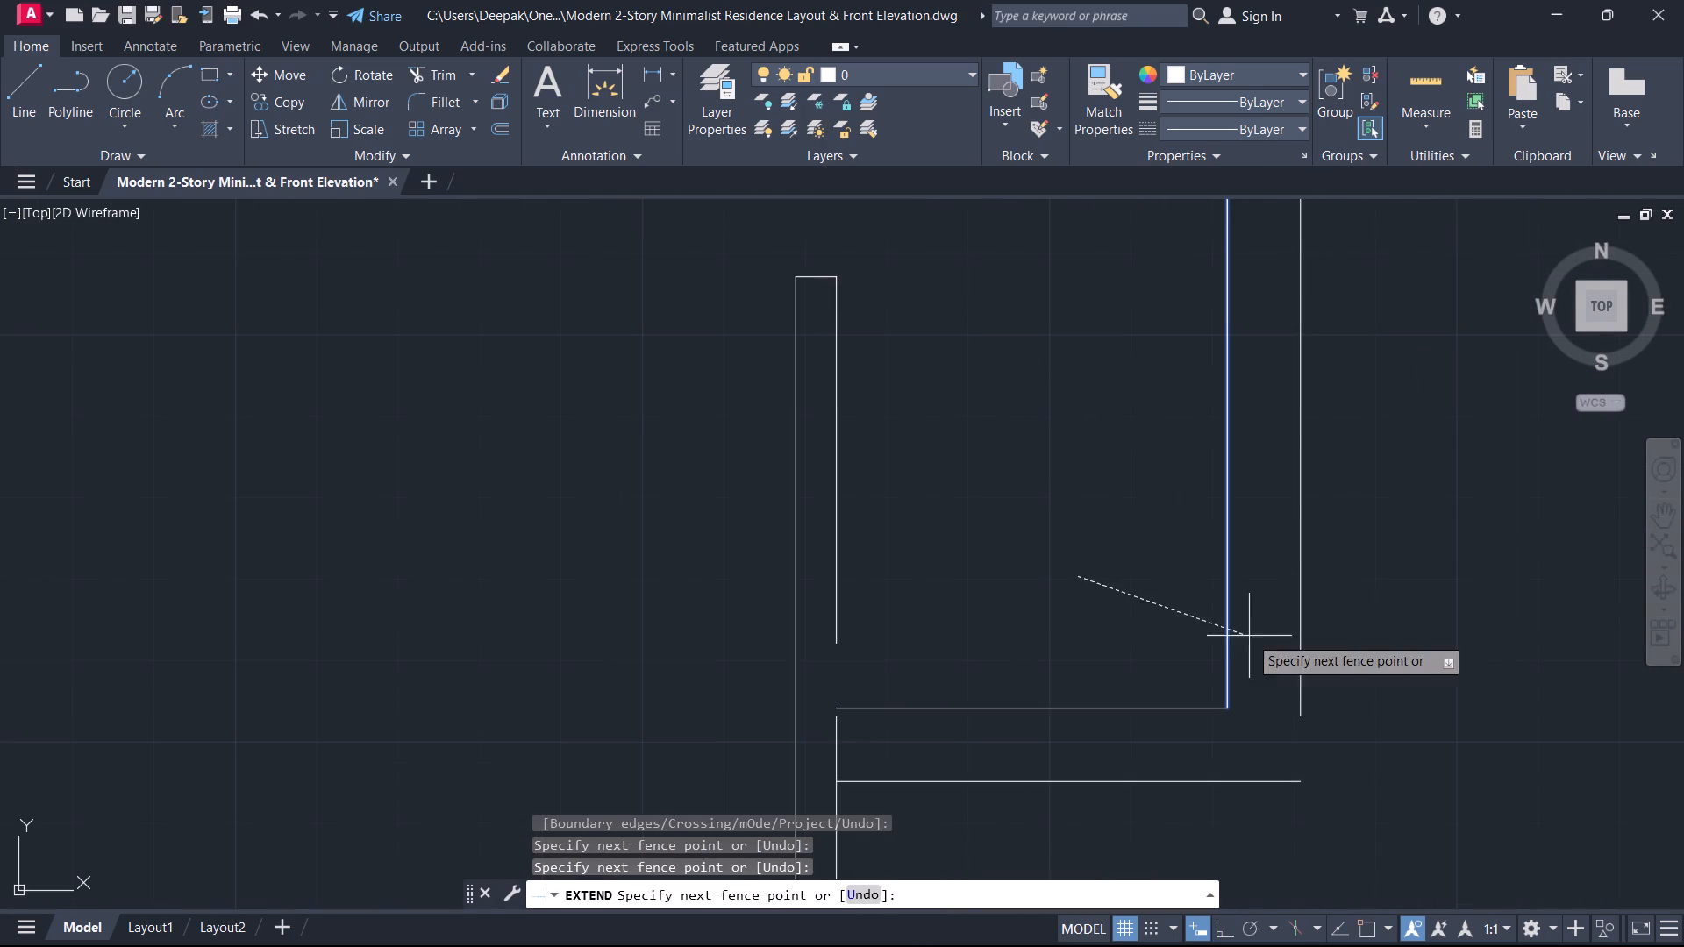
{"action": "left_click", "coordinate": [1335, 640]}
{"action": "key", "text": "Escape"}
Extend the partition's east face inside the narrow room down to the south wall's inner line.
{"action": "scroll", "coordinate": [1228, 659], "scroll_direction": "down", "scroll_amount": 2}
{"action": "middle_click_drag", "start_coordinate": [1226, 659], "coordinate": [1472, 593]}
{"action": "scroll", "coordinate": [1366, 636], "scroll_direction": "up", "scroll_amount": 2}
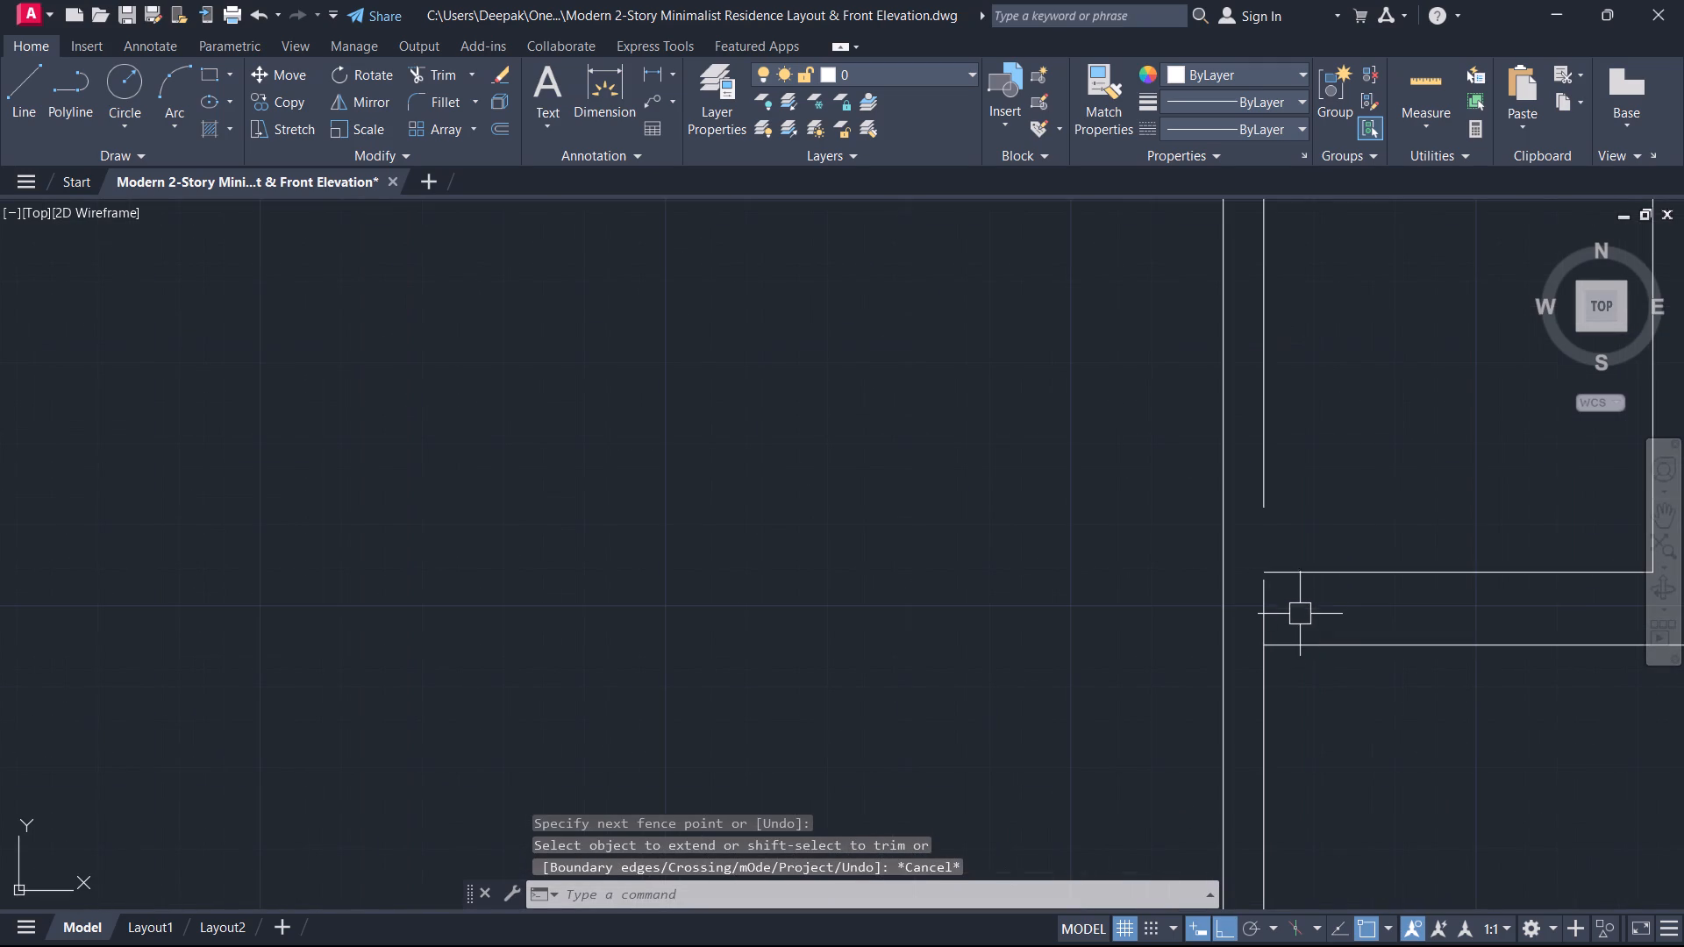
{"action": "type", "text": "ex"}
{"action": "key", "text": "space"}
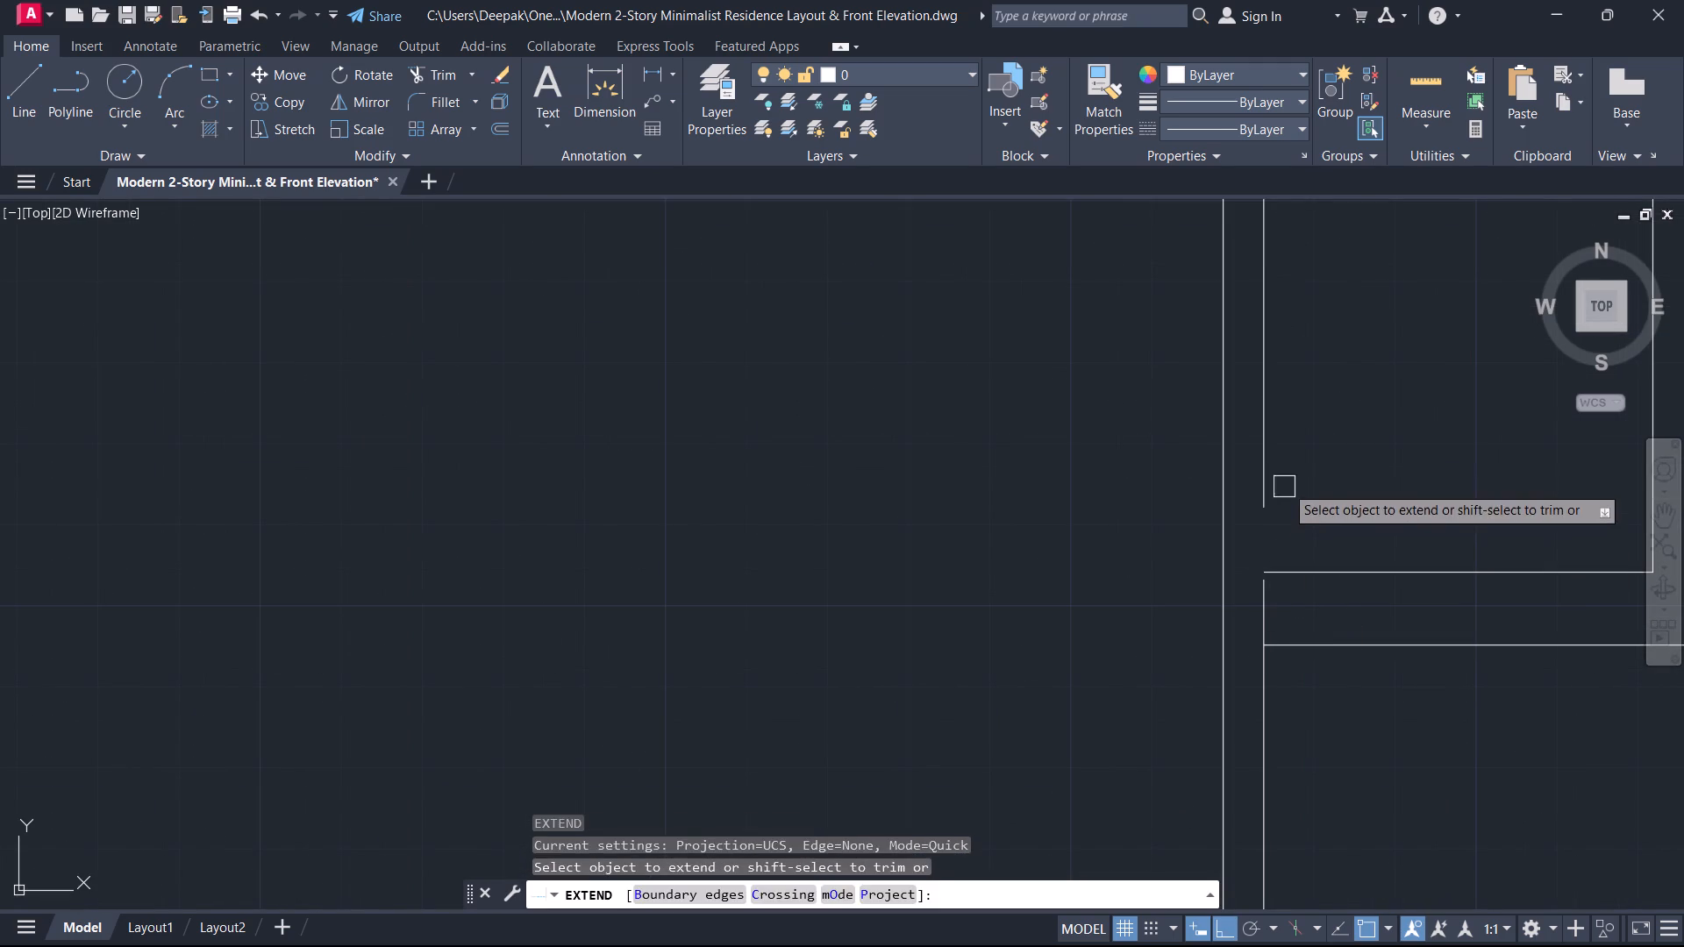
{"action": "left_click", "coordinate": [1285, 485]}
{"action": "left_click", "coordinate": [1245, 491]}
{"action": "key", "text": "Escape"}
Trim the leftover partition face segment between the narrow room's two south wall lines.
{"action": "key", "text": "t"}
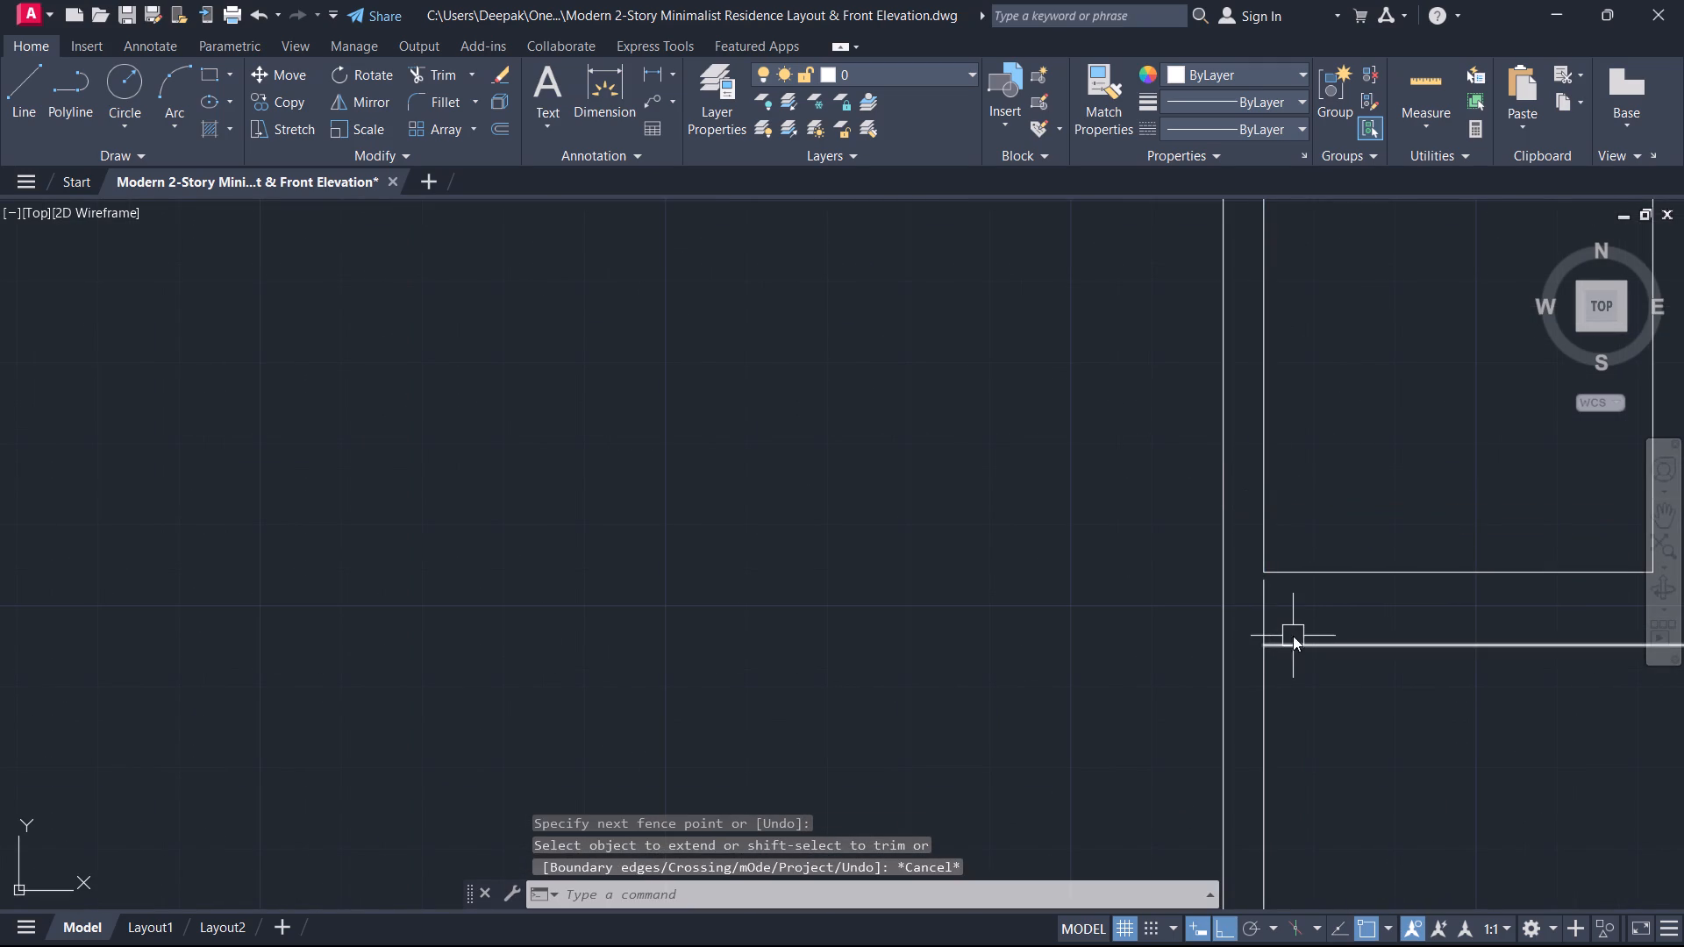
{"action": "key", "text": "r"}
{"action": "key", "text": "space"}
{"action": "left_click_drag", "start_coordinate": [1309, 607], "coordinate": [1293, 606]}
{"action": "left_click", "coordinate": [1243, 620]}
{"action": "key", "text": "Escape"}
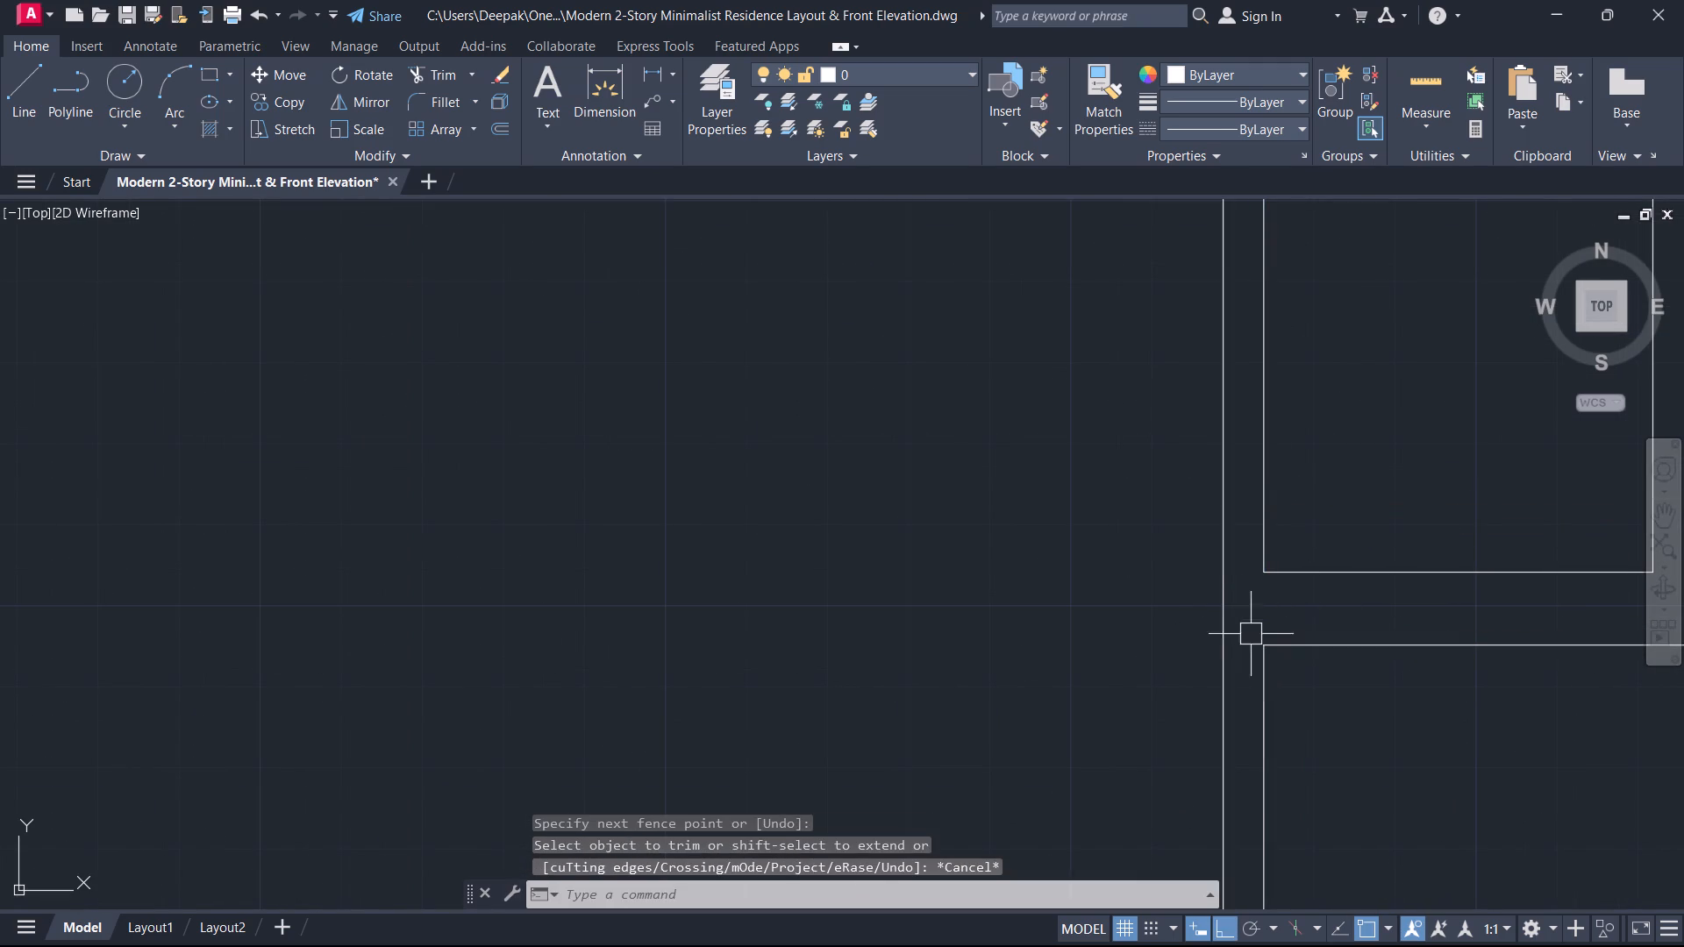
Offset the partition's east face below the narrow room 4" east.
{"action": "scroll", "coordinate": [1269, 660], "scroll_direction": "down", "scroll_amount": 2}
{"action": "middle_click_drag", "start_coordinate": [1274, 667], "coordinate": [1275, 531]}
{"action": "scroll", "coordinate": [1282, 615], "scroll_direction": "up", "scroll_amount": 1}
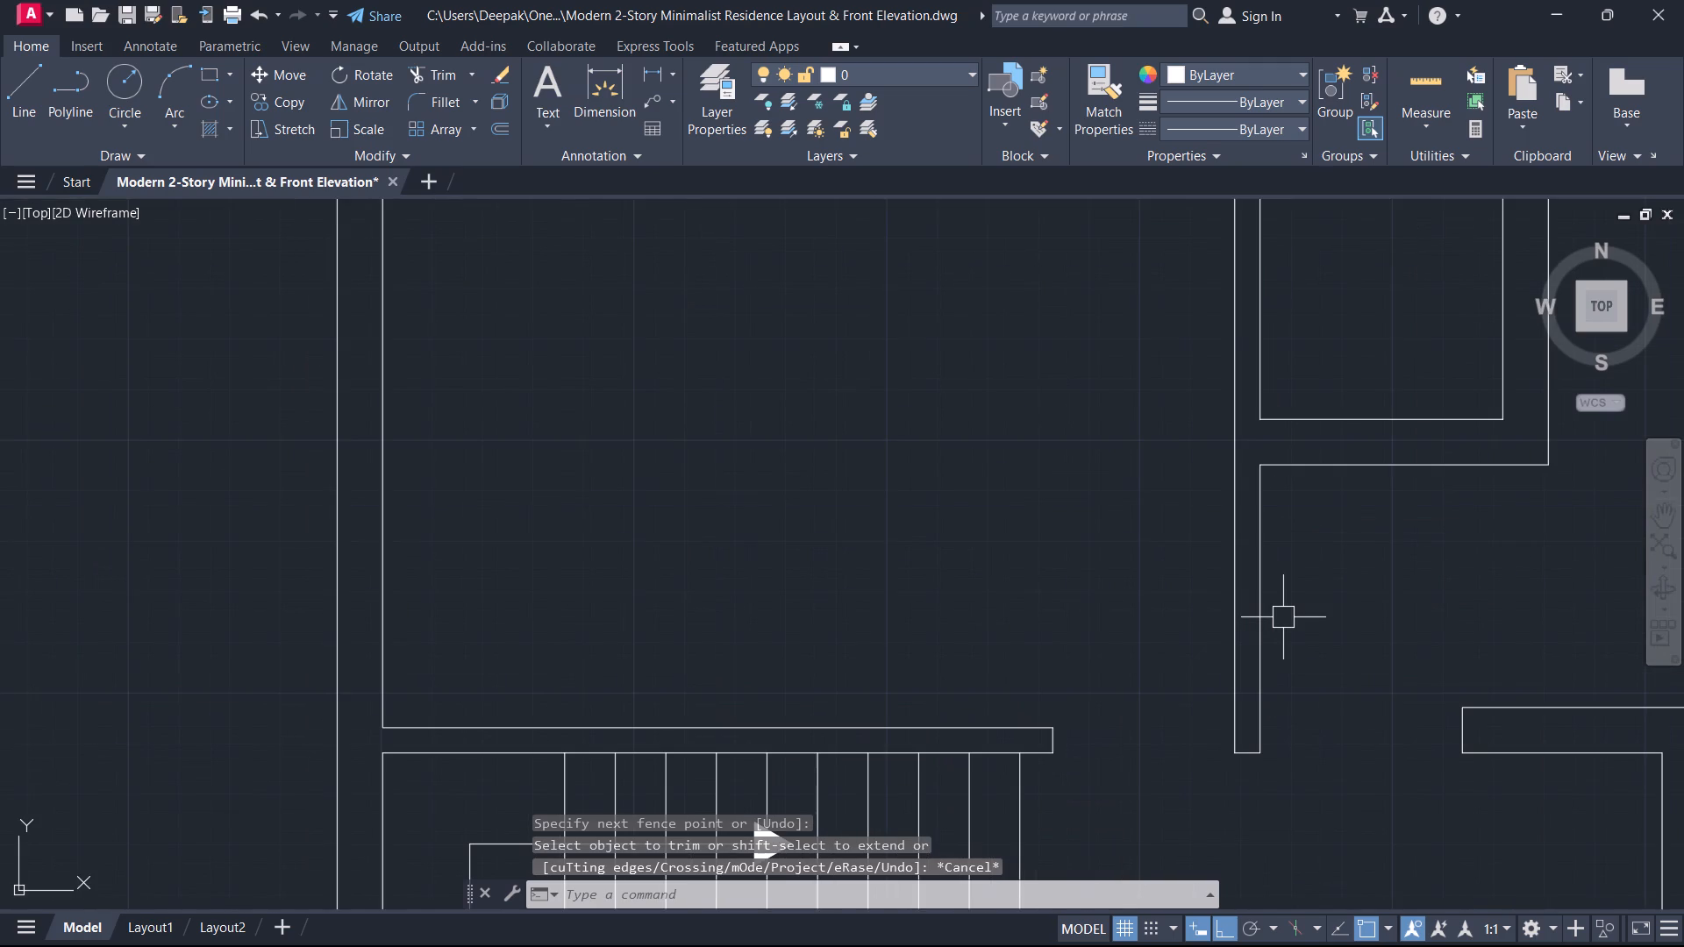
{"action": "type", "text": "o"}
{"action": "key", "text": "space"}
{"action": "key", "text": "4"}
{"action": "key", "text": "Return"}
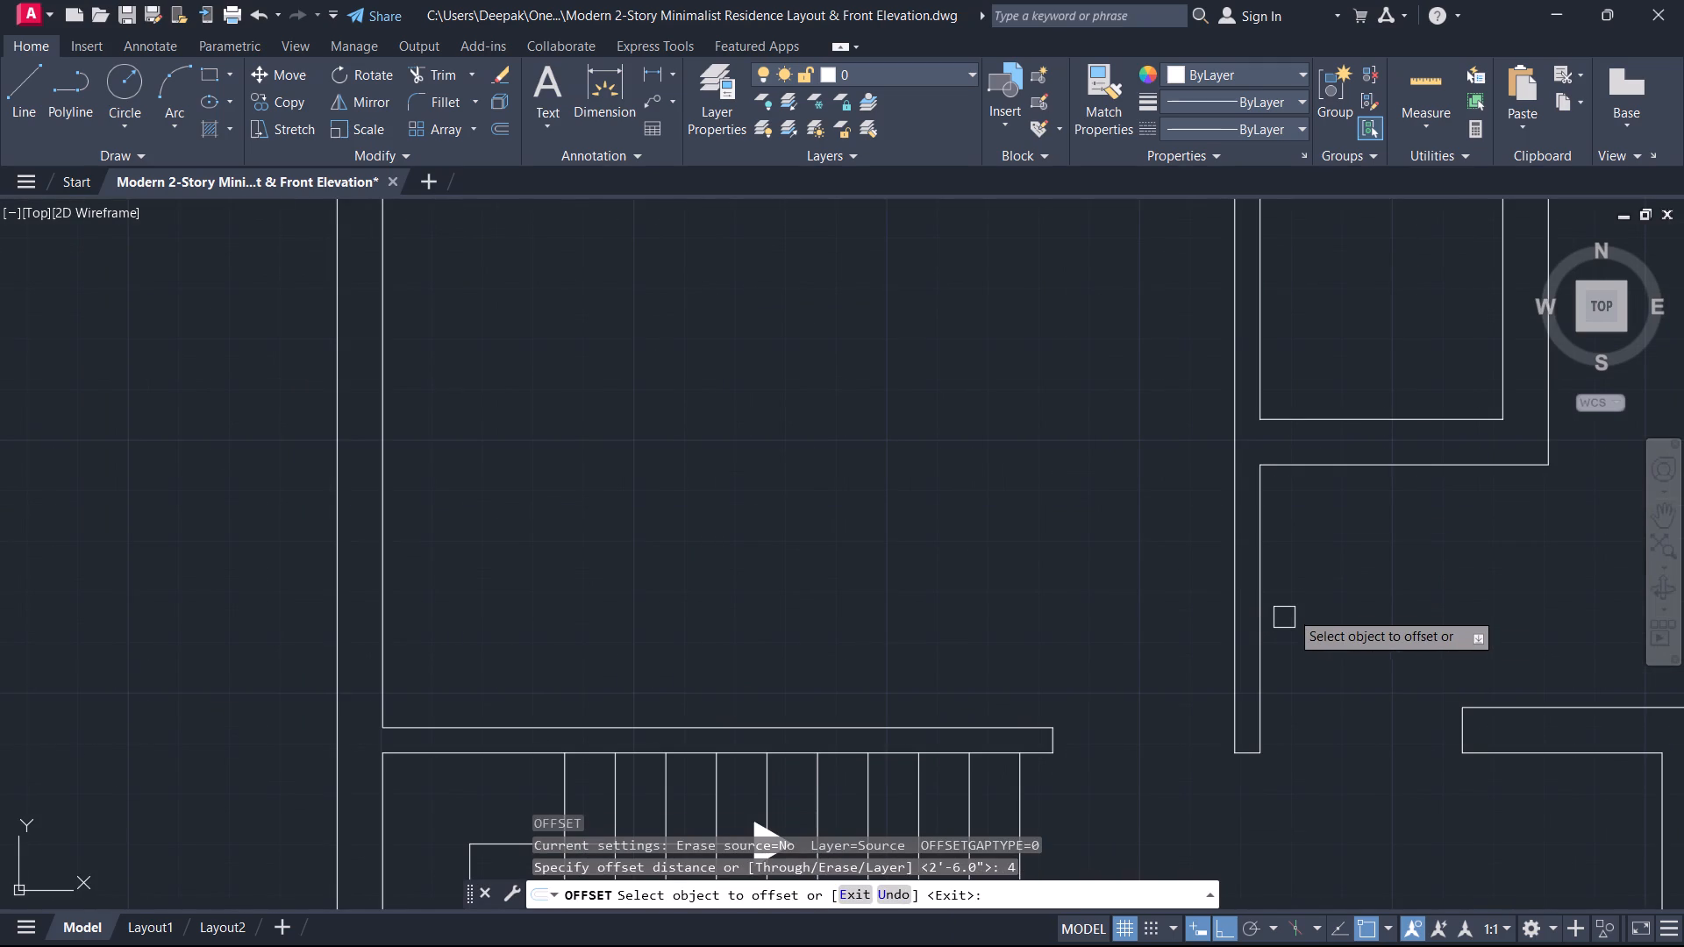
{"action": "left_click", "coordinate": [1269, 623]}
{"action": "left_click", "coordinate": [1325, 637]}
{"action": "key", "text": "Escape"}
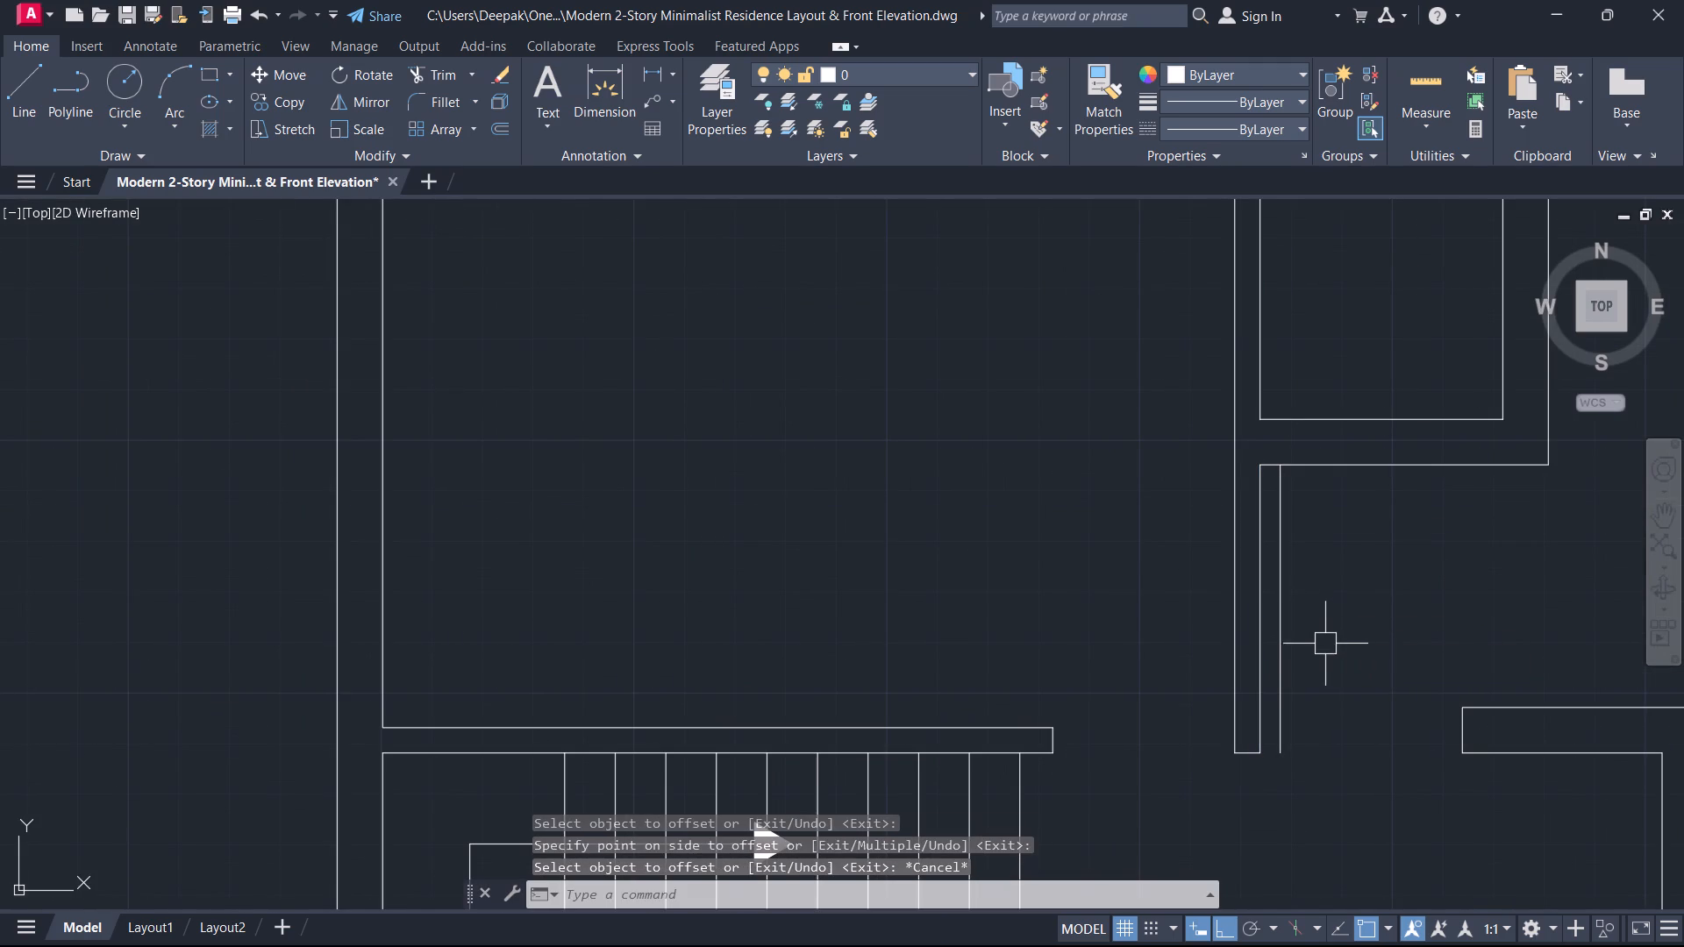
Extend the partition's bottom end line east to the newly offset face line below the narrow room.
{"action": "key", "text": "e"}
{"action": "type", "text": "x"}
{"action": "key", "text": "space"}
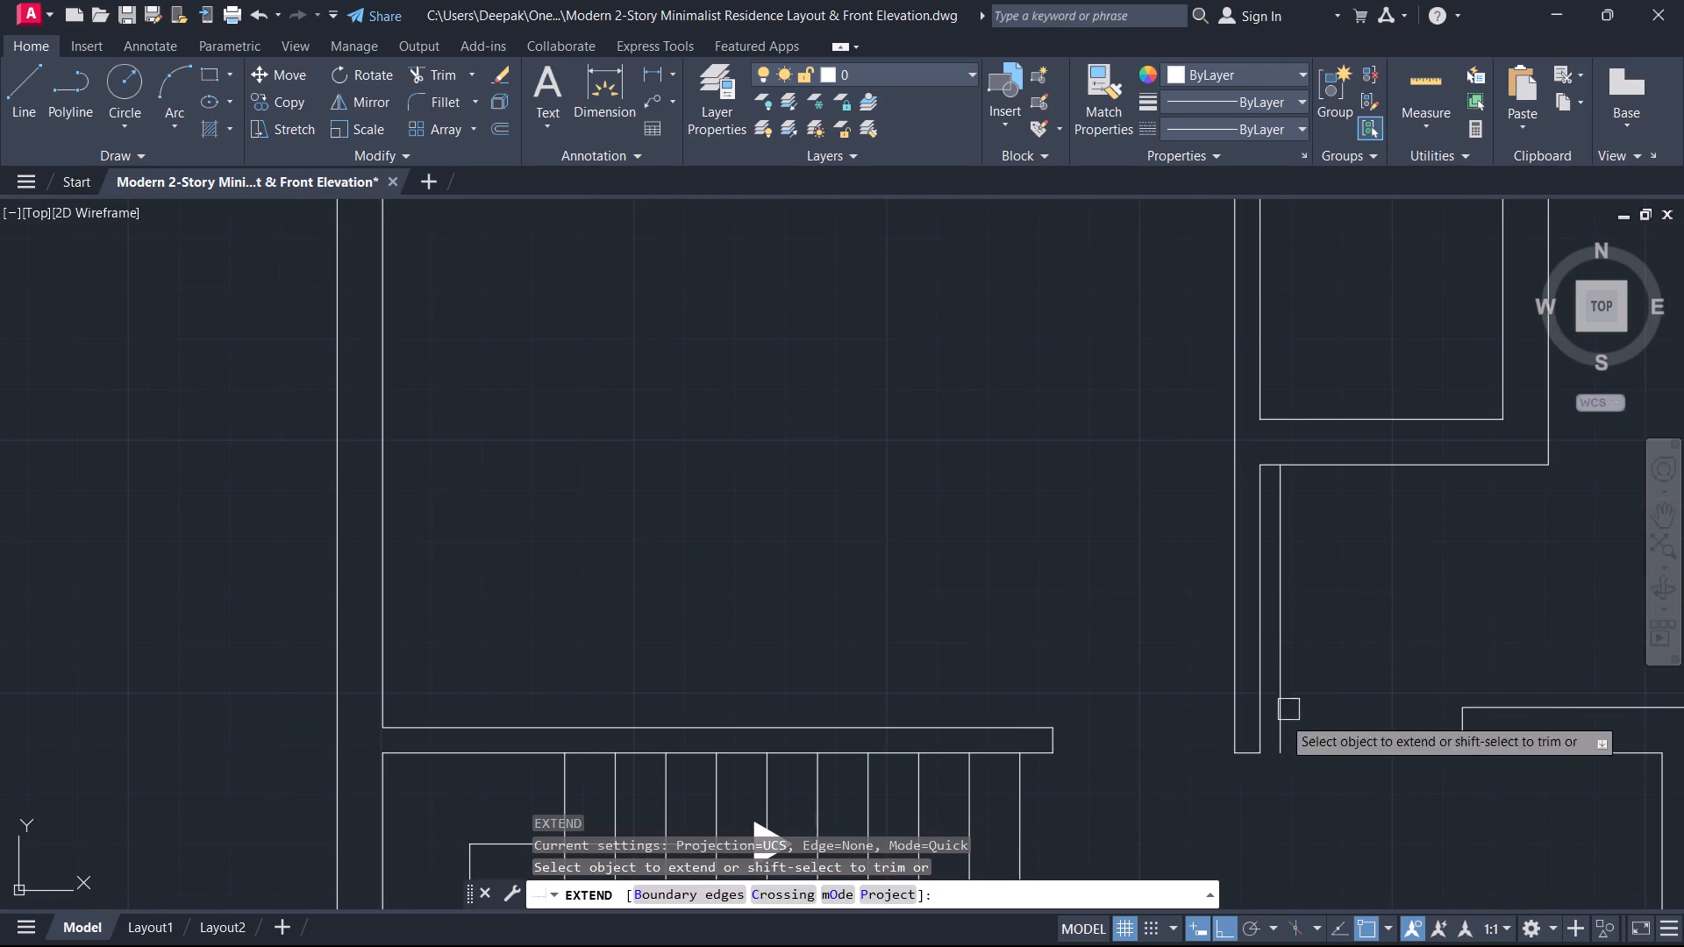
{"action": "scroll", "coordinate": [1253, 758], "scroll_direction": "up", "scroll_amount": 2}
{"action": "left_click", "coordinate": [1246, 753]}
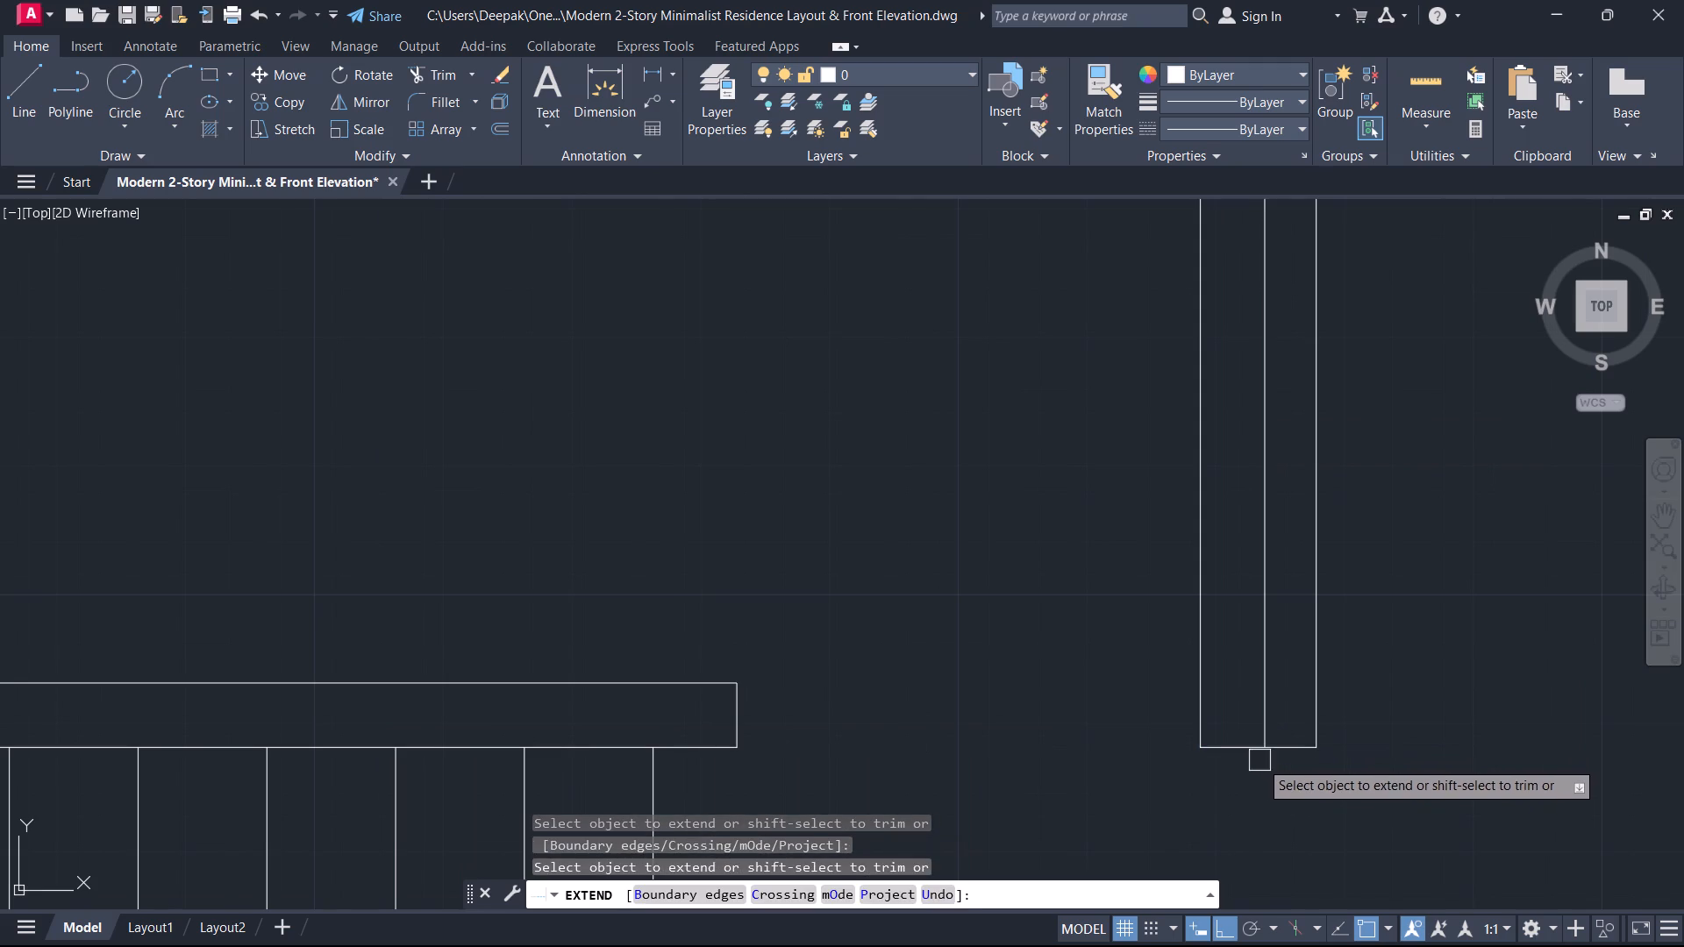
{"action": "key", "text": "Escape"}
Trim away the partition's former east face below the narrow room, between the two outer face lines.
{"action": "middle_click_drag", "start_coordinate": [1288, 728], "coordinate": [1306, 782]}
{"action": "type", "text": "tr"}
{"action": "key", "text": "space"}
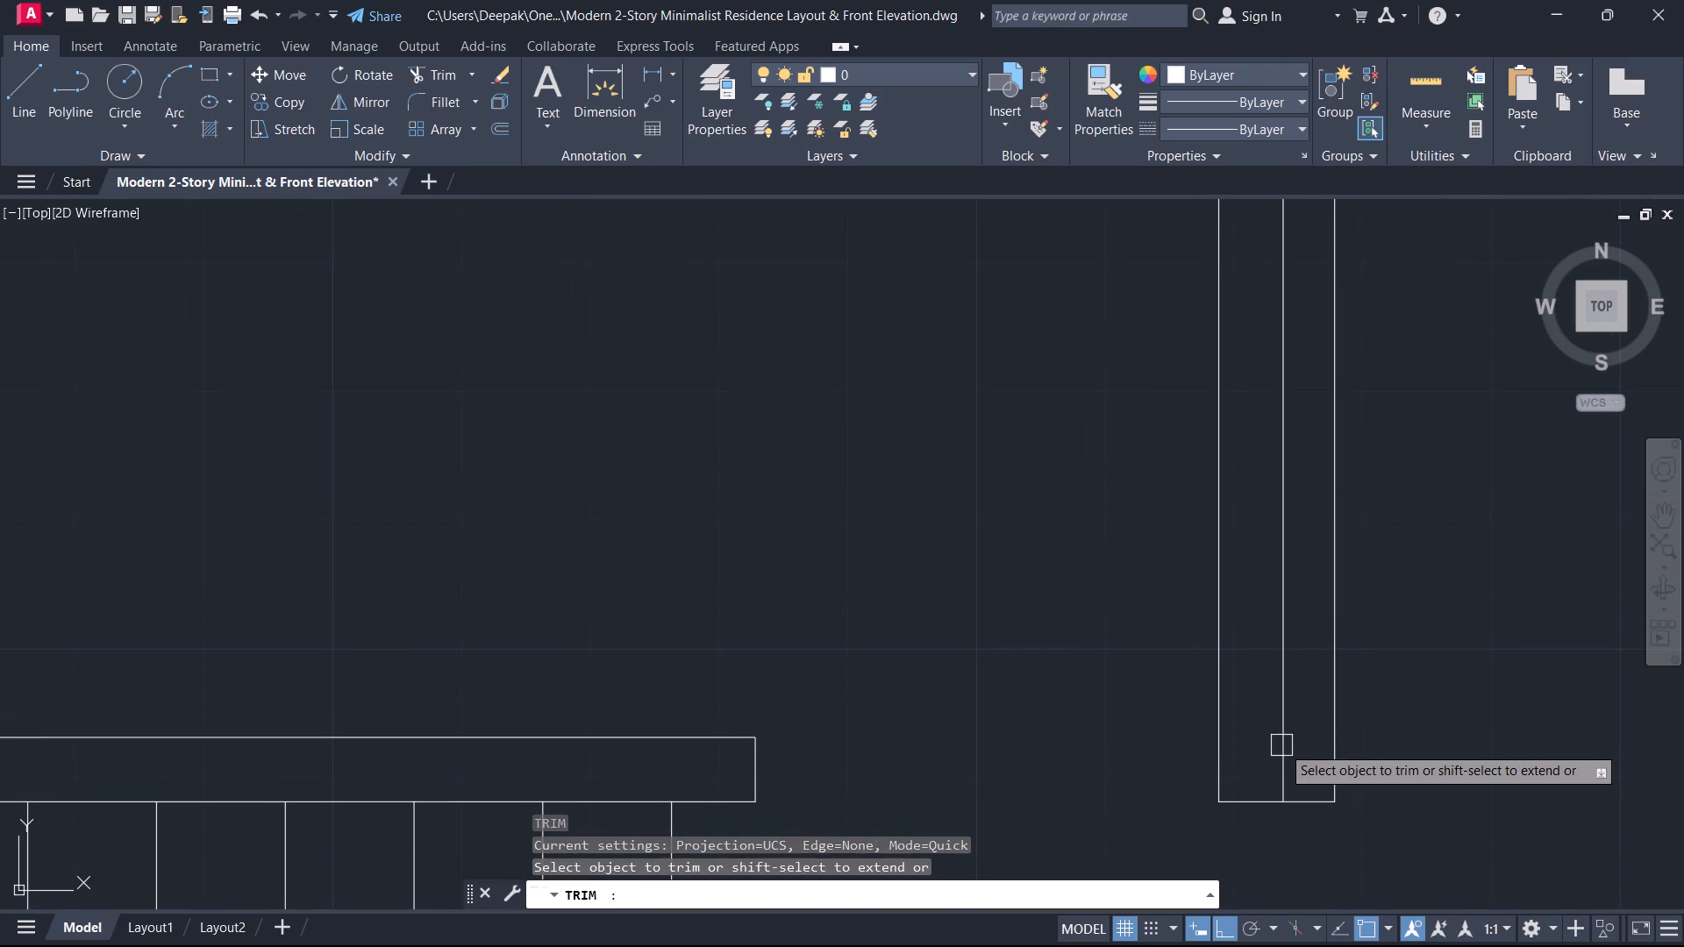
{"action": "left_click", "coordinate": [1279, 733]}
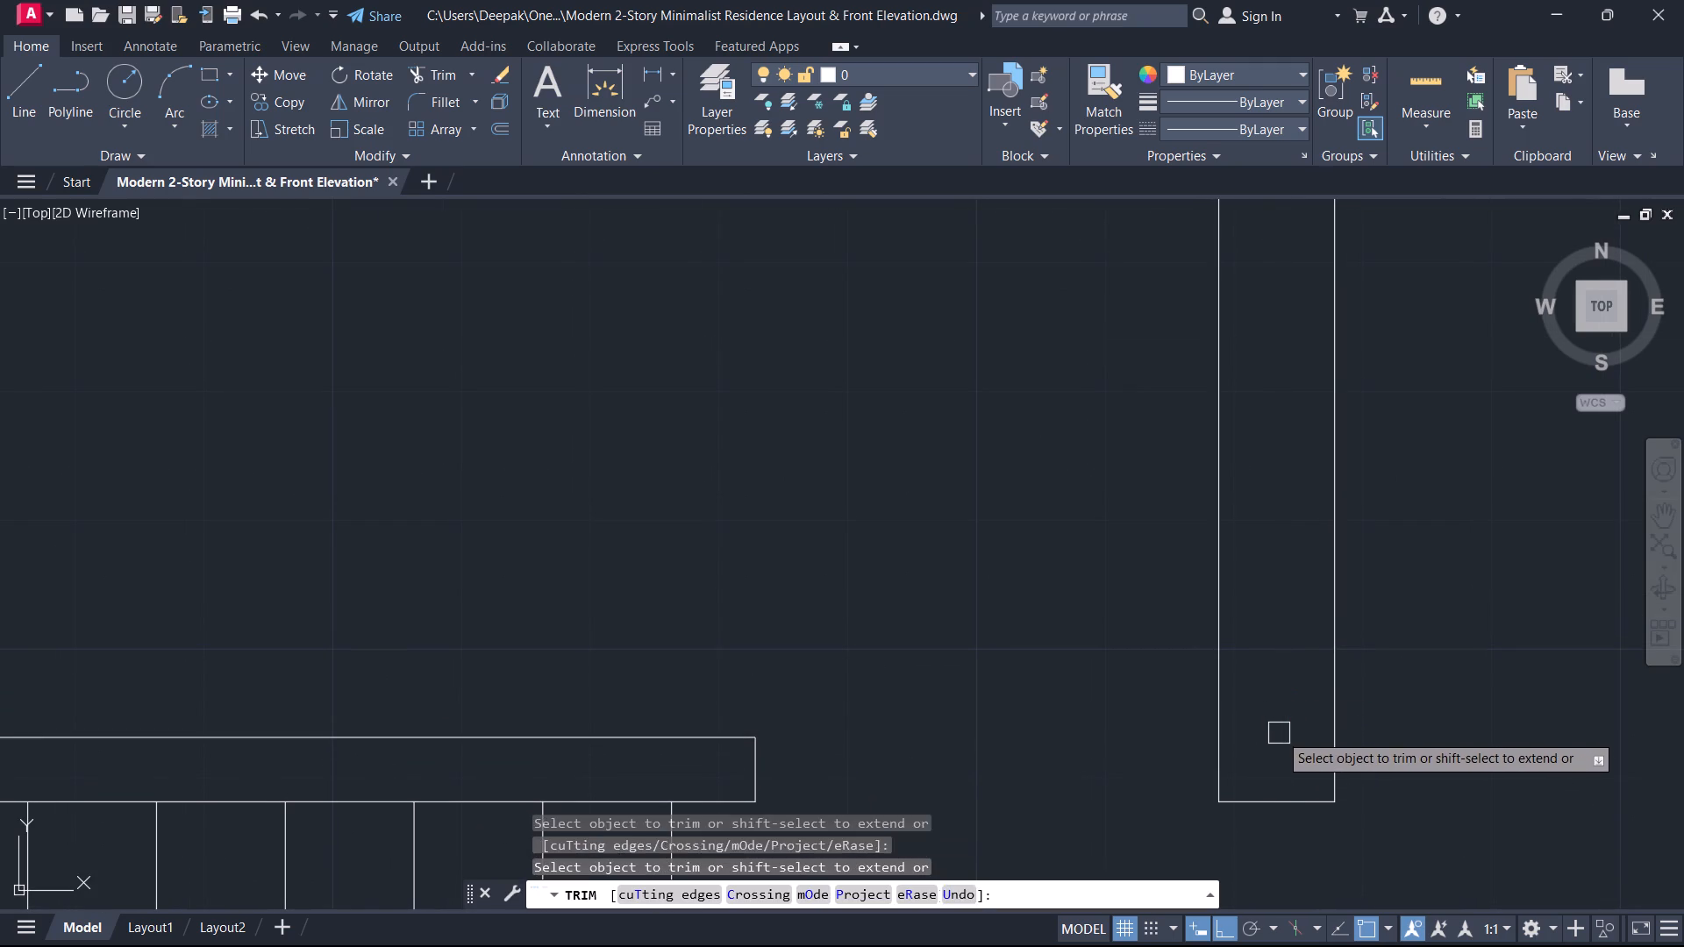
{"action": "key", "text": "Escape"}
Trim the stub of the narrow room's south wall line that projects west past the partition's new east face.
{"action": "scroll", "coordinate": [1281, 738], "scroll_direction": "down", "scroll_amount": 3}
{"action": "middle_click_drag", "start_coordinate": [1281, 738], "coordinate": [1285, 796]}
{"action": "scroll", "coordinate": [1256, 636], "scroll_direction": "up", "scroll_amount": 3}
{"action": "key", "text": "space"}
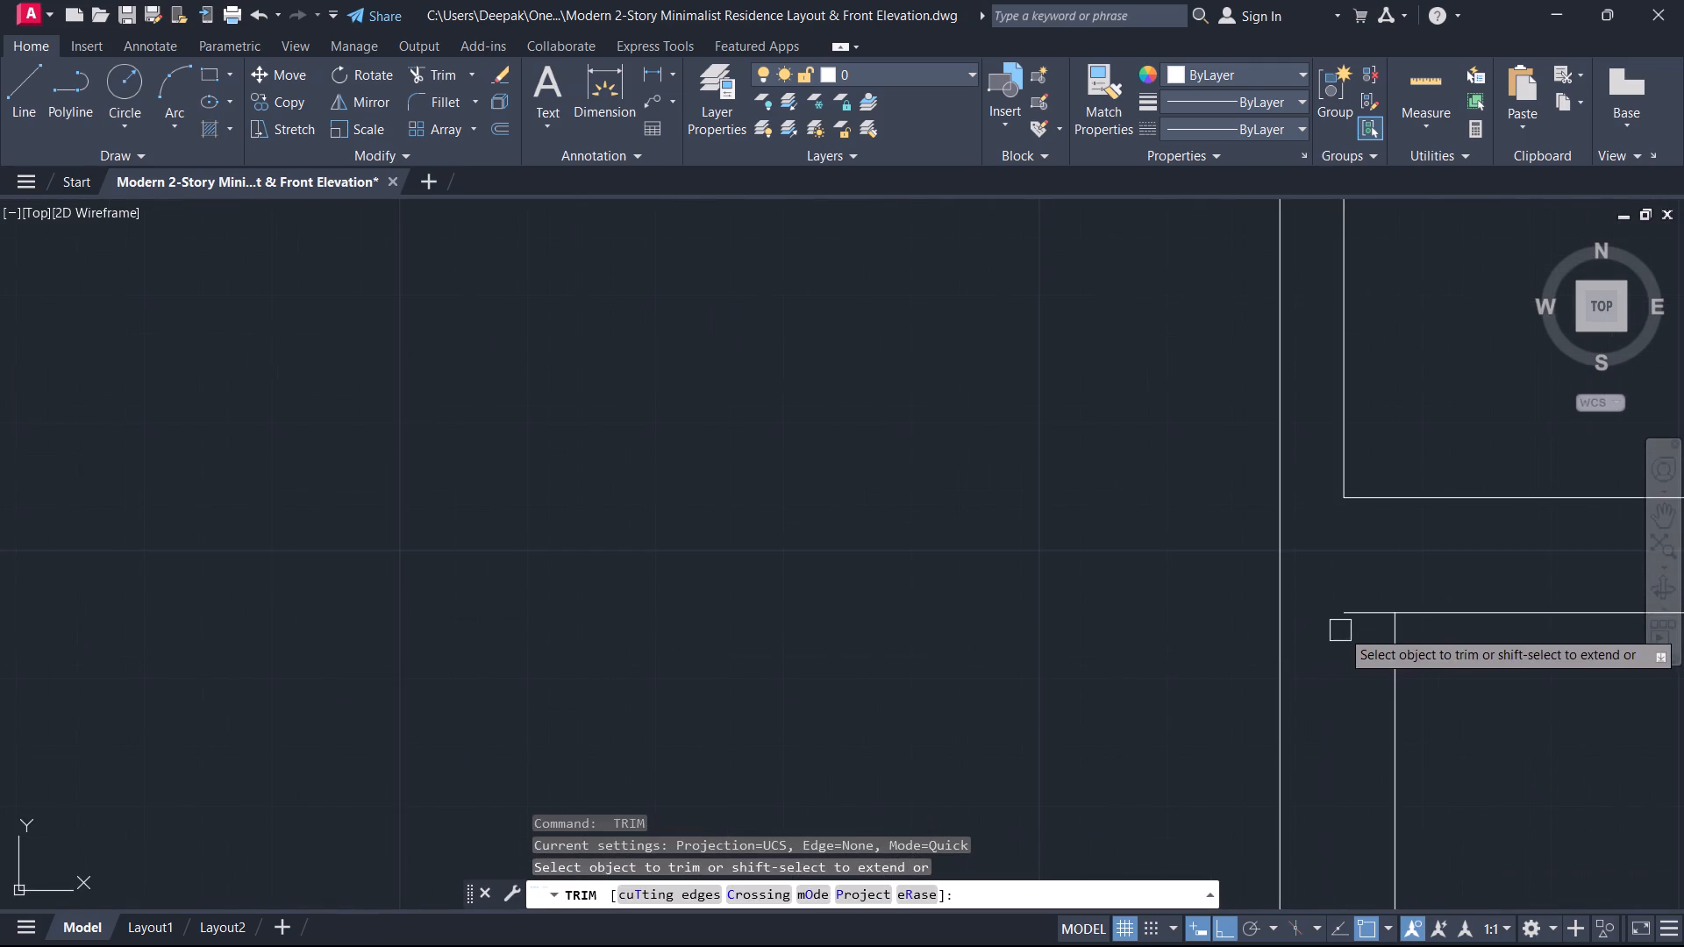
{"action": "left_click", "coordinate": [1357, 626]}
{"action": "left_click", "coordinate": [1362, 590]}
{"action": "key", "text": "Escape"}
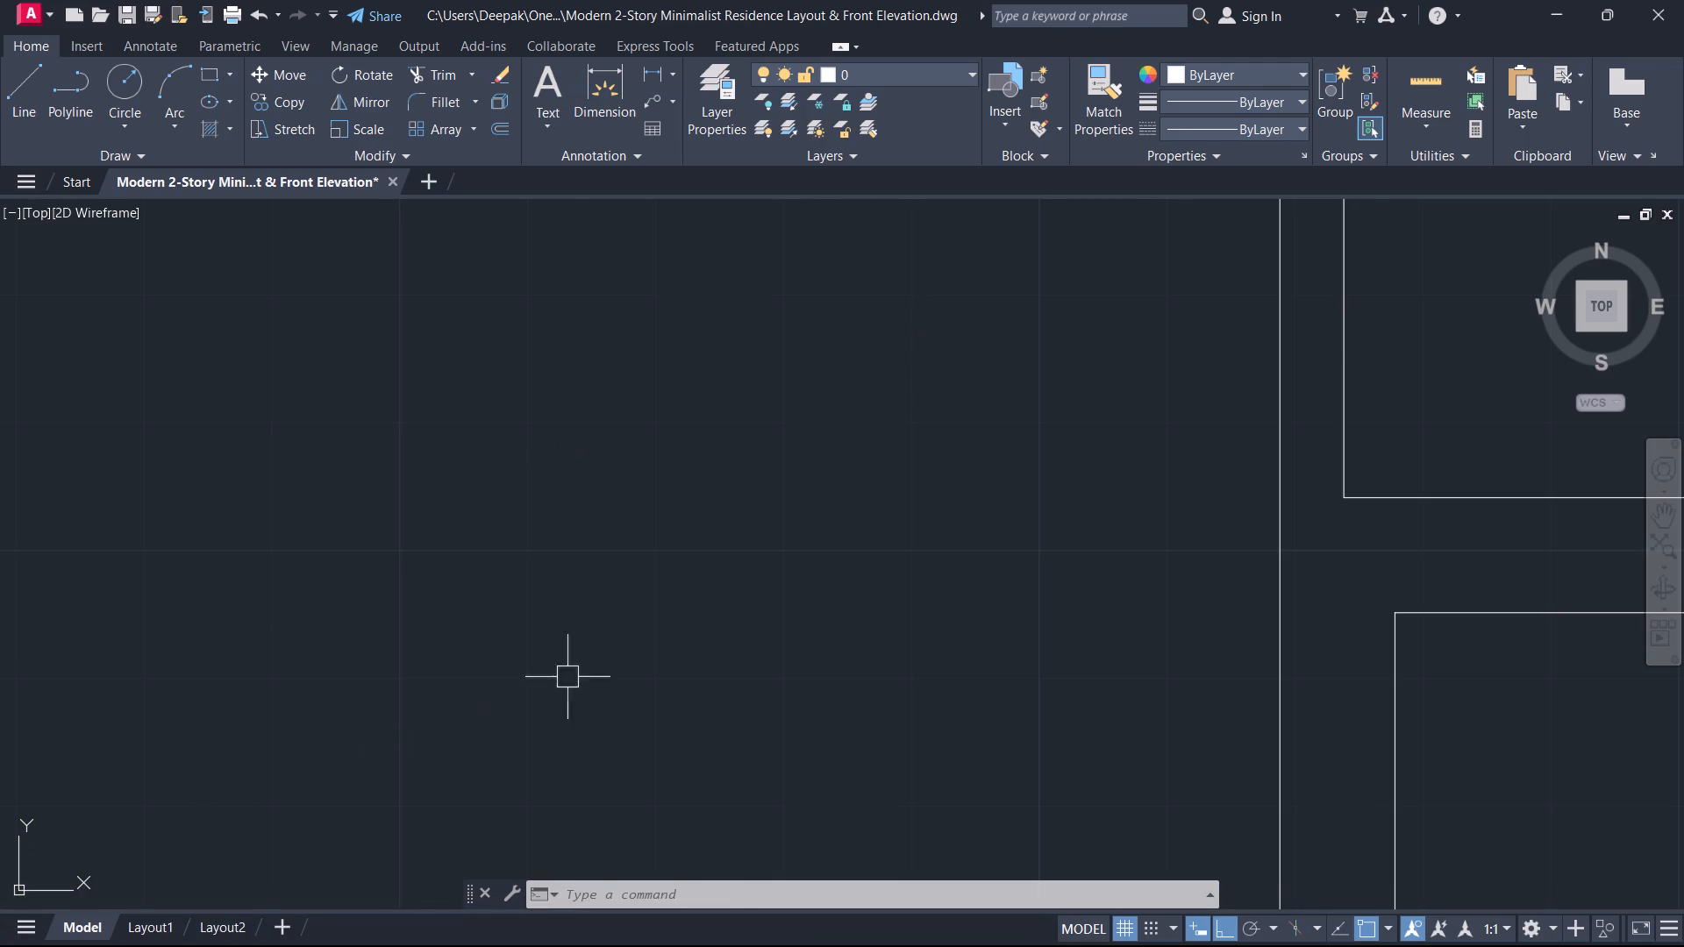
Examine the reworked partition and the surrounding walls near the staircase on the right-hand floor plan.
{"action": "scroll", "coordinate": [649, 636], "scroll_direction": "down", "scroll_amount": 2}
{"action": "middle_click_drag", "start_coordinate": [870, 590], "coordinate": [403, 524]}
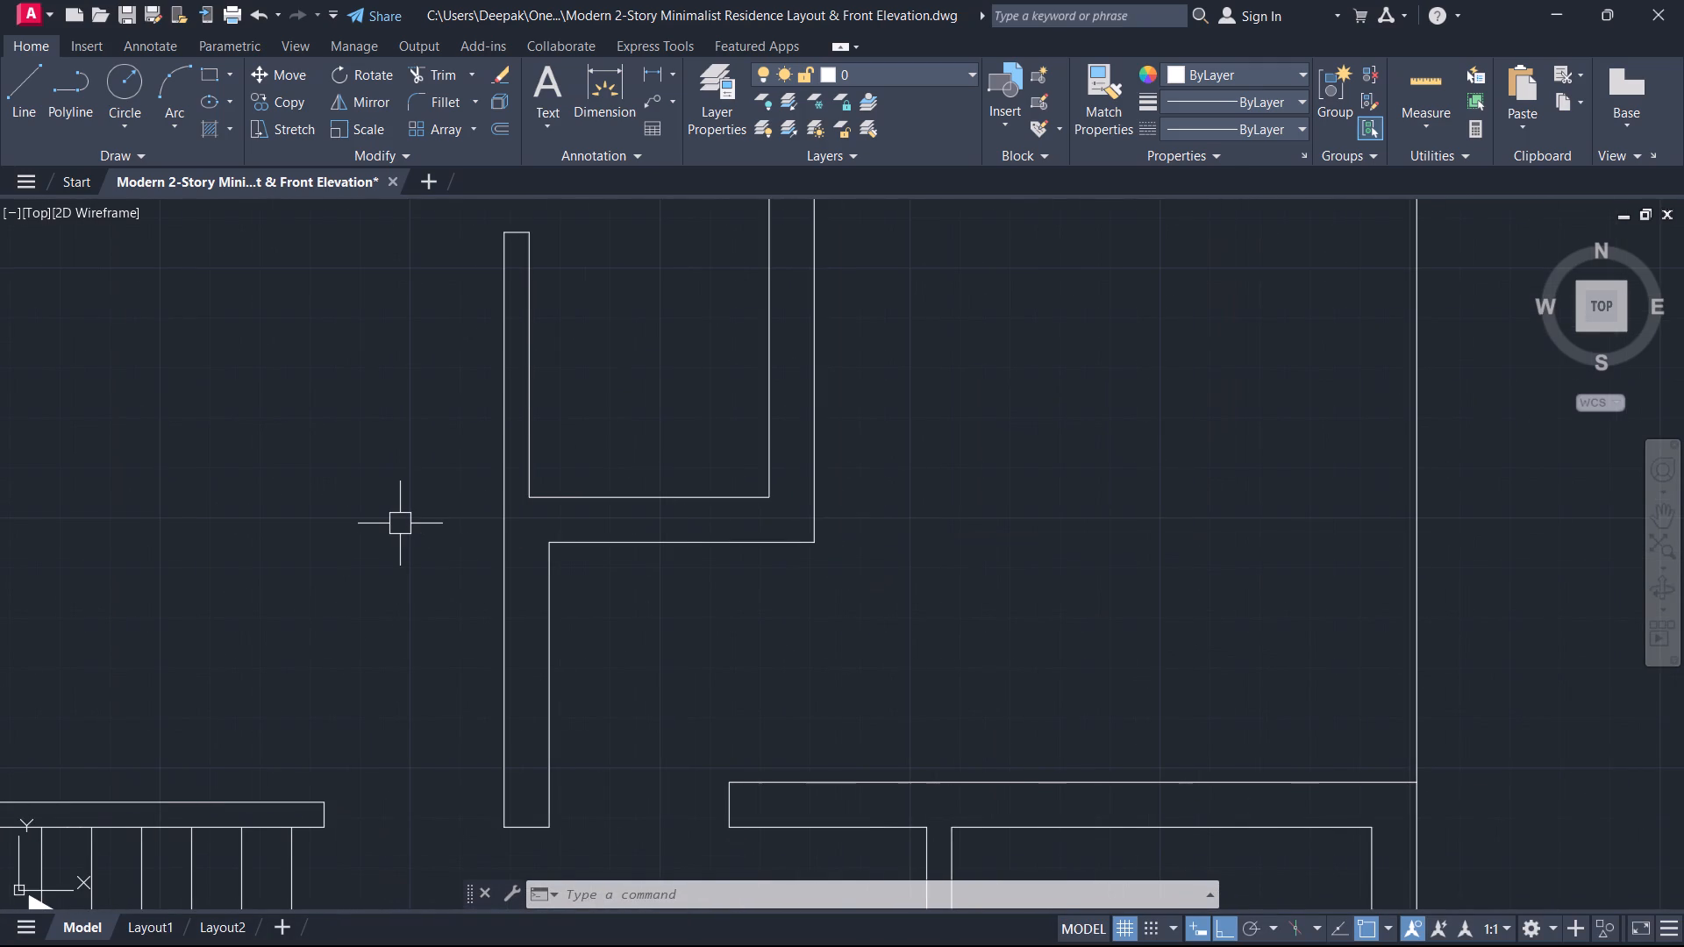
{"action": "scroll", "coordinate": [398, 531], "scroll_direction": "up", "scroll_amount": 1}
{"action": "scroll", "coordinate": [375, 559], "scroll_direction": "down", "scroll_amount": 5}
{"action": "middle_click_drag", "start_coordinate": [468, 587], "coordinate": [866, 404]}
{"action": "scroll", "coordinate": [867, 404], "scroll_direction": "up", "scroll_amount": 3}
{"action": "scroll", "coordinate": [703, 632], "scroll_direction": "down", "scroll_amount": 1}
{"action": "middle_click_drag", "start_coordinate": [703, 635], "coordinate": [883, 537]}
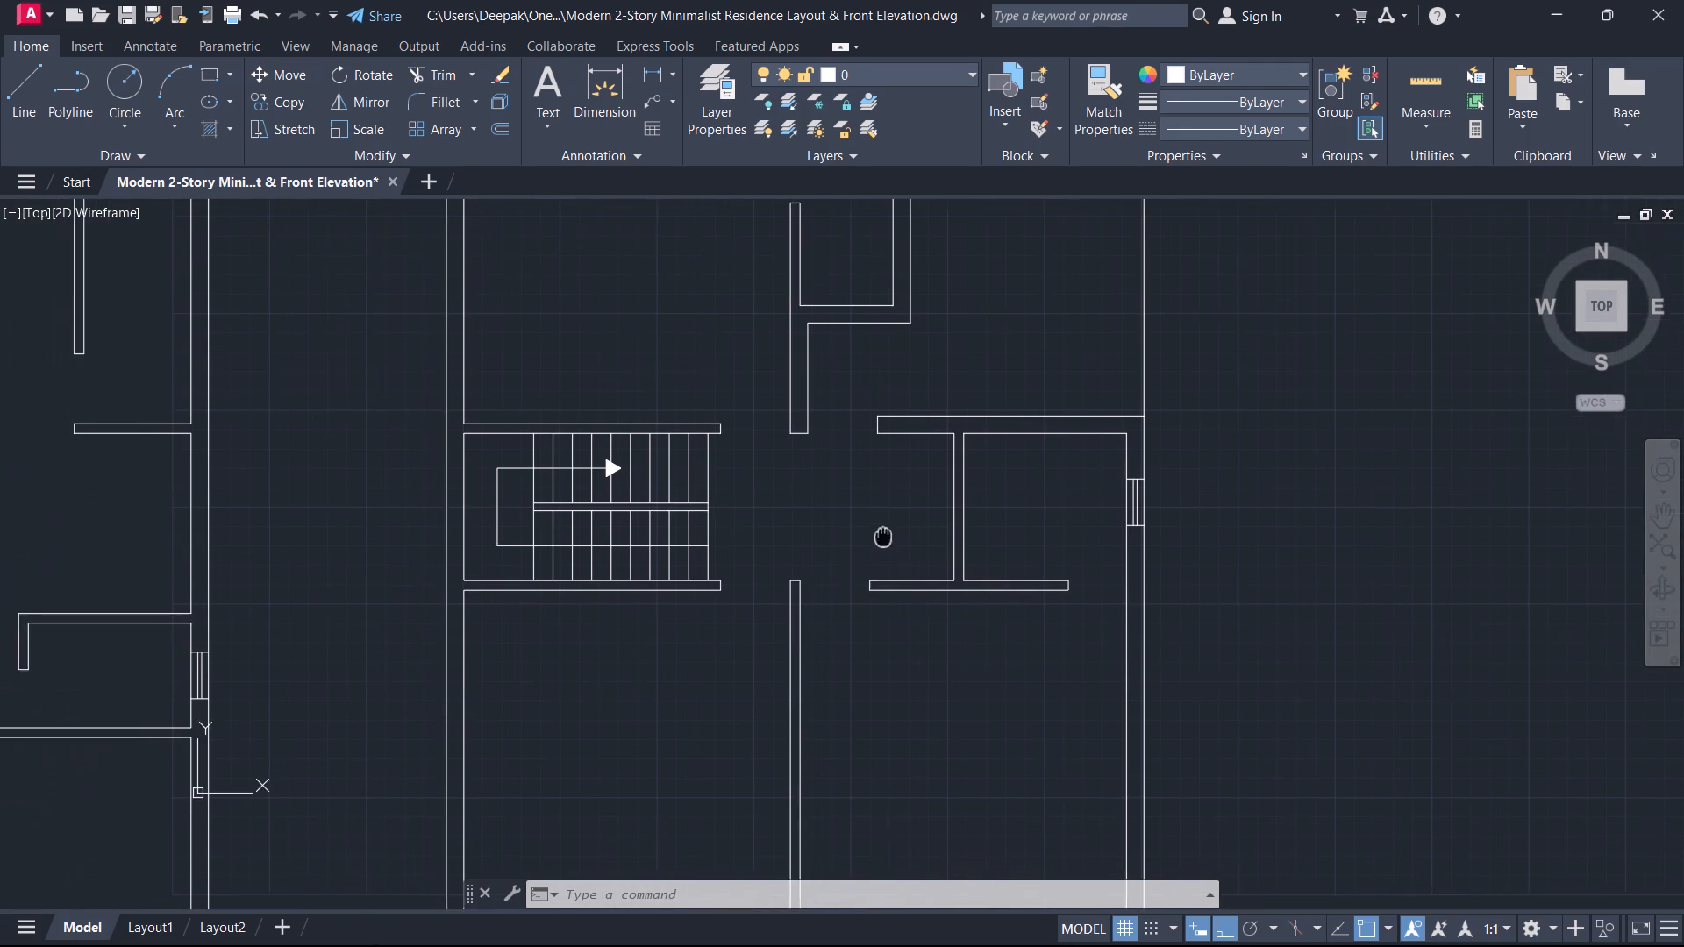
{"action": "middle_click_drag", "start_coordinate": [883, 537], "coordinate": [888, 538]}
{"action": "scroll", "coordinate": [803, 658], "scroll_direction": "up", "scroll_amount": 1}
{"action": "middle_click_drag", "start_coordinate": [646, 745], "coordinate": [858, 676]}
{"action": "scroll", "coordinate": [691, 722], "scroll_direction": "down", "scroll_amount": 1}
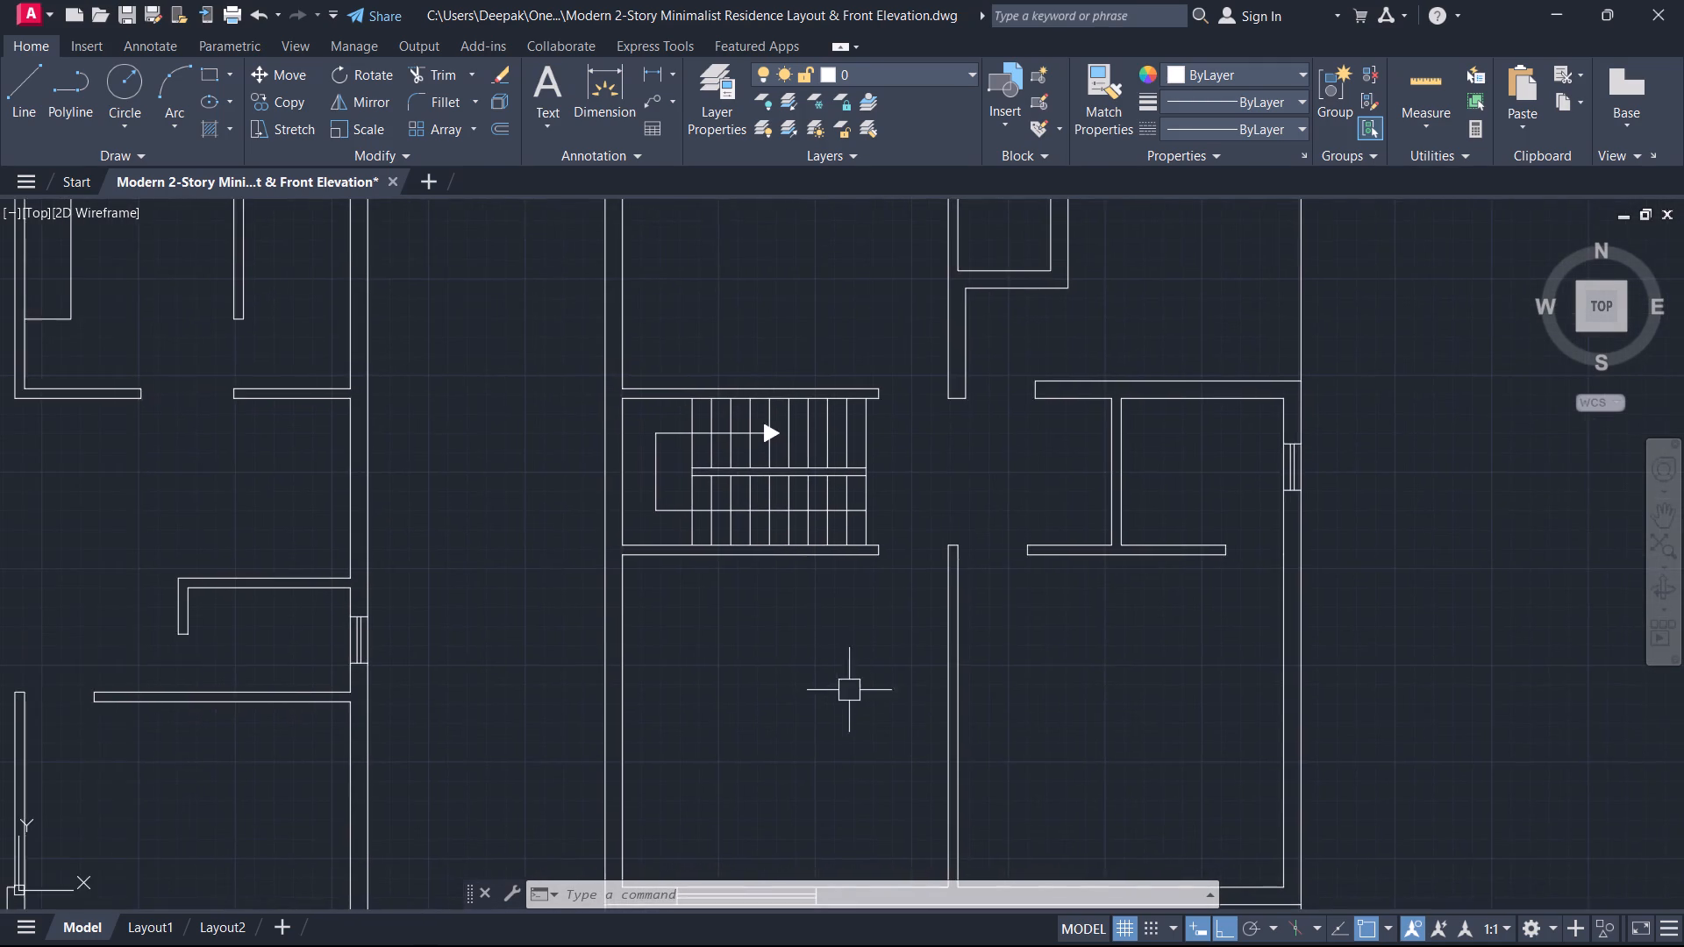
Delete the existing window in the south wall of the room below the staircase, including its jambs and glazing lines.
{"action": "scroll", "coordinate": [835, 700], "scroll_direction": "down", "scroll_amount": 1}
{"action": "middle_click_drag", "start_coordinate": [835, 701], "coordinate": [988, 608]}
{"action": "scroll", "coordinate": [965, 716], "scroll_direction": "up", "scroll_amount": 3}
{"action": "middle_click_drag", "start_coordinate": [967, 739], "coordinate": [975, 738]}
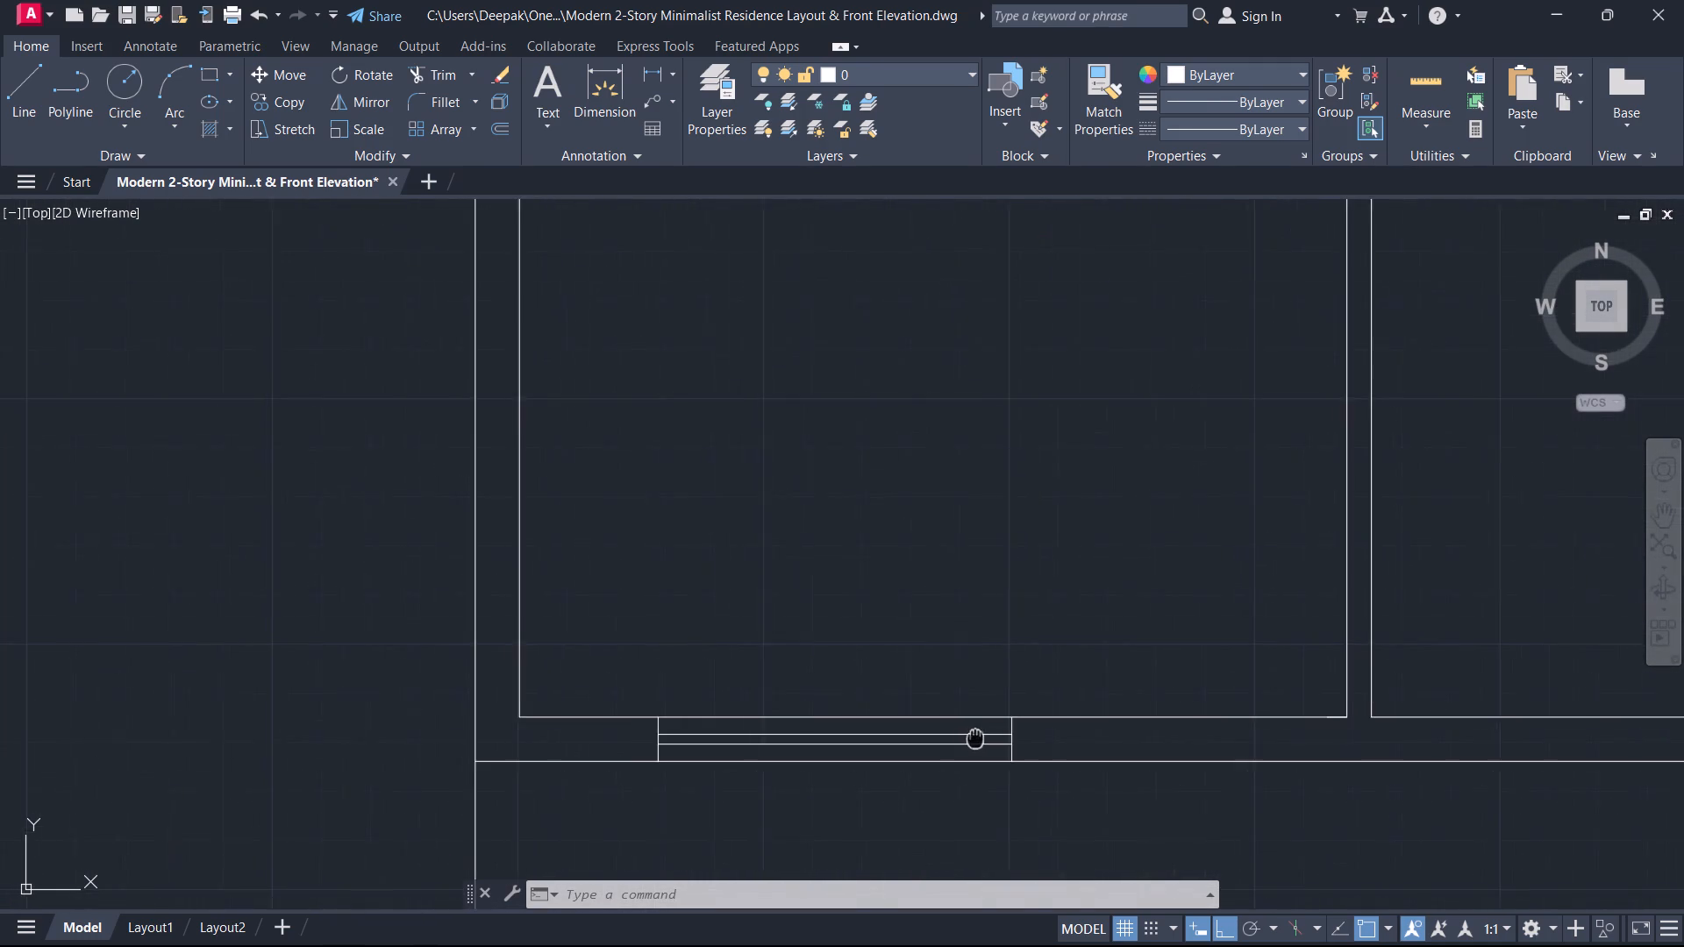
{"action": "middle_click_drag", "start_coordinate": [975, 738], "coordinate": [1011, 723]}
{"action": "scroll", "coordinate": [1011, 732], "scroll_direction": "up", "scroll_amount": 1}
{"action": "left_click_drag", "start_coordinate": [427, 623], "coordinate": [450, 642]}
{"action": "left_click", "coordinate": [1168, 773]}
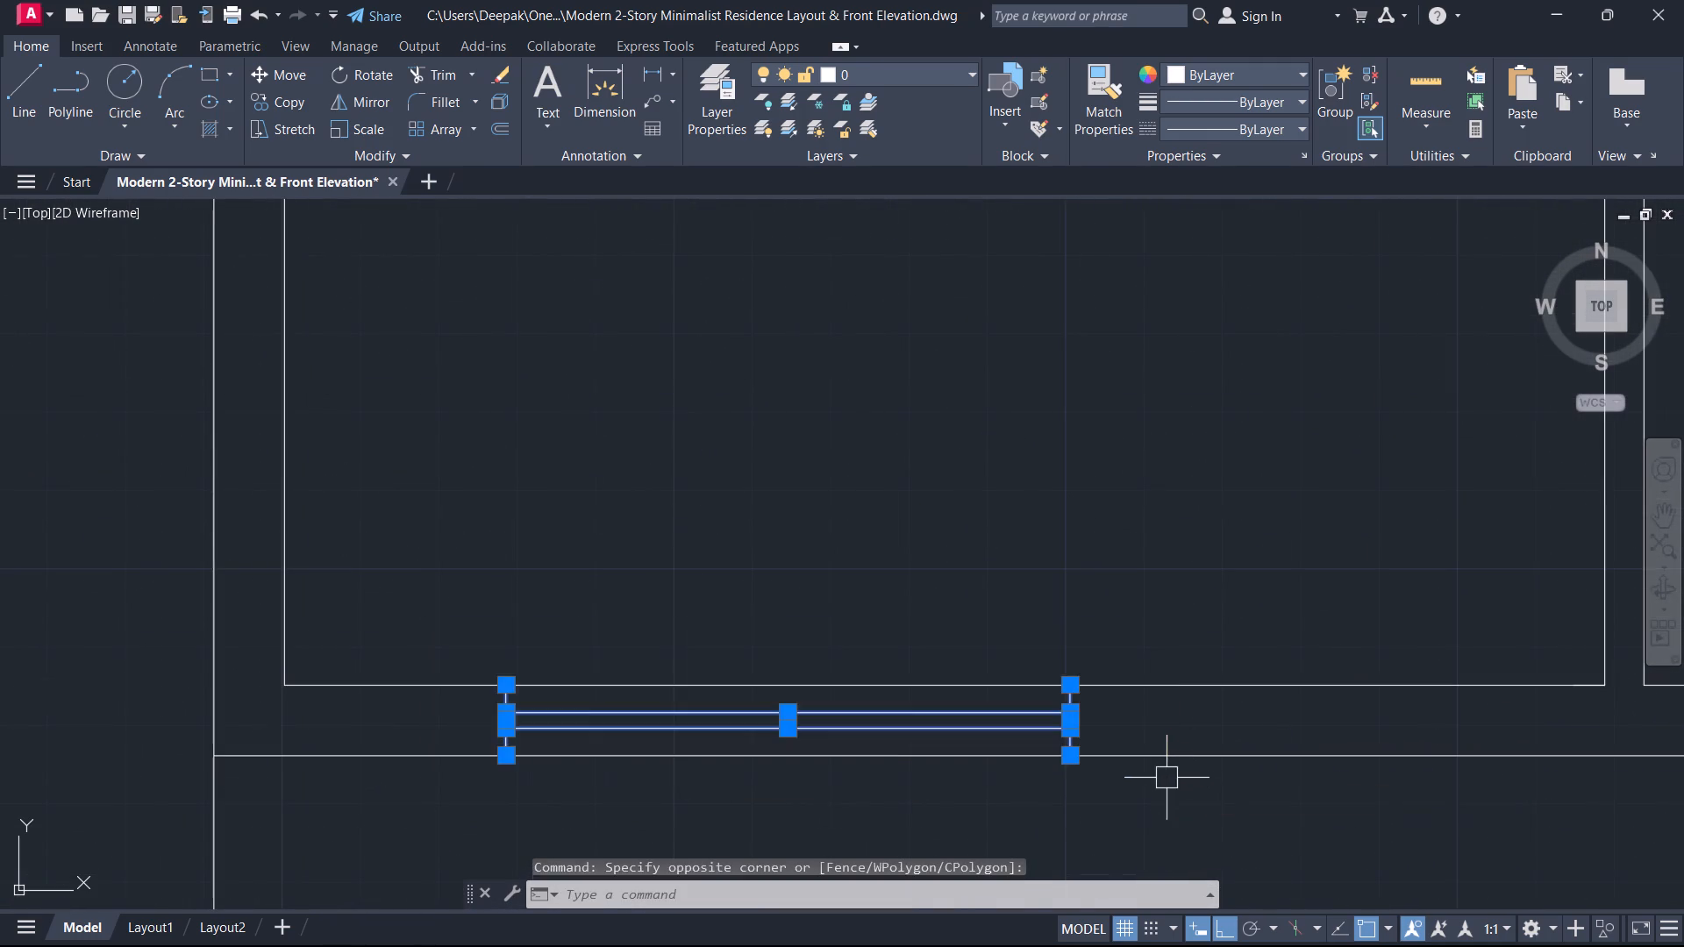
{"action": "scroll", "coordinate": [1160, 786], "scroll_direction": "down", "scroll_amount": 4}
{"action": "middle_click_drag", "start_coordinate": [1158, 788], "coordinate": [1135, 643]}
{"action": "scroll", "coordinate": [1135, 643], "scroll_direction": "up", "scroll_amount": 2}
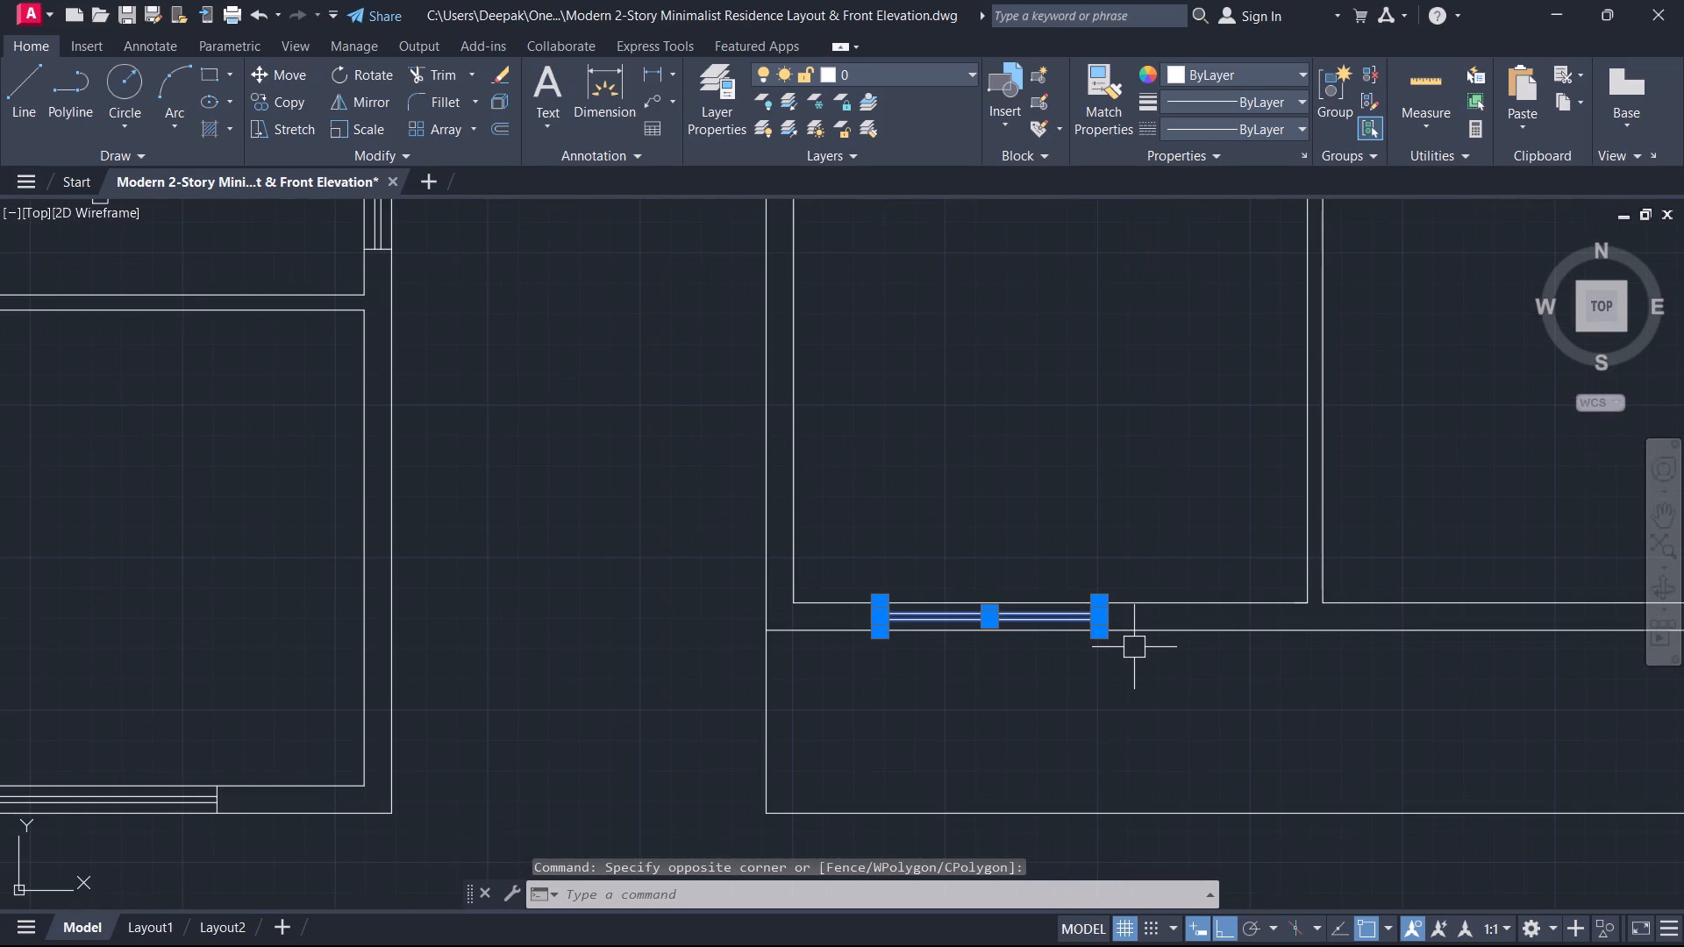
{"action": "key", "text": "Delete"}
Draw a 9" line across the south wall at the midpoint of the room below the staircase.
{"action": "key", "text": "l"}
{"action": "key", "text": "space"}
{"action": "scroll", "coordinate": [1126, 652], "scroll_direction": "up", "scroll_amount": 1}
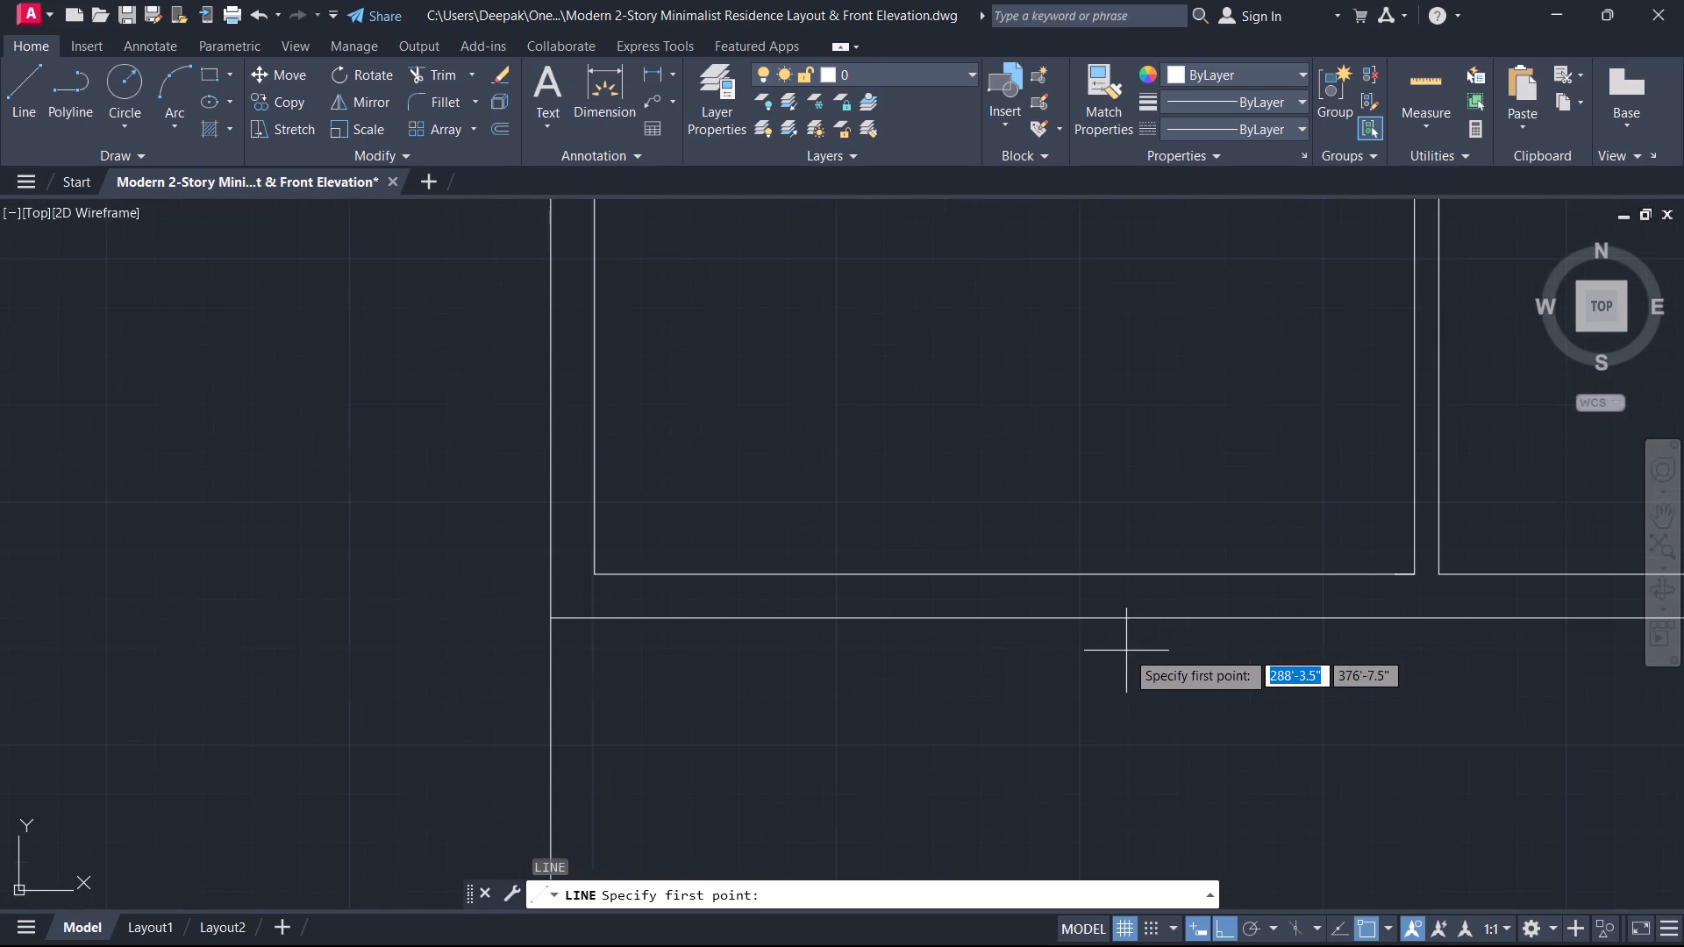
{"action": "left_click", "coordinate": [1006, 578]}
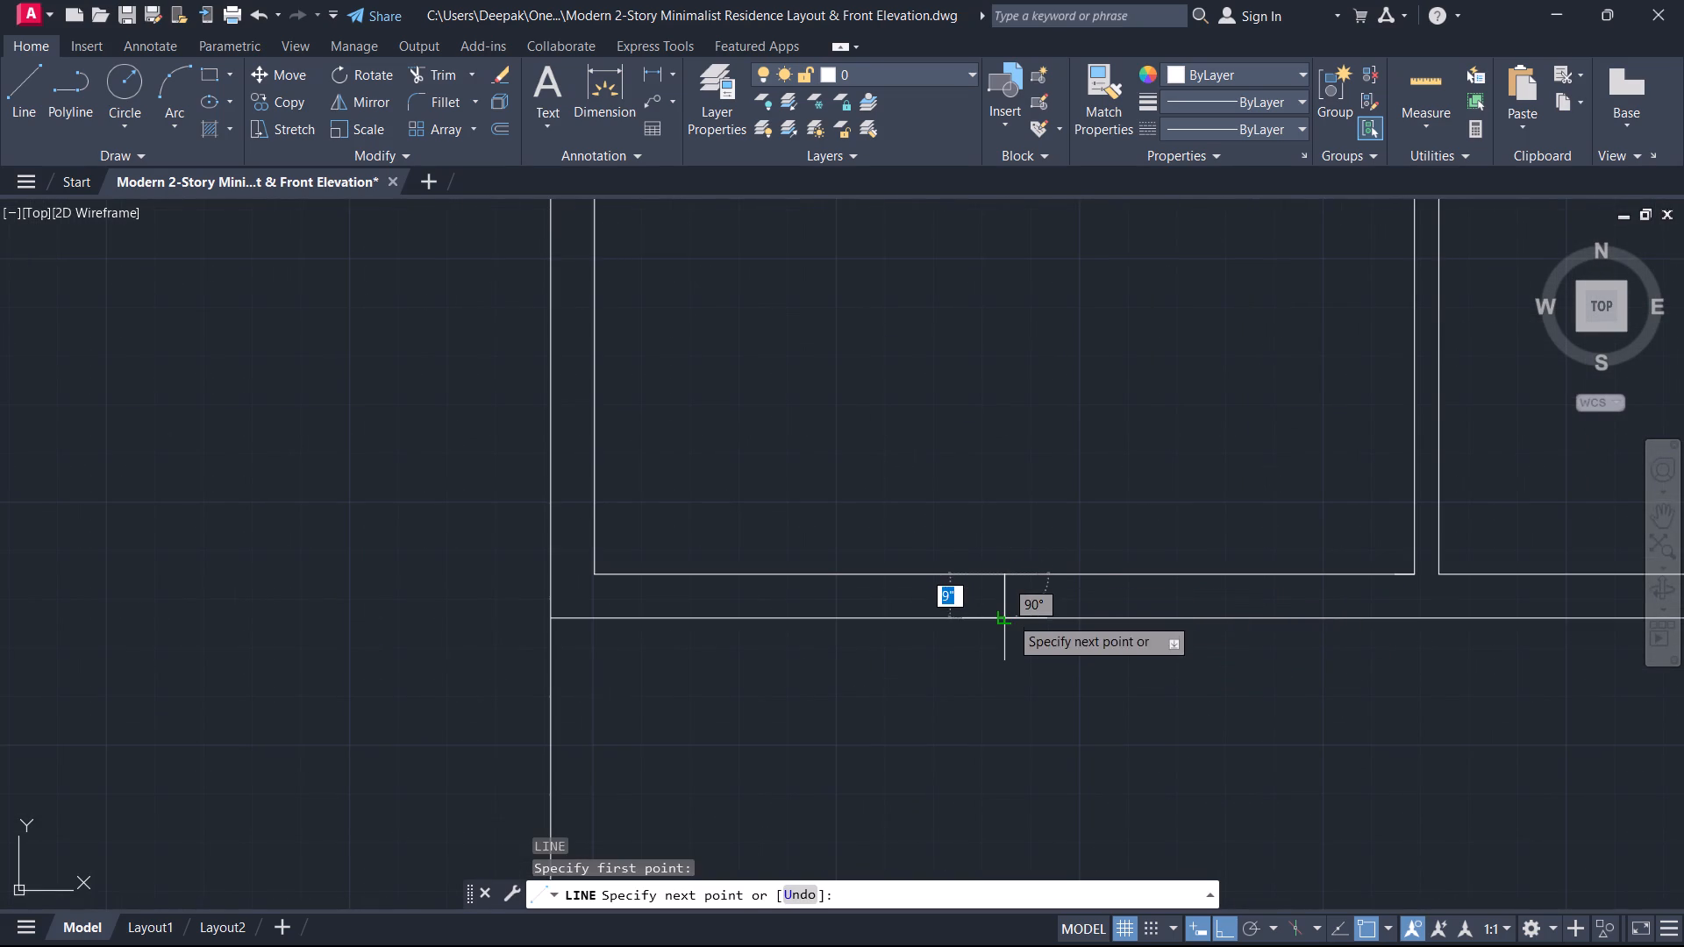
{"action": "left_click", "coordinate": [1010, 617]}
{"action": "key", "text": "Escape"}
Offset the cross-wall line 3' to both the west and east as window jambs.
{"action": "type", "text": "o"}
{"action": "key", "text": "space"}
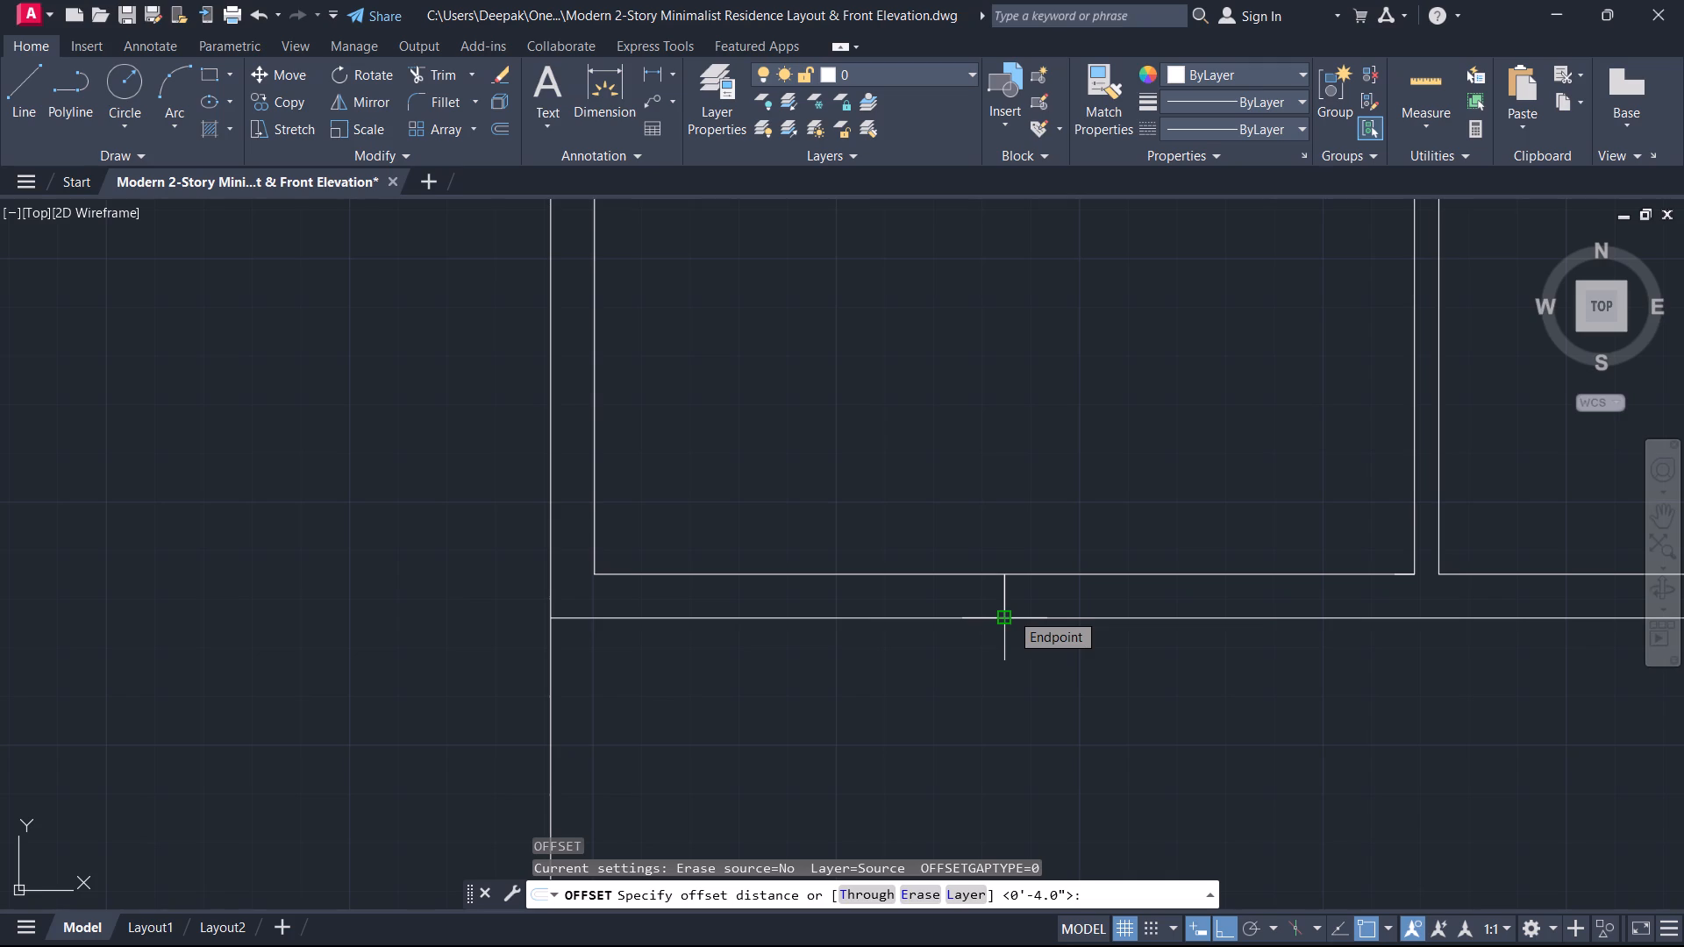
{"action": "key", "text": "2"}
{"action": "key", "text": "BackSpace"}
{"action": "type", "text": "3'"}
{"action": "key", "text": "Return"}
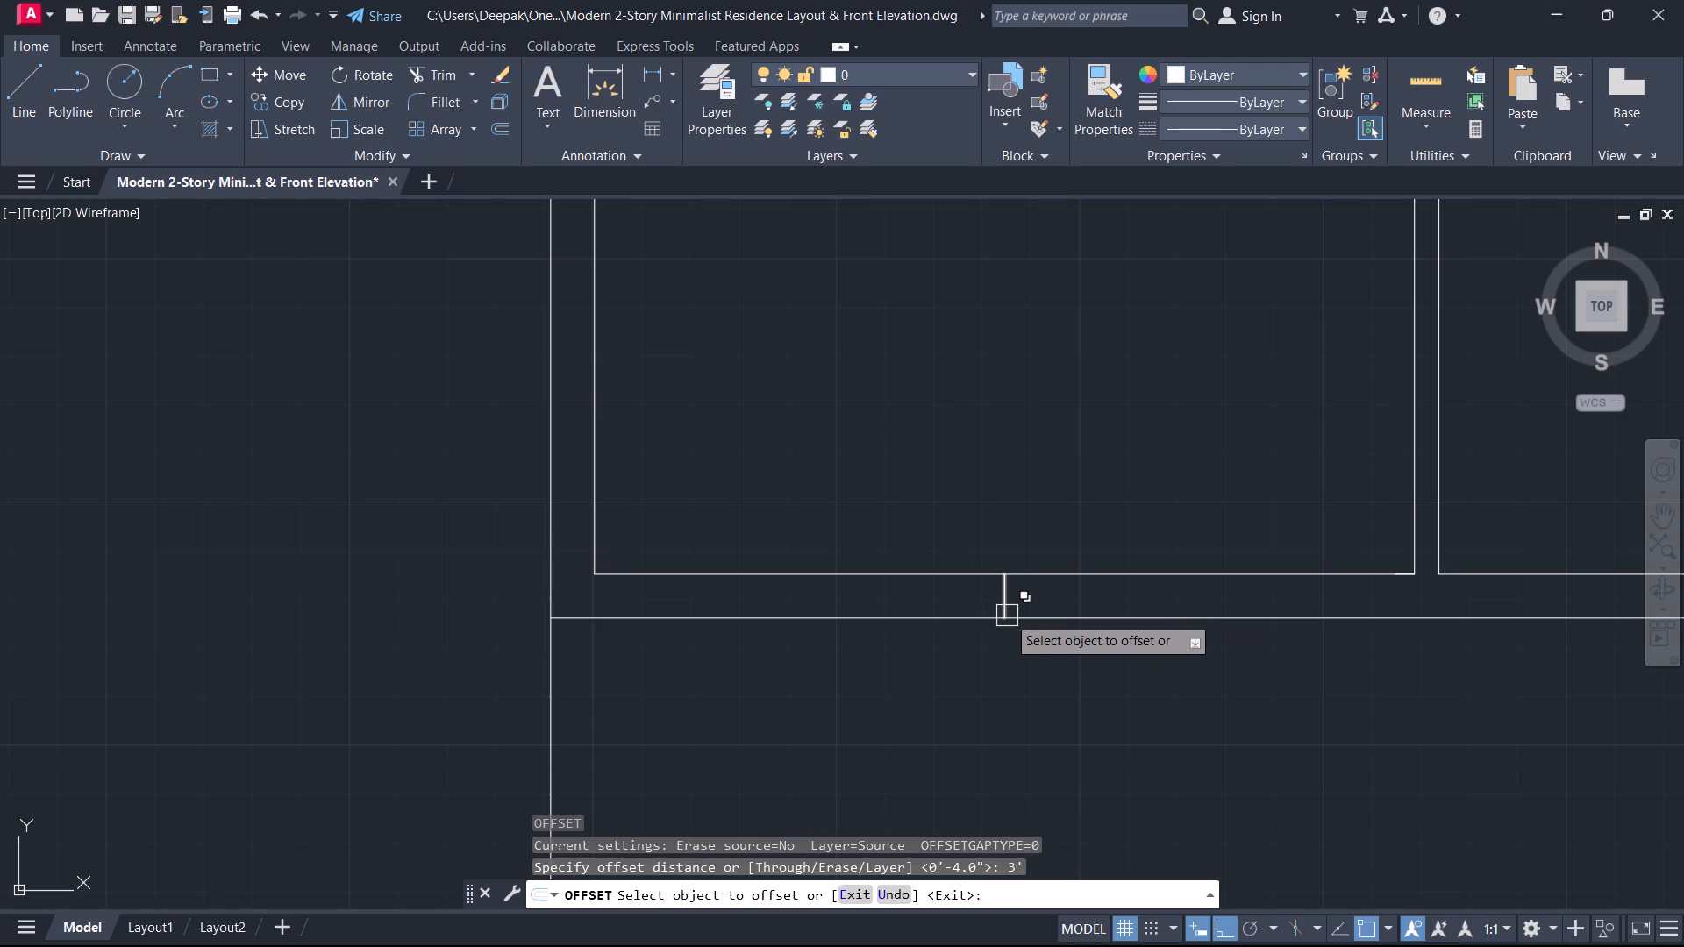
{"action": "scroll", "coordinate": [1008, 602], "scroll_direction": "up", "scroll_amount": 3}
{"action": "left_click", "coordinate": [985, 610]}
{"action": "left_click", "coordinate": [824, 609]}
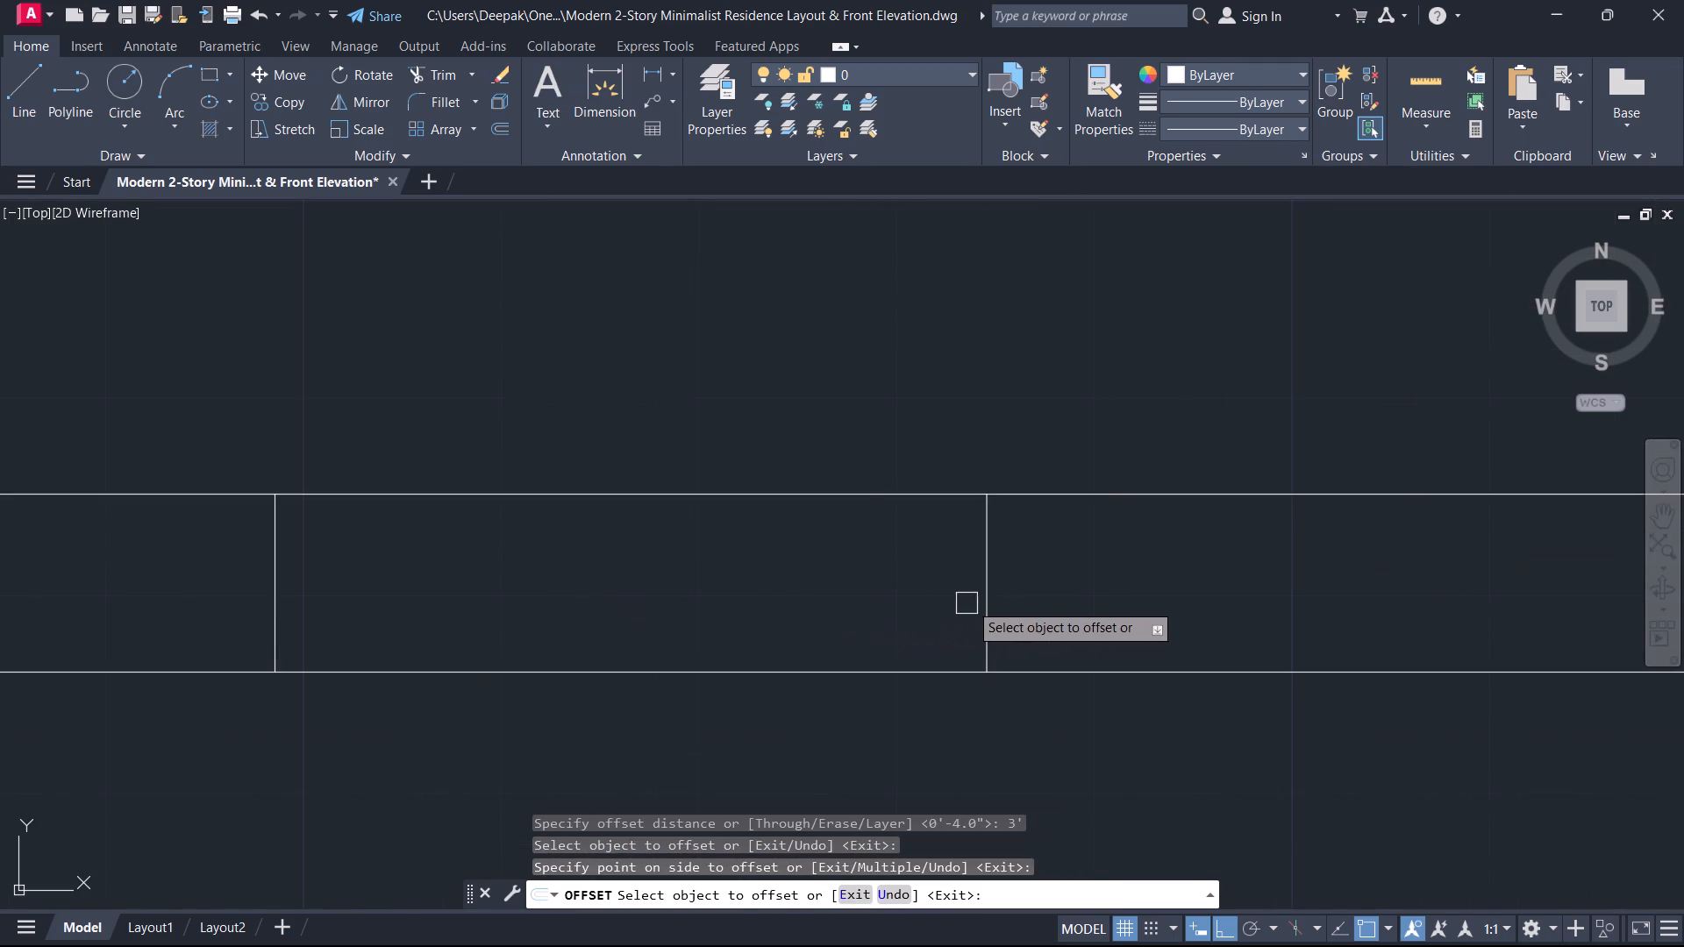
{"action": "left_click", "coordinate": [988, 602]}
{"action": "left_click", "coordinate": [1060, 608]}
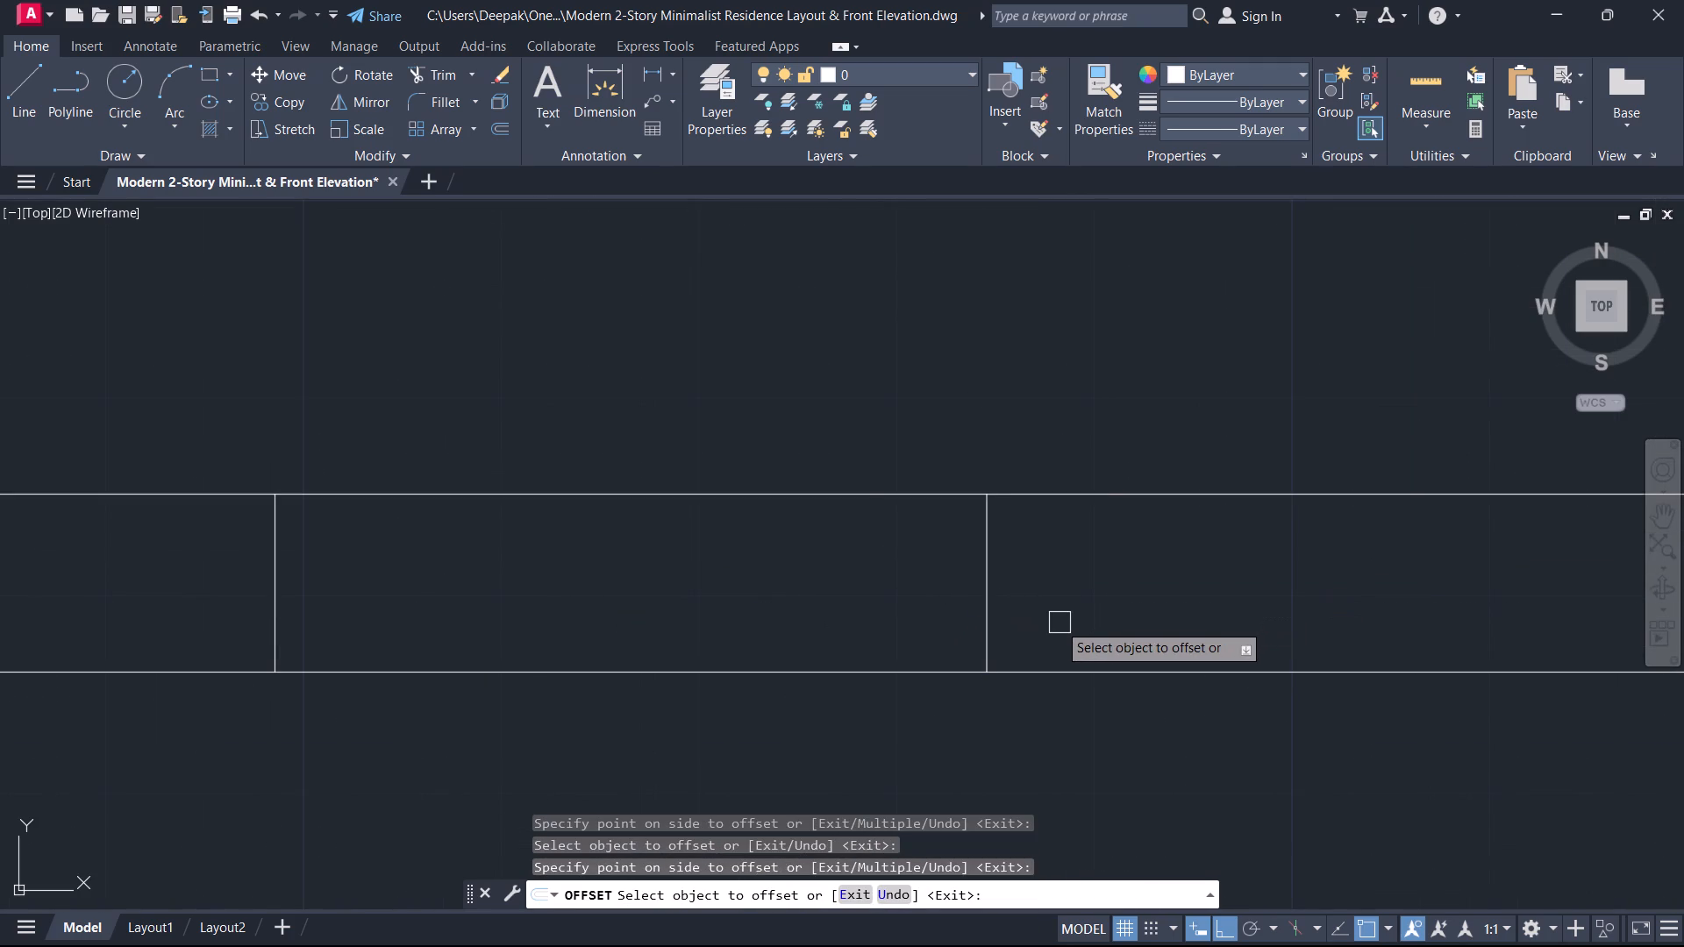
{"action": "key", "text": "Escape"}
Remove the middle cross-wall line between the two window jambs with Trim.
{"action": "type", "text": "tr"}
{"action": "key", "text": "space"}
{"action": "left_click", "coordinate": [1050, 625]}
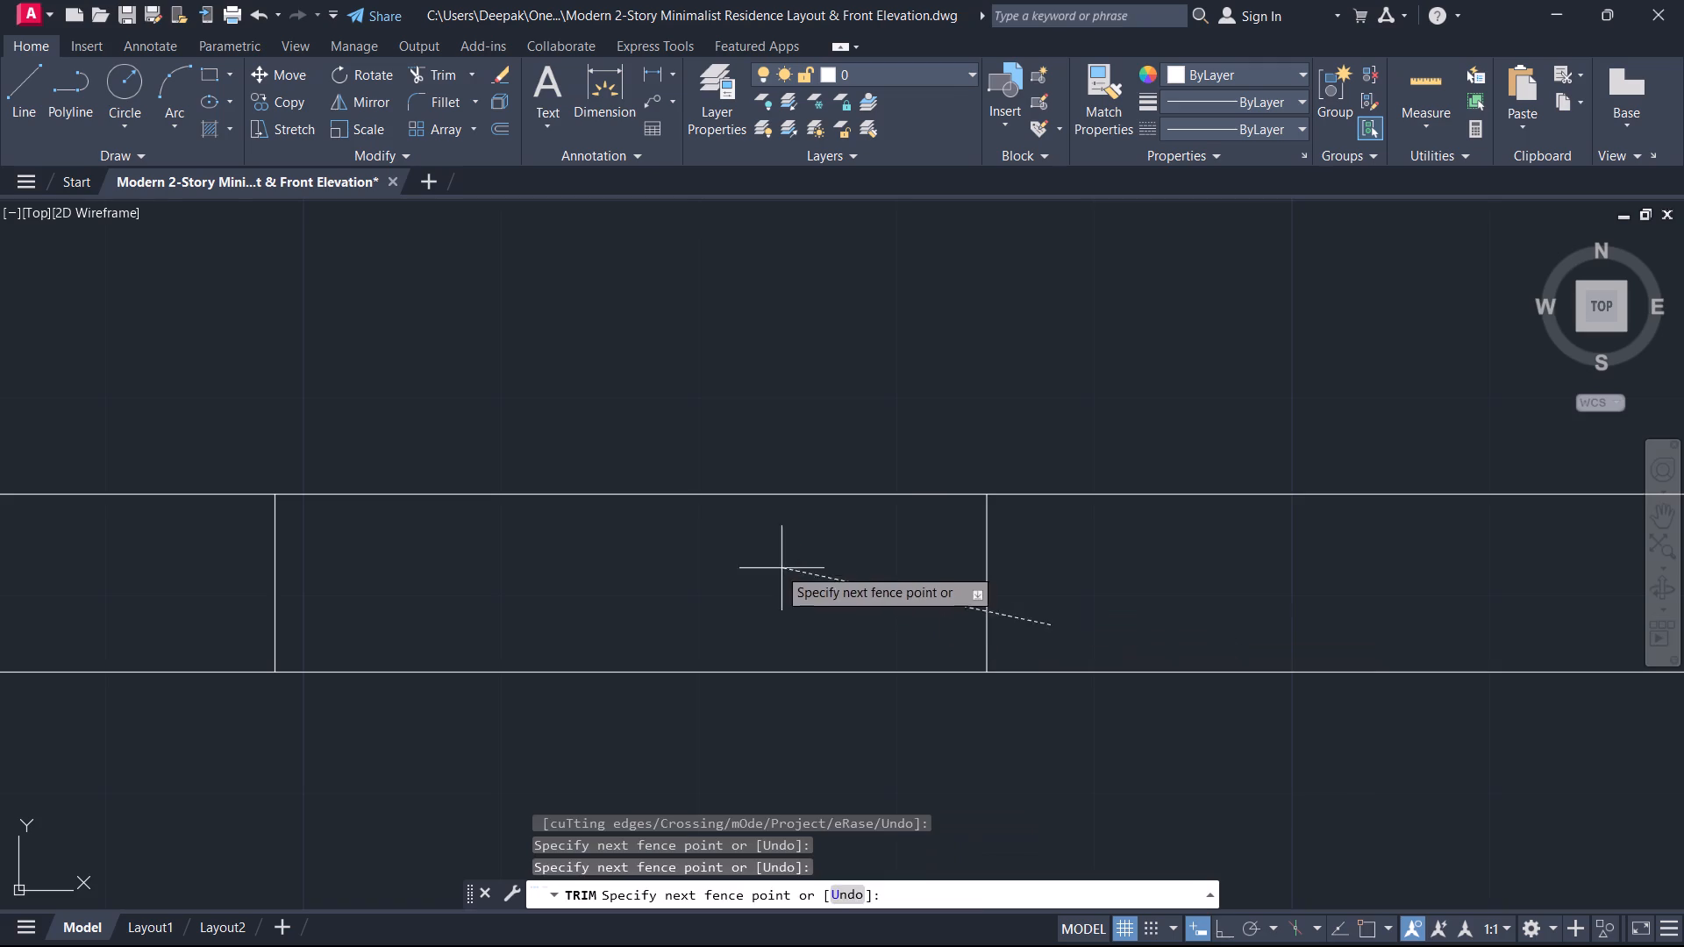
{"action": "left_click", "coordinate": [777, 566]}
{"action": "key", "text": "Escape"}
Draw a horizontal window centre line between the midpoints of the two jambs.
{"action": "scroll", "coordinate": [824, 587], "scroll_direction": "down", "scroll_amount": 3}
{"action": "middle_click_drag", "start_coordinate": [827, 588], "coordinate": [824, 596]}
{"action": "type", "text": "l"}
{"action": "key", "text": "space"}
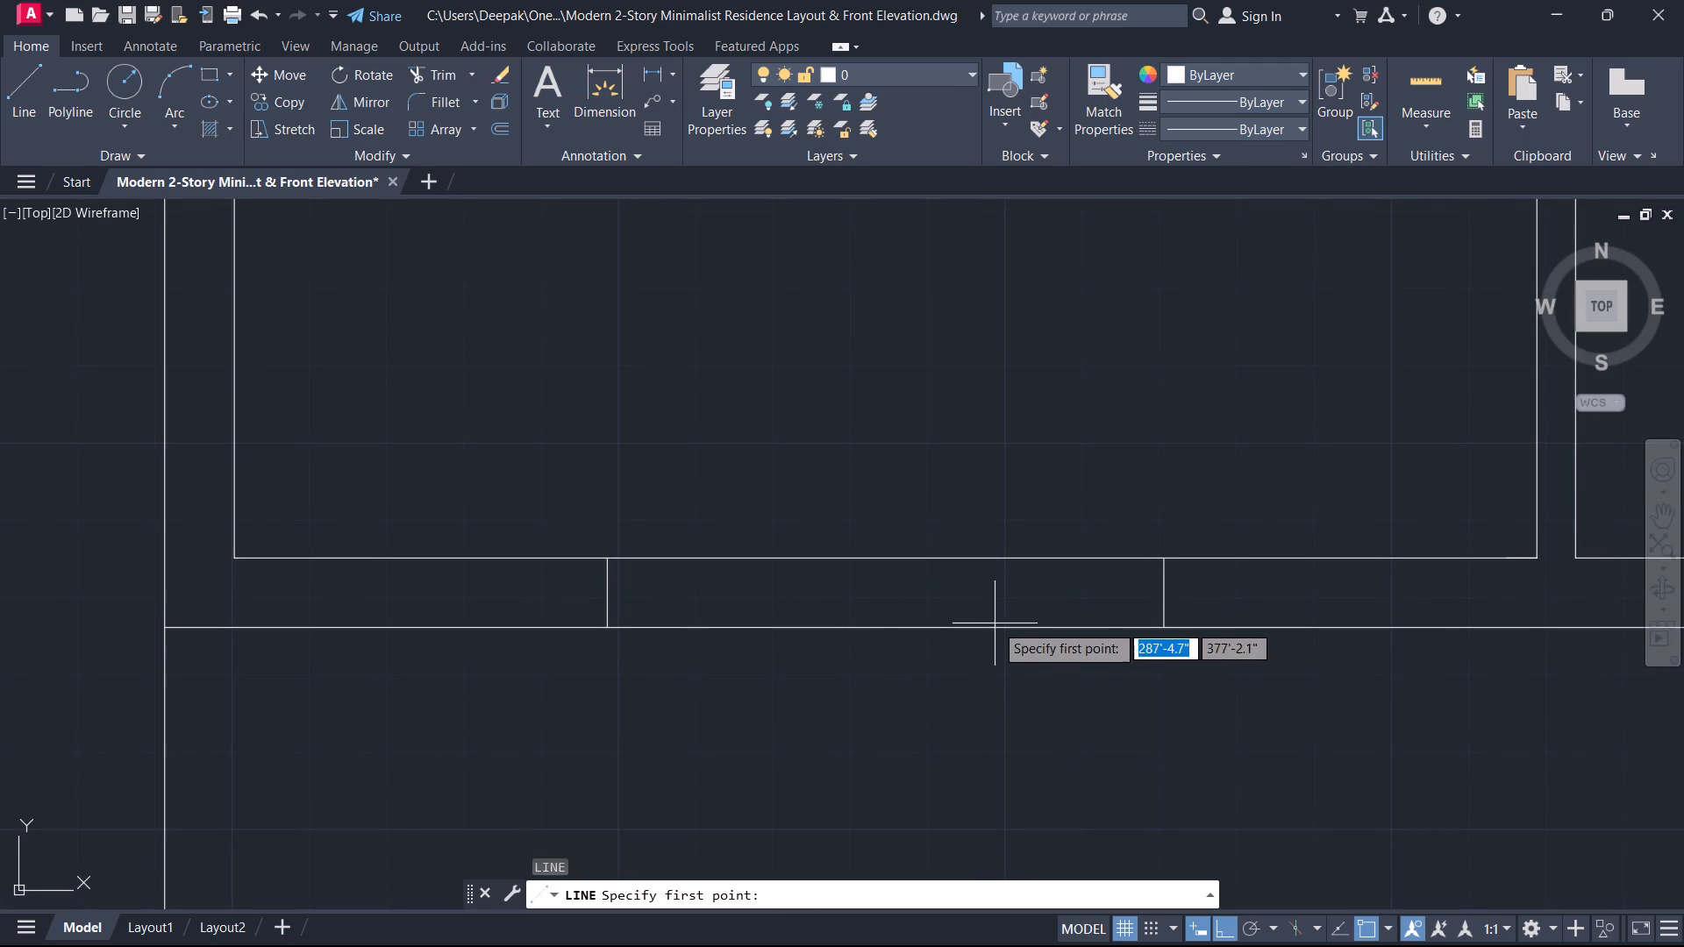
{"action": "left_click", "coordinate": [1160, 589]}
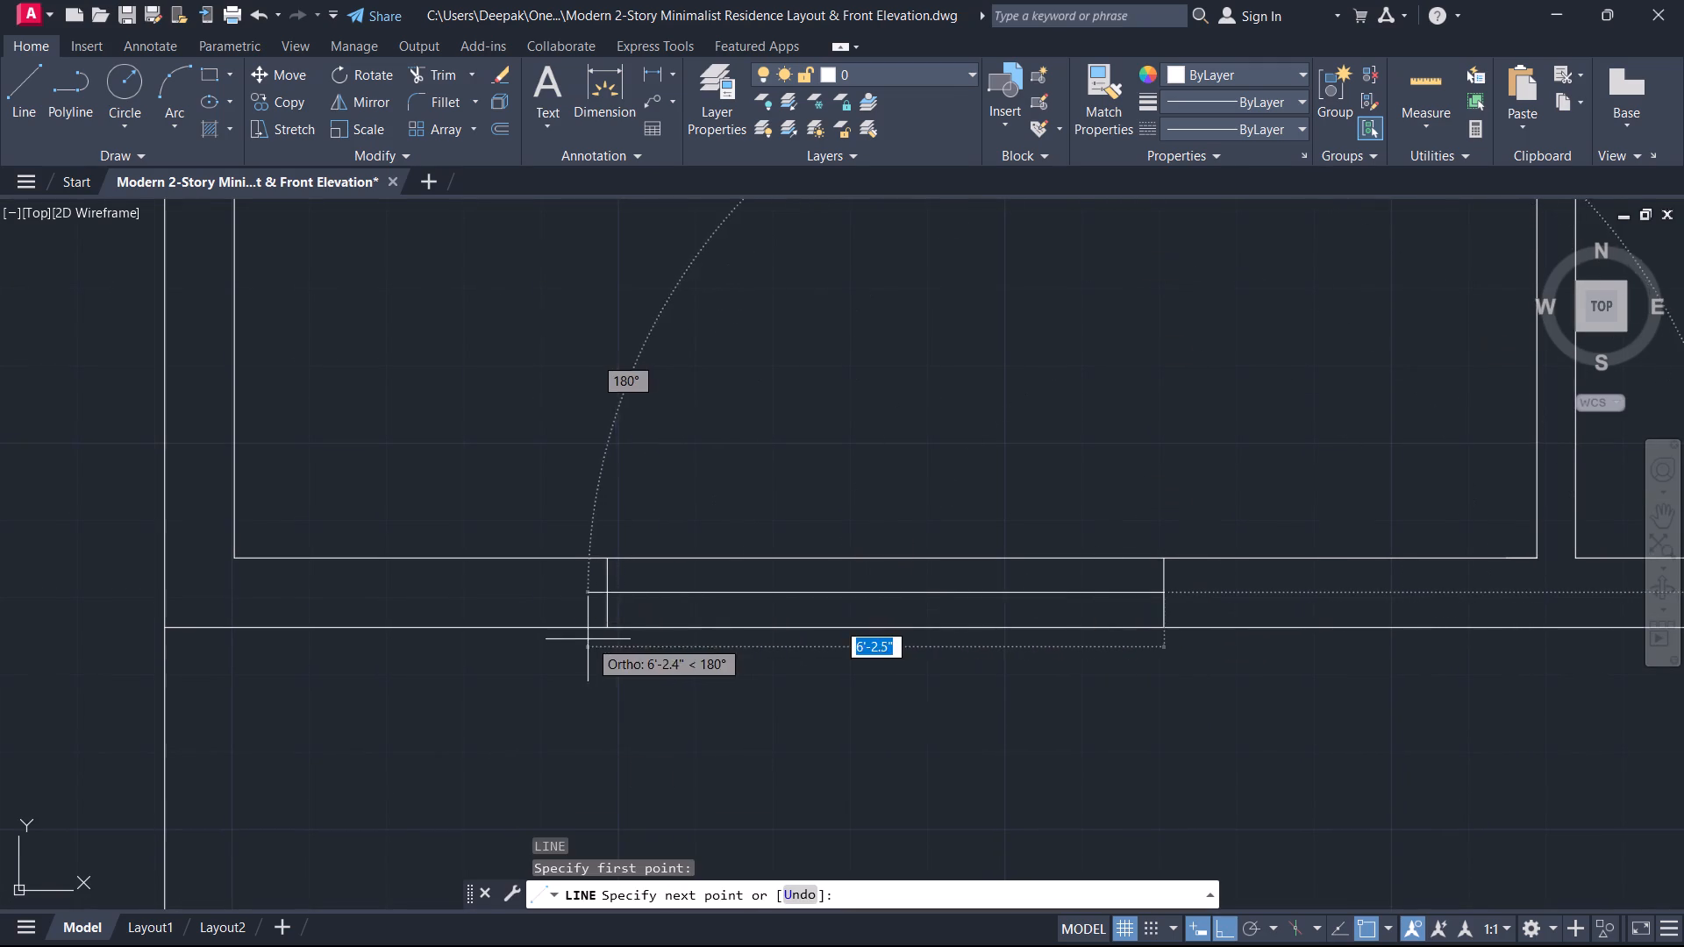
{"action": "left_click", "coordinate": [606, 591]}
{"action": "key", "text": "Escape"}
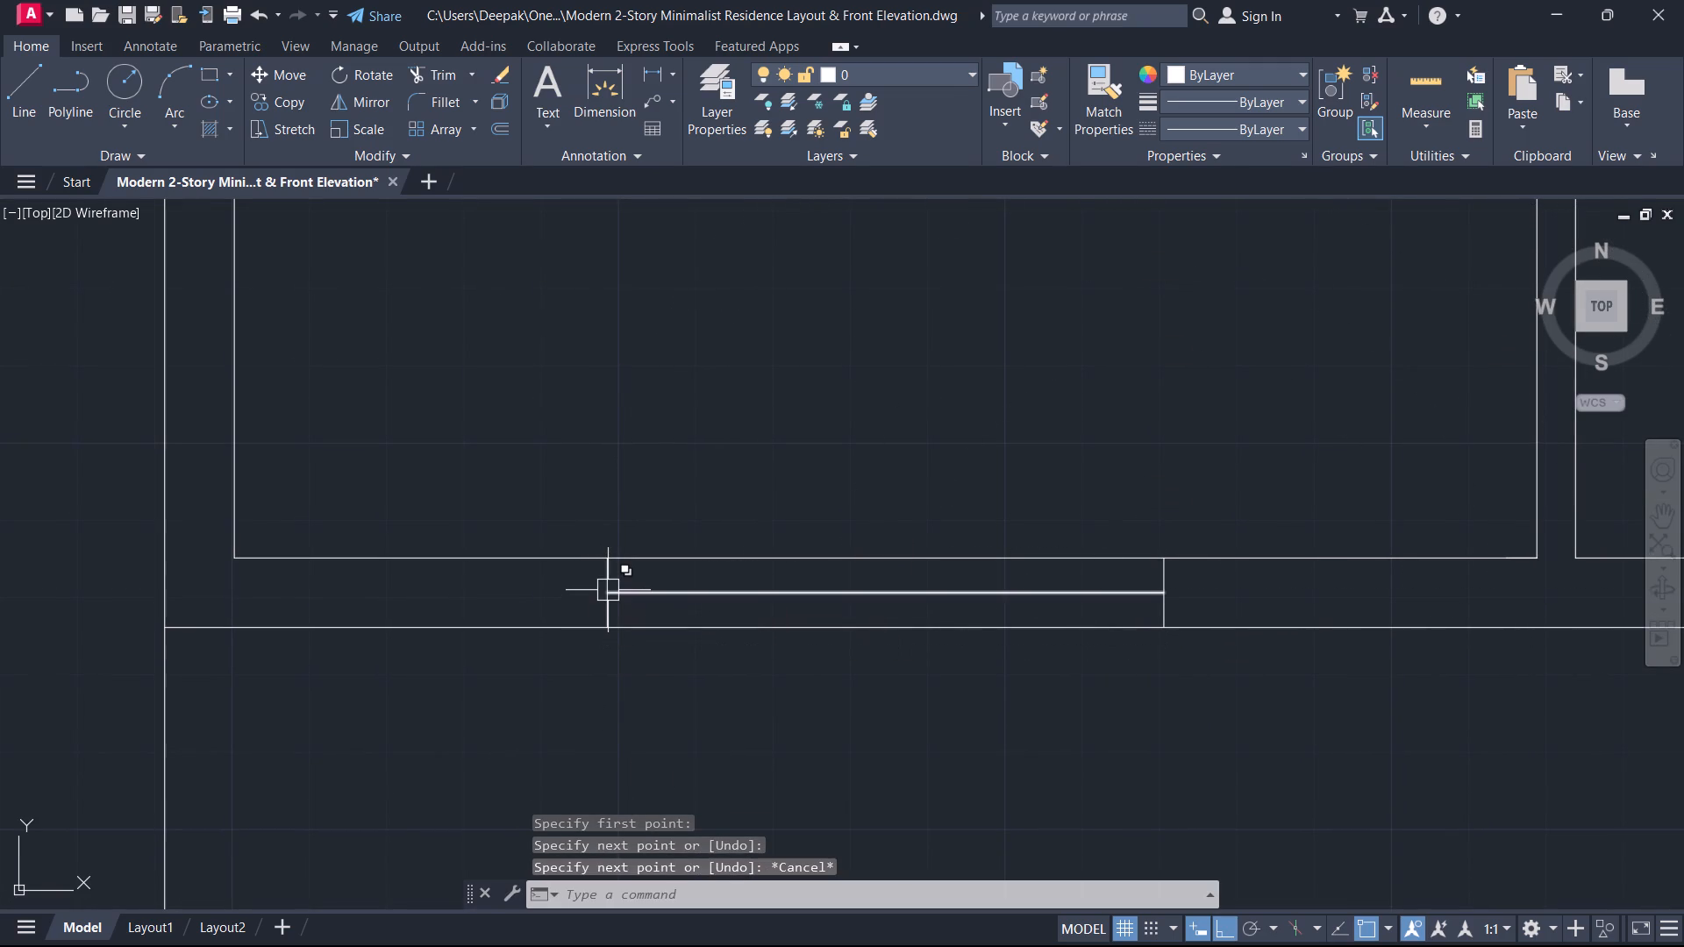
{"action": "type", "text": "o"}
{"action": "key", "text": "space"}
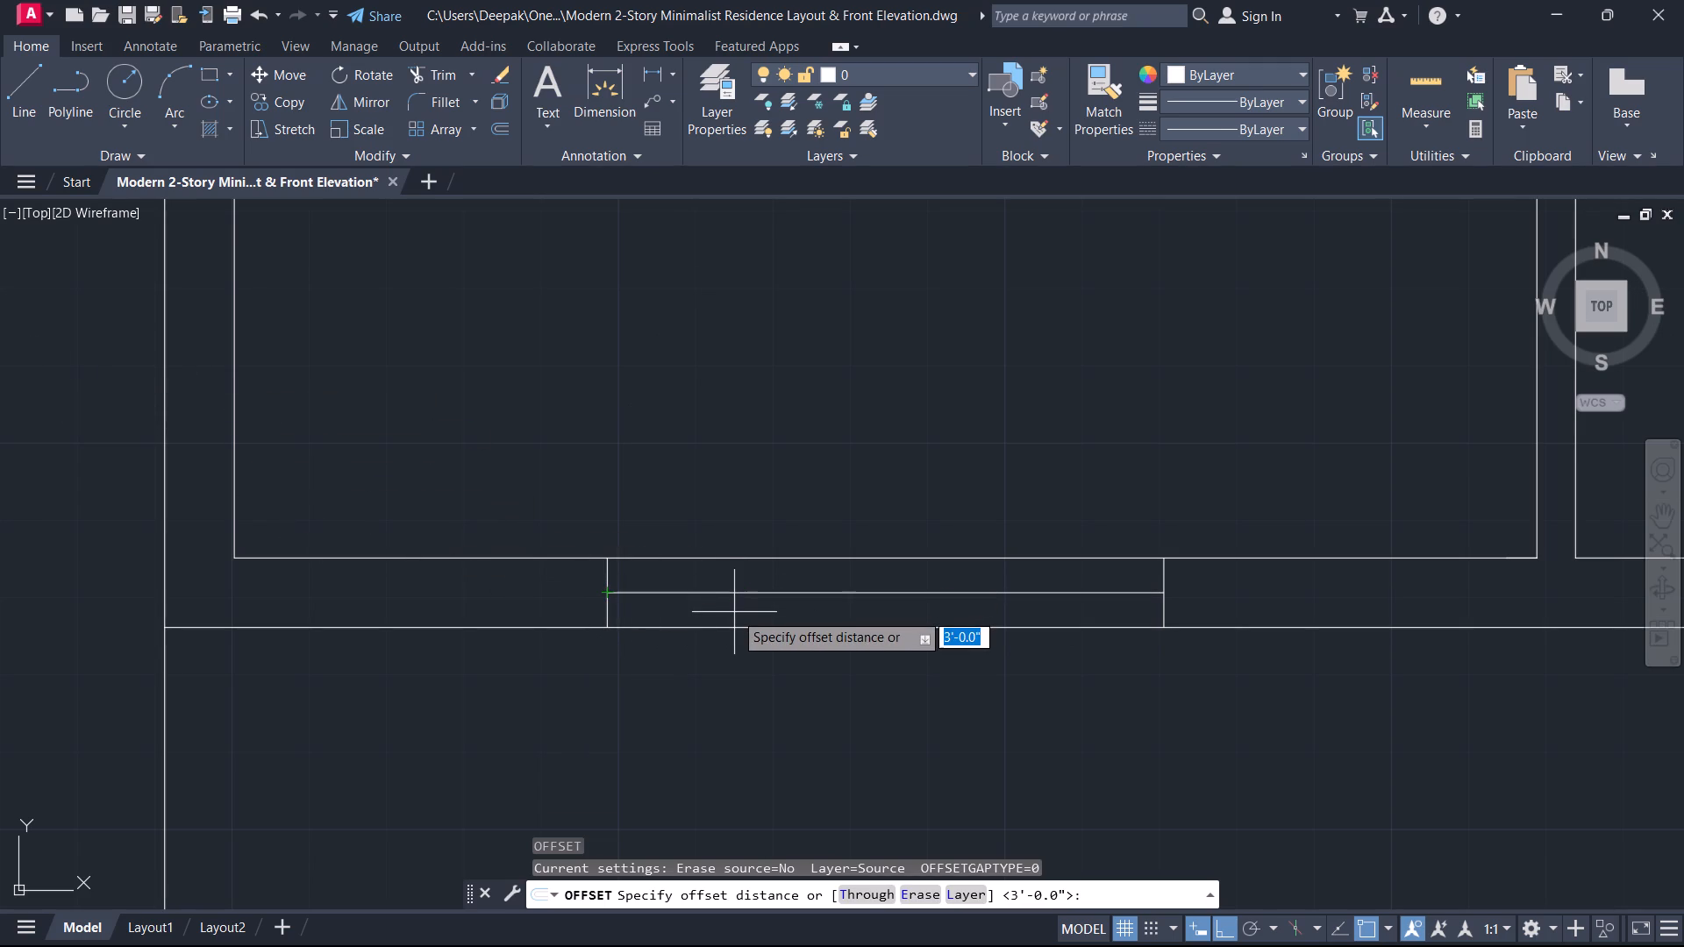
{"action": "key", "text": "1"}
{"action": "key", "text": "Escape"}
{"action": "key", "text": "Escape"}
Offset the window's centre line 1" to both the north and south as glazing lines.
{"action": "type", "text": "o 1"}
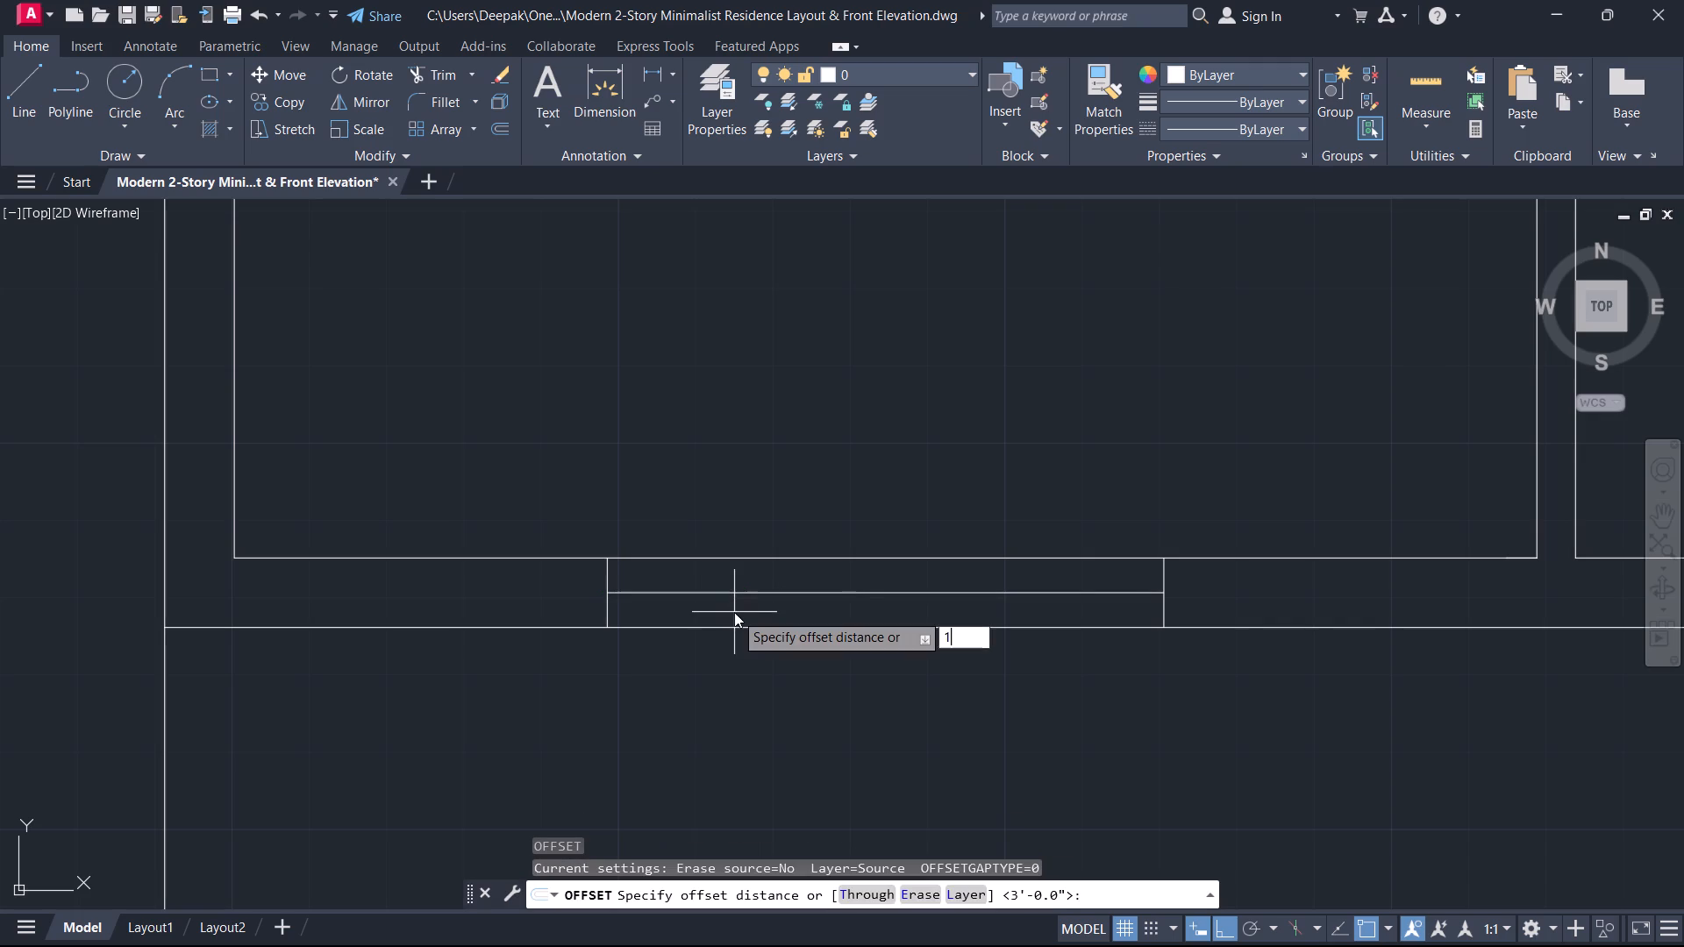
{"action": "key", "text": "Return"}
{"action": "scroll", "coordinate": [803, 623], "scroll_direction": "up", "scroll_amount": 2}
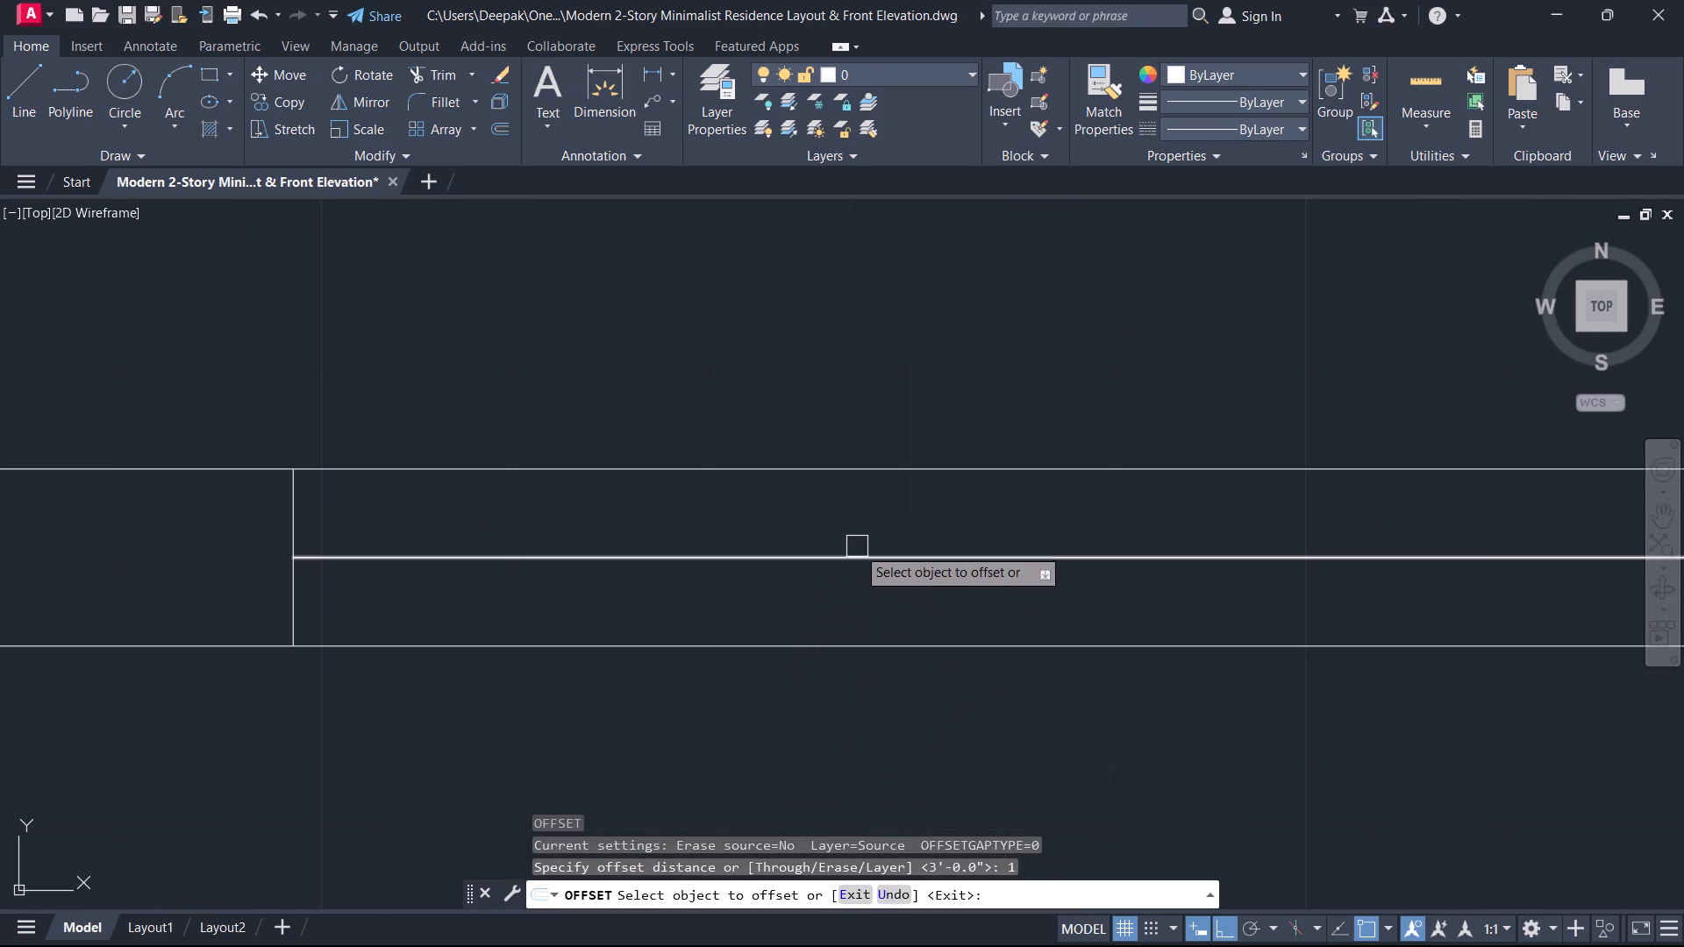
{"action": "left_click", "coordinate": [857, 548]}
{"action": "left_click", "coordinate": [856, 504]}
{"action": "scroll", "coordinate": [839, 550], "scroll_direction": "up", "scroll_amount": 2}
{"action": "left_click", "coordinate": [836, 566]}
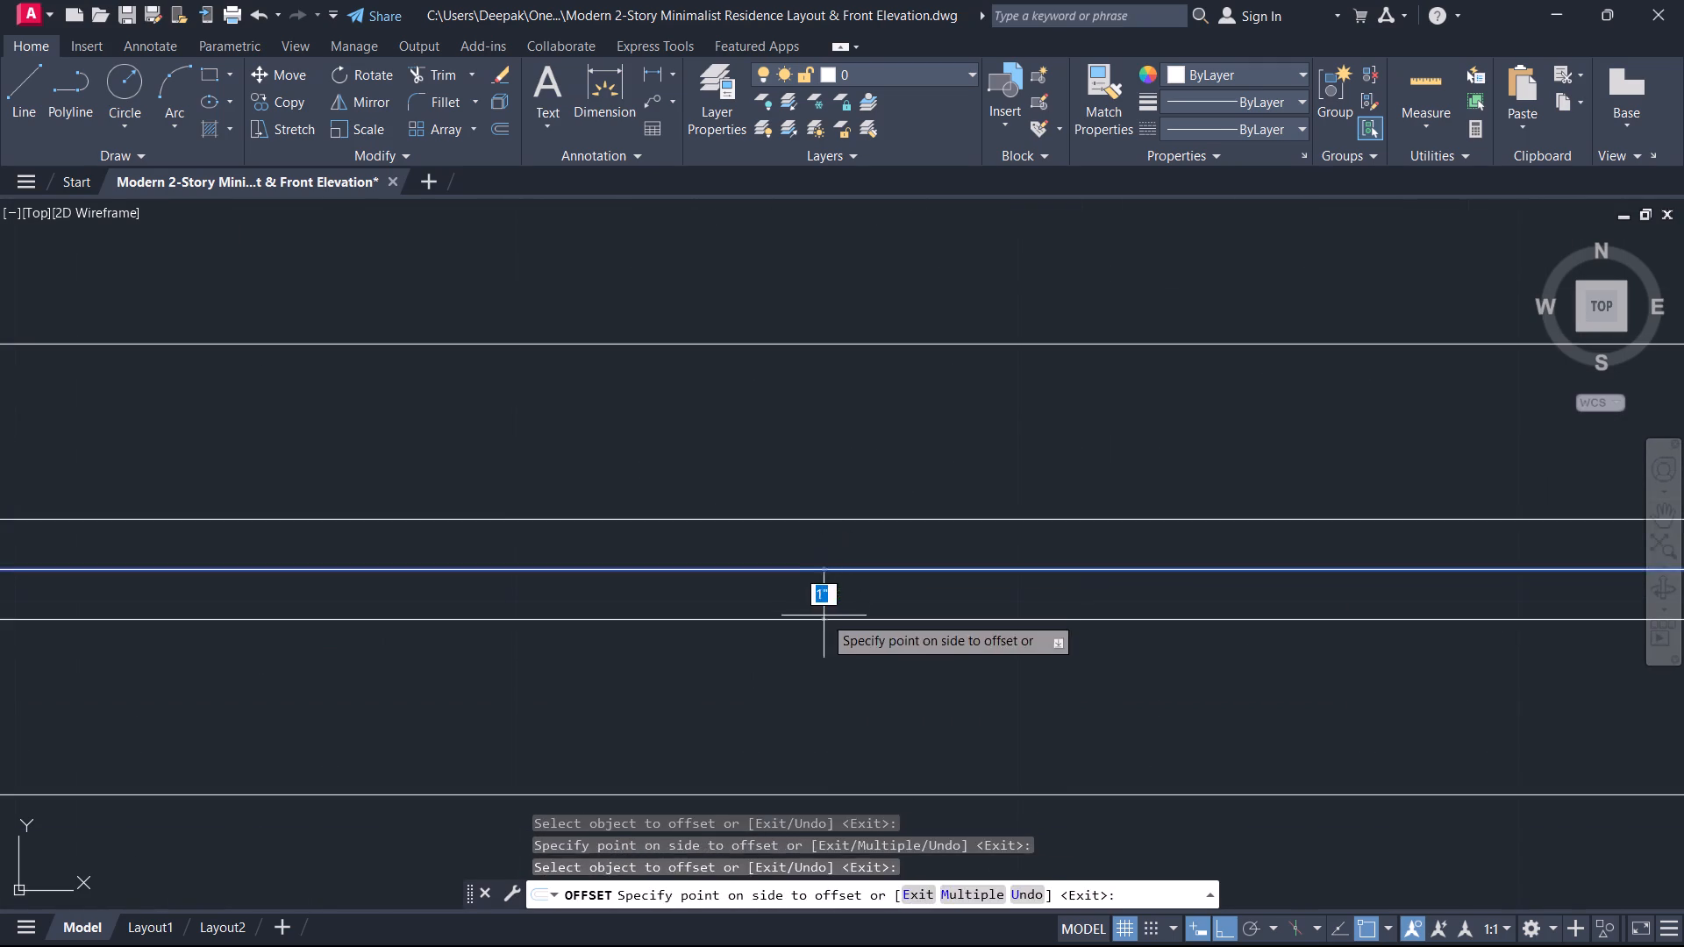
{"action": "left_click", "coordinate": [824, 616]}
{"action": "key", "text": "Escape"}
Delete the window's original centre line between the two glazing lines.
{"action": "left_click", "coordinate": [844, 578]}
{"action": "key", "text": "Delete"}
Draw a 9" line across the south wall at the midpoint of the adjoining room to the east.
{"action": "scroll", "coordinate": [771, 680], "scroll_direction": "down", "scroll_amount": 4}
{"action": "middle_click_drag", "start_coordinate": [771, 680], "coordinate": [936, 694]}
{"action": "scroll", "coordinate": [932, 691], "scroll_direction": "down", "scroll_amount": 1}
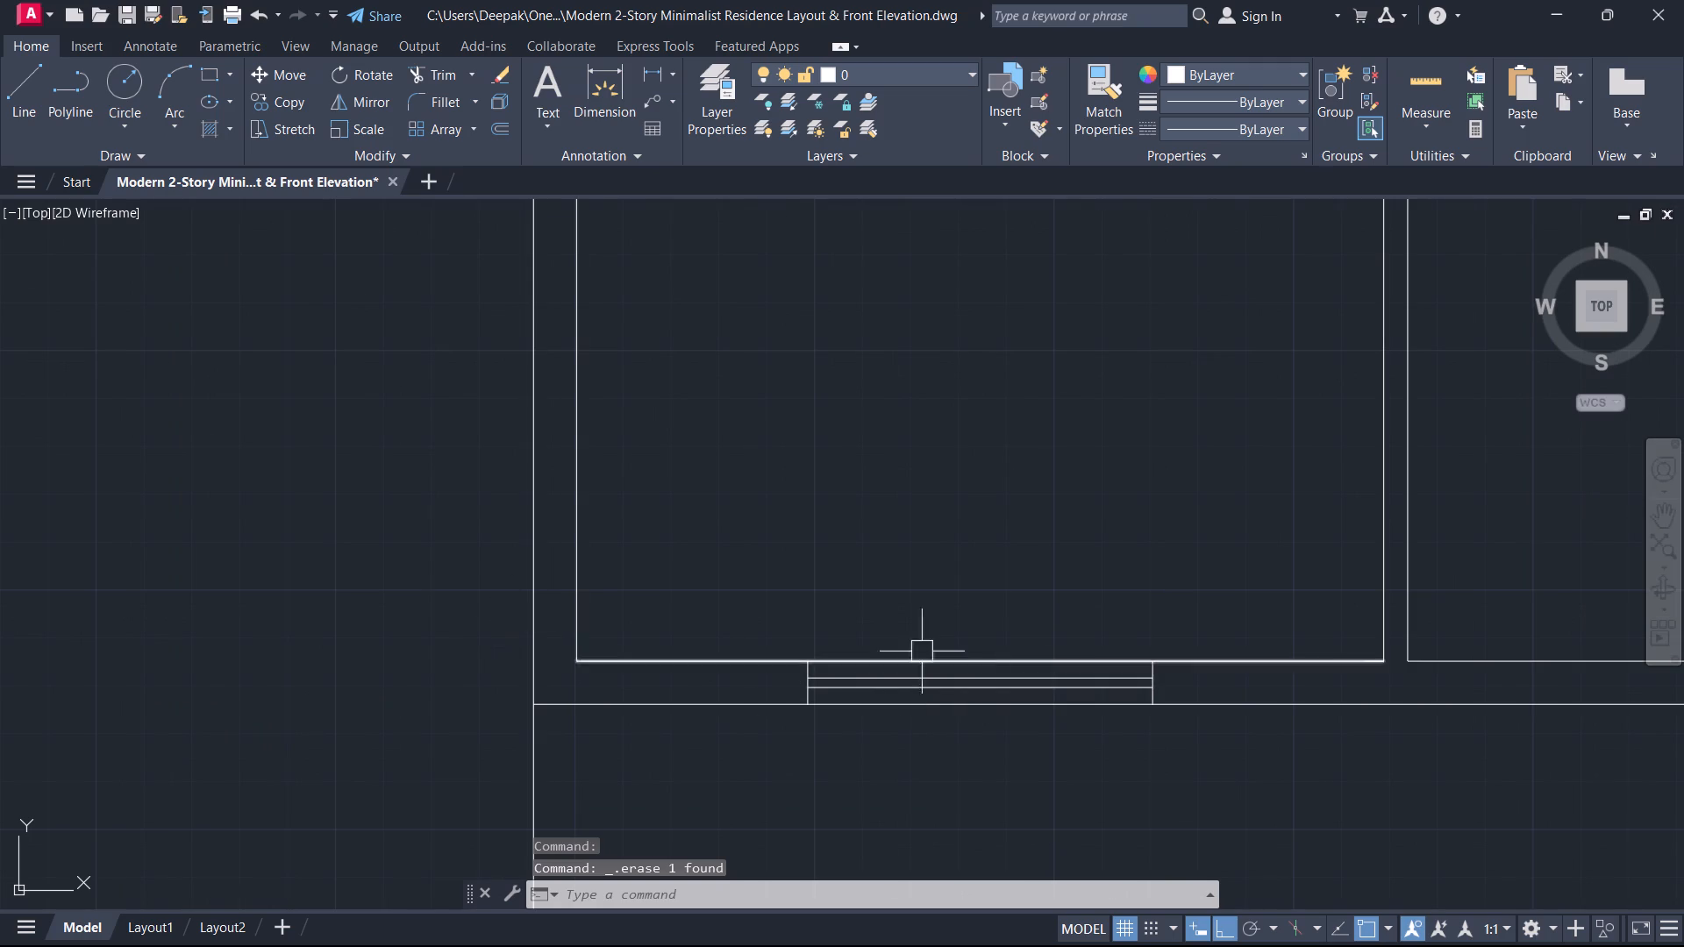
{"action": "middle_click_drag", "start_coordinate": [1080, 619], "coordinate": [457, 587]}
{"action": "scroll", "coordinate": [1119, 627], "scroll_direction": "down", "scroll_amount": 2}
{"action": "middle_click_drag", "start_coordinate": [1108, 628], "coordinate": [880, 653]}
{"action": "scroll", "coordinate": [903, 662], "scroll_direction": "up", "scroll_amount": 1}
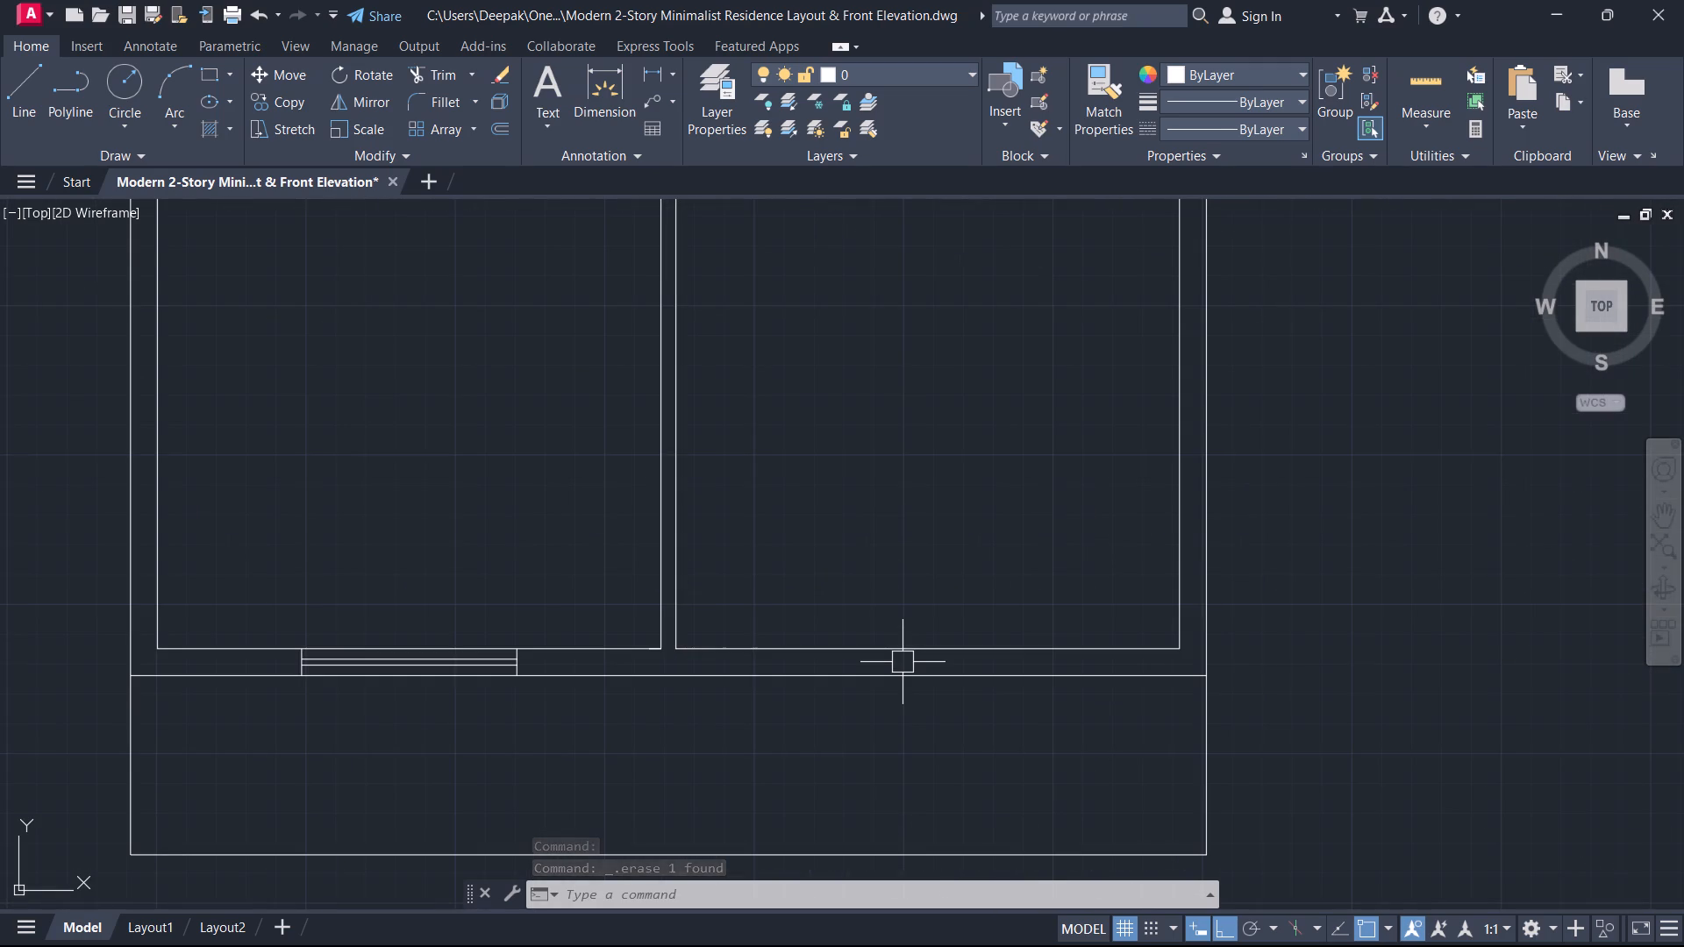
{"action": "type", "text": "l"}
{"action": "key", "text": "space"}
{"action": "left_click", "coordinate": [930, 652]}
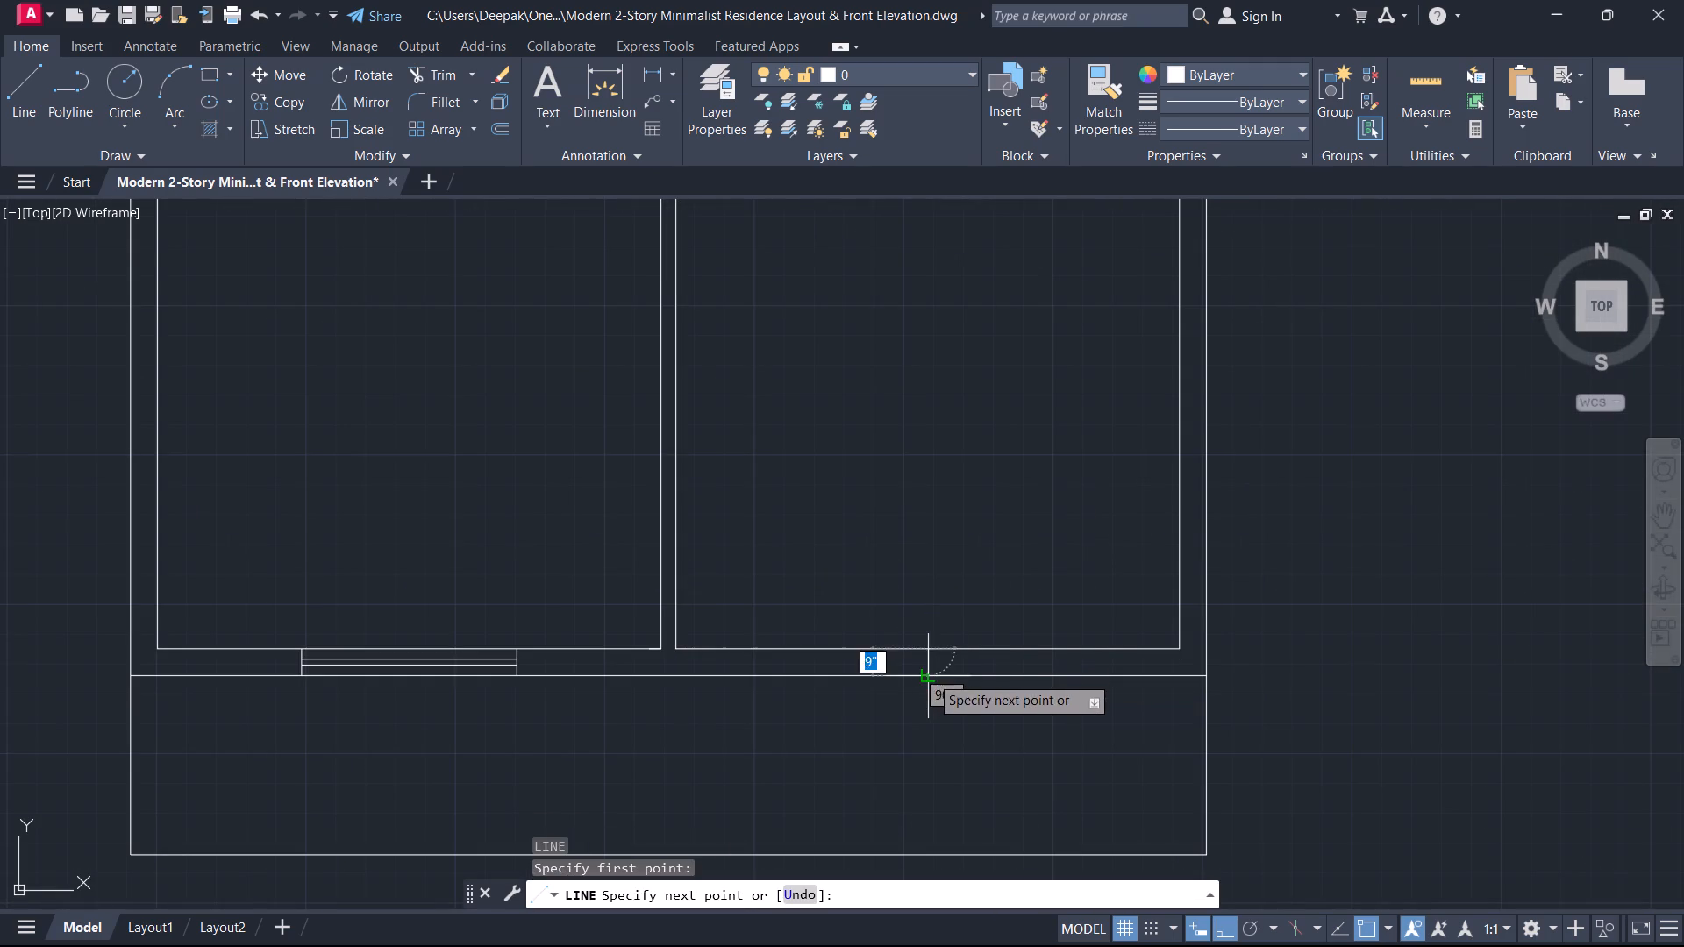
{"action": "left_click", "coordinate": [930, 675]}
{"action": "key", "text": "Escape"}
Offset the east room's cross-wall line 3' to both the west and east as window jambs.
{"action": "scroll", "coordinate": [930, 677], "scroll_direction": "up", "scroll_amount": 1}
{"action": "type", "text": "o"}
{"action": "key", "text": "space"}
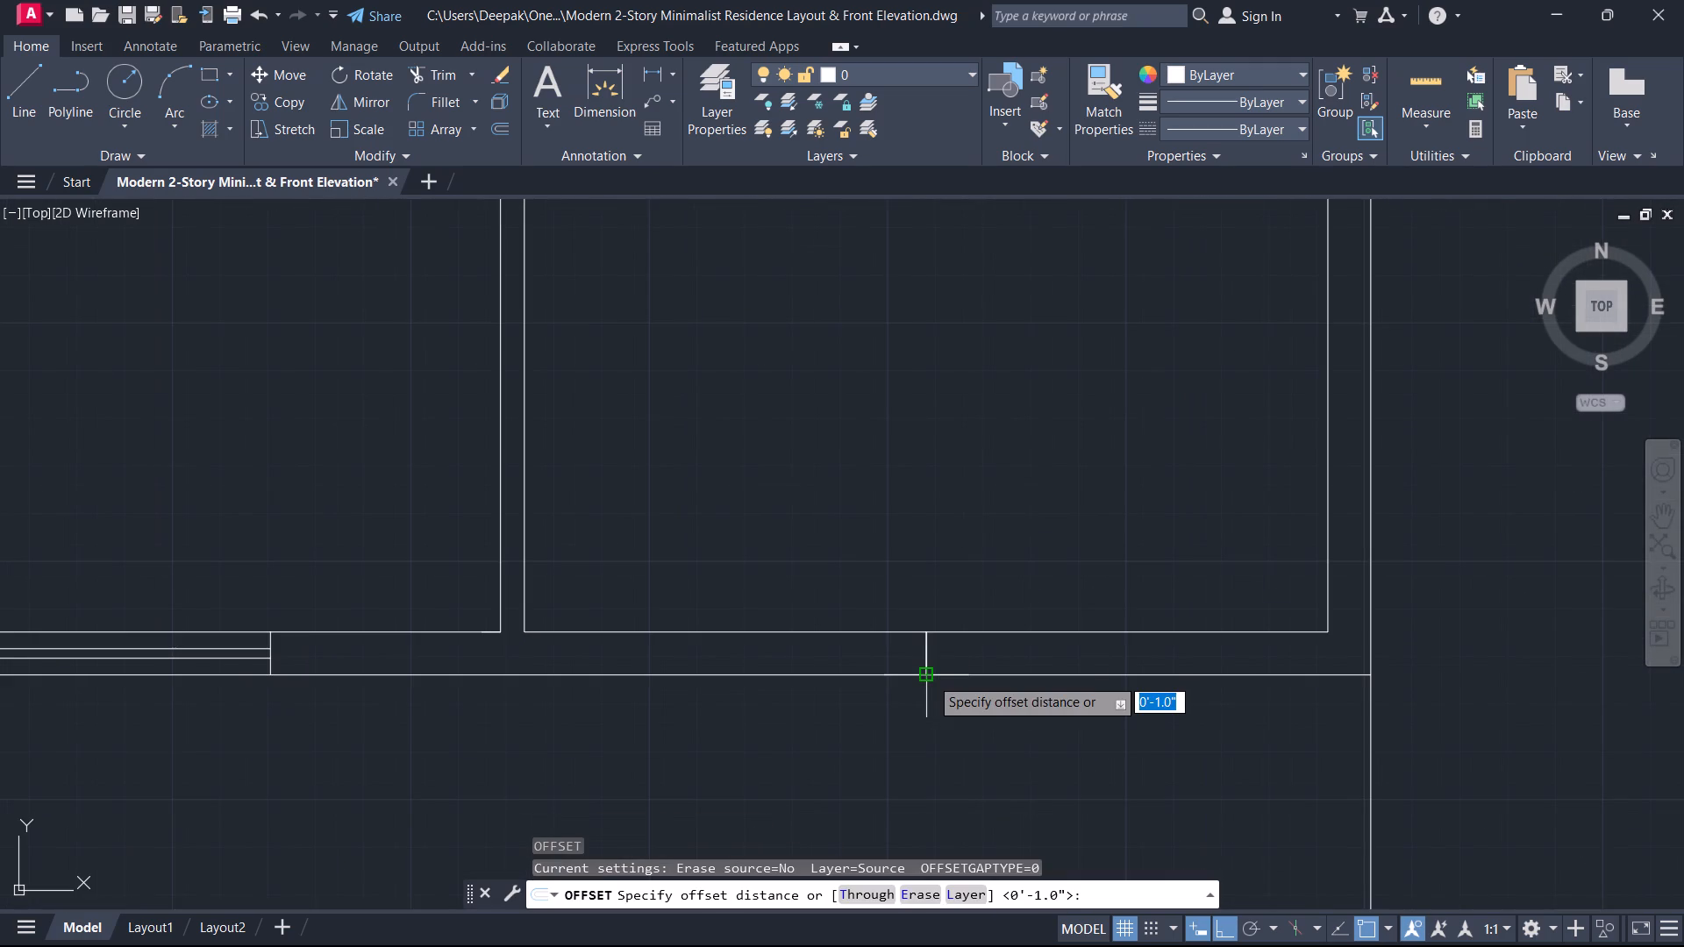
{"action": "type", "text": "3'"}
{"action": "key", "text": "Return"}
{"action": "scroll", "coordinate": [929, 678], "scroll_direction": "up", "scroll_amount": 2}
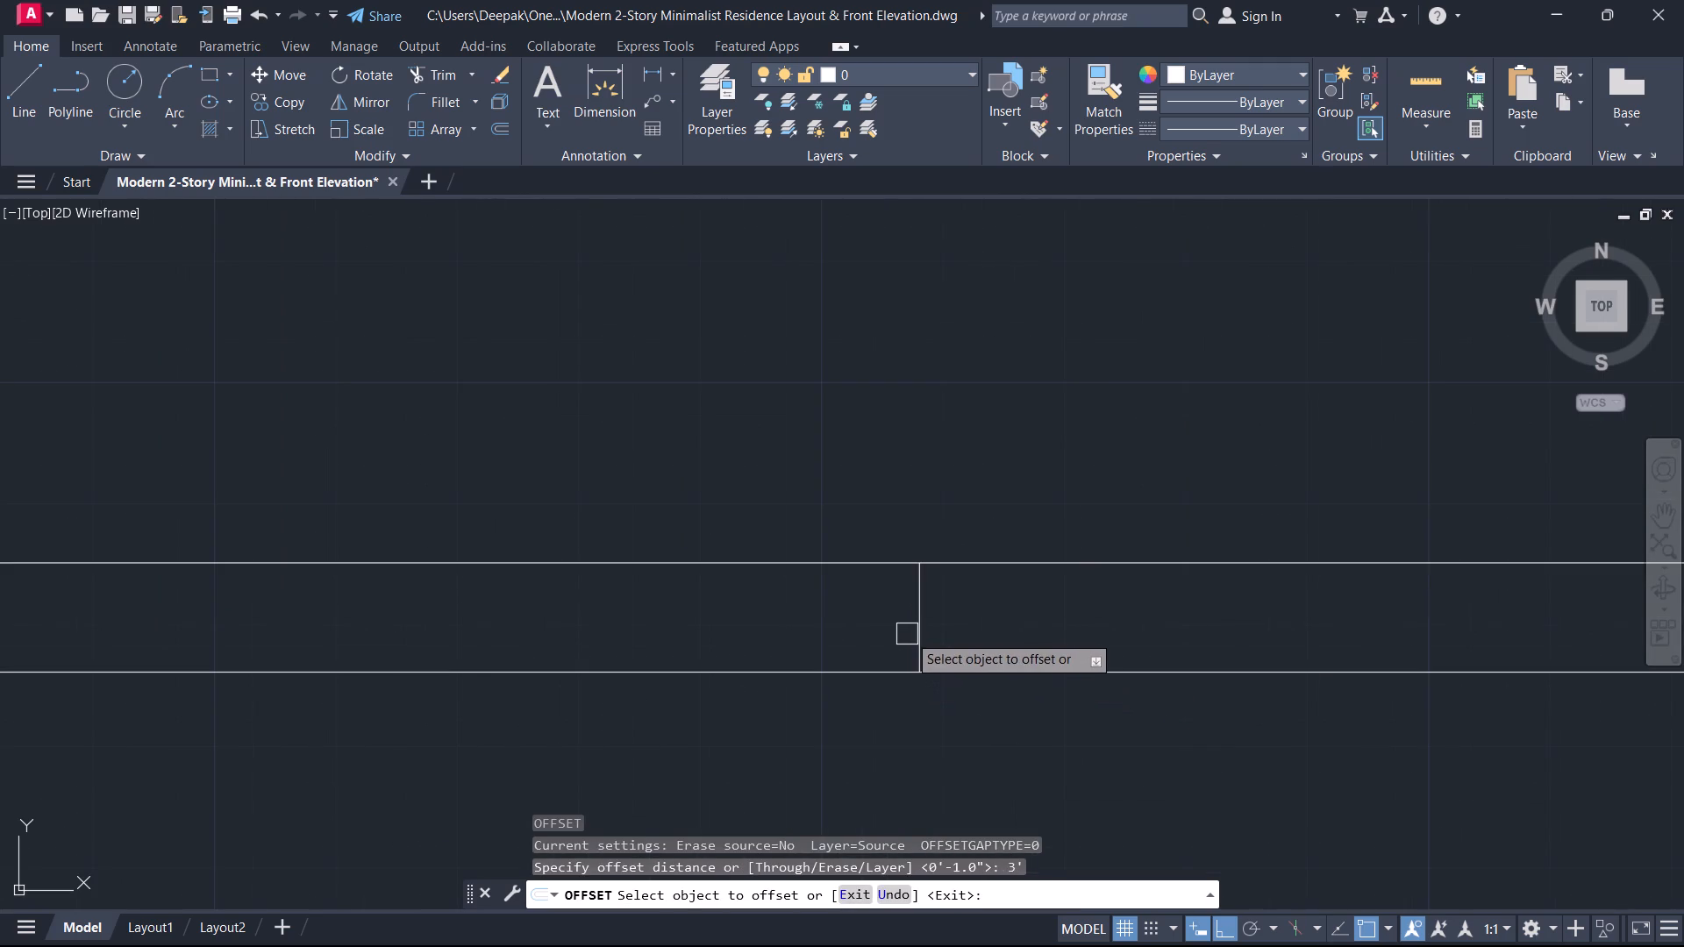
{"action": "left_click", "coordinate": [915, 638]}
{"action": "left_click", "coordinate": [868, 630]}
{"action": "left_click", "coordinate": [914, 638]}
{"action": "left_click", "coordinate": [949, 637]}
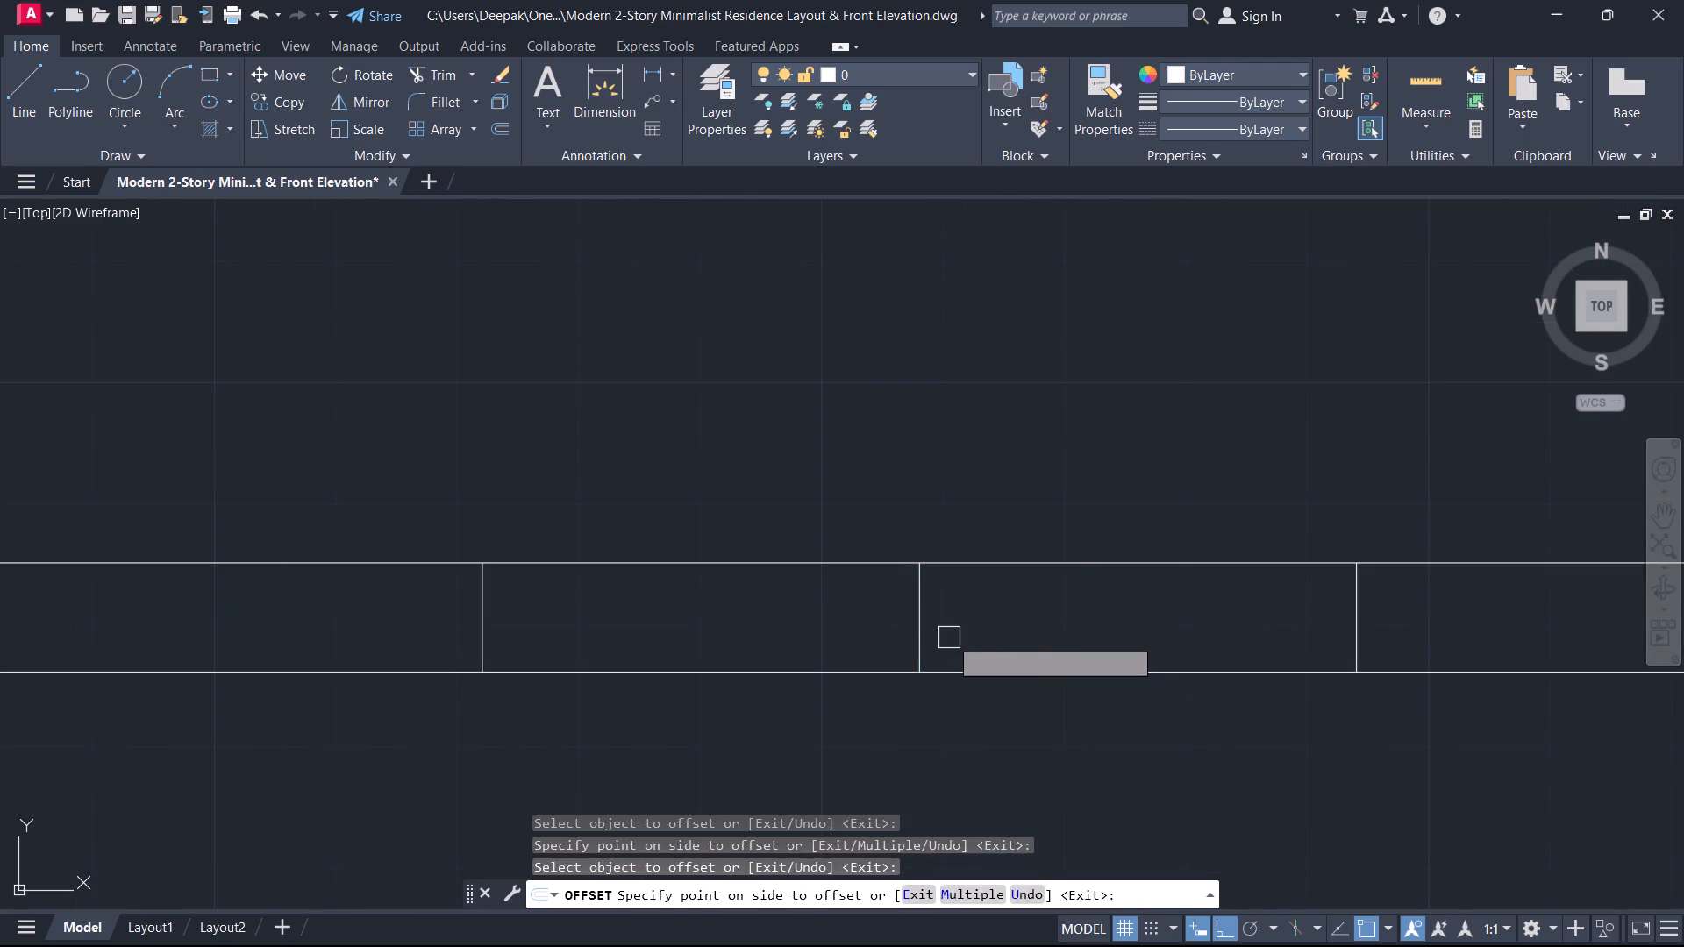
{"action": "key", "text": "Escape"}
Delete the middle cross-wall line between the east room's two window jambs.
{"action": "left_click", "coordinate": [963, 627]}
{"action": "left_click", "coordinate": [823, 626]}
{"action": "key", "text": "Delete"}
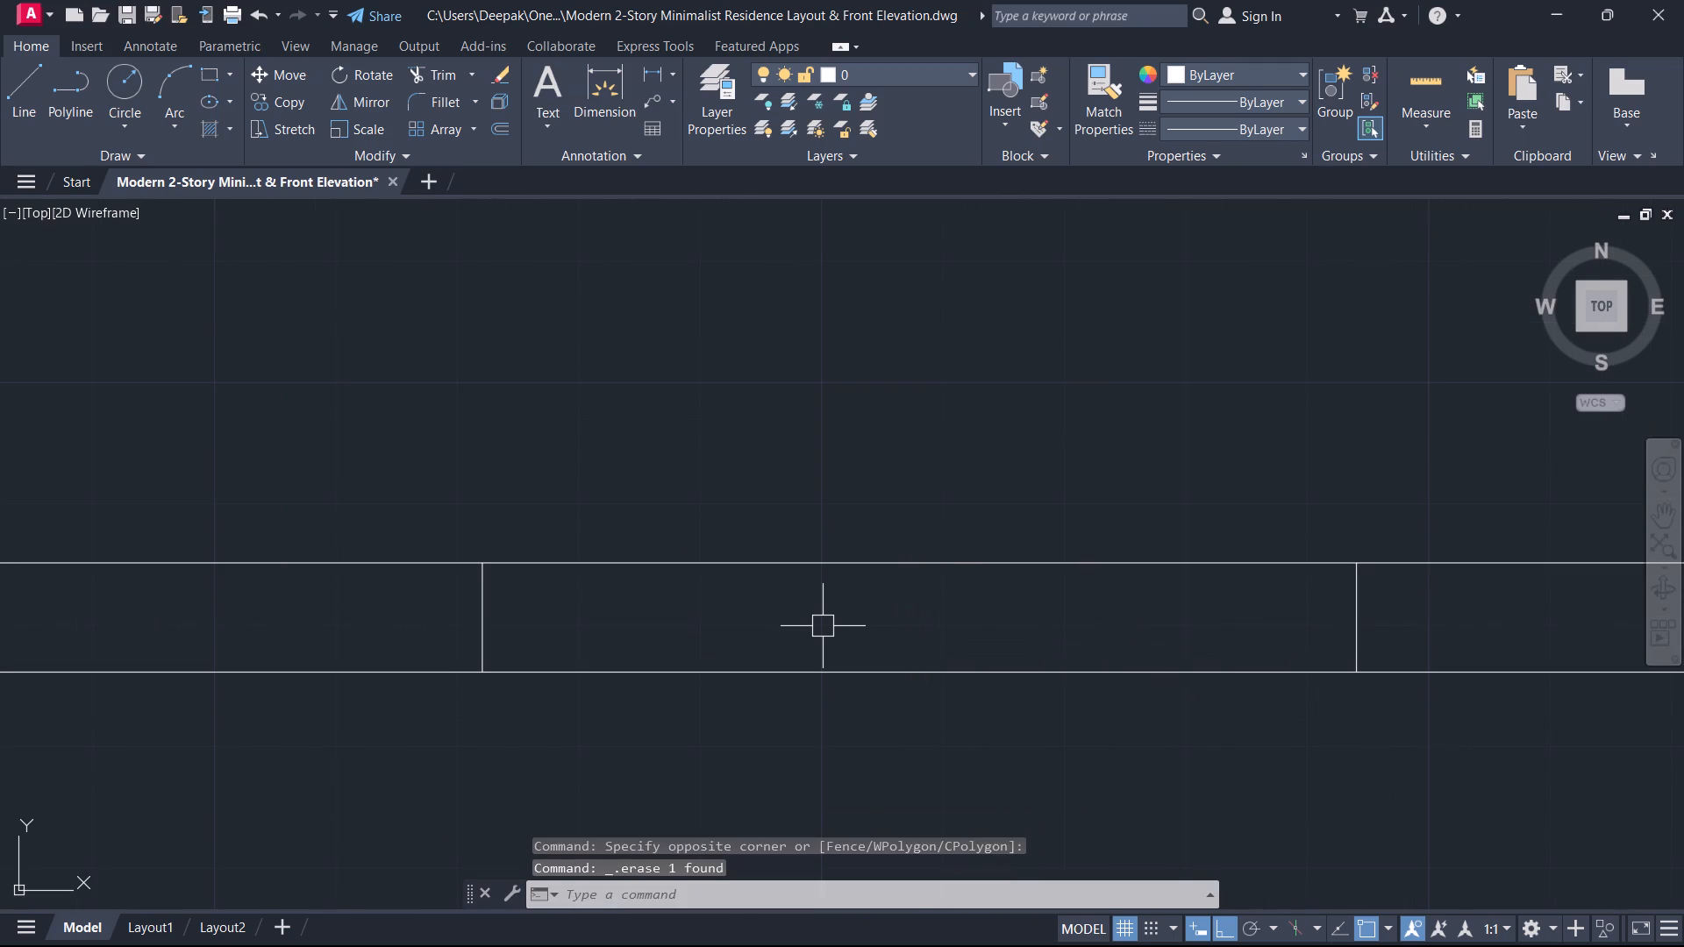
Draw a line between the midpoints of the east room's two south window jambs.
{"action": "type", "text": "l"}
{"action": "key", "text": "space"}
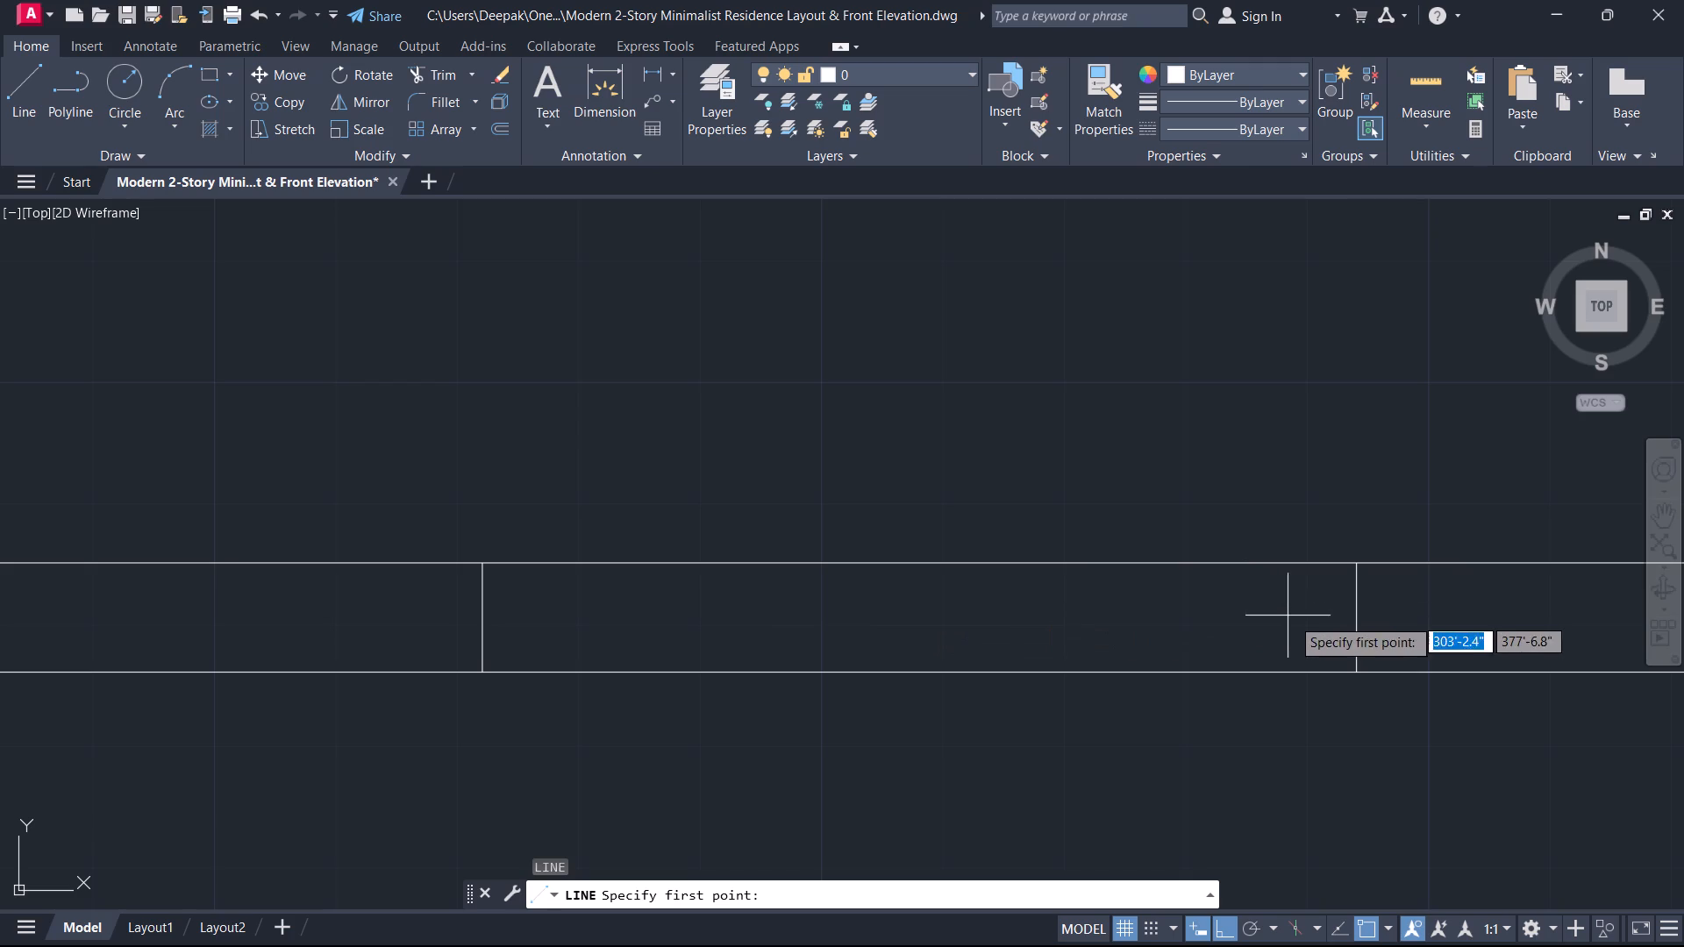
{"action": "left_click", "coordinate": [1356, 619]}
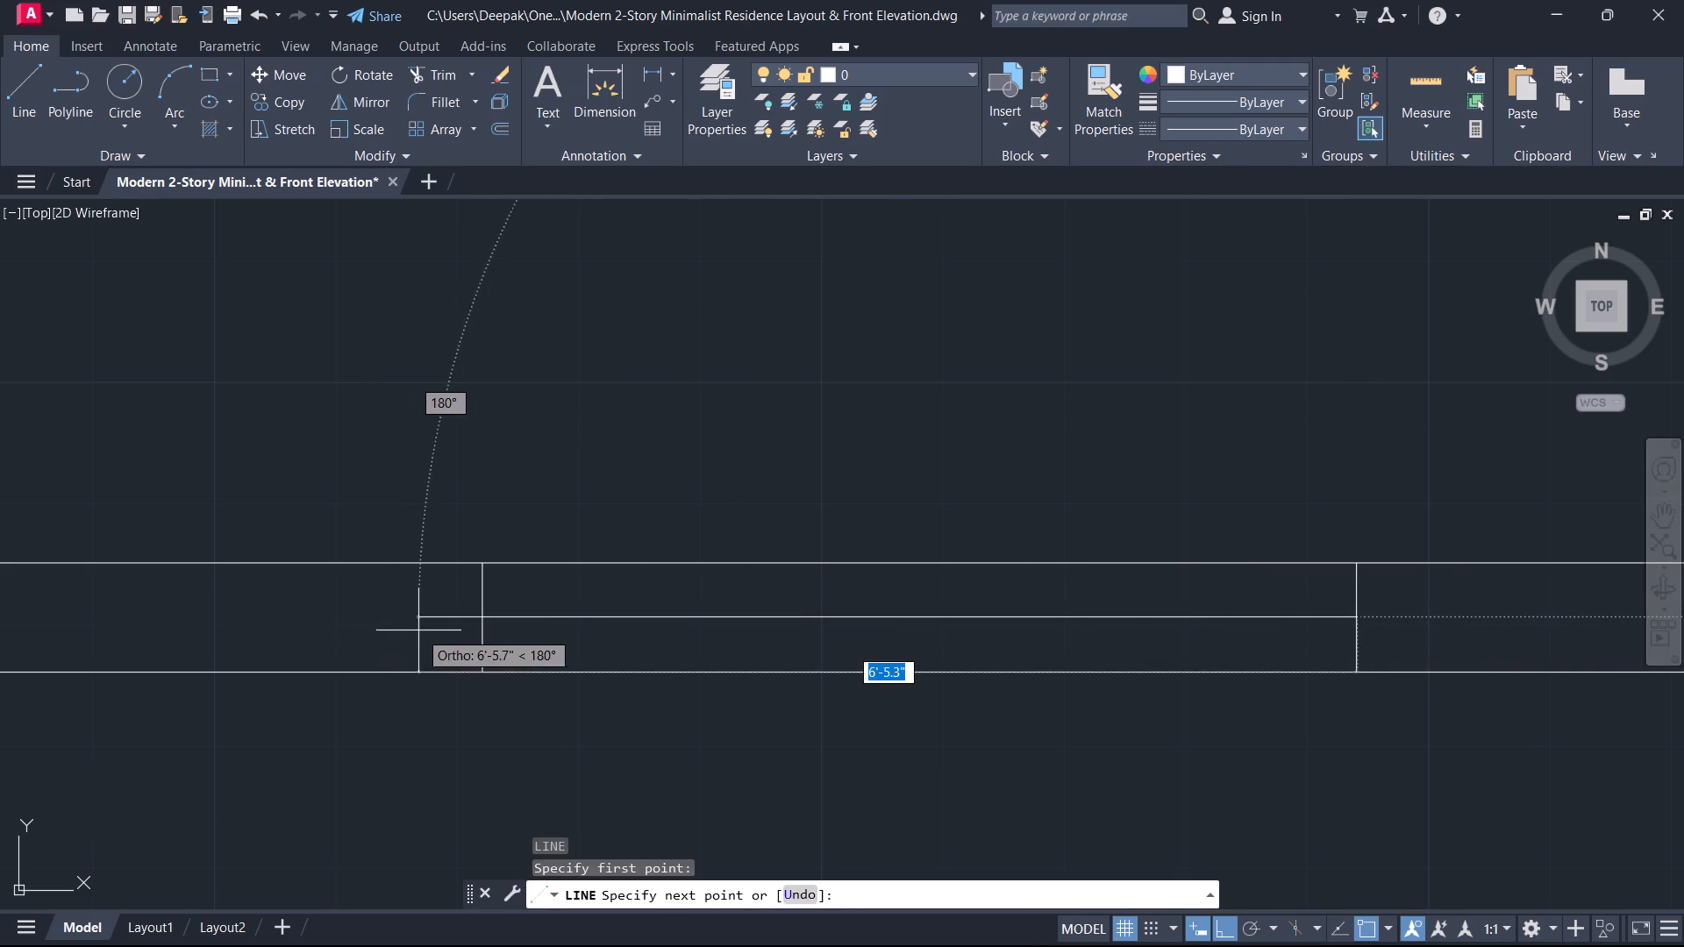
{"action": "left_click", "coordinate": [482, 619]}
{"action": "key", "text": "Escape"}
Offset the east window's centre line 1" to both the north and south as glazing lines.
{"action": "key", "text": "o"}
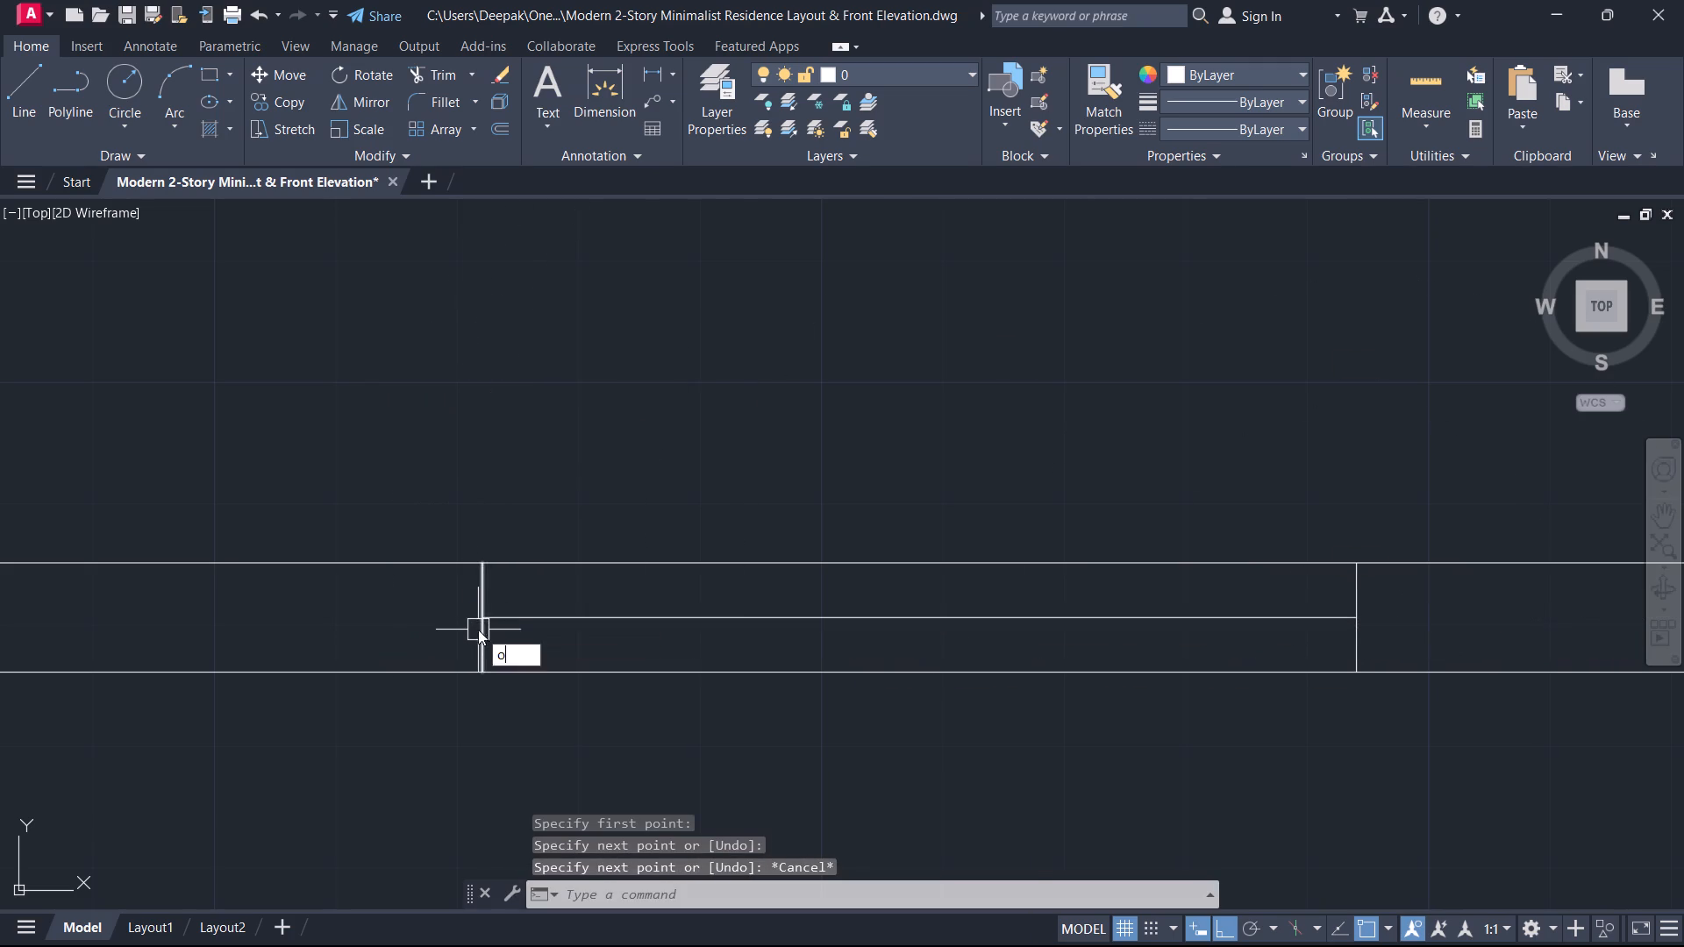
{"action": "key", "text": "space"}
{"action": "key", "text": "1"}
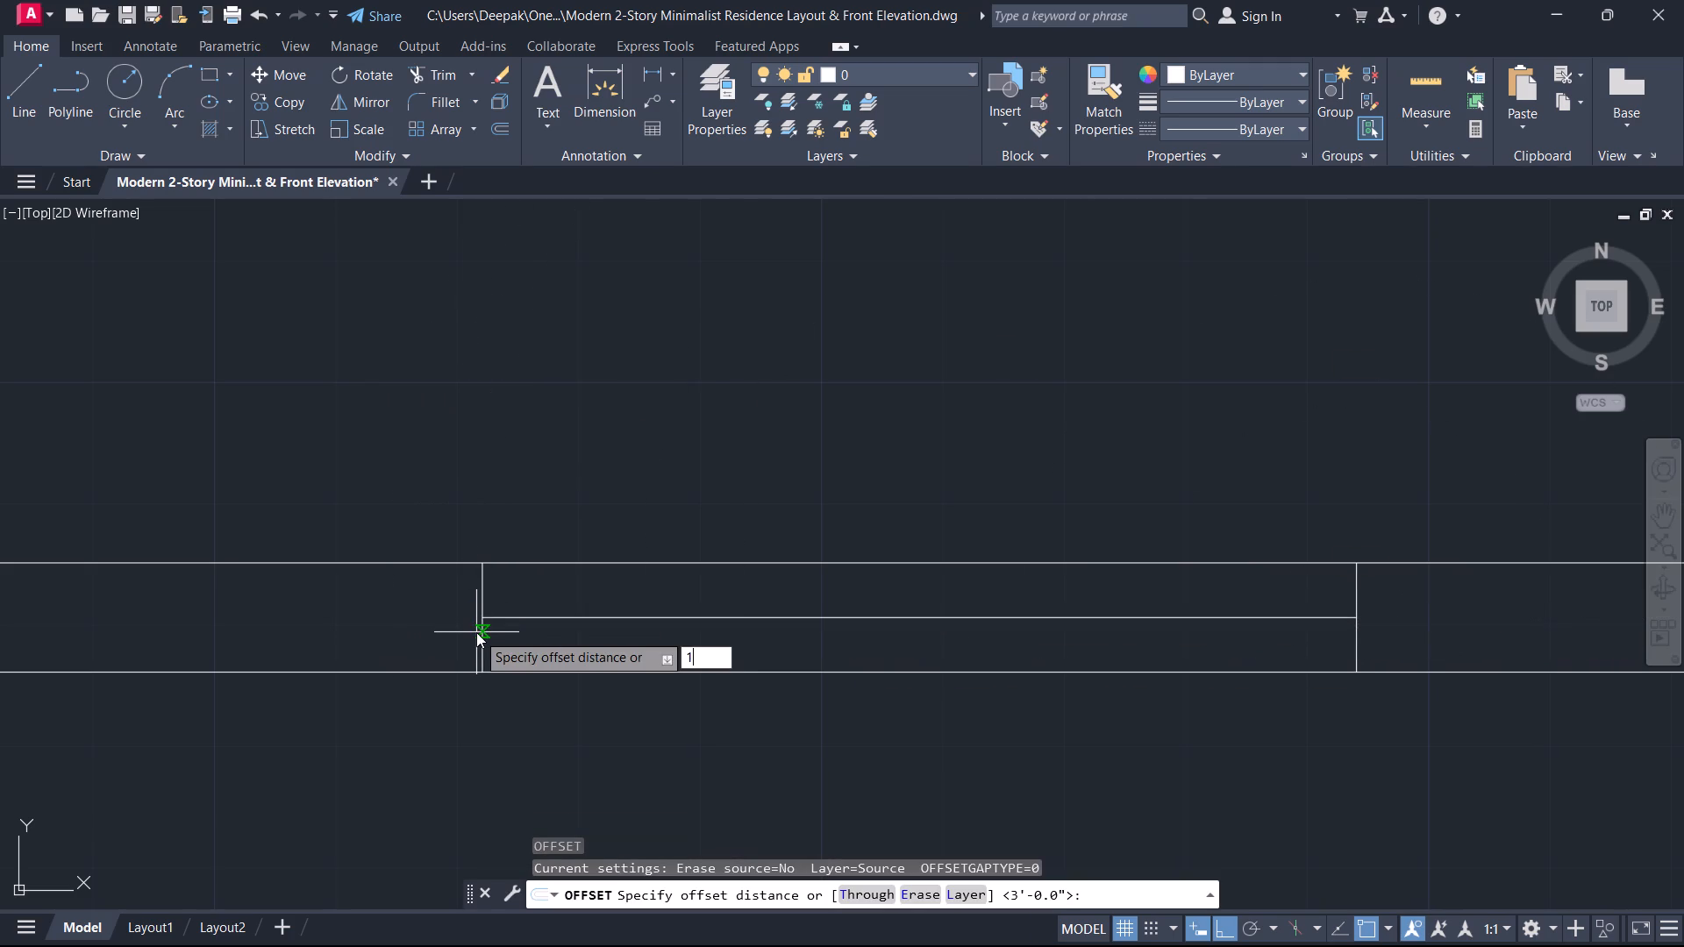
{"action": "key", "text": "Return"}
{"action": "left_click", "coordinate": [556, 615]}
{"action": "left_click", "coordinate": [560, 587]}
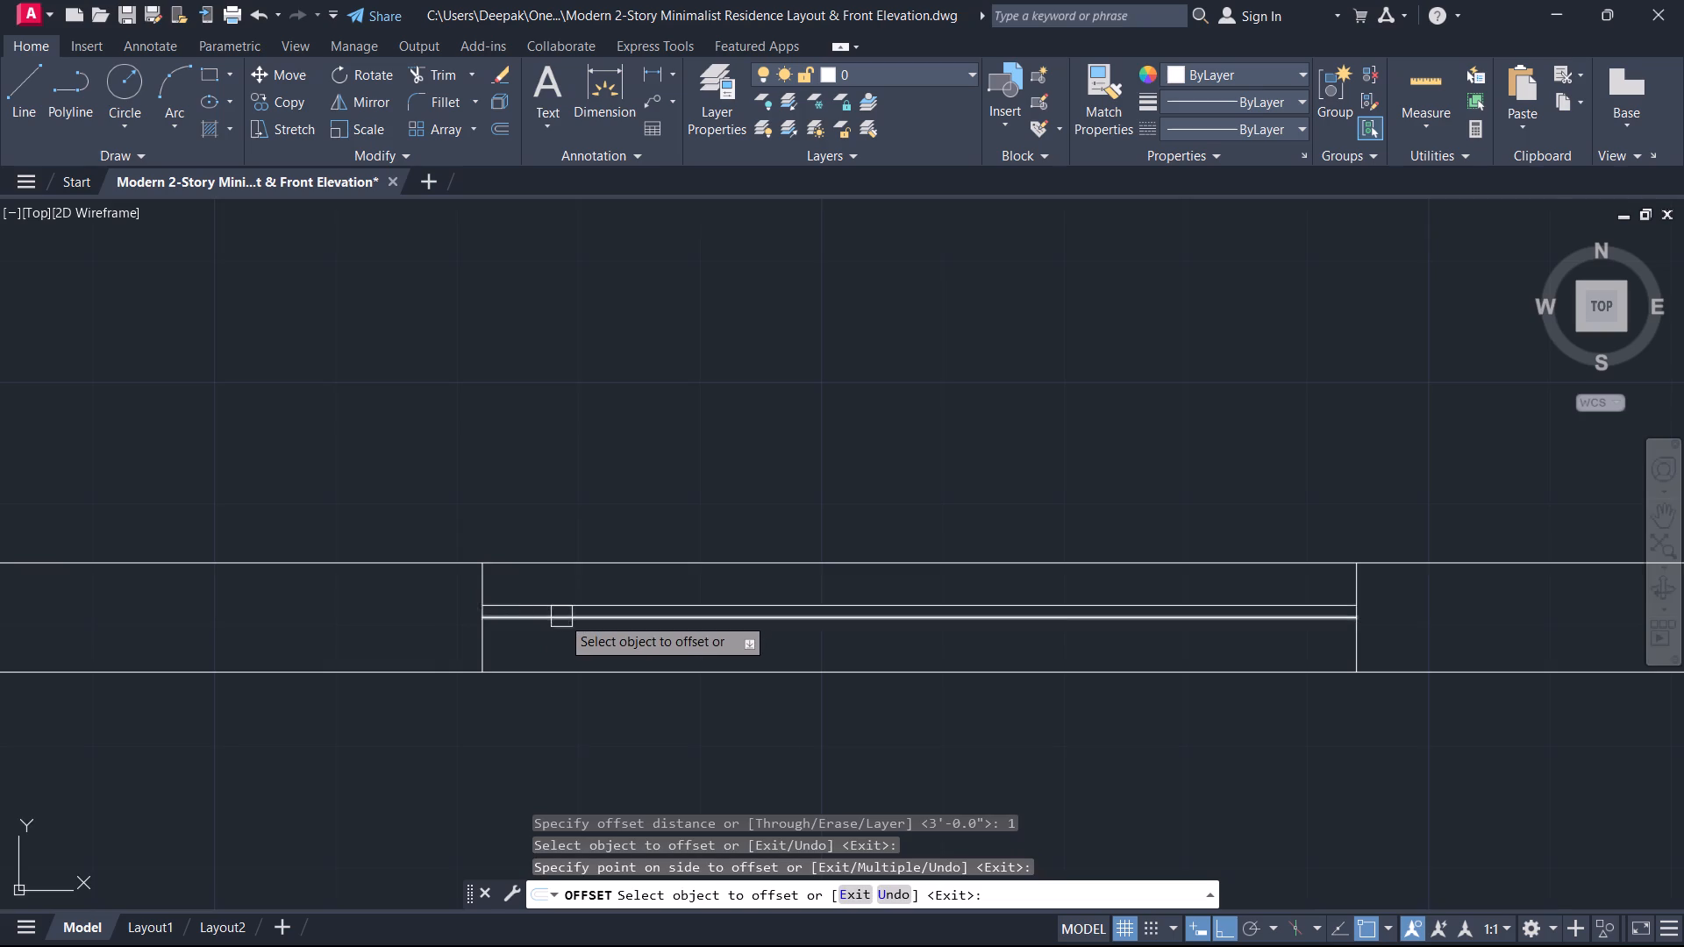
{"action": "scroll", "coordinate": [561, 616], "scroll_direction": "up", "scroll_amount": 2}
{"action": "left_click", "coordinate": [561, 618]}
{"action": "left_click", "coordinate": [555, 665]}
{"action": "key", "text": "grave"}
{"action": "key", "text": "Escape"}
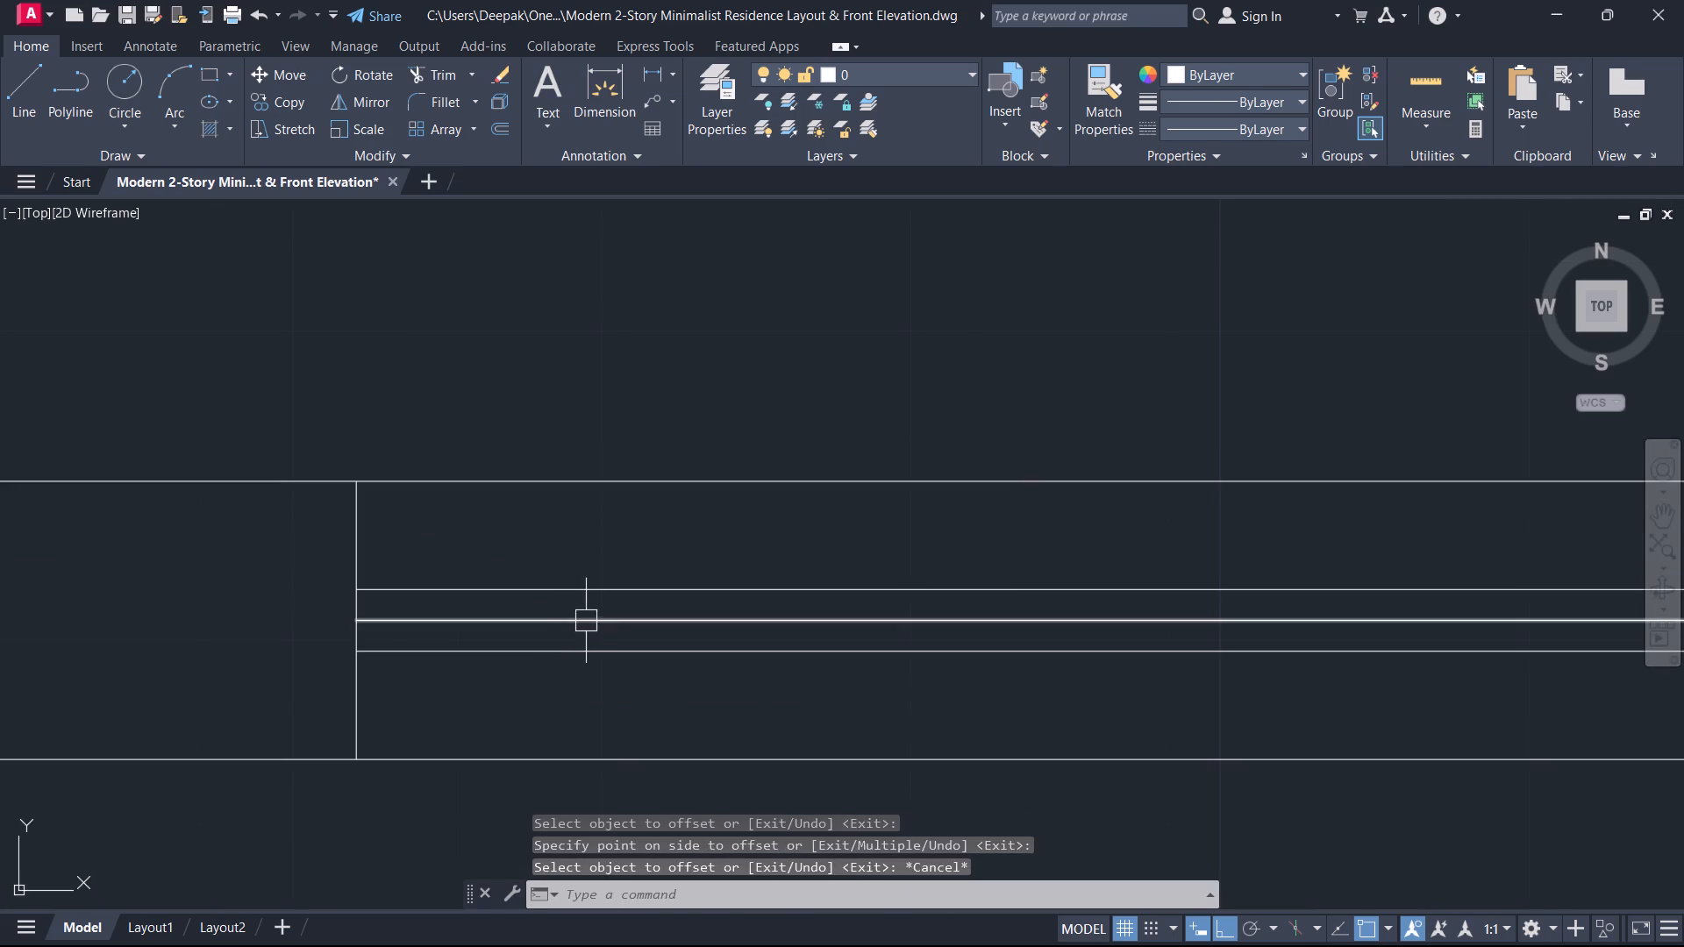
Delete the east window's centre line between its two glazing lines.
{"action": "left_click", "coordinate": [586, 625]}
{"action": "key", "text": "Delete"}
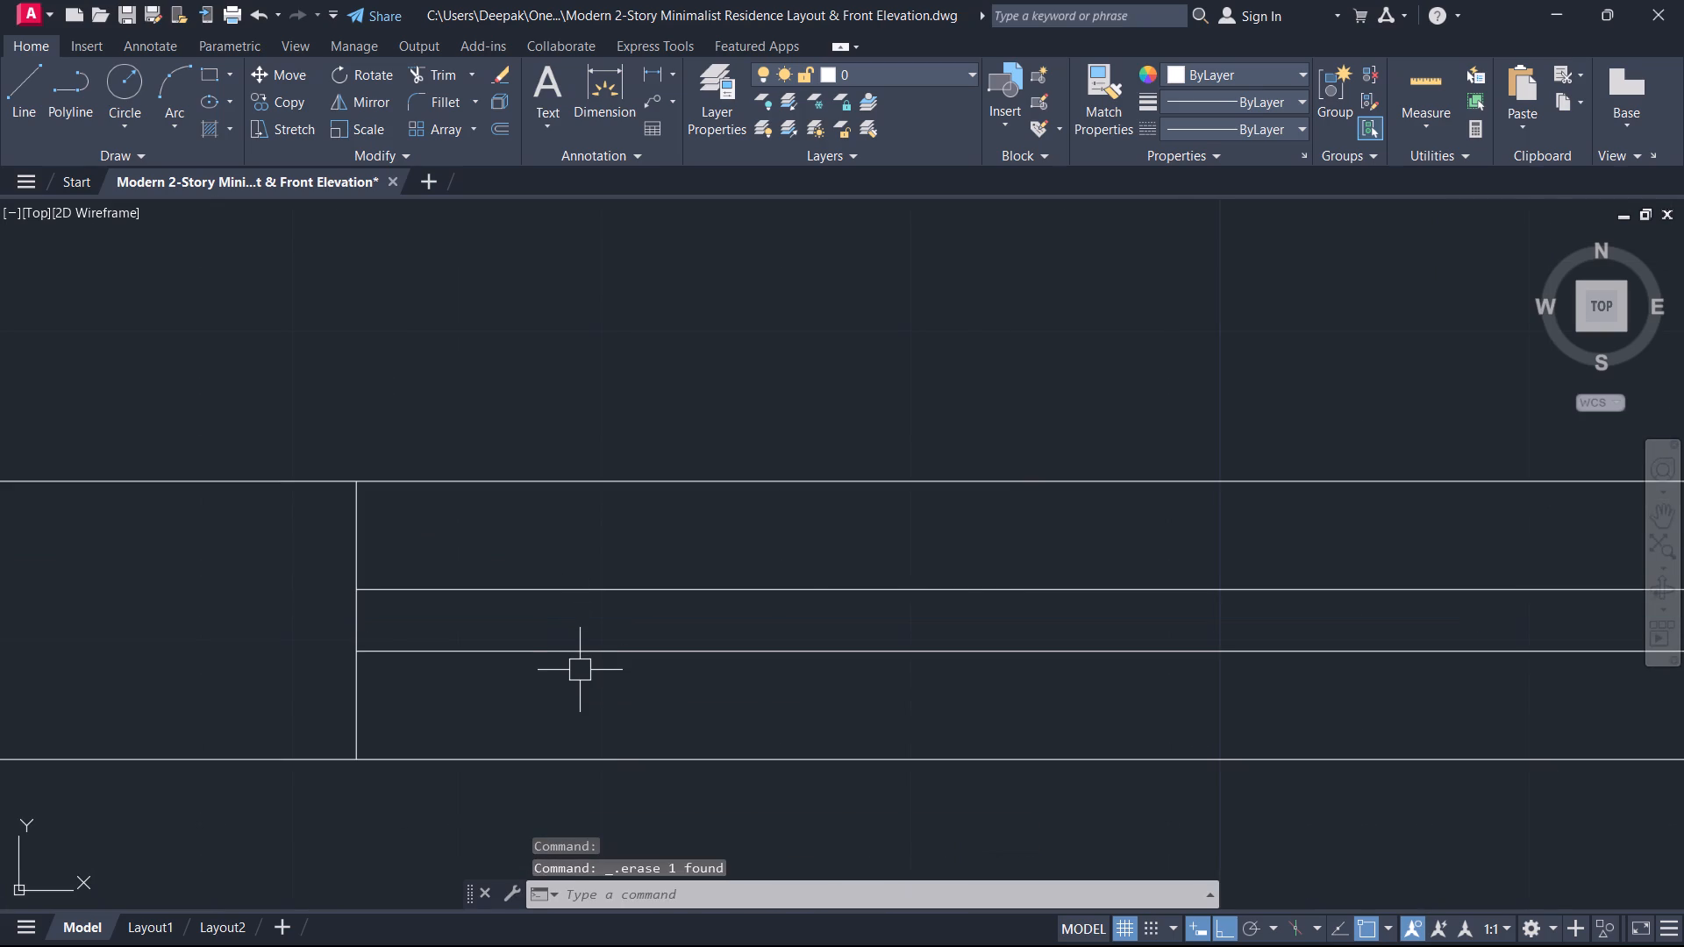
Examine the right-hand plan's two south windows and its overall layout beside the left-hand plan.
{"action": "scroll", "coordinate": [580, 670], "scroll_direction": "down", "scroll_amount": 3}
{"action": "scroll", "coordinate": [811, 534], "scroll_direction": "down", "scroll_amount": 2}
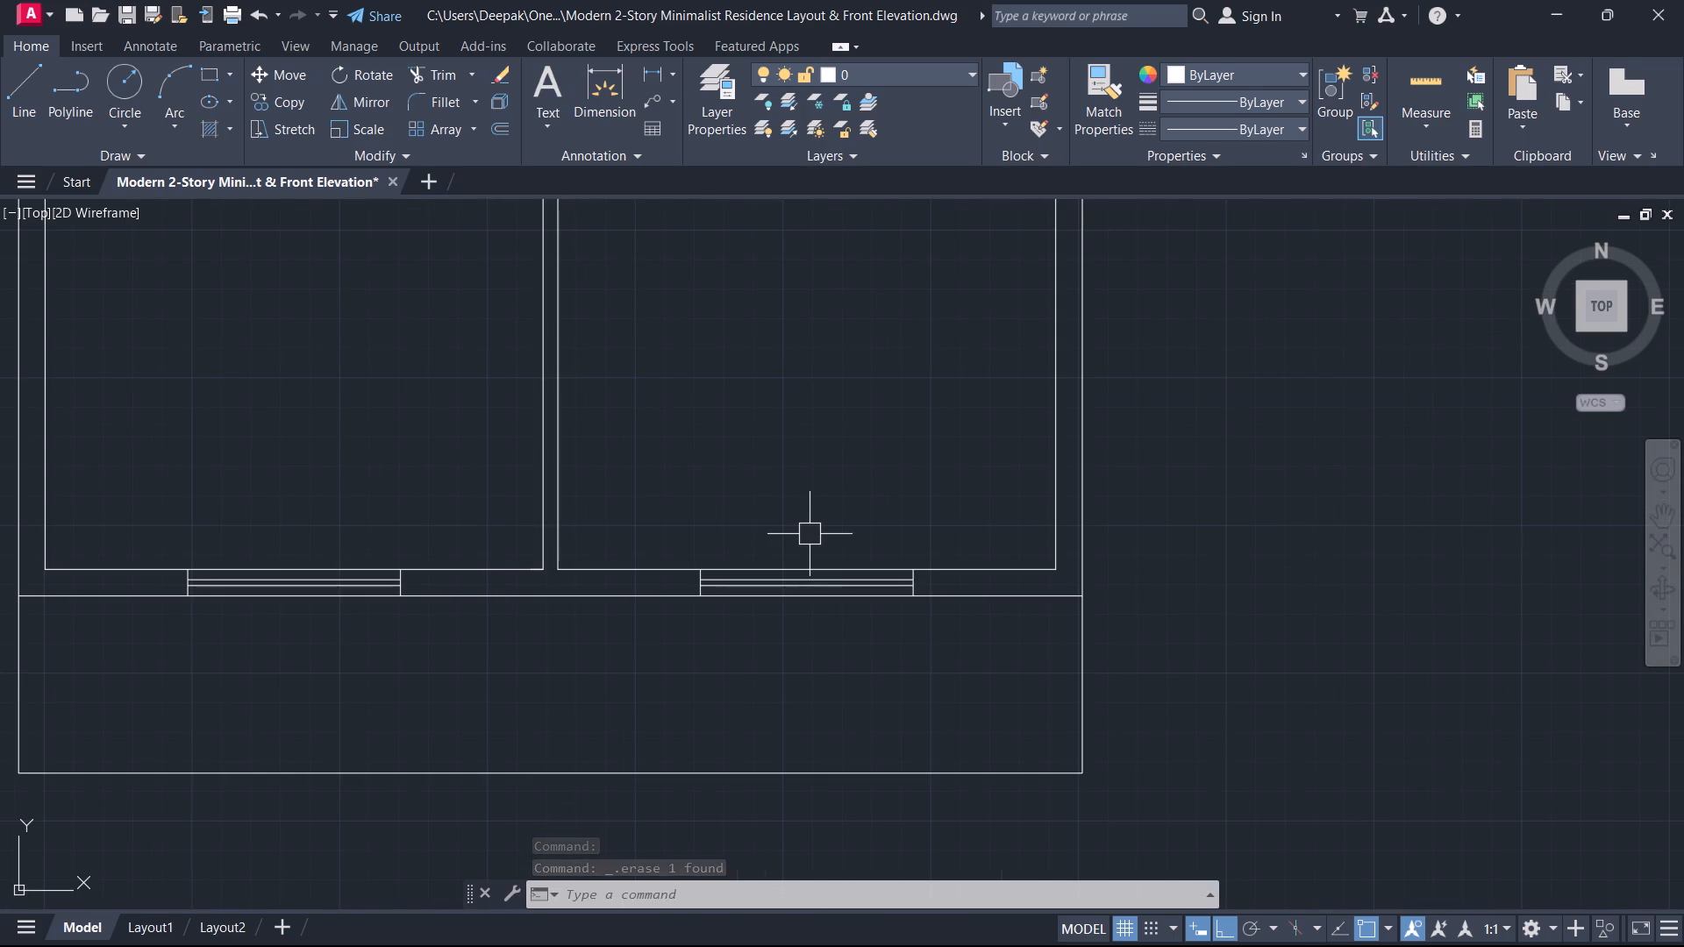
{"action": "middle_click_drag", "start_coordinate": [800, 540], "coordinate": [947, 587]}
{"action": "scroll", "coordinate": [803, 552], "scroll_direction": "down", "scroll_amount": 1}
{"action": "middle_click_drag", "start_coordinate": [829, 595], "coordinate": [886, 600]}
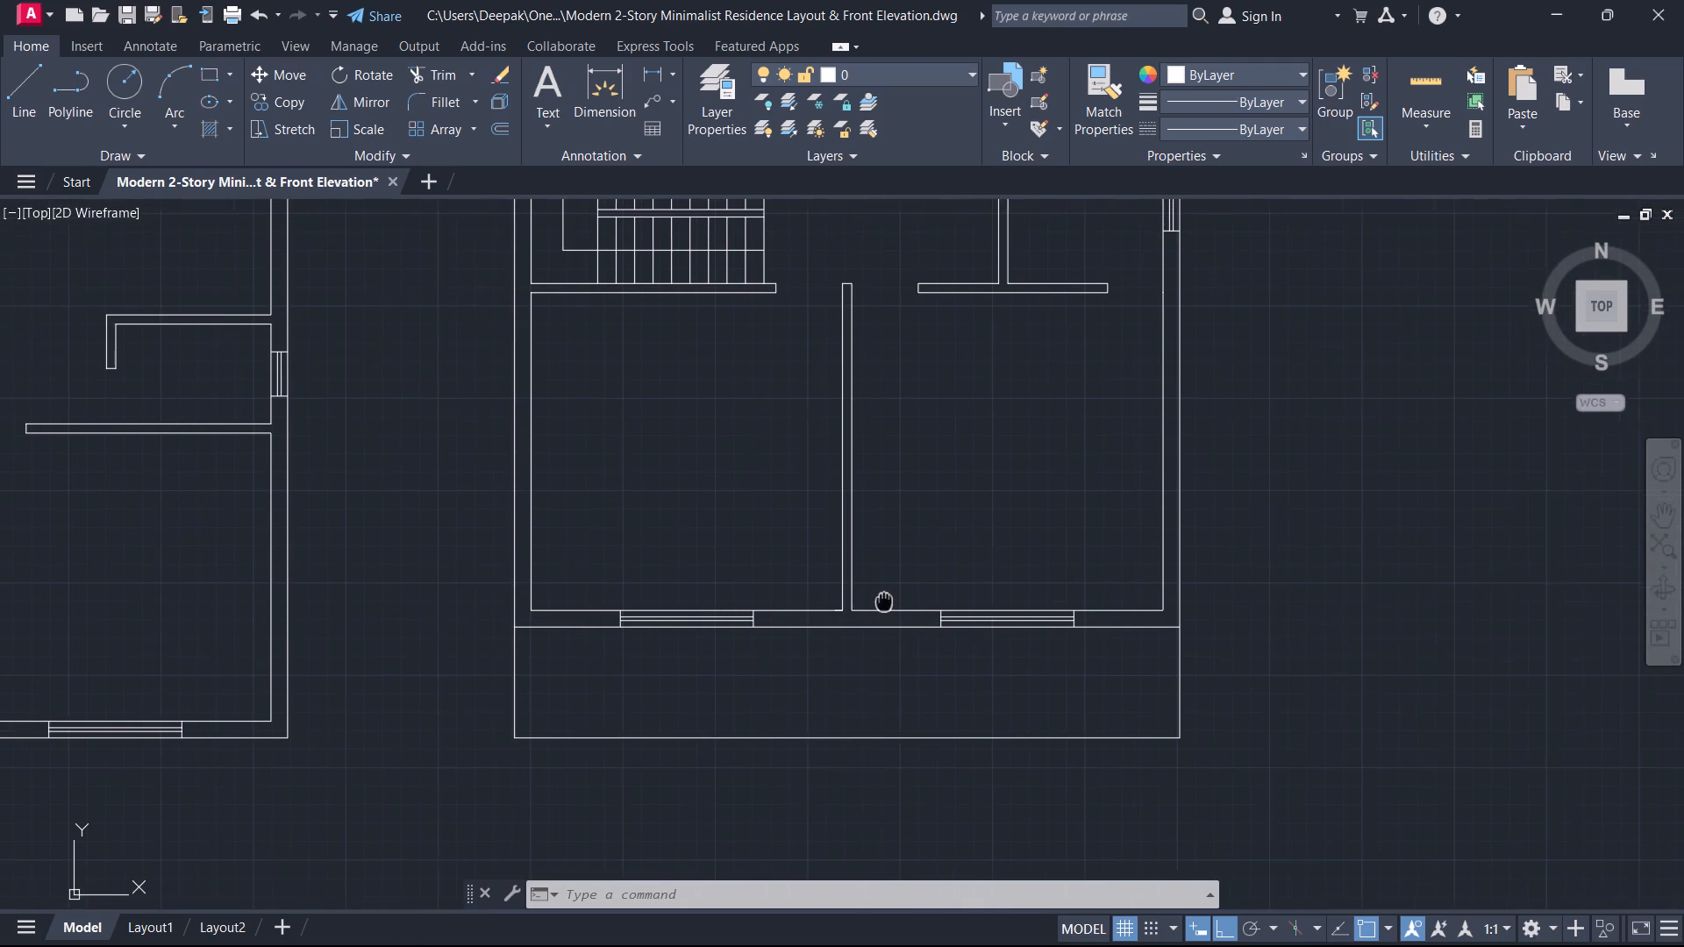
{"action": "middle_click_drag", "start_coordinate": [886, 600], "coordinate": [888, 600]}
{"action": "scroll", "coordinate": [886, 602], "scroll_direction": "up", "scroll_amount": 1}
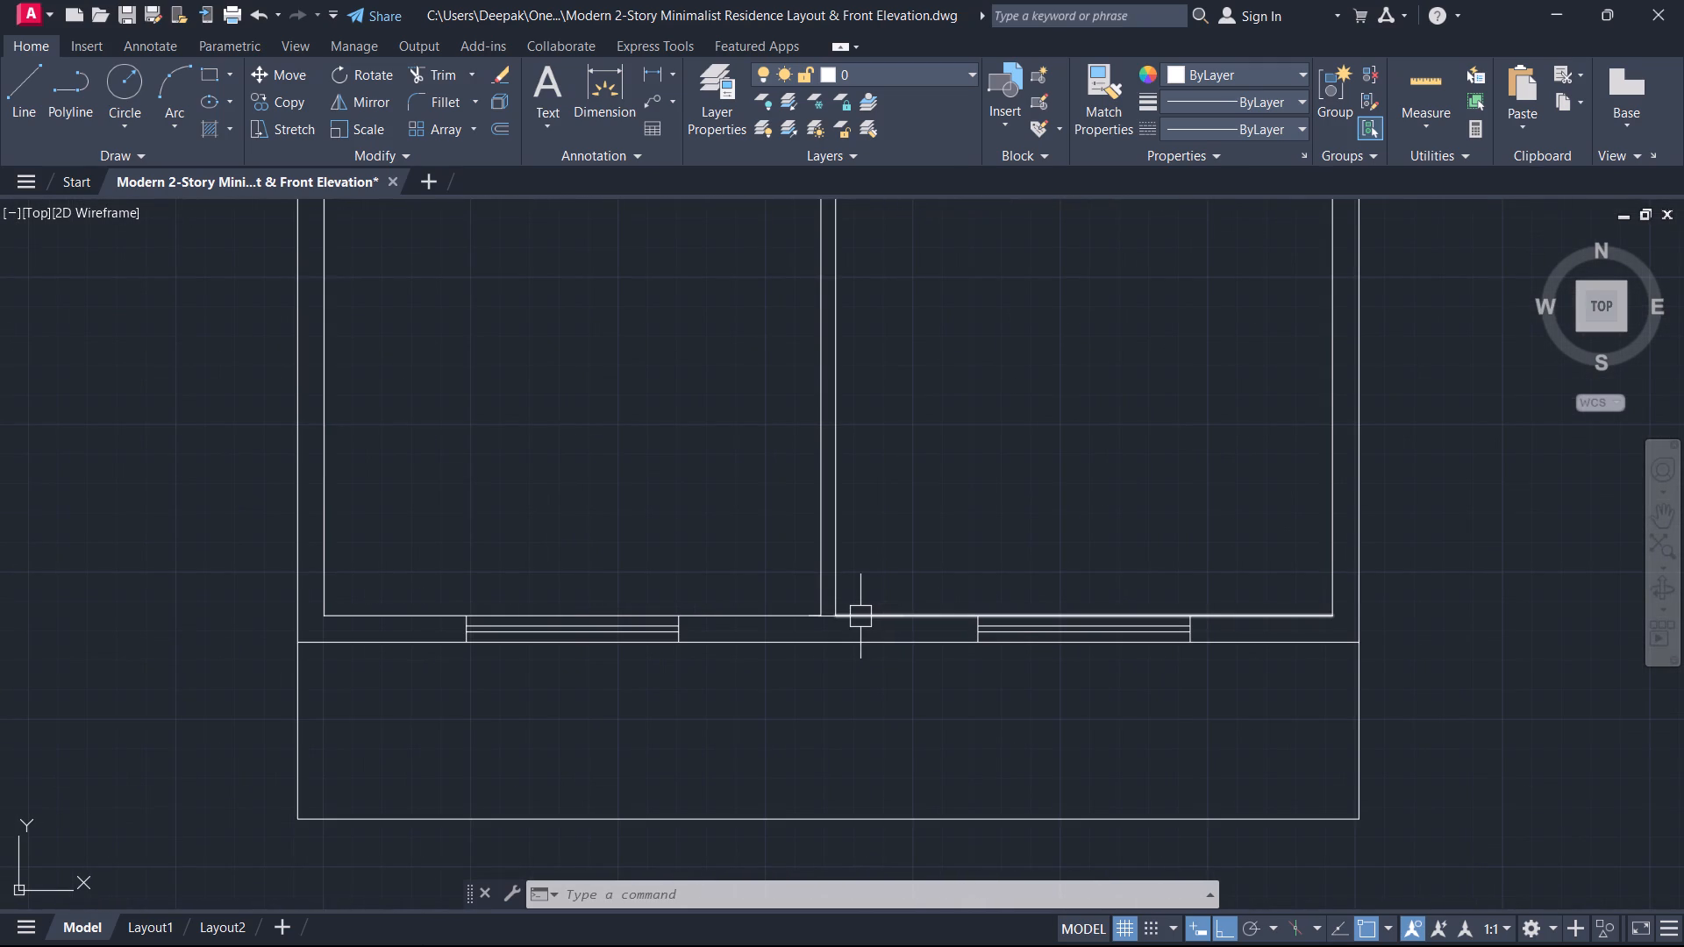
{"action": "middle_click_drag", "start_coordinate": [858, 617], "coordinate": [855, 693]}
{"action": "scroll", "coordinate": [858, 618], "scroll_direction": "down", "scroll_amount": 1}
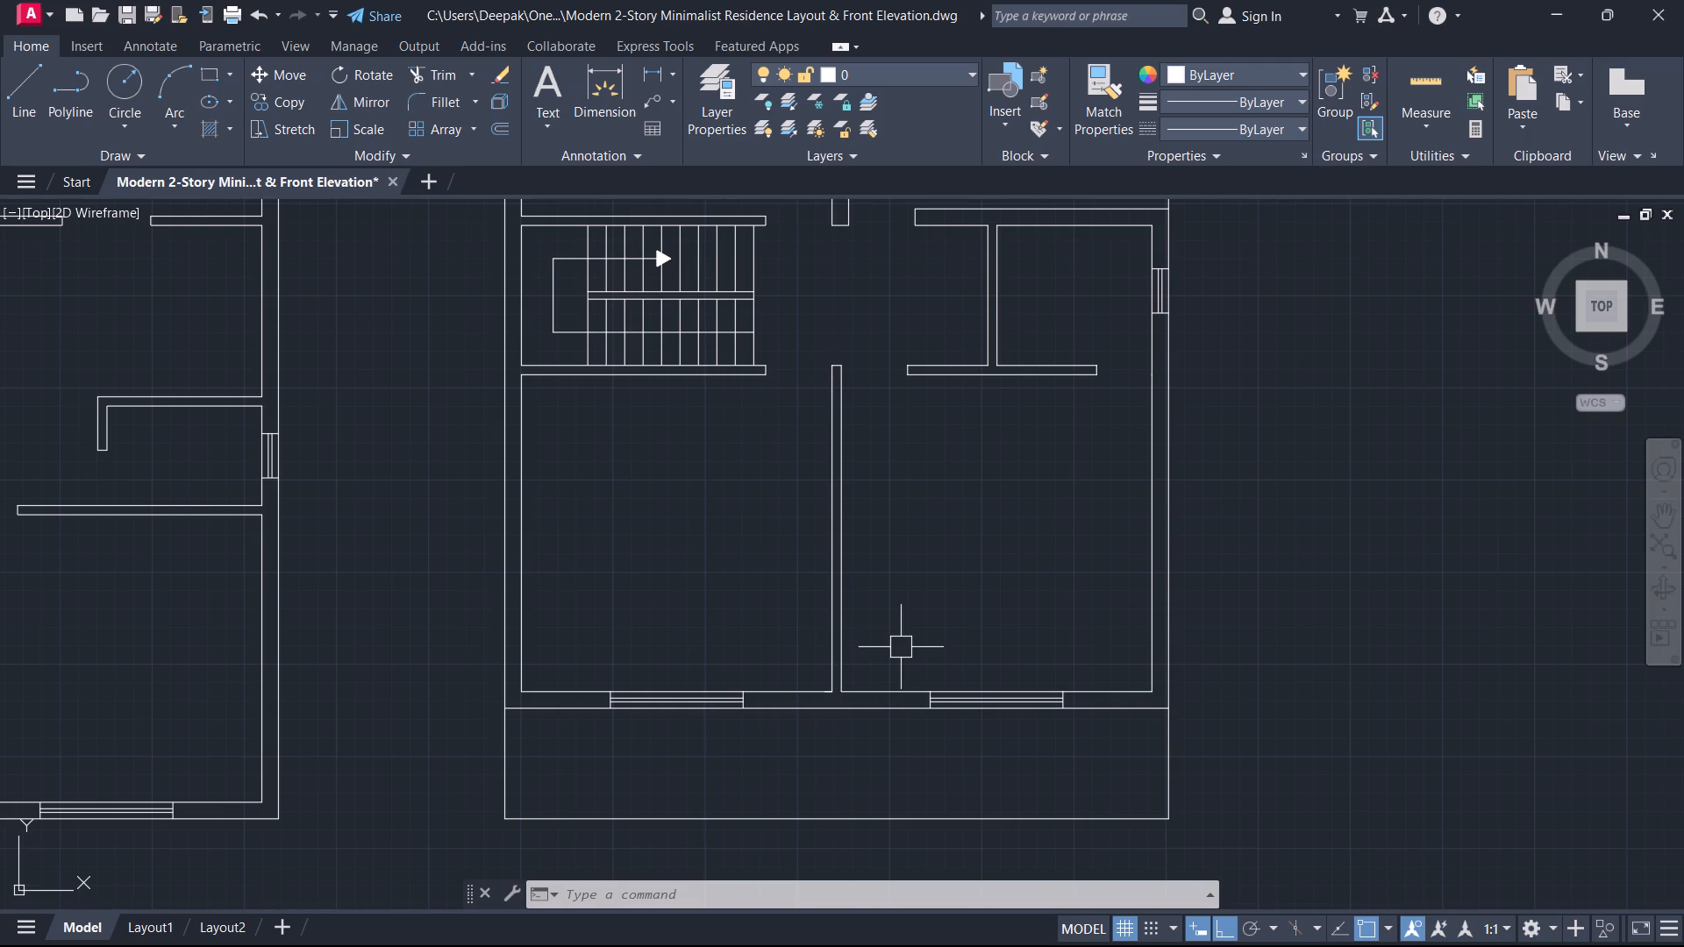
{"action": "scroll", "coordinate": [901, 647], "scroll_direction": "down", "scroll_amount": 1}
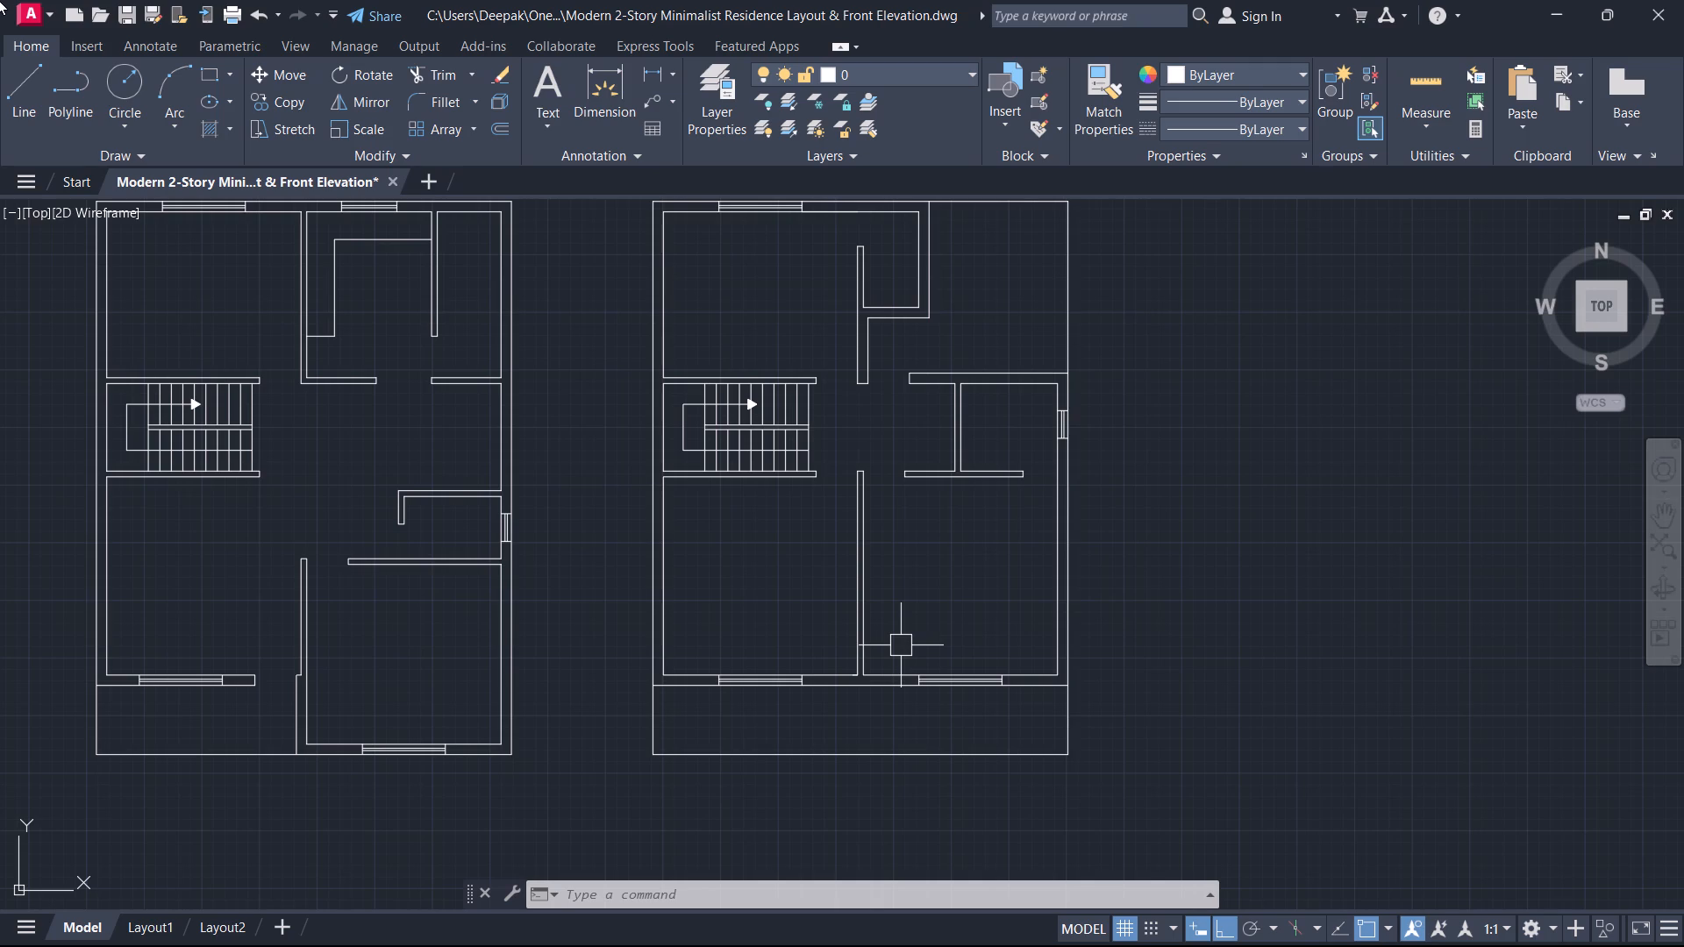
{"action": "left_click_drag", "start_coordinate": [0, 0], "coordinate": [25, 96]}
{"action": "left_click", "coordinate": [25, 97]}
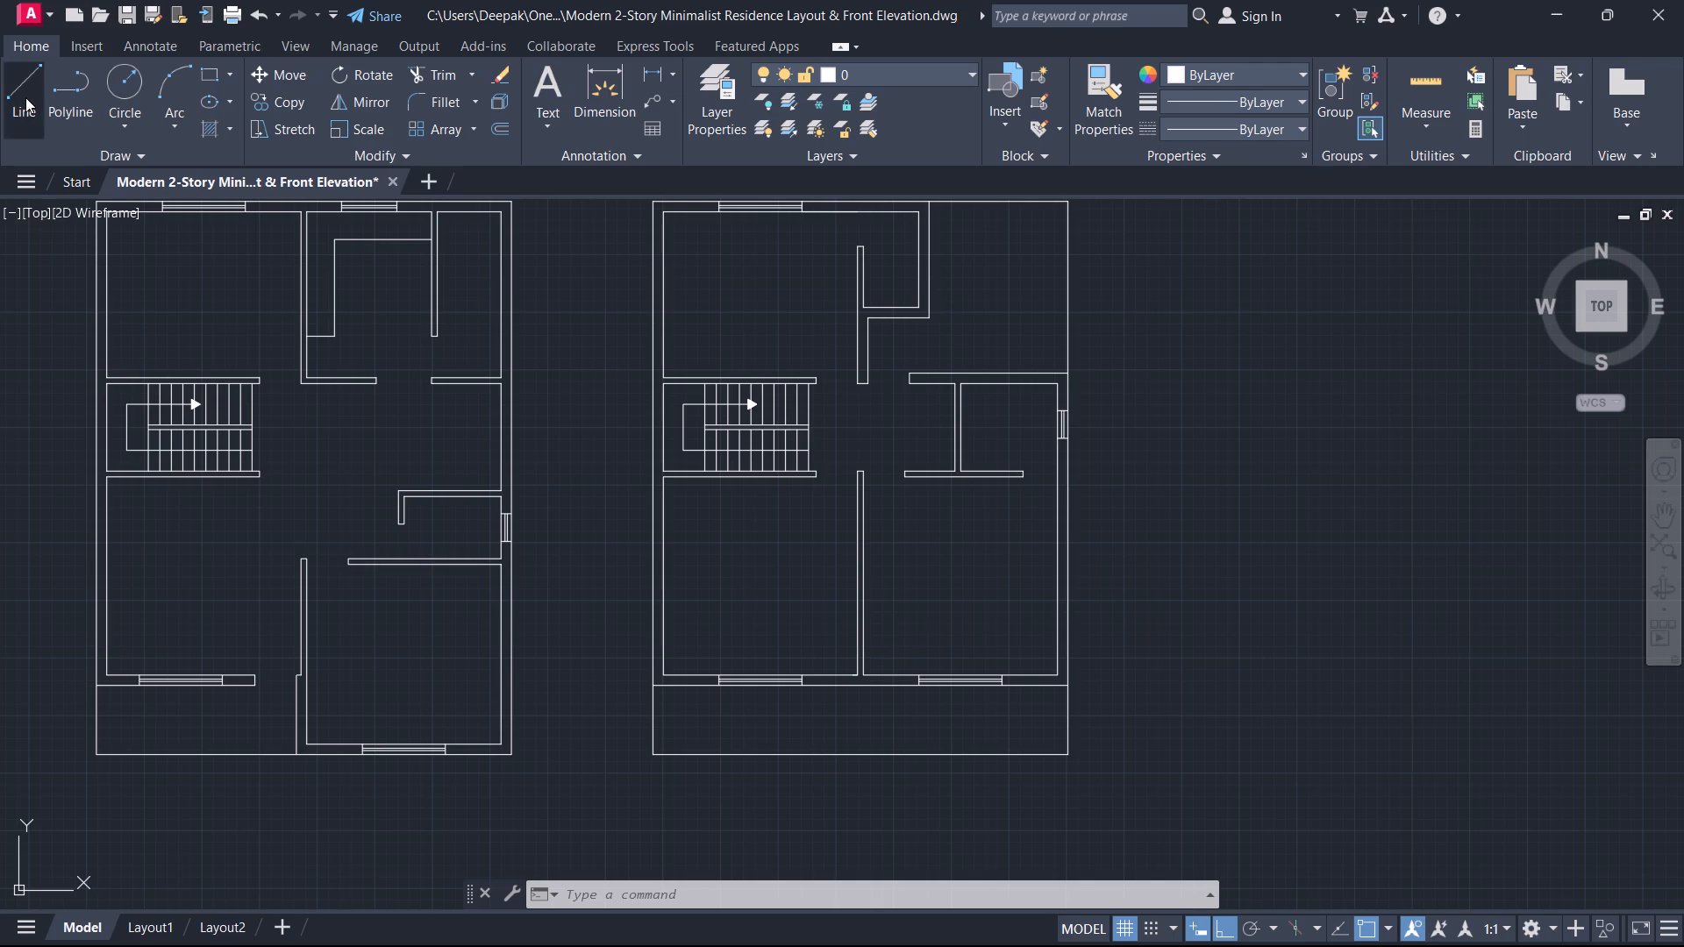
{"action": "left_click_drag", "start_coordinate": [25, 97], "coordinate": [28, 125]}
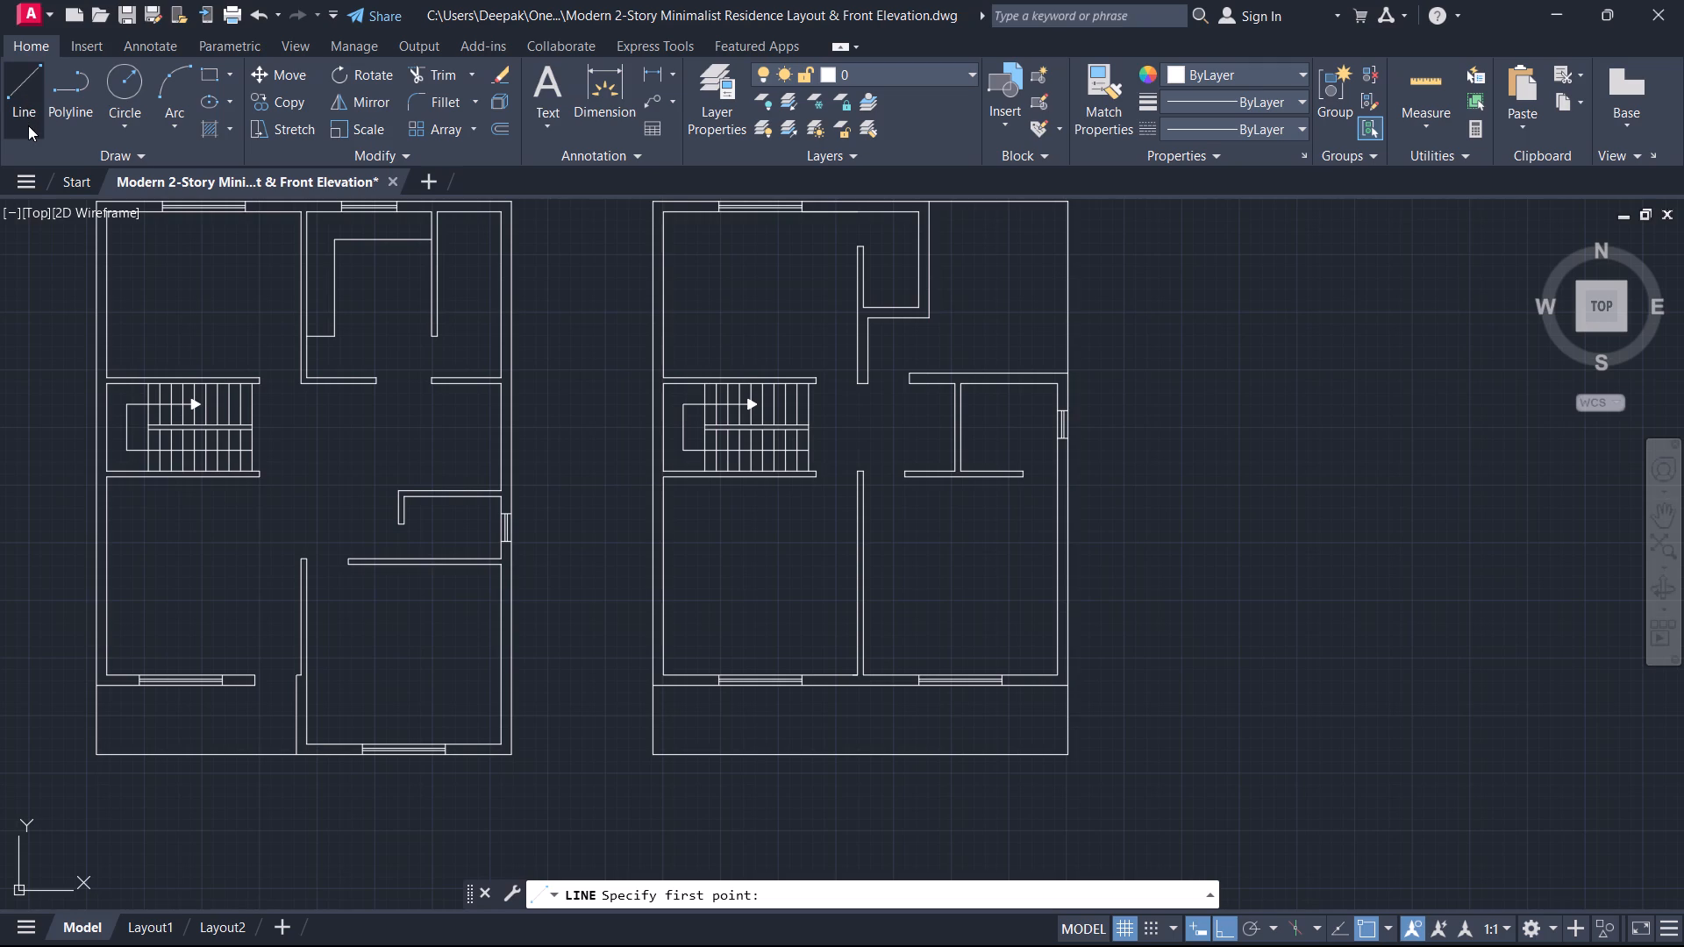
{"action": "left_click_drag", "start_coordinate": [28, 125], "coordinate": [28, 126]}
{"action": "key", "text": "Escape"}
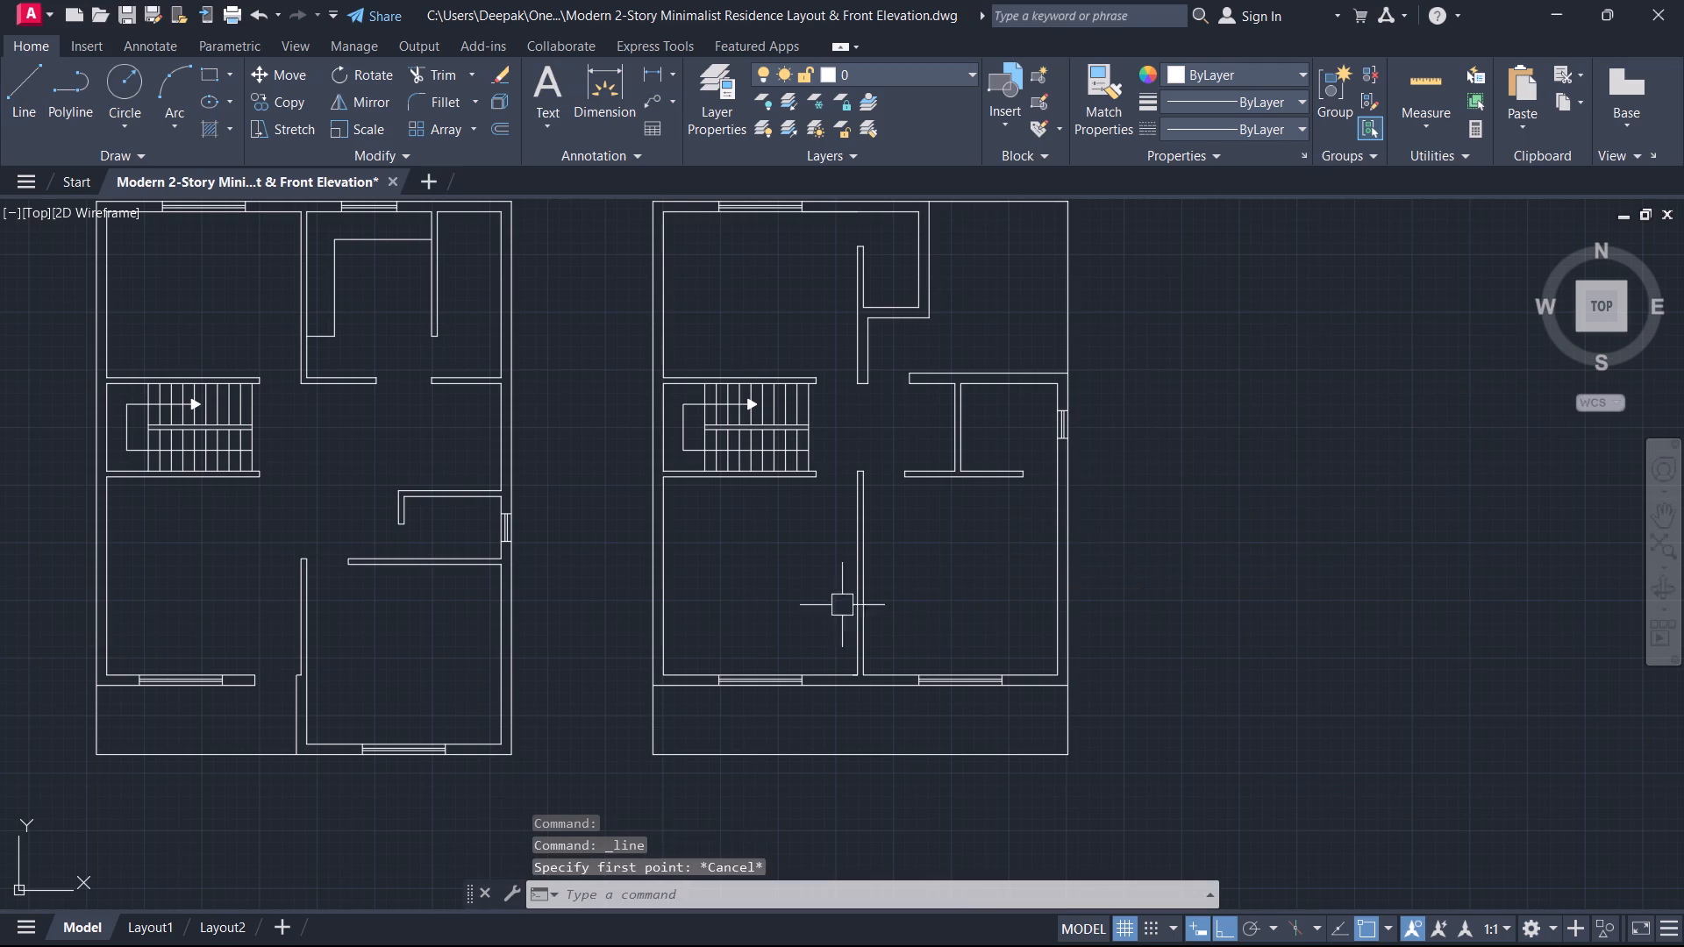
Fillet the south partition's west face line with the outer strip's south line into a square corner, keeping the east part.
{"action": "scroll", "coordinate": [805, 555], "scroll_direction": "down", "scroll_amount": 1}
{"action": "middle_click_drag", "start_coordinate": [806, 554], "coordinate": [828, 545]}
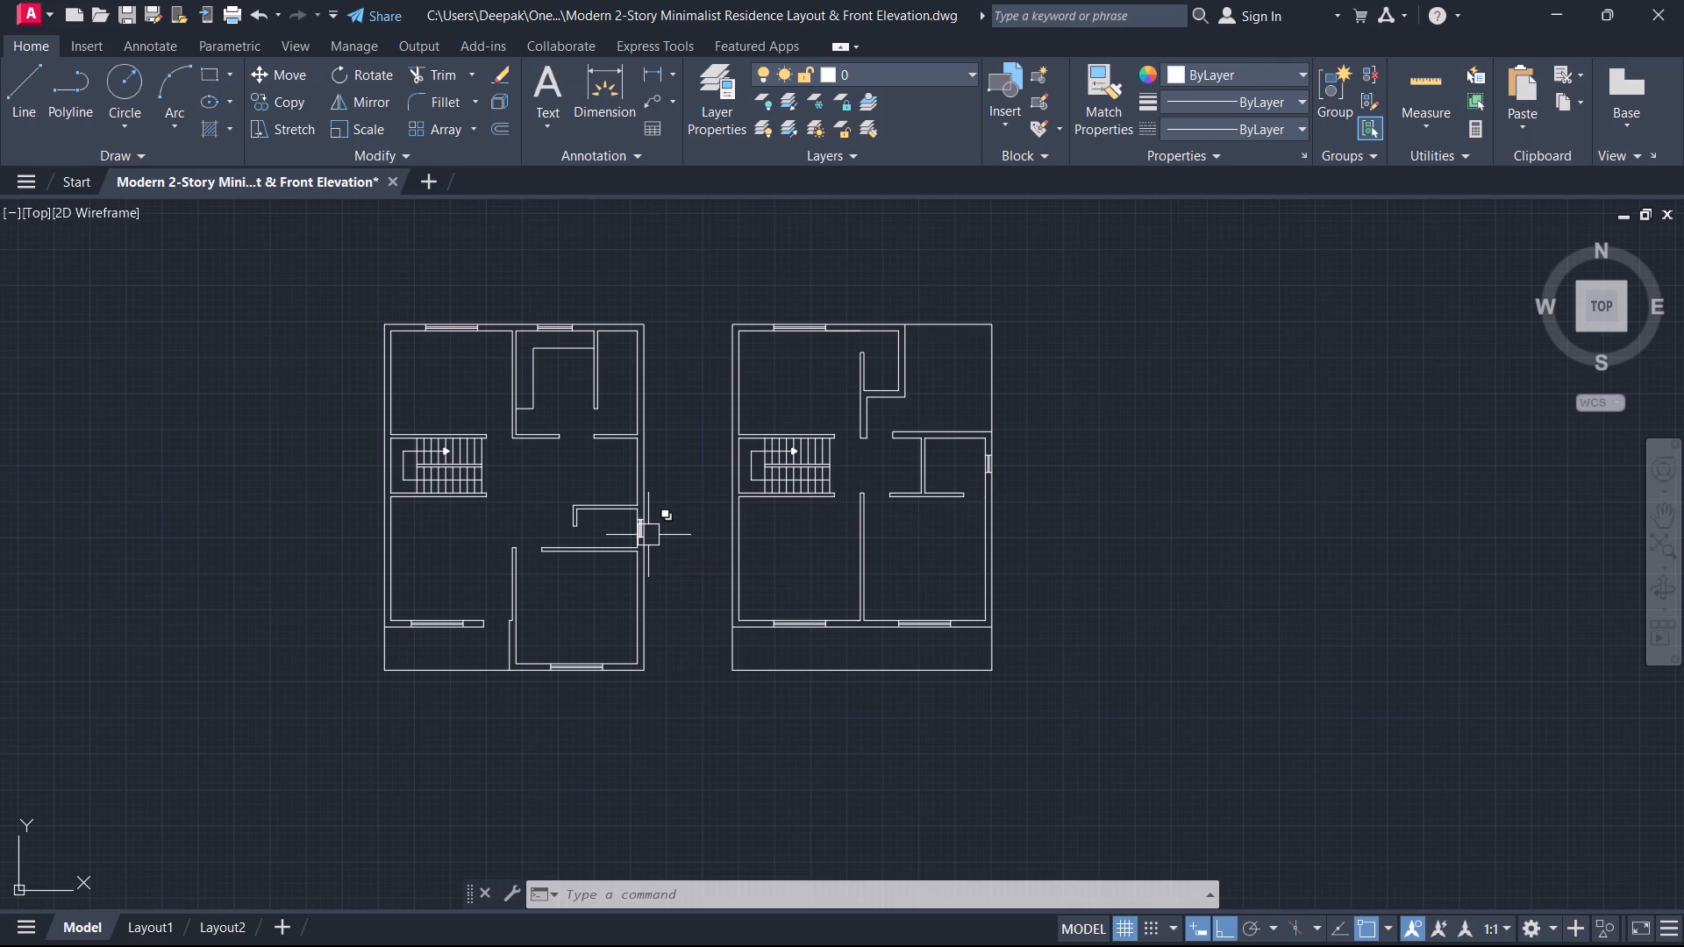
{"action": "middle_click_drag", "start_coordinate": [796, 455], "coordinate": [839, 394]}
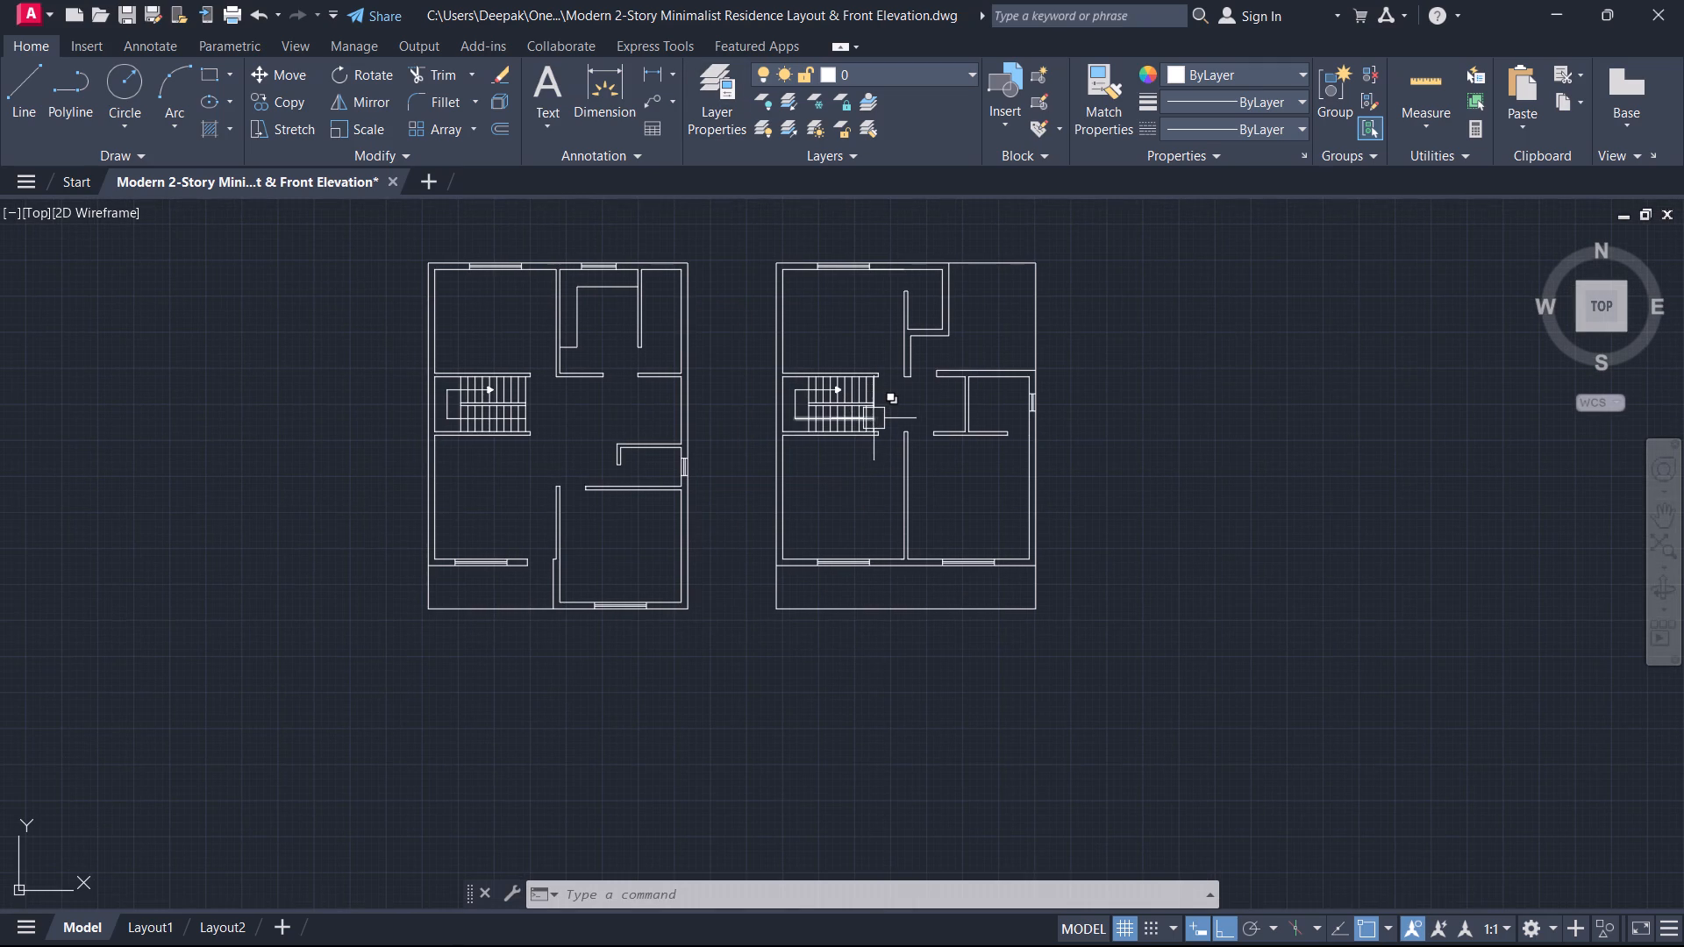
{"action": "middle_click_drag", "start_coordinate": [891, 501], "coordinate": [908, 443]}
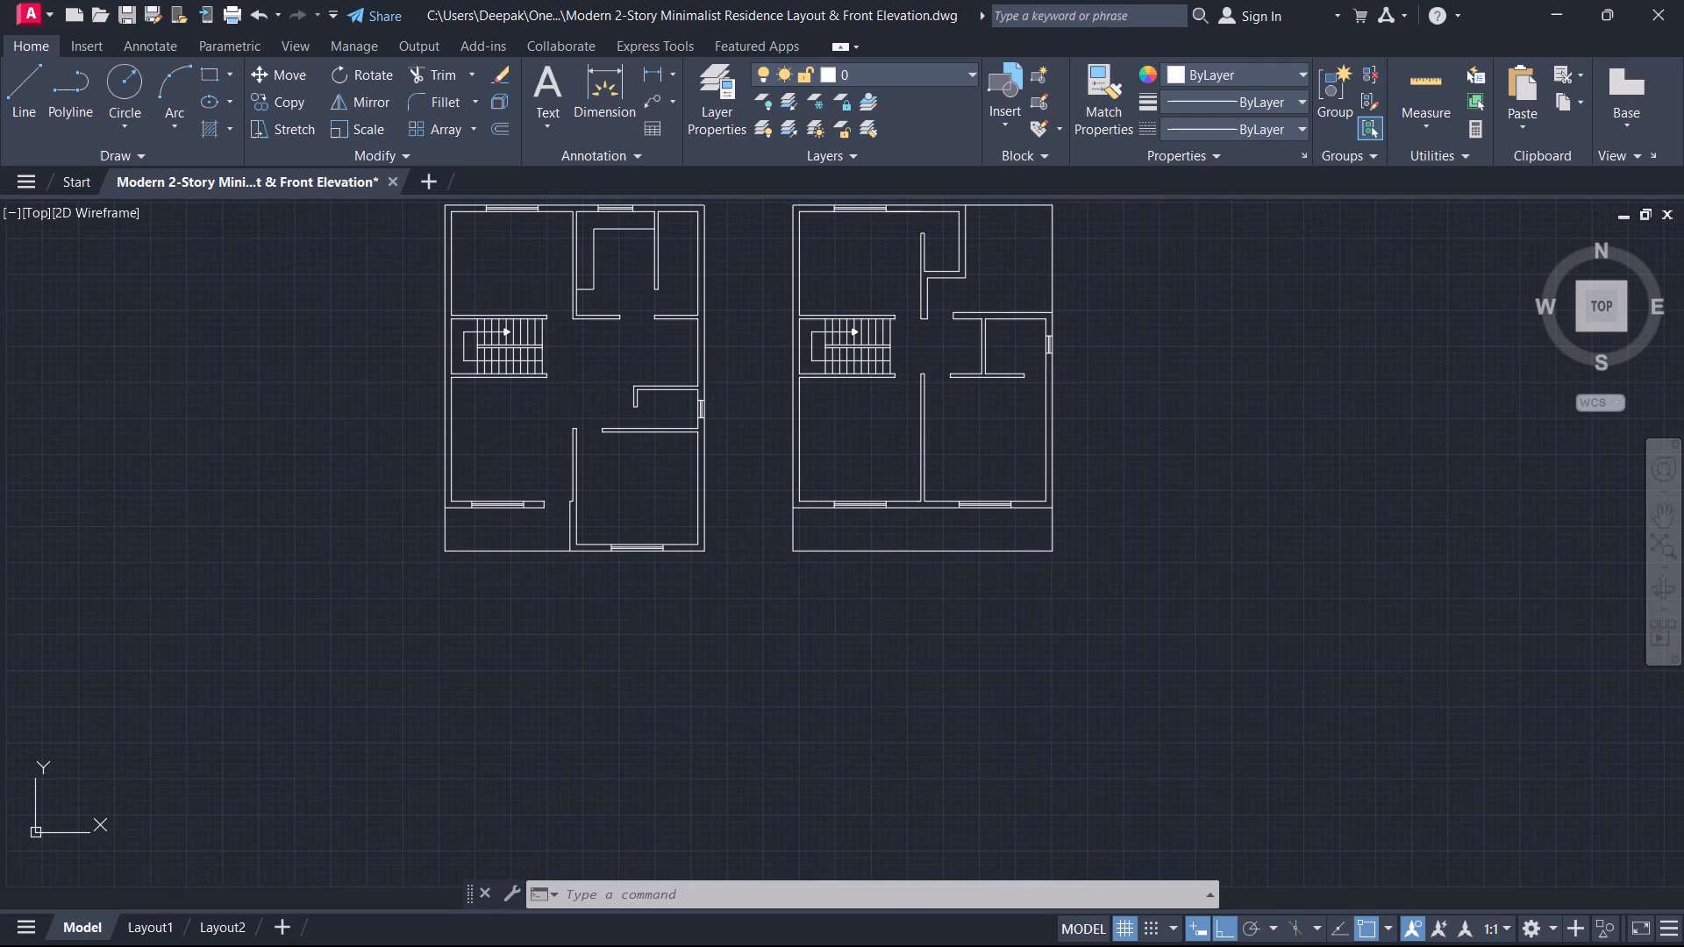
{"action": "middle_click_drag", "start_coordinate": [911, 502], "coordinate": [924, 403]}
{"action": "scroll", "coordinate": [911, 502], "scroll_direction": "up", "scroll_amount": 1}
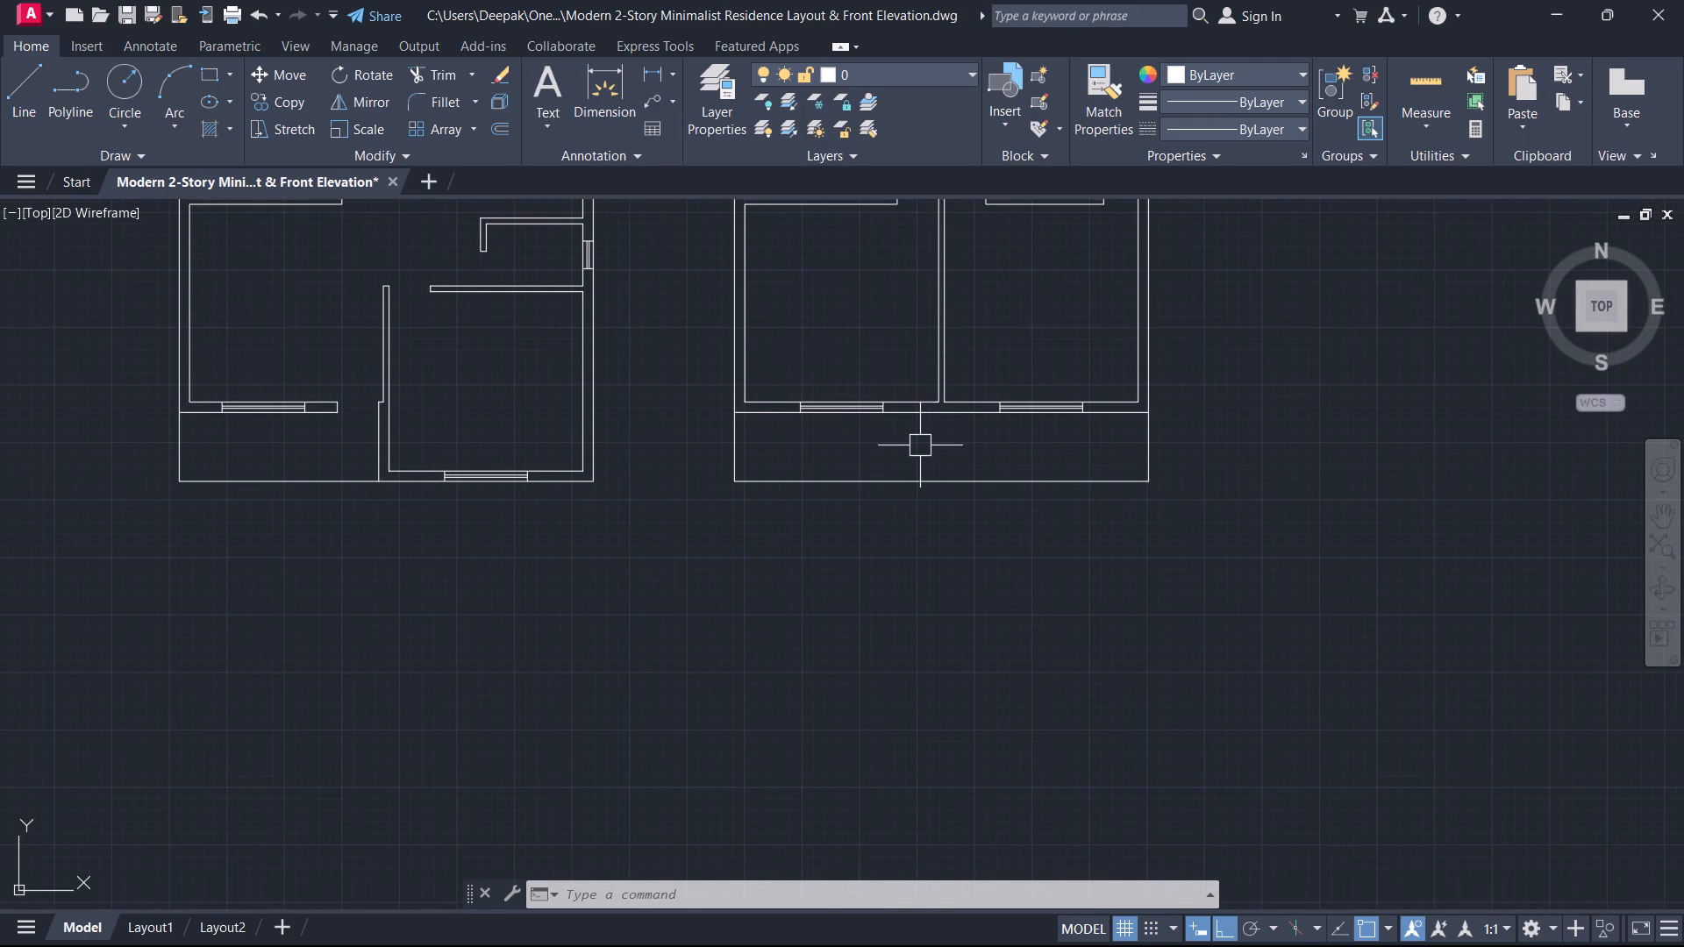
{"action": "scroll", "coordinate": [920, 445], "scroll_direction": "up", "scroll_amount": 1}
{"action": "key", "text": "f"}
{"action": "key", "text": "space"}
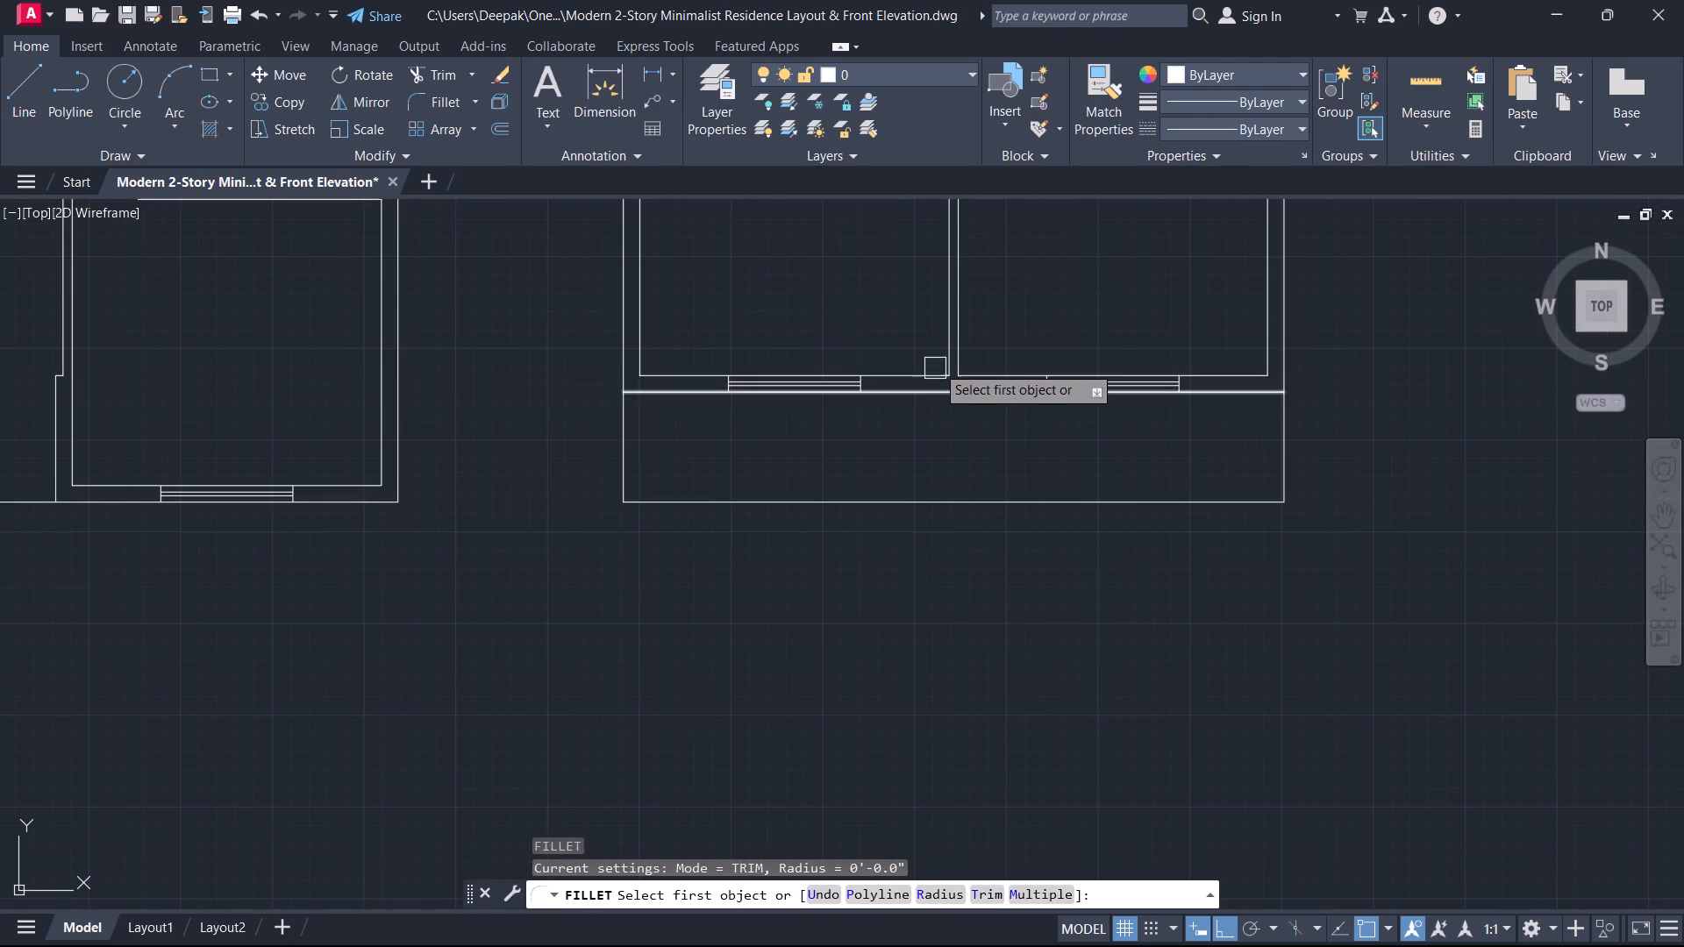
{"action": "left_click", "coordinate": [945, 347]}
{"action": "left_click", "coordinate": [973, 505]}
{"action": "key", "text": "Escape"}
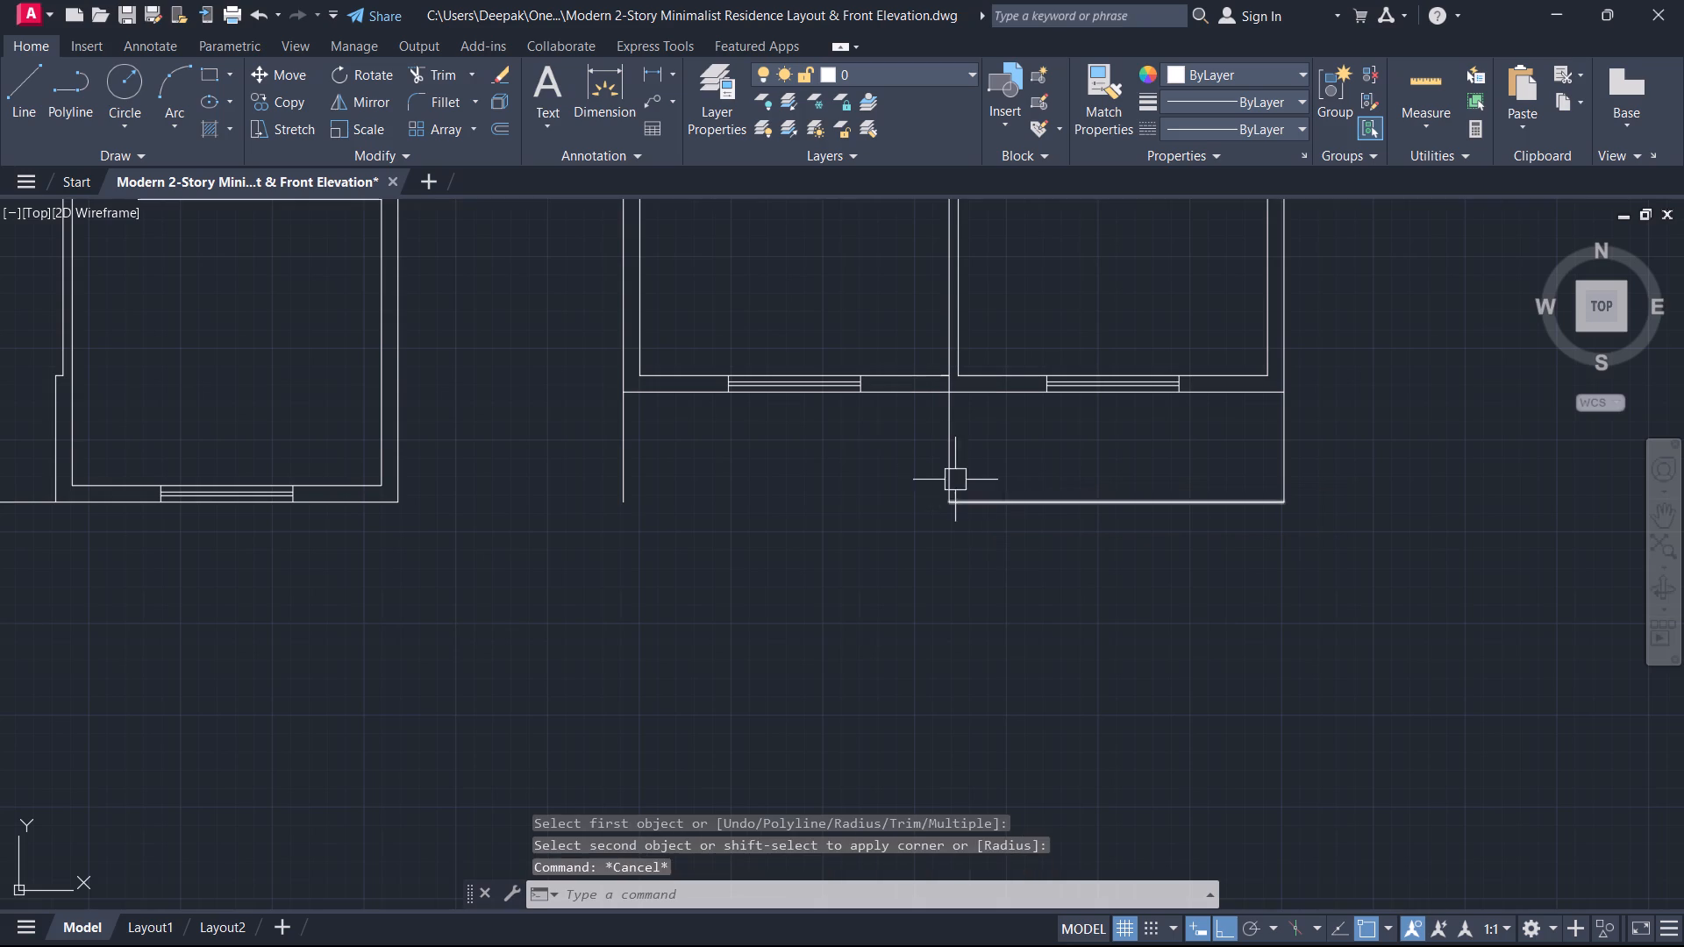
Trim away the leftover west outline segment below the right-hand plan's south wall.
{"action": "key", "text": "t"}
{"action": "type", "text": "r"}
{"action": "key", "text": "space"}
{"action": "left_click", "coordinate": [813, 466]}
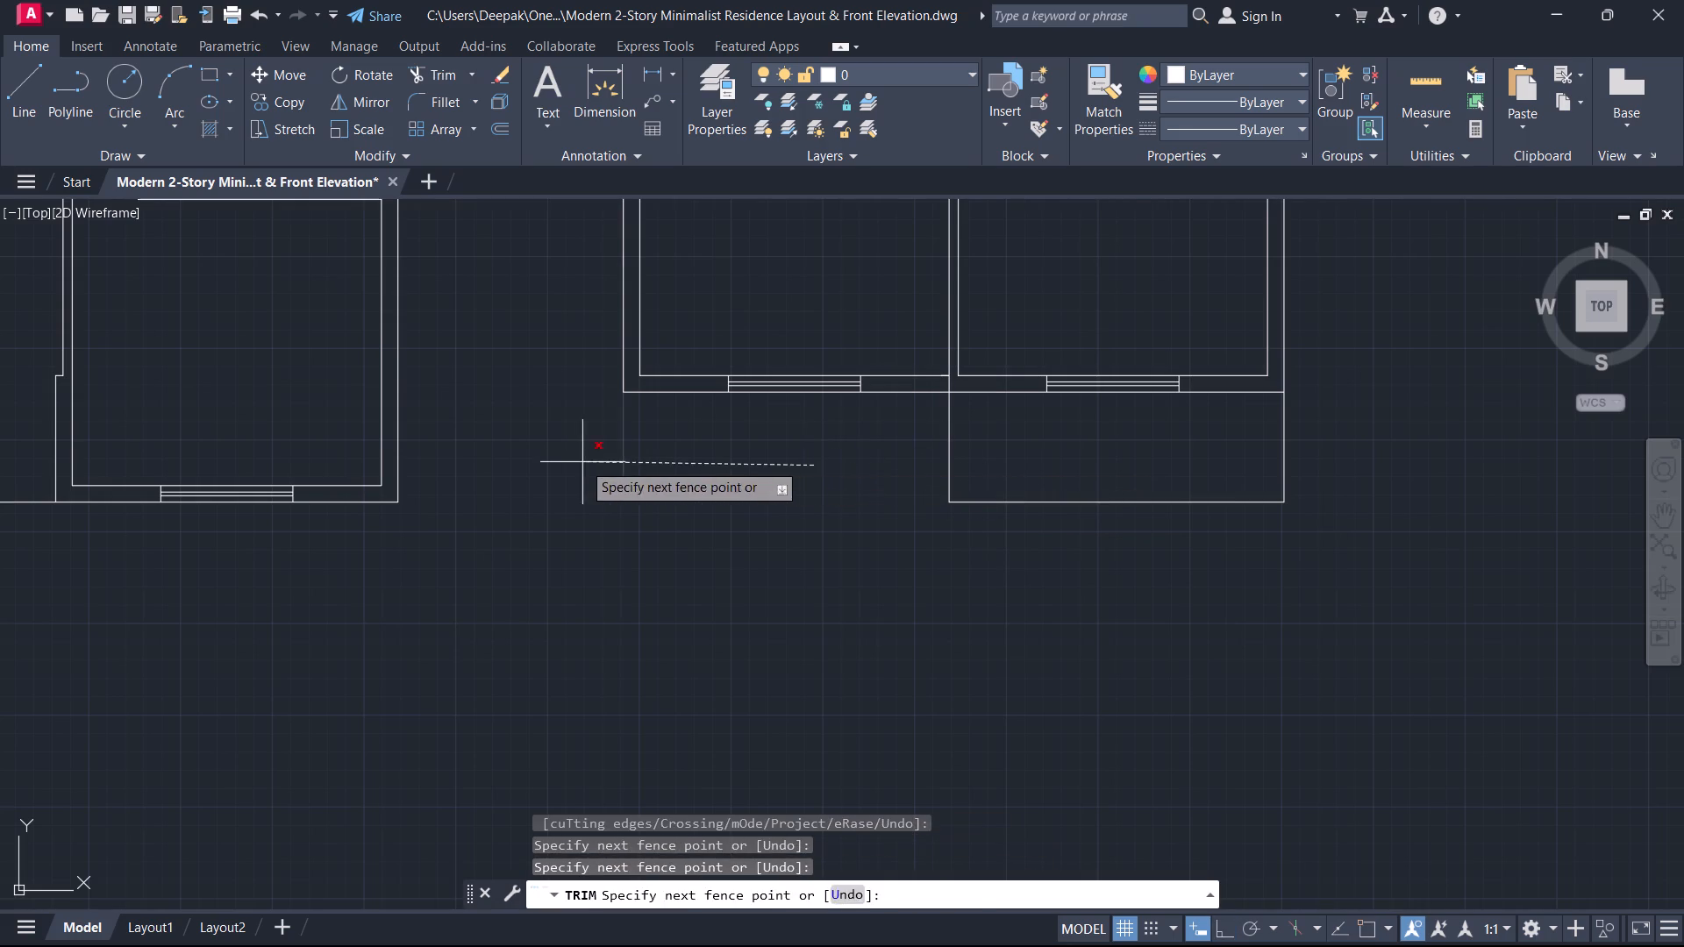
{"action": "left_click", "coordinate": [580, 462]}
{"action": "key", "text": "Escape"}
Trim the extended partition line where it crosses the thickness of the south wall.
{"action": "scroll", "coordinate": [917, 474], "scroll_direction": "up", "scroll_amount": 2}
{"action": "middle_click_drag", "start_coordinate": [950, 474], "coordinate": [737, 581]}
{"action": "scroll", "coordinate": [859, 409], "scroll_direction": "down", "scroll_amount": 1}
{"action": "middle_click_drag", "start_coordinate": [859, 409], "coordinate": [813, 467]}
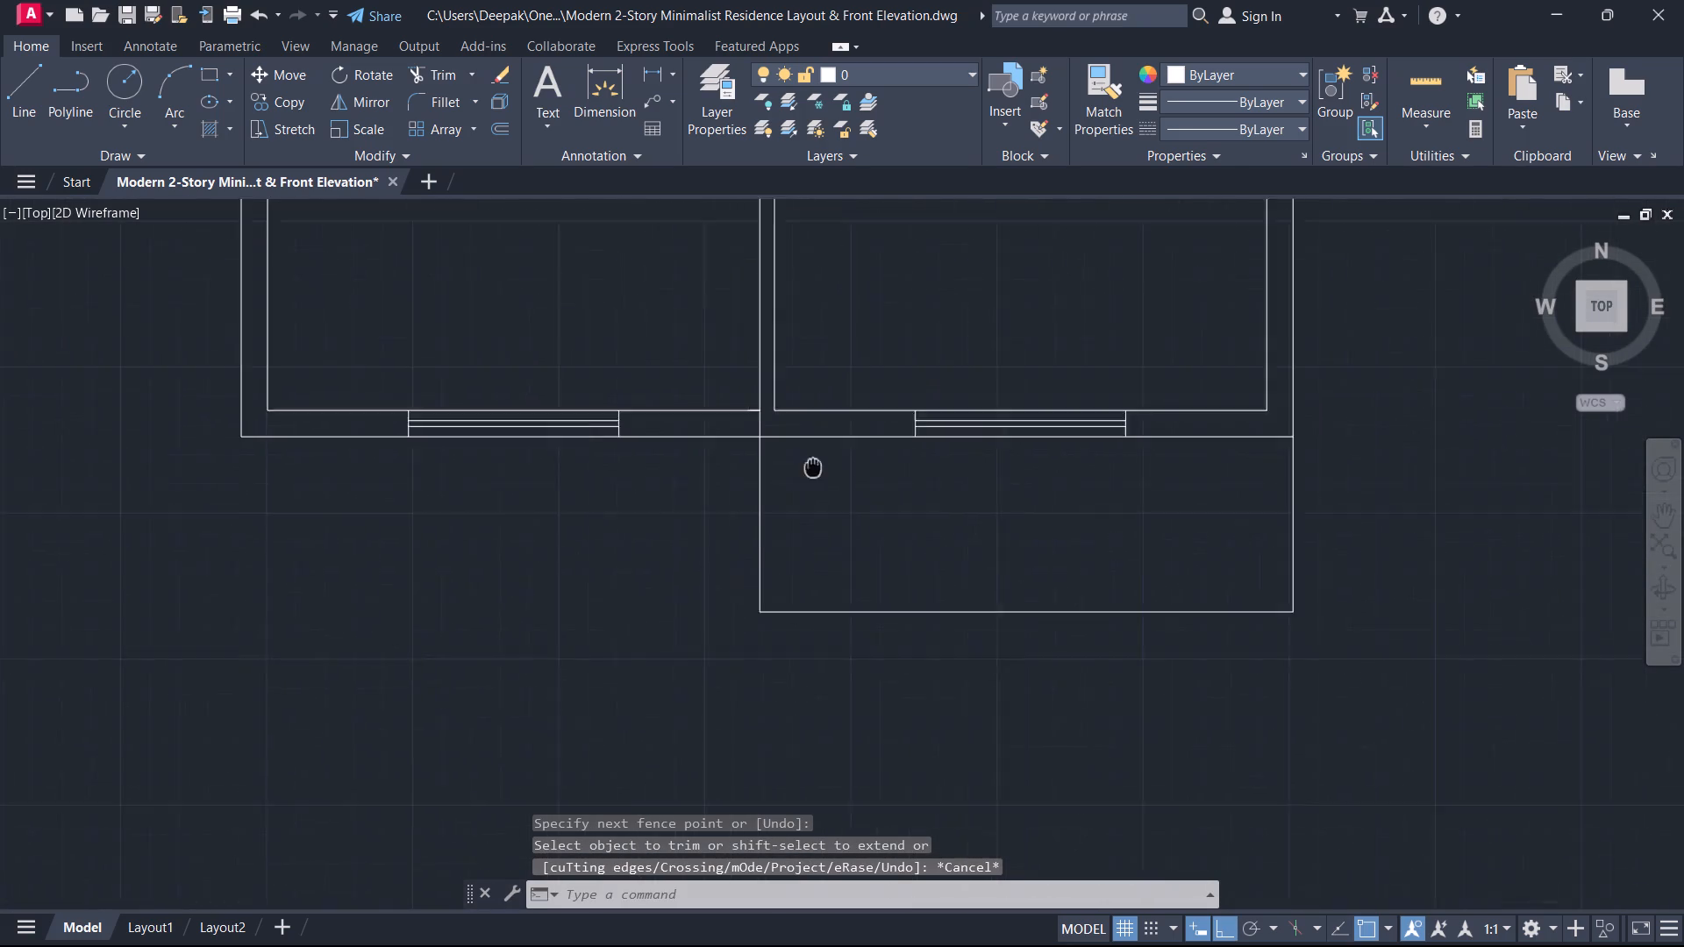
{"action": "middle_click_drag", "start_coordinate": [813, 467], "coordinate": [745, 515]}
{"action": "scroll", "coordinate": [760, 516], "scroll_direction": "up", "scroll_amount": 2}
{"action": "type", "text": "tr"}
{"action": "key", "text": "space"}
{"action": "scroll", "coordinate": [596, 450], "scroll_direction": "up", "scroll_amount": 1}
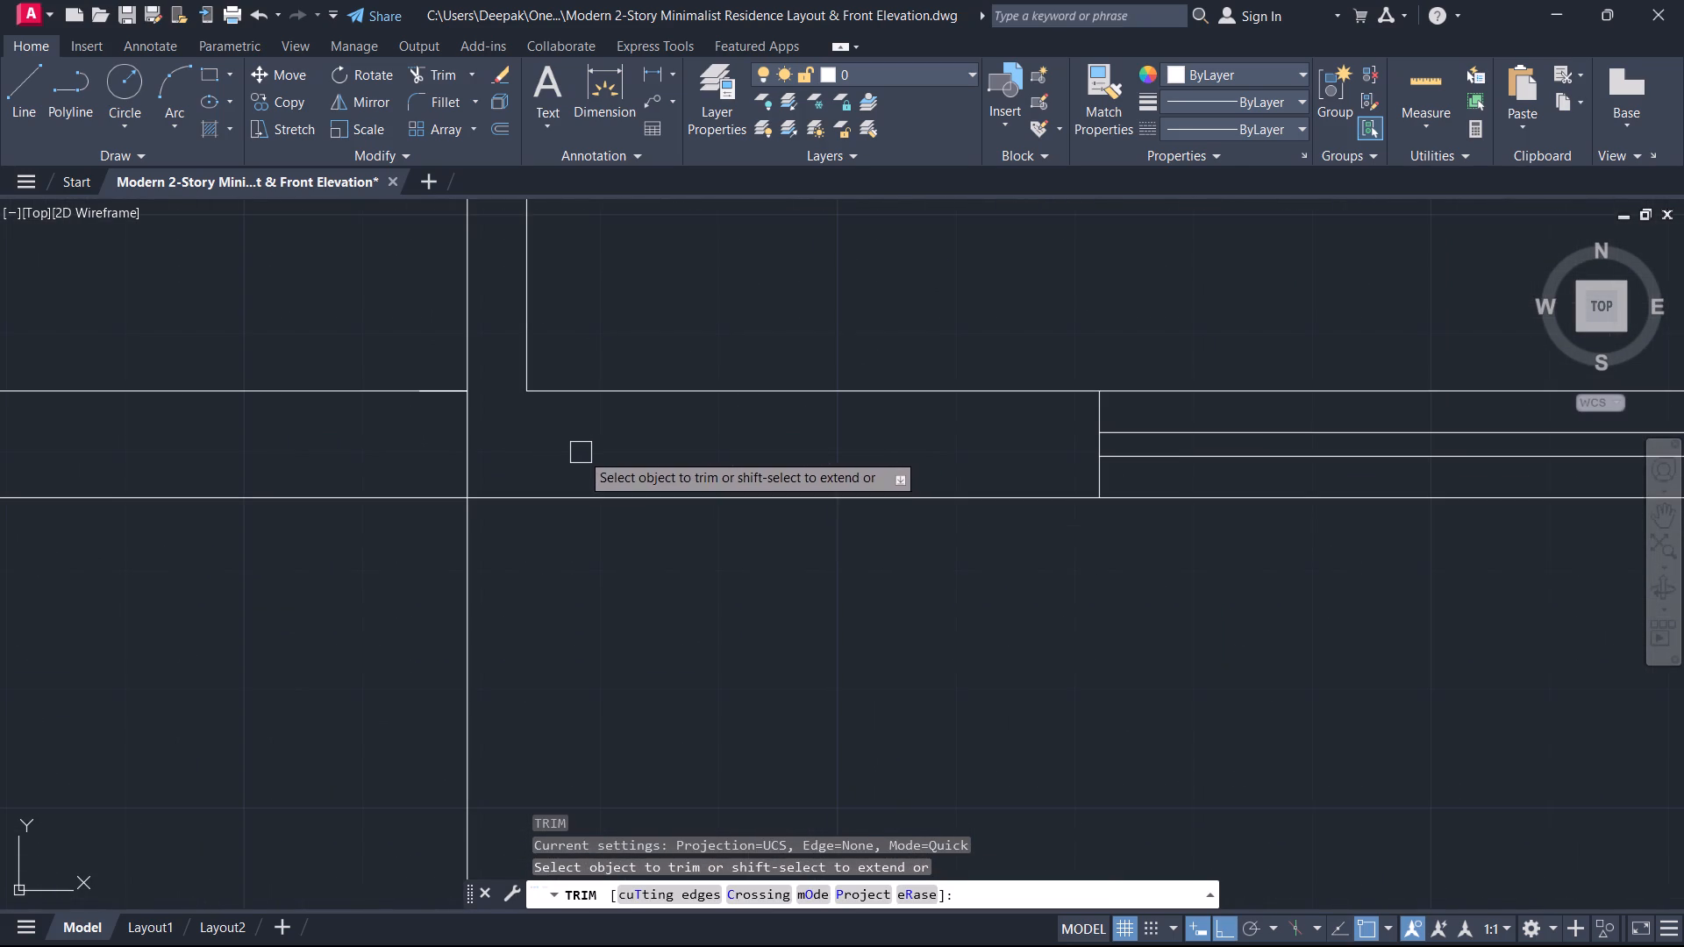
{"action": "left_click", "coordinate": [580, 453]}
{"action": "left_click", "coordinate": [410, 459]}
{"action": "key", "text": "Escape"}
Draw a line across the south wall's thickness at the middle of the east room's window.
{"action": "scroll", "coordinate": [1034, 543], "scroll_direction": "down", "scroll_amount": 2}
{"action": "middle_click_drag", "start_coordinate": [1132, 487], "coordinate": [657, 435]}
{"action": "scroll", "coordinate": [982, 559], "scroll_direction": "up", "scroll_amount": 1}
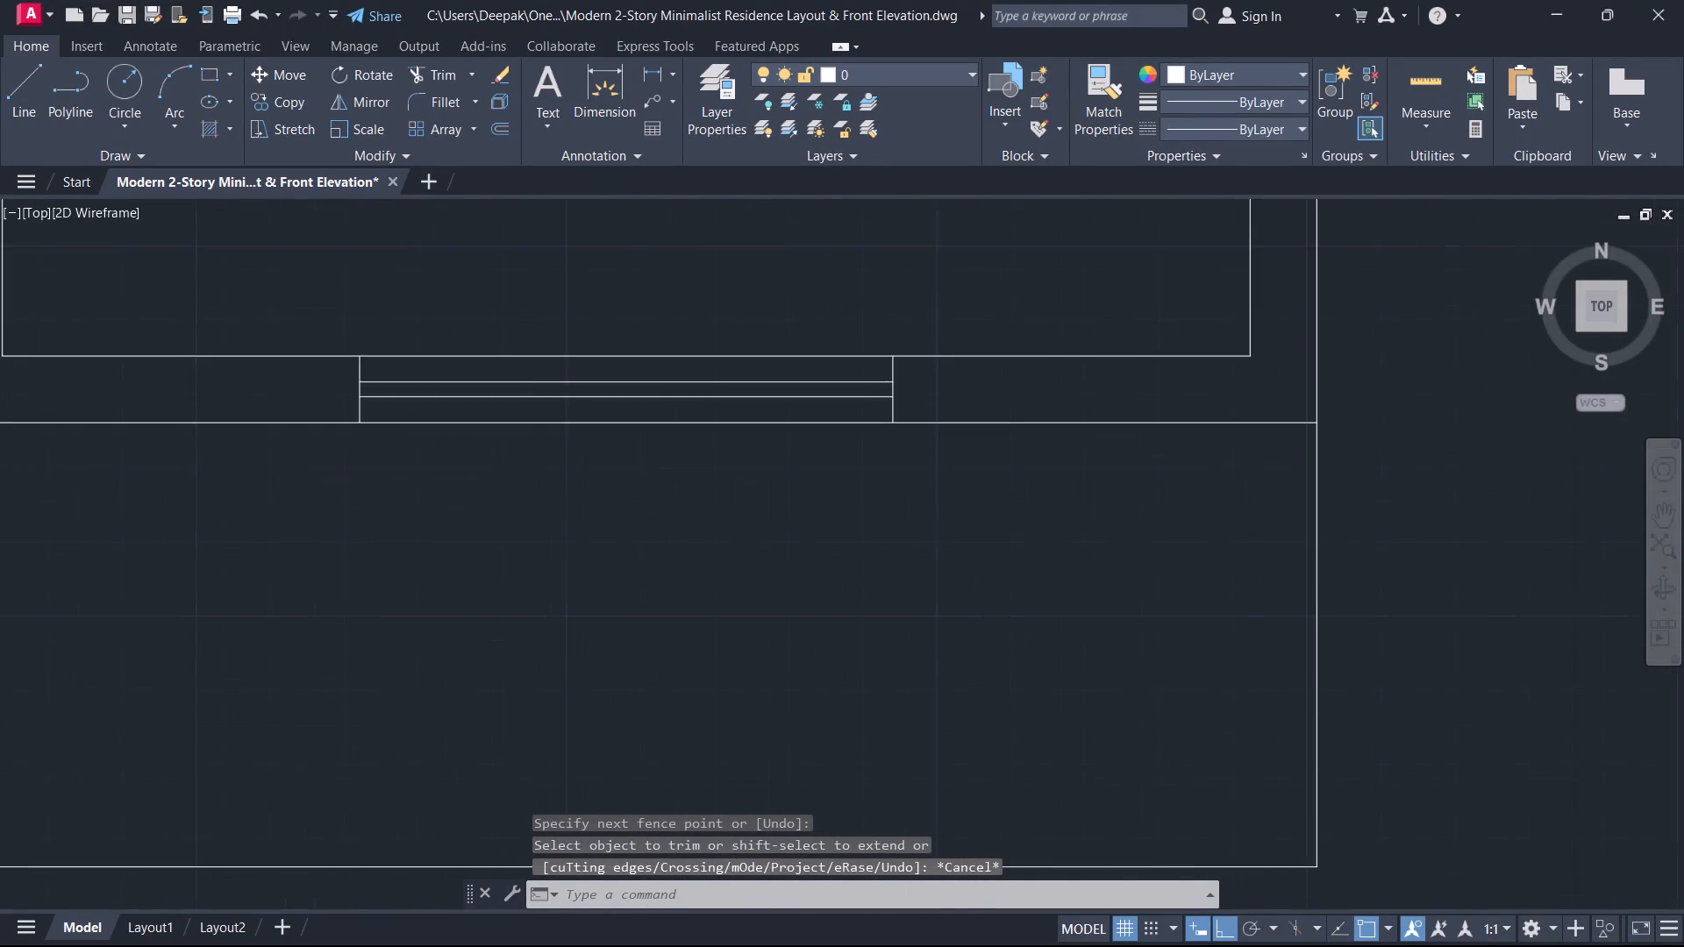
{"action": "scroll", "coordinate": [987, 541], "scroll_direction": "up", "scroll_amount": 1}
{"action": "middle_click_drag", "start_coordinate": [927, 401], "coordinate": [953, 477]}
{"action": "middle_click_drag", "start_coordinate": [1024, 544], "coordinate": [1181, 580]}
{"action": "left_click", "coordinate": [1059, 438]}
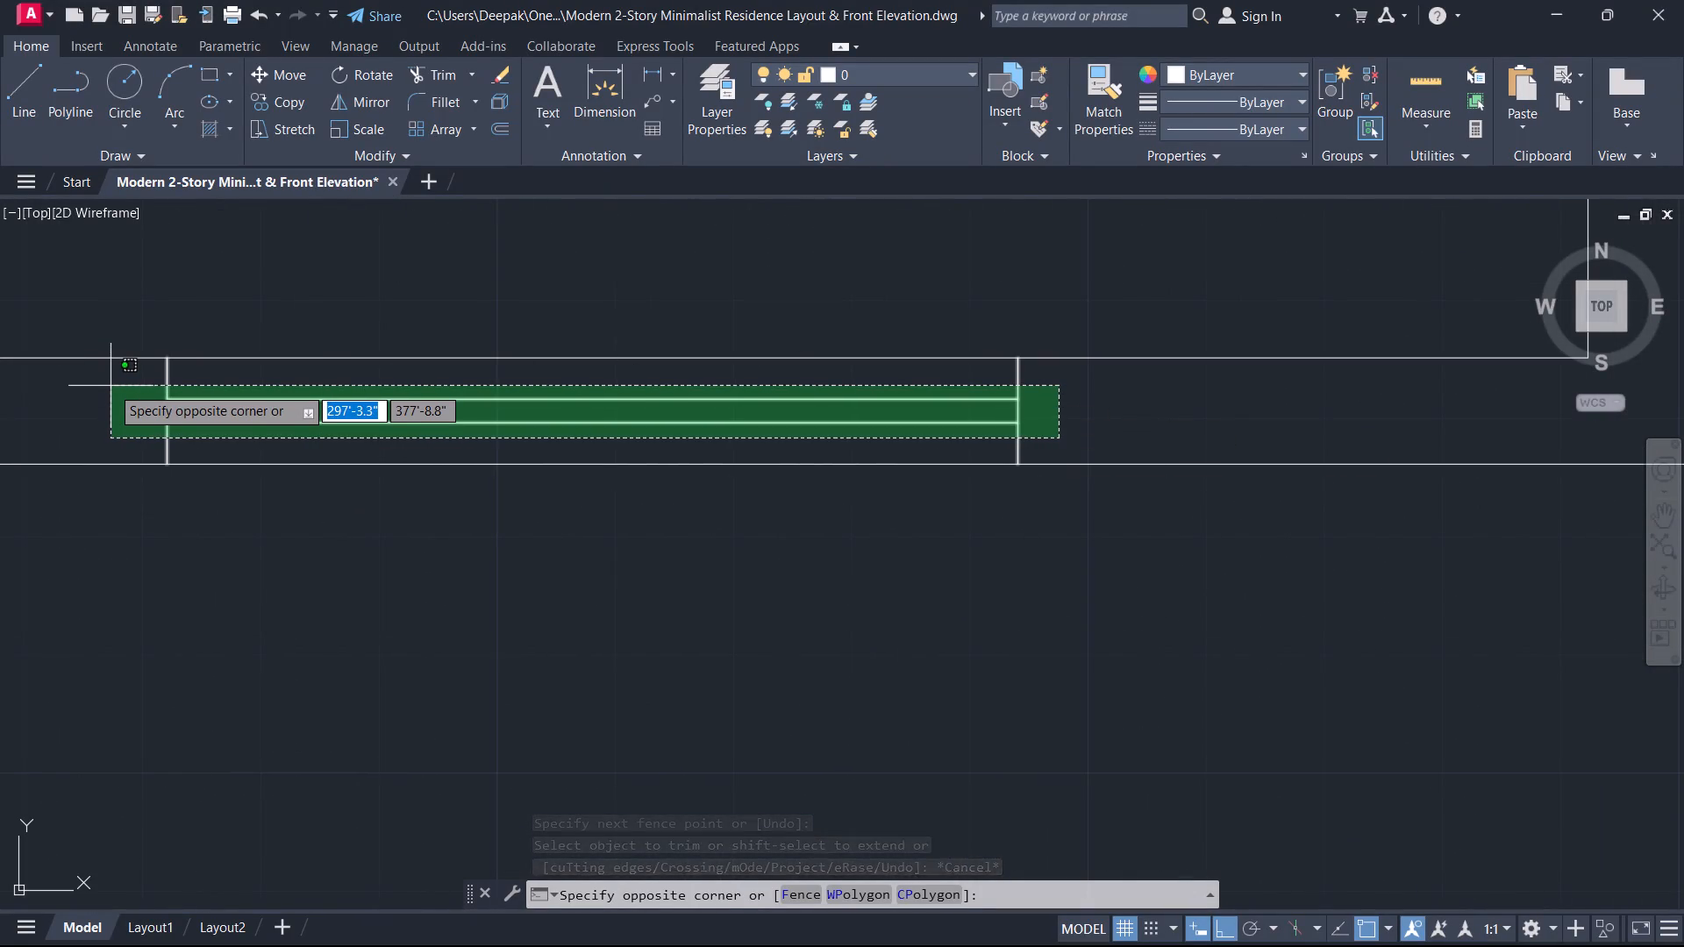
{"action": "key", "text": "Escape"}
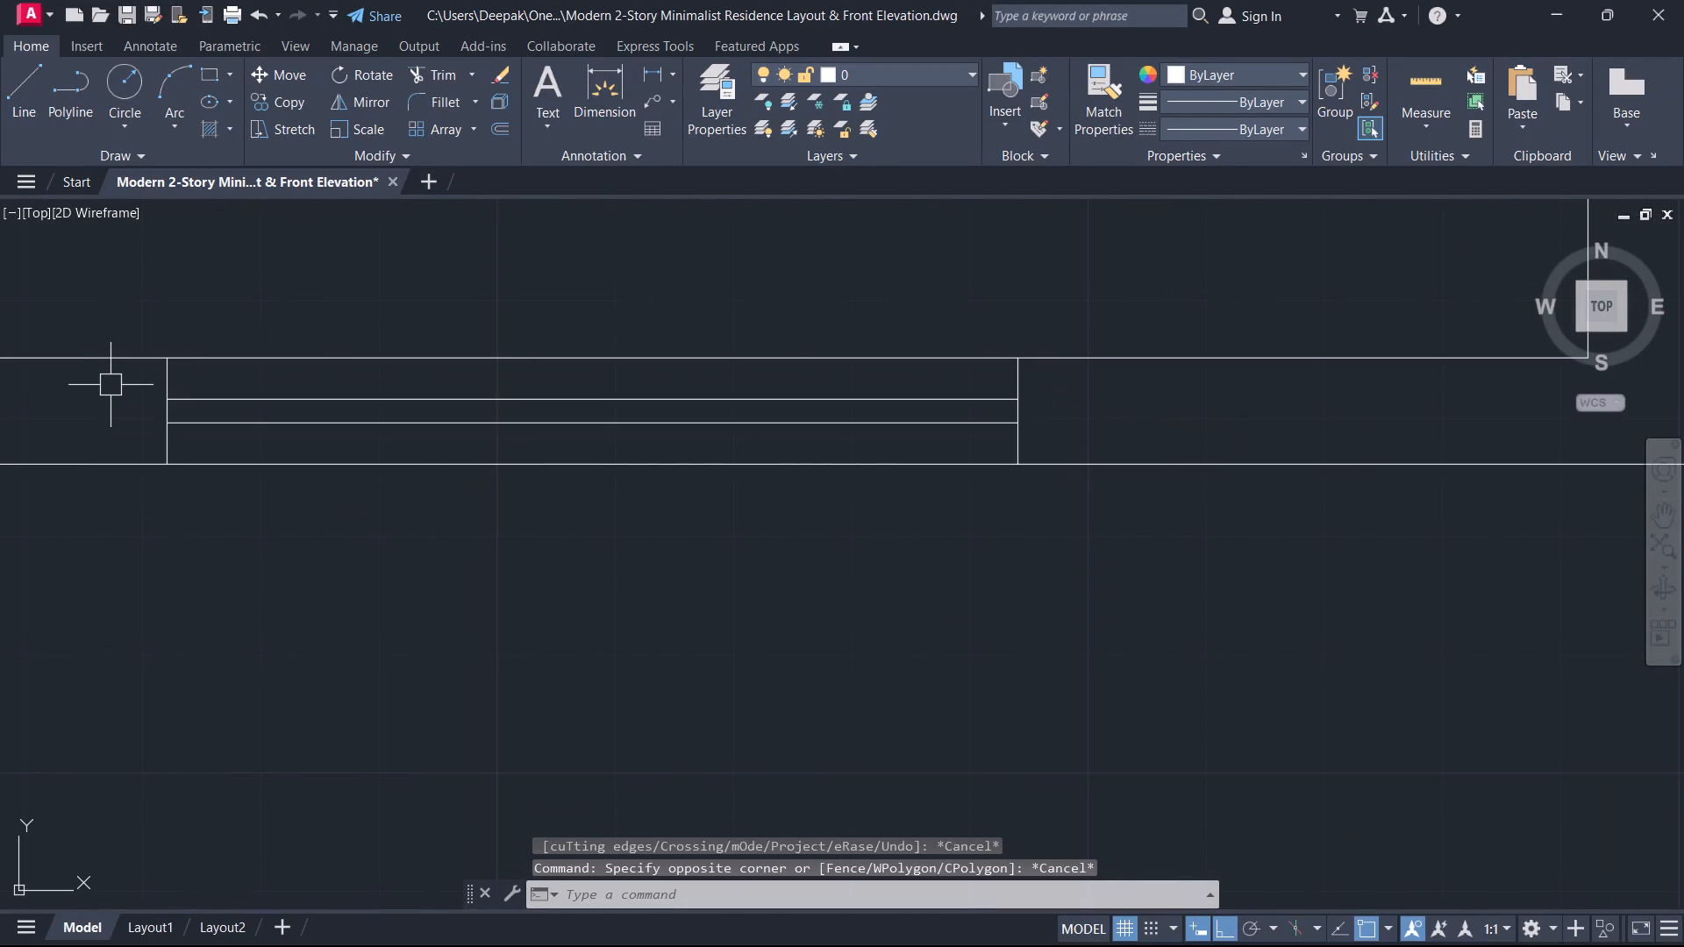
{"action": "key", "text": "l"}
{"action": "key", "text": "space"}
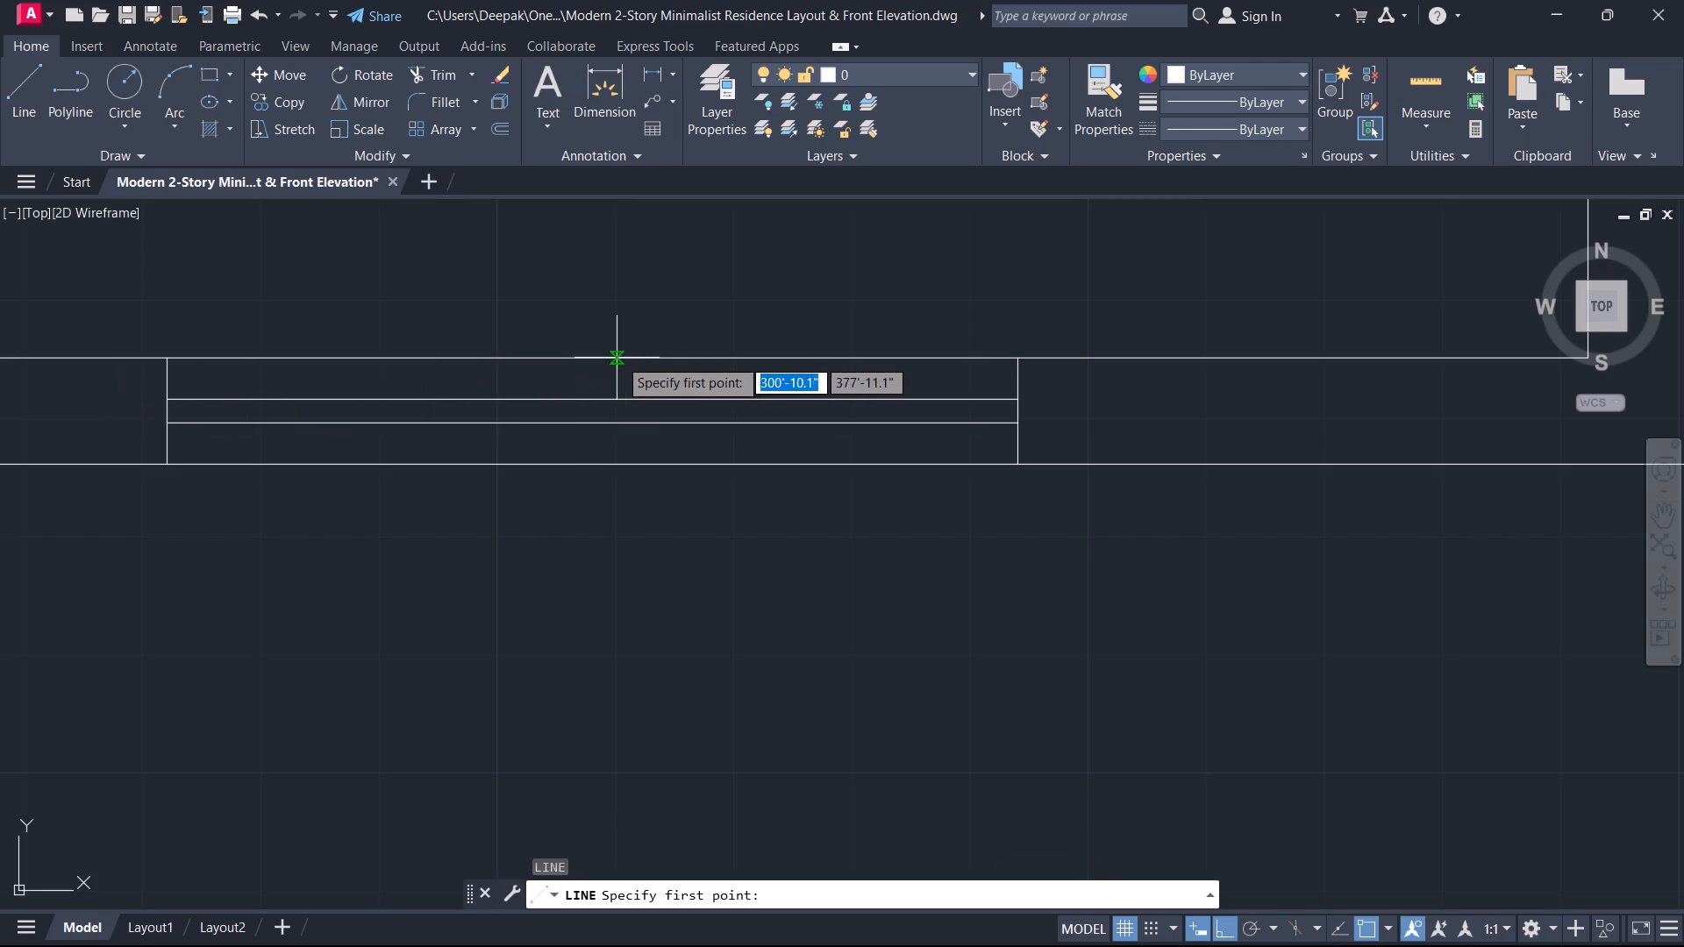
{"action": "left_click", "coordinate": [596, 362]}
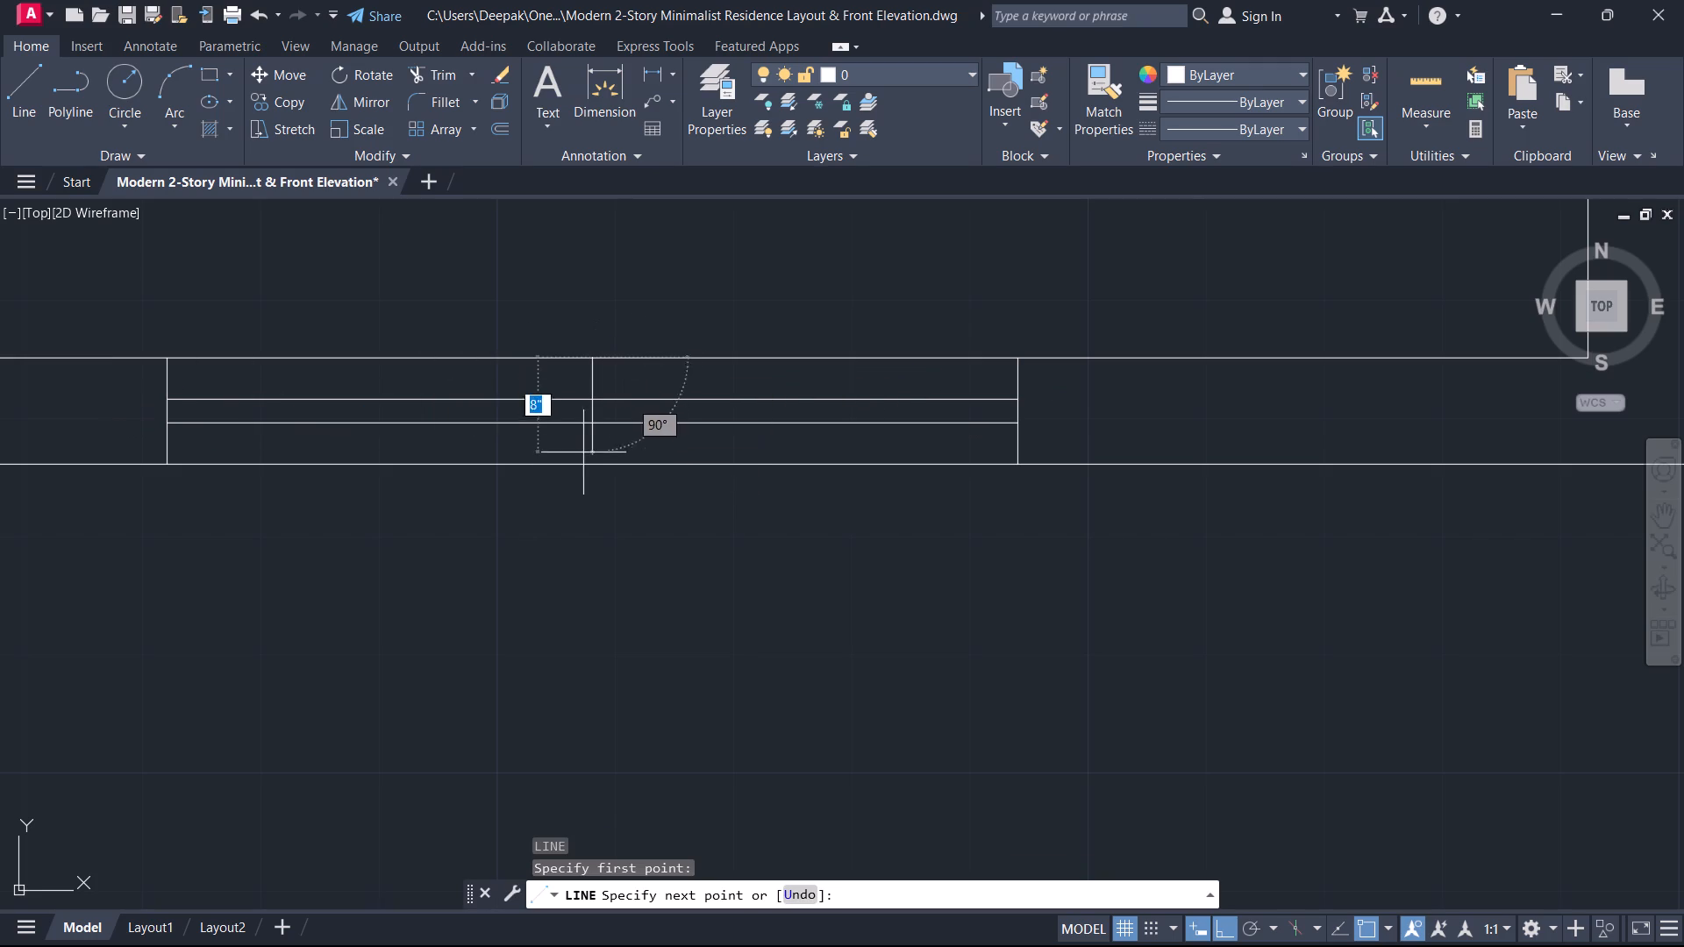
{"action": "left_click", "coordinate": [589, 462]}
{"action": "key", "text": "Escape"}
Delete the east window's two jambs and two glazing lines, keeping the new middle cross-wall line.
{"action": "left_click", "coordinate": [525, 443]}
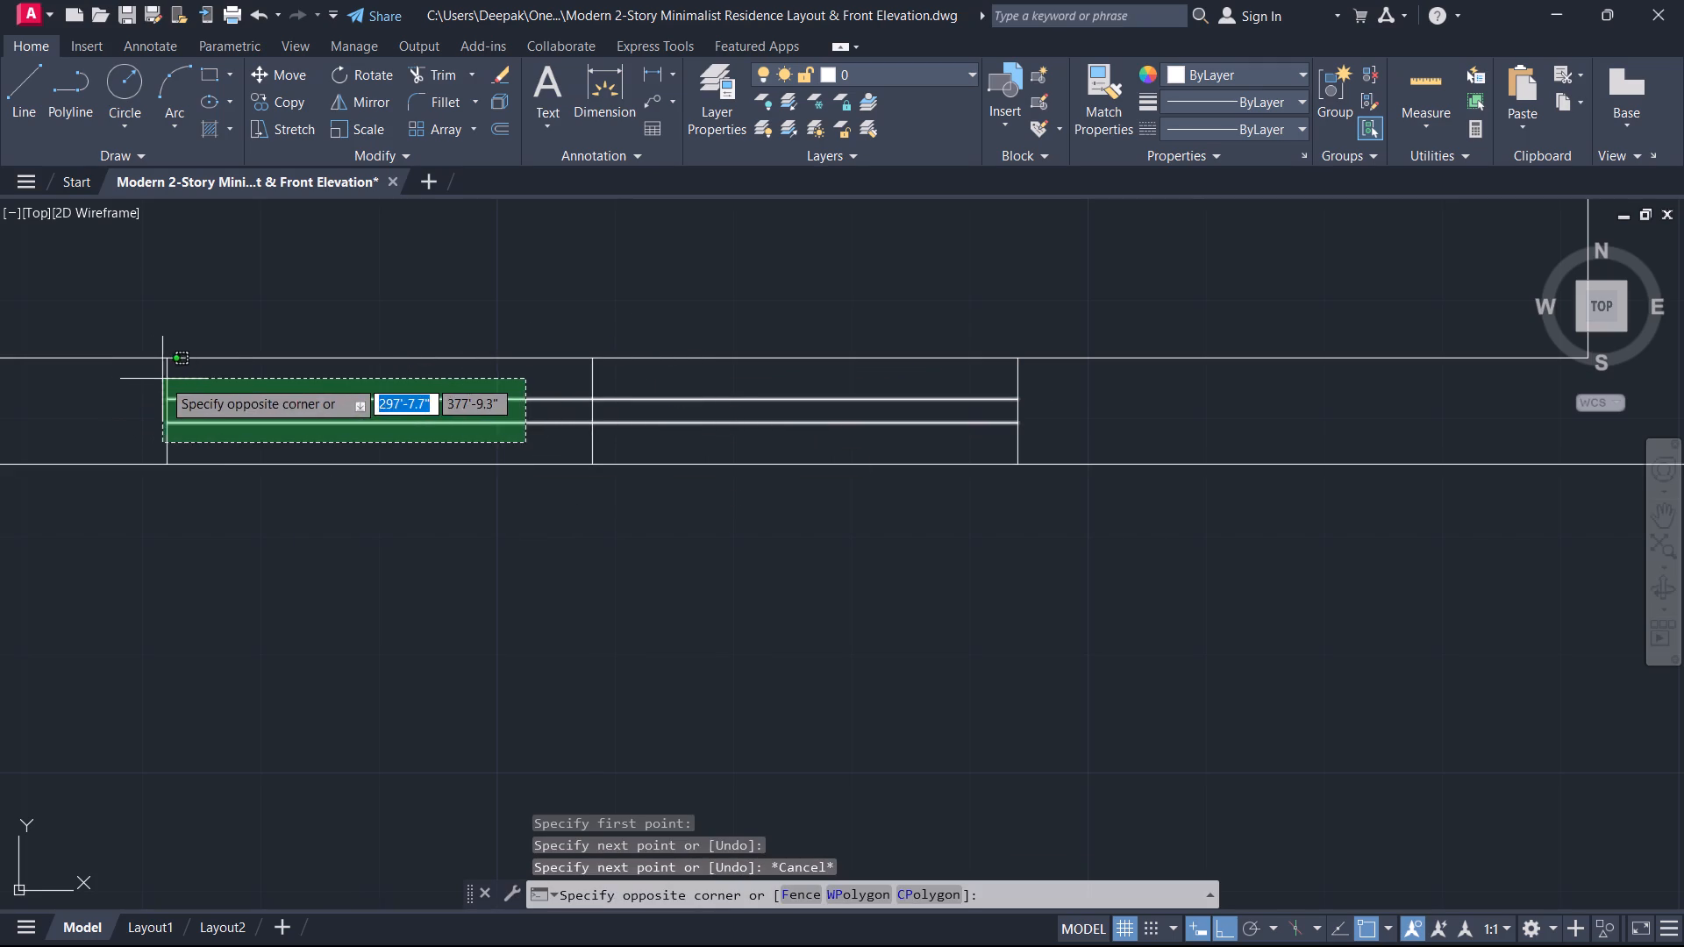
{"action": "left_click", "coordinate": [138, 380]}
{"action": "left_click", "coordinate": [1015, 375]}
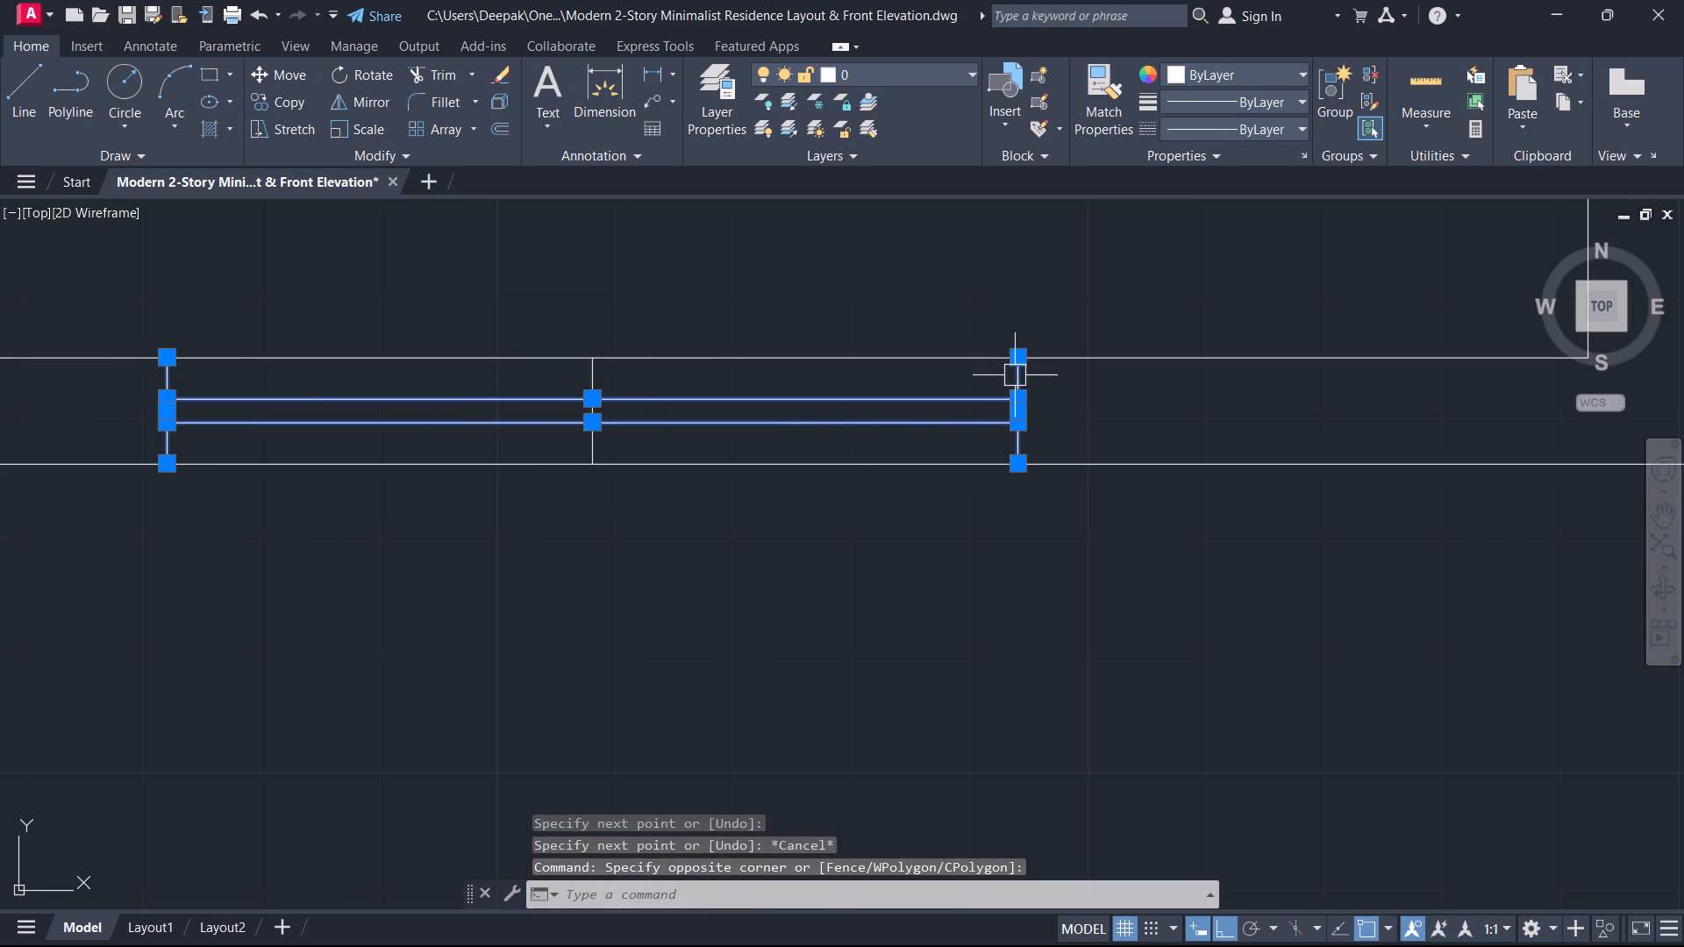
{"action": "key", "text": "Delete"}
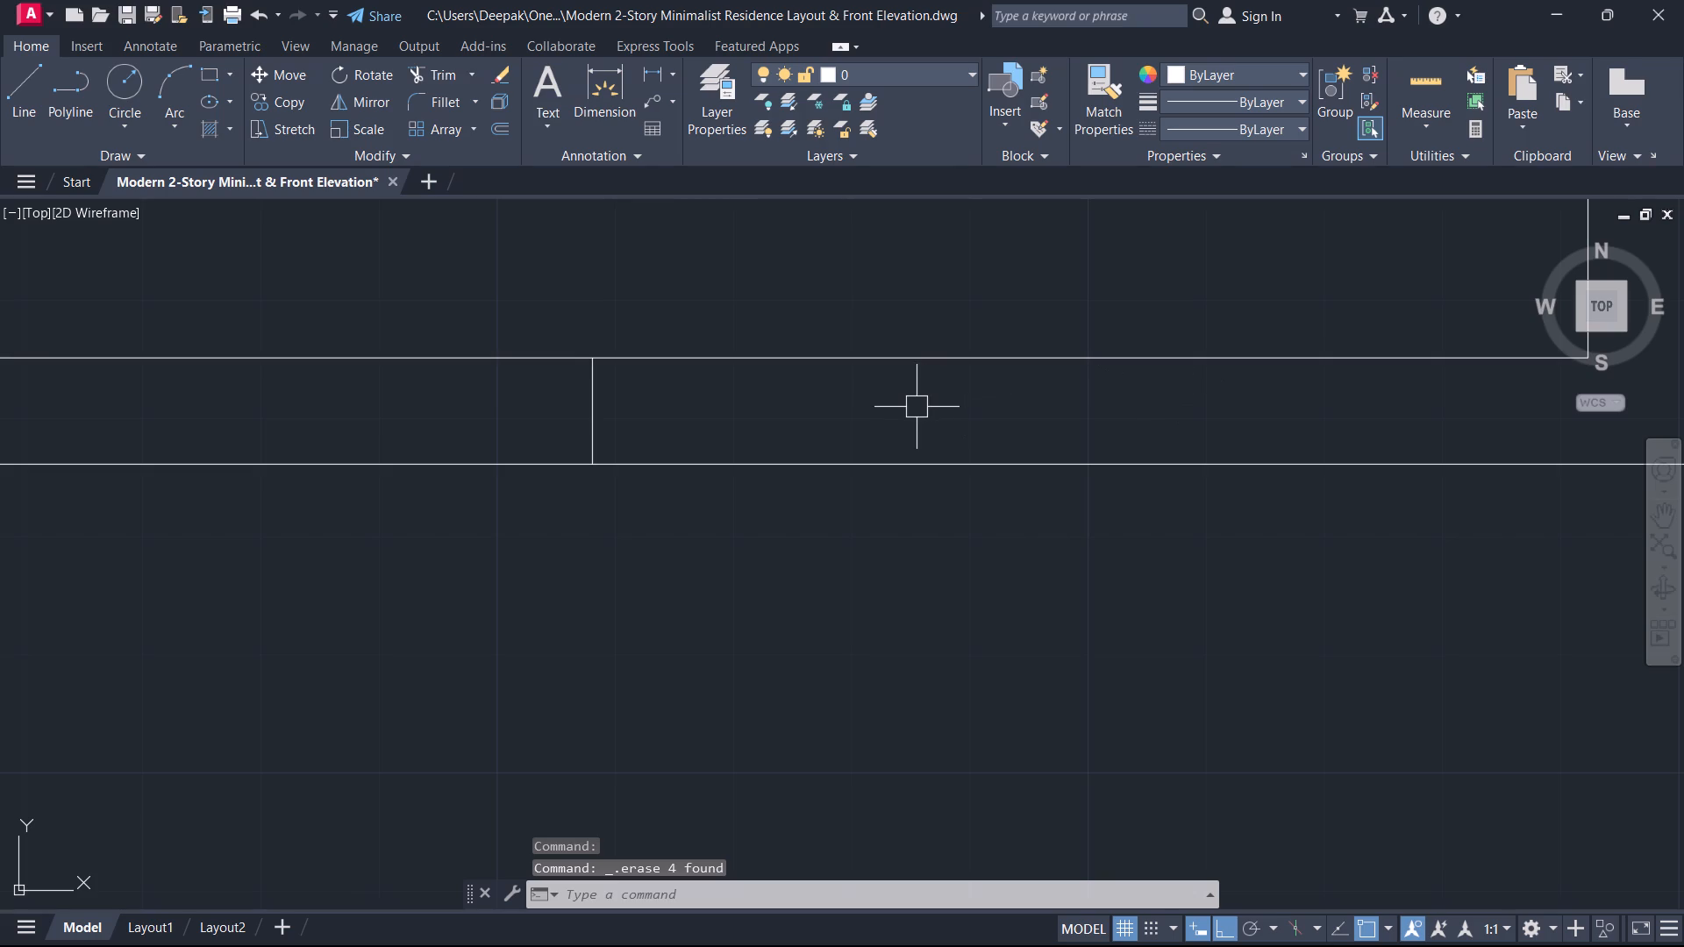
Offset the east room's middle cross-wall line 4' to both the west and east.
{"action": "key", "text": "o"}
{"action": "key", "text": "space"}
{"action": "type", "text": "4'"}
{"action": "key", "text": "Return"}
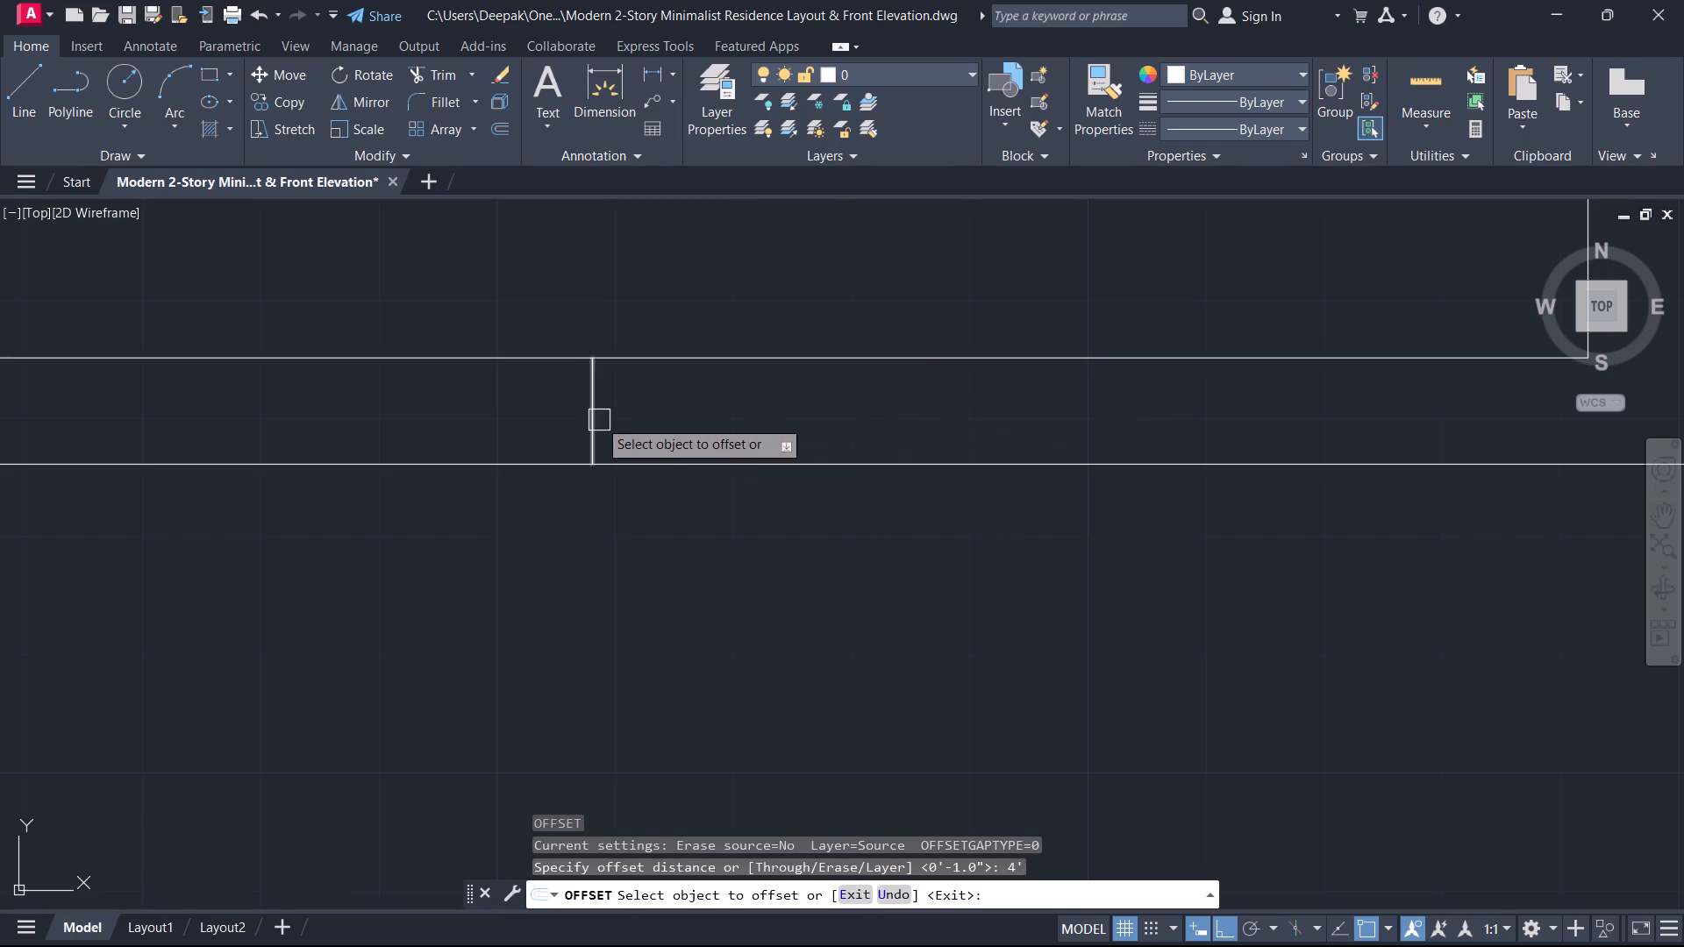
{"action": "left_click", "coordinate": [598, 419]}
{"action": "left_click", "coordinate": [477, 411]}
{"action": "left_click", "coordinate": [586, 417]}
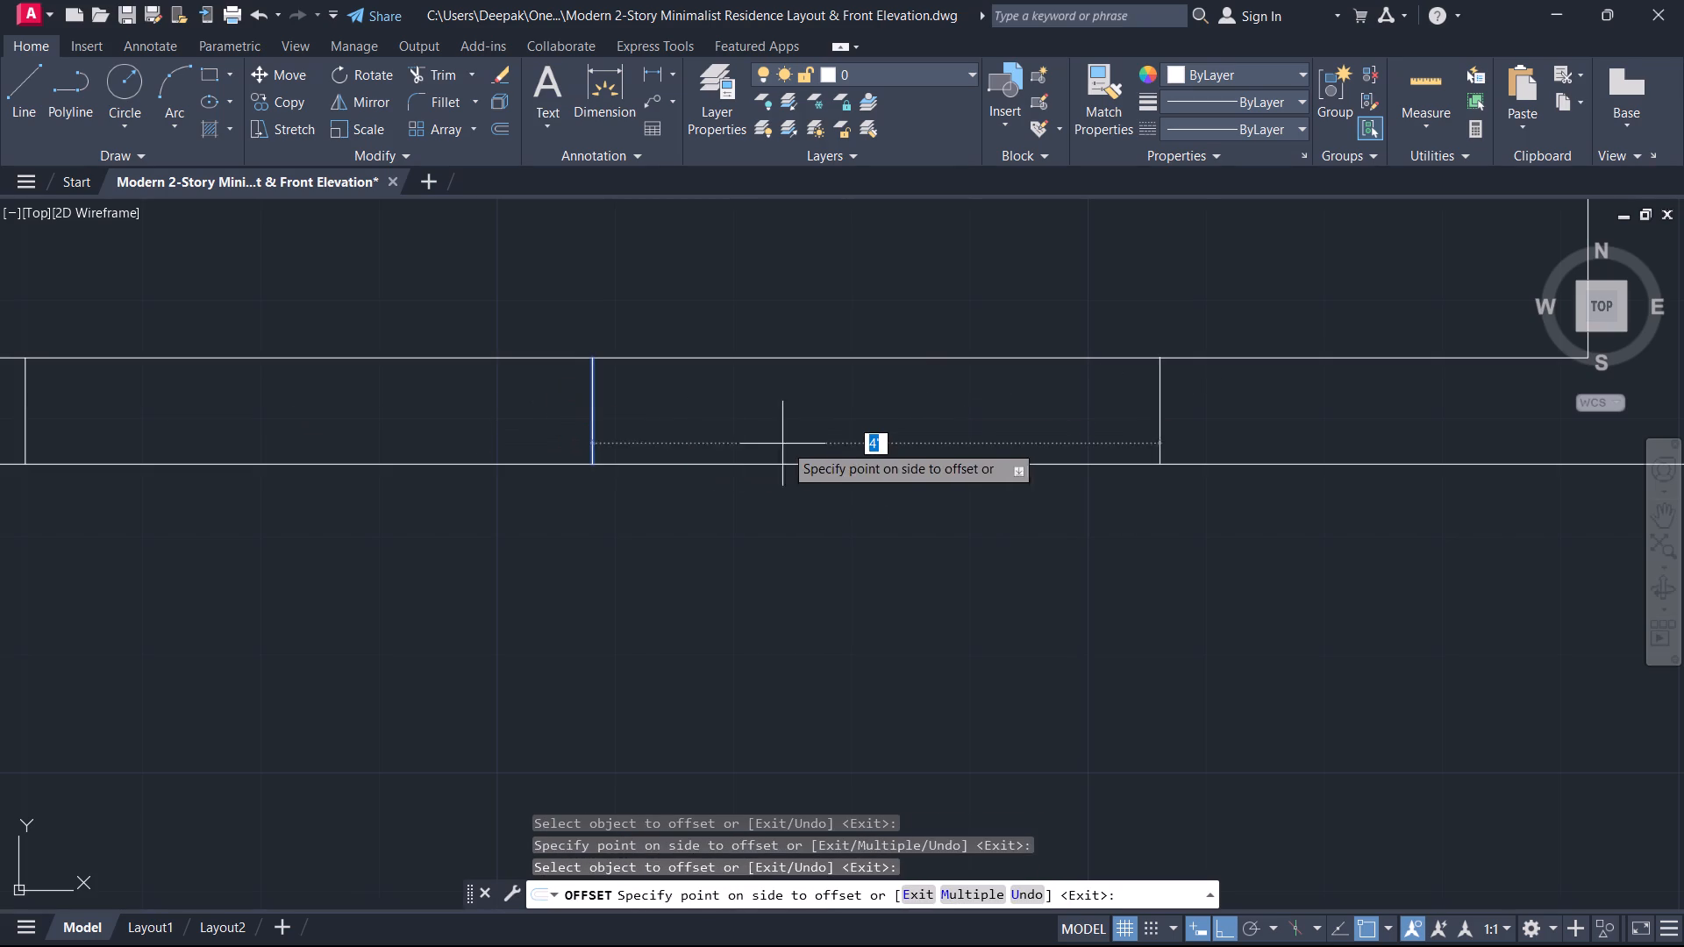
{"action": "left_click", "coordinate": [835, 426]}
{"action": "key", "text": "Escape"}
{"action": "scroll", "coordinate": [831, 427], "scroll_direction": "down", "scroll_amount": 4}
{"action": "middle_click_drag", "start_coordinate": [825, 429], "coordinate": [1088, 445]}
{"action": "scroll", "coordinate": [1088, 445], "scroll_direction": "up", "scroll_amount": 3}
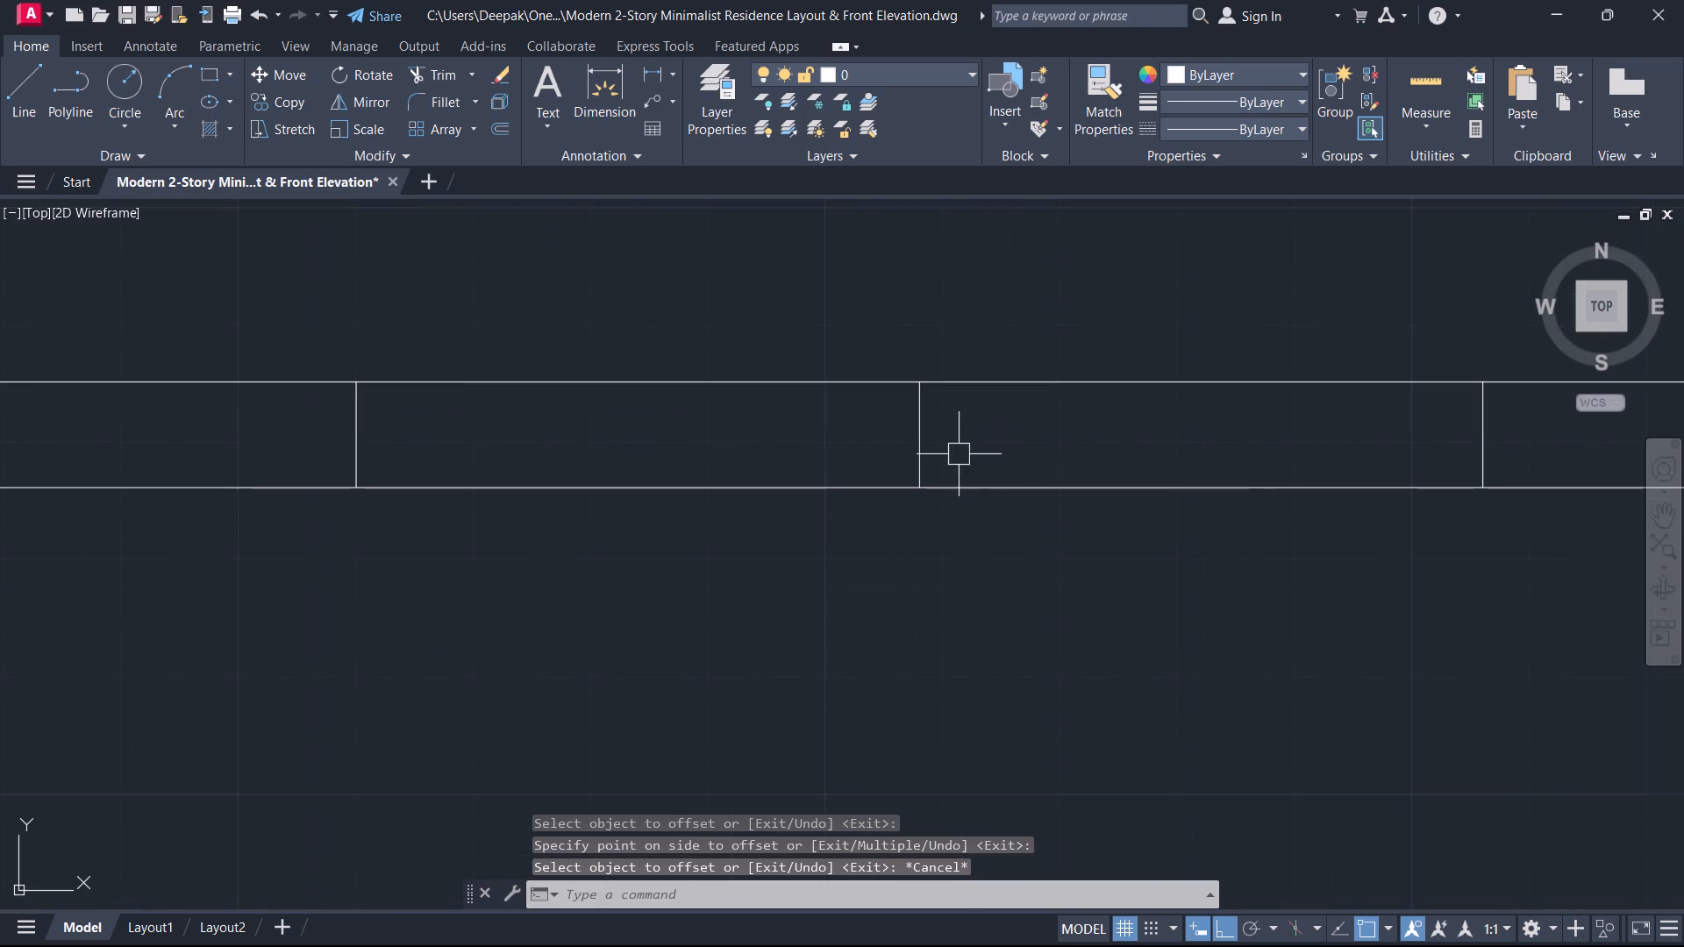
Delete the middle cross-wall line between the 8' opening's jambs in the east room's south wall.
{"action": "left_click_drag", "start_coordinate": [953, 454], "coordinate": [943, 456]}
{"action": "left_click", "coordinate": [790, 450]}
{"action": "key", "text": "Delete"}
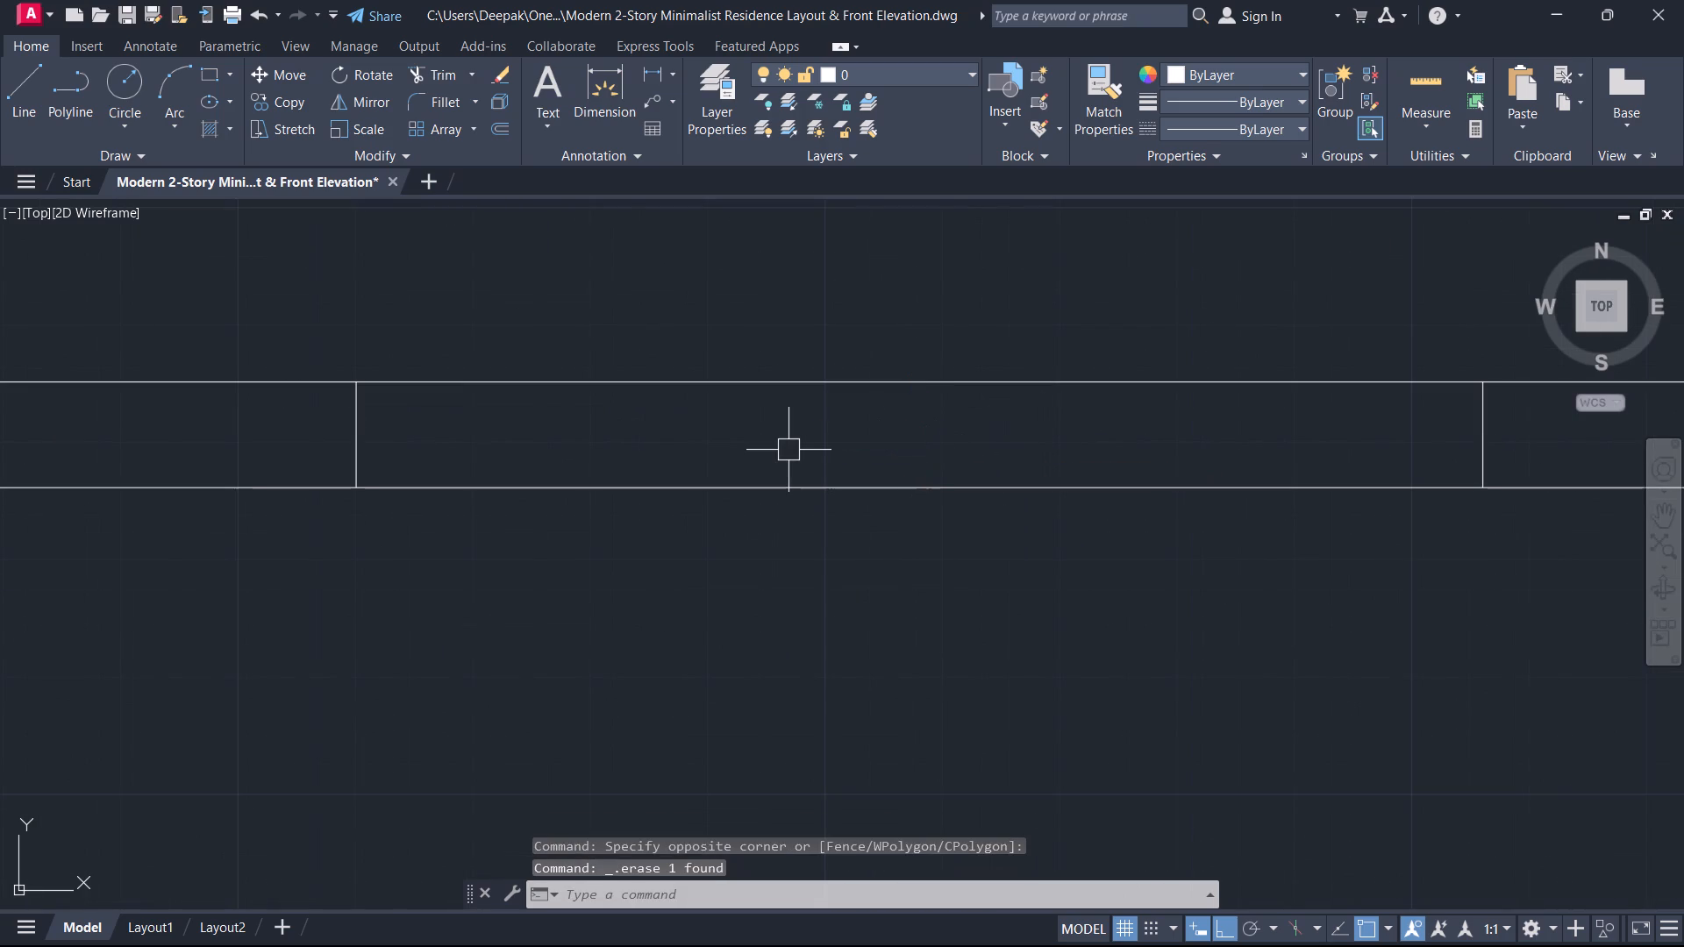
{"action": "key", "text": "space"}
{"action": "key", "text": "Escape"}
Draw a horizontal line between the midpoints of the two jambs across the 8' opening.
{"action": "type", "text": "l"}
{"action": "key", "text": "space"}
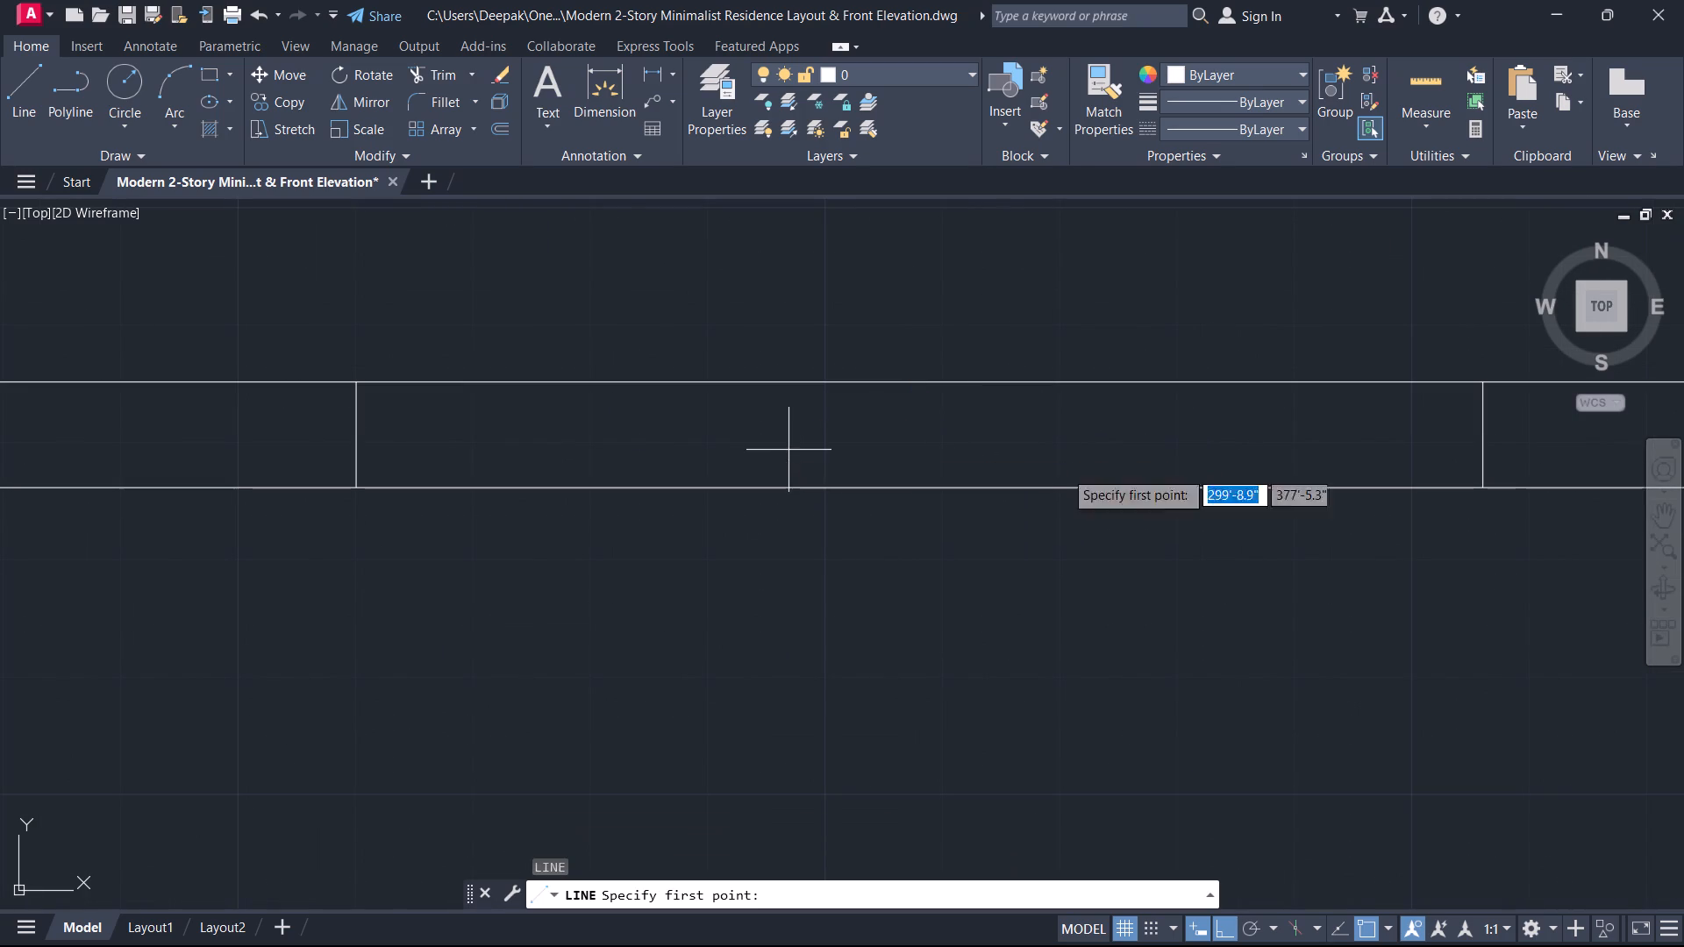
{"action": "left_click", "coordinate": [1480, 444]}
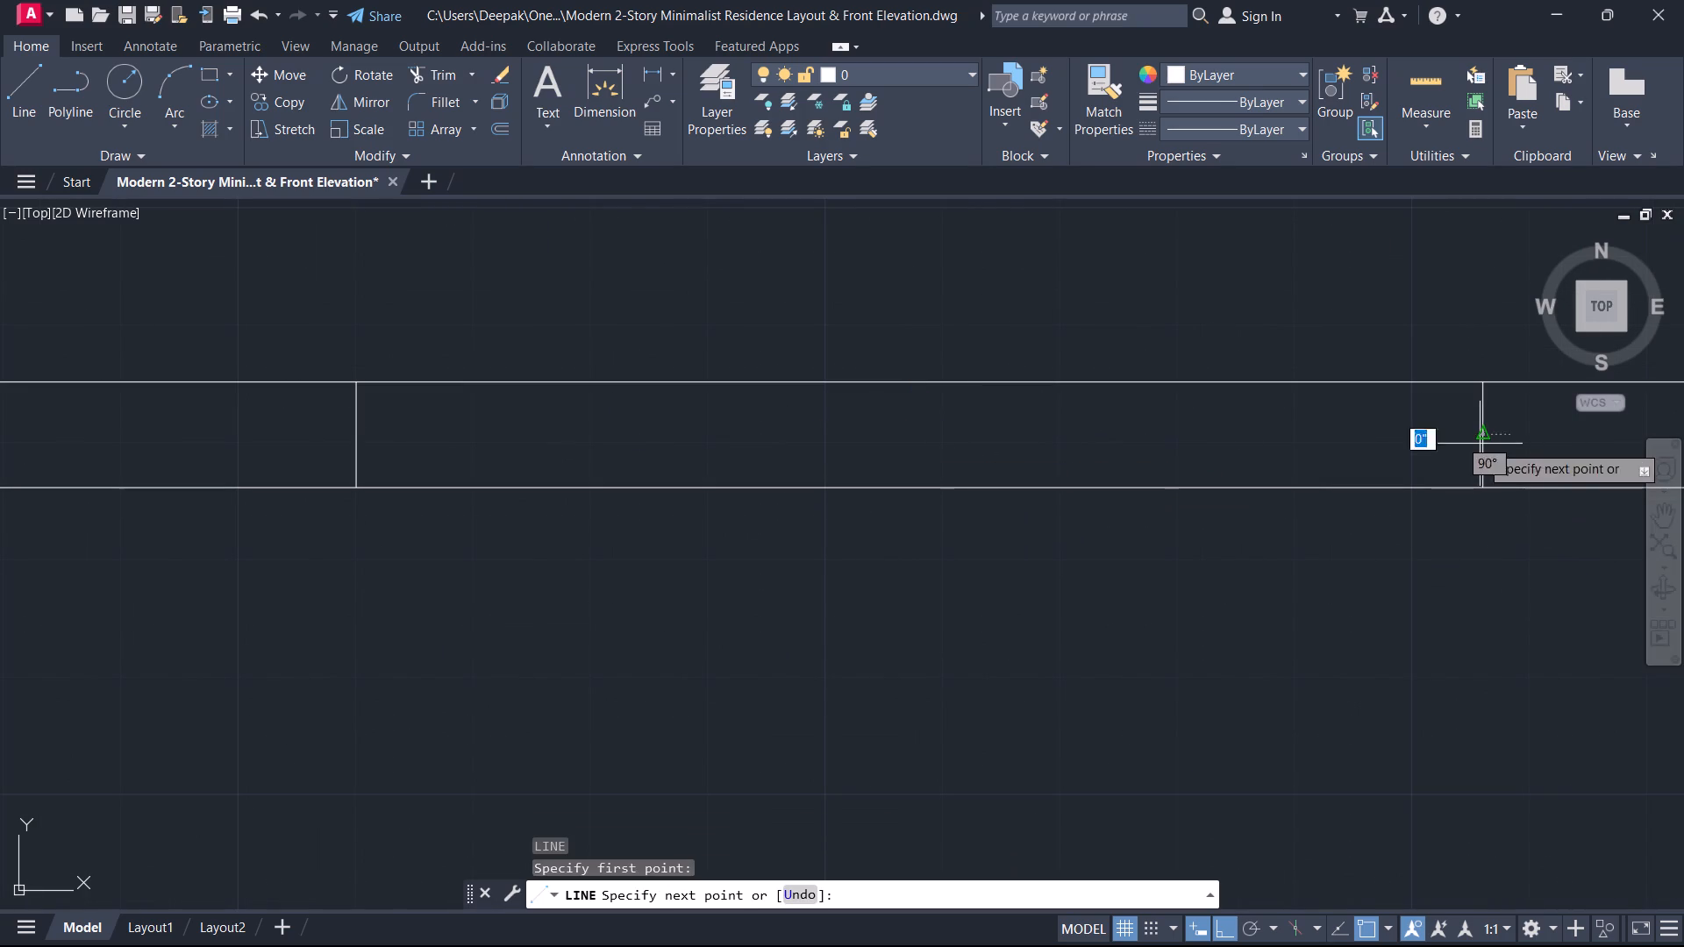
{"action": "right_click_drag", "start_coordinate": [356, 475], "coordinate": [357, 617]}
{"action": "key", "text": "Escape"}
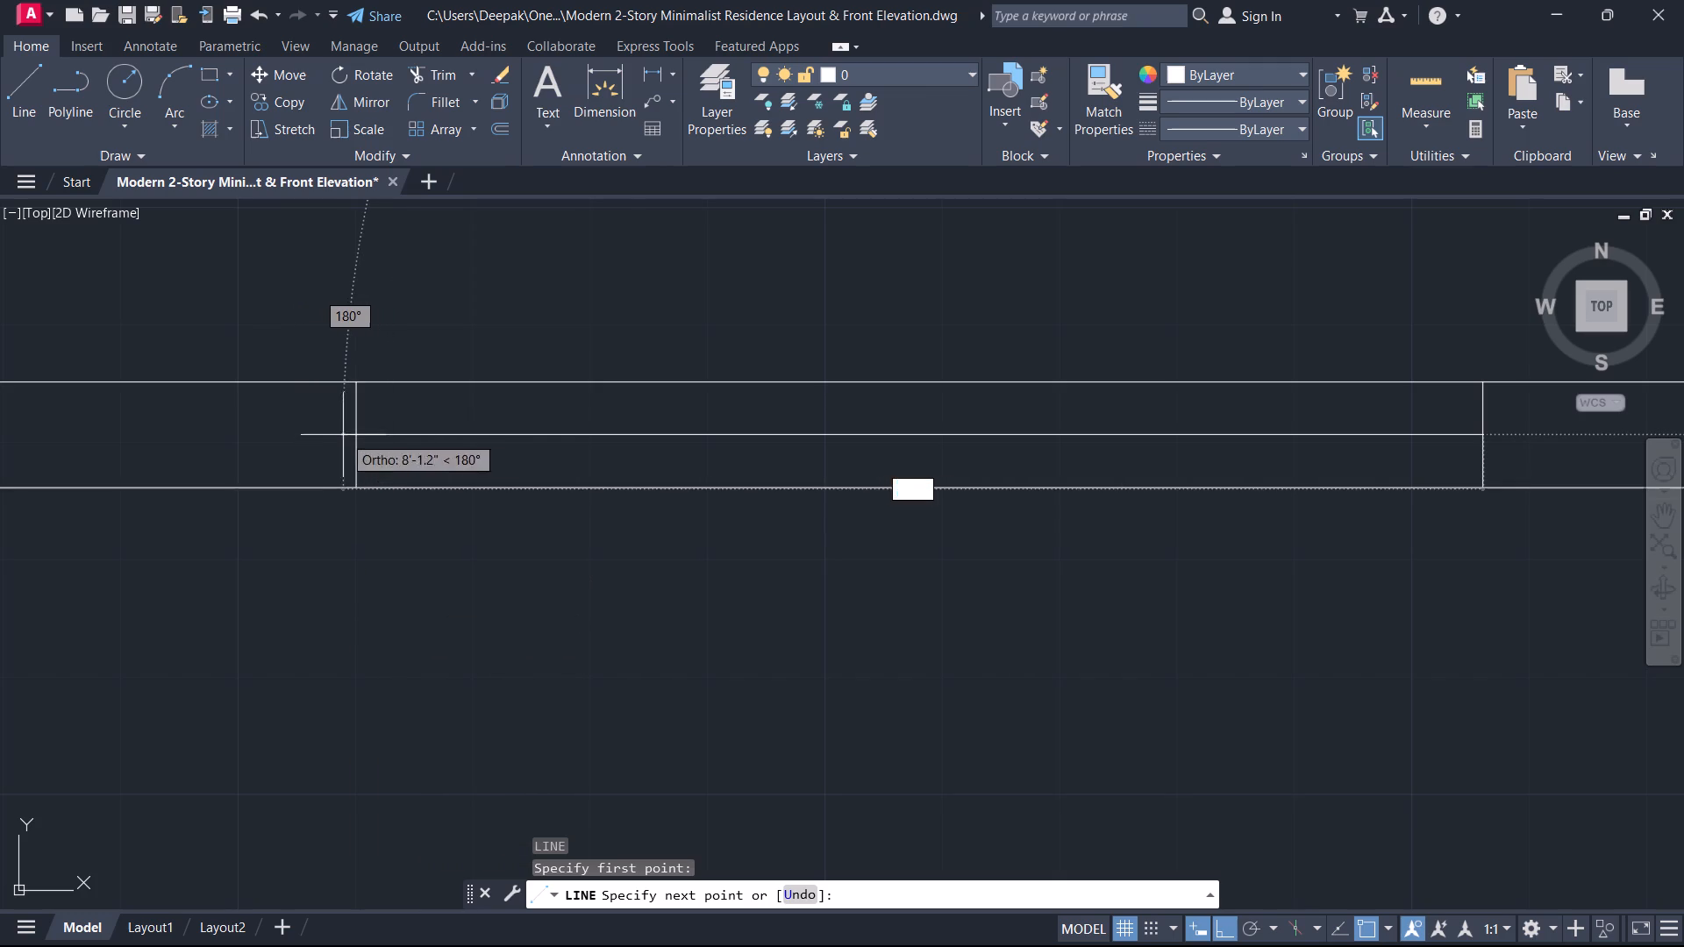
{"action": "left_click", "coordinate": [357, 440]}
{"action": "key", "text": "Escape"}
Offset the opening's centre line 1" to both the north and south sides.
{"action": "type", "text": "o"}
{"action": "key", "text": "space"}
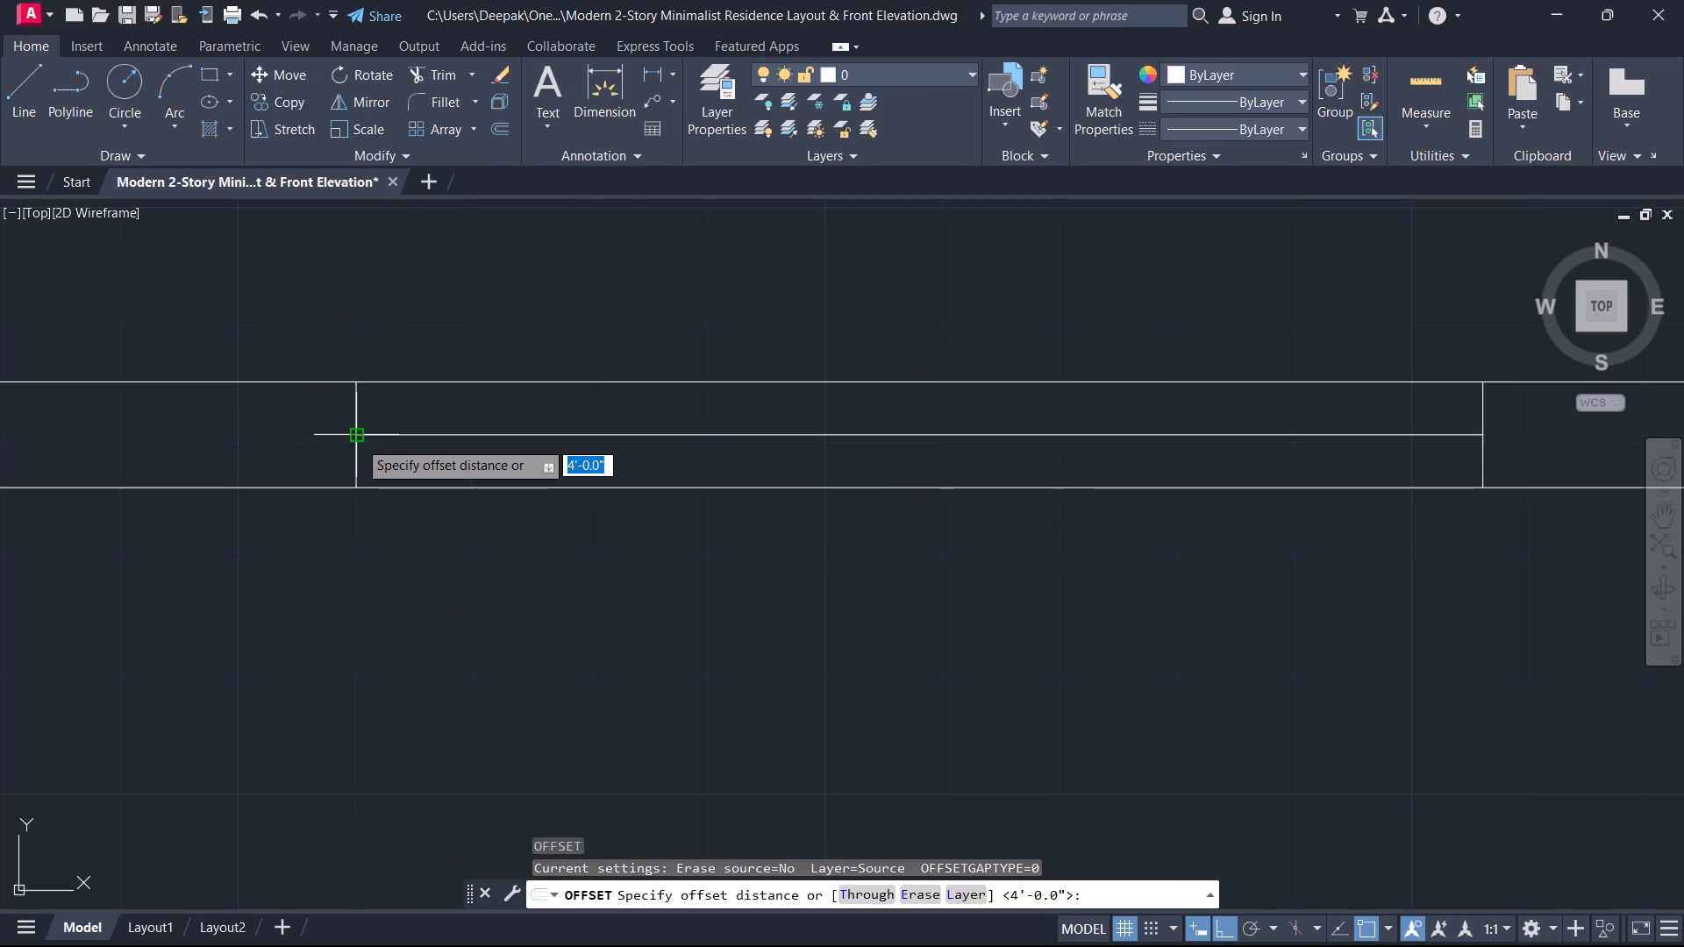
{"action": "key", "text": "1"}
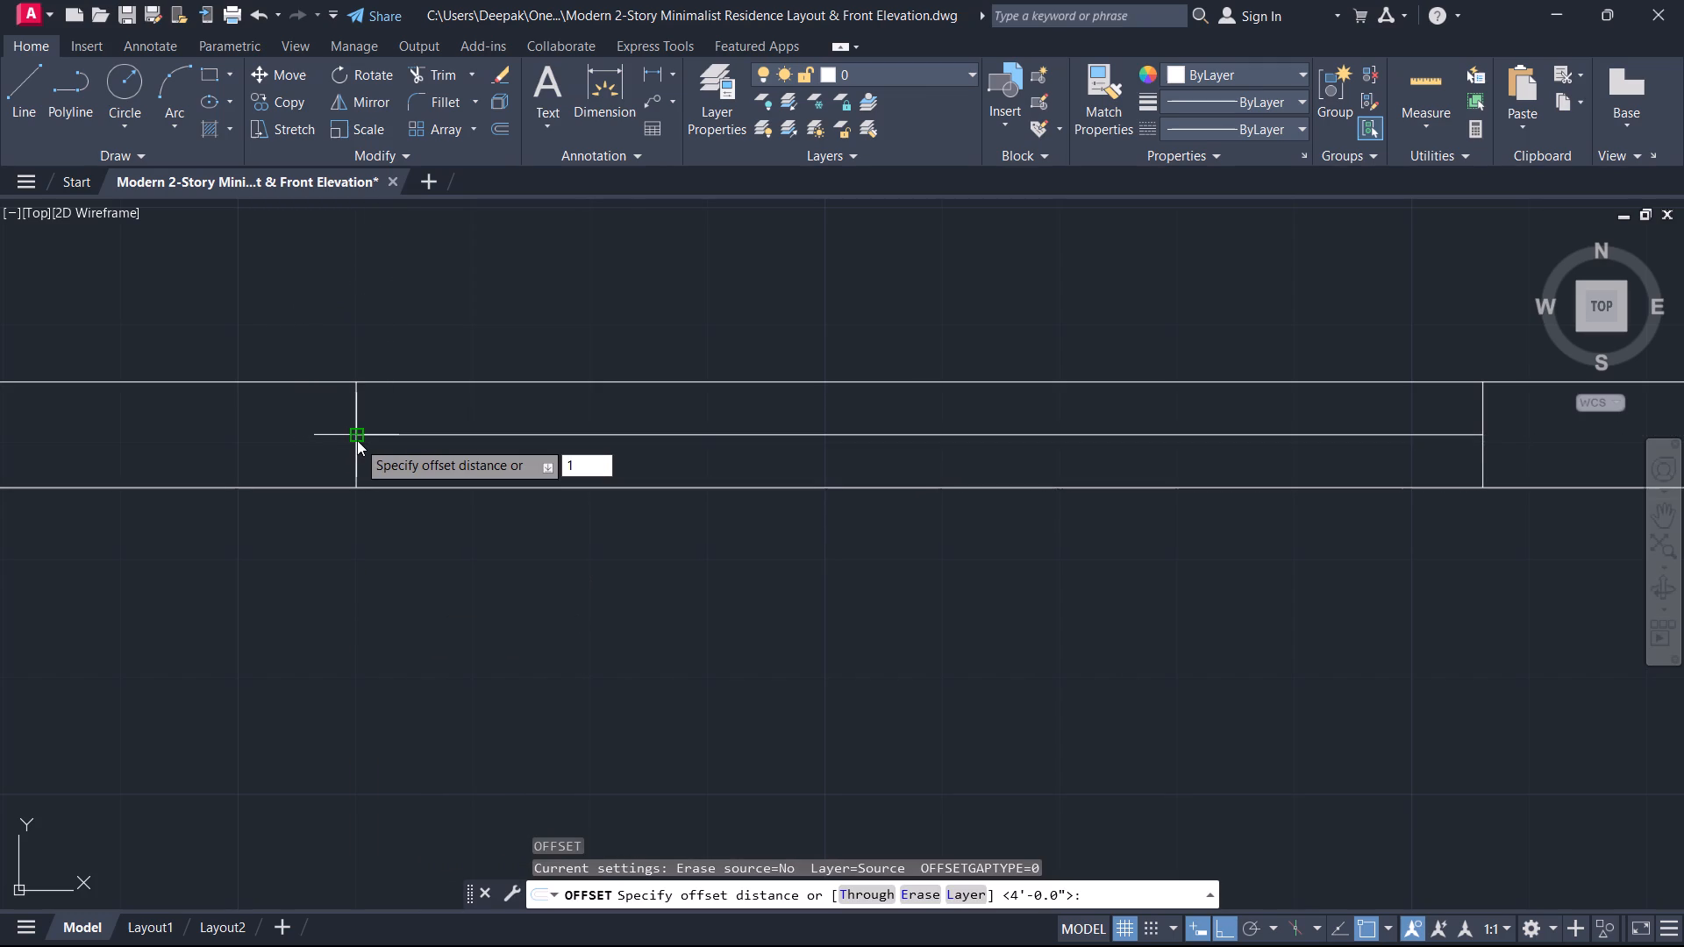
{"action": "key", "text": "Return"}
{"action": "left_click", "coordinate": [408, 443]}
{"action": "left_click", "coordinate": [417, 413]}
{"action": "key", "text": "Escape"}
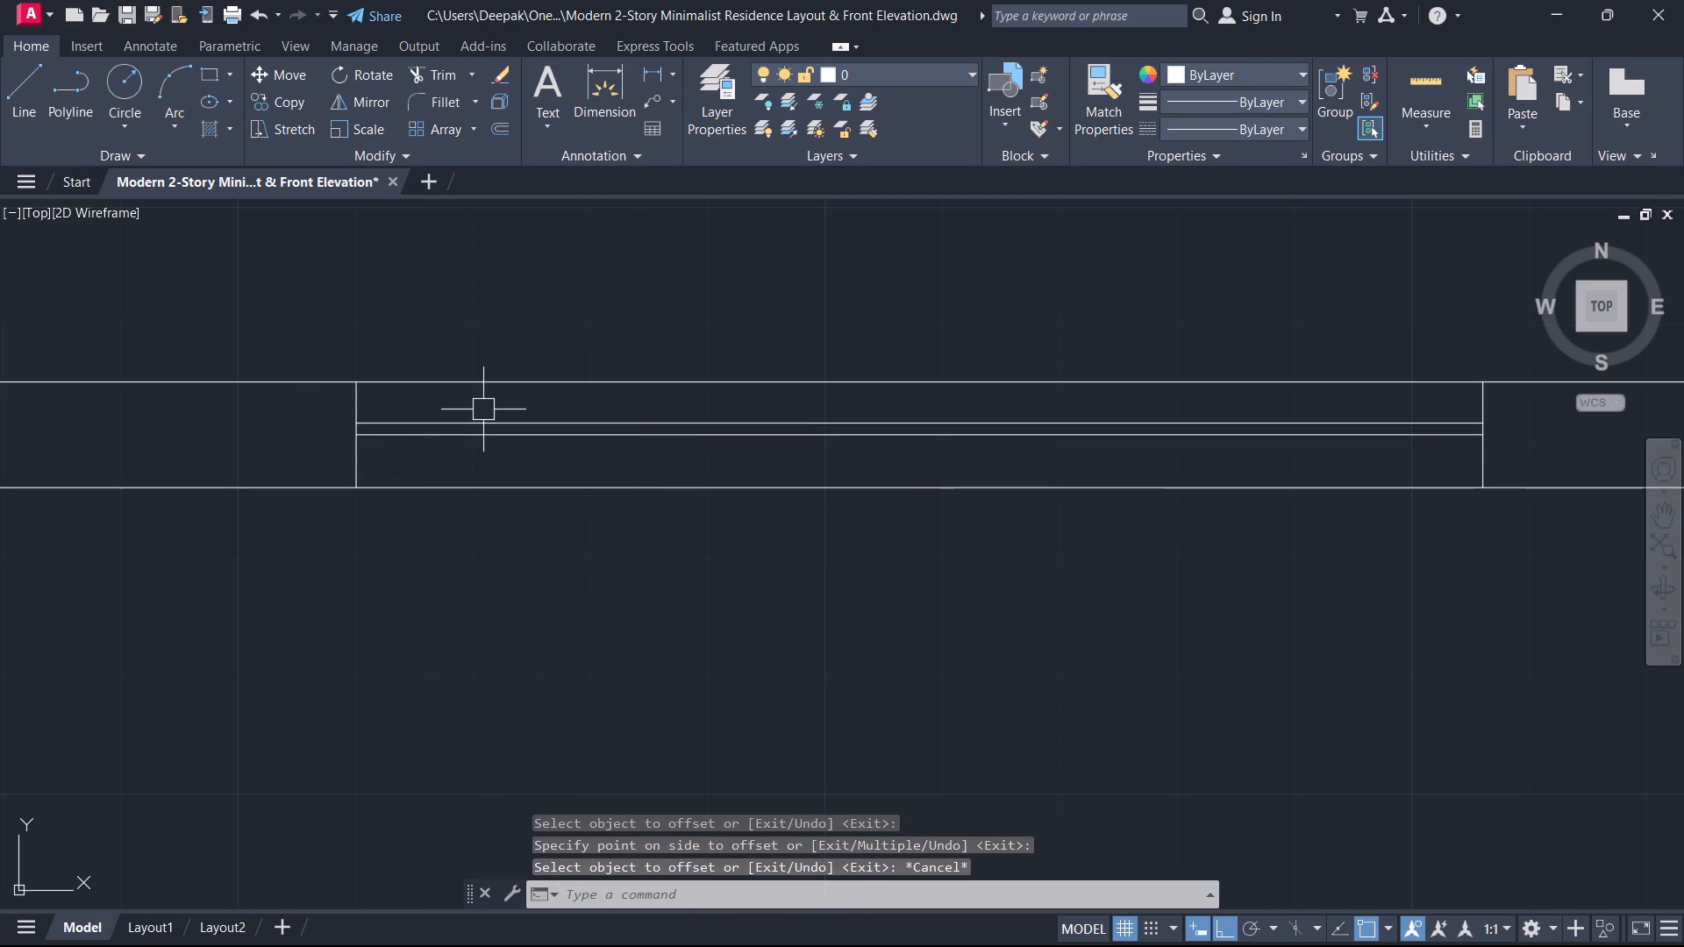
{"action": "key", "text": "space"}
{"action": "key", "text": "space"}
{"action": "left_click", "coordinate": [486, 438]}
{"action": "left_click", "coordinate": [498, 479]}
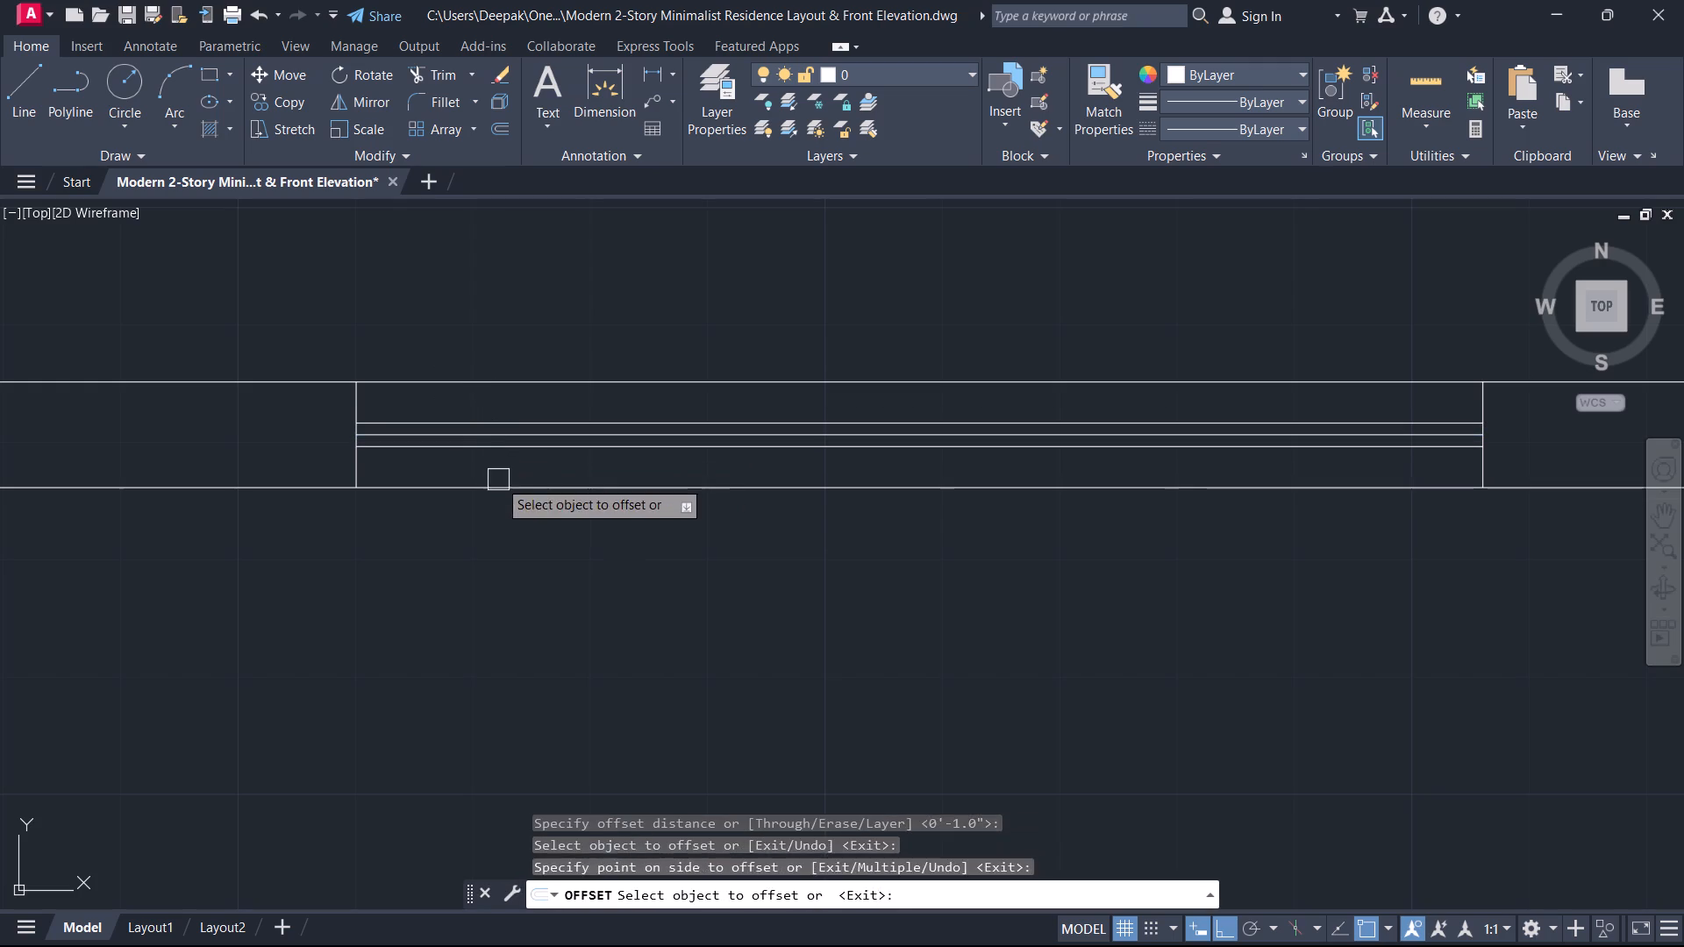
{"action": "key", "text": "Escape"}
Draw a line across the wall's thickness at the middle of the 8' opening.
{"action": "type", "text": "l"}
{"action": "key", "text": "space"}
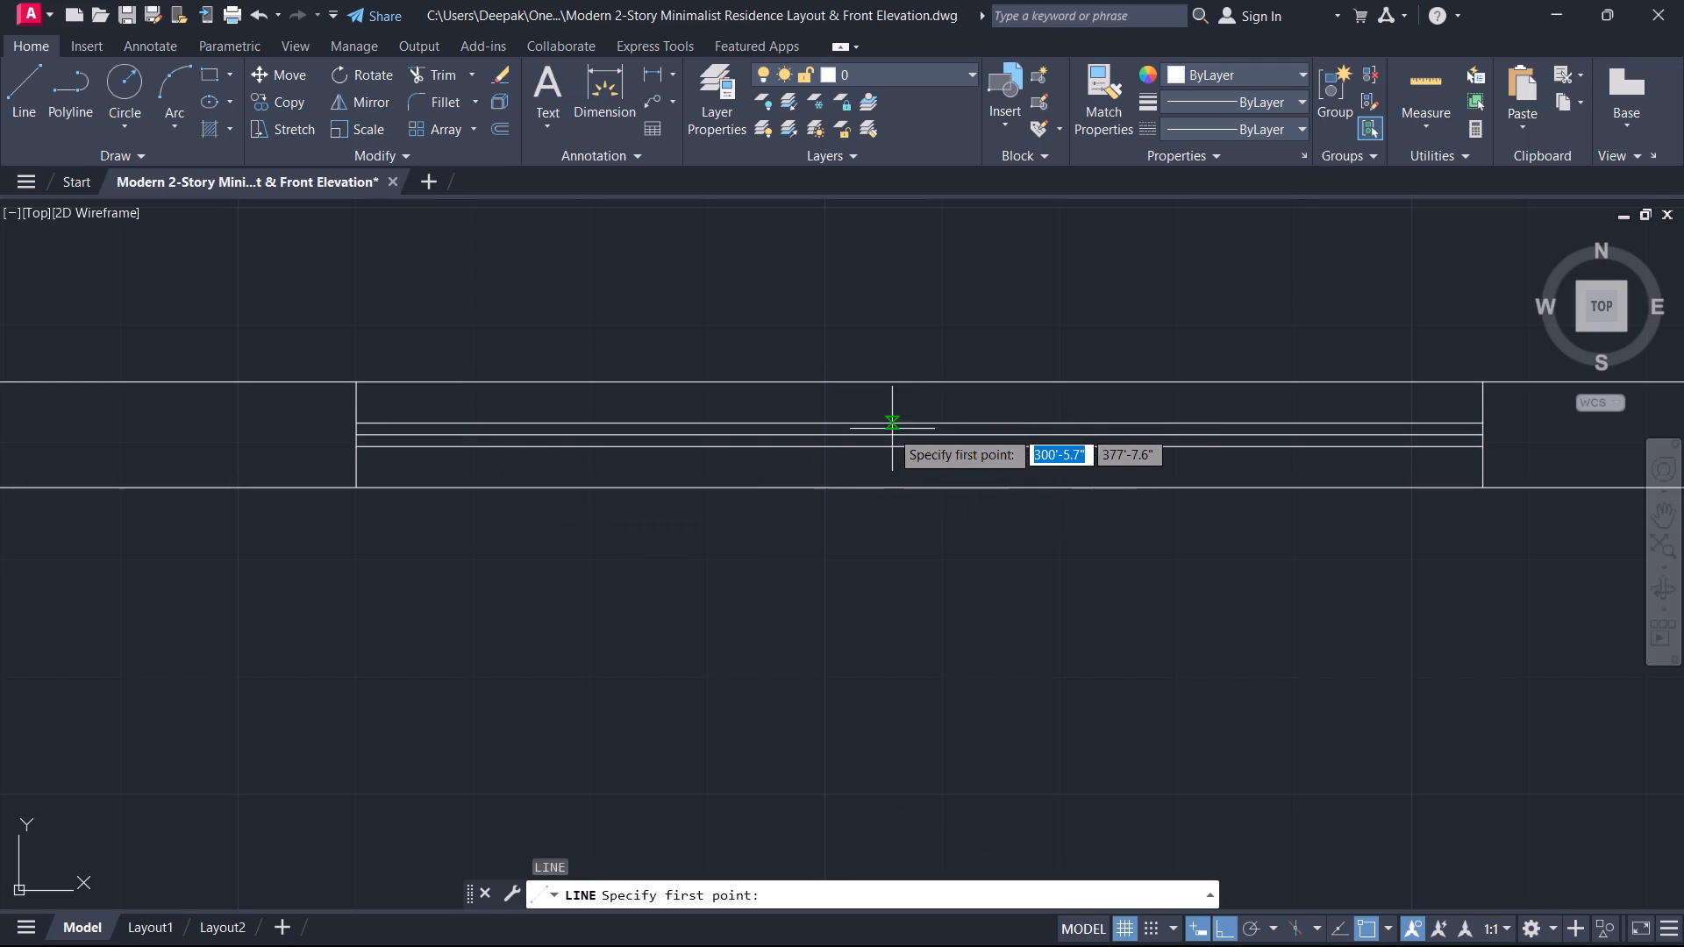
{"action": "left_click", "coordinate": [918, 388]}
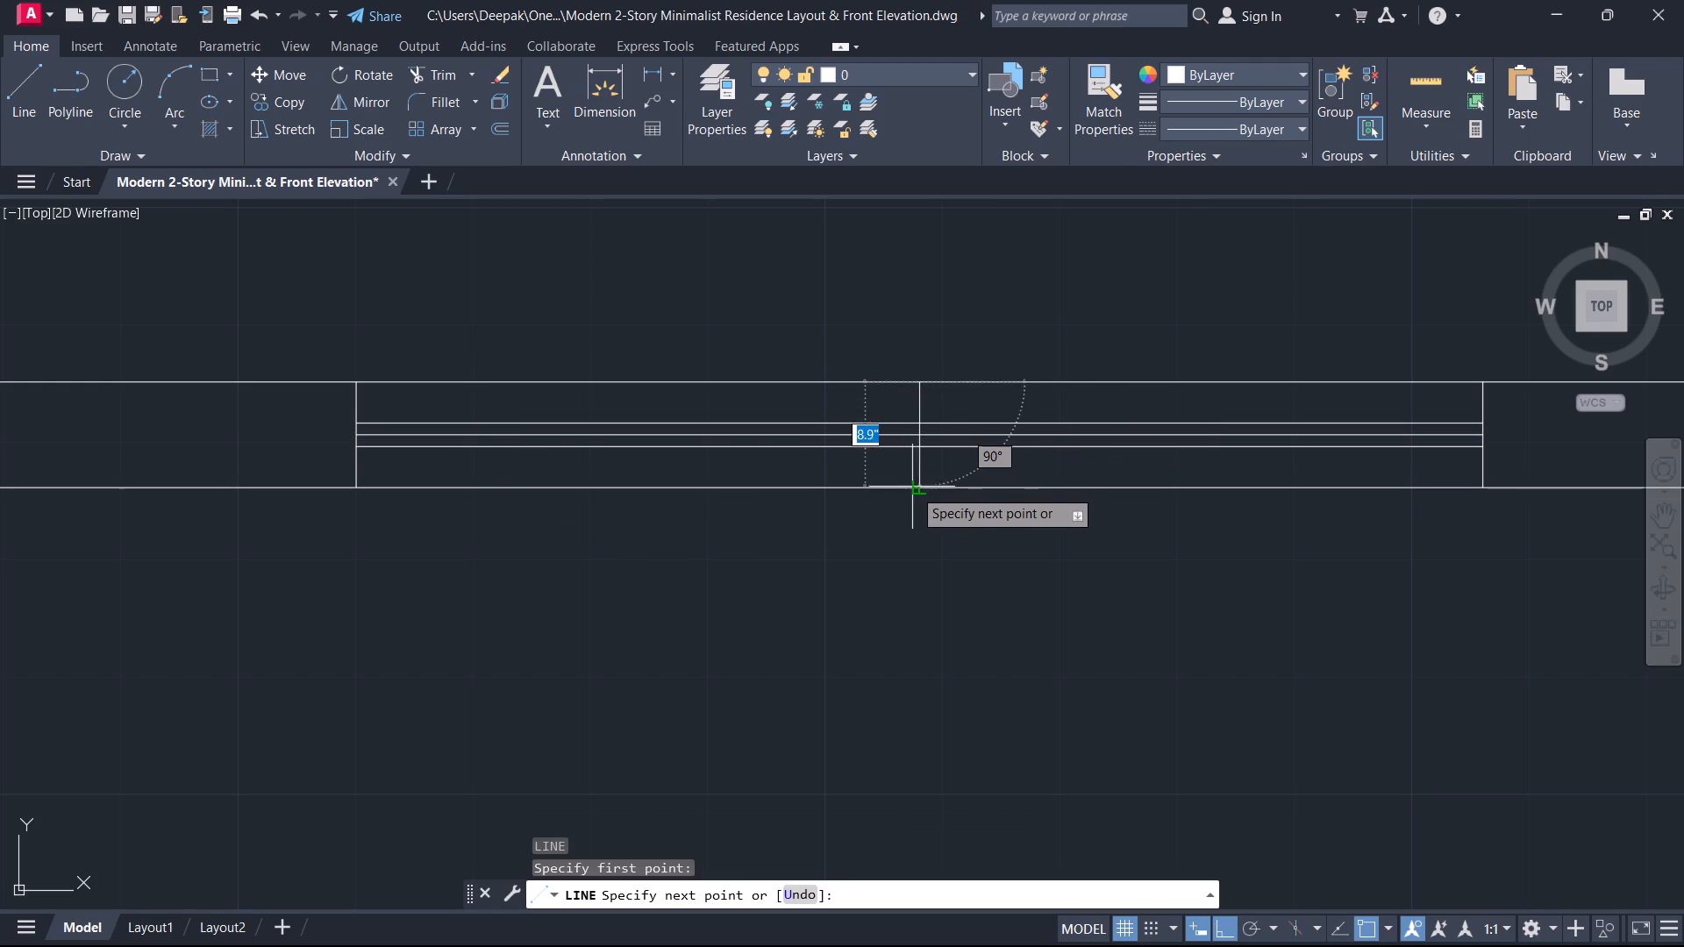
{"action": "left_click", "coordinate": [914, 489]}
{"action": "key", "text": "Escape"}
Trim the opening's lines into two staggered sliding panels, keeping the south panel line on the west half and the north one on the east half.
{"action": "type", "text": "tr"}
{"action": "key", "text": "space"}
{"action": "scroll", "coordinate": [928, 472], "scroll_direction": "up", "scroll_amount": 2}
{"action": "left_click", "coordinate": [927, 472]}
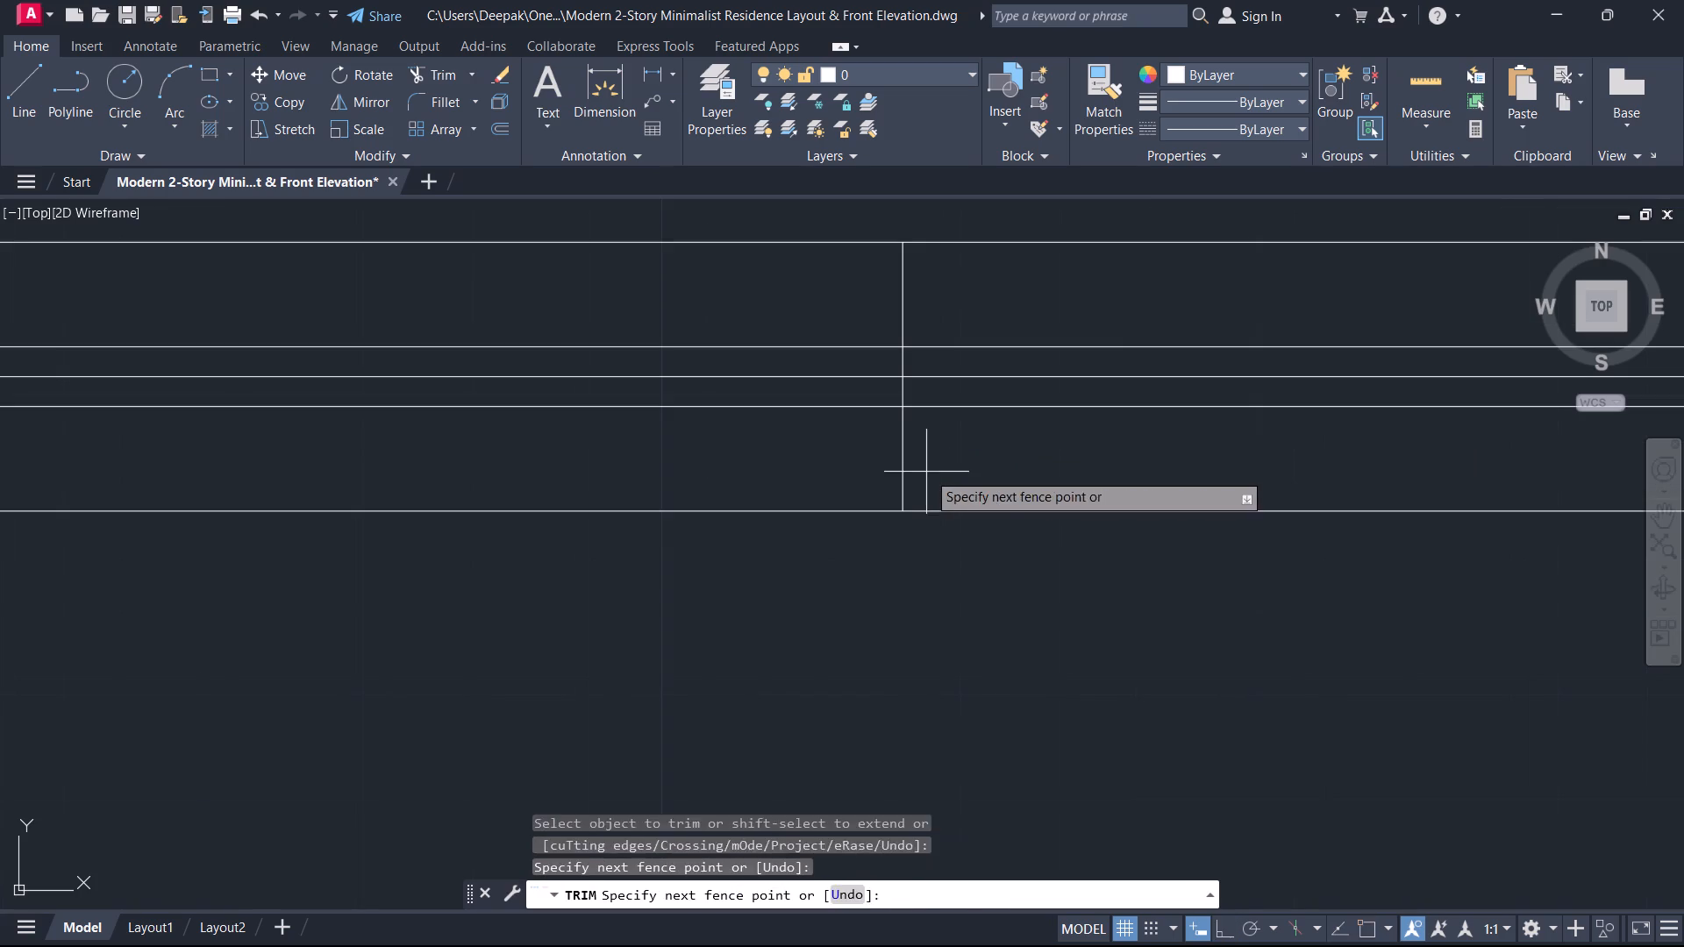
{"action": "left_click", "coordinate": [798, 466]}
{"action": "left_click", "coordinate": [849, 319]}
{"action": "left_click", "coordinate": [935, 317]}
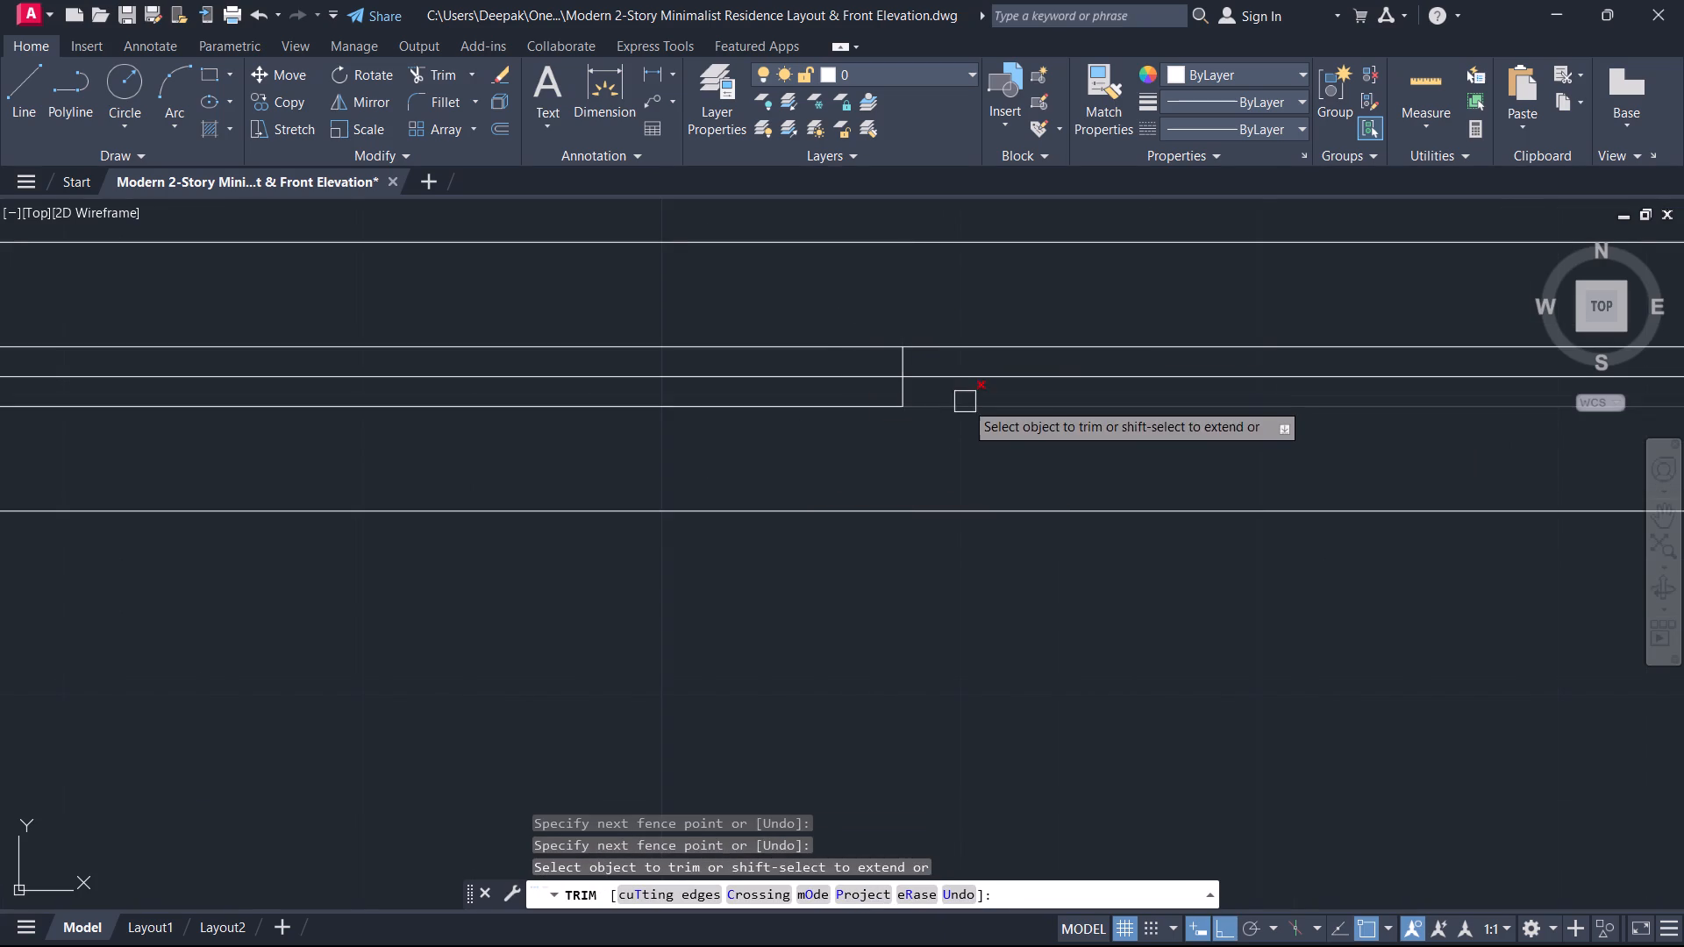
{"action": "left_click", "coordinate": [966, 404]}
{"action": "left_click", "coordinate": [824, 349]}
{"action": "key", "text": "Escape"}
{"action": "scroll", "coordinate": [820, 376], "scroll_direction": "down", "scroll_amount": 5}
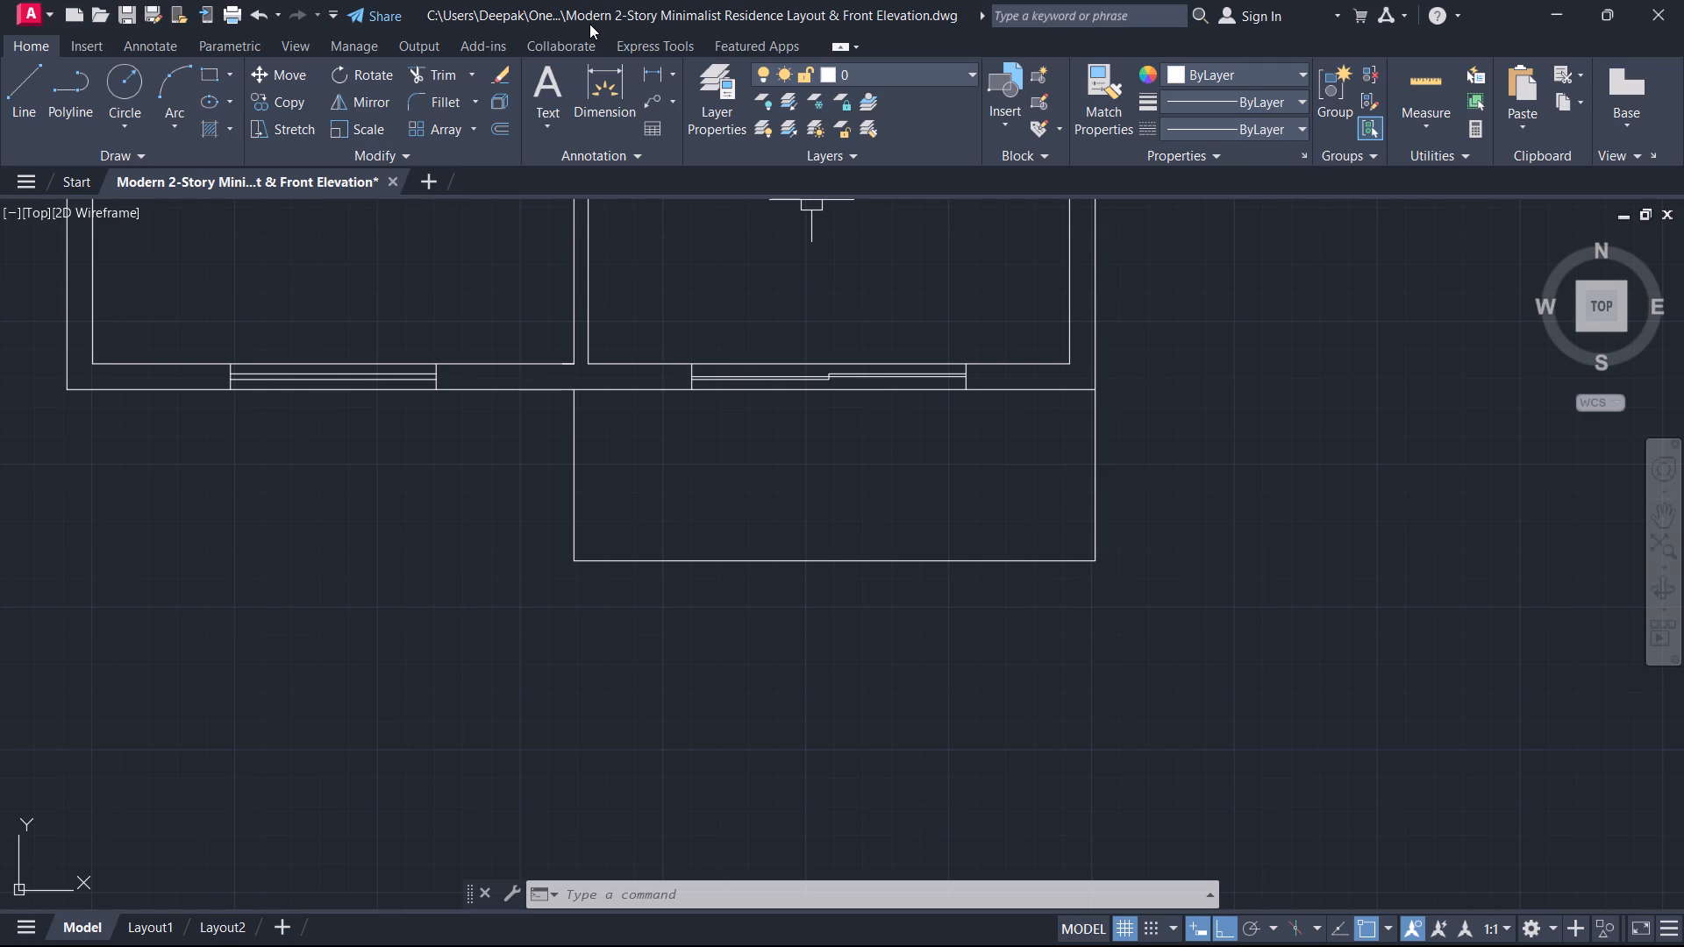
Draw a 2" by 2.5" door-frame stub on the east end of the stair's south wall, flush with its north face.
{"action": "scroll", "coordinate": [590, 15], "scroll_direction": "up", "scroll_amount": 1}
{"action": "scroll", "coordinate": [974, 698], "scroll_direction": "down", "scroll_amount": 2}
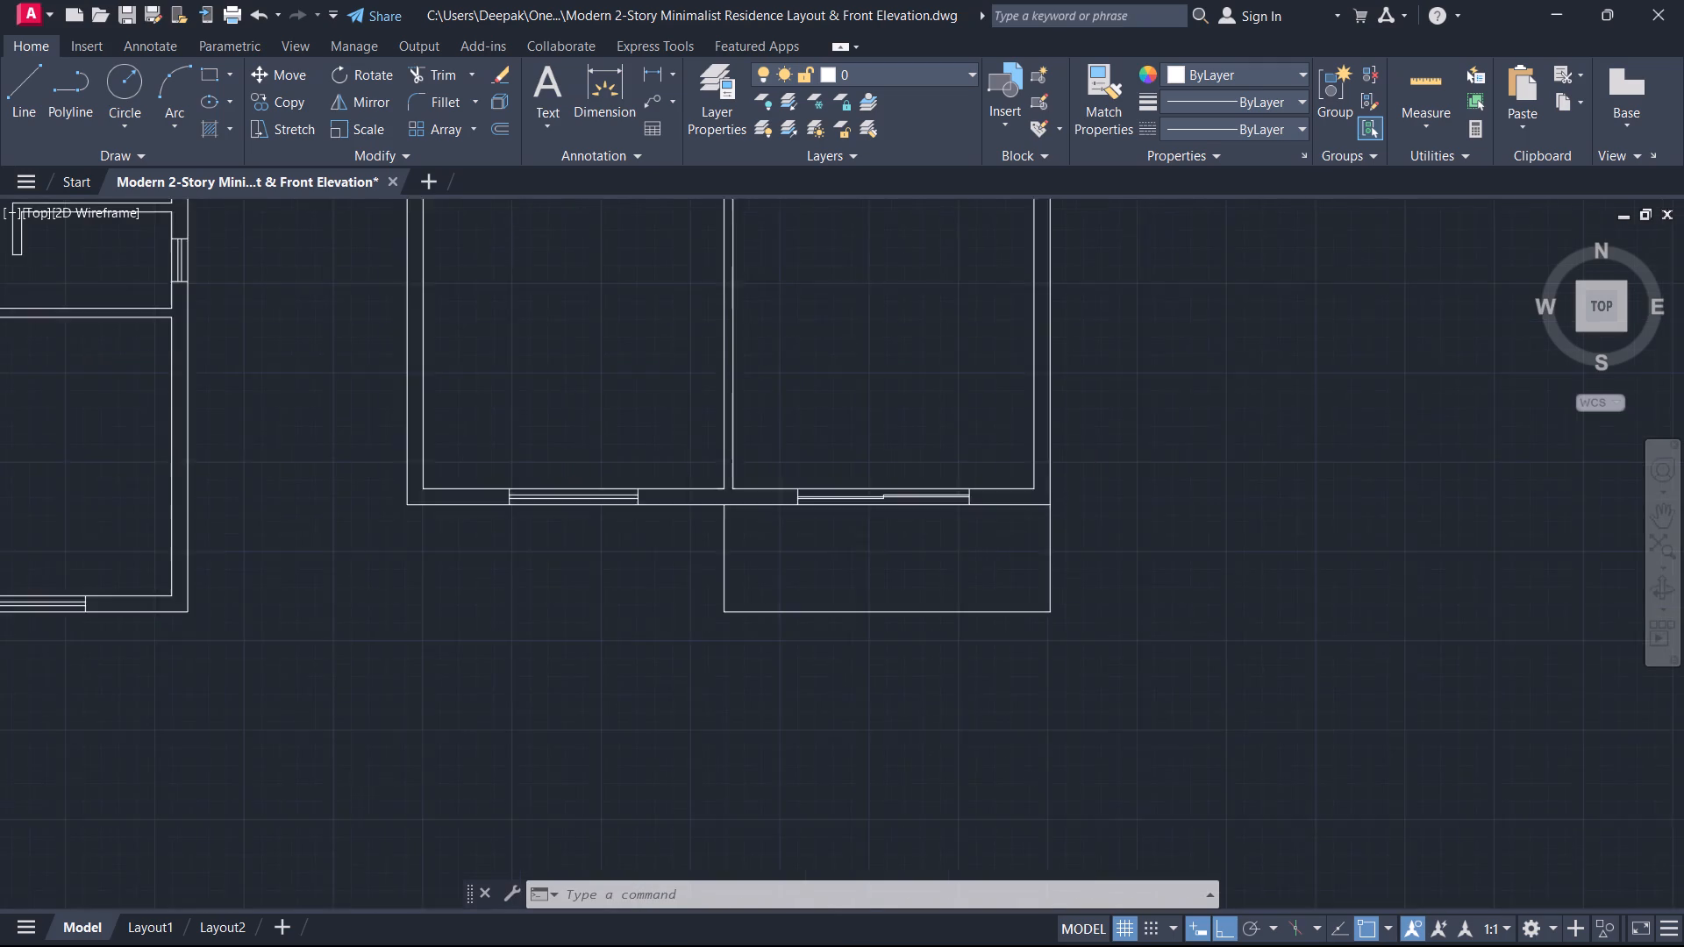
{"action": "middle_click_drag", "start_coordinate": [954, 445], "coordinate": [1006, 530]}
{"action": "scroll", "coordinate": [958, 448], "scroll_direction": "up", "scroll_amount": 1}
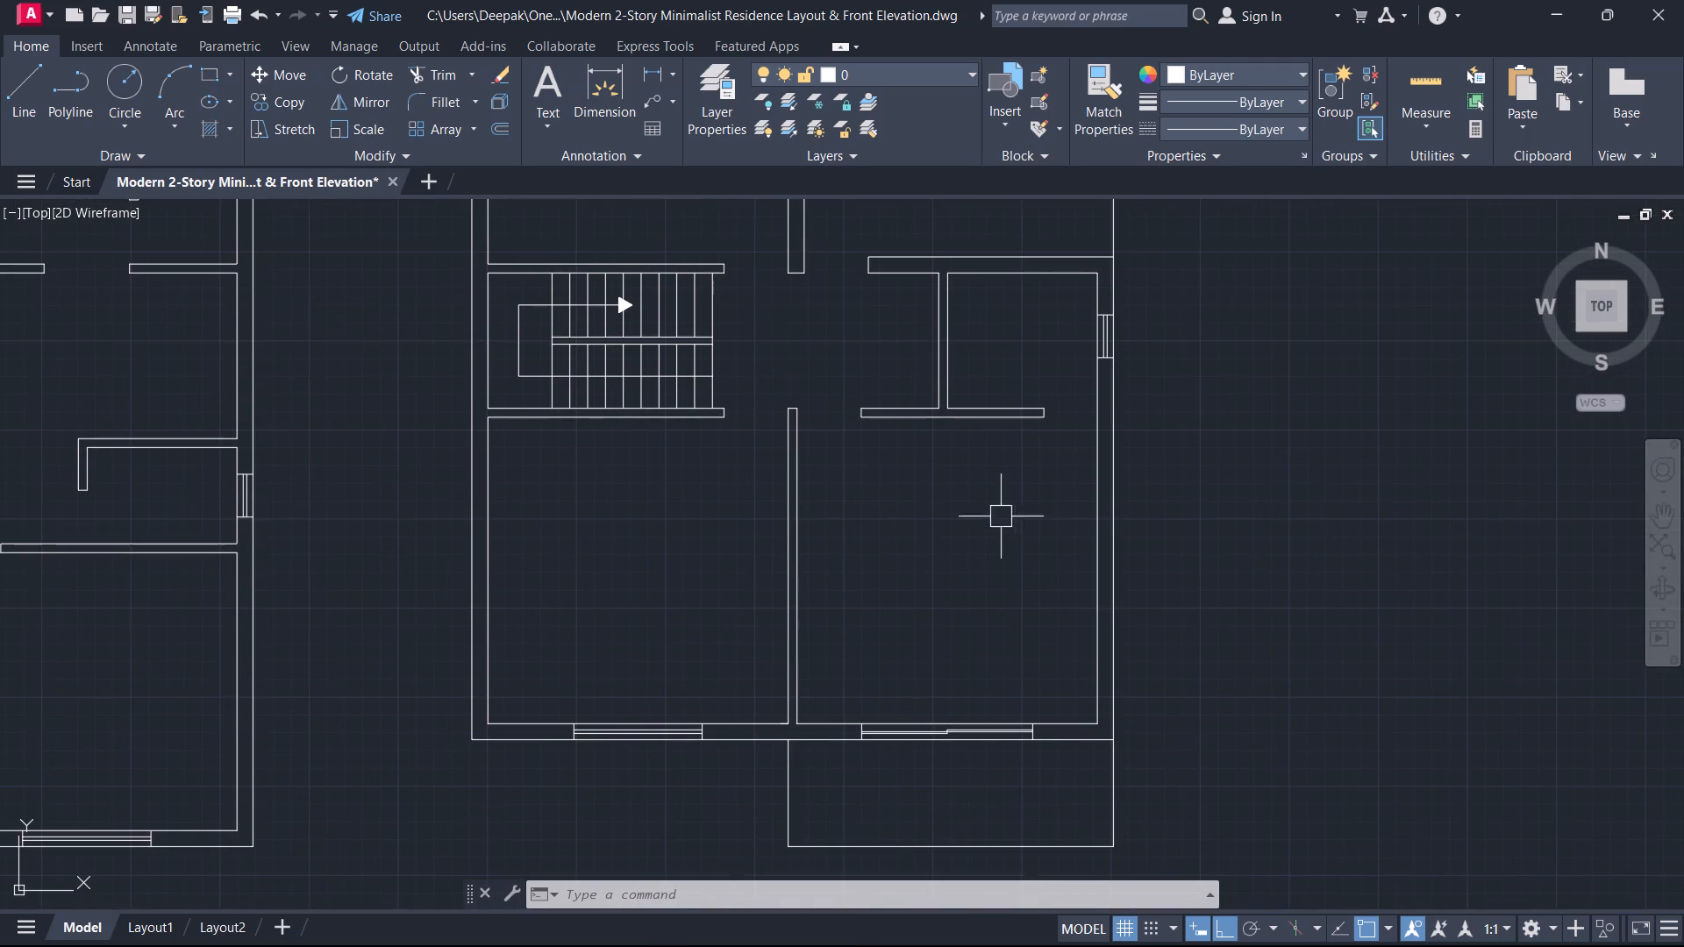
{"action": "middle_click_drag", "start_coordinate": [917, 545], "coordinate": [1195, 475]}
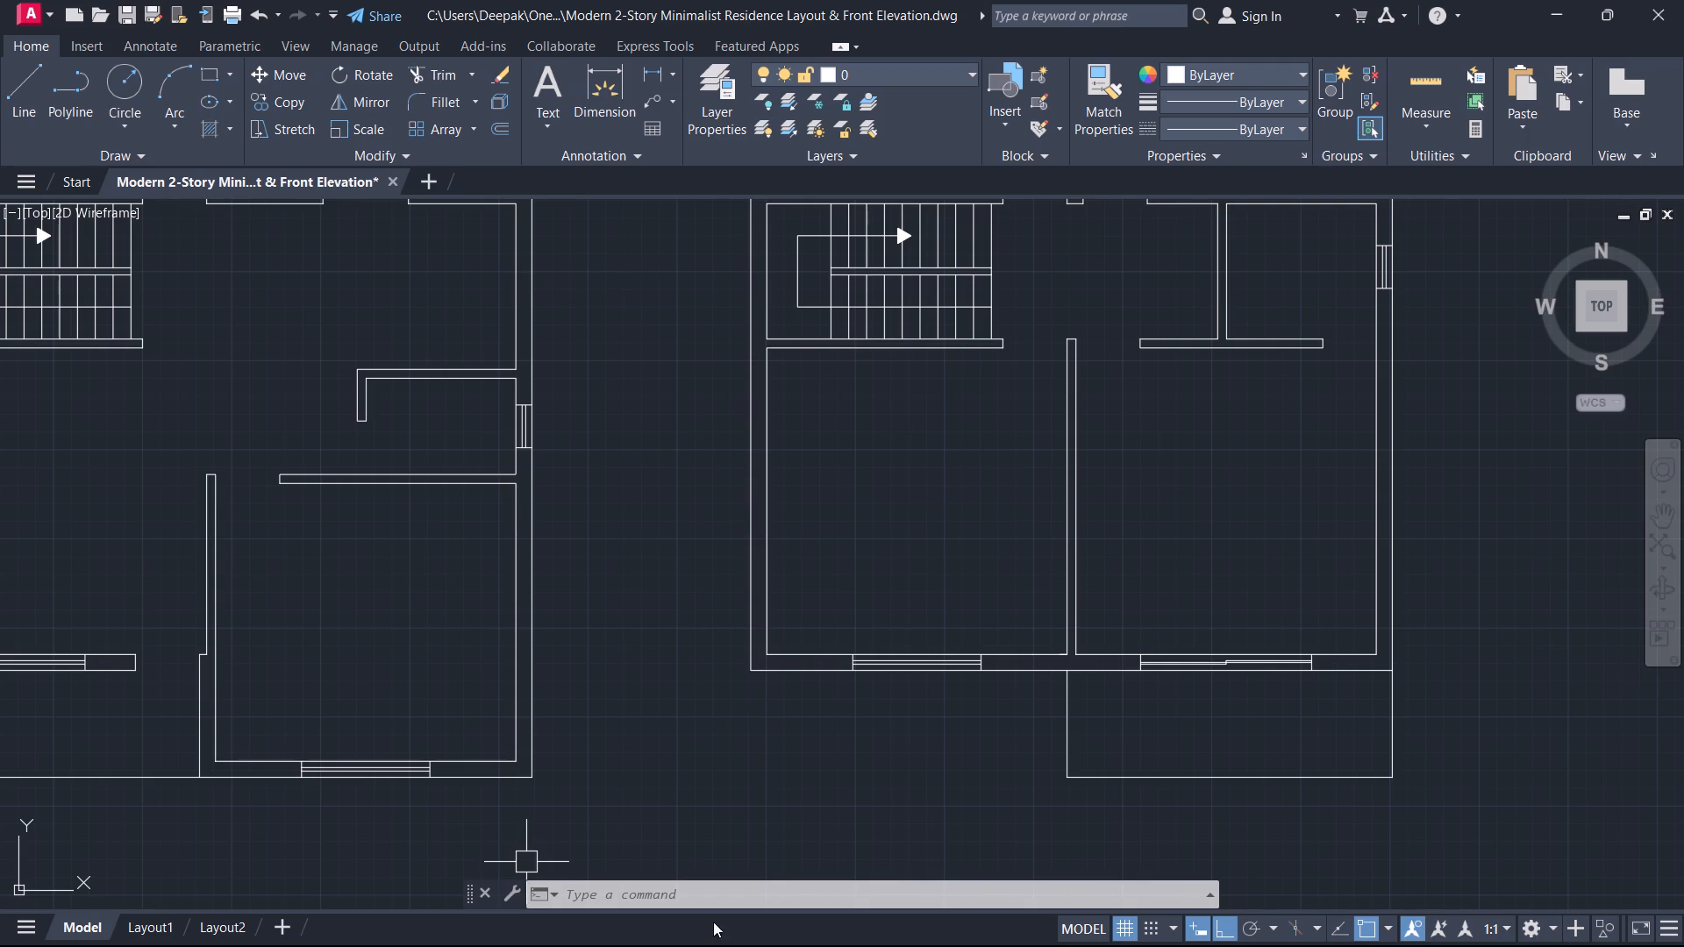
{"action": "middle_click_drag", "start_coordinate": [1072, 623], "coordinate": [1225, 802]}
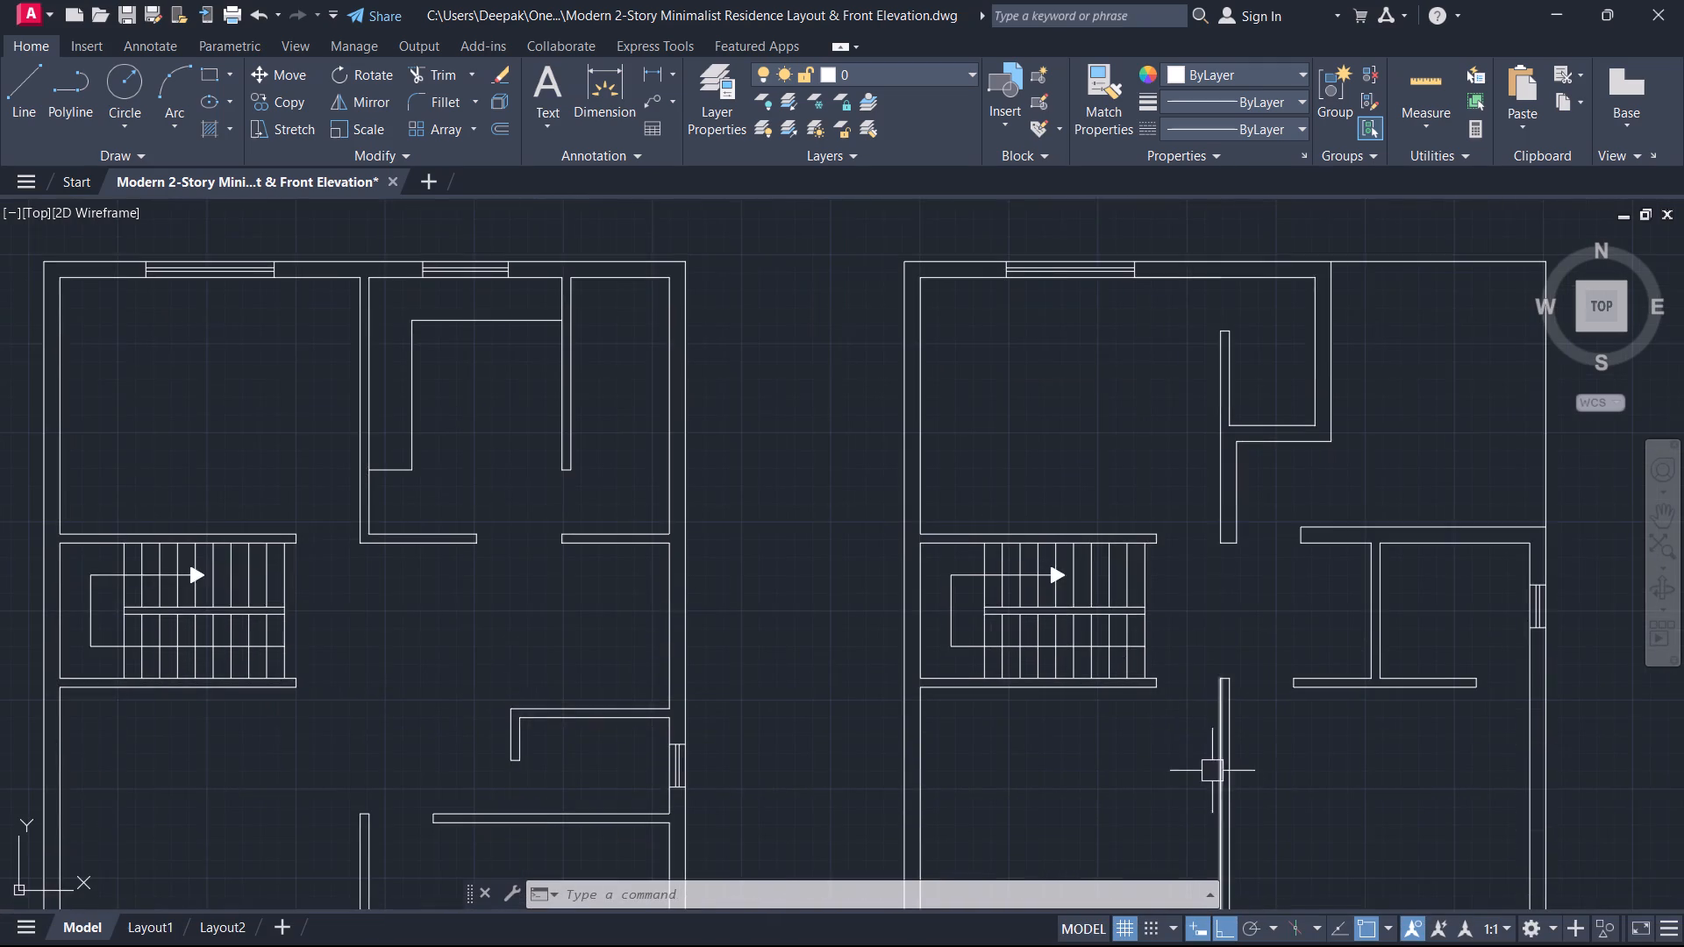
{"action": "scroll", "coordinate": [1123, 661], "scroll_direction": "up", "scroll_amount": 2}
{"action": "scroll", "coordinate": [1203, 708], "scroll_direction": "up", "scroll_amount": 3}
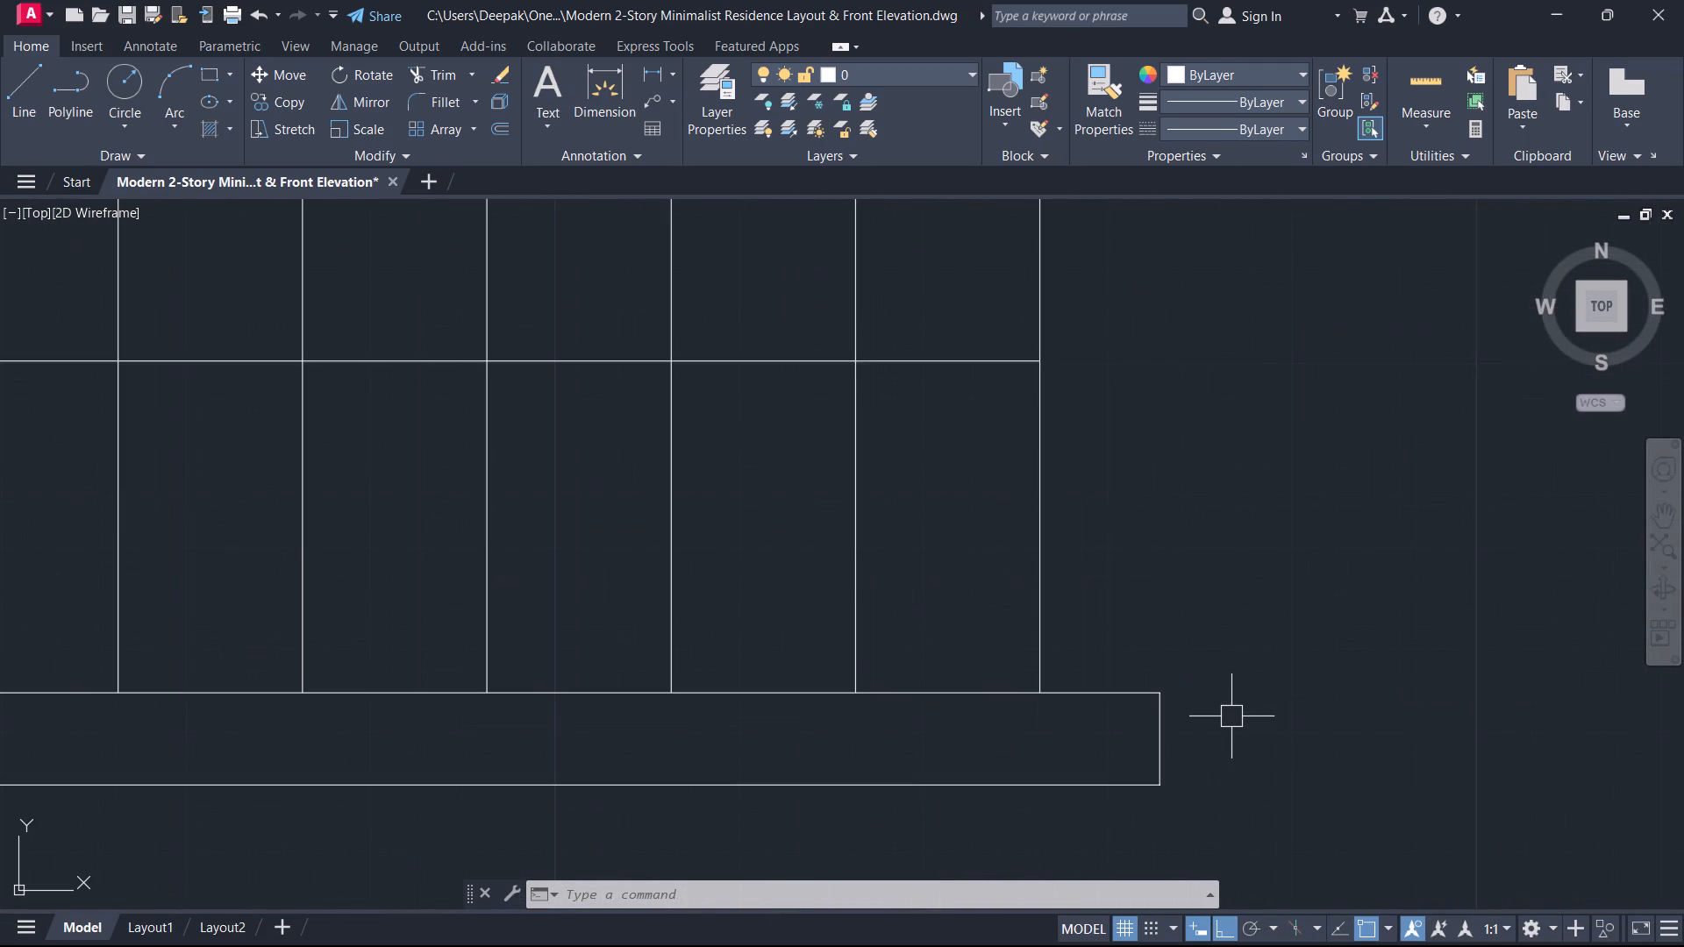
{"action": "key", "text": "l"}
{"action": "key", "text": "space"}
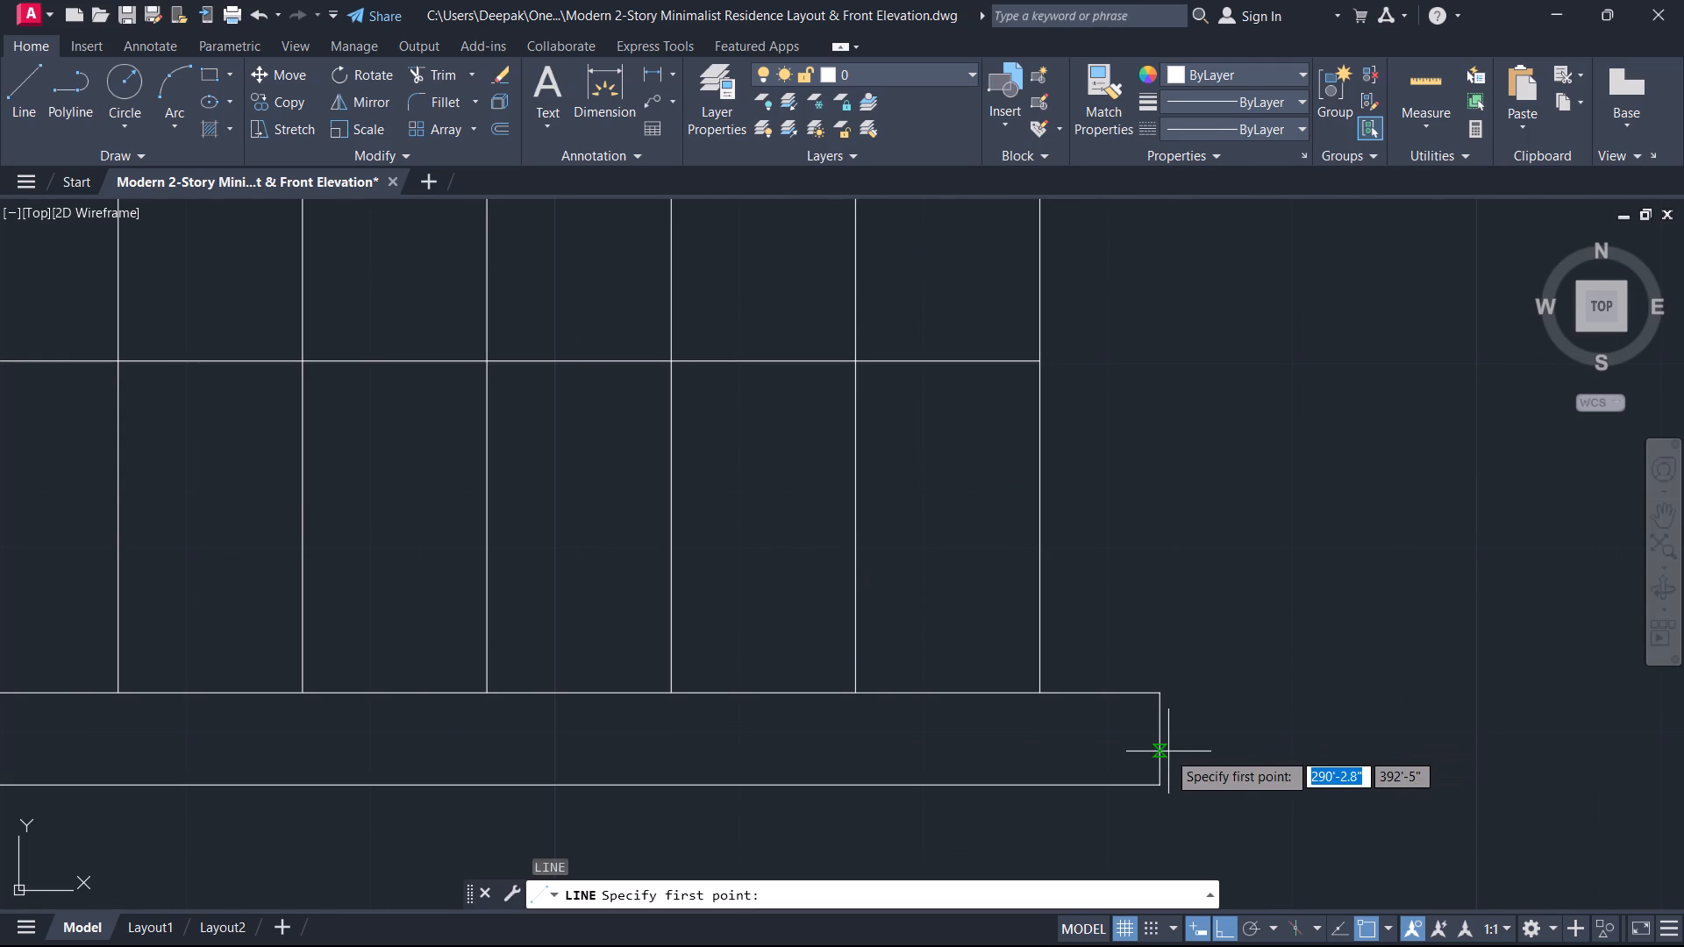
{"action": "left_click", "coordinate": [1169, 741]}
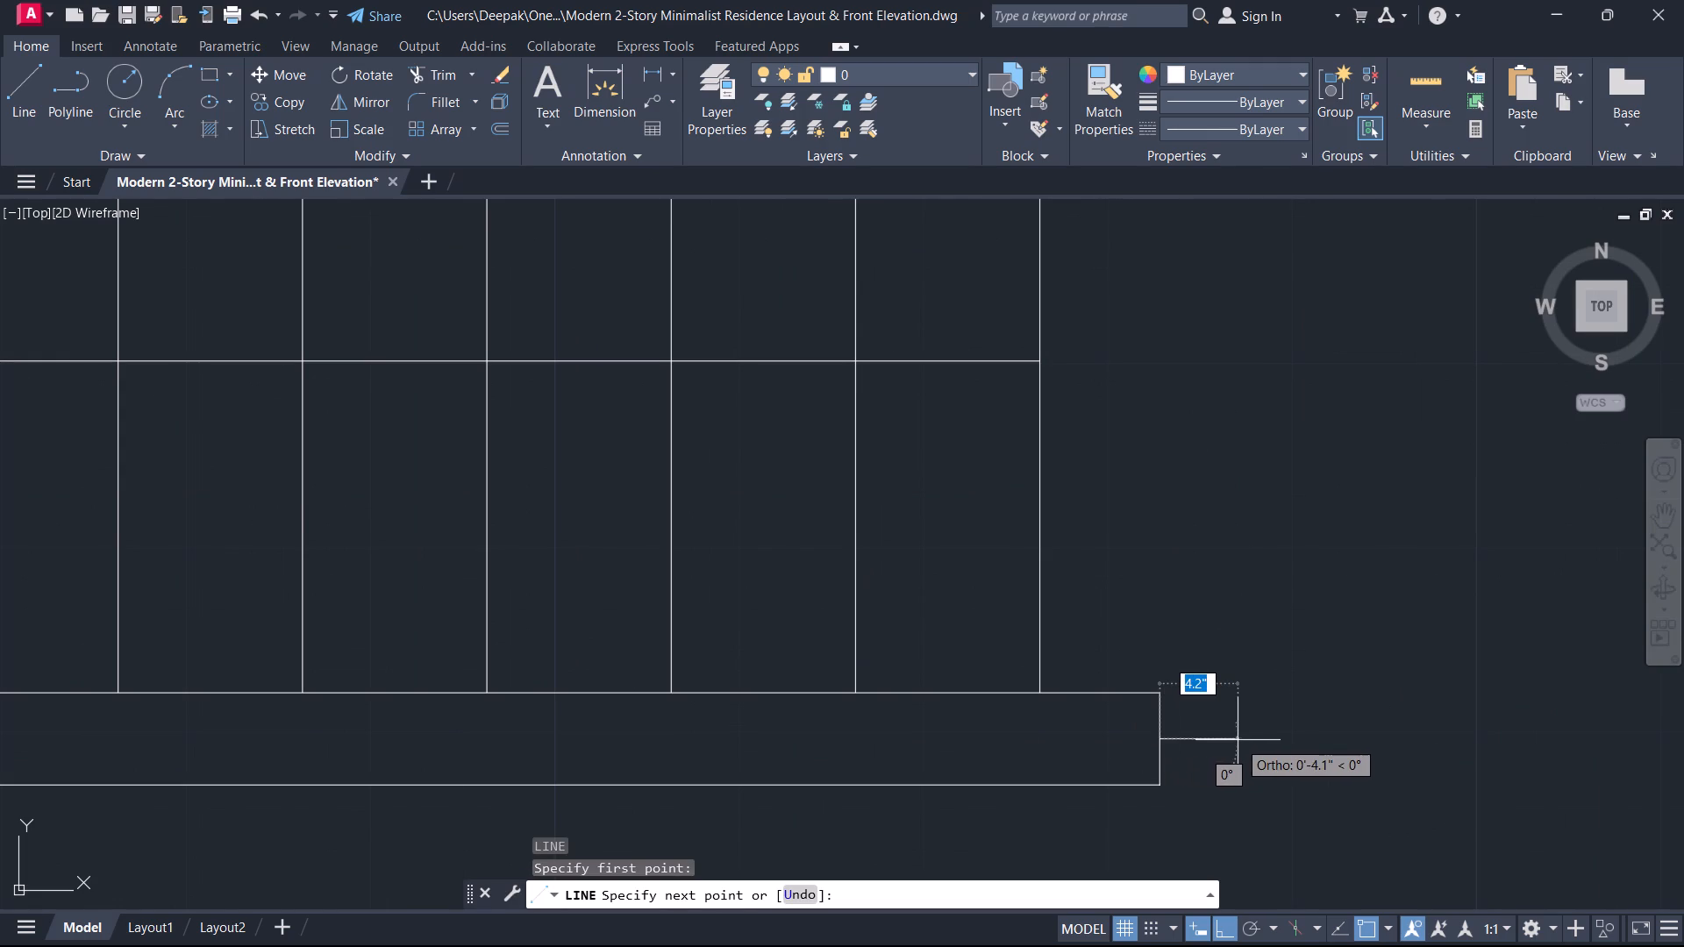
{"action": "key", "text": "2"}
{"action": "key", "text": "Return"}
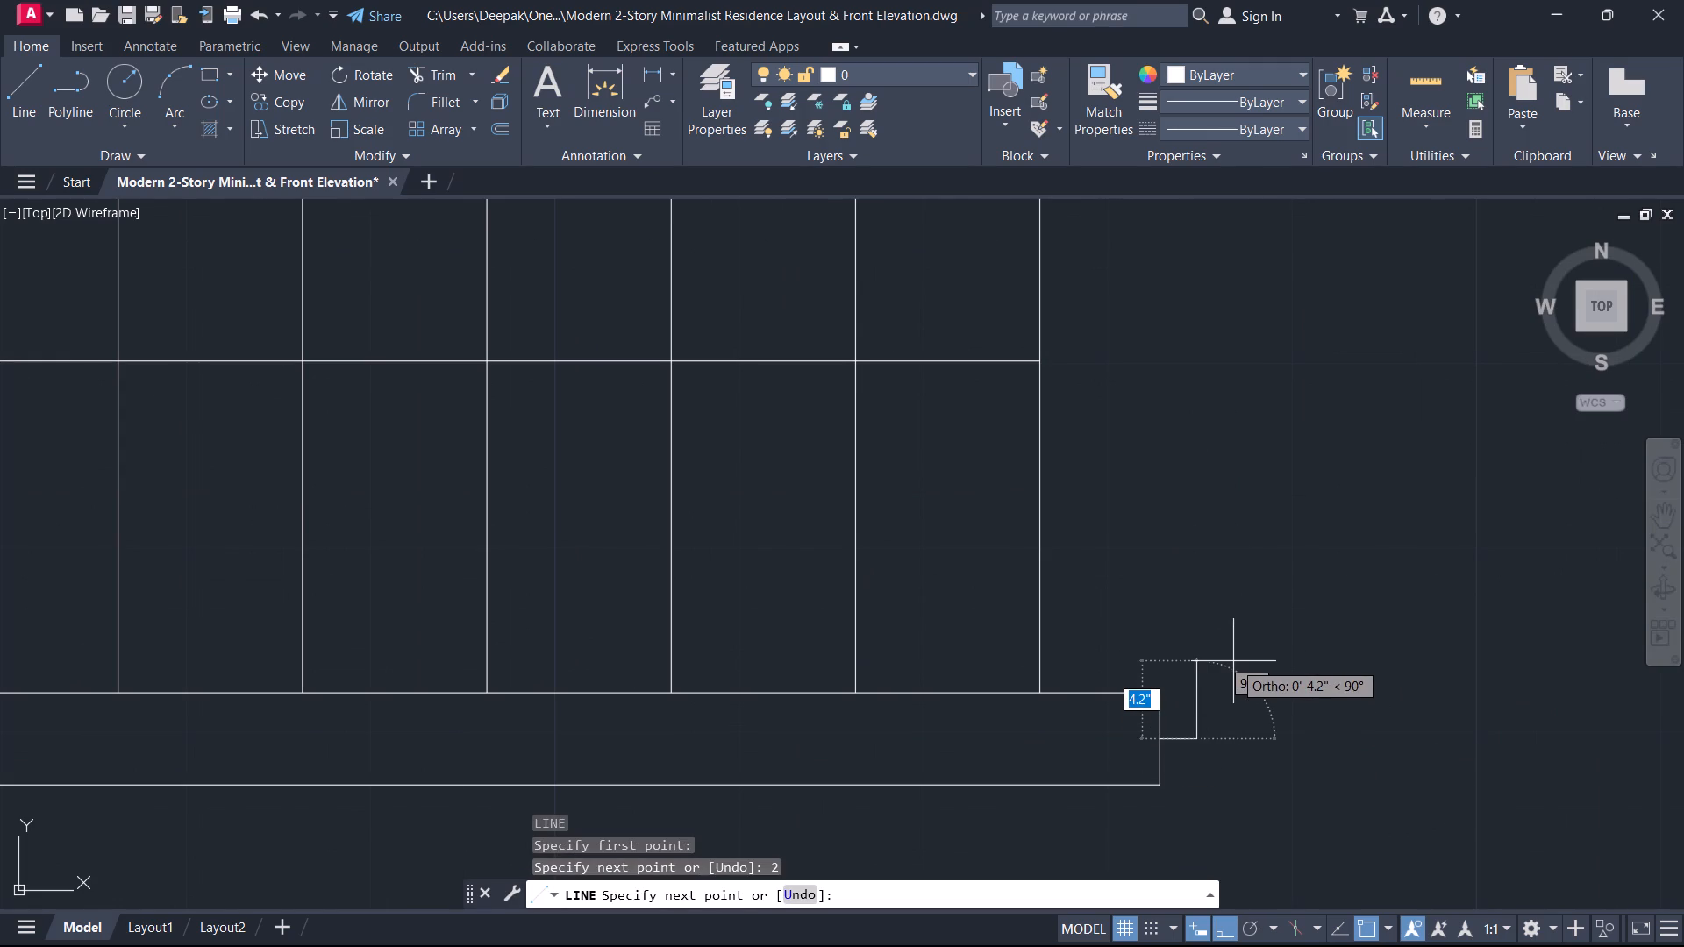
{"action": "type", "text": "2.5"}
{"action": "key", "text": "Return"}
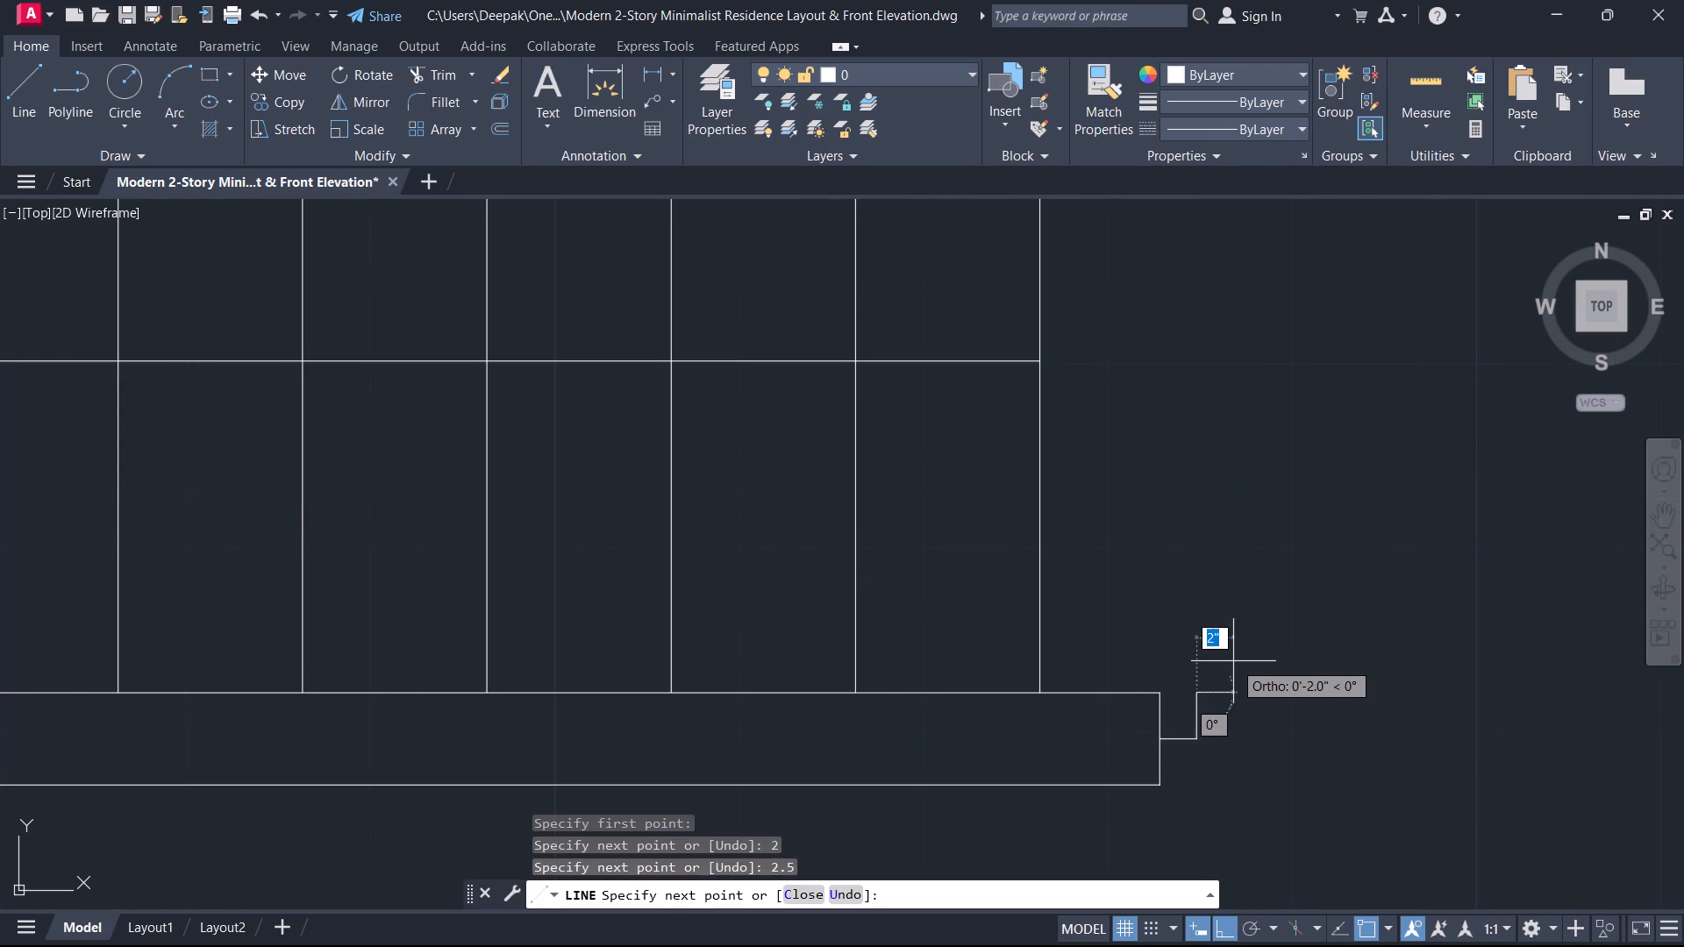
{"action": "left_click", "coordinate": [1166, 687]}
{"action": "key", "text": "Escape"}
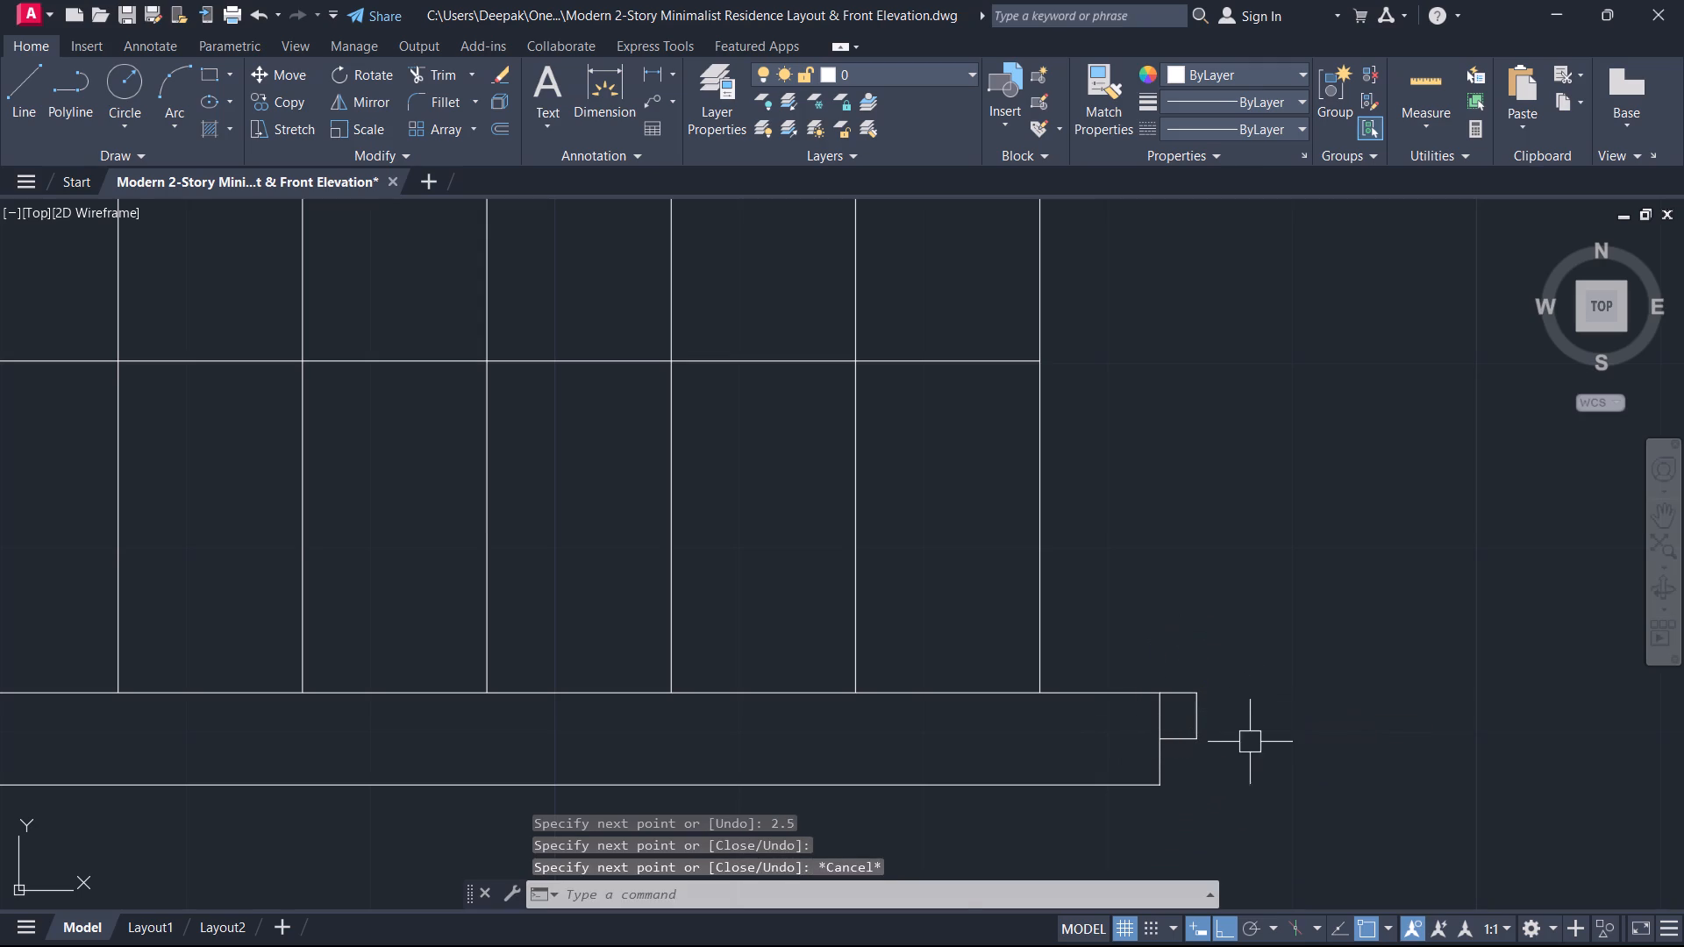
Copy the door-frame stub from the stair wall's end to the west face of the partition across the doorway.
{"action": "left_click_drag", "start_coordinate": [1238, 773], "coordinate": [1227, 760]}
{"action": "left_click", "coordinate": [1182, 642]}
{"action": "scroll", "coordinate": [1222, 699], "scroll_direction": "down", "scroll_amount": 2}
{"action": "middle_click_drag", "start_coordinate": [1222, 699], "coordinate": [808, 583]}
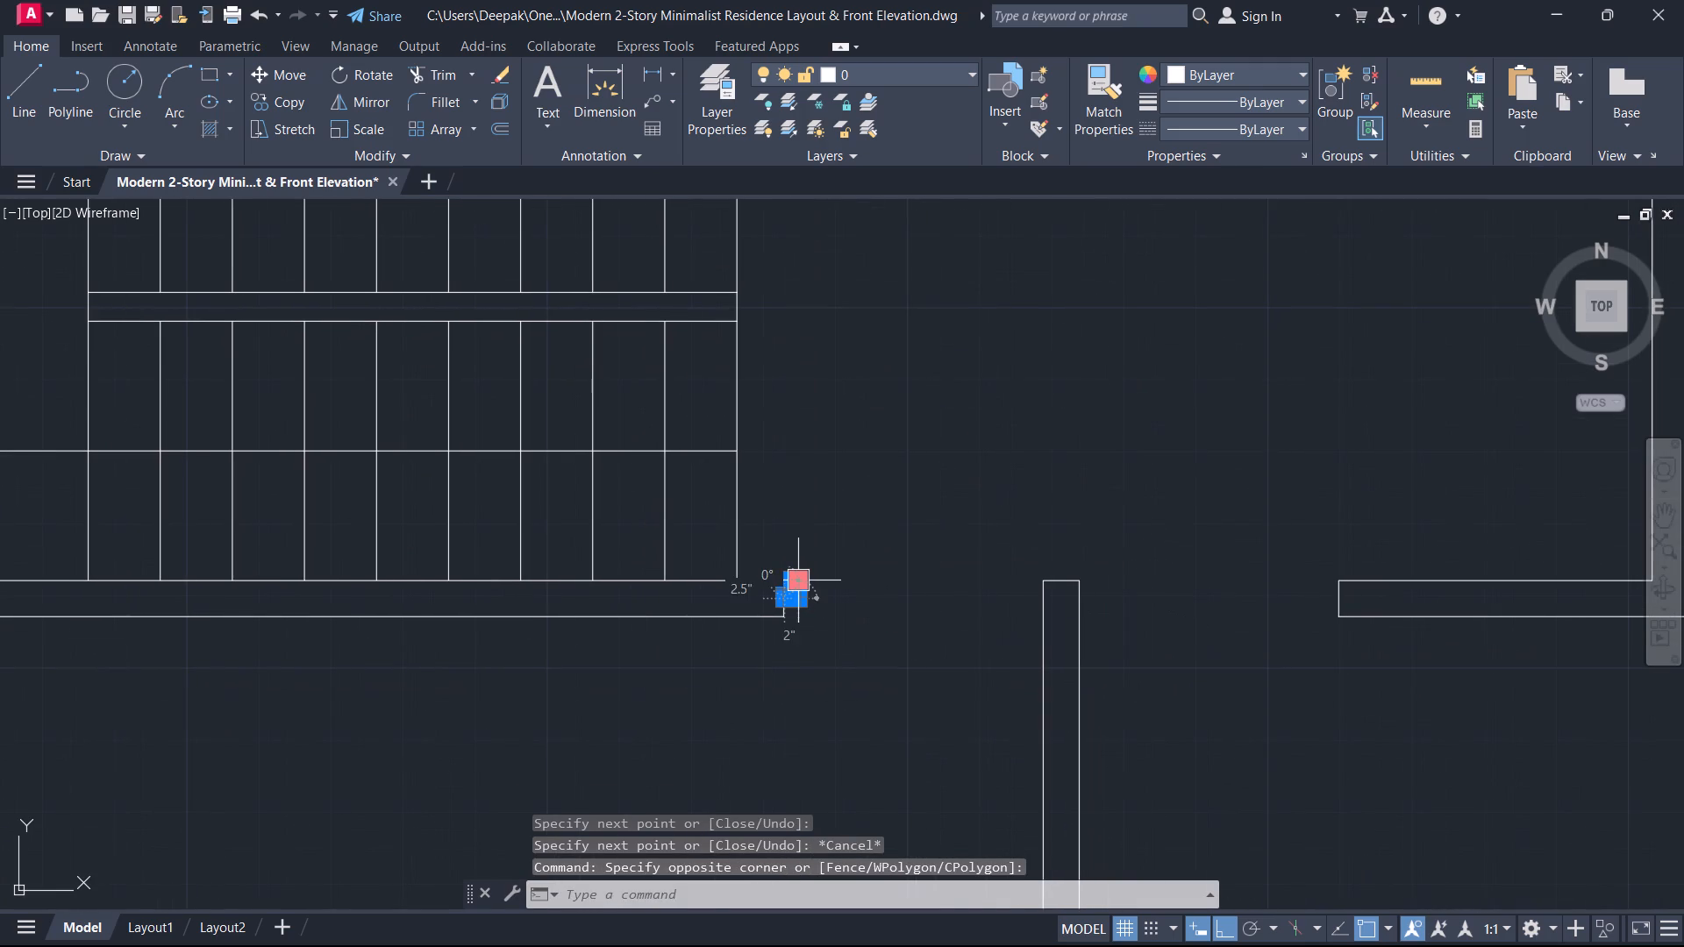
{"action": "key", "text": "c"}
{"action": "type", "text": "o"}
{"action": "key", "text": "space"}
{"action": "scroll", "coordinate": [801, 608], "scroll_direction": "up", "scroll_amount": 2}
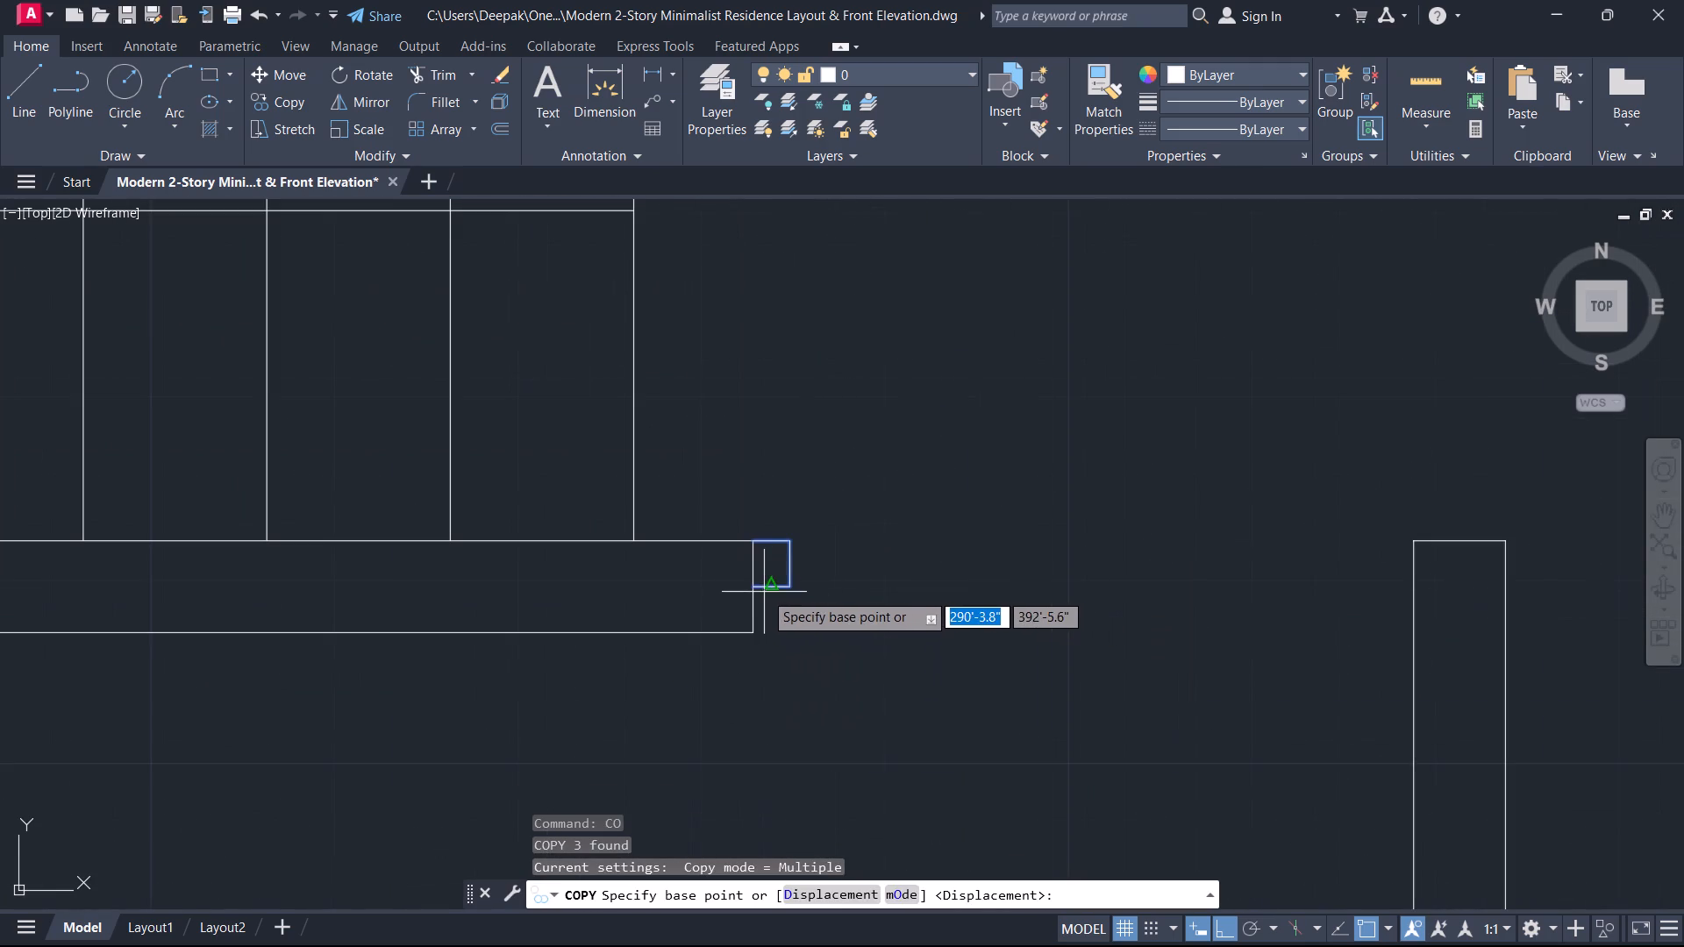
{"action": "left_click", "coordinate": [755, 590]}
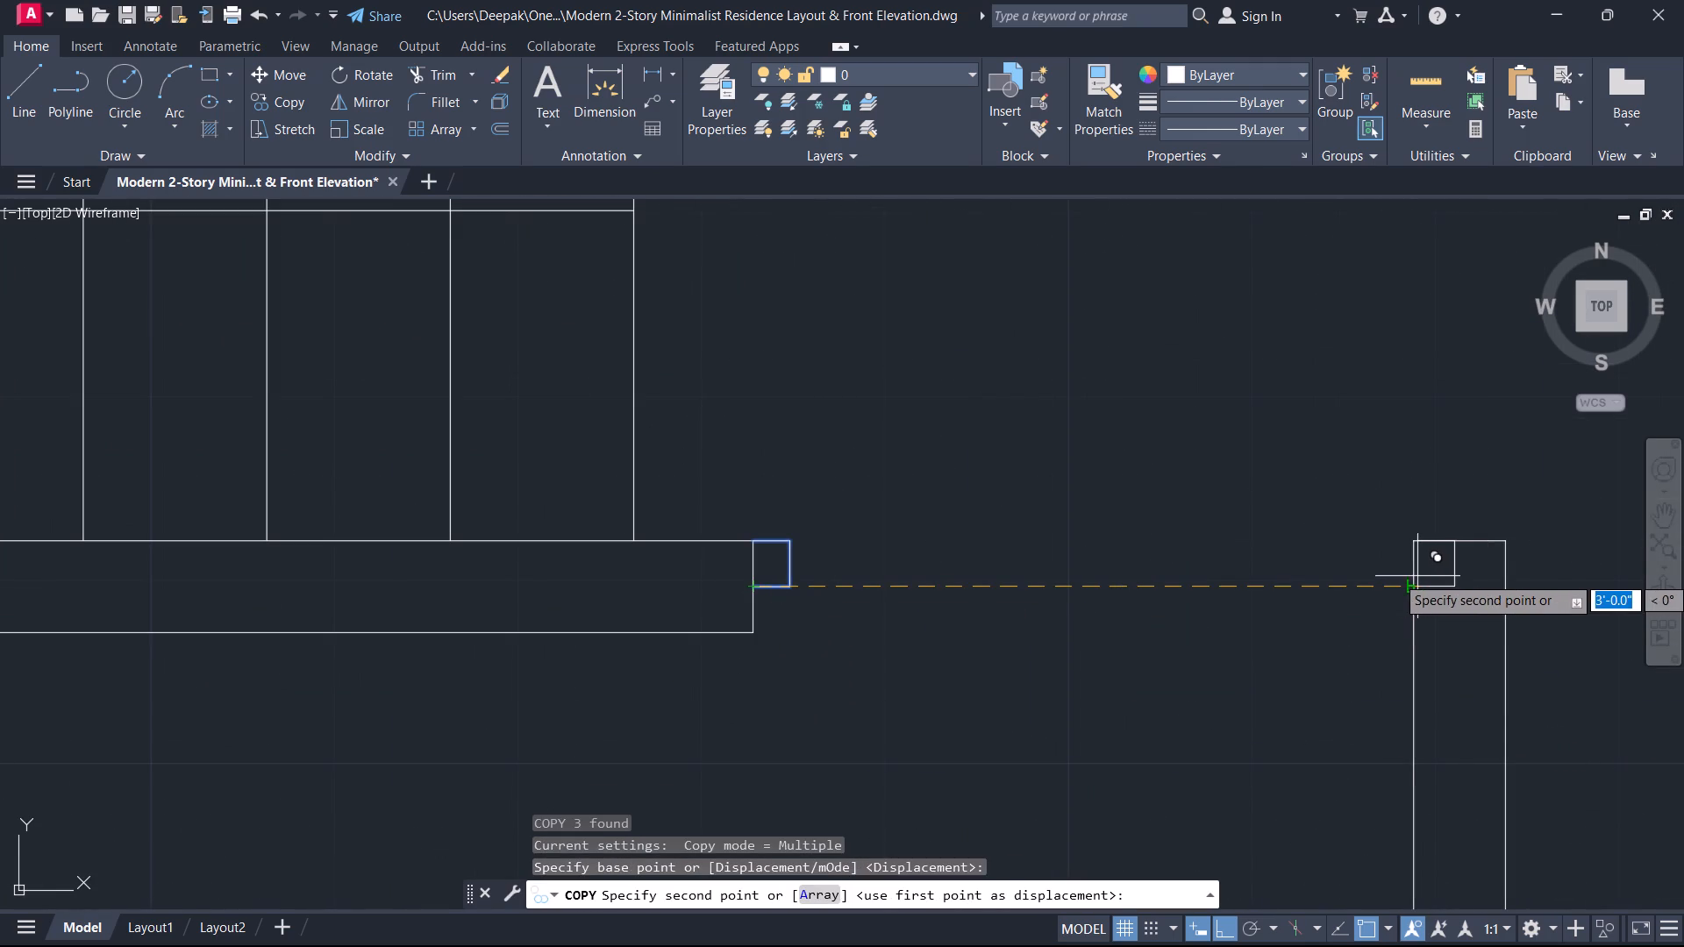
{"action": "left_click", "coordinate": [1419, 590]}
{"action": "key", "text": "Escape"}
Mirror the copied stub about the partition's west face into the doorway, erasing the source.
{"action": "left_click_drag", "start_coordinate": [1388, 500], "coordinate": [1408, 525]}
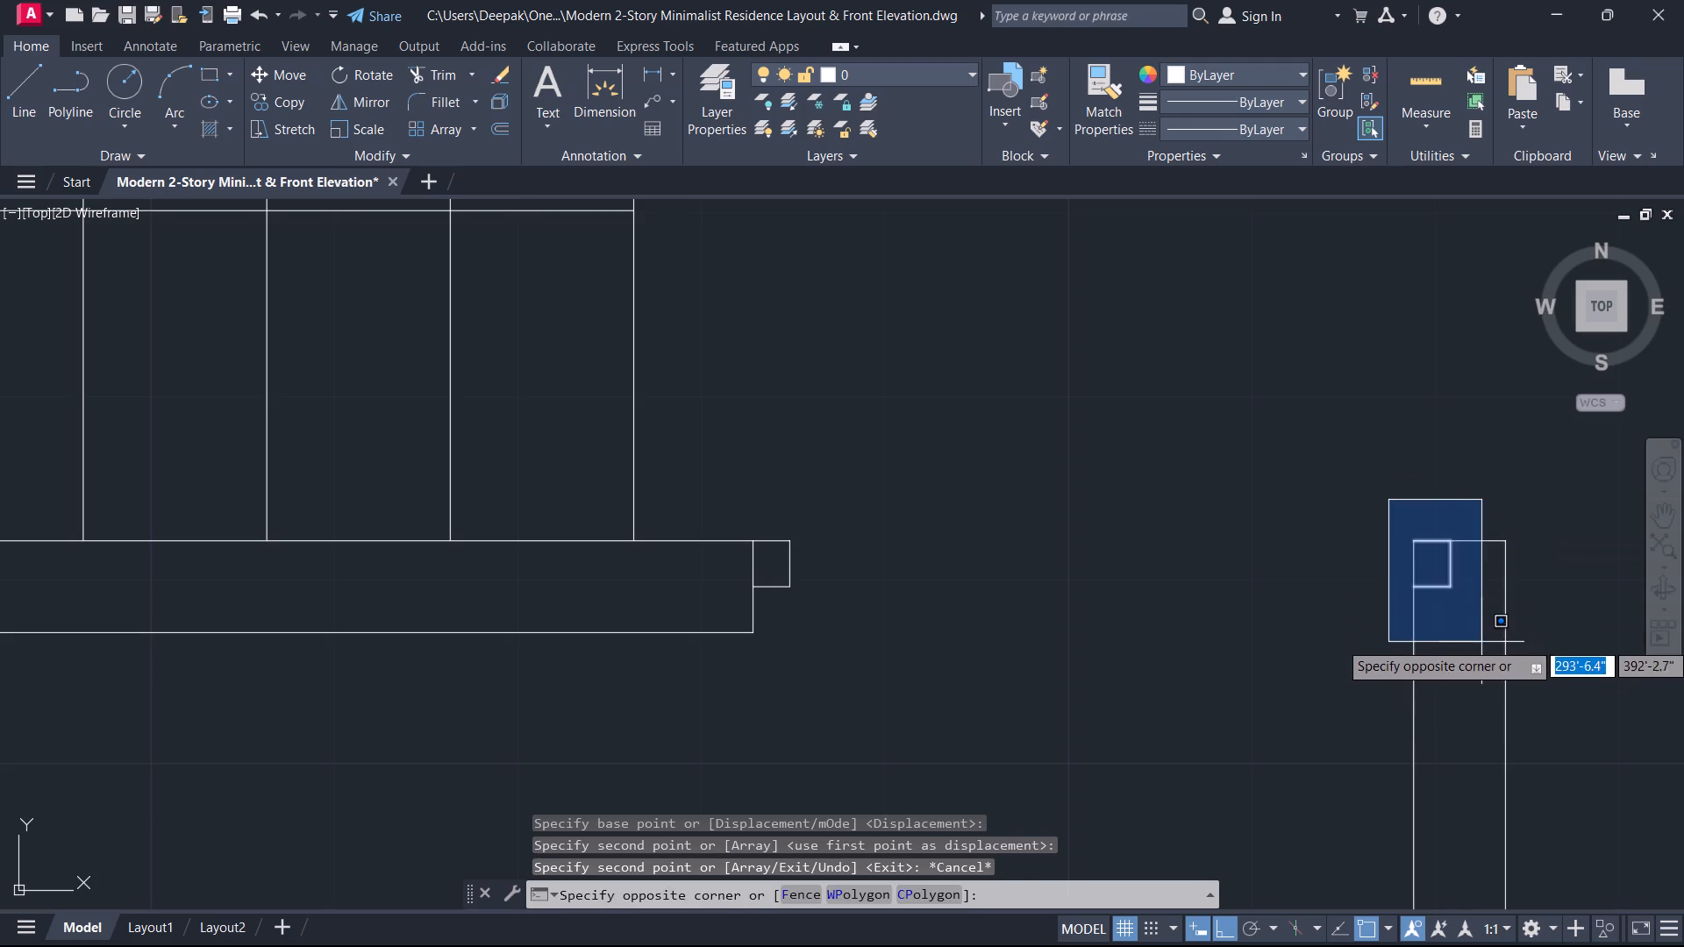
{"action": "left_click", "coordinate": [1481, 641]}
{"action": "key", "text": "m"}
{"action": "type", "text": "i"}
{"action": "key", "text": "space"}
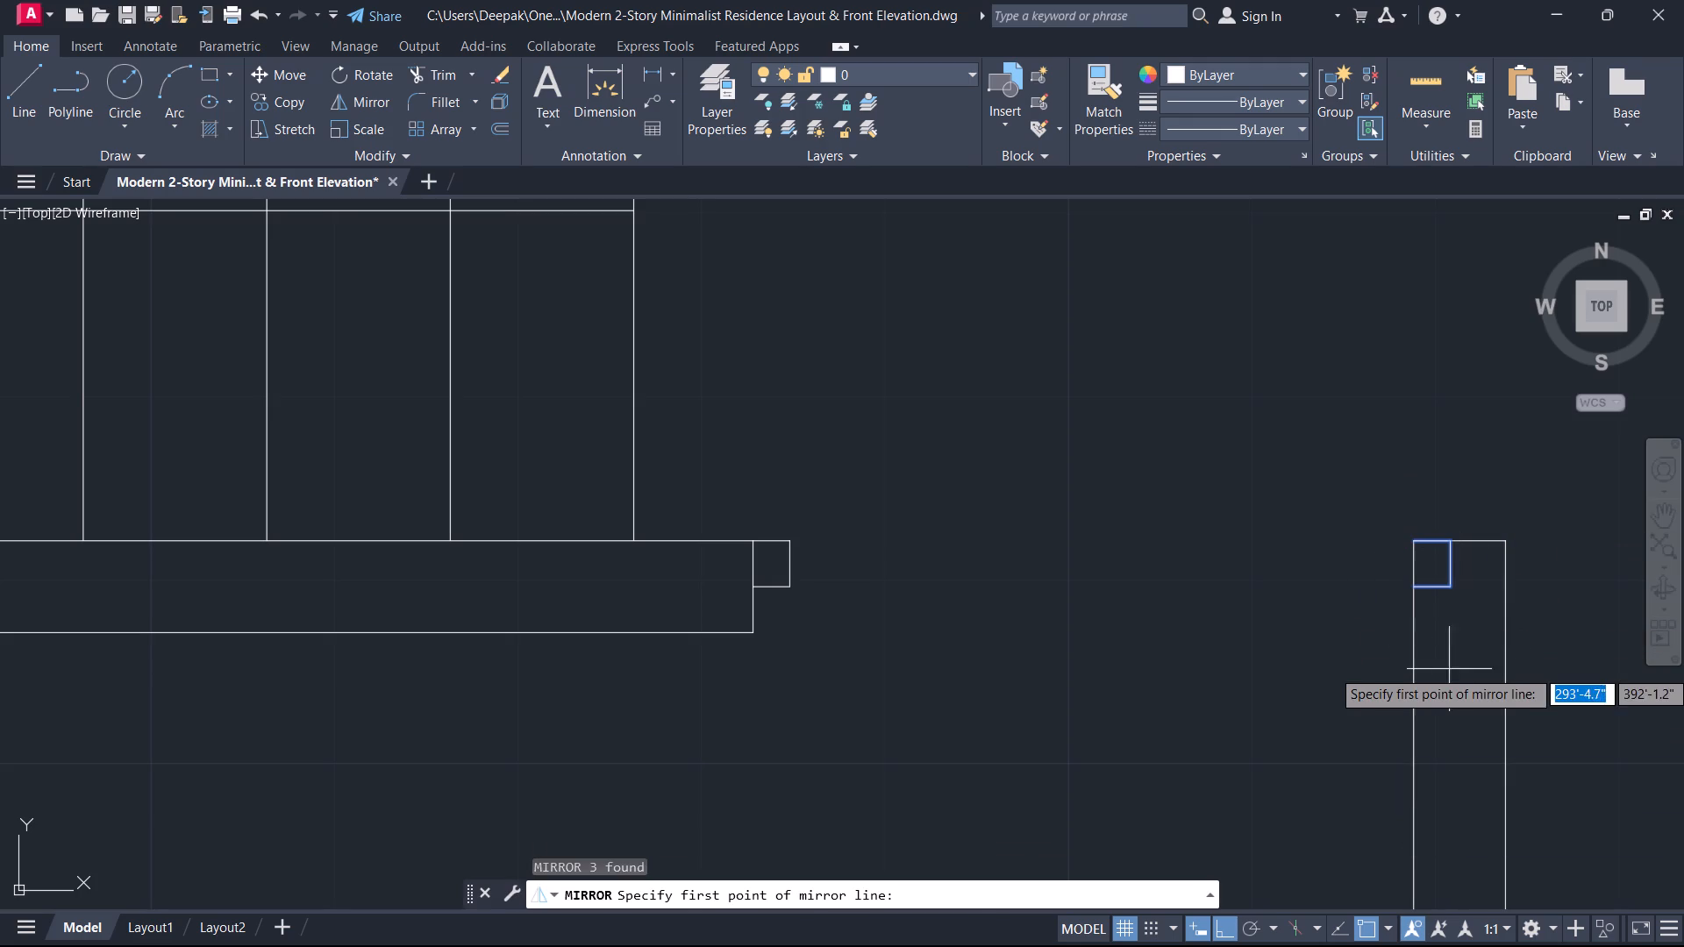
{"action": "left_click", "coordinate": [1415, 667]}
{"action": "left_click", "coordinate": [1416, 642]}
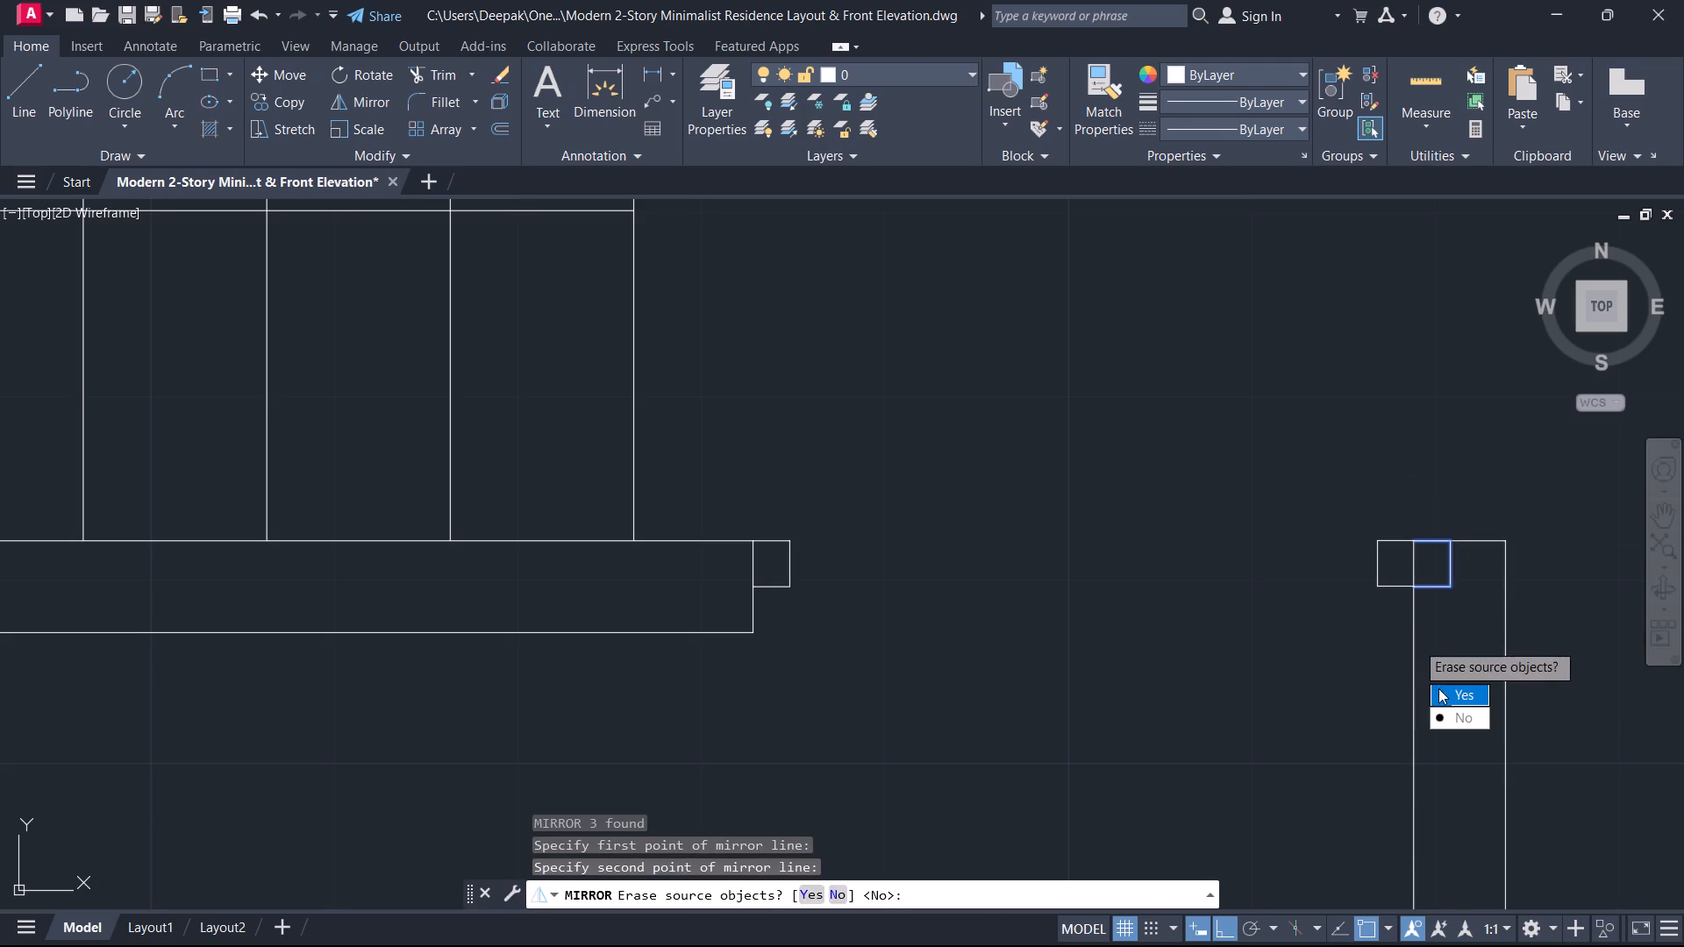
{"action": "left_click_drag", "start_coordinate": [1440, 690], "coordinate": [1416, 642]}
{"action": "key", "text": "Escape"}
Draw a horizontal line across the doorway beside the stairs, joining the south edges of the two door-frame stubs.
{"action": "scroll", "coordinate": [1401, 644], "scroll_direction": "down", "scroll_amount": 2}
{"action": "middle_click_drag", "start_coordinate": [1401, 644], "coordinate": [1528, 626]}
{"action": "scroll", "coordinate": [1461, 644], "scroll_direction": "down", "scroll_amount": 2}
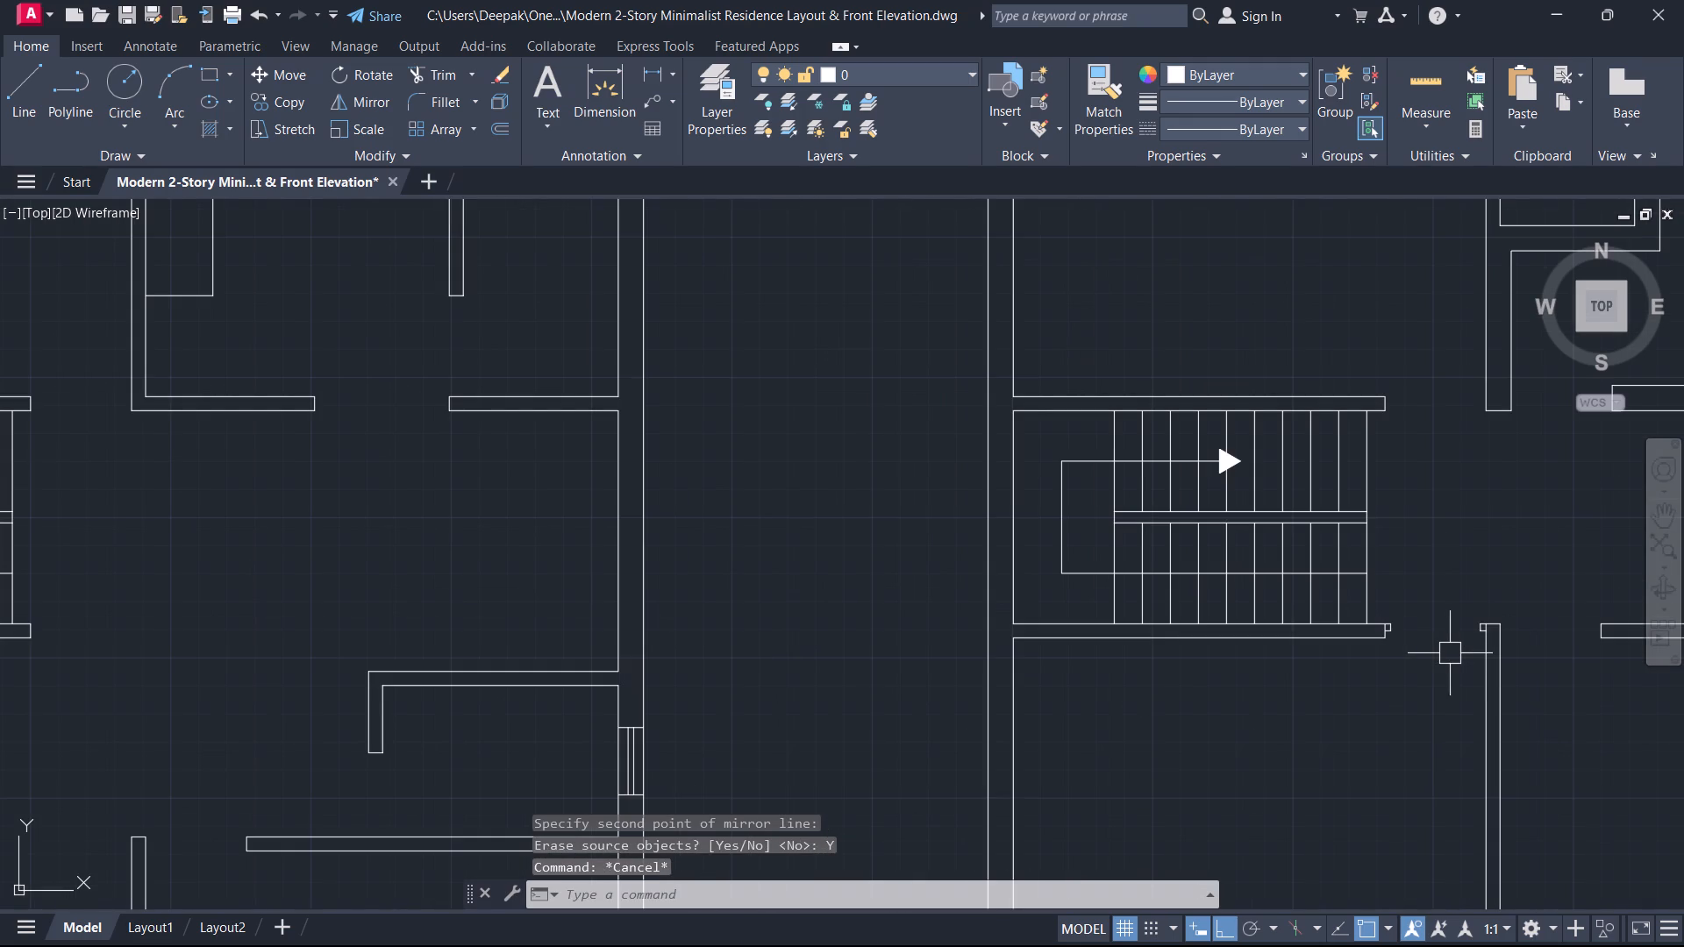
{"action": "type", "text": "l"}
{"action": "key", "text": "space"}
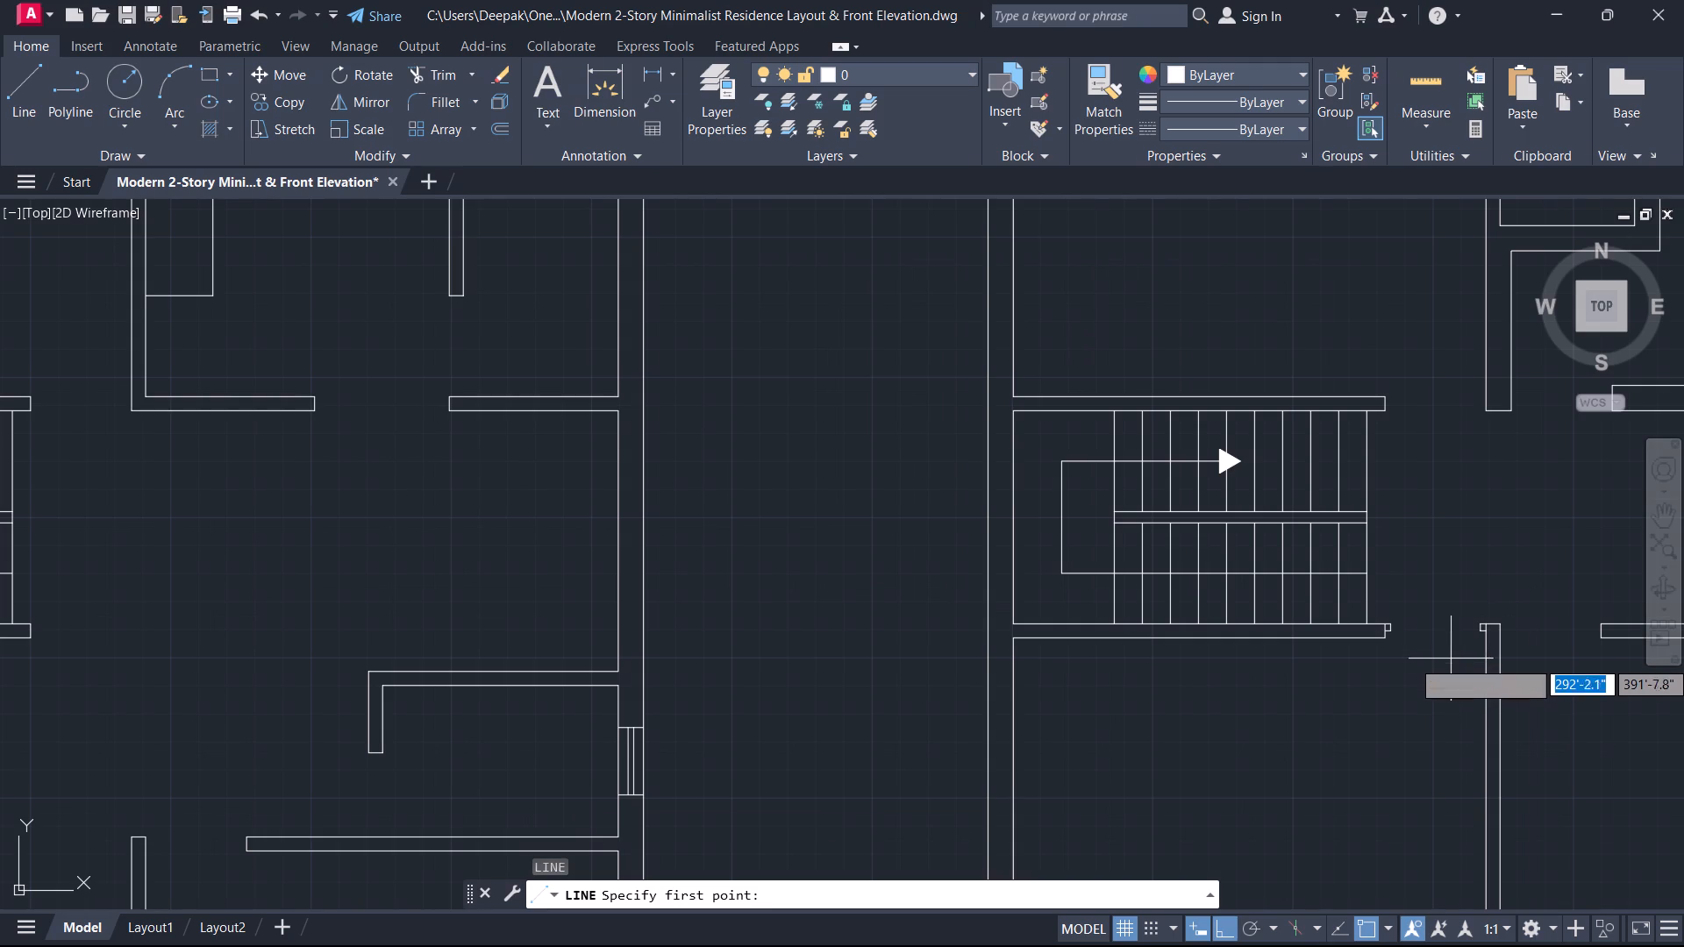
{"action": "scroll", "coordinate": [1502, 654], "scroll_direction": "up", "scroll_amount": 4}
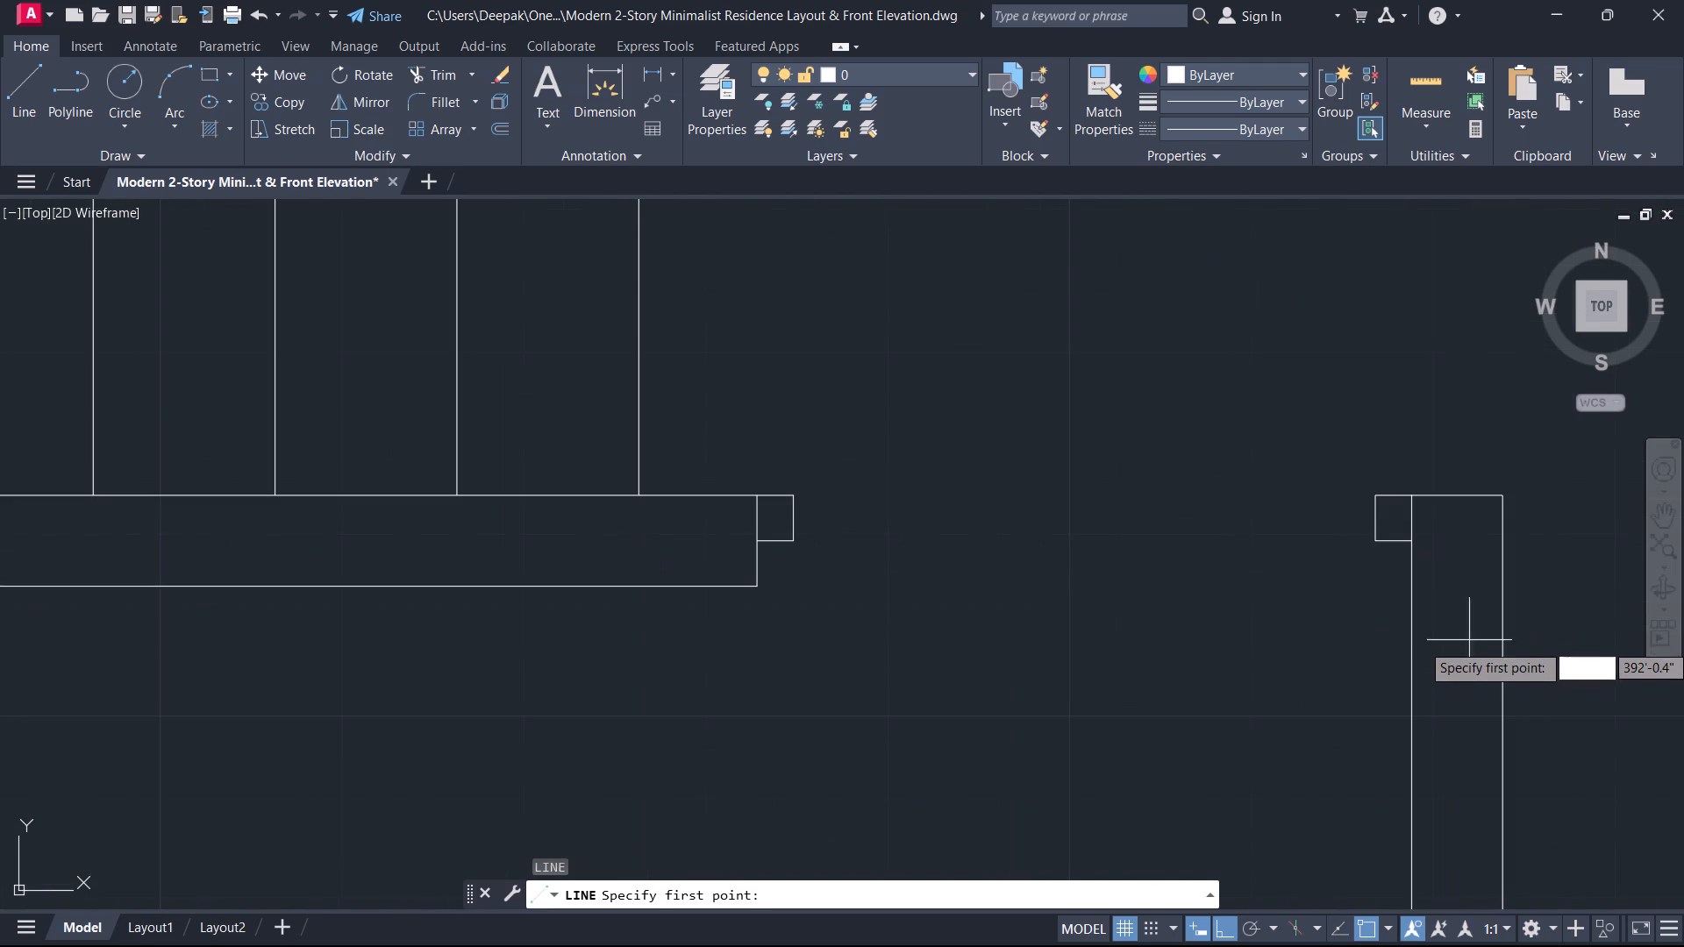
{"action": "left_click", "coordinate": [1385, 543]}
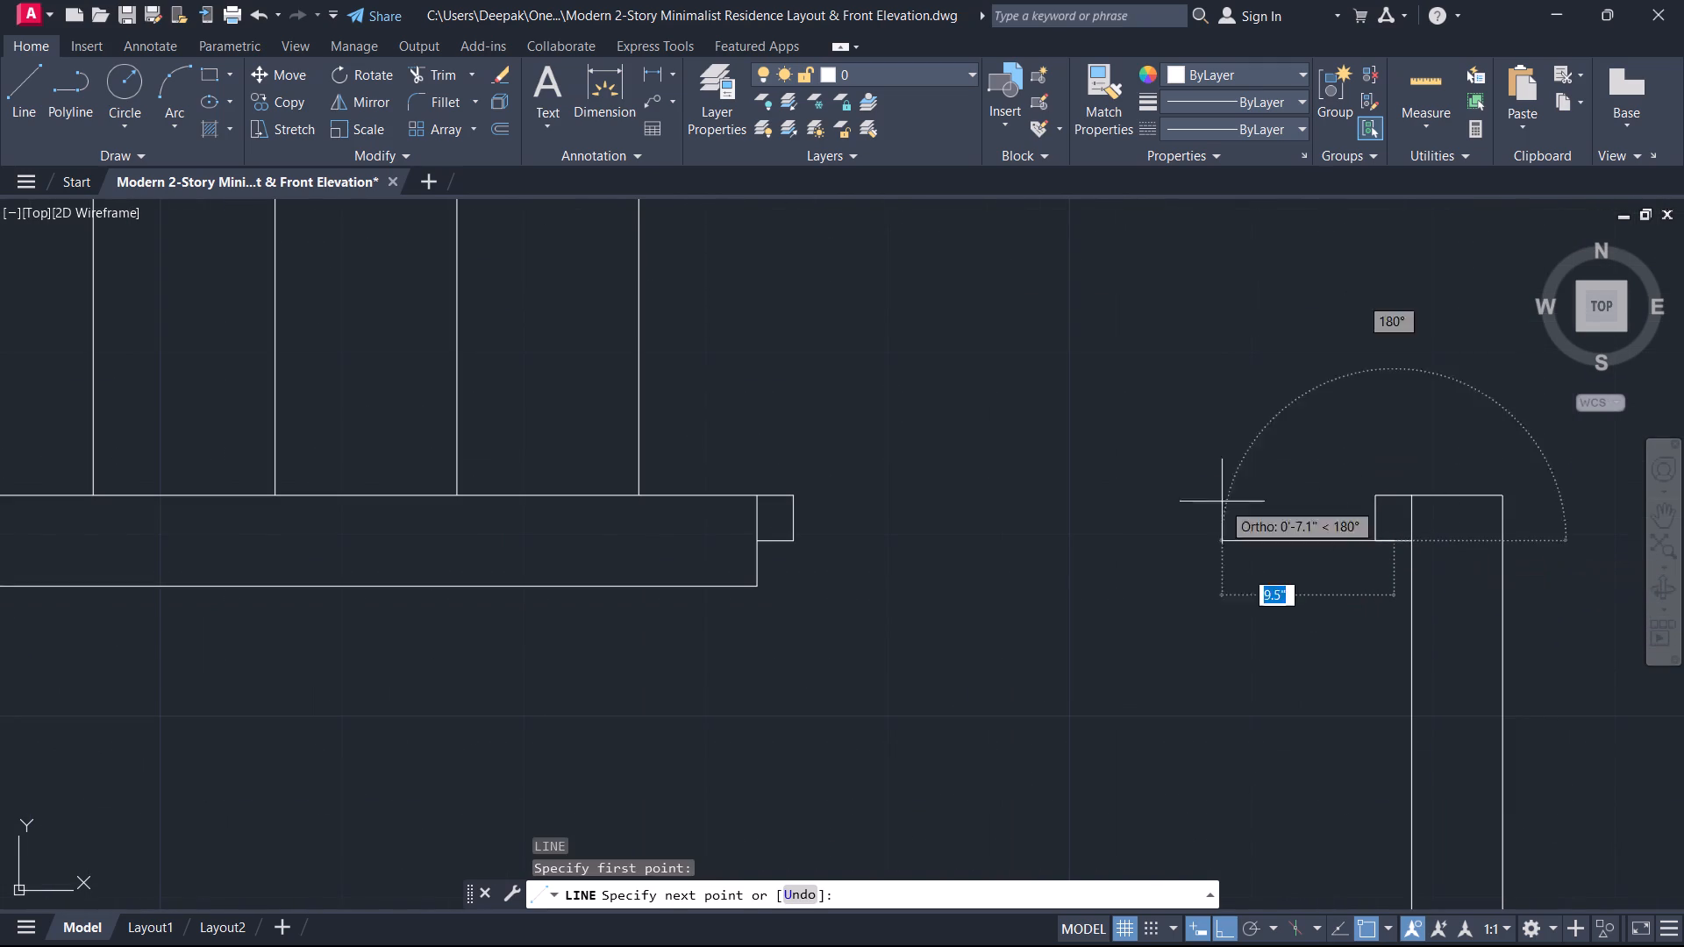
{"action": "left_click", "coordinate": [796, 544]}
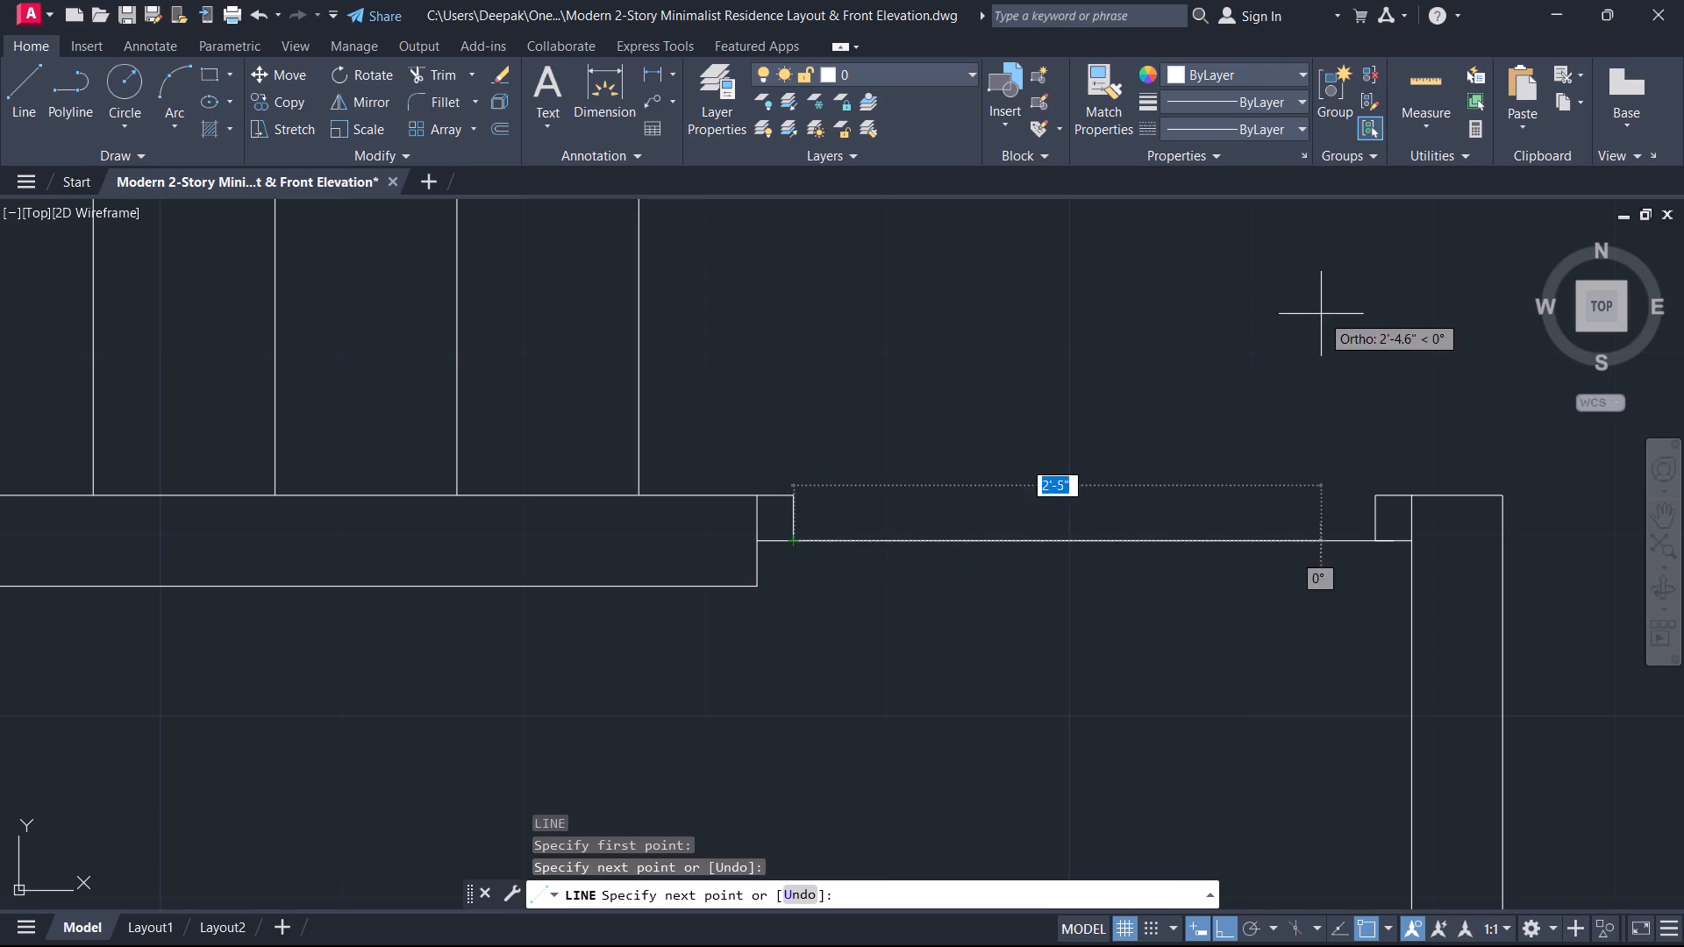
{"action": "key", "text": "Escape"}
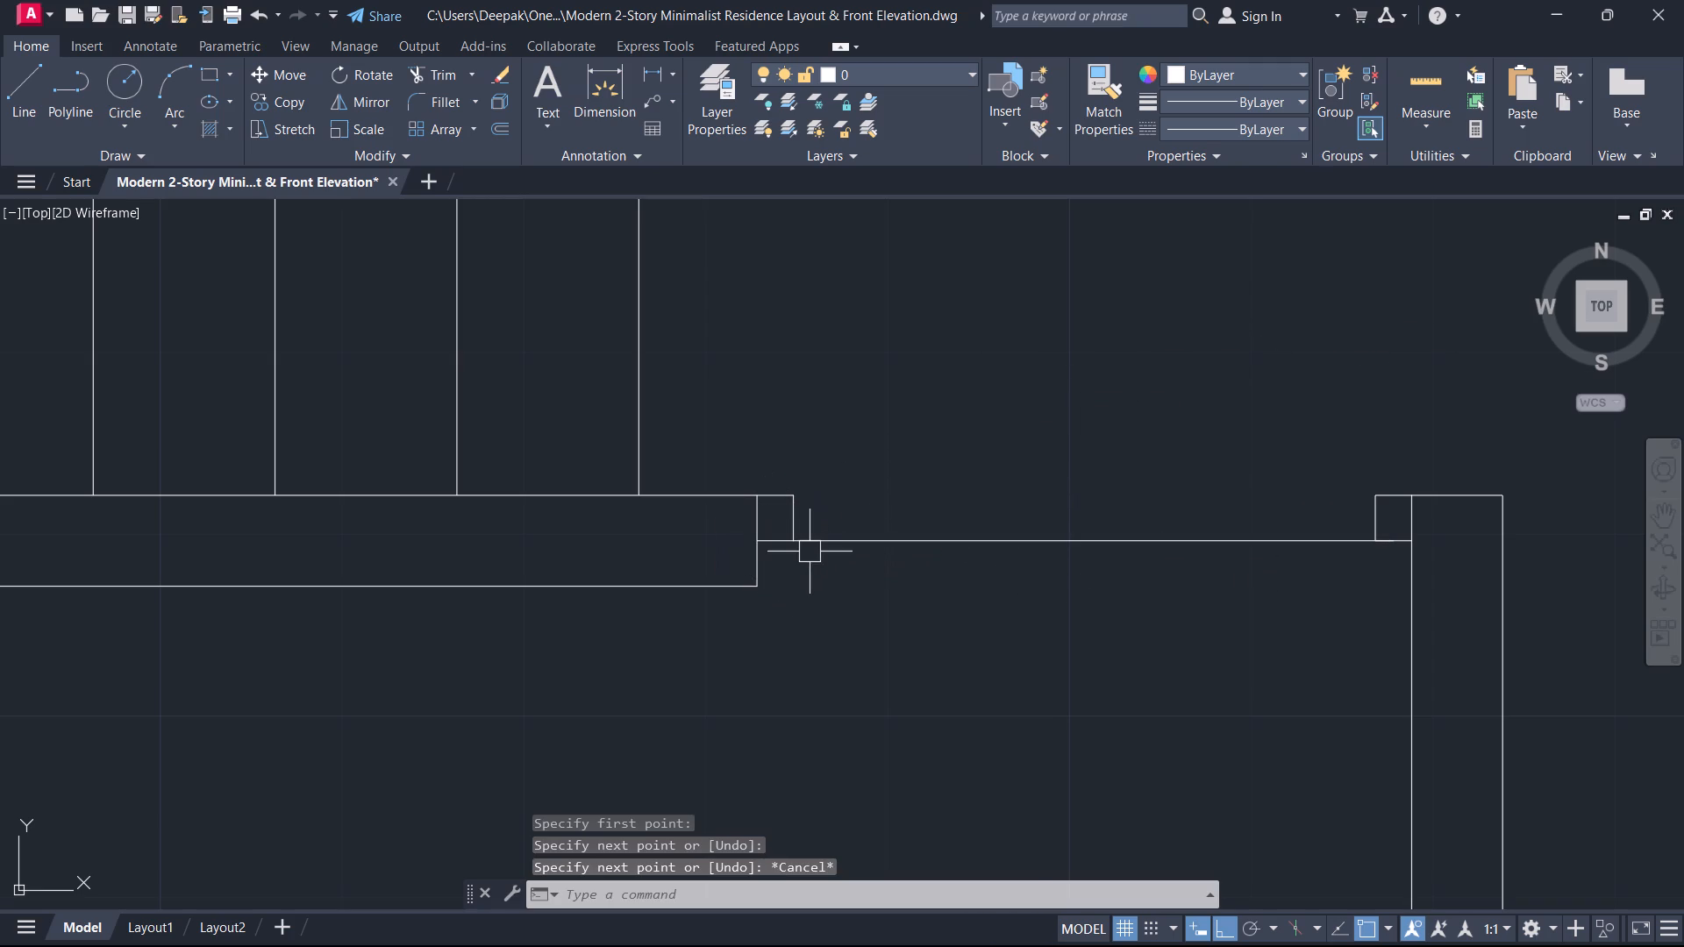
Offset the doorway line 1.5" to the north to give the door leaf its thickness.
{"action": "key", "text": "o"}
{"action": "key", "text": "space"}
{"action": "key", "text": "1"}
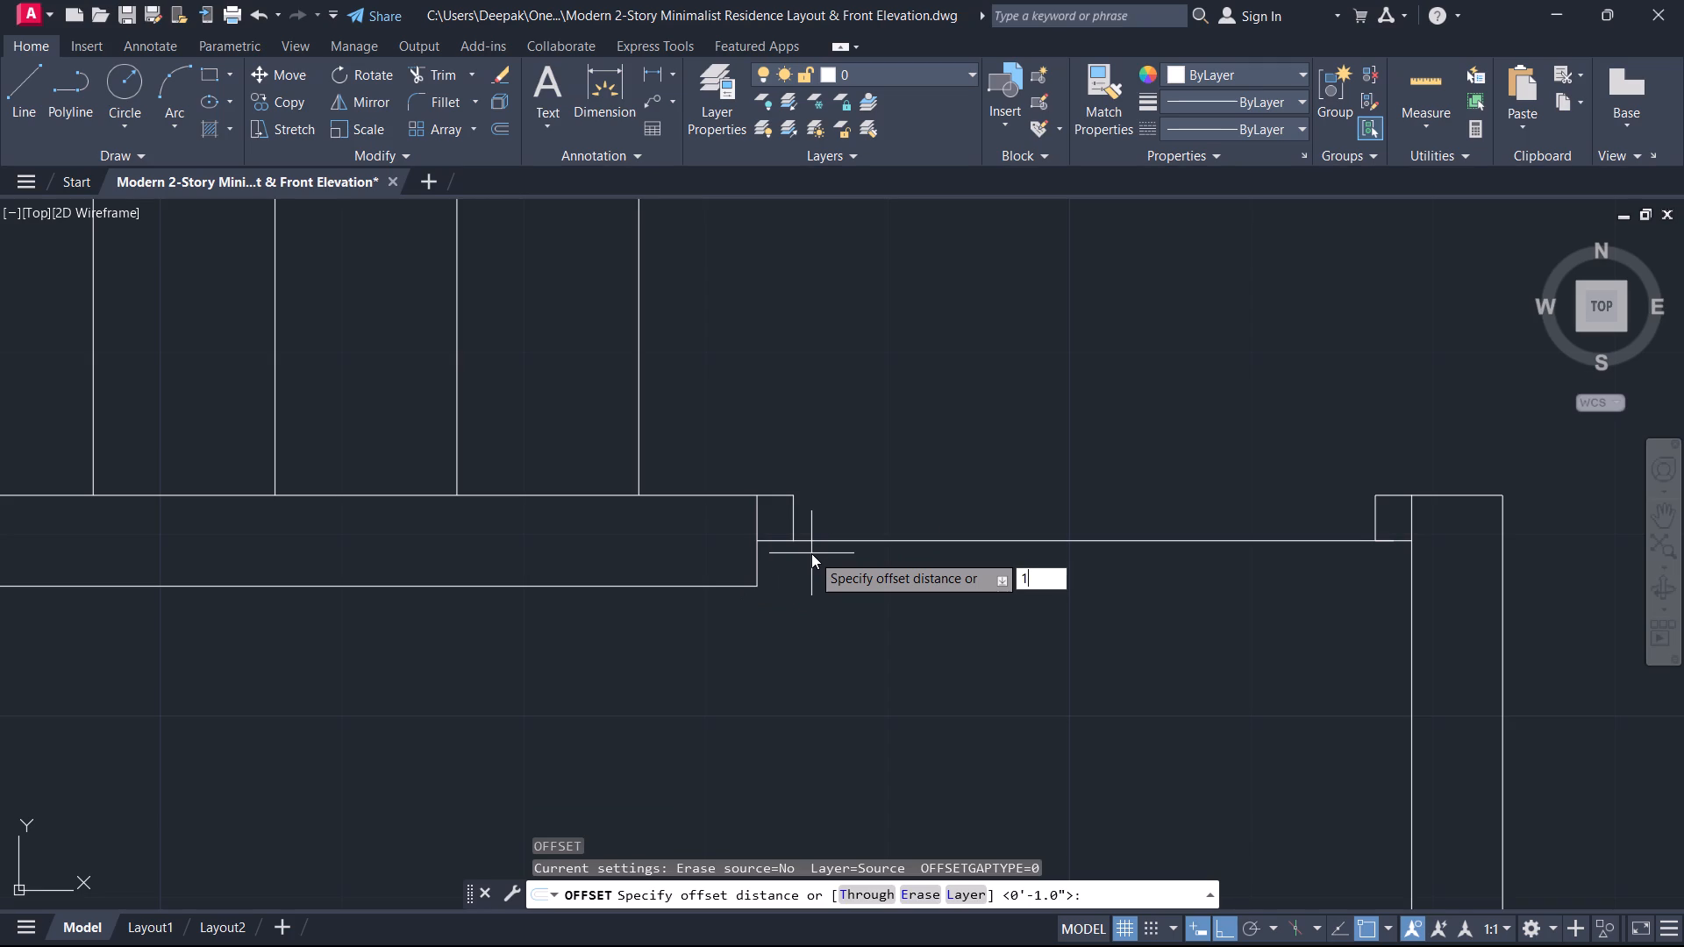
{"action": "type", "text": ".2"}
{"action": "key", "text": "BackSpace"}
{"action": "key", "text": "5"}
{"action": "key", "text": "Return"}
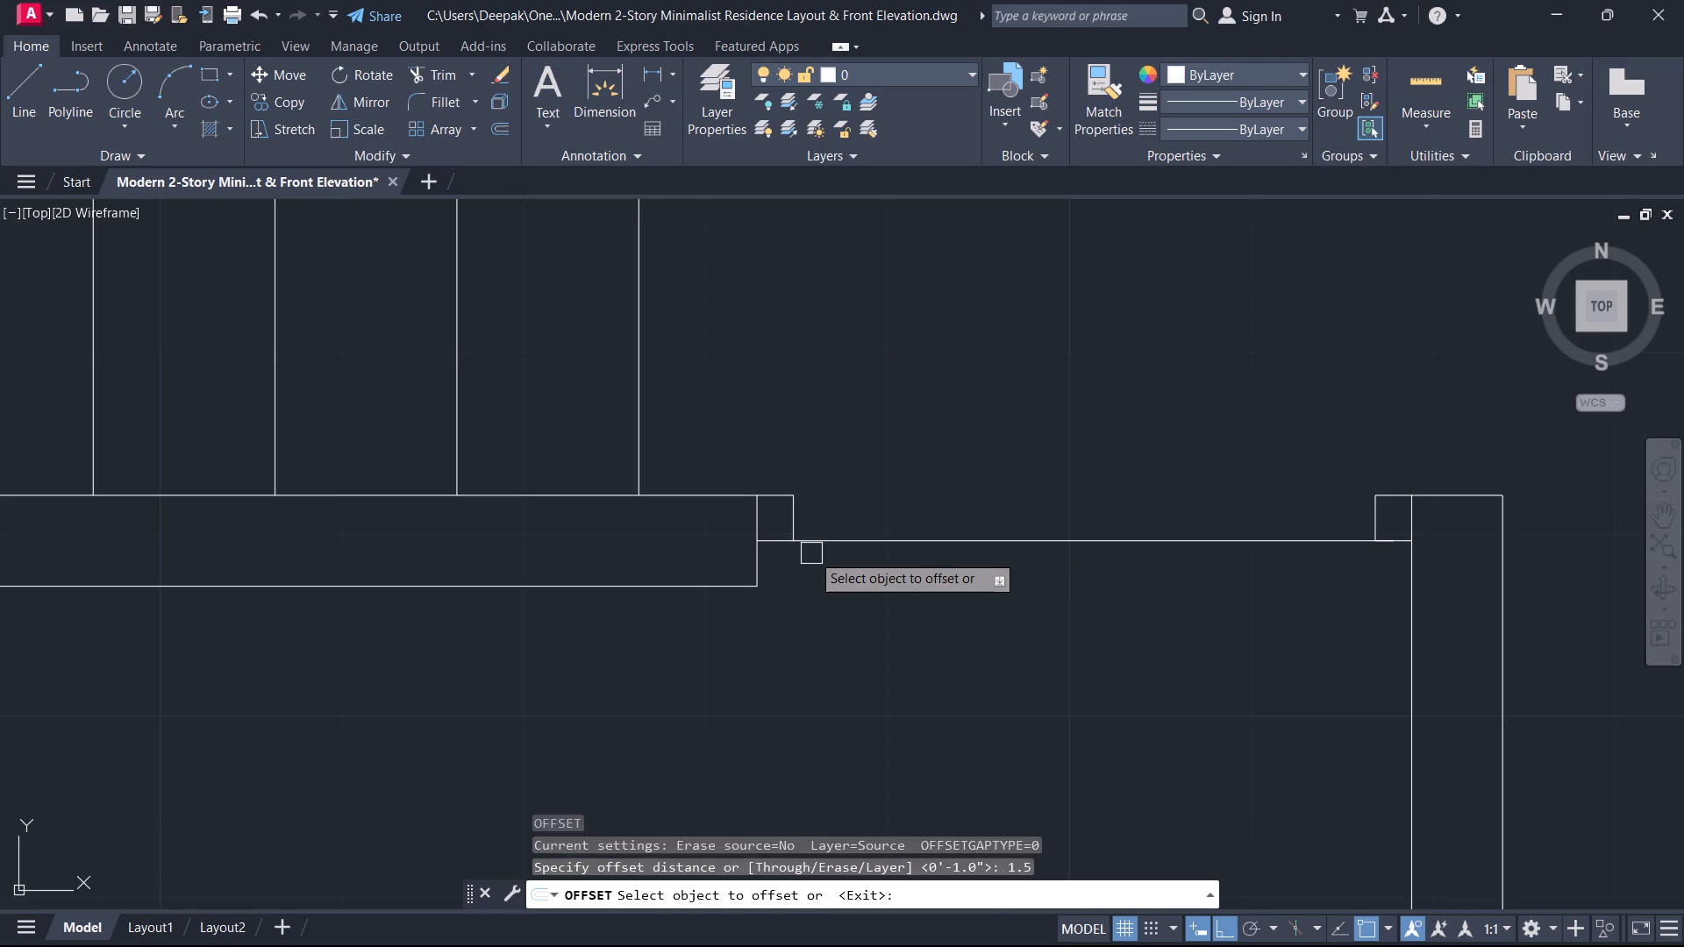
{"action": "left_click", "coordinate": [1201, 550]}
{"action": "left_click", "coordinate": [1201, 497]}
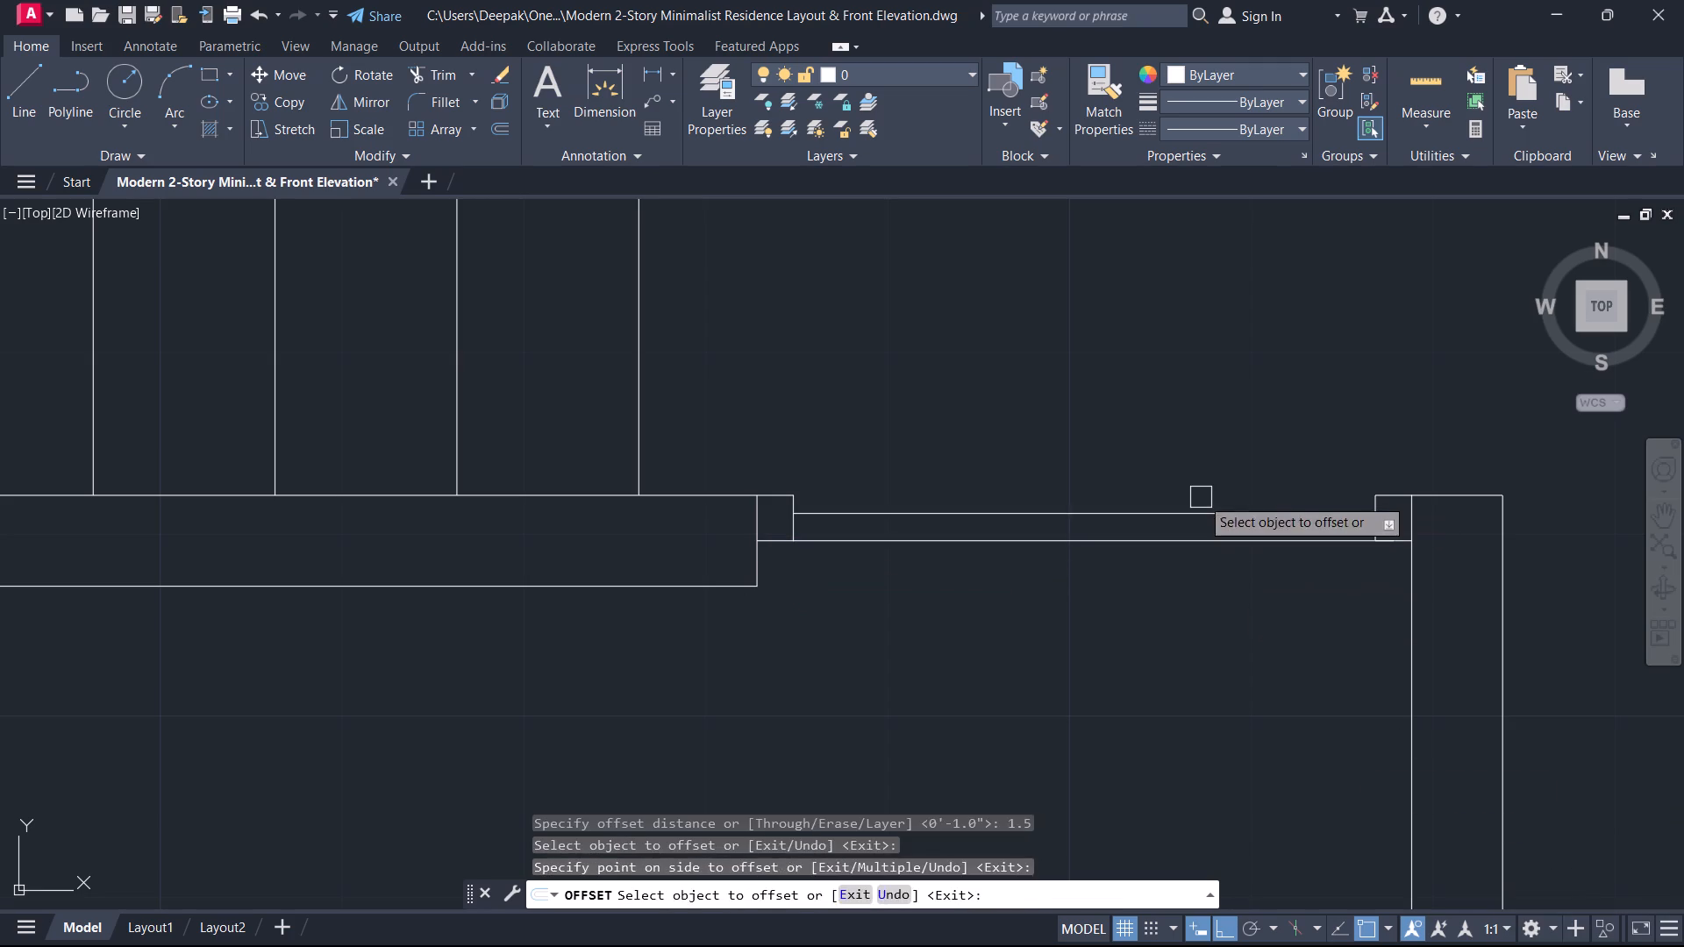
{"action": "key", "text": "Escape"}
Shorten the east ends of both door-leaf lines to the west face of the partition's door-frame stub.
{"action": "left_click", "coordinate": [1226, 586]}
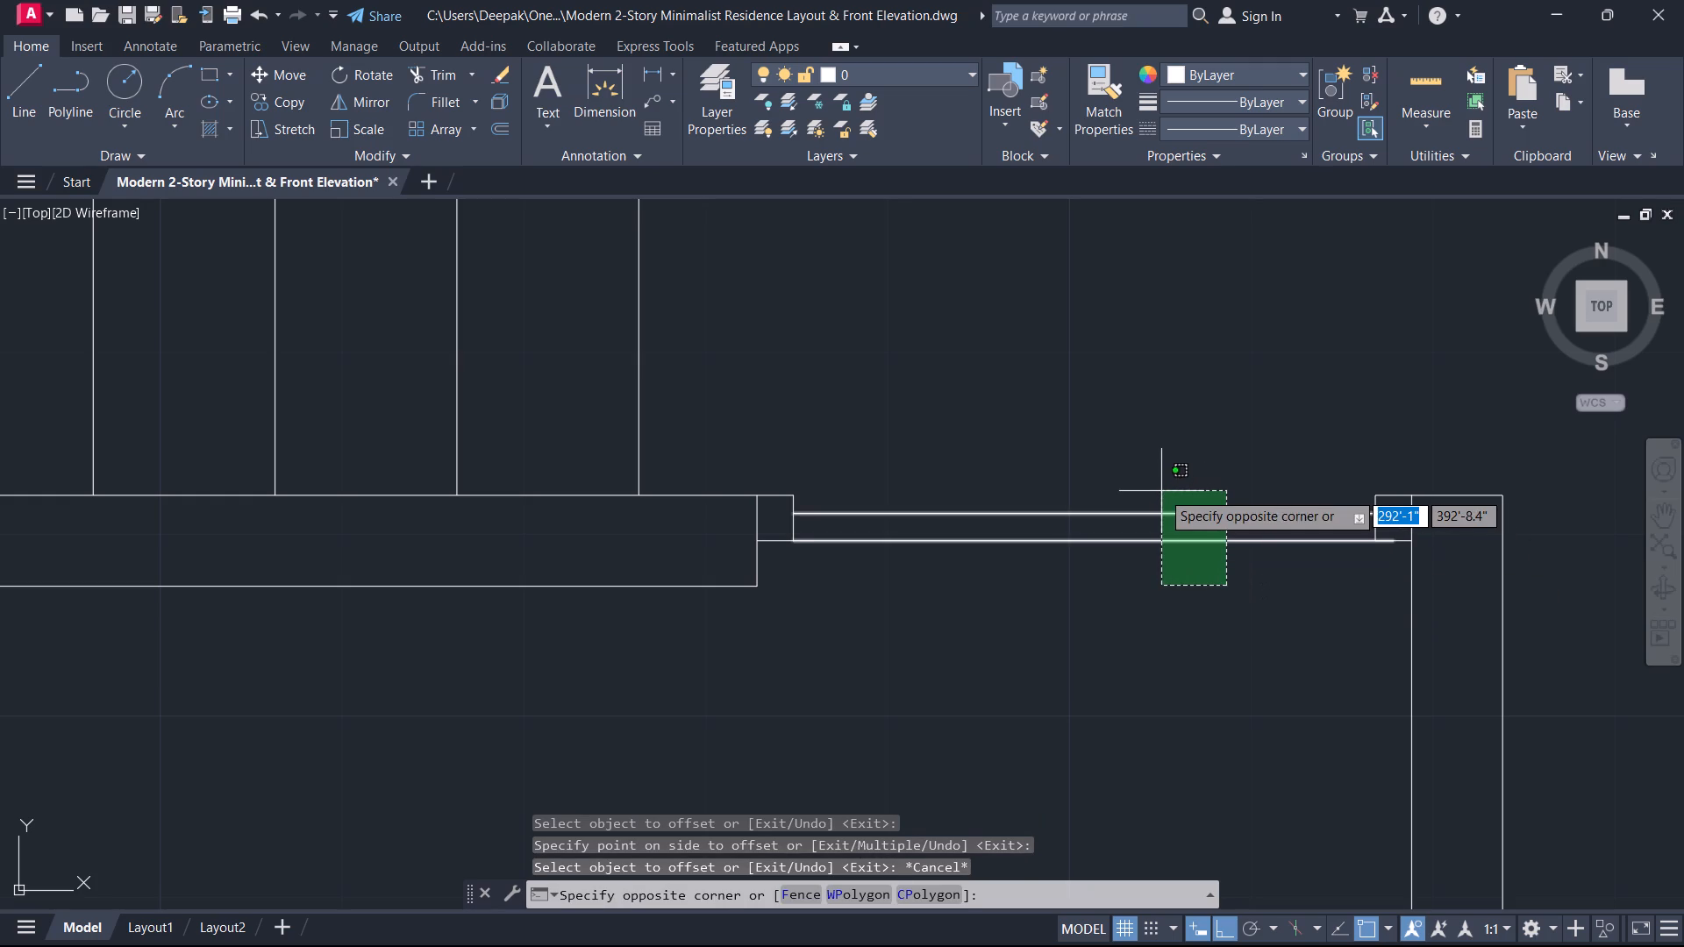
{"action": "left_click", "coordinate": [1161, 491]}
{"action": "scroll", "coordinate": [1367, 526], "scroll_direction": "up", "scroll_amount": 2}
{"action": "key", "text": "Escape"}
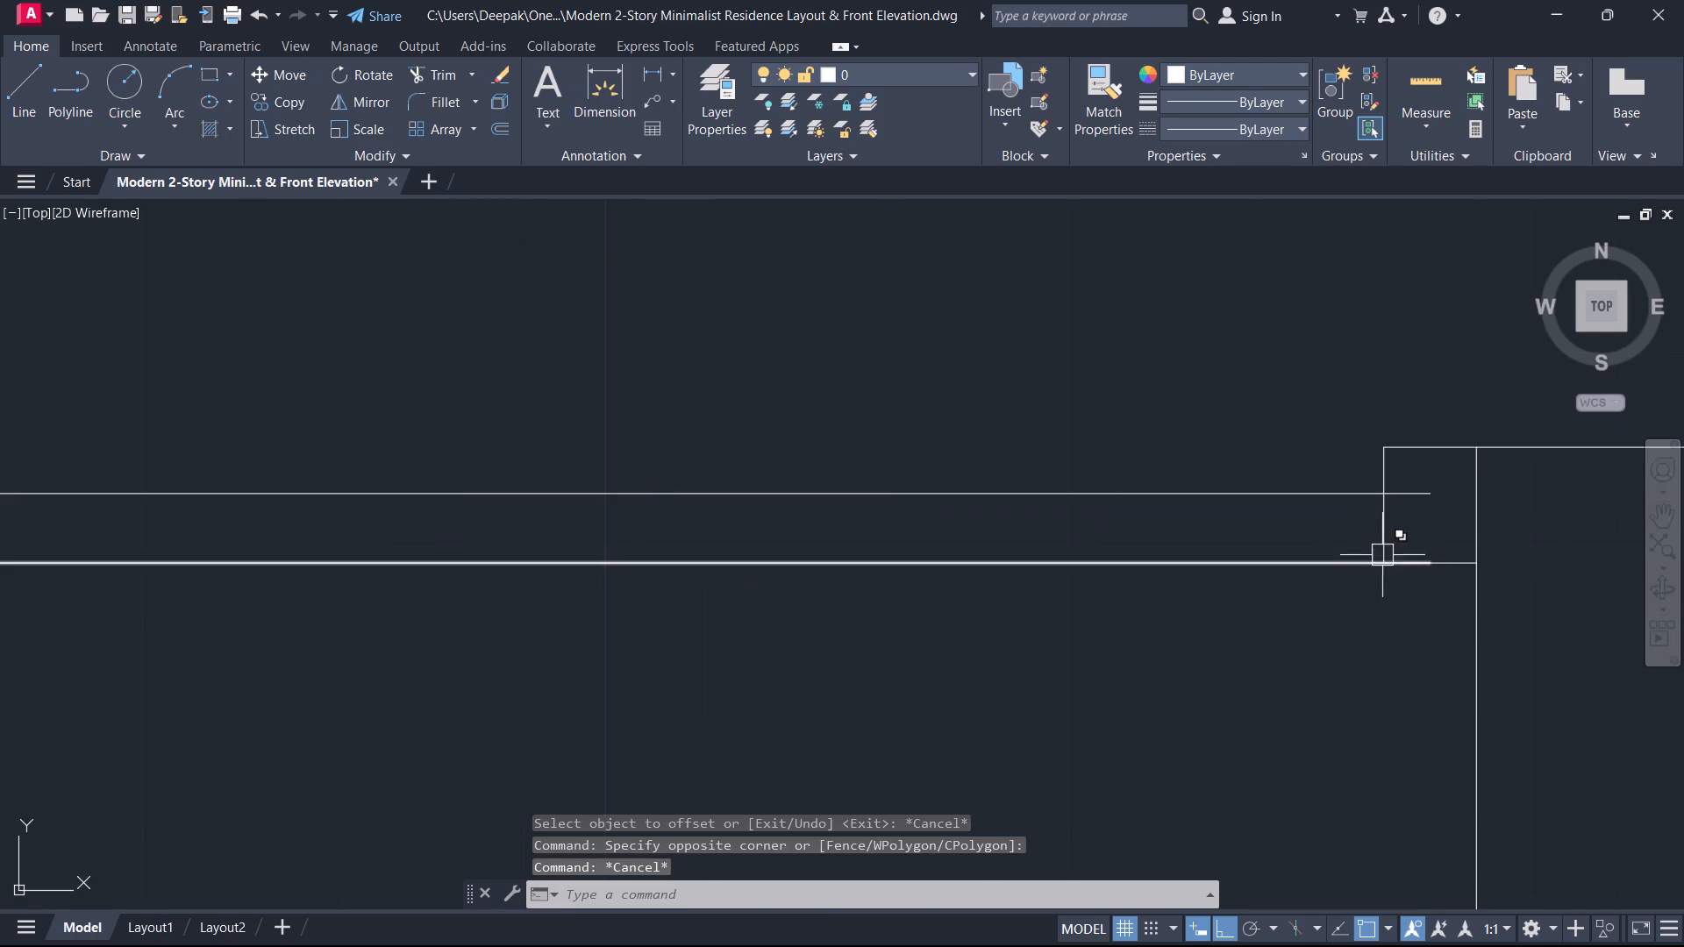
{"action": "left_click", "coordinate": [1308, 571]}
{"action": "left_click", "coordinate": [1438, 566]}
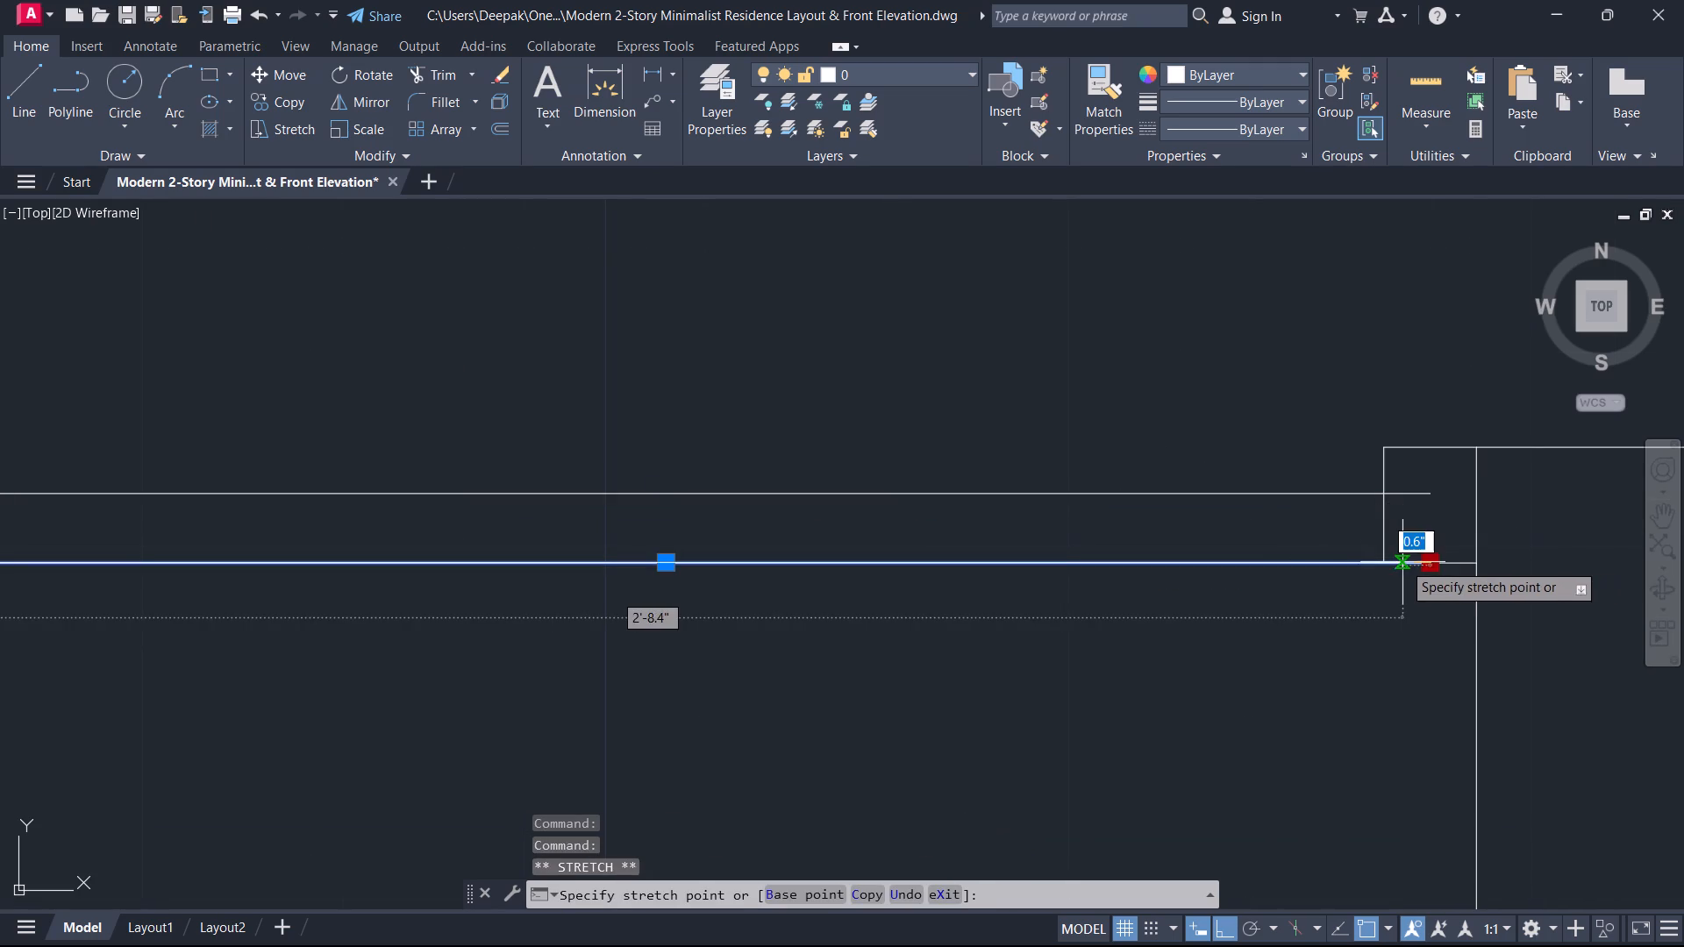
{"action": "left_click", "coordinate": [1387, 561]}
{"action": "key", "text": "Escape"}
{"action": "type", "text": "tr"}
{"action": "key", "text": "space"}
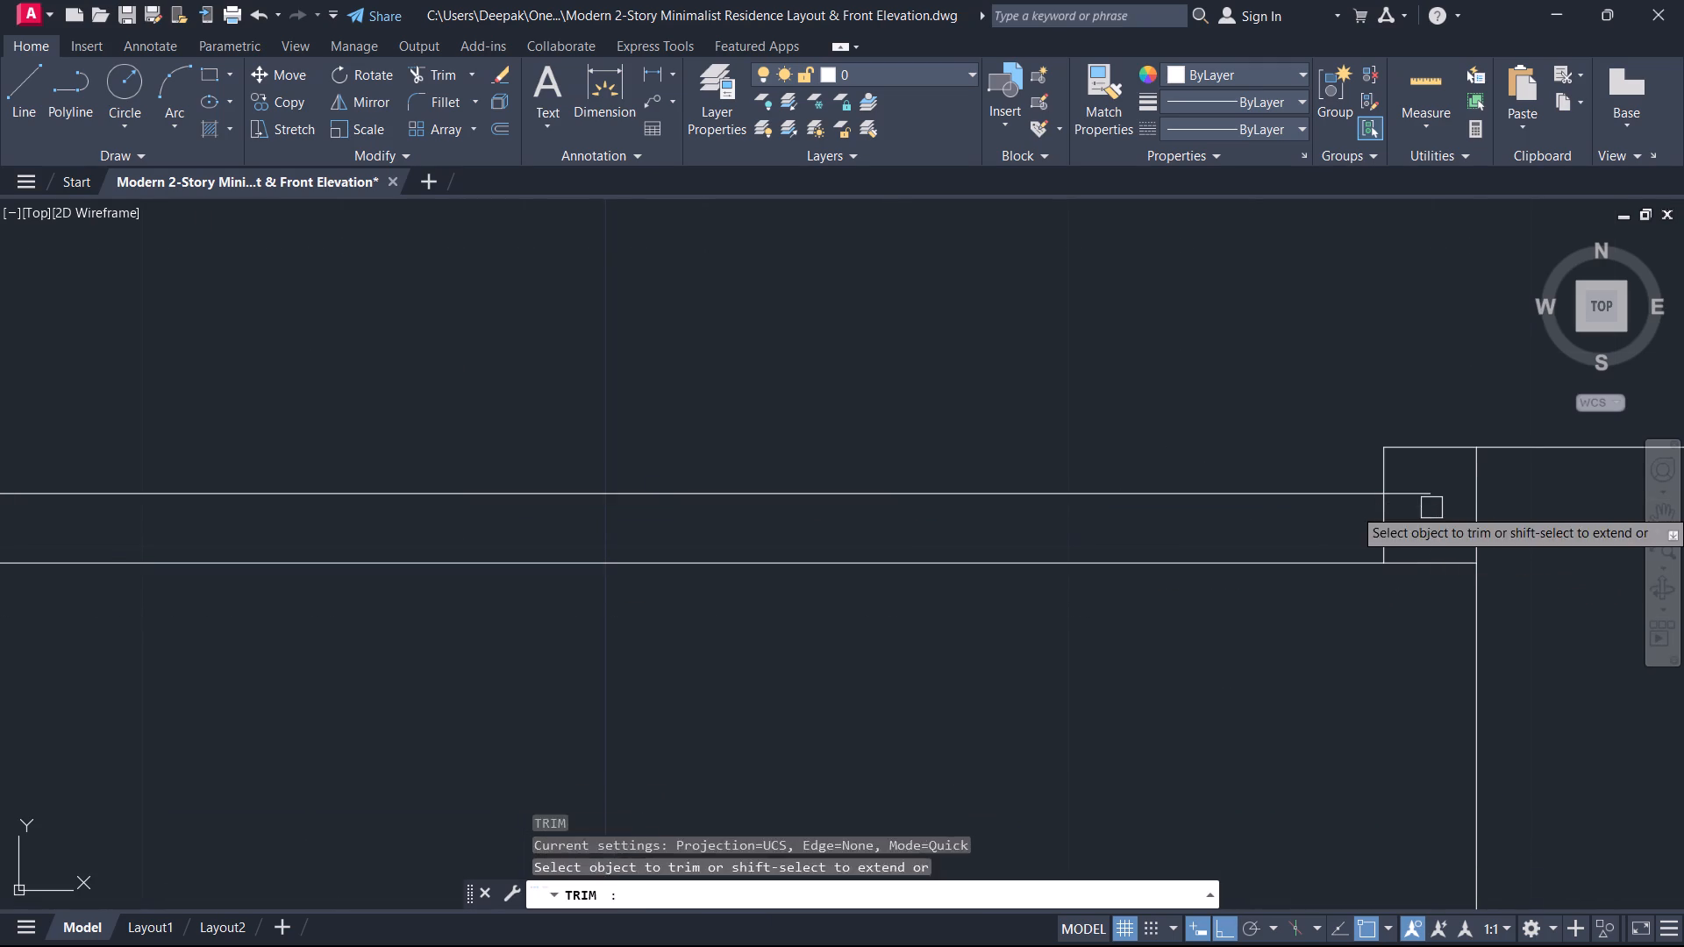
{"action": "left_click", "coordinate": [1431, 508]}
{"action": "left_click", "coordinate": [1424, 486]}
{"action": "key", "text": "Escape"}
Rotate both door-leaf lines 90° counterclockwise about the southwest corner of the partition's stub so the leaf opens south.
{"action": "left_click", "coordinate": [1235, 660]}
{"action": "left_click", "coordinate": [1117, 402]}
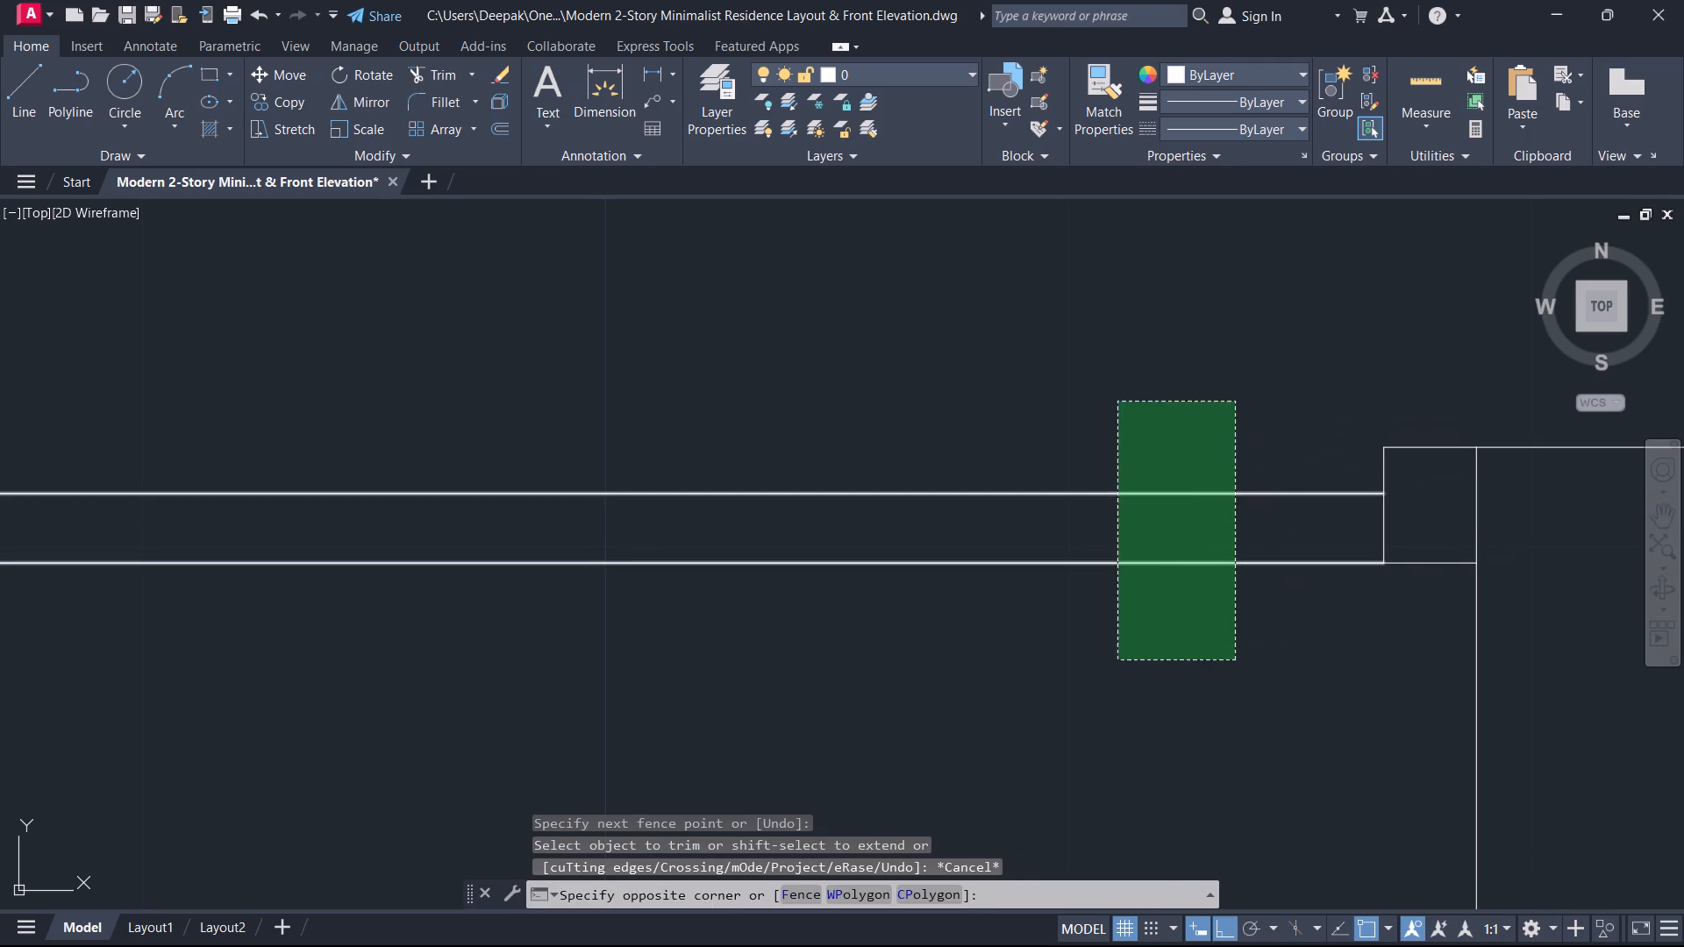
{"action": "key", "text": "r"}
{"action": "type", "text": "o"}
{"action": "key", "text": "space"}
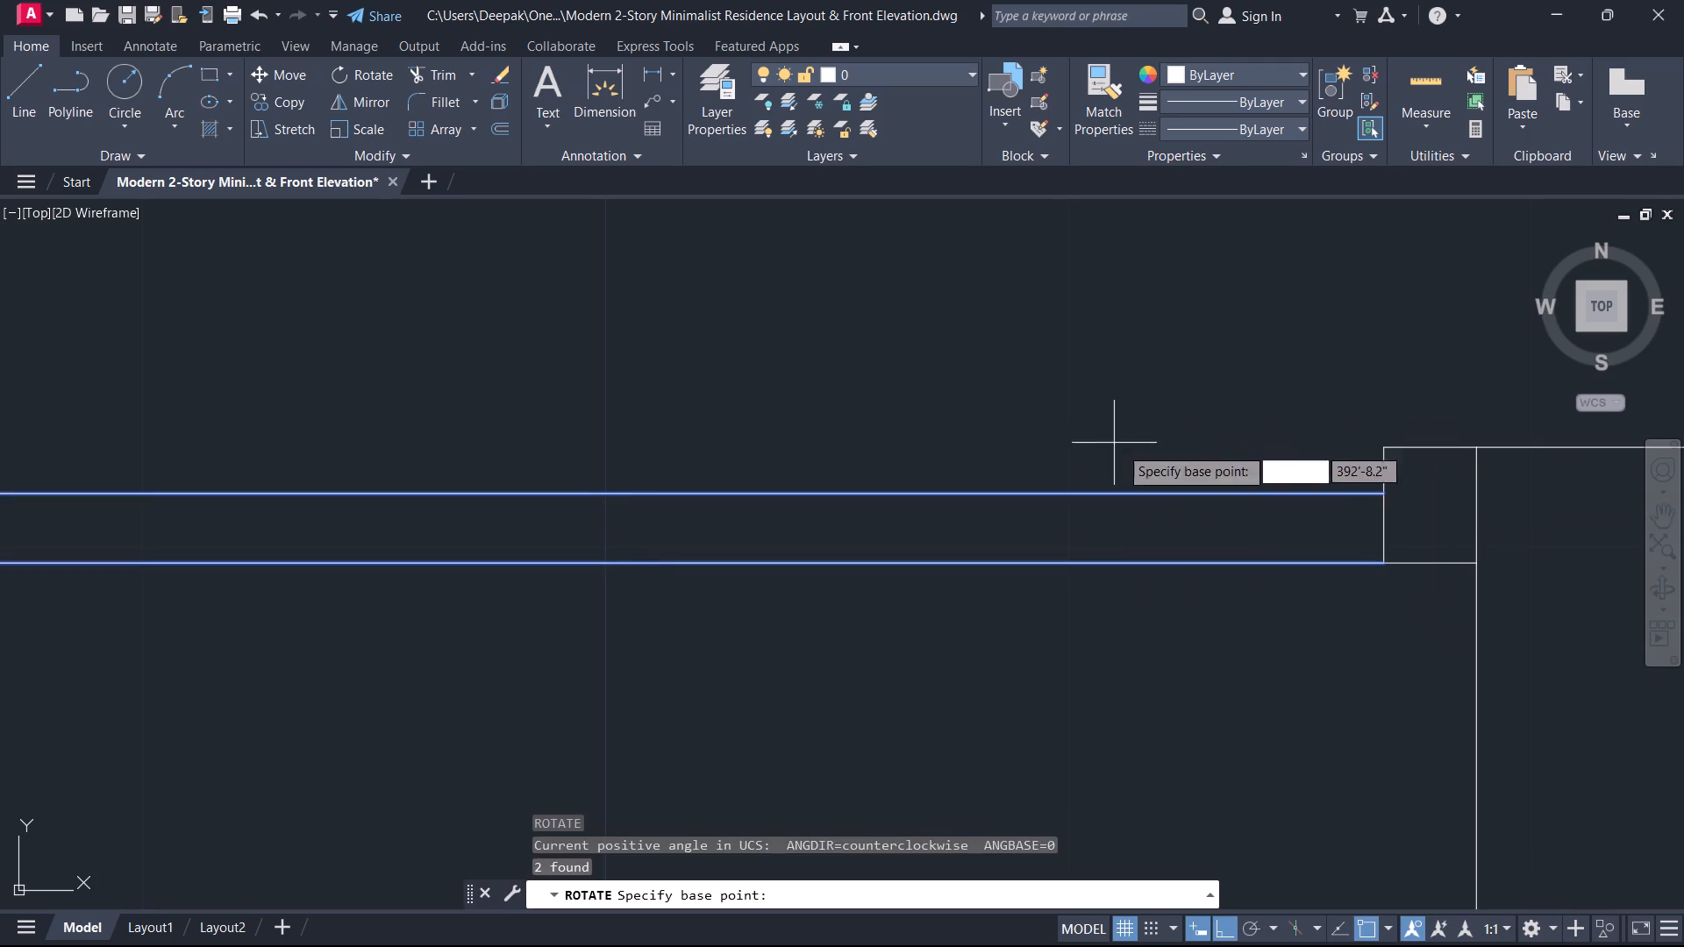
{"action": "left_click", "coordinate": [1384, 563]}
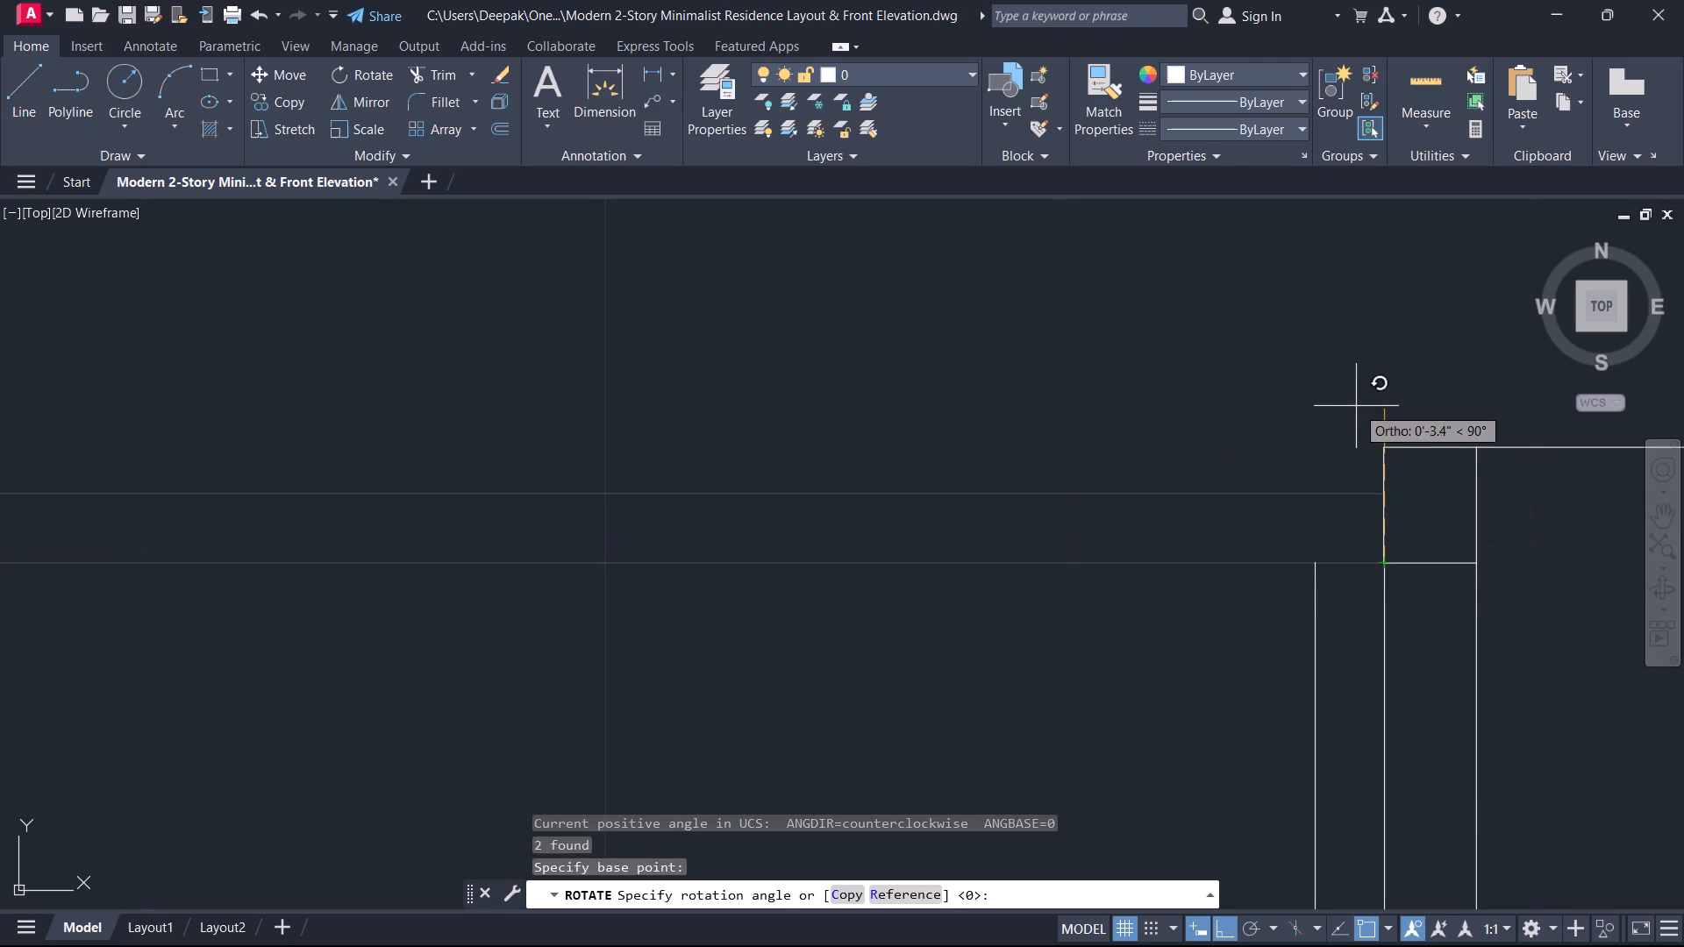
{"action": "left_click", "coordinate": [1356, 406]}
Draw a short line closing the north end of the door leaf at the partition's stub.
{"action": "scroll", "coordinate": [1326, 486], "scroll_direction": "down", "scroll_amount": 3}
{"action": "scroll", "coordinate": [1299, 546], "scroll_direction": "up", "scroll_amount": 1}
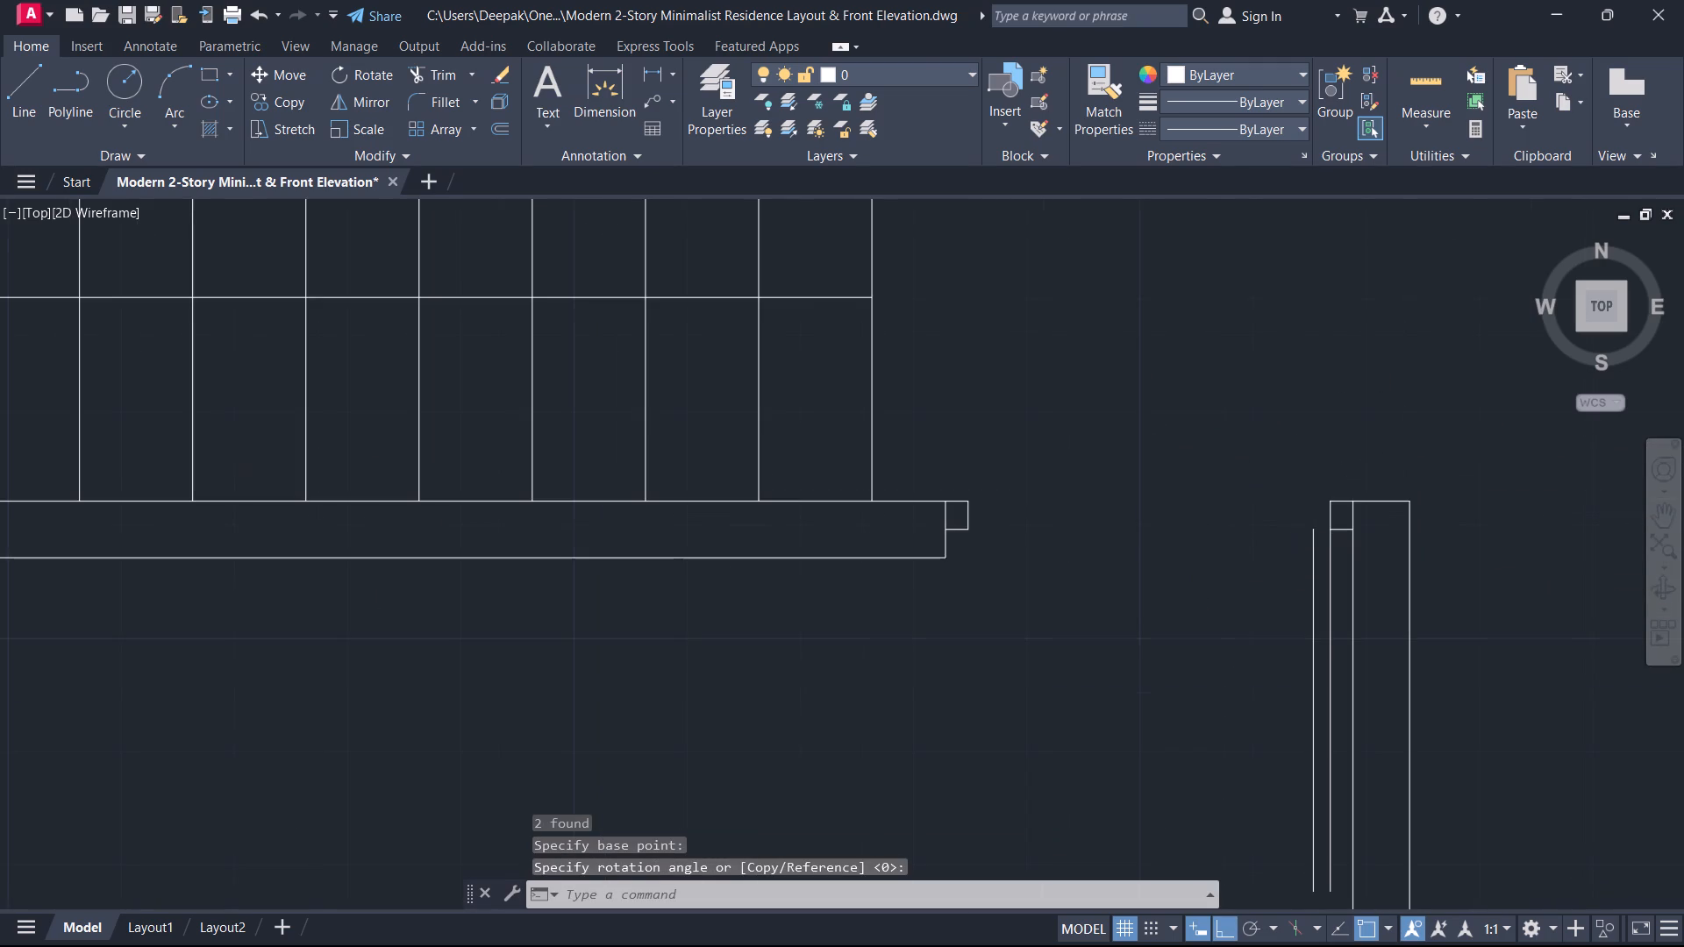
{"action": "type", "text": "l"}
{"action": "key", "text": "space"}
{"action": "left_click", "coordinate": [1351, 523]}
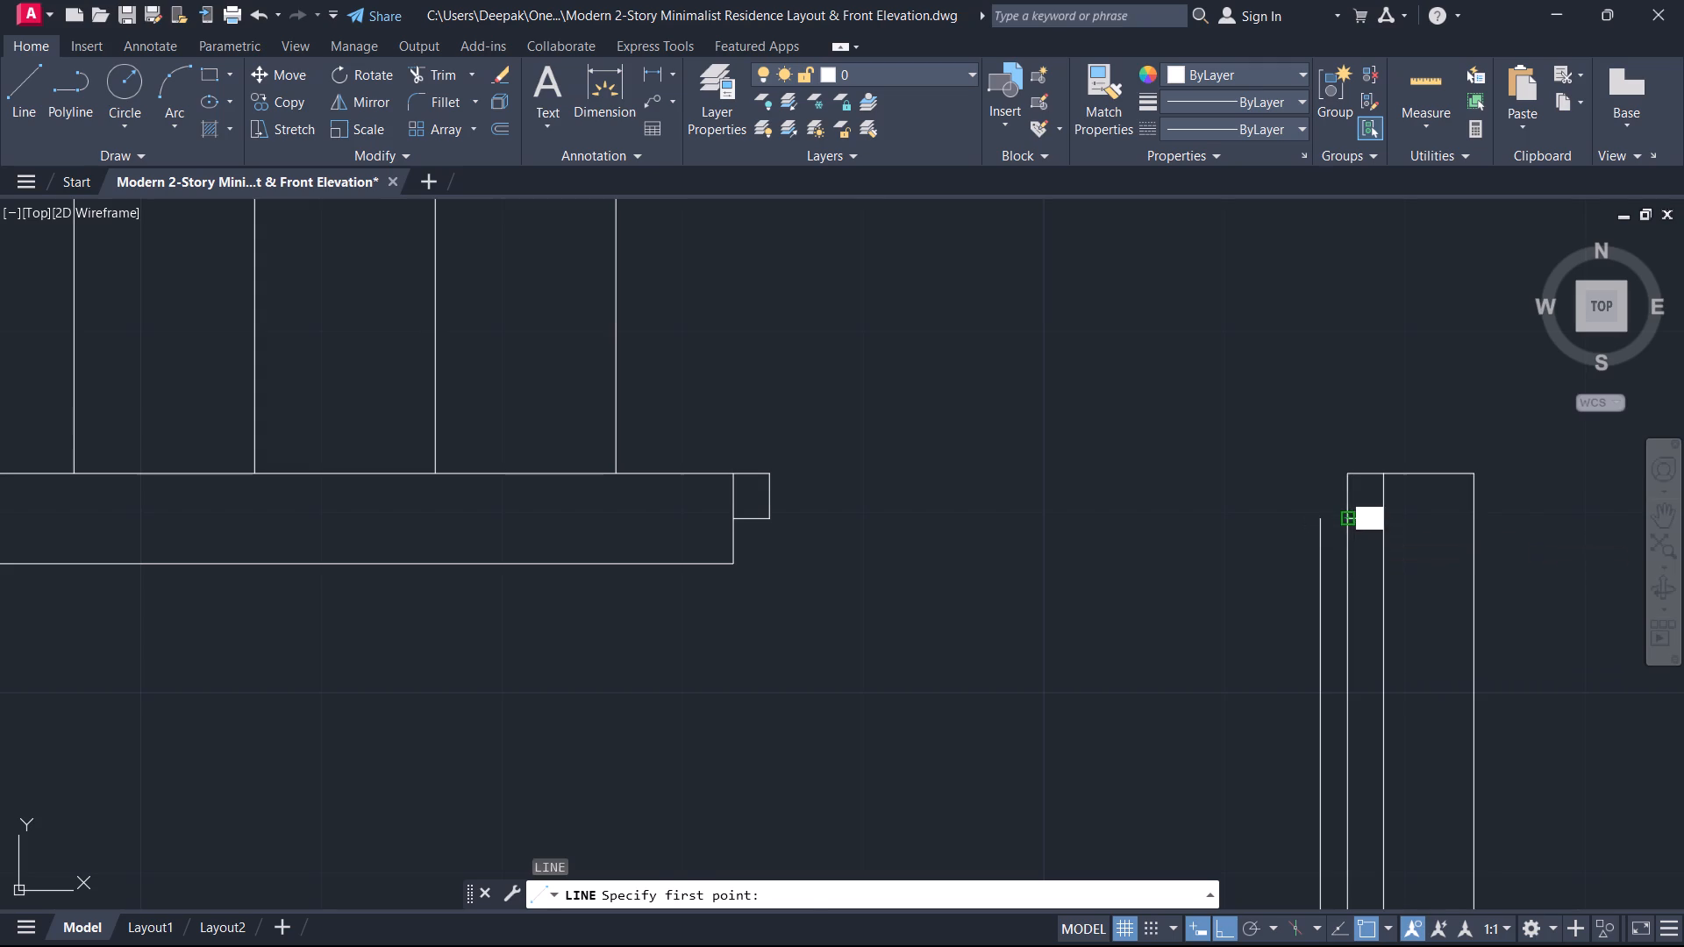
{"action": "left_click", "coordinate": [1321, 520]}
{"action": "key", "text": "Escape"}
Draw the door-swing arc with Start, Center, End, from the stair wall stub's southeast corner, centred on the hinge corner, to the leaf's south end.
{"action": "scroll", "coordinate": [1289, 572], "scroll_direction": "down", "scroll_amount": 2}
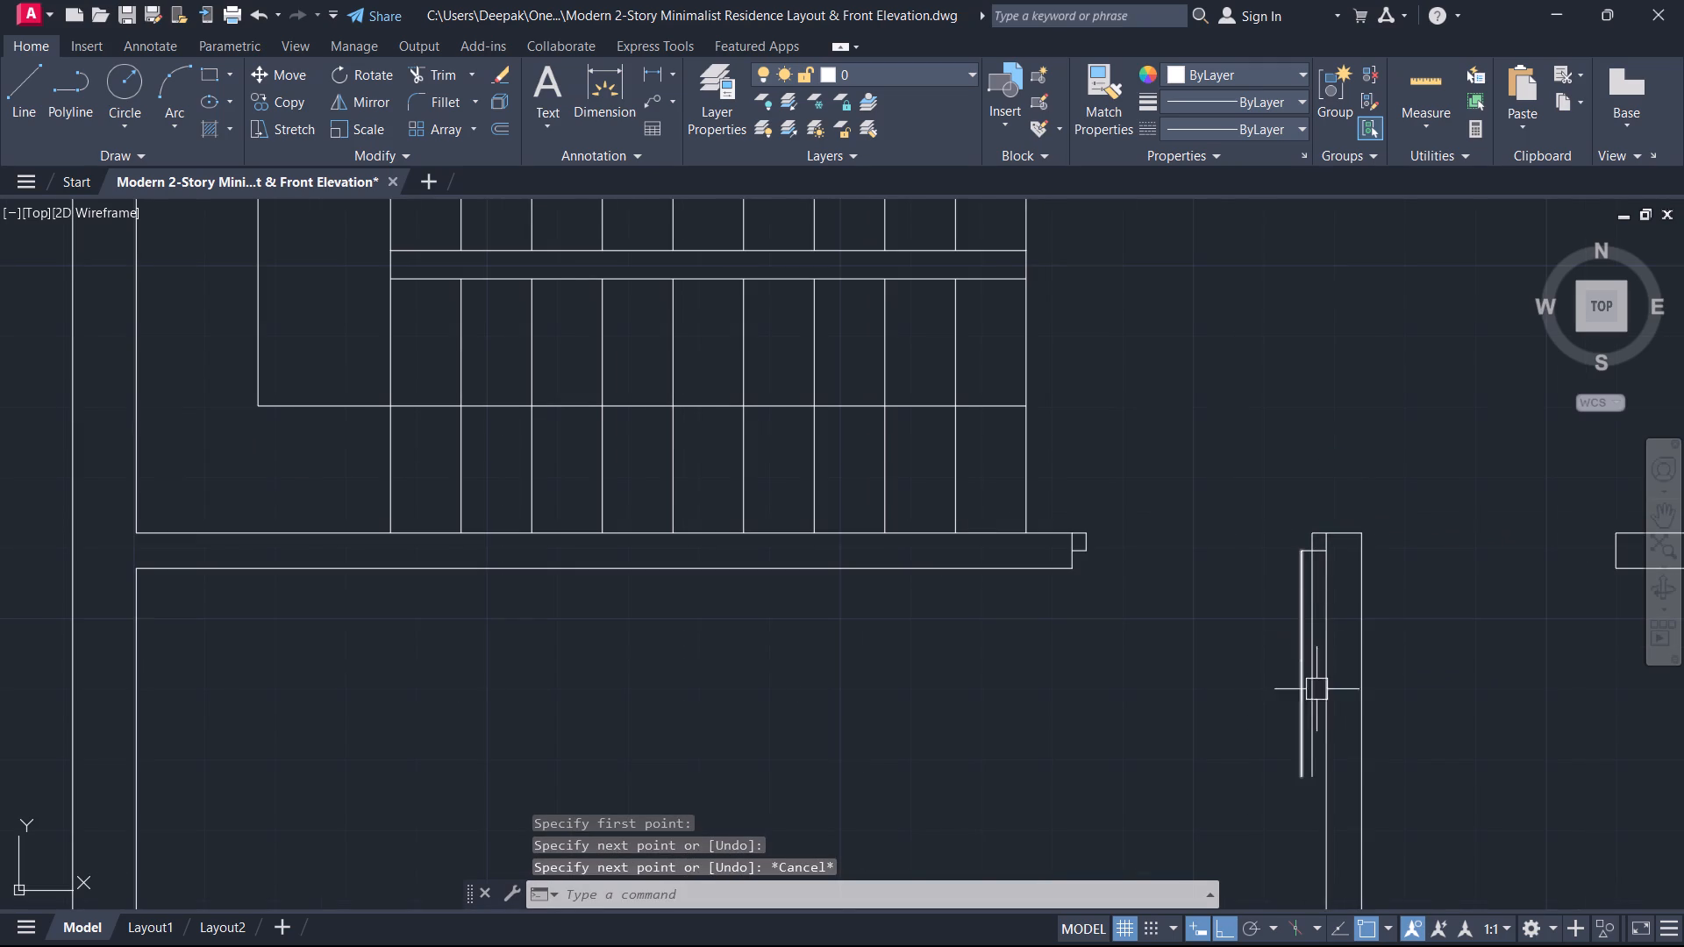
{"action": "left_click", "coordinate": [162, 113]}
{"action": "left_click", "coordinate": [275, 205]}
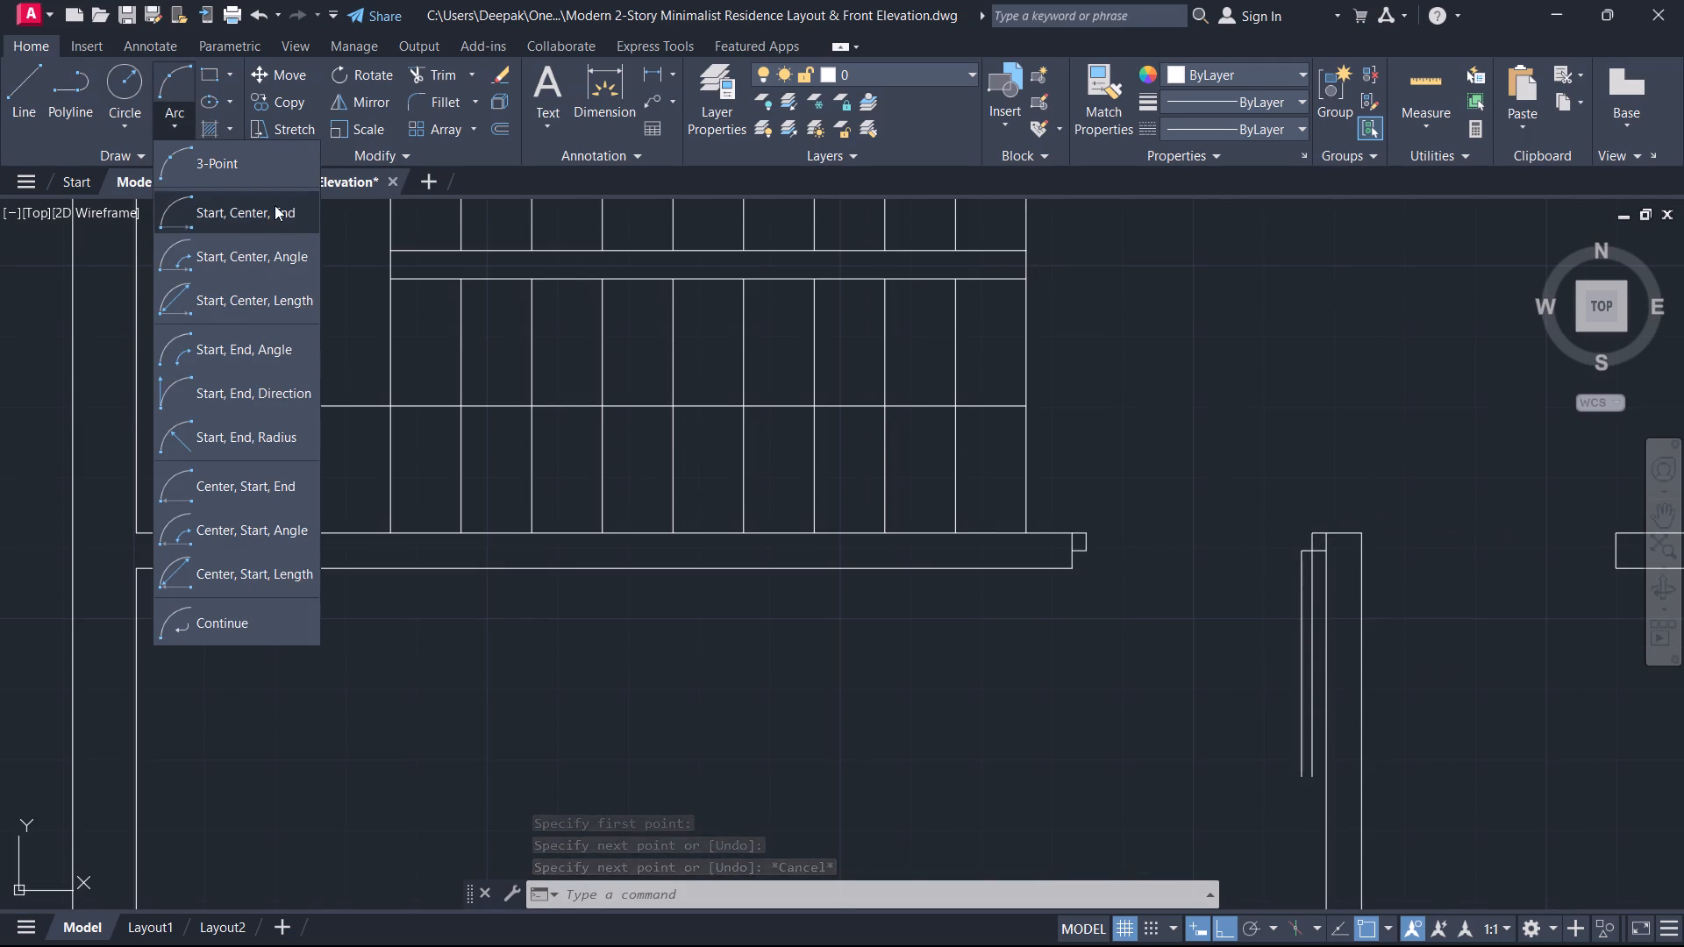
{"action": "scroll", "coordinate": [1324, 857], "scroll_direction": "up", "scroll_amount": 1}
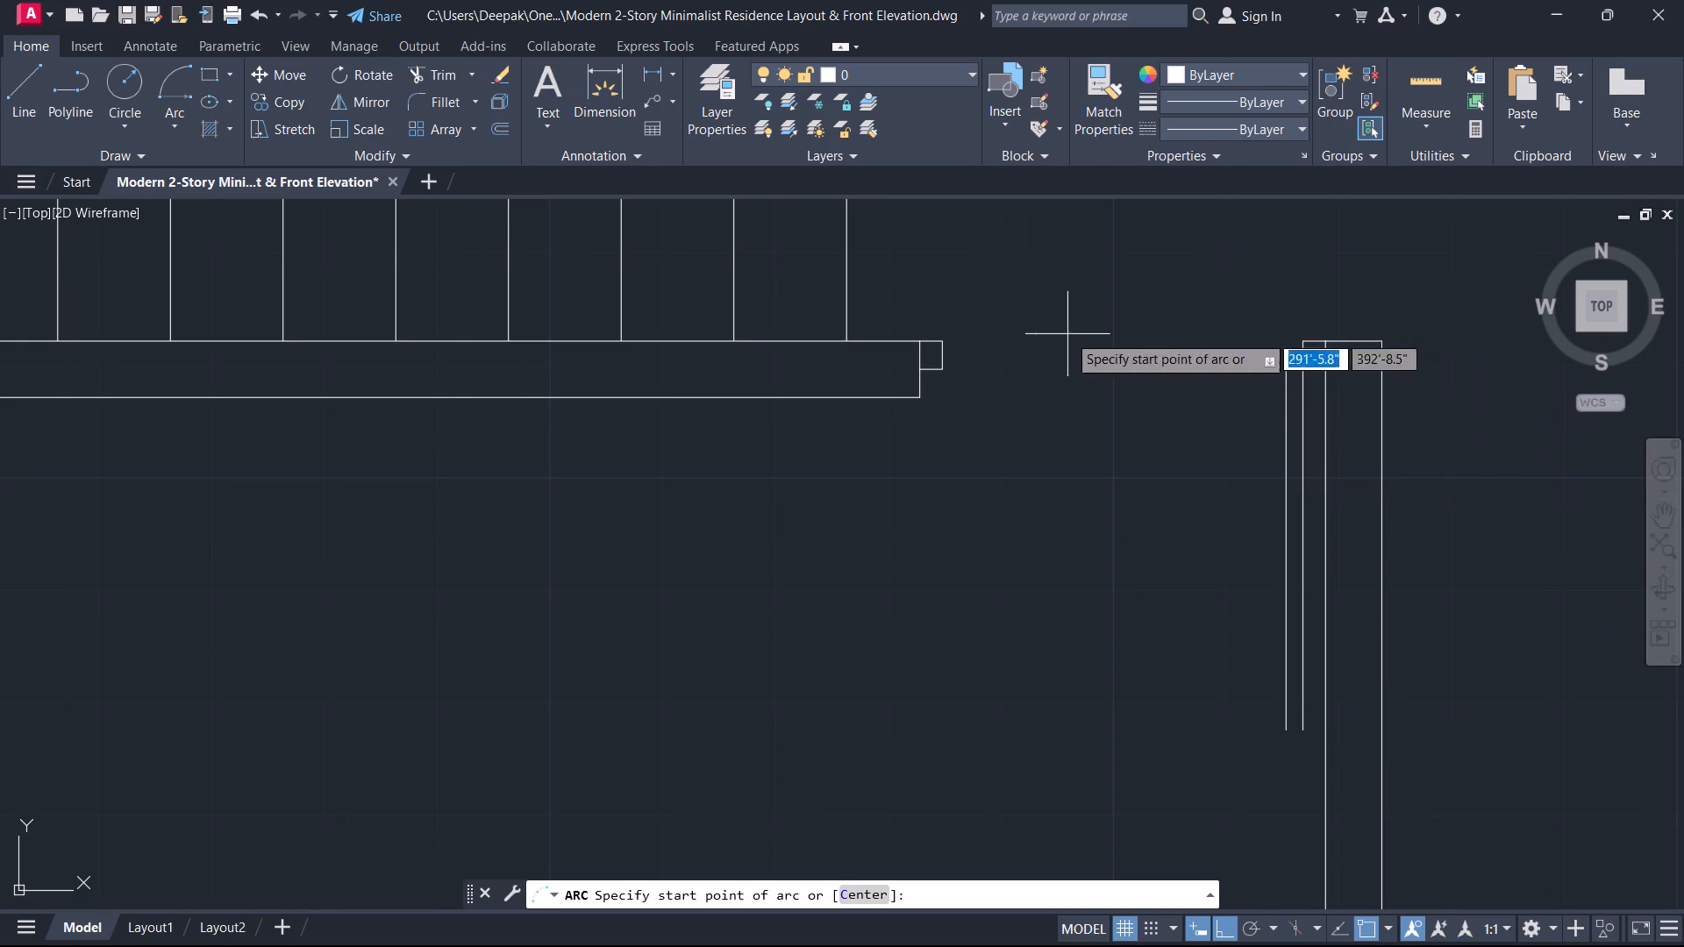
{"action": "left_click", "coordinate": [945, 365]}
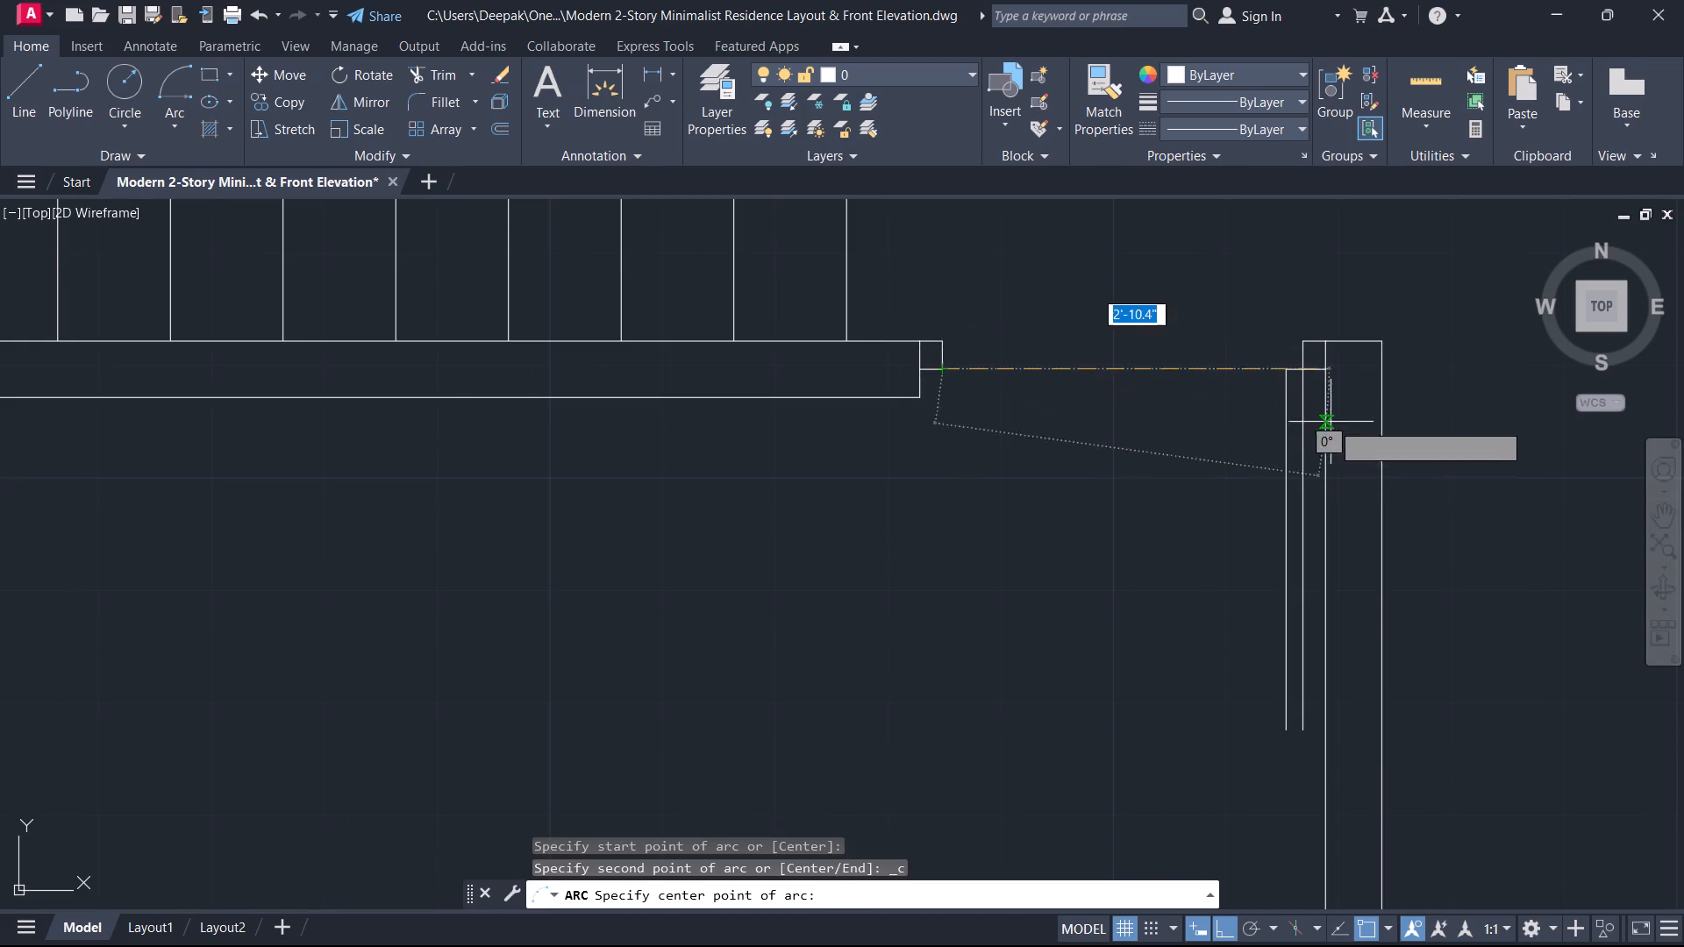
{"action": "left_click", "coordinate": [1305, 373]}
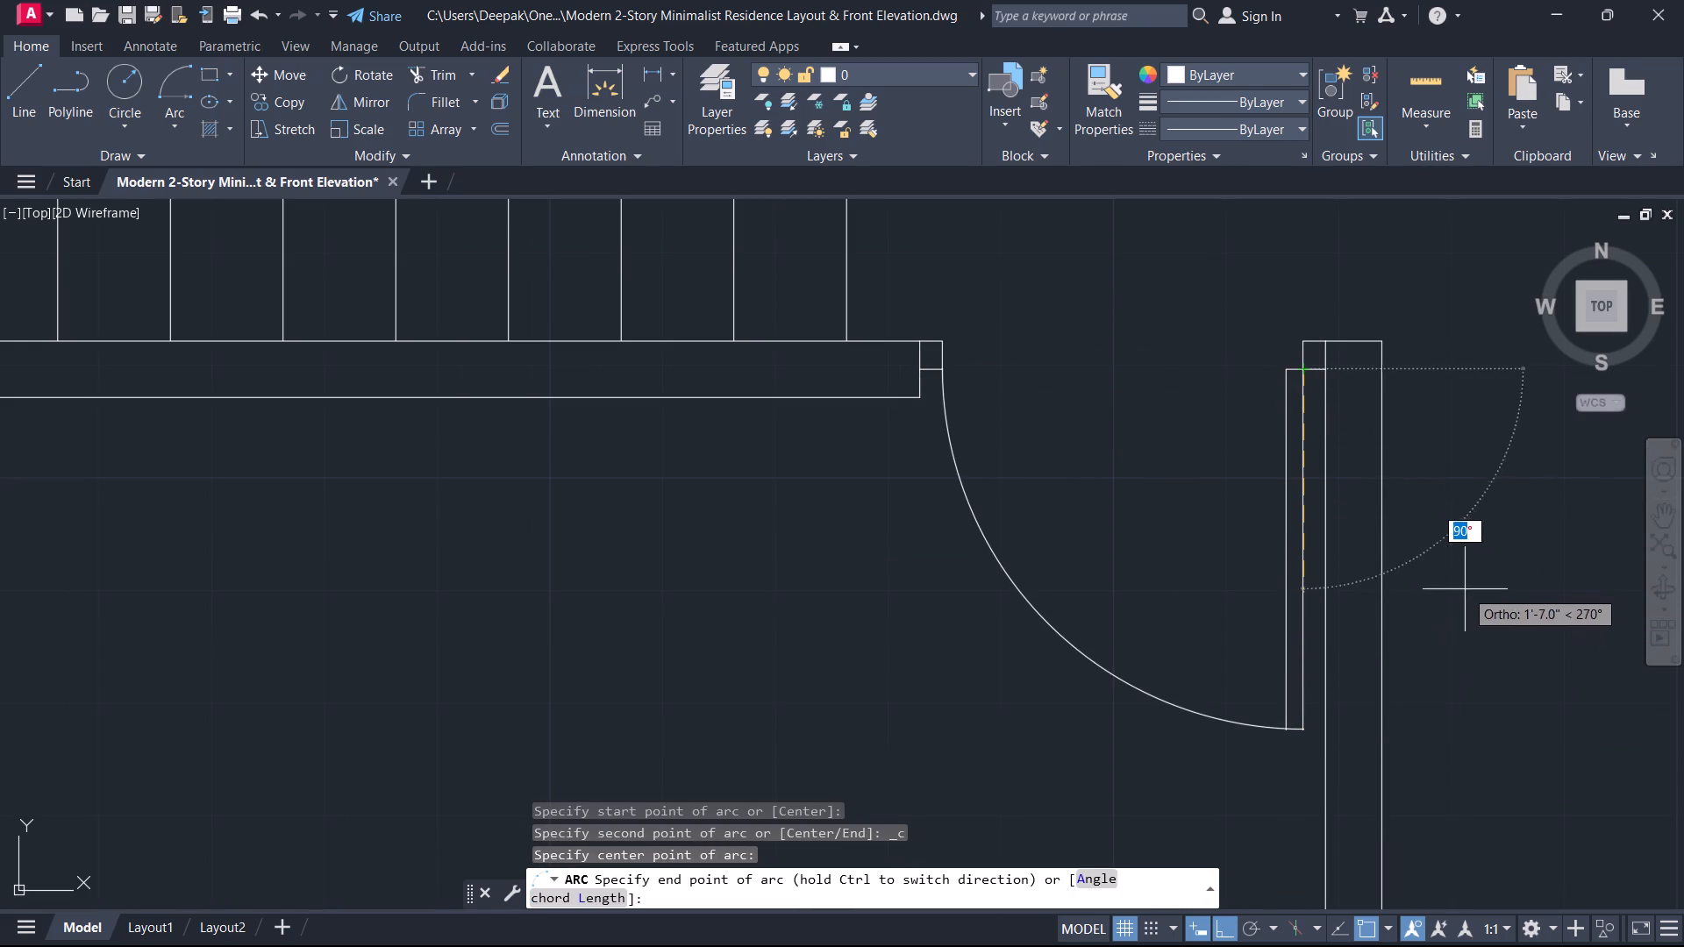
{"action": "left_click", "coordinate": [1283, 782]}
Trim the tip of the door leaf's west line that extends beyond the swing arc.
{"action": "scroll", "coordinate": [1285, 751], "scroll_direction": "up", "scroll_amount": 5}
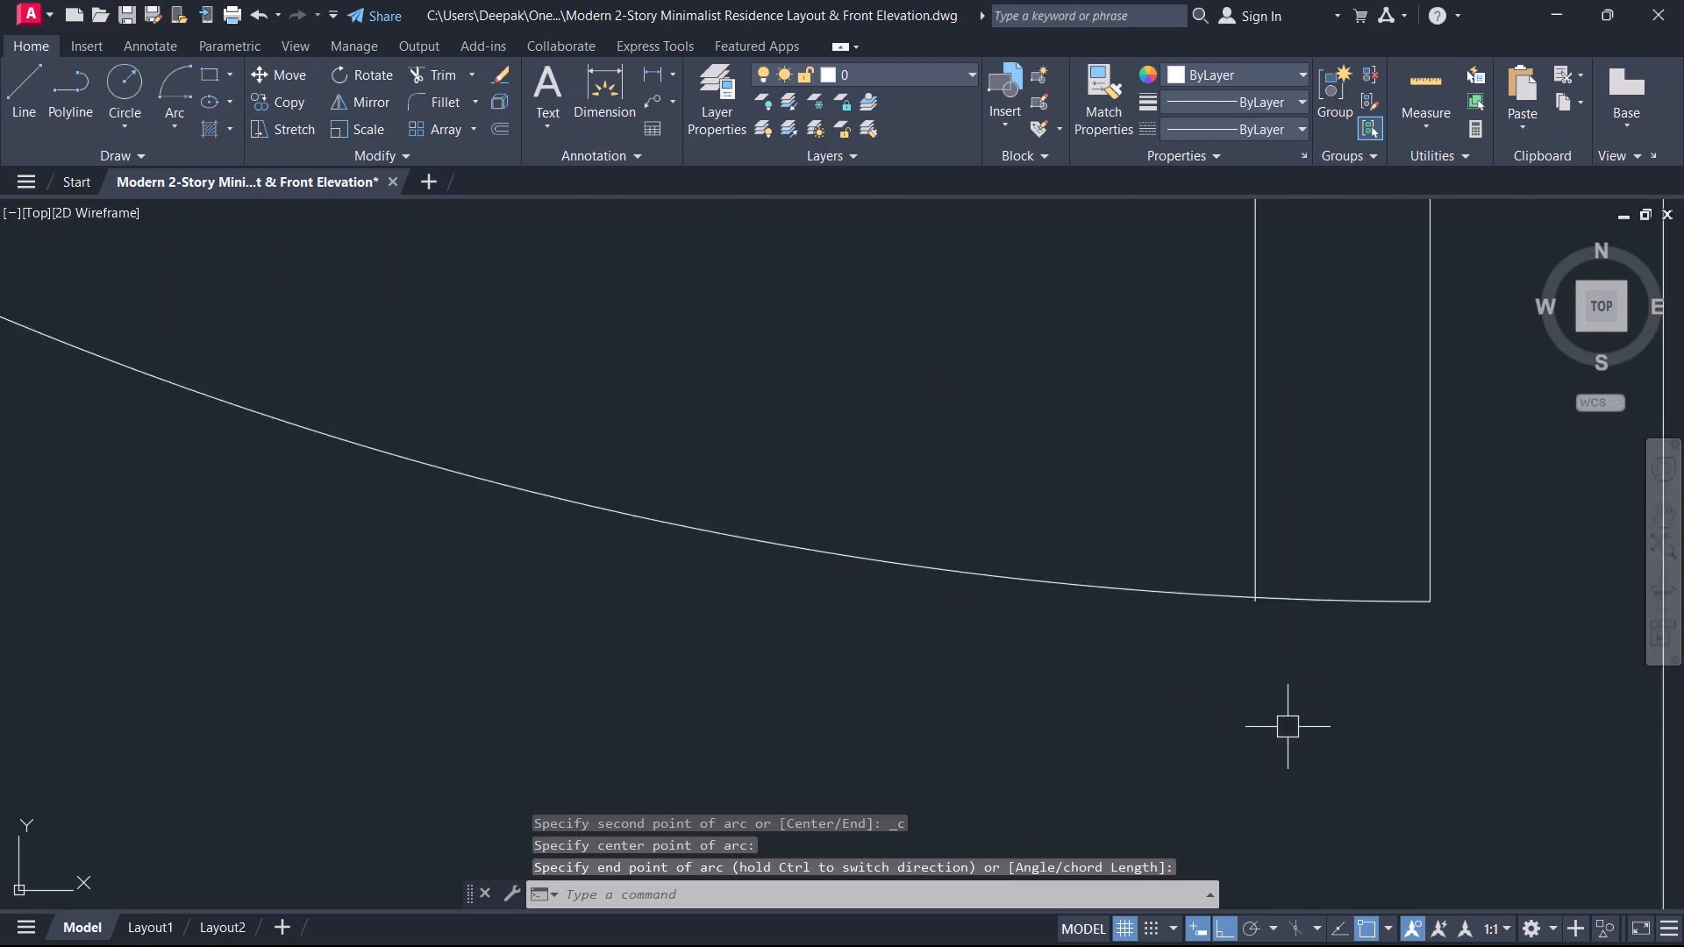
{"action": "scroll", "coordinate": [1287, 726], "scroll_direction": "up", "scroll_amount": 1}
{"action": "middle_click_drag", "start_coordinate": [1243, 596], "coordinate": [1258, 671]}
{"action": "key", "text": "t"}
{"action": "key", "text": "r"}
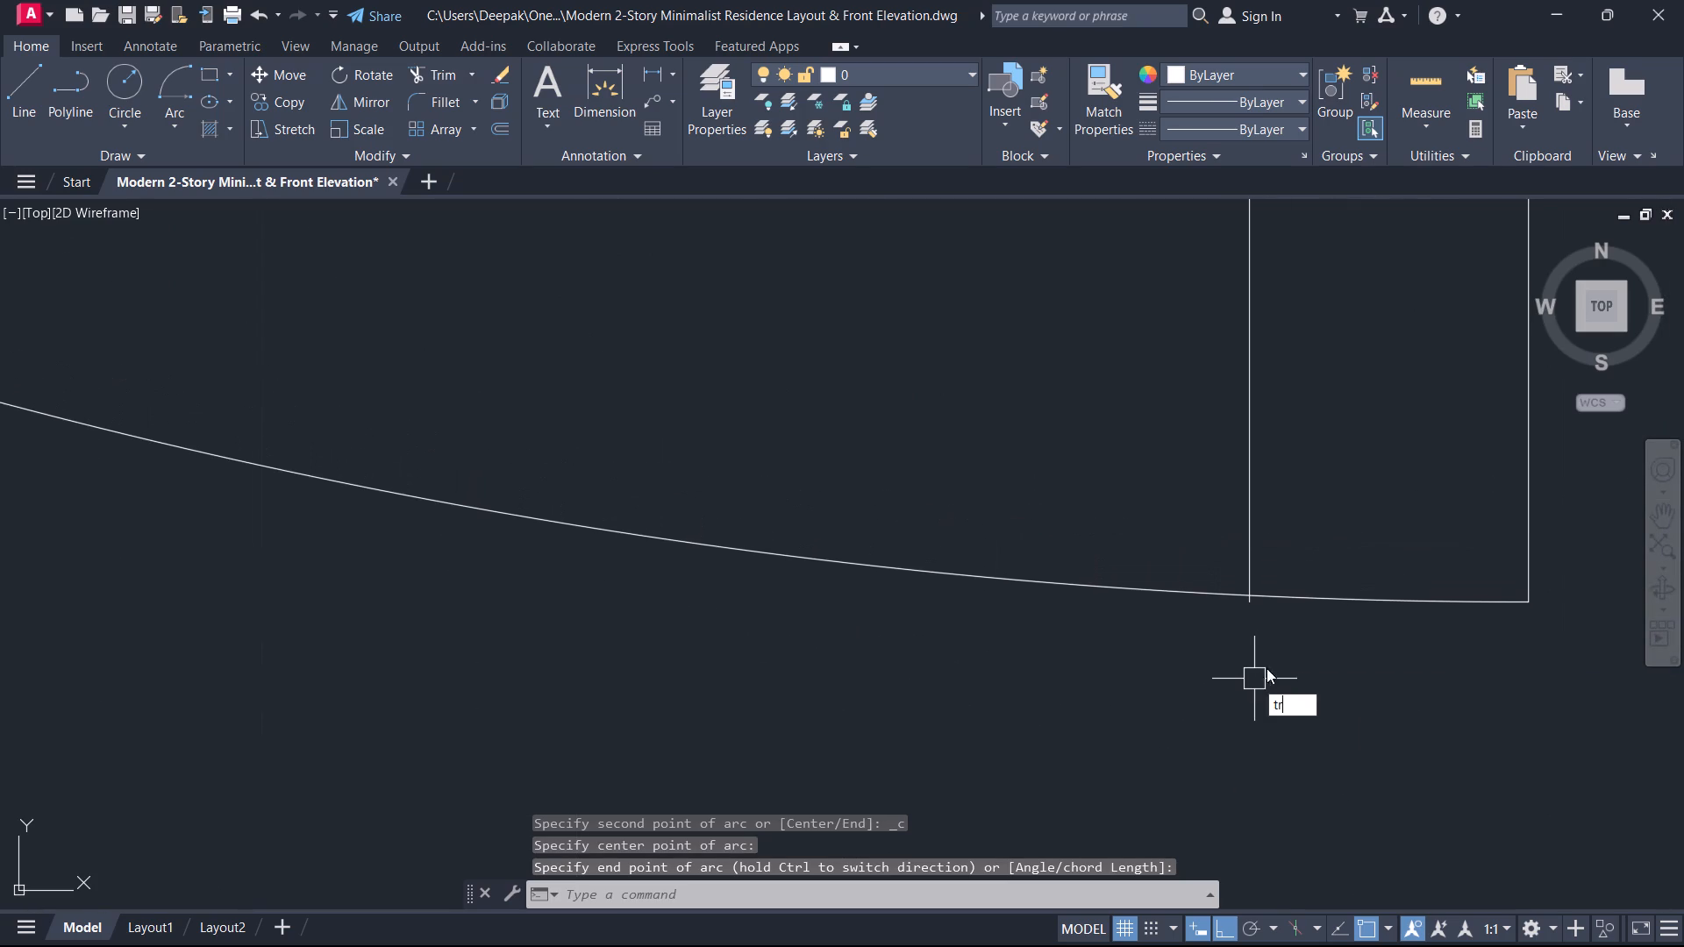
{"action": "key", "text": "space"}
{"action": "scroll", "coordinate": [1279, 629], "scroll_direction": "up", "scroll_amount": 5}
{"action": "left_click", "coordinate": [1074, 506]}
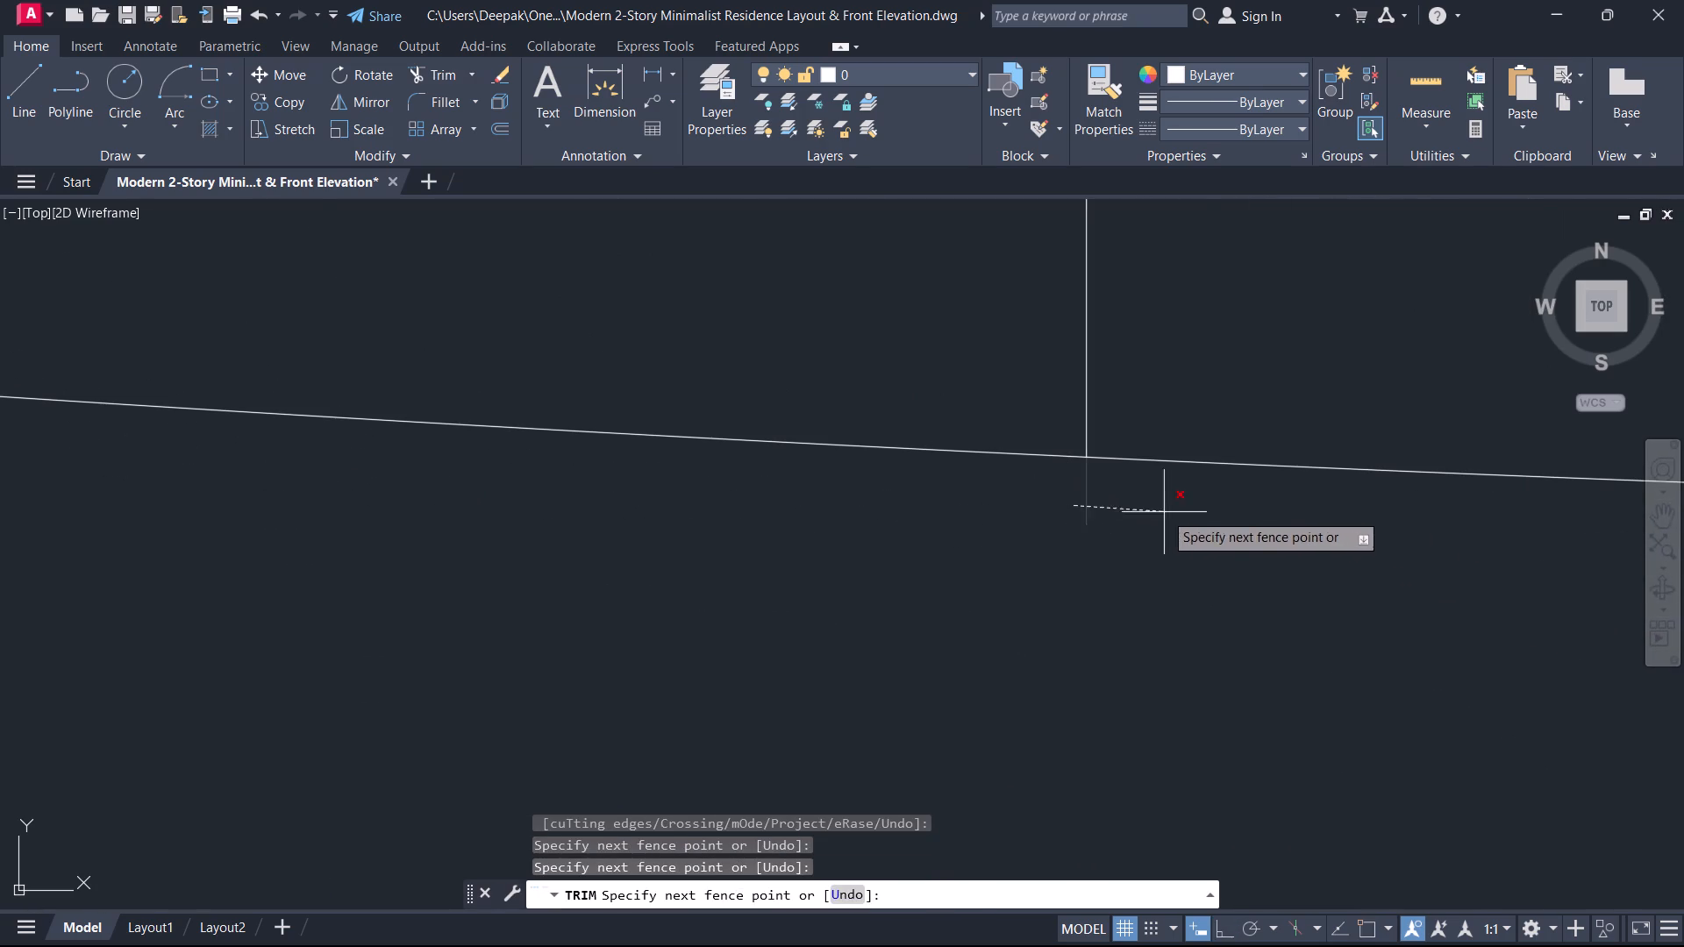
{"action": "left_click", "coordinate": [1164, 512]}
{"action": "key", "text": "Escape"}
Review the new door beside the stairs and the remaining openings across the two floor plans.
{"action": "scroll", "coordinate": [1139, 531], "scroll_direction": "down", "scroll_amount": 6}
{"action": "scroll", "coordinate": [1005, 603], "scroll_direction": "up", "scroll_amount": 1}
{"action": "scroll", "coordinate": [1005, 603], "scroll_direction": "down", "scroll_amount": 7}
{"action": "scroll", "coordinate": [830, 677], "scroll_direction": "down", "scroll_amount": 1}
{"action": "middle_click_drag", "start_coordinate": [830, 677], "coordinate": [865, 668]}
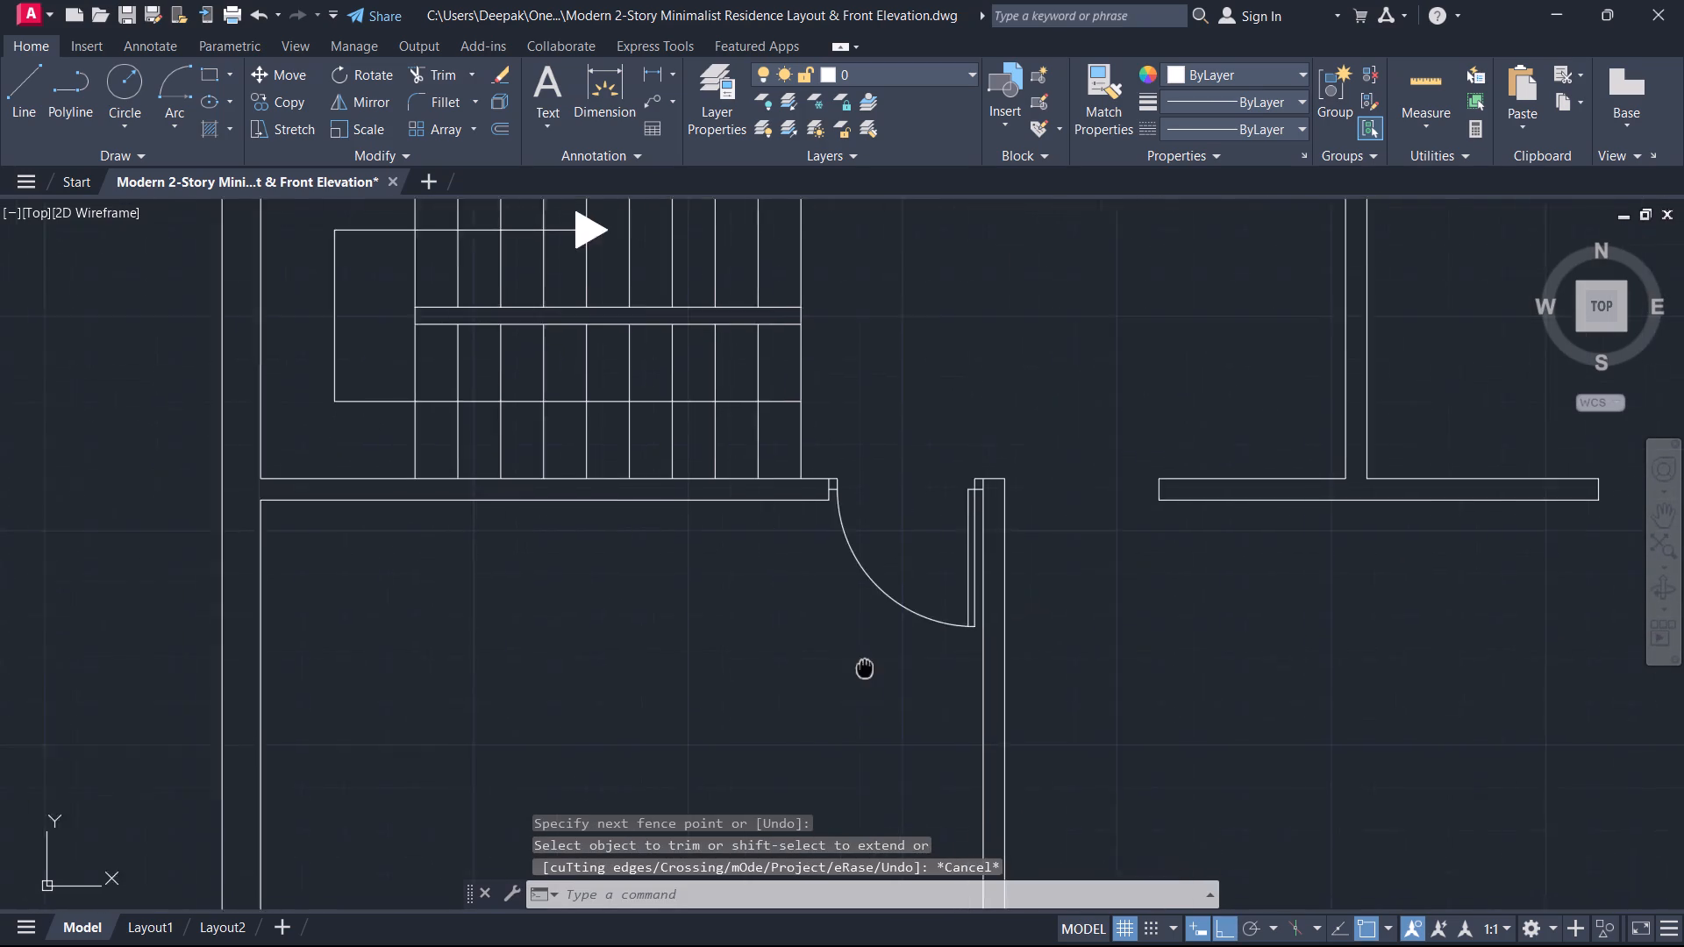
{"action": "scroll", "coordinate": [865, 668], "scroll_direction": "down", "scroll_amount": 2}
{"action": "middle_click_drag", "start_coordinate": [865, 668], "coordinate": [1246, 538]}
{"action": "middle_click_drag", "start_coordinate": [1244, 563], "coordinate": [1145, 561]}
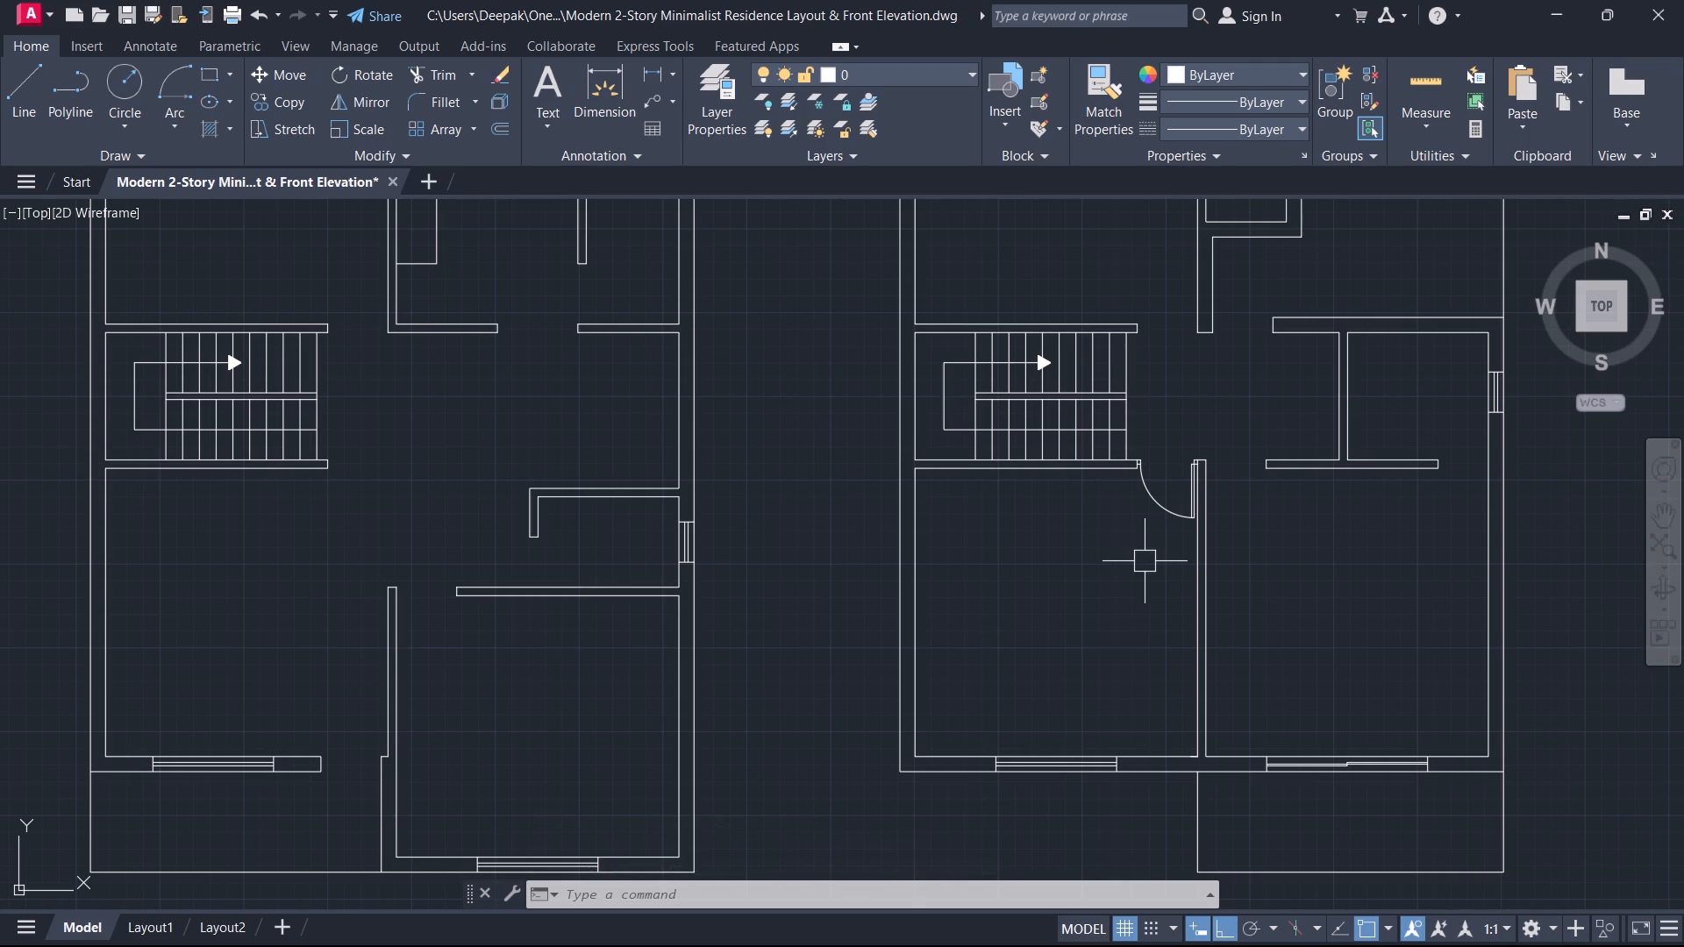
{"action": "middle_click_drag", "start_coordinate": [1274, 573], "coordinate": [1110, 571]}
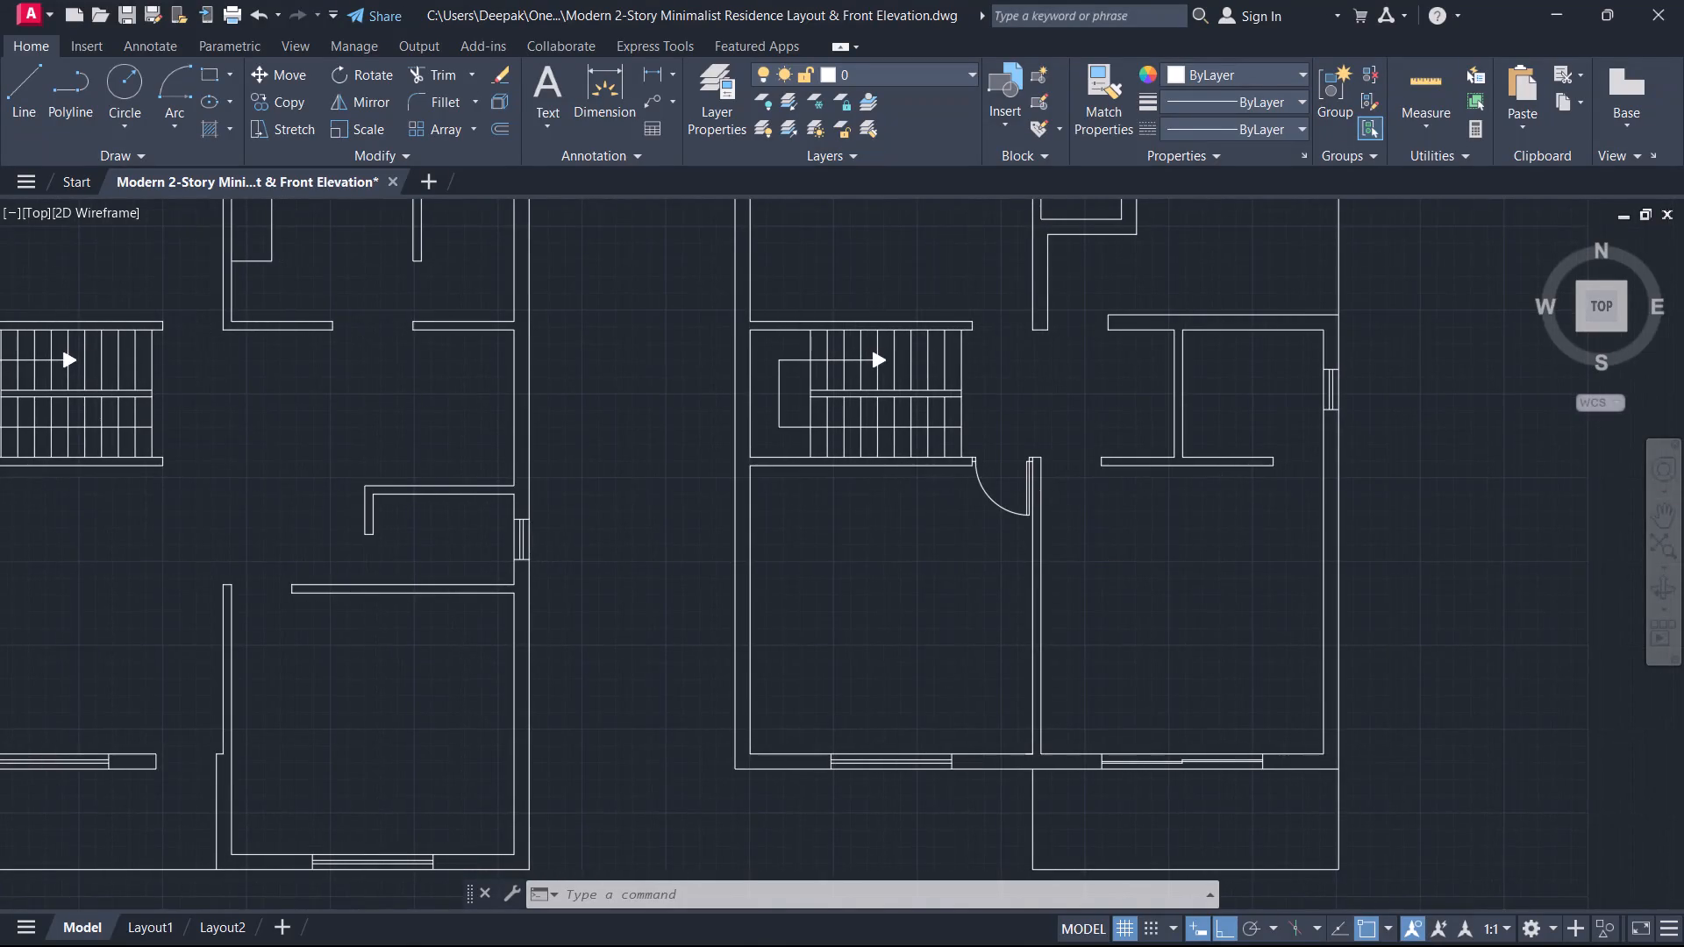
{"action": "scroll", "coordinate": [1110, 571], "scroll_direction": "down", "scroll_amount": 1}
{"action": "middle_click_drag", "start_coordinate": [1110, 571], "coordinate": [1109, 616]}
Draw a 2" by 2.5" door-frame stub at the west end of the wall east of the partition, from the end's midpoint.
{"action": "scroll", "coordinate": [1109, 608], "scroll_direction": "up", "scroll_amount": 2}
{"action": "scroll", "coordinate": [1023, 497], "scroll_direction": "up", "scroll_amount": 2}
{"action": "middle_click_drag", "start_coordinate": [1014, 488], "coordinate": [1023, 491]}
{"action": "type", "text": "l"}
{"action": "key", "text": "space"}
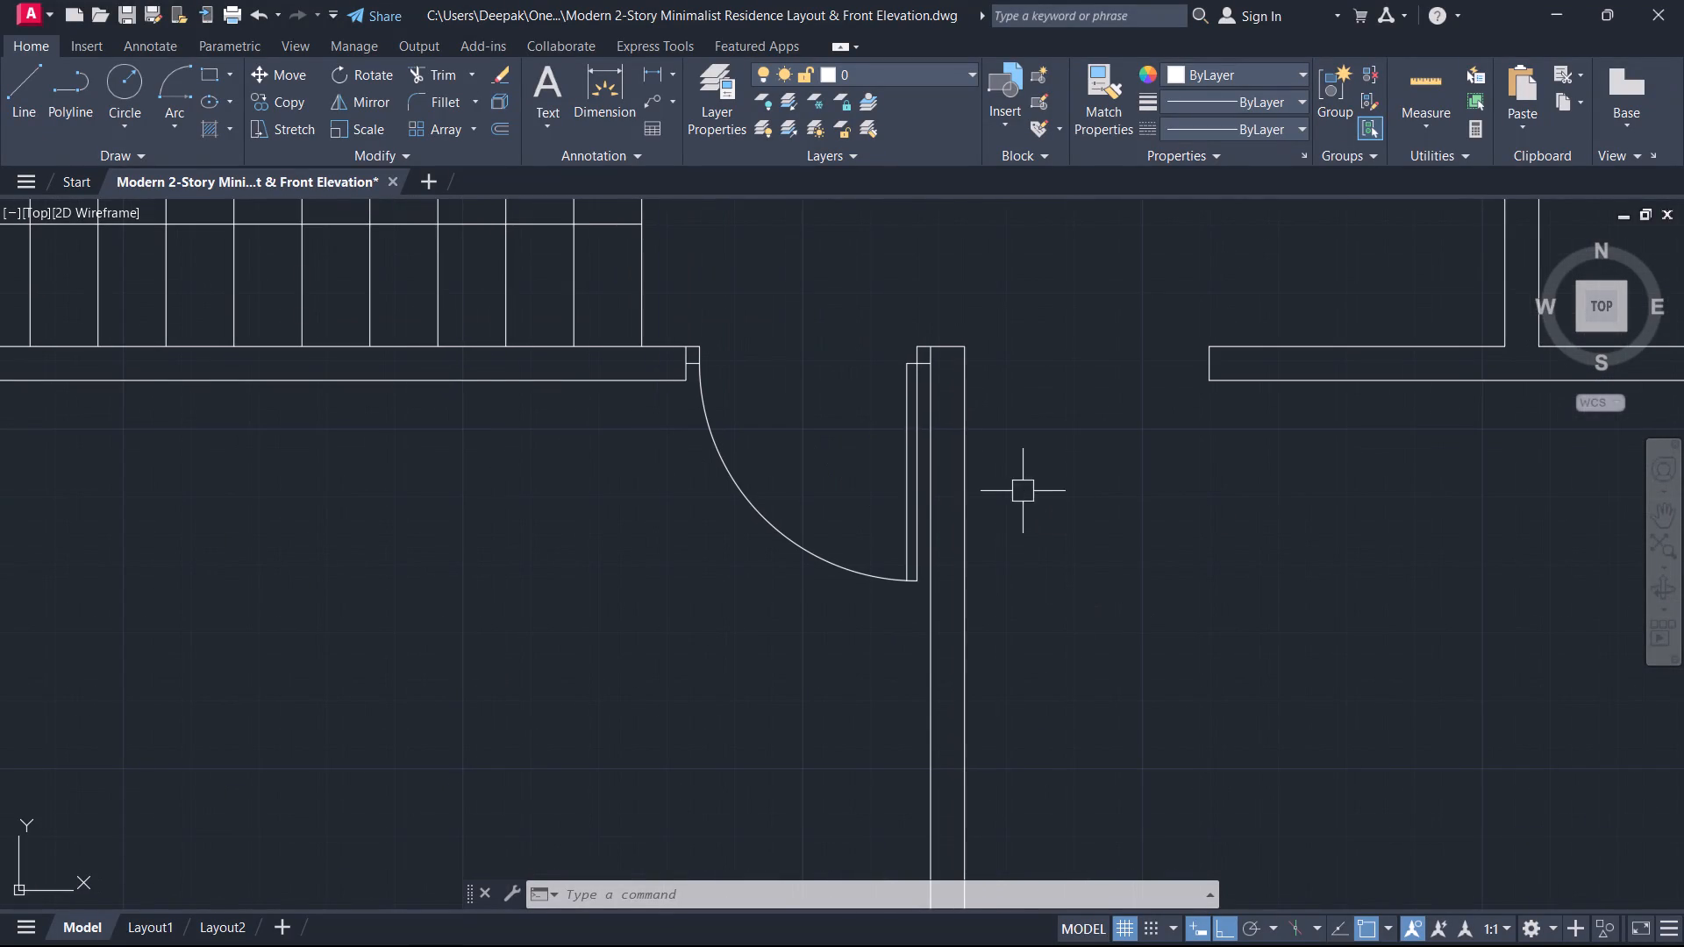
{"action": "scroll", "coordinate": [1099, 447], "scroll_direction": "up", "scroll_amount": 2}
{"action": "middle_click_drag", "start_coordinate": [1349, 355], "coordinate": [1212, 744]}
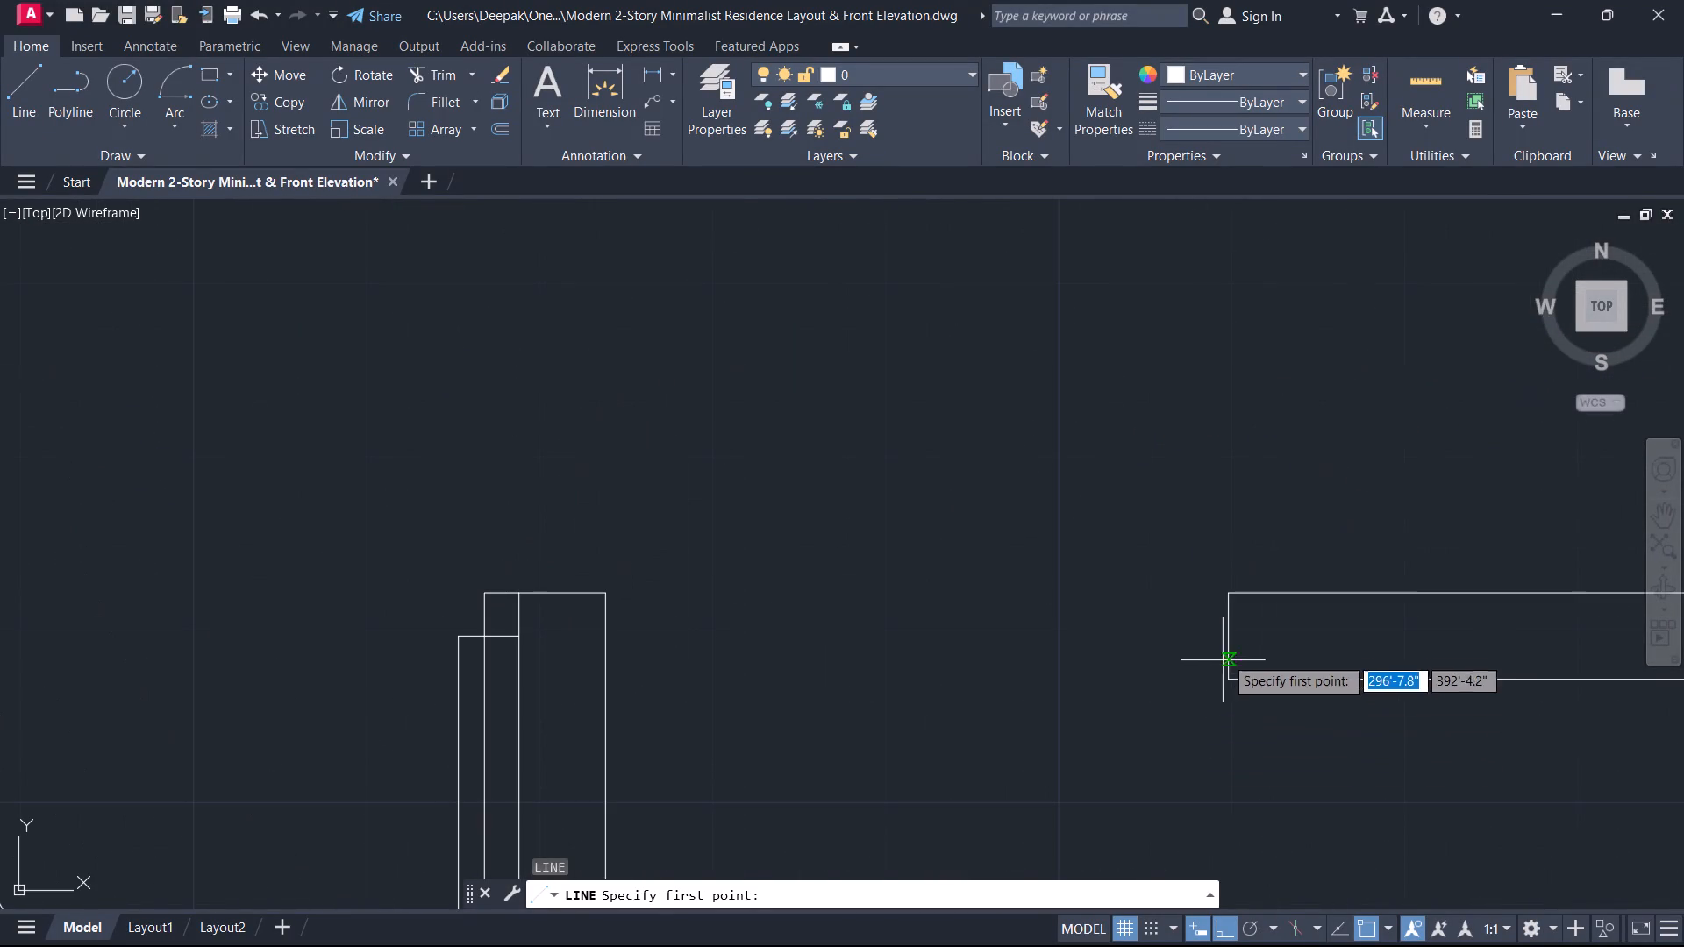
{"action": "left_click", "coordinate": [1235, 637]}
{"action": "key", "text": "2"}
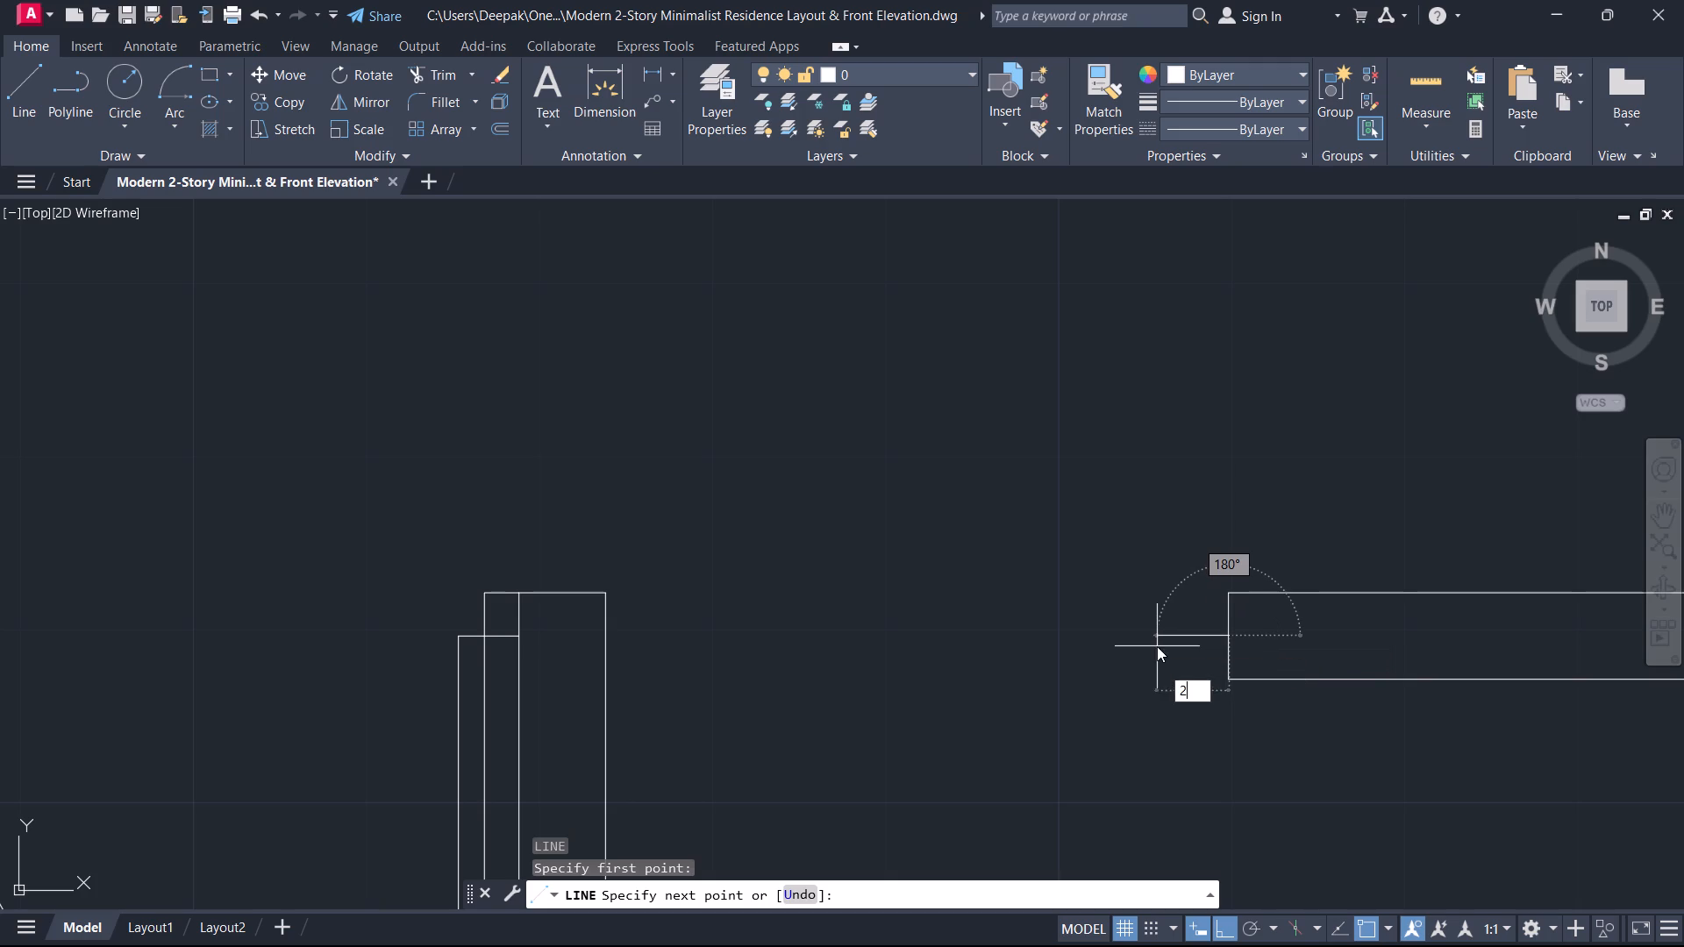
{"action": "key", "text": "Return"}
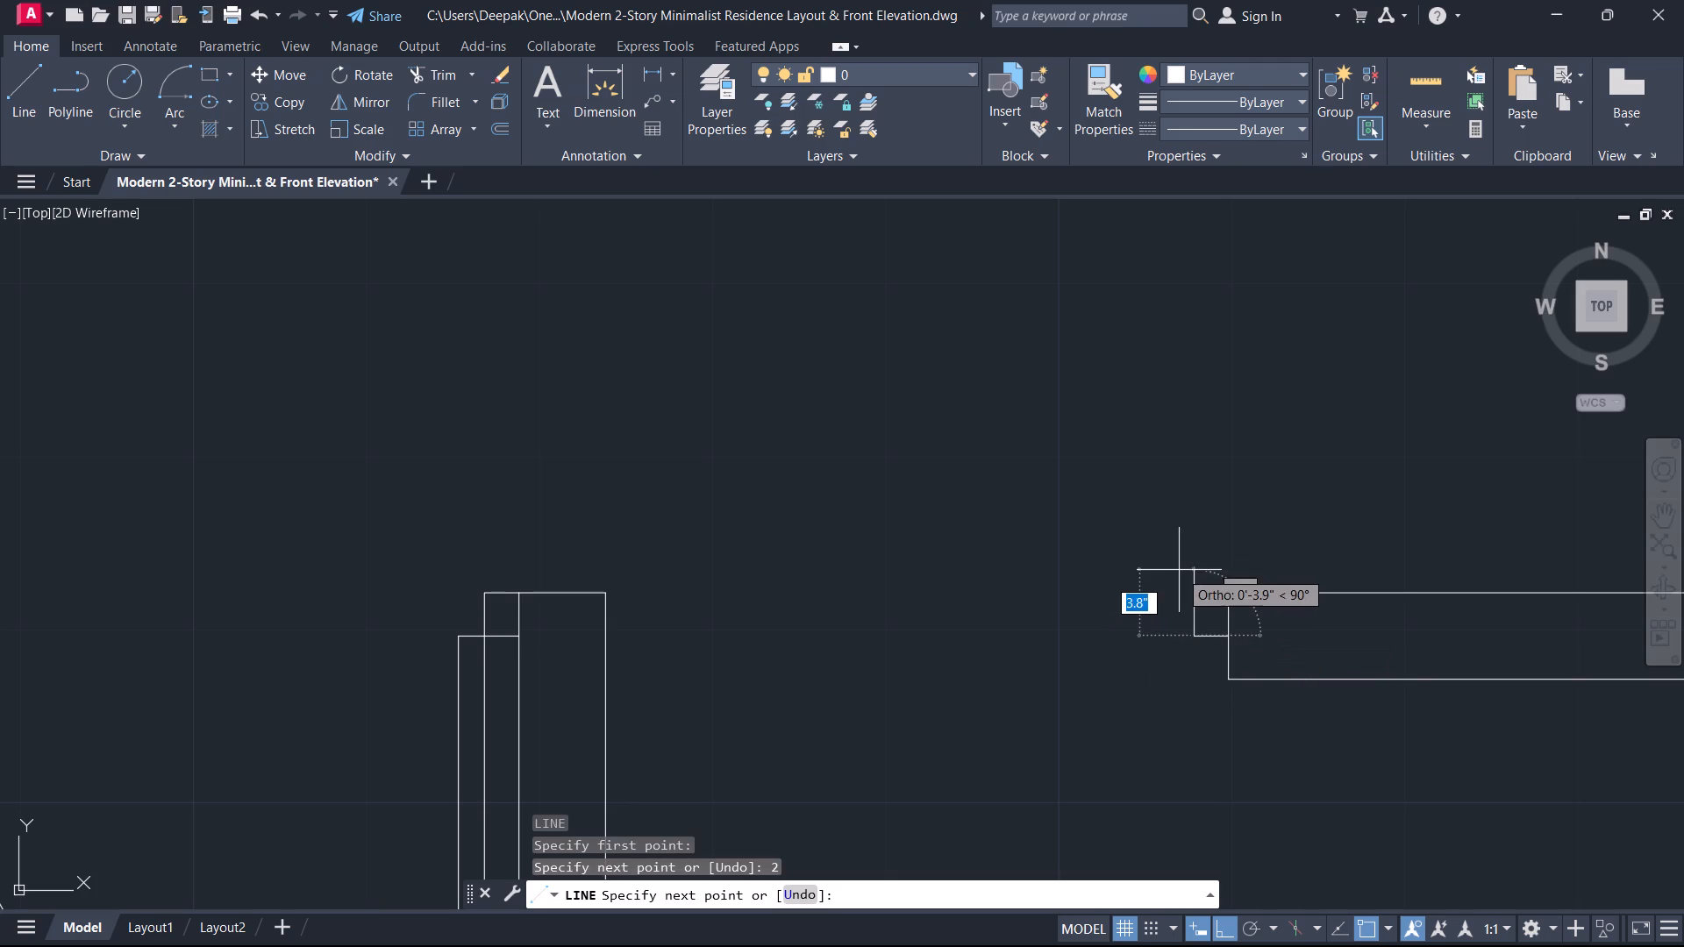
{"action": "type", "text": "2.5"}
{"action": "key", "text": "Return"}
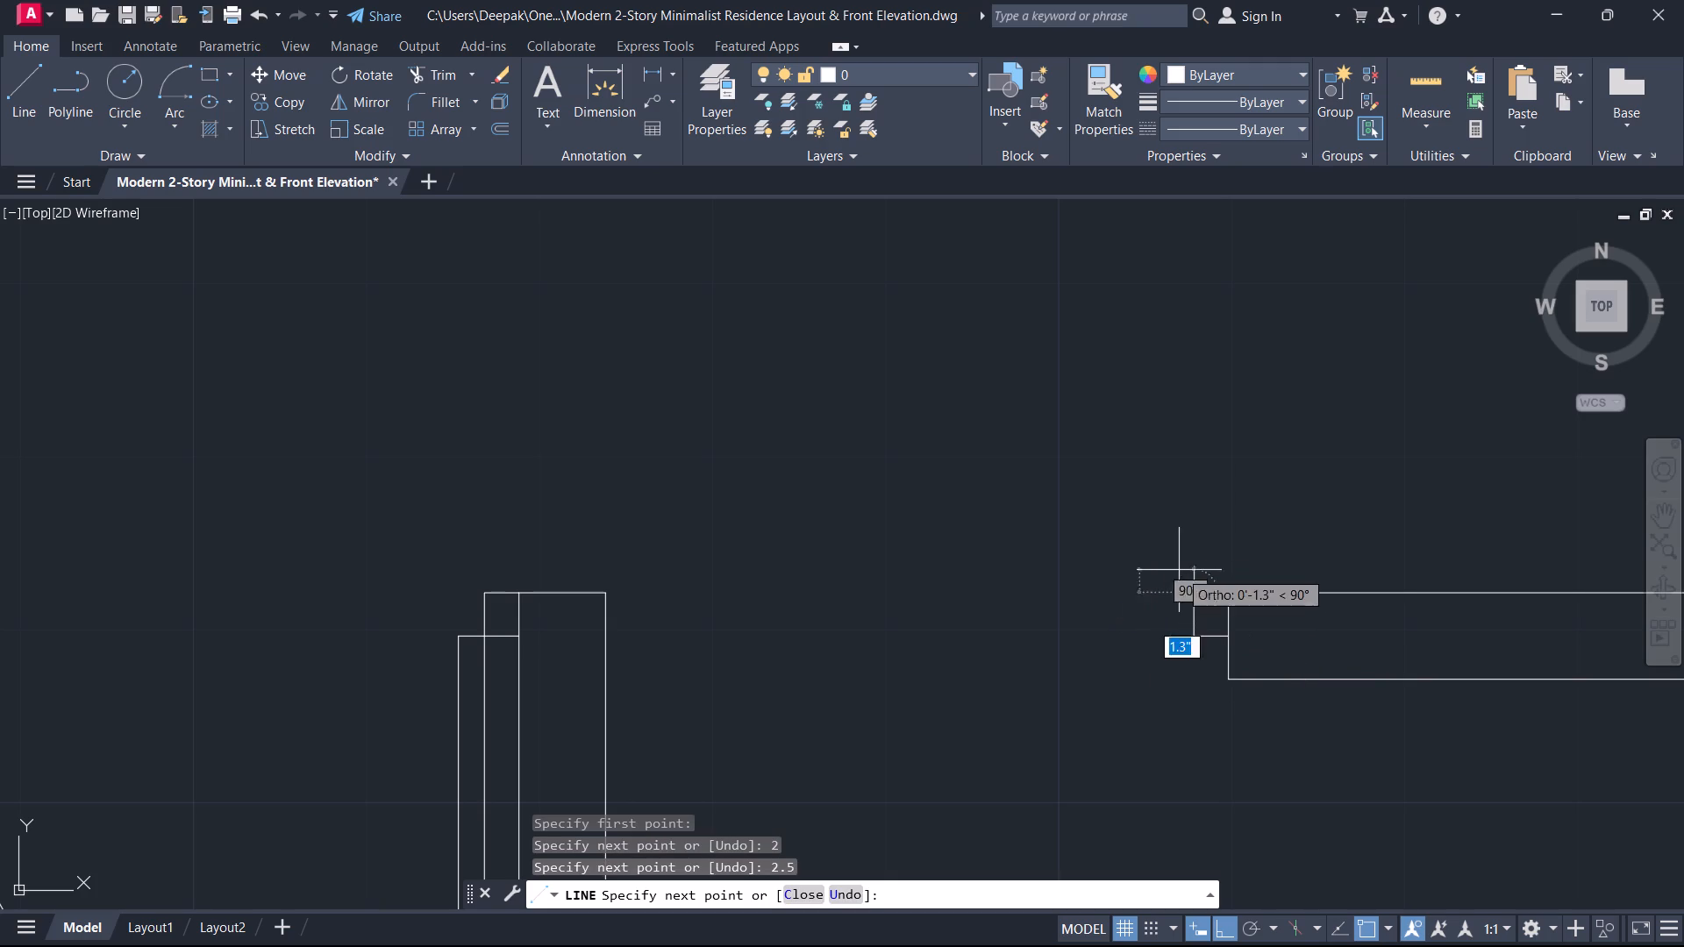
{"action": "left_click", "coordinate": [1228, 583]}
{"action": "key", "text": "F1"}
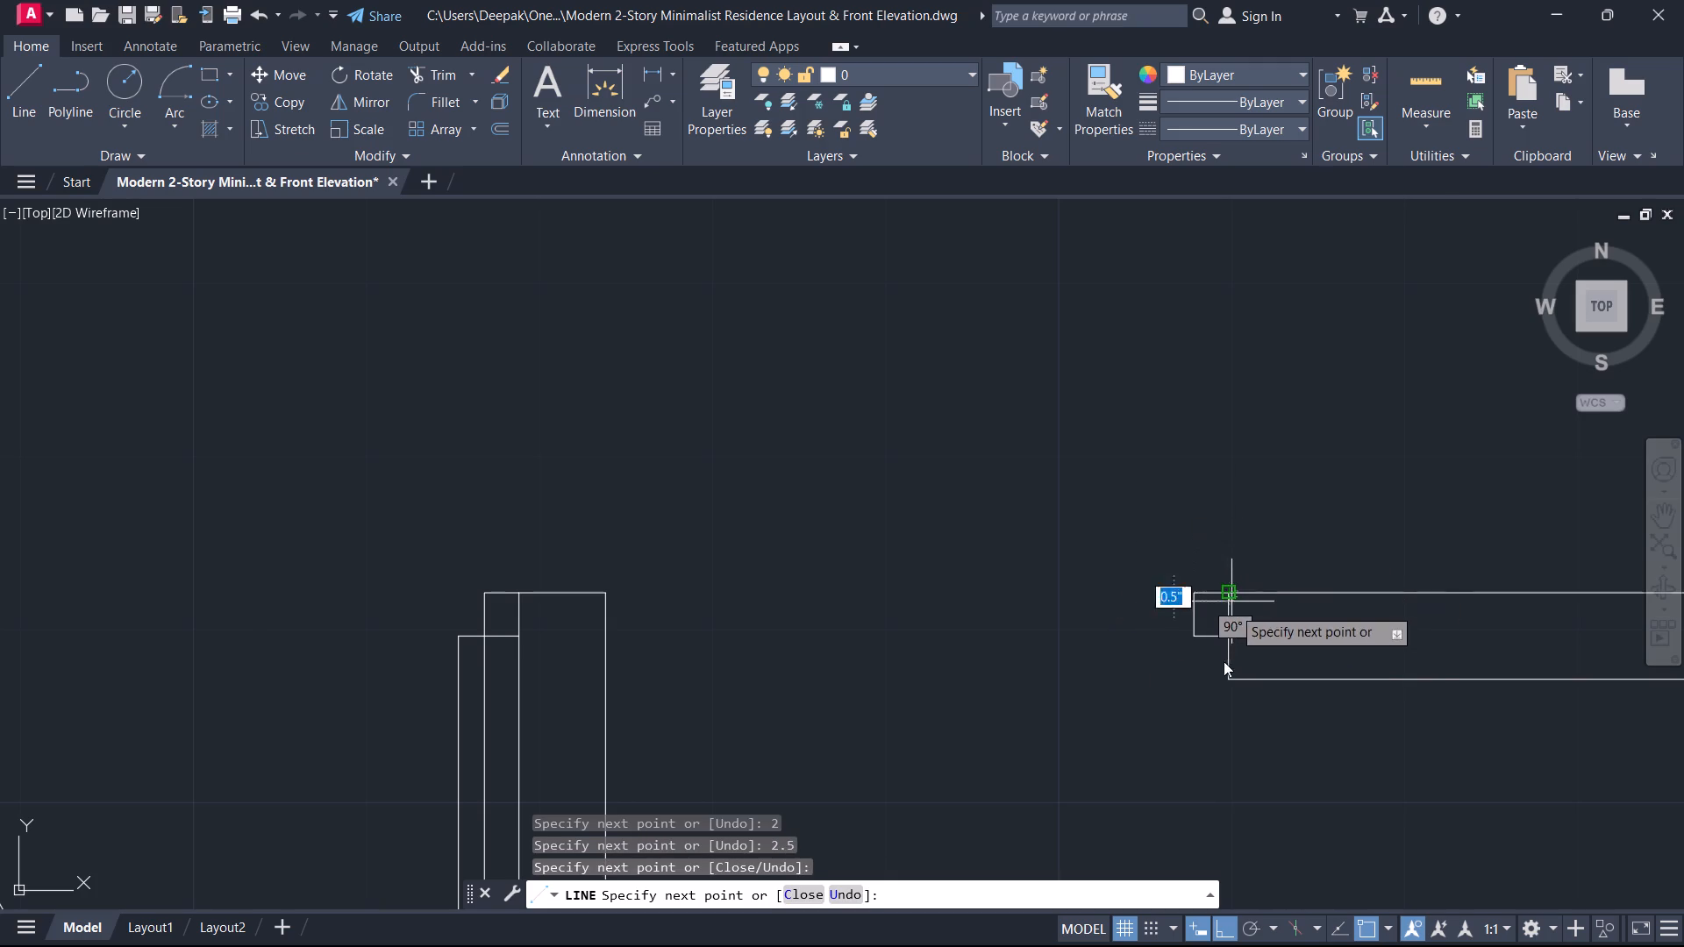
{"action": "left_click", "coordinate": [1431, 126]}
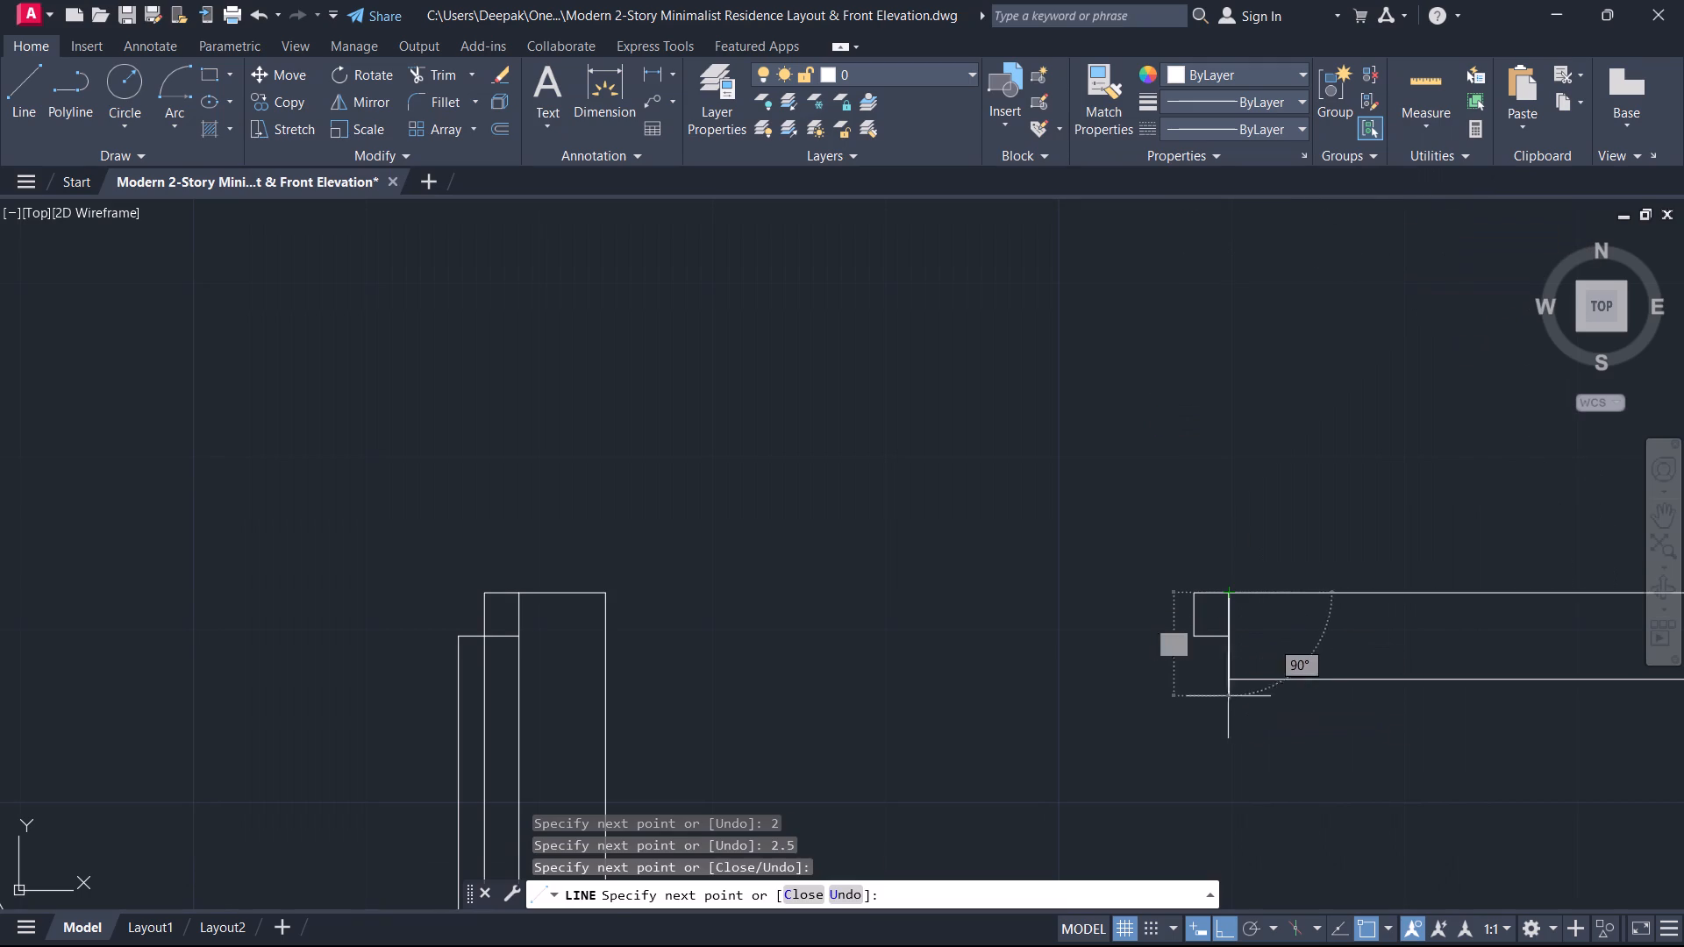
{"action": "key", "text": "Escape"}
Copy the new frame stub from its northeast corner to the partition's northeast corner across the opening.
{"action": "left_click", "coordinate": [1207, 665]}
{"action": "left_click", "coordinate": [1159, 524]}
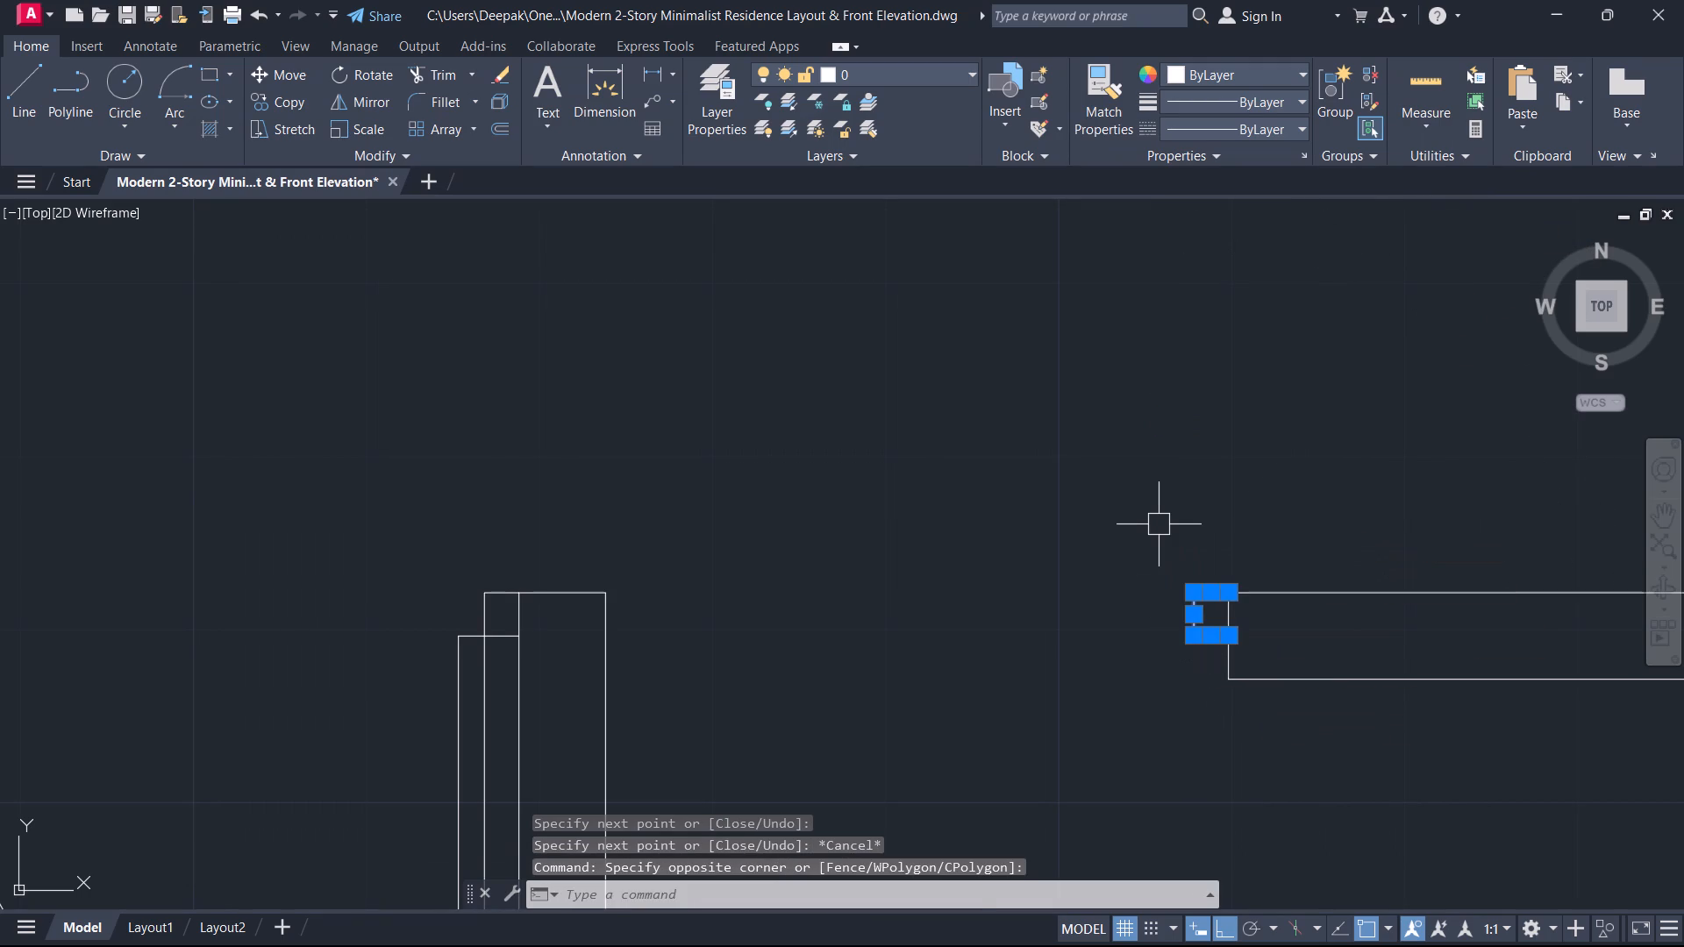
{"action": "type", "text": "co"}
{"action": "key", "text": "space"}
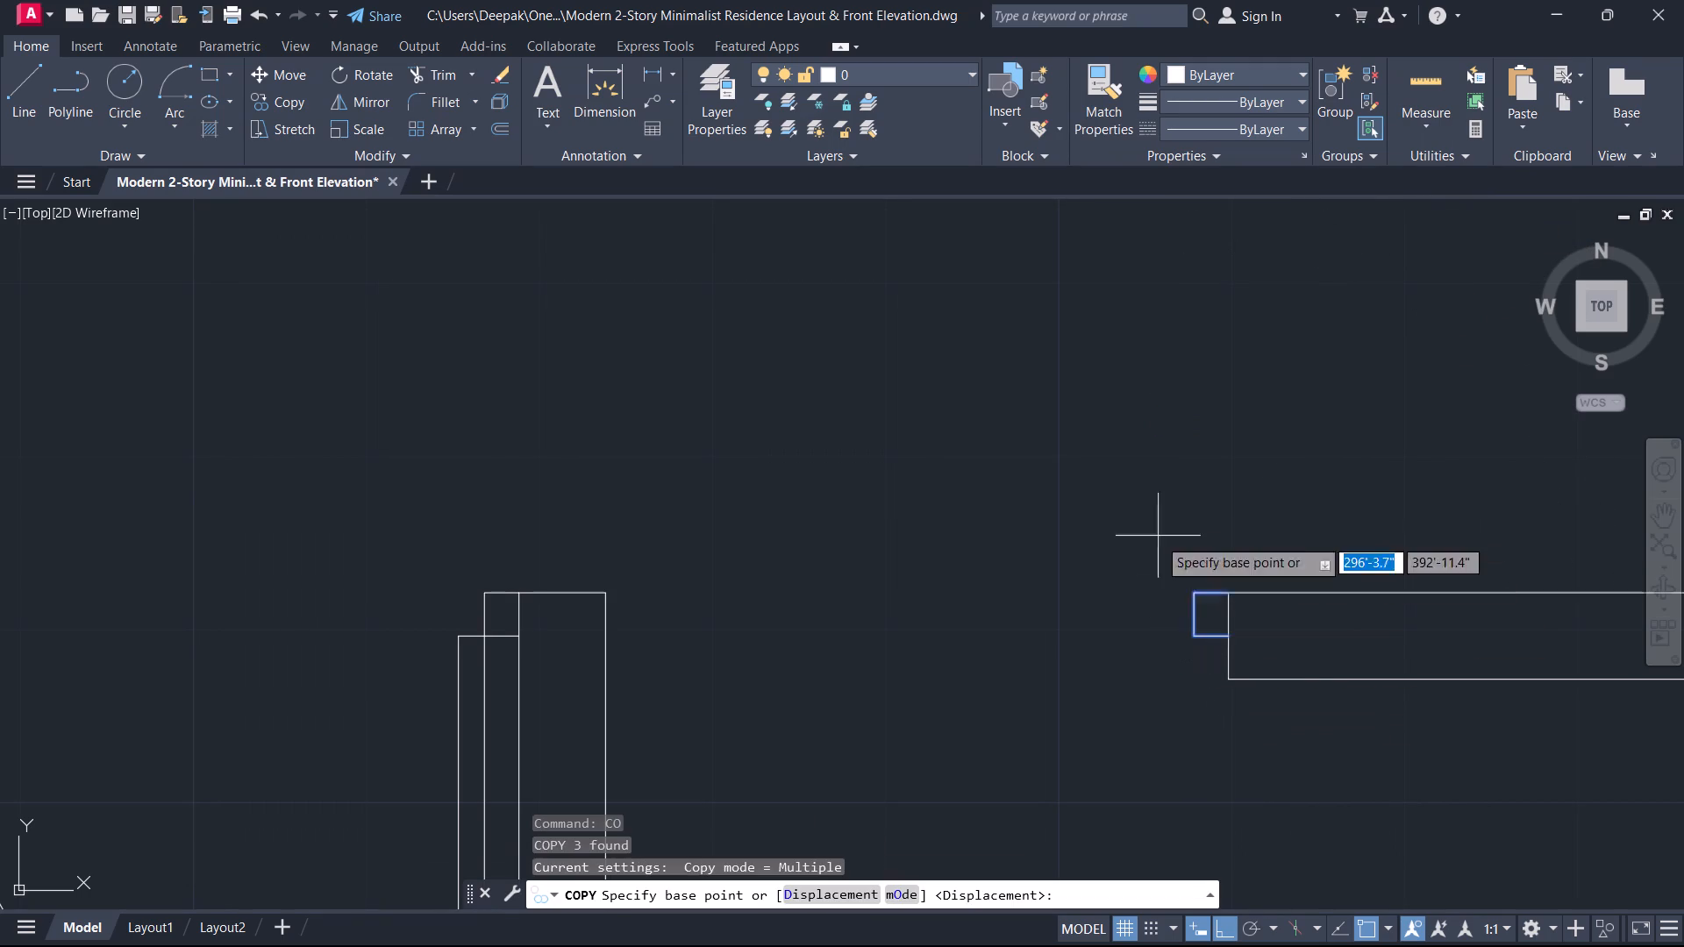
{"action": "scroll", "coordinate": [1215, 605], "scroll_direction": "up", "scroll_amount": 2}
{"action": "left_click", "coordinate": [1244, 577]}
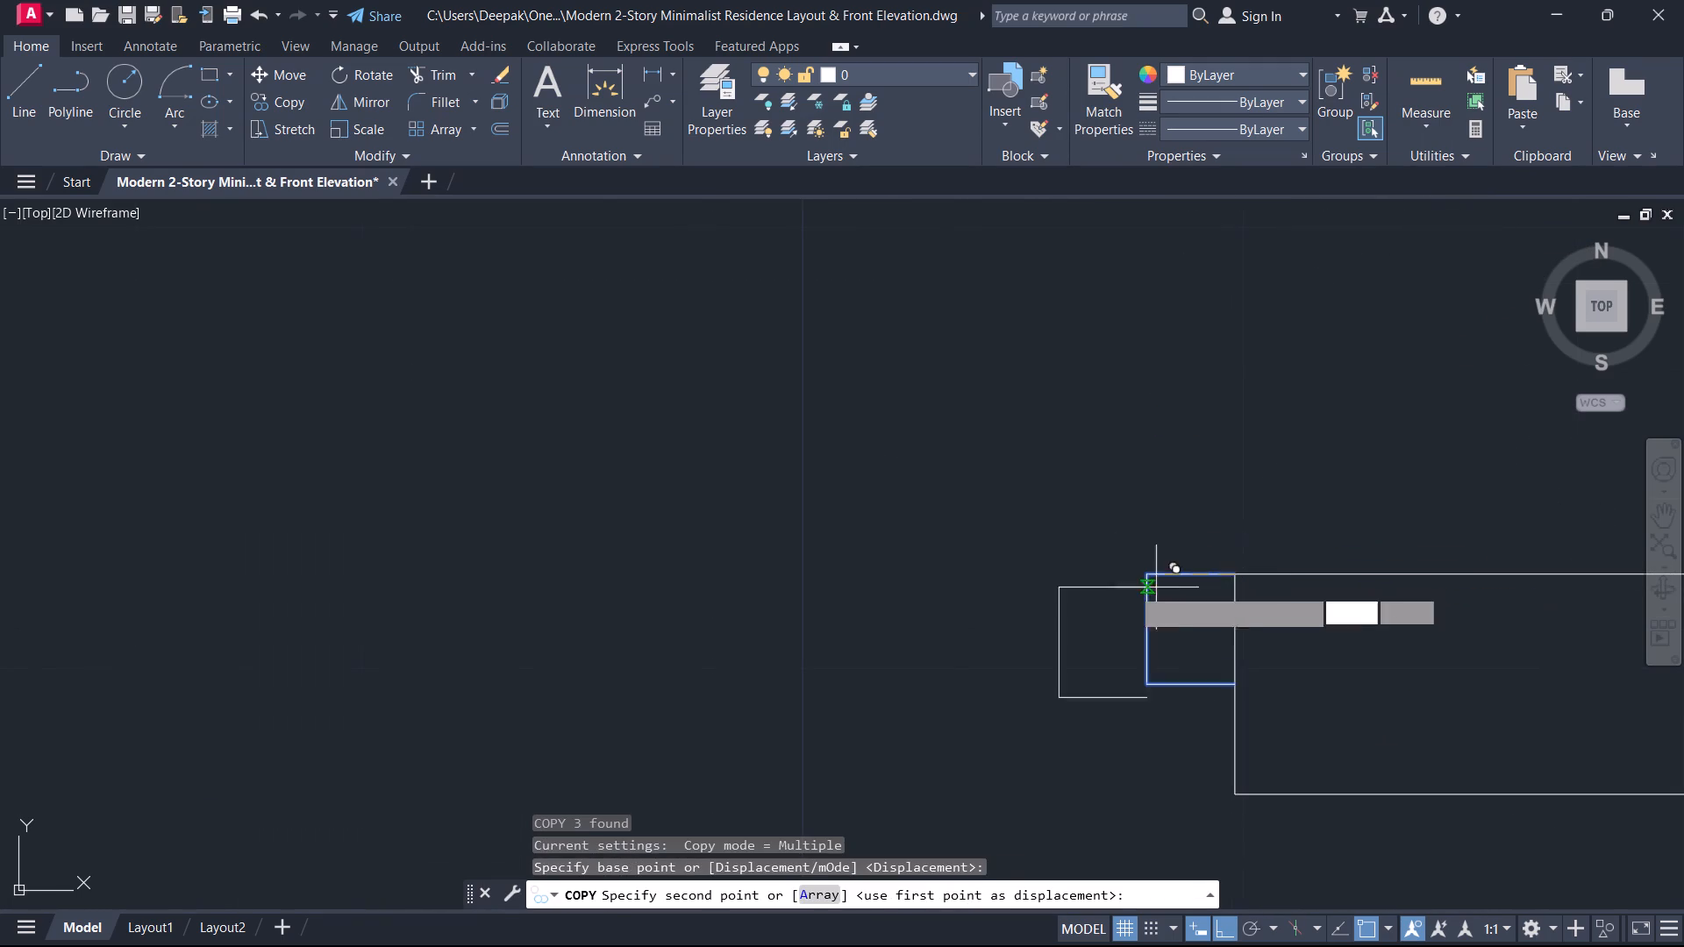
{"action": "scroll", "coordinate": [1006, 586], "scroll_direction": "down", "scroll_amount": 1}
{"action": "middle_click_drag", "start_coordinate": [1006, 586], "coordinate": [1683, 609]}
{"action": "left_click", "coordinate": [973, 606]}
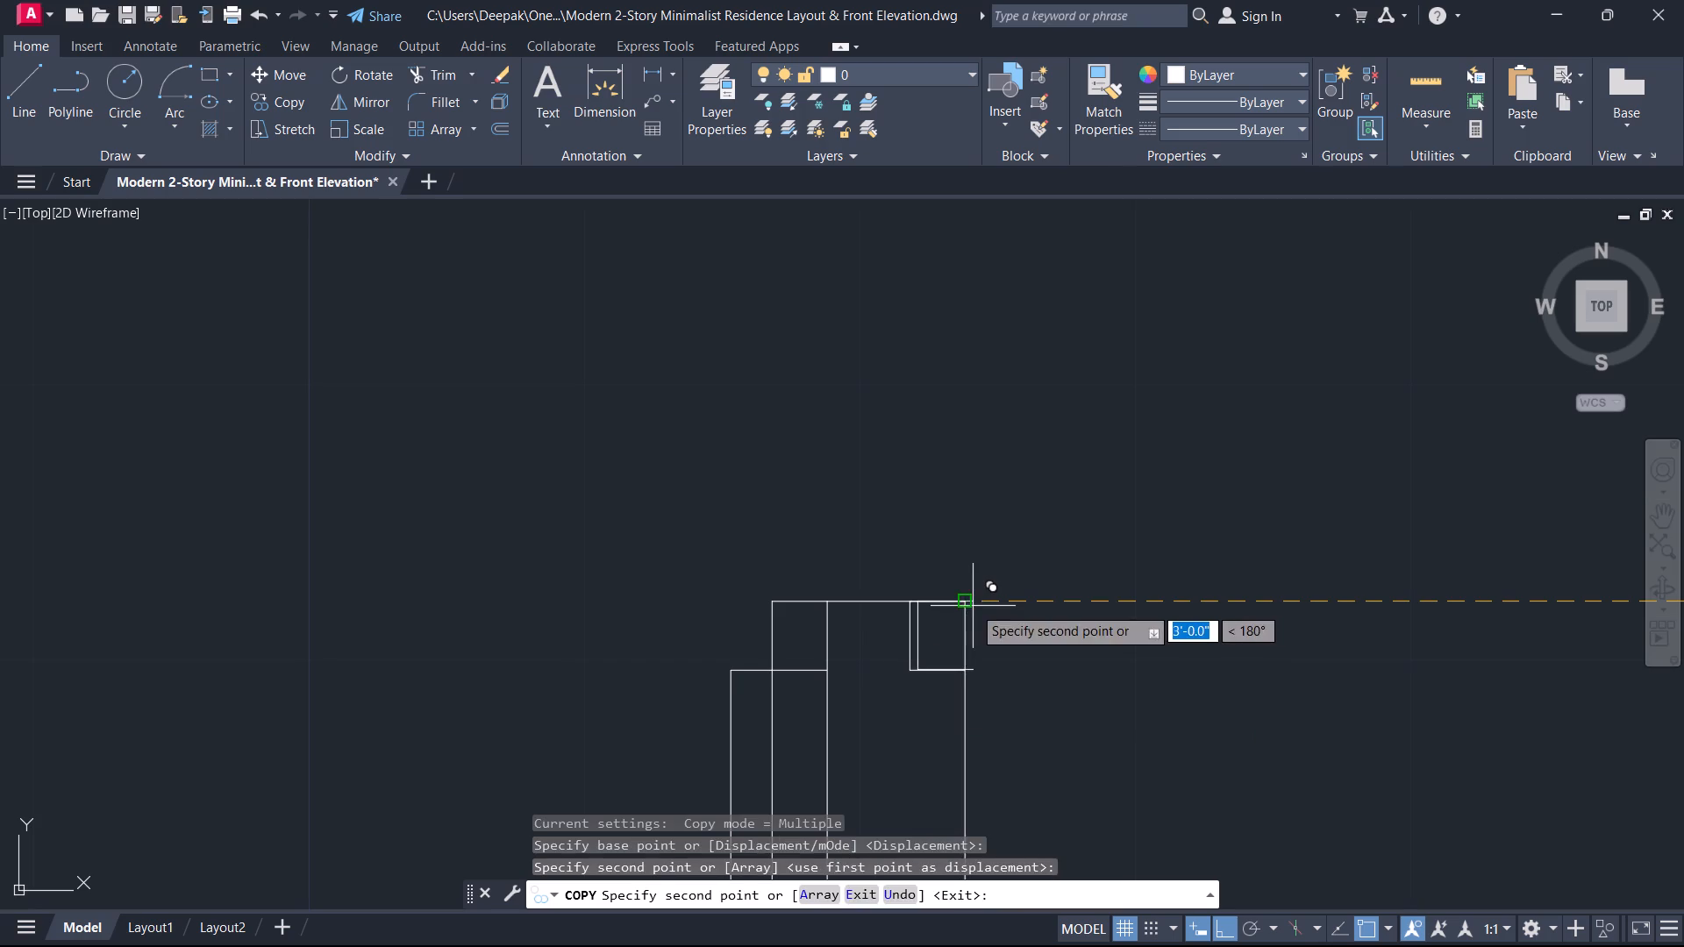
{"action": "key", "text": "Escape"}
Mirror the copied frame stub across the partition's east face into the opening, erasing the source.
{"action": "left_click", "coordinate": [847, 554]}
{"action": "left_click", "coordinate": [1073, 799]}
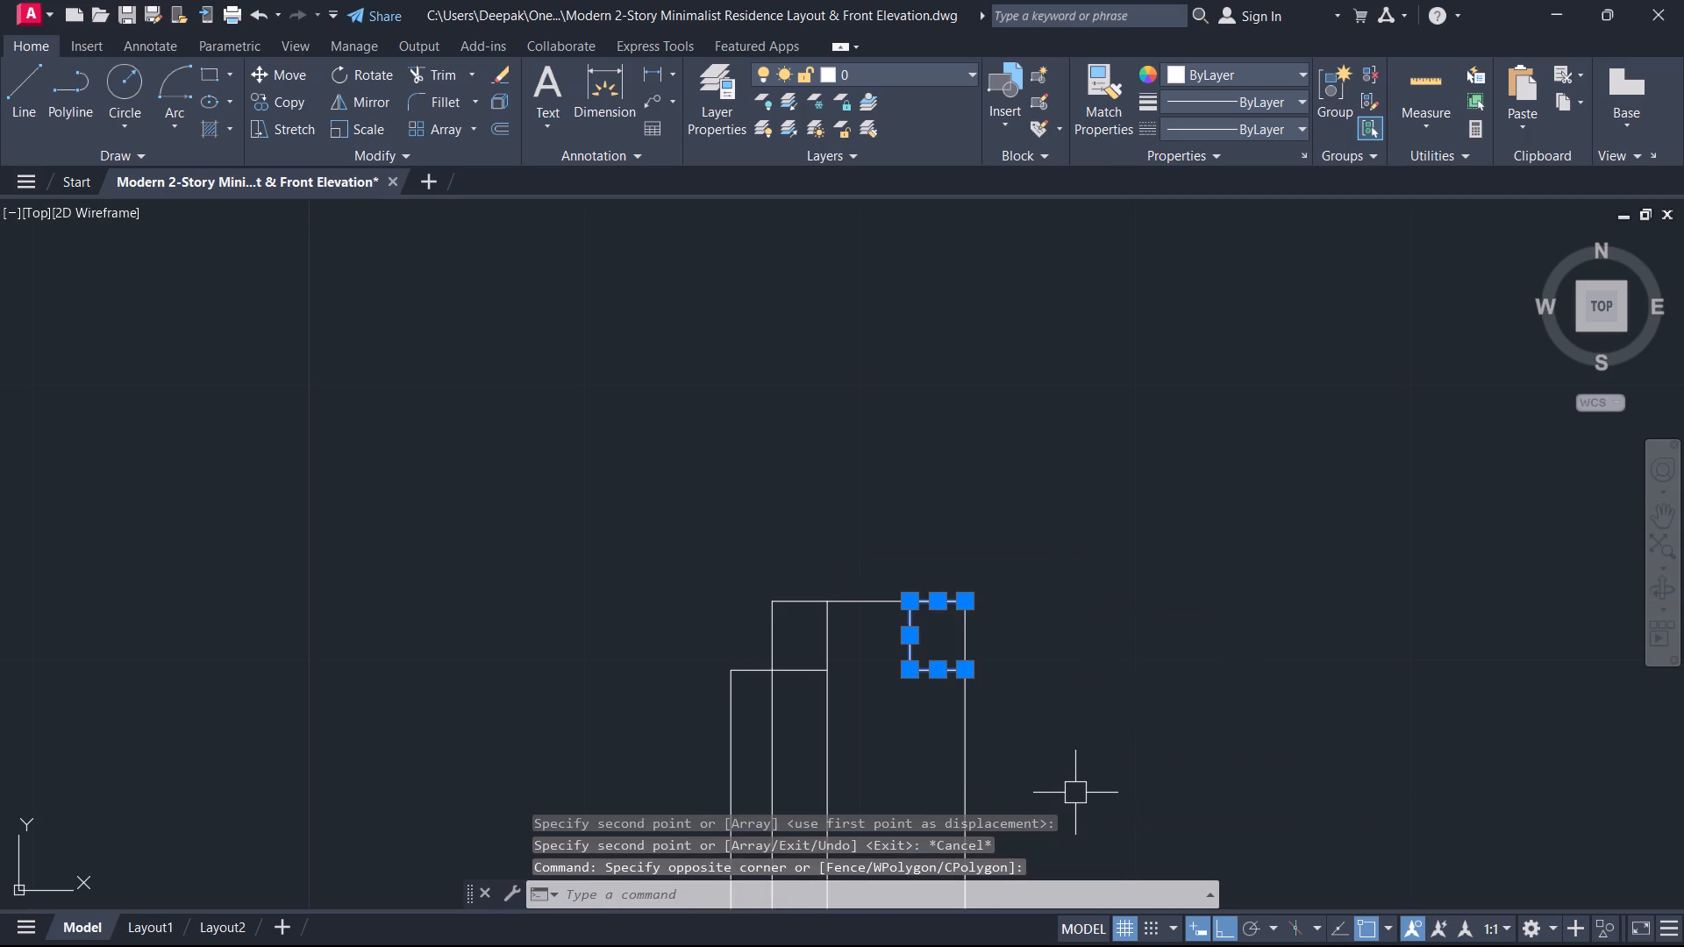
{"action": "type", "text": "mi"}
{"action": "key", "text": "space"}
{"action": "left_click", "coordinate": [967, 718]}
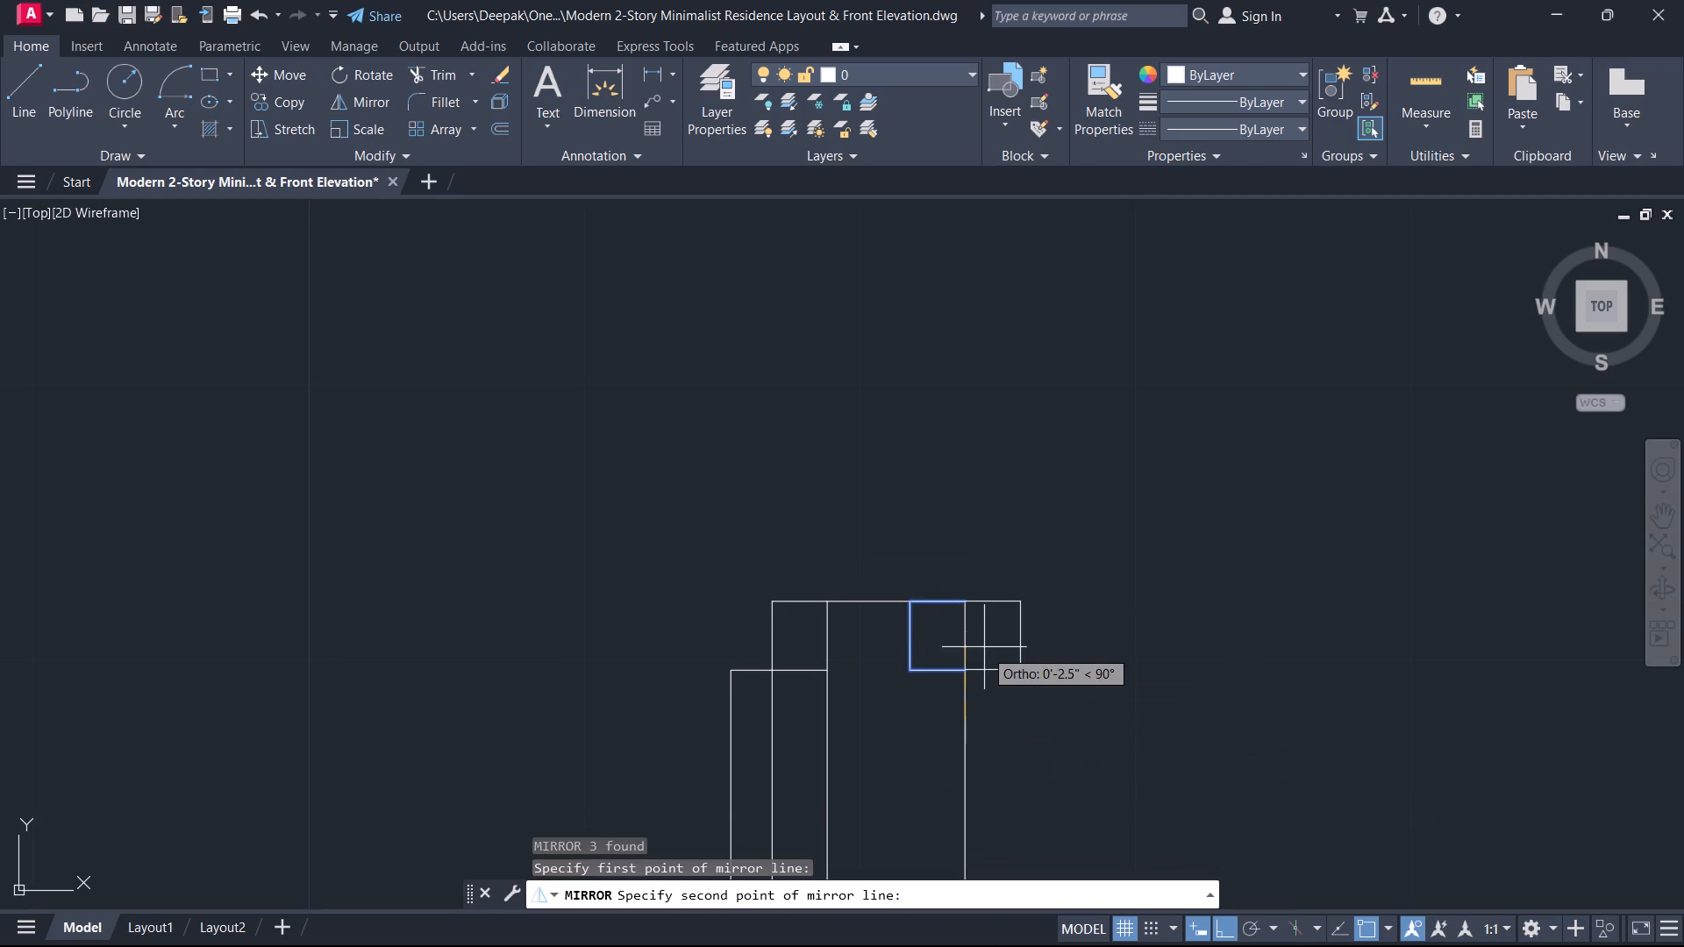
{"action": "left_click", "coordinate": [960, 637]}
{"action": "left_click_drag", "start_coordinate": [989, 686], "coordinate": [960, 637]}
{"action": "key", "text": "Escape"}
Draw a 2'-8" horizontal line across the opening between the inner south corners of the two frame stubs.
{"action": "scroll", "coordinate": [968, 638], "scroll_direction": "down", "scroll_amount": 3}
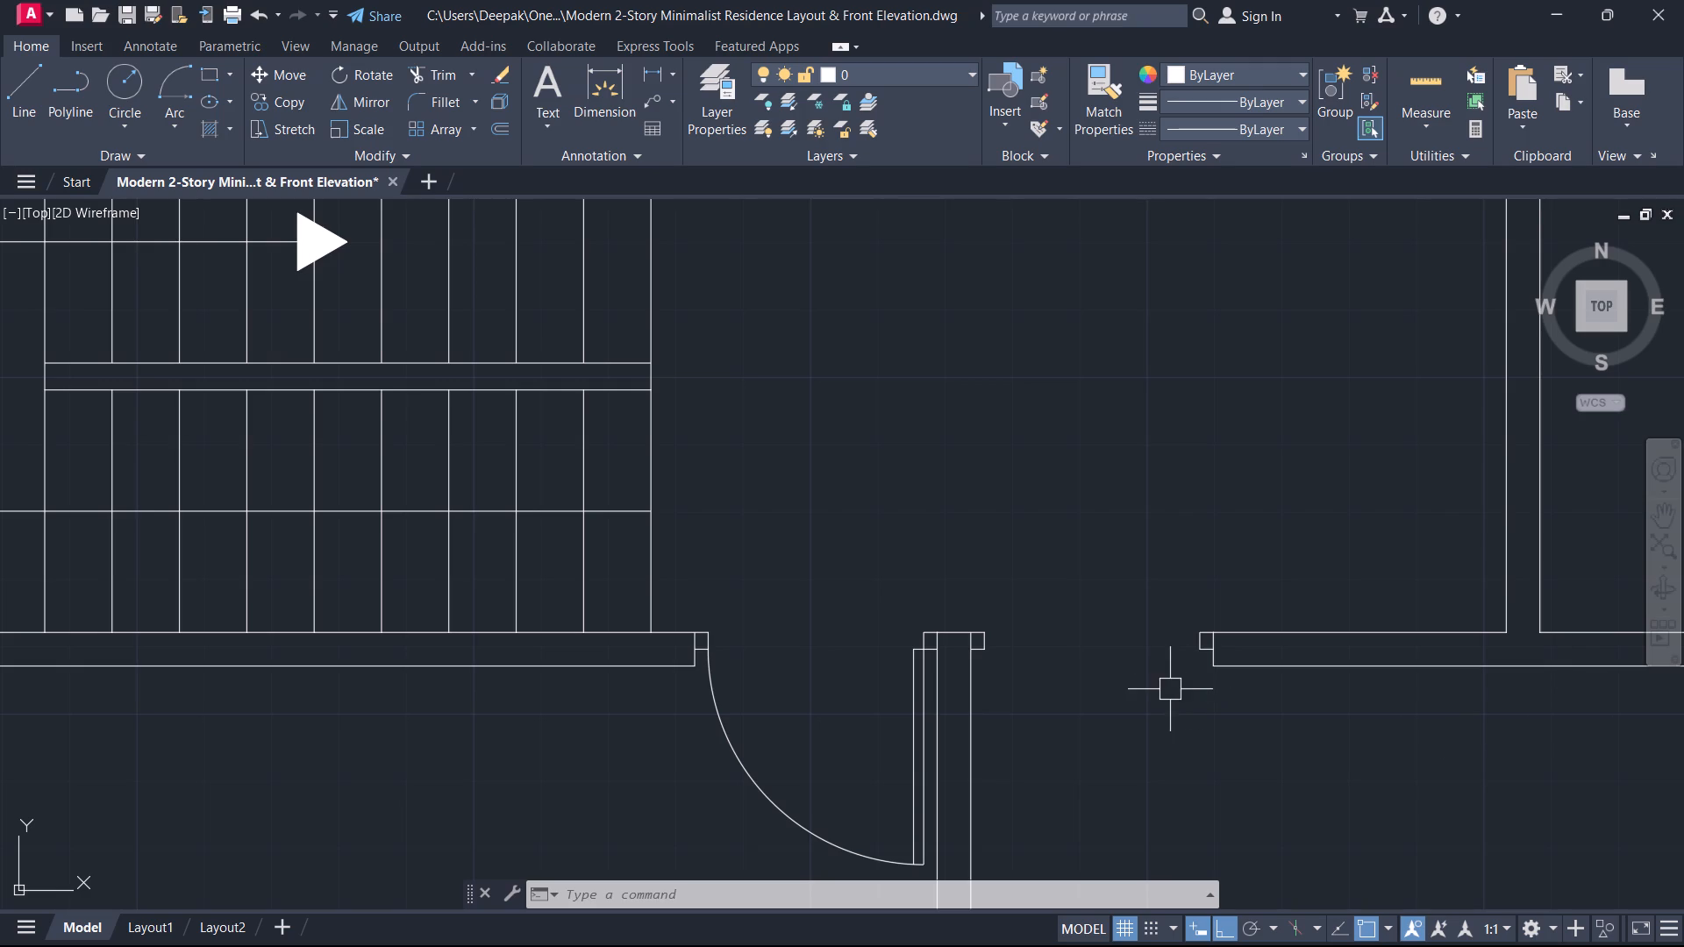
{"action": "type", "text": "l"}
{"action": "key", "text": "space"}
{"action": "scroll", "coordinate": [903, 690], "scroll_direction": "up", "scroll_amount": 2}
{"action": "left_click", "coordinate": [1102, 596]}
{"action": "scroll", "coordinate": [1107, 602], "scroll_direction": "down", "scroll_amount": 2}
{"action": "middle_click_drag", "start_coordinate": [1109, 604], "coordinate": [841, 646]}
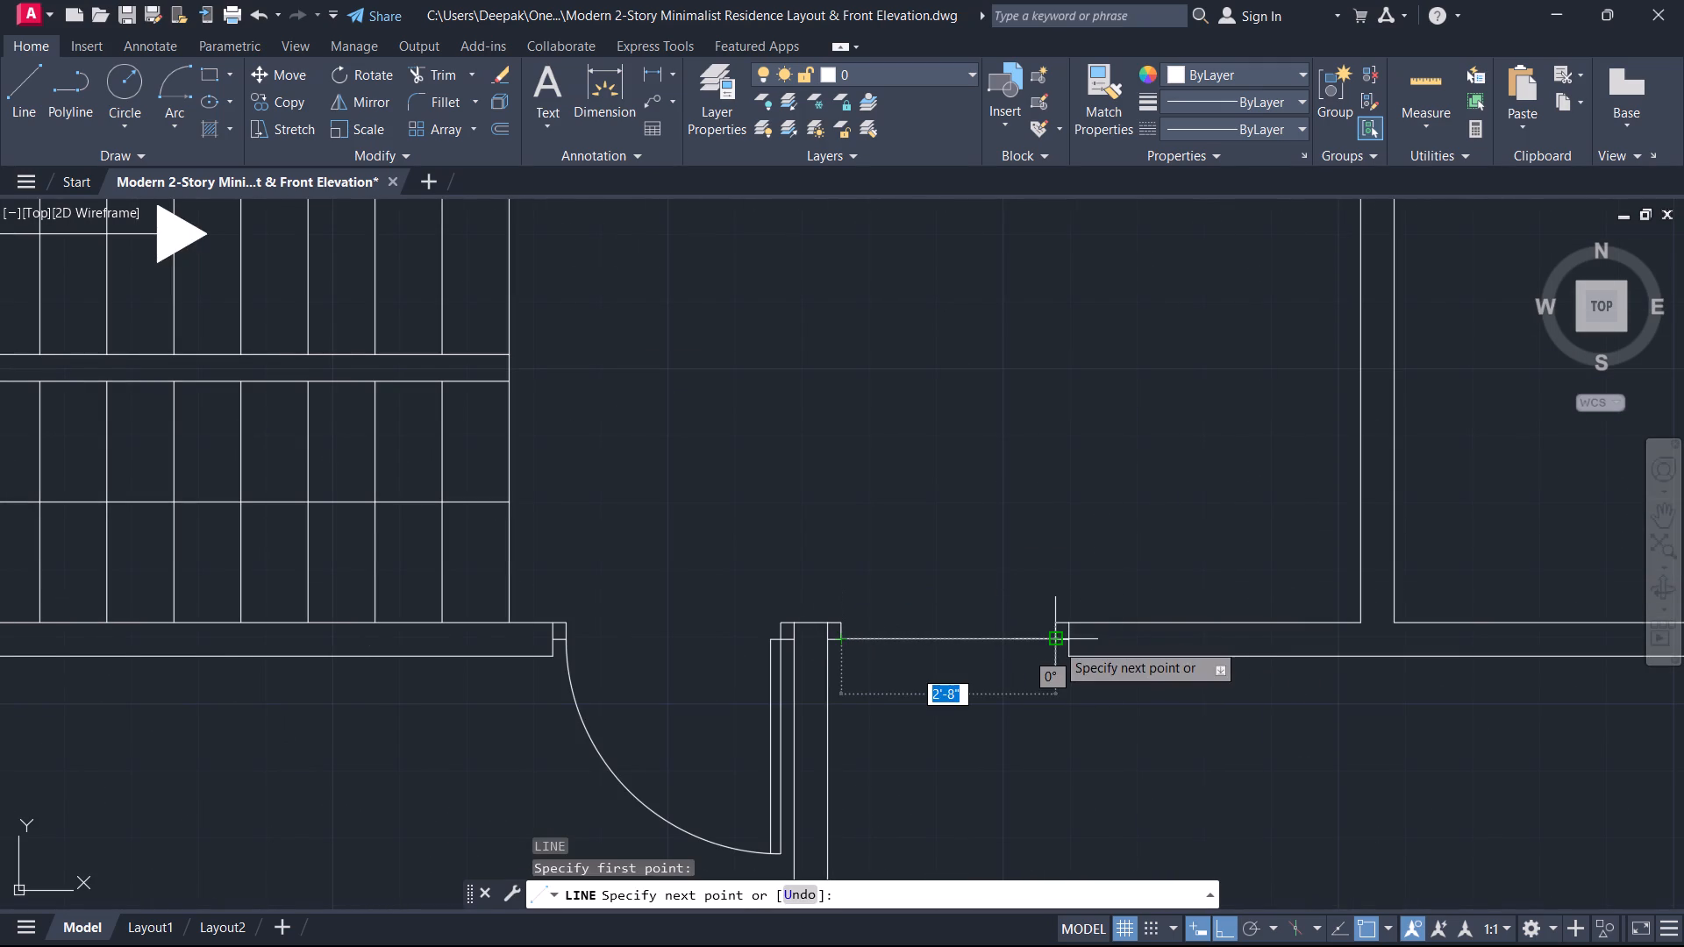
{"action": "left_click", "coordinate": [1056, 643]}
{"action": "key", "text": "Escape"}
Offset the line across the opening 1.5" to the north to form the door leaf.
{"action": "type", "text": "o"}
{"action": "key", "text": "space"}
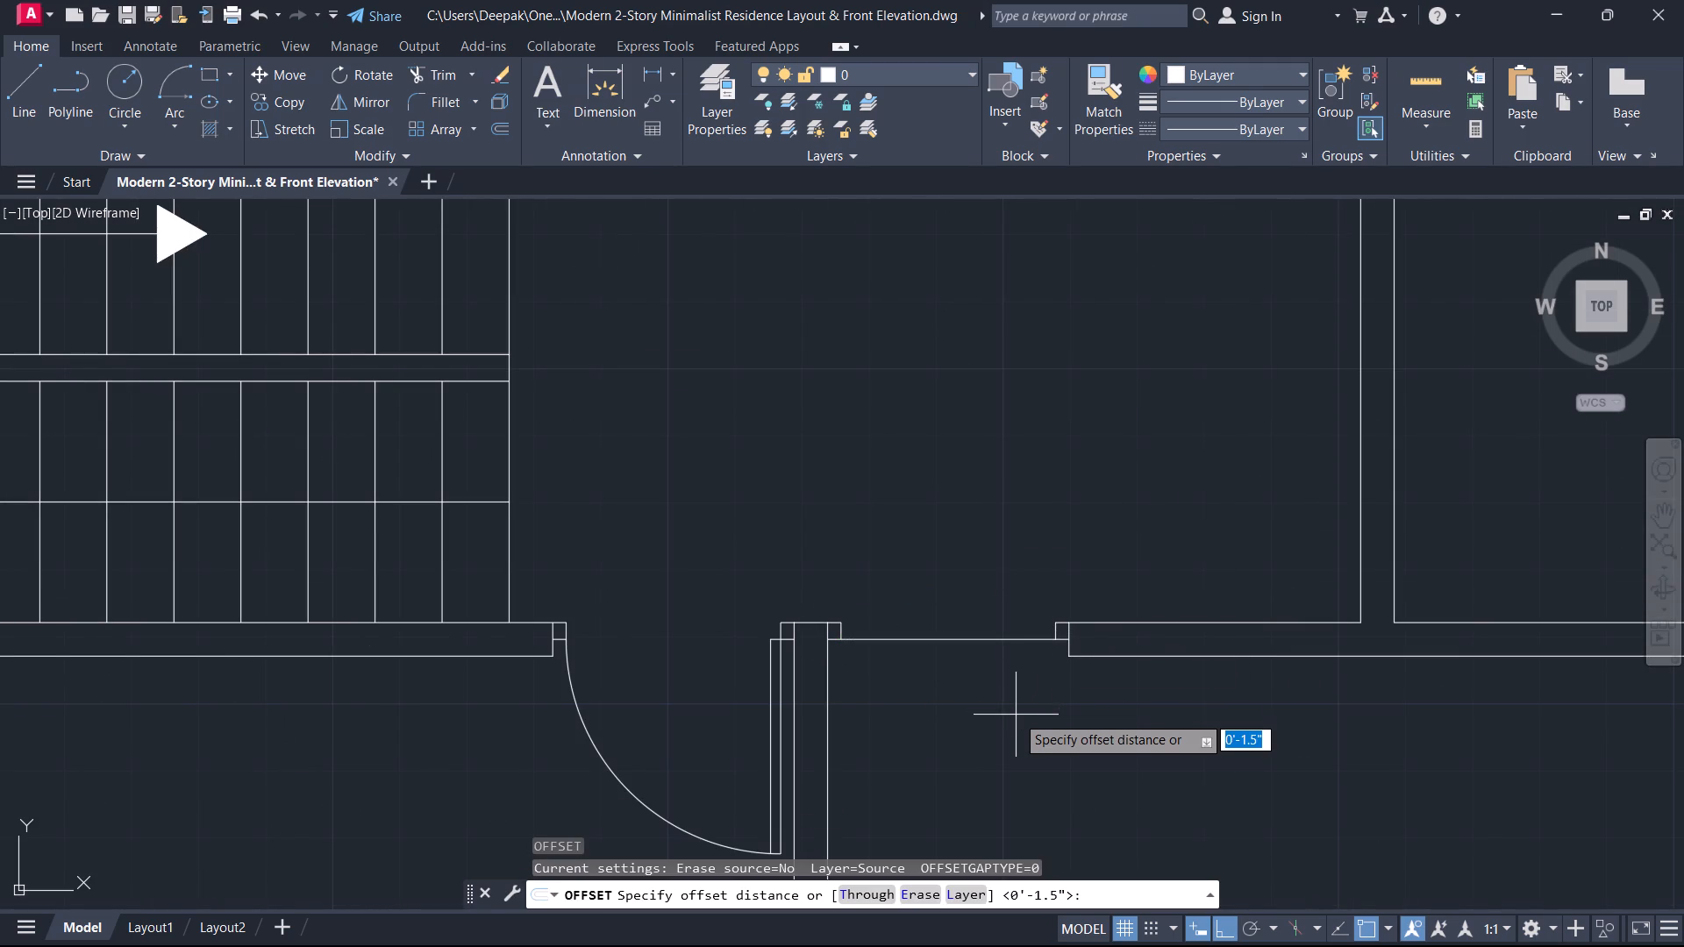
{"action": "type", "text": "1."}
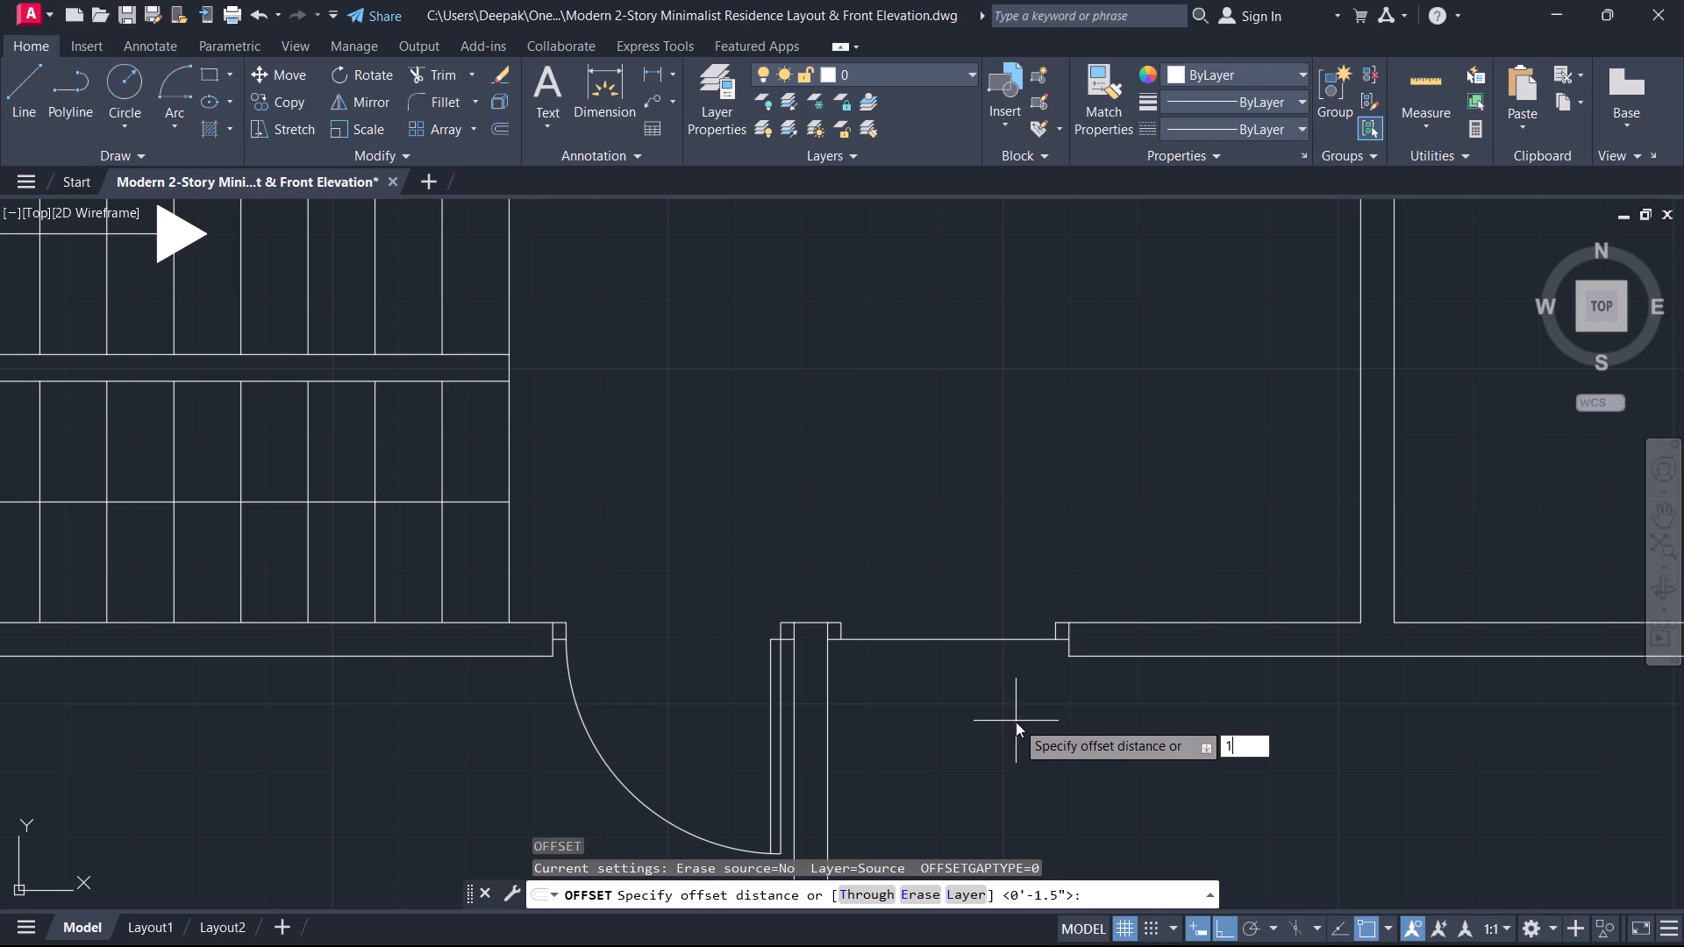
{"action": "key", "text": "5"}
{"action": "key", "text": "Return"}
{"action": "scroll", "coordinate": [1016, 728], "scroll_direction": "up", "scroll_amount": 1}
{"action": "left_click", "coordinate": [1011, 592]}
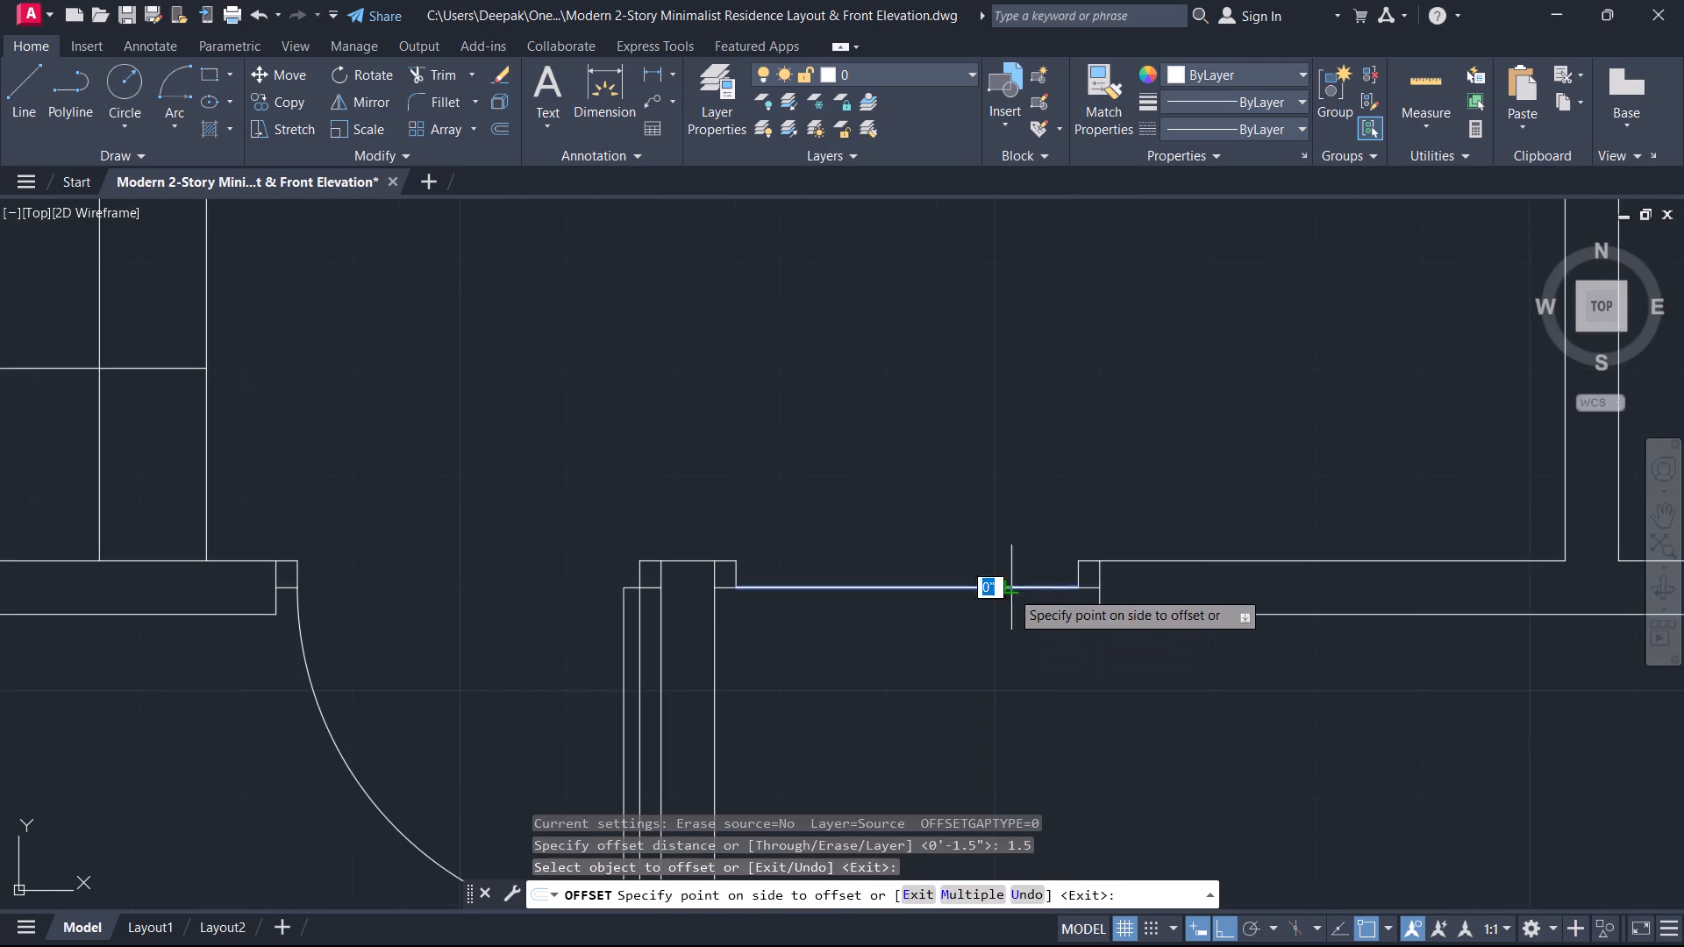
{"action": "left_click", "coordinate": [1002, 552]}
{"action": "key", "text": "grave"}
{"action": "key", "text": "Escape"}
Rotate both door-leaf lines 90° clockwise about the southeast corner of the partition's frame stub, swinging the leaf south.
{"action": "left_click", "coordinate": [970, 626]}
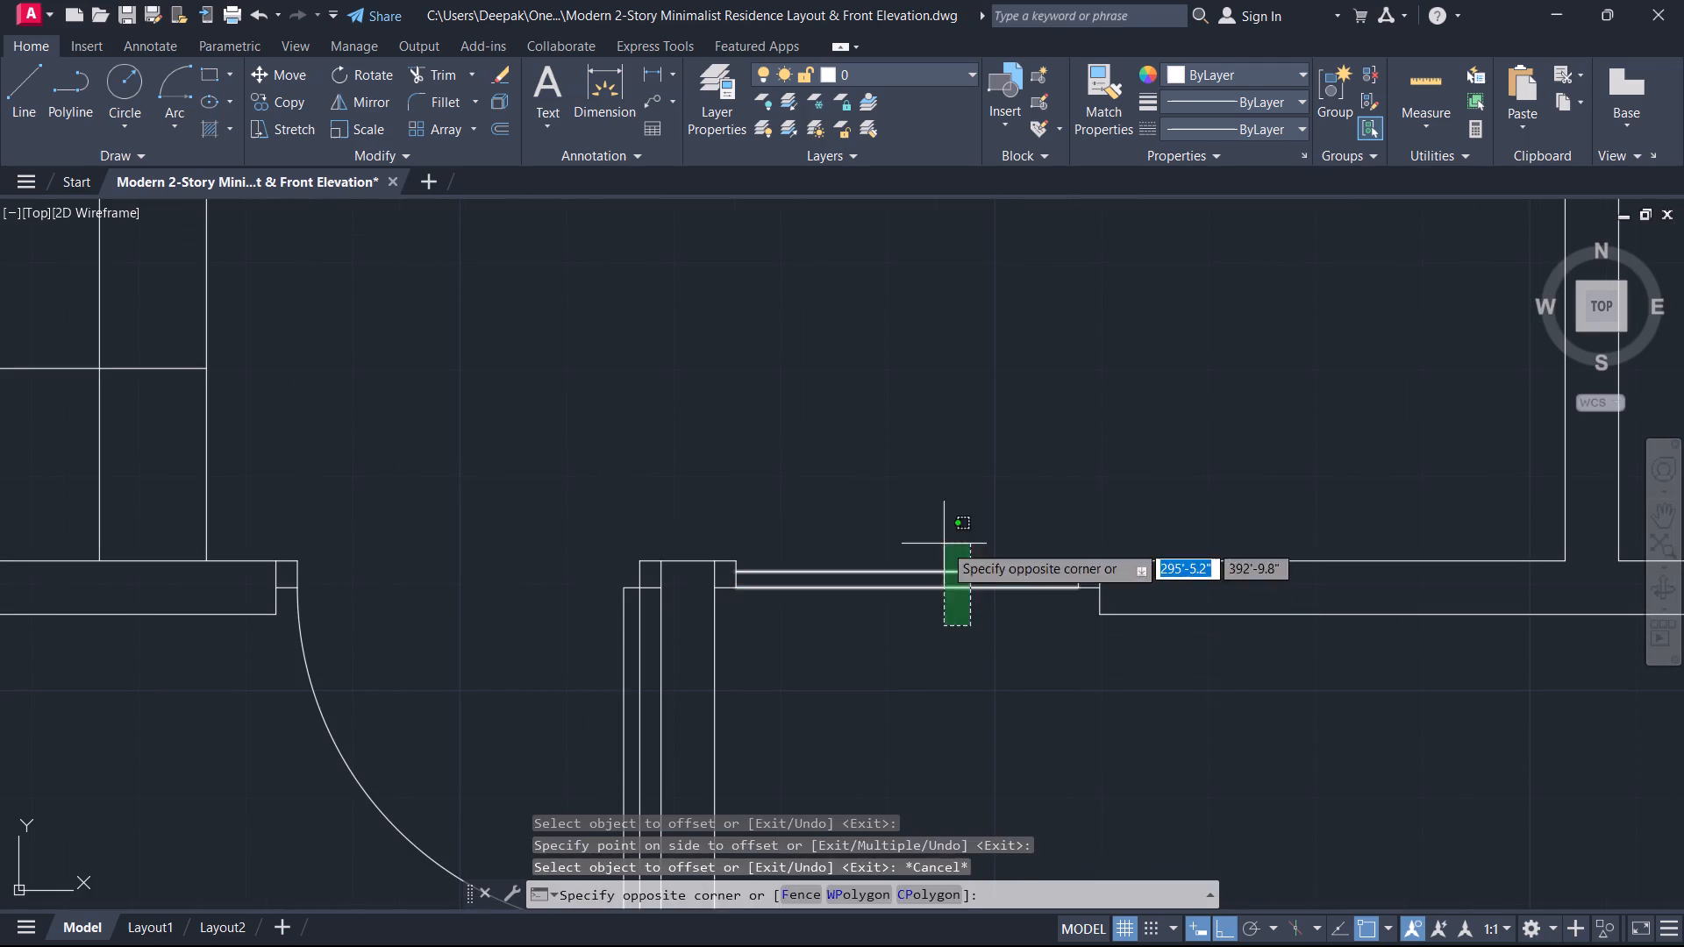
{"action": "left_click", "coordinate": [944, 544]}
{"action": "key", "text": "r"}
{"action": "type", "text": "o"}
{"action": "key", "text": "space"}
{"action": "scroll", "coordinate": [783, 616], "scroll_direction": "up", "scroll_amount": 2}
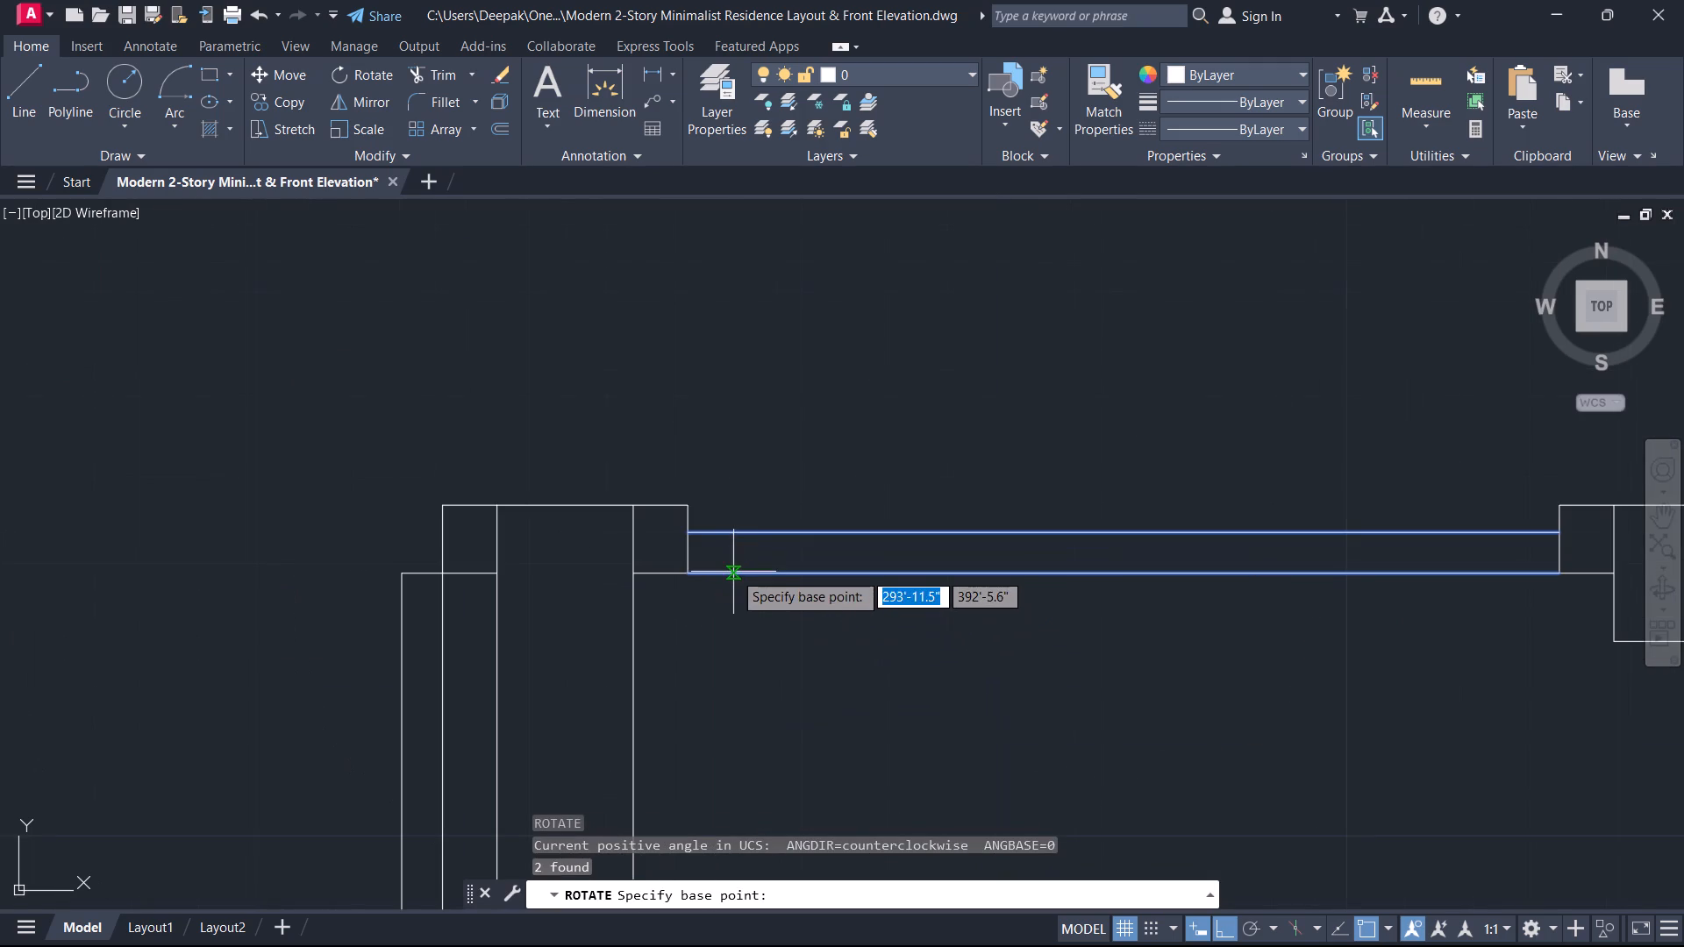
{"action": "left_click", "coordinate": [695, 573]}
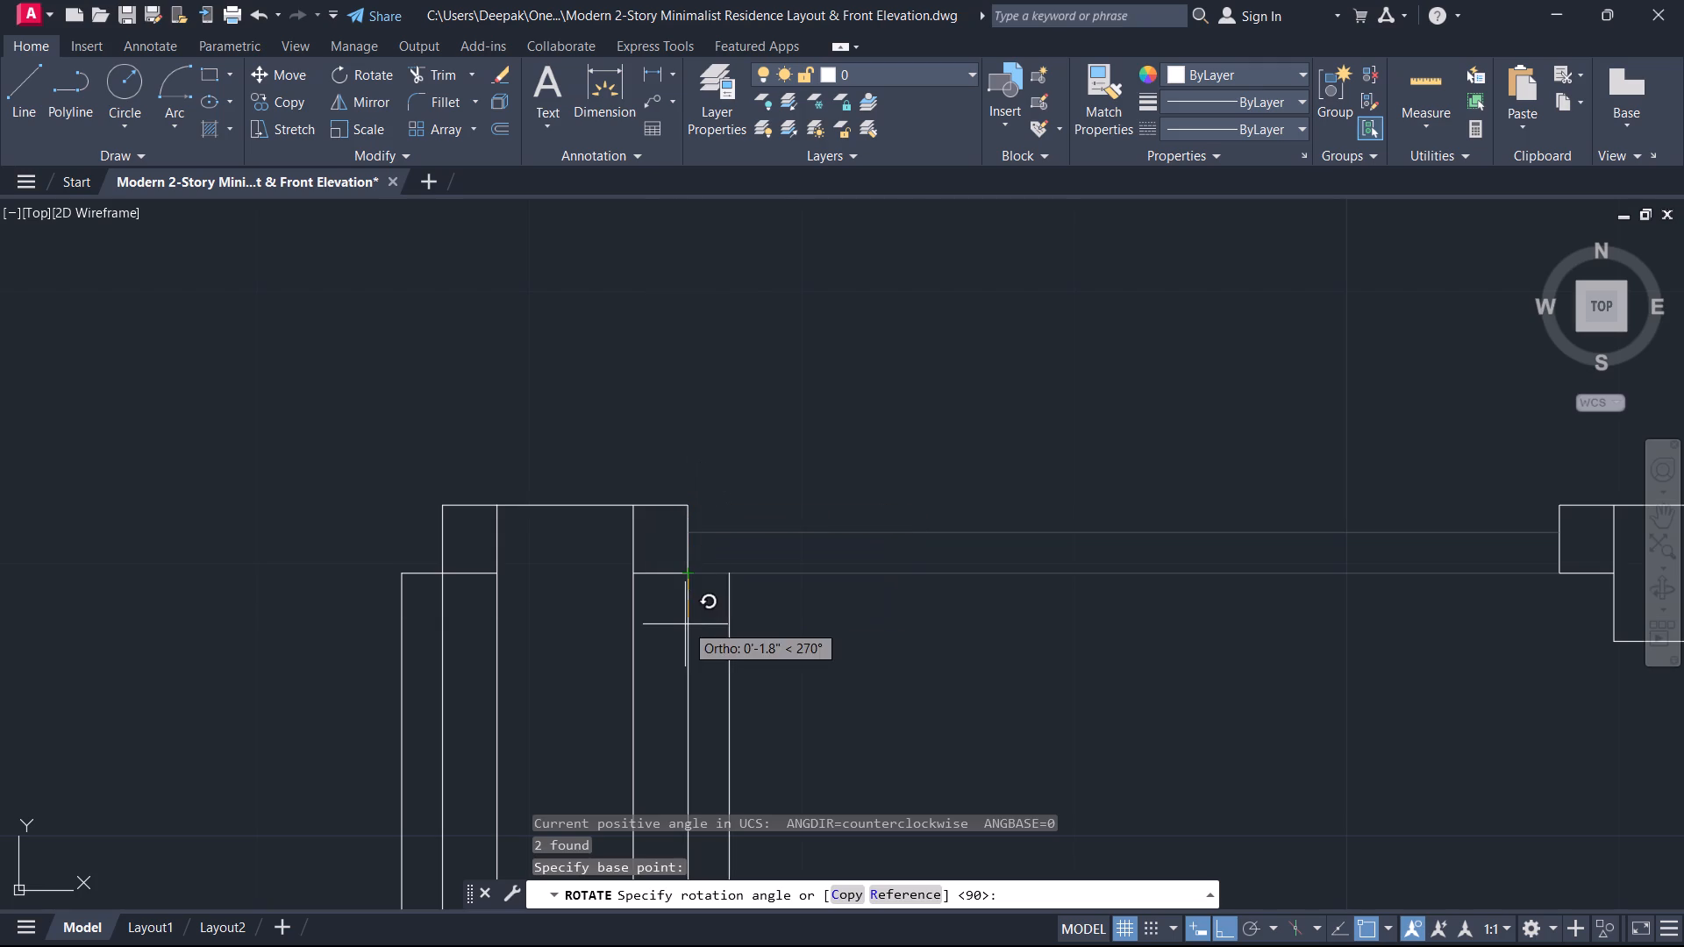
{"action": "left_click", "coordinate": [685, 624]}
{"action": "key", "text": "Escape"}
Draw a short line closing the north end of the rotated door leaf at the partition's frame stub.
{"action": "middle_click_drag", "start_coordinate": [707, 647], "coordinate": [981, 596]}
{"action": "type", "text": "l"}
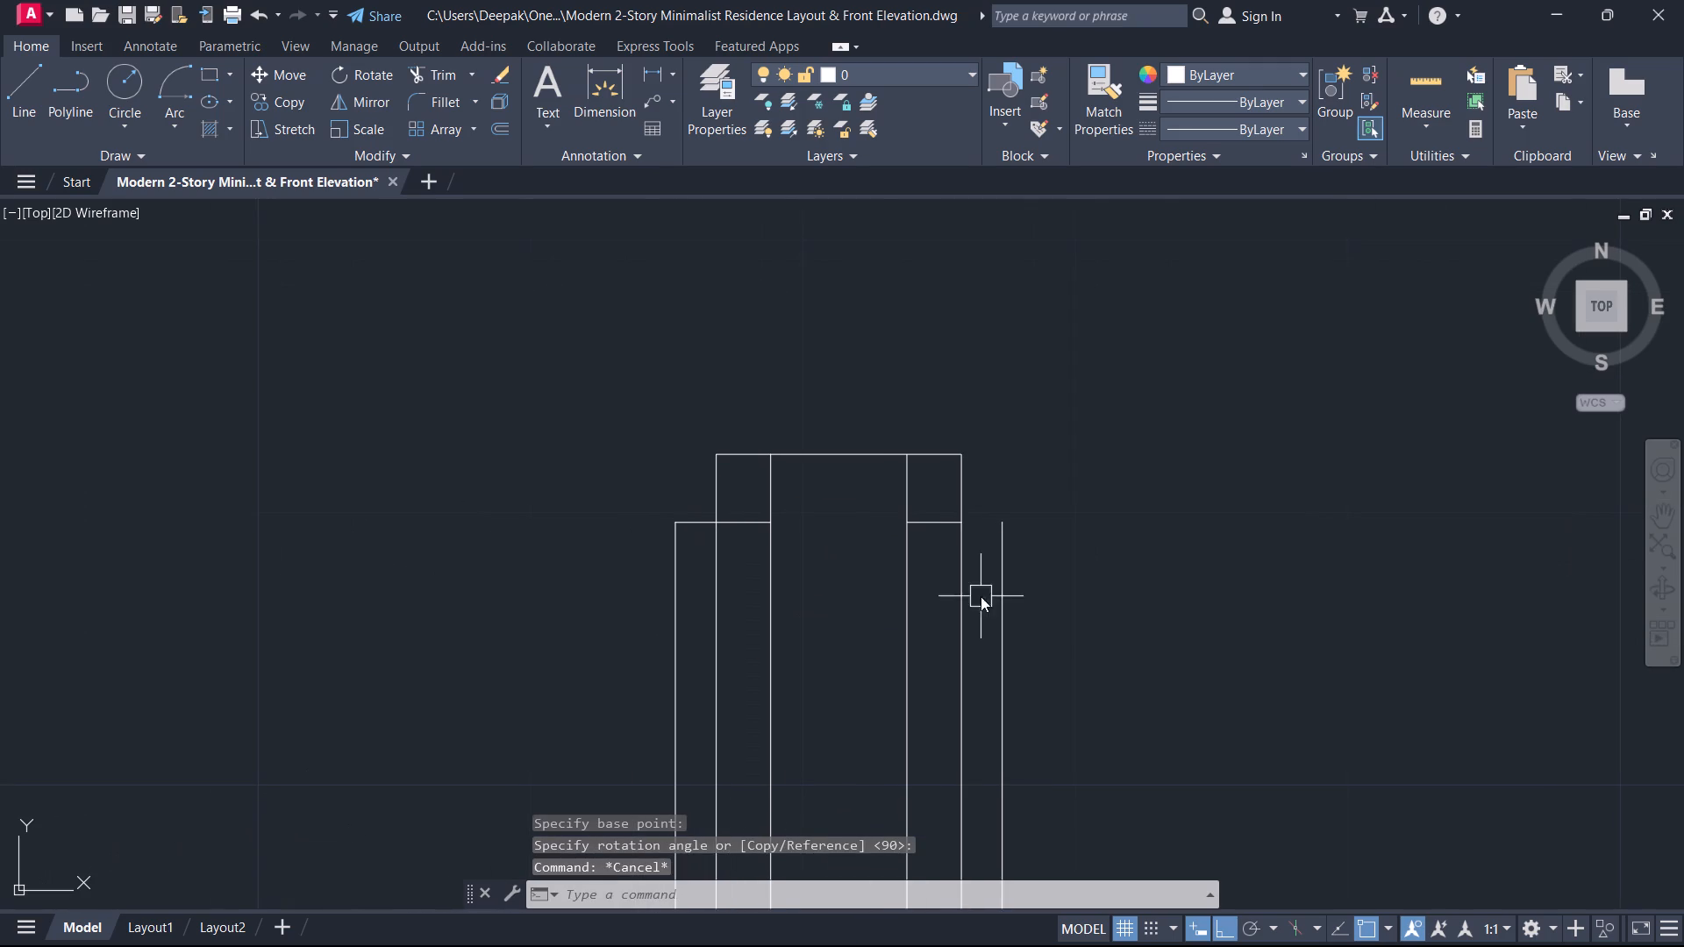
{"action": "key", "text": "space"}
{"action": "left_click", "coordinate": [967, 529]}
{"action": "left_click", "coordinate": [995, 523]}
{"action": "key", "text": "Escape"}
Draw the swing arc with Start, Center, End from the leaf's southwest end, centred on the hinge corner, to the east stub's southwest corner.
{"action": "scroll", "coordinate": [985, 591], "scroll_direction": "down", "scroll_amount": 2}
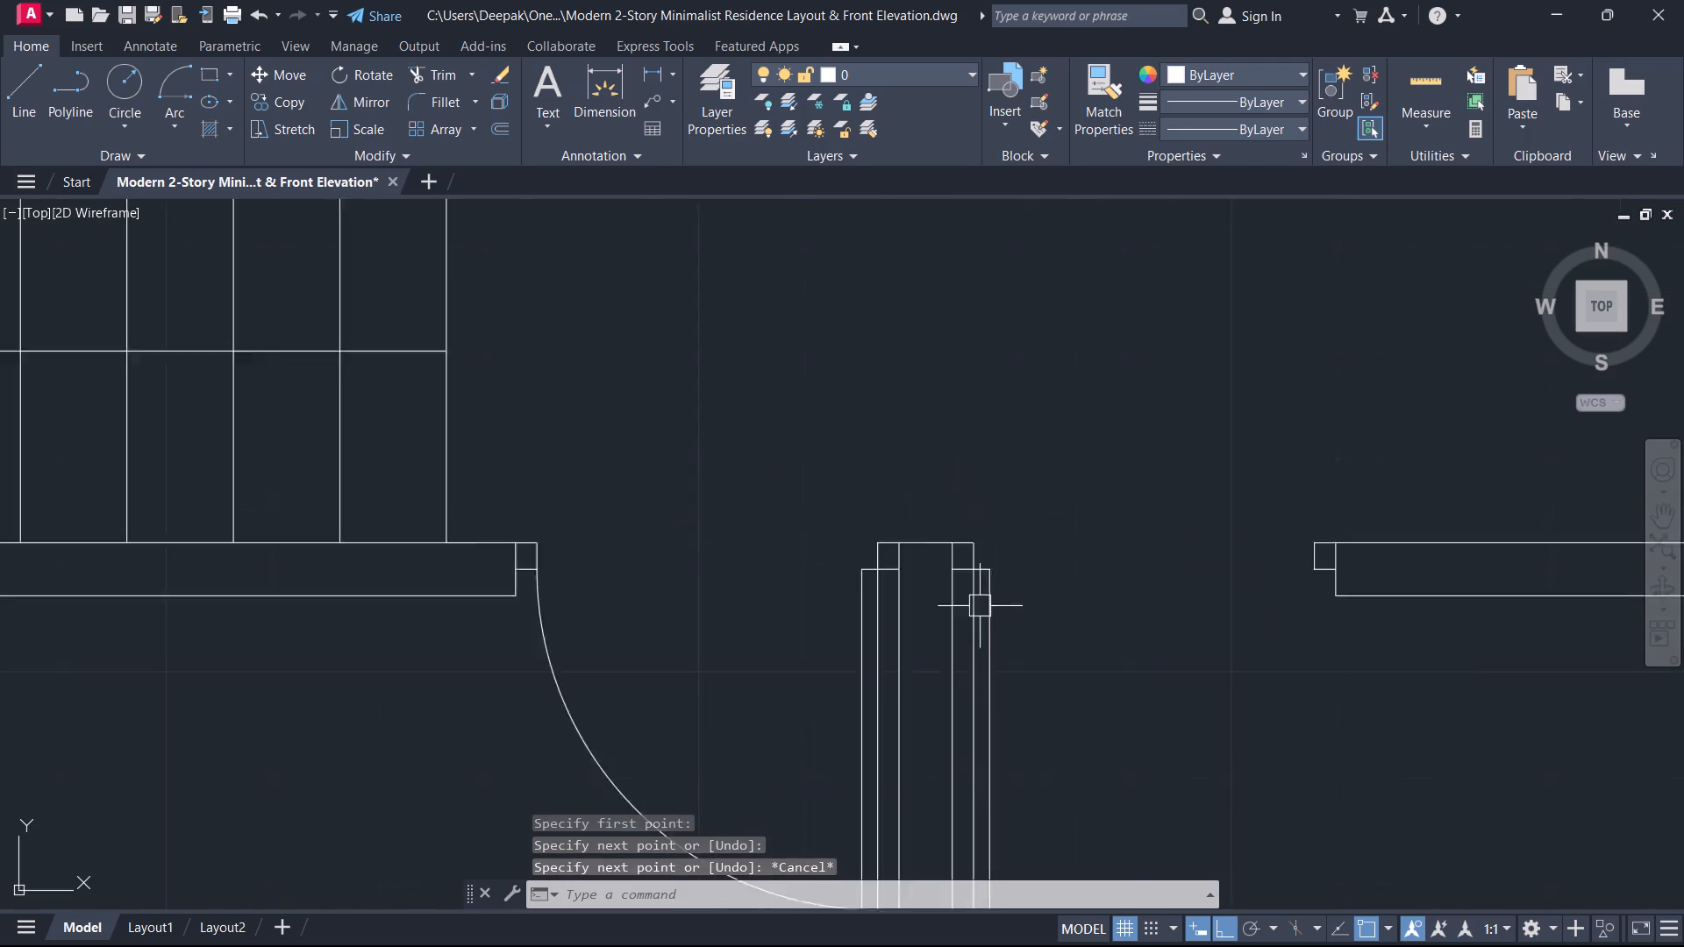
{"action": "scroll", "coordinate": [980, 606], "scroll_direction": "down", "scroll_amount": 1}
{"action": "middle_click_drag", "start_coordinate": [980, 606], "coordinate": [1027, 497]}
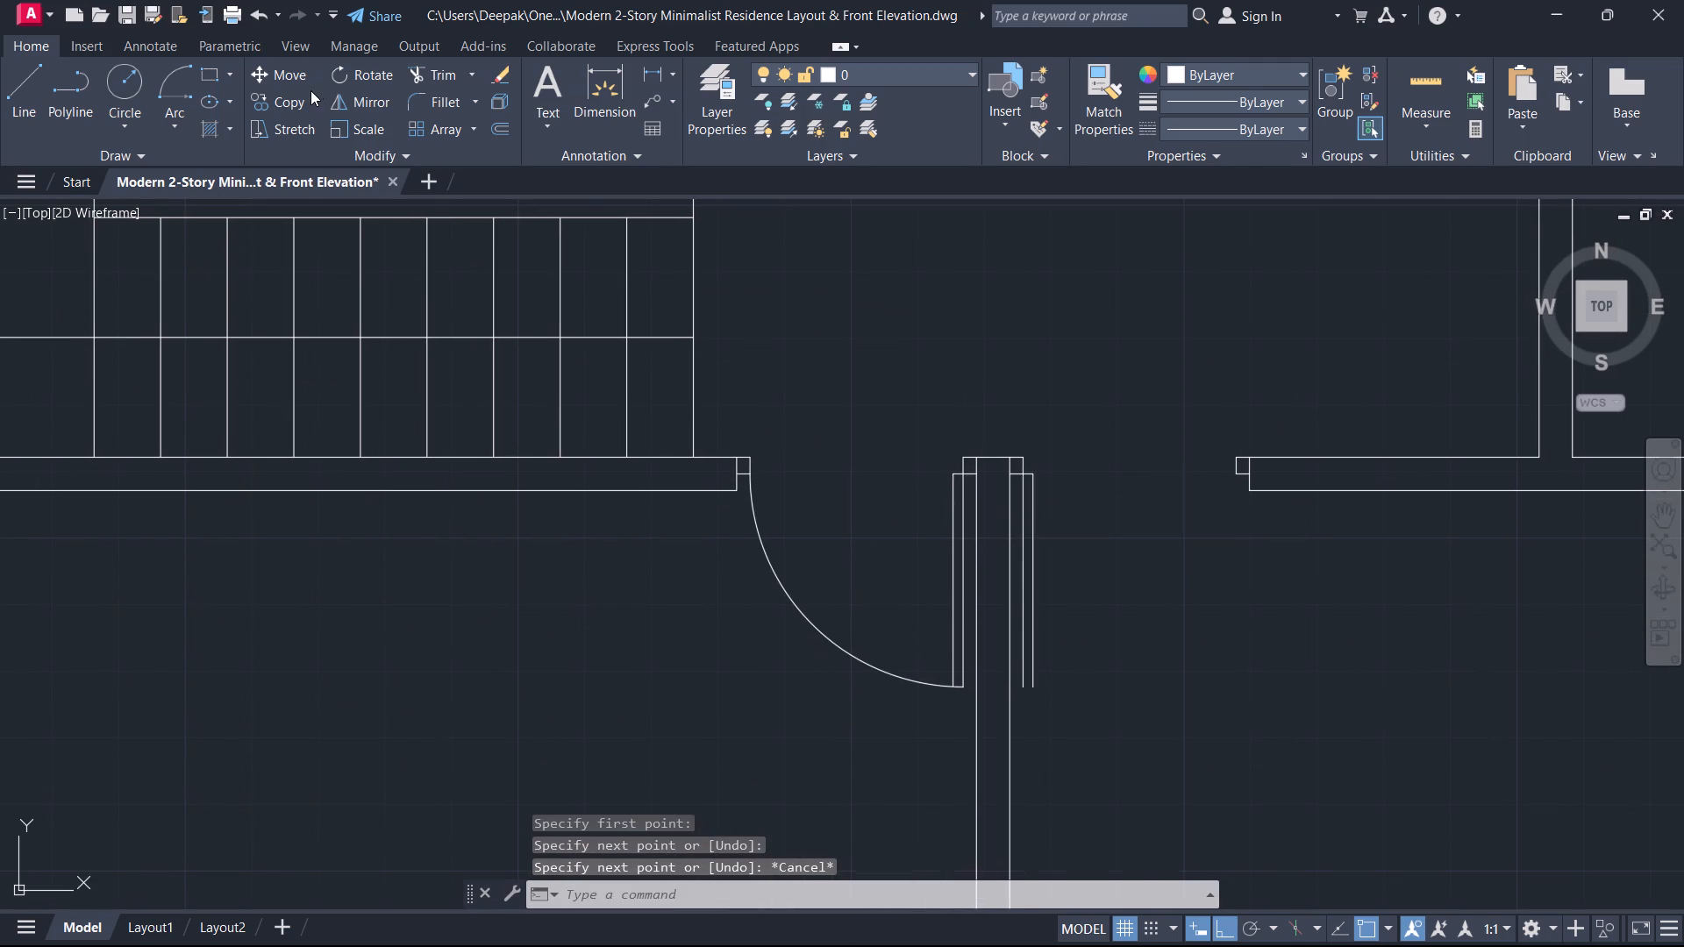
{"action": "left_click", "coordinate": [177, 93]}
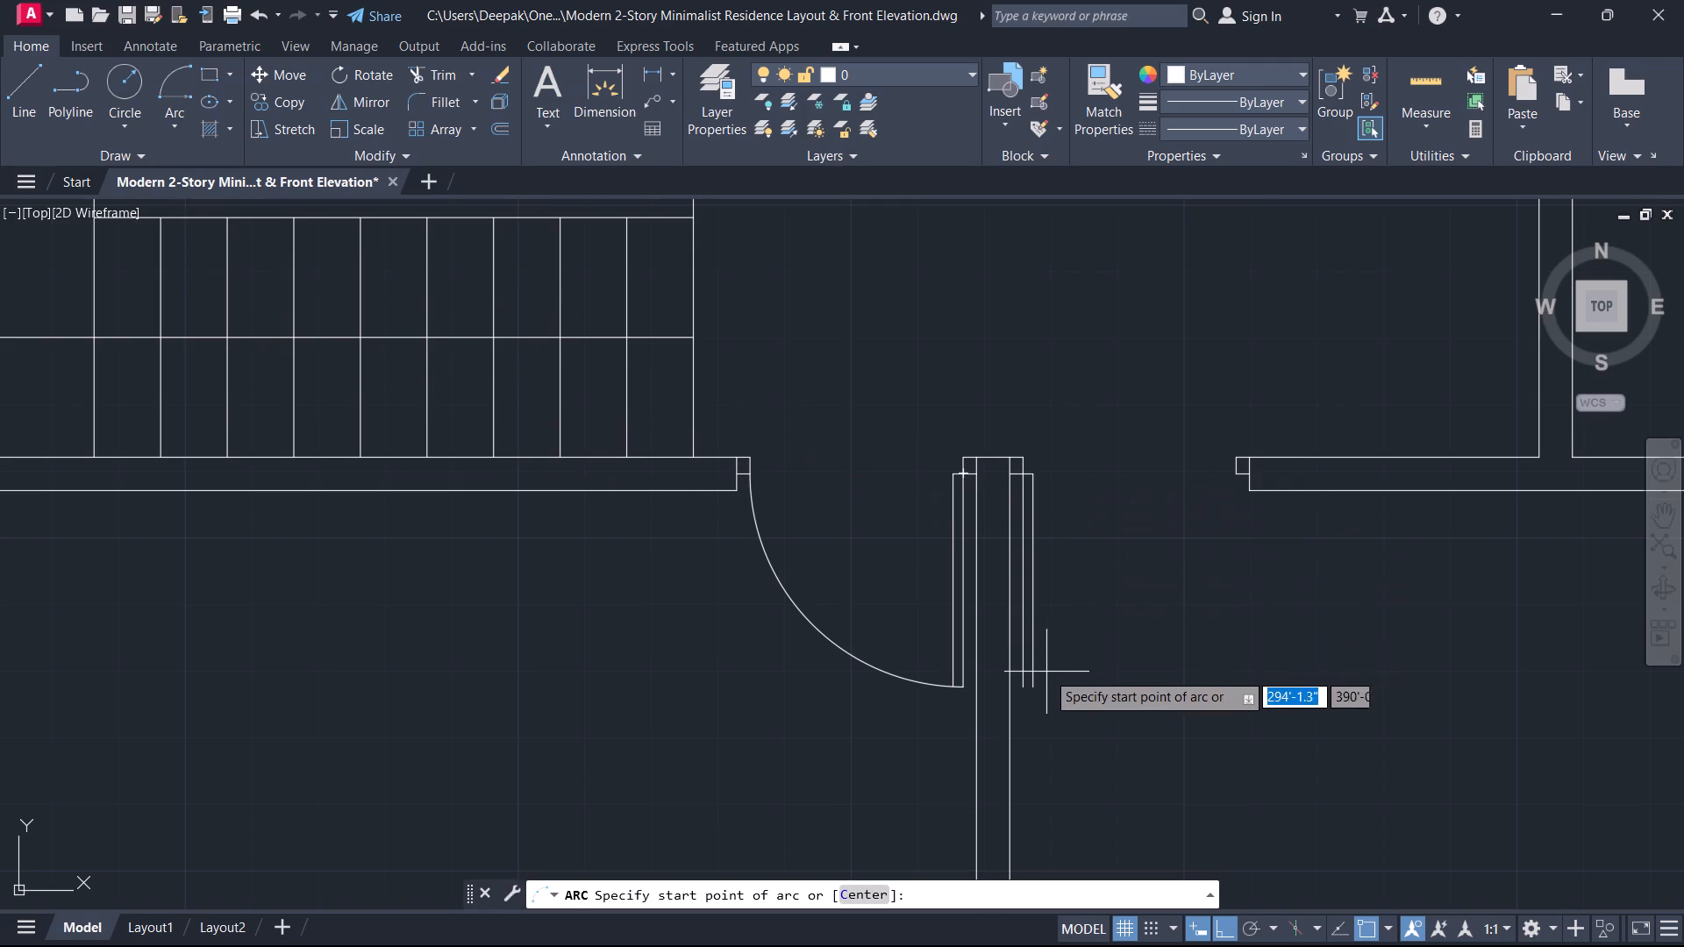
{"action": "scroll", "coordinate": [1029, 682], "scroll_direction": "up", "scroll_amount": 1}
{"action": "left_click", "coordinate": [1017, 692]}
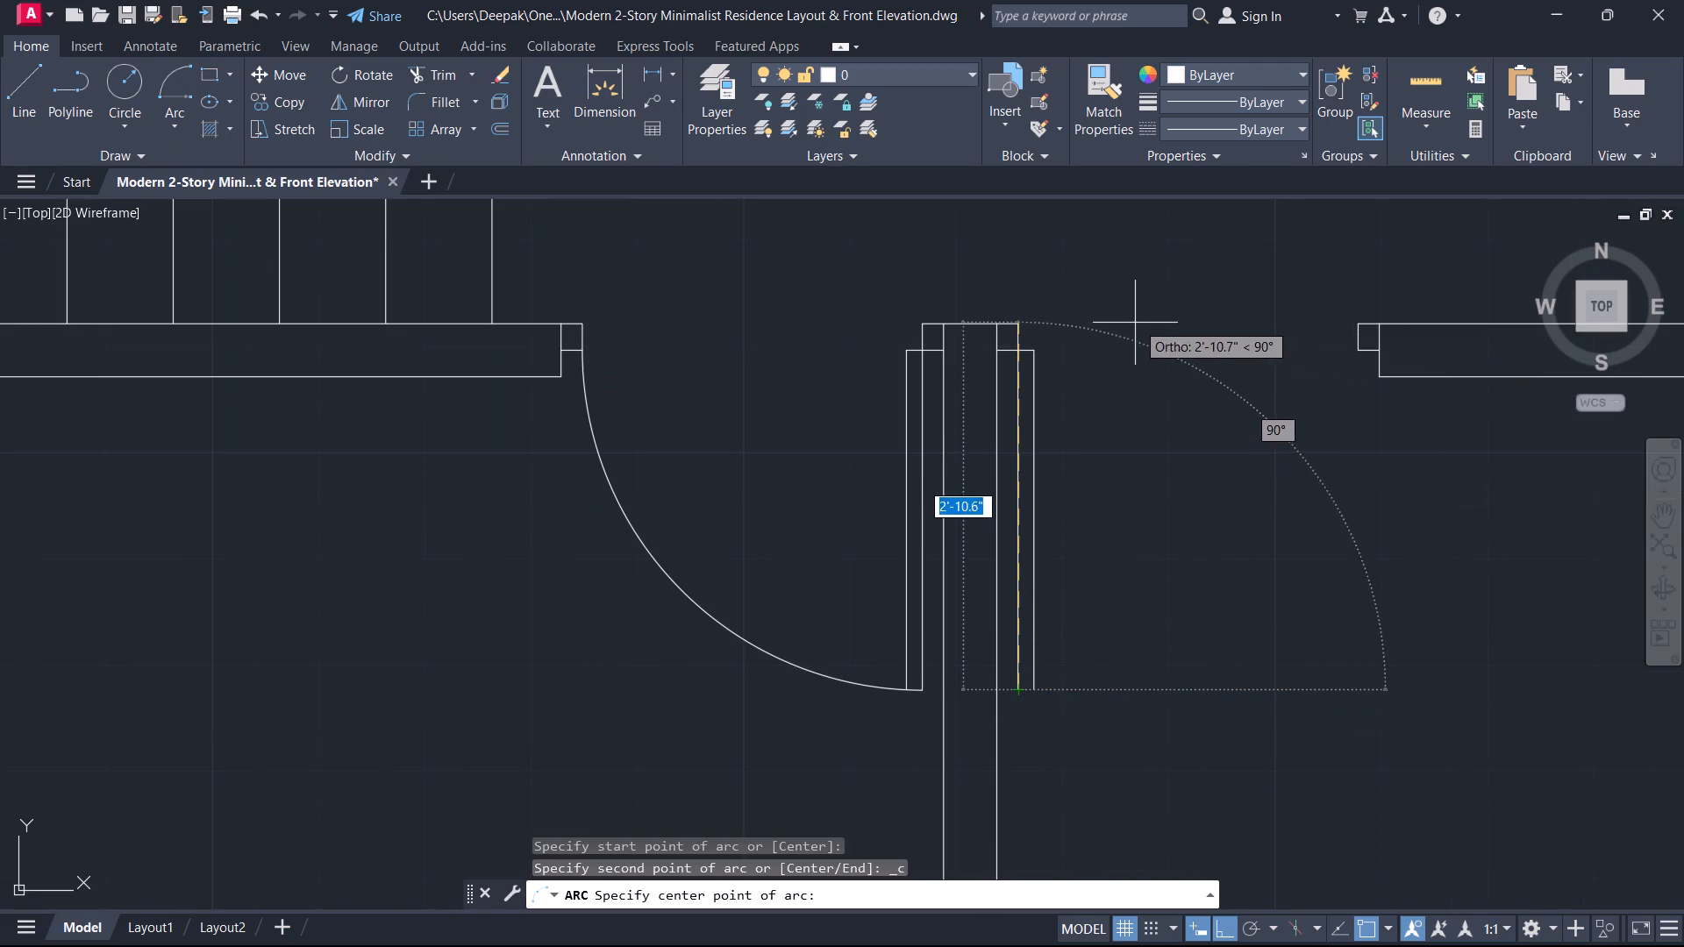
{"action": "left_click", "coordinate": [1015, 347]}
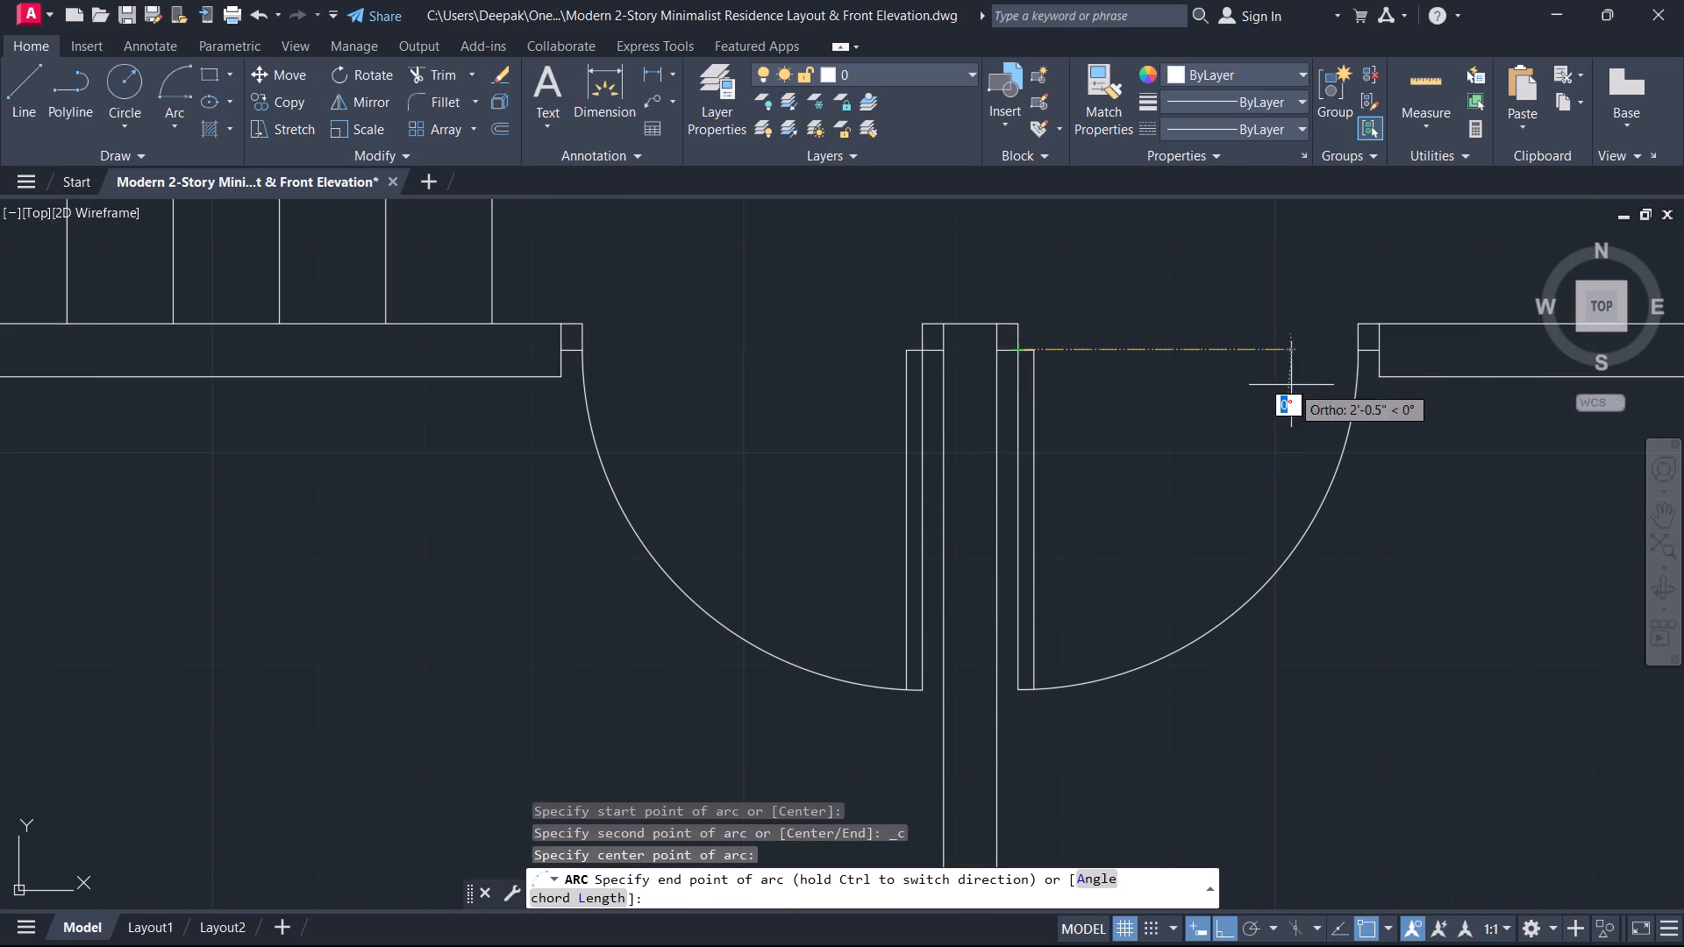
{"action": "left_click", "coordinate": [1359, 355]}
{"action": "key", "text": "Escape"}
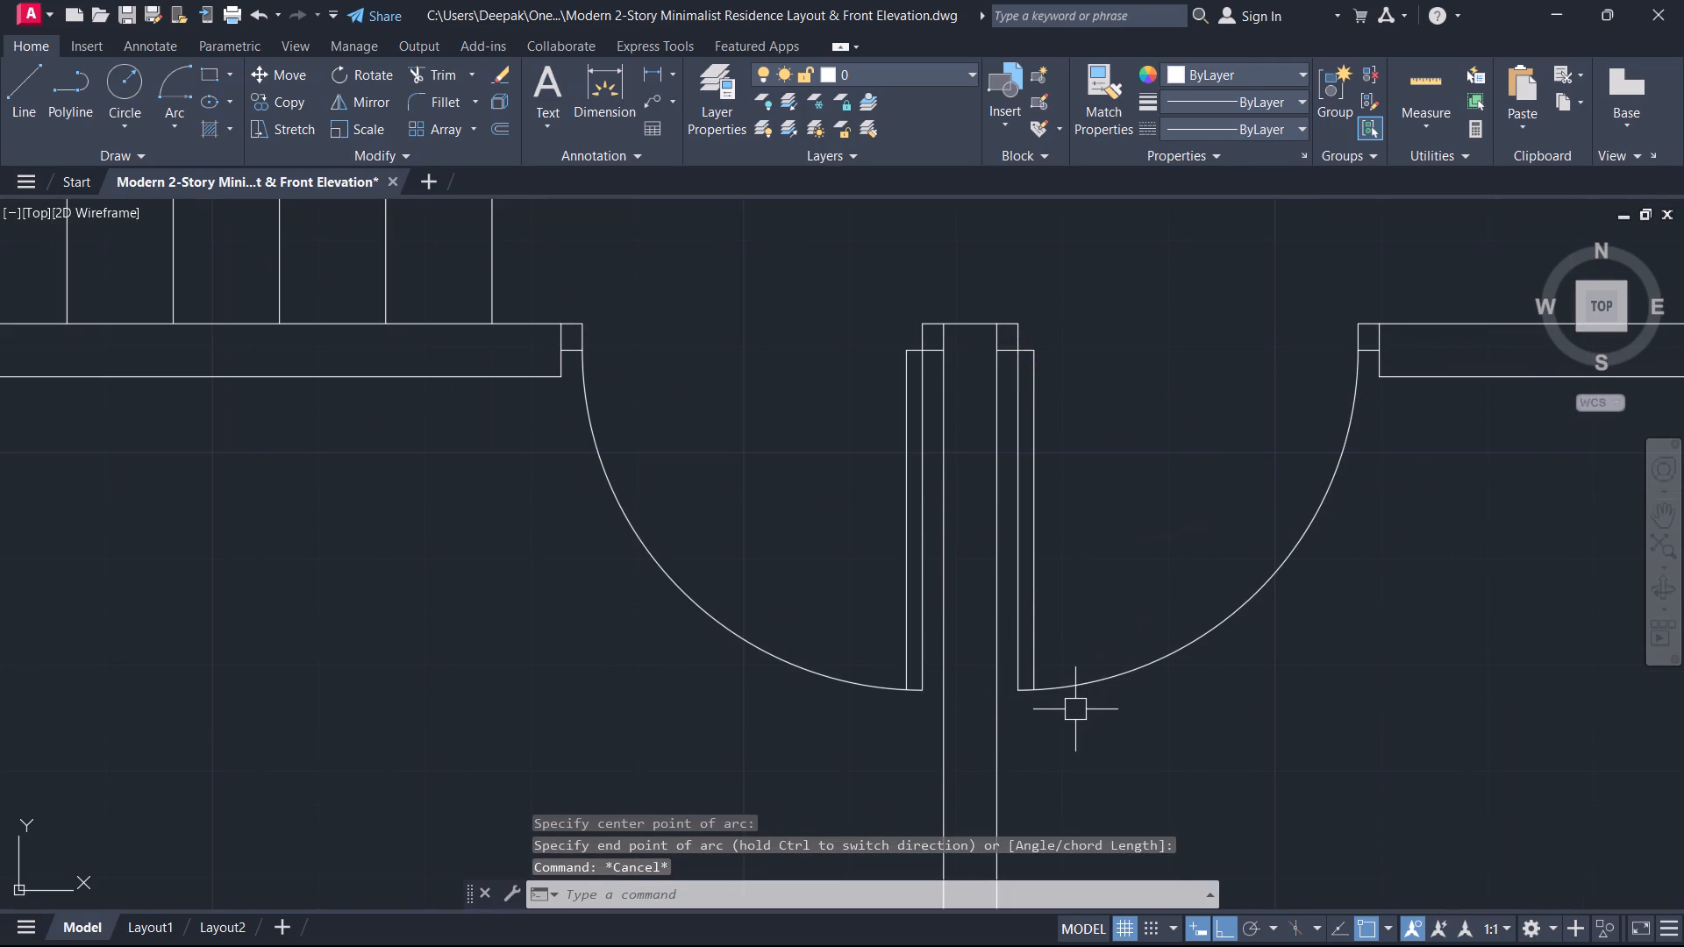
Trim the tip of the door leaf's east line that extends beyond the swing arc.
{"action": "type", "text": "tr"}
{"action": "scroll", "coordinate": [1066, 716], "scroll_direction": "up", "scroll_amount": 3}
{"action": "key", "text": "space"}
{"action": "scroll", "coordinate": [910, 641], "scroll_direction": "up", "scroll_amount": 3}
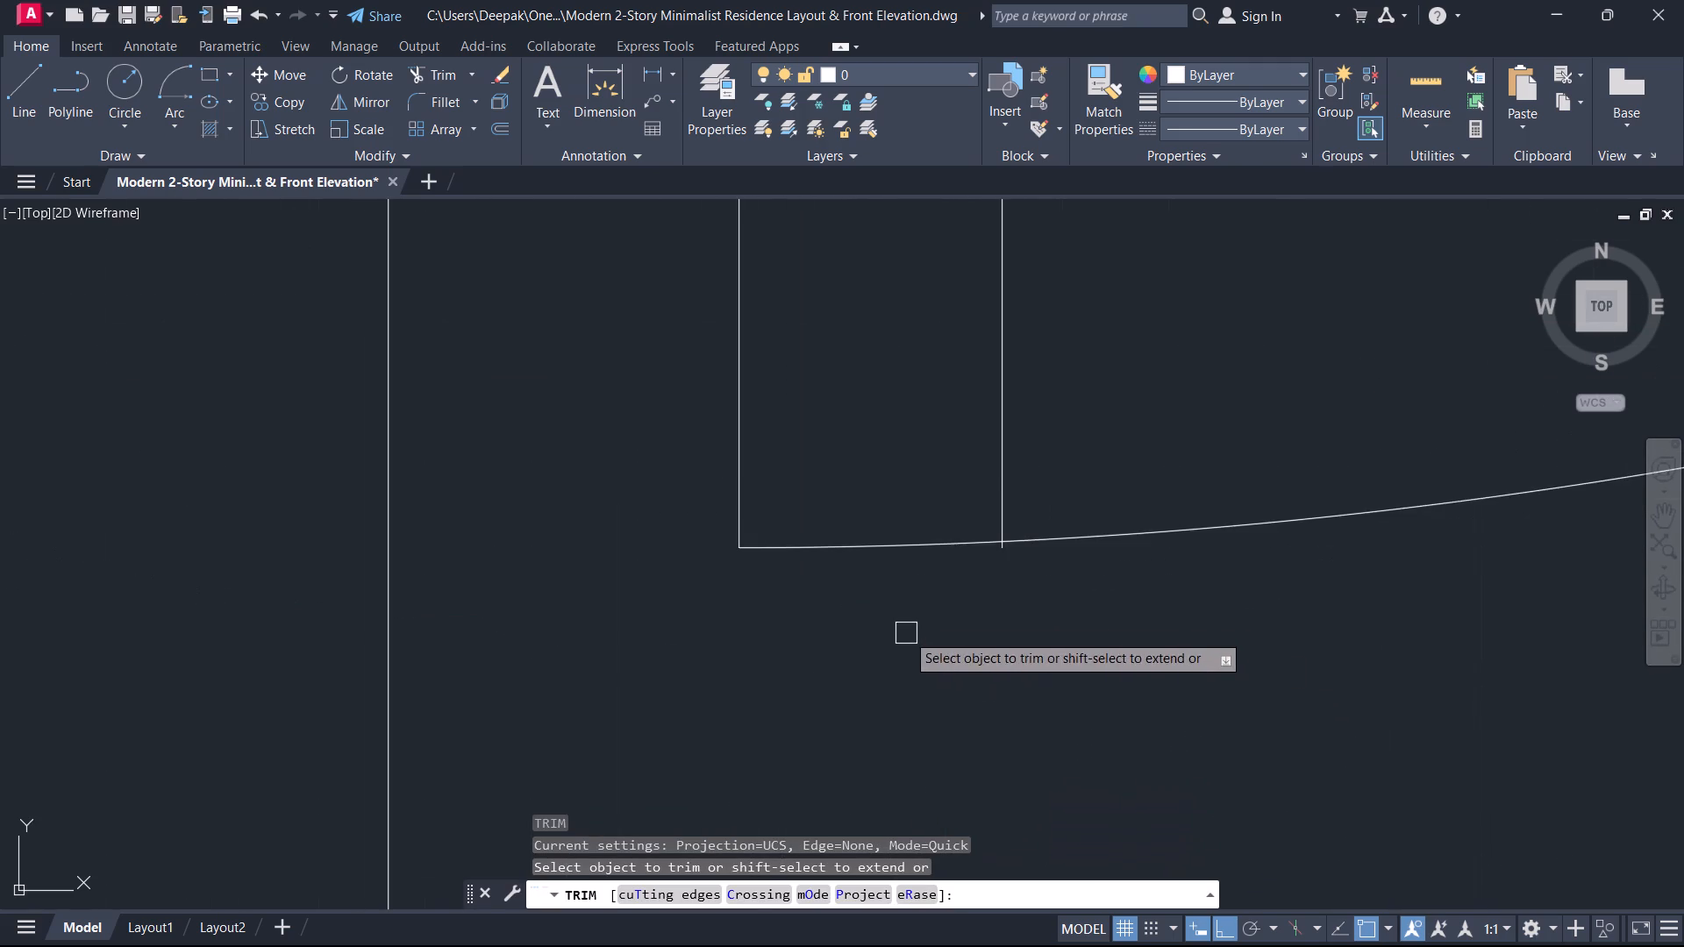
{"action": "scroll", "coordinate": [928, 612], "scroll_direction": "up", "scroll_amount": 2}
{"action": "scroll", "coordinate": [1024, 539], "scroll_direction": "up", "scroll_amount": 3}
{"action": "middle_click_drag", "start_coordinate": [1037, 544], "coordinate": [889, 943]}
{"action": "left_click", "coordinate": [1226, 571]}
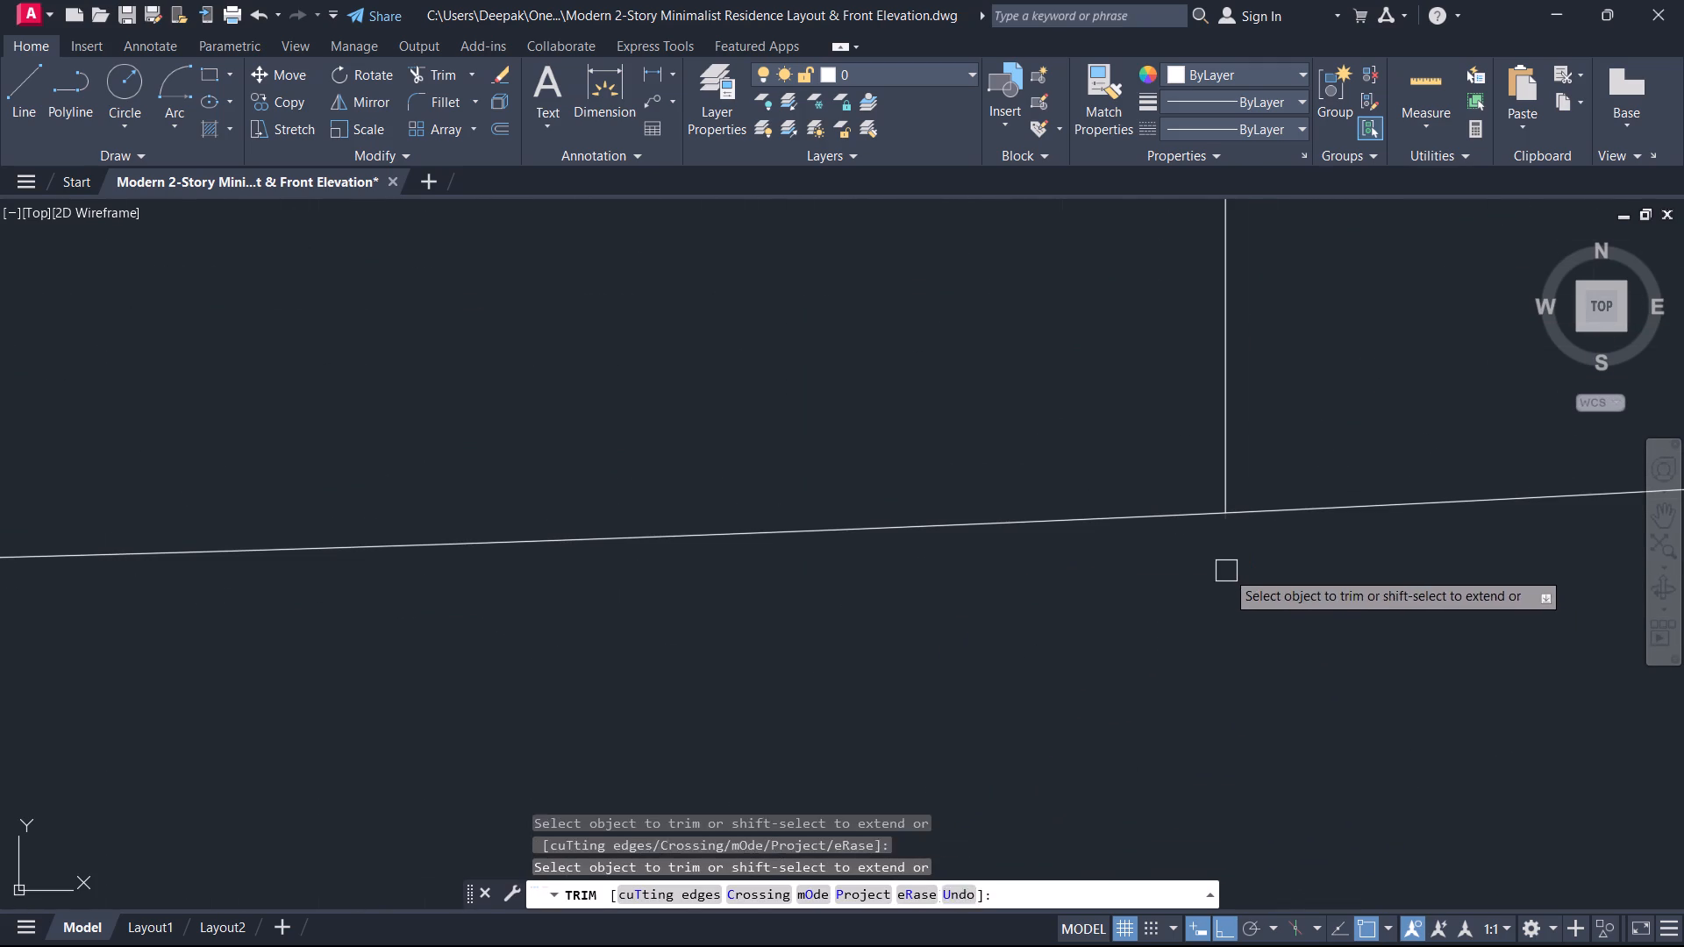
{"action": "key", "text": "Escape"}
Check the gap between the east end of the small room's south wall and the exterior wall.
{"action": "scroll", "coordinate": [1101, 629], "scroll_direction": "down", "scroll_amount": 17}
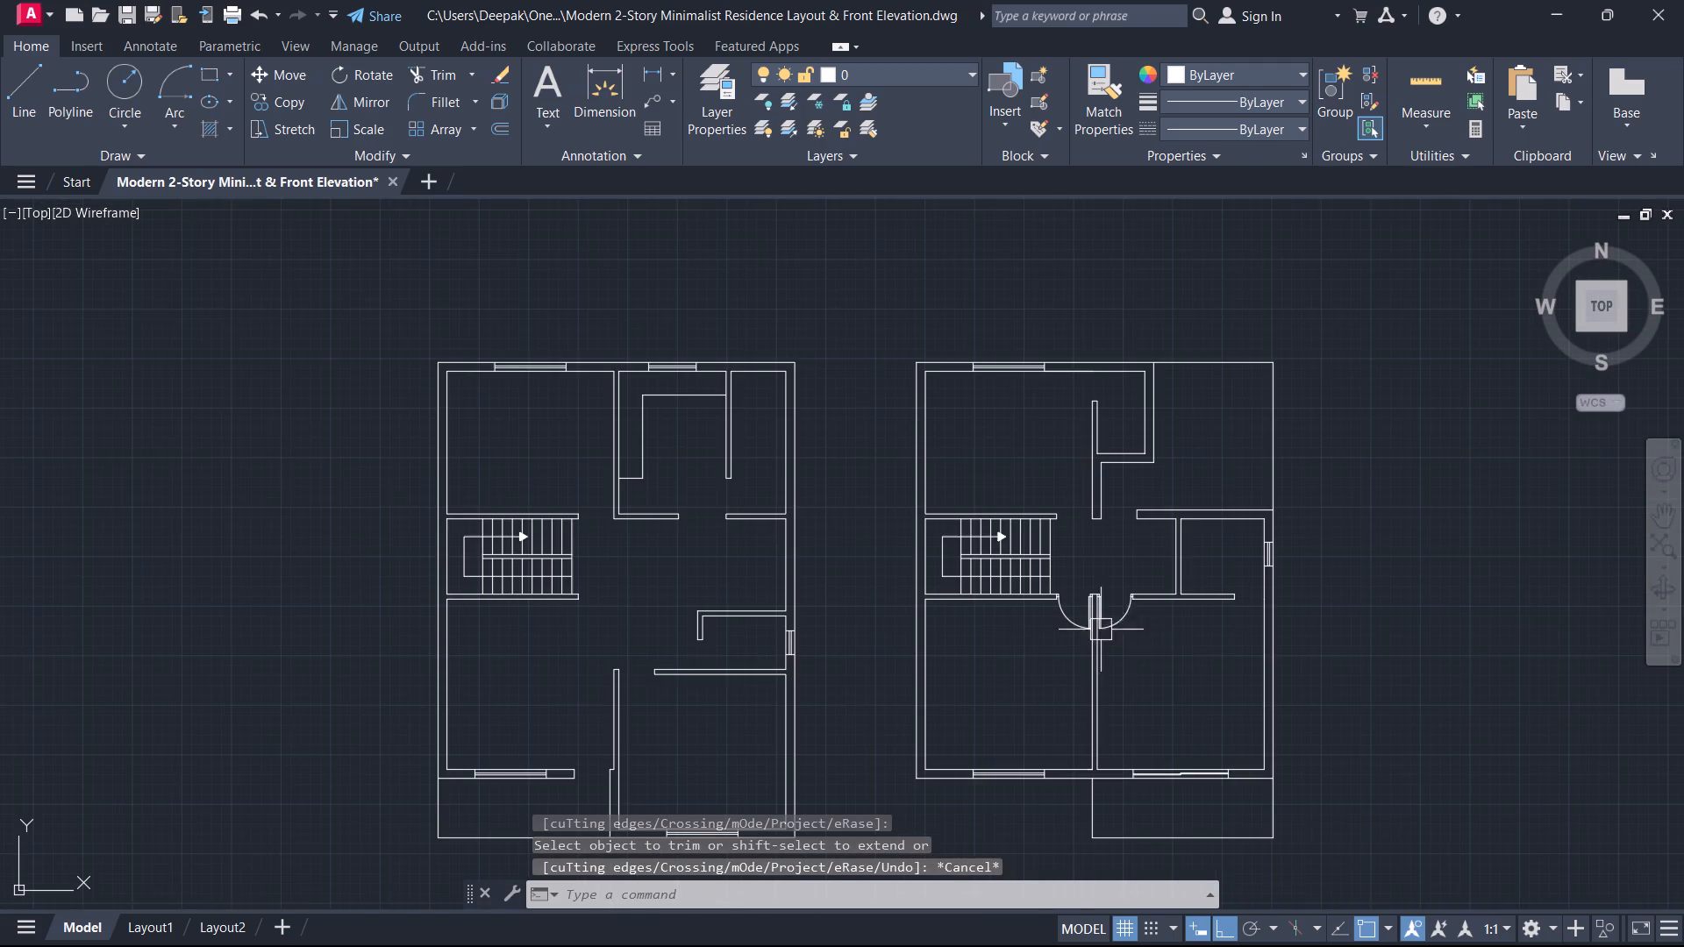
{"action": "middle_click_drag", "start_coordinate": [1179, 631], "coordinate": [1072, 566]}
{"action": "scroll", "coordinate": [1127, 549], "scroll_direction": "up", "scroll_amount": 2}
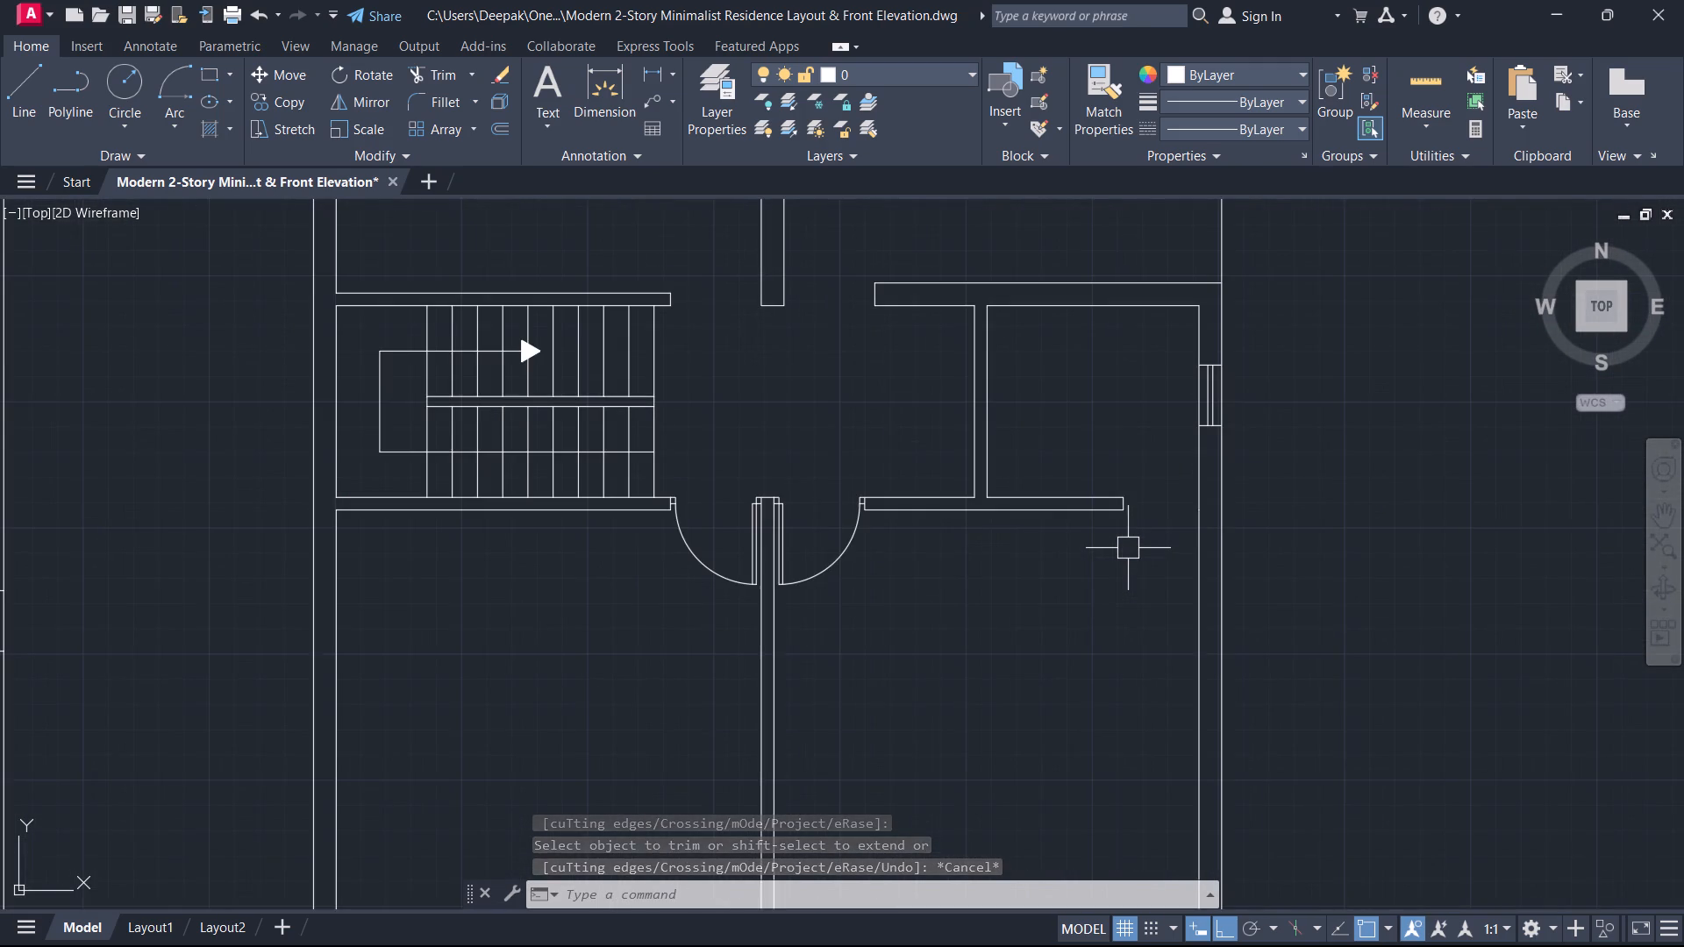
{"action": "scroll", "coordinate": [1128, 548], "scroll_direction": "up", "scroll_amount": 2}
{"action": "type", "text": "di"}
{"action": "key", "text": "space"}
{"action": "left_click", "coordinate": [1113, 431]}
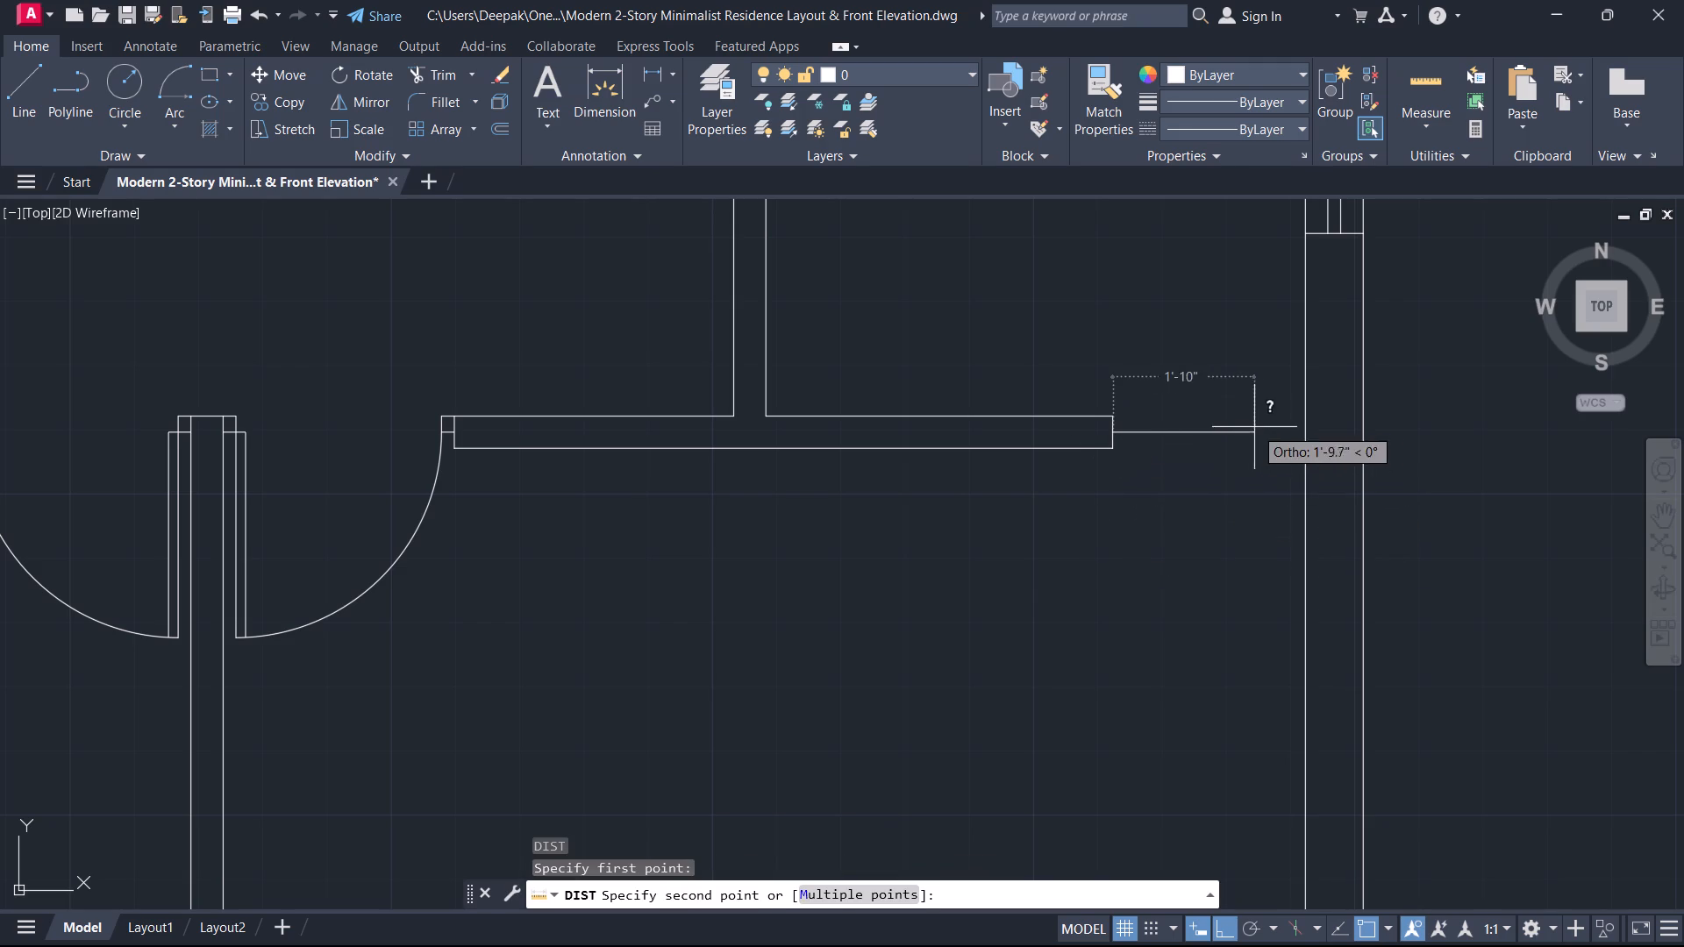
{"action": "key", "text": "Escape"}
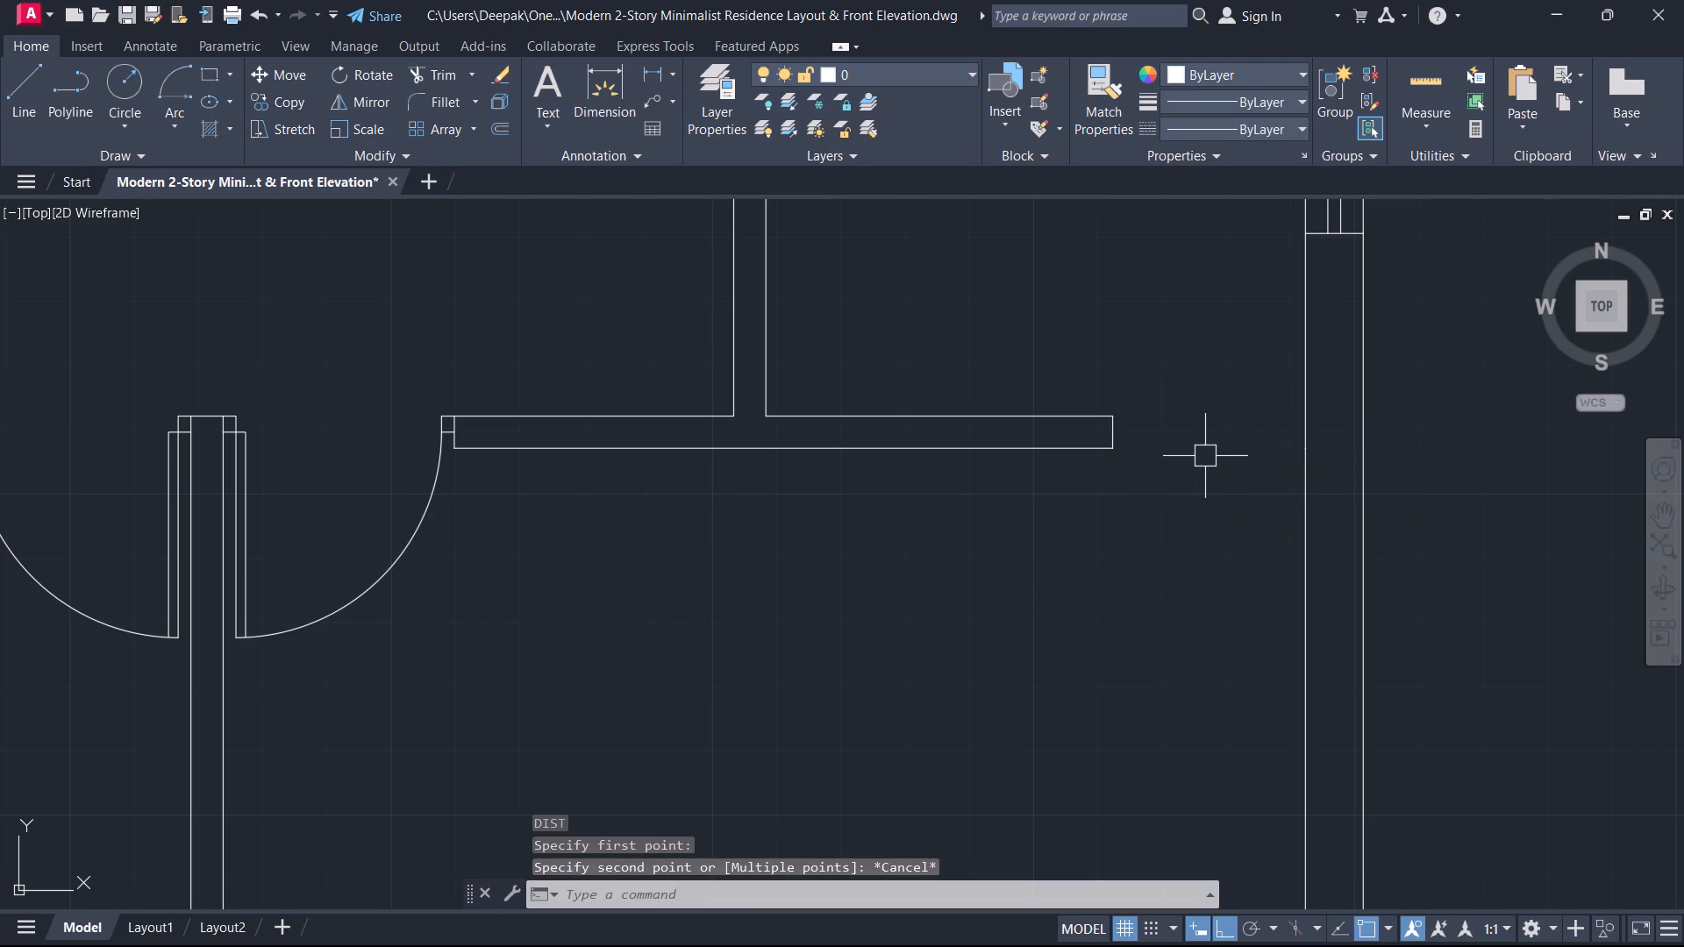
Draw a 2" by 2.5" frame stub from the midpoint of the small room's south wall end back to its north corner.
{"action": "key", "text": "l"}
{"action": "key", "text": "space"}
{"action": "scroll", "coordinate": [1124, 450], "scroll_direction": "up", "scroll_amount": 2}
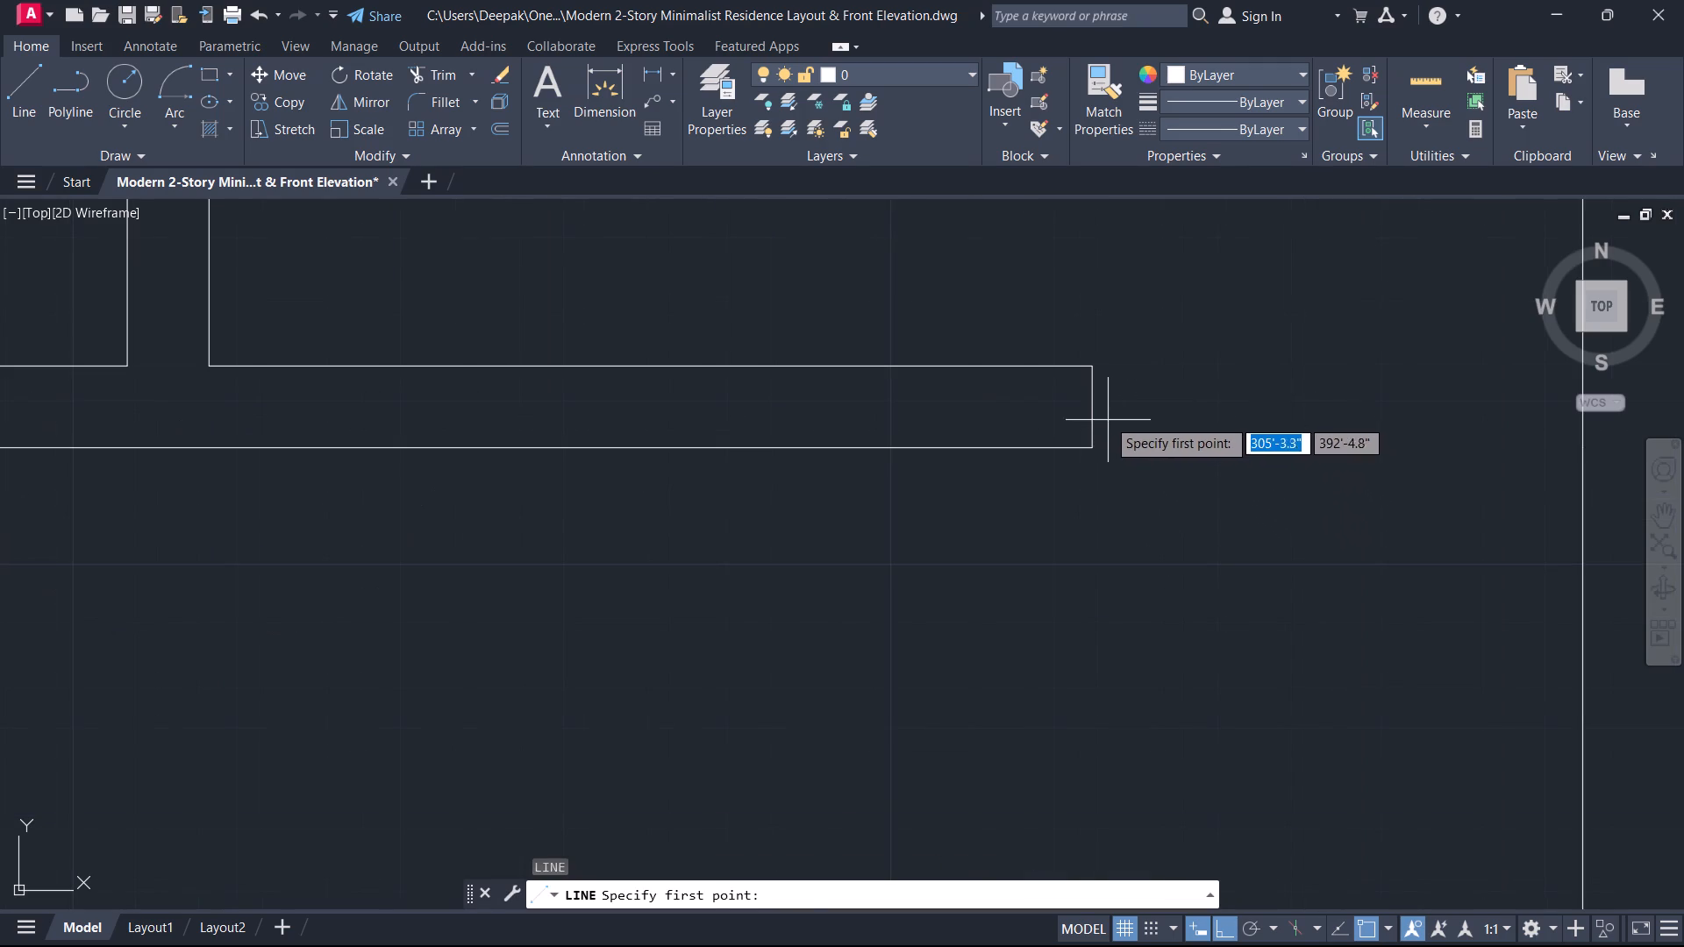
{"action": "left_click", "coordinate": [1084, 402]}
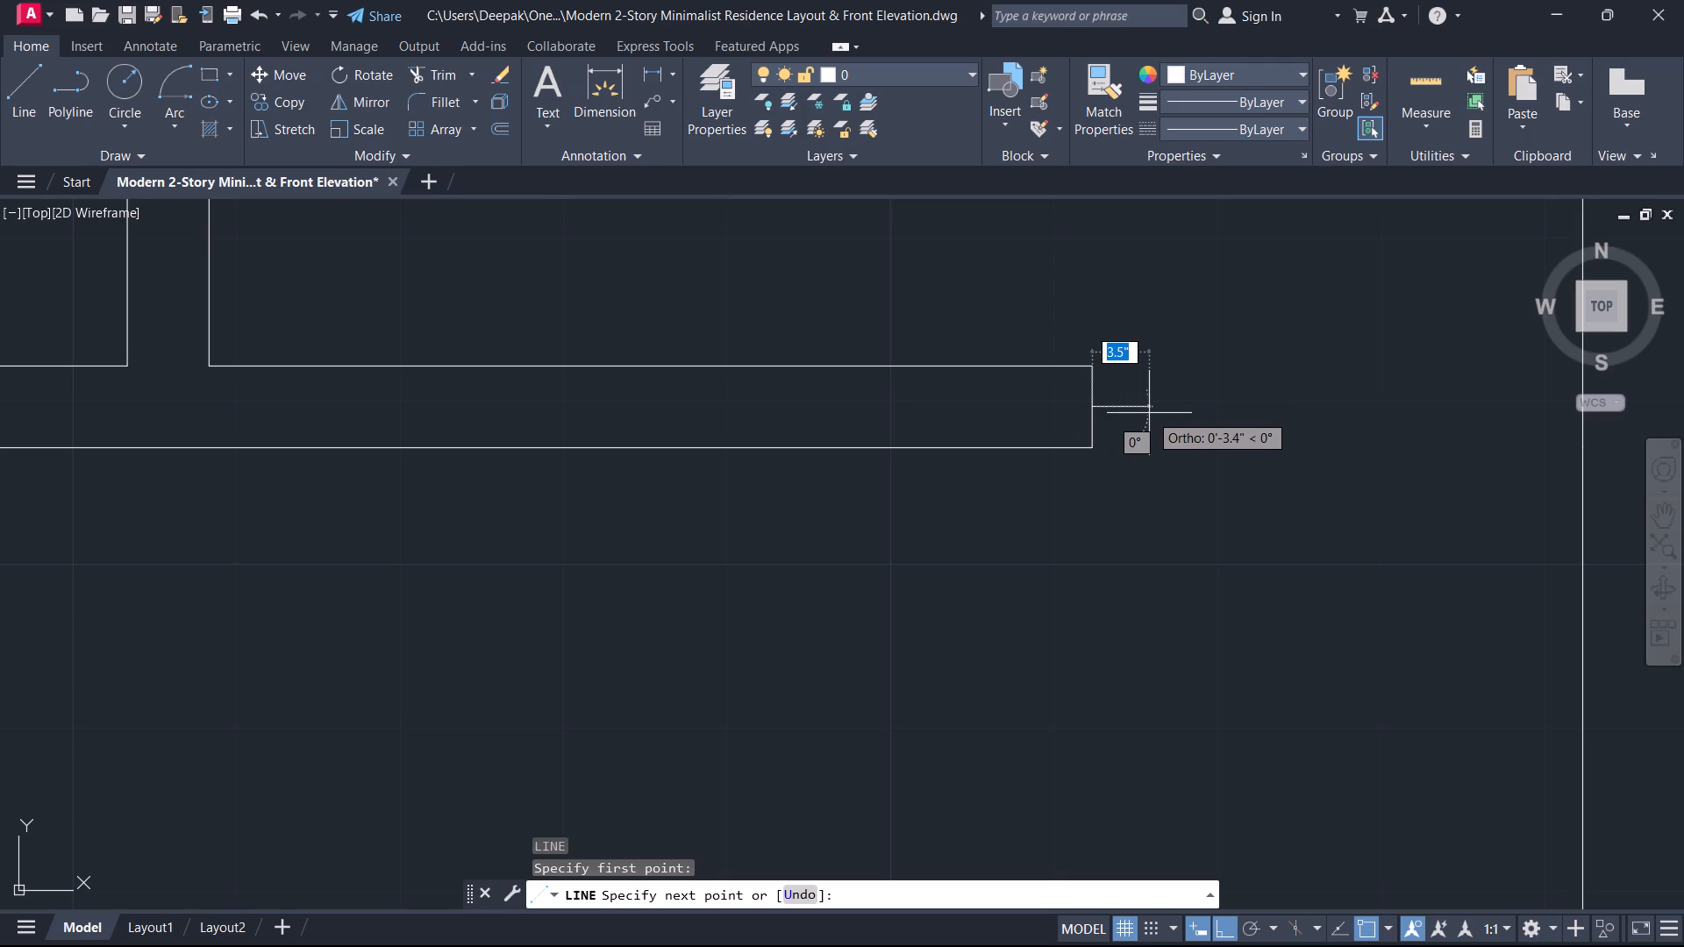
{"action": "key", "text": "2"}
{"action": "key", "text": "Return"}
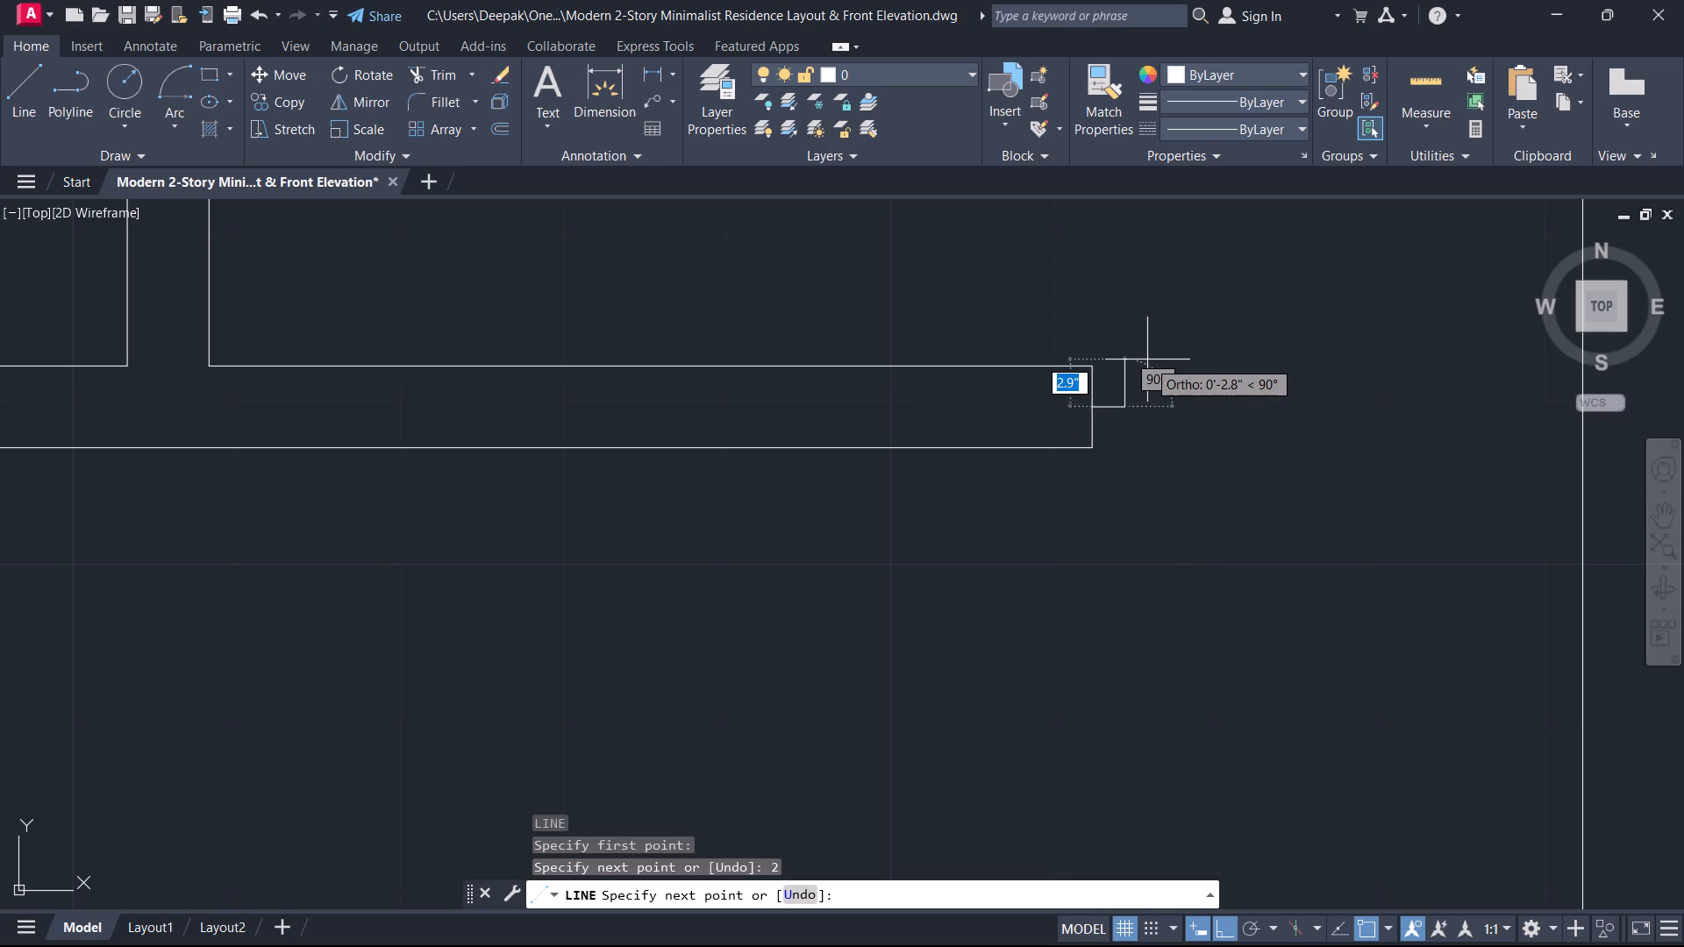
{"action": "type", "text": "2.5"}
{"action": "key", "text": "Return"}
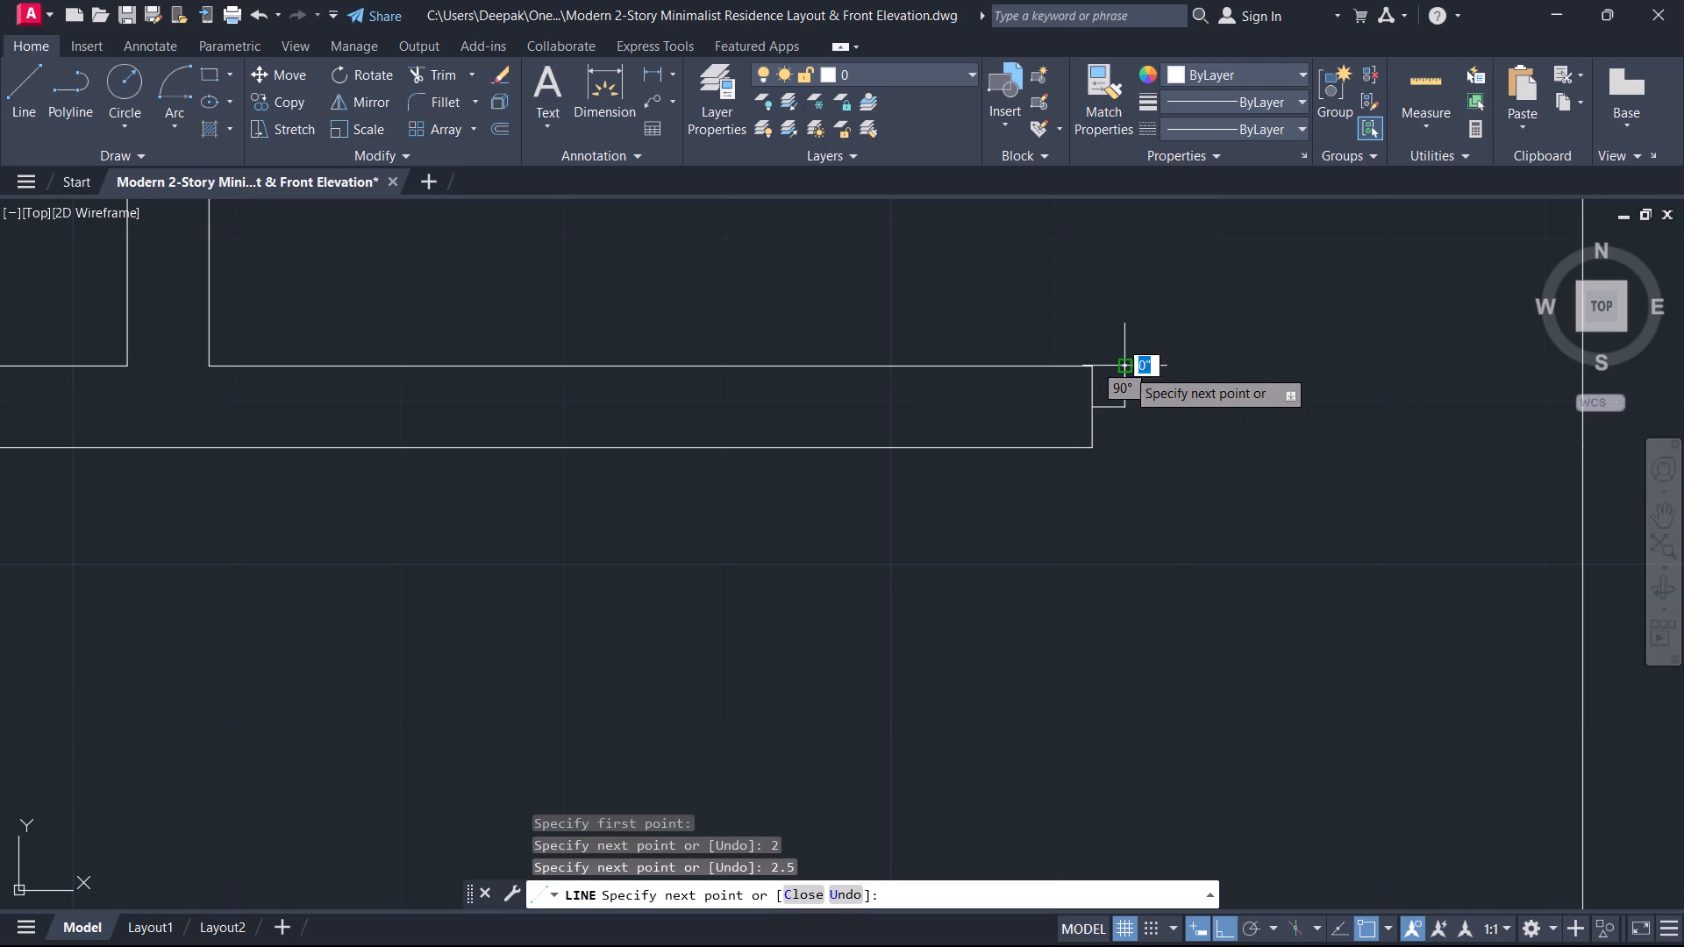
{"action": "left_click", "coordinate": [1088, 367]}
{"action": "key", "text": "Escape"}
Copy the three stub lines straight east across the opening onto the exterior wall's inner face.
{"action": "left_click", "coordinate": [1131, 421]}
{"action": "left_click", "coordinate": [1122, 368]}
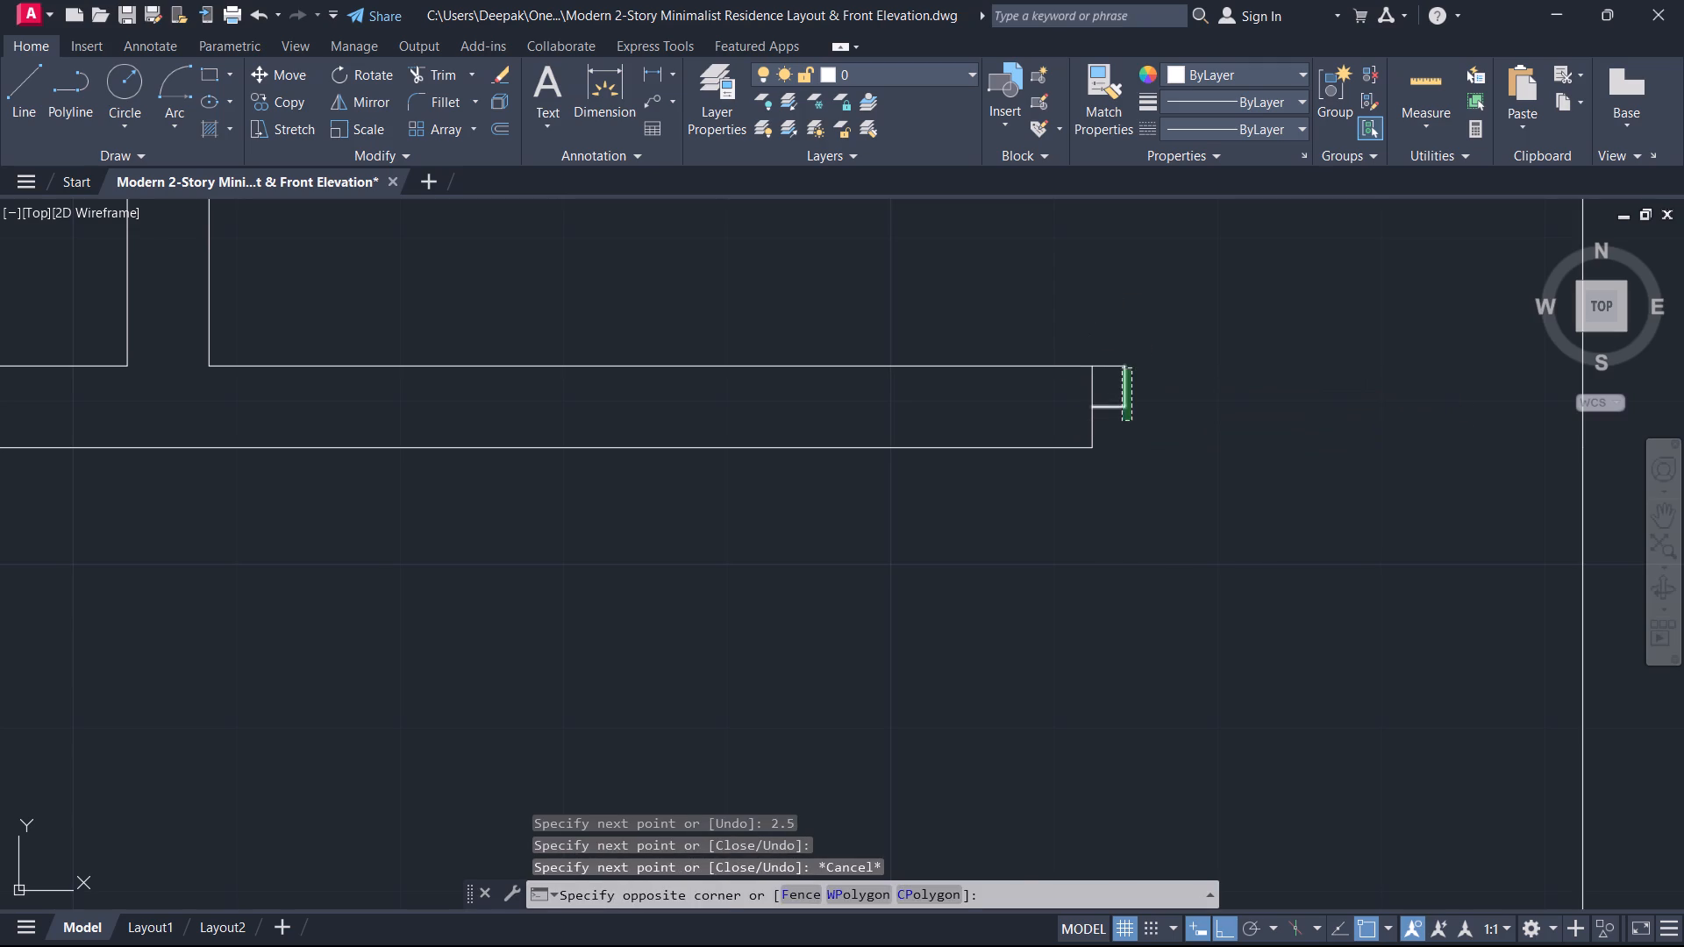
{"action": "left_click", "coordinate": [1102, 371]}
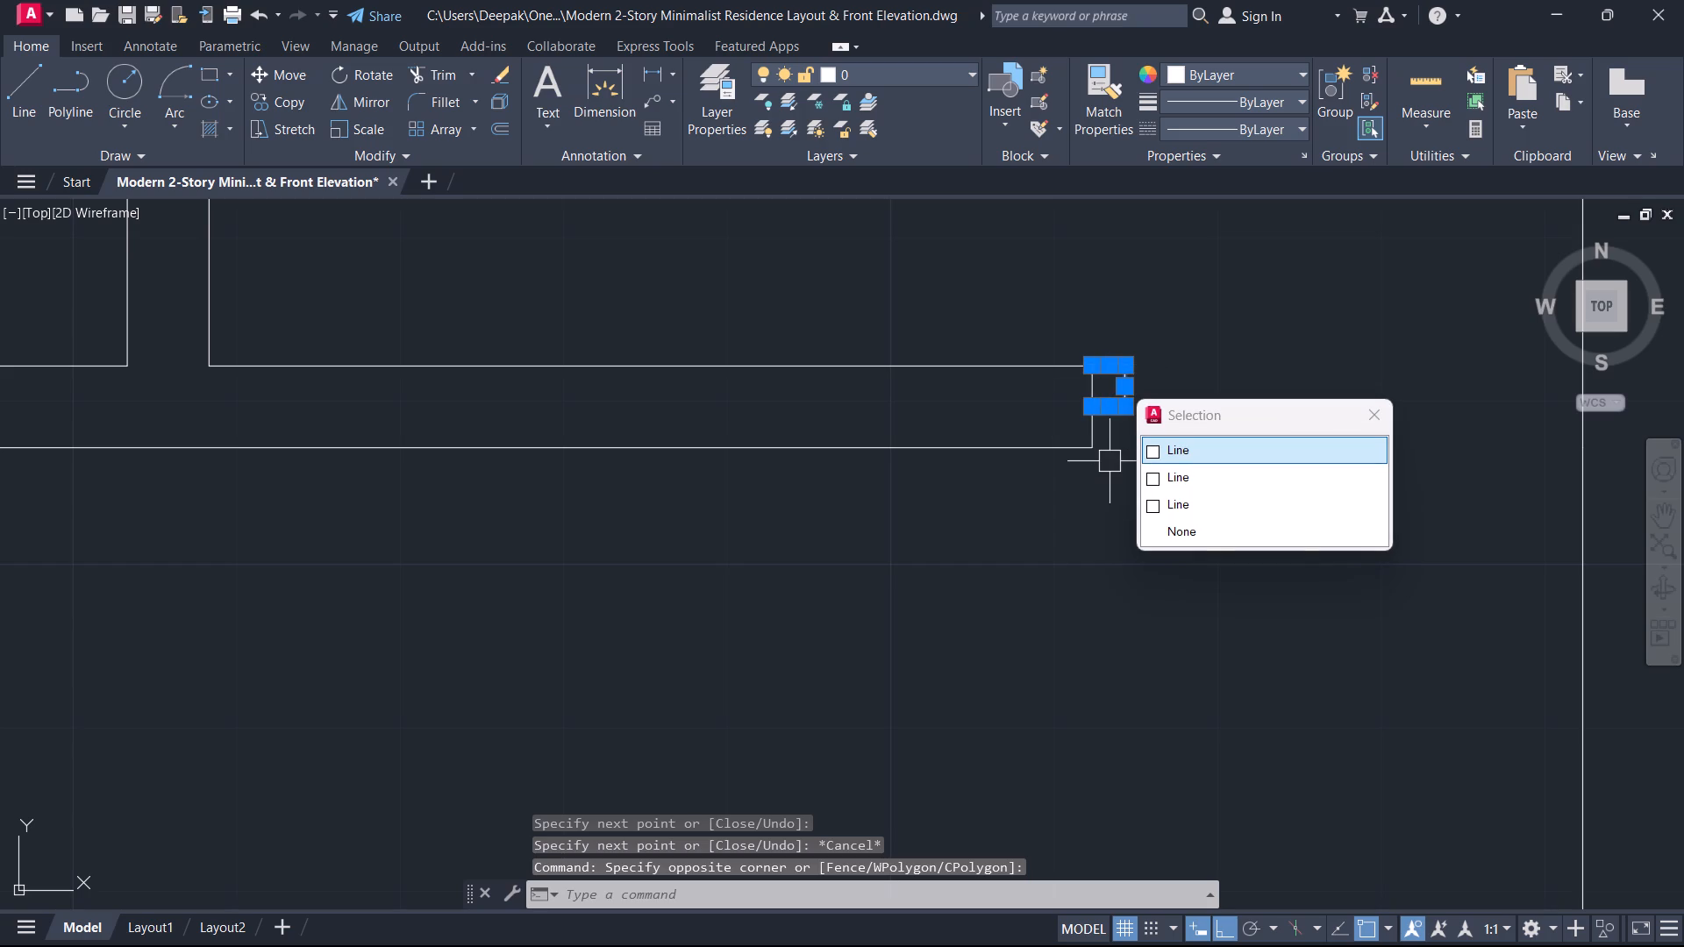
{"action": "key", "text": "c"}
{"action": "type", "text": "o"}
{"action": "key", "text": "space"}
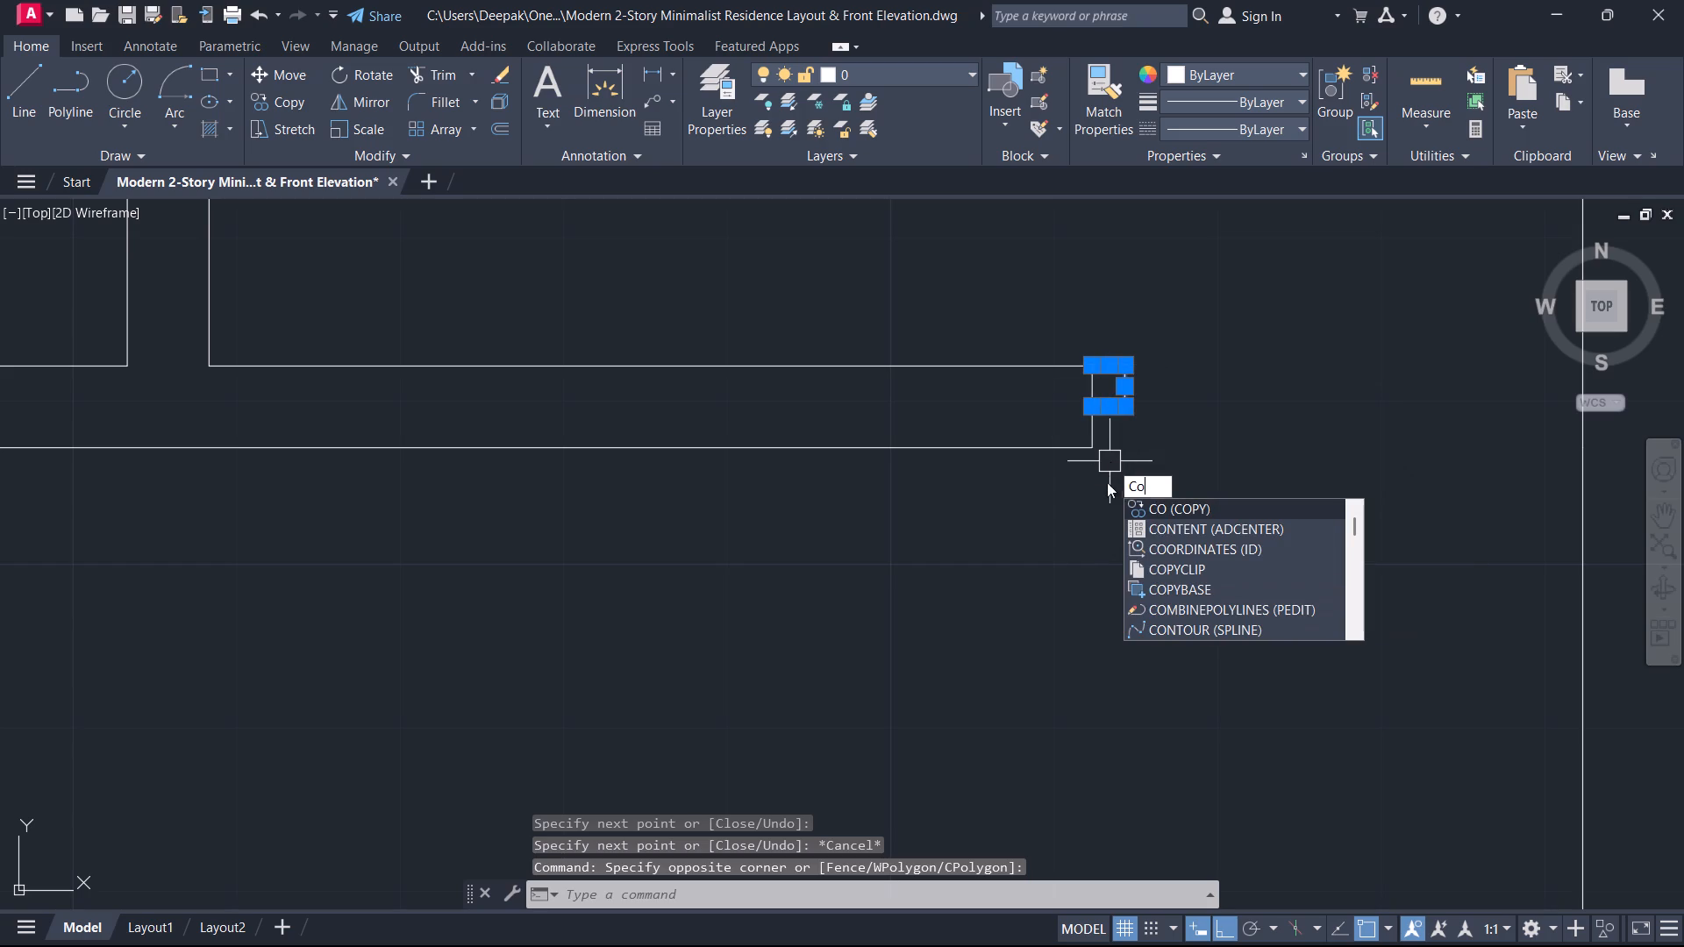
{"action": "key", "text": "space"}
{"action": "left_click", "coordinate": [1095, 409]}
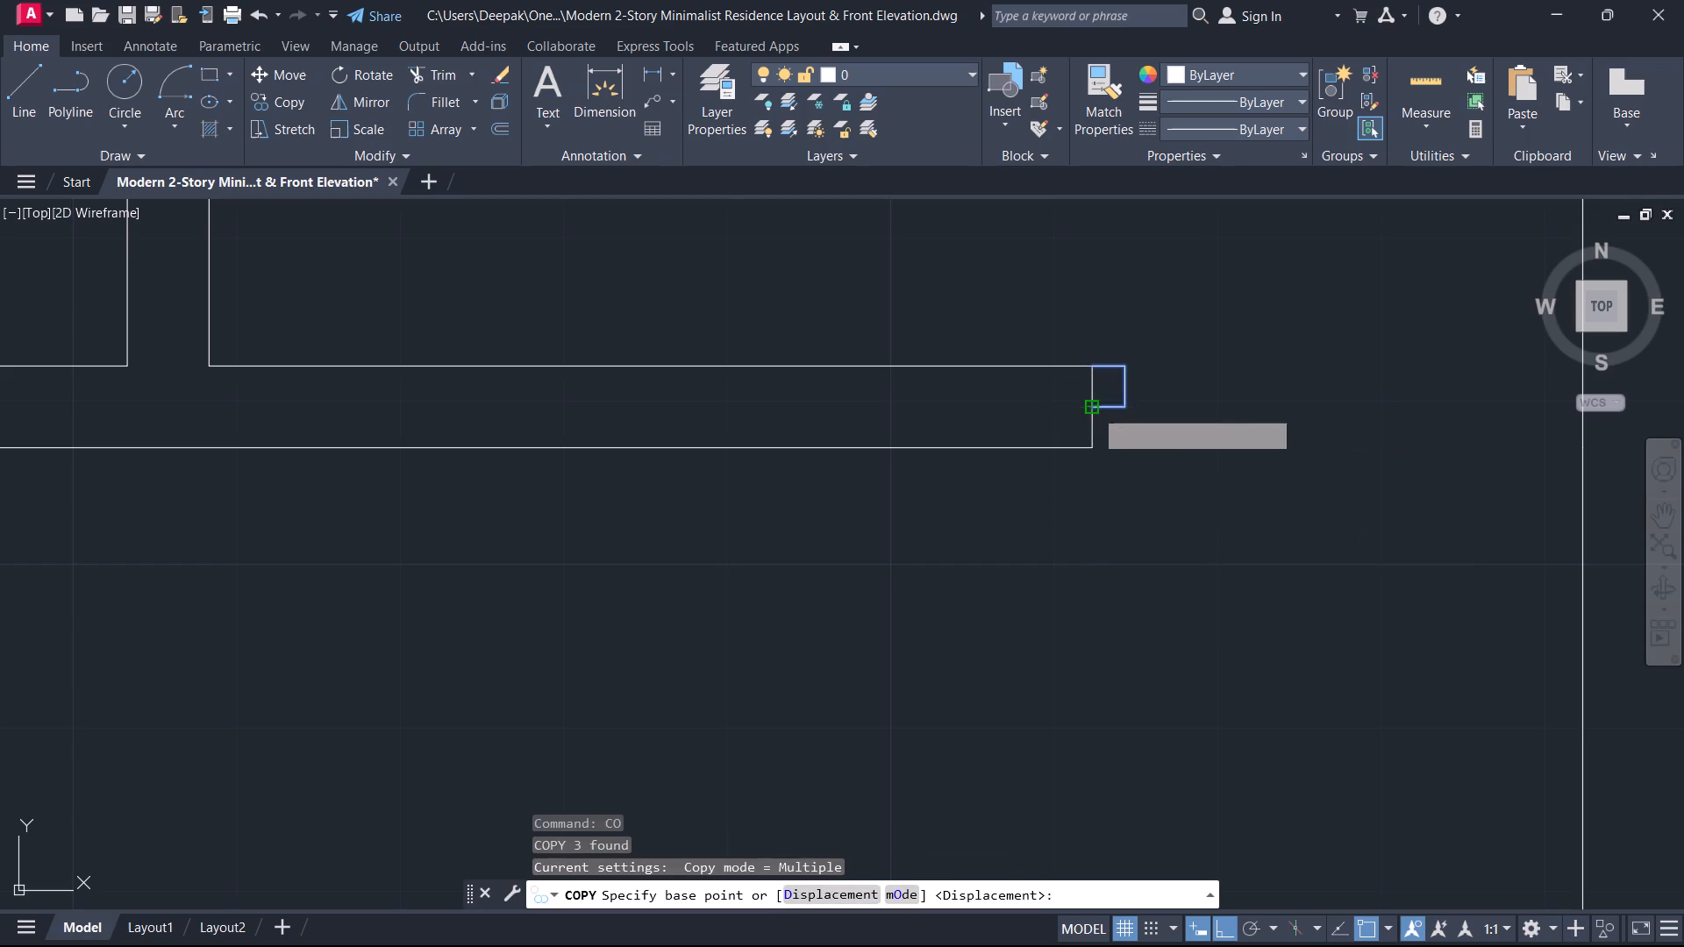
{"action": "middle_click_drag", "start_coordinate": [1412, 469], "coordinate": [894, 538]}
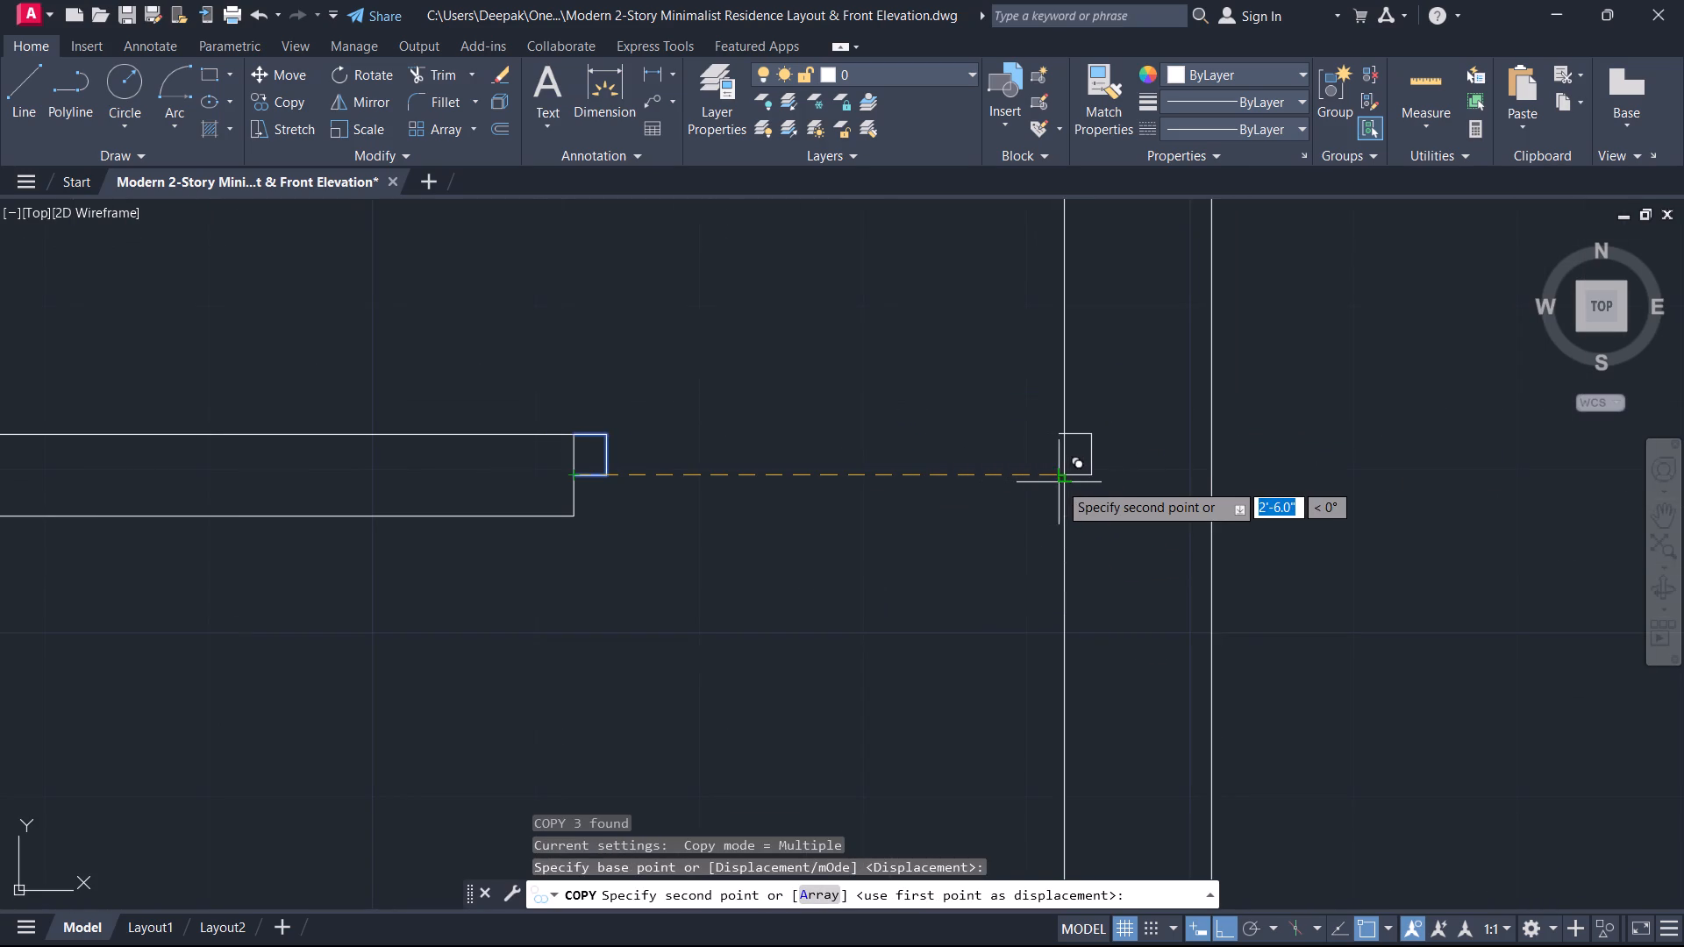
{"action": "left_click", "coordinate": [1062, 476]}
{"action": "key", "text": "Escape"}
Mirror the copied stub about the exterior wall's inner face into the opening, erasing the source objects.
{"action": "left_click_drag", "start_coordinate": [1124, 512], "coordinate": [1117, 487]}
{"action": "left_click", "coordinate": [1088, 381]}
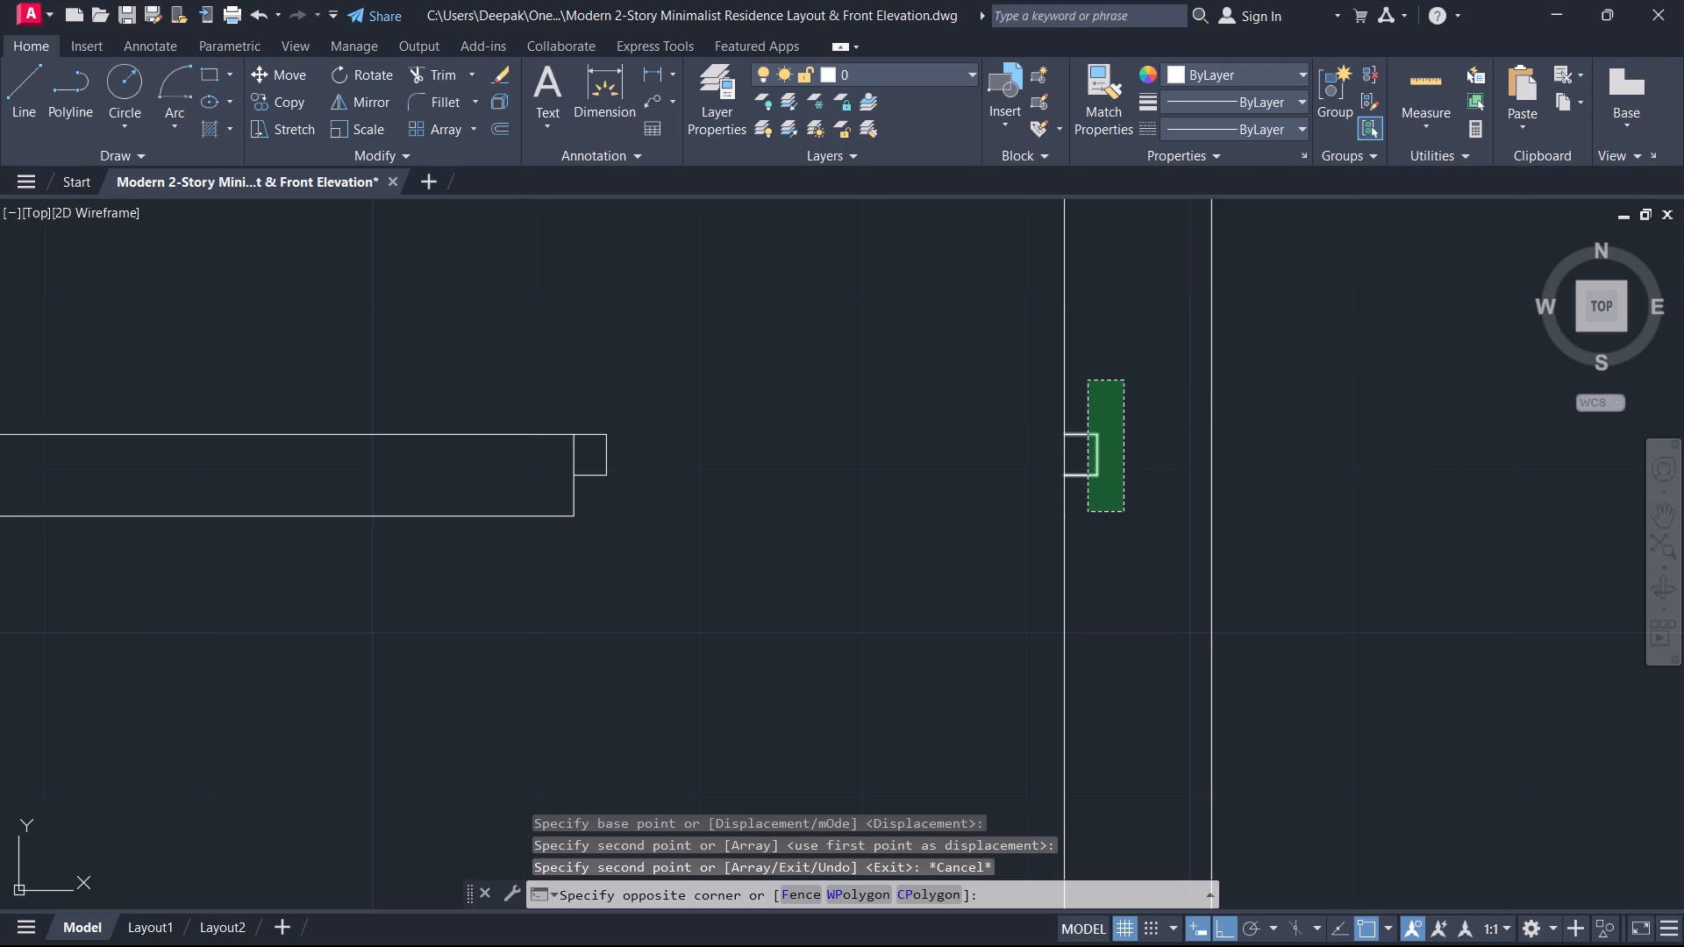
{"action": "key", "text": "m"}
{"action": "key", "text": "i"}
{"action": "key", "text": "space"}
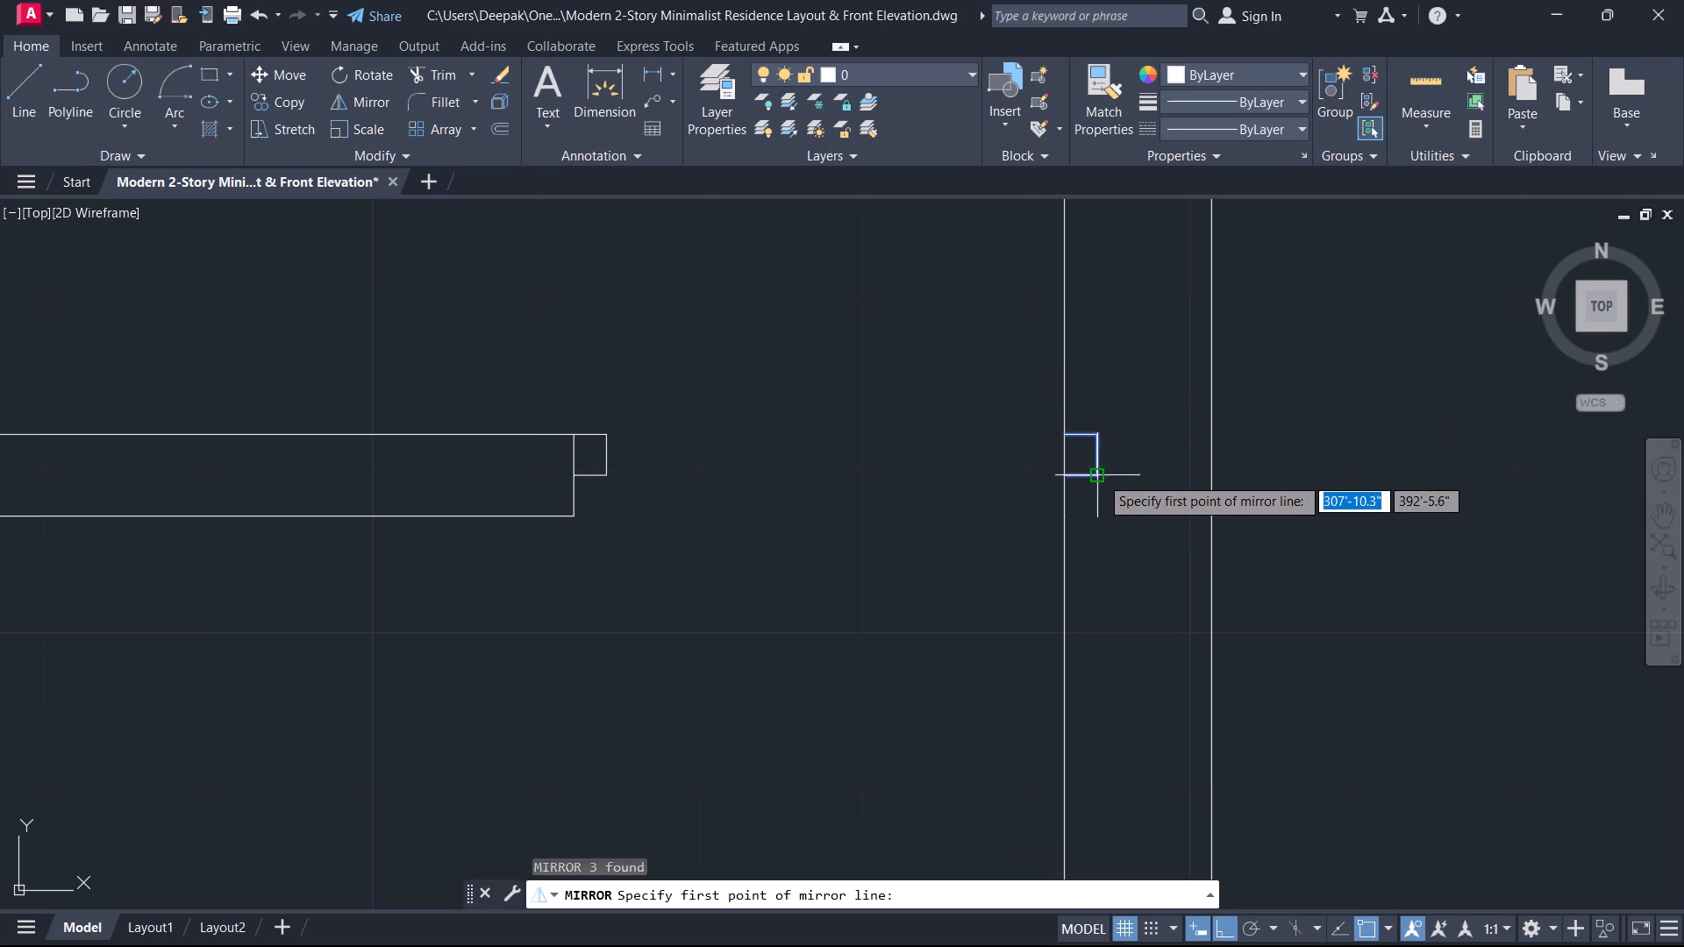
{"action": "left_click", "coordinate": [1063, 538]}
{"action": "left_click", "coordinate": [1048, 357]}
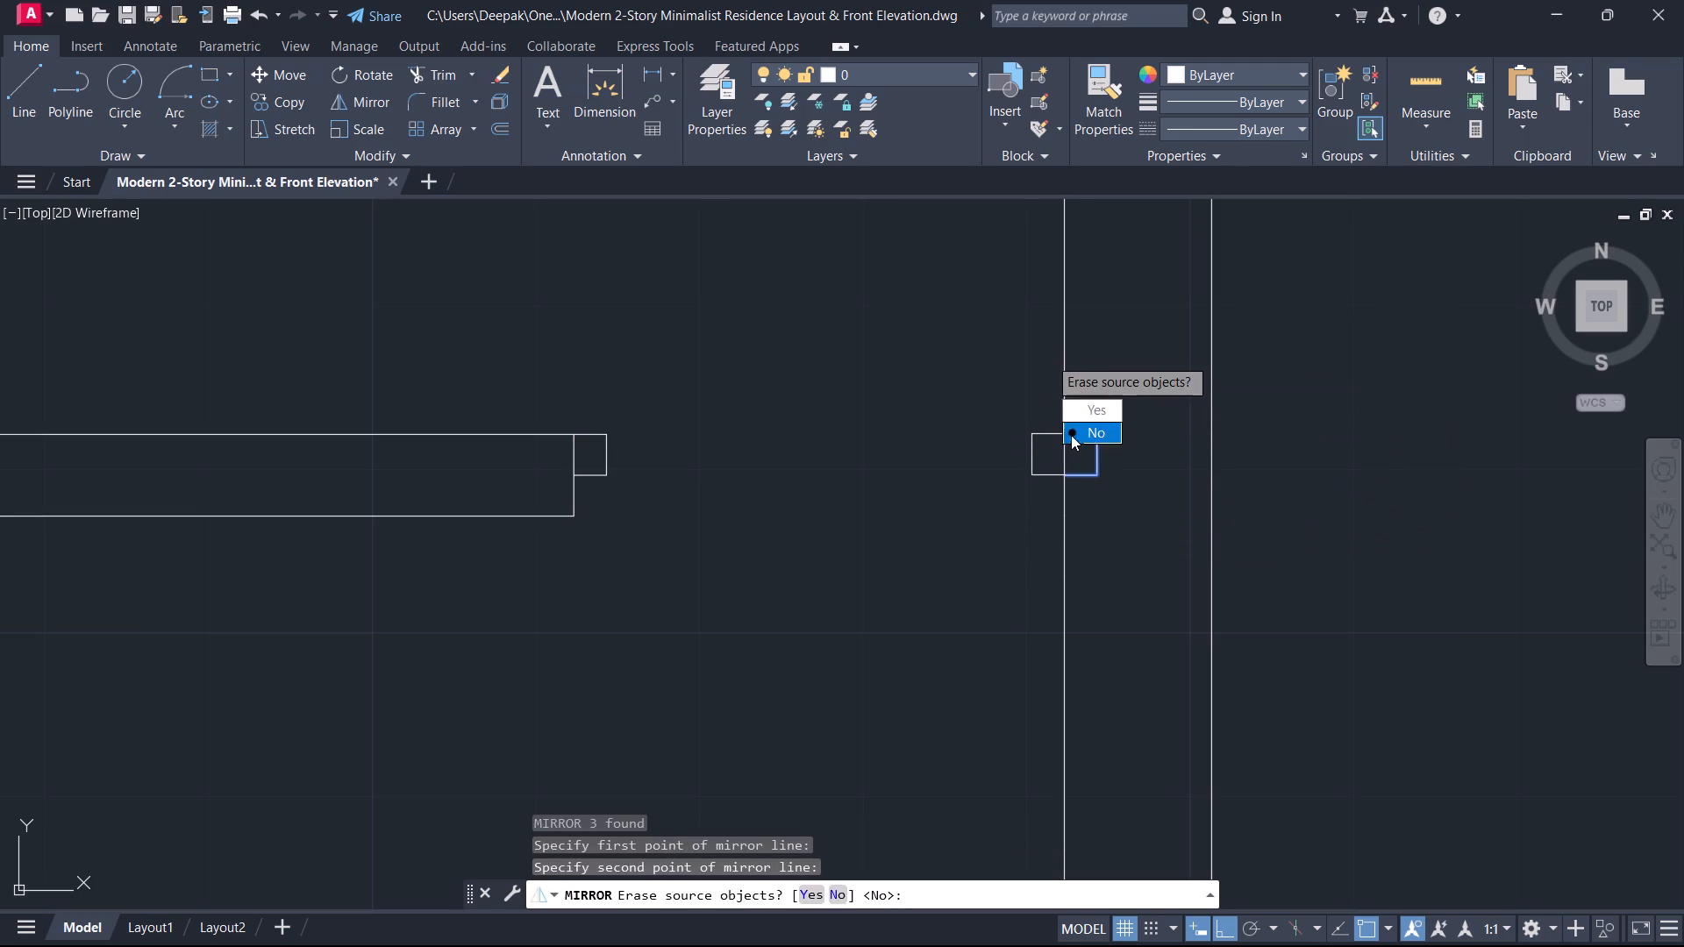
{"action": "left_click_drag", "start_coordinate": [1082, 415], "coordinate": [1048, 357]}
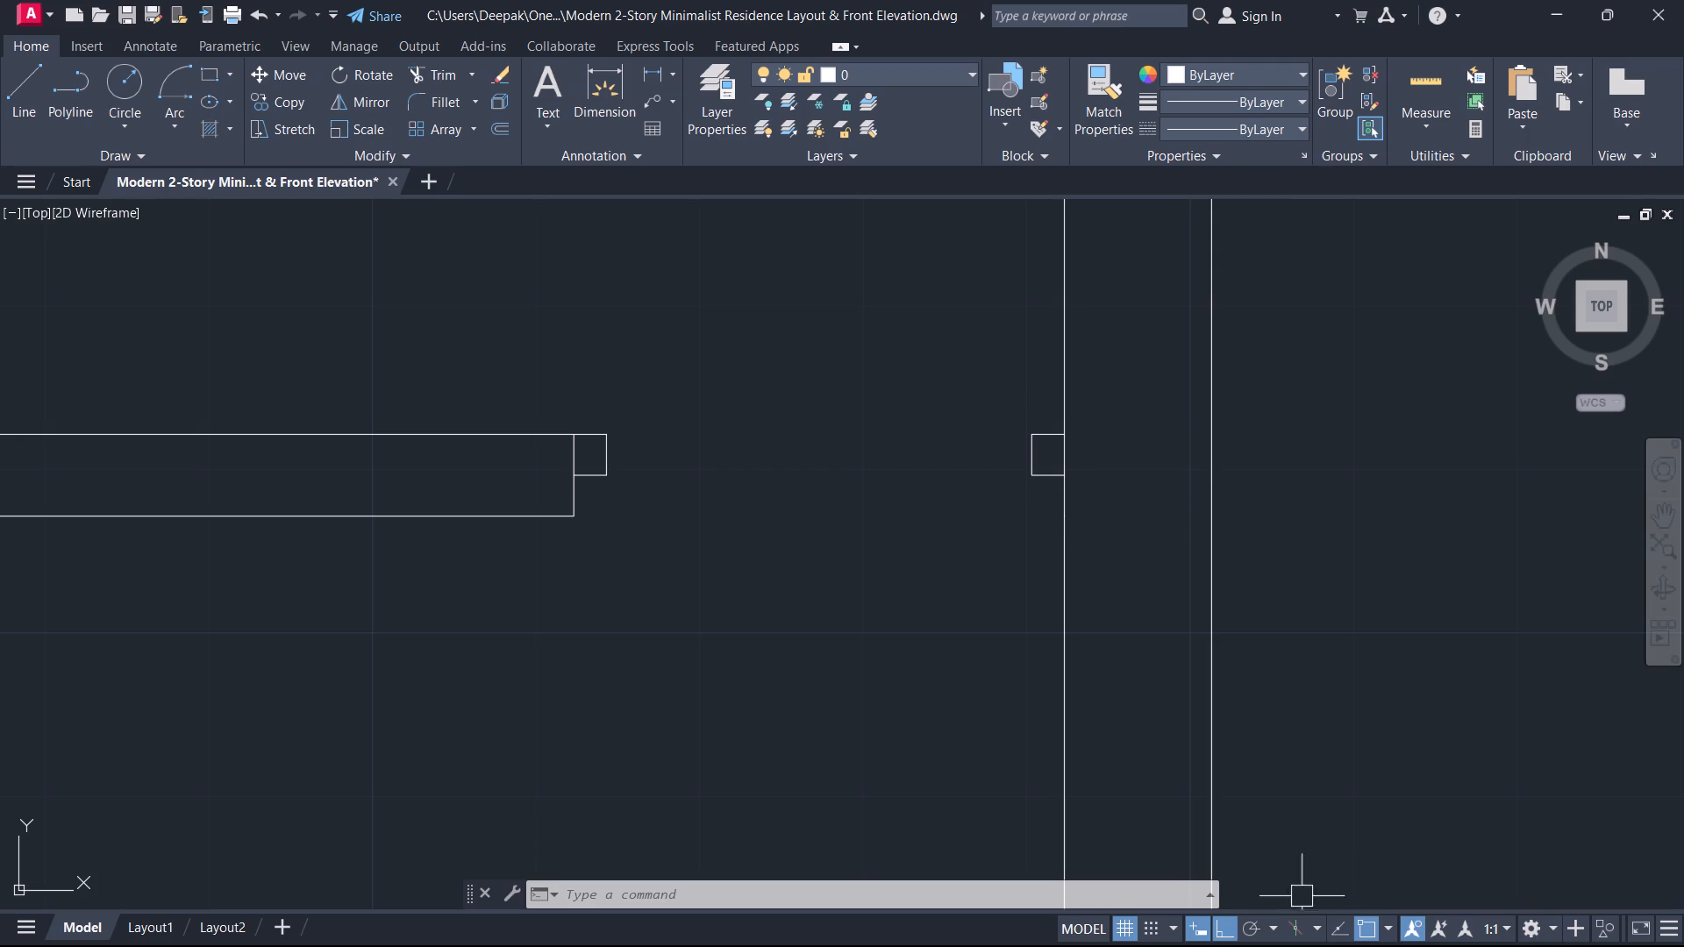
Draw a line across the door opening between the facing north corners of the two frame stubs.
{"action": "scroll", "coordinate": [1089, 894], "scroll_direction": "down", "scroll_amount": 1}
{"action": "middle_click_drag", "start_coordinate": [860, 708], "coordinate": [1081, 750]}
{"action": "scroll", "coordinate": [1083, 747], "scroll_direction": "down", "scroll_amount": 1}
{"action": "scroll", "coordinate": [1056, 638], "scroll_direction": "down", "scroll_amount": 3}
{"action": "scroll", "coordinate": [1052, 638], "scroll_direction": "up", "scroll_amount": 1}
{"action": "type", "text": "l"}
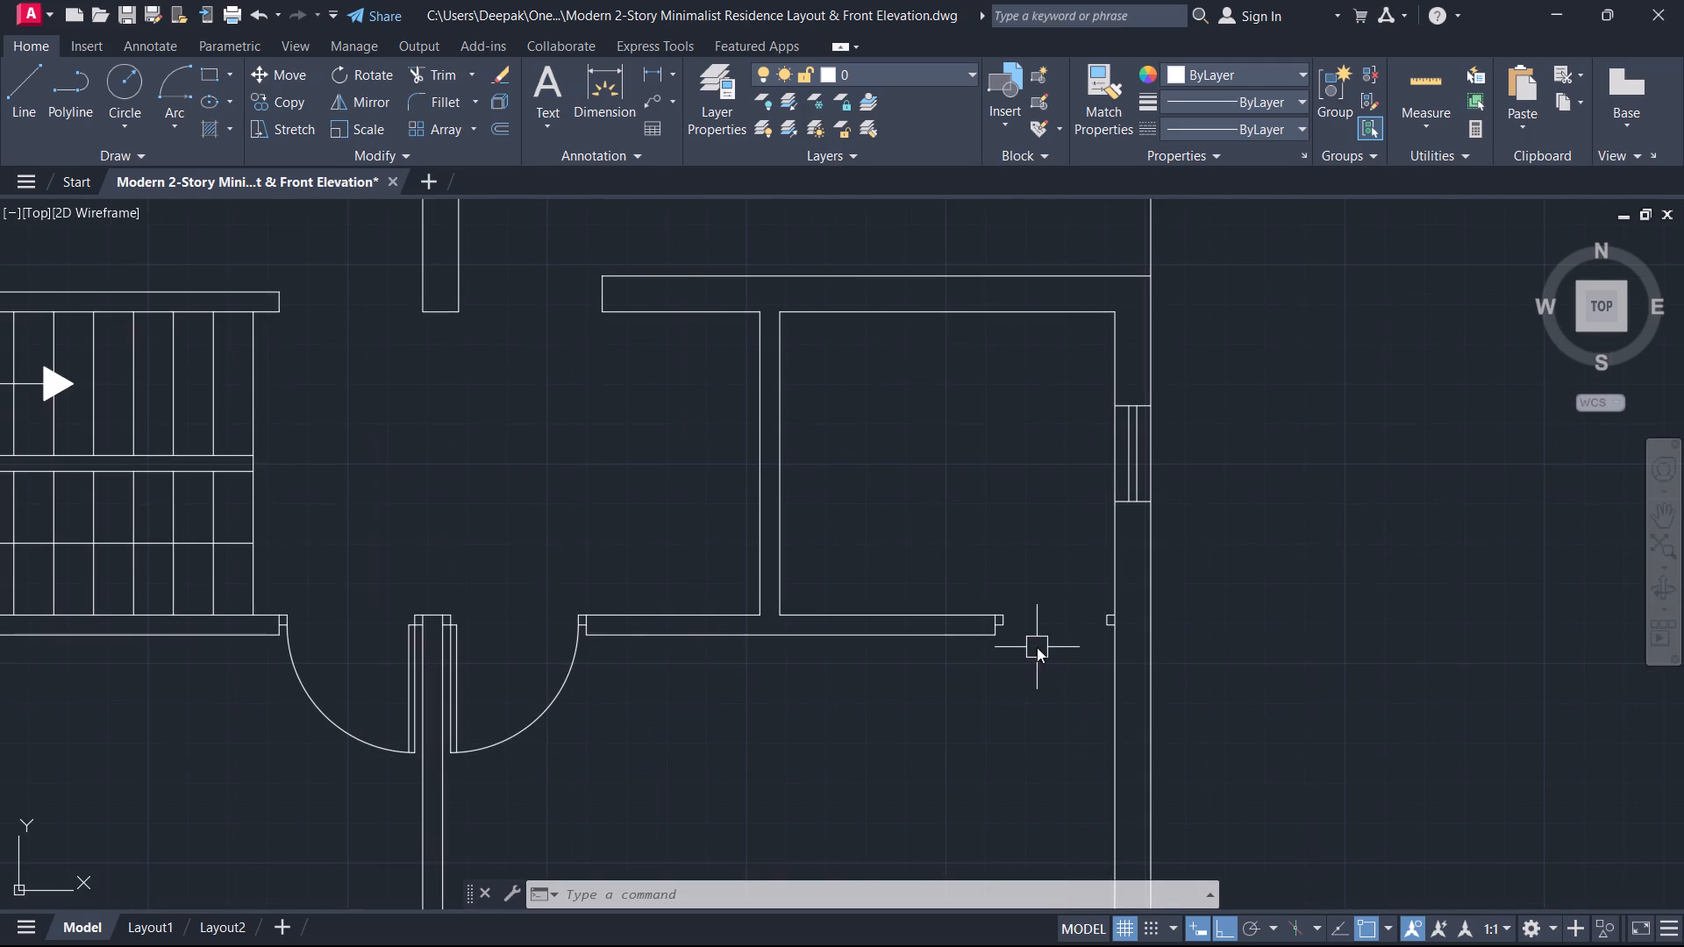
{"action": "key", "text": "space"}
{"action": "scroll", "coordinate": [1005, 603], "scroll_direction": "up", "scroll_amount": 3}
{"action": "left_click", "coordinate": [988, 650]}
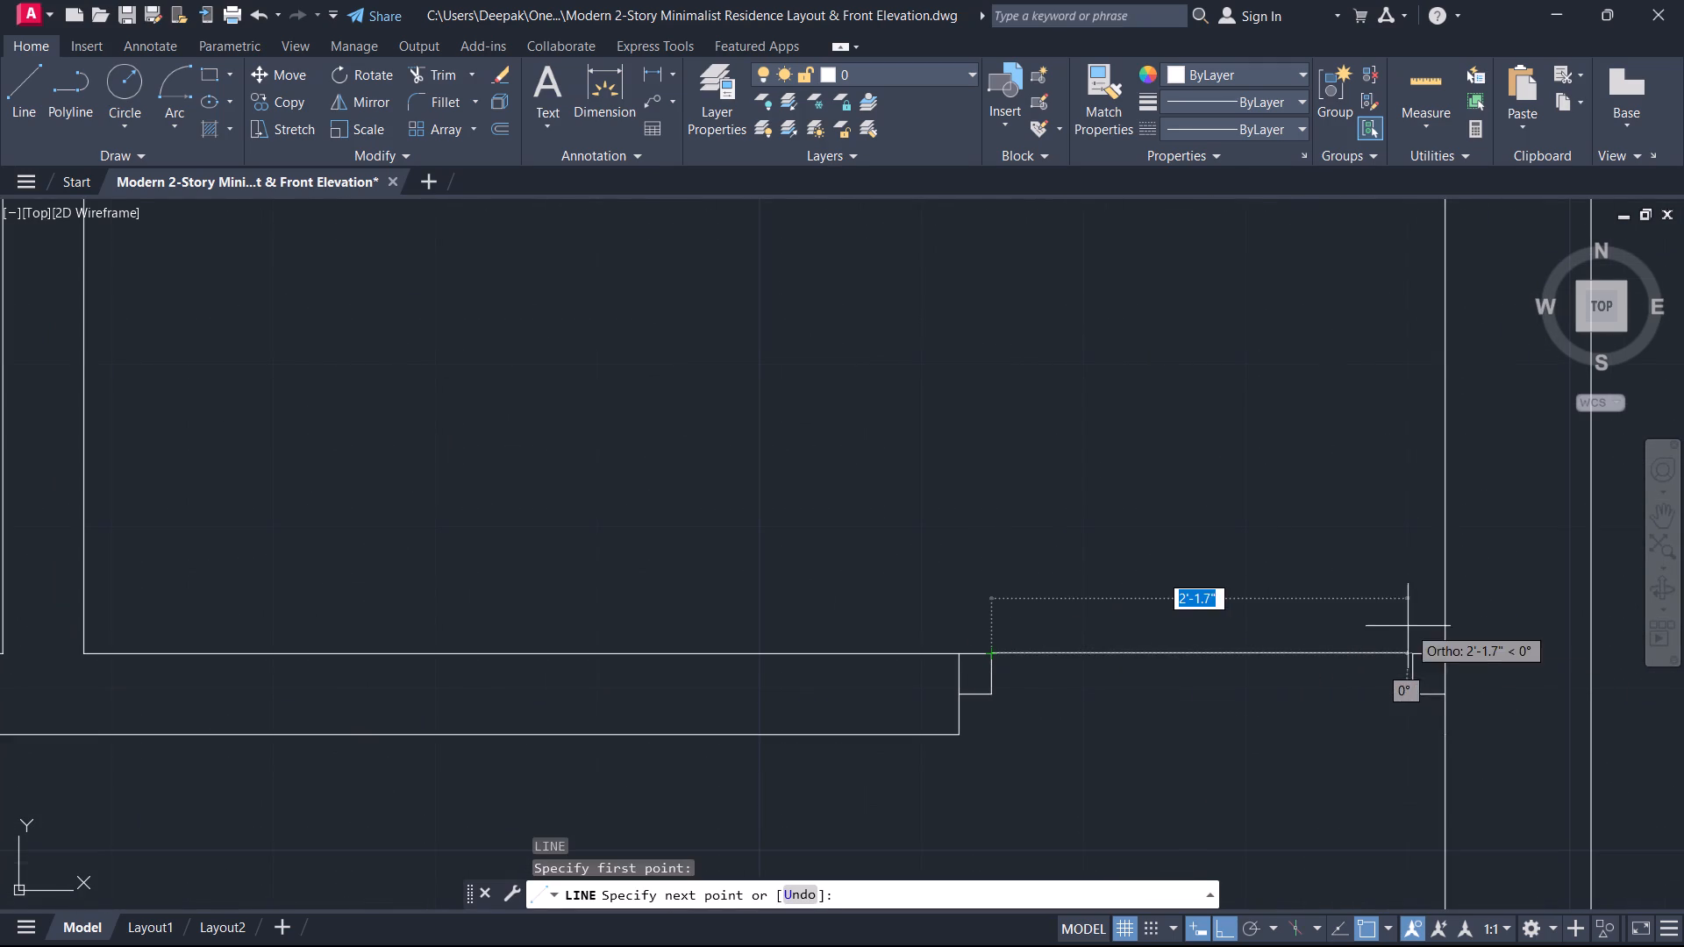
{"action": "left_click", "coordinate": [1413, 655]}
{"action": "key", "text": "Escape"}
Offset the line across the opening 1.5" to the south to give the door leaf its thickness.
{"action": "type", "text": "o"}
{"action": "key", "text": "space"}
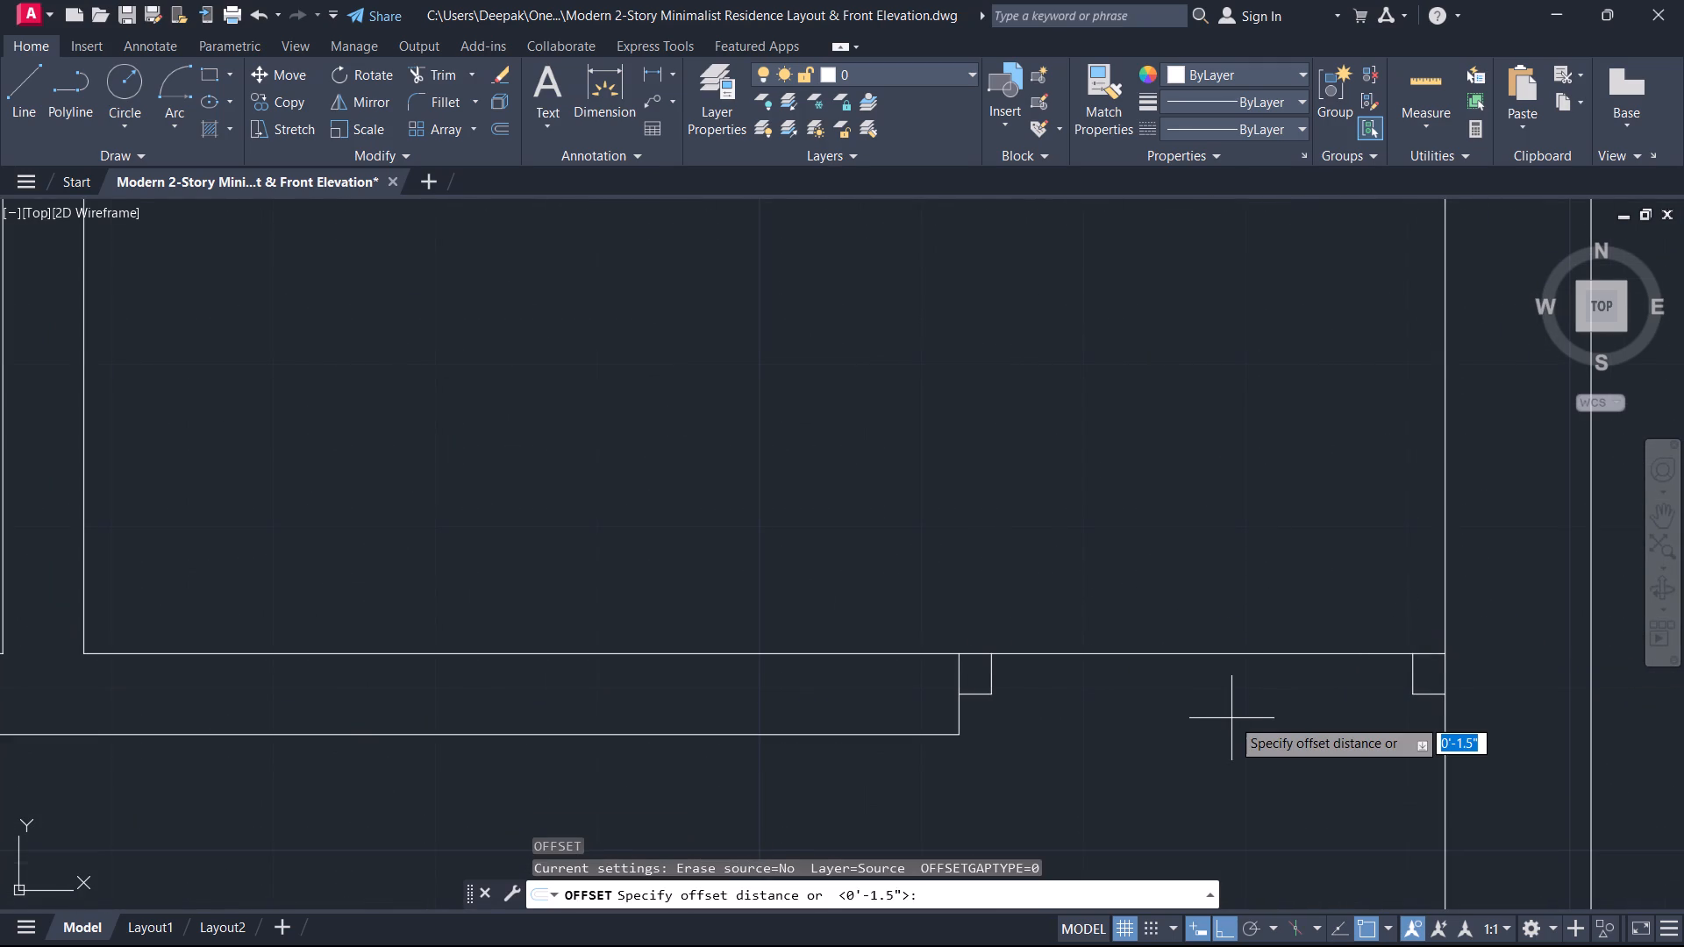
{"action": "type", "text": "1.5"}
{"action": "key", "text": "Return"}
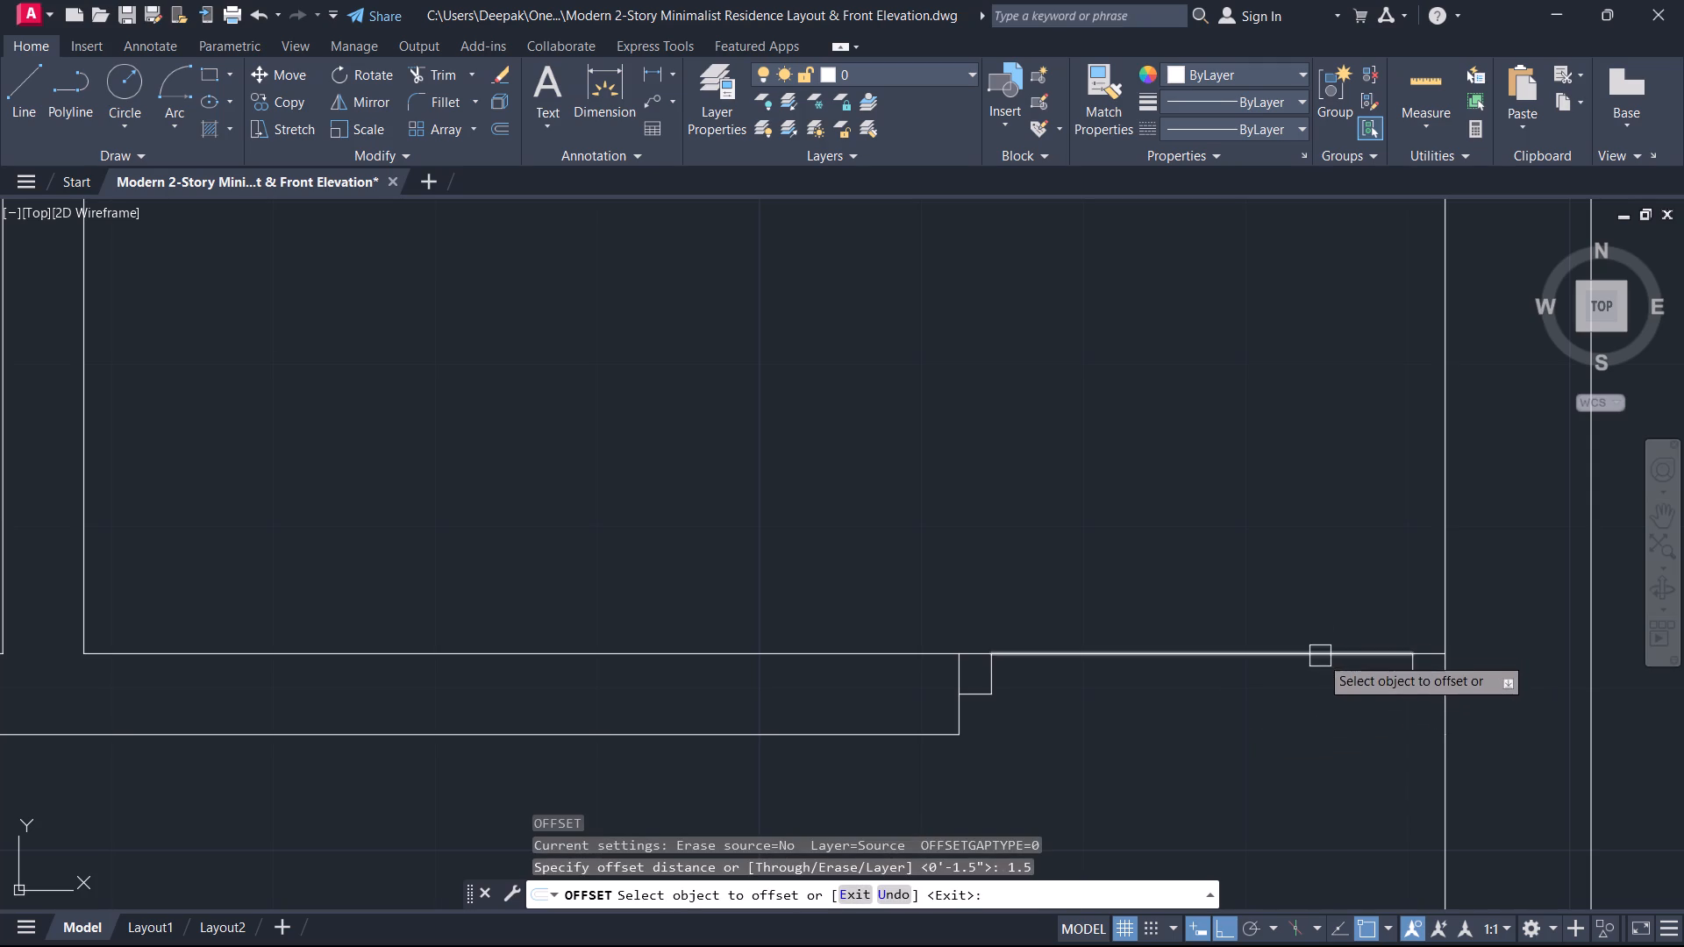
{"action": "left_click", "coordinate": [1320, 659]}
{"action": "left_click", "coordinate": [1328, 704]}
{"action": "key", "text": "Escape"}
Rotate both door leaf lines about the east stub's northwest corner so they point north into the small room.
{"action": "left_click_drag", "start_coordinate": [1328, 705], "coordinate": [1292, 666]}
{"action": "left_click", "coordinate": [1202, 561]}
{"action": "key", "text": "r"}
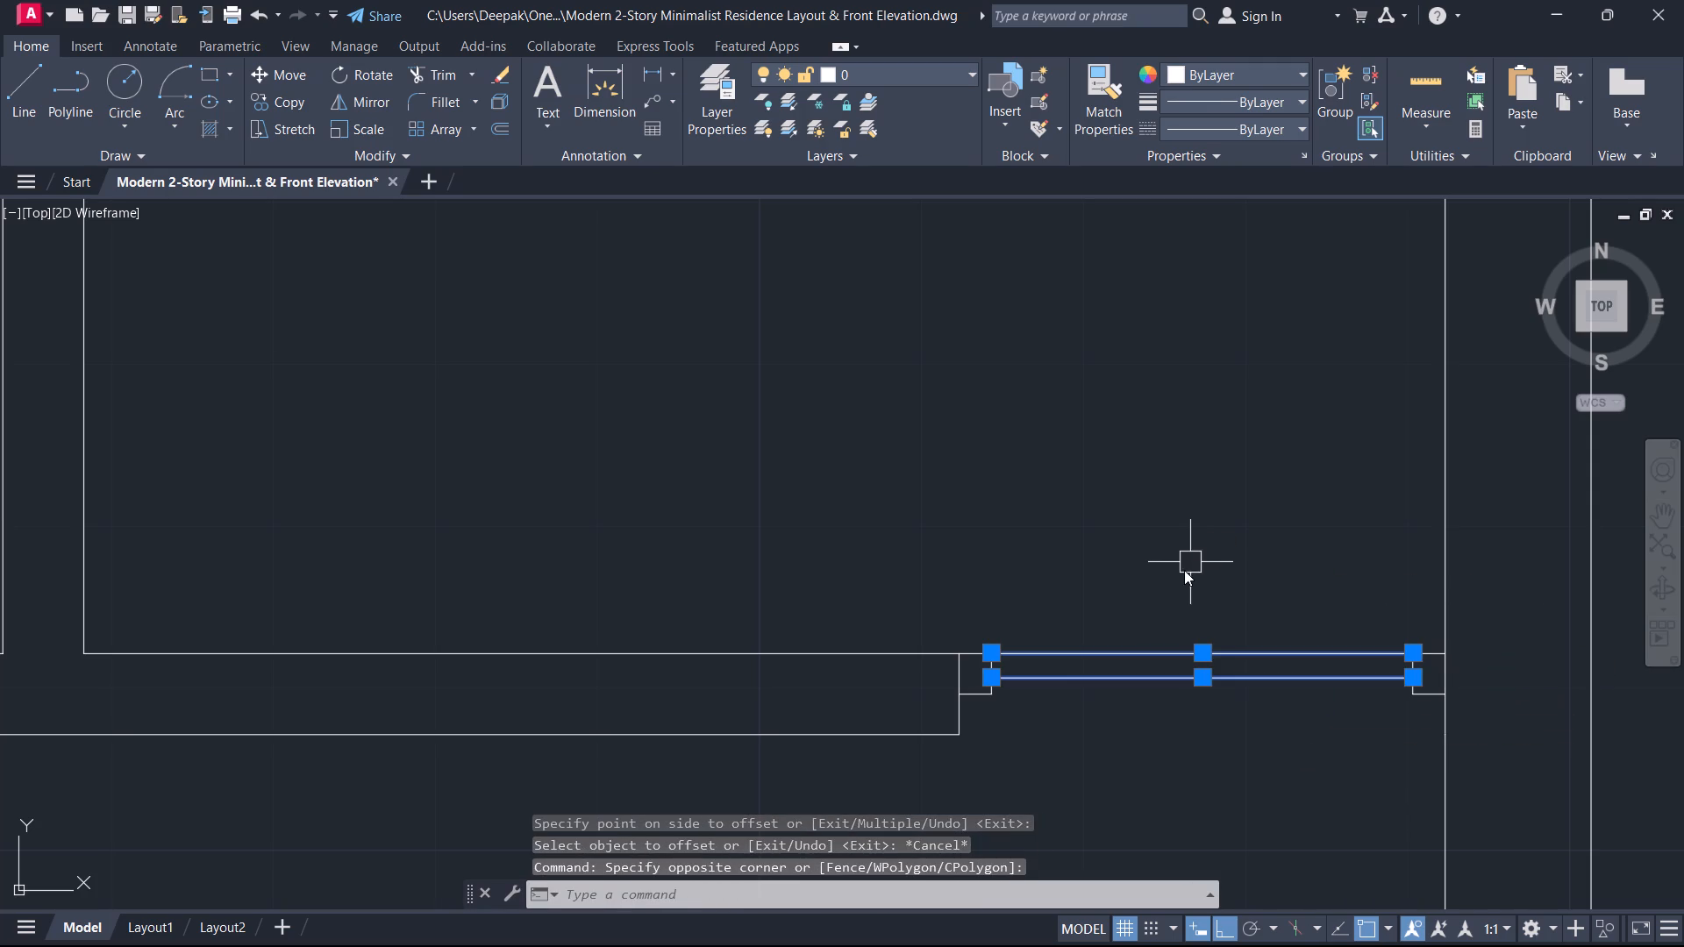
{"action": "type", "text": "o"}
{"action": "key", "text": "space"}
{"action": "left_click", "coordinate": [1409, 654]}
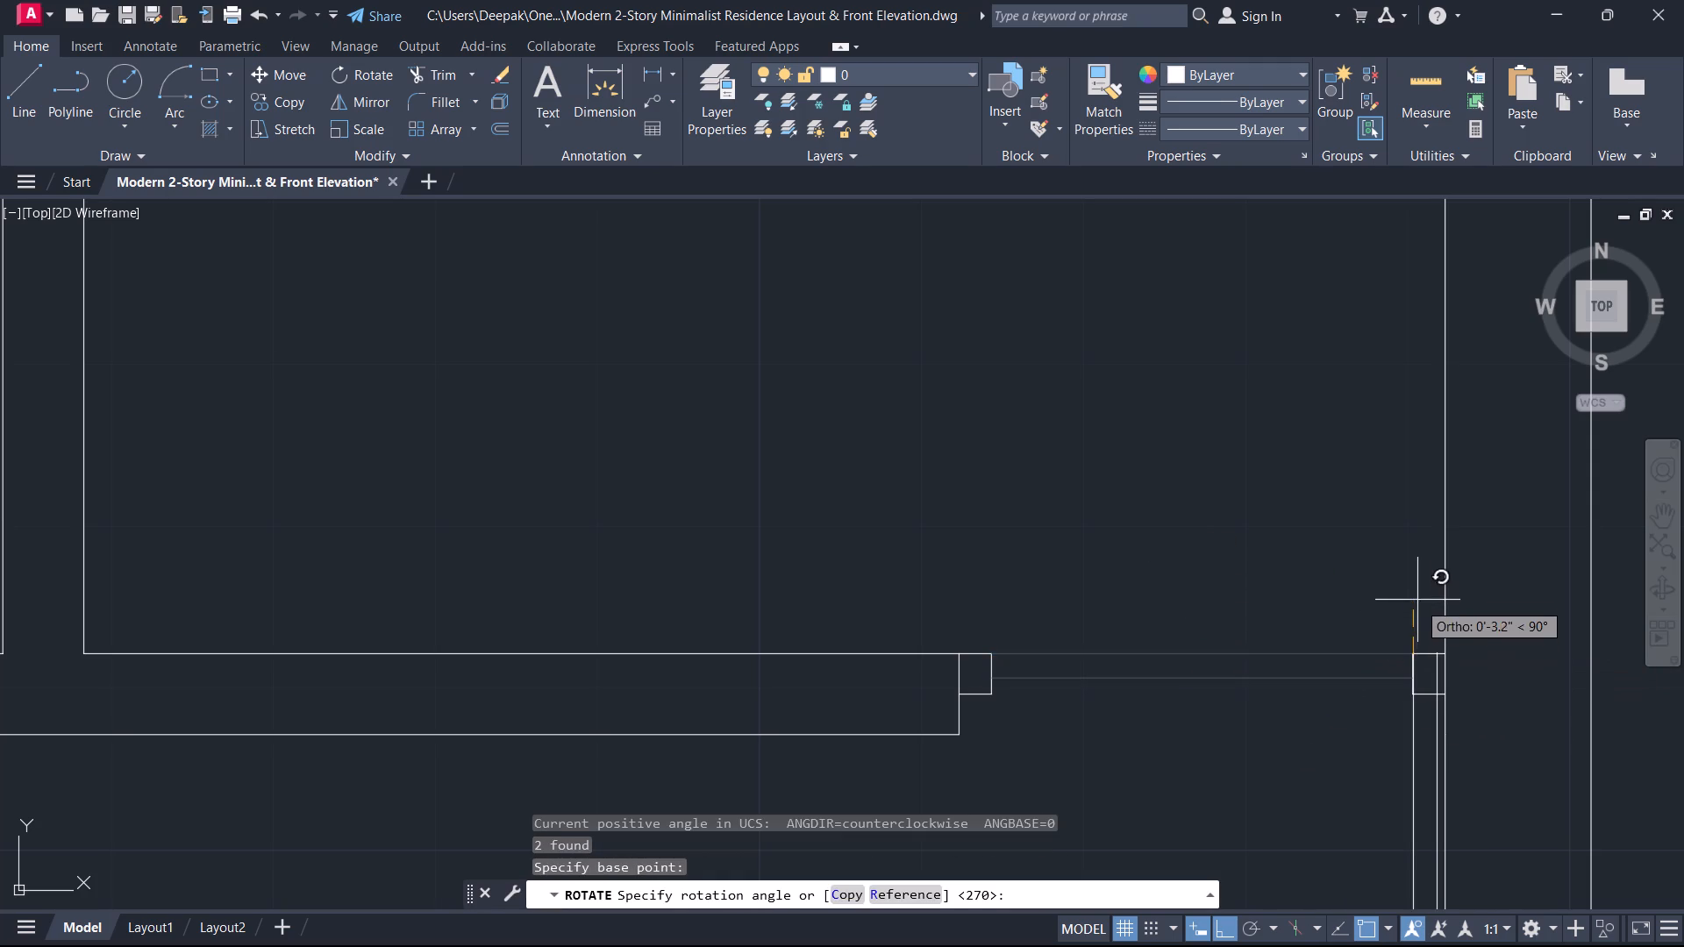
{"action": "left_click", "coordinate": [1402, 787]}
{"action": "key", "text": "Escape"}
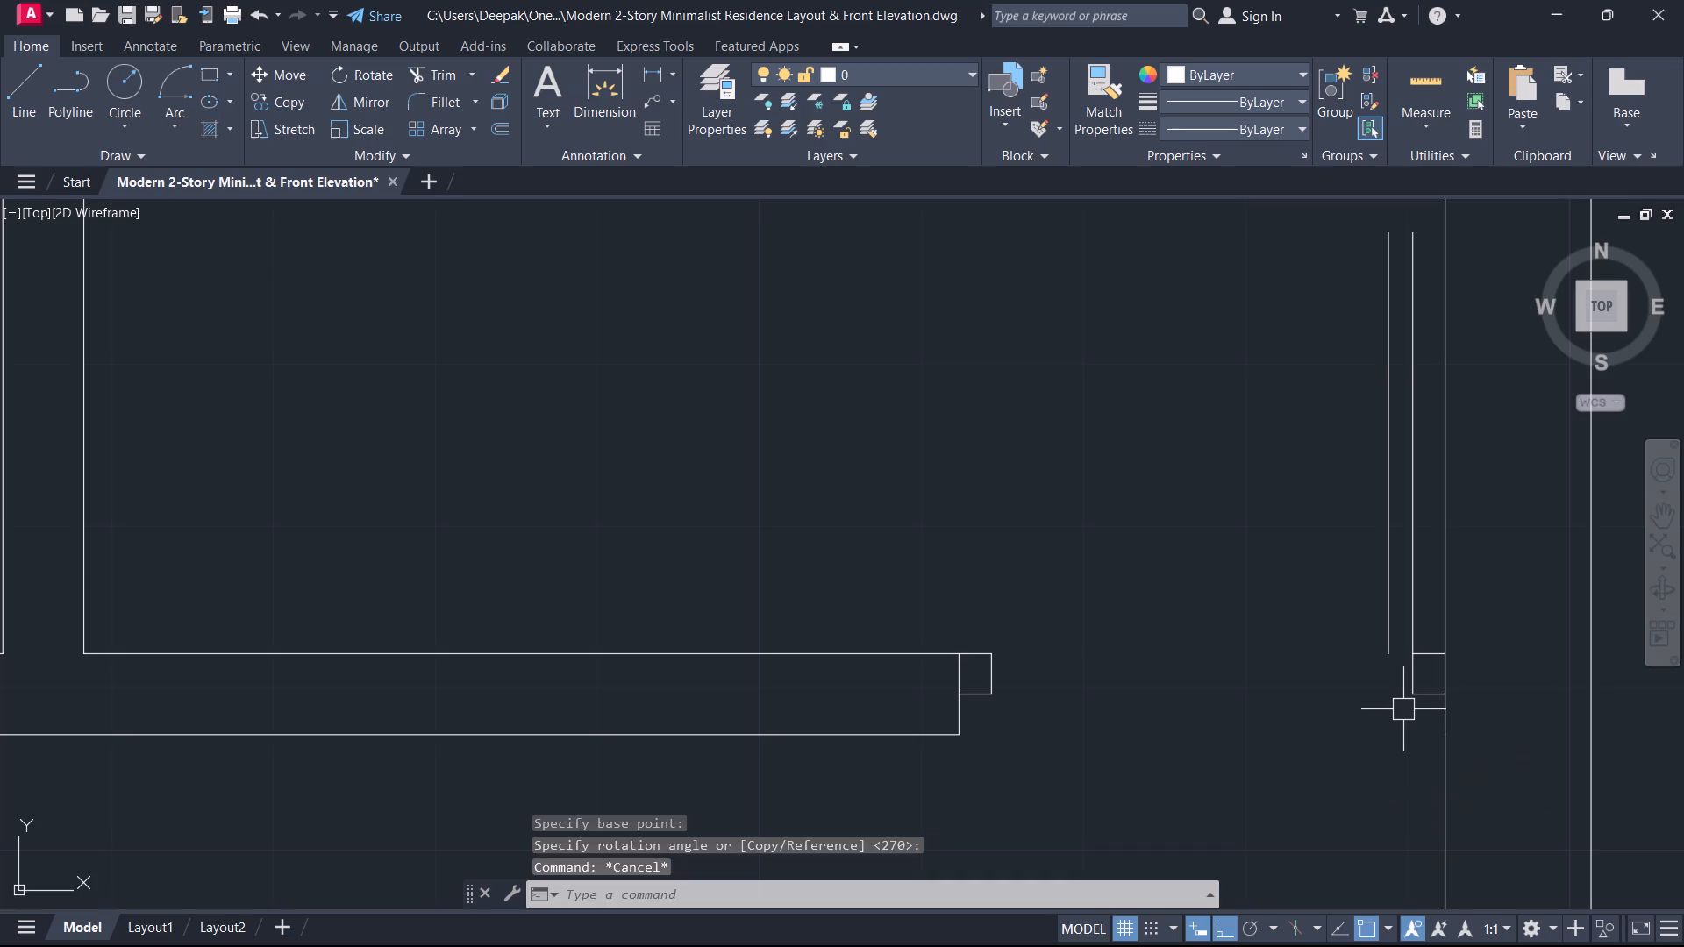
Draw a short line closing the south end of the rotated door leaf at the east frame stub.
{"action": "key", "text": "l"}
{"action": "key", "text": "space"}
{"action": "left_click", "coordinate": [1416, 655]}
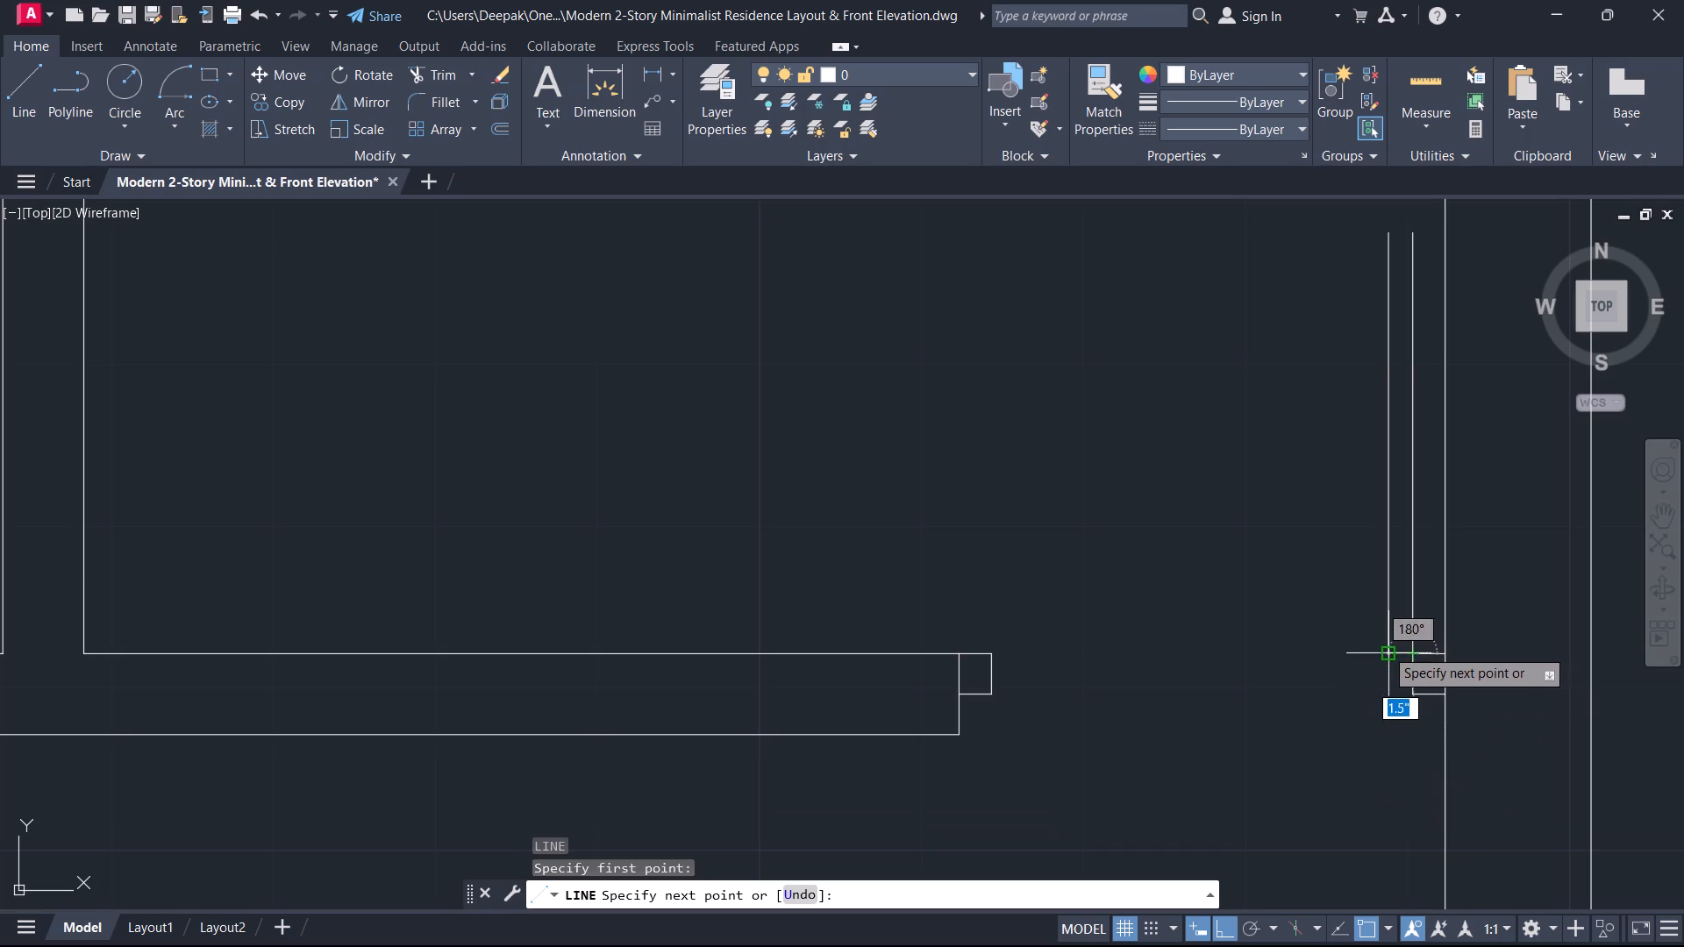
{"action": "left_click", "coordinate": [1384, 650]}
{"action": "key", "text": "Escape"}
Draw the swing arc with Start, Center, End from the leaf's northeast end, centred on the hinge corner, to the west stub's northeast corner.
{"action": "middle_click_drag", "start_coordinate": [1329, 661], "coordinate": [1267, 758]}
{"action": "scroll", "coordinate": [1322, 667], "scroll_direction": "down", "scroll_amount": 1}
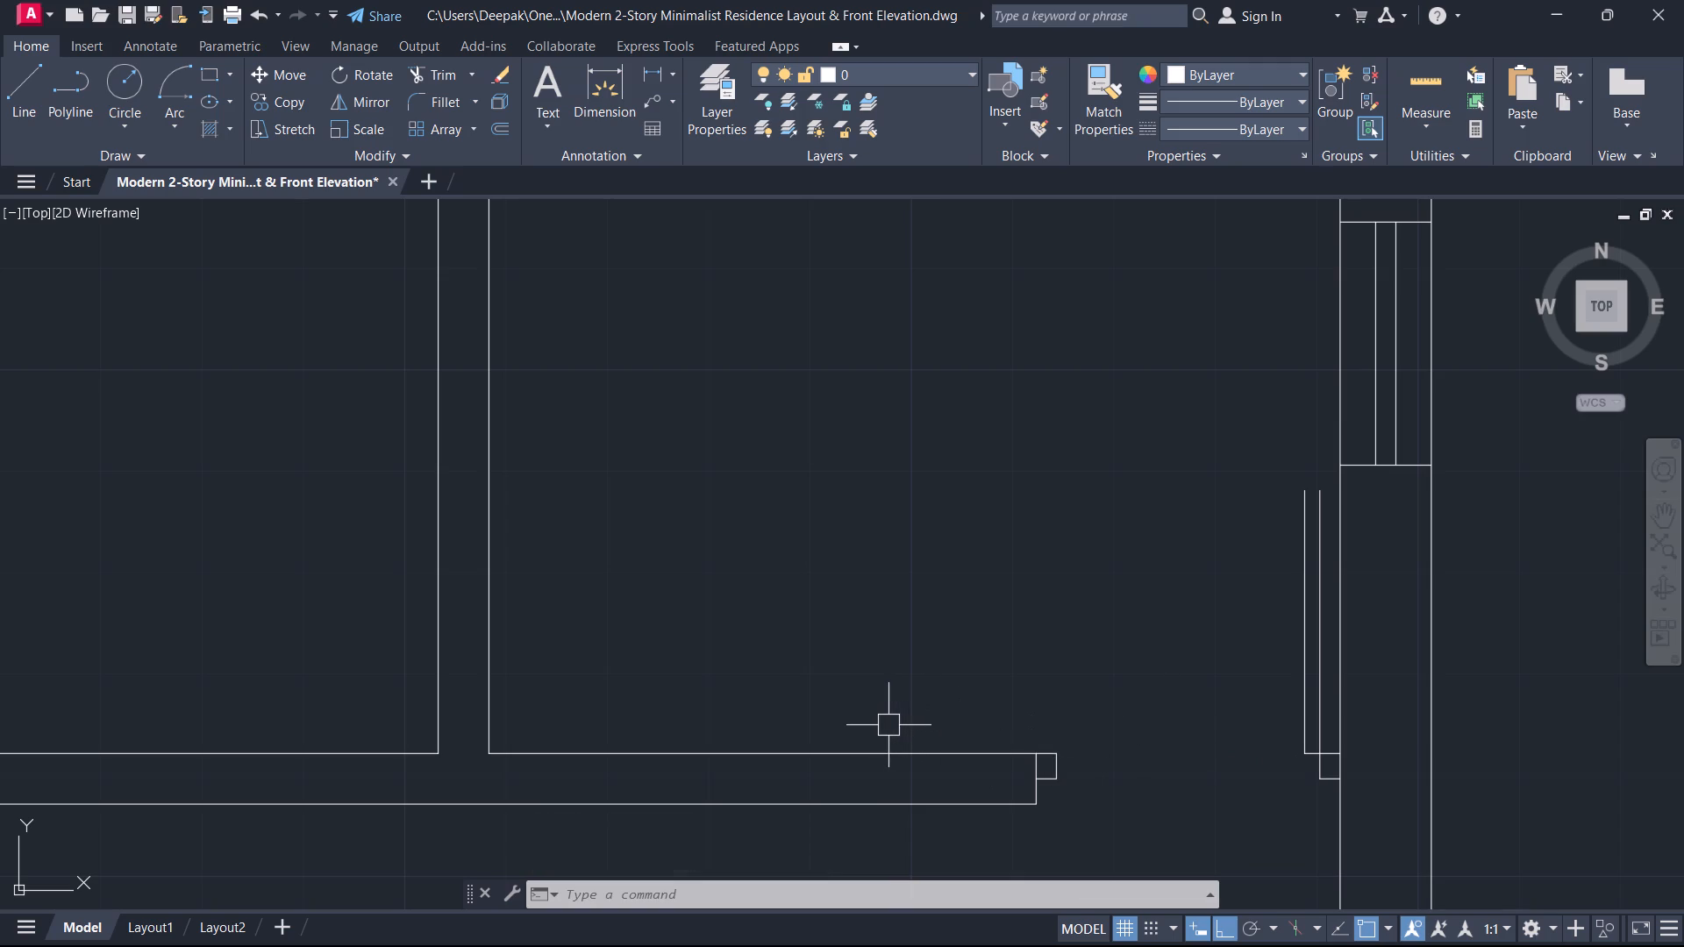
{"action": "middle_click_drag", "start_coordinate": [831, 651], "coordinate": [742, 728]}
{"action": "scroll", "coordinate": [742, 728], "scroll_direction": "down", "scroll_amount": 1}
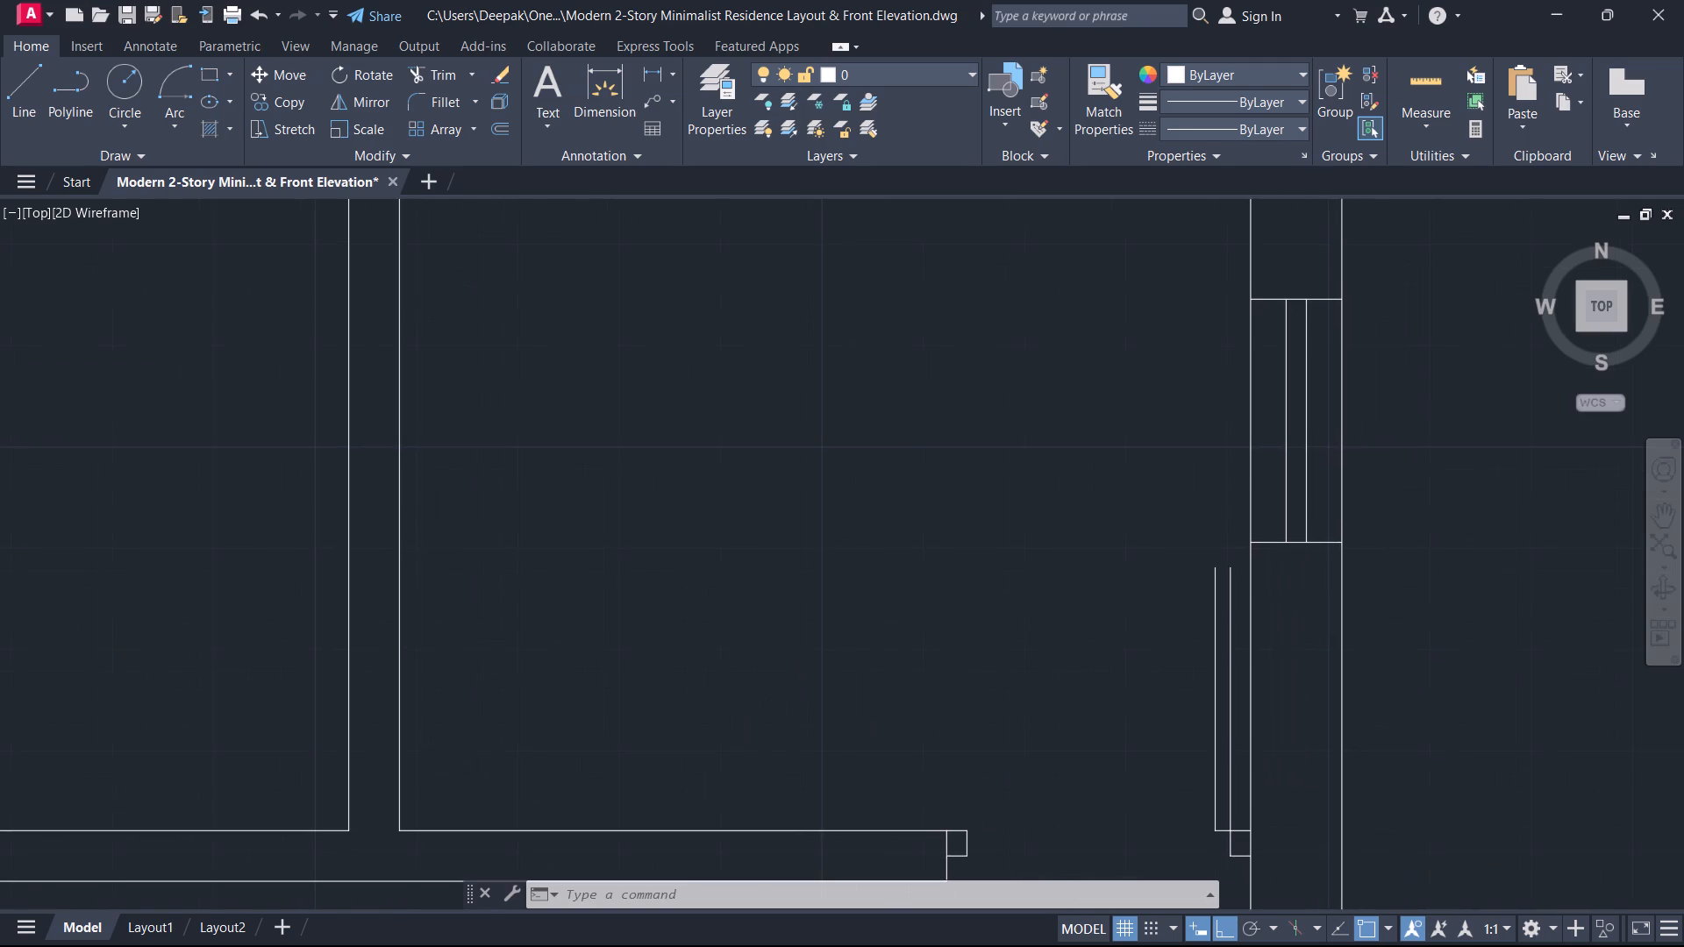
{"action": "scroll", "coordinate": [746, 734], "scroll_direction": "up", "scroll_amount": 1}
{"action": "middle_click_drag", "start_coordinate": [746, 734], "coordinate": [773, 670]}
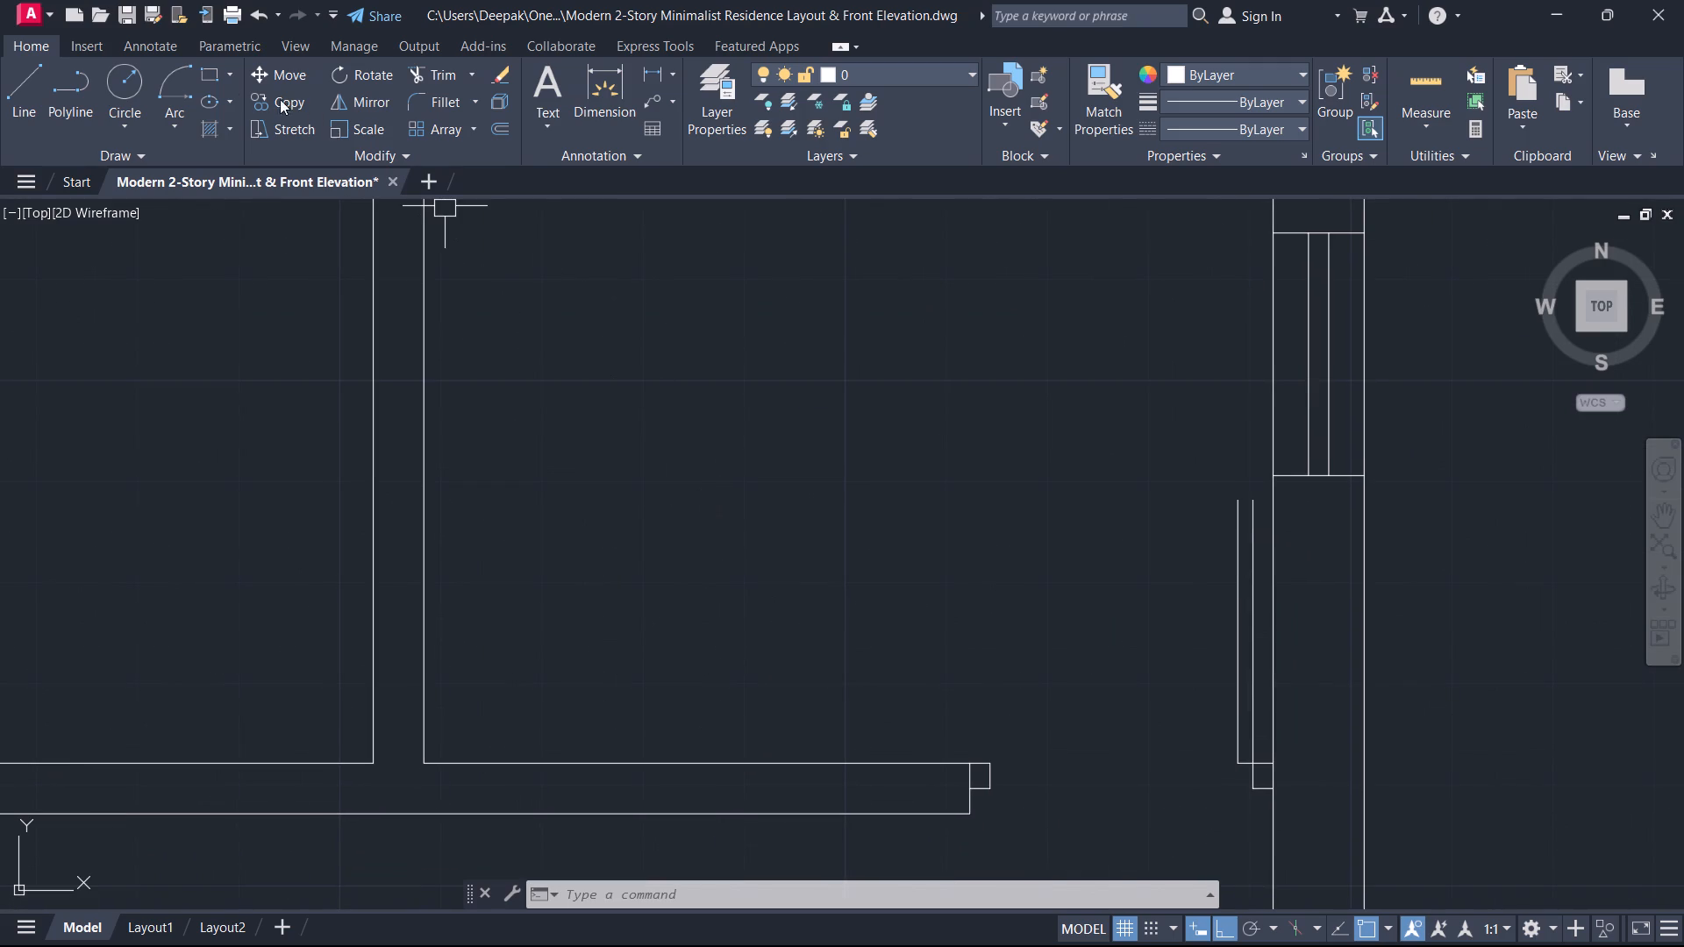
{"action": "left_click", "coordinate": [170, 84]}
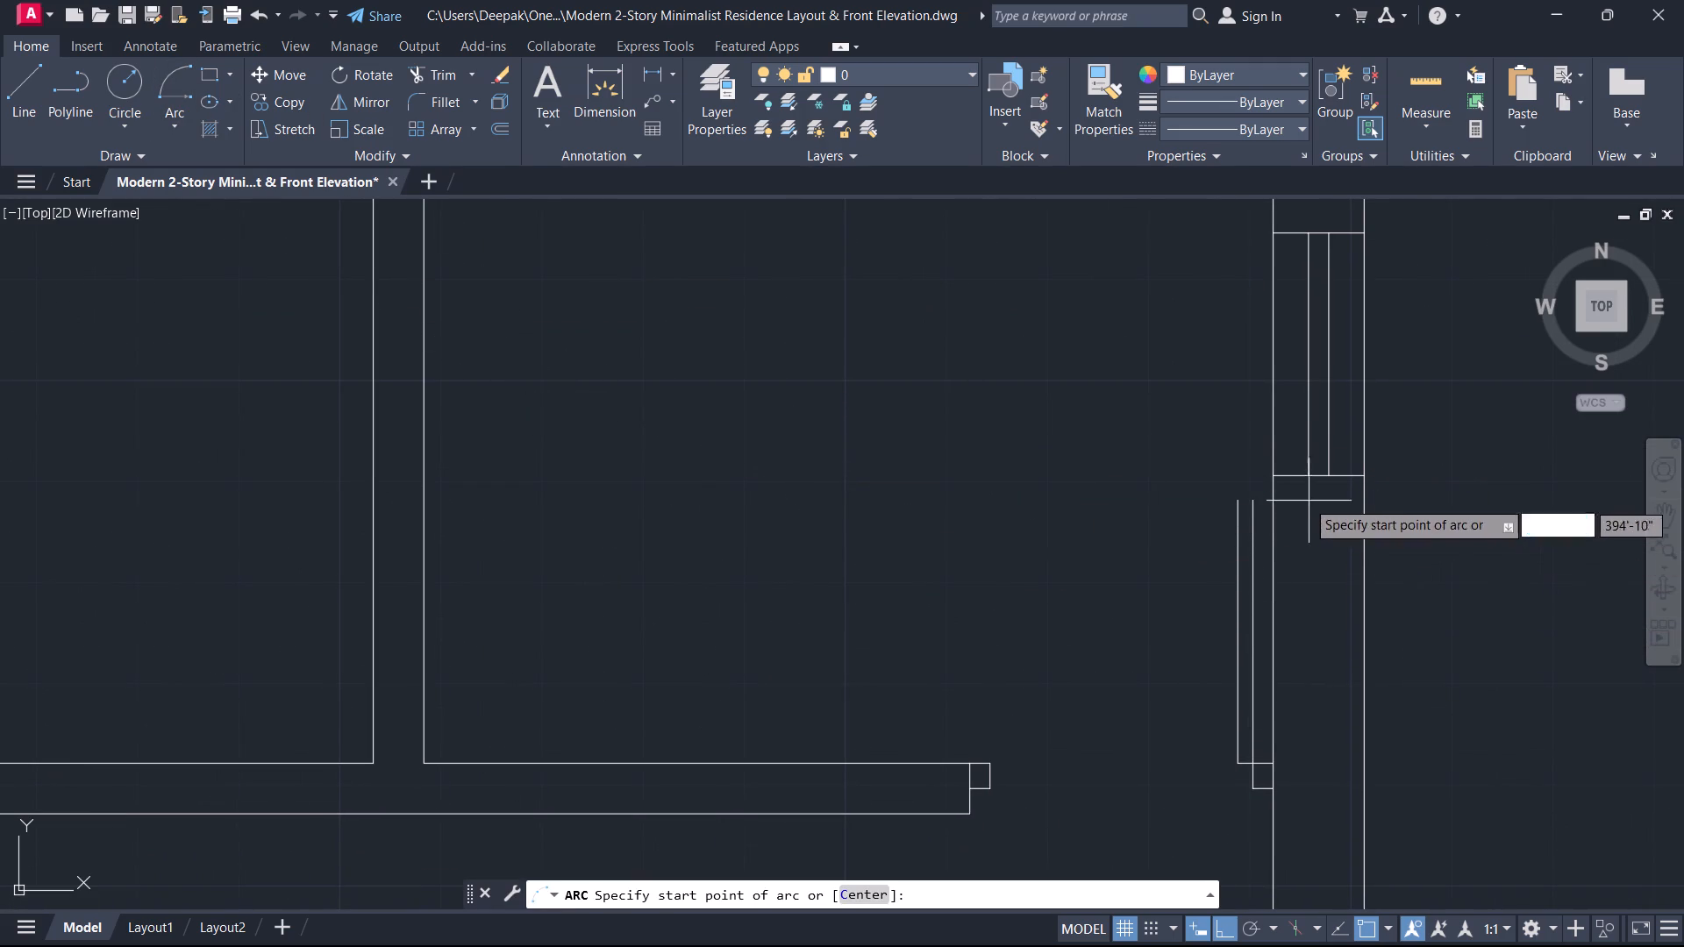
{"action": "left_click", "coordinate": [1254, 504]}
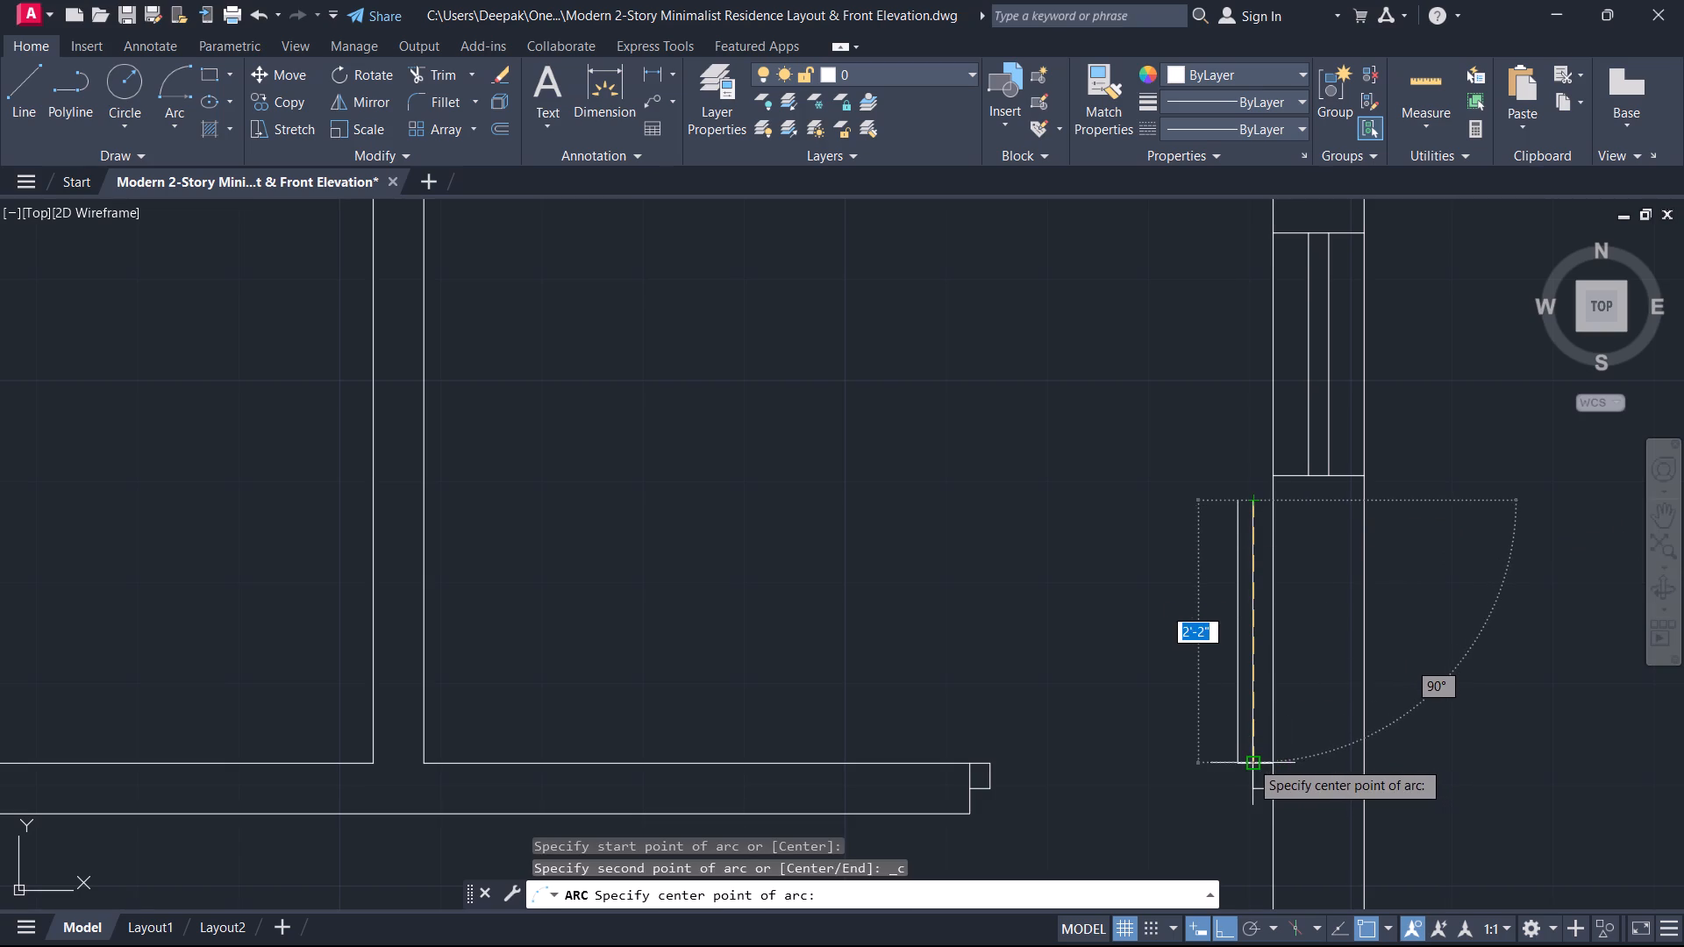
{"action": "left_click", "coordinate": [1250, 760]}
{"action": "left_click", "coordinate": [1037, 772]}
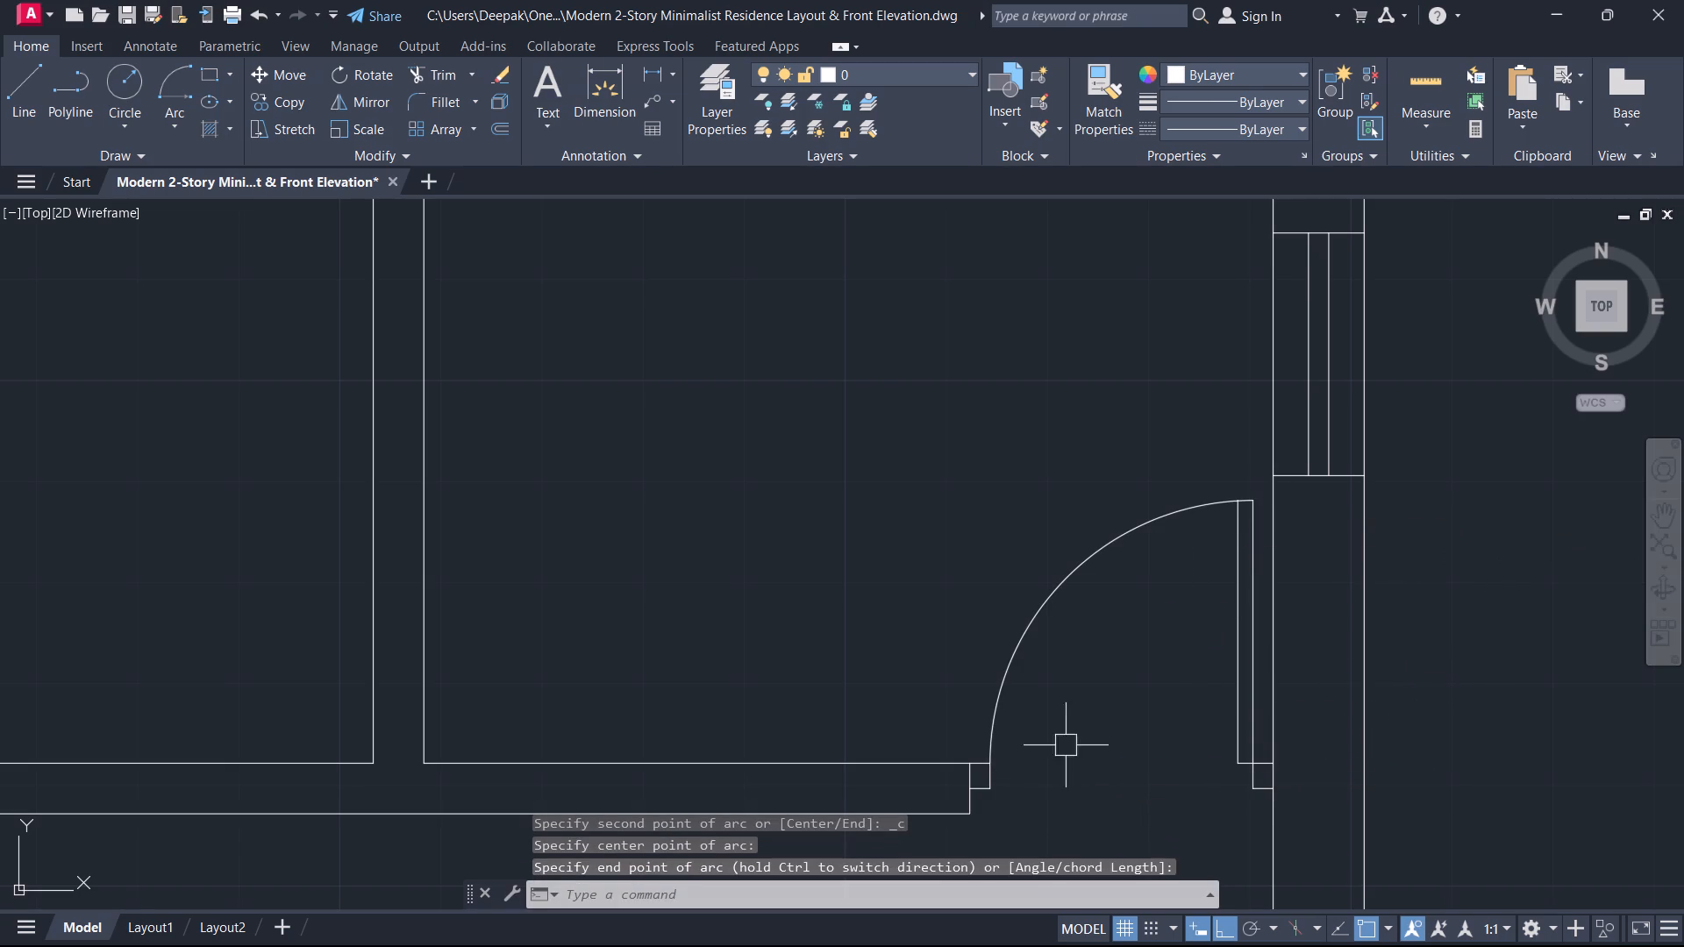
Trim the tip of the door leaf's west line that extends beyond the swing arc.
{"action": "scroll", "coordinate": [1218, 530], "scroll_direction": "up", "scroll_amount": 5}
{"action": "middle_click_drag", "start_coordinate": [1262, 488], "coordinate": [1246, 699]}
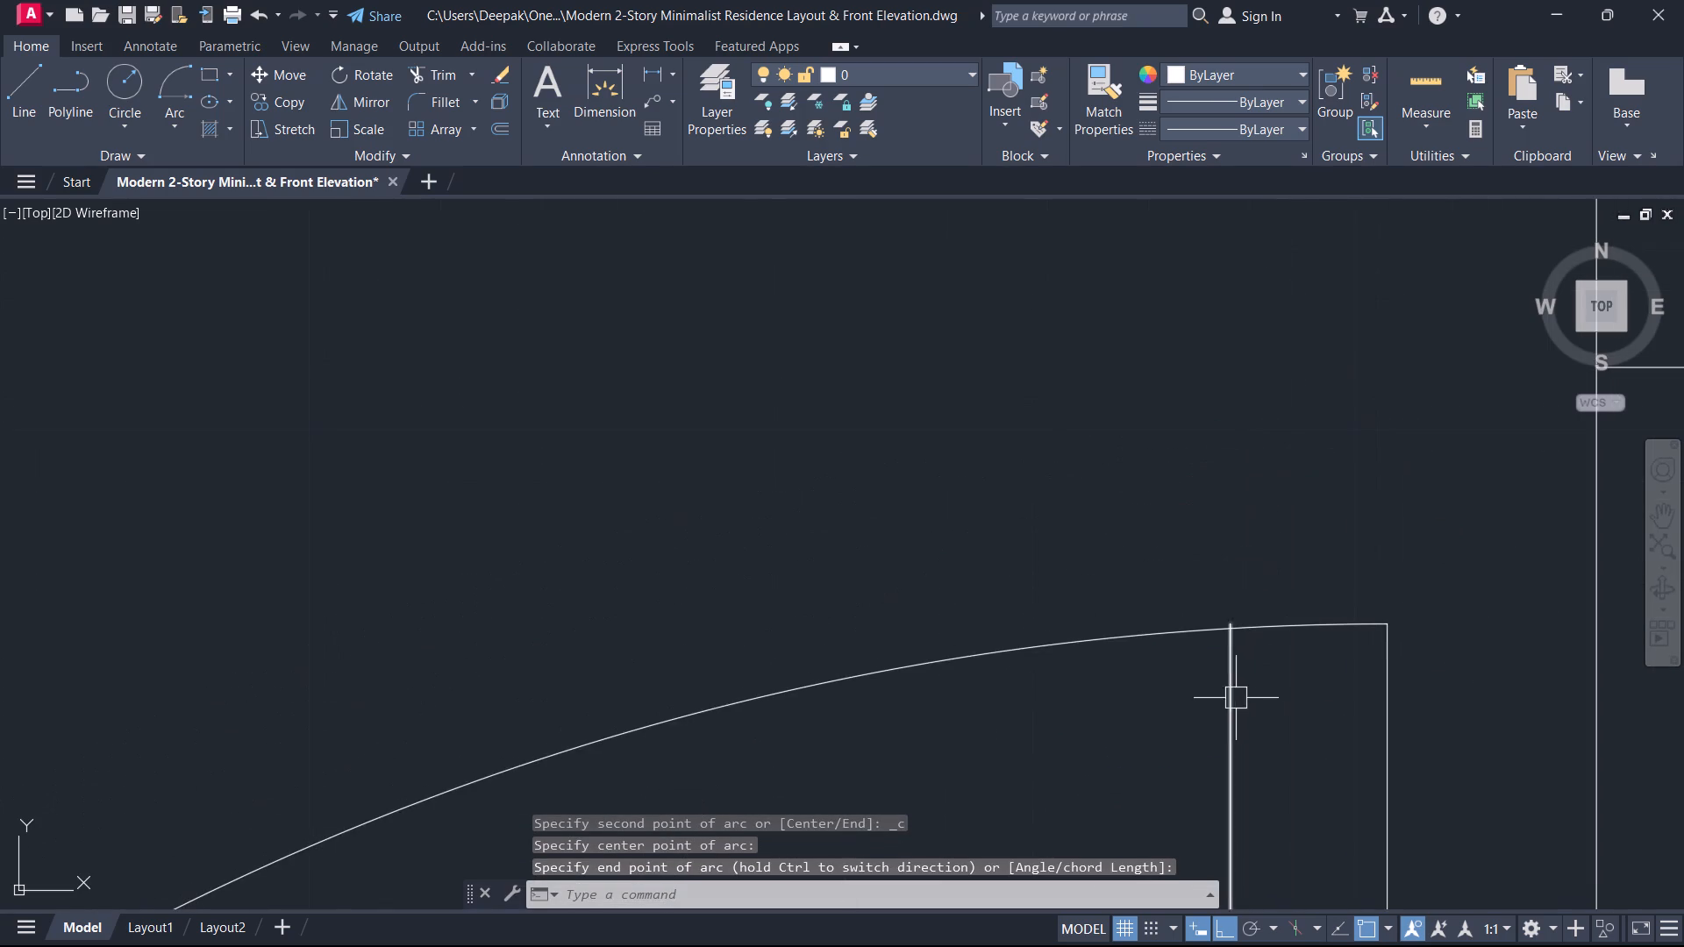
{"action": "key", "text": "t"}
{"action": "key", "text": "r"}
{"action": "scroll", "coordinate": [1220, 632], "scroll_direction": "up", "scroll_amount": 4}
{"action": "key", "text": "space"}
{"action": "scroll", "coordinate": [1265, 592], "scroll_direction": "up", "scroll_amount": 2}
{"action": "left_click", "coordinate": [1410, 617]}
{"action": "left_click", "coordinate": [1237, 659]}
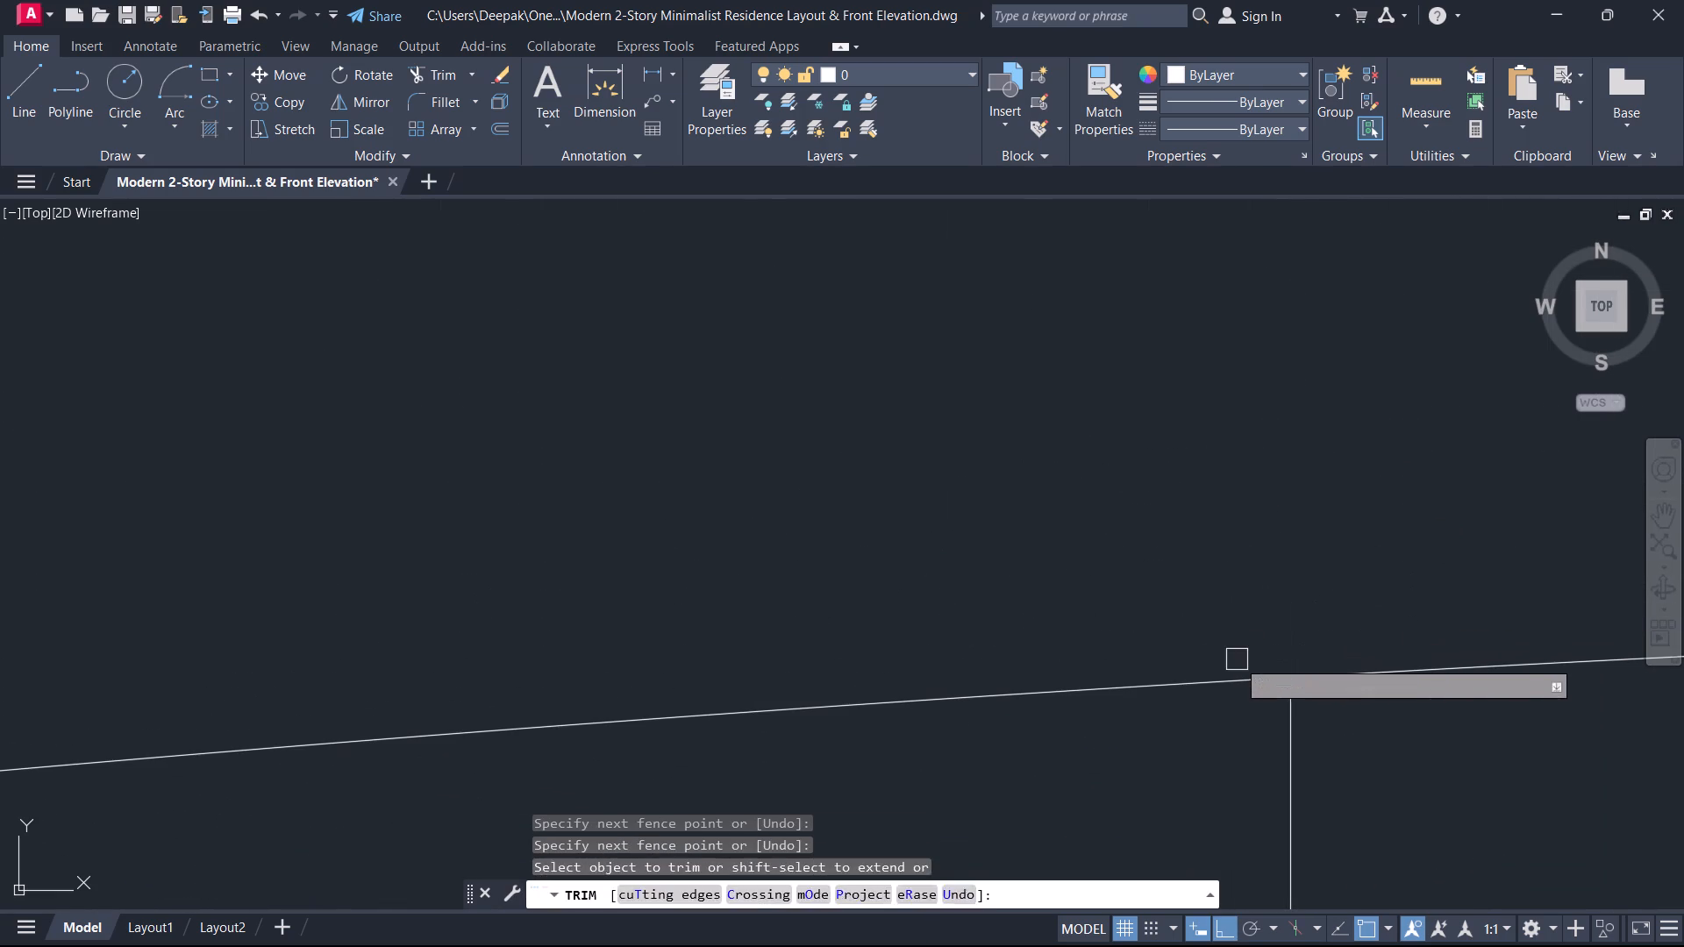
{"action": "key", "text": "Escape"}
Draw a door frame stub 2" wide and 4.5" deep on the east wall's west end, from its midpoint to its north corner.
{"action": "scroll", "coordinate": [1231, 659], "scroll_direction": "down", "scroll_amount": 11}
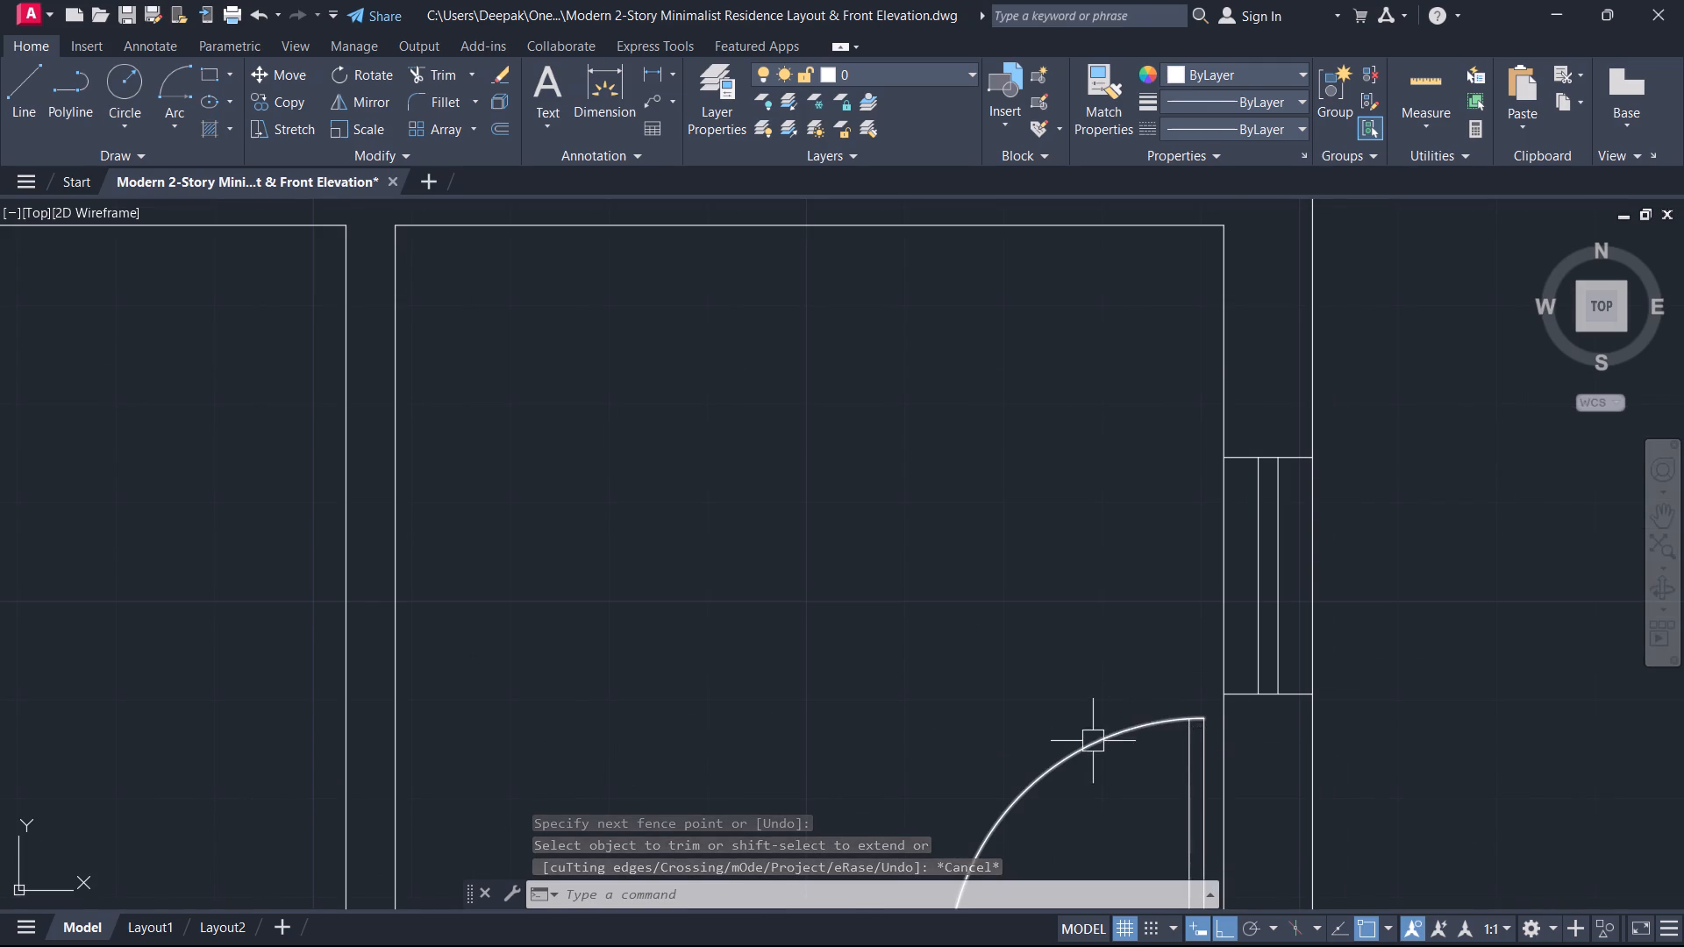
{"action": "scroll", "coordinate": [1081, 744], "scroll_direction": "down", "scroll_amount": 3}
{"action": "middle_click_drag", "start_coordinate": [1096, 673], "coordinate": [1410, 567]}
{"action": "scroll", "coordinate": [1170, 535], "scroll_direction": "up", "scroll_amount": 1}
{"action": "middle_click_drag", "start_coordinate": [1170, 535], "coordinate": [1181, 541]}
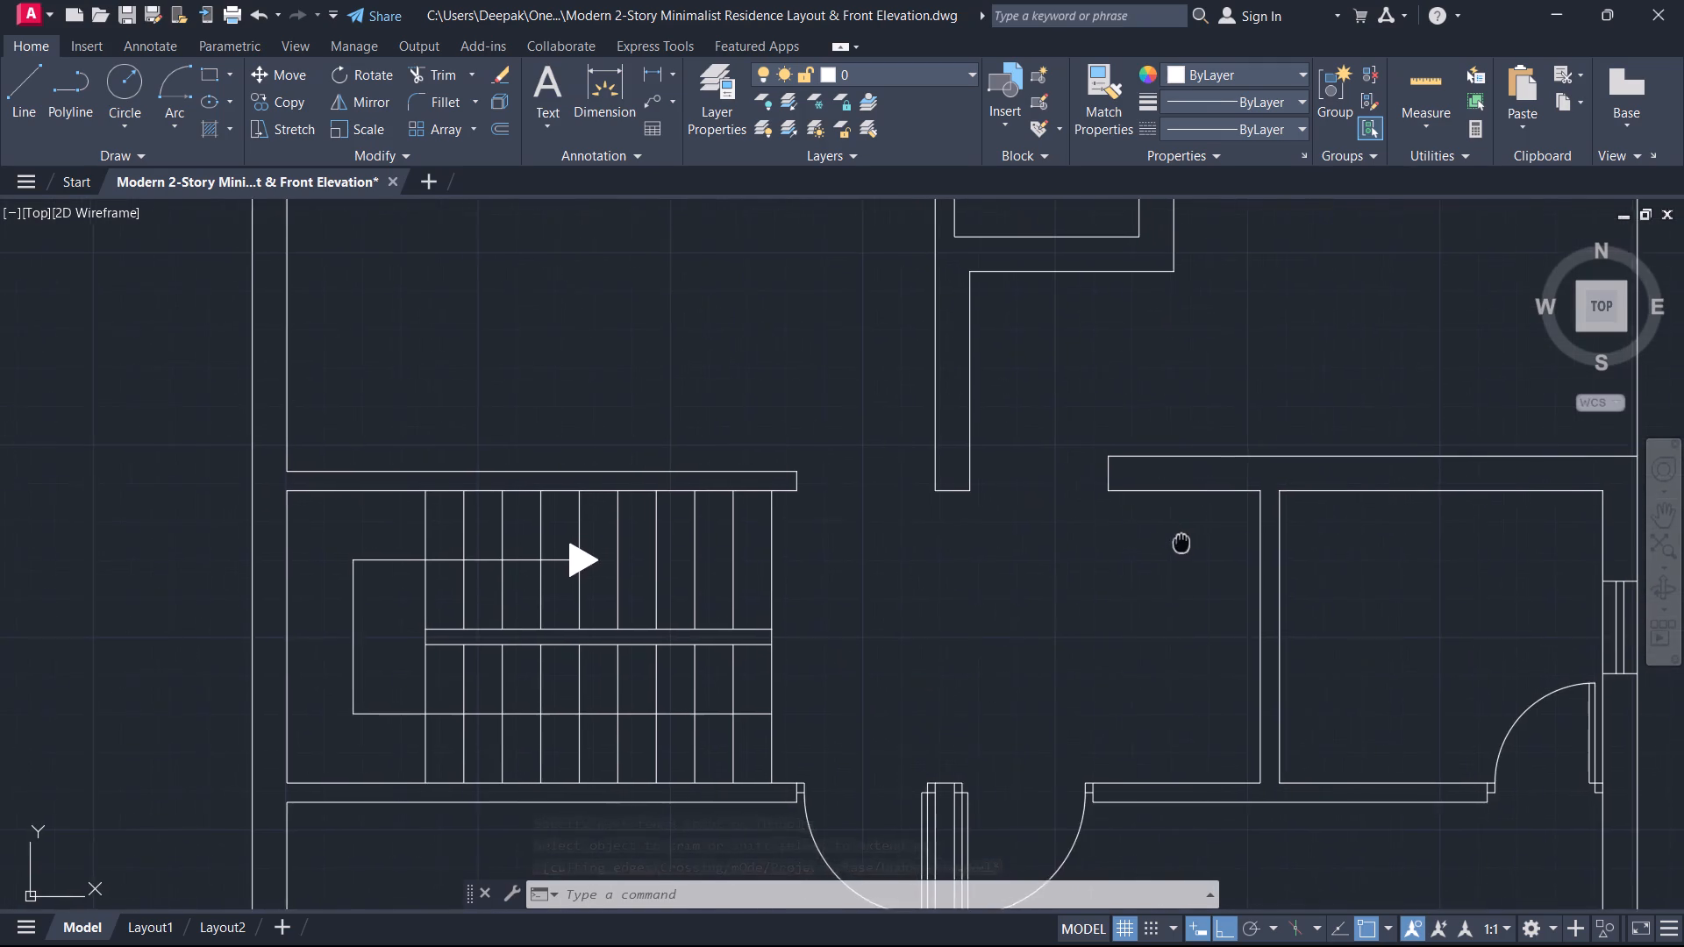
{"action": "middle_click_drag", "start_coordinate": [1181, 541], "coordinate": [1247, 555]}
{"action": "type", "text": "l"}
{"action": "key", "text": "space"}
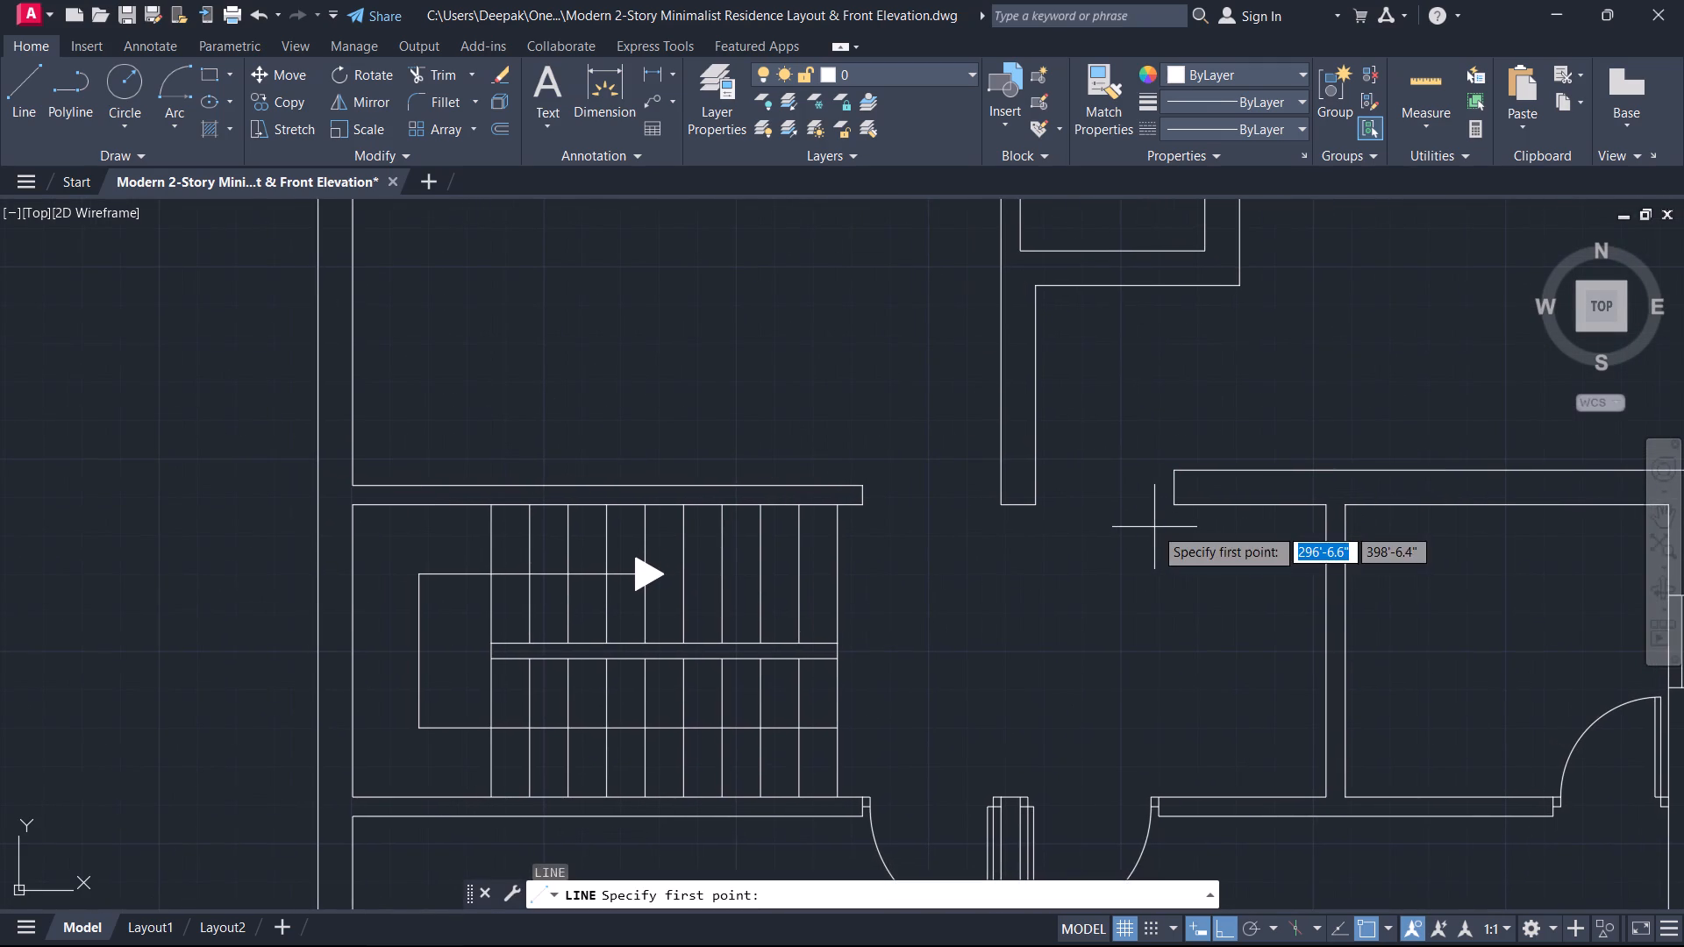
{"action": "scroll", "coordinate": [1154, 527], "scroll_direction": "up", "scroll_amount": 2}
{"action": "middle_click_drag", "start_coordinate": [1143, 473], "coordinate": [1182, 708]}
{"action": "scroll", "coordinate": [1182, 708], "scroll_direction": "down", "scroll_amount": 1}
{"action": "left_click", "coordinate": [1217, 680]}
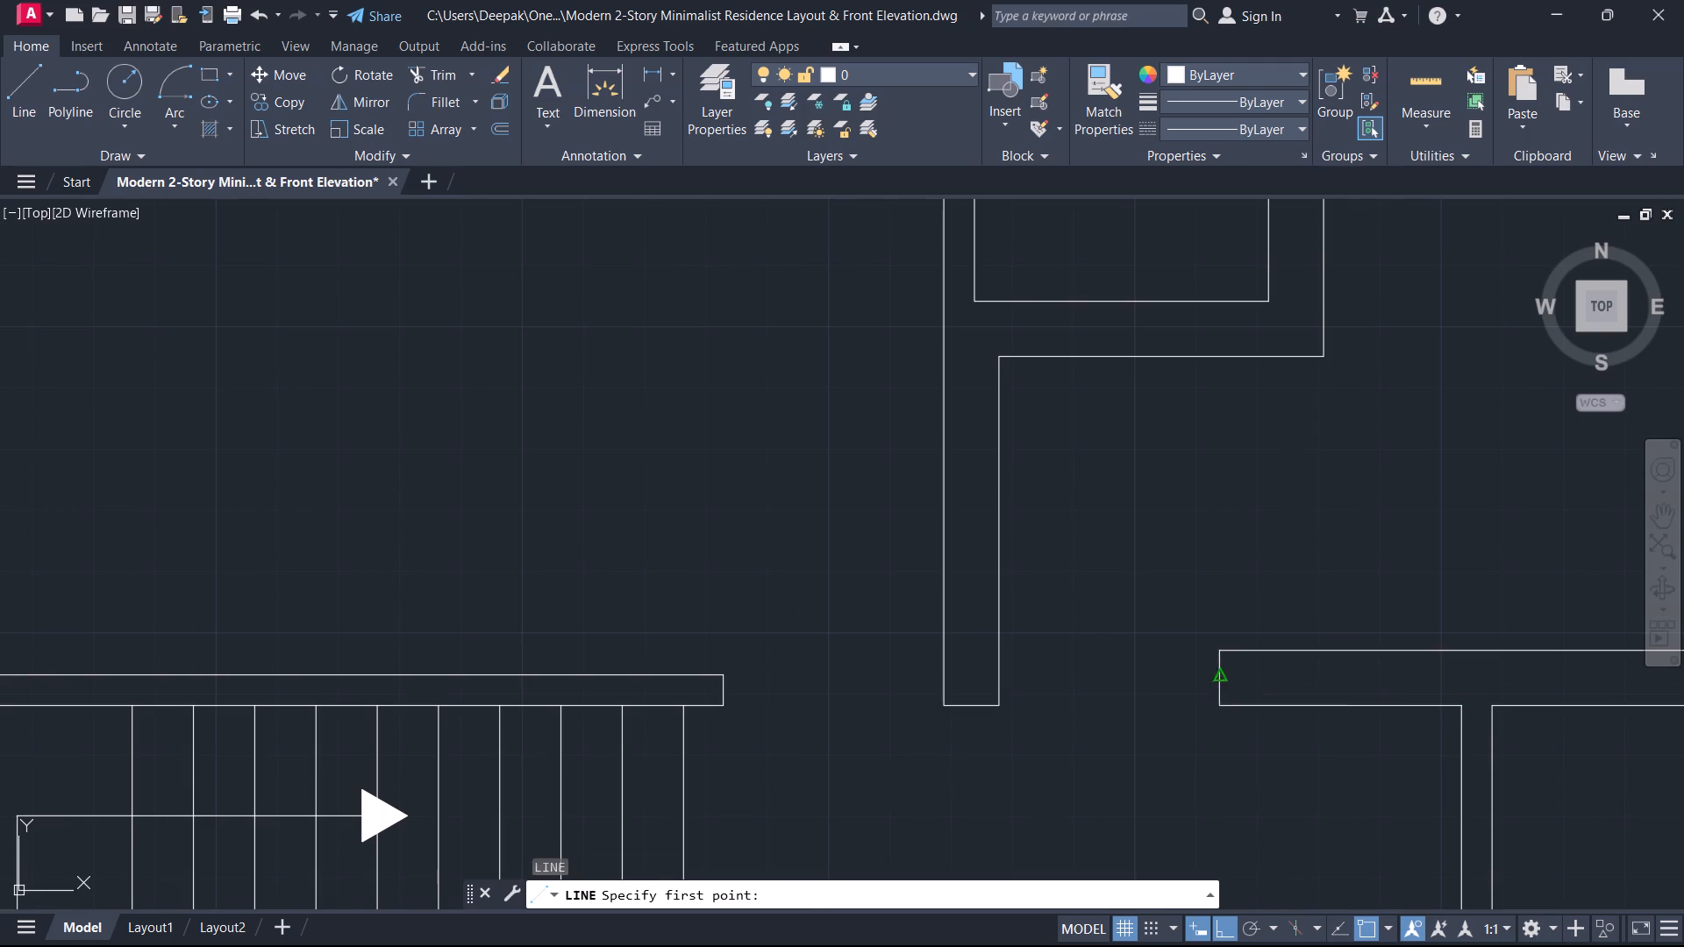
{"action": "key", "text": "2"}
{"action": "key", "text": "Return"}
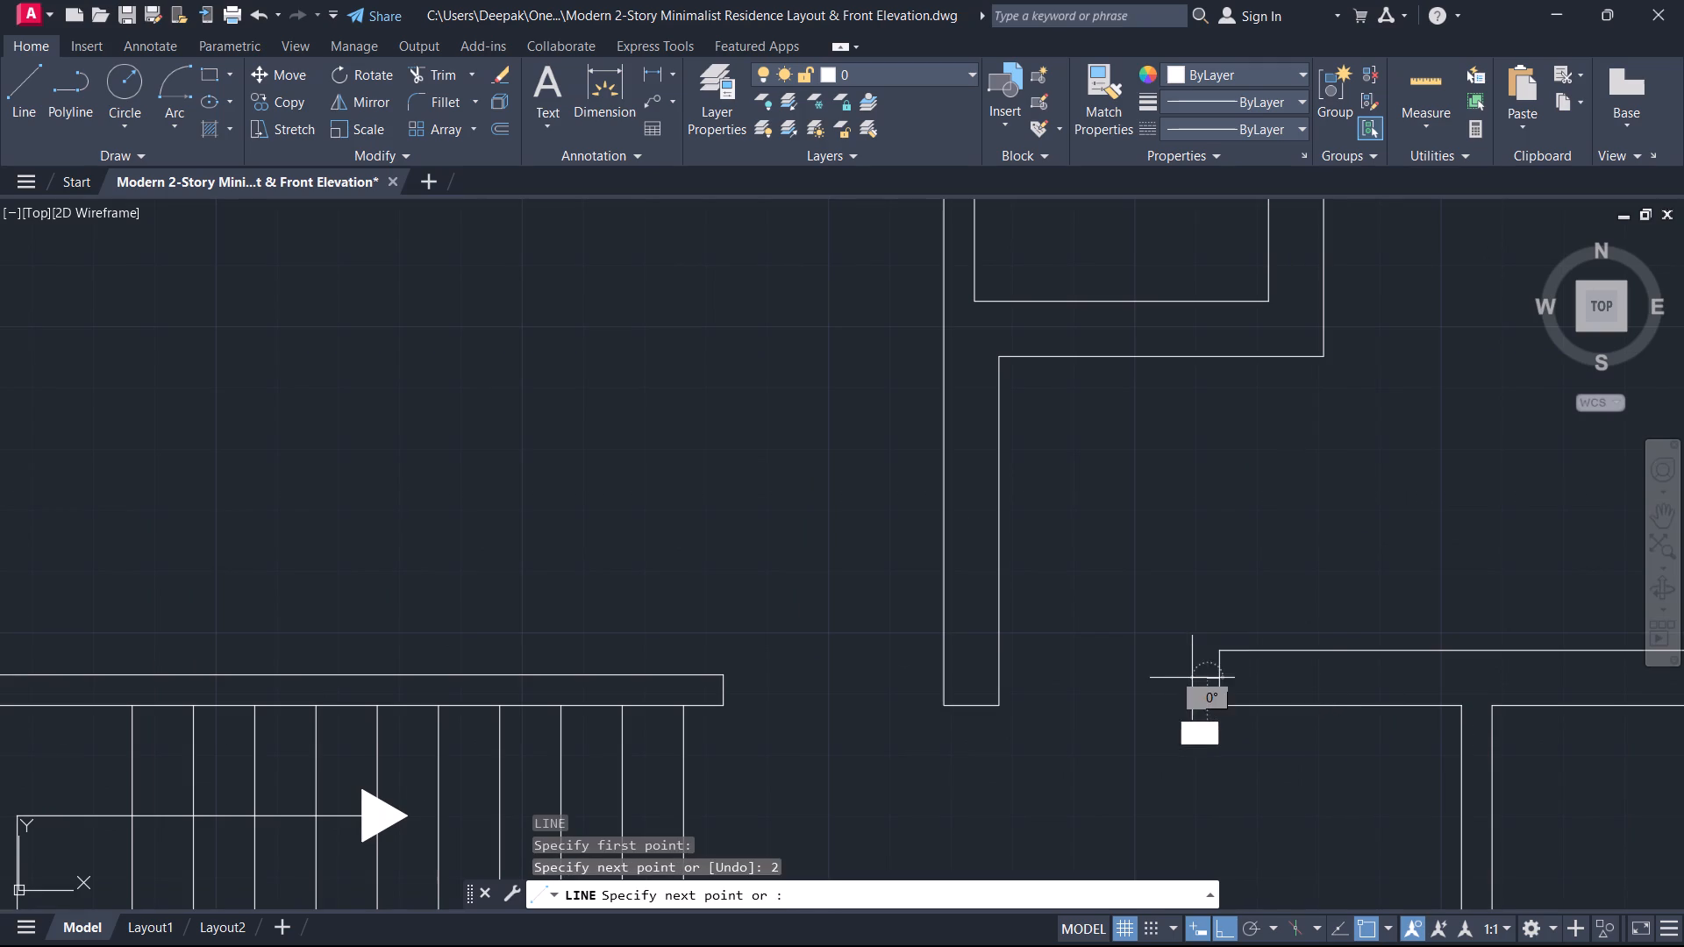
{"action": "type", "text": "4."}
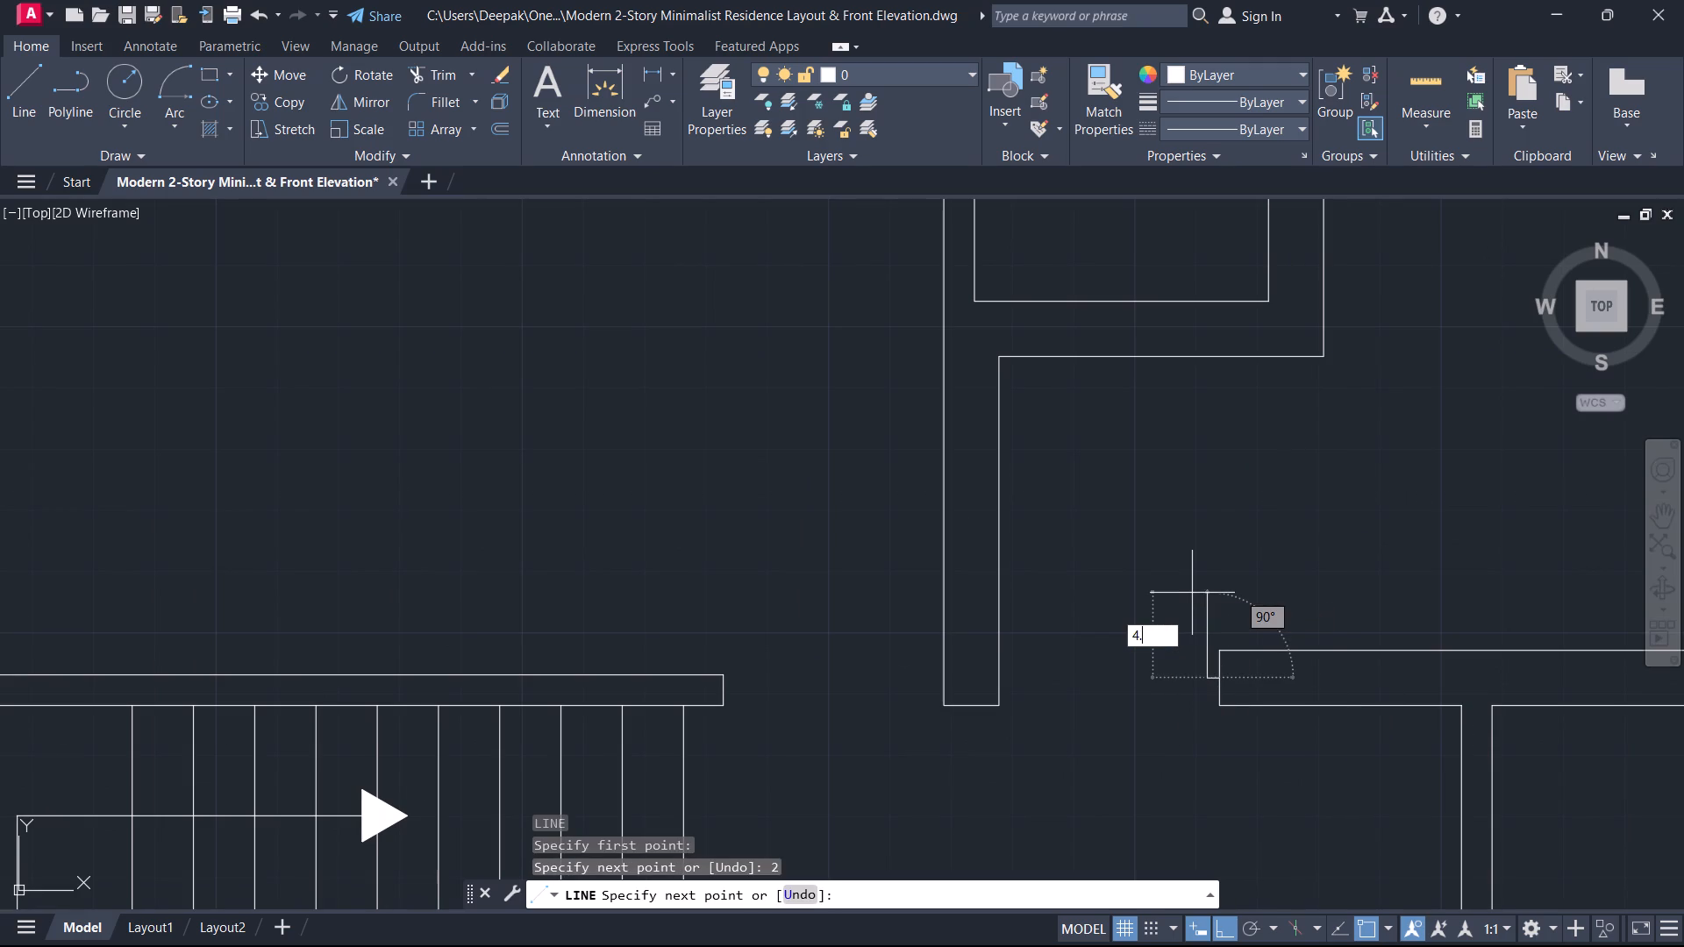
{"action": "key", "text": "5"}
{"action": "key", "text": "Return"}
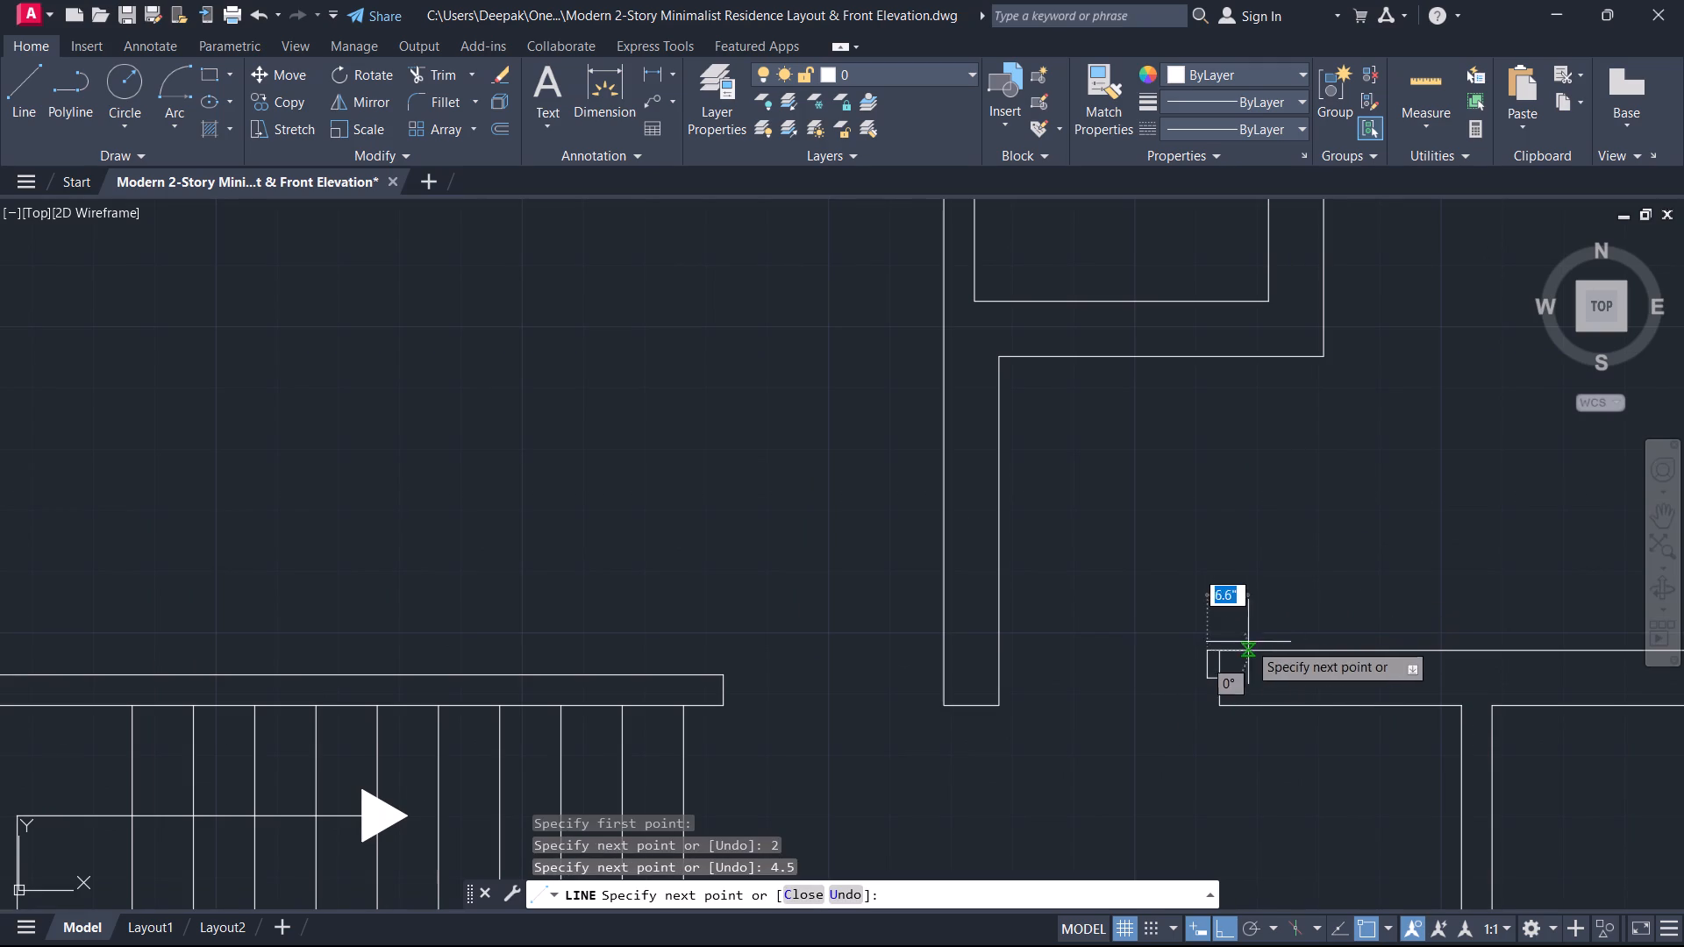
{"action": "scroll", "coordinate": [1227, 644], "scroll_direction": "up", "scroll_amount": 2}
{"action": "left_click", "coordinate": [1201, 668]}
{"action": "key", "text": "Escape"}
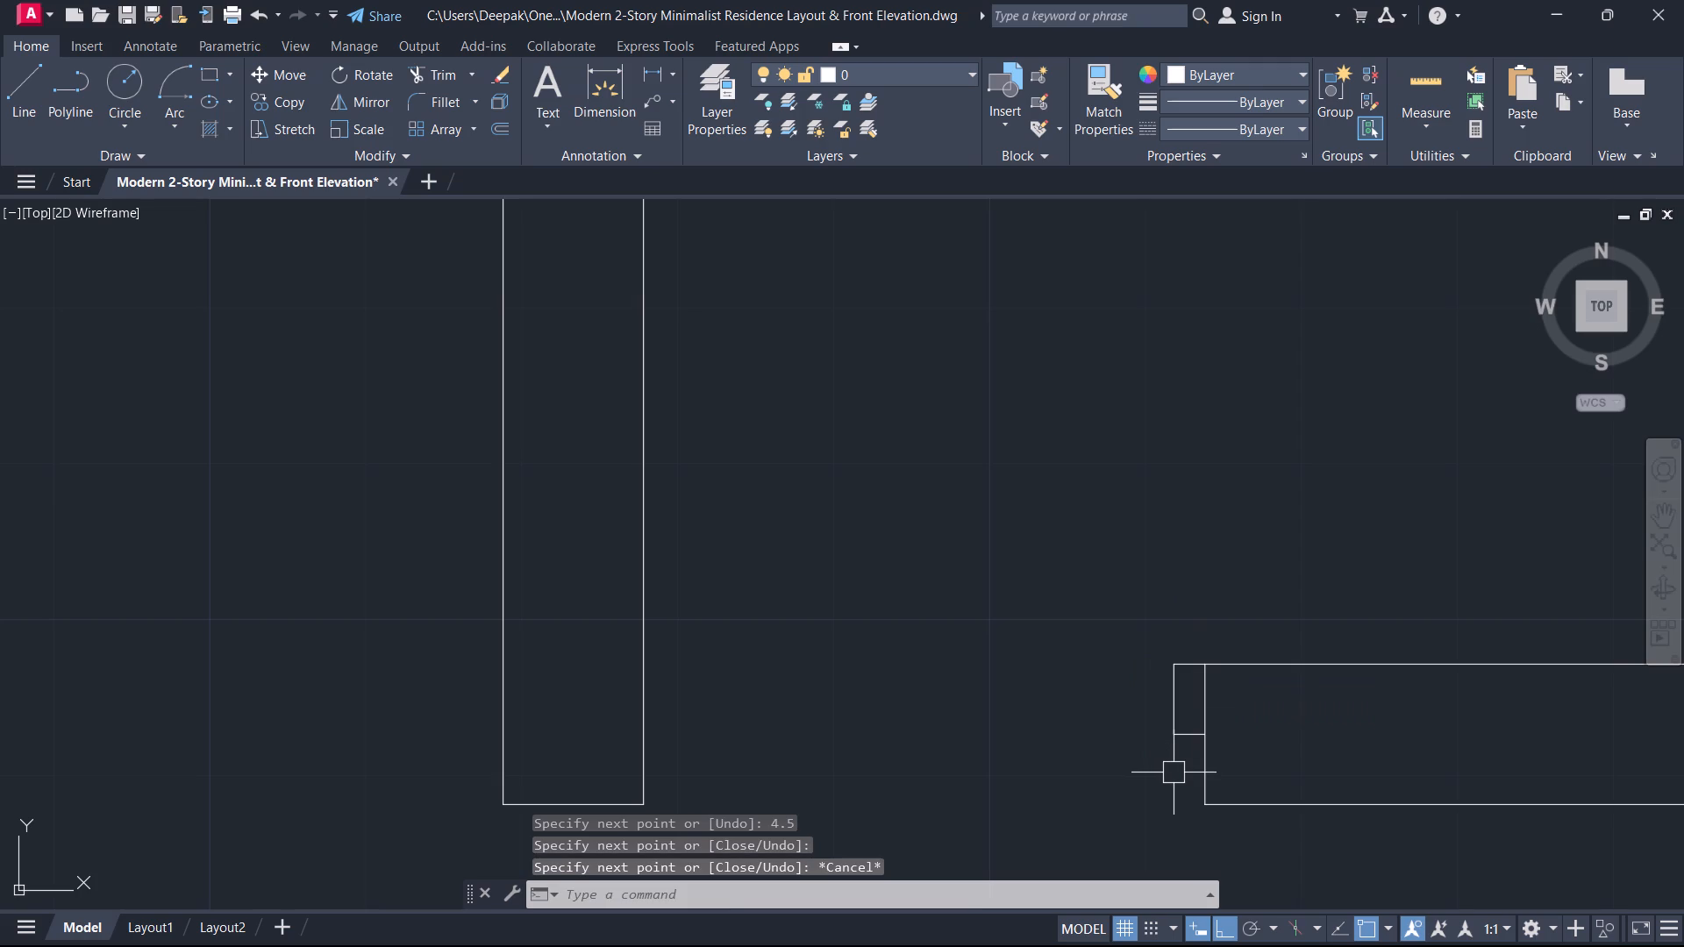
Copy the frame stub 3' west from the east wall's north corner onto the east face of the opposite wall.
{"action": "left_click_drag", "start_coordinate": [1181, 769], "coordinate": [1181, 747]}
{"action": "left_click", "coordinate": [1092, 524]}
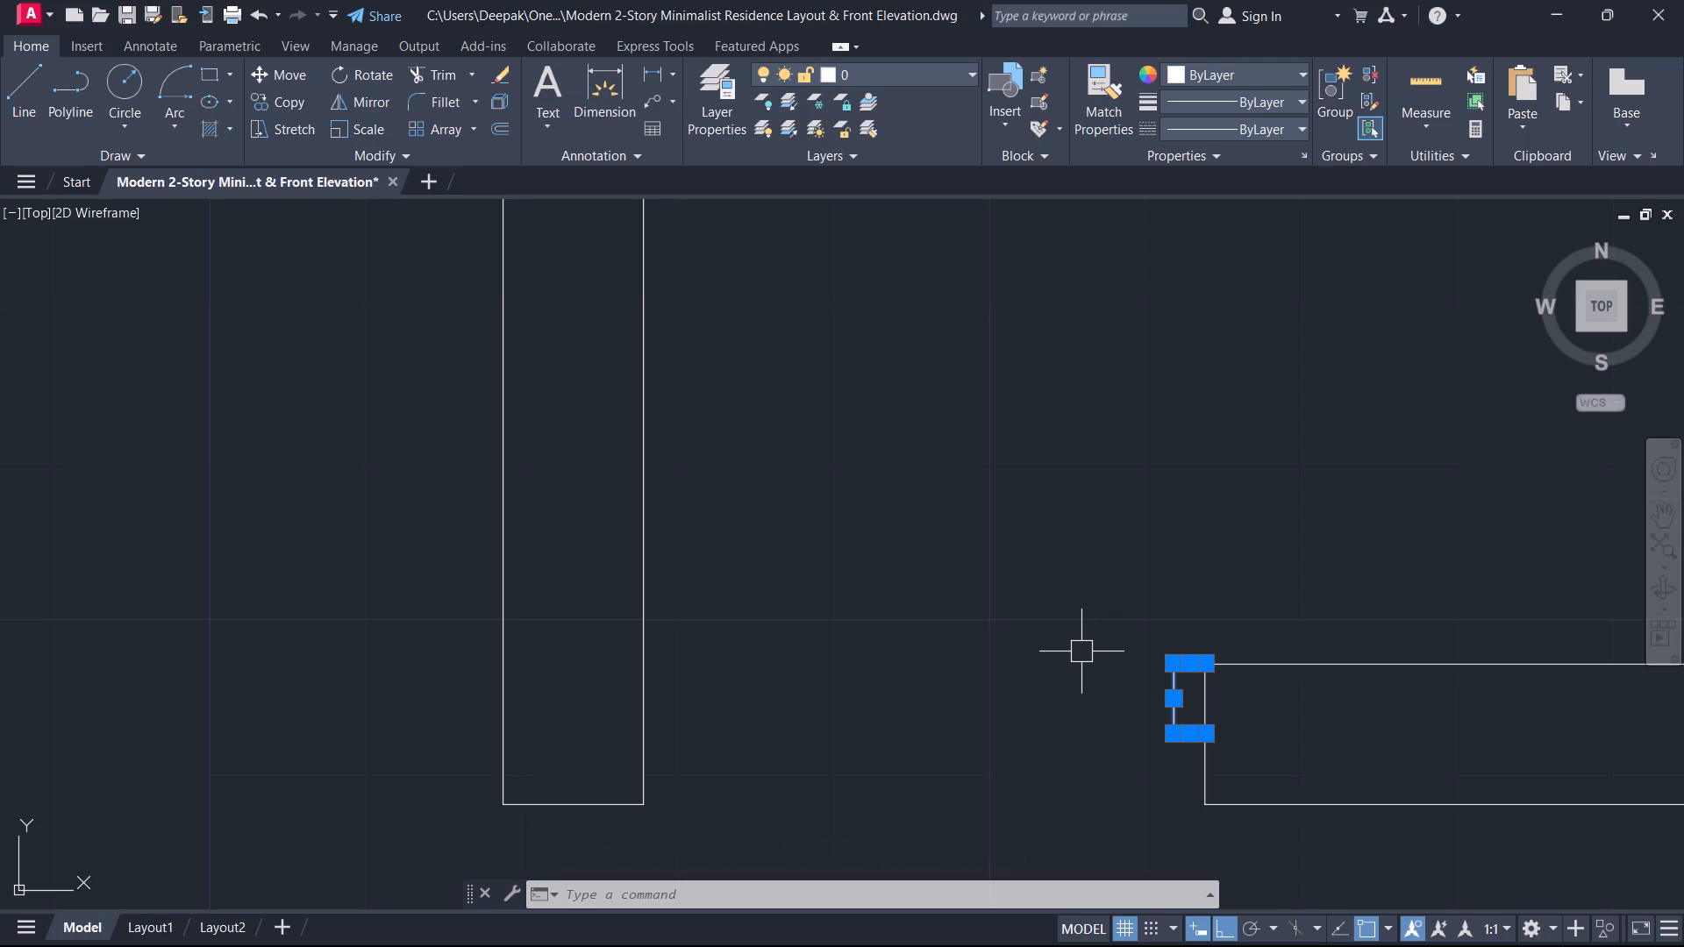
{"action": "type", "text": "co"}
{"action": "key", "text": "space"}
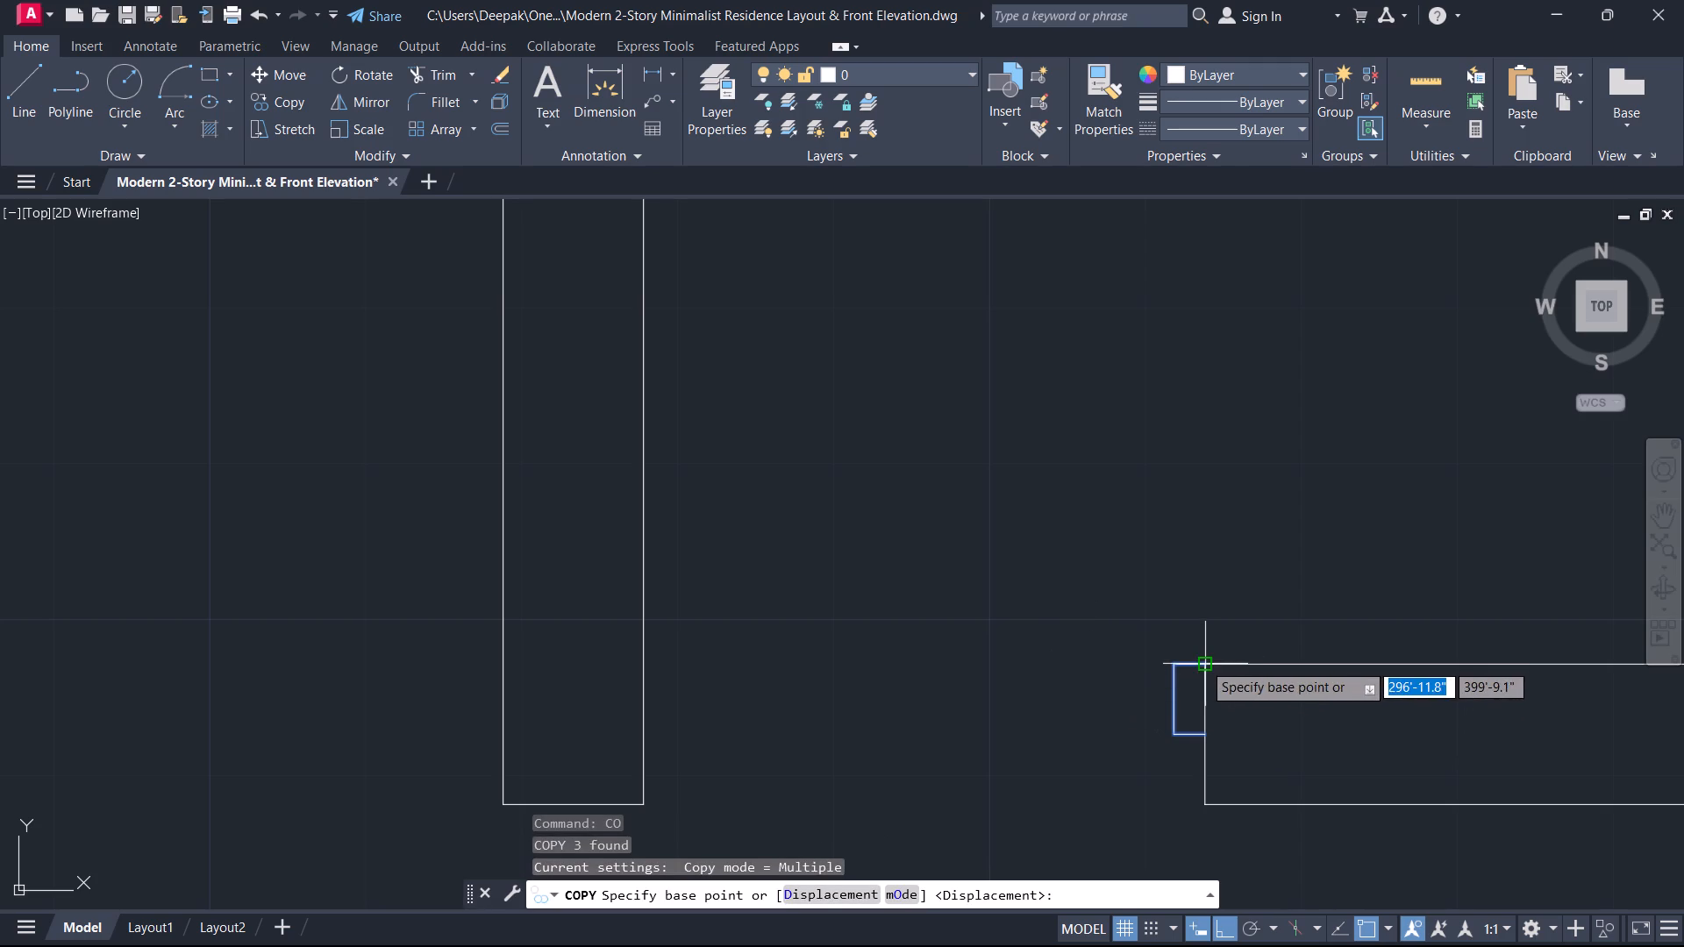
{"action": "left_click", "coordinate": [1202, 662]}
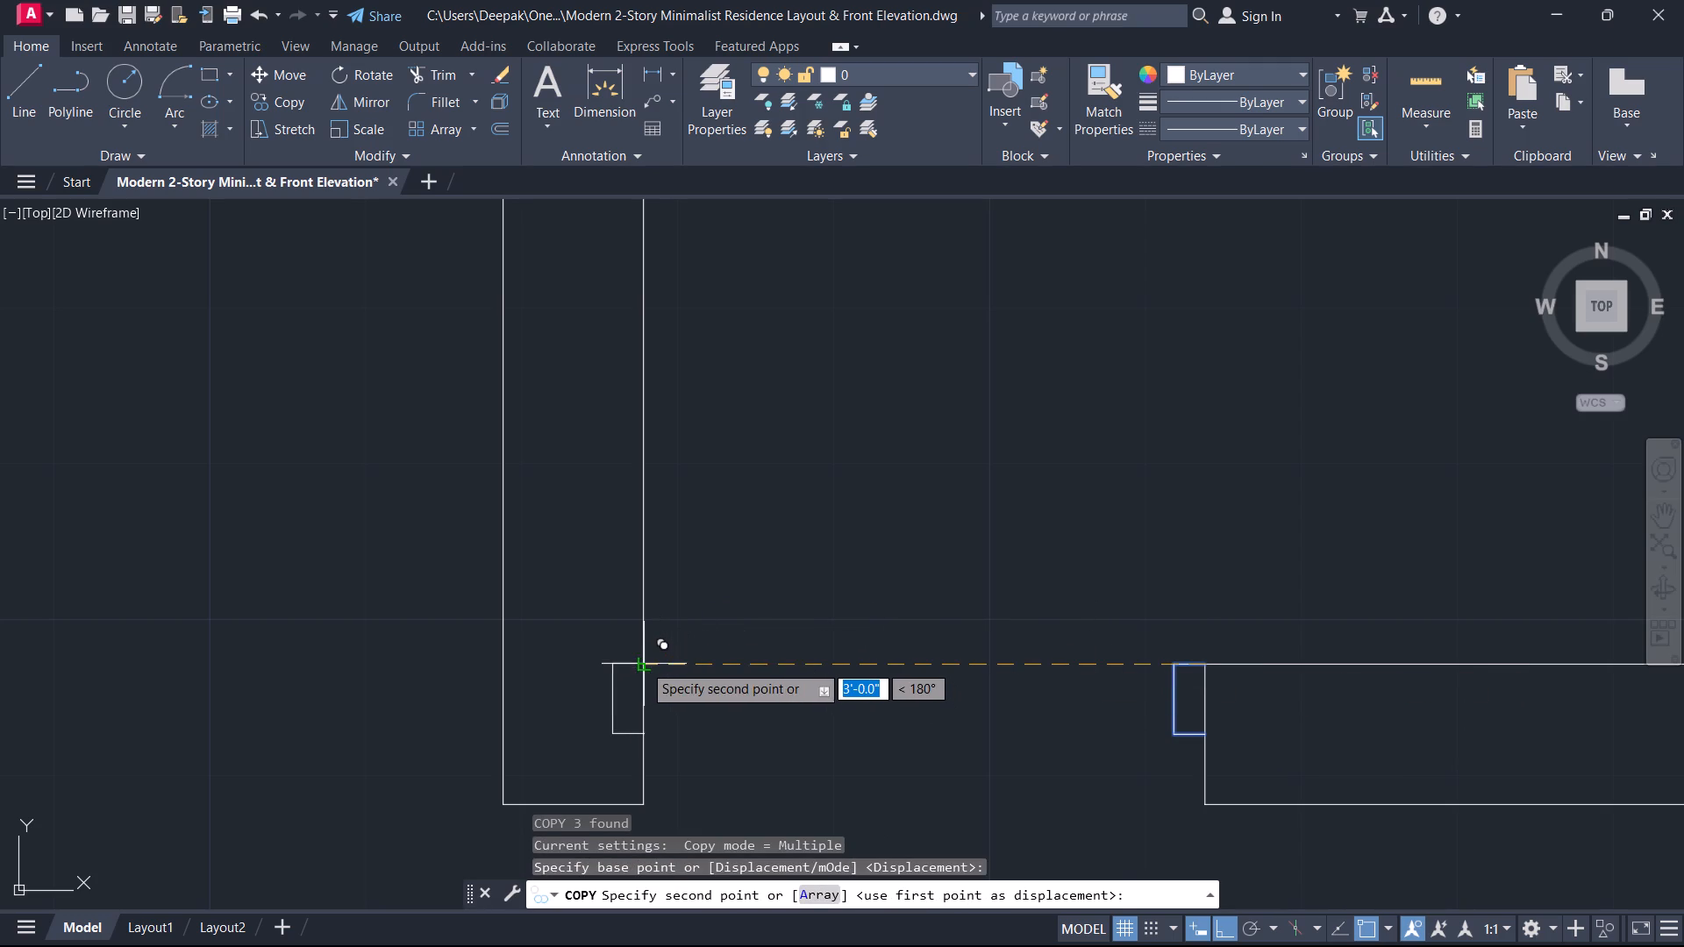
{"action": "left_click", "coordinate": [643, 664]}
{"action": "key", "text": "Escape"}
Mirror the copied stub about the west wall's east face so it projects into the opening, erasing the source lines.
{"action": "left_click_drag", "start_coordinate": [625, 761], "coordinate": [614, 750]}
{"action": "left_click", "coordinate": [577, 637]}
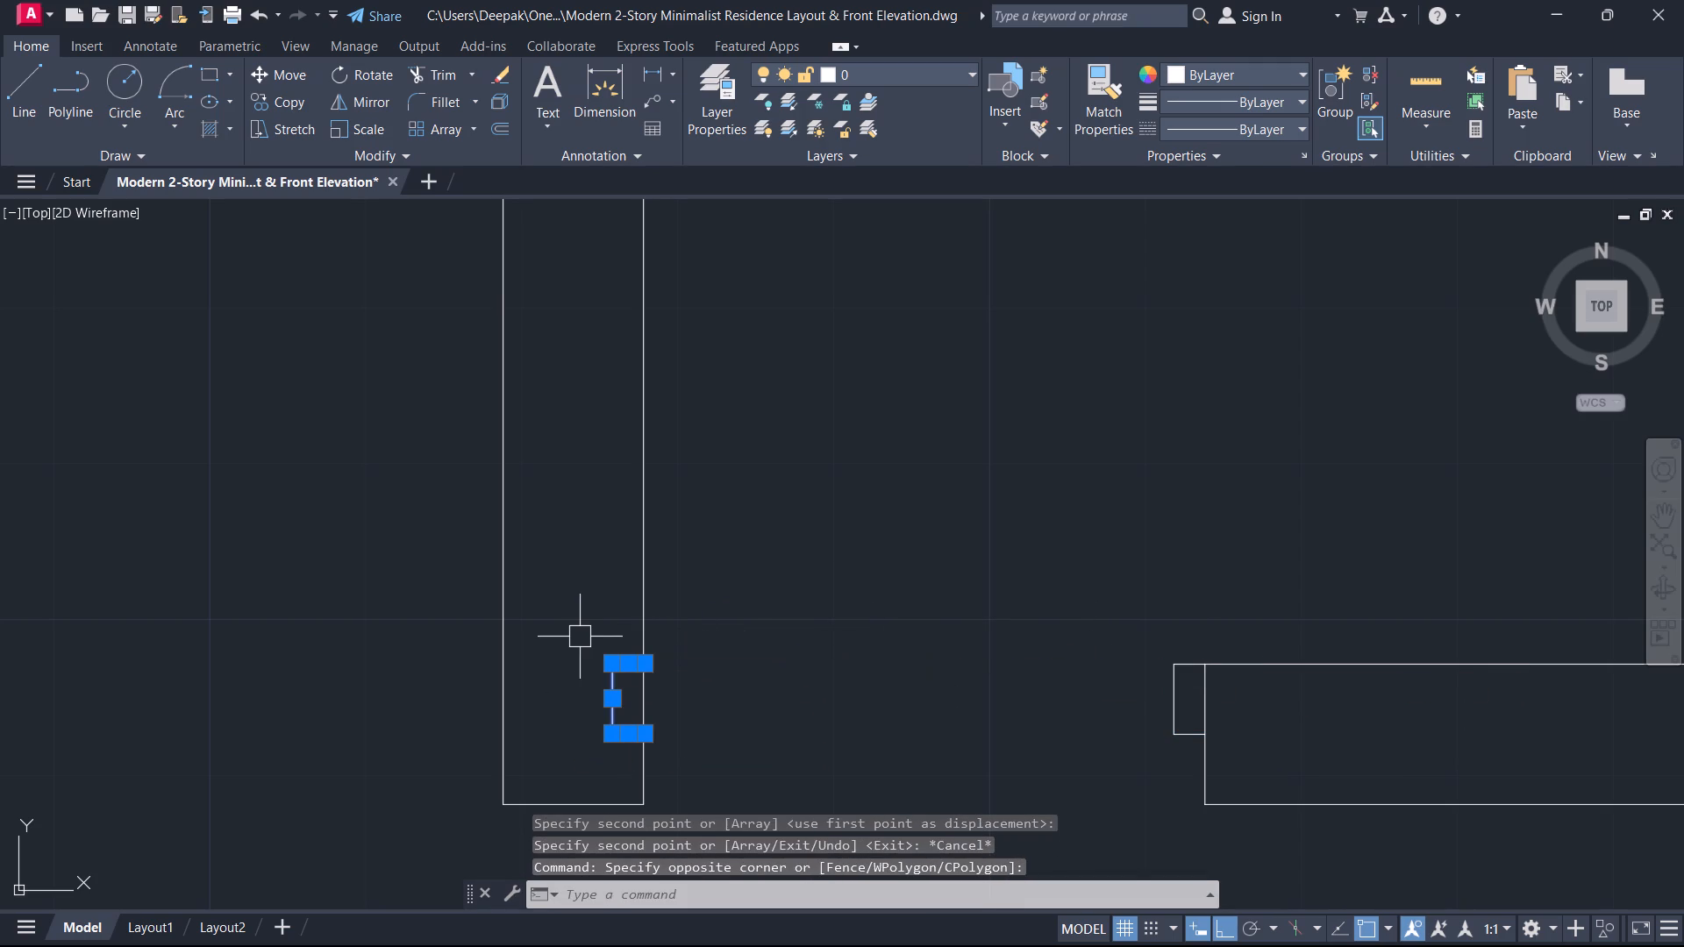
{"action": "type", "text": "mi"}
{"action": "key", "text": "space"}
{"action": "left_click", "coordinate": [645, 773]}
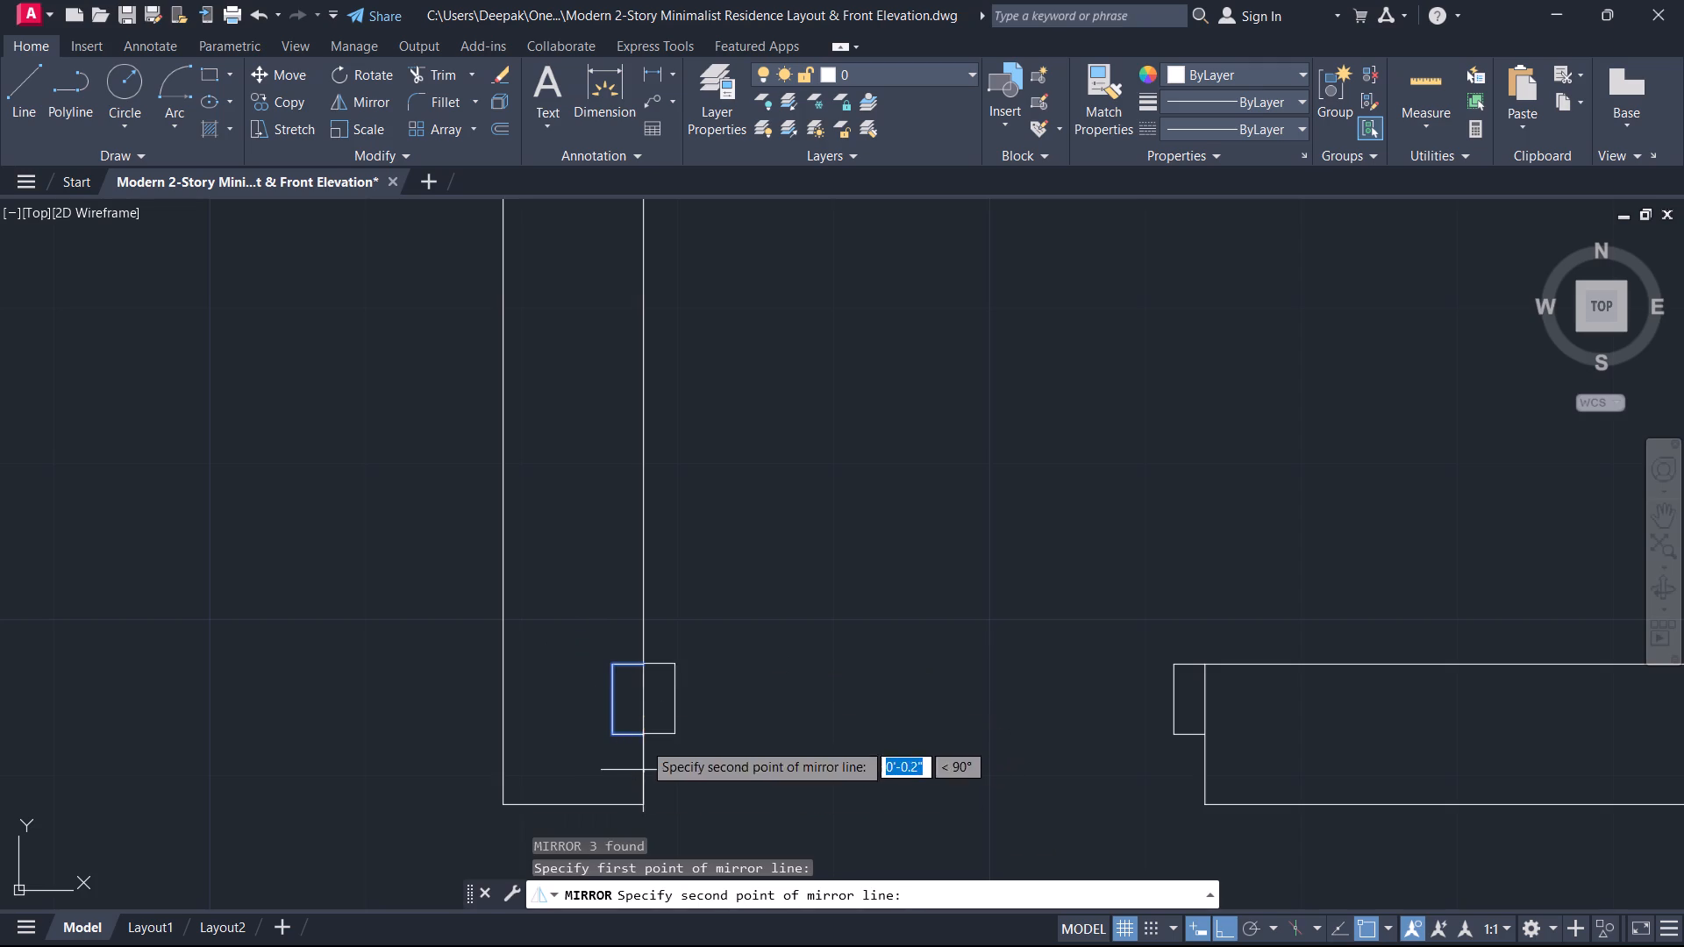
{"action": "left_click", "coordinate": [636, 597]}
{"action": "left_click_drag", "start_coordinate": [669, 653], "coordinate": [636, 597]}
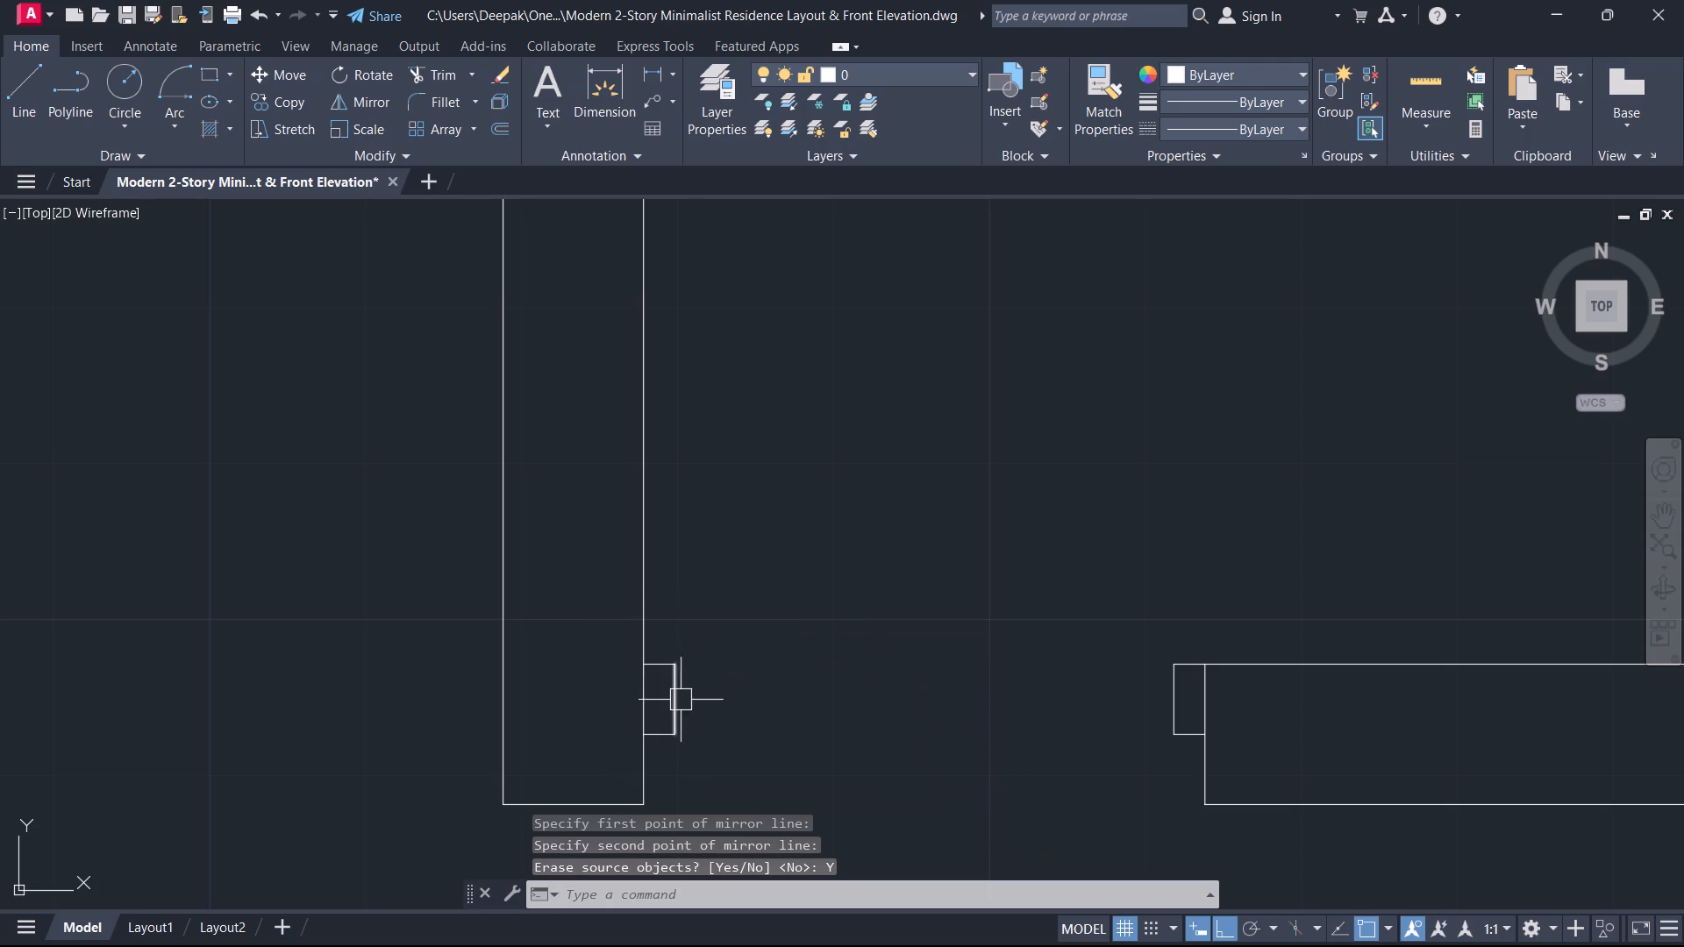
Draw a door leaf line across the opening between the inner north corners of the two frame stubs.
{"action": "key", "text": "l"}
{"action": "key", "text": "space"}
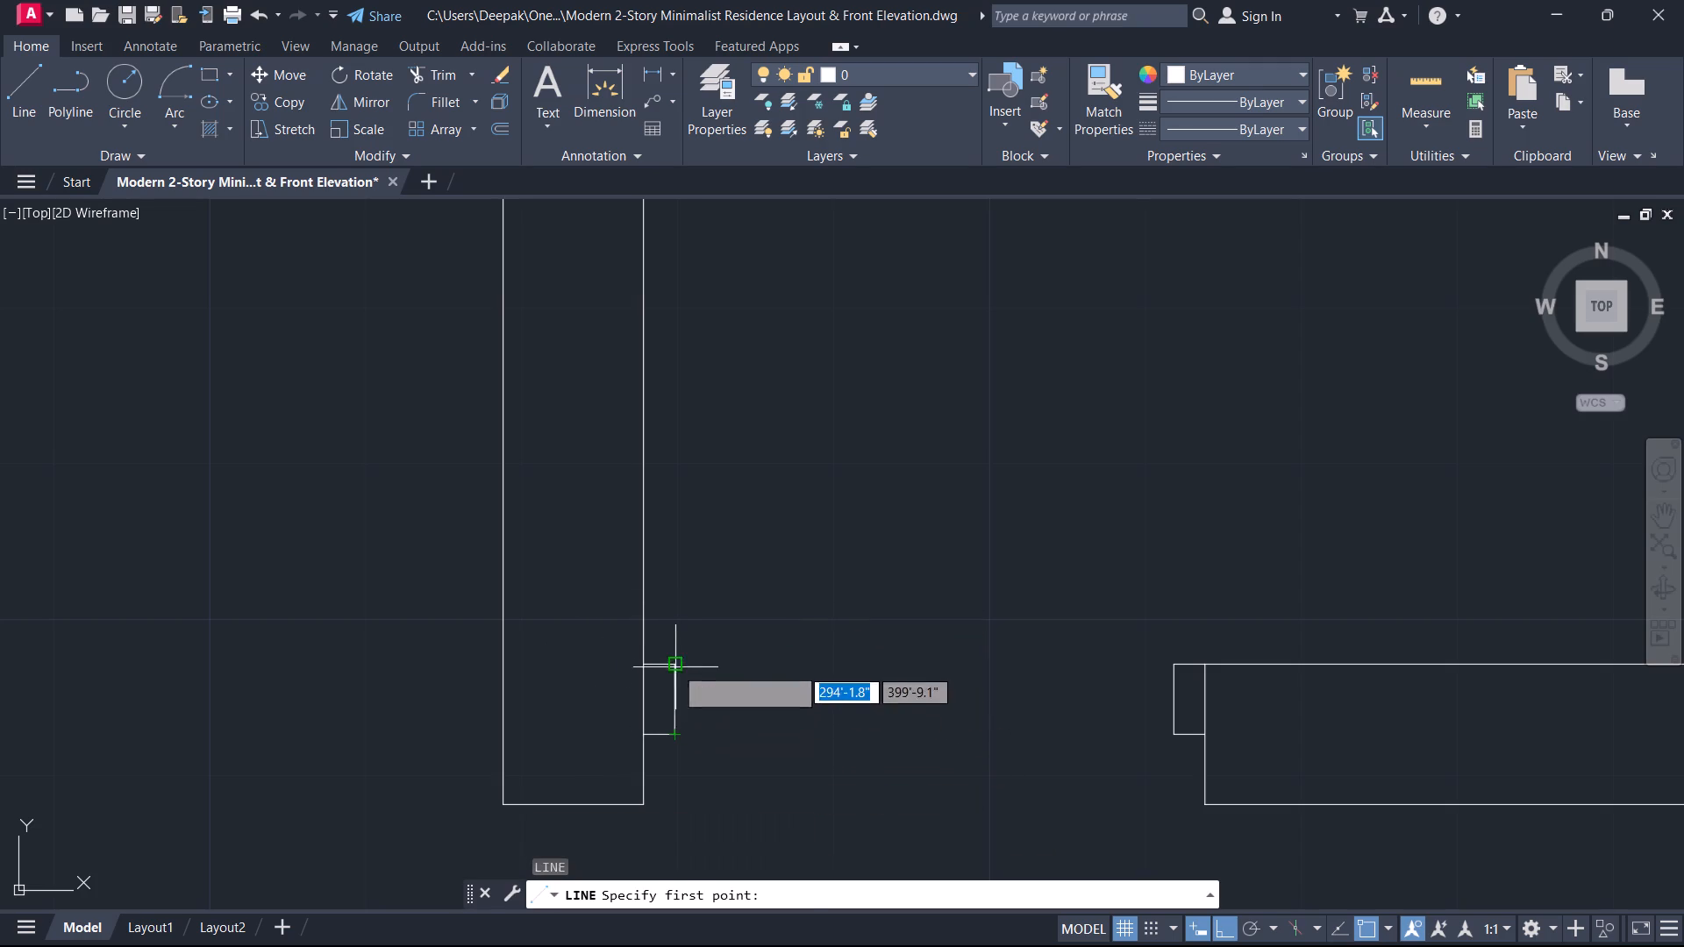
{"action": "left_click", "coordinate": [675, 666]}
{"action": "left_click", "coordinate": [1175, 666]}
{"action": "key", "text": "Escape"}
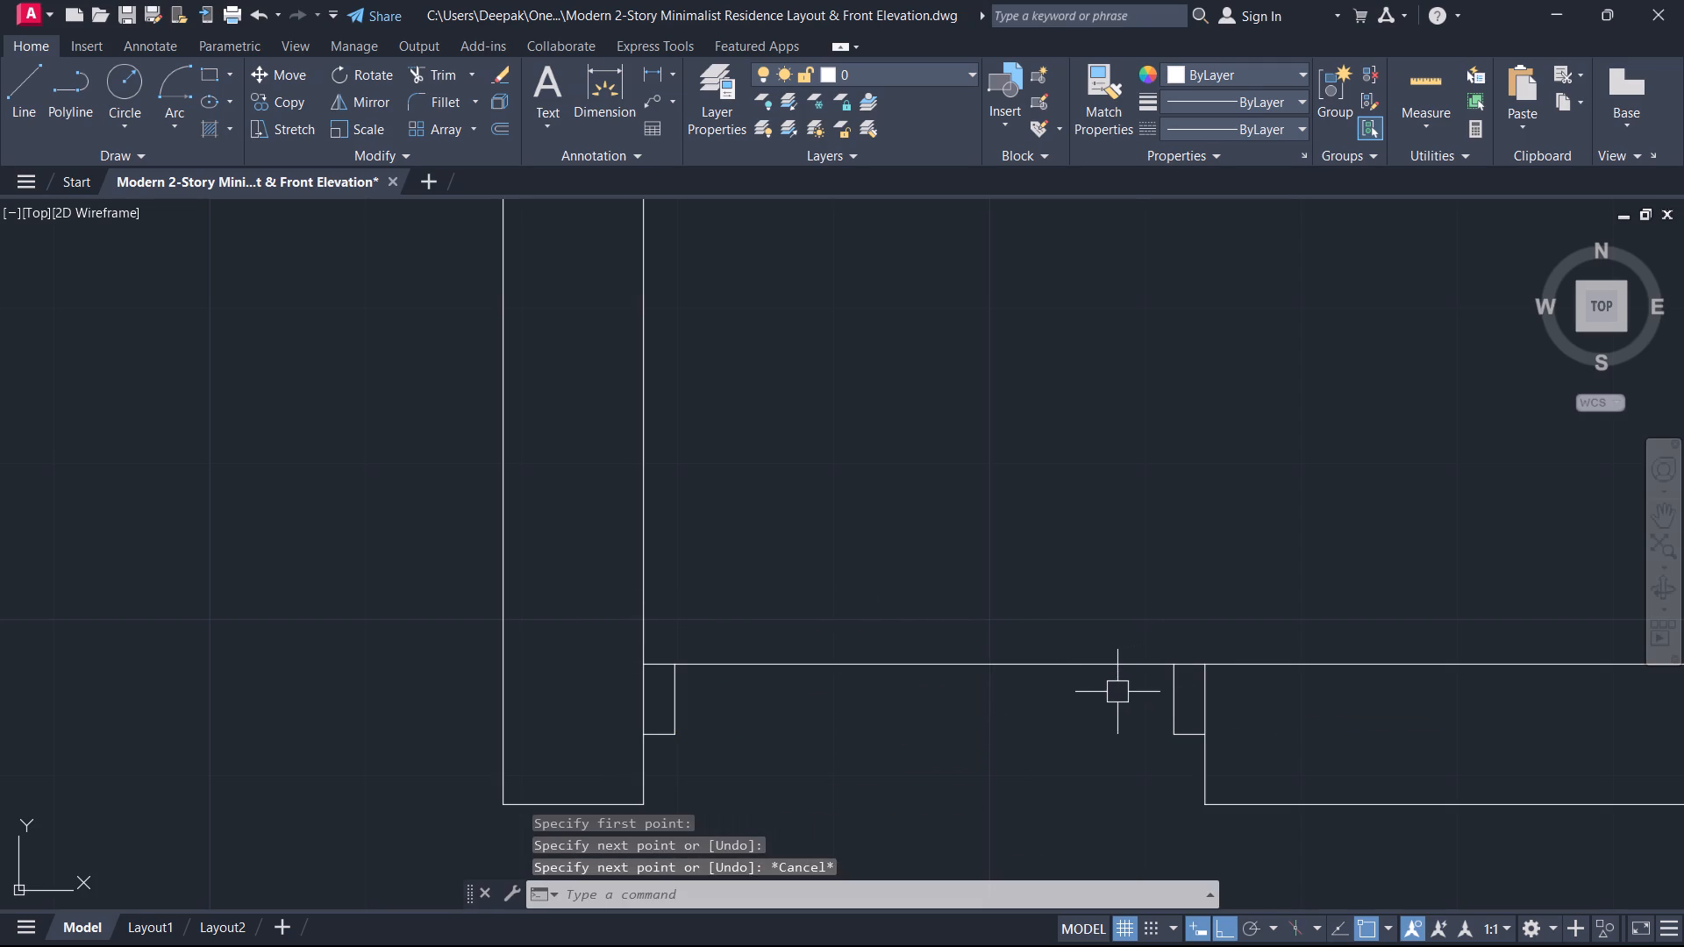
Offset the door leaf line 1.5" to the south.
{"action": "type", "text": "o"}
{"action": "key", "text": "space"}
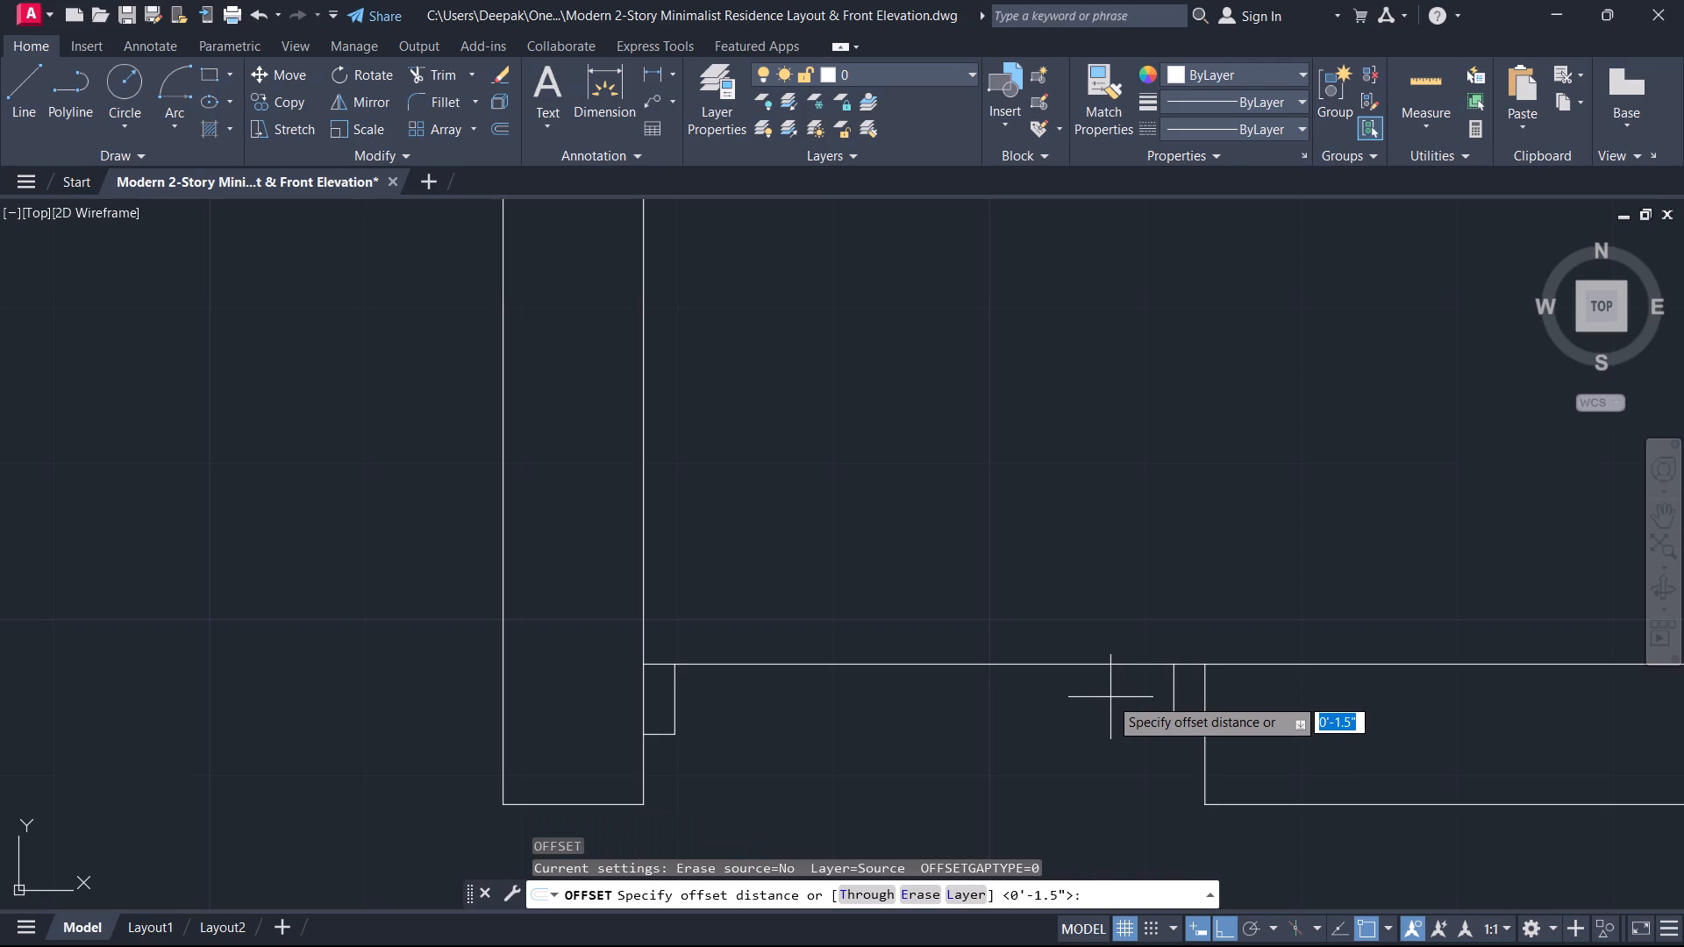
{"action": "key", "text": "1"}
{"action": "key", "text": "period"}
{"action": "key", "text": "5"}
{"action": "key", "text": "Return"}
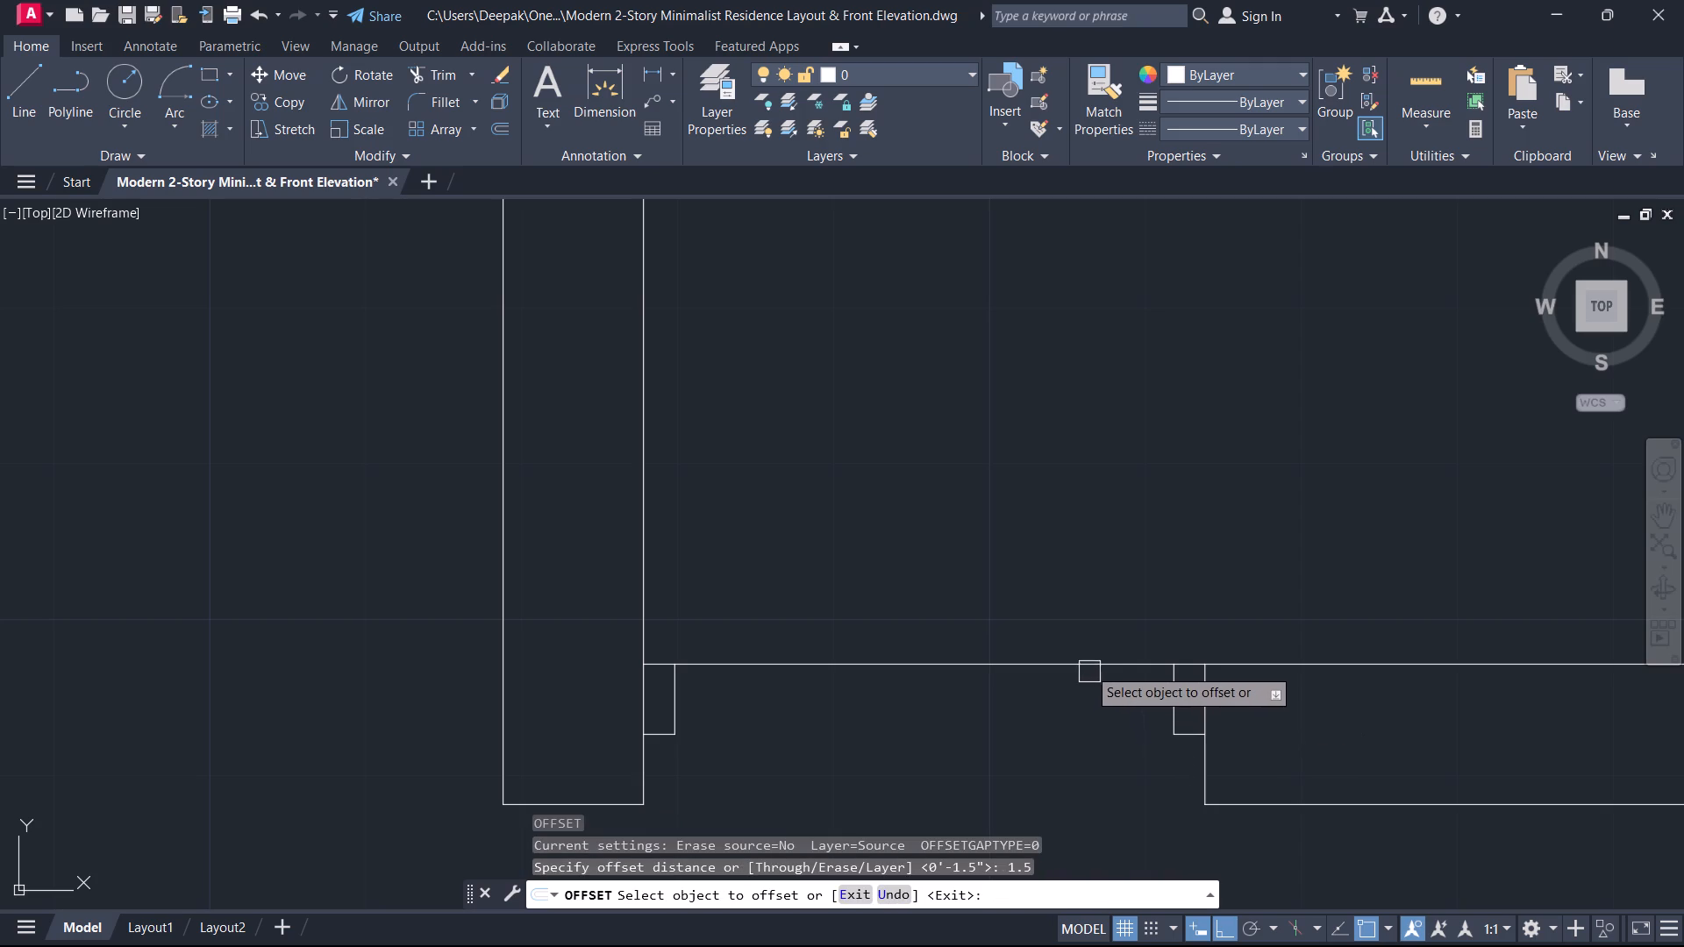
{"action": "left_click", "coordinate": [1086, 666]}
{"action": "left_click", "coordinate": [1067, 695]}
{"action": "key", "text": "Escape"}
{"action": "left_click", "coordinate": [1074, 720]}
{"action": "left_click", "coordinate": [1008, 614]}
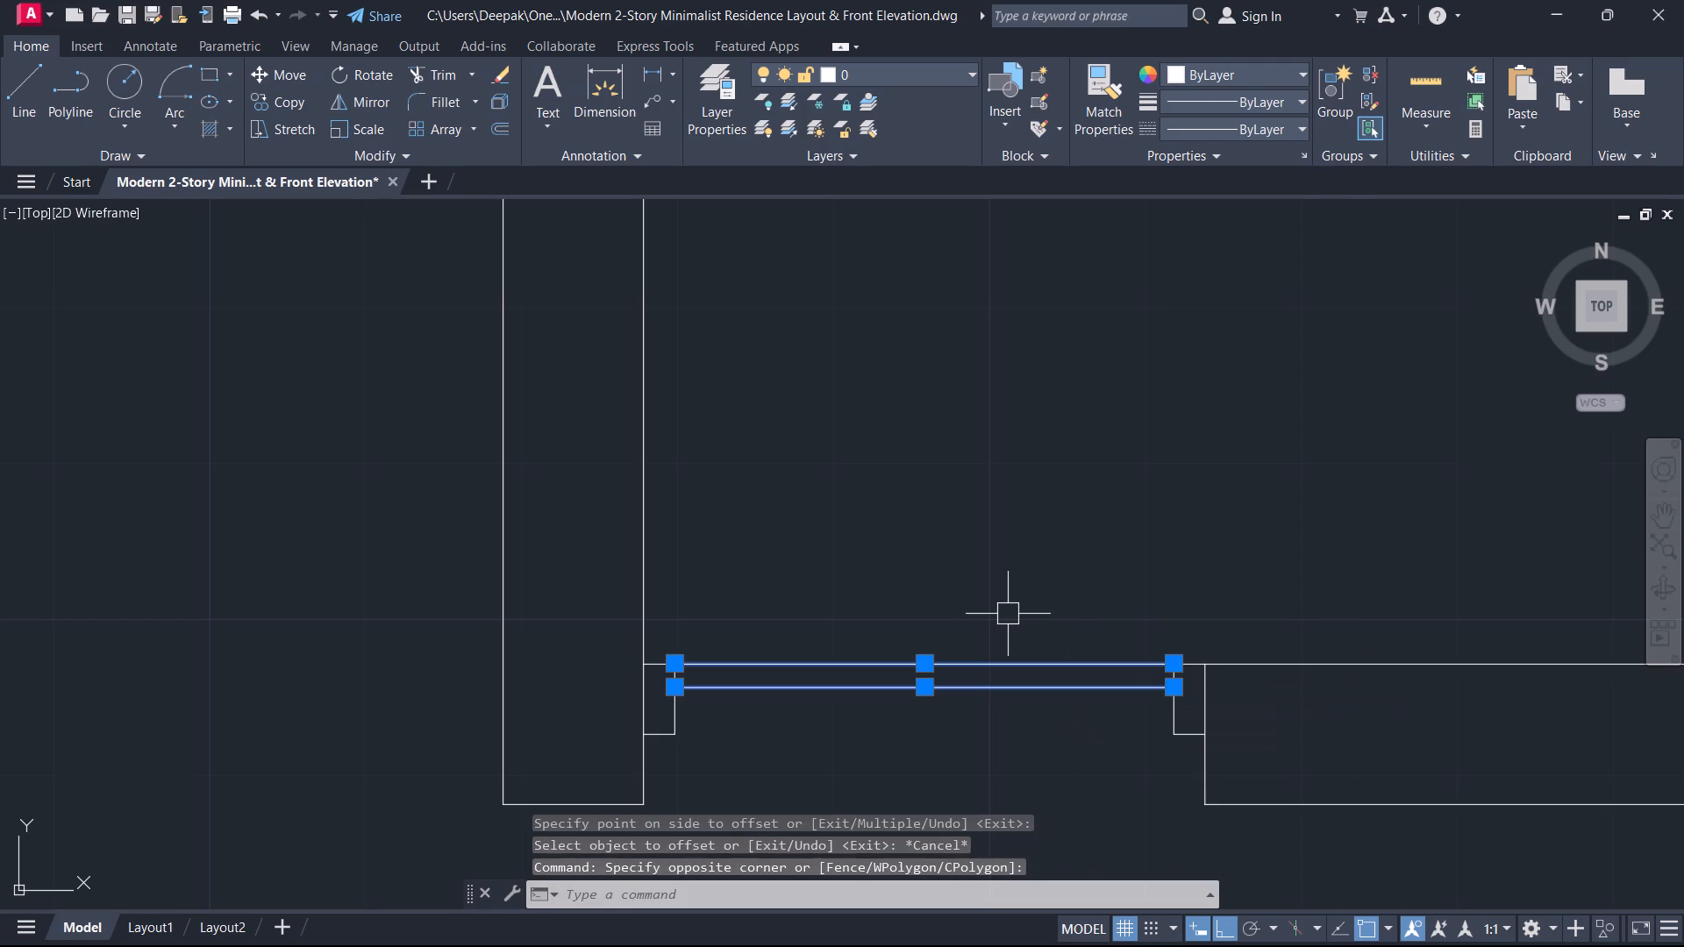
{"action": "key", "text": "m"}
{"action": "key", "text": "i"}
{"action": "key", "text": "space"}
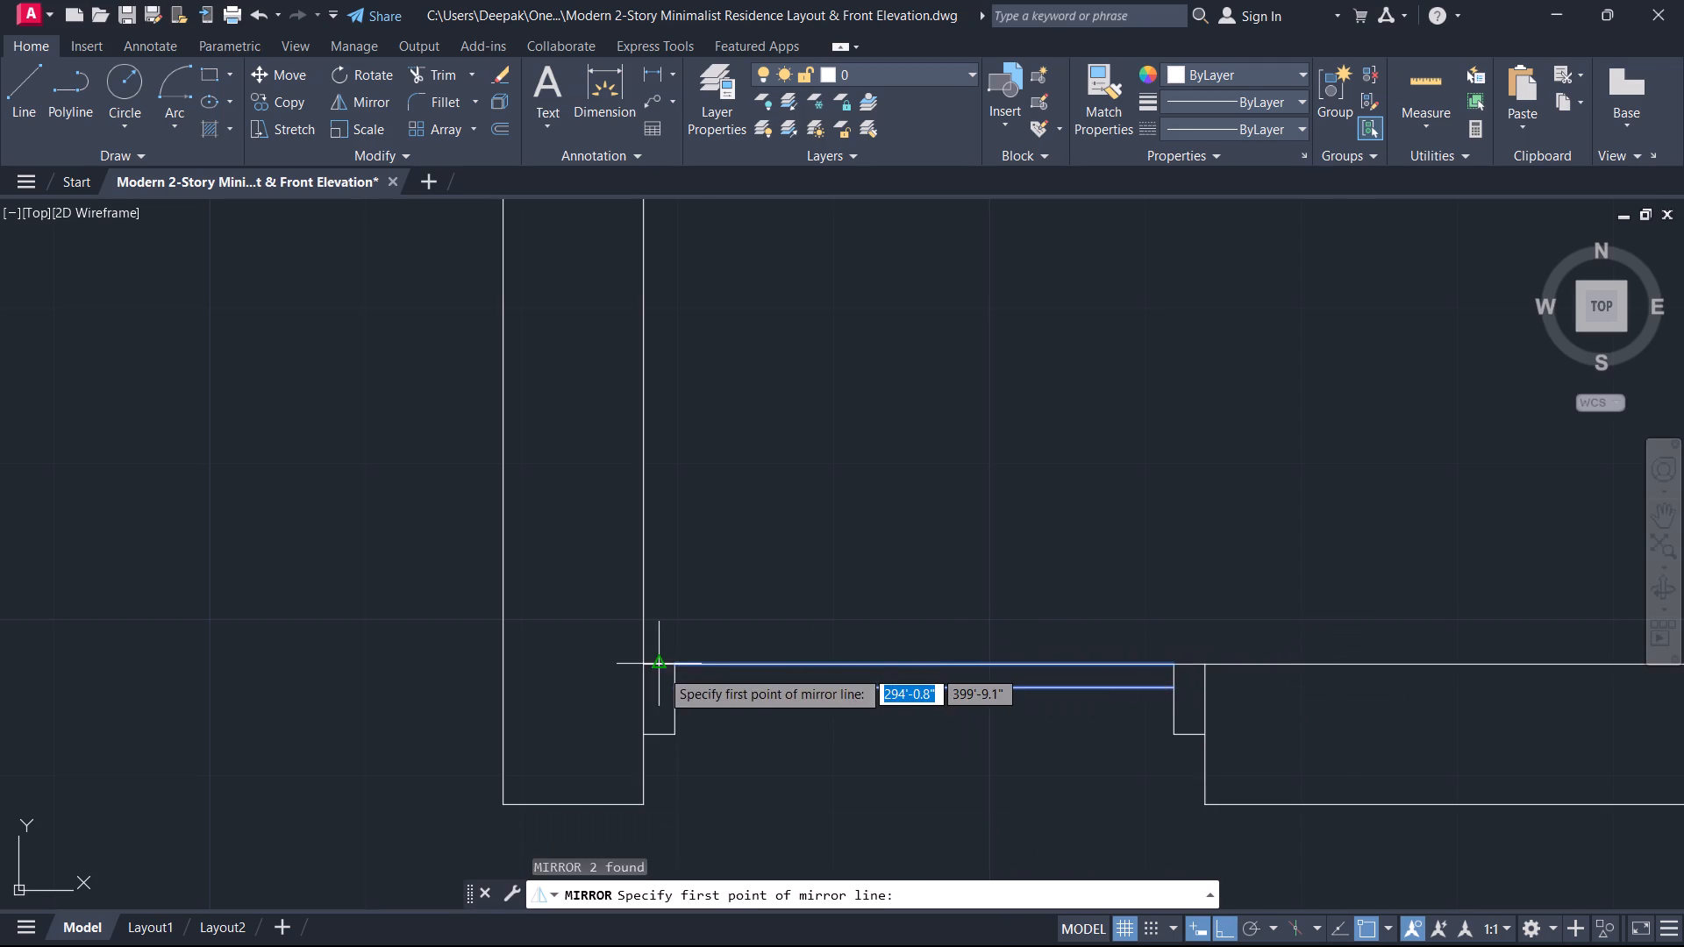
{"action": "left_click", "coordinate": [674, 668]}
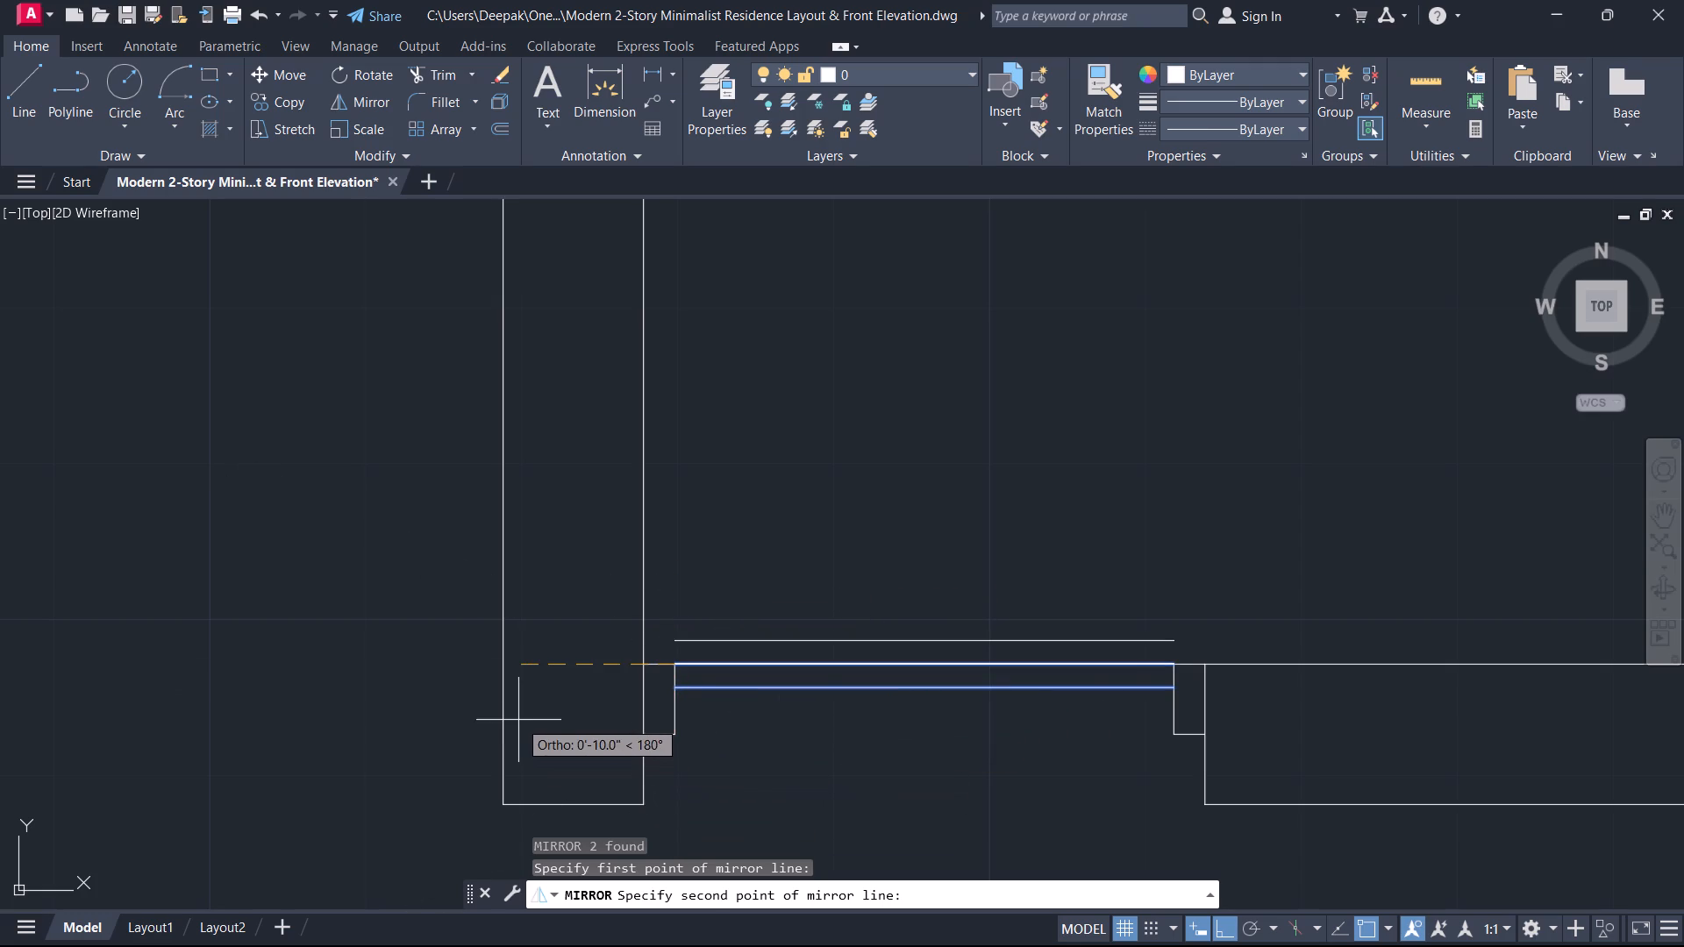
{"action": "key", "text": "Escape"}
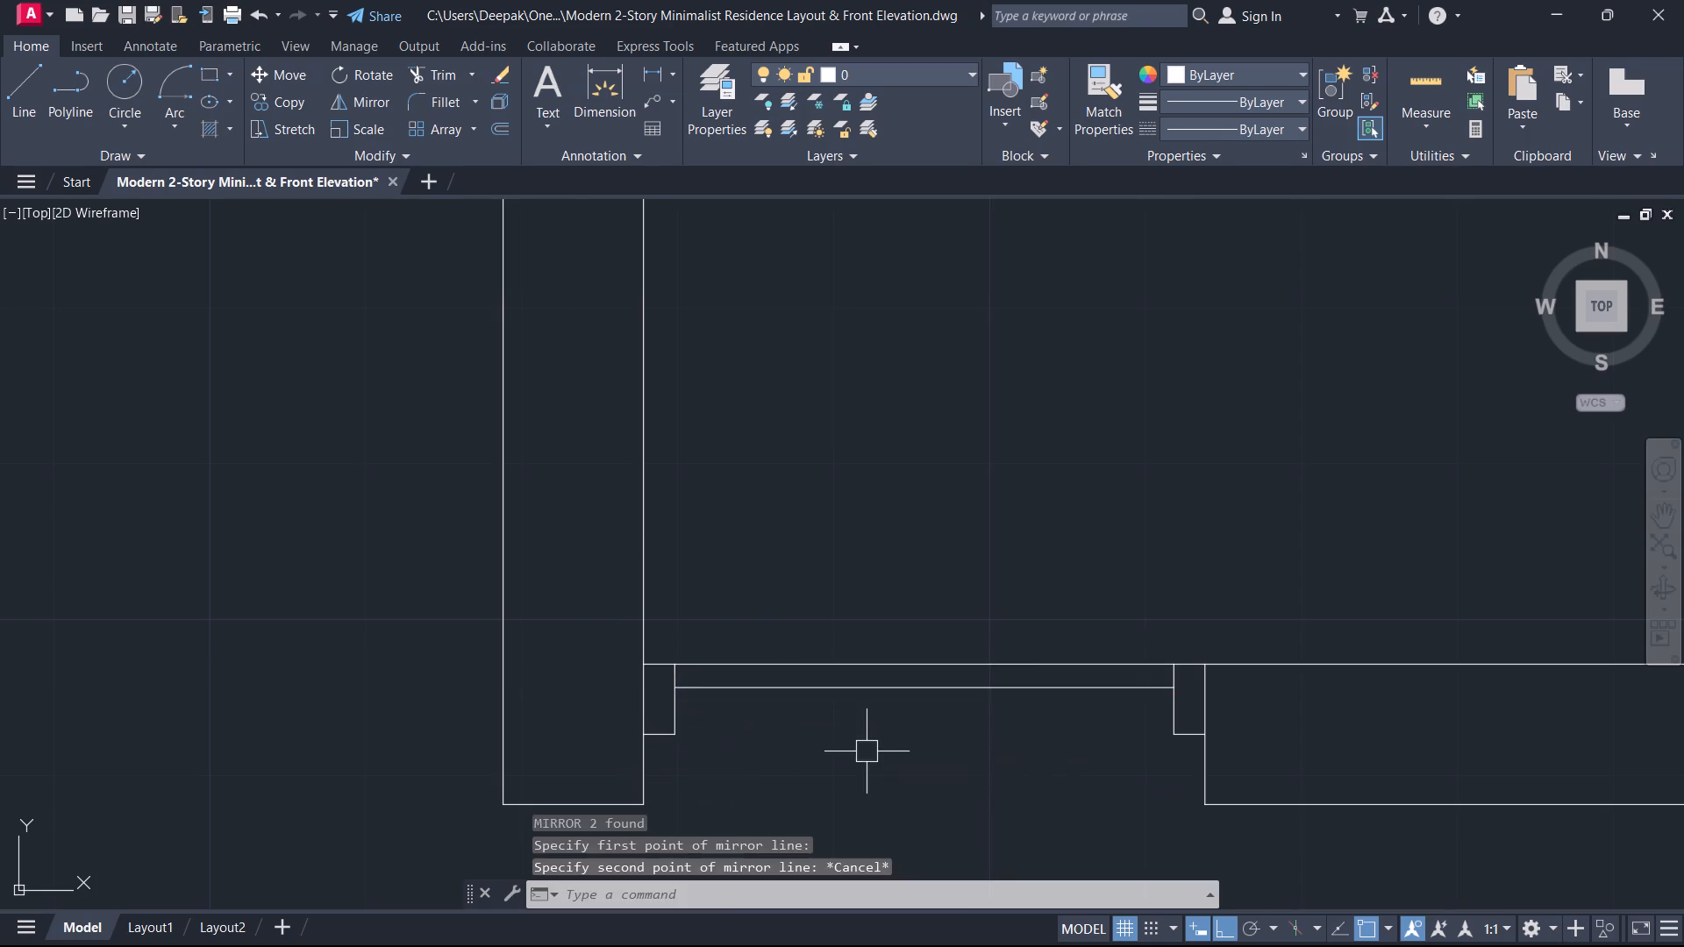
Rotate both door leaf lines 90° about the west stub's northeast corner so they point north.
{"action": "left_click_drag", "start_coordinate": [867, 751], "coordinate": [866, 740]}
{"action": "left_click", "coordinate": [789, 573]}
{"action": "key", "text": "r"}
{"action": "key", "text": "o"}
{"action": "key", "text": "space"}
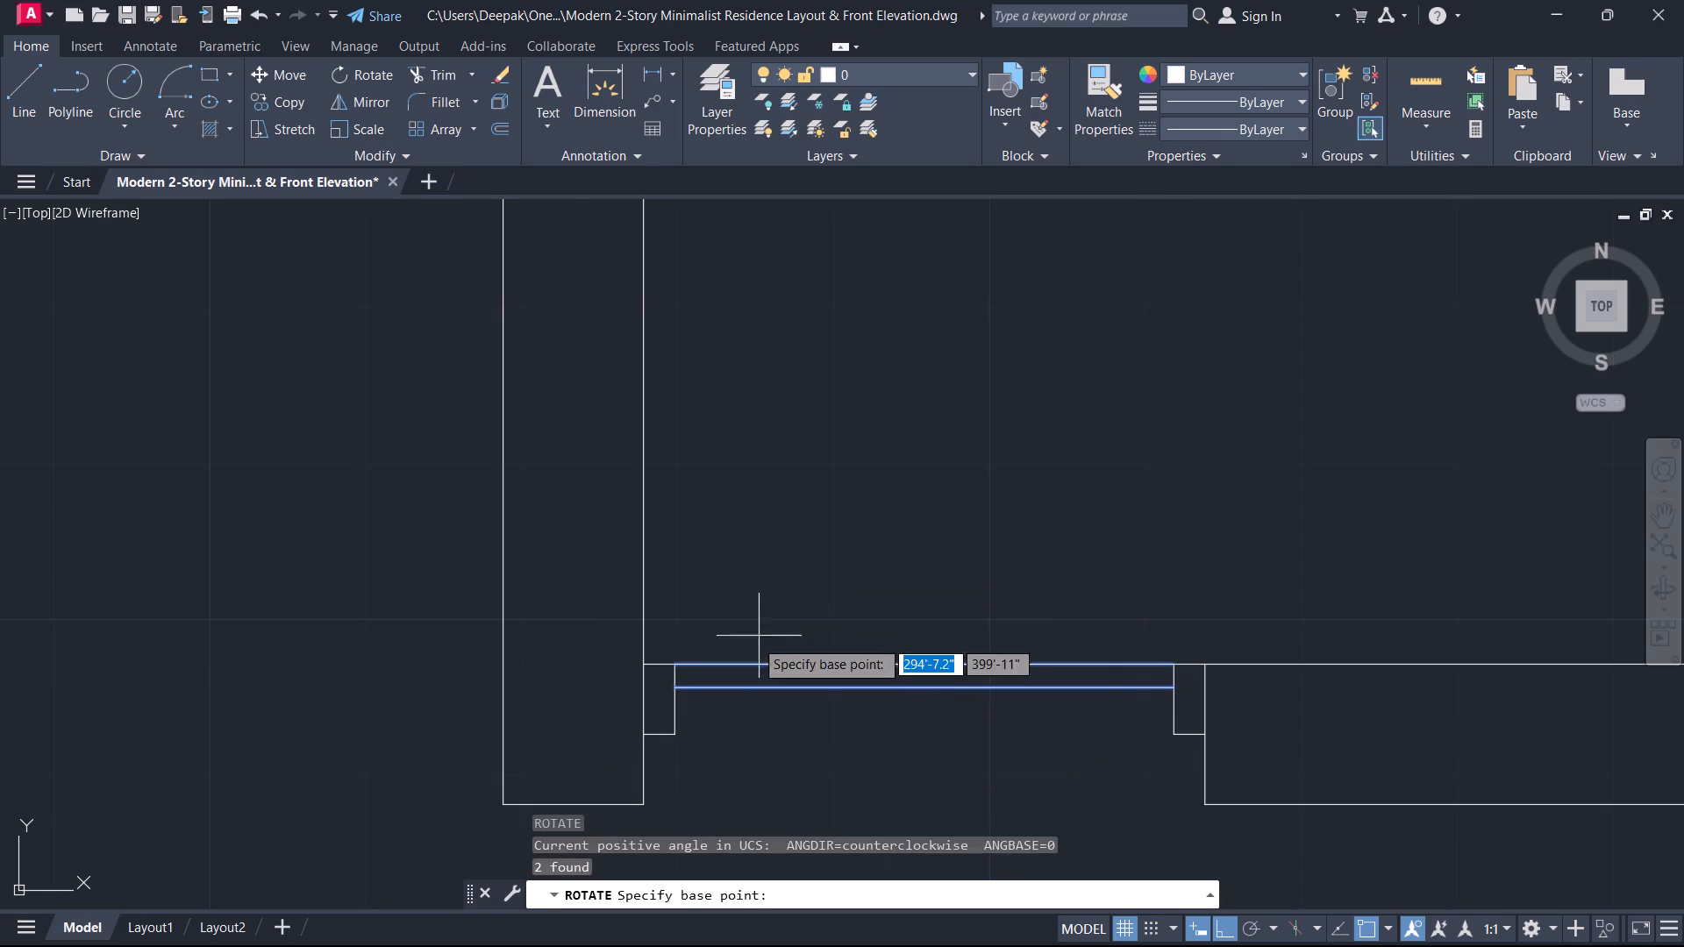
{"action": "left_click", "coordinate": [674, 666]}
{"action": "left_click", "coordinate": [679, 498]}
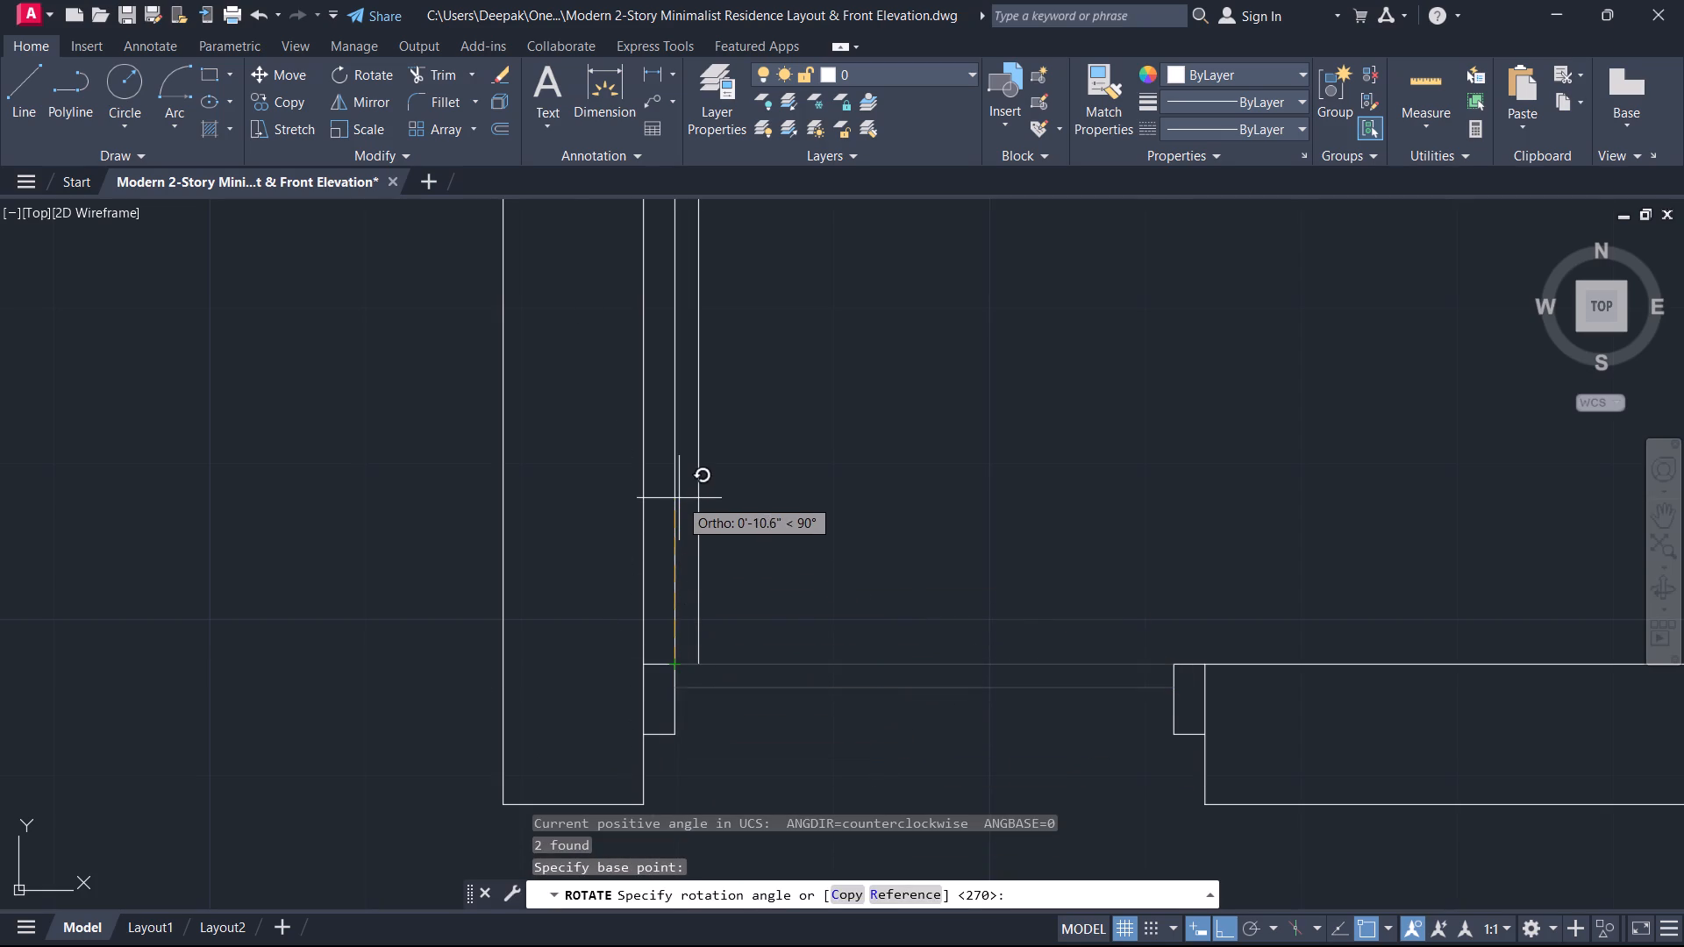
{"action": "key", "text": "Escape"}
Draw a short line closing the south end of the rotated door leaf at the west frame stub.
{"action": "middle_click_drag", "start_coordinate": [710, 587], "coordinate": [824, 586]}
{"action": "type", "text": "l"}
{"action": "key", "text": "space"}
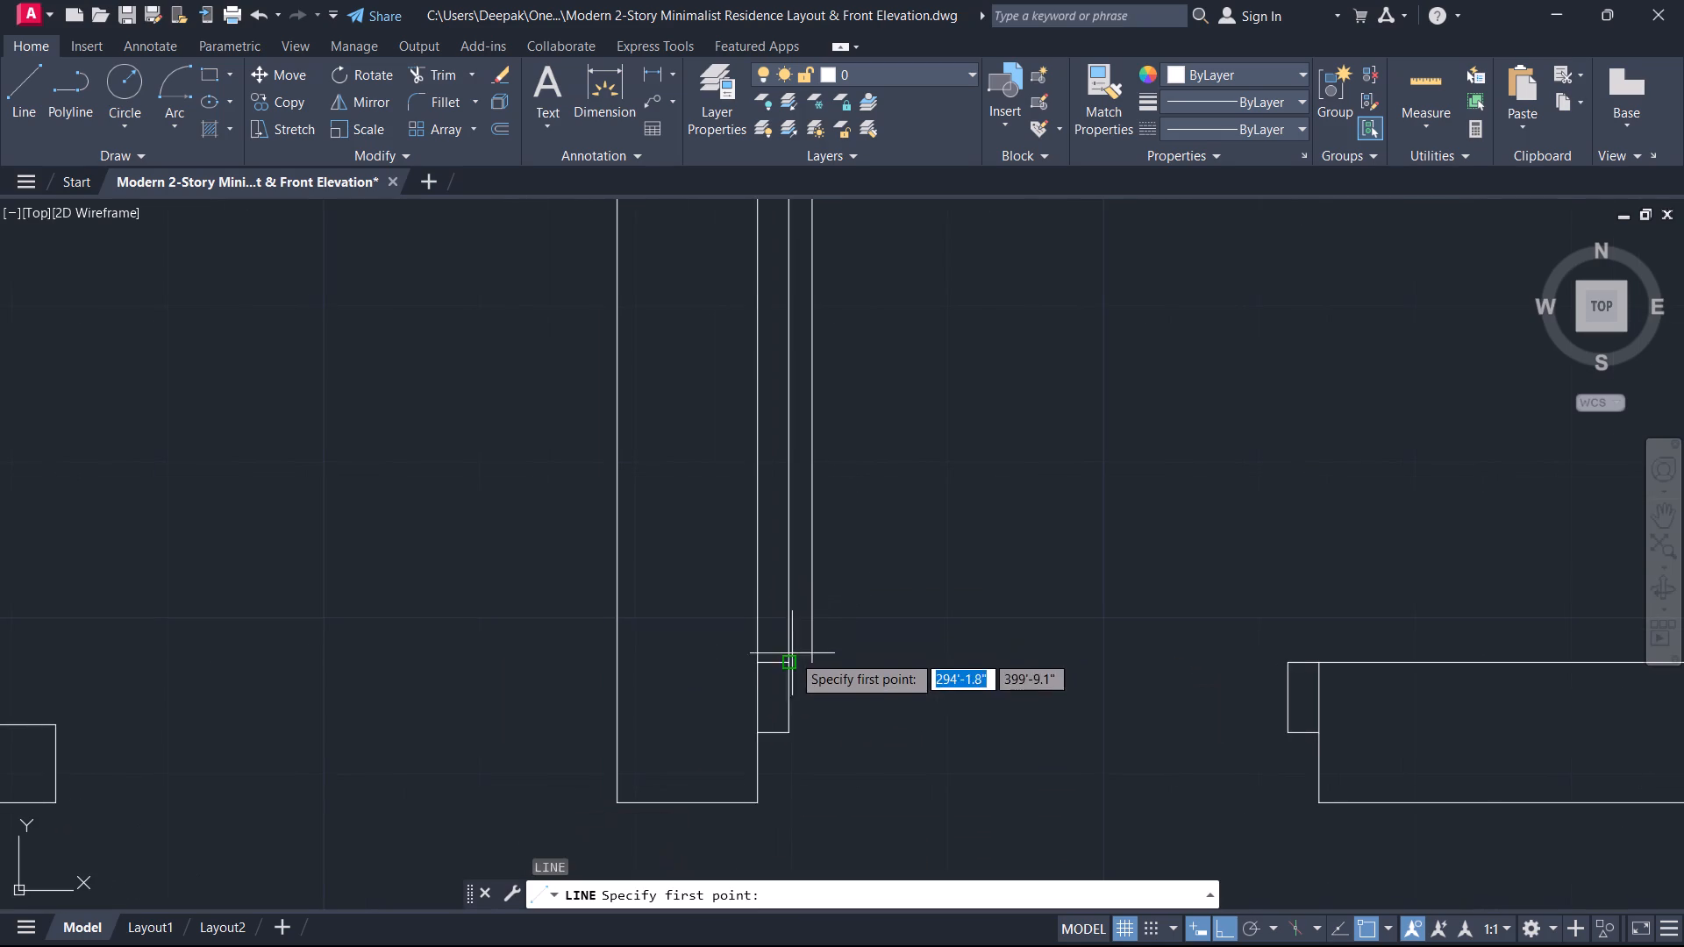
{"action": "left_click", "coordinate": [792, 666]}
{"action": "left_click", "coordinate": [809, 663]}
{"action": "key", "text": "Escape"}
Draw a 90° swing arc with Start, Center, End from the east stub's northwest corner, centred on the hinge corner, to the leaf's north end.
{"action": "scroll", "coordinate": [806, 656], "scroll_direction": "down", "scroll_amount": 2}
{"action": "middle_click_drag", "start_coordinate": [806, 654], "coordinate": [812, 659]}
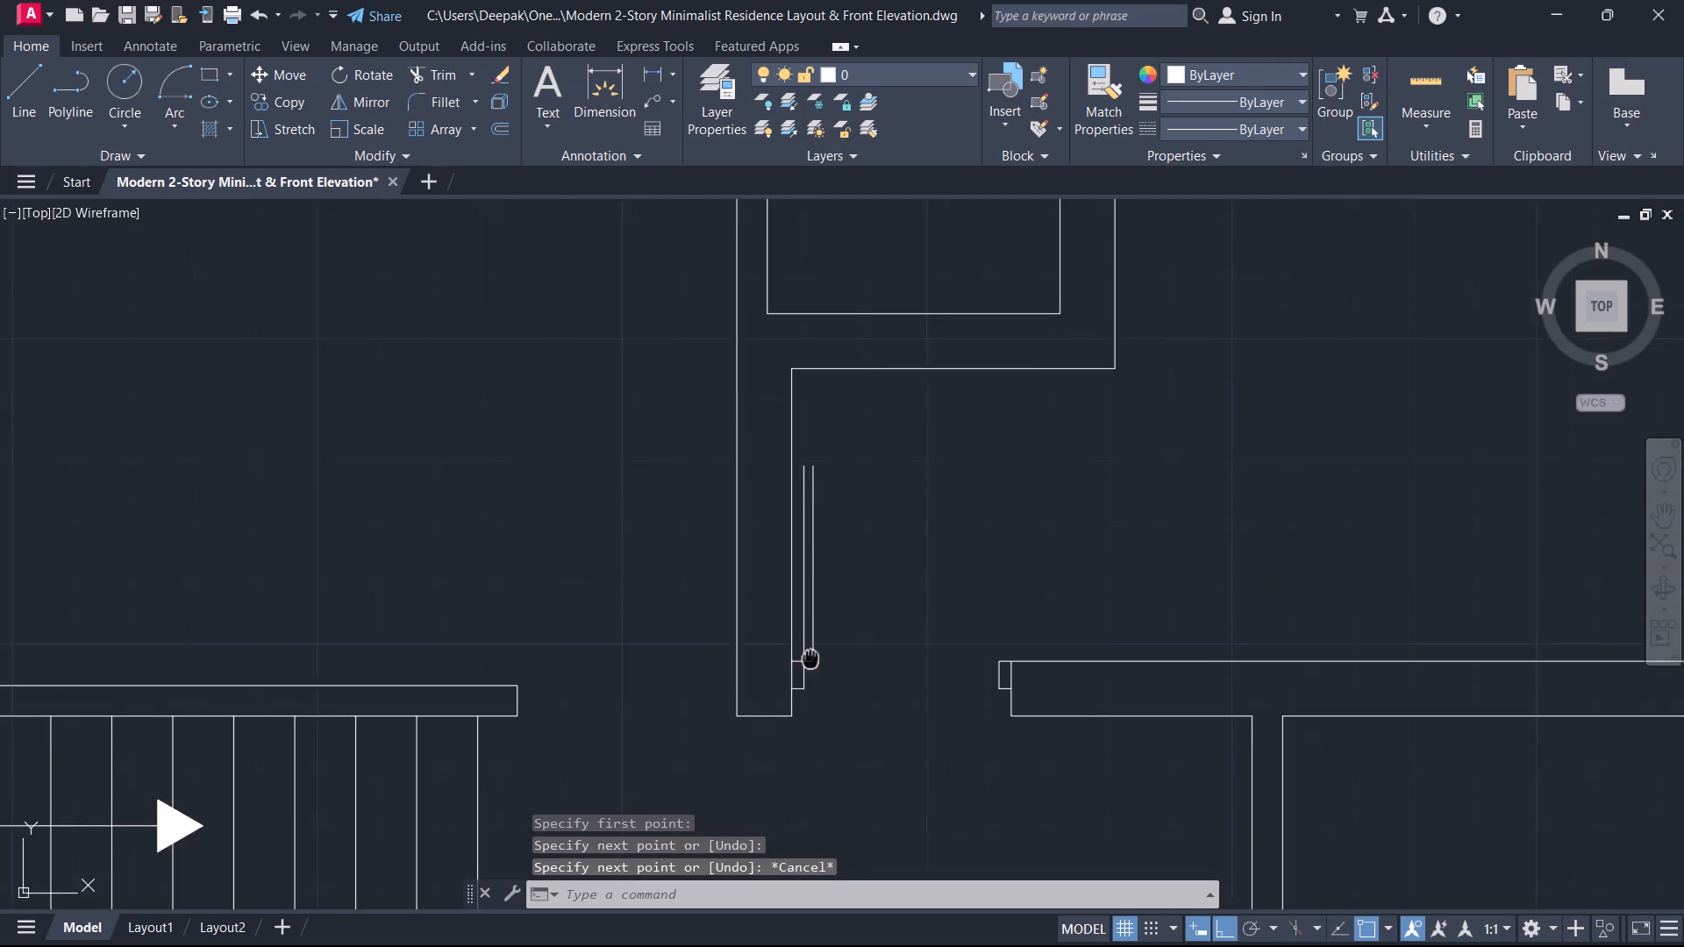
{"action": "middle_click_drag", "start_coordinate": [812, 659], "coordinate": [789, 698]}
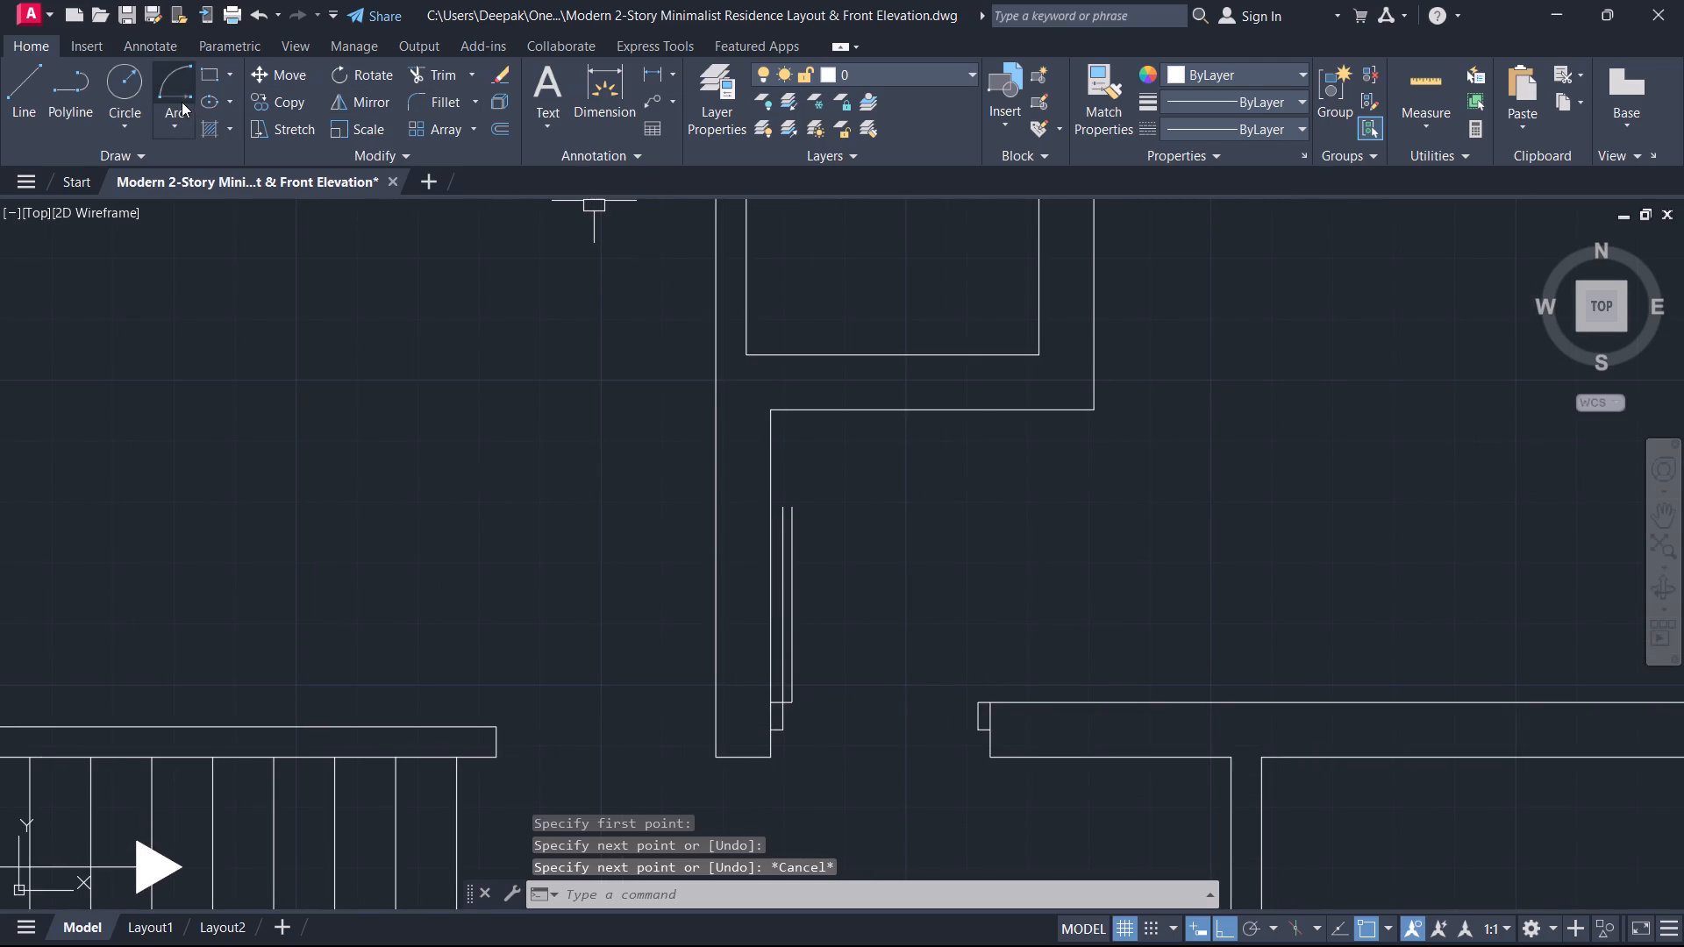
{"action": "left_click", "coordinate": [181, 101]}
{"action": "scroll", "coordinate": [783, 647], "scroll_direction": "up", "scroll_amount": 1}
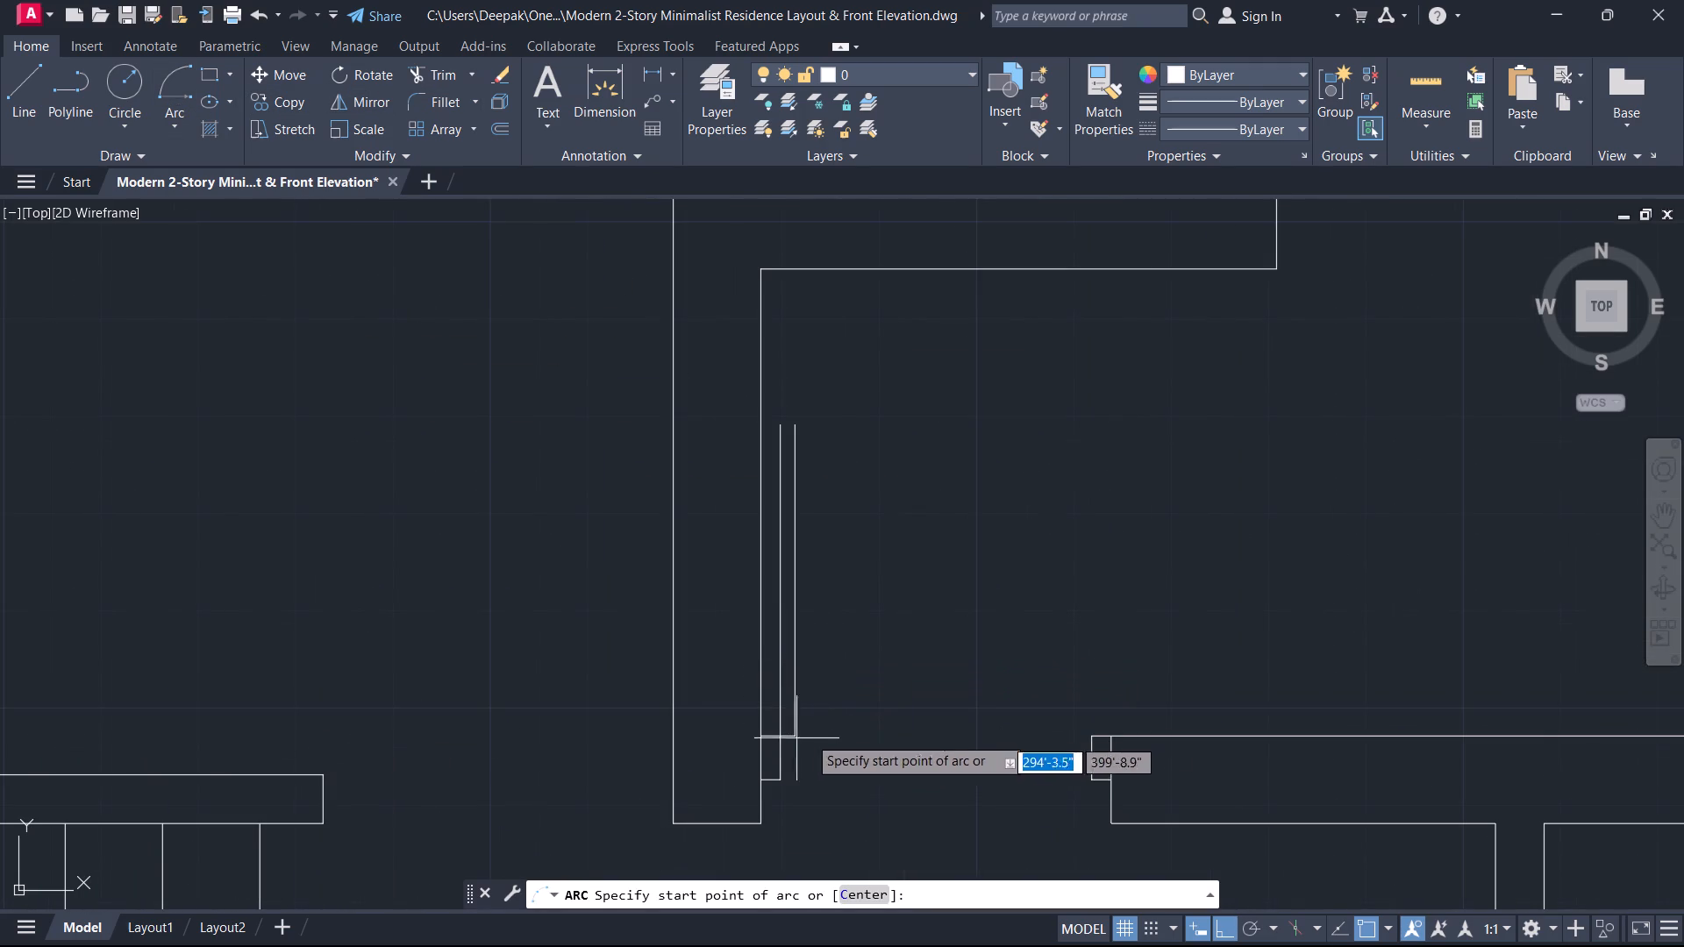
{"action": "left_click", "coordinate": [1096, 740]}
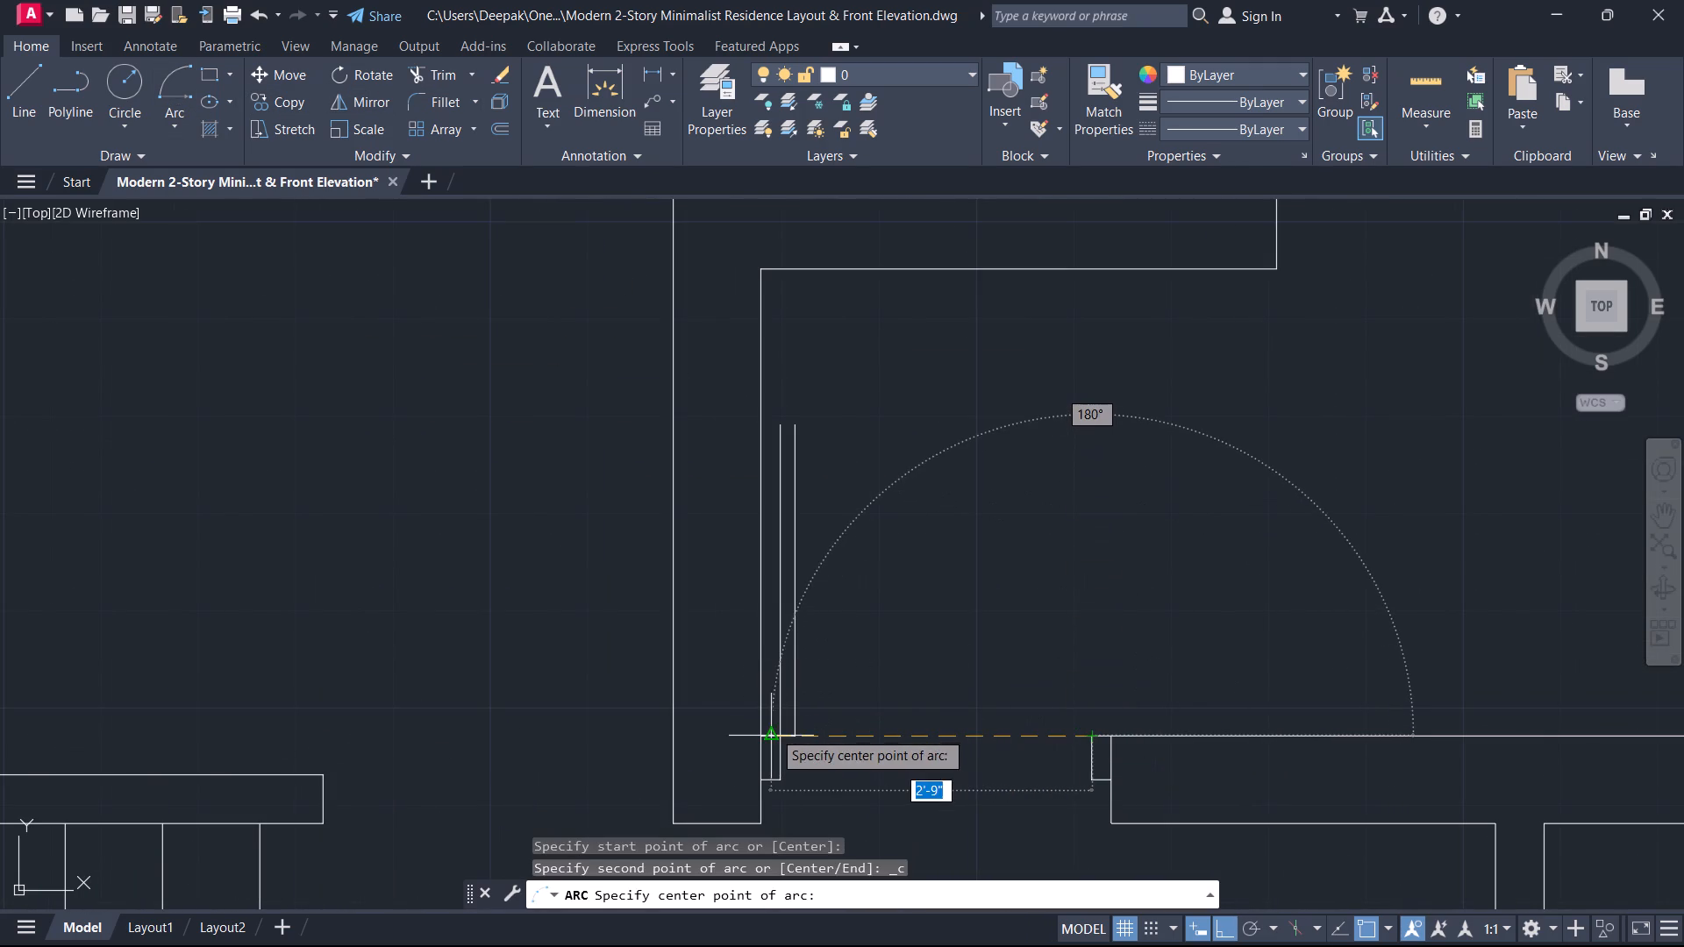
{"action": "left_click", "coordinate": [785, 742]}
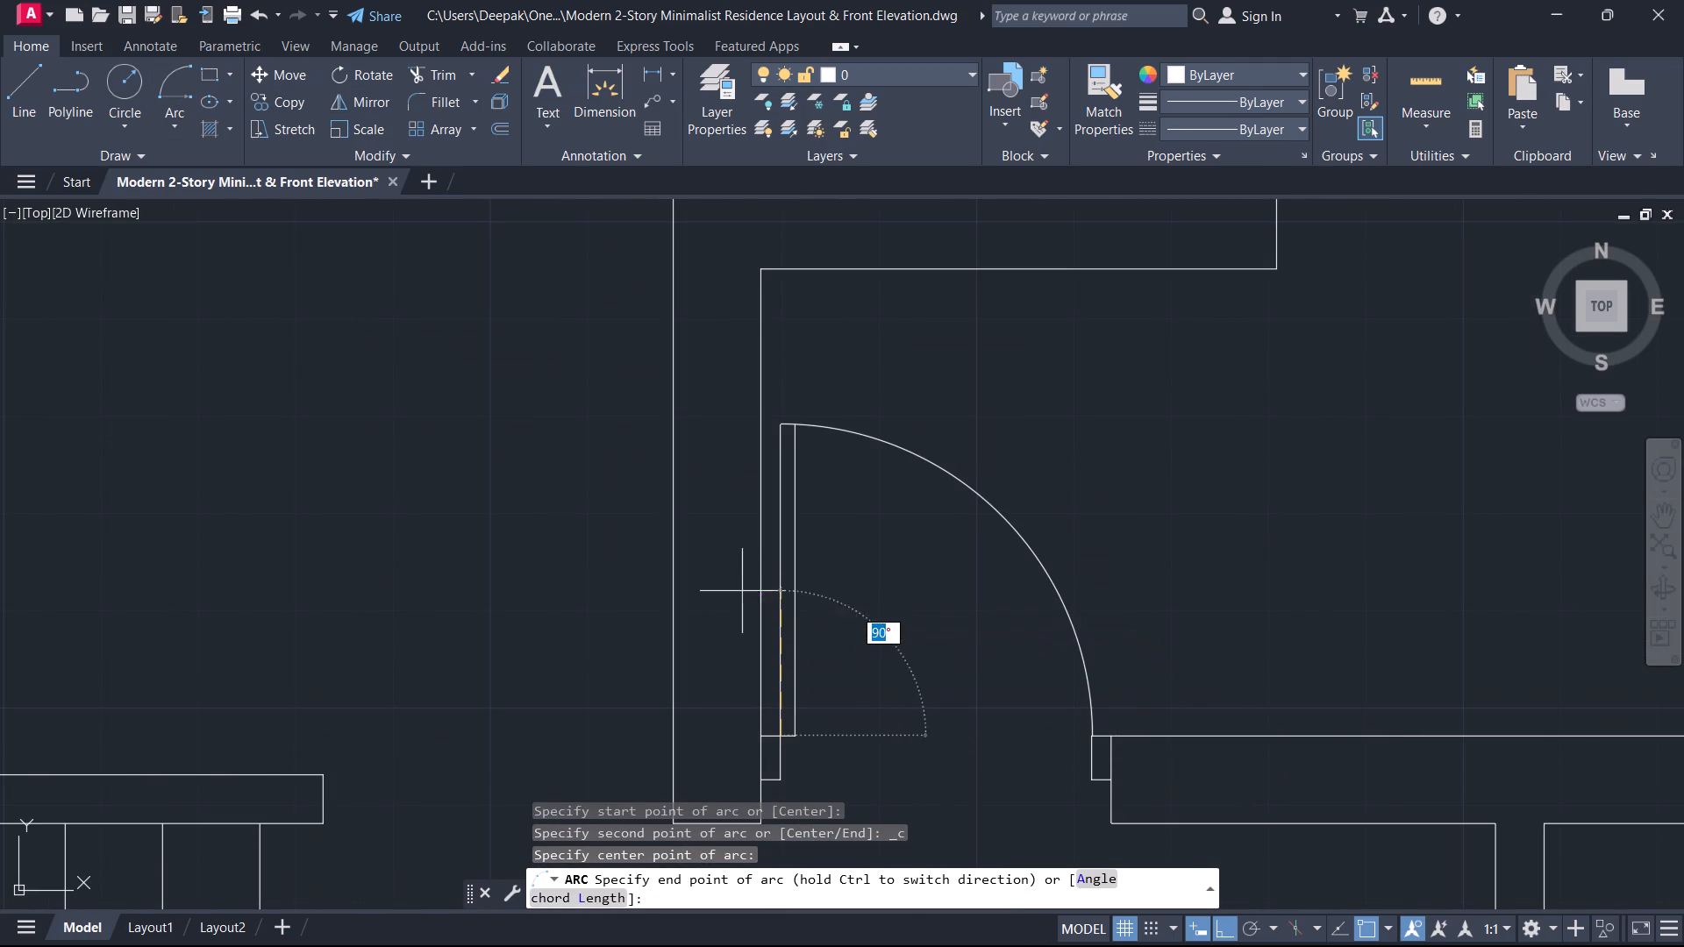
{"action": "left_click", "coordinate": [786, 349]}
{"action": "key", "text": "Escape"}
Trim the tip of the door leaf's east line that extends beyond the swing arc.
{"action": "scroll", "coordinate": [803, 417], "scroll_direction": "up", "scroll_amount": 5}
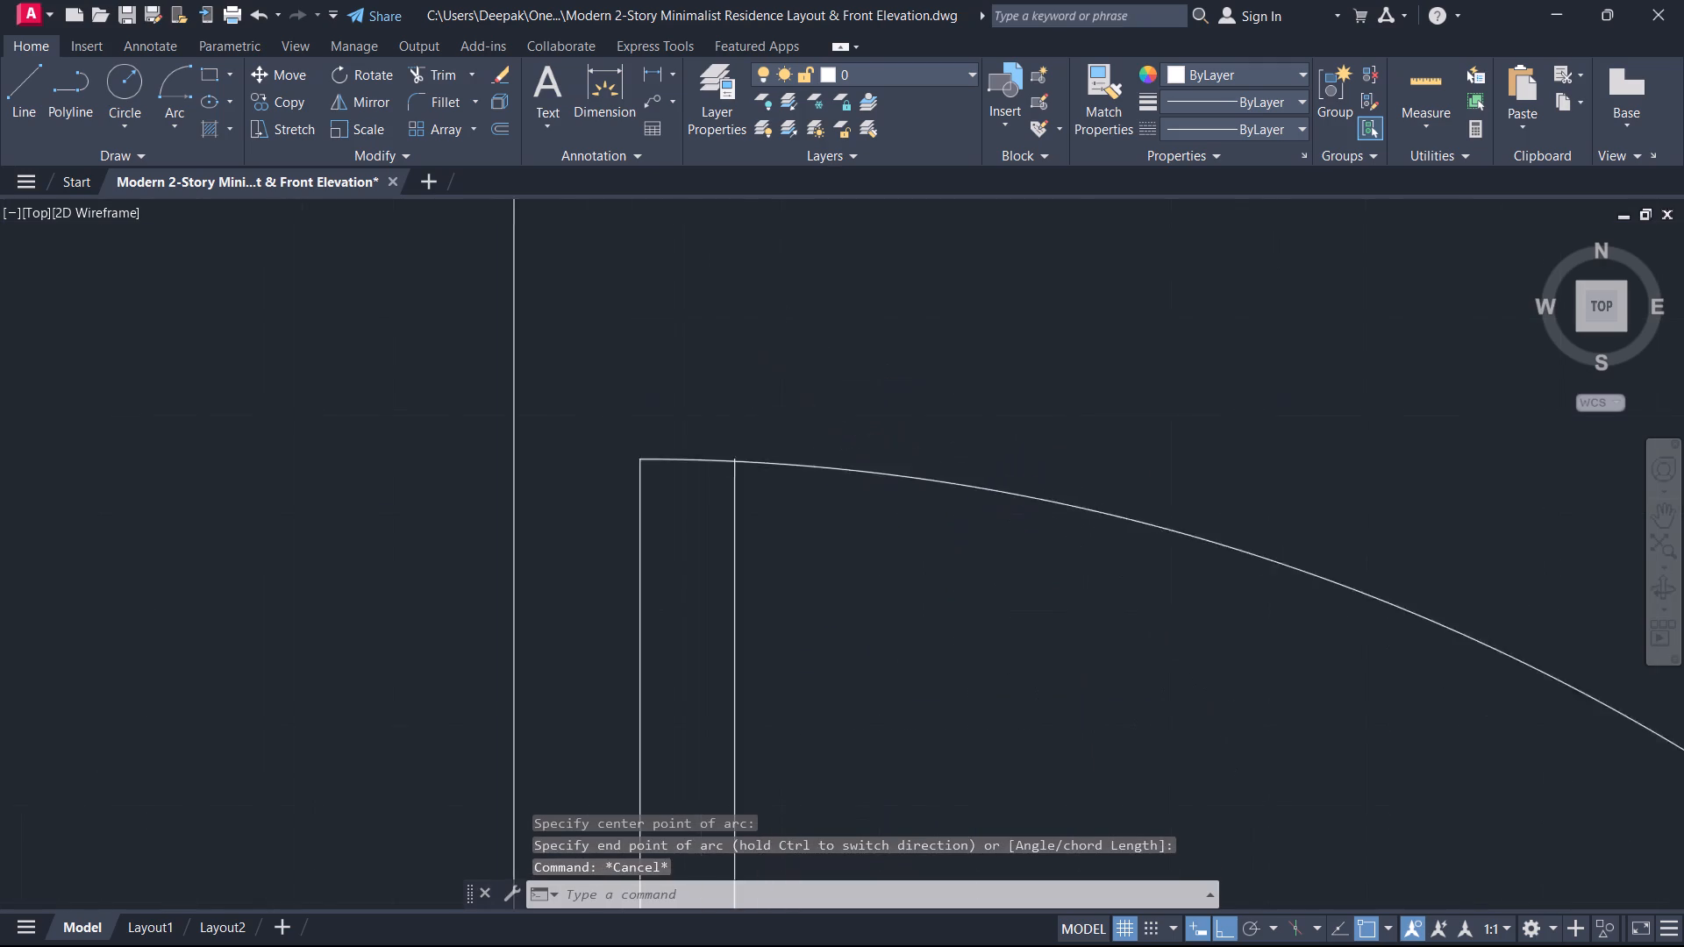
{"action": "scroll", "coordinate": [710, 480], "scroll_direction": "up", "scroll_amount": 6}
{"action": "type", "text": "tr"}
{"action": "key", "text": "space"}
{"action": "scroll", "coordinate": [652, 517], "scroll_direction": "up", "scroll_amount": 1}
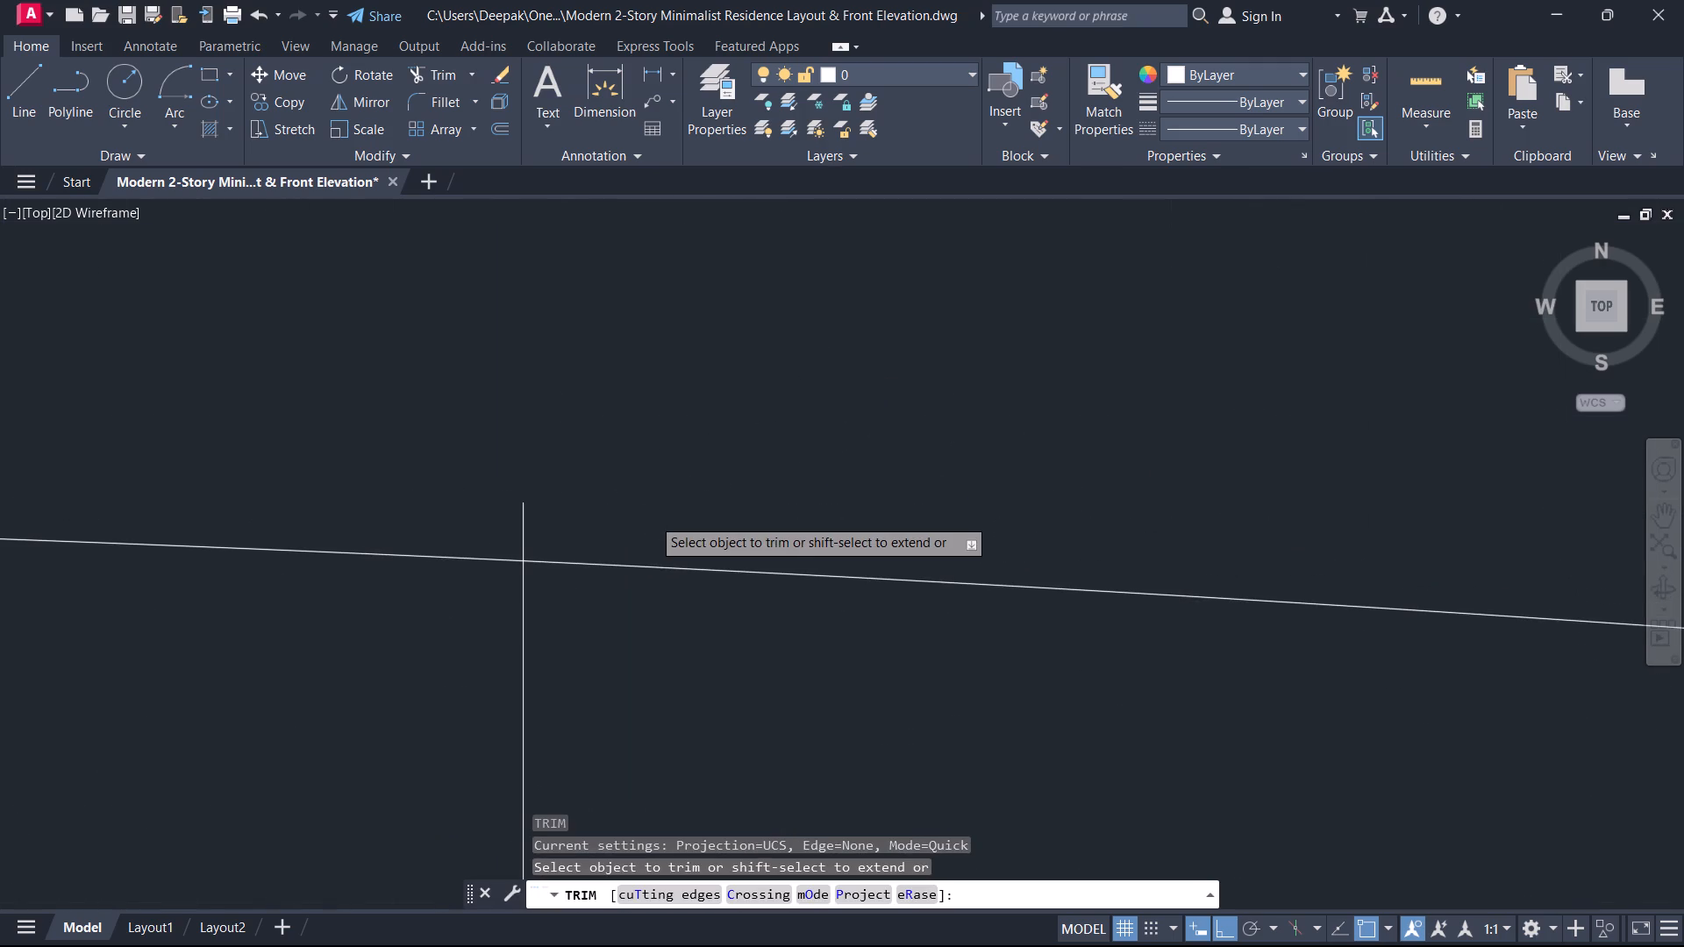
{"action": "scroll", "coordinate": [652, 517], "scroll_direction": "up", "scroll_amount": 2}
{"action": "left_click", "coordinate": [566, 538]}
{"action": "left_click", "coordinate": [37, 536]}
{"action": "key", "text": "Escape"}
{"action": "scroll", "coordinate": [146, 543], "scroll_direction": "down", "scroll_amount": 5}
{"action": "scroll", "coordinate": [271, 547], "scroll_direction": "down", "scroll_amount": 3}
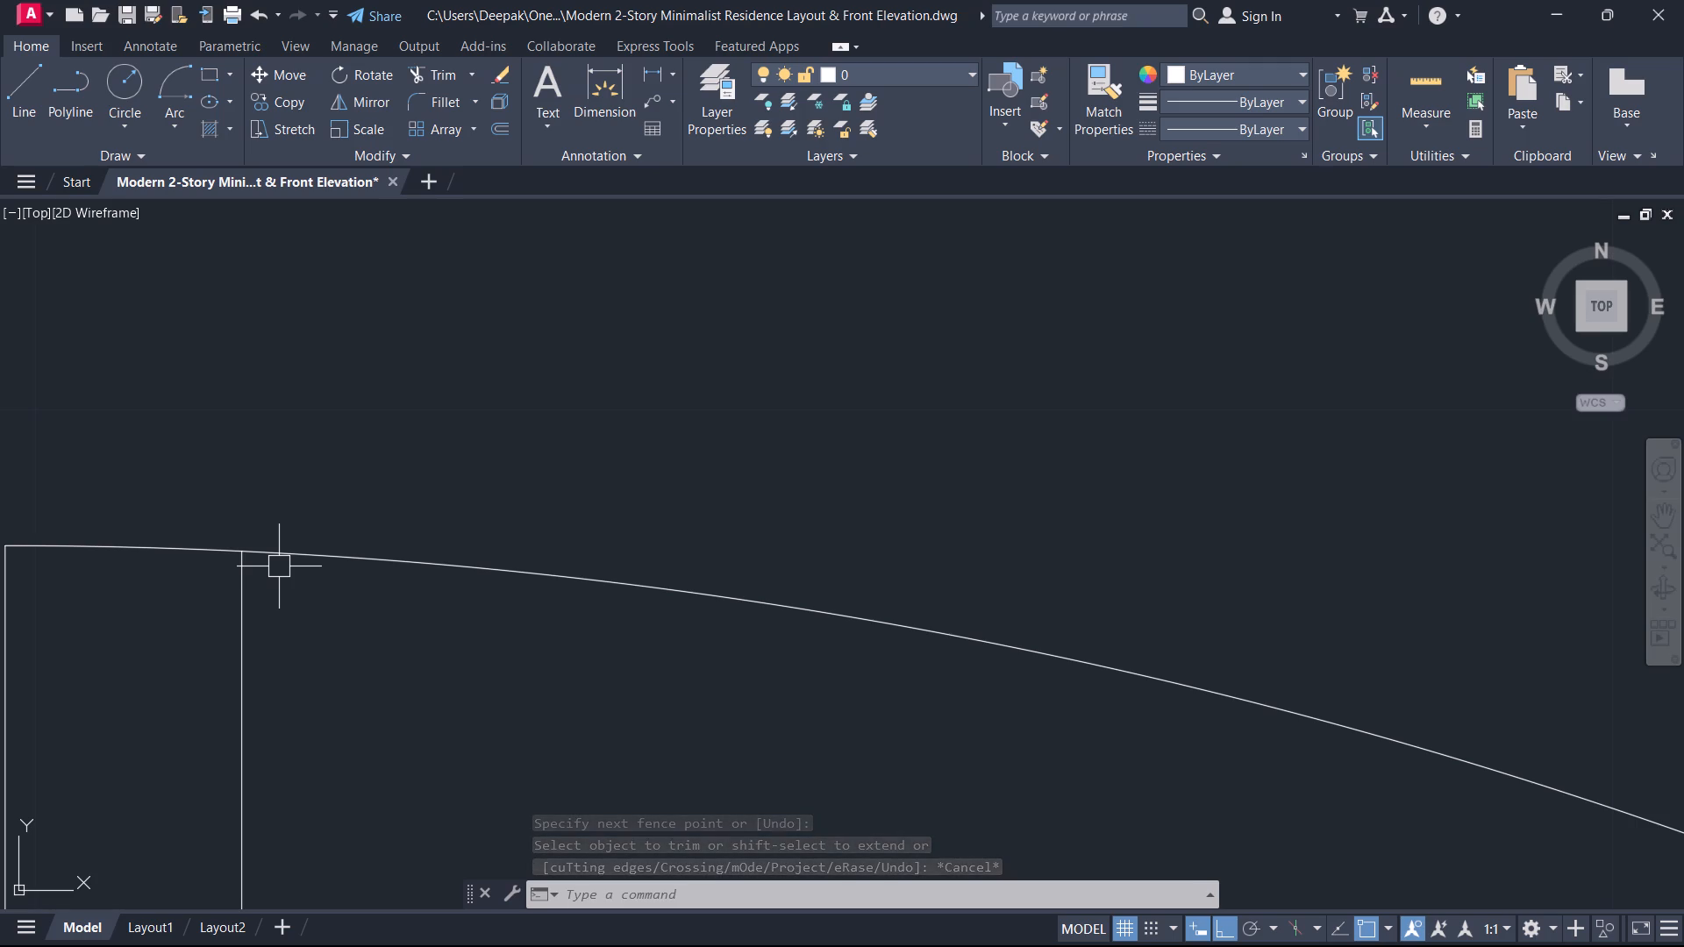
{"action": "scroll", "coordinate": [382, 563], "scroll_direction": "down", "scroll_amount": 1}
{"action": "middle_click_drag", "start_coordinate": [382, 563], "coordinate": [946, 213]}
{"action": "scroll", "coordinate": [962, 253], "scroll_direction": "down", "scroll_amount": 4}
{"action": "scroll", "coordinate": [1021, 430], "scroll_direction": "down", "scroll_amount": 1}
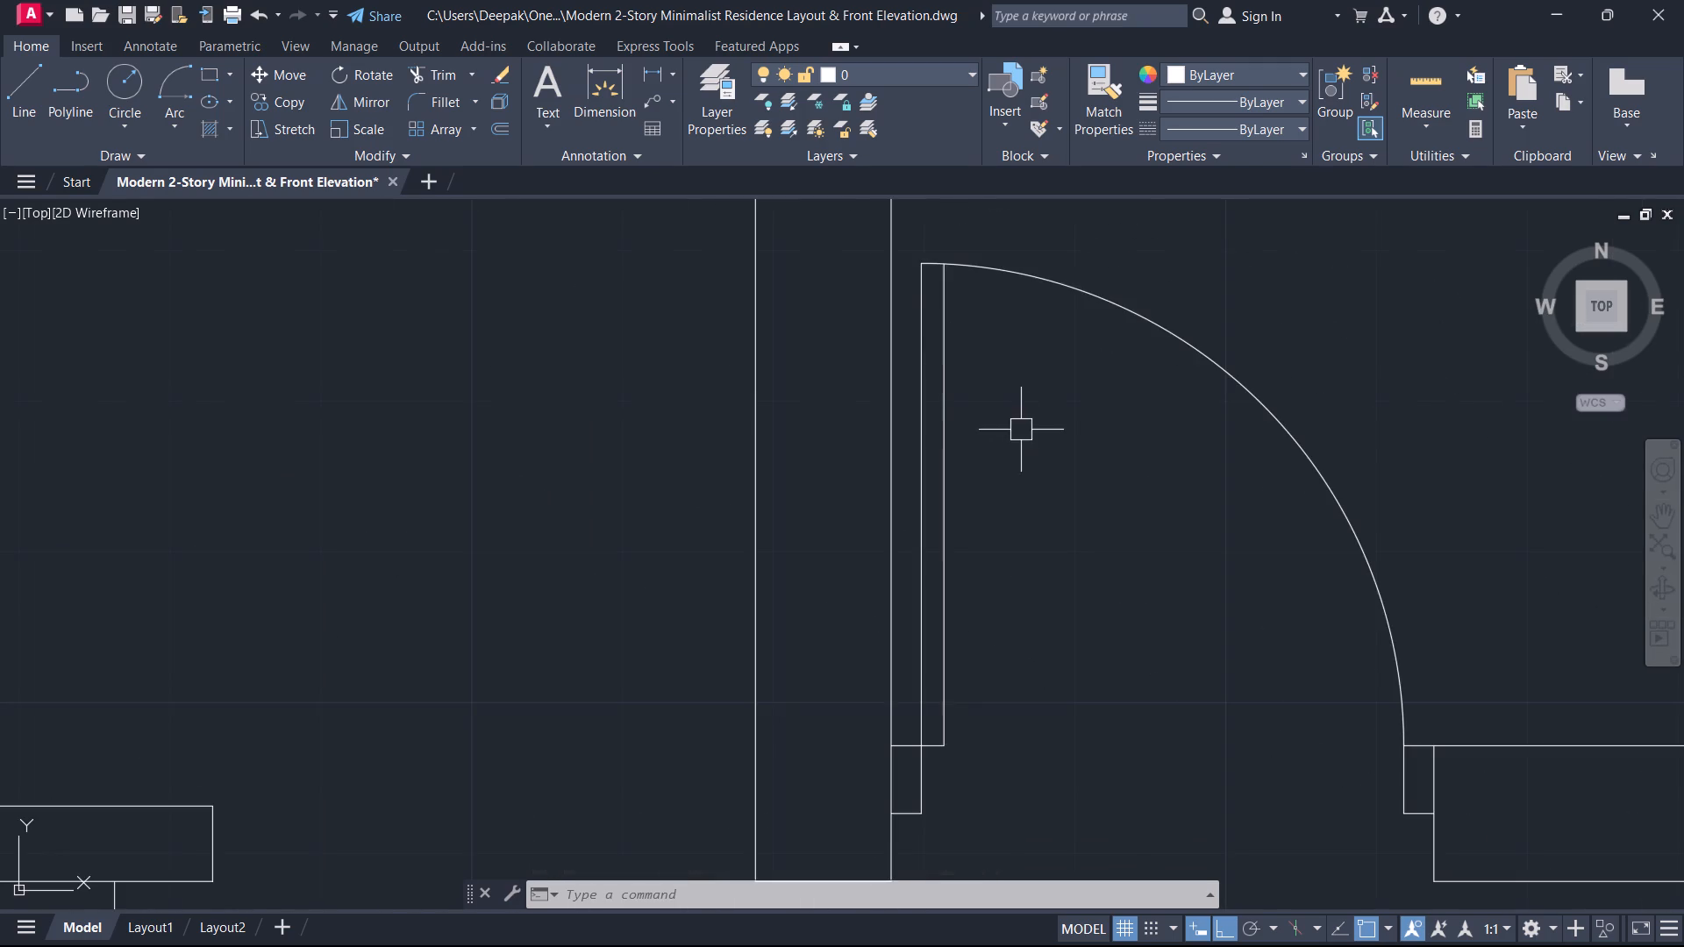
{"action": "middle_click_drag", "start_coordinate": [1021, 430], "coordinate": [938, 378]}
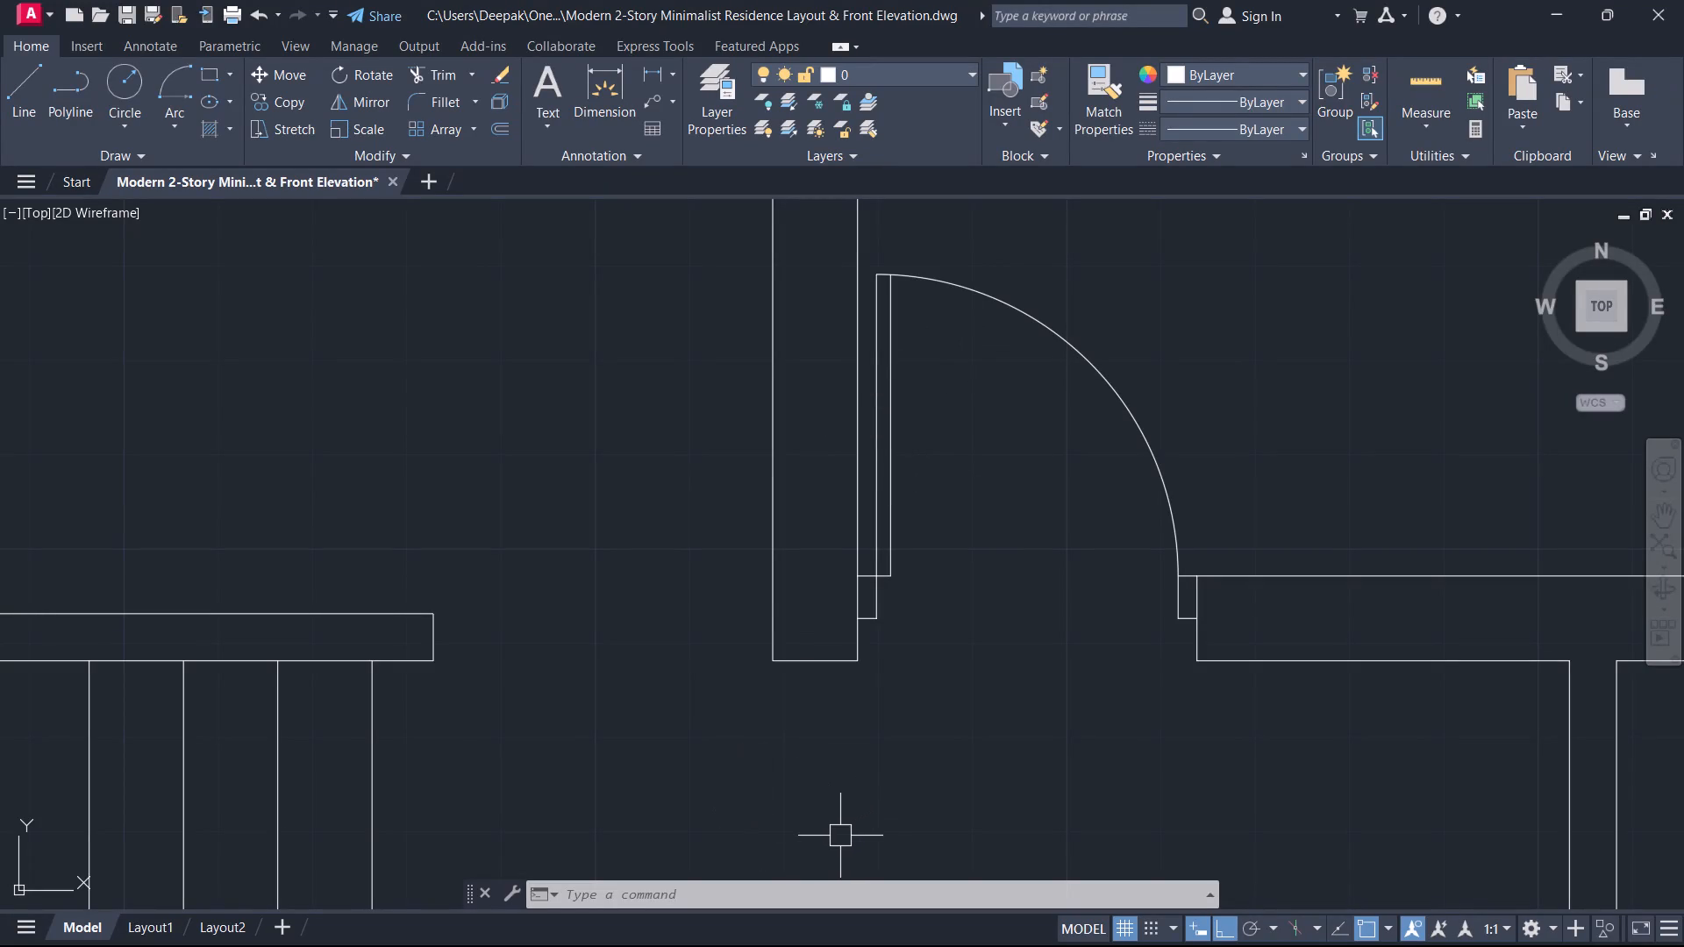
Draw a 2" by 2.5" door frame stub on the east half of the closet partition's free north end, starting at its midpoint.
{"action": "scroll", "coordinate": [816, 896], "scroll_direction": "down", "scroll_amount": 2}
{"action": "middle_click_drag", "start_coordinate": [992, 765], "coordinate": [969, 606]}
{"action": "scroll", "coordinate": [973, 620], "scroll_direction": "down", "scroll_amount": 1}
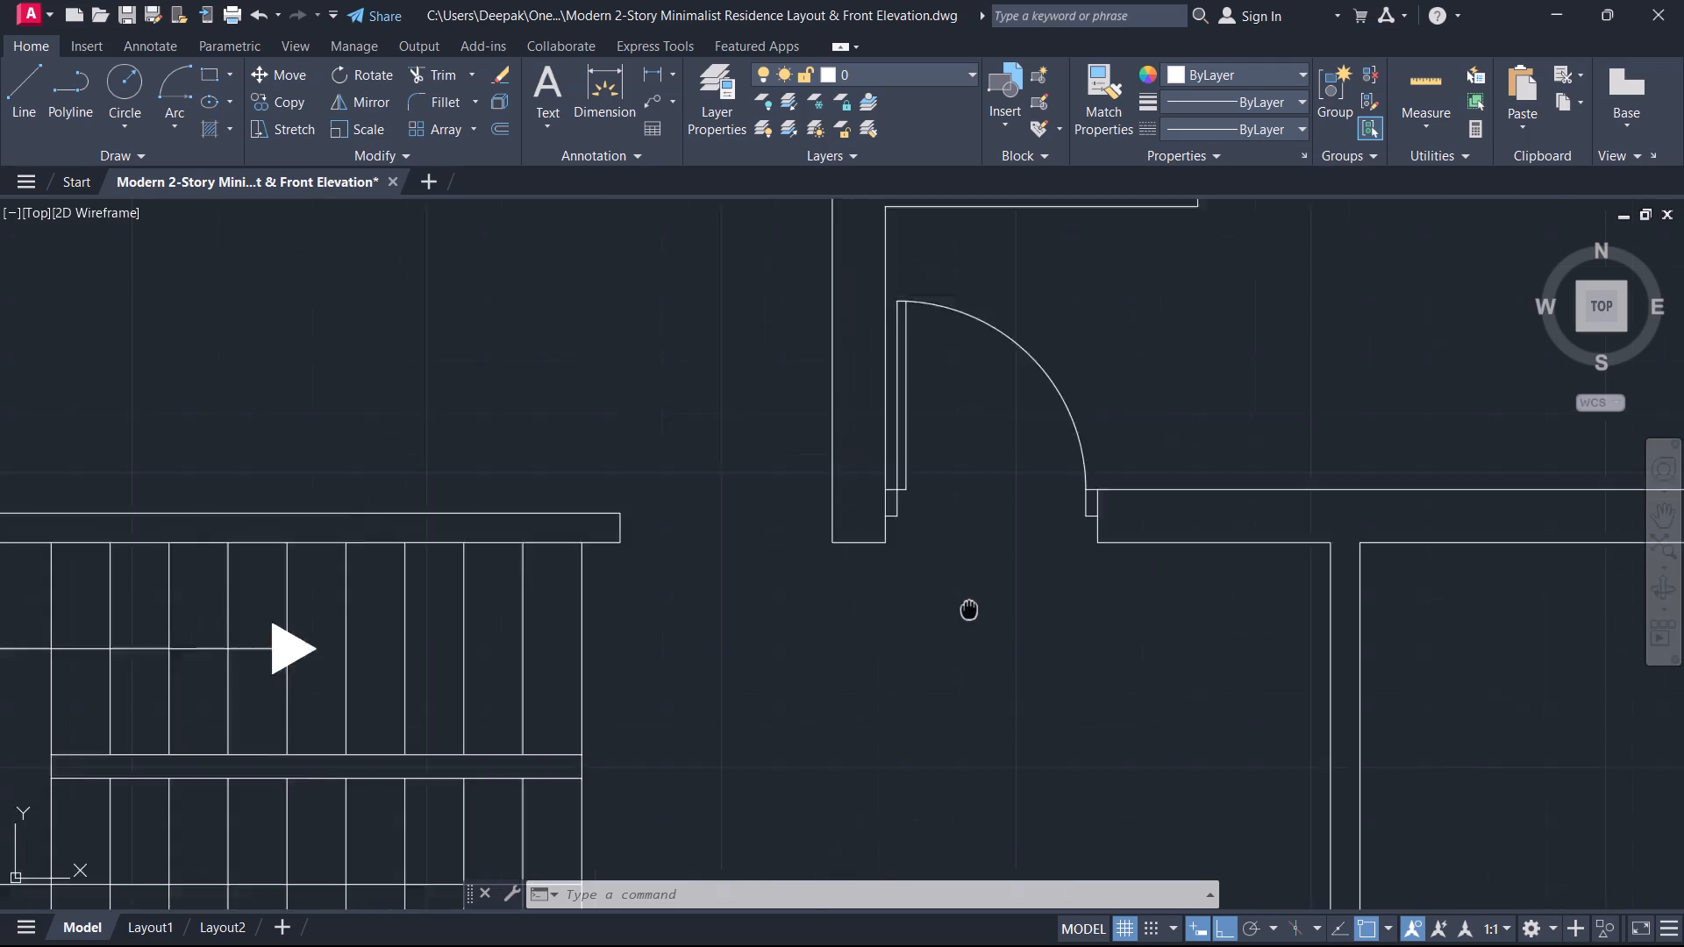
{"action": "middle_click_drag", "start_coordinate": [969, 606], "coordinate": [969, 602]}
{"action": "scroll", "coordinate": [969, 606], "scroll_direction": "down", "scroll_amount": 2}
{"action": "middle_click_drag", "start_coordinate": [911, 580], "coordinate": [1076, 666]}
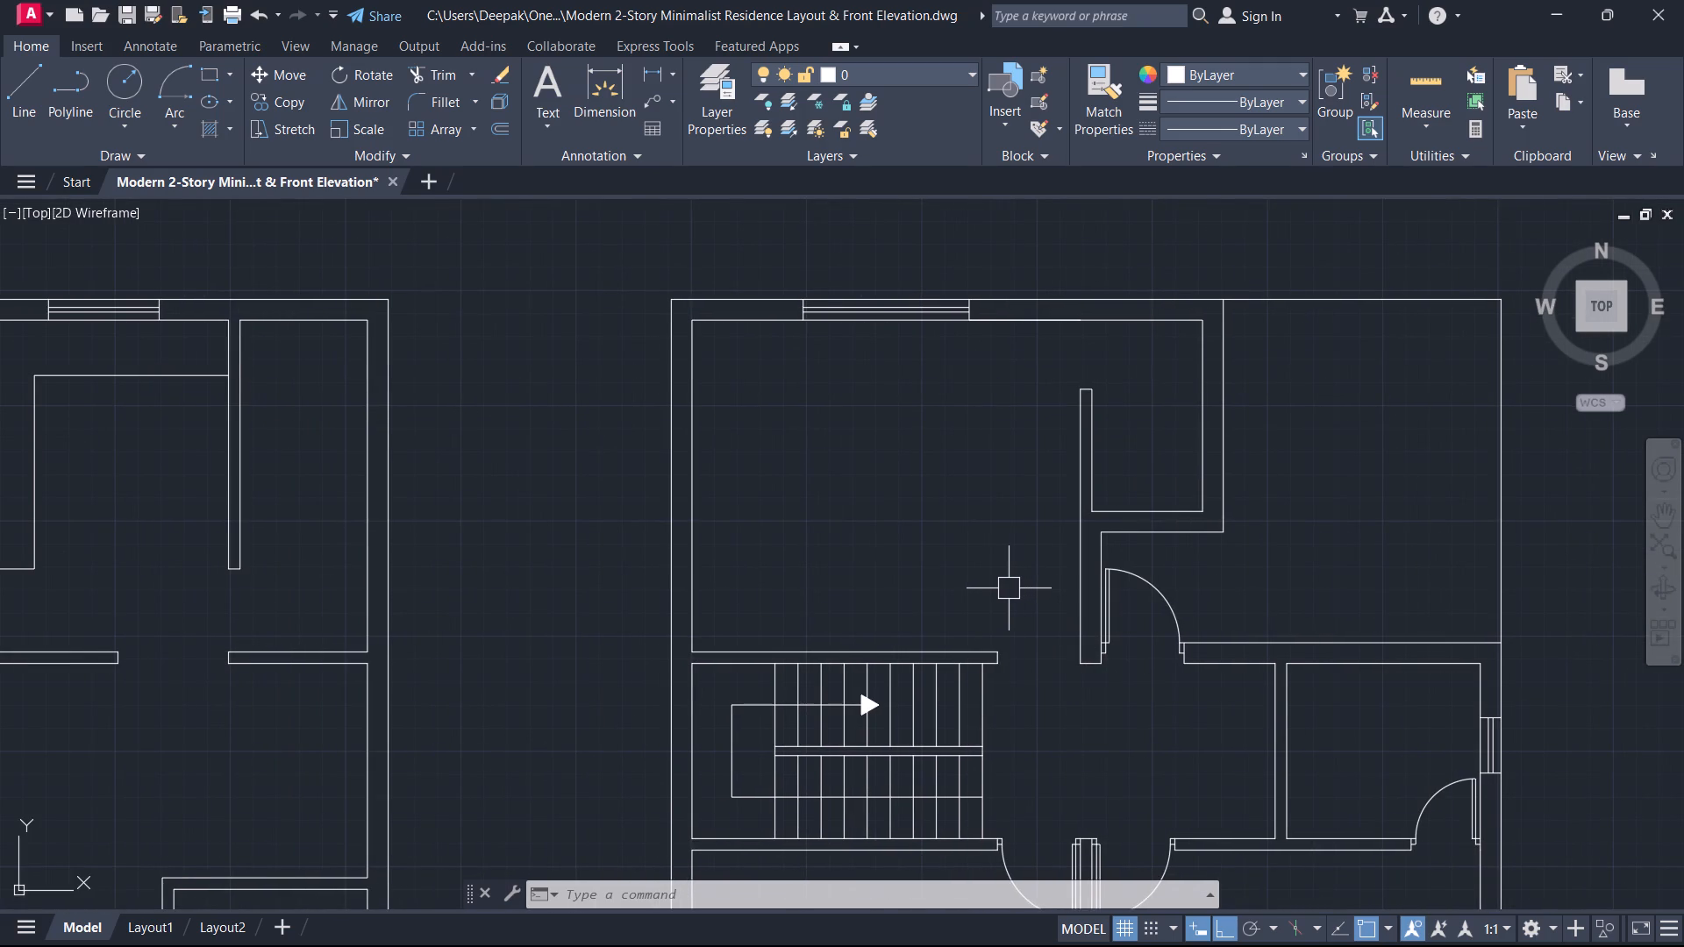
{"action": "scroll", "coordinate": [1010, 555], "scroll_direction": "up", "scroll_amount": 1}
{"action": "middle_click_drag", "start_coordinate": [1010, 555], "coordinate": [971, 667]}
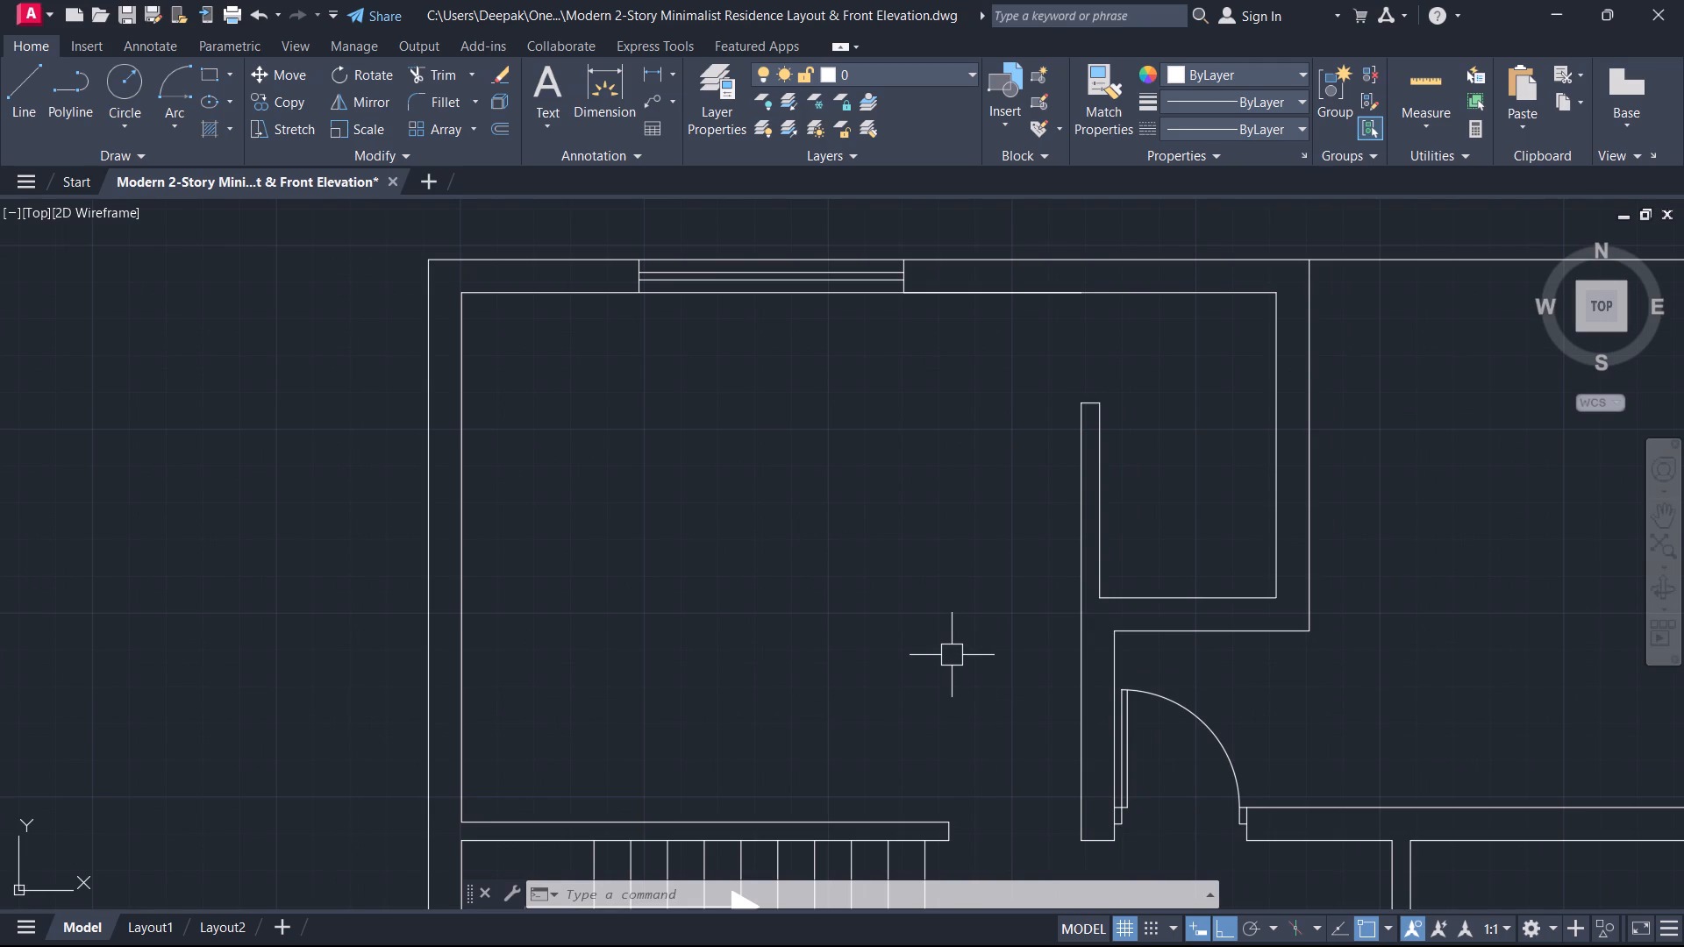
{"action": "key", "text": "l"}
{"action": "key", "text": "space"}
{"action": "scroll", "coordinate": [1081, 424], "scroll_direction": "up", "scroll_amount": 1}
{"action": "middle_click_drag", "start_coordinate": [1081, 424], "coordinate": [1036, 560]}
{"action": "scroll", "coordinate": [1038, 559], "scroll_direction": "up", "scroll_amount": 1}
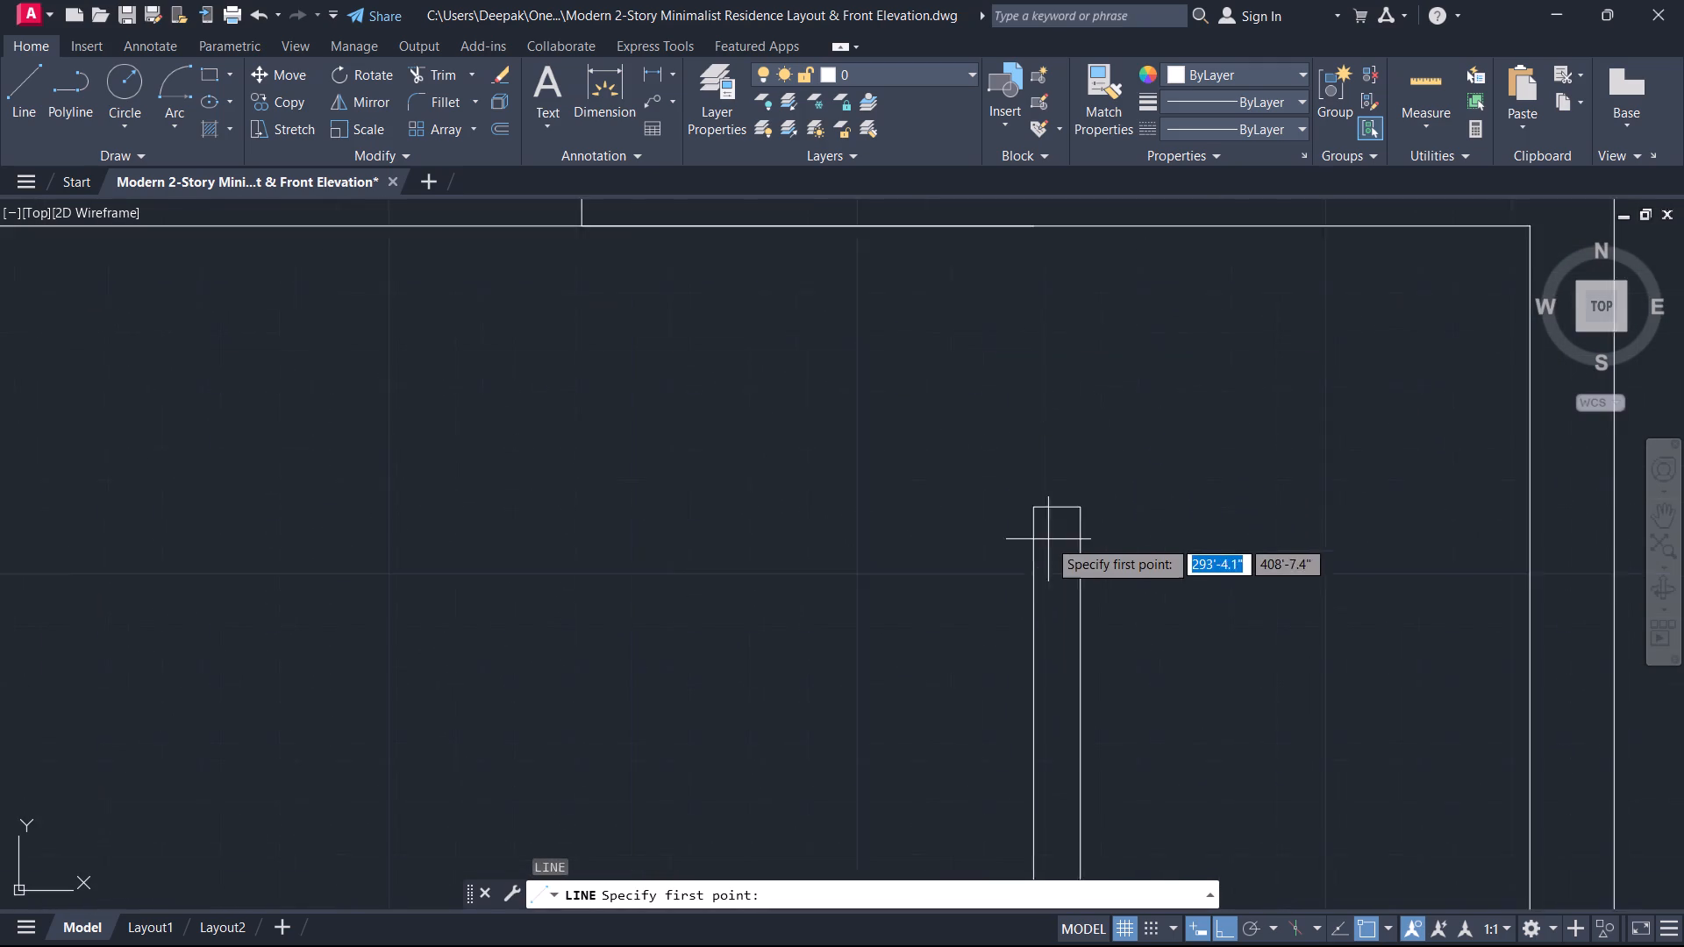
{"action": "scroll", "coordinate": [1051, 536], "scroll_direction": "up", "scroll_amount": 2}
{"action": "left_click", "coordinate": [1047, 477]}
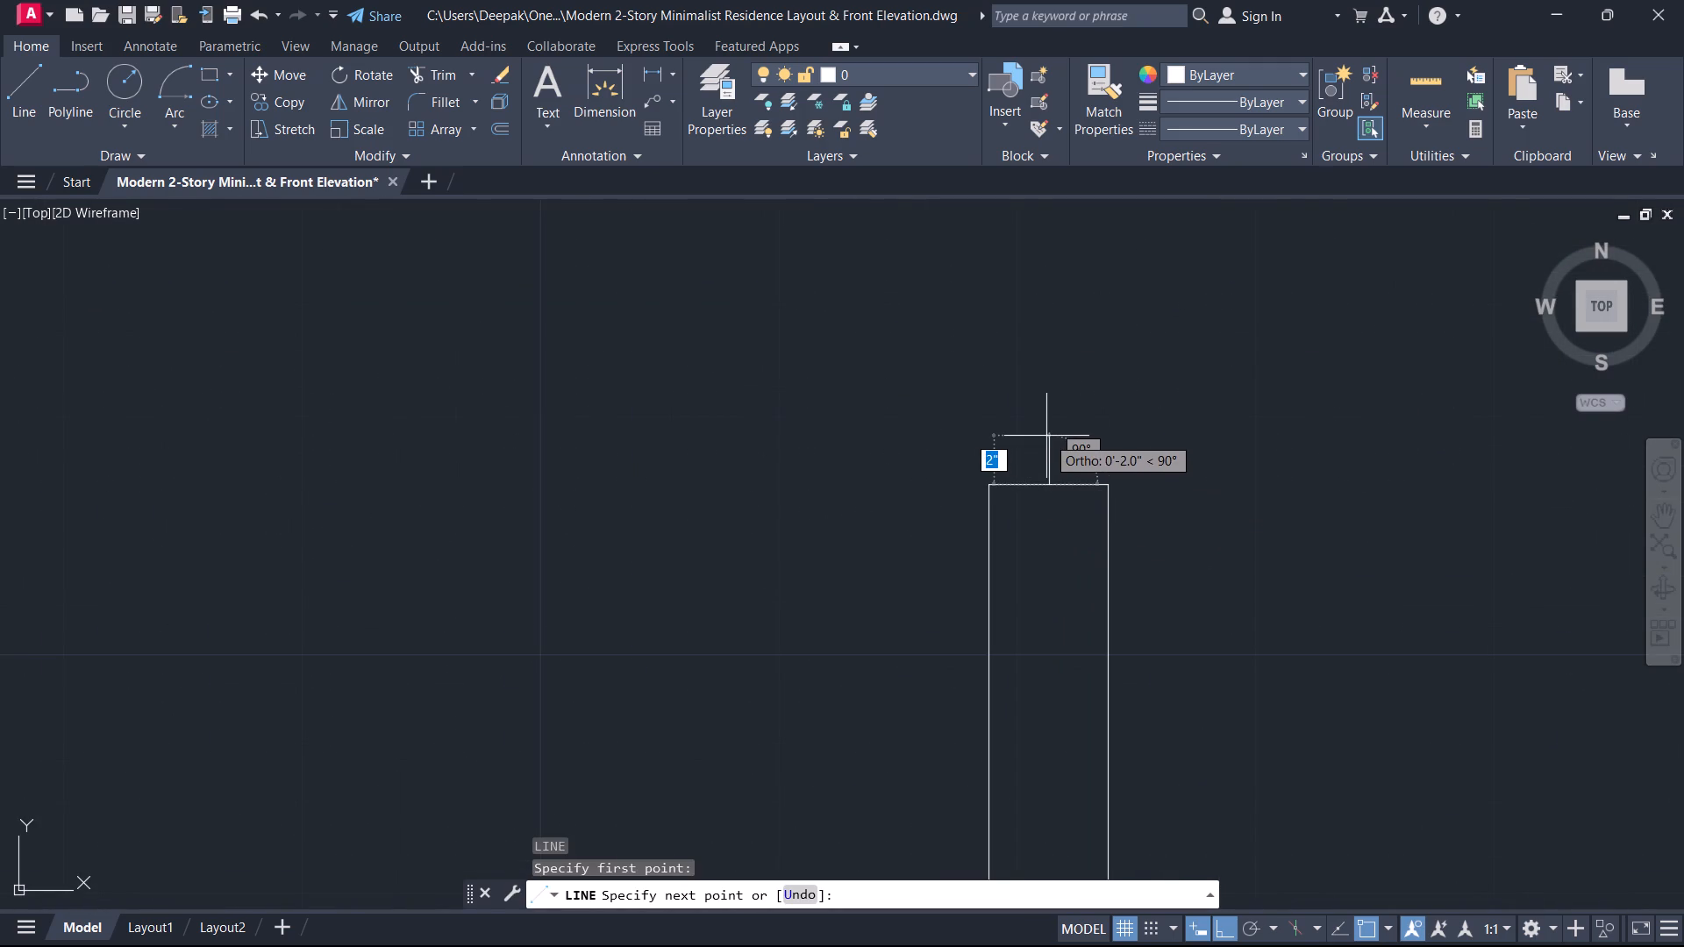
{"action": "key", "text": "2"}
{"action": "key", "text": "Return"}
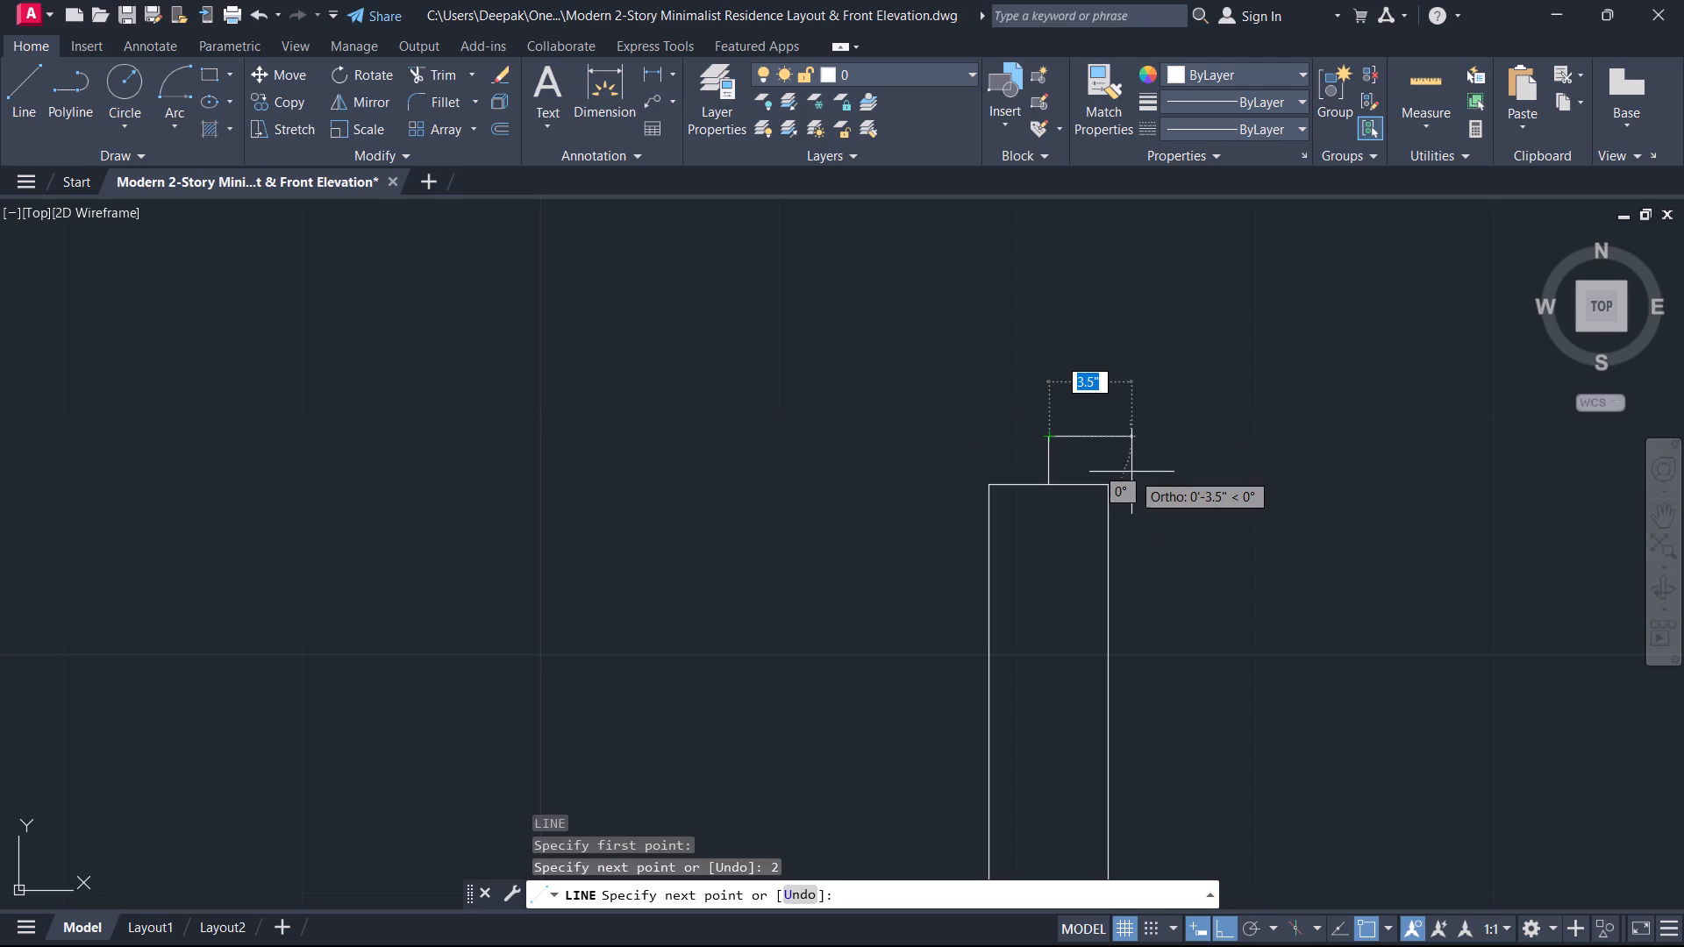
{"action": "type", "text": "2.5"}
{"action": "key", "text": "Return"}
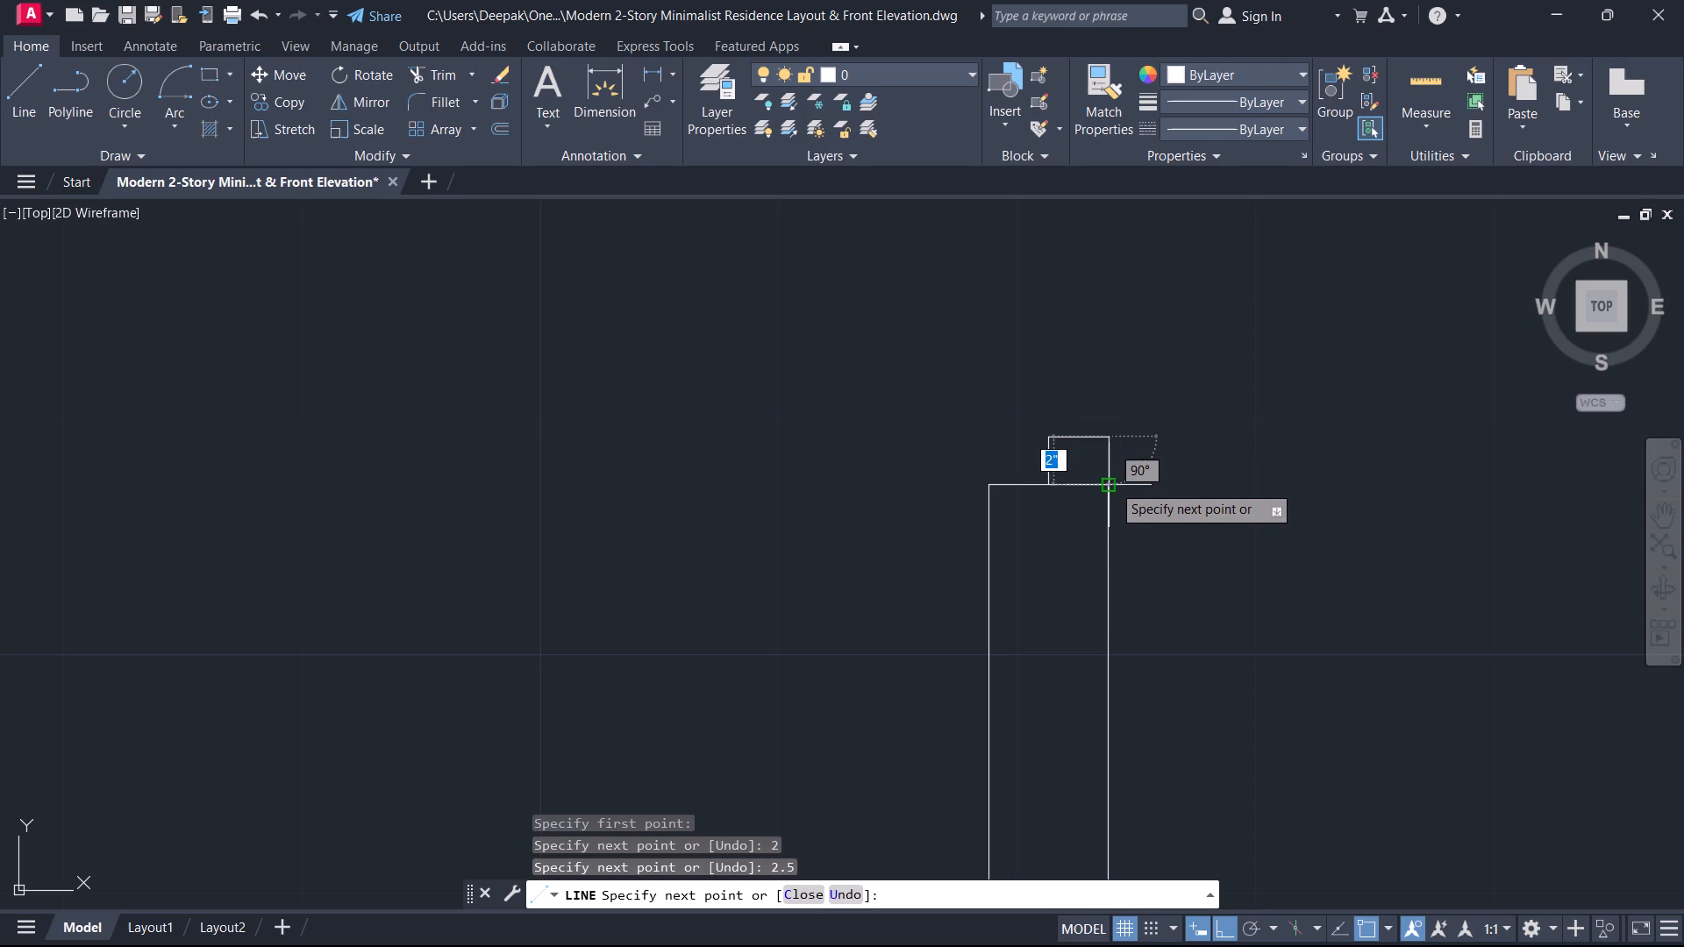
{"action": "left_click", "coordinate": [1112, 483]}
{"action": "key", "text": "Escape"}
Copy the frame stub straight north from its southeast corner onto the inner line of the north exterior wall.
{"action": "scroll", "coordinate": [1064, 485], "scroll_direction": "down", "scroll_amount": 4}
{"action": "middle_click_drag", "start_coordinate": [1064, 485], "coordinate": [1095, 595]}
{"action": "scroll", "coordinate": [1095, 595], "scroll_direction": "up", "scroll_amount": 4}
{"action": "left_click", "coordinate": [1169, 575]}
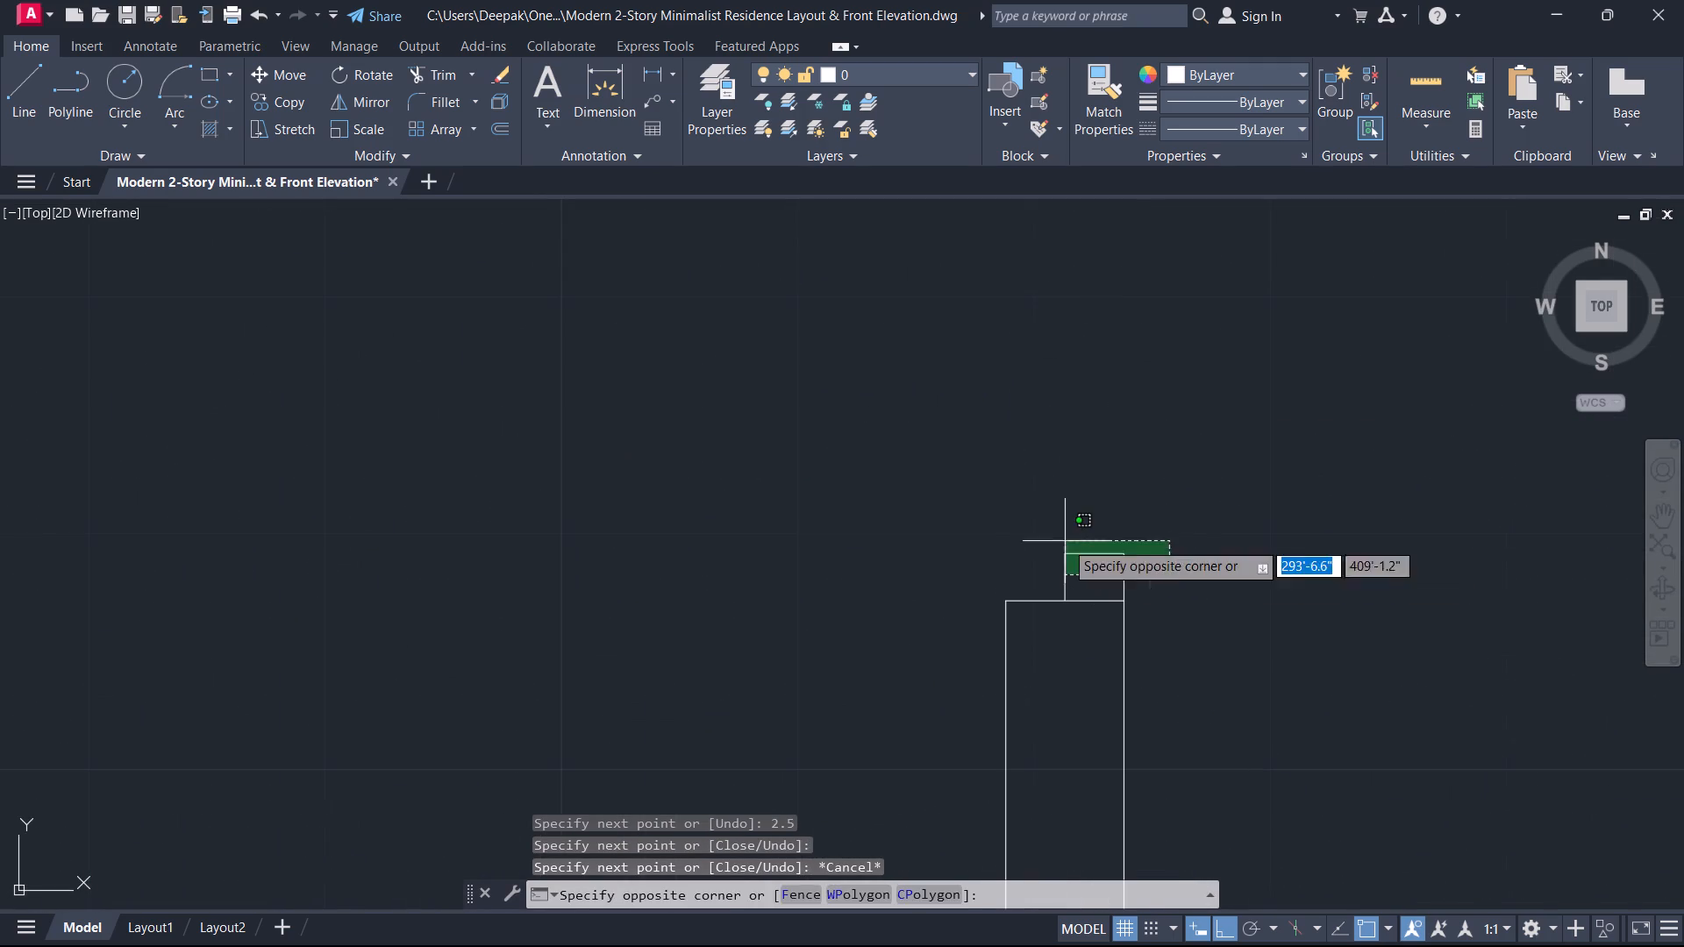
{"action": "left_click", "coordinate": [1027, 515]}
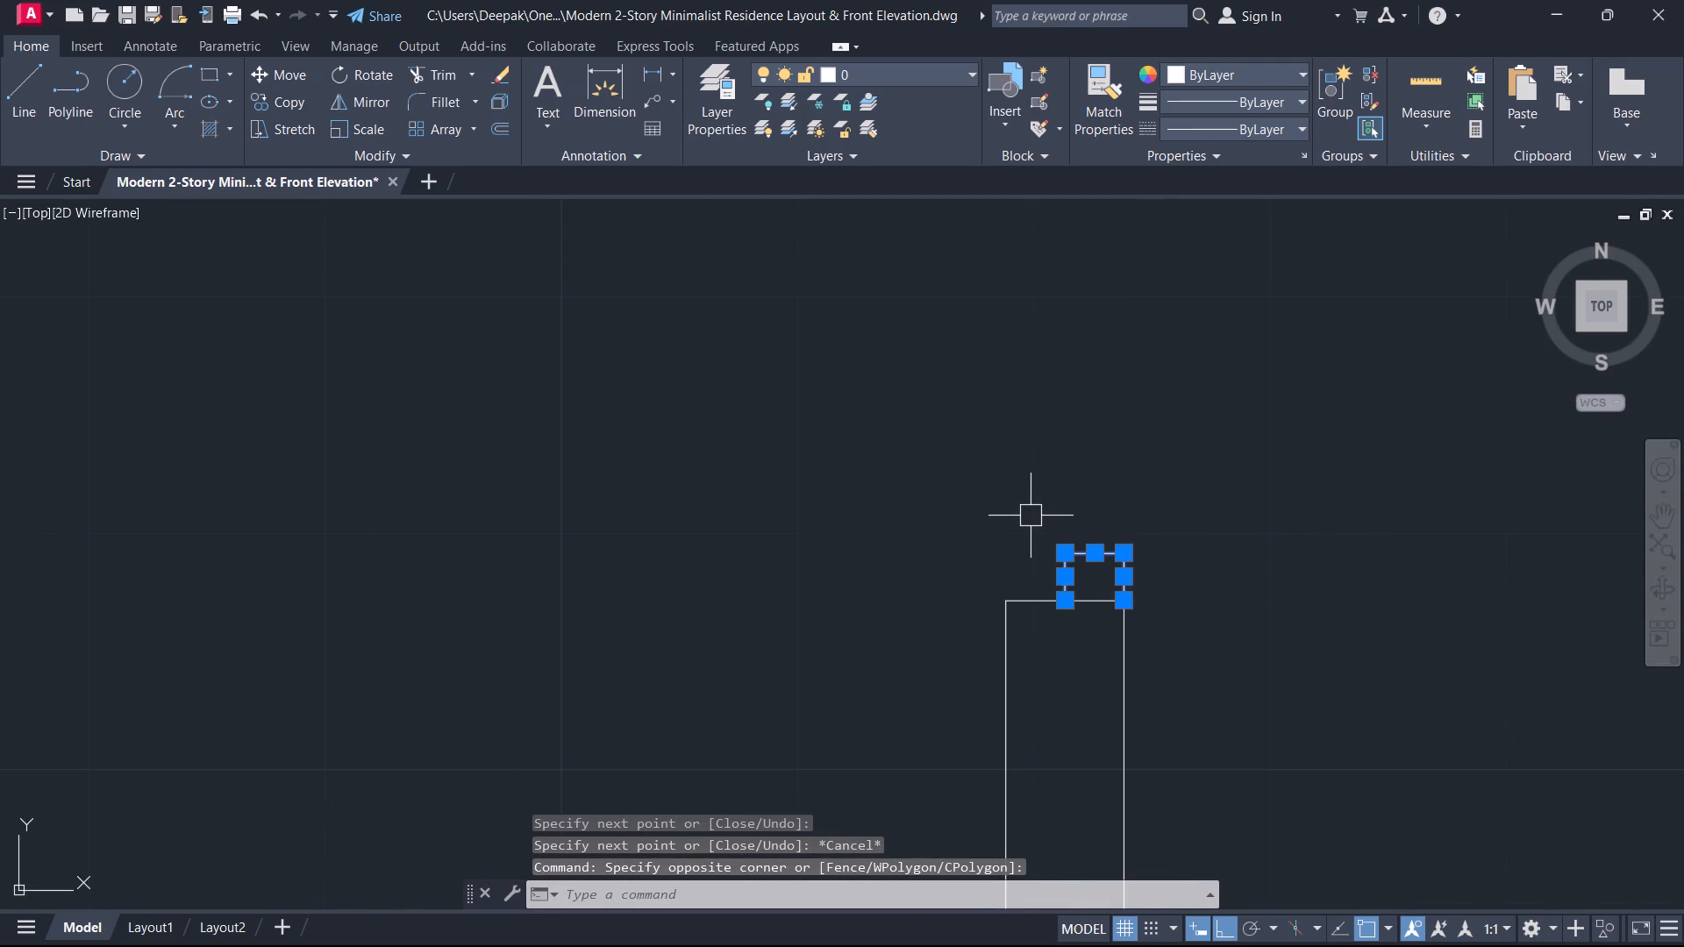
{"action": "key", "text": "m"}
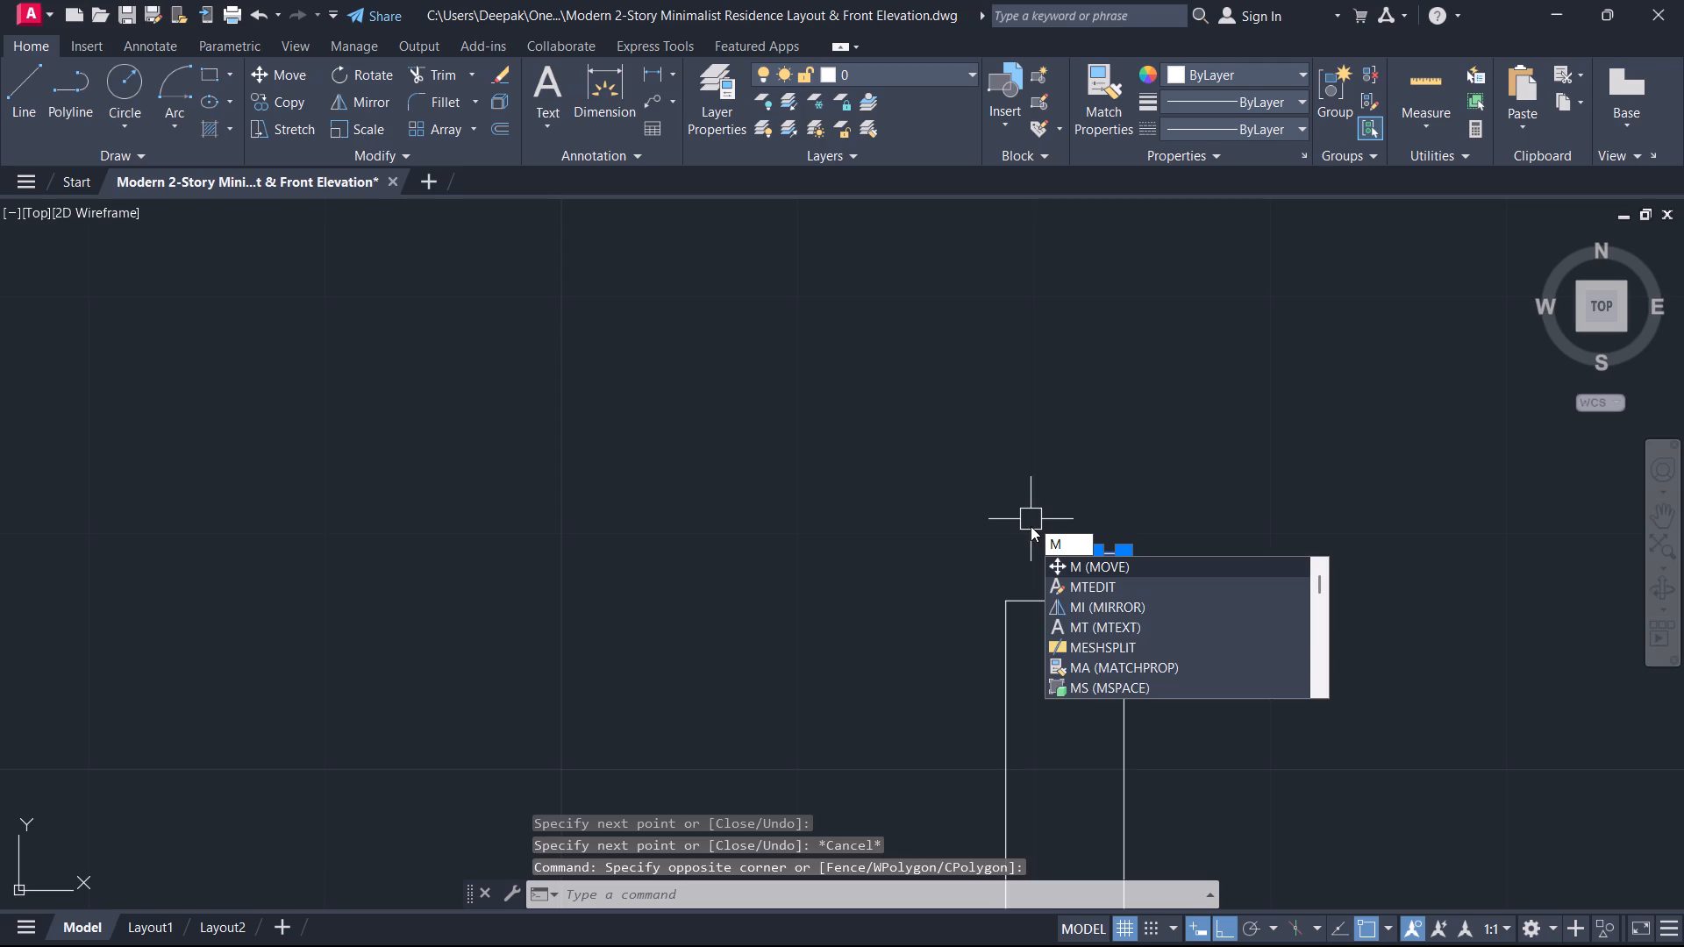
{"action": "key", "text": "Escape"}
{"action": "left_click_drag", "start_coordinate": [1190, 587], "coordinate": [1175, 576]}
{"action": "left_click", "coordinate": [980, 498]}
{"action": "key", "text": "c"}
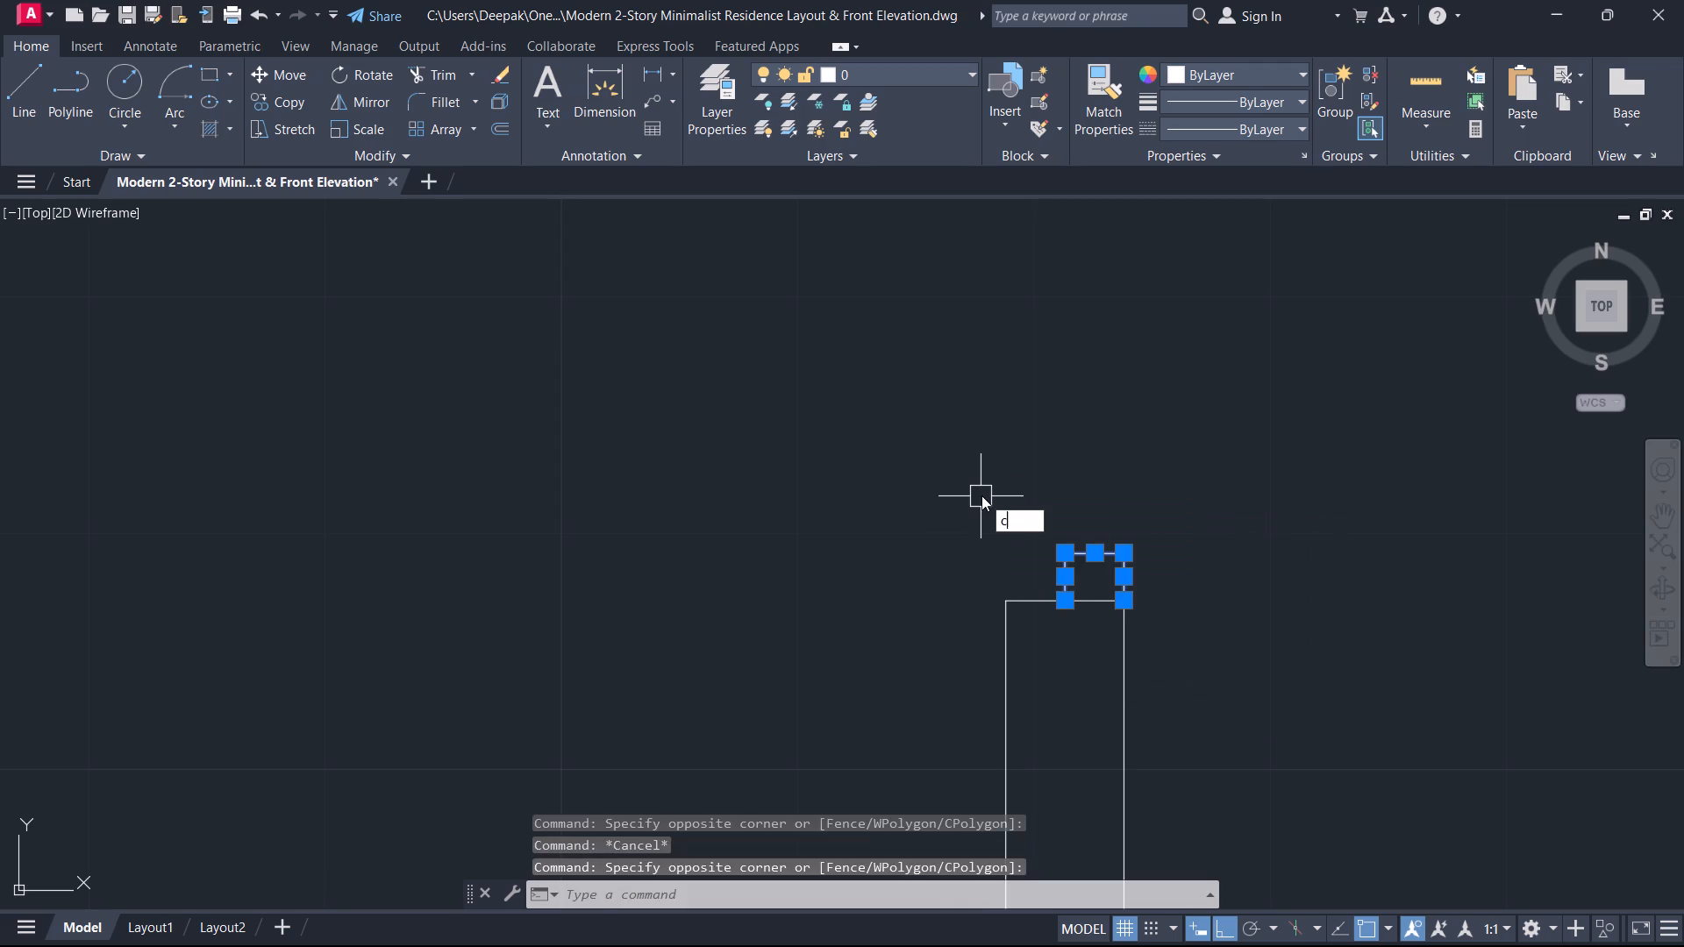
{"action": "type", "text": "o"}
{"action": "key", "text": "space"}
{"action": "scroll", "coordinate": [1050, 575], "scroll_direction": "up", "scroll_amount": 2}
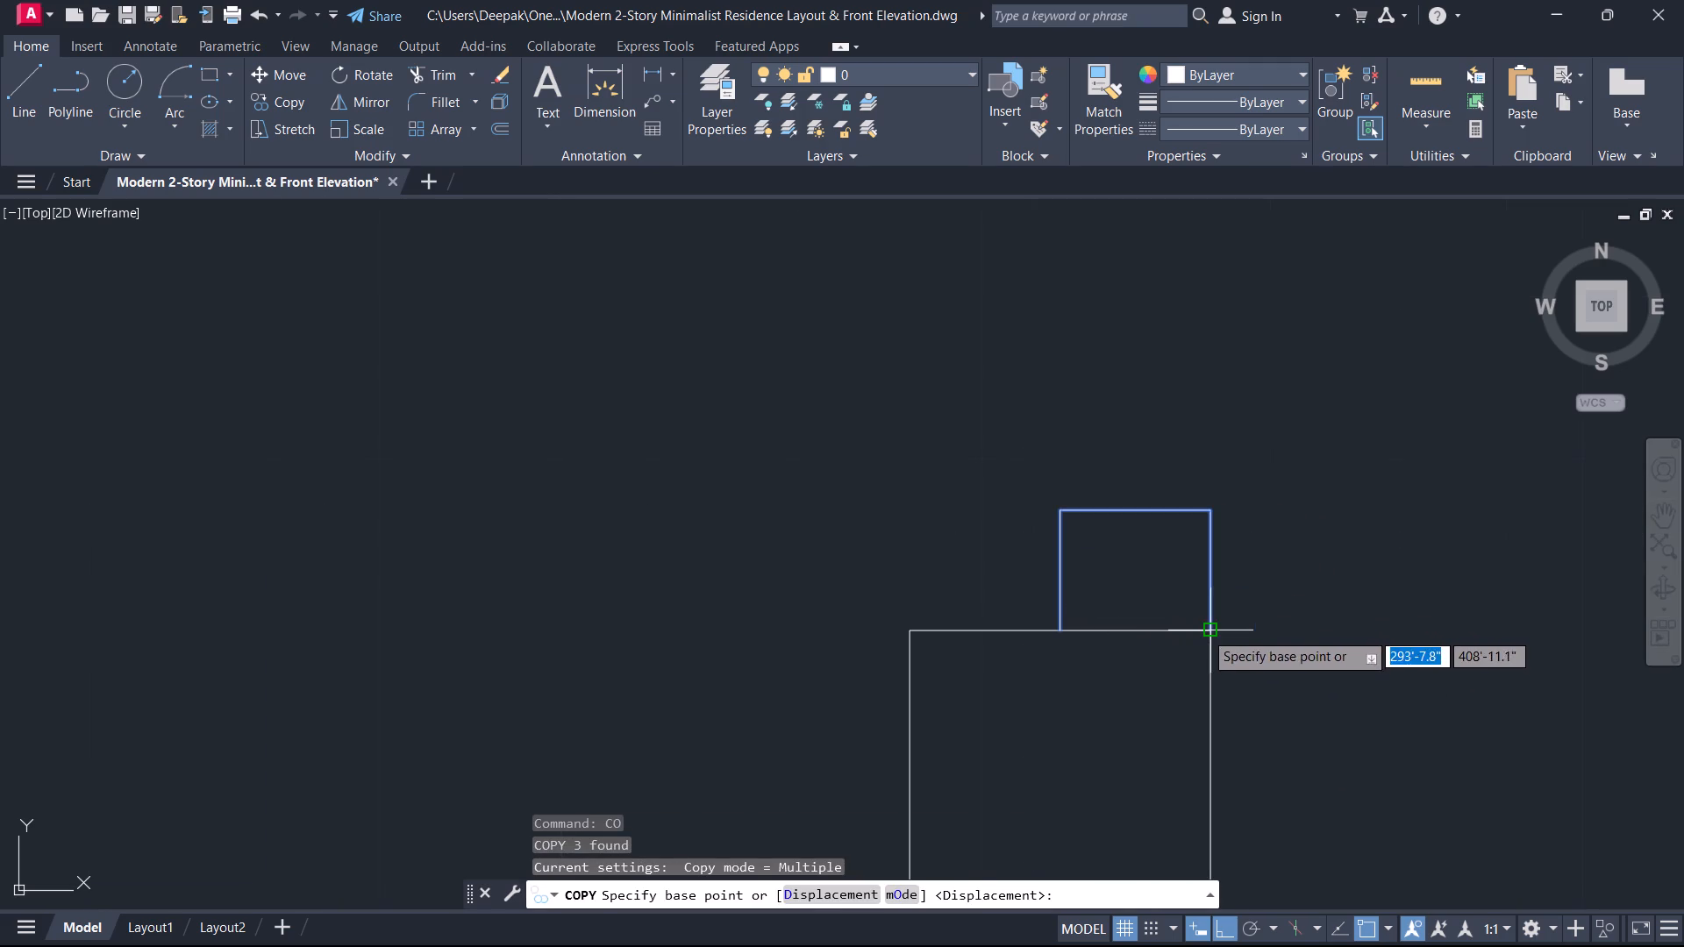
{"action": "left_click", "coordinate": [1210, 637]}
{"action": "scroll", "coordinate": [1144, 574], "scroll_direction": "down", "scroll_amount": 4}
{"action": "middle_click_drag", "start_coordinate": [1143, 573], "coordinate": [1099, 871]}
{"action": "scroll", "coordinate": [1117, 666], "scroll_direction": "up", "scroll_amount": 1}
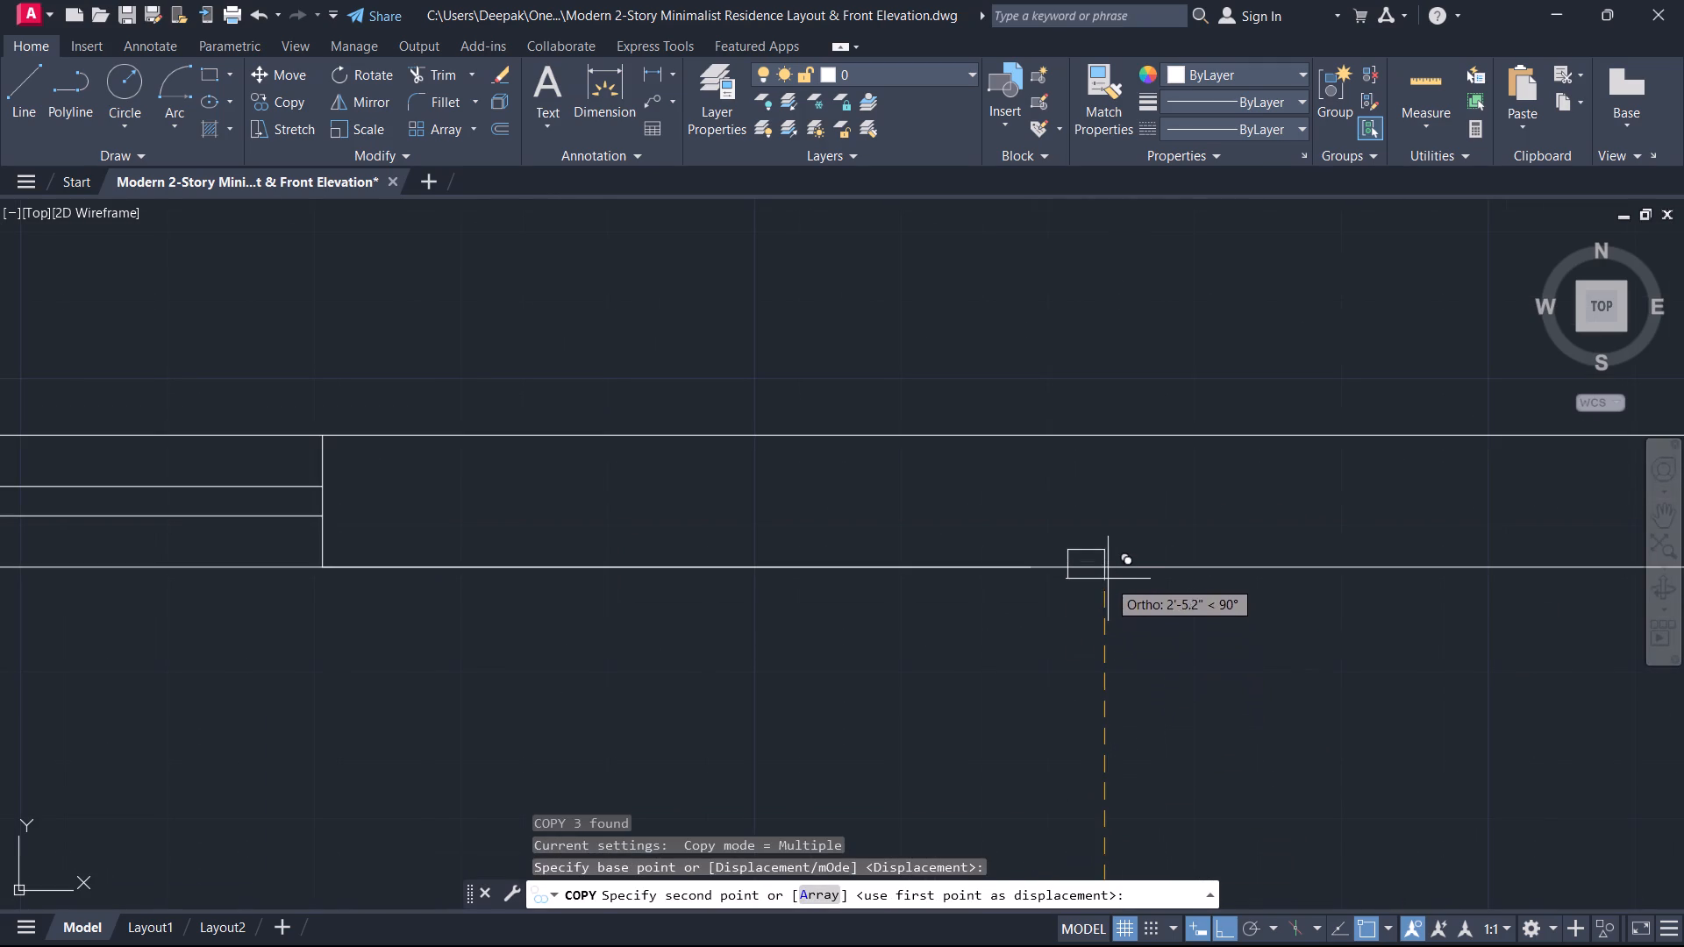
{"action": "left_click", "coordinate": [1105, 569]}
{"action": "key", "text": "Escape"}
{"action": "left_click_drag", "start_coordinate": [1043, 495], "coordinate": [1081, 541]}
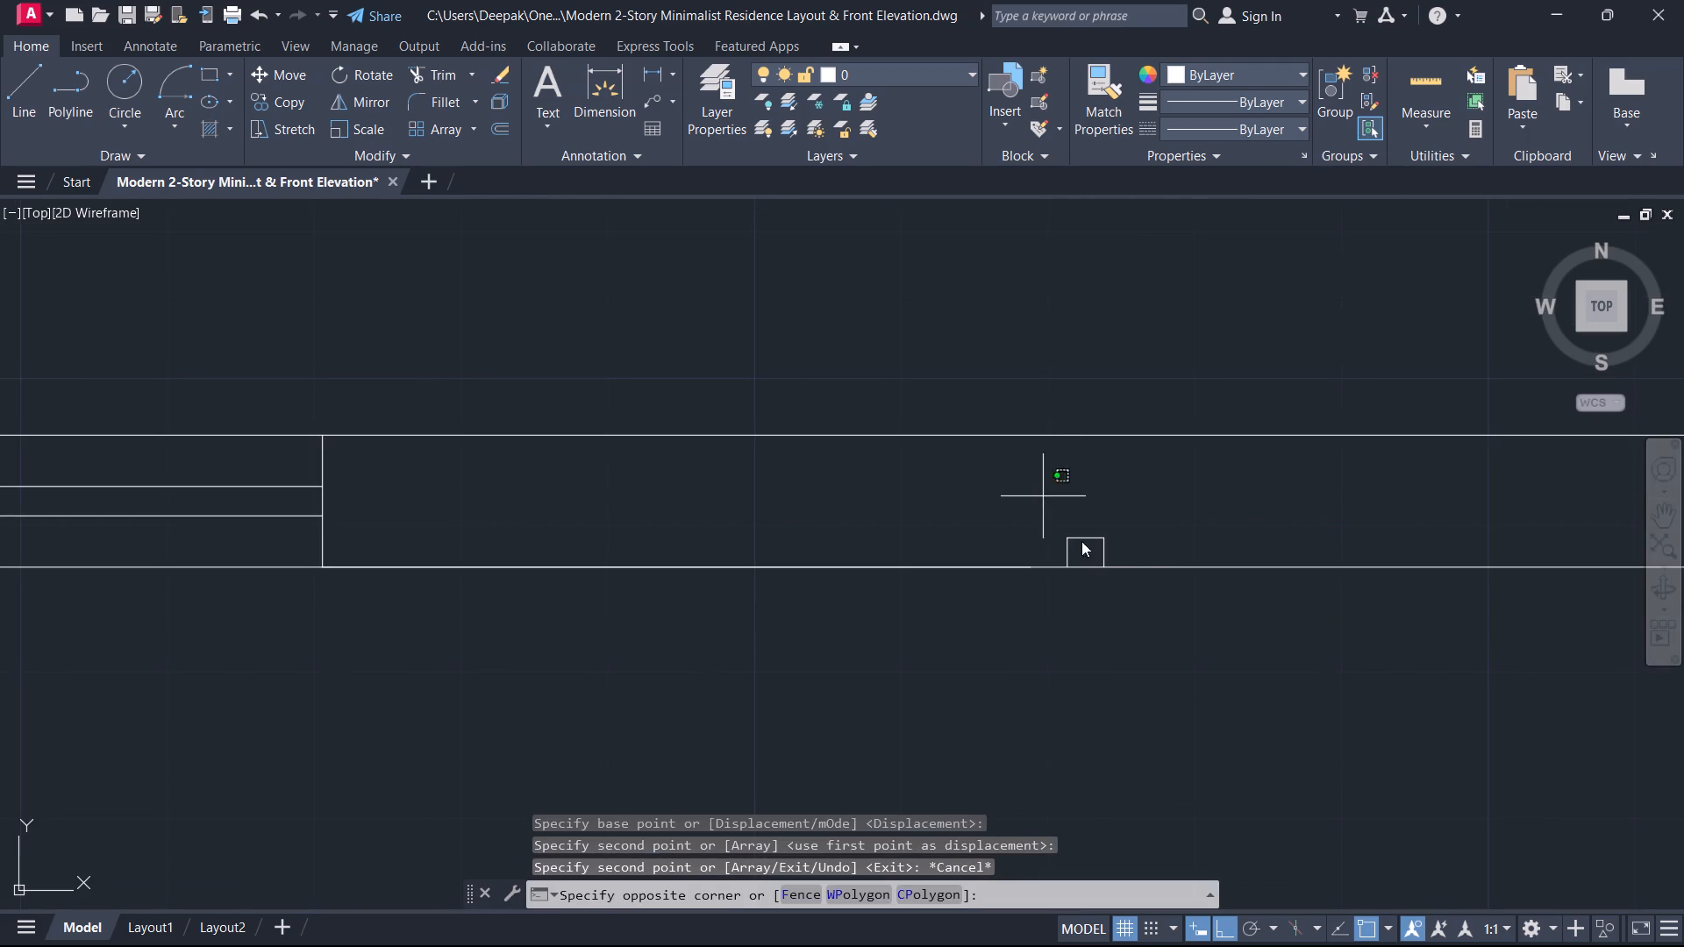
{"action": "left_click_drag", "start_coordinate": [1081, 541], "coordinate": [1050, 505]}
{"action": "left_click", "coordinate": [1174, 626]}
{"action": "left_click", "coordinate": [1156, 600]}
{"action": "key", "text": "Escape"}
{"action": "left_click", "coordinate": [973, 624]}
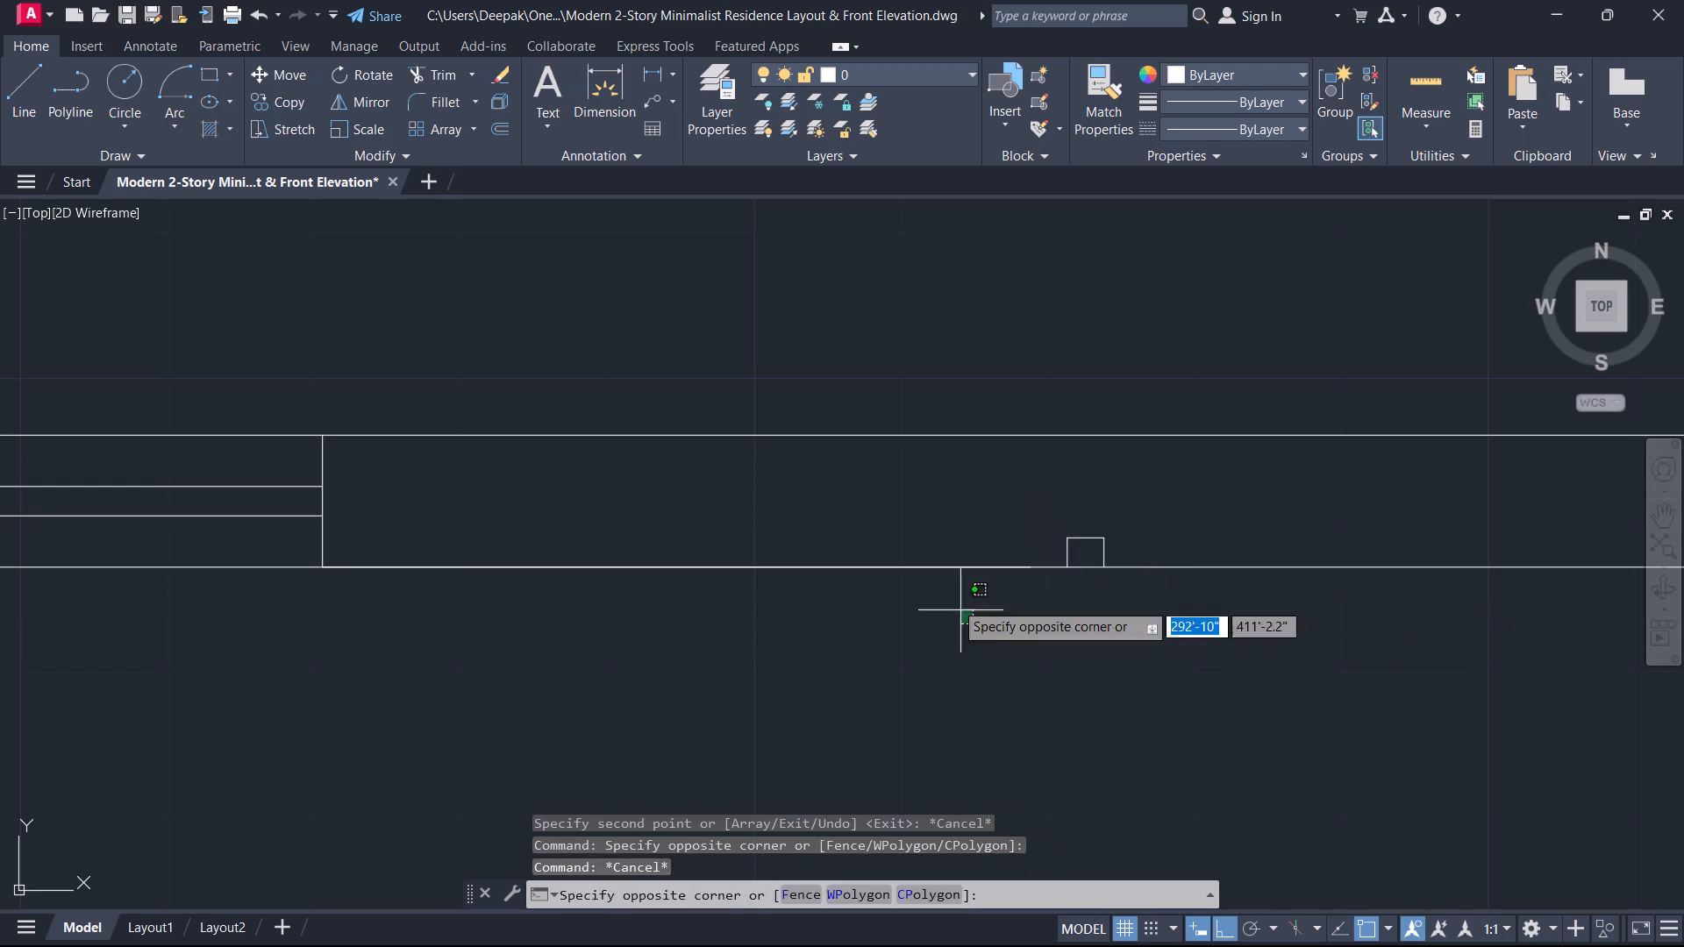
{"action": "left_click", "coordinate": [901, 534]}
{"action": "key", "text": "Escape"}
Examine which line segments form the north wall's inner face between the window and the copied stub.
{"action": "scroll", "coordinate": [978, 568], "scroll_direction": "down", "scroll_amount": 2}
{"action": "middle_click_drag", "start_coordinate": [979, 567], "coordinate": [1066, 668]}
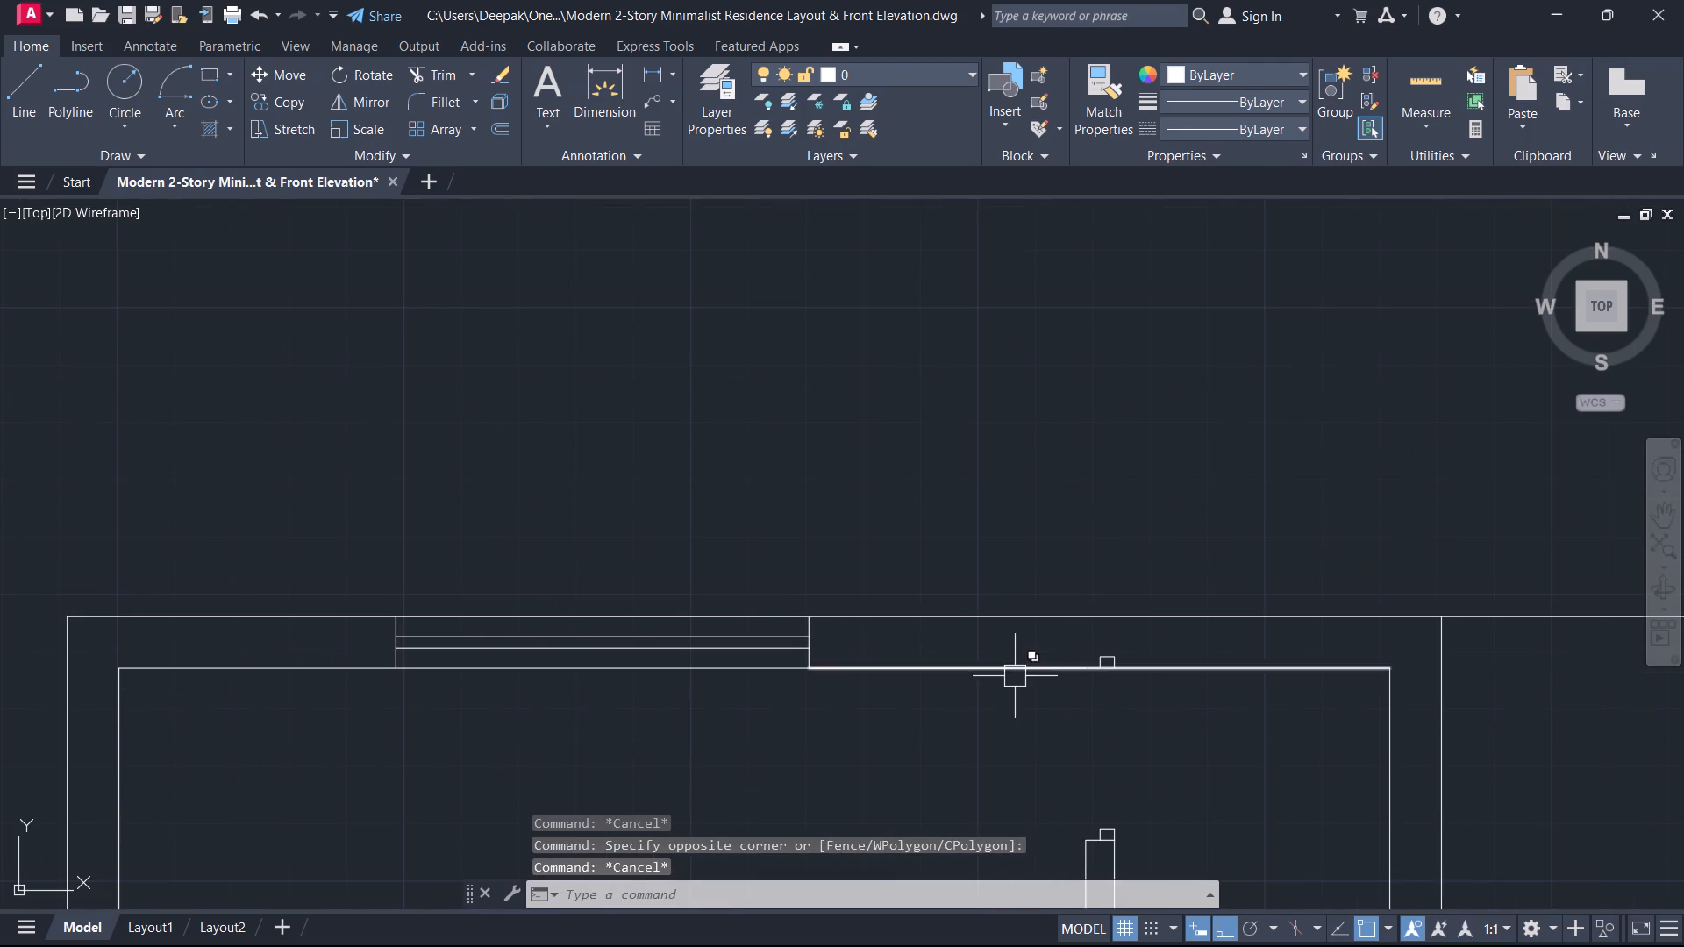
{"action": "left_click_drag", "start_coordinate": [1015, 676], "coordinate": [1005, 669]}
{"action": "key", "text": "Escape"}
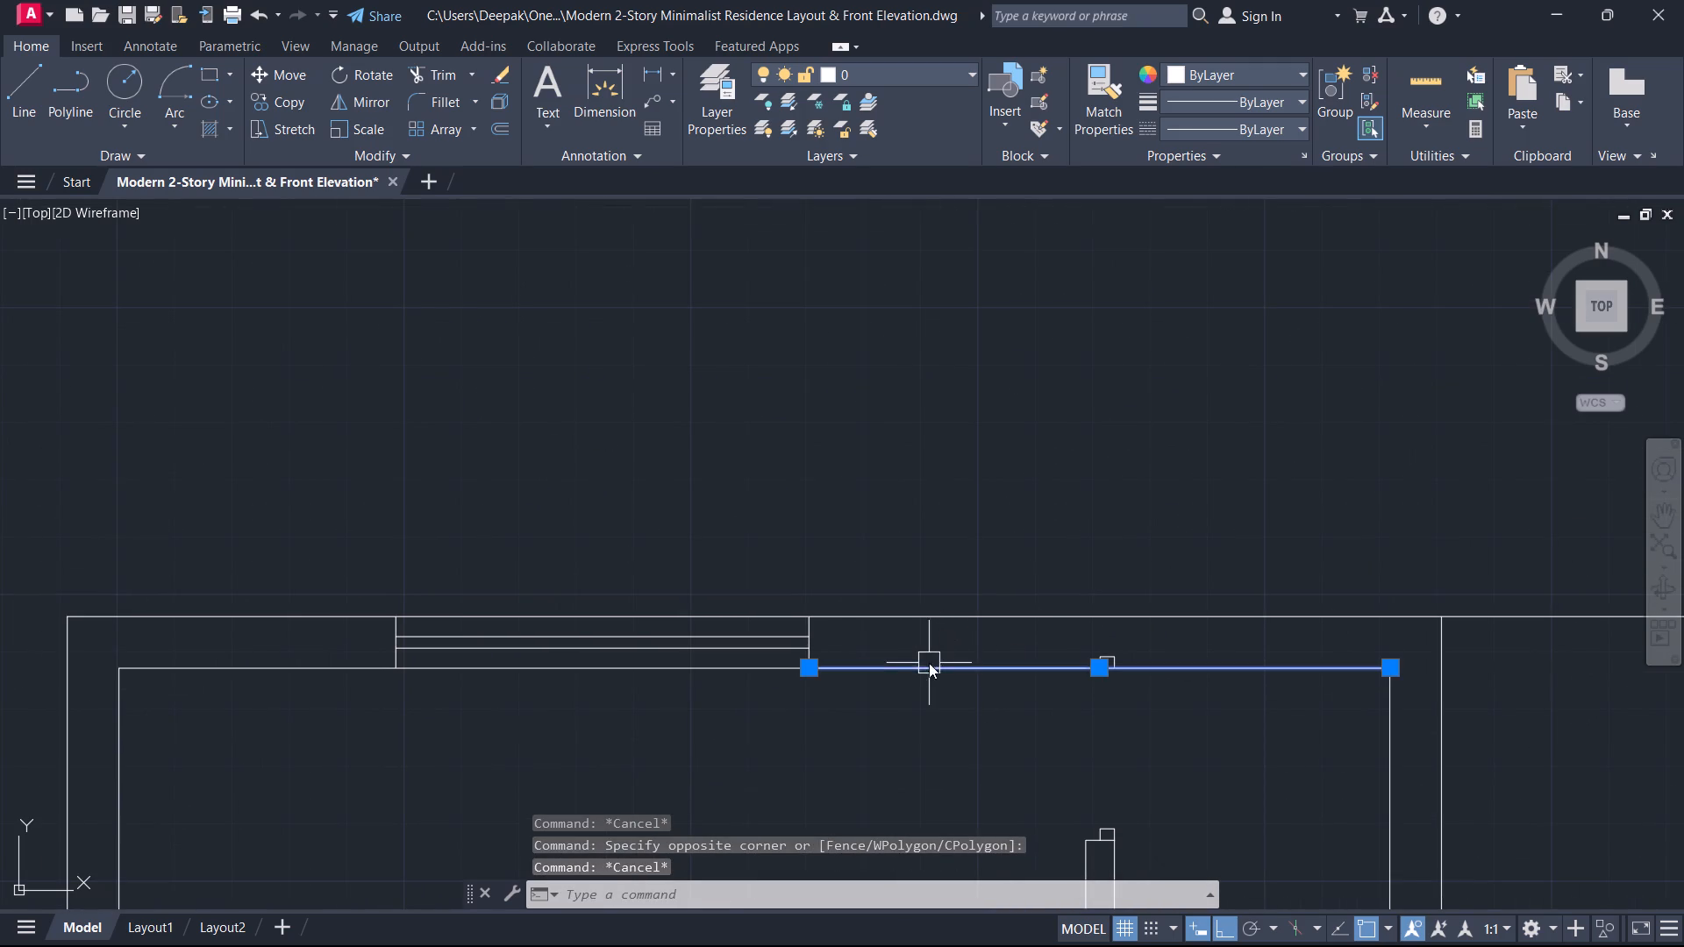
{"action": "left_click", "coordinate": [929, 663]}
{"action": "left_click", "coordinate": [1008, 744]}
{"action": "key", "text": "Escape"}
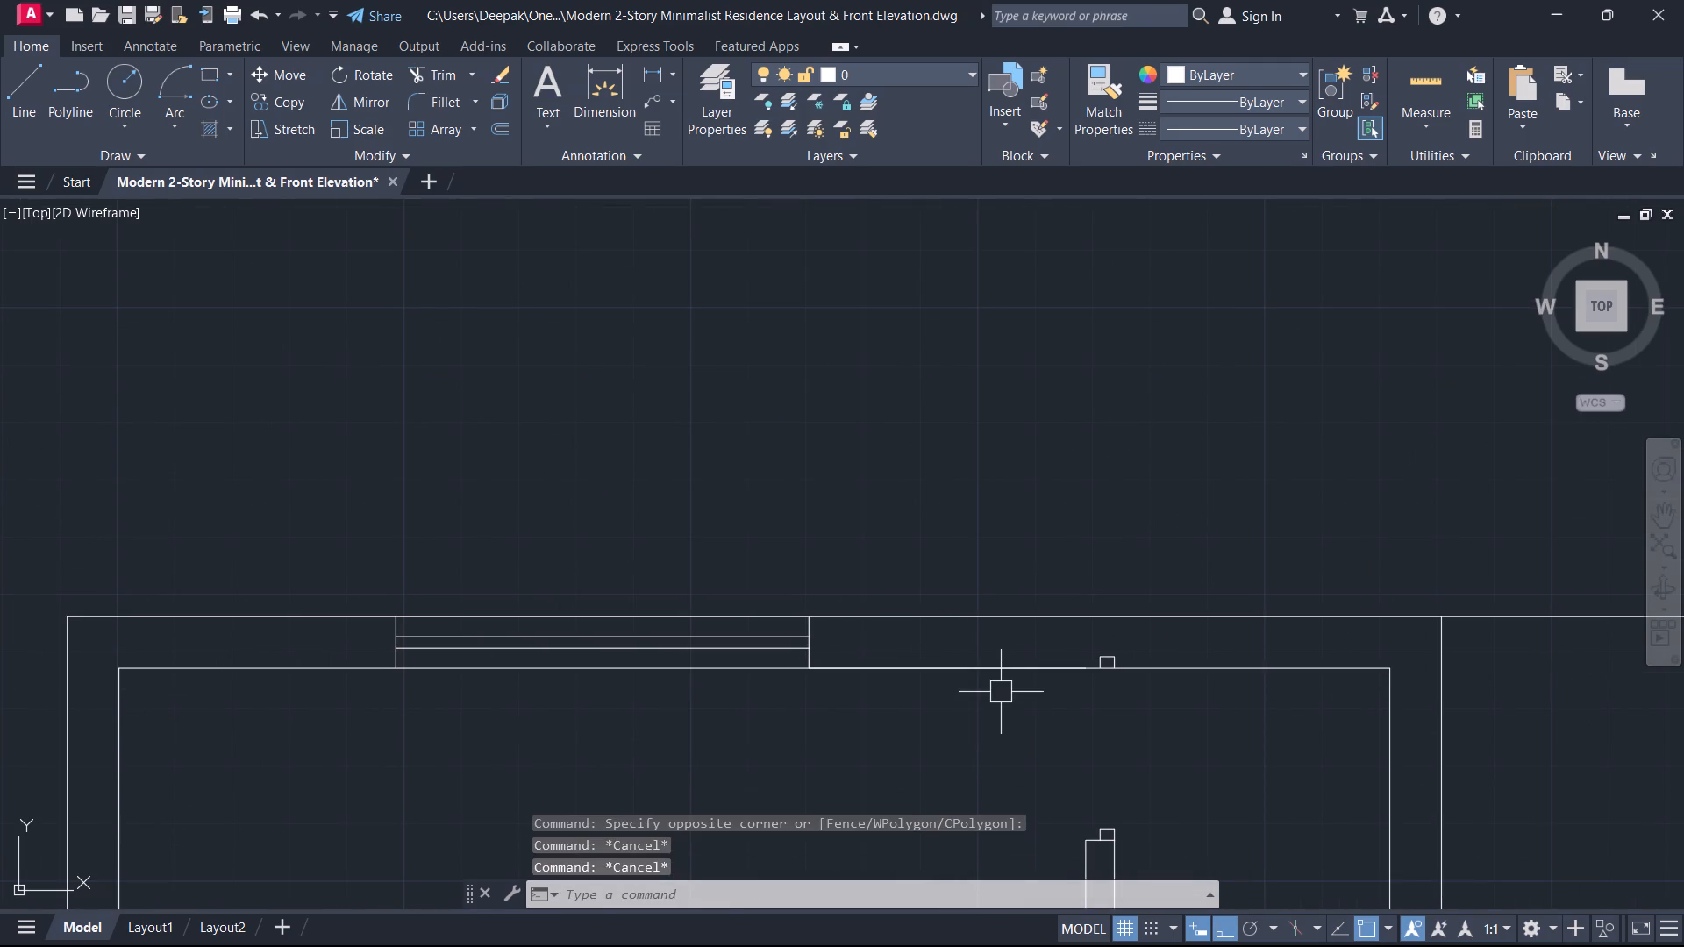
{"action": "left_click", "coordinate": [989, 670]}
{"action": "left_click", "coordinate": [1048, 768]}
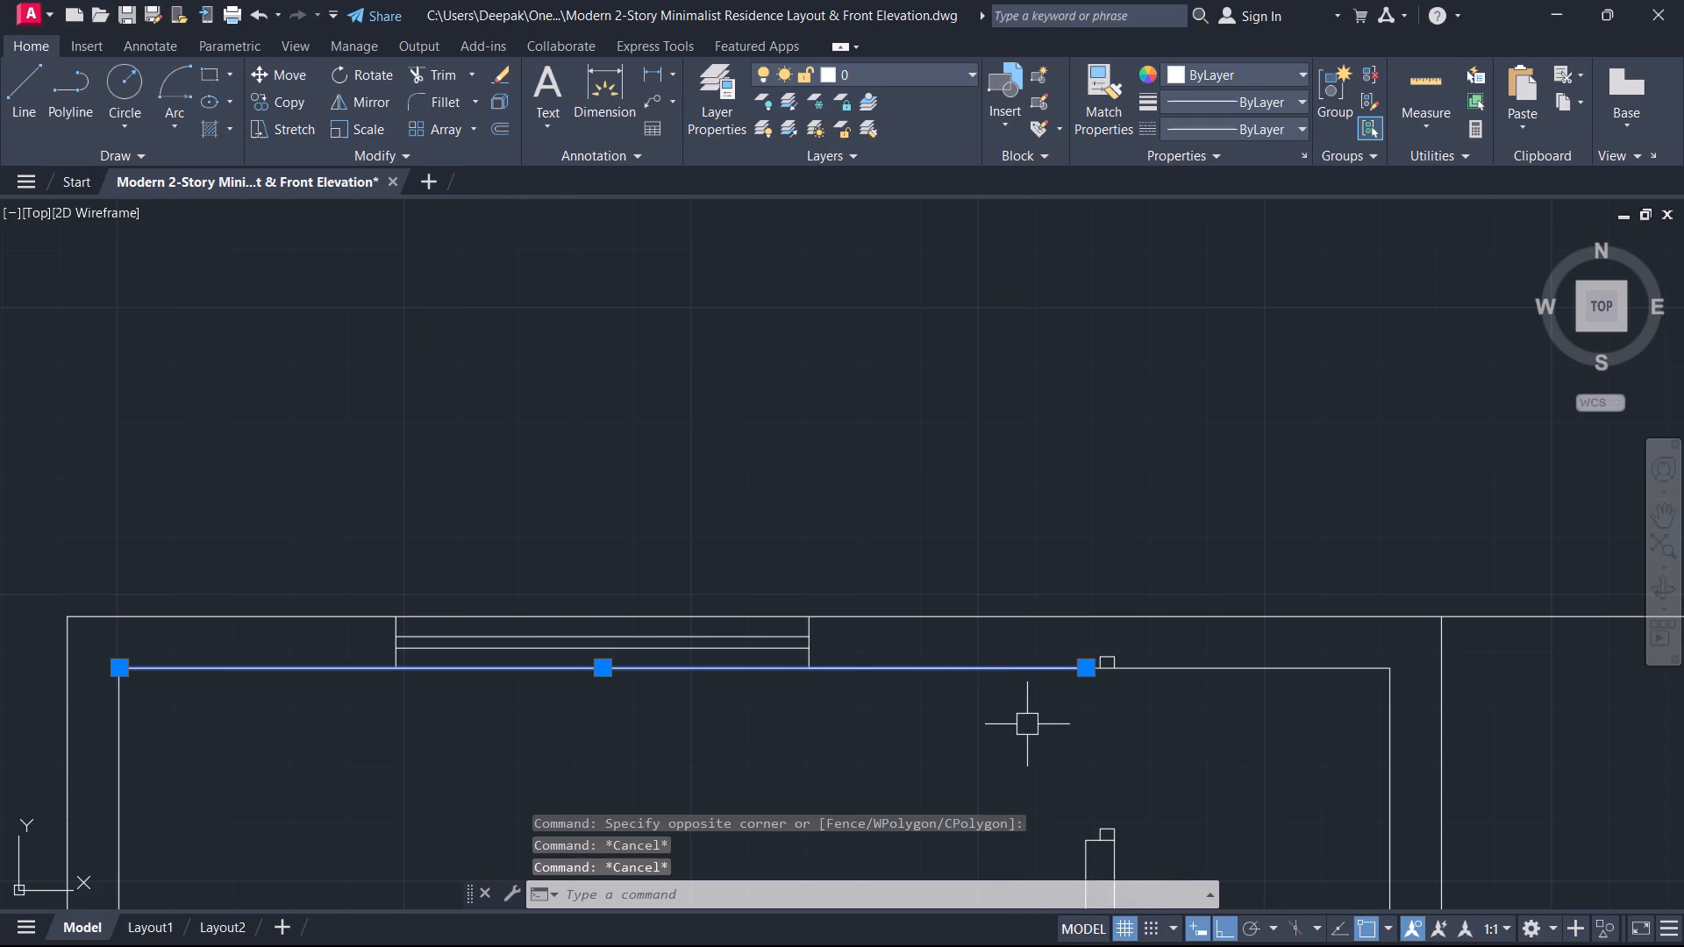
{"action": "key", "text": "Escape"}
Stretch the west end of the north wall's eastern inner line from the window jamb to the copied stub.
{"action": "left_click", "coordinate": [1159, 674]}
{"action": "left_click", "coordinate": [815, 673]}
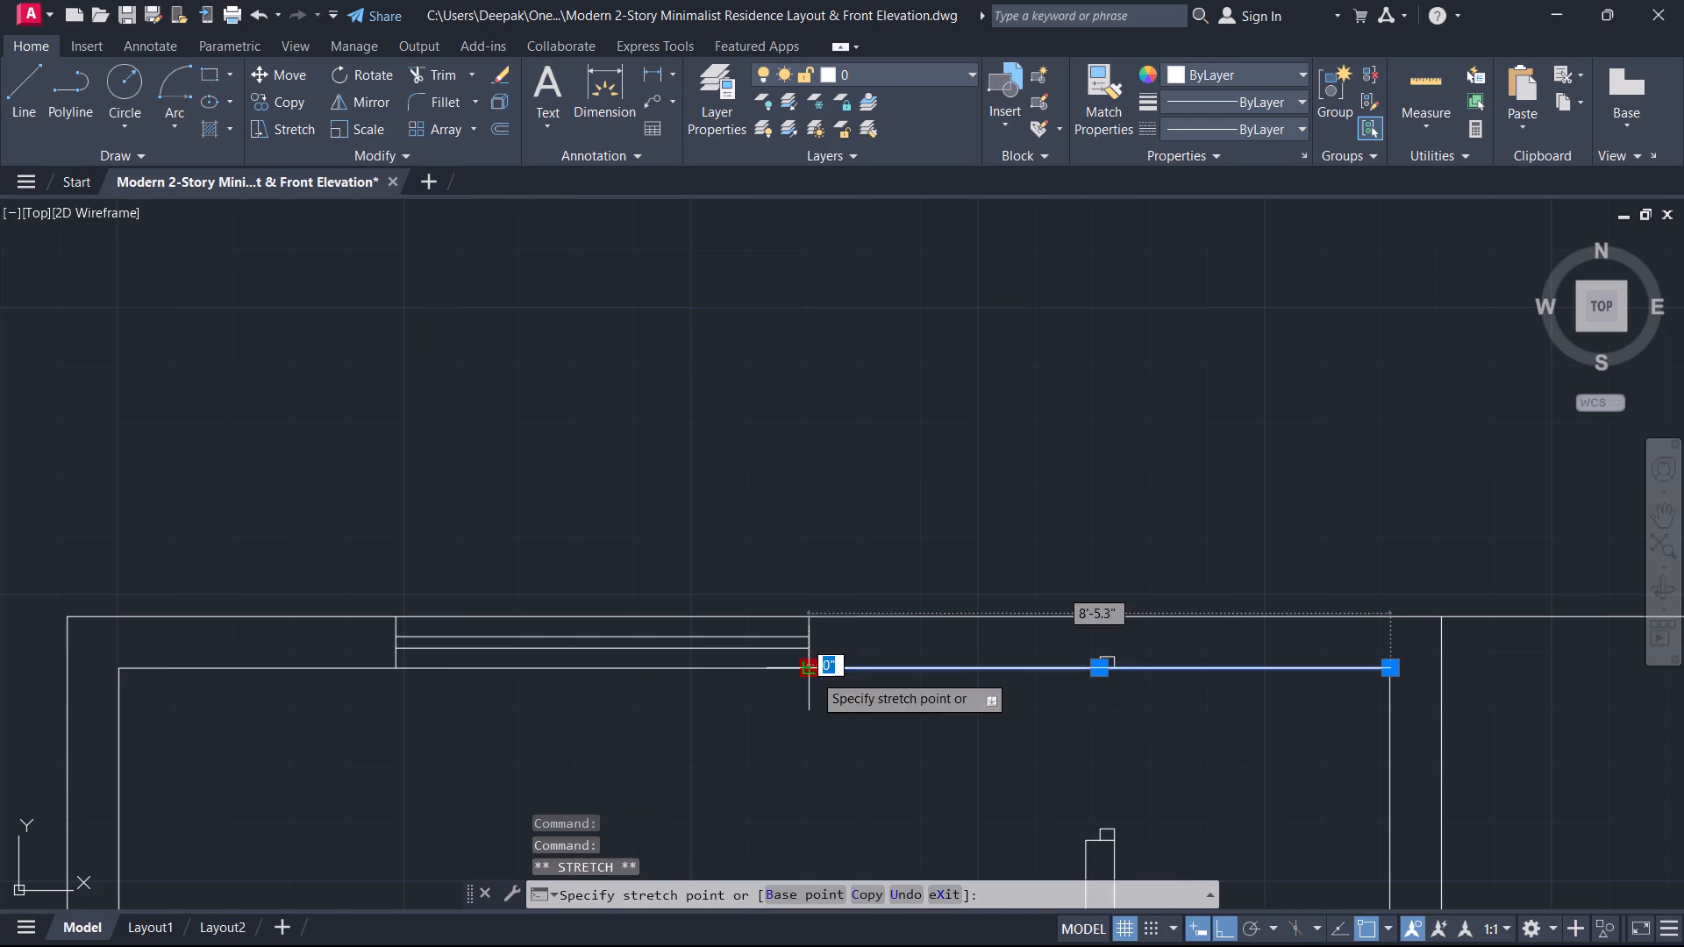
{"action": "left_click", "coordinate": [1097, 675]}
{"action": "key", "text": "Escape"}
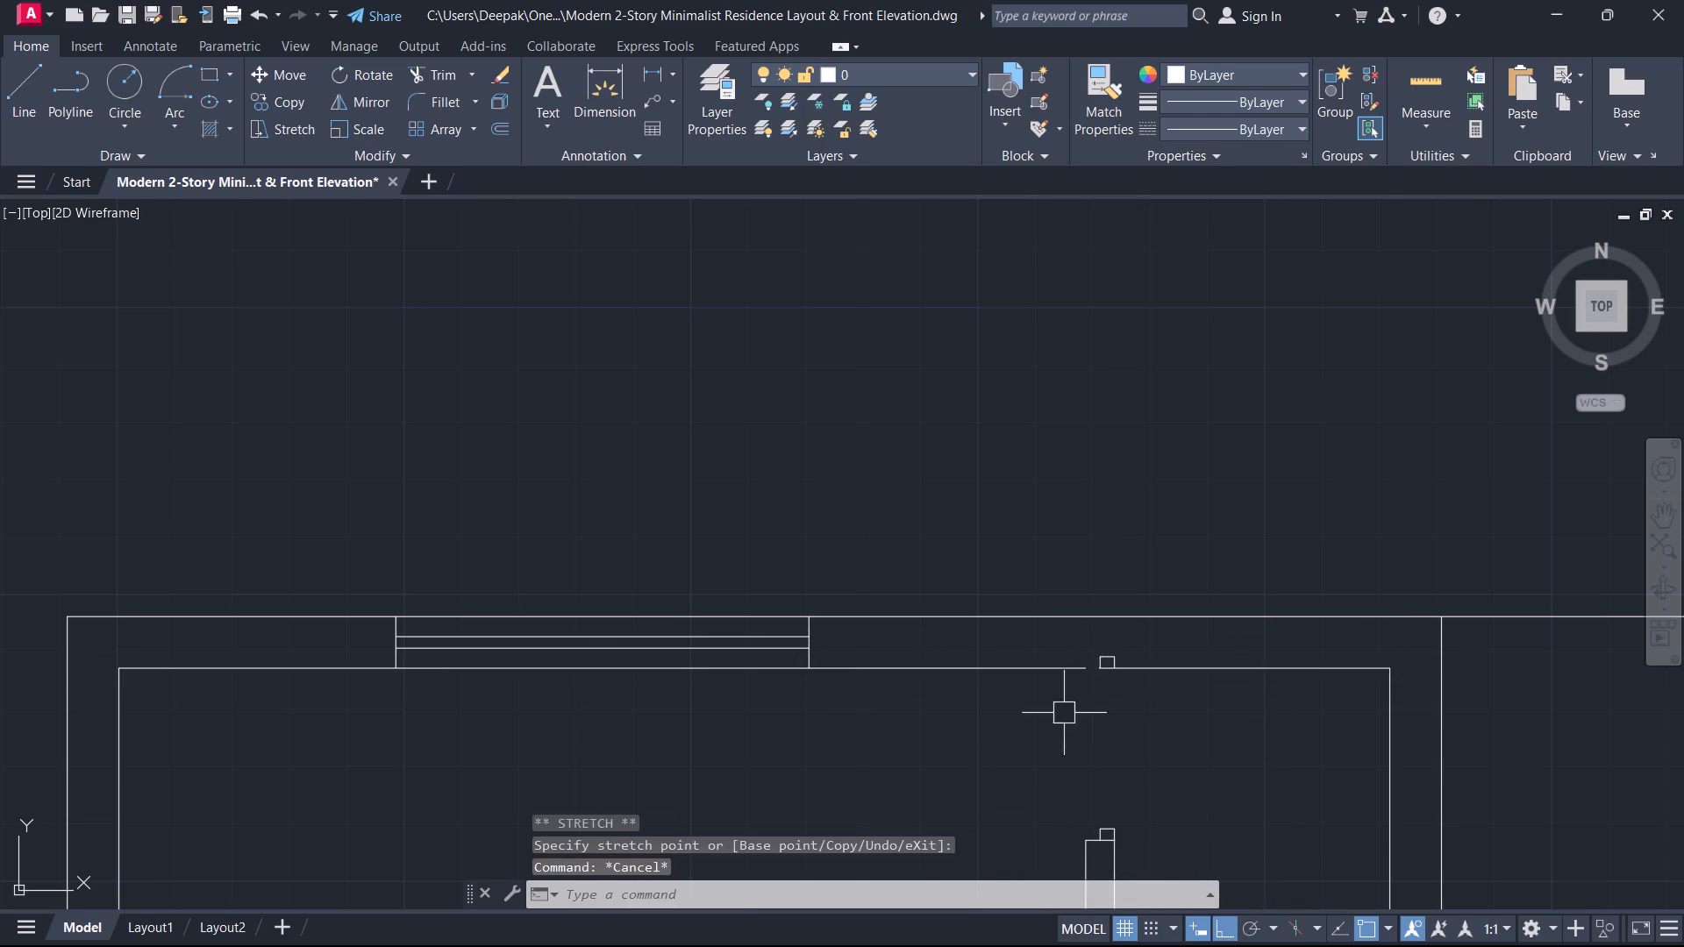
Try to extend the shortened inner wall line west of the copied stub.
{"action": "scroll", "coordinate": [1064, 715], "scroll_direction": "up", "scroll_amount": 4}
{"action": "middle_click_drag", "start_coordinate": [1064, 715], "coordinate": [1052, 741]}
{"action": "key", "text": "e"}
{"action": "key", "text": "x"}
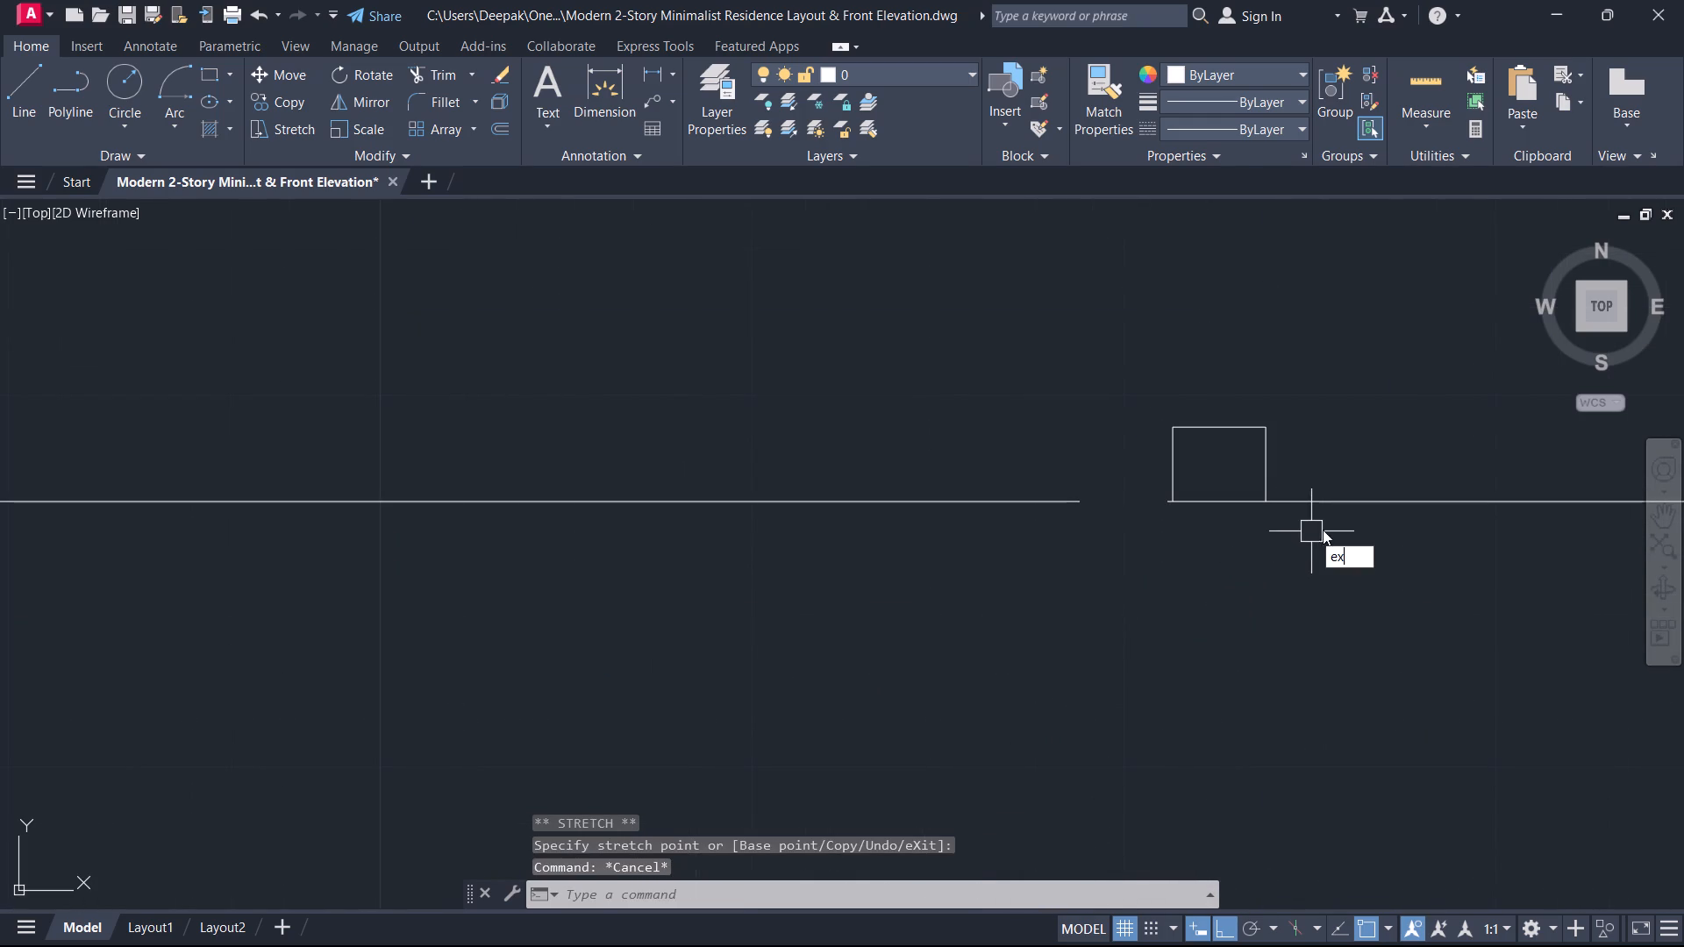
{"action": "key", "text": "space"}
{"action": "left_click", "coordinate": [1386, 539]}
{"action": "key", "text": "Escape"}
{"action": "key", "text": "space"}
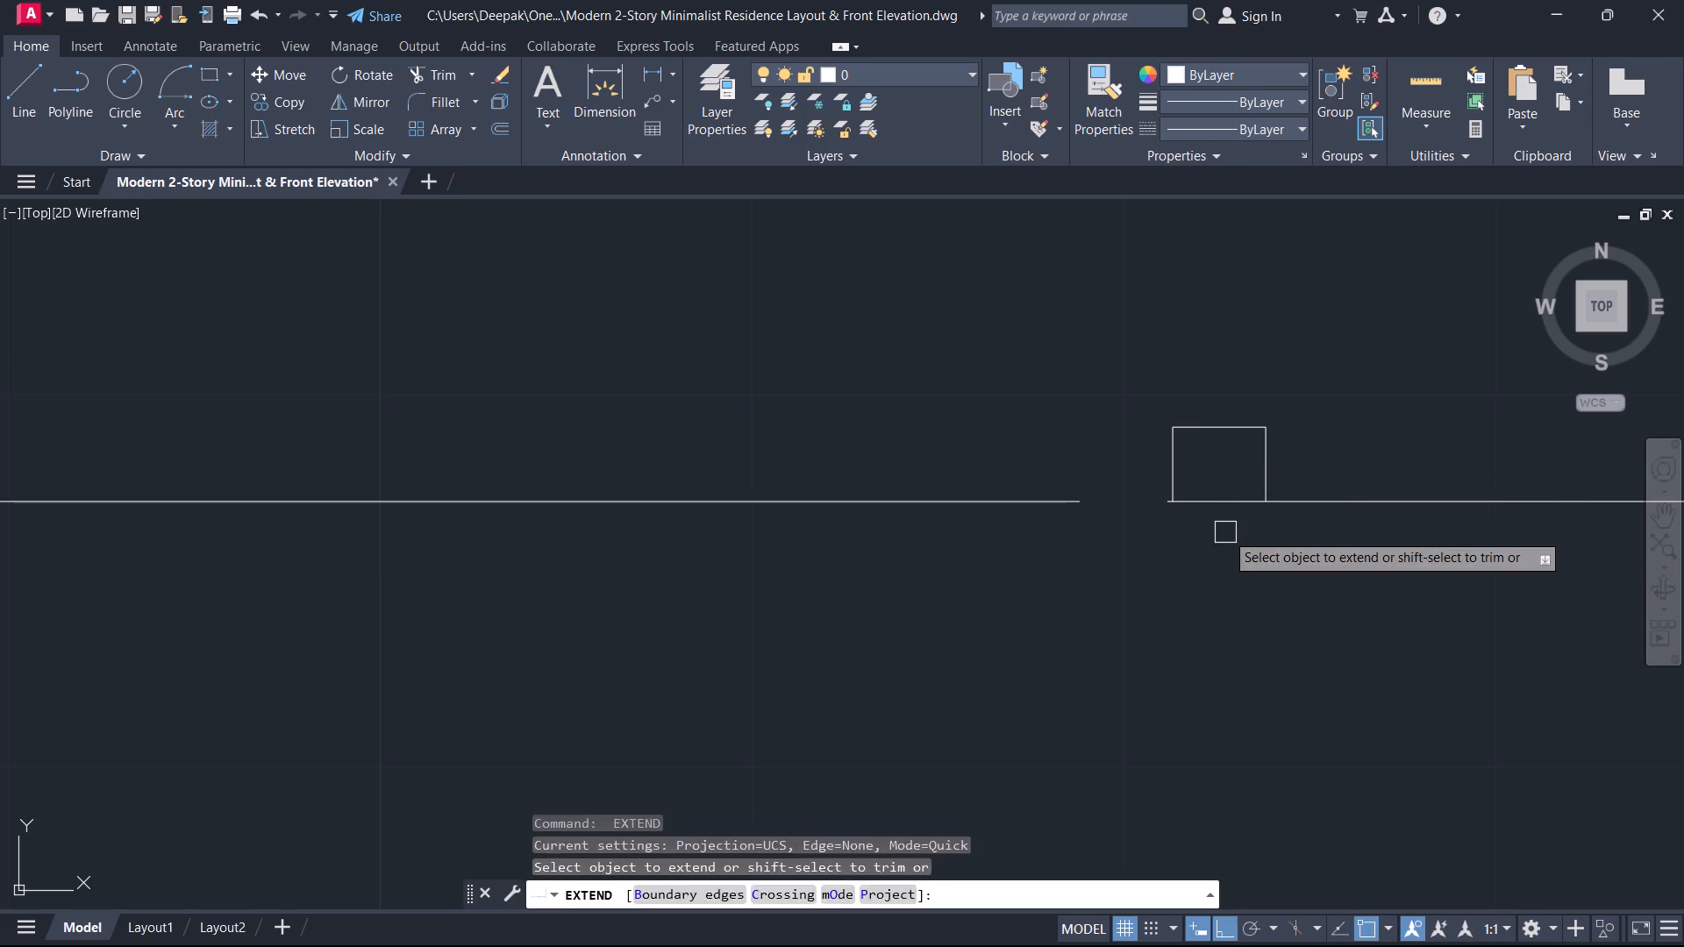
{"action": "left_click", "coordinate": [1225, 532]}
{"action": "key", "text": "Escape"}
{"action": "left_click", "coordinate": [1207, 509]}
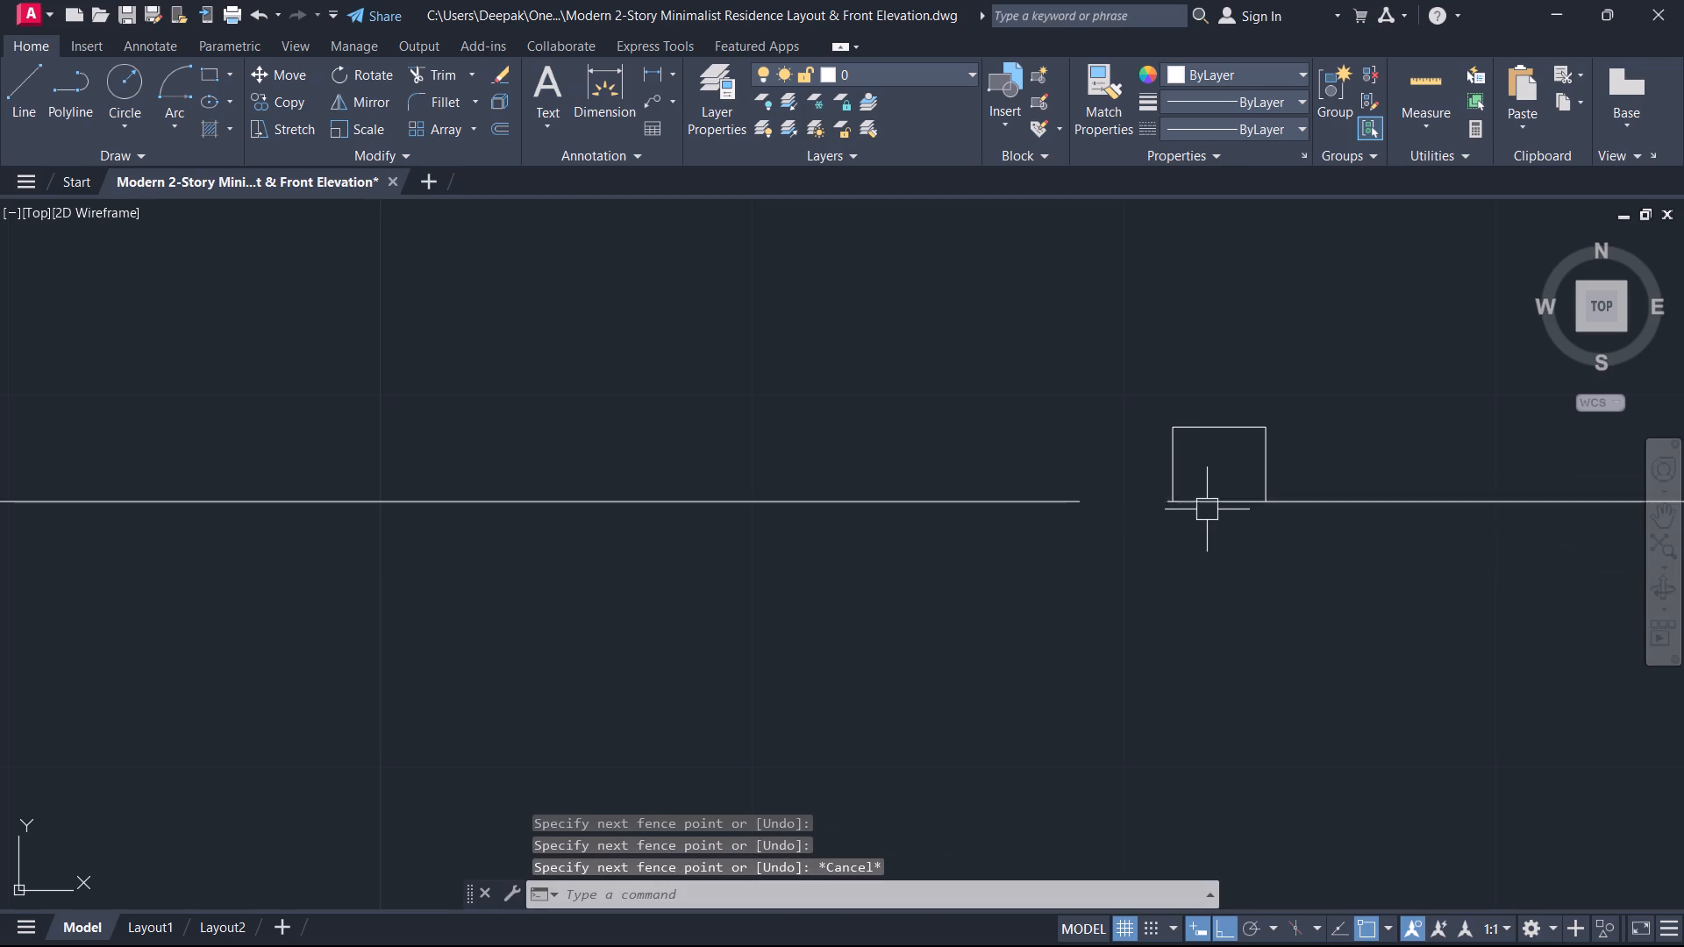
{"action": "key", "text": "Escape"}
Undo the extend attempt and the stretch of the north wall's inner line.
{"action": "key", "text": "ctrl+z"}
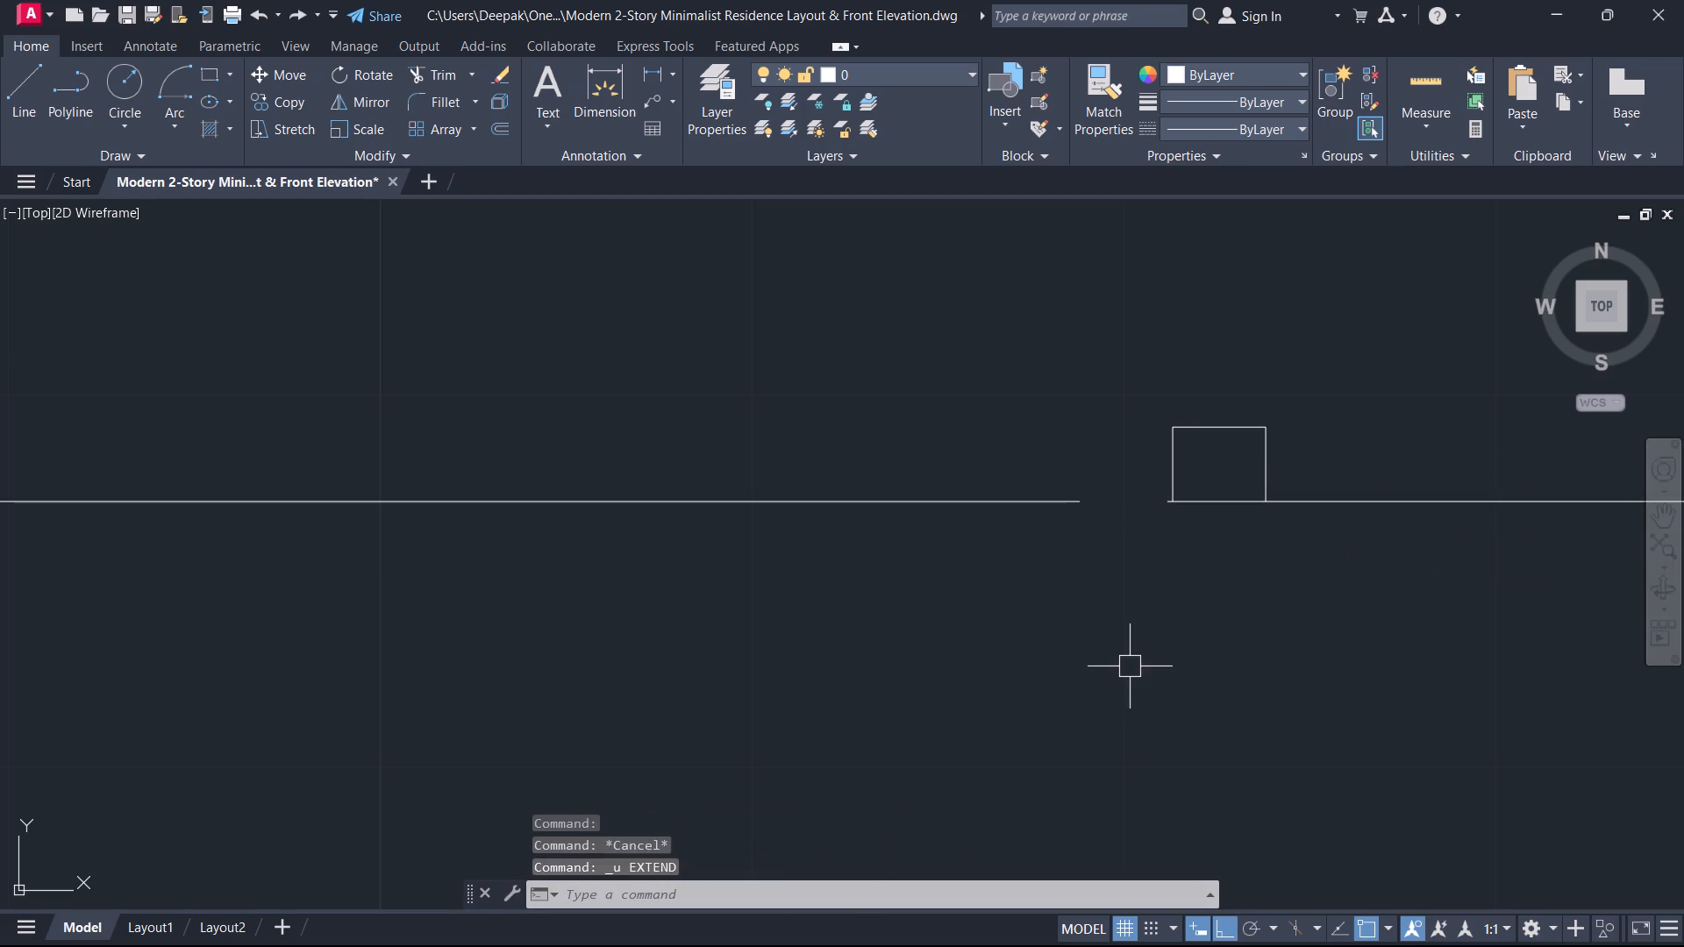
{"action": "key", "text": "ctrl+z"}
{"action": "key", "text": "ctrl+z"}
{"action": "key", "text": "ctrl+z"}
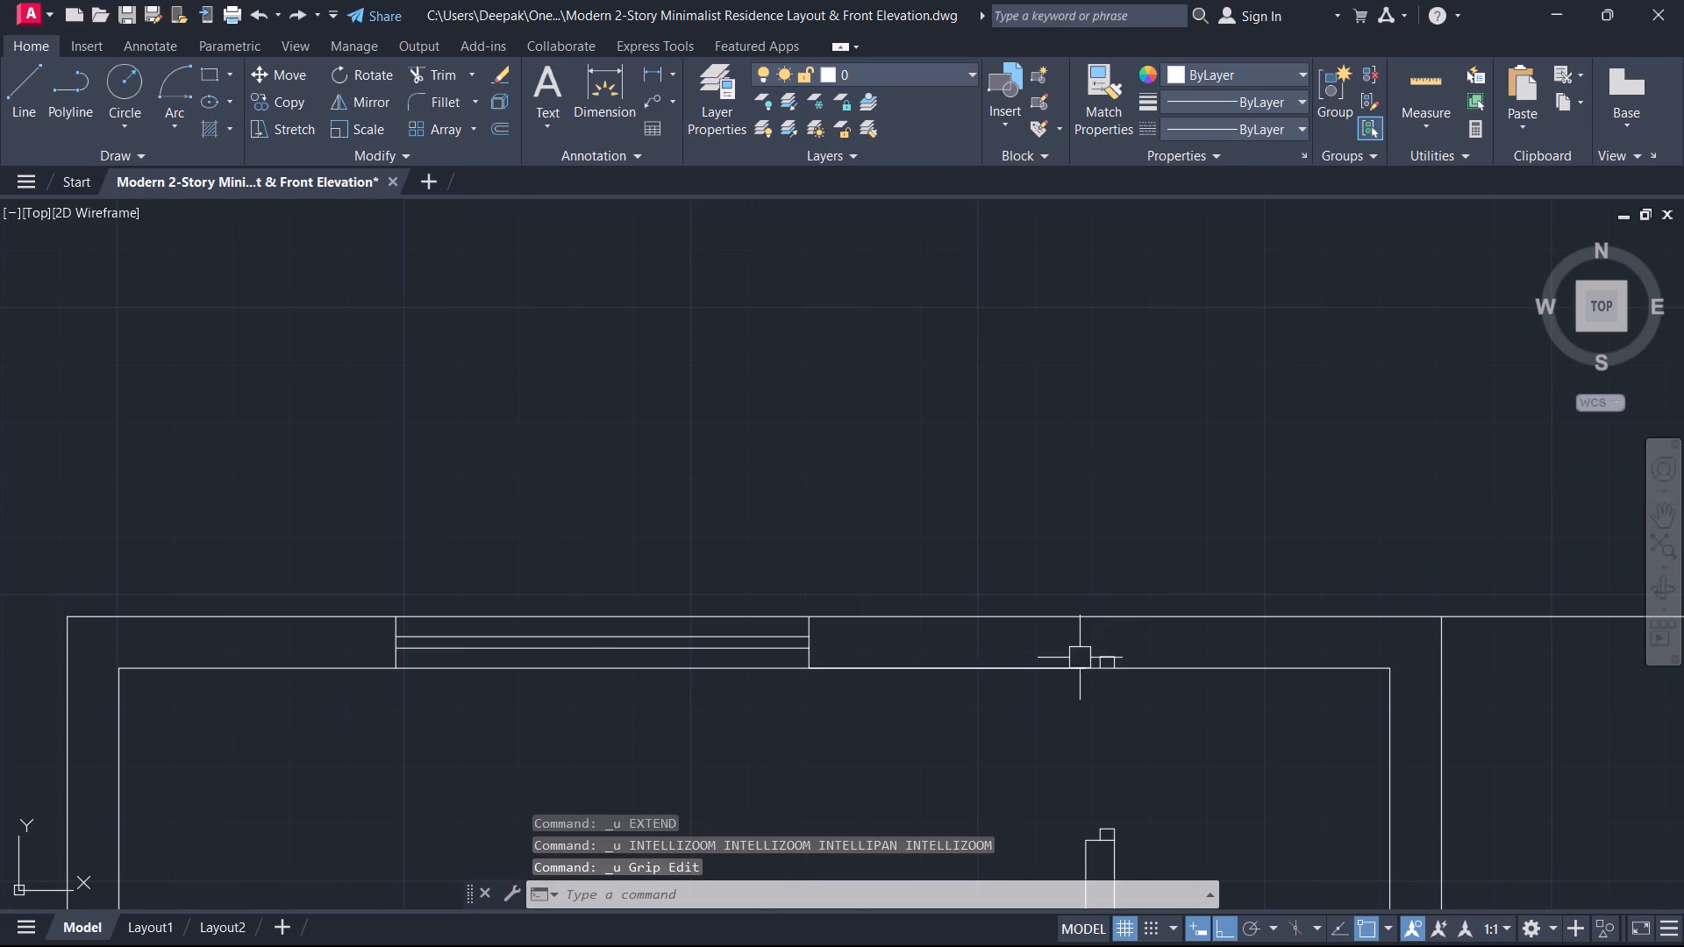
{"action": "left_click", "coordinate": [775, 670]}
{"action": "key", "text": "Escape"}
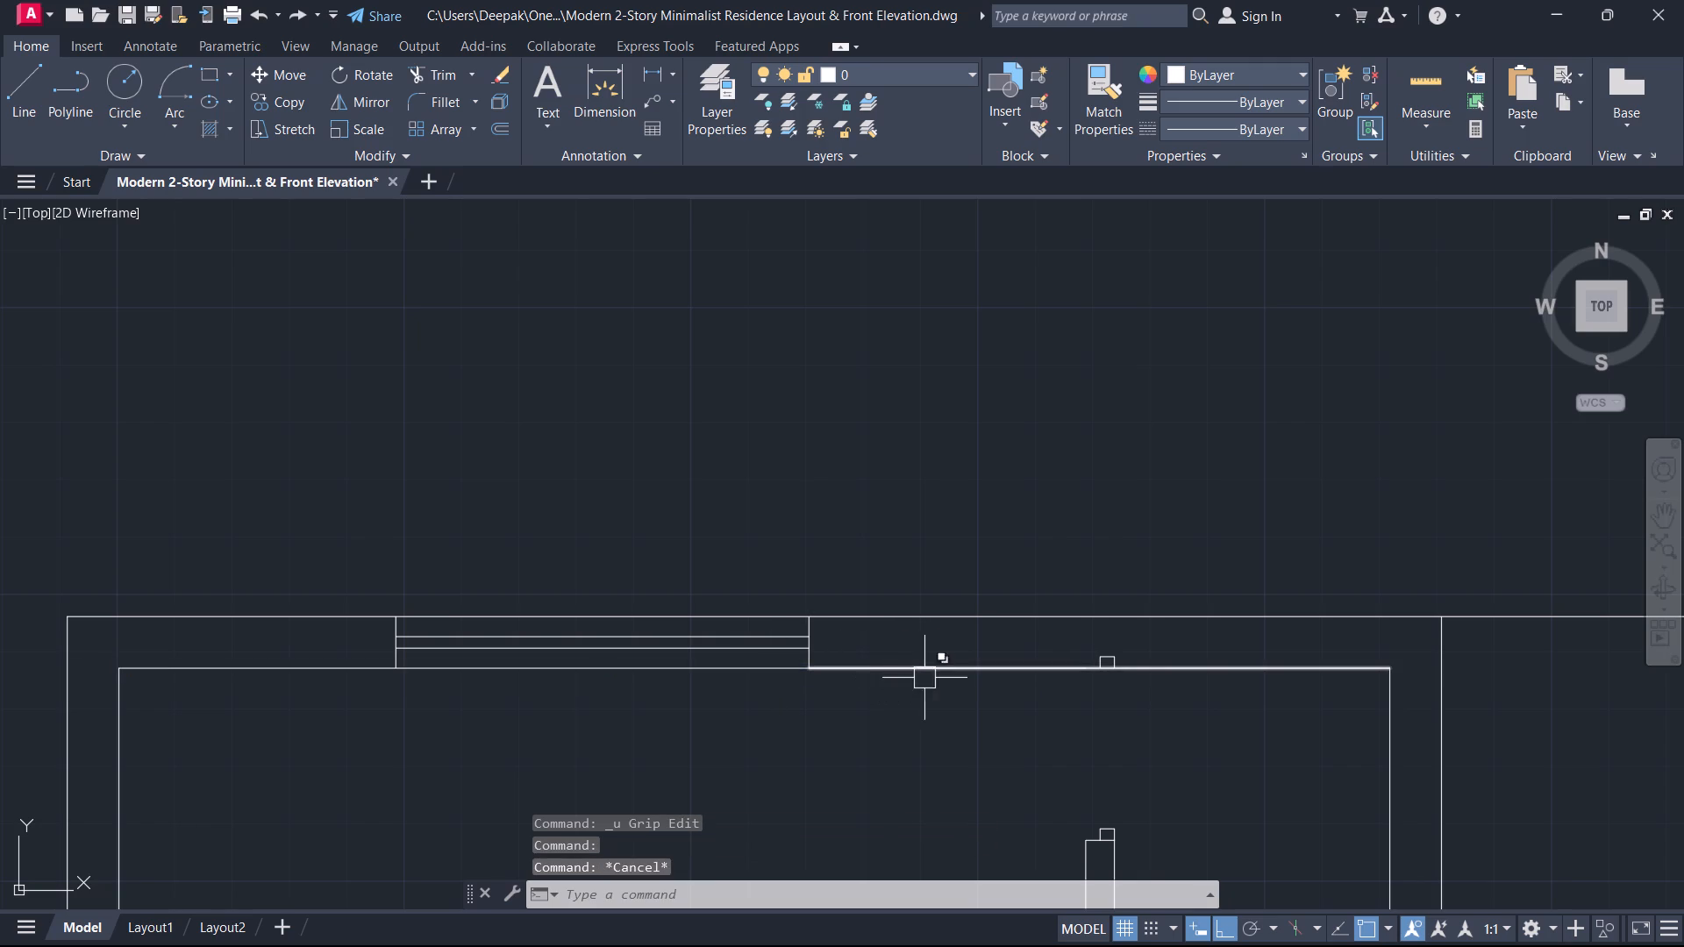
Mirror the copied frame stub across the north wall's inner line to its south side, erasing the source lines.
{"action": "scroll", "coordinate": [1147, 708], "scroll_direction": "up", "scroll_amount": 2}
{"action": "middle_click_drag", "start_coordinate": [1147, 708], "coordinate": [1131, 726]}
{"action": "scroll", "coordinate": [1060, 613], "scroll_direction": "up", "scroll_amount": 2}
{"action": "left_click", "coordinate": [1059, 609]}
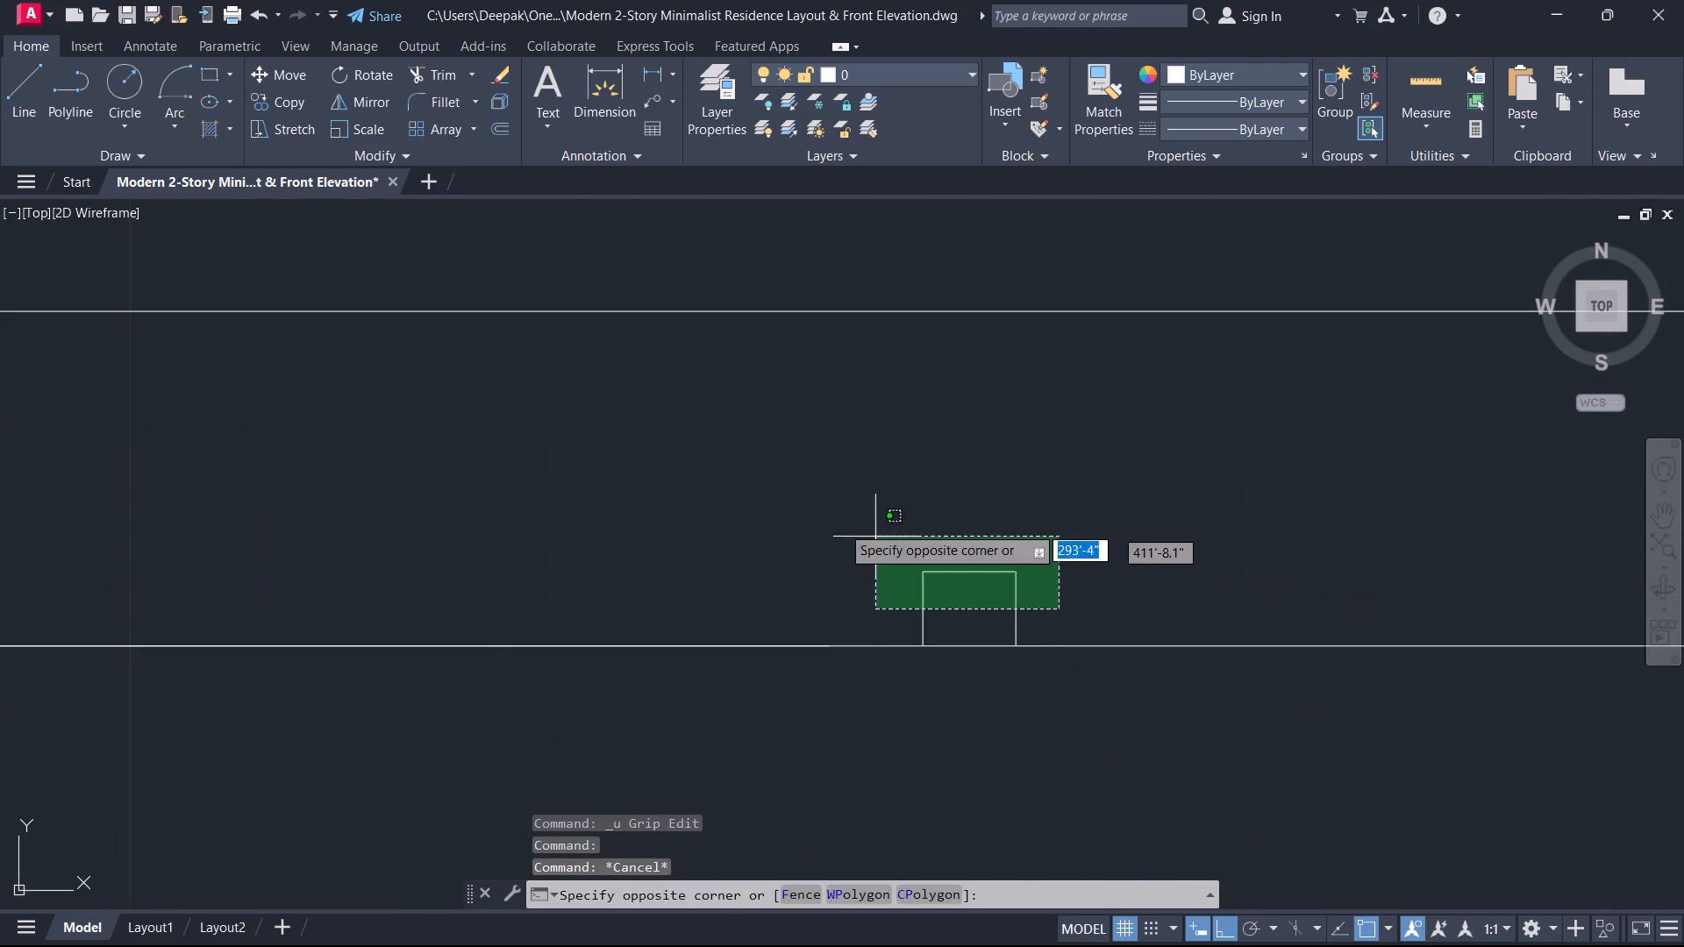
{"action": "left_click", "coordinate": [831, 518]}
{"action": "type", "text": "mi"}
{"action": "key", "text": "space"}
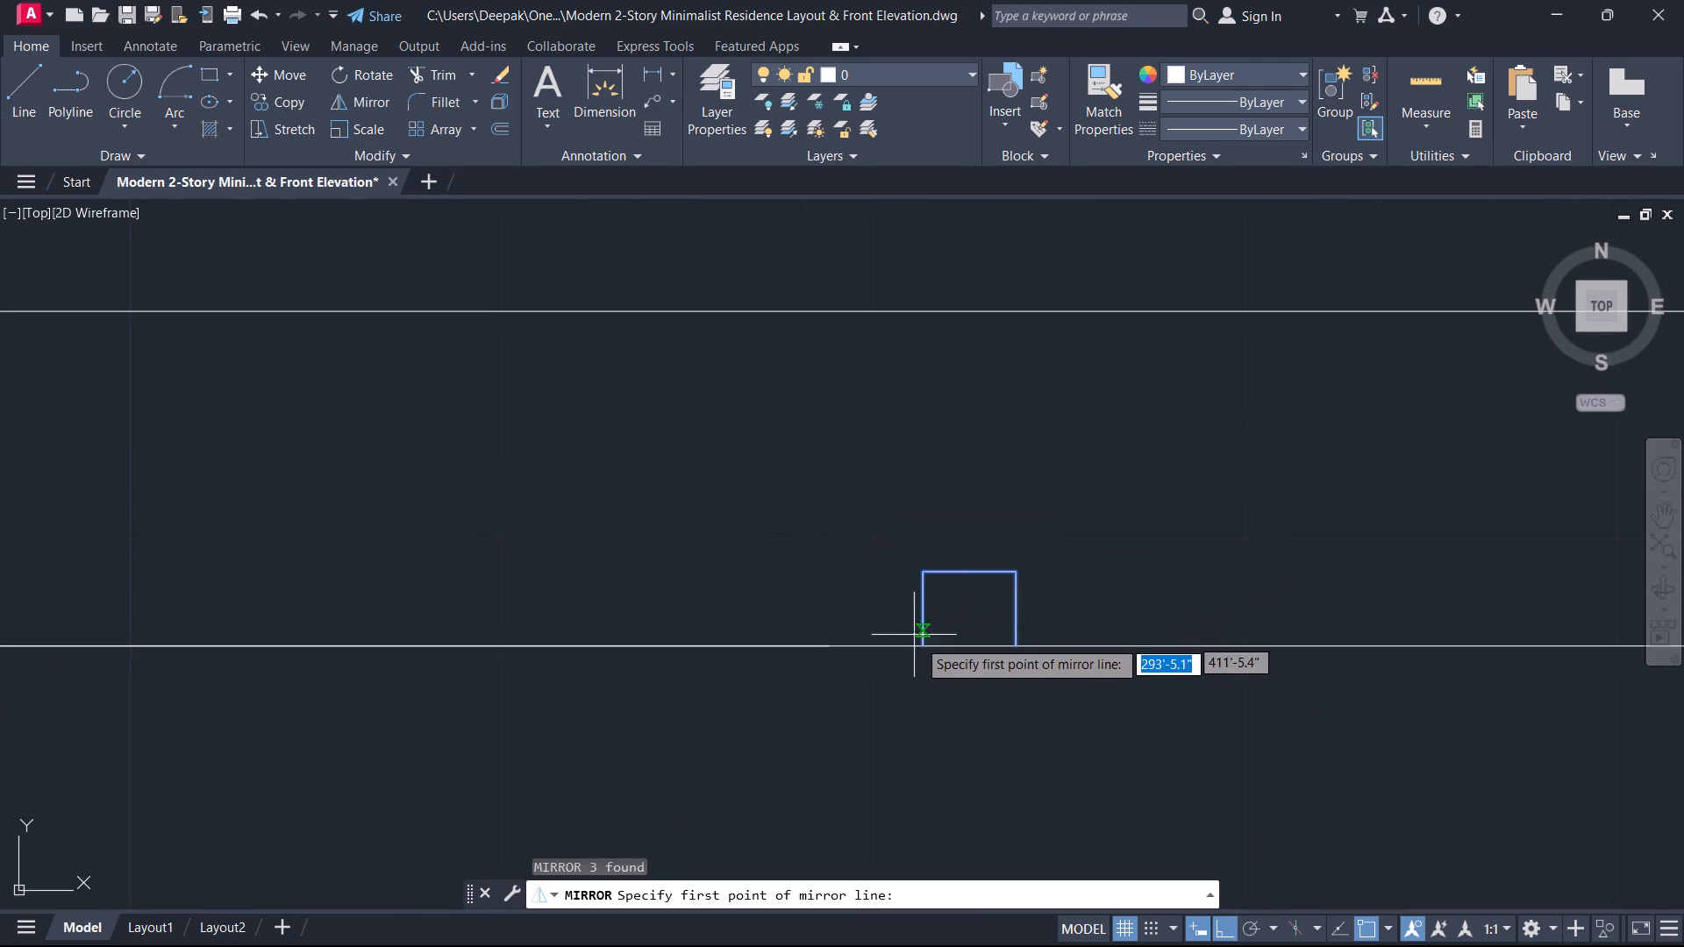
{"action": "left_click", "coordinate": [874, 644]}
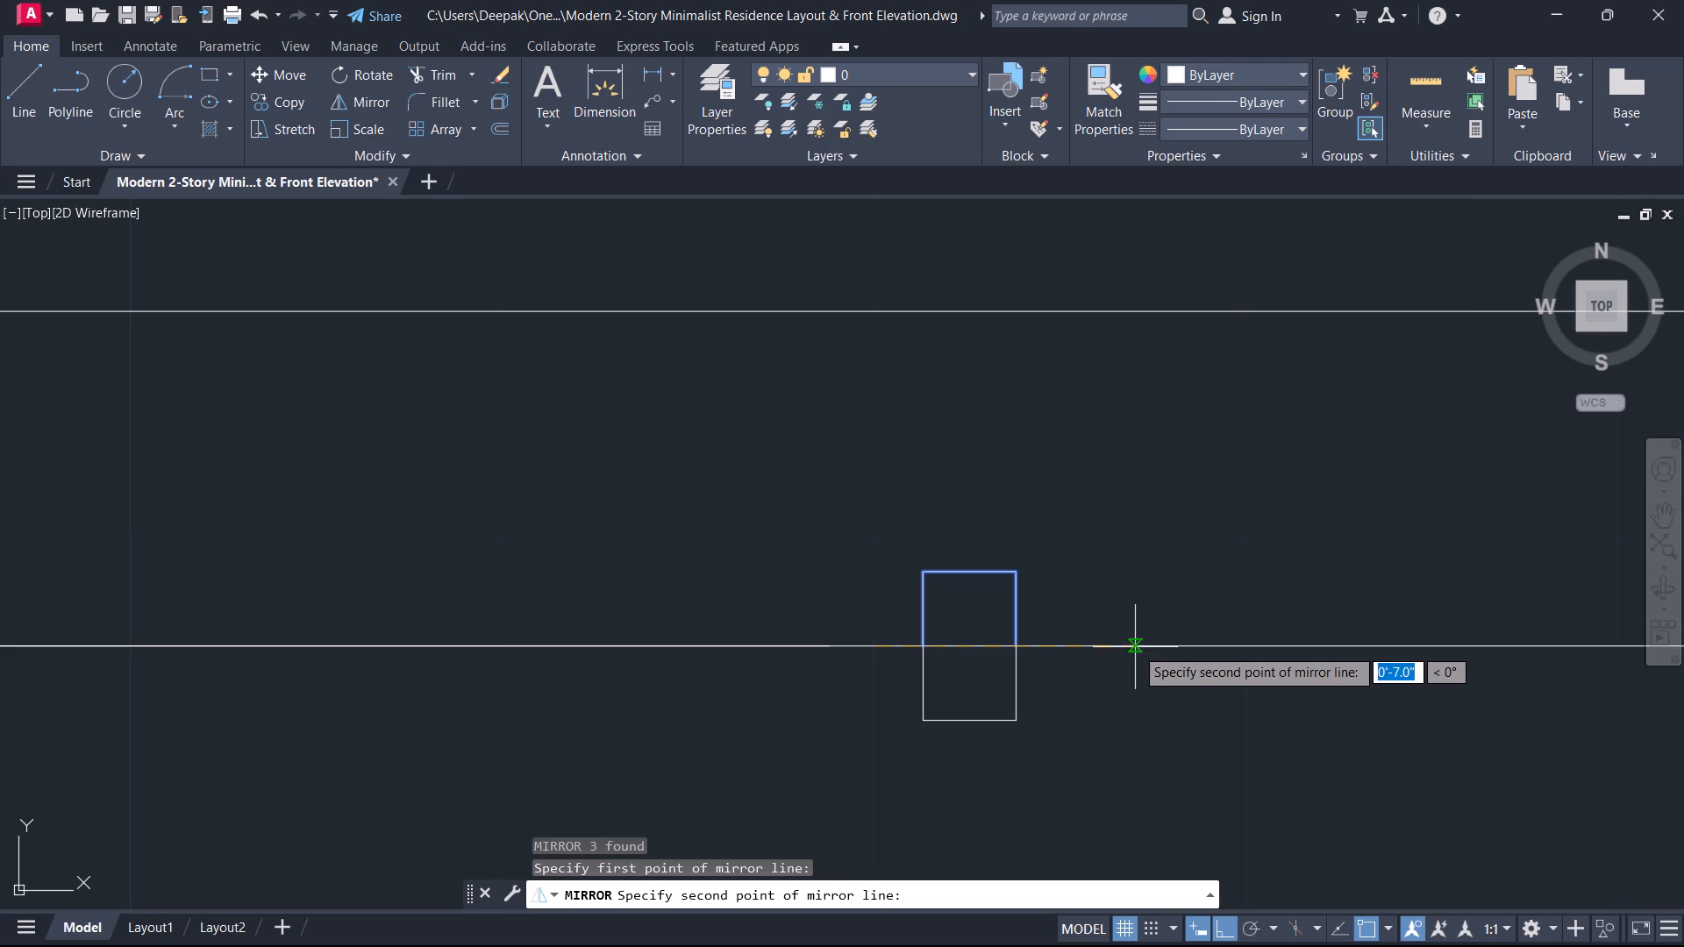
{"action": "left_click", "coordinate": [1135, 647]}
{"action": "left_click_drag", "start_coordinate": [1165, 696], "coordinate": [1135, 648]}
{"action": "key", "text": "Escape"}
Trim away the overlapping inner north wall lines between the window's east jamb and the mirrored stub.
{"action": "scroll", "coordinate": [888, 644], "scroll_direction": "down", "scroll_amount": 1}
{"action": "middle_click_drag", "start_coordinate": [886, 643], "coordinate": [1173, 623]}
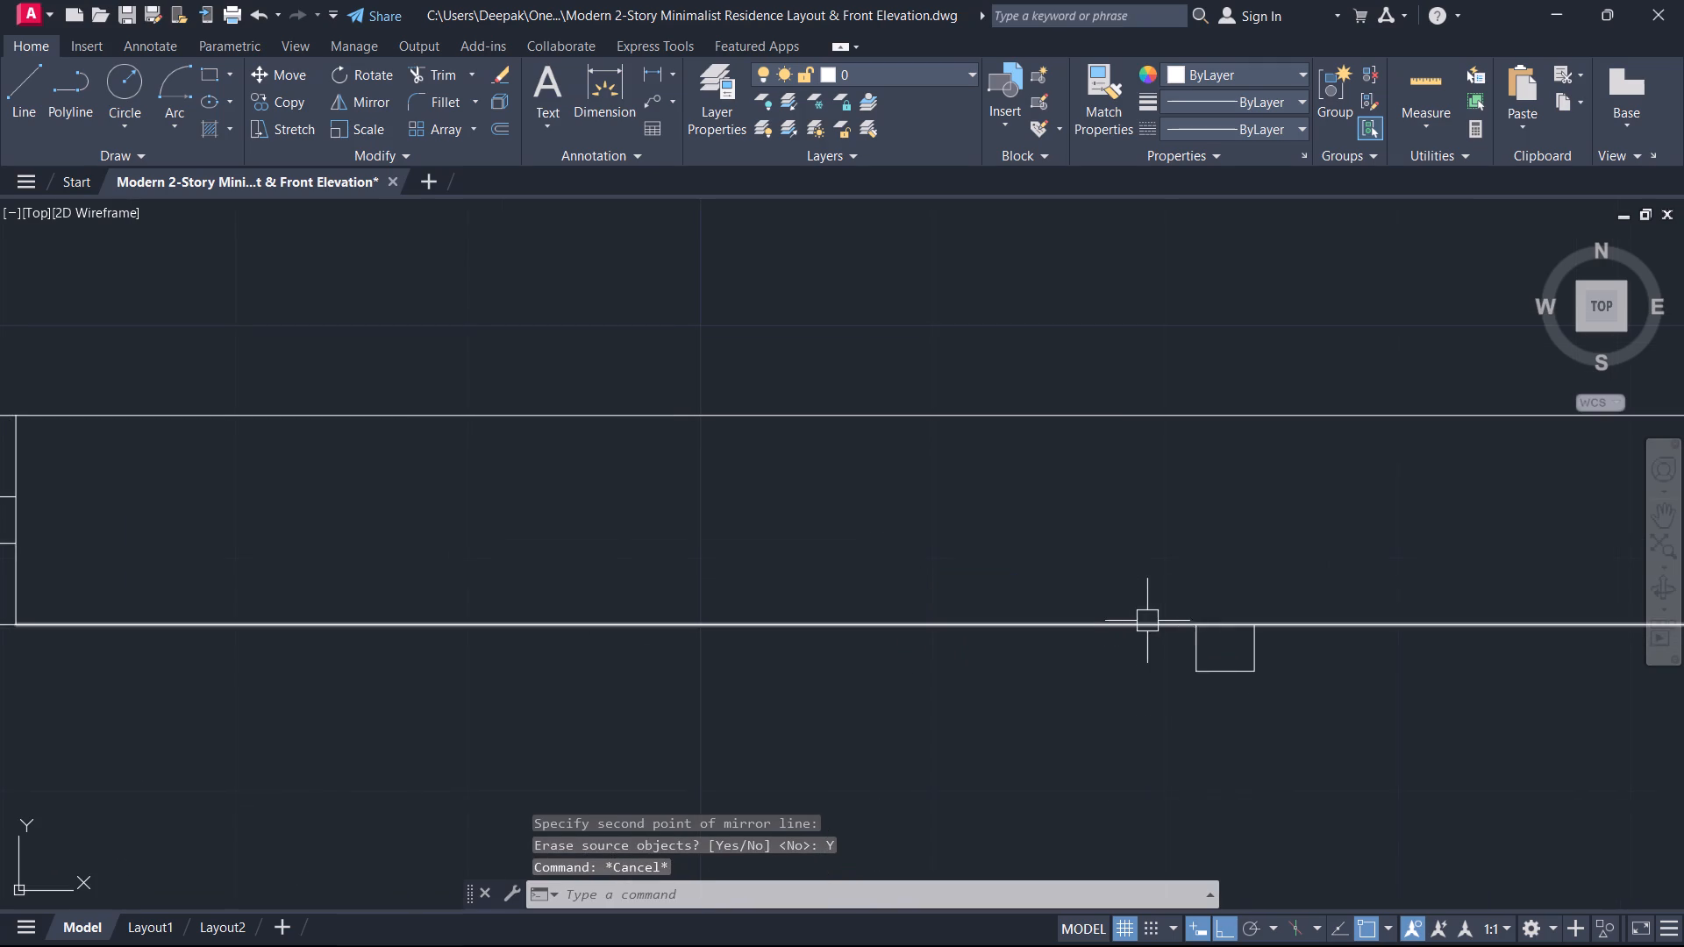
{"action": "left_click", "coordinate": [1143, 619]}
{"action": "scroll", "coordinate": [359, 633], "scroll_direction": "down", "scroll_amount": 3}
{"action": "middle_click_drag", "start_coordinate": [358, 633], "coordinate": [974, 679]}
{"action": "key", "text": "Escape"}
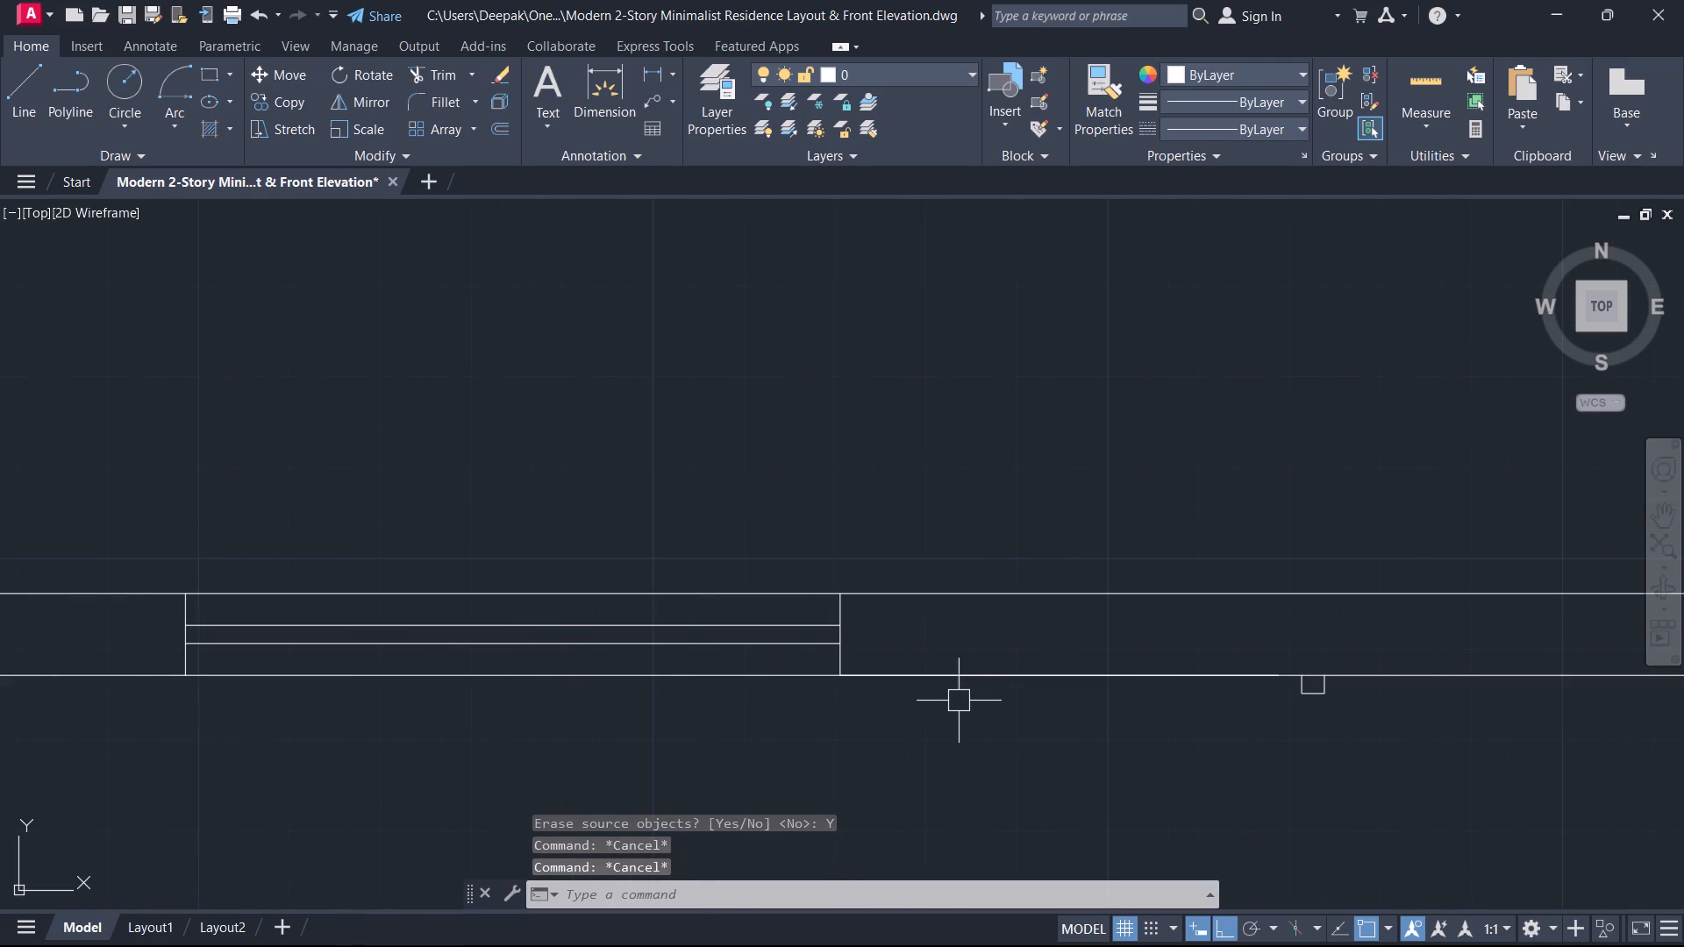
{"action": "type", "text": "tr"}
{"action": "key", "text": "space"}
{"action": "left_click_drag", "start_coordinate": [960, 723], "coordinate": [960, 714]}
{"action": "left_click", "coordinate": [988, 630]}
{"action": "key", "text": "Escape"}
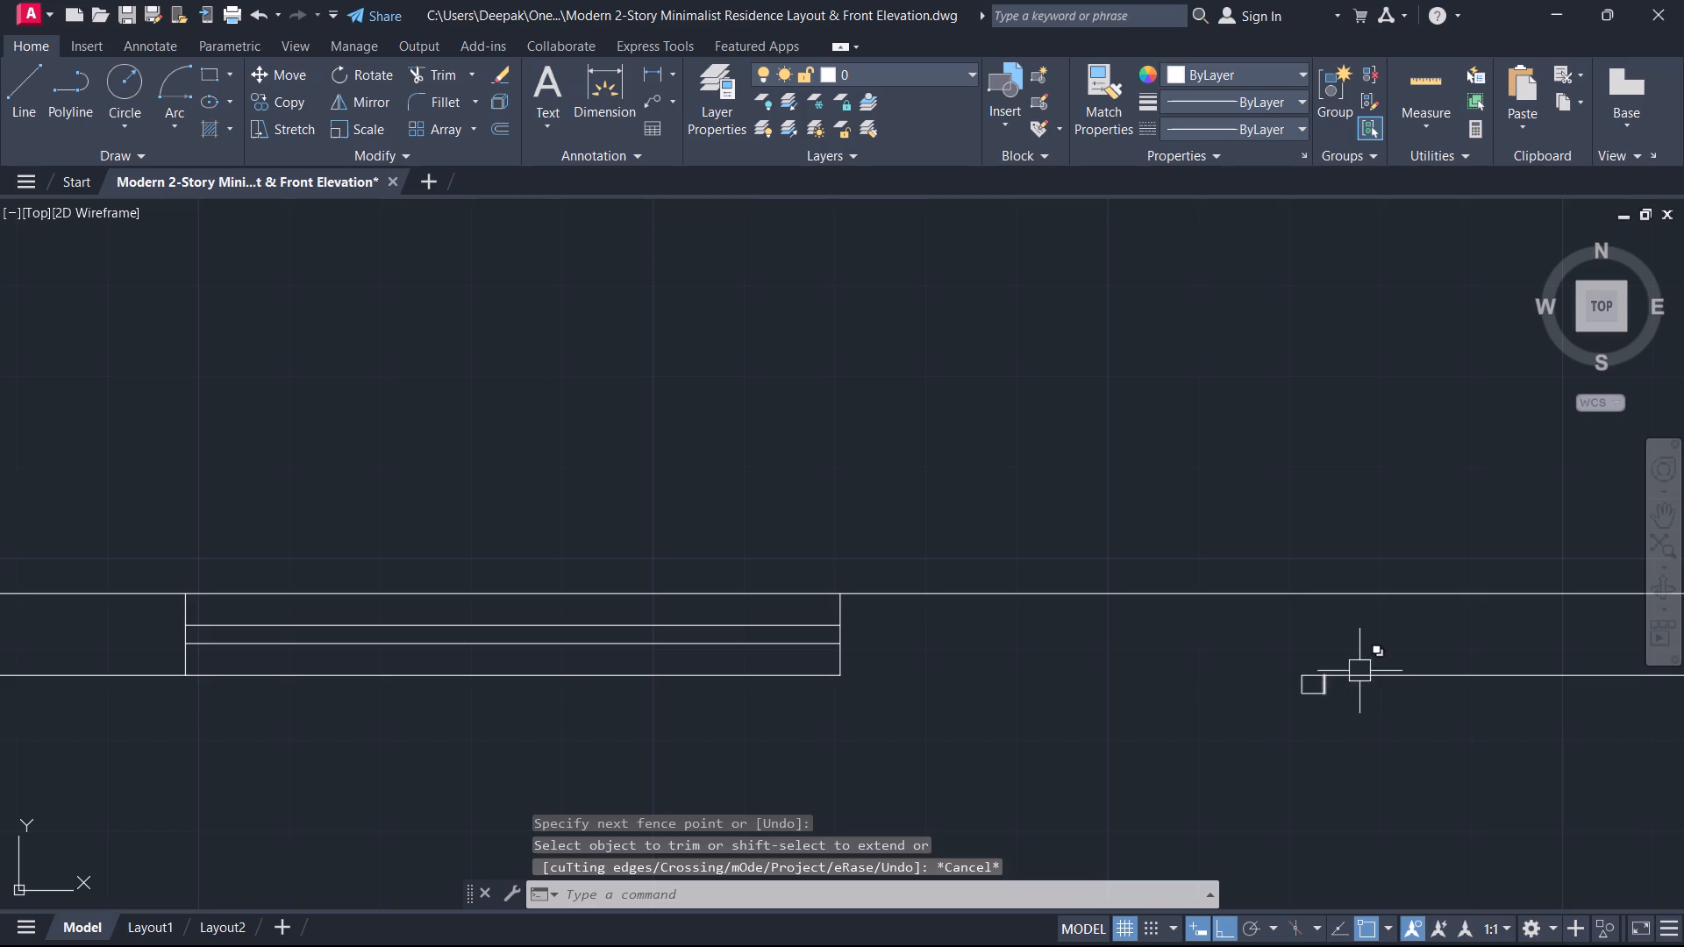
Extend the inner north wall line east of the stub westward to the window's east jamb.
{"action": "key", "text": "e"}
{"action": "key", "text": "x"}
{"action": "key", "text": "space"}
{"action": "key", "text": "space"}
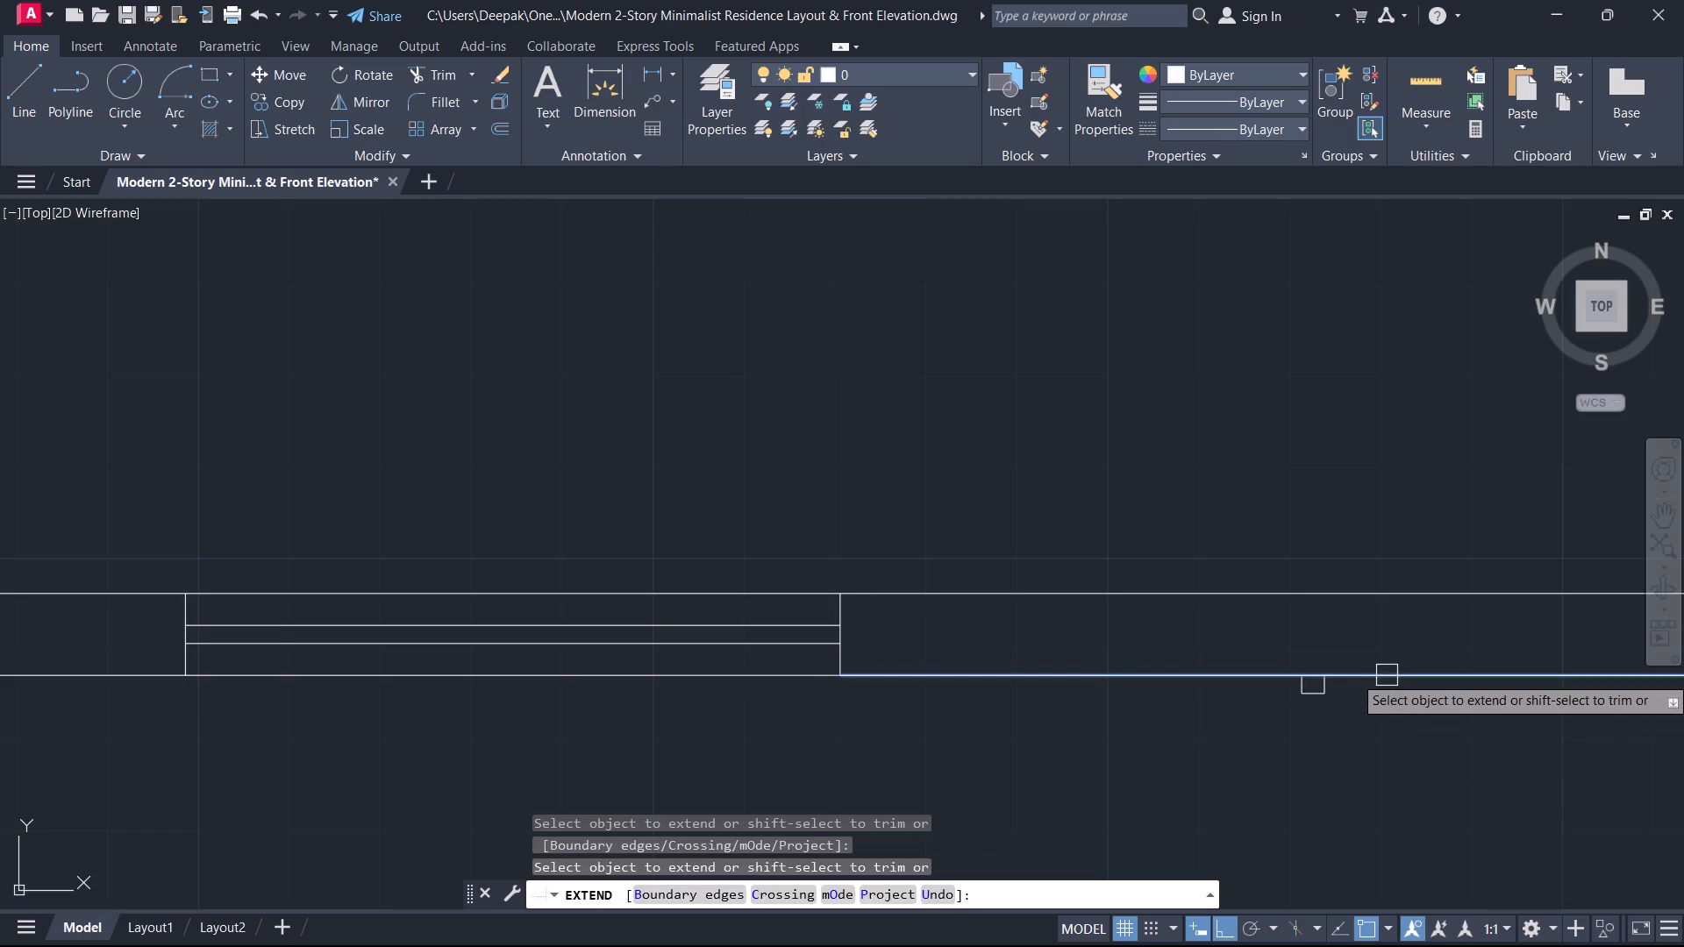
{"action": "left_click", "coordinate": [1385, 675]}
{"action": "key", "text": "Escape"}
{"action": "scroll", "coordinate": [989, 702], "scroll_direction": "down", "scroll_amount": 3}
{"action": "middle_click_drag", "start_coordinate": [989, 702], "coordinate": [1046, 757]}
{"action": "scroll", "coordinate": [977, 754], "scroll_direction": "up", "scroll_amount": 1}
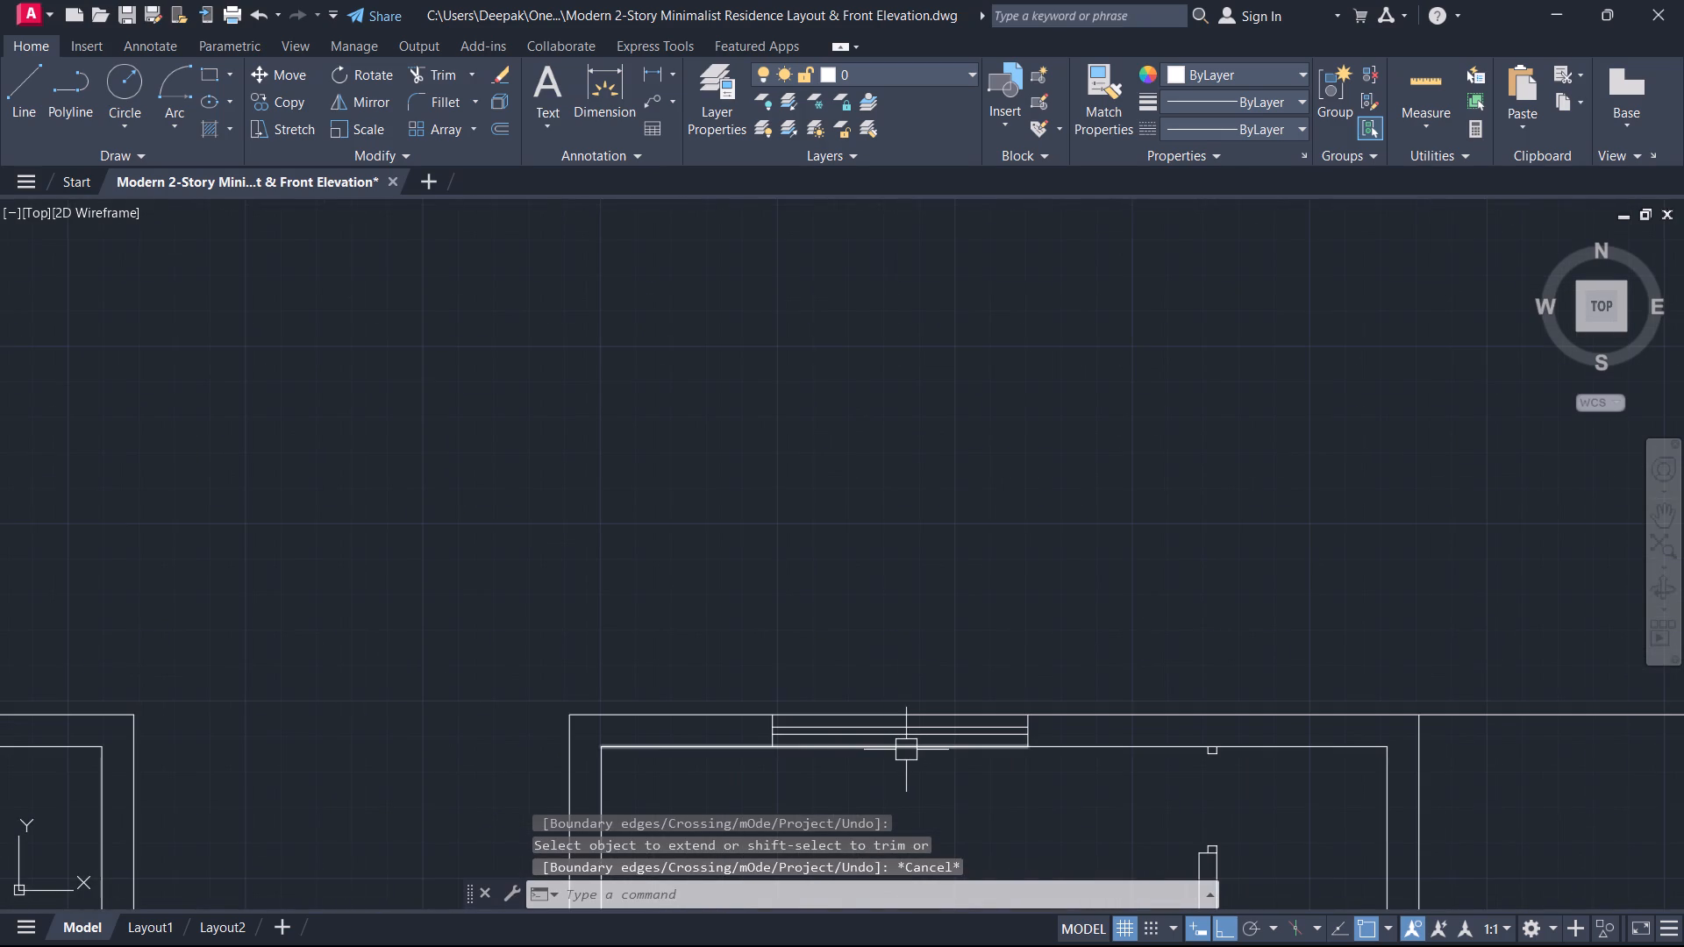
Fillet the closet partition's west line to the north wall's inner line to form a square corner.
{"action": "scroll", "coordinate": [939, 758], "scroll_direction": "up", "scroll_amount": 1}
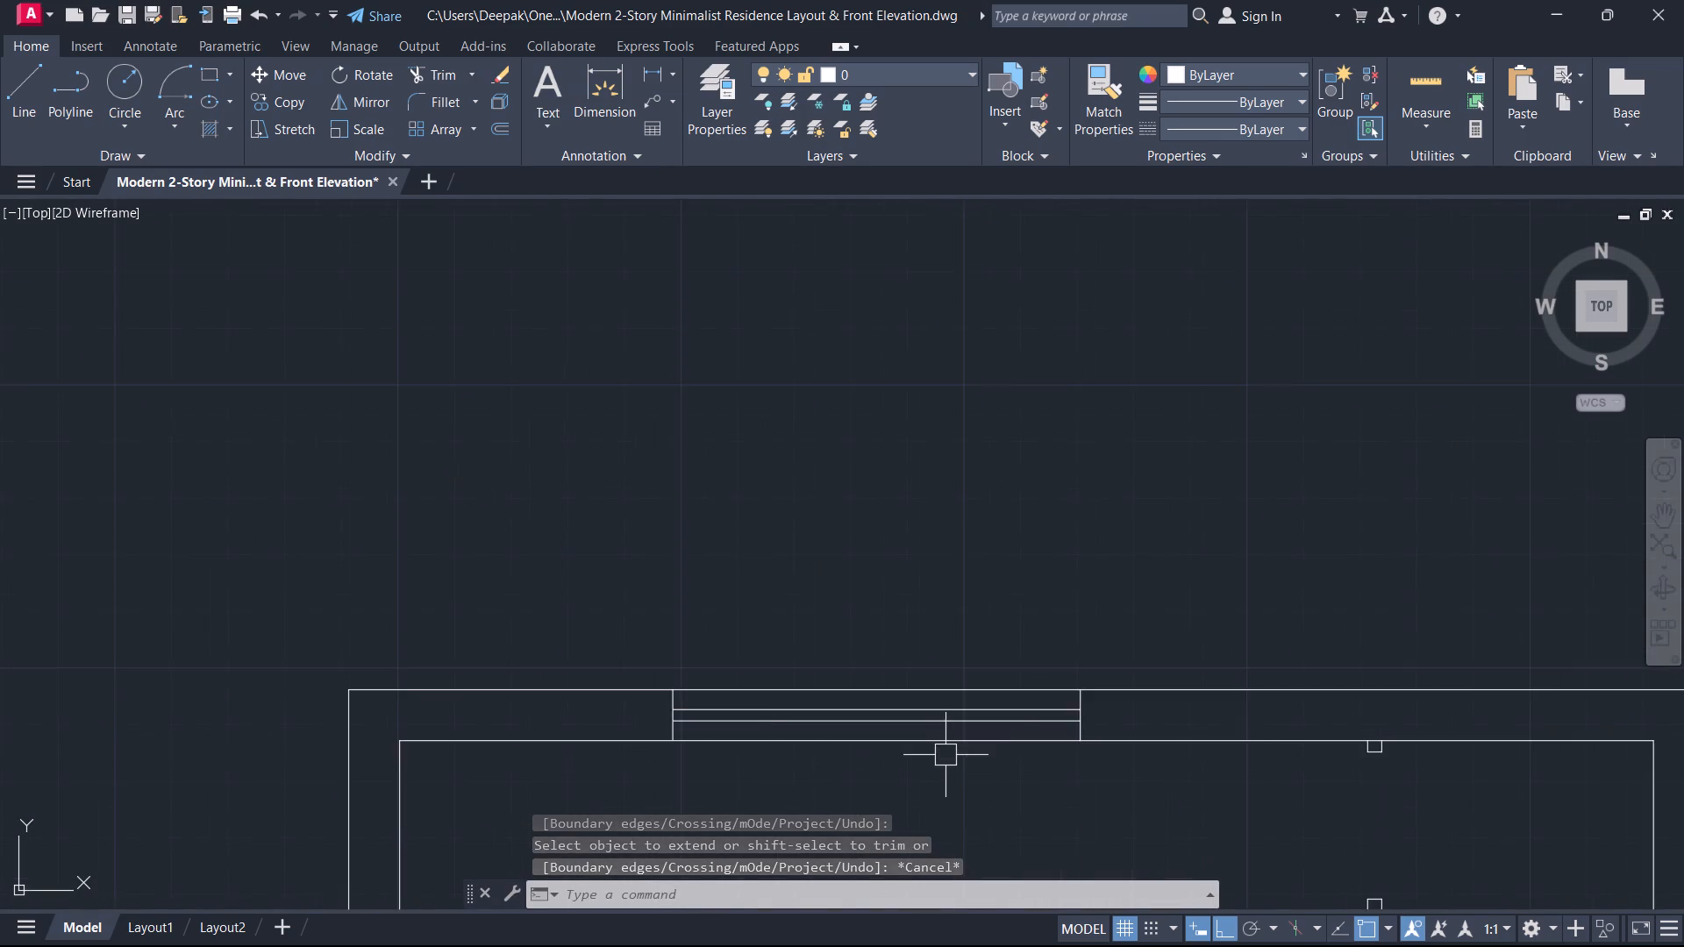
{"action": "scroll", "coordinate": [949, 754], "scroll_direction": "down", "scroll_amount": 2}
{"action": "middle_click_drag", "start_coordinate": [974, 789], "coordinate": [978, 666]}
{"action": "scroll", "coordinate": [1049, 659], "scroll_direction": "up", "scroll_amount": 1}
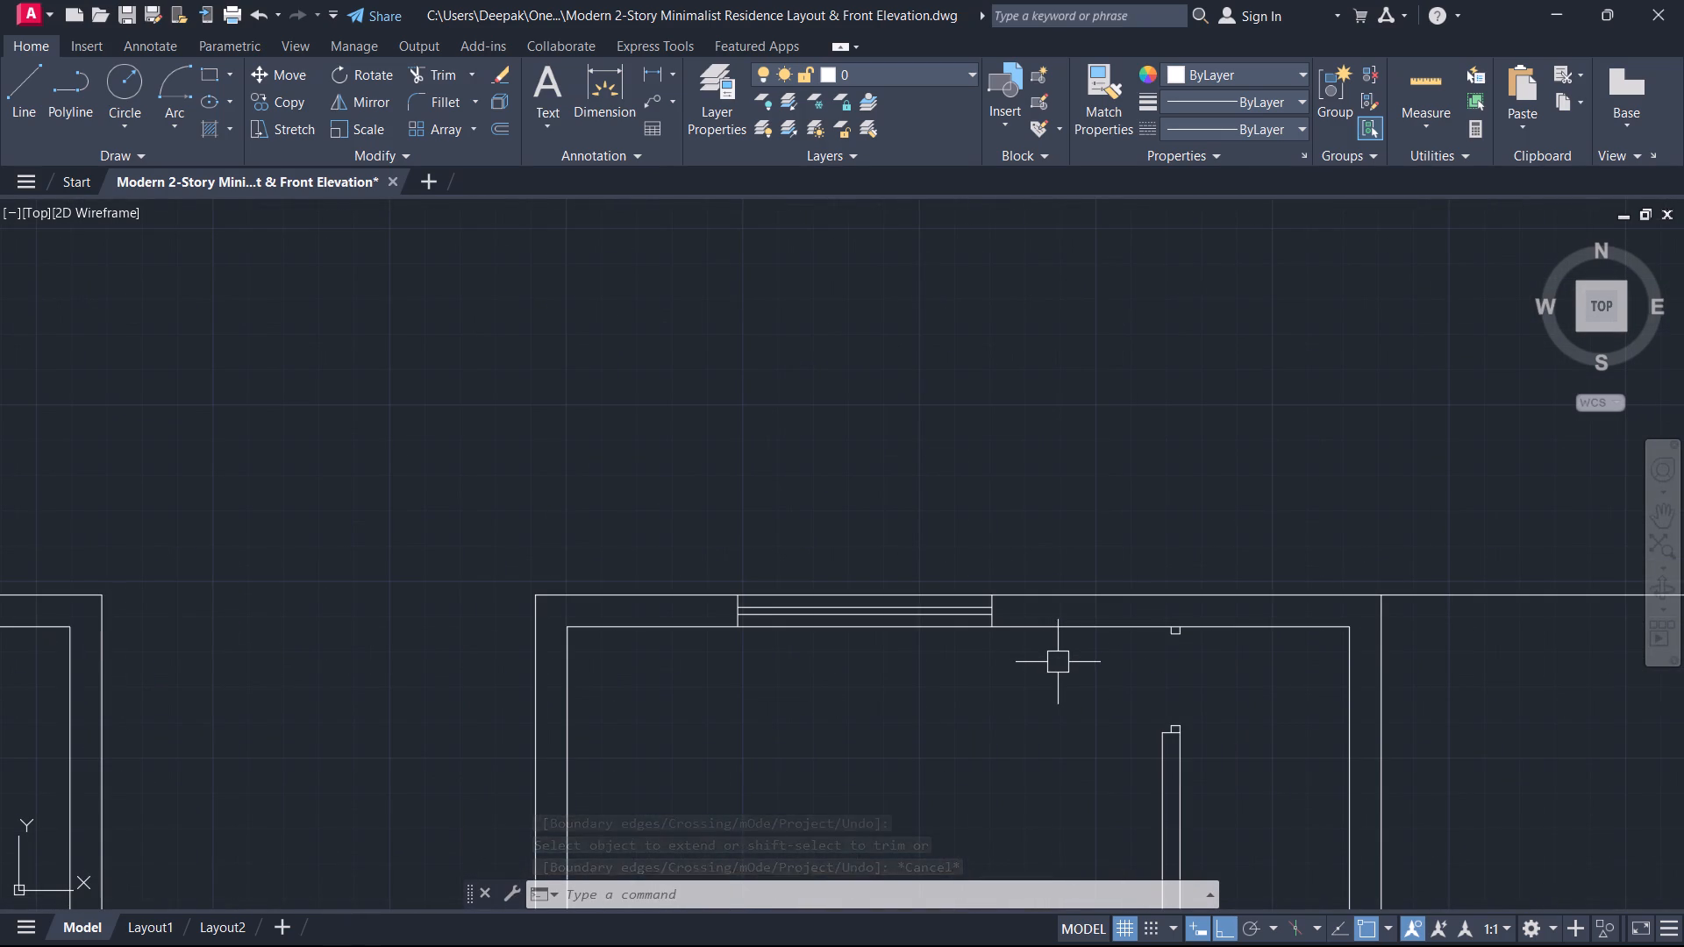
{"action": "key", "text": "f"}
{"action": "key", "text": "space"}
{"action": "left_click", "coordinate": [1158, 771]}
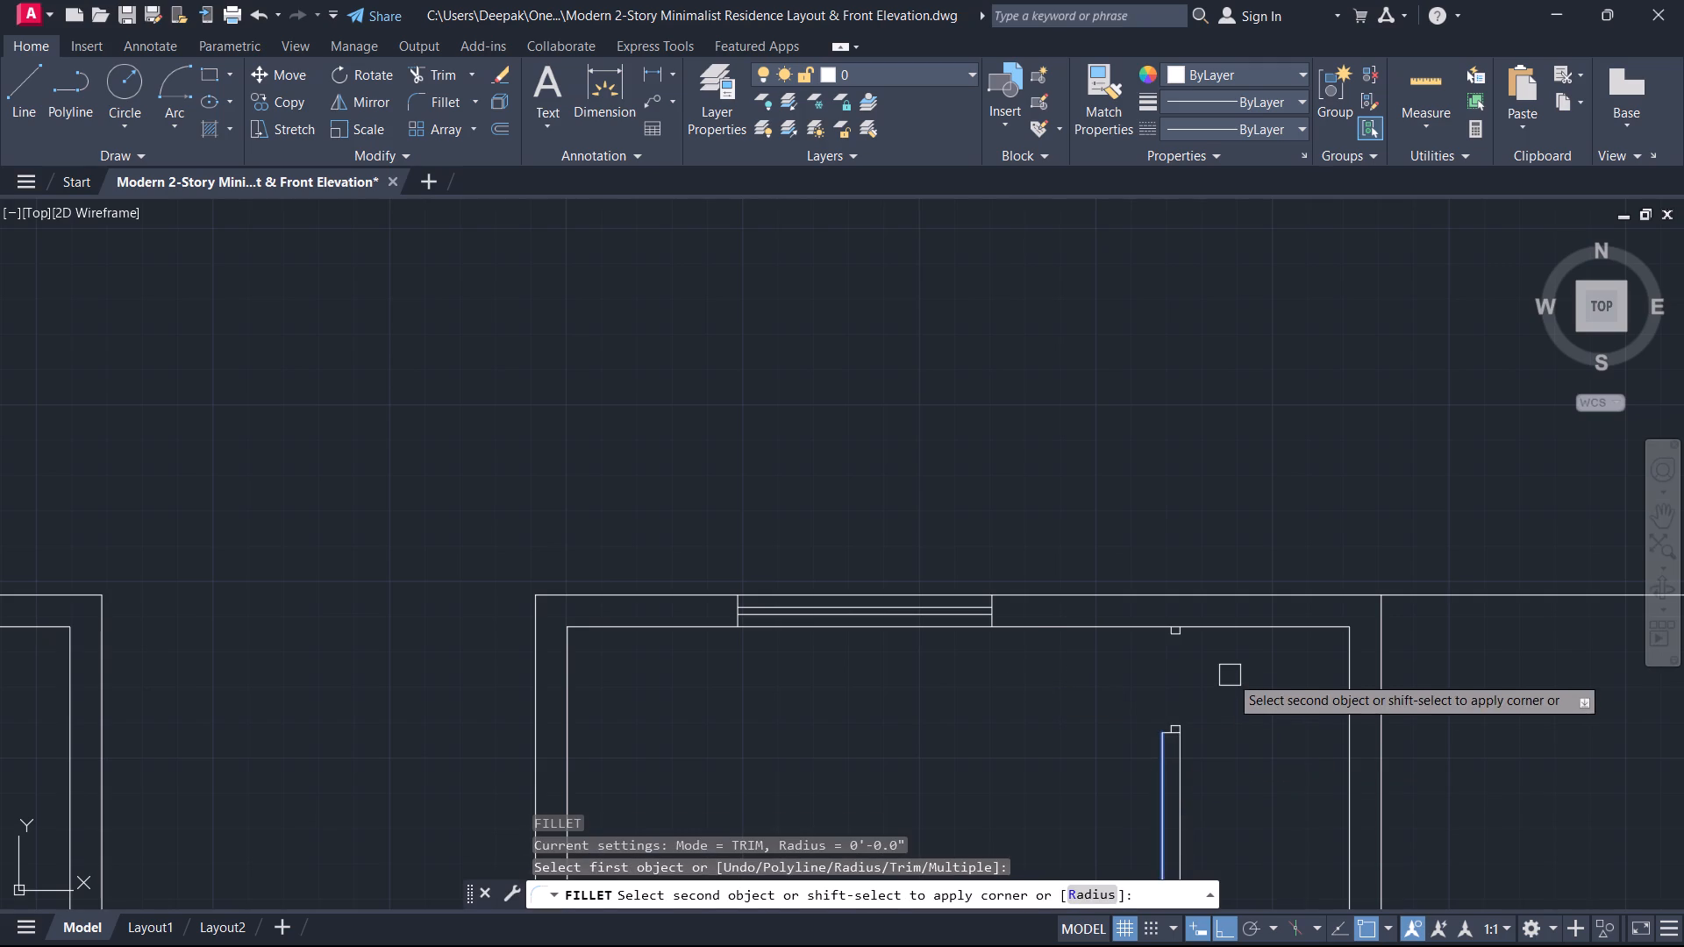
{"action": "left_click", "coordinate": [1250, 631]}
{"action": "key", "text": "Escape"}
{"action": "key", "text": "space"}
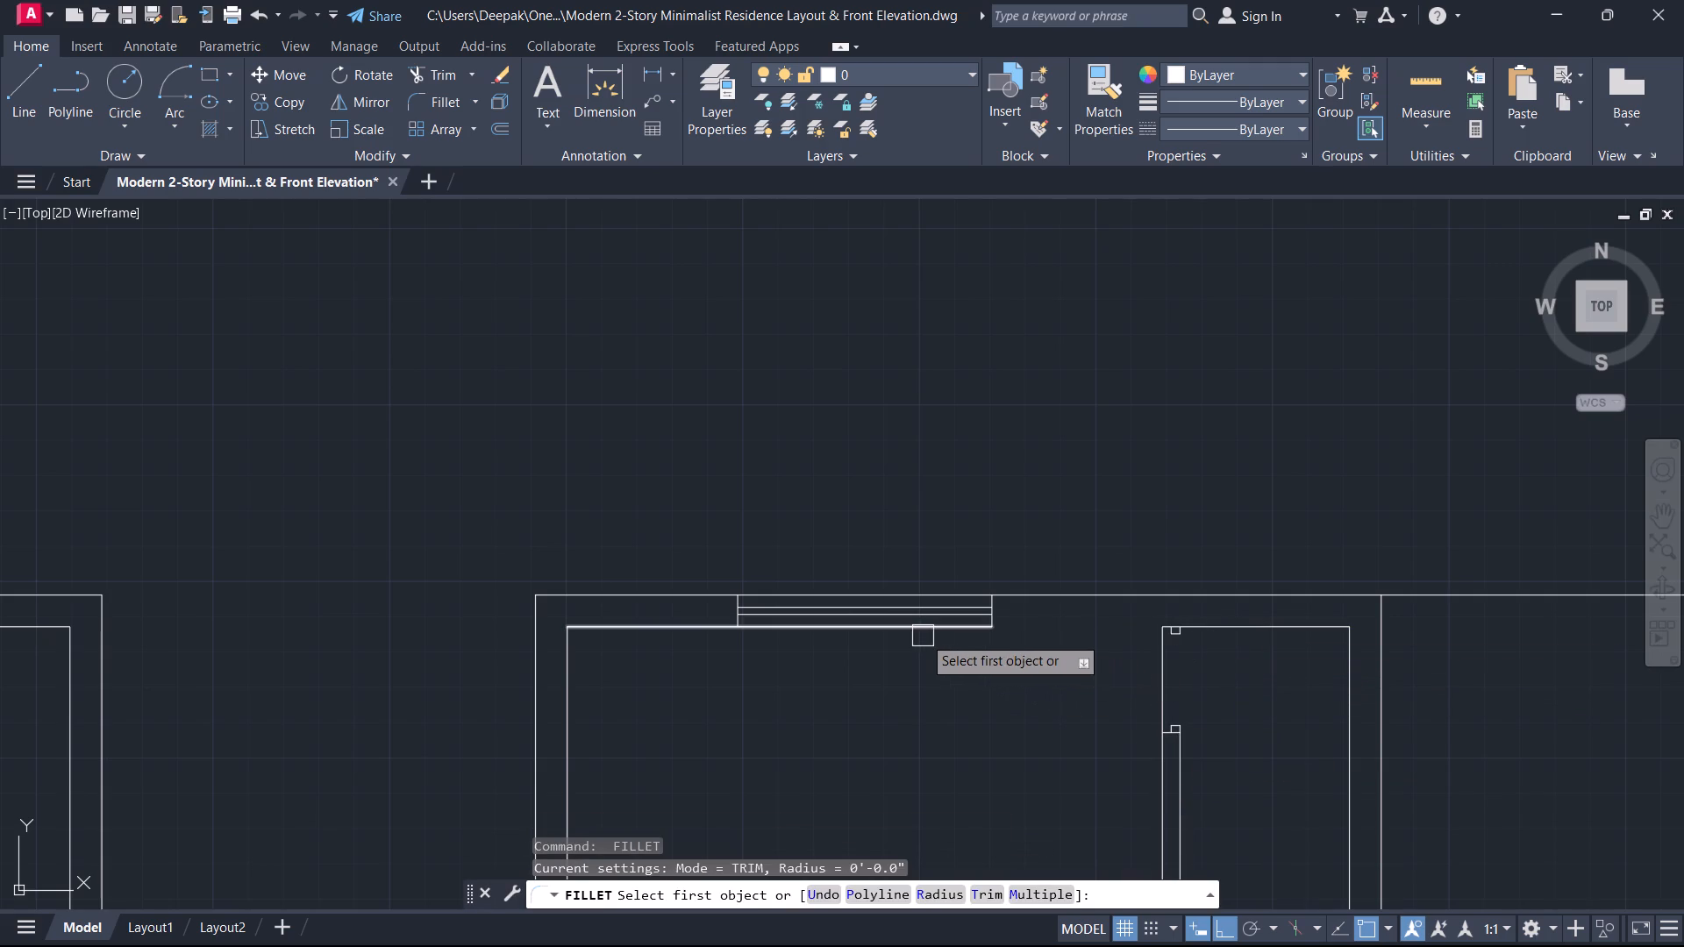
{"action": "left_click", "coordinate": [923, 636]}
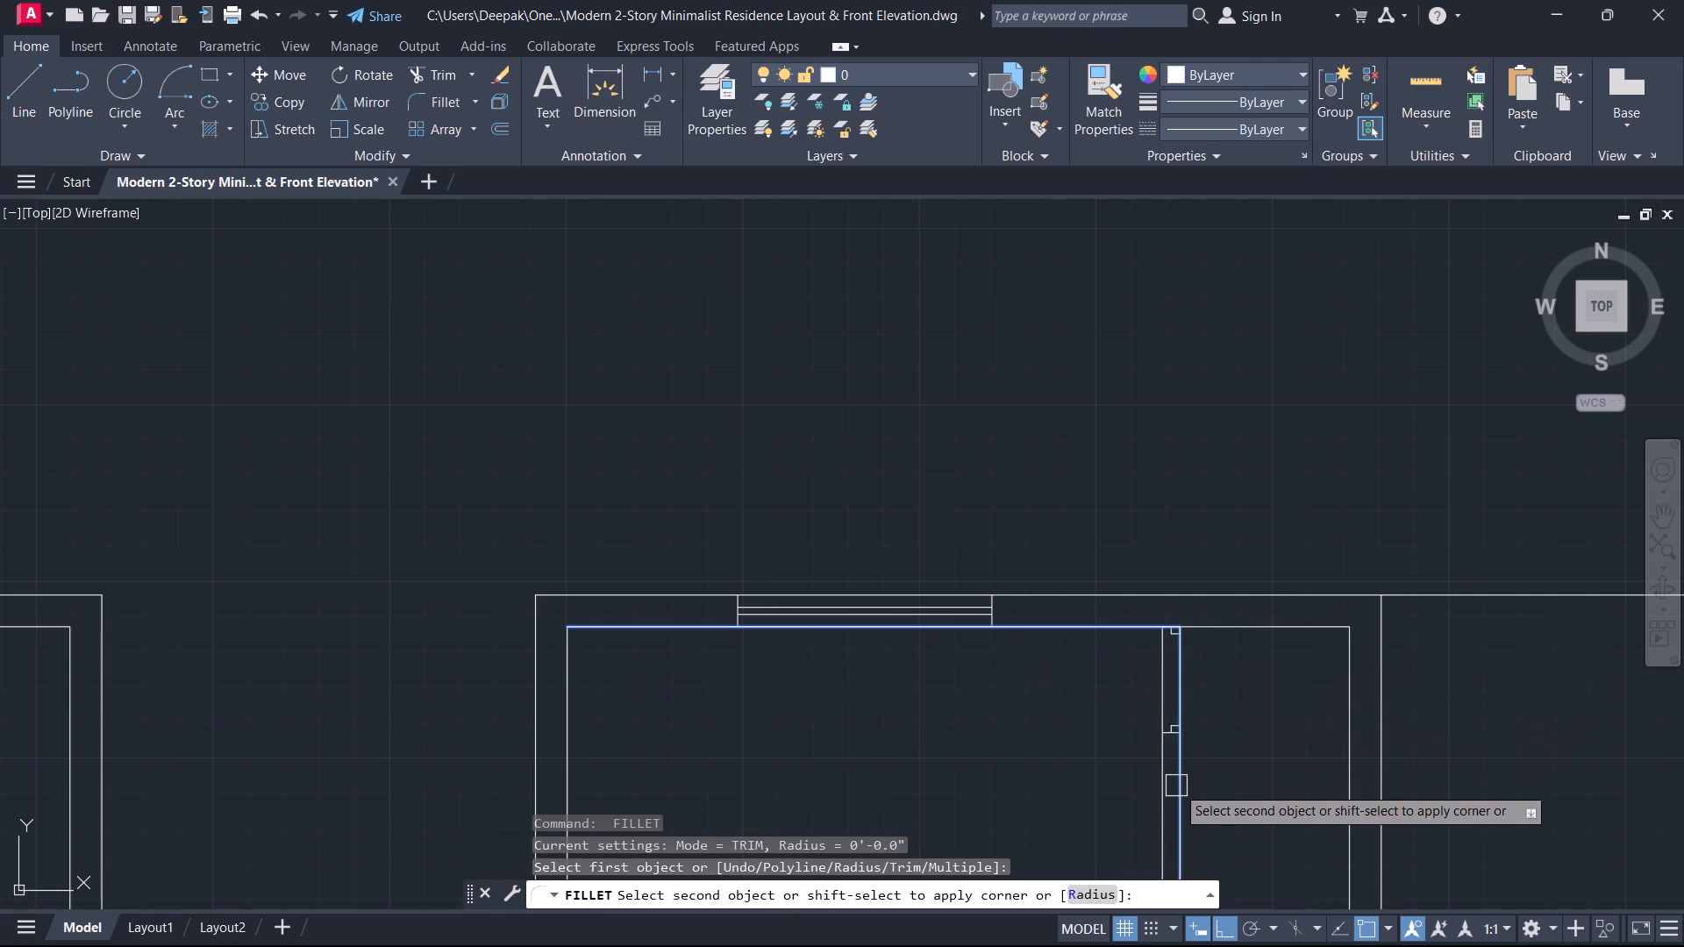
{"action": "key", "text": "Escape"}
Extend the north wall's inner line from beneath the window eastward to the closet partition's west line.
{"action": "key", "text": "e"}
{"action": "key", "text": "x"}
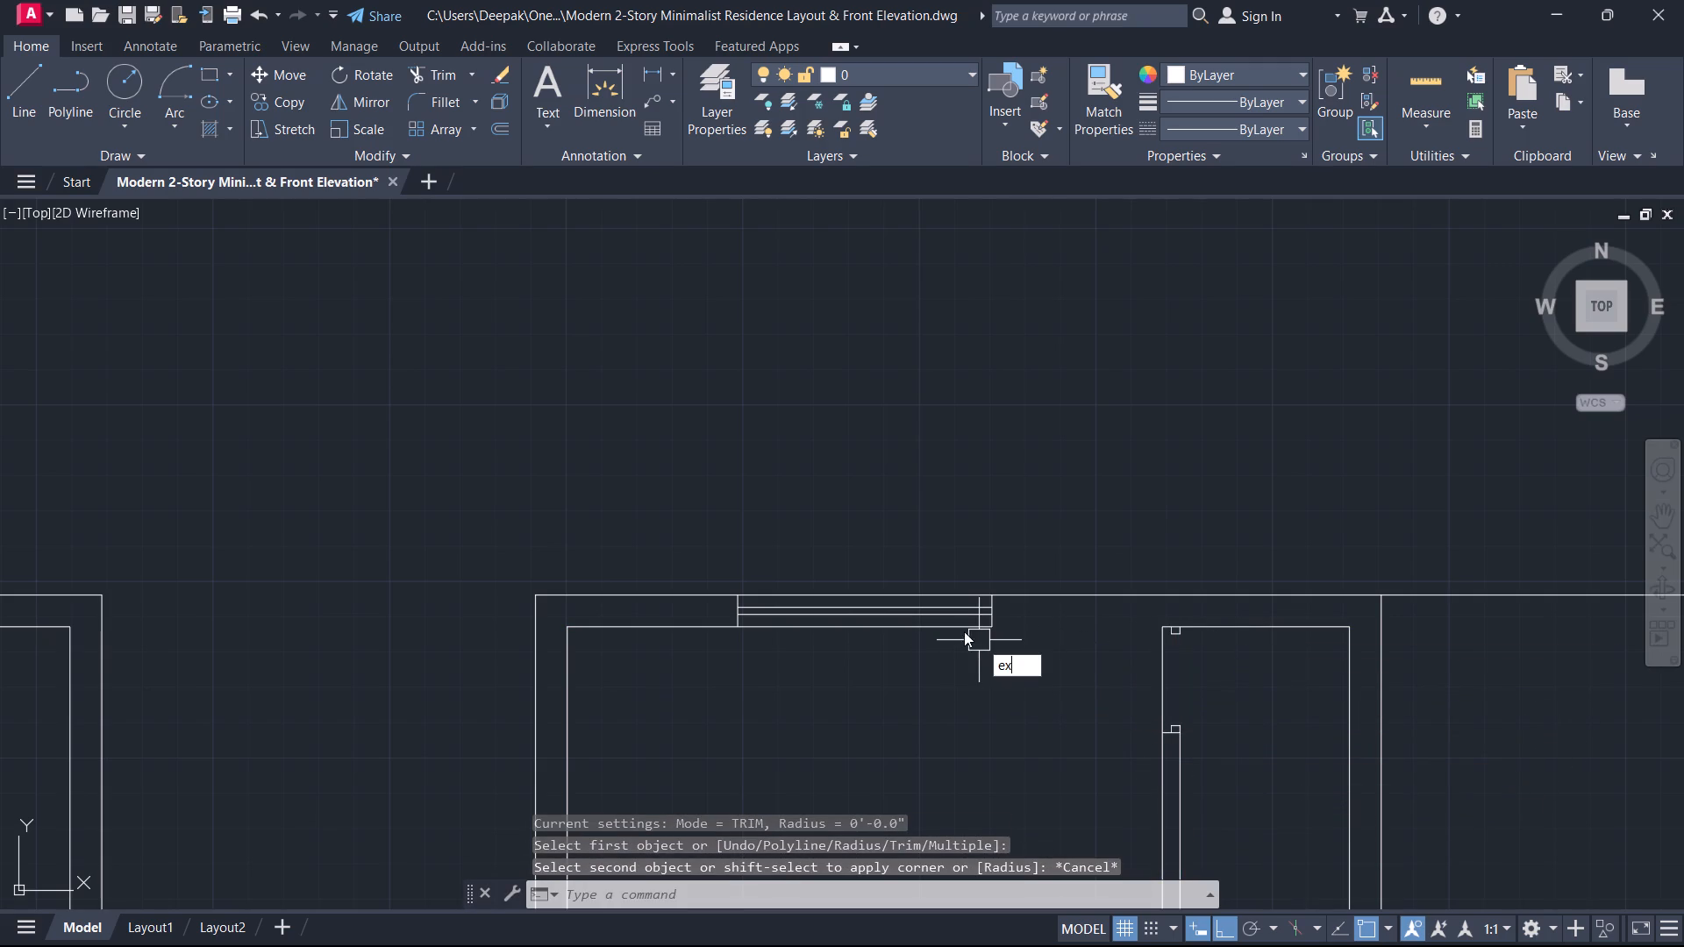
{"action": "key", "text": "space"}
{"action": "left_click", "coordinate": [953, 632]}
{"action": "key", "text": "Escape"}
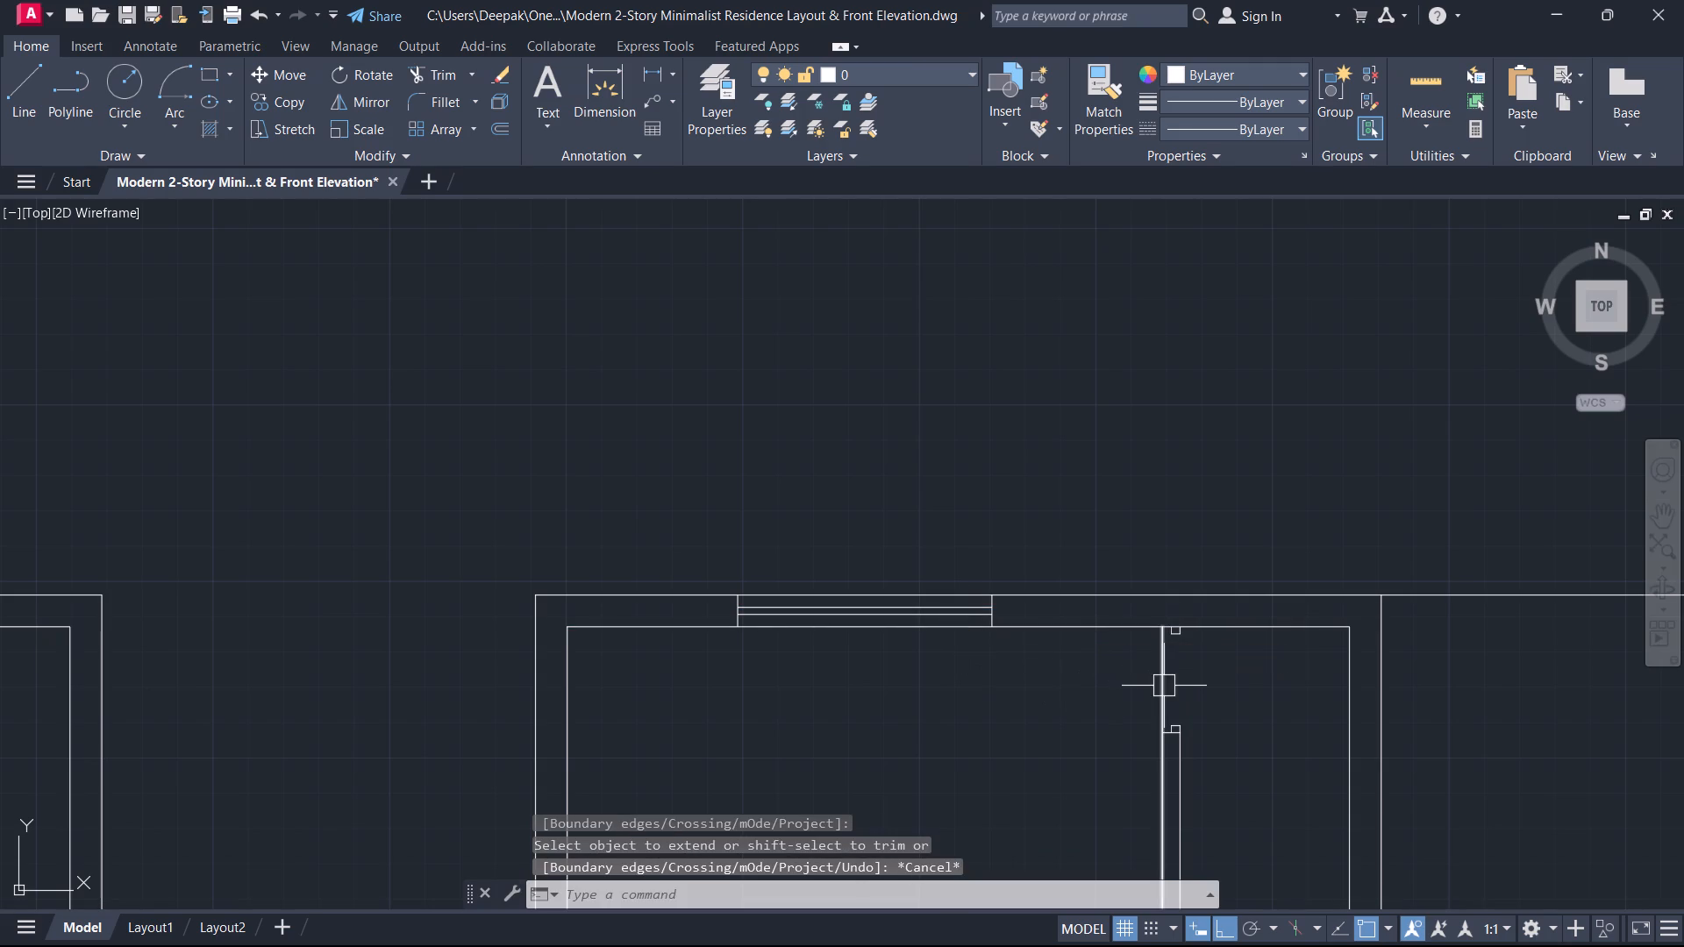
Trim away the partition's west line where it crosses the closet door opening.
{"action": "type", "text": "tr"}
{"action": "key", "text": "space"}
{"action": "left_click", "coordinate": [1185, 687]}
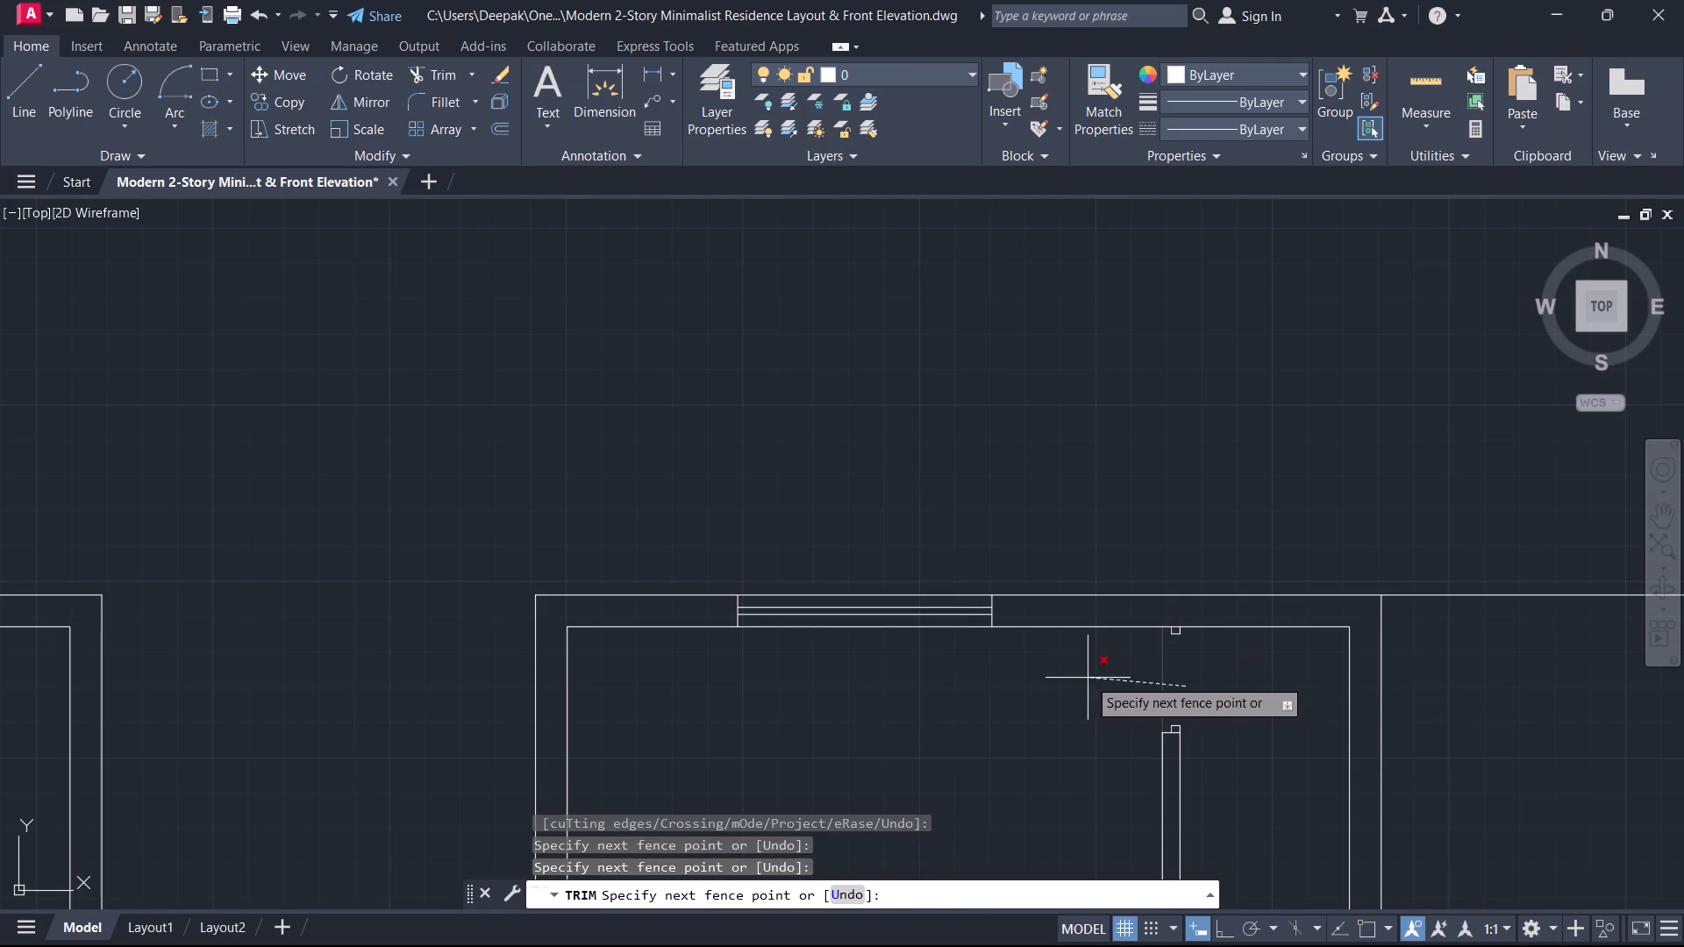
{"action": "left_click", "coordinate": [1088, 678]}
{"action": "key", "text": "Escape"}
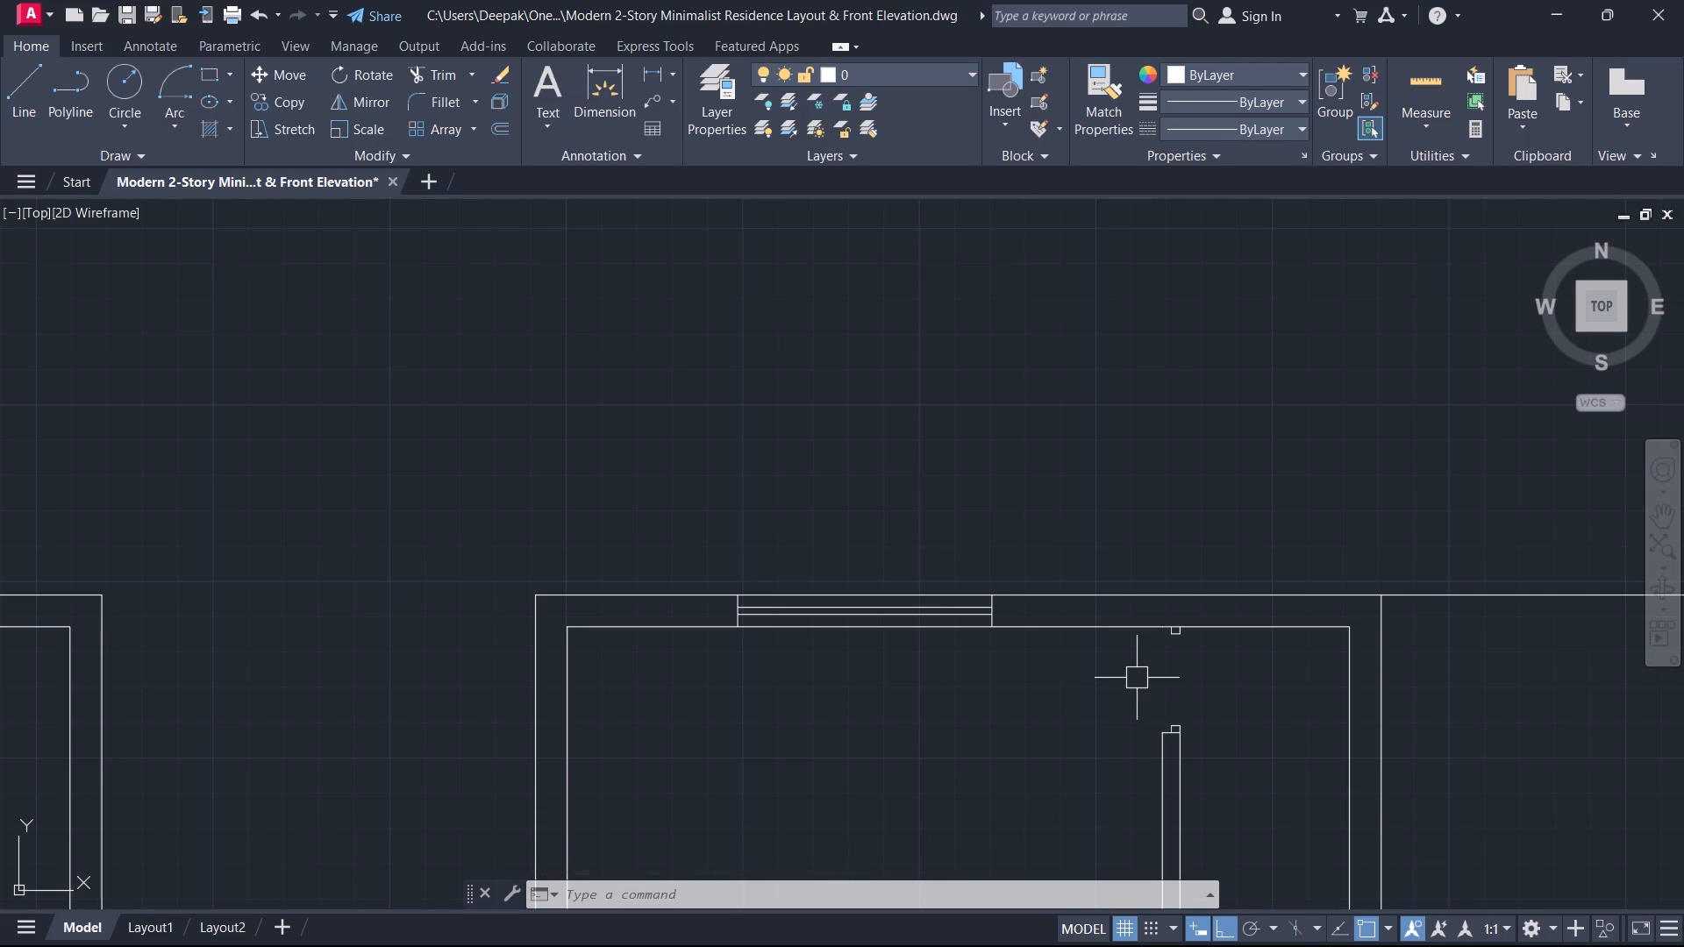
Draw a vertical line across the closet opening between the east corners of the north and south frame stubs.
{"action": "scroll", "coordinate": [1232, 694], "scroll_direction": "up", "scroll_amount": 2}
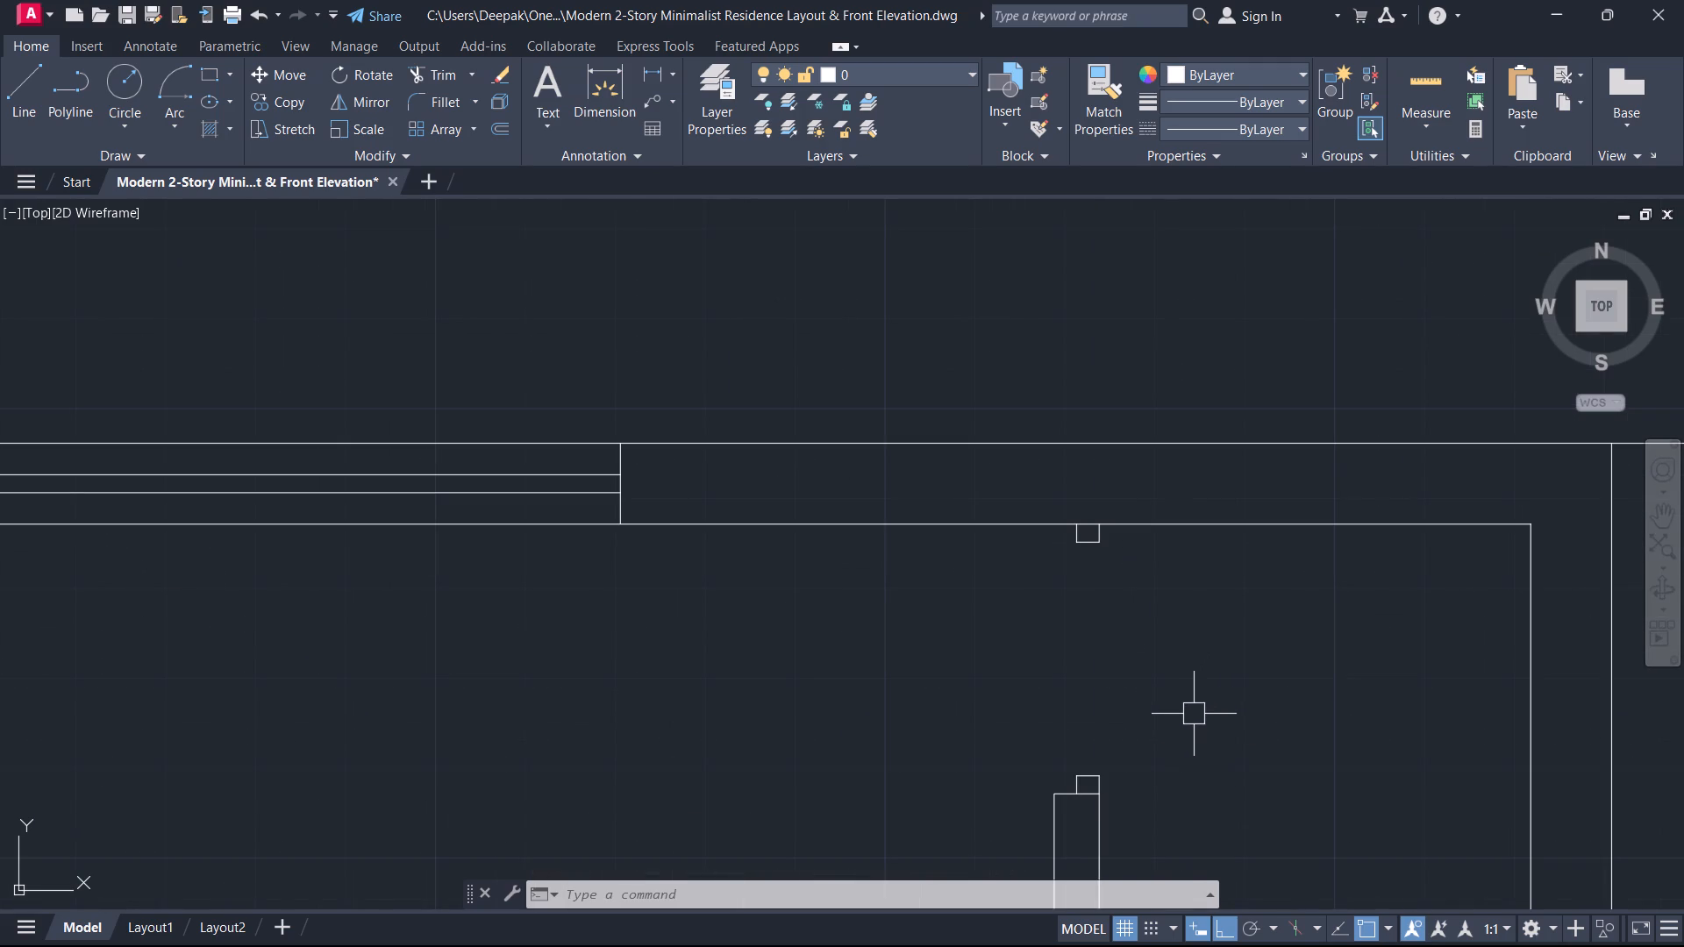
{"action": "key", "text": "l"}
{"action": "key", "text": "space"}
{"action": "scroll", "coordinate": [1151, 662], "scroll_direction": "up", "scroll_amount": 2}
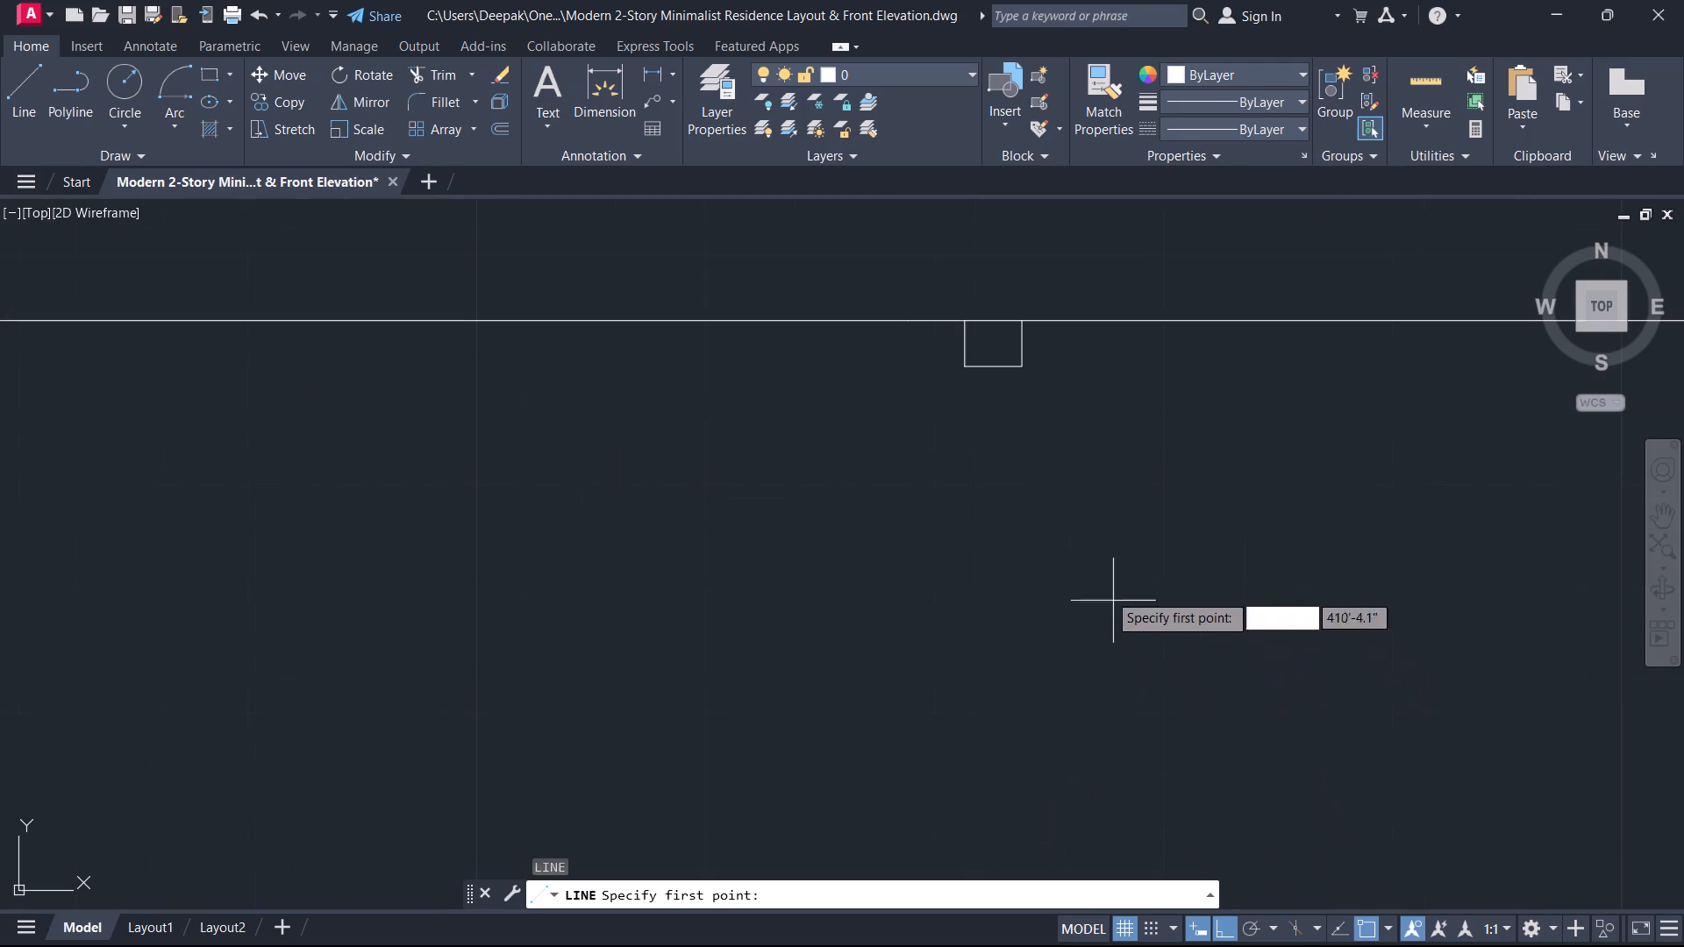
{"action": "left_click", "coordinate": [1029, 365]}
{"action": "scroll", "coordinate": [1039, 469], "scroll_direction": "down", "scroll_amount": 3}
{"action": "middle_click_drag", "start_coordinate": [1039, 480], "coordinate": [1052, 445]}
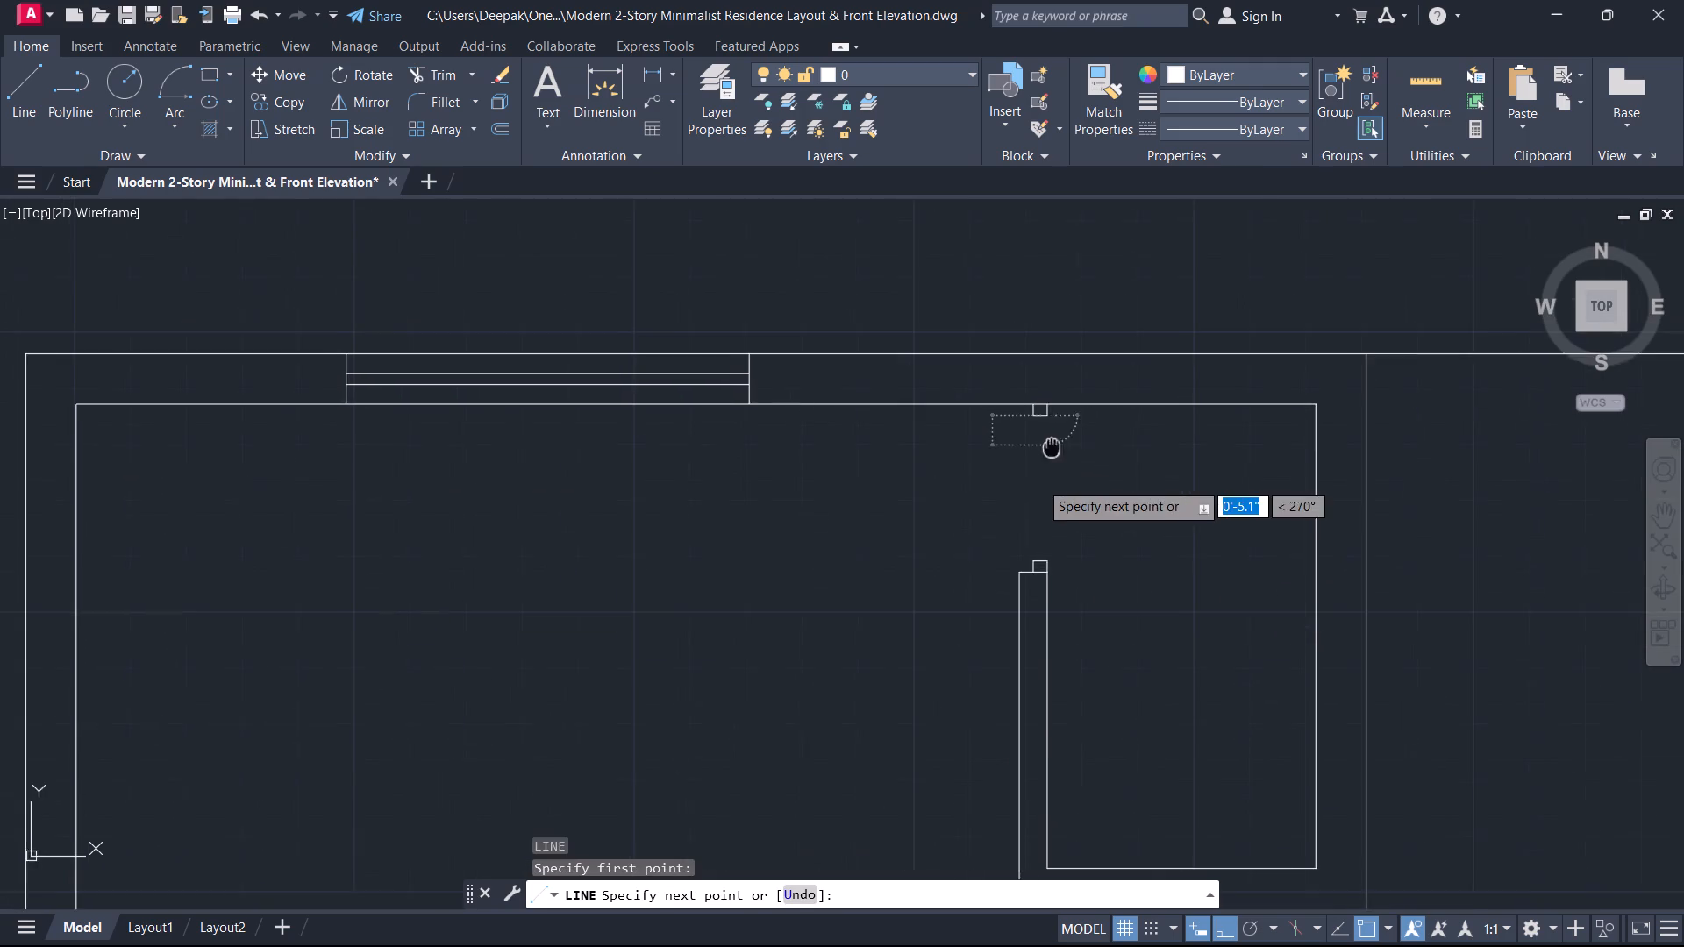
{"action": "middle_click_drag", "start_coordinate": [1052, 445], "coordinate": [1053, 443]}
{"action": "scroll", "coordinate": [1054, 527], "scroll_direction": "up", "scroll_amount": 2}
{"action": "left_click", "coordinate": [1035, 596]}
{"action": "key", "text": "Escape"}
Offset the vertical line across the closet opening 1.5" to the west to give the door leaf its thickness.
{"action": "type", "text": "o"}
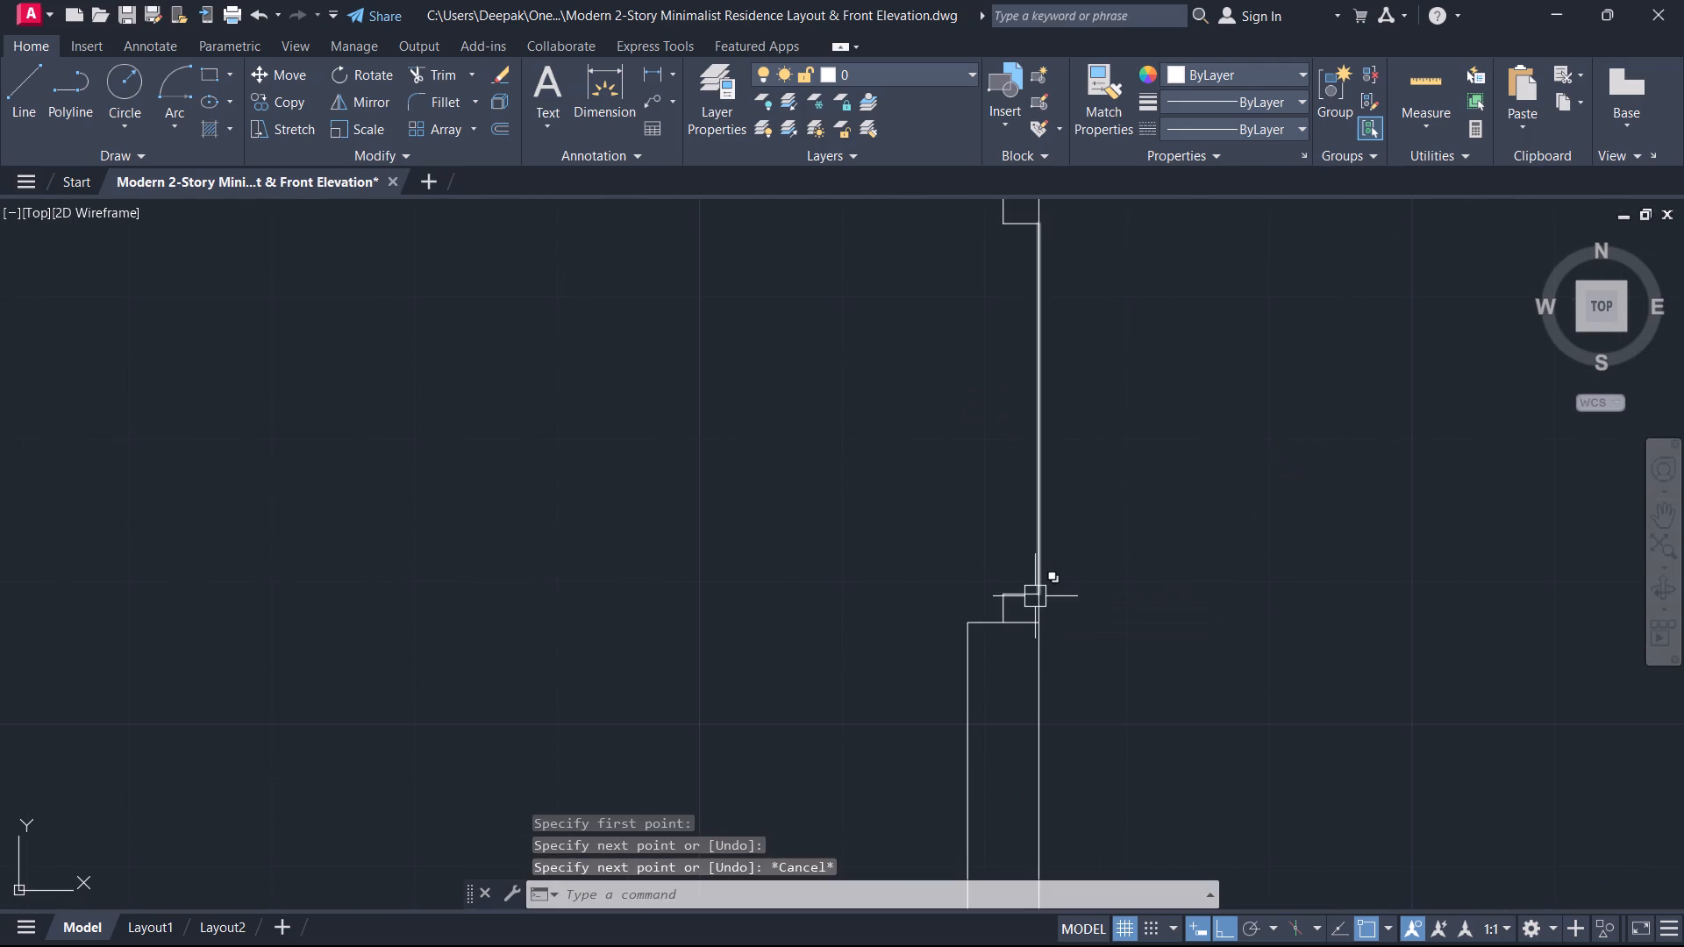
{"action": "key", "text": "space"}
{"action": "type", "text": "1.5"}
{"action": "key", "text": "Return"}
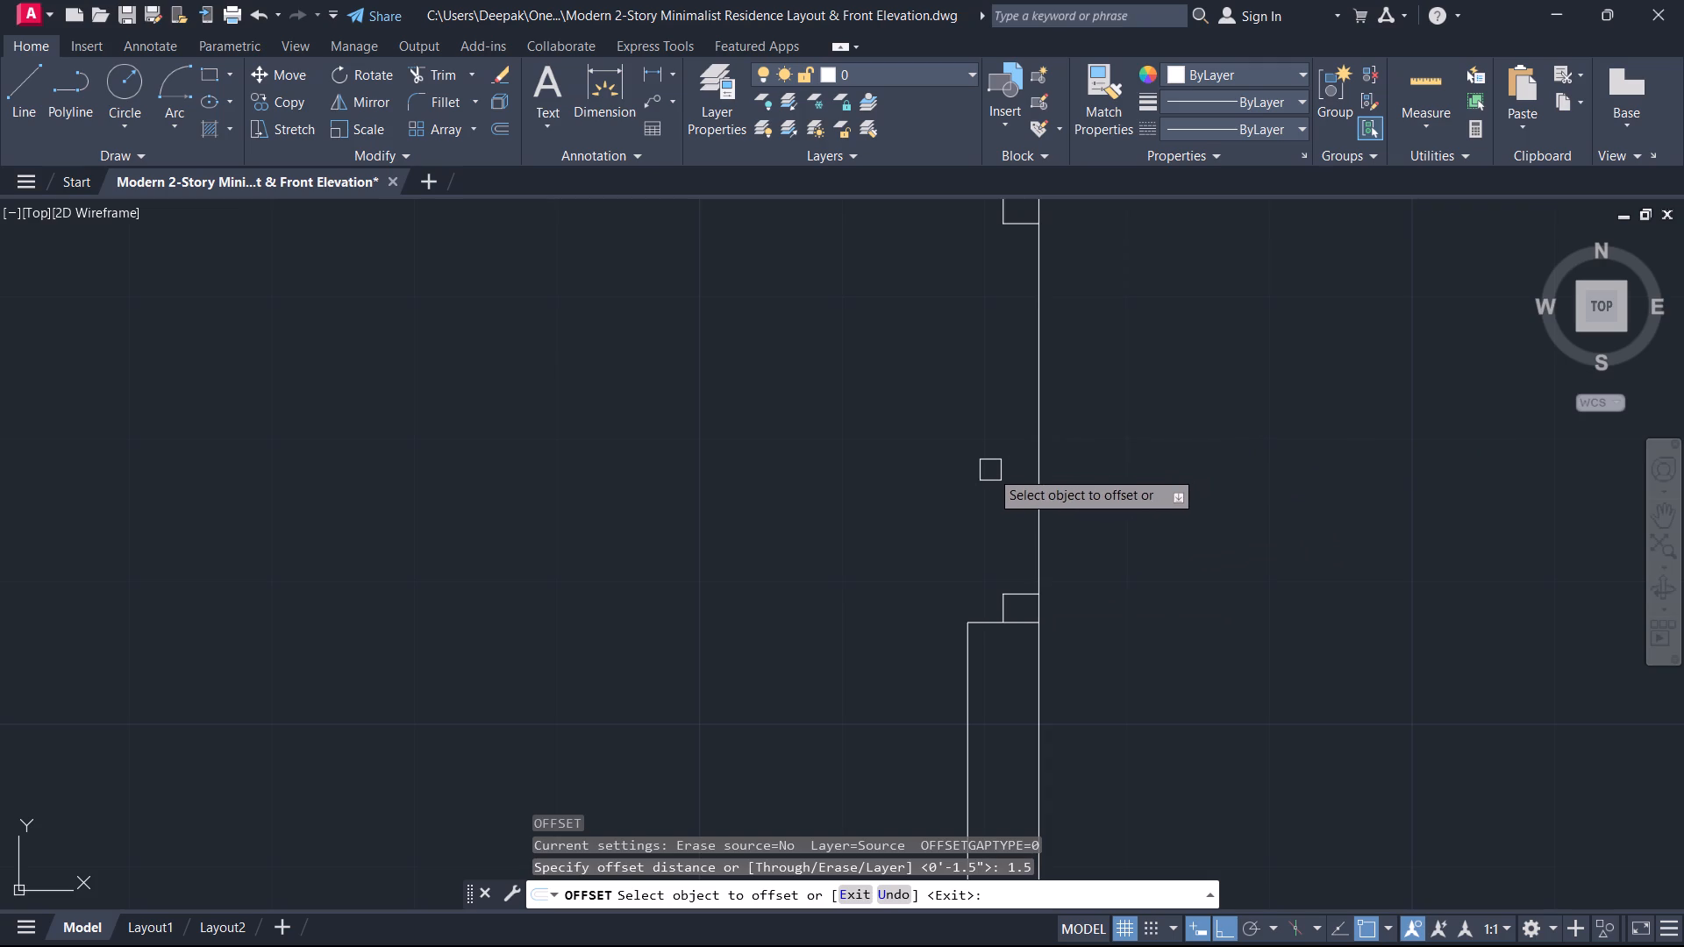
{"action": "left_click", "coordinate": [1025, 495]}
{"action": "left_click", "coordinate": [1044, 504]}
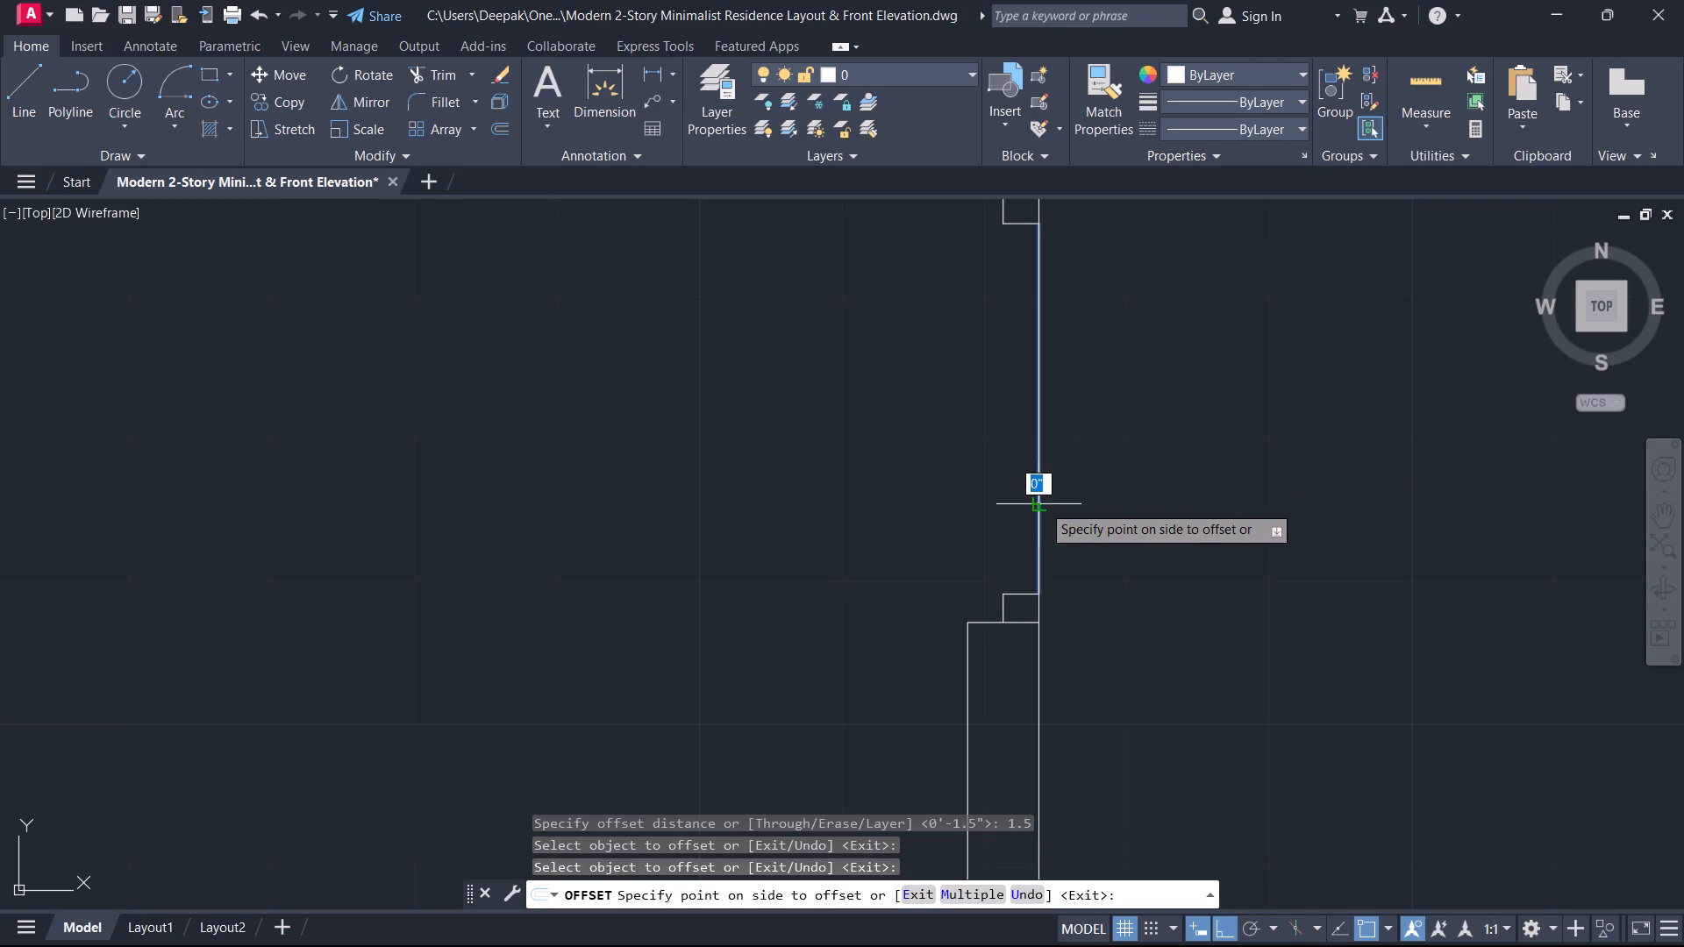
{"action": "left_click", "coordinate": [998, 506]}
{"action": "key", "text": "Escape"}
Rotate both door leaf lines 90° about the north frame stub's southeast corner so the leaf opens into the closet.
{"action": "scroll", "coordinate": [1065, 545], "scroll_direction": "down", "scroll_amount": 2}
{"action": "middle_click_drag", "start_coordinate": [1065, 545], "coordinate": [1063, 545]}
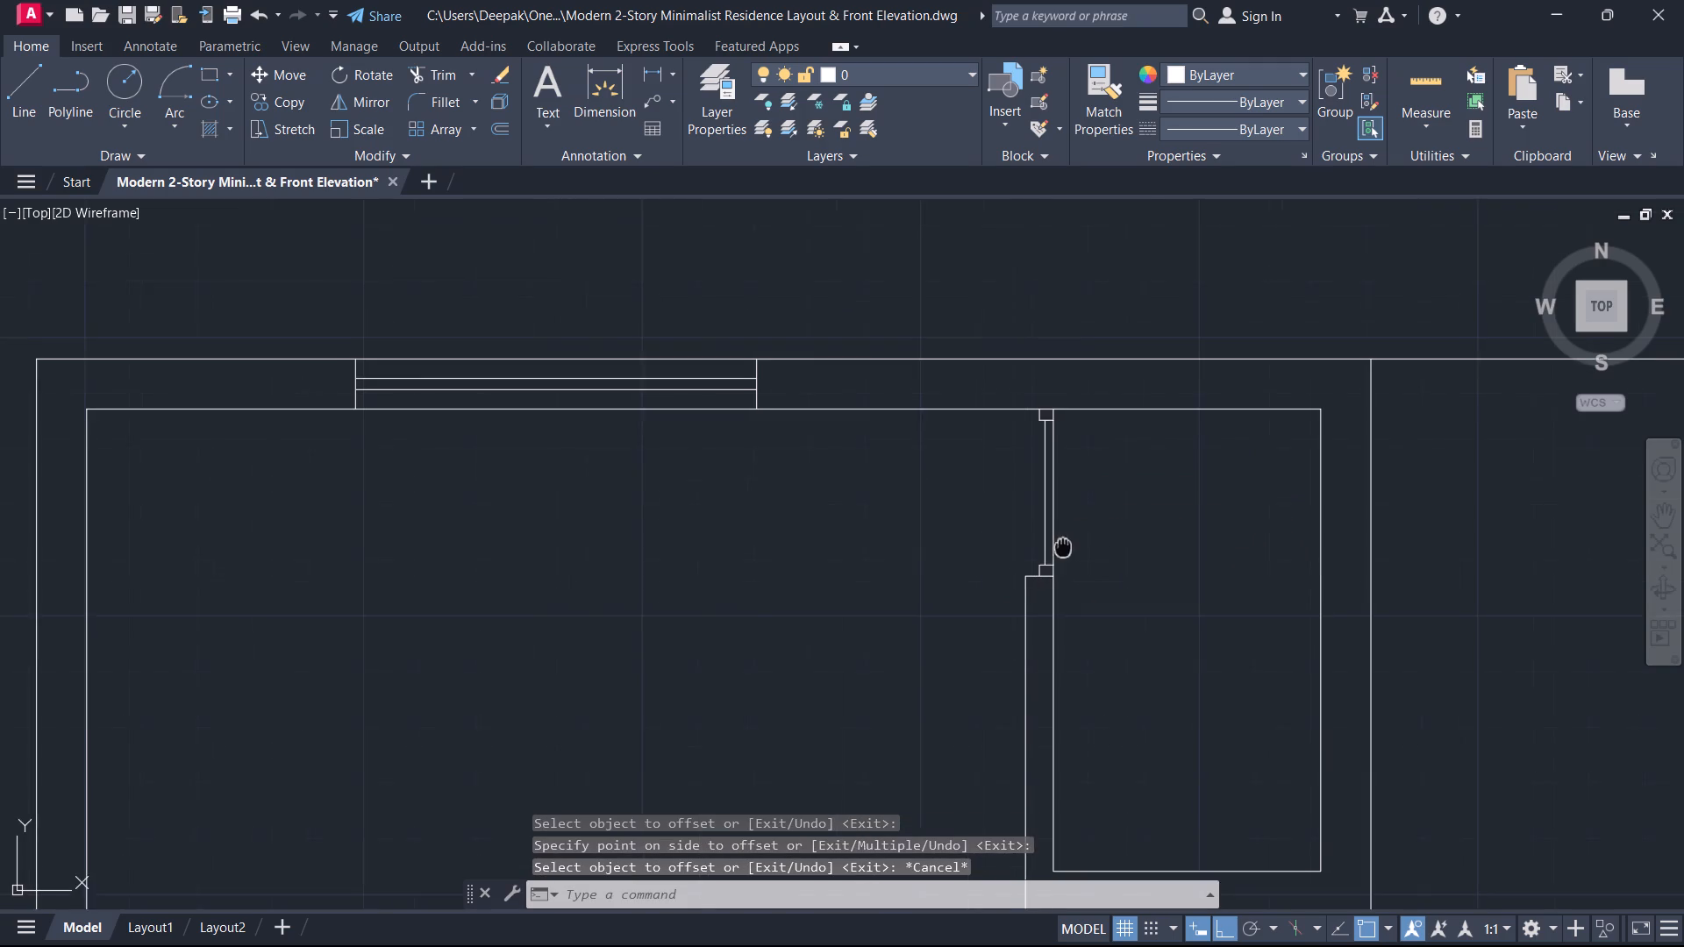
{"action": "middle_click_drag", "start_coordinate": [1063, 545], "coordinate": [1055, 552]}
{"action": "left_click", "coordinate": [1078, 566]}
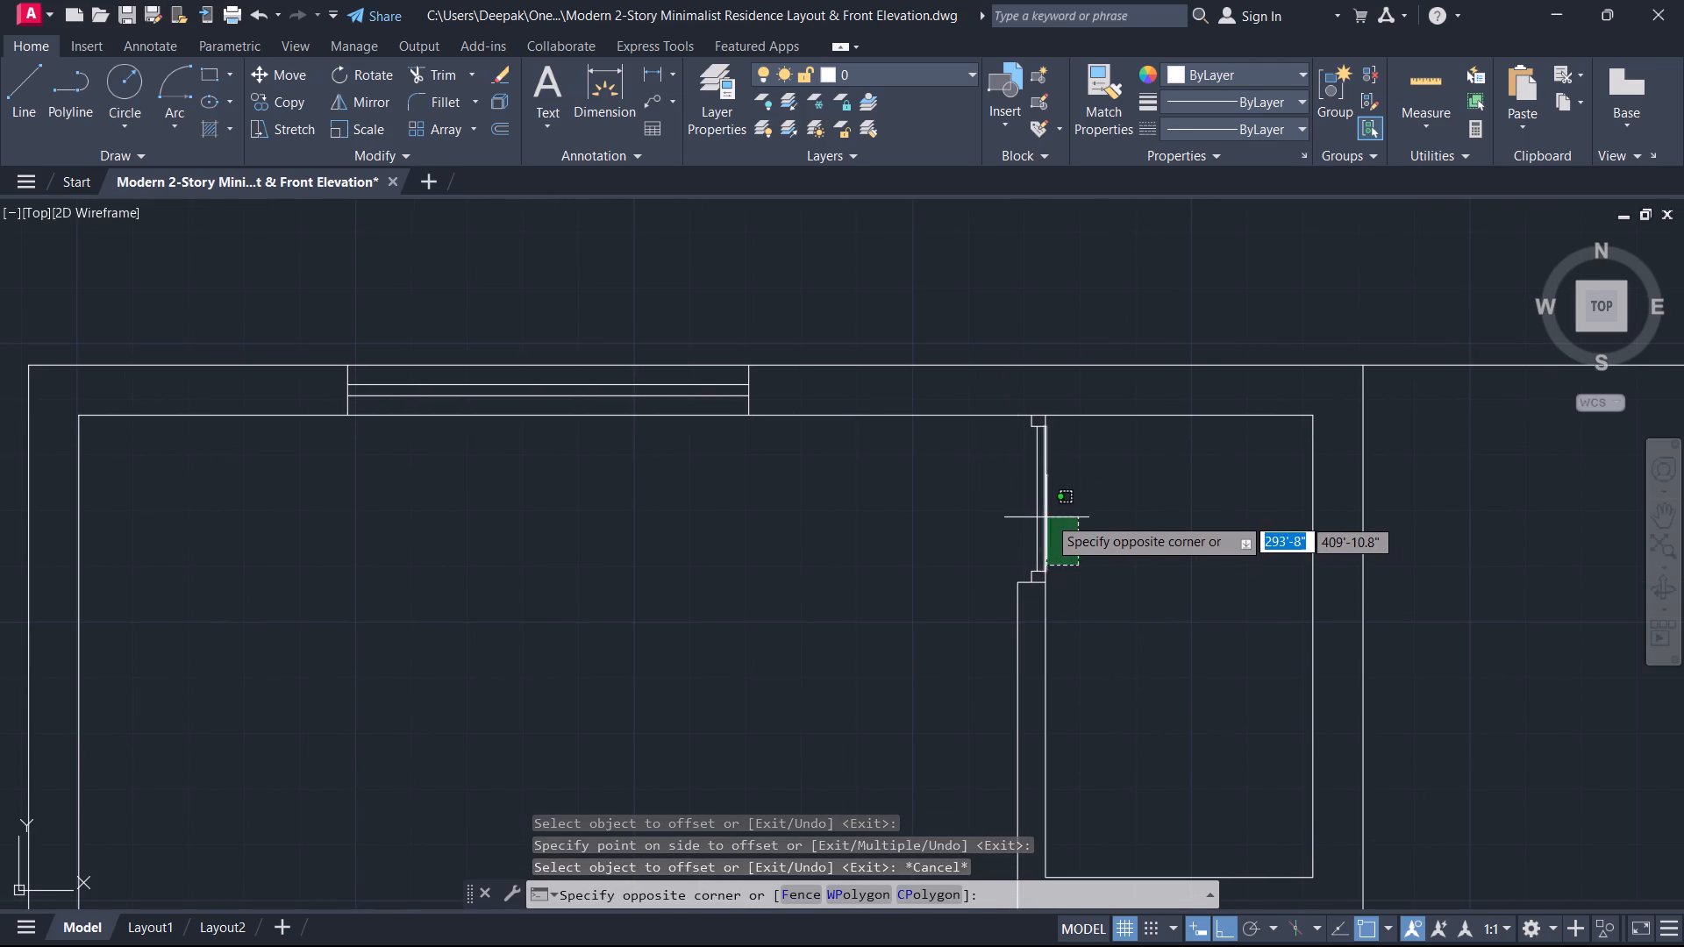
{"action": "left_click", "coordinate": [1027, 498]}
{"action": "key", "text": "r"}
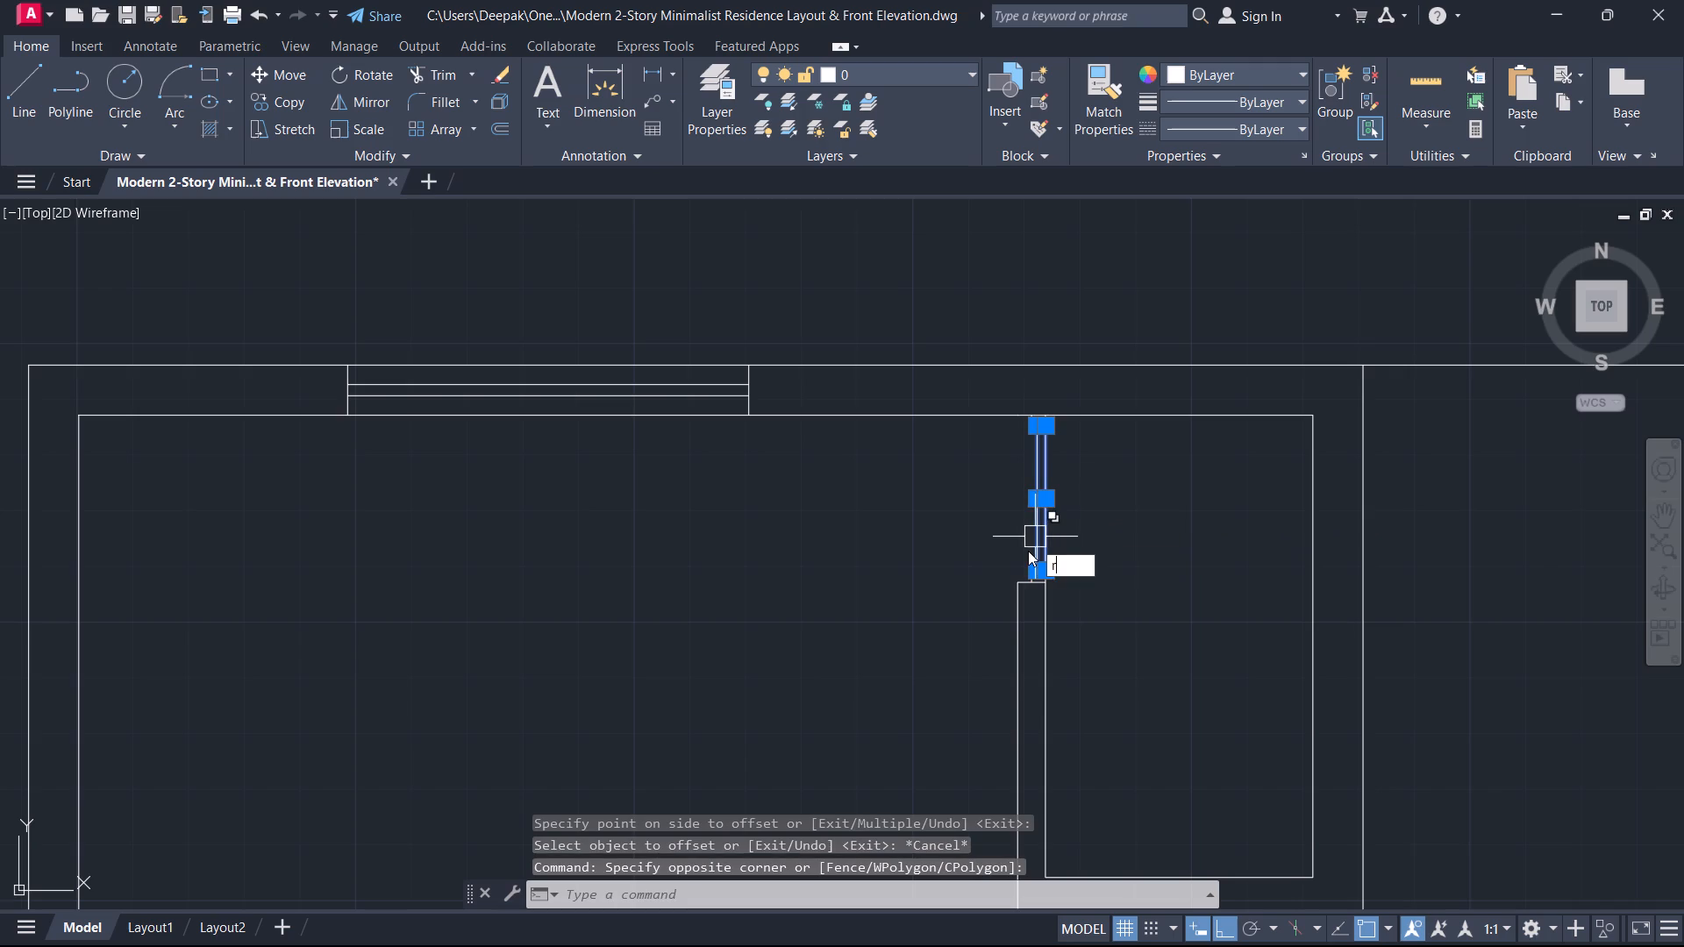
{"action": "key", "text": "o"}
{"action": "key", "text": "space"}
{"action": "scroll", "coordinate": [1035, 579], "scroll_direction": "up", "scroll_amount": 2}
{"action": "middle_click_drag", "start_coordinate": [1048, 397], "coordinate": [1035, 434]}
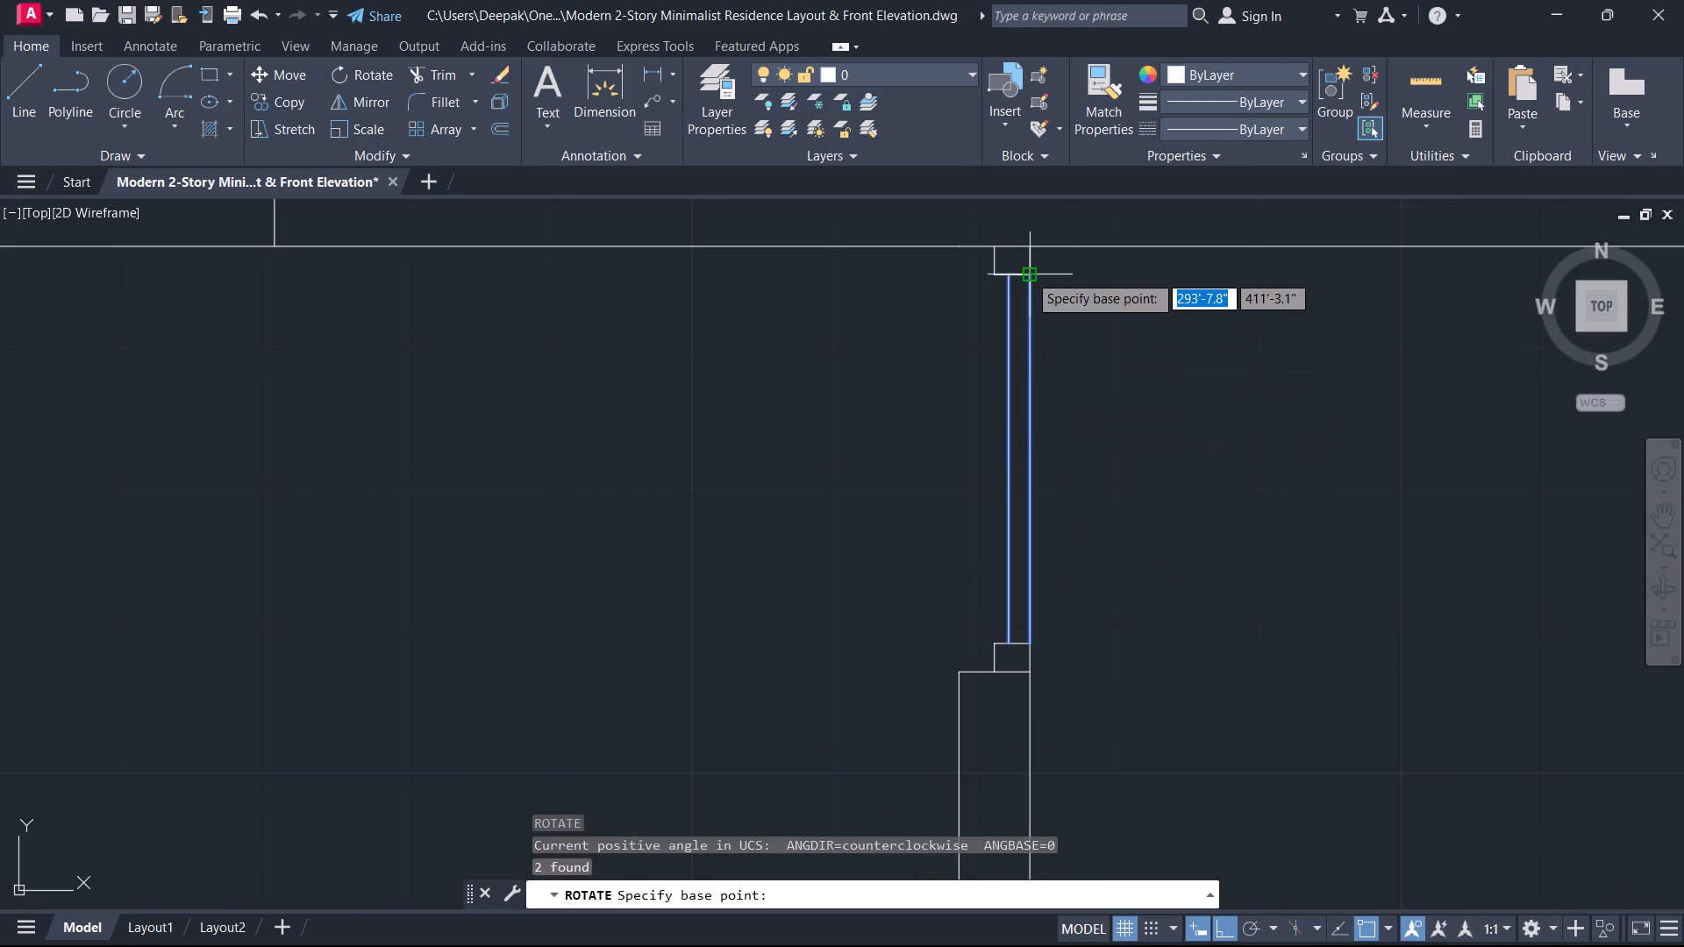
{"action": "left_click", "coordinate": [1028, 274]}
{"action": "middle_click_drag", "start_coordinate": [974, 246], "coordinate": [975, 442]}
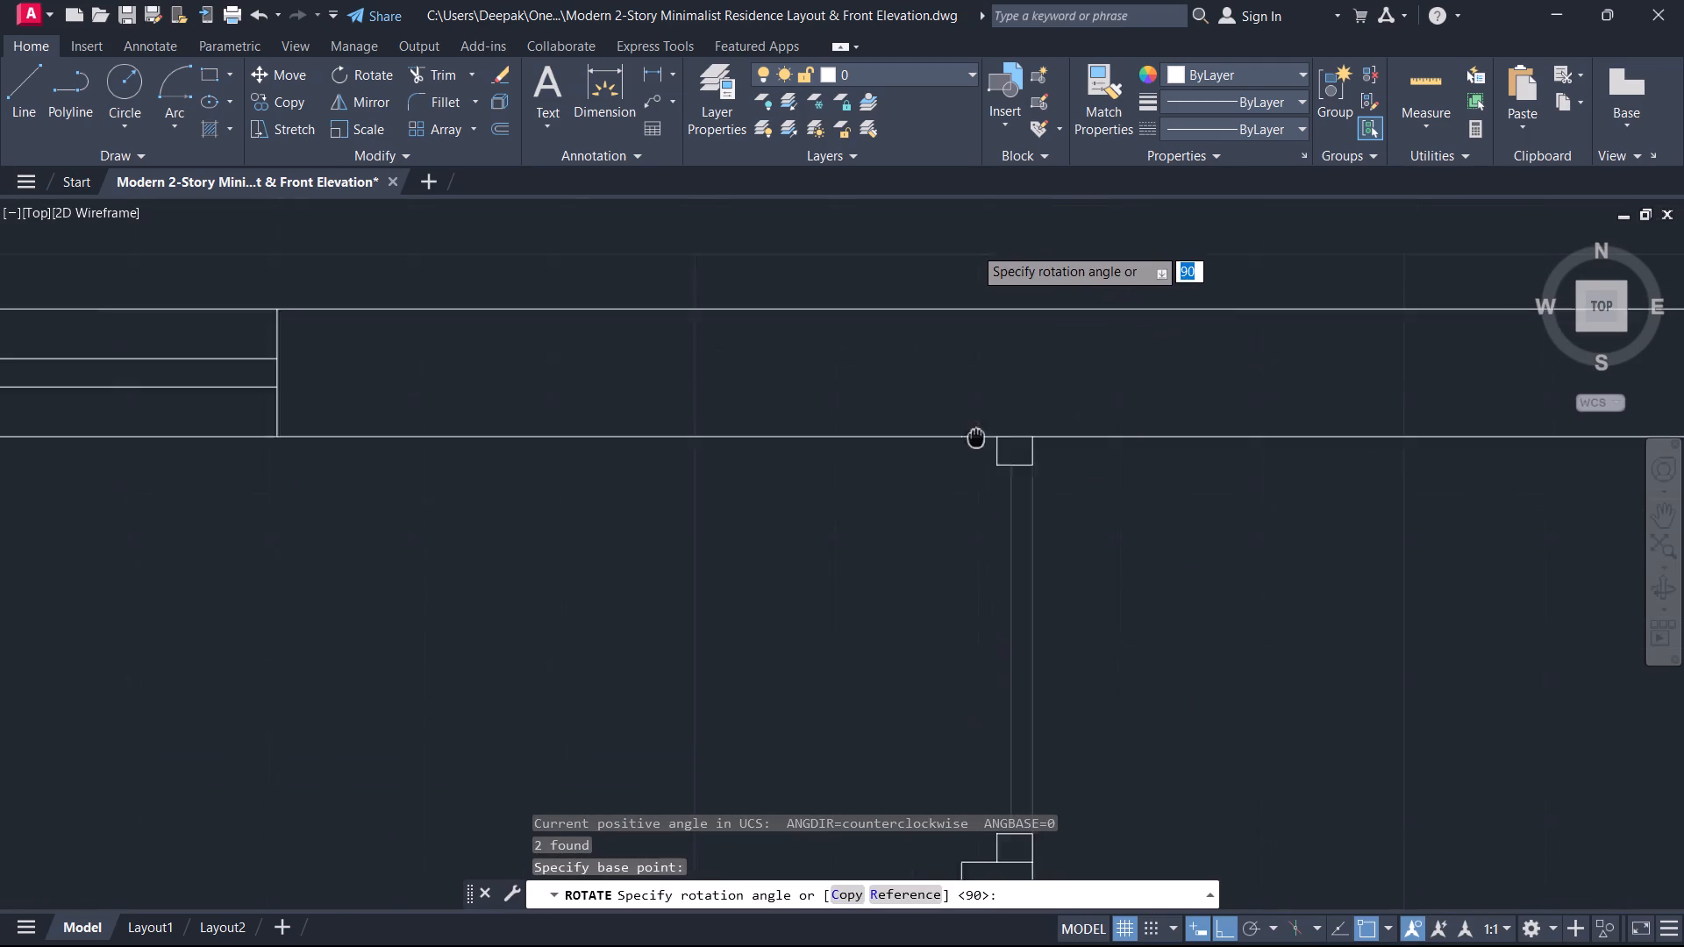
{"action": "middle_click_drag", "start_coordinate": [975, 442], "coordinate": [972, 459]}
{"action": "left_click", "coordinate": [1004, 301]}
{"action": "key", "text": "Escape"}
Draw a 1.5" line closing the closet door leaf at its hinge end.
{"action": "scroll", "coordinate": [1040, 378], "scroll_direction": "down", "scroll_amount": 3}
{"action": "middle_click_drag", "start_coordinate": [1045, 404], "coordinate": [1009, 457]}
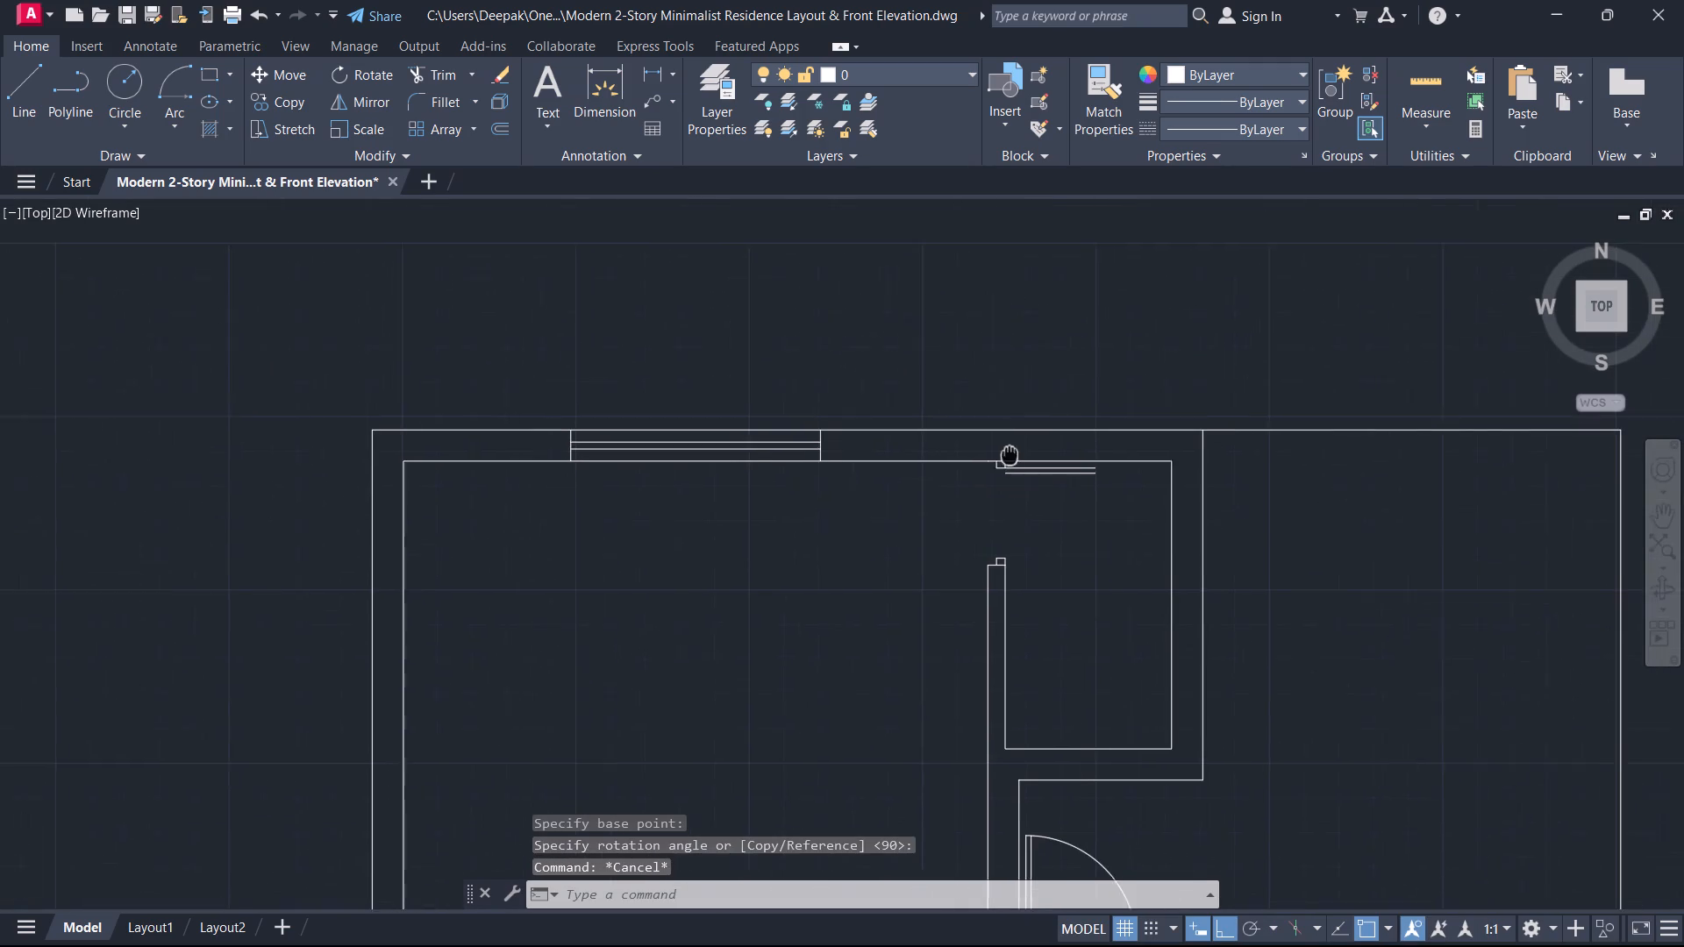
{"action": "middle_click_drag", "start_coordinate": [1009, 457], "coordinate": [1004, 466]}
{"action": "scroll", "coordinate": [1003, 481], "scroll_direction": "up", "scroll_amount": 2}
{"action": "type", "text": "l"}
{"action": "key", "text": "space"}
{"action": "scroll", "coordinate": [996, 509], "scroll_direction": "up", "scroll_amount": 1}
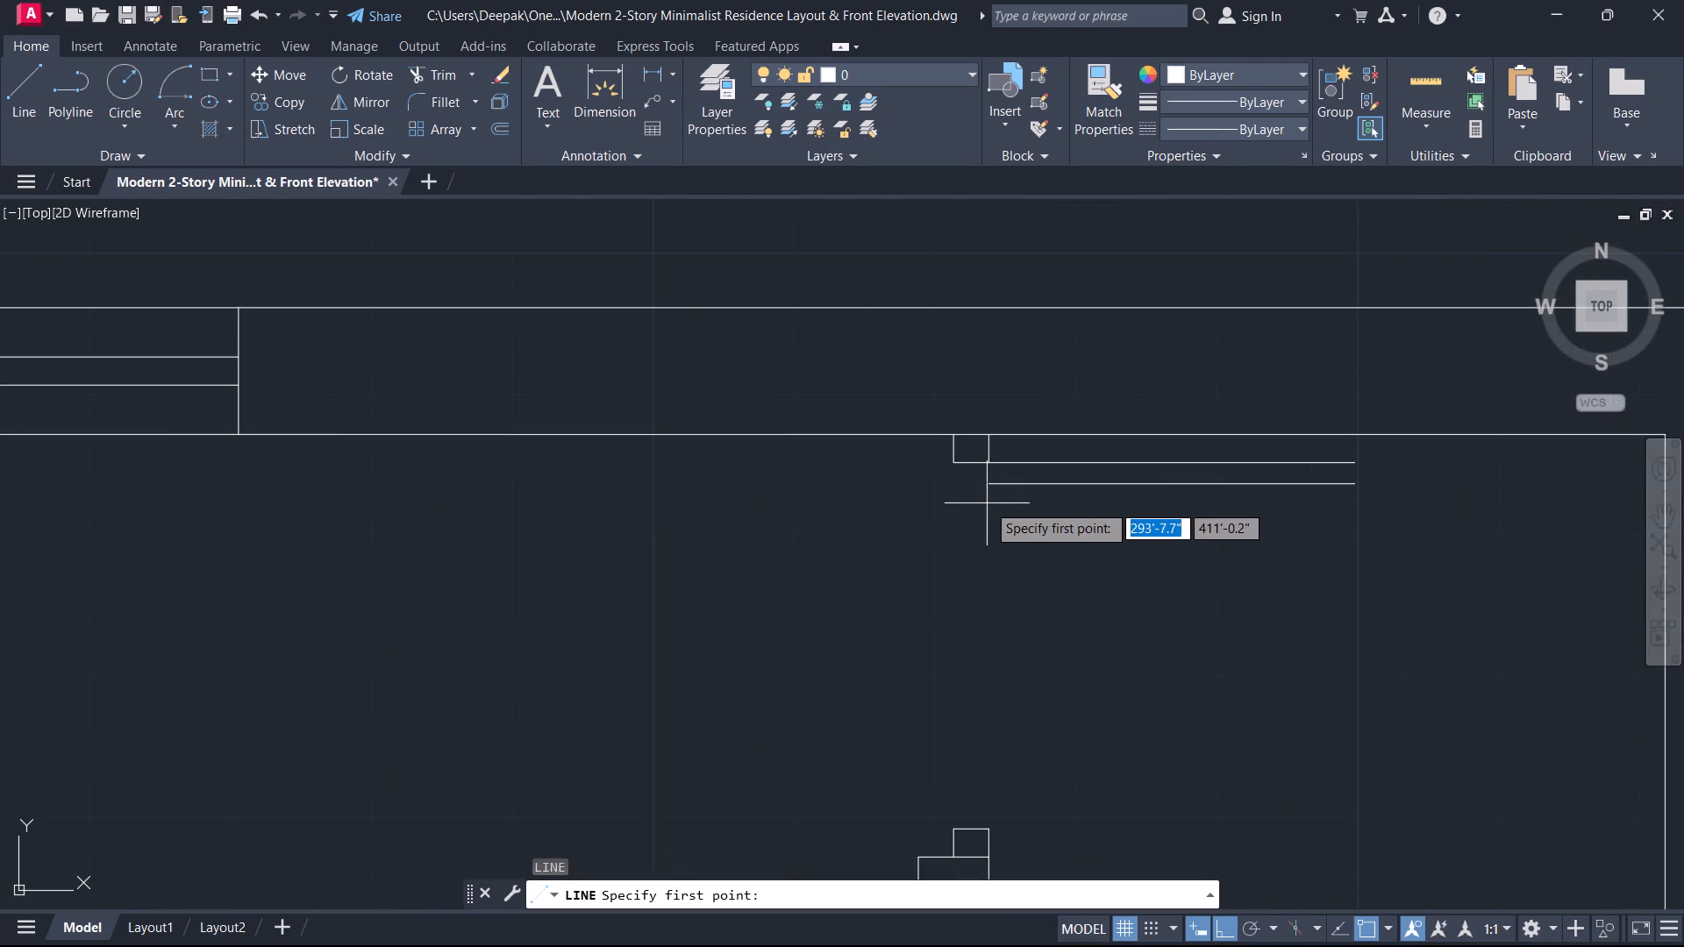
{"action": "scroll", "coordinate": [982, 493], "scroll_direction": "up", "scroll_amount": 2}
{"action": "left_click", "coordinate": [998, 420]}
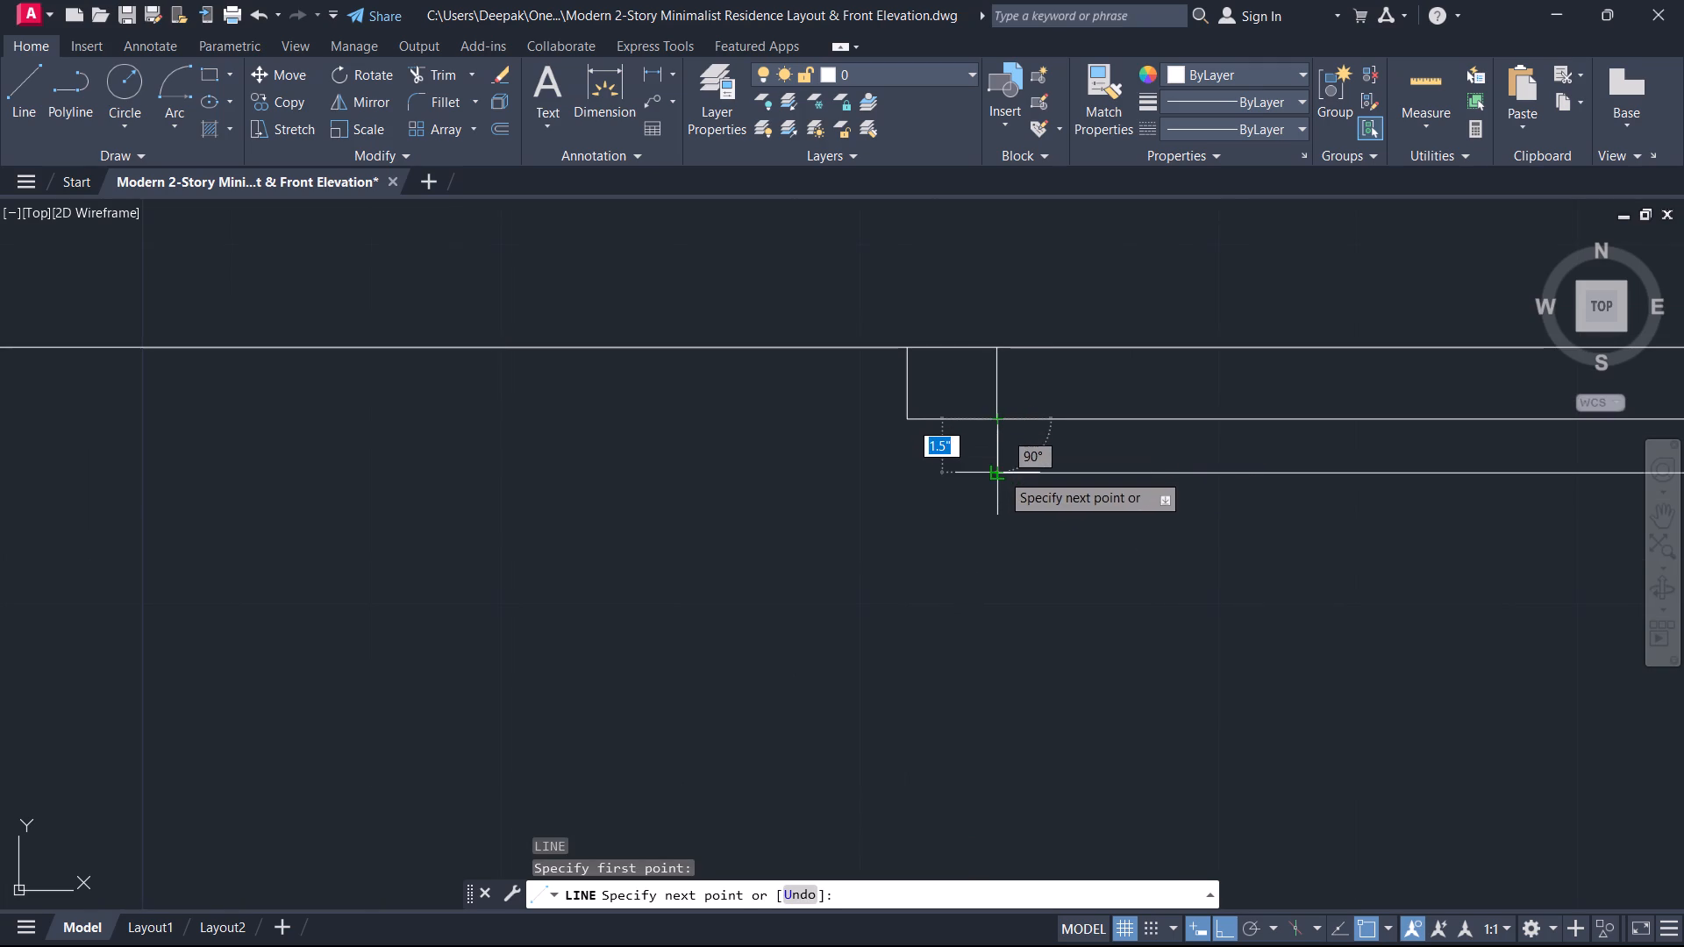
{"action": "left_click", "coordinate": [1001, 473]}
{"action": "key", "text": "Escape"}
Draw the closet door's swing arc from the south frame stub's corner to the leaf's tip, centred on the hinge corner.
{"action": "scroll", "coordinate": [1007, 478], "scroll_direction": "down", "scroll_amount": 2}
{"action": "middle_click_drag", "start_coordinate": [1007, 478], "coordinate": [781, 538]}
{"action": "scroll", "coordinate": [788, 538], "scroll_direction": "down", "scroll_amount": 1}
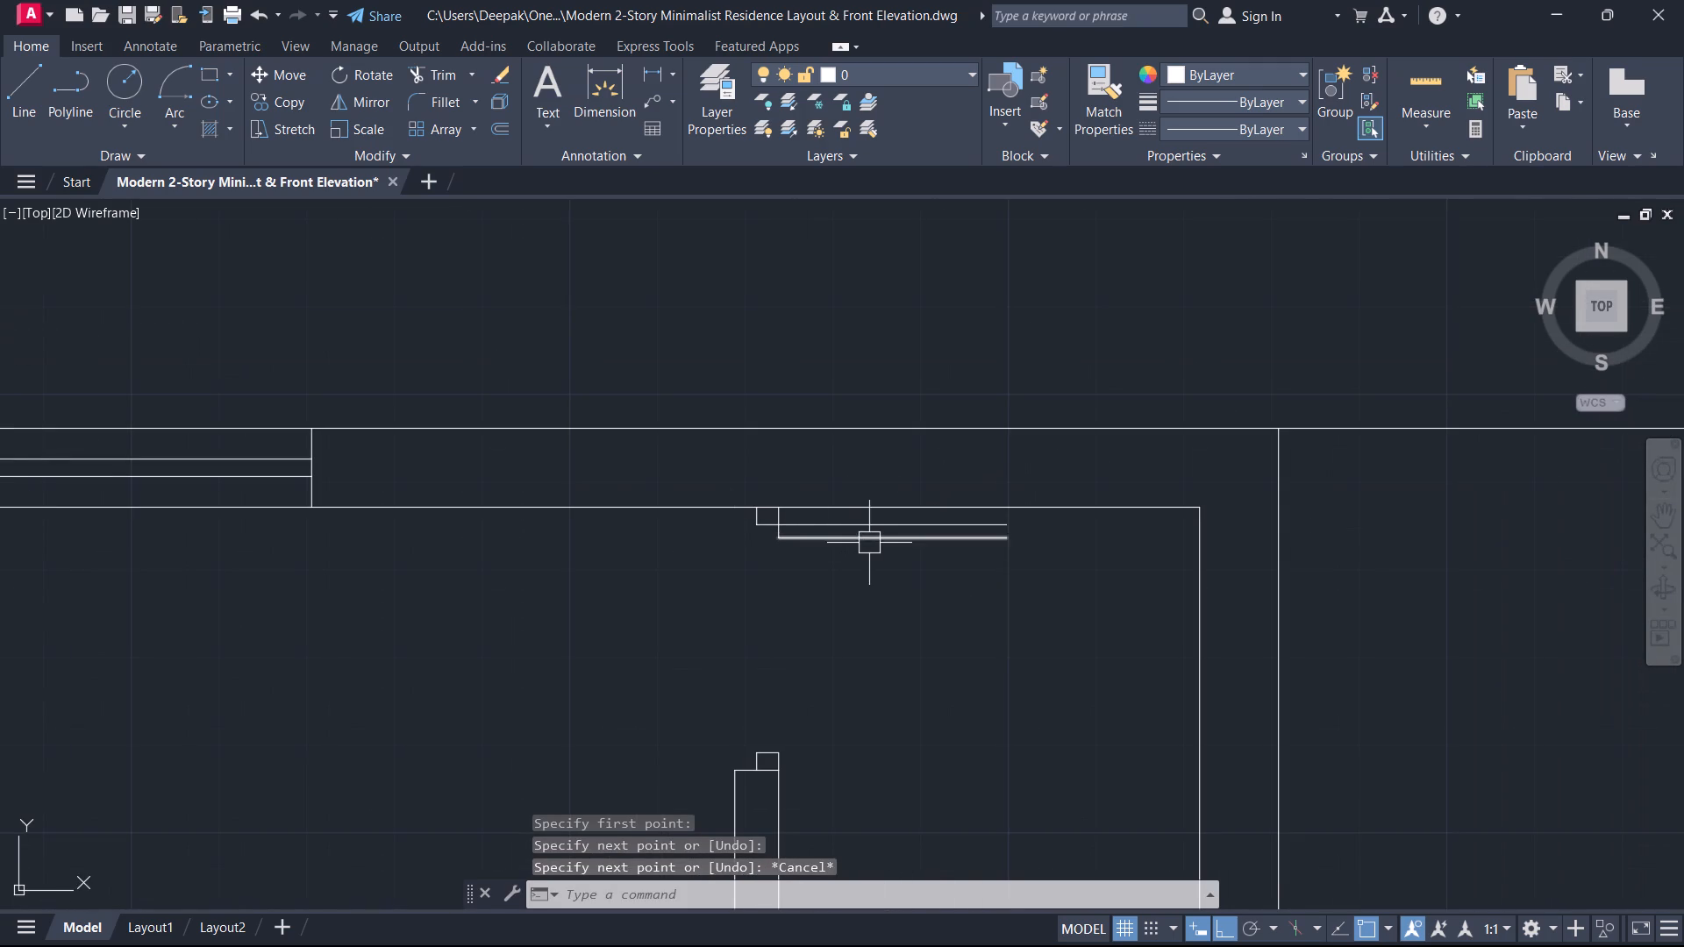
{"action": "left_click", "coordinate": [167, 86]}
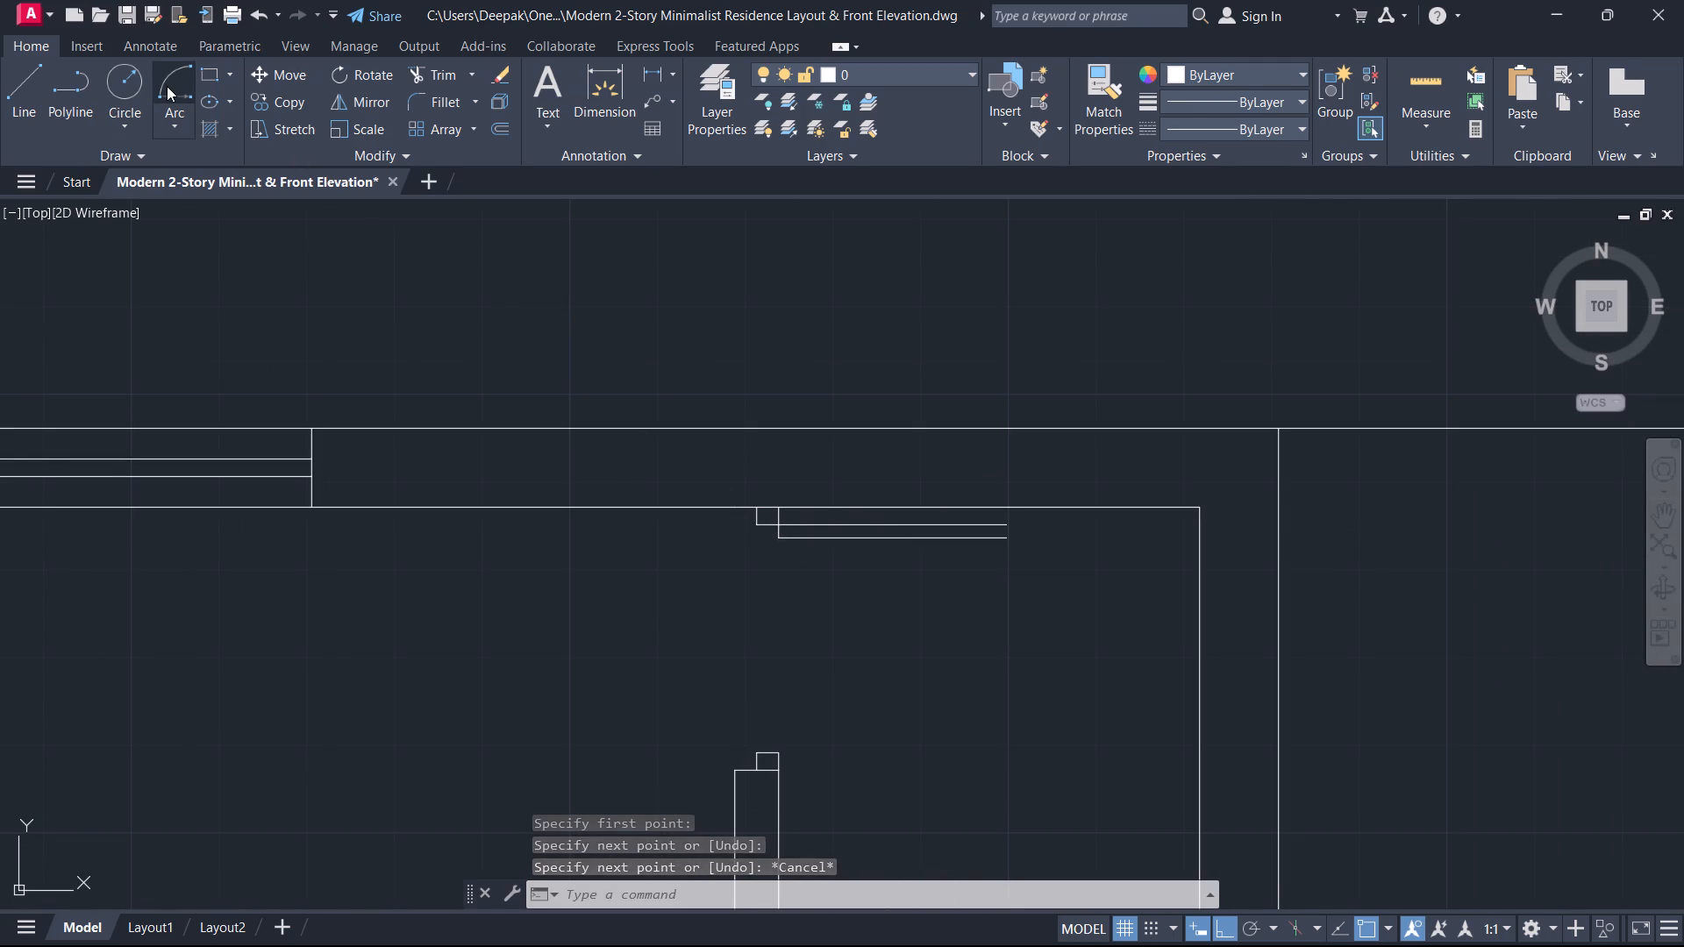
{"action": "scroll", "coordinate": [1001, 527], "scroll_direction": "up", "scroll_amount": 2}
{"action": "scroll", "coordinate": [1015, 554], "scroll_direction": "down", "scroll_amount": 2}
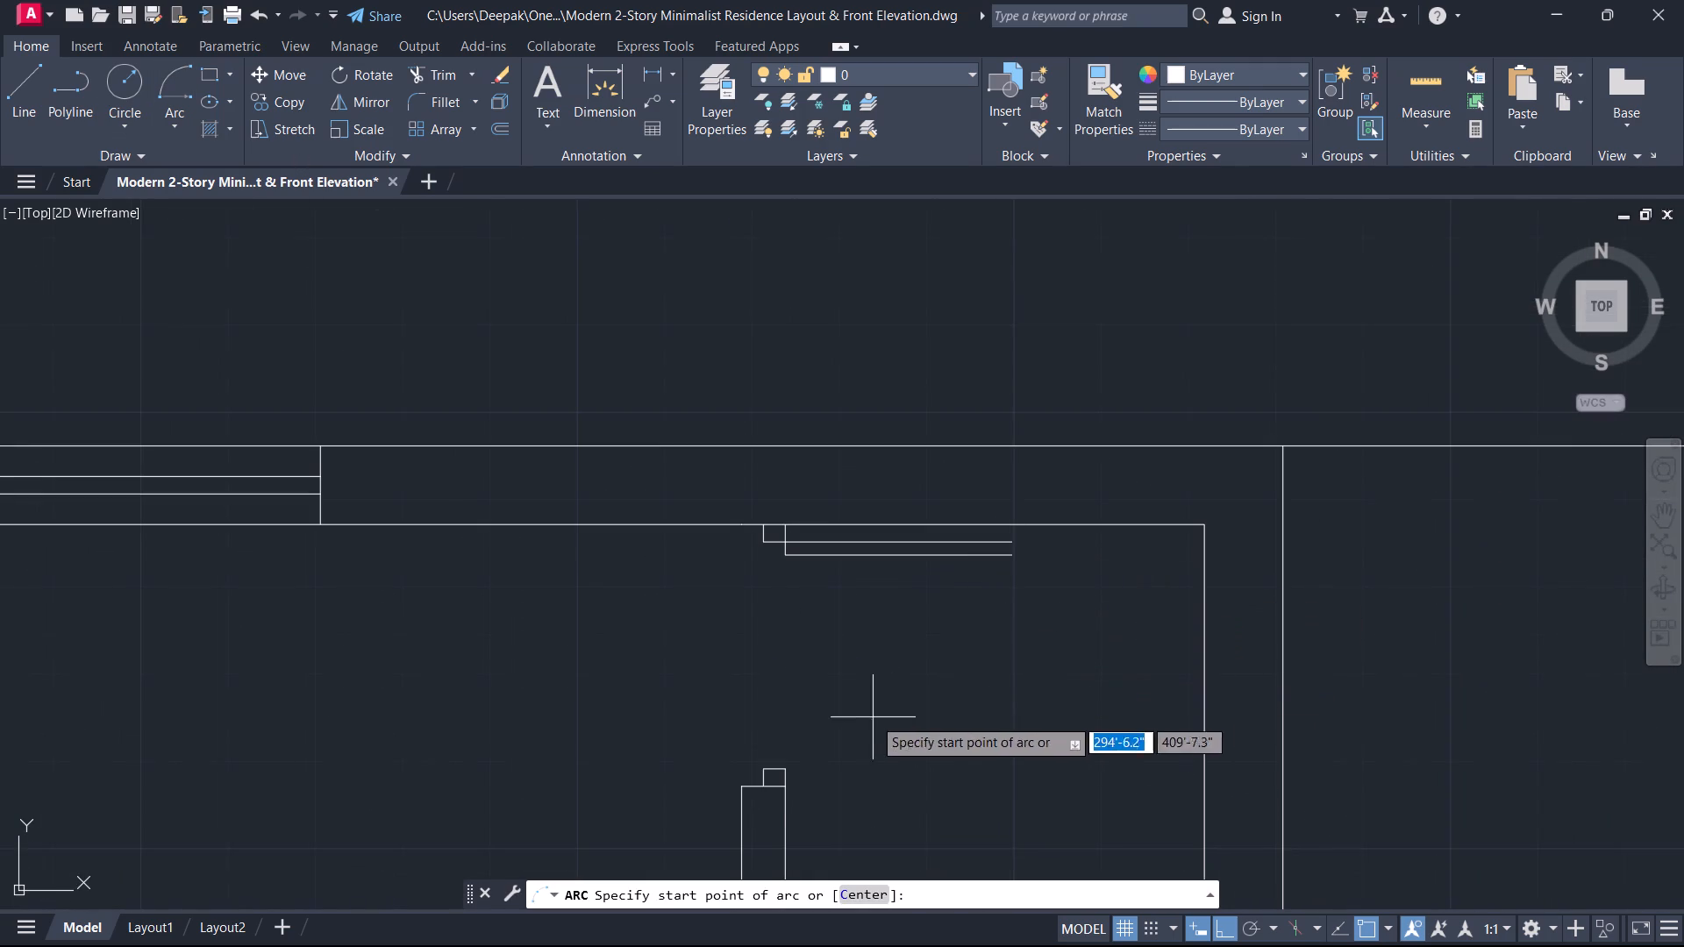
{"action": "scroll", "coordinate": [767, 779], "scroll_direction": "up", "scroll_amount": 1}
{"action": "left_click_drag", "start_coordinate": [796, 769], "coordinate": [789, 759]}
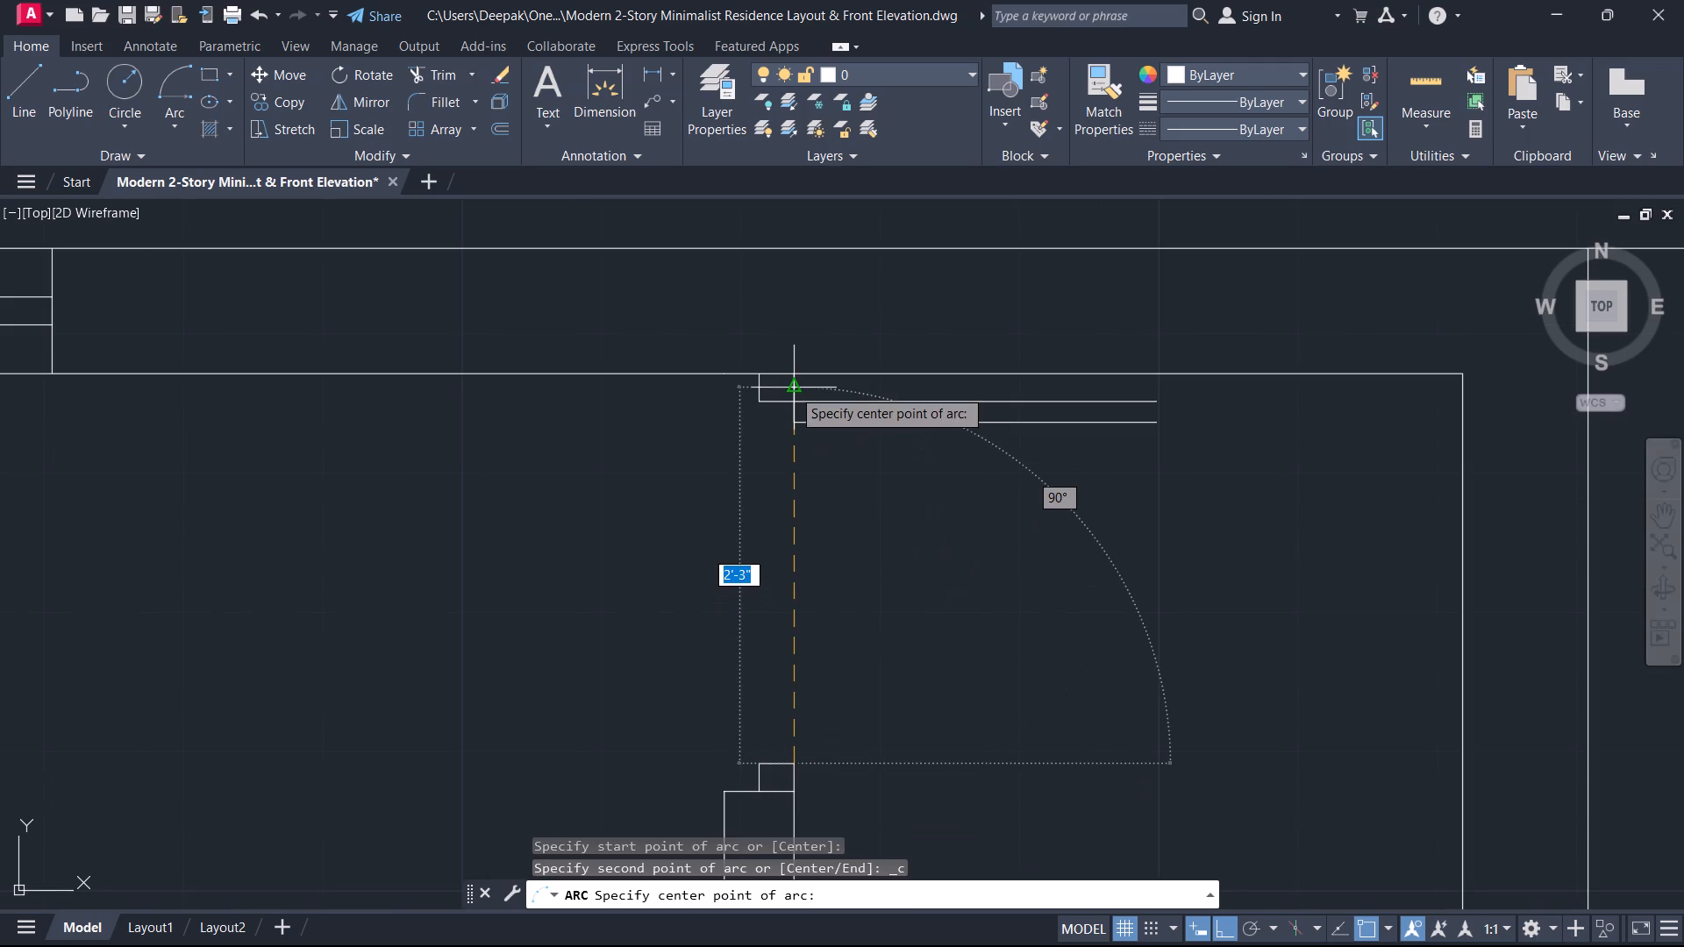
{"action": "left_click", "coordinate": [793, 403]}
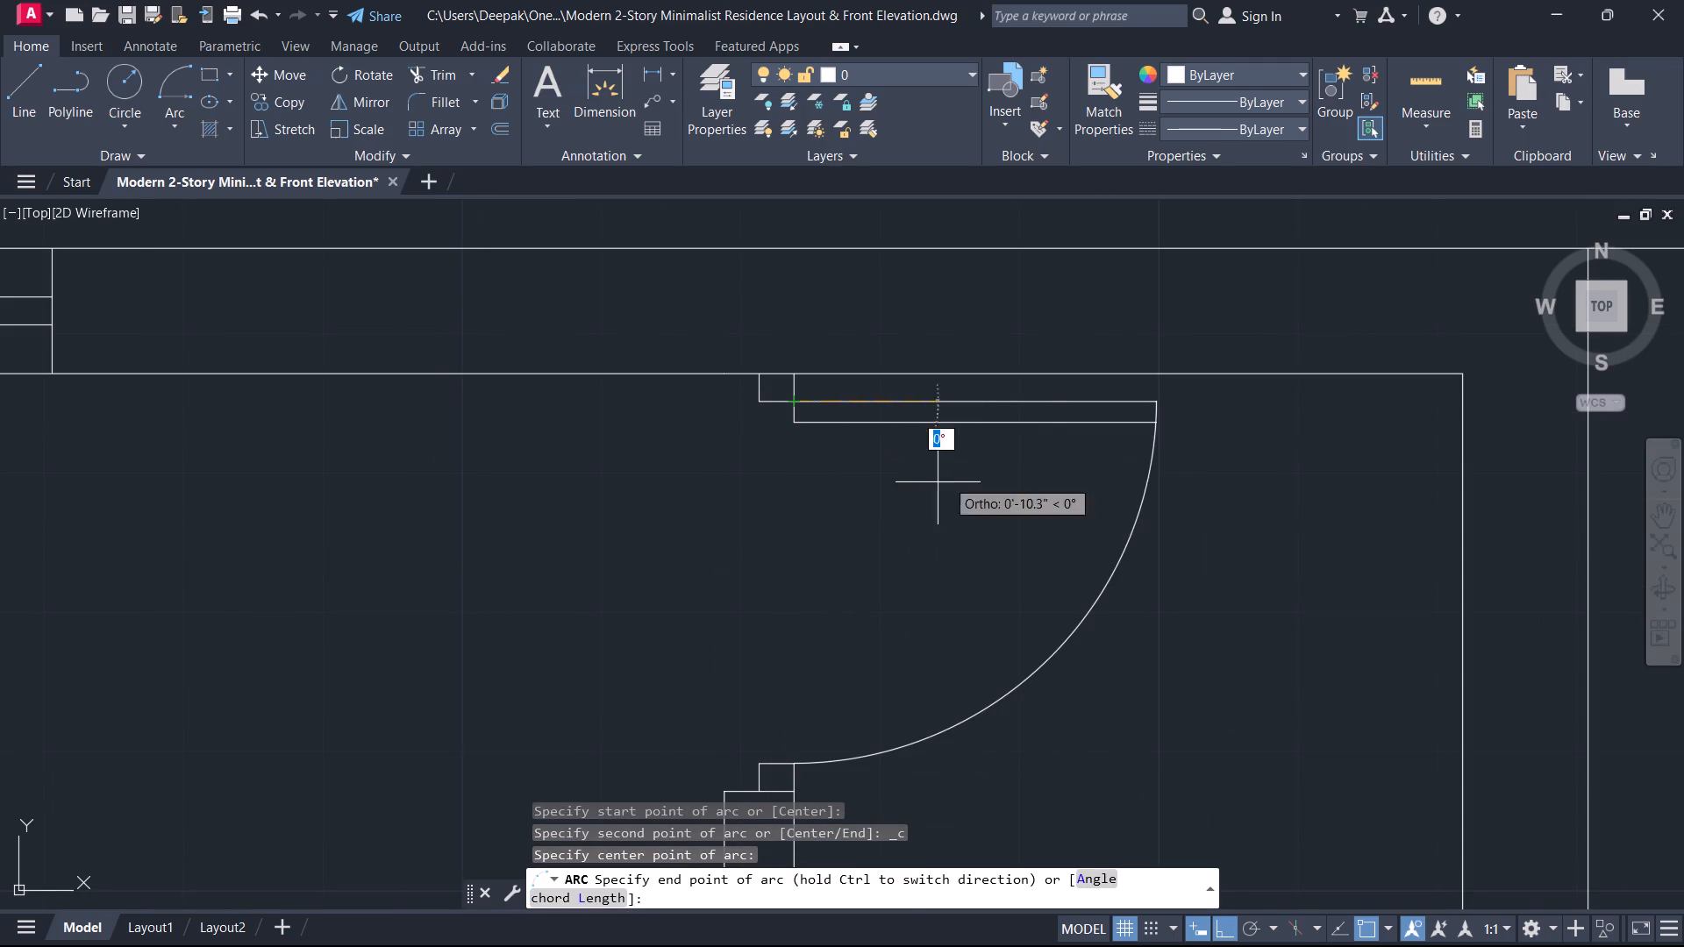
{"action": "left_click", "coordinate": [1151, 401]}
{"action": "key", "text": "Escape"}
Trim the end of the leaf's lower line that projects past the closet door's swing arc.
{"action": "scroll", "coordinate": [1080, 497], "scroll_direction": "down", "scroll_amount": 1}
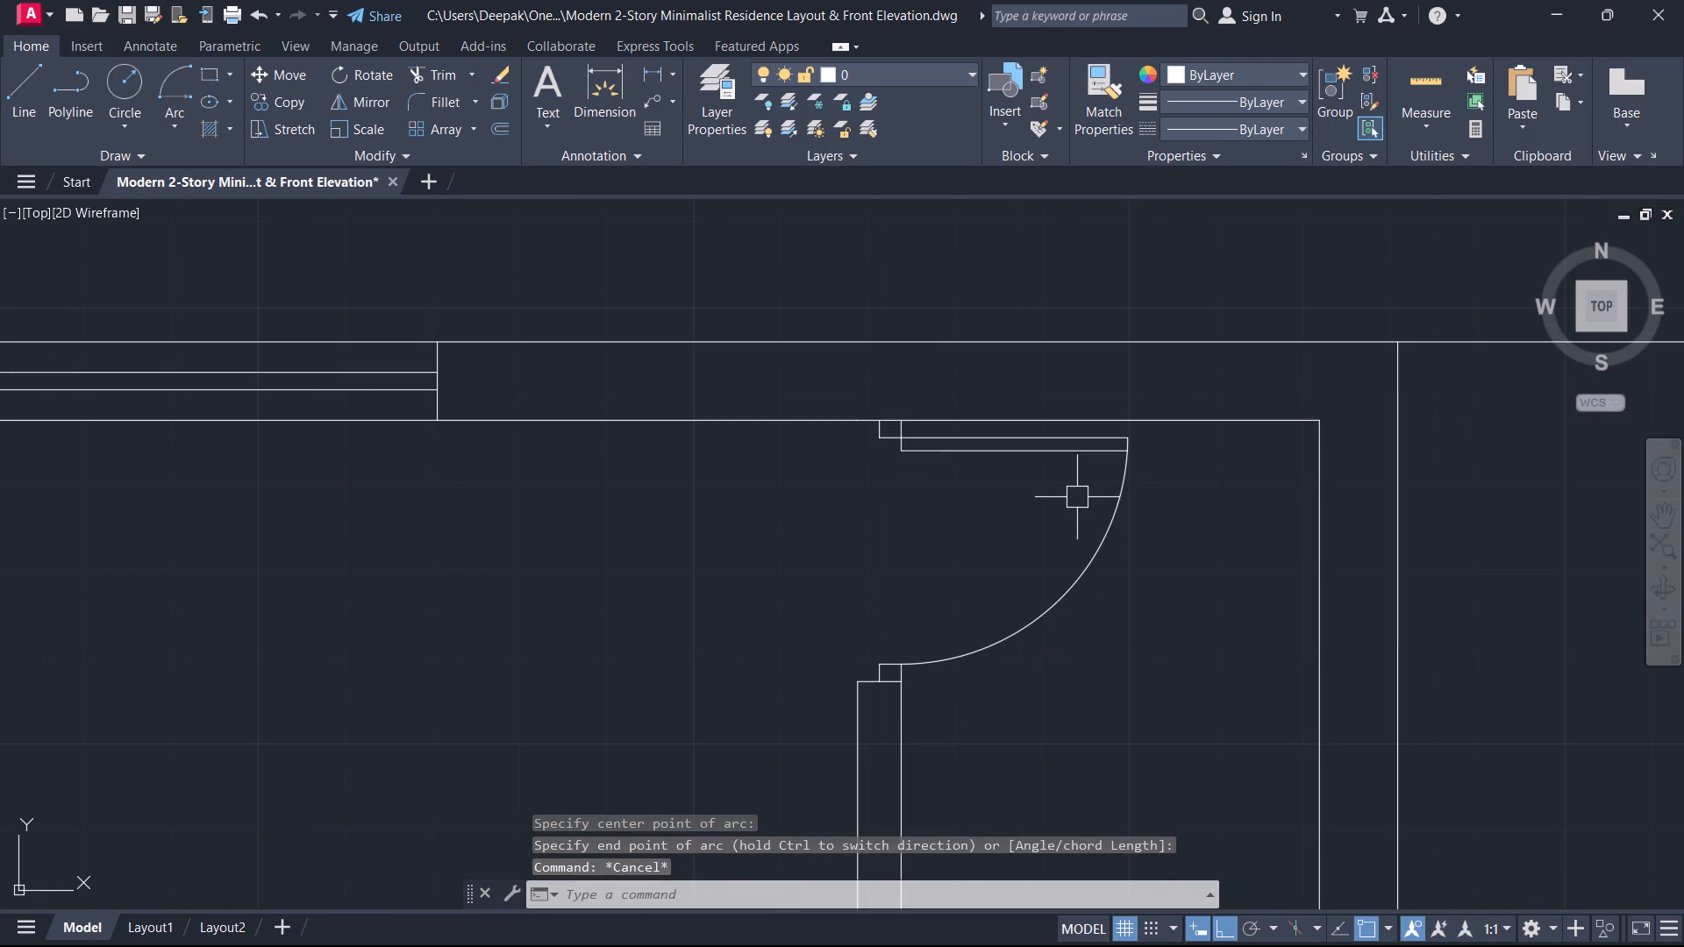
{"action": "middle_click_drag", "start_coordinate": [1077, 497], "coordinate": [972, 532]}
{"action": "key", "text": "r"}
{"action": "key", "text": "Escape"}
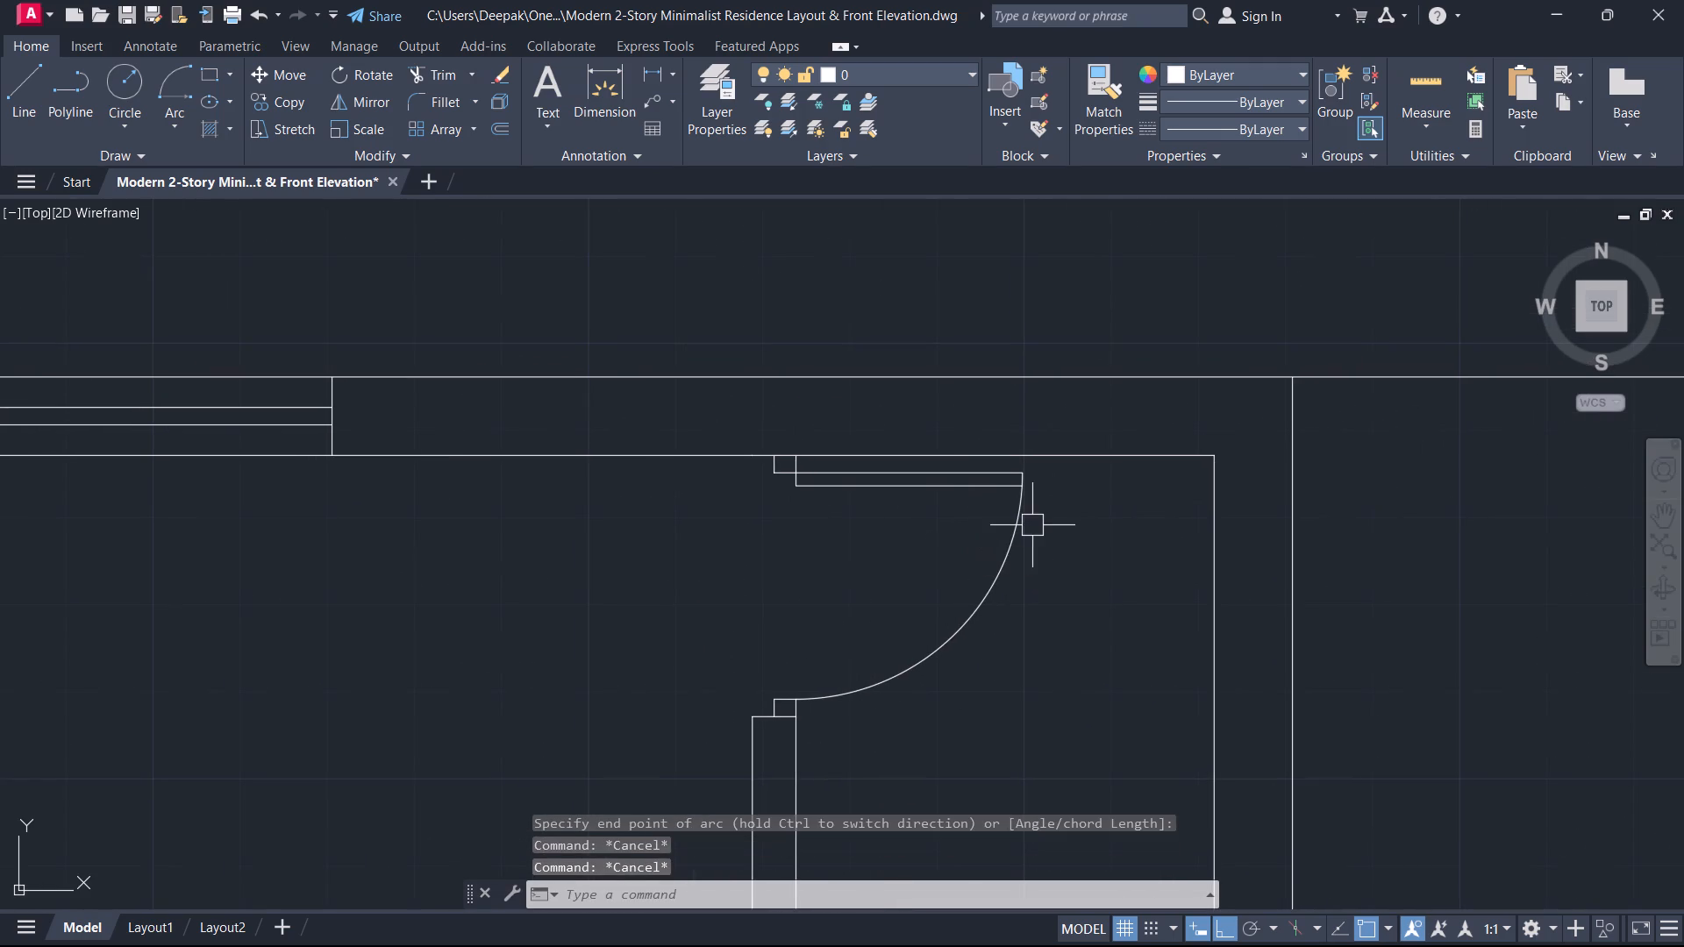
{"action": "key", "text": "t"}
{"action": "key", "text": "r"}
{"action": "key", "text": "space"}
{"action": "scroll", "coordinate": [1037, 492], "scroll_direction": "up", "scroll_amount": 5}
{"action": "scroll", "coordinate": [902, 493], "scroll_direction": "up", "scroll_amount": 4}
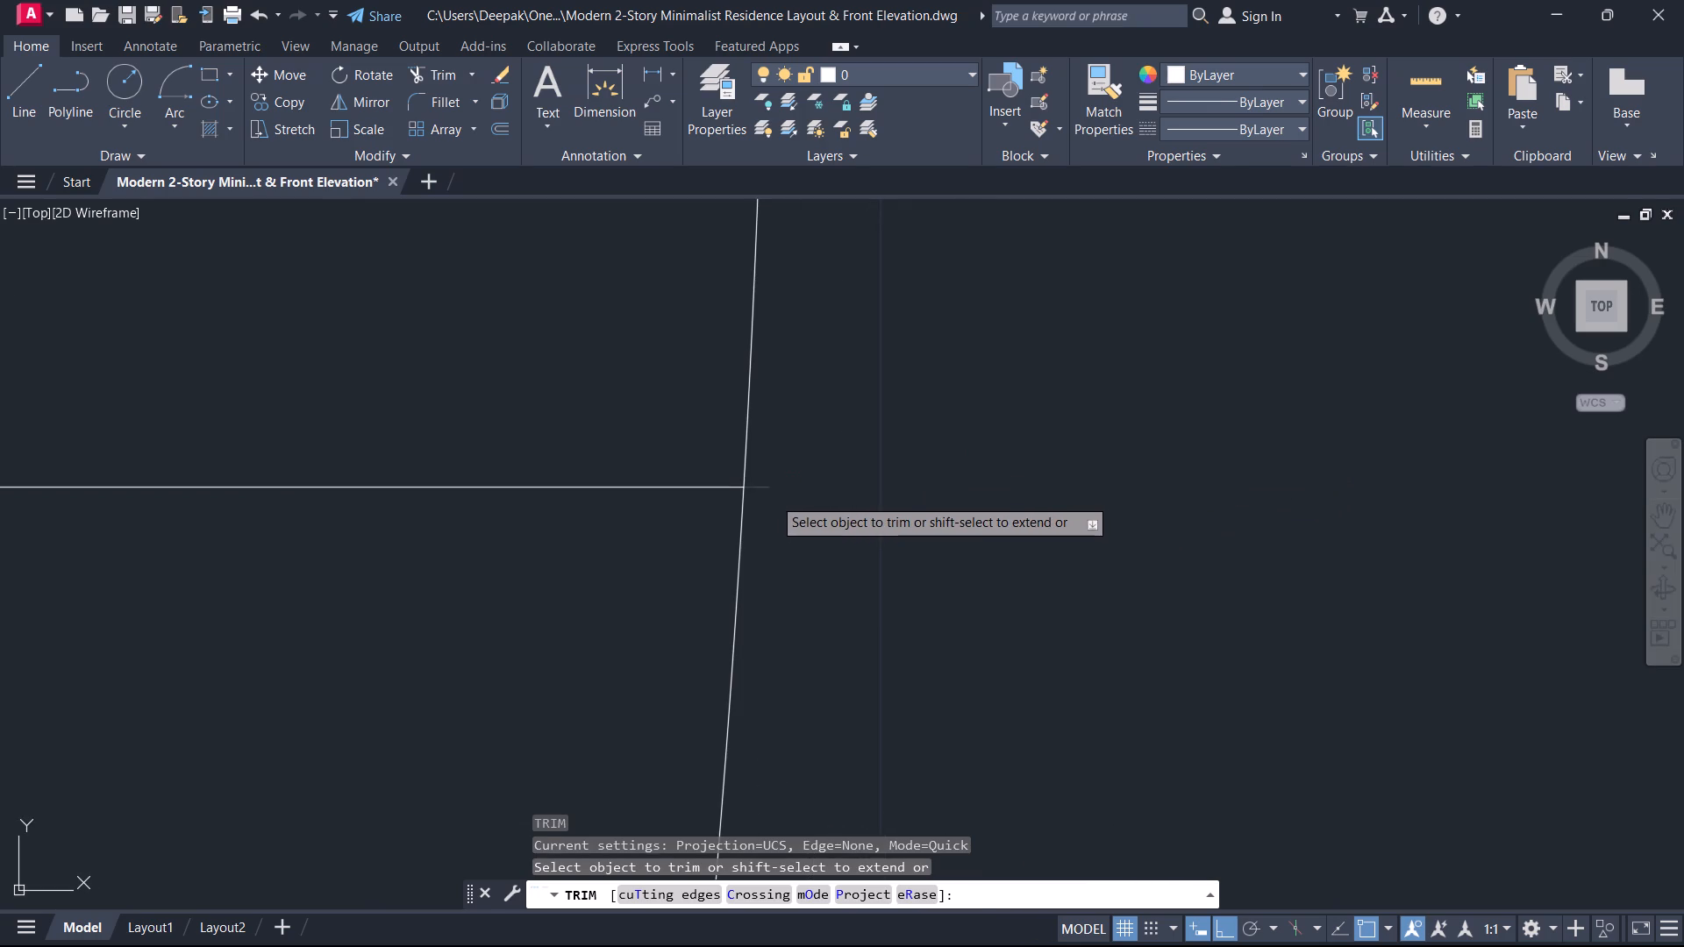
{"action": "left_click", "coordinate": [773, 497]}
{"action": "key", "text": "Escape"}
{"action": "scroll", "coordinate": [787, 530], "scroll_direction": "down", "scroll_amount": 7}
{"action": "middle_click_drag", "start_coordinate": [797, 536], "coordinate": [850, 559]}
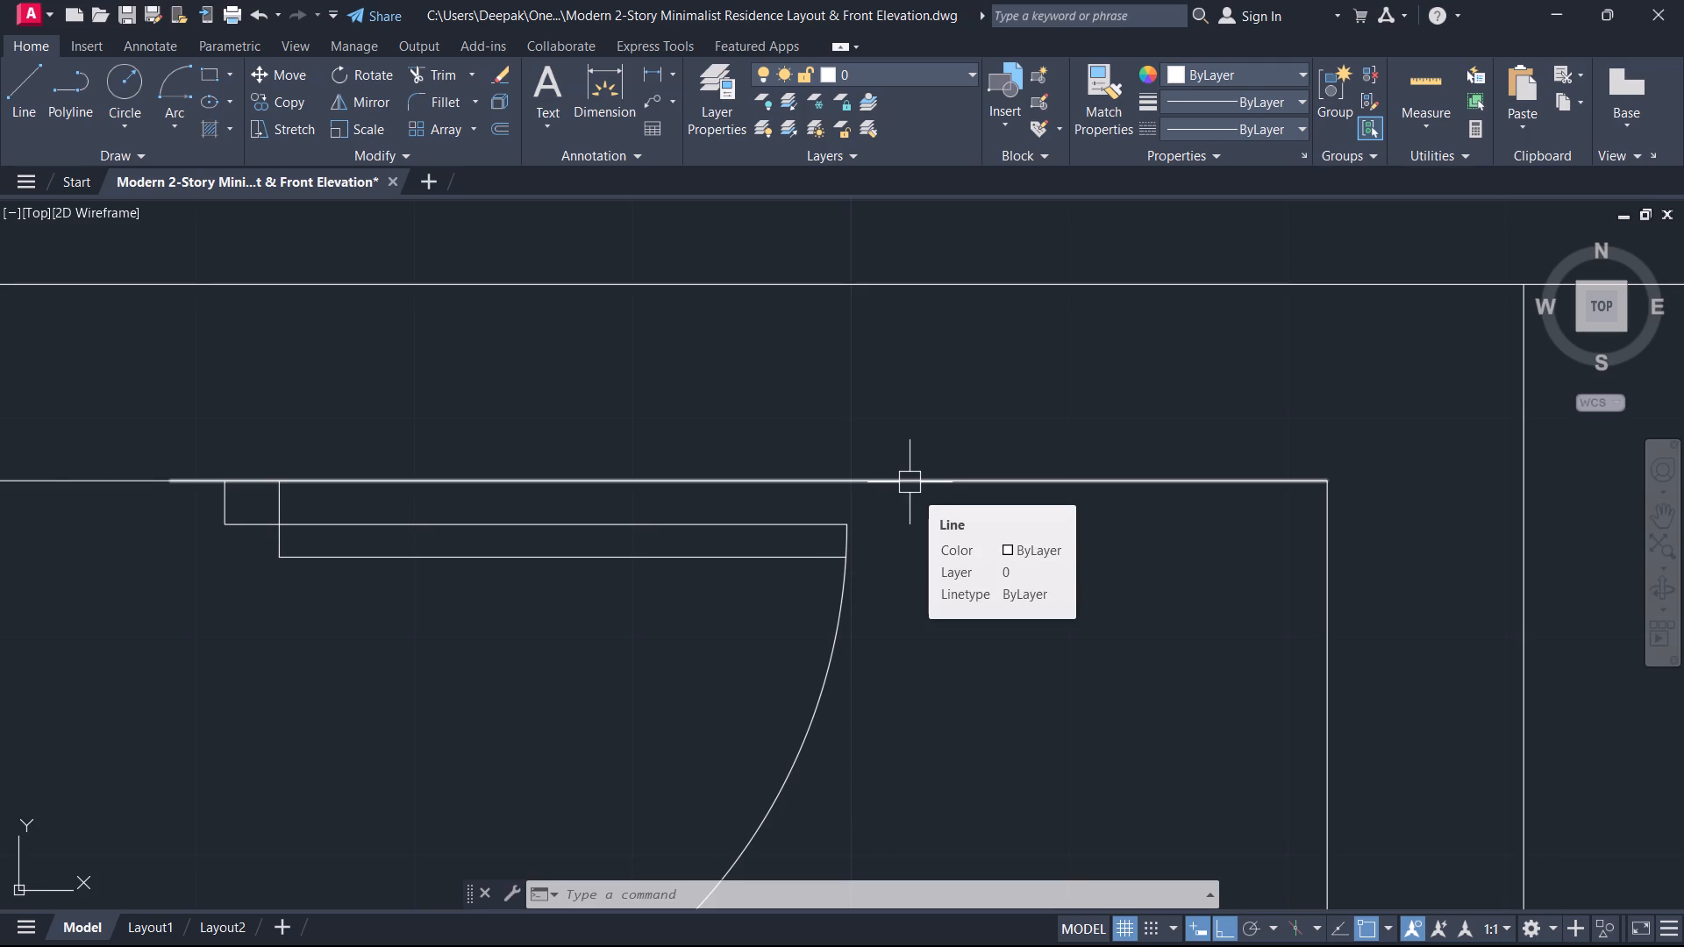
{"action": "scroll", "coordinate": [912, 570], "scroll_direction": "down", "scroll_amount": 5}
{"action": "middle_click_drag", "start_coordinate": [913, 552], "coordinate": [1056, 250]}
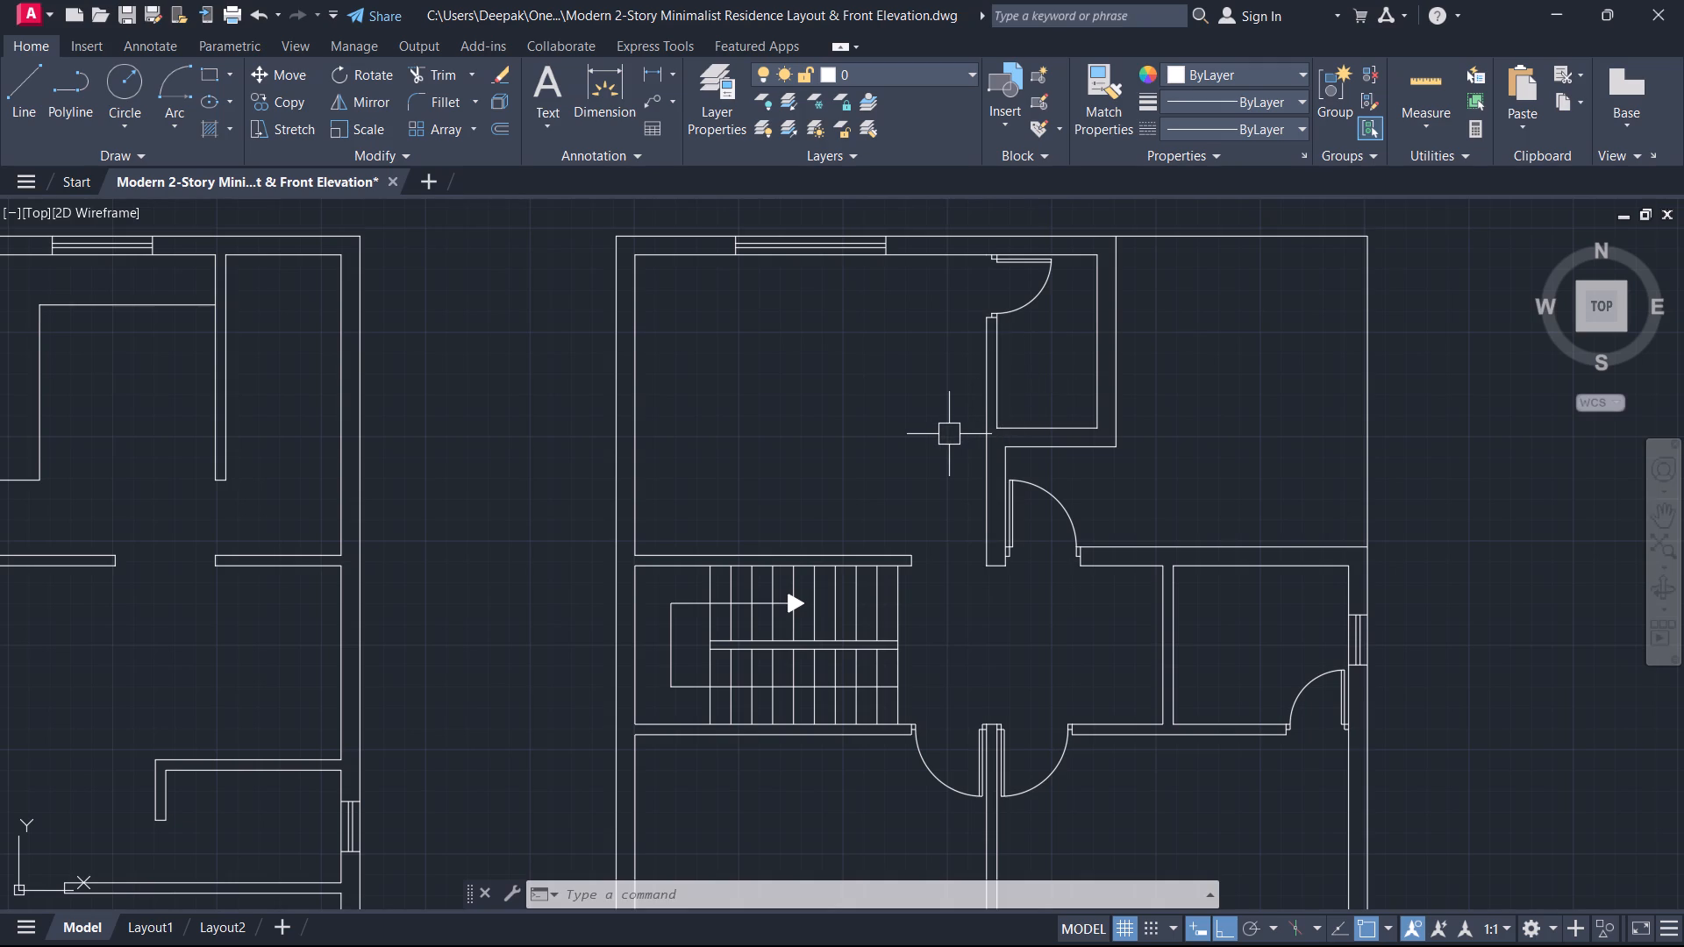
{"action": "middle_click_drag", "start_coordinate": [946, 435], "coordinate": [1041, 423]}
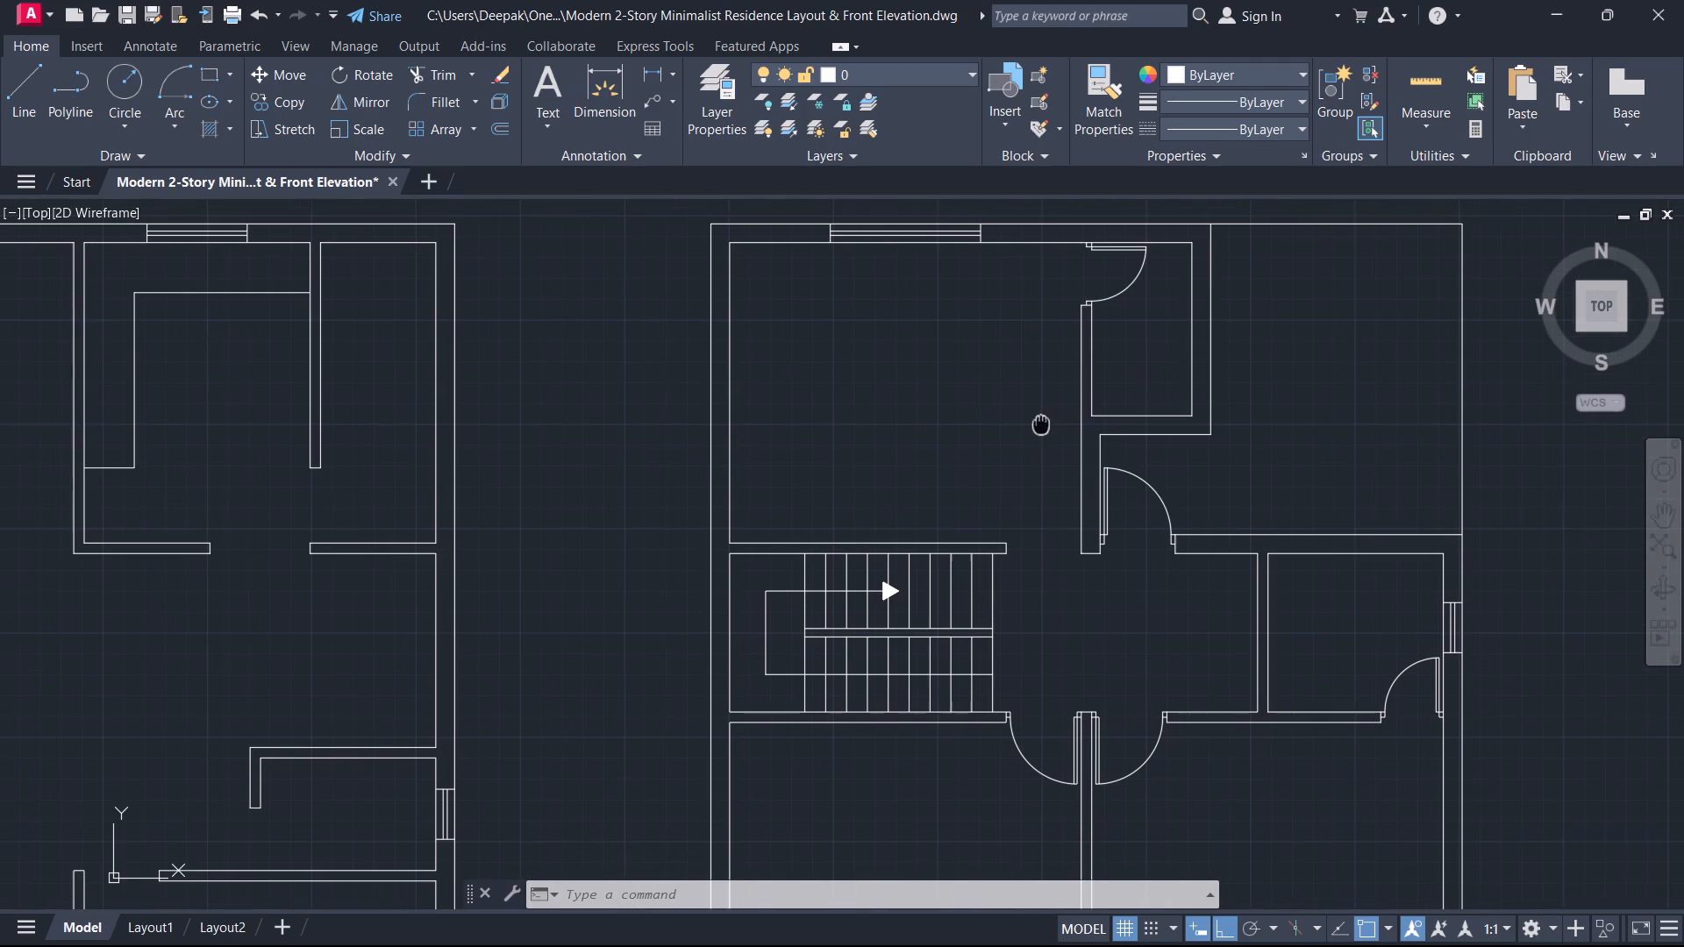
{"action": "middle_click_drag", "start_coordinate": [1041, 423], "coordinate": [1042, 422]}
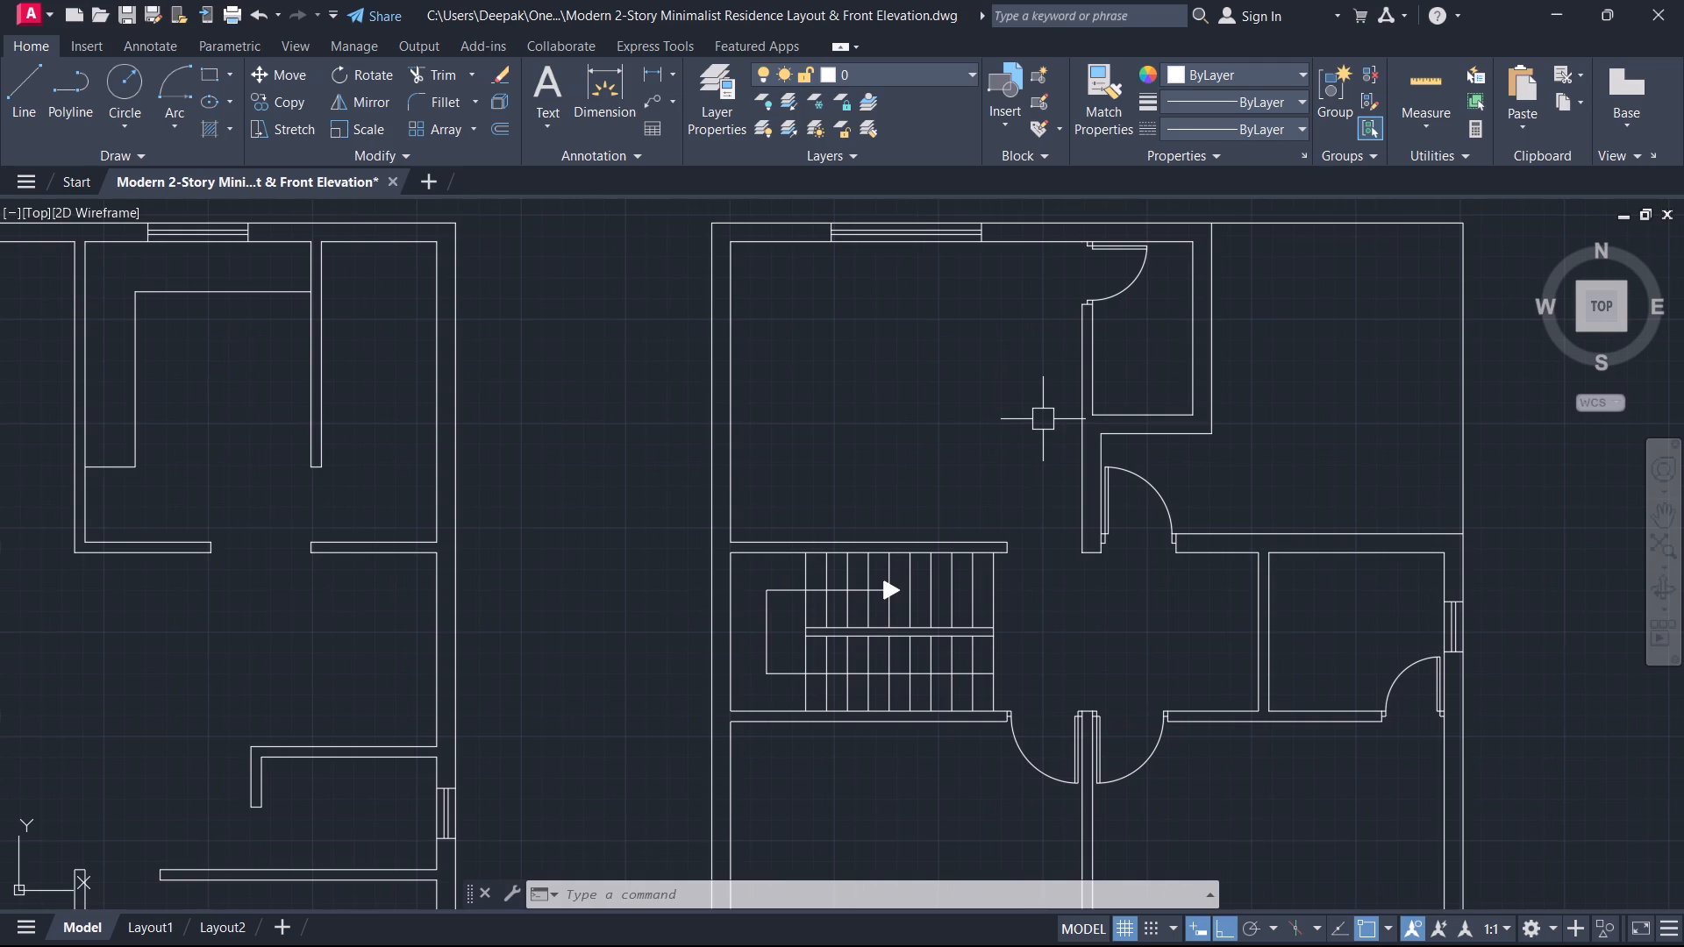
Draw a line across the northeast closet's north wall thickness, starting from the midpoint of the inner wall line.
{"action": "scroll", "coordinate": [1339, 438], "scroll_direction": "down", "scroll_amount": 2}
{"action": "middle_click_drag", "start_coordinate": [1128, 492], "coordinate": [1226, 322]}
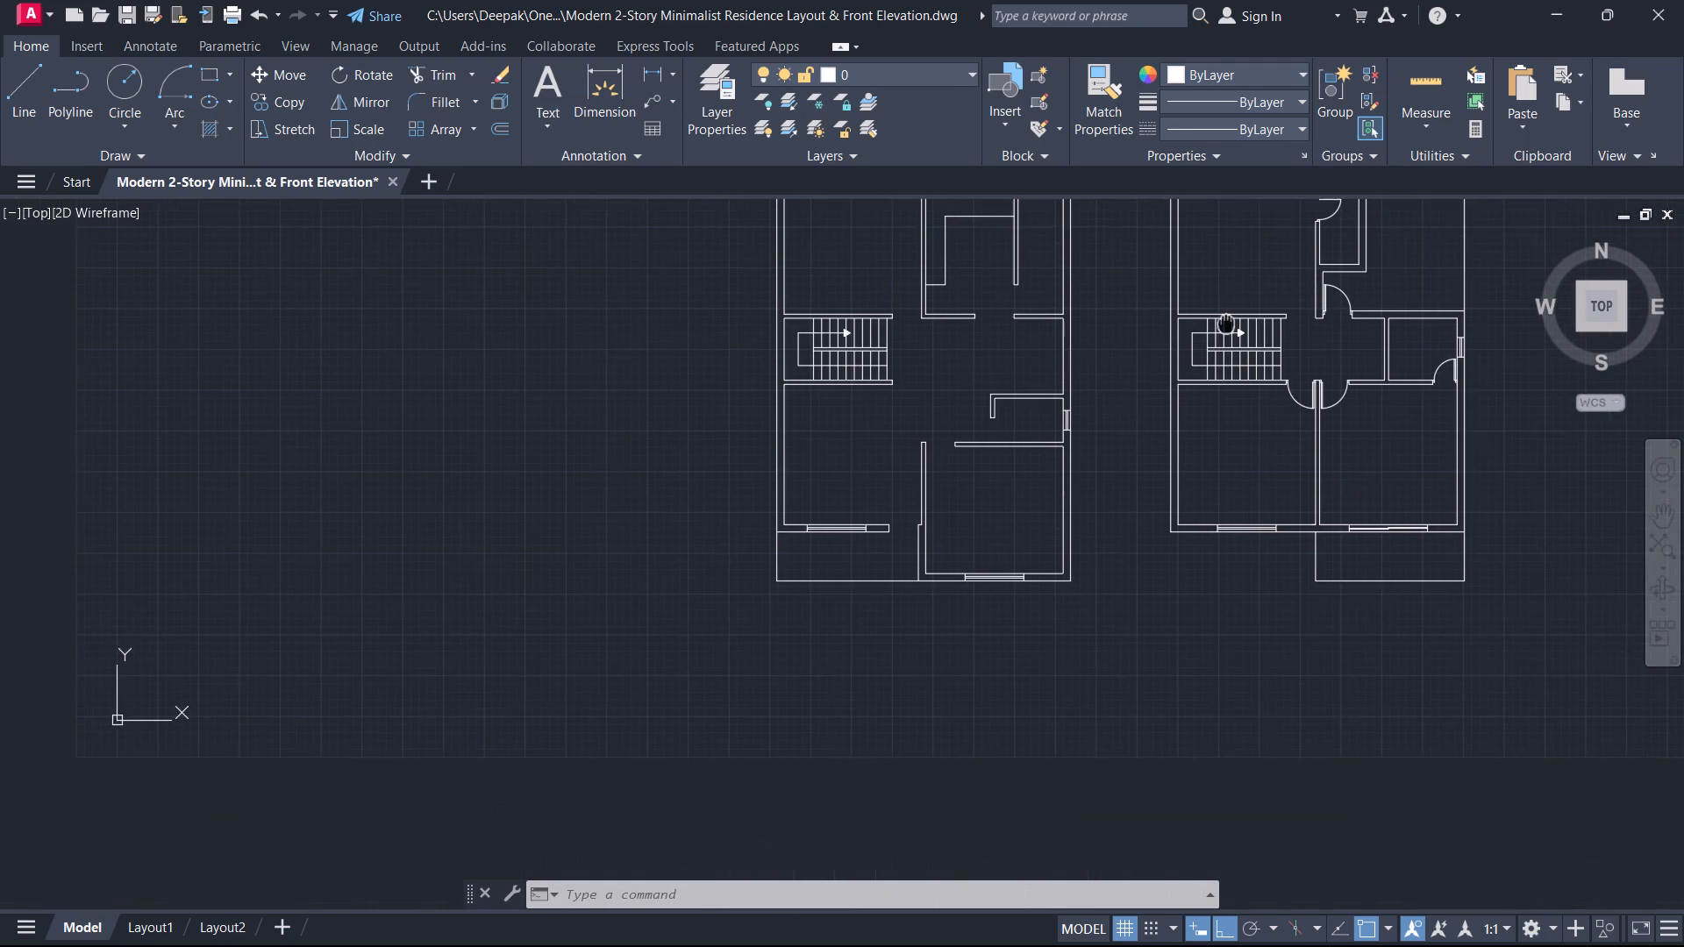
{"action": "middle_click_drag", "start_coordinate": [1226, 322], "coordinate": [1226, 320]}
{"action": "middle_click_drag", "start_coordinate": [1379, 397], "coordinate": [1243, 551]}
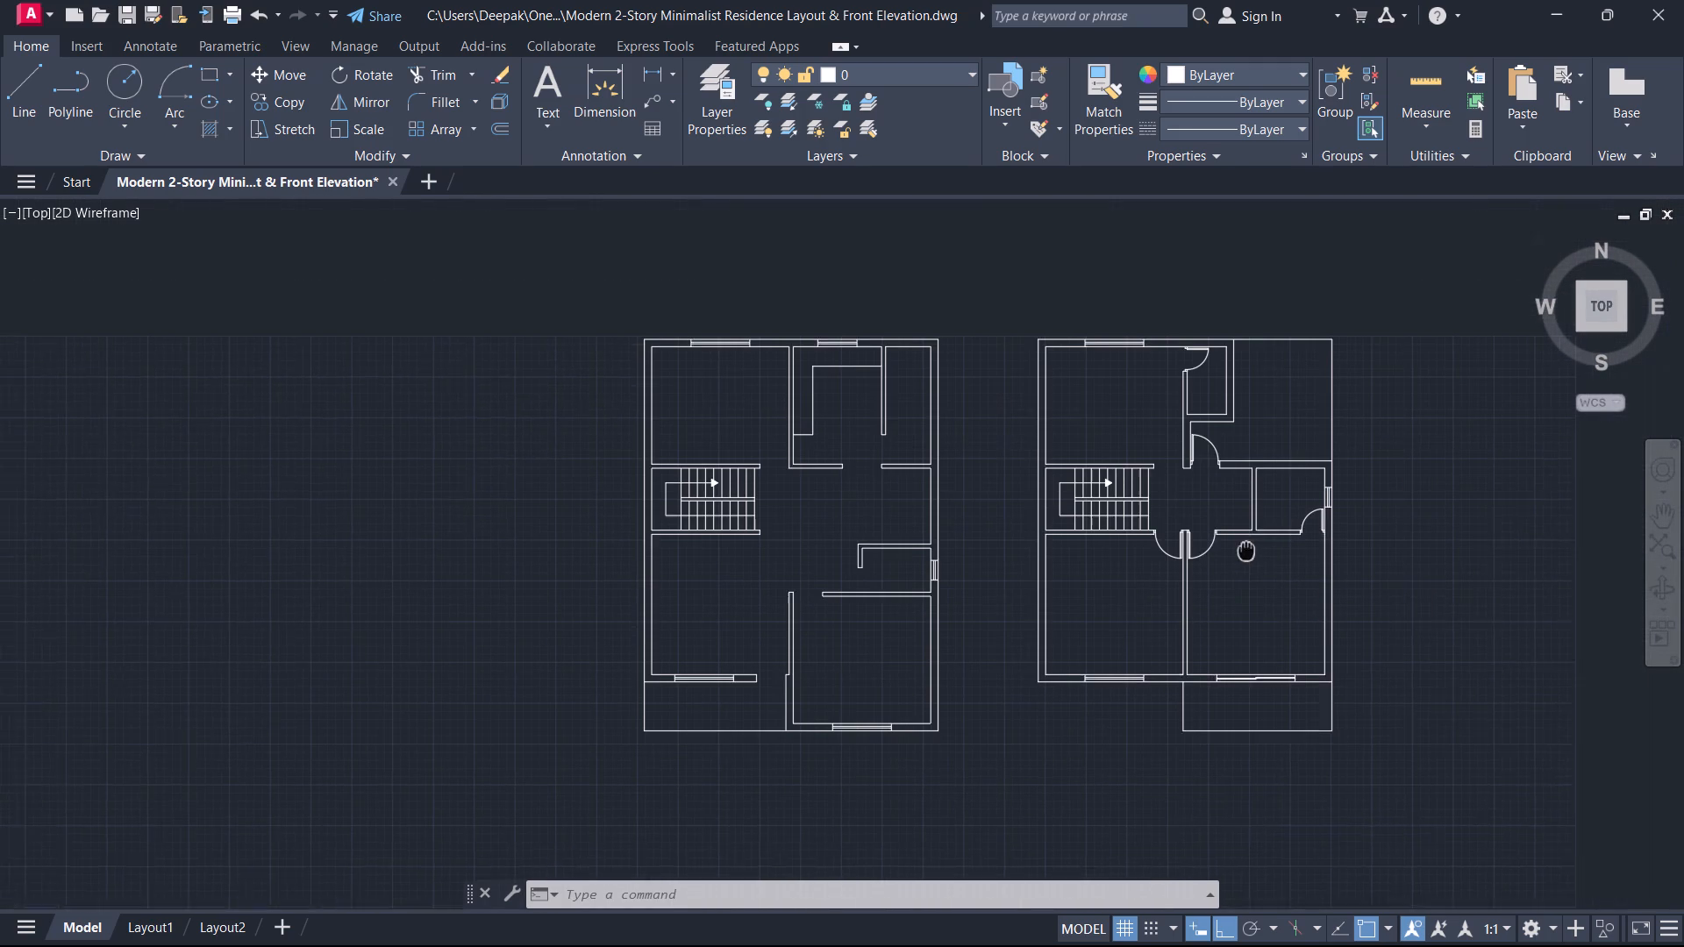
{"action": "middle_click_drag", "start_coordinate": [1243, 551], "coordinate": [1237, 556]}
{"action": "scroll", "coordinate": [1127, 495], "scroll_direction": "up", "scroll_amount": 1}
{"action": "scroll", "coordinate": [1275, 272], "scroll_direction": "up", "scroll_amount": 1}
{"action": "middle_click_drag", "start_coordinate": [1275, 272], "coordinate": [1203, 410]}
{"action": "scroll", "coordinate": [1205, 404], "scroll_direction": "up", "scroll_amount": 1}
{"action": "scroll", "coordinate": [1132, 386], "scroll_direction": "up", "scroll_amount": 2}
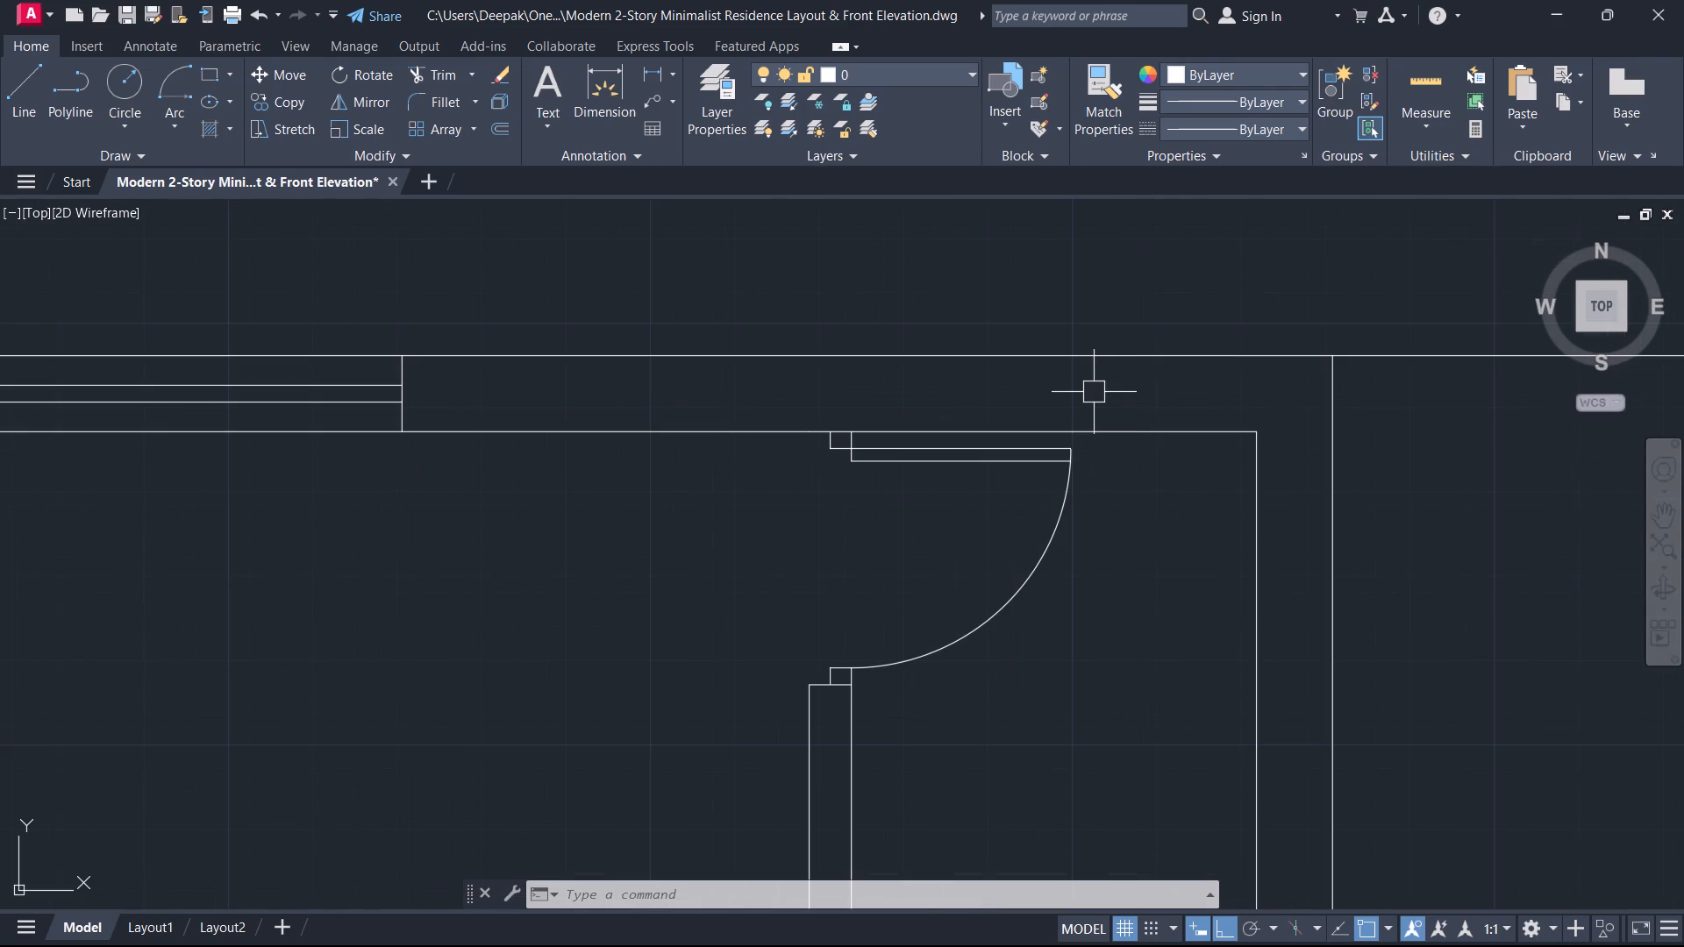
{"action": "type", "text": "l"}
{"action": "key", "text": "space"}
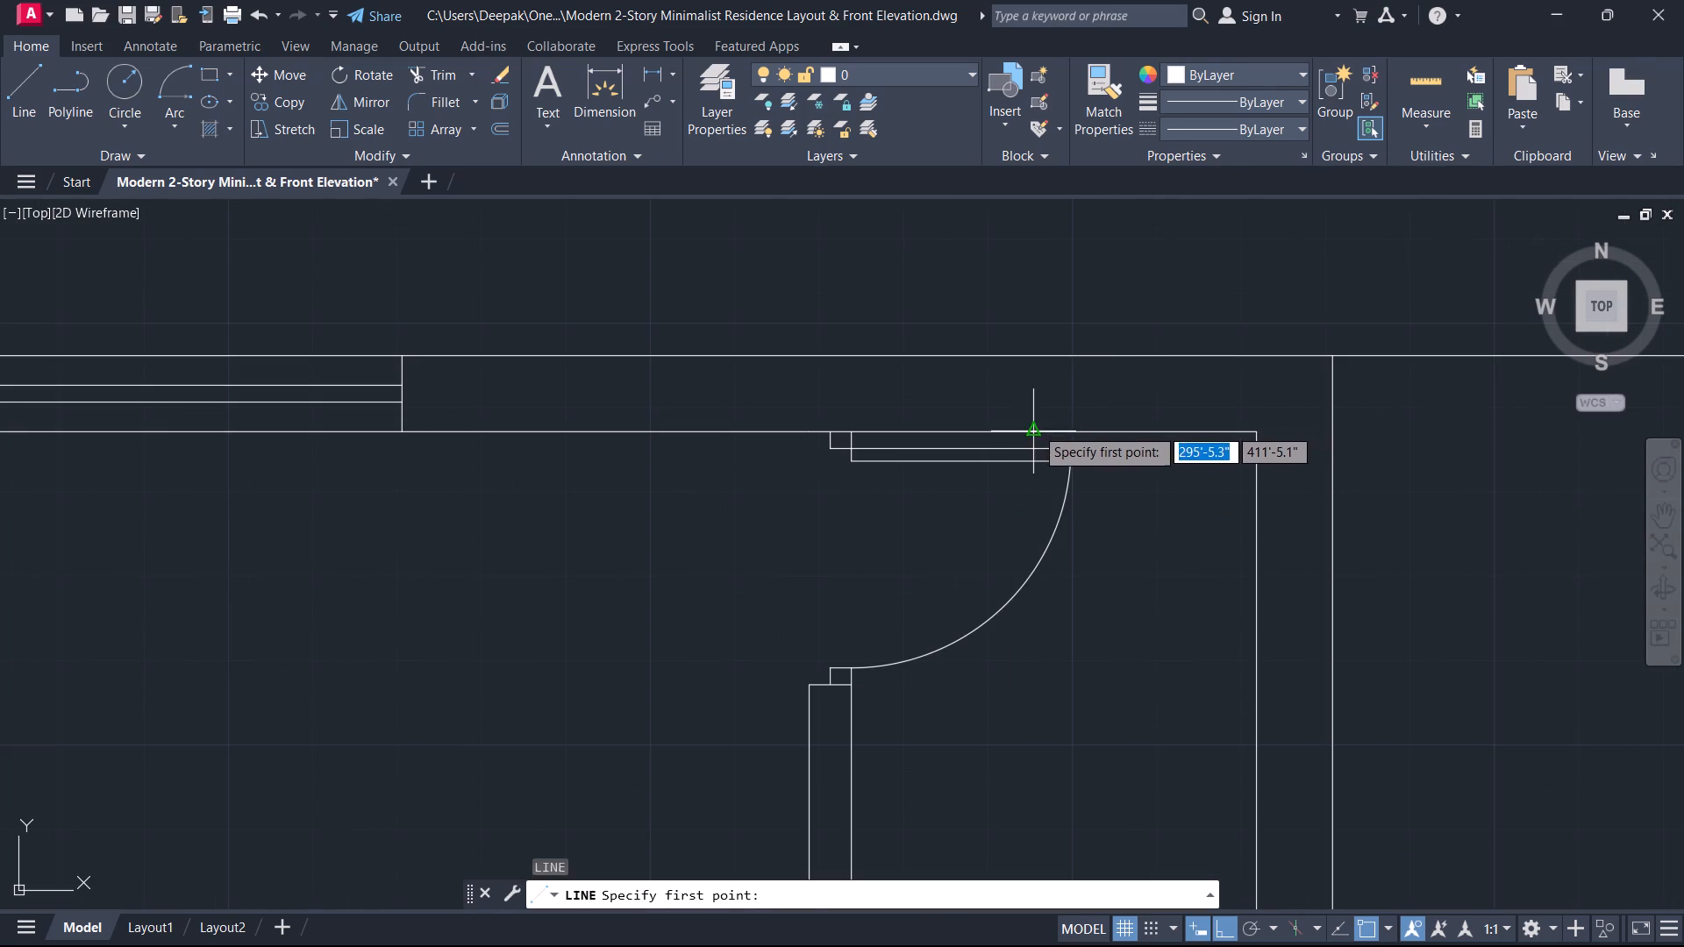
{"action": "left_click", "coordinate": [1031, 425]}
{"action": "left_click", "coordinate": [1033, 357]}
{"action": "key", "text": "Escape"}
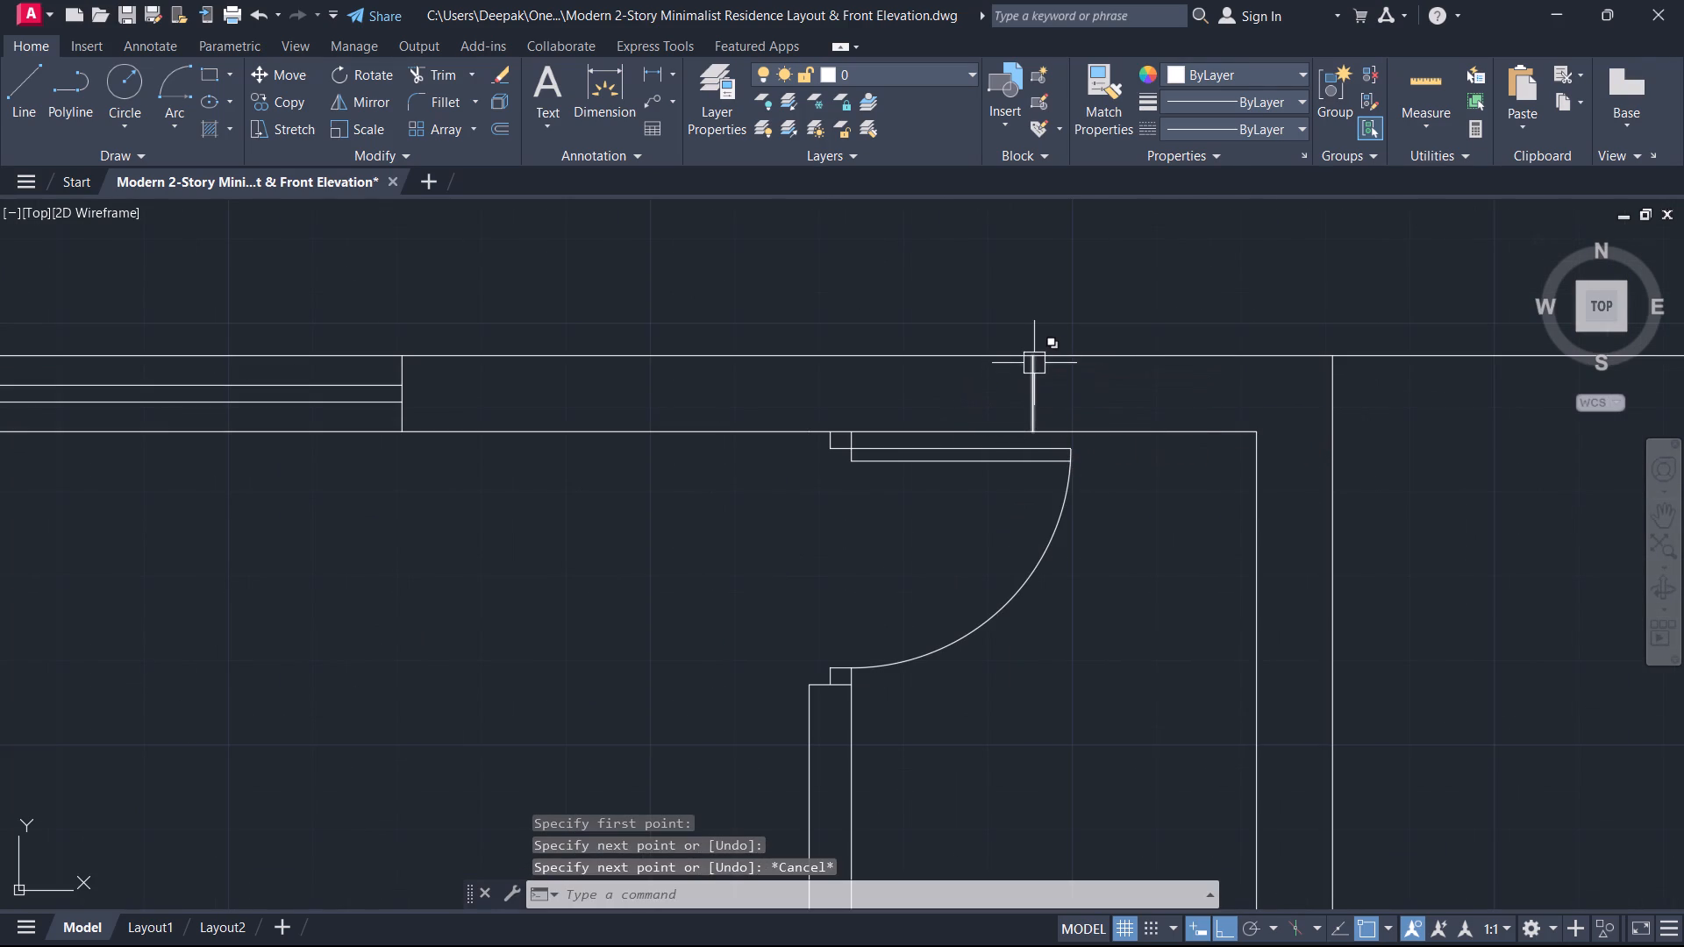
Offset the new cross line 1' to both sides to form the closet window's jambs.
{"action": "type", "text": "o"}
{"action": "key", "text": "space"}
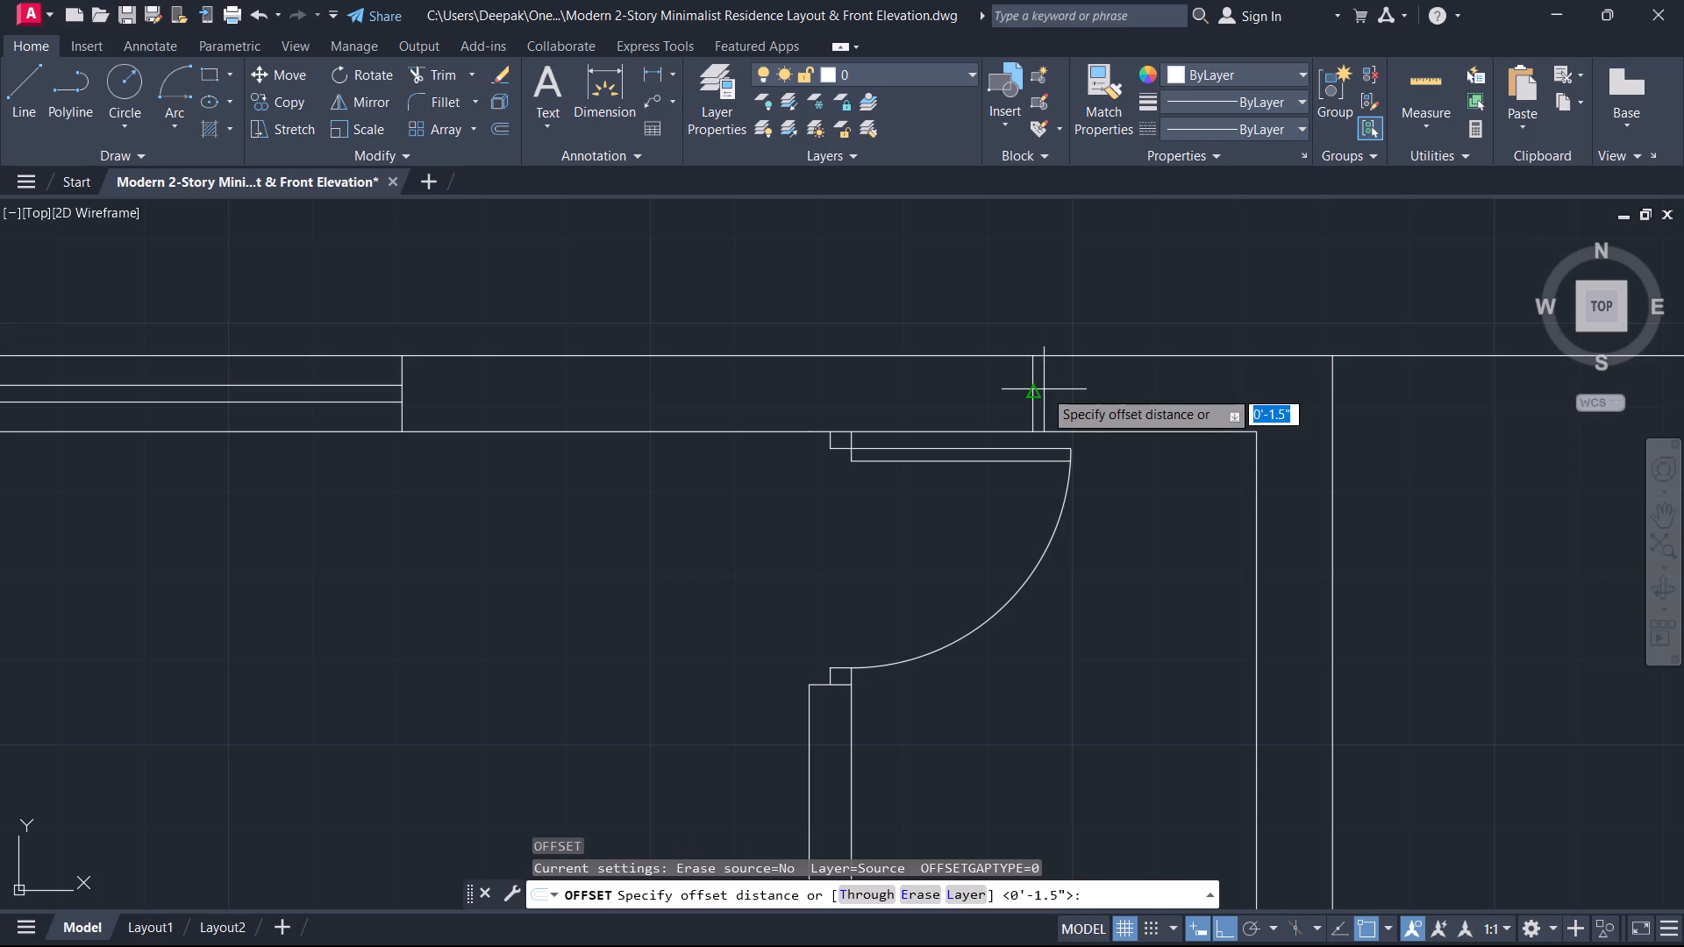
{"action": "type", "text": "1'"}
{"action": "key", "text": "Return"}
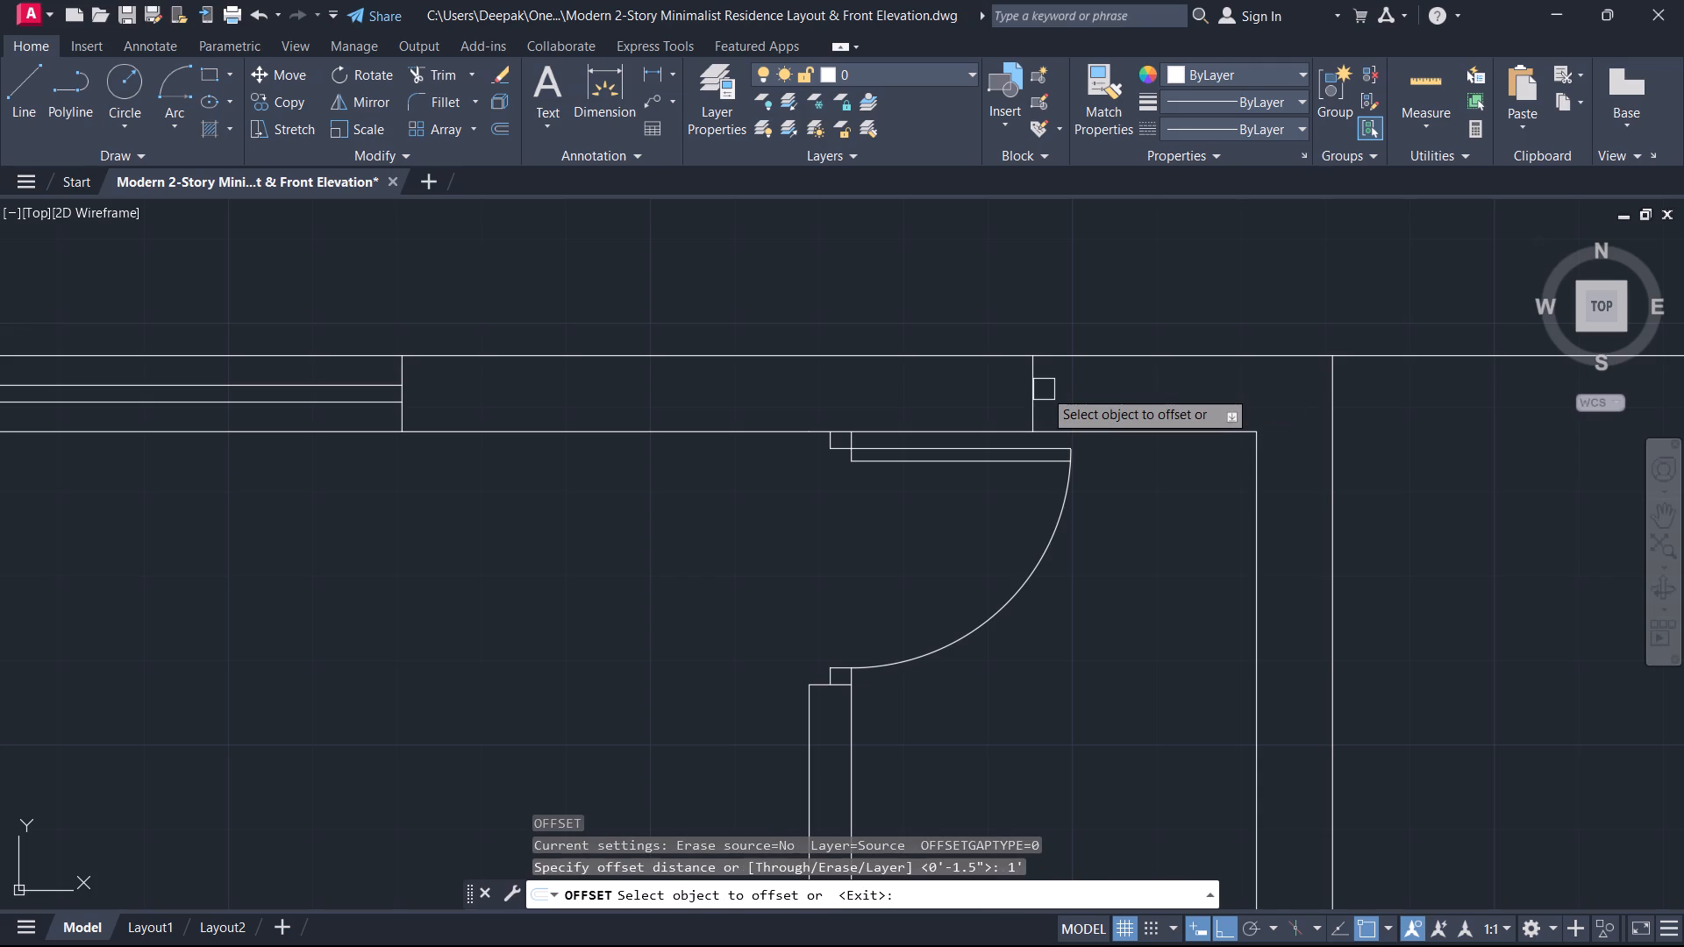
{"action": "left_click", "coordinate": [1033, 401]}
{"action": "left_click", "coordinate": [1115, 397]}
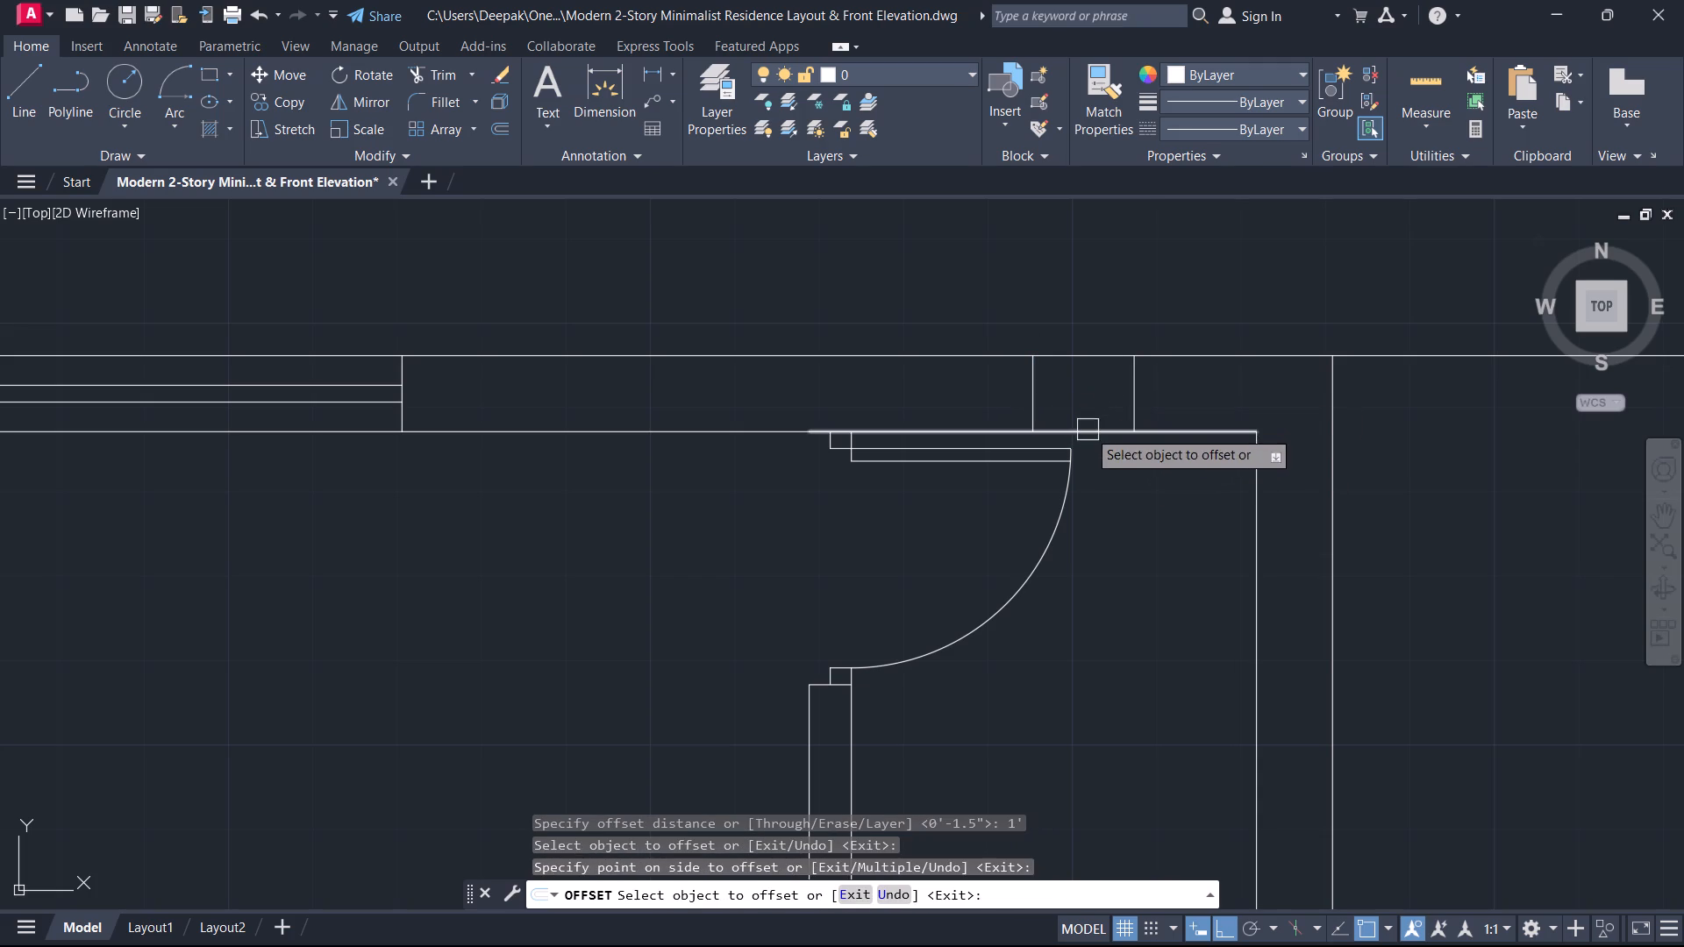
{"action": "left_click_drag", "start_coordinate": [1040, 397], "coordinate": [1031, 397]}
{"action": "left_click", "coordinate": [902, 408]}
{"action": "key", "text": "Escape"}
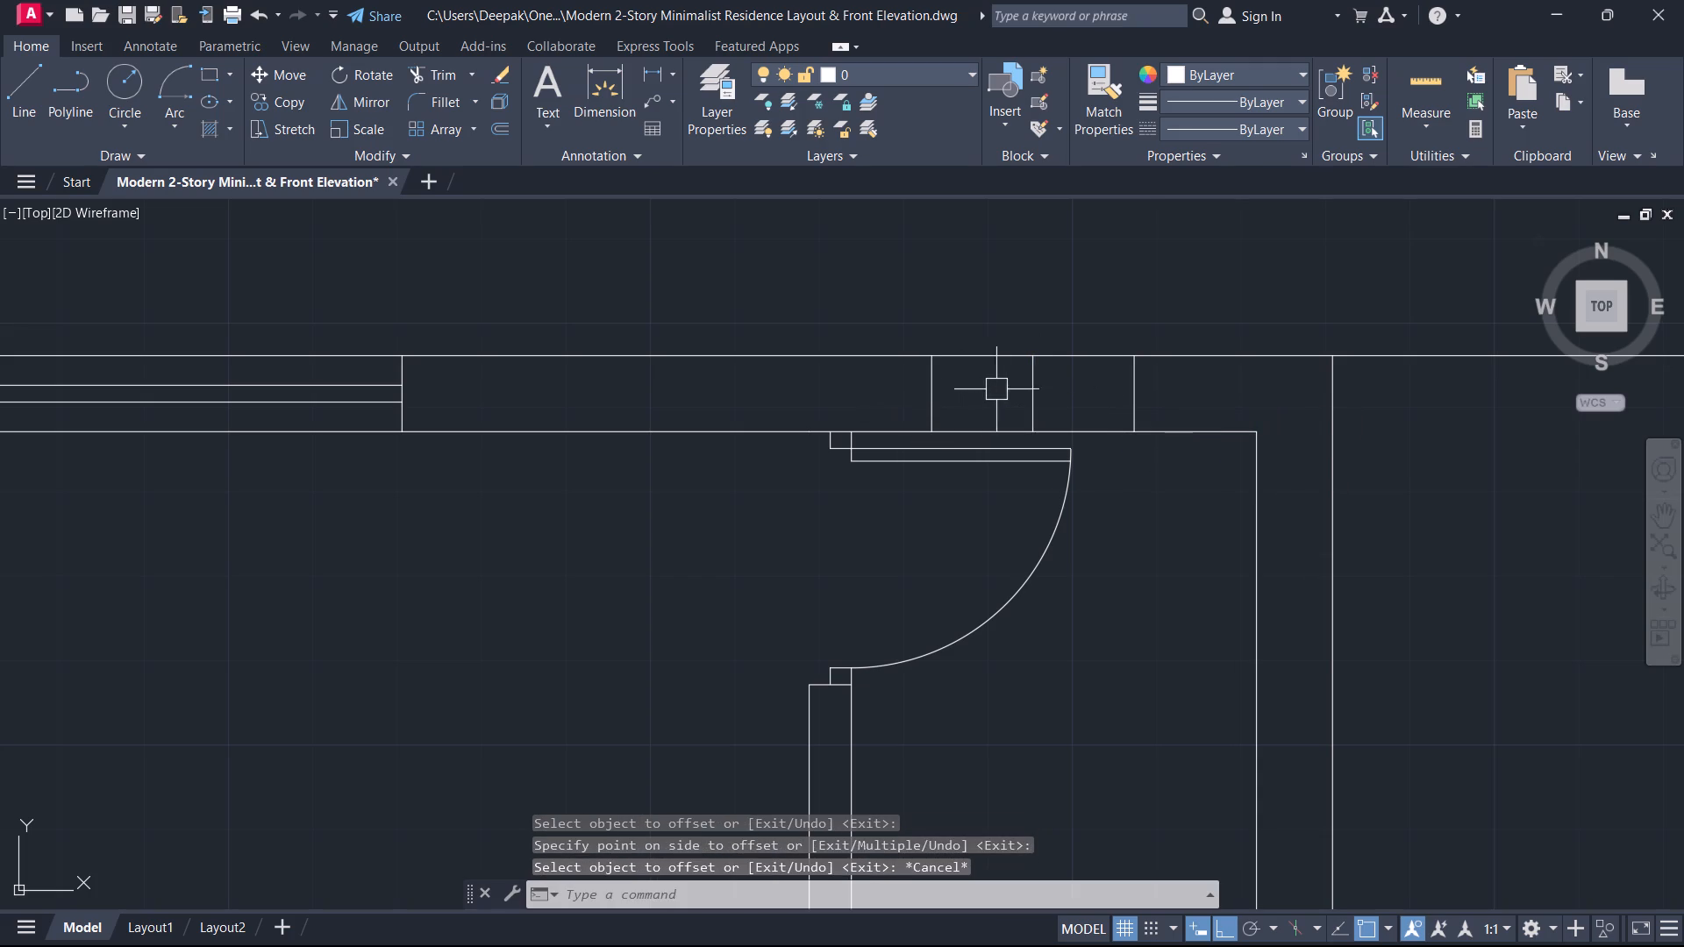
Erase the centre cross line between the two closet window jambs.
{"action": "left_click", "coordinate": [1058, 399]}
{"action": "left_click", "coordinate": [1021, 393]}
{"action": "key", "text": "Delete"}
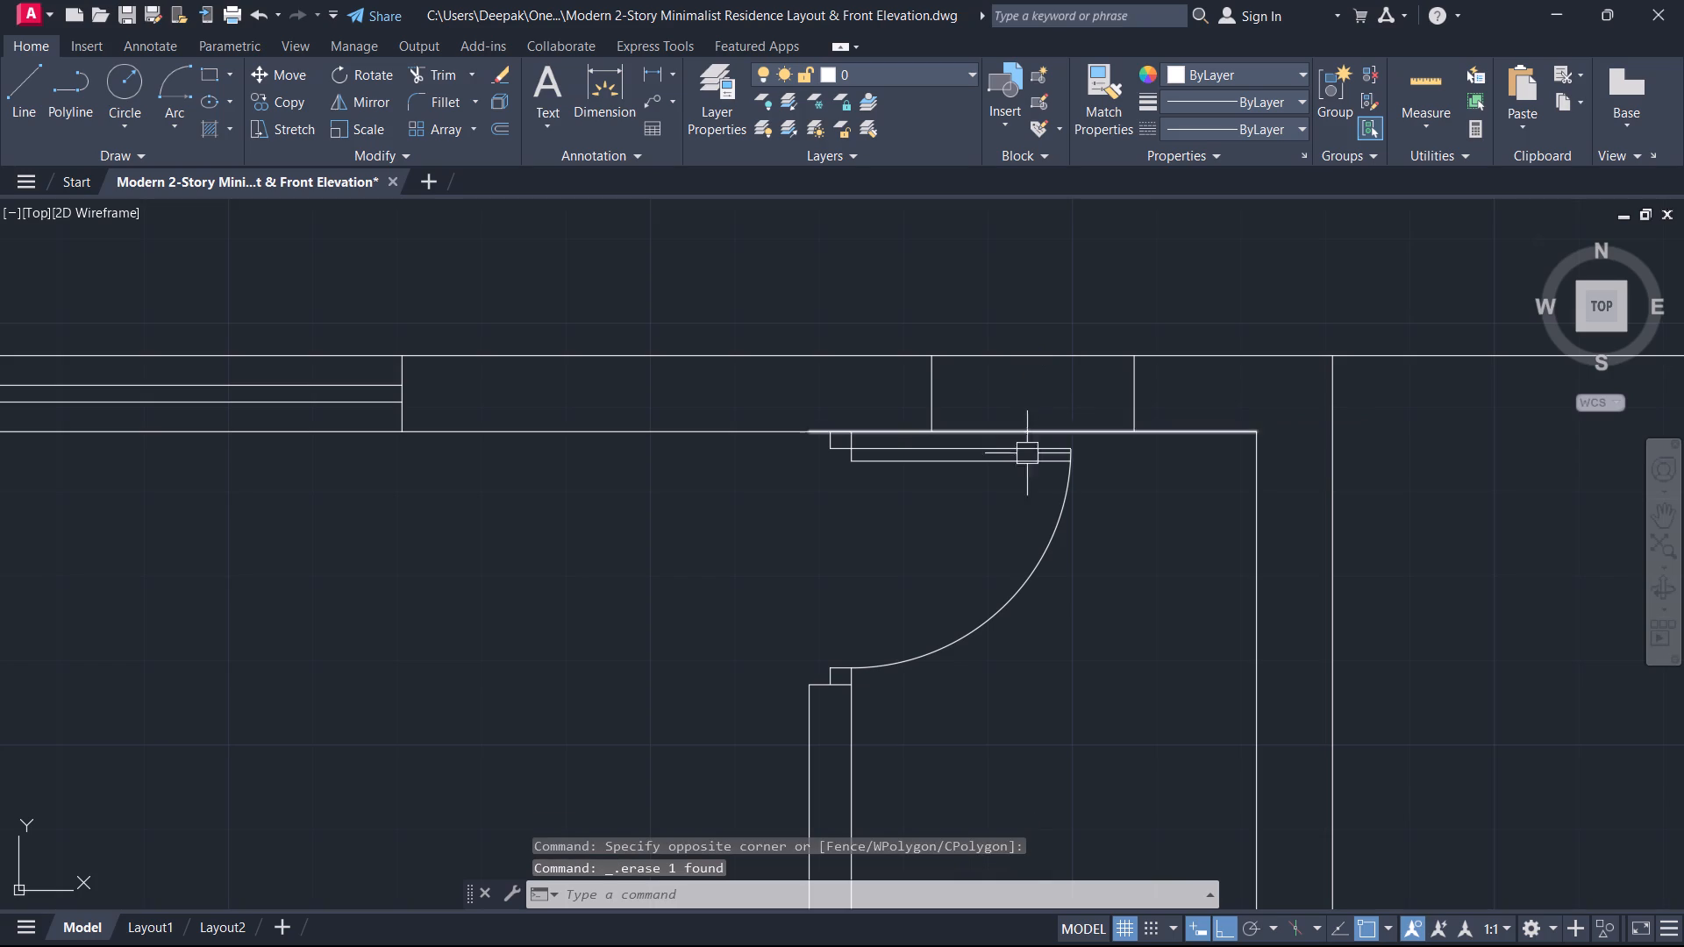
Draw a horizontal line between the midpoints of the two closet window jambs.
{"action": "type", "text": "l"}
{"action": "key", "text": "space"}
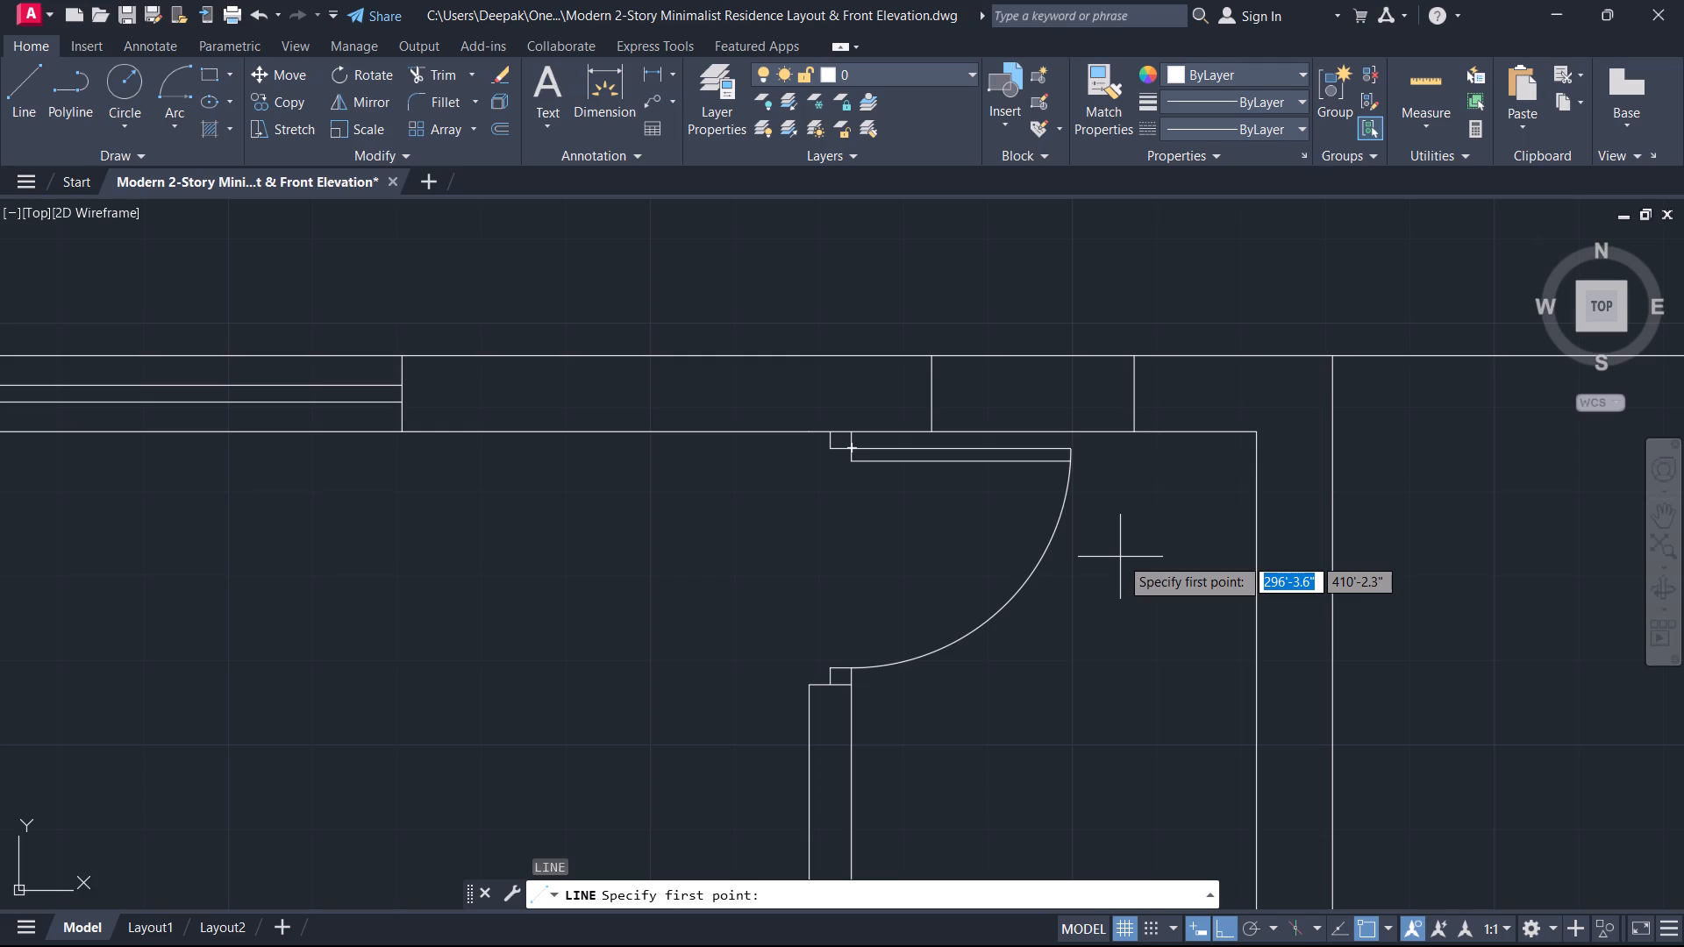
{"action": "left_click", "coordinate": [1135, 402]}
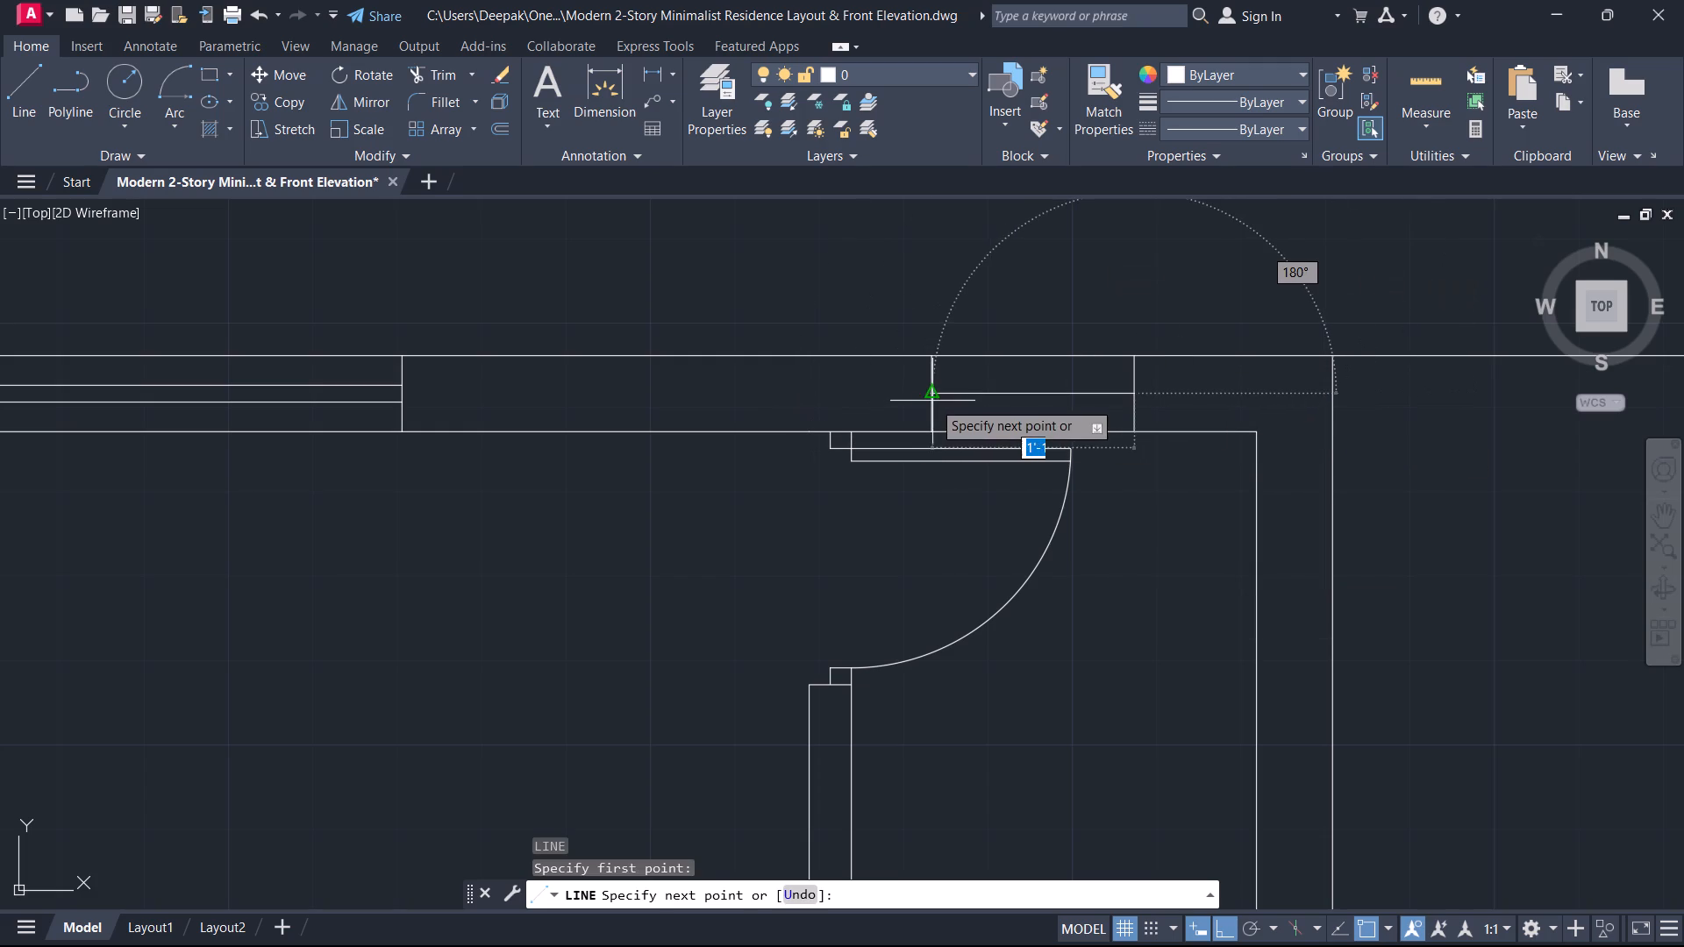
{"action": "left_click", "coordinate": [933, 400]}
{"action": "key", "text": "Escape"}
Offset the window's horizontal centre line 1" to both sides for the glazing lines.
{"action": "type", "text": "o"}
{"action": "key", "text": "space"}
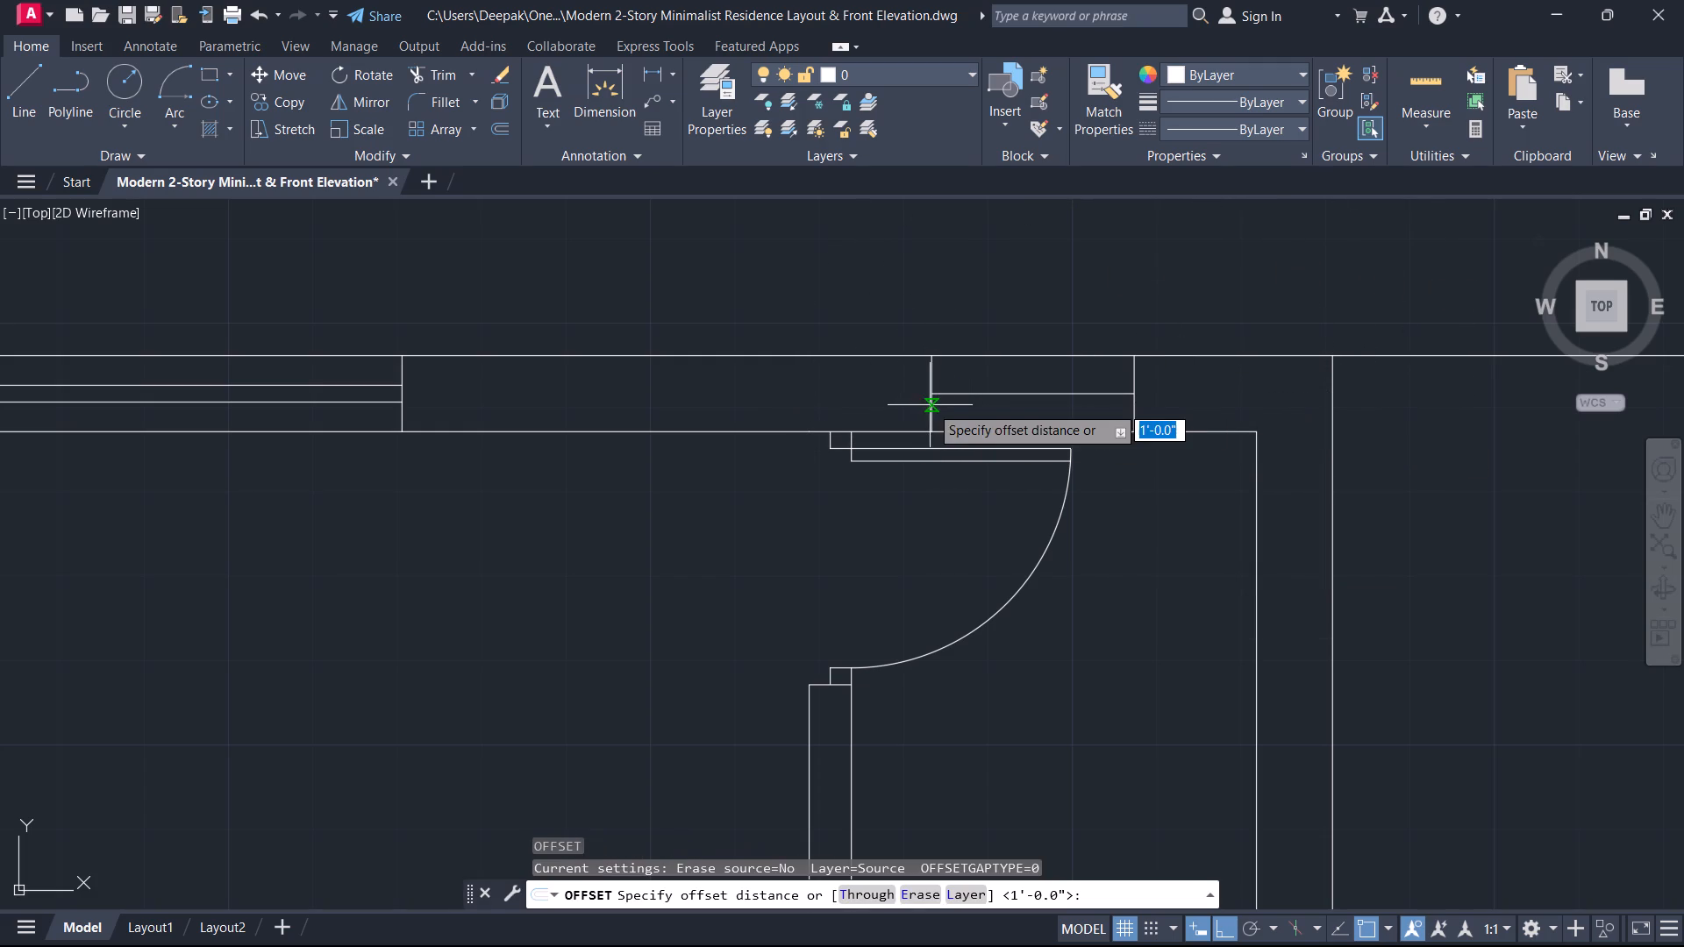
{"action": "key", "text": "1"}
{"action": "key", "text": "Return"}
{"action": "scroll", "coordinate": [983, 427], "scroll_direction": "up", "scroll_amount": 2}
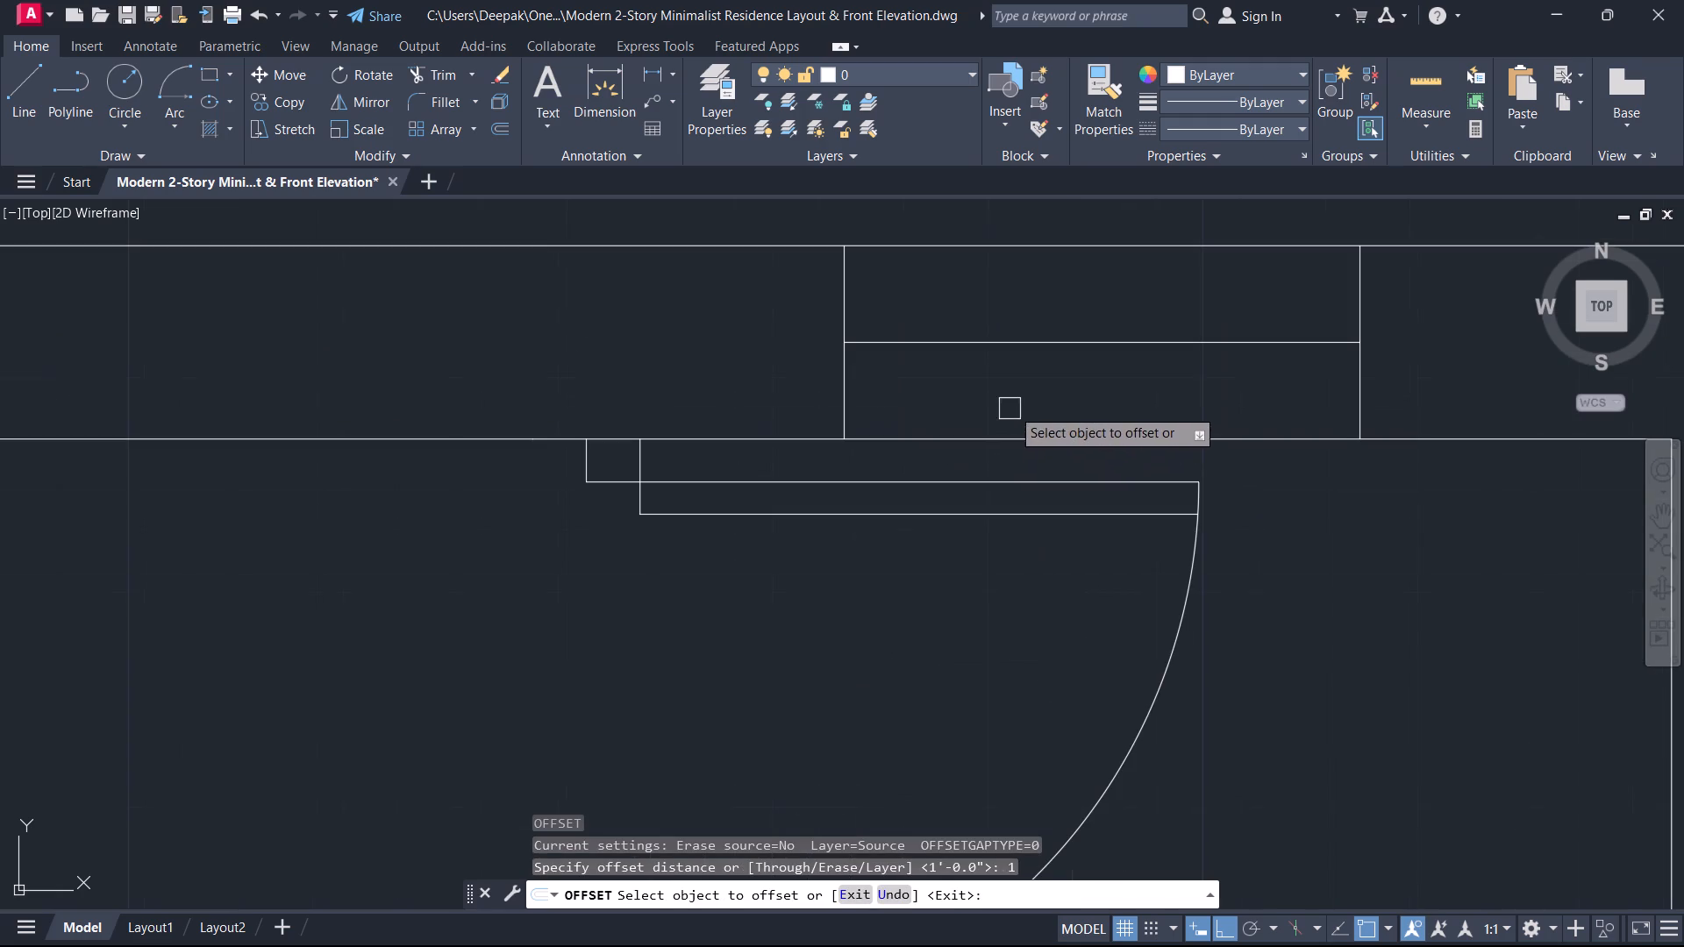
{"action": "left_click", "coordinate": [1058, 341]}
{"action": "left_click", "coordinate": [1066, 313]}
{"action": "left_click", "coordinate": [1055, 339]}
{"action": "left_click", "coordinate": [1055, 387]}
{"action": "key", "text": "Escape"}
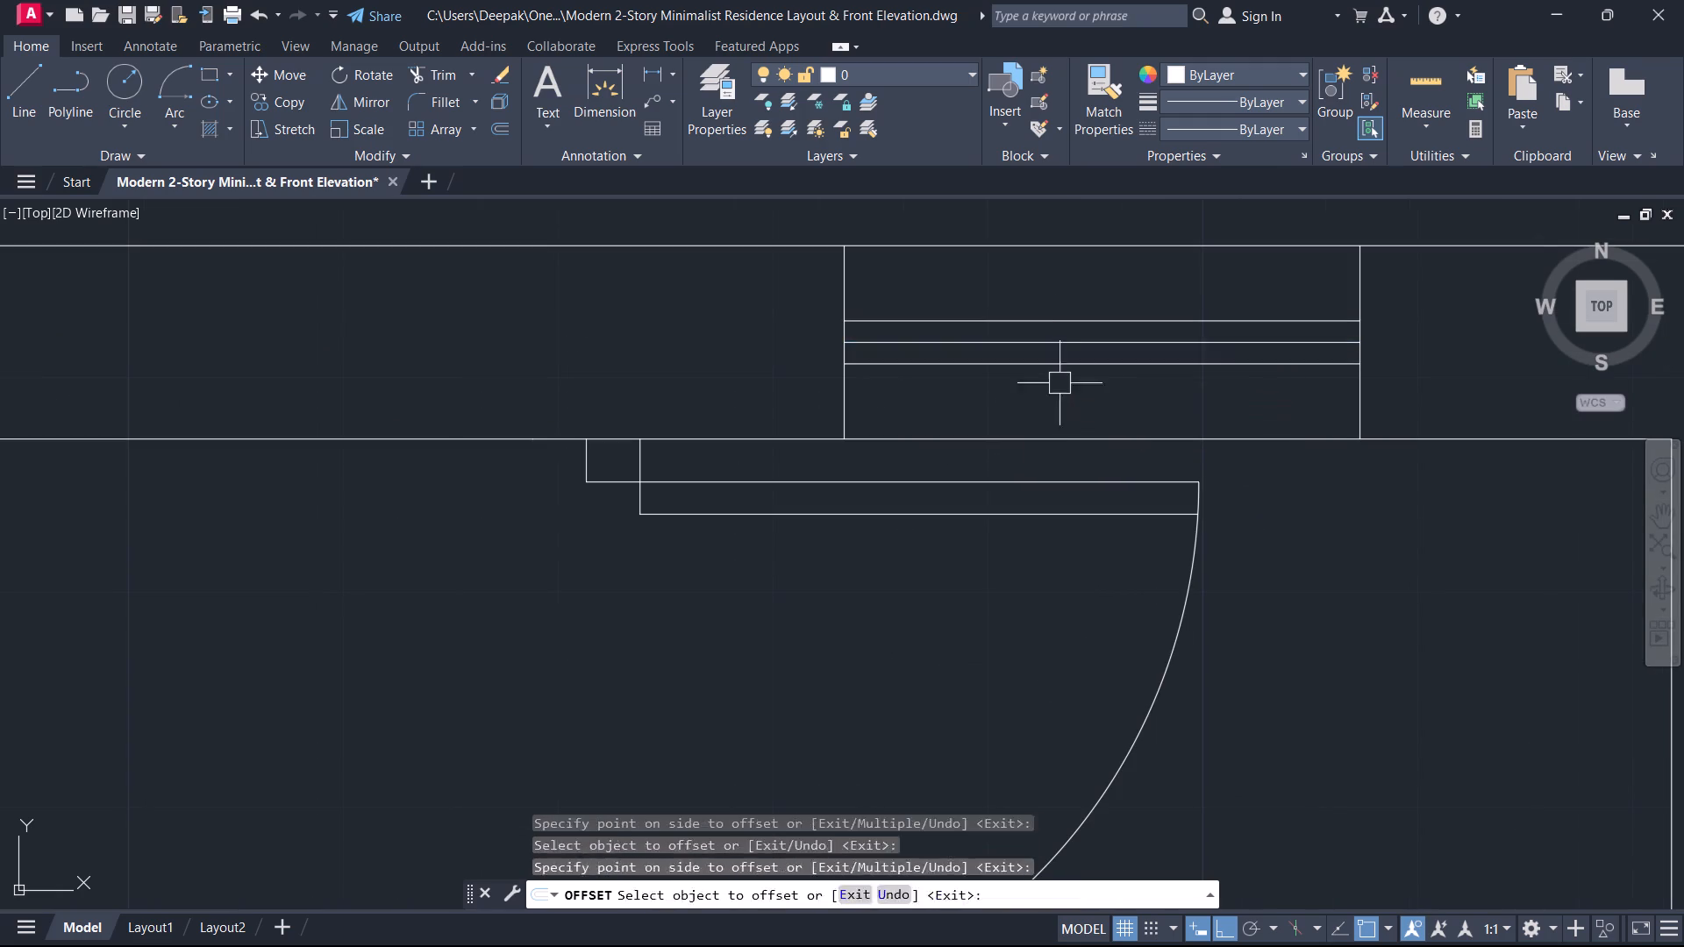
Erase the closet window's horizontal centre line, leaving the pair of glazing lines.
{"action": "scroll", "coordinate": [1077, 367], "scroll_direction": "up", "scroll_amount": 3}
{"action": "left_click", "coordinate": [1094, 316]}
{"action": "left_click", "coordinate": [1041, 263]}
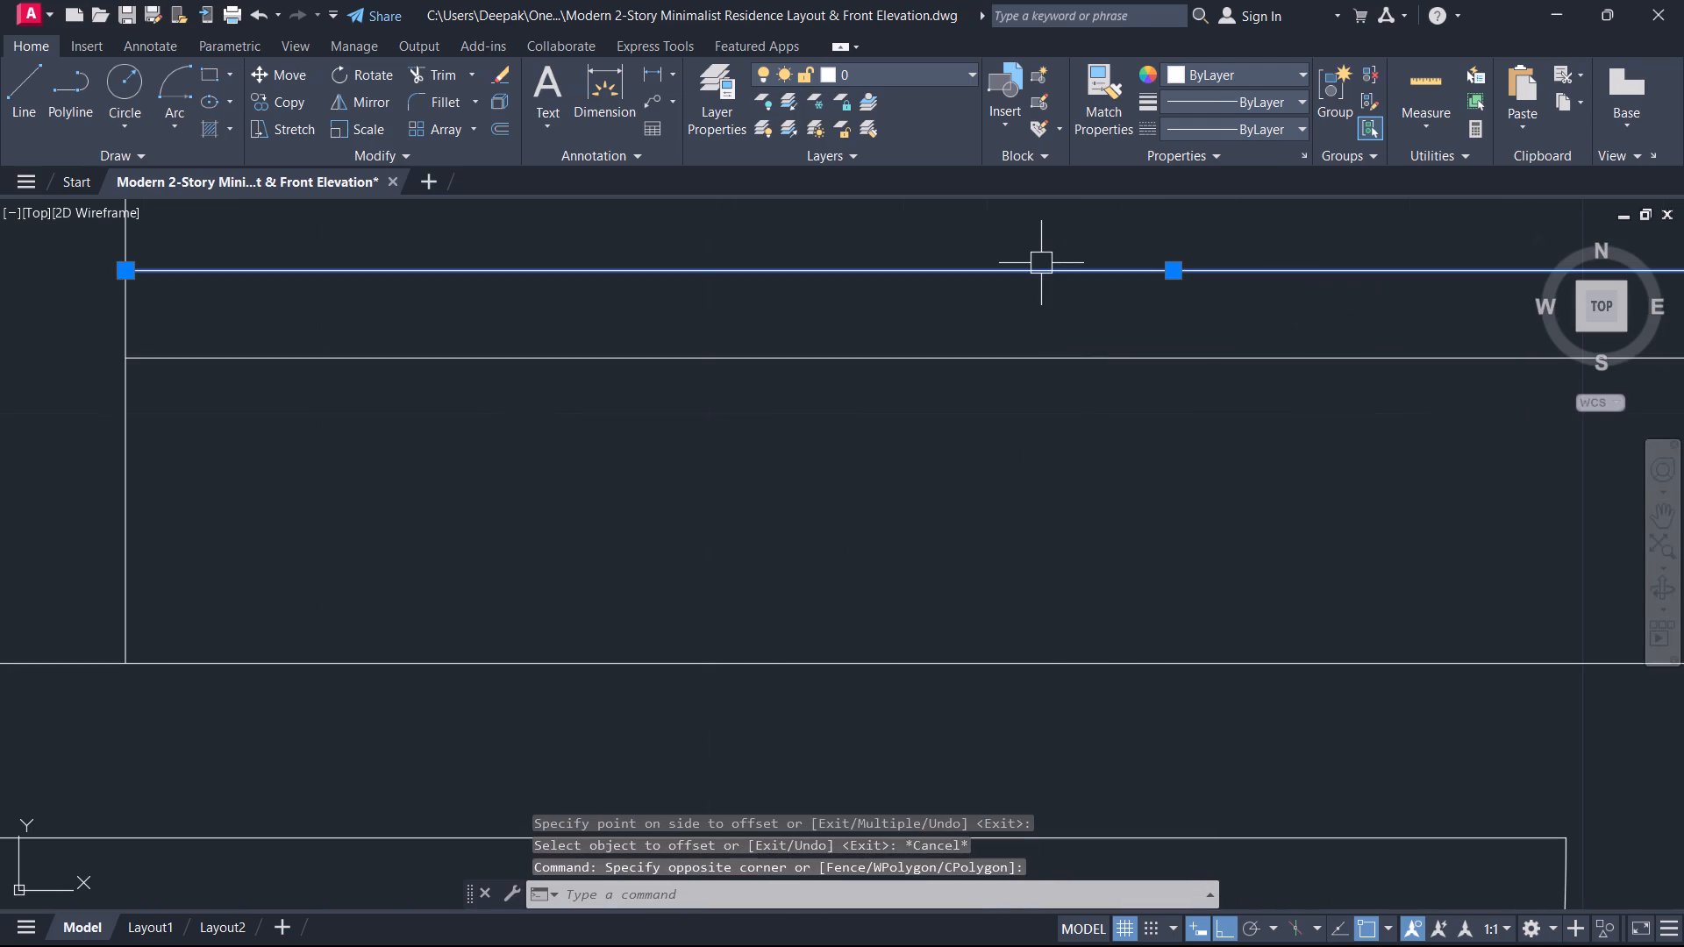
{"action": "key", "text": "Delete"}
Examine the closet window, the hall doors and the open doorway northeast of the staircase.
{"action": "scroll", "coordinate": [1041, 263], "scroll_direction": "down", "scroll_amount": 4}
{"action": "middle_click_drag", "start_coordinate": [1041, 274], "coordinate": [1179, 361]}
{"action": "scroll", "coordinate": [1150, 378], "scroll_direction": "down", "scroll_amount": 2}
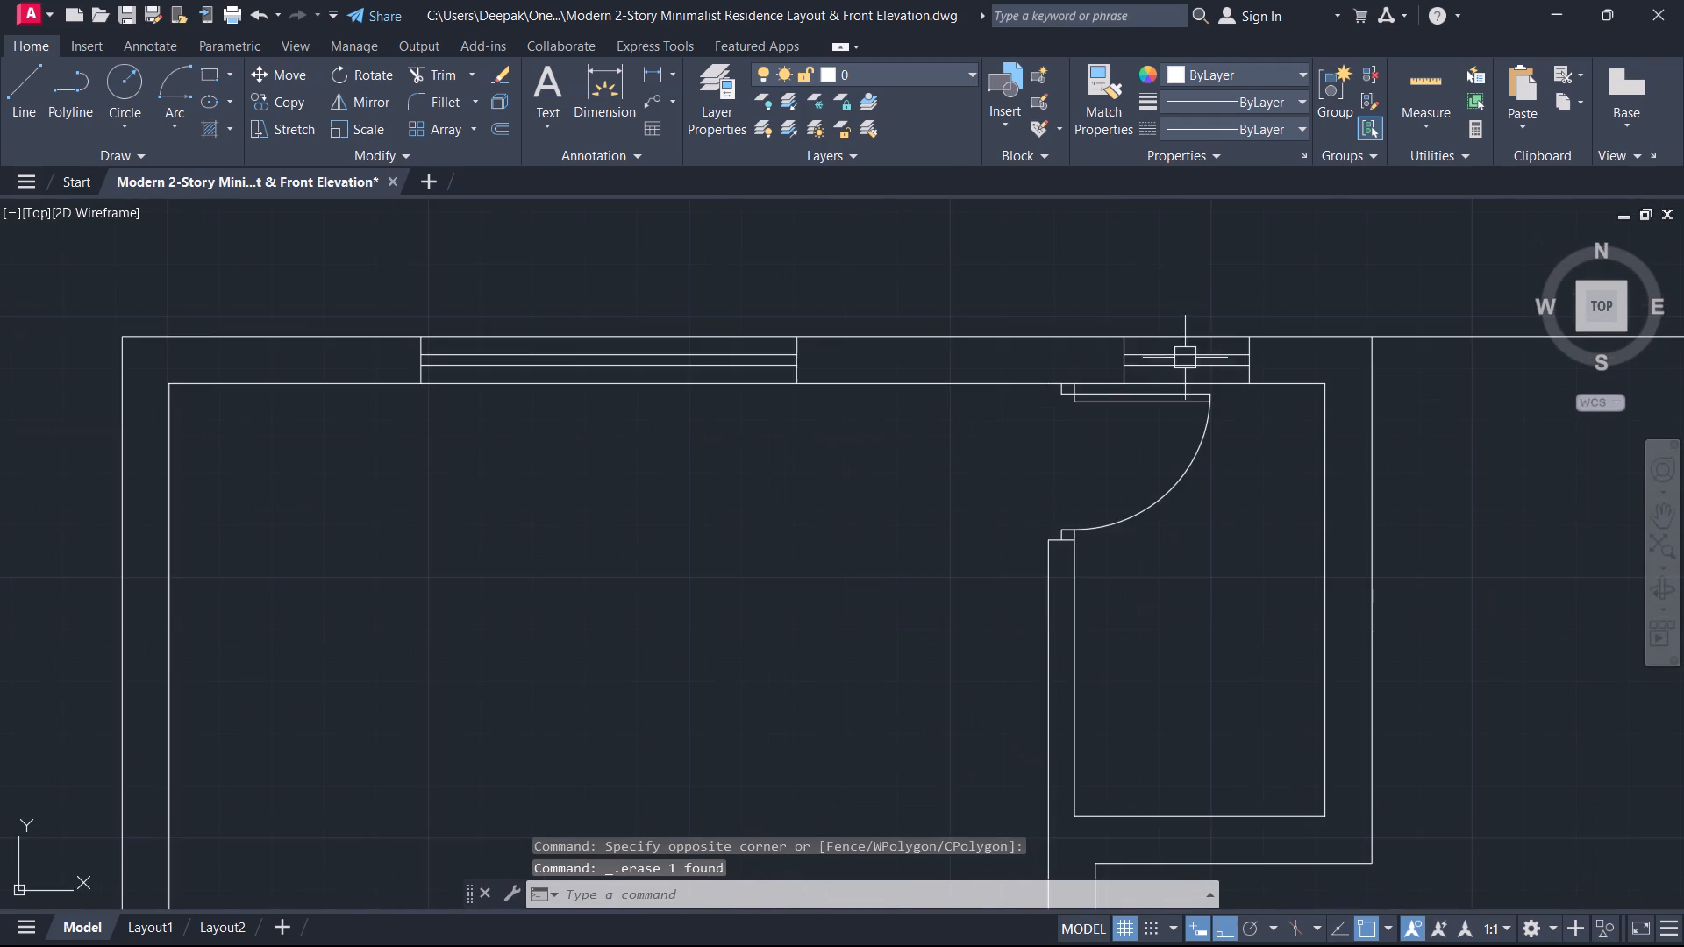
{"action": "scroll", "coordinate": [1199, 375], "scroll_direction": "down", "scroll_amount": 2}
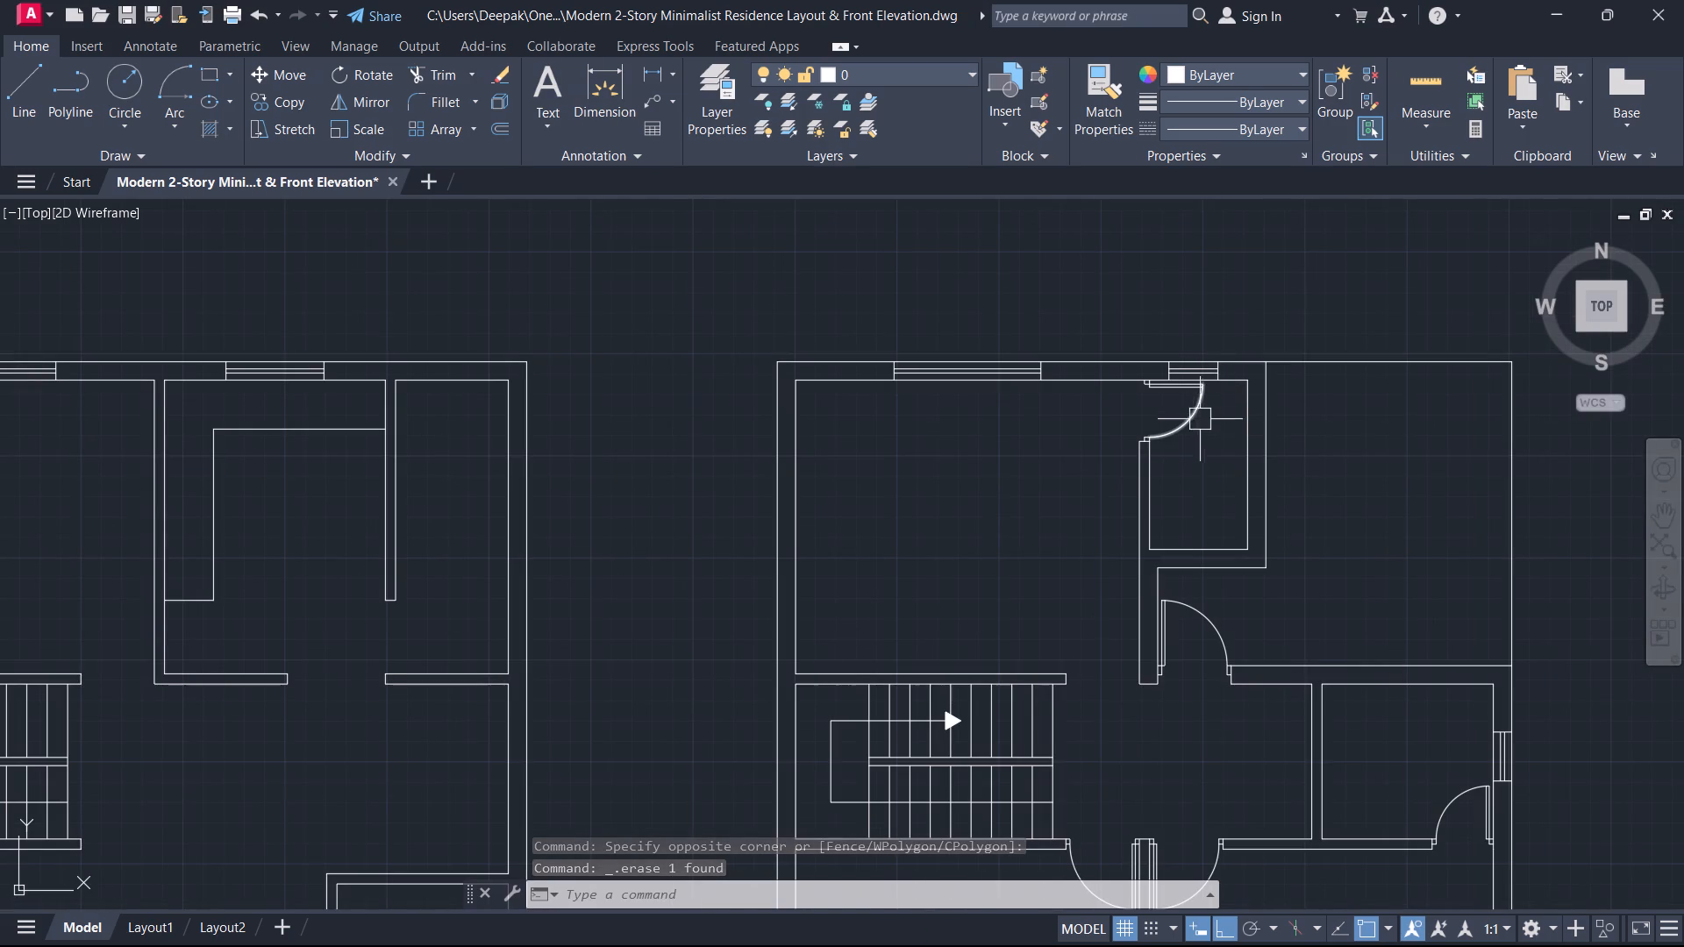
{"action": "middle_click_drag", "start_coordinate": [1222, 413], "coordinate": [1187, 304]}
{"action": "scroll", "coordinate": [1217, 413], "scroll_direction": "up", "scroll_amount": 1}
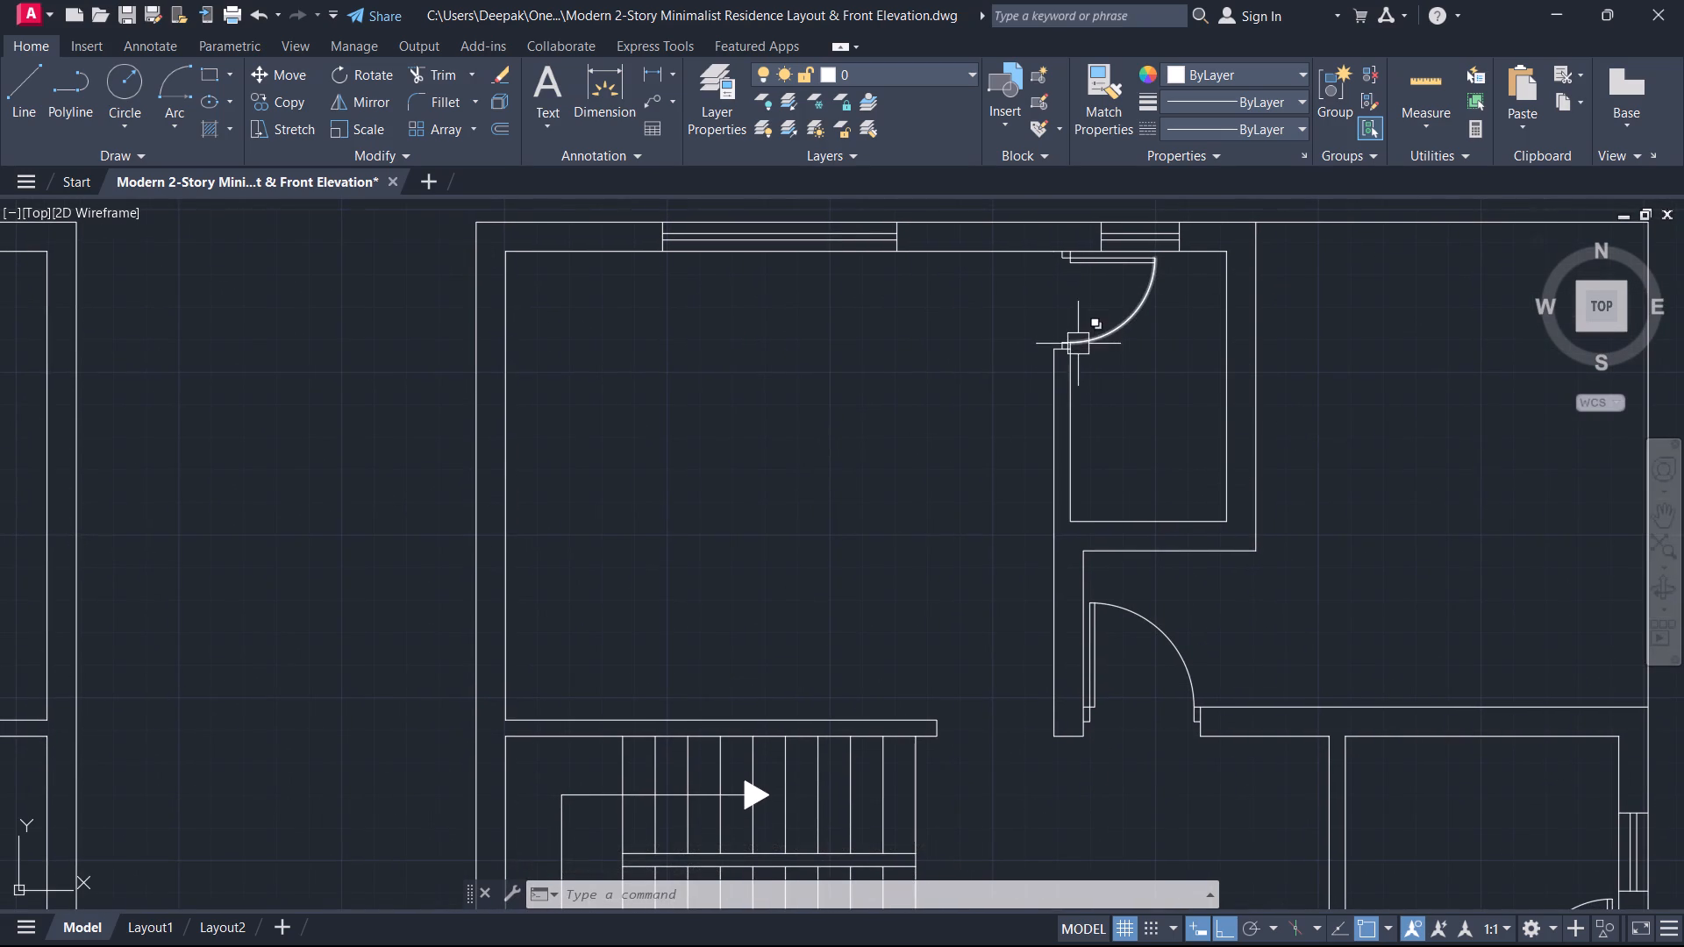
{"action": "middle_click_drag", "start_coordinate": [1031, 510], "coordinate": [1045, 424]}
{"action": "scroll", "coordinate": [1045, 424], "scroll_direction": "down", "scroll_amount": 1}
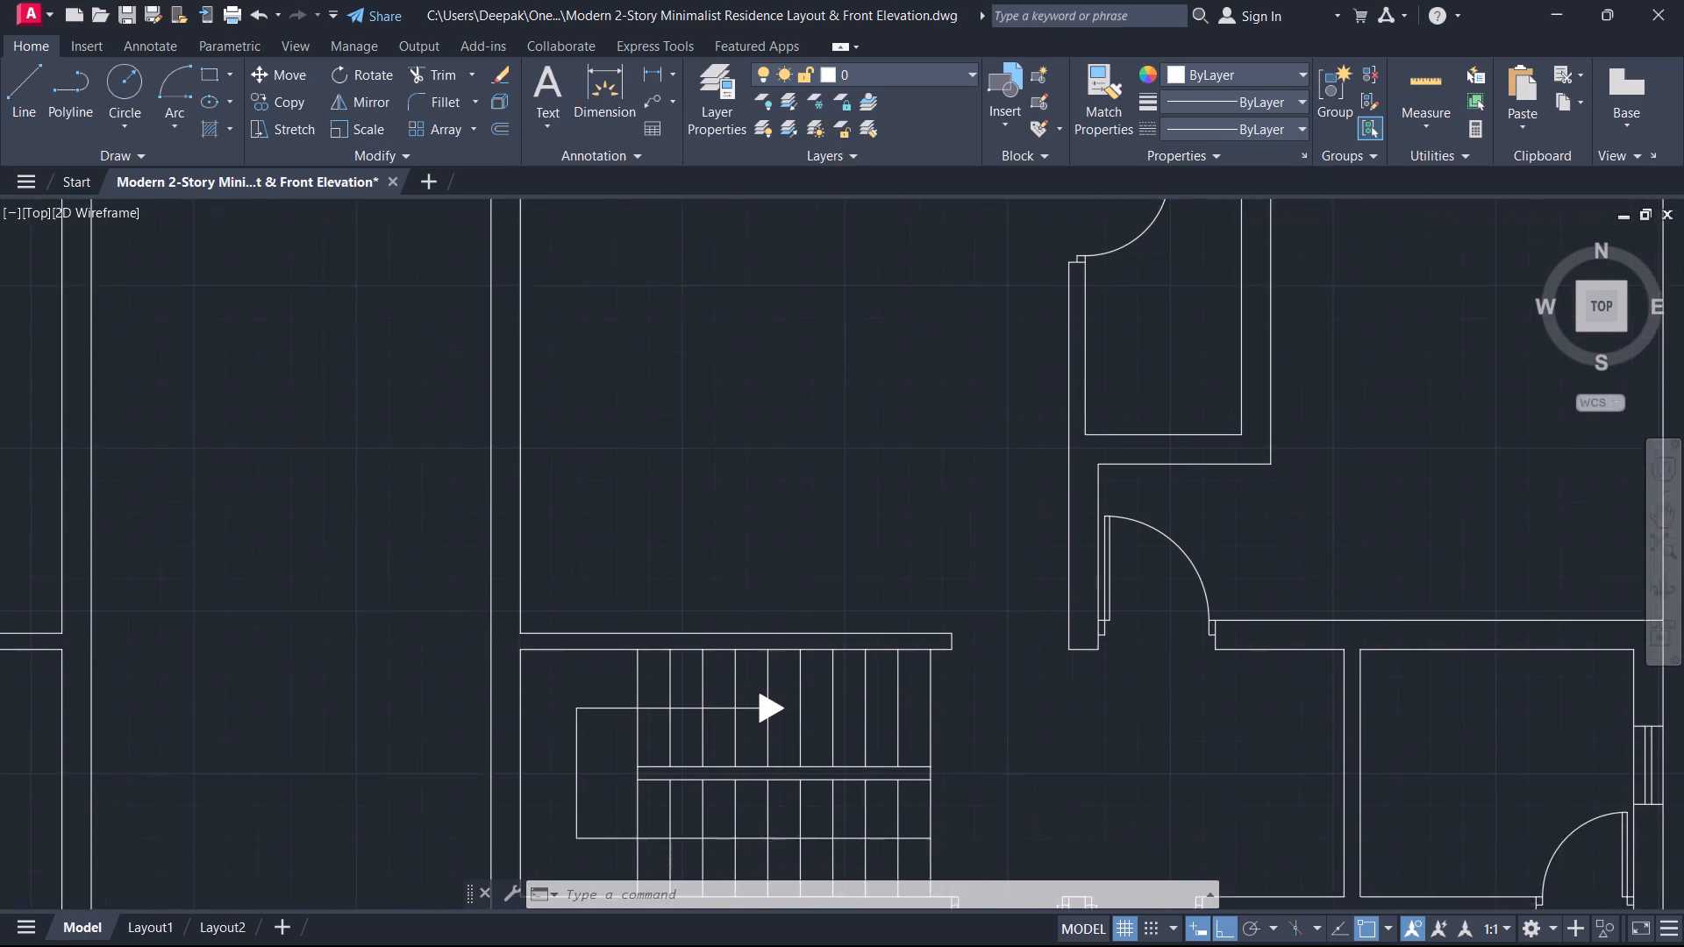
{"action": "scroll", "coordinate": [1045, 424], "scroll_direction": "down", "scroll_amount": 1}
{"action": "middle_click_drag", "start_coordinate": [1027, 467], "coordinate": [1052, 409]}
{"action": "scroll", "coordinate": [1052, 465], "scroll_direction": "up", "scroll_amount": 1}
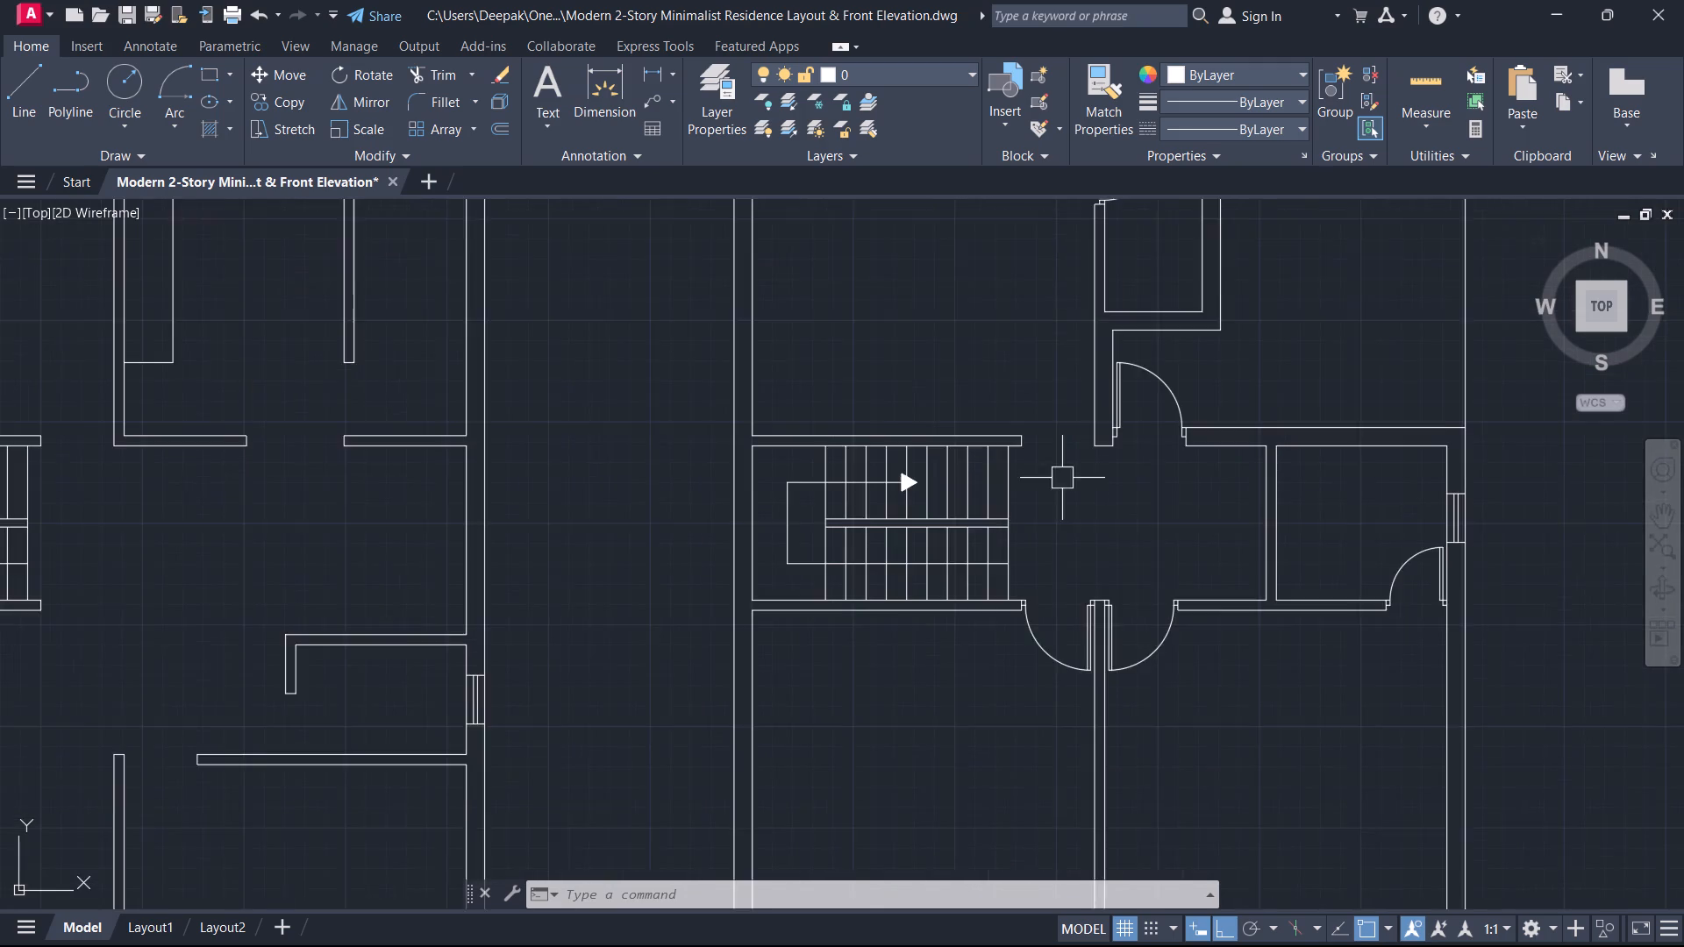
{"action": "middle_click_drag", "start_coordinate": [1062, 478], "coordinate": [1150, 522]}
{"action": "scroll", "coordinate": [1155, 508], "scroll_direction": "up", "scroll_amount": 2}
{"action": "middle_click", "coordinate": [1110, 487]}
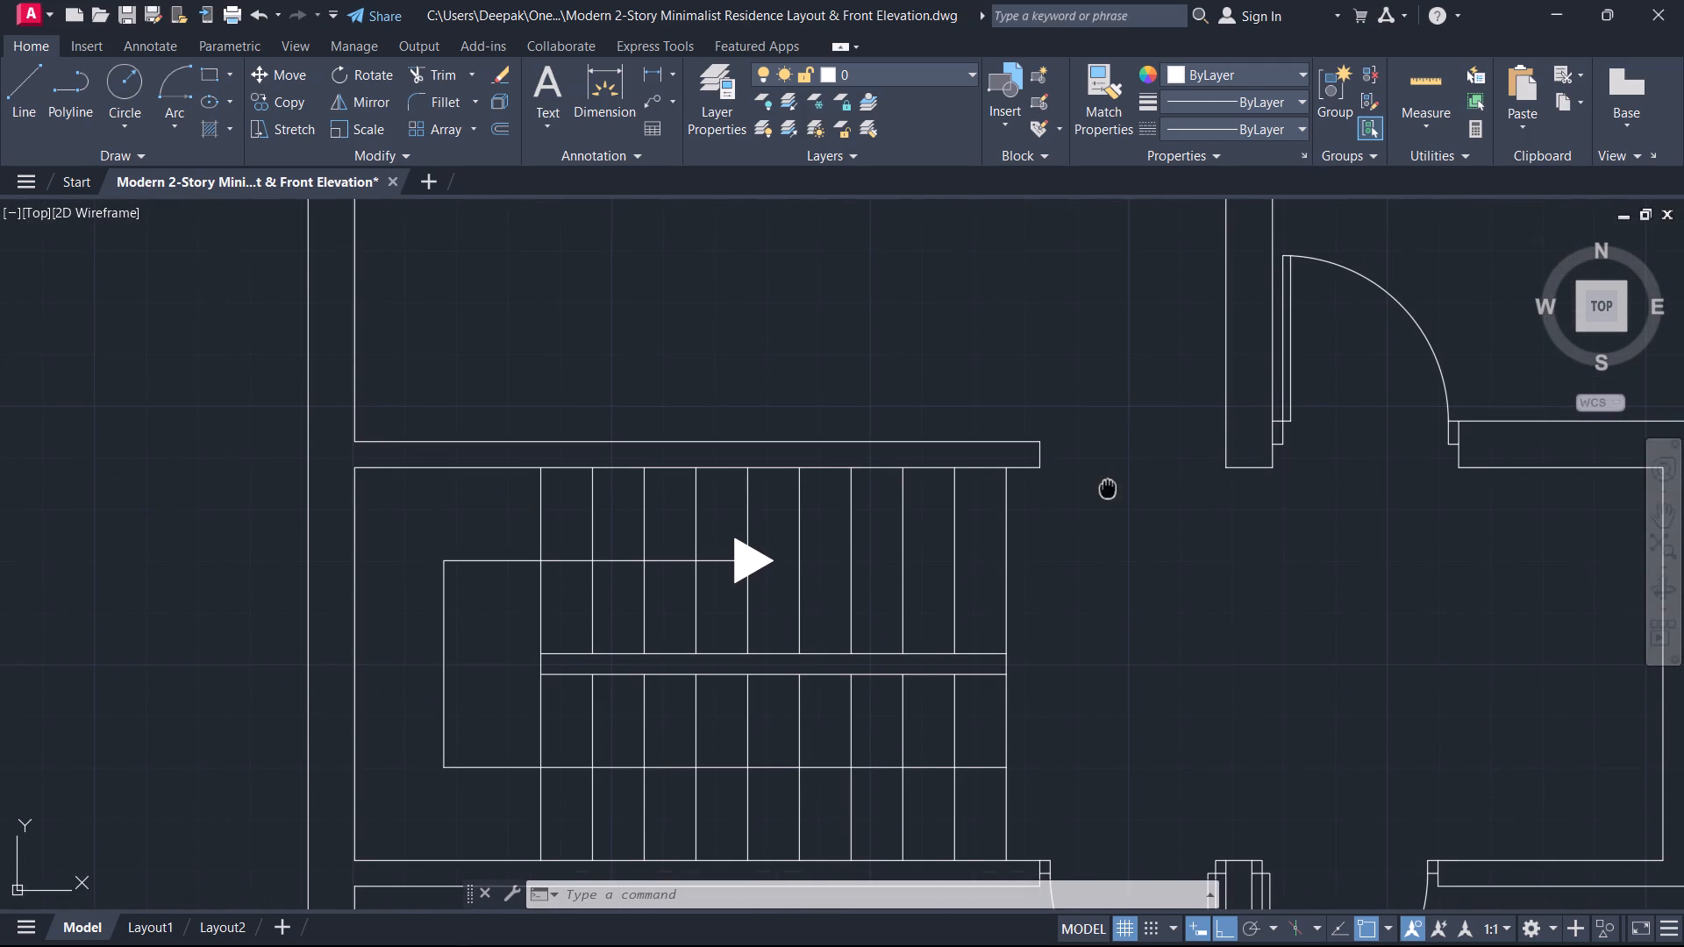
{"action": "scroll", "coordinate": [1108, 487], "scroll_direction": "down", "scroll_amount": 1}
Draw a 2" by 2.5" door frame stub on the east end of the wall north of the stairs, flush with its north face.
{"action": "type", "text": "l"}
{"action": "key", "text": "space"}
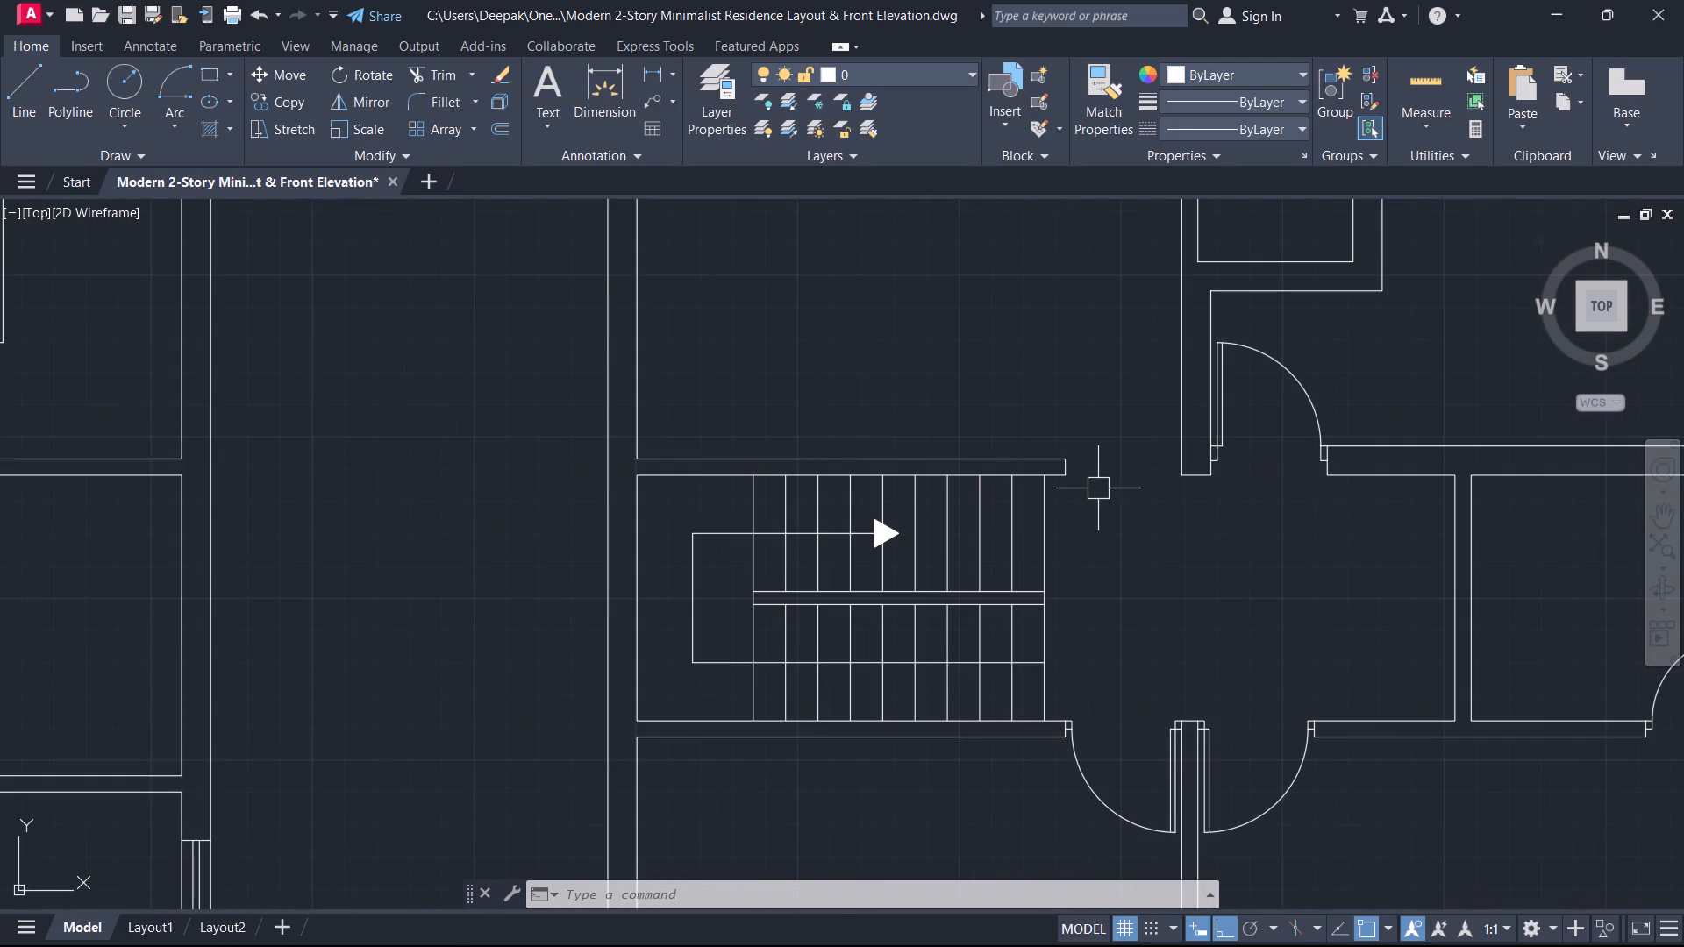
{"action": "scroll", "coordinate": [1068, 461], "scroll_direction": "up", "scroll_amount": 3}
{"action": "left_click", "coordinate": [1045, 487]}
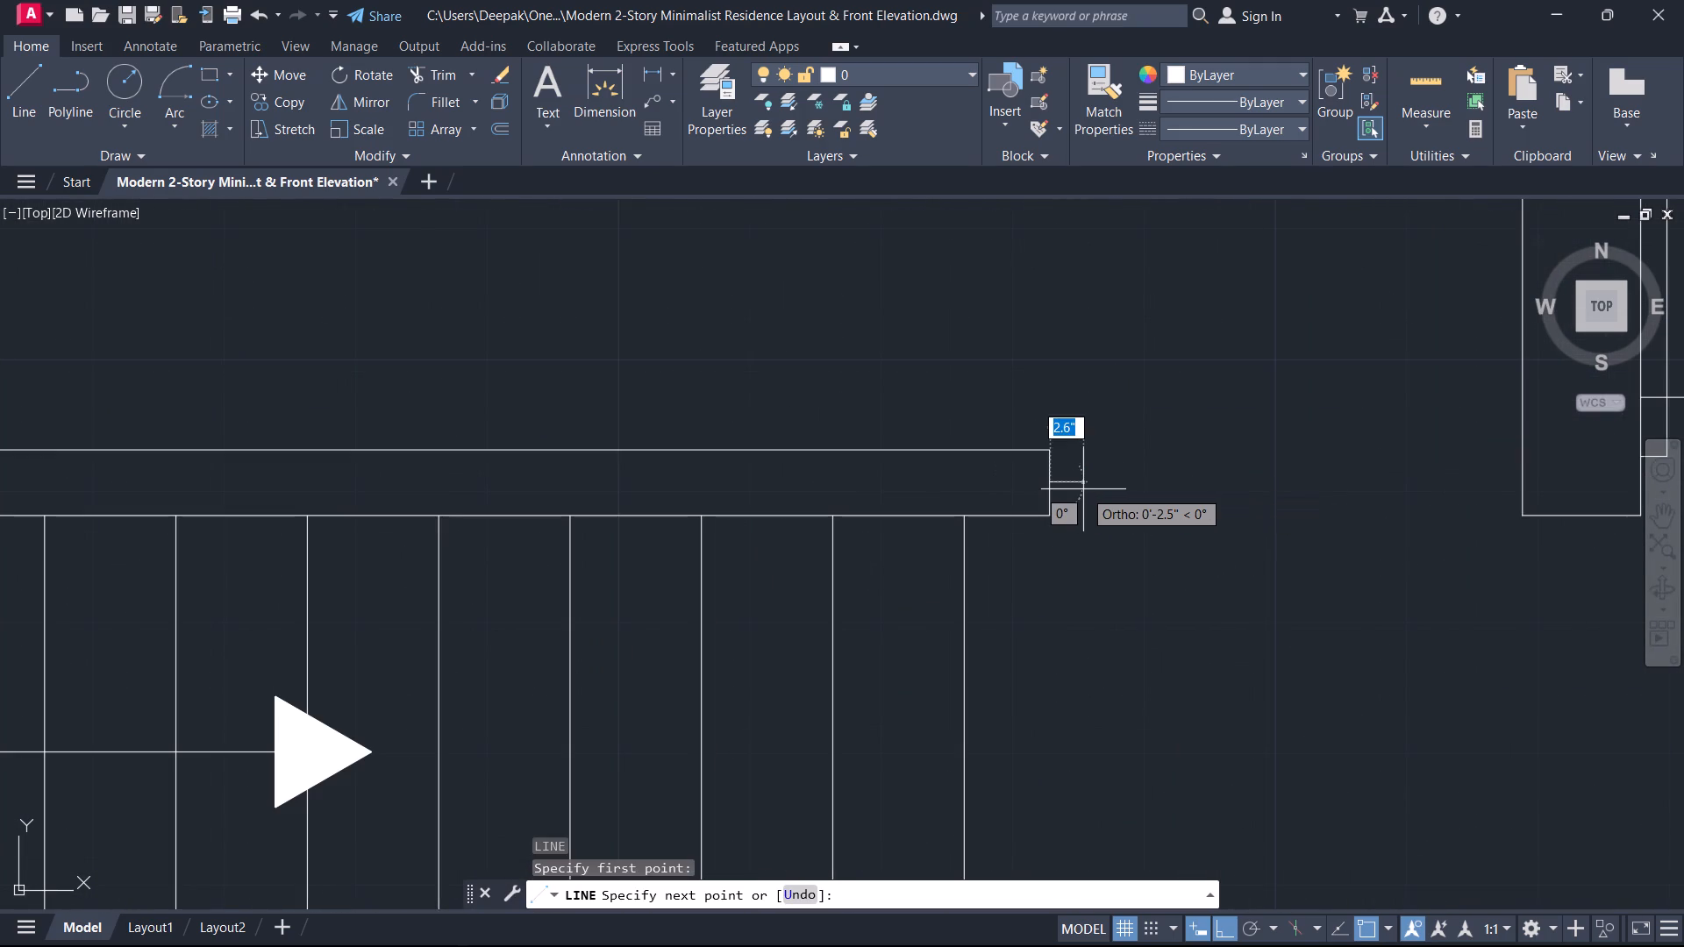
{"action": "key", "text": "2"}
{"action": "key", "text": "Return"}
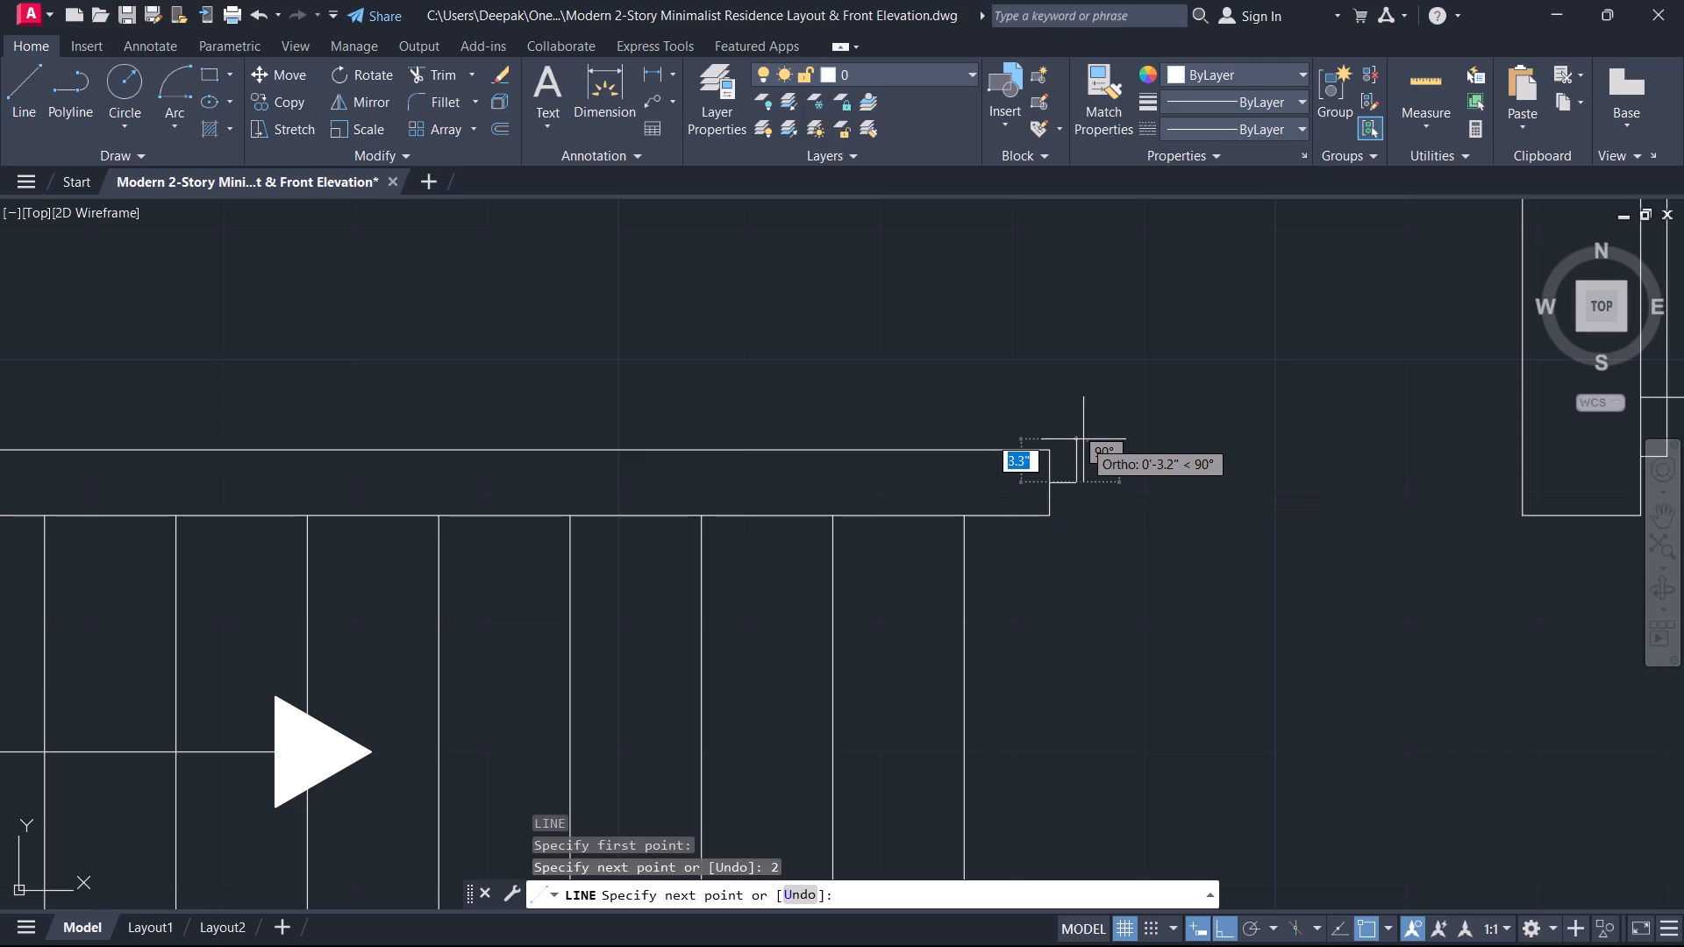
{"action": "key", "text": "2"}
{"action": "type", "text": ".5"}
{"action": "key", "text": "Return"}
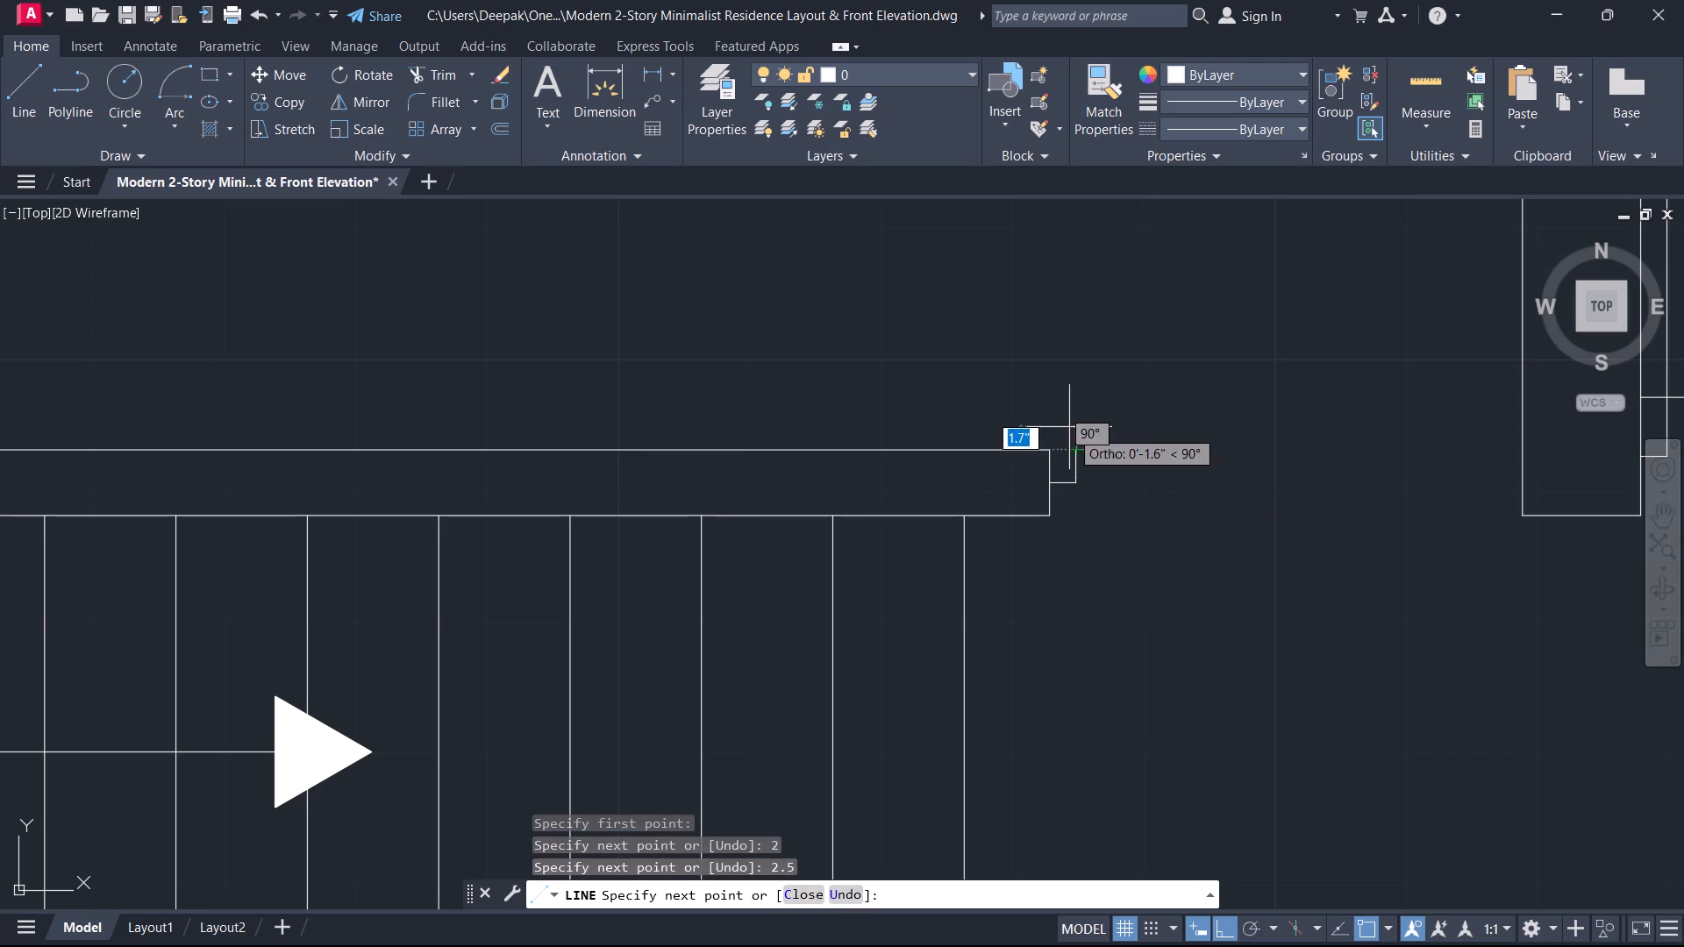
{"action": "left_click", "coordinate": [1054, 446]}
{"action": "key", "text": "Escape"}
Copy the frame stub from the stair wall's northeast corner straight across to the west face of the wall opposite.
{"action": "middle_click_drag", "start_coordinate": [1110, 471], "coordinate": [1086, 505]}
{"action": "scroll", "coordinate": [1111, 473], "scroll_direction": "up", "scroll_amount": 1}
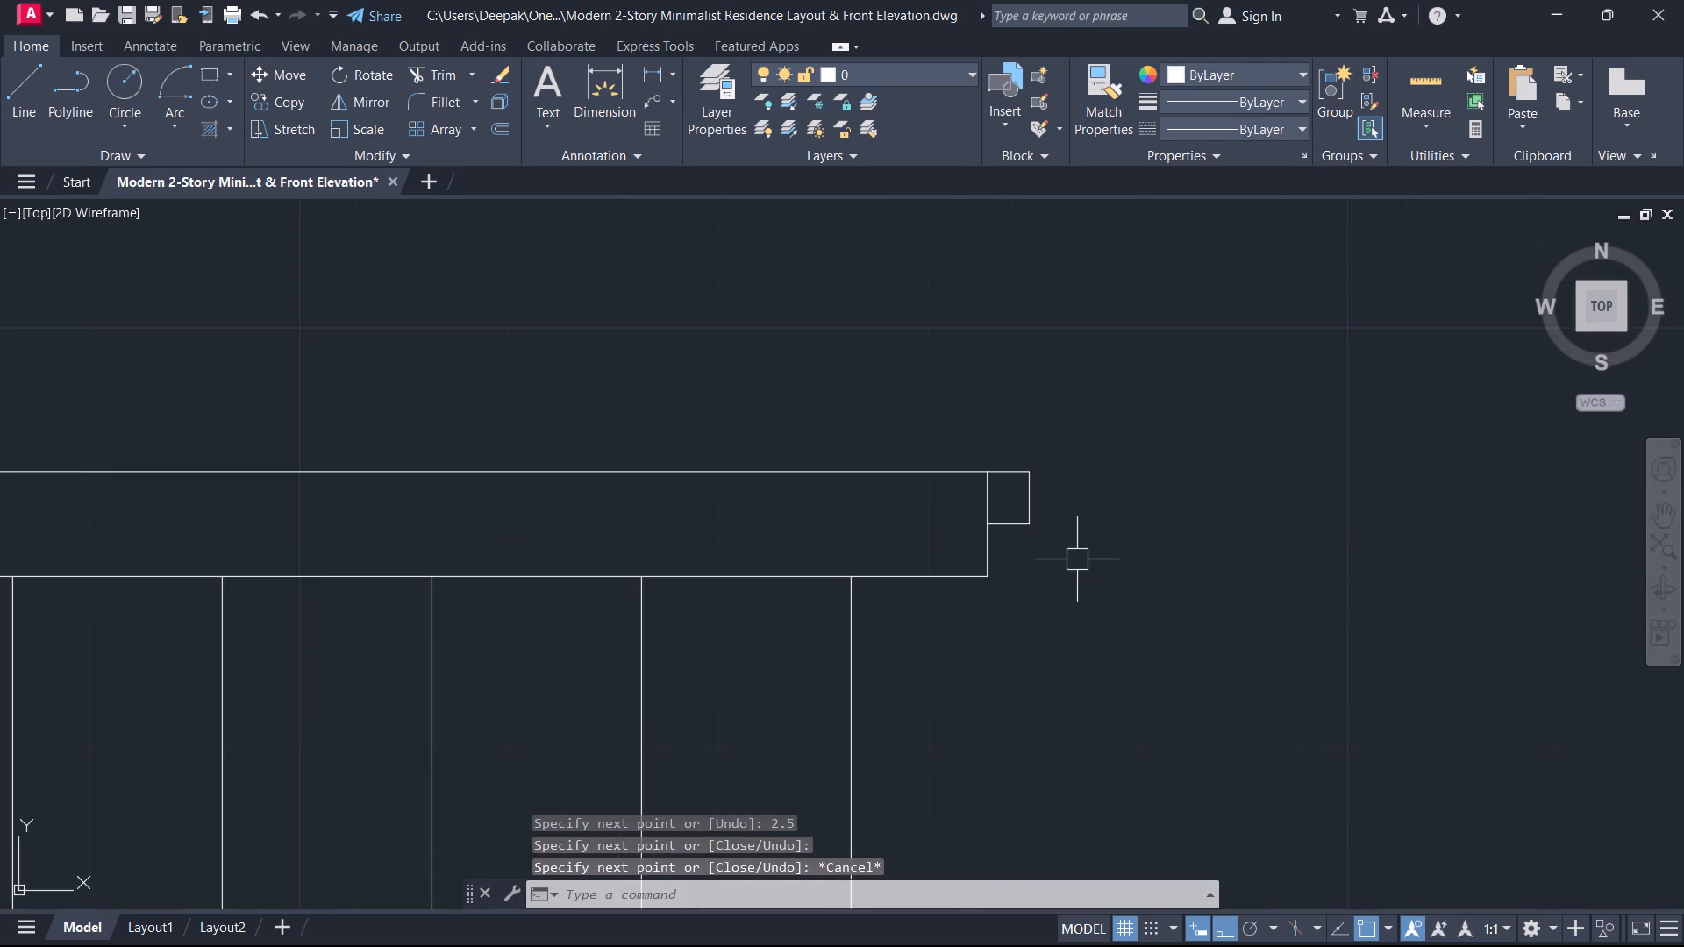
{"action": "left_click_drag", "start_coordinate": [1067, 559], "coordinate": [1045, 515]}
{"action": "left_click", "coordinate": [1017, 421]}
{"action": "type", "text": "co"}
{"action": "key", "text": "space"}
{"action": "left_click", "coordinate": [986, 465]}
{"action": "middle_click_drag", "start_coordinate": [1081, 474], "coordinate": [642, 467]}
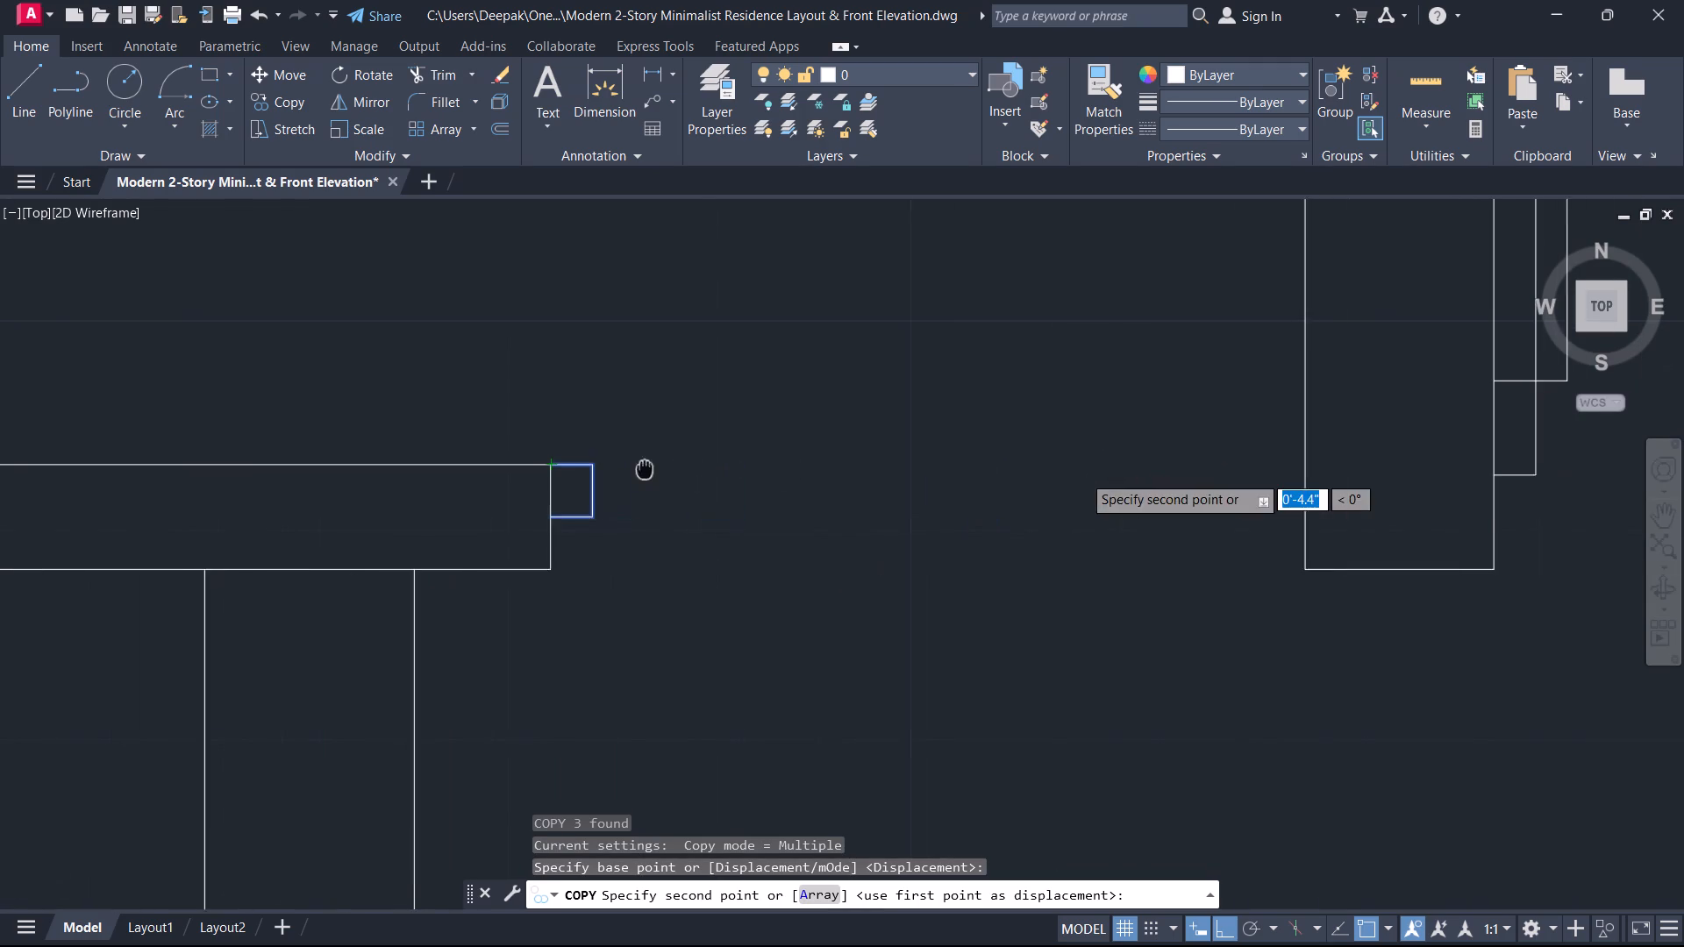
{"action": "middle_click_drag", "start_coordinate": [642, 467], "coordinate": [639, 467]}
{"action": "left_click", "coordinate": [1295, 467]}
{"action": "key", "text": "Escape"}
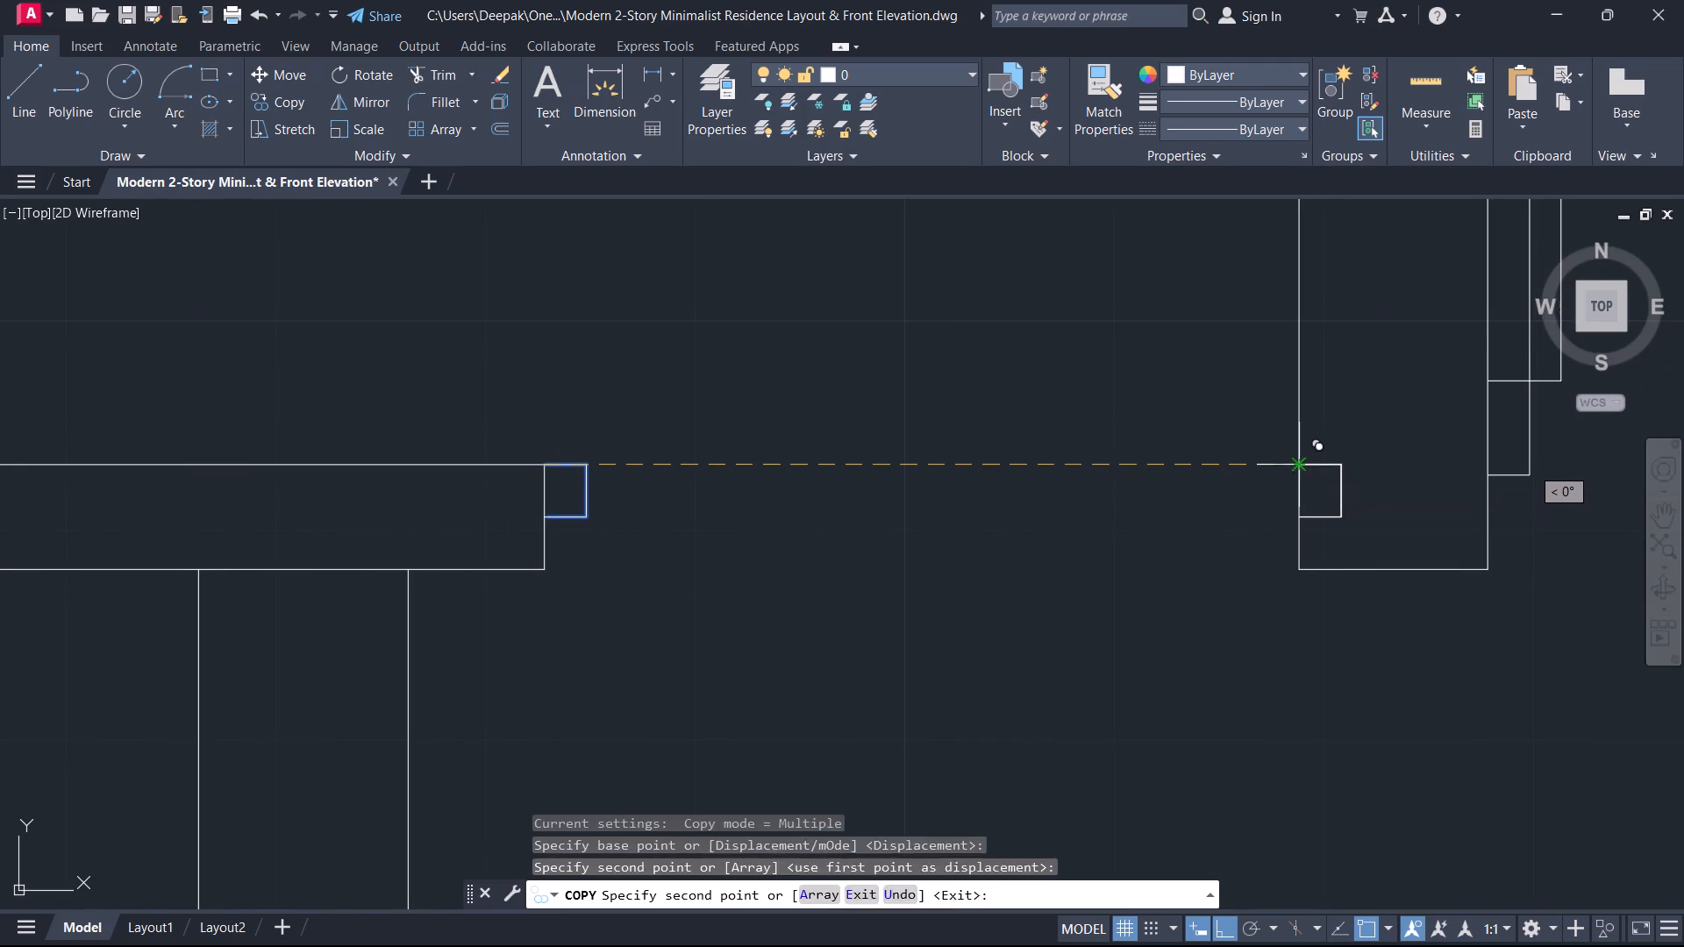
{"action": "left_click_drag", "start_coordinate": [1348, 527], "coordinate": [1333, 495]}
{"action": "key", "text": "Escape"}
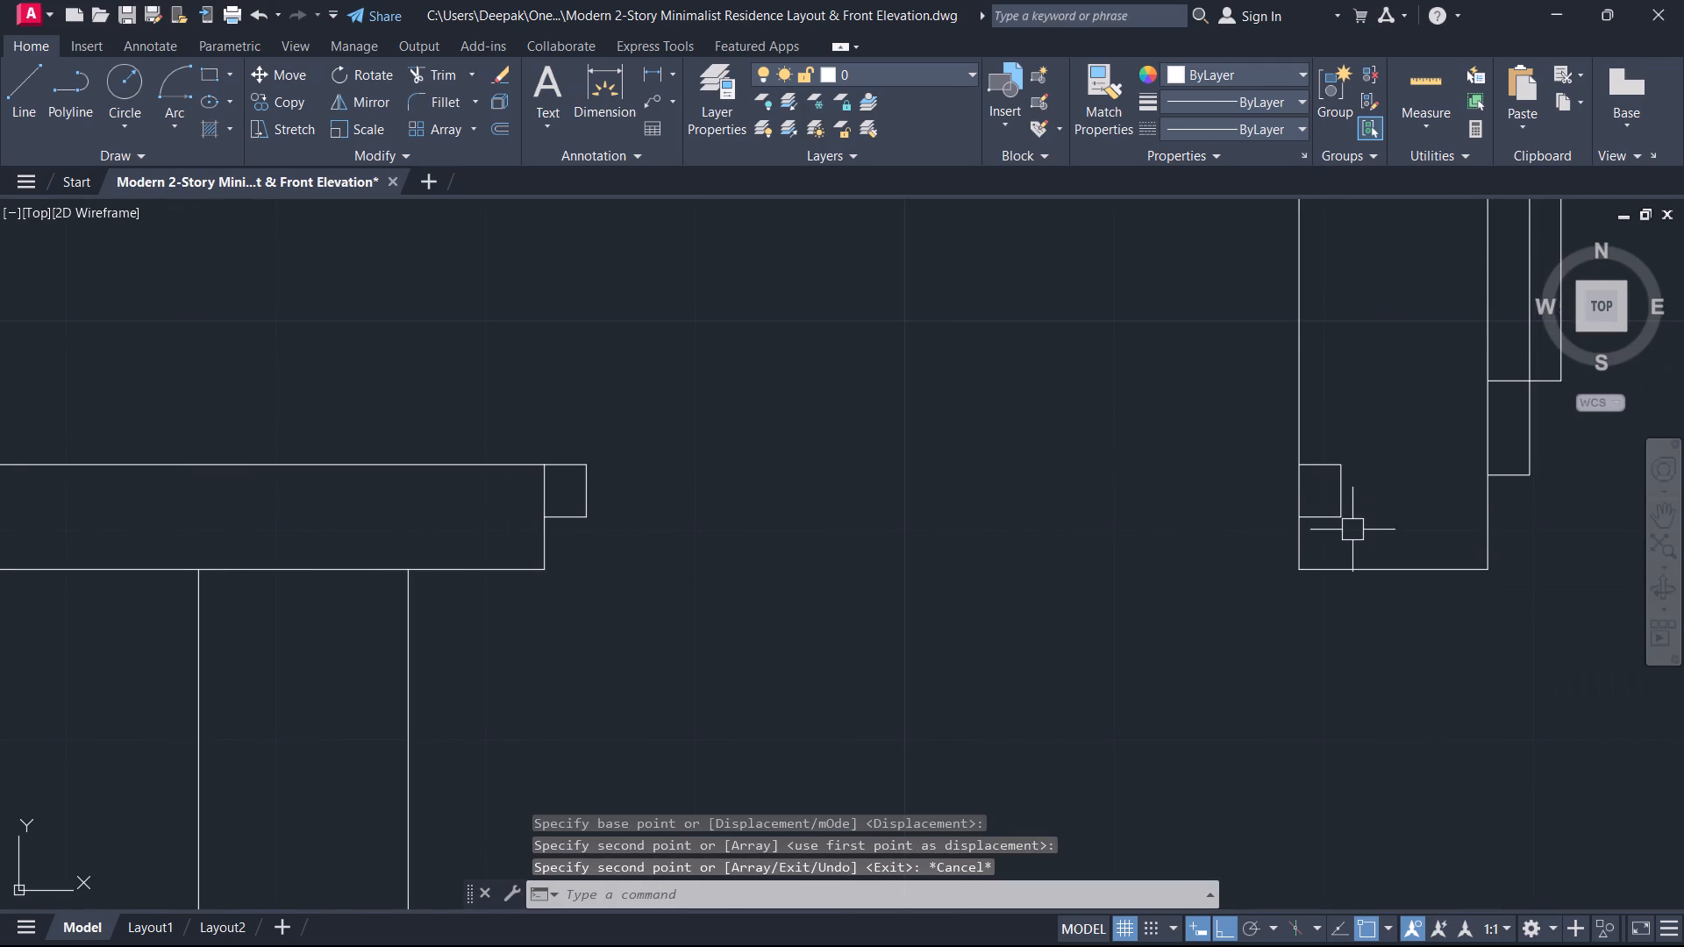
Mirror the copied stub about the east wall's west face, erasing the source so it projects into the doorway.
{"action": "left_click", "coordinate": [1362, 539]}
{"action": "left_click", "coordinate": [1330, 444]}
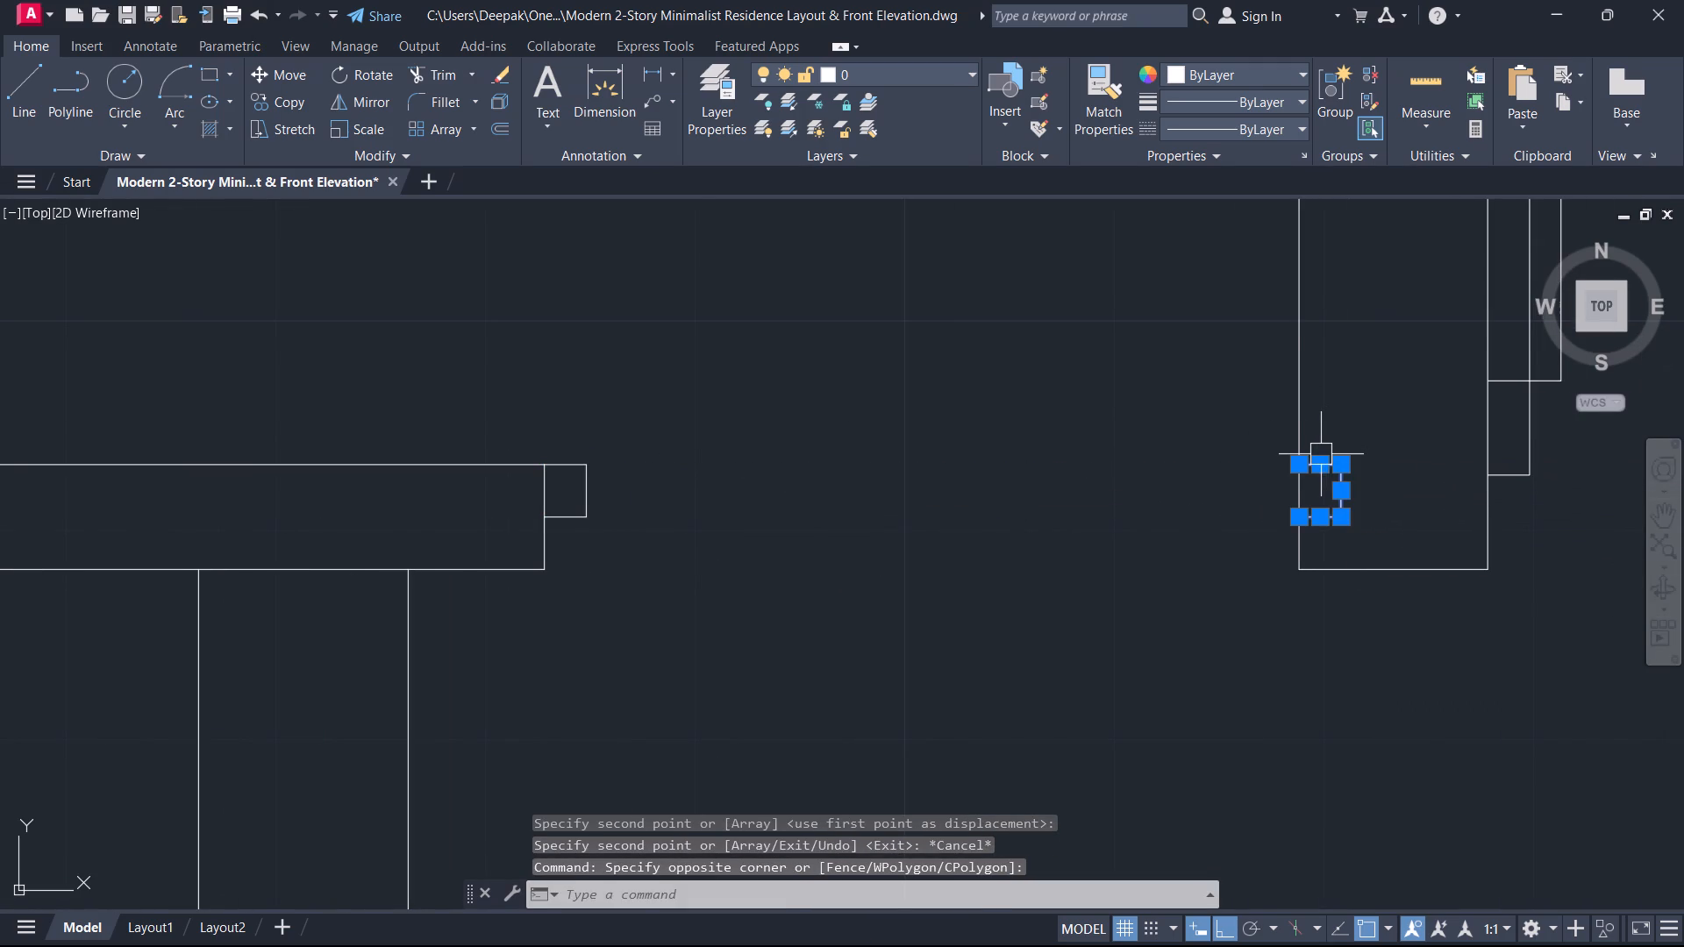
{"action": "key", "text": "m"}
{"action": "key", "text": "i"}
{"action": "key", "text": "space"}
{"action": "scroll", "coordinate": [1301, 580], "scroll_direction": "up", "scroll_amount": 2}
{"action": "left_click", "coordinate": [1293, 532]}
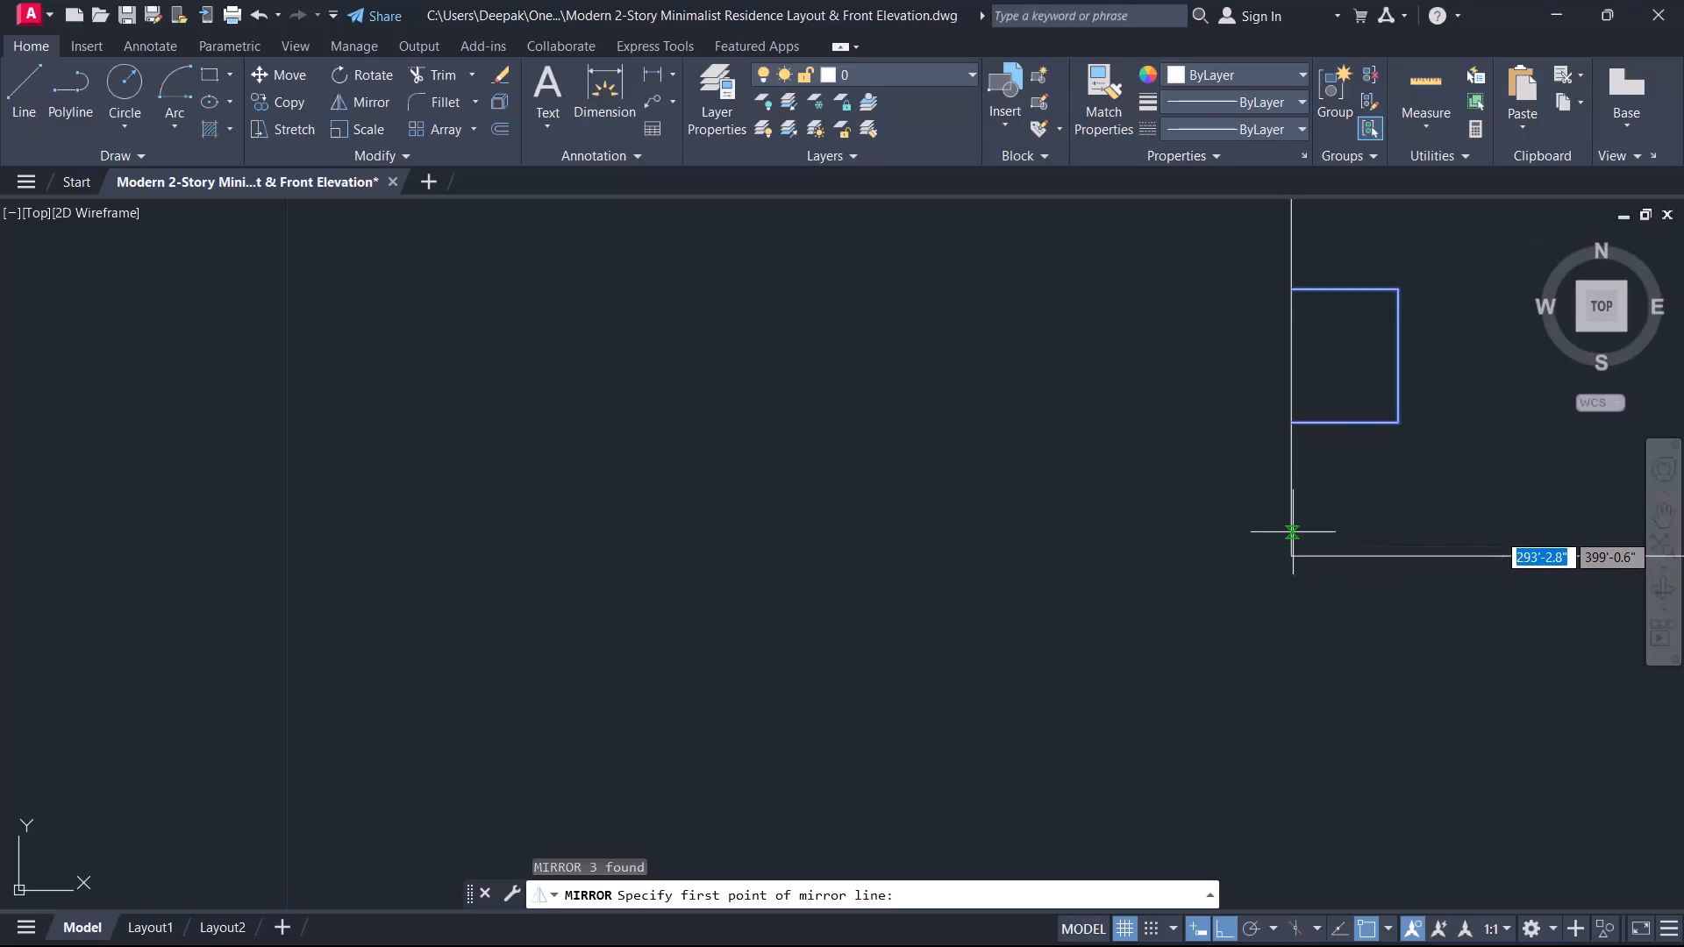
{"action": "left_click", "coordinate": [1293, 372]}
{"action": "left_click_drag", "start_coordinate": [1342, 429], "coordinate": [1293, 371]}
{"action": "scroll", "coordinate": [1219, 402], "scroll_direction": "down", "scroll_amount": 2}
{"action": "key", "text": "Escape"}
Draw a line across the doorway between the upper inner corners of the two frame stubs.
{"action": "middle_click_drag", "start_coordinate": [1217, 402], "coordinate": [1422, 459]}
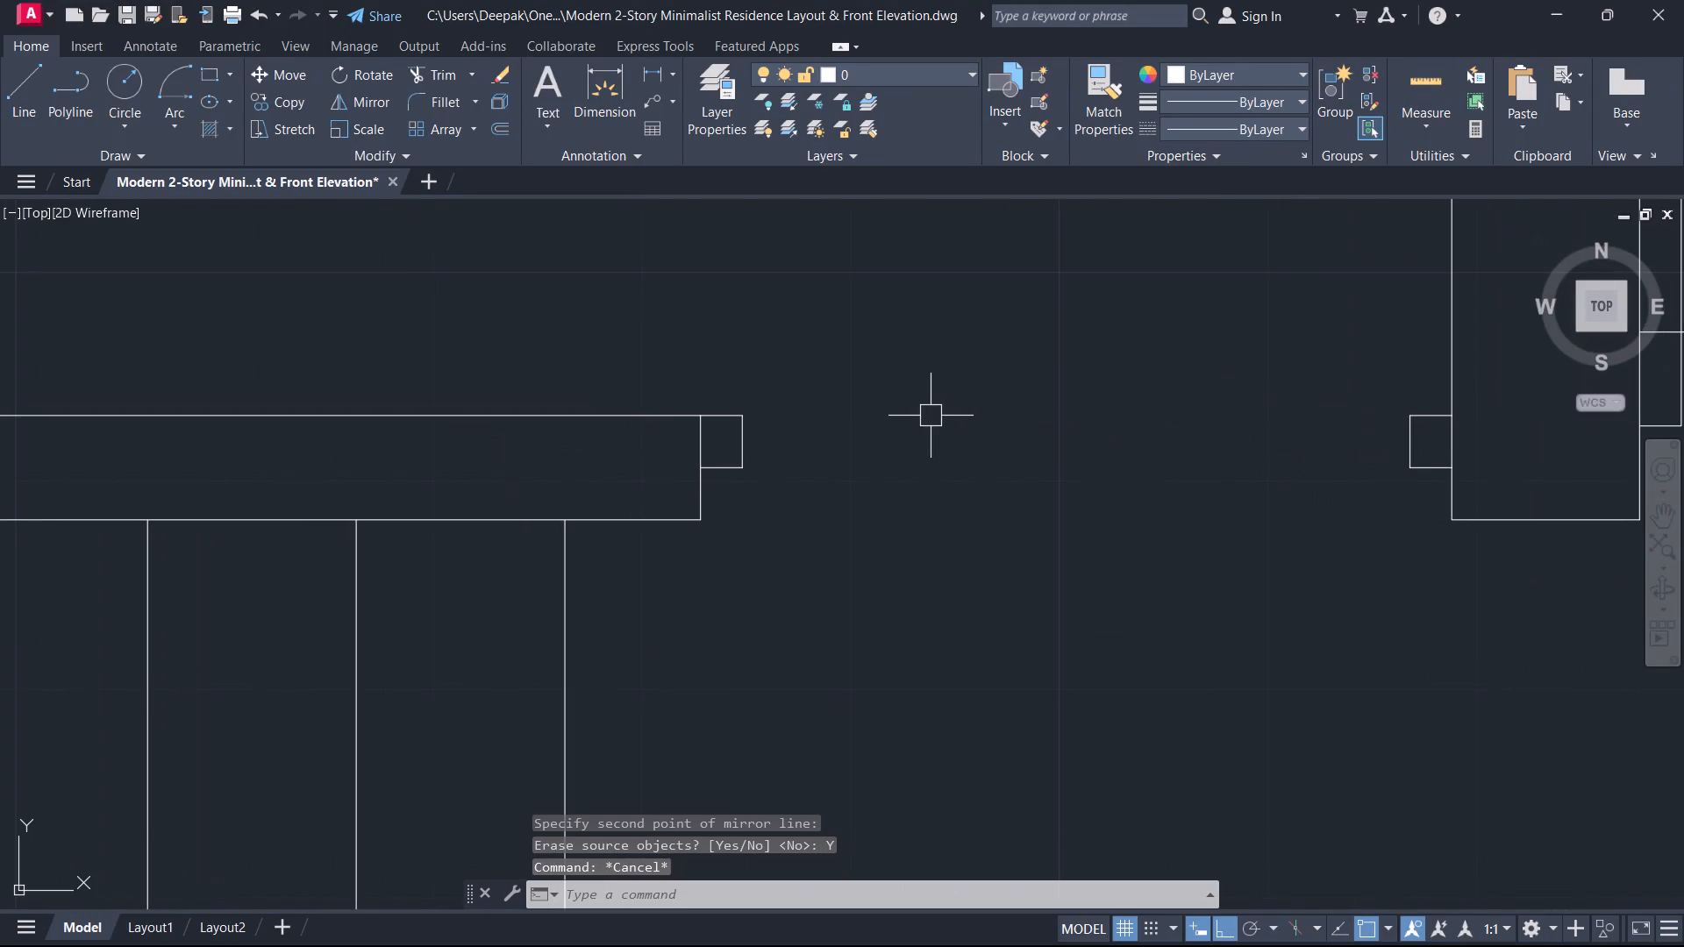
{"action": "type", "text": "l"}
{"action": "key", "text": "space"}
{"action": "left_click", "coordinate": [737, 420]}
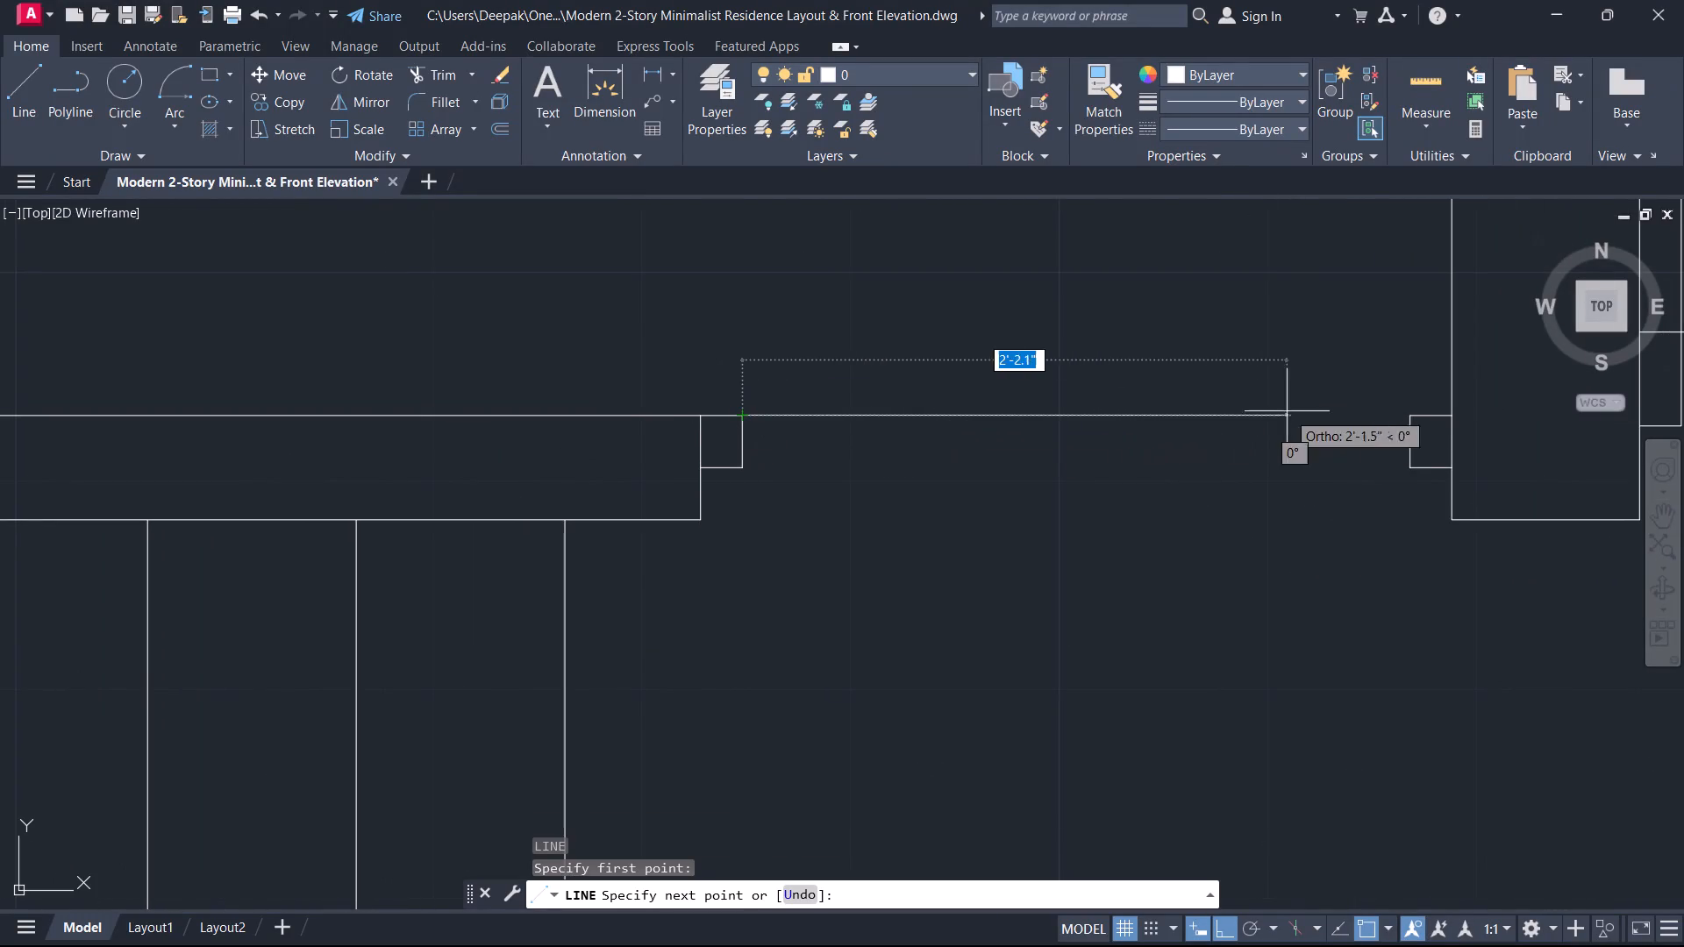
{"action": "left_click", "coordinate": [1415, 410]}
{"action": "key", "text": "Escape"}
Offset the line across the doorway 1.5" to the south to form the door leaf's second edge.
{"action": "key", "text": "o"}
{"action": "key", "text": "space"}
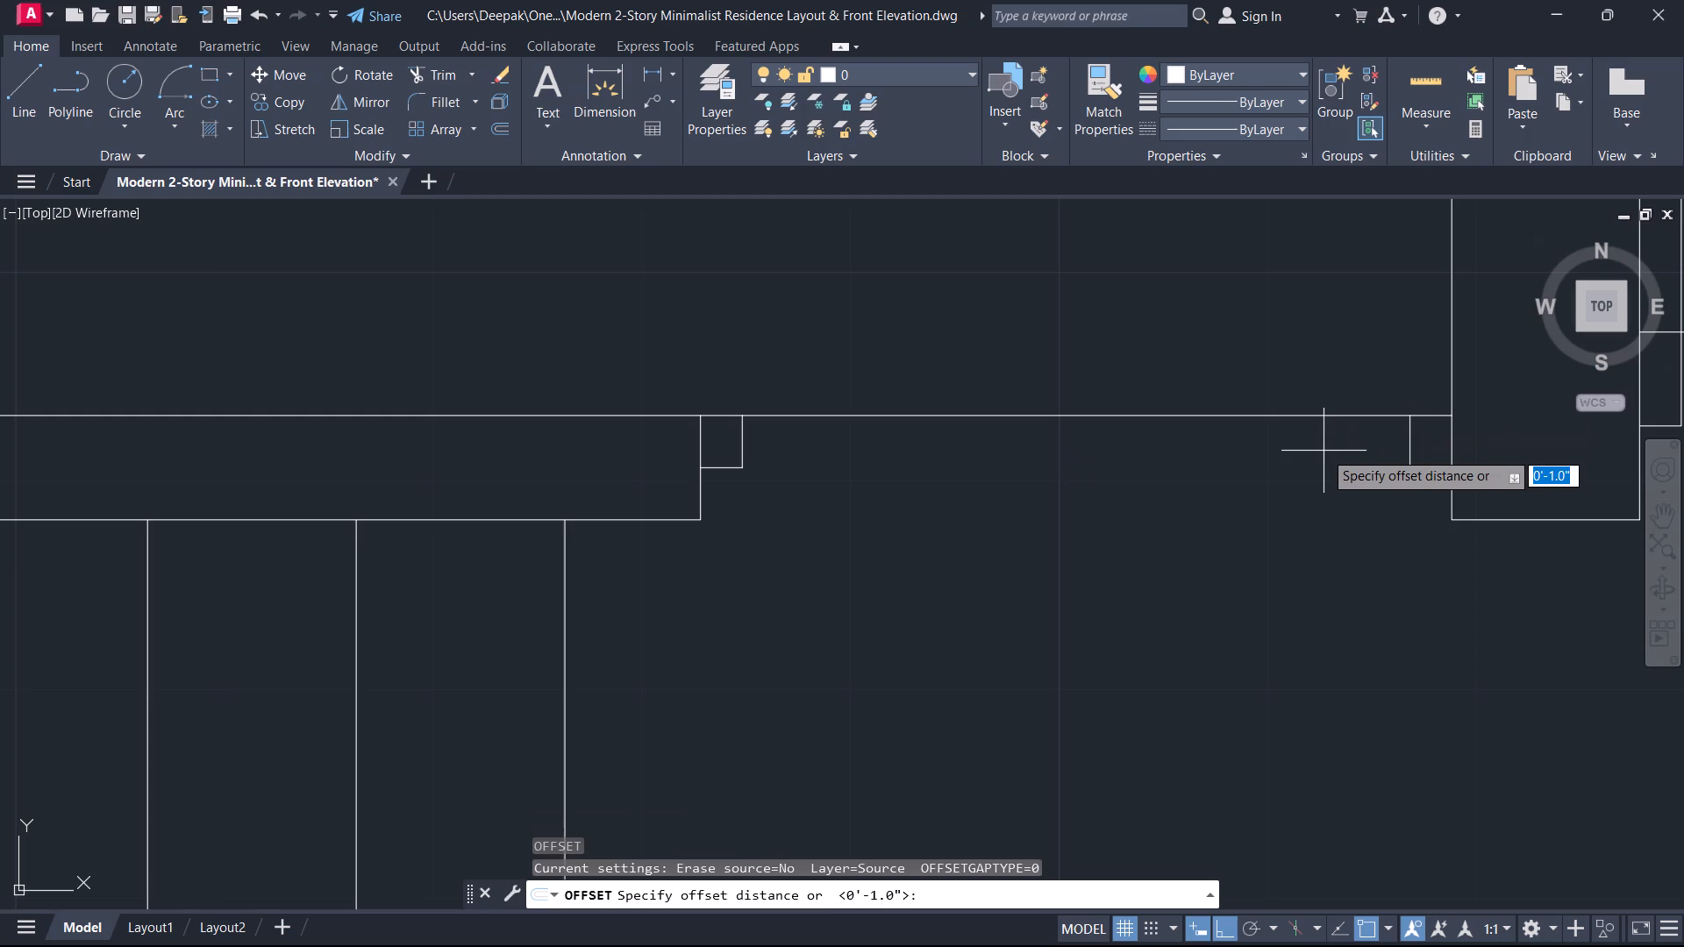
{"action": "type", "text": "1.5"}
{"action": "key", "text": "Return"}
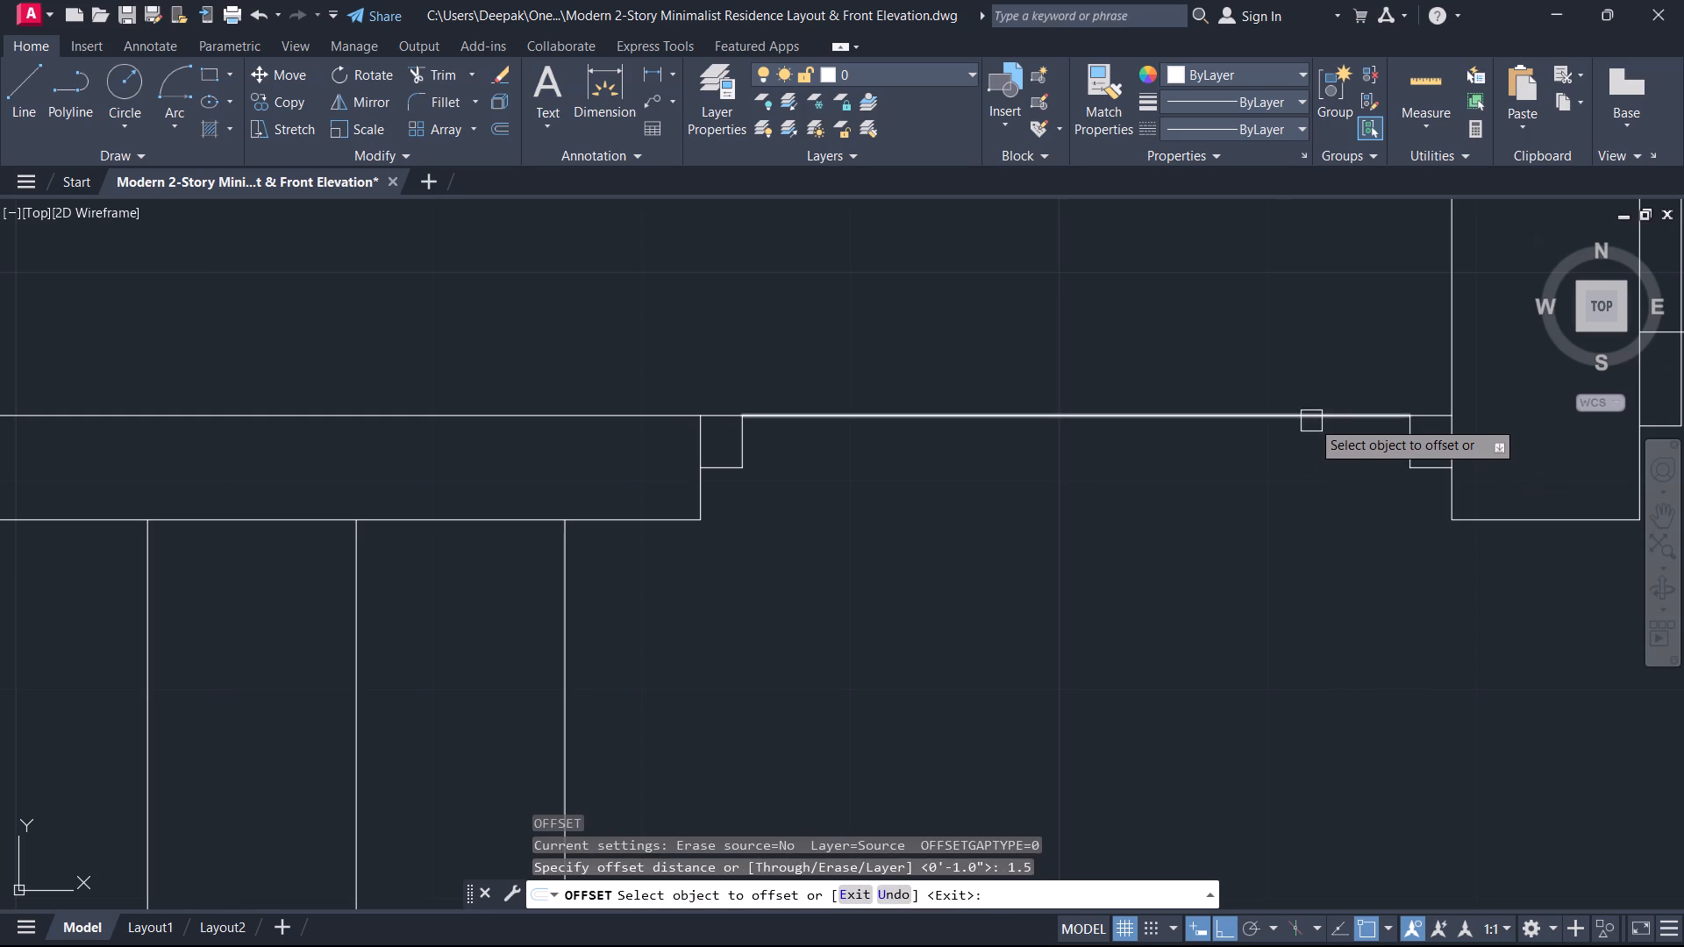
{"action": "left_click", "coordinate": [1302, 418]}
{"action": "left_click", "coordinate": [1296, 458]}
{"action": "key", "text": "Escape"}
Rotate both leaf lines about the east stub's upper inner corner so the door stands open, pointing north.
{"action": "left_click_drag", "start_coordinate": [1294, 481], "coordinate": [1286, 472]}
{"action": "left_click", "coordinate": [1236, 382]}
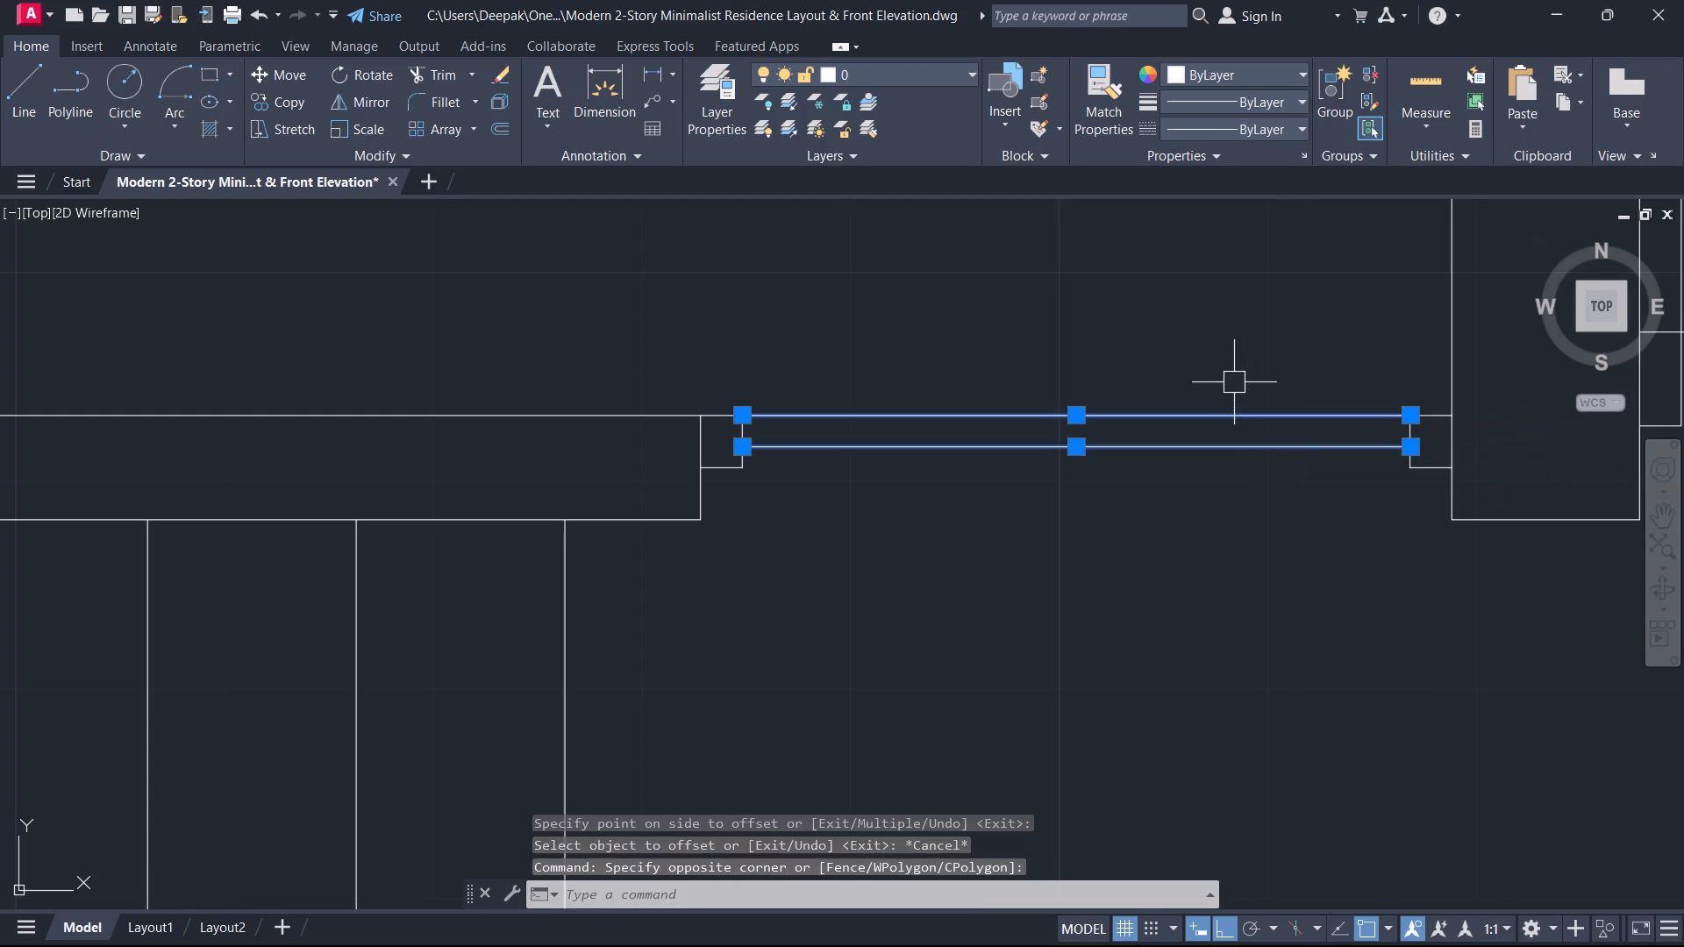
{"action": "key", "text": "r"}
{"action": "key", "text": "o"}
{"action": "key", "text": "space"}
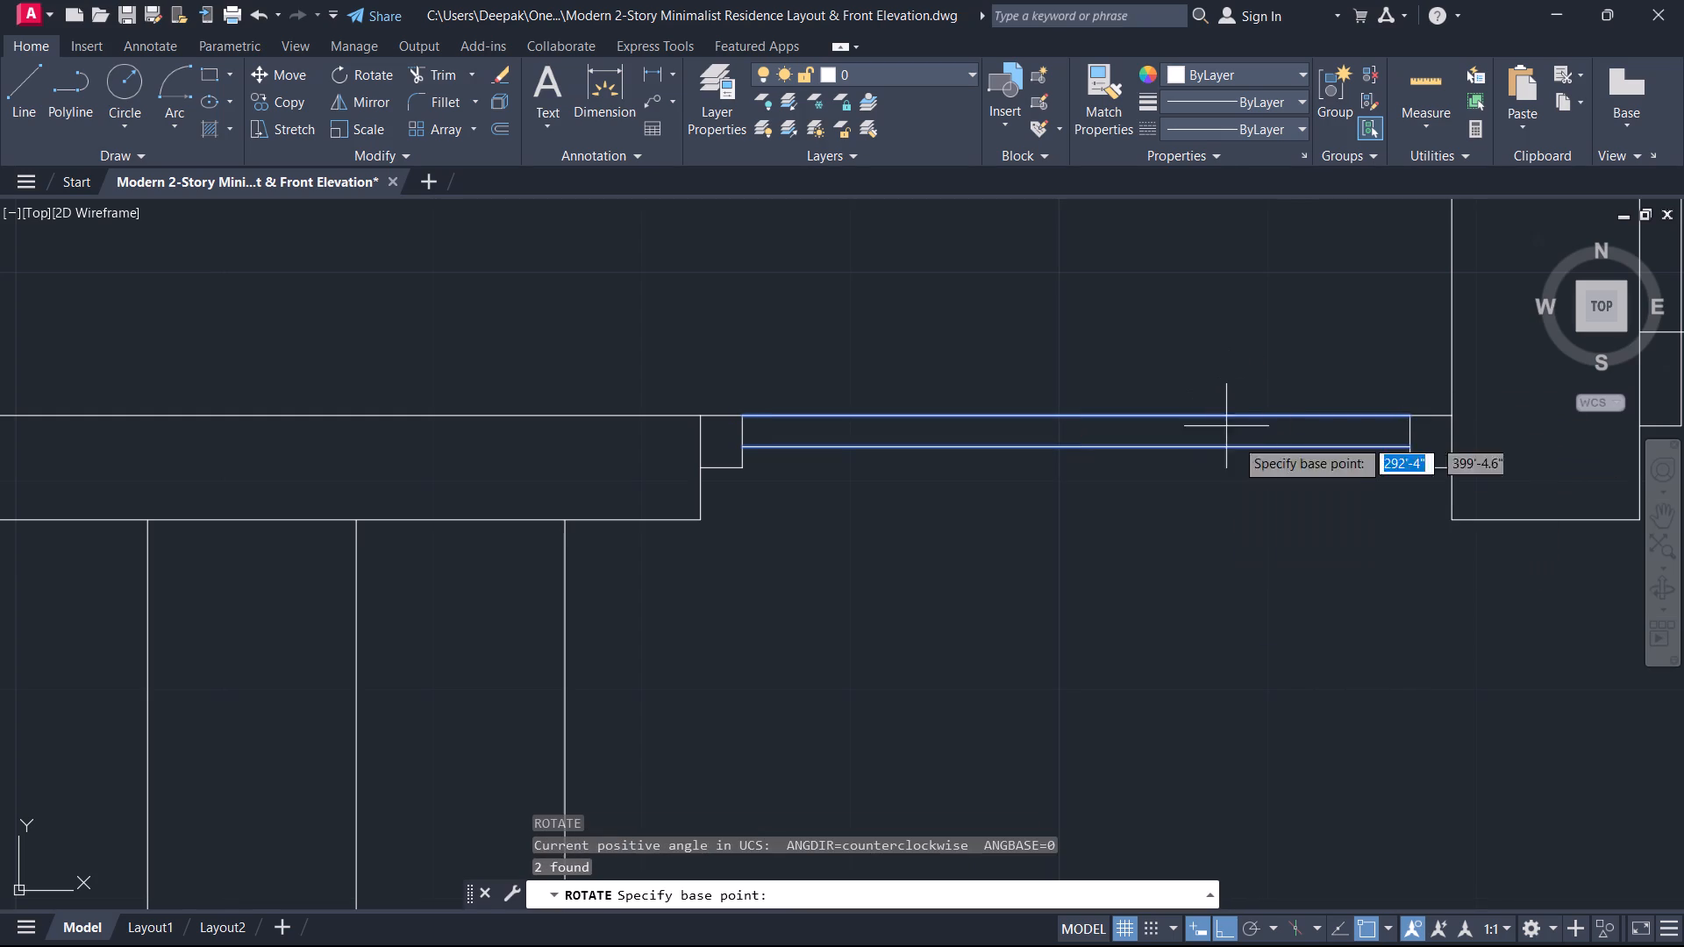
{"action": "left_click", "coordinate": [1409, 414]}
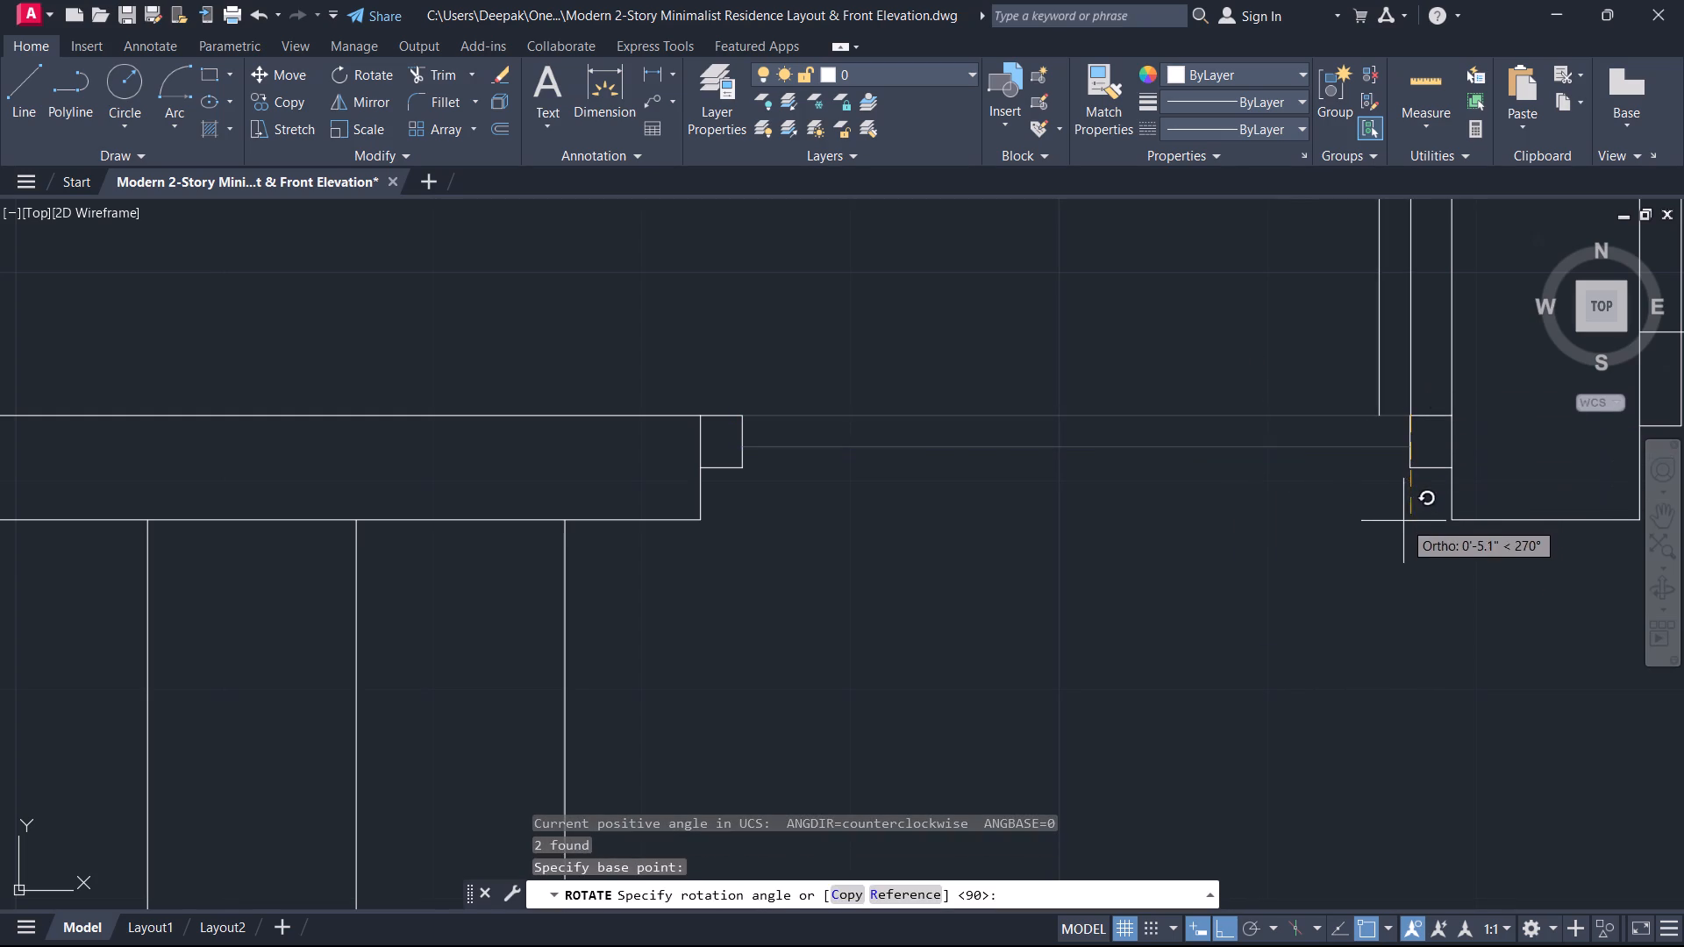
{"action": "left_click", "coordinate": [1402, 523]}
{"action": "key", "text": "Escape"}
Draw a short line closing the door leaf's south end, from the east stub's upper inner corner to the leaf's west edge.
{"action": "middle_click_drag", "start_coordinate": [1380, 473], "coordinate": [1384, 535]}
{"action": "key", "text": "l"}
{"action": "key", "text": "space"}
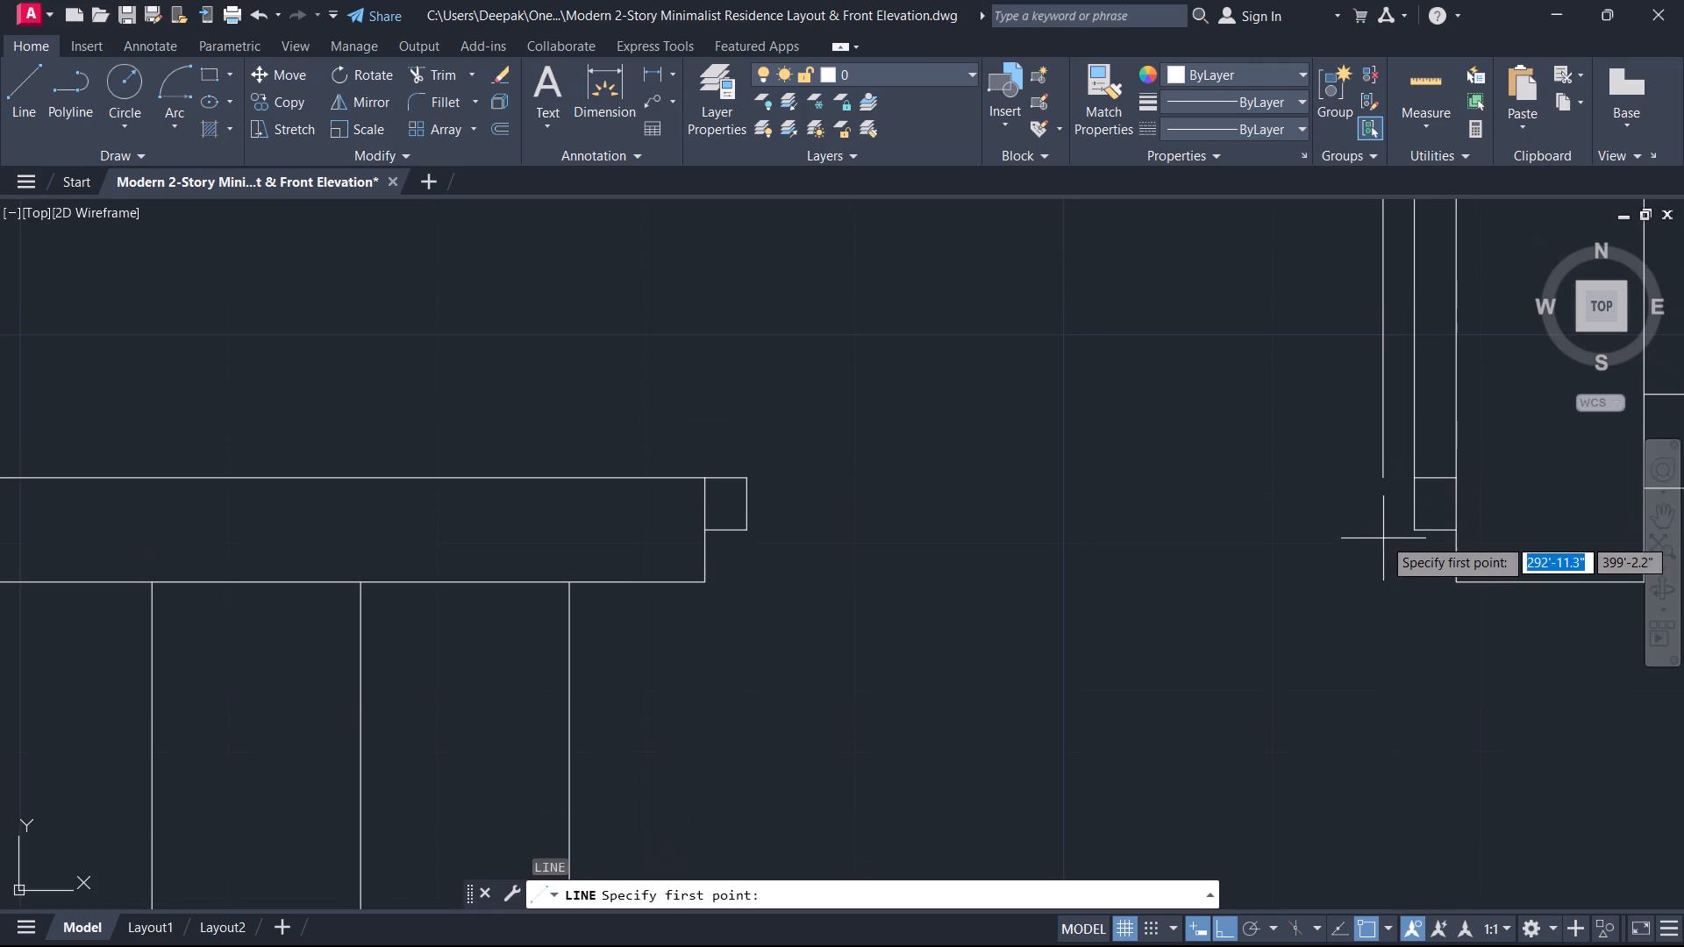
{"action": "scroll", "coordinate": [1409, 516], "scroll_direction": "up", "scroll_amount": 1}
{"action": "left_click", "coordinate": [1415, 459]}
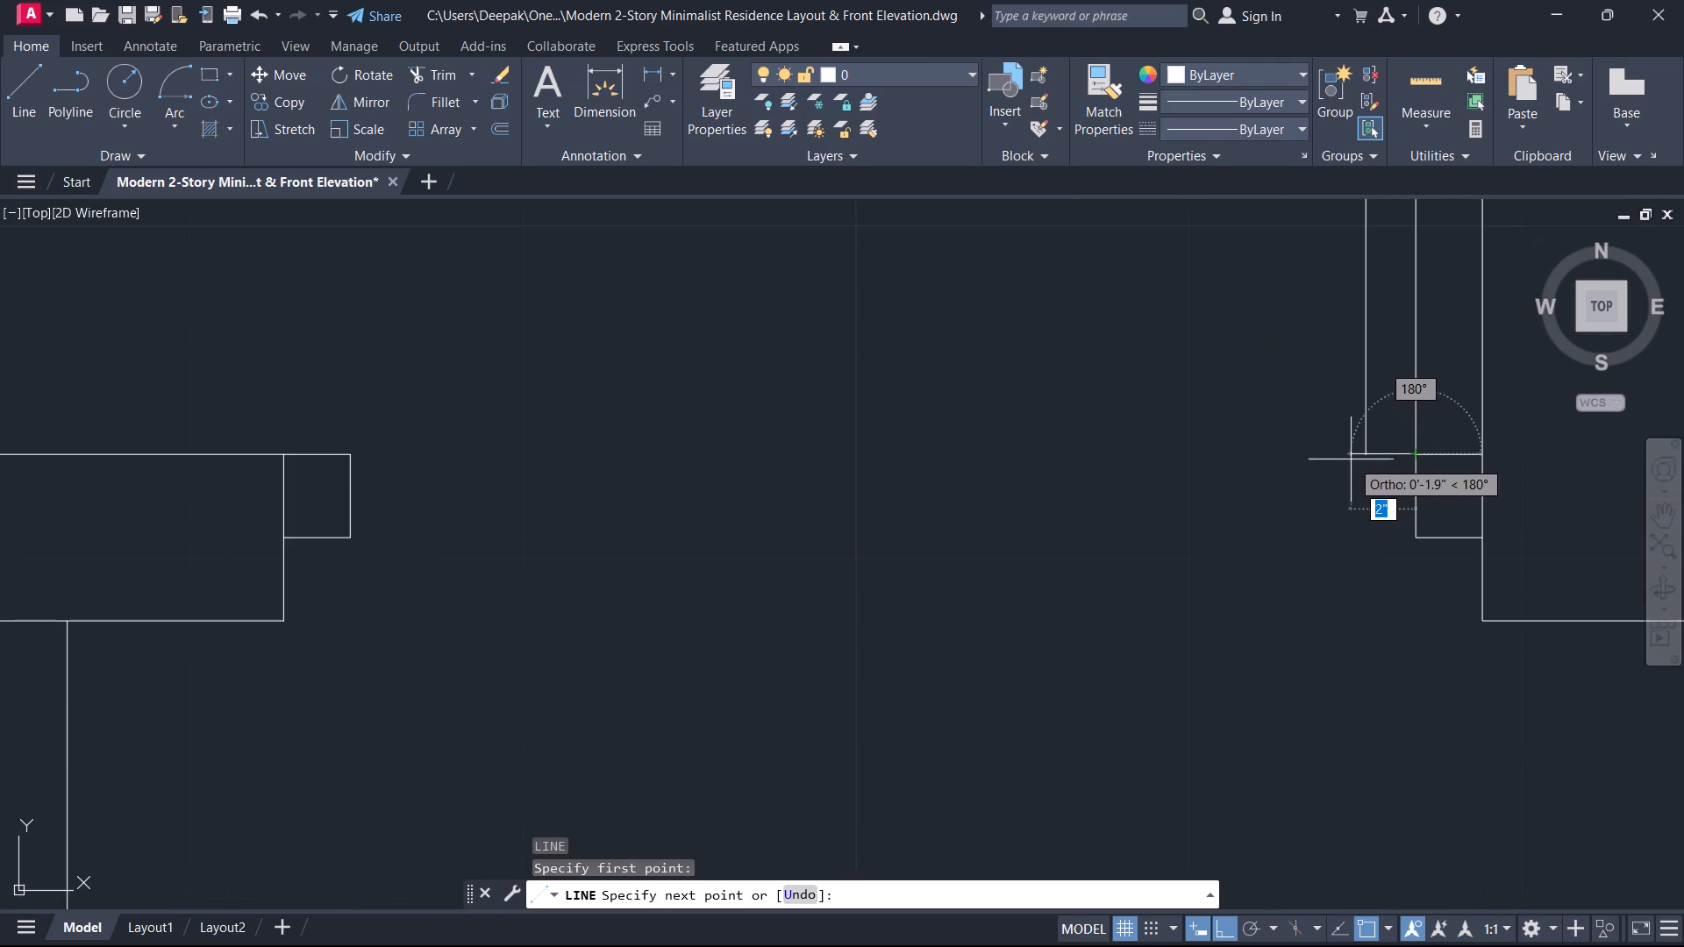
{"action": "left_click", "coordinate": [1373, 456]}
{"action": "key", "text": "Escape"}
Draw the swing arc from the leaf's northeast end, centred on the hinge corner, to the west stub's upper inner corner.
{"action": "scroll", "coordinate": [1340, 463], "scroll_direction": "down", "scroll_amount": 3}
{"action": "middle_click_drag", "start_coordinate": [1338, 464], "coordinate": [1322, 510]}
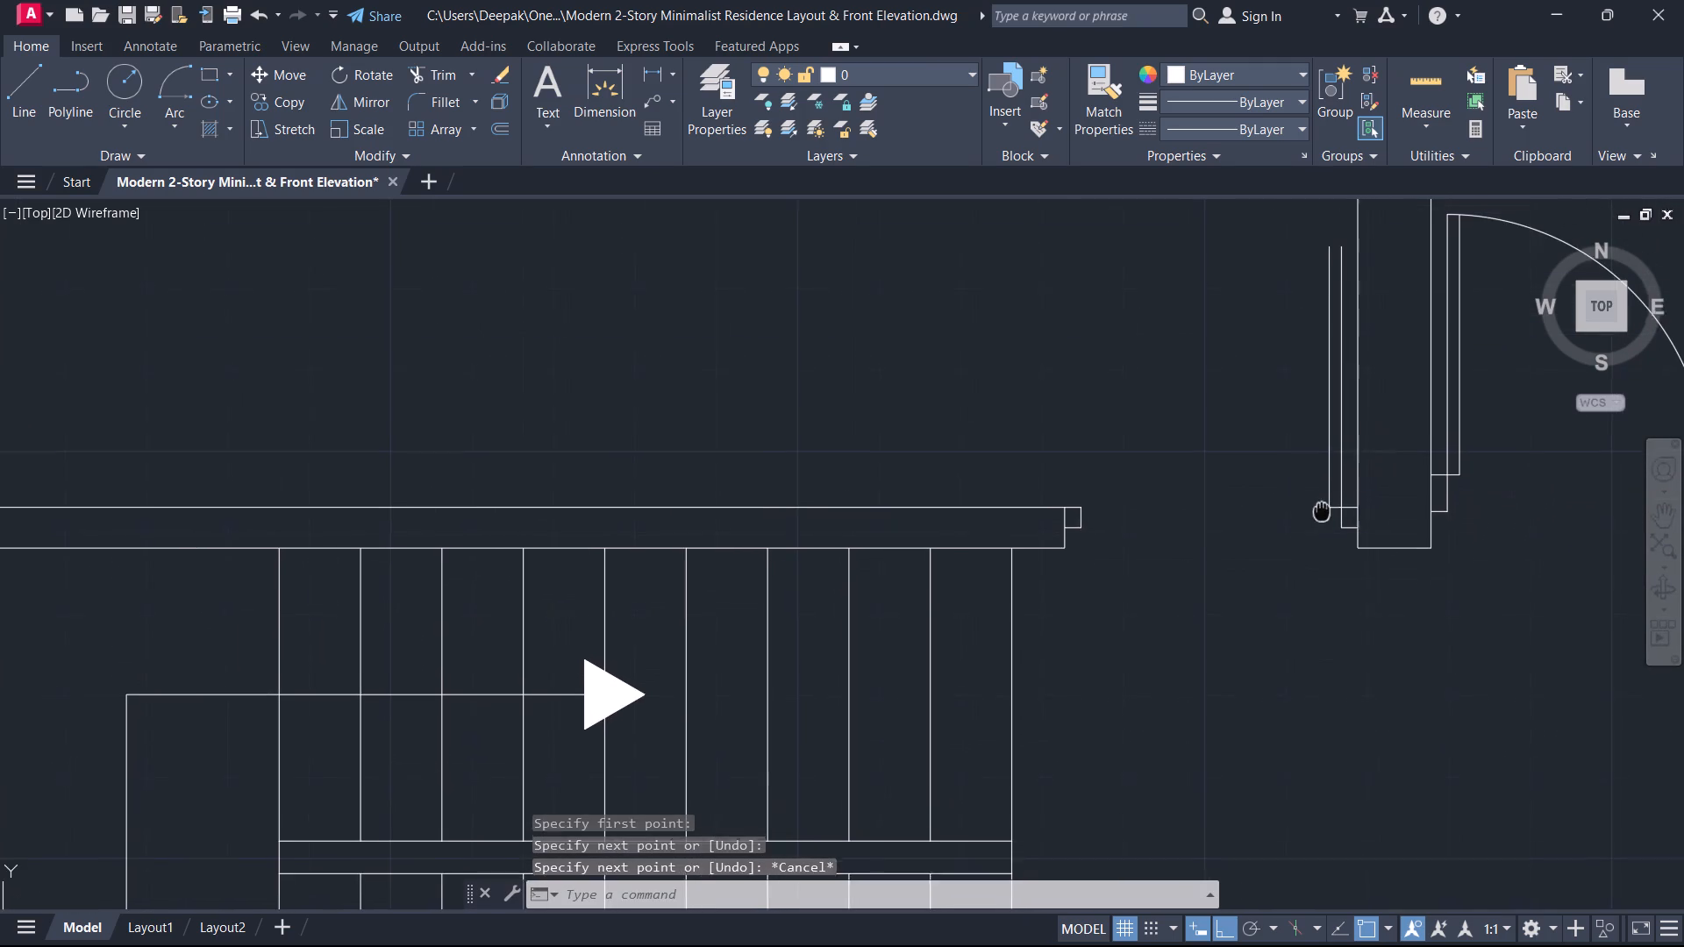
{"action": "middle_click_drag", "start_coordinate": [1322, 510], "coordinate": [1321, 513]}
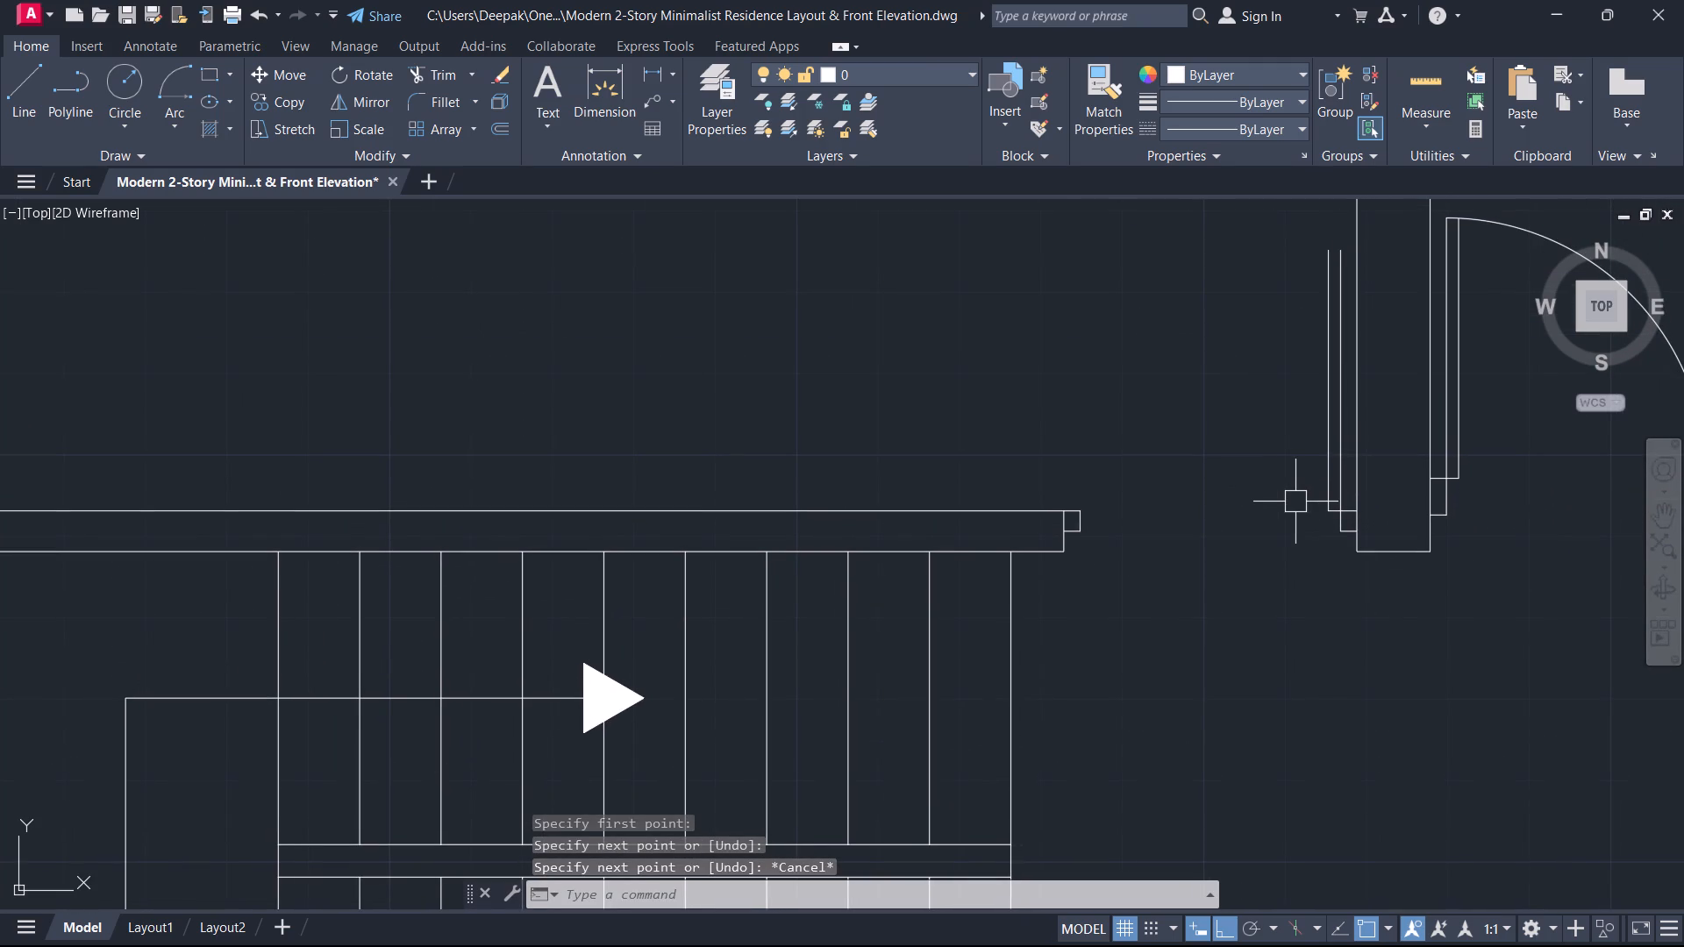
{"action": "left_click", "coordinate": [184, 103]}
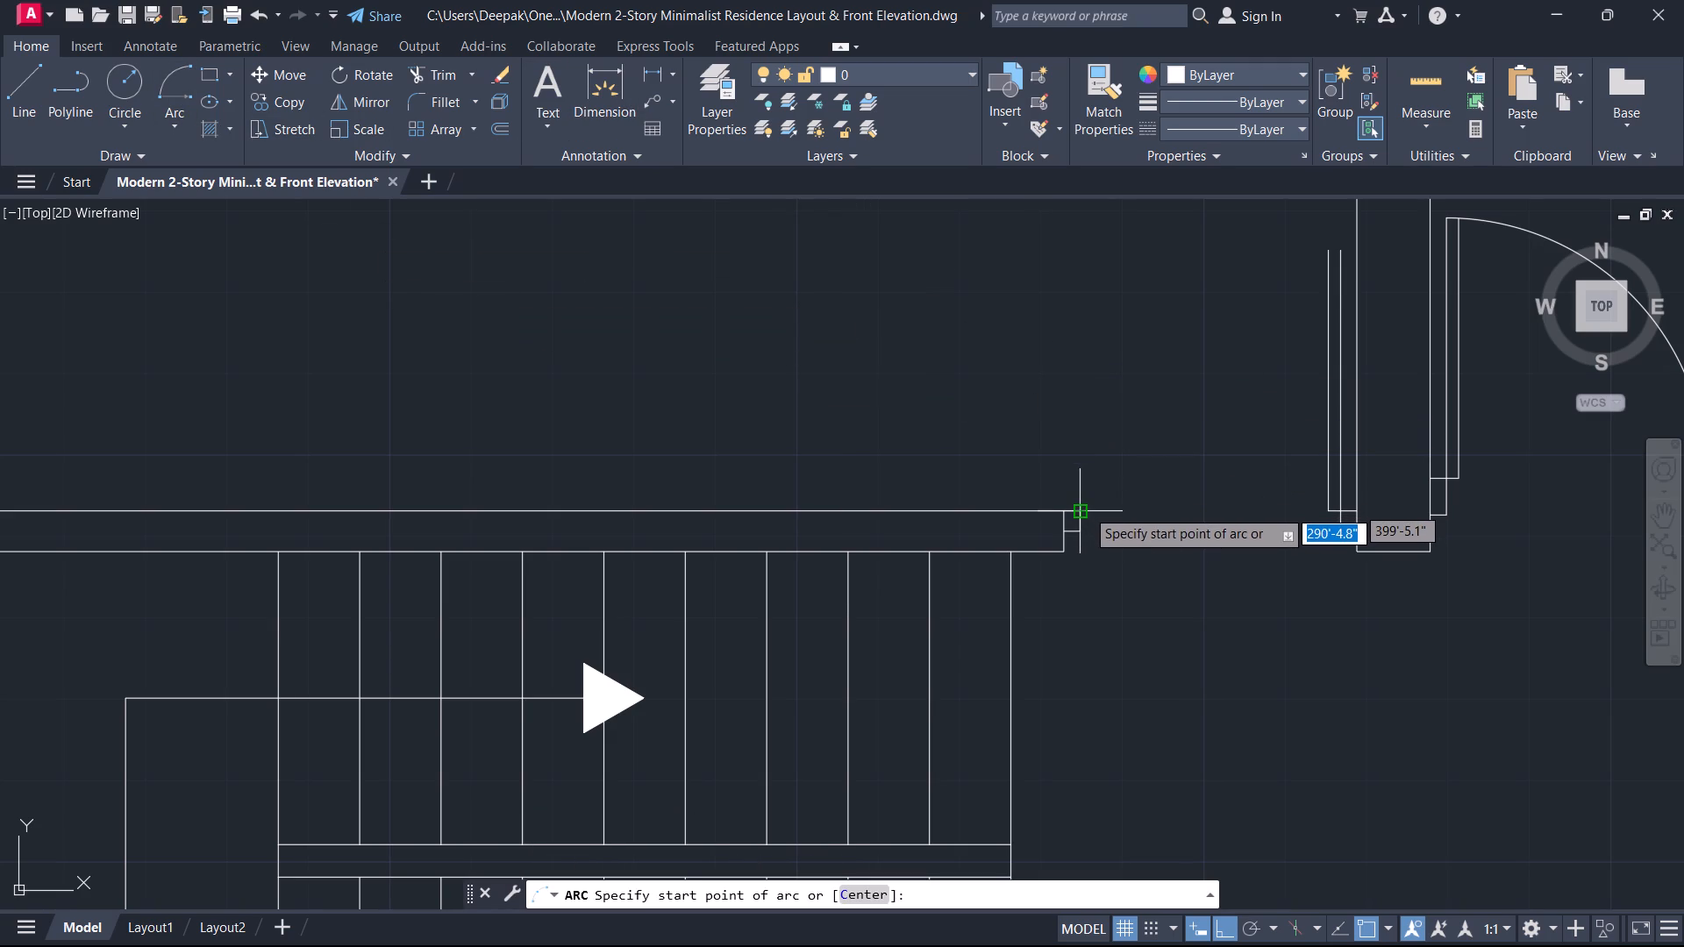
{"action": "middle_click_drag", "start_coordinate": [1214, 448], "coordinate": [1095, 579]}
{"action": "scroll", "coordinate": [1209, 454], "scroll_direction": "down", "scroll_amount": 1}
{"action": "scroll", "coordinate": [1135, 533], "scroll_direction": "up", "scroll_amount": 3}
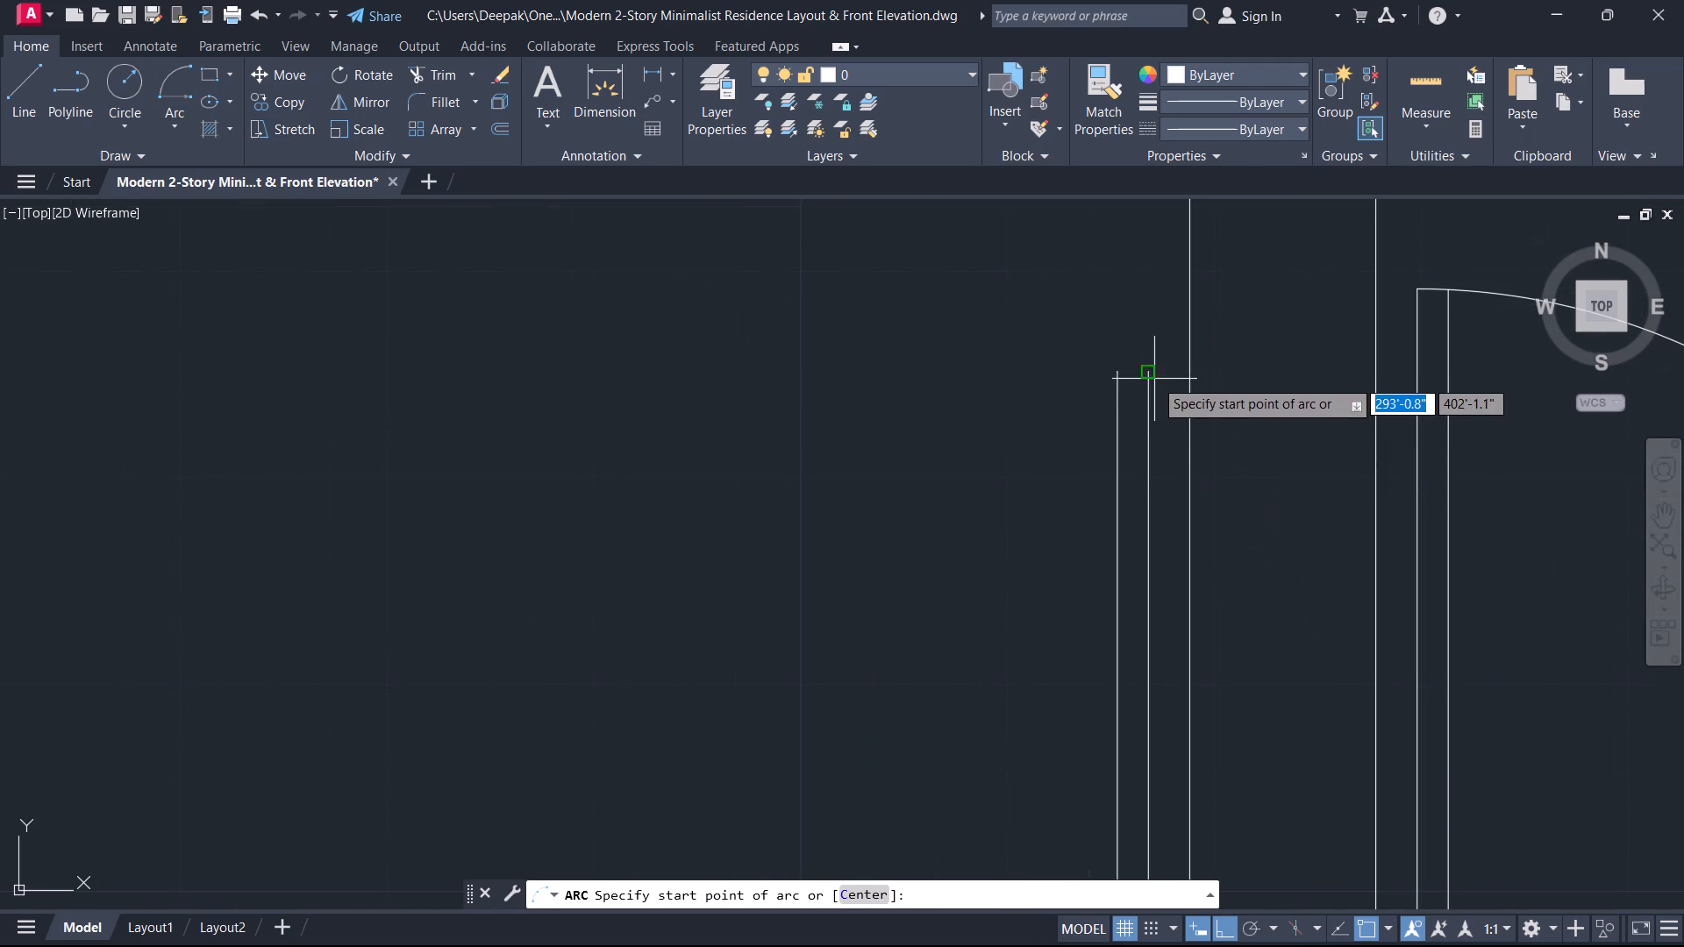
{"action": "left_click", "coordinate": [1152, 376]}
{"action": "scroll", "coordinate": [1121, 527], "scroll_direction": "down", "scroll_amount": 3}
{"action": "middle_click_drag", "start_coordinate": [1117, 534], "coordinate": [1152, 343]}
{"action": "scroll", "coordinate": [1171, 537], "scroll_direction": "up", "scroll_amount": 2}
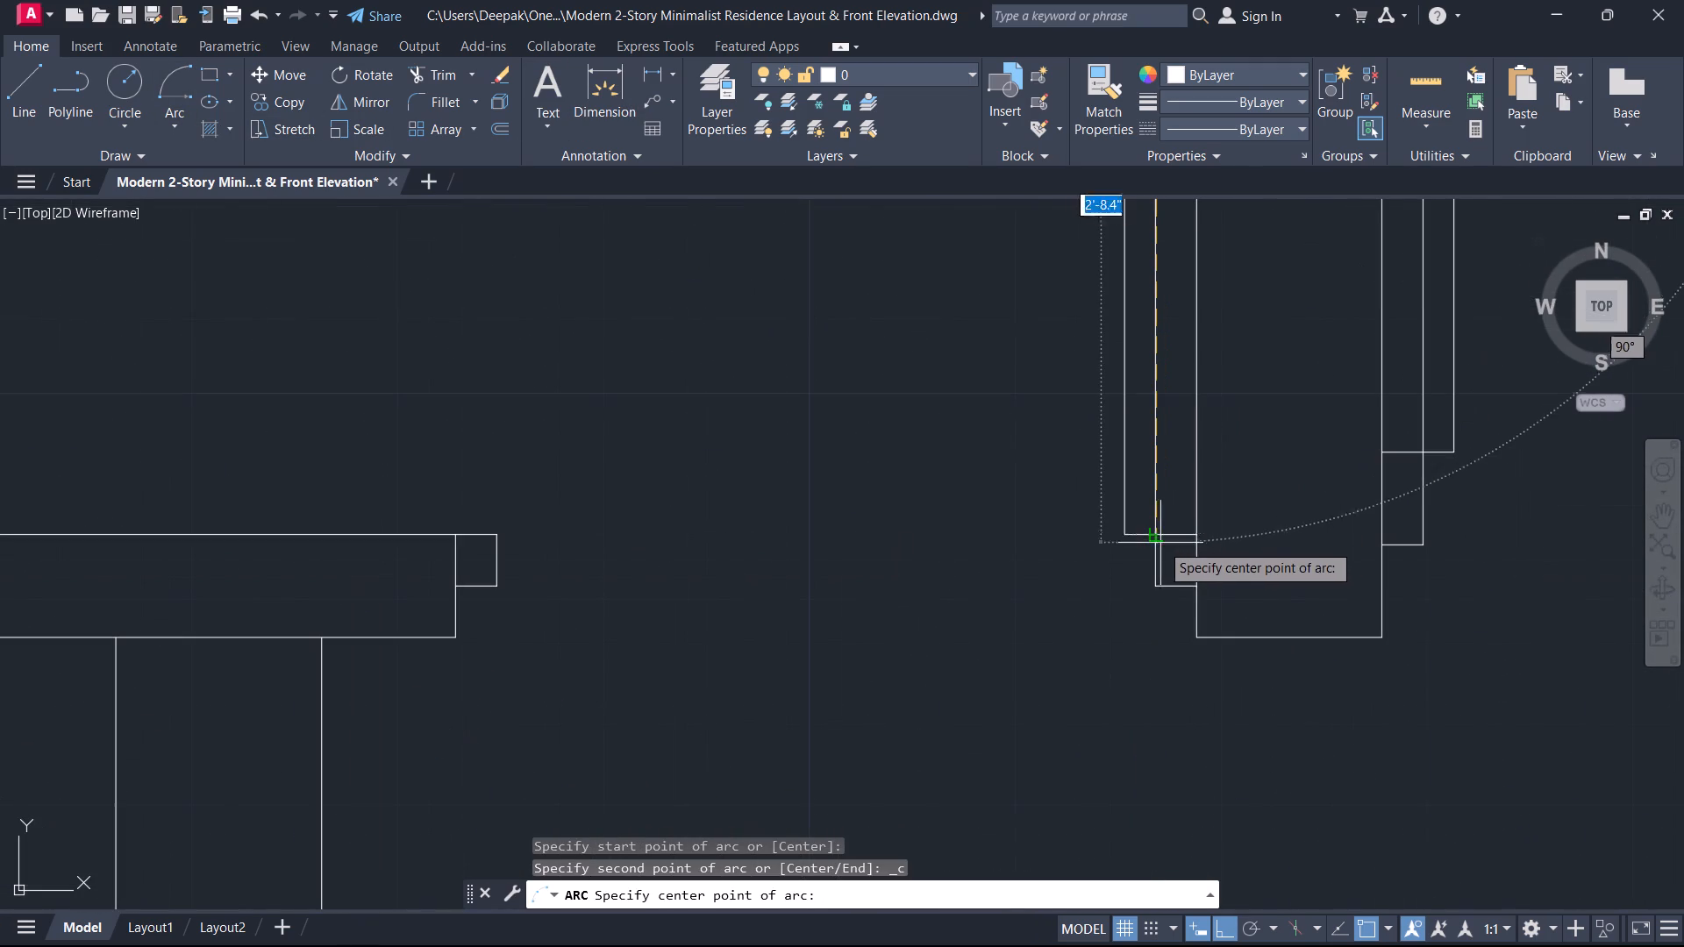
{"action": "left_click", "coordinate": [1154, 532]}
{"action": "scroll", "coordinate": [1024, 545], "scroll_direction": "down", "scroll_amount": 3}
{"action": "middle_click_drag", "start_coordinate": [1018, 542], "coordinate": [1414, 510]}
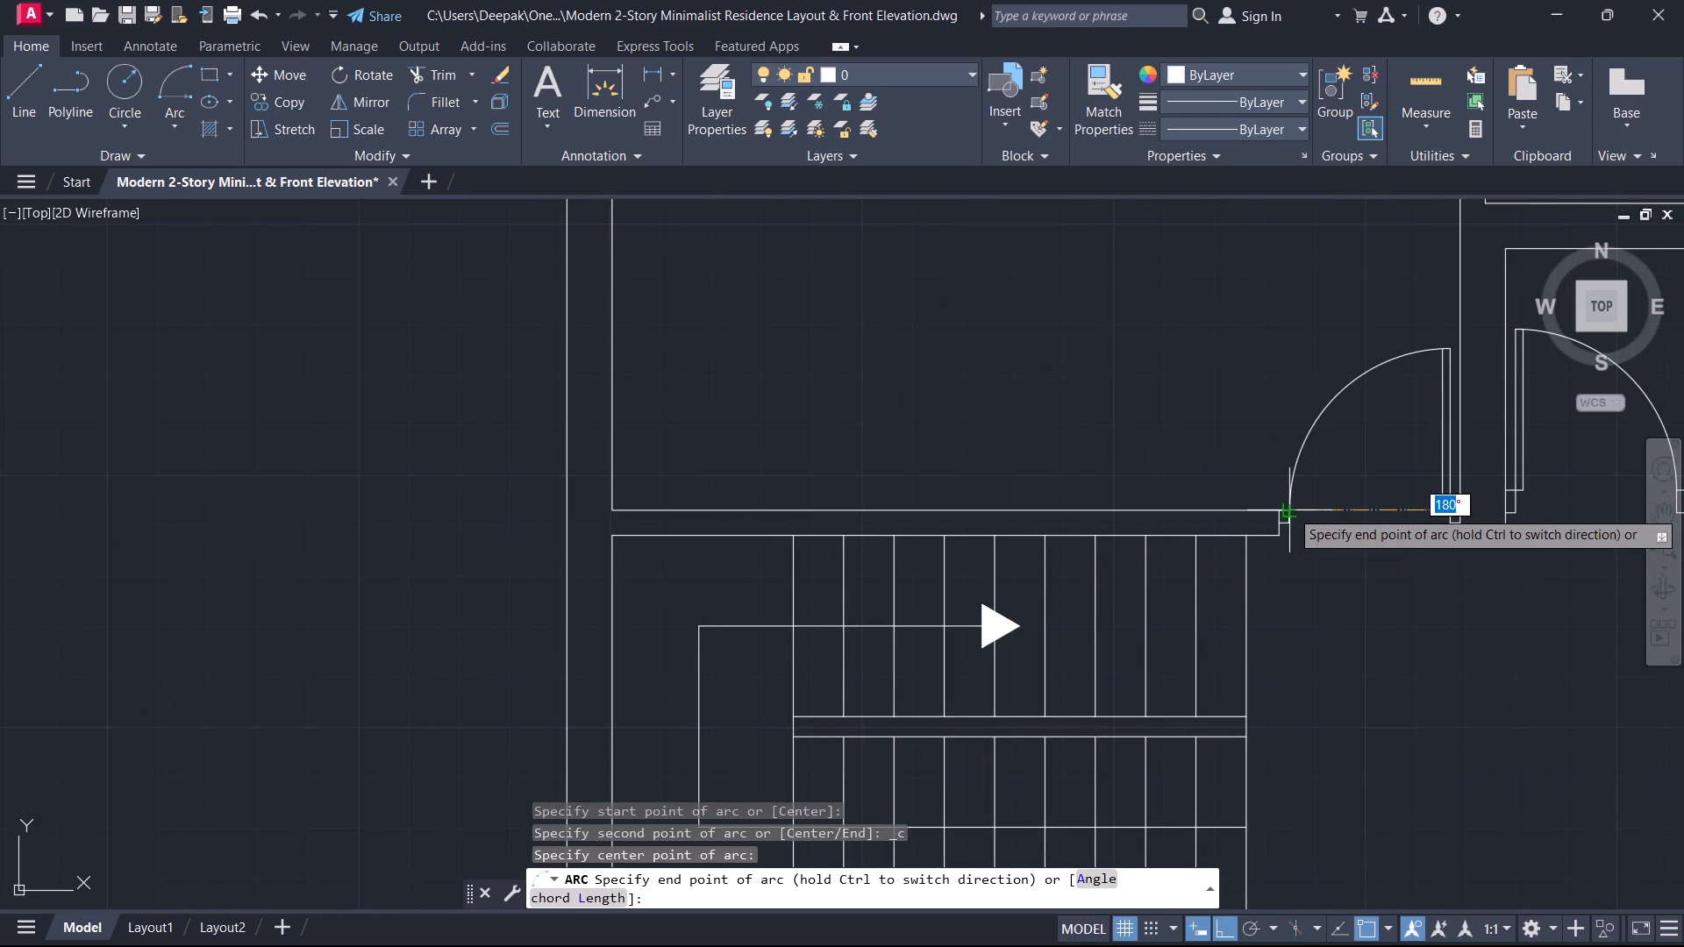
{"action": "left_click", "coordinate": [1287, 509]}
{"action": "key", "text": "Escape"}
Trim the tip of the leaf's west edge that projects beyond the swing arc.
{"action": "scroll", "coordinate": [1407, 423], "scroll_direction": "up", "scroll_amount": 4}
{"action": "middle_click_drag", "start_coordinate": [1395, 274], "coordinate": [1170, 703]}
{"action": "scroll", "coordinate": [1202, 646], "scroll_direction": "up", "scroll_amount": 5}
{"action": "scroll", "coordinate": [1366, 538], "scroll_direction": "up", "scroll_amount": 3}
{"action": "type", "text": "tr"}
{"action": "key", "text": "space"}
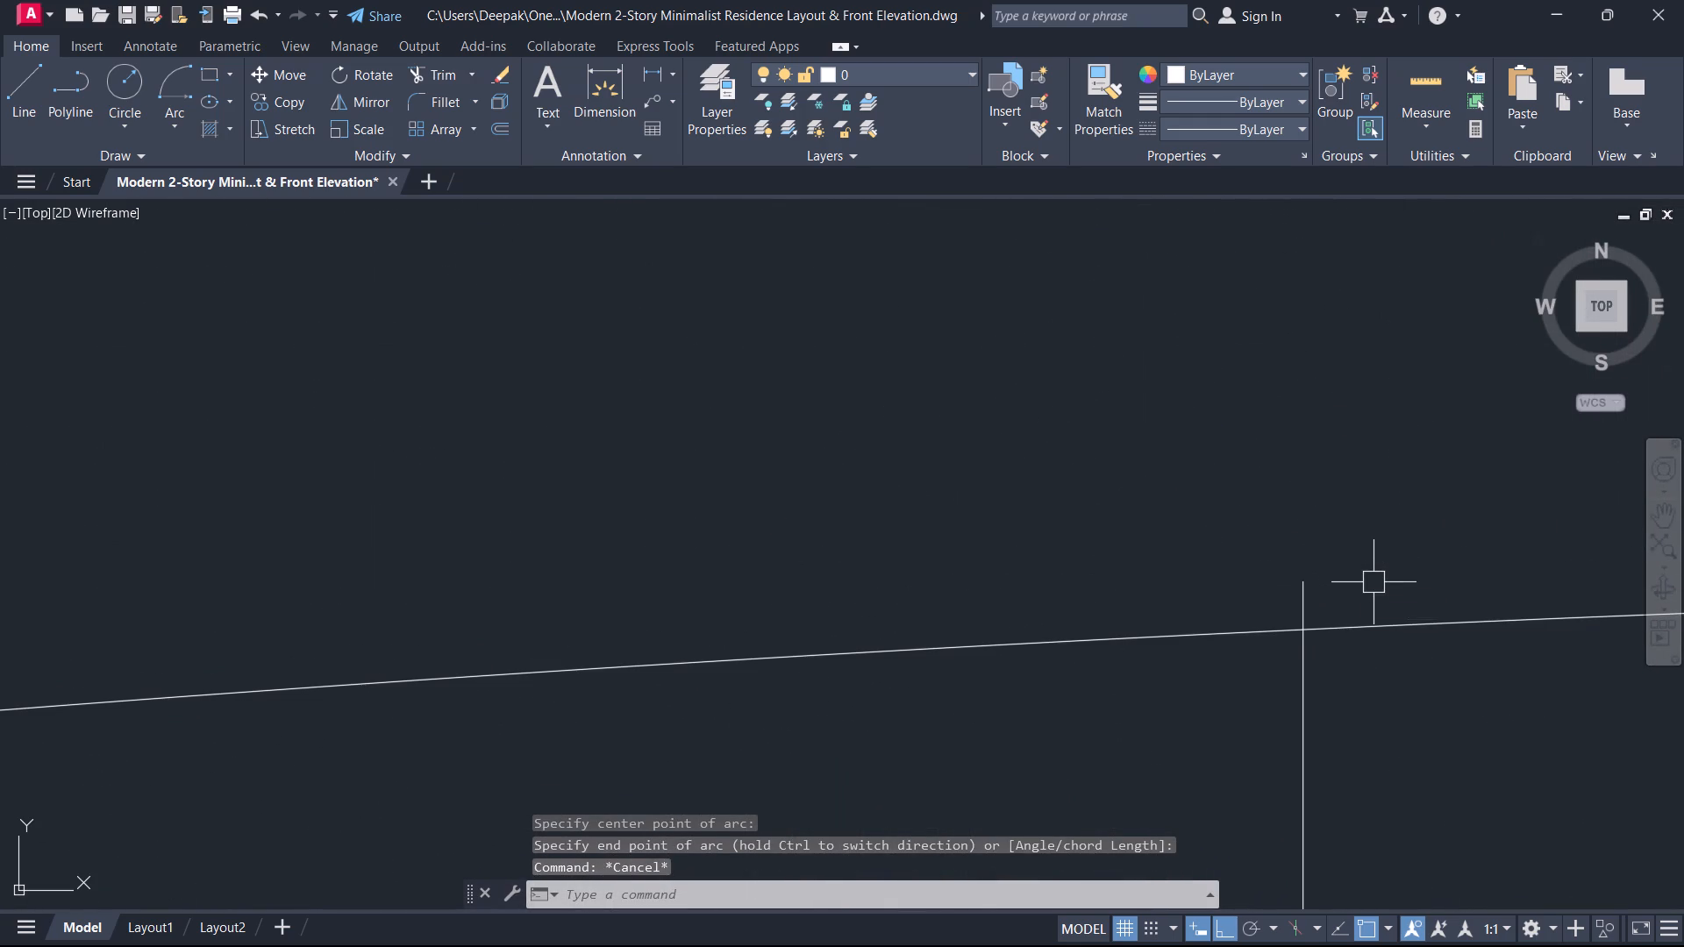
{"action": "left_click", "coordinate": [1366, 595]}
{"action": "left_click", "coordinate": [1117, 589]}
{"action": "key", "text": "Escape"}
Compare the alignment of the new door with the neighbouring door on the east side of the dividing wall.
{"action": "scroll", "coordinate": [1114, 589], "scroll_direction": "down", "scroll_amount": 2}
{"action": "scroll", "coordinate": [1114, 589], "scroll_direction": "up", "scroll_amount": 1}
{"action": "scroll", "coordinate": [1045, 644], "scroll_direction": "down", "scroll_amount": 9}
{"action": "middle_click_drag", "start_coordinate": [976, 773], "coordinate": [1123, 145]}
{"action": "scroll", "coordinate": [1088, 421], "scroll_direction": "down", "scroll_amount": 4}
{"action": "middle_click_drag", "start_coordinate": [1081, 452], "coordinate": [1098, 513]}
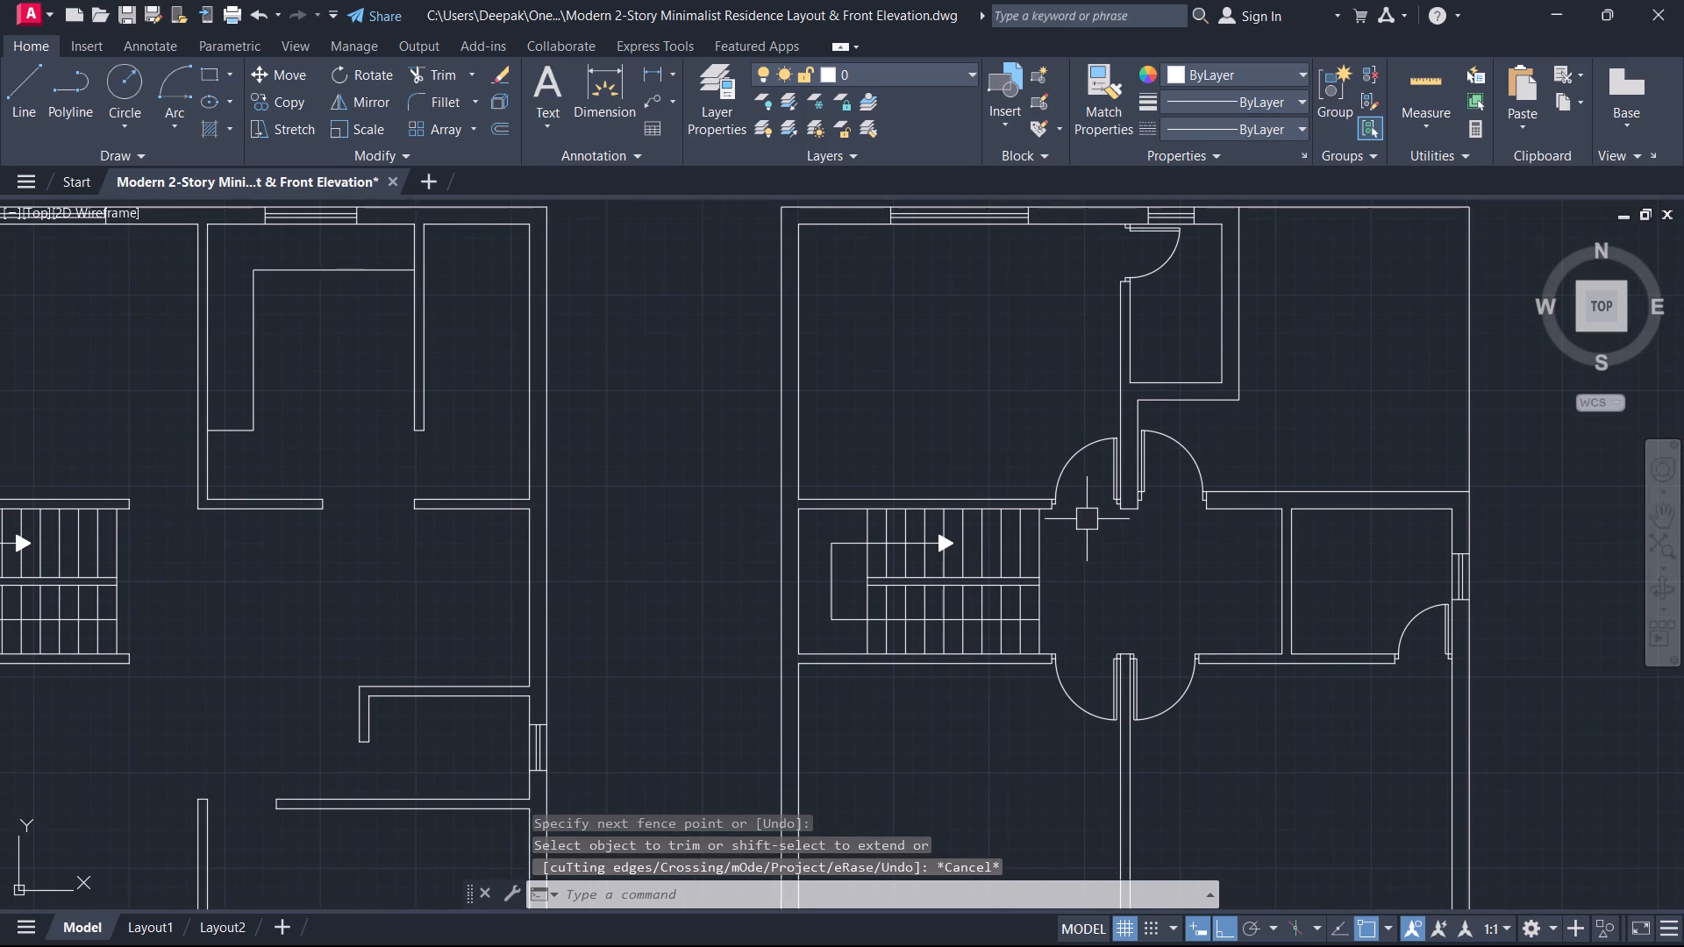
{"action": "middle_click_drag", "start_coordinate": [1086, 518], "coordinate": [1100, 575]}
{"action": "scroll", "coordinate": [1085, 518], "scroll_direction": "up", "scroll_amount": 1}
{"action": "scroll", "coordinate": [1175, 520], "scroll_direction": "up", "scroll_amount": 1}
{"action": "middle_click_drag", "start_coordinate": [1175, 520], "coordinate": [1194, 574]}
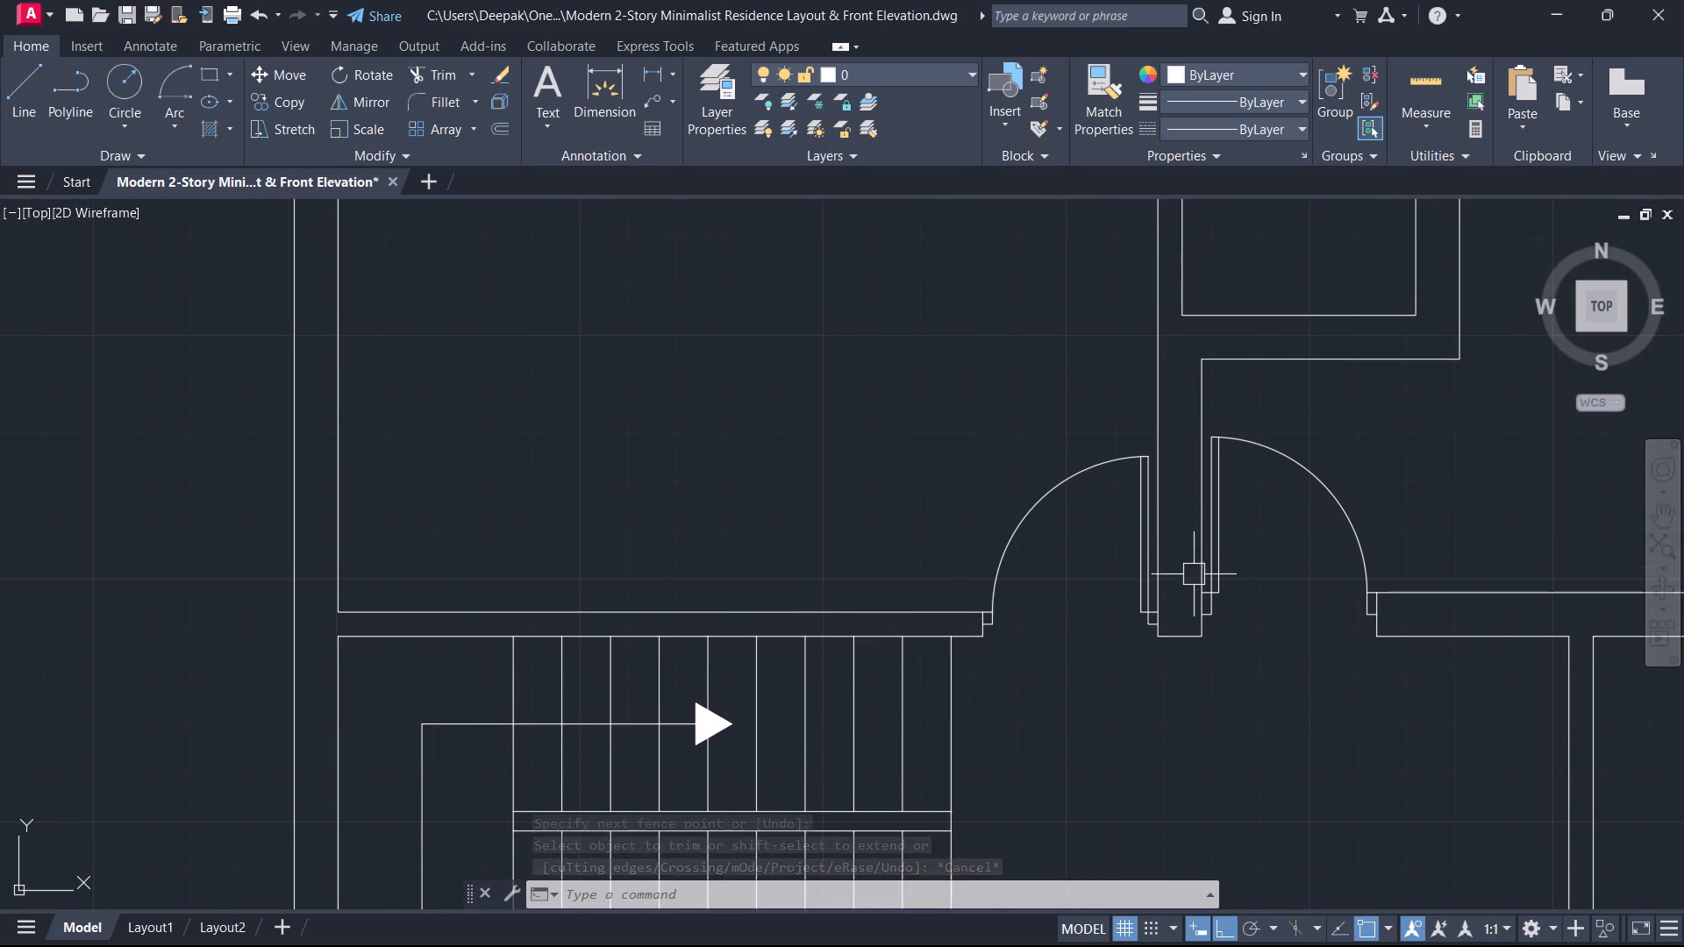
{"action": "scroll", "coordinate": [1197, 590], "scroll_direction": "up", "scroll_amount": 2}
{"action": "scroll", "coordinate": [1197, 595], "scroll_direction": "down", "scroll_amount": 2}
{"action": "scroll", "coordinate": [1277, 609], "scroll_direction": "up", "scroll_amount": 1}
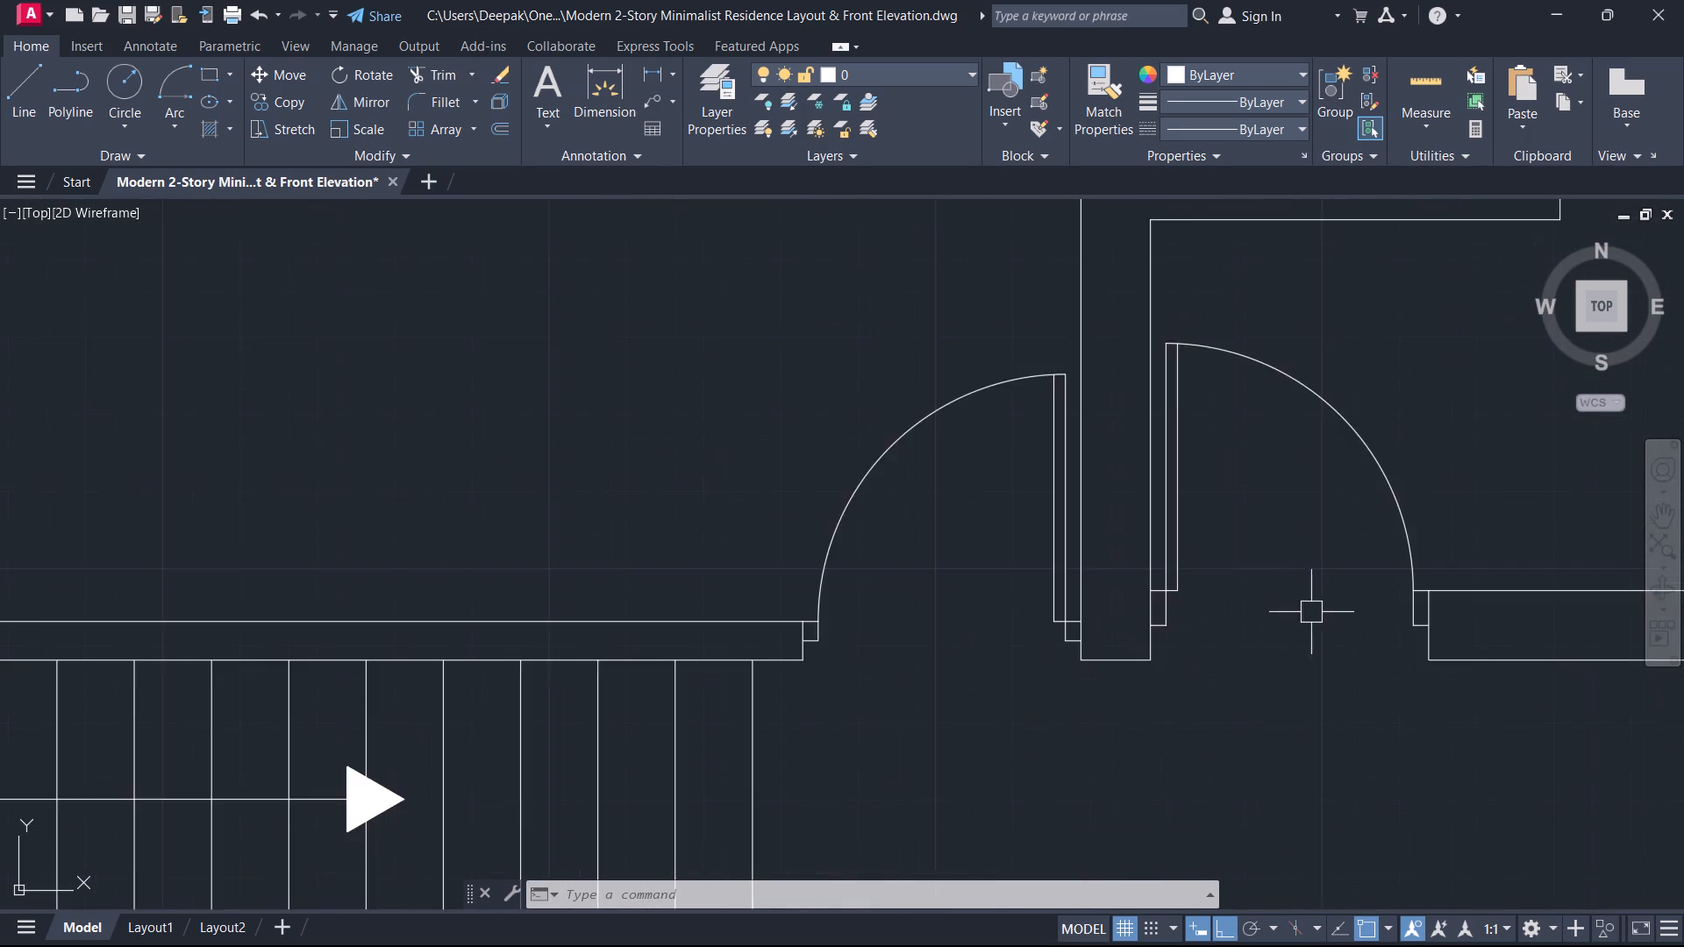
{"action": "scroll", "coordinate": [1314, 612], "scroll_direction": "up", "scroll_amount": 1}
{"action": "scroll", "coordinate": [1432, 642], "scroll_direction": "down", "scroll_amount": 1}
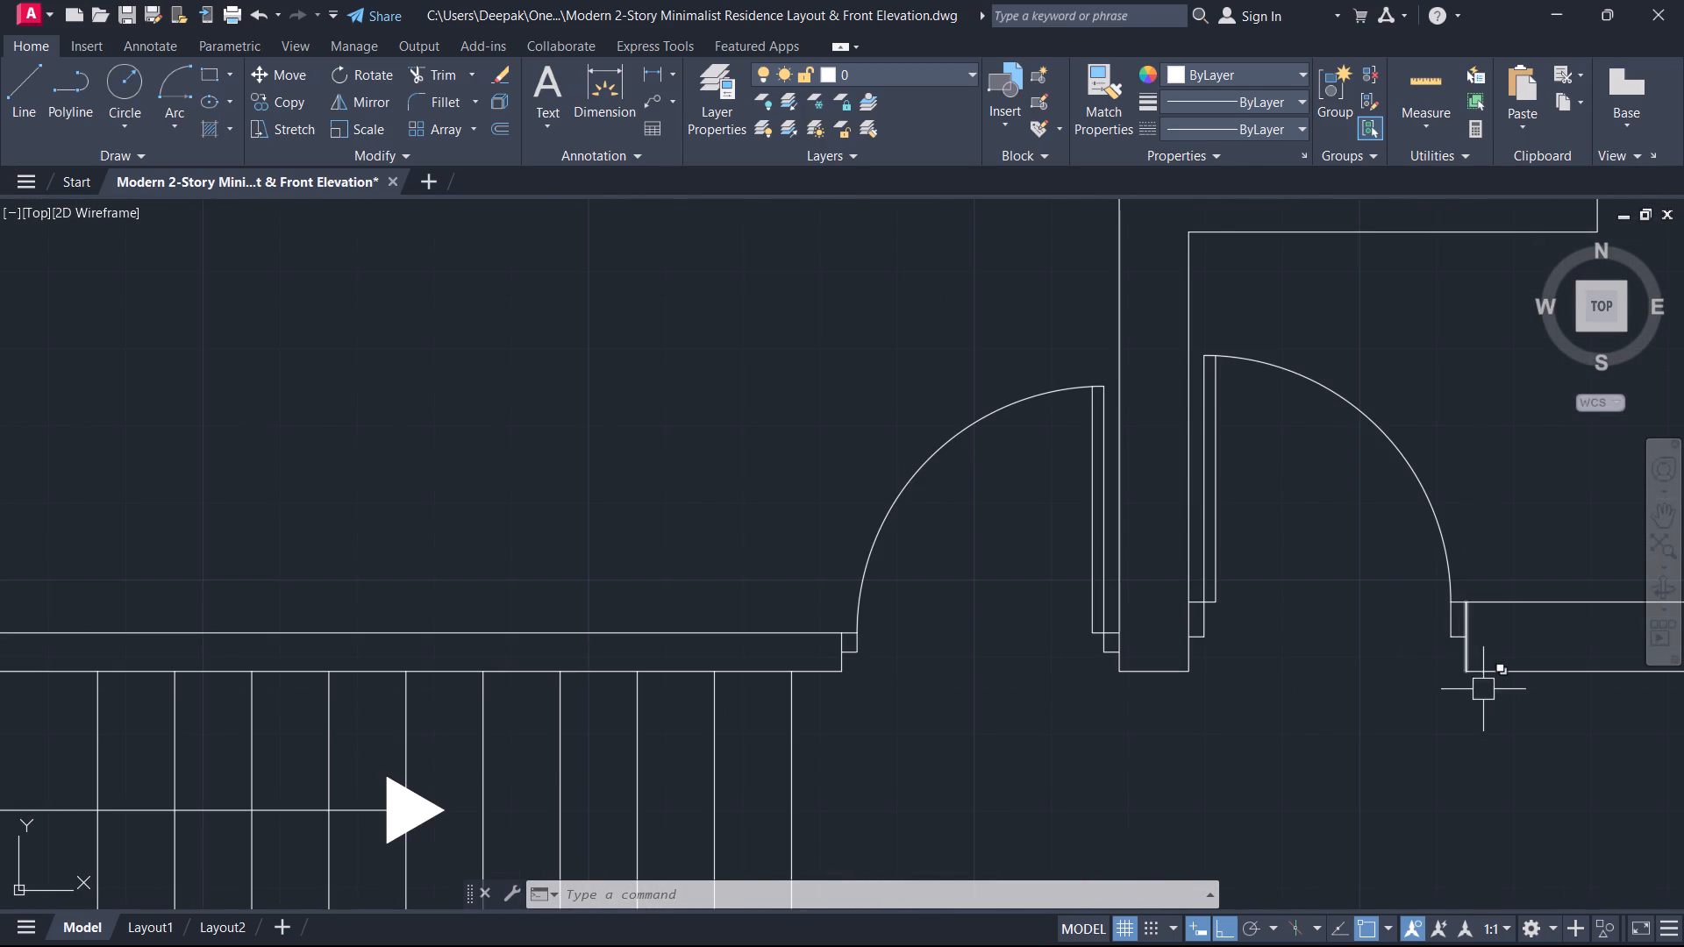
{"action": "scroll", "coordinate": [1323, 635], "scroll_direction": "up", "scroll_amount": 2}
{"action": "middle_click_drag", "start_coordinate": [1517, 666], "coordinate": [1334, 688]}
{"action": "scroll", "coordinate": [1515, 666], "scroll_direction": "down", "scroll_amount": 1}
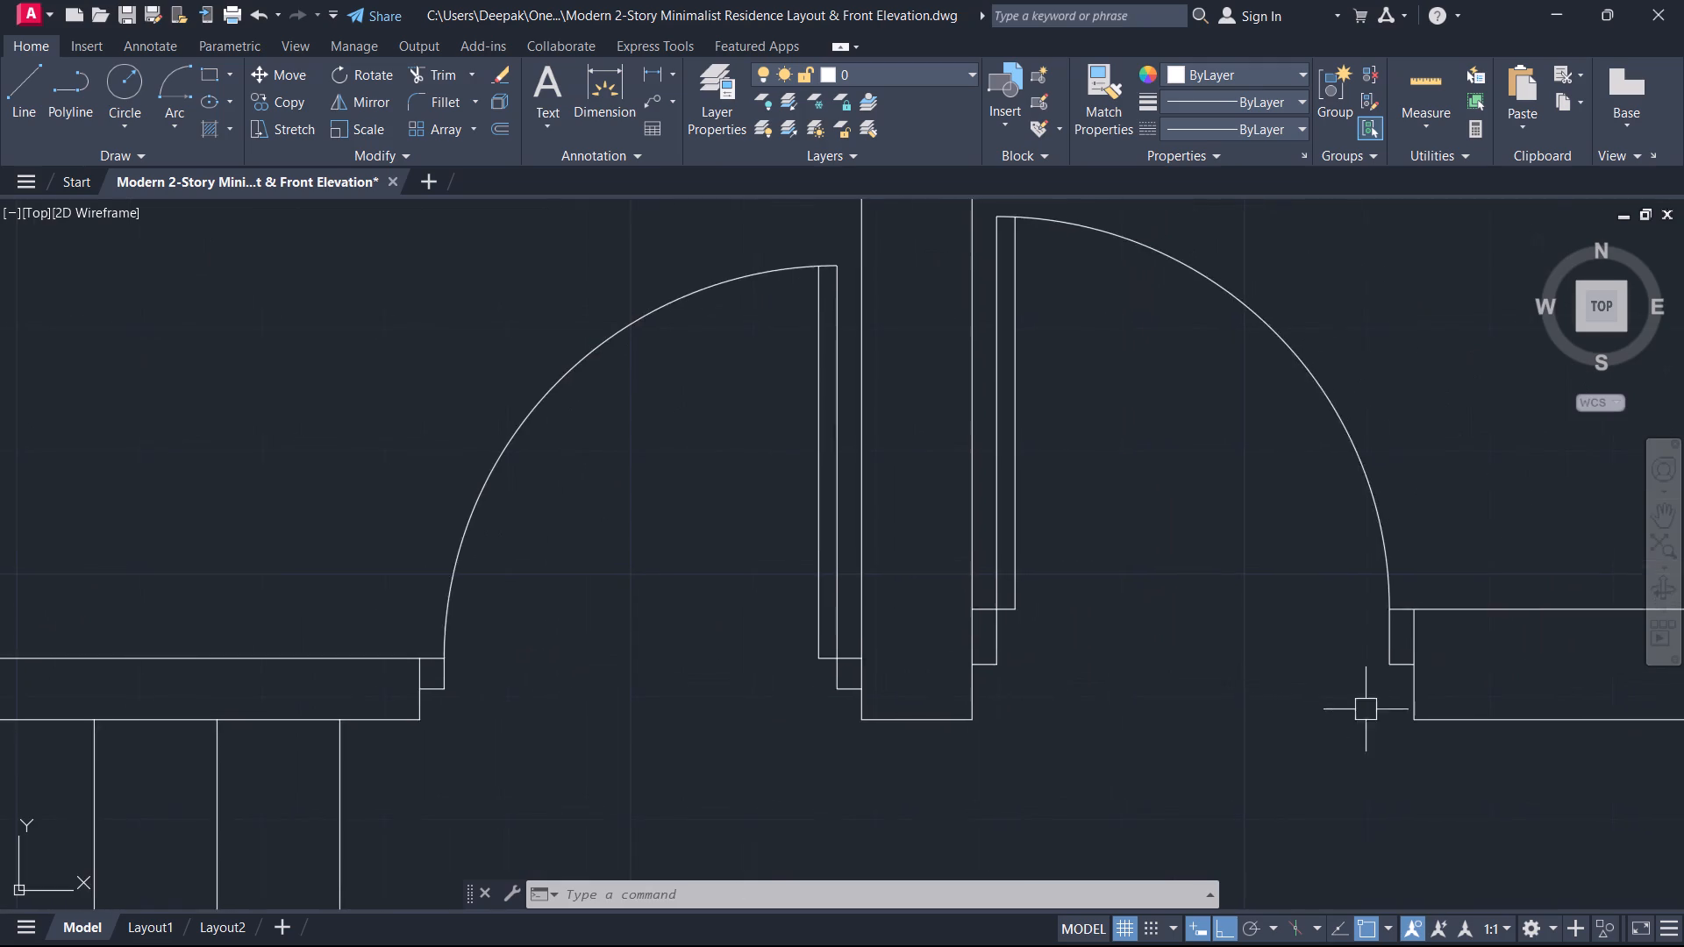
Move the neighbouring east door, with its frame stubs, leaf and swing arc, straight south towards the wall's end.
{"action": "scroll", "coordinate": [1374, 712], "scroll_direction": "up", "scroll_amount": 2}
{"action": "left_click_drag", "start_coordinate": [1421, 661], "coordinate": [1411, 652]}
{"action": "scroll", "coordinate": [1219, 467], "scroll_direction": "down", "scroll_amount": 3}
{"action": "middle_click_drag", "start_coordinate": [1219, 467], "coordinate": [1494, 579]}
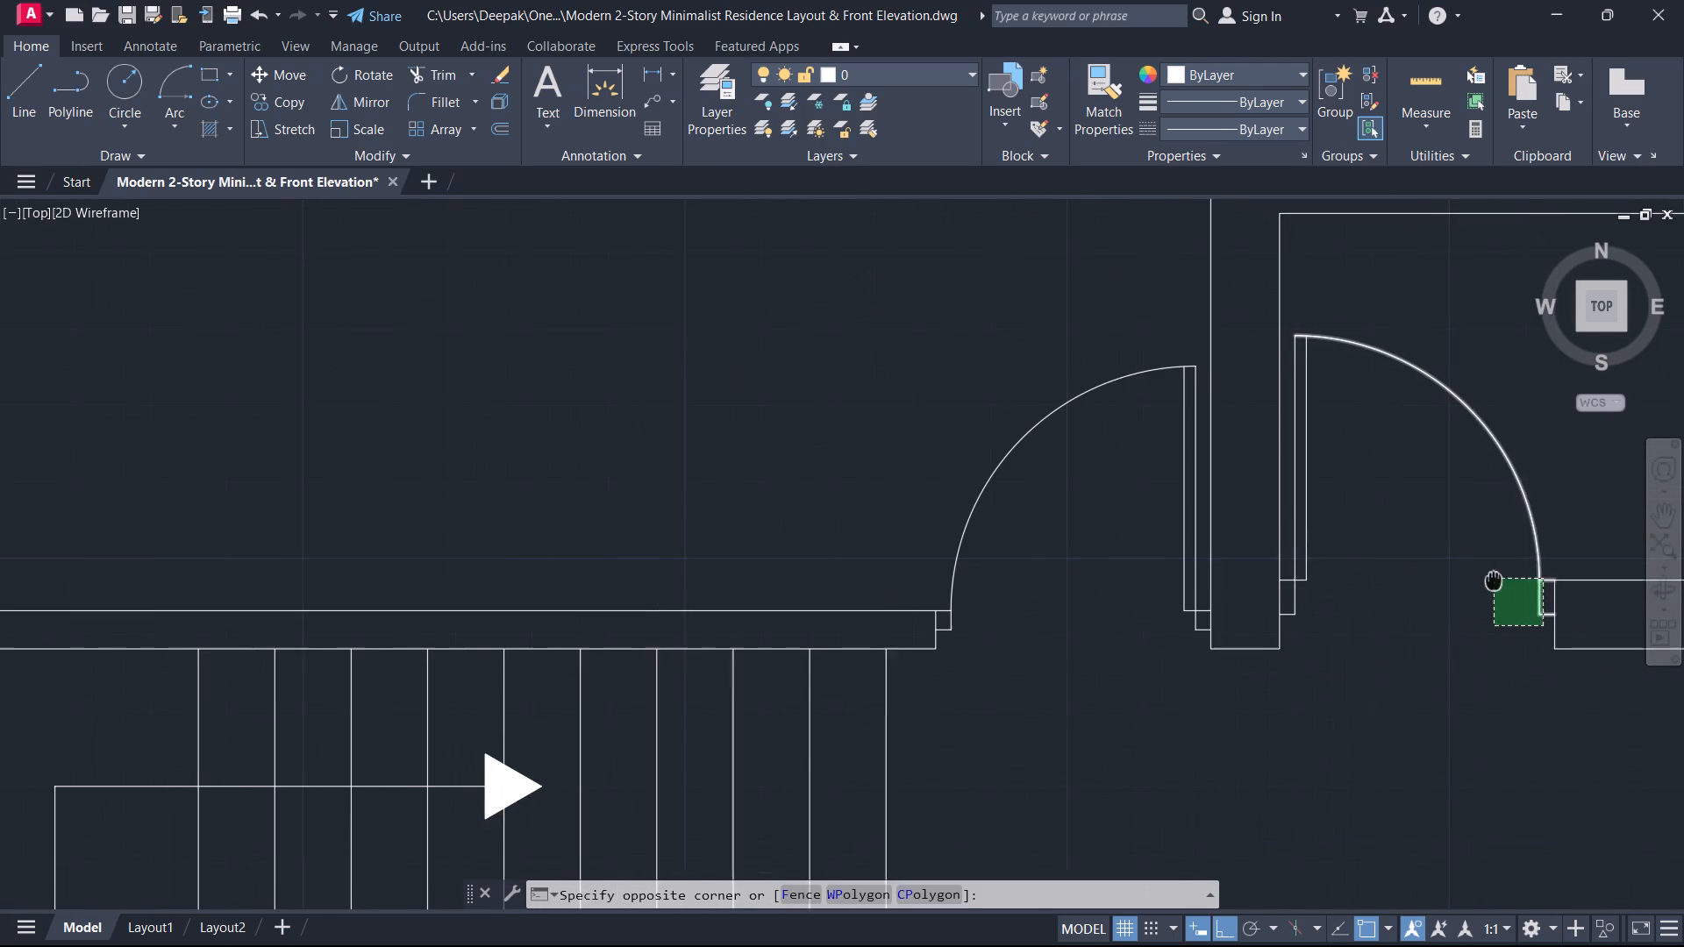
{"action": "middle_click_drag", "start_coordinate": [1494, 579], "coordinate": [1497, 579]}
{"action": "scroll", "coordinate": [1309, 421], "scroll_direction": "up", "scroll_amount": 1}
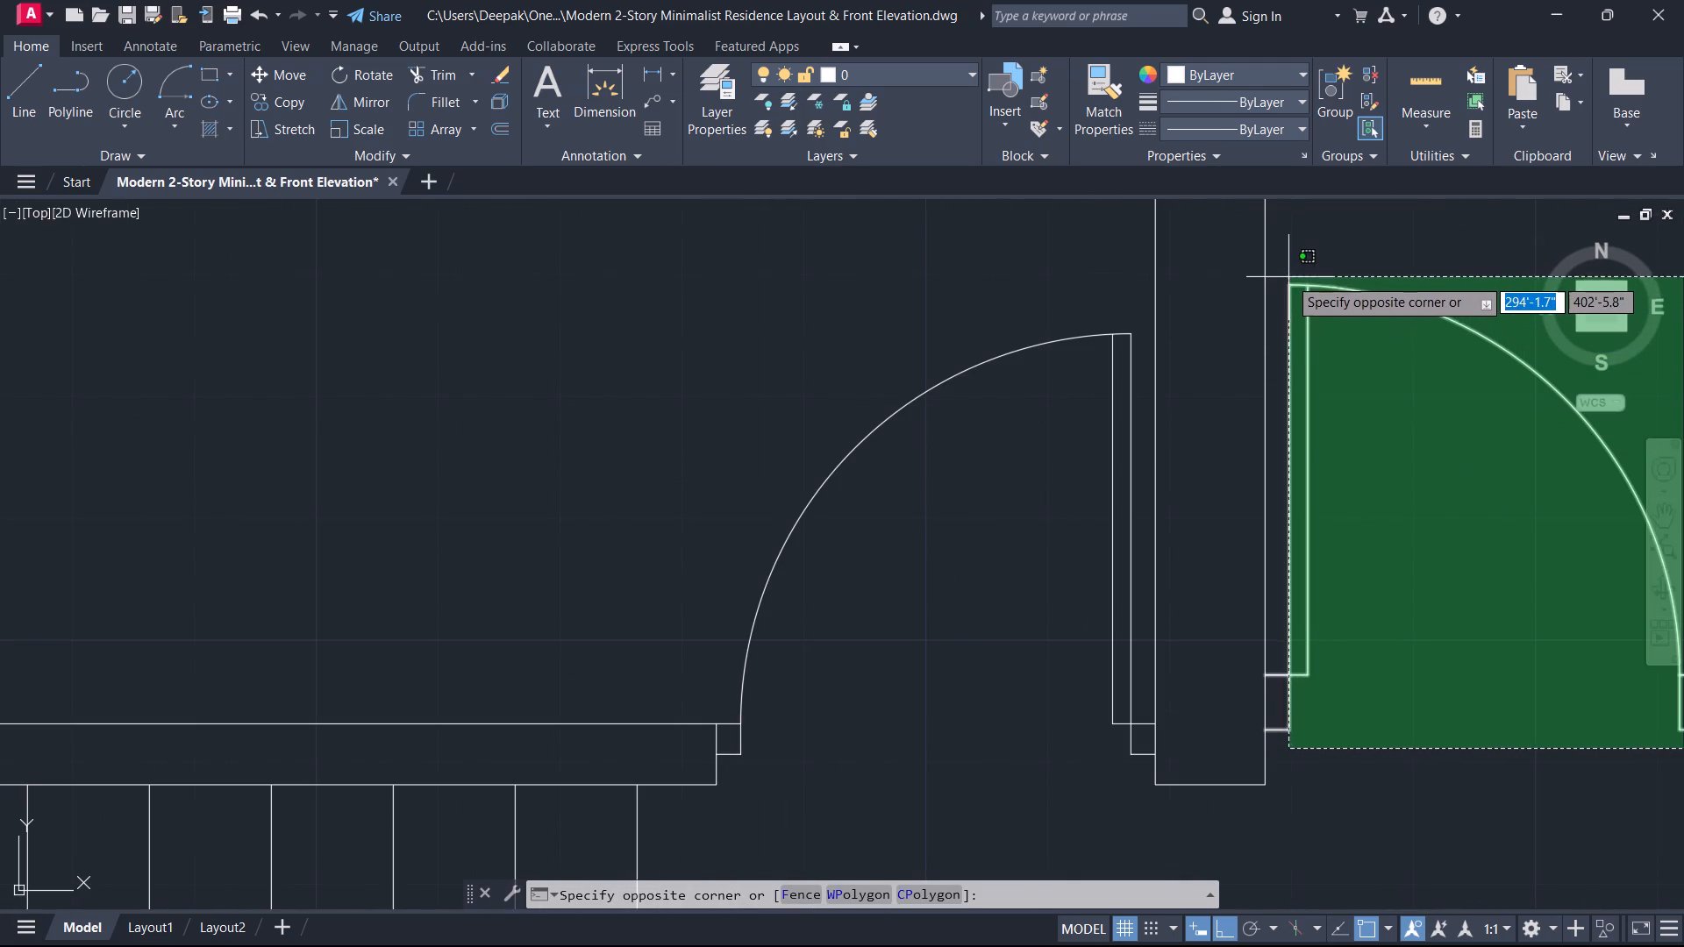
{"action": "left_click", "coordinate": [1283, 266]}
{"action": "scroll", "coordinate": [1289, 689], "scroll_direction": "up", "scroll_amount": 1}
{"action": "middle_click_drag", "start_coordinate": [1289, 689], "coordinate": [1363, 560]}
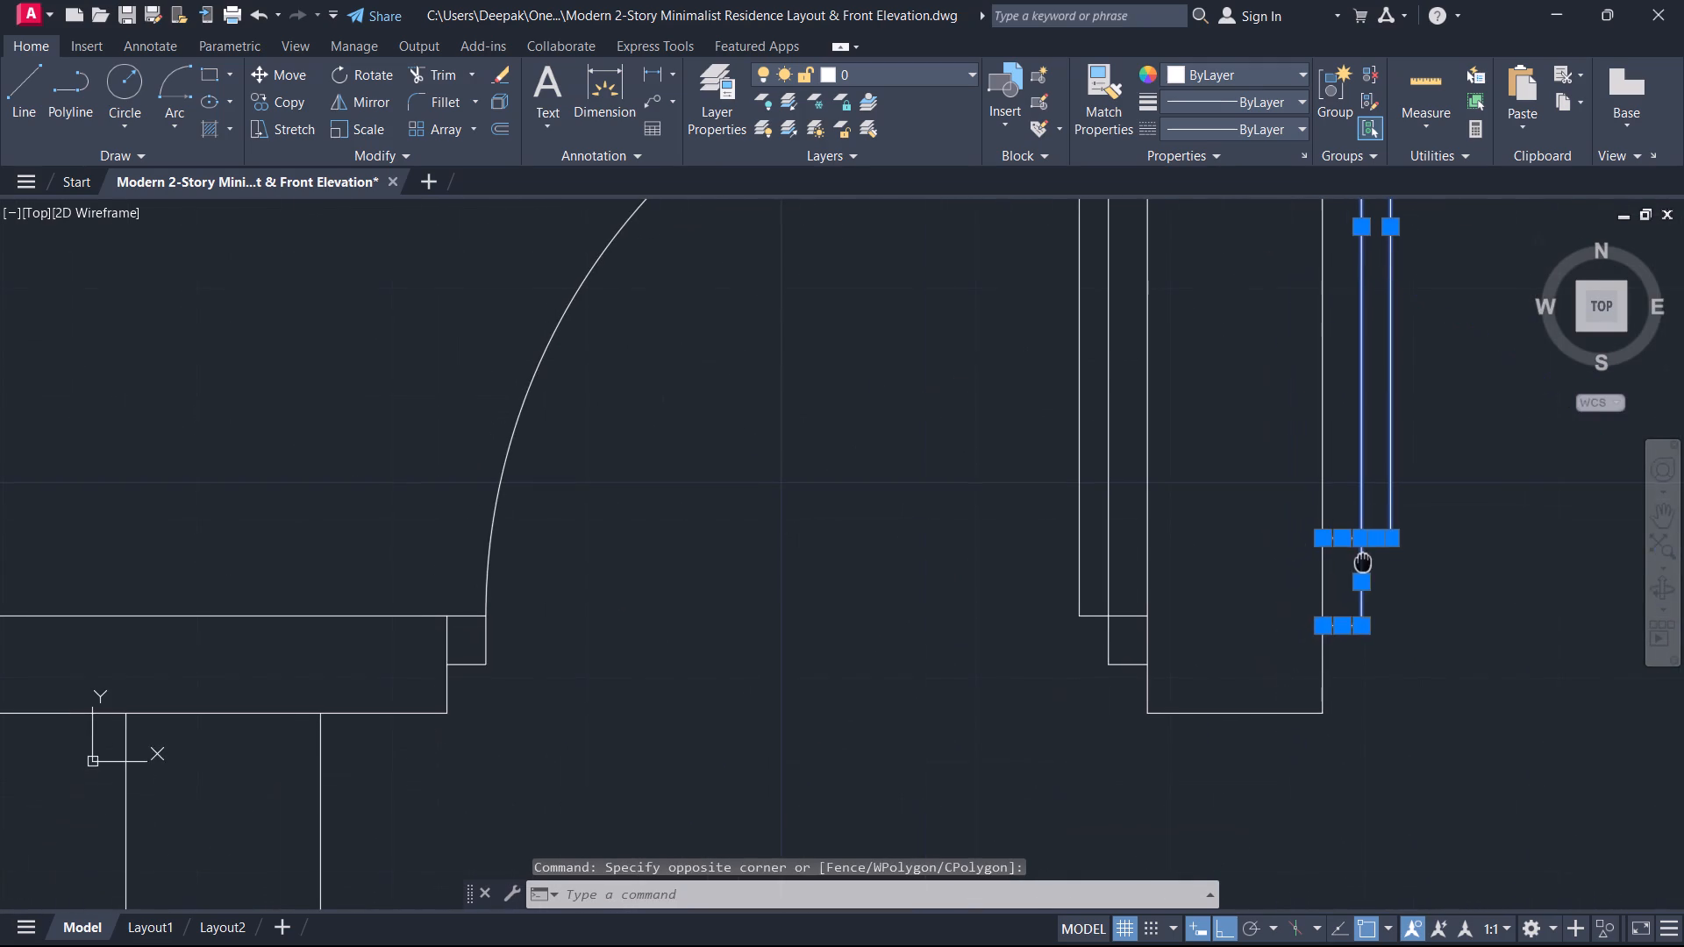
{"action": "middle_click_drag", "start_coordinate": [1363, 560], "coordinate": [1364, 560]}
{"action": "scroll", "coordinate": [1206, 620], "scroll_direction": "up", "scroll_amount": 1}
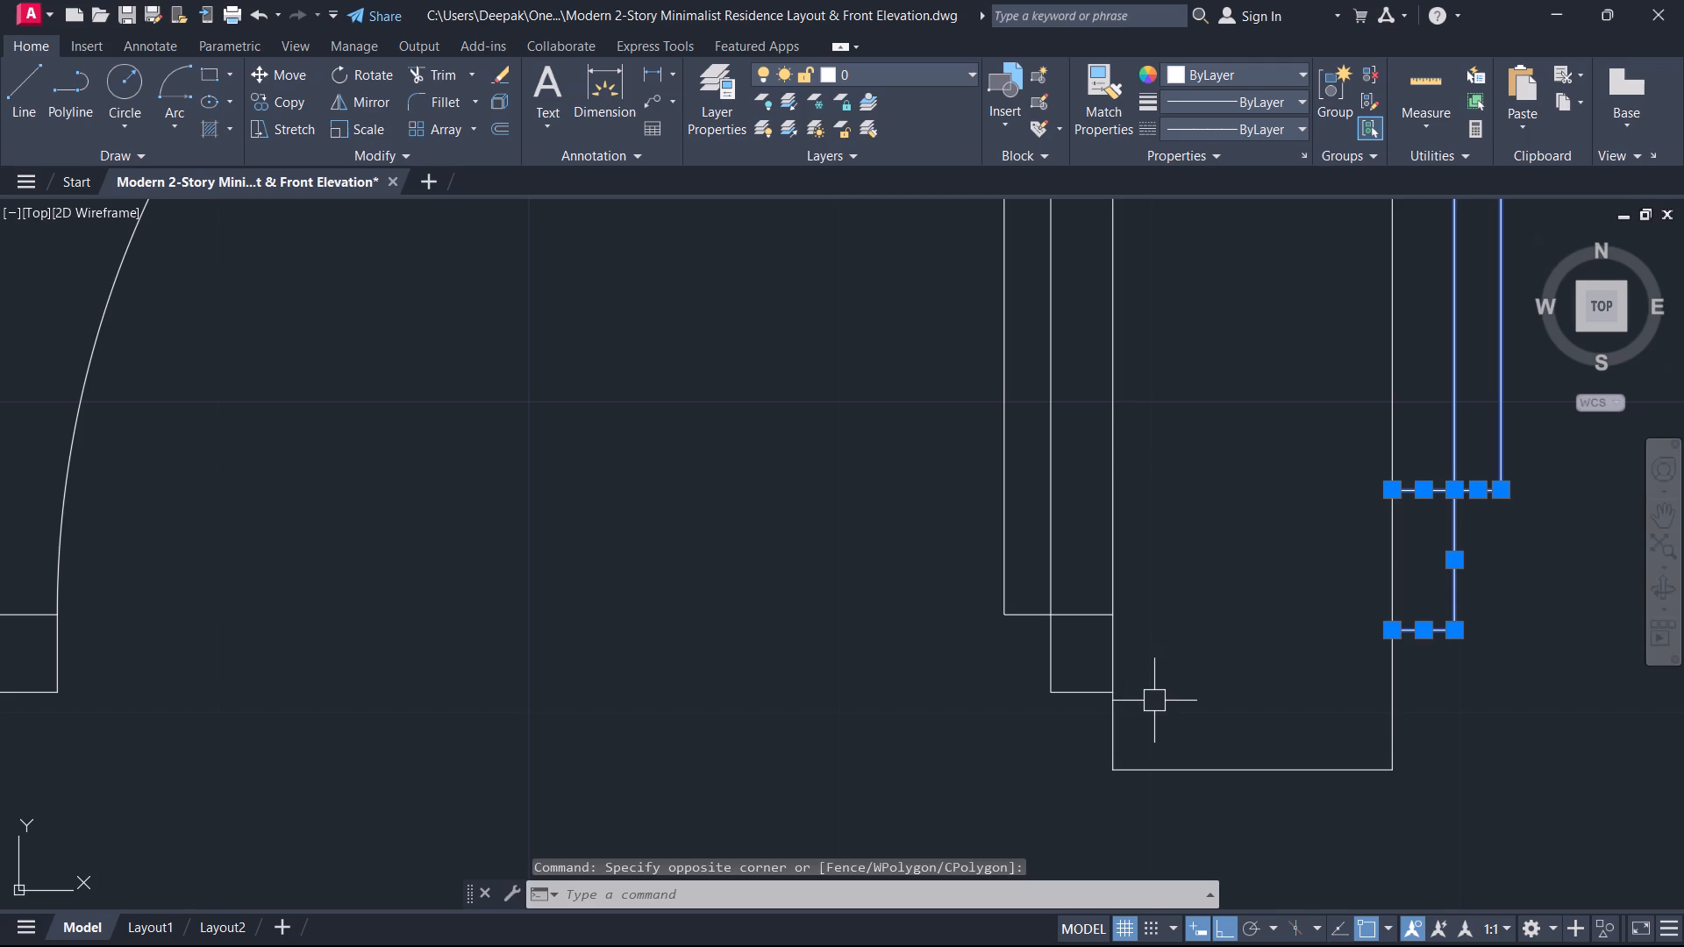
{"action": "scroll", "coordinate": [1457, 601], "scroll_direction": "up", "scroll_amount": 1}
{"action": "middle_click_drag", "start_coordinate": [1457, 601], "coordinate": [1466, 633]}
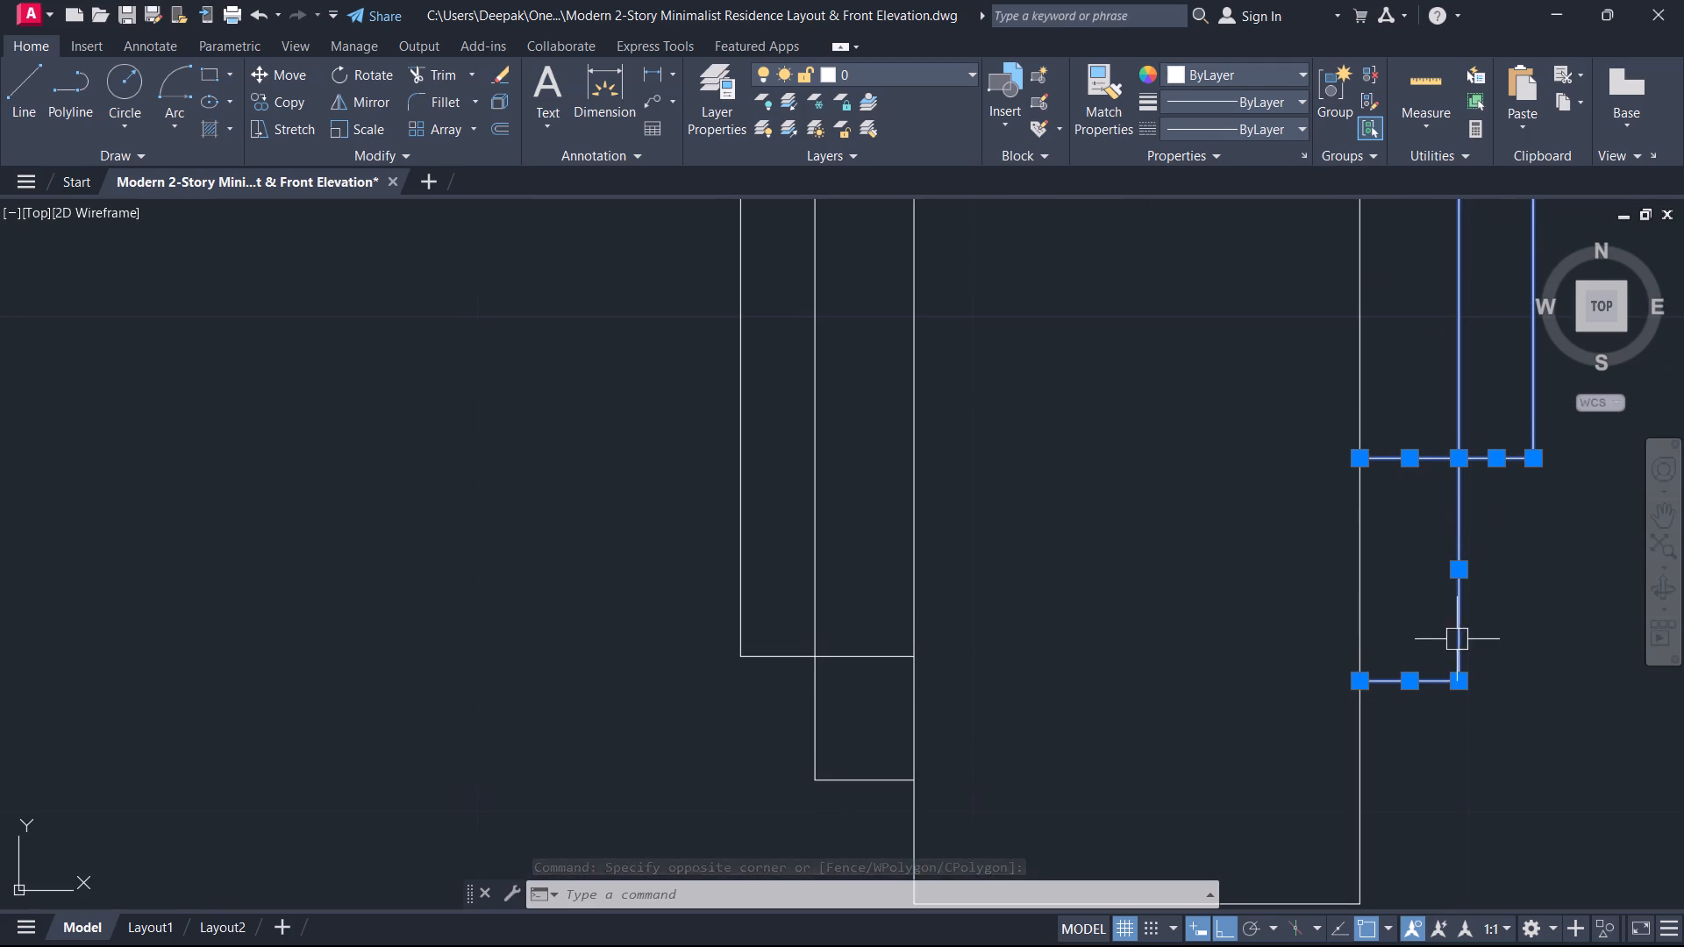
{"action": "key", "text": "m"}
{"action": "key", "text": "space"}
{"action": "left_click", "coordinate": [1362, 682]}
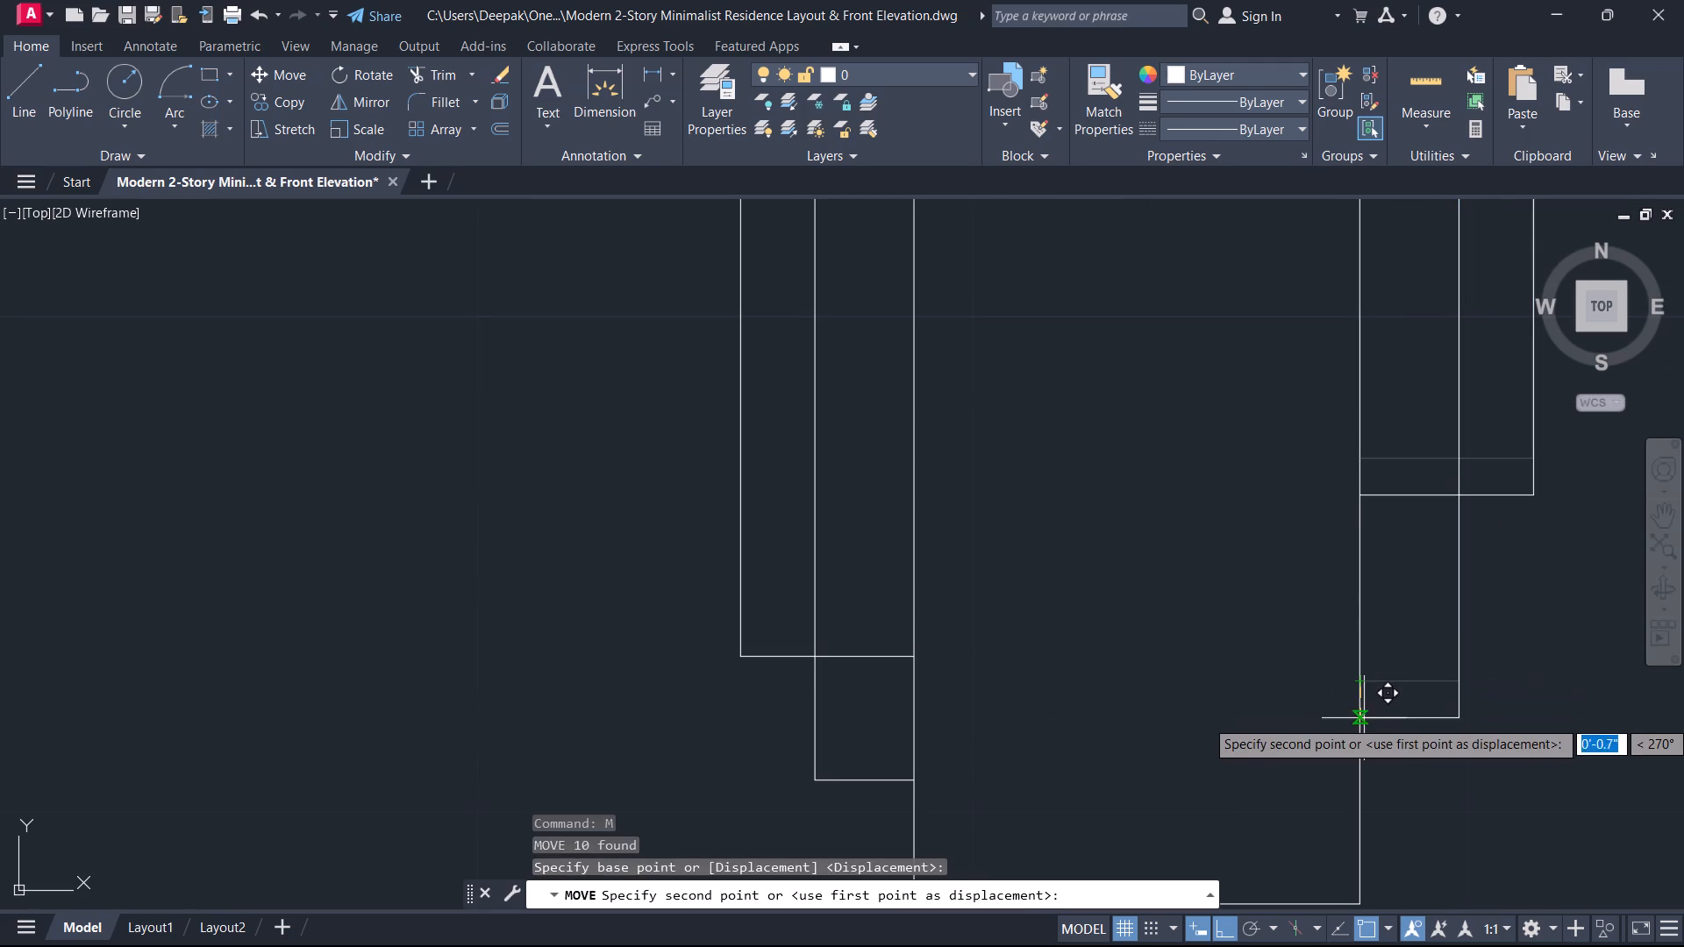
{"action": "scroll", "coordinate": [1367, 802], "scroll_direction": "down", "scroll_amount": 4}
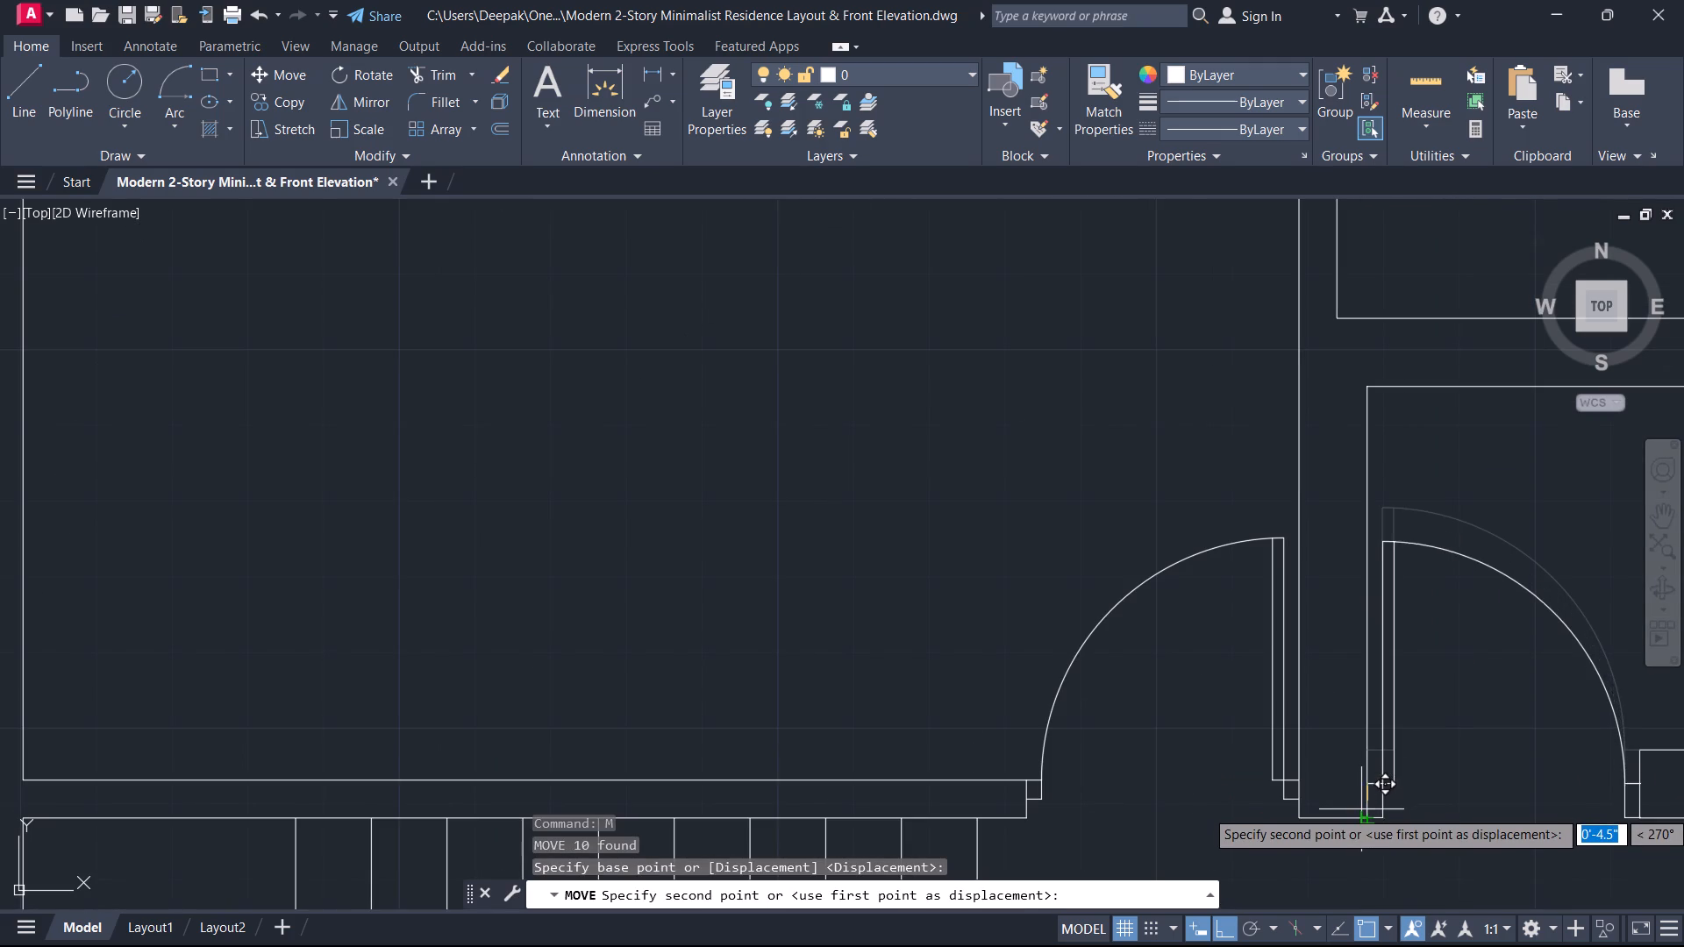
{"action": "scroll", "coordinate": [1361, 810], "scroll_direction": "up", "scroll_amount": 1}
{"action": "left_click", "coordinate": [1361, 810]}
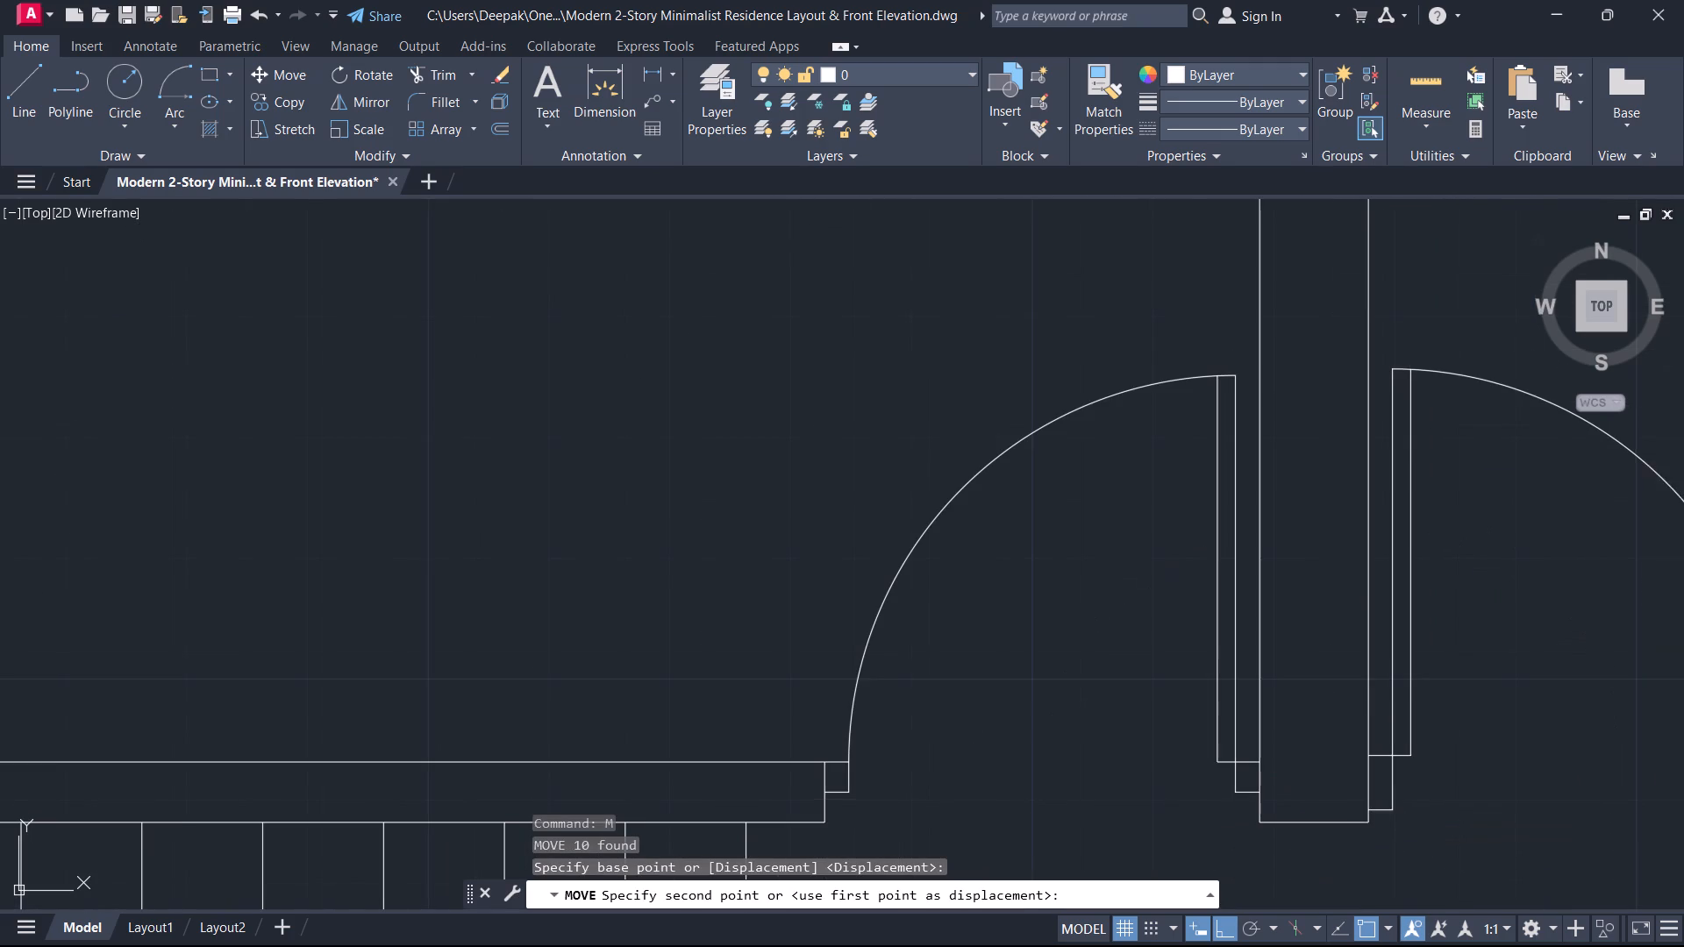
Draw a horizontal reference line from the top of the west door's leaf eastward across the wall and the east door.
{"action": "scroll", "coordinate": [1313, 768], "scroll_direction": "down", "scroll_amount": 2}
{"action": "middle_click", "coordinate": [1312, 768]}
{"action": "scroll", "coordinate": [1267, 662], "scroll_direction": "up", "scroll_amount": 2}
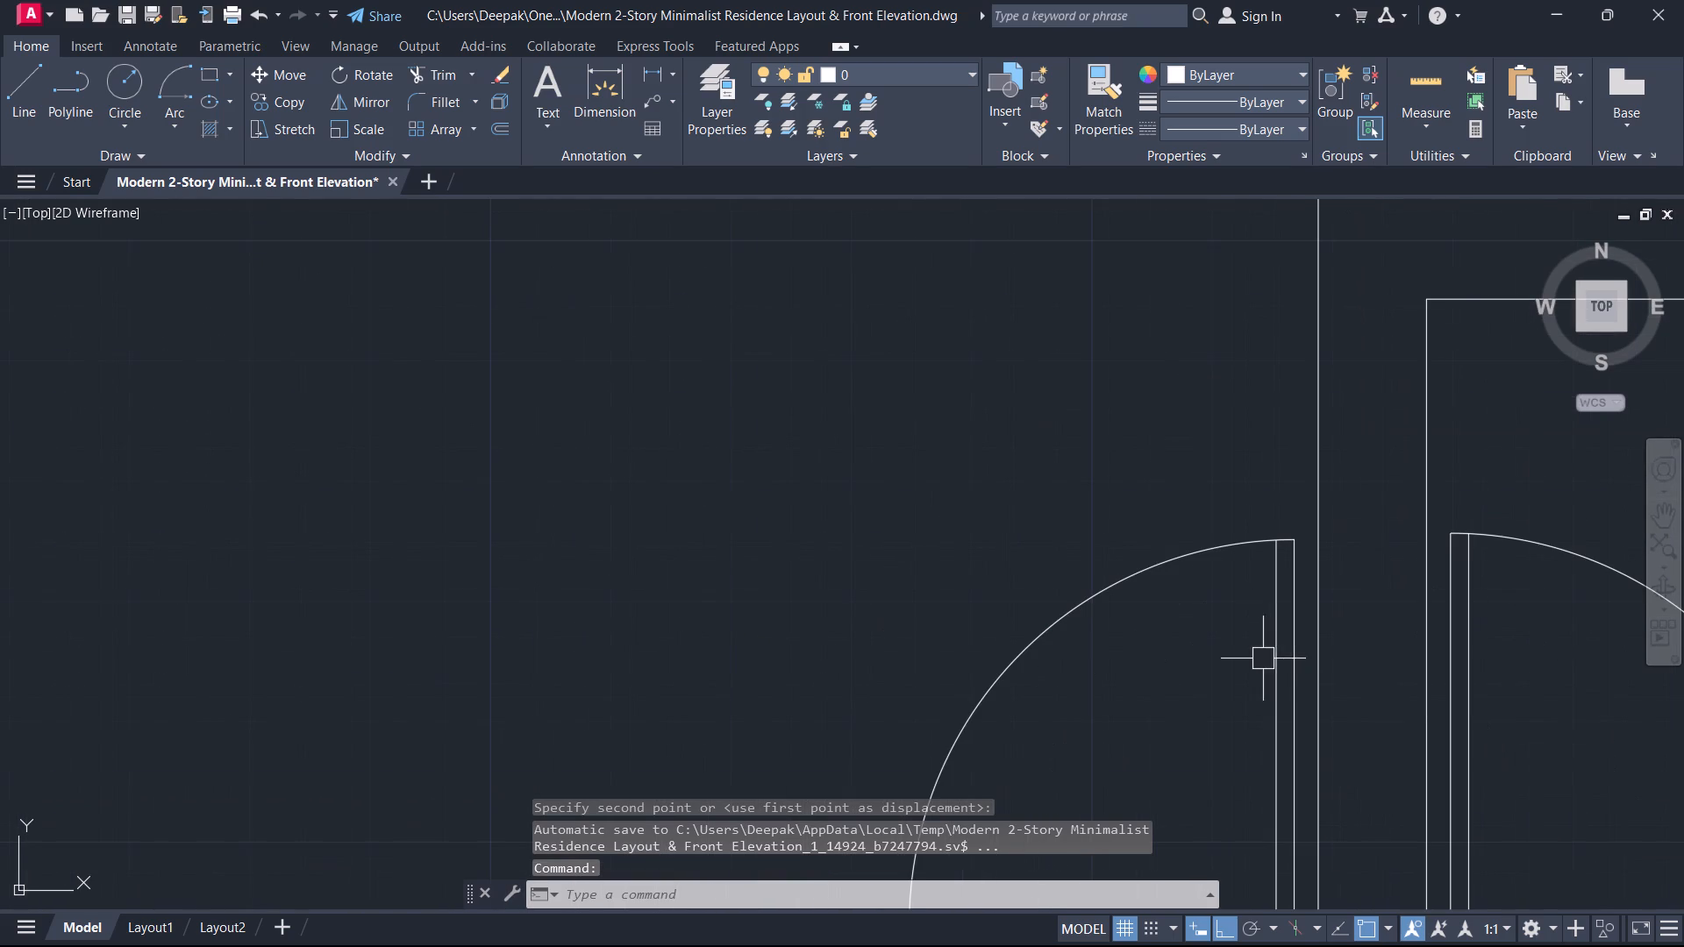
{"action": "key", "text": "l"}
{"action": "key", "text": "space"}
{"action": "scroll", "coordinate": [1286, 524], "scroll_direction": "up", "scroll_amount": 2}
{"action": "left_click", "coordinate": [1294, 566]}
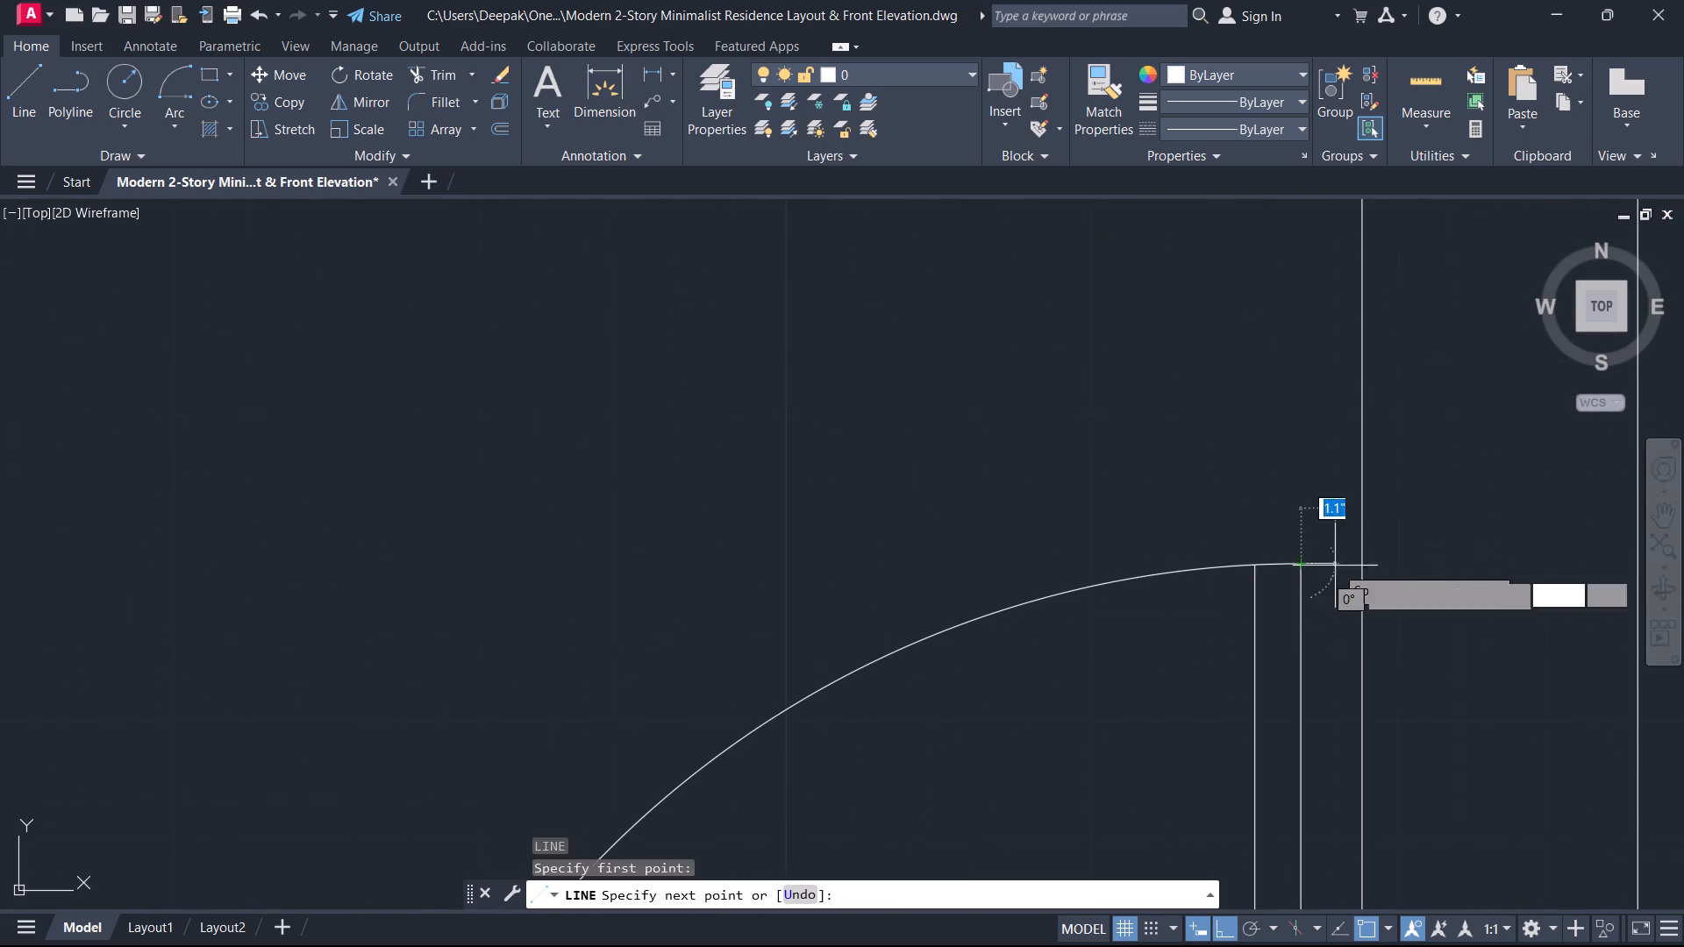
{"action": "scroll", "coordinate": [1396, 580], "scroll_direction": "down", "scroll_amount": 1}
{"action": "scroll", "coordinate": [1396, 580], "scroll_direction": "up", "scroll_amount": 1}
{"action": "scroll", "coordinate": [1396, 580], "scroll_direction": "down", "scroll_amount": 1}
{"action": "middle_click_drag", "start_coordinate": [1402, 580], "coordinate": [826, 531]}
{"action": "middle_click_drag", "start_coordinate": [1645, 614], "coordinate": [1391, 605]}
{"action": "middle_click_drag", "start_coordinate": [1385, 598], "coordinate": [935, 479]}
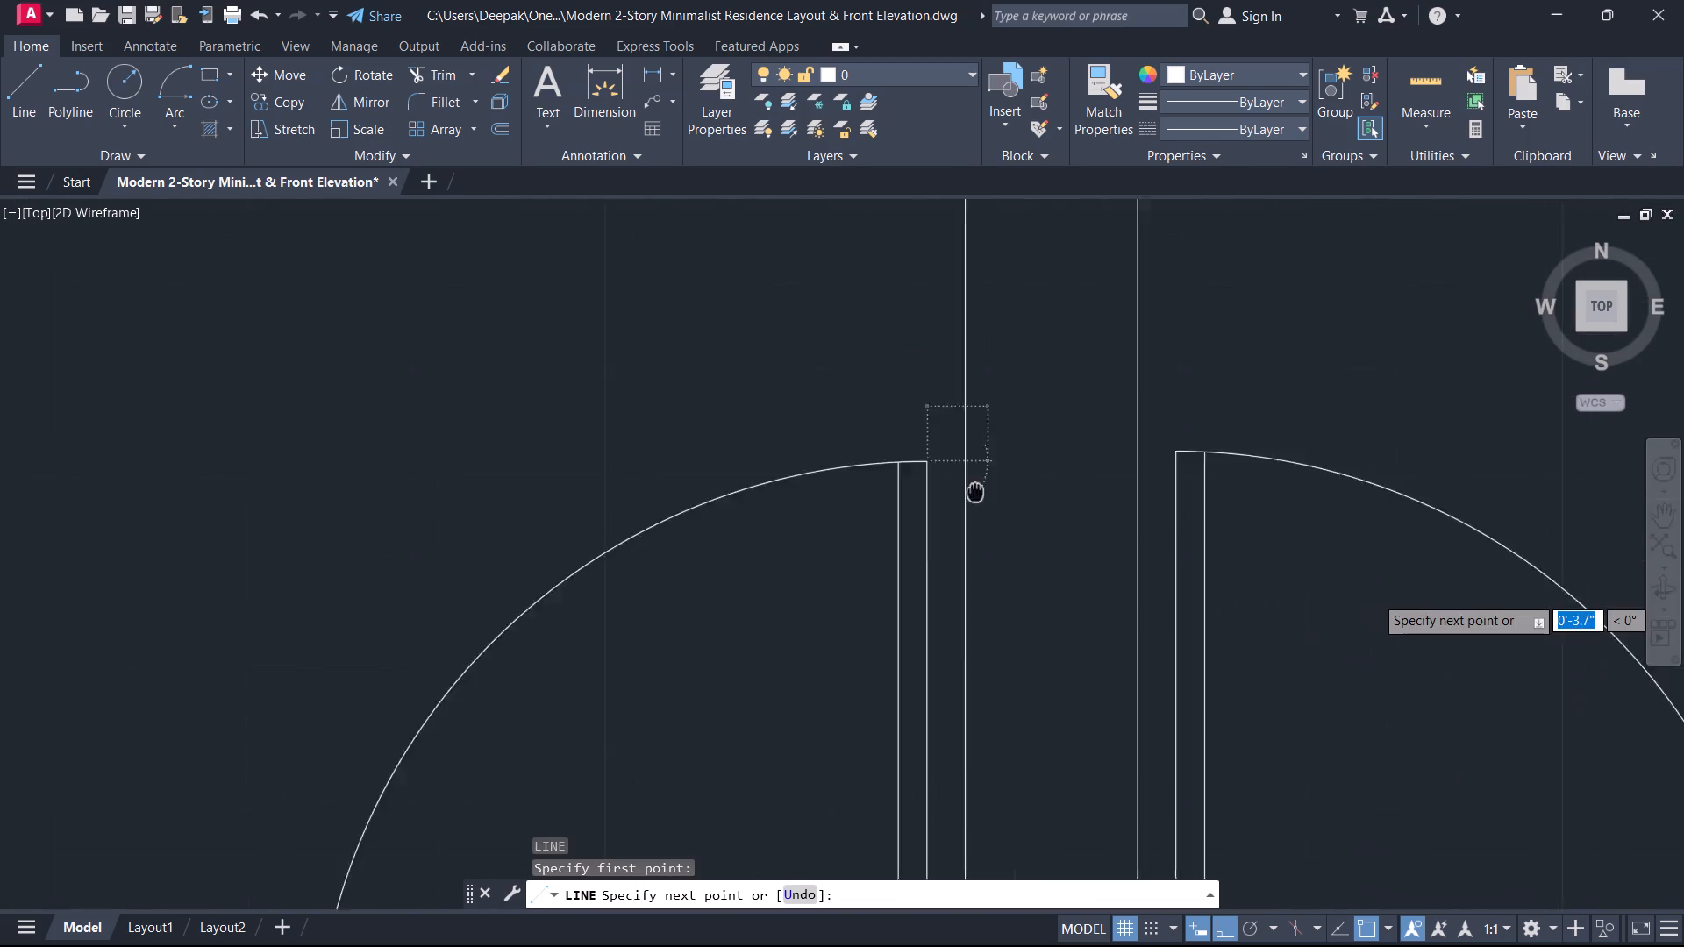
{"action": "middle_click_drag", "start_coordinate": [935, 479], "coordinate": [565, 429]}
{"action": "left_click", "coordinate": [1338, 413]}
{"action": "key", "text": "Escape"}
Move the east door's leaf, swing arc and both frame stubs south so the leaf's top meets the horizontal reference line.
{"action": "scroll", "coordinate": [1099, 460], "scroll_direction": "down", "scroll_amount": 2}
{"action": "middle_click_drag", "start_coordinate": [1099, 460], "coordinate": [1281, 412]}
{"action": "scroll", "coordinate": [1283, 412], "scroll_direction": "up", "scroll_amount": 2}
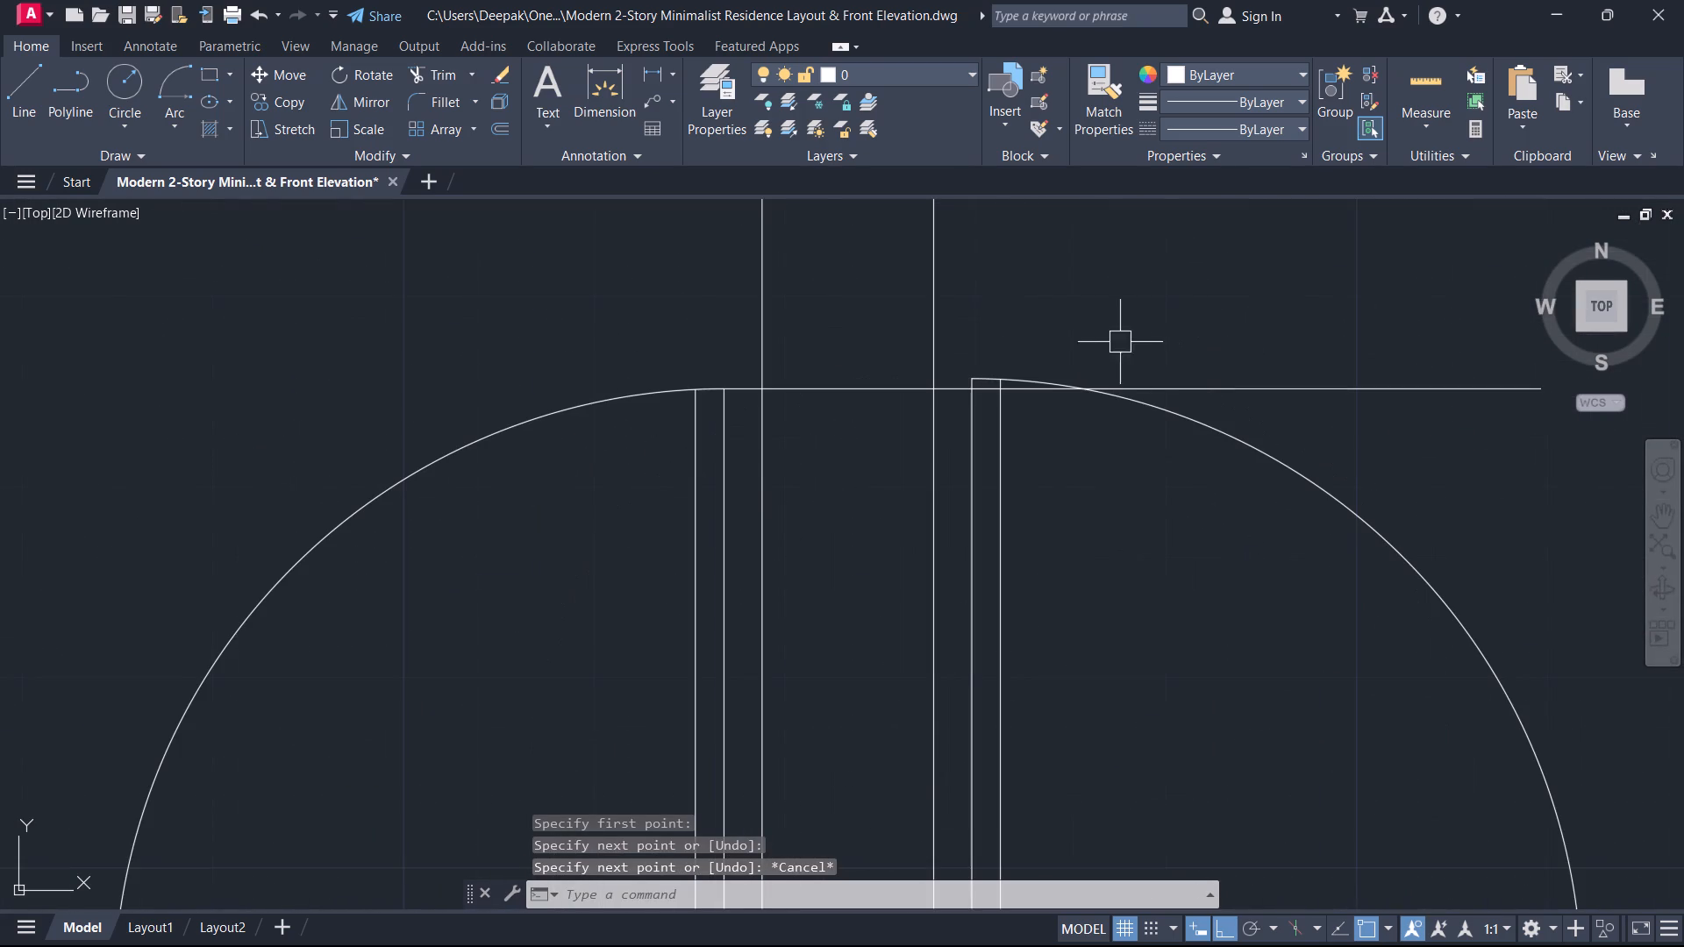
{"action": "left_click", "coordinate": [964, 337]}
{"action": "scroll", "coordinate": [1281, 520], "scroll_direction": "down", "scroll_amount": 3}
{"action": "middle_click_drag", "start_coordinate": [1286, 526], "coordinate": [1076, 251]}
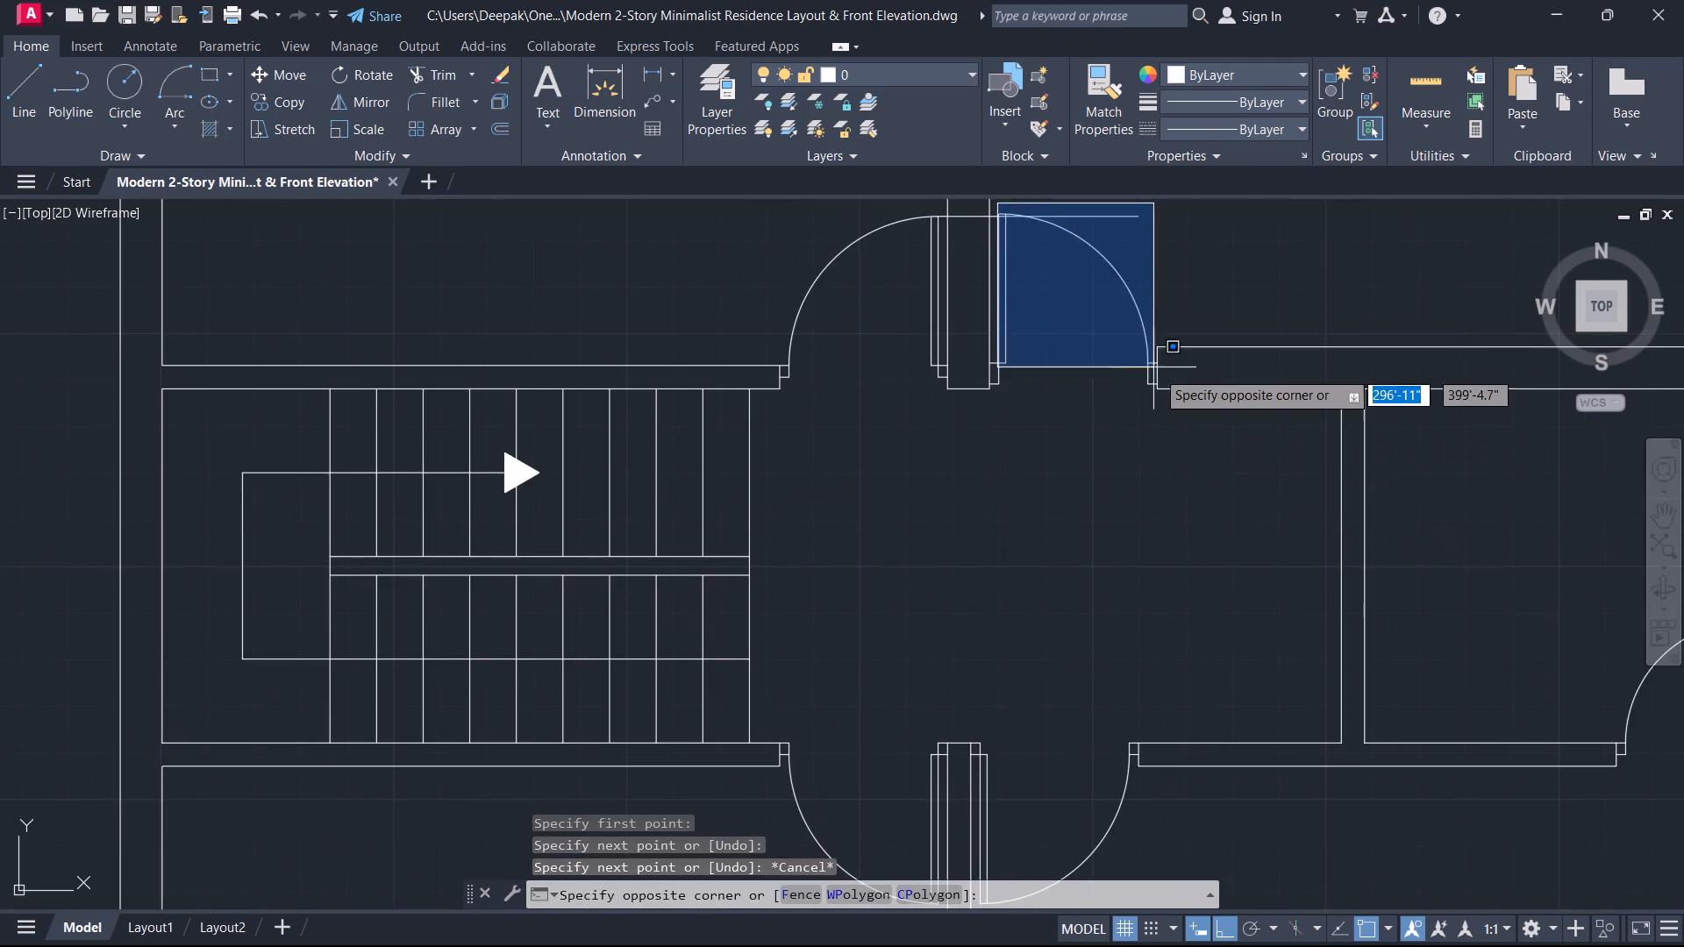
{"action": "scroll", "coordinate": [1158, 372], "scroll_direction": "up", "scroll_amount": 3}
{"action": "left_click", "coordinate": [1133, 386]}
{"action": "middle_click_drag", "start_coordinate": [835, 393], "coordinate": [1335, 468]}
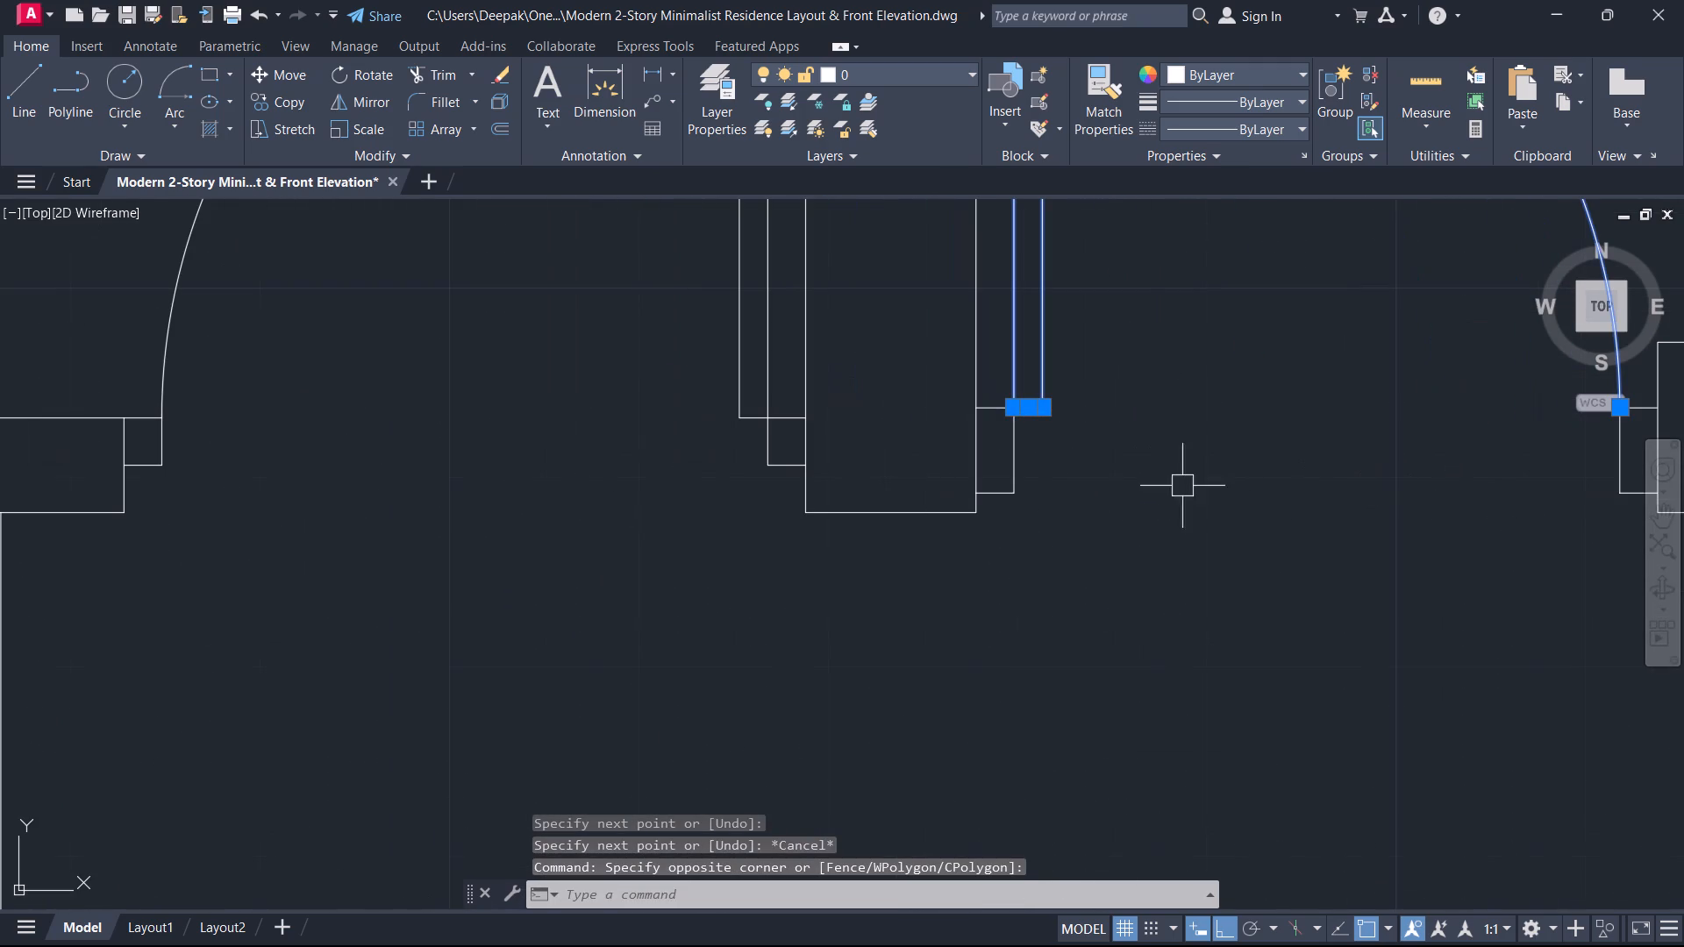
{"action": "left_click", "coordinate": [1026, 521]}
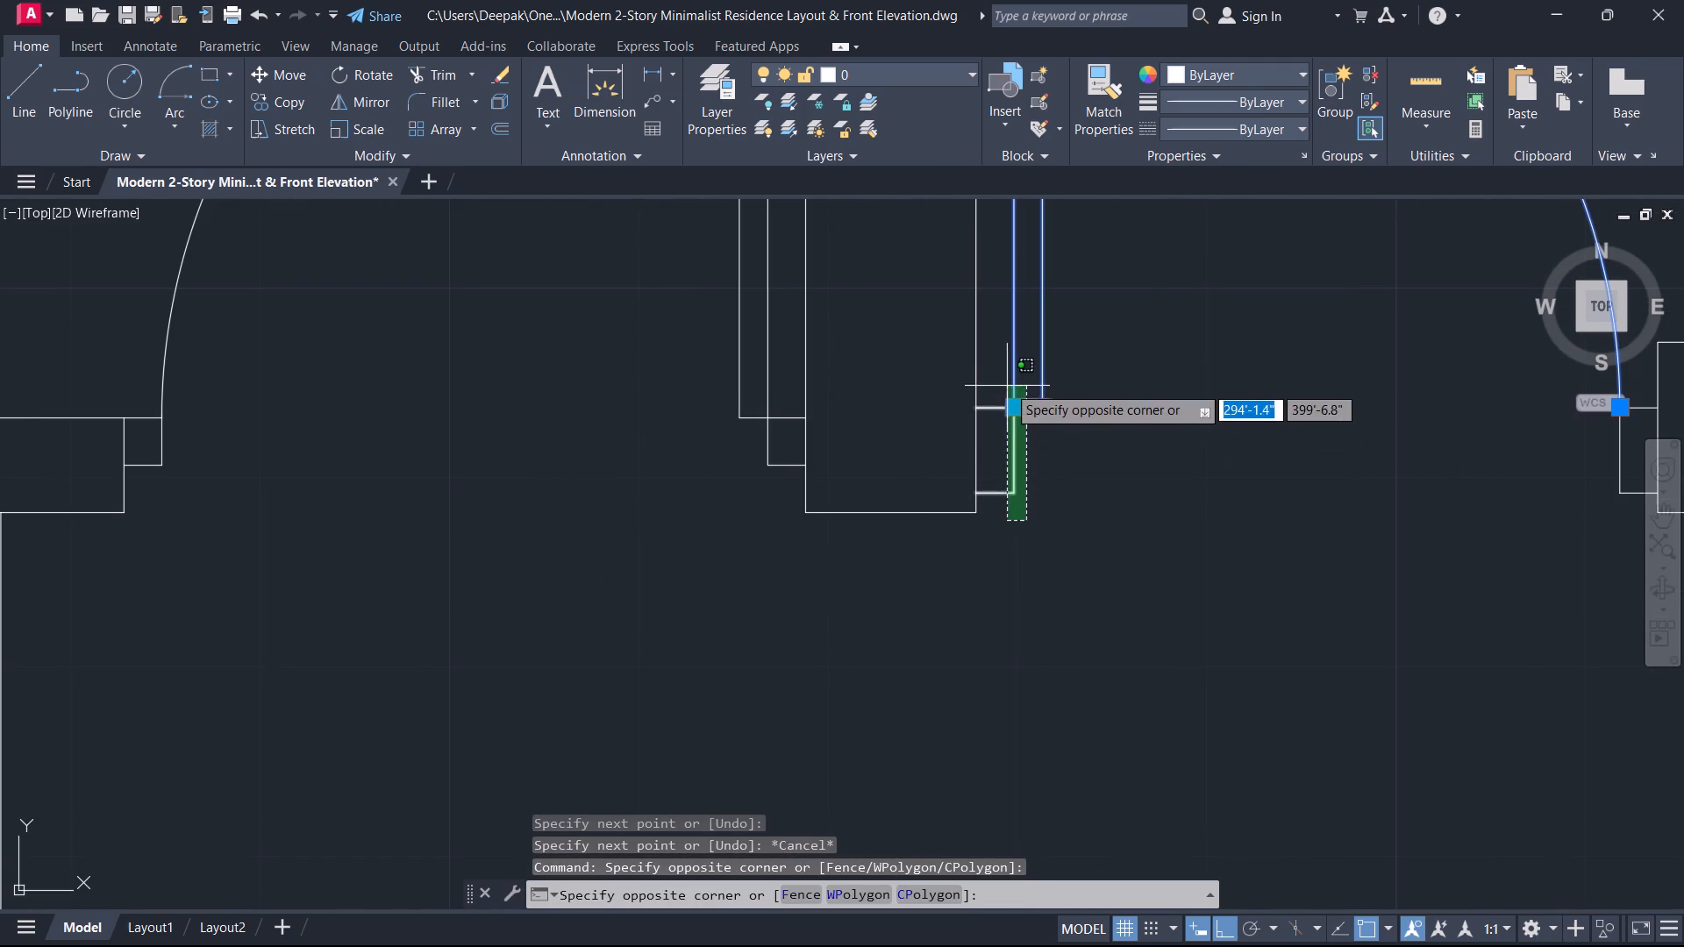
{"action": "left_click", "coordinate": [1005, 376]}
{"action": "scroll", "coordinate": [1242, 452], "scroll_direction": "down", "scroll_amount": 3}
{"action": "middle_click_drag", "start_coordinate": [1242, 452], "coordinate": [829, 397]}
{"action": "scroll", "coordinate": [835, 405], "scroll_direction": "up", "scroll_amount": 3}
{"action": "scroll", "coordinate": [1060, 443], "scroll_direction": "up", "scroll_amount": 1}
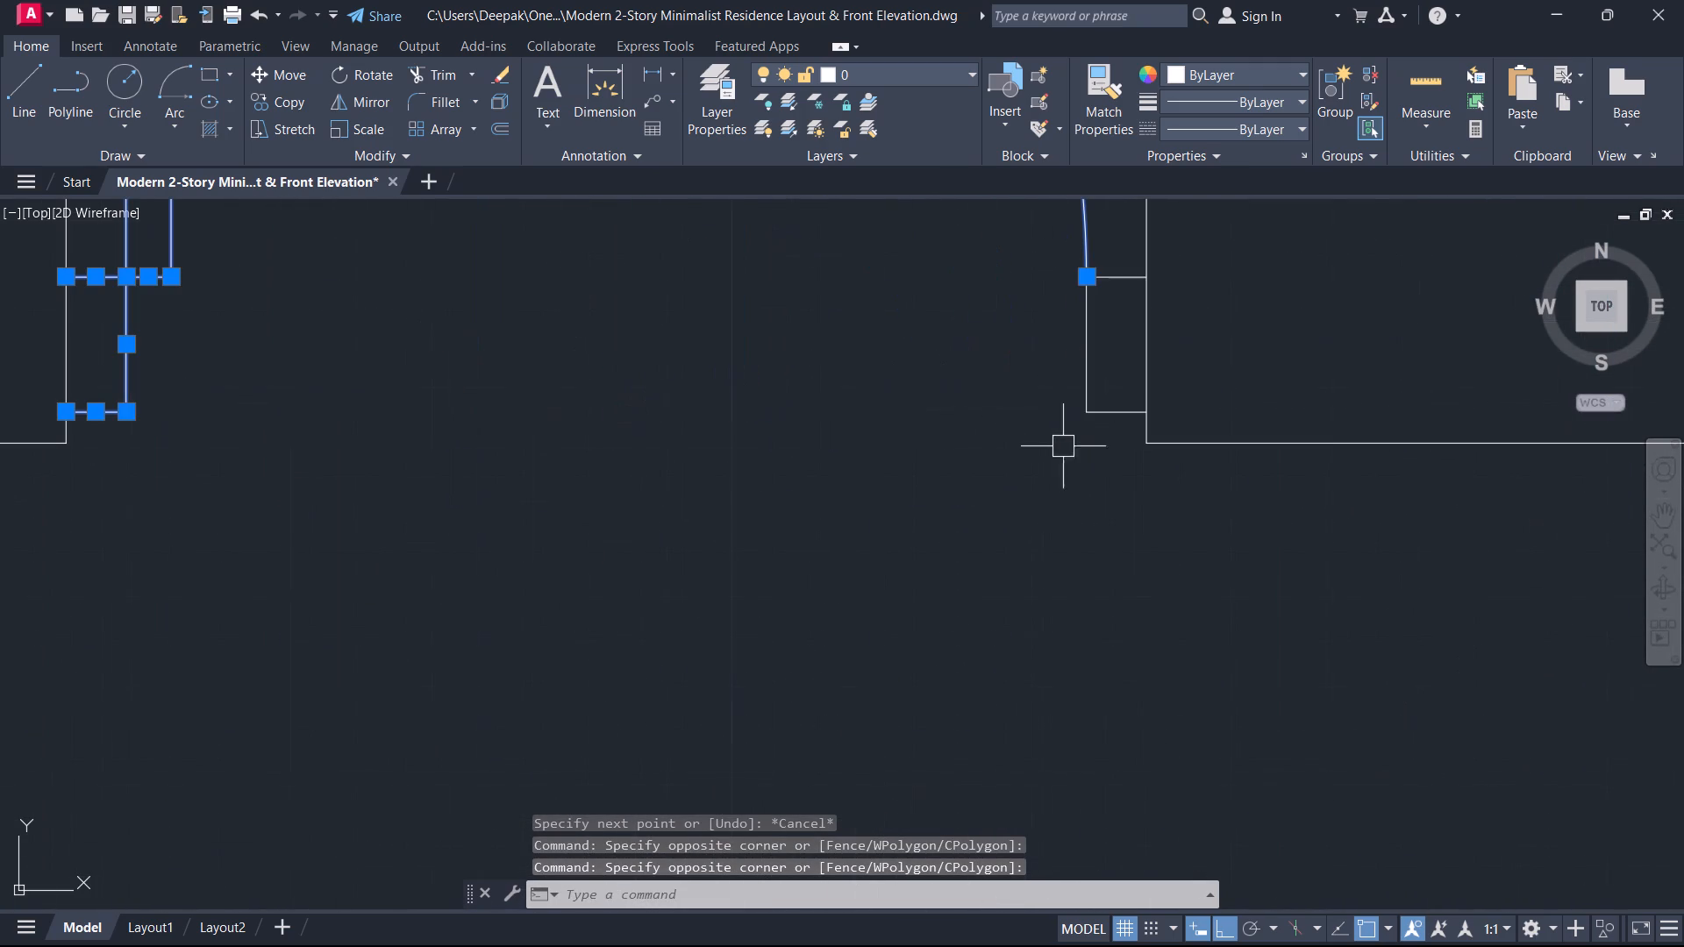
{"action": "left_click_drag", "start_coordinate": [1105, 461], "coordinate": [1104, 408]}
{"action": "left_click", "coordinate": [1067, 252]}
{"action": "scroll", "coordinate": [955, 278], "scroll_direction": "down", "scroll_amount": 4}
{"action": "middle_click_drag", "start_coordinate": [953, 280], "coordinate": [1136, 532]}
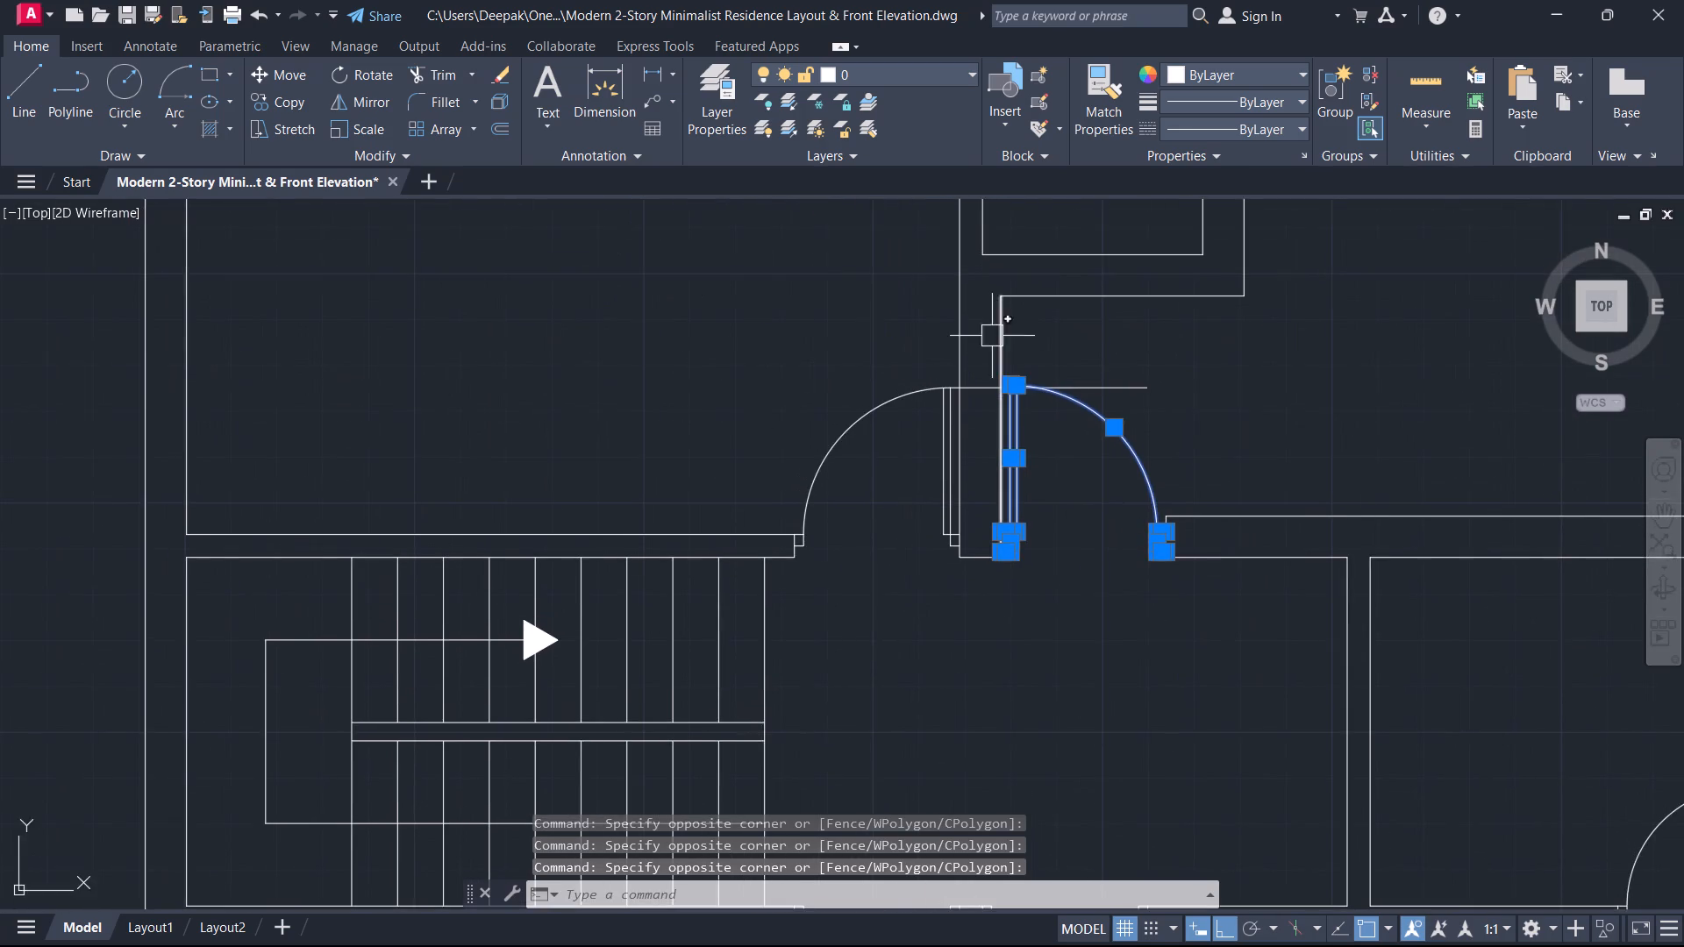
{"action": "scroll", "coordinate": [990, 332], "scroll_direction": "up", "scroll_amount": 4}
{"action": "type", "text": "m"}
{"action": "key", "text": "space"}
{"action": "scroll", "coordinate": [1031, 545], "scroll_direction": "up", "scroll_amount": 2}
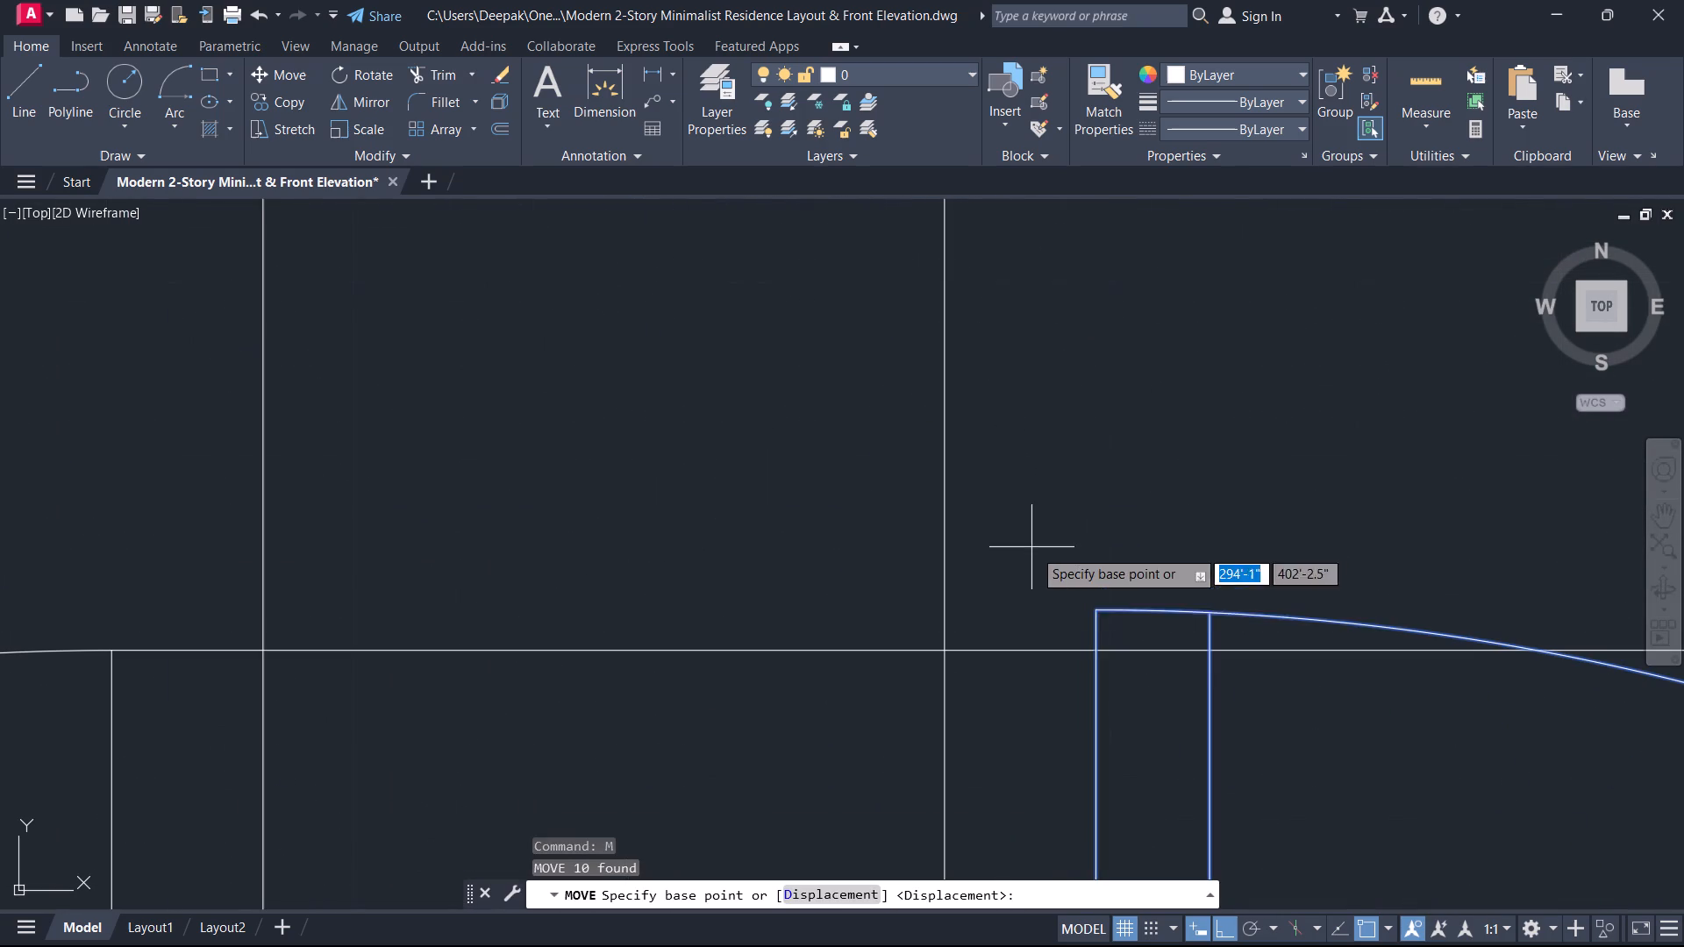
{"action": "left_click", "coordinate": [1095, 610]}
{"action": "left_click", "coordinate": [1093, 648]}
{"action": "key", "text": "Escape"}
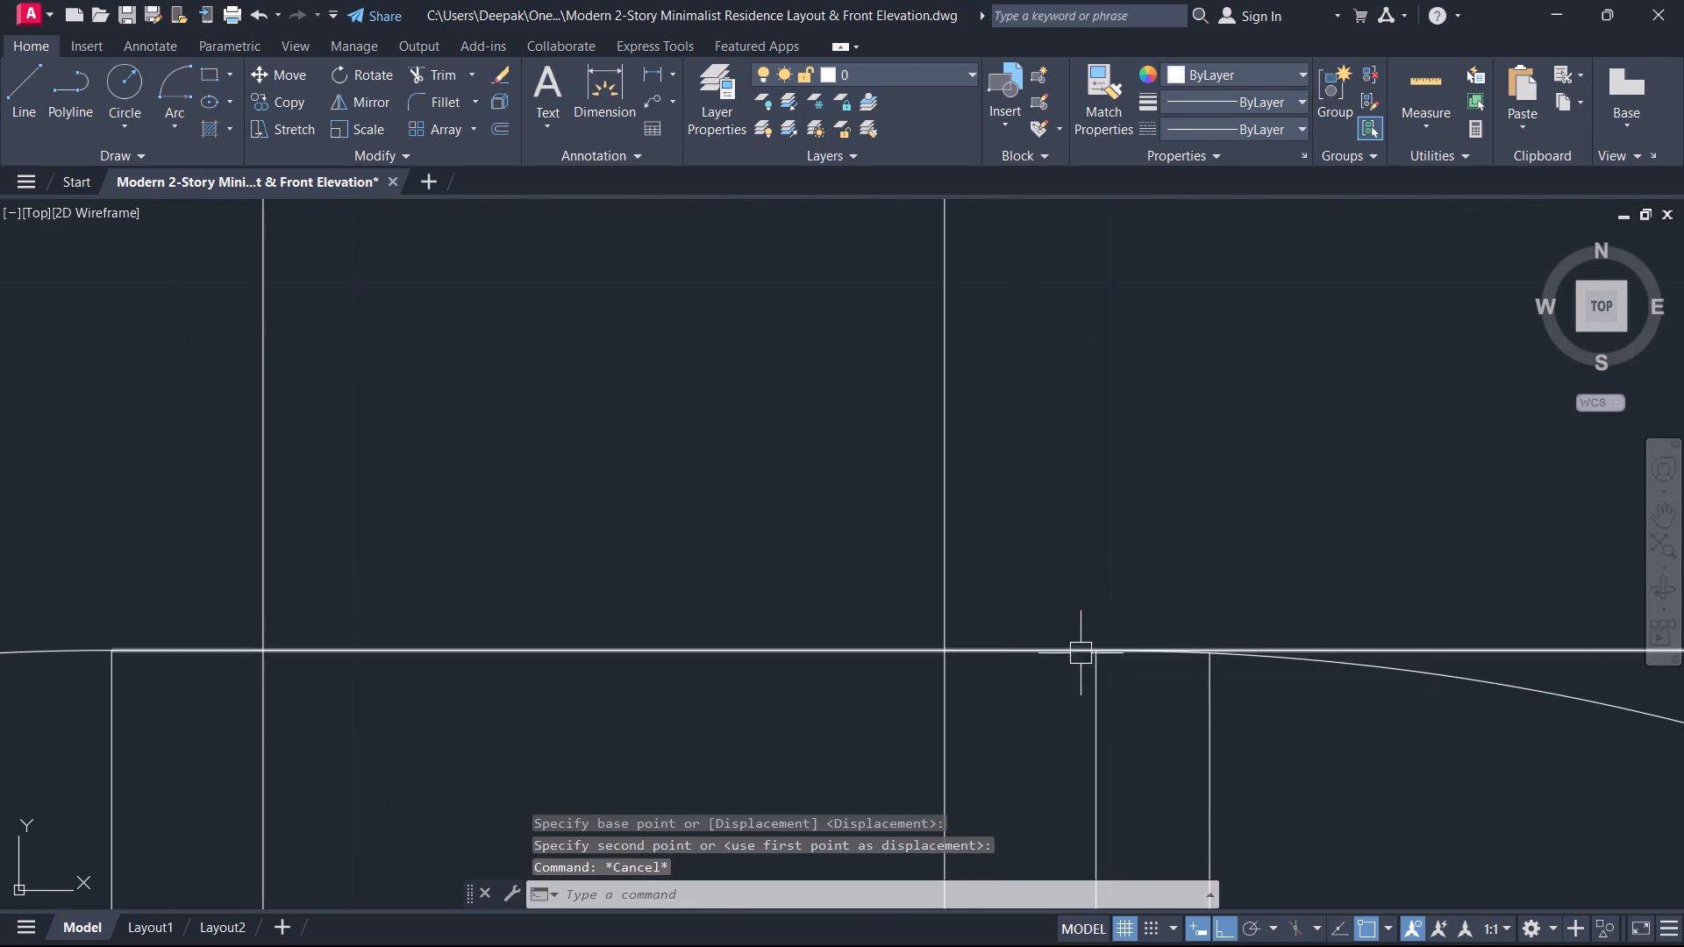
Erase the horizontal reference line across the tops of the two neighbouring doors.
{"action": "left_click", "coordinate": [1063, 665]}
{"action": "left_click", "coordinate": [1038, 630]}
{"action": "key", "text": "Delete"}
{"action": "scroll", "coordinate": [1038, 645], "scroll_direction": "down", "scroll_amount": 3}
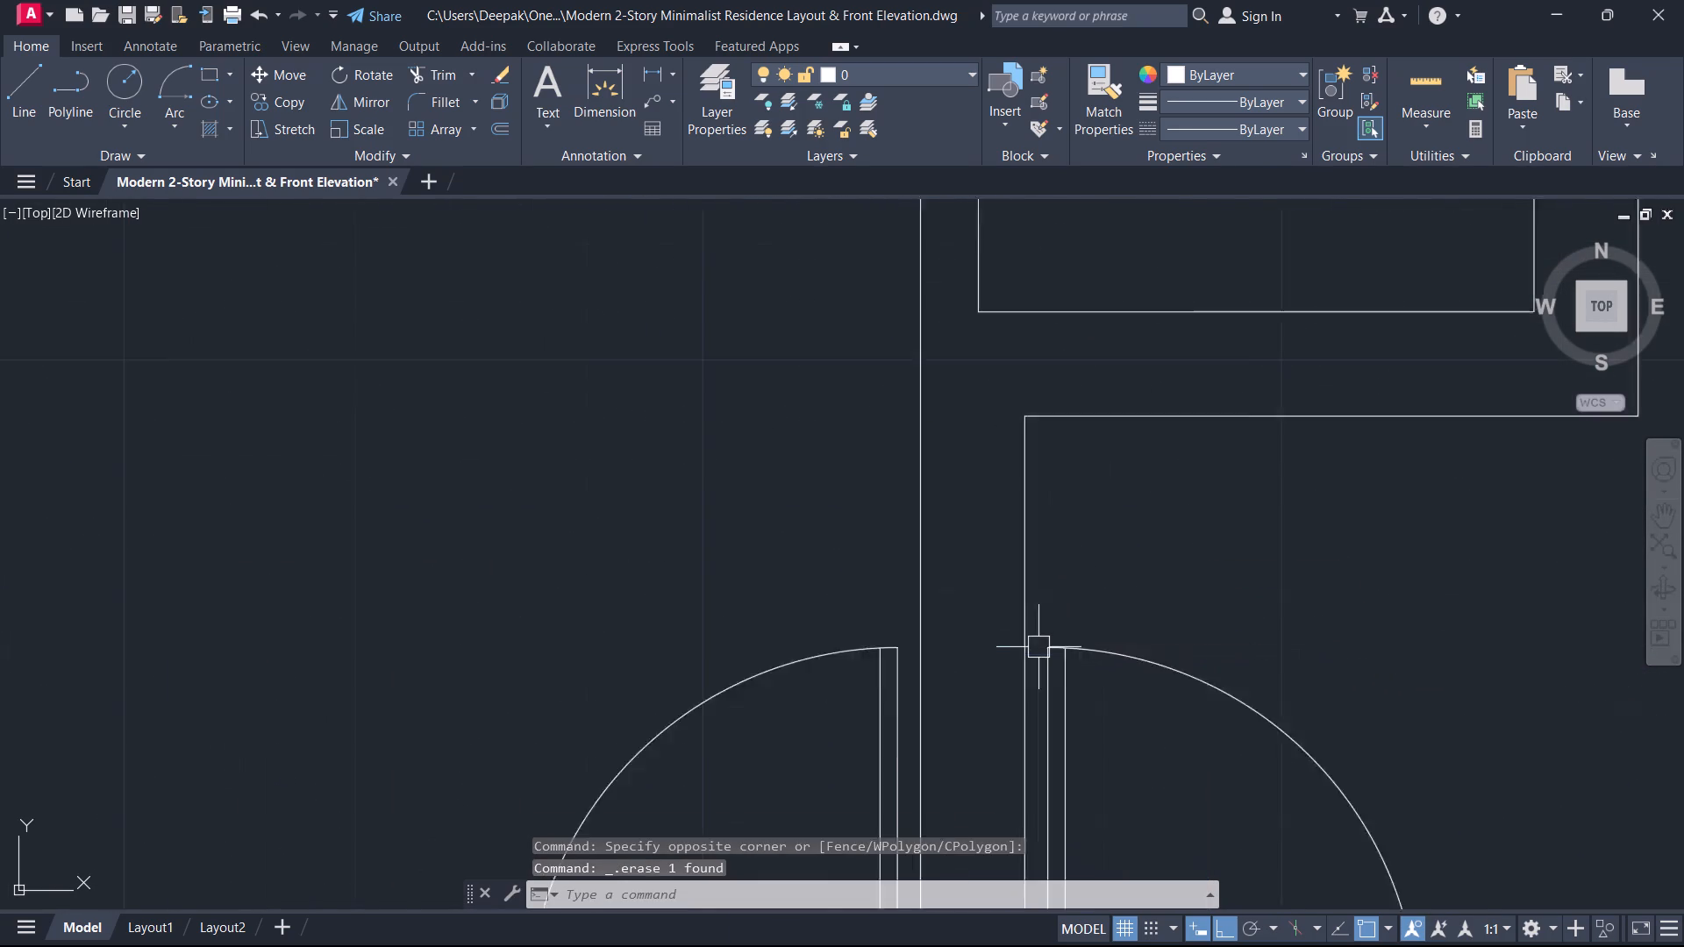
Inspect the bottom ends of the two aligned doors at the dividing wall and look over both floor plans.
{"action": "scroll", "coordinate": [1038, 647], "scroll_direction": "down", "scroll_amount": 2}
{"action": "middle_click_drag", "start_coordinate": [1095, 700], "coordinate": [1242, 317]}
{"action": "scroll", "coordinate": [1231, 440], "scroll_direction": "up", "scroll_amount": 1}
{"action": "middle_click_drag", "start_coordinate": [1231, 442], "coordinate": [1225, 376]}
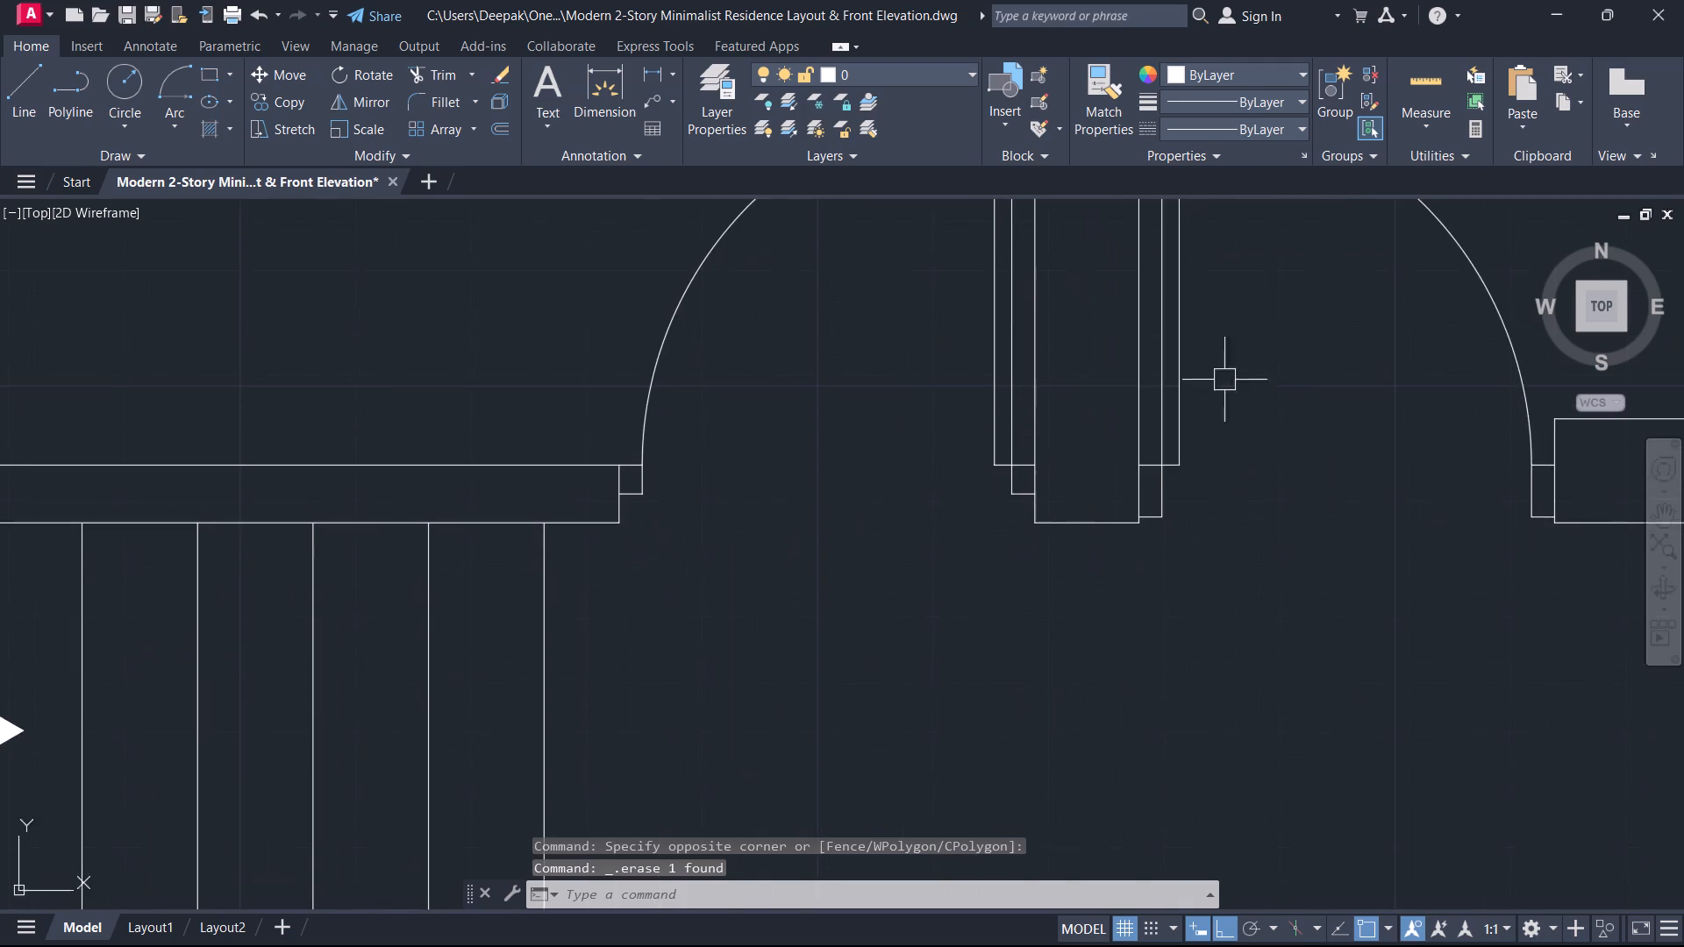
{"action": "scroll", "coordinate": [1225, 384], "scroll_direction": "down", "scroll_amount": 2}
{"action": "middle_click_drag", "start_coordinate": [1073, 445], "coordinate": [1176, 367]}
{"action": "scroll", "coordinate": [1179, 381], "scroll_direction": "down", "scroll_amount": 2}
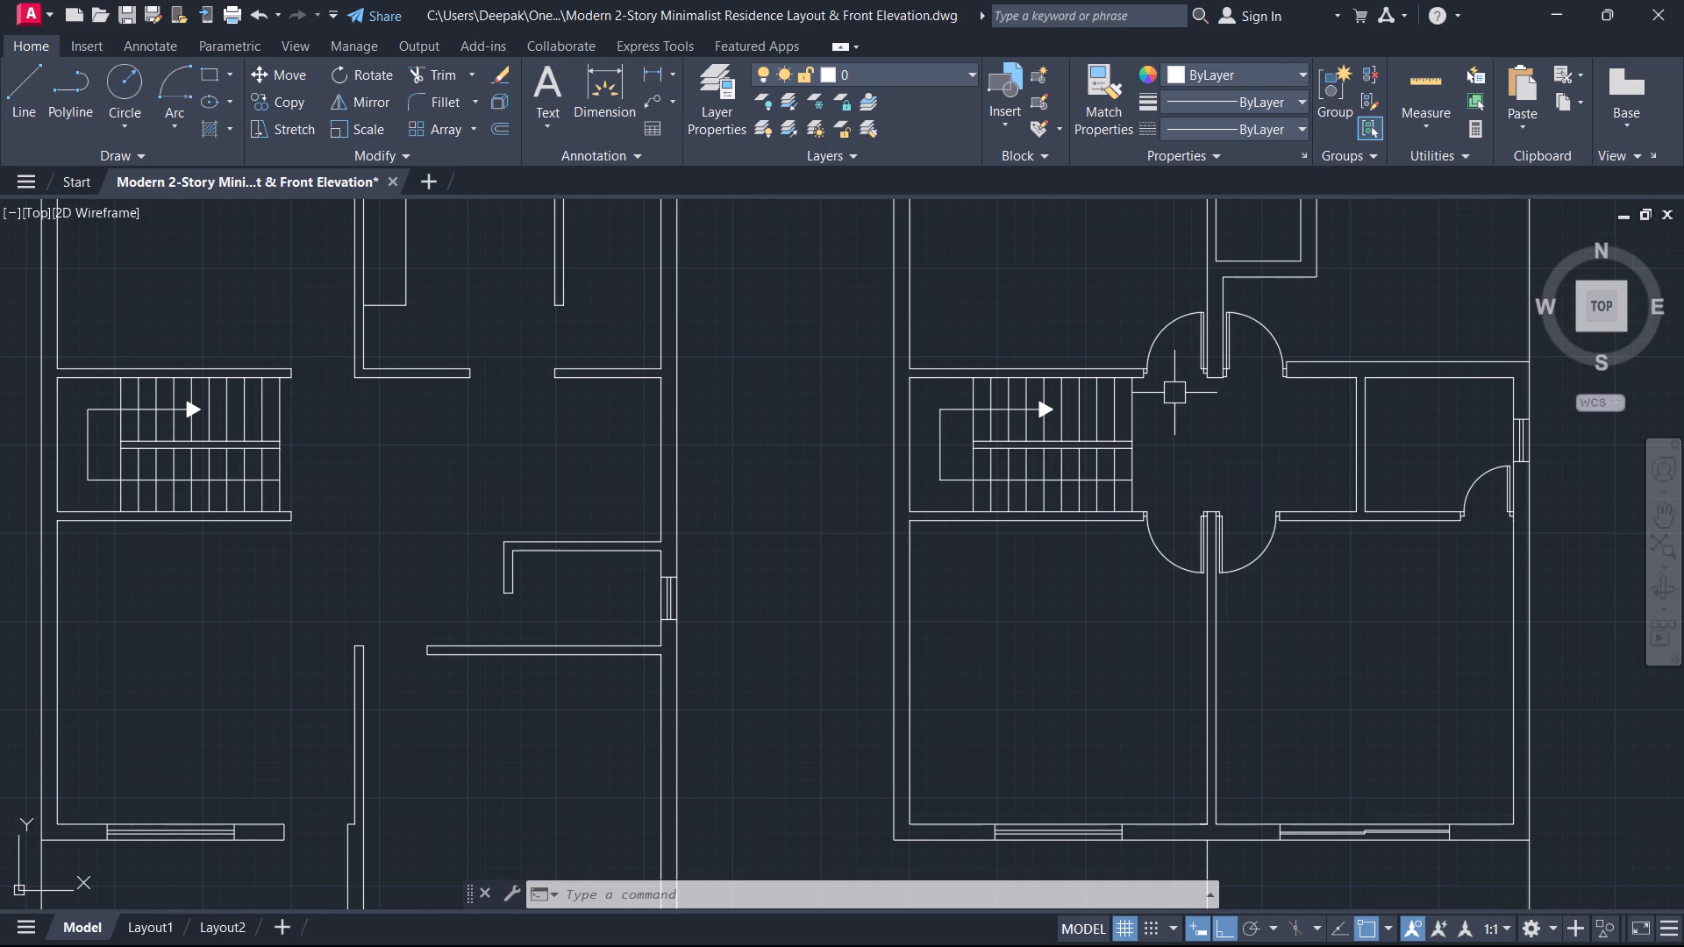
{"action": "scroll", "coordinate": [1174, 393], "scroll_direction": "down", "scroll_amount": 1}
{"action": "middle_click_drag", "start_coordinate": [1090, 338], "coordinate": [1152, 545]}
{"action": "scroll", "coordinate": [1090, 338], "scroll_direction": "up", "scroll_amount": 1}
{"action": "scroll", "coordinate": [1152, 545], "scroll_direction": "down", "scroll_amount": 1}
{"action": "middle_click_drag", "start_coordinate": [1164, 687], "coordinate": [1288, 556]}
{"action": "middle_click_drag", "start_coordinate": [1148, 623], "coordinate": [1252, 575]}
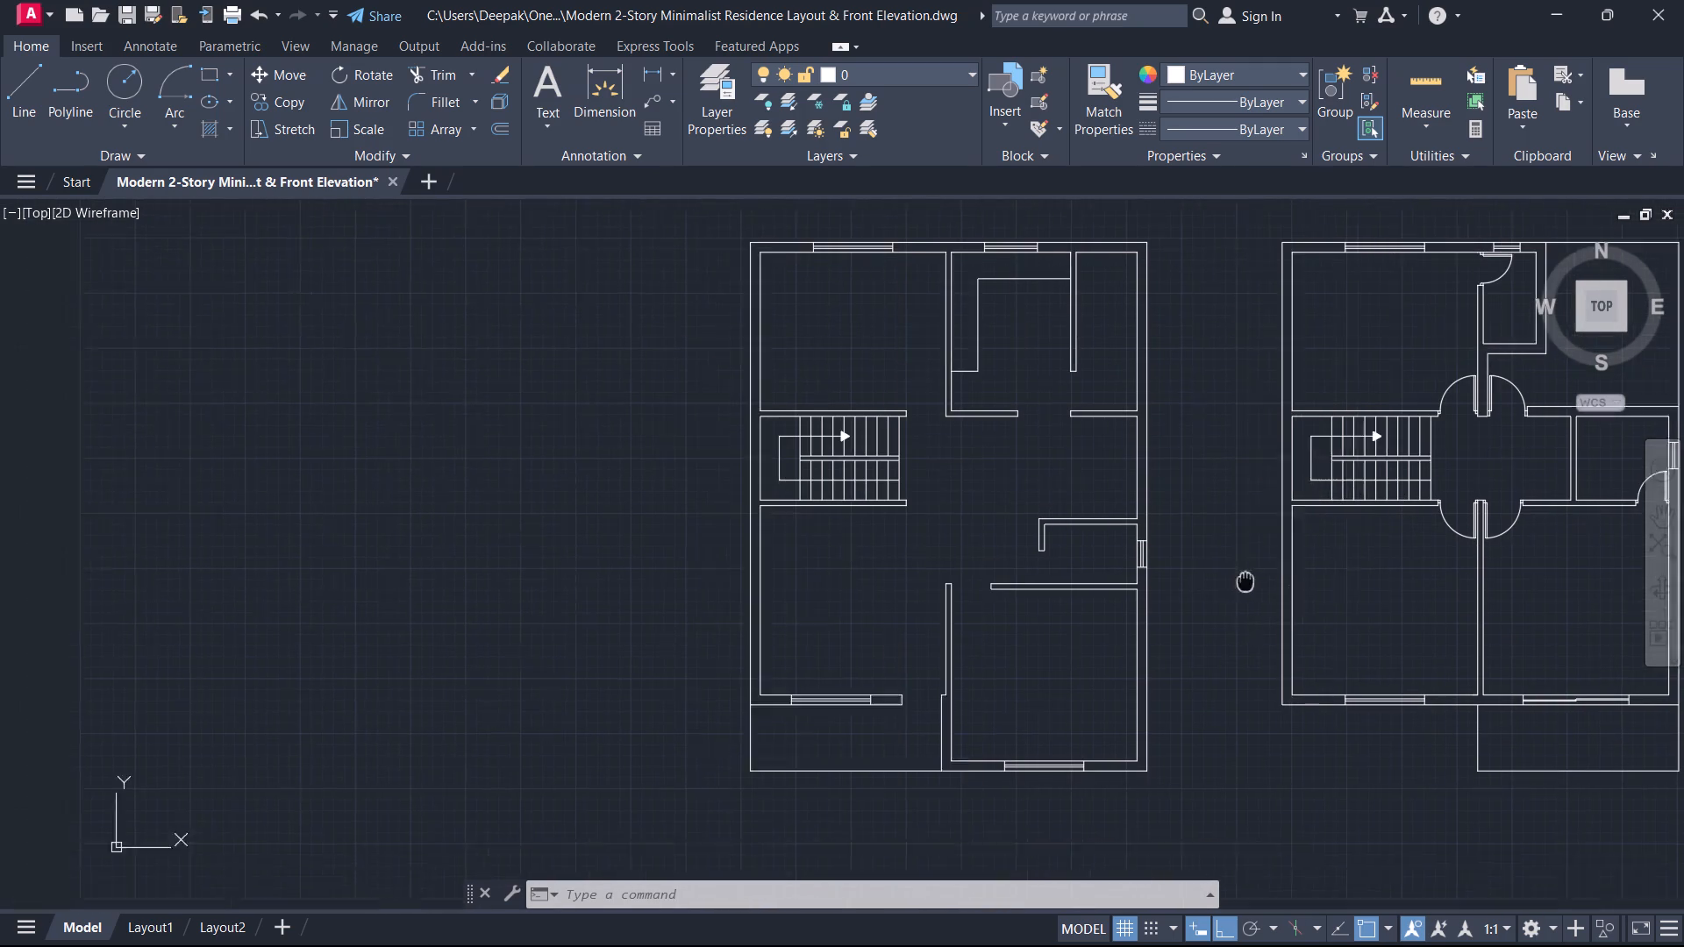
{"action": "middle_click_drag", "start_coordinate": [1252, 575], "coordinate": [1293, 548]}
{"action": "middle_click_drag", "start_coordinate": [1001, 430], "coordinate": [1123, 552]}
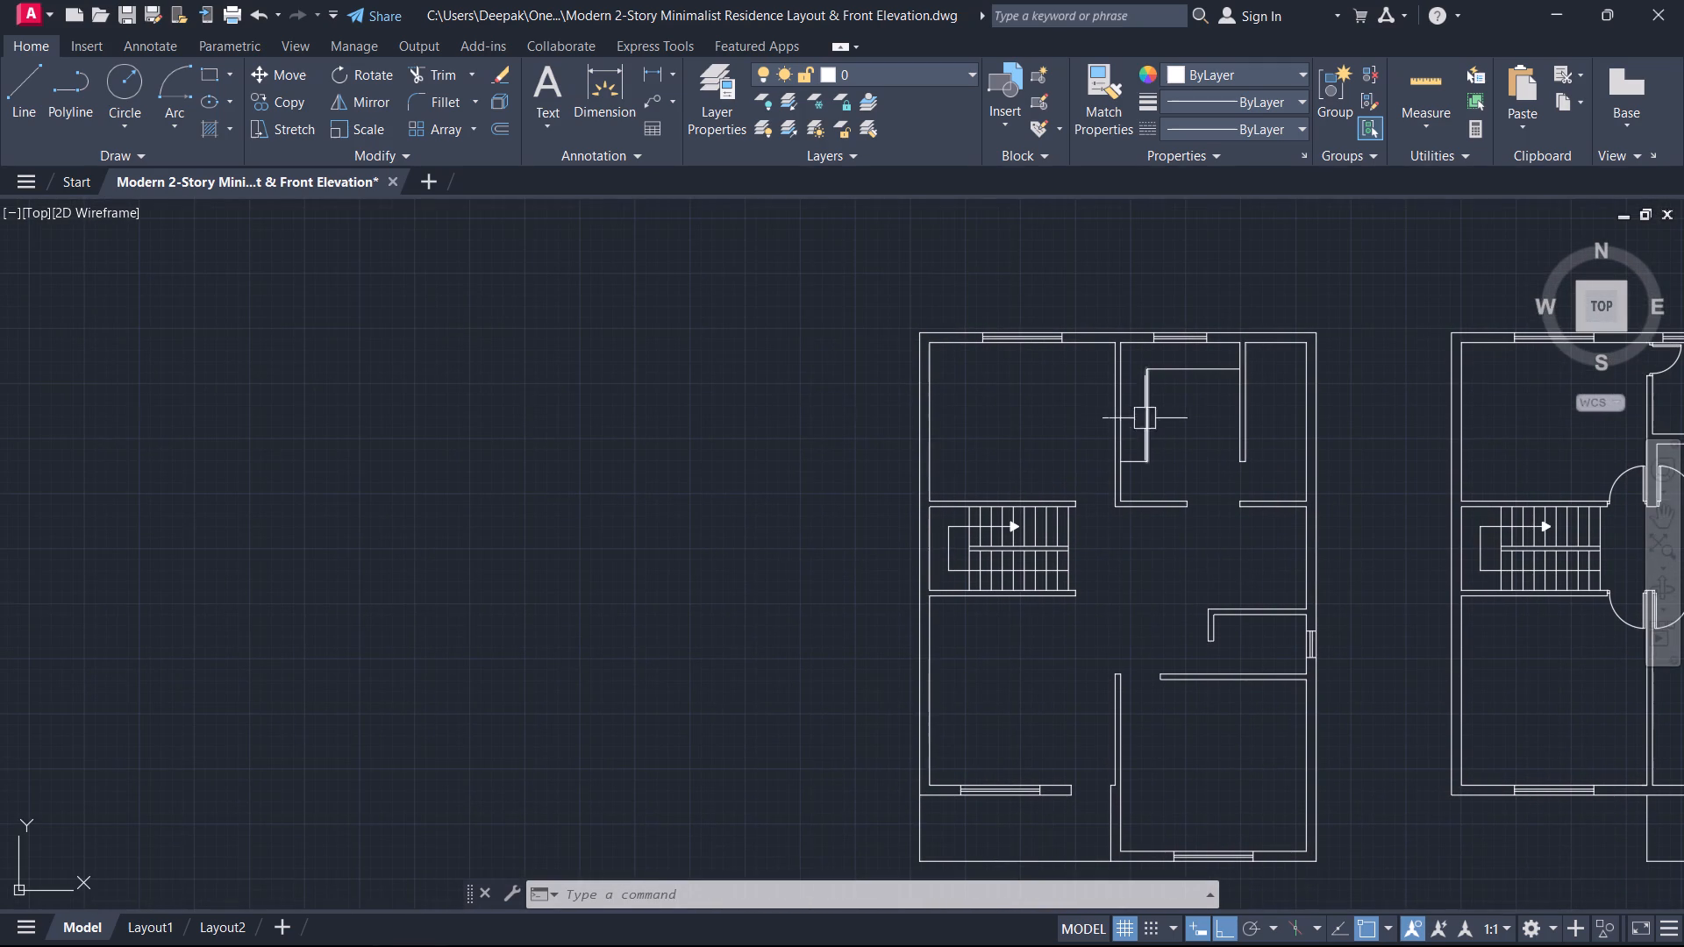
{"action": "middle_click_drag", "start_coordinate": [1033, 467], "coordinate": [1203, 395]}
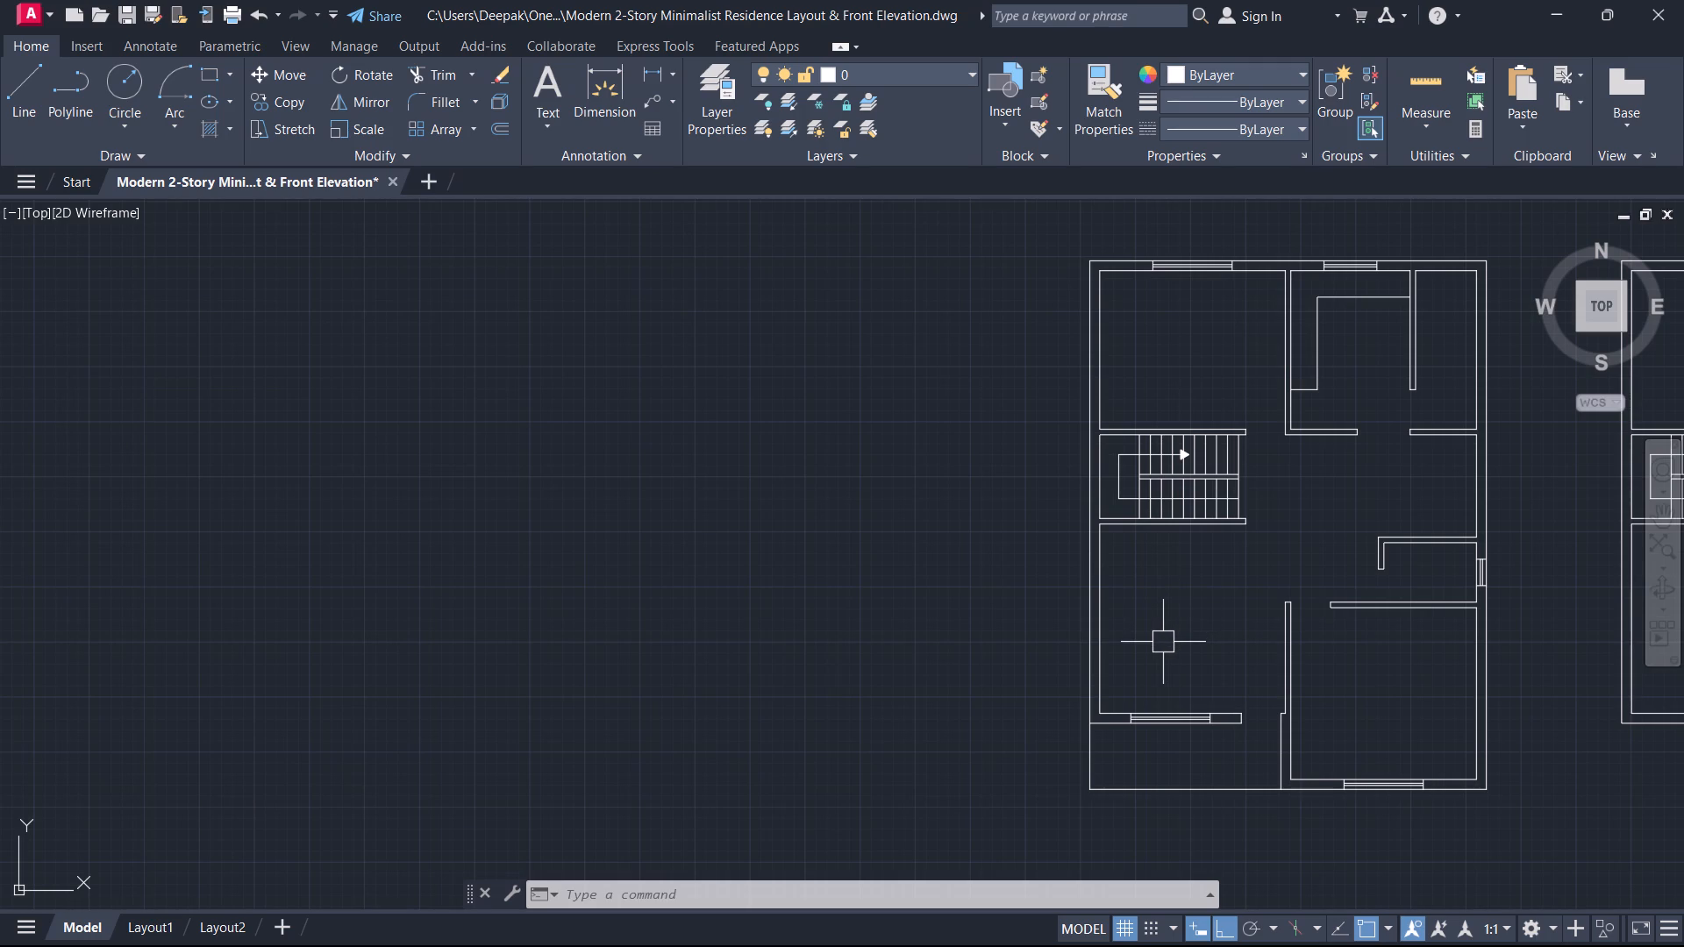
Measure the interior width of the left-hand plan's southwest room.
{"action": "middle_click", "coordinate": [1145, 631]}
{"action": "key", "text": "d"}
{"action": "key", "text": "i"}
{"action": "key", "text": "space"}
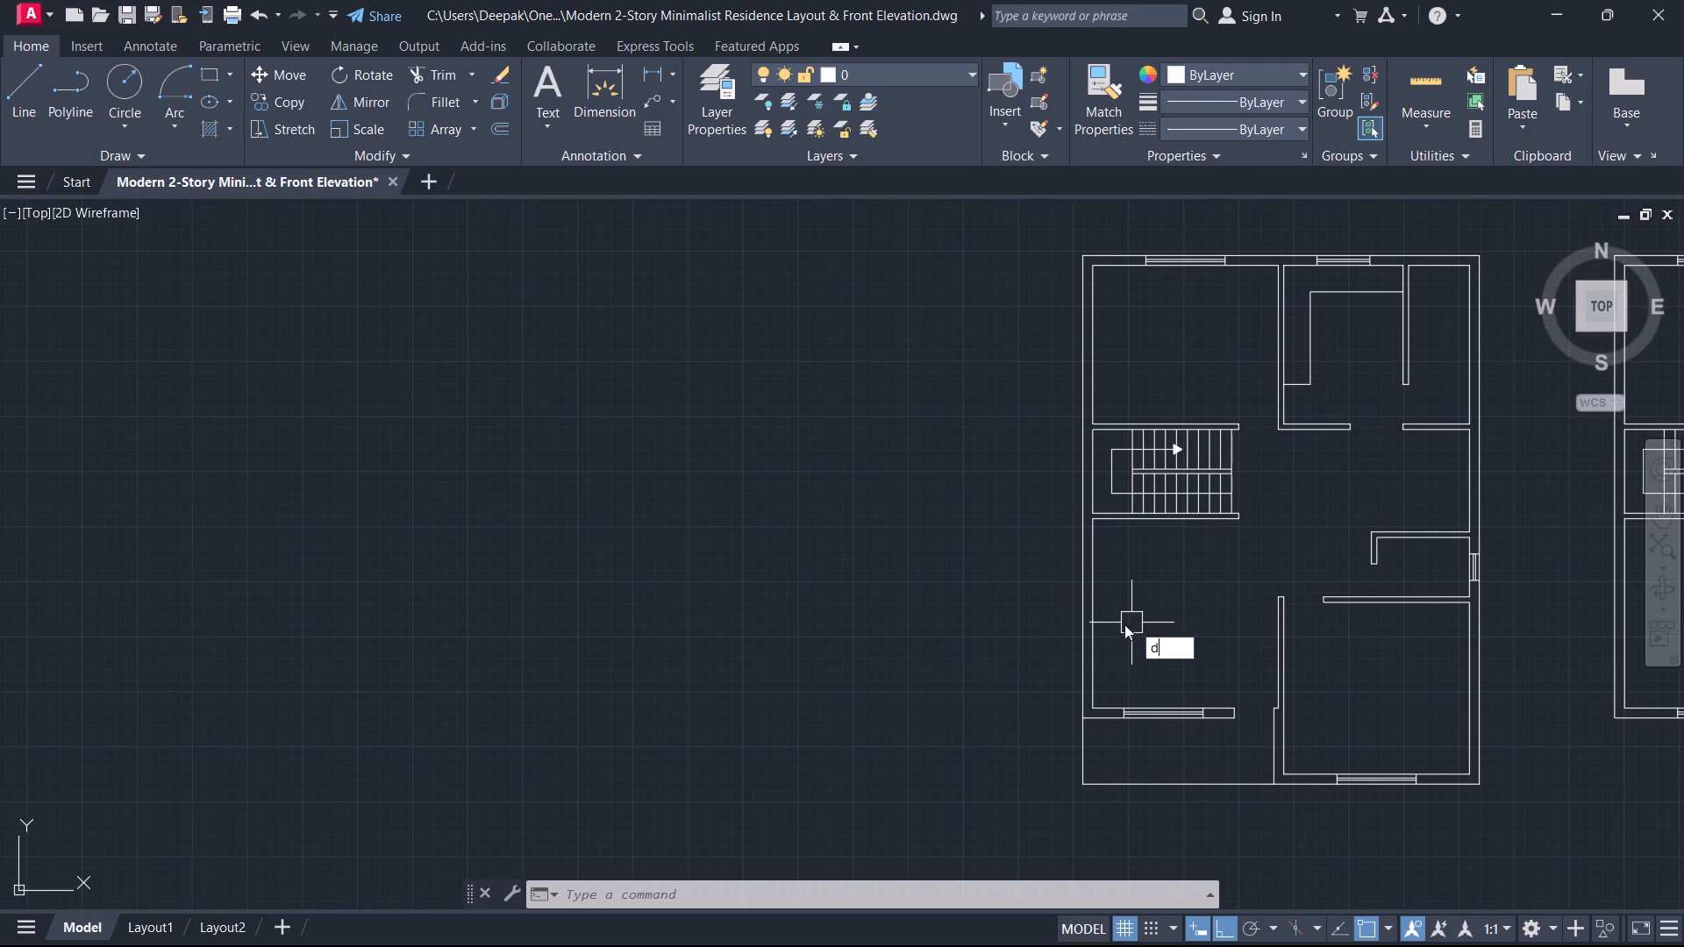
{"action": "left_click", "coordinate": [1104, 658]}
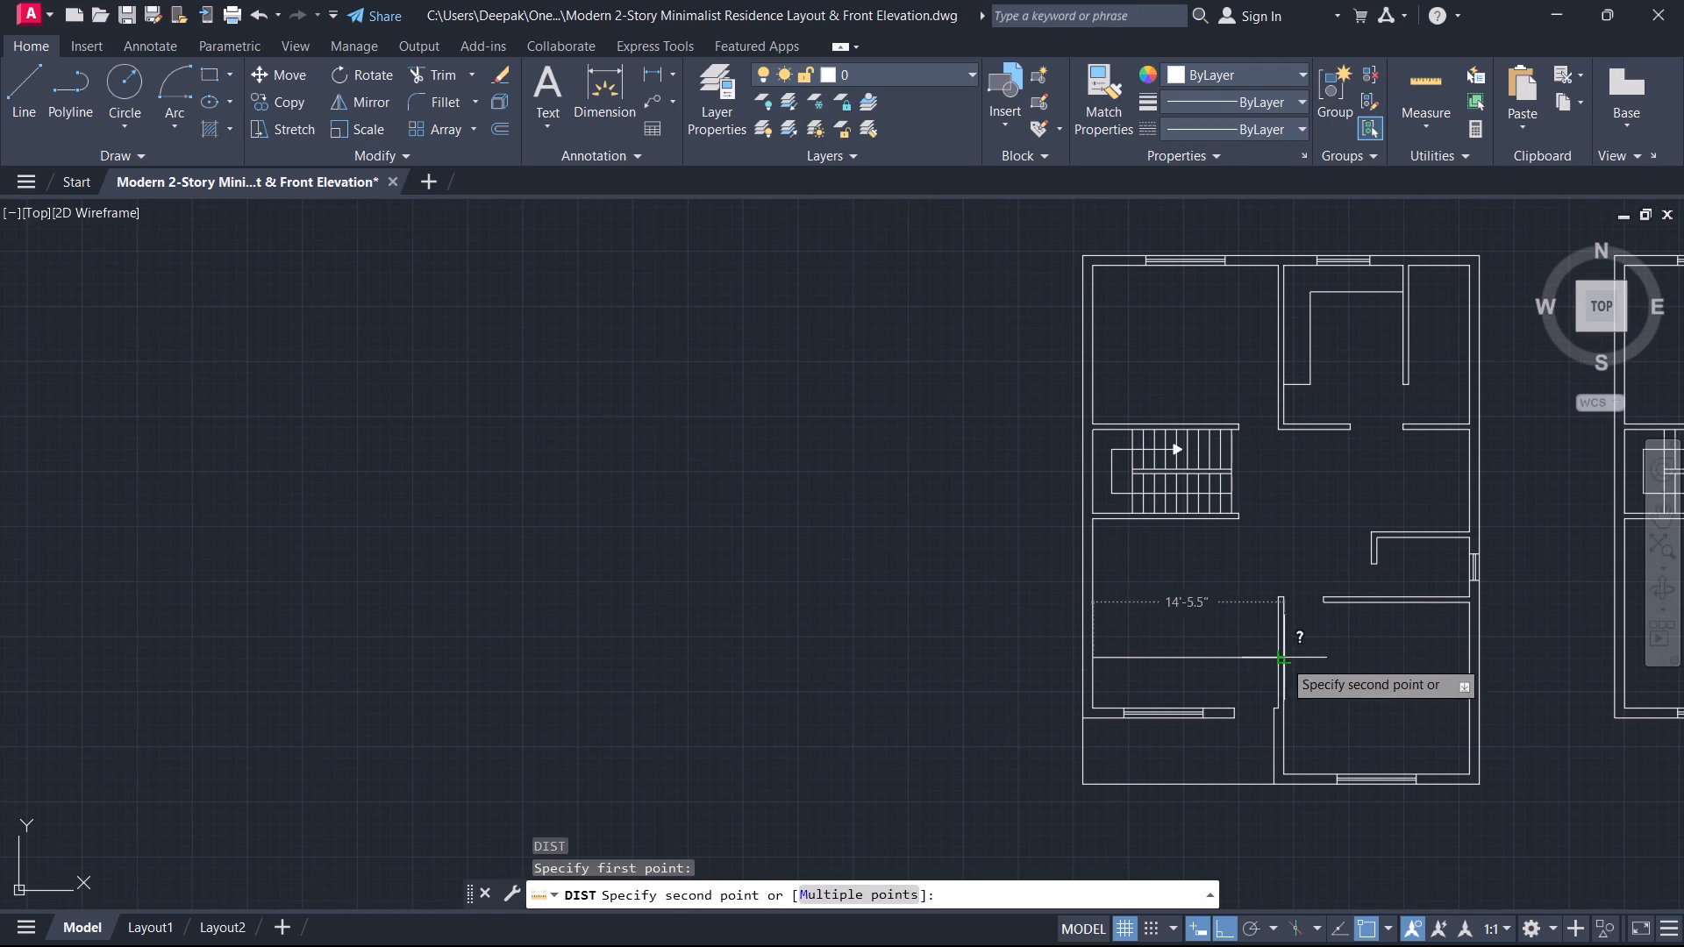
{"action": "key", "text": "Escape"}
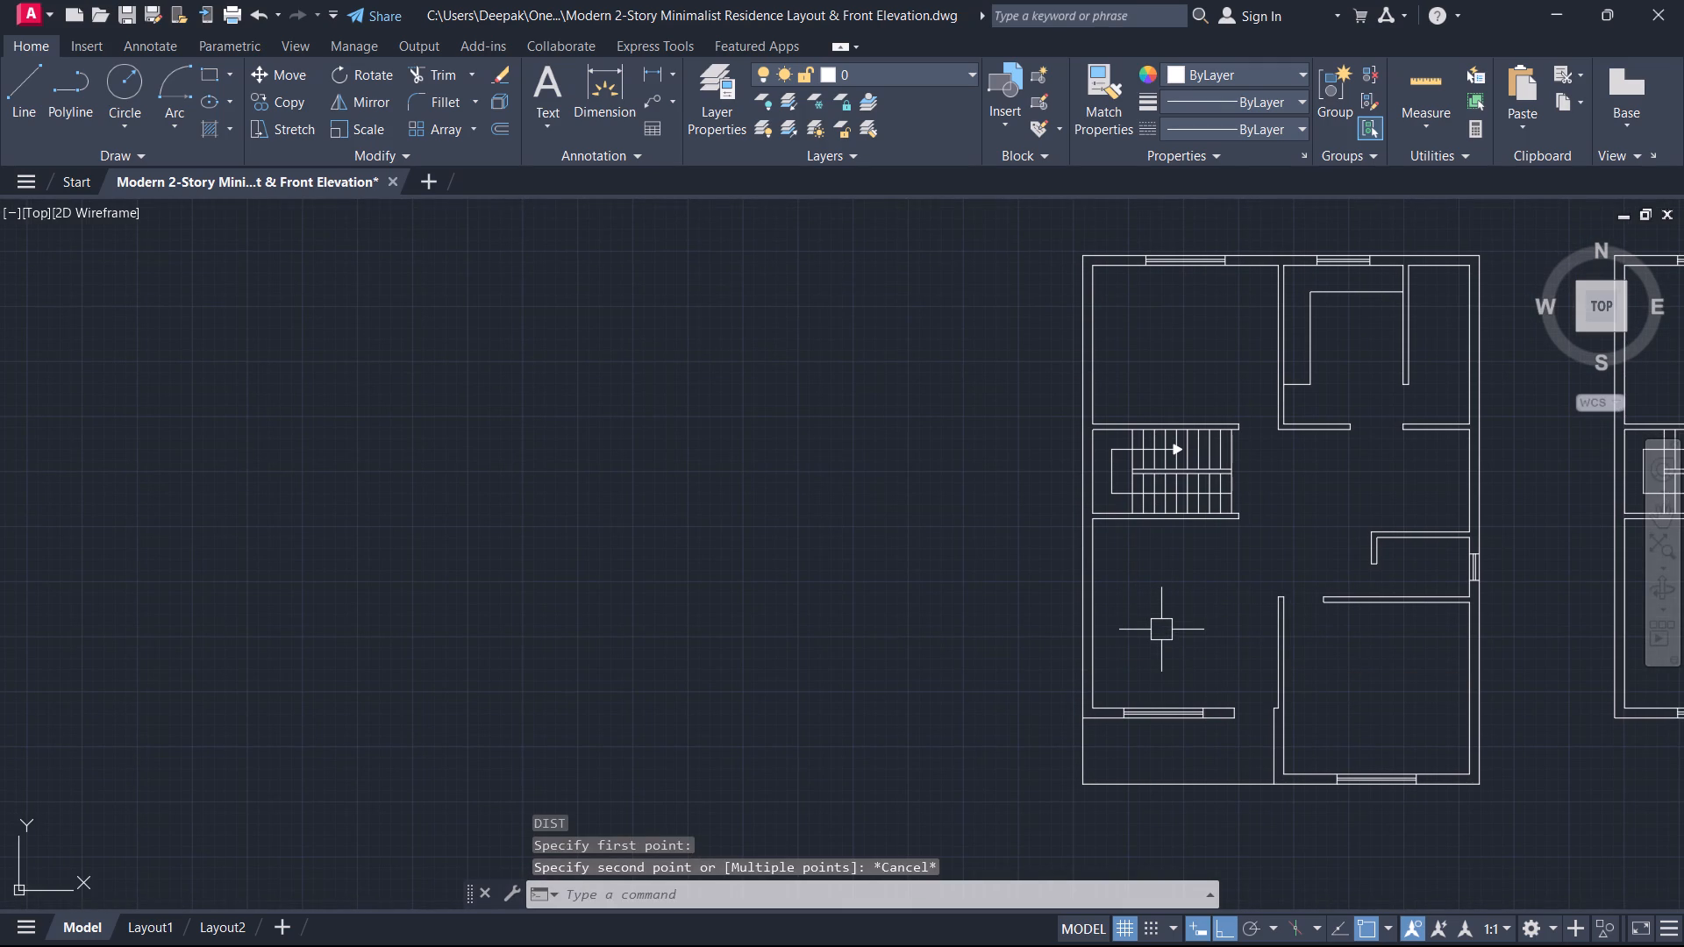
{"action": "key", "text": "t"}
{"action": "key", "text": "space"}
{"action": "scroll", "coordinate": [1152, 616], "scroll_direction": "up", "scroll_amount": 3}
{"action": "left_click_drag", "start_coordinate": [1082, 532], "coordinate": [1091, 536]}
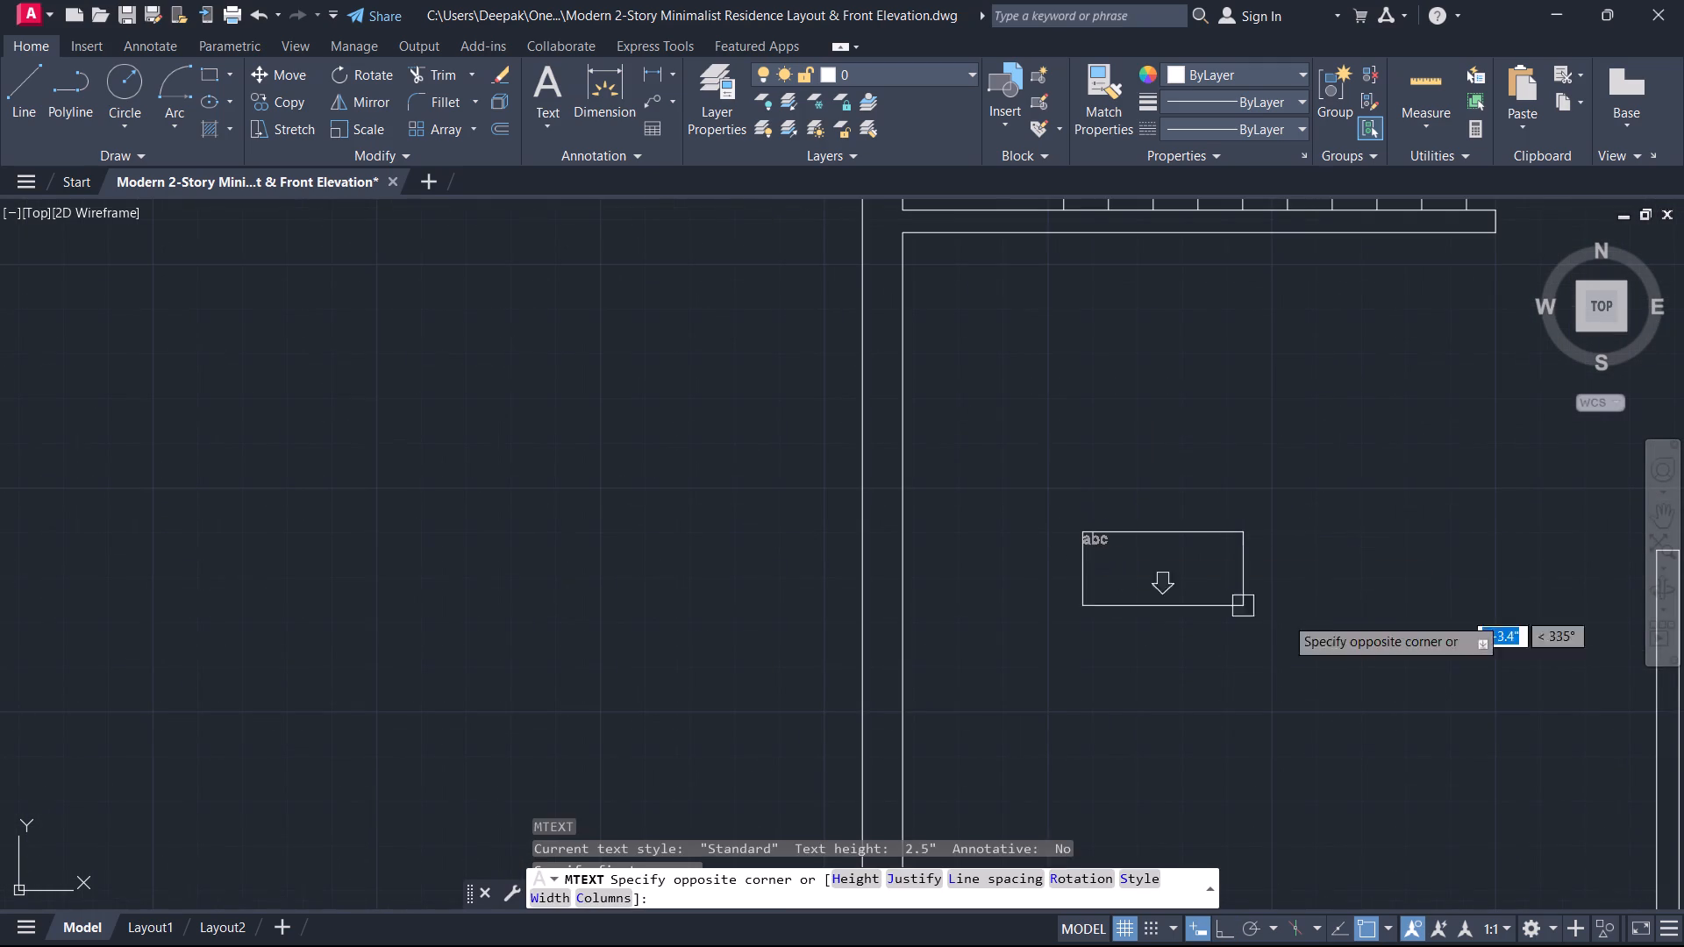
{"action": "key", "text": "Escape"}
Look over the overall layouts of both floor plans.
{"action": "scroll", "coordinate": [1128, 559], "scroll_direction": "down", "scroll_amount": 4}
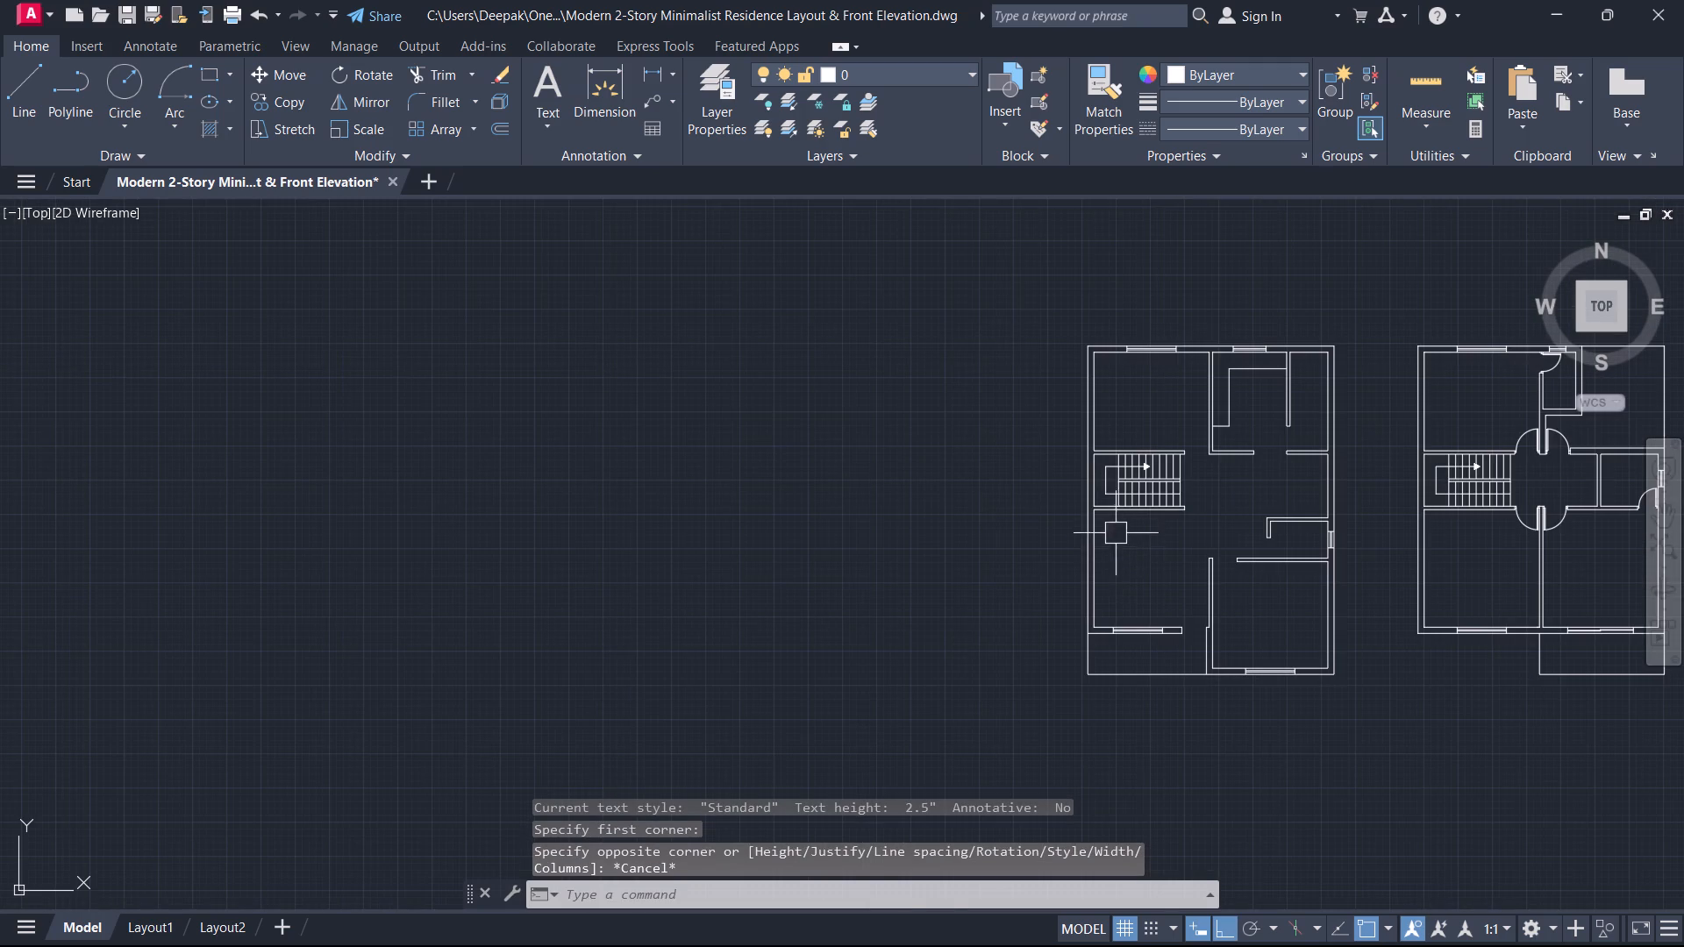
{"action": "scroll", "coordinate": [1106, 472], "scroll_direction": "up", "scroll_amount": 1}
{"action": "middle_click_drag", "start_coordinate": [1114, 464], "coordinate": [1214, 525]}
{"action": "scroll", "coordinate": [1191, 538], "scroll_direction": "down", "scroll_amount": 1}
{"action": "middle_click_drag", "start_coordinate": [1189, 539], "coordinate": [1130, 509]}
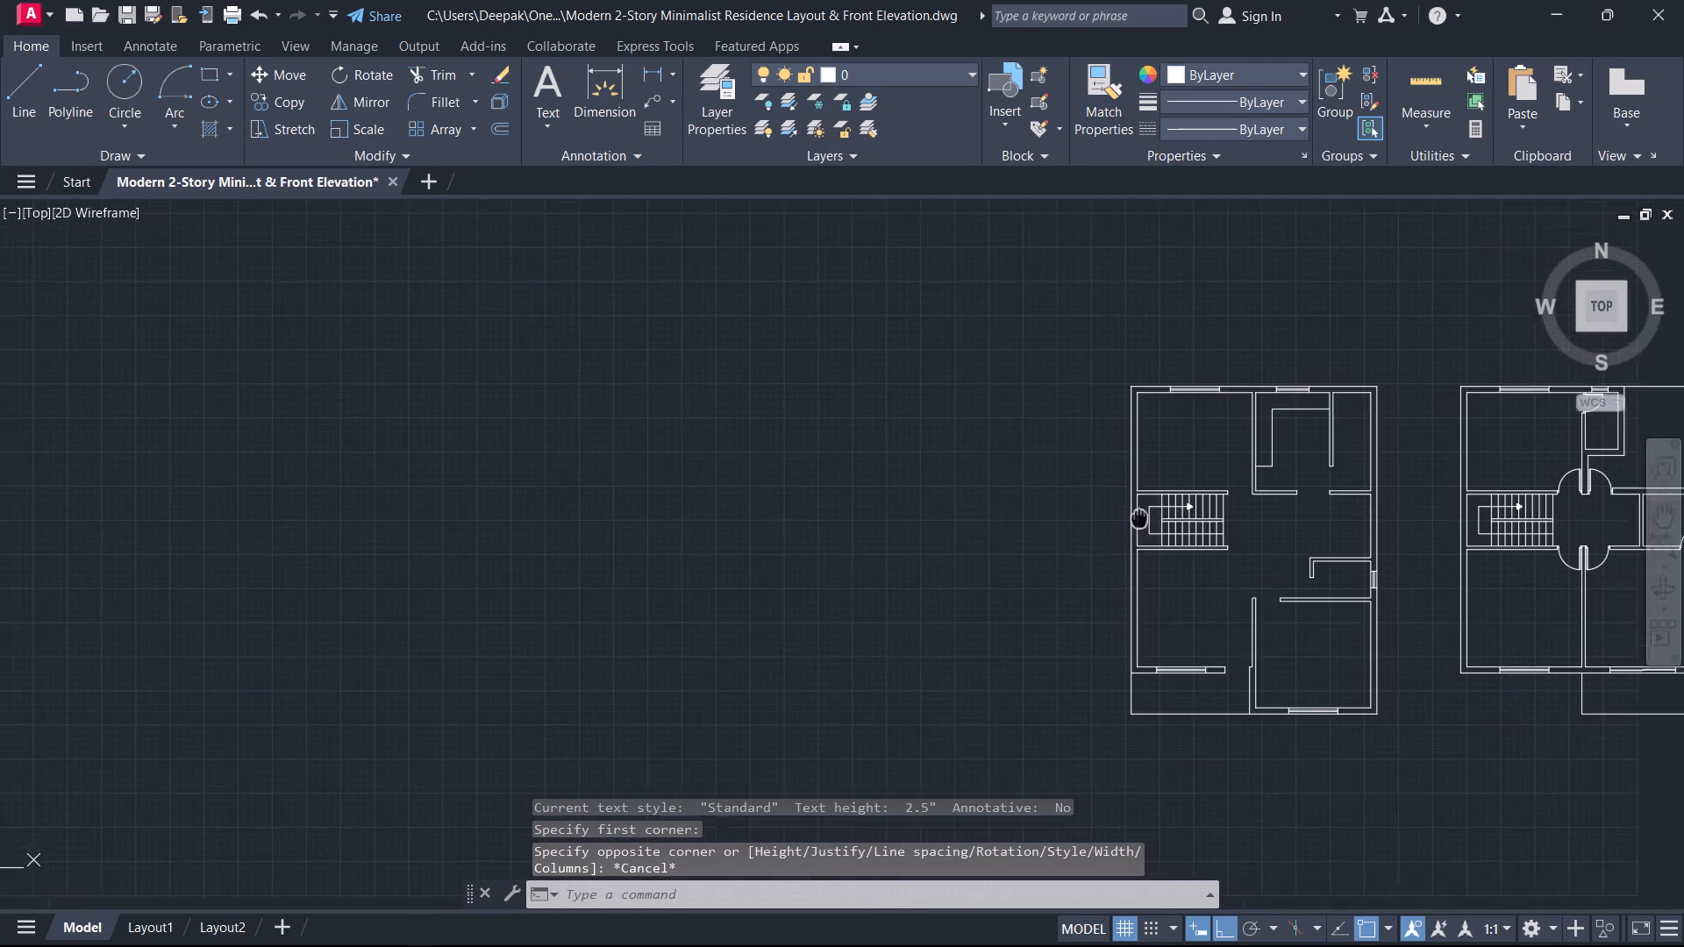
{"action": "middle_click_drag", "start_coordinate": [1130, 509], "coordinate": [956, 416]}
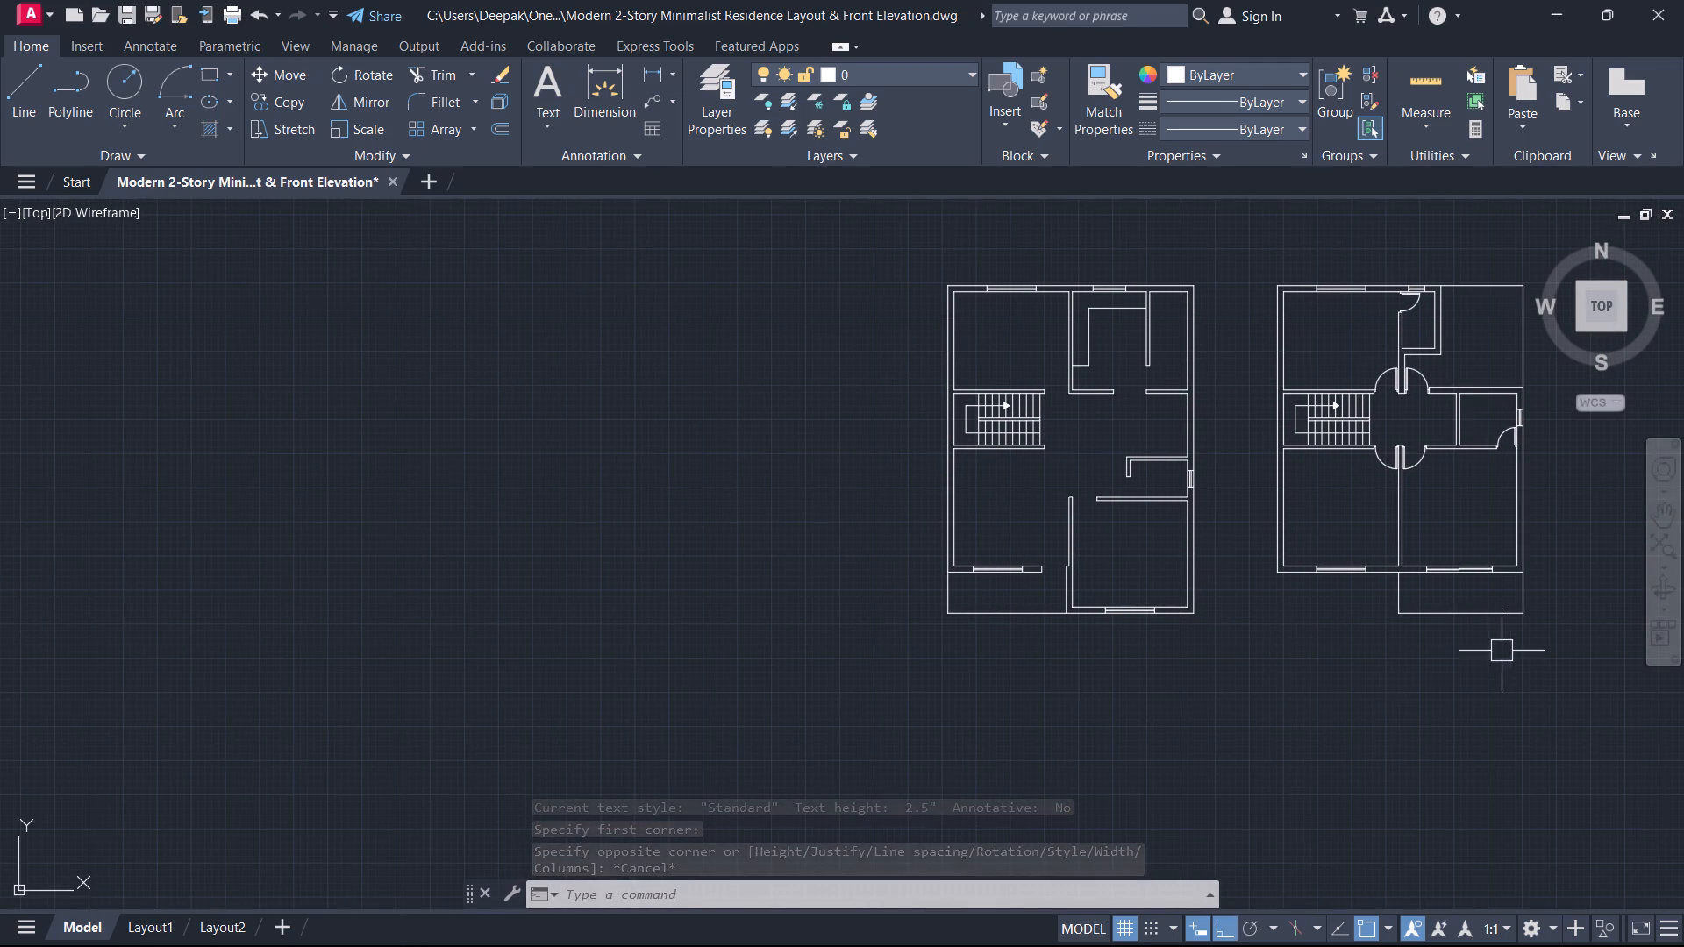
{"action": "scroll", "coordinate": [1502, 649], "scroll_direction": "up", "scroll_amount": 2}
{"action": "scroll", "coordinate": [1419, 555], "scroll_direction": "up", "scroll_amount": 1}
{"action": "scroll", "coordinate": [1375, 554], "scroll_direction": "down", "scroll_amount": 3}
{"action": "middle_click_drag", "start_coordinate": [1124, 579], "coordinate": [1457, 718]}
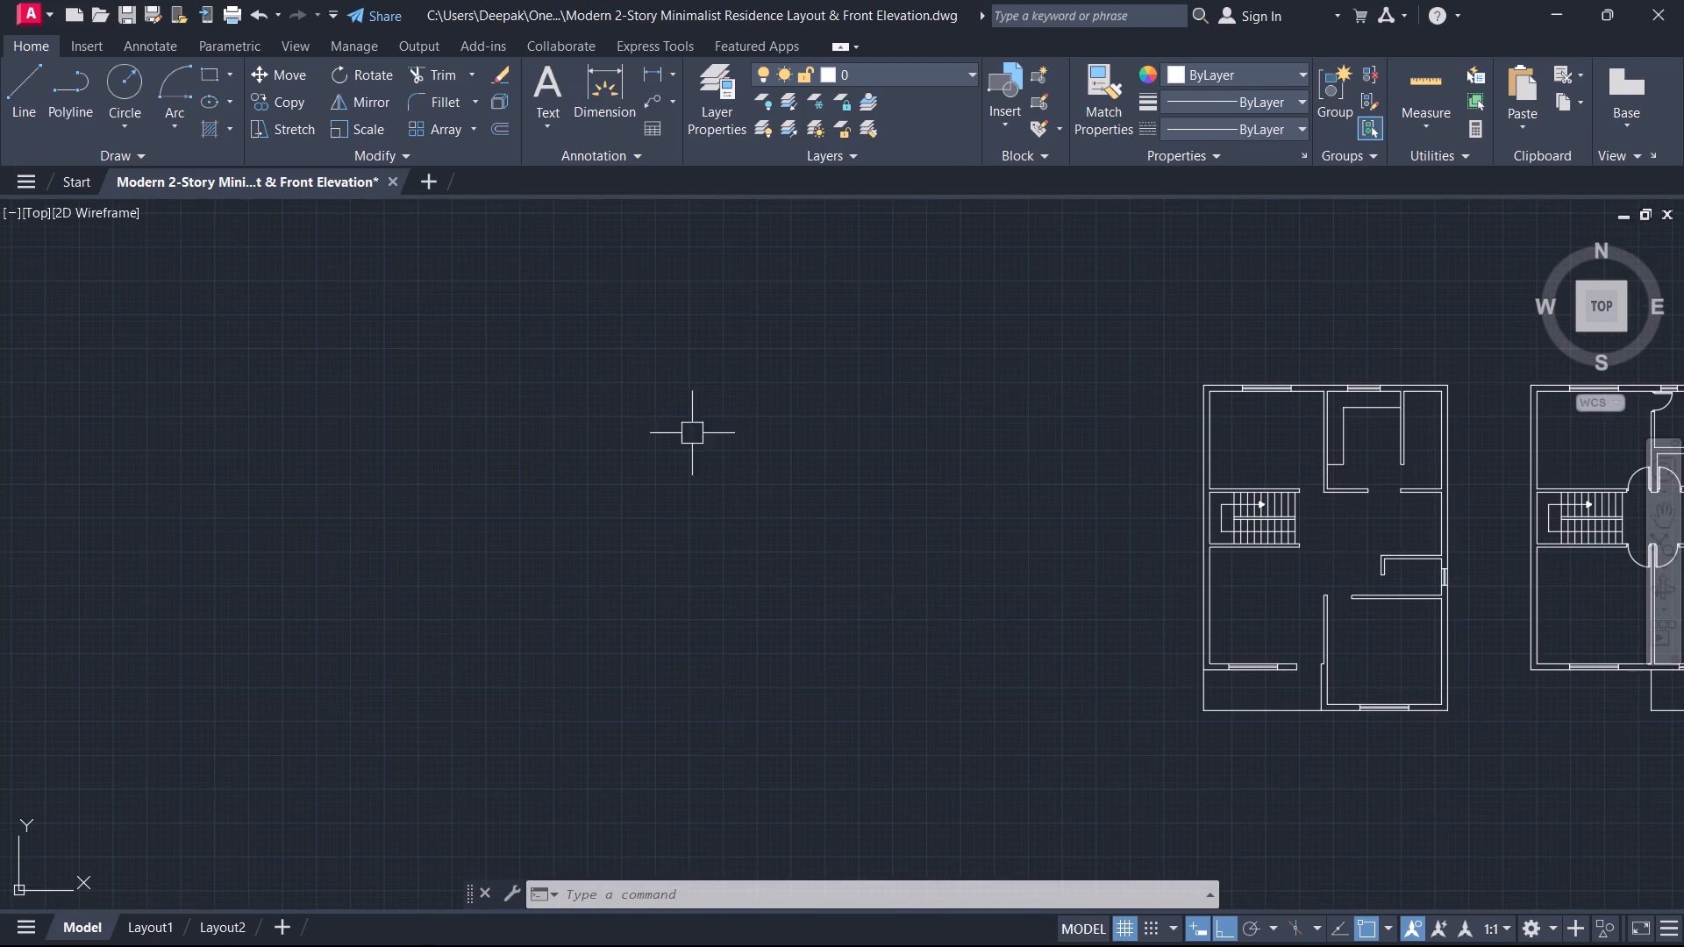
Open the recent block library drawing 04-01-cad-blocks-net-kitchen-sink.
{"action": "left_click", "coordinate": [78, 178]}
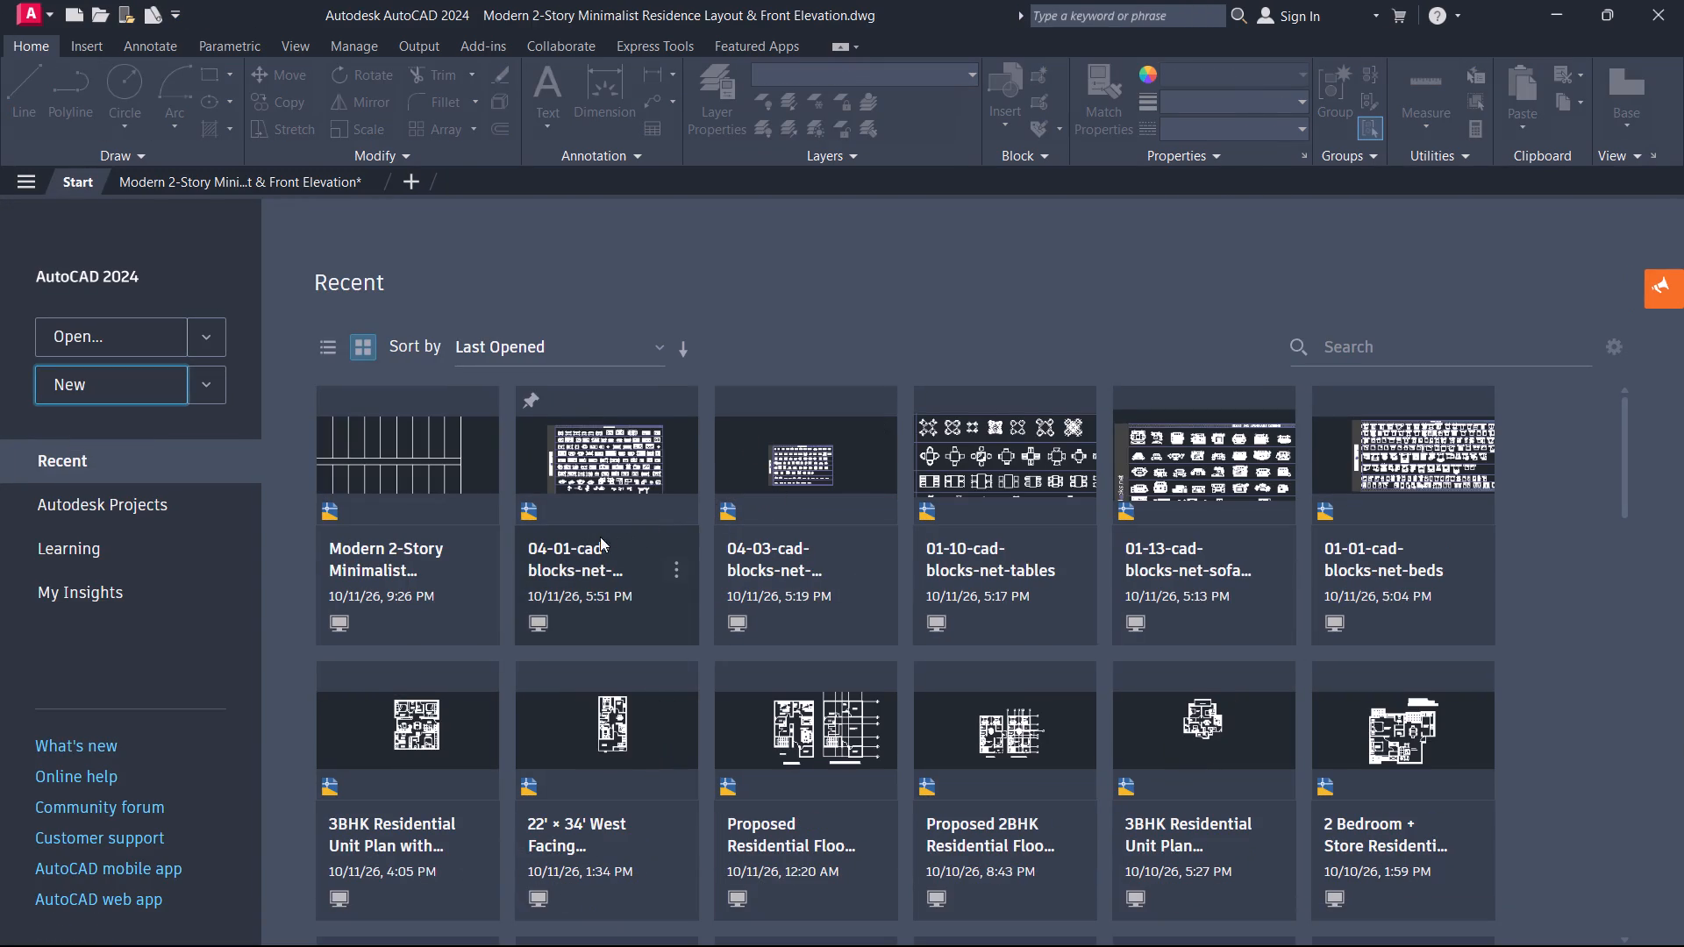
{"action": "left_click", "coordinate": [559, 566]}
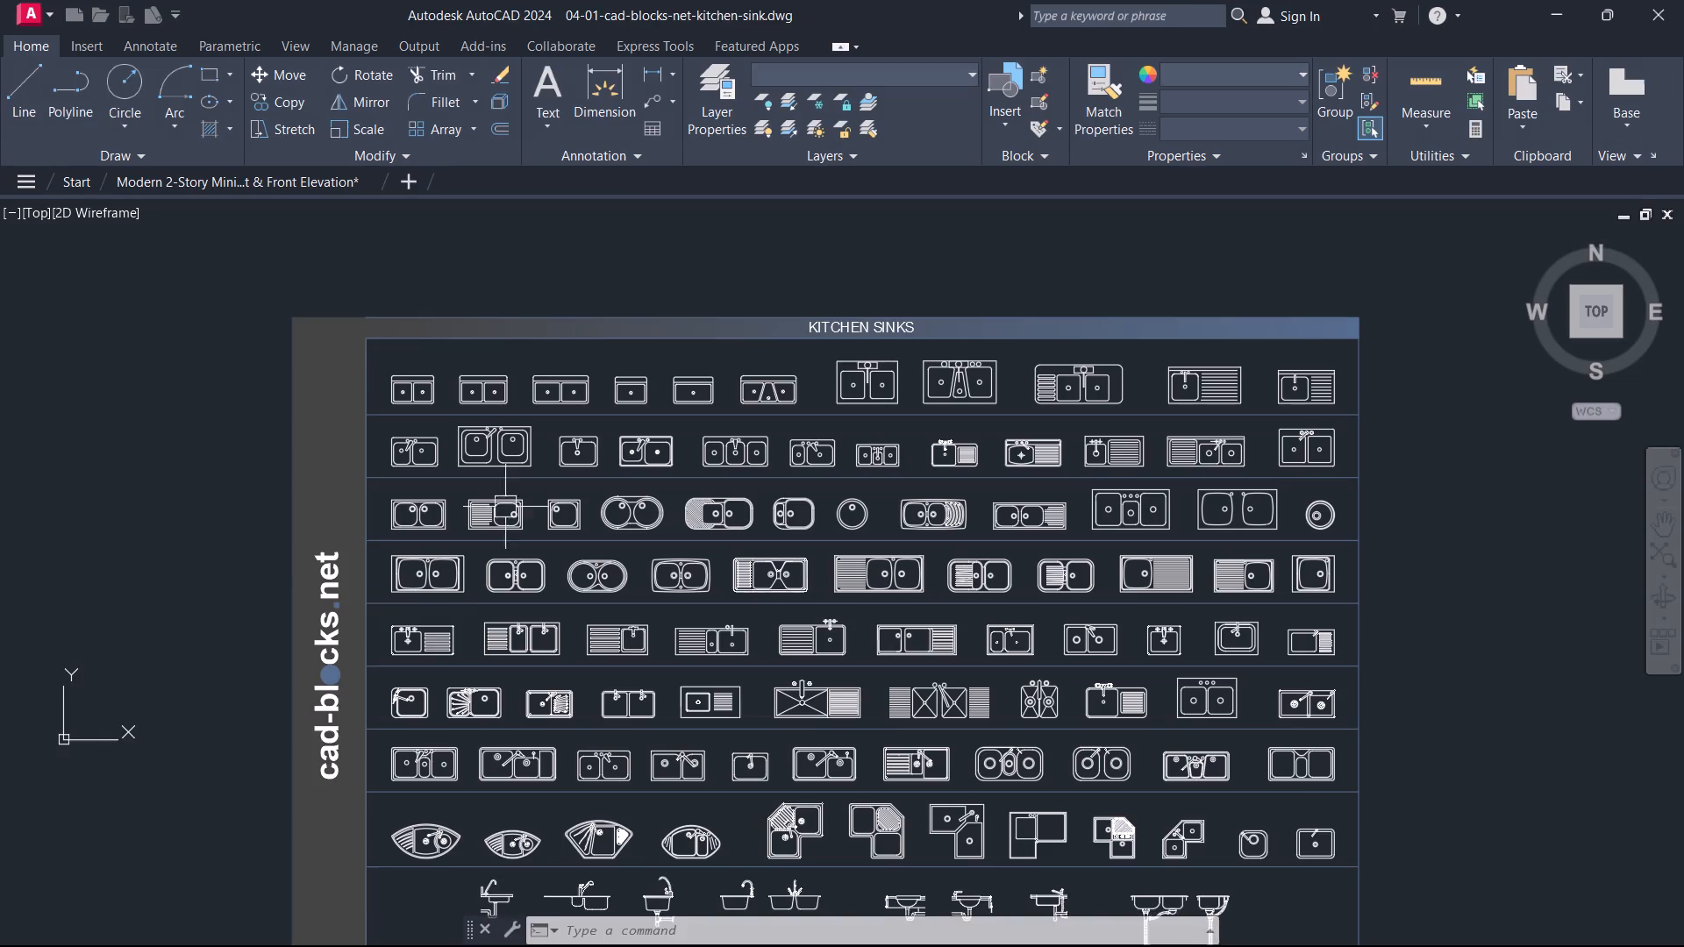
Copy the double-bowl sink with a ribbed drainboard, second in the fifth row, to the clipboard.
{"action": "scroll", "coordinate": [704, 367], "scroll_direction": "up", "scroll_amount": 1}
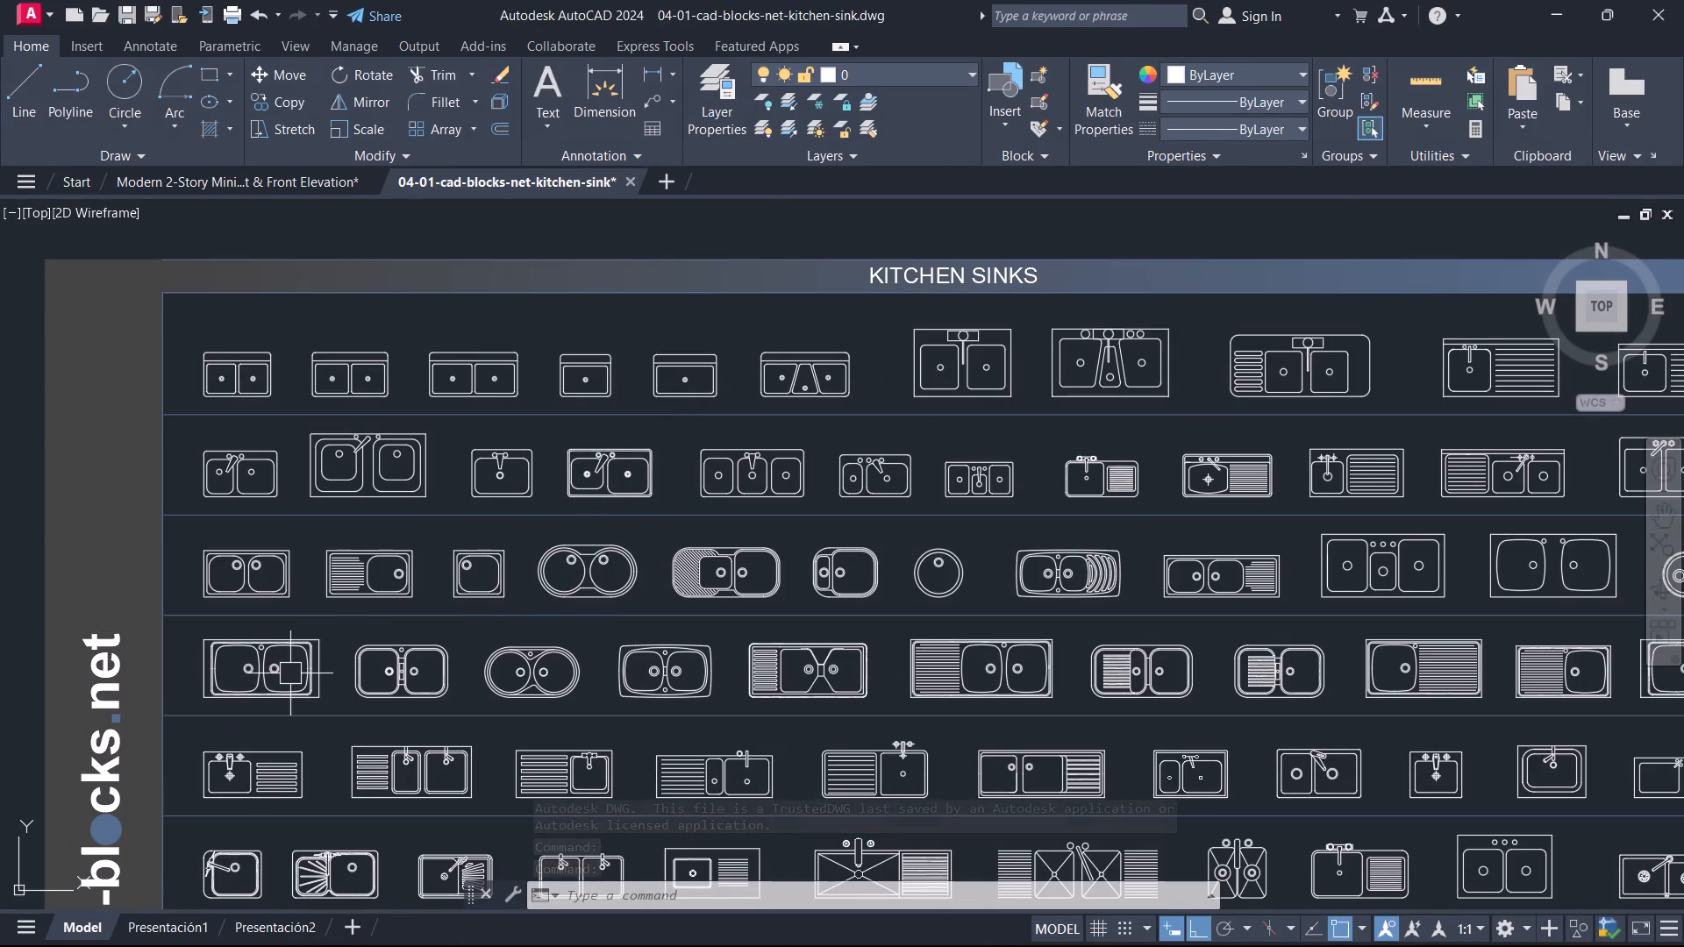
{"action": "left_click", "coordinate": [254, 771]}
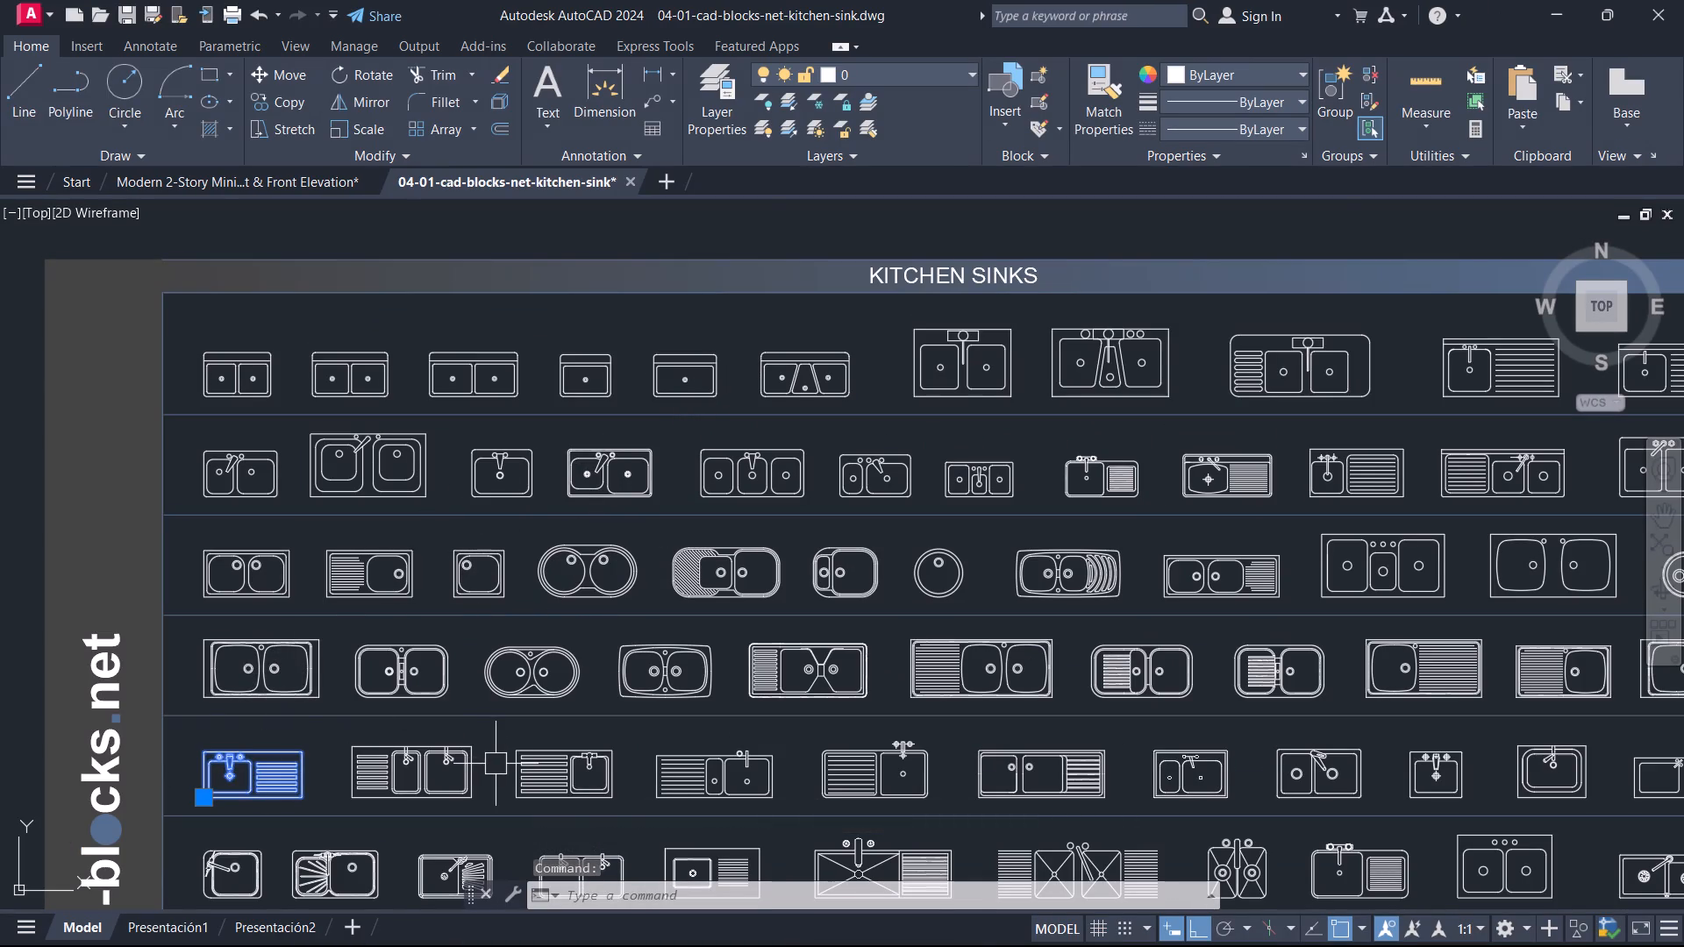
{"action": "left_click", "coordinate": [438, 764]}
{"action": "key", "text": "Escape"}
{"action": "left_click", "coordinate": [417, 769]}
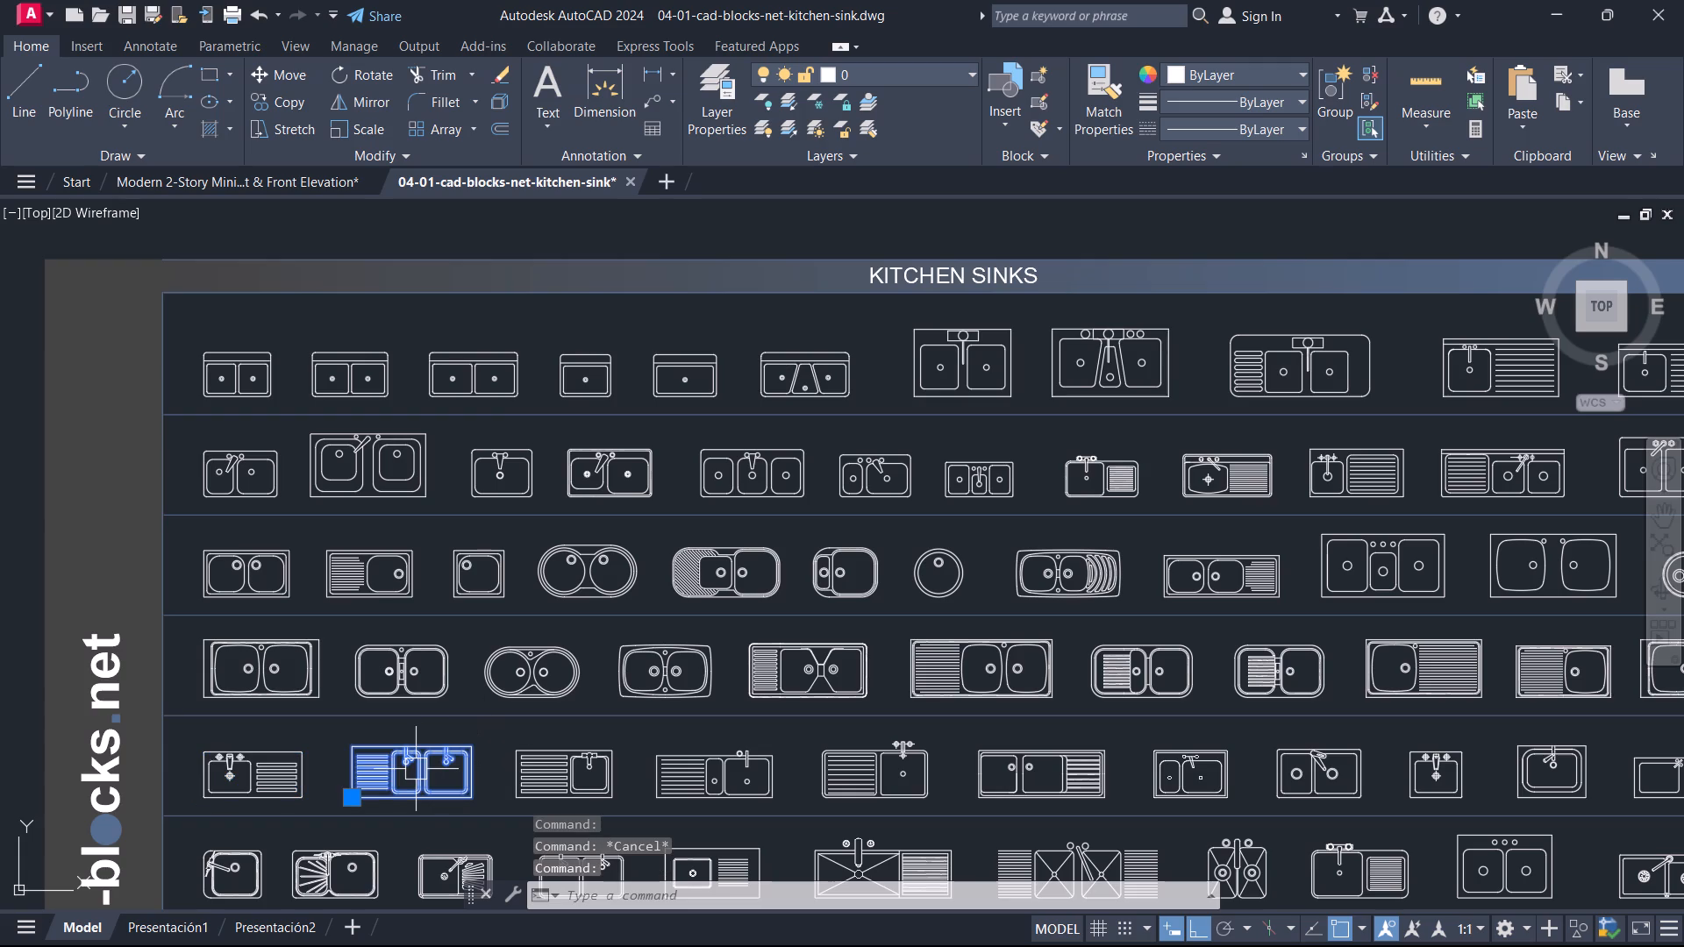
{"action": "key", "text": "ctrl+c"}
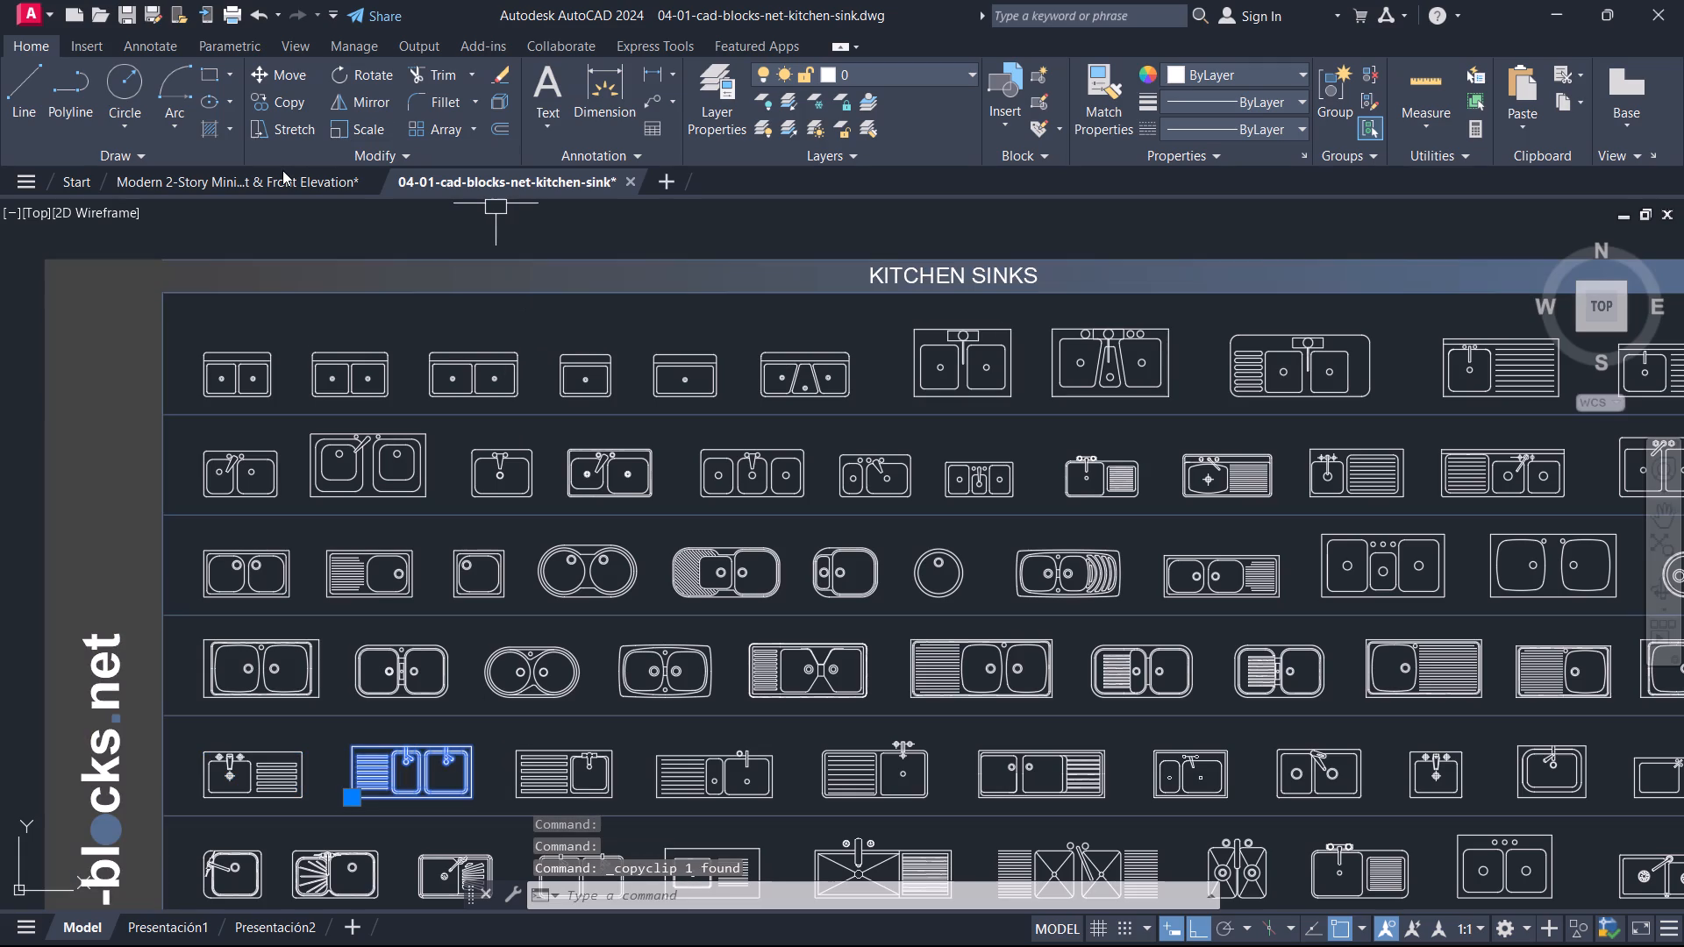
Switch to the floor plan drawing and paste the sink into the empty space east of the right-hand plan.
{"action": "left_click", "coordinate": [280, 174]}
{"action": "key", "text": "ctrl+v"}
{"action": "scroll", "coordinate": [722, 452], "scroll_direction": "down", "scroll_amount": 8}
{"action": "scroll", "coordinate": [842, 464], "scroll_direction": "up", "scroll_amount": 4}
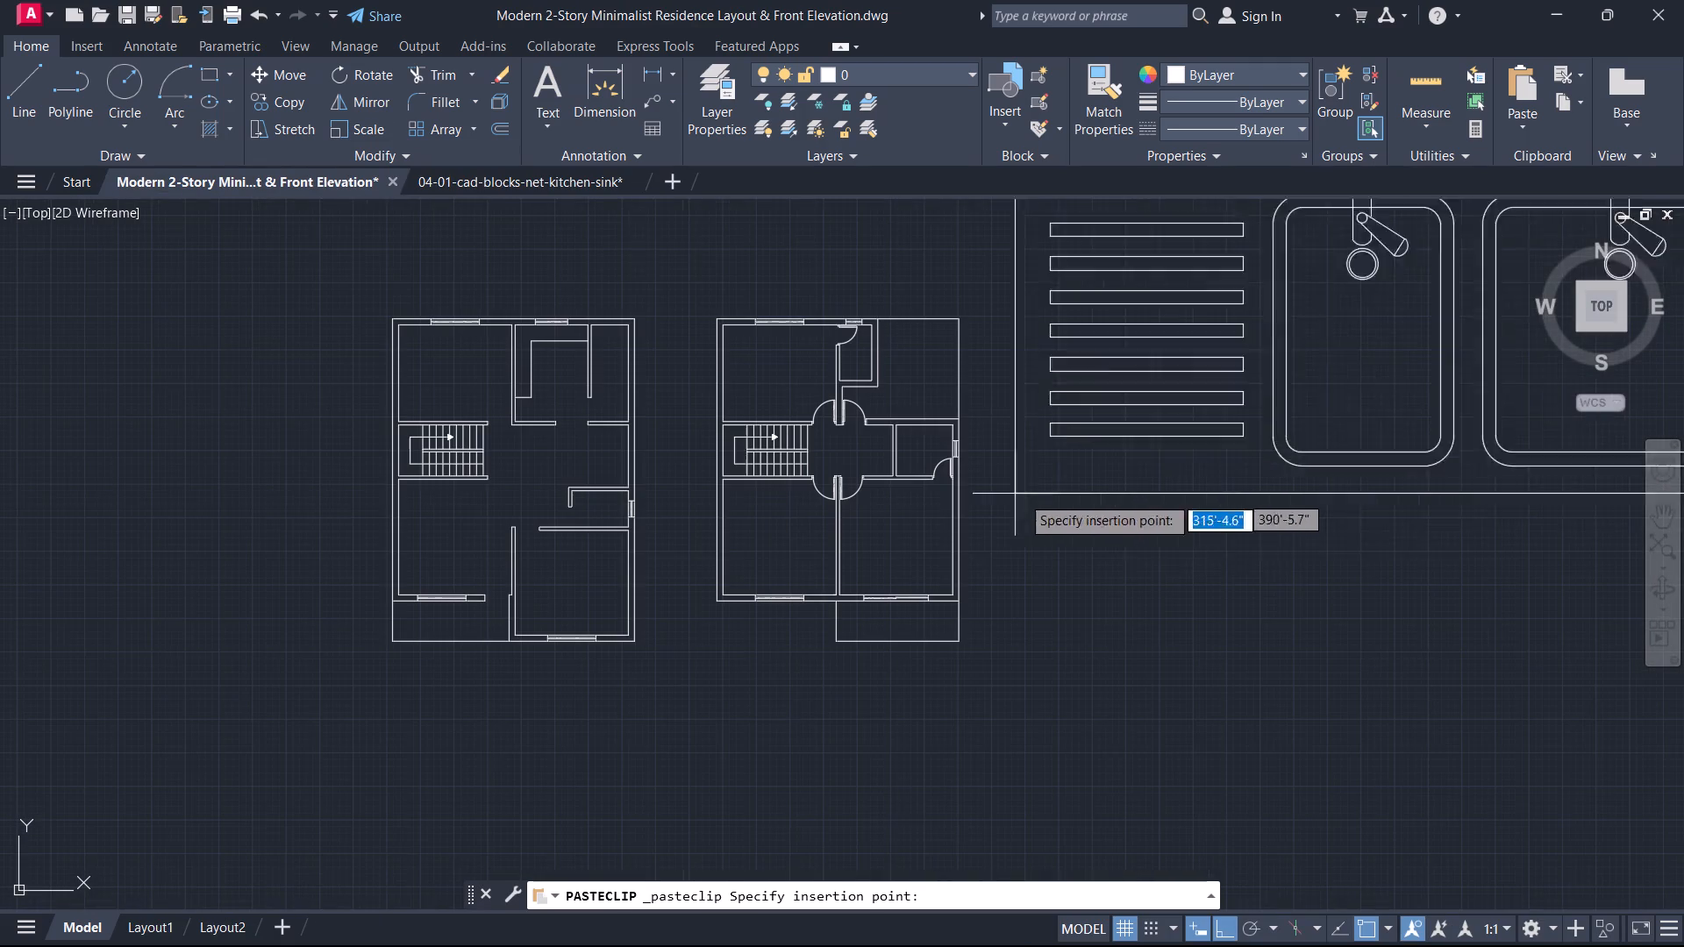
{"action": "left_click", "coordinate": [1143, 523]}
Scale the pasted sink down freehand from its lower-left corner to suit the size of the floor plans.
{"action": "left_click", "coordinate": [1176, 449]}
{"action": "type", "text": "sc"}
{"action": "key", "text": "space"}
{"action": "left_click", "coordinate": [1140, 522]}
{"action": "scroll", "coordinate": [1150, 511], "scroll_direction": "up", "scroll_amount": 1}
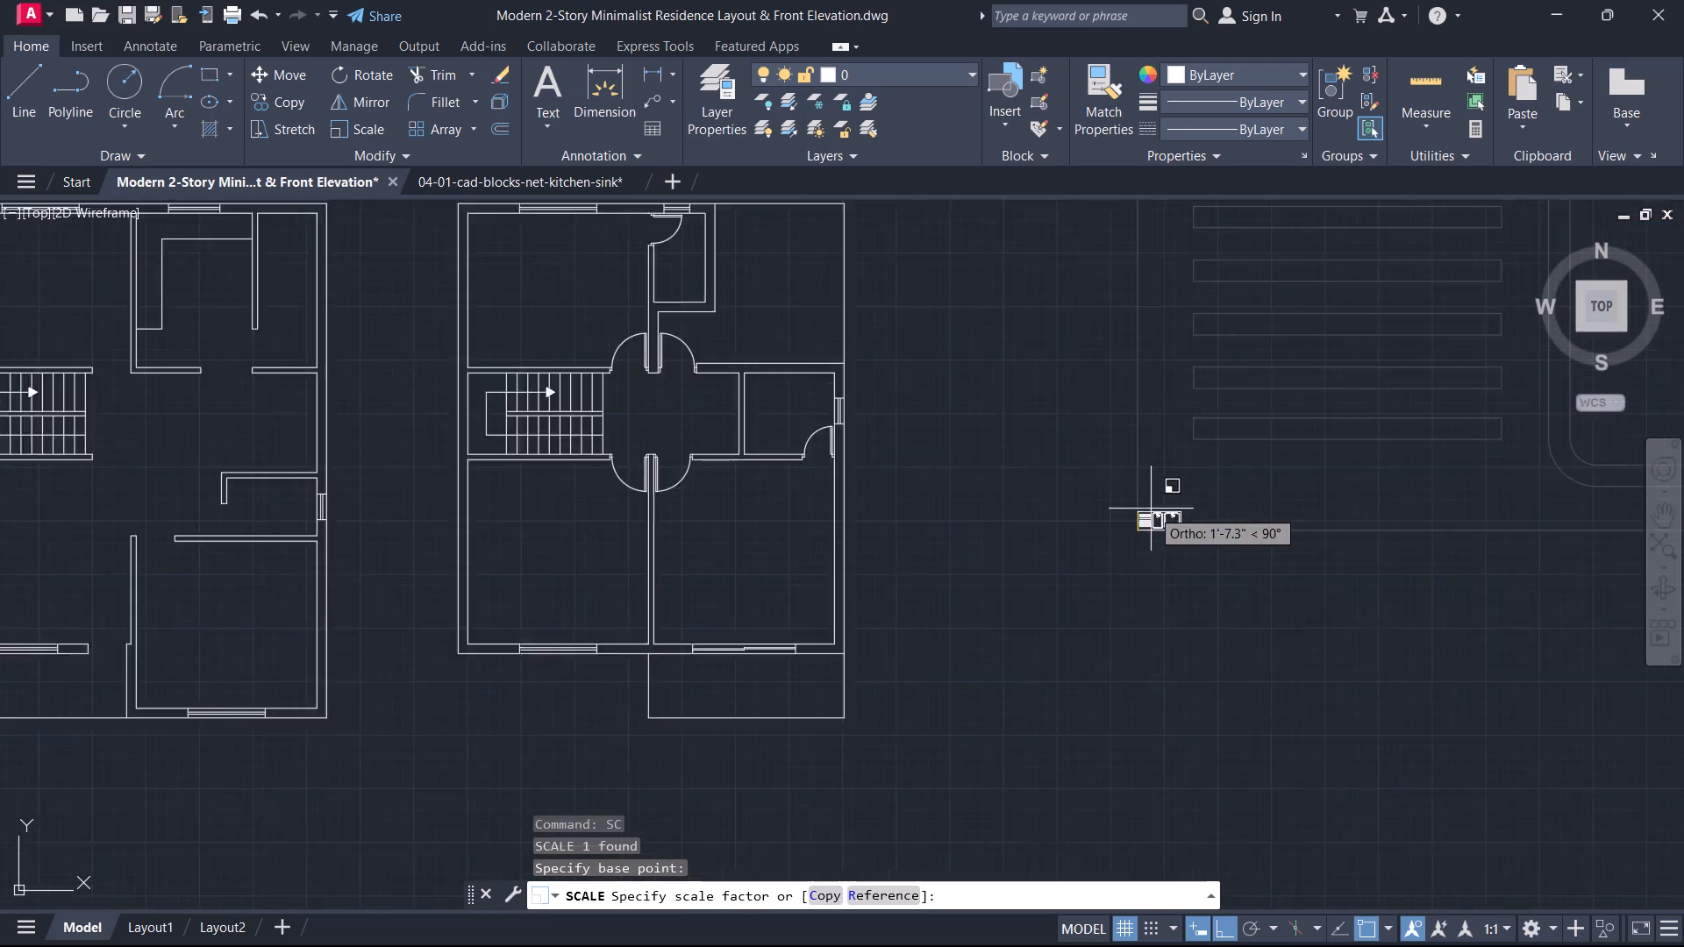
{"action": "scroll", "coordinate": [1151, 507], "scroll_direction": "up", "scroll_amount": 1}
{"action": "left_click", "coordinate": [1158, 483]}
{"action": "scroll", "coordinate": [1138, 530], "scroll_direction": "down", "scroll_amount": 3}
{"action": "middle_click_drag", "start_coordinate": [1138, 530], "coordinate": [1245, 581]}
{"action": "key", "text": "Escape"}
{"action": "scroll", "coordinate": [1252, 580], "scroll_direction": "up", "scroll_amount": 1}
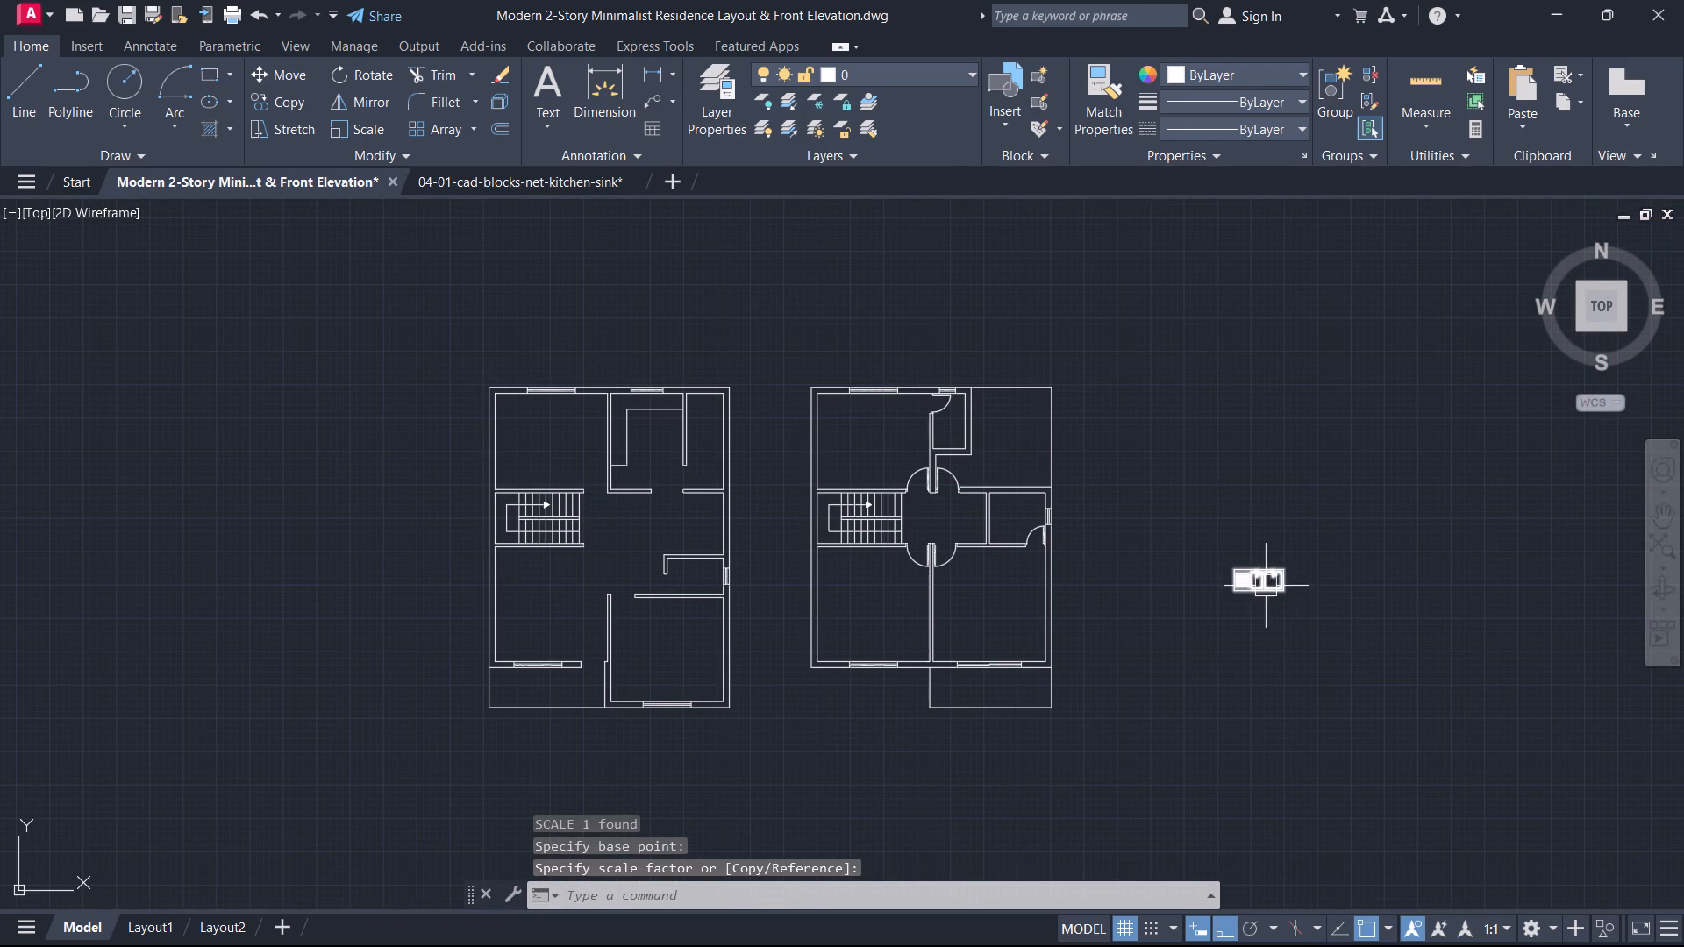
Copy the scaled sink from its top edge onto the left-hand plan's kitchen counter, against the wall below the window.
{"action": "left_click_drag", "start_coordinate": [1288, 609], "coordinate": [1264, 578]}
{"action": "left_click", "coordinate": [1217, 517]}
{"action": "scroll", "coordinate": [624, 456], "scroll_direction": "up", "scroll_amount": 2}
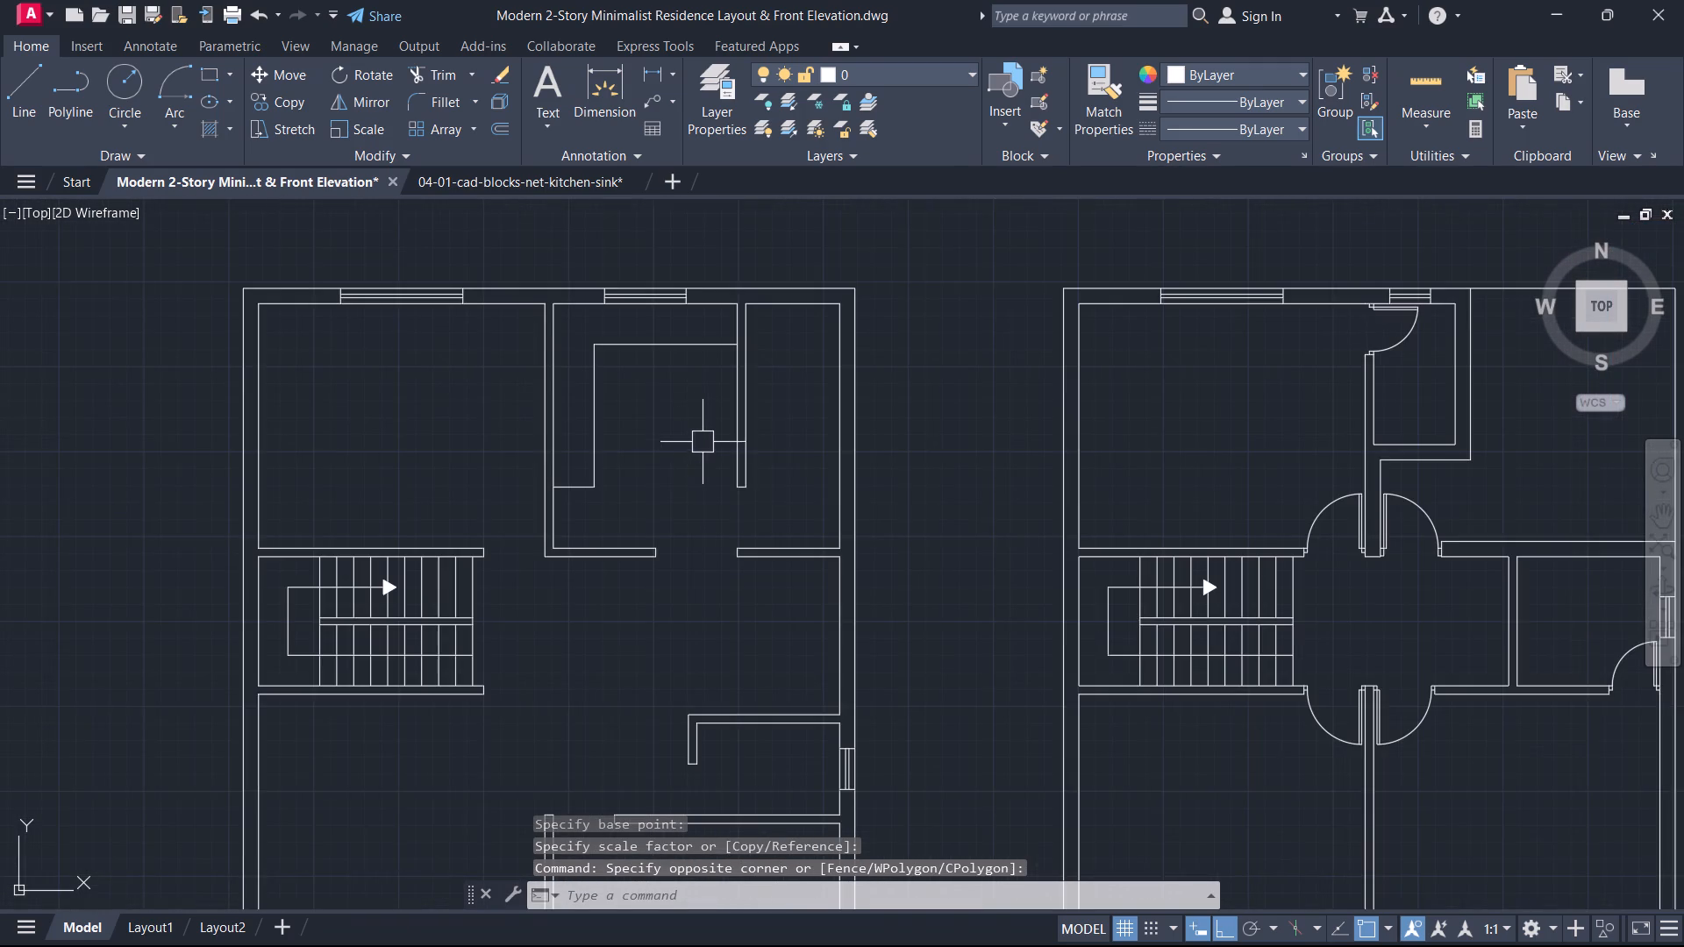
{"action": "middle_click_drag", "start_coordinate": [989, 508], "coordinate": [523, 498]}
{"action": "key", "text": "c"}
{"action": "key", "text": "o"}
{"action": "key", "text": "space"}
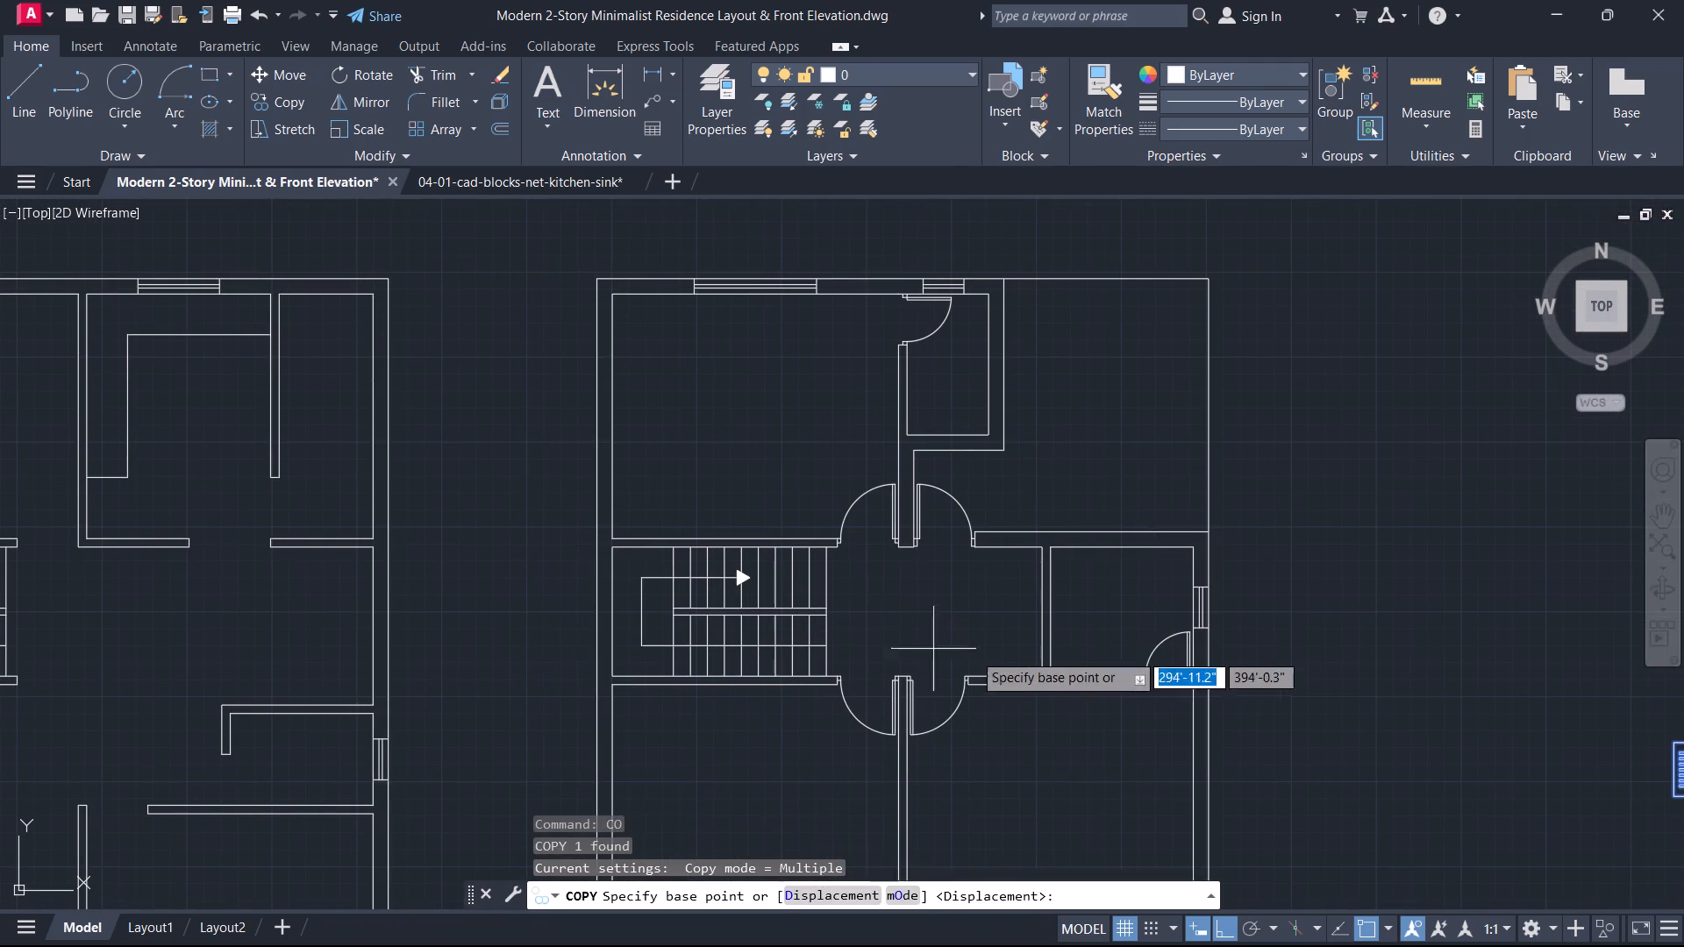
{"action": "scroll", "coordinate": [1005, 653], "scroll_direction": "down", "scroll_amount": 1}
{"action": "middle_click_drag", "start_coordinate": [1005, 653], "coordinate": [719, 609]}
{"action": "scroll", "coordinate": [1121, 656], "scroll_direction": "up", "scroll_amount": 3}
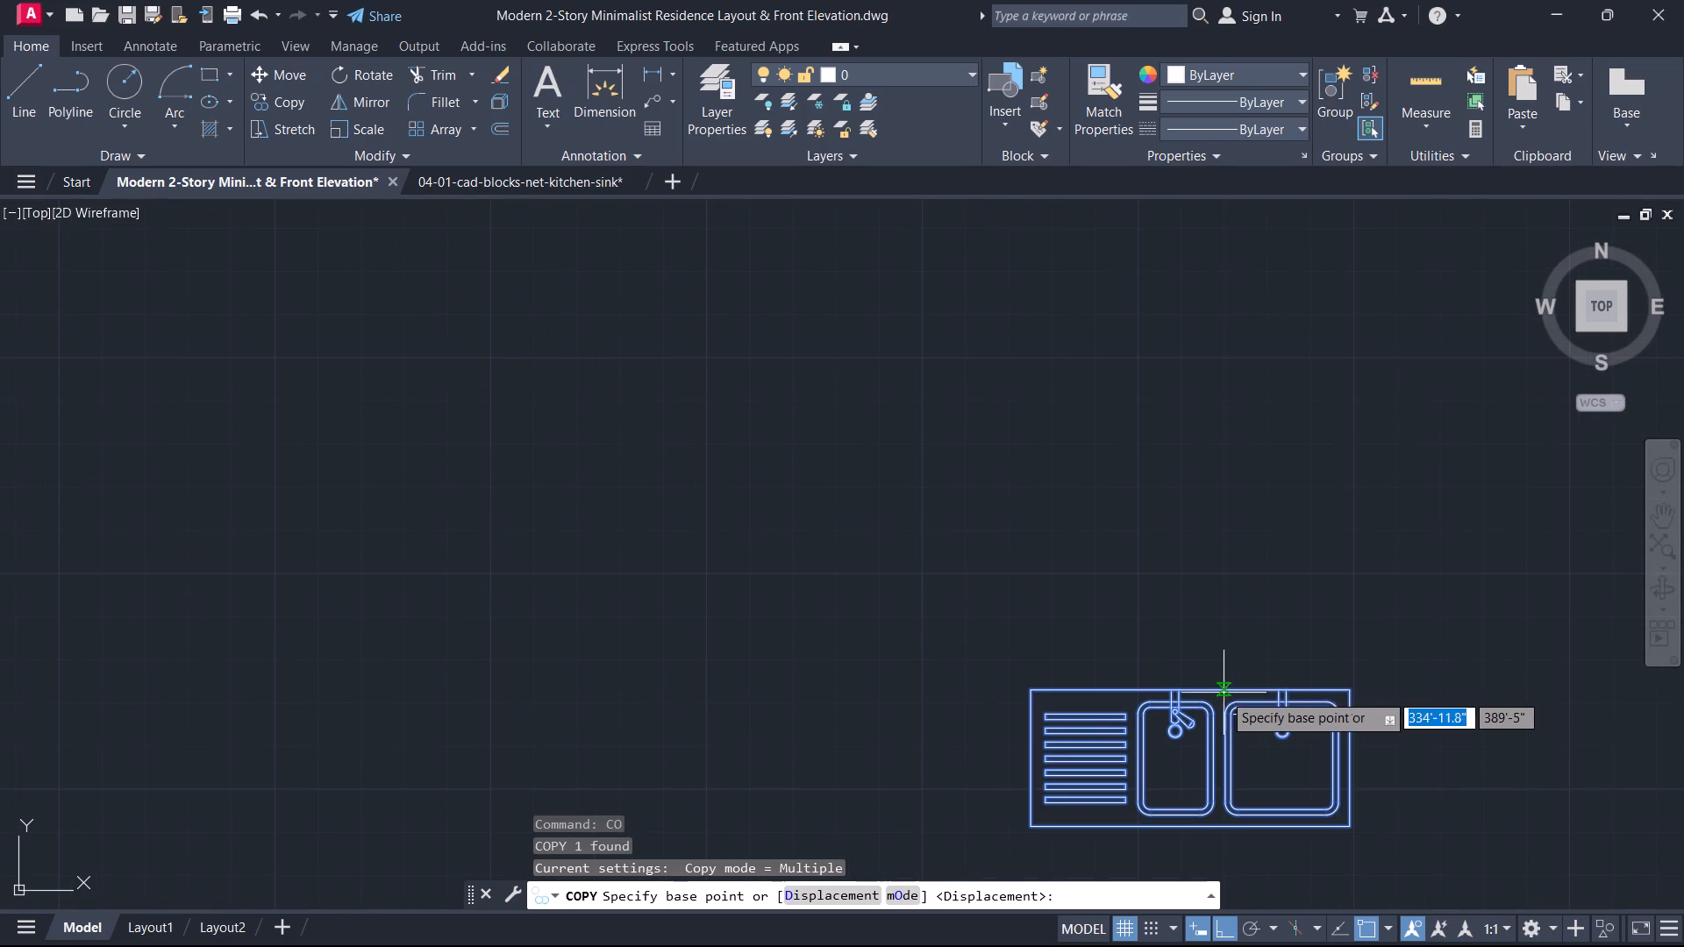
{"action": "left_click", "coordinate": [1202, 681]}
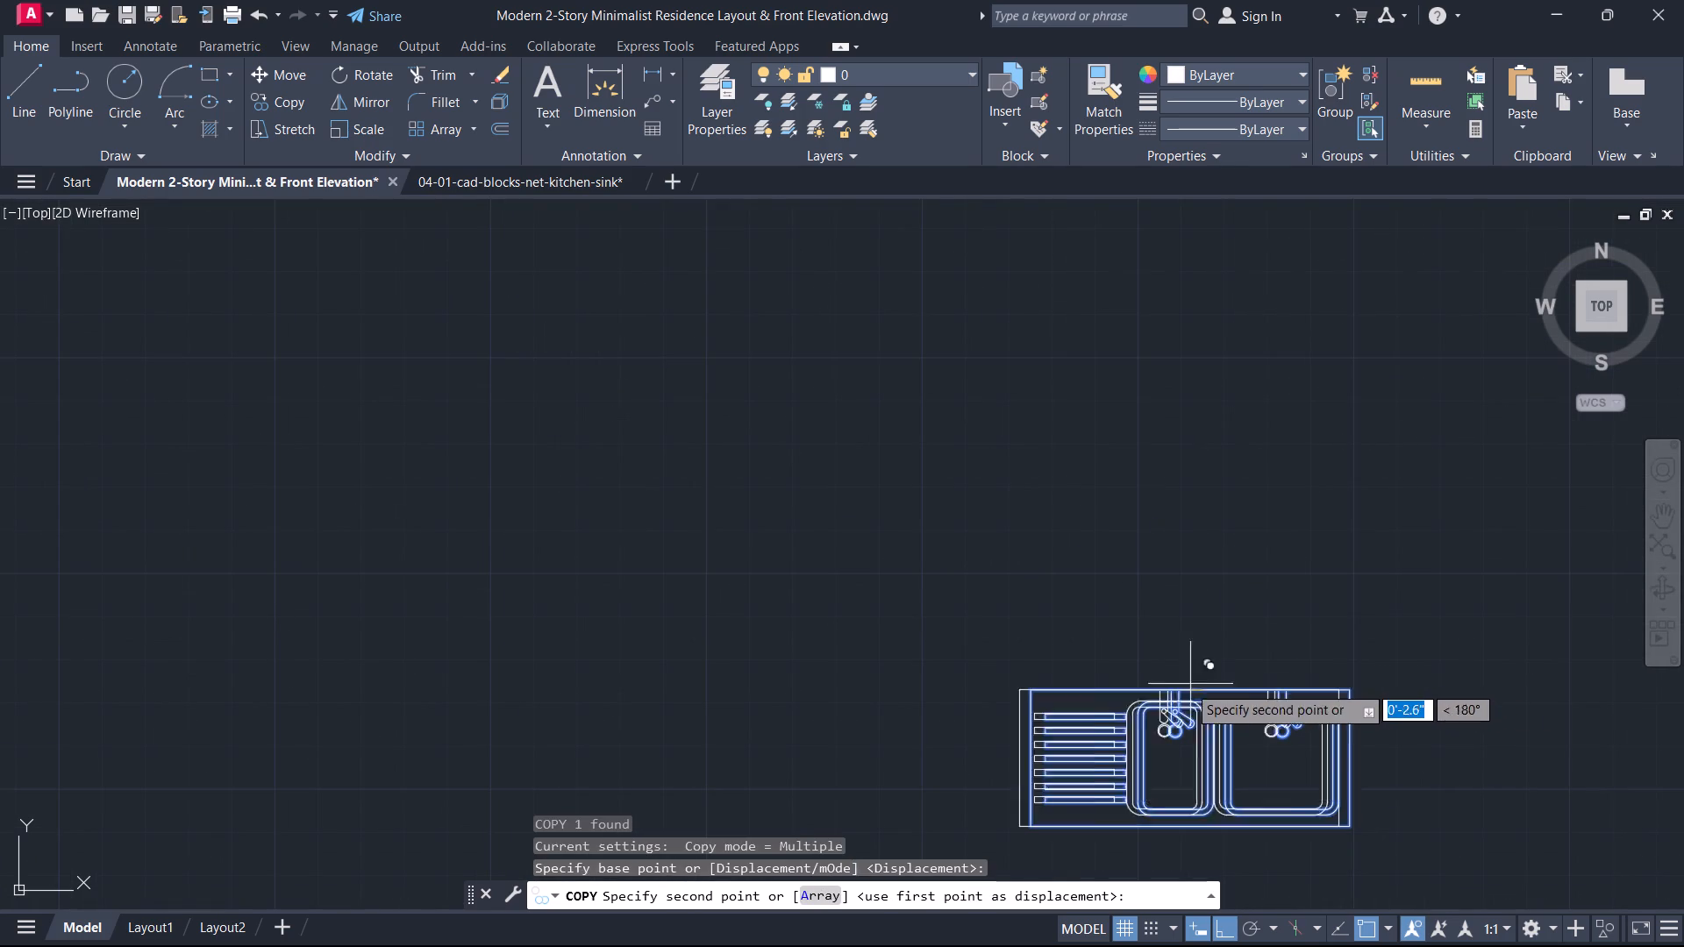
{"action": "scroll", "coordinate": [1068, 687], "scroll_direction": "down", "scroll_amount": 5}
{"action": "middle_click_drag", "start_coordinate": [1060, 684], "coordinate": [1511, 701]}
{"action": "scroll", "coordinate": [1280, 606], "scroll_direction": "up", "scroll_amount": 1}
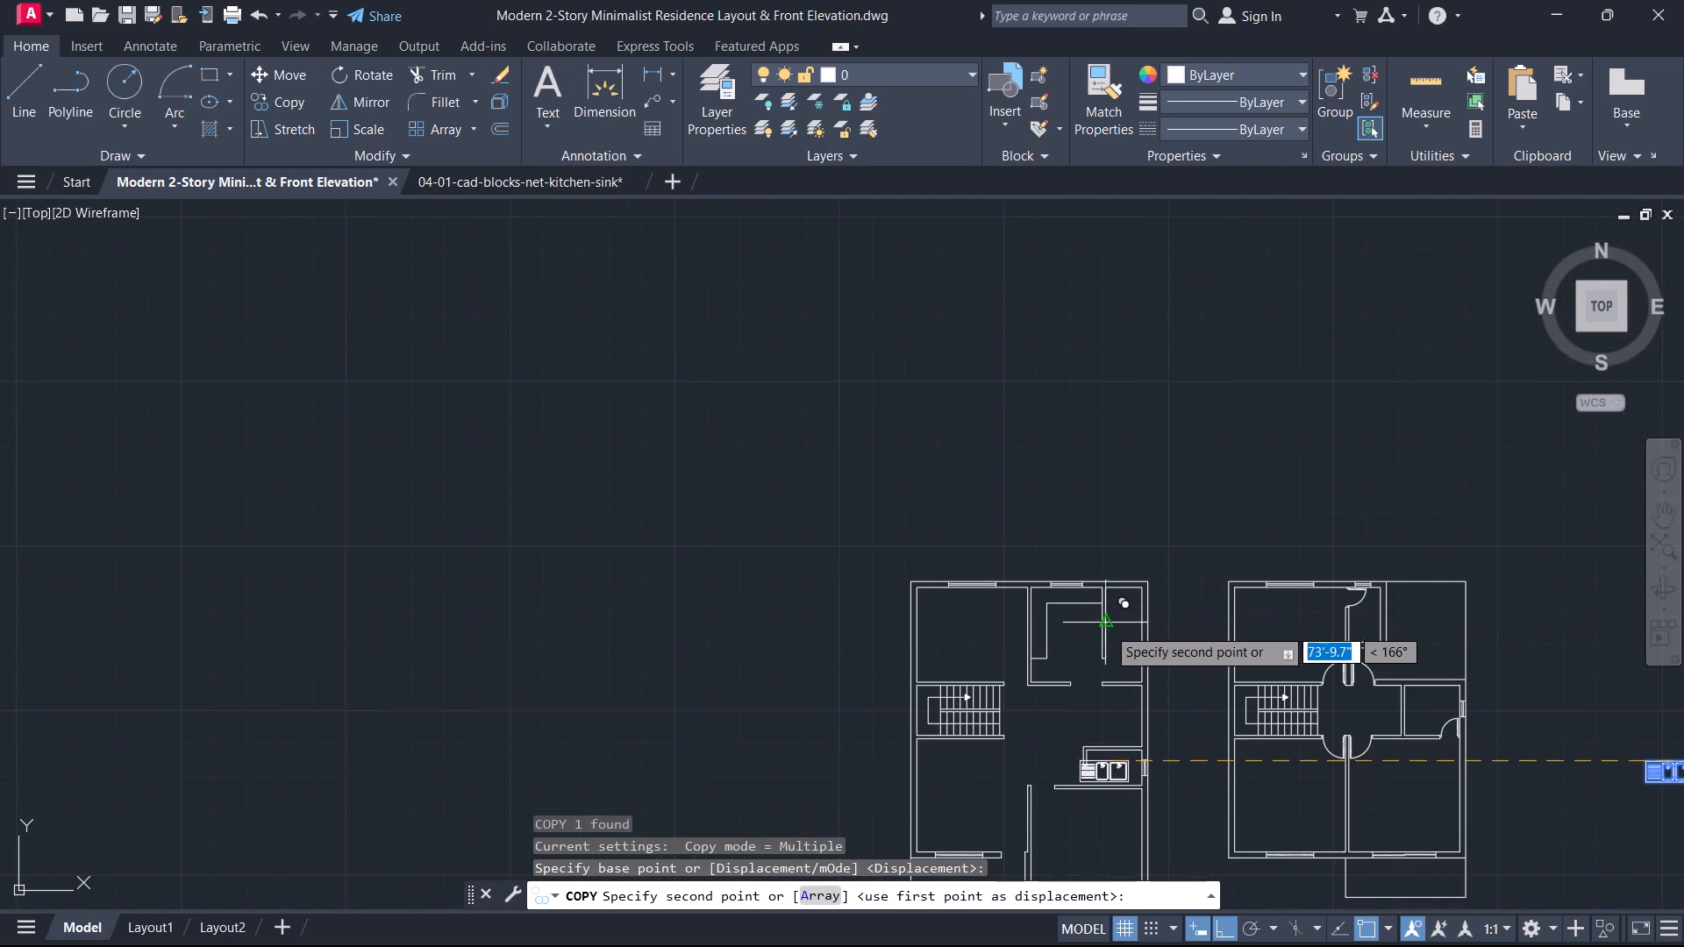
{"action": "key", "text": "F8"}
{"action": "scroll", "coordinate": [1089, 644], "scroll_direction": "up", "scroll_amount": 3}
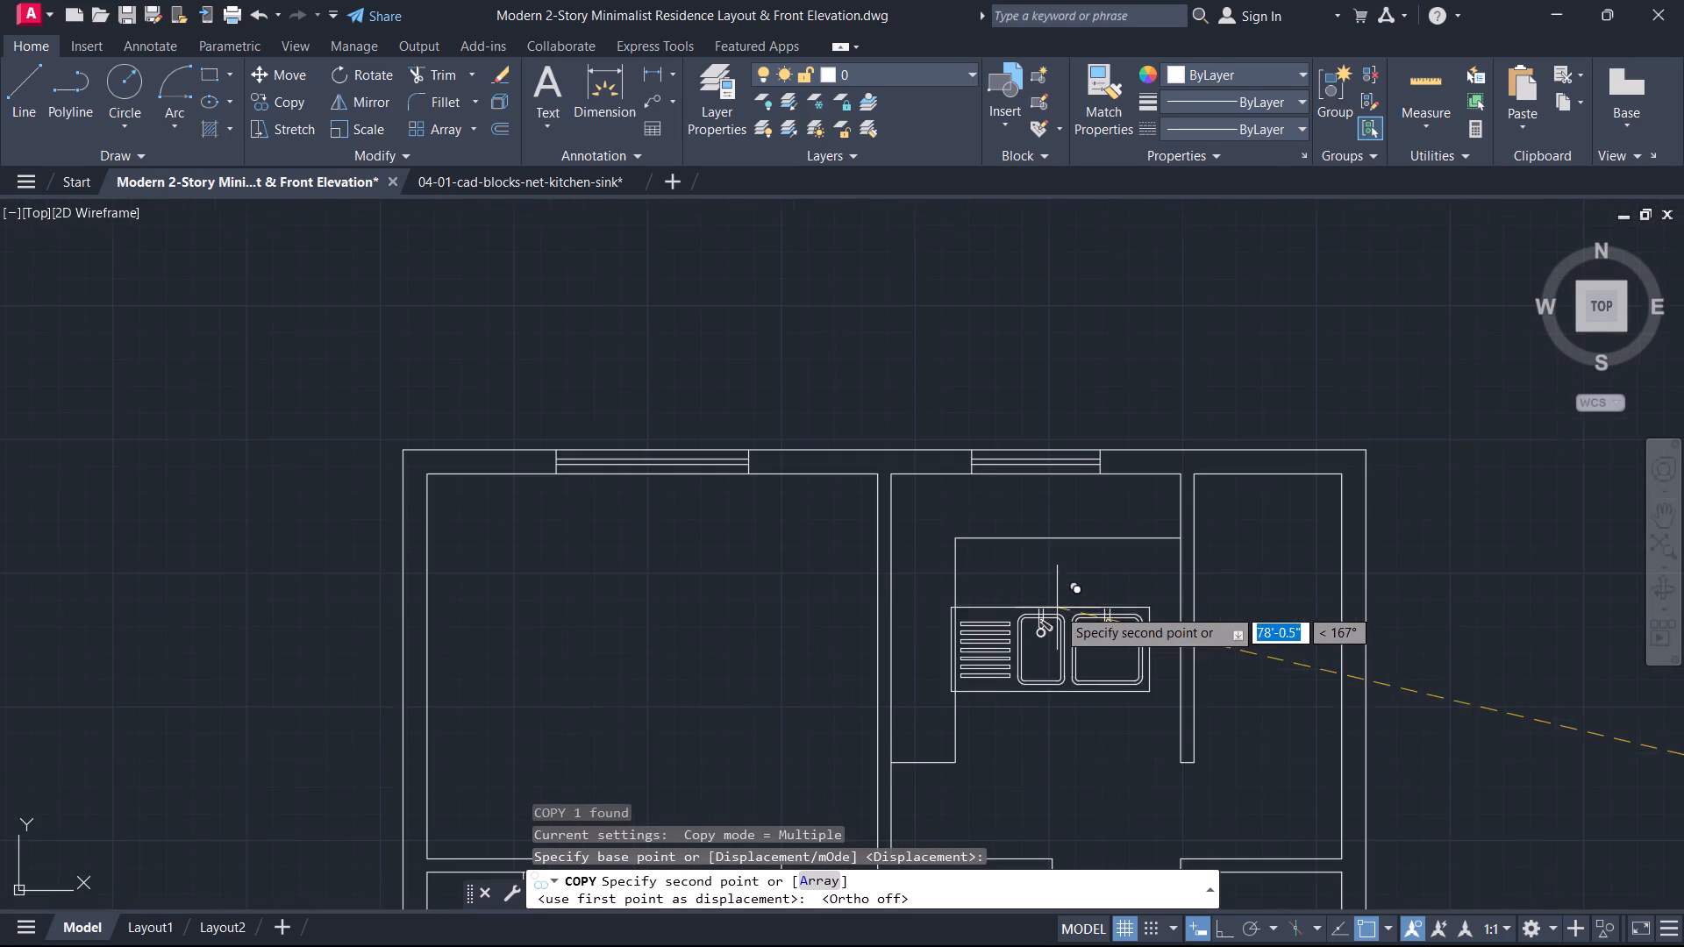
{"action": "middle_click_drag", "start_coordinate": [1074, 560], "coordinate": [1049, 692]}
{"action": "scroll", "coordinate": [1010, 604], "scroll_direction": "up", "scroll_amount": 3}
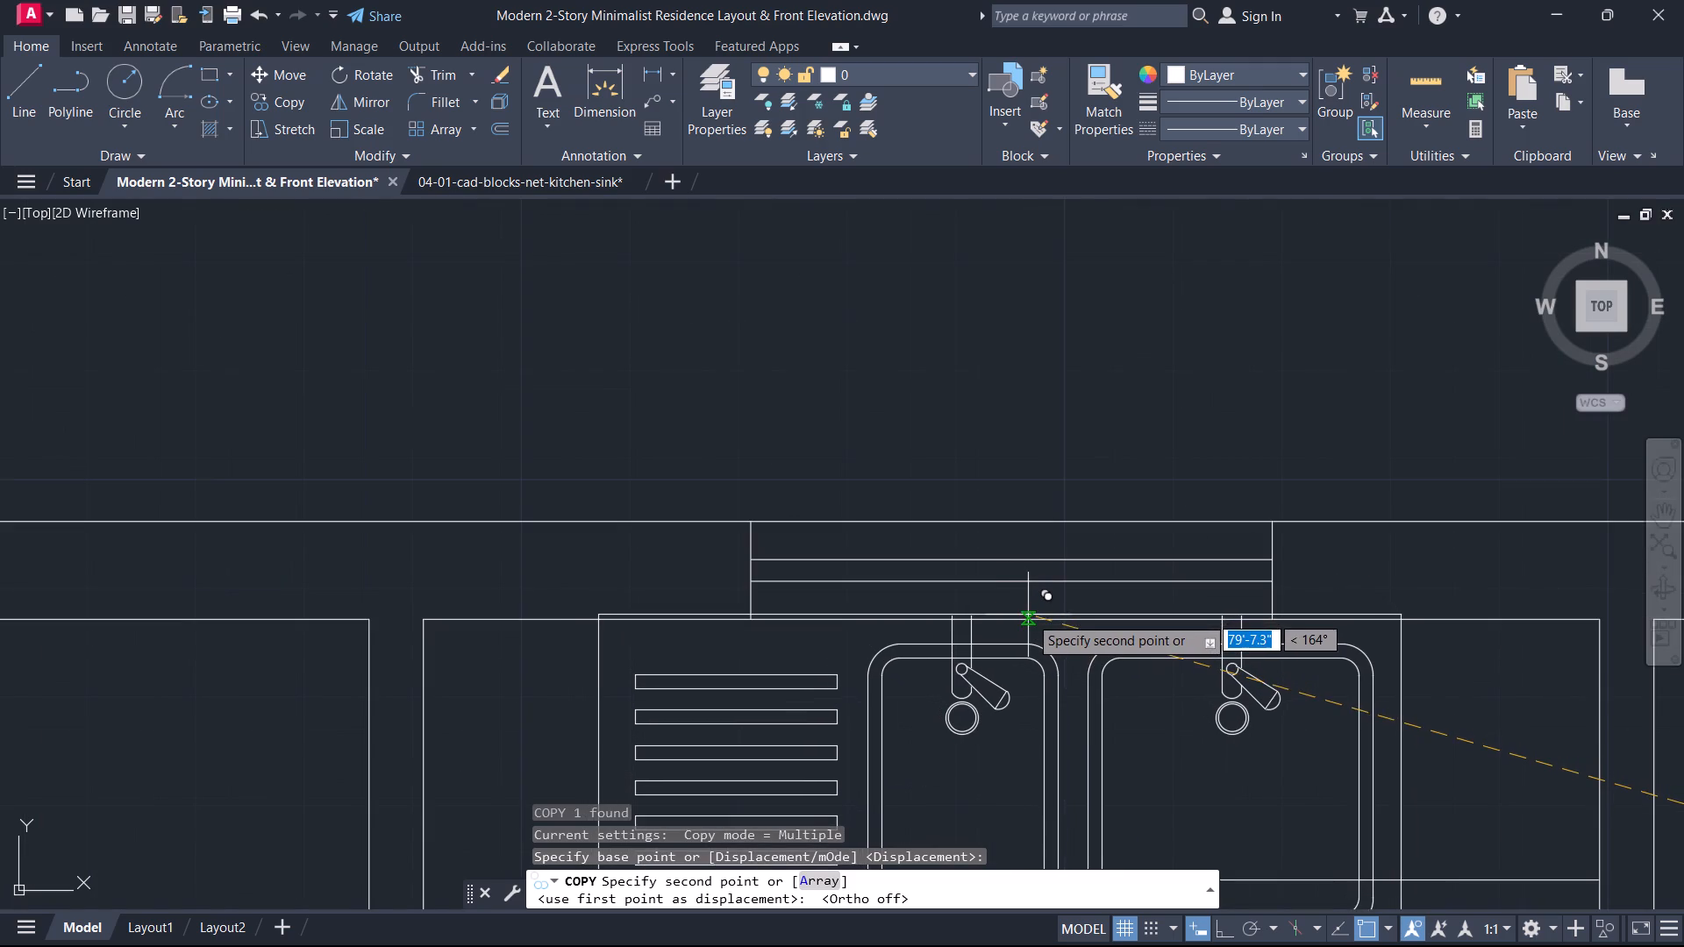
{"action": "left_click", "coordinate": [1030, 616]}
{"action": "key", "text": "Escape"}
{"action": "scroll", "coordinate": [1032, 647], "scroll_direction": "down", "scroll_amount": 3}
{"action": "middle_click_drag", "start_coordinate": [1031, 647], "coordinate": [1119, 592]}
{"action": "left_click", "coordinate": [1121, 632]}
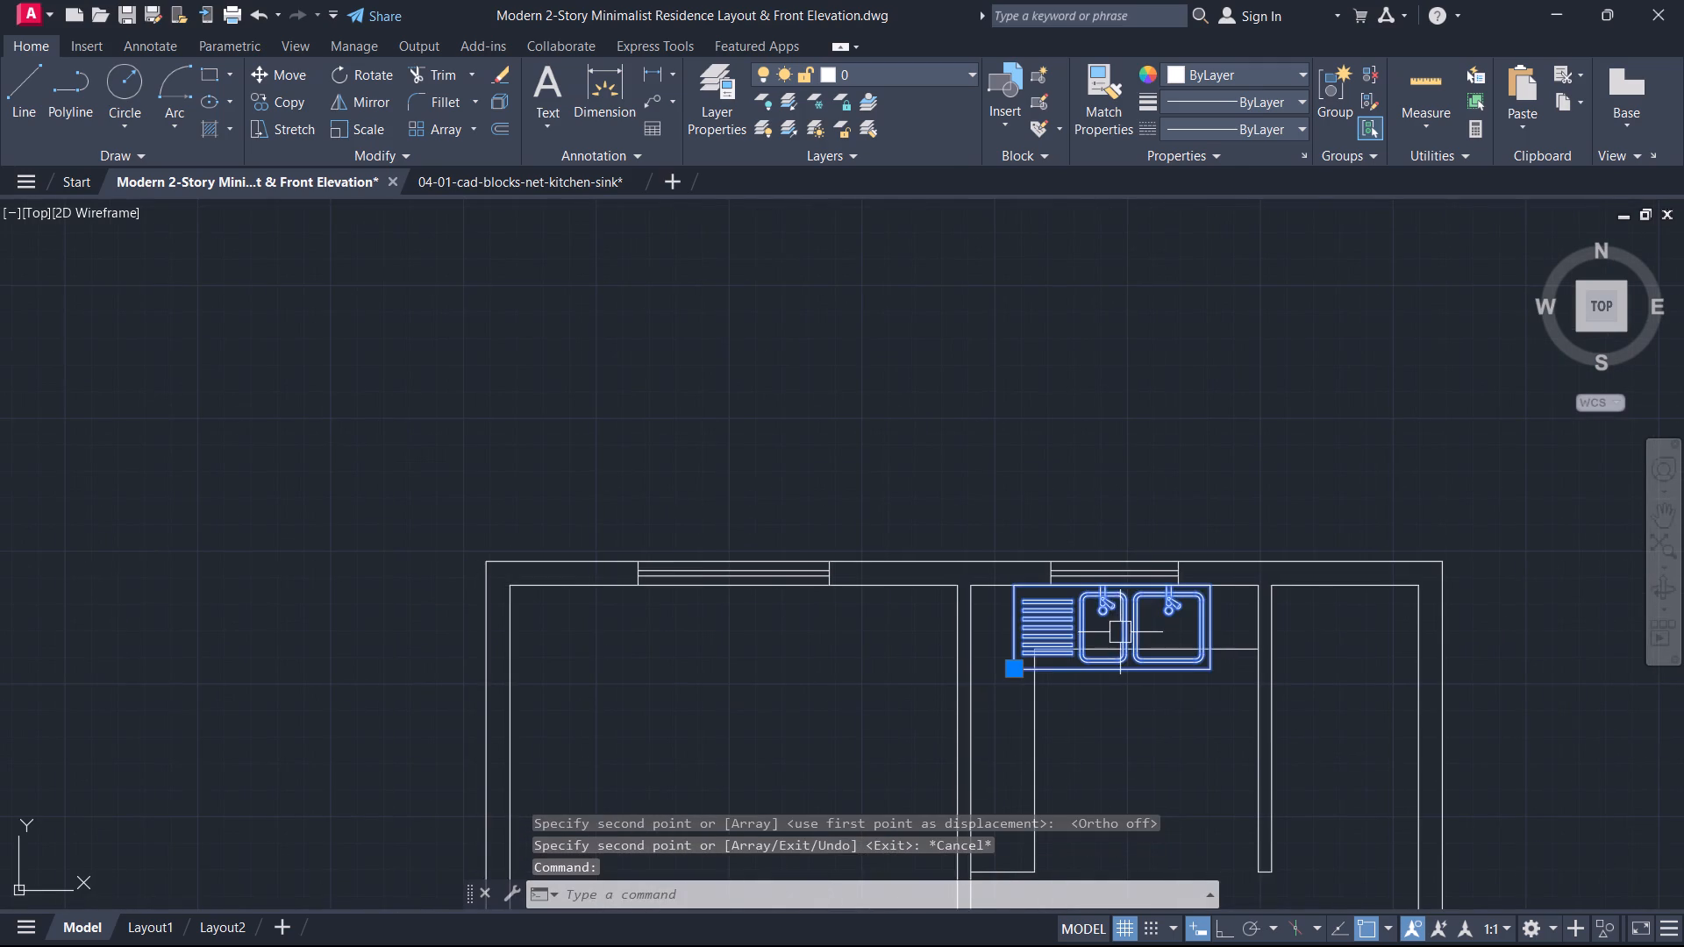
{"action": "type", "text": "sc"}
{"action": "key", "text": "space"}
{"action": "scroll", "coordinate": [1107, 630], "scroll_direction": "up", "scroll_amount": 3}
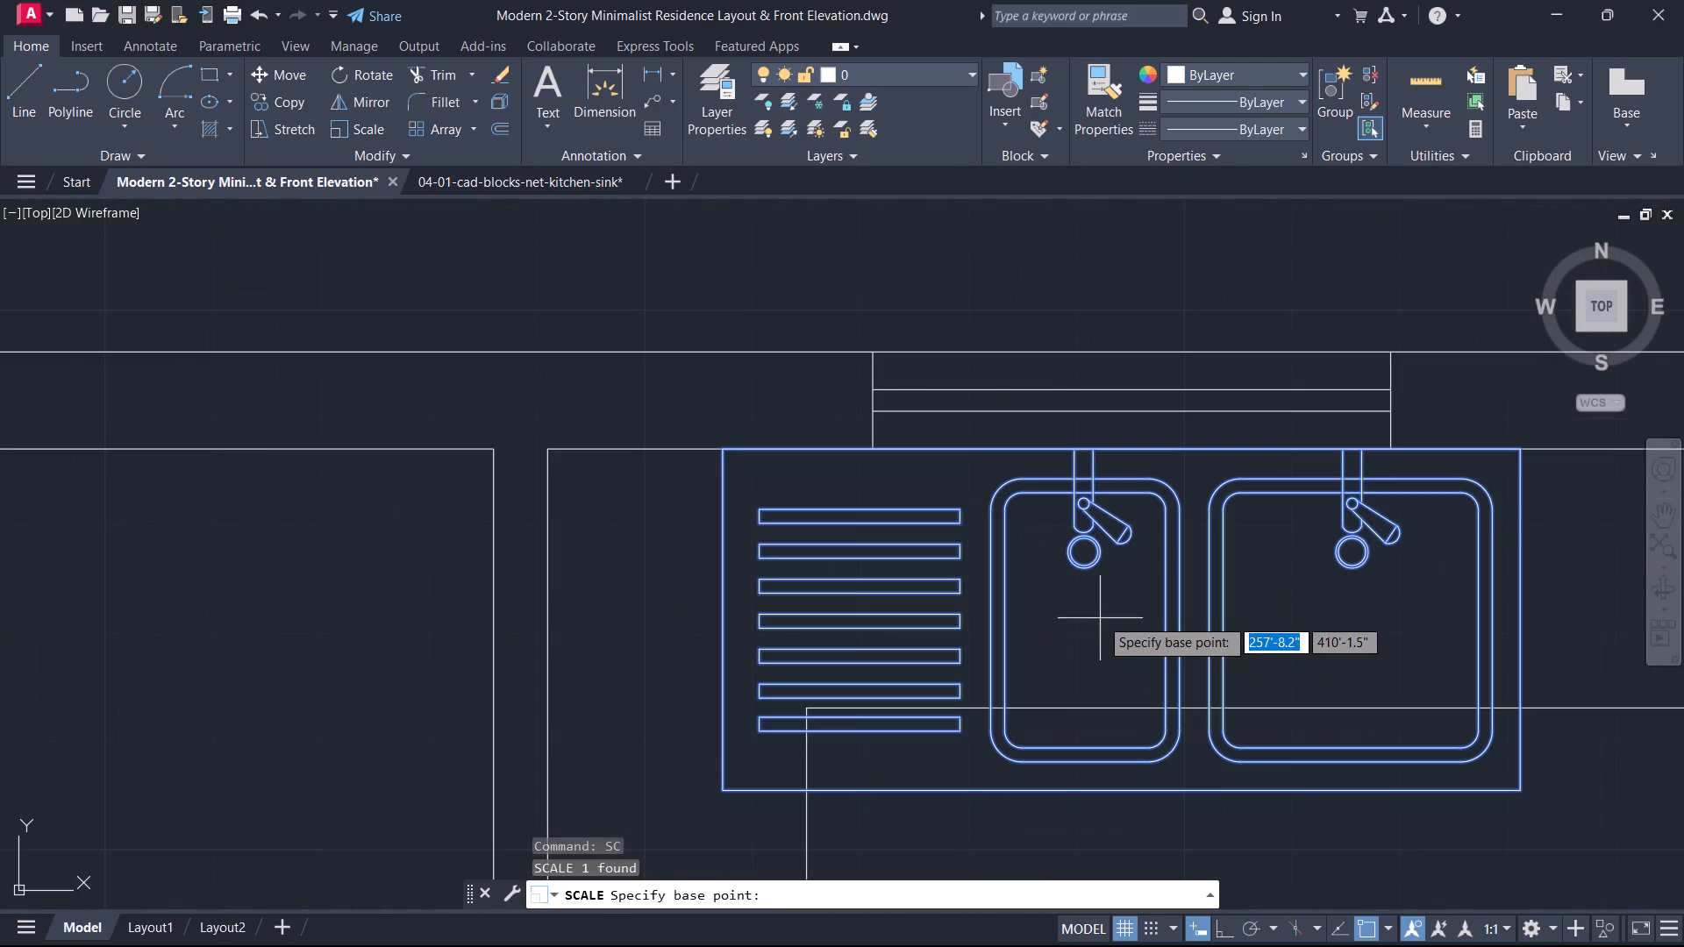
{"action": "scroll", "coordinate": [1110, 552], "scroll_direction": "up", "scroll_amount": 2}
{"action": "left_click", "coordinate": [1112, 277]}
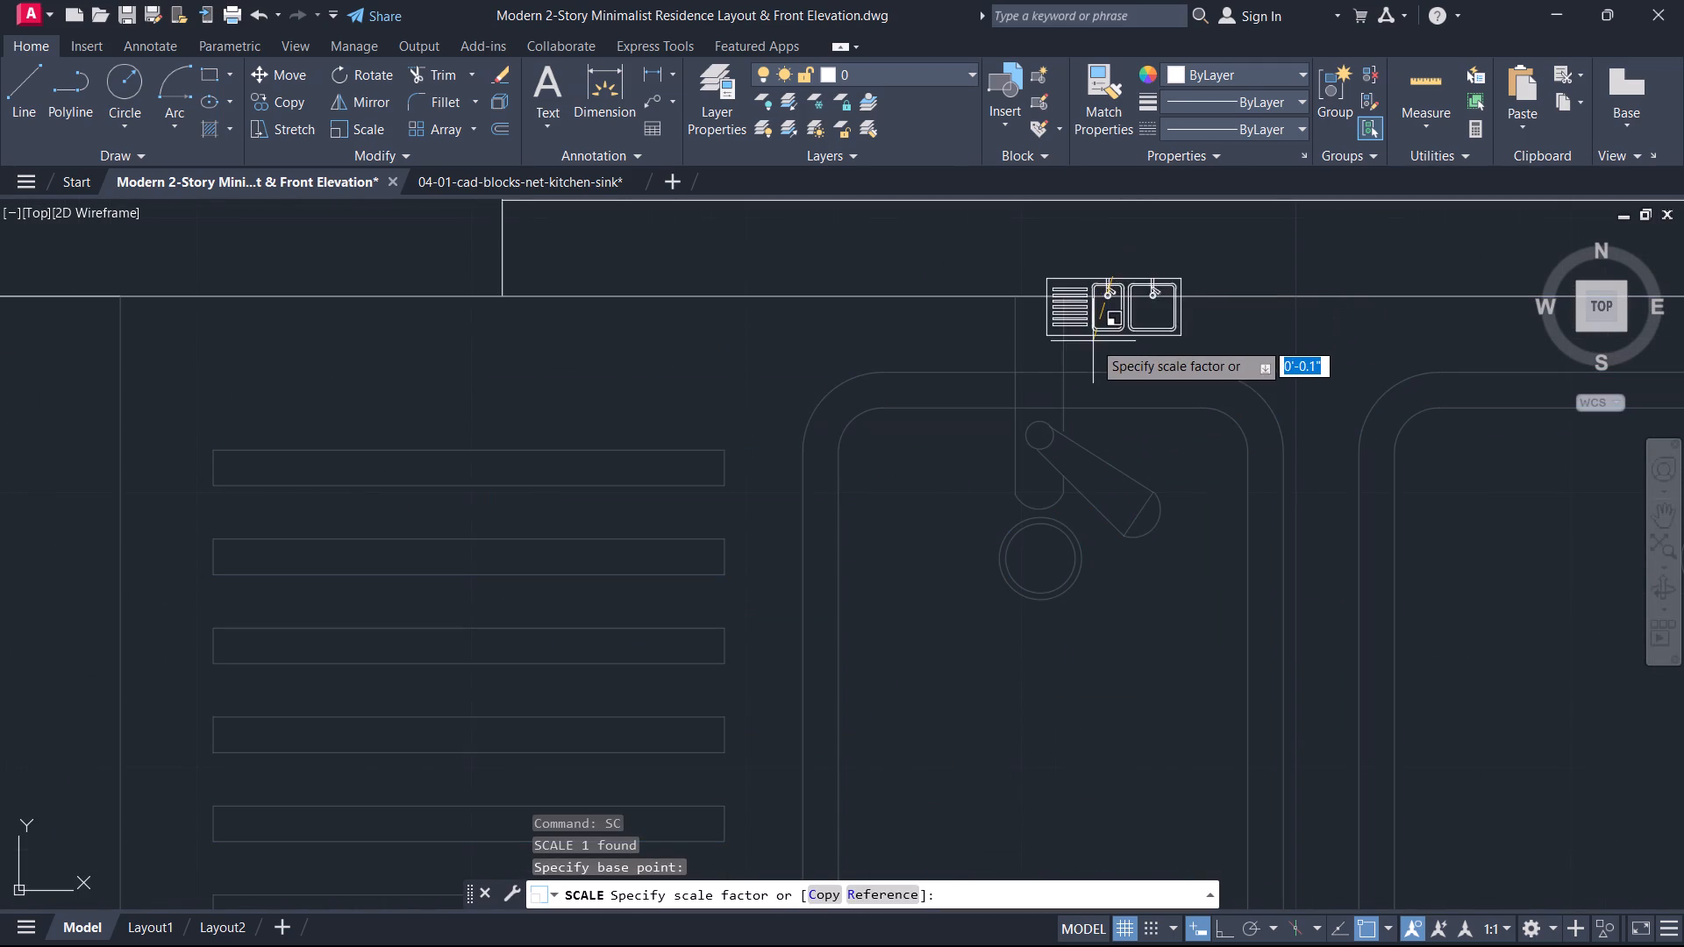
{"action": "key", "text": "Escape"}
Move the kitchen sink slightly south so its back edge sits clear of the window wall.
{"action": "left_click", "coordinate": [1074, 359]}
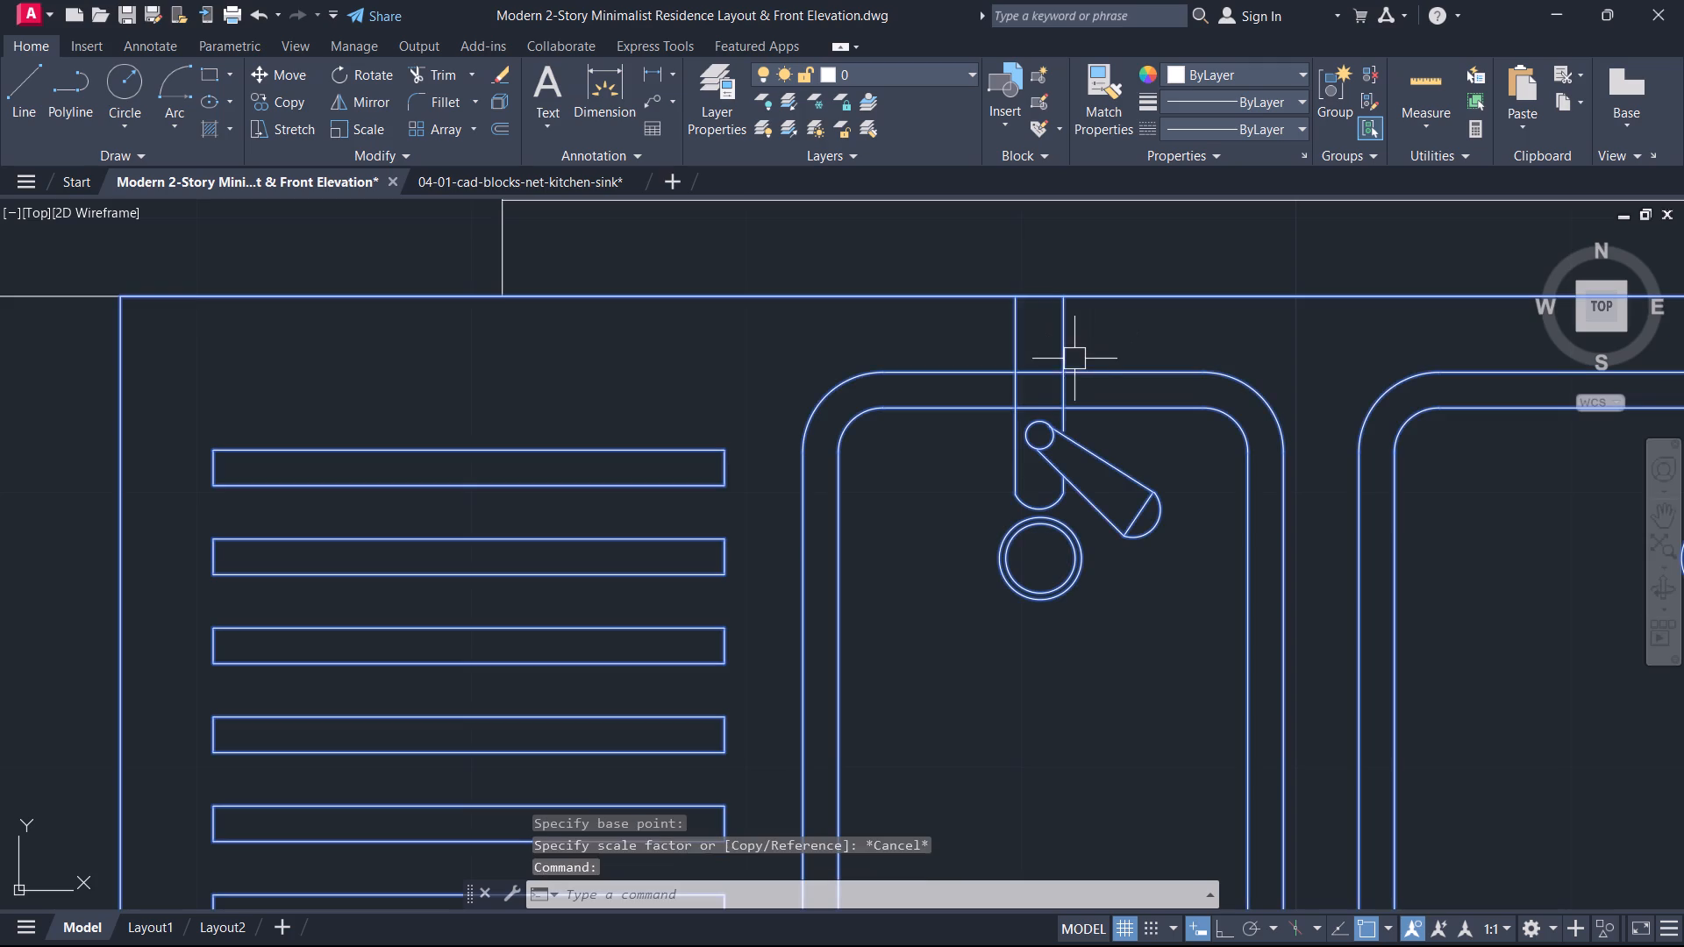
{"action": "type", "text": "m"}
{"action": "key", "text": "space"}
{"action": "left_click", "coordinate": [1052, 377]}
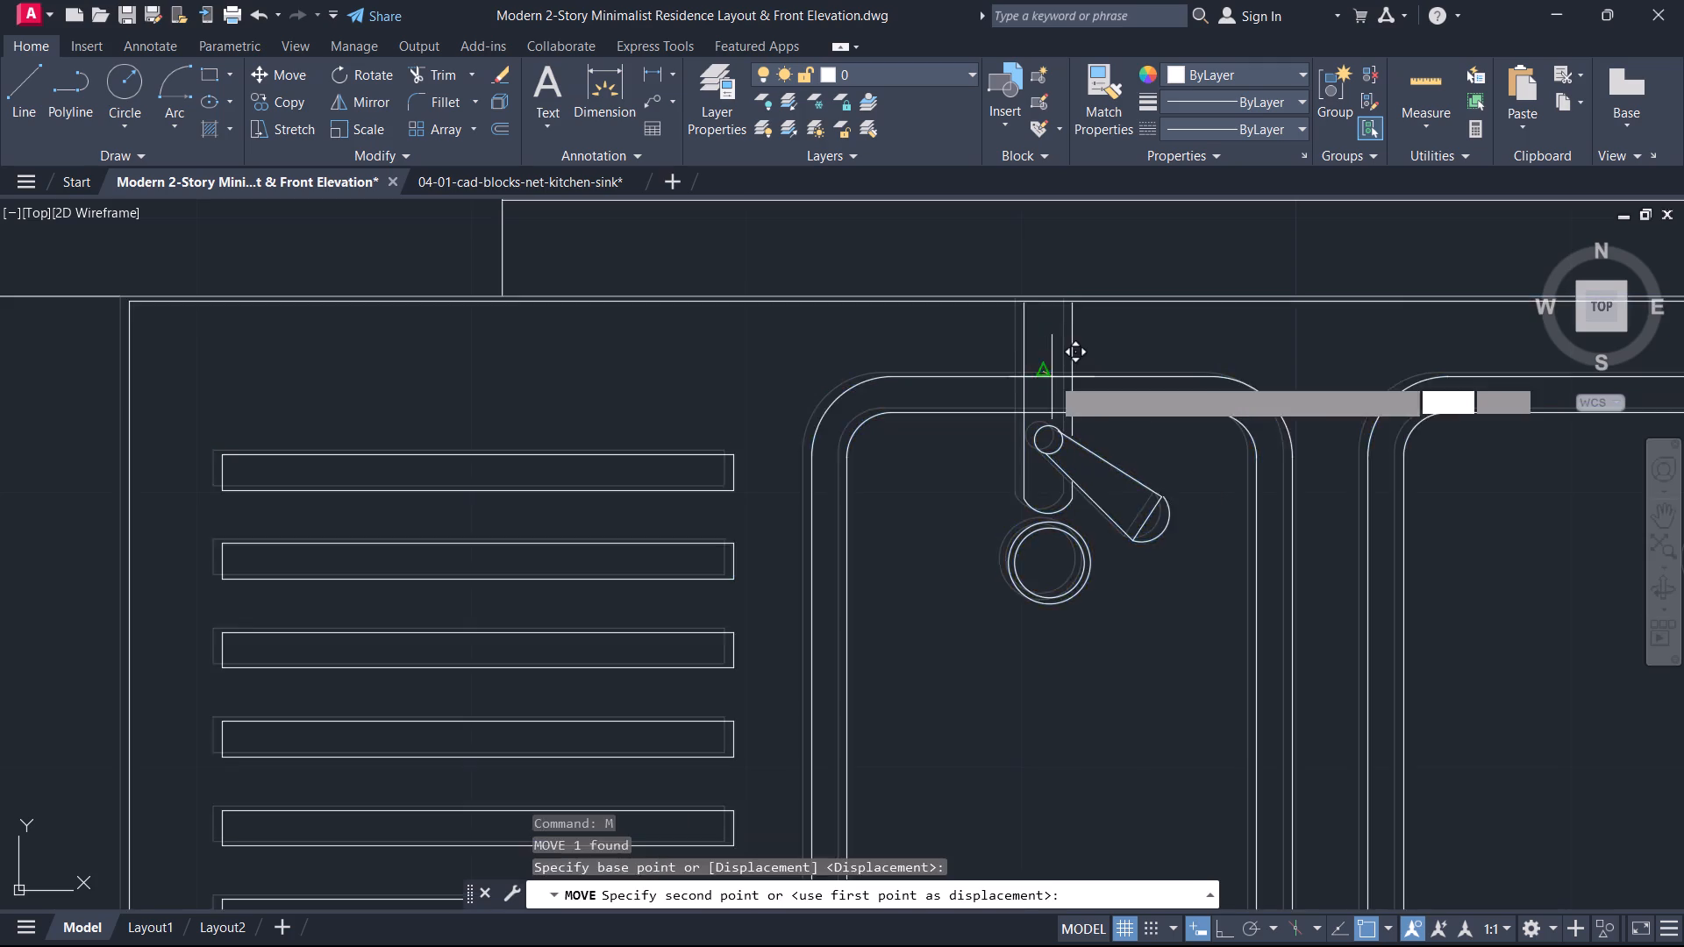
{"action": "left_click", "coordinate": [1046, 417]}
{"action": "key", "text": "Escape"}
Scale the kitchen sink down freehand from a base point on the window wall so it fits the counter depth.
{"action": "left_click", "coordinate": [1079, 356]}
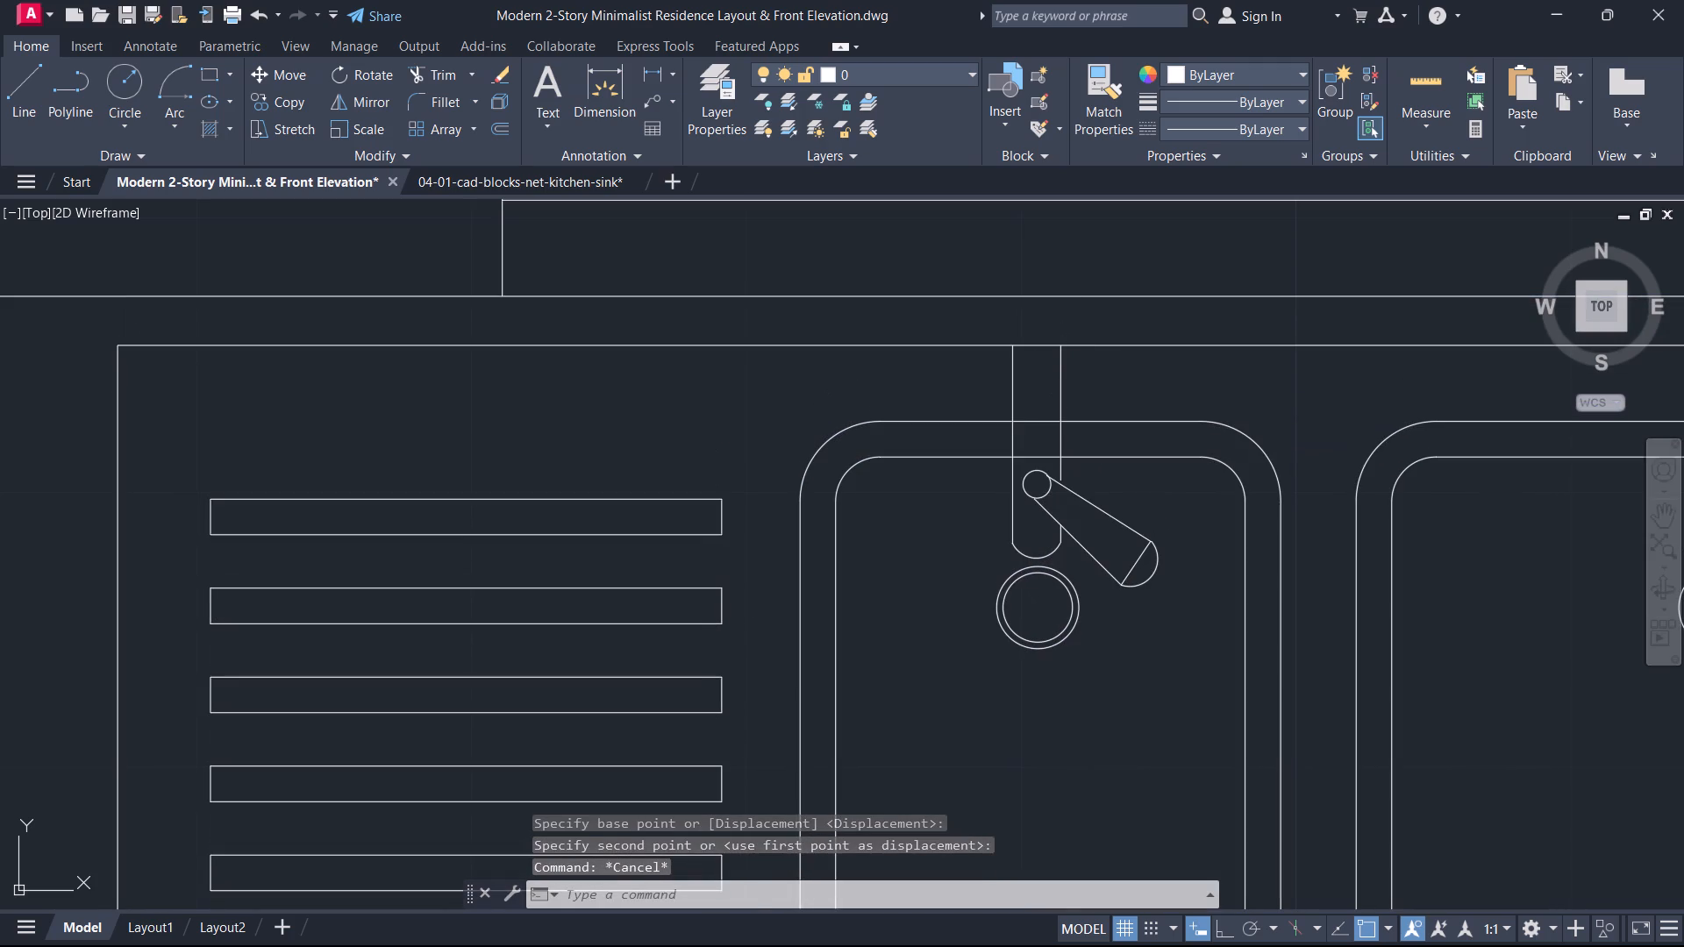
{"action": "type", "text": "sc"}
{"action": "key", "text": "space"}
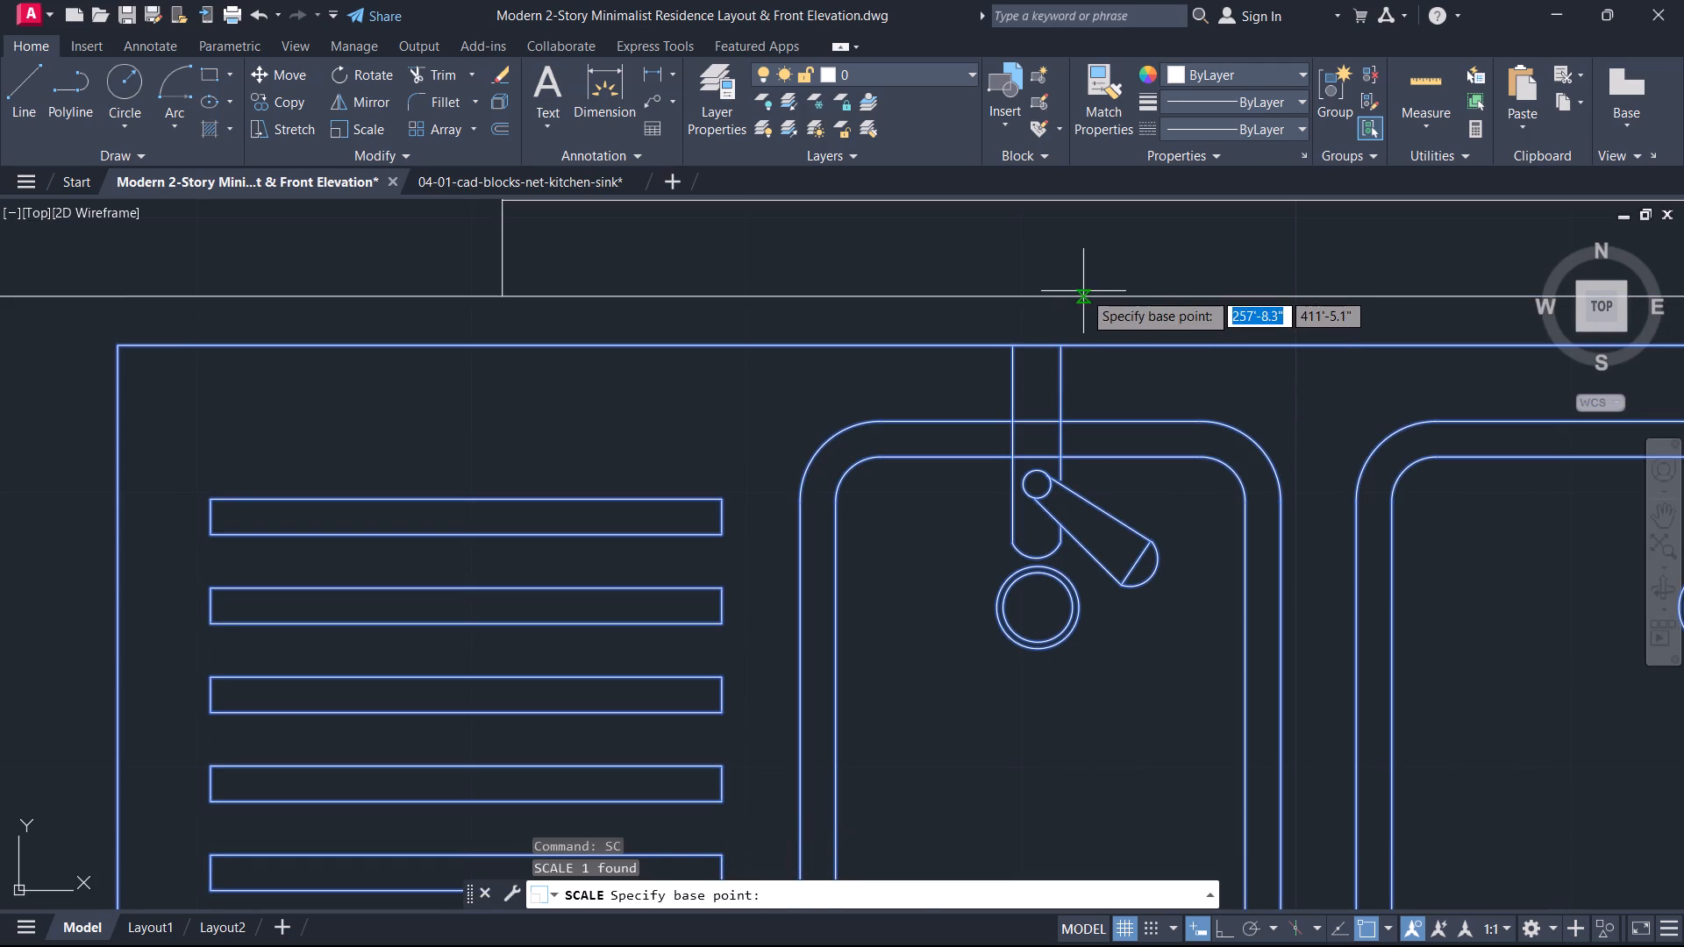
{"action": "left_click", "coordinate": [1083, 291]}
{"action": "scroll", "coordinate": [1096, 352], "scroll_direction": "down", "scroll_amount": 3}
{"action": "middle_click_drag", "start_coordinate": [1096, 352], "coordinate": [1110, 413]}
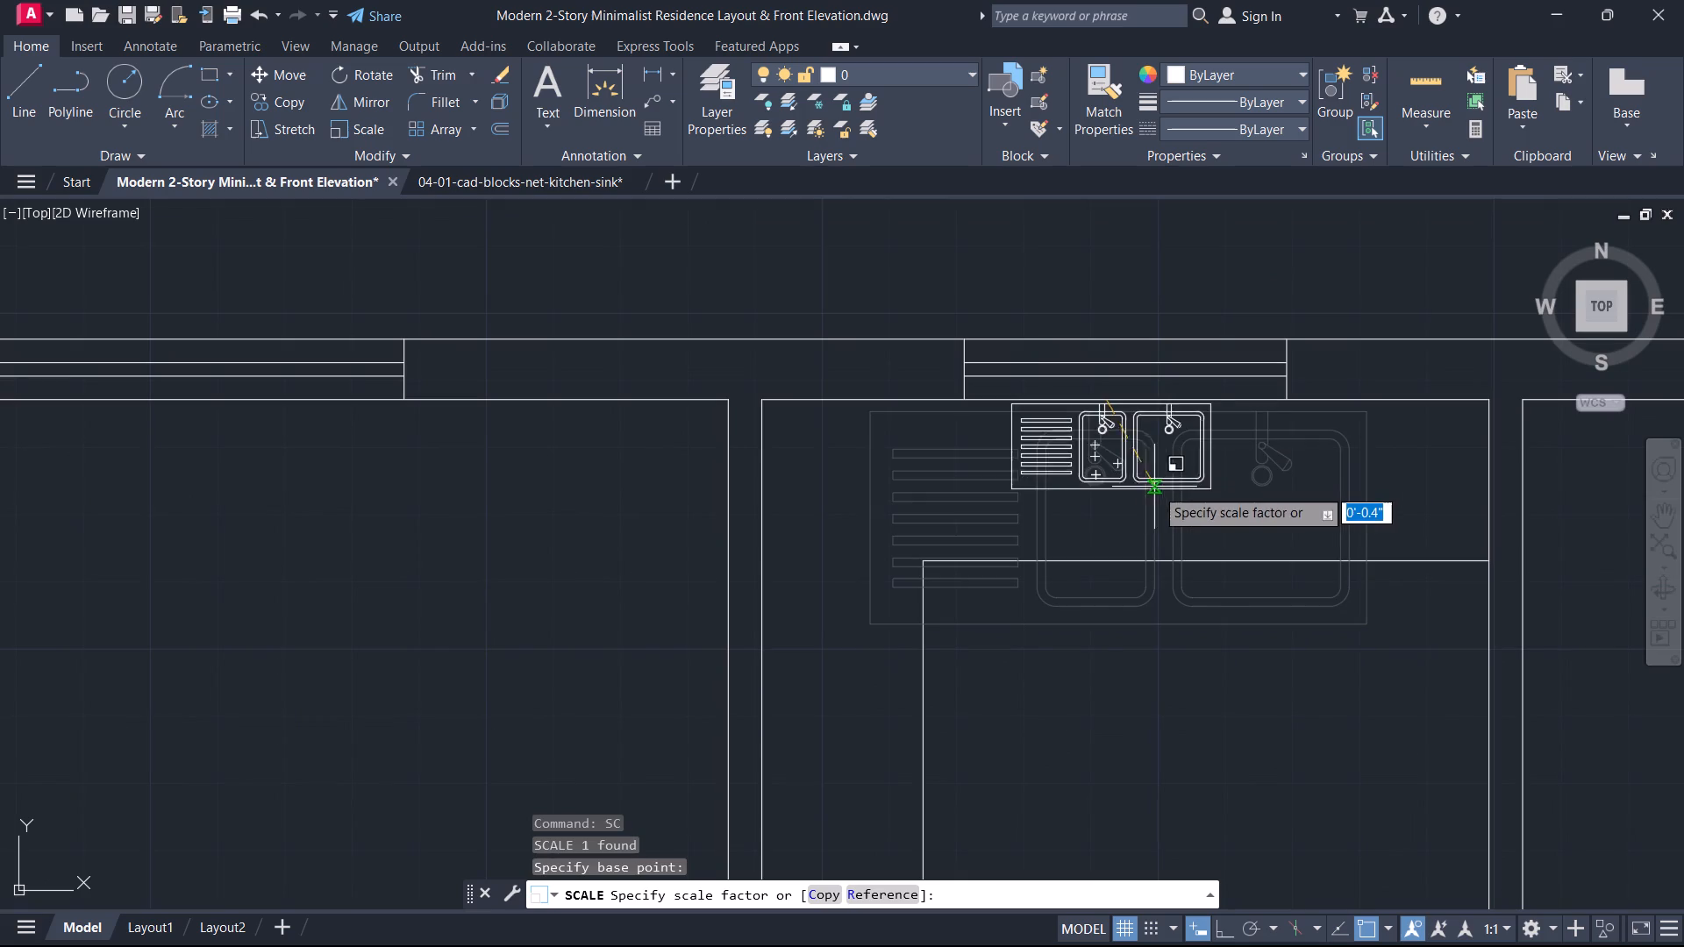
{"action": "left_click", "coordinate": [1188, 546]}
{"action": "key", "text": "Escape"}
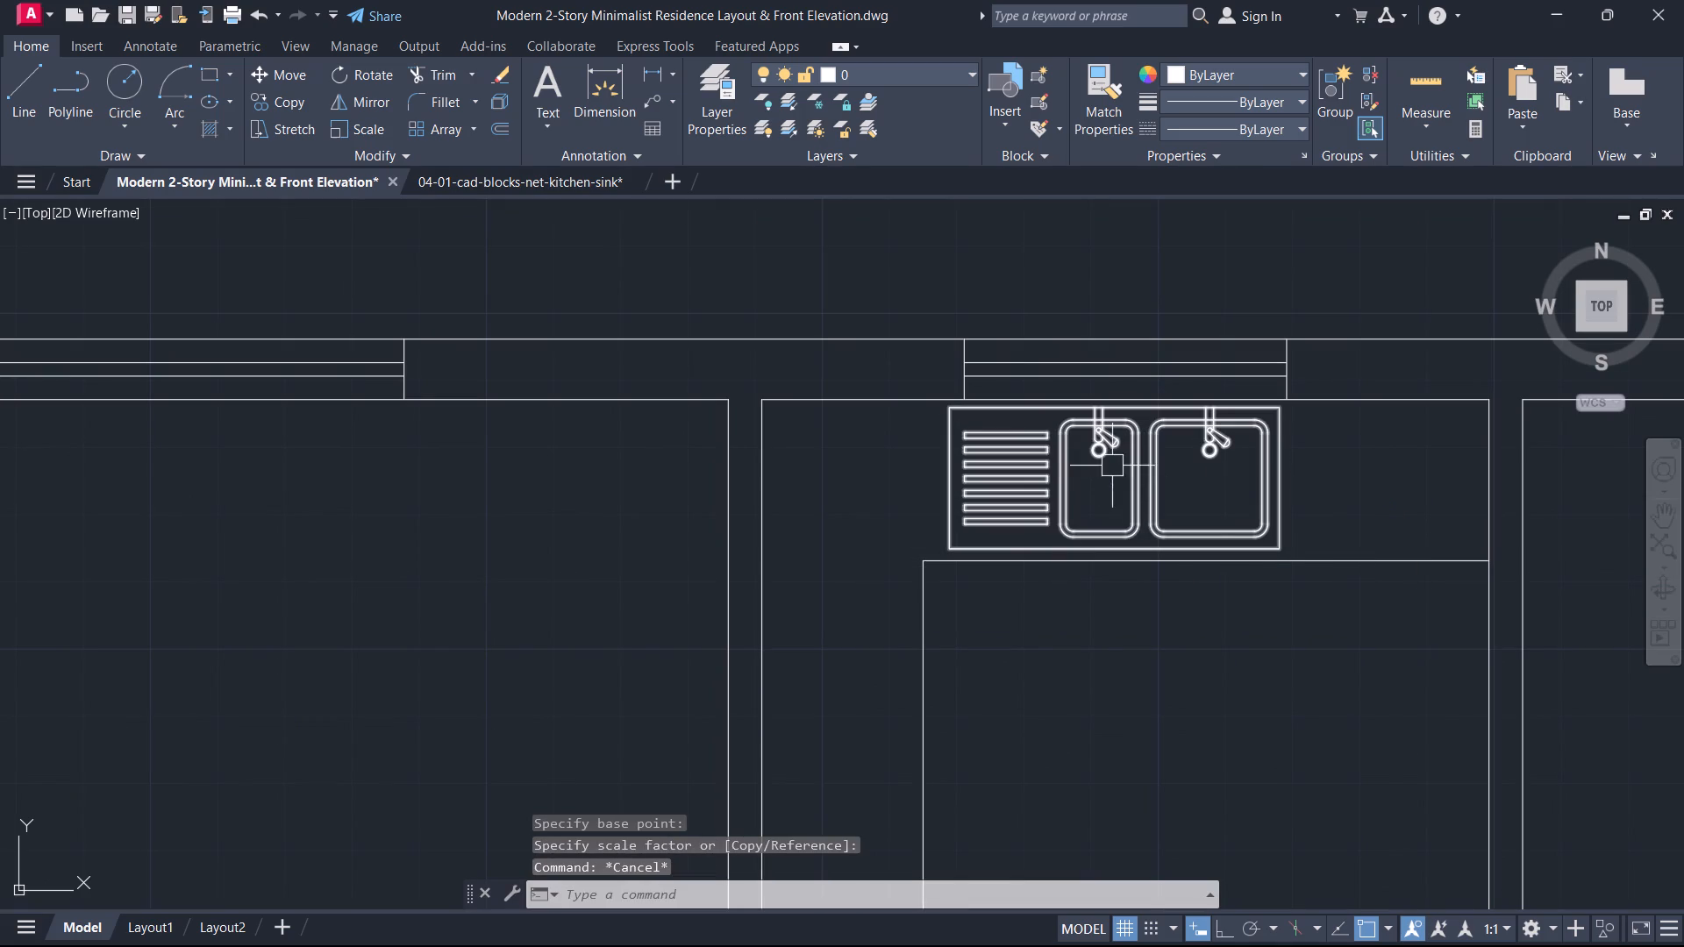
Move the kitchen sink about 1'-10" east along the counter.
{"action": "left_click", "coordinate": [1067, 453]}
{"action": "type", "text": "m"}
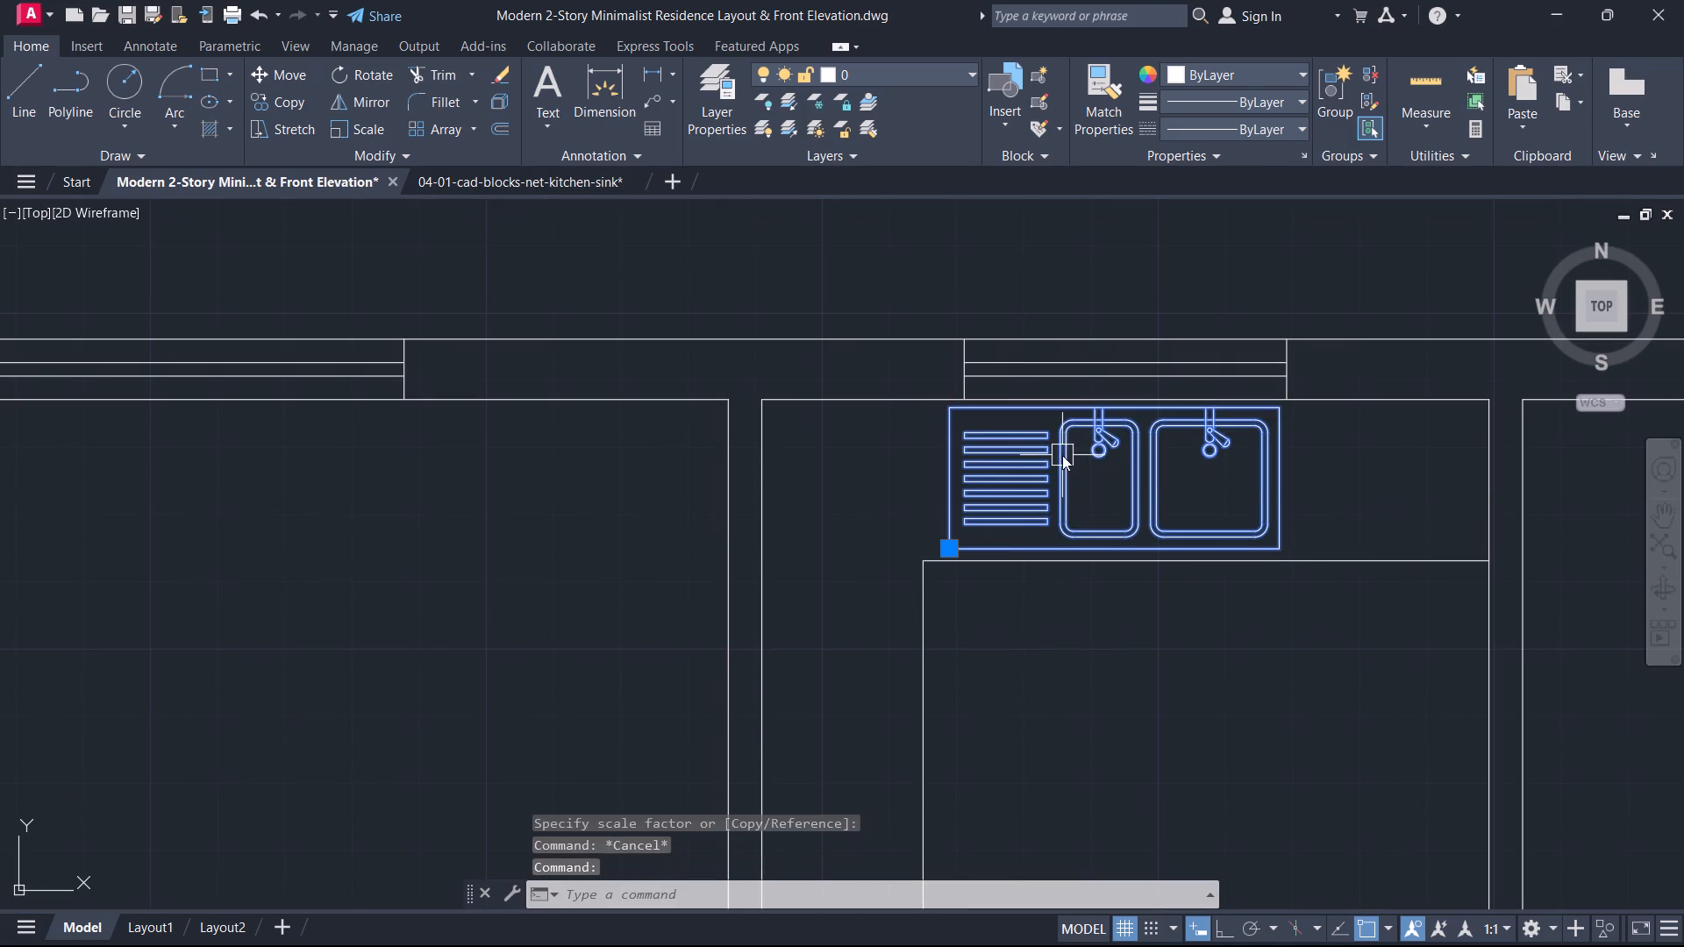
{"action": "key", "text": "space"}
{"action": "left_click", "coordinate": [1062, 455]}
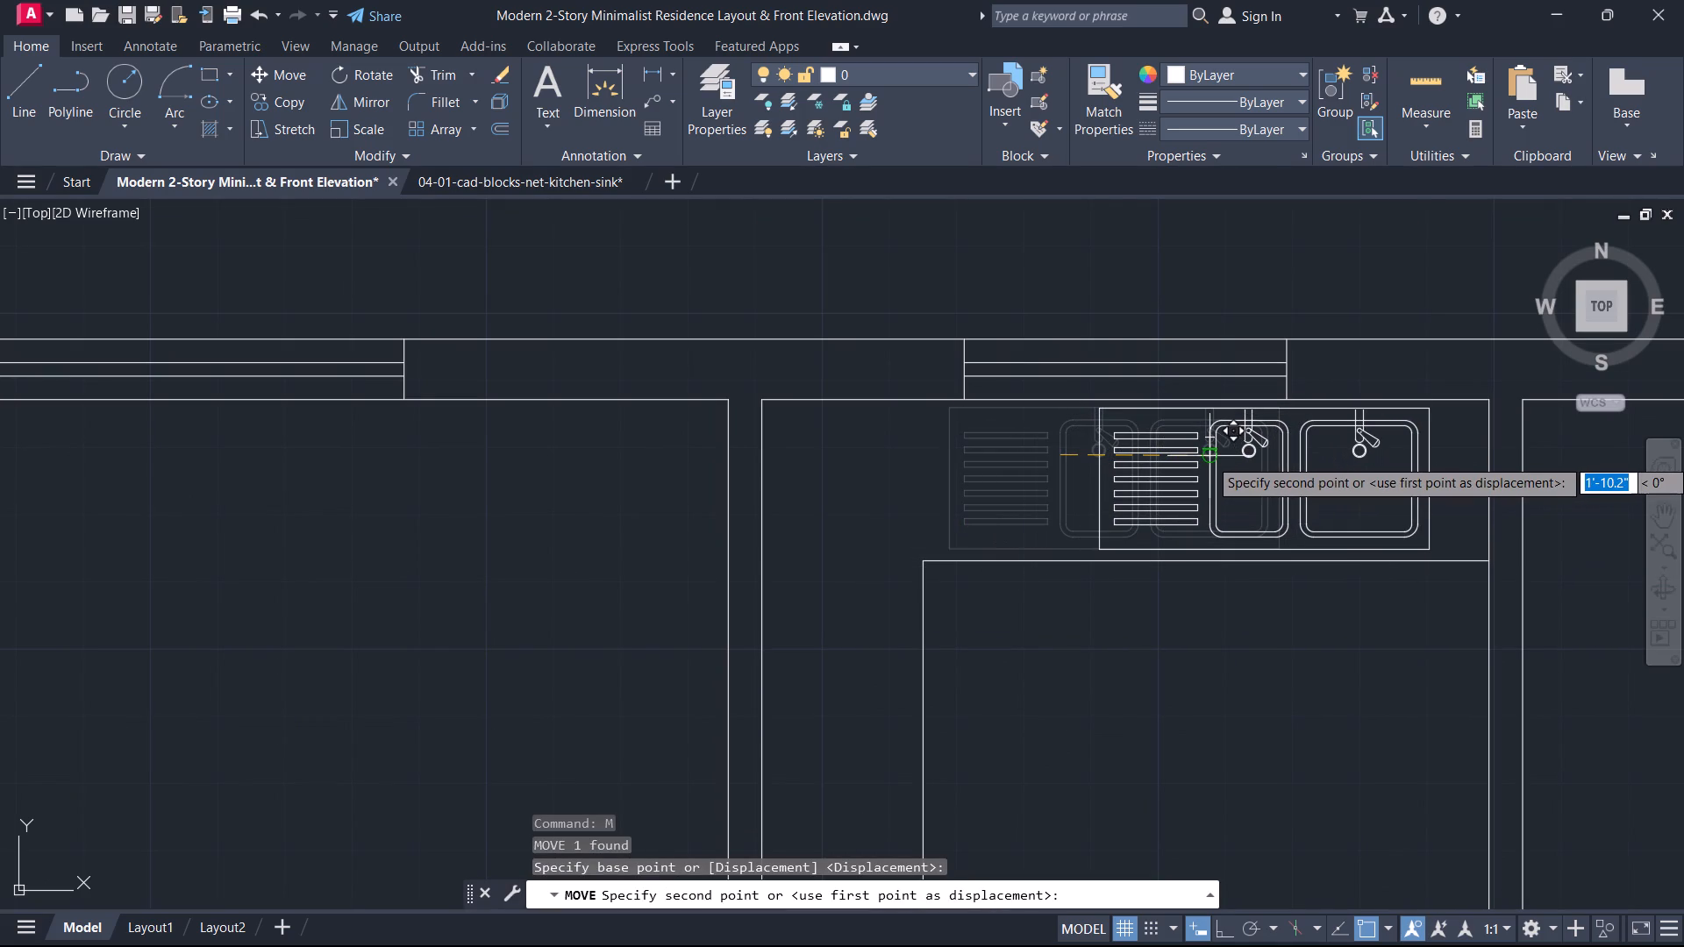
{"action": "left_click", "coordinate": [1209, 459]}
{"action": "key", "text": "Escape"}
Review both floor plans, examining the placed sink, doors, stairs and remaining unfurnished rooms.
{"action": "middle_click_drag", "start_coordinate": [1129, 461], "coordinate": [1248, 428]}
{"action": "scroll", "coordinate": [1251, 427], "scroll_direction": "down", "scroll_amount": 2}
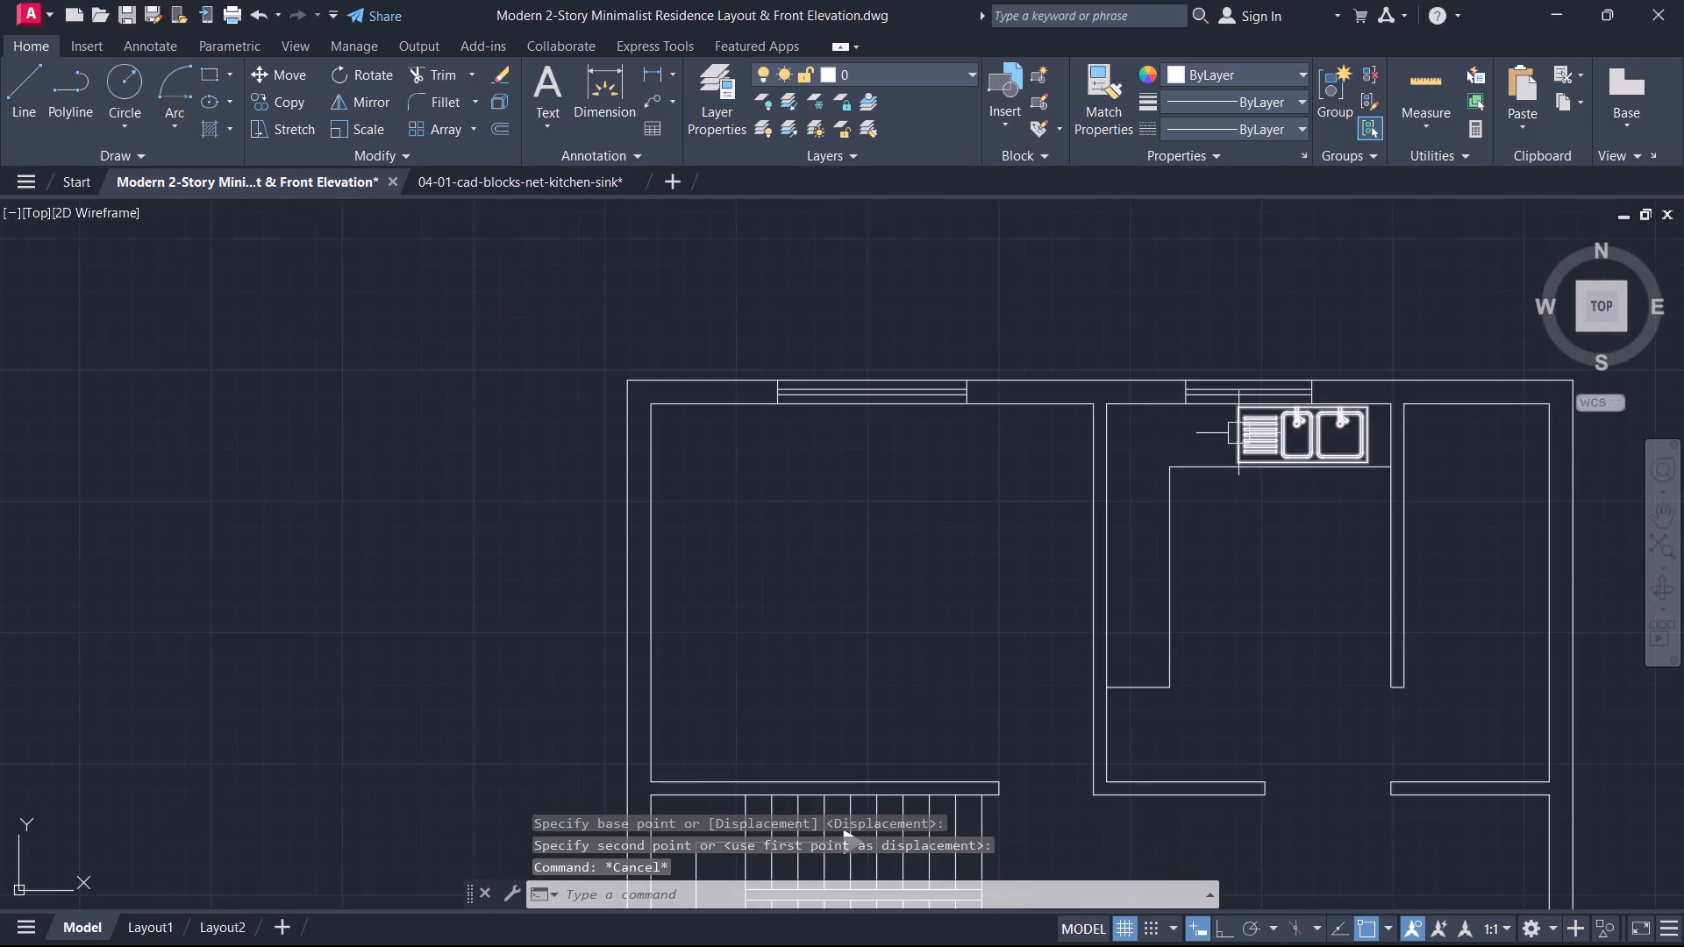
{"action": "scroll", "coordinate": [573, 331], "scroll_direction": "down", "scroll_amount": 3}
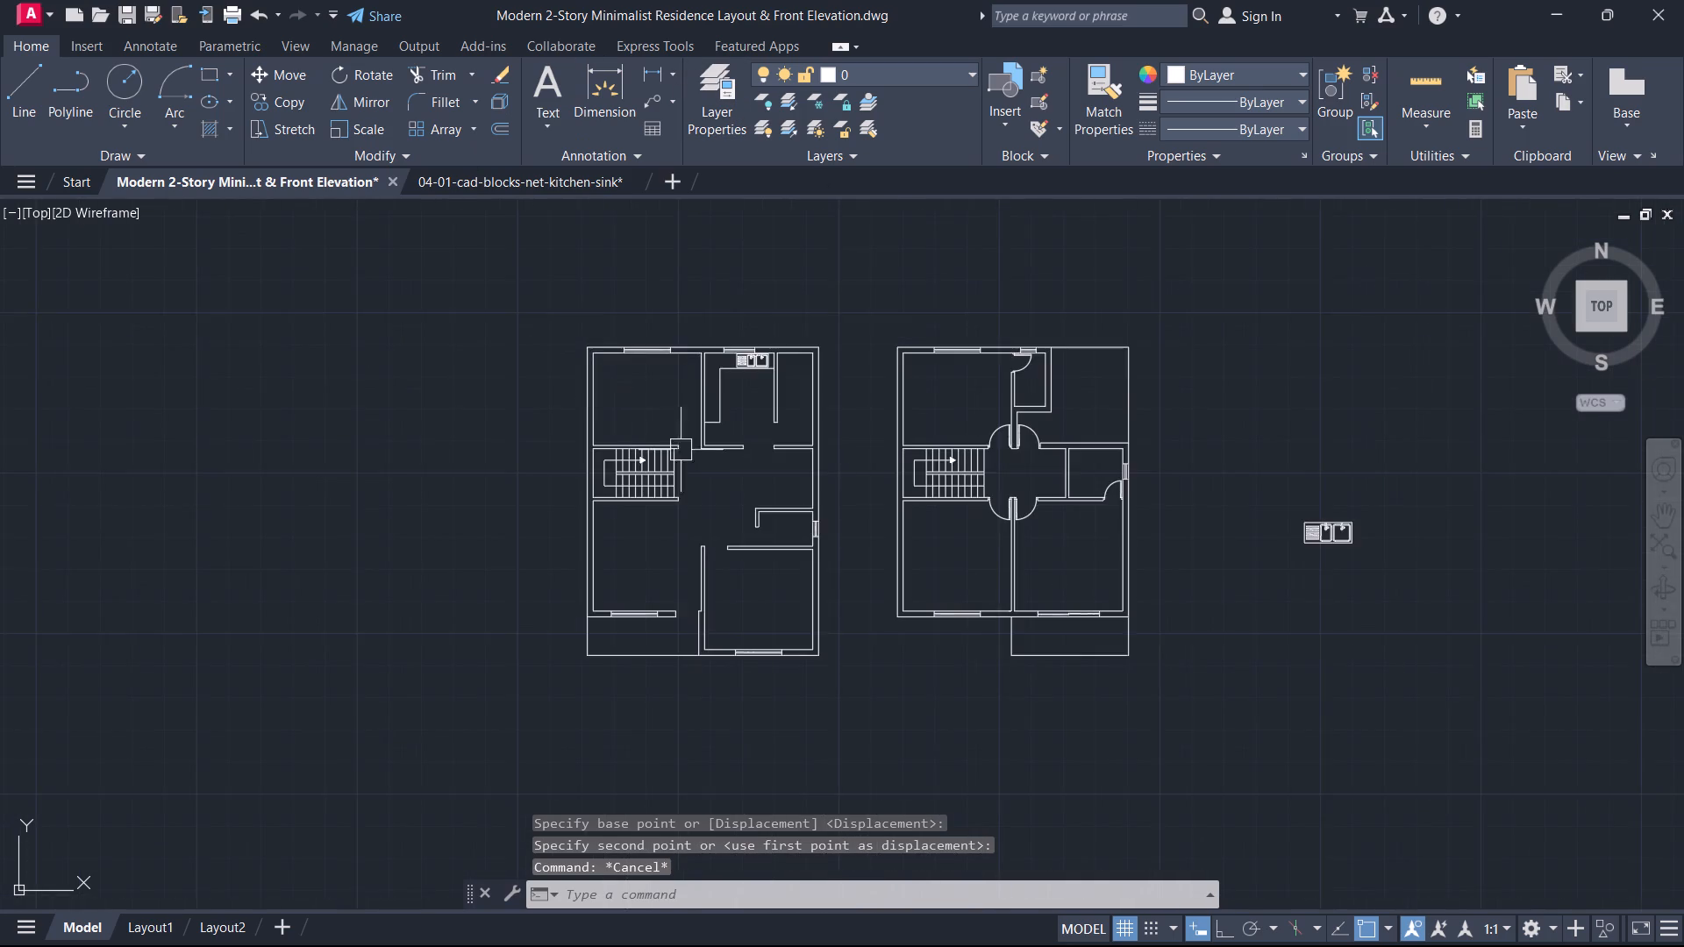
{"action": "scroll", "coordinate": [1110, 534], "scroll_direction": "up", "scroll_amount": 2}
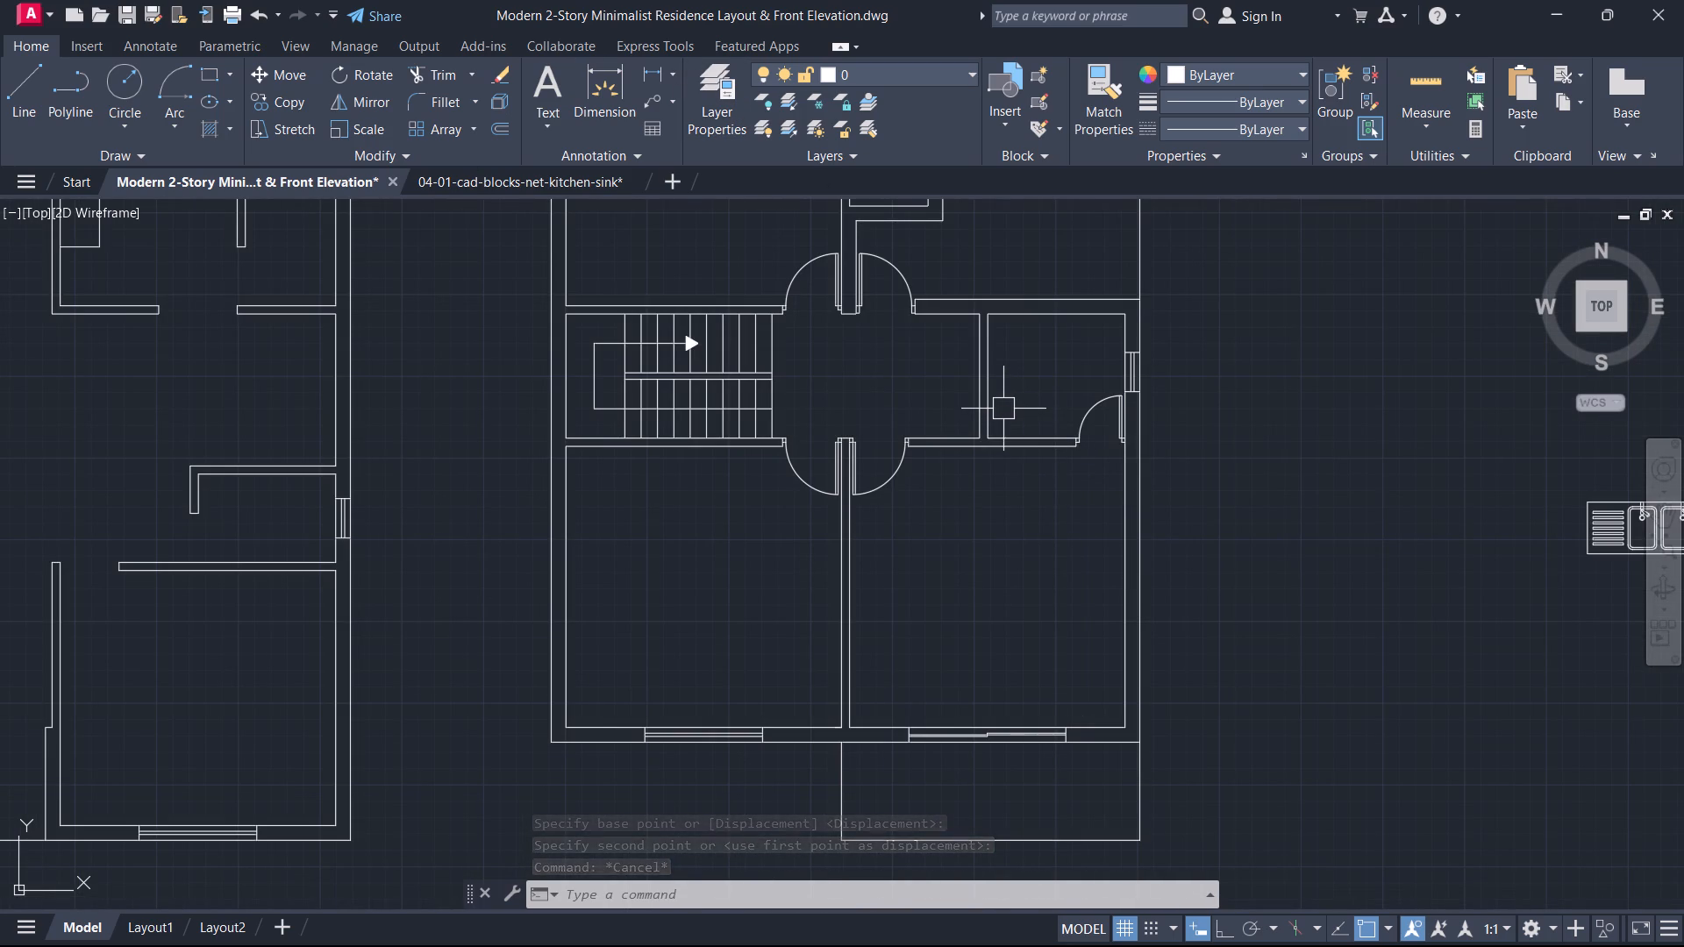
{"action": "scroll", "coordinate": [1003, 409], "scroll_direction": "down", "scroll_amount": 2}
{"action": "scroll", "coordinate": [937, 392], "scroll_direction": "up", "scroll_amount": 1}
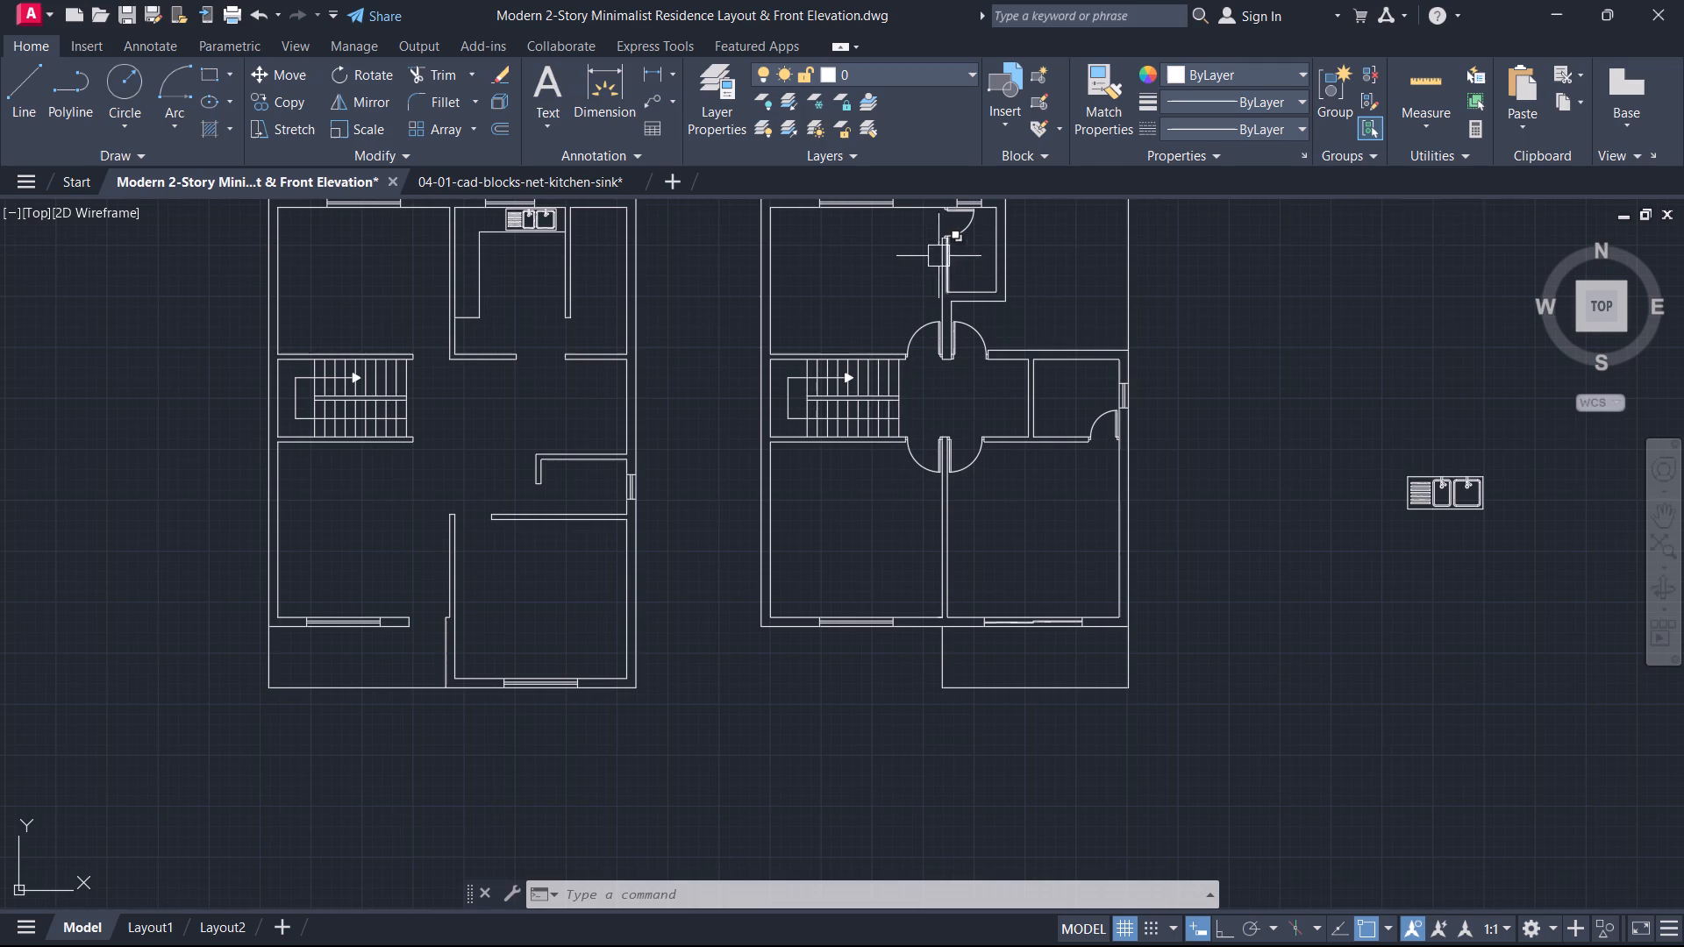
{"action": "middle_click_drag", "start_coordinate": [873, 315], "coordinate": [898, 409]}
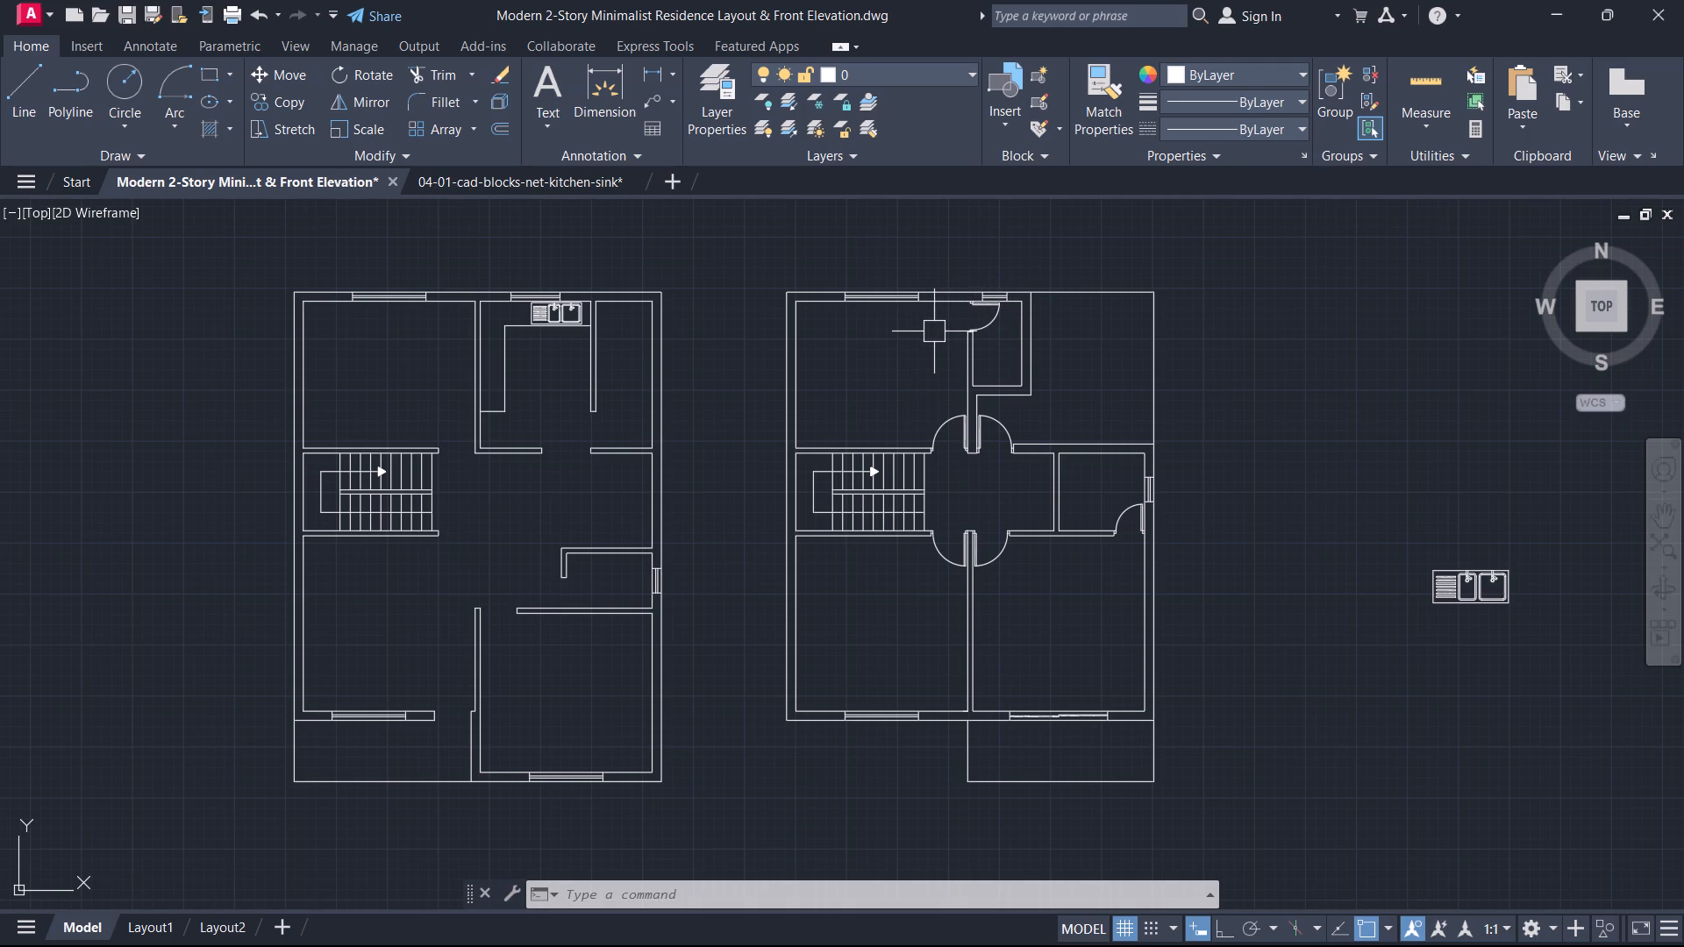
{"action": "scroll", "coordinate": [943, 389], "scroll_direction": "up", "scroll_amount": 1}
{"action": "middle_click_drag", "start_coordinate": [943, 389], "coordinate": [956, 479]}
{"action": "scroll", "coordinate": [896, 381], "scroll_direction": "up", "scroll_amount": 1}
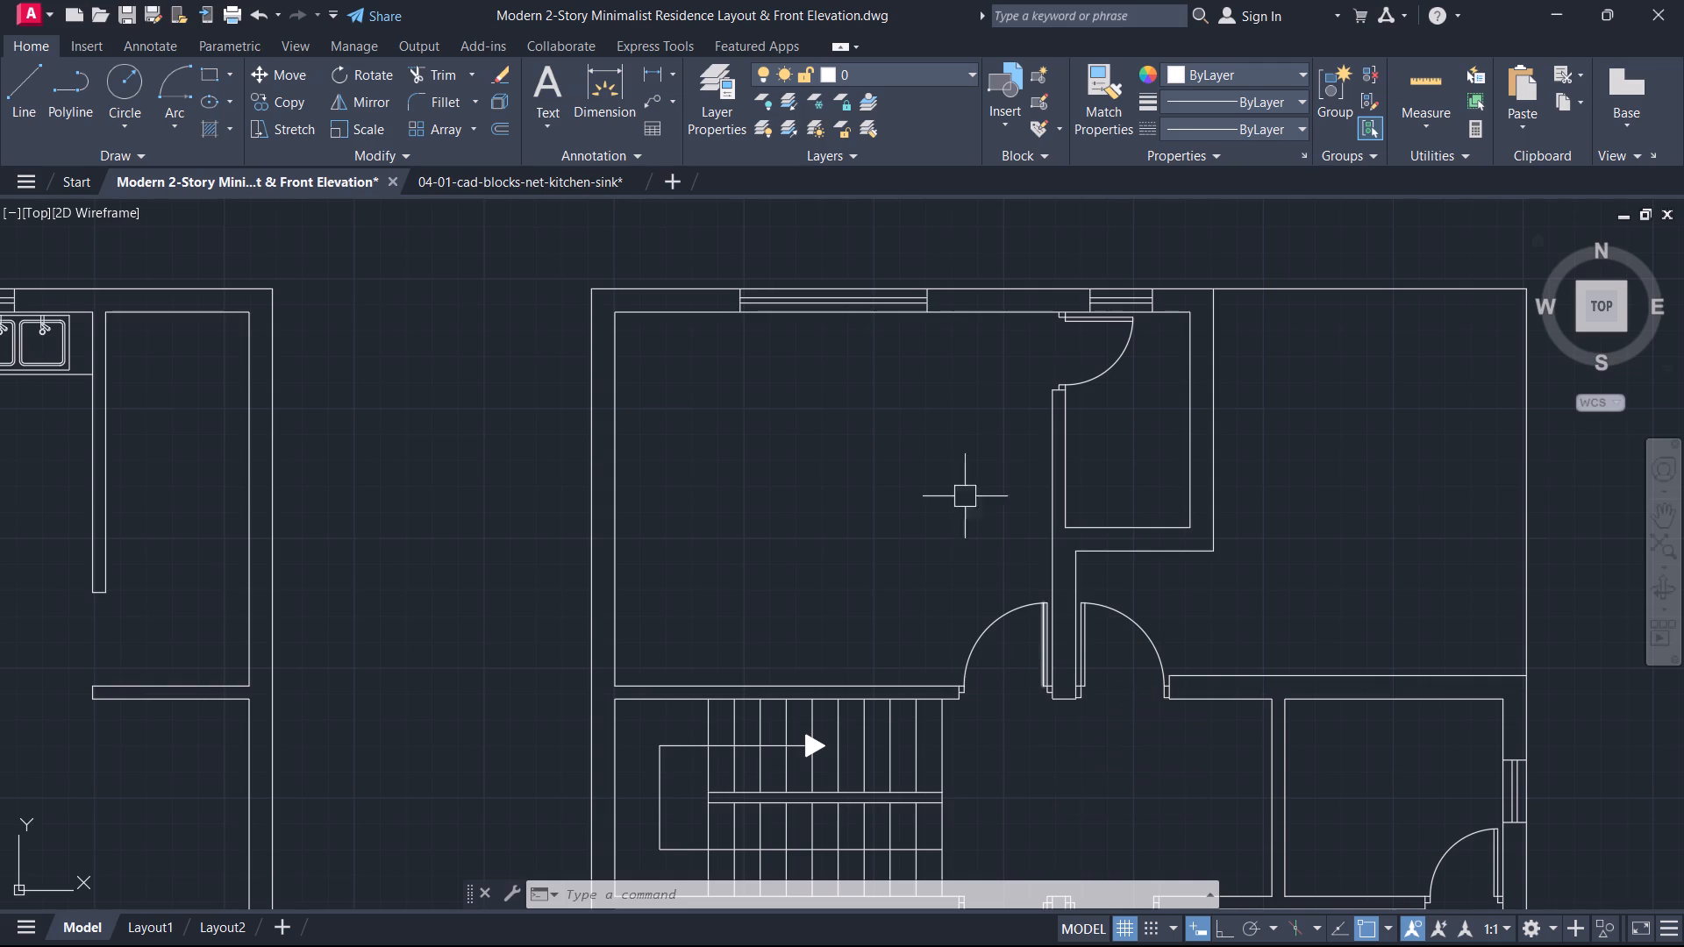
{"action": "scroll", "coordinate": [953, 498], "scroll_direction": "down", "scroll_amount": 2}
{"action": "scroll", "coordinate": [953, 600], "scroll_direction": "up", "scroll_amount": 2}
{"action": "middle_click_drag", "start_coordinate": [993, 656], "coordinate": [1042, 487]}
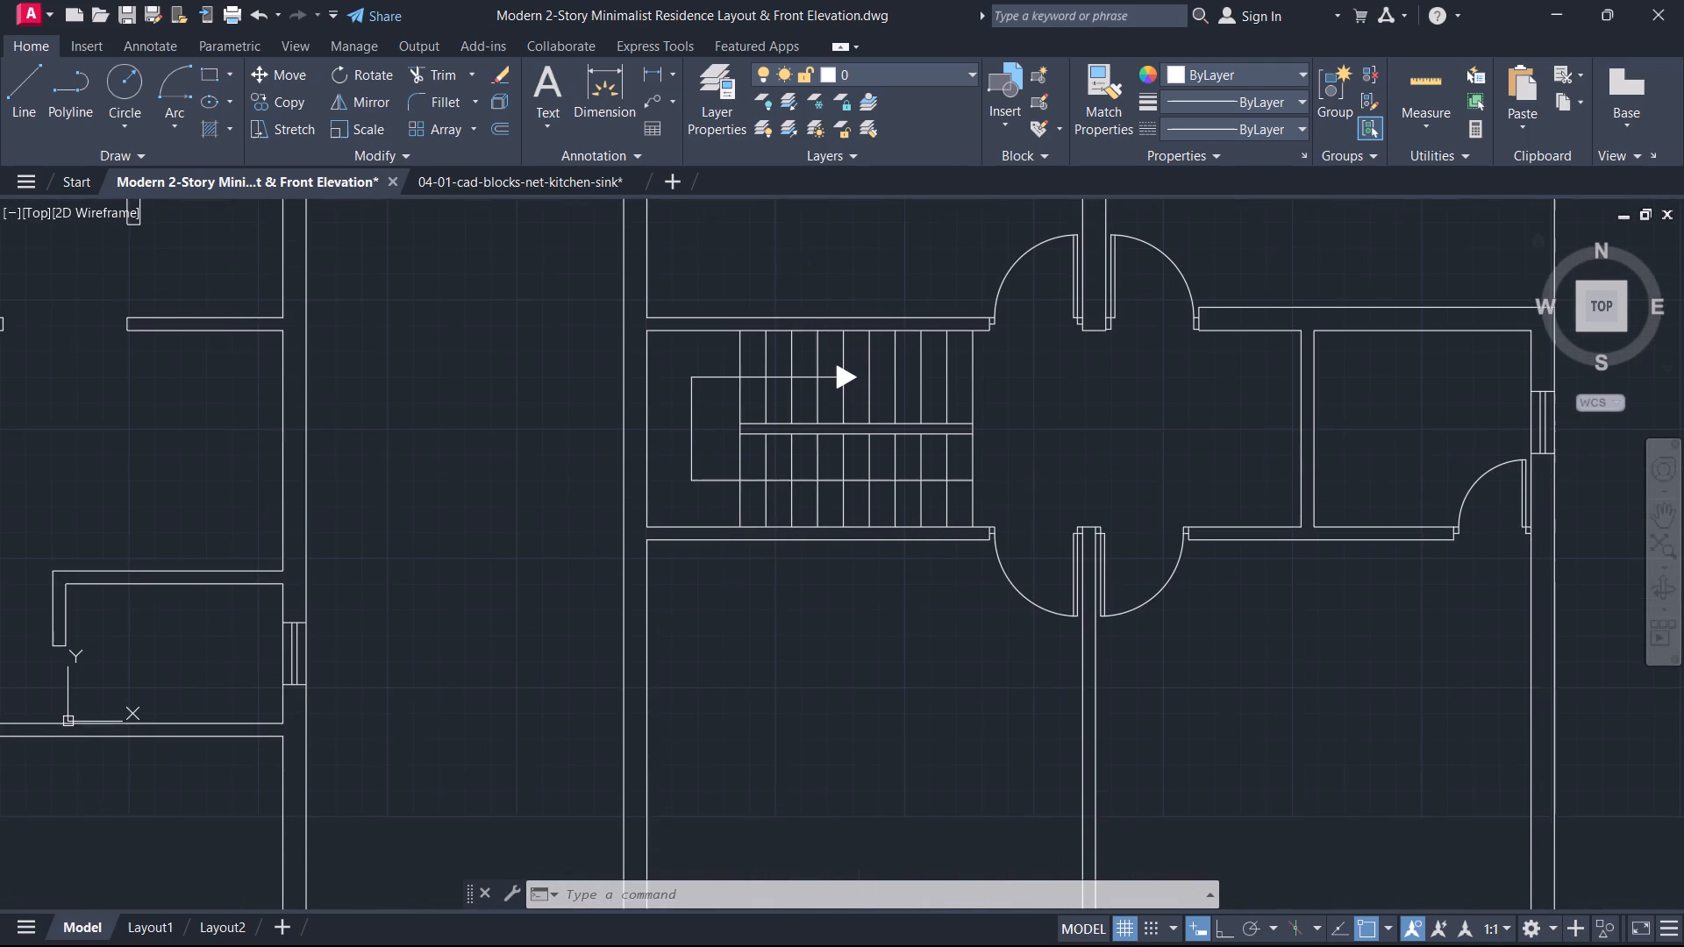
{"action": "scroll", "coordinate": [965, 659], "scroll_direction": "up", "scroll_amount": 1}
{"action": "middle_click_drag", "start_coordinate": [956, 673], "coordinate": [915, 742]}
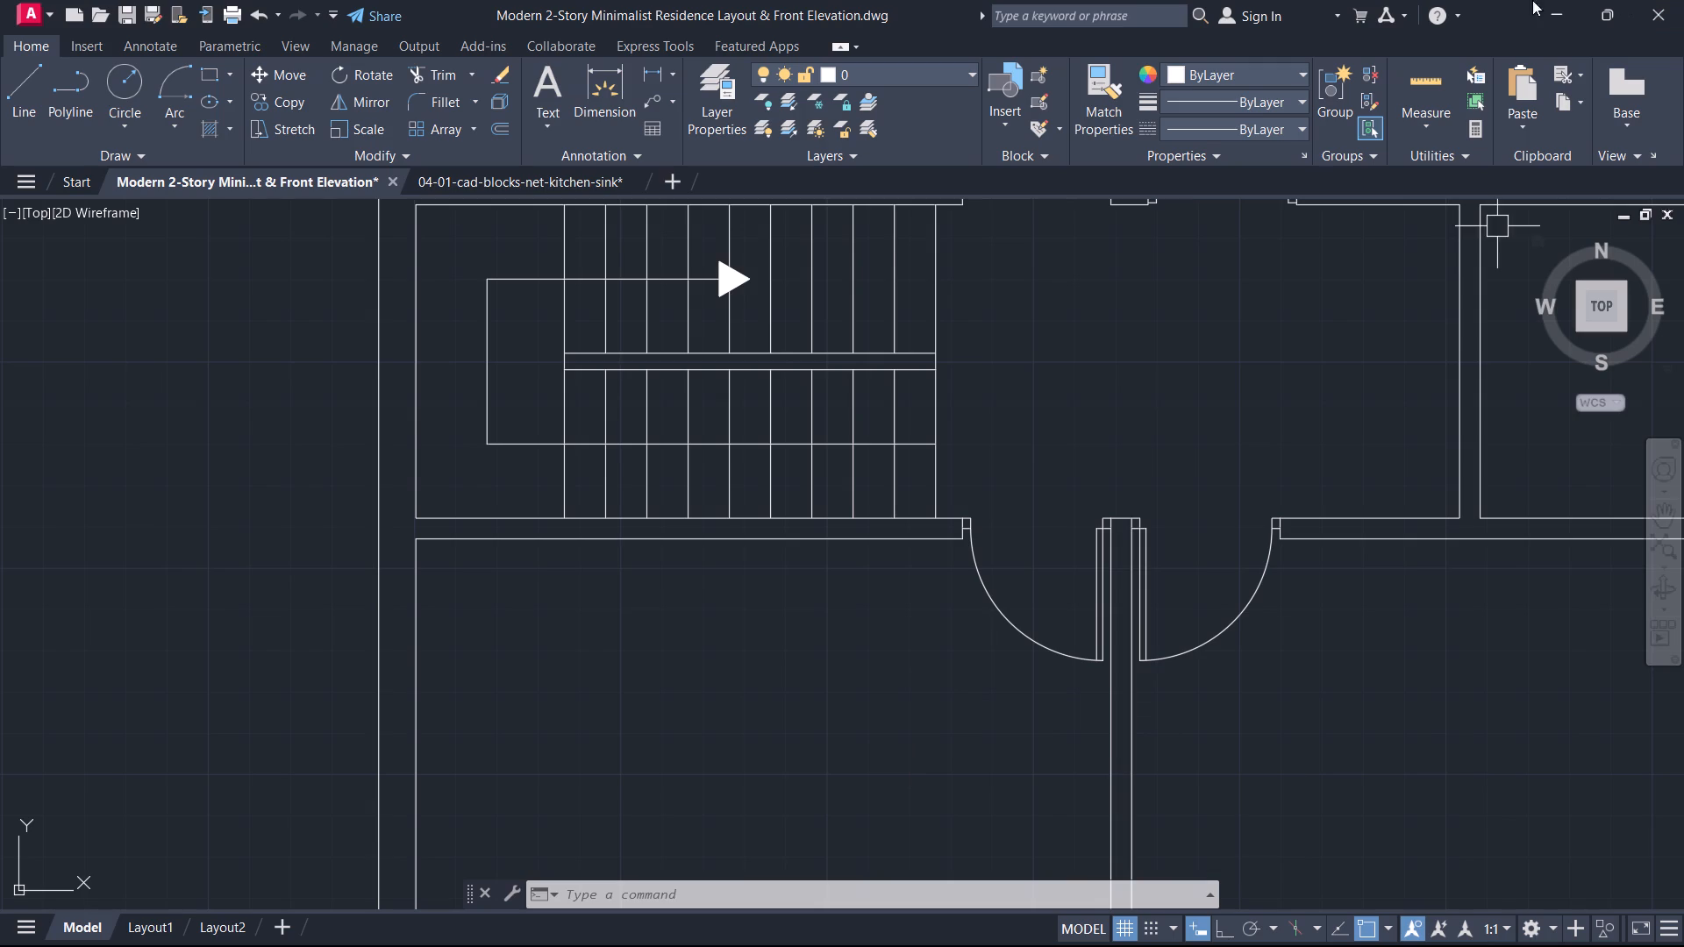
{"action": "scroll", "coordinate": [1110, 437], "scroll_direction": "down", "scroll_amount": 3}
{"action": "scroll", "coordinate": [1057, 466], "scroll_direction": "up", "scroll_amount": 1}
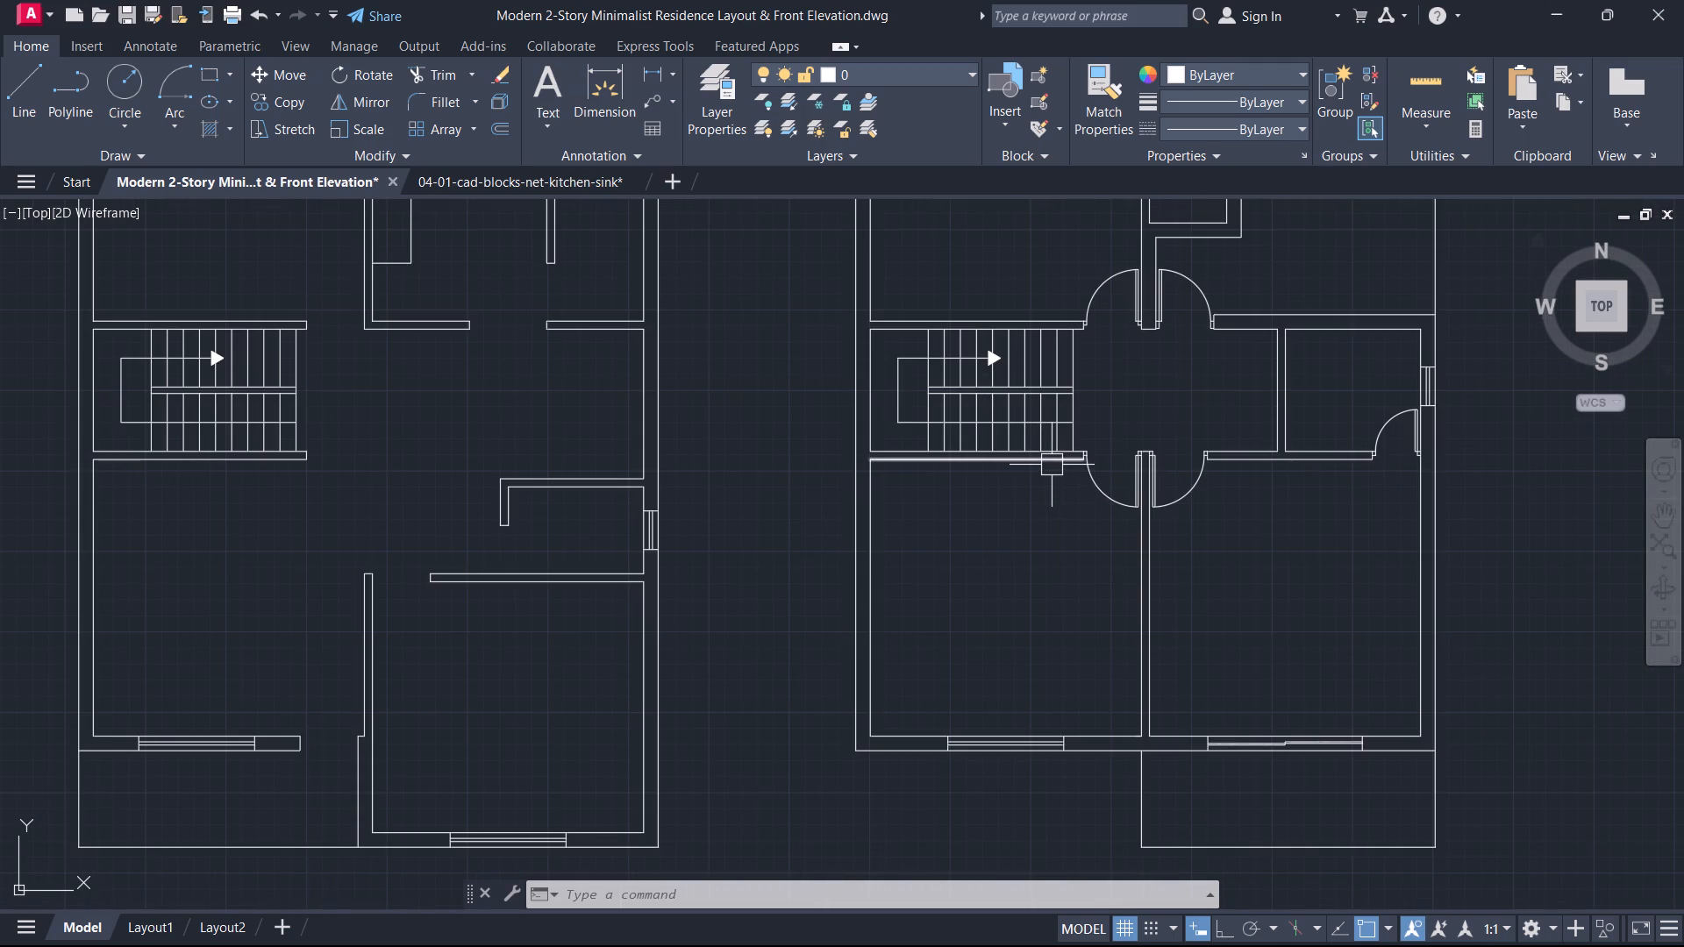
{"action": "scroll", "coordinate": [1167, 293], "scroll_direction": "up", "scroll_amount": 1}
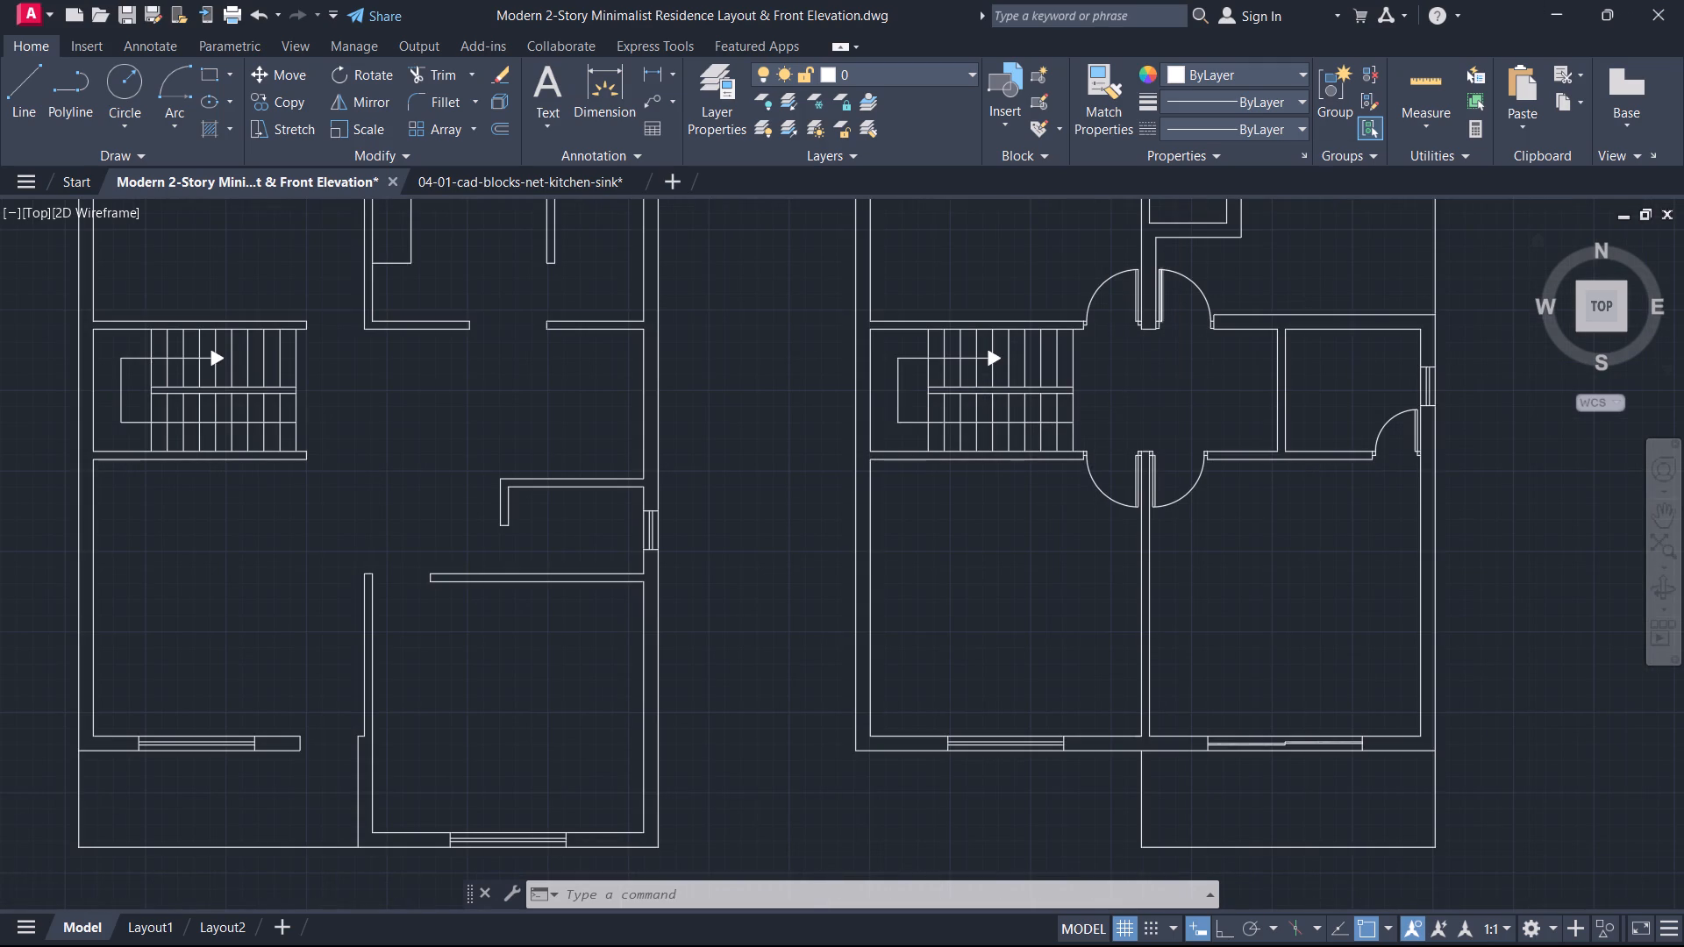
{"action": "scroll", "coordinate": [1166, 286], "scroll_direction": "down", "scroll_amount": 1}
{"action": "middle_click_drag", "start_coordinate": [1148, 341], "coordinate": [1096, 548]}
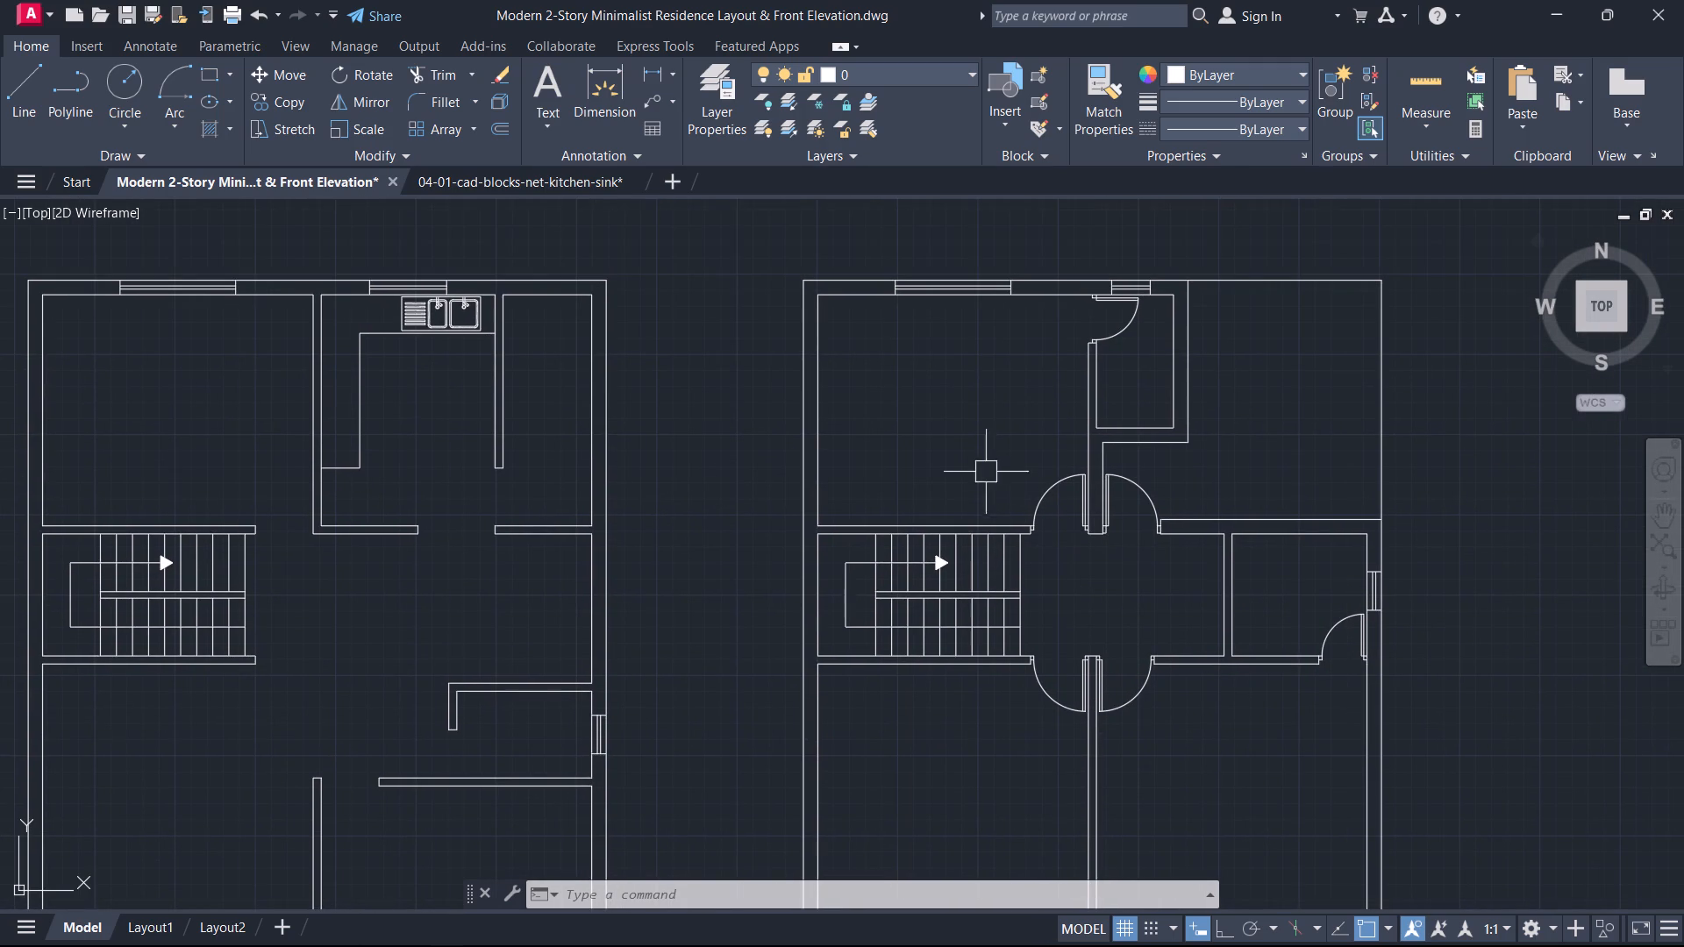
{"action": "scroll", "coordinate": [946, 455], "scroll_direction": "down", "scroll_amount": 1}
{"action": "middle_click_drag", "start_coordinate": [222, 463], "coordinate": [240, 462]}
{"action": "middle_click_drag", "start_coordinate": [447, 451], "coordinate": [511, 448]}
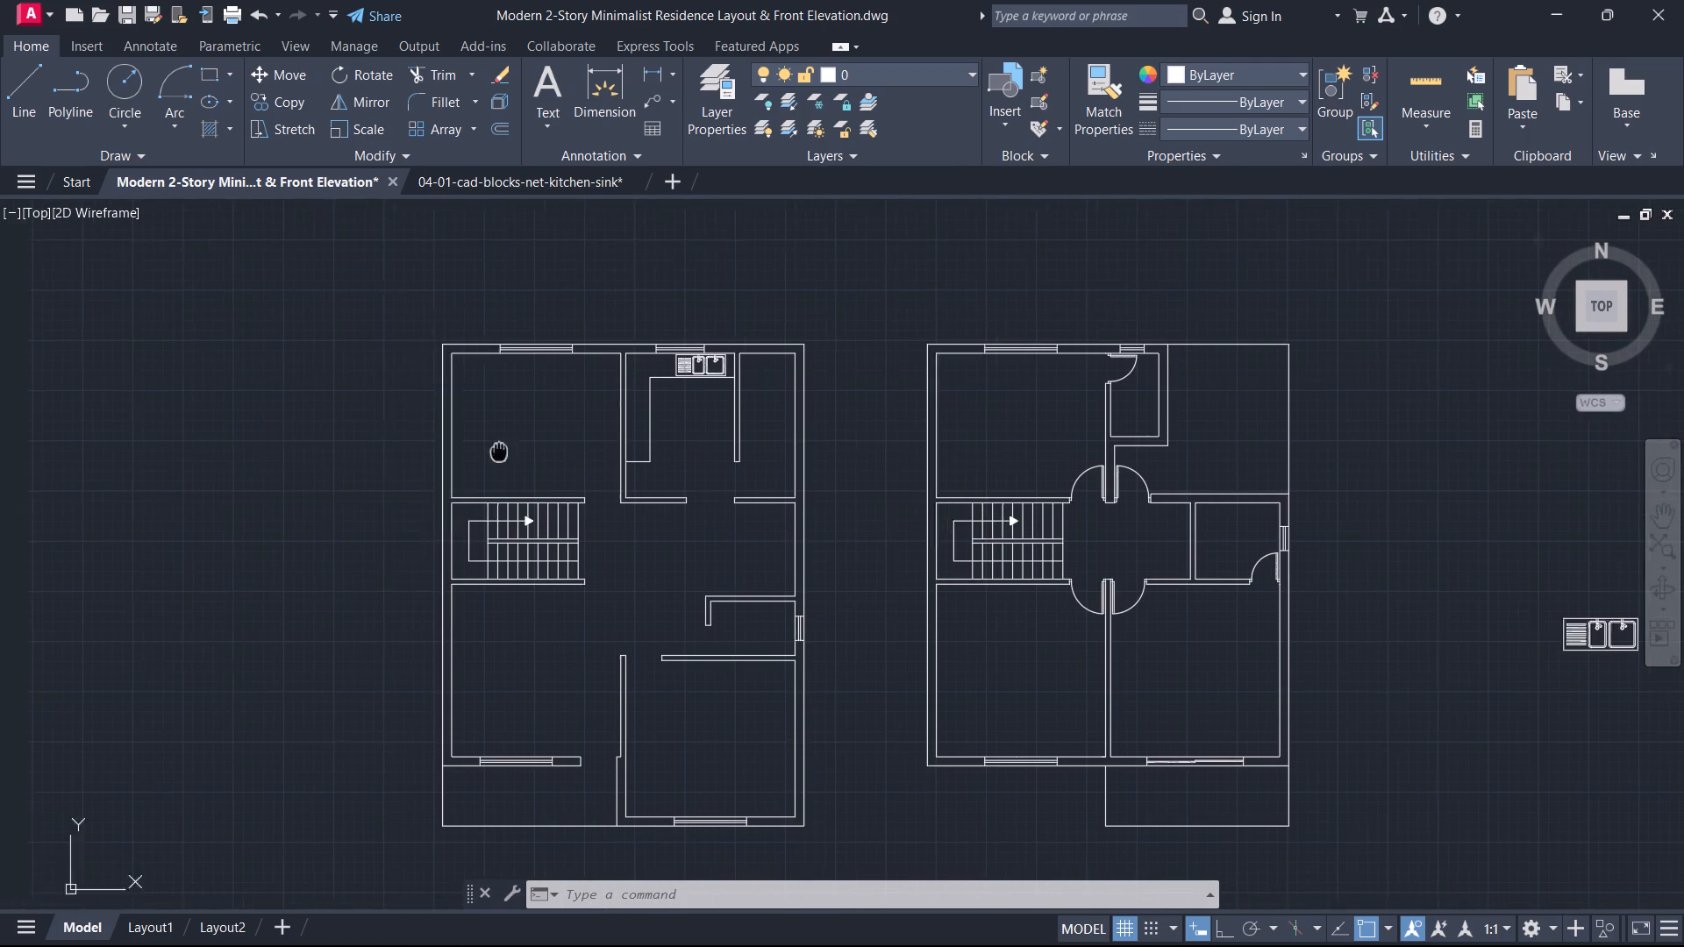
{"action": "middle_click_drag", "start_coordinate": [511, 448], "coordinate": [605, 445]}
Open the recent block library drawing 04-03-cad-blocks-net-rangues.
{"action": "left_click", "coordinate": [68, 184]}
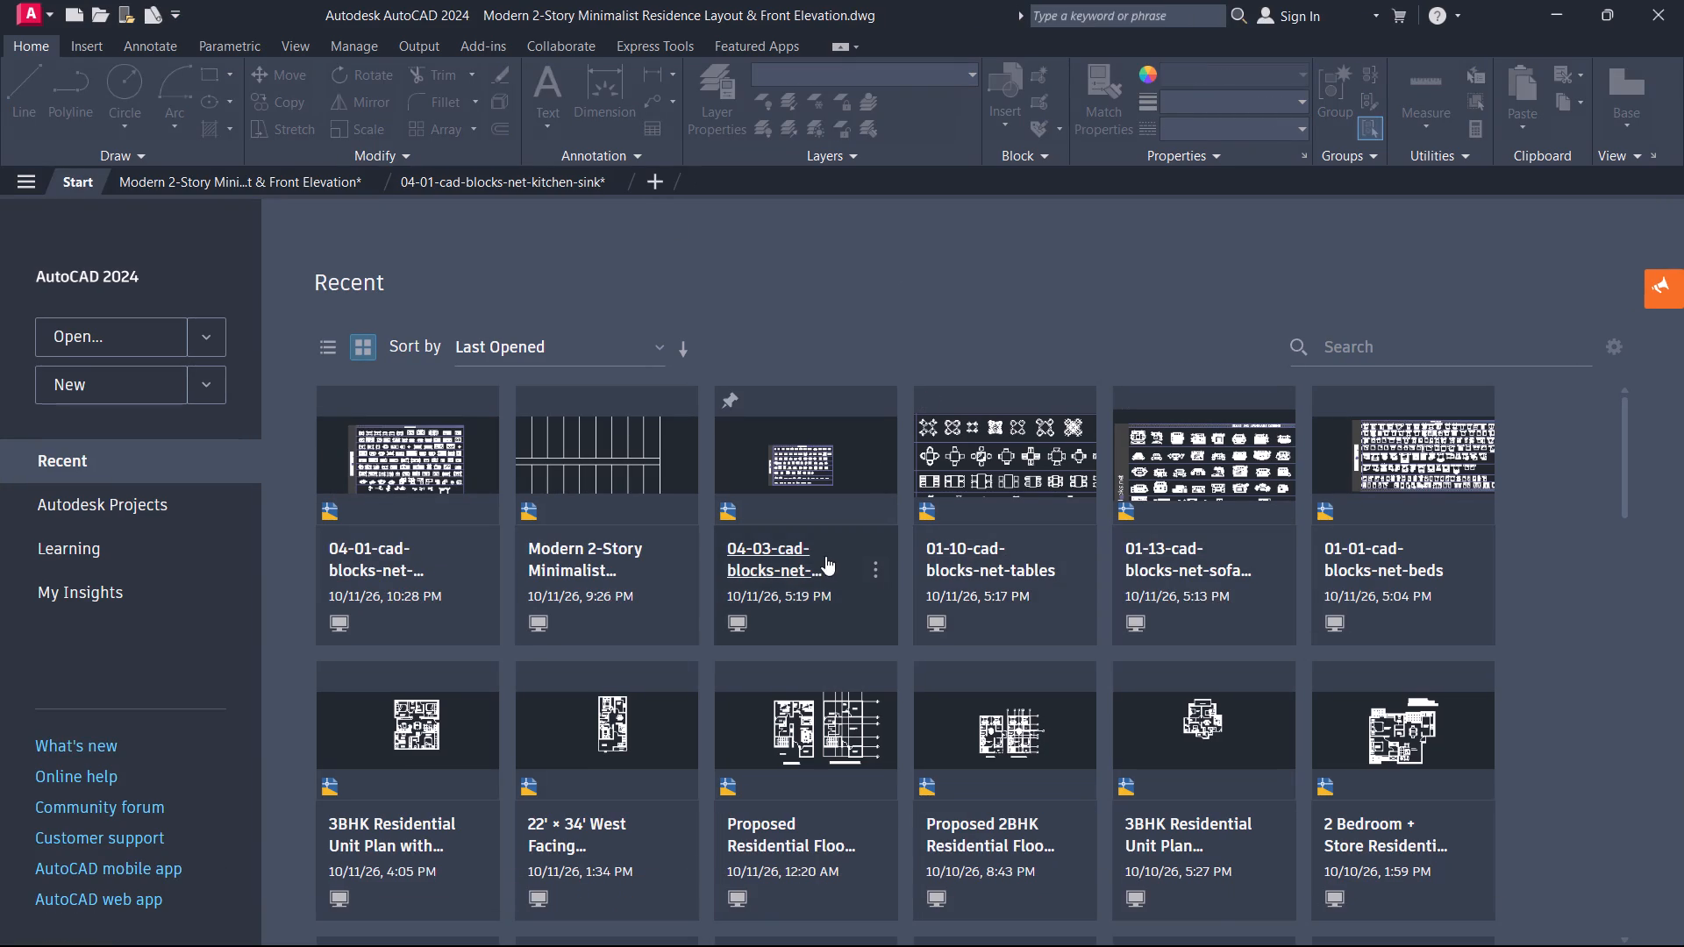
{"action": "left_click", "coordinate": [802, 562]}
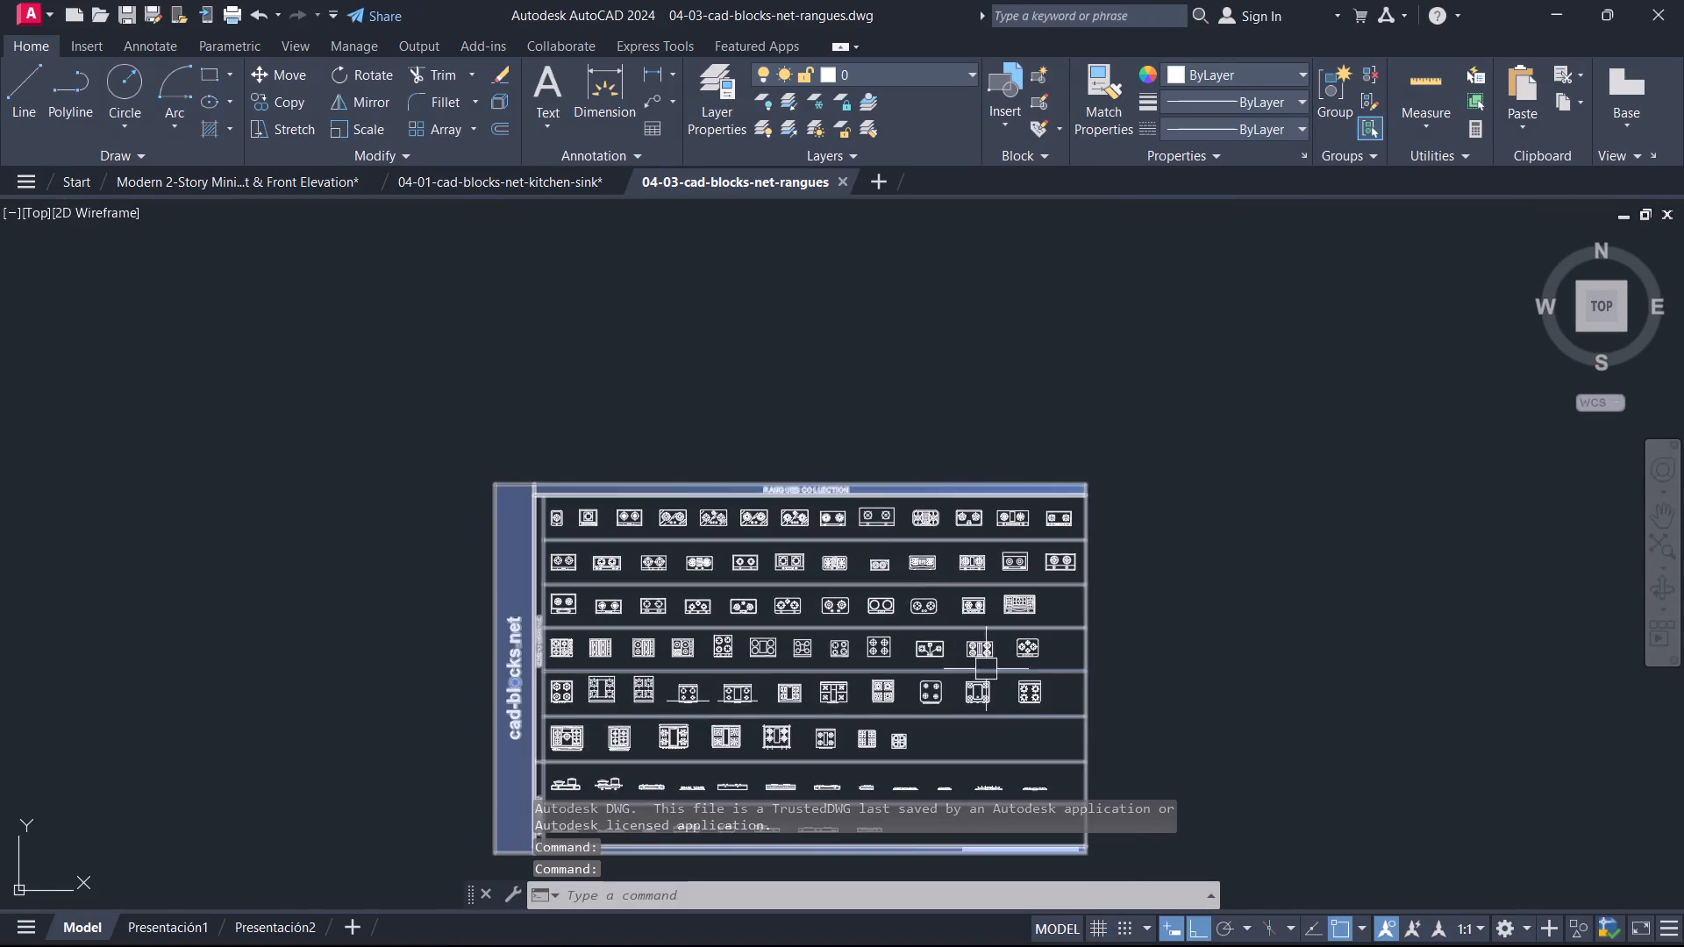
Copy the third cooktop in the second row of the Rangues Collection, the two-burner with four knobs, to the clipboard.
{"action": "scroll", "coordinate": [1003, 695], "scroll_direction": "up", "scroll_amount": 3}
{"action": "middle_click_drag", "start_coordinate": [838, 629], "coordinate": [995, 609]}
{"action": "middle_click_drag", "start_coordinate": [880, 463], "coordinate": [908, 483]}
{"action": "middle_click_drag", "start_coordinate": [762, 422], "coordinate": [1037, 615]}
{"action": "scroll", "coordinate": [760, 422], "scroll_direction": "down", "scroll_amount": 1}
{"action": "scroll", "coordinate": [753, 418], "scroll_direction": "up", "scroll_amount": 1}
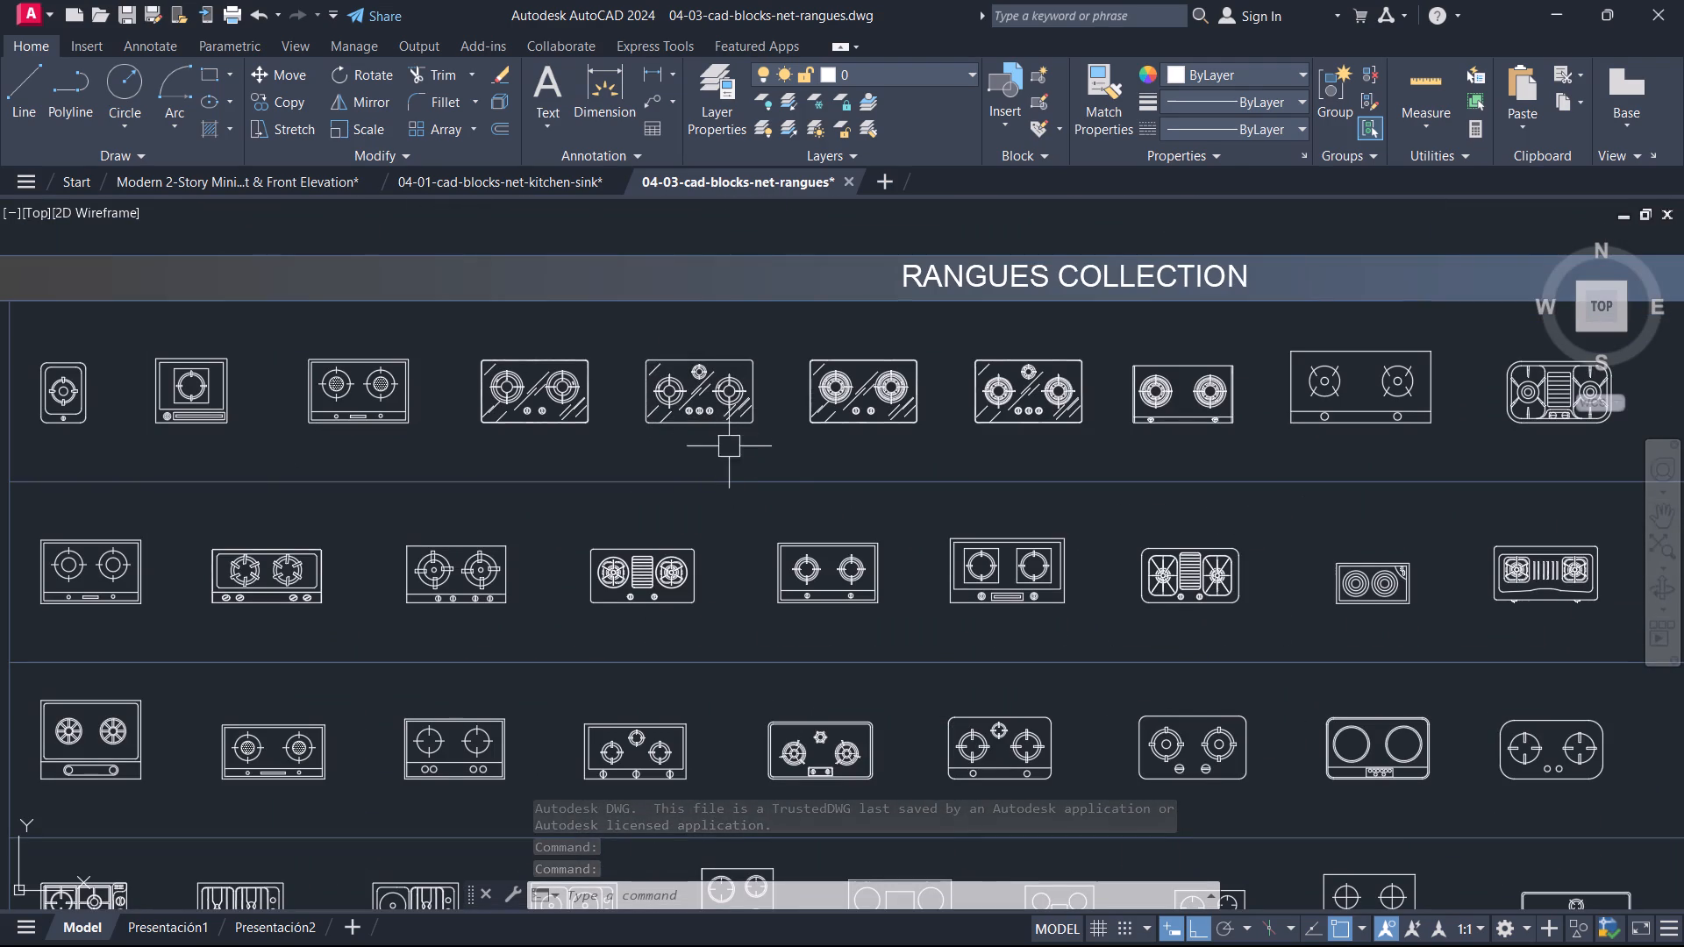
{"action": "scroll", "coordinate": [555, 586], "scroll_direction": "up", "scroll_amount": 1}
{"action": "left_click_drag", "start_coordinate": [505, 628], "coordinate": [486, 594]}
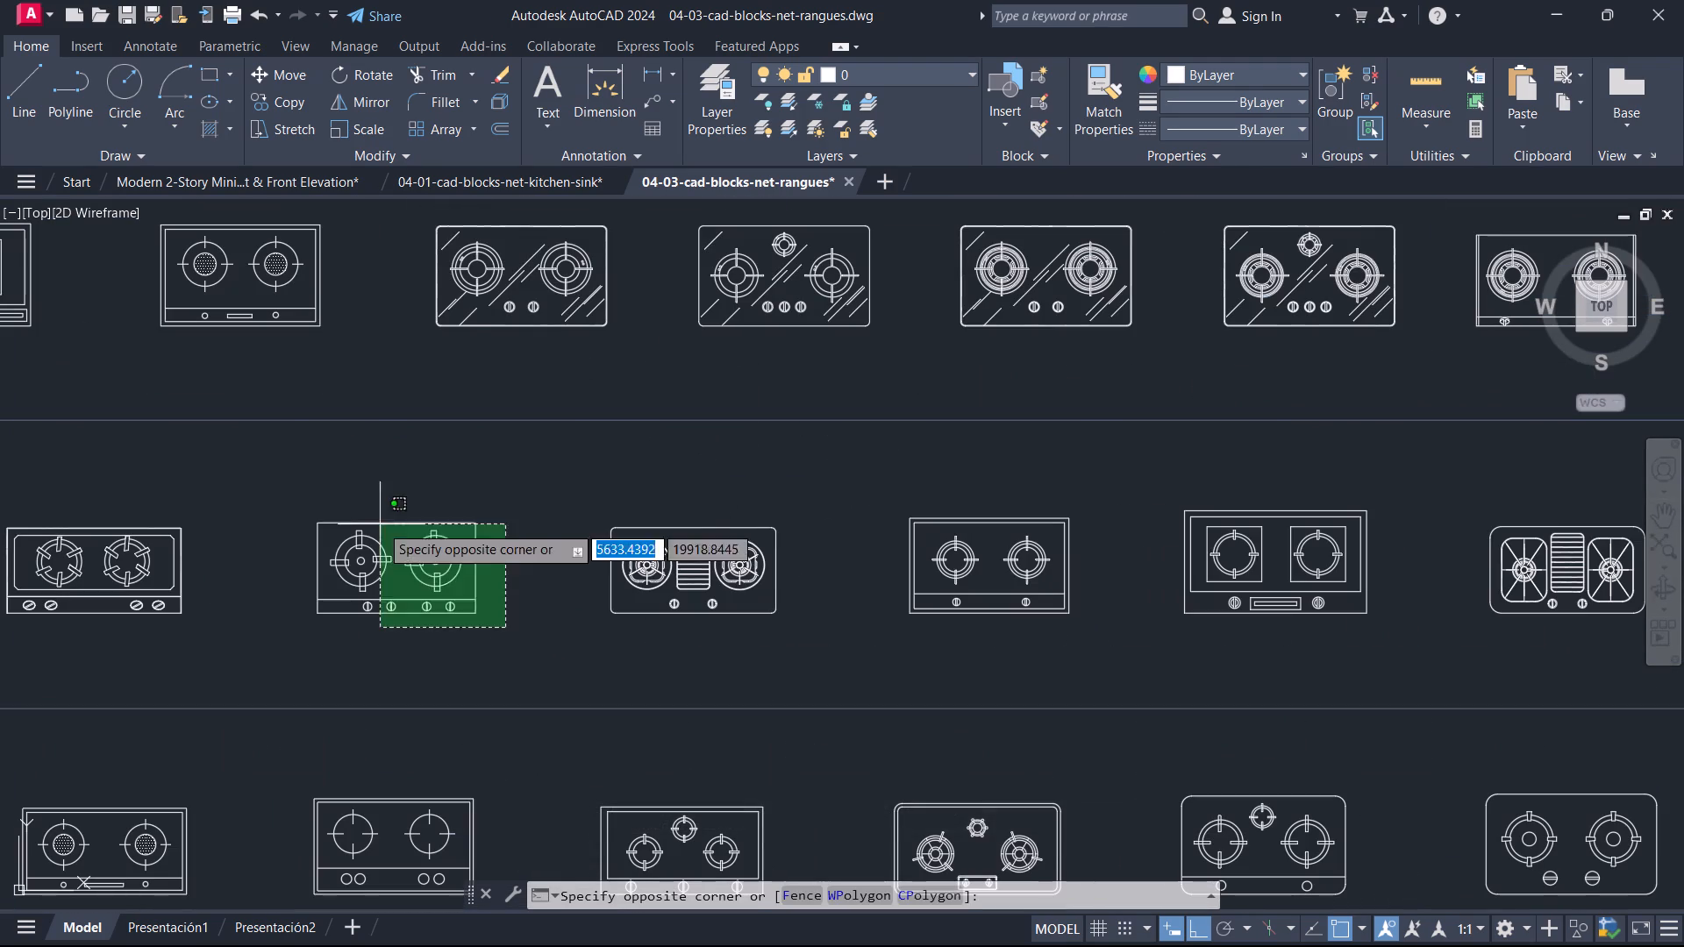
{"action": "left_click", "coordinate": [249, 473]}
{"action": "middle_click_drag", "start_coordinate": [286, 522], "coordinate": [308, 519]}
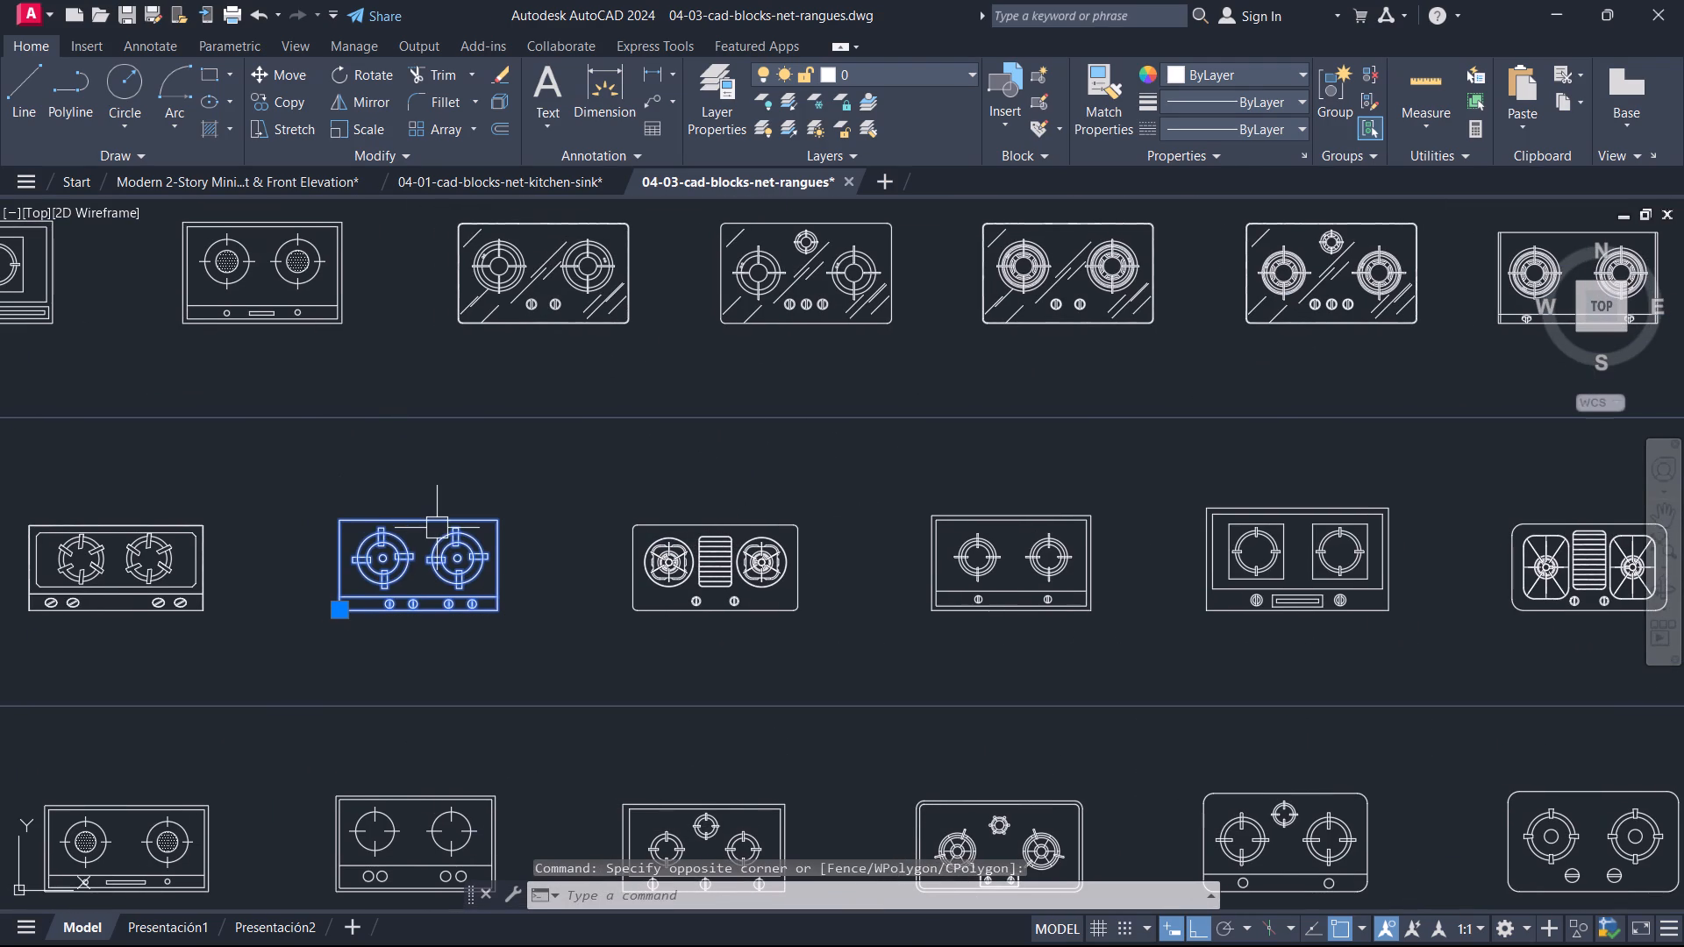
{"action": "key", "text": "ctrl+c"}
Paste the two-burner cooktop into the Modern 2-Story residence drawing, in the empty space just above the spare kitchen sink.
{"action": "left_click", "coordinate": [235, 171]}
{"action": "key", "text": "ctrl+v"}
{"action": "scroll", "coordinate": [570, 471], "scroll_direction": "down", "scroll_amount": 4}
{"action": "middle_click_drag", "start_coordinate": [570, 471], "coordinate": [564, 469]}
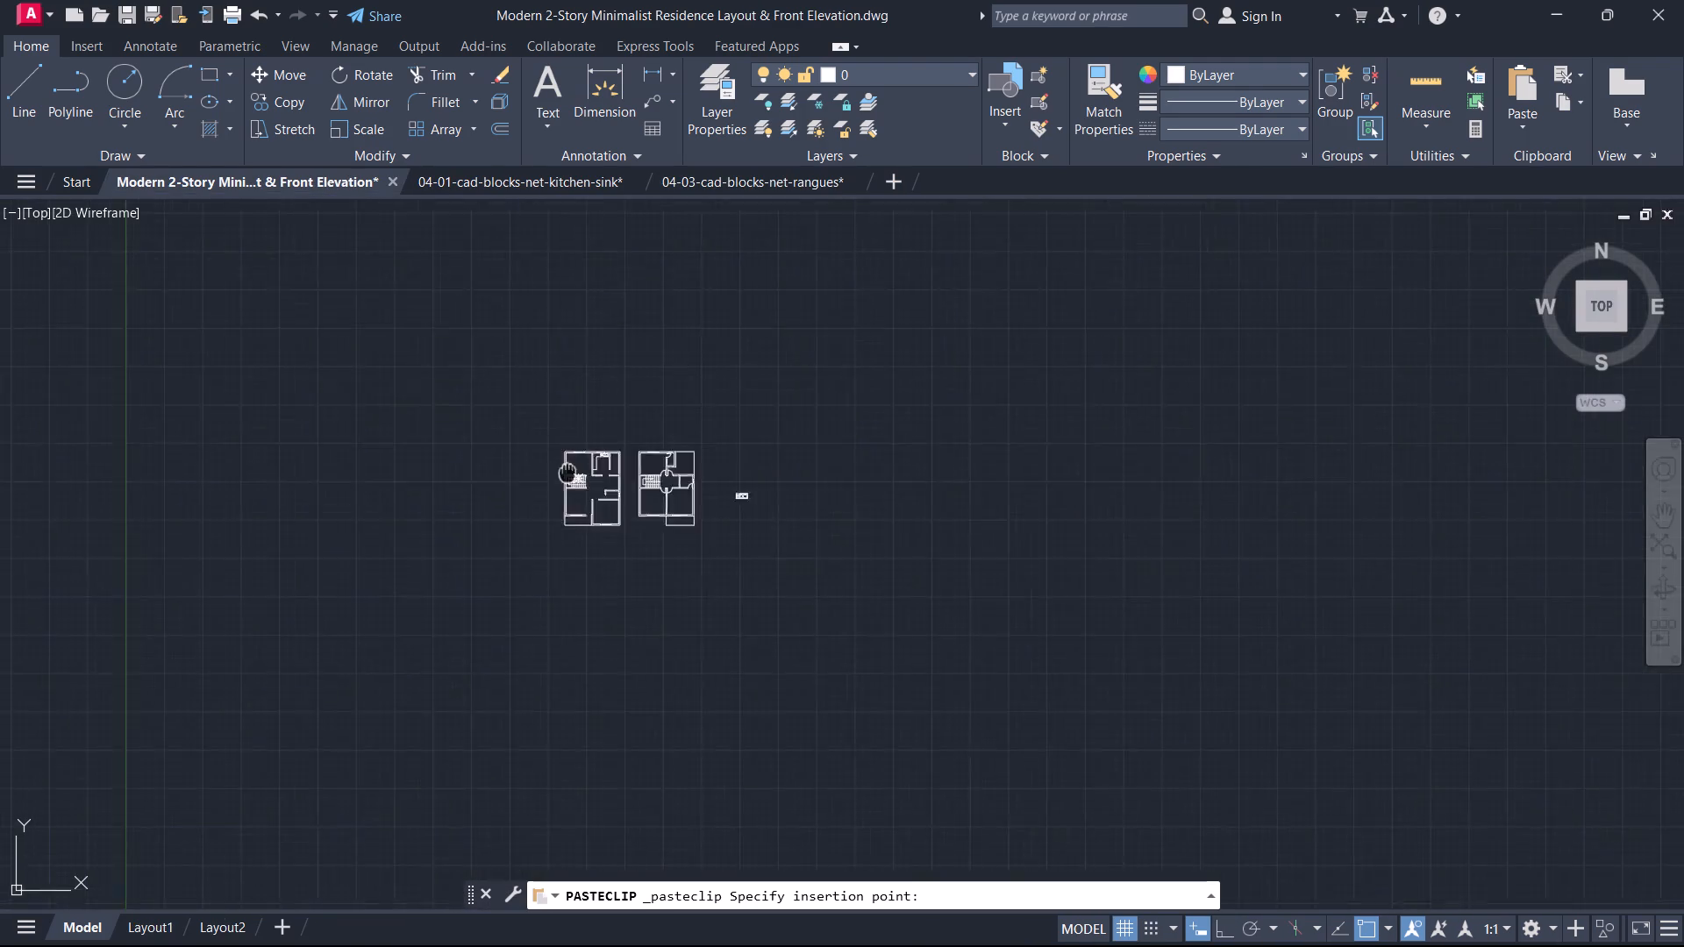
{"action": "scroll", "coordinate": [564, 469], "scroll_direction": "down", "scroll_amount": 1}
{"action": "middle_click_drag", "start_coordinate": [564, 469], "coordinate": [458, 513]}
{"action": "scroll", "coordinate": [556, 522], "scroll_direction": "up", "scroll_amount": 5}
{"action": "left_click", "coordinate": [547, 473]}
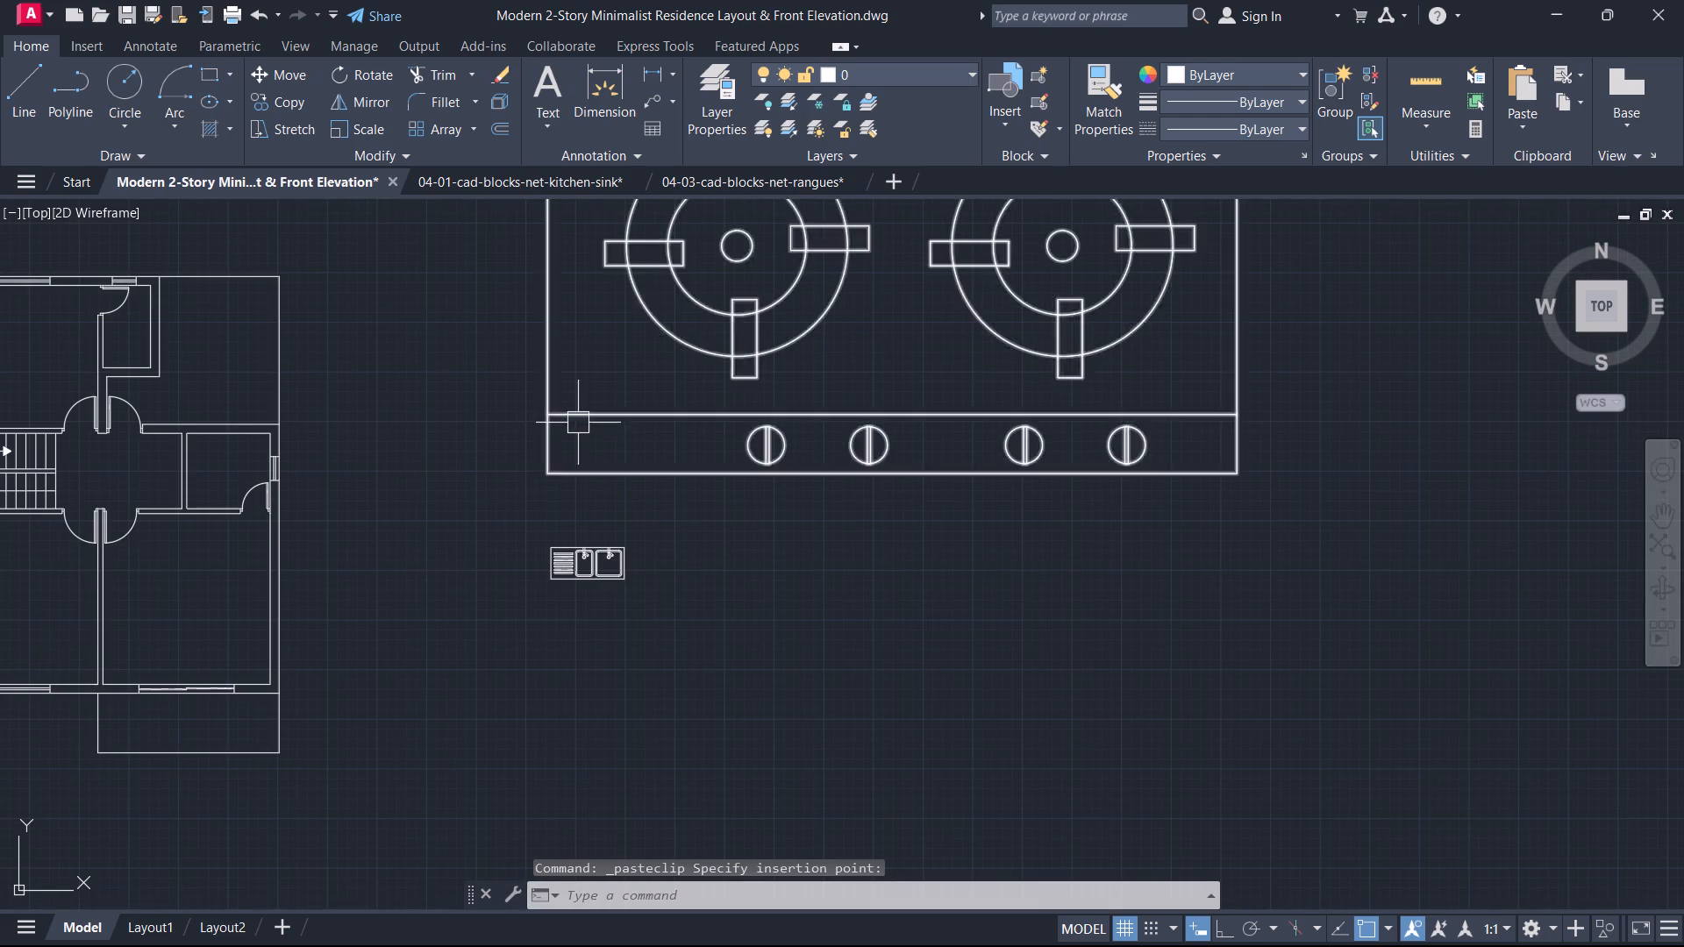
Scale the pasted cooktop down freehand from its lower-left corner to a size in proportion with the spare sink.
{"action": "left_click", "coordinate": [578, 423]}
{"action": "type", "text": "sc"}
{"action": "key", "text": "space"}
{"action": "left_click", "coordinate": [550, 478]}
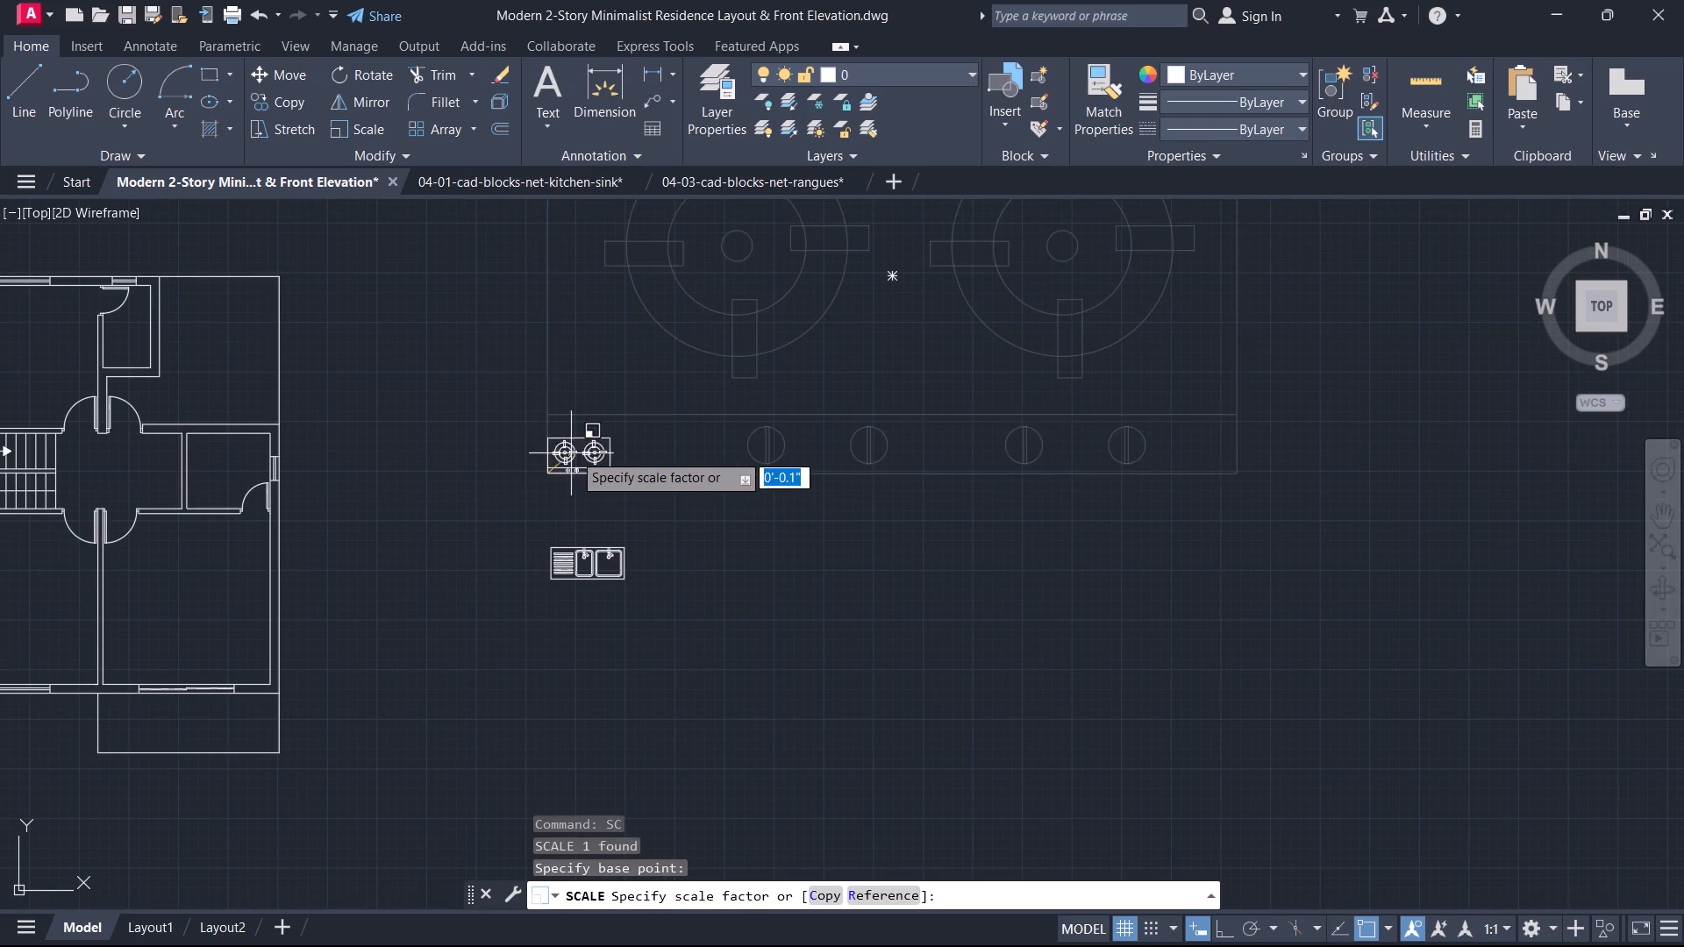
{"action": "scroll", "coordinate": [573, 452], "scroll_direction": "up", "scroll_amount": 2}
{"action": "left_click", "coordinate": [551, 490]}
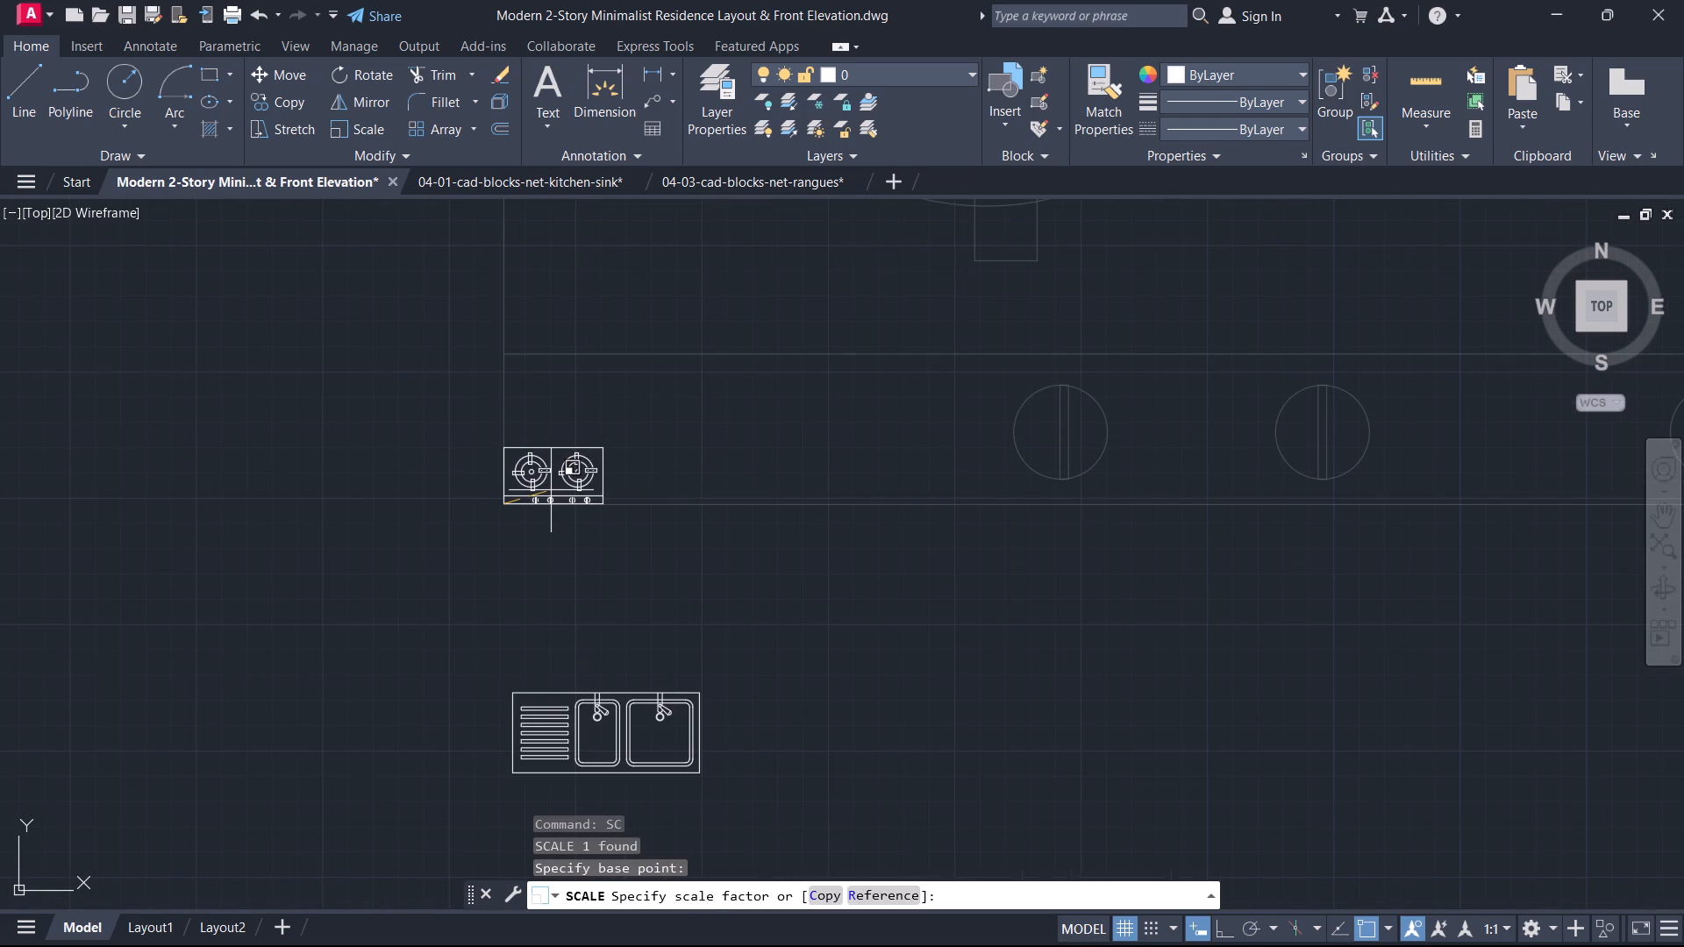
Rotate the scaled cooktop 90° counterclockwise with ortho on, so its knobs face east.
{"action": "scroll", "coordinate": [542, 502], "scroll_direction": "down", "scroll_amount": 2}
{"action": "middle_click_drag", "start_coordinate": [552, 506], "coordinate": [801, 536]}
{"action": "left_click", "coordinate": [834, 568]}
{"action": "left_click", "coordinate": [764, 484]}
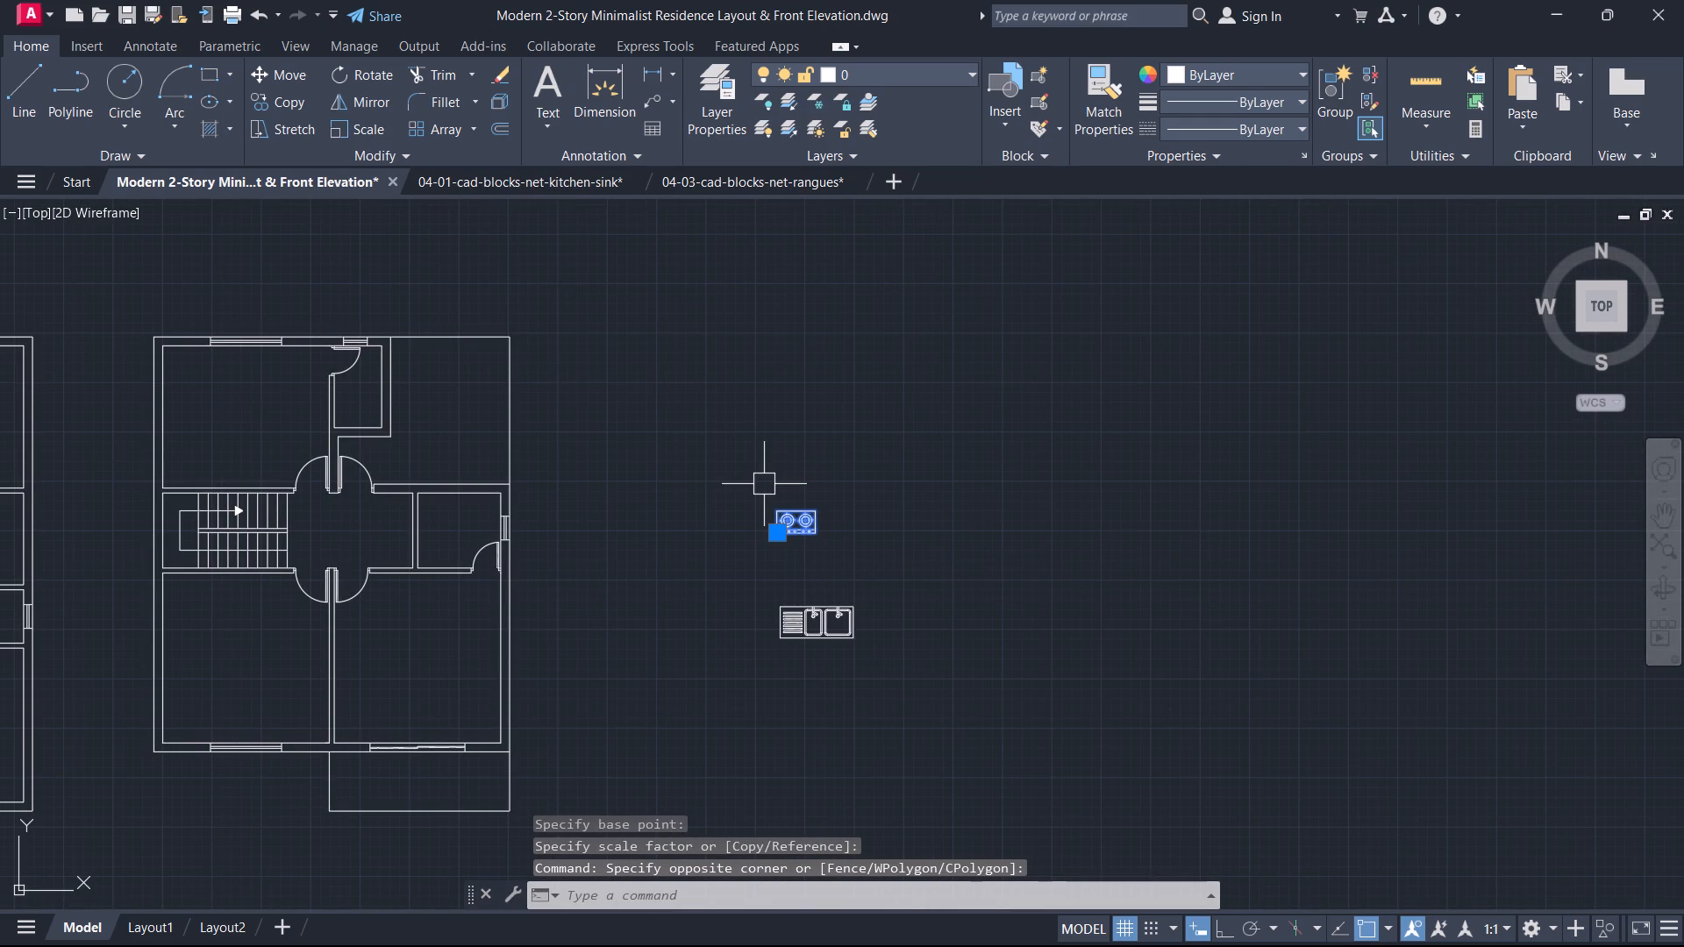
{"action": "type", "text": "ro"}
{"action": "key", "text": "space"}
{"action": "left_click", "coordinate": [764, 451]}
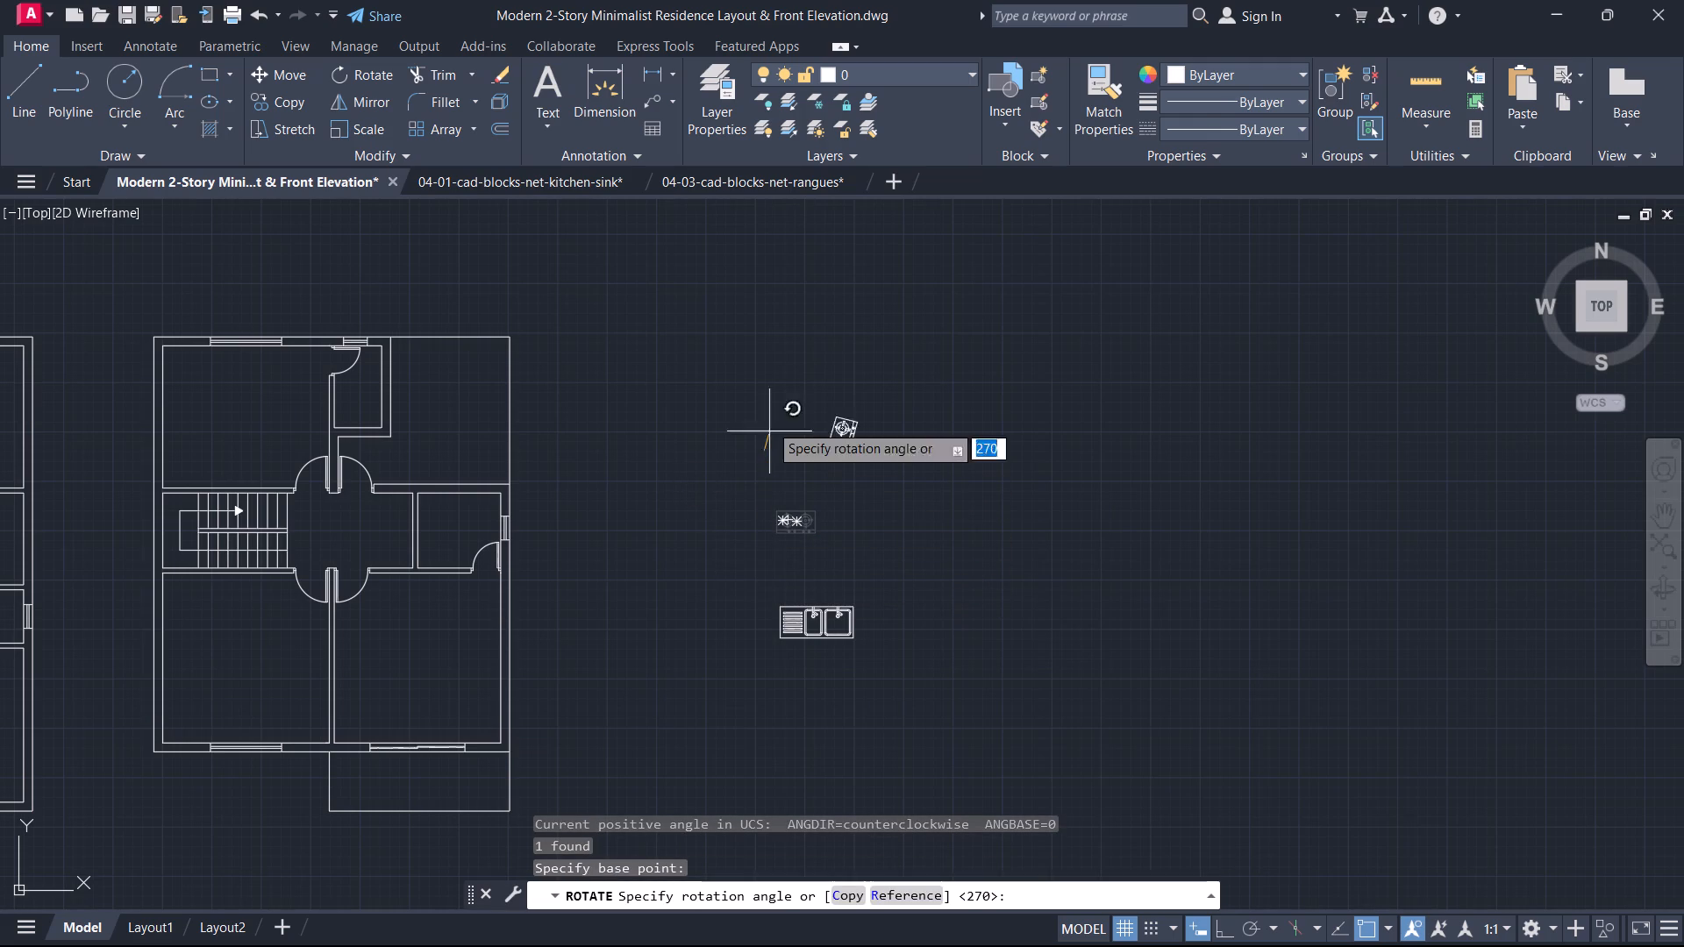
{"action": "key", "text": "F8"}
{"action": "left_click", "coordinate": [770, 355]}
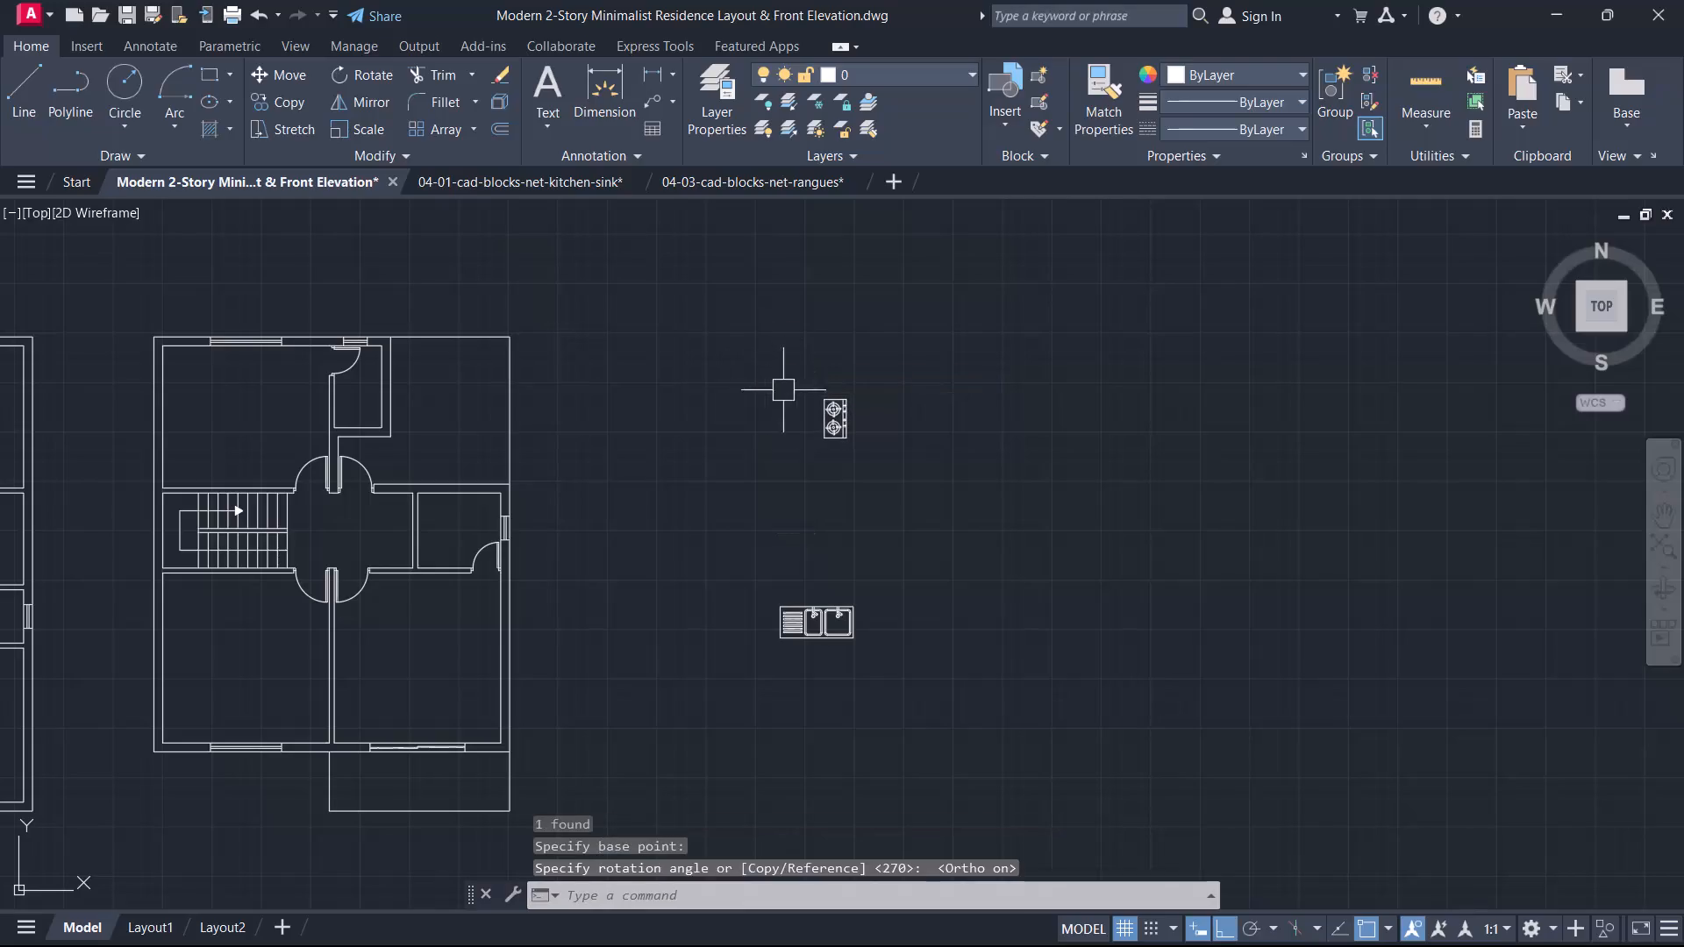
{"action": "key", "text": "Escape"}
Copy the rotated cooktop onto the kitchen's west counter, against the wall and southwest of the sink, keeping the original beside the plans.
{"action": "left_click_drag", "start_coordinate": [896, 479], "coordinate": [889, 467]}
{"action": "left_click", "coordinate": [778, 367]}
{"action": "type", "text": "co"}
{"action": "key", "text": "space"}
{"action": "key", "text": "F8"}
{"action": "scroll", "coordinate": [793, 424], "scroll_direction": "up", "scroll_amount": 3}
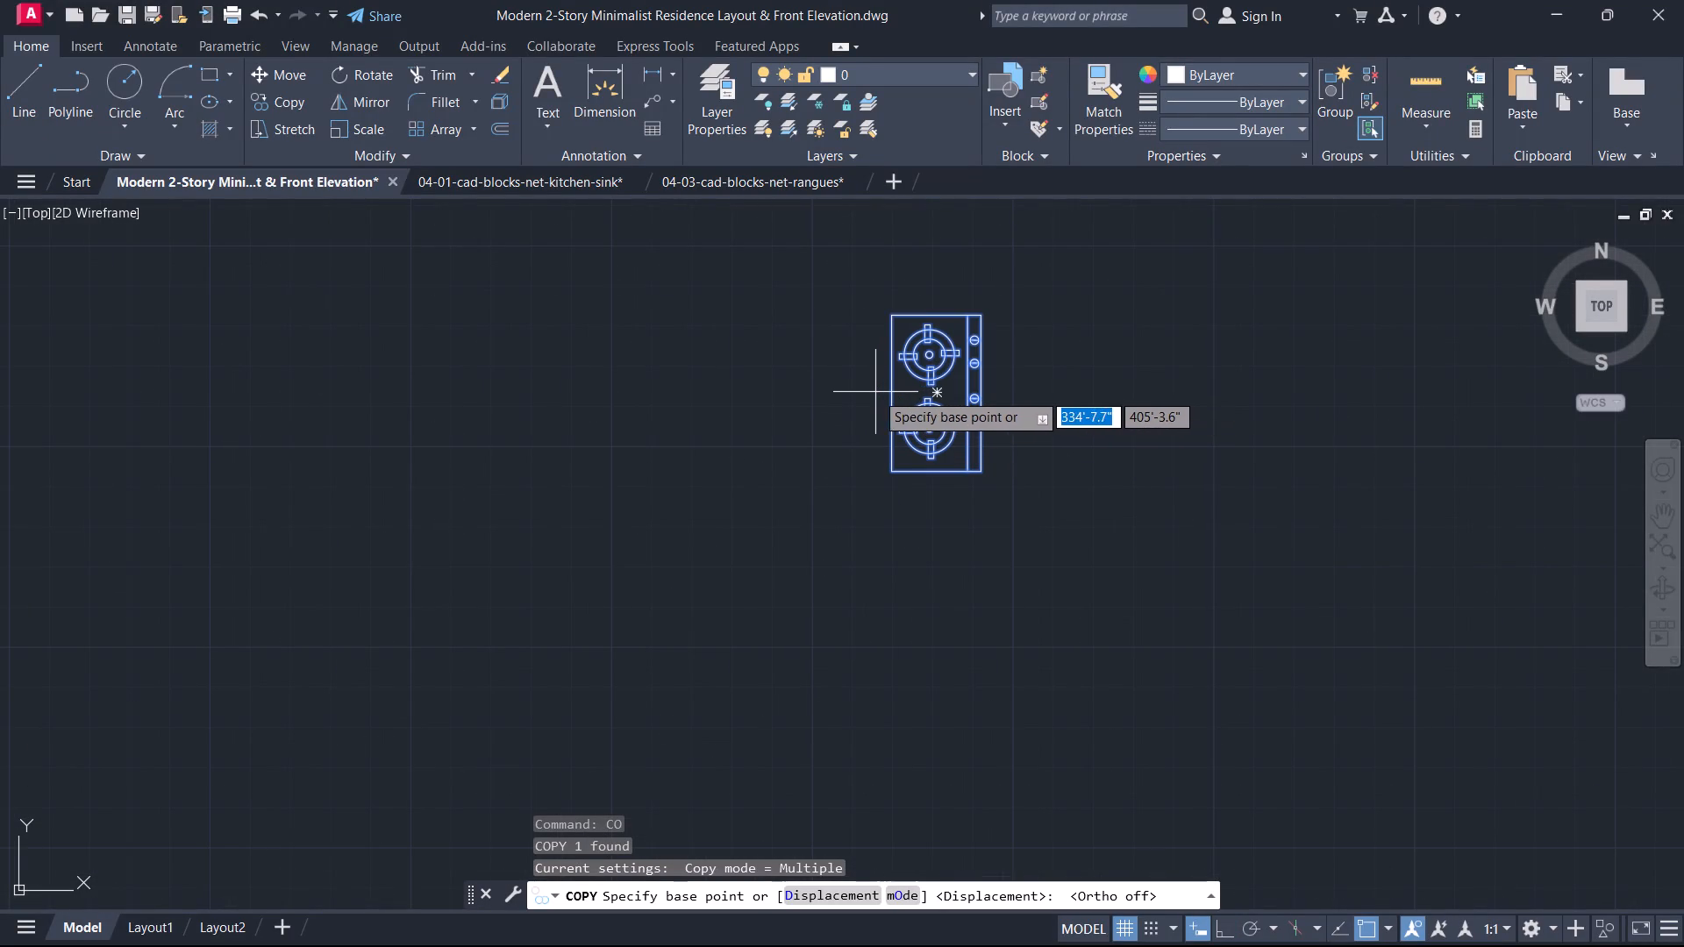
{"action": "left_click", "coordinate": [875, 392]}
{"action": "scroll", "coordinate": [803, 429], "scroll_direction": "down", "scroll_amount": 5}
{"action": "middle_click_drag", "start_coordinate": [773, 448], "coordinate": [1176, 405]}
{"action": "scroll", "coordinate": [773, 449], "scroll_direction": "up", "scroll_amount": 1}
{"action": "middle_click_drag", "start_coordinate": [412, 484], "coordinate": [888, 415]}
{"action": "scroll", "coordinate": [843, 344], "scroll_direction": "up", "scroll_amount": 1}
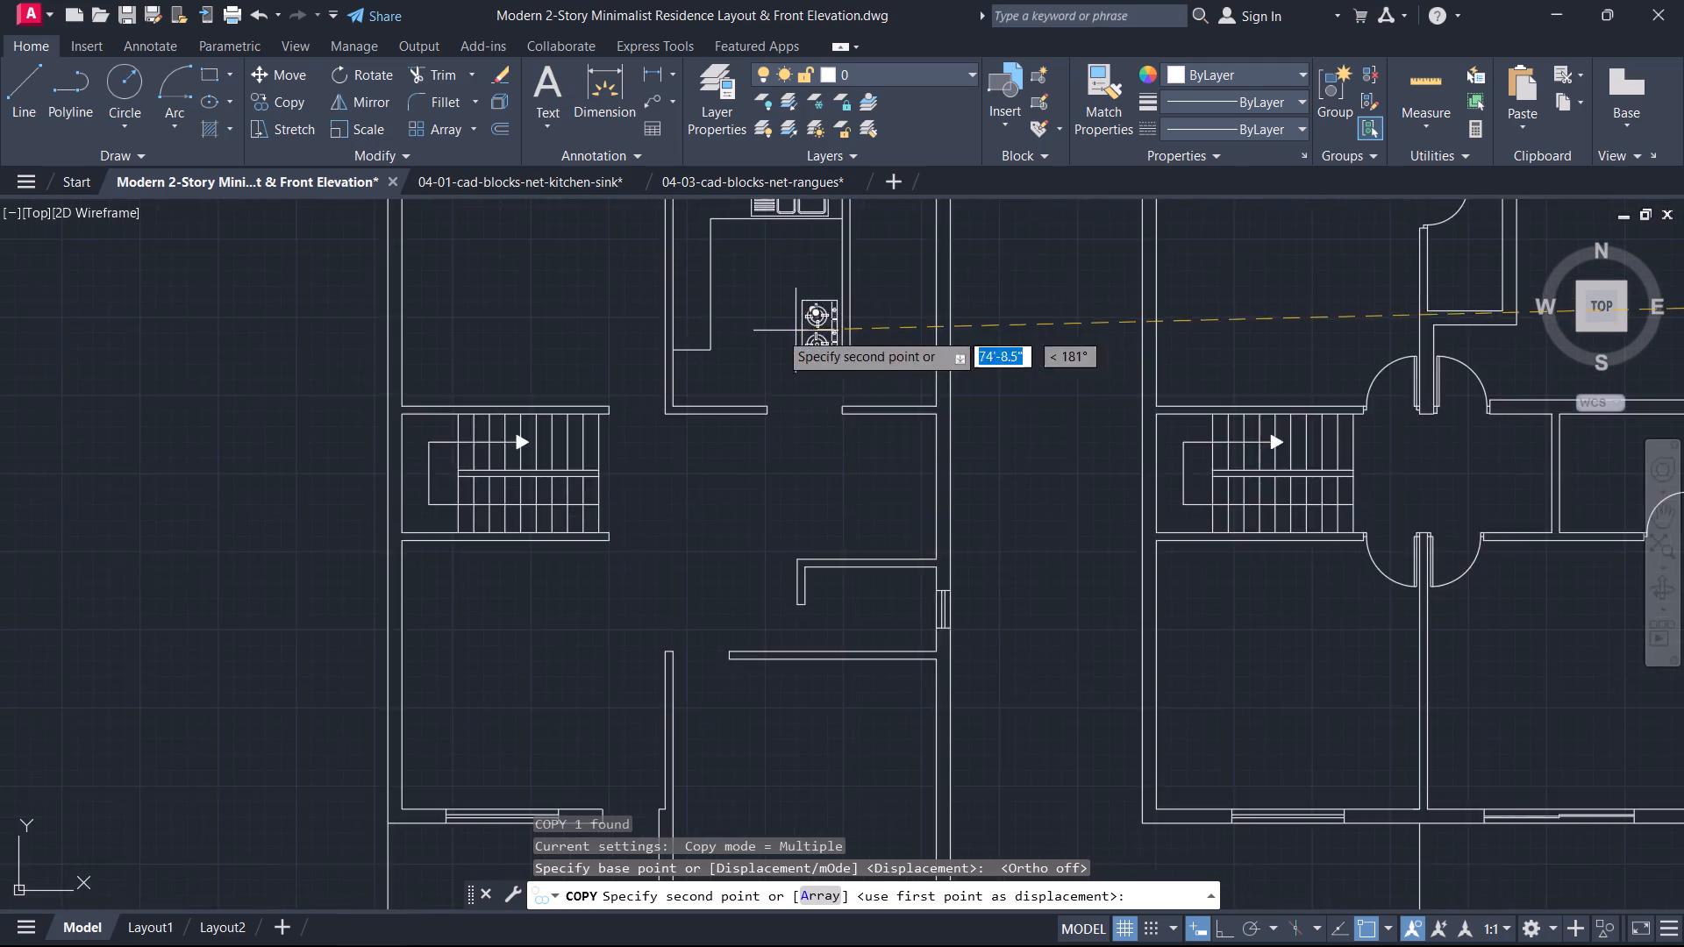
{"action": "scroll", "coordinate": [779, 331], "scroll_direction": "up", "scroll_amount": 2}
{"action": "middle_click_drag", "start_coordinate": [732, 311], "coordinate": [697, 490]}
{"action": "middle_click_drag", "start_coordinate": [501, 417], "coordinate": [569, 573]}
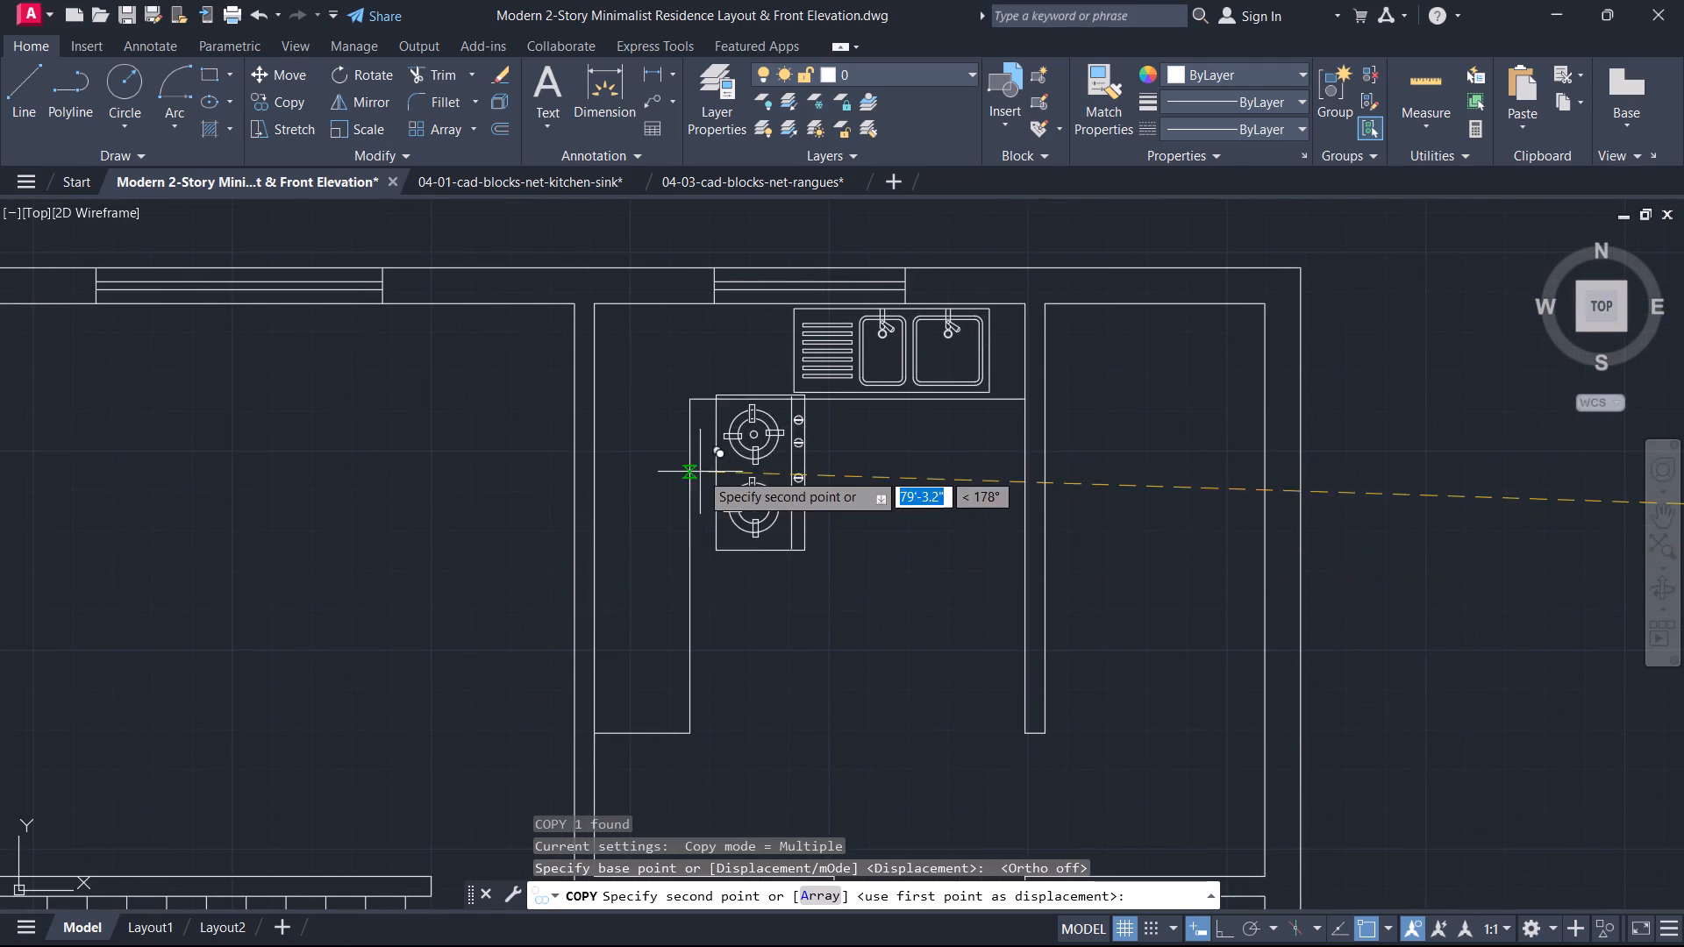
{"action": "scroll", "coordinate": [655, 495], "scroll_direction": "up", "scroll_amount": 3}
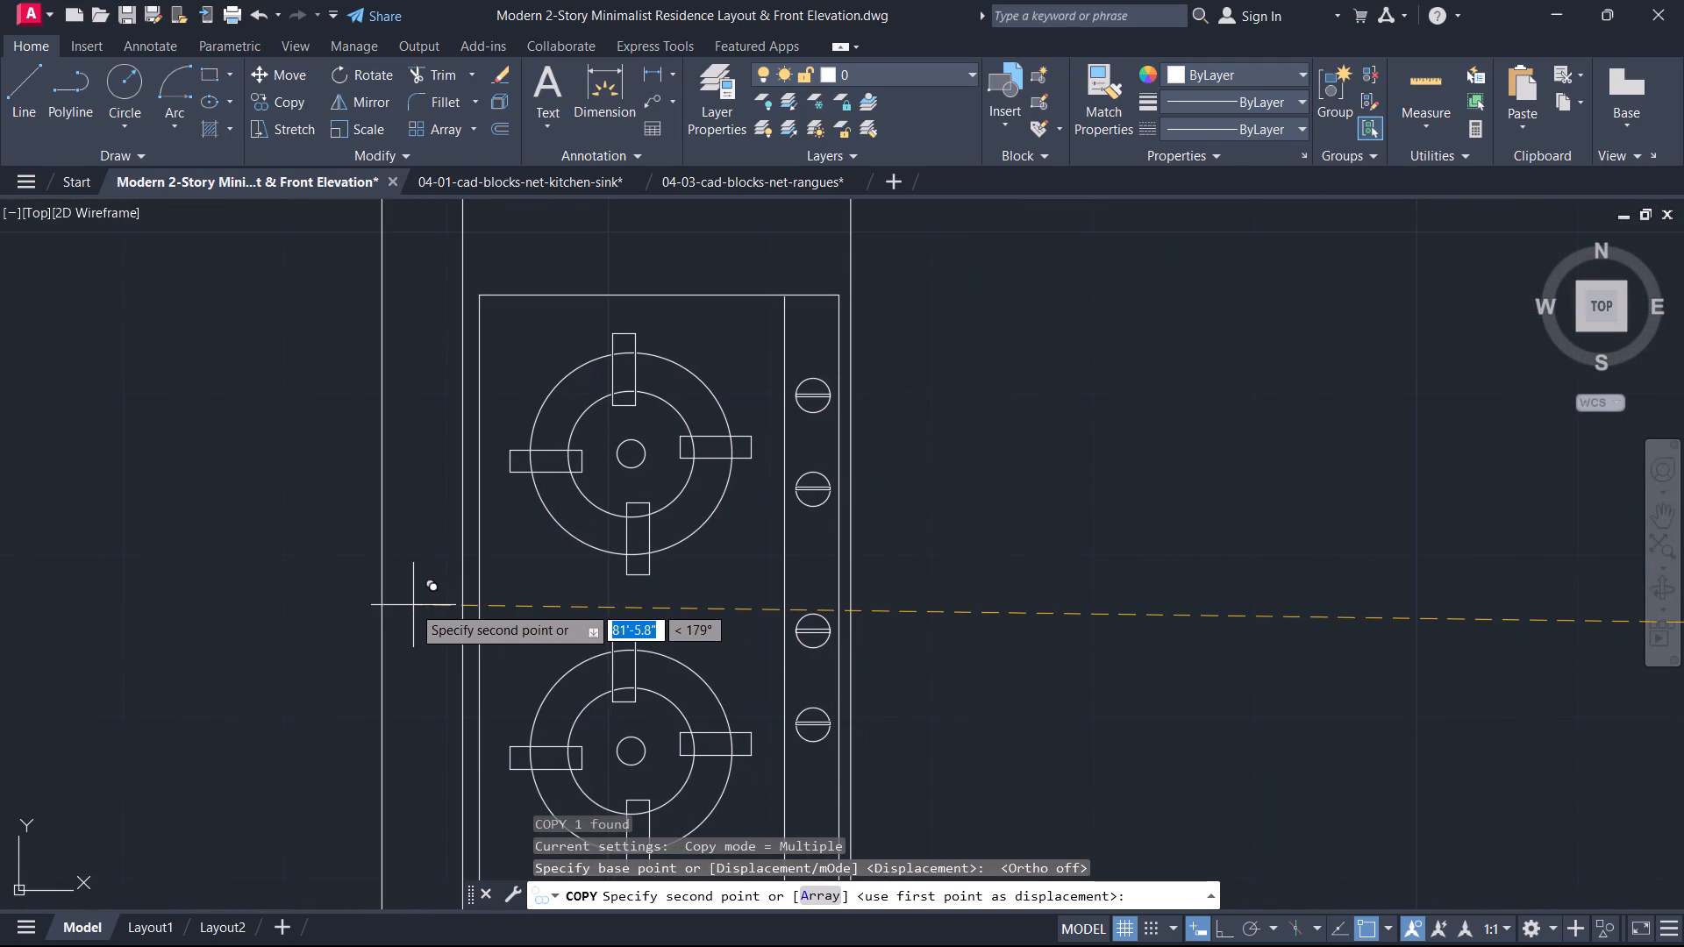
{"action": "left_click", "coordinate": [410, 607]}
{"action": "scroll", "coordinate": [456, 593], "scroll_direction": "down", "scroll_amount": 4}
{"action": "key", "text": "Escape"}
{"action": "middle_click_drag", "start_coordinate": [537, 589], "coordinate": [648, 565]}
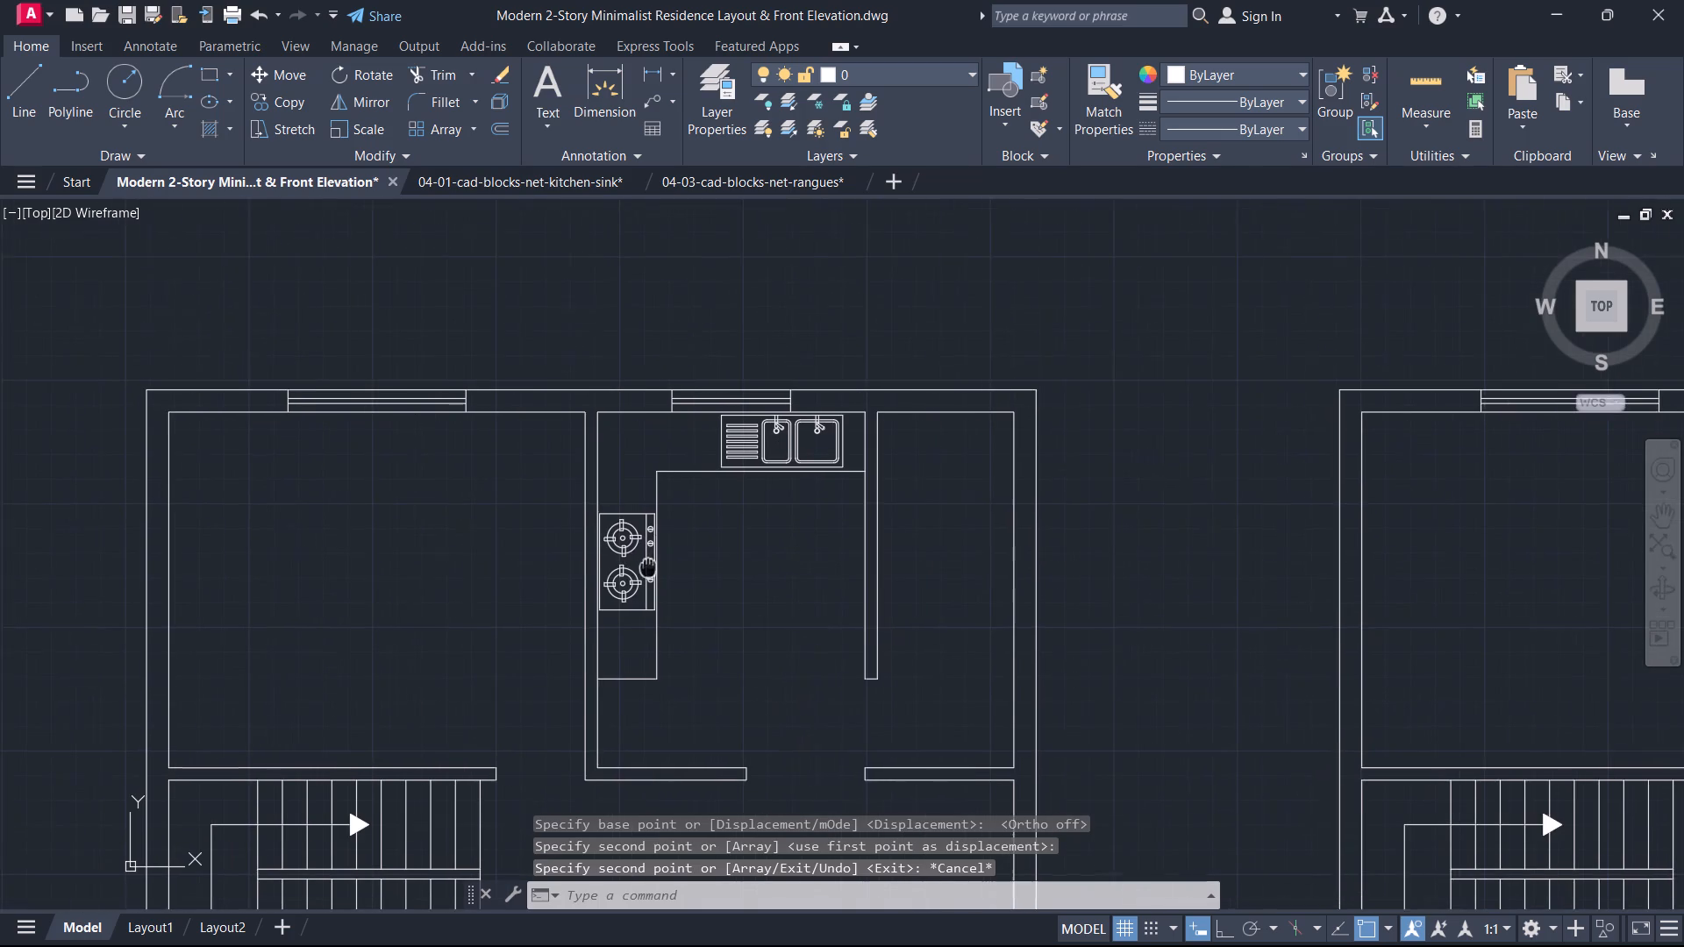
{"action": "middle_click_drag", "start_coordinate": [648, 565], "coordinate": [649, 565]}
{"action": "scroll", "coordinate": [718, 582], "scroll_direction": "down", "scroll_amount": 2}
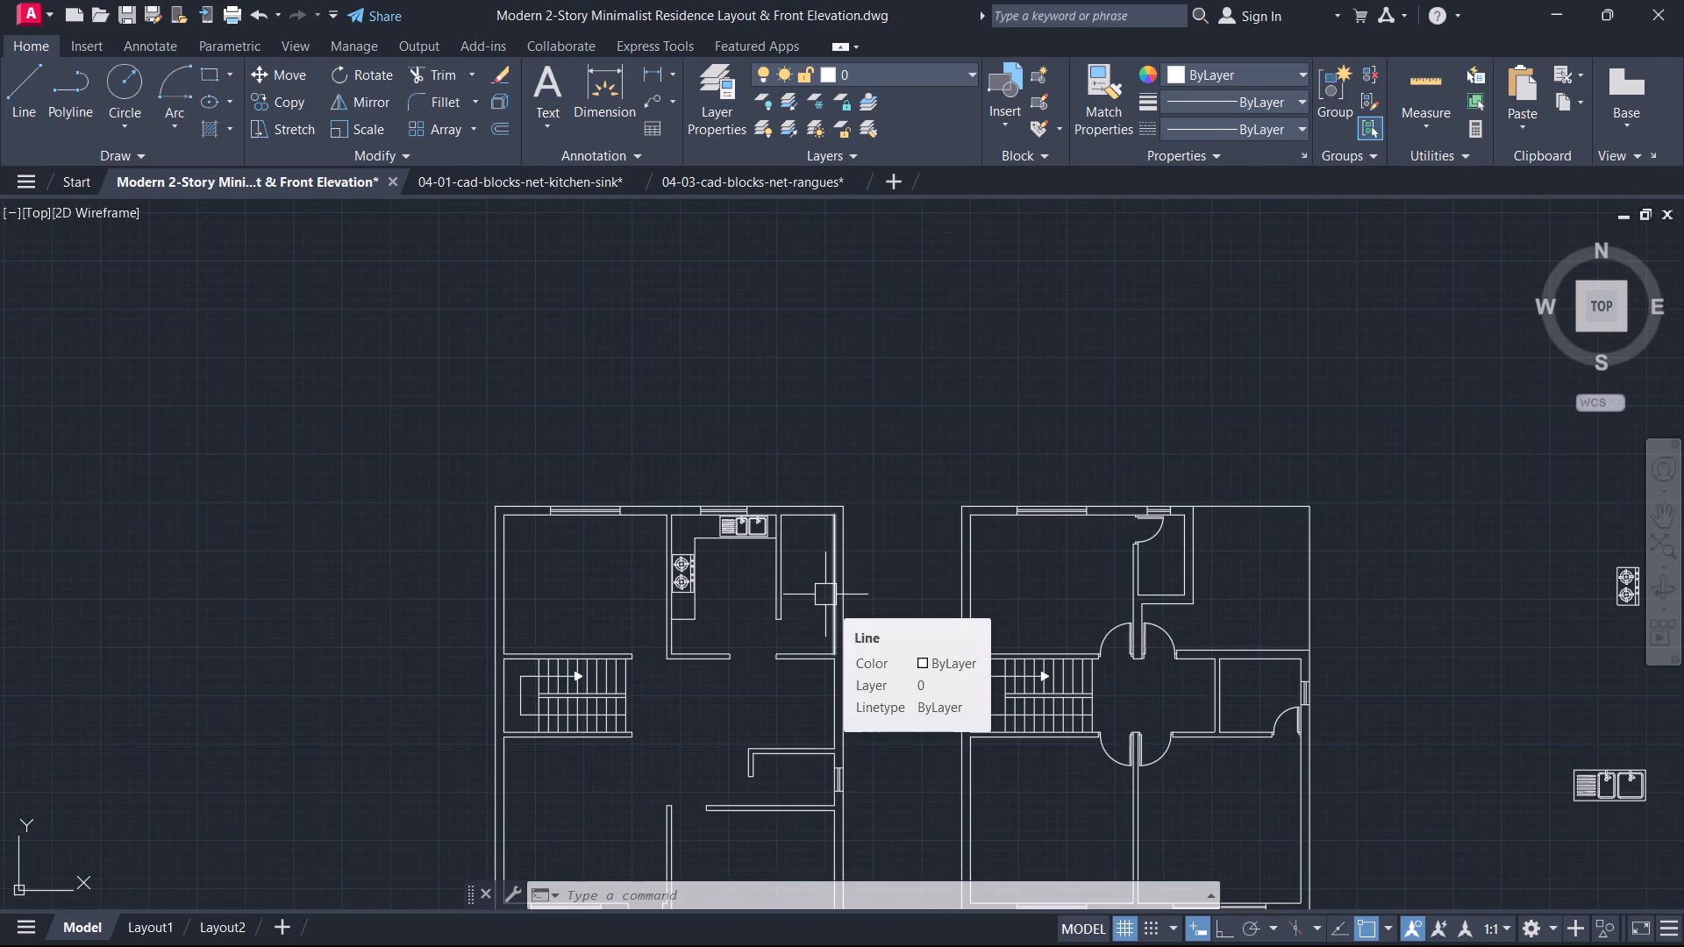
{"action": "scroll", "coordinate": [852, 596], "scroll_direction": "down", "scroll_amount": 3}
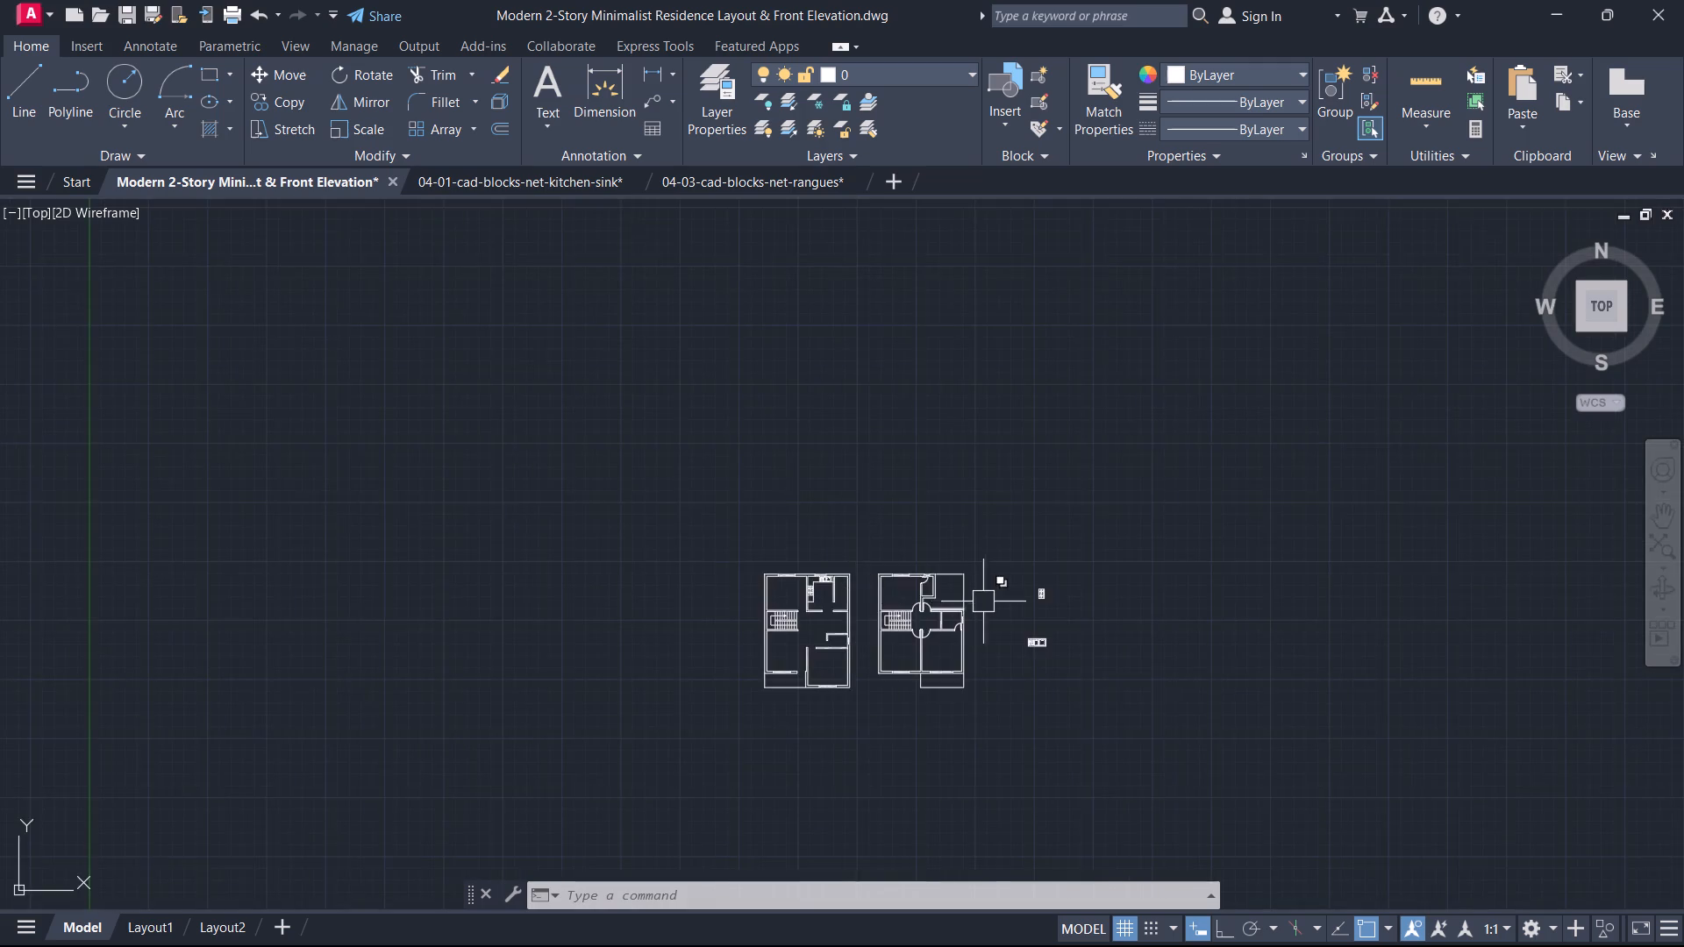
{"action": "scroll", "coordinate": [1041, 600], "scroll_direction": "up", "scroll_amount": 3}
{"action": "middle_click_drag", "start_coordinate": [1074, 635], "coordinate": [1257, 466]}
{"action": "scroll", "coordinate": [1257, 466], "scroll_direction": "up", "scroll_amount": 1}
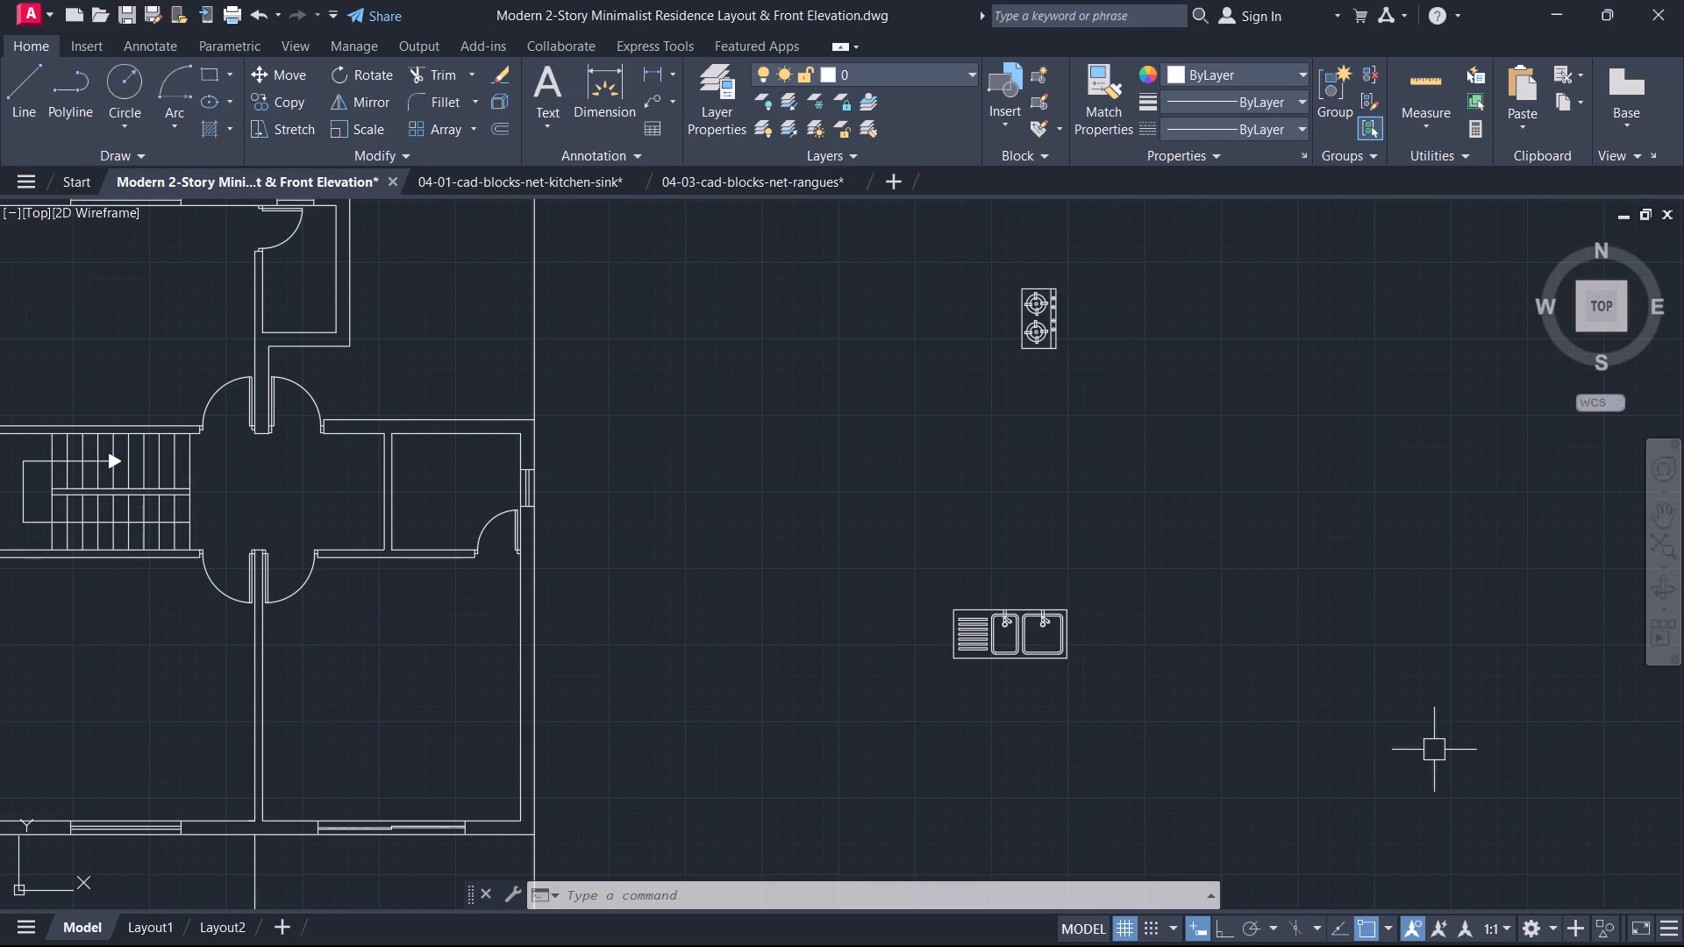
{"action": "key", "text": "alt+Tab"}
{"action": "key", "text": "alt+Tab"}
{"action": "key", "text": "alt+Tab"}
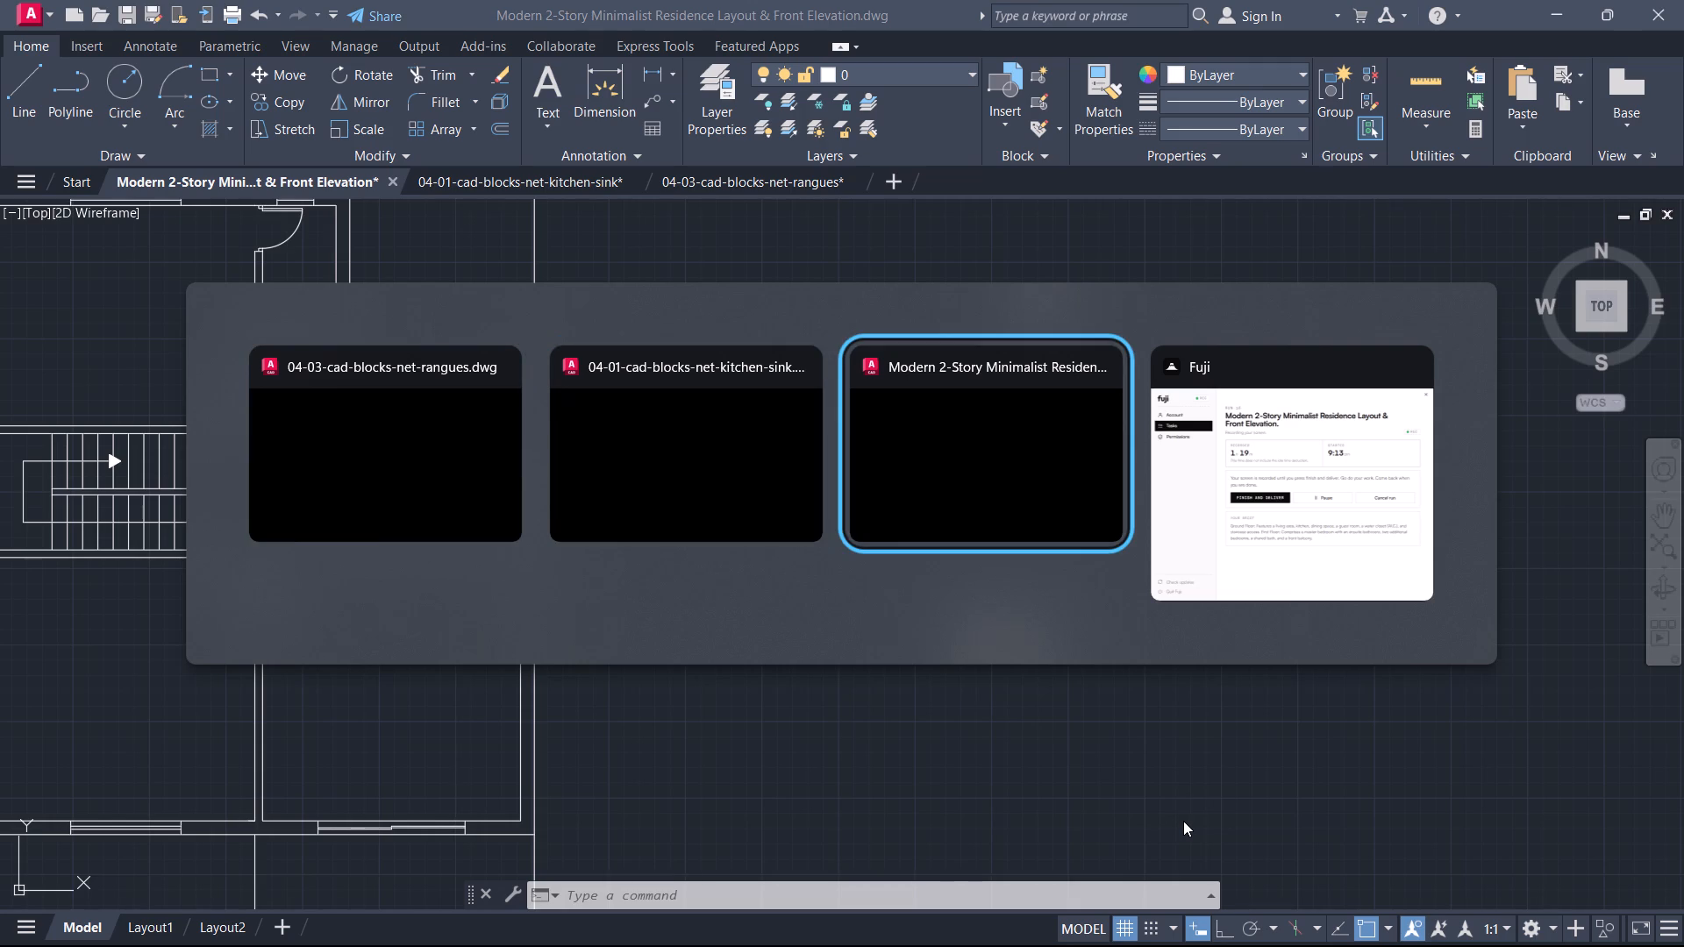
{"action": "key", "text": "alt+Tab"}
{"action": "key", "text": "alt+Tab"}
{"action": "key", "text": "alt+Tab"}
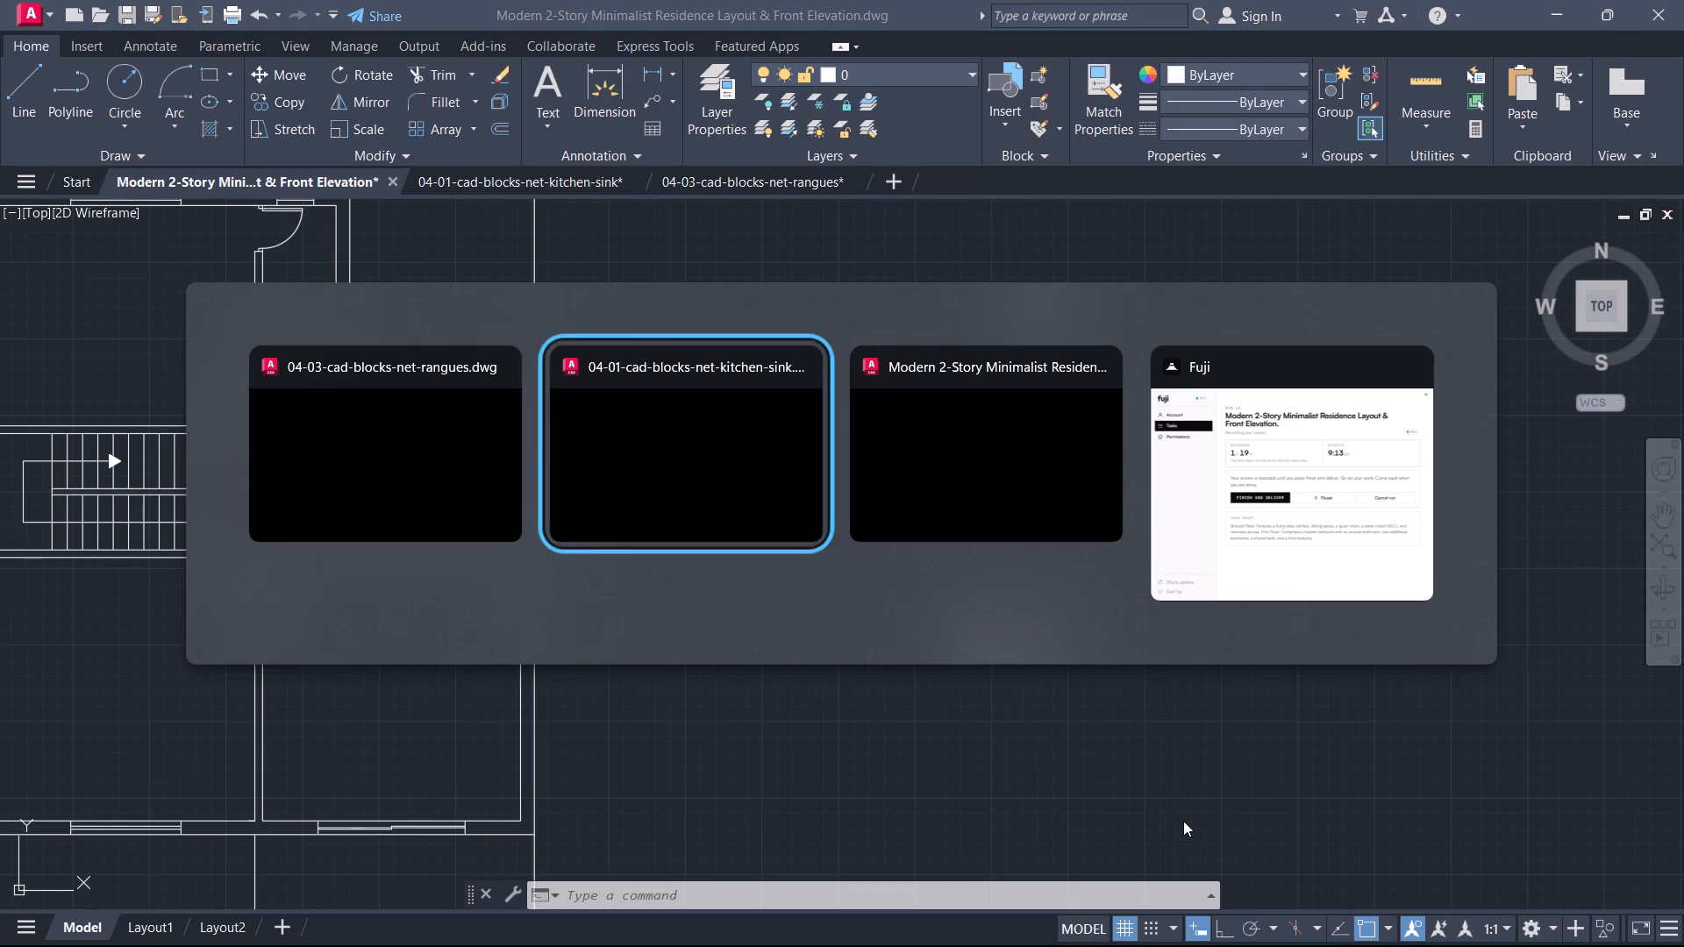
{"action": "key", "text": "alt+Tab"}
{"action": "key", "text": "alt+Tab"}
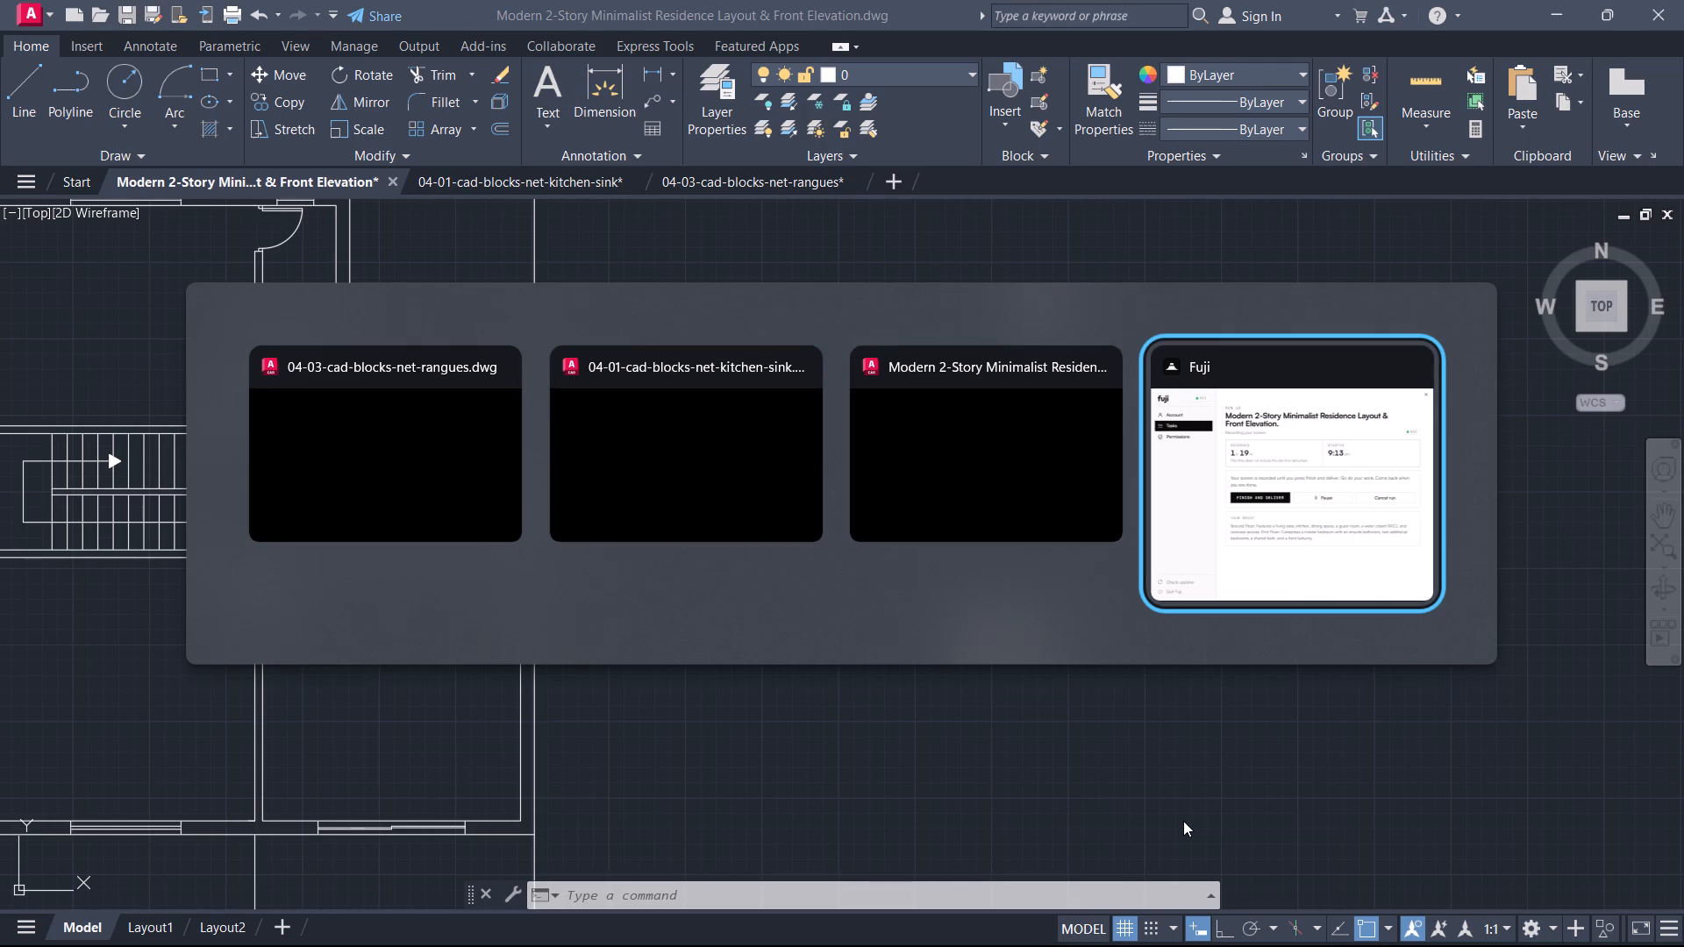
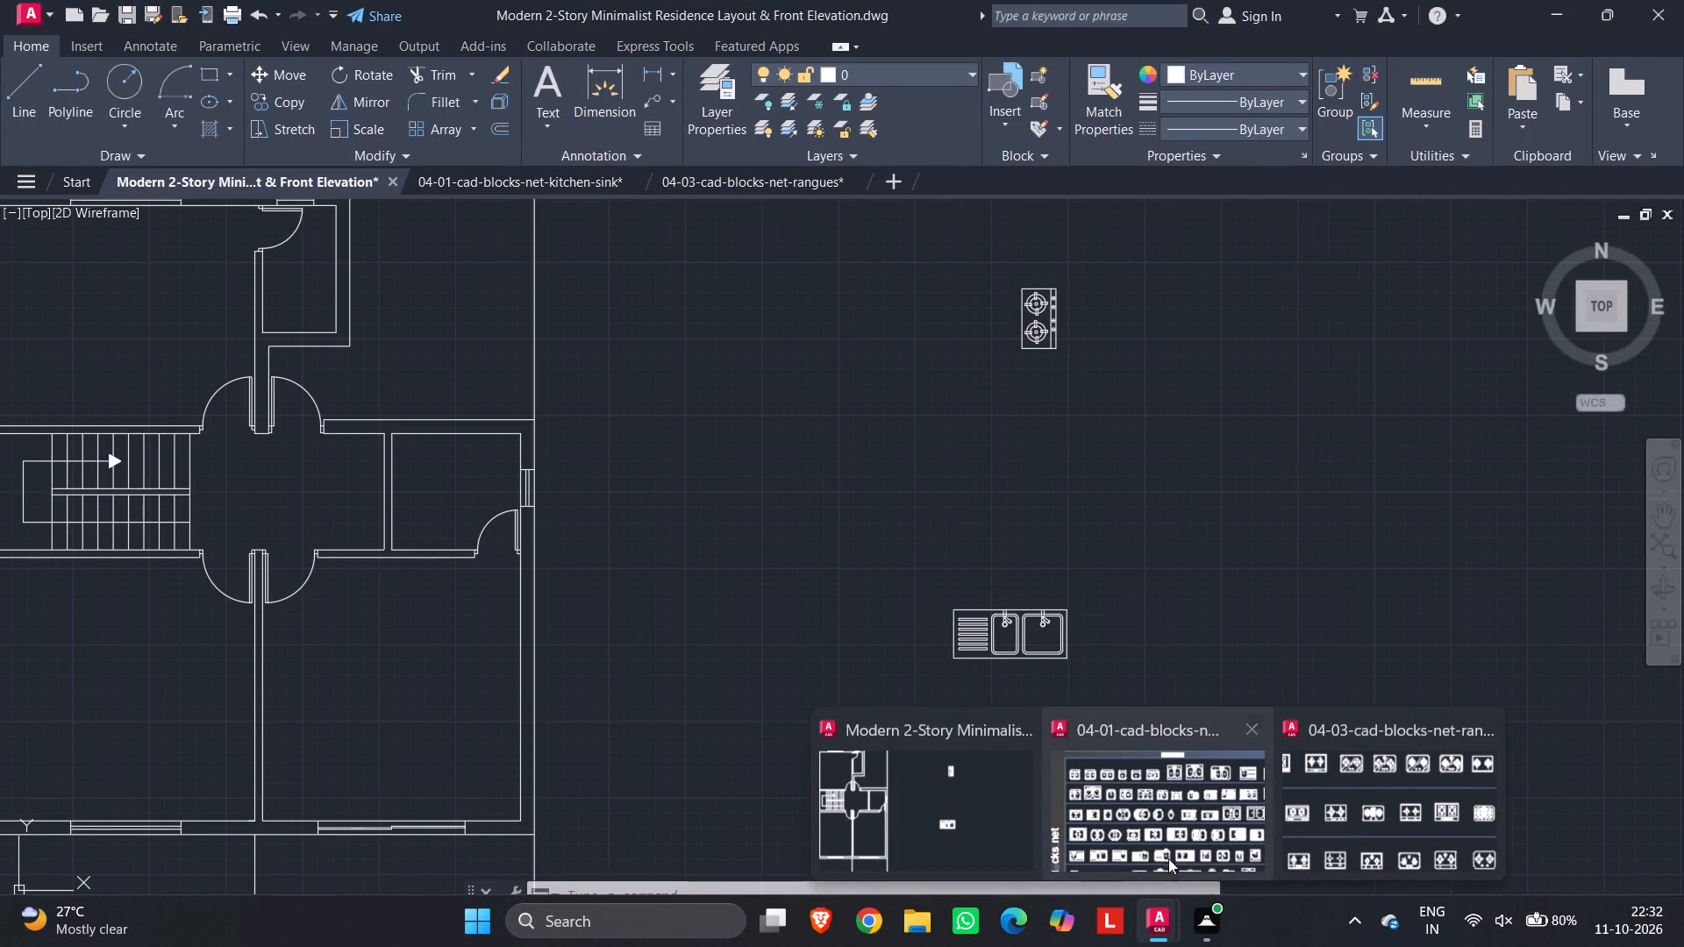
Open the 01-10-cad-blocks-net-tables library drawing from the recent files.
{"action": "scroll", "coordinate": [897, 470], "scroll_direction": "down", "scroll_amount": 1}
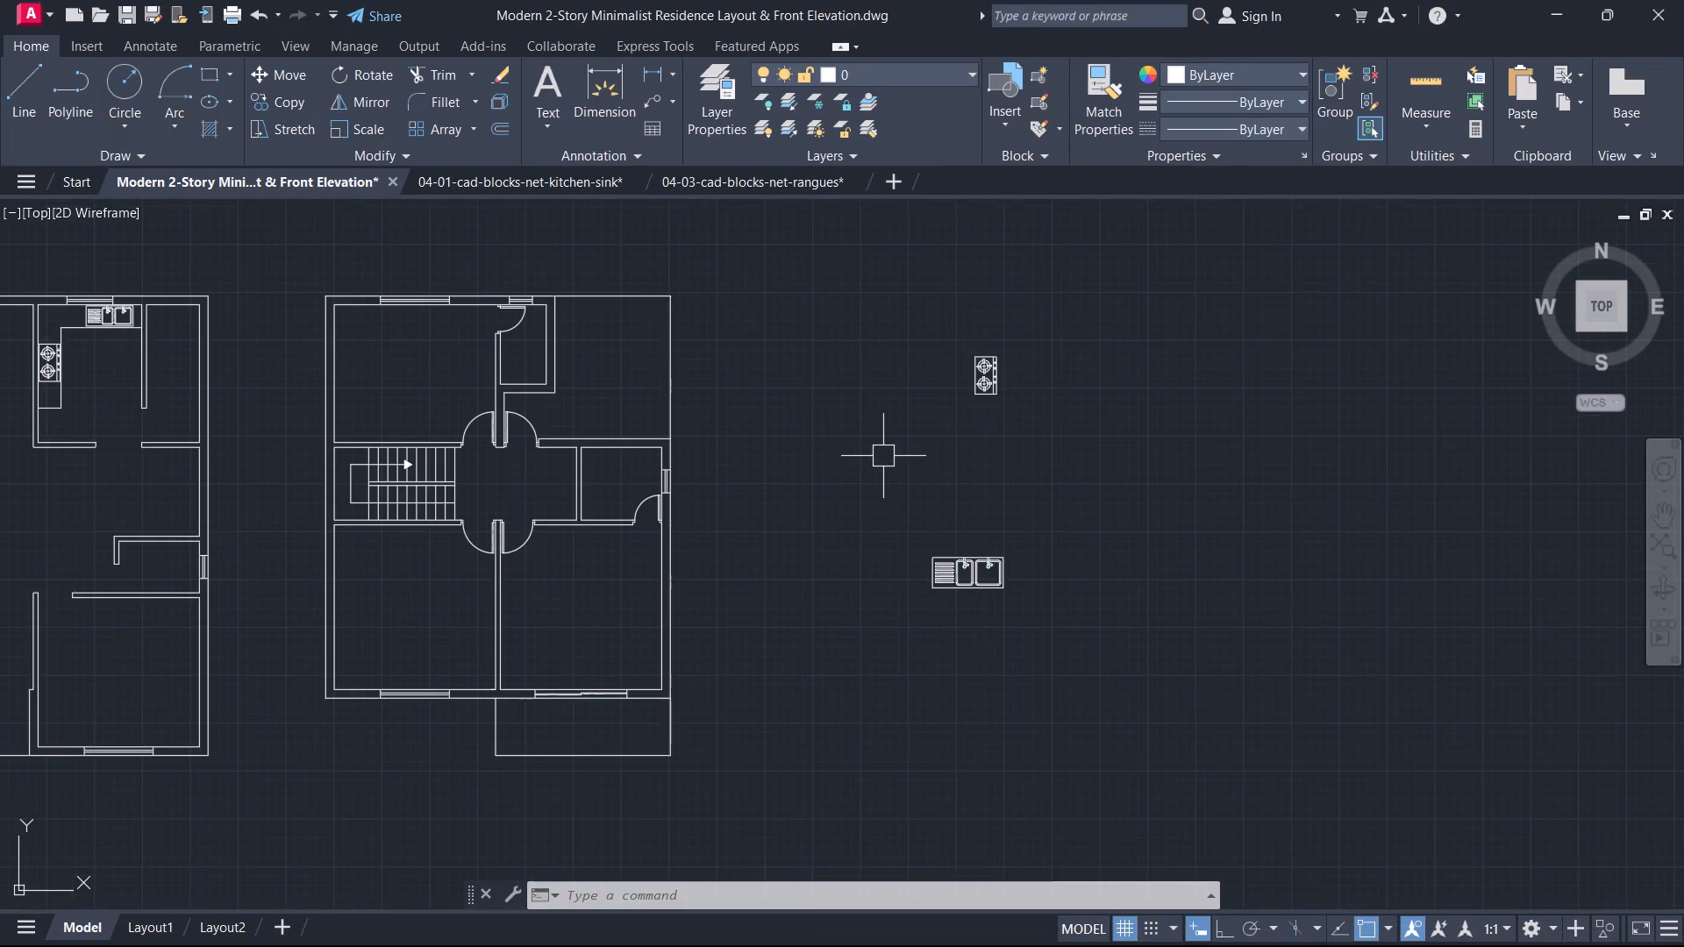
{"action": "middle_click_drag", "start_coordinate": [916, 472], "coordinate": [1108, 458]}
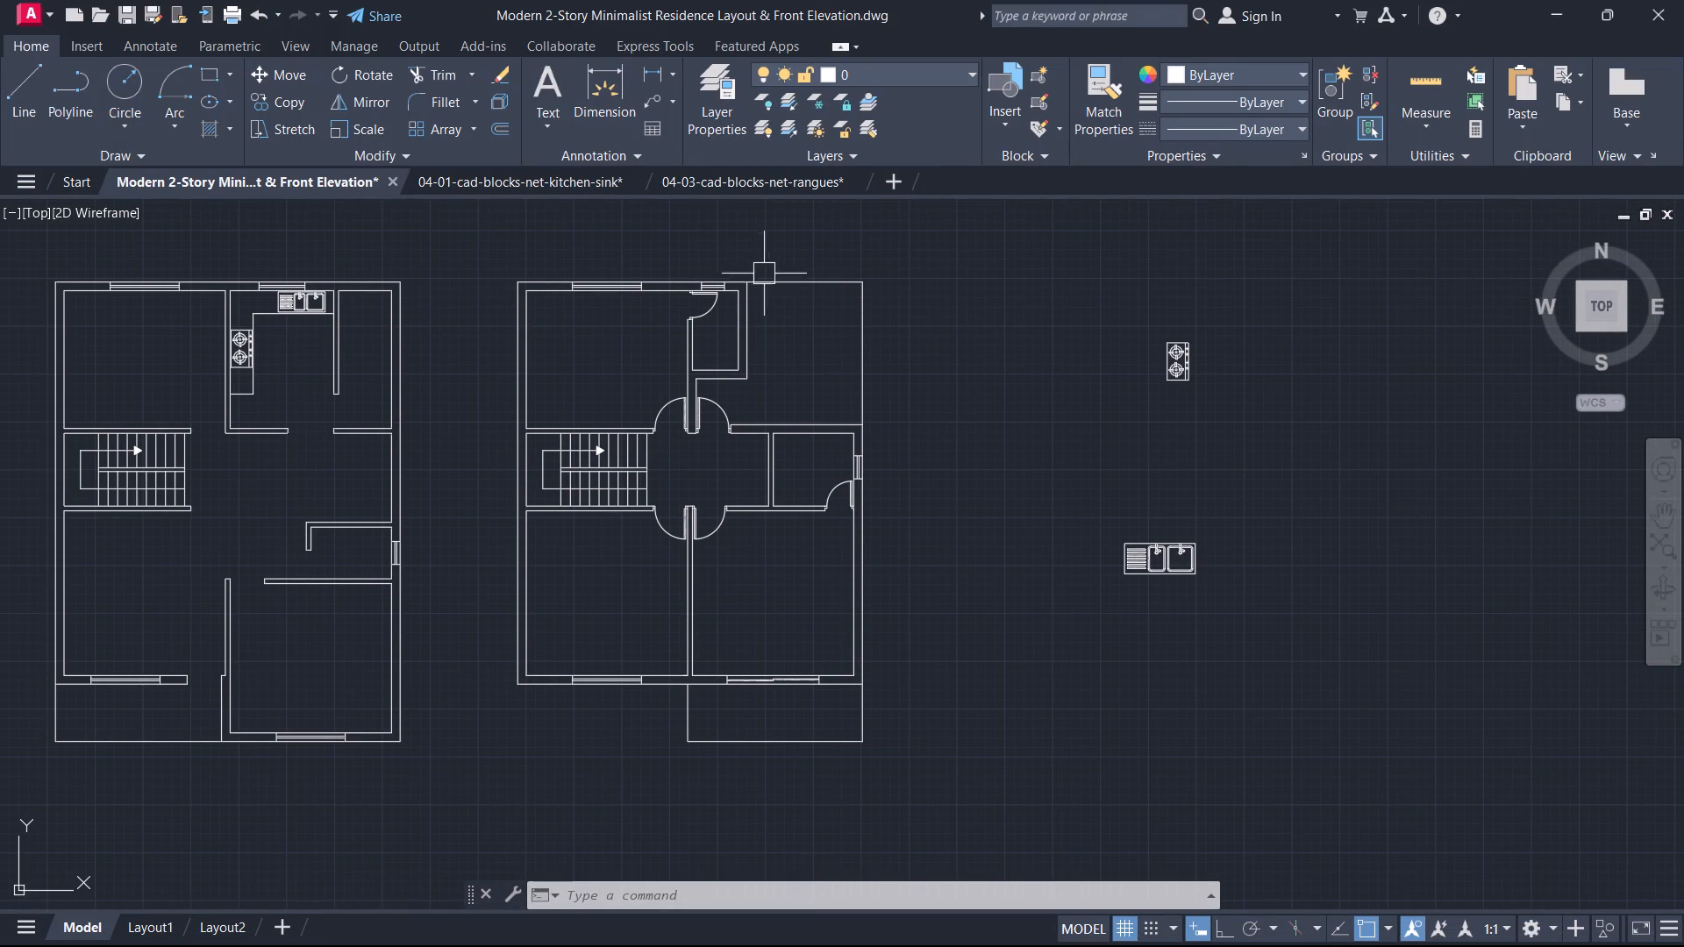
{"action": "scroll", "coordinate": [723, 196], "scroll_direction": "up", "scroll_amount": 1}
{"action": "left_click", "coordinate": [66, 171]}
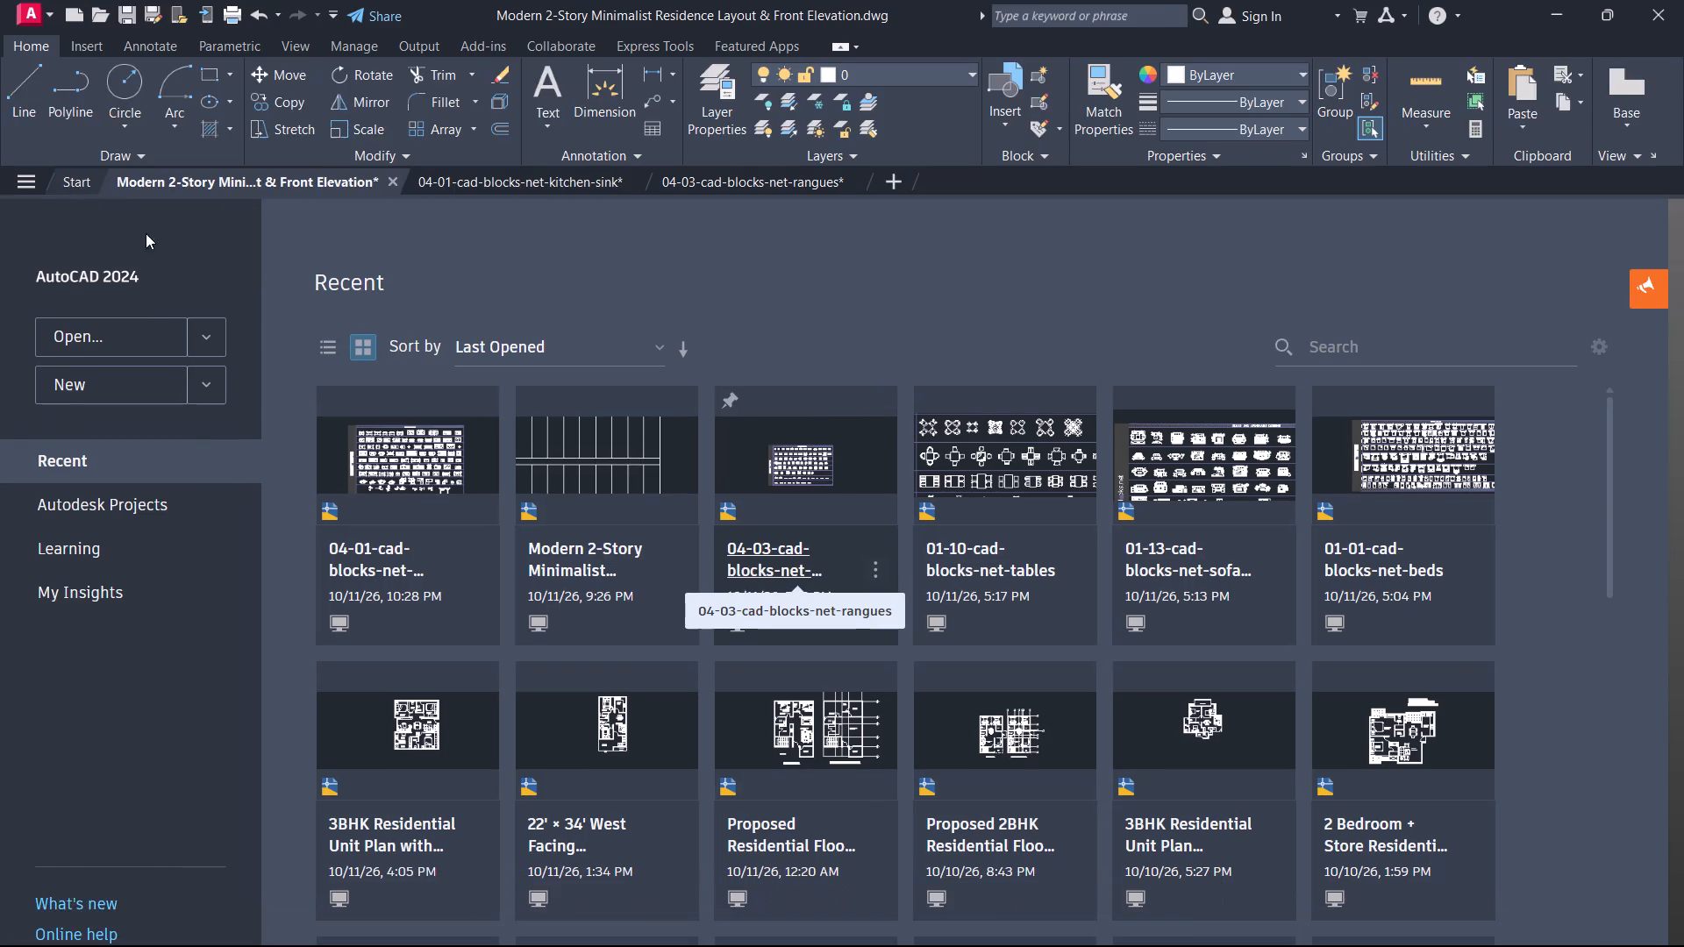
{"action": "left_click", "coordinate": [963, 554]}
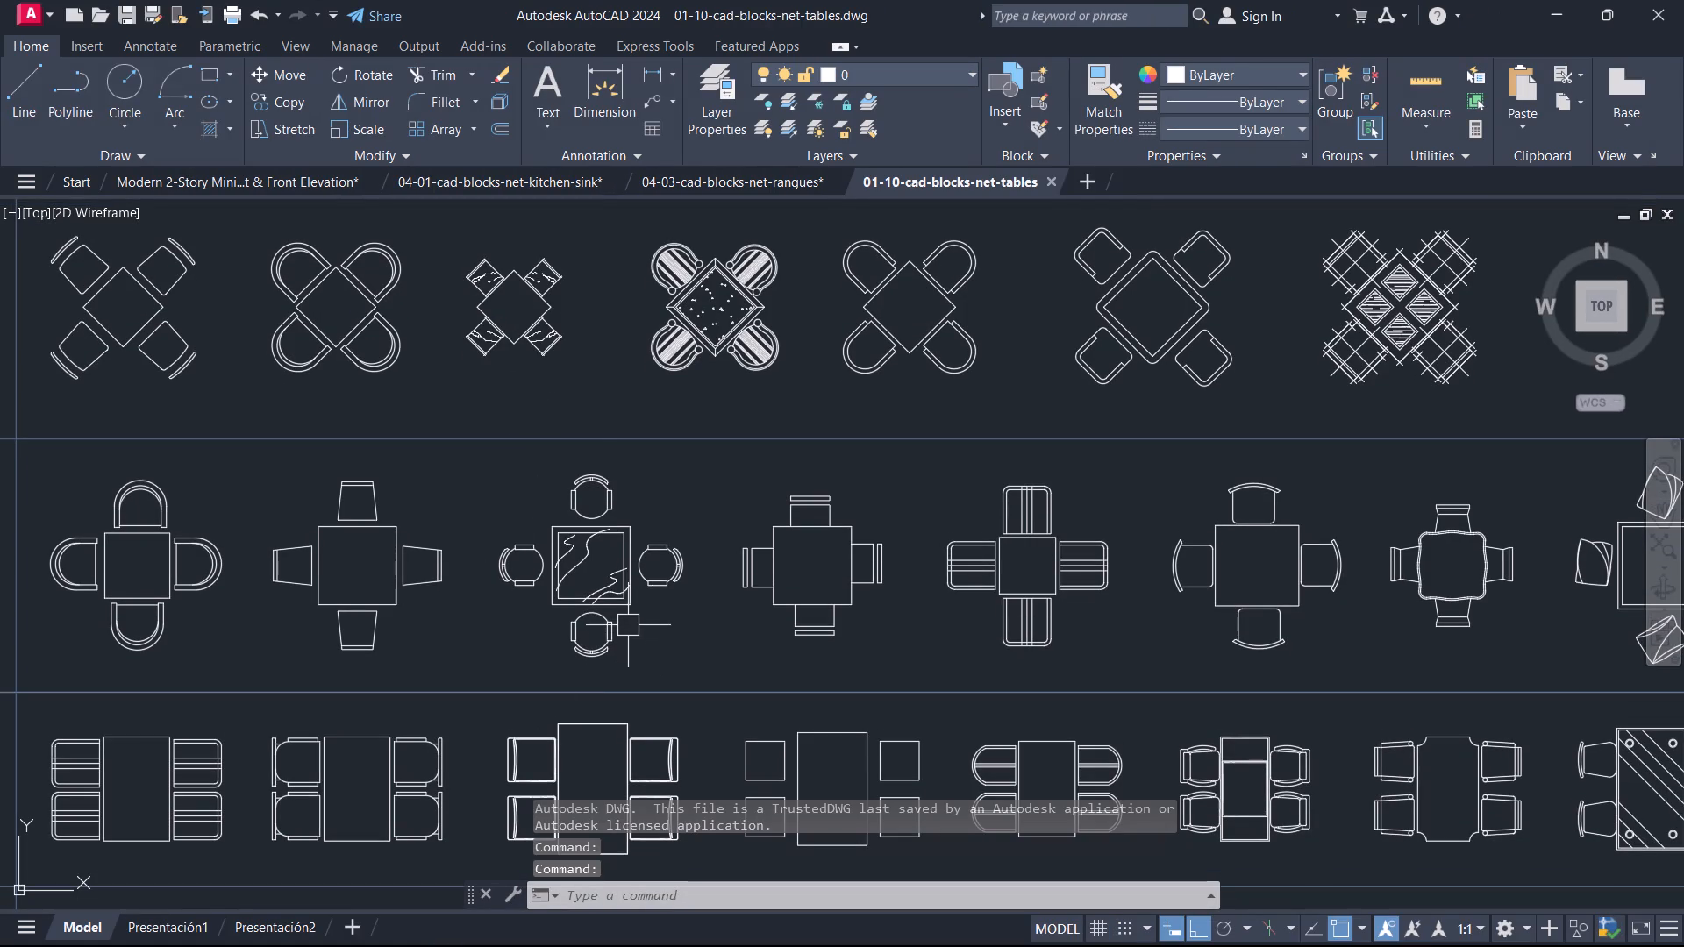
Copy the six-chair rectangular table with diagonal hatching and round seats from the tables library to the clipboard.
{"action": "middle_click_drag", "start_coordinate": [647, 580], "coordinate": [565, 395]}
{"action": "scroll", "coordinate": [567, 395], "scroll_direction": "down", "scroll_amount": 3}
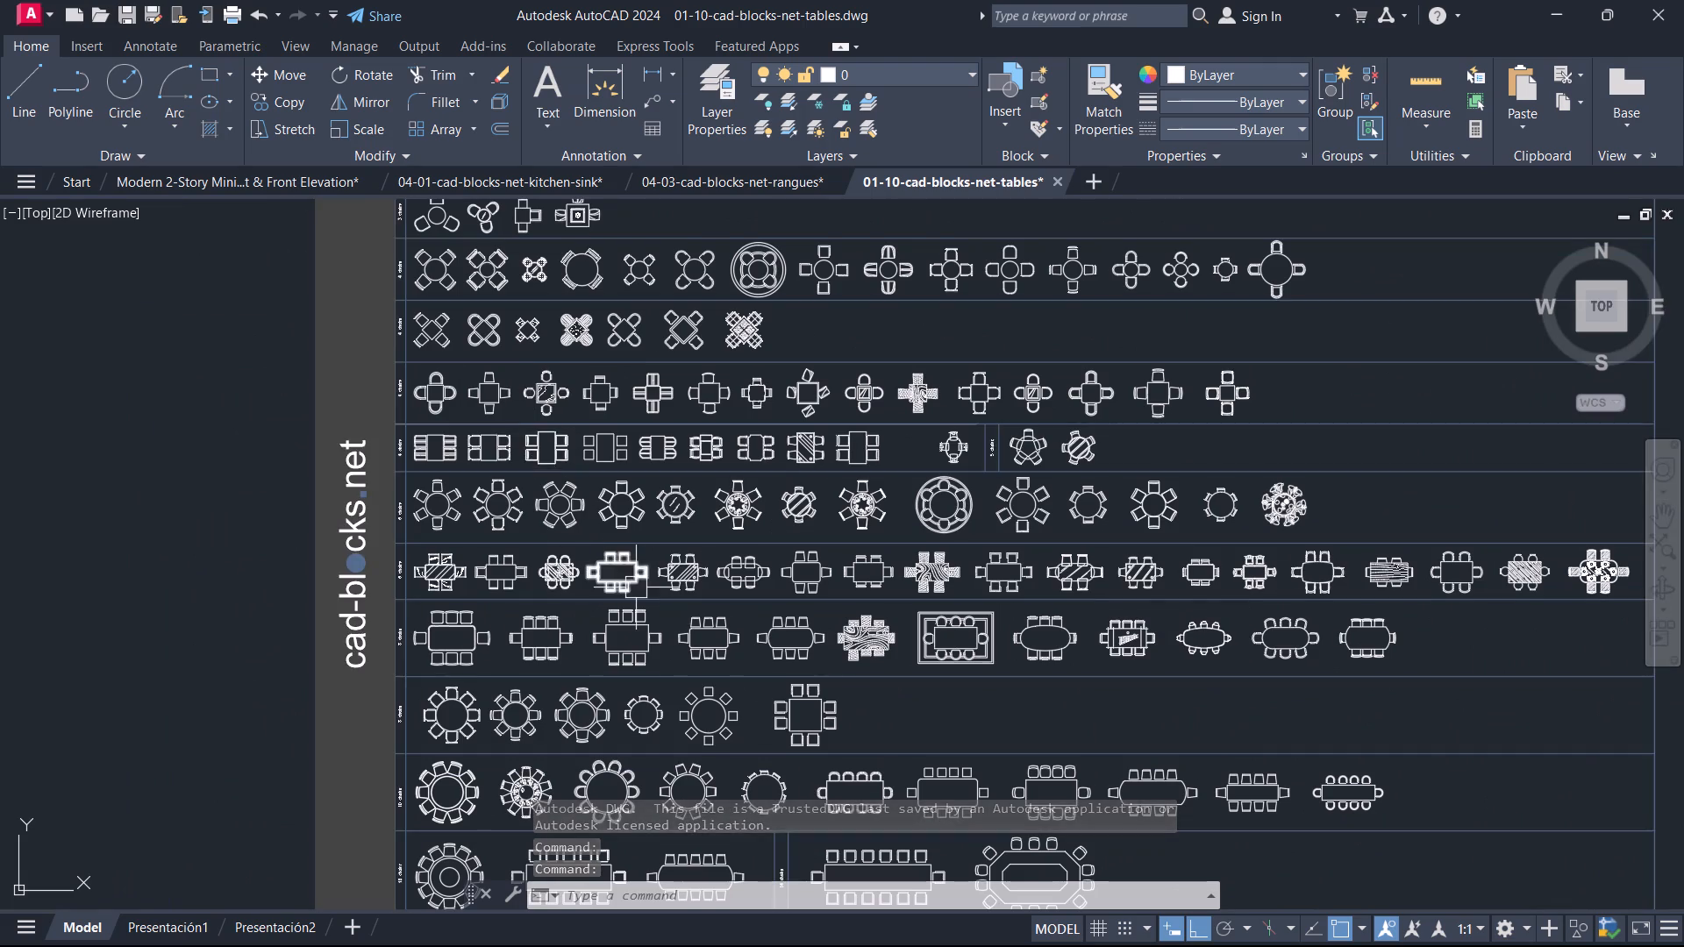
{"action": "middle_click_drag", "start_coordinate": [639, 589], "coordinate": [719, 524]}
{"action": "scroll", "coordinate": [1161, 592], "scroll_direction": "up", "scroll_amount": 1}
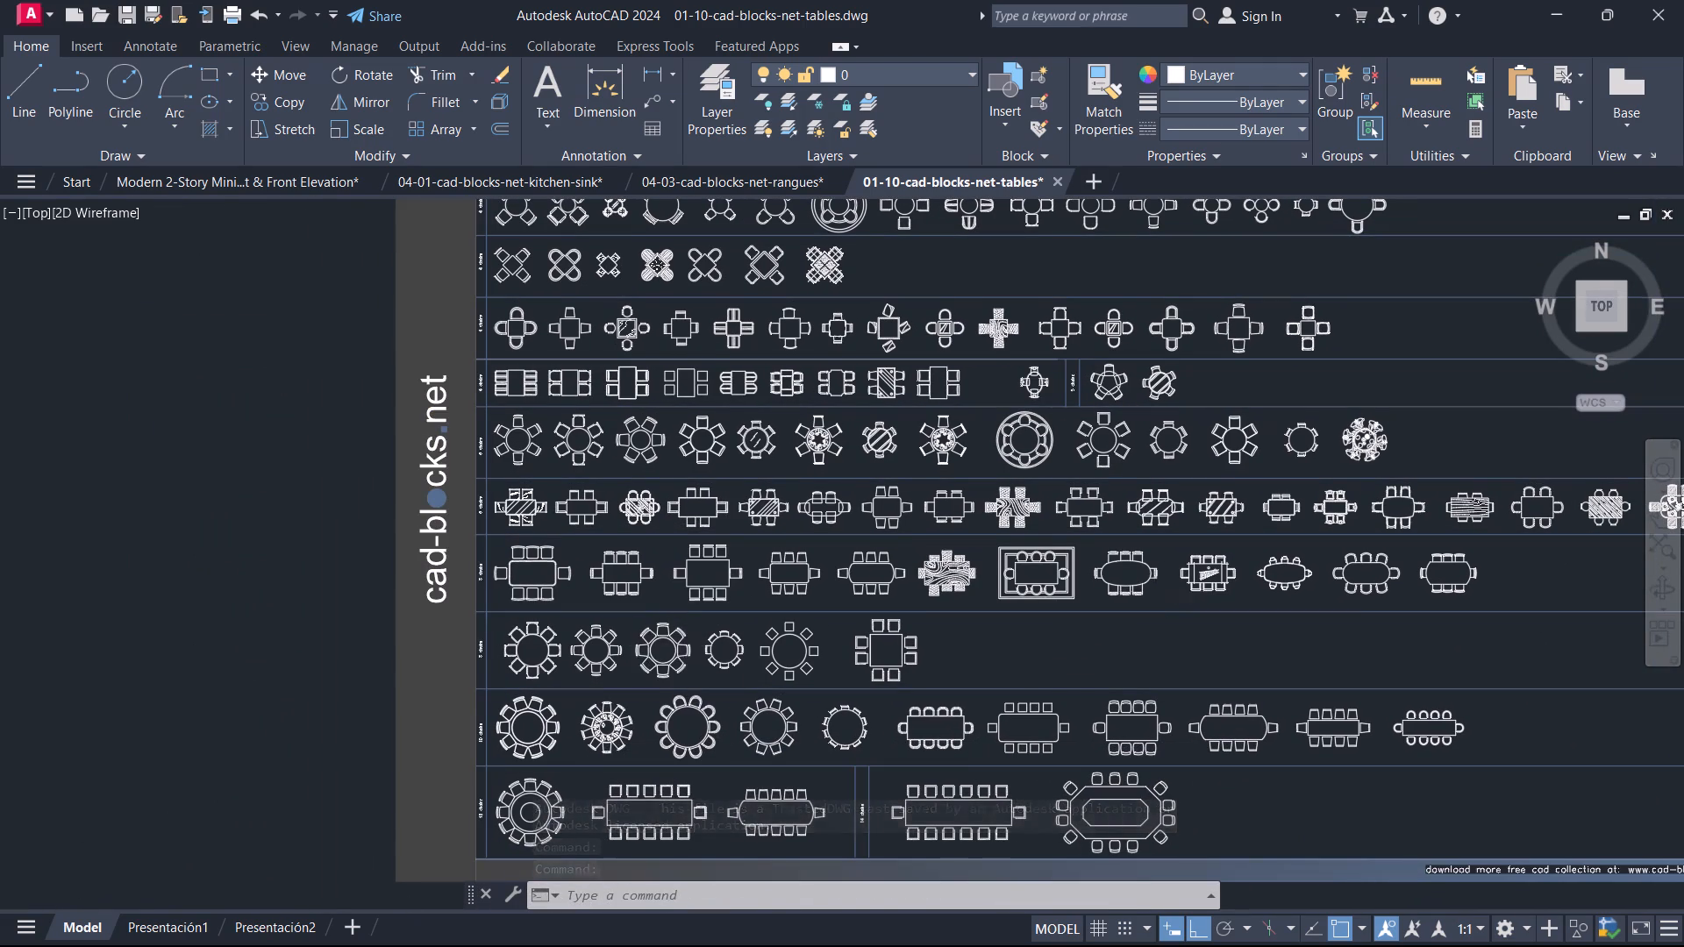
{"action": "middle_click_drag", "start_coordinate": [1162, 592], "coordinate": [920, 655]}
{"action": "scroll", "coordinate": [985, 669], "scroll_direction": "up", "scroll_amount": 2}
{"action": "left_click", "coordinate": [997, 611]}
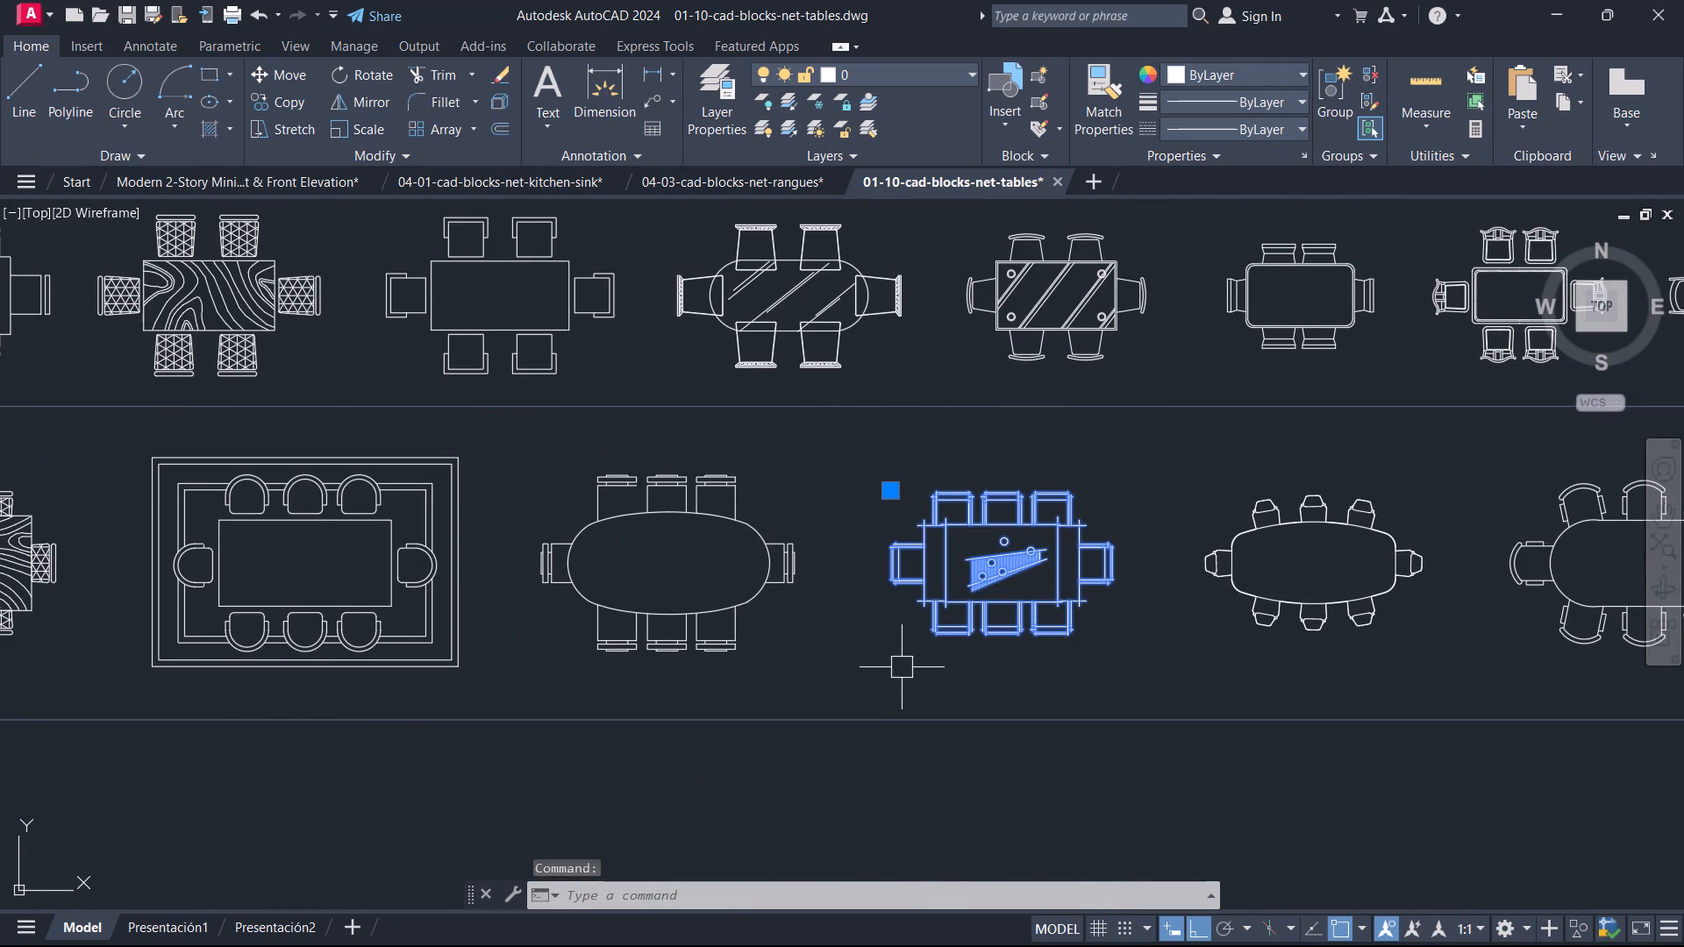
{"action": "scroll", "coordinate": [905, 667], "scroll_direction": "down", "scroll_amount": 2}
{"action": "middle_click_drag", "start_coordinate": [905, 667], "coordinate": [895, 666]}
{"action": "middle_click_drag", "start_coordinate": [1210, 558], "coordinate": [1072, 603]}
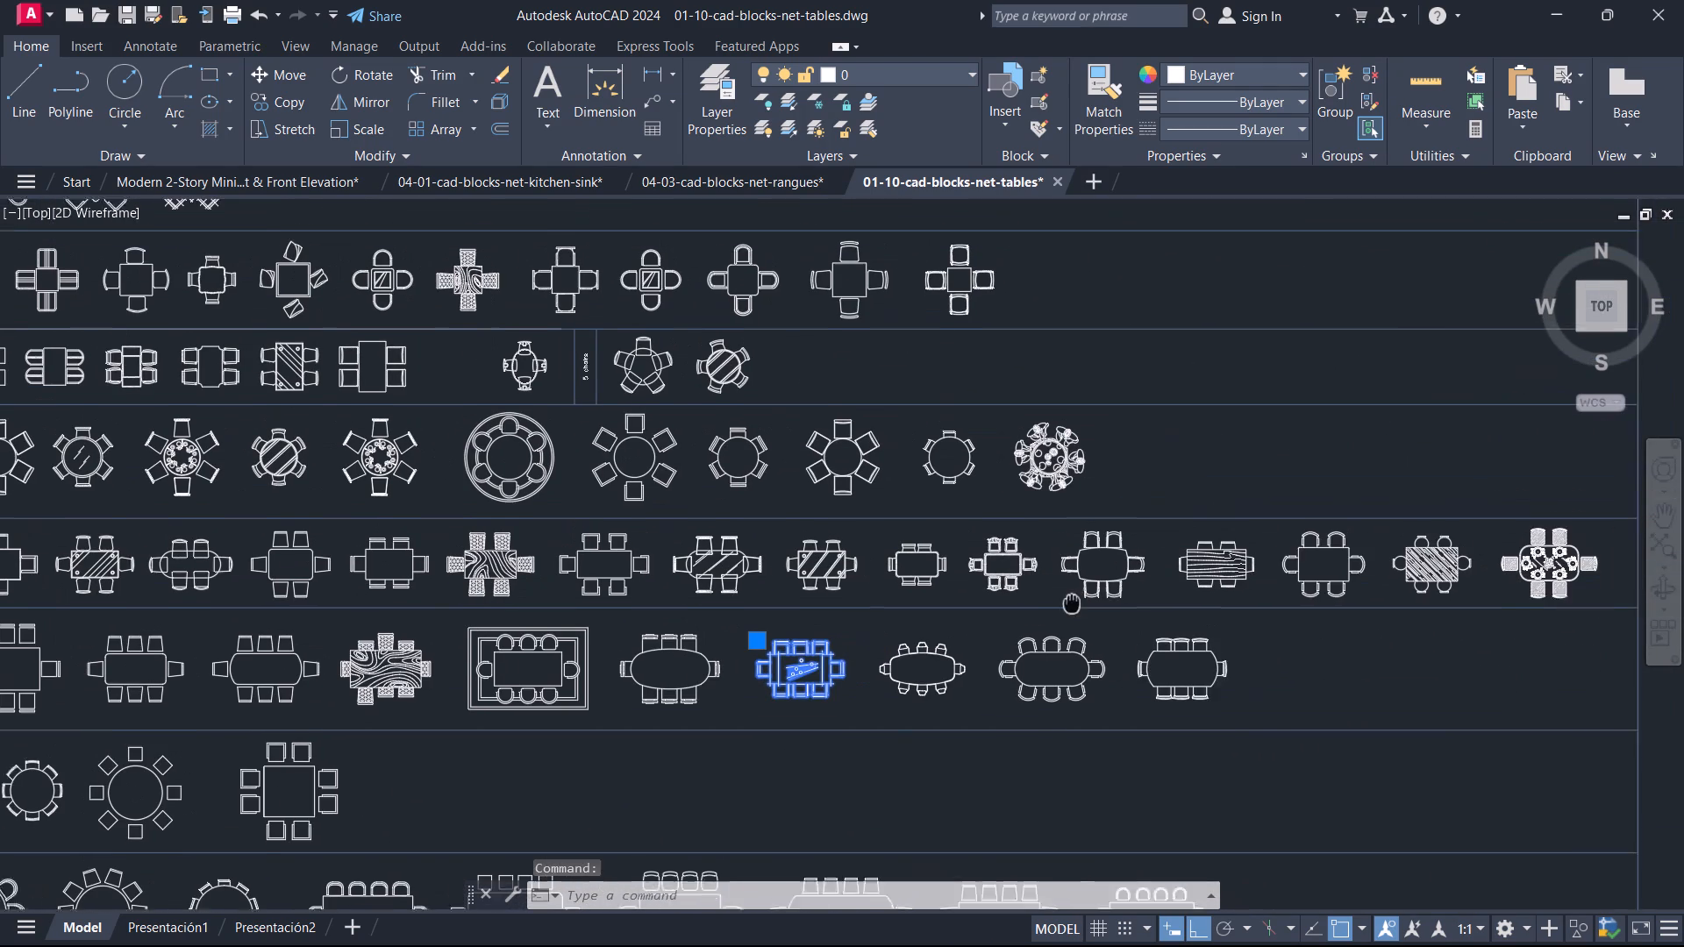
{"action": "middle_click_drag", "start_coordinate": [1072, 603], "coordinate": [1052, 608]}
{"action": "key", "text": "Escape"}
{"action": "scroll", "coordinate": [1403, 559], "scroll_direction": "up", "scroll_amount": 2}
{"action": "left_click", "coordinate": [1395, 593]}
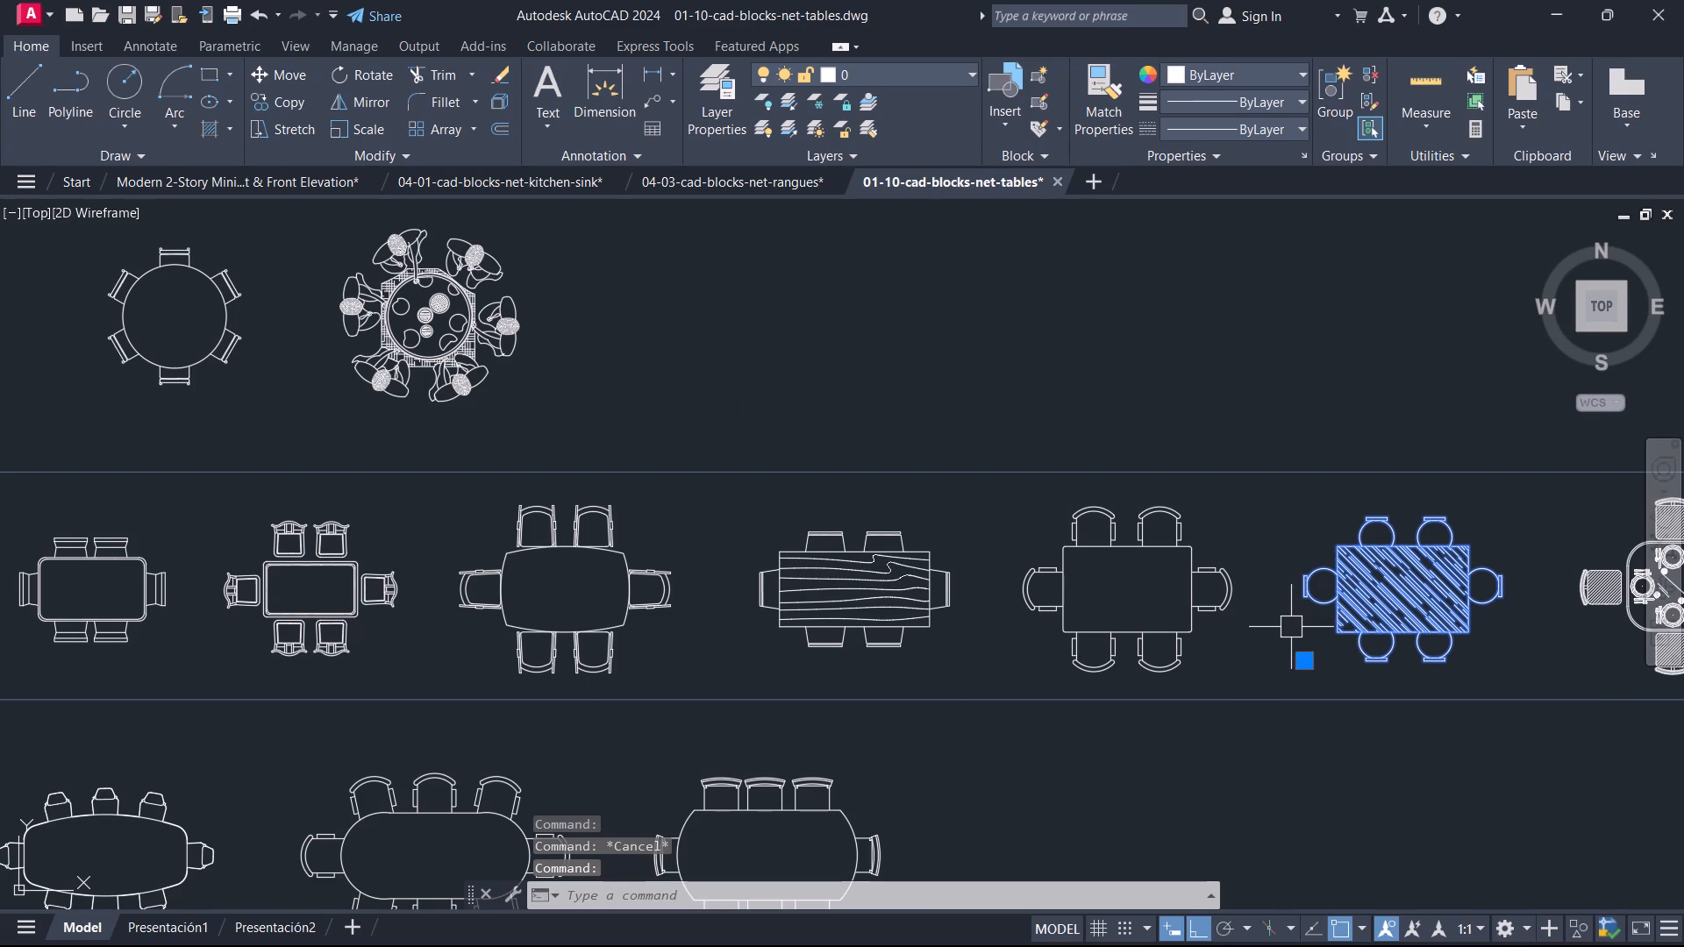
{"action": "key", "text": "ctrl+c"}
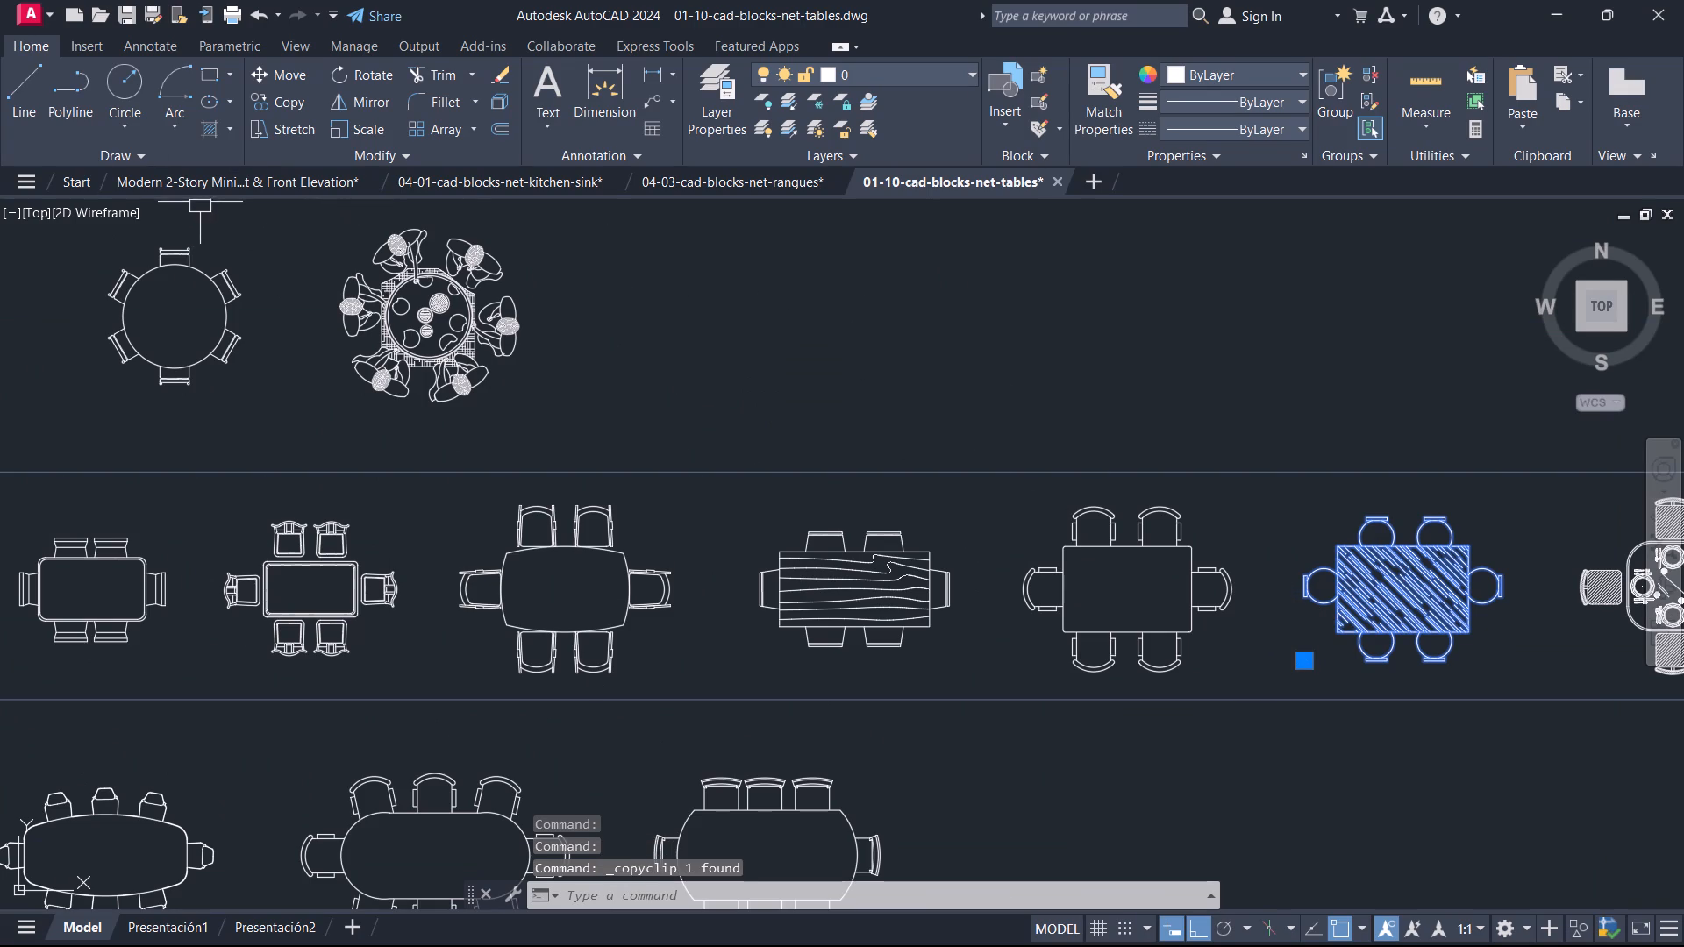
Paste the six-chair table into the Modern 2-Story residence drawing, in the empty space east of the plans and spare fixtures.
{"action": "left_click", "coordinate": [222, 184]}
{"action": "key", "text": "ctrl+v"}
{"action": "scroll", "coordinate": [557, 423], "scroll_direction": "down", "scroll_amount": 4, "text": "ctrl"}
{"action": "left_click", "coordinate": [784, 538]}
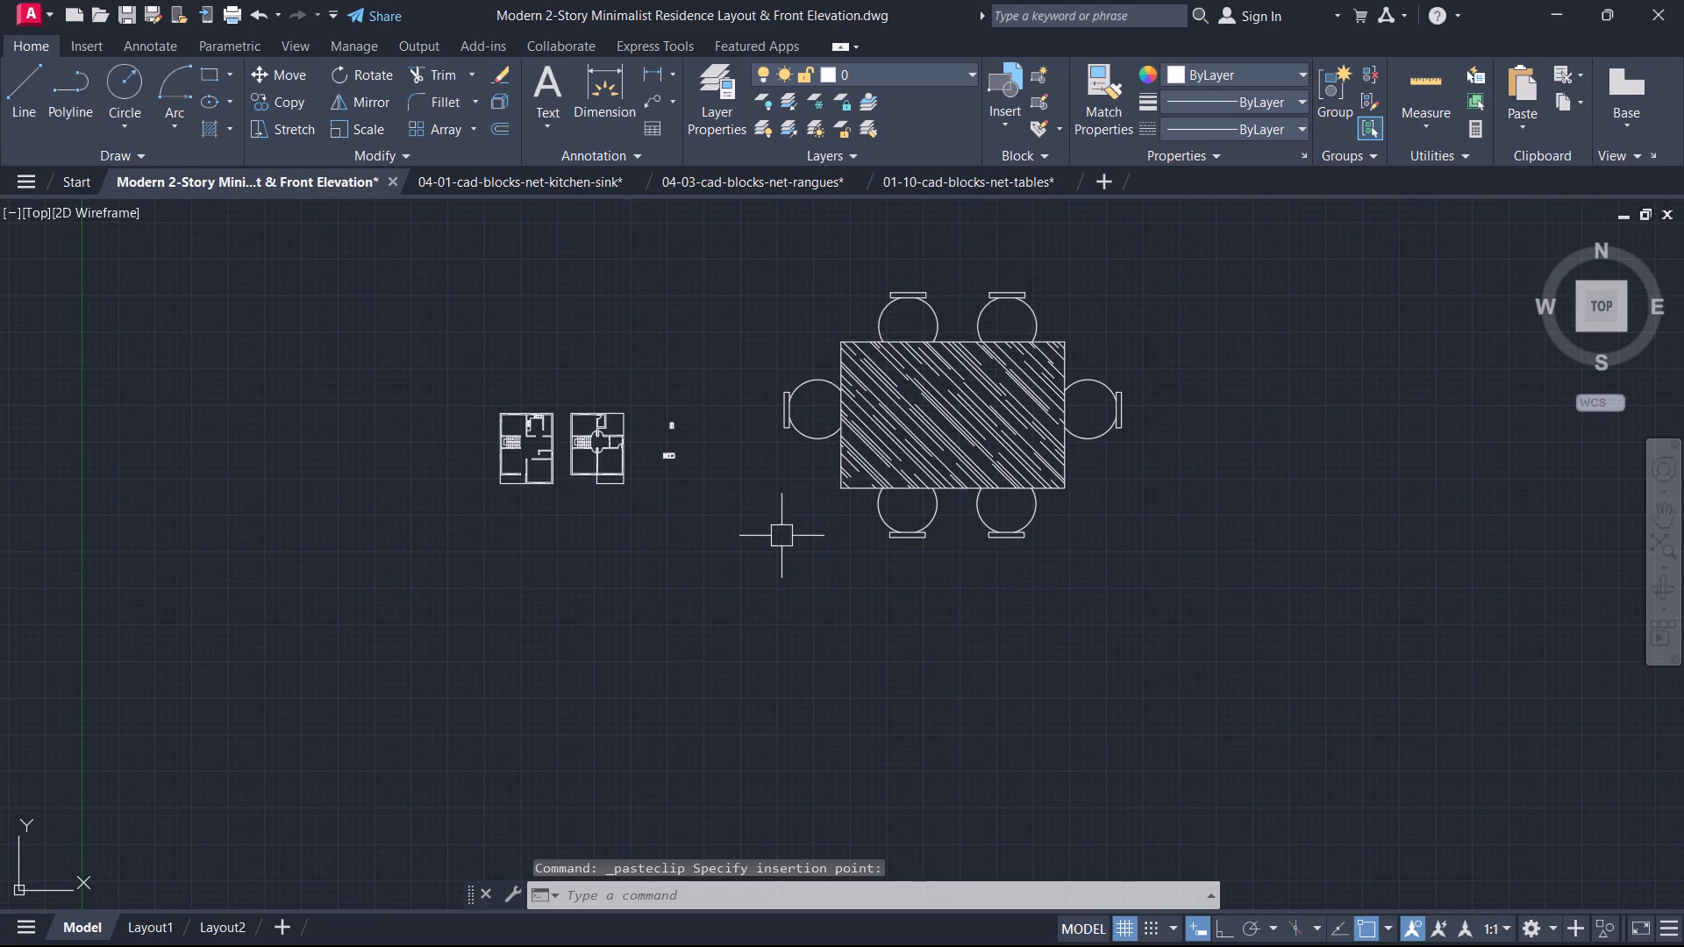
Scale the pasted six-chair table down freehand to about 0.1 of its size.
{"action": "left_click", "coordinate": [854, 440]}
{"action": "type", "text": "sc"}
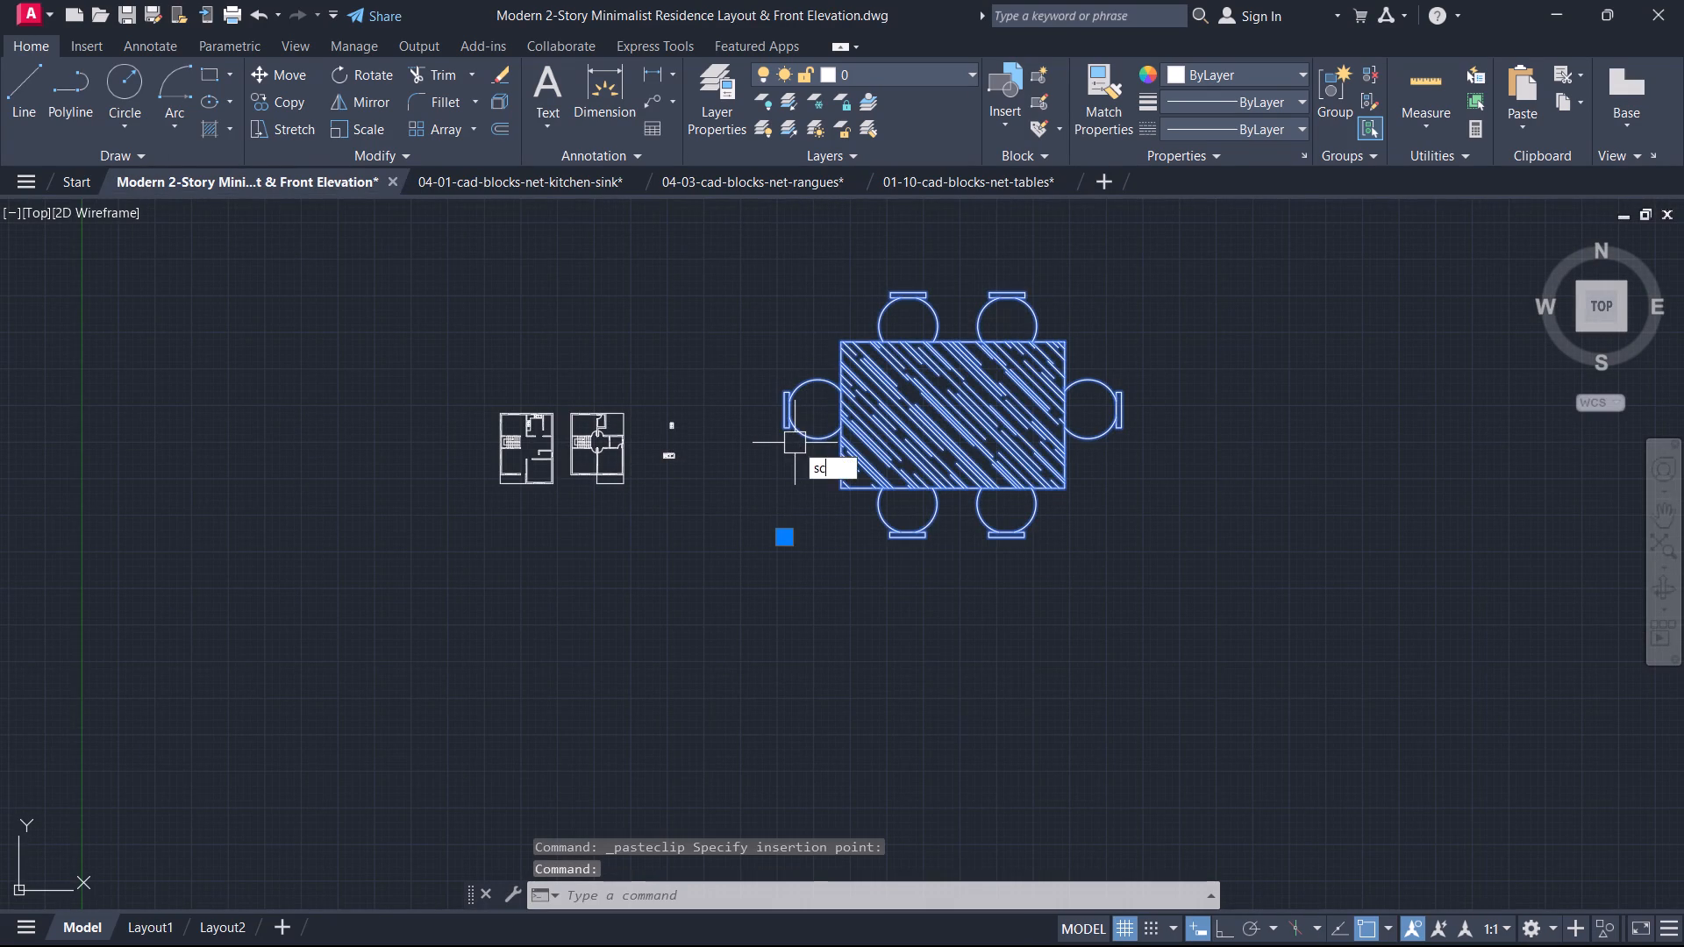
{"action": "key", "text": "space"}
{"action": "scroll", "coordinate": [762, 456], "scroll_direction": "up", "scroll_amount": 2}
{"action": "left_click", "coordinate": [690, 478]}
{"action": "scroll", "coordinate": [737, 474], "scroll_direction": "up", "scroll_amount": 3}
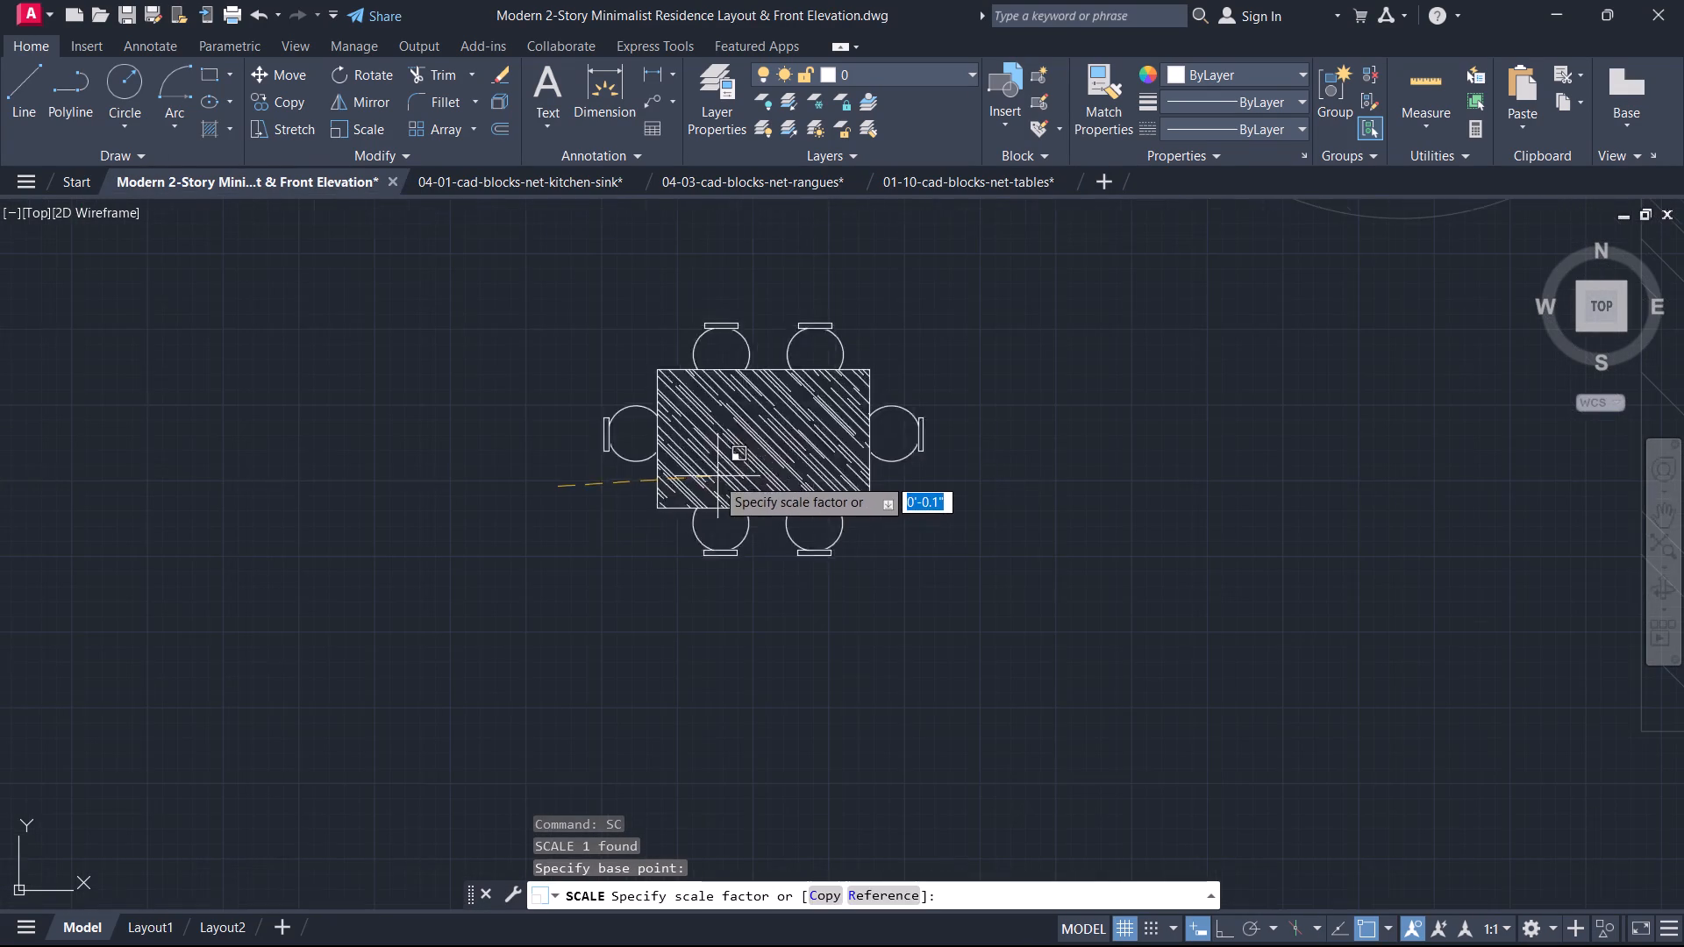
{"action": "middle_click_drag", "start_coordinate": [640, 497], "coordinate": [875, 567]}
{"action": "scroll", "coordinate": [639, 497], "scroll_direction": "down", "scroll_amount": 1}
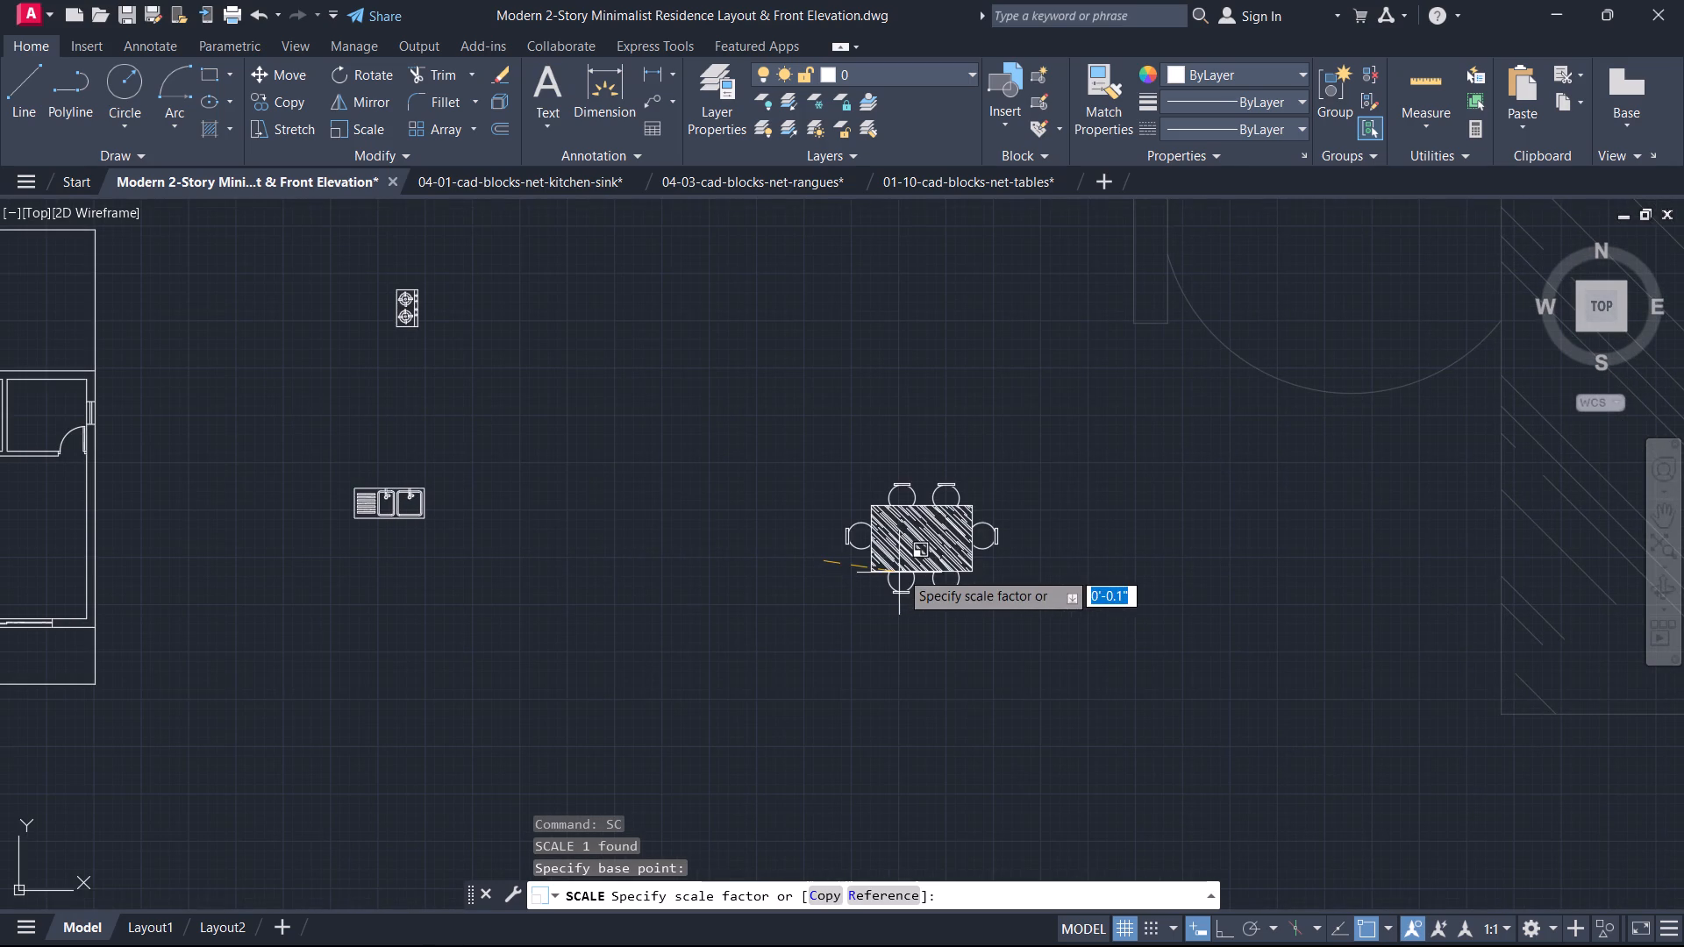
{"action": "left_click", "coordinate": [900, 570]}
Copy the scaled table set into the first floor plan, south of the kitchen and east of the stairs, keeping the original beside the plans.
{"action": "scroll", "coordinate": [891, 572], "scroll_direction": "down", "scroll_amount": 1}
{"action": "middle_click_drag", "start_coordinate": [891, 572], "coordinate": [895, 591]}
{"action": "left_click_drag", "start_coordinate": [938, 590], "coordinate": [929, 587]}
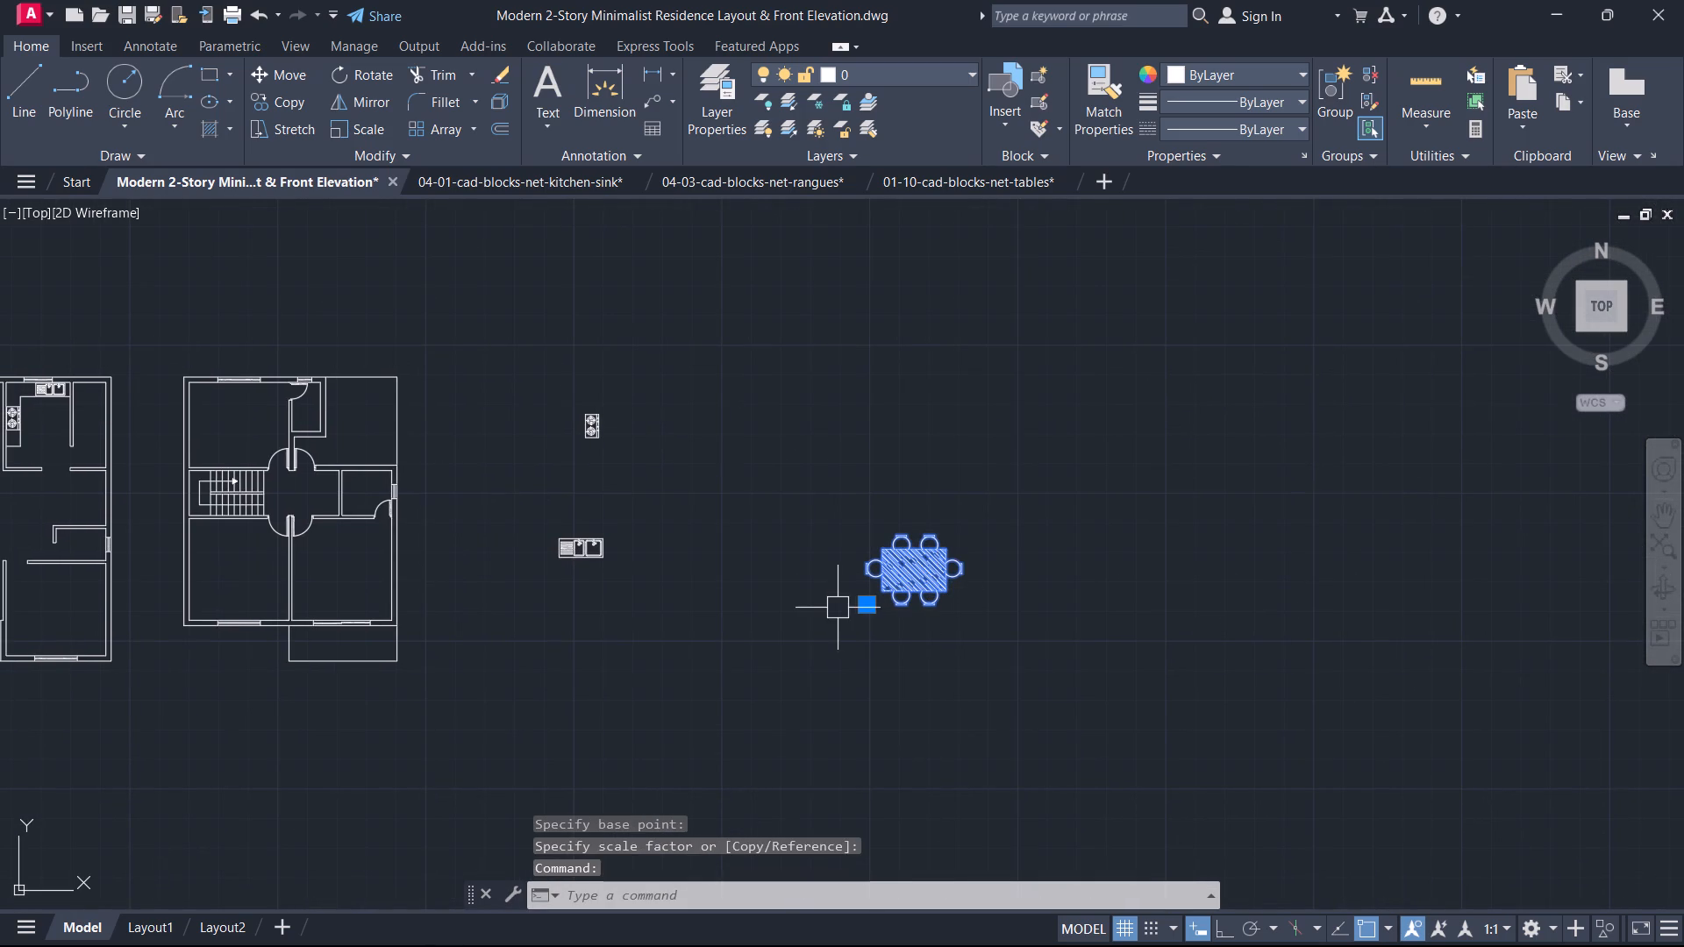
{"action": "key", "text": "c"}
{"action": "type", "text": "o"}
{"action": "key", "text": "space"}
{"action": "left_click", "coordinate": [915, 544]}
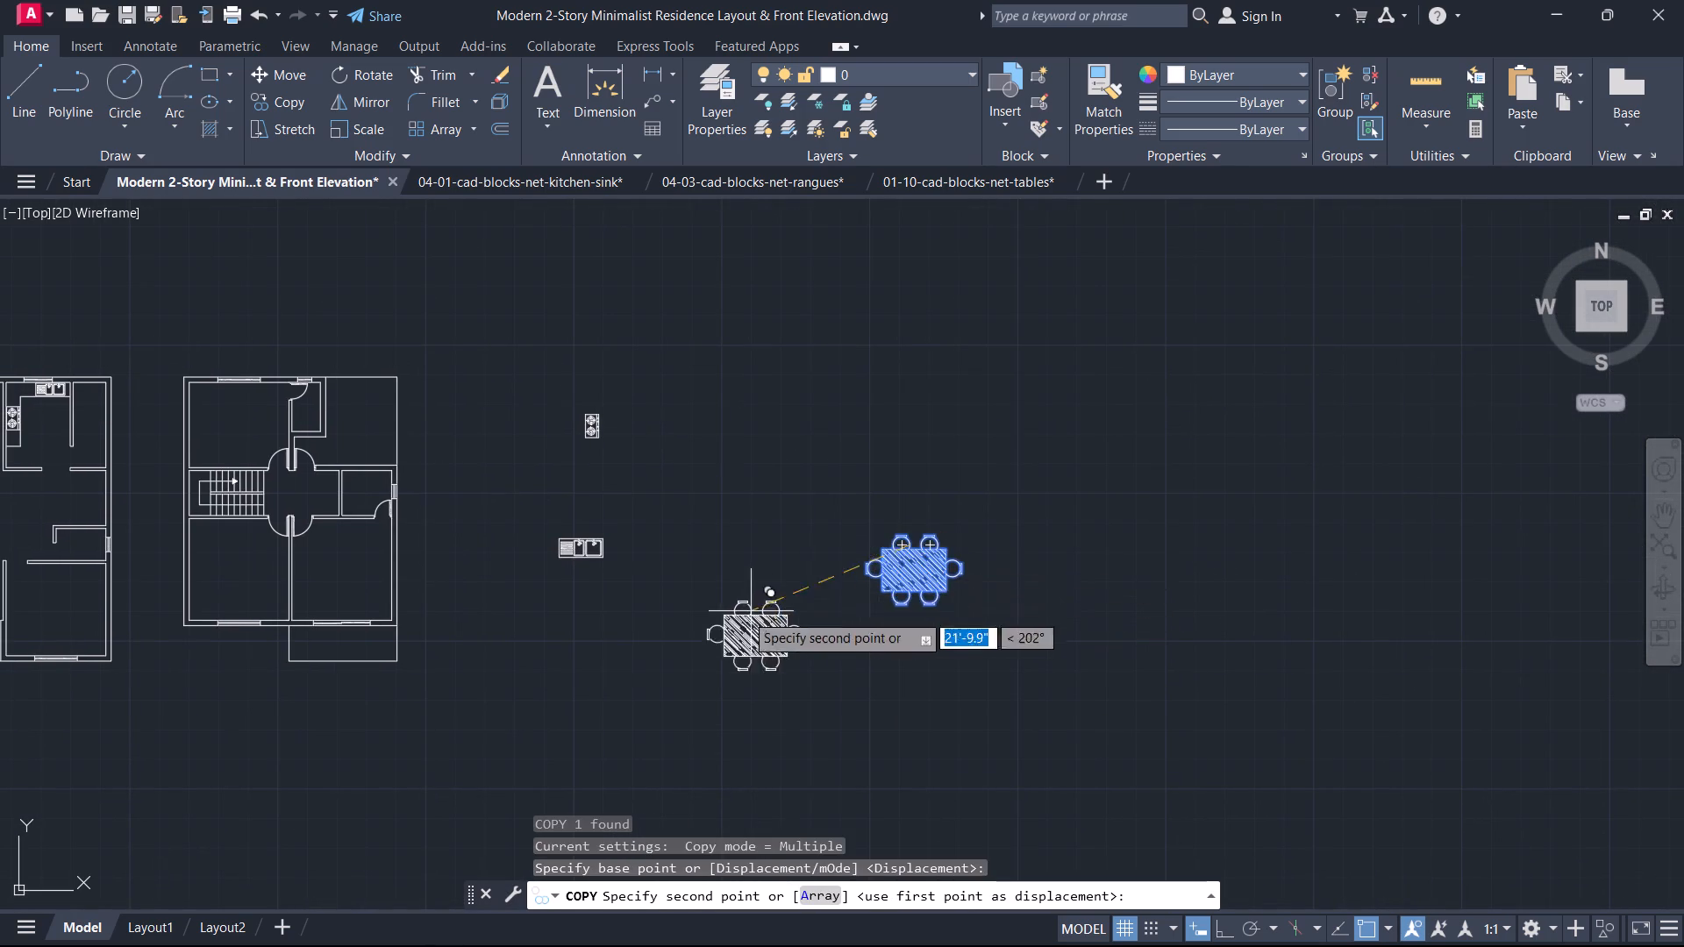
{"action": "scroll", "coordinate": [673, 623], "scroll_direction": "up", "scroll_amount": 1}
{"action": "middle_click_drag", "start_coordinate": [669, 622], "coordinate": [1221, 651]}
{"action": "middle_click_drag", "start_coordinate": [387, 522], "coordinate": [855, 598]}
{"action": "scroll", "coordinate": [662, 531], "scroll_direction": "up", "scroll_amount": 2}
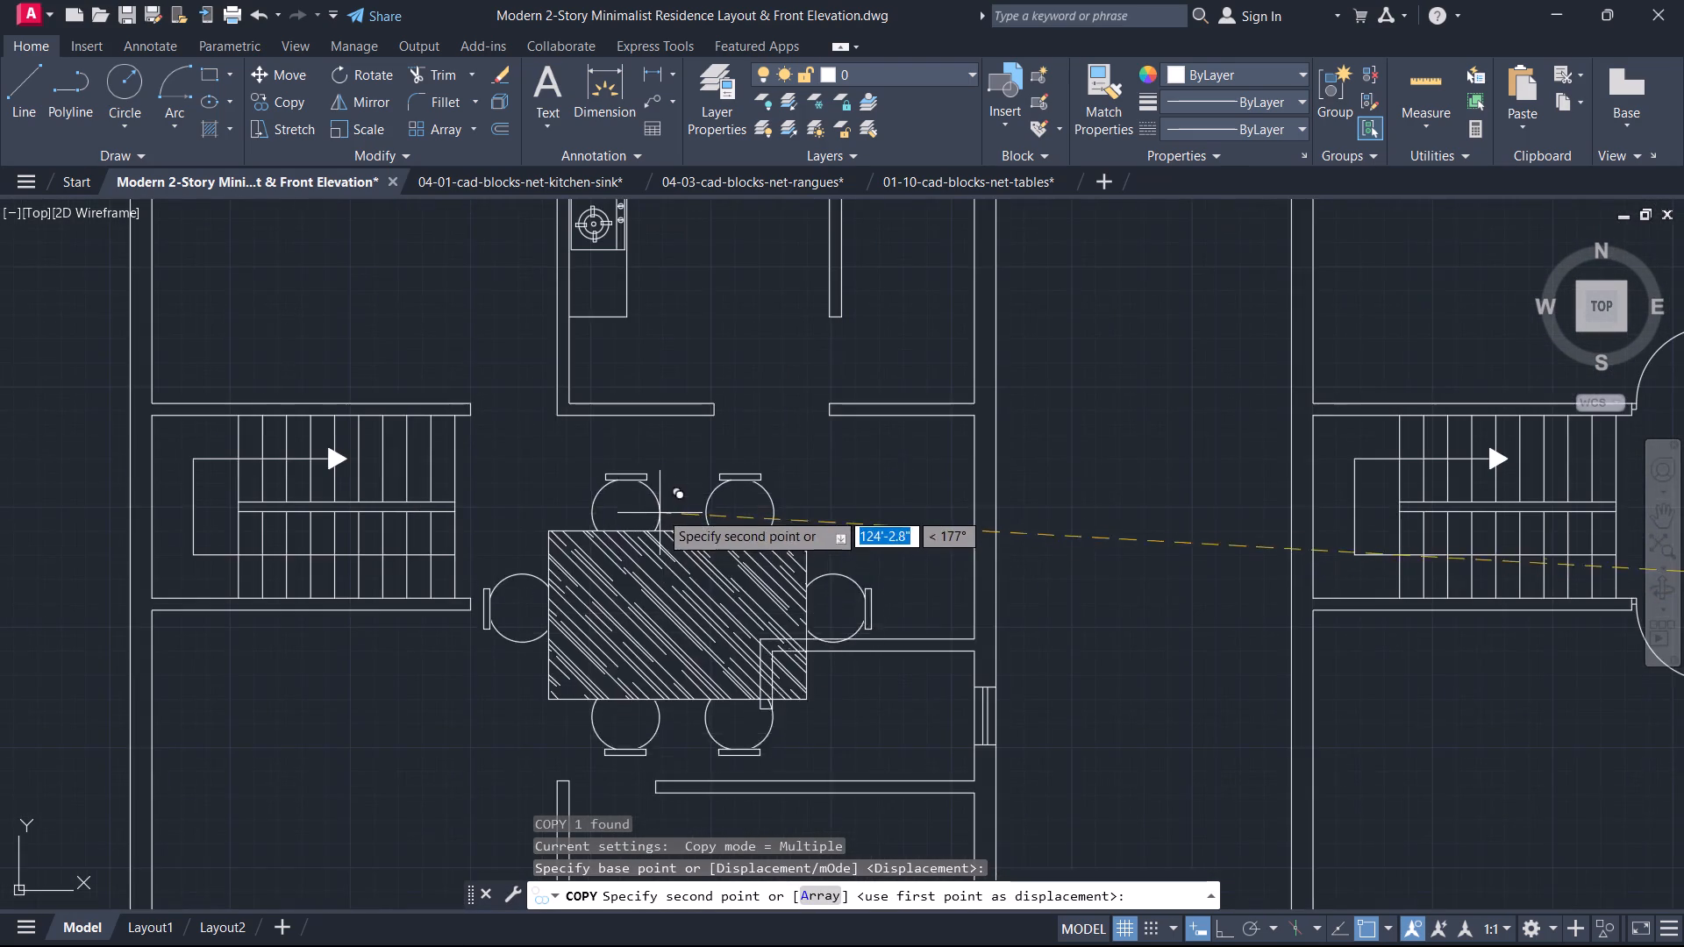
{"action": "middle_click_drag", "start_coordinate": [657, 475], "coordinate": [674, 457]}
{"action": "left_click", "coordinate": [674, 455]}
{"action": "key", "text": "Escape"}
Scale the copied dining set freehand about its middle to about 0.7 of its size.
{"action": "left_click", "coordinate": [659, 523]}
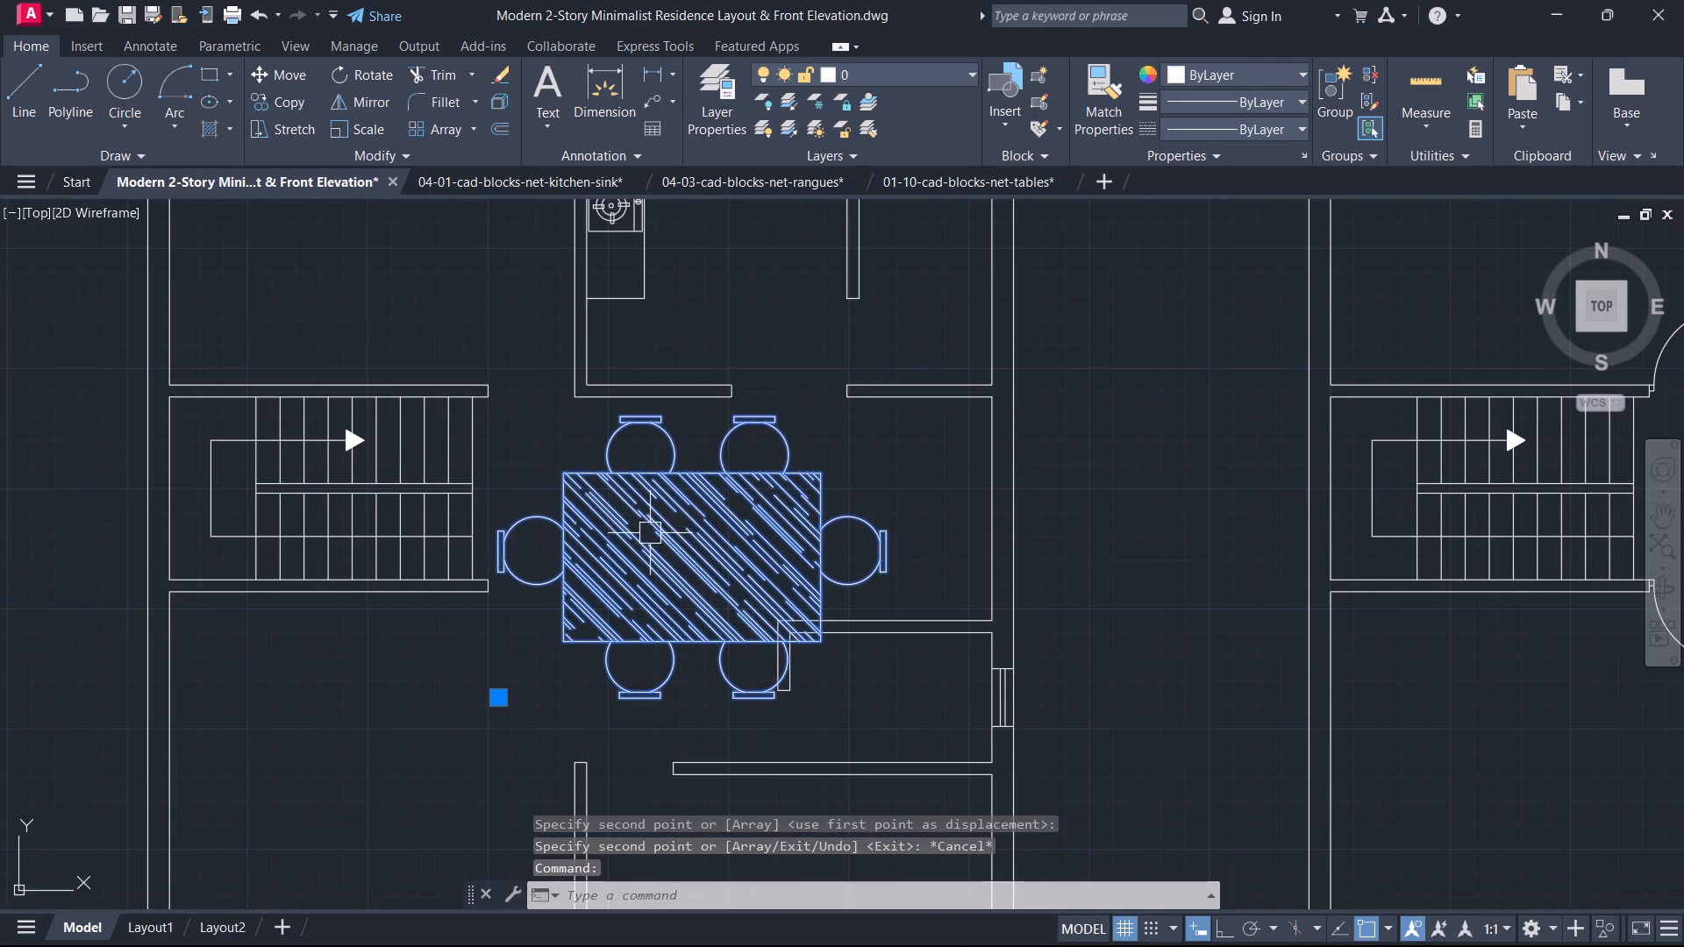
{"action": "type", "text": "sc"}
{"action": "key", "text": "space"}
{"action": "left_click", "coordinate": [689, 567]}
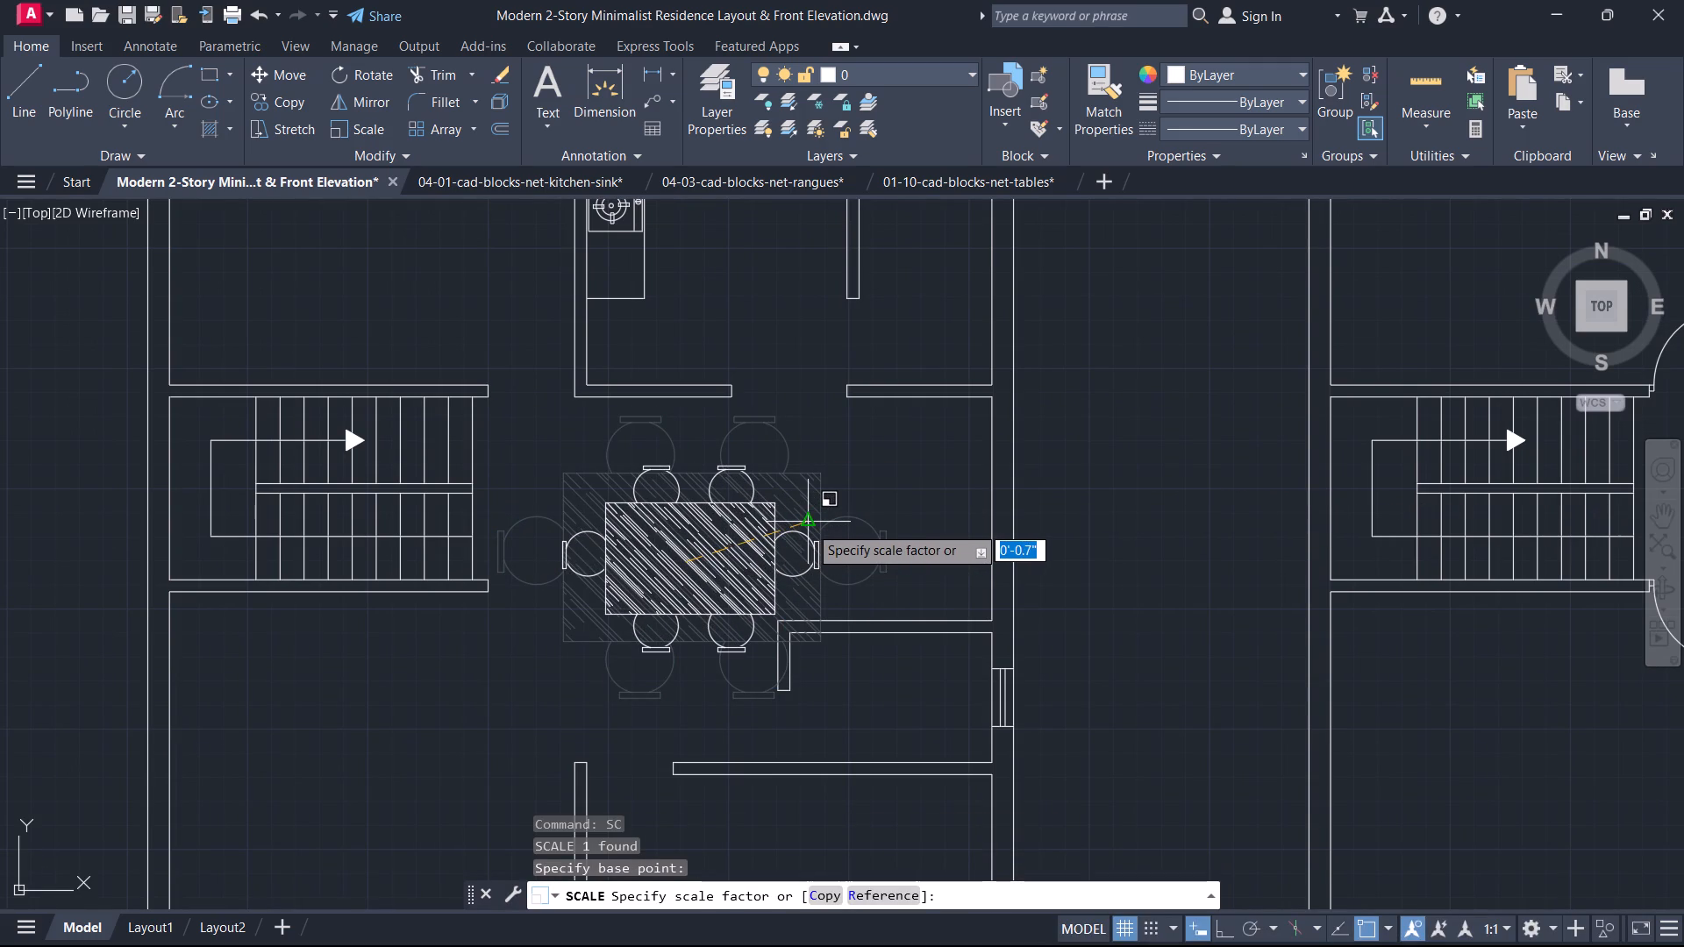
{"action": "left_click", "coordinate": [810, 525]}
{"action": "key", "text": "Escape"}
Move the dining set northeast into the space between the kitchen's south wall and the small L-shaped partition.
{"action": "left_click", "coordinate": [743, 566]}
{"action": "type", "text": "m"}
{"action": "key", "text": "space"}
{"action": "left_click", "coordinate": [742, 567]}
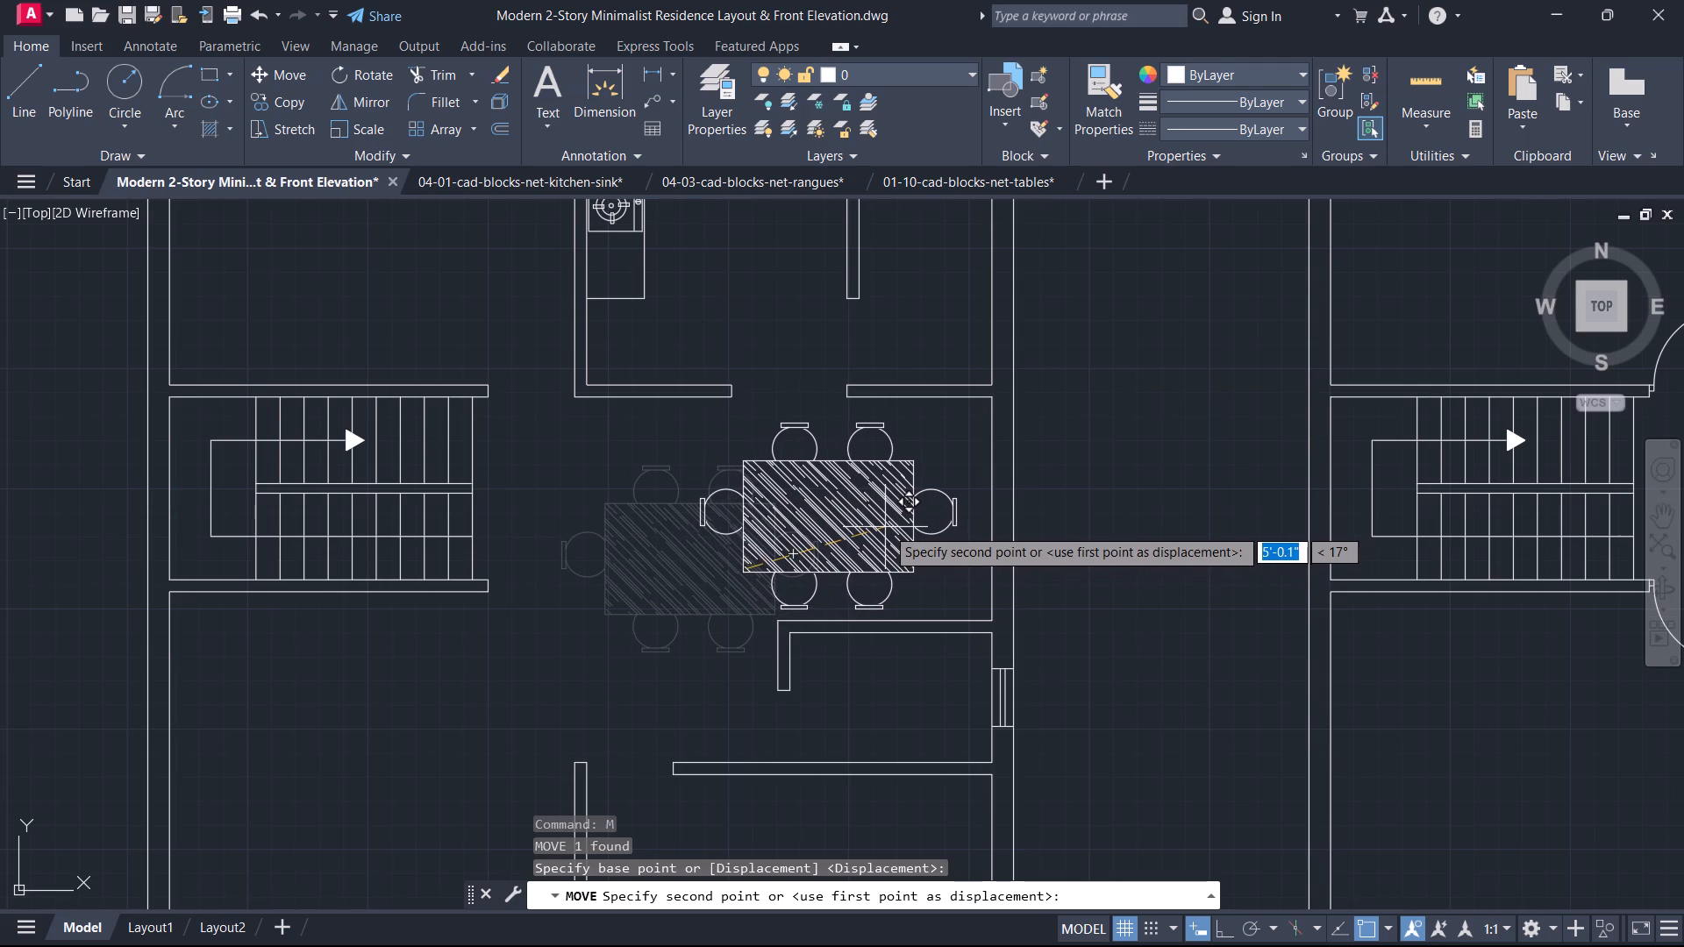
{"action": "left_click", "coordinate": [902, 523]}
{"action": "key", "text": "Escape"}
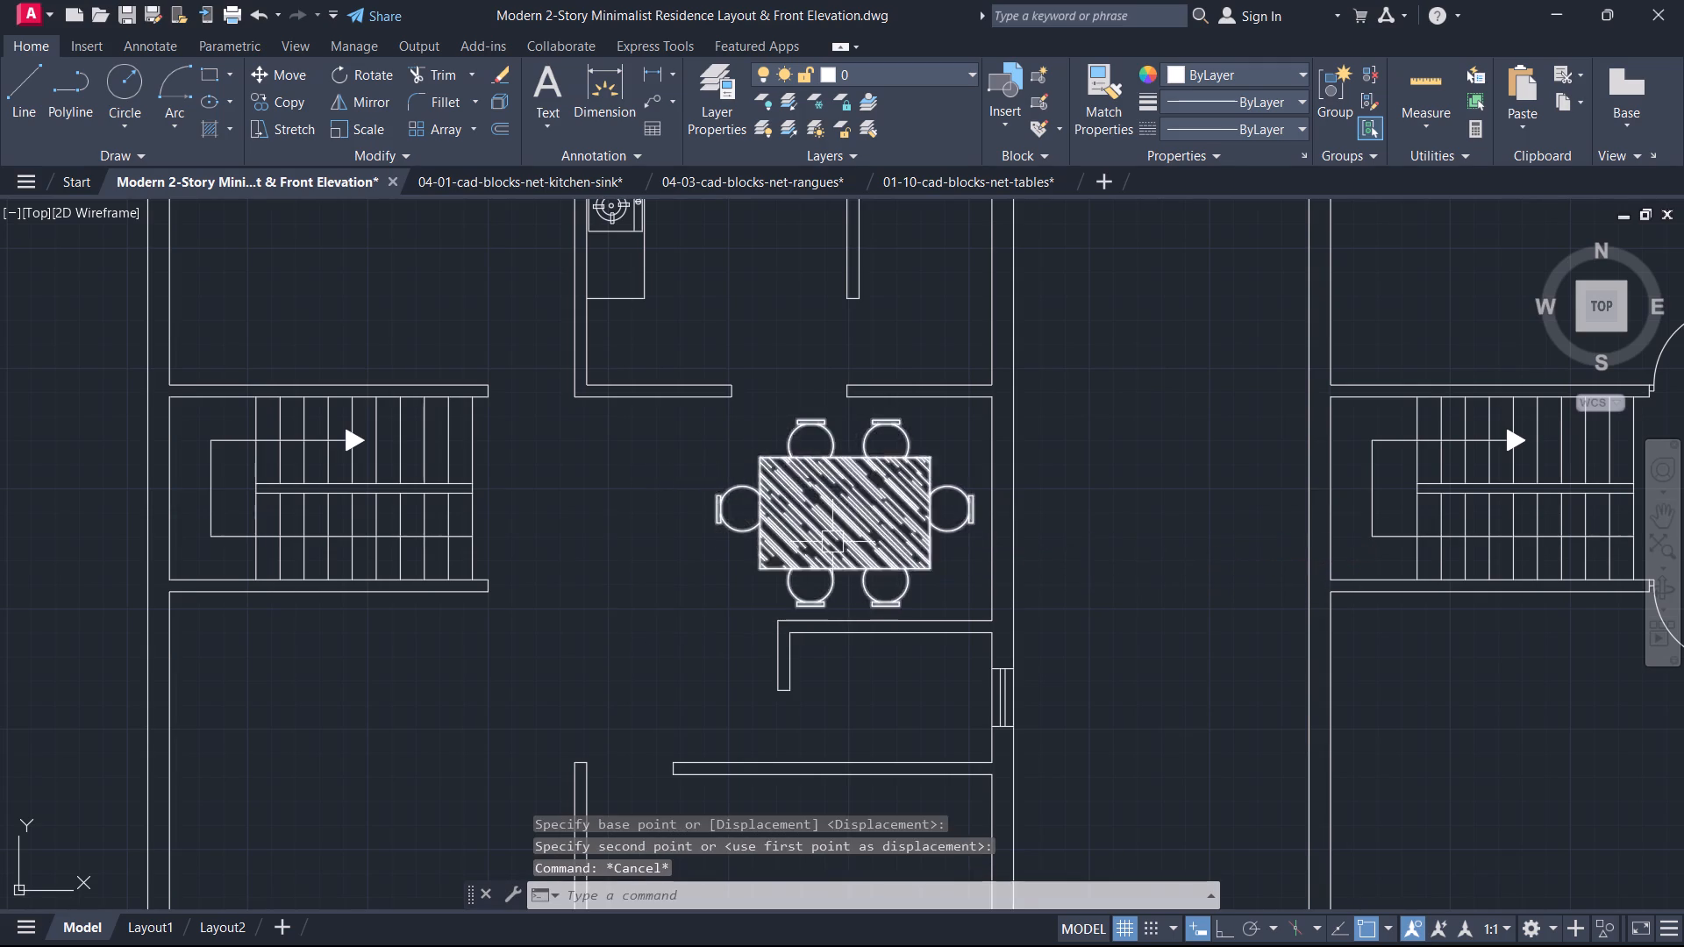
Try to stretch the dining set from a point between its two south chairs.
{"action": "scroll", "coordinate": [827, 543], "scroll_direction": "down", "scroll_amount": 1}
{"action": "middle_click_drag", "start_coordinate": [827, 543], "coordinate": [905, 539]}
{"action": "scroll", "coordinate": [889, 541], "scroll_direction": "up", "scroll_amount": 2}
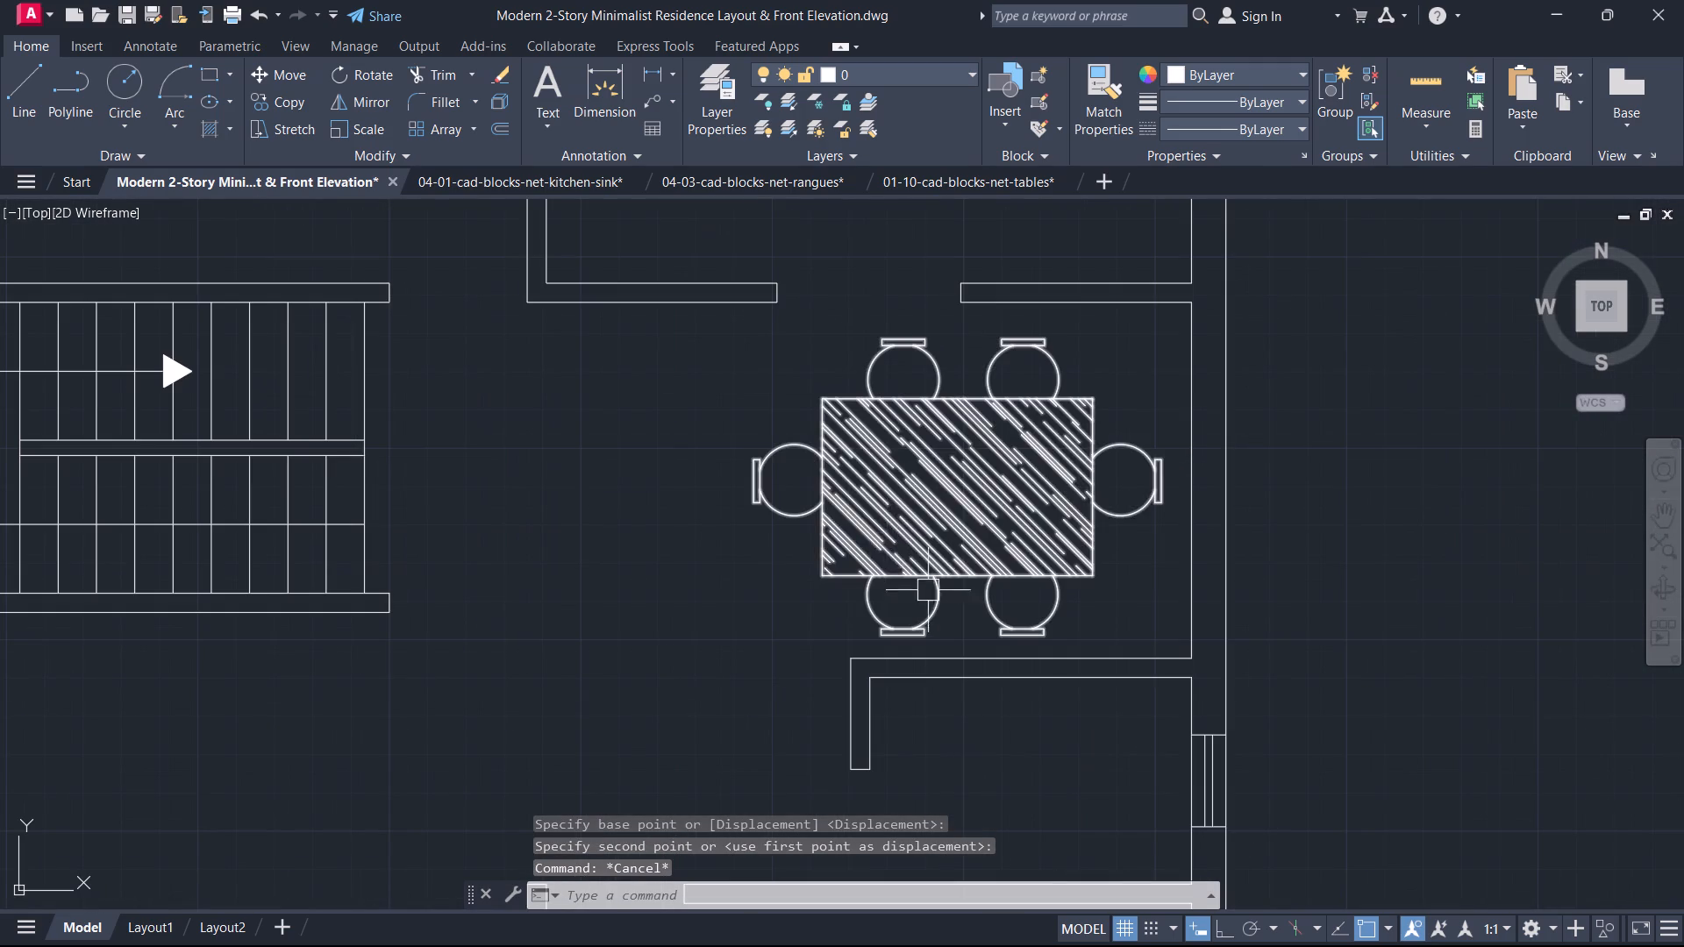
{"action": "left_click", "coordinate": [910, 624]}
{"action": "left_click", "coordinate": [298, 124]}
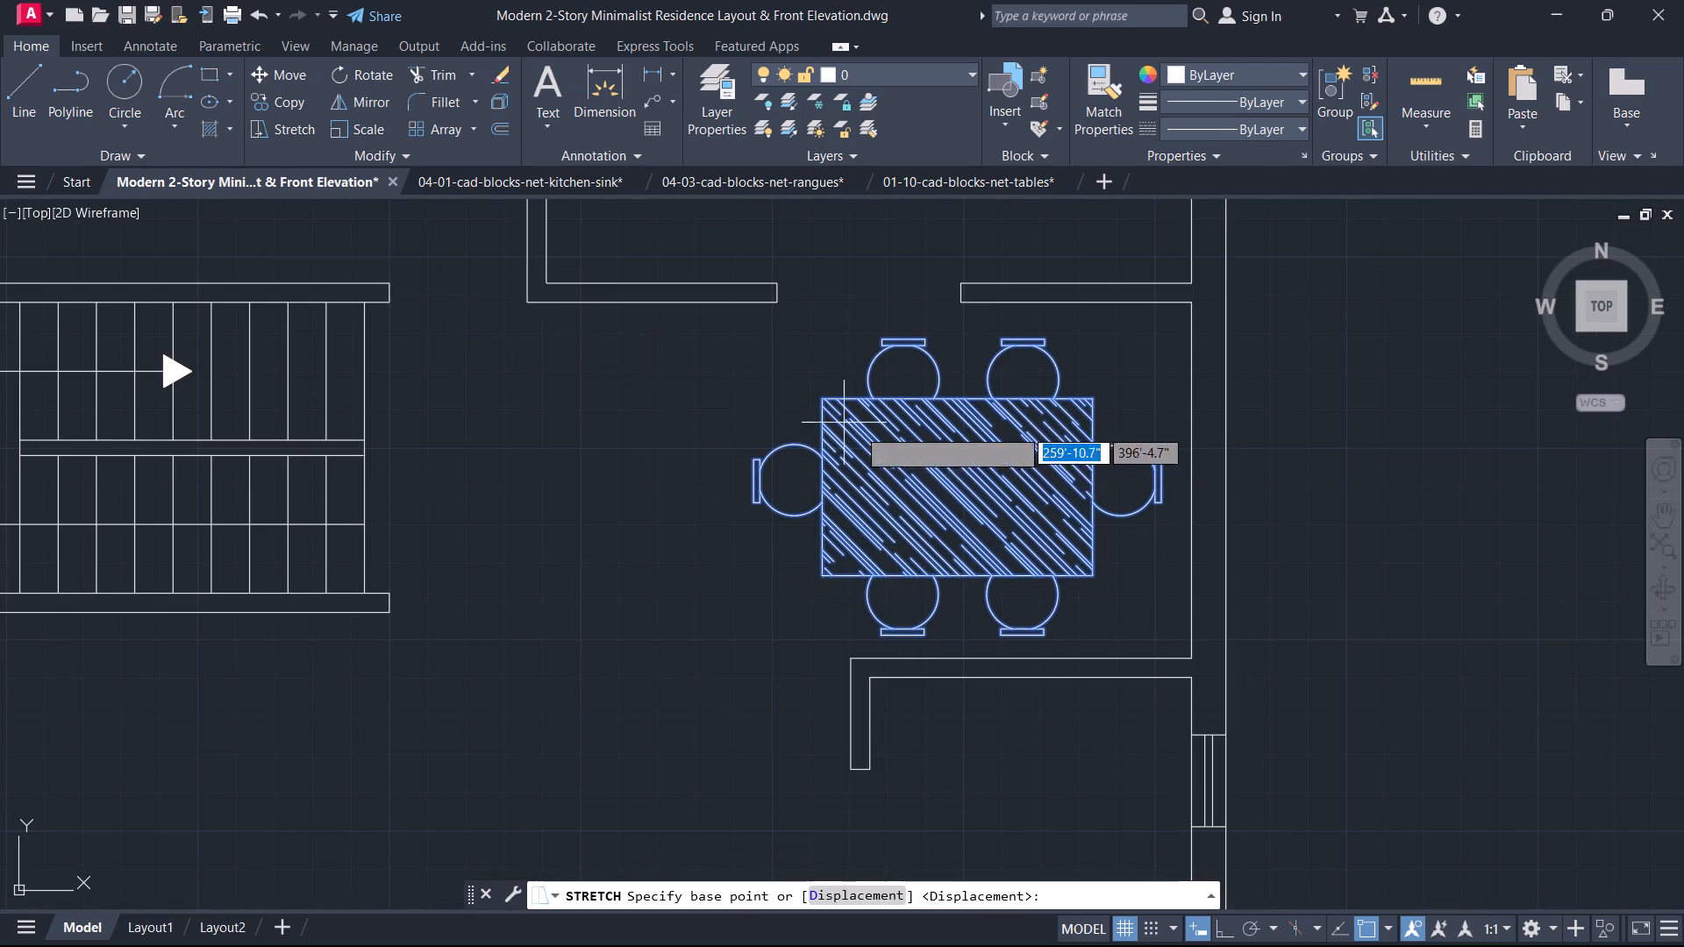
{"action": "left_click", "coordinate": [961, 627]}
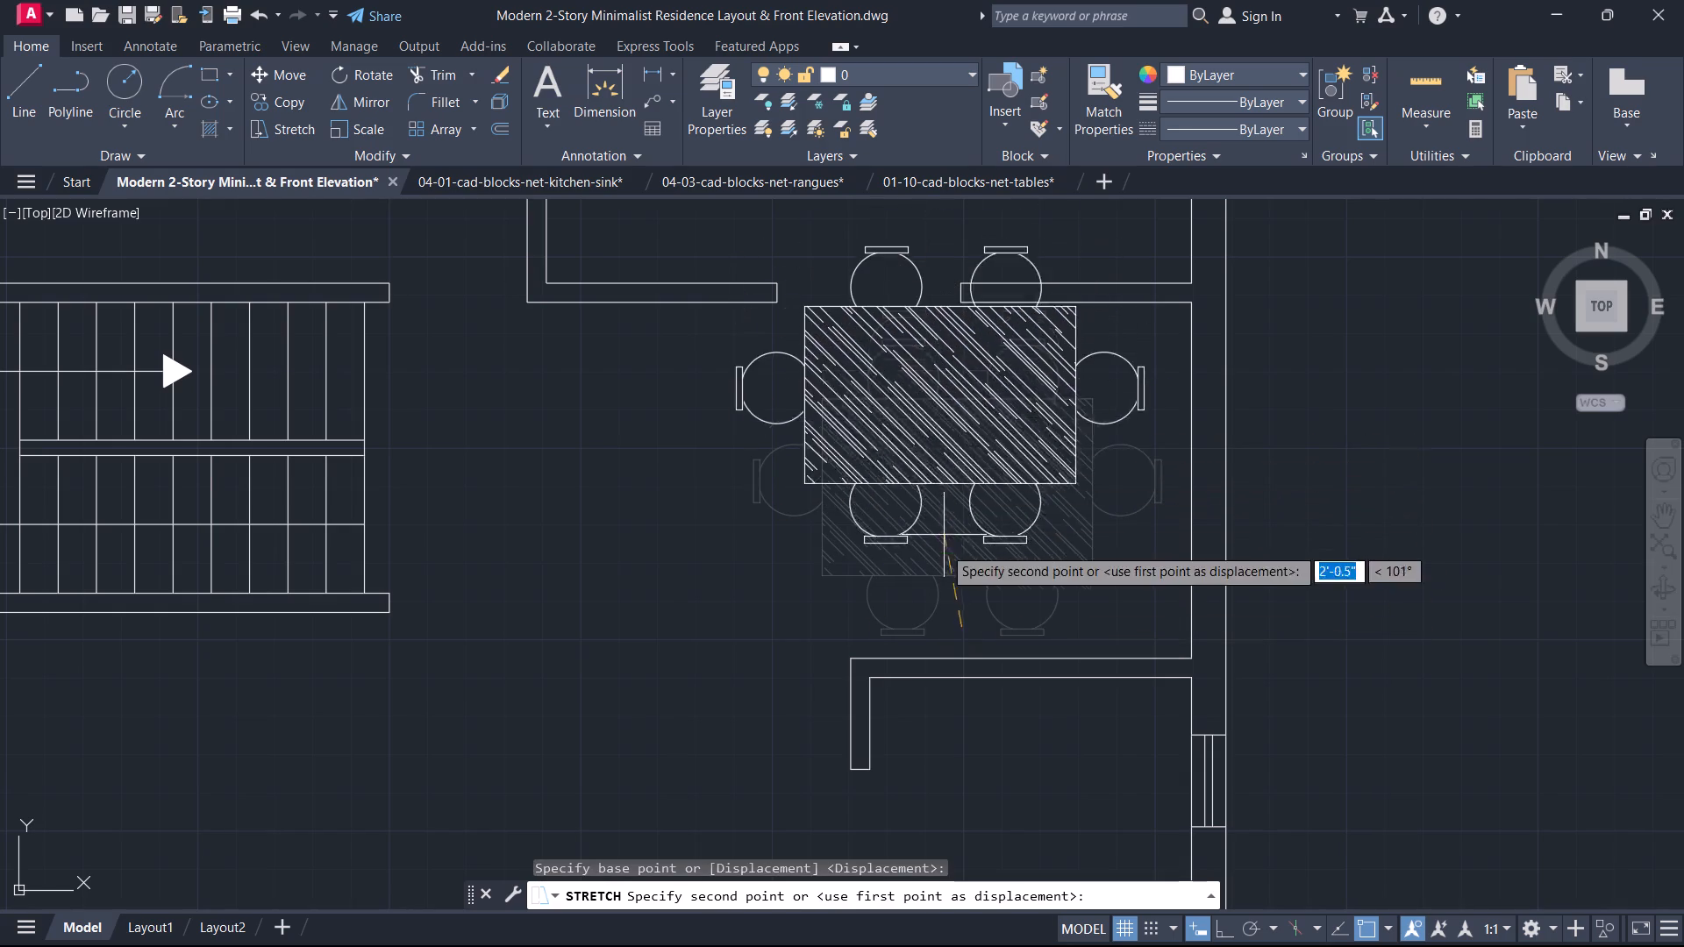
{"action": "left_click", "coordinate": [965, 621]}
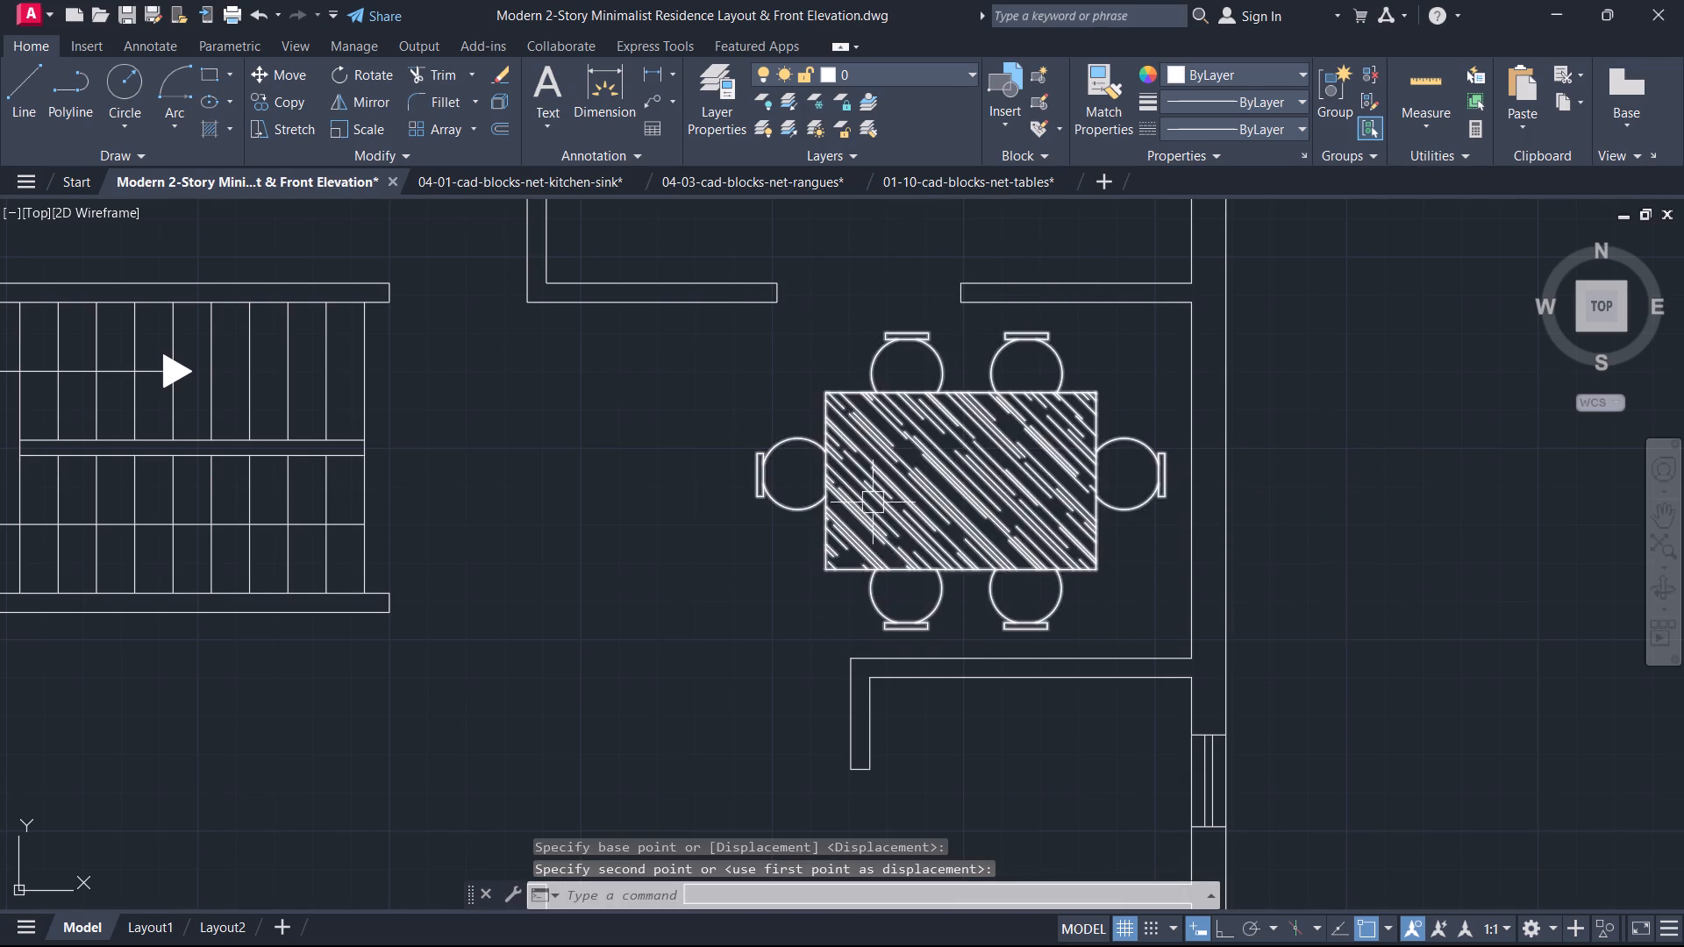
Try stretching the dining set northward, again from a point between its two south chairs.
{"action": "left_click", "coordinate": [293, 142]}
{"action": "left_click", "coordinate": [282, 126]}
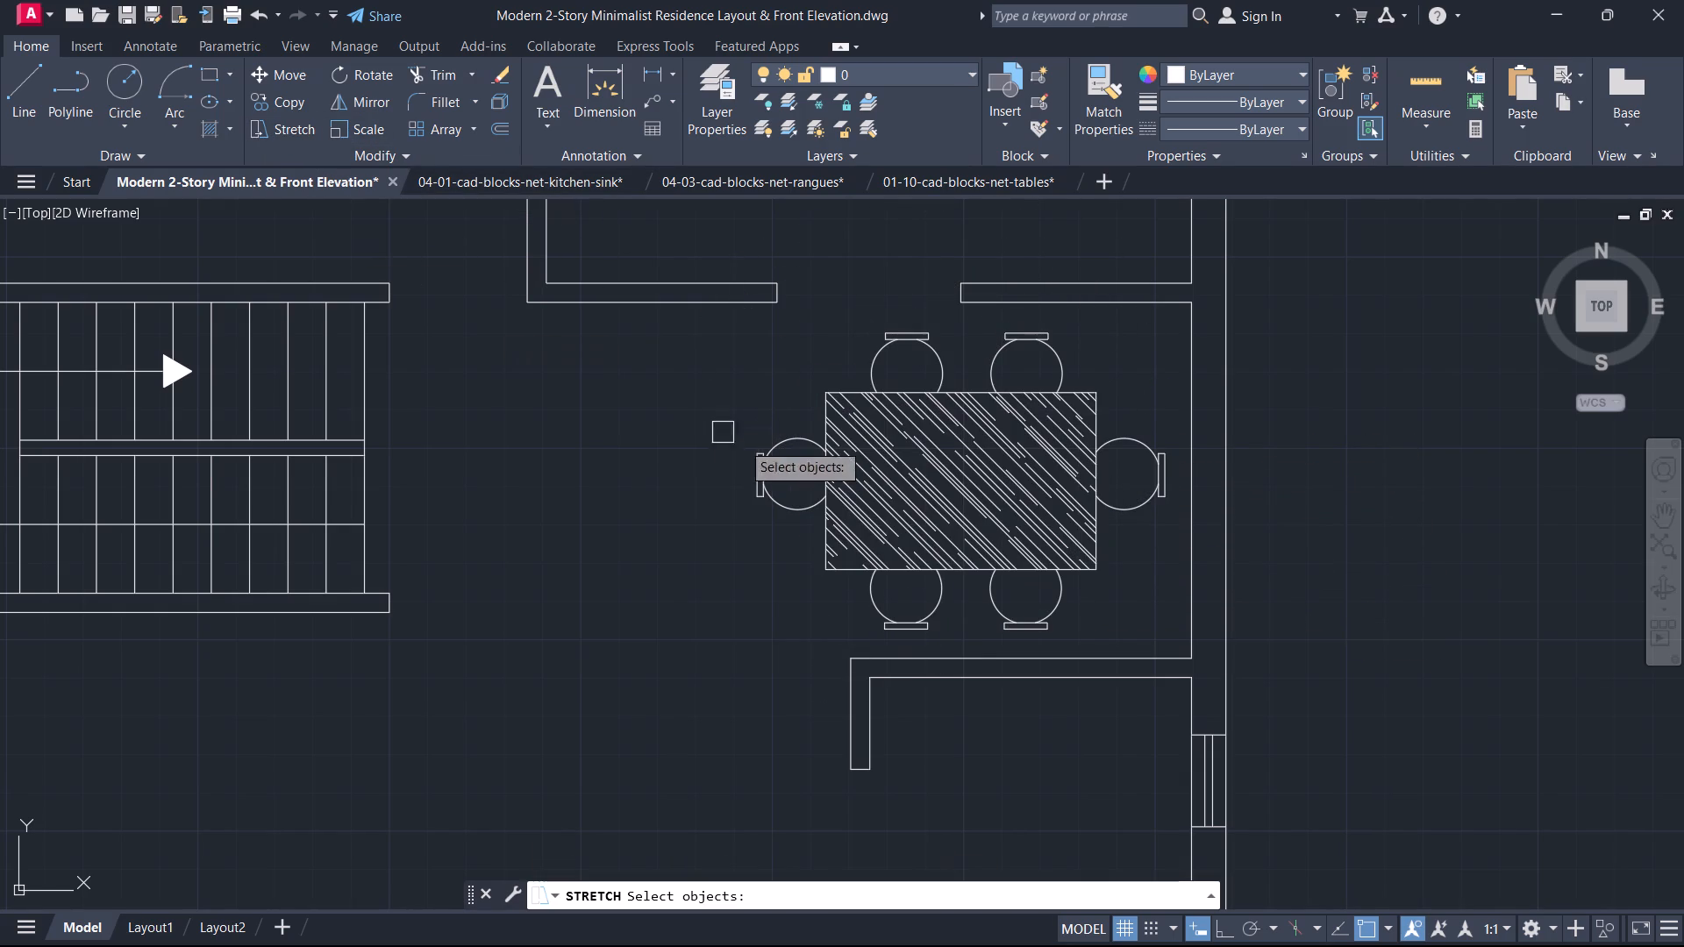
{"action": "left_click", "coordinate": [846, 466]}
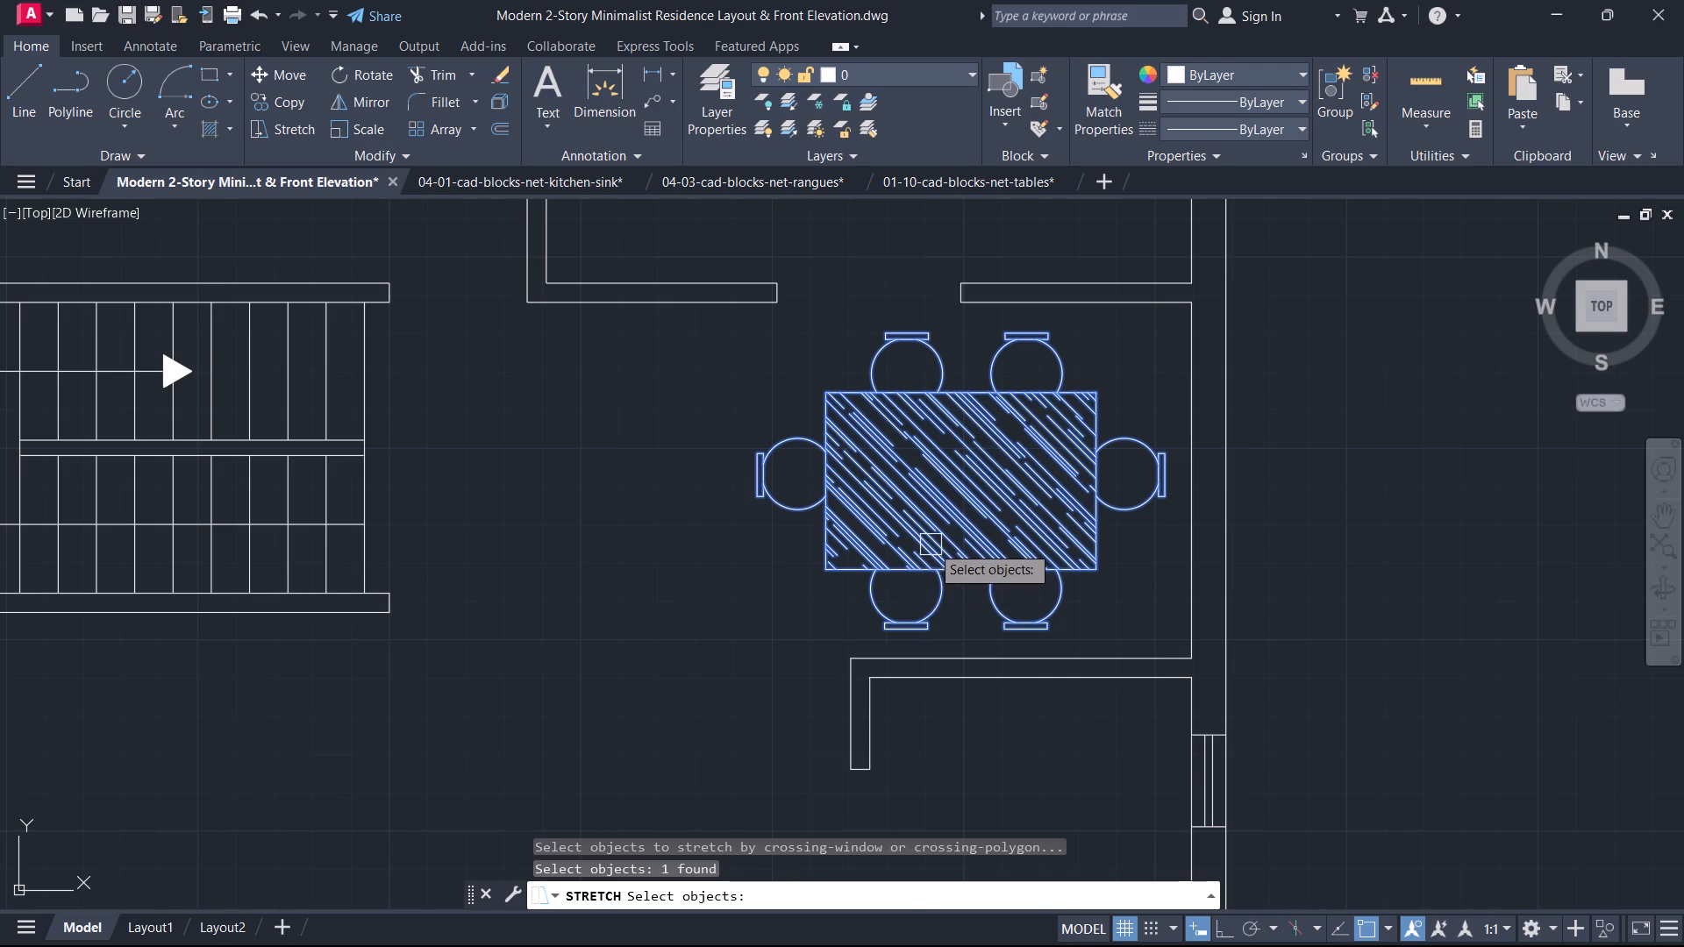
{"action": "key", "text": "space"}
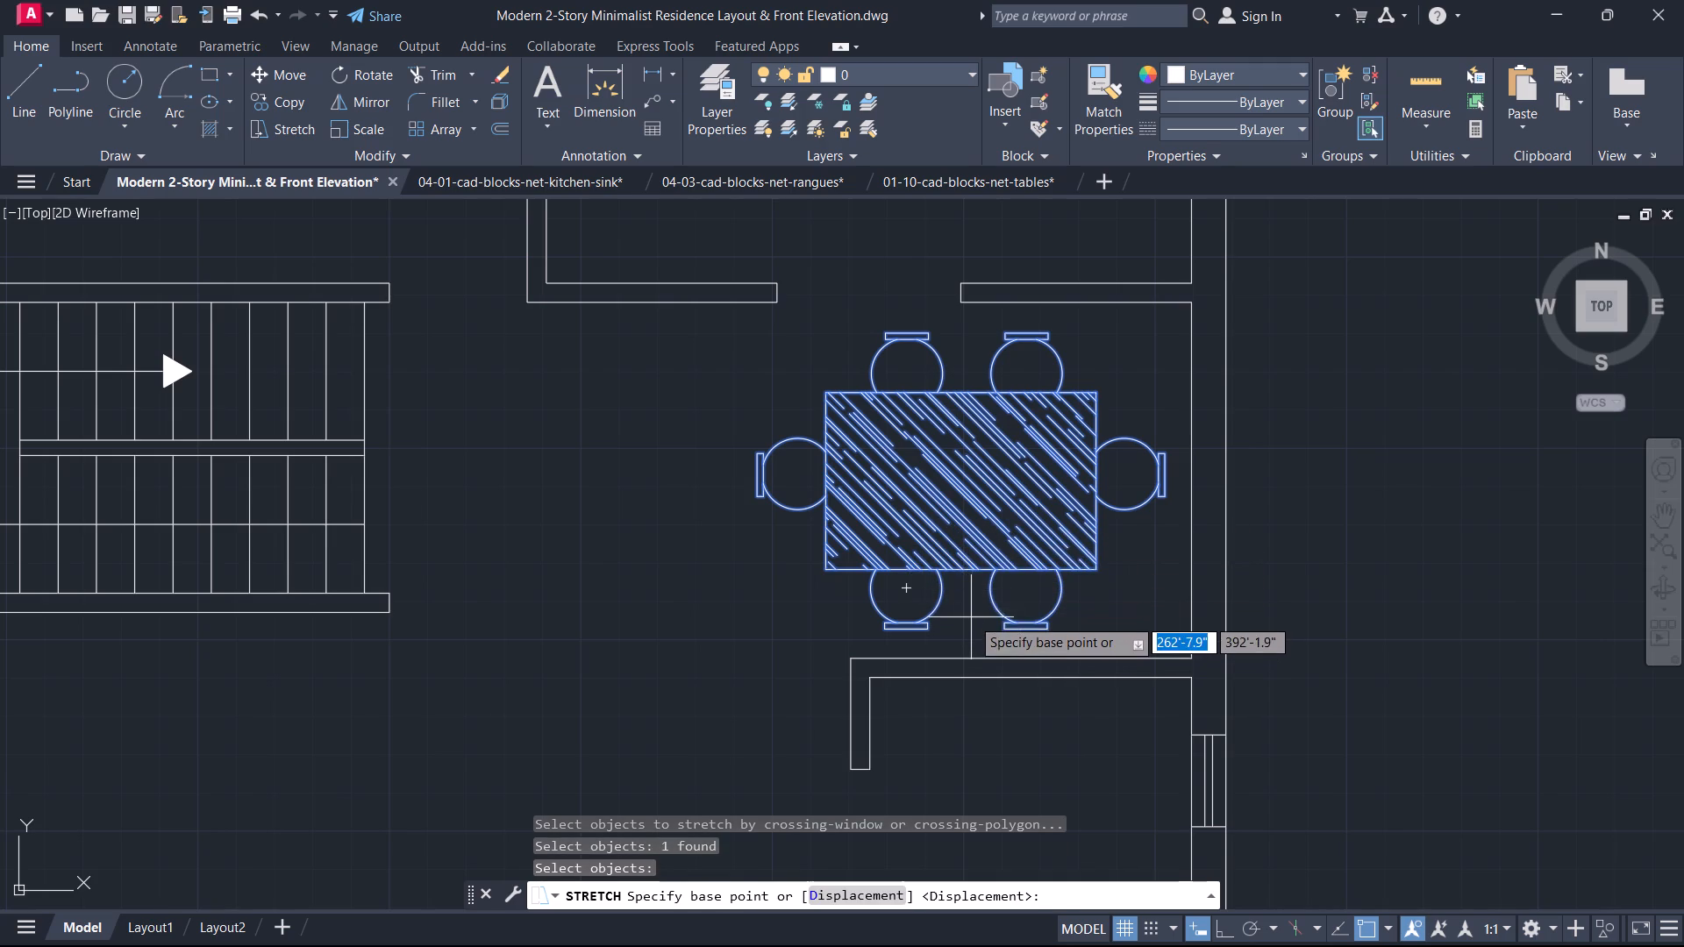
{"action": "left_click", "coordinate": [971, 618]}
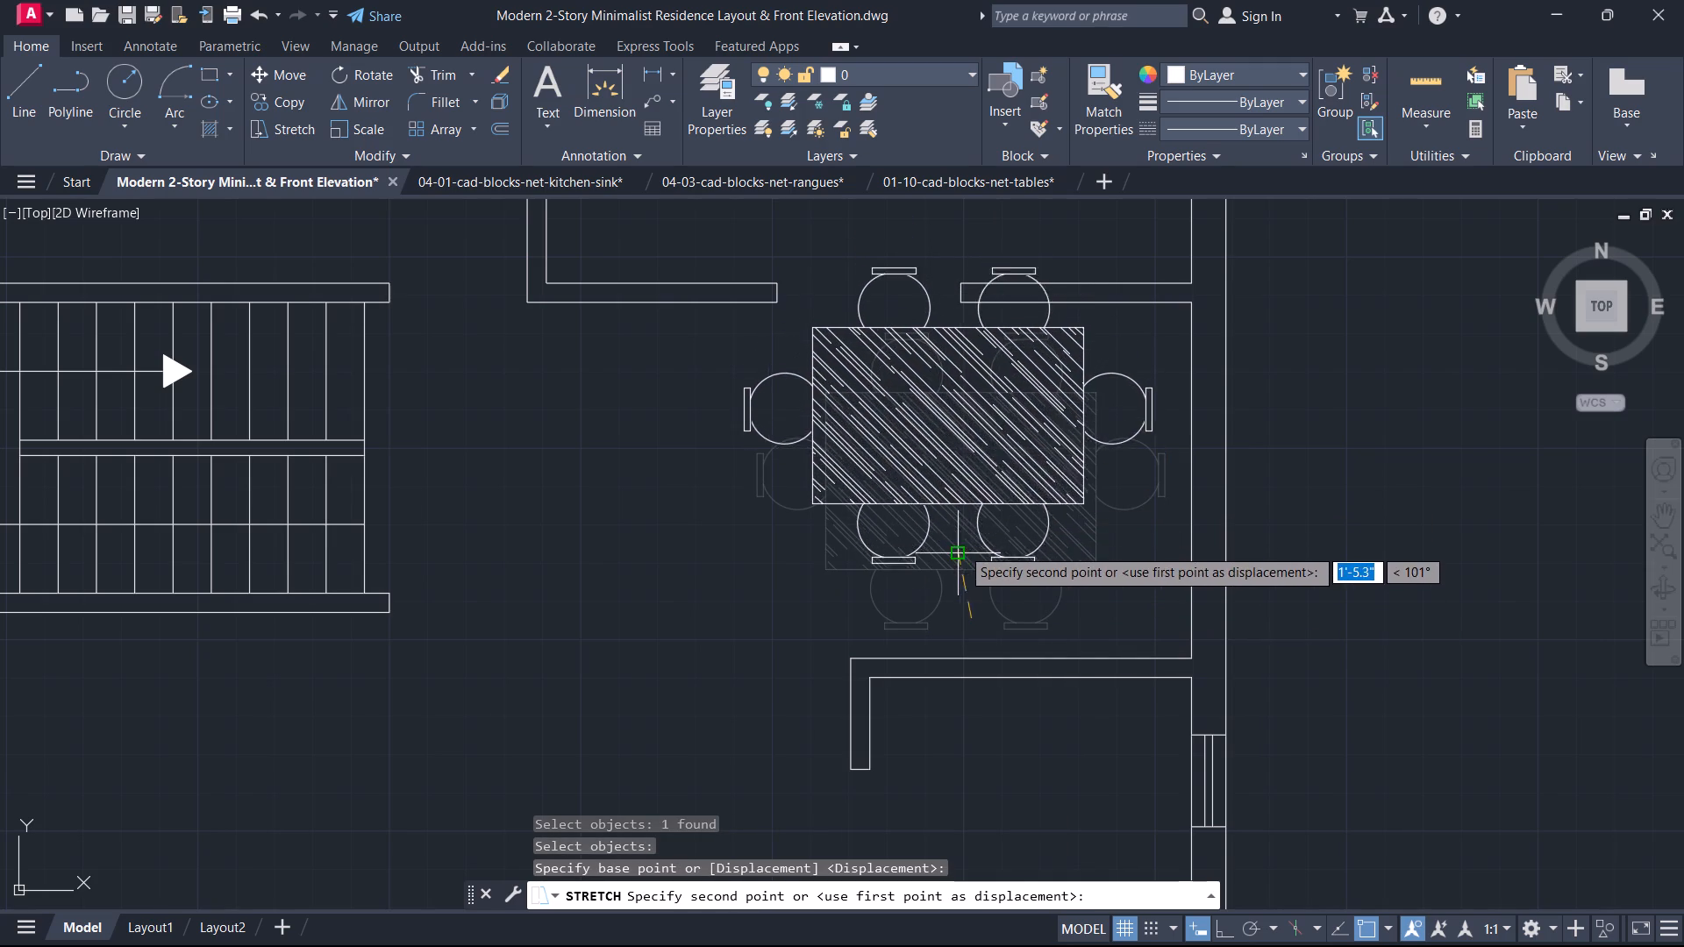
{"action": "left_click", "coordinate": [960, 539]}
Move the dining set back south, clear of the kitchen's south wall.
{"action": "middle_click_drag", "start_coordinate": [944, 489], "coordinate": [978, 663]}
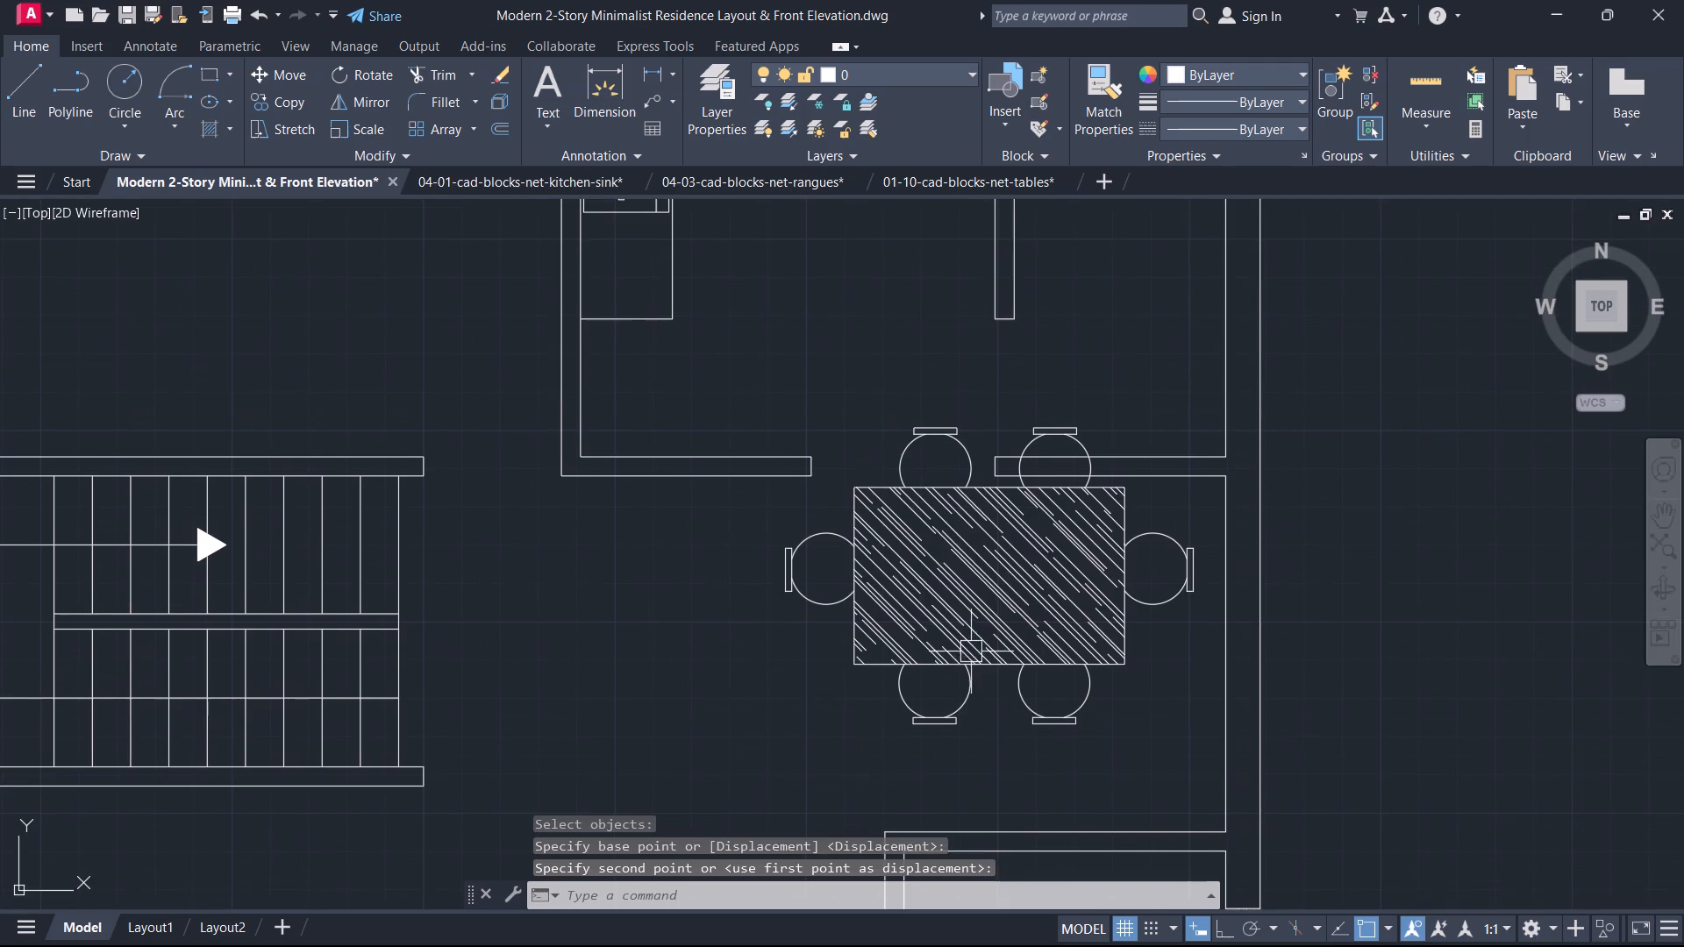
{"action": "left_click", "coordinate": [974, 645]}
{"action": "type", "text": "m"}
{"action": "key", "text": "space"}
{"action": "left_click", "coordinate": [964, 649]}
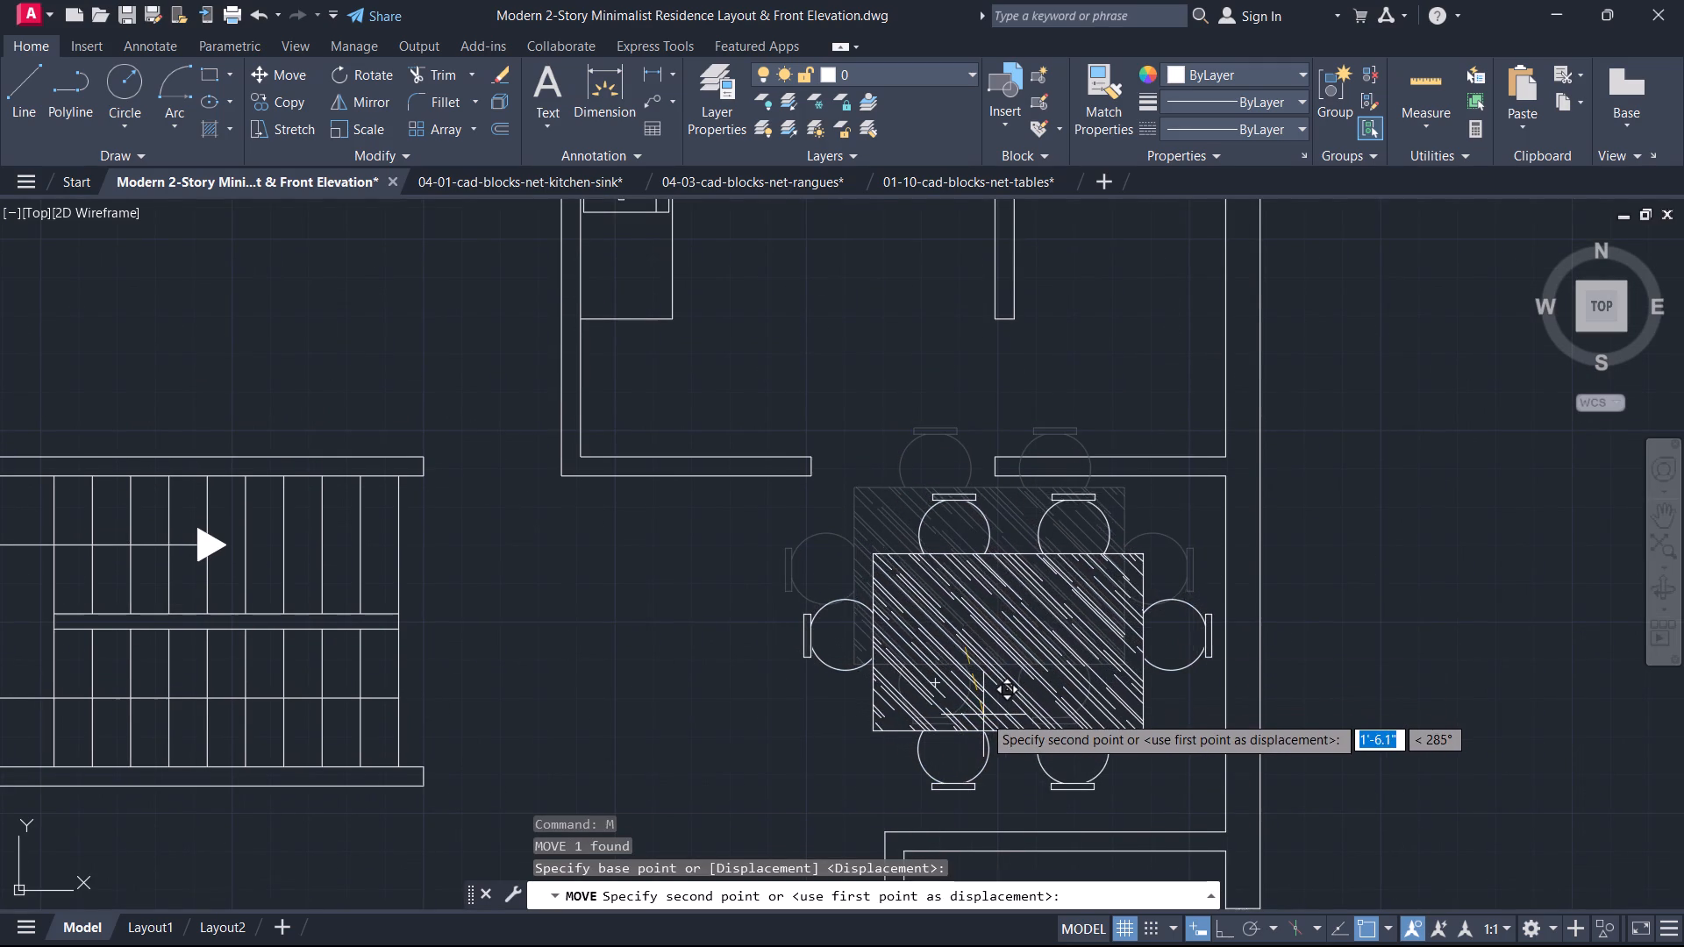
{"action": "left_click", "coordinate": [986, 720]}
{"action": "key", "text": "Escape"}
Use Stretch on the dining set to shift it slightly west, away from the plan's east wall.
{"action": "left_click", "coordinate": [981, 706]}
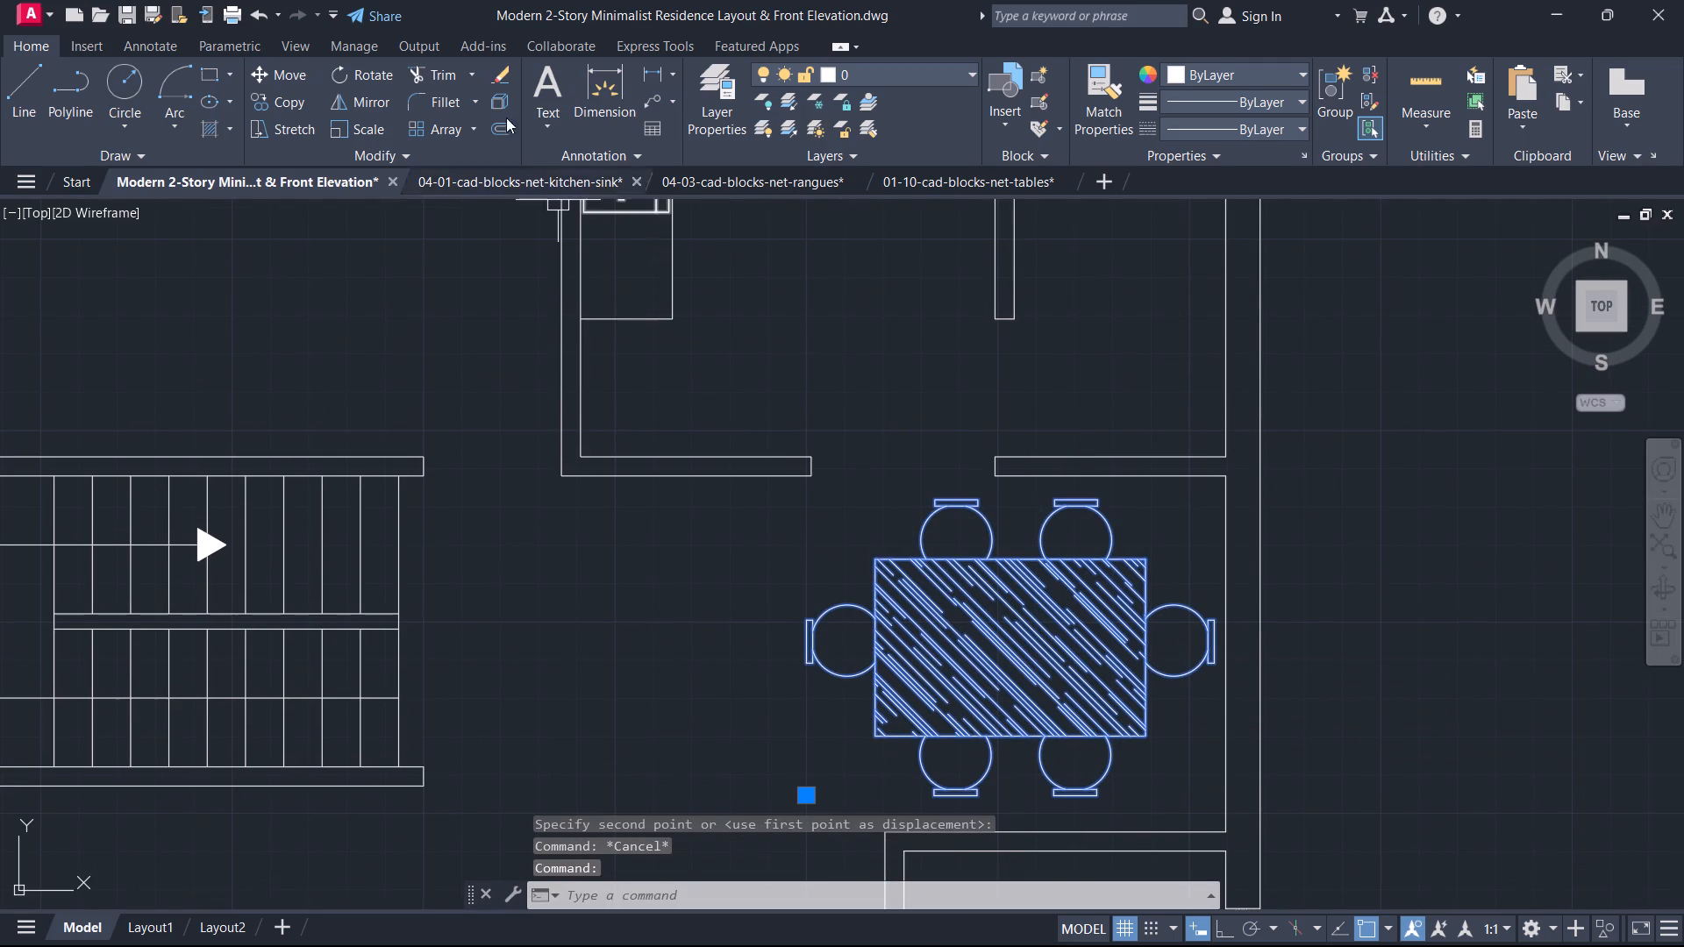
{"action": "left_click", "coordinate": [287, 132]}
{"action": "left_click", "coordinate": [988, 683]}
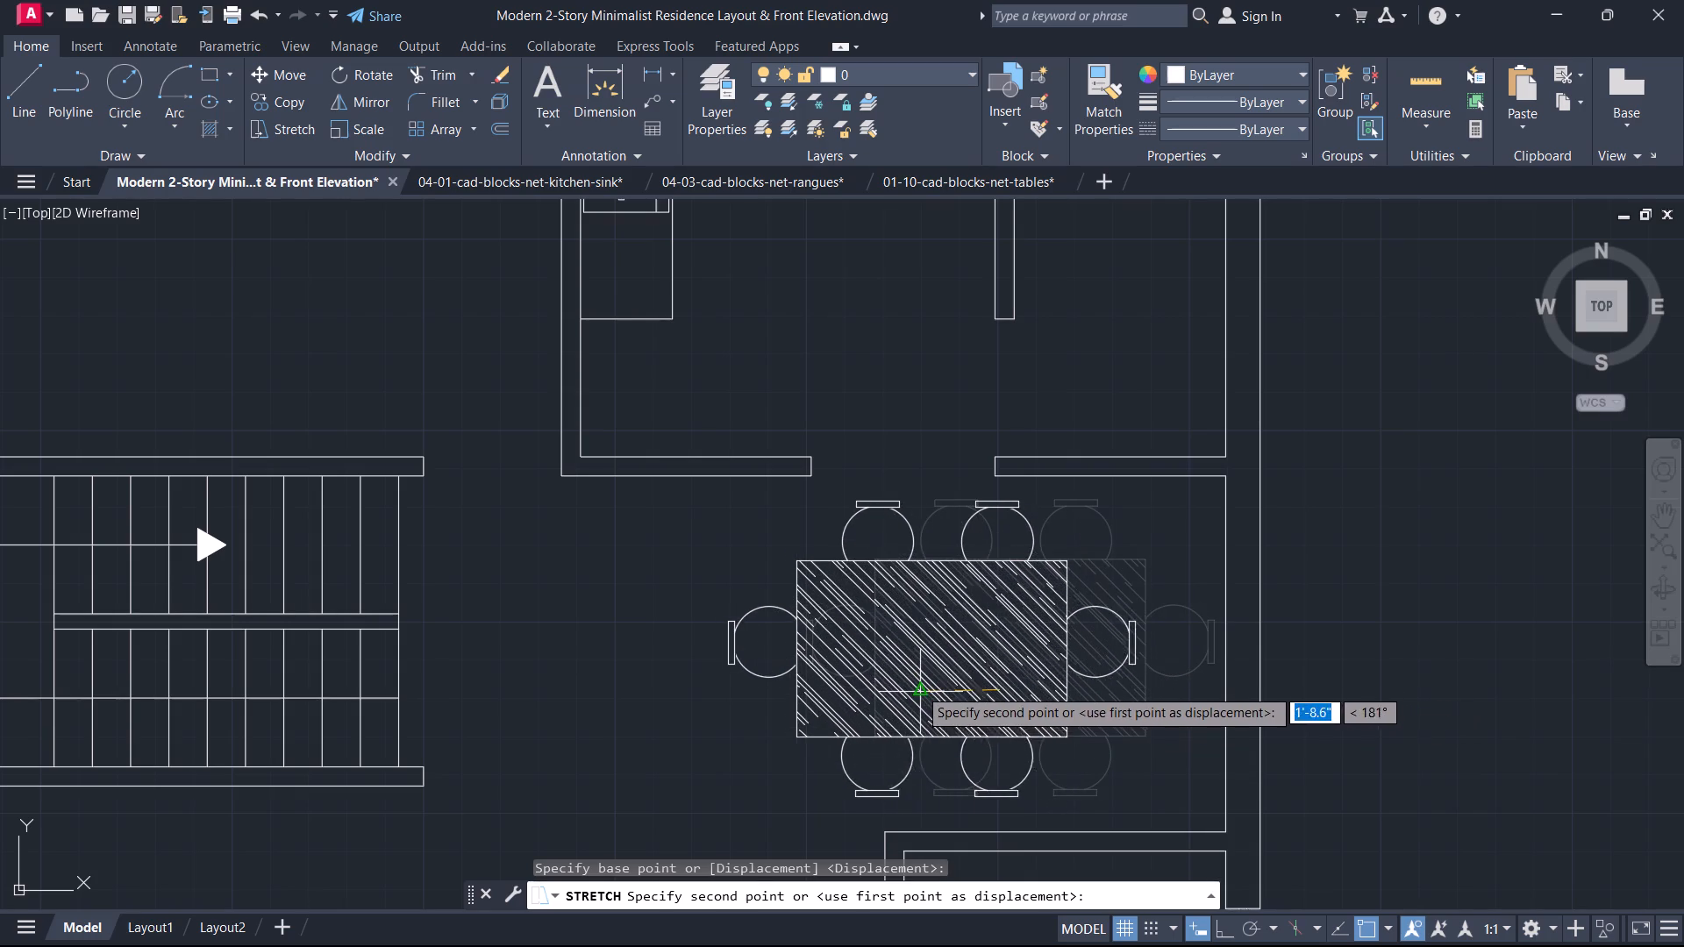
{"action": "left_click", "coordinate": [940, 690]}
{"action": "left_click", "coordinate": [981, 687]}
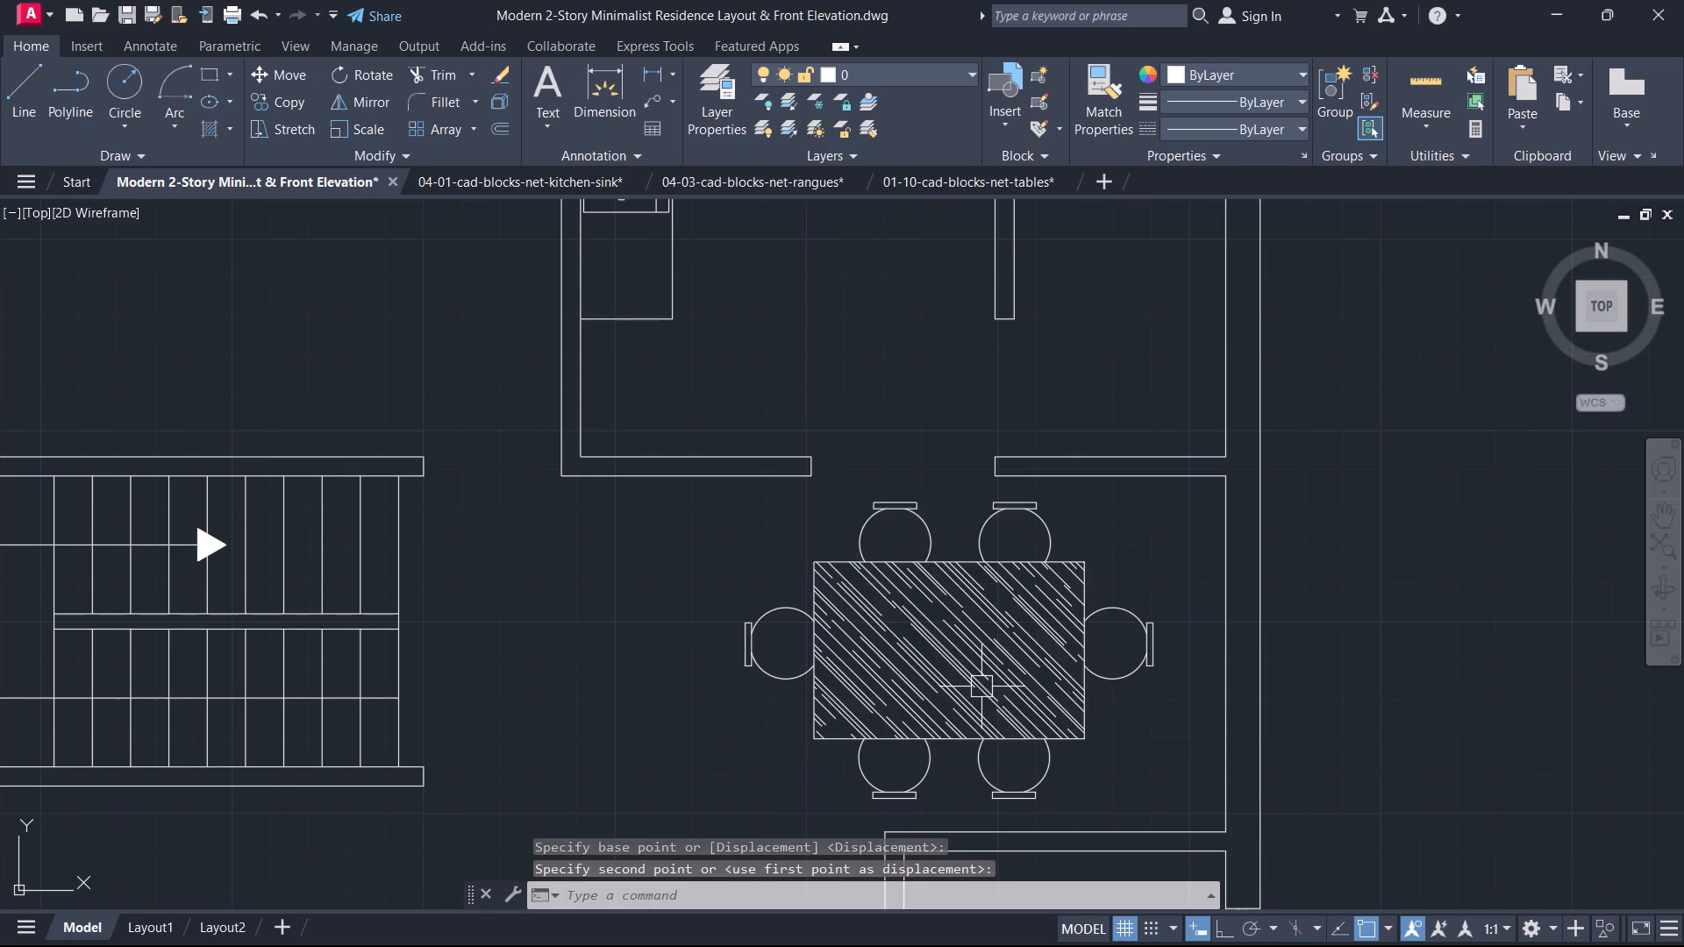
Move the dining set slightly east, toward the plan's east wall.
{"action": "key", "text": "Escape"}
{"action": "key", "text": "m"}
{"action": "key", "text": "space"}
{"action": "left_click", "coordinate": [985, 707]}
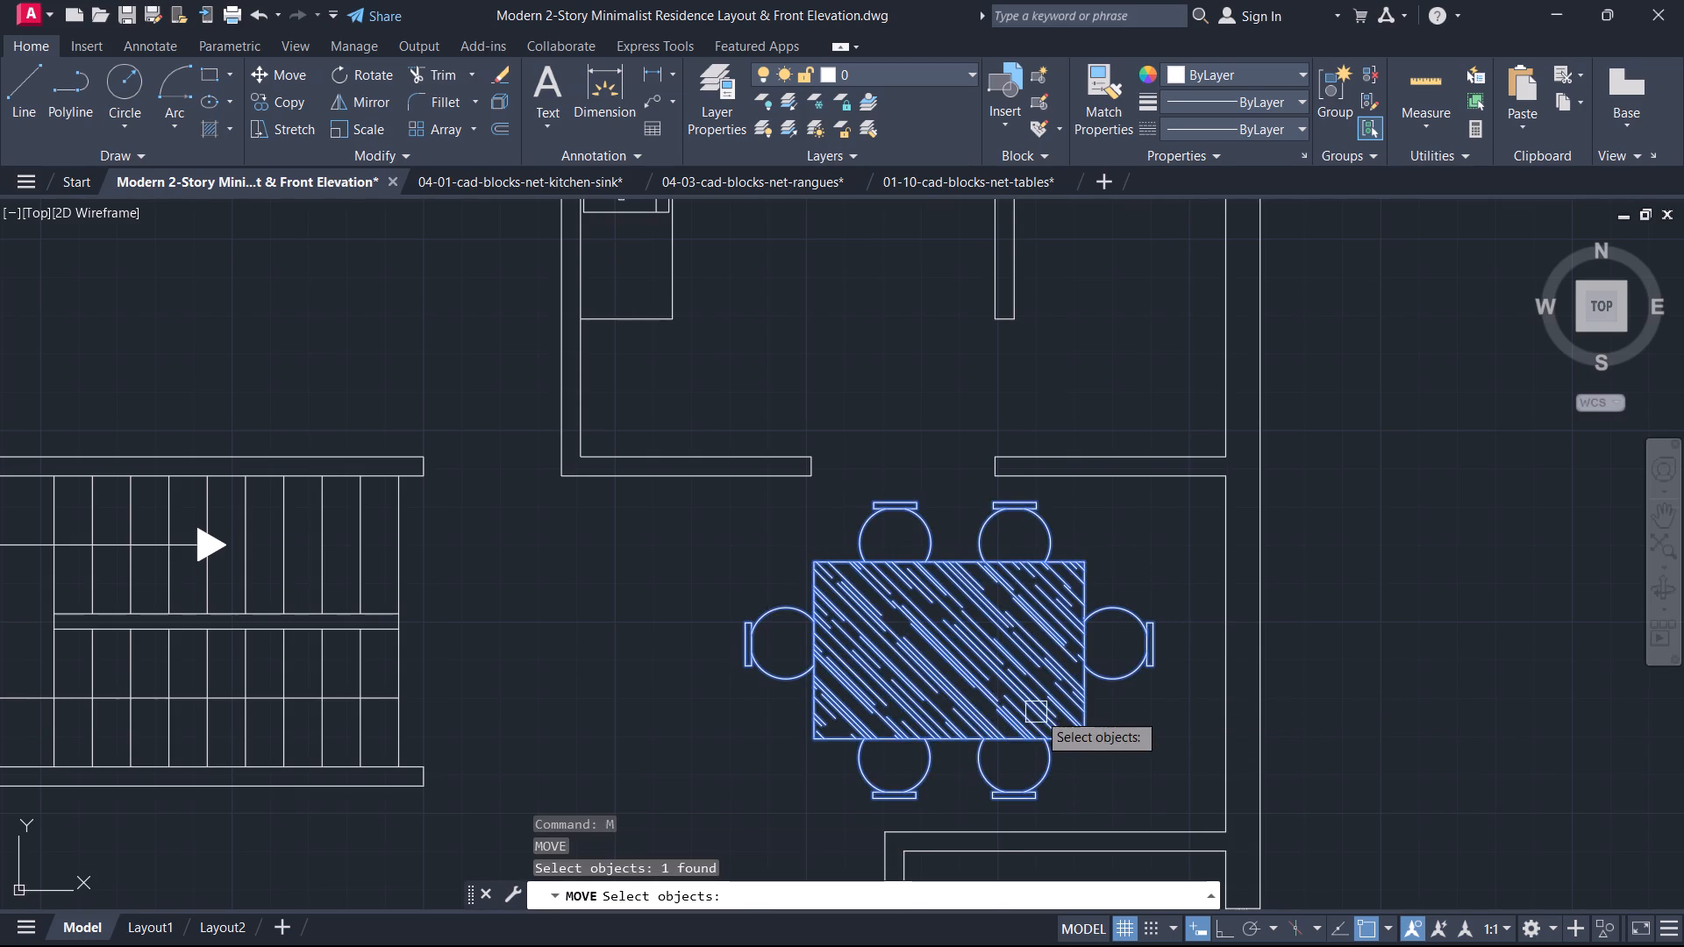
{"action": "key", "text": "space"}
{"action": "left_click", "coordinate": [998, 691]}
{"action": "left_click", "coordinate": [1050, 695]}
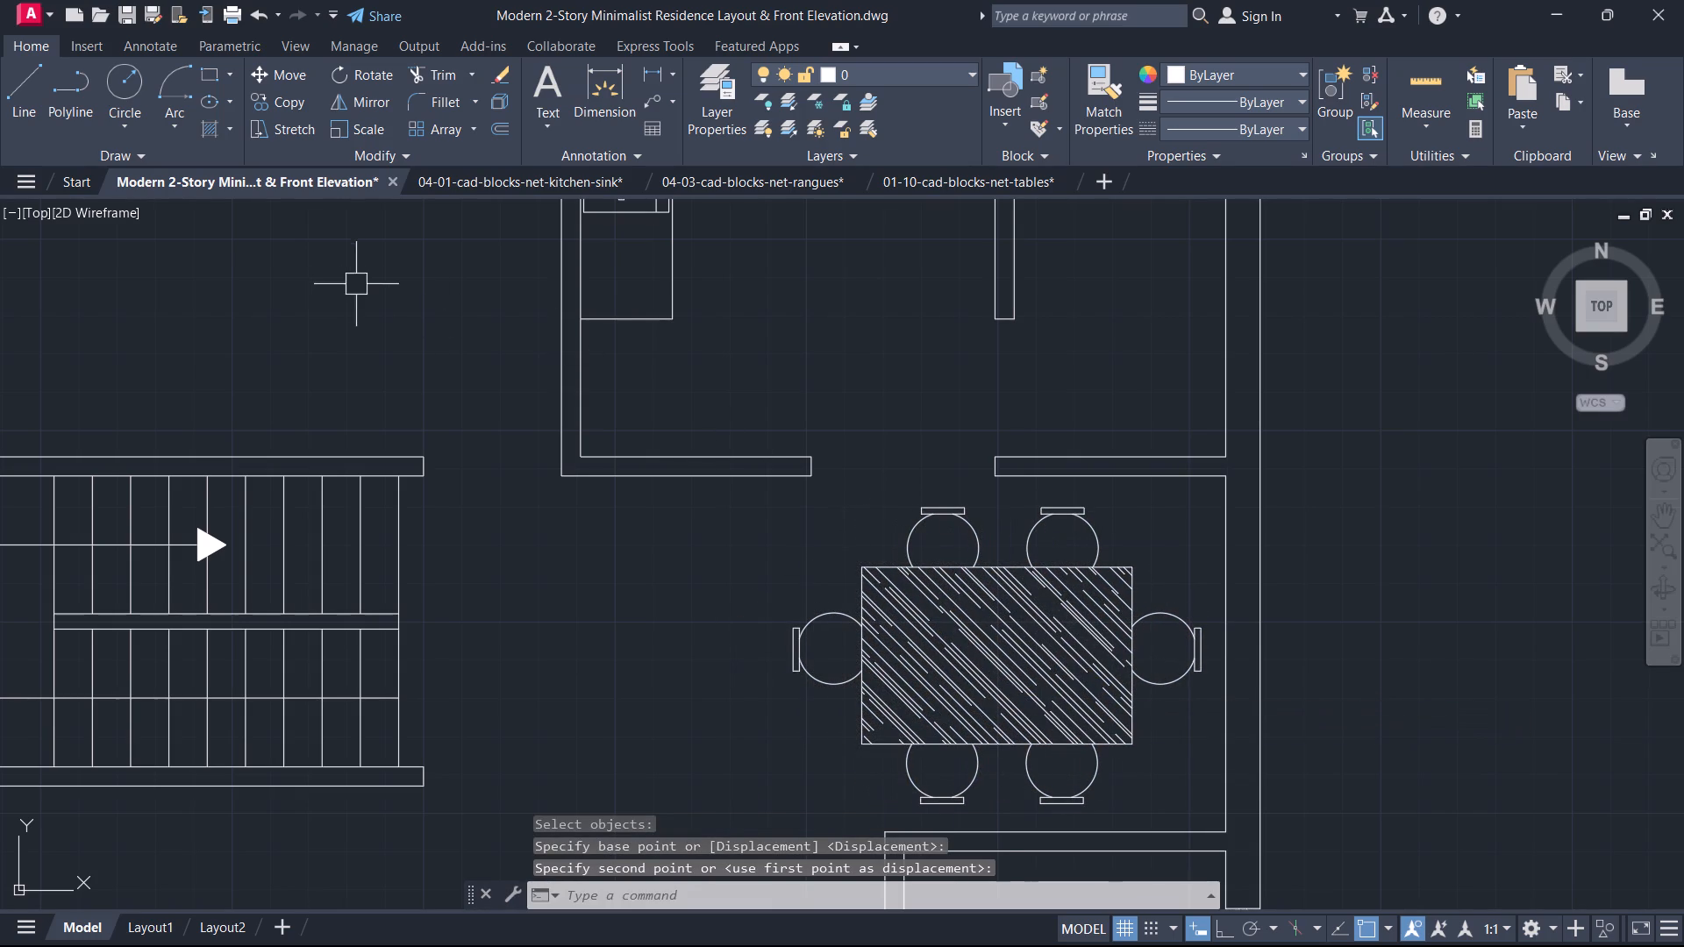
Examine the dining set's placement within the surrounding floor plan.
{"action": "scroll", "coordinate": [651, 637], "scroll_direction": "down", "scroll_amount": 1}
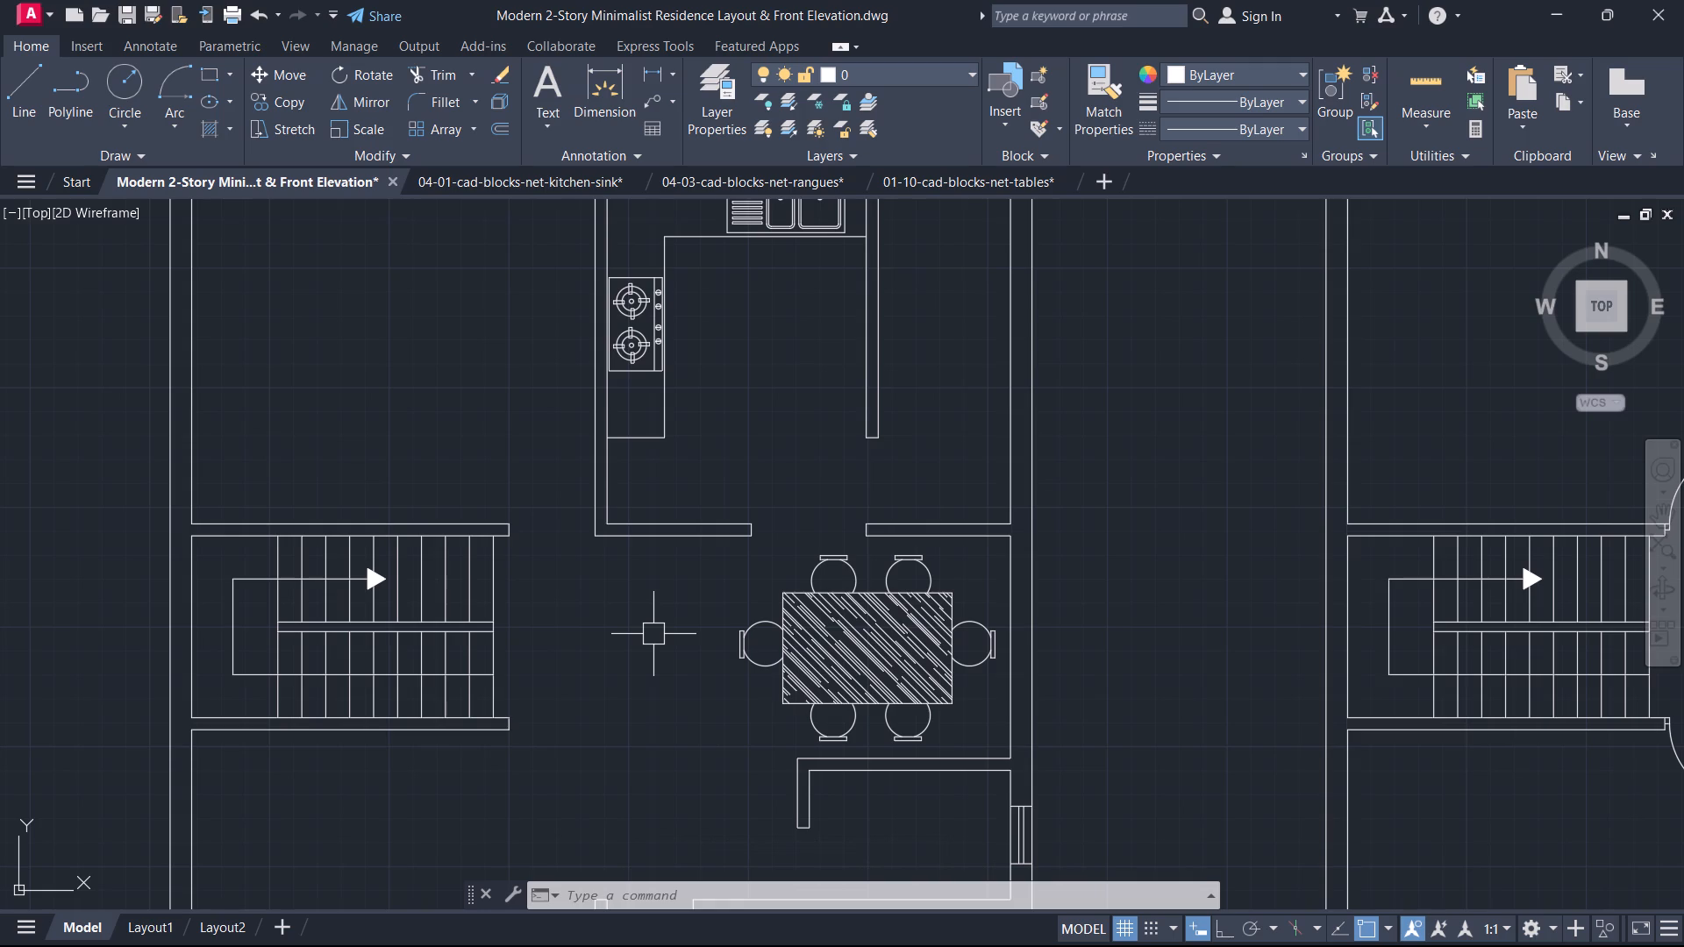
{"action": "scroll", "coordinate": [897, 523], "scroll_direction": "down", "scroll_amount": 1}
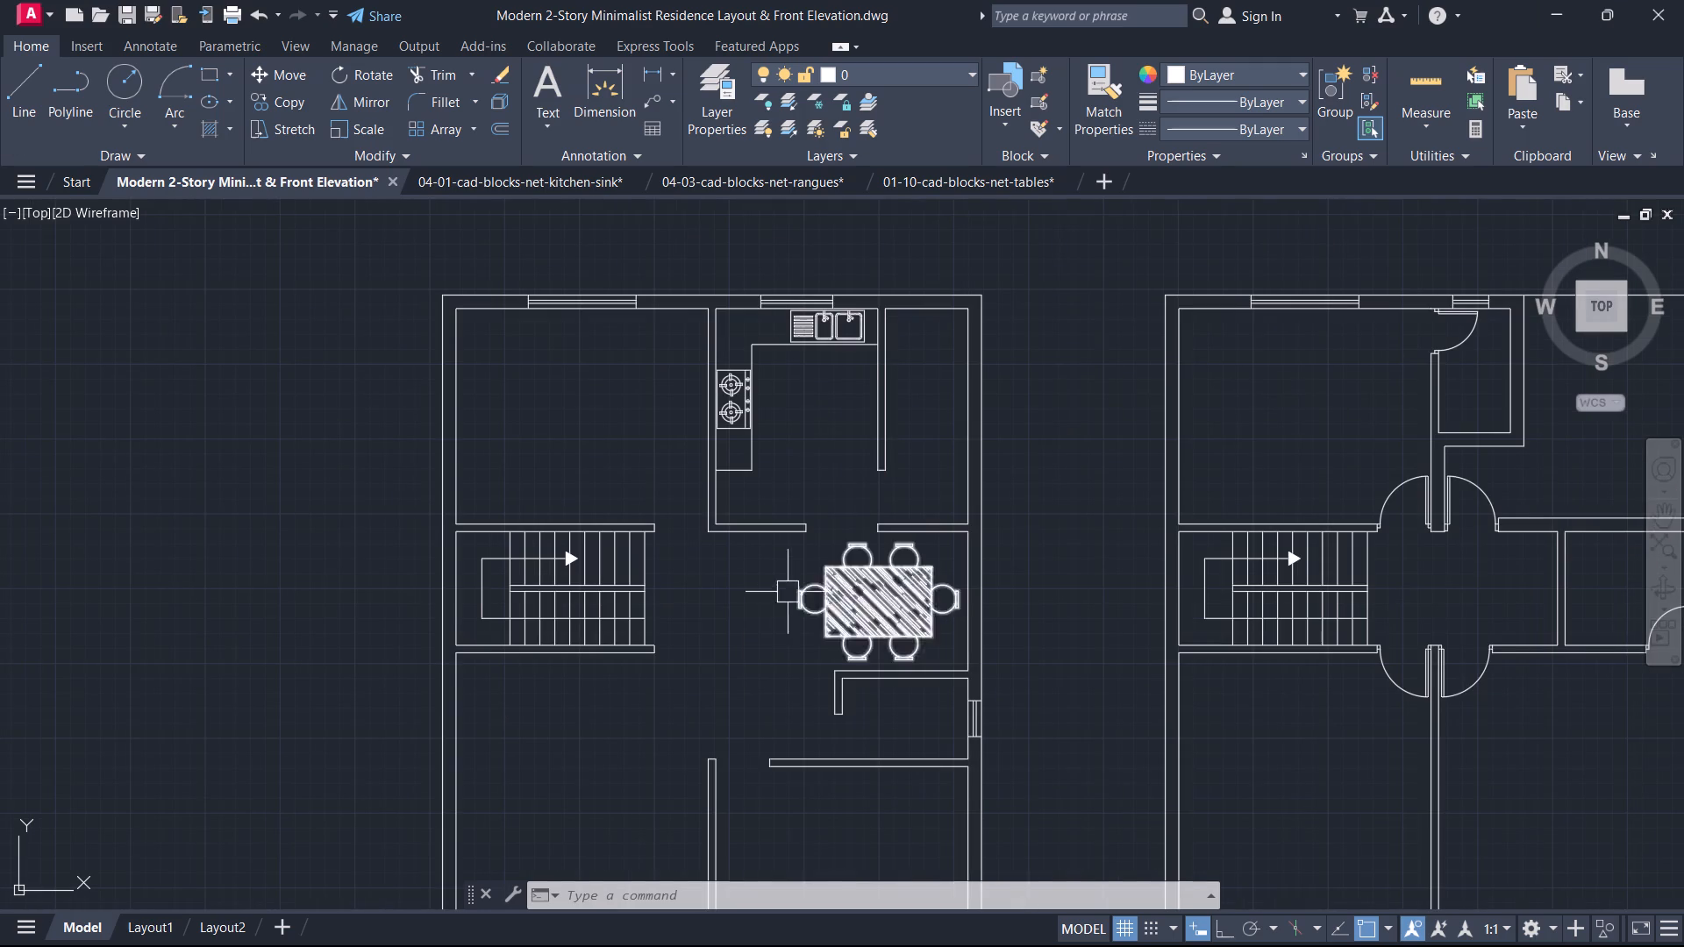
{"action": "middle_click_drag", "start_coordinate": [773, 606], "coordinate": [771, 584]}
{"action": "scroll", "coordinate": [793, 612], "scroll_direction": "down", "scroll_amount": 1}
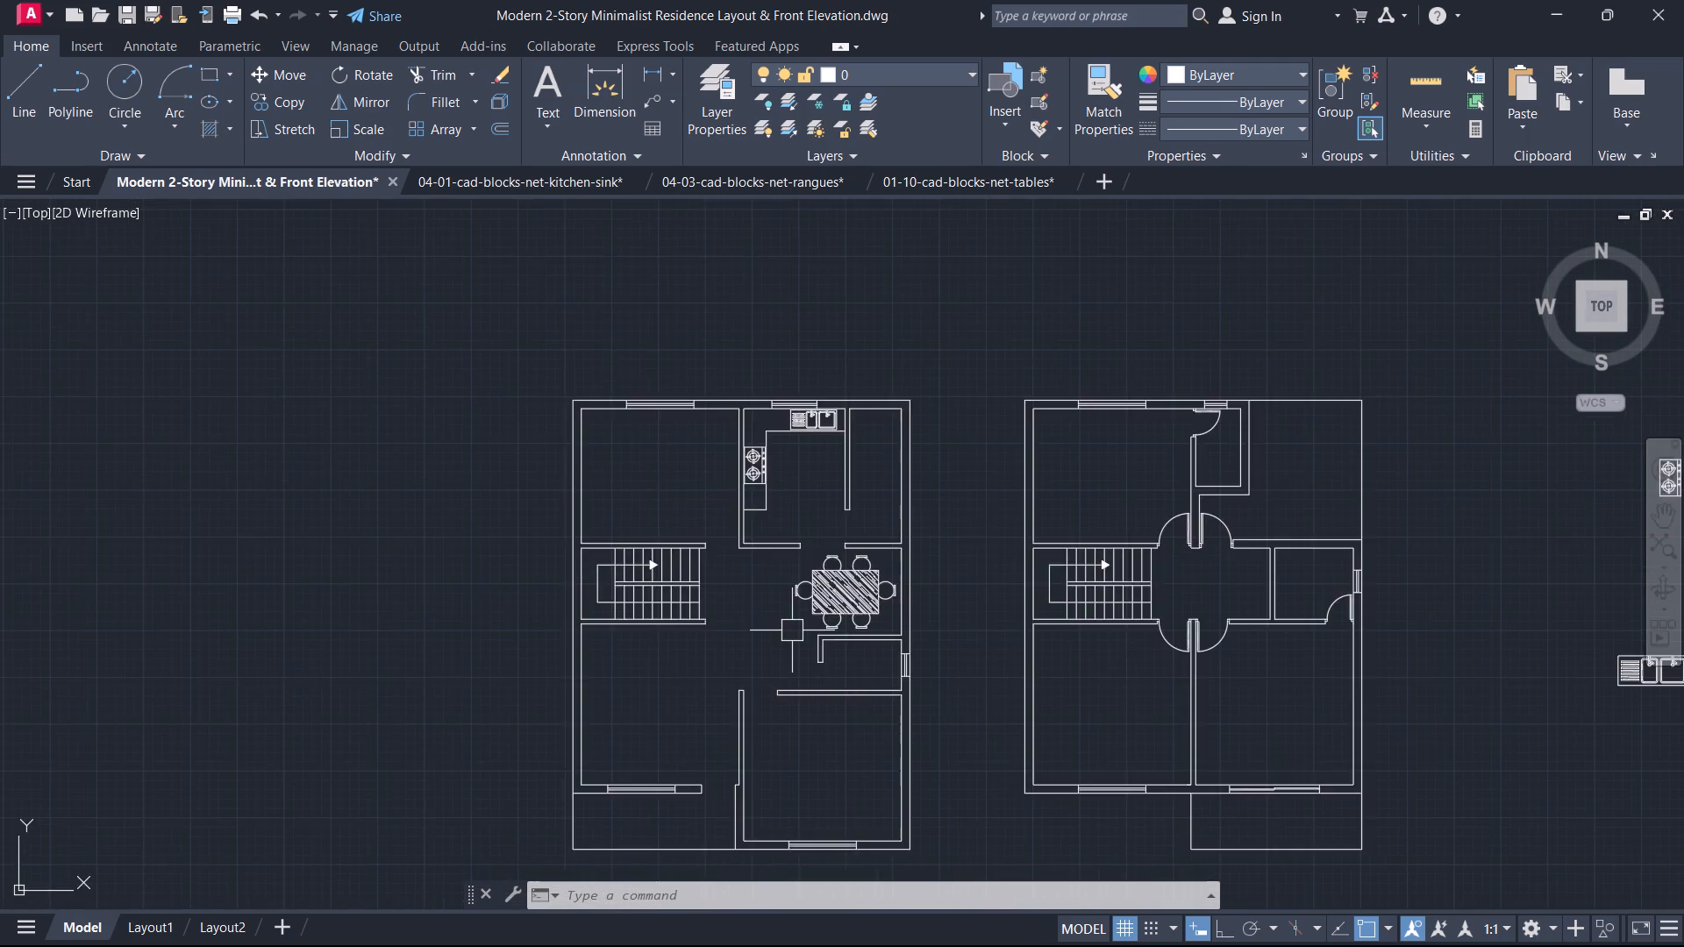
{"action": "scroll", "coordinate": [783, 659], "scroll_direction": "up", "scroll_amount": 2}
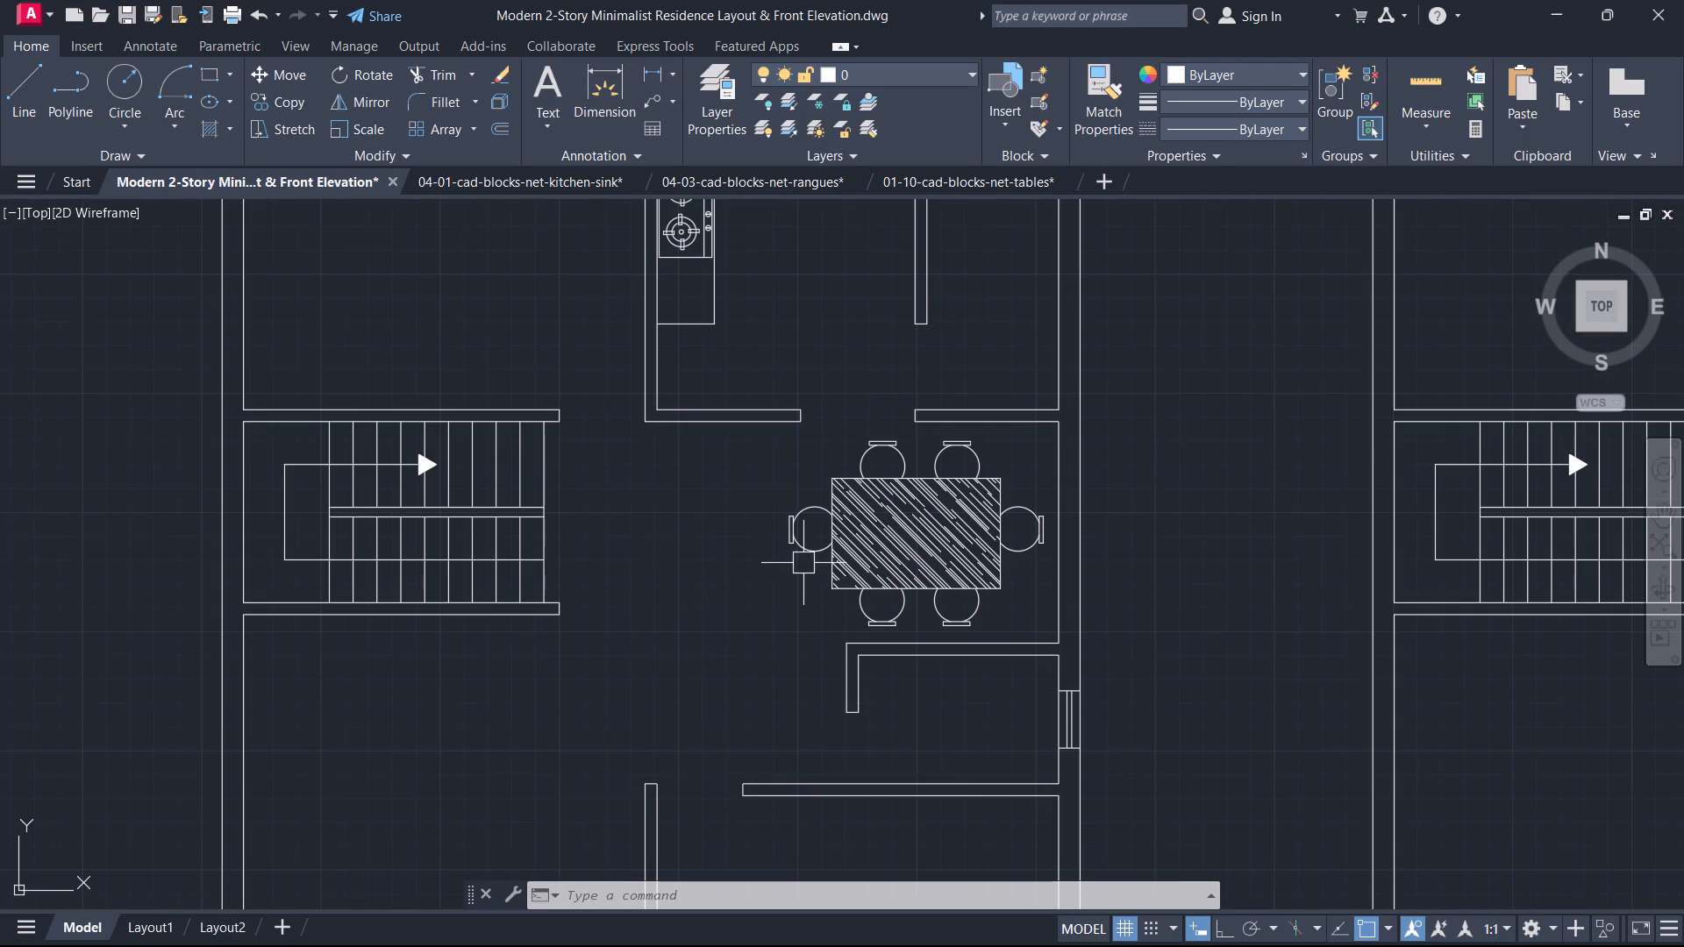
{"action": "middle_click_drag", "start_coordinate": [796, 567], "coordinate": [820, 445]}
{"action": "scroll", "coordinate": [797, 569], "scroll_direction": "up", "scroll_amount": 1}
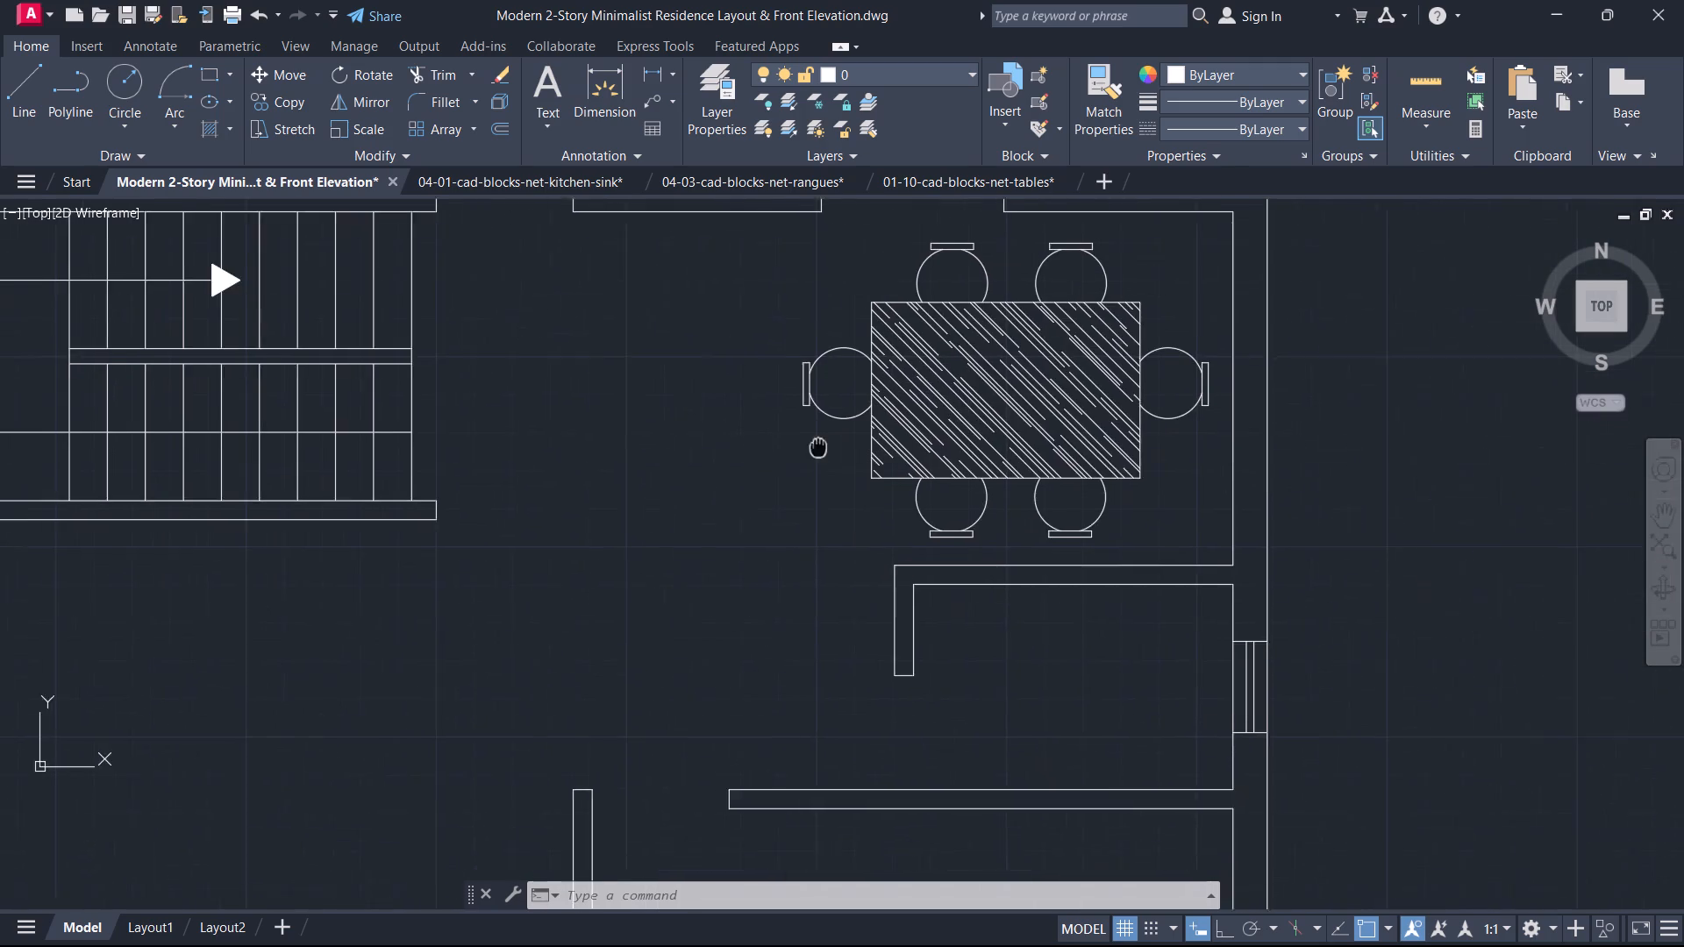
{"action": "middle_click_drag", "start_coordinate": [820, 445], "coordinate": [830, 438]}
{"action": "scroll", "coordinate": [831, 443], "scroll_direction": "down", "scroll_amount": 1}
Draw a 2 by 4.5 inch door jamb at the front wall's east end, starting from the midpoint of the wall end.
{"action": "middle_click_drag", "start_coordinate": [814, 552], "coordinate": [879, 440]}
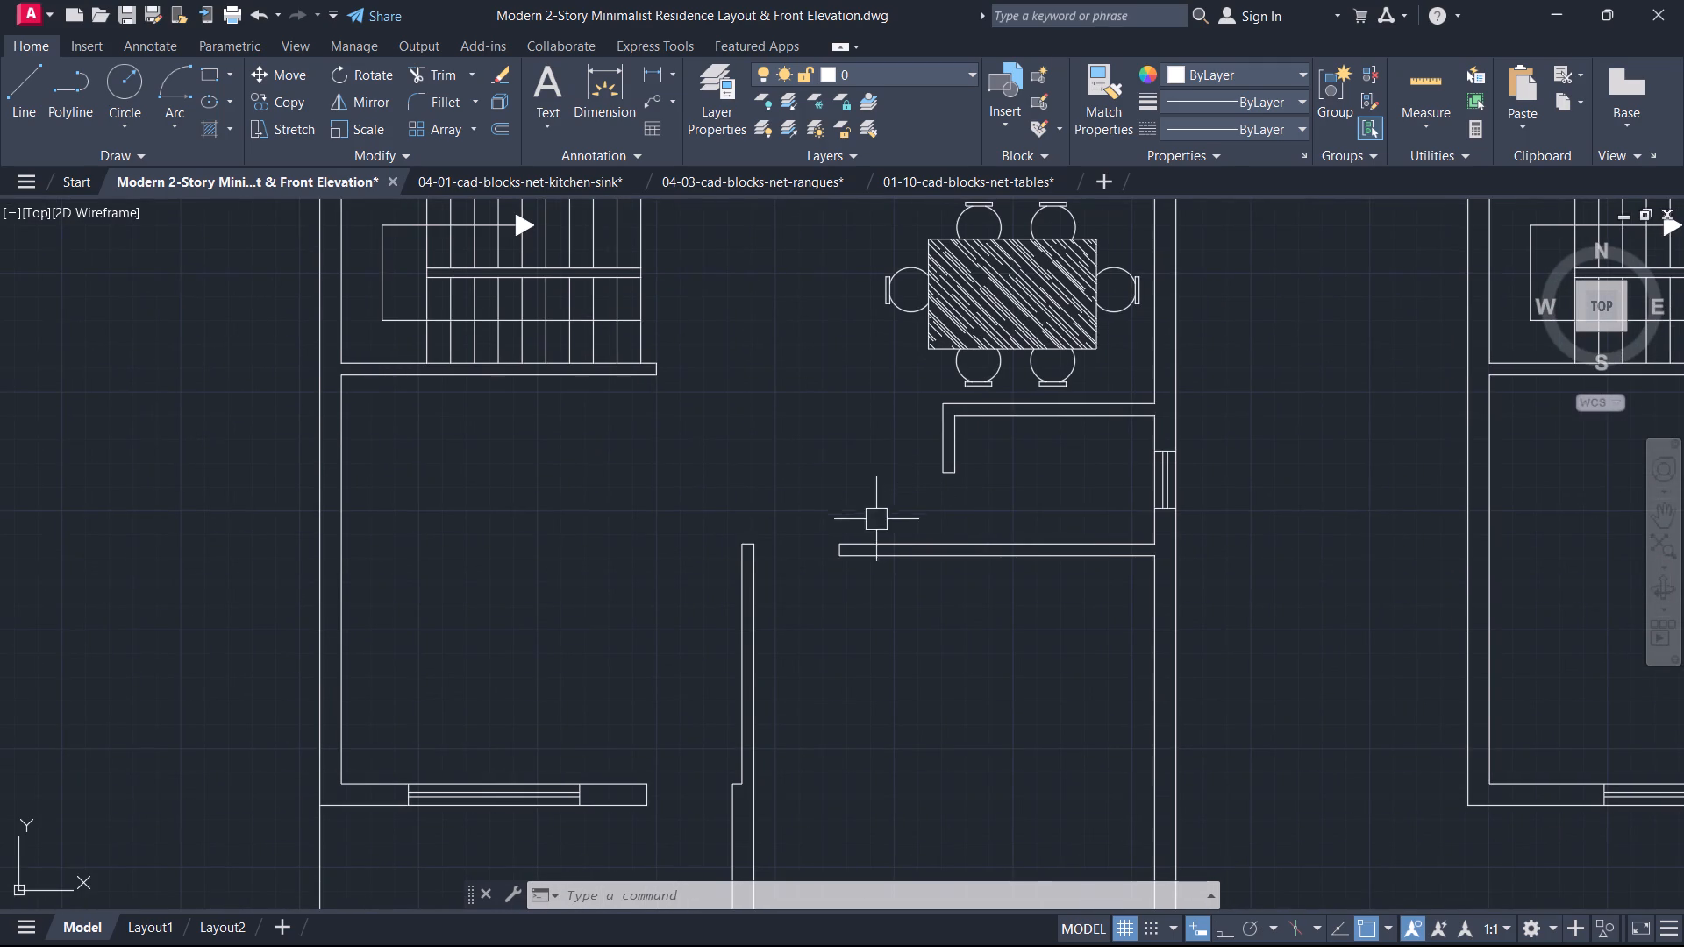
{"action": "middle_click_drag", "start_coordinate": [911, 509], "coordinate": [1095, 457]}
{"action": "scroll", "coordinate": [860, 746], "scroll_direction": "up", "scroll_amount": 1}
{"action": "middle_click_drag", "start_coordinate": [858, 753], "coordinate": [903, 606]}
{"action": "scroll", "coordinate": [917, 595], "scroll_direction": "up", "scroll_amount": 1}
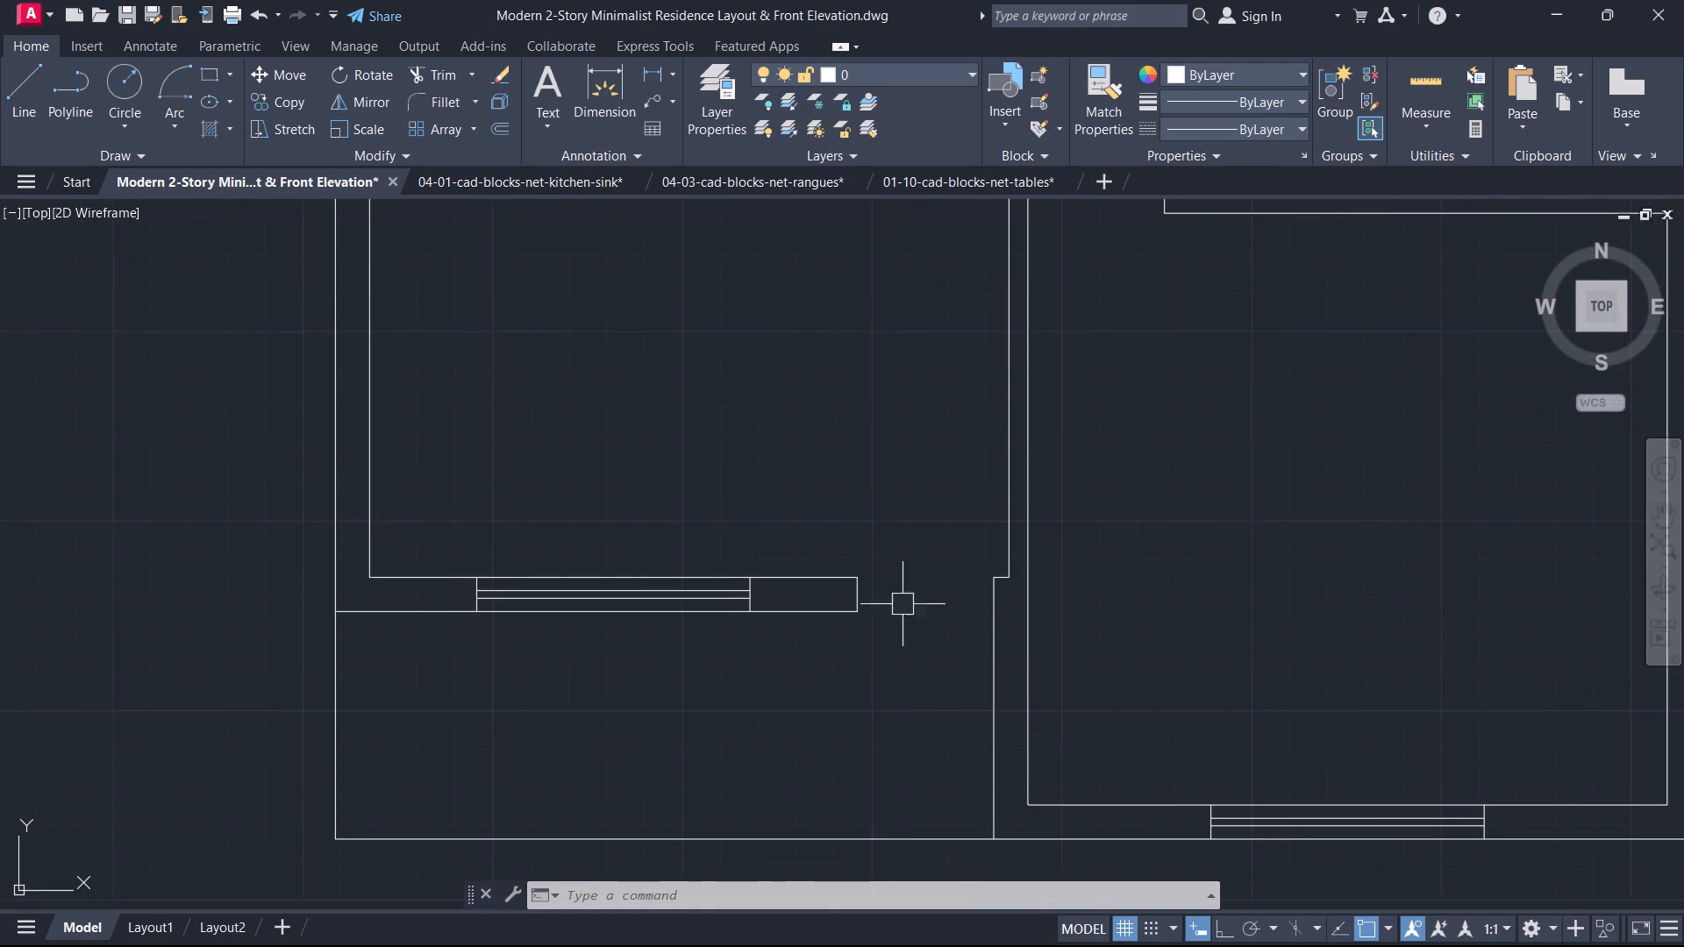
{"action": "scroll", "coordinate": [945, 579], "scroll_direction": "up", "scroll_amount": 1}
{"action": "type", "text": "l"}
{"action": "key", "text": "space"}
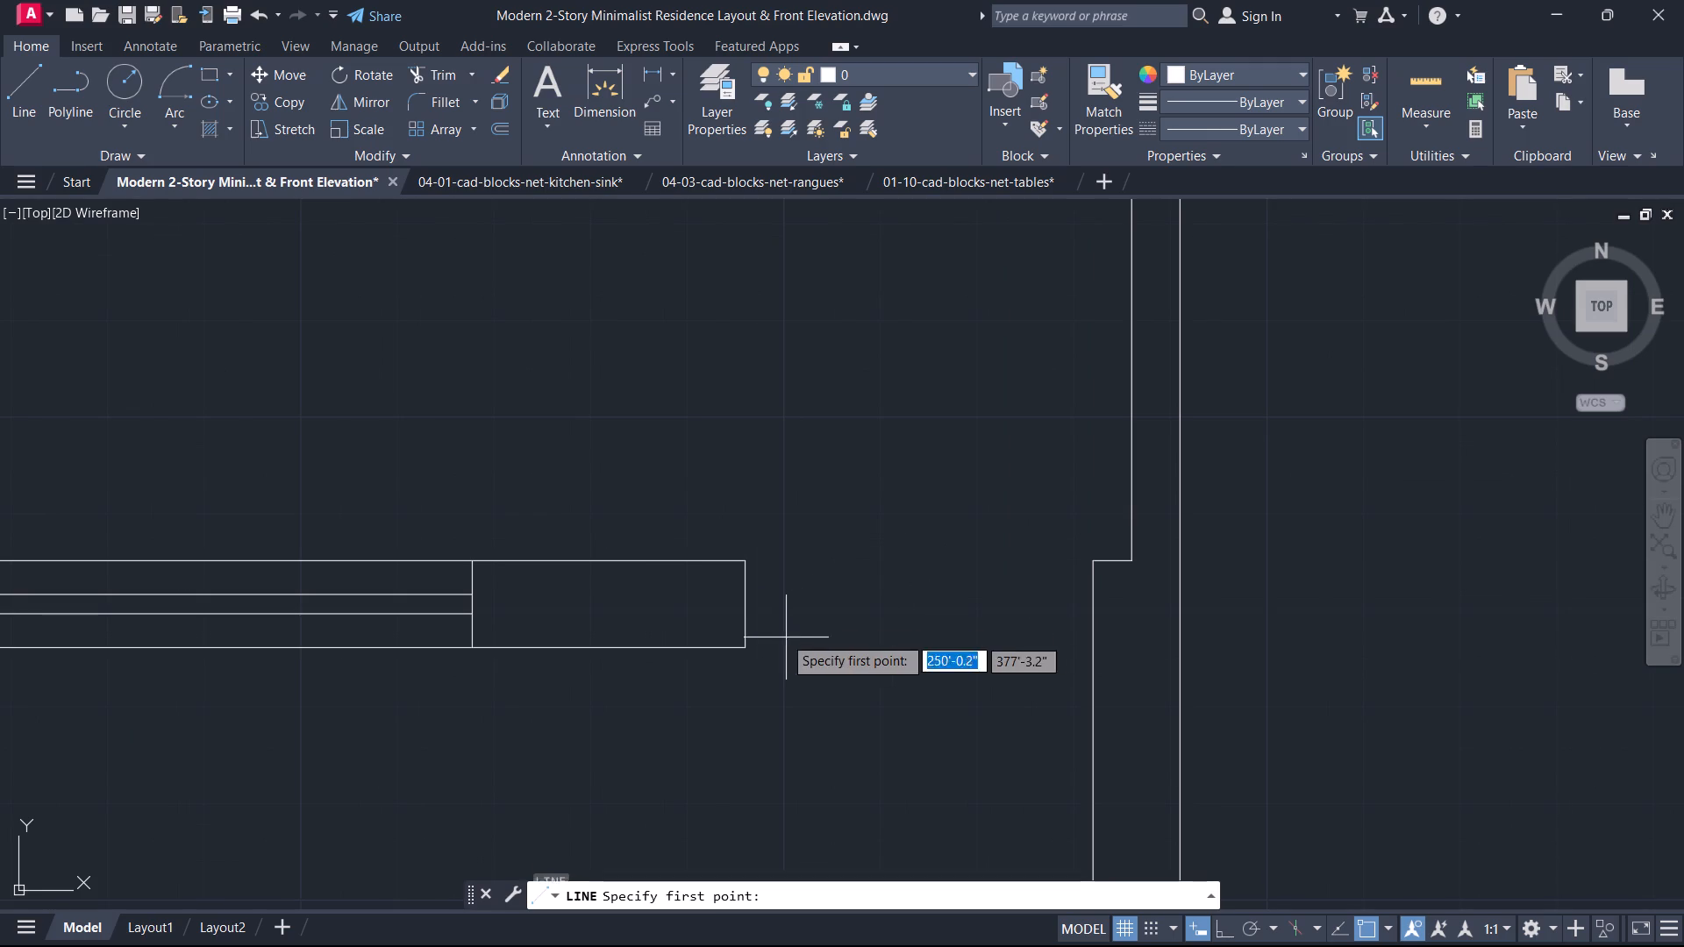
{"action": "left_click", "coordinate": [743, 601]}
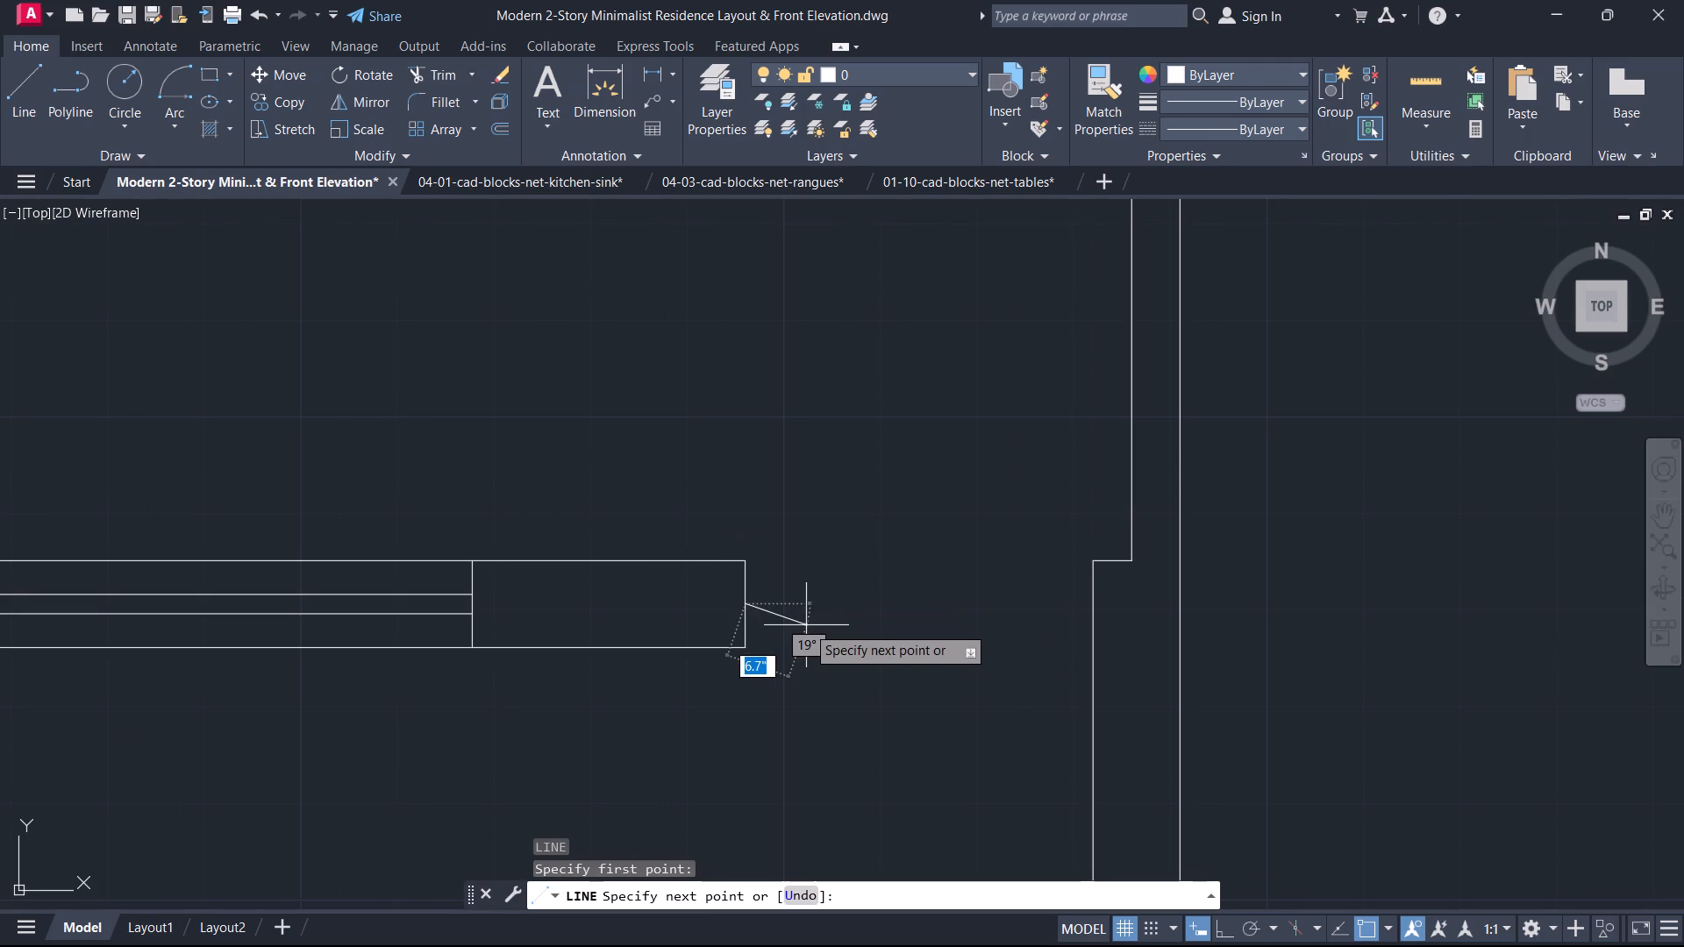
{"action": "key", "text": "F8"}
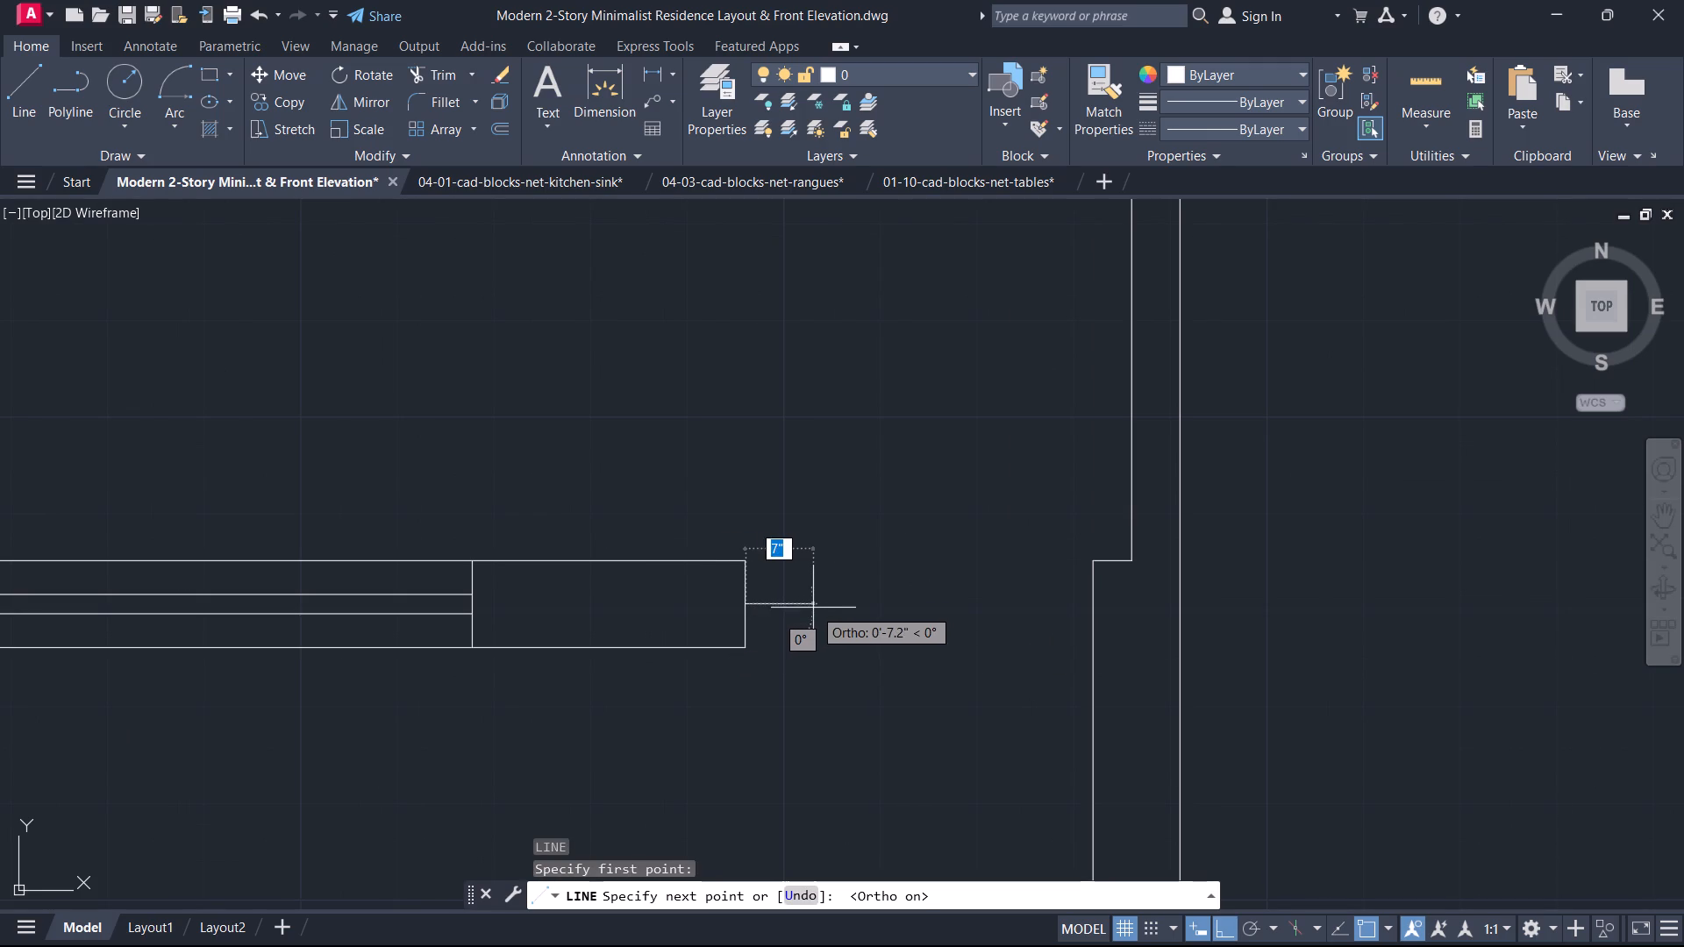
{"action": "key", "text": "2"}
{"action": "key", "text": "Return"}
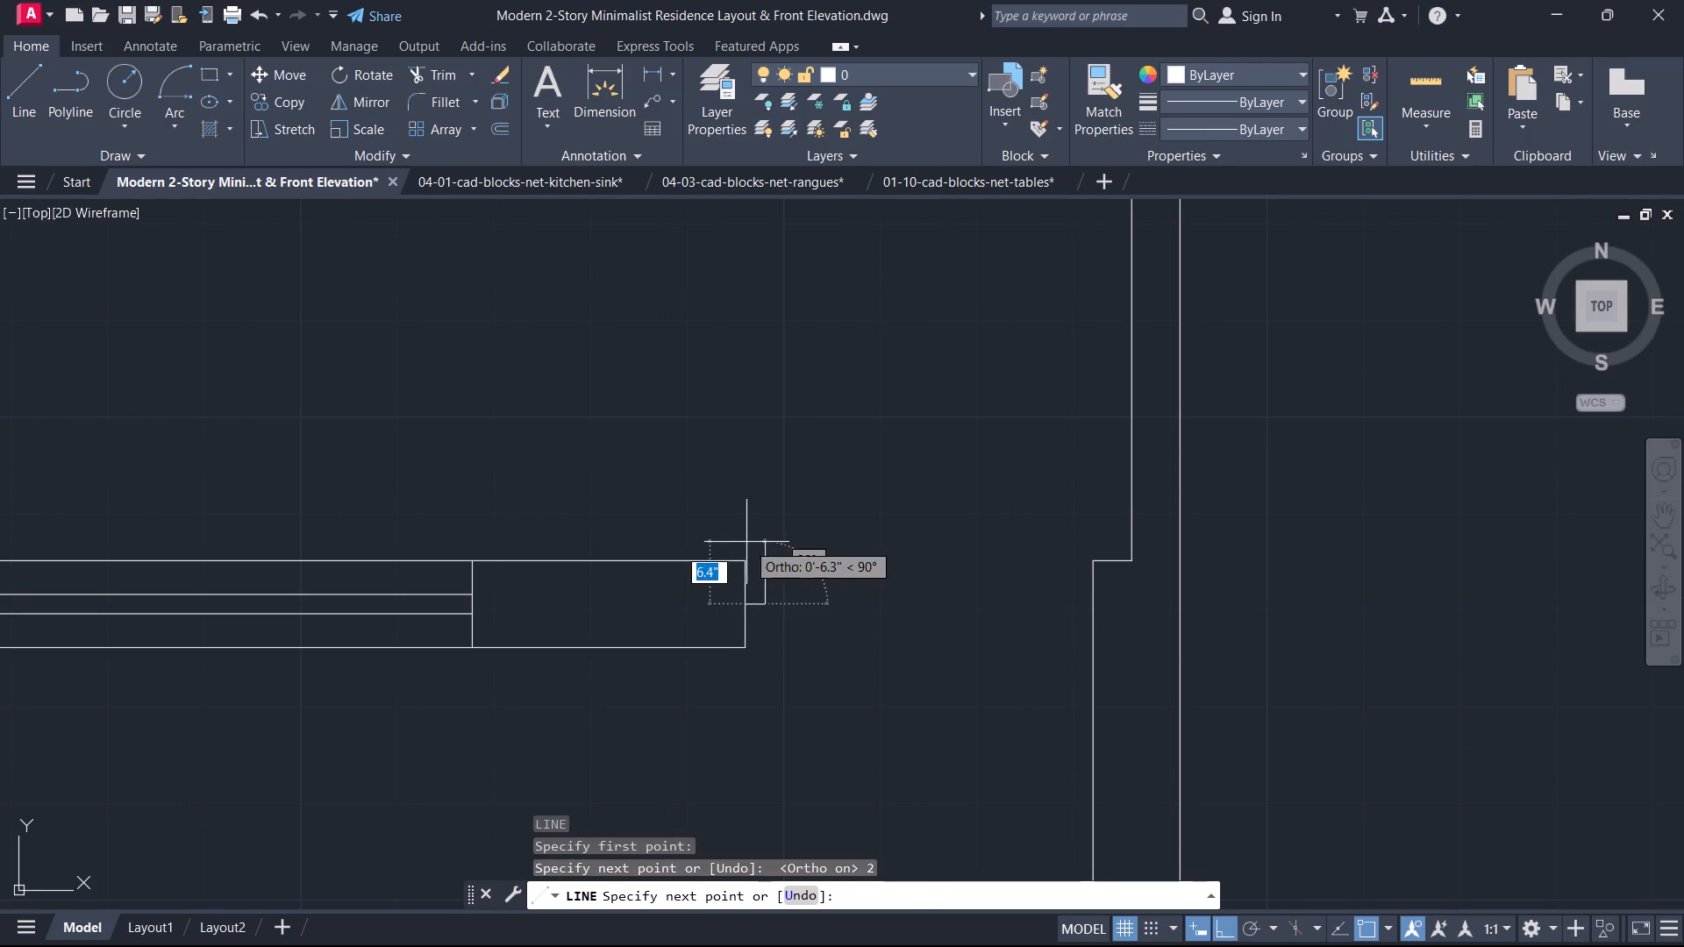
{"action": "type", "text": "4.5"}
{"action": "key", "text": "Return"}
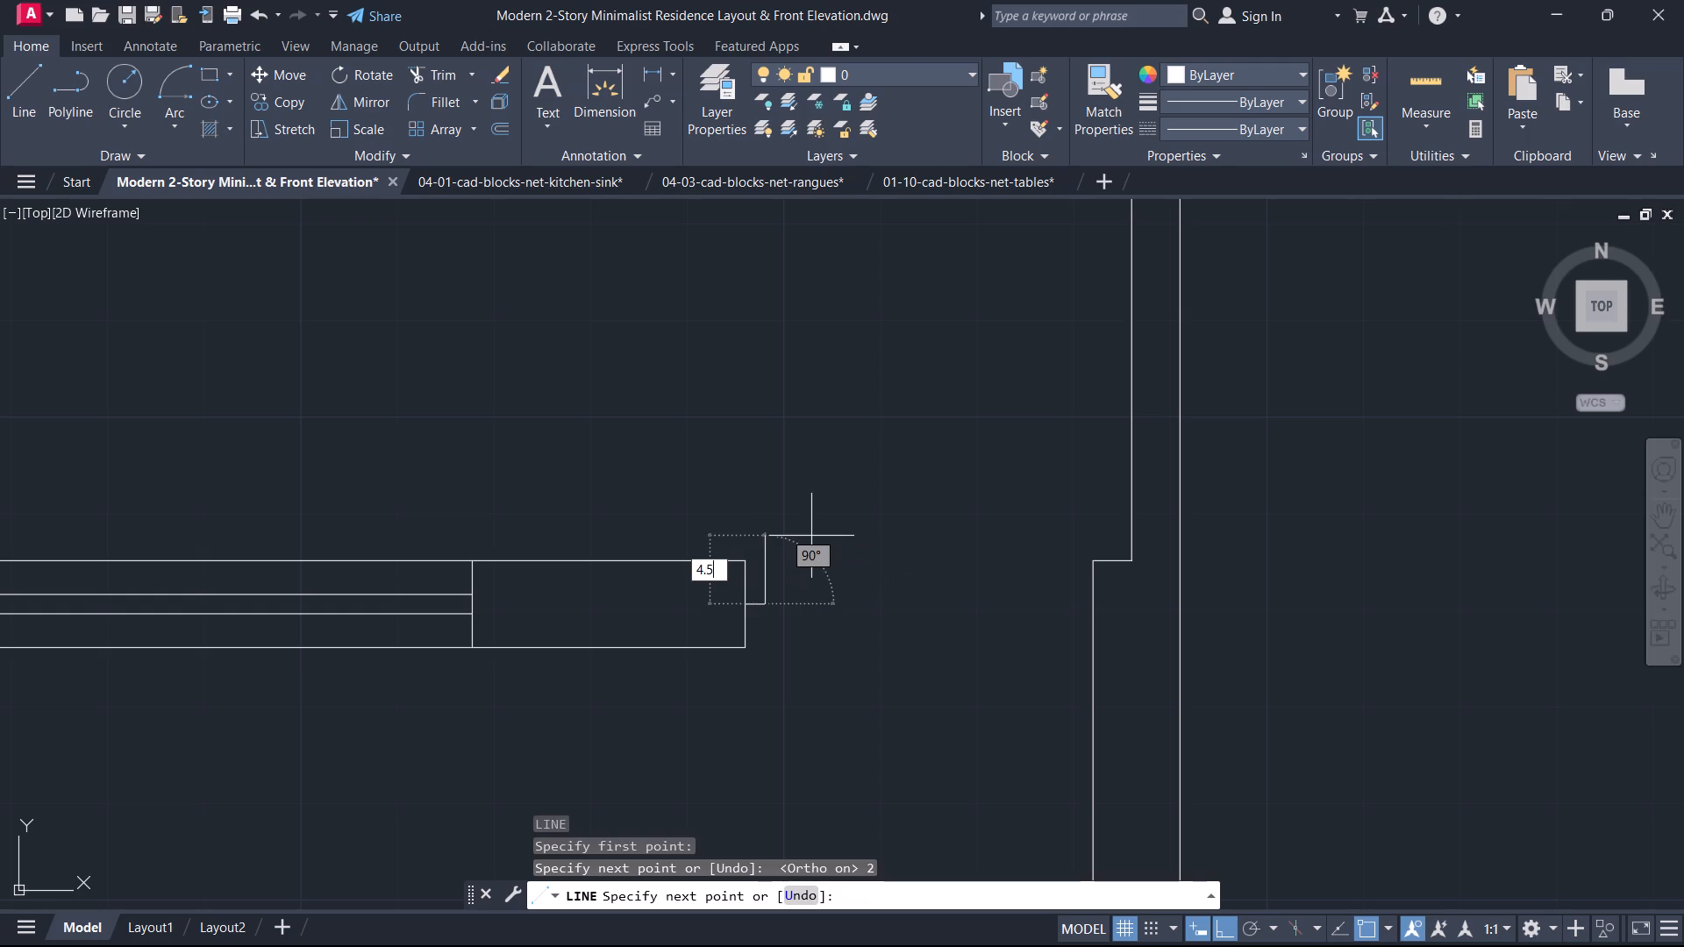
{"action": "left_click", "coordinate": [753, 560]}
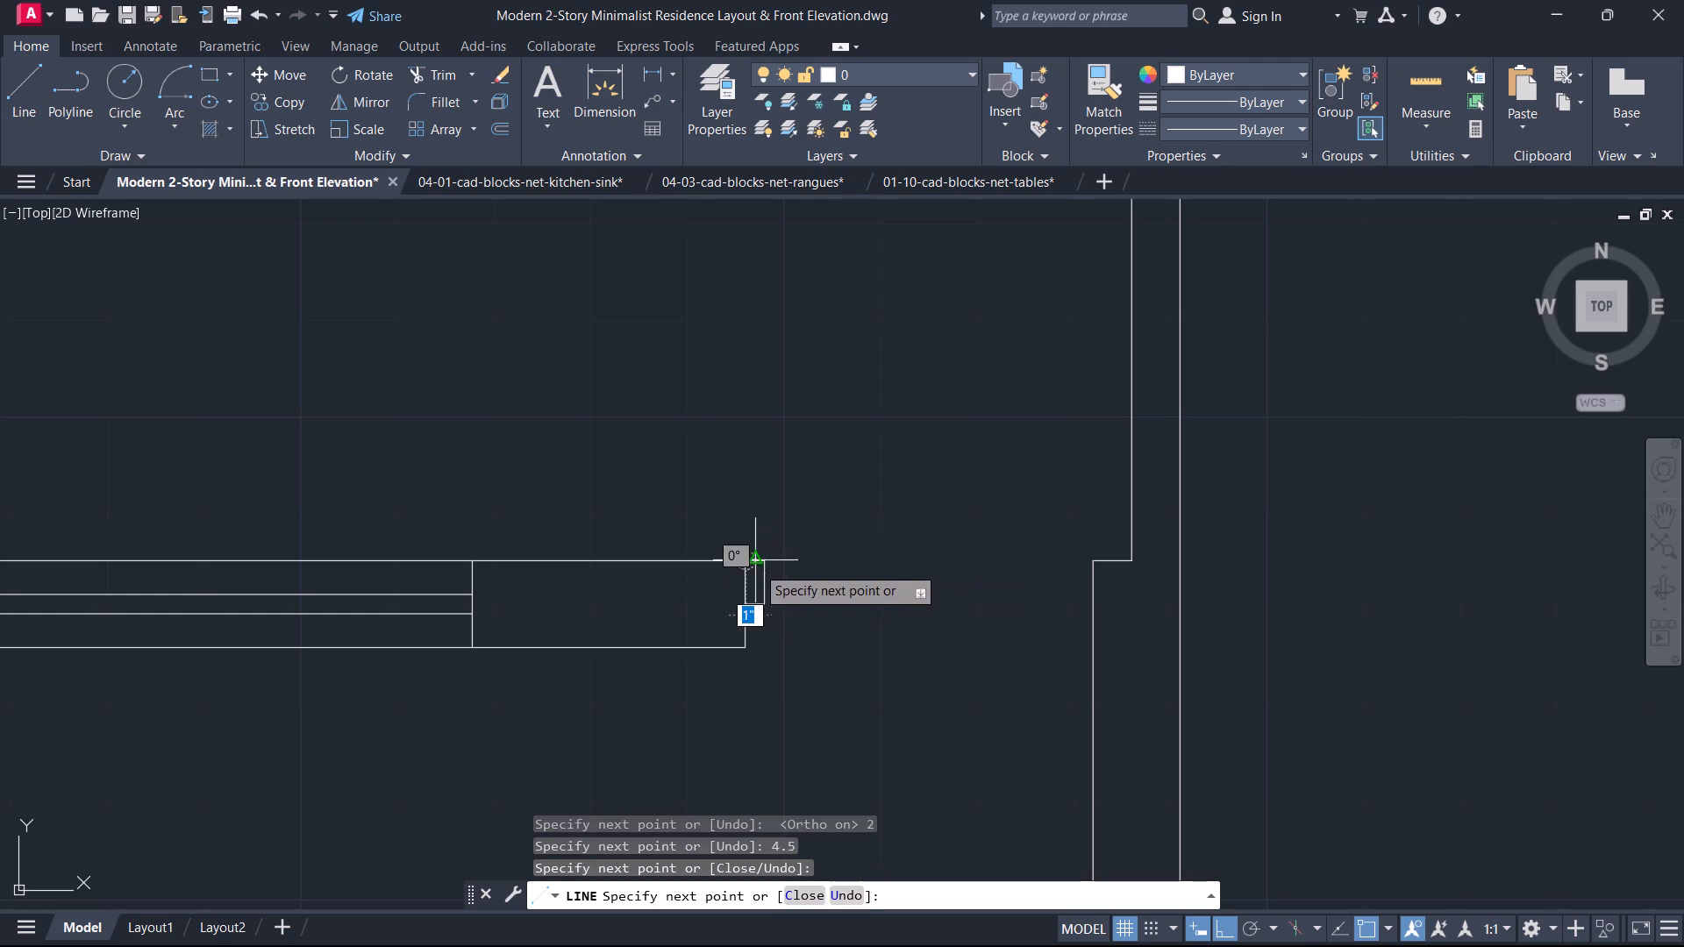
{"action": "key", "text": "Escape"}
Copy the door jamb straight across the entrance opening to the wall face on its east side.
{"action": "left_click_drag", "start_coordinate": [798, 635], "coordinate": [774, 623]}
{"action": "left_click", "coordinate": [759, 548]}
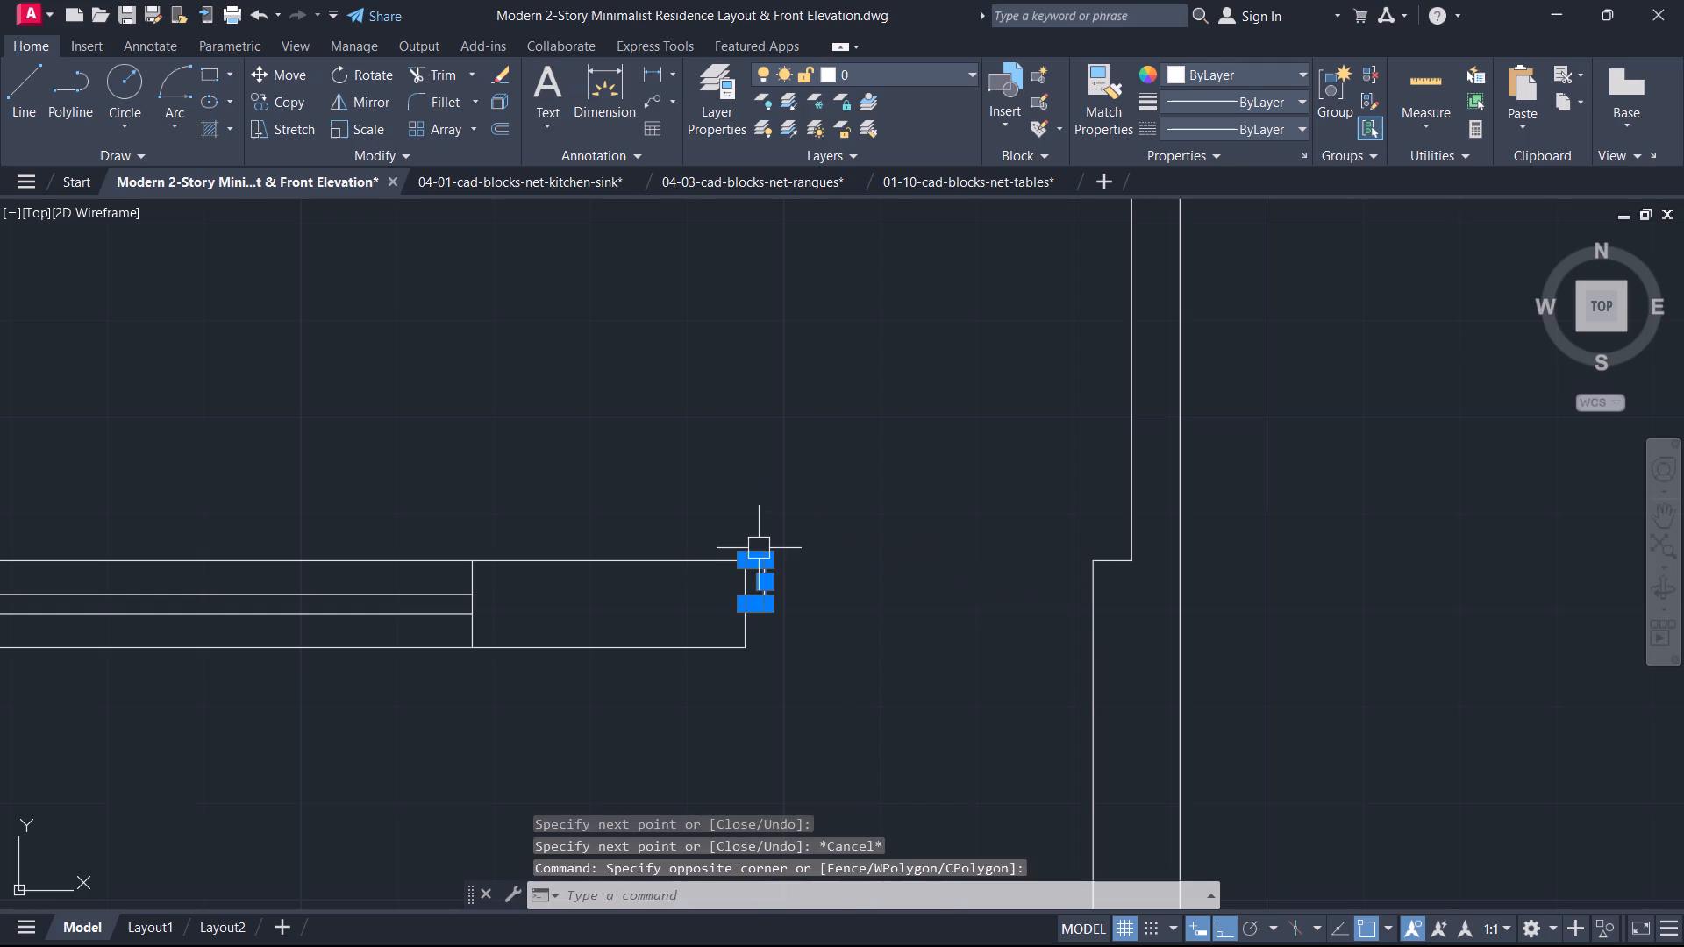
{"action": "key", "text": "c"}
{"action": "key", "text": "o"}
{"action": "key", "text": "space"}
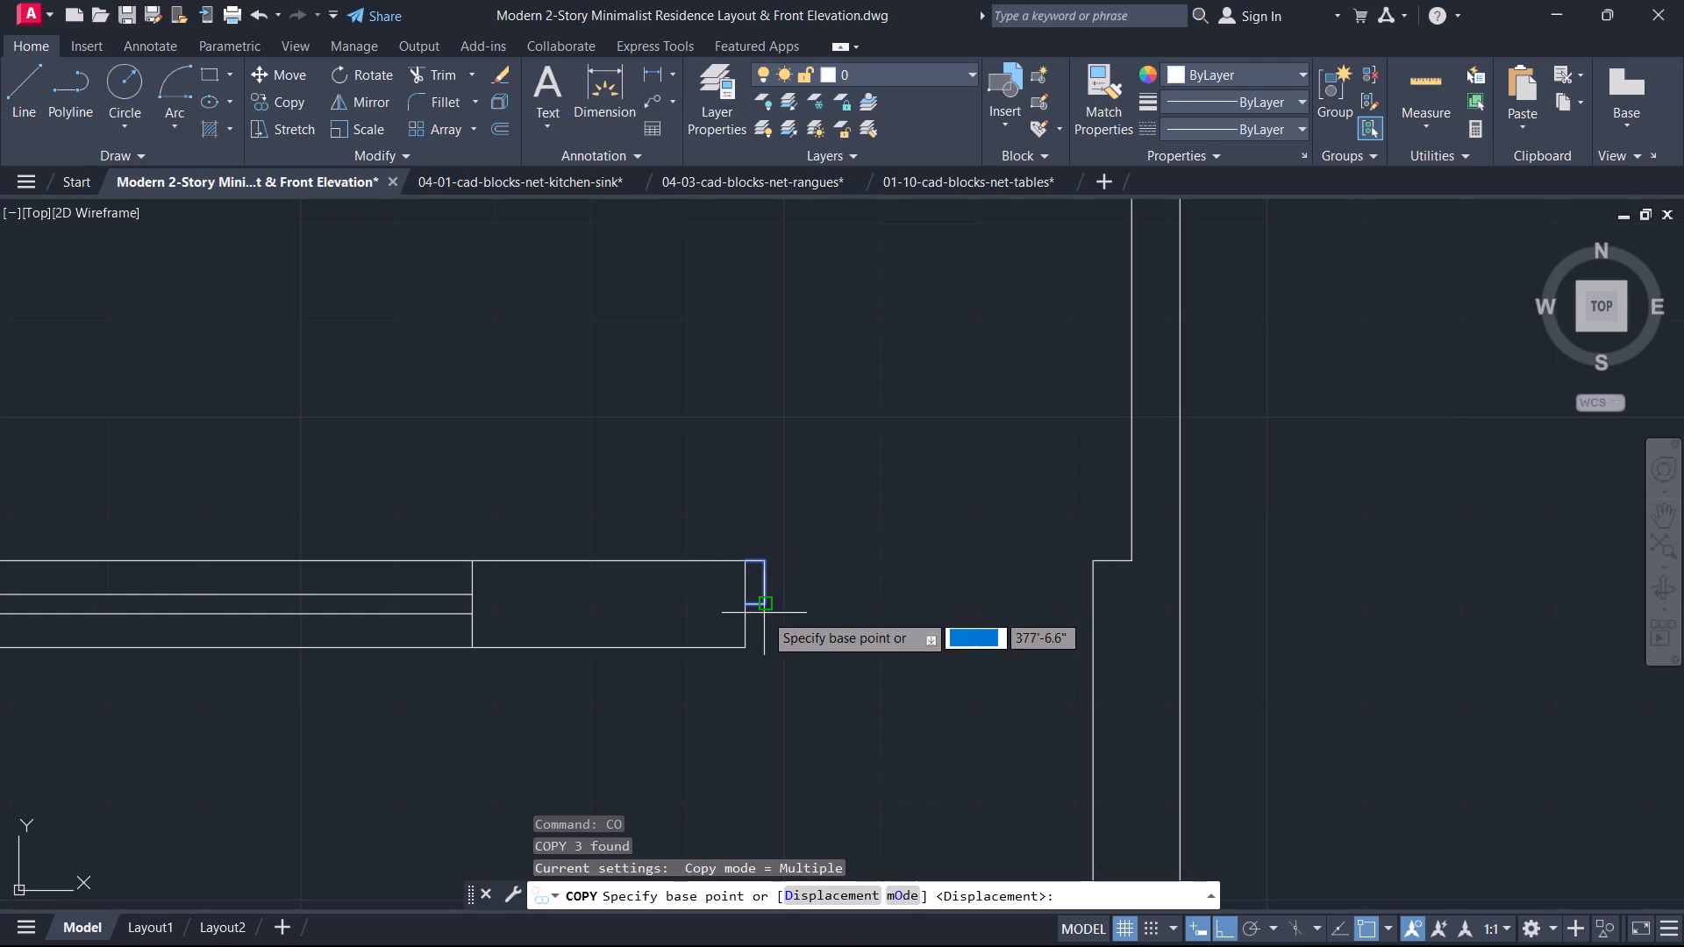
{"action": "left_click", "coordinate": [750, 603]}
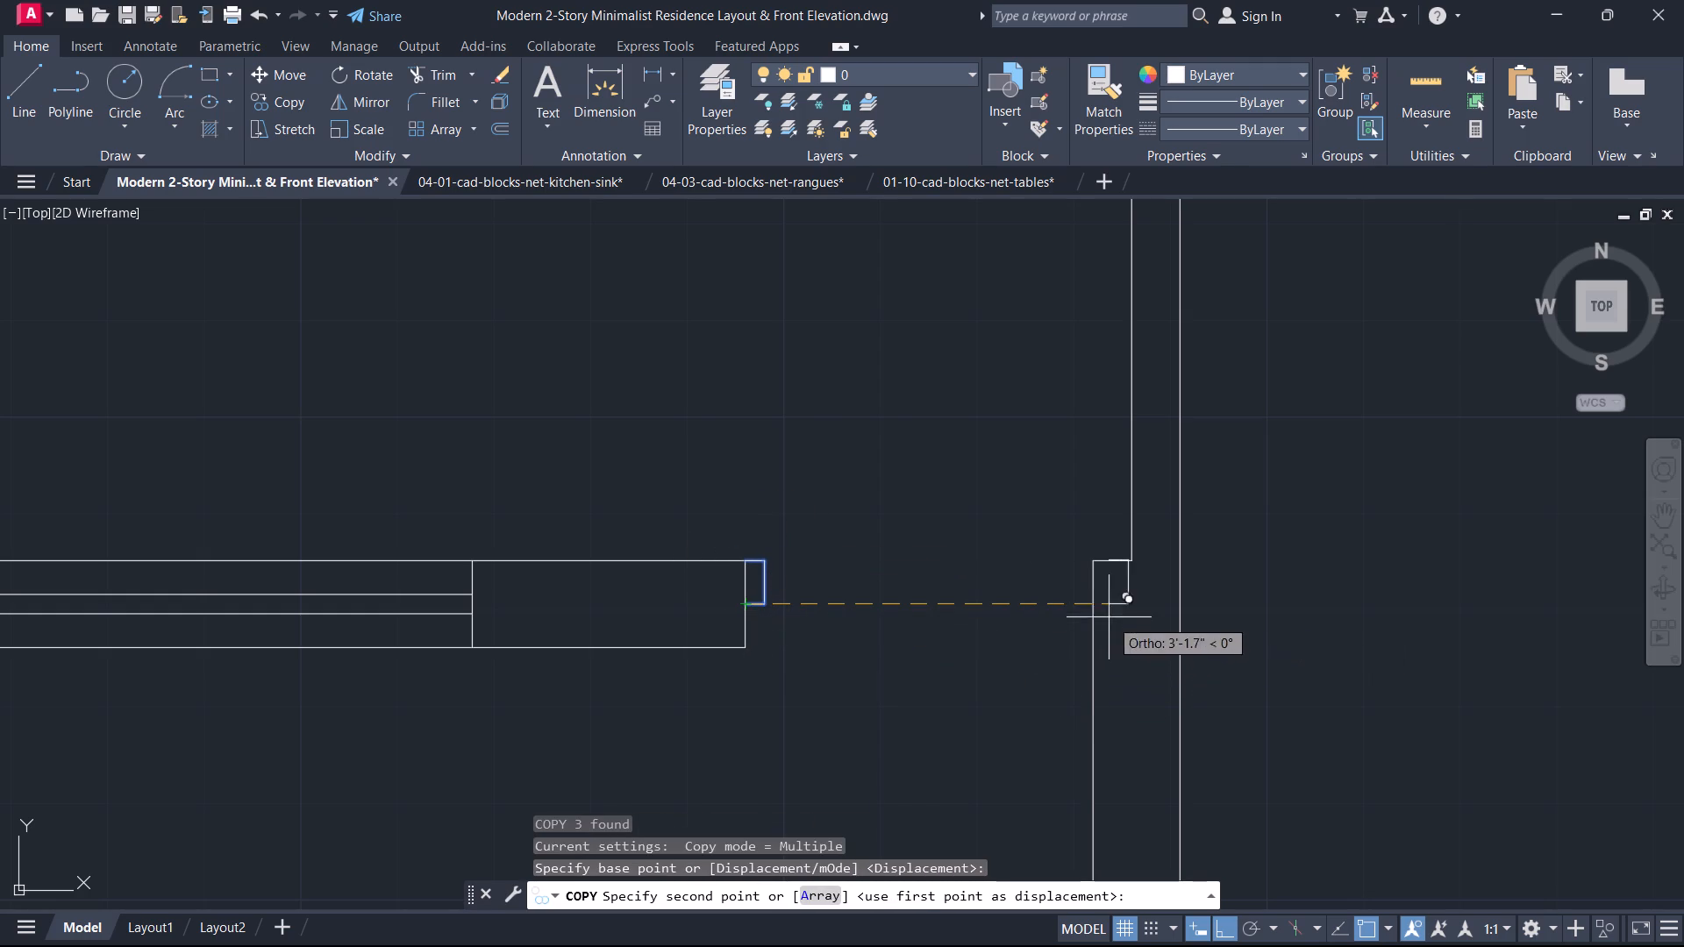
{"action": "left_click", "coordinate": [1098, 611]}
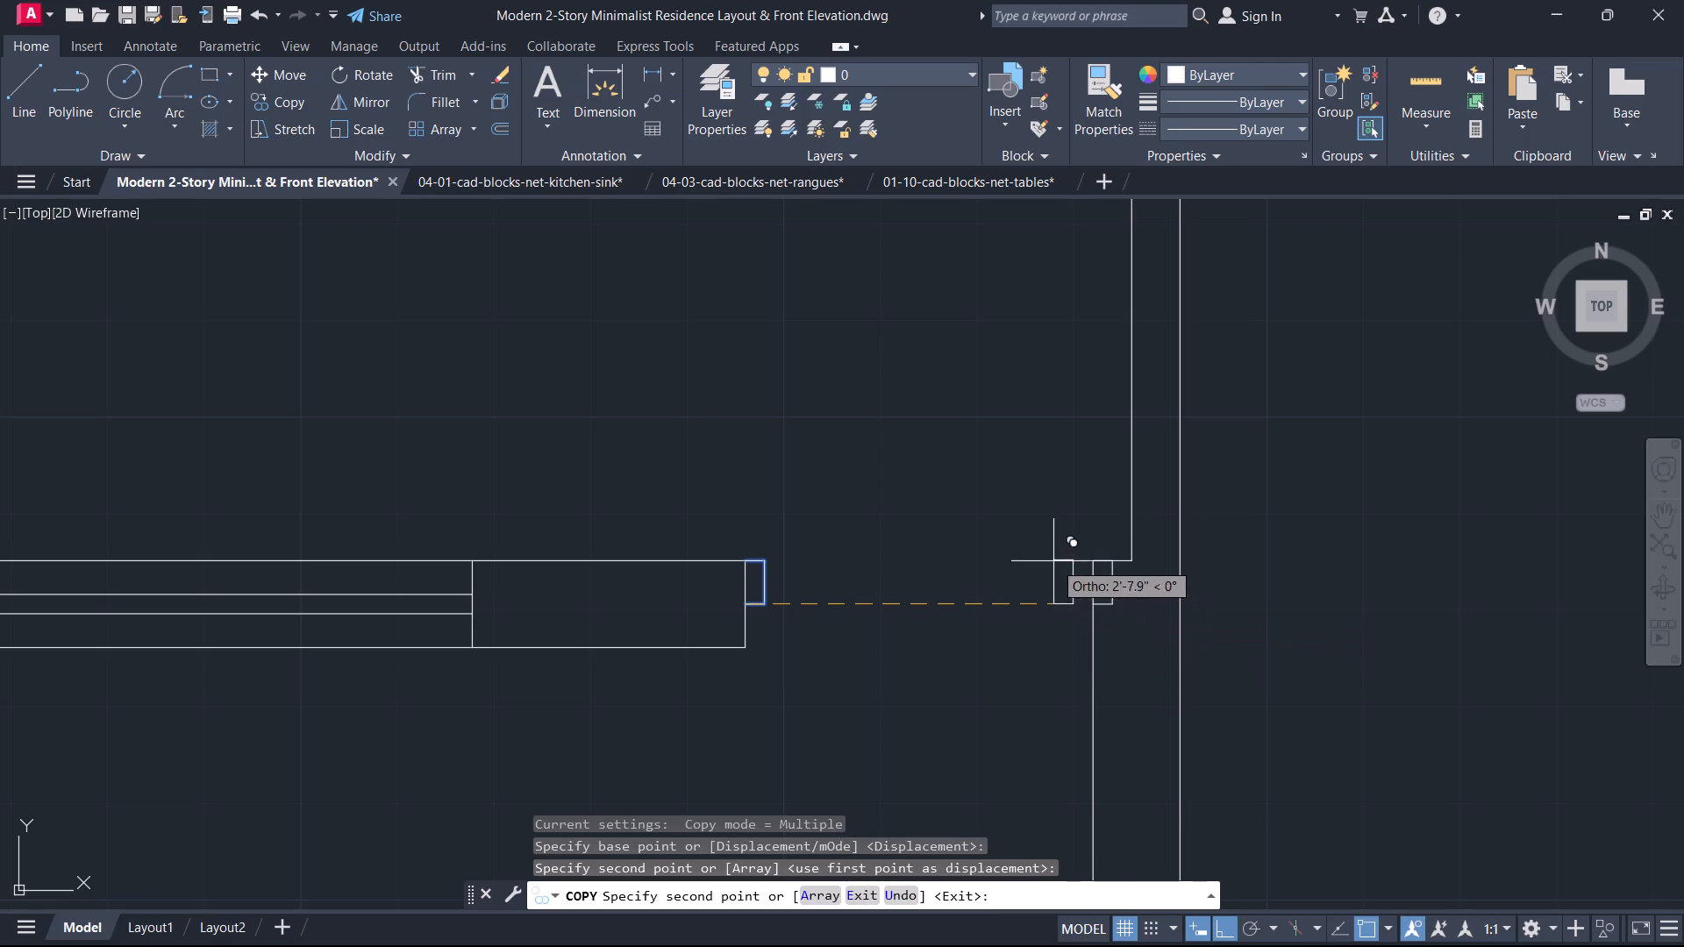
{"action": "key", "text": "Escape"}
Mirror the copied jamb about the east wall face so it sits inside the opening, erasing the source.
{"action": "left_click", "coordinate": [1072, 523]}
{"action": "left_click", "coordinate": [1120, 648]}
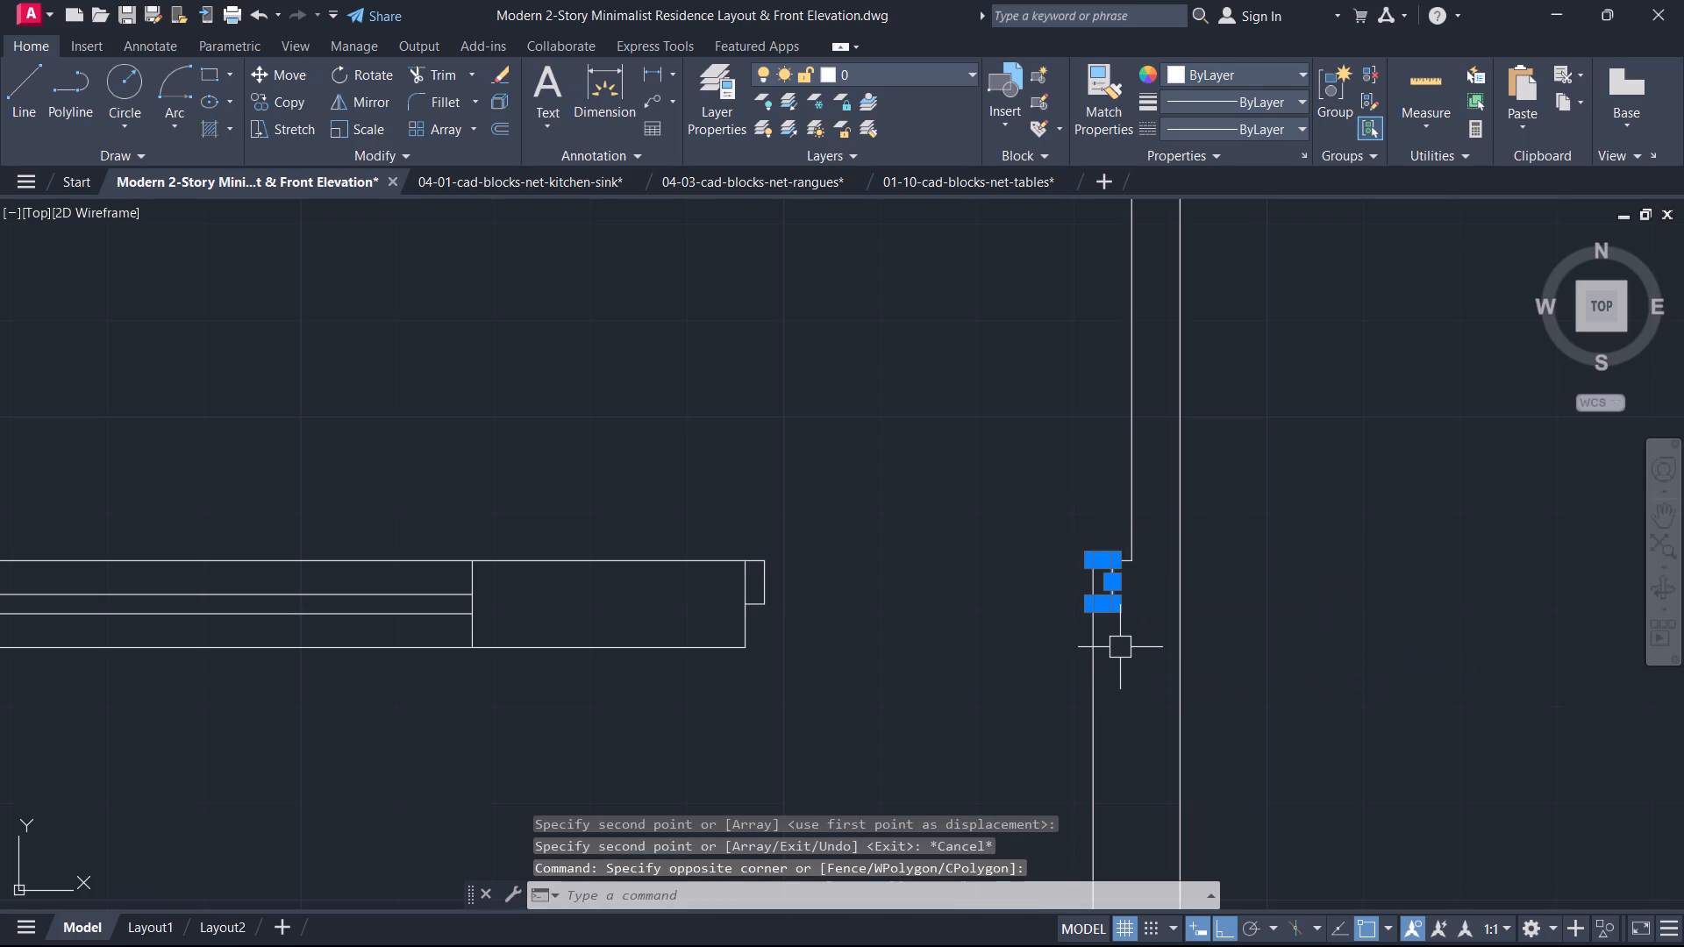
{"action": "key", "text": "m"}
{"action": "key", "text": "i"}
{"action": "key", "text": "space"}
{"action": "scroll", "coordinate": [1090, 673], "scroll_direction": "up", "scroll_amount": 2}
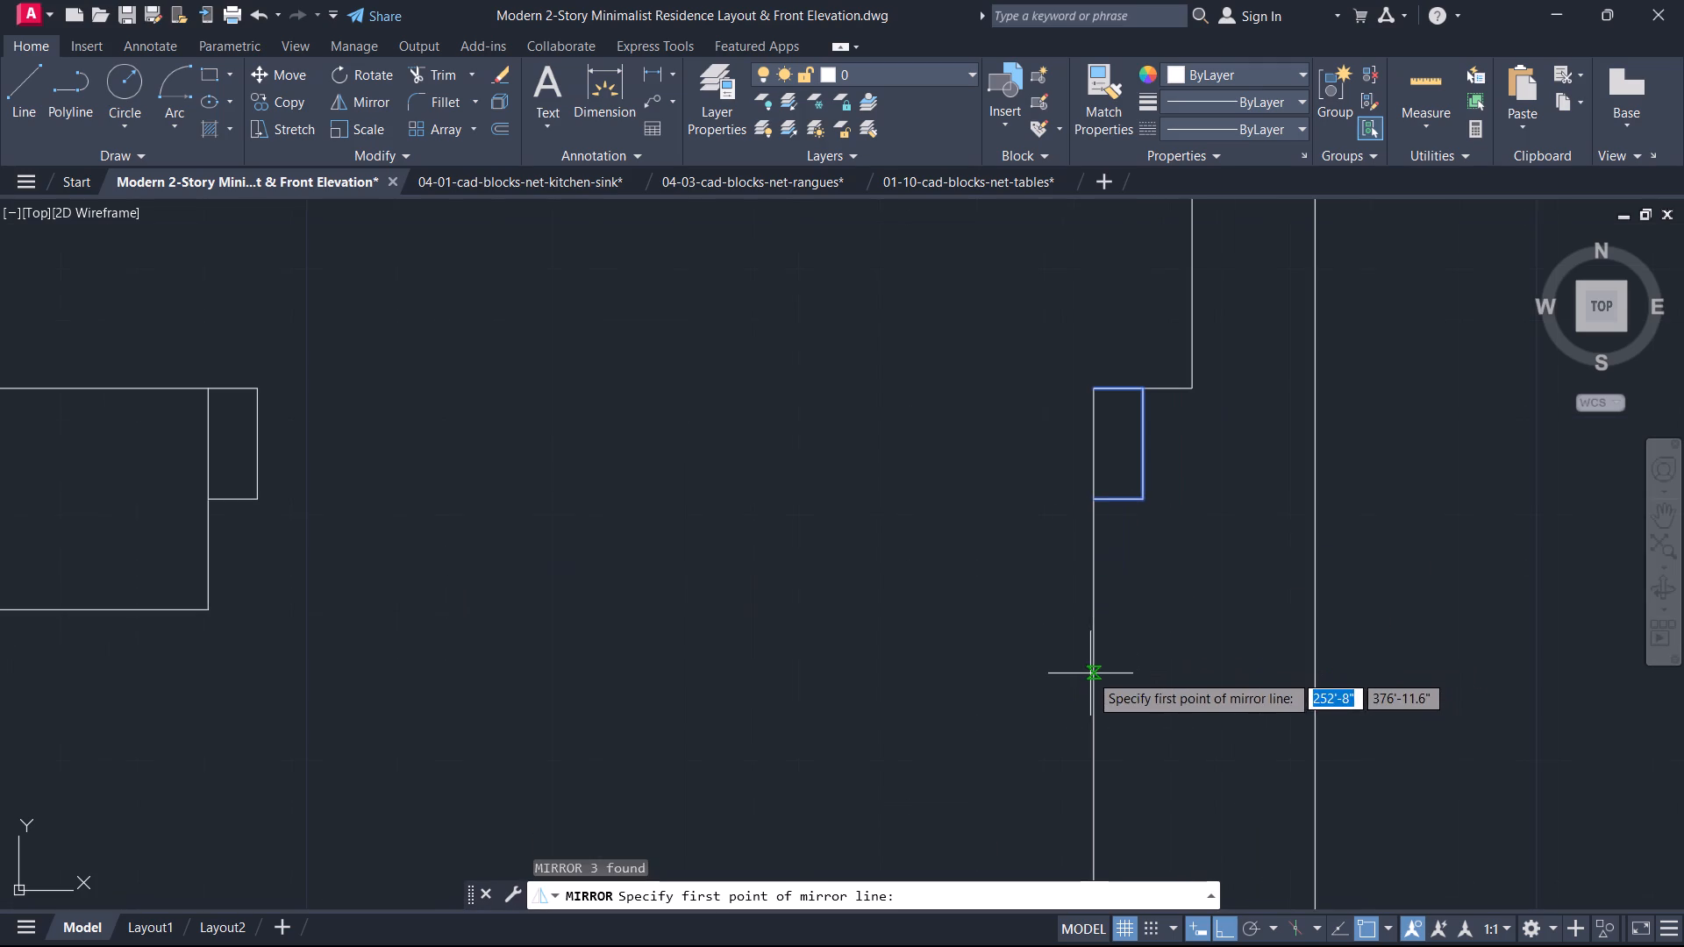
{"action": "left_click", "coordinate": [1088, 673]}
{"action": "left_click", "coordinate": [1086, 595]}
{"action": "left_click_drag", "start_coordinate": [1109, 644], "coordinate": [1087, 595]}
{"action": "key", "text": "Escape"}
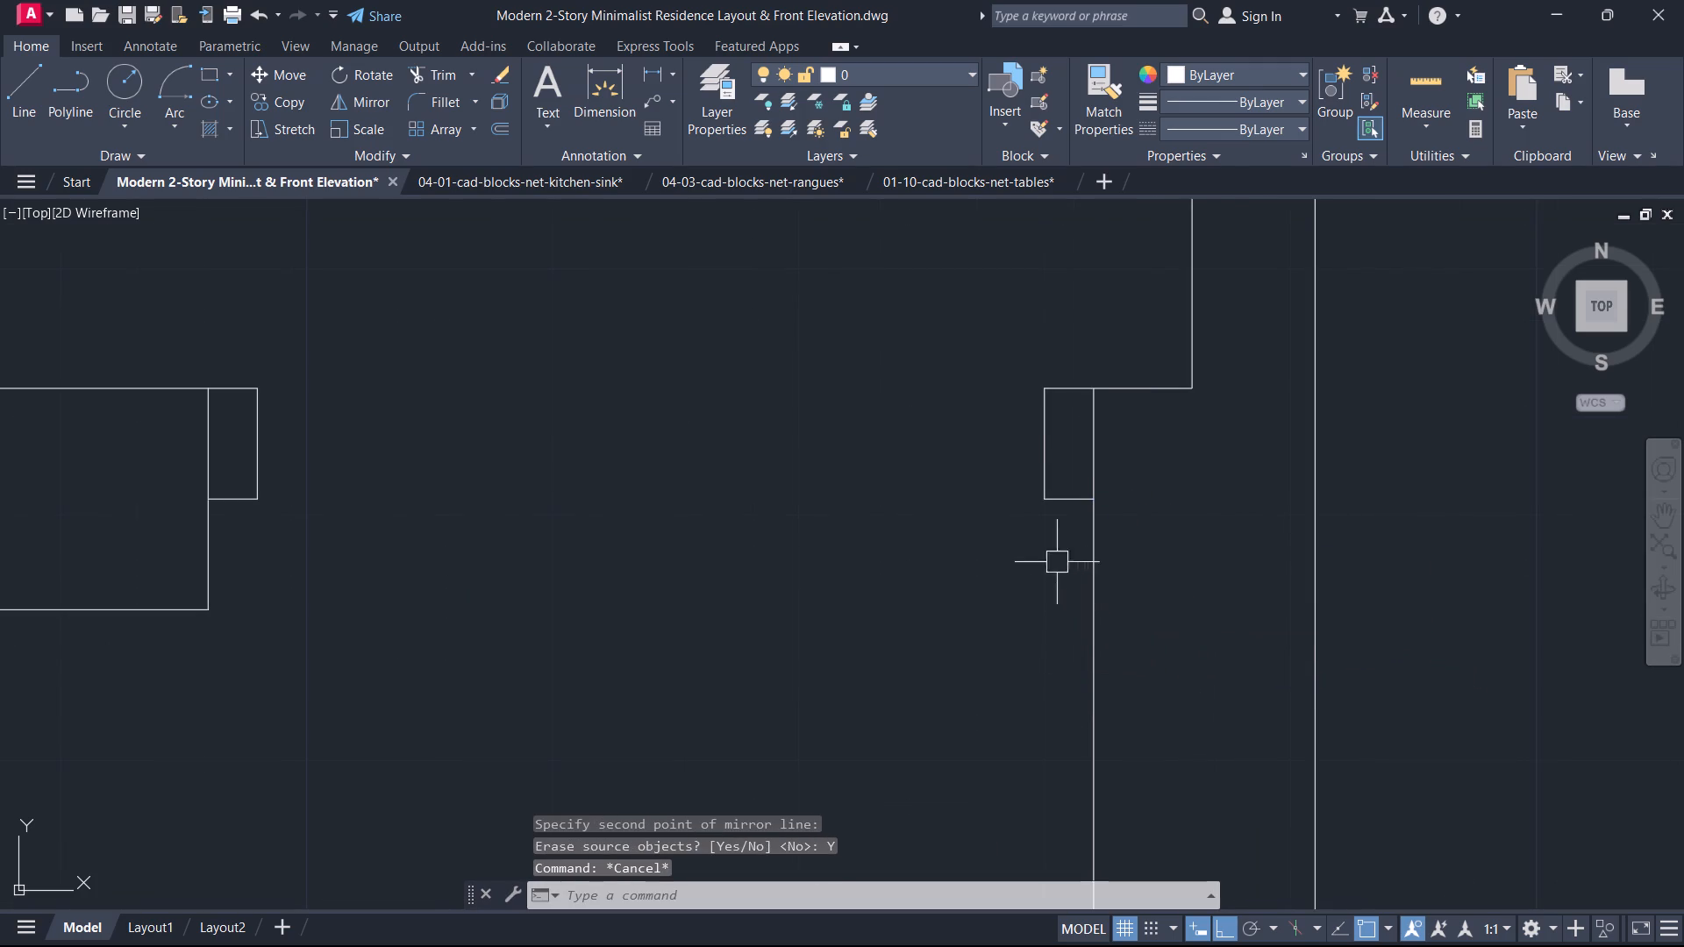
Draw a horizontal line about 2'-8" long across the entrance opening, joining the north inner corners of both jambs.
{"action": "scroll", "coordinate": [997, 552], "scroll_direction": "down", "scroll_amount": 1}
{"action": "middle_click_drag", "start_coordinate": [994, 561], "coordinate": [1044, 651]}
{"action": "key", "text": "l"}
{"action": "key", "text": "space"}
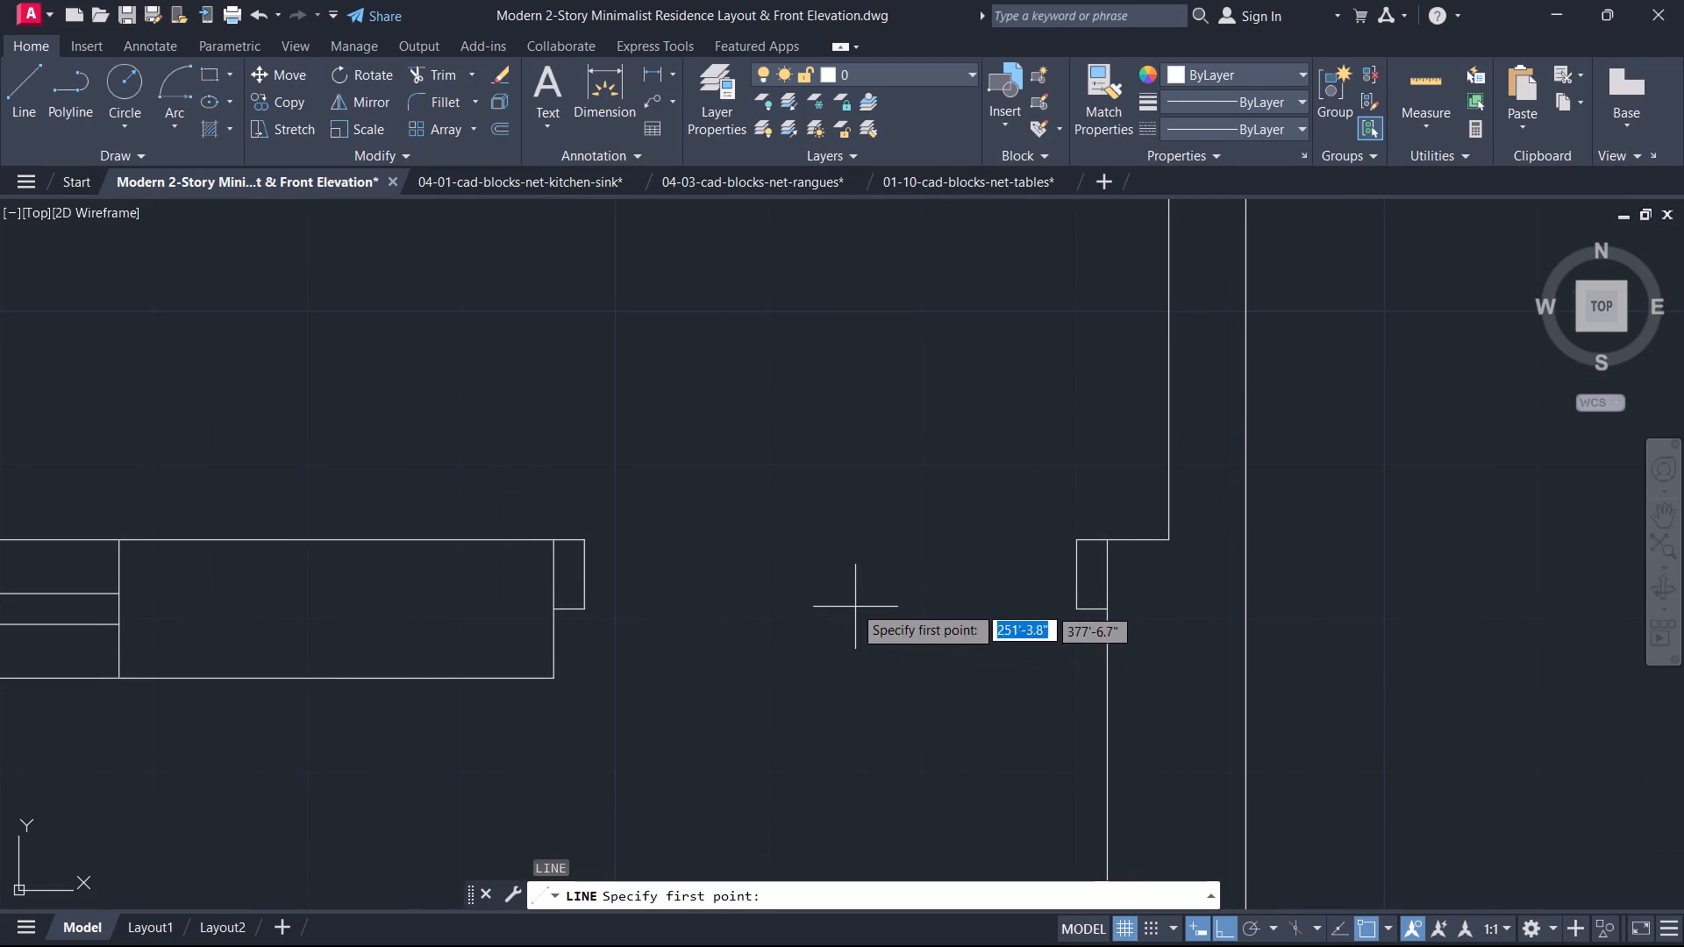
{"action": "left_click", "coordinate": [580, 538]}
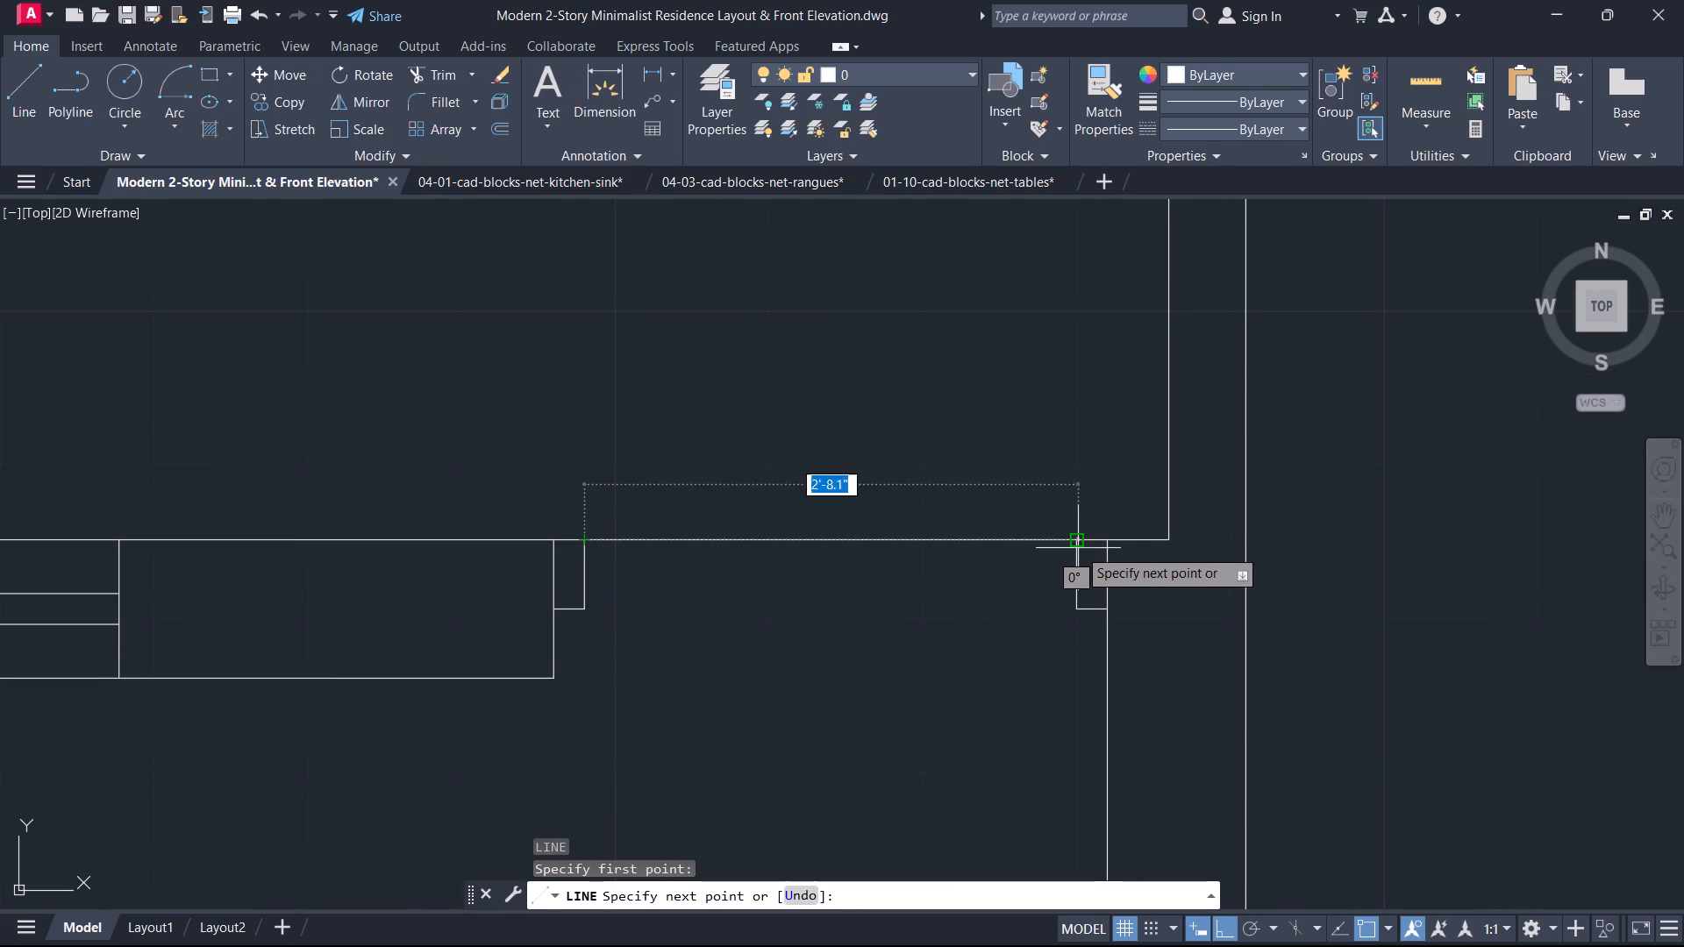
{"action": "left_click", "coordinate": [1078, 546]}
{"action": "key", "text": "Escape"}
Offset the line across the entrance opening 1.5 inches to the south to give the door leaf thickness.
{"action": "key", "text": "o"}
{"action": "key", "text": "space"}
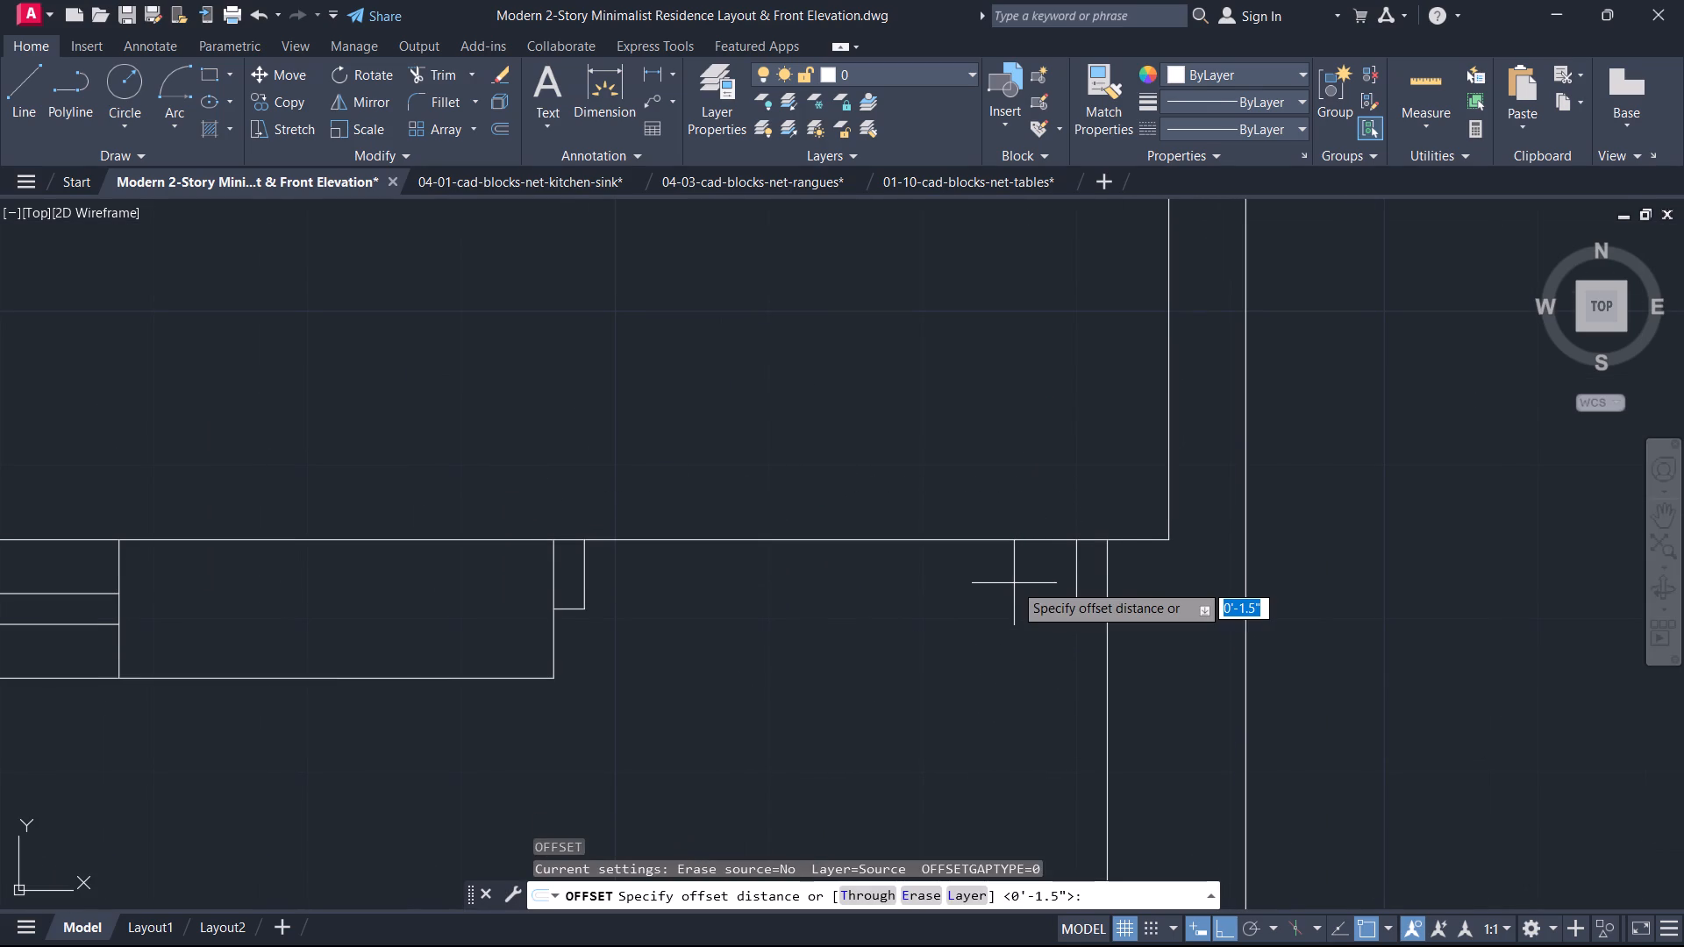
{"action": "type", "text": "1.5"}
{"action": "key", "text": "Return"}
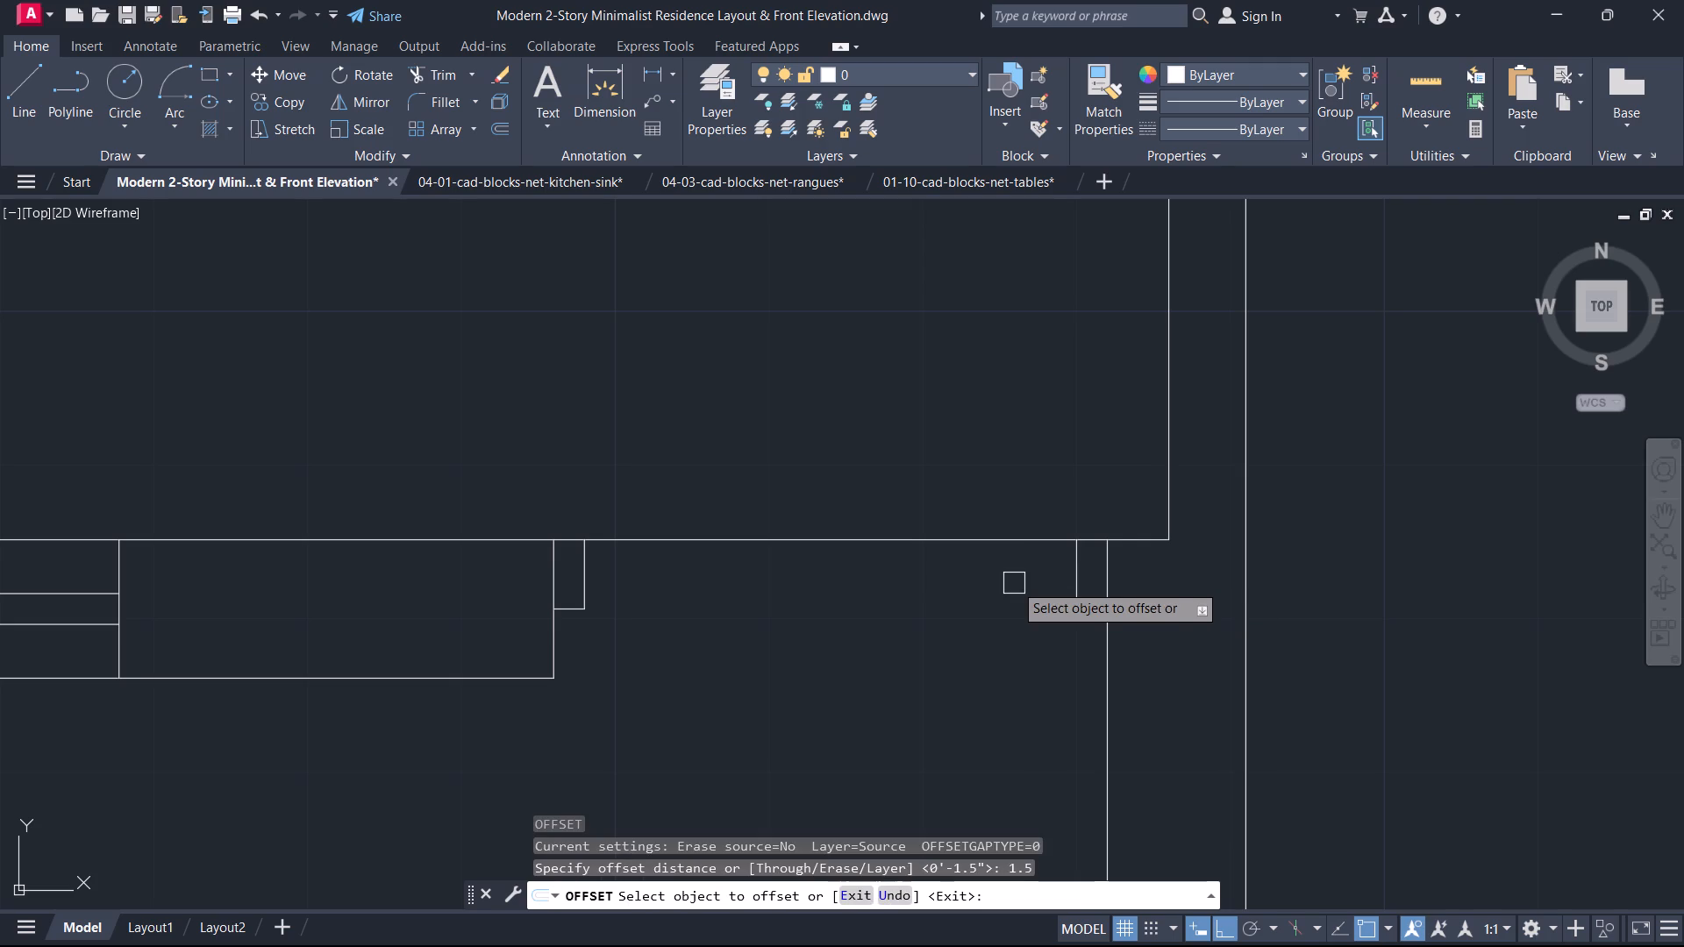
{"action": "left_click", "coordinate": [1012, 538]}
{"action": "left_click", "coordinate": [1008, 578]}
{"action": "key", "text": "Escape"}
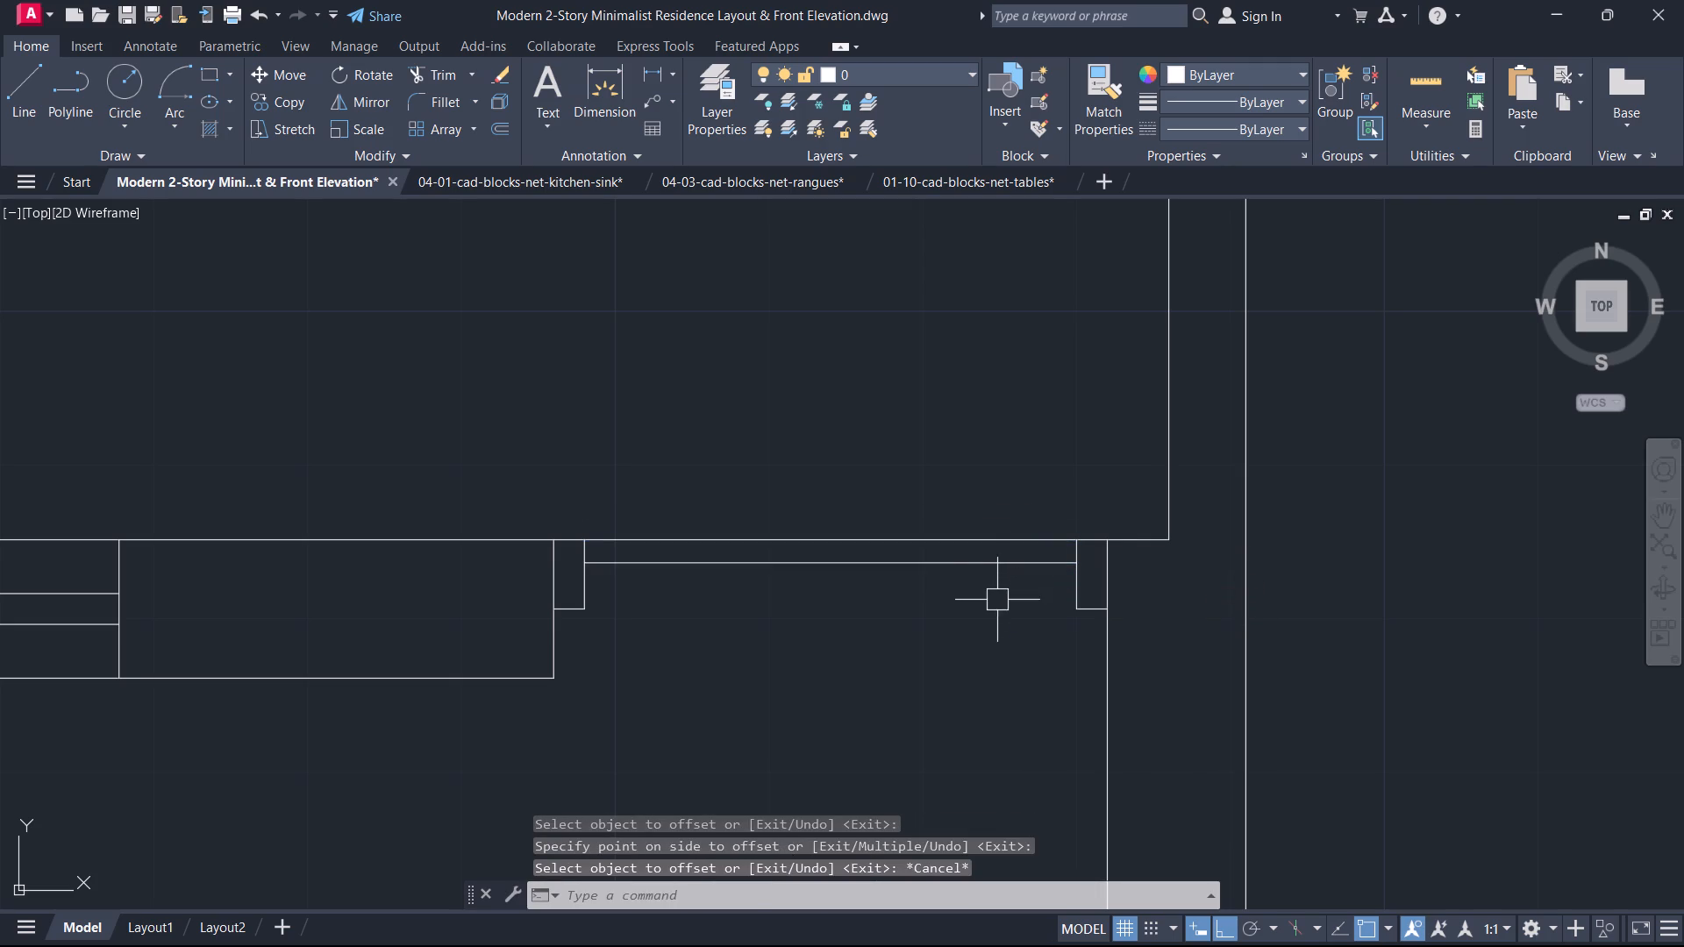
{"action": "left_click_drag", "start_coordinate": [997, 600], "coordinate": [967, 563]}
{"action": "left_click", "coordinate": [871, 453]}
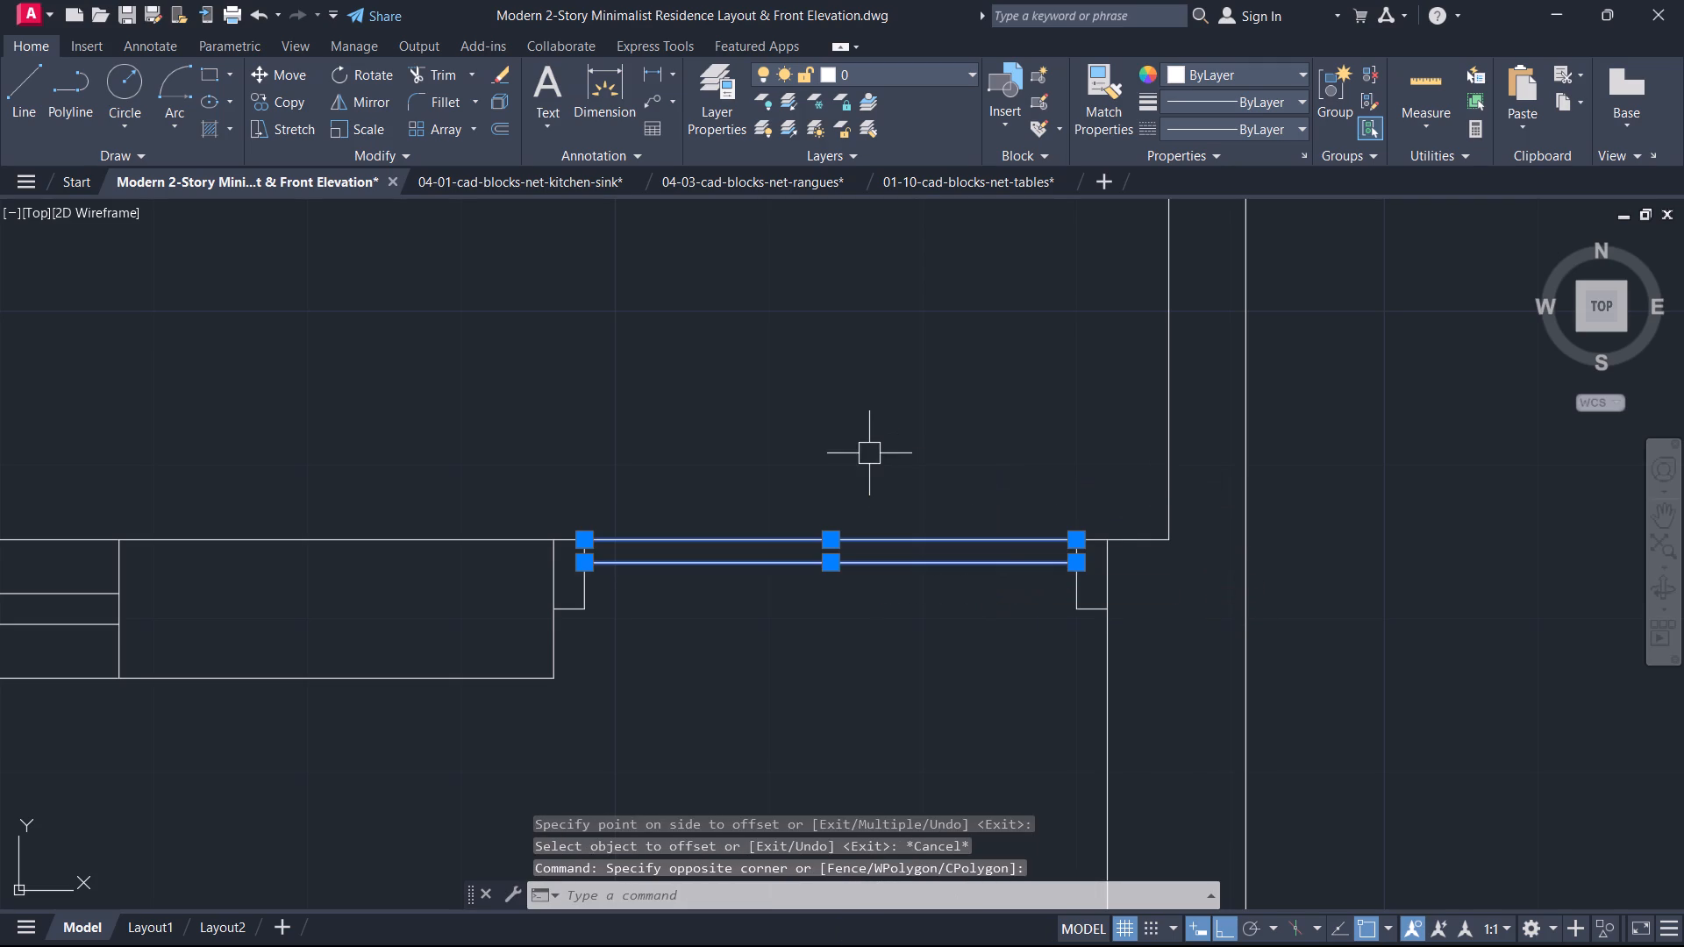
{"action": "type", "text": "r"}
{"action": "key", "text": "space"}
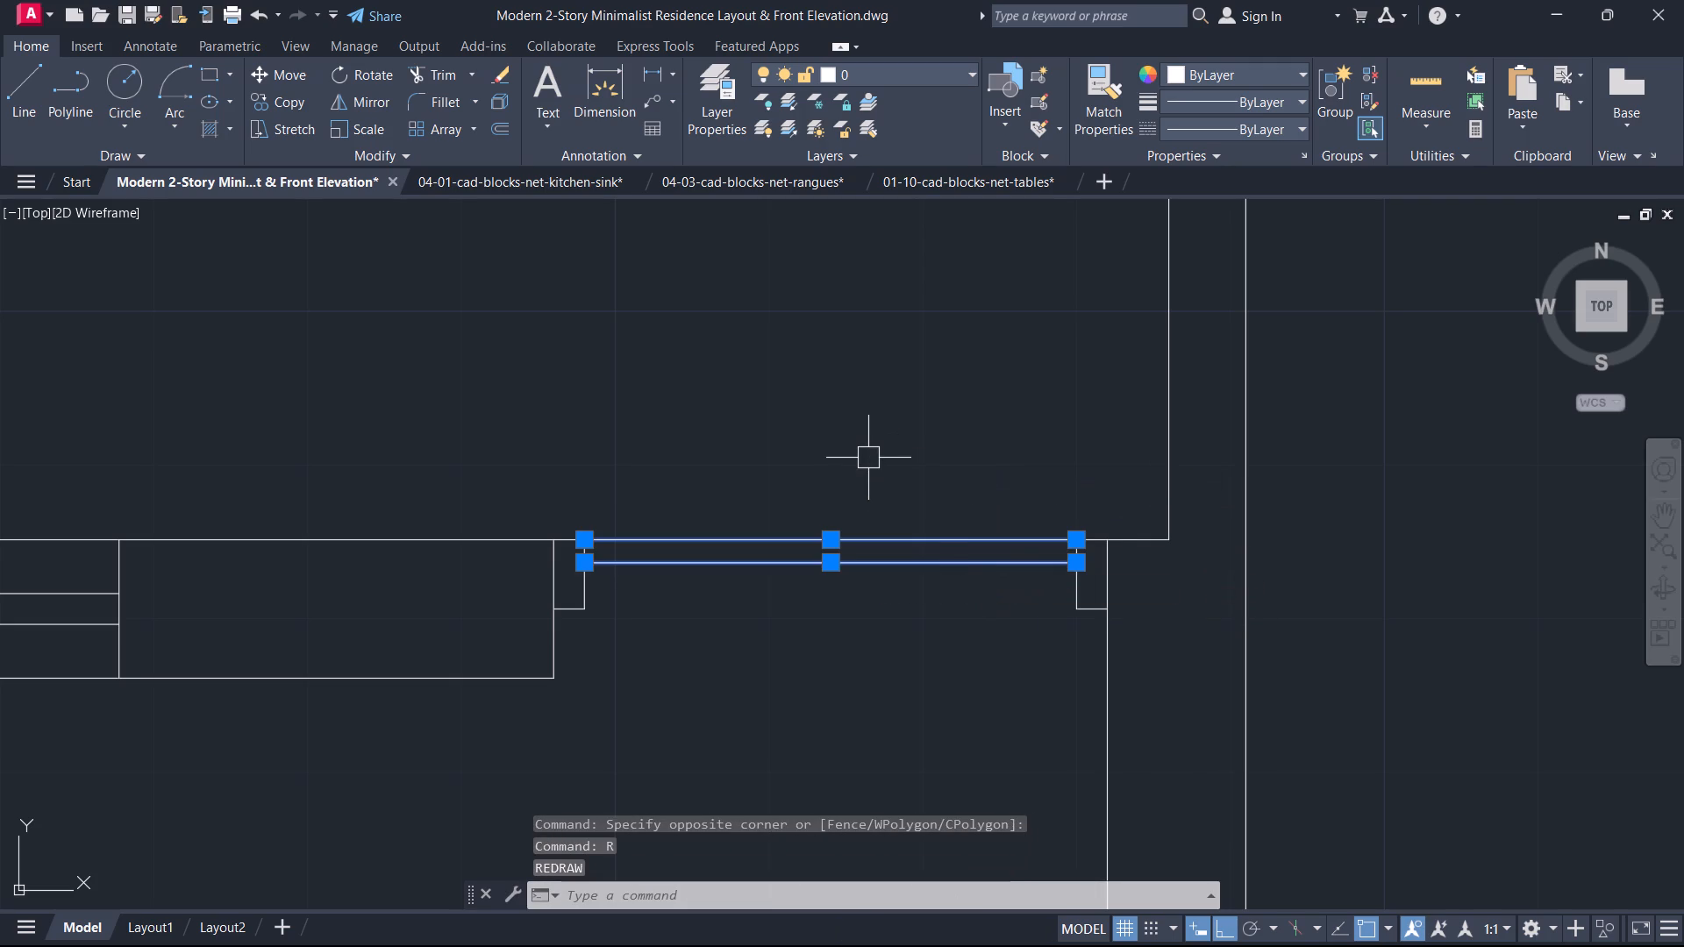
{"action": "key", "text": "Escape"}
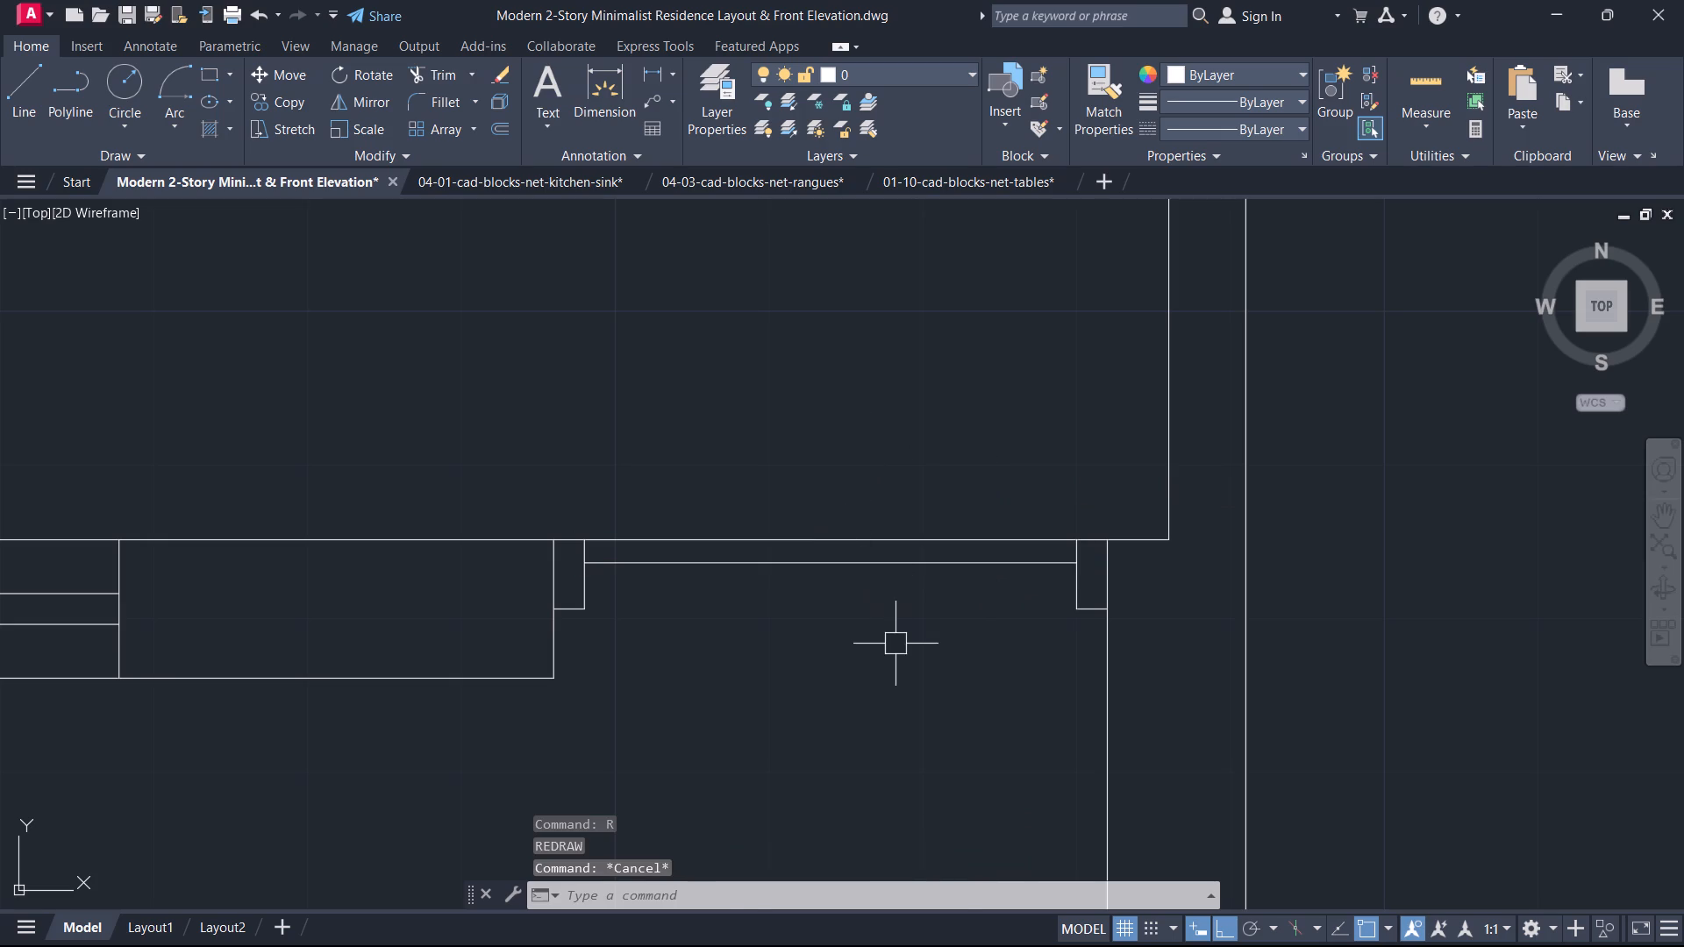
Rotate both door leaf lines 270° about the east jamb's north inner corner so the leaf opens northward.
{"action": "left_click_drag", "start_coordinate": [896, 645], "coordinate": [892, 634]}
{"action": "left_click", "coordinate": [760, 405]}
{"action": "key", "text": "r"}
{"action": "type", "text": "o"}
{"action": "key", "text": "space"}
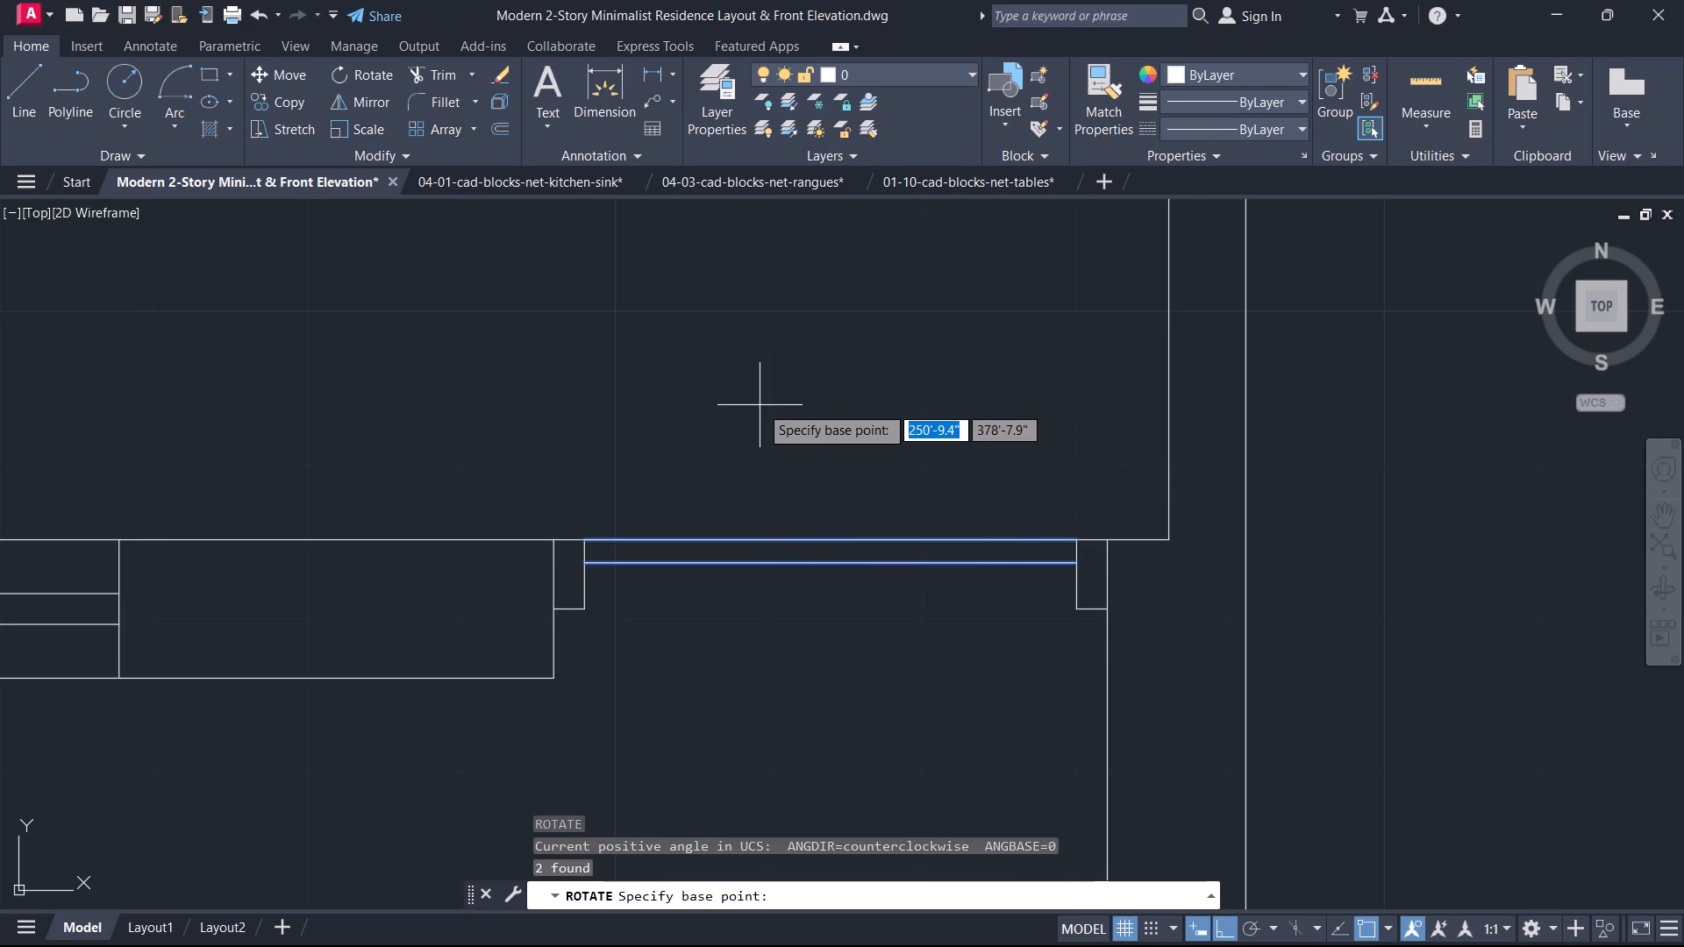
{"action": "left_click", "coordinate": [1070, 550]}
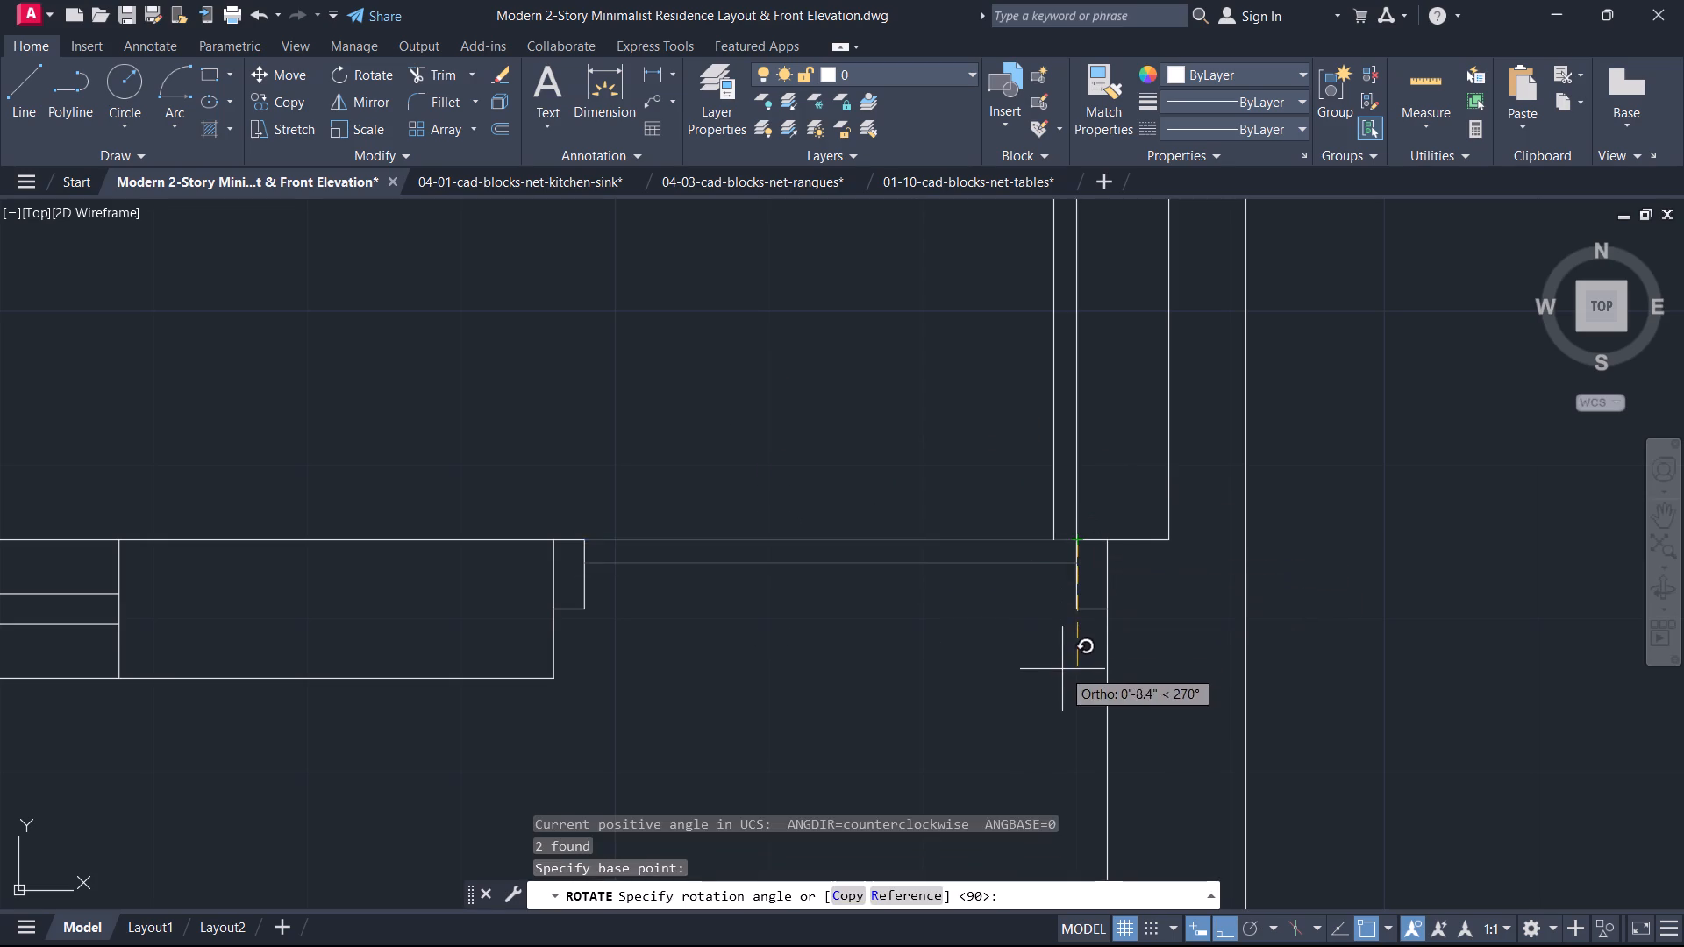
{"action": "left_click", "coordinate": [1061, 671]}
Close the south end of the rotated door leaf with a short line between its two edges.
{"action": "scroll", "coordinate": [1038, 635], "scroll_direction": "down", "scroll_amount": 1}
{"action": "middle_click_drag", "start_coordinate": [1038, 635], "coordinate": [1082, 676]}
{"action": "key", "text": "l"}
{"action": "key", "text": "space"}
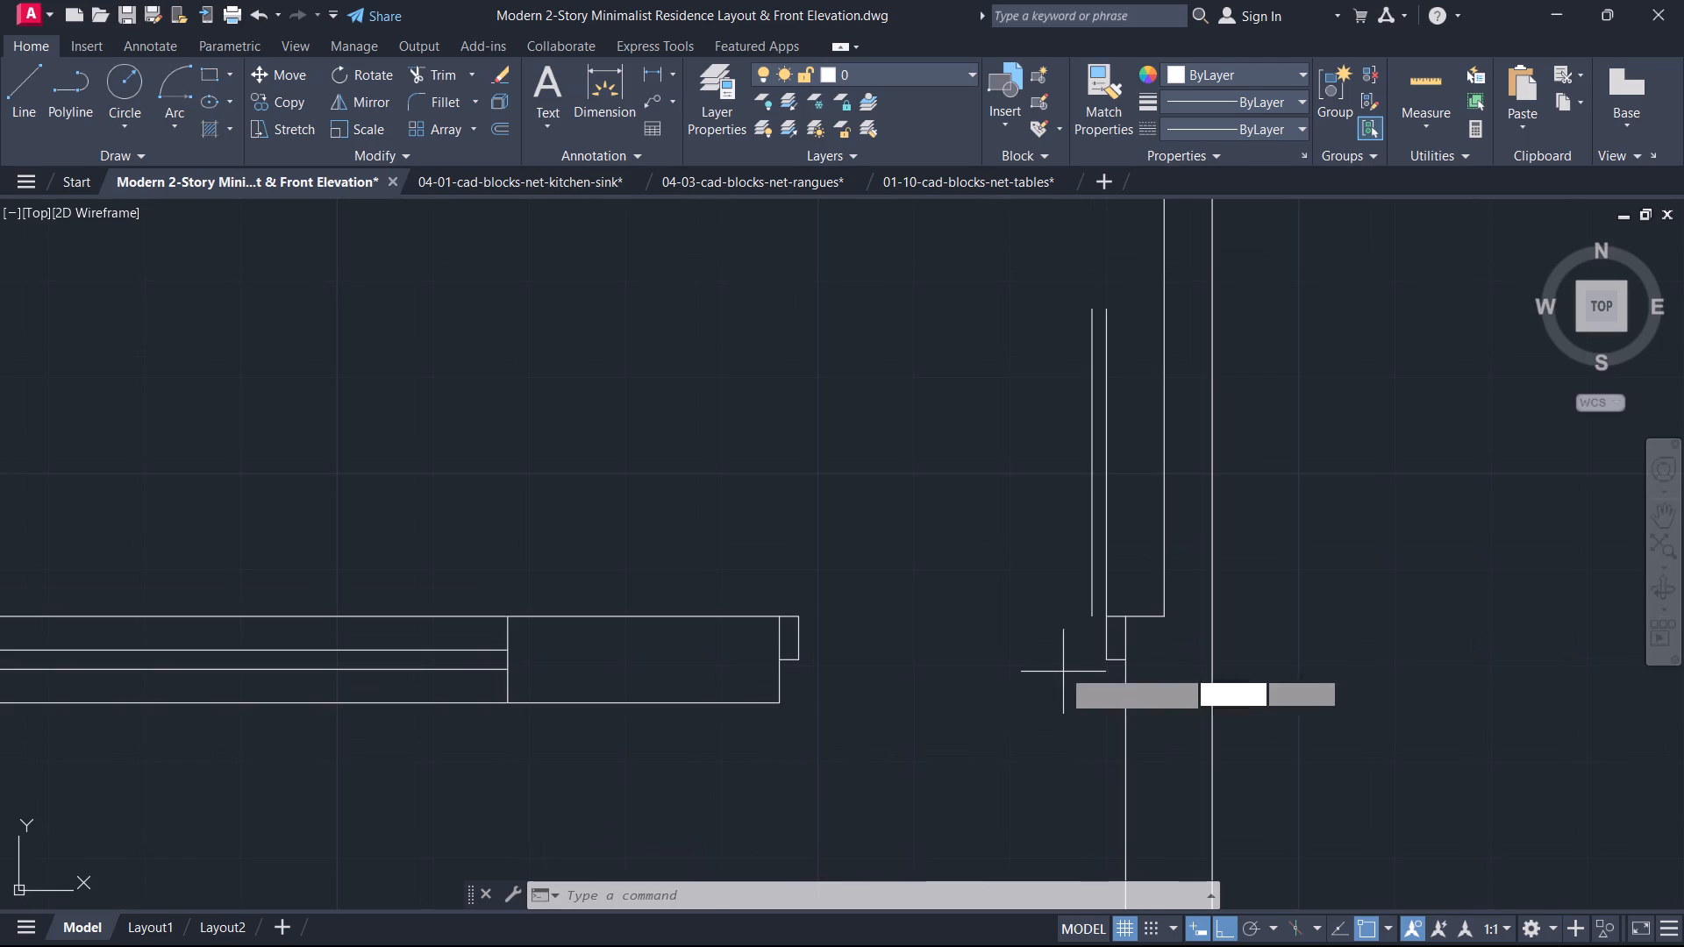
{"action": "left_click", "coordinate": [1105, 614]}
{"action": "left_click", "coordinate": [1089, 610]}
{"action": "key", "text": "Escape"}
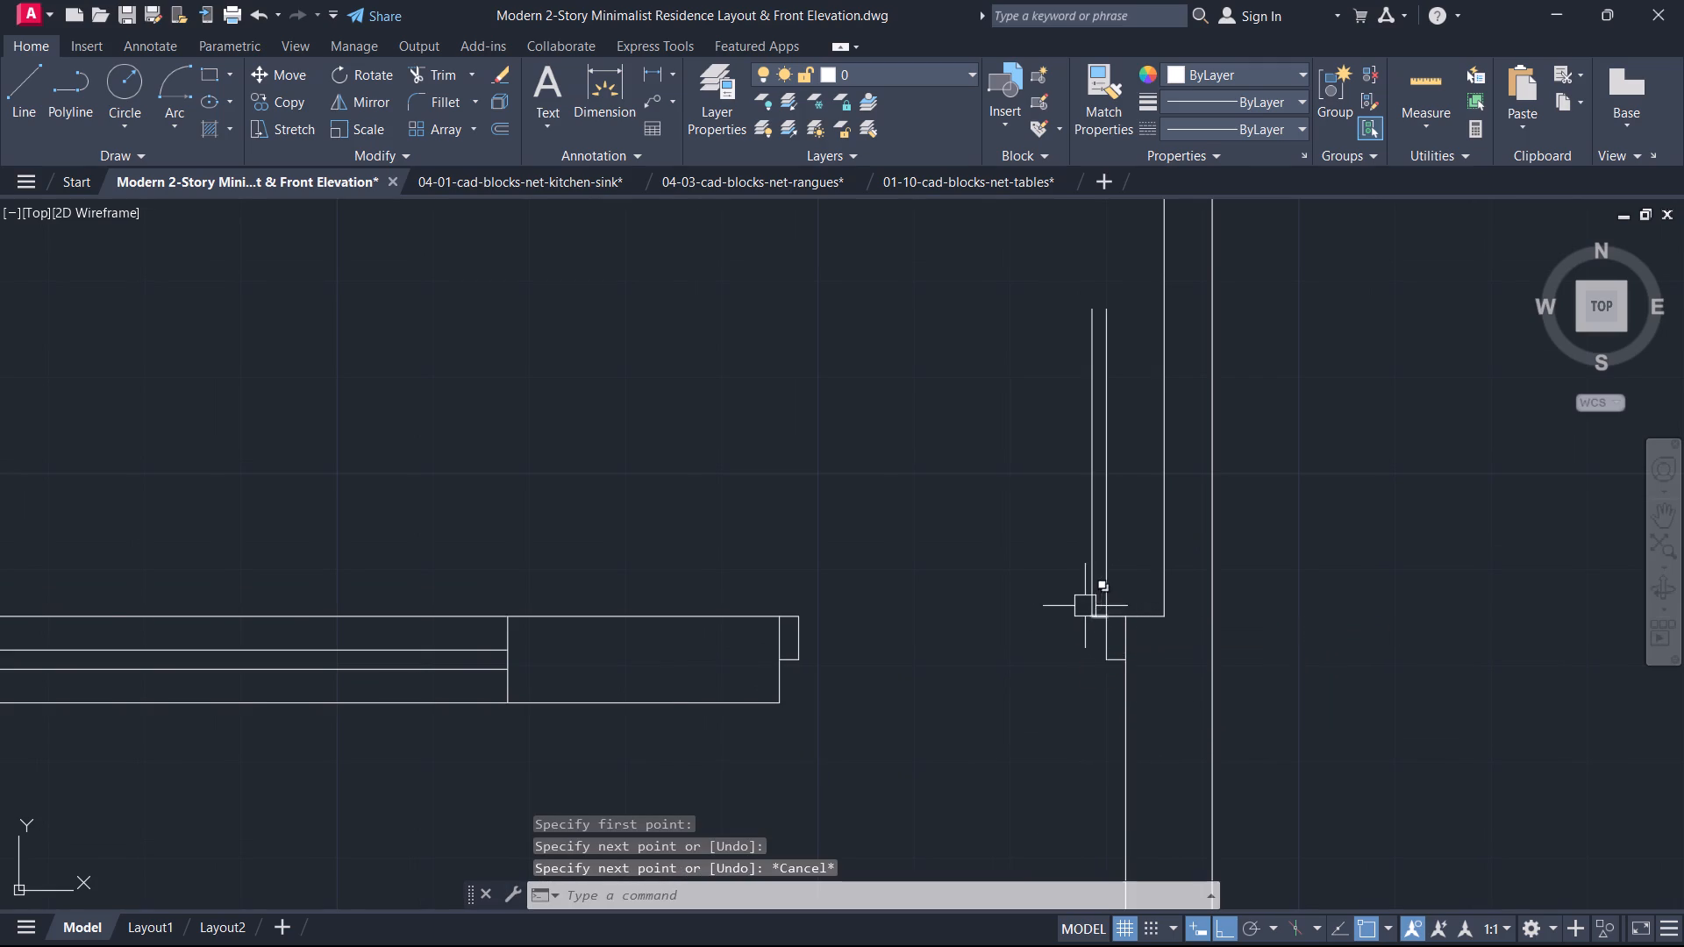
{"action": "scroll", "coordinate": [1074, 599], "scroll_direction": "down", "scroll_amount": 1}
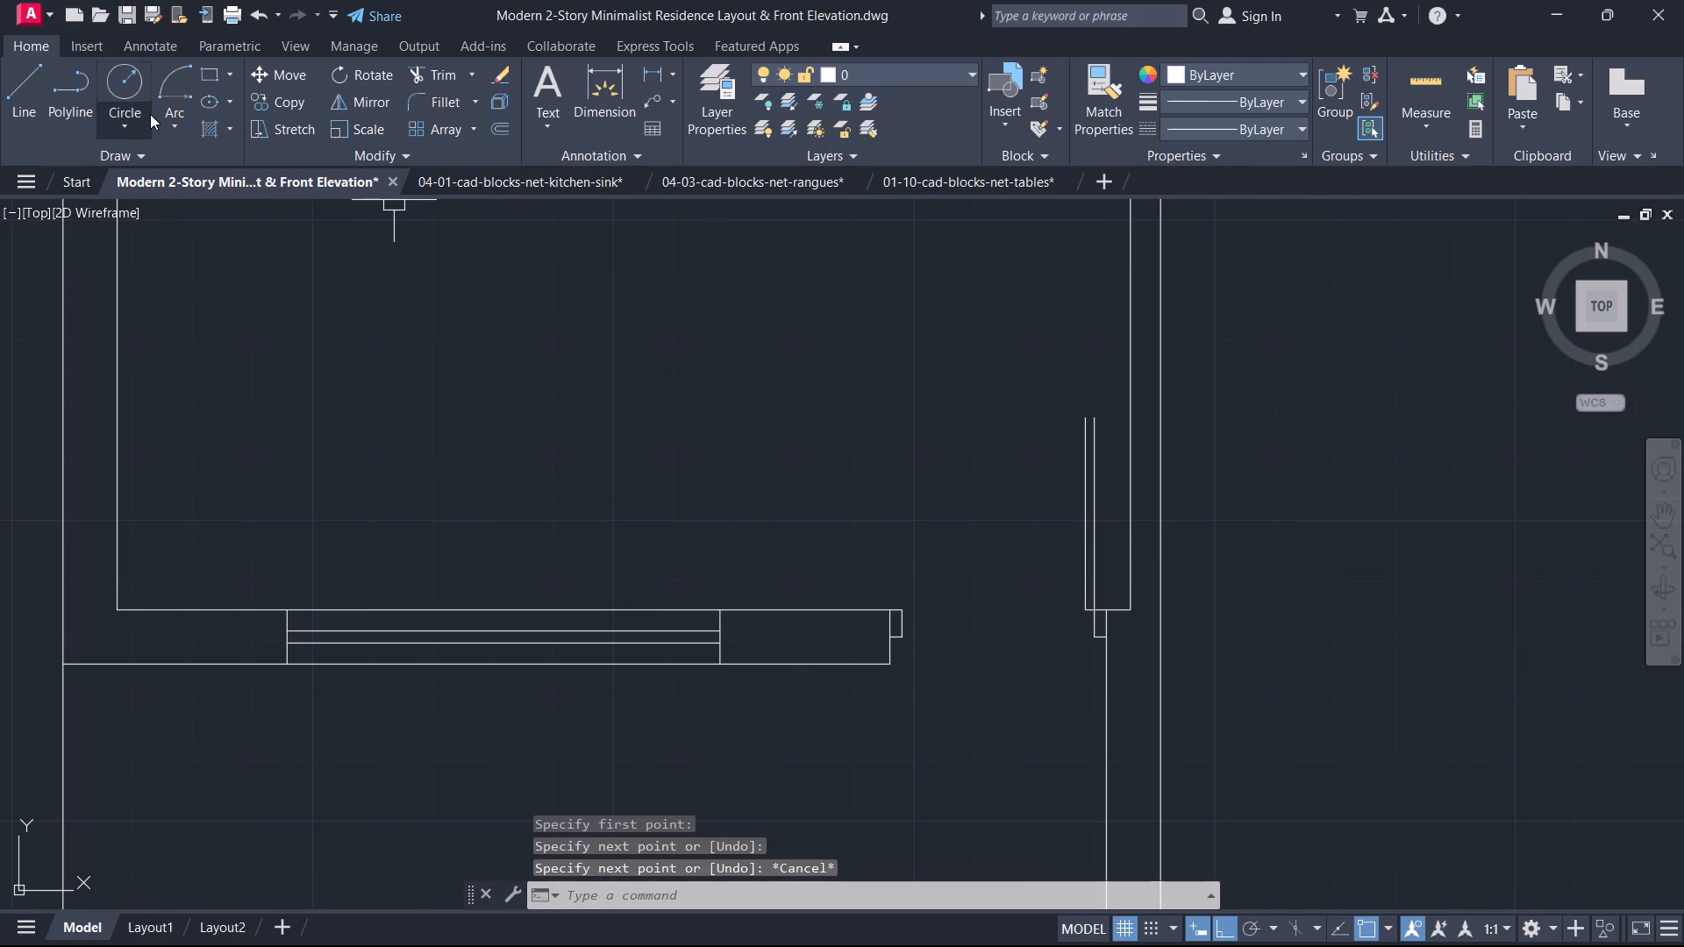
Draw the entrance door's swing arc from the leaf's northeast end, centered on the east jamb's inner corner, to the west jamb's north inner corner.
{"action": "left_click", "coordinate": [185, 96]}
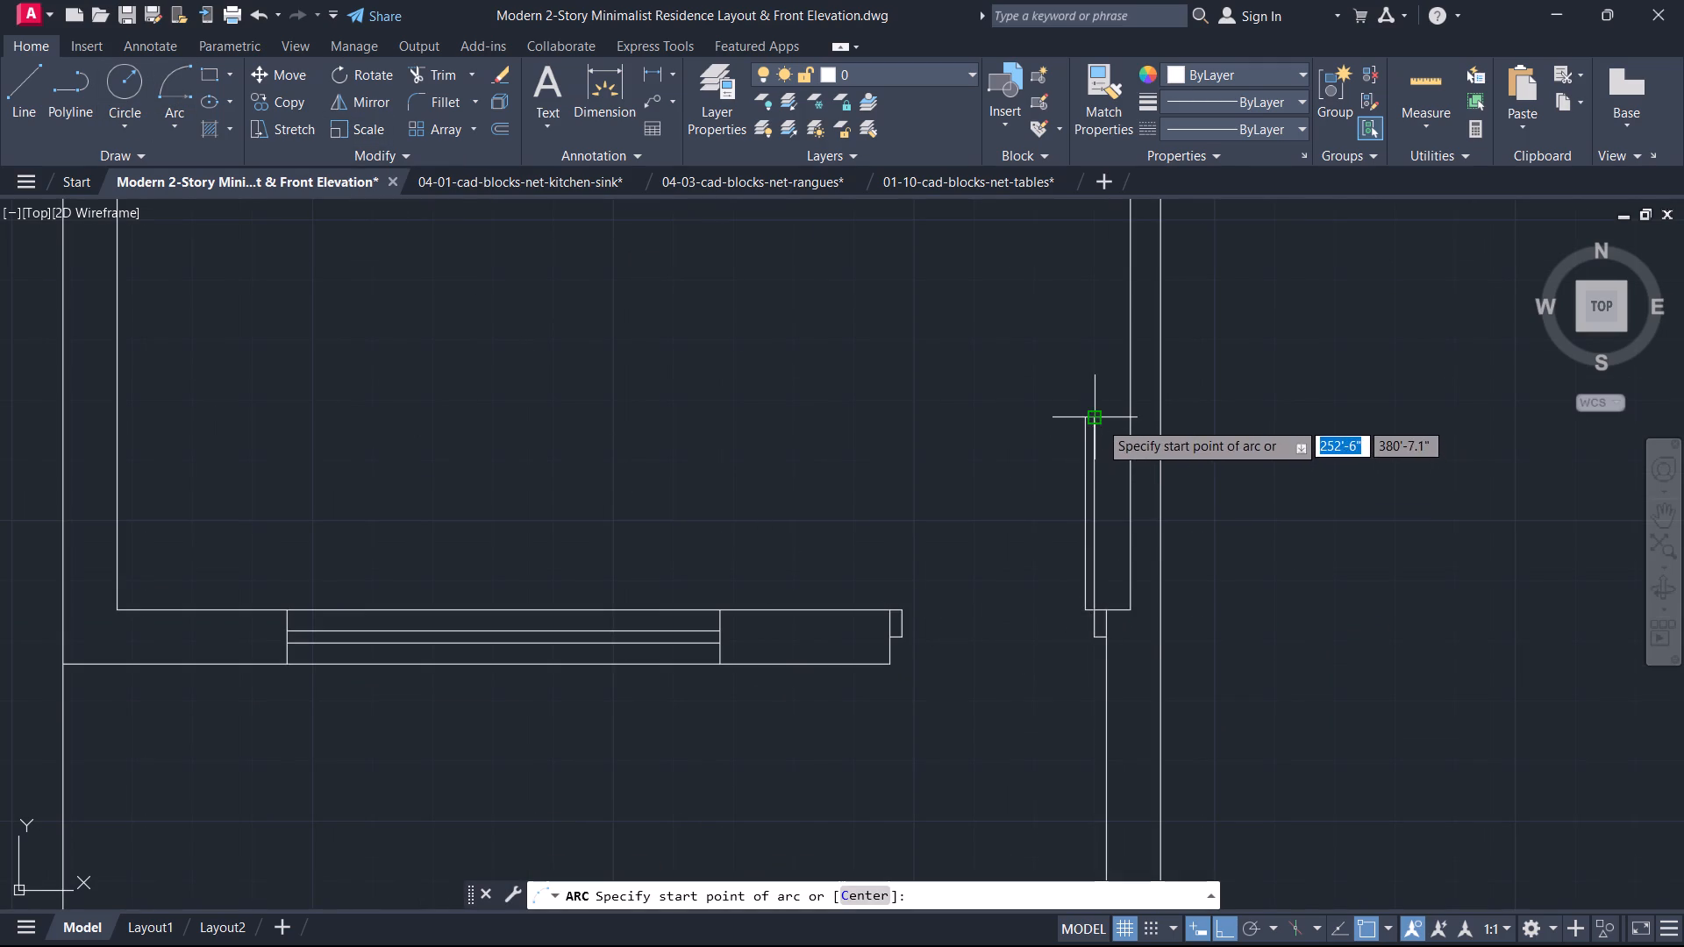
{"action": "left_click", "coordinate": [1099, 421]}
{"action": "scroll", "coordinate": [1096, 615], "scroll_direction": "up", "scroll_amount": 3}
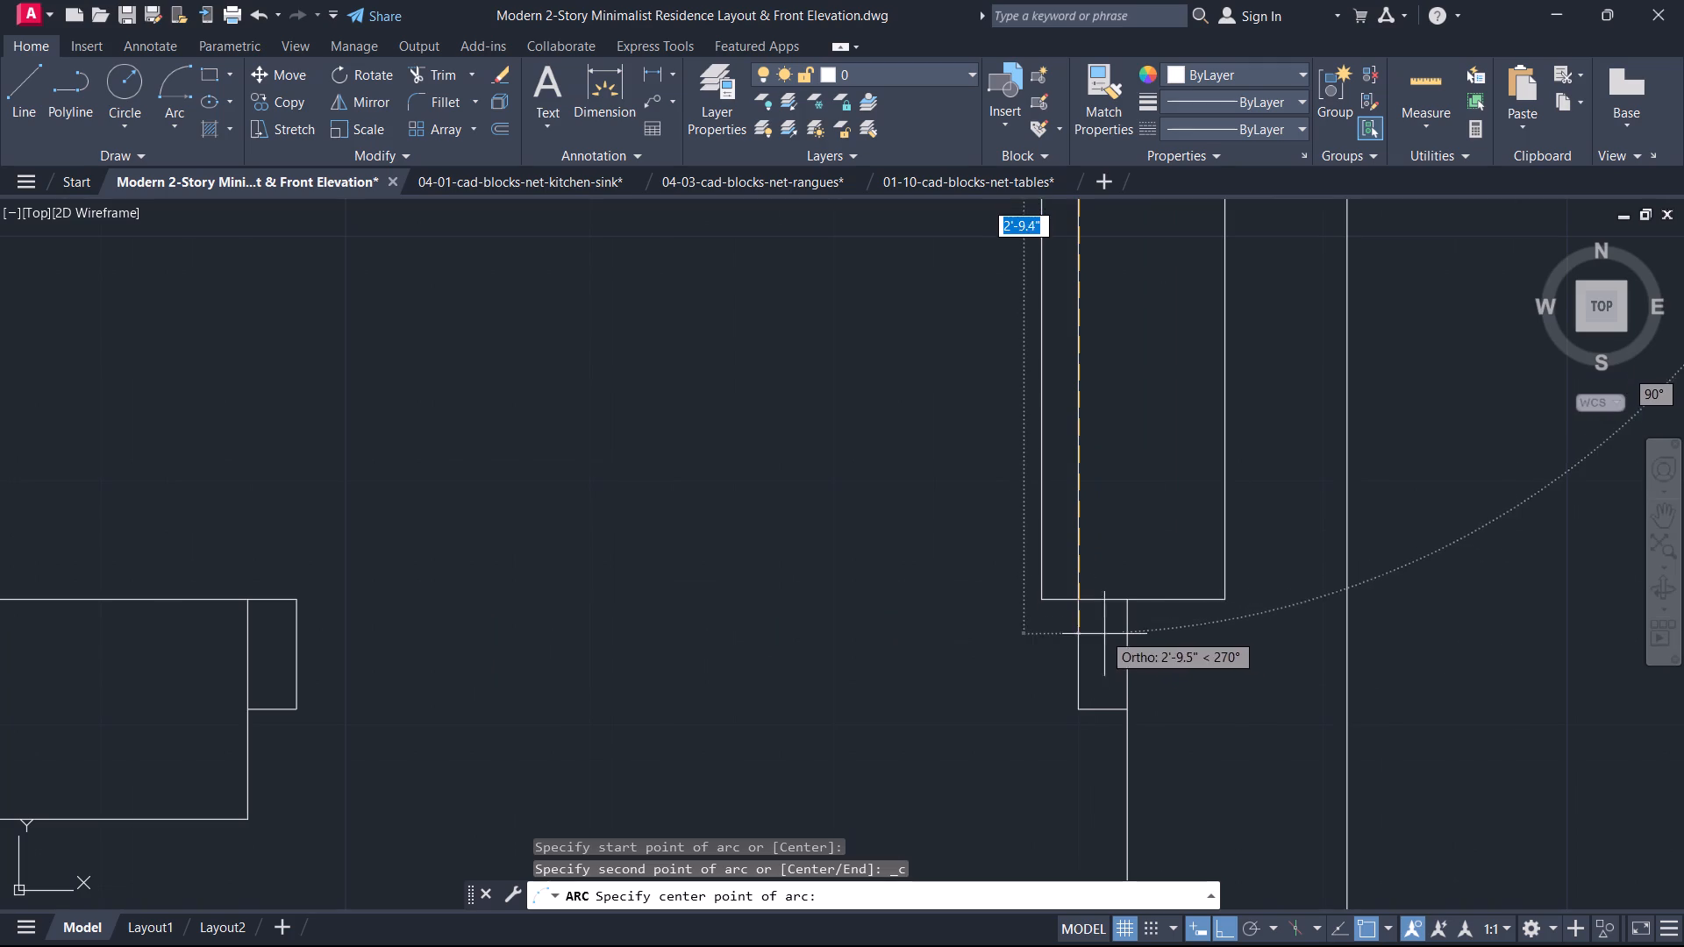
{"action": "left_click", "coordinate": [1080, 601]}
{"action": "scroll", "coordinate": [927, 630], "scroll_direction": "down", "scroll_amount": 2}
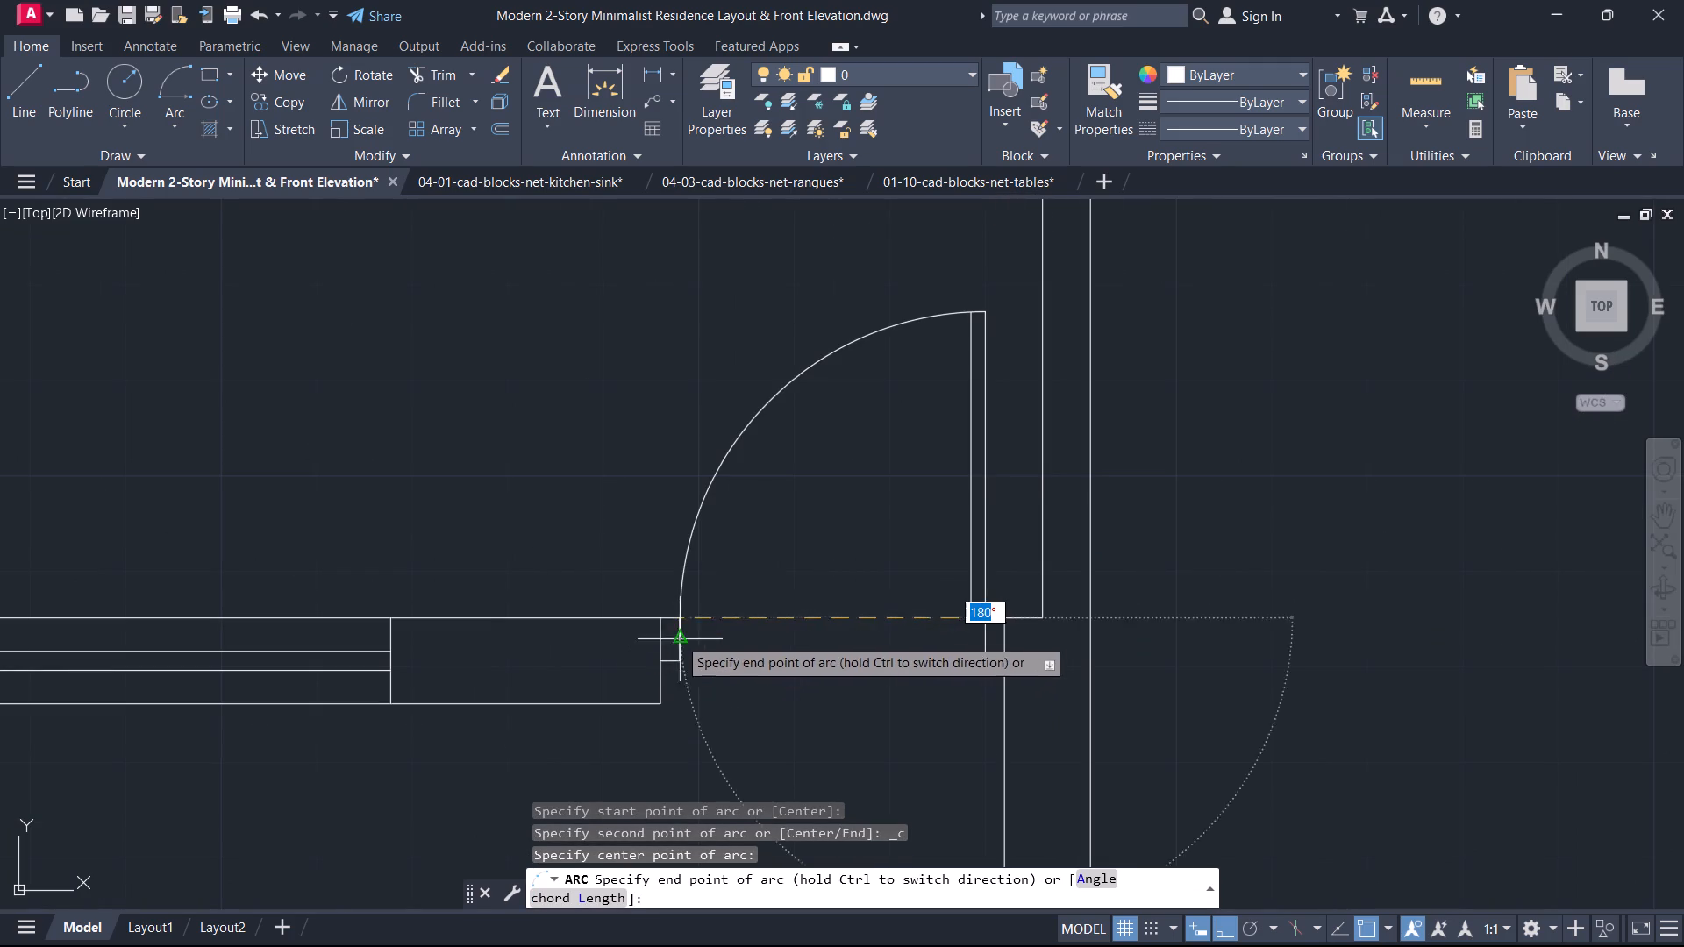
{"action": "left_click", "coordinate": [682, 616]}
{"action": "key", "text": "Escape"}
Trim the short end of the door leaf's west edge that projects north past the swing arc.
{"action": "middle_click_drag", "start_coordinate": [871, 464], "coordinate": [653, 808]}
{"action": "scroll", "coordinate": [881, 467], "scroll_direction": "up", "scroll_amount": 1}
{"action": "scroll", "coordinate": [825, 549], "scroll_direction": "up", "scroll_amount": 2}
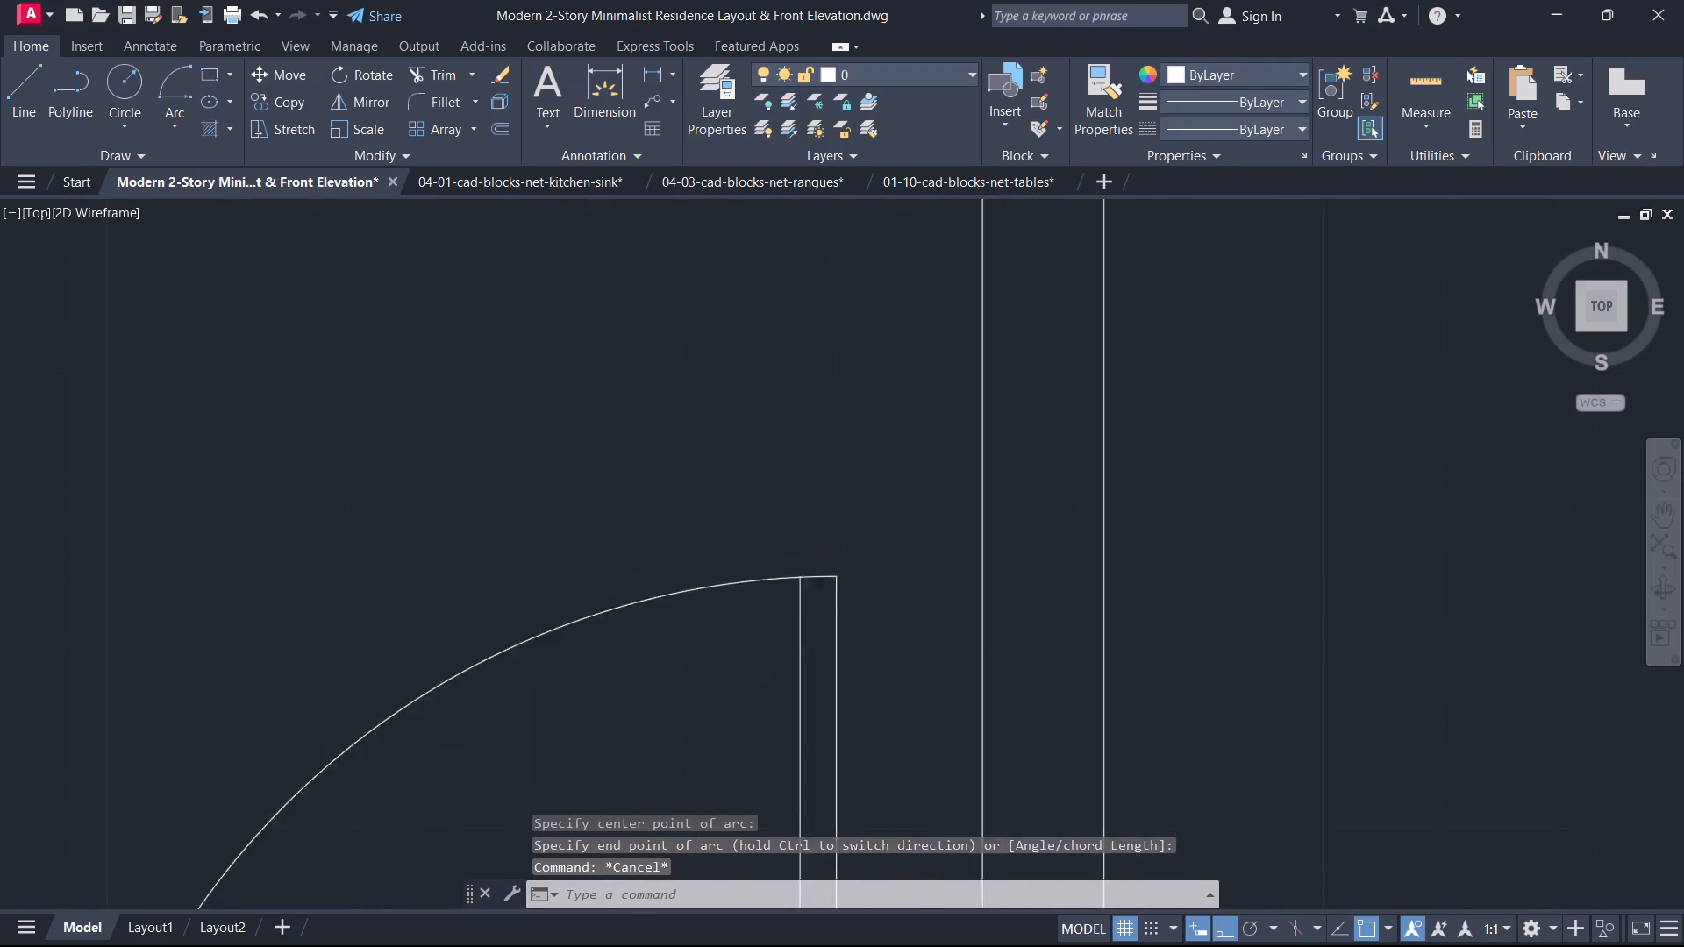
{"action": "scroll", "coordinate": [828, 545], "scroll_direction": "up", "scroll_amount": 5}
{"action": "scroll", "coordinate": [590, 541], "scroll_direction": "up", "scroll_amount": 4}
{"action": "middle_click_drag", "start_coordinate": [517, 578], "coordinate": [677, 539]}
{"action": "key", "text": "t"}
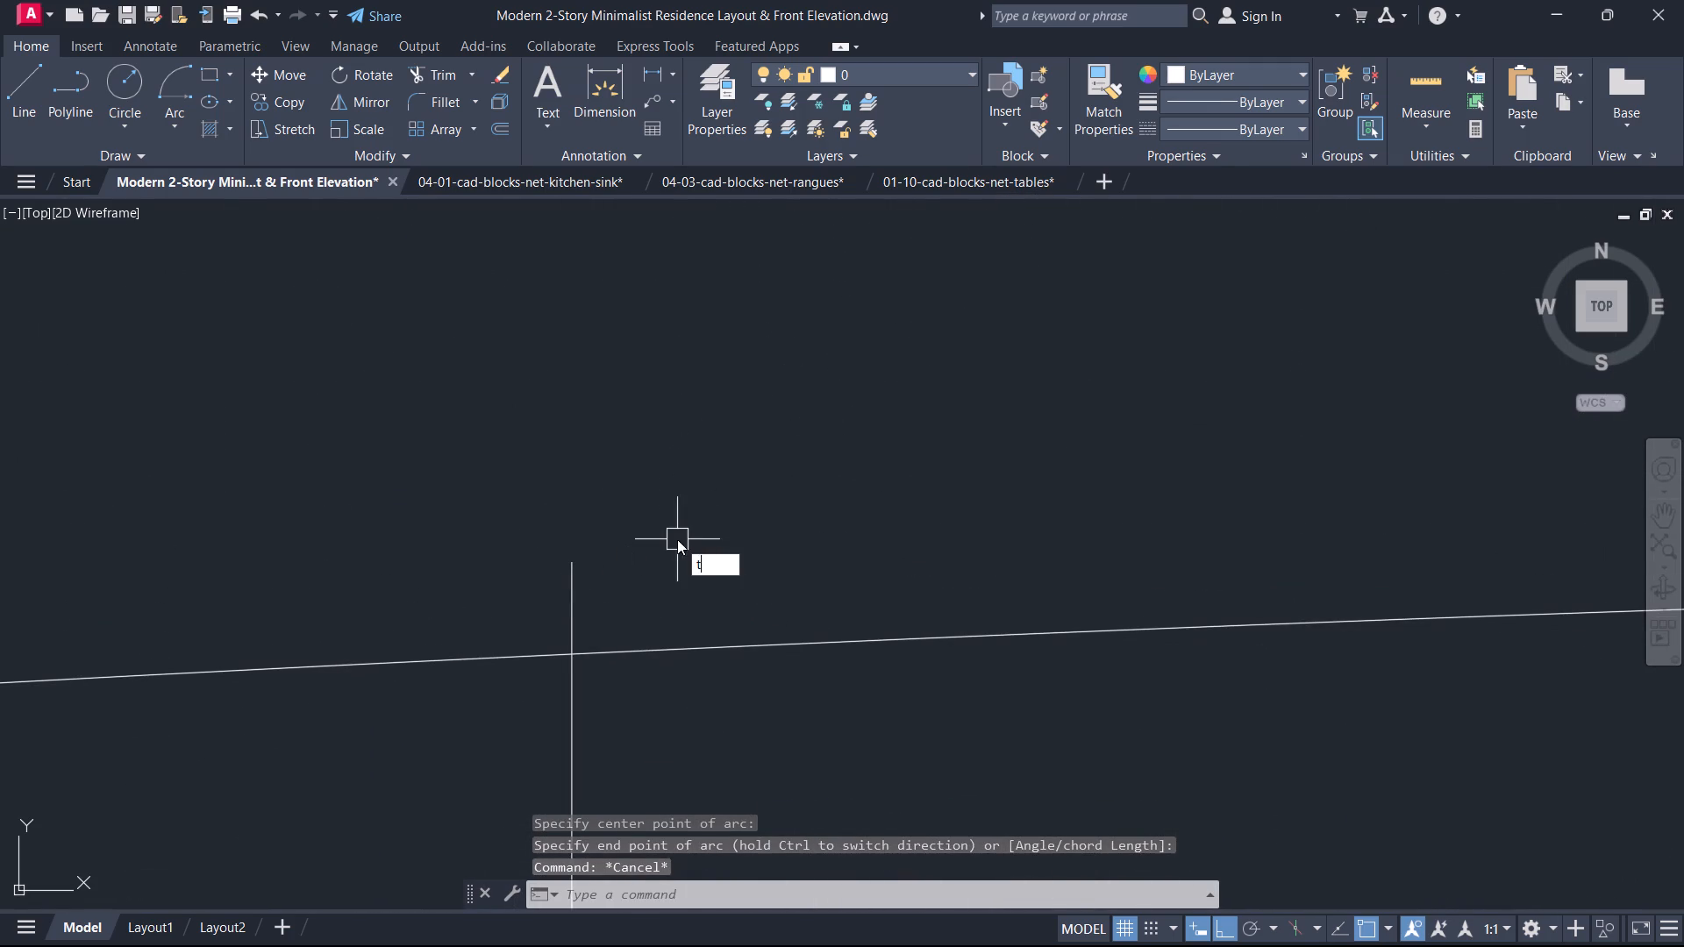
{"action": "key", "text": "r"}
{"action": "key", "text": "space"}
{"action": "left_click", "coordinate": [649, 587]}
{"action": "left_click", "coordinate": [524, 616]}
{"action": "key", "text": "Escape"}
{"action": "scroll", "coordinate": [587, 607], "scroll_direction": "down", "scroll_amount": 10}
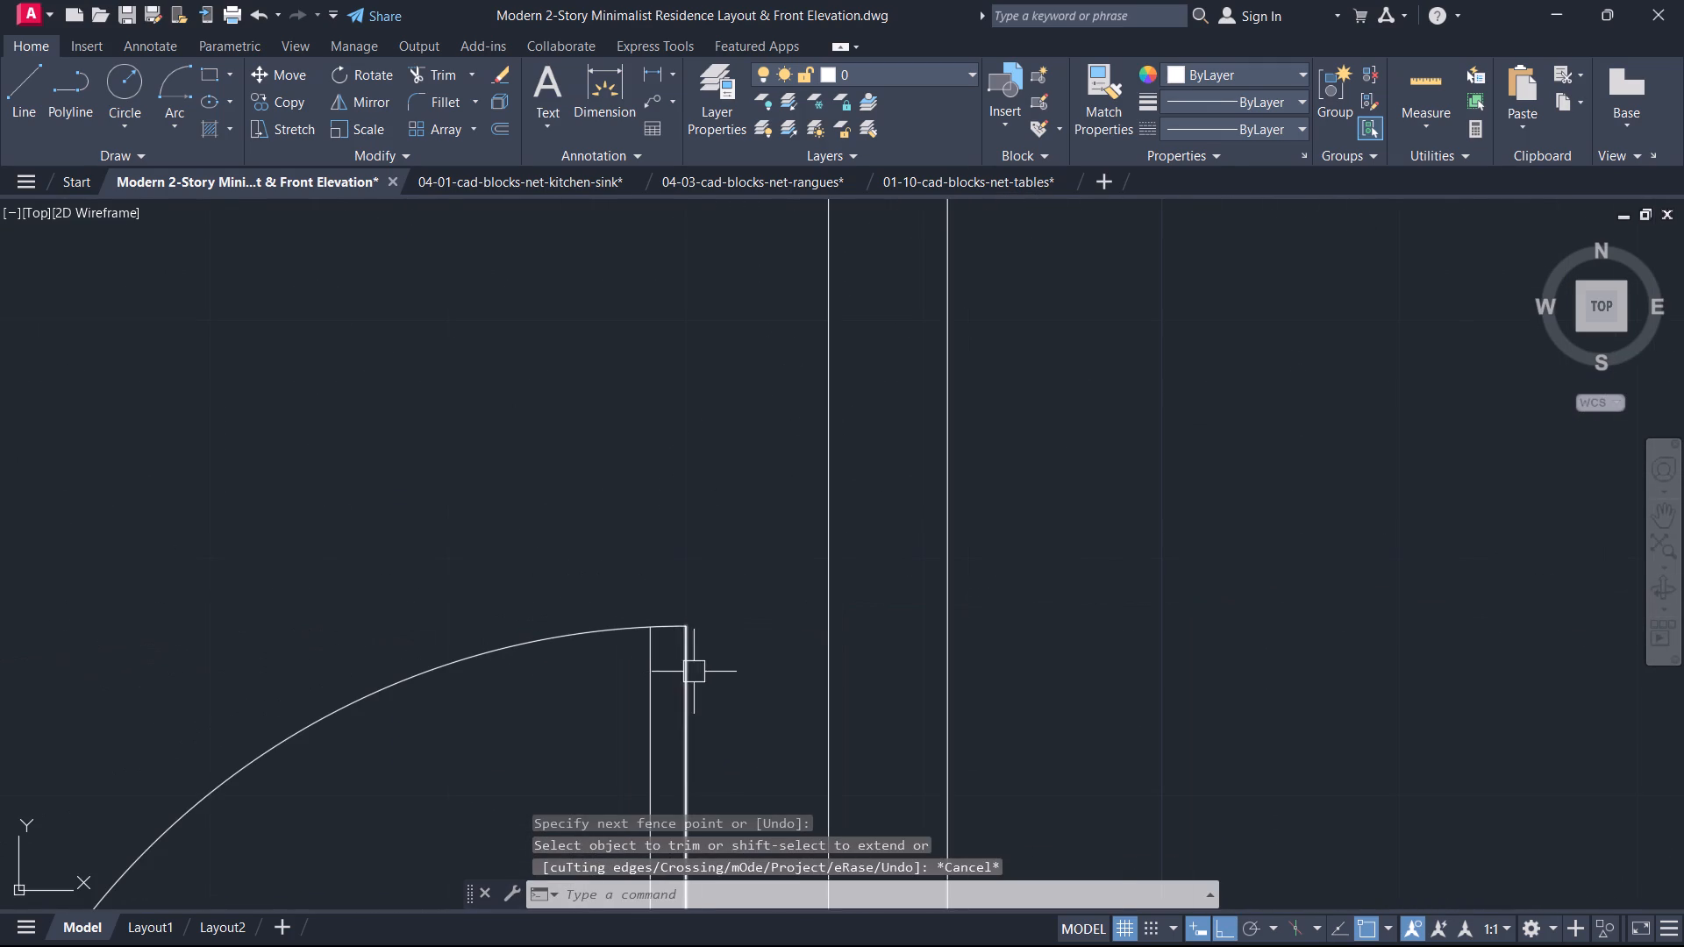
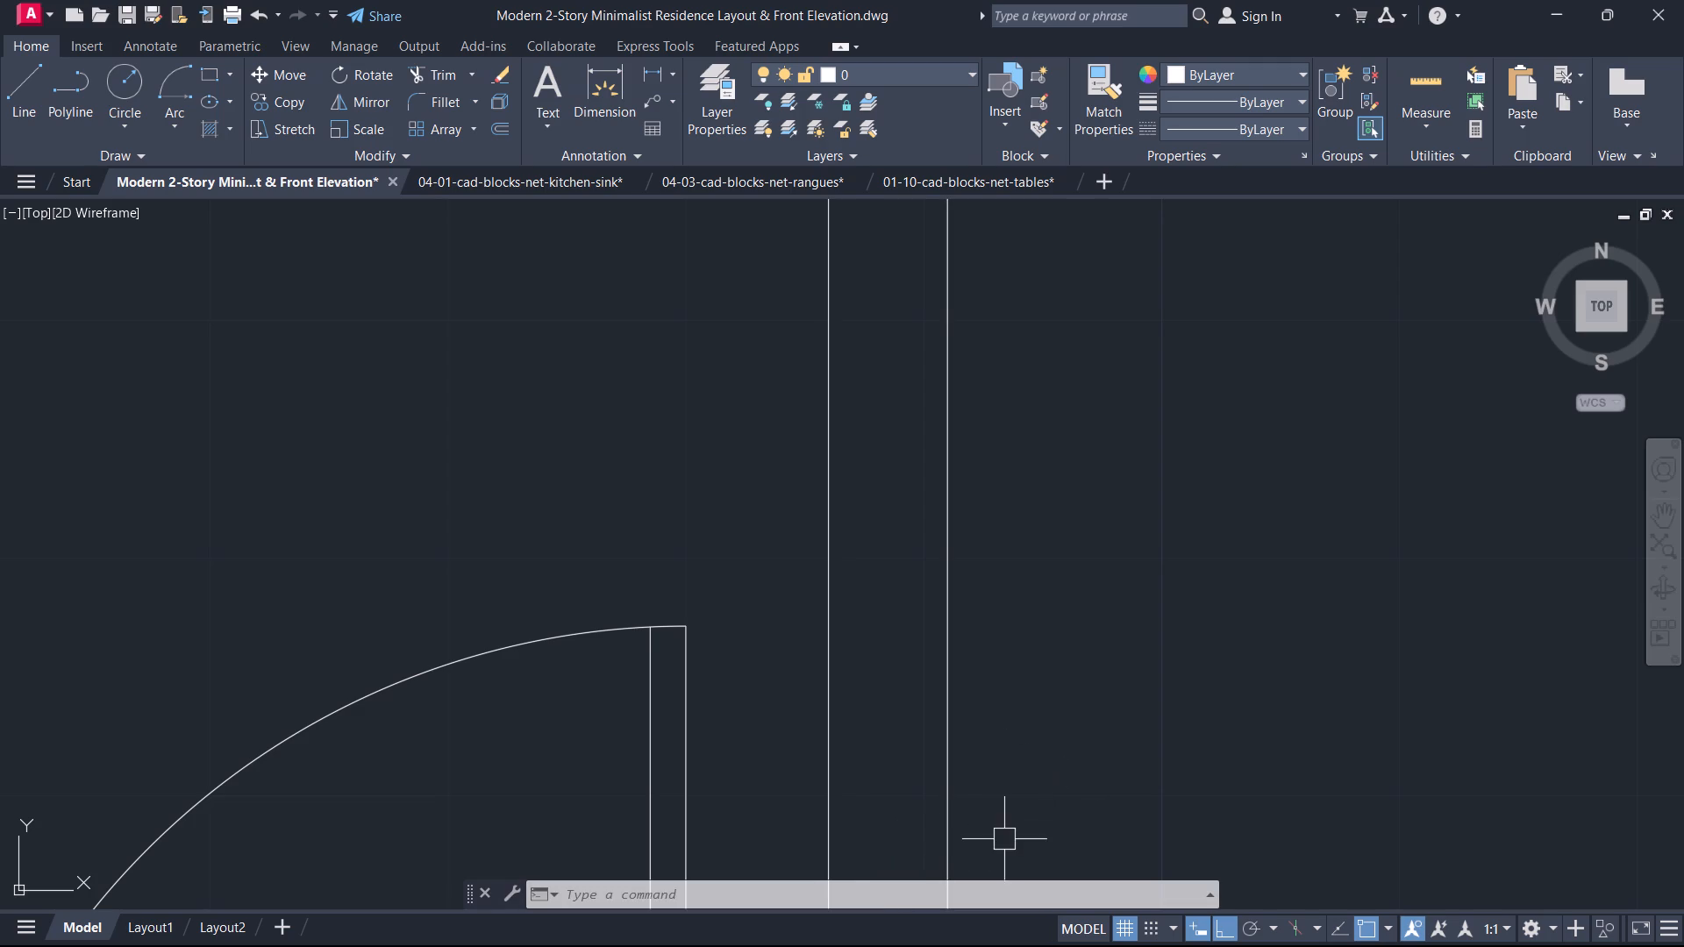
Examine the ground floor plan around the entrance door and the interior door openings that still lack frames.
{"action": "scroll", "coordinate": [1067, 694], "scroll_direction": "down", "scroll_amount": 4}
{"action": "middle_click_drag", "start_coordinate": [1067, 694], "coordinate": [1358, 582]}
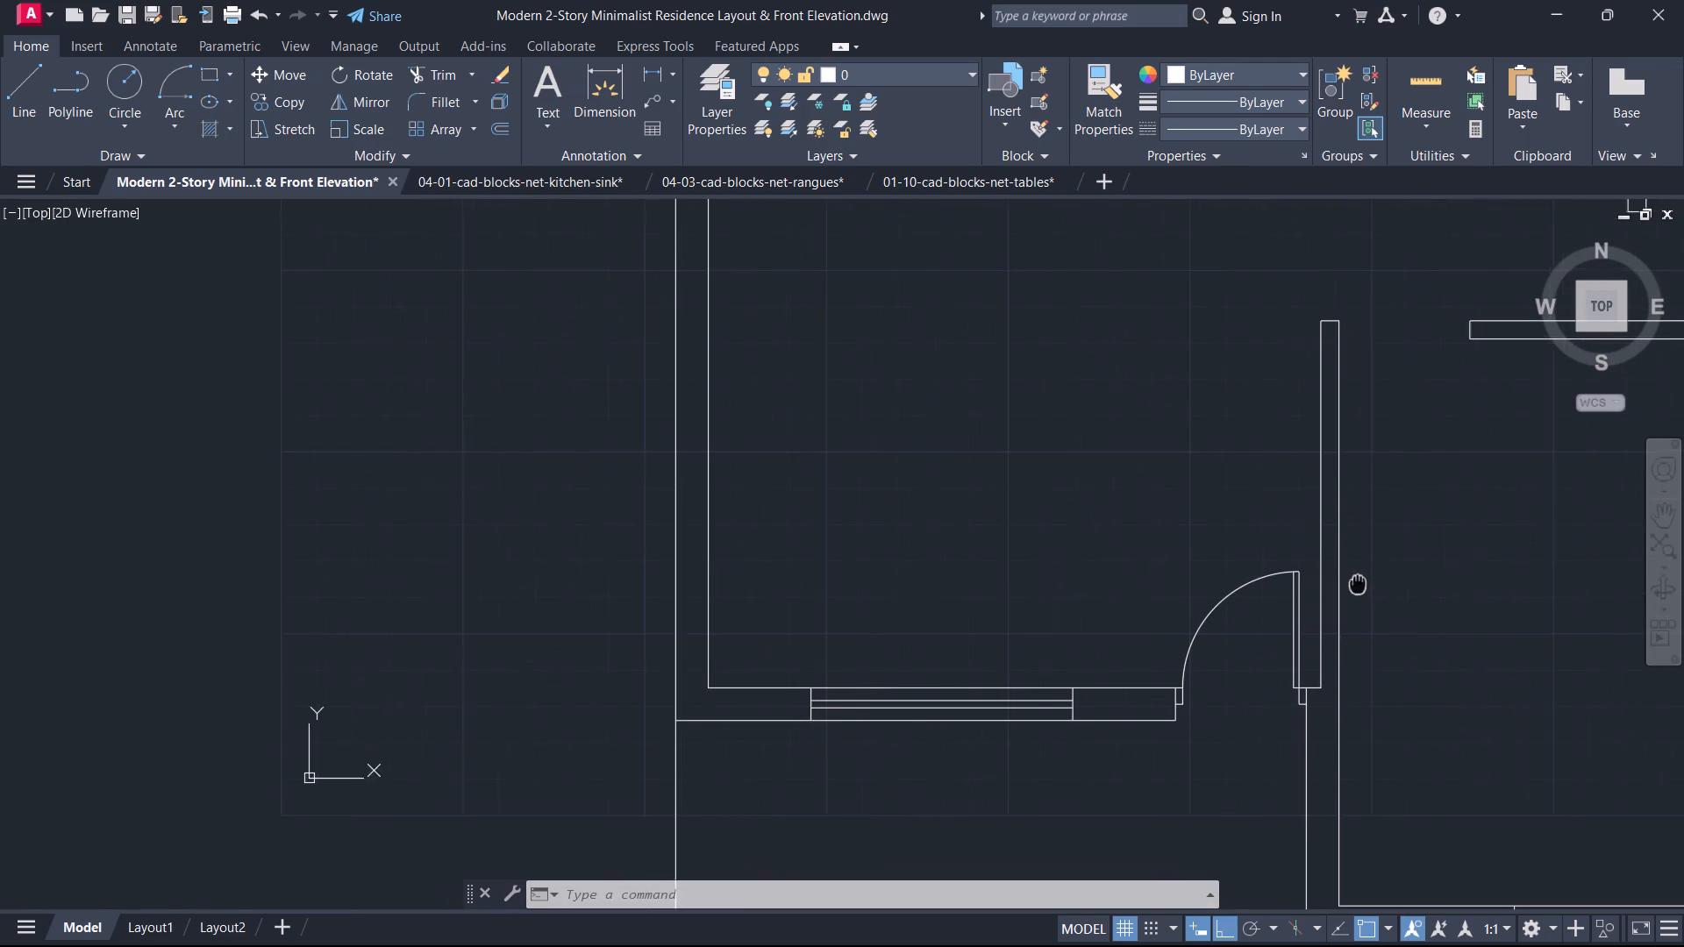
{"action": "middle_click_drag", "start_coordinate": [1358, 582], "coordinate": [1352, 582]}
{"action": "scroll", "coordinate": [1260, 678], "scroll_direction": "up", "scroll_amount": 1}
{"action": "scroll", "coordinate": [1259, 715], "scroll_direction": "down", "scroll_amount": 1}
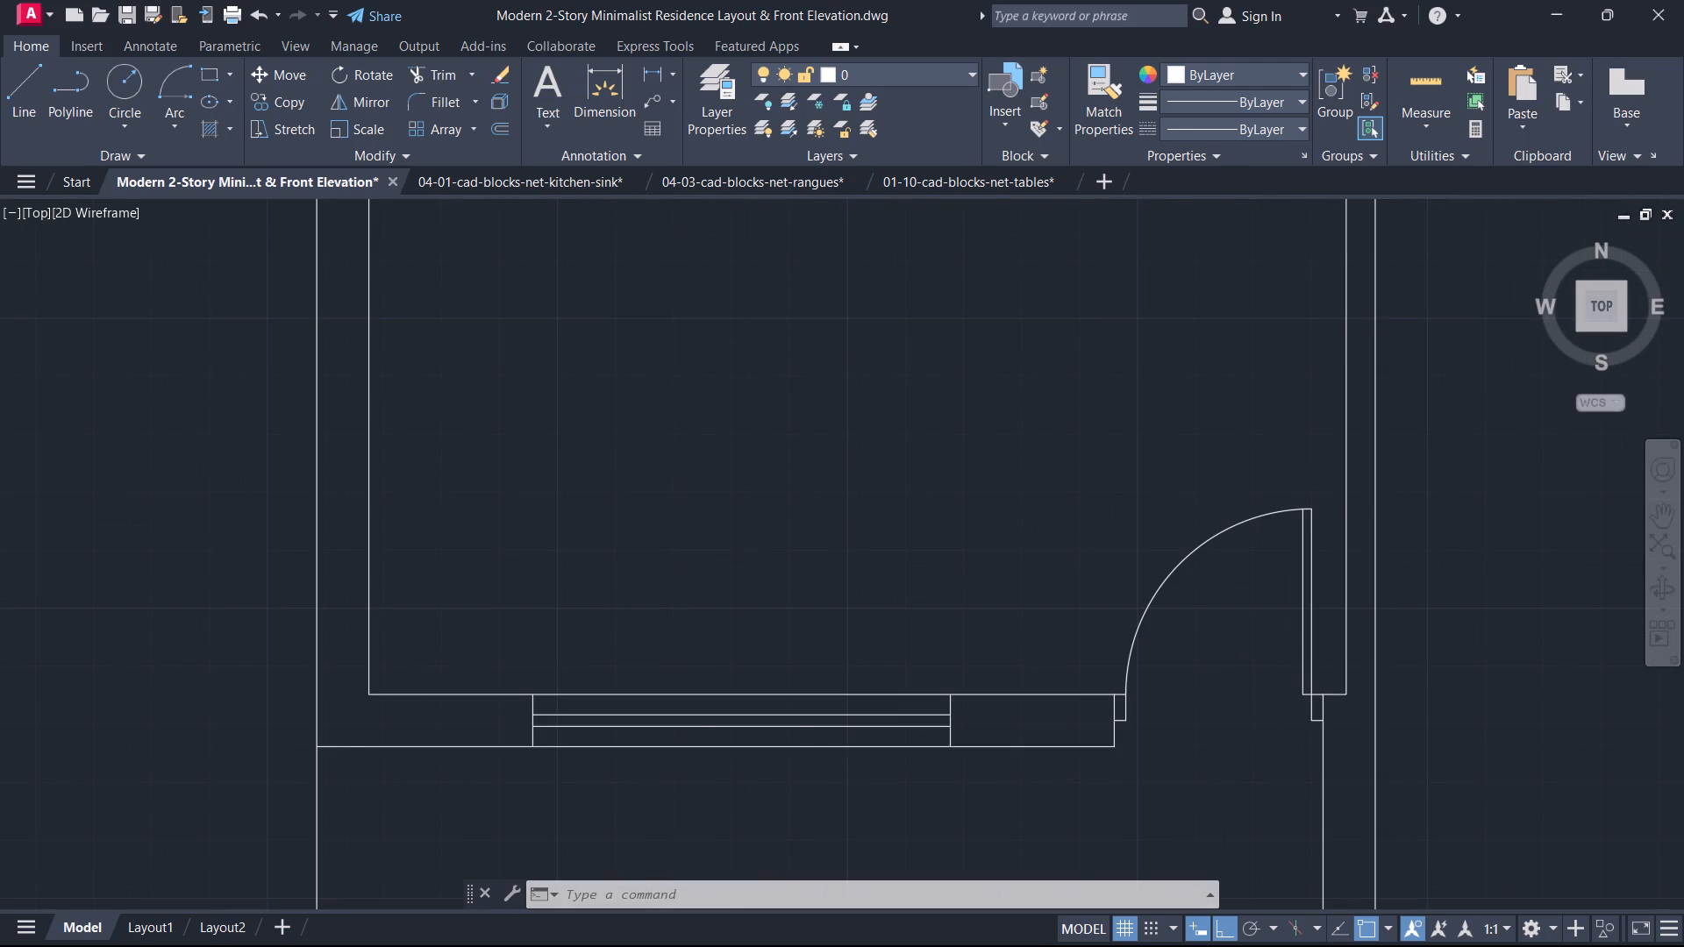
{"action": "scroll", "coordinate": [1172, 763], "scroll_direction": "down", "scroll_amount": 1}
{"action": "middle_click_drag", "start_coordinate": [1188, 777], "coordinate": [1348, 744]}
{"action": "scroll", "coordinate": [1348, 744], "scroll_direction": "down", "scroll_amount": 2}
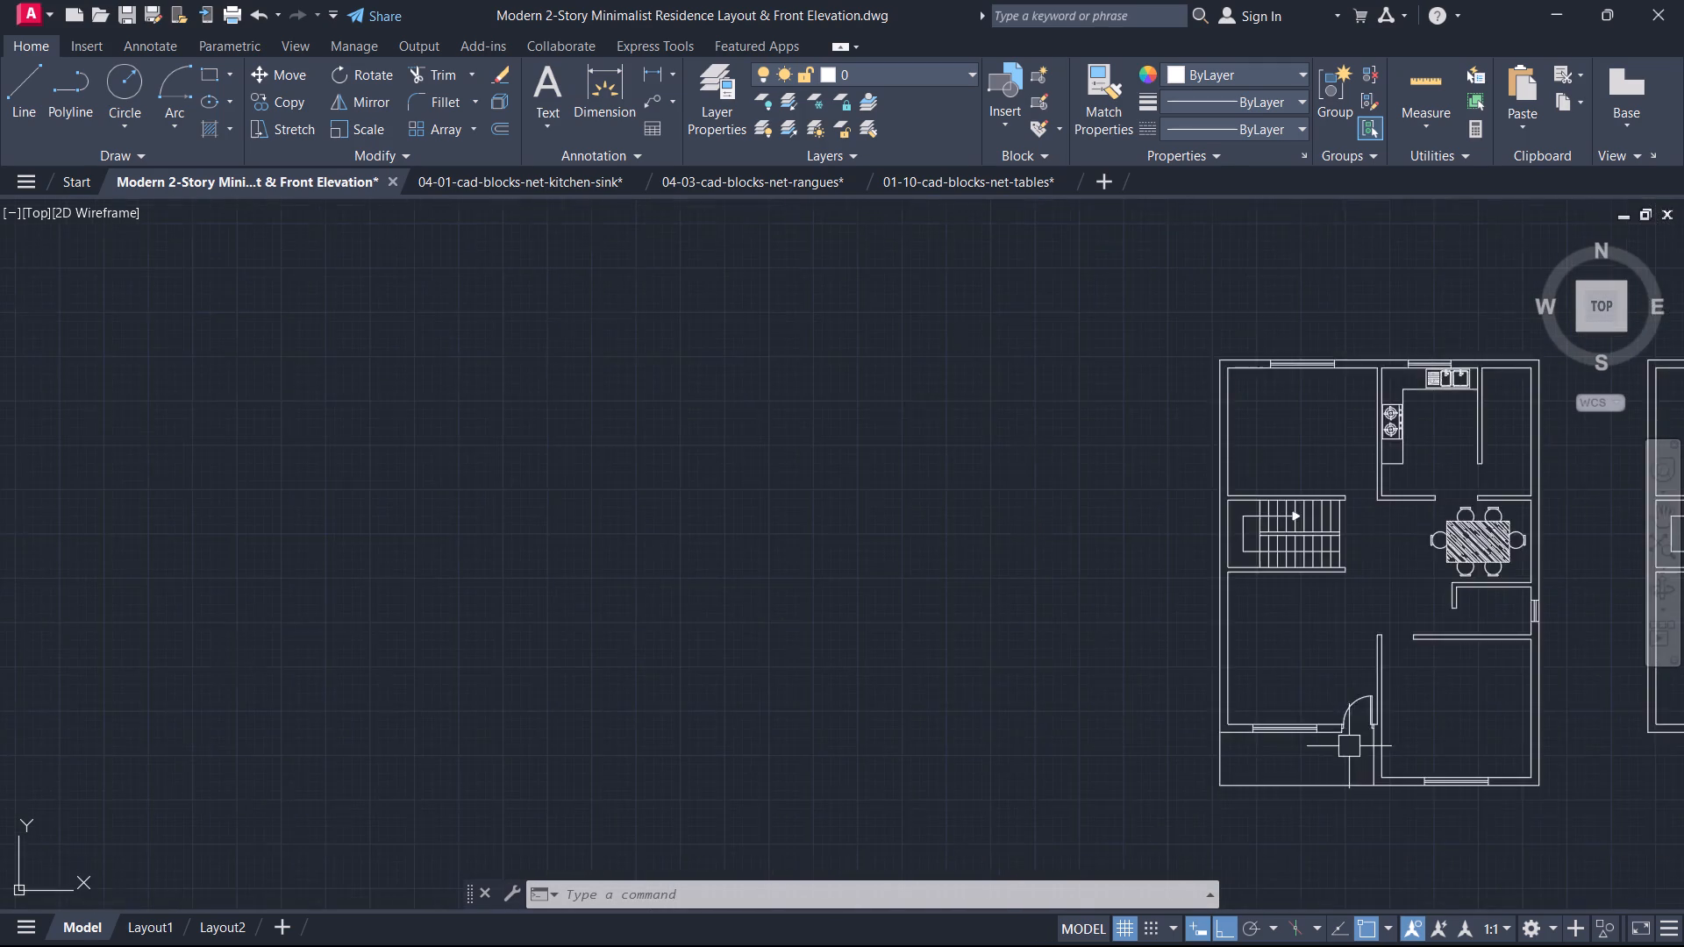
{"action": "scroll", "coordinate": [1333, 672], "scroll_direction": "up", "scroll_amount": 1}
{"action": "middle_click_drag", "start_coordinate": [1312, 664], "coordinate": [1226, 639]}
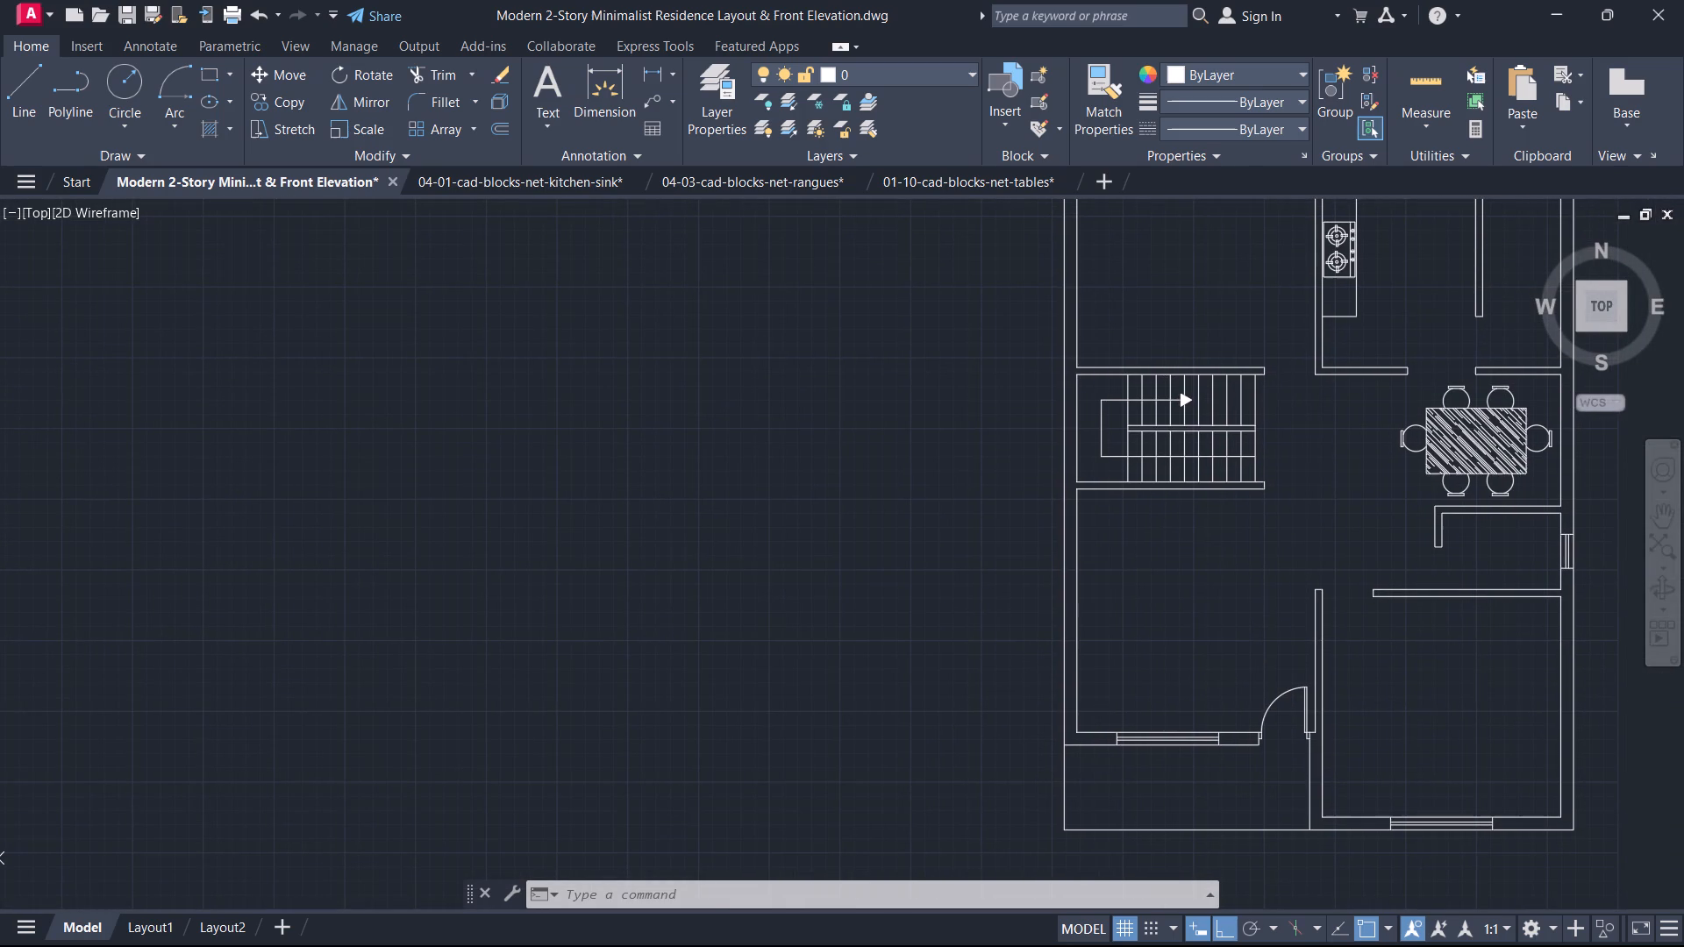
{"action": "scroll", "coordinate": [1224, 635], "scroll_direction": "down", "scroll_amount": 1}
{"action": "middle_click_drag", "start_coordinate": [1224, 635], "coordinate": [1285, 822]}
{"action": "scroll", "coordinate": [1232, 634], "scroll_direction": "up", "scroll_amount": 1}
{"action": "scroll", "coordinate": [1017, 526], "scroll_direction": "down", "scroll_amount": 1}
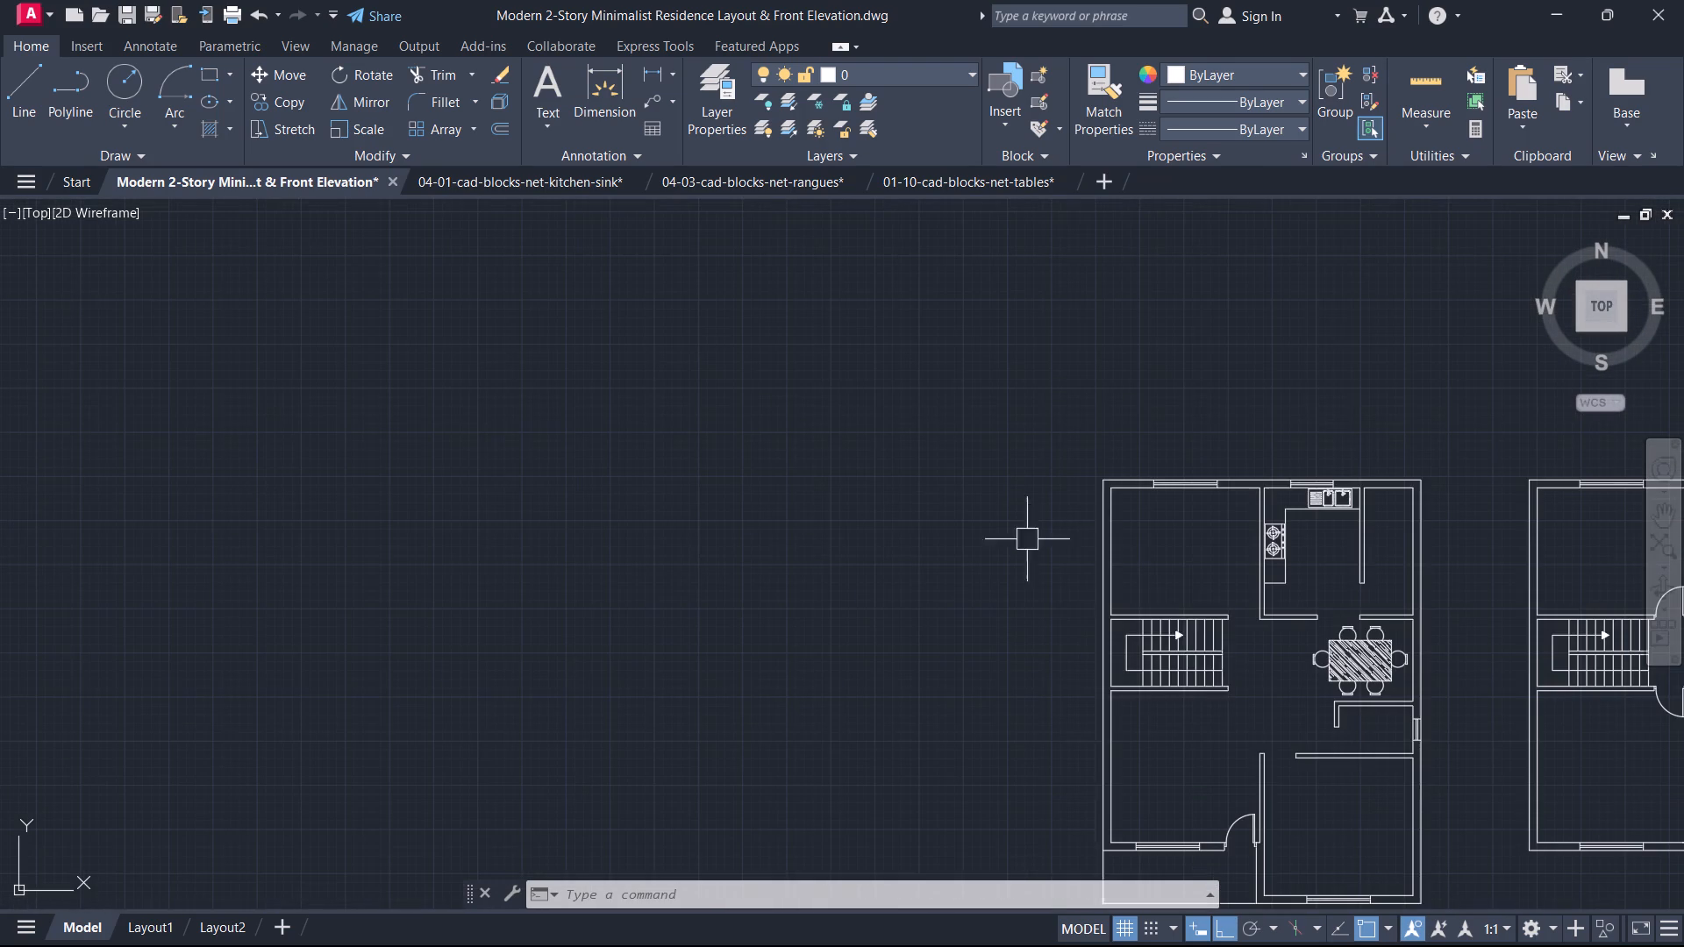
{"action": "middle_click_drag", "start_coordinate": [1263, 712], "coordinate": [1137, 609]}
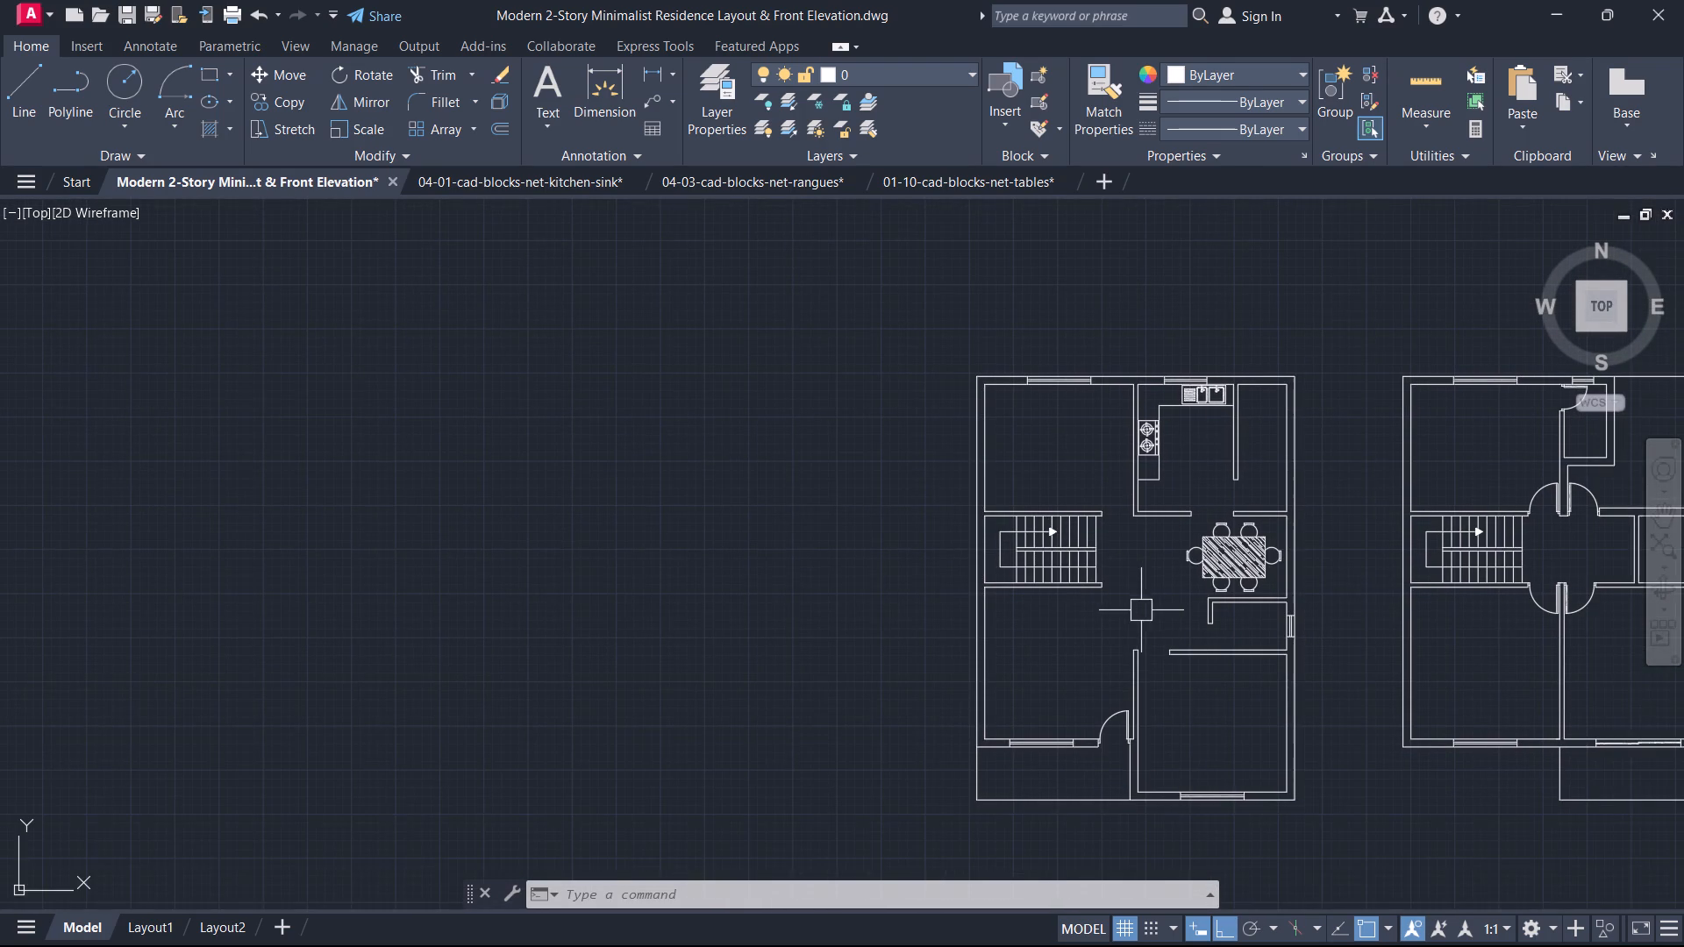
Draw a door jamb 2" deep and 2.5" wide on the short wall end south of the dining set, from its midpoint to its east corner.
{"action": "scroll", "coordinate": [1268, 612], "scroll_direction": "up", "scroll_amount": 3}
{"action": "scroll", "coordinate": [1091, 666], "scroll_direction": "up", "scroll_amount": 2}
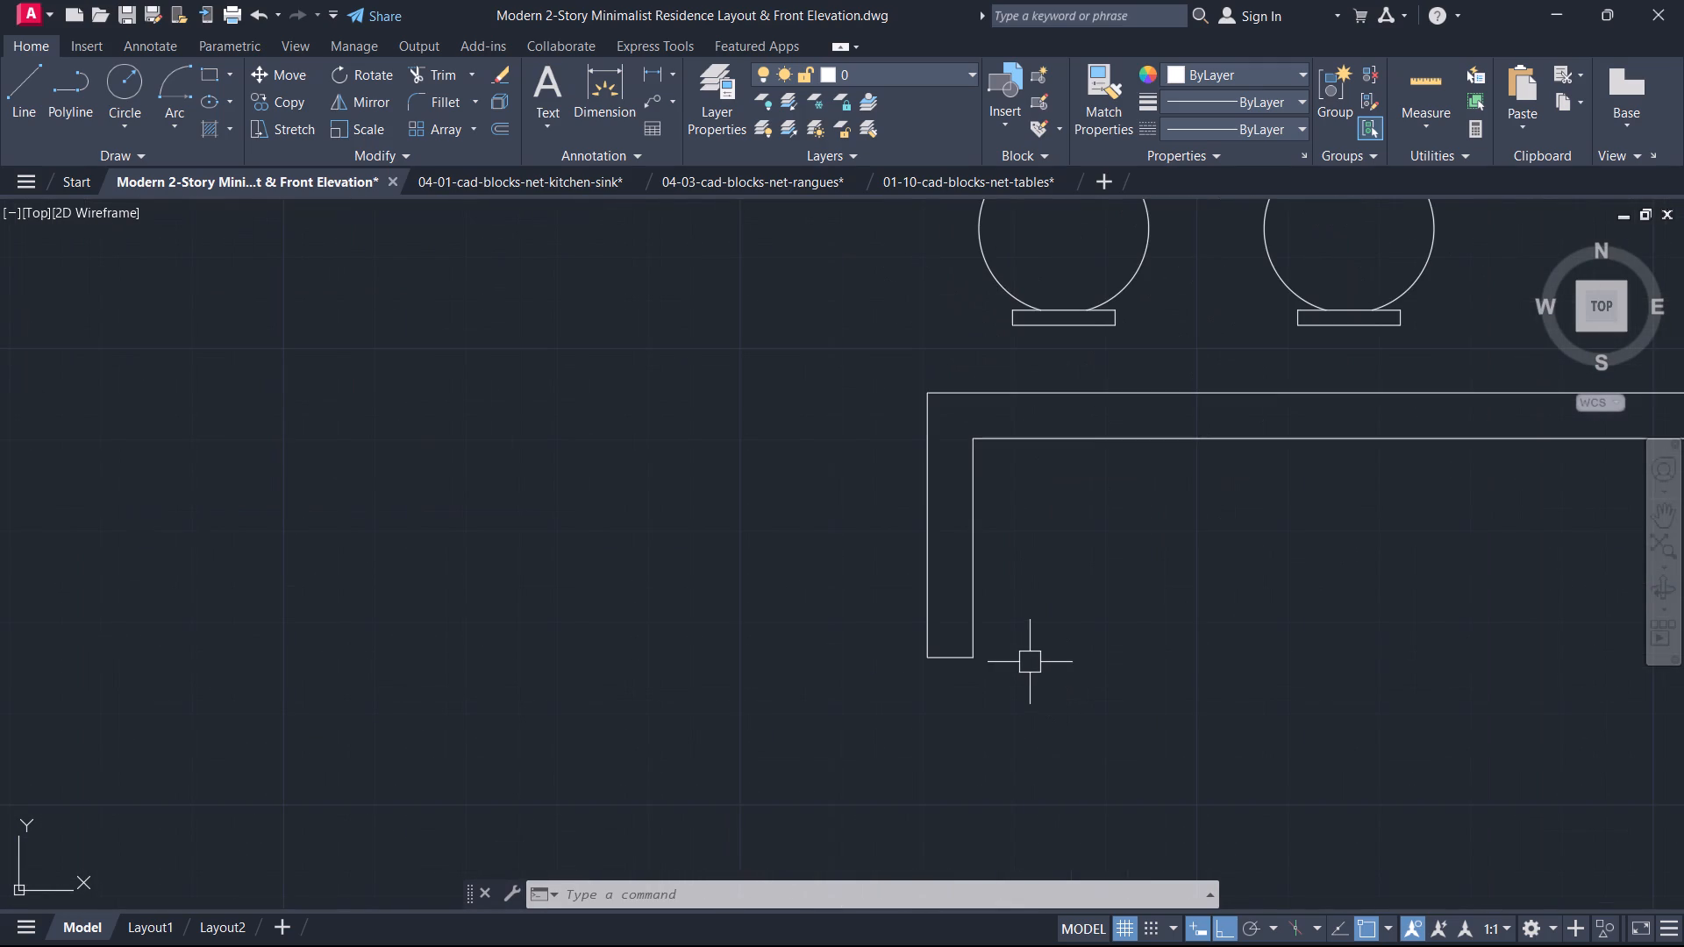
{"action": "type", "text": "l"}
{"action": "key", "text": "space"}
{"action": "scroll", "coordinate": [1027, 660], "scroll_direction": "up", "scroll_amount": 2}
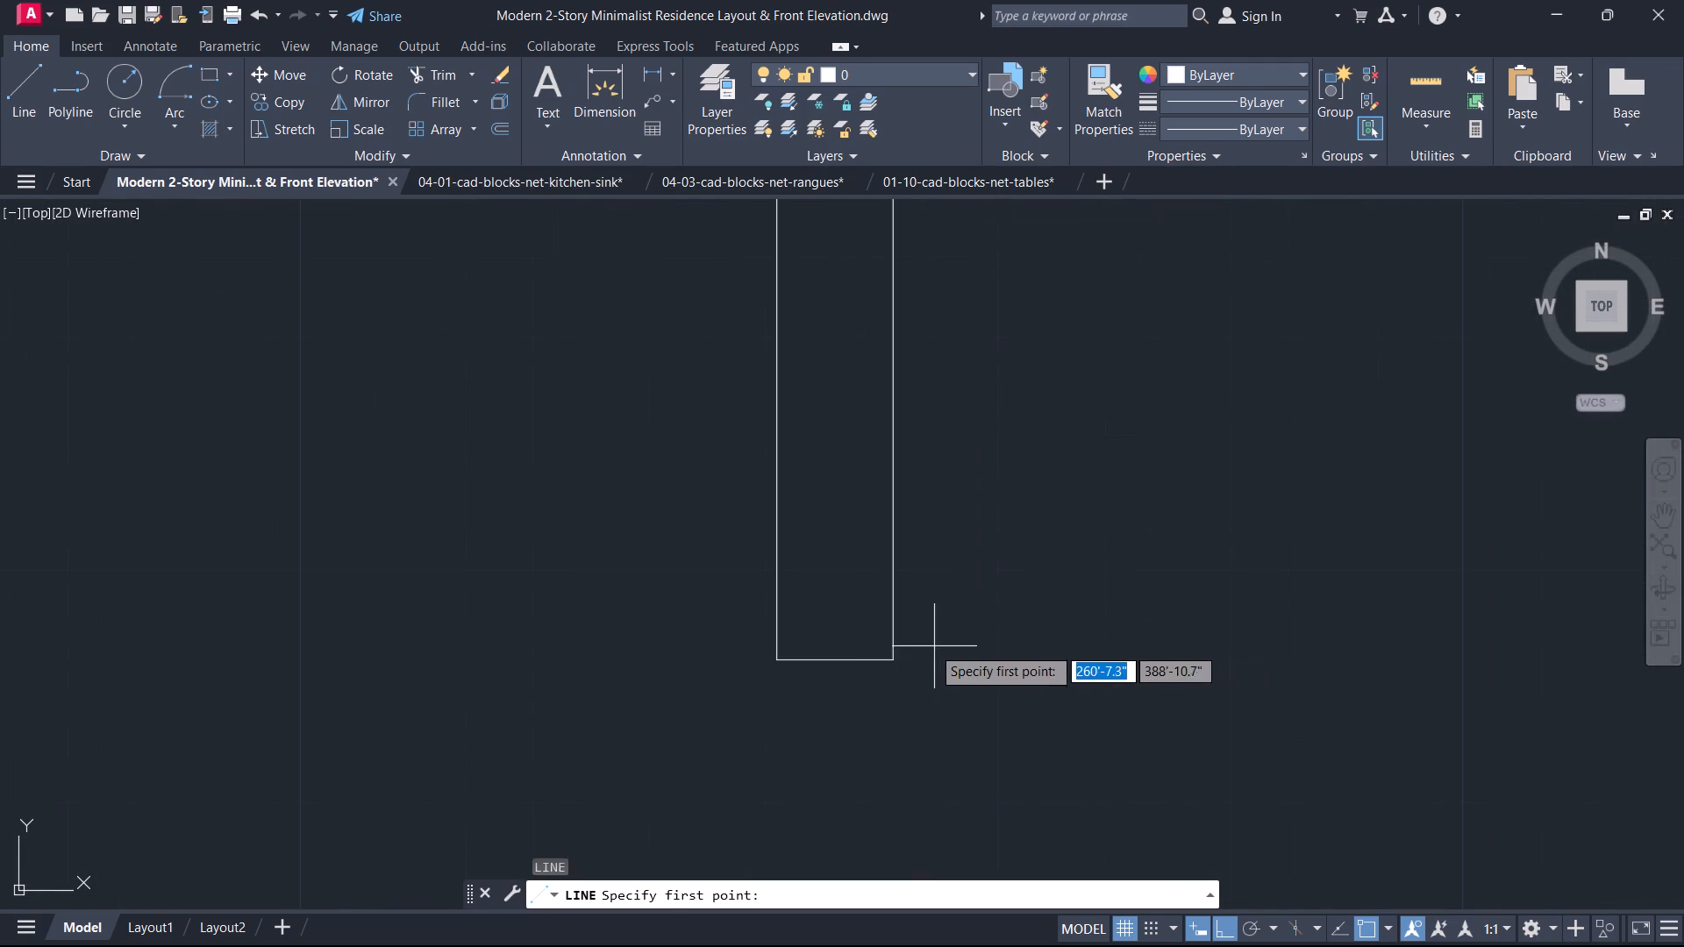
{"action": "left_click", "coordinate": [839, 654]}
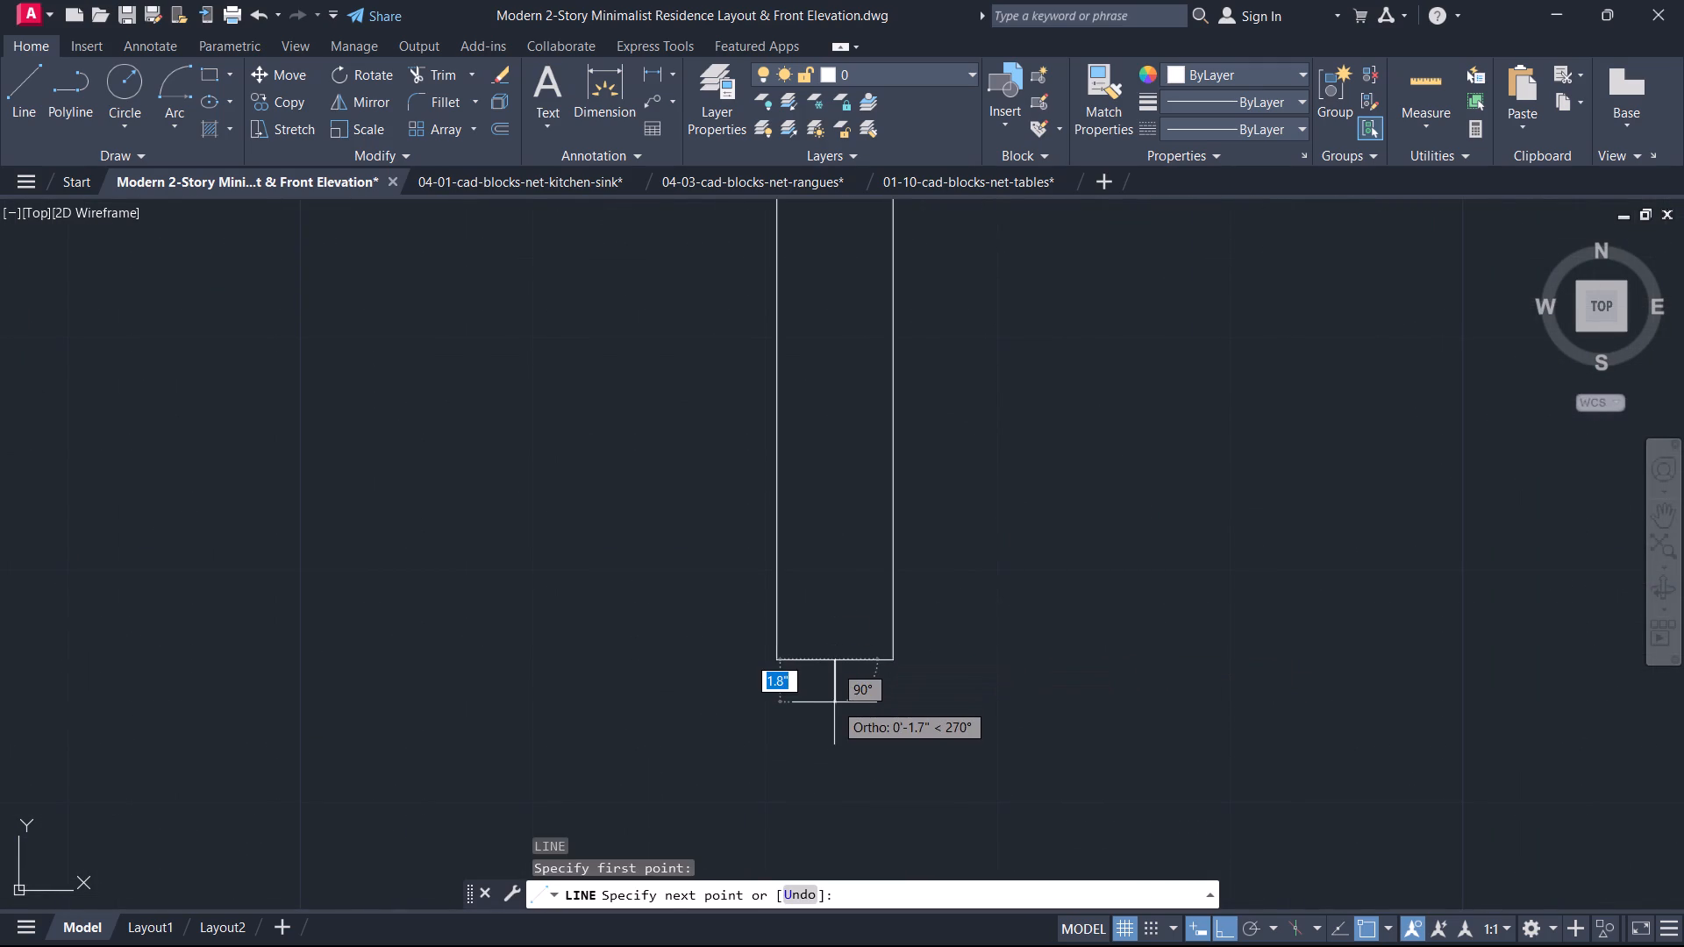
{"action": "key", "text": "2"}
{"action": "key", "text": "Return"}
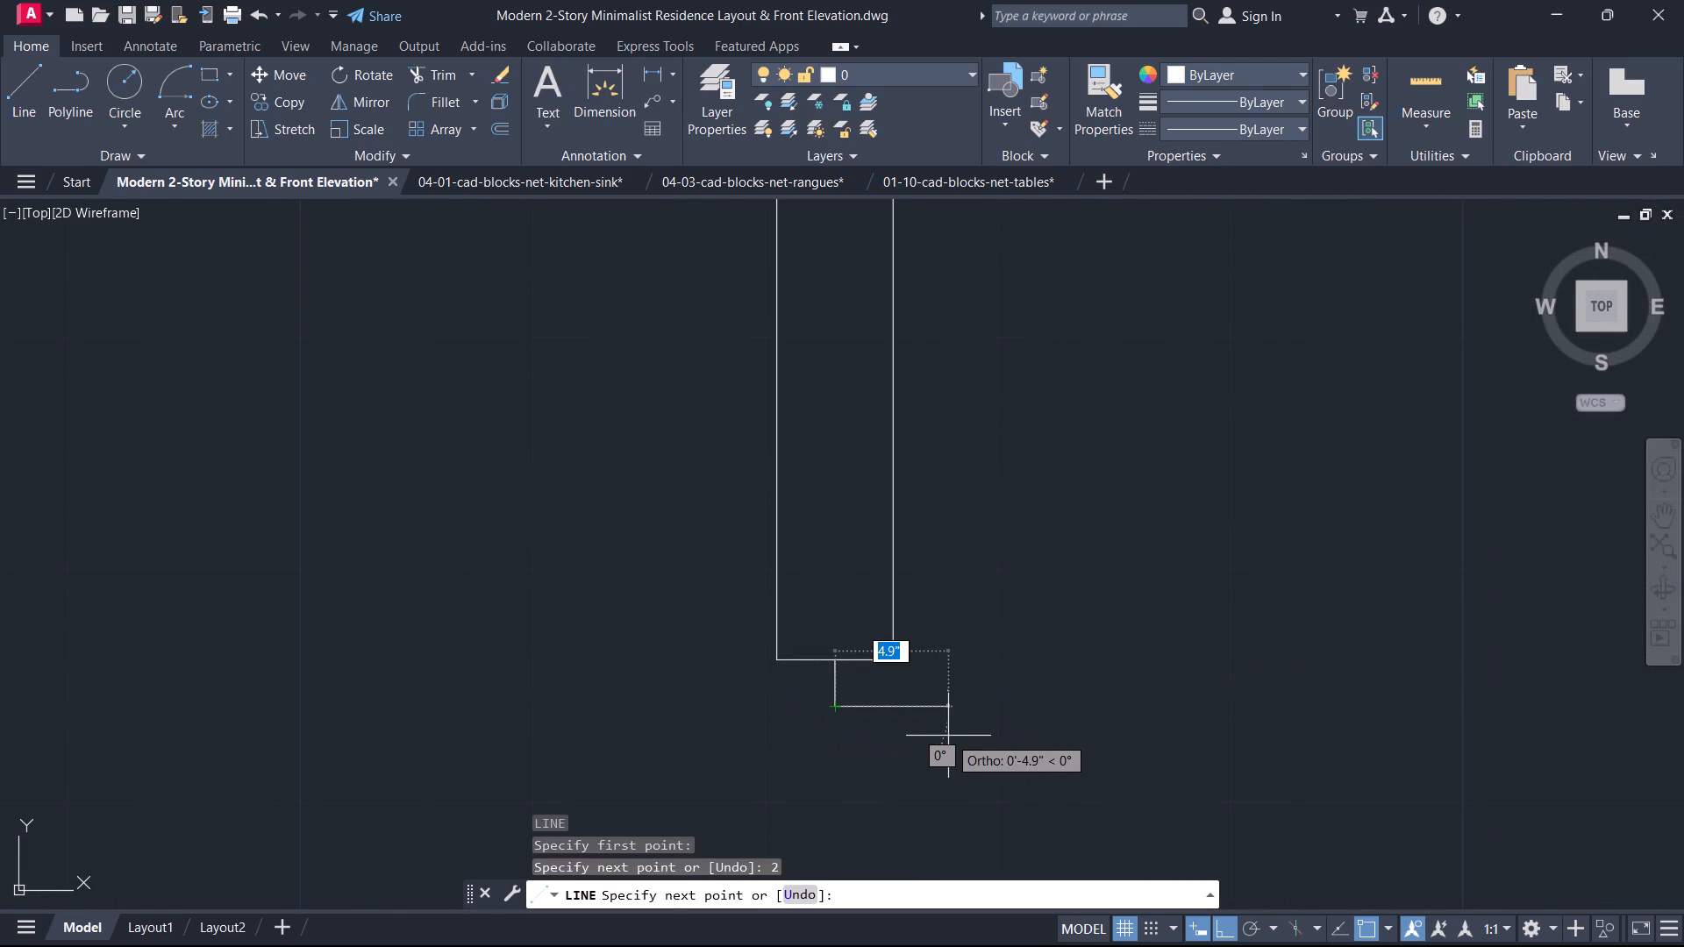
{"action": "type", "text": "2.5"}
{"action": "key", "text": "Return"}
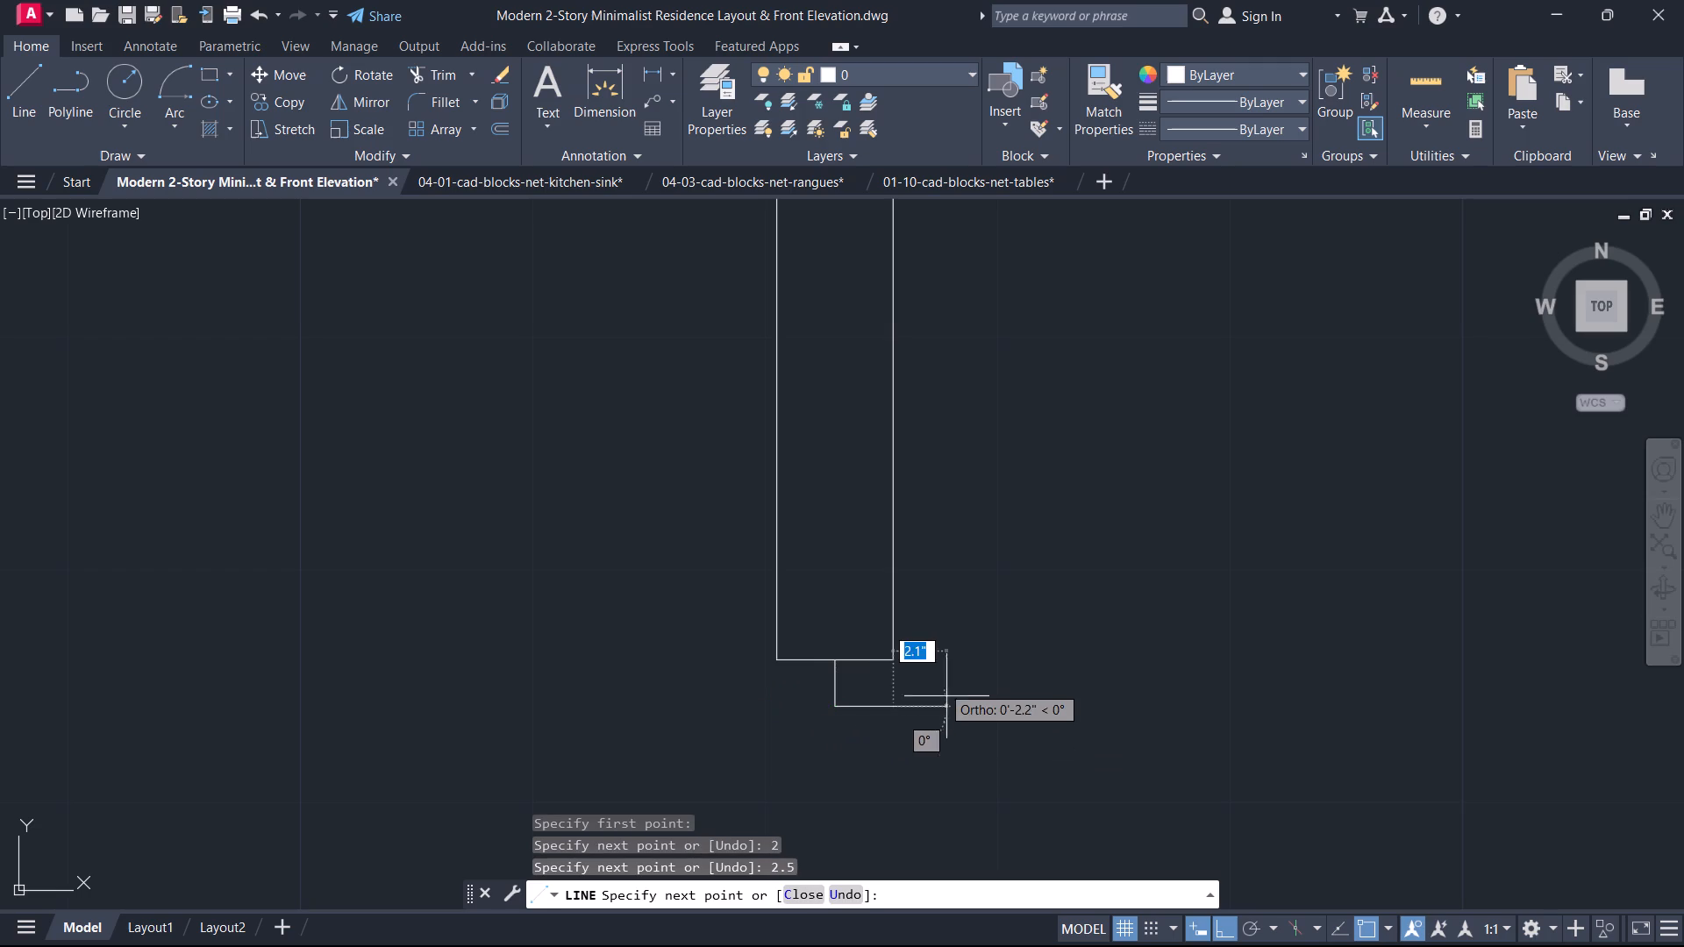
{"action": "left_click", "coordinate": [896, 665]}
{"action": "key", "text": "Escape"}
Copy the new jamb straight south onto the north face of the wall across the door opening.
{"action": "scroll", "coordinate": [863, 699], "scroll_direction": "down", "scroll_amount": 2}
{"action": "middle_click_drag", "start_coordinate": [863, 701], "coordinate": [1149, 612]}
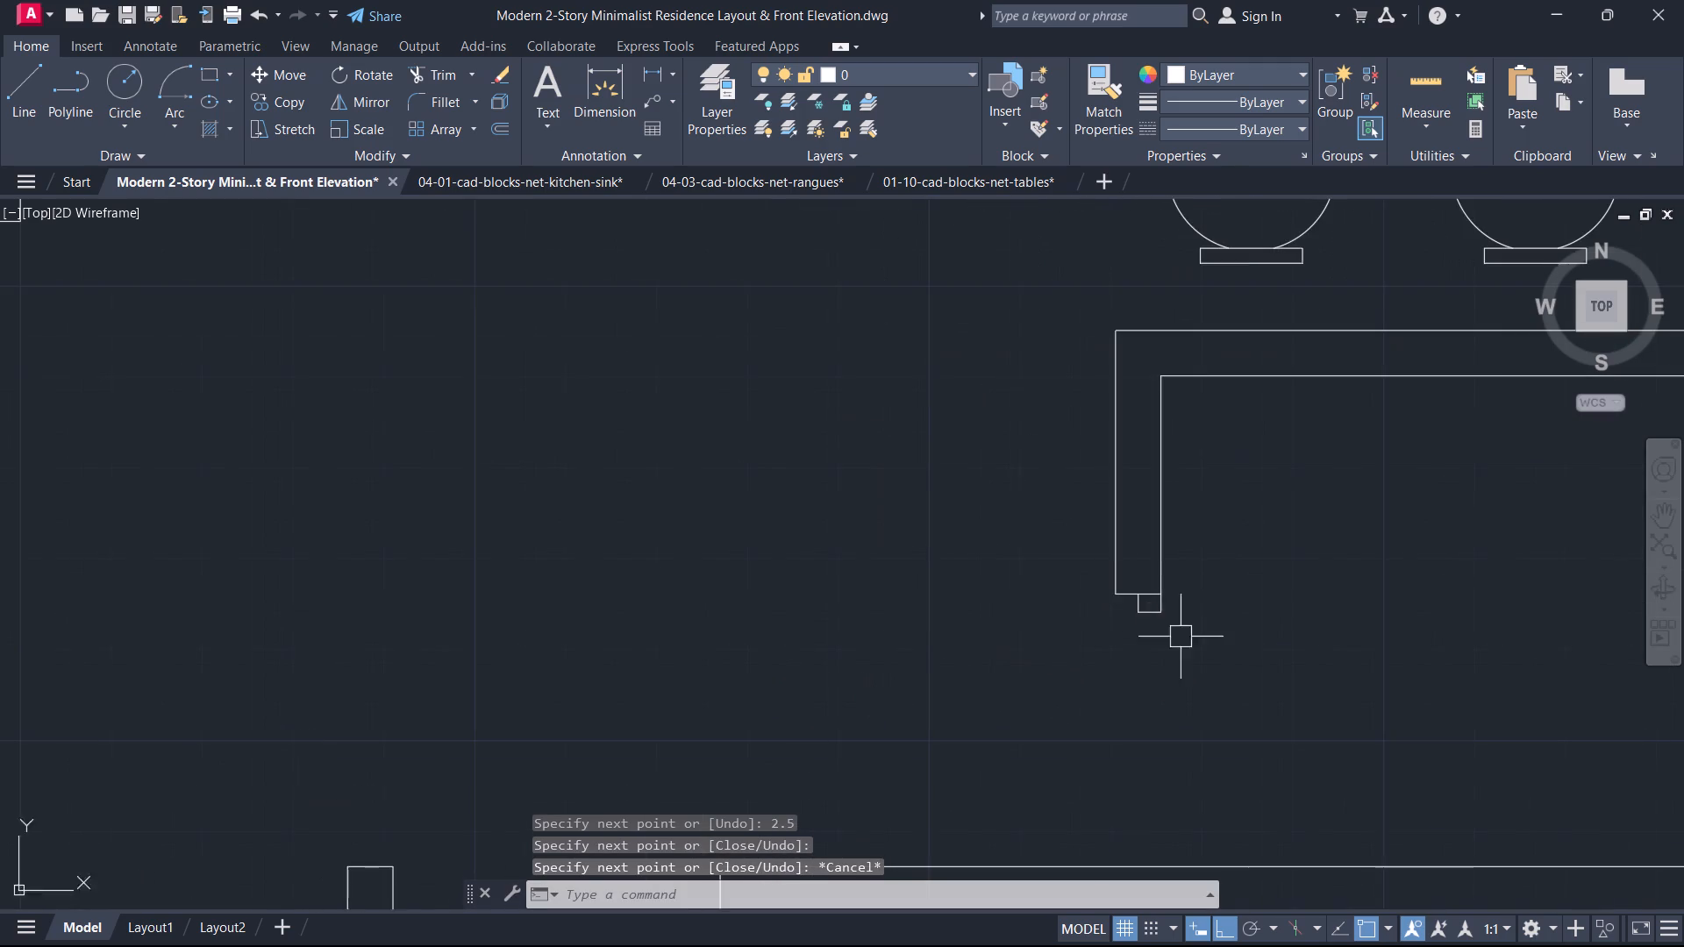
{"action": "scroll", "coordinate": [1193, 648], "scroll_direction": "up", "scroll_amount": 1}
{"action": "left_click_drag", "start_coordinate": [1166, 621], "coordinate": [1150, 611]}
{"action": "left_click", "coordinate": [1051, 580]}
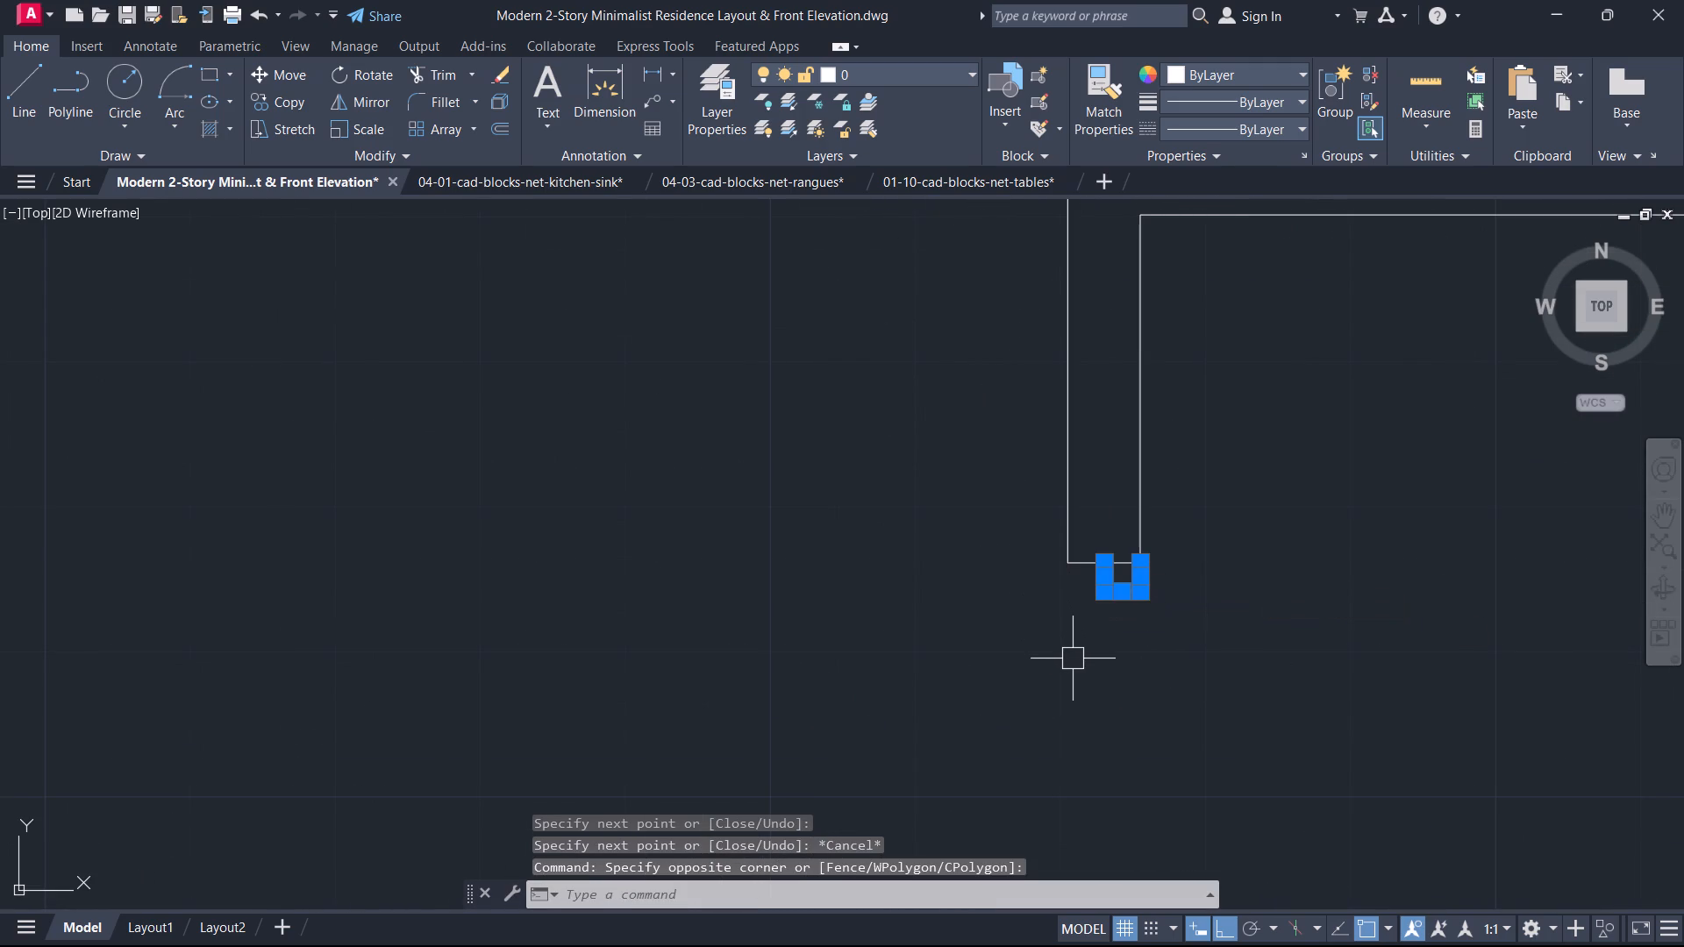
{"action": "key", "text": "c"}
{"action": "type", "text": "o"}
{"action": "key", "text": "space"}
{"action": "left_click", "coordinate": [1105, 566]}
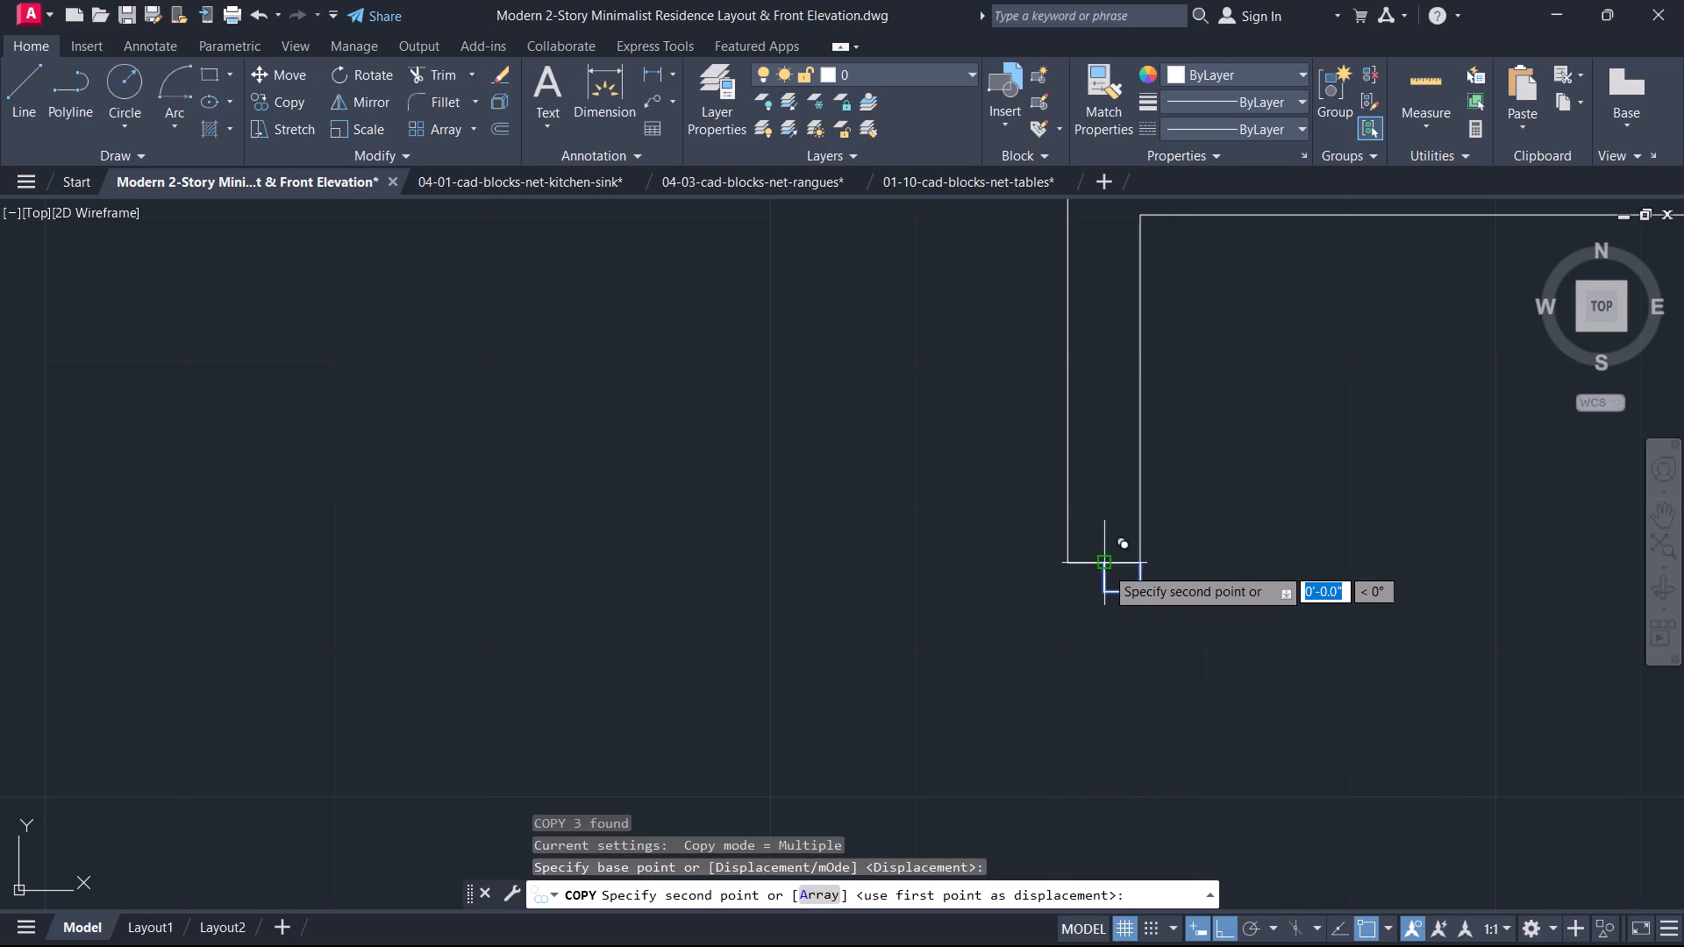
{"action": "middle_click_drag", "start_coordinate": [1107, 662], "coordinate": [1191, 307]}
{"action": "left_click", "coordinate": [1181, 642]}
{"action": "key", "text": "Escape"}
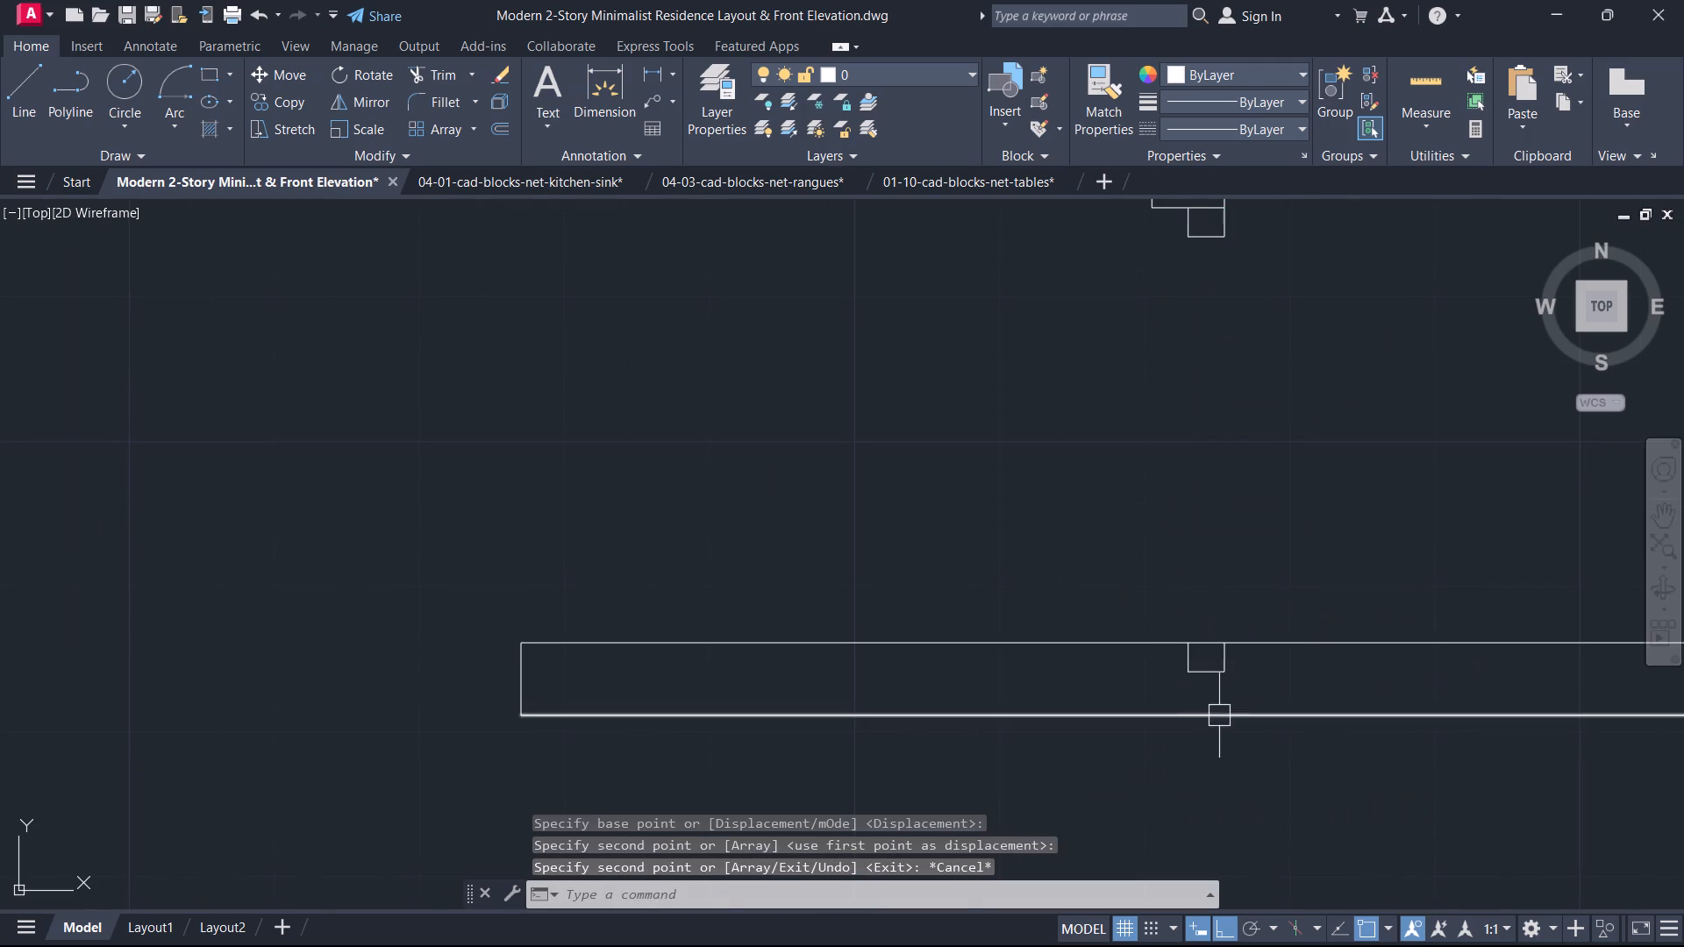
Mirror the copied jamb across the wall's north face so it projects into the opening, erasing the source lines.
{"action": "left_click_drag", "start_coordinate": [1254, 701], "coordinate": [1245, 698]}
{"action": "left_click", "coordinate": [1185, 663]}
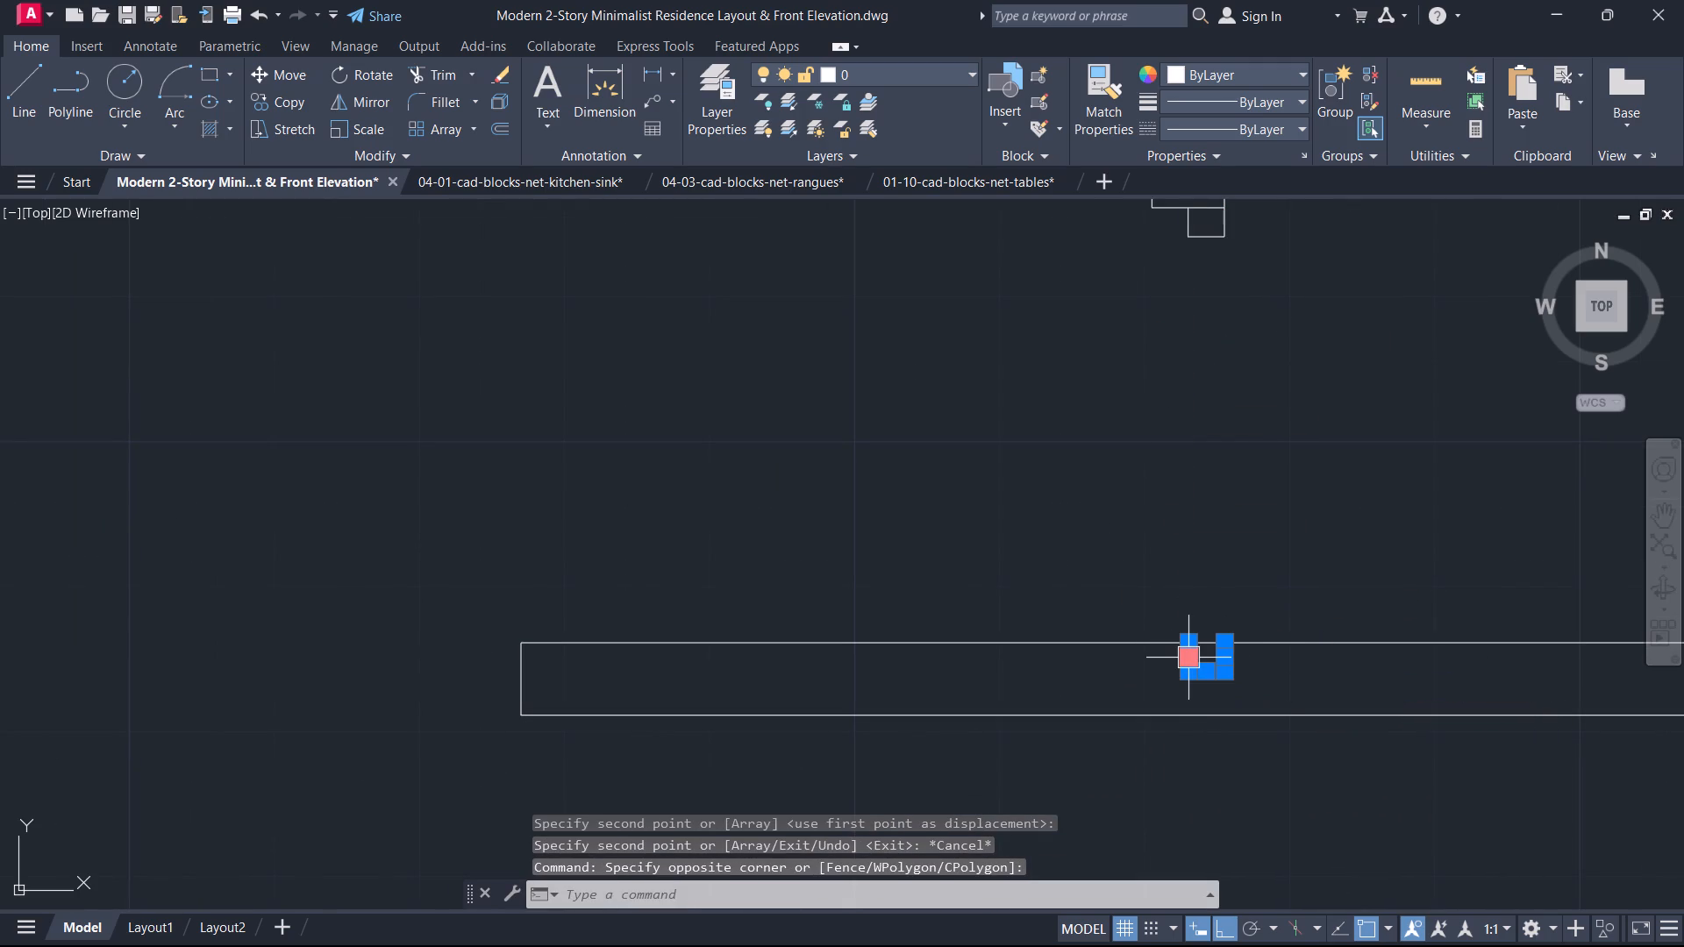
{"action": "type", "text": "mi"}
{"action": "key", "text": "space"}
{"action": "left_click", "coordinate": [1110, 644]}
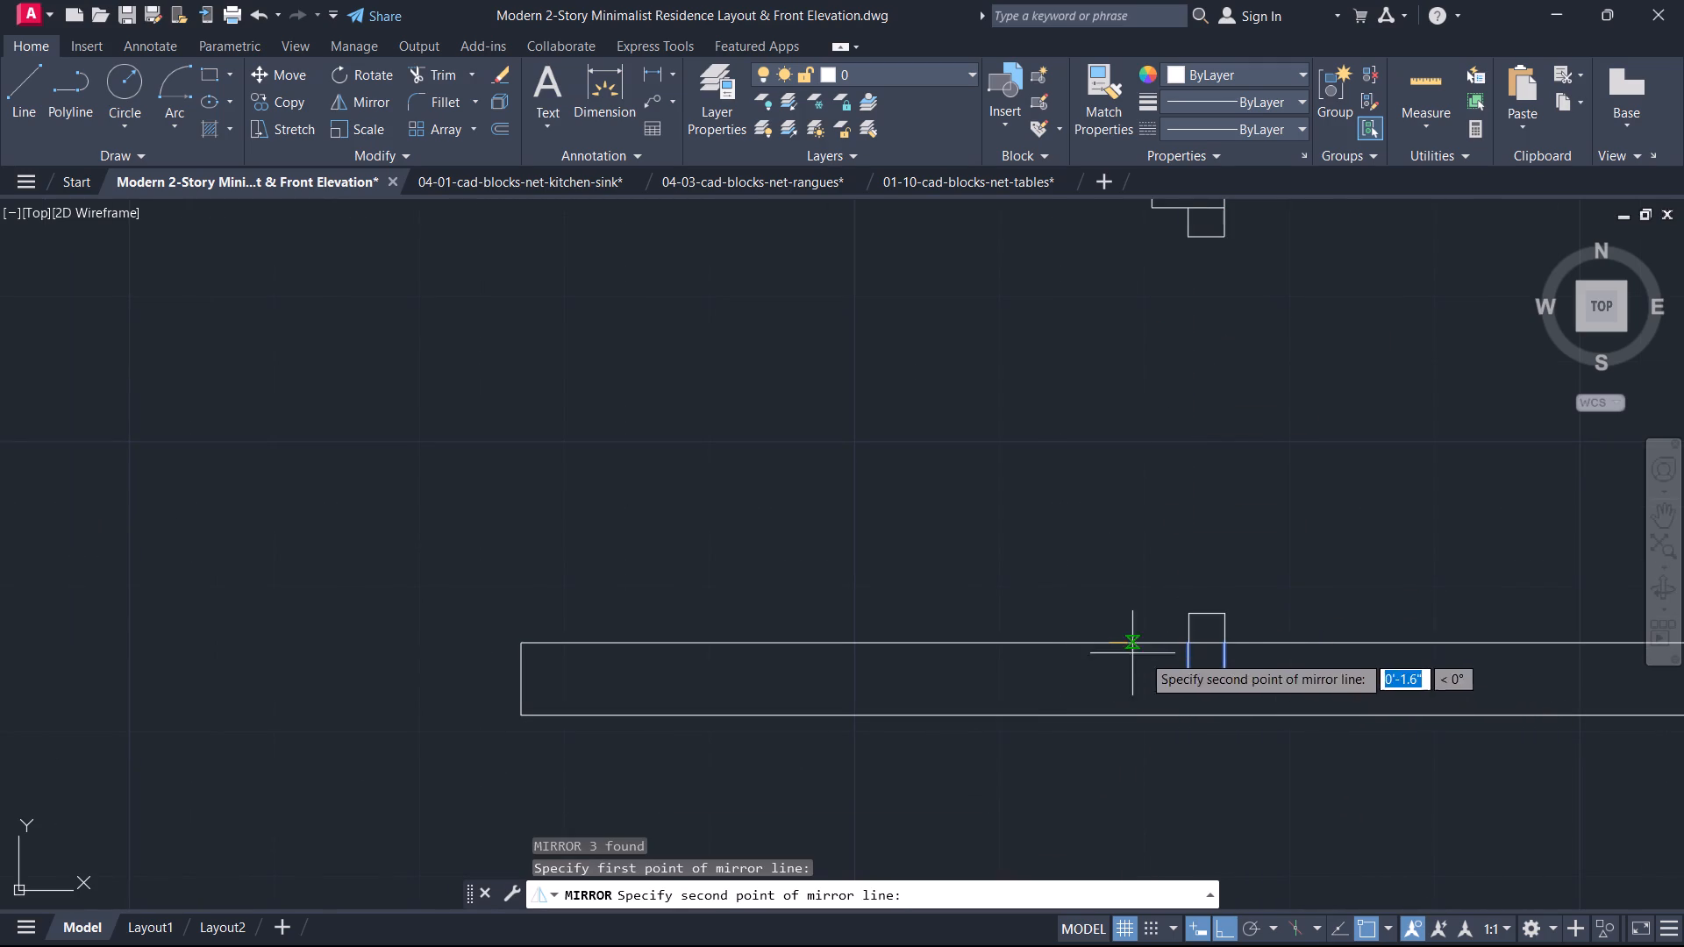
{"action": "left_click", "coordinate": [1352, 651]}
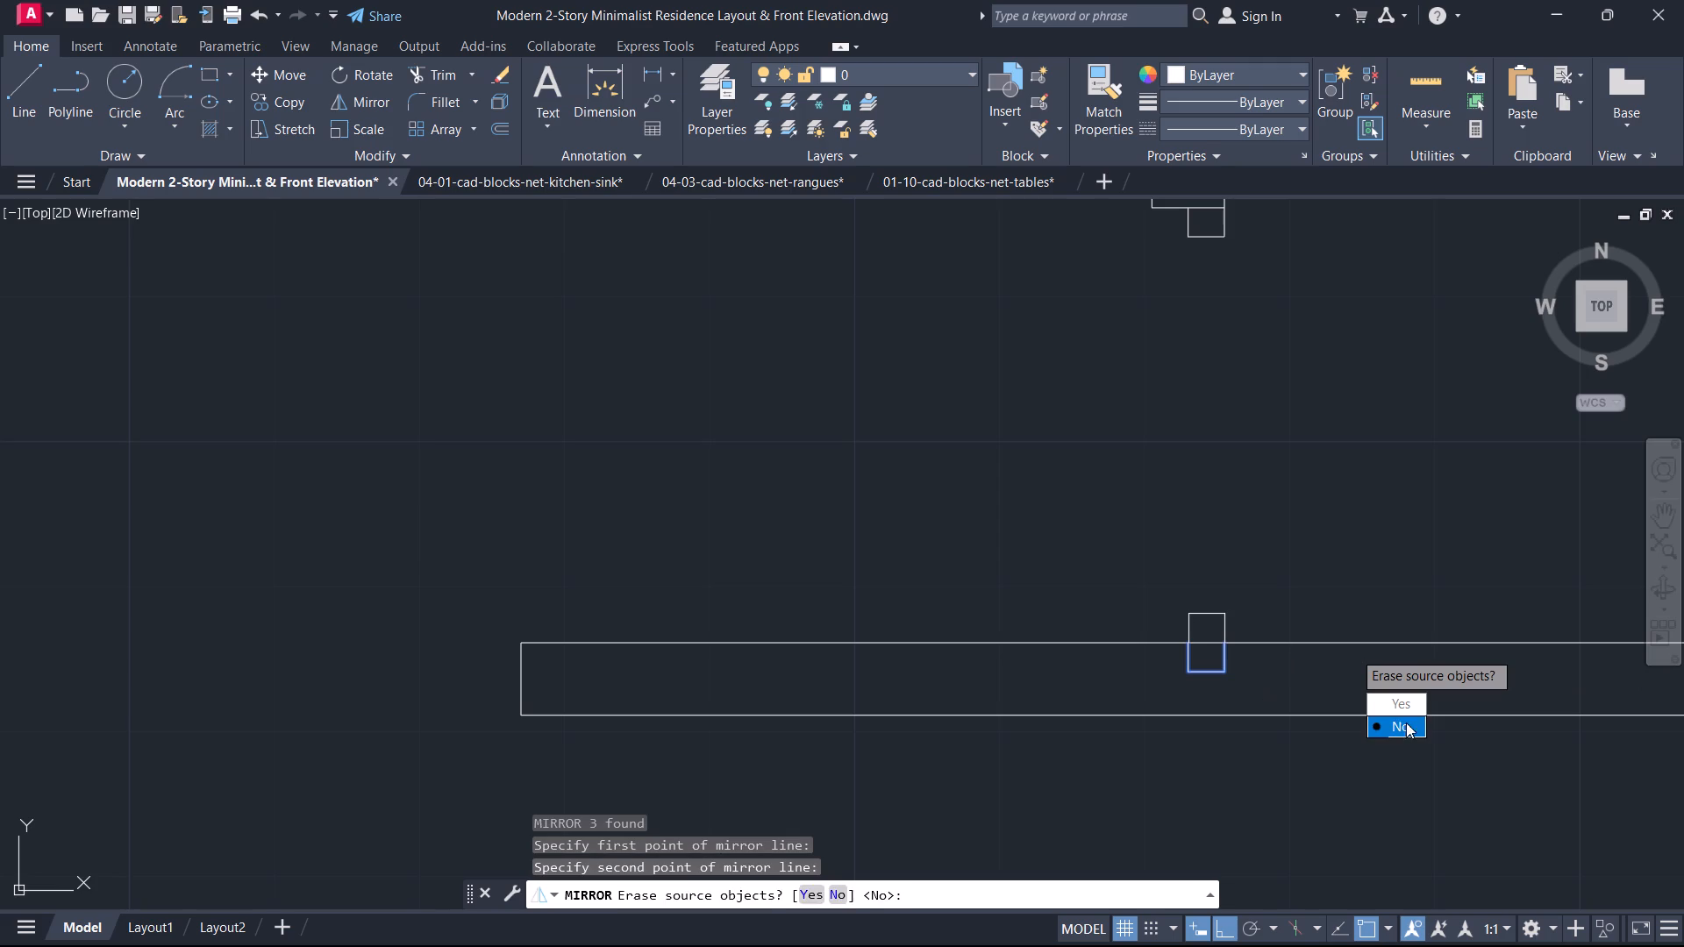
{"action": "left_click_drag", "start_coordinate": [1408, 710], "coordinate": [1352, 651]}
{"action": "key", "text": "Escape"}
Draw the closed door line between the east inner corners of the north and south jambs.
{"action": "scroll", "coordinate": [1117, 637], "scroll_direction": "down", "scroll_amount": 2}
{"action": "middle_click_drag", "start_coordinate": [1117, 639], "coordinate": [1170, 722]}
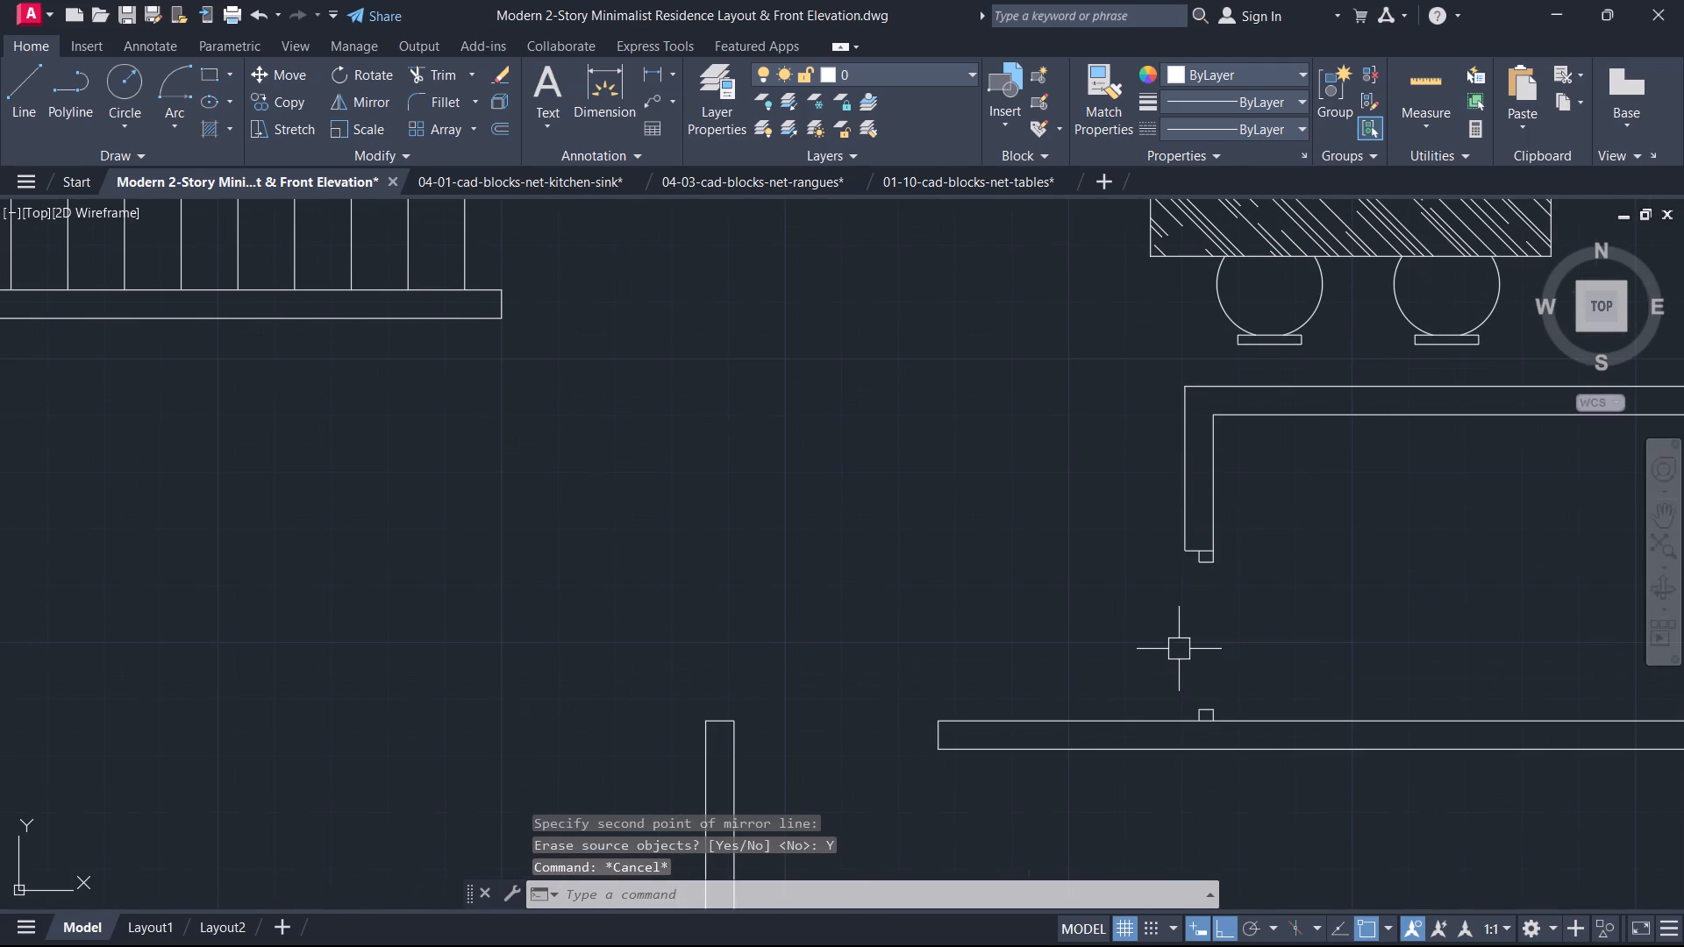
{"action": "type", "text": "l"}
{"action": "key", "text": "space"}
{"action": "scroll", "coordinate": [1206, 631], "scroll_direction": "up", "scroll_amount": 1}
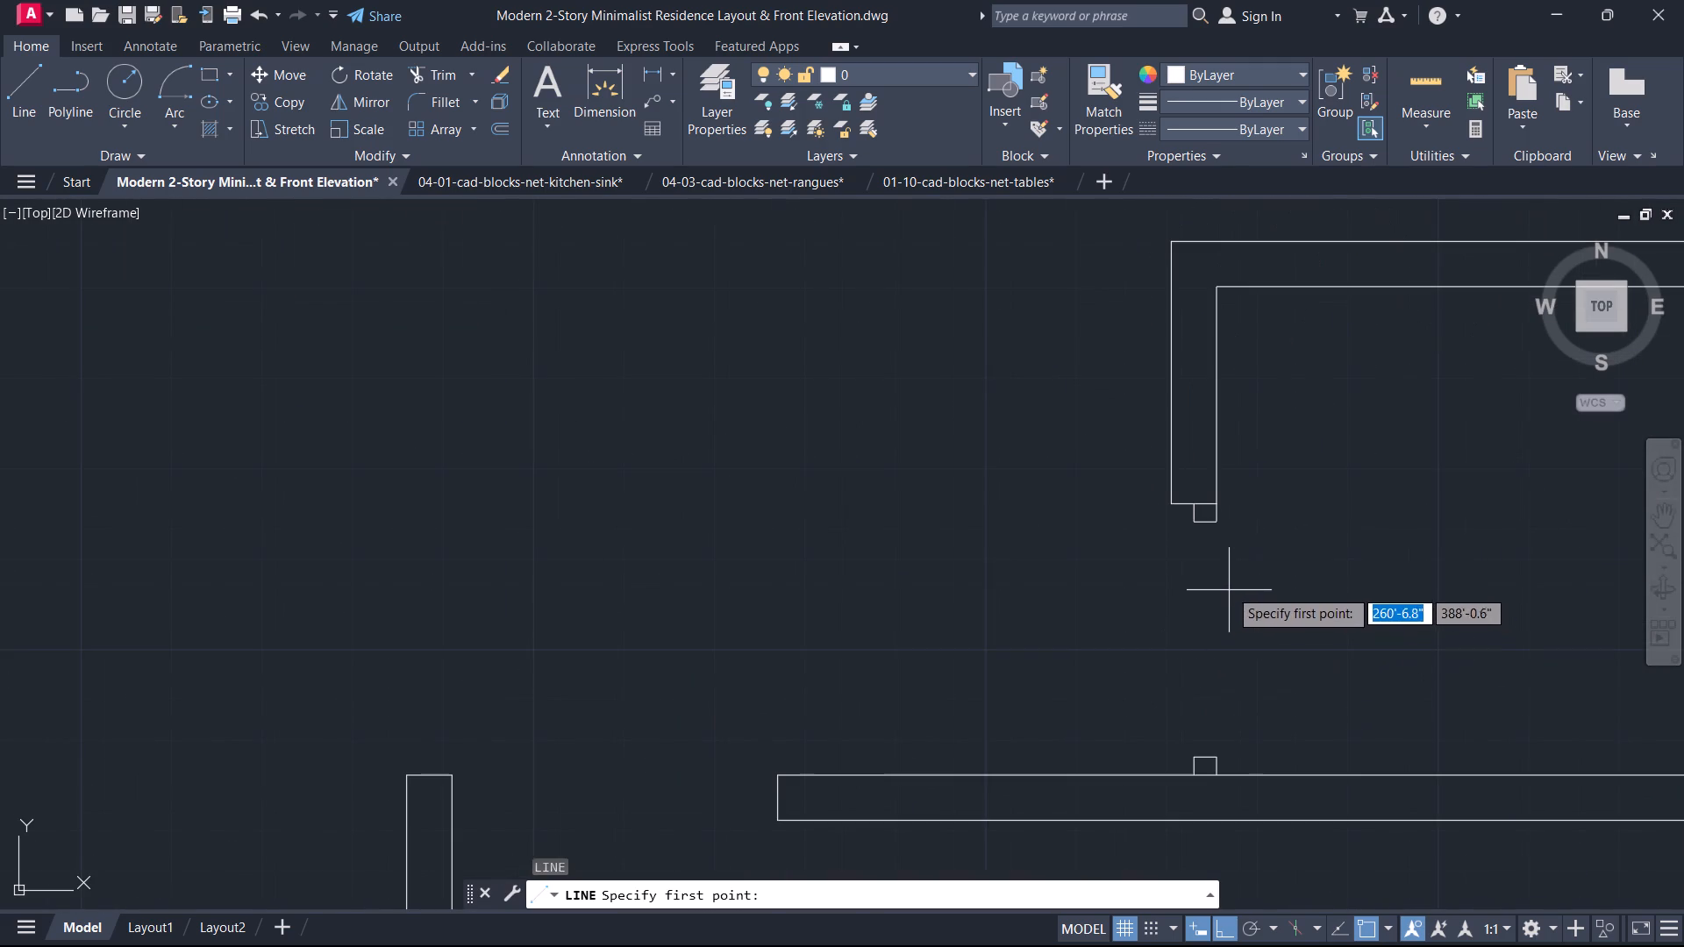
{"action": "left_click", "coordinate": [1217, 524]}
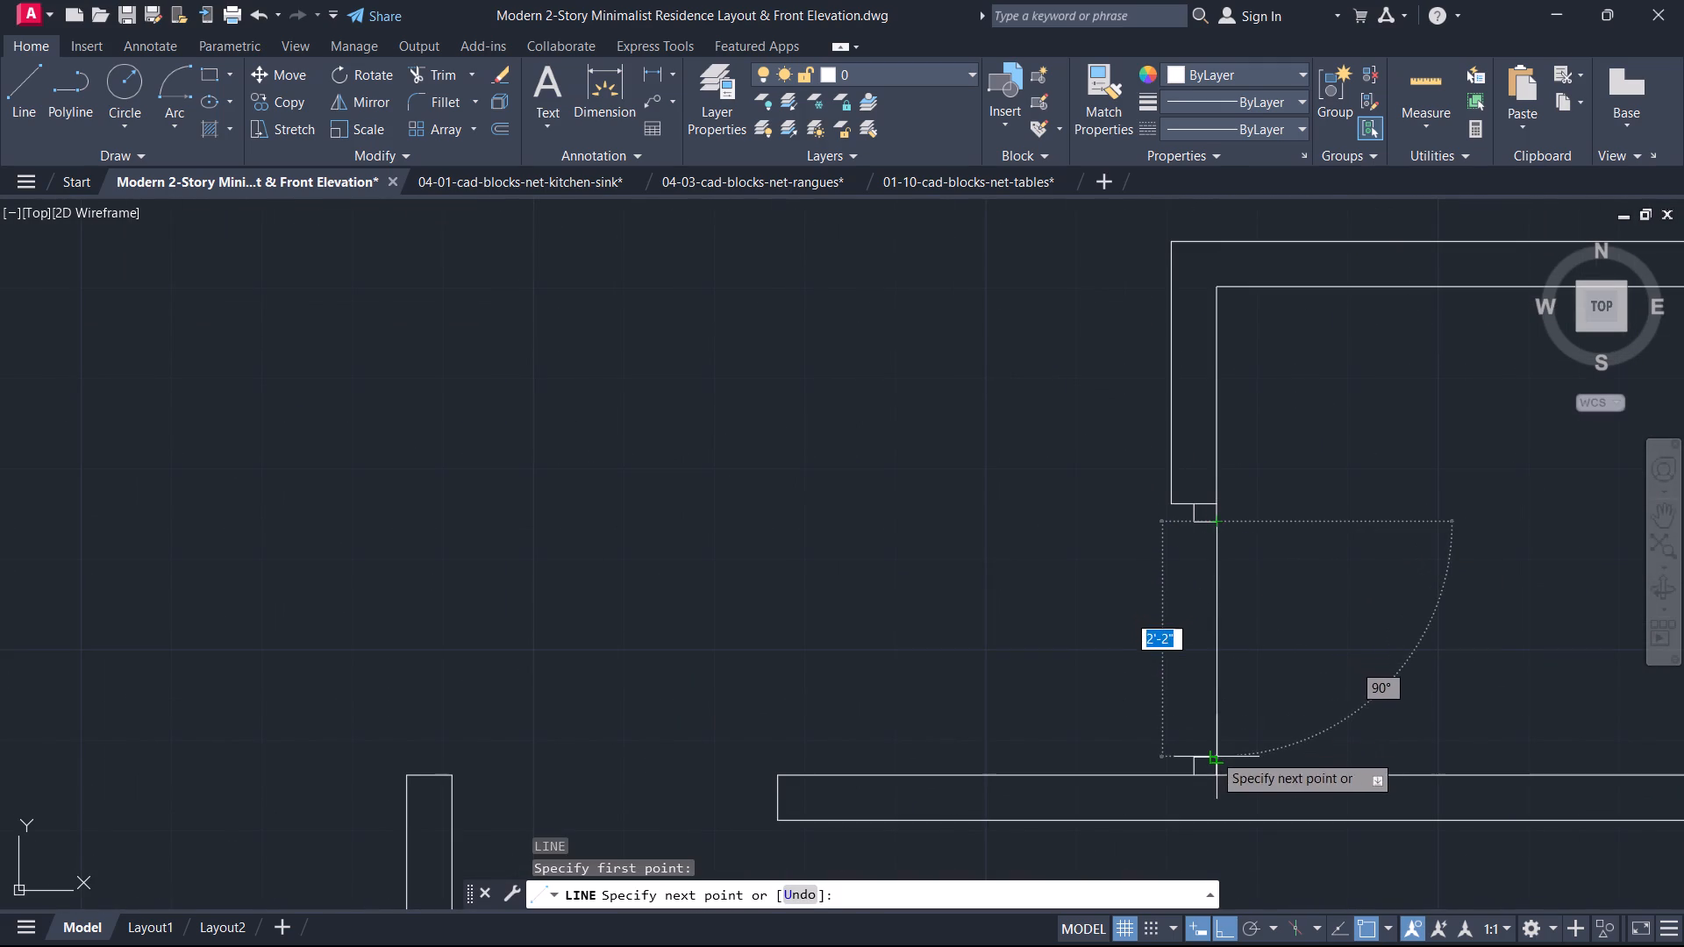
{"action": "left_click", "coordinate": [1211, 758]}
{"action": "key", "text": "Escape"}
Offset the door line 1.5" to the west to give the leaf its thickness.
{"action": "type", "text": "o 1.5"}
{"action": "key", "text": "Return"}
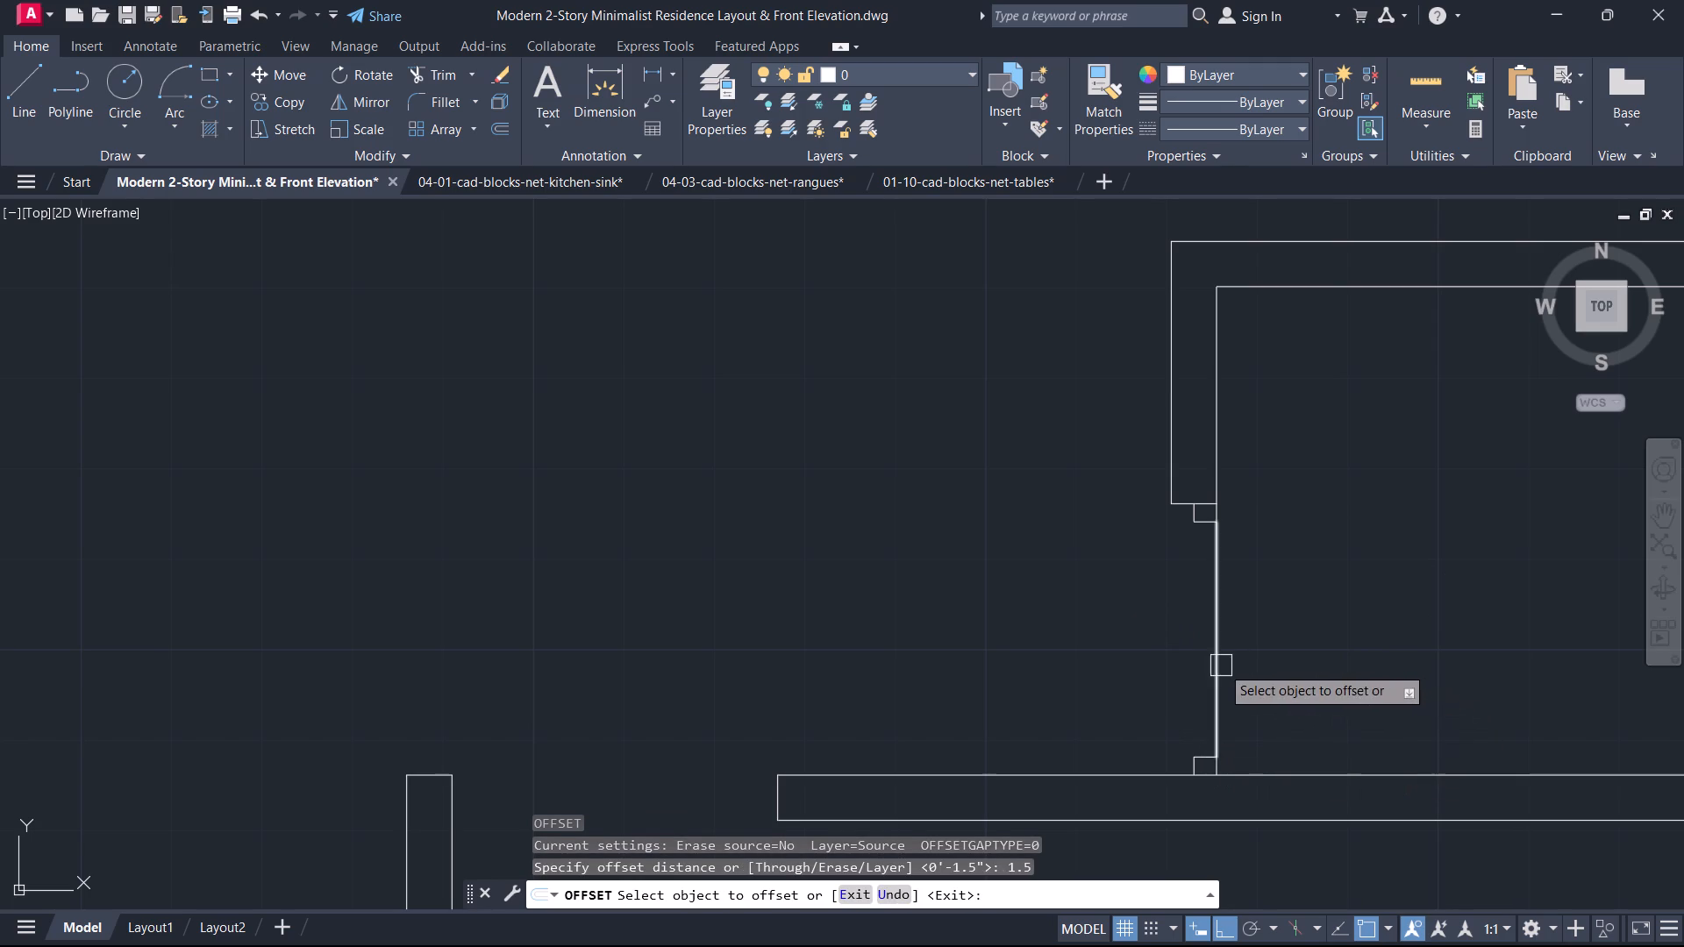
{"action": "left_click", "coordinate": [1221, 666]}
{"action": "left_click", "coordinate": [1191, 666]}
{"action": "key", "text": "Escape"}
Rotate both door leaf lines 270° about the south jamb's northeast corner so the leaf opens eastward.
{"action": "left_click_drag", "start_coordinate": [1243, 683], "coordinate": [1228, 678]}
{"action": "left_click", "coordinate": [1154, 668]}
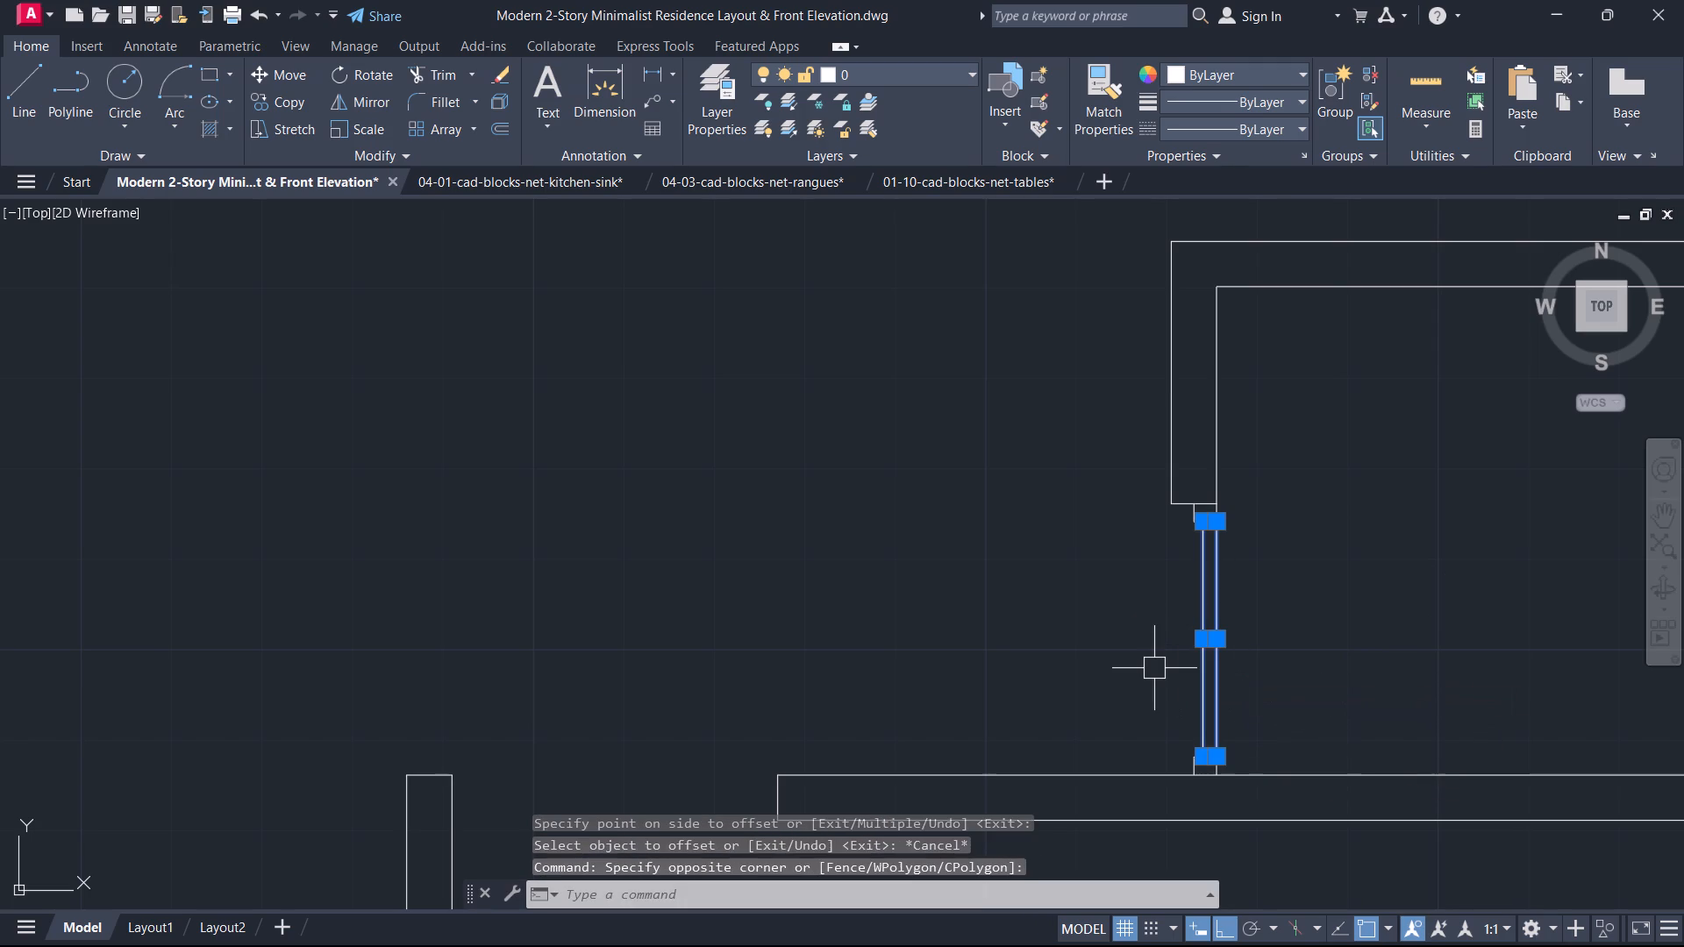
{"action": "type", "text": "ro"}
{"action": "key", "text": "space"}
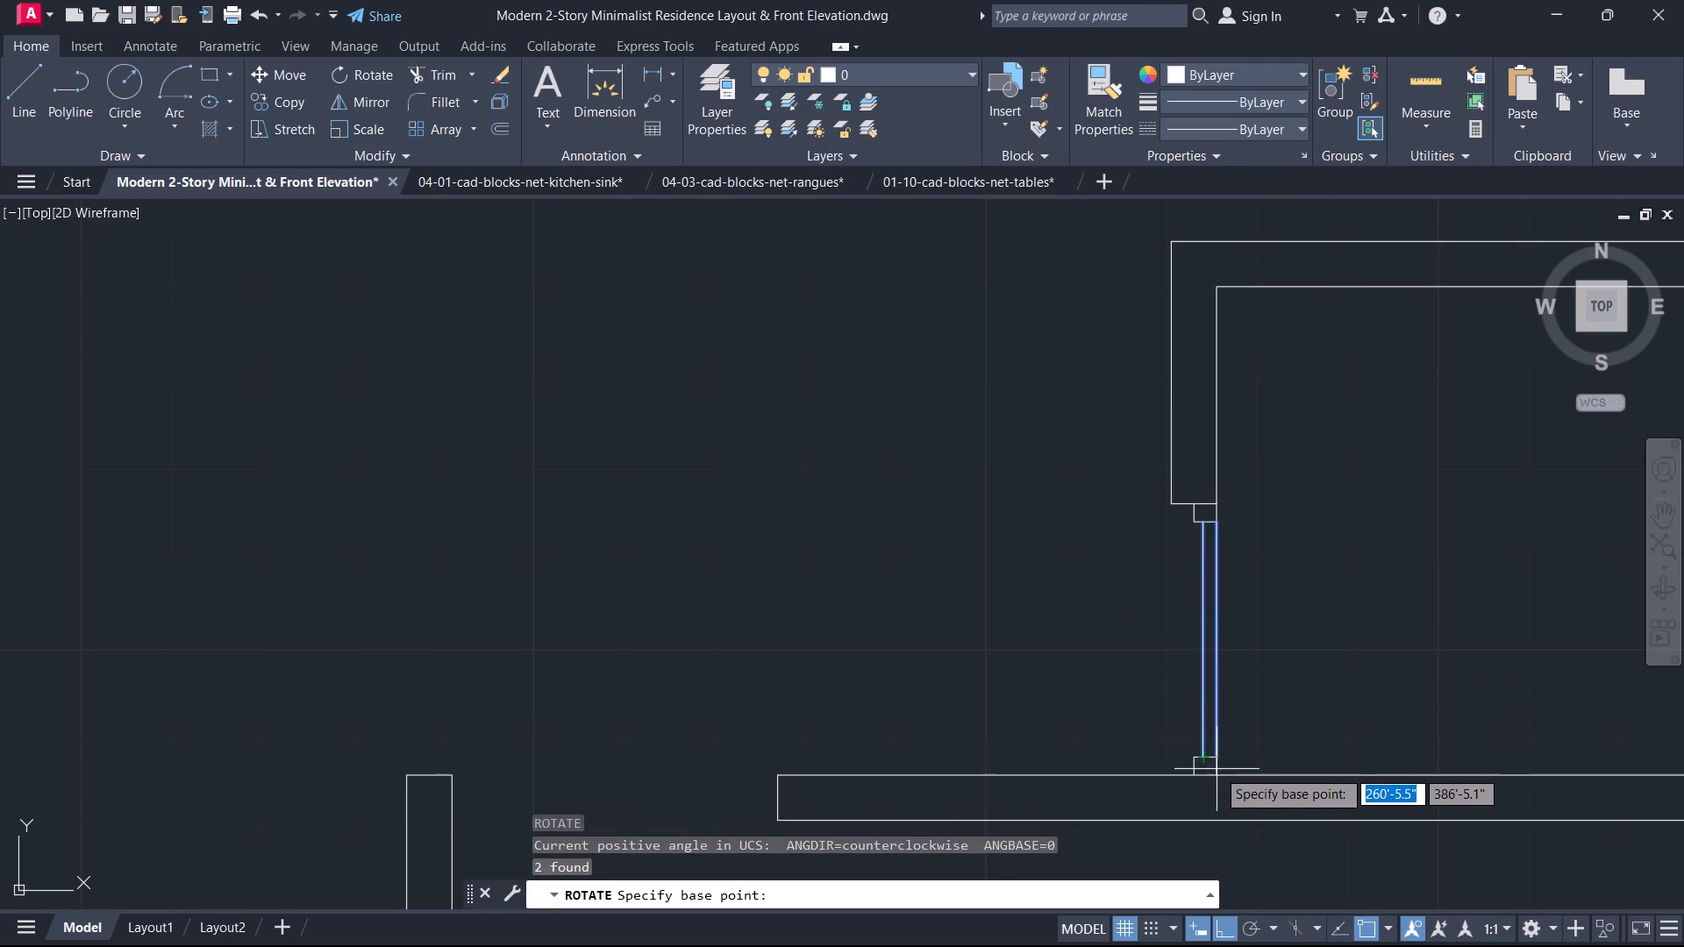
{"action": "left_click", "coordinate": [1219, 758]}
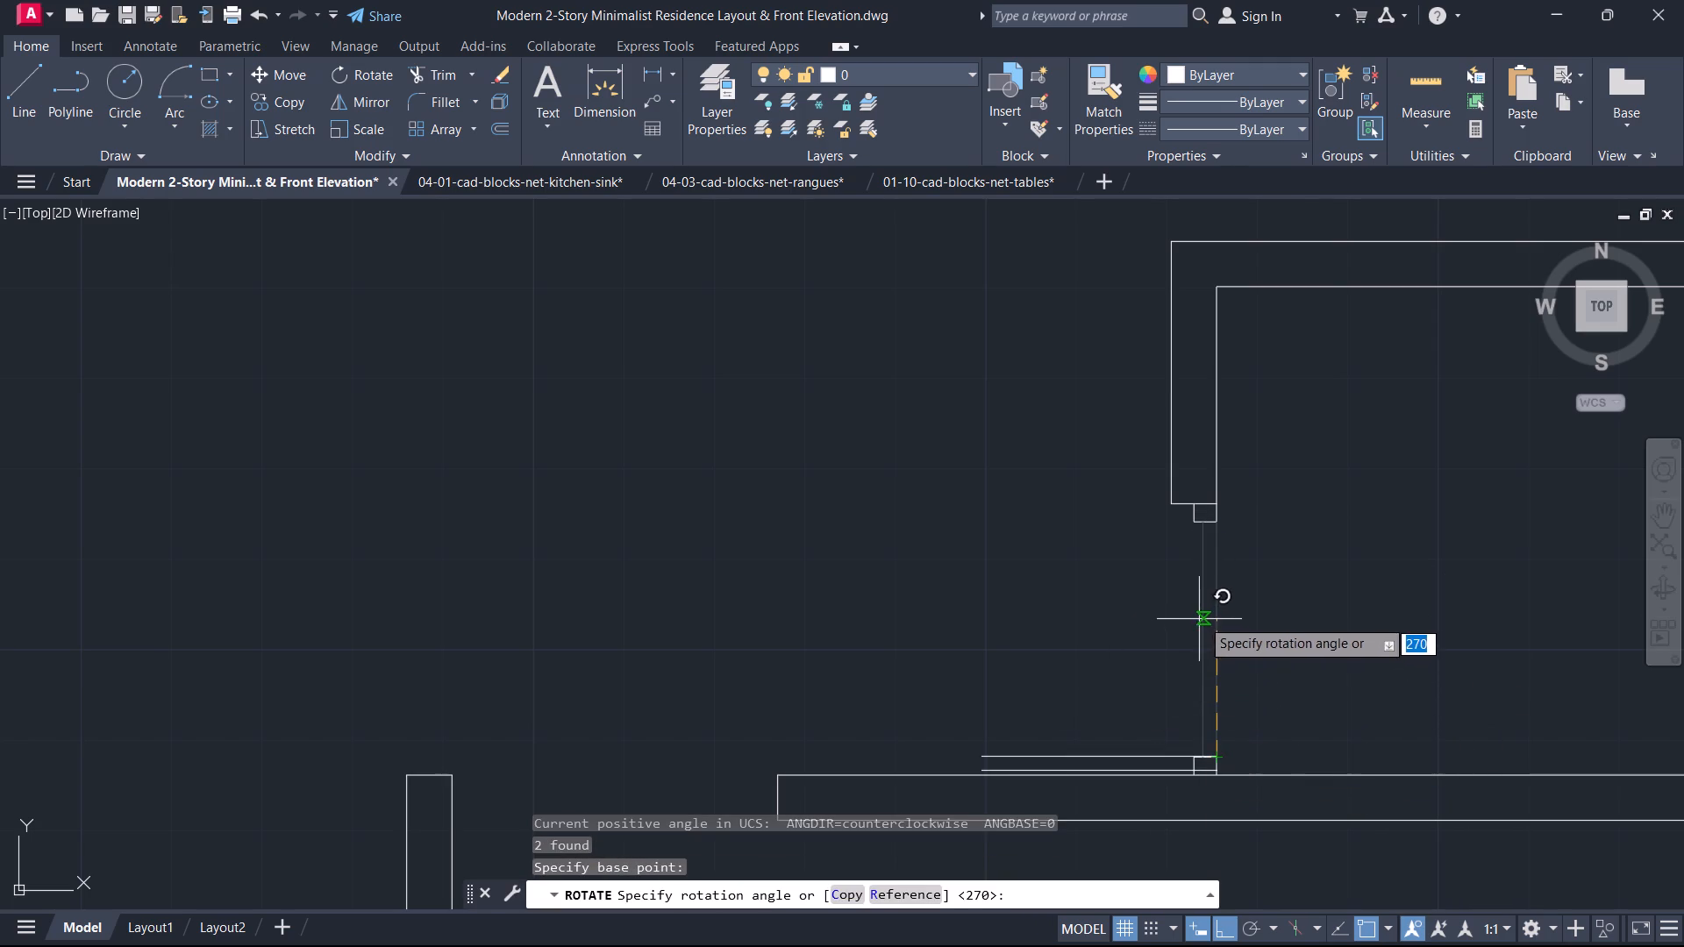
{"action": "left_click", "coordinate": [1216, 858]}
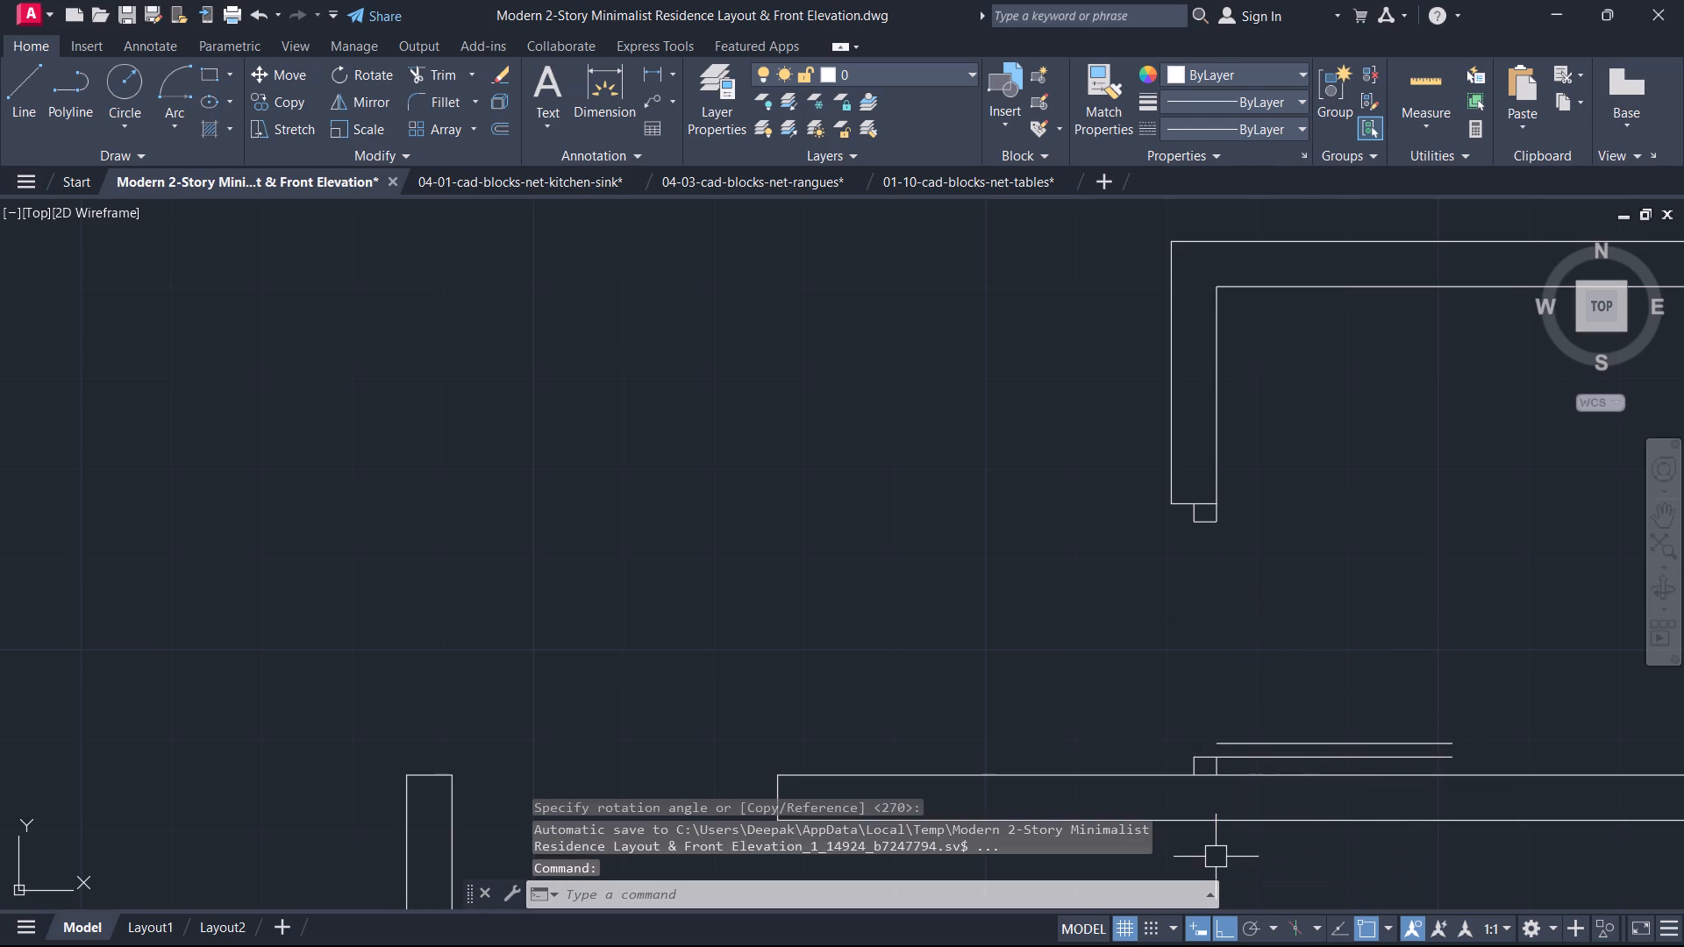
{"action": "middle_click_drag", "start_coordinate": [1159, 754], "coordinate": [1270, 644]}
{"action": "key", "text": "Escape"}
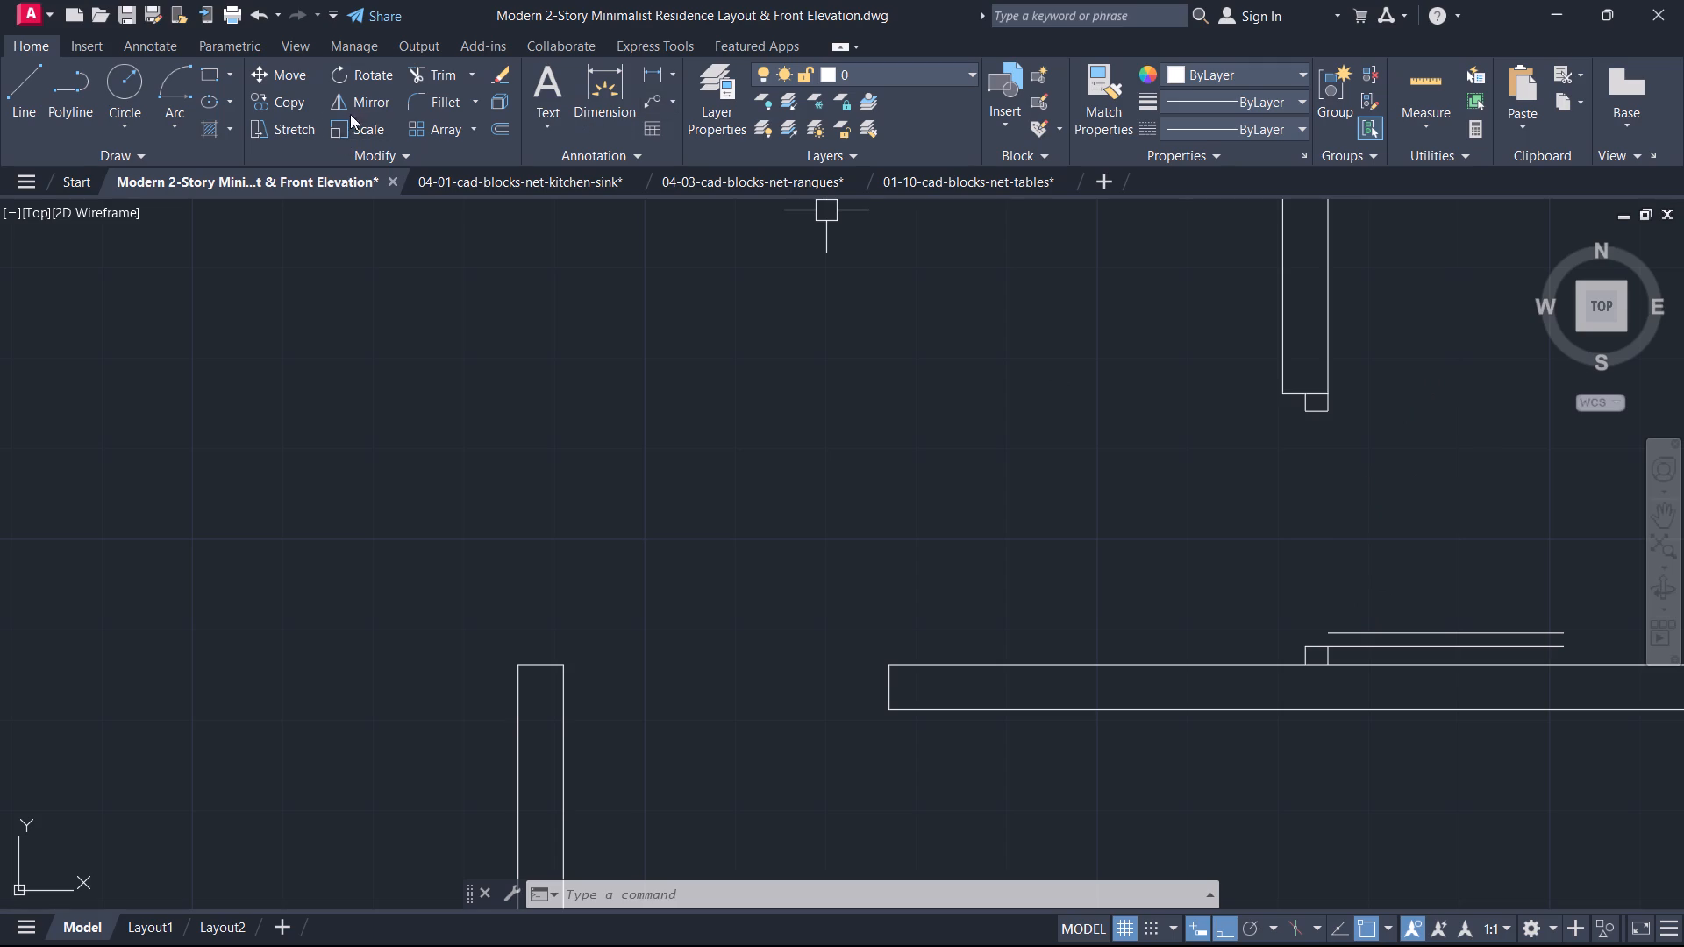
Draw the door's swing arc from the leaf's southeast end, centered on the south jamb's northeast corner, to the north jamb's southeast corner.
{"action": "left_click", "coordinate": [173, 77]}
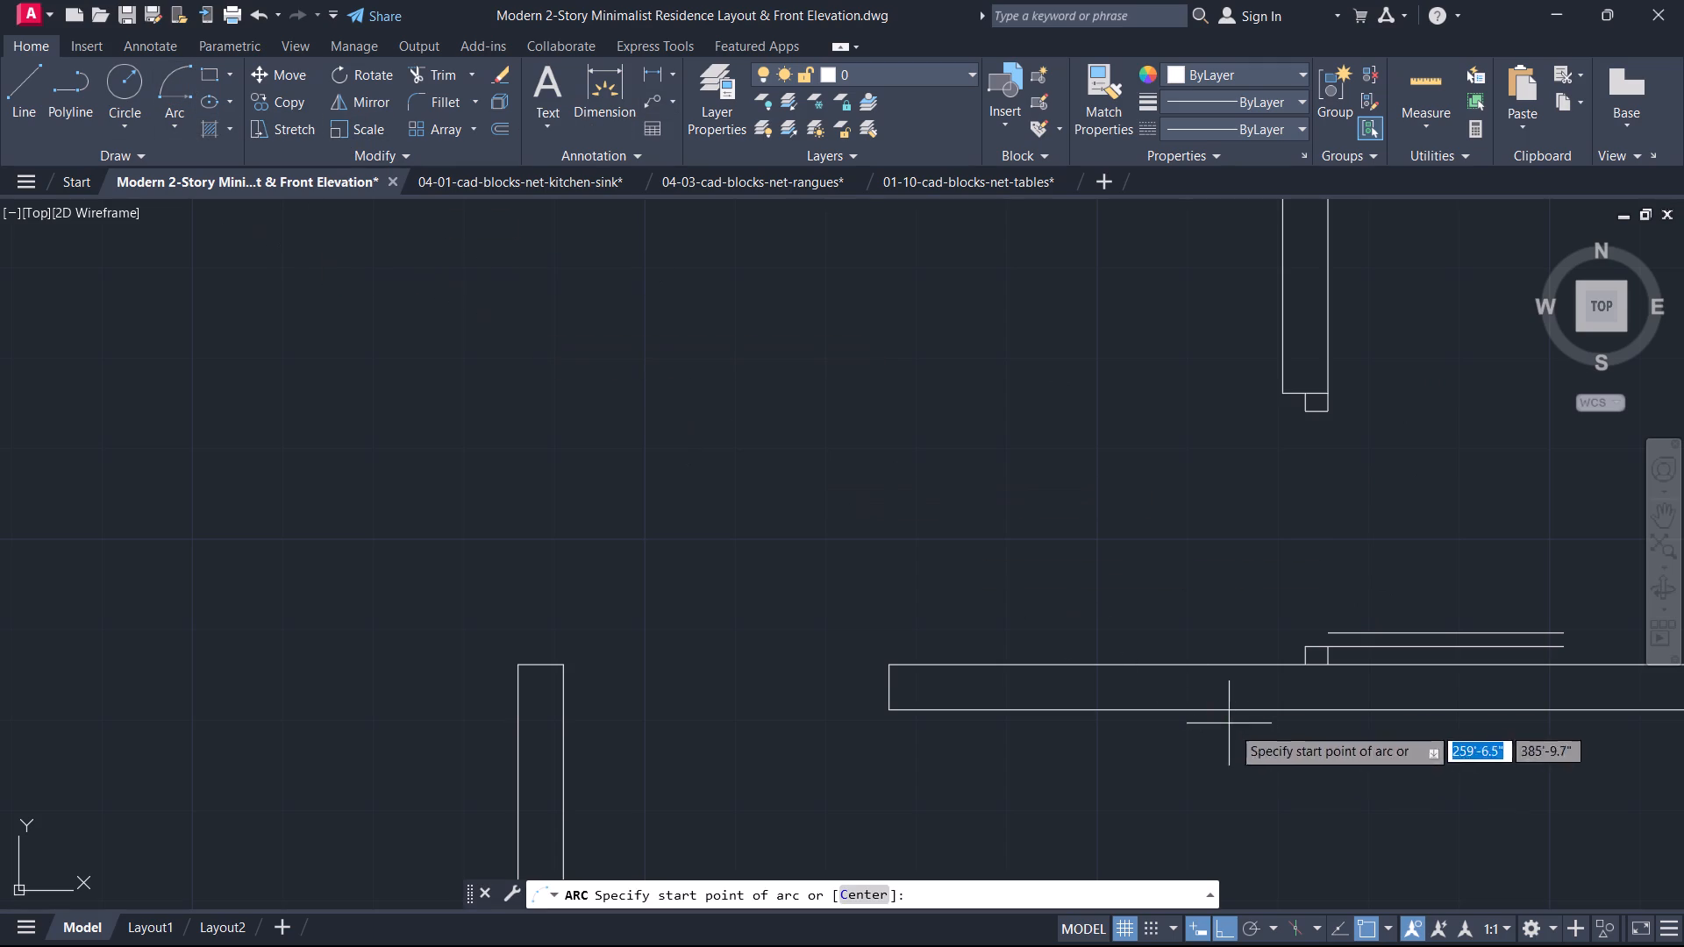
{"action": "left_click", "coordinate": [1560, 652]}
{"action": "scroll", "coordinate": [1319, 644], "scroll_direction": "up", "scroll_amount": 3}
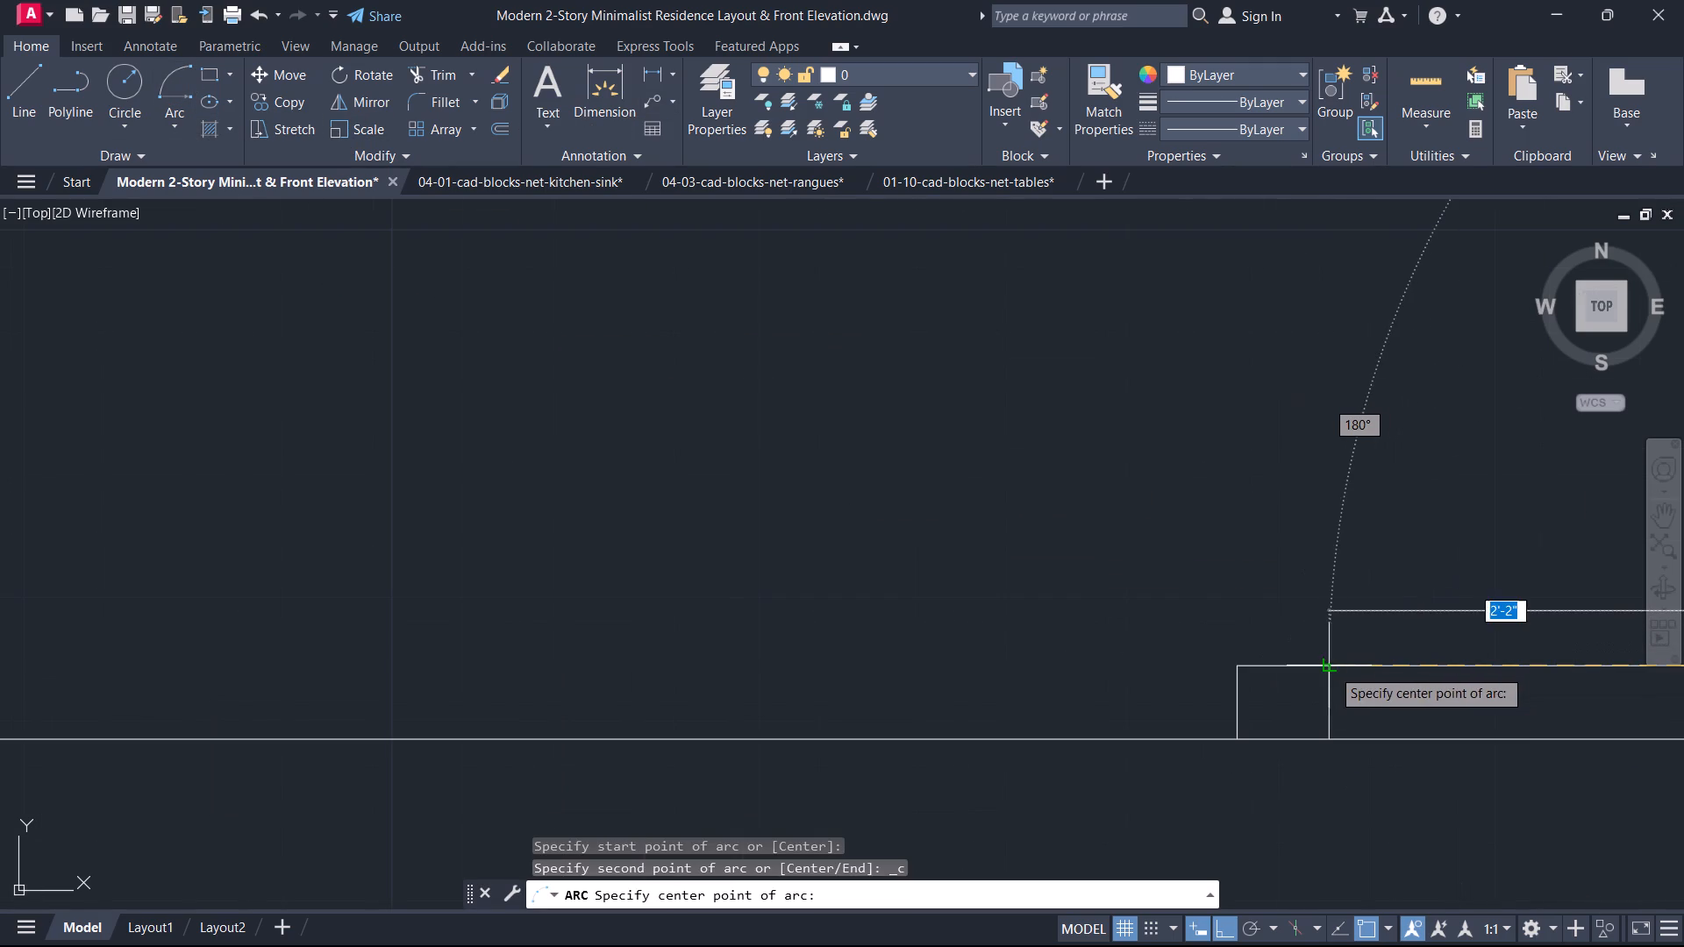
{"action": "left_click", "coordinate": [1329, 667]}
{"action": "scroll", "coordinate": [1271, 548], "scroll_direction": "down", "scroll_amount": 1}
{"action": "middle_click_drag", "start_coordinate": [1271, 548], "coordinate": [1244, 723]}
{"action": "scroll", "coordinate": [1271, 574], "scroll_direction": "down", "scroll_amount": 2}
{"action": "left_click", "coordinate": [1239, 655]}
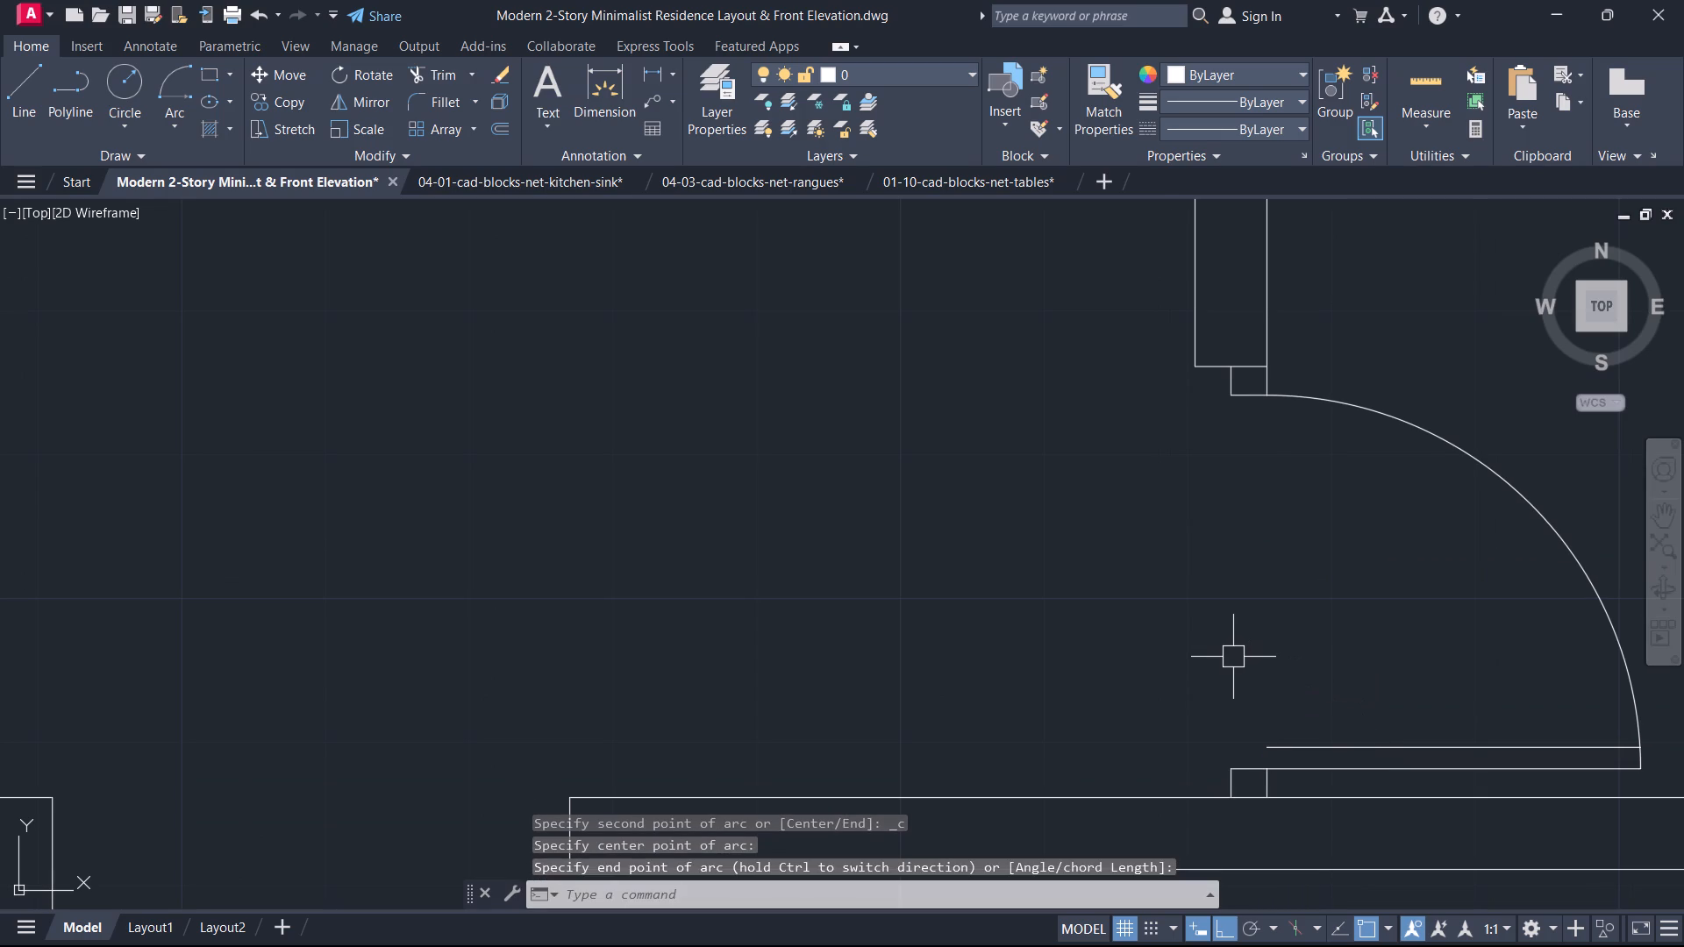
Trim the short end of the door leaf's north edge that projects east past the swing arc.
{"action": "type", "text": "tr"}
{"action": "key", "text": "space"}
{"action": "middle_click_drag", "start_coordinate": [1489, 673], "coordinate": [1124, 666]}
{"action": "scroll", "coordinate": [1310, 799], "scroll_direction": "up", "scroll_amount": 3}
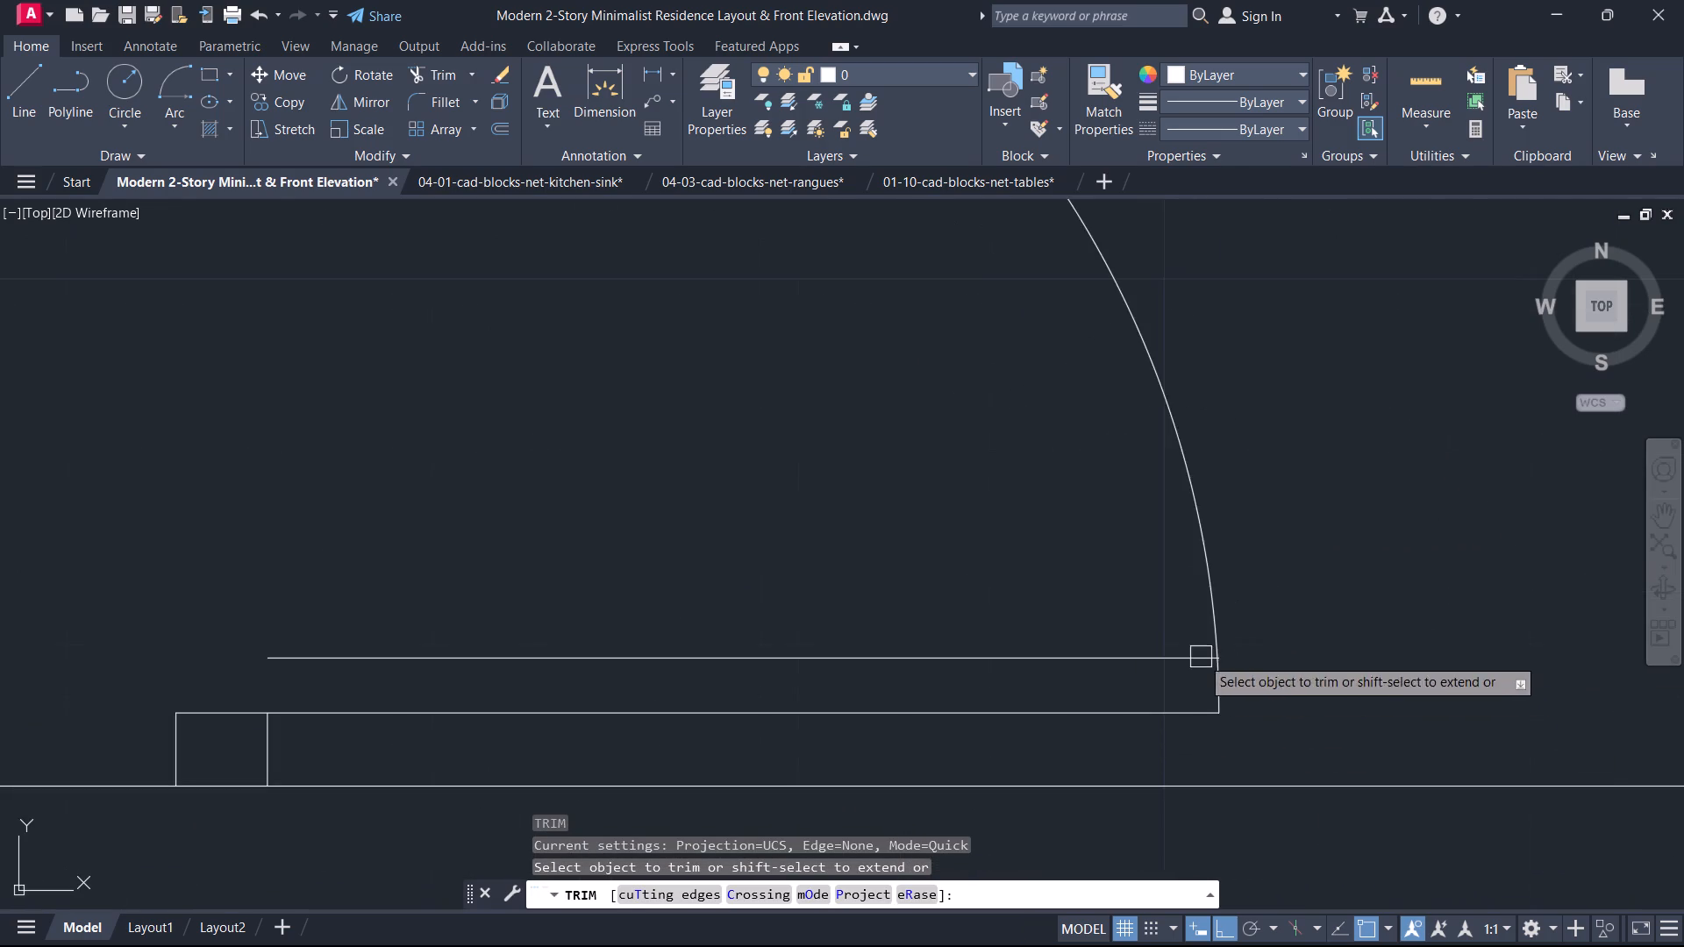
{"action": "scroll", "coordinate": [1201, 657], "scroll_direction": "up", "scroll_amount": 5}
{"action": "left_click", "coordinate": [1317, 630]}
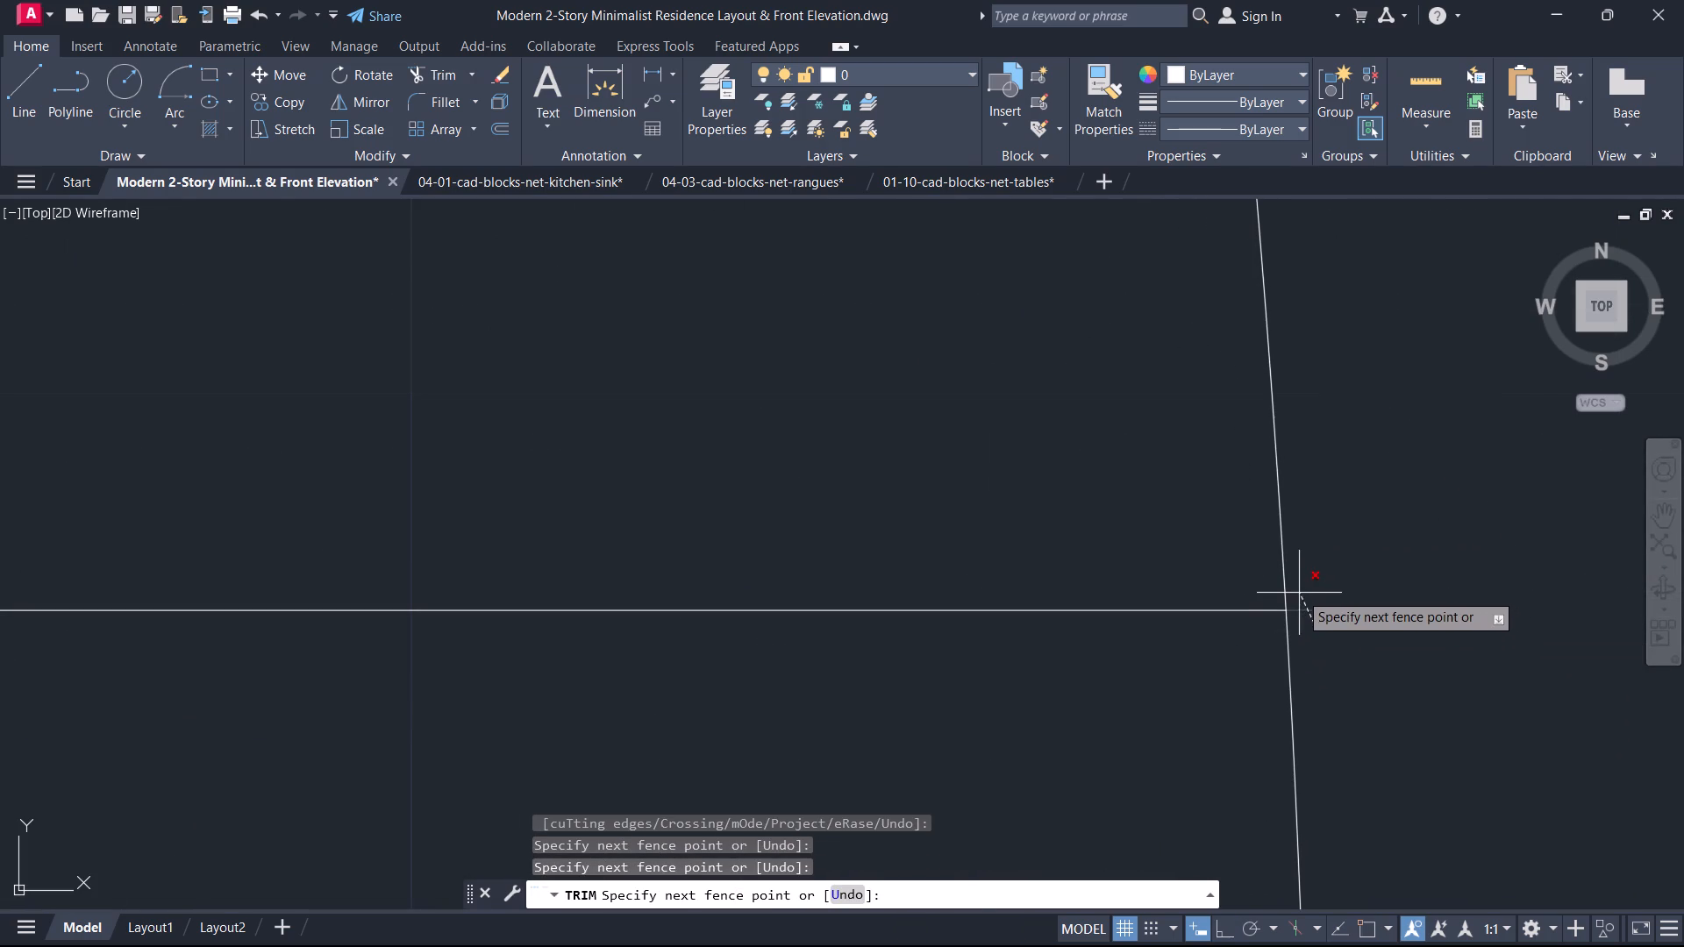
{"action": "left_click", "coordinate": [1305, 593]}
{"action": "key", "text": "Escape"}
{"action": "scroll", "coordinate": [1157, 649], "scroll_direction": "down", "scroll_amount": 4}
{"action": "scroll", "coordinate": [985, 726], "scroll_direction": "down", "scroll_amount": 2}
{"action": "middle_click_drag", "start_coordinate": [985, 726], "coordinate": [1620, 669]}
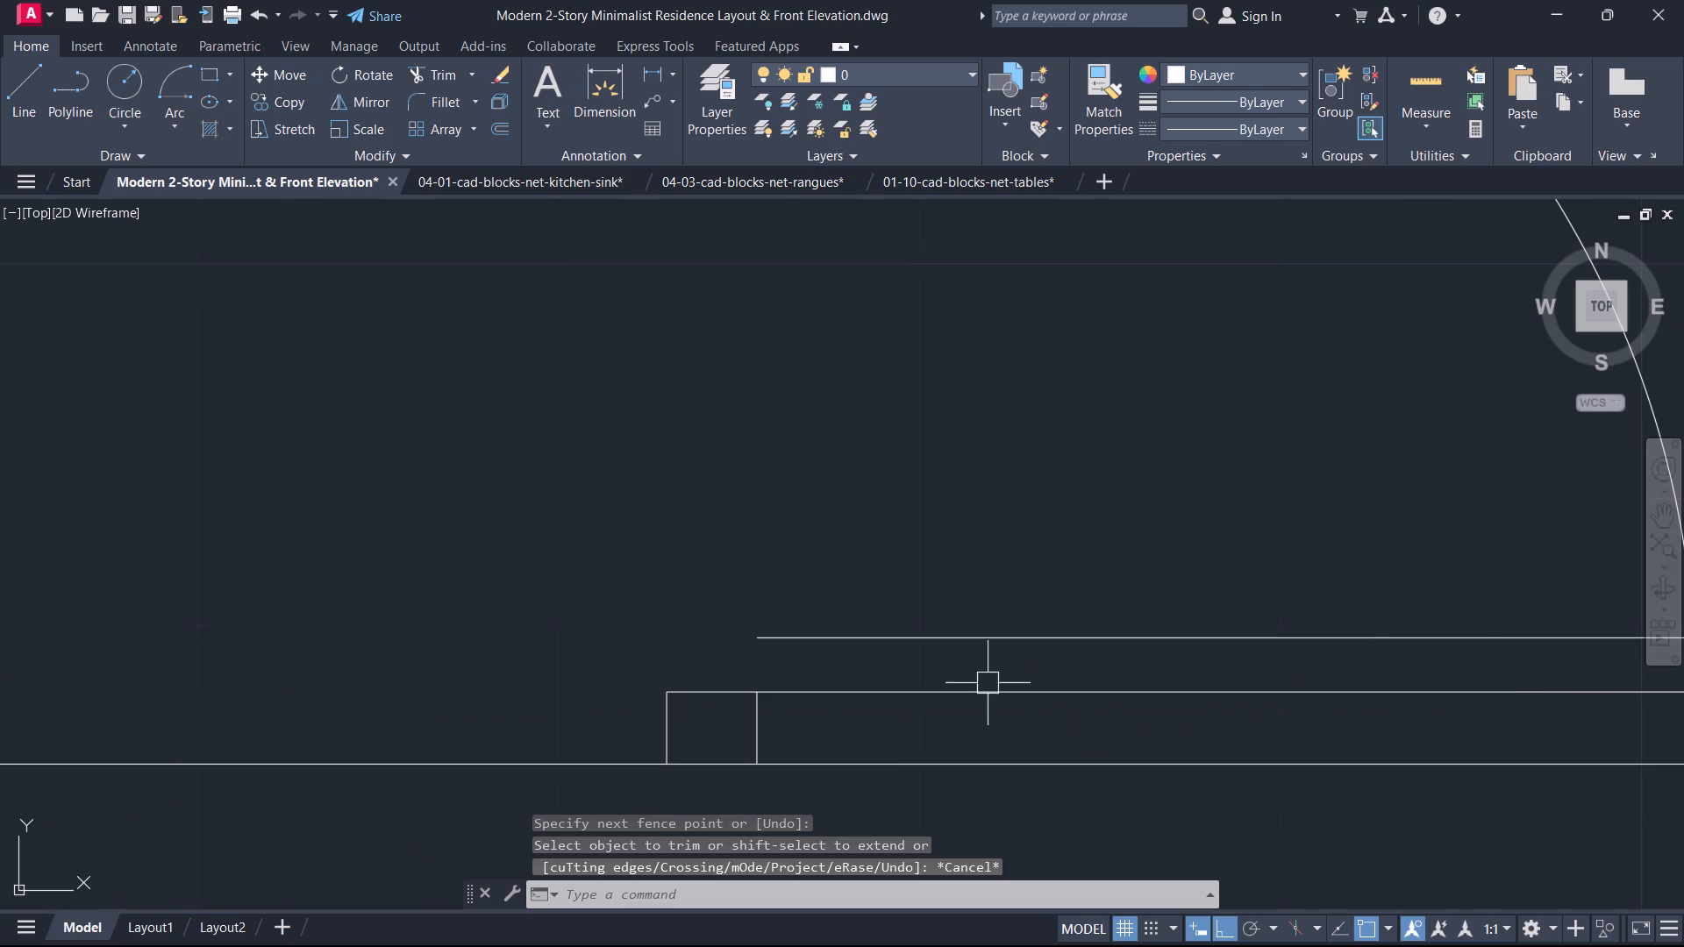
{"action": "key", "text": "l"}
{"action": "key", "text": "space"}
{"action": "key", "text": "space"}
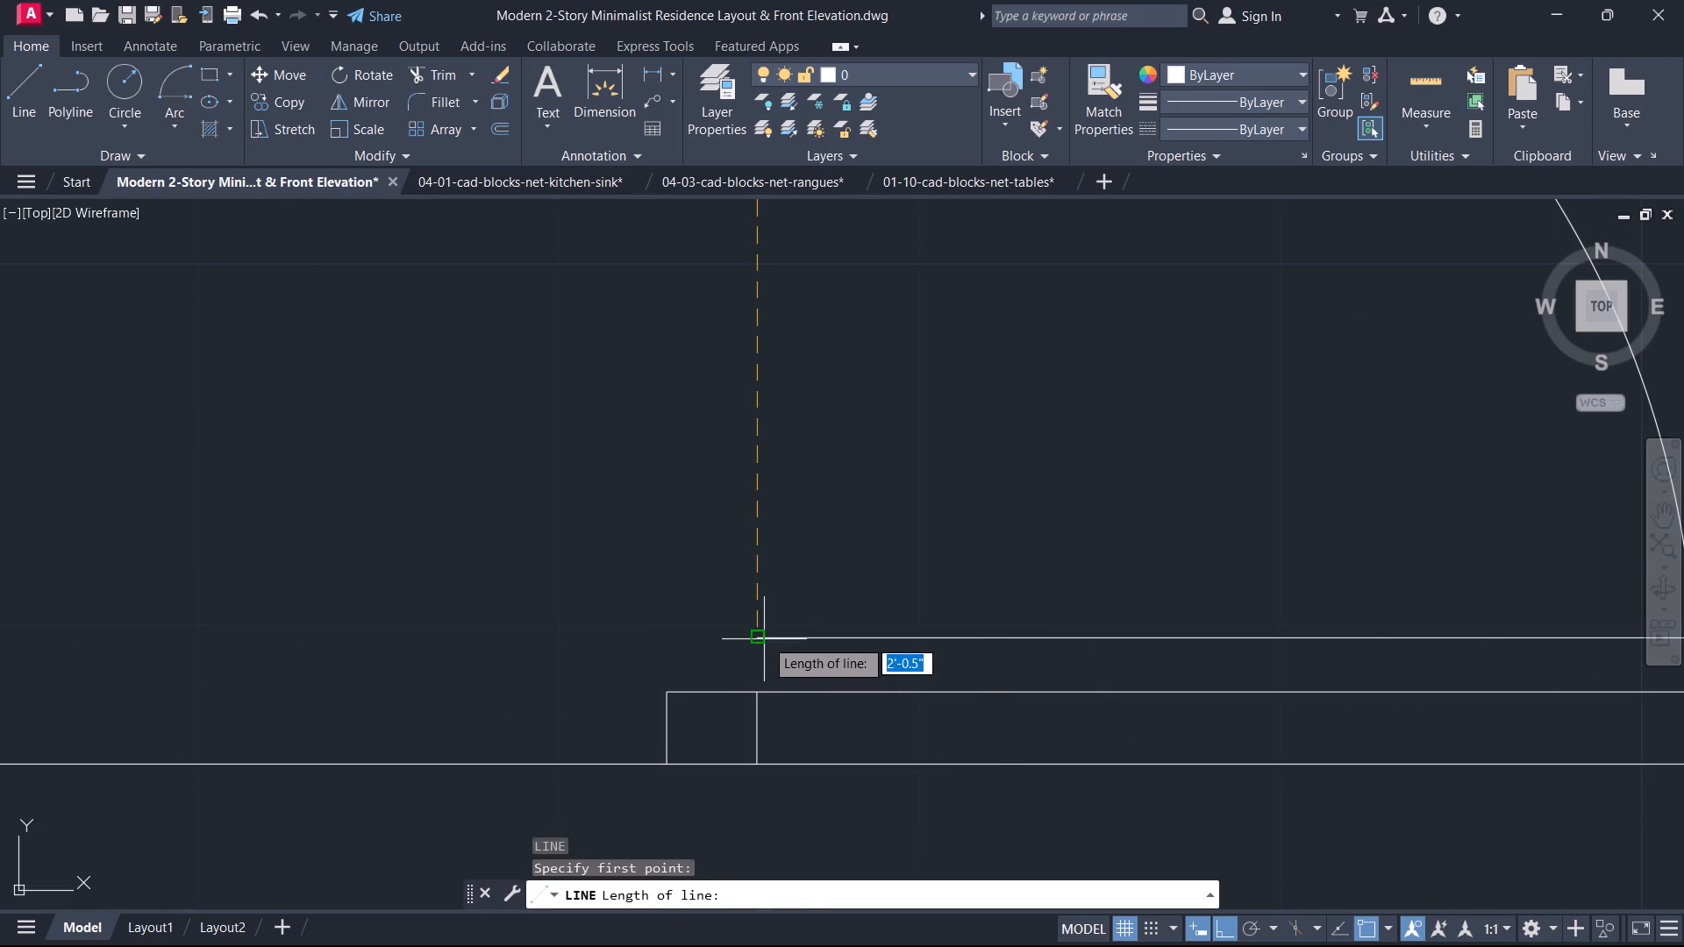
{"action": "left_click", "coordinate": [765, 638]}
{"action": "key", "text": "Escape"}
Draw a short line closing the west end of the door leaf, from its north edge down to the south jamb's northeast corner.
{"action": "key", "text": "l"}
{"action": "key", "text": "space"}
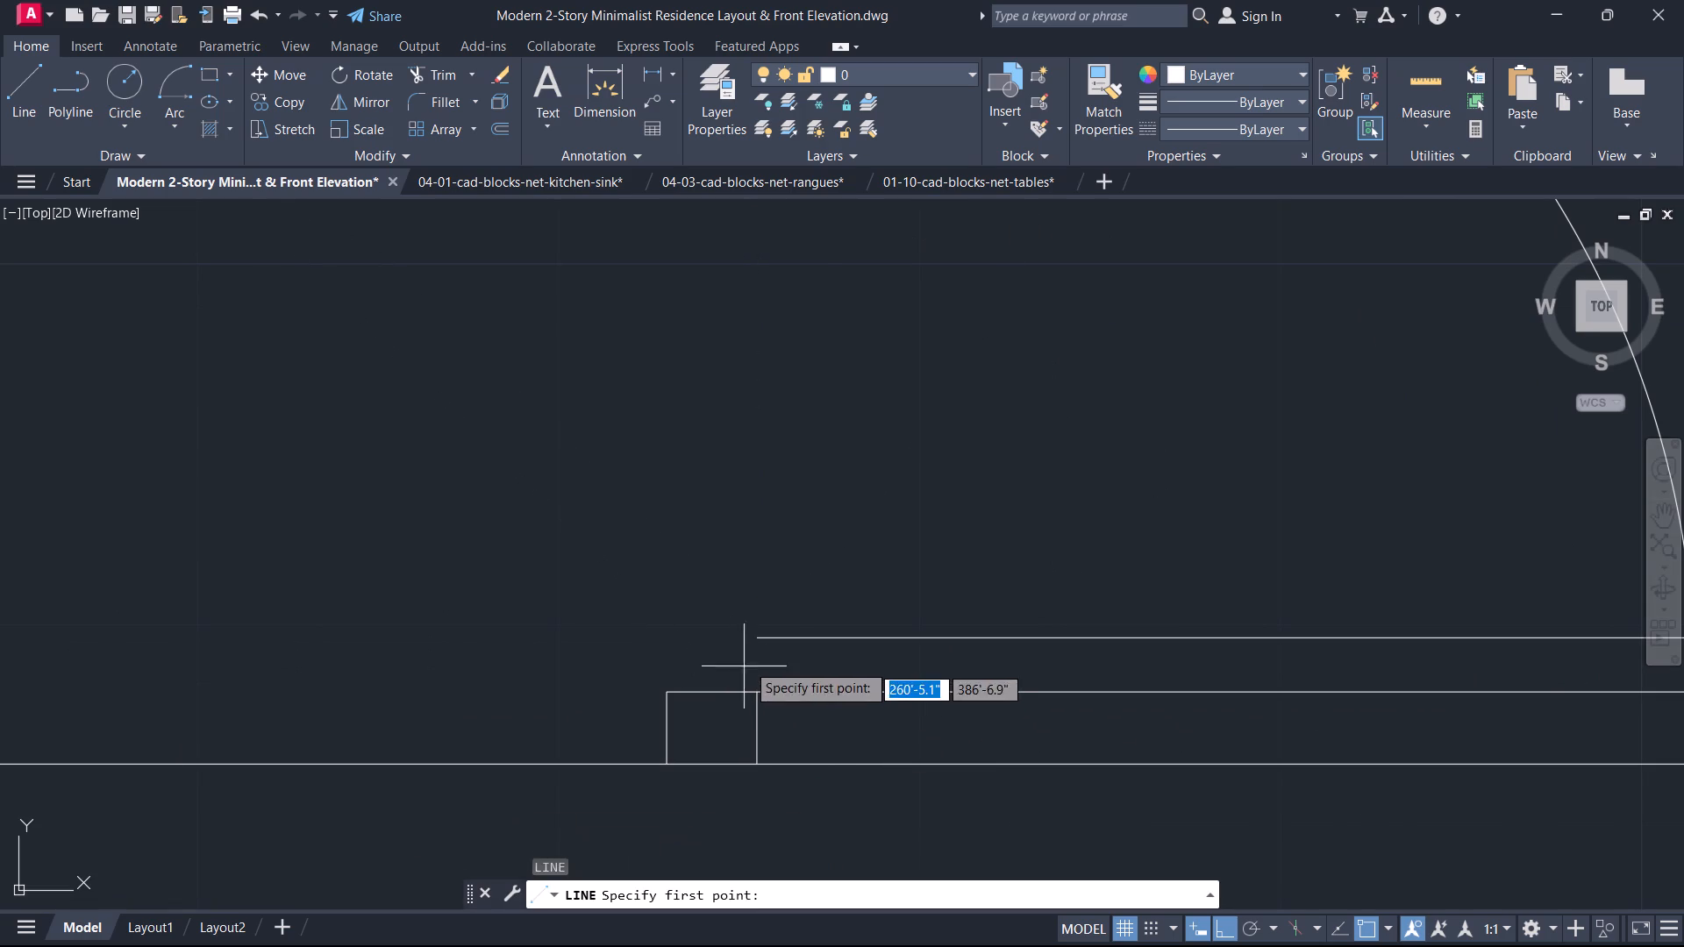
{"action": "left_click", "coordinate": [758, 637]}
{"action": "left_click", "coordinate": [757, 687]}
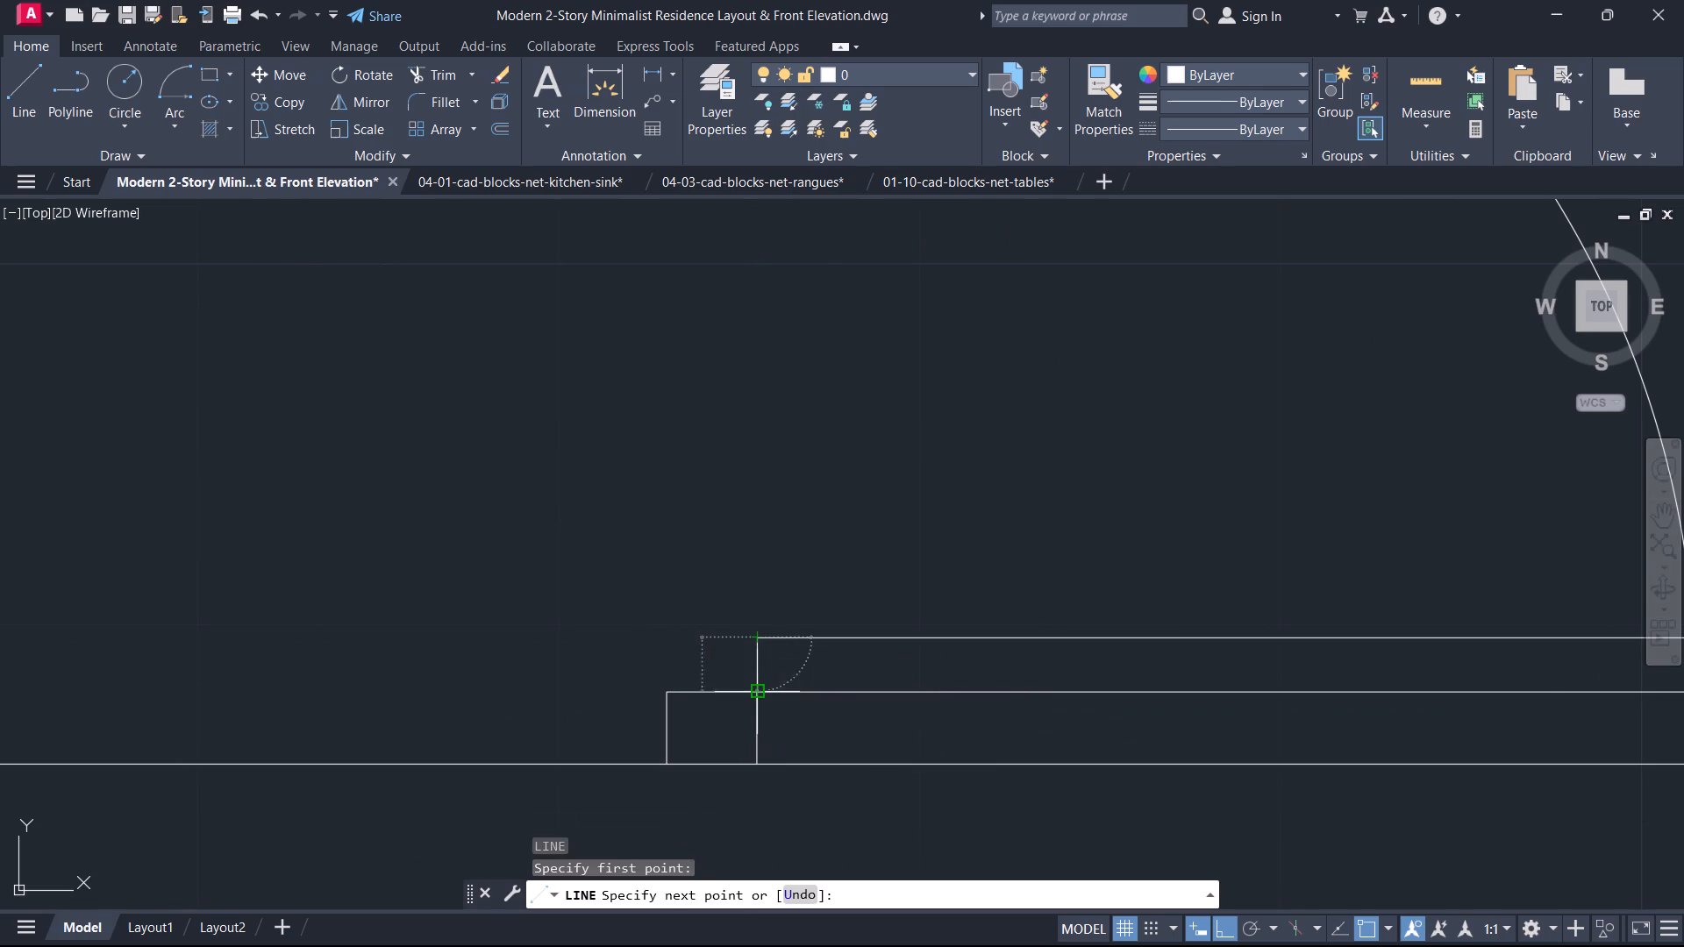
{"action": "key", "text": "Escape"}
Trim the leftover horizontal line that extends west of the north jamb's south edge.
{"action": "scroll", "coordinate": [757, 687], "scroll_direction": "down", "scroll_amount": 5}
{"action": "middle_click_drag", "start_coordinate": [723, 627], "coordinate": [948, 659]}
{"action": "scroll", "coordinate": [949, 660], "scroll_direction": "up", "scroll_amount": 2}
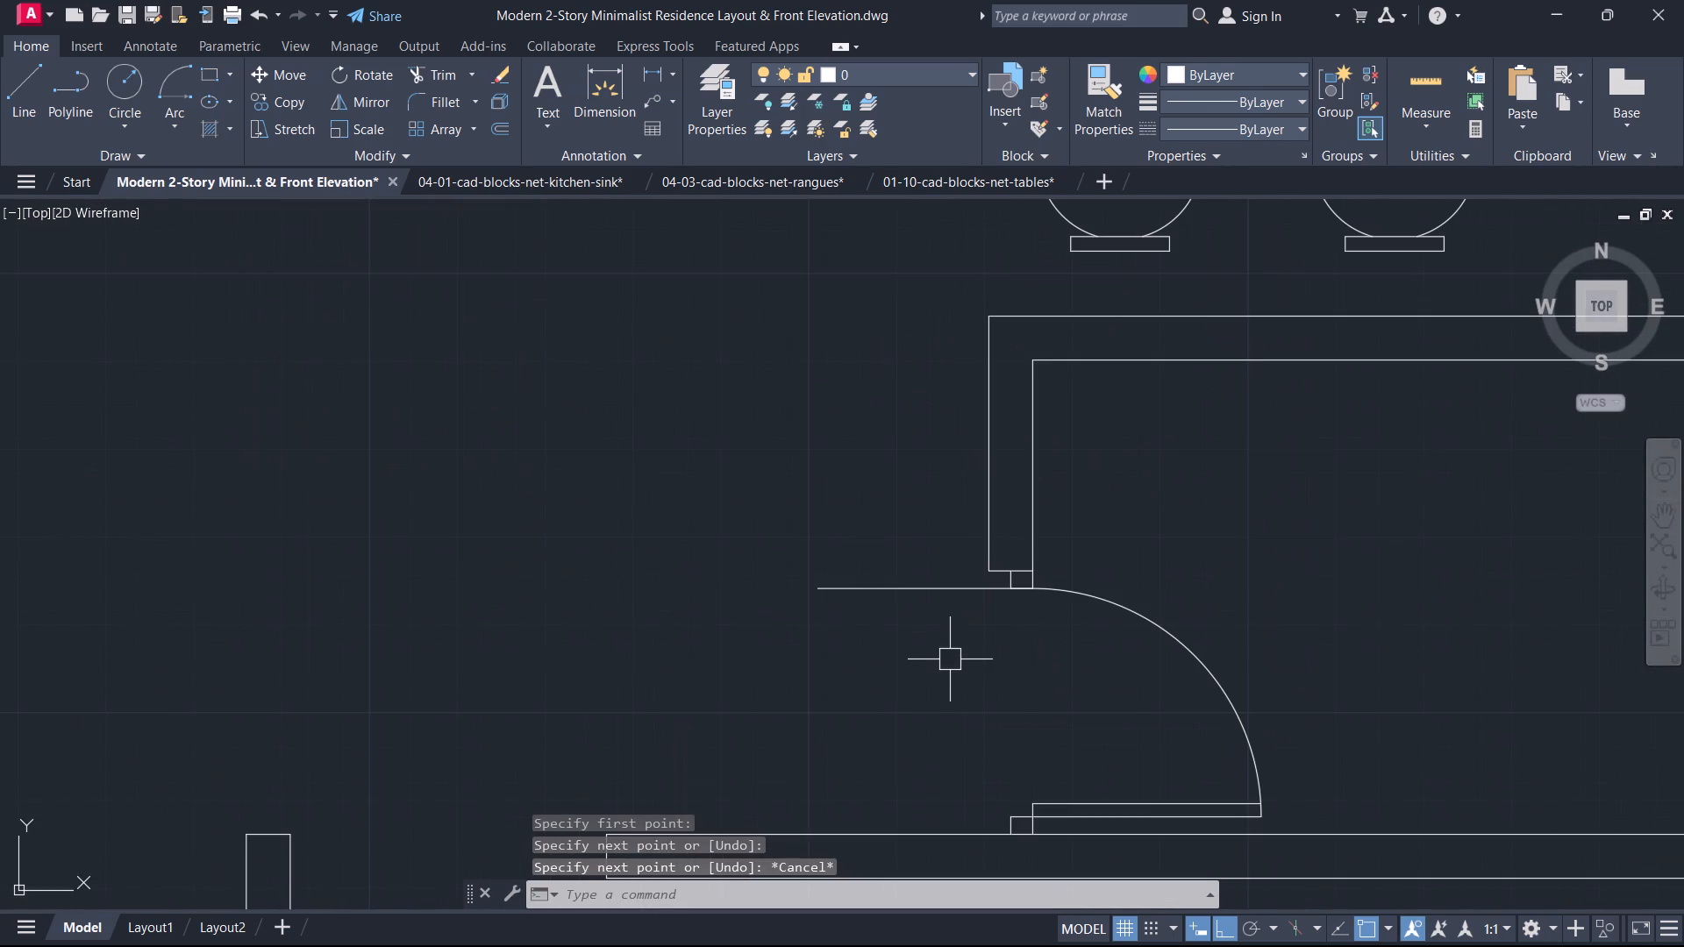
{"action": "key", "text": "t"}
{"action": "key", "text": "r"}
{"action": "left_click", "coordinate": [920, 615]}
{"action": "key", "text": "Escape"}
{"action": "key", "text": "t"}
{"action": "key", "text": "r"}
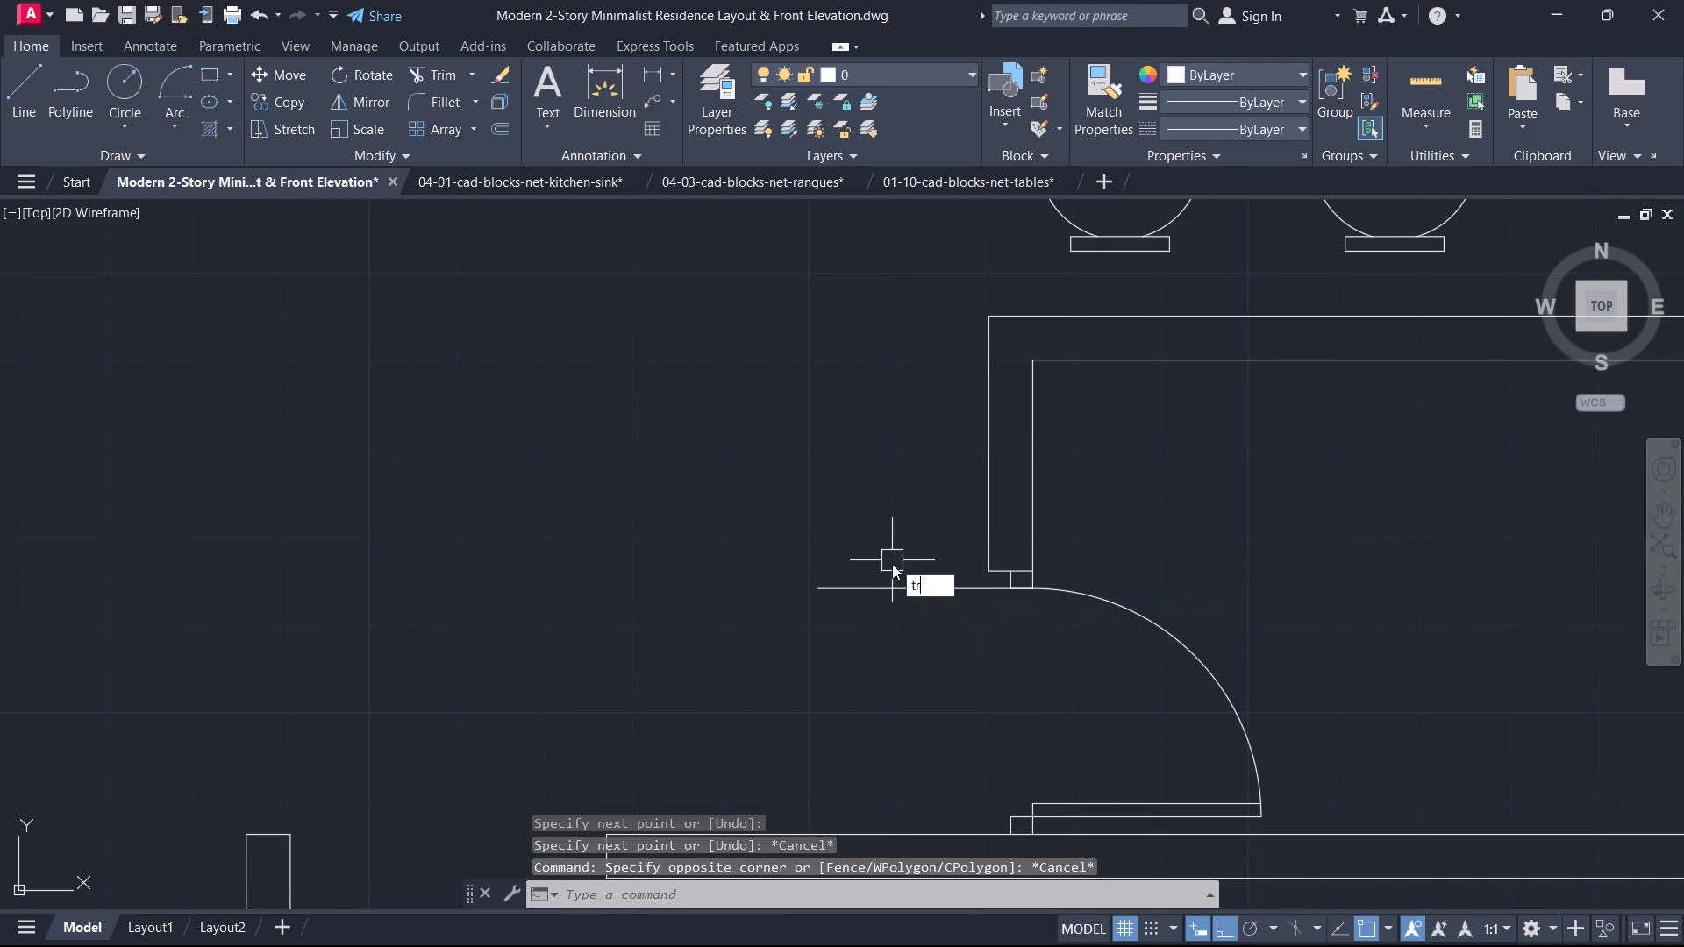
{"action": "key", "text": "space"}
{"action": "left_click", "coordinate": [896, 583]}
{"action": "key", "text": "Escape"}
Delete the duplicate line segment lying over the north jamb's south edge.
{"action": "scroll", "coordinate": [1004, 602], "scroll_direction": "up", "scroll_amount": 2}
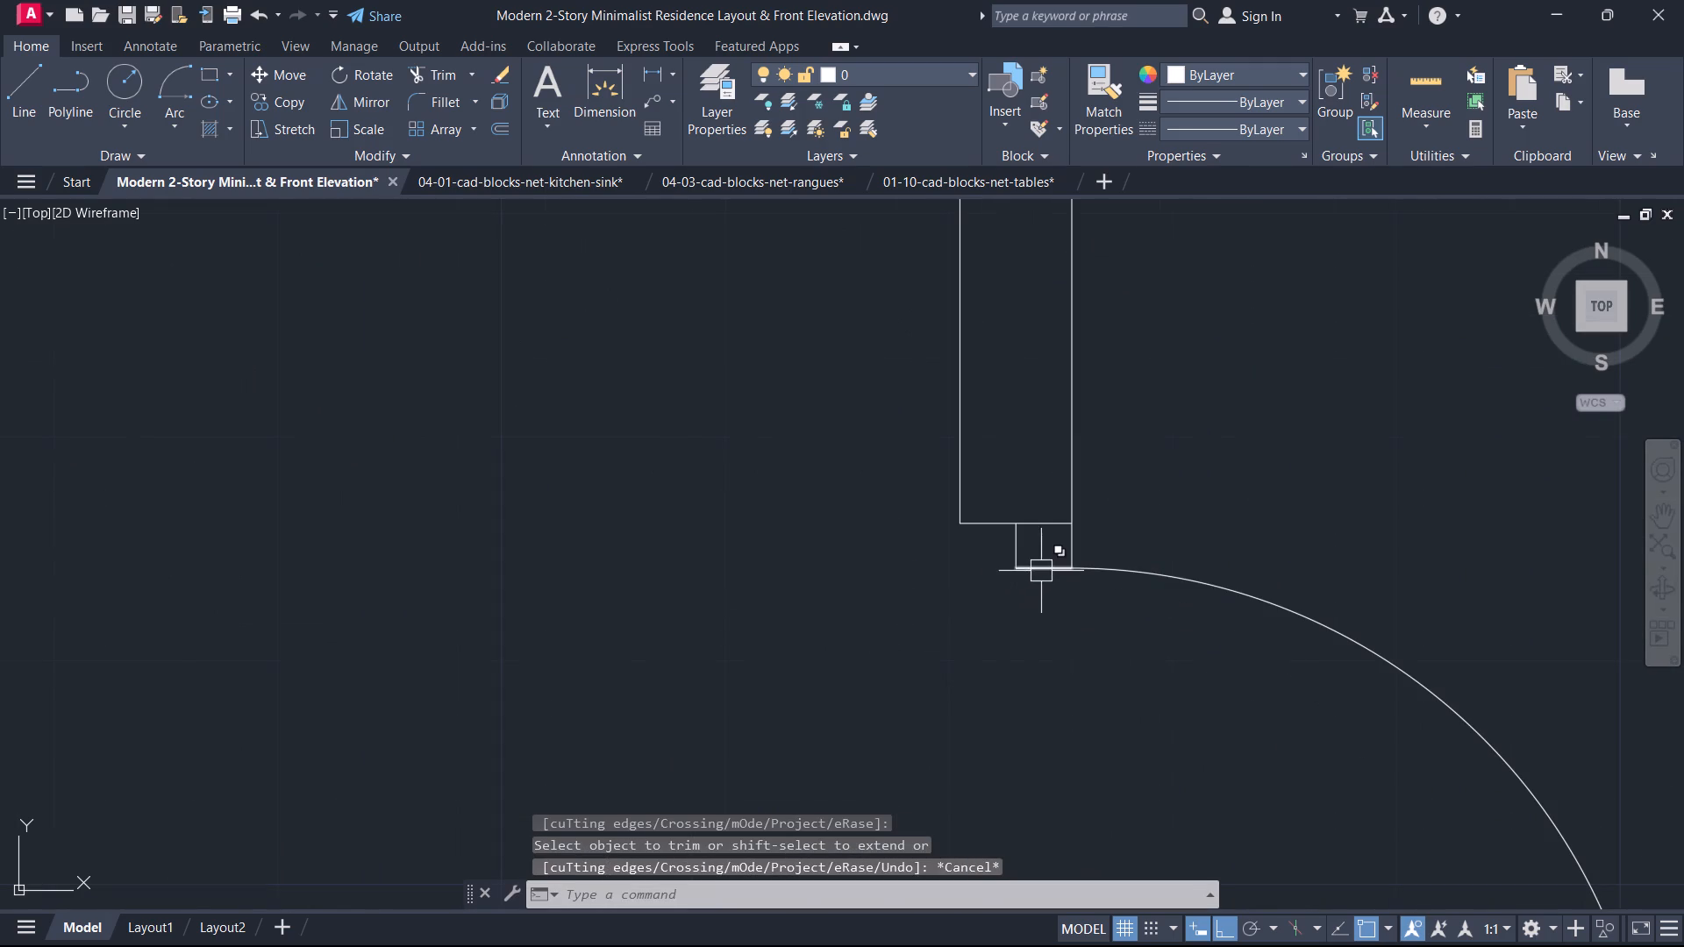
{"action": "left_click", "coordinate": [1040, 566]}
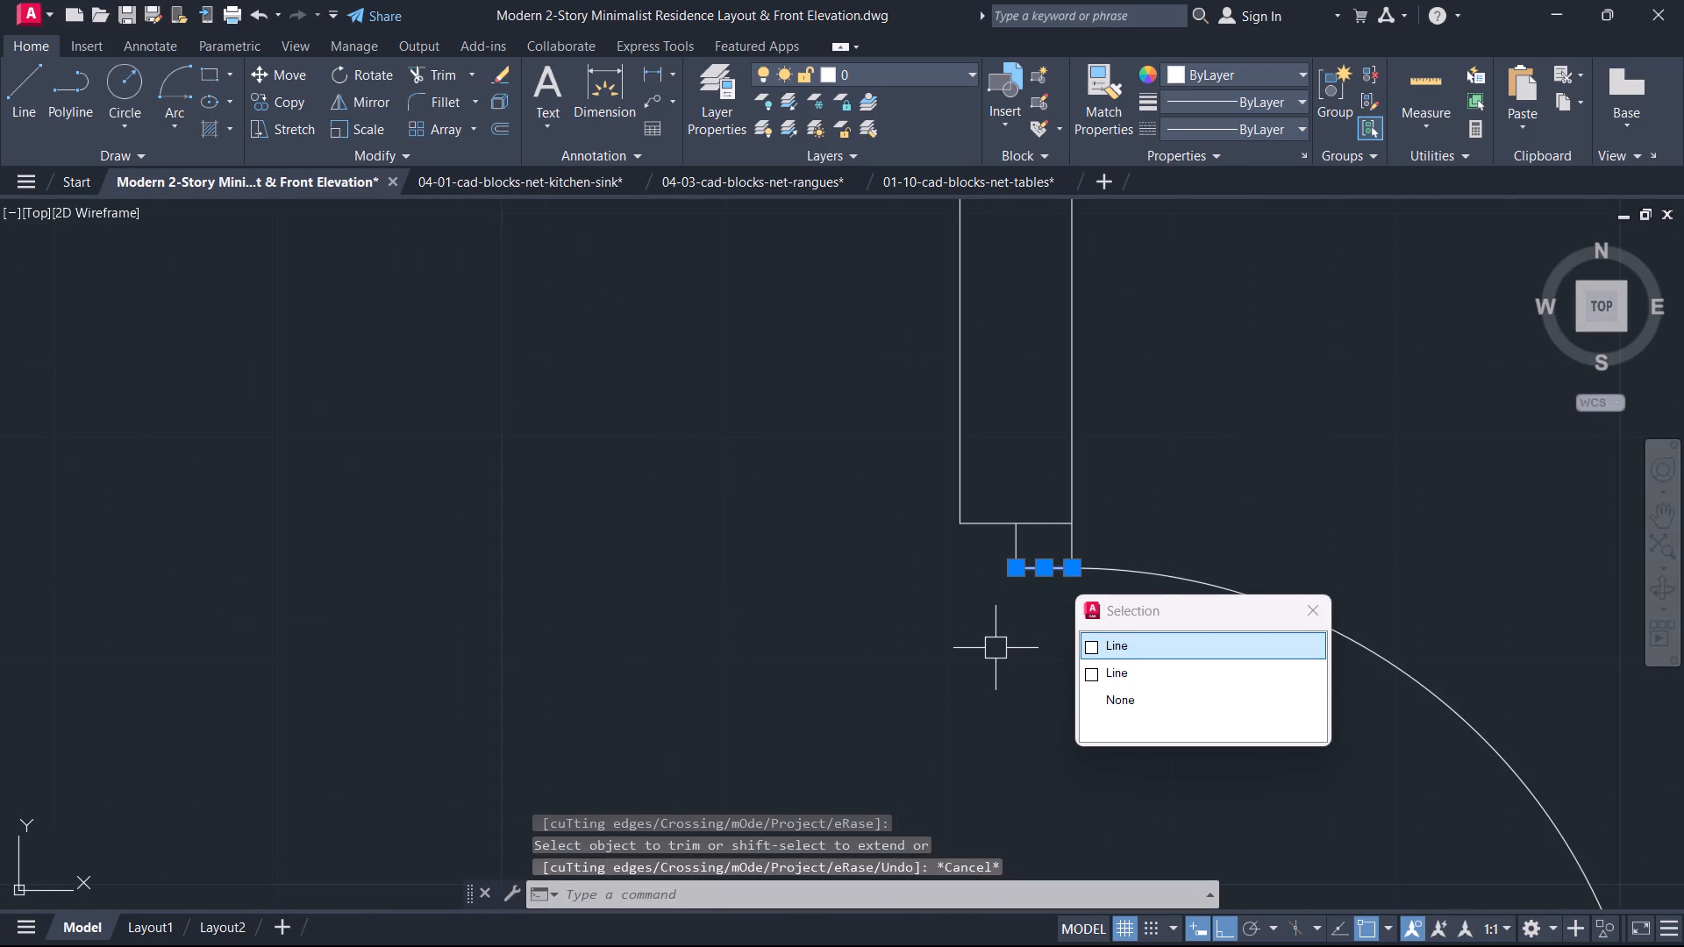
{"action": "key", "text": "Delete"}
Draw a 2" by 2.5" door jamb at the east end of the wall north of the ground-floor staircase, starting from the wall end's midpoint.
{"action": "middle_click_drag", "start_coordinate": [990, 657], "coordinate": [1095, 594]}
{"action": "scroll", "coordinate": [1095, 595], "scroll_direction": "down", "scroll_amount": 2}
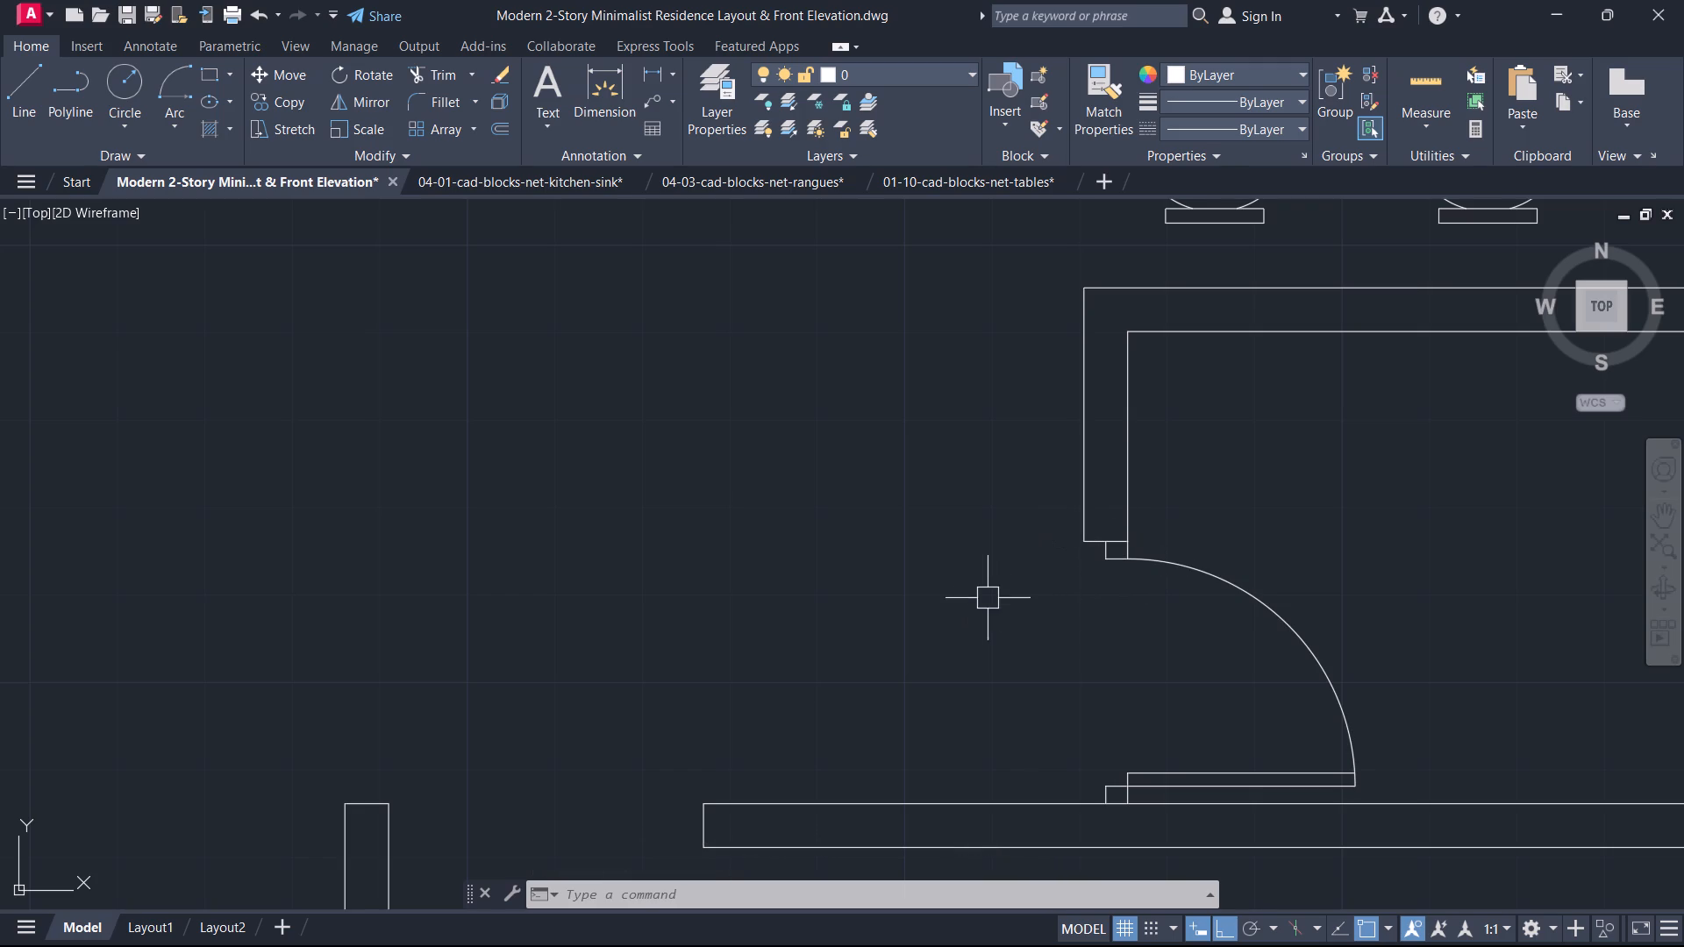
{"action": "scroll", "coordinate": [1067, 580], "scroll_direction": "down", "scroll_amount": 3}
{"action": "middle_click_drag", "start_coordinate": [1062, 602], "coordinate": [1207, 601]}
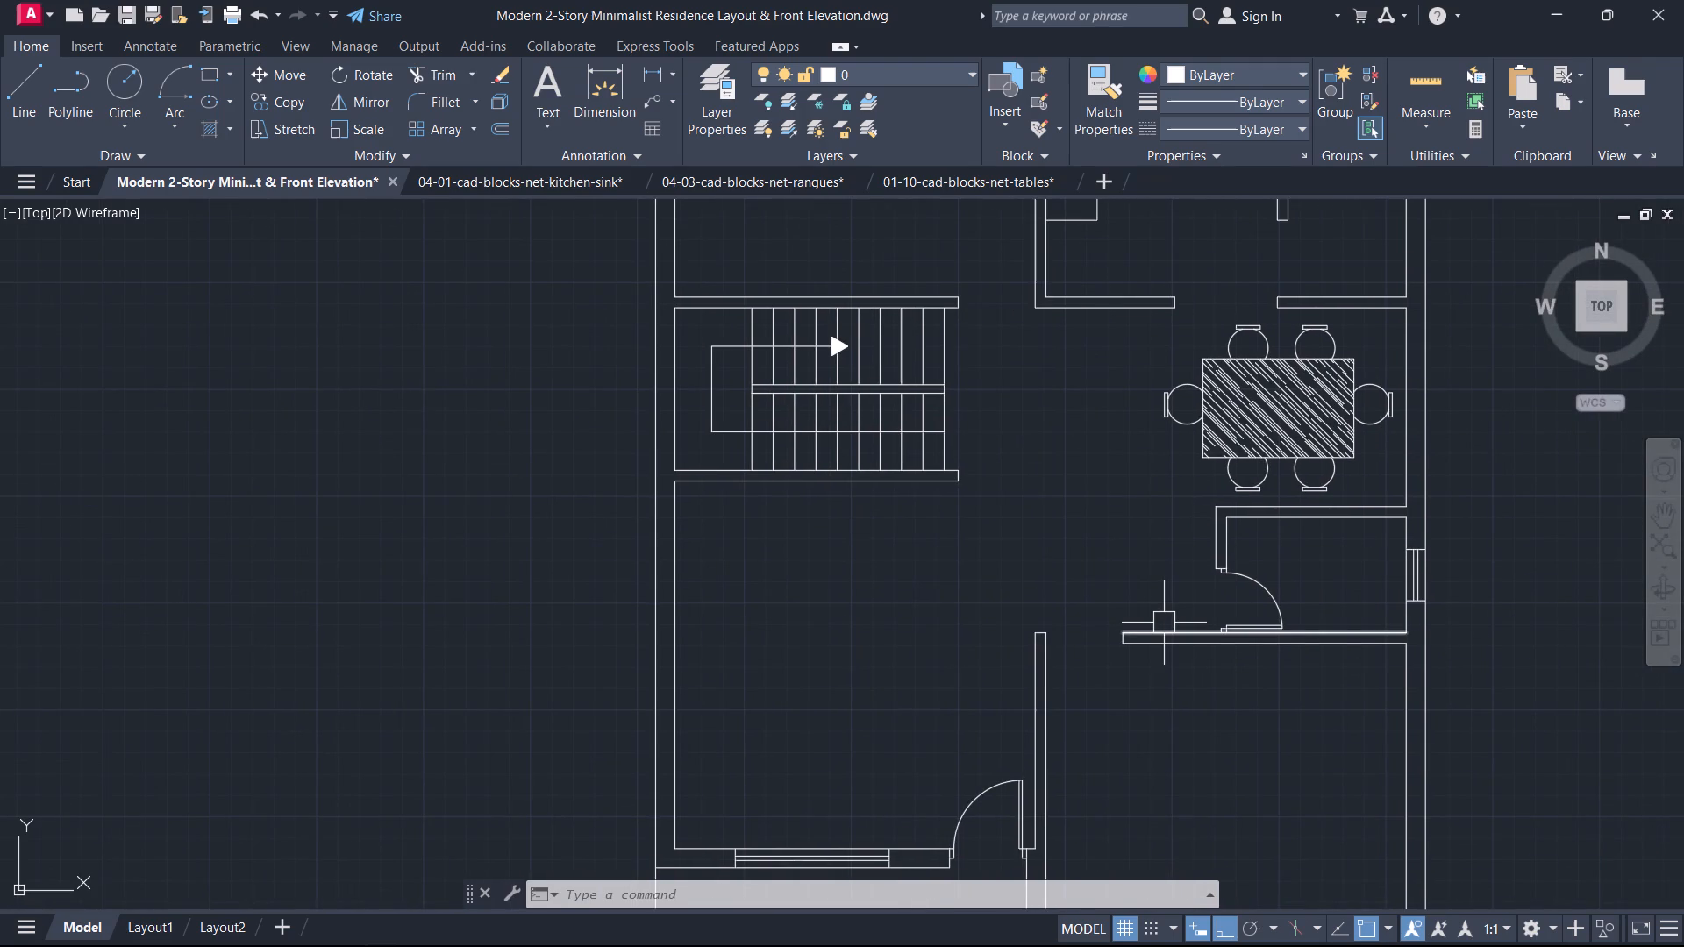
{"action": "middle_click_drag", "start_coordinate": [1130, 539], "coordinate": [1102, 684]}
{"action": "scroll", "coordinate": [1102, 684], "scroll_direction": "down", "scroll_amount": 1}
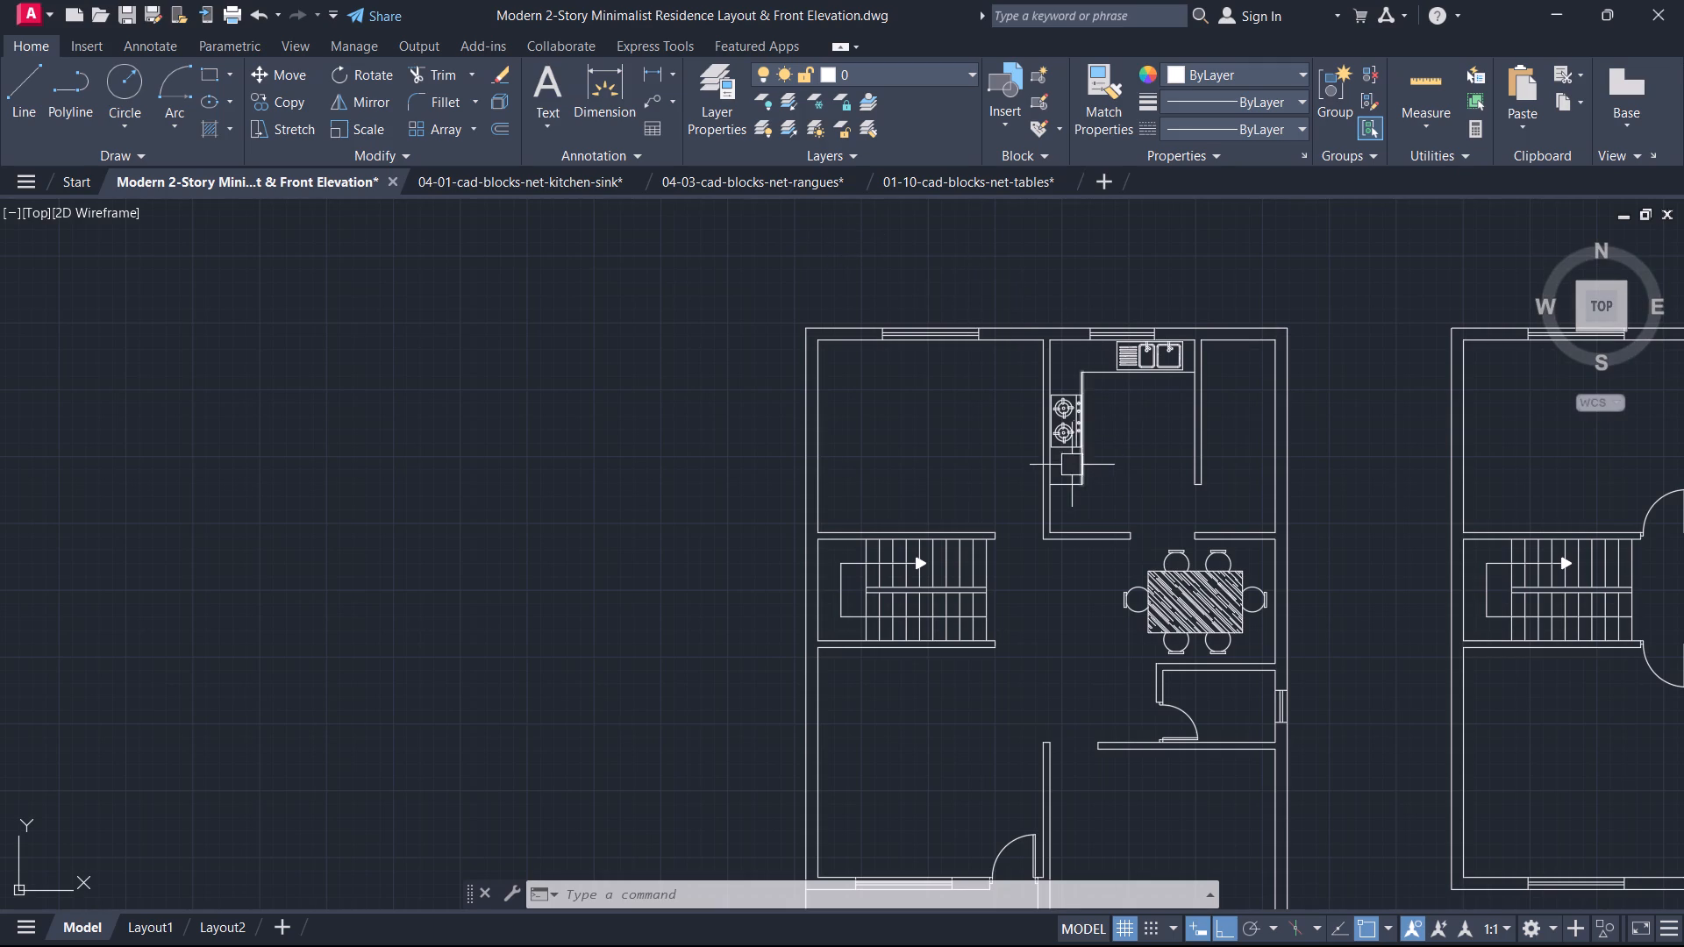
{"action": "scroll", "coordinate": [1063, 471], "scroll_direction": "down", "scroll_amount": 1}
{"action": "middle_click_drag", "start_coordinate": [1063, 471], "coordinate": [1188, 296]}
{"action": "middle_click_drag", "start_coordinate": [1264, 491], "coordinate": [1096, 492]}
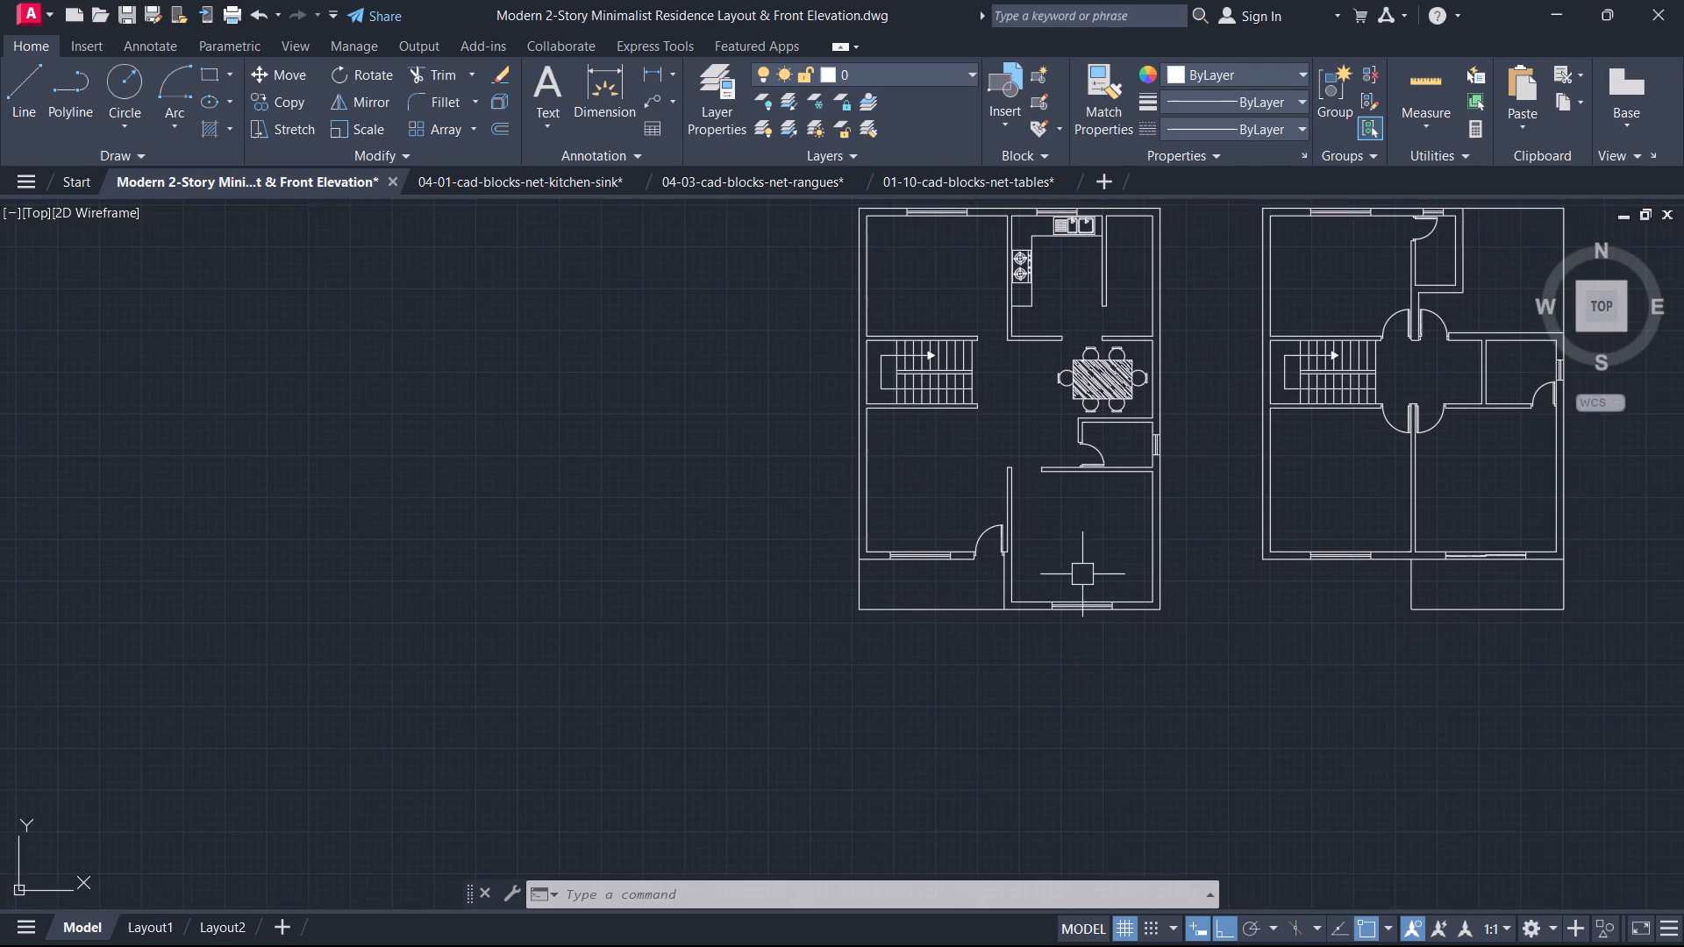
{"action": "scroll", "coordinate": [924, 468], "scroll_direction": "up", "scroll_amount": 1}
{"action": "middle_click_drag", "start_coordinate": [924, 467], "coordinate": [1003, 695]}
{"action": "scroll", "coordinate": [1081, 408], "scroll_direction": "up", "scroll_amount": 2}
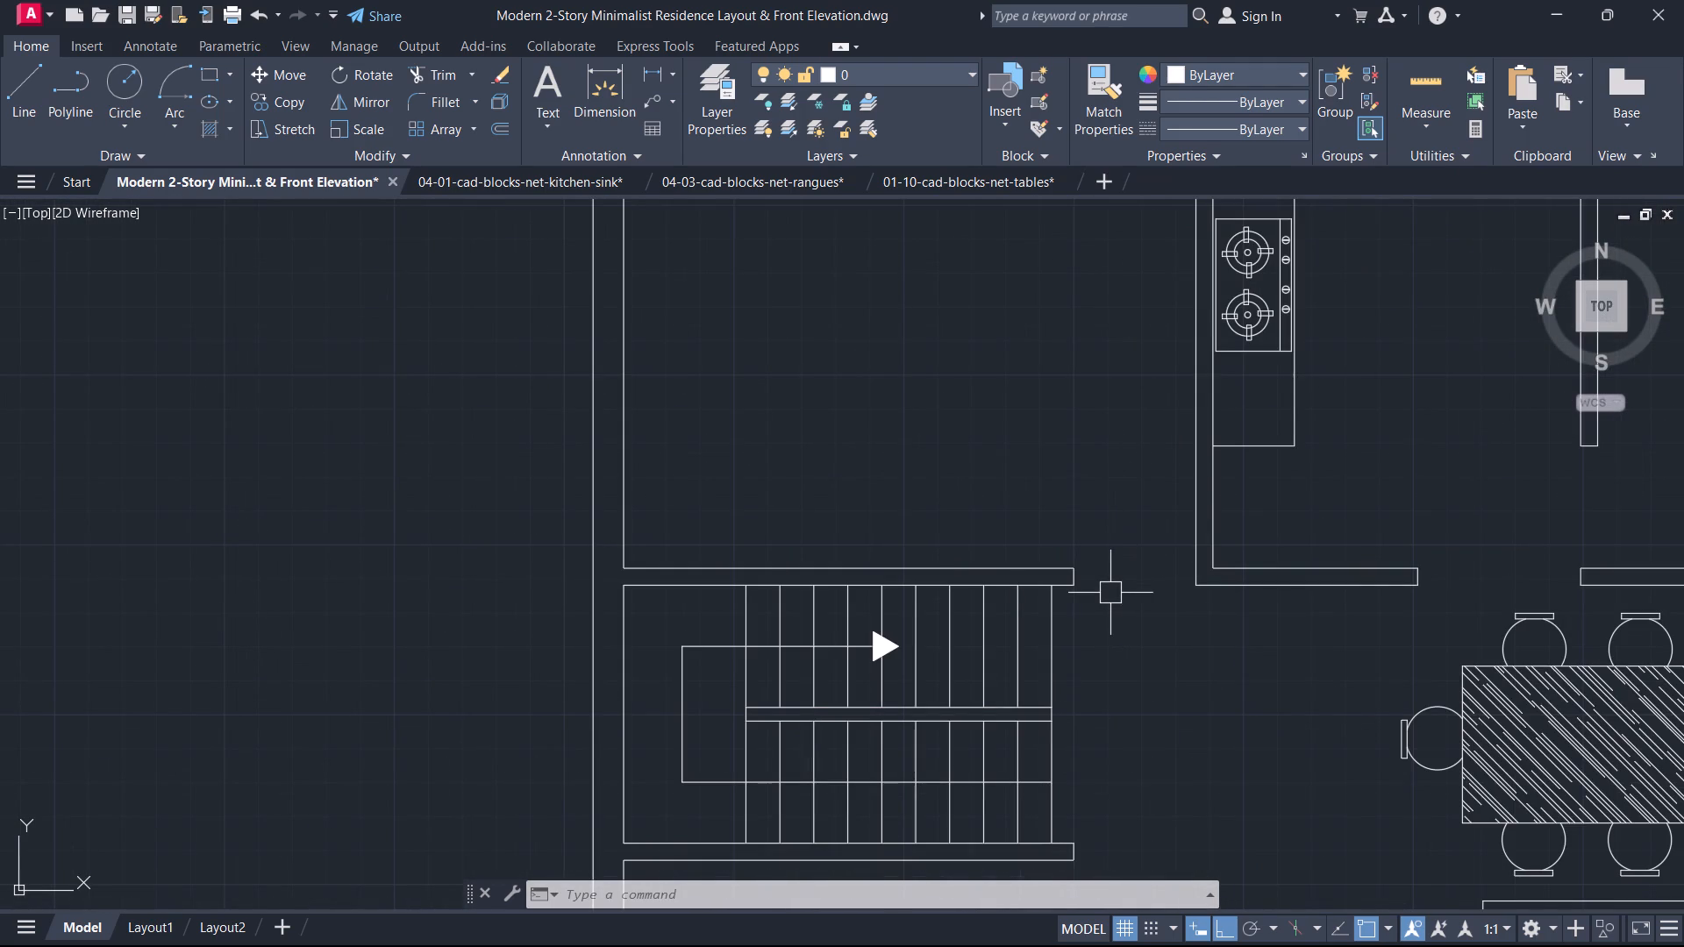
{"action": "key", "text": "l"}
{"action": "key", "text": "space"}
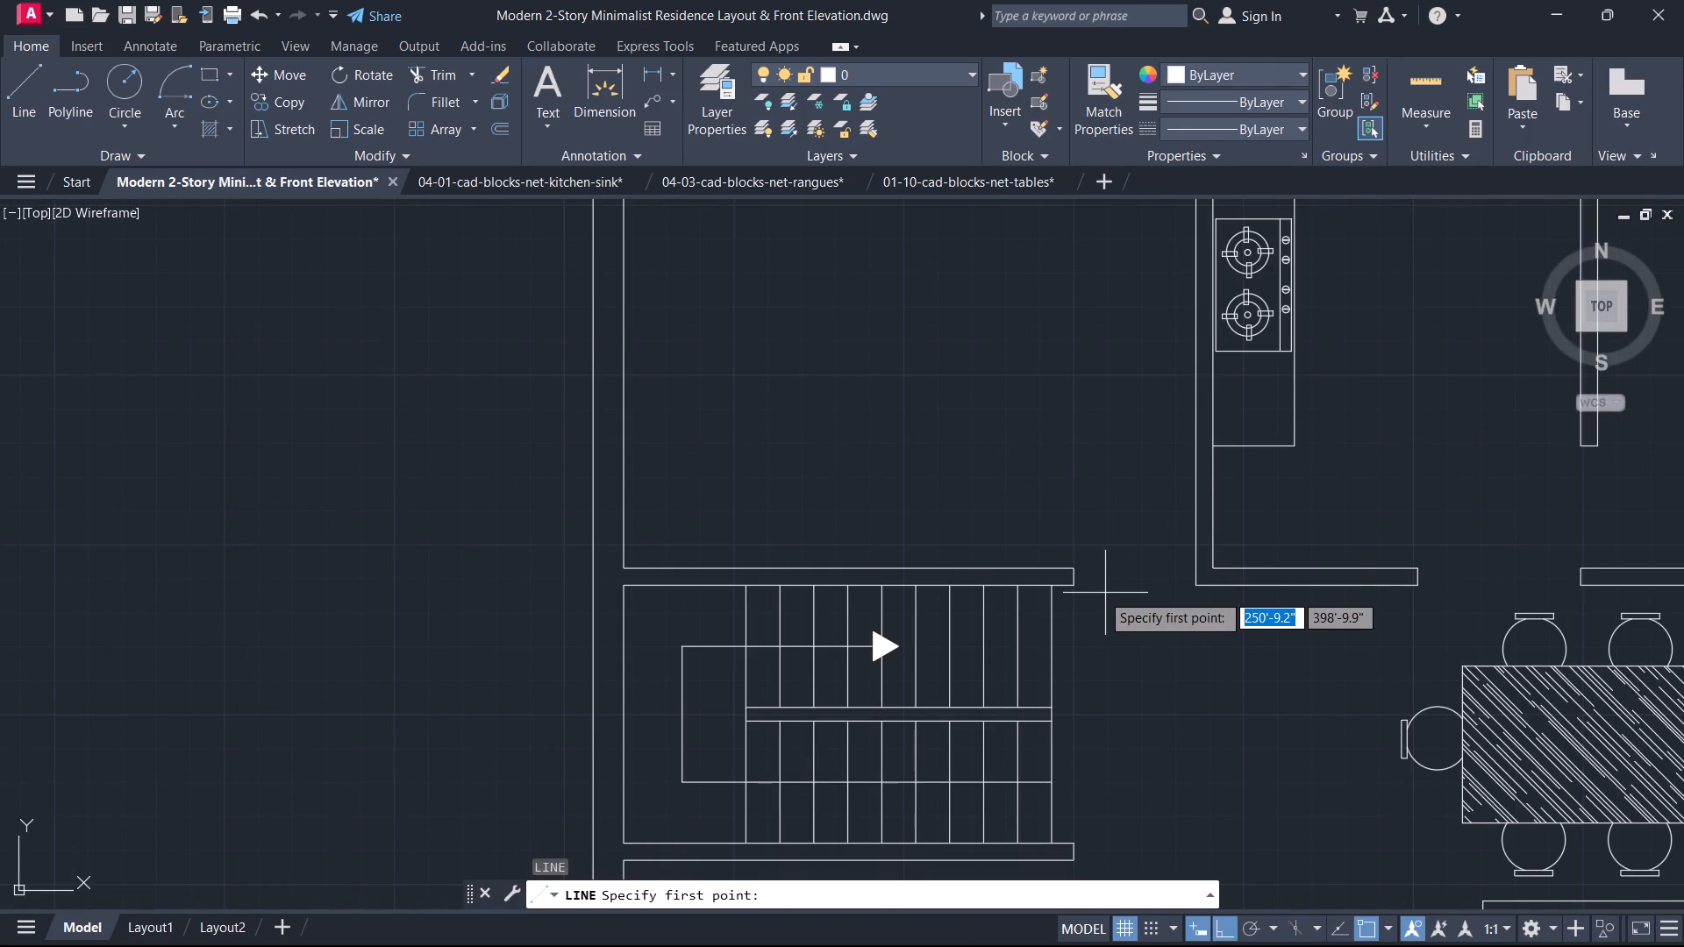
{"action": "scroll", "coordinate": [1081, 581], "scroll_direction": "up", "scroll_amount": 6}
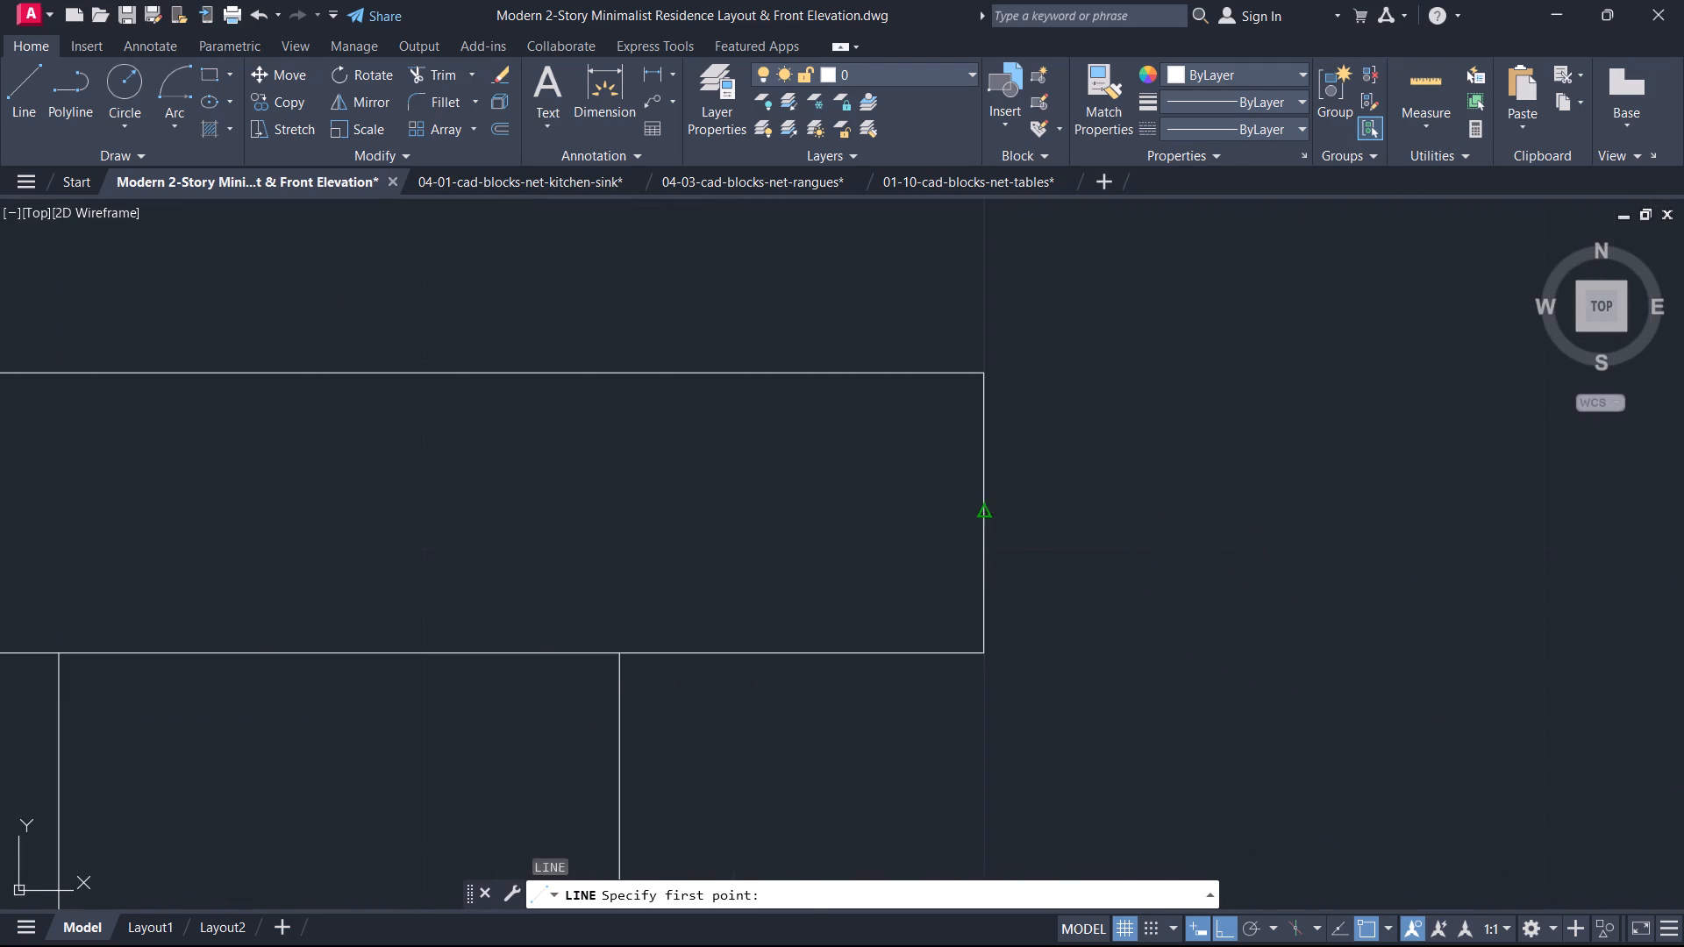
{"action": "left_click", "coordinate": [986, 507]}
{"action": "key", "text": "2"}
{"action": "key", "text": "Return"}
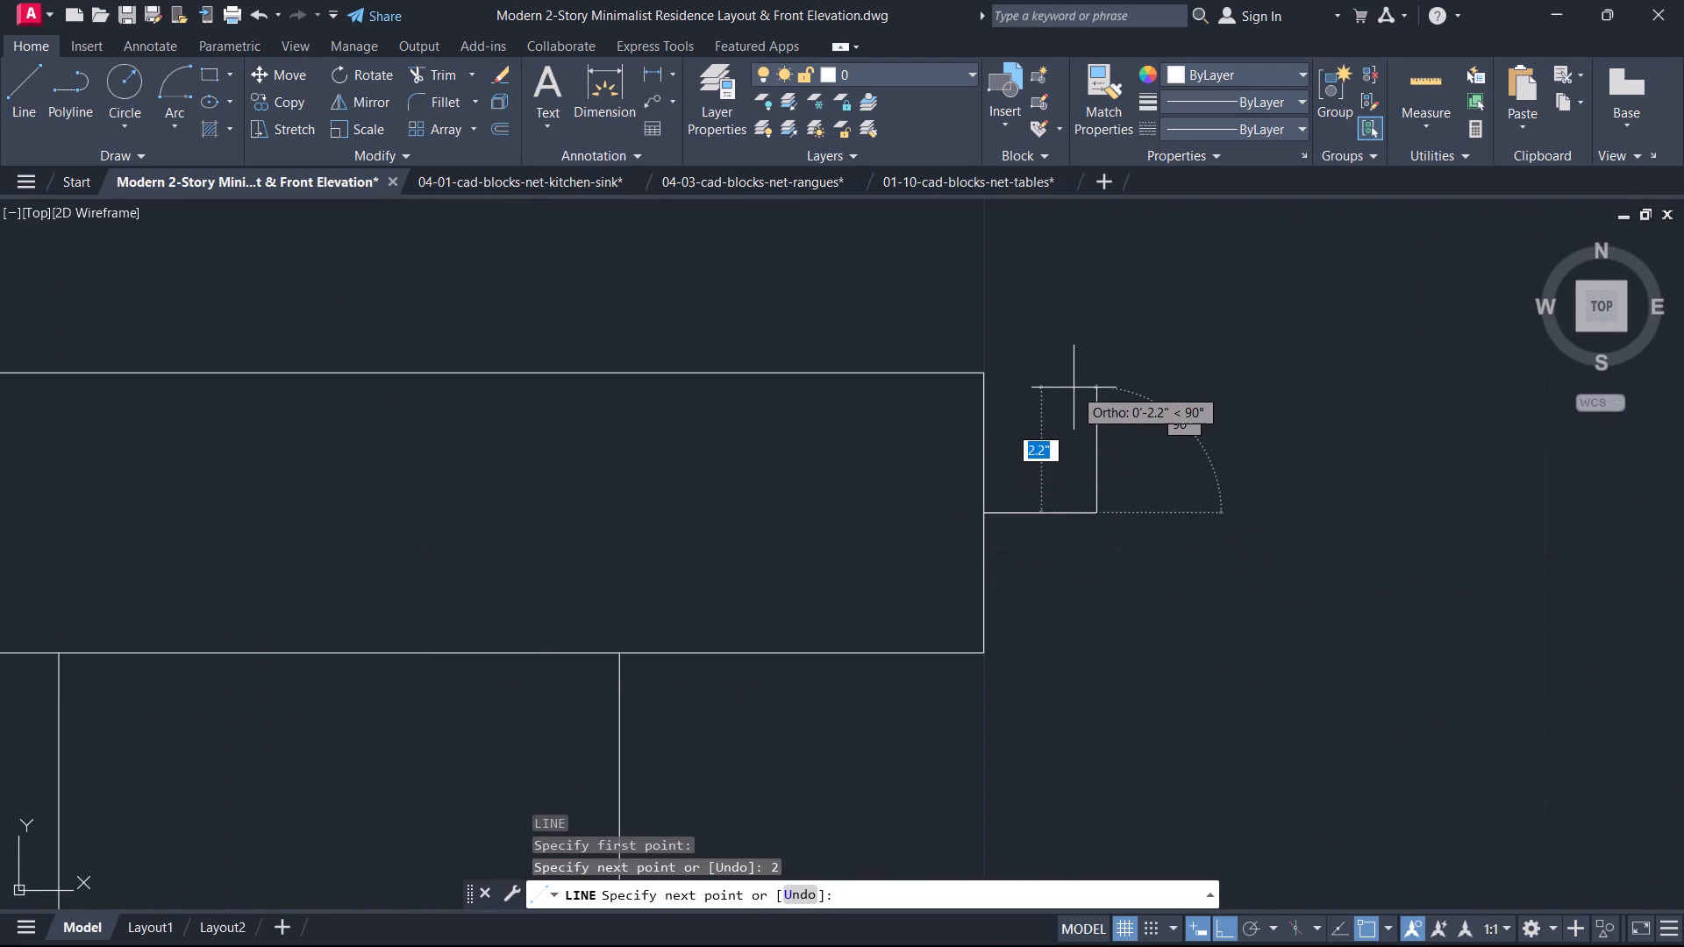
{"action": "type", "text": "2.5"}
{"action": "key", "text": "Return"}
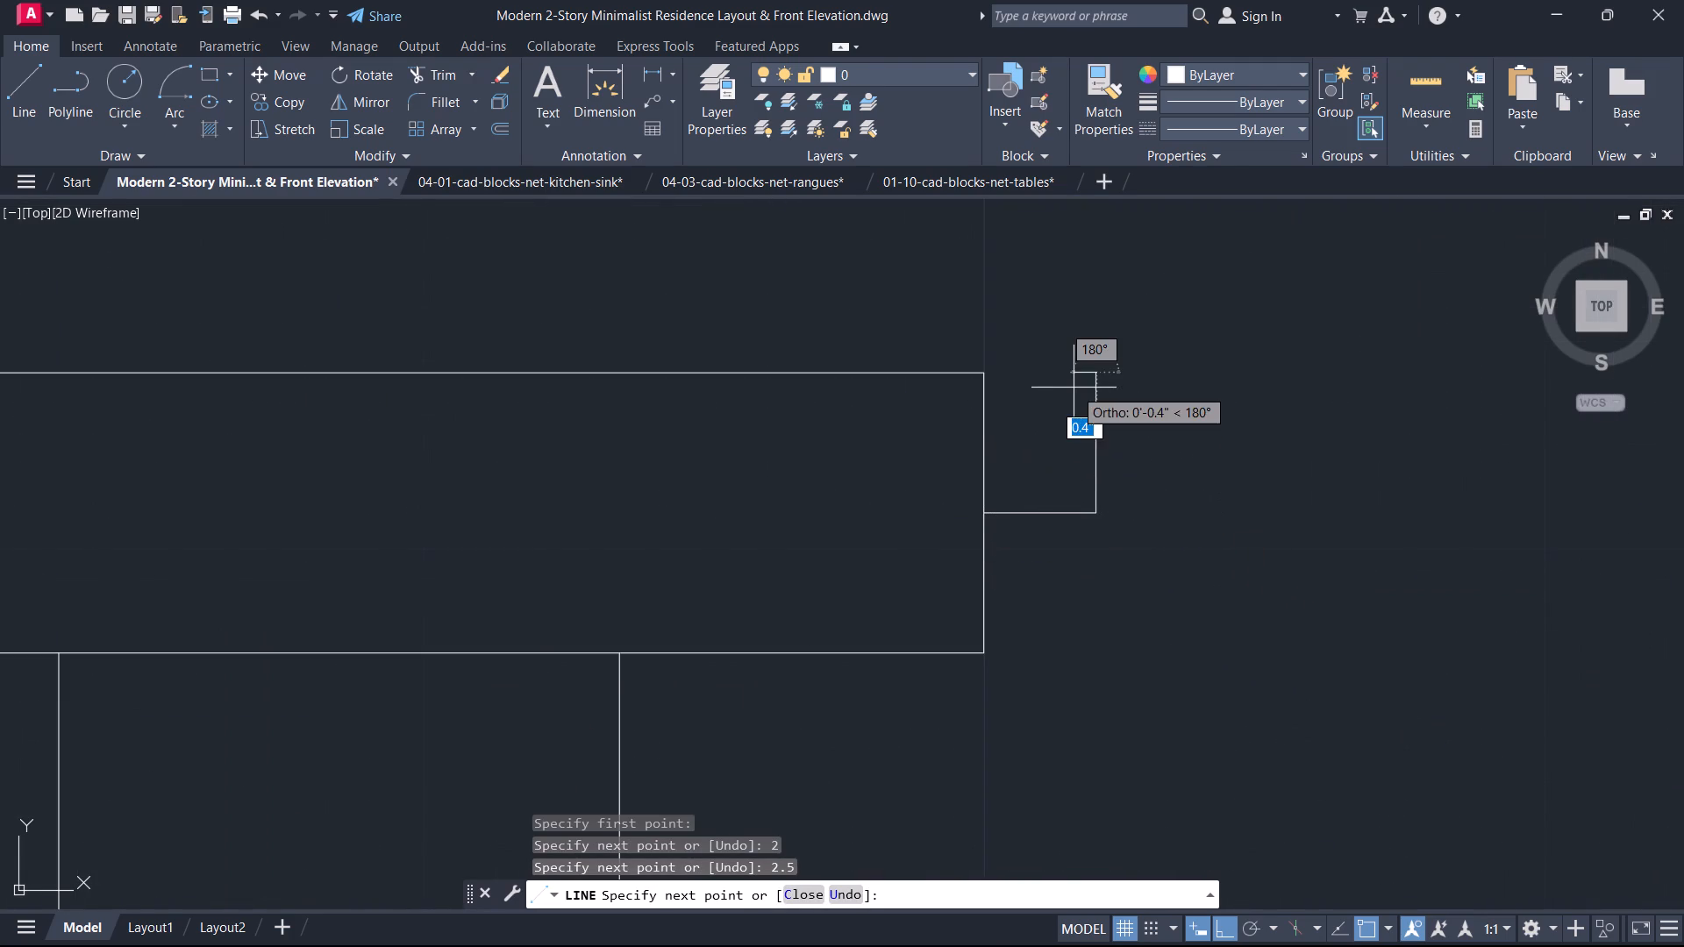
{"action": "left_click", "coordinate": [979, 367]}
{"action": "key", "text": "Escape"}
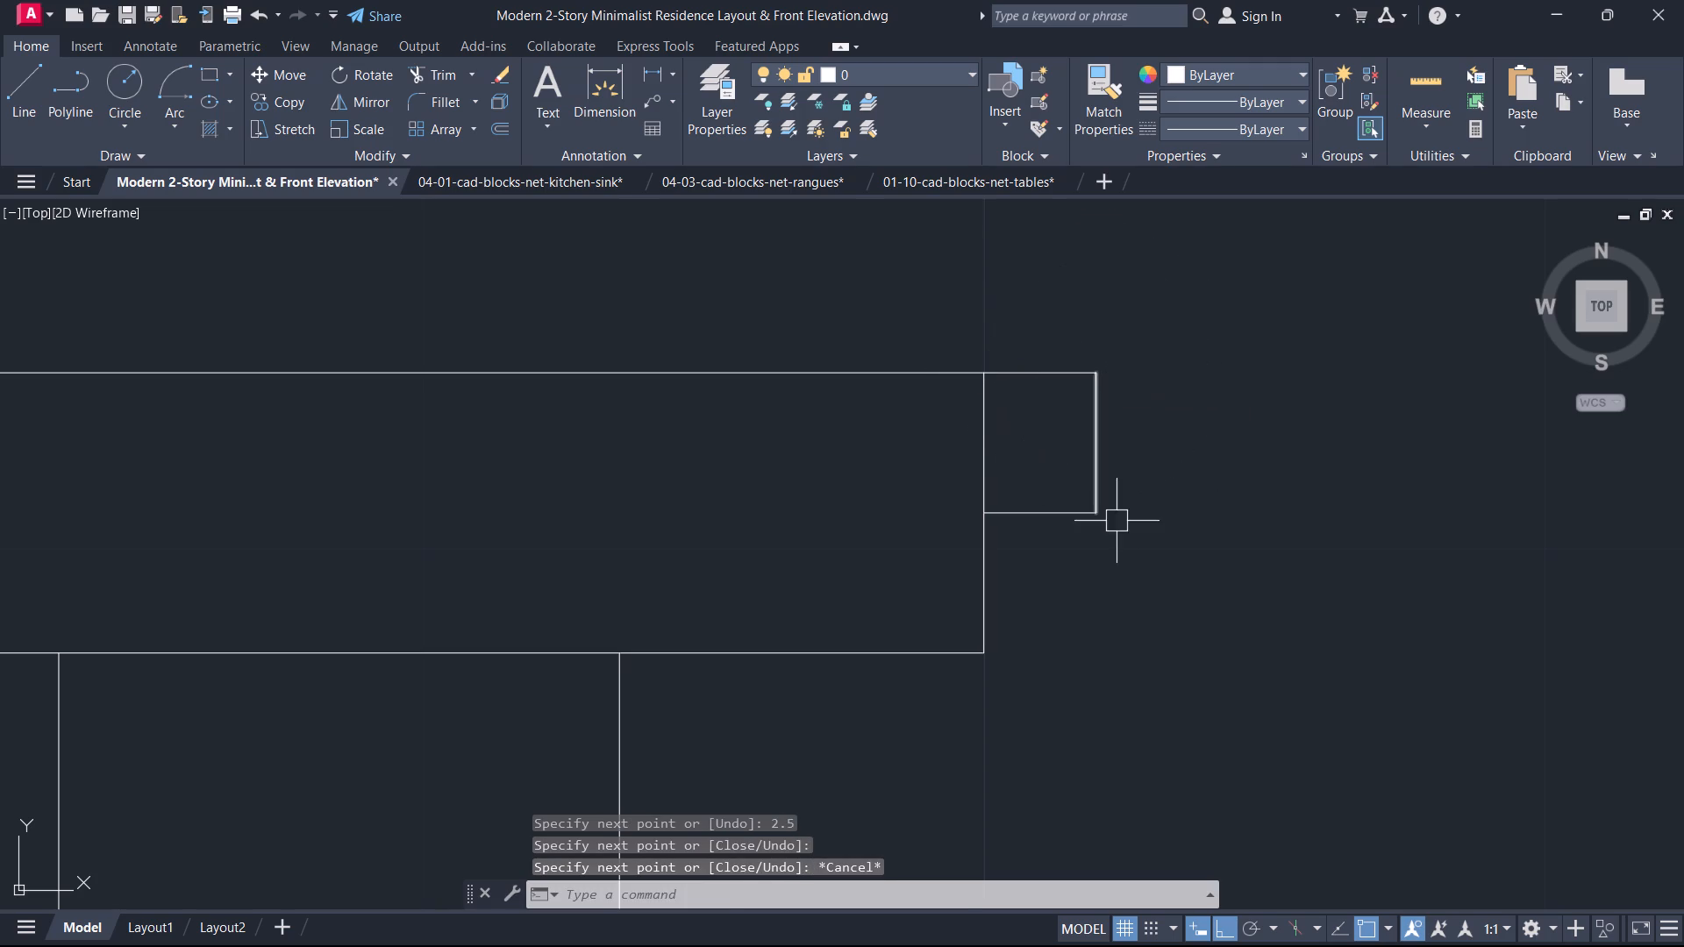
Copy the new jamb east across the opening from its northwest corner to the kitchen wall's west face.
{"action": "left_click_drag", "start_coordinate": [1137, 539], "coordinate": [1120, 511]}
{"action": "left_click", "coordinate": [999, 264]}
{"action": "scroll", "coordinate": [989, 441], "scroll_direction": "down", "scroll_amount": 3}
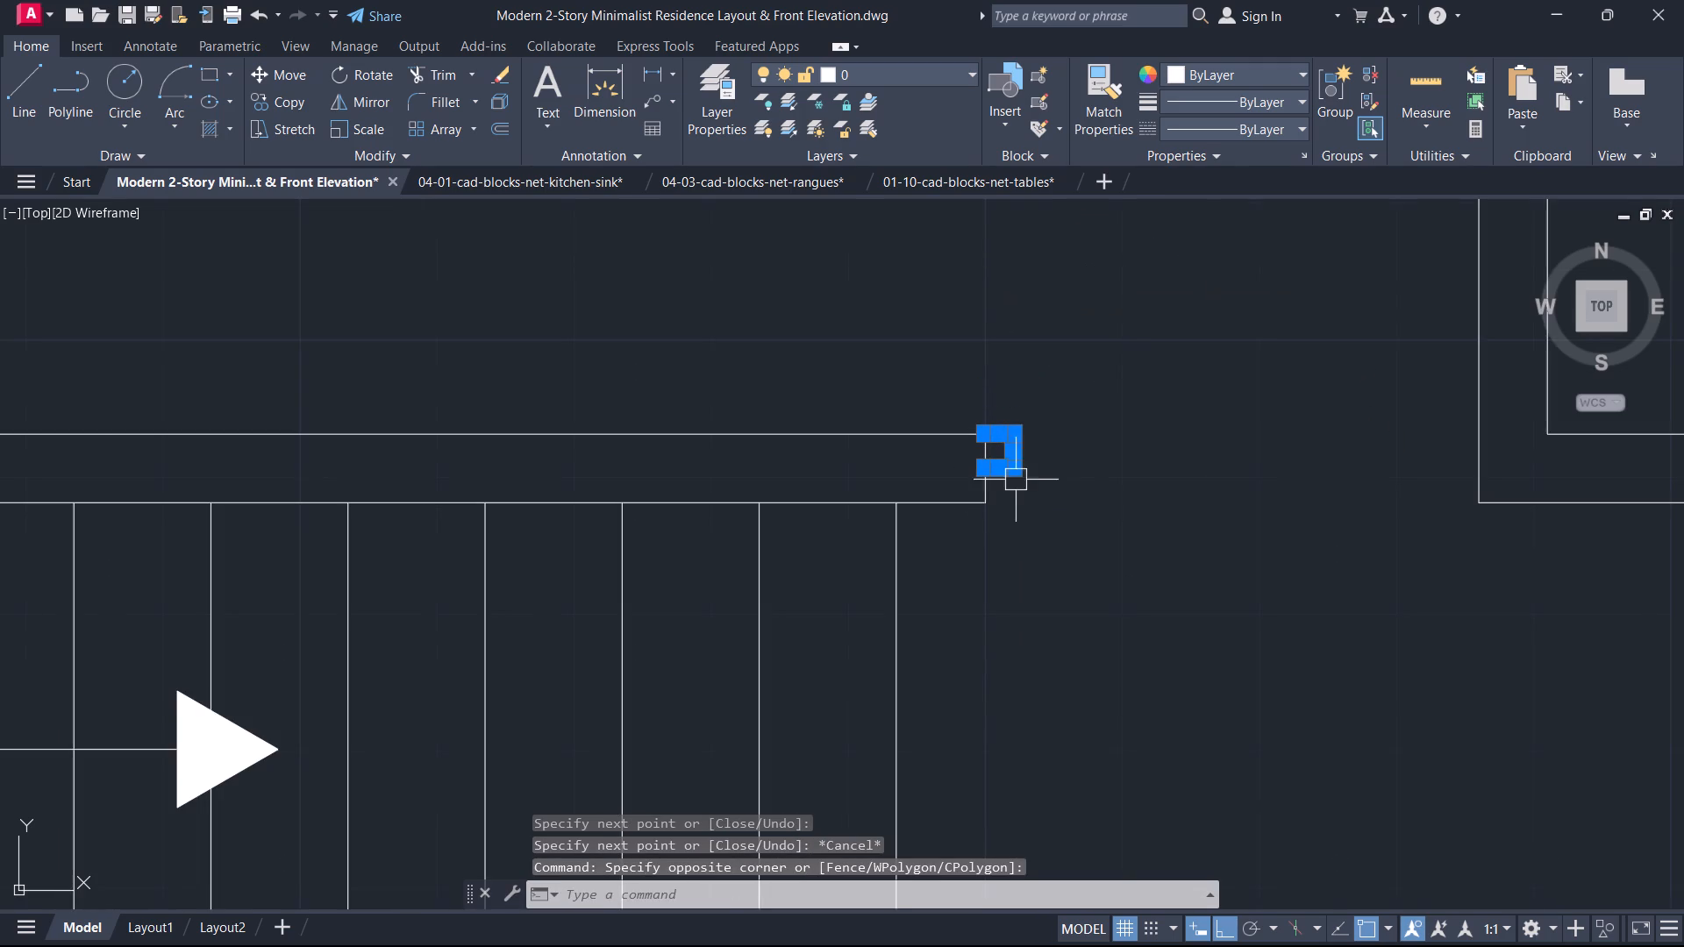
{"action": "middle_click_drag", "start_coordinate": [1029, 478], "coordinate": [715, 544]}
{"action": "key", "text": "c"}
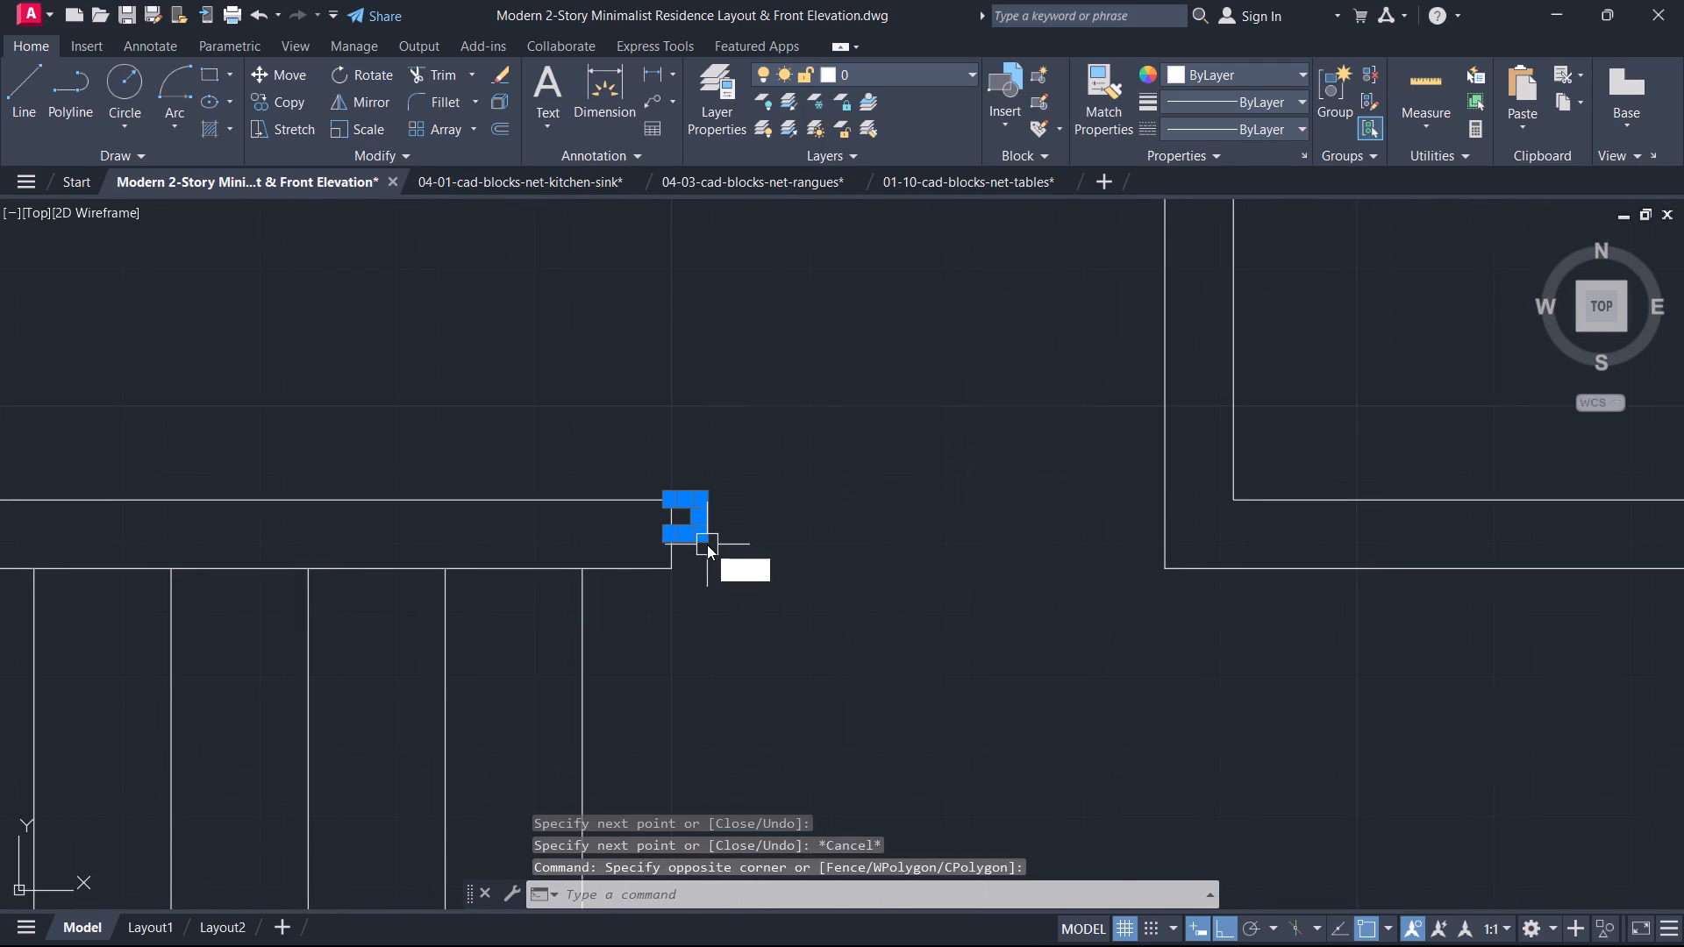
{"action": "key", "text": "o"}
{"action": "key", "text": "space"}
{"action": "left_click", "coordinate": [675, 502]}
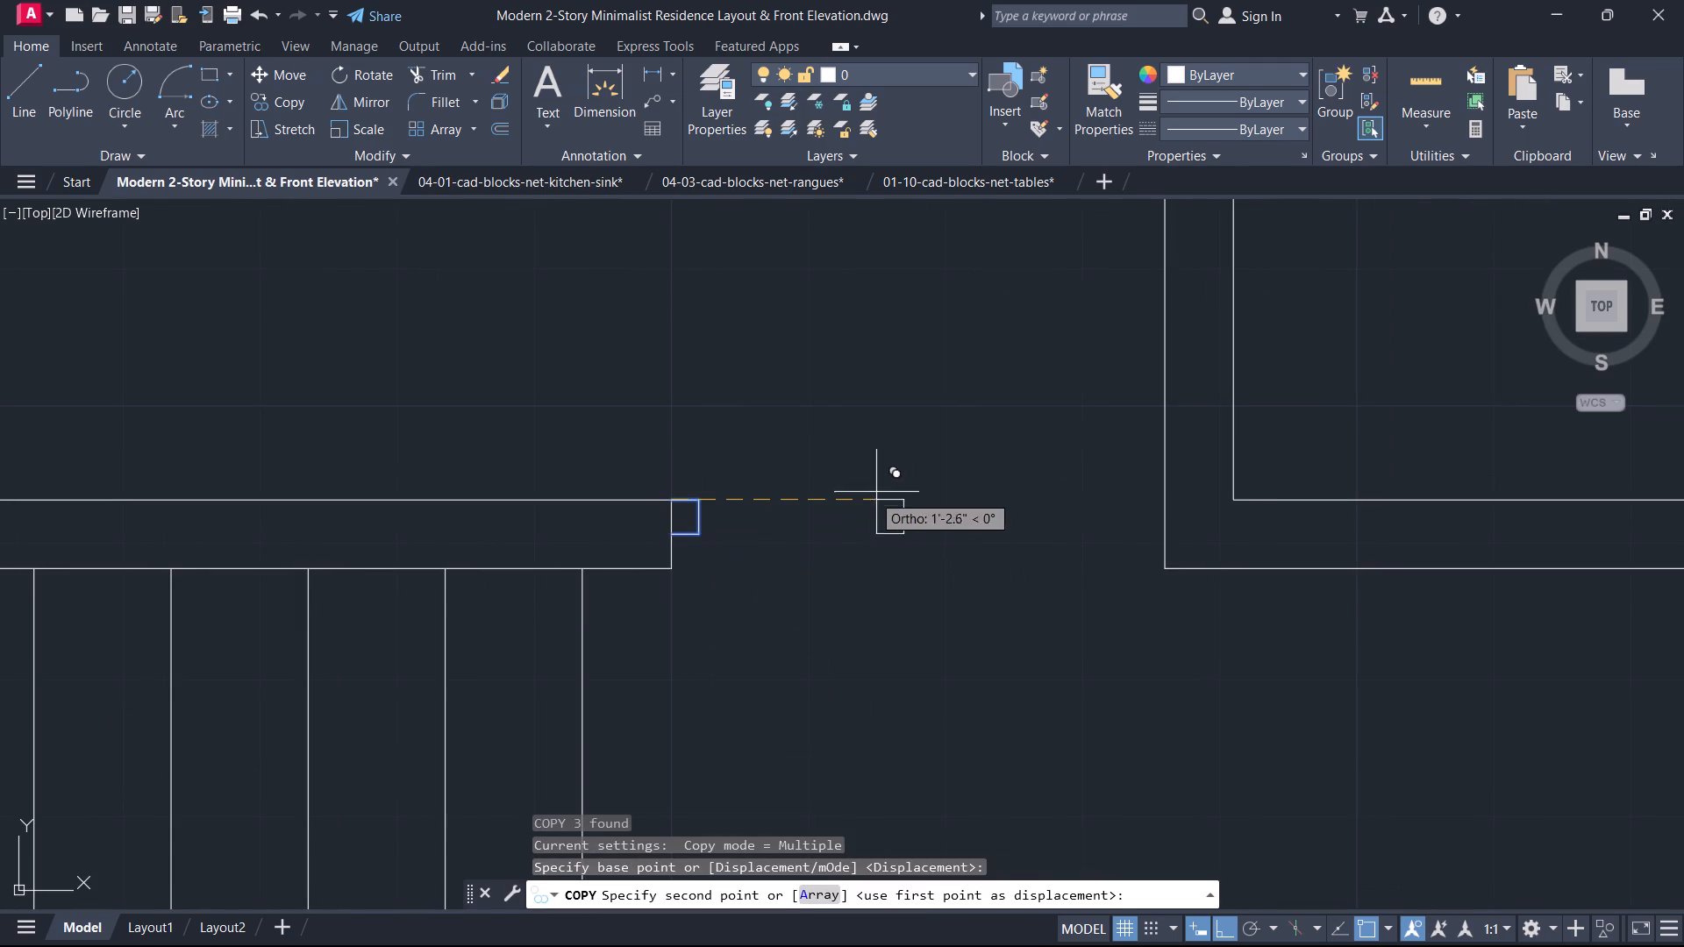
{"action": "left_click", "coordinate": [1167, 500]}
{"action": "key", "text": "Escape"}
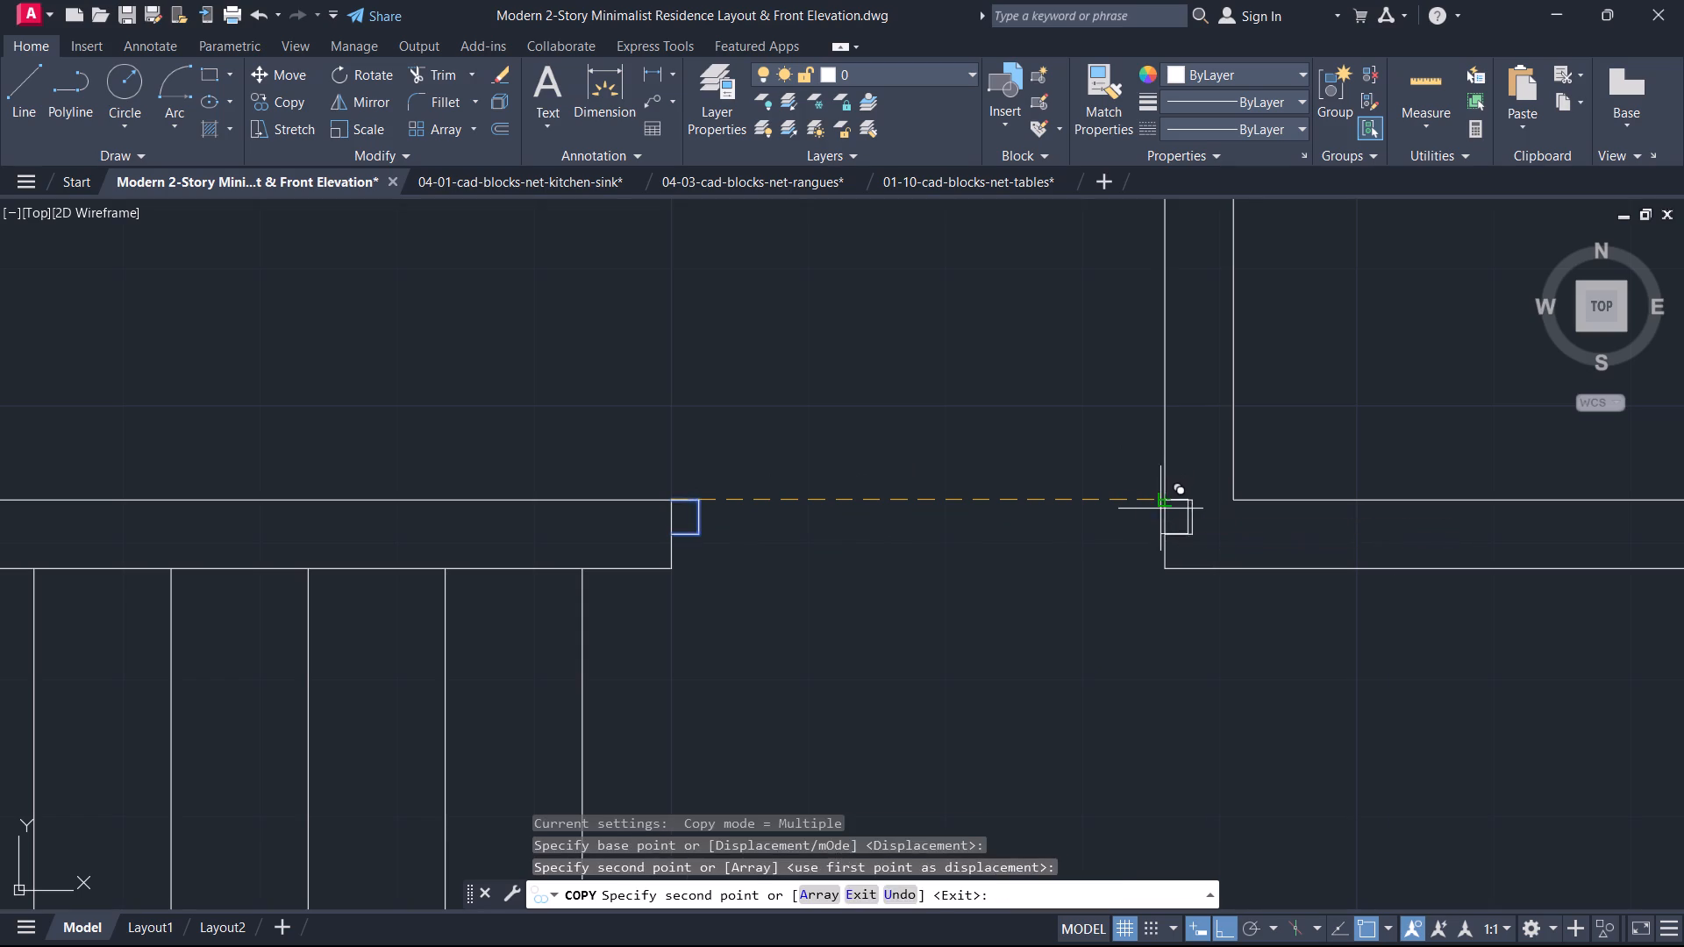
Mirror the copied jamb about the kitchen wall's west face into the opening, erasing the source lines.
{"action": "scroll", "coordinate": [1170, 537], "scroll_direction": "up", "scroll_amount": 2}
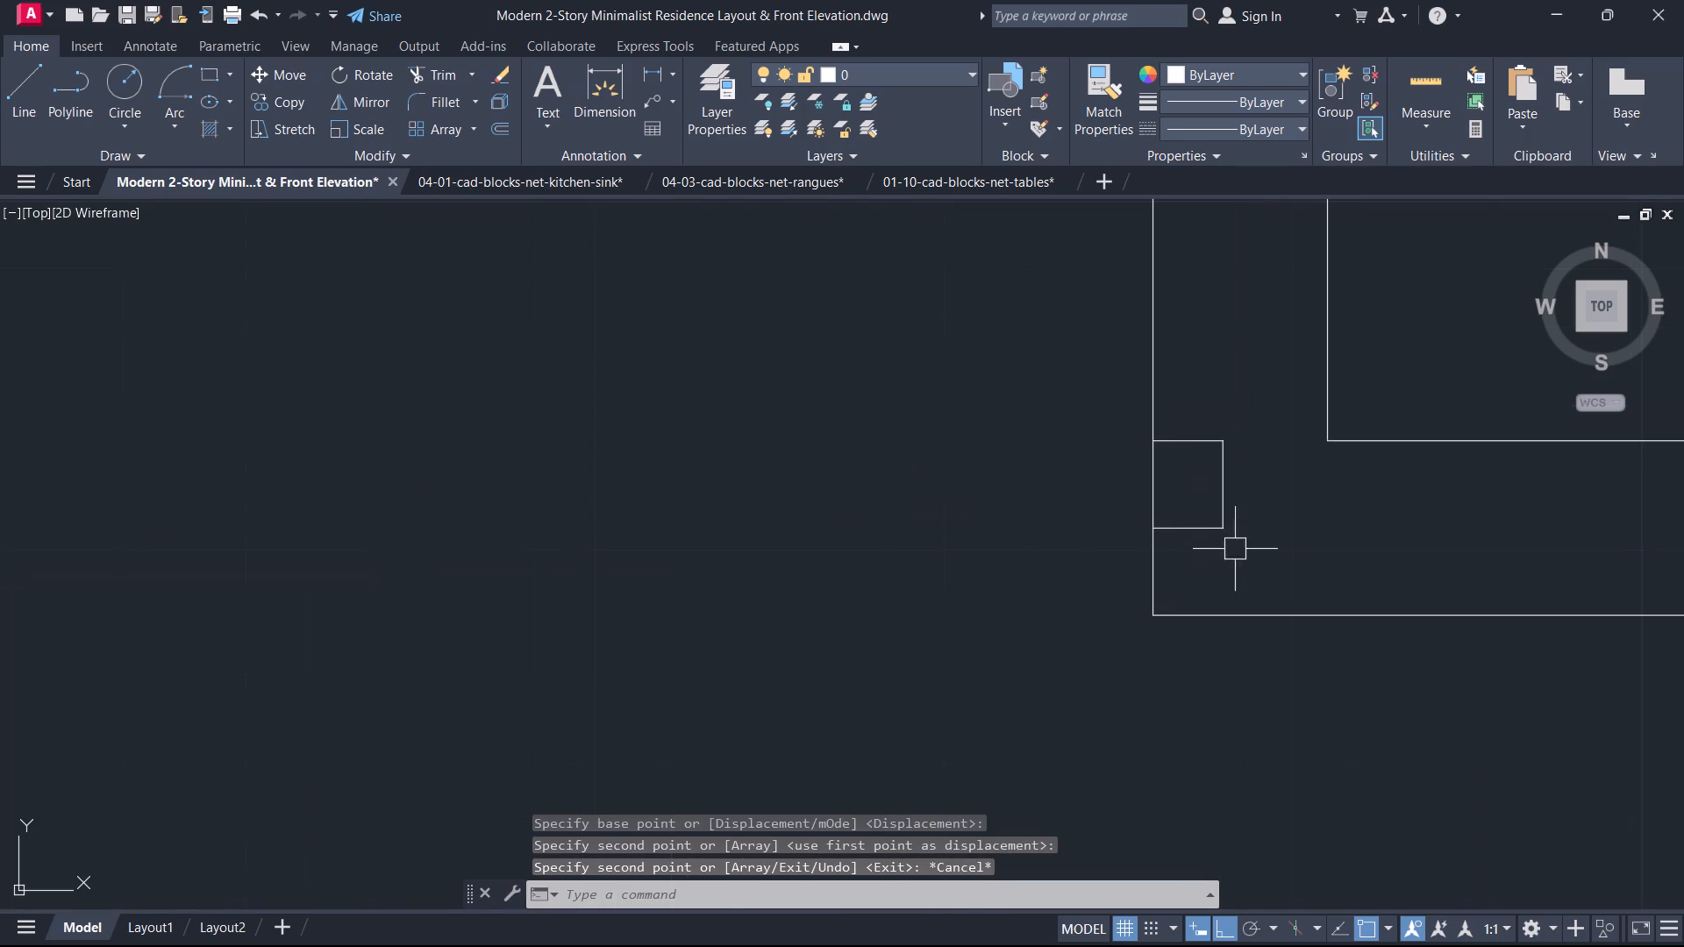
{"action": "left_click", "coordinate": [1246, 543]}
{"action": "left_click", "coordinate": [1177, 402]}
{"action": "key", "text": "m"}
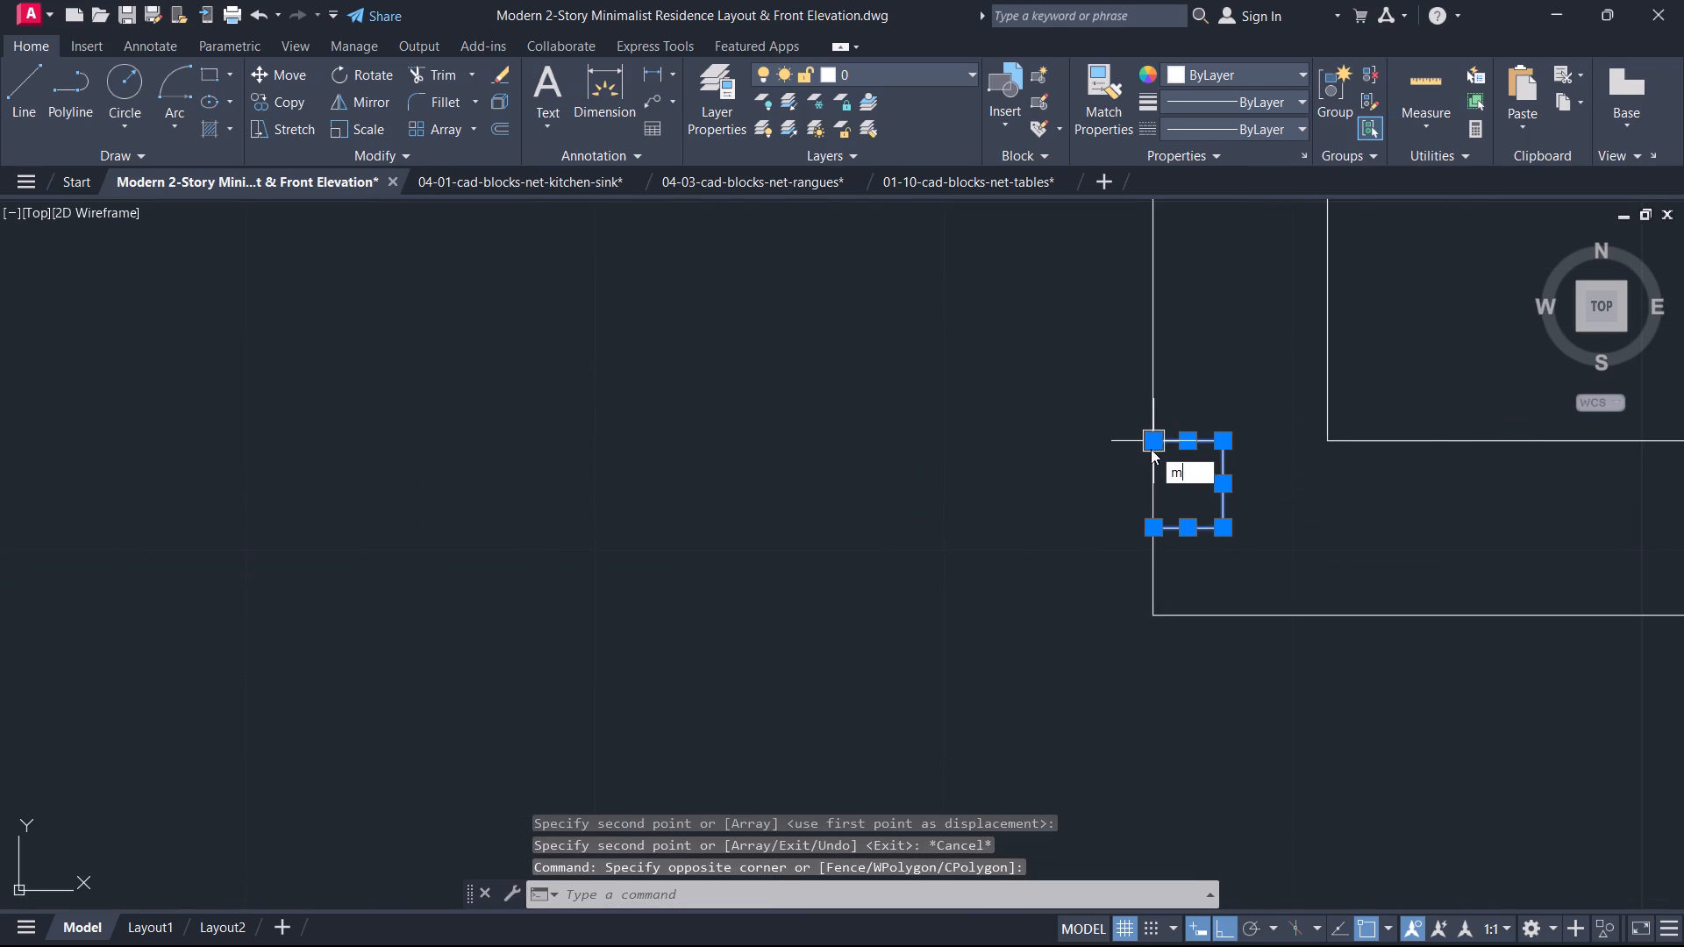
{"action": "key", "text": "i"}
{"action": "key", "text": "space"}
{"action": "scroll", "coordinate": [1166, 512], "scroll_direction": "up", "scroll_amount": 3}
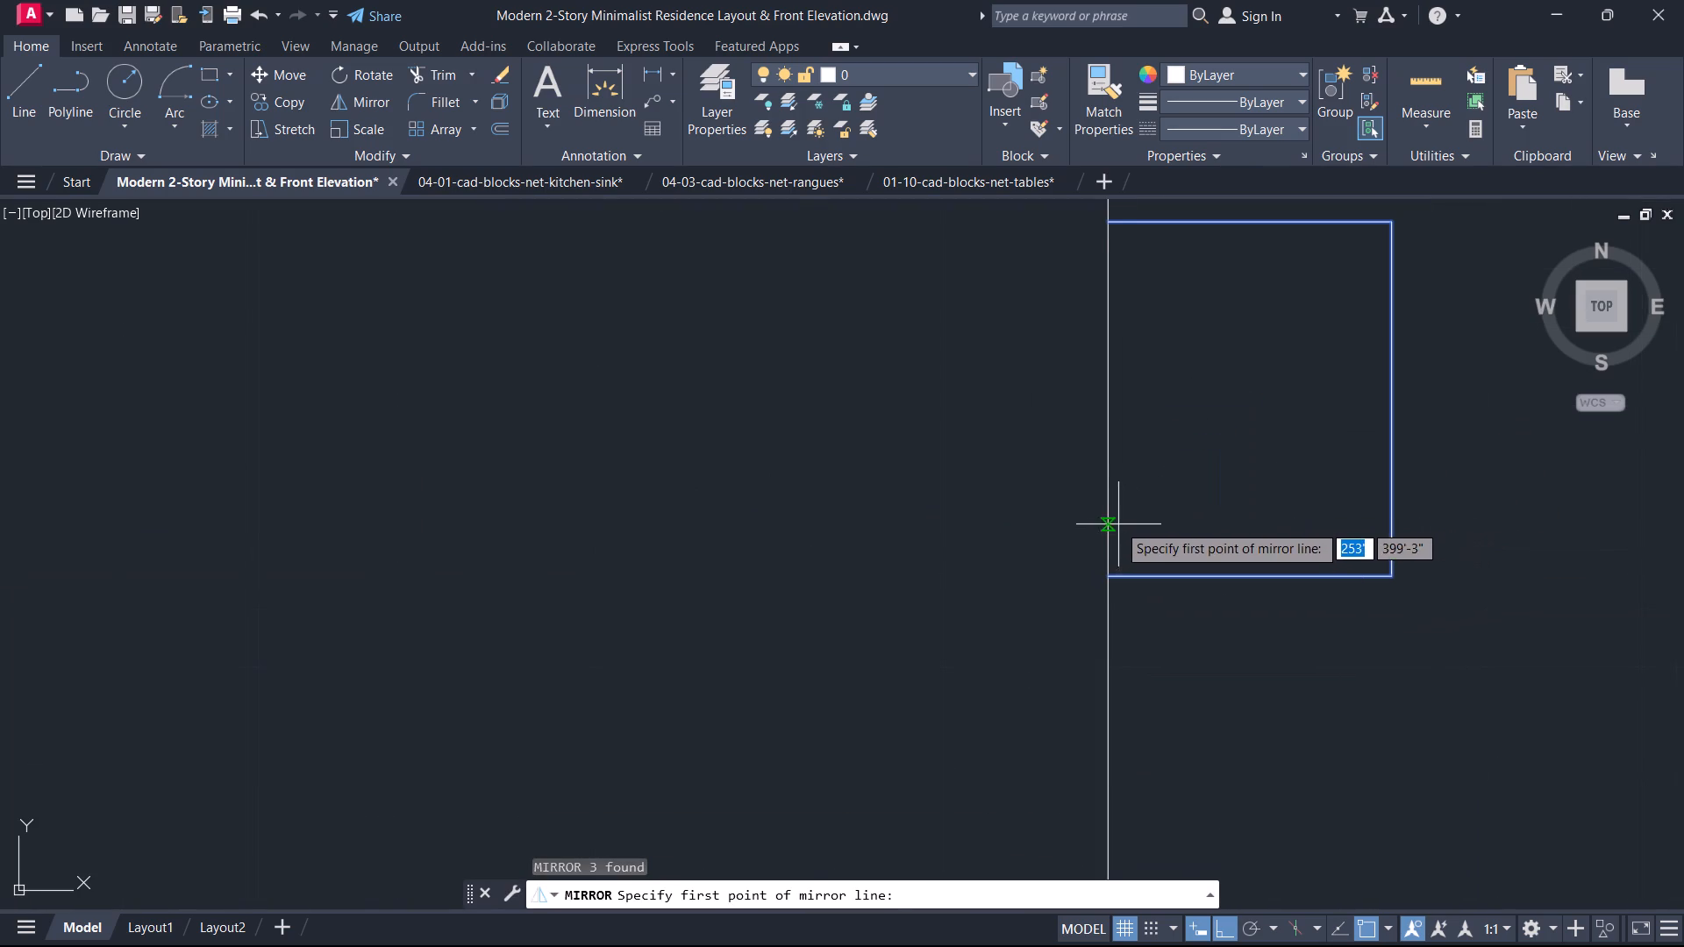
{"action": "left_click", "coordinate": [1112, 518]}
{"action": "left_click", "coordinate": [1100, 417]}
{"action": "left_click_drag", "start_coordinate": [1131, 477], "coordinate": [1100, 418]}
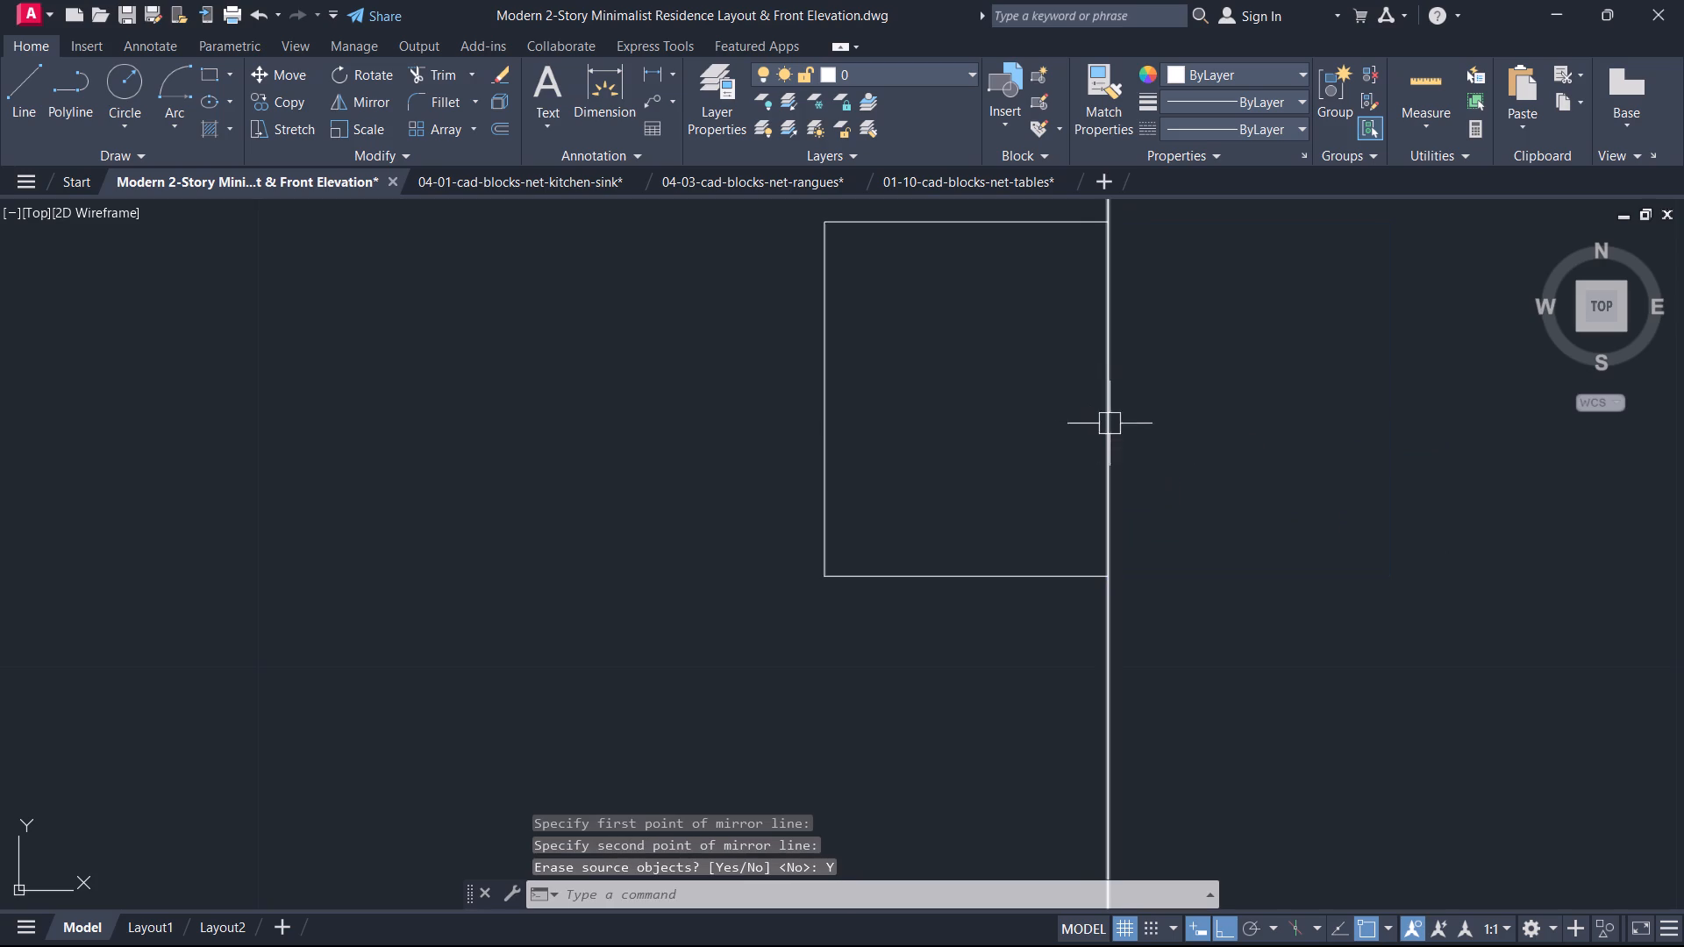
Draw a door line across the opening from the west jamb's northeast corner to the east jamb's northwest corner.
{"action": "scroll", "coordinate": [1145, 468], "scroll_direction": "down", "scroll_amount": 3}
{"action": "scroll", "coordinate": [787, 582], "scroll_direction": "down", "scroll_amount": 3}
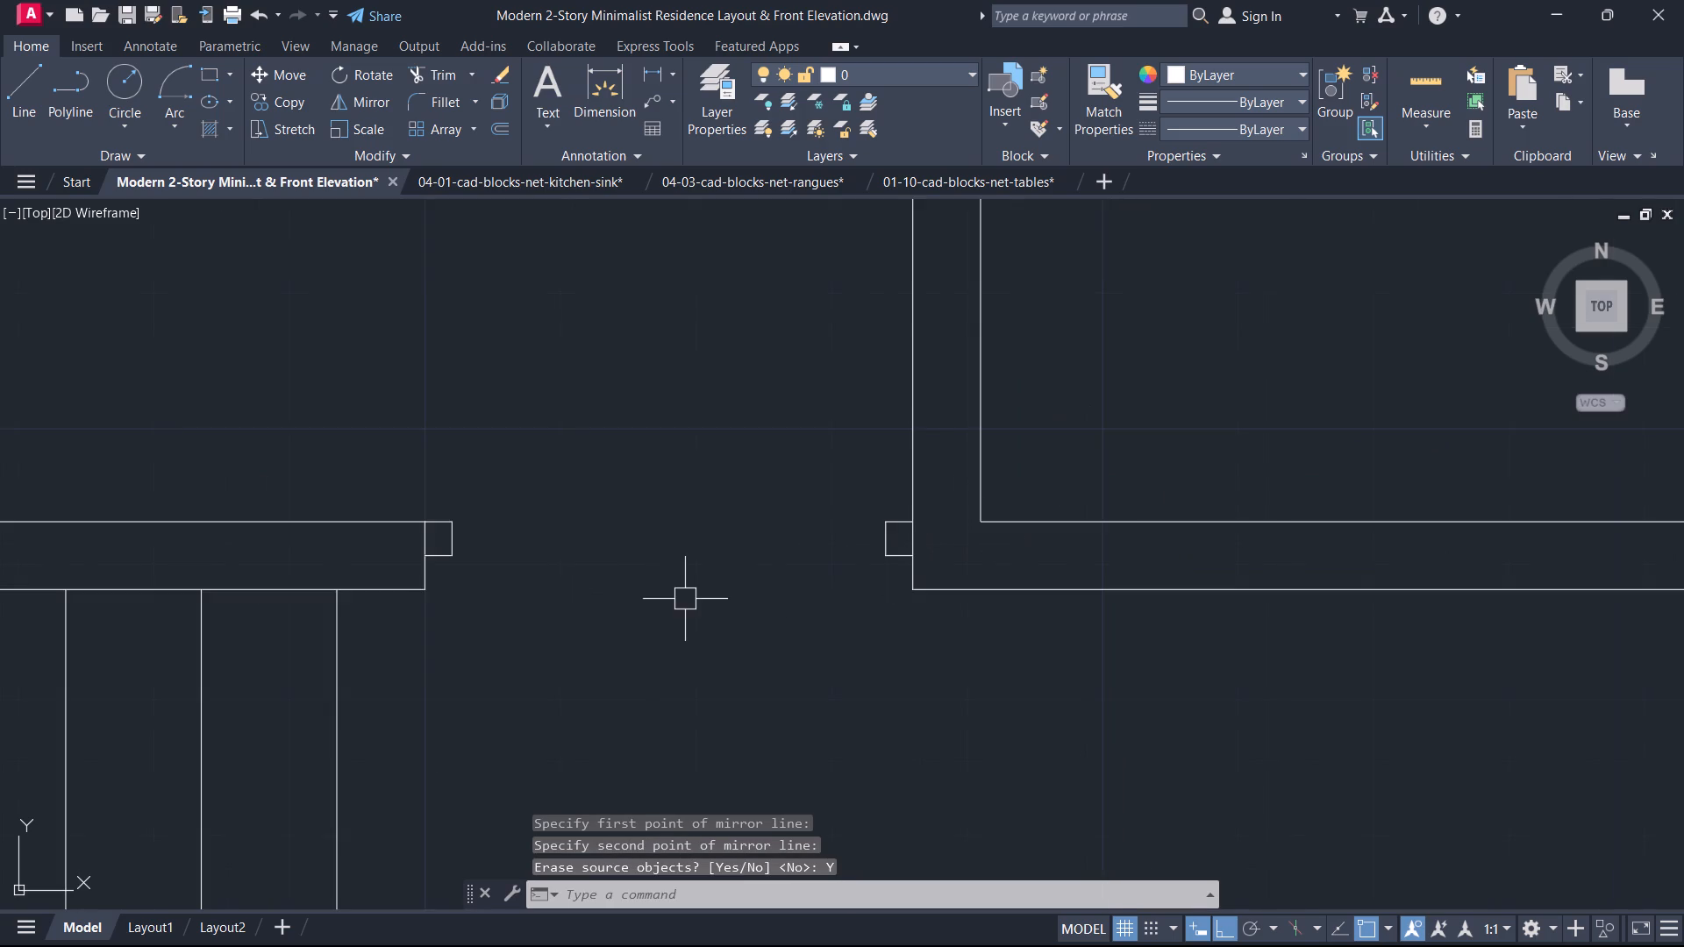
{"action": "middle_click_drag", "start_coordinate": [661, 599], "coordinate": [1060, 666]}
{"action": "key", "text": "l"}
{"action": "key", "text": "space"}
{"action": "left_click", "coordinate": [843, 593]}
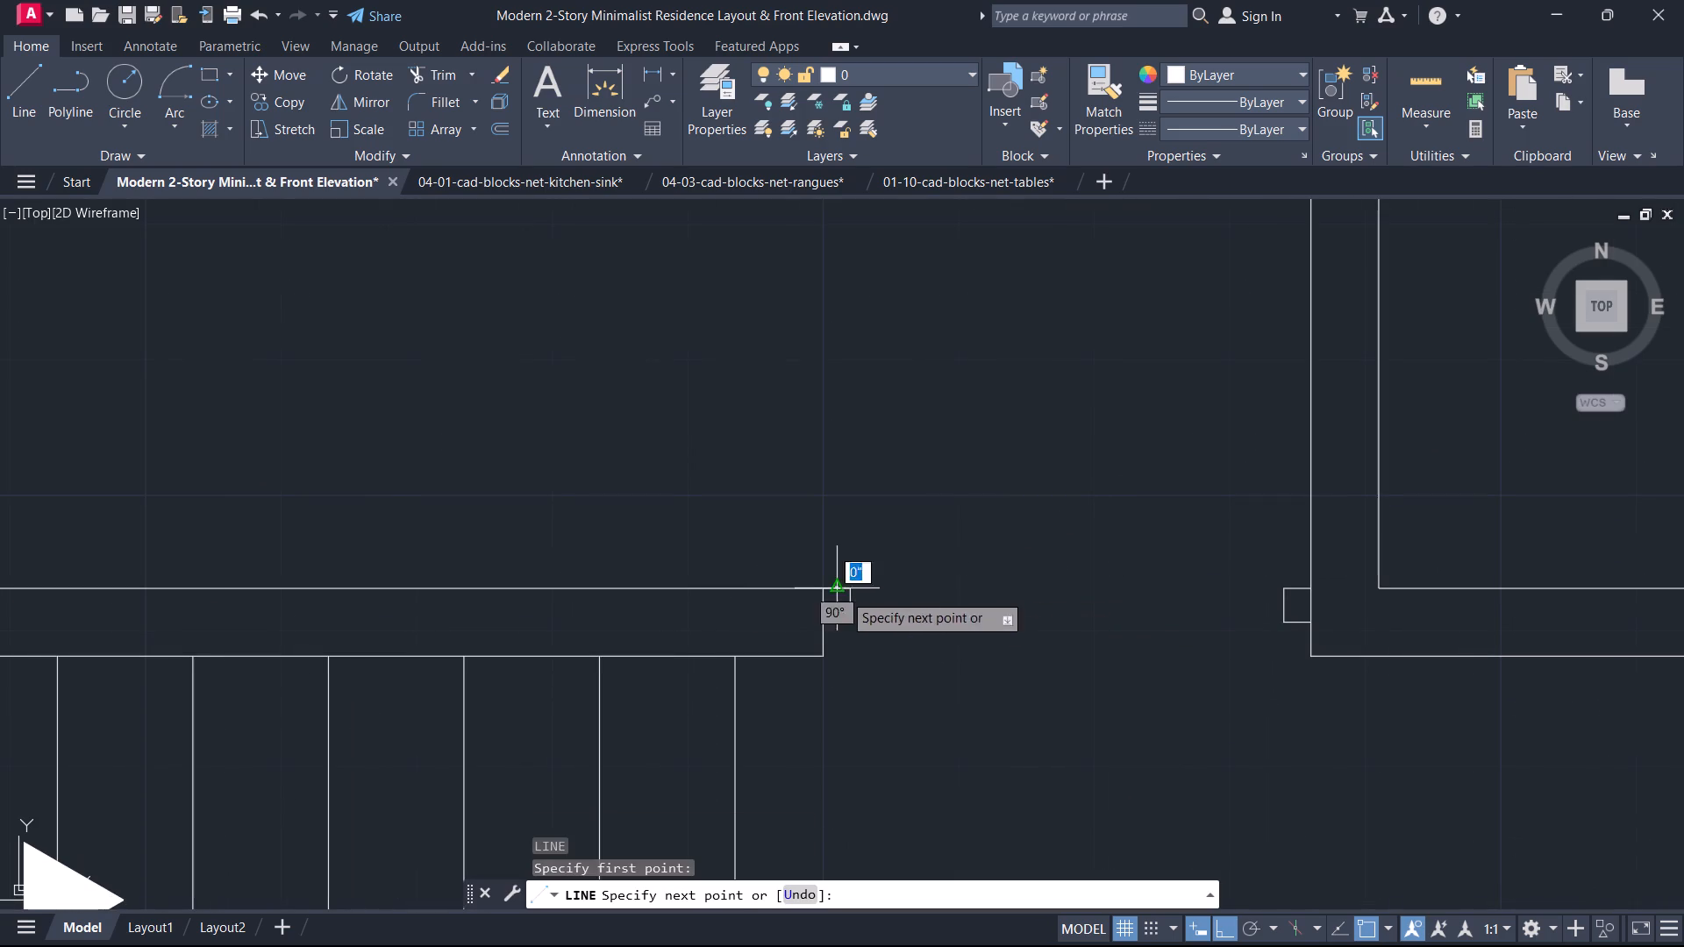
{"action": "key", "text": "Escape"}
{"action": "key", "text": "space"}
{"action": "left_click_drag", "start_coordinate": [849, 585], "coordinate": [860, 585]}
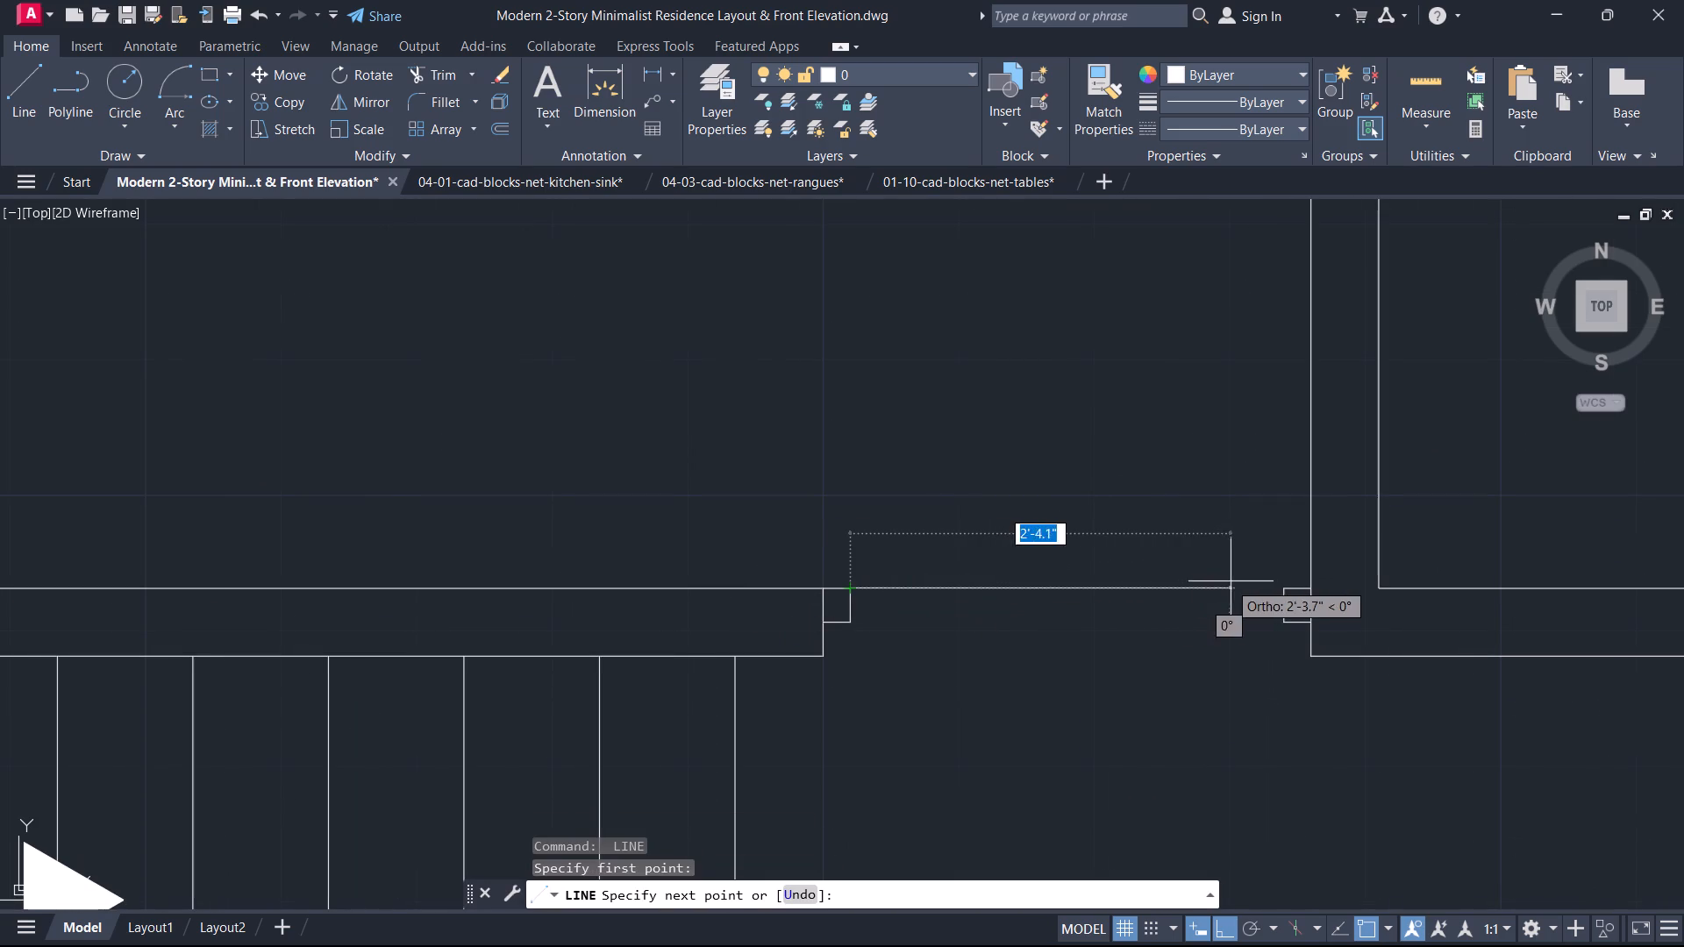
{"action": "left_click", "coordinate": [1280, 587]}
{"action": "key", "text": "Escape"}
Offset the door line 1.5" to the south to give the leaf its thickness.
{"action": "type", "text": "o"}
{"action": "key", "text": "space"}
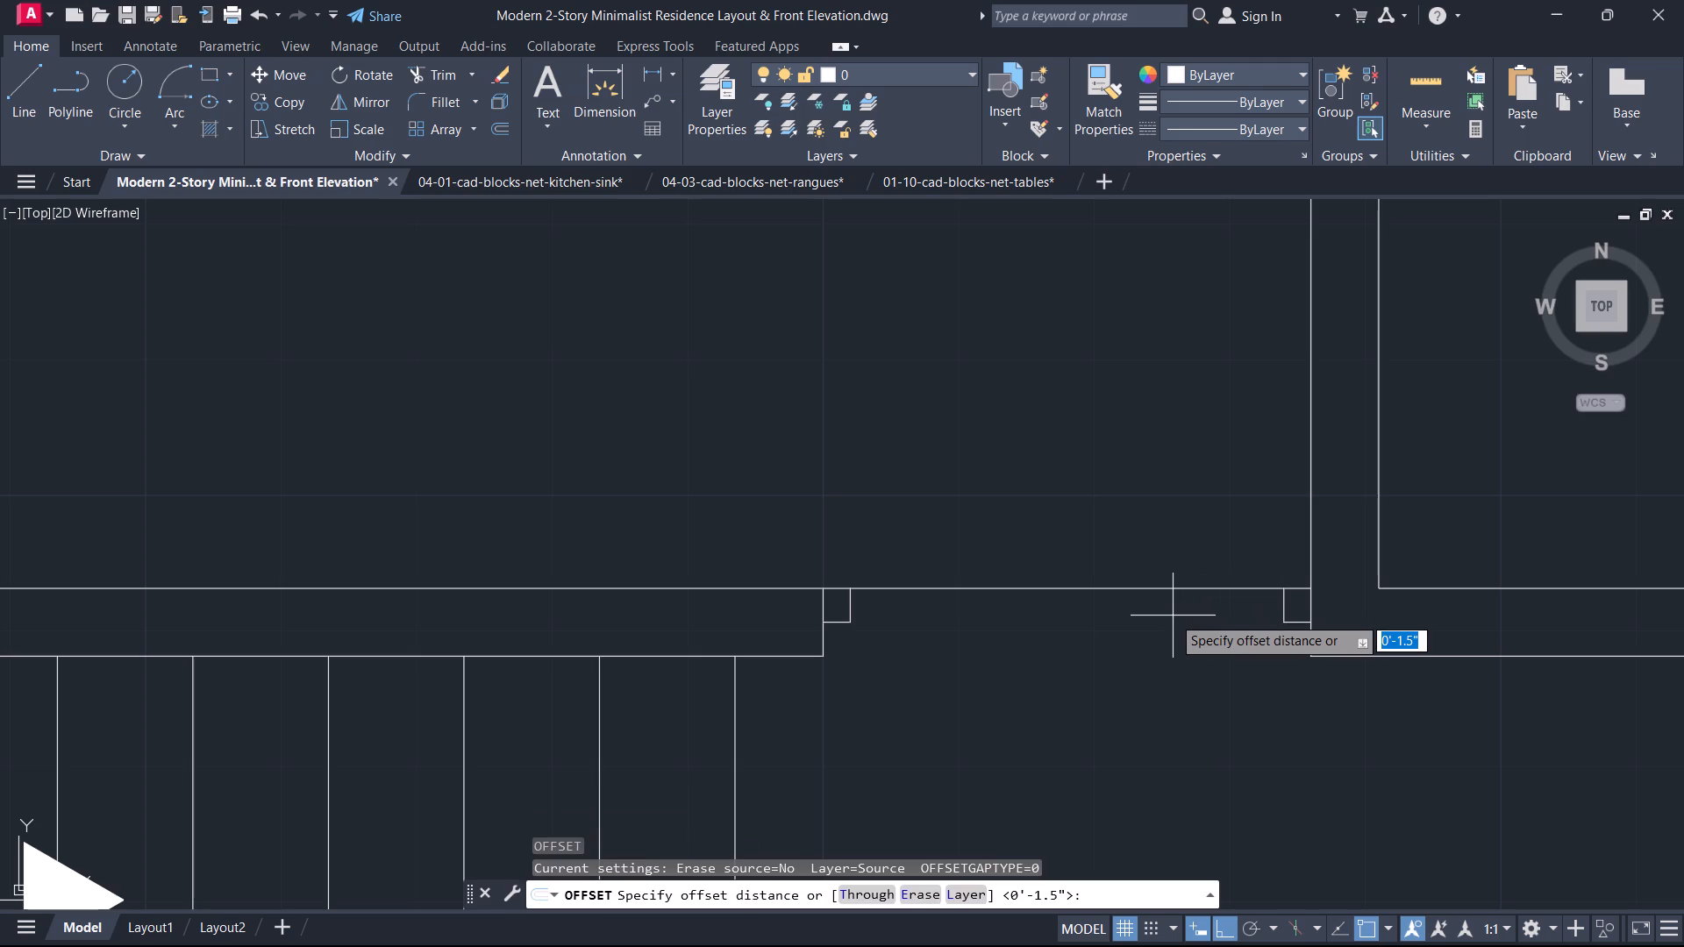
{"action": "key", "text": "1"}
{"action": "key", "text": "period"}
{"action": "key", "text": "5"}
{"action": "key", "text": "Return"}
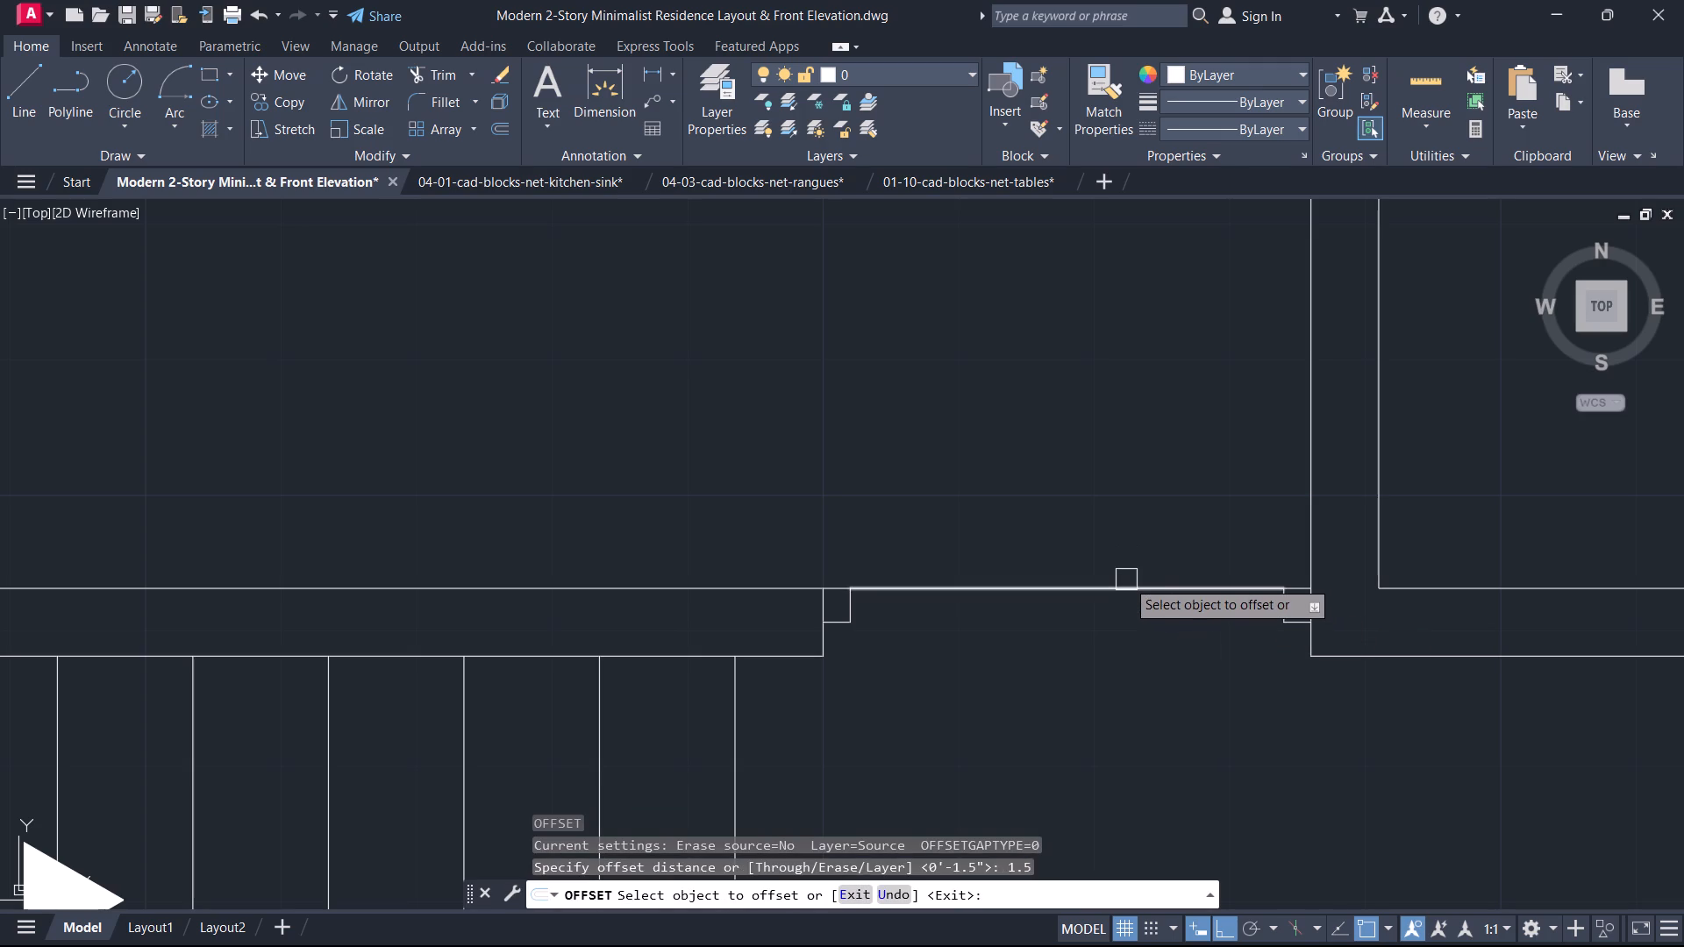
{"action": "double_click", "coordinate": [1126, 580]}
{"action": "left_click", "coordinate": [1121, 618]}
{"action": "key", "text": "Escape"}
Rotate both door leaf lines 270° about the east jamb's northwest corner so the leaf opens northward.
{"action": "left_click_drag", "start_coordinate": [1127, 625], "coordinate": [1122, 616]}
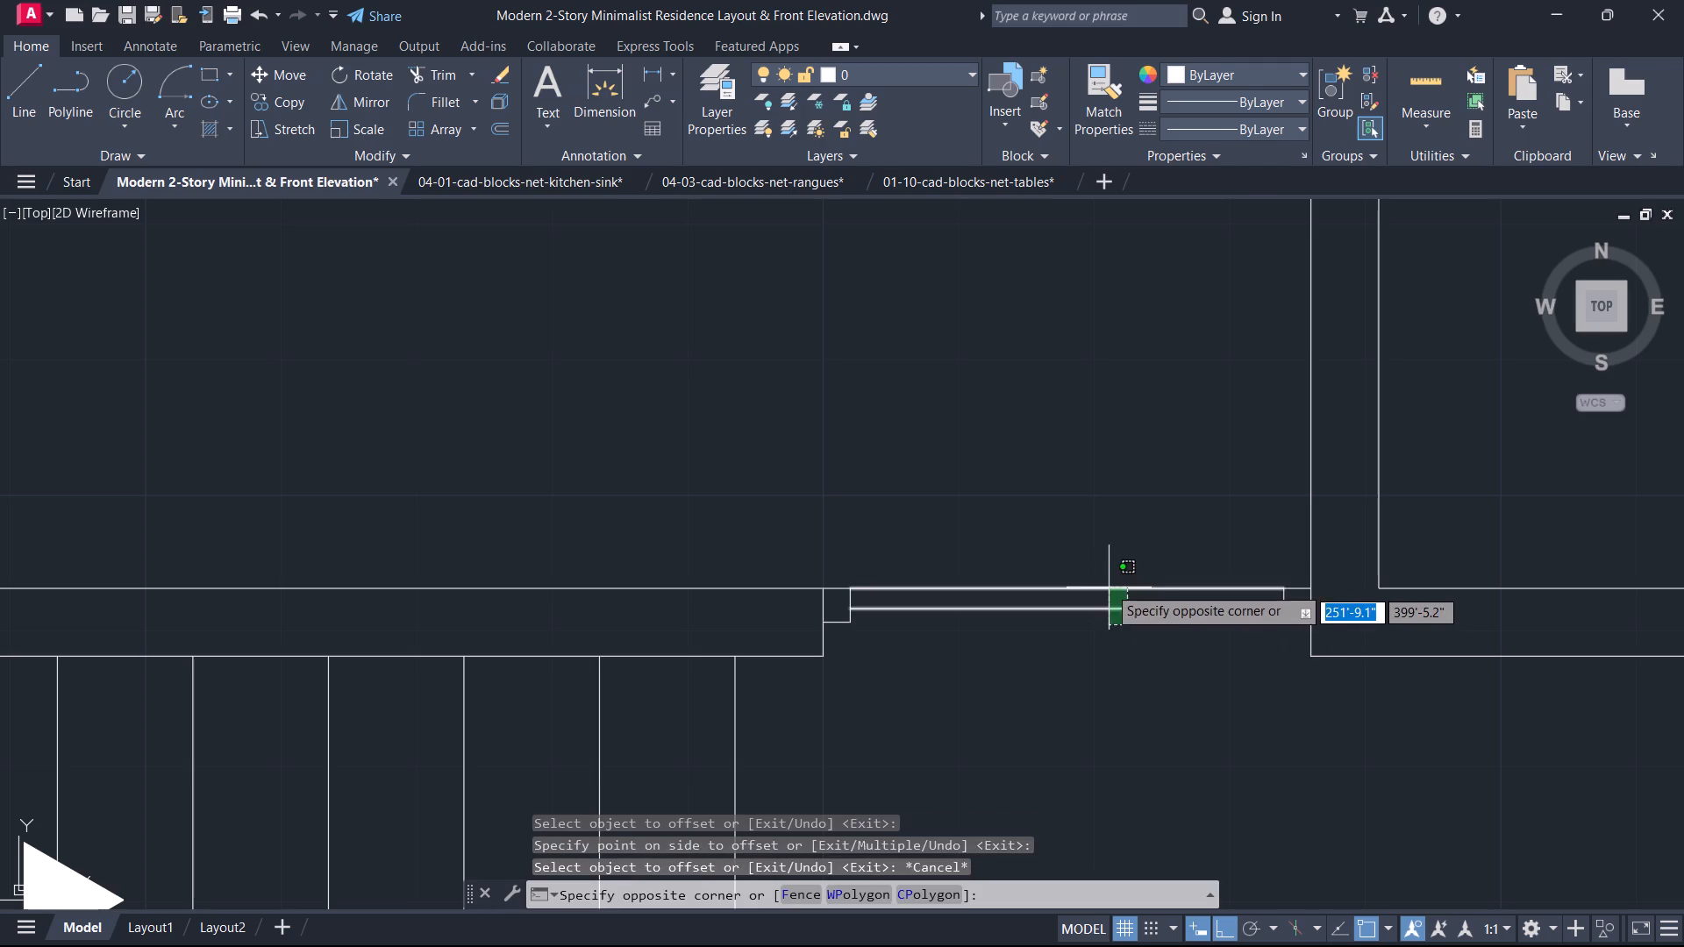
{"action": "left_click", "coordinate": [1106, 580]}
{"action": "type", "text": "ro"}
{"action": "key", "text": "space"}
{"action": "scroll", "coordinate": [1260, 597], "scroll_direction": "up", "scroll_amount": 2}
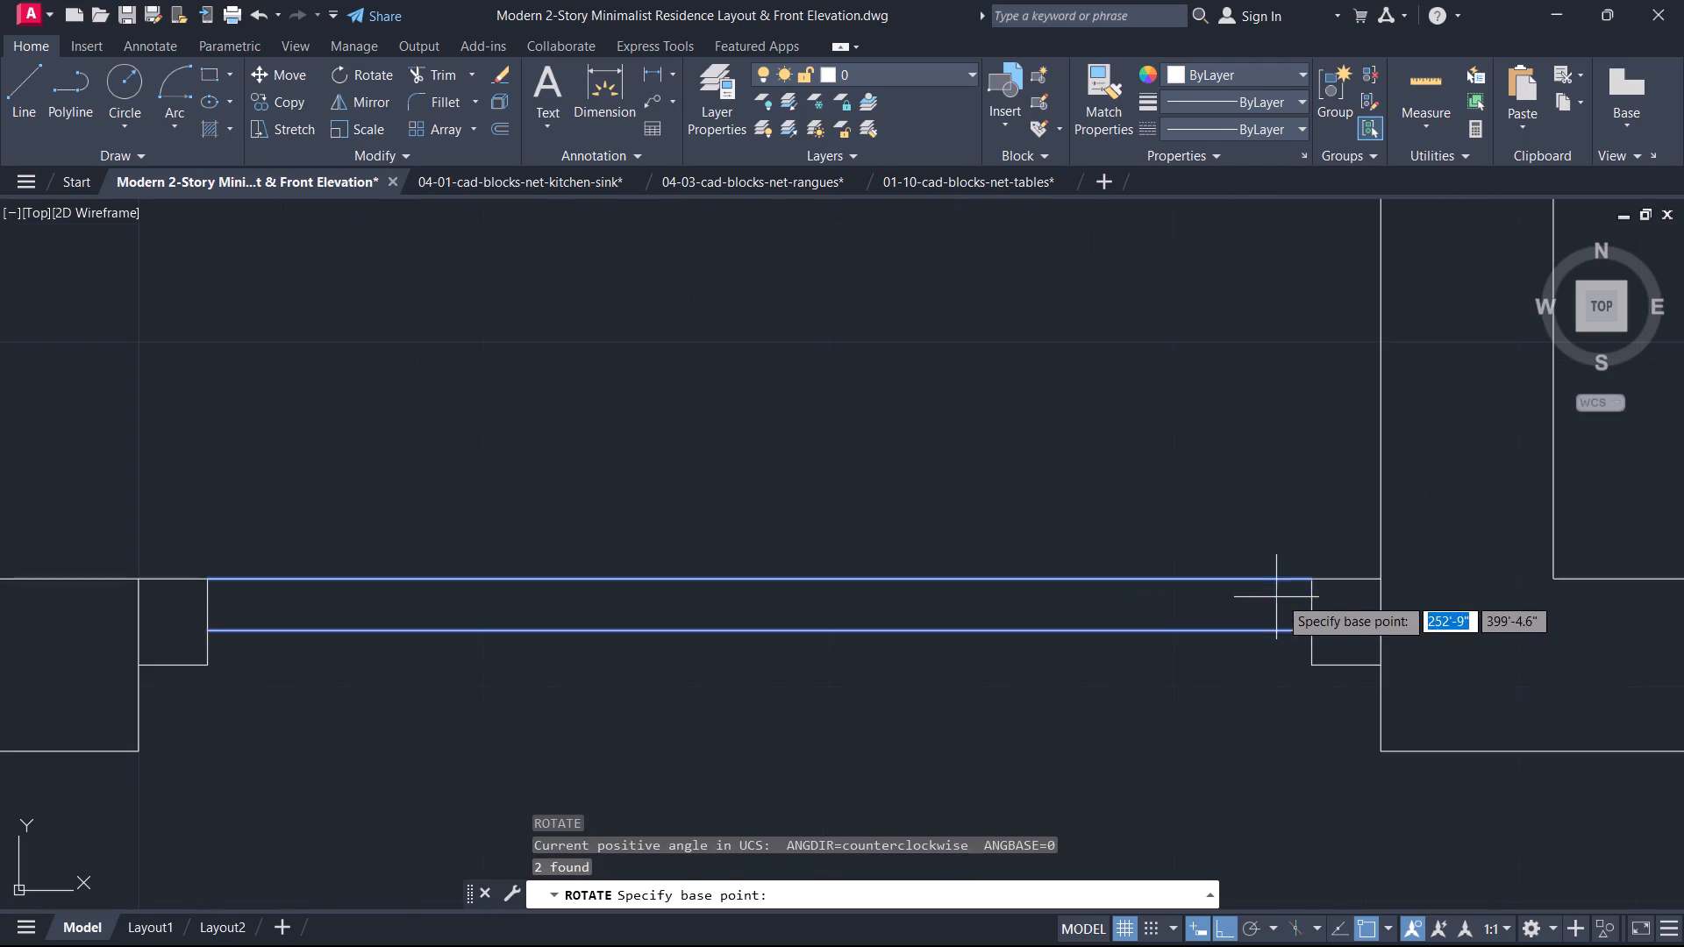
{"action": "left_click", "coordinate": [1310, 579]}
{"action": "left_click", "coordinate": [1309, 705]}
{"action": "key", "text": "Escape"}
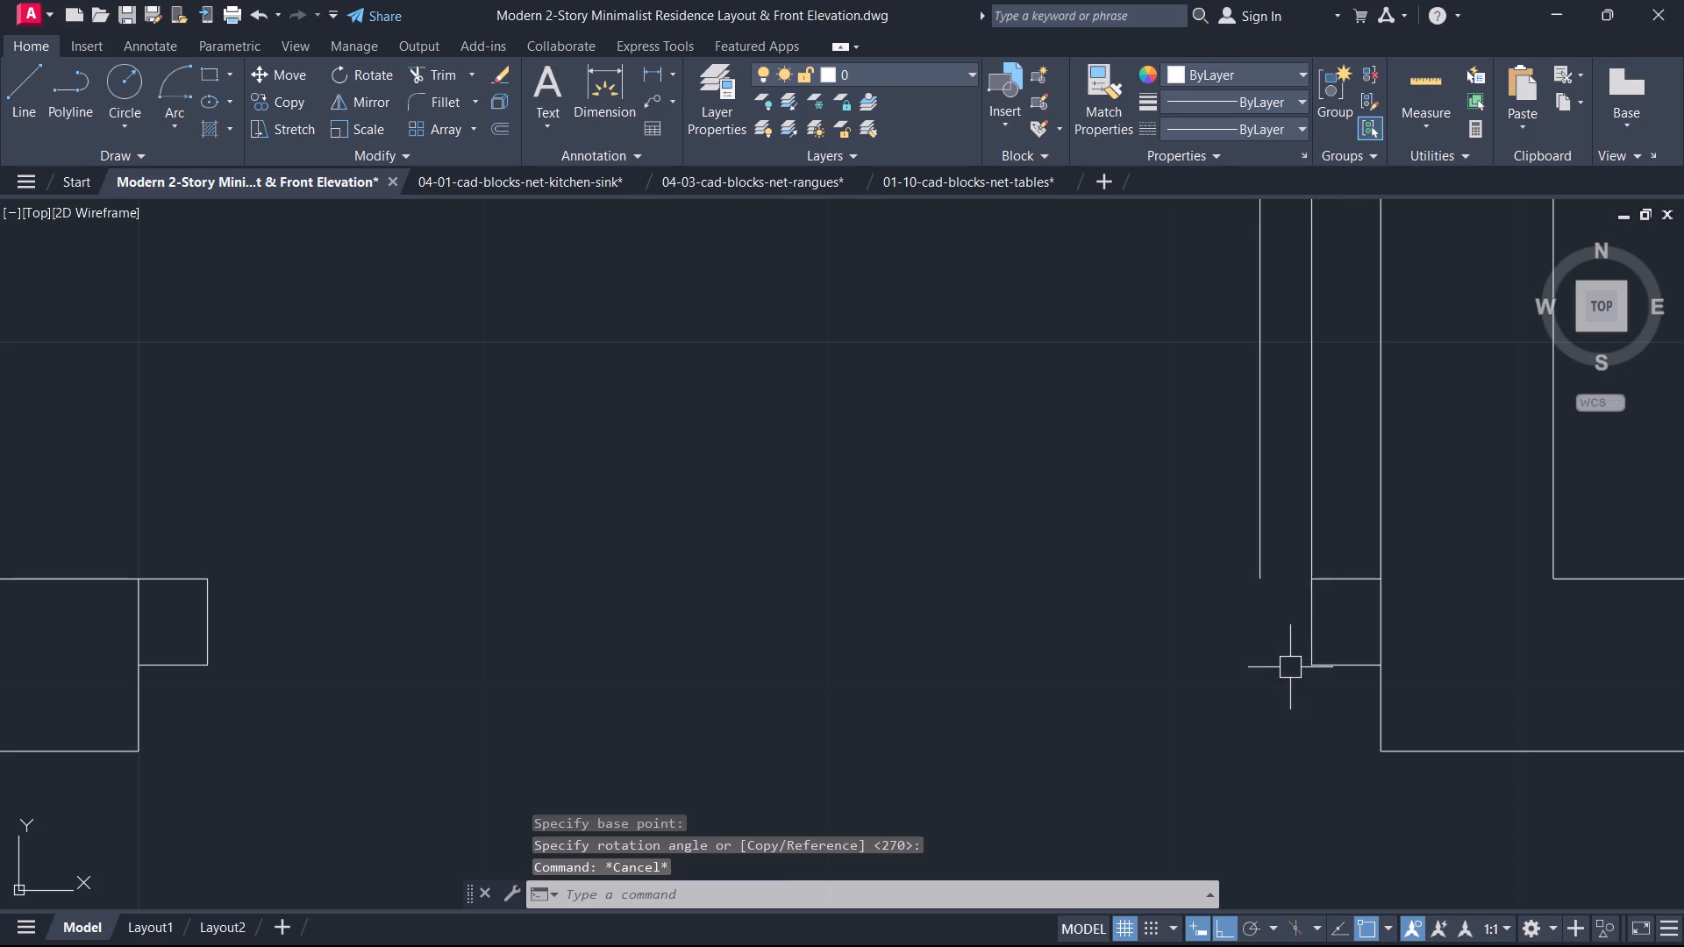
Draw a 1.5" line west from the east jamb's northwest corner to close the south end of the door leaf.
{"action": "scroll", "coordinate": [1288, 668], "scroll_direction": "down", "scroll_amount": 1}
{"action": "scroll", "coordinate": [1318, 623], "scroll_direction": "up", "scroll_amount": 1}
{"action": "key", "text": "l"}
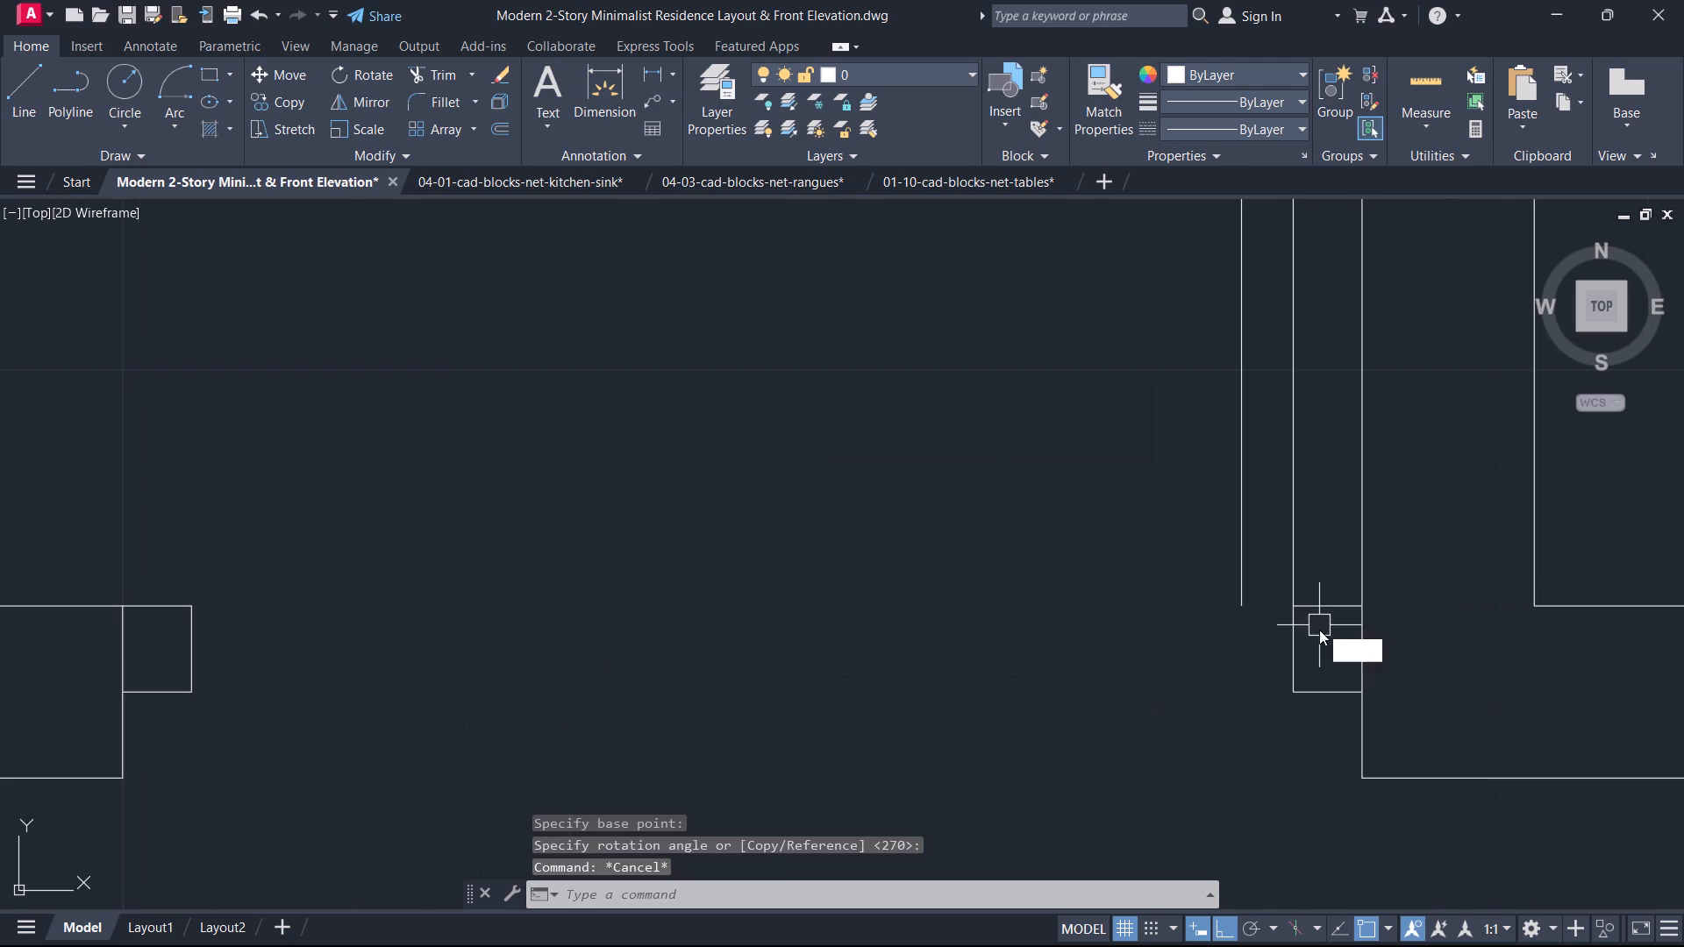
{"action": "key", "text": "space"}
{"action": "scroll", "coordinate": [1317, 630], "scroll_direction": "up", "scroll_amount": 1}
{"action": "left_click", "coordinate": [1270, 597]}
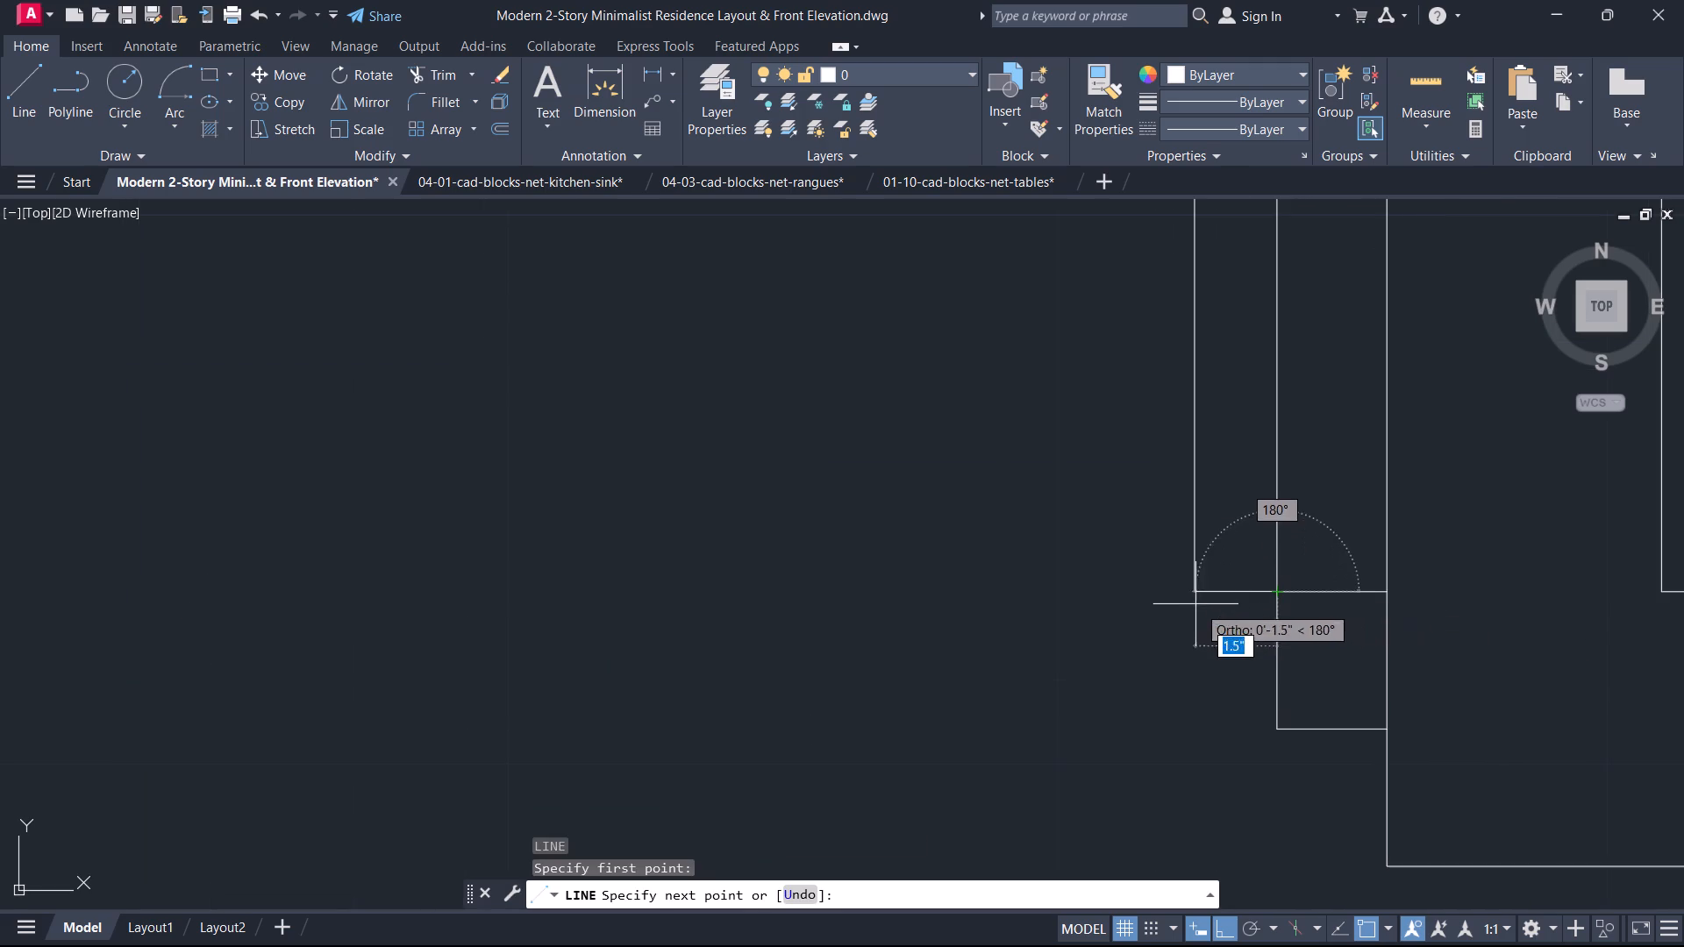
{"action": "left_click", "coordinate": [1191, 594]}
{"action": "key", "text": "Escape"}
{"action": "scroll", "coordinate": [1045, 582], "scroll_direction": "down", "scroll_amount": 4}
{"action": "middle_click_drag", "start_coordinate": [1046, 586], "coordinate": [1146, 604]}
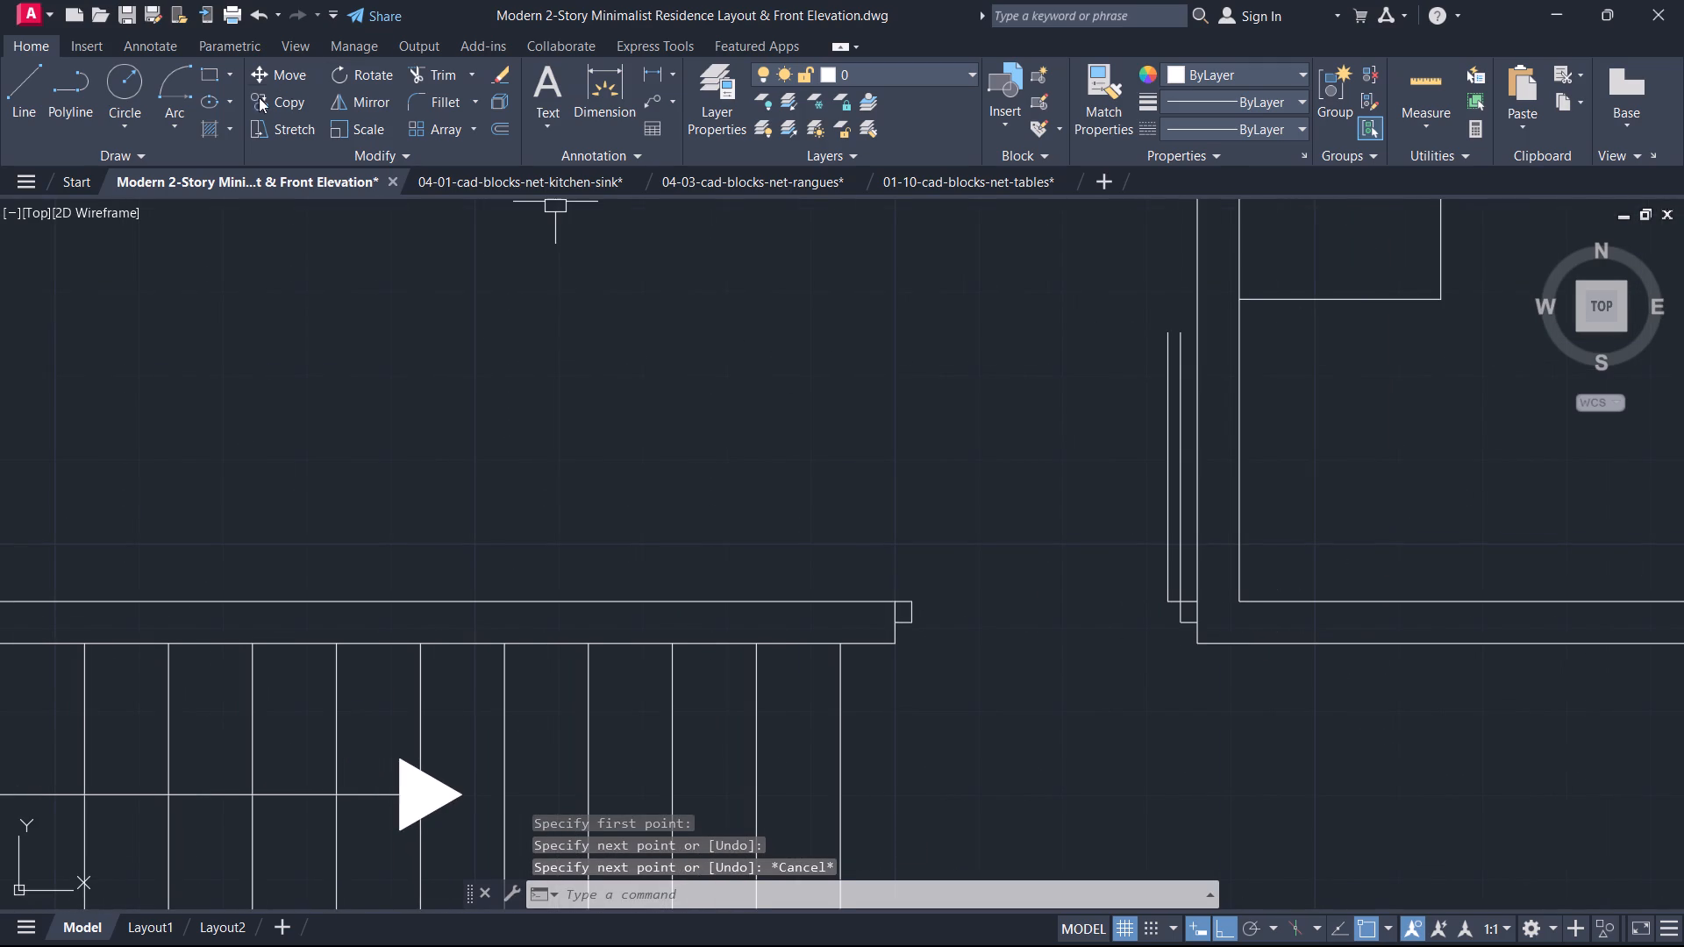
Draw the door's swing arc from the leaf's northeast end, centred on the east jamb's northwest corner, to the west jamb.
{"action": "left_click", "coordinate": [179, 86]}
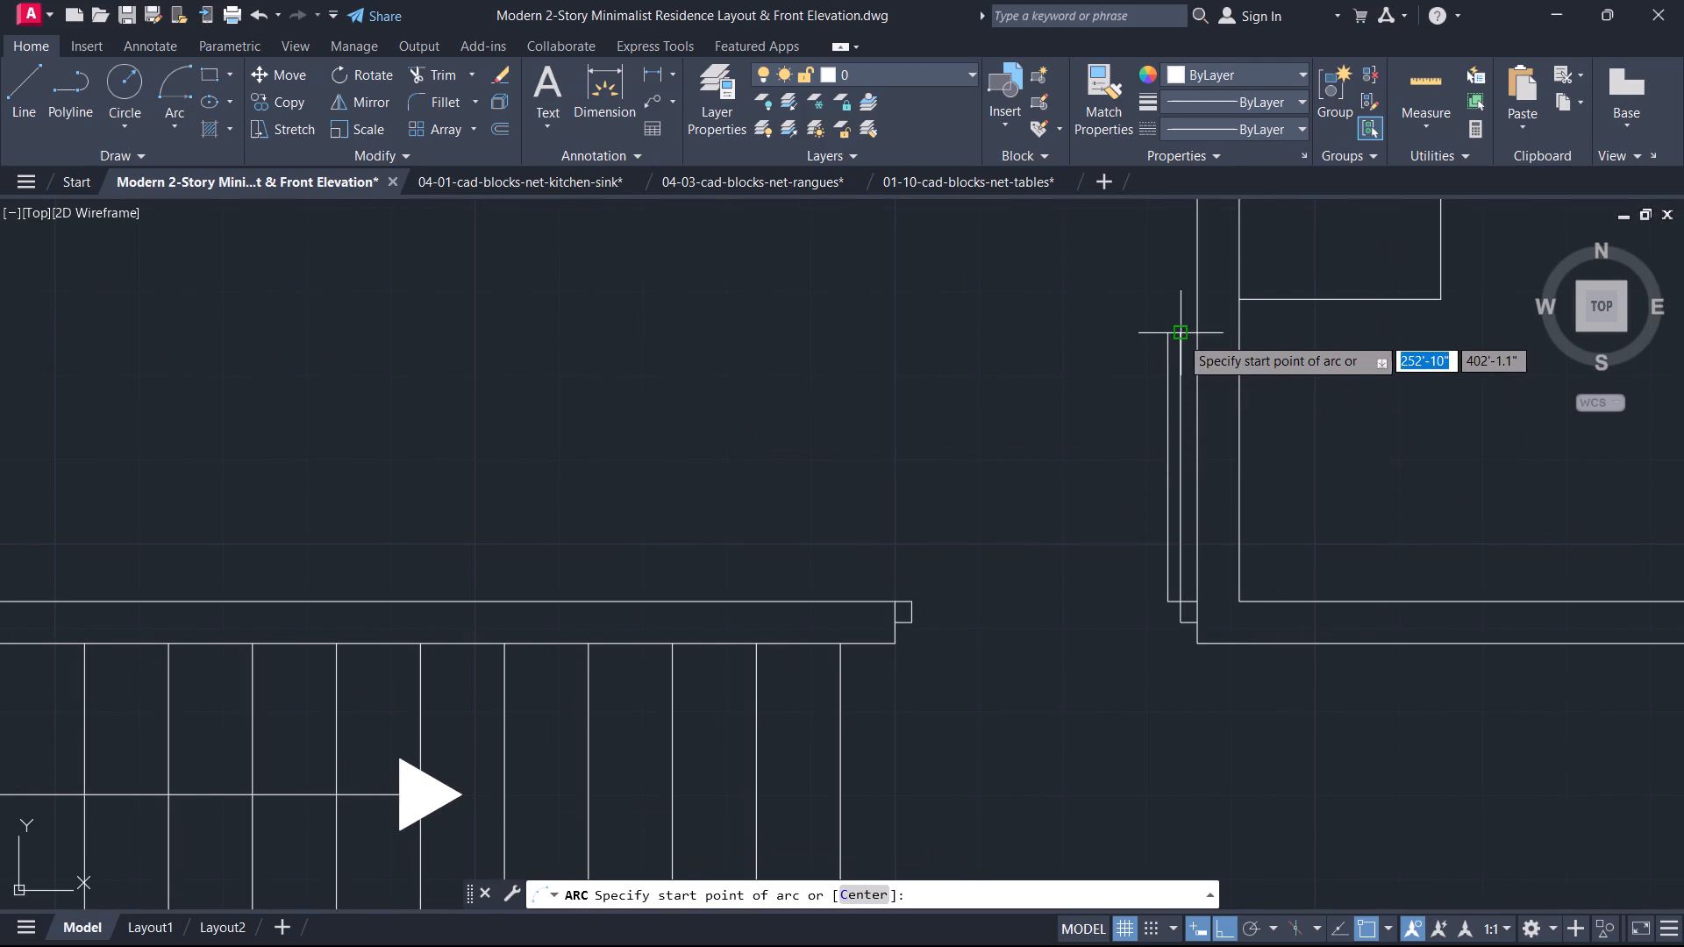
{"action": "left_click", "coordinate": [1187, 331]}
{"action": "left_click", "coordinate": [1181, 604]}
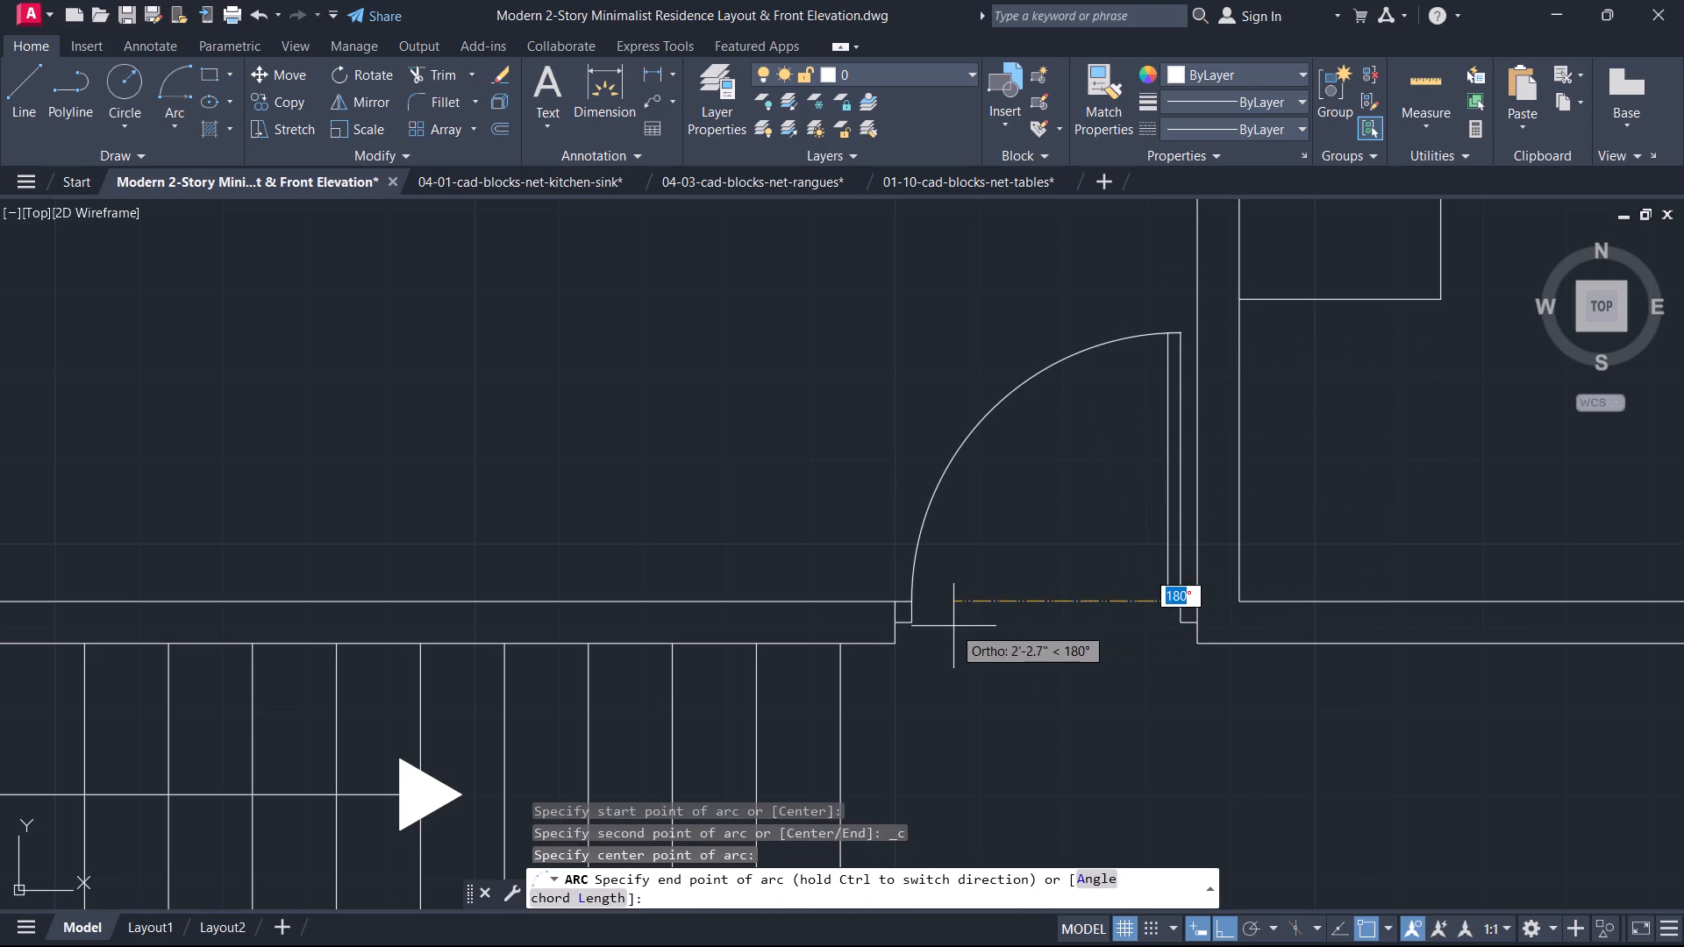
{"action": "left_click", "coordinate": [931, 616]}
{"action": "key", "text": "Escape"}
Trim the piece of the leaf's west line that projects above the swing arc.
{"action": "key", "text": "t"}
{"action": "key", "text": "r"}
{"action": "key", "text": "space"}
{"action": "scroll", "coordinate": [1075, 495], "scroll_direction": "up", "scroll_amount": 1}
{"action": "middle_click_drag", "start_coordinate": [1075, 495], "coordinate": [979, 852]}
{"action": "scroll", "coordinate": [1104, 645], "scroll_direction": "up", "scroll_amount": 3}
{"action": "scroll", "coordinate": [1169, 439], "scroll_direction": "up", "scroll_amount": 8}
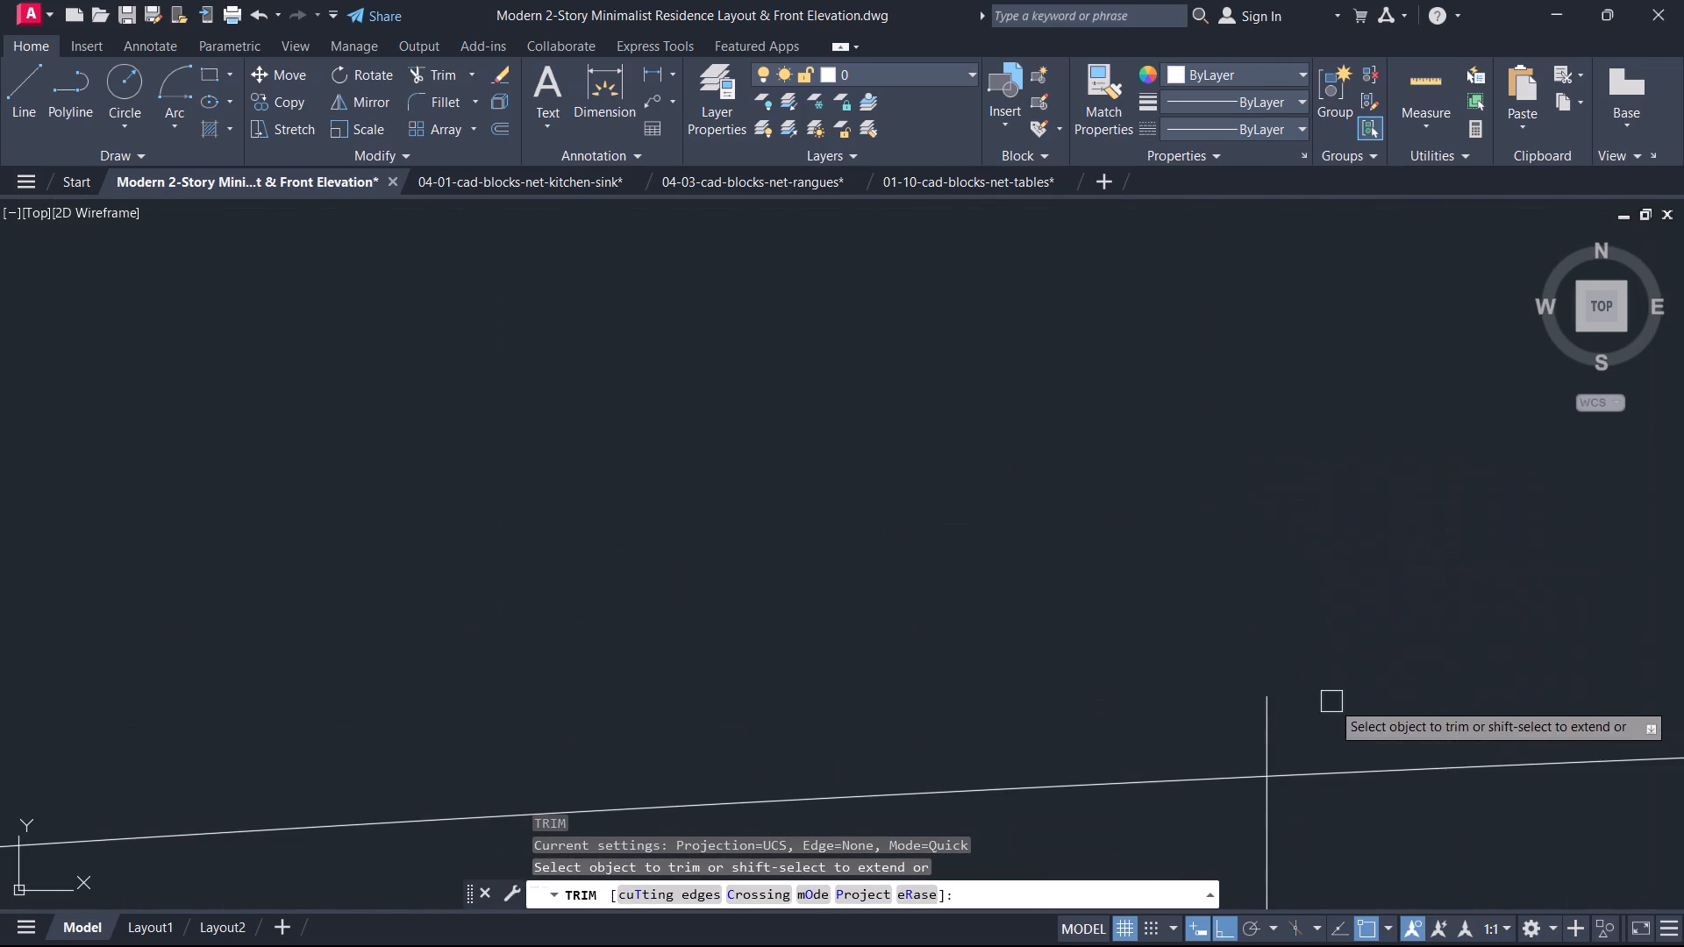
{"action": "left_click", "coordinate": [1262, 722]}
{"action": "key", "text": "Escape"}
Review both floor plans, examining the doors, windows and the ground-floor front porch for remaining work.
{"action": "scroll", "coordinate": [1261, 704], "scroll_direction": "down", "scroll_amount": 10}
{"action": "scroll", "coordinate": [1123, 721], "scroll_direction": "up", "scroll_amount": 1}
{"action": "scroll", "coordinate": [1117, 721], "scroll_direction": "down", "scroll_amount": 8}
{"action": "scroll", "coordinate": [1012, 742], "scroll_direction": "up", "scroll_amount": 1}
{"action": "scroll", "coordinate": [1010, 739], "scroll_direction": "down", "scroll_amount": 2}
{"action": "middle_click_drag", "start_coordinate": [997, 722], "coordinate": [1047, 418]}
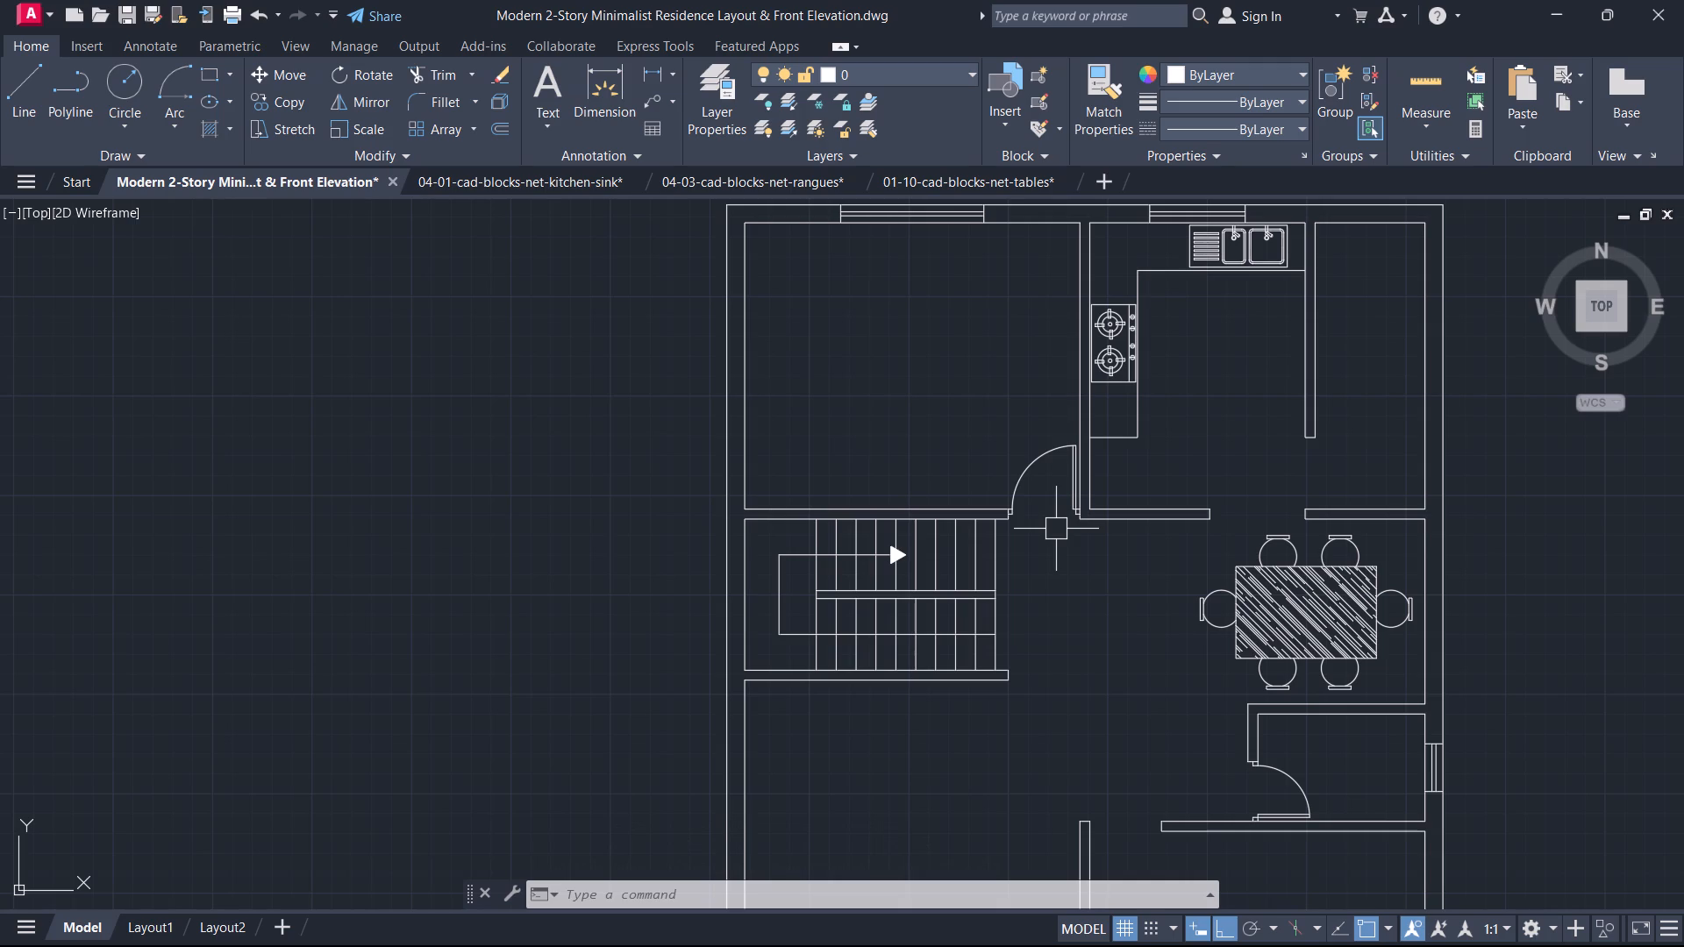
{"action": "scroll", "coordinate": [1395, 707], "scroll_direction": "down", "scroll_amount": 2}
{"action": "middle_click_drag", "start_coordinate": [1216, 694], "coordinate": [1242, 452]}
{"action": "scroll", "coordinate": [1251, 556], "scroll_direction": "up", "scroll_amount": 1}
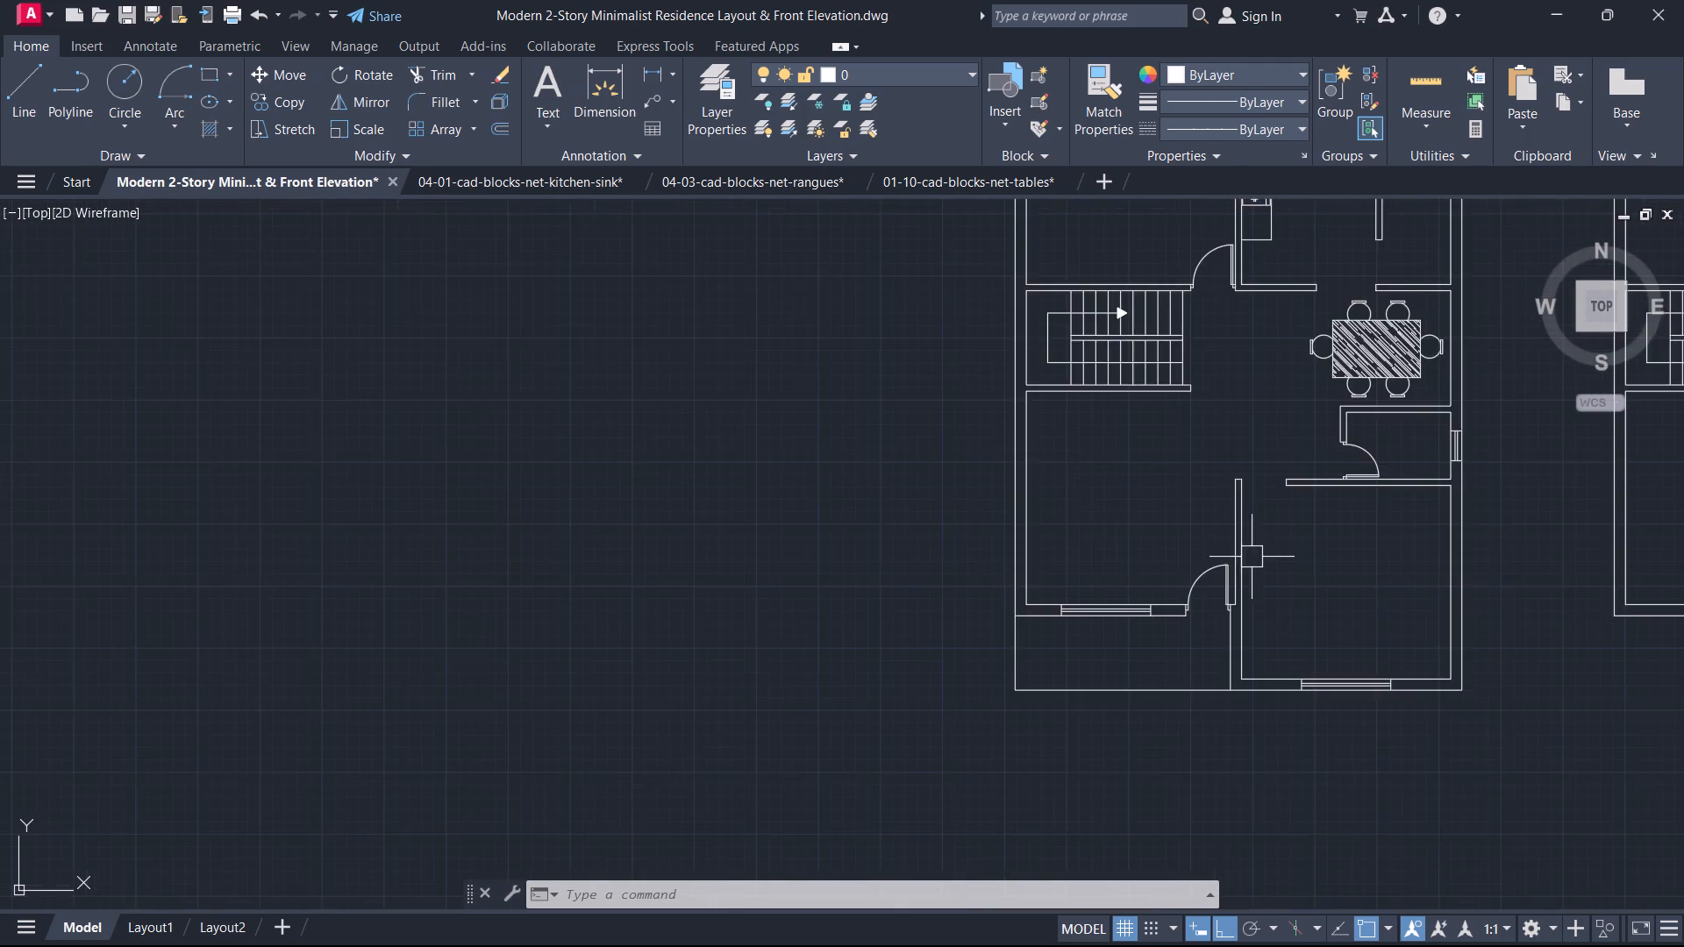
{"action": "middle_click_drag", "start_coordinate": [1252, 562], "coordinate": [1252, 323]}
{"action": "middle_click", "coordinate": [1283, 389]}
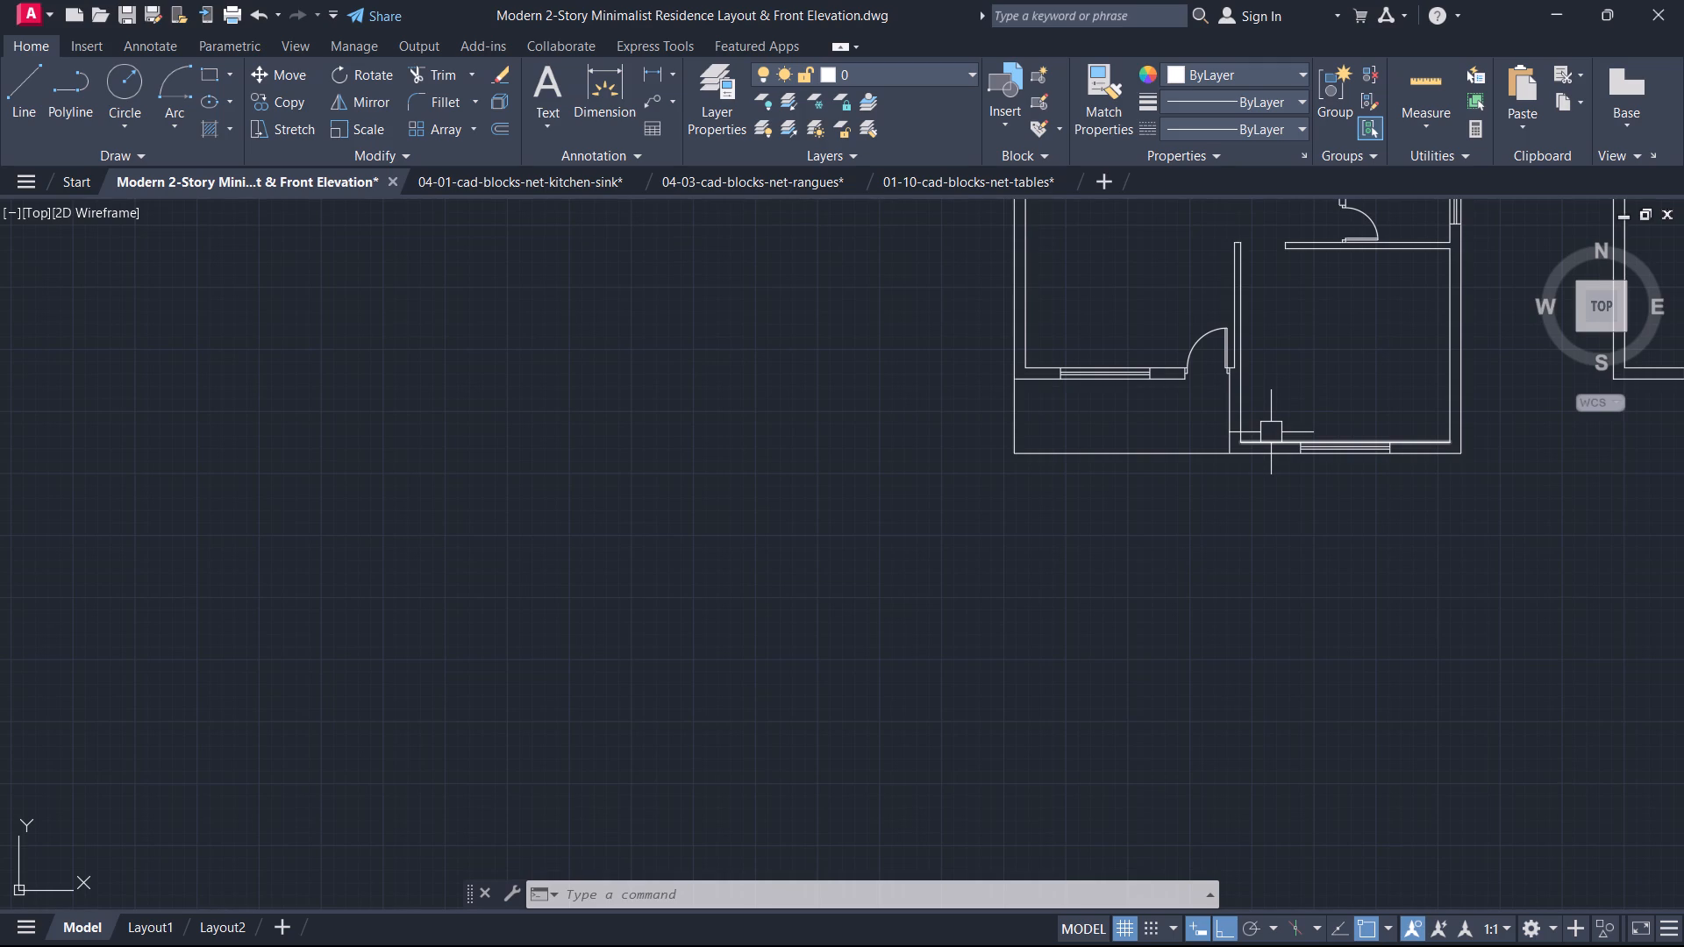
{"action": "middle_click_drag", "start_coordinate": [1270, 433], "coordinate": [993, 587]}
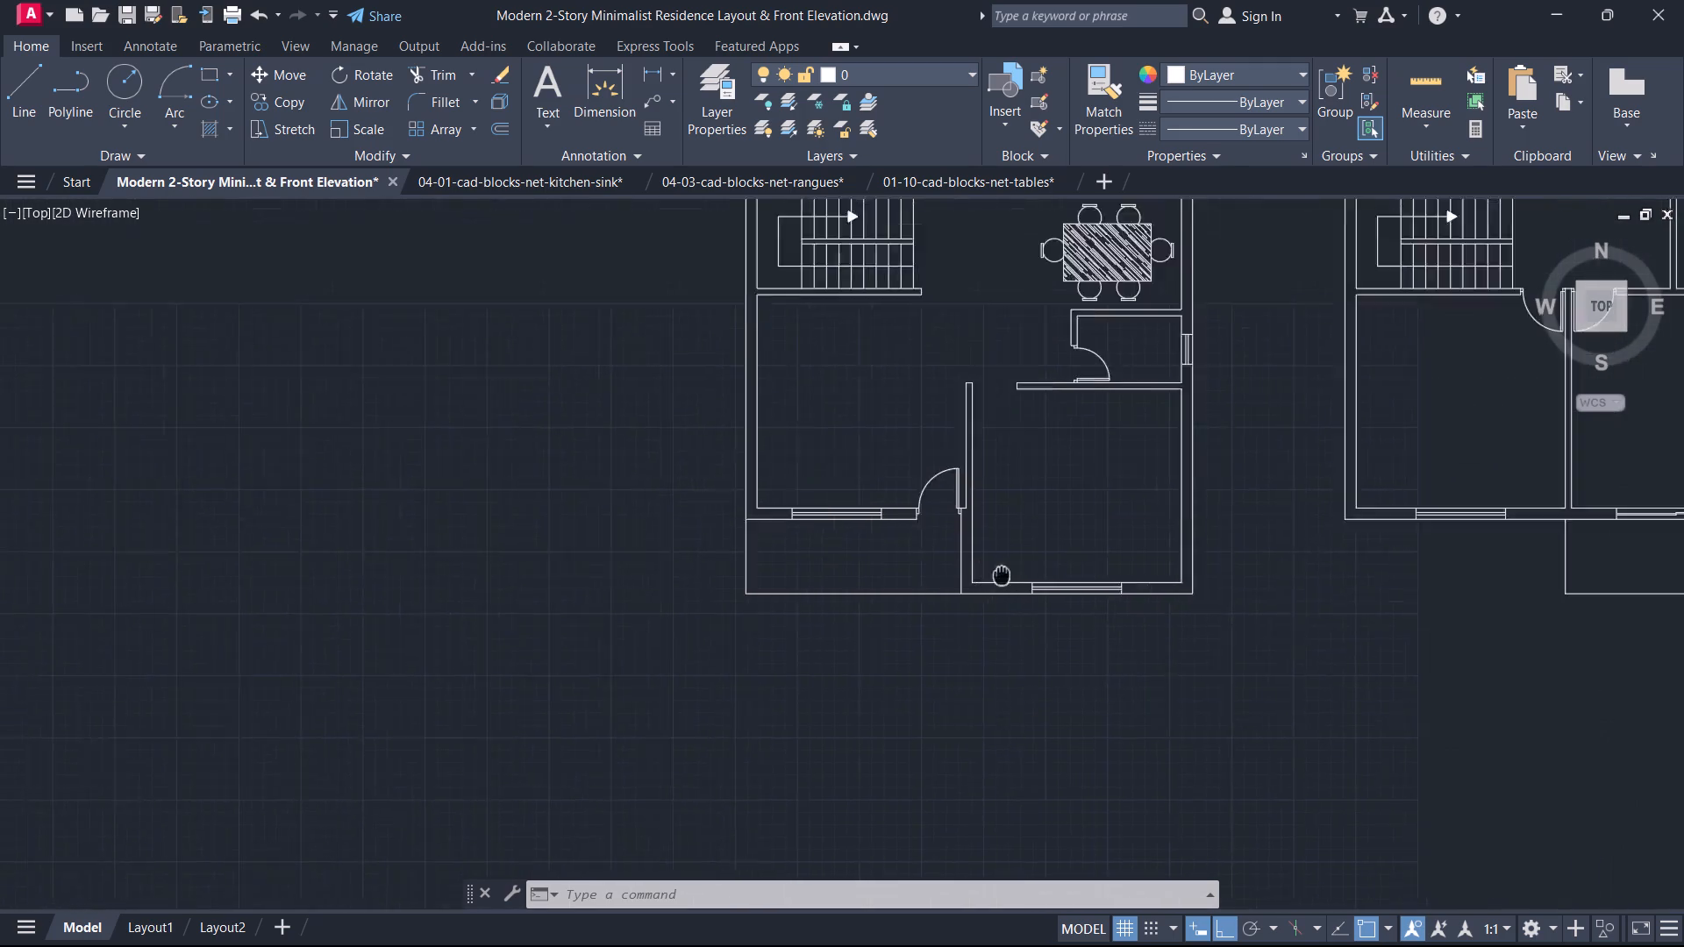
{"action": "middle_click_drag", "start_coordinate": [993, 587], "coordinate": [965, 680]}
{"action": "middle_click_drag", "start_coordinate": [857, 509], "coordinate": [909, 595]}
{"action": "scroll", "coordinate": [909, 595], "scroll_direction": "down", "scroll_amount": 1}
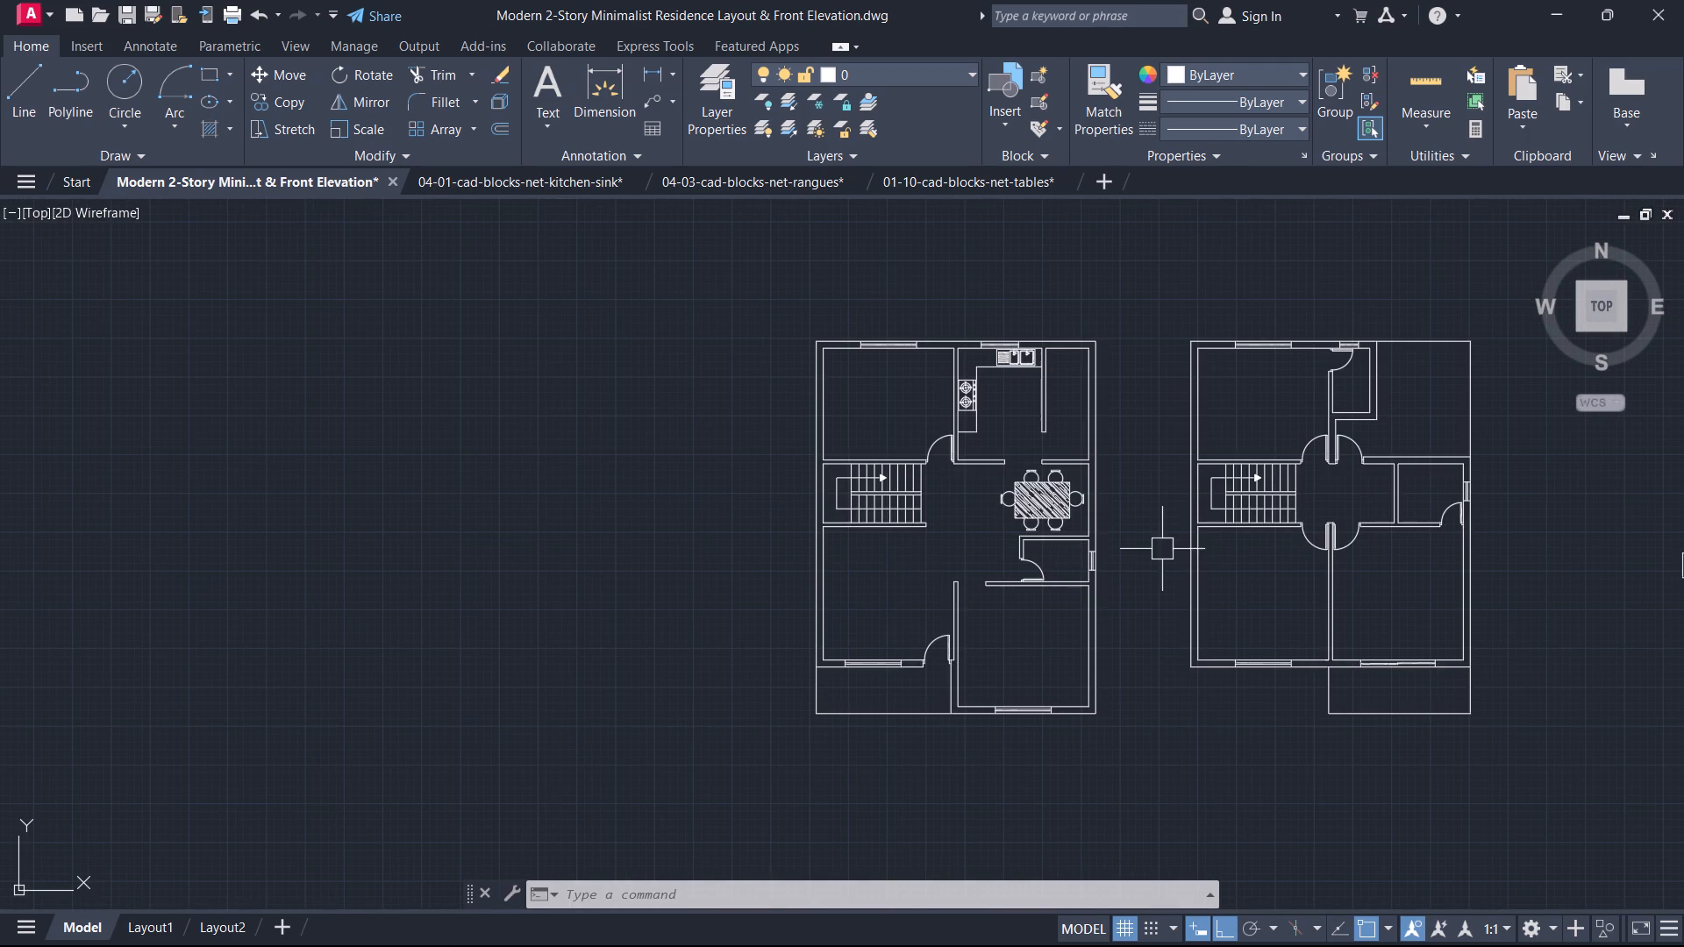
{"action": "scroll", "coordinate": [1294, 602], "scroll_direction": "up", "scroll_amount": 1}
{"action": "middle_click_drag", "start_coordinate": [1223, 627], "coordinate": [1398, 601]}
{"action": "scroll", "coordinate": [1398, 601], "scroll_direction": "down", "scroll_amount": 2}
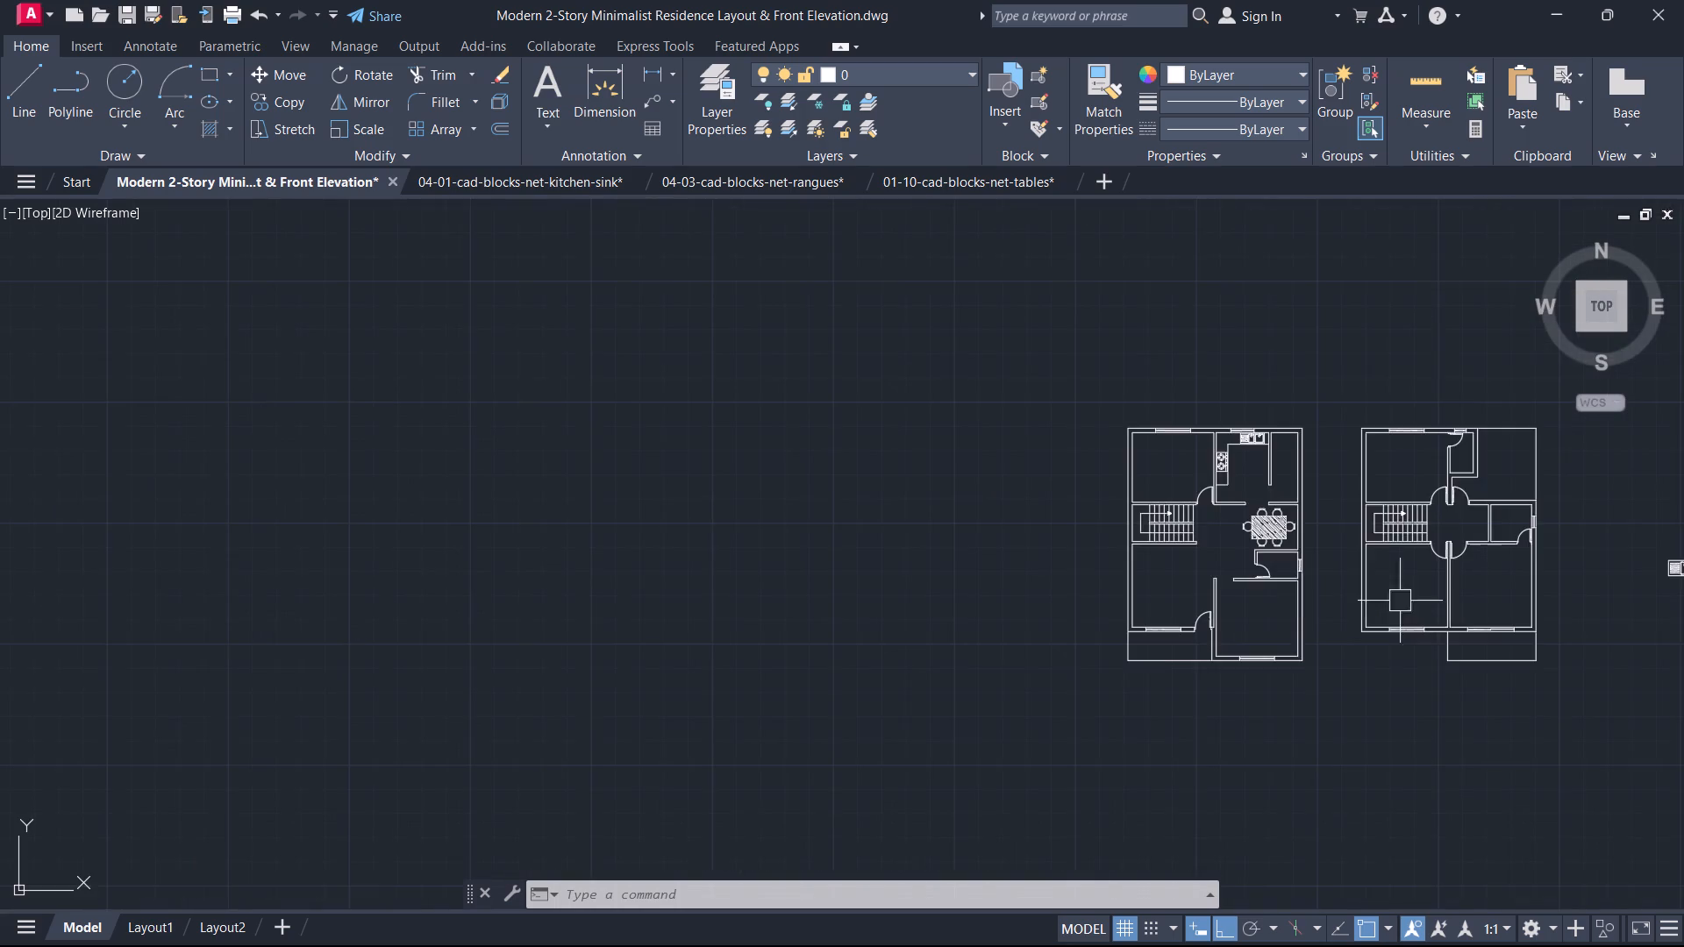
{"action": "scroll", "coordinate": [1207, 606], "scroll_direction": "up", "scroll_amount": 2}
{"action": "middle_click_drag", "start_coordinate": [1202, 607], "coordinate": [1317, 553]}
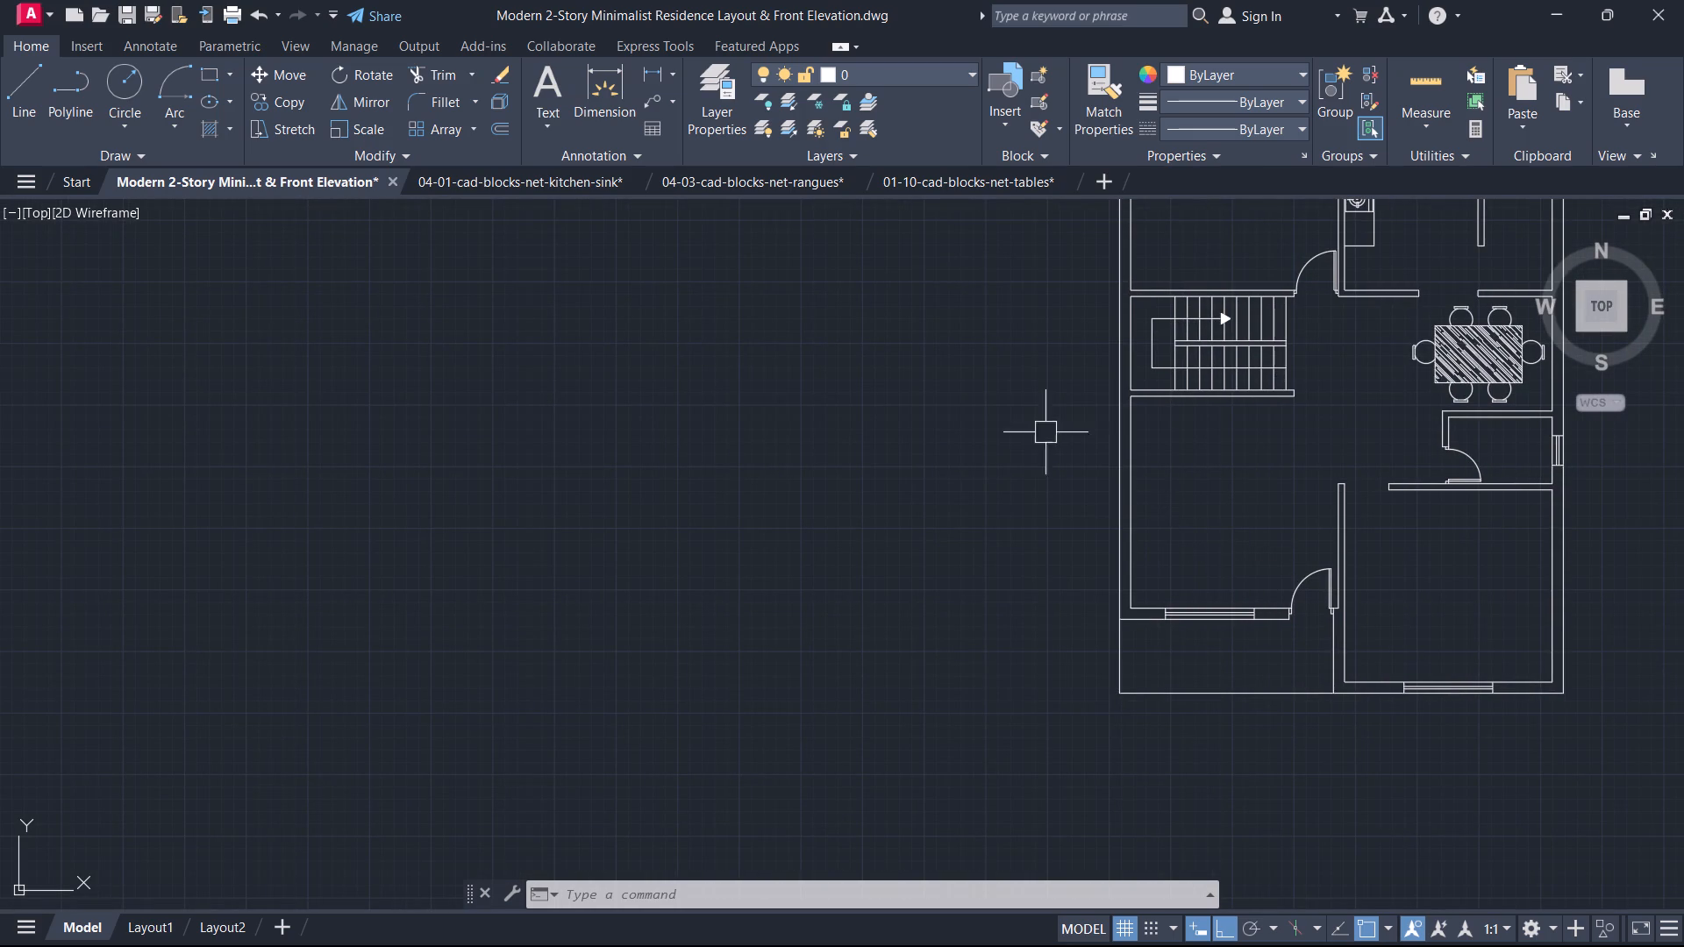
{"action": "middle_click_drag", "start_coordinate": [1084, 599], "coordinate": [896, 502]}
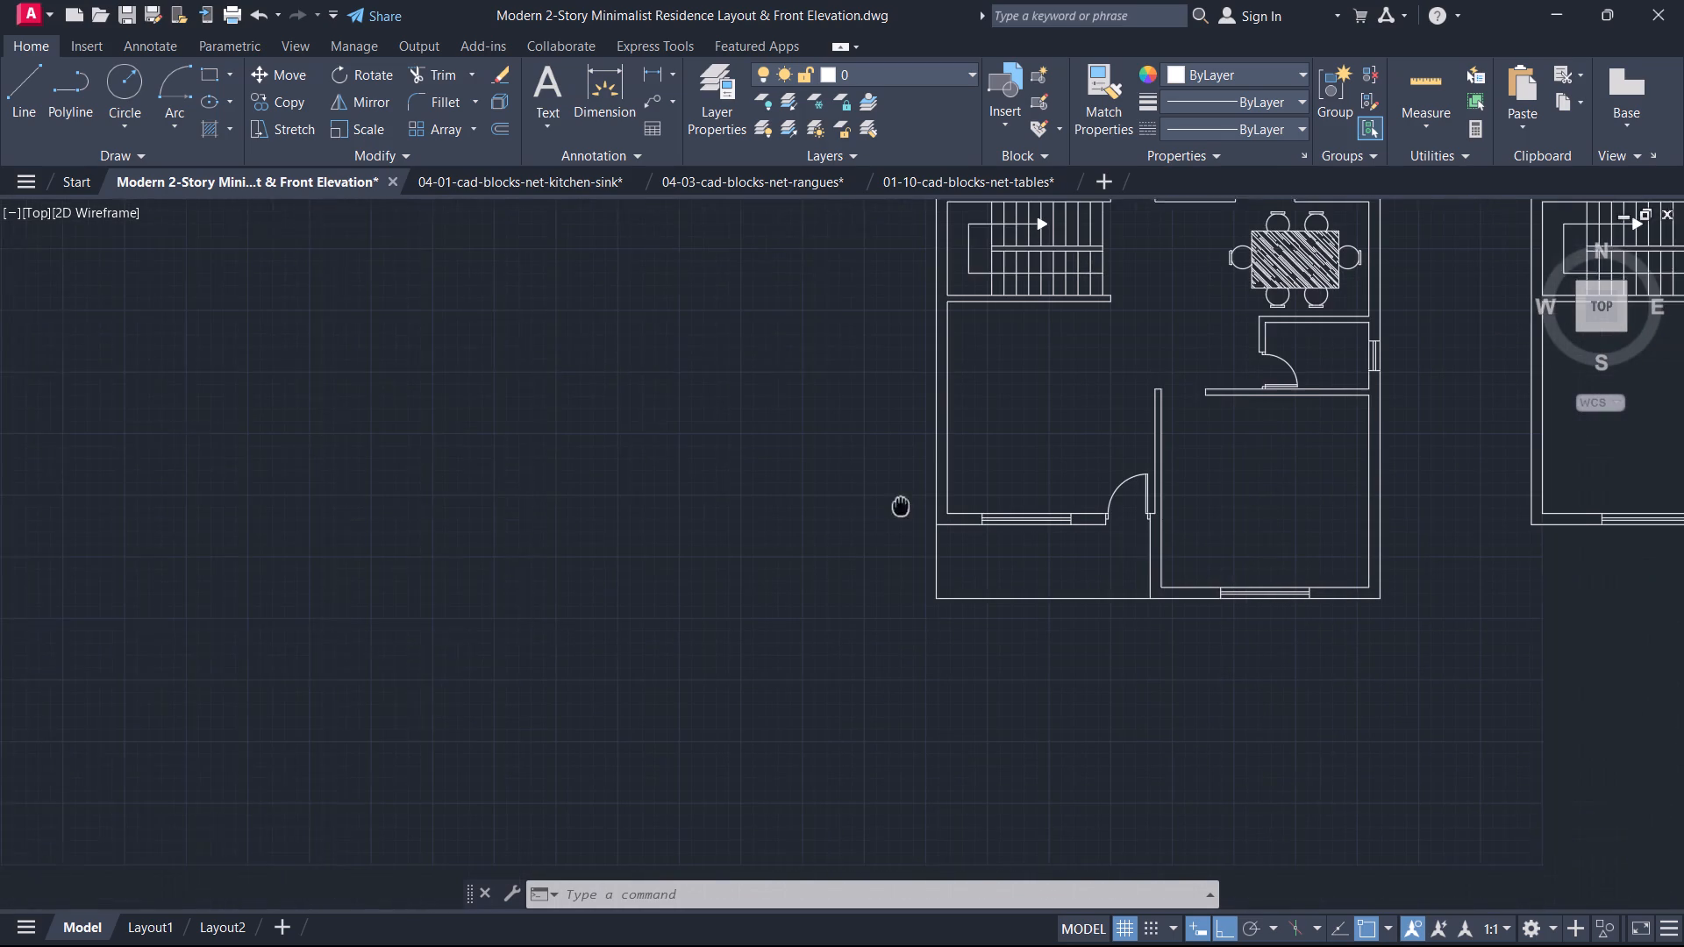
{"action": "middle_click_drag", "start_coordinate": [896, 502], "coordinate": [895, 501]}
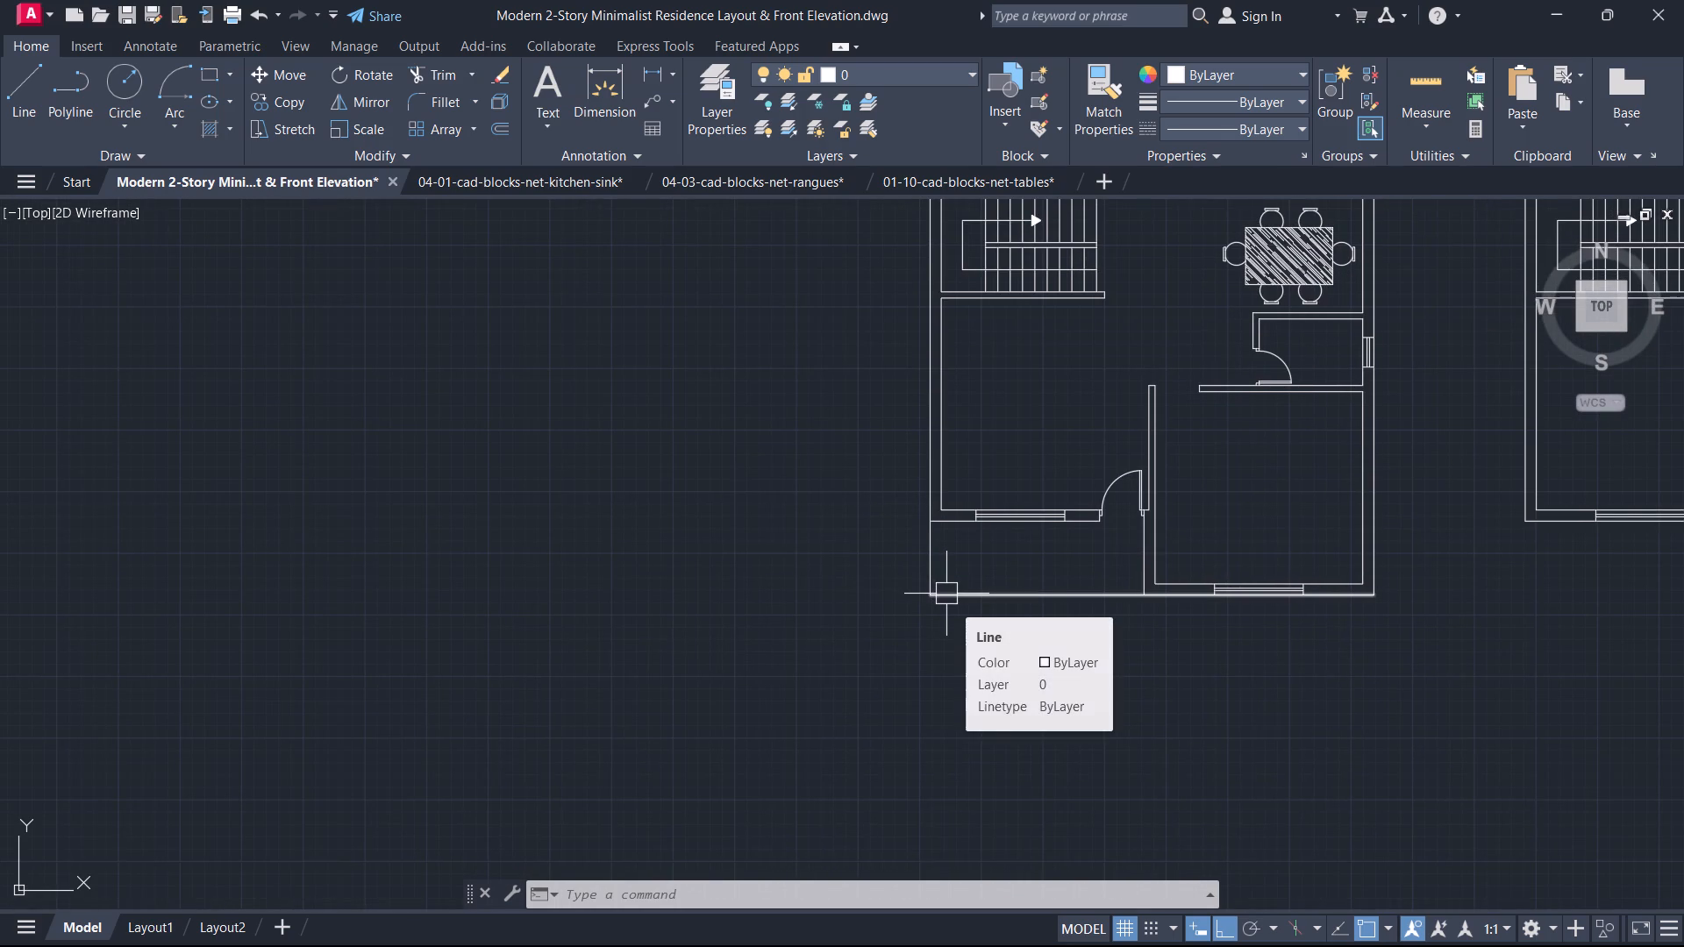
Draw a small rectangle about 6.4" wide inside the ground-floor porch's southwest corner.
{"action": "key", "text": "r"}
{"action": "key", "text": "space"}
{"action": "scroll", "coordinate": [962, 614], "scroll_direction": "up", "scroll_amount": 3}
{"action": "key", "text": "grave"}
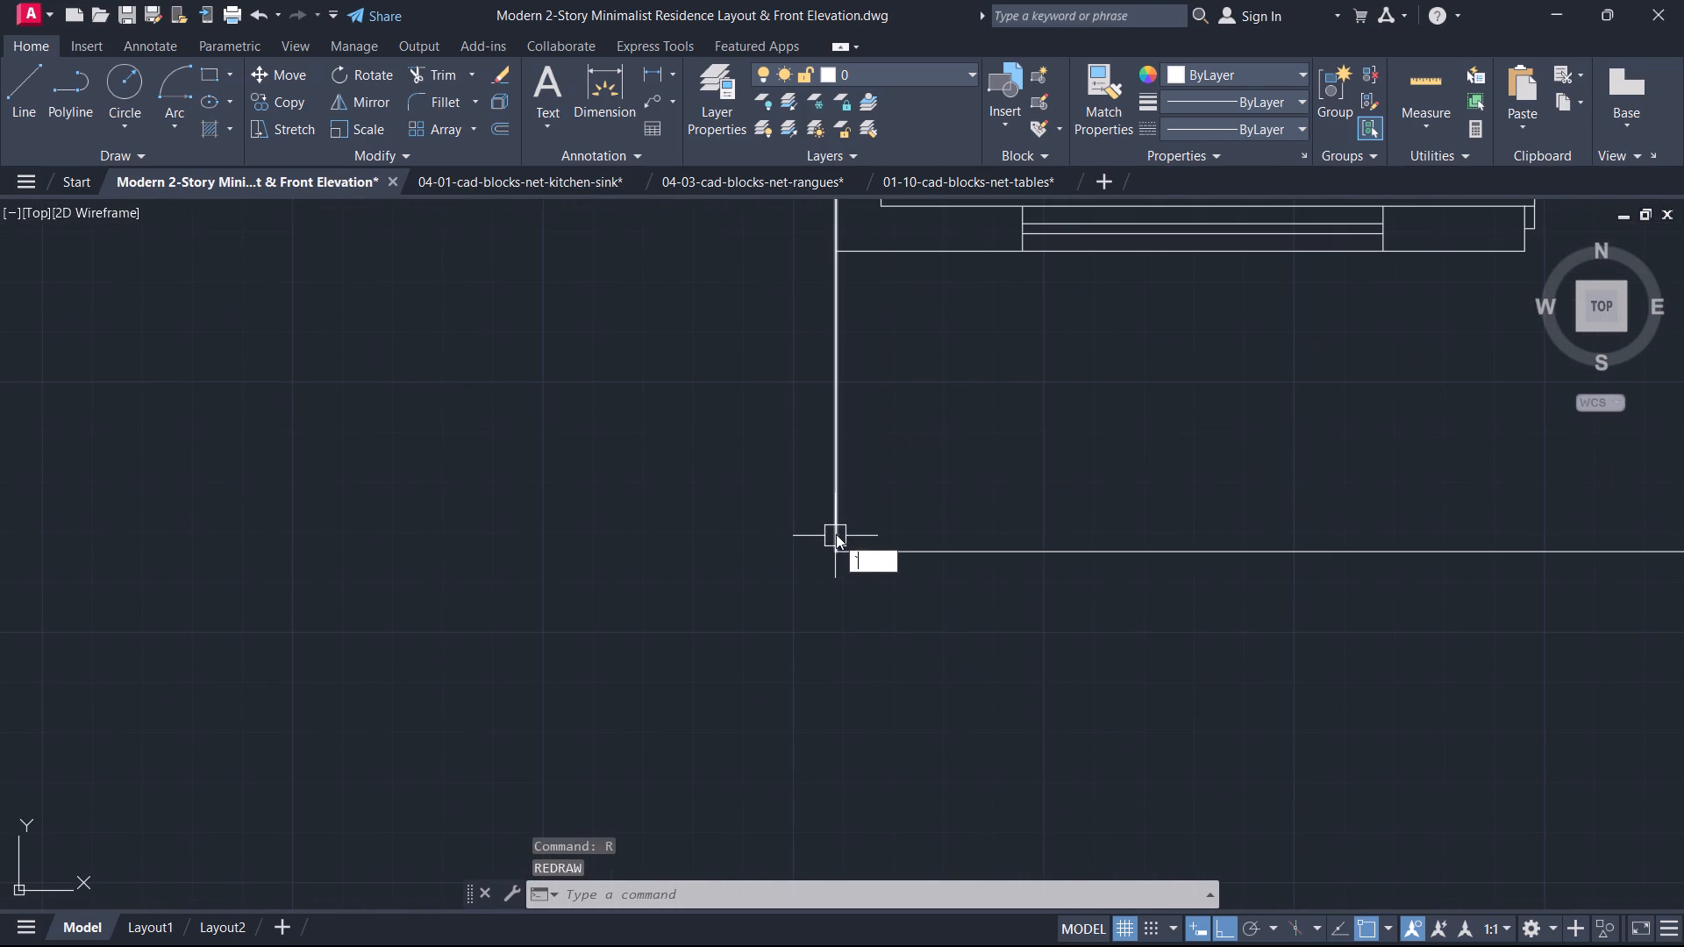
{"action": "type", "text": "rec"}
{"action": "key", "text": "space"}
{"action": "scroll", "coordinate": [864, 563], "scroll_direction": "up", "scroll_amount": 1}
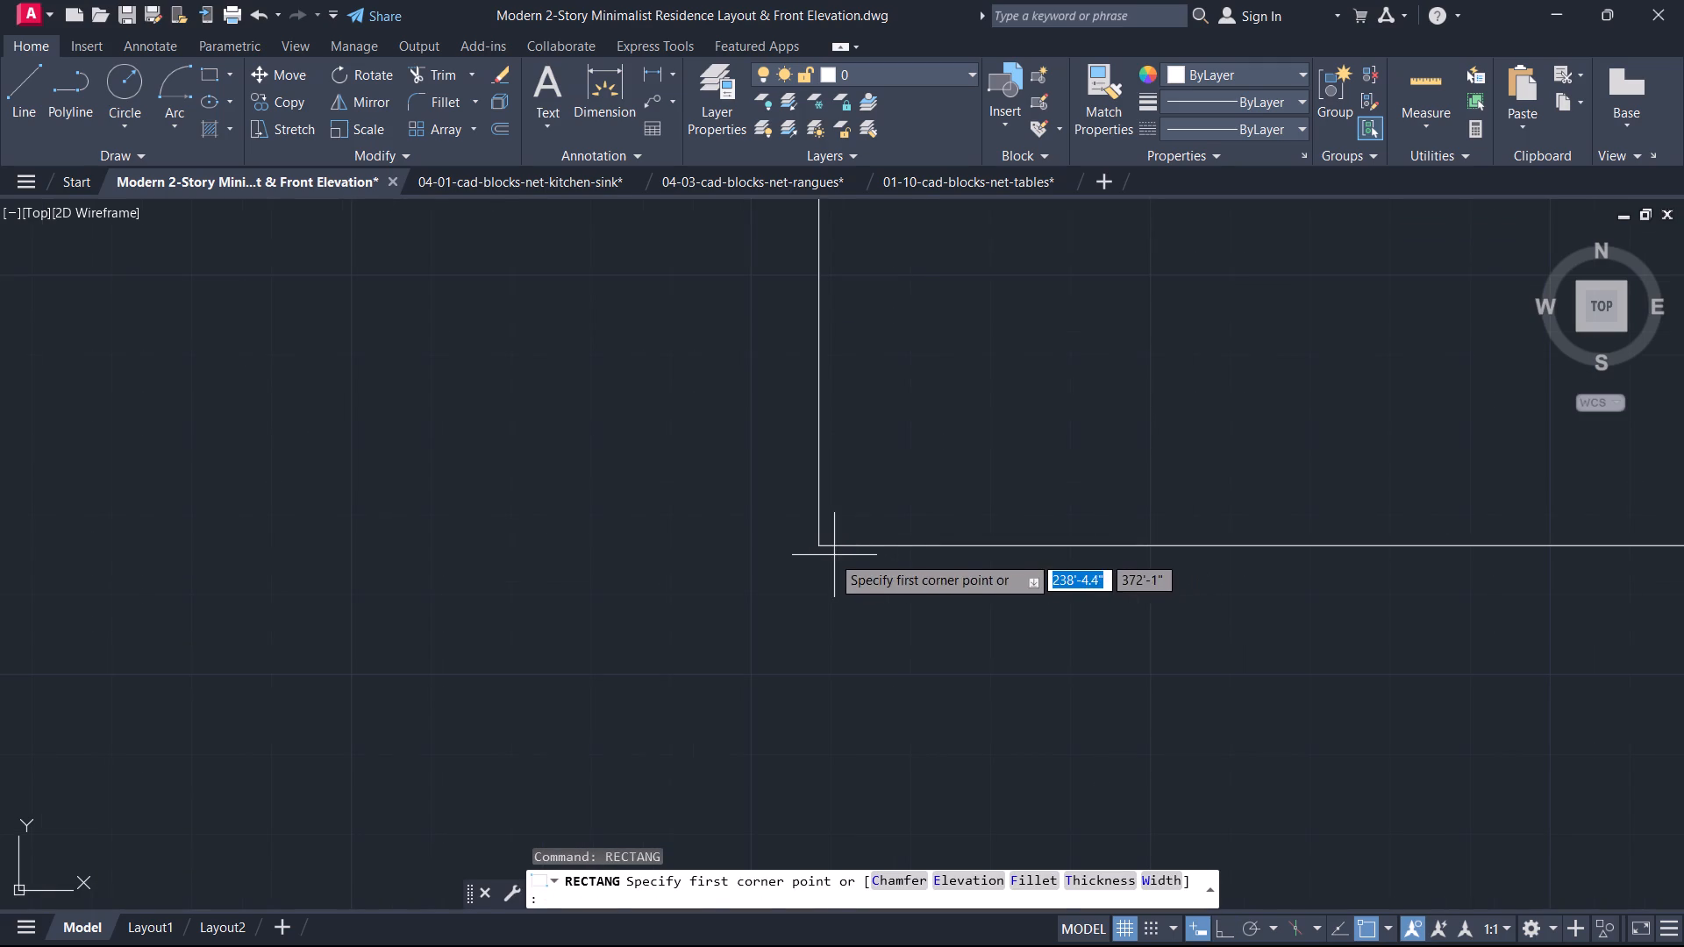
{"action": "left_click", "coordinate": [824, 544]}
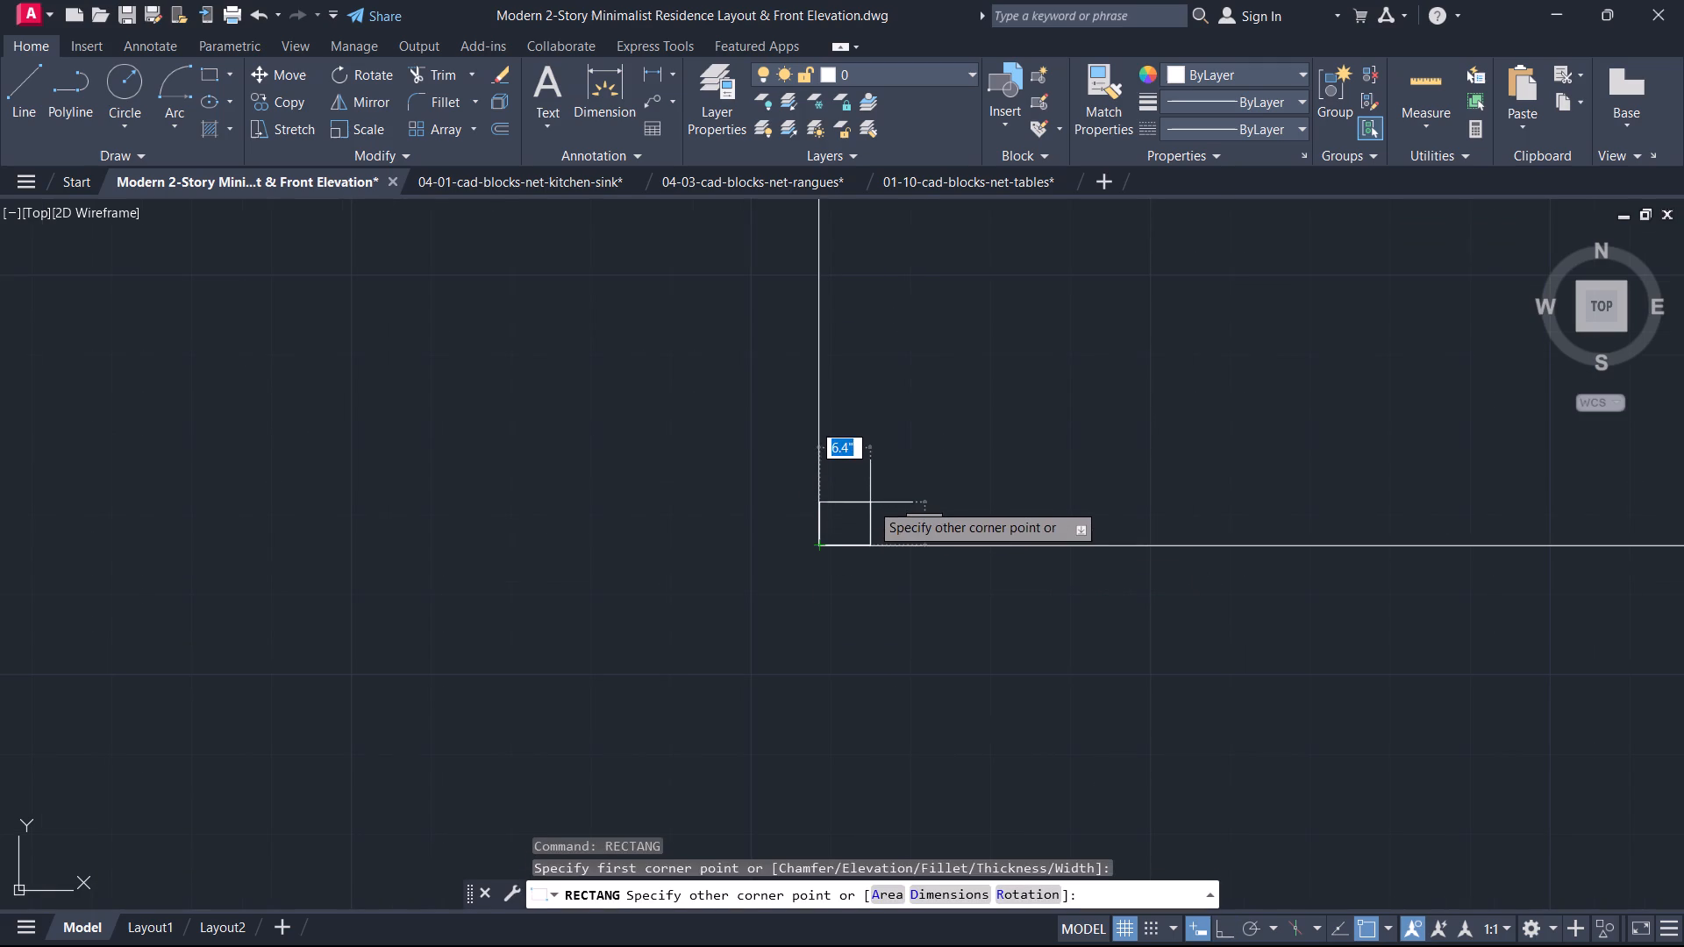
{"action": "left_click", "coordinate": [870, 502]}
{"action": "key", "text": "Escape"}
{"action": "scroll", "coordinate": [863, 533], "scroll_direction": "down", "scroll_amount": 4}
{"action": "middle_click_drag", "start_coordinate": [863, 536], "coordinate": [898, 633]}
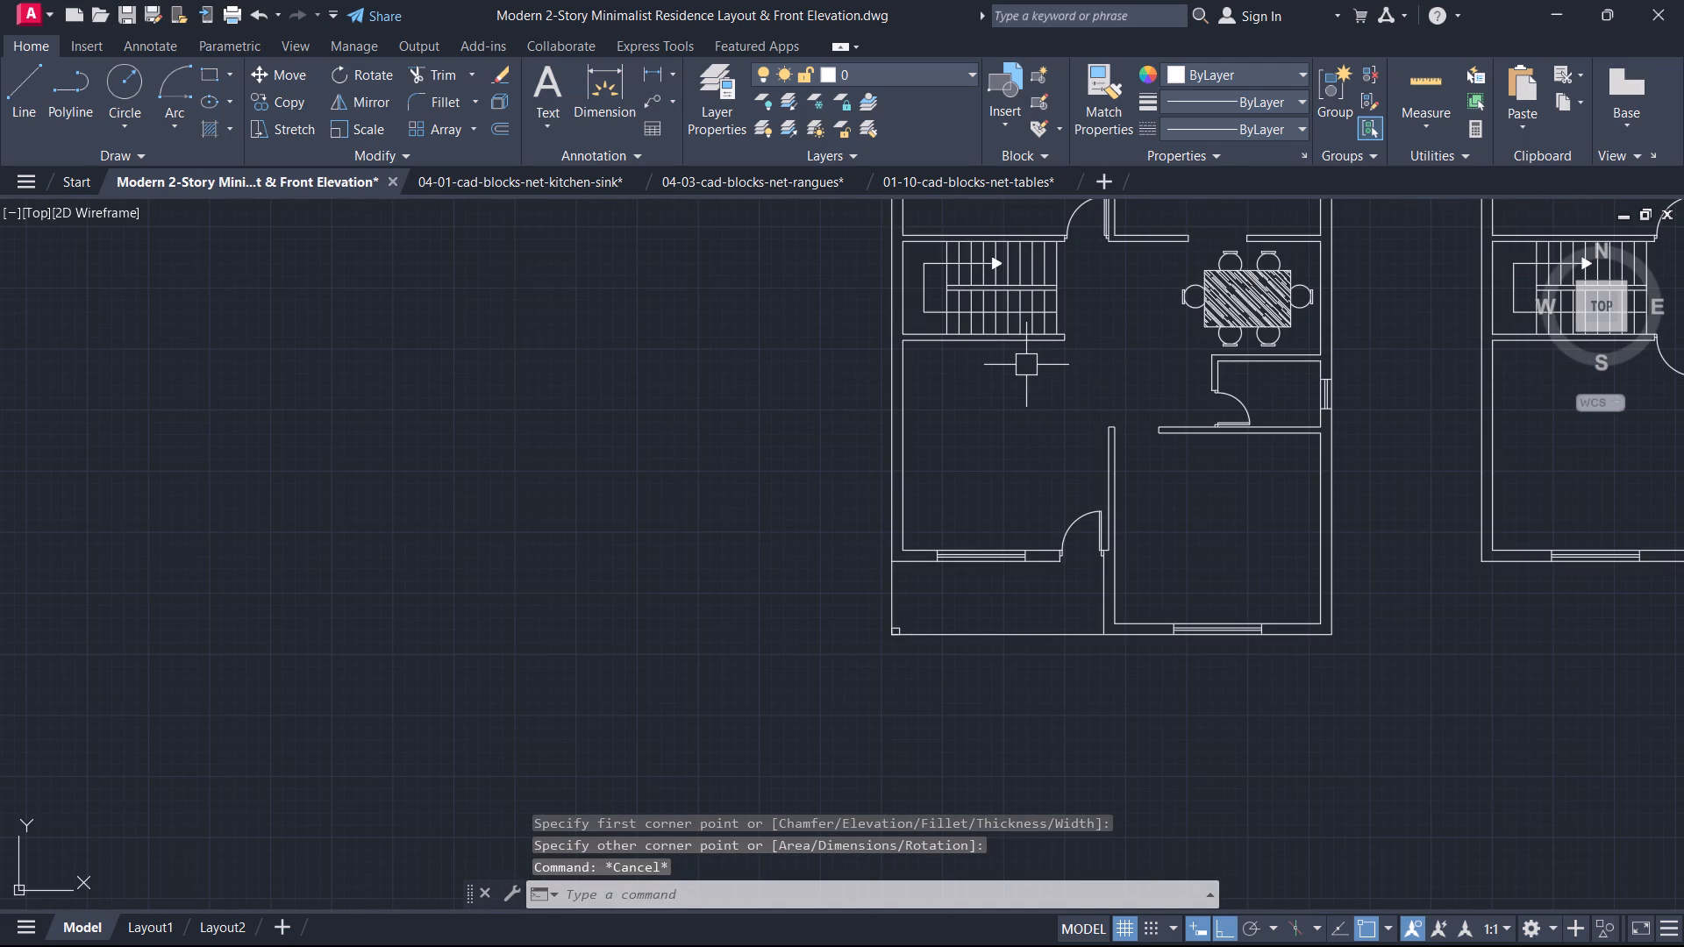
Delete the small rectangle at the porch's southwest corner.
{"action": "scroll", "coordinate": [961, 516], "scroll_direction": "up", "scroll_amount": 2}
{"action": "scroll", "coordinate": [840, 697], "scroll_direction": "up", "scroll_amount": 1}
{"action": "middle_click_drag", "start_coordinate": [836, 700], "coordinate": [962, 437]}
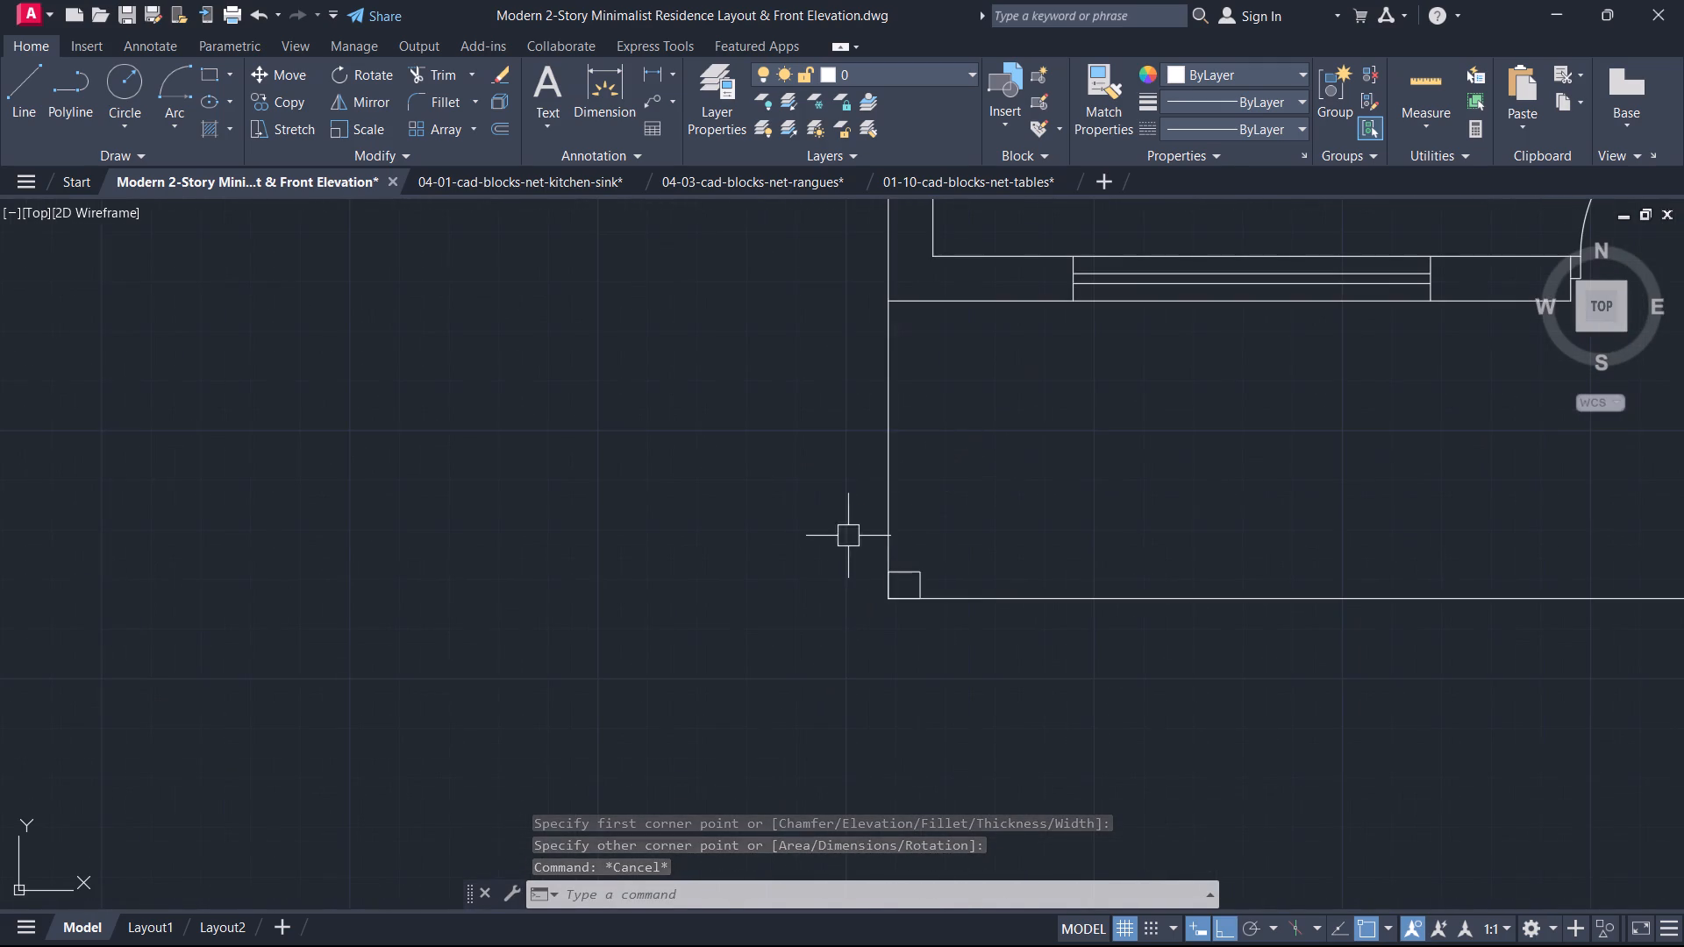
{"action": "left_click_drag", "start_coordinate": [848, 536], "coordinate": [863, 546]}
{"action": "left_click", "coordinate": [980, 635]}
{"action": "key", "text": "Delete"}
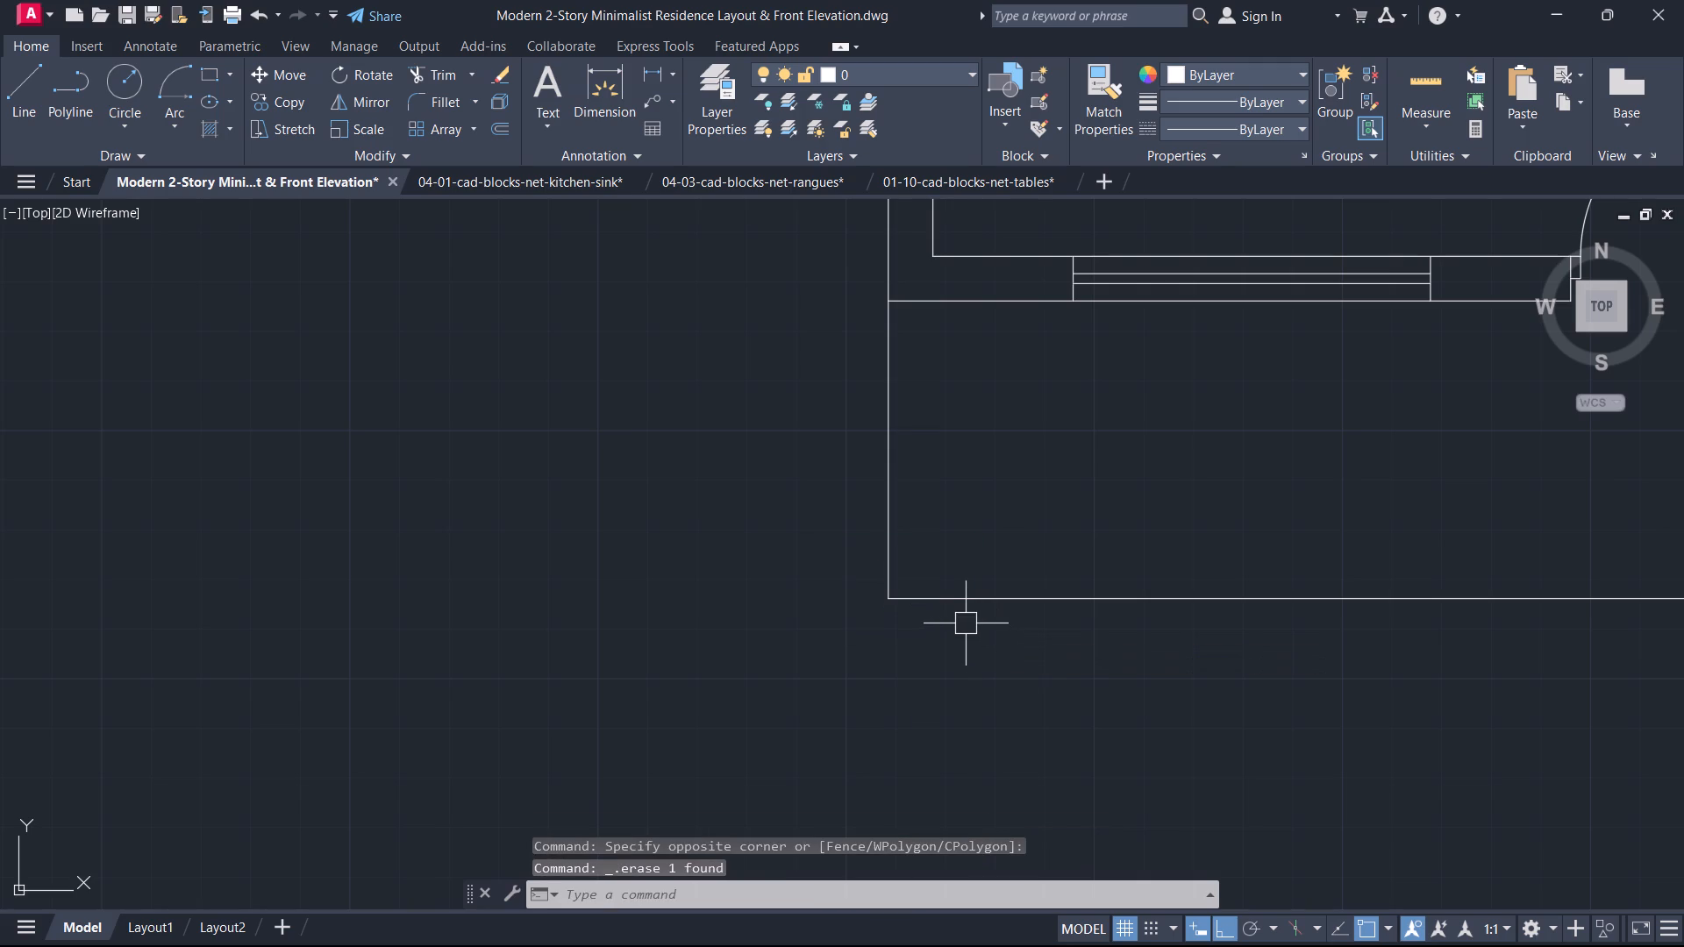
Draw a 9" by 9" column rectangle inside the ground-floor porch's southwest corner.
{"action": "type", "text": "o"}
{"action": "key", "text": "space"}
{"action": "key", "text": "Escape"}
{"action": "type", "text": "rec"}
{"action": "key", "text": "space"}
{"action": "left_click", "coordinate": [888, 595]}
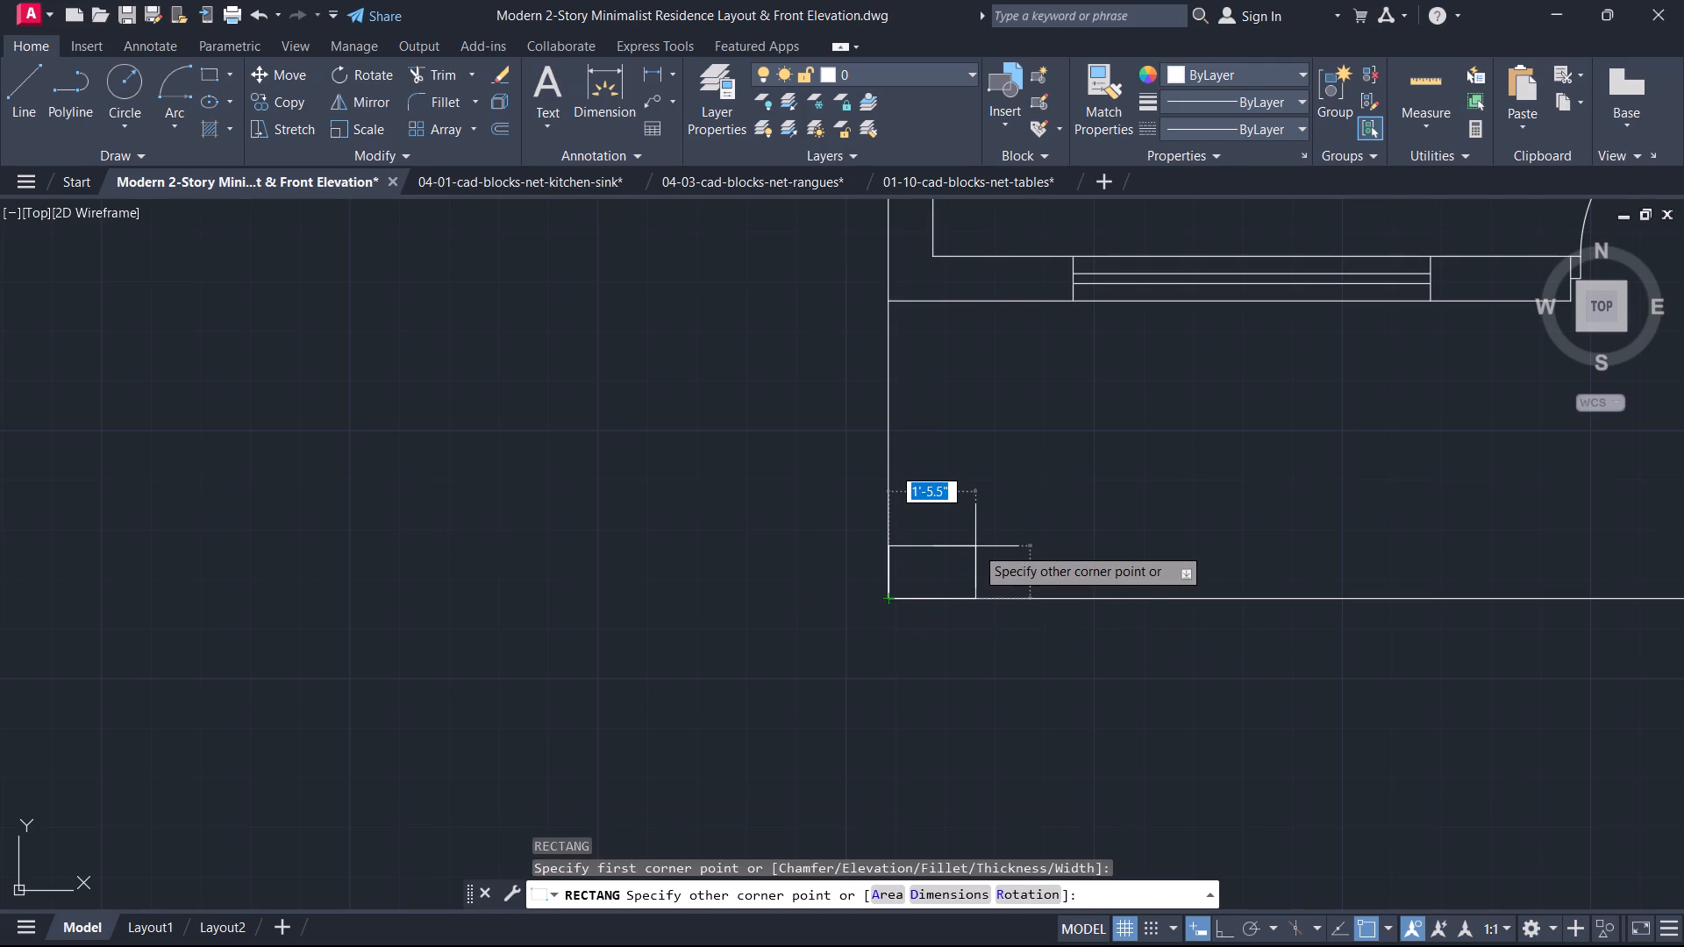
{"action": "key", "text": "9"}
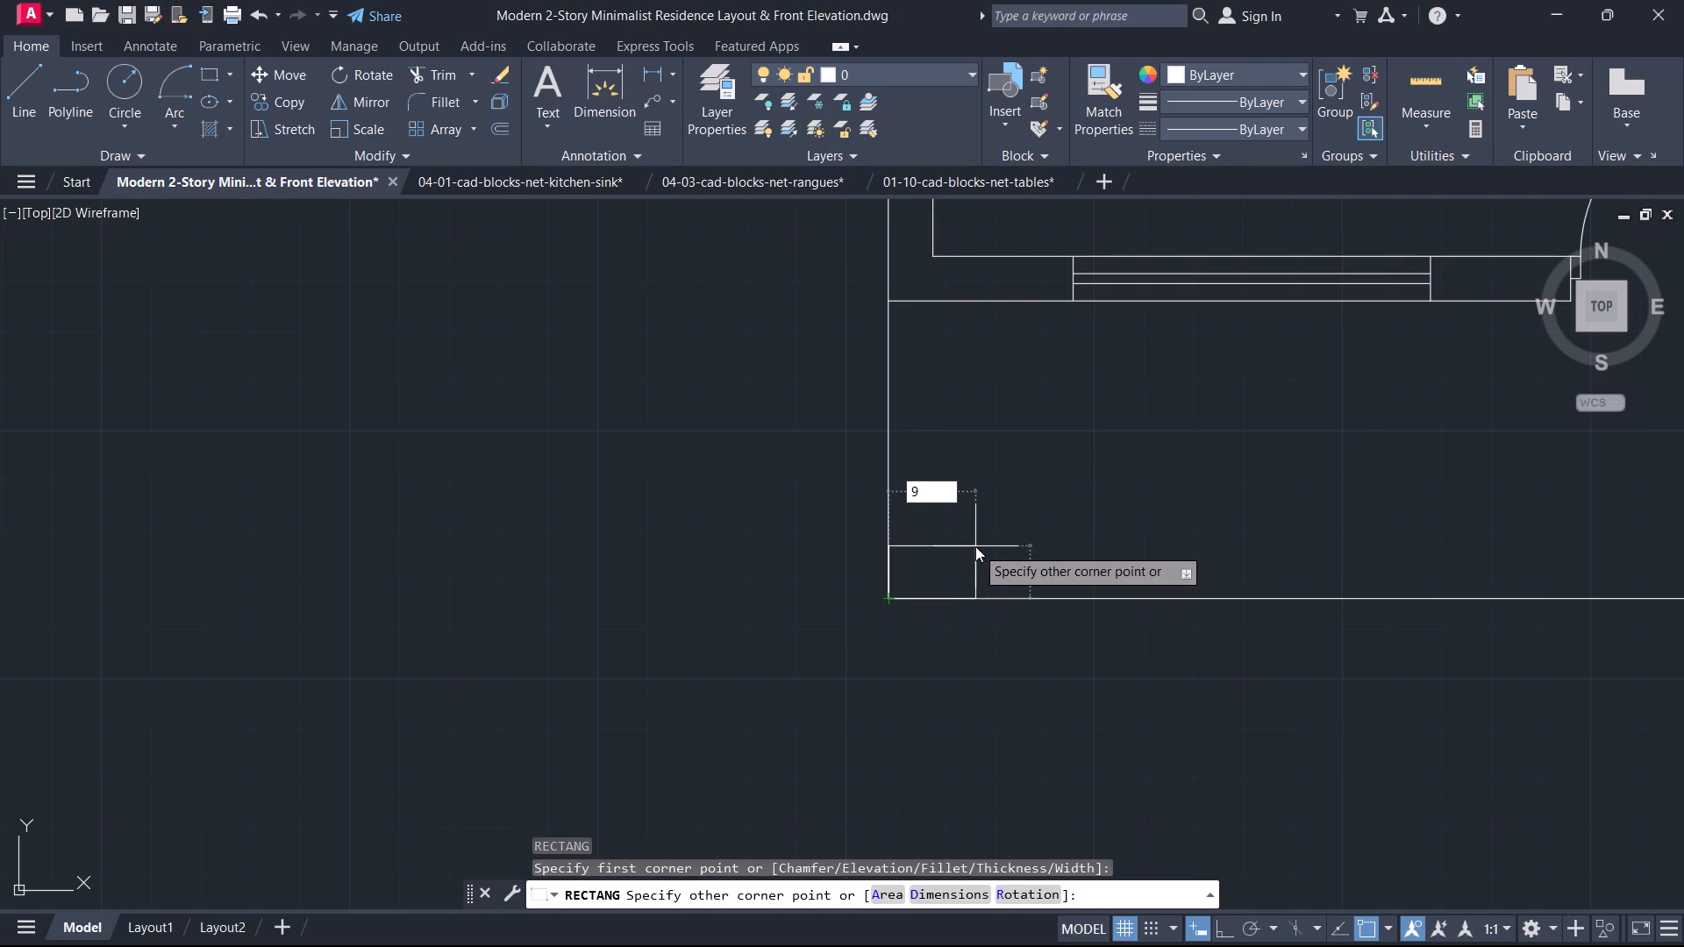
{"action": "type", "text": ",9"}
{"action": "key", "text": "Return"}
{"action": "key", "text": "Escape"}
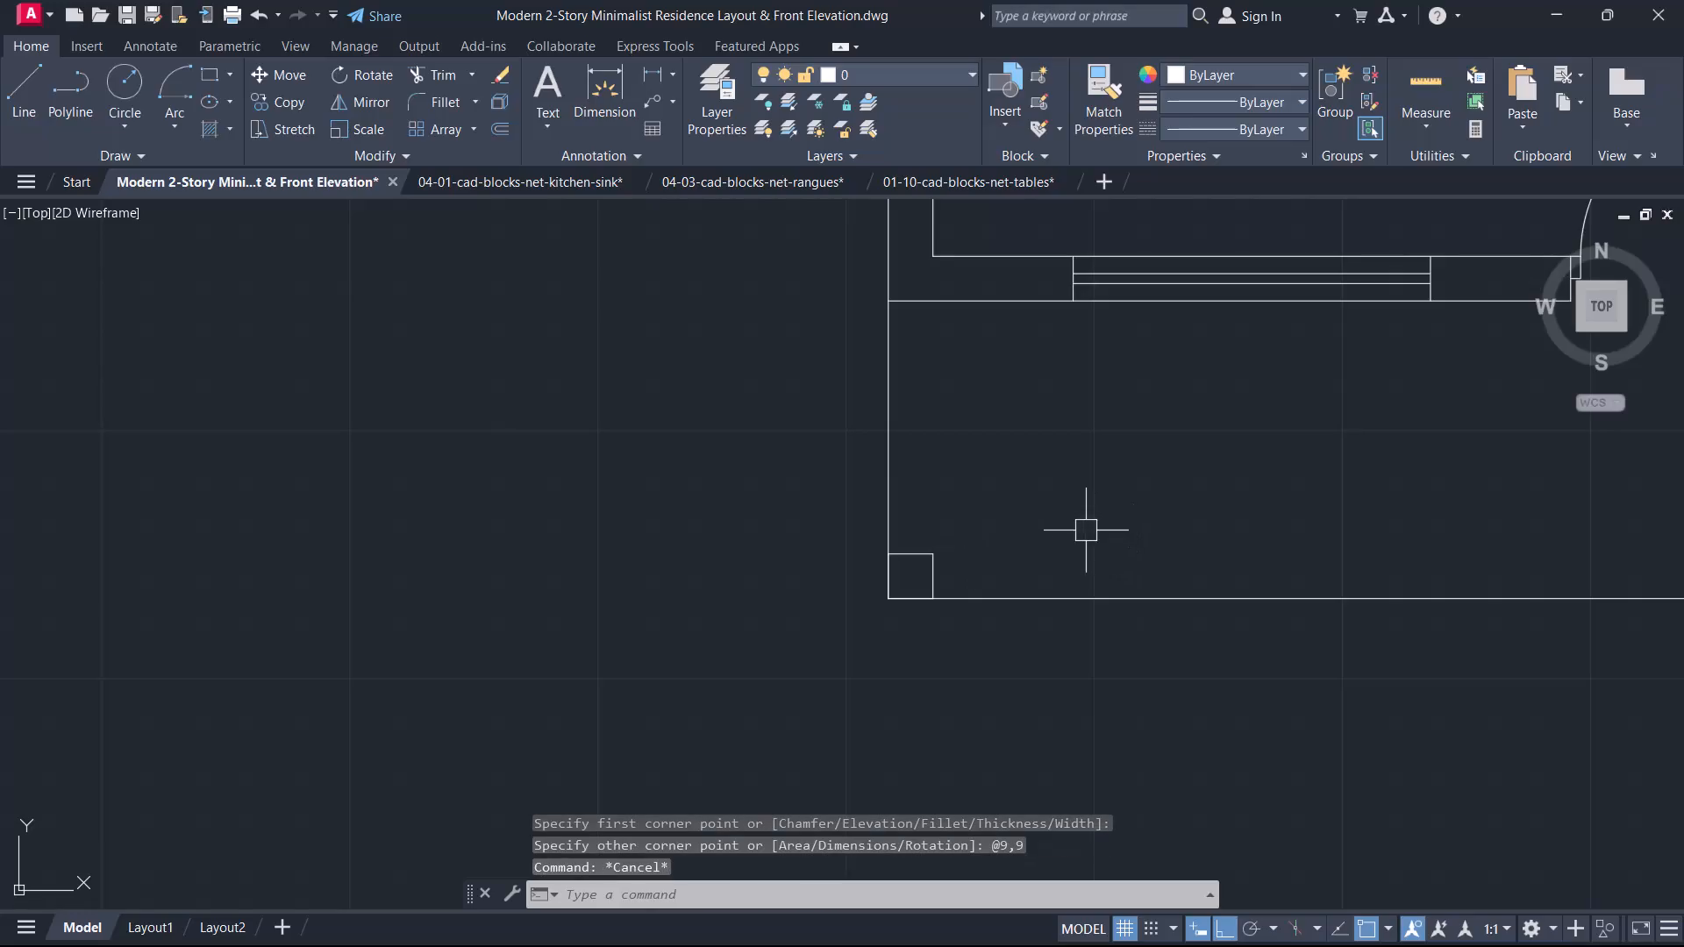
Open the sofa and armchair blocks drawing, 01-13-cad-blocks-net-sofa-armchairs-designs.dwg.
{"action": "scroll", "coordinate": [1081, 528], "scroll_direction": "down", "scroll_amount": 2}
{"action": "middle_click_drag", "start_coordinate": [1081, 528], "coordinate": [1061, 566]}
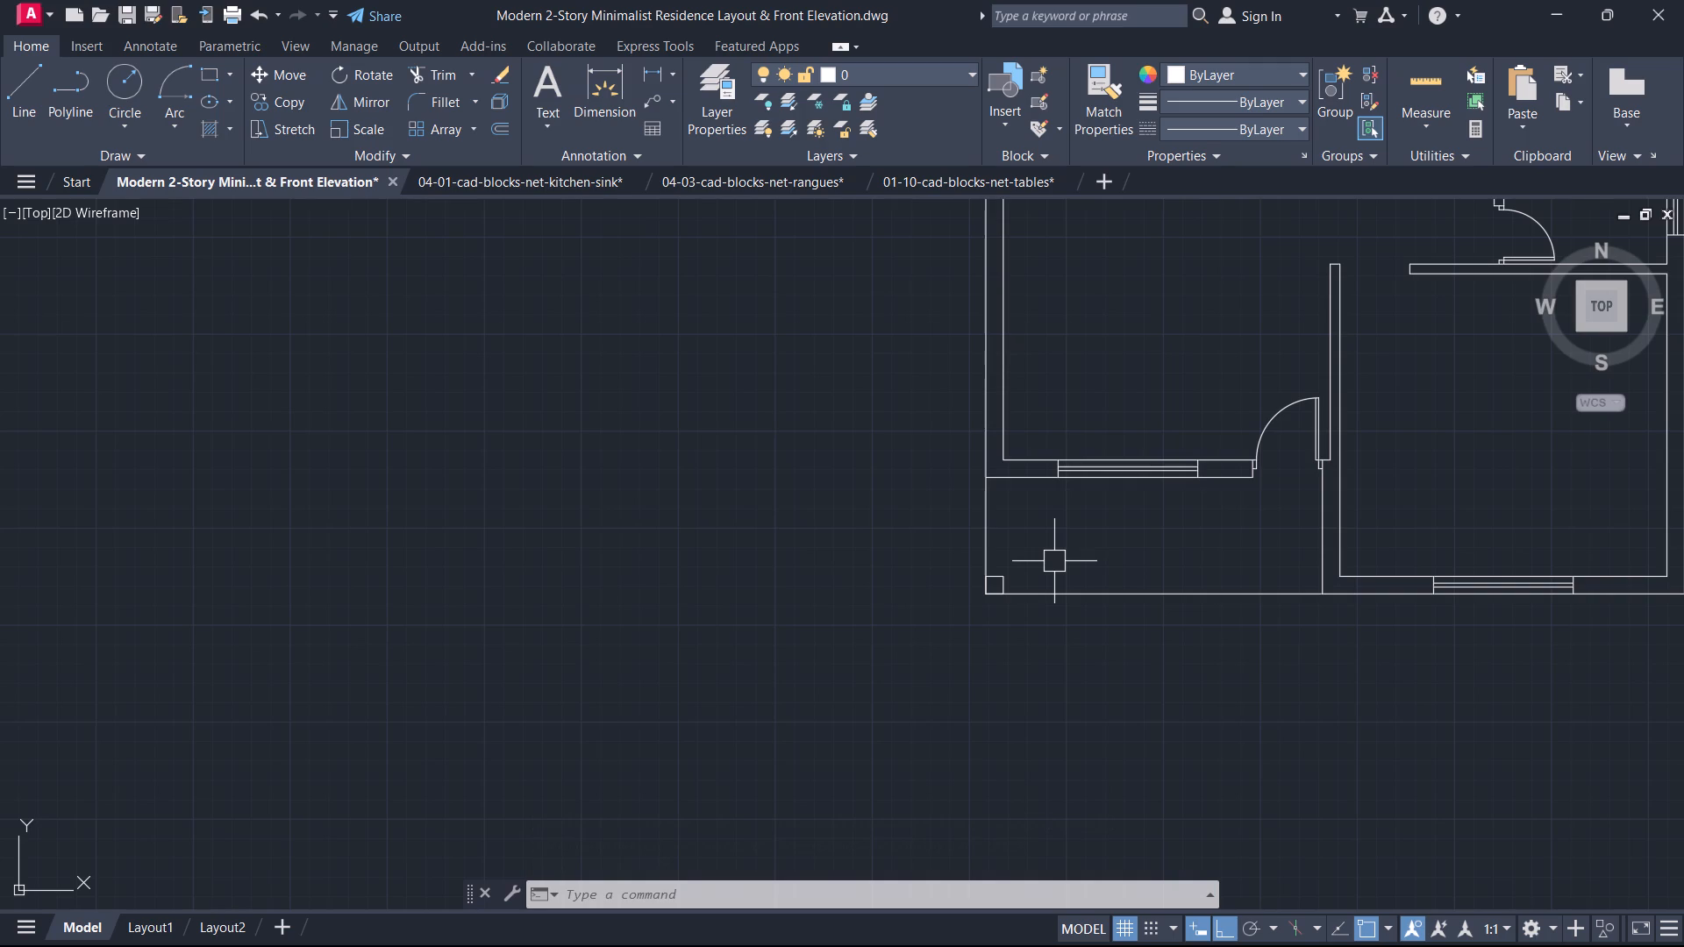
{"action": "scroll", "coordinate": [1126, 362], "scroll_direction": "down", "scroll_amount": 2}
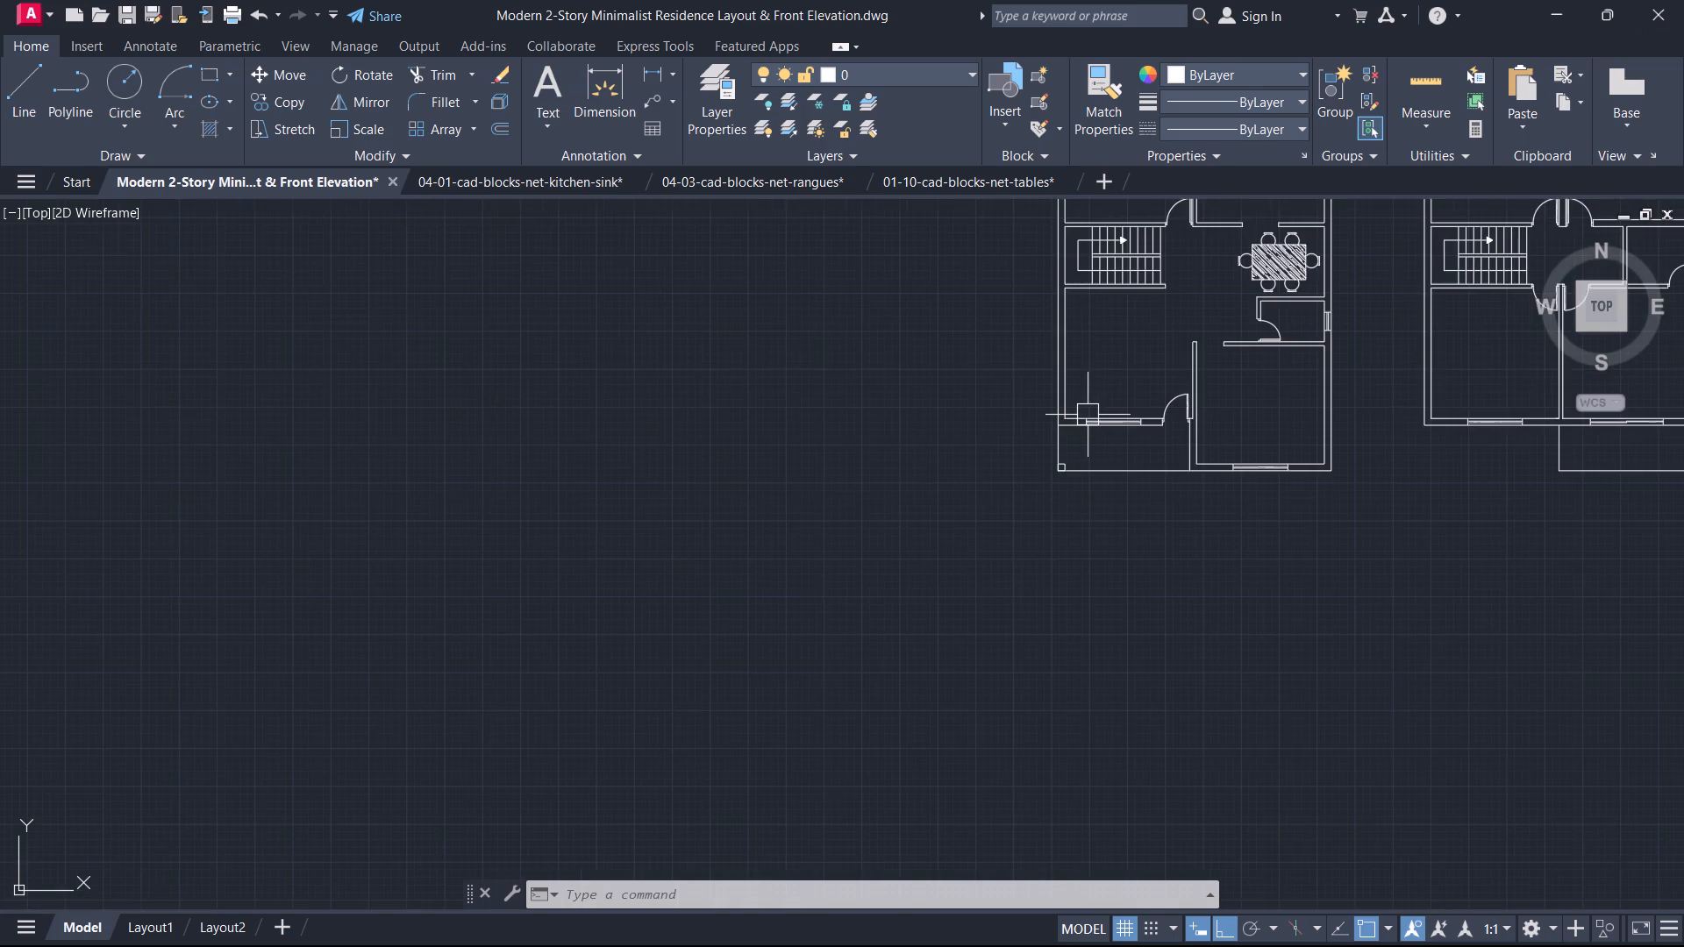
{"action": "middle_click_drag", "start_coordinate": [1088, 419], "coordinate": [963, 539]}
{"action": "scroll", "coordinate": [1059, 448], "scroll_direction": "down", "scroll_amount": 2}
{"action": "scroll", "coordinate": [998, 363], "scroll_direction": "up", "scroll_amount": 2}
{"action": "middle_click_drag", "start_coordinate": [1101, 528], "coordinate": [674, 372]}
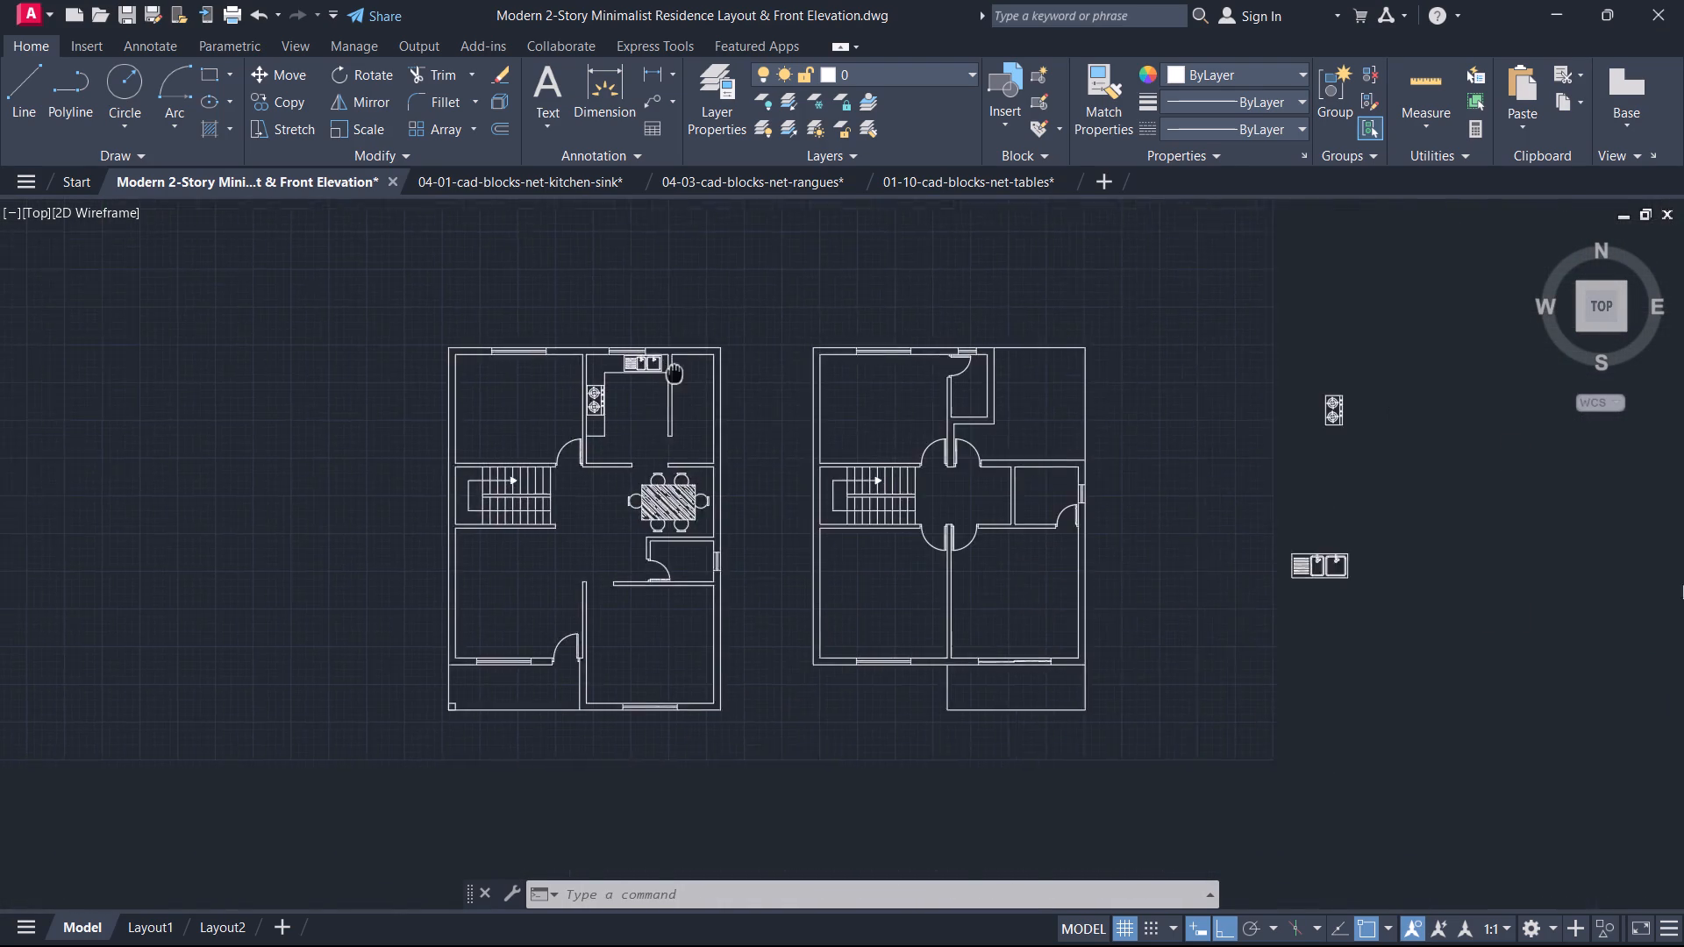
{"action": "middle_click_drag", "start_coordinate": [674, 372], "coordinate": [639, 369]}
{"action": "scroll", "coordinate": [639, 369], "scroll_direction": "down", "scroll_amount": 1}
{"action": "left_click", "coordinate": [67, 178]}
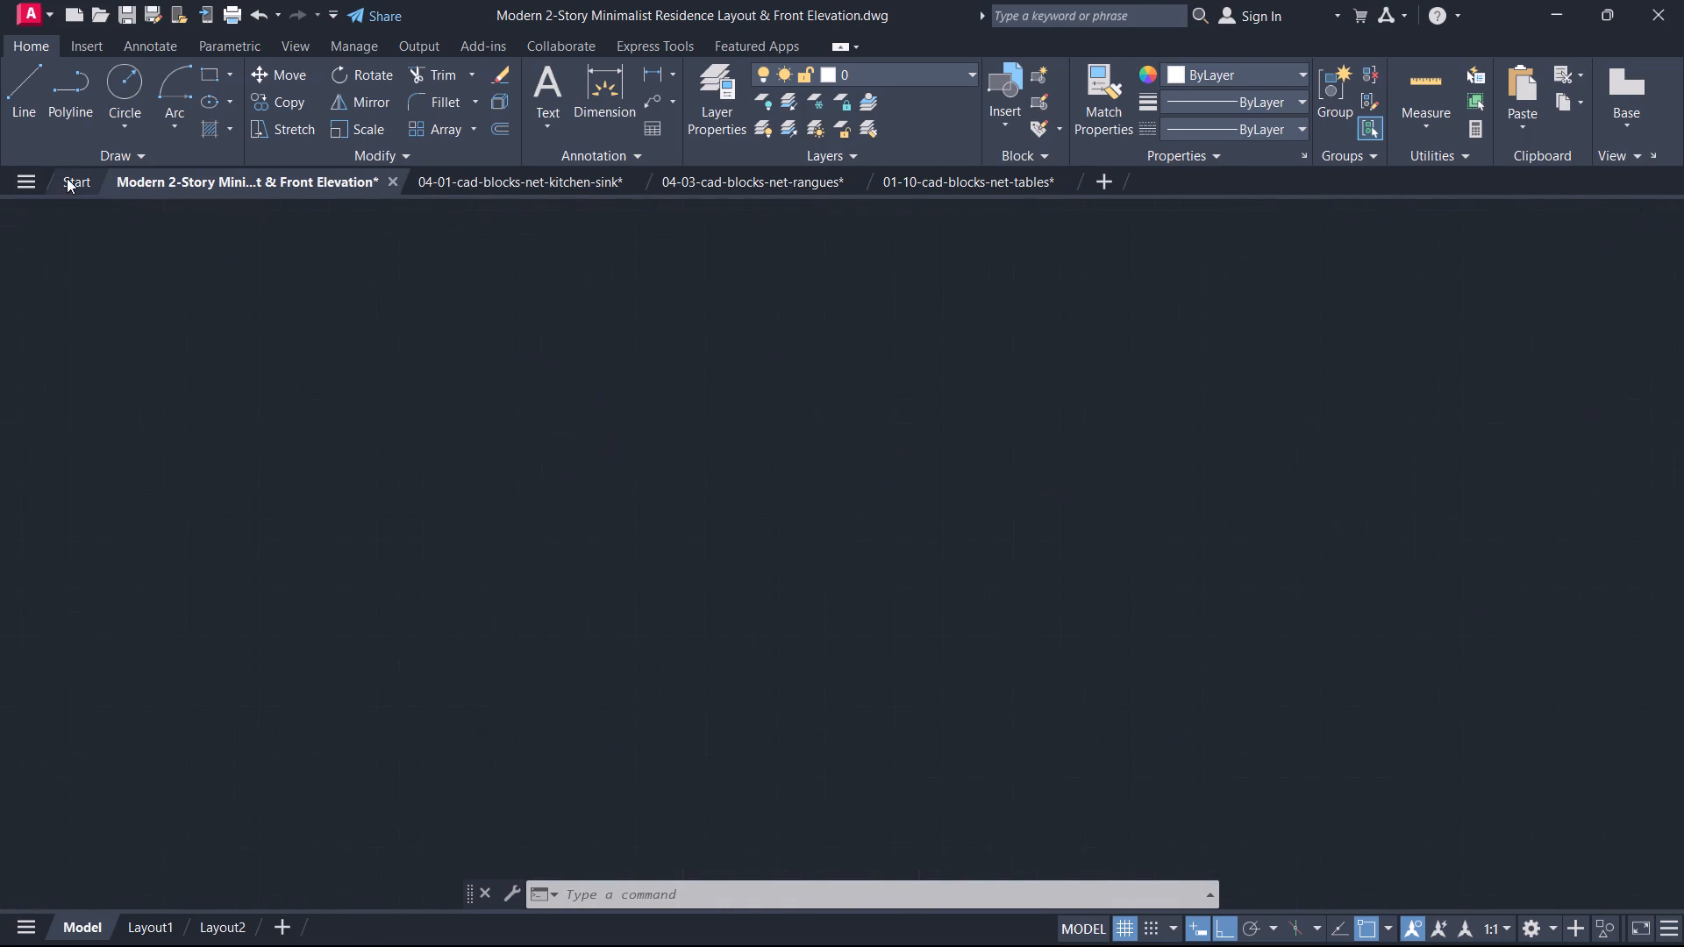
{"action": "left_click", "coordinate": [1203, 568]}
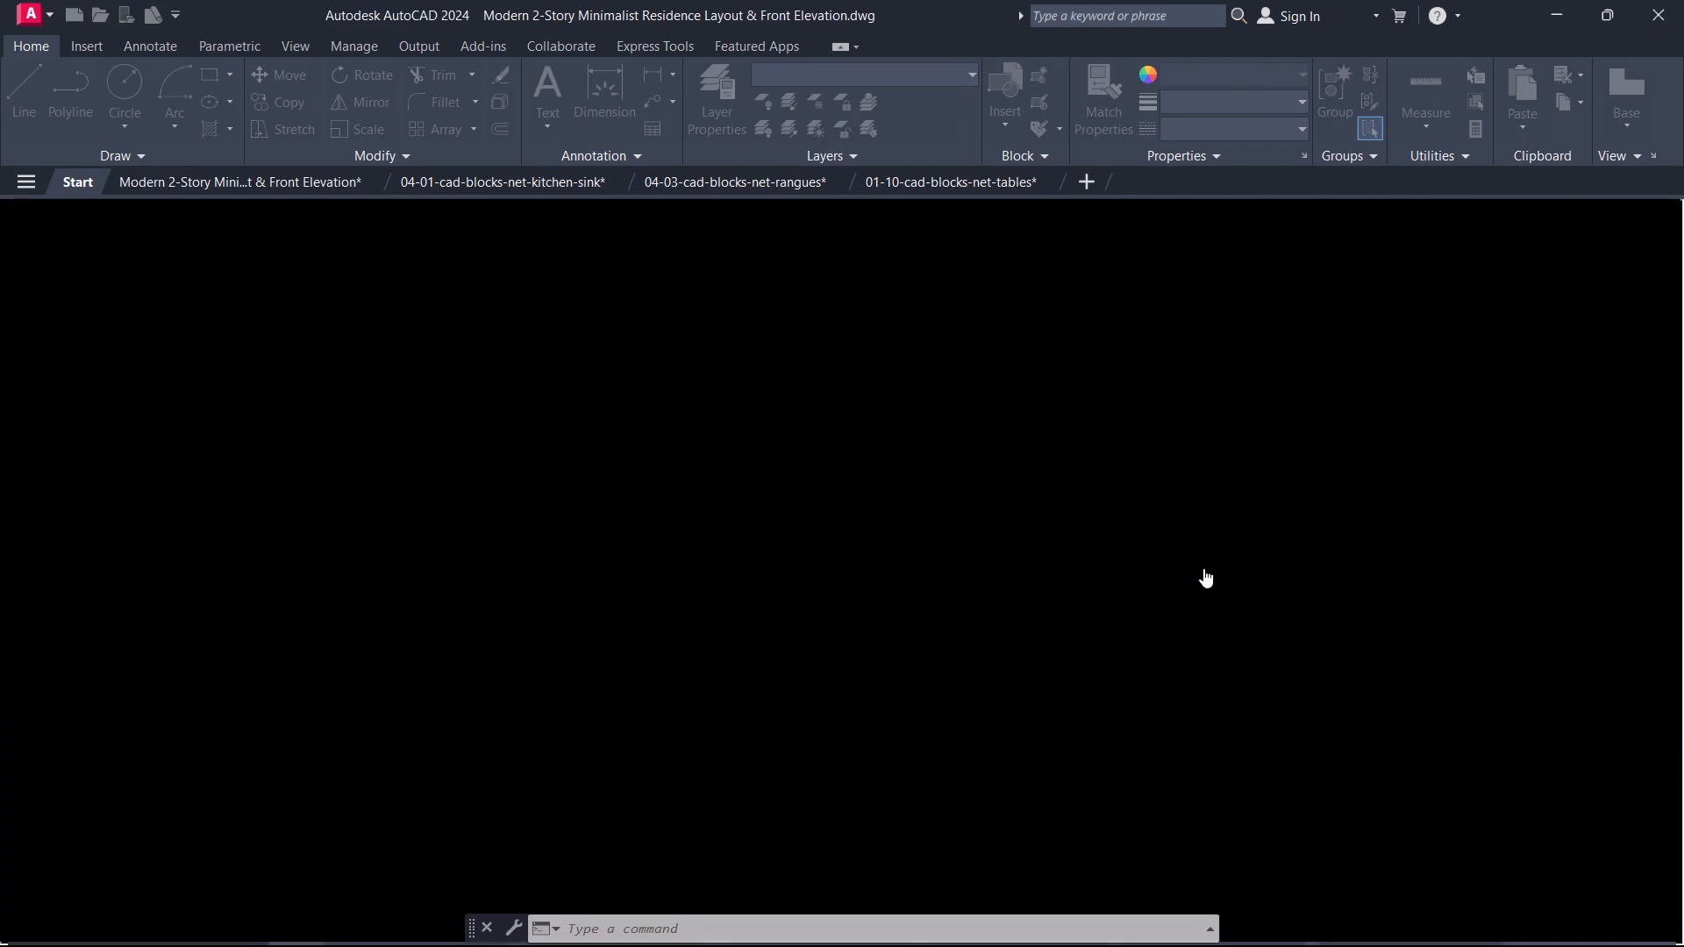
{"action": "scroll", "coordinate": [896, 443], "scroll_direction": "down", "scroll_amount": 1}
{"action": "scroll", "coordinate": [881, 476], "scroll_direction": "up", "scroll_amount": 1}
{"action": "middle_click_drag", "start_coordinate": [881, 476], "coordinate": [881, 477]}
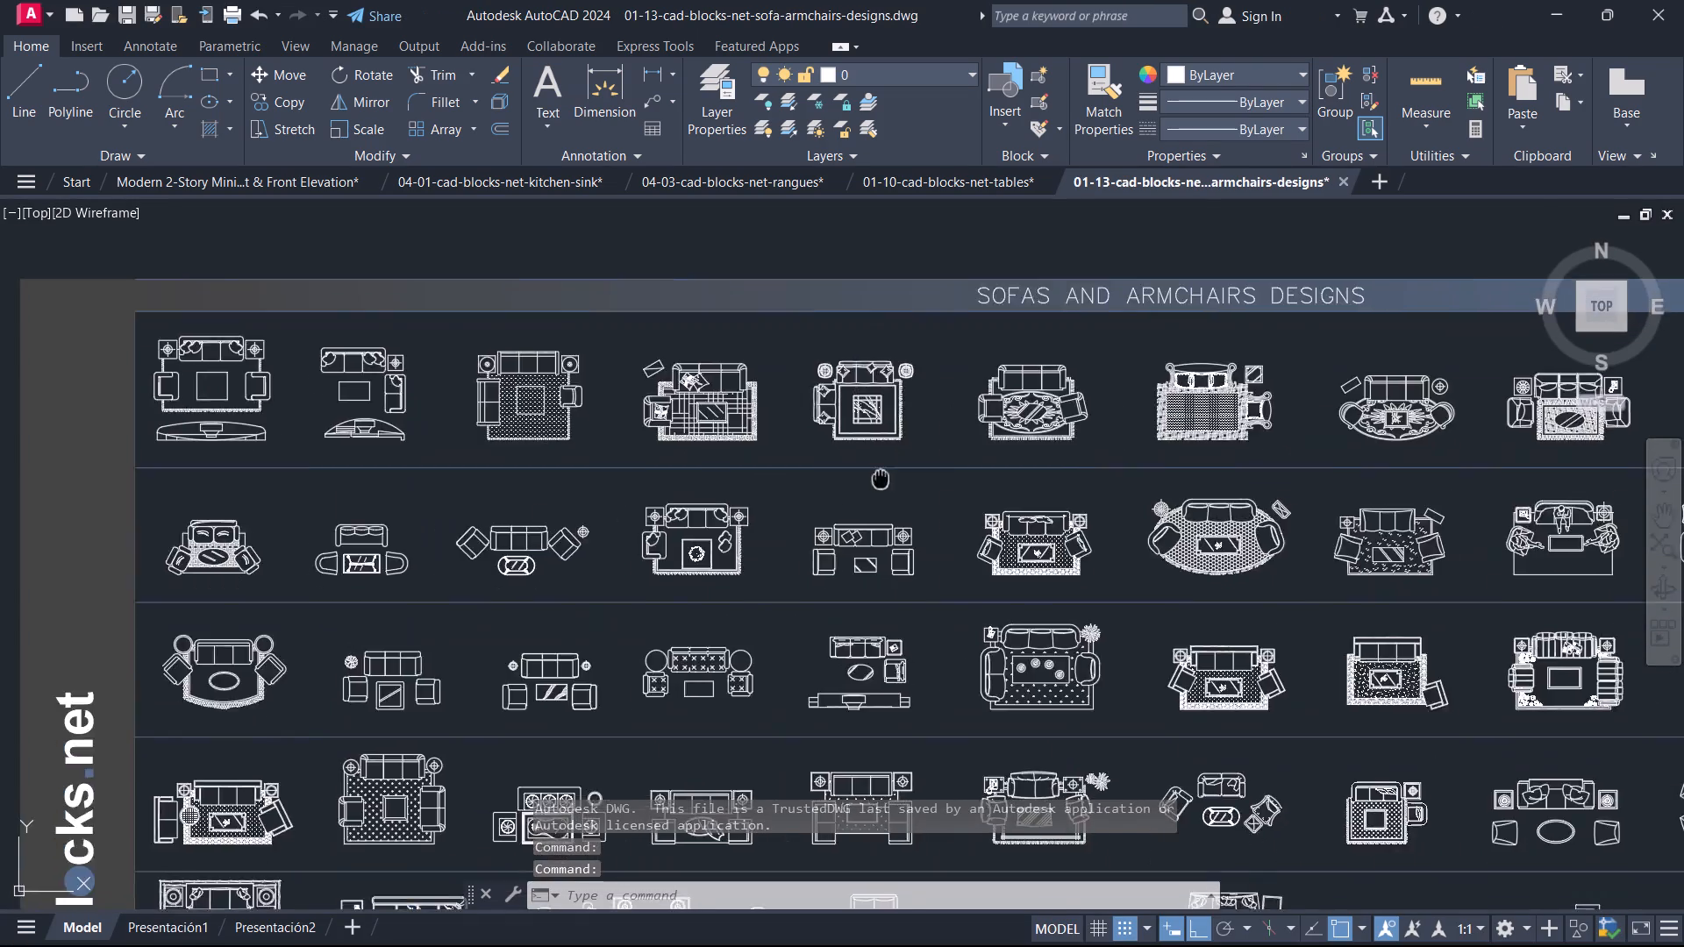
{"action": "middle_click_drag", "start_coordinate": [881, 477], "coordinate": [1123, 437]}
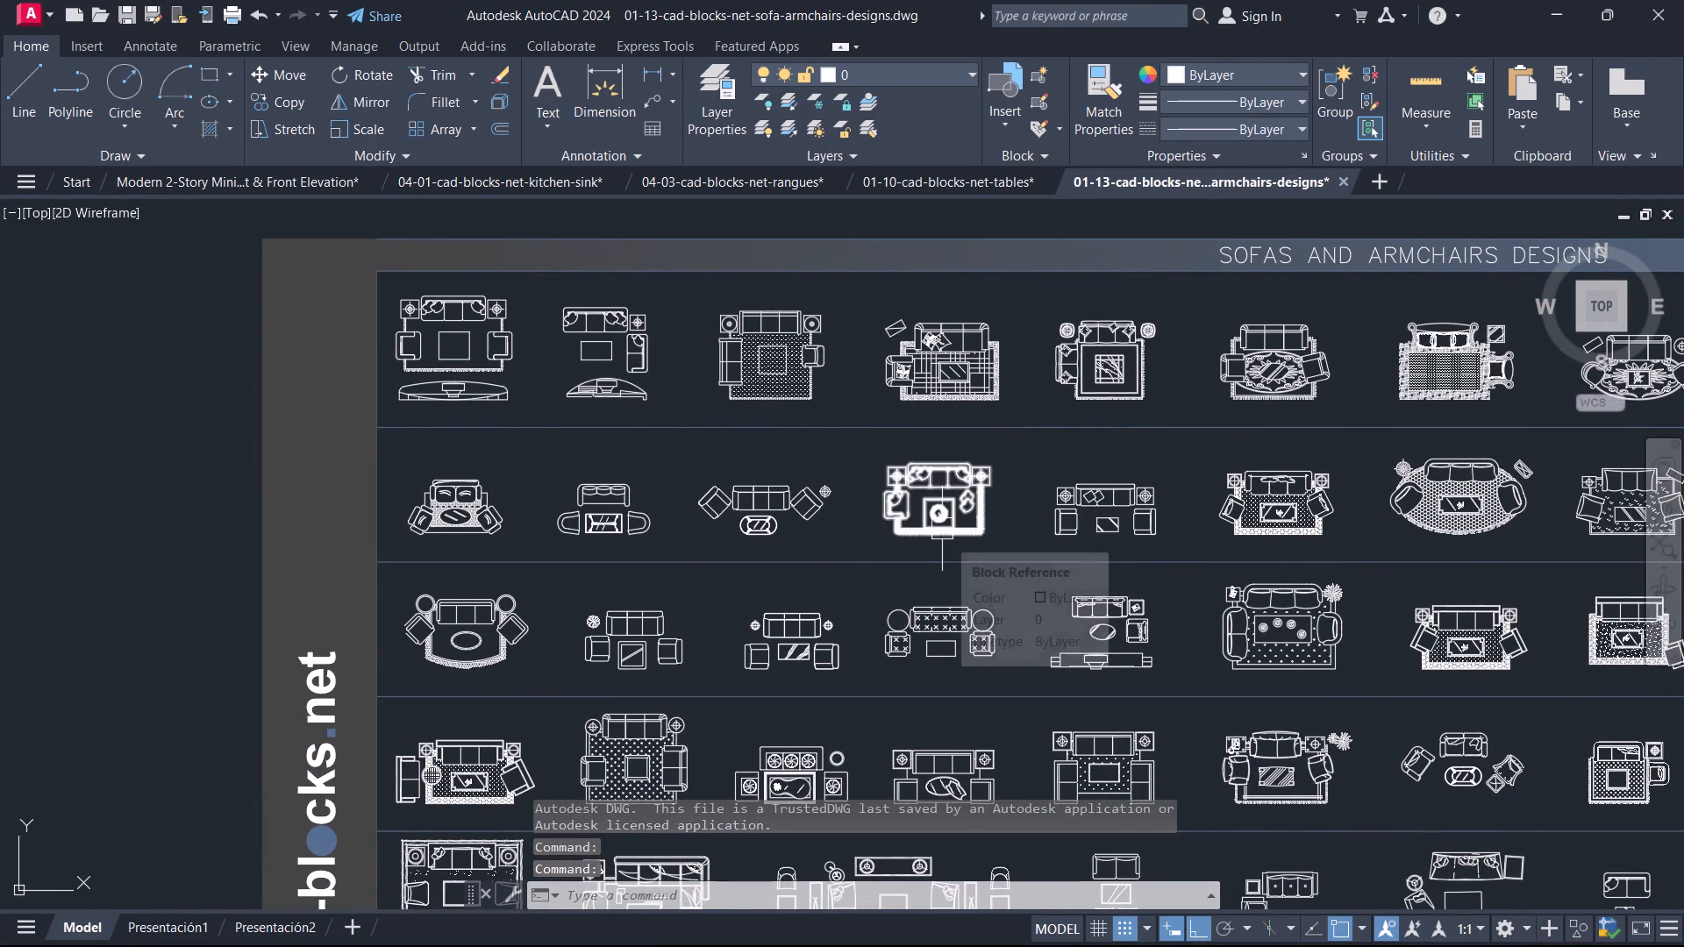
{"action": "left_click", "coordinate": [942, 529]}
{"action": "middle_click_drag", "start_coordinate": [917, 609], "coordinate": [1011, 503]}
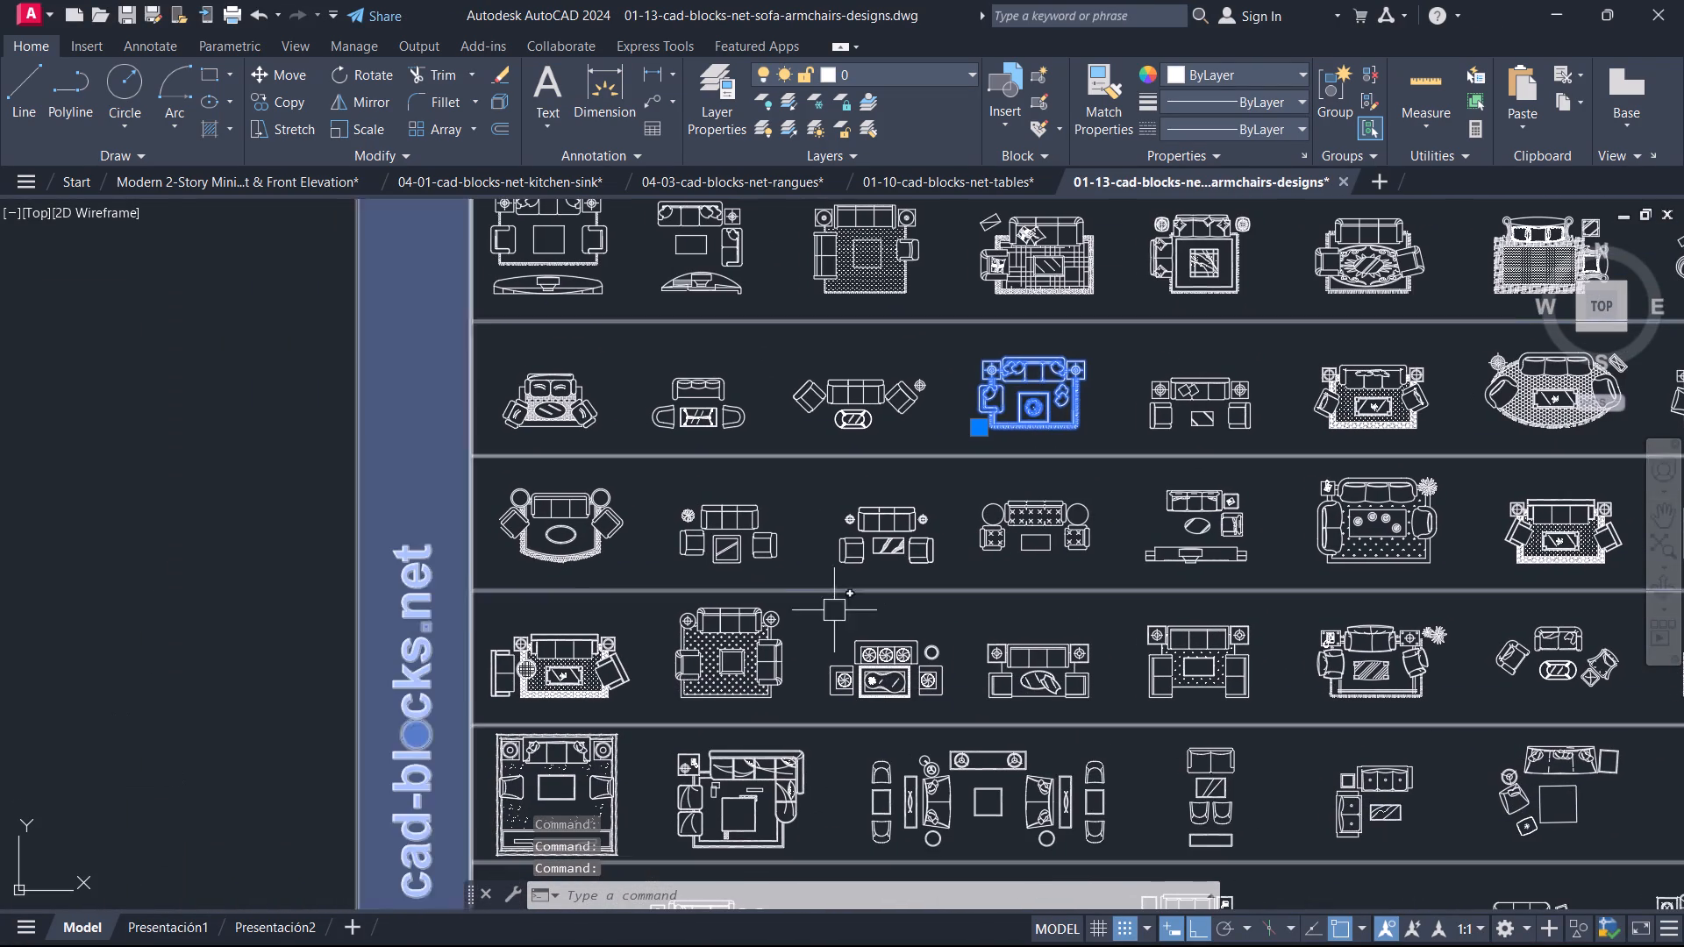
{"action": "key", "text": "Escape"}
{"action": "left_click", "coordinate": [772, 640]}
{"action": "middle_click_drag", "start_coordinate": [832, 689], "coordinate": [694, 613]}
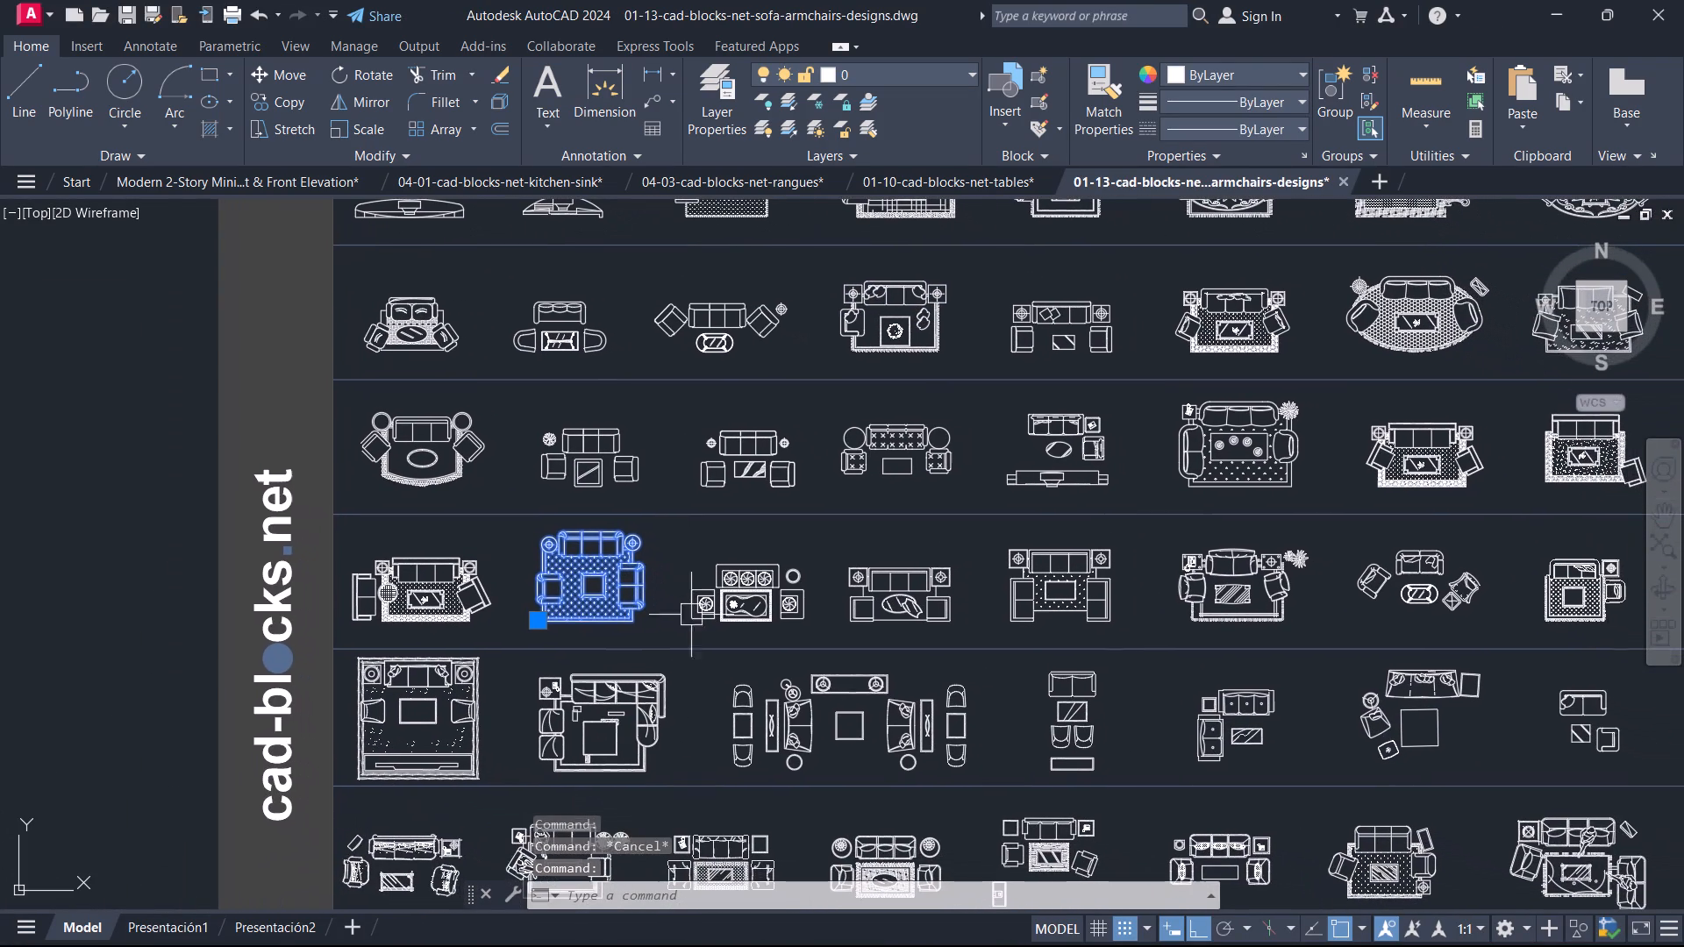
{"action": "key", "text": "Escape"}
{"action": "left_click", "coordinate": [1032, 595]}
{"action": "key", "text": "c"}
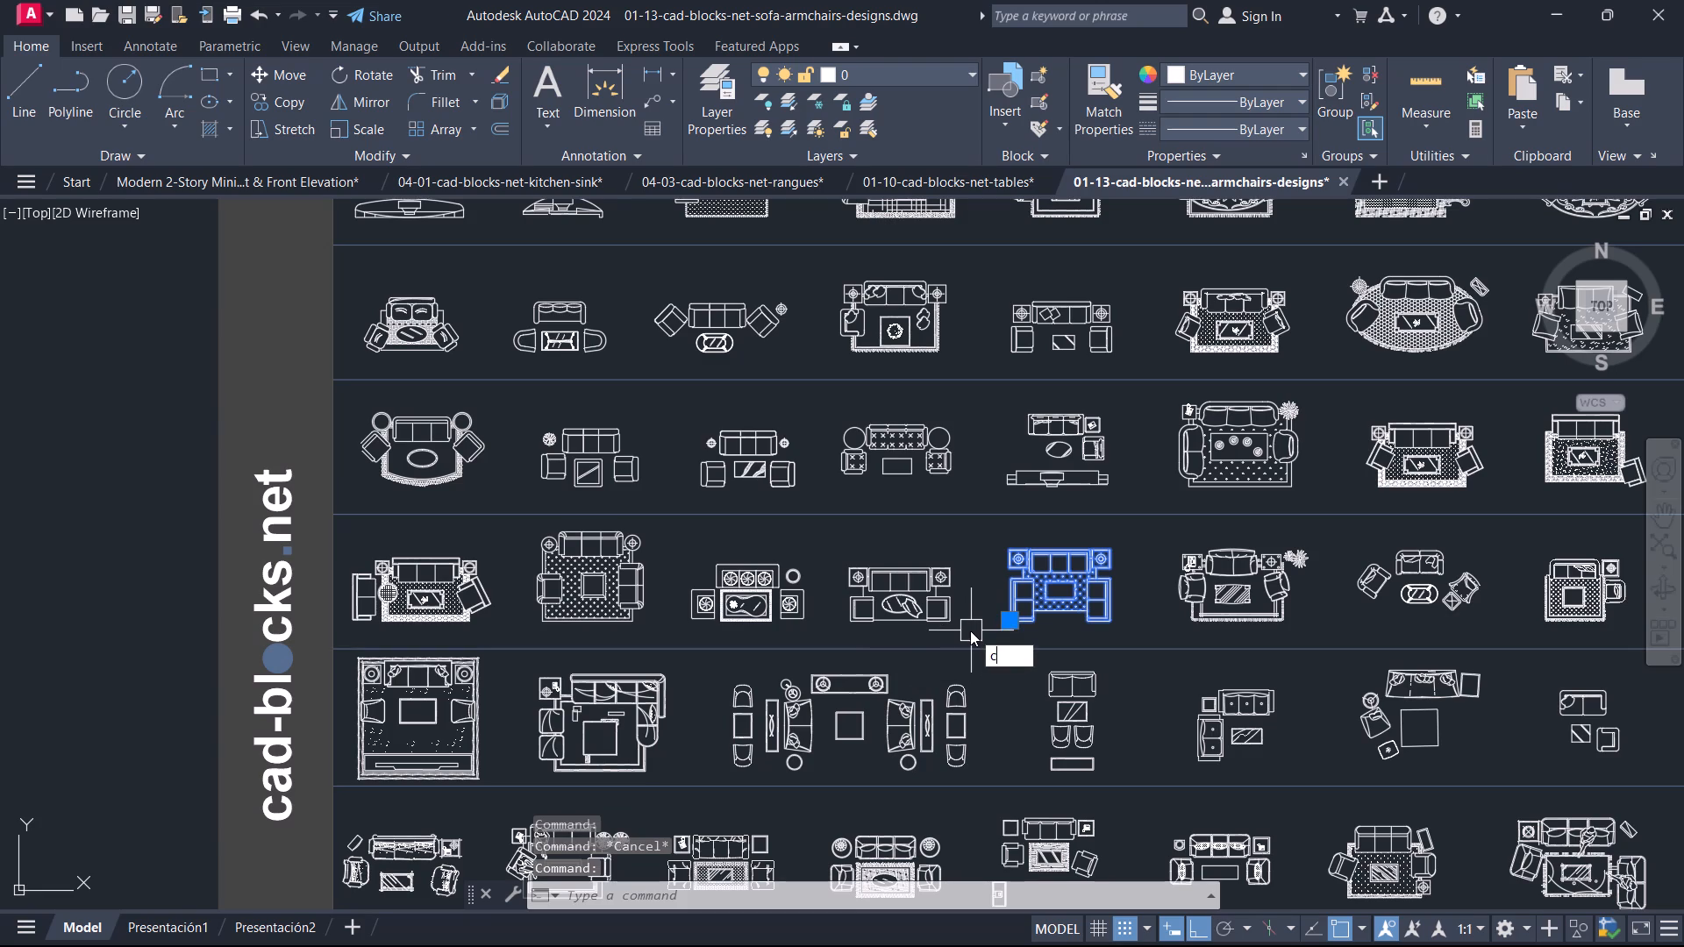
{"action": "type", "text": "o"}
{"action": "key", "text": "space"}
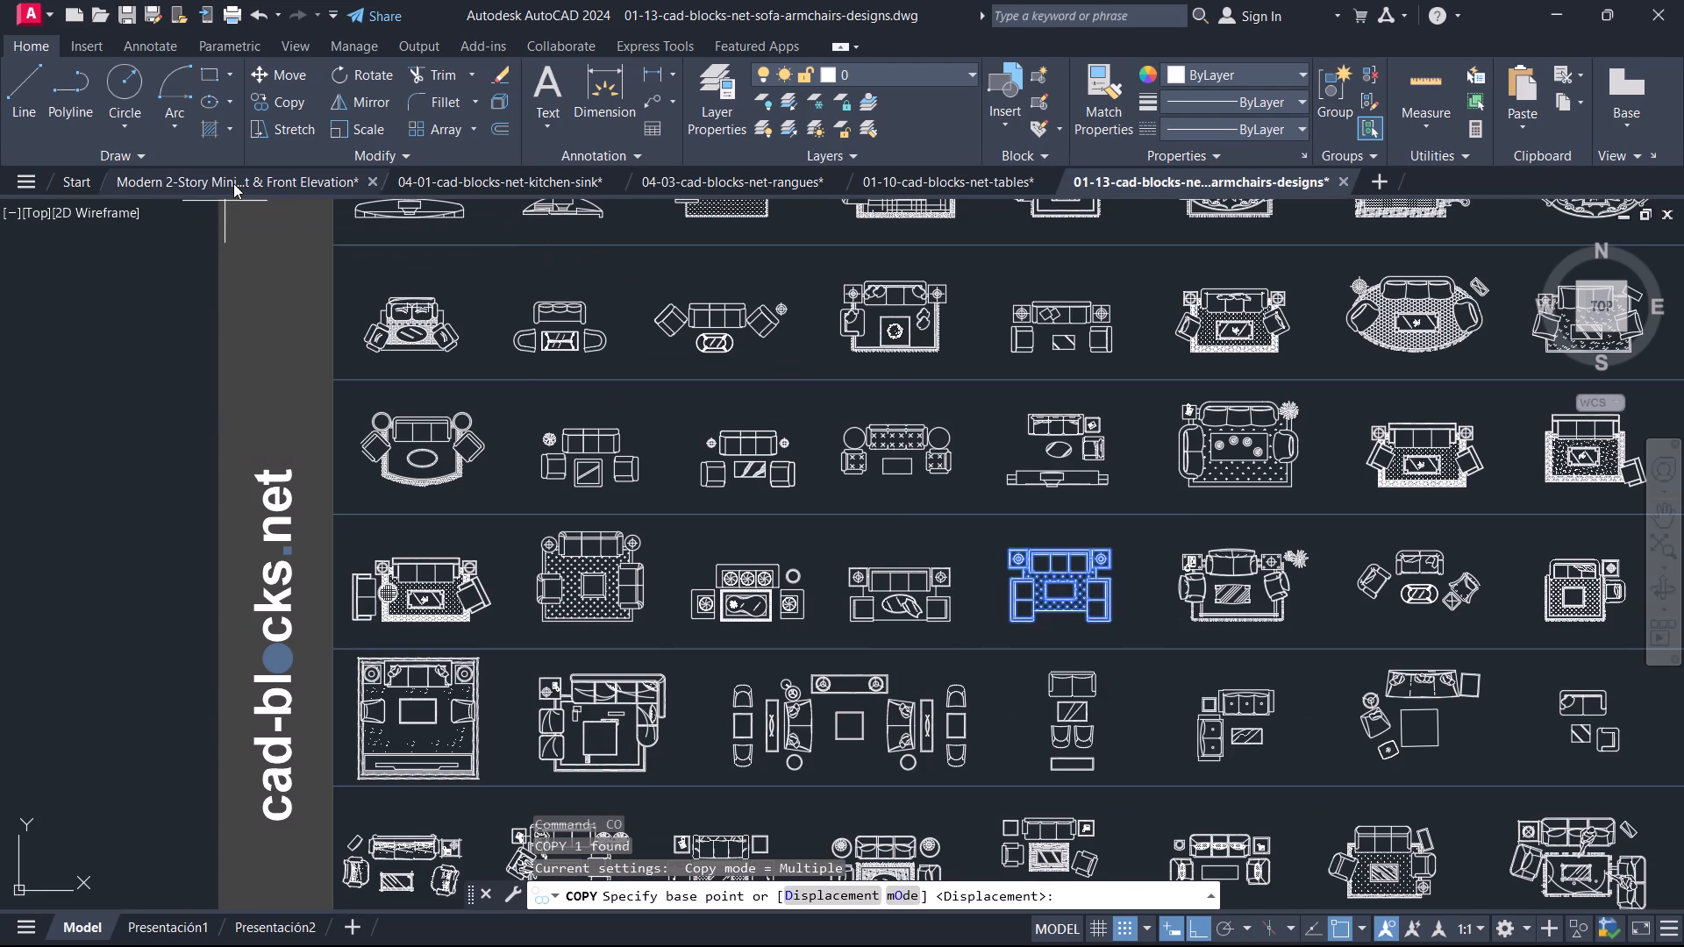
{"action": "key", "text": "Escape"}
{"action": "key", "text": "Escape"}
Copy the sofa set with two facing armchairs and a dotted rug into the residence drawing, east of the floor plans.
{"action": "left_click", "coordinate": [1027, 573]}
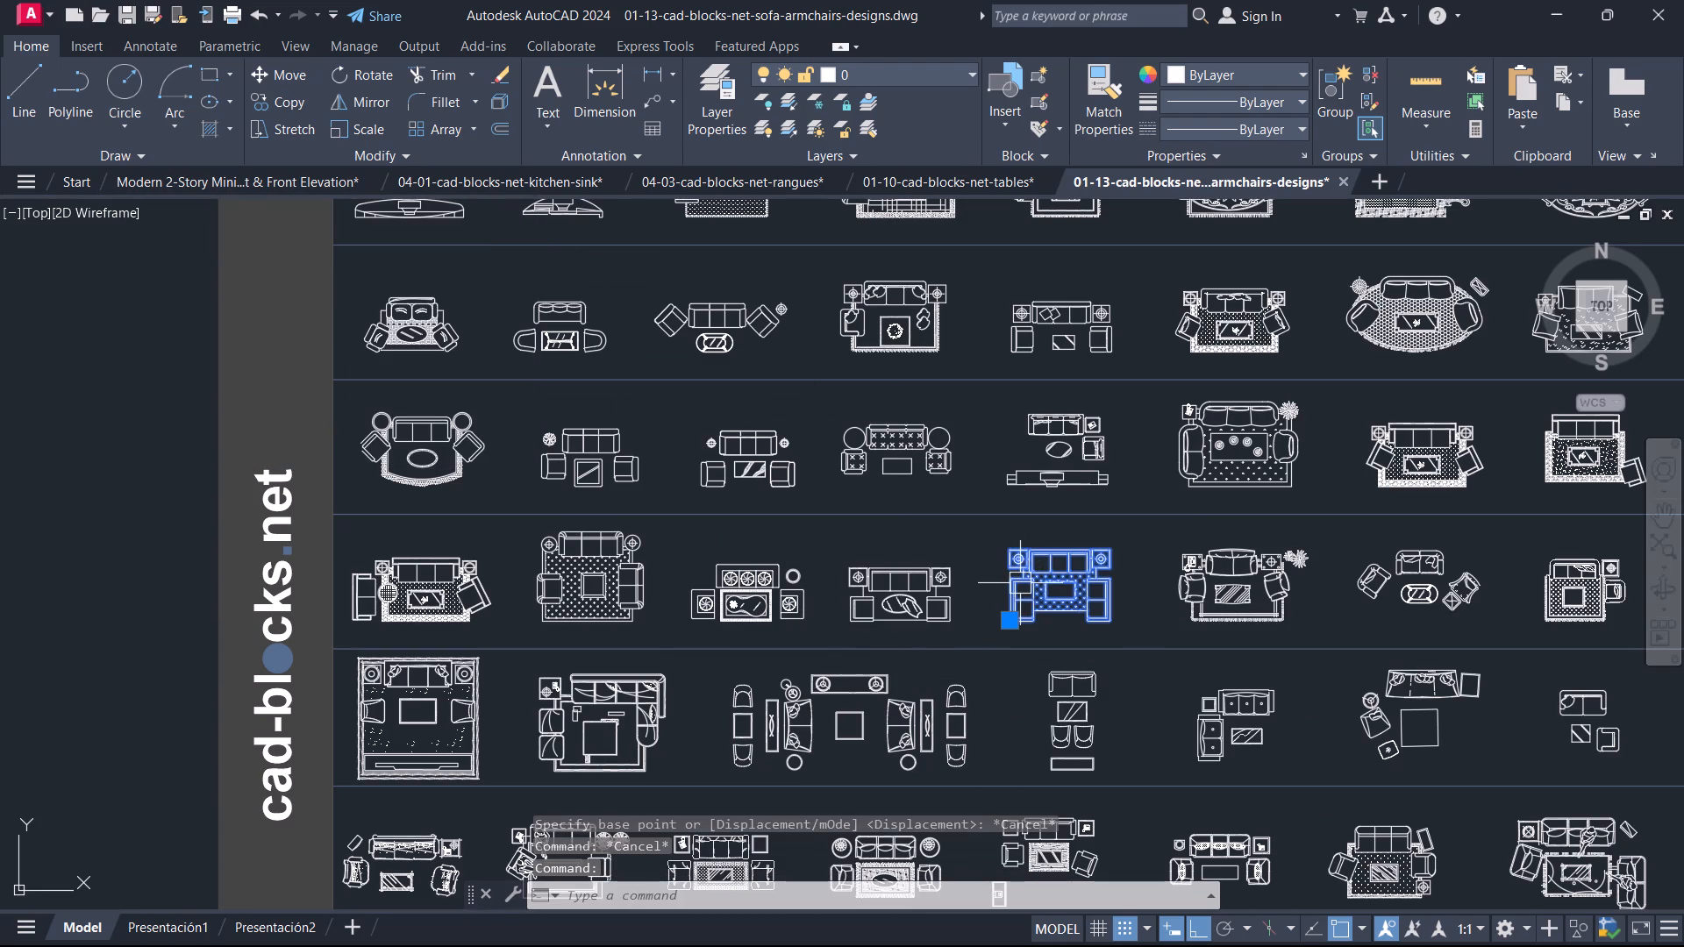
{"action": "key", "text": "ctrl+c"}
{"action": "left_click", "coordinate": [282, 175]}
{"action": "key", "text": "ctrl+v"}
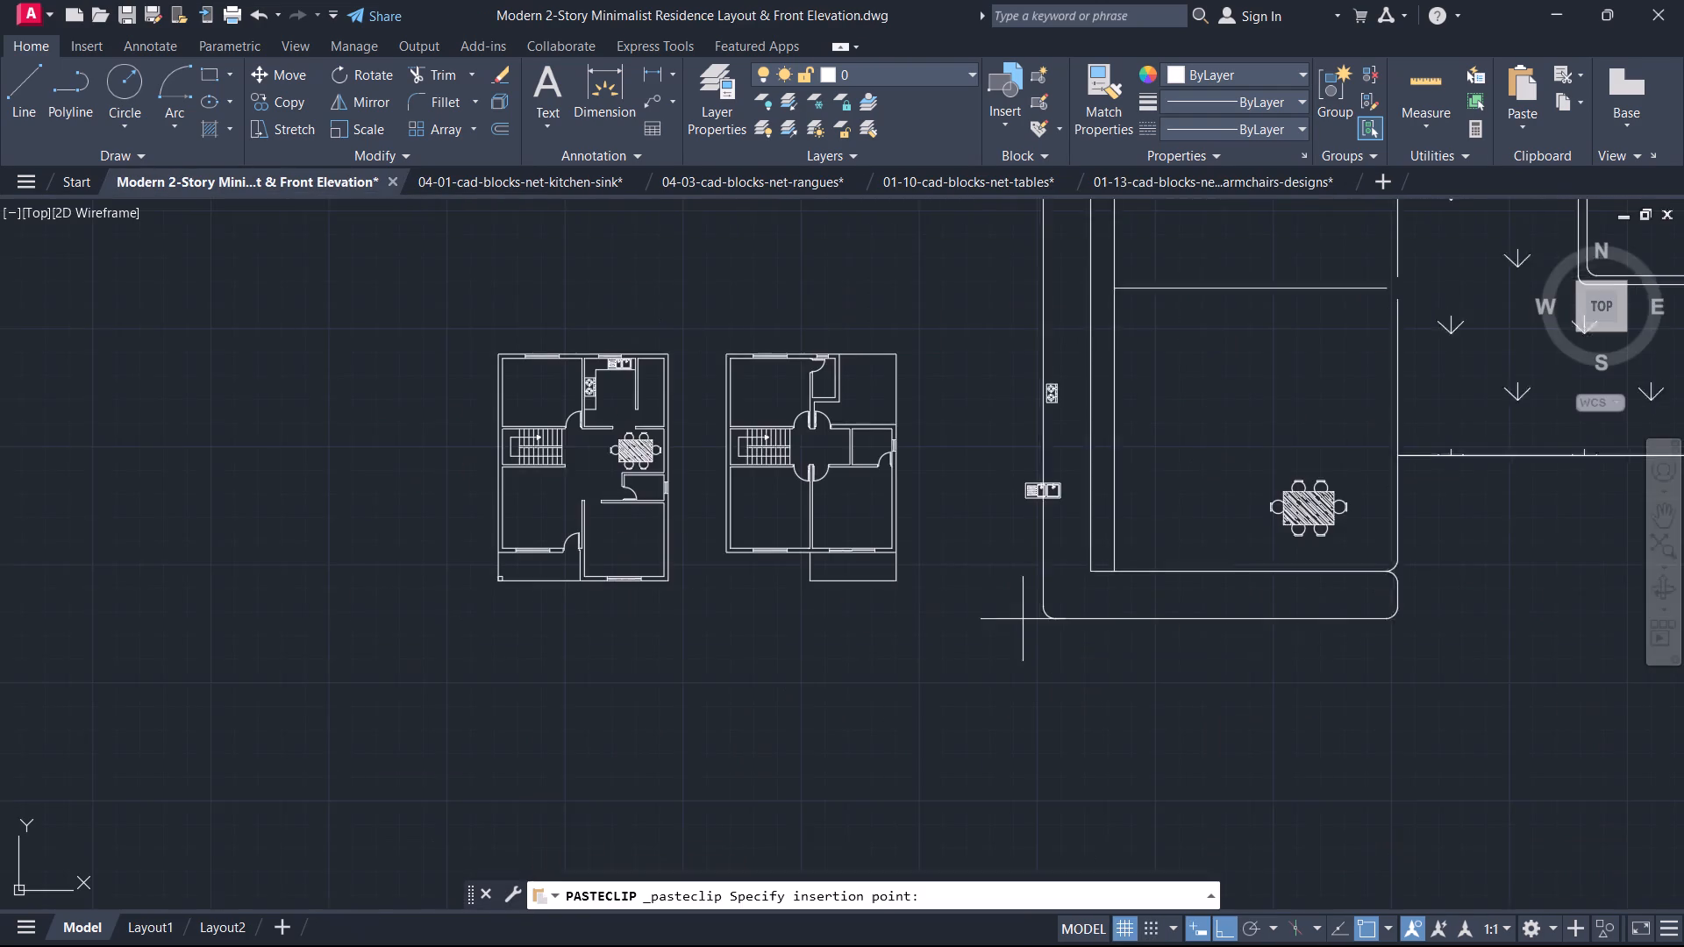
{"action": "scroll", "coordinate": [1038, 641], "scroll_direction": "down", "scroll_amount": 6}
{"action": "middle_click_drag", "start_coordinate": [999, 602], "coordinate": [872, 596]}
{"action": "left_click", "coordinate": [1009, 587]}
{"action": "key", "text": "Escape"}
Scale the imported sofa set down from its southwest corner to roughly match the size of the floor-plan furniture.
{"action": "left_click", "coordinate": [1038, 565]}
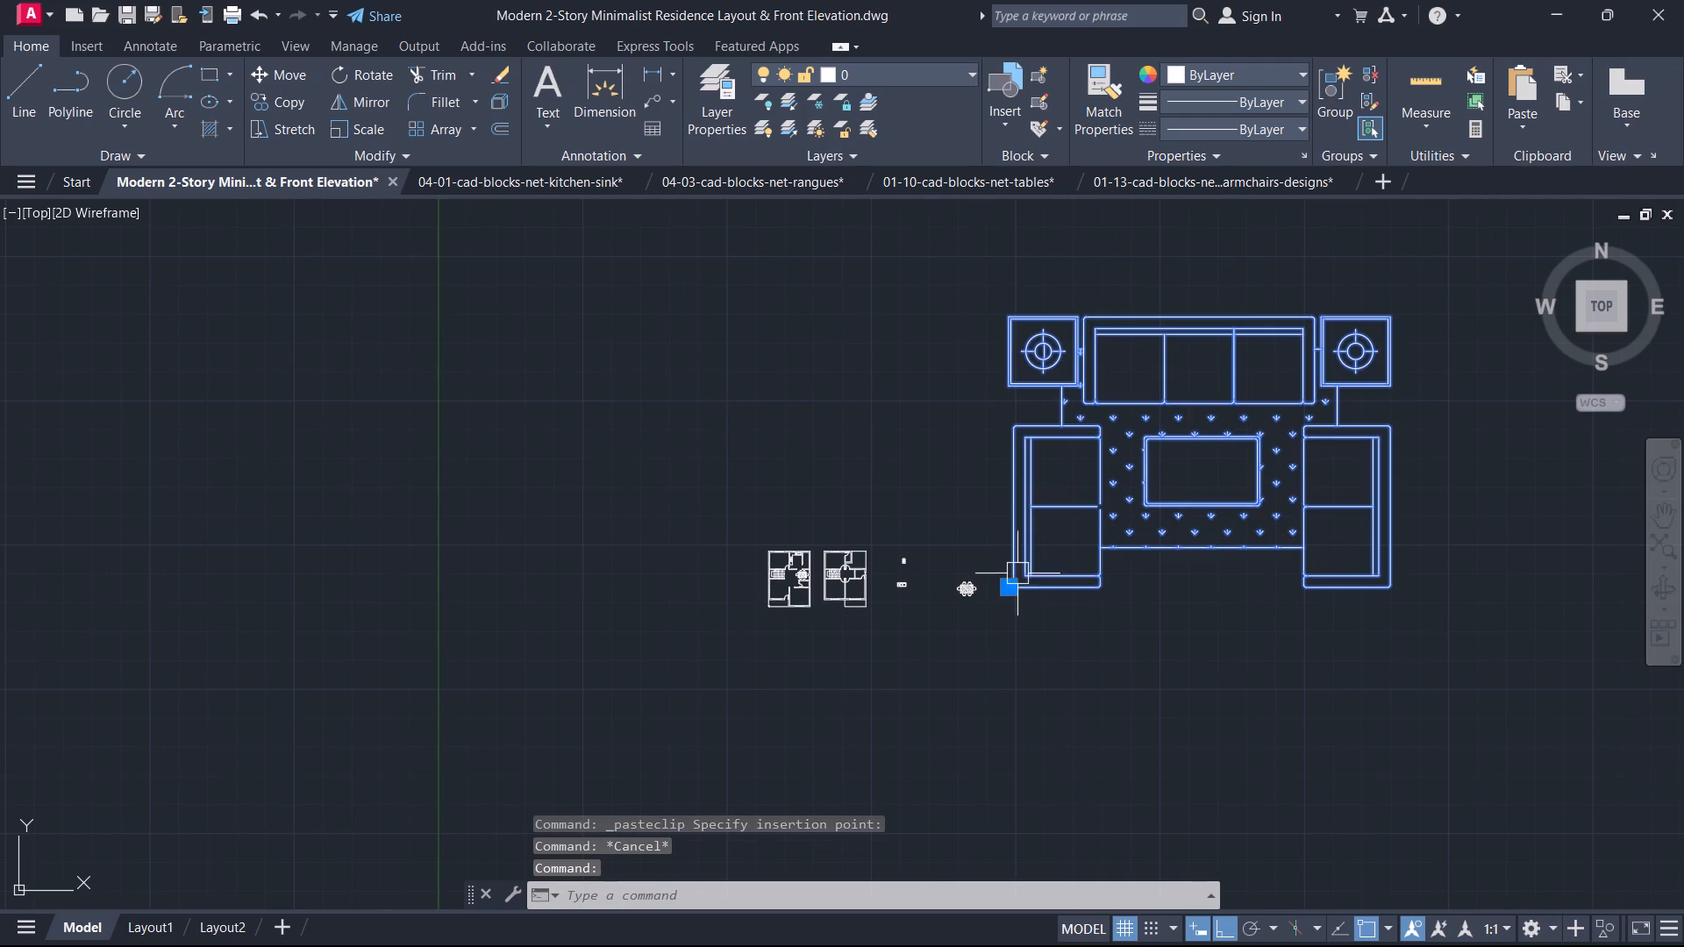
{"action": "type", "text": "sc"}
{"action": "key", "text": "space"}
{"action": "scroll", "coordinate": [1006, 577], "scroll_direction": "up", "scroll_amount": 3}
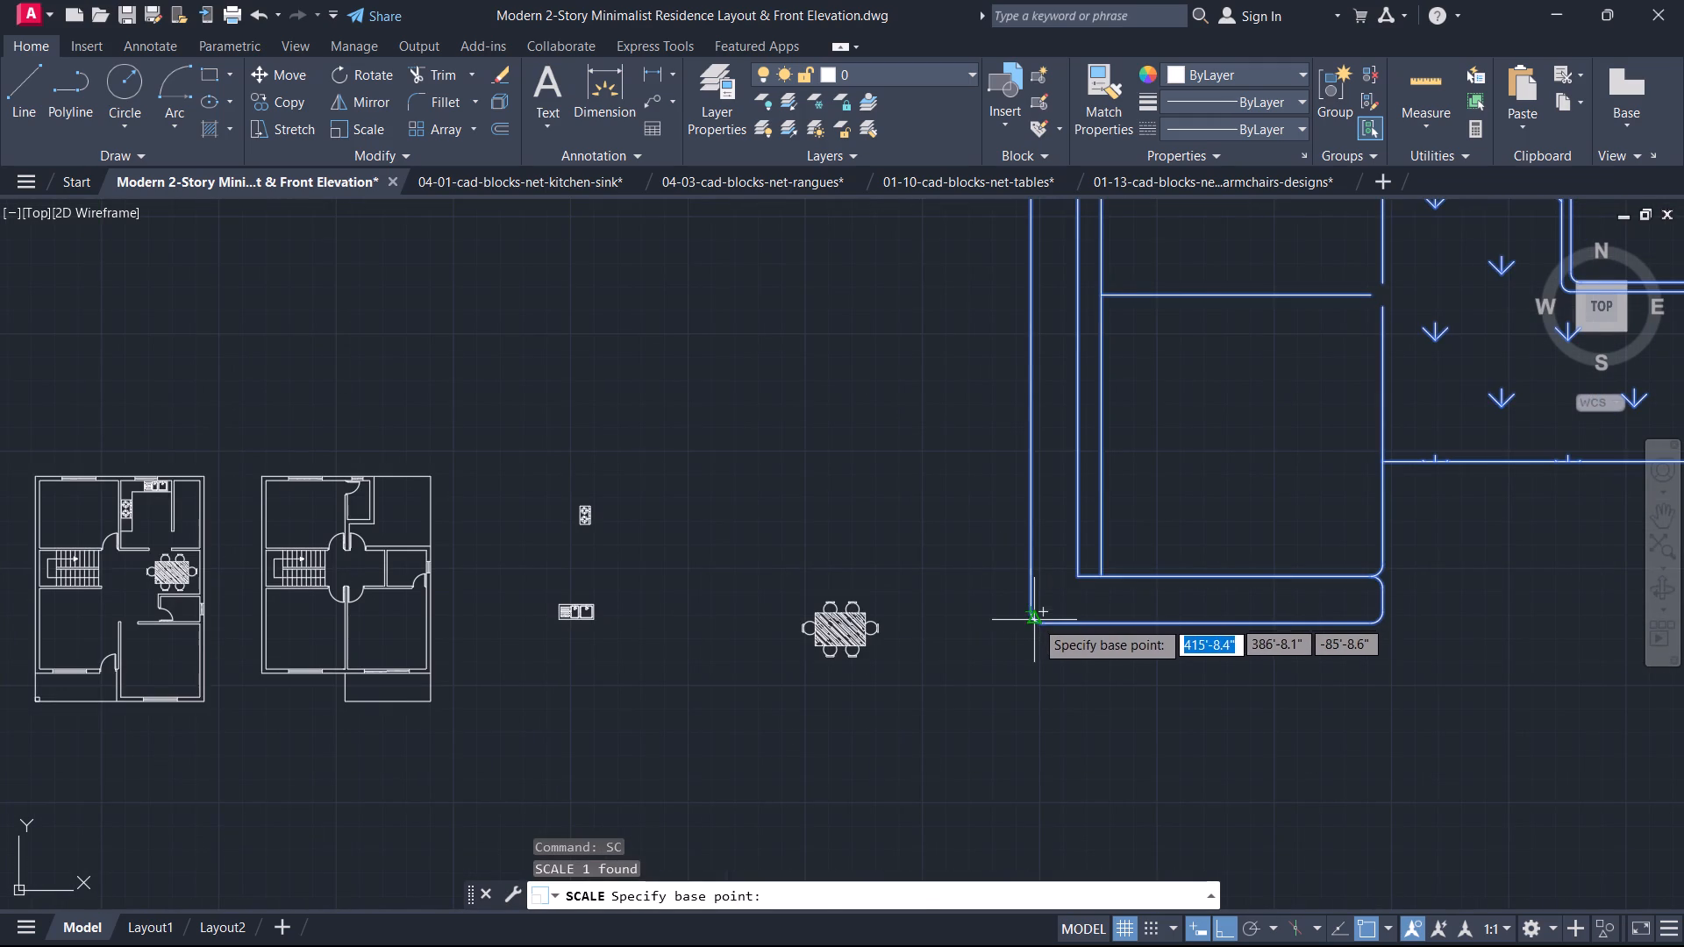
{"action": "left_click", "coordinate": [1038, 627]}
{"action": "scroll", "coordinate": [1074, 602], "scroll_direction": "up", "scroll_amount": 3}
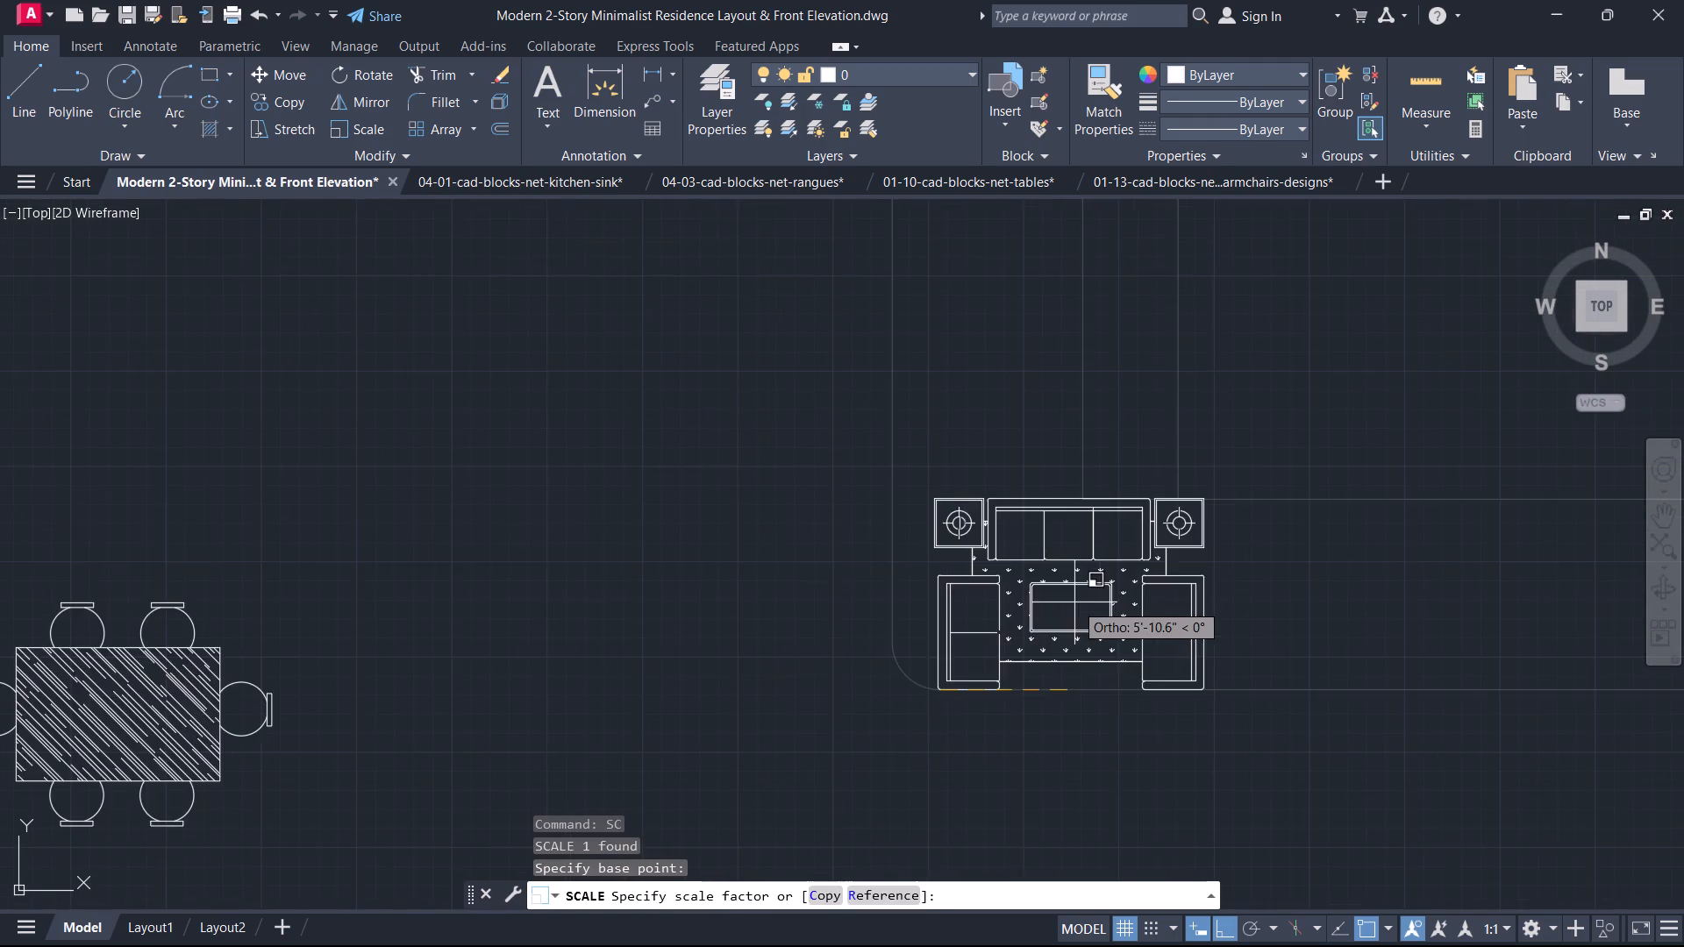
{"action": "scroll", "coordinate": [1078, 635], "scroll_direction": "up", "scroll_amount": 1}
{"action": "left_click", "coordinate": [1020, 635]}
{"action": "key", "text": "Escape"}
{"action": "scroll", "coordinate": [1020, 636], "scroll_direction": "down", "scroll_amount": 5}
{"action": "middle_click_drag", "start_coordinate": [1020, 637], "coordinate": [1241, 573]}
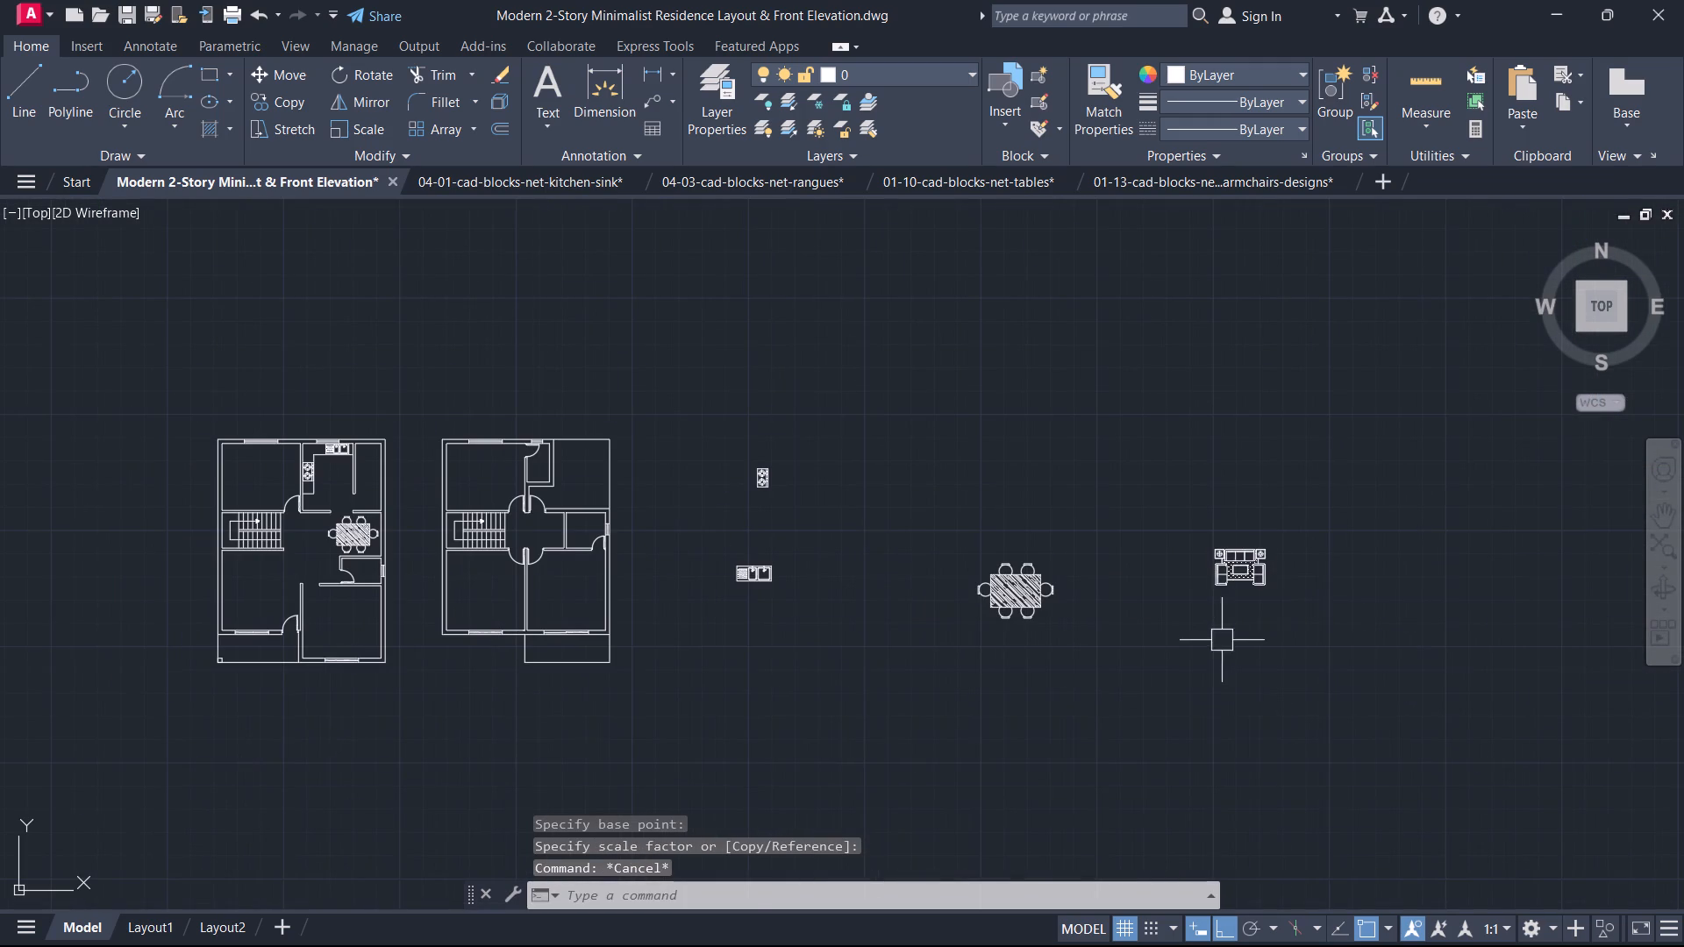
Rotate the sofa set 90° counterclockwise so the three-seat sofa lies on its west side.
{"action": "left_click", "coordinate": [1249, 630]}
{"action": "left_click", "coordinate": [1192, 549]}
{"action": "type", "text": "ro"}
{"action": "key", "text": "space"}
{"action": "left_click", "coordinate": [1274, 461]}
{"action": "left_click", "coordinate": [1263, 343]}
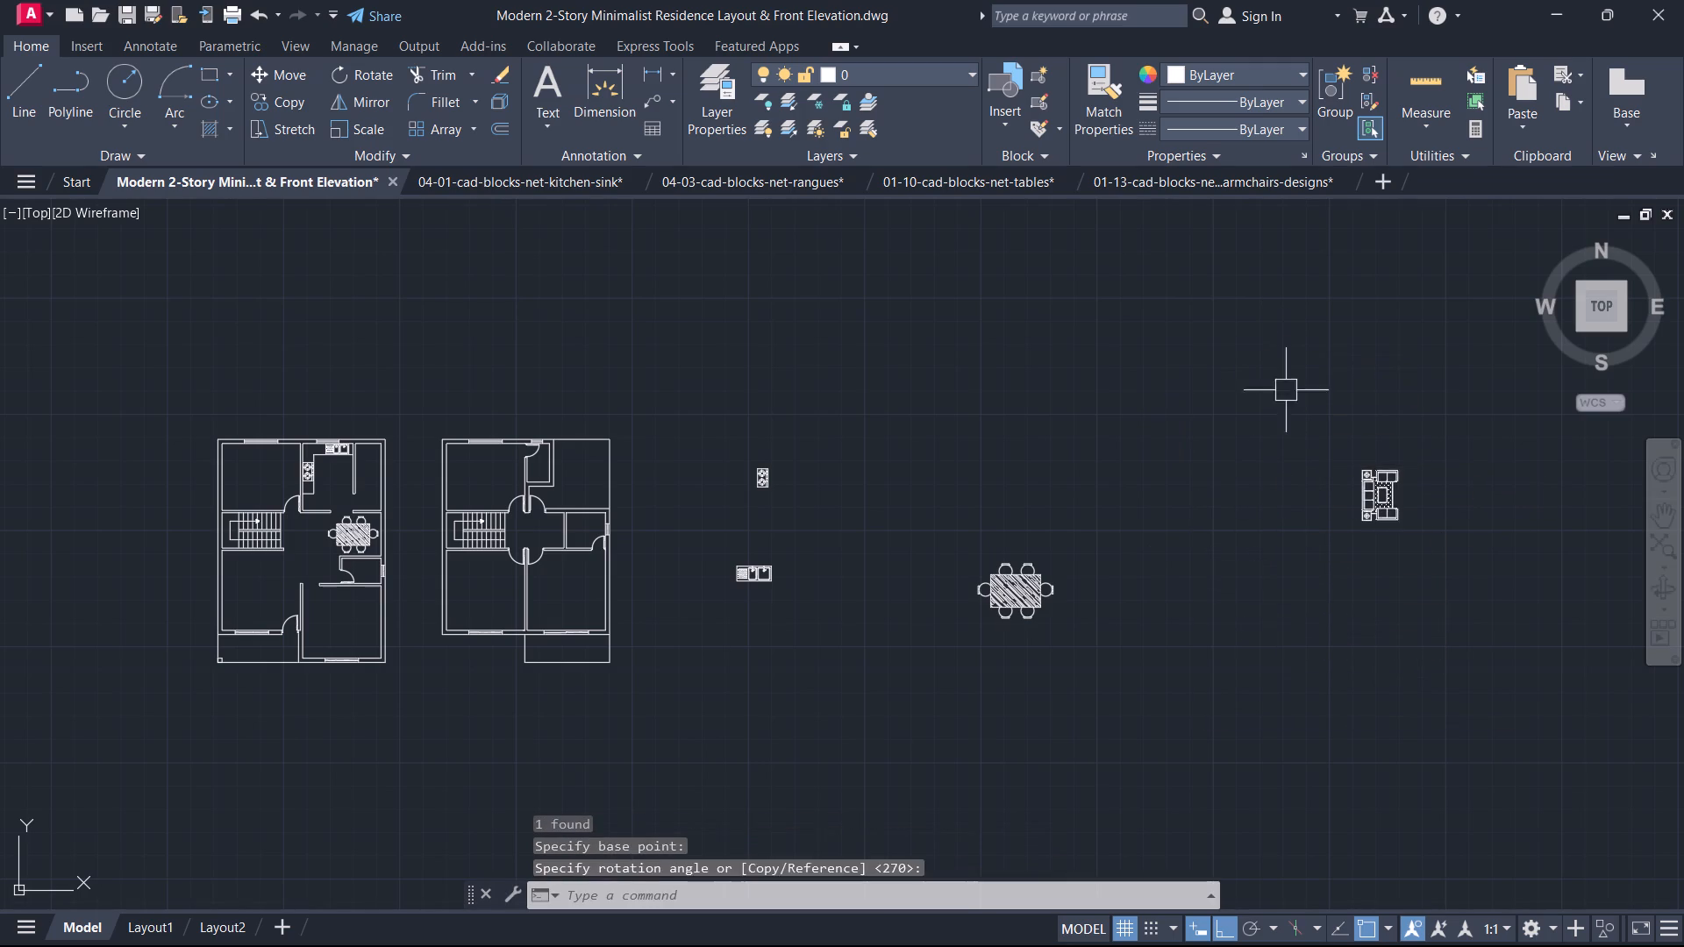
{"action": "key", "text": "Escape"}
Move the sofa set into the ground-floor living room, with the three-seat sofa's back along the west wall.
{"action": "left_click_drag", "start_coordinate": [1405, 543], "coordinate": [1393, 524]}
{"action": "left_click", "coordinate": [1324, 456]}
{"action": "key", "text": "m"}
{"action": "key", "text": "space"}
{"action": "scroll", "coordinate": [1336, 476], "scroll_direction": "up", "scroll_amount": 4}
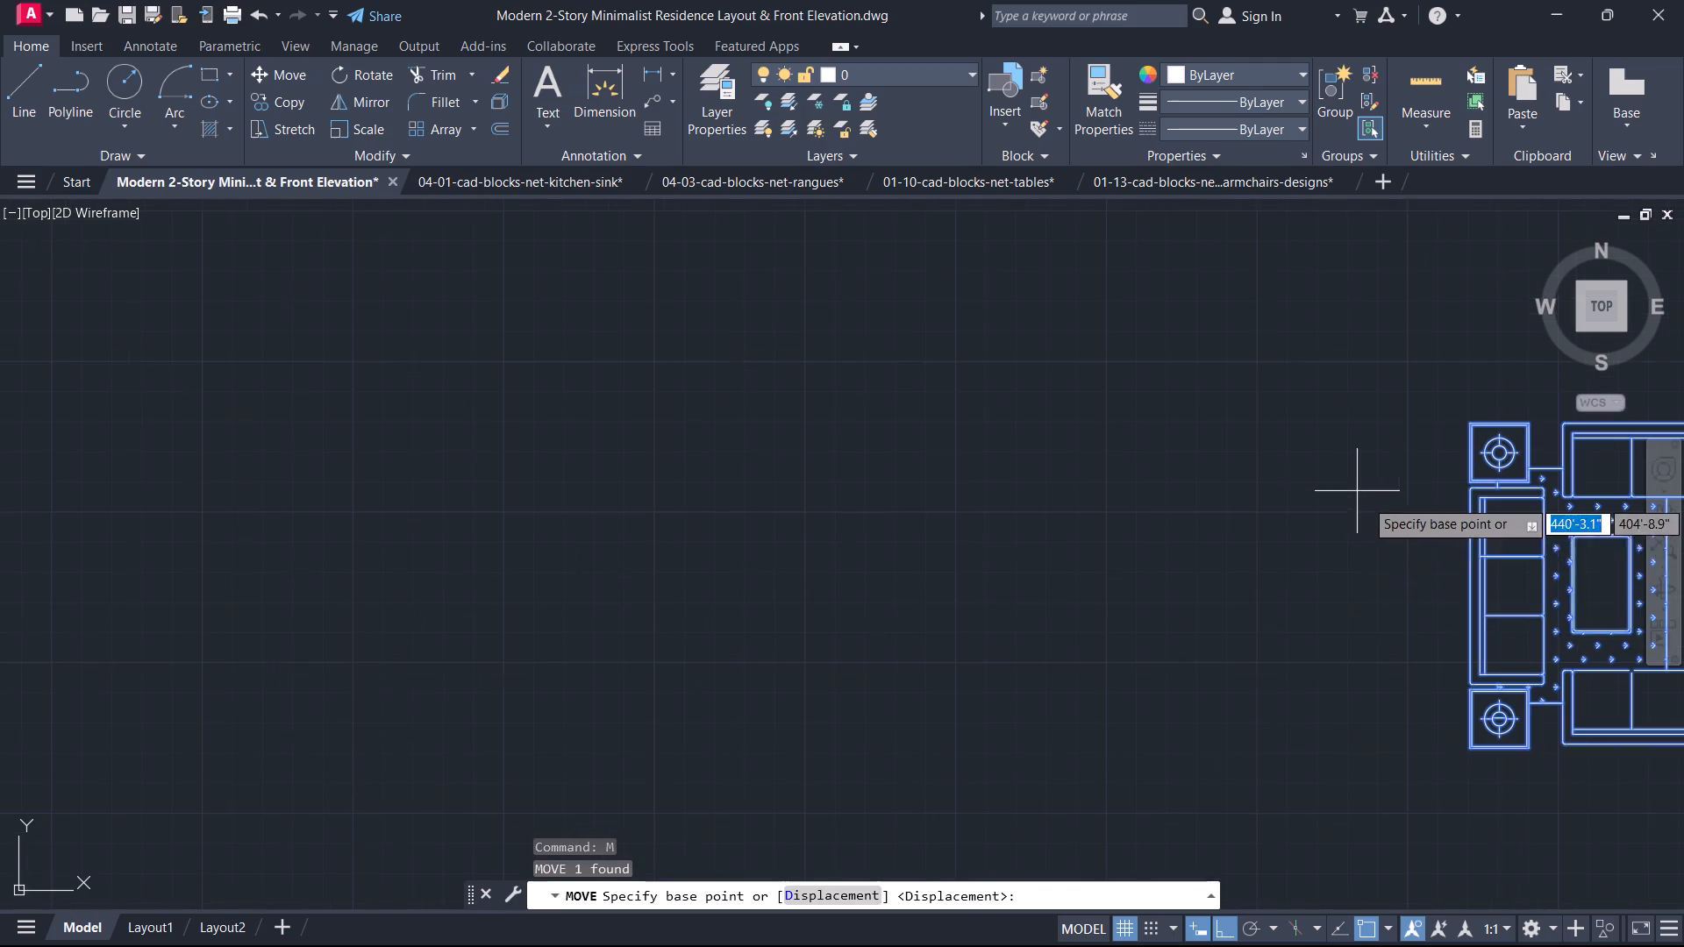
{"action": "left_click", "coordinate": [1455, 590]}
{"action": "scroll", "coordinate": [1122, 663], "scroll_direction": "down", "scroll_amount": 4}
{"action": "middle_click_drag", "start_coordinate": [1122, 663], "coordinate": [1546, 570]}
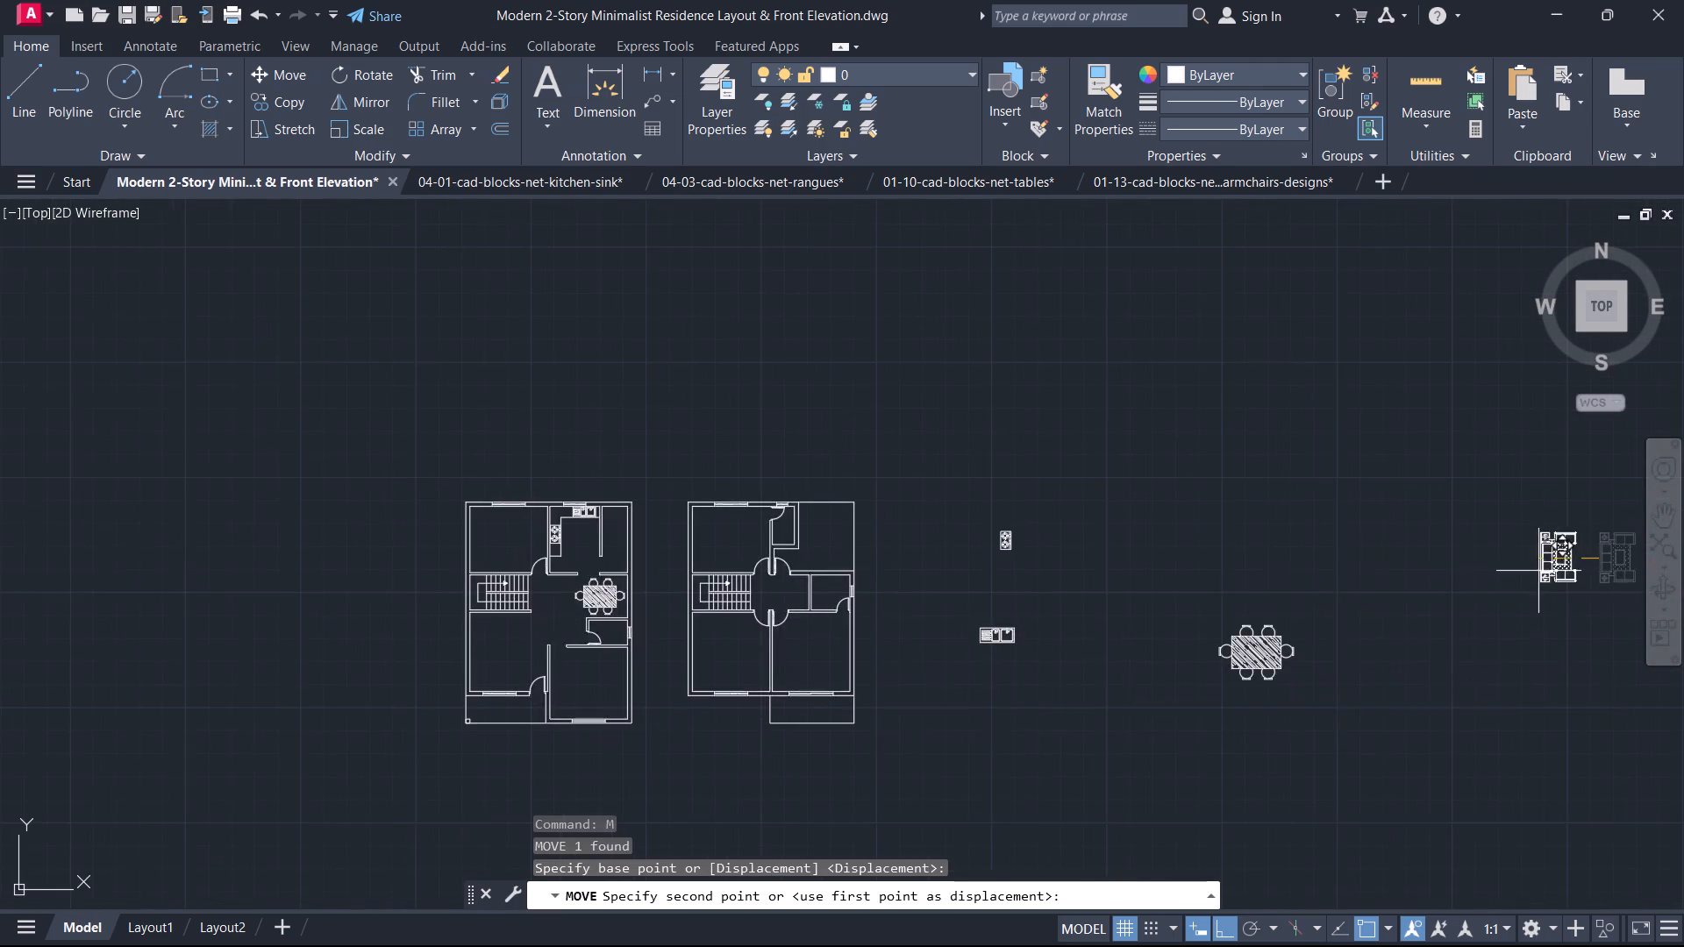
{"action": "scroll", "coordinate": [349, 566], "scroll_direction": "up", "scroll_amount": 3}
{"action": "middle_click_drag", "start_coordinate": [646, 792], "coordinate": [724, 438]}
{"action": "scroll", "coordinate": [726, 441], "scroll_direction": "up", "scroll_amount": 2}
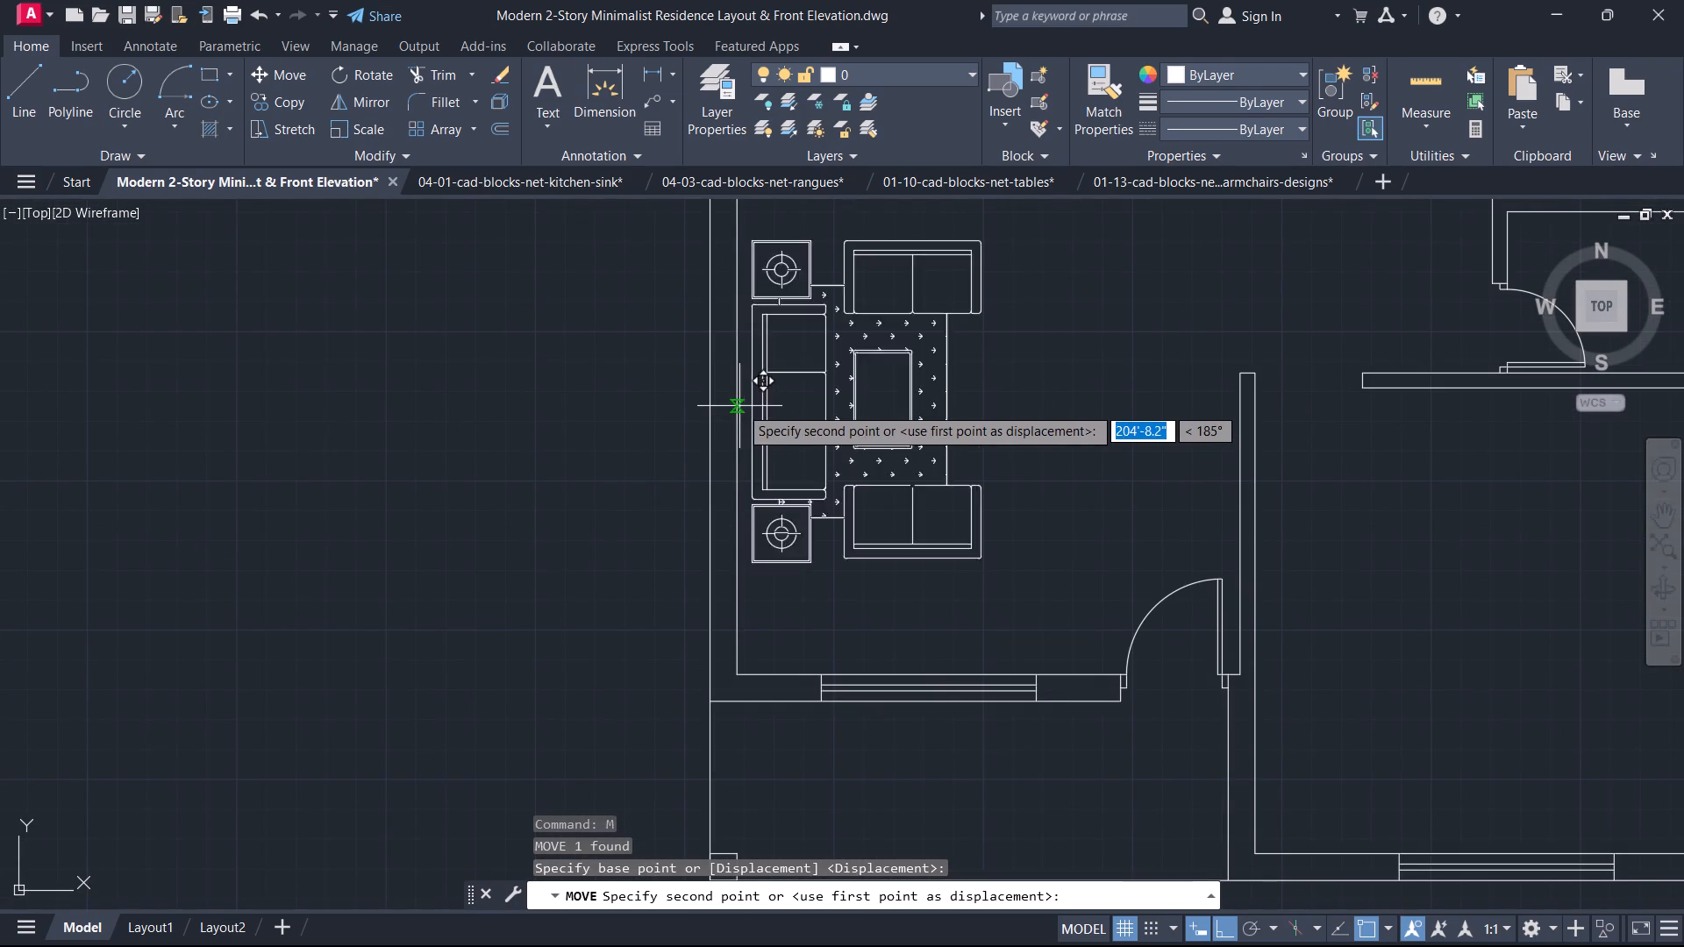
{"action": "left_click", "coordinate": [740, 413]}
{"action": "key", "text": "Escape"}
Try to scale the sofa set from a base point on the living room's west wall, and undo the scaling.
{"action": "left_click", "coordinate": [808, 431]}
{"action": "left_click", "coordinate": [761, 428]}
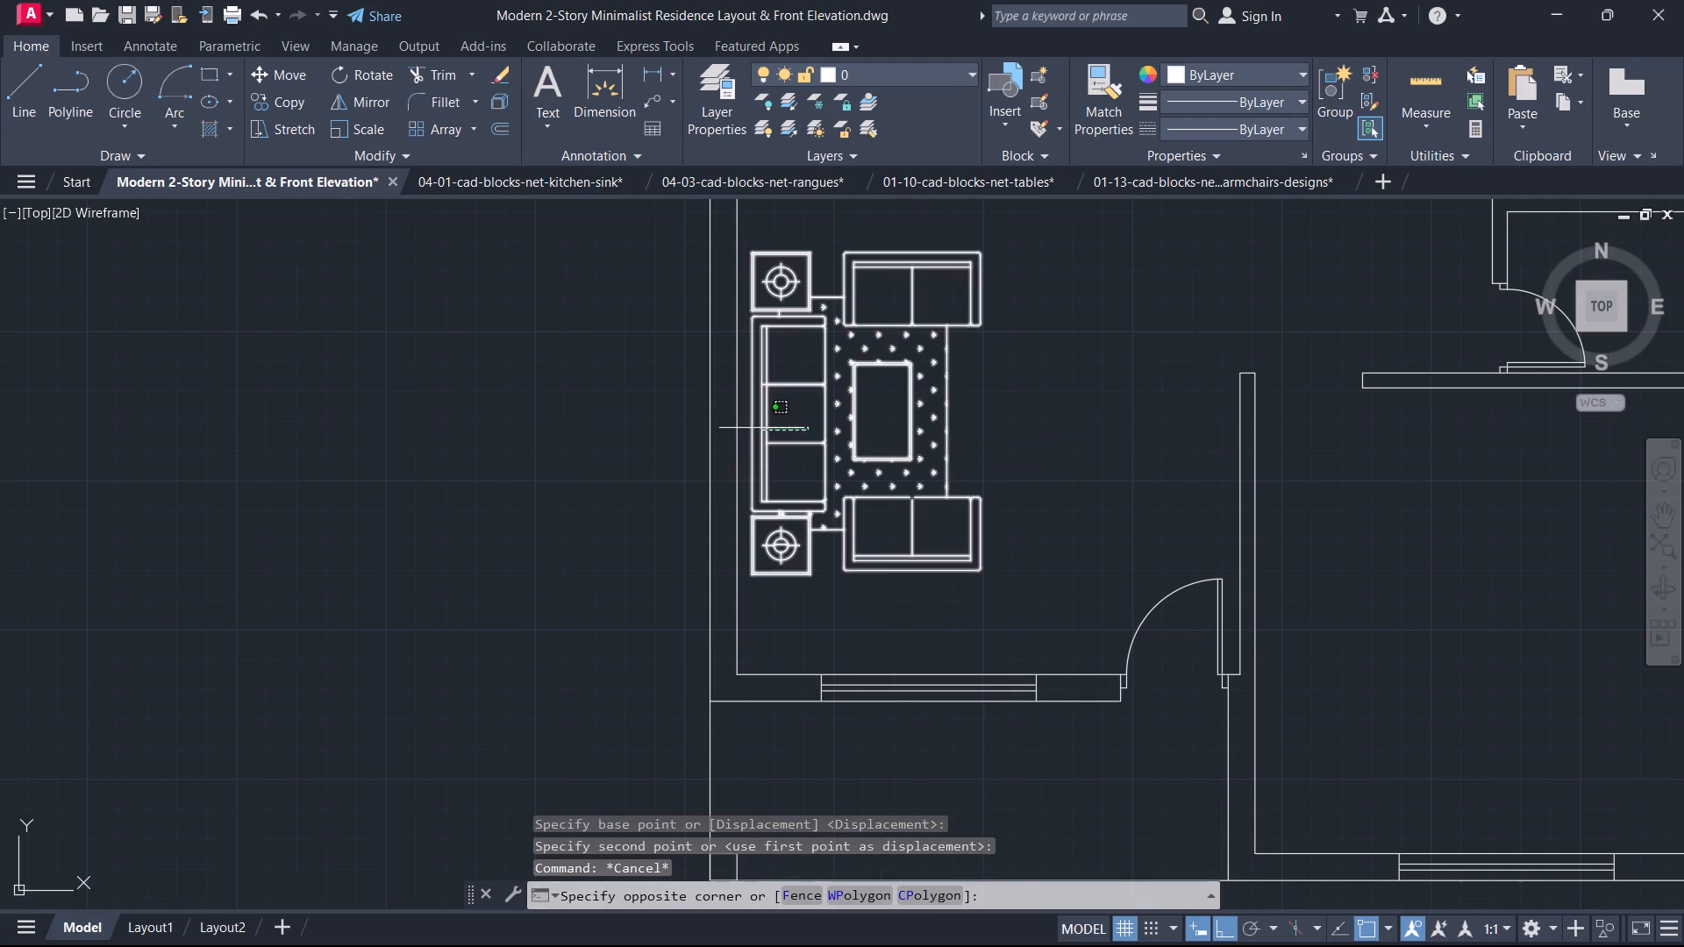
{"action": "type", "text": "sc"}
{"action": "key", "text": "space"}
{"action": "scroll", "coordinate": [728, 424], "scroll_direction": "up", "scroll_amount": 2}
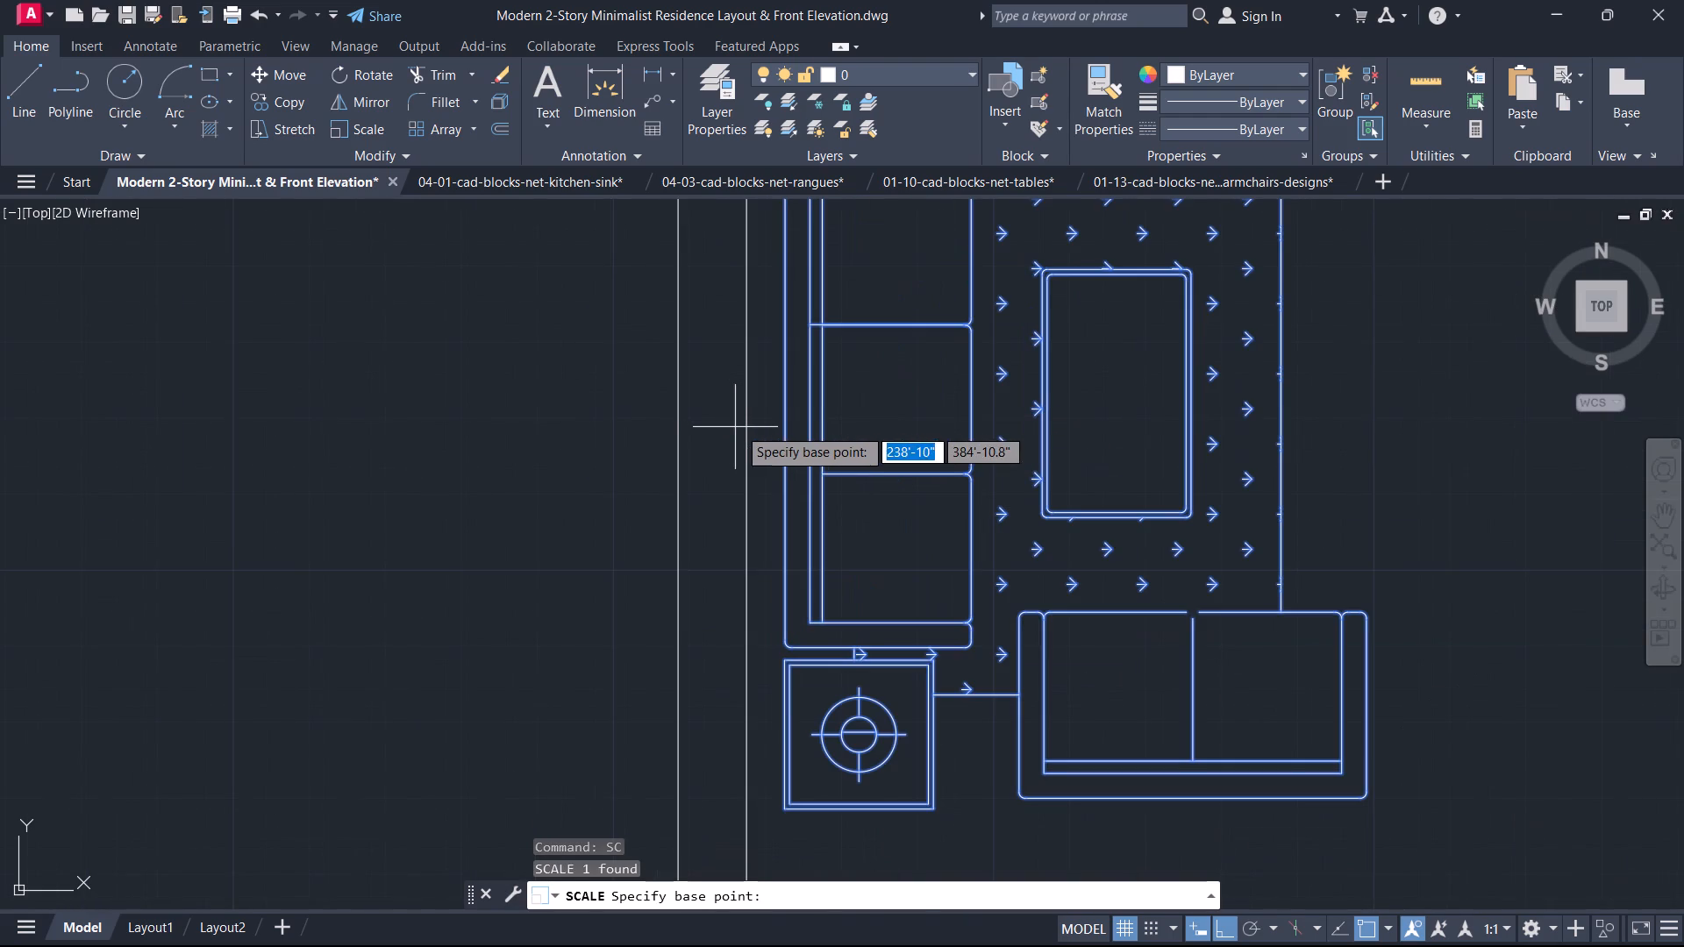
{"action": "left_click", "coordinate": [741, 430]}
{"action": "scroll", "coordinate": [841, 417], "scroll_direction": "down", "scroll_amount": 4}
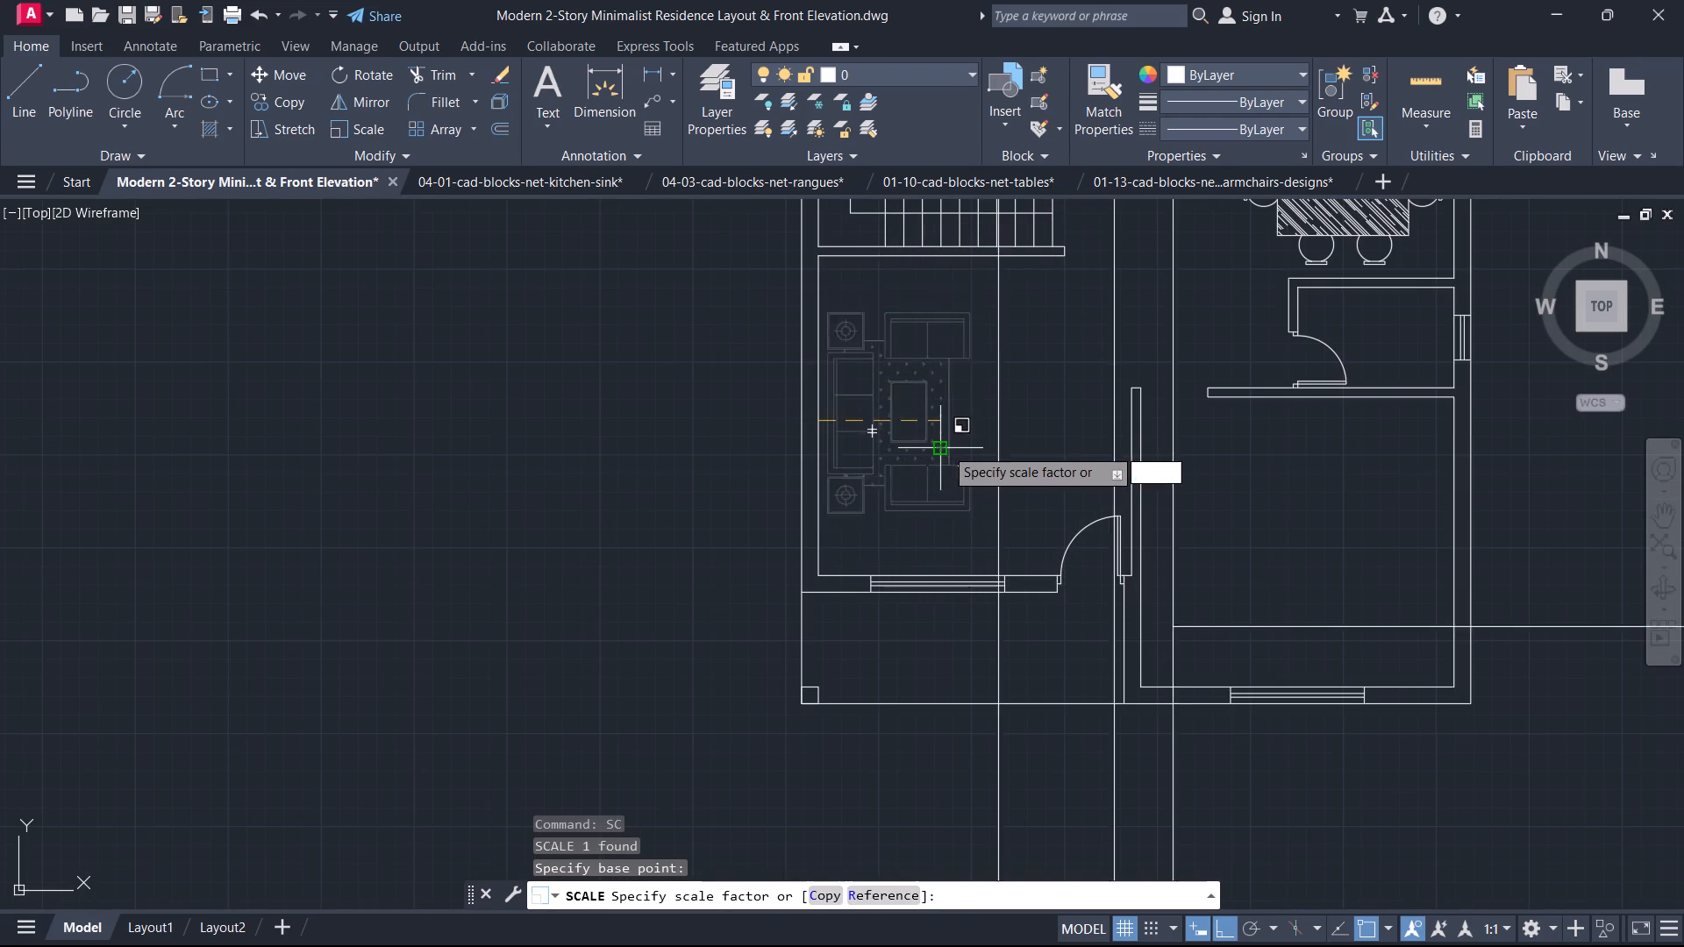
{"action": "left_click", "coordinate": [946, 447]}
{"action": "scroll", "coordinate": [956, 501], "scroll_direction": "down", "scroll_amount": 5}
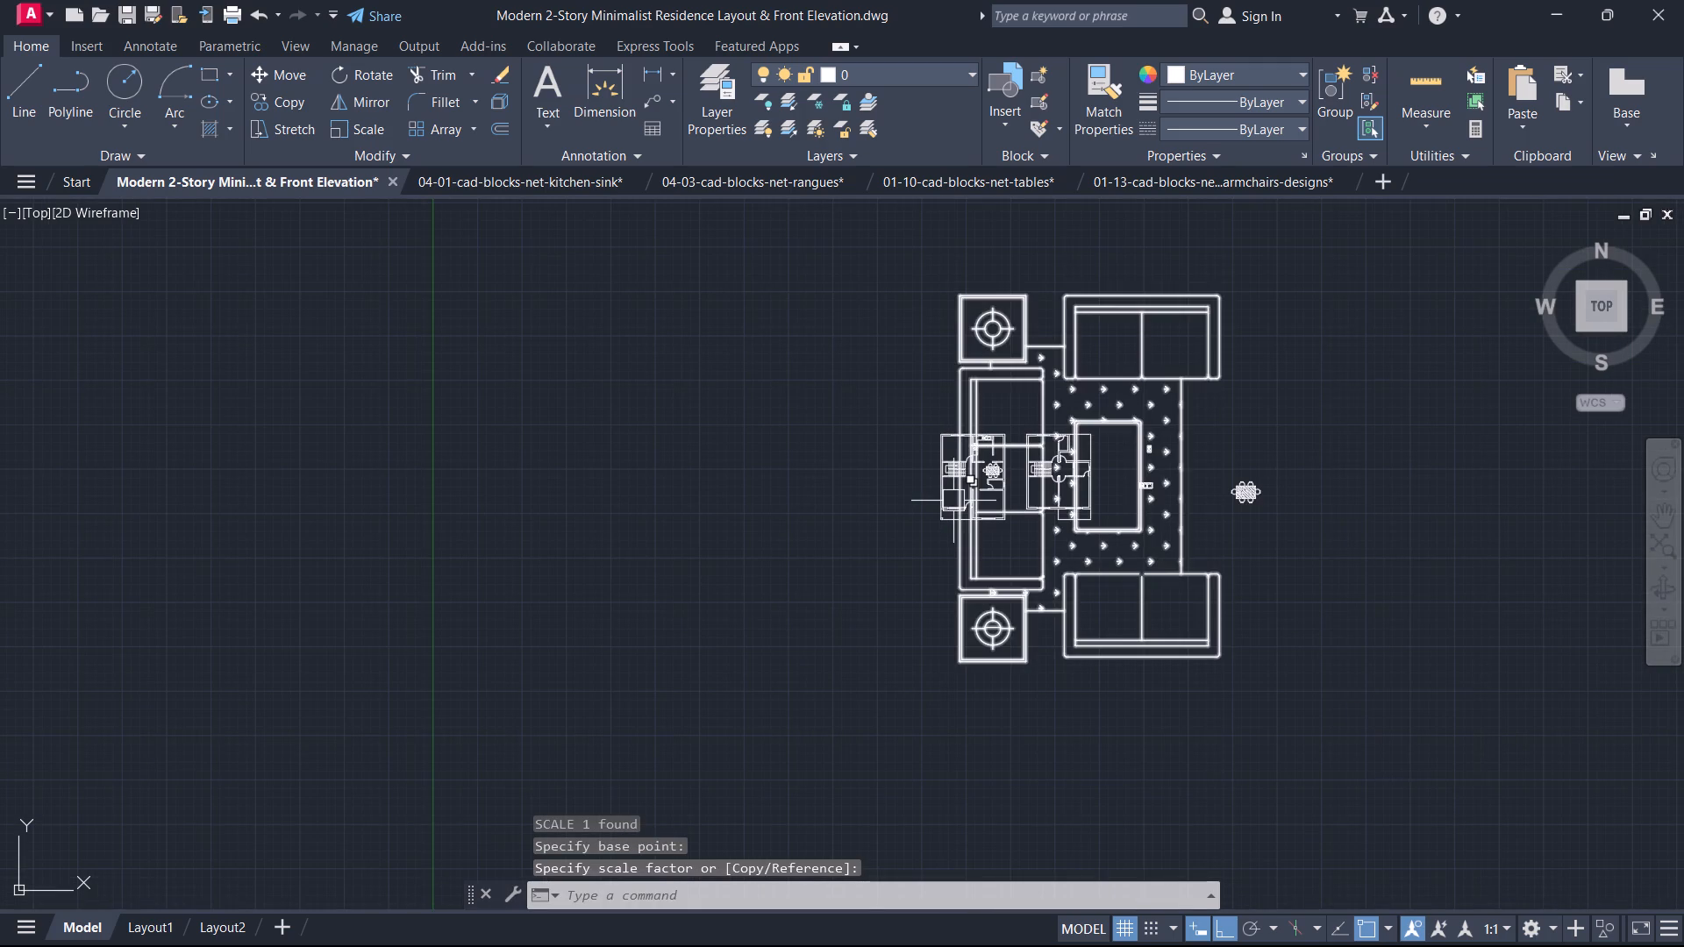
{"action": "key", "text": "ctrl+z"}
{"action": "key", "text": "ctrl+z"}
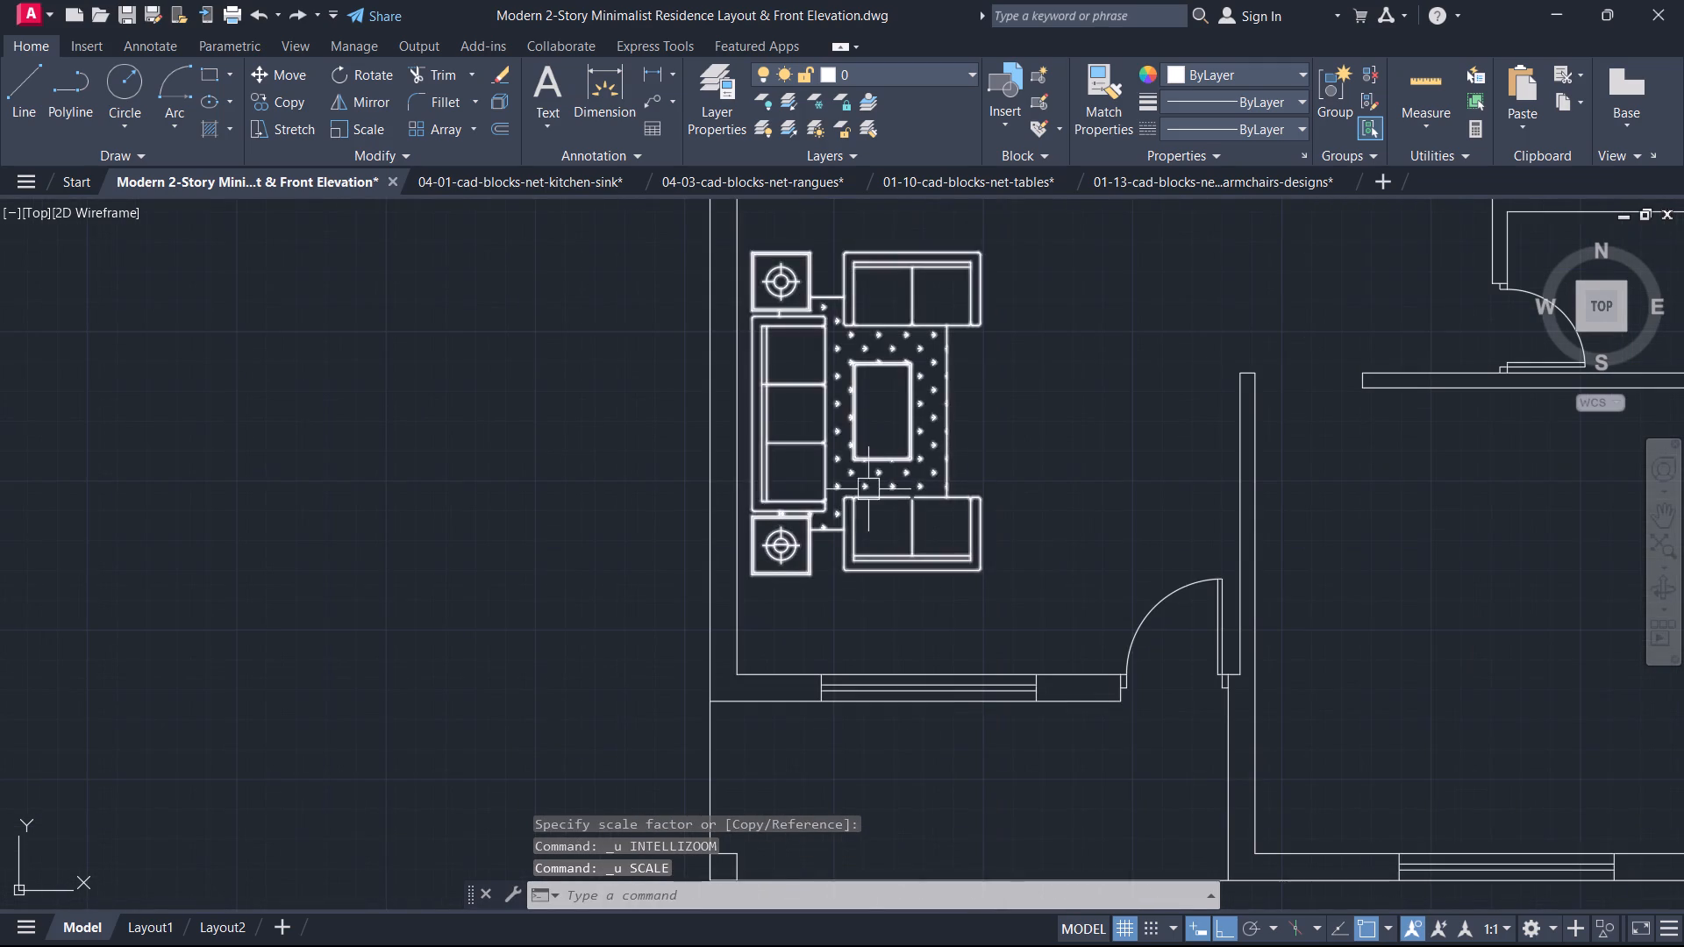
Enlarge the sofa set from the living room's west wall with object snap off, nearly filling the wall between stairs and front window.
{"action": "left_click", "coordinate": [824, 470]}
{"action": "type", "text": "sc"}
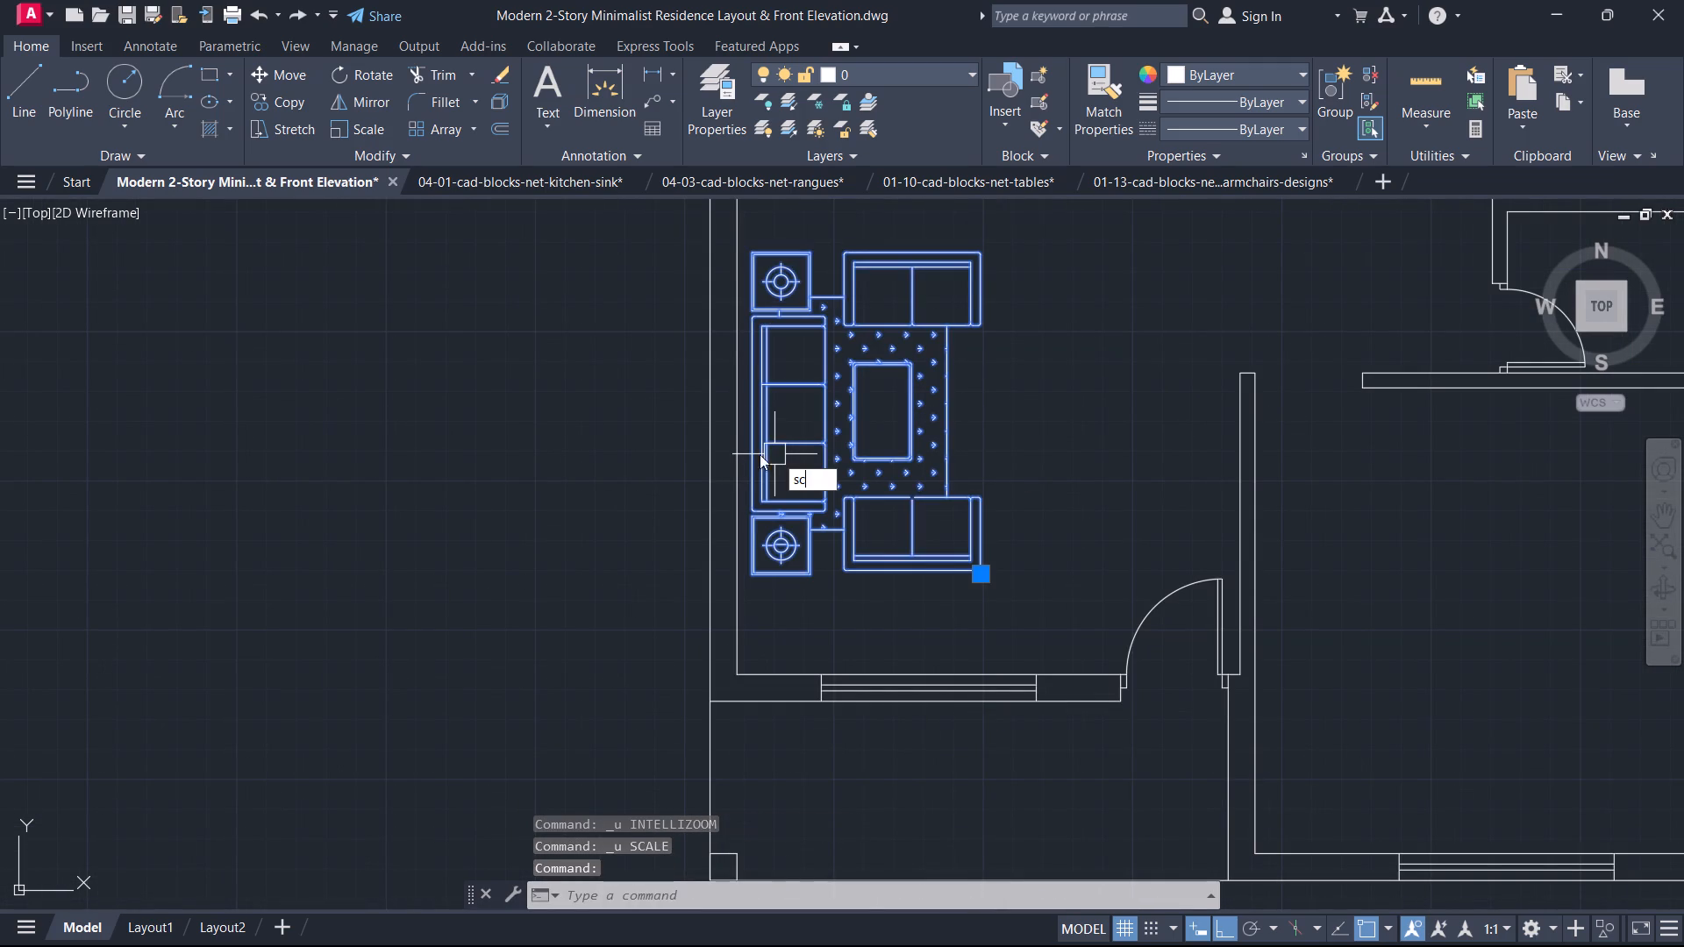
{"action": "key", "text": "space"}
{"action": "scroll", "coordinate": [749, 450], "scroll_direction": "up", "scroll_amount": 3}
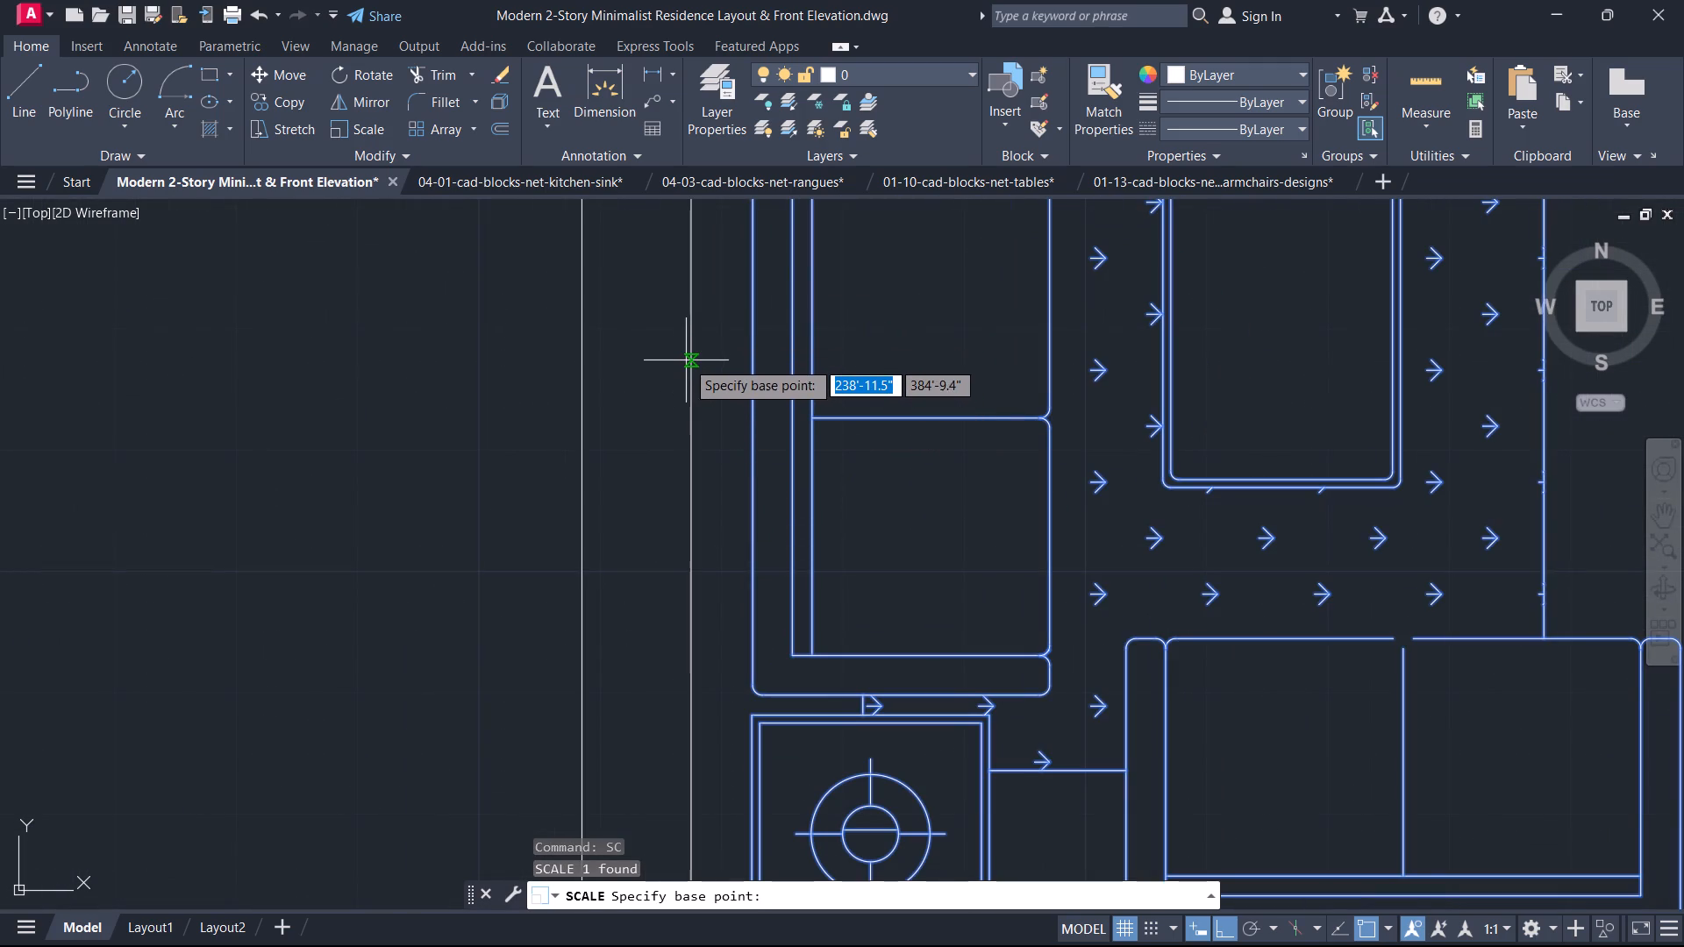
{"action": "left_click", "coordinate": [692, 353]}
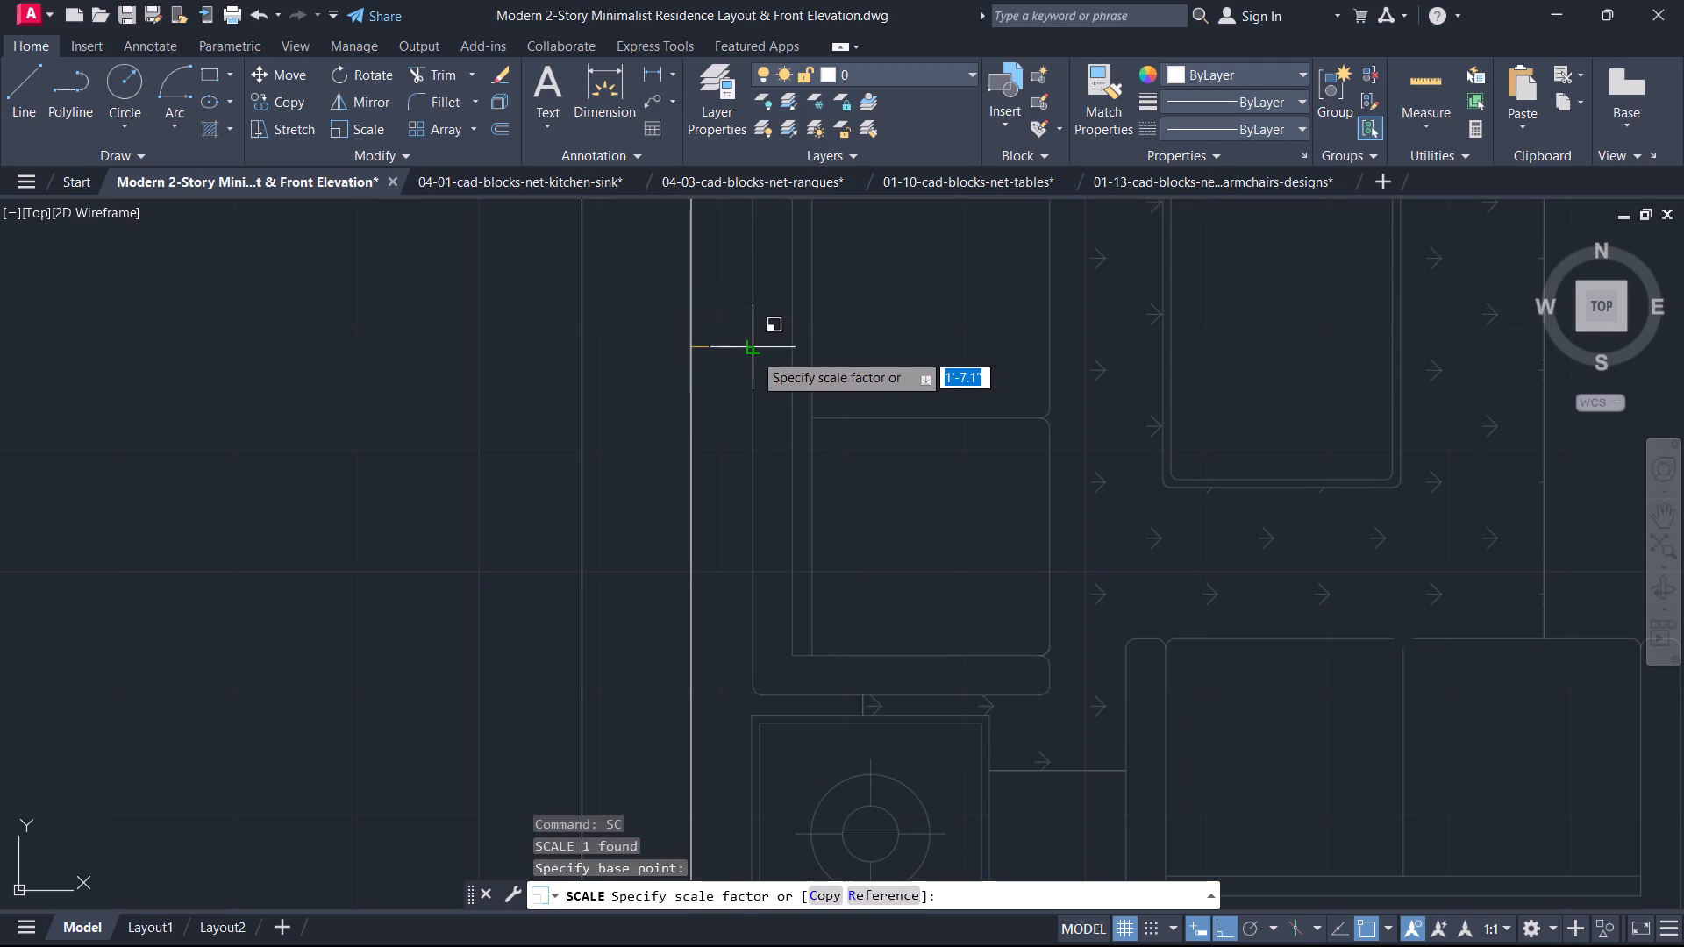
{"action": "key", "text": "F3"}
{"action": "scroll", "coordinate": [918, 394], "scroll_direction": "down", "scroll_amount": 5}
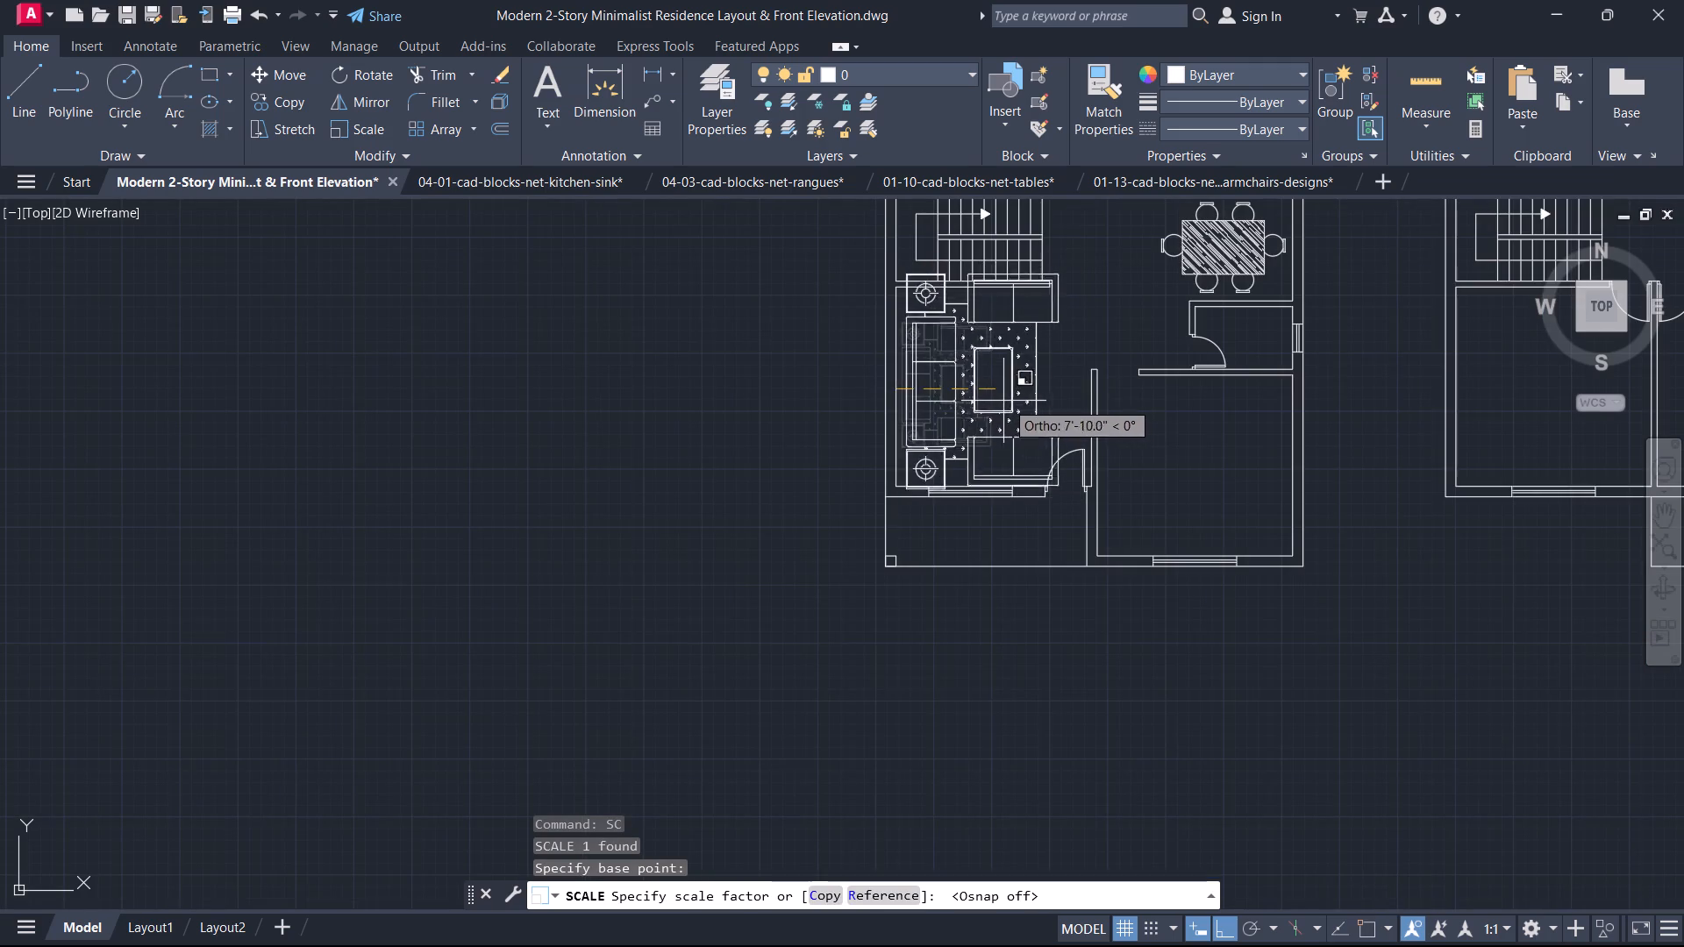
{"action": "scroll", "coordinate": [993, 397], "scroll_direction": "up", "scroll_amount": 3}
{"action": "middle_click_drag", "start_coordinate": [967, 395], "coordinate": [920, 559]}
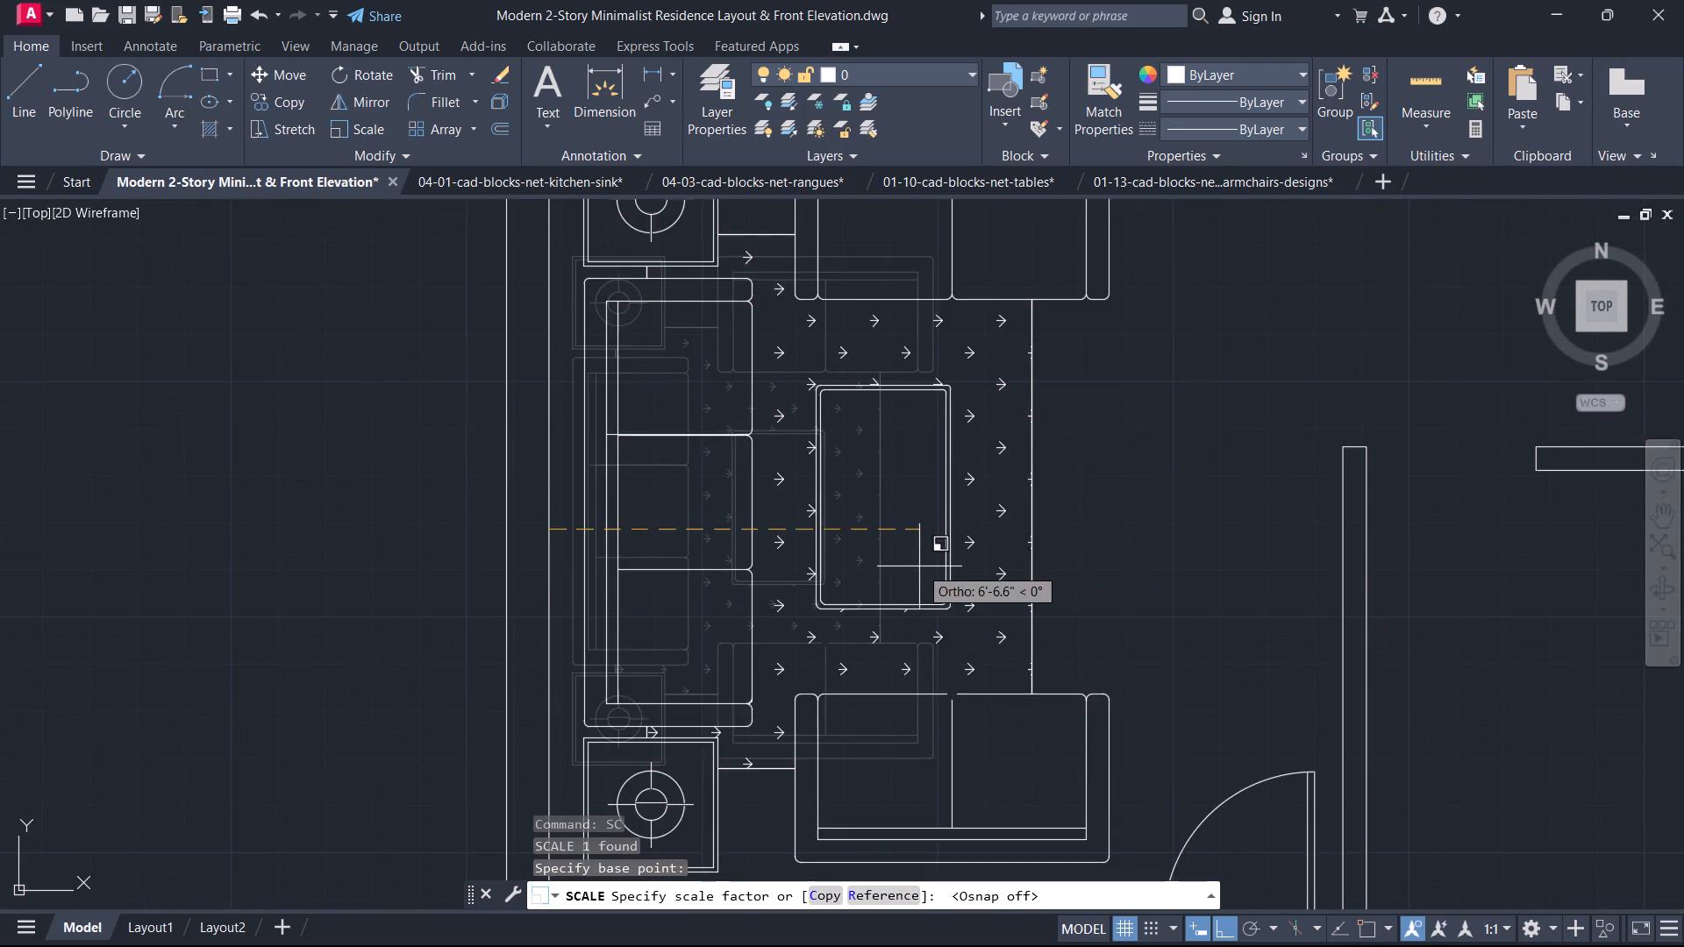
{"action": "middle_click_drag", "start_coordinate": [917, 568], "coordinate": [908, 624]}
{"action": "left_click", "coordinate": [901, 624]}
{"action": "scroll", "coordinate": [896, 613], "scroll_direction": "down", "scroll_amount": 3}
{"action": "key", "text": "Escape"}
{"action": "middle_click", "coordinate": [895, 611]}
{"action": "scroll", "coordinate": [895, 611], "scroll_direction": "up", "scroll_amount": 1}
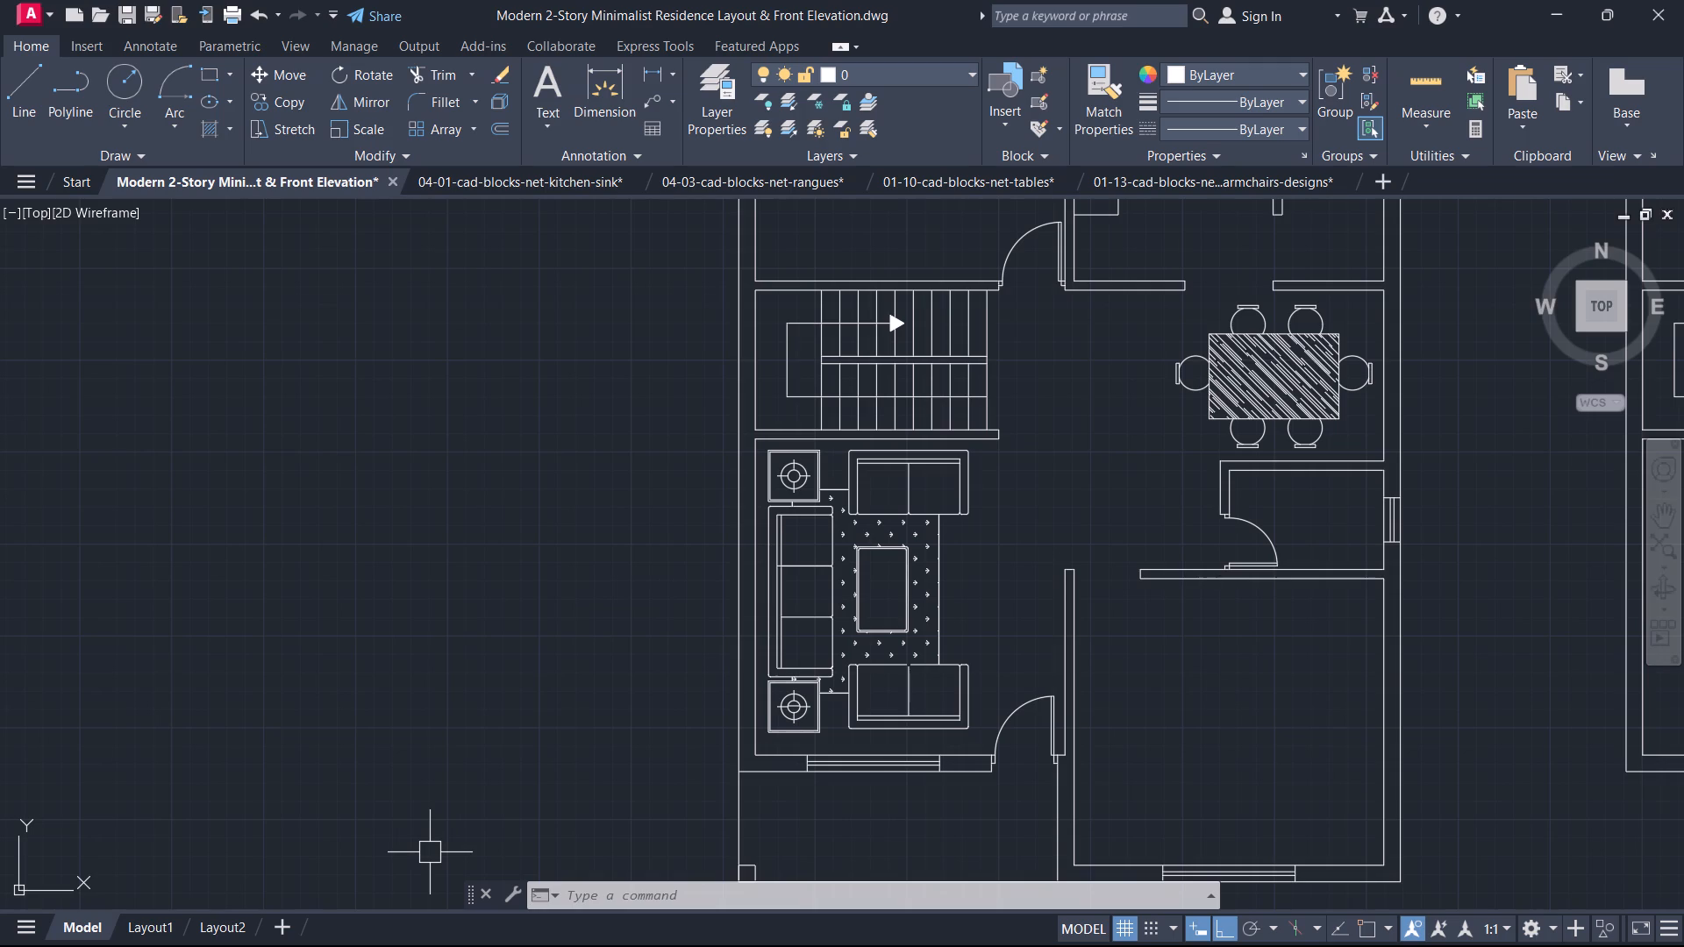
Open the bed blocks drawing, 01-01-cad-blocks-net-beds.dwg.
{"action": "scroll", "coordinate": [394, 912], "scroll_direction": "down", "scroll_amount": 1}
{"action": "scroll", "coordinate": [746, 656], "scroll_direction": "down", "scroll_amount": 2}
{"action": "middle_click_drag", "start_coordinate": [801, 617], "coordinate": [485, 630]}
{"action": "scroll", "coordinate": [589, 650], "scroll_direction": "up", "scroll_amount": 1}
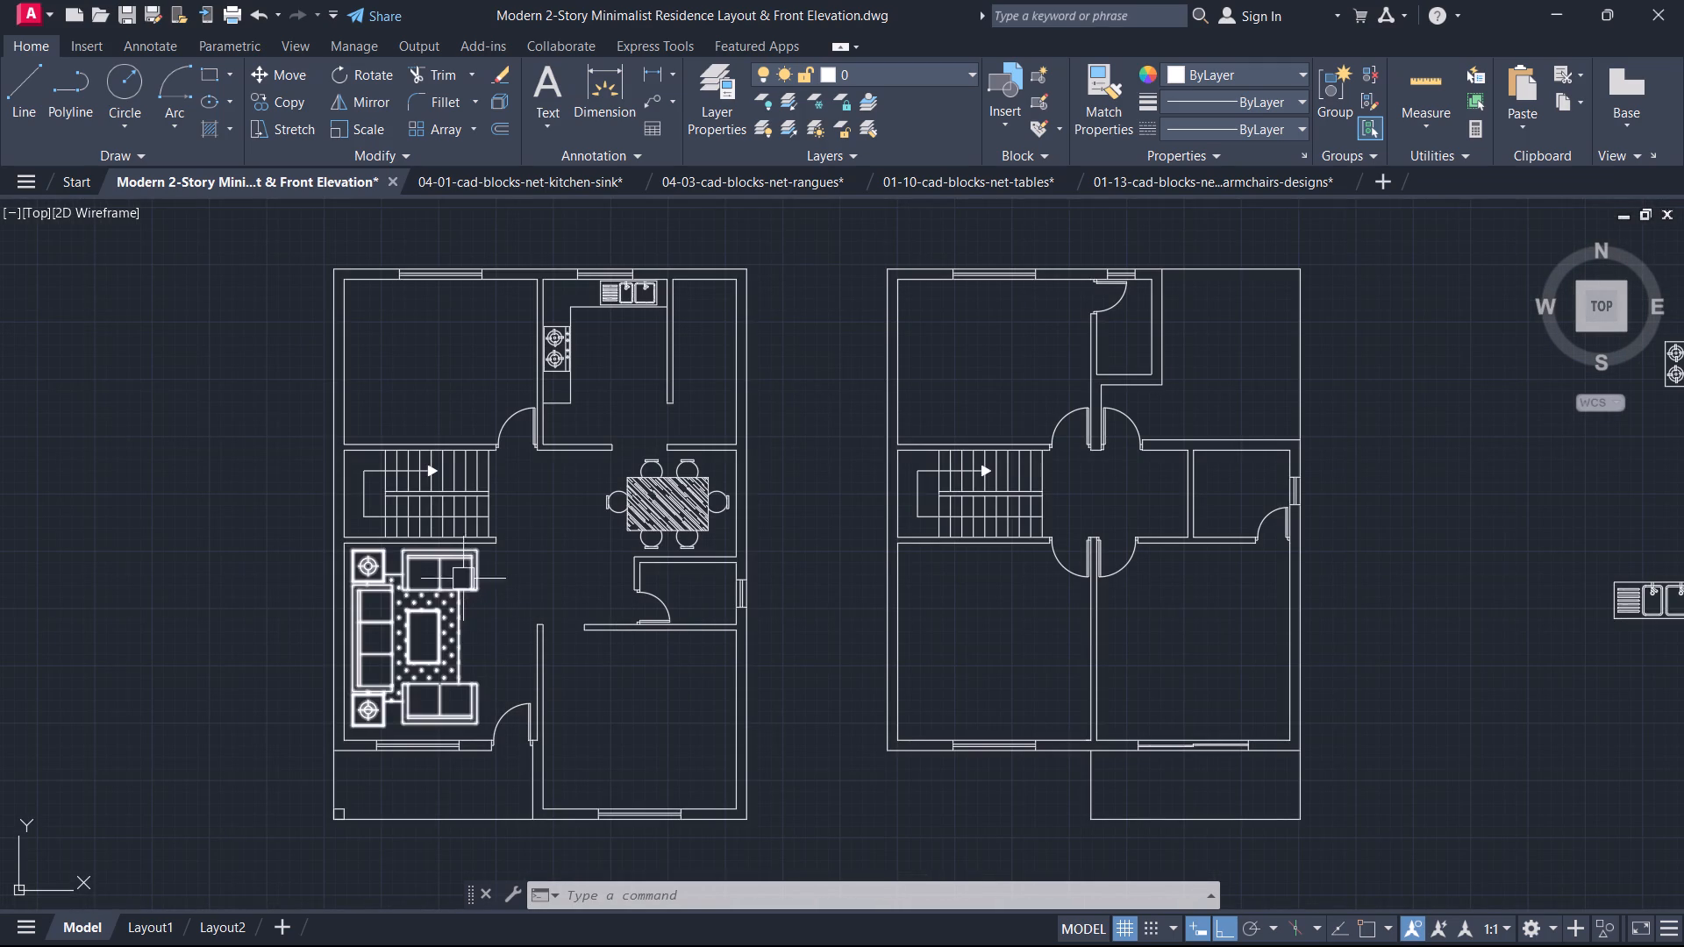
{"action": "scroll", "coordinate": [441, 364], "scroll_direction": "up", "scroll_amount": 1}
{"action": "middle_click_drag", "start_coordinate": [441, 364], "coordinate": [567, 395]}
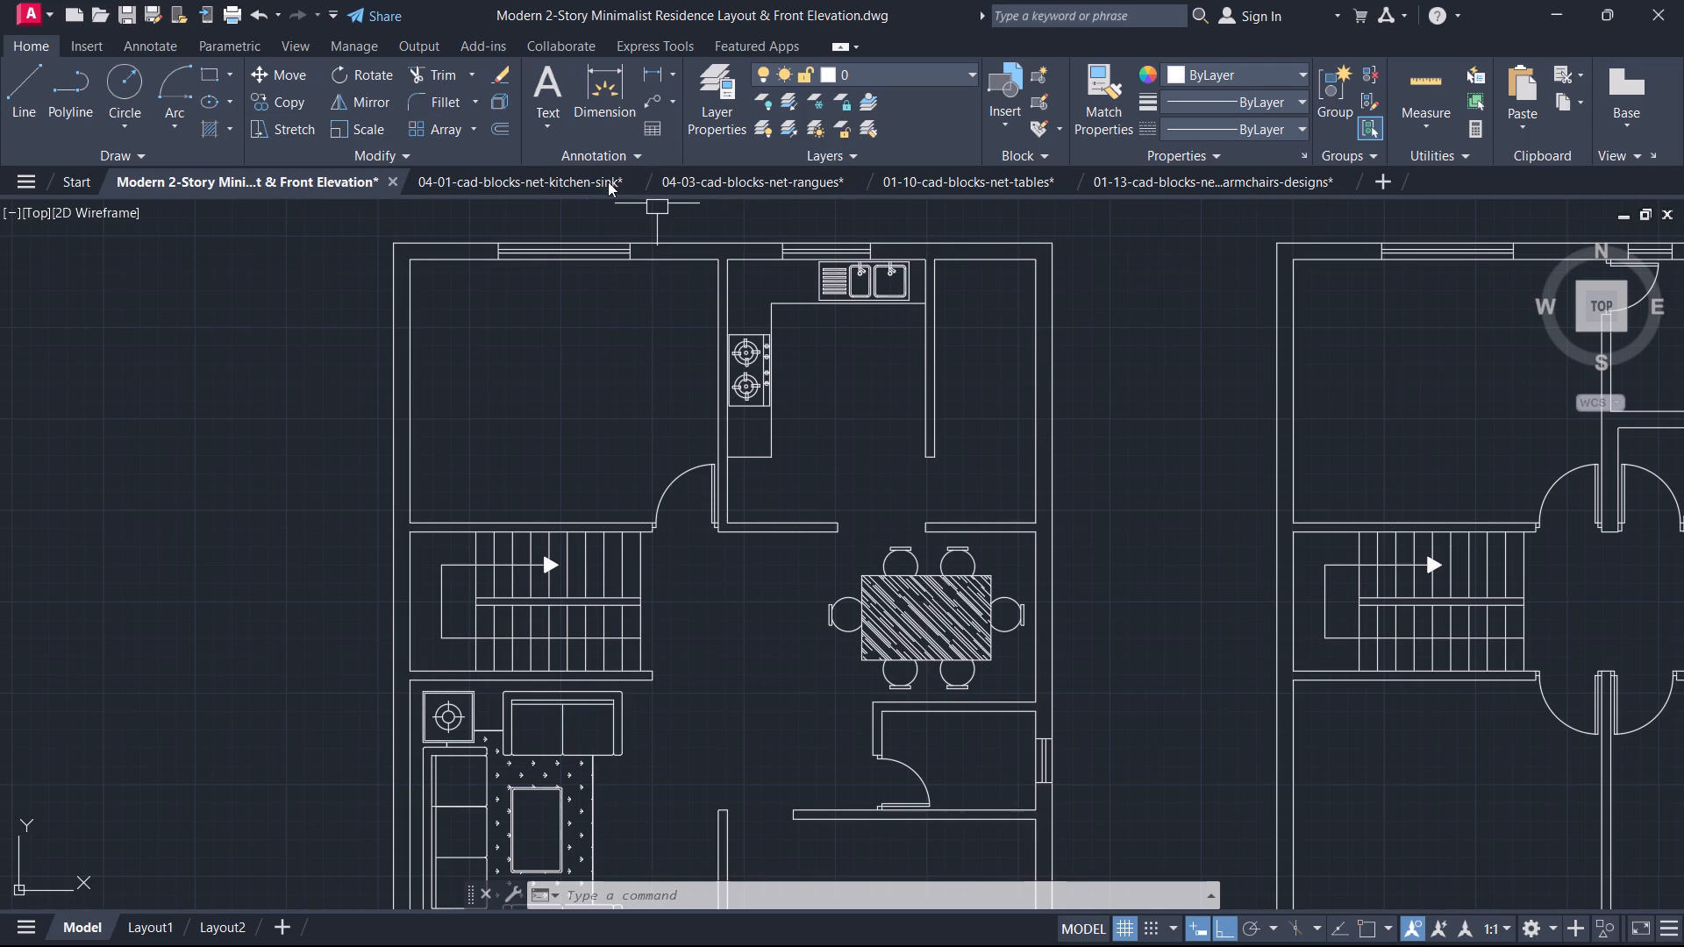
{"action": "left_click", "coordinate": [74, 187]}
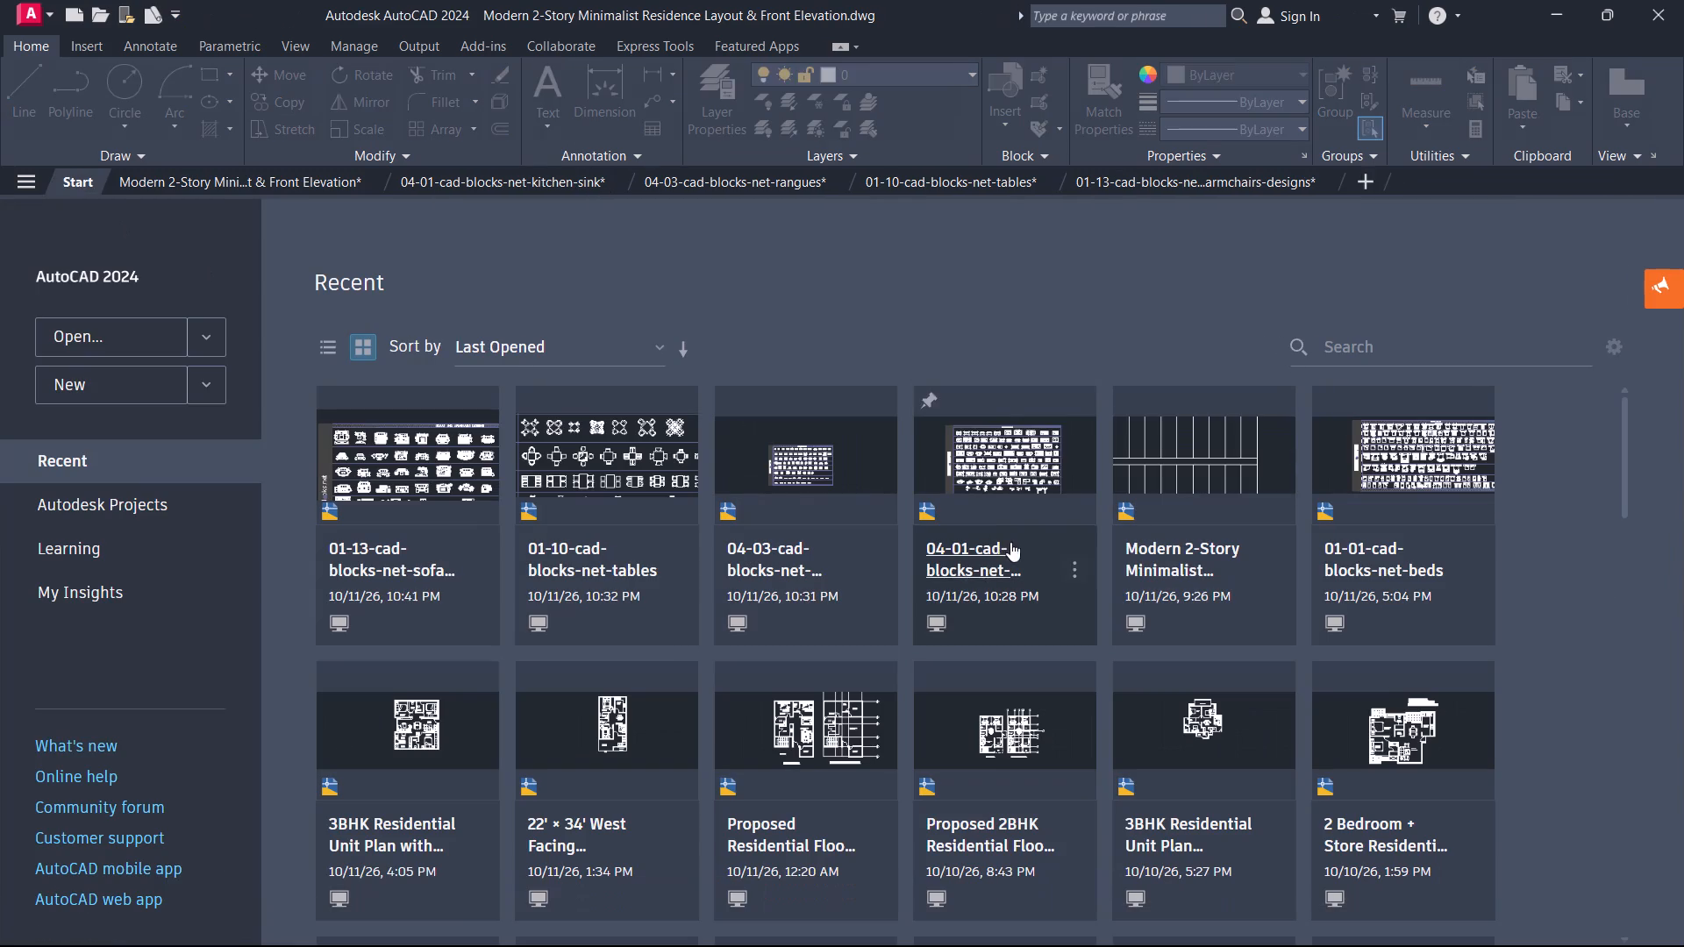
{"action": "left_click", "coordinate": [1398, 556]}
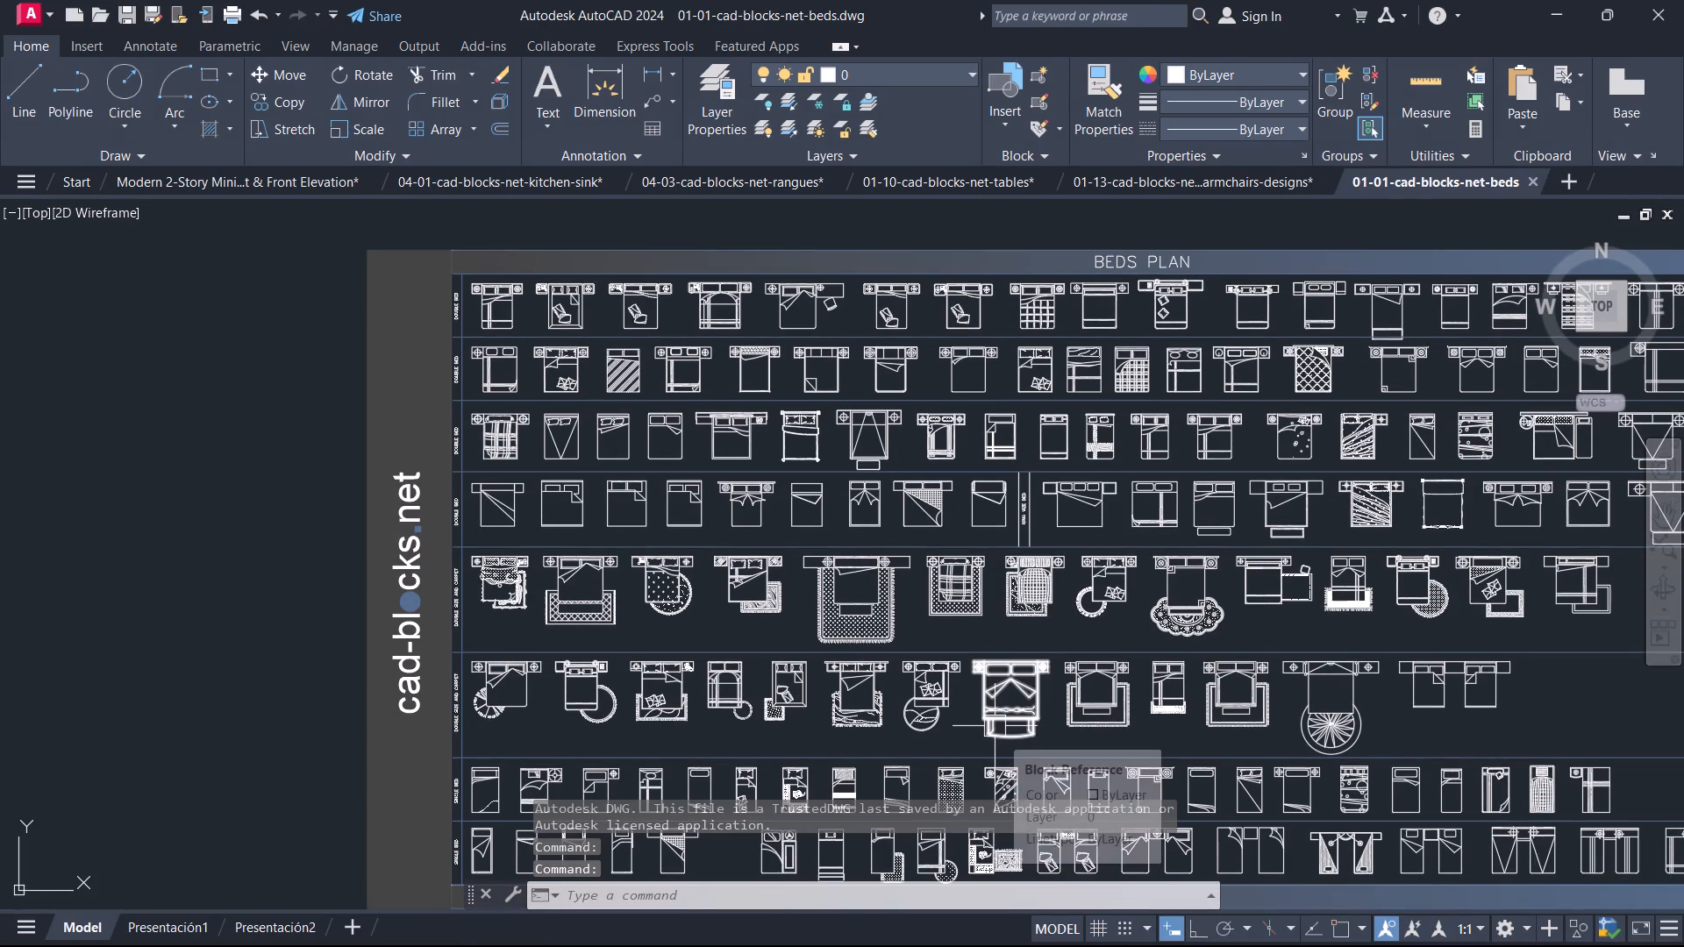
Copy the double bed with hatched nightstands and a wavy-patterned corner rug into the residence drawing, east of the floor plans.
{"action": "scroll", "coordinate": [947, 701], "scroll_direction": "down", "scroll_amount": 2}
{"action": "scroll", "coordinate": [929, 730], "scroll_direction": "up", "scroll_amount": 2}
{"action": "middle_click_drag", "start_coordinate": [928, 733], "coordinate": [1132, 766]}
{"action": "scroll", "coordinate": [907, 471], "scroll_direction": "up", "scroll_amount": 1}
{"action": "middle_click_drag", "start_coordinate": [907, 471], "coordinate": [906, 523]}
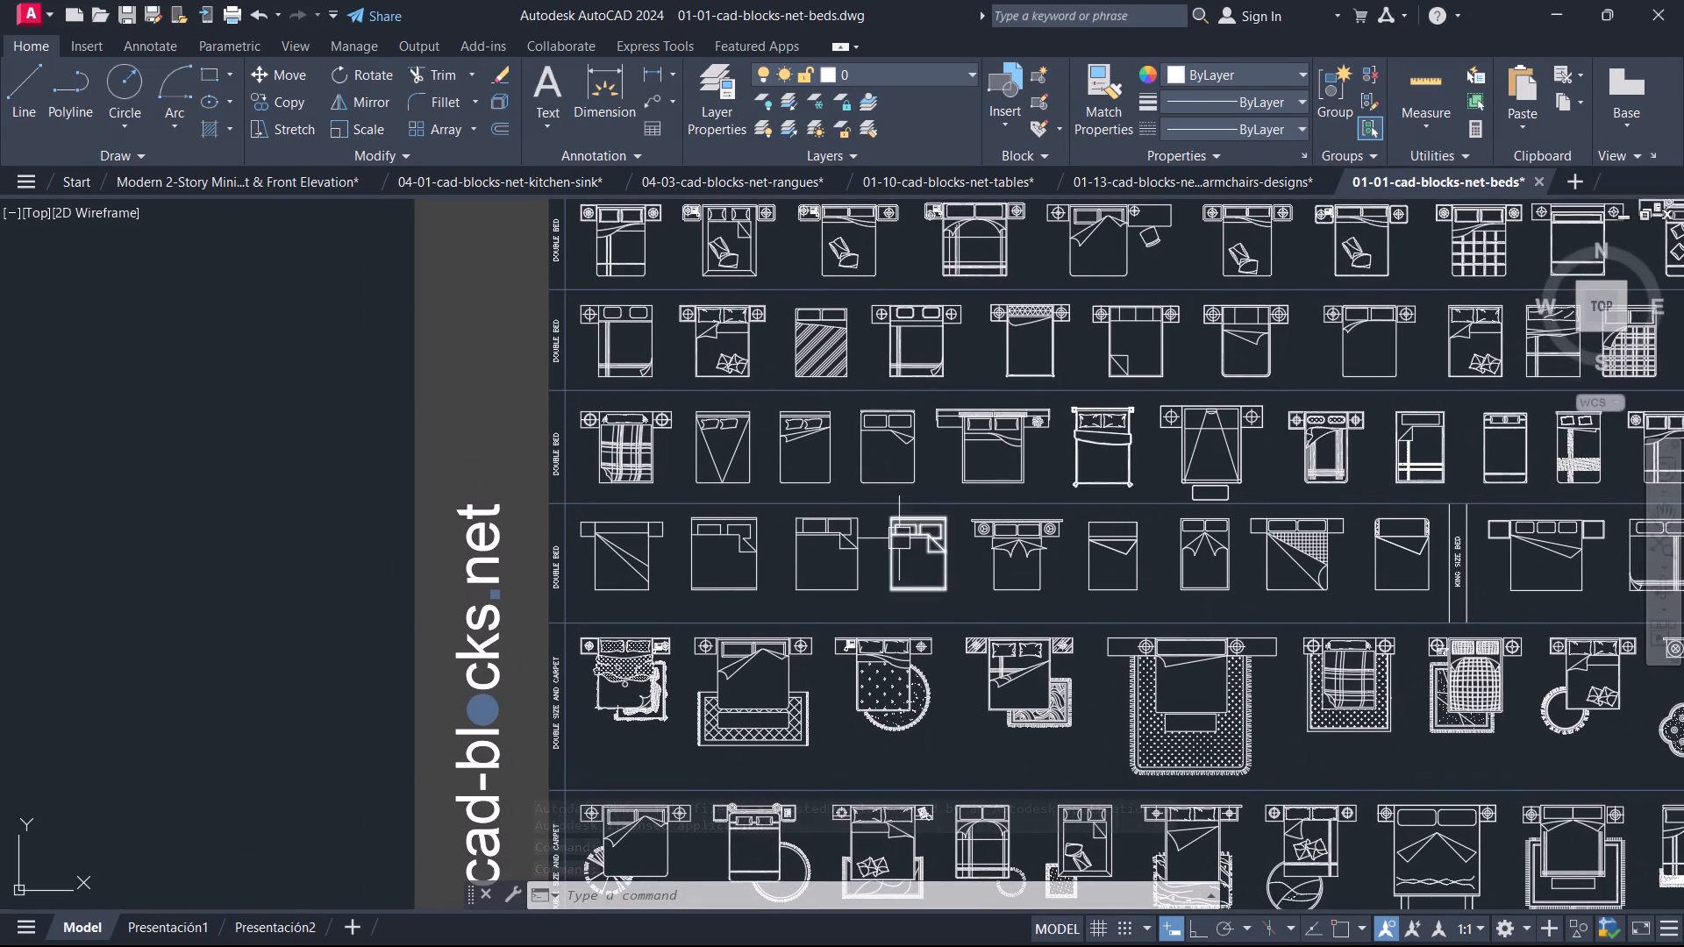
{"action": "scroll", "coordinate": [885, 716], "scroll_direction": "up", "scroll_amount": 2}
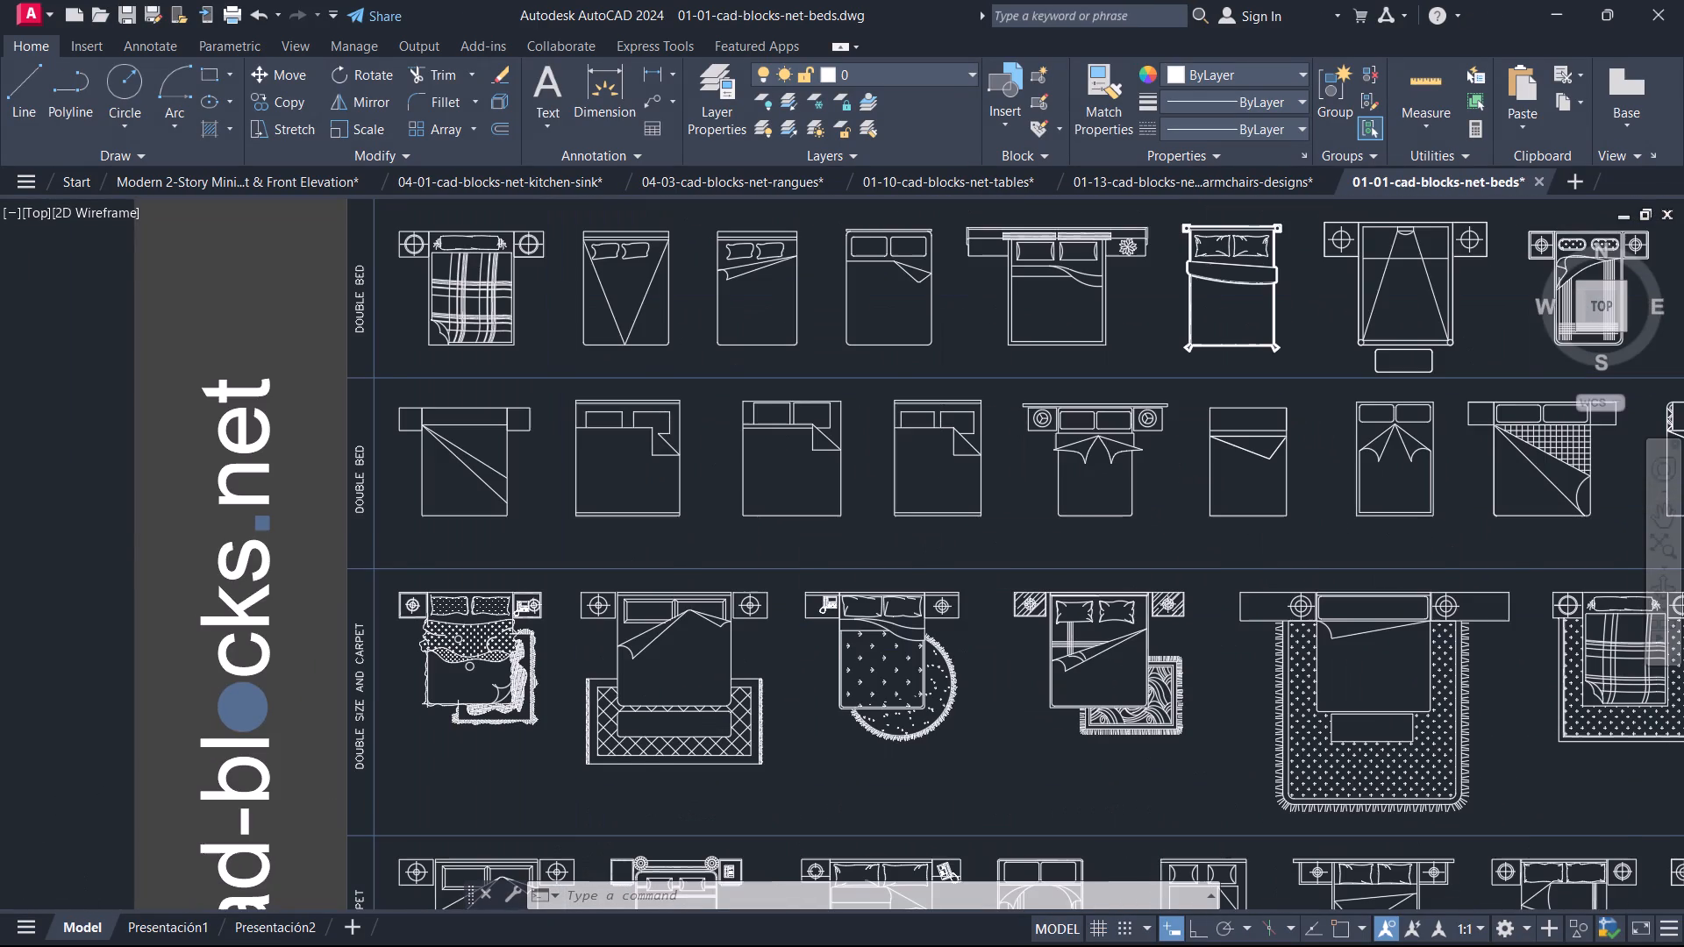
{"action": "left_click", "coordinate": [1190, 621]}
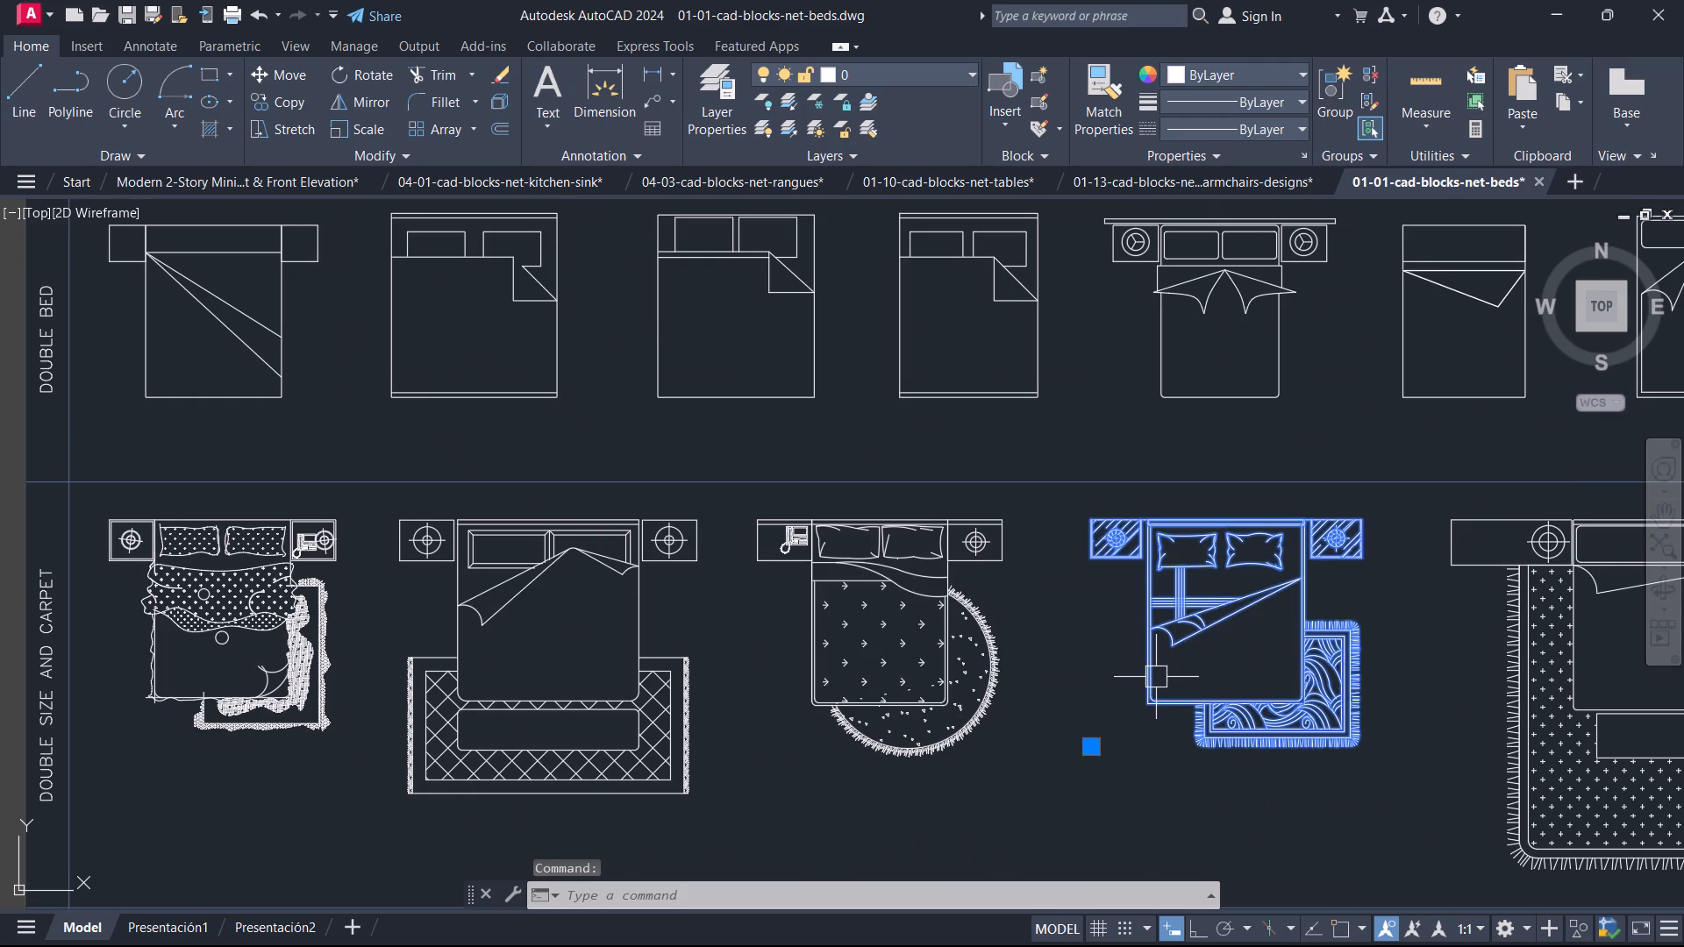
{"action": "key", "text": "ctrl+c"}
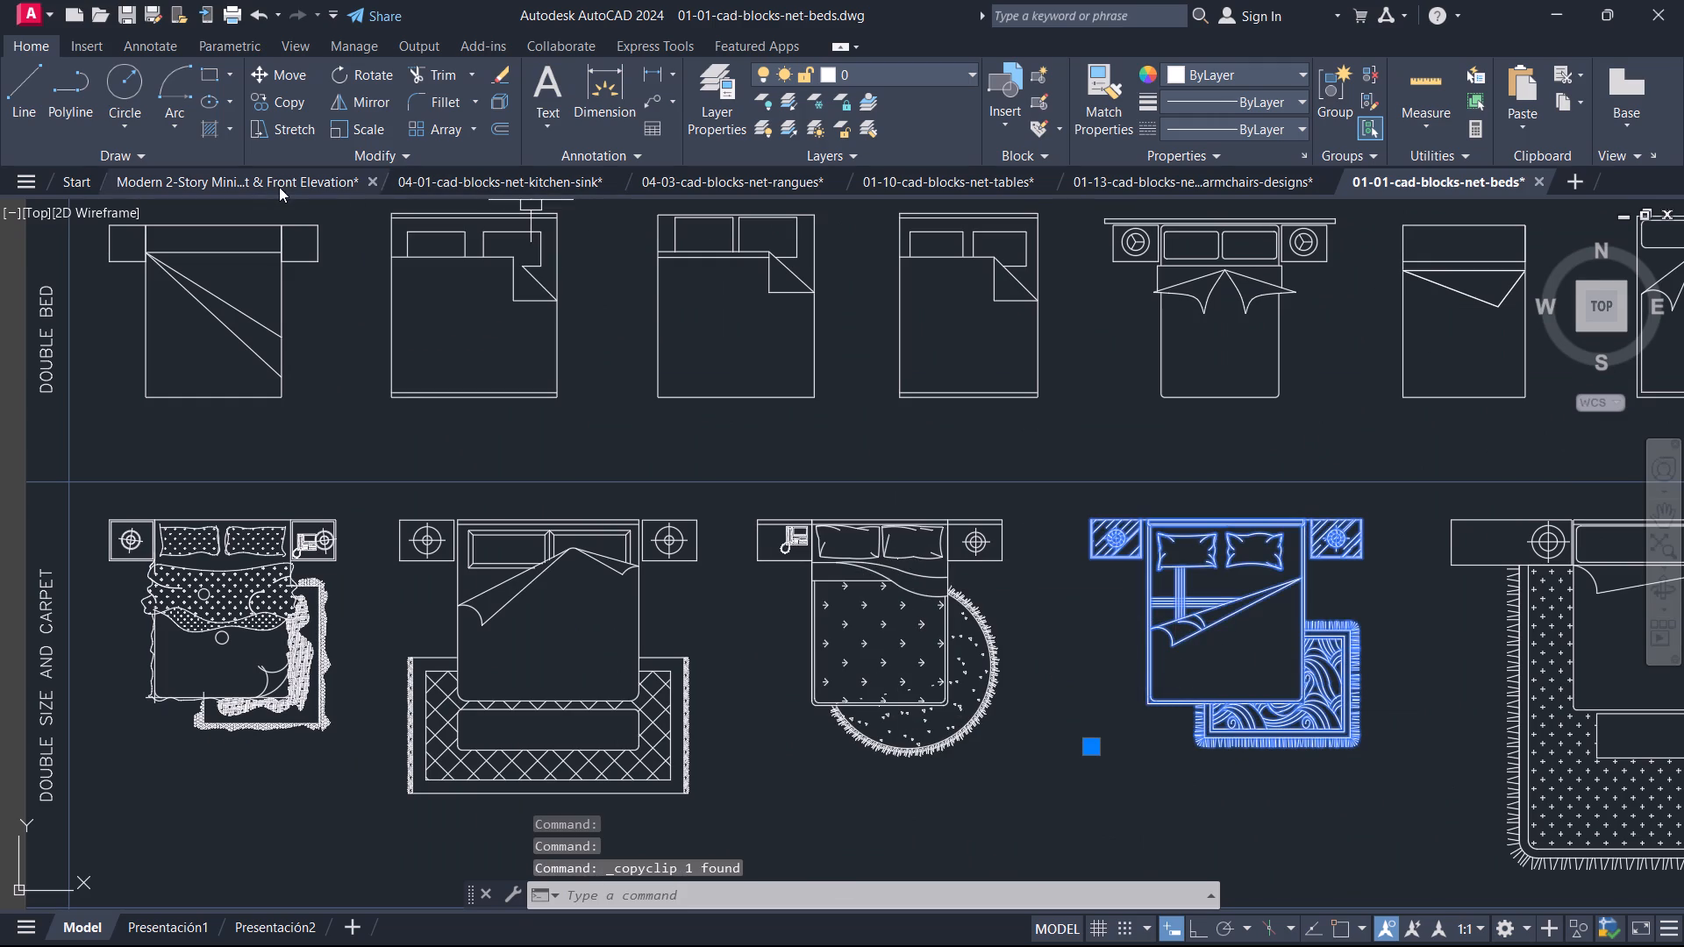
{"action": "left_click", "coordinate": [281, 186]}
{"action": "key", "text": "ctrl+v"}
{"action": "scroll", "coordinate": [639, 551], "scroll_direction": "down", "scroll_amount": 3}
{"action": "middle_click_drag", "start_coordinate": [232, 572], "coordinate": [219, 591]}
{"action": "scroll", "coordinate": [222, 582], "scroll_direction": "down", "scroll_amount": 1}
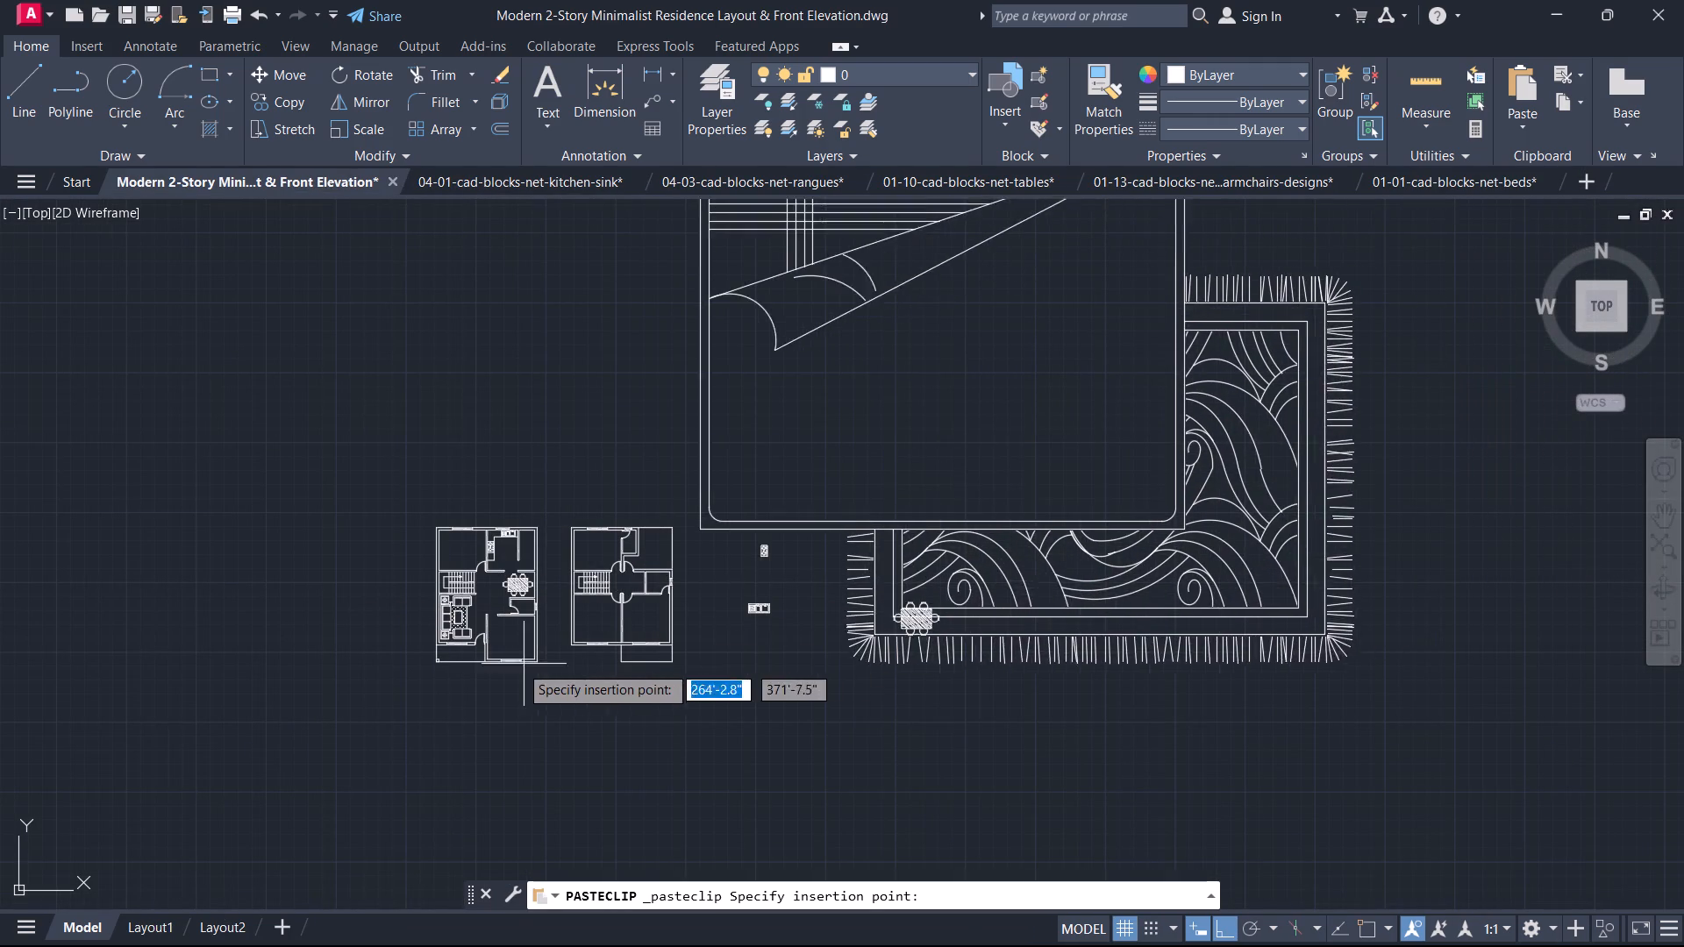
{"action": "left_click", "coordinate": [604, 712]}
Scale the imported double bed down from the bed's southwest corner to suit the floor-plan bedrooms.
{"action": "left_click", "coordinate": [873, 570]}
{"action": "type", "text": "sc"}
{"action": "key", "text": "space"}
{"action": "scroll", "coordinate": [778, 611], "scroll_direction": "up", "scroll_amount": 3}
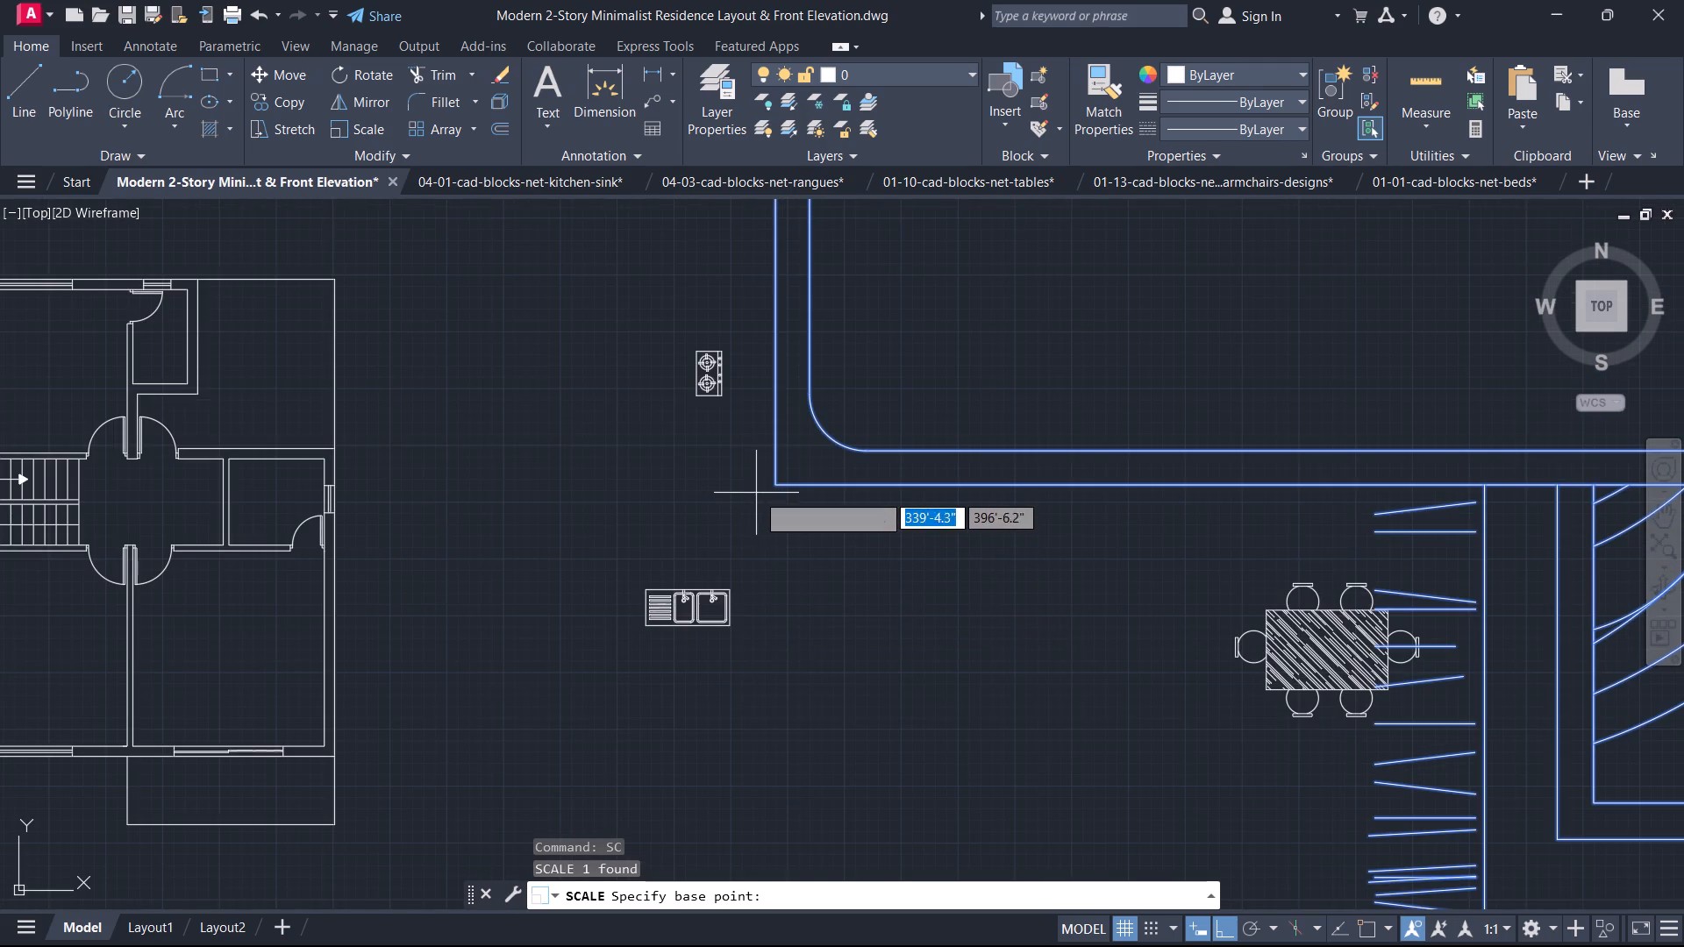
{"action": "left_click", "coordinate": [774, 485]}
{"action": "scroll", "coordinate": [813, 483], "scroll_direction": "up", "scroll_amount": 2}
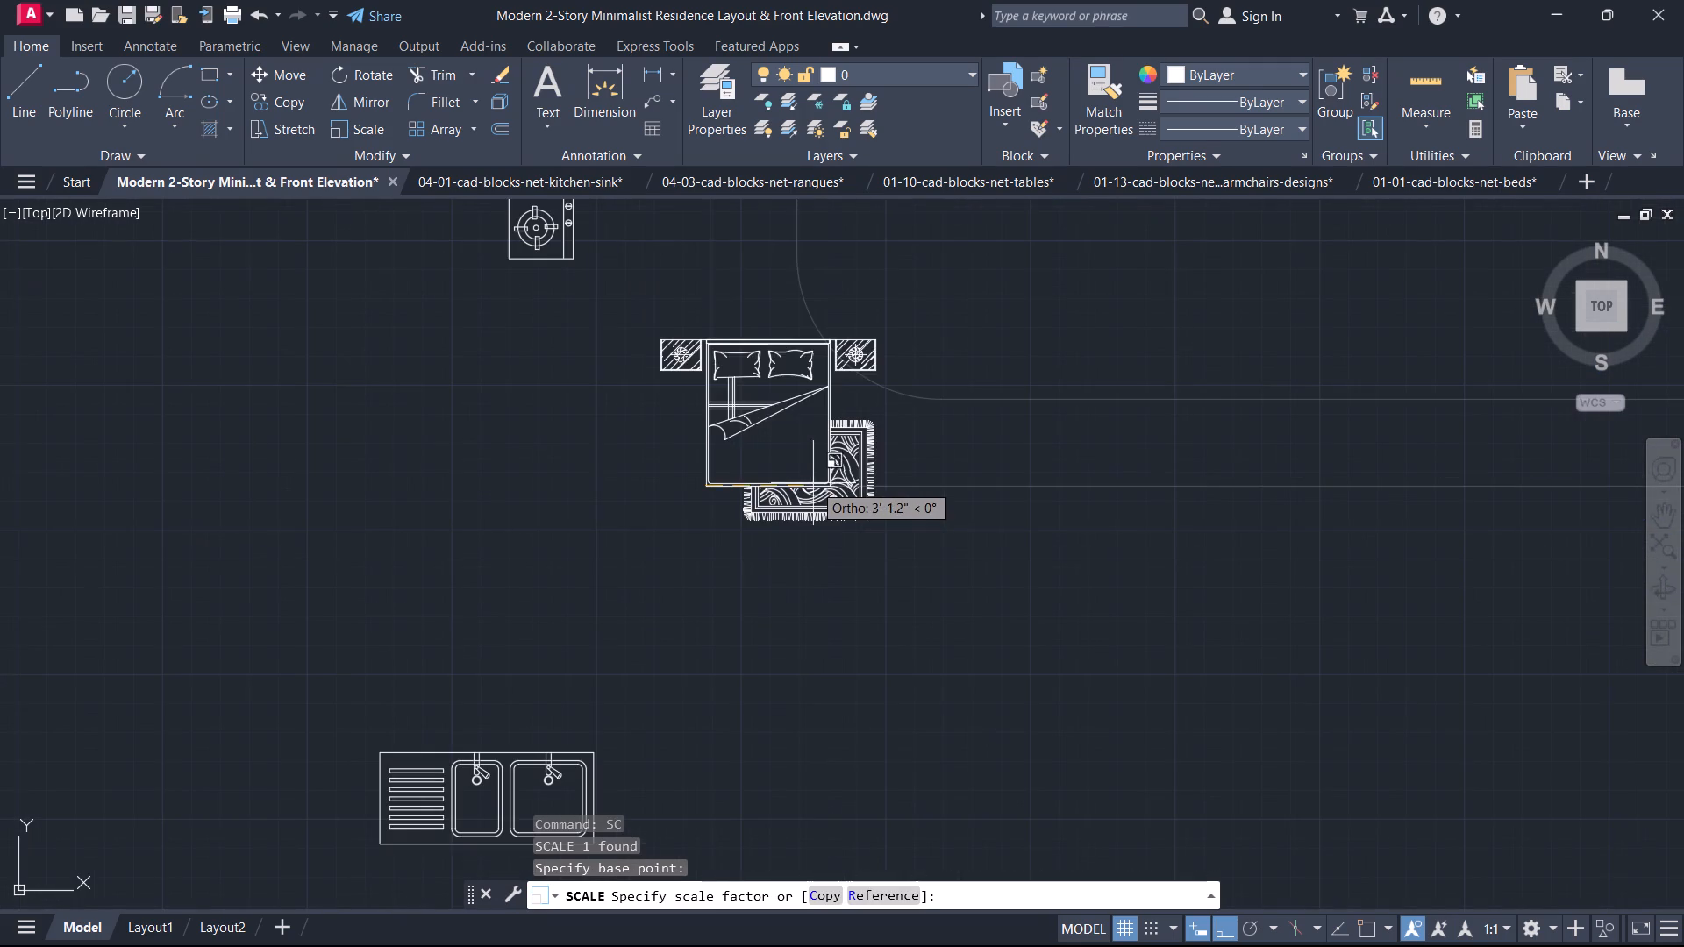
{"action": "left_click", "coordinate": [806, 478]}
{"action": "scroll", "coordinate": [752, 482], "scroll_direction": "down", "scroll_amount": 3}
{"action": "middle_click_drag", "start_coordinate": [752, 482], "coordinate": [908, 523]}
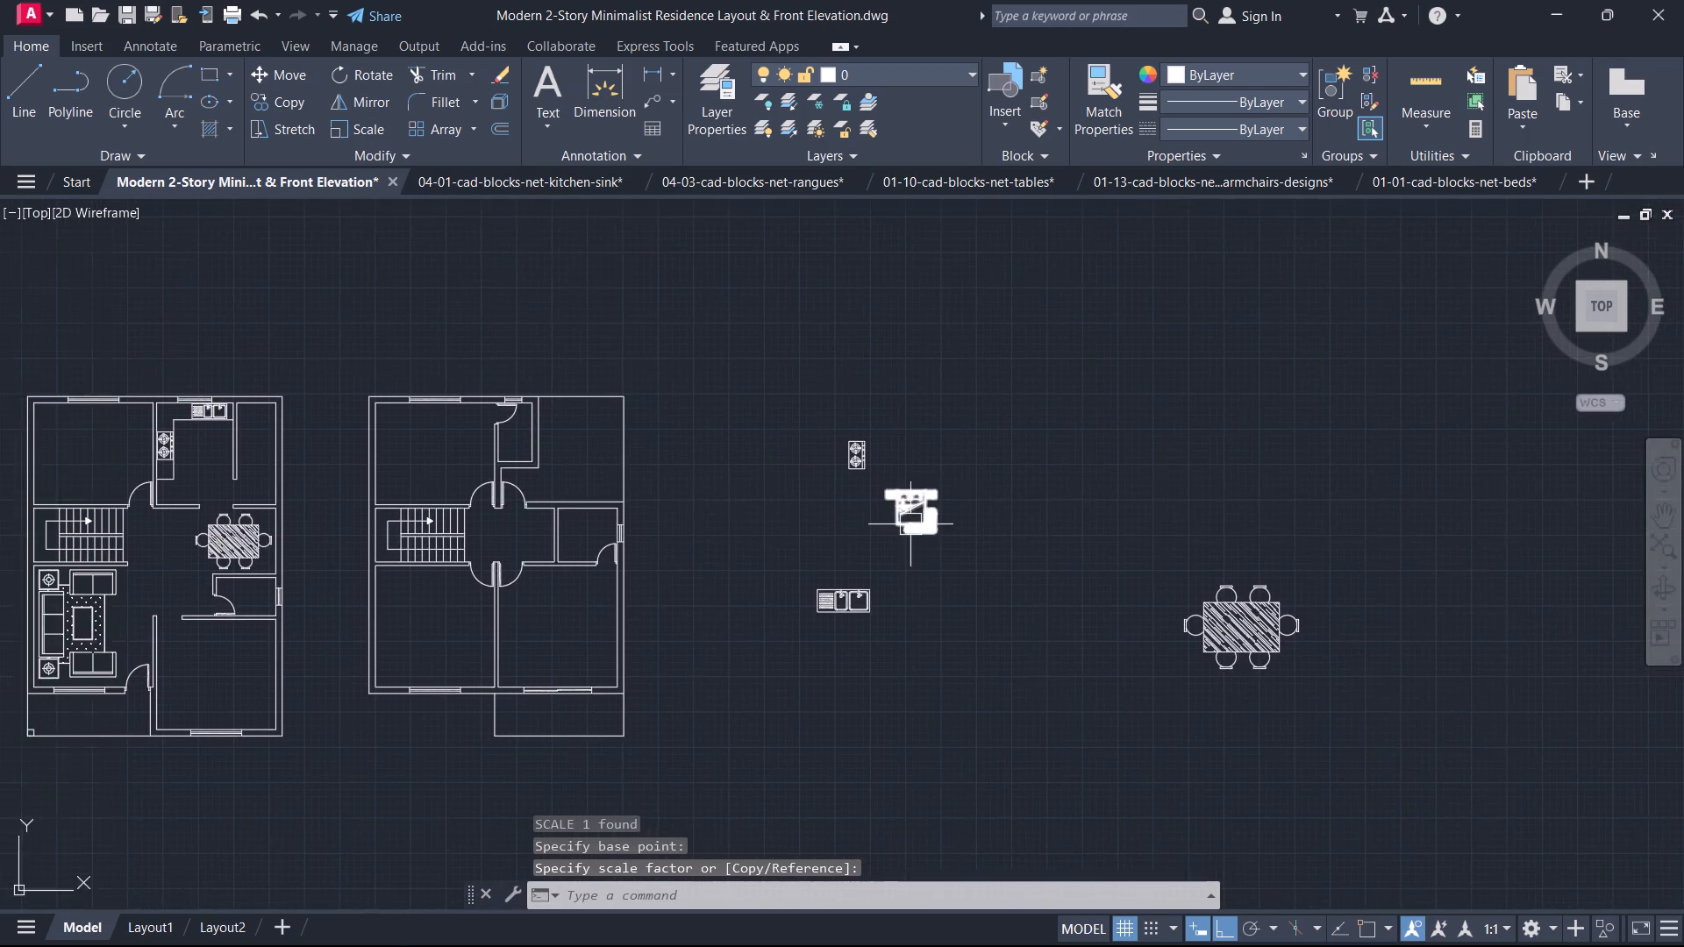
Copy the scaled double bed with Ortho off into the eastern plan's northwest bedroom, headboard centred under the north window.
{"action": "scroll", "coordinate": [914, 525], "scroll_direction": "up", "scroll_amount": 2}
{"action": "left_click", "coordinate": [915, 523]}
{"action": "scroll", "coordinate": [909, 528], "scroll_direction": "down", "scroll_amount": 2}
{"action": "middle_click_drag", "start_coordinate": [907, 529], "coordinate": [982, 561]}
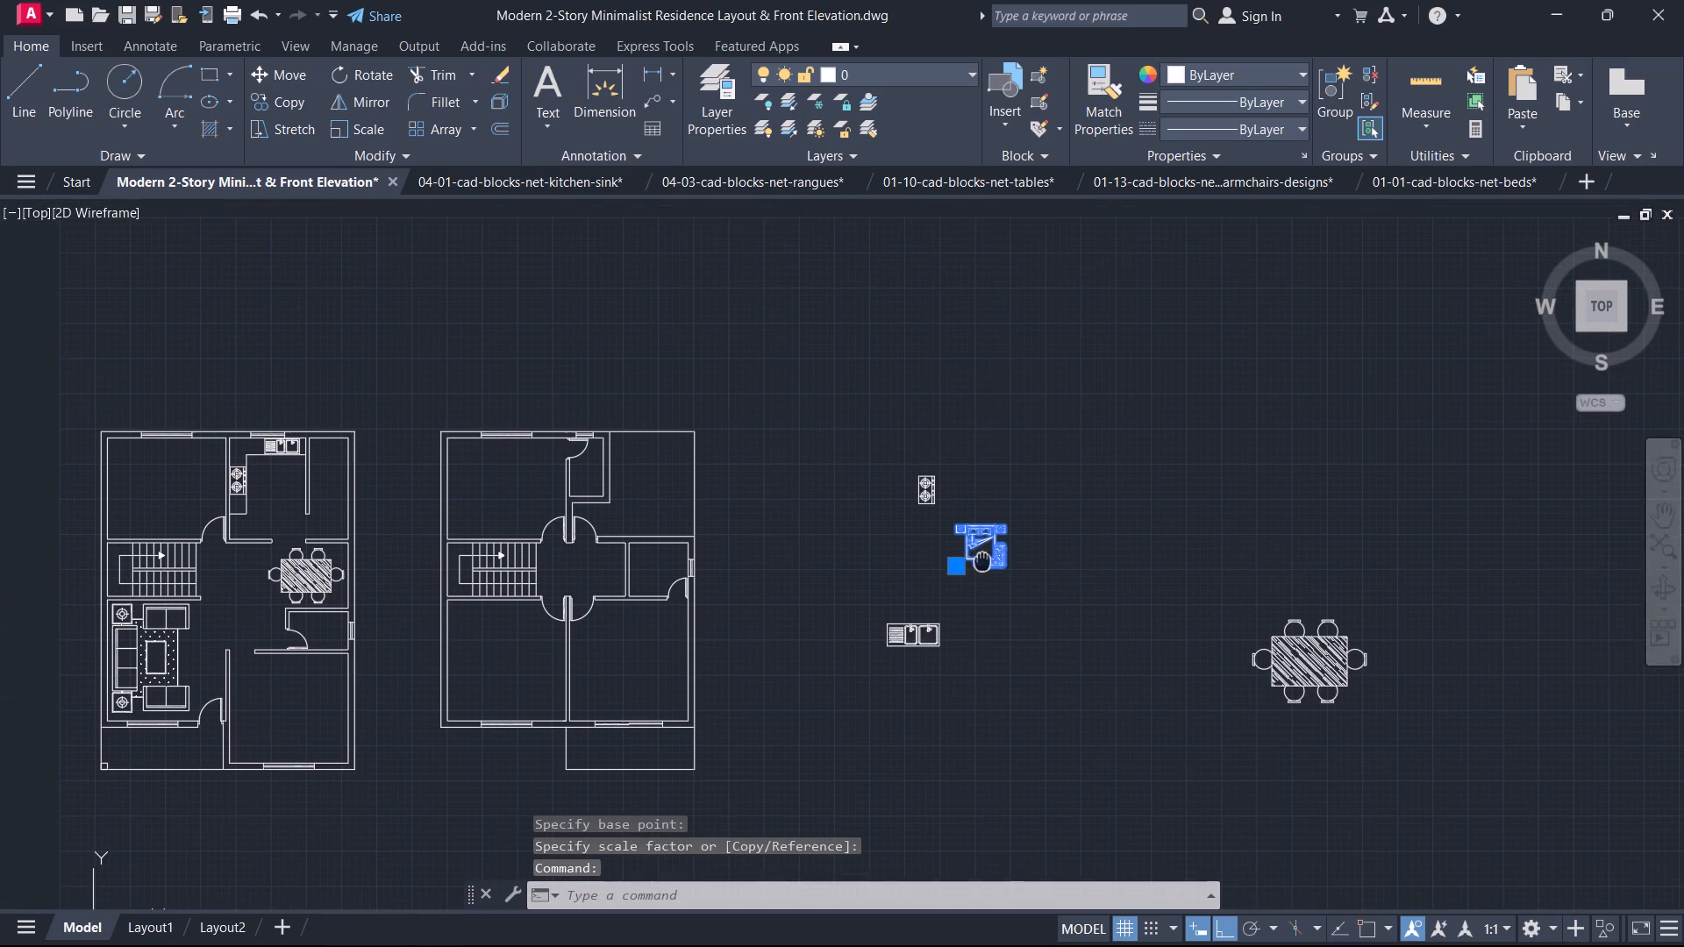
{"action": "middle_click_drag", "start_coordinate": [982, 561], "coordinate": [984, 563]}
{"action": "scroll", "coordinate": [991, 568], "scroll_direction": "up", "scroll_amount": 1}
{"action": "middle_click_drag", "start_coordinate": [989, 568], "coordinate": [1094, 580]}
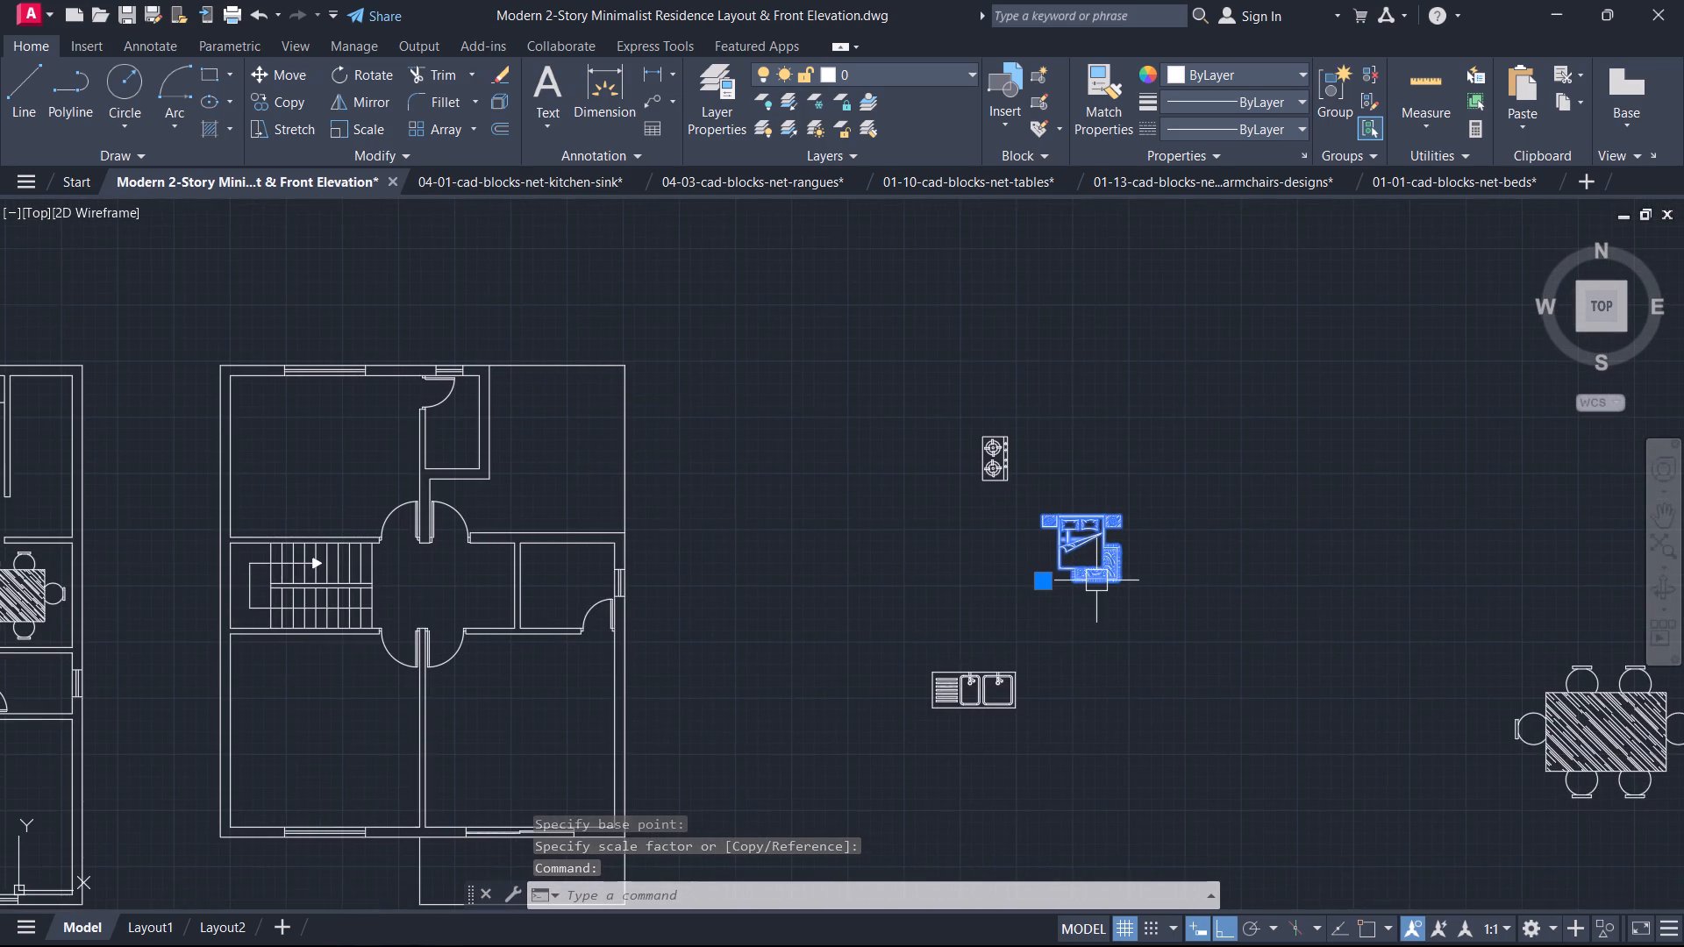
{"action": "scroll", "coordinate": [1097, 581], "scroll_direction": "up", "scroll_amount": 1}
{"action": "middle_click_drag", "start_coordinate": [1097, 581], "coordinate": [1114, 609]}
{"action": "key", "text": "c"}
{"action": "key", "text": "o"}
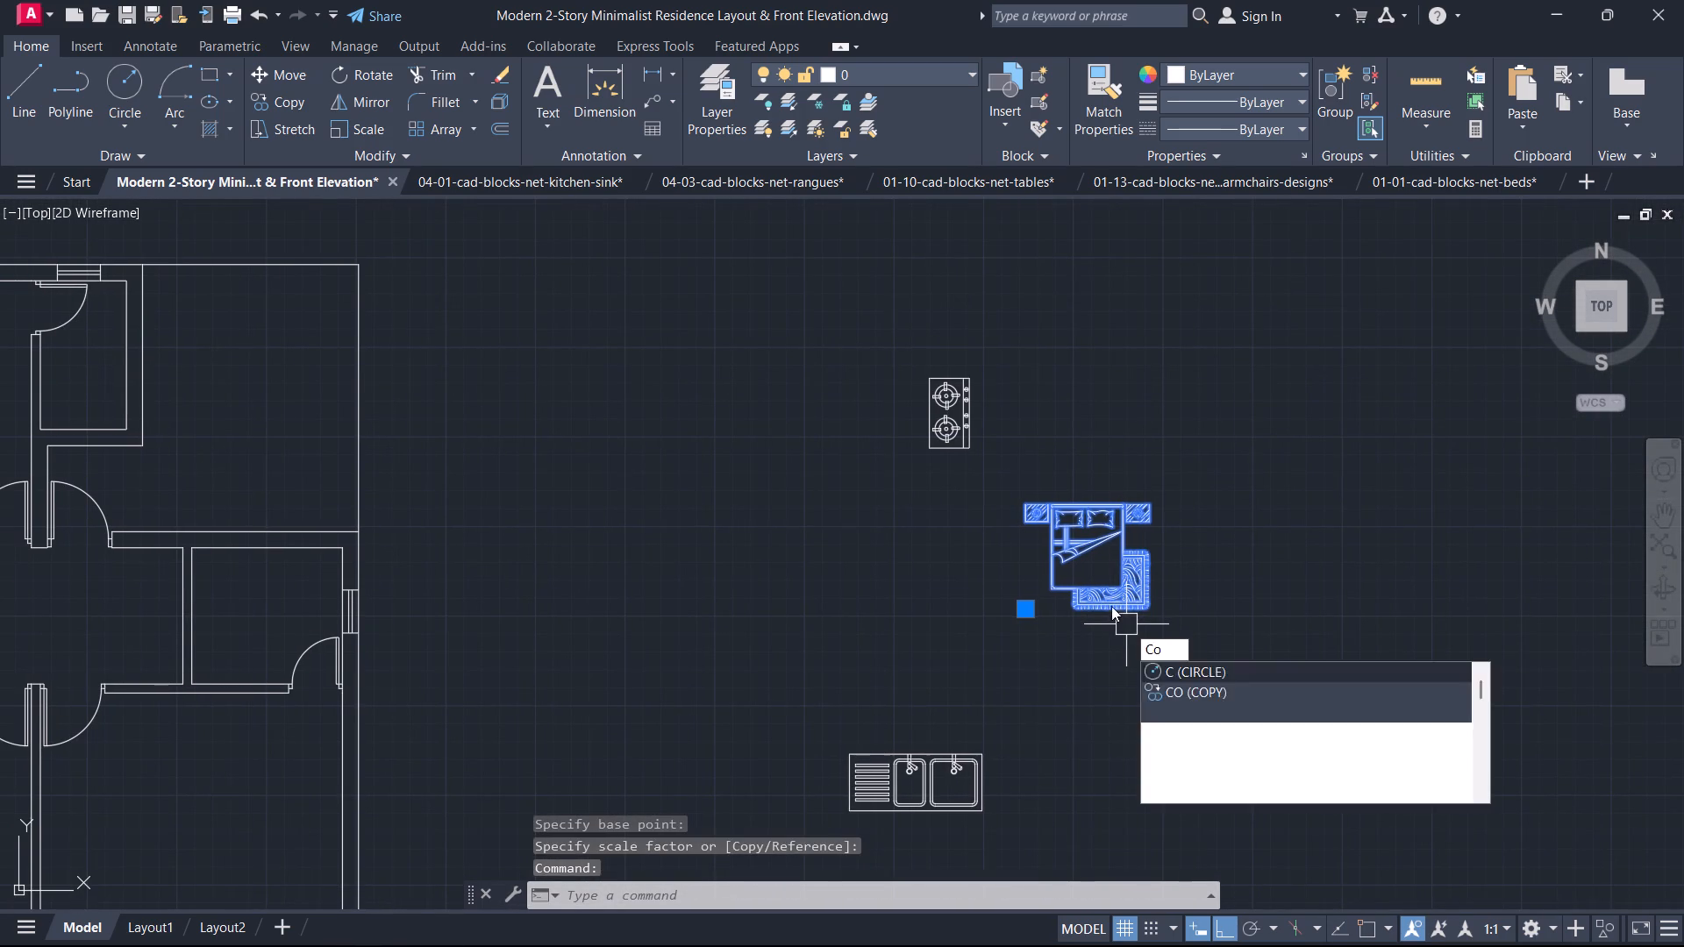
{"action": "key", "text": "space"}
{"action": "scroll", "coordinate": [1105, 552], "scroll_direction": "up", "scroll_amount": 3}
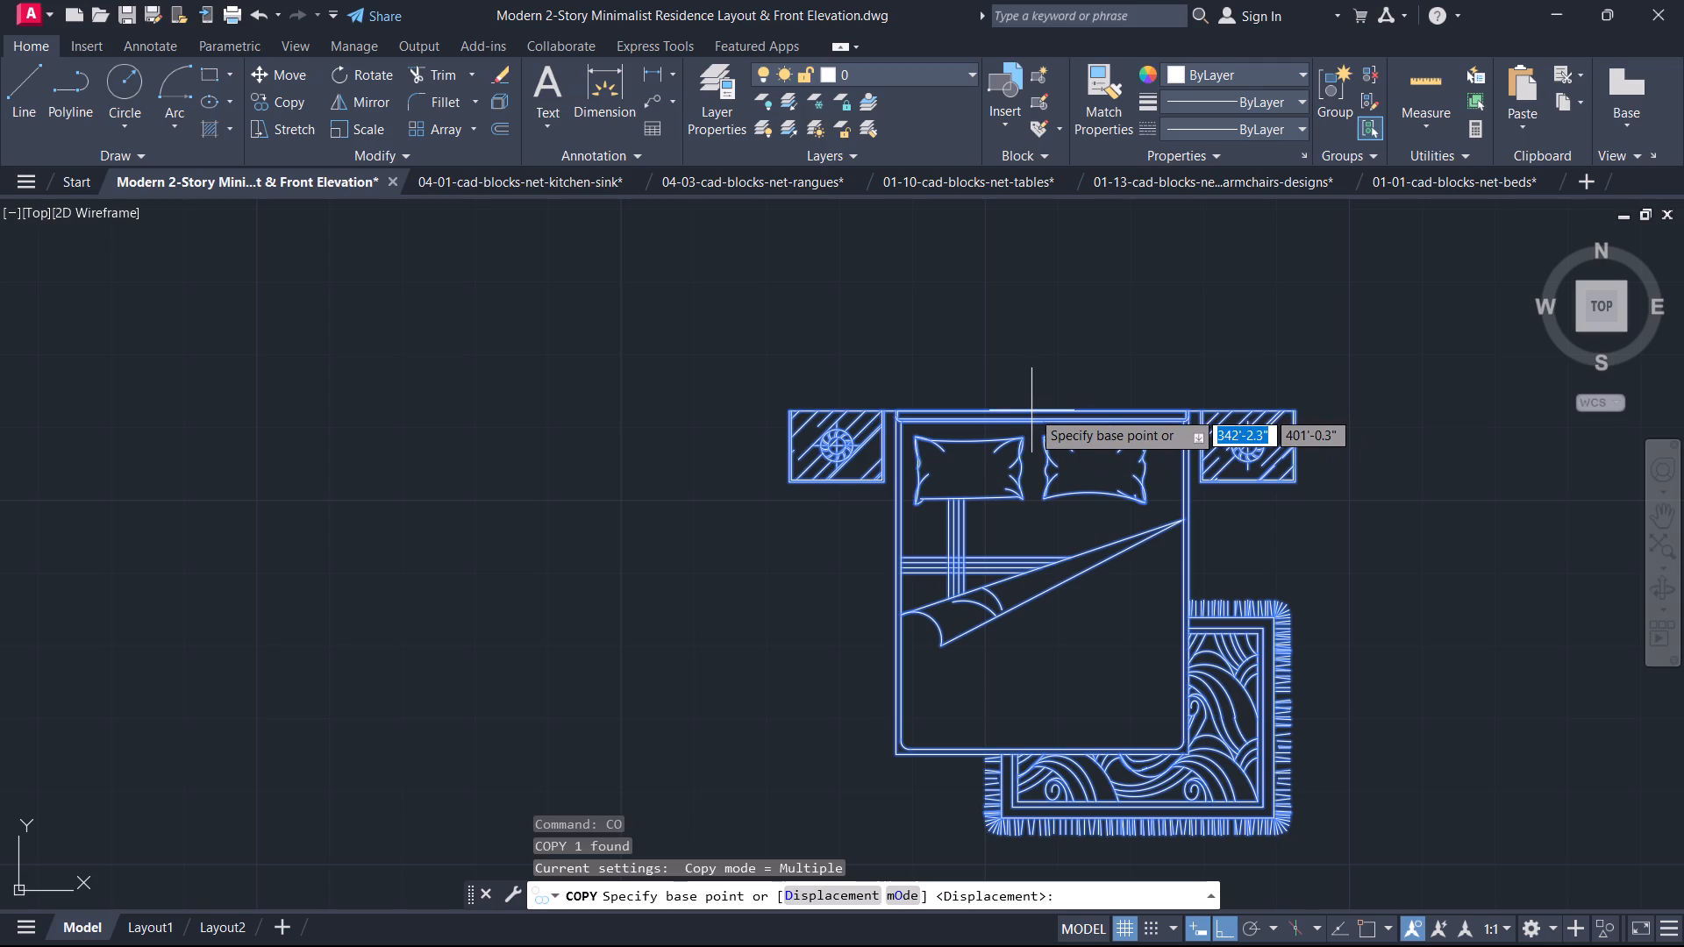
{"action": "left_click", "coordinate": [1039, 402]}
{"action": "scroll", "coordinate": [963, 476], "scroll_direction": "down", "scroll_amount": 3}
{"action": "middle_click_drag", "start_coordinate": [960, 479], "coordinate": [1665, 599]}
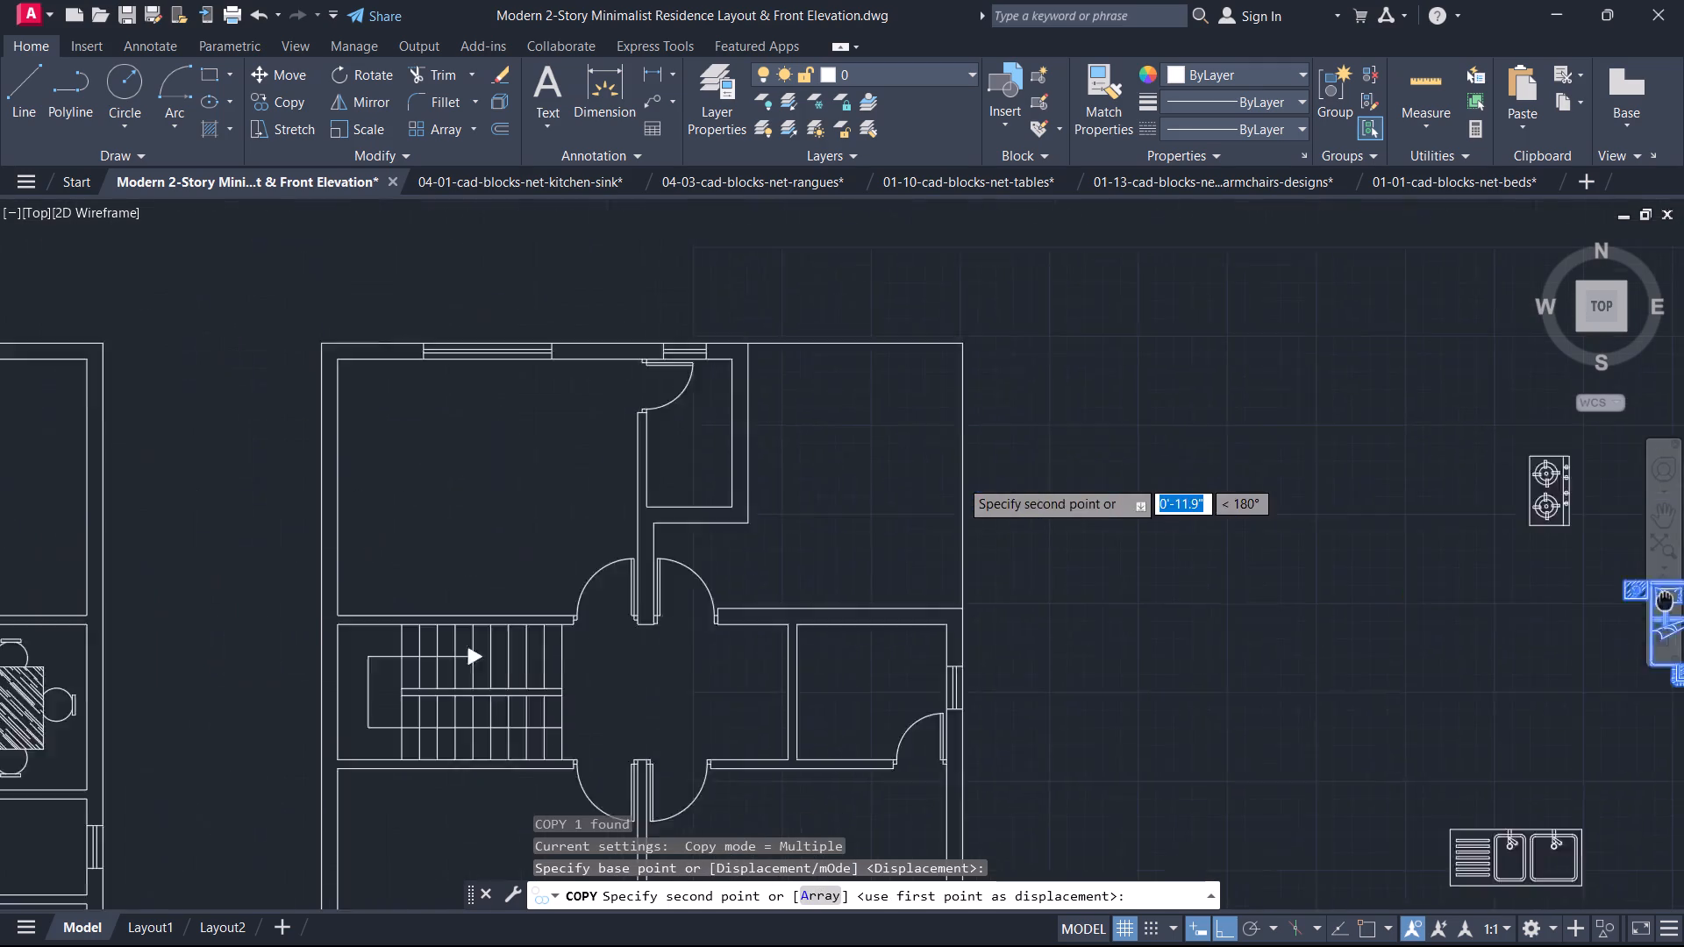
{"action": "middle_click_drag", "start_coordinate": [1665, 599], "coordinate": [1683, 630]}
{"action": "key", "text": "F8"}
{"action": "scroll", "coordinate": [669, 447], "scroll_direction": "up", "scroll_amount": 2}
{"action": "middle_click_drag", "start_coordinate": [669, 447], "coordinate": [696, 522]}
{"action": "scroll", "coordinate": [670, 436], "scroll_direction": "up", "scroll_amount": 1}
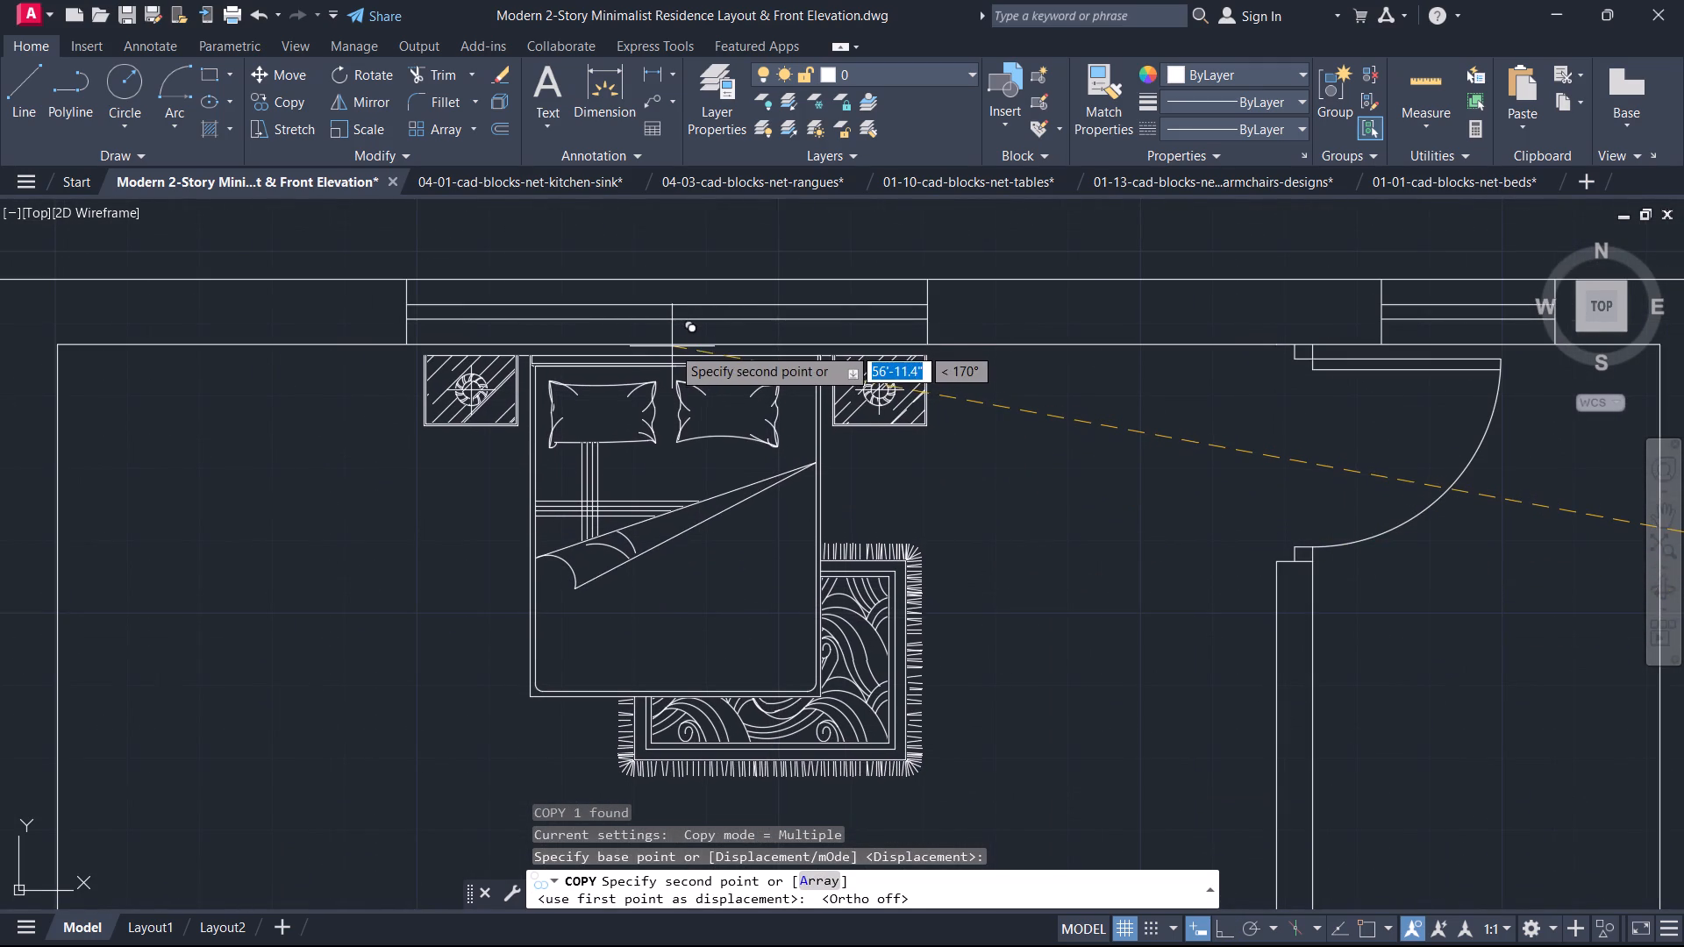
{"action": "left_click", "coordinate": [672, 346]}
{"action": "key", "text": "Escape"}
Enlarge the northwest bedroom's bed to nearly double its size, scaling from the wall point behind the headboard's middle.
{"action": "left_click", "coordinate": [688, 446]}
{"action": "type", "text": "sc"}
{"action": "key", "text": "space"}
{"action": "scroll", "coordinate": [664, 381], "scroll_direction": "up", "scroll_amount": 2}
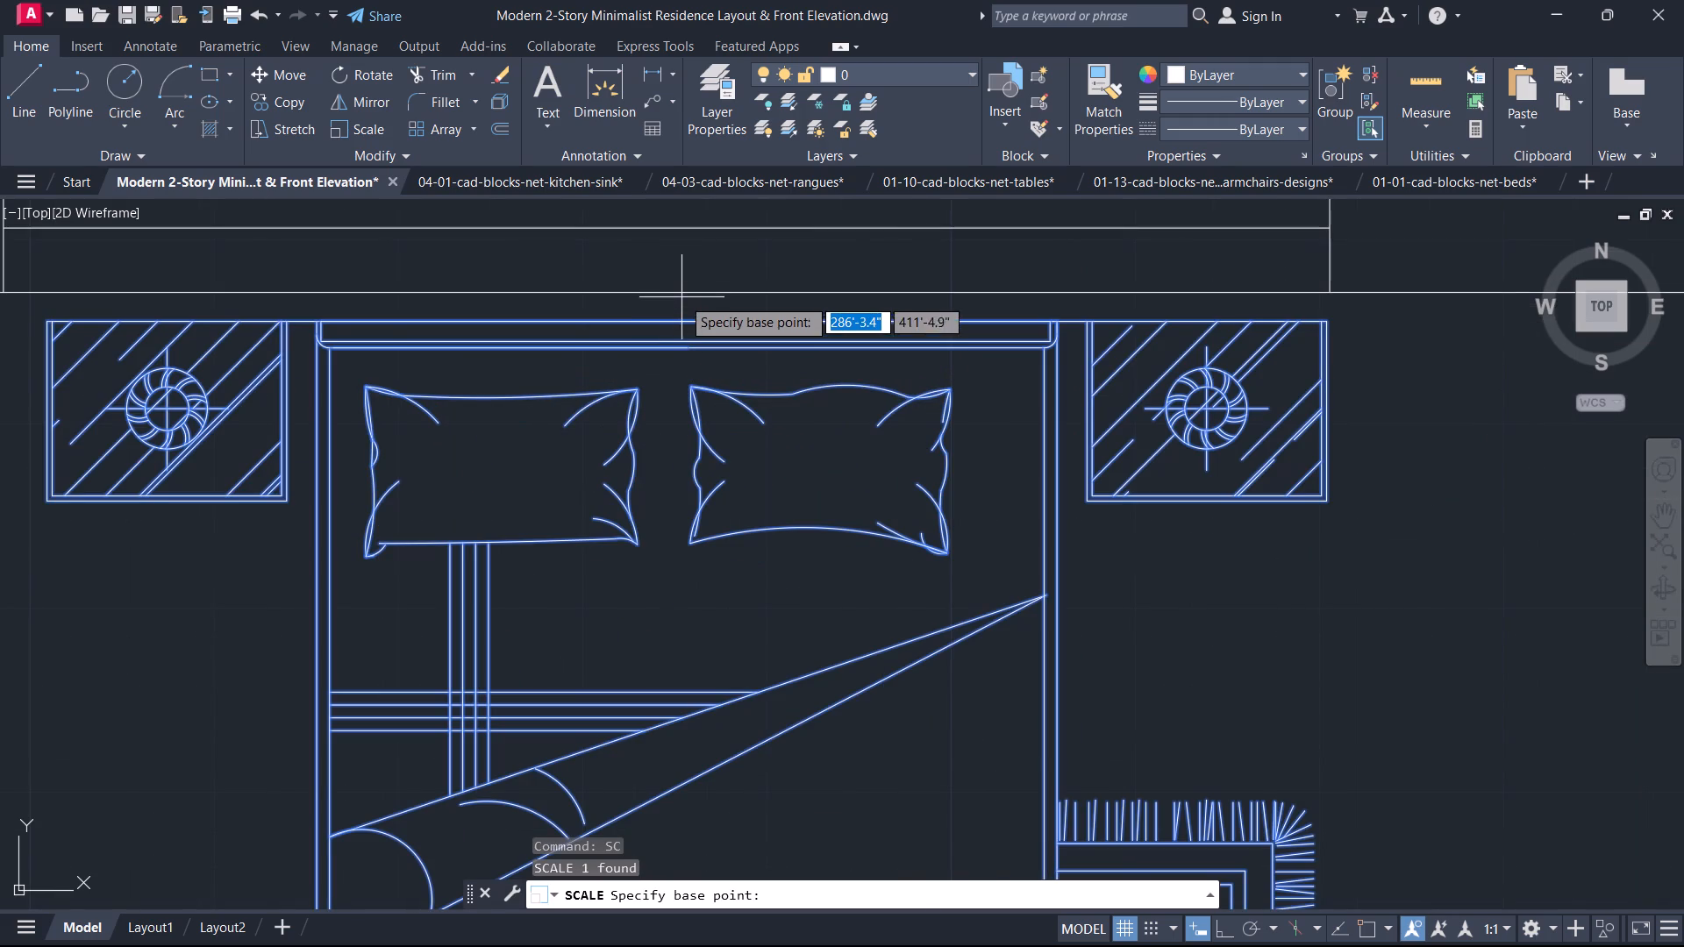
{"action": "left_click", "coordinate": [683, 292]}
{"action": "scroll", "coordinate": [666, 425], "scroll_direction": "down", "scroll_amount": 5}
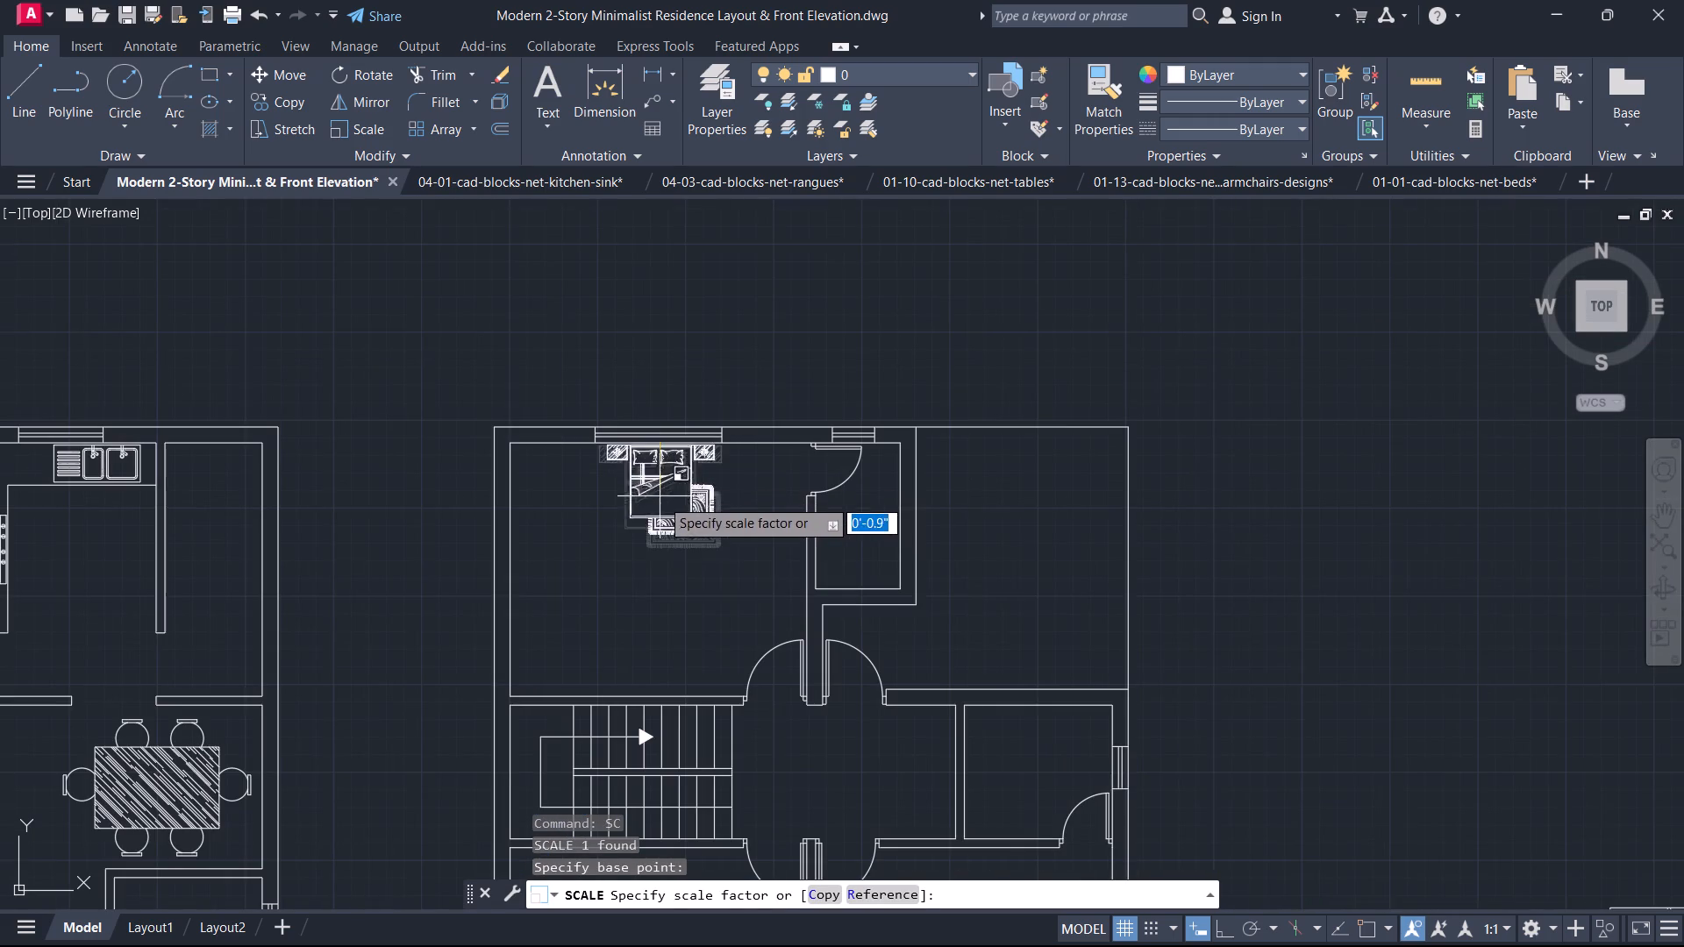
{"action": "left_click", "coordinate": [668, 555]}
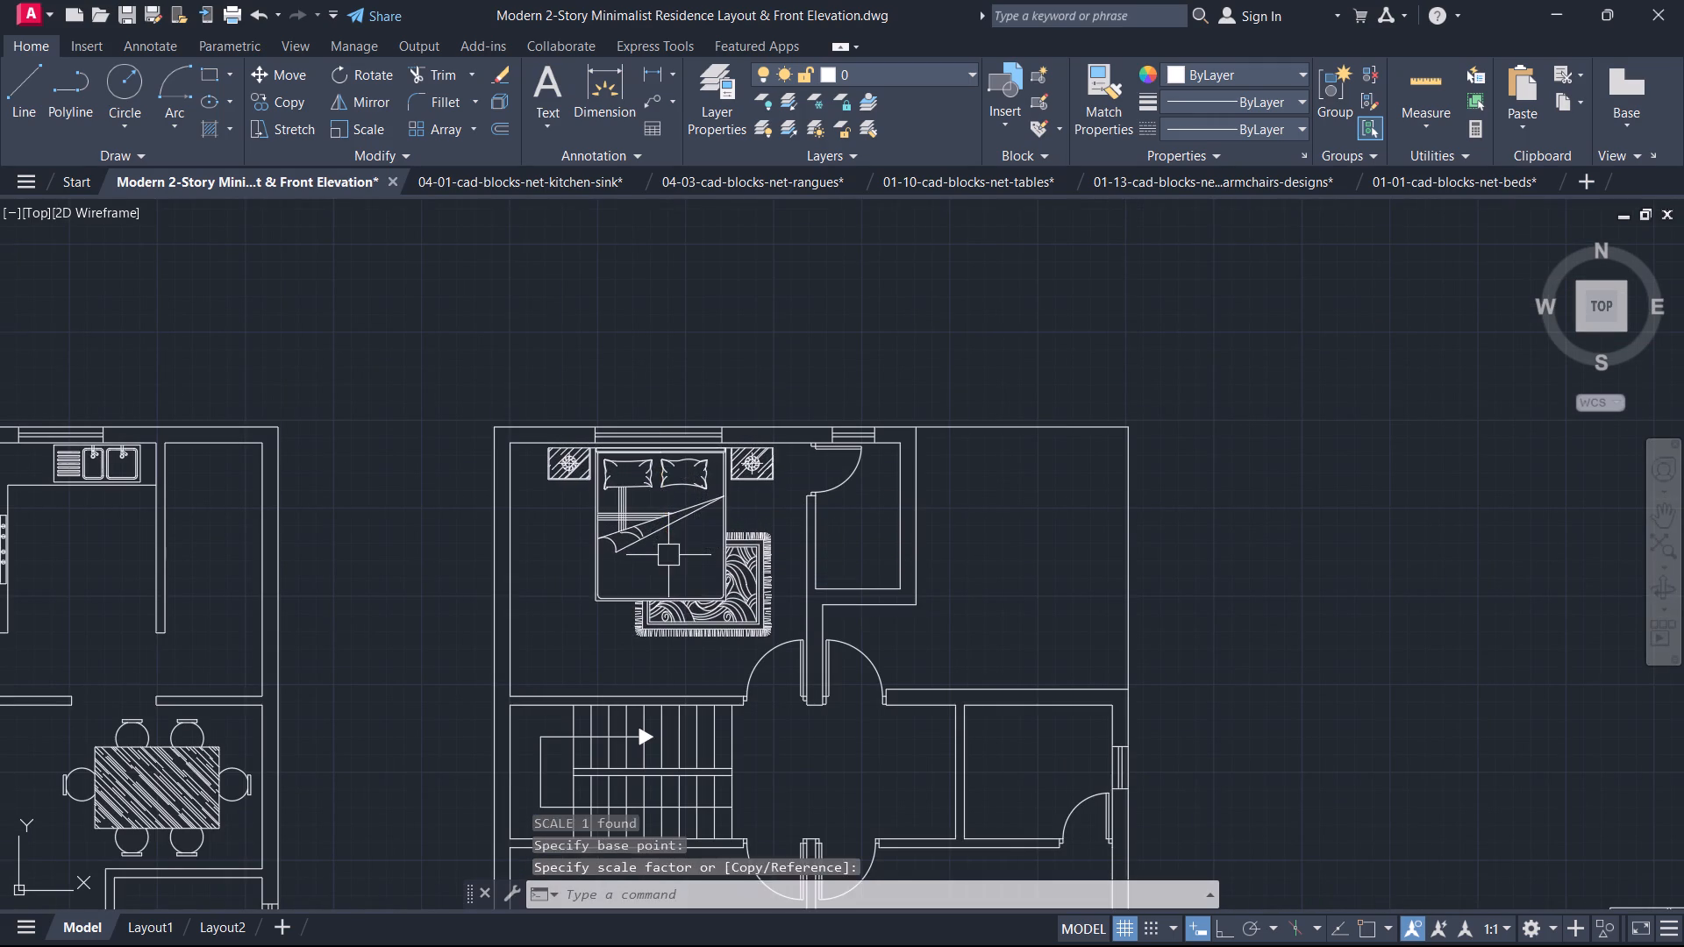
{"action": "key", "text": "Escape"}
{"action": "left_click", "coordinate": [721, 530]}
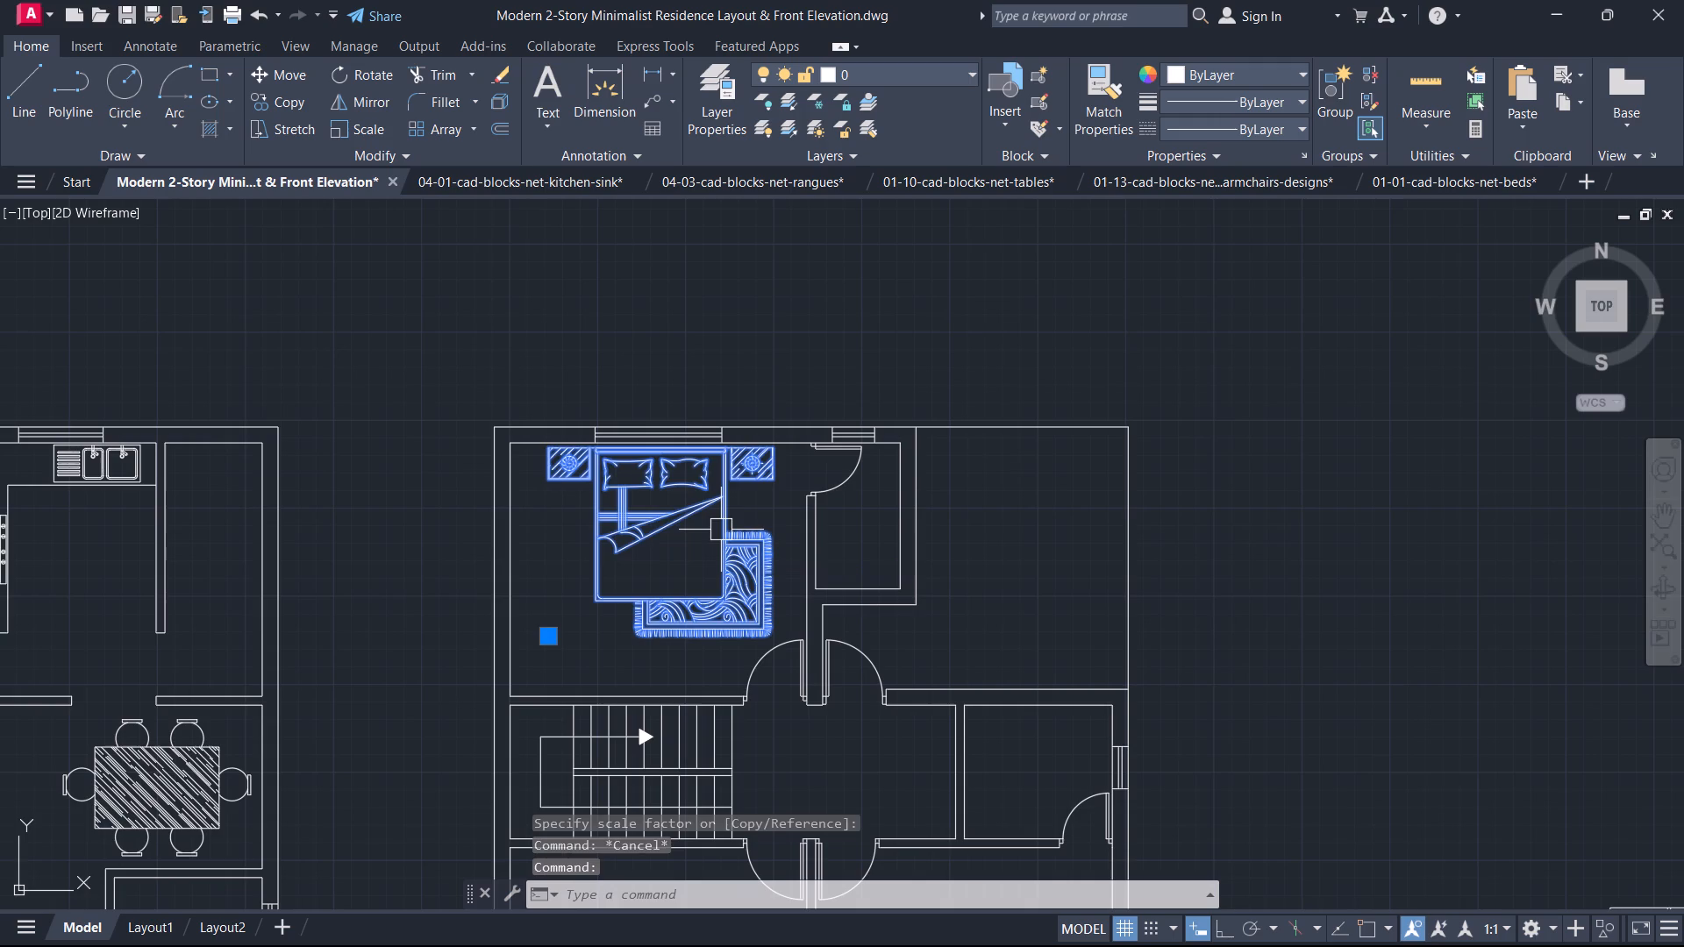
{"action": "key", "text": "Escape"}
Delete the leftover small double bed between the spare stove and sink east of the floor plans.
{"action": "scroll", "coordinate": [1027, 614], "scroll_direction": "down", "scroll_amount": 2}
{"action": "middle_click_drag", "start_coordinate": [1030, 615], "coordinate": [607, 493]}
{"action": "scroll", "coordinate": [796, 524], "scroll_direction": "up", "scroll_amount": 2}
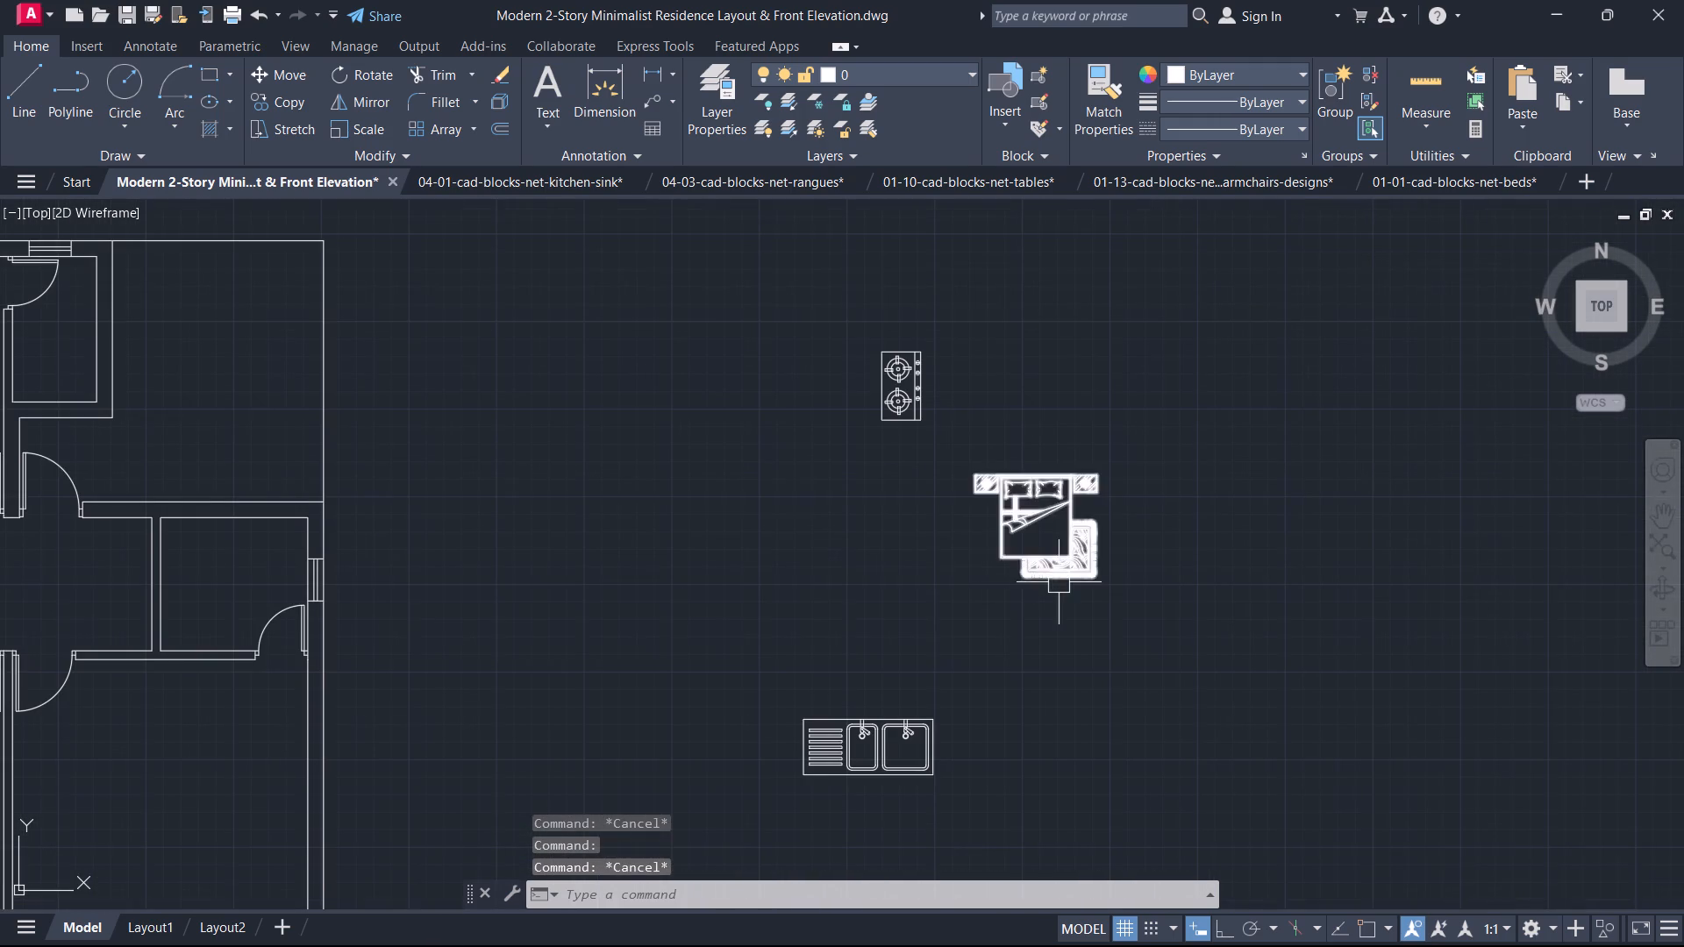
{"action": "left_click", "coordinate": [1063, 583]}
{"action": "key", "text": "Delete"}
Copy the enlarged double bed from the northwest bedroom to the empty area east of the eastern floor plan.
{"action": "scroll", "coordinate": [691, 569], "scroll_direction": "down", "scroll_amount": 1}
{"action": "middle_click_drag", "start_coordinate": [691, 569], "coordinate": [1250, 698]}
{"action": "scroll", "coordinate": [1250, 698], "scroll_direction": "down", "scroll_amount": 1}
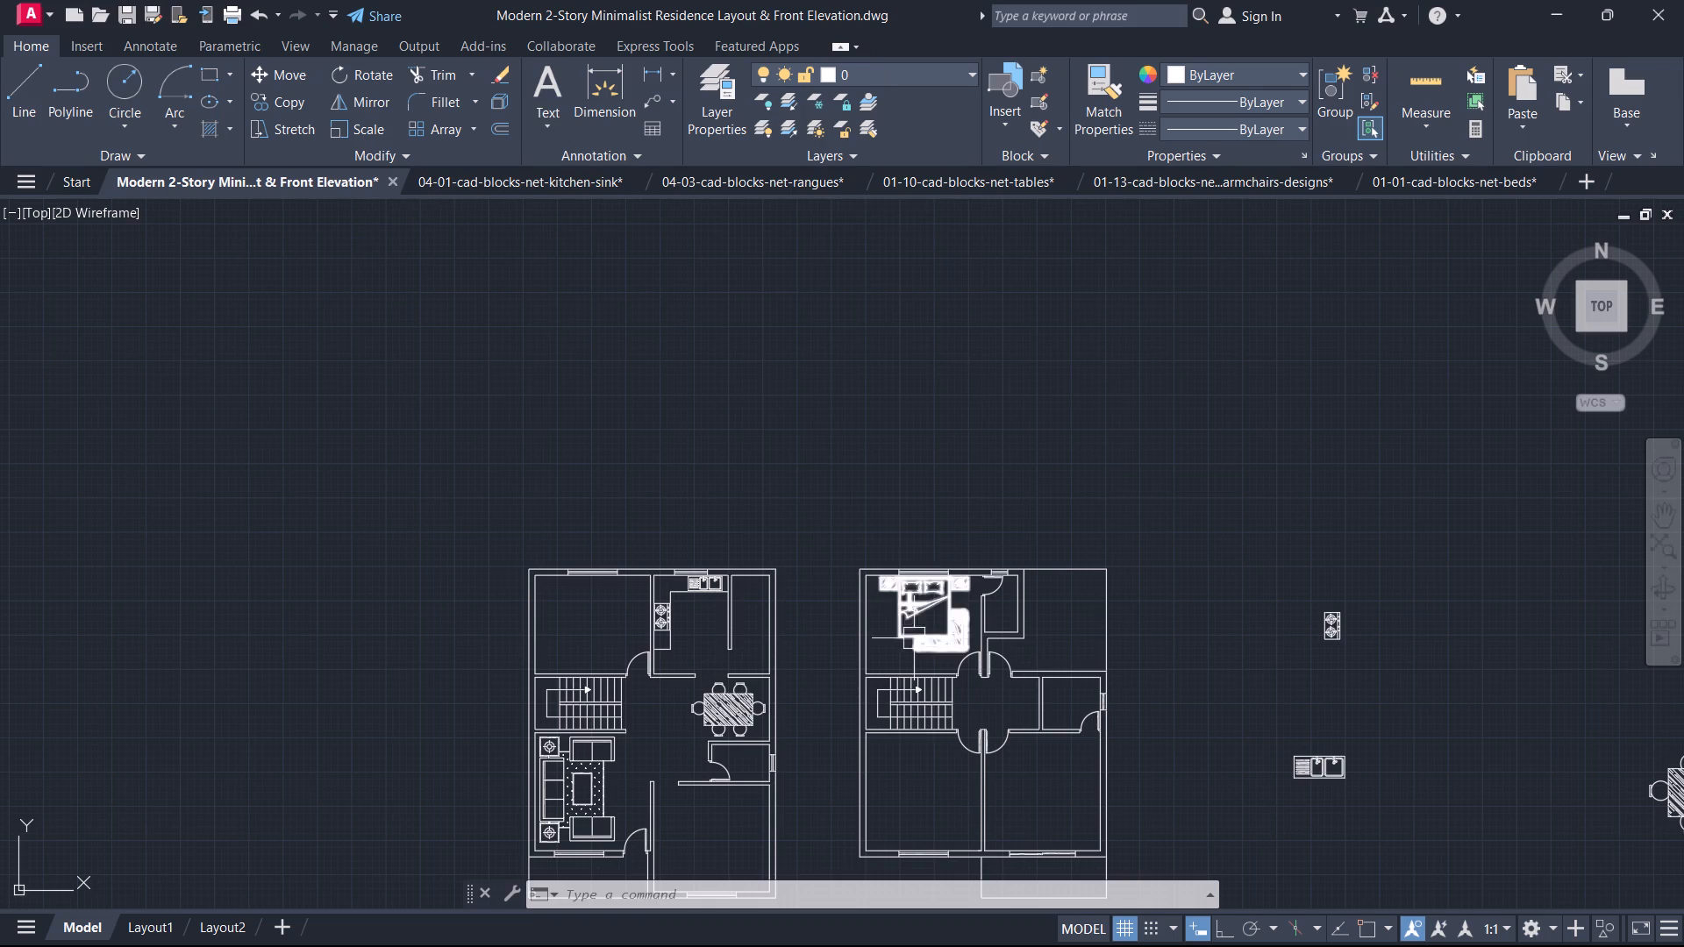
{"action": "middle_click_drag", "start_coordinate": [976, 760], "coordinate": [966, 664]}
{"action": "scroll", "coordinate": [958, 705], "scroll_direction": "up", "scroll_amount": 1}
{"action": "middle_click_drag", "start_coordinate": [958, 705], "coordinate": [874, 852]}
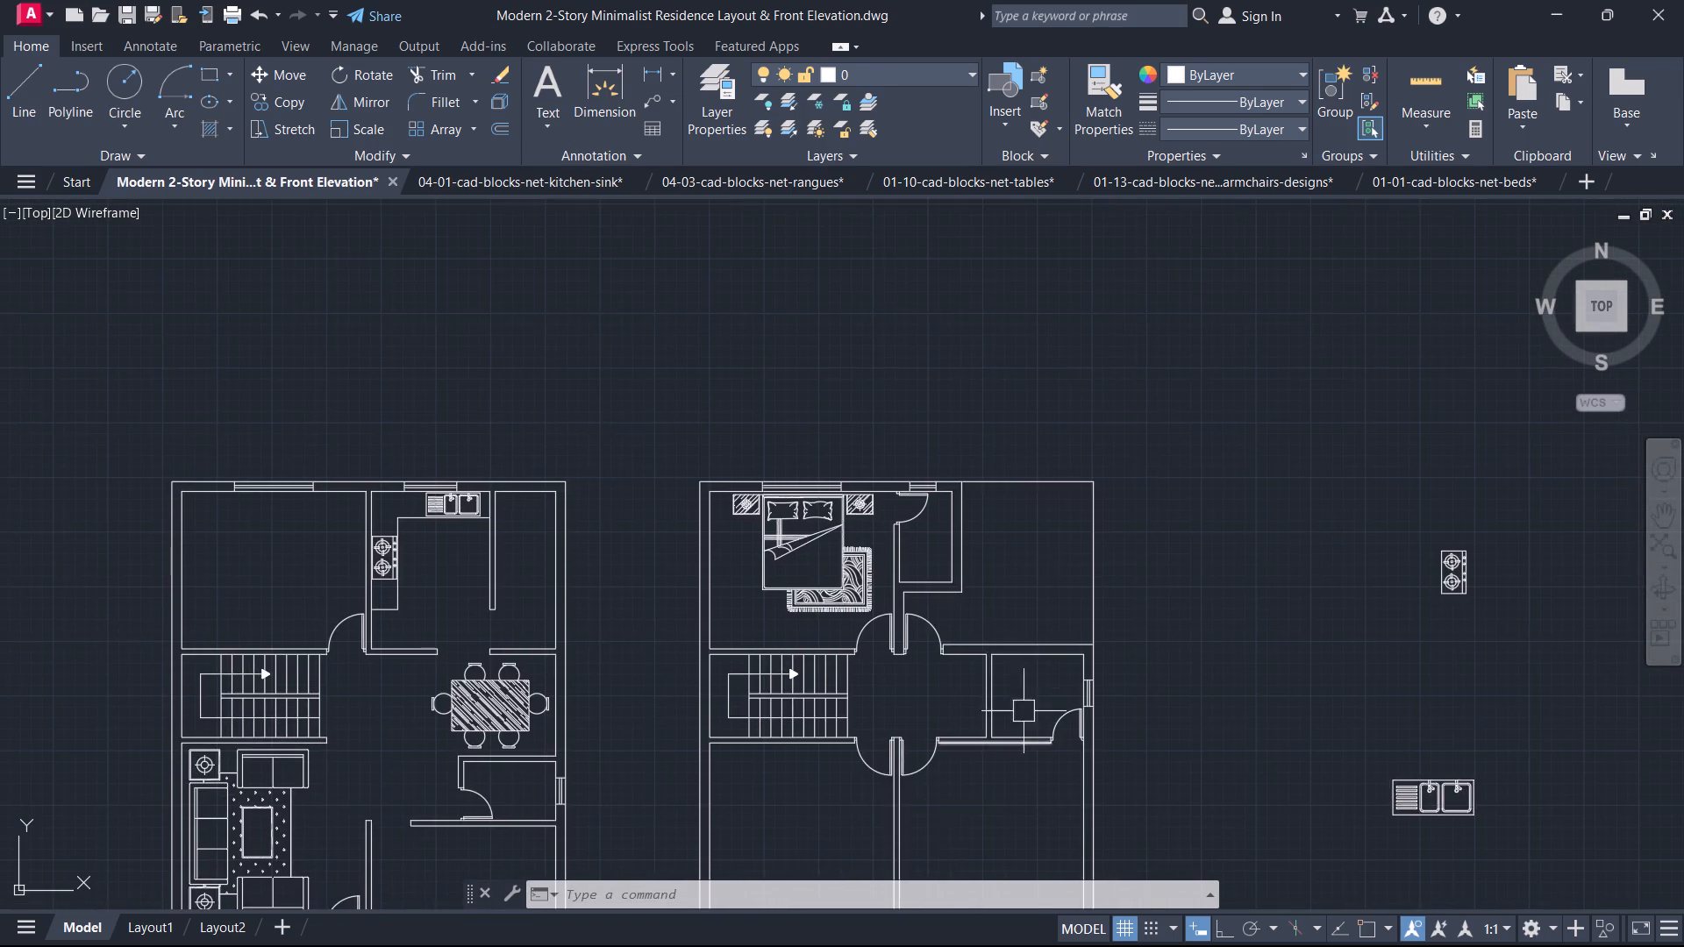
{"action": "scroll", "coordinate": [831, 557], "scroll_direction": "up", "scroll_amount": 2}
{"action": "left_click", "coordinate": [774, 634]}
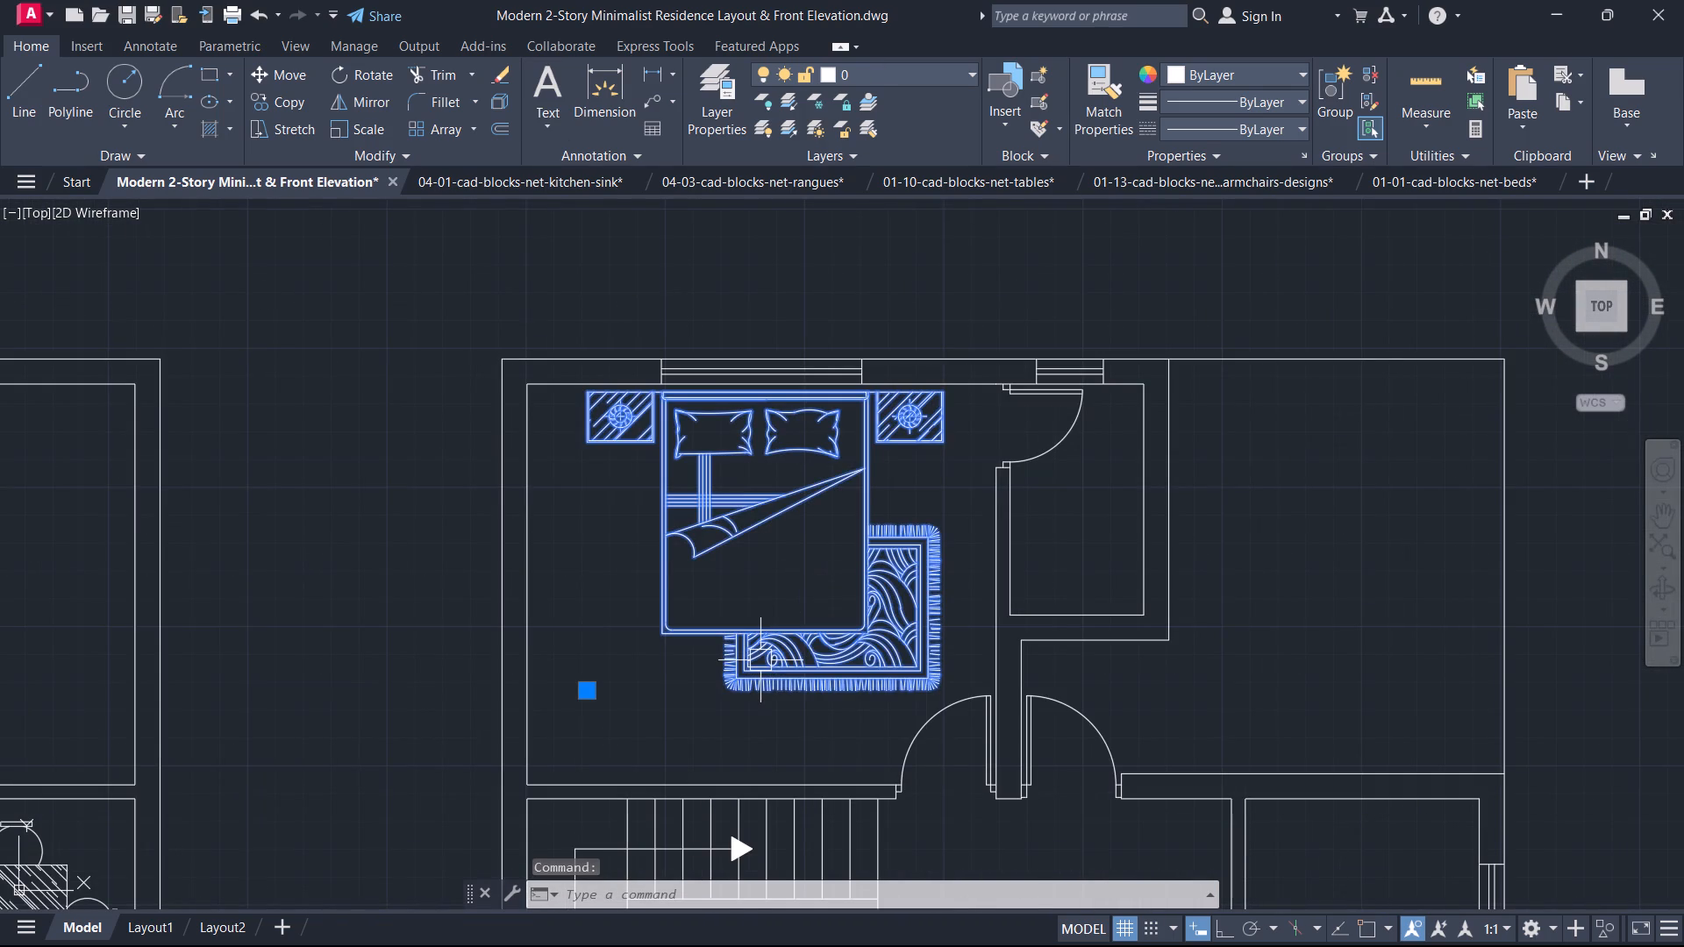
{"action": "type", "text": "co"}
{"action": "key", "text": "space"}
{"action": "left_click", "coordinate": [760, 660]}
{"action": "middle_click_drag", "start_coordinate": [999, 625], "coordinate": [441, 735]}
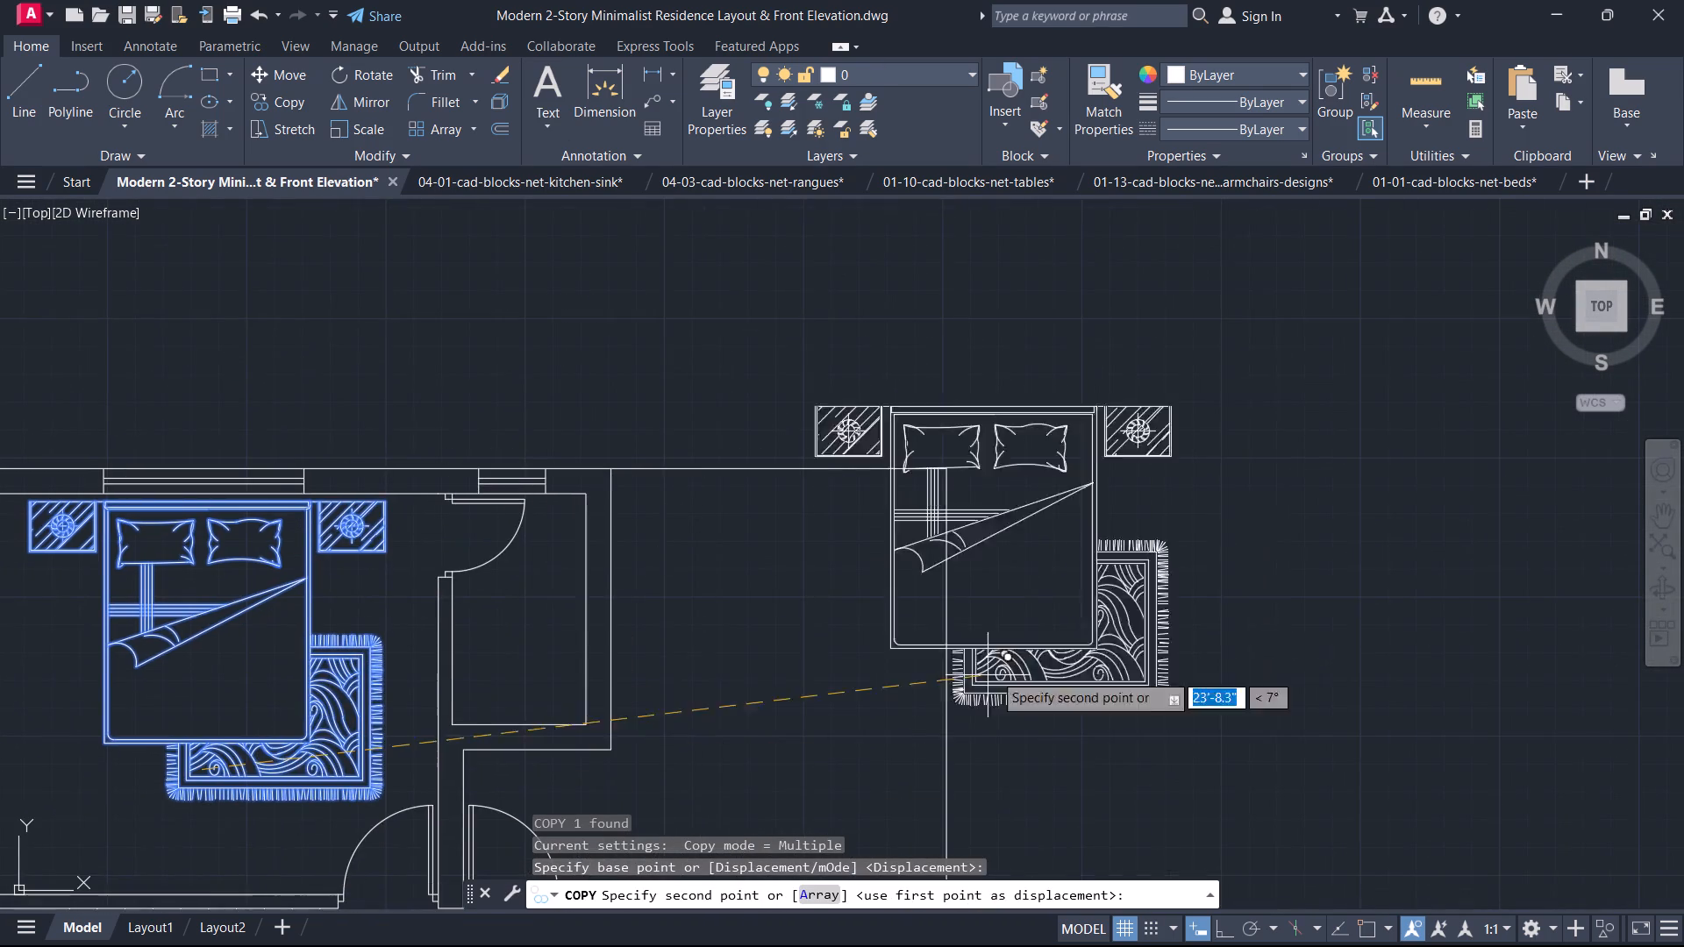
{"action": "scroll", "coordinate": [1161, 638], "scroll_direction": "down", "scroll_amount": 2}
{"action": "middle_click_drag", "start_coordinate": [1164, 642], "coordinate": [906, 608]}
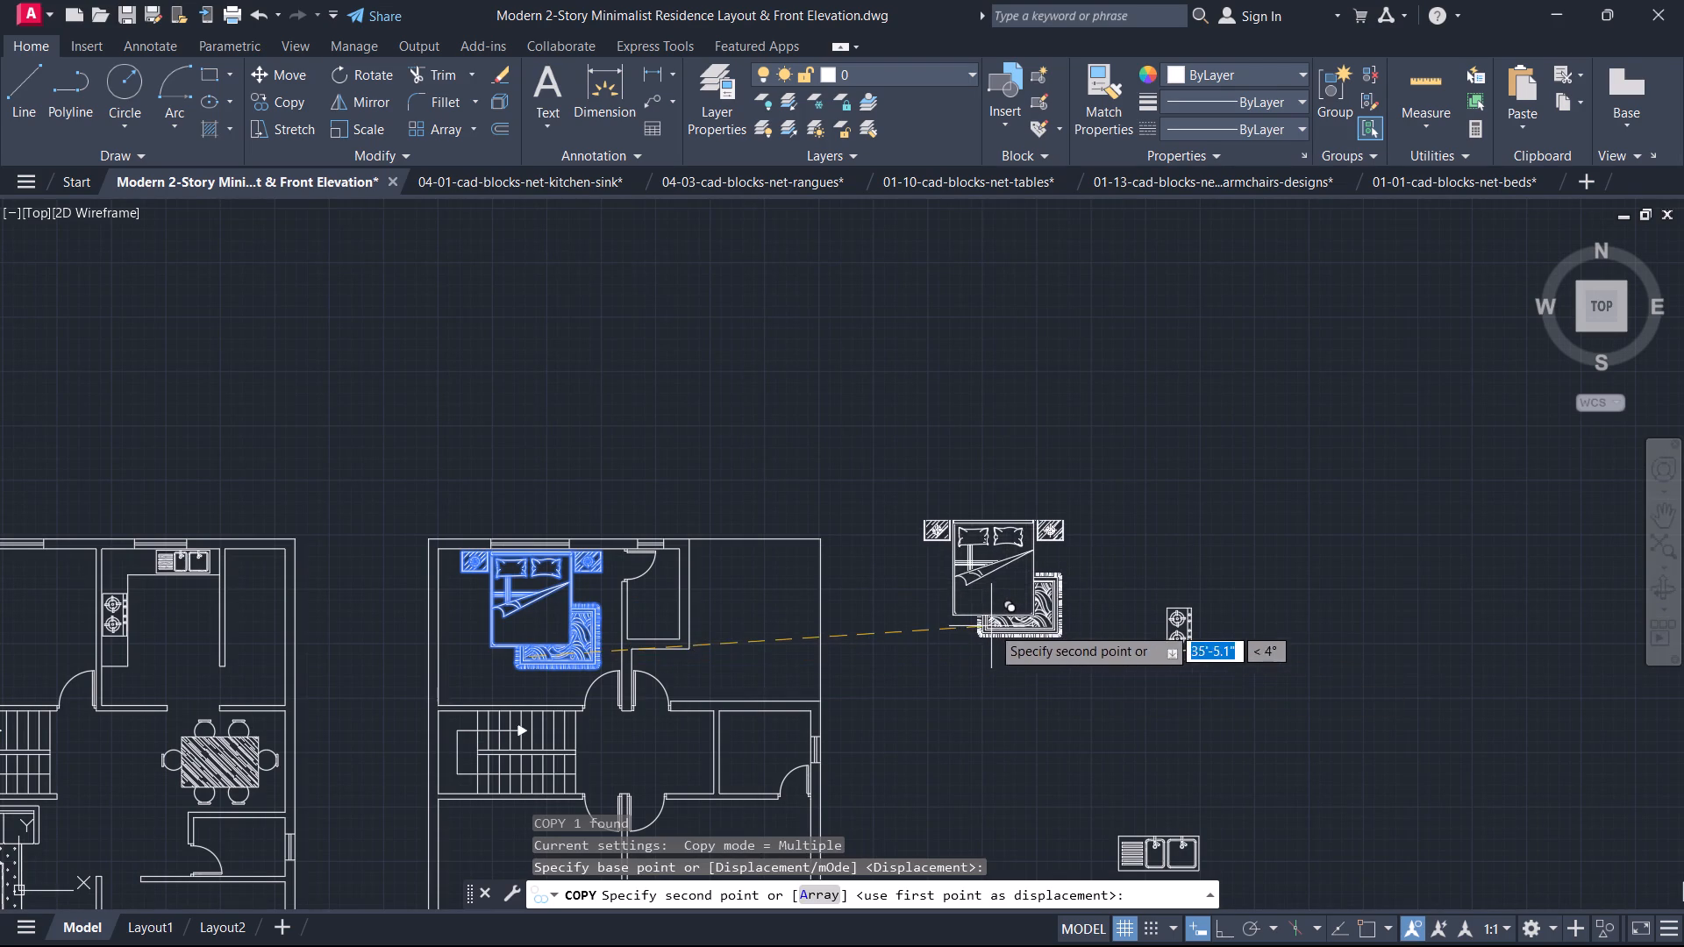
{"action": "left_click", "coordinate": [991, 626]}
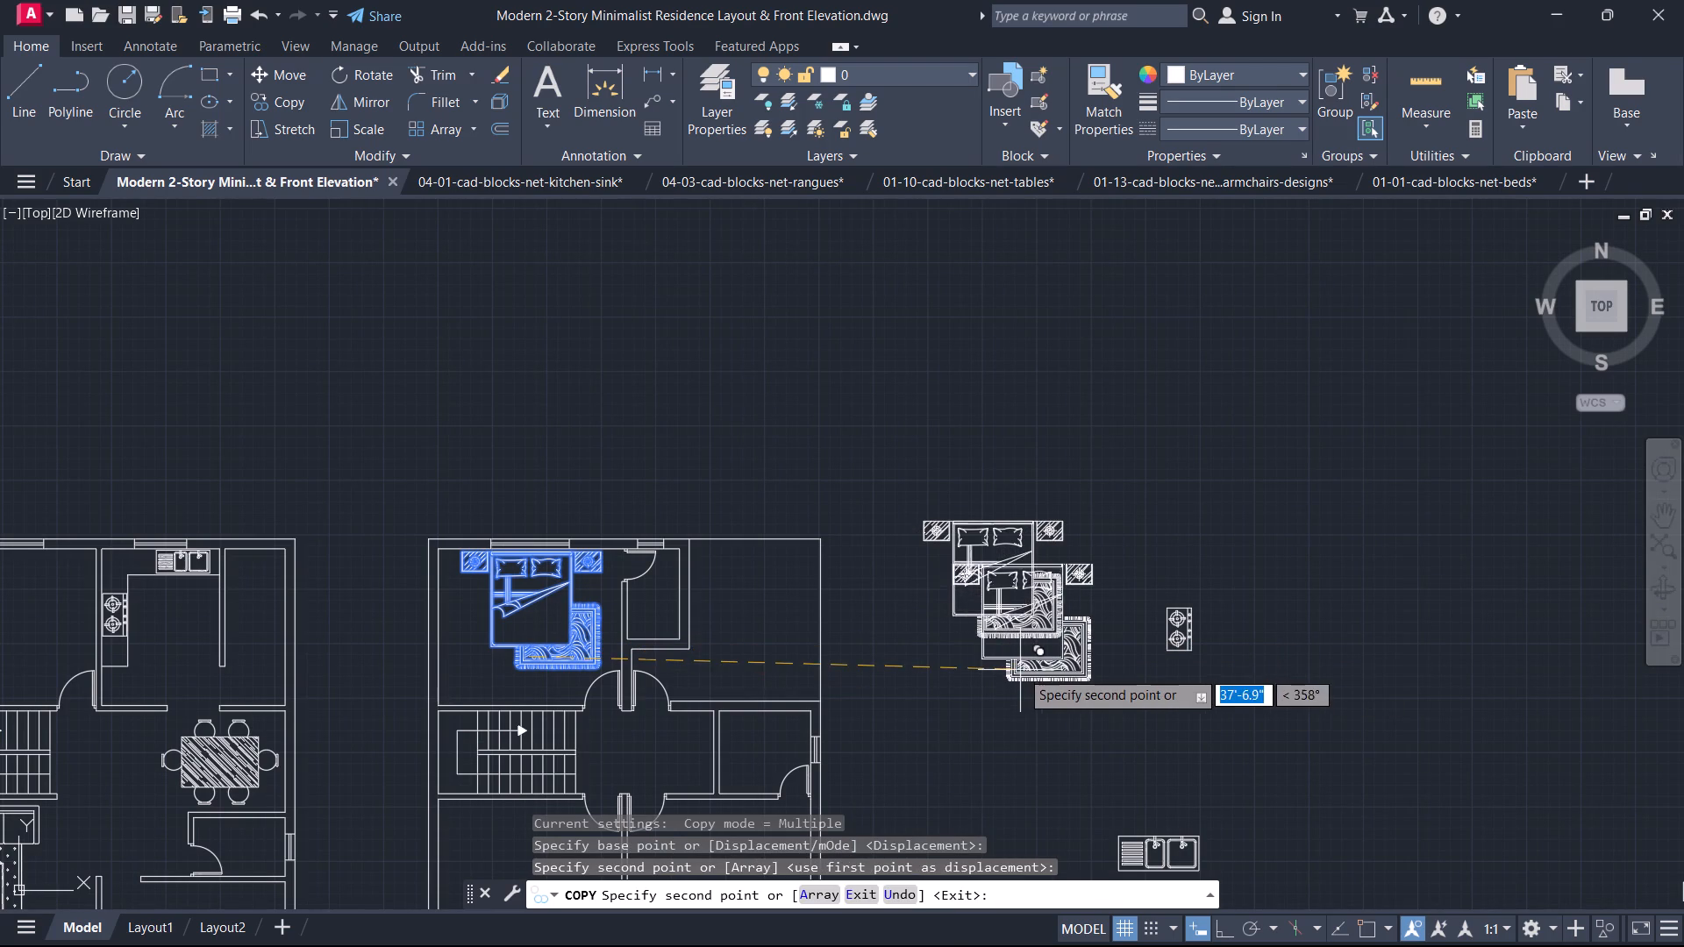
{"action": "key", "text": "Escape"}
{"action": "key", "text": "Escape"}
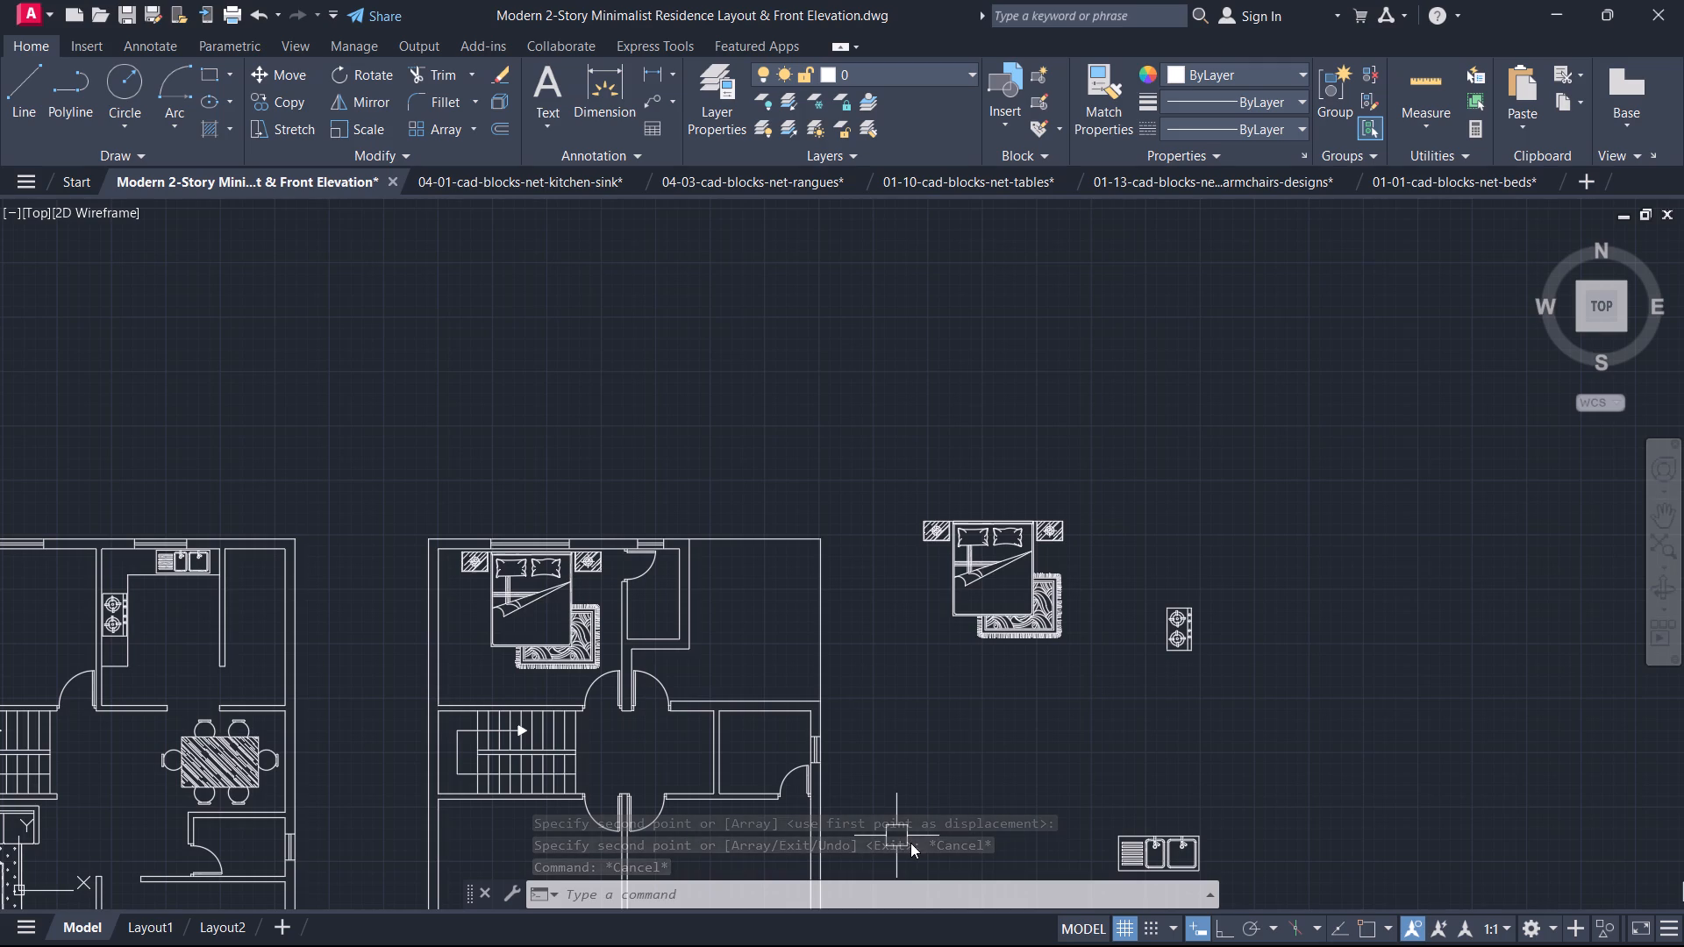
Rotate the bed copy east of the plans 180° with Ortho on, from a point above its headboard.
{"action": "left_click", "coordinate": [1017, 613]}
{"action": "key", "text": "r"}
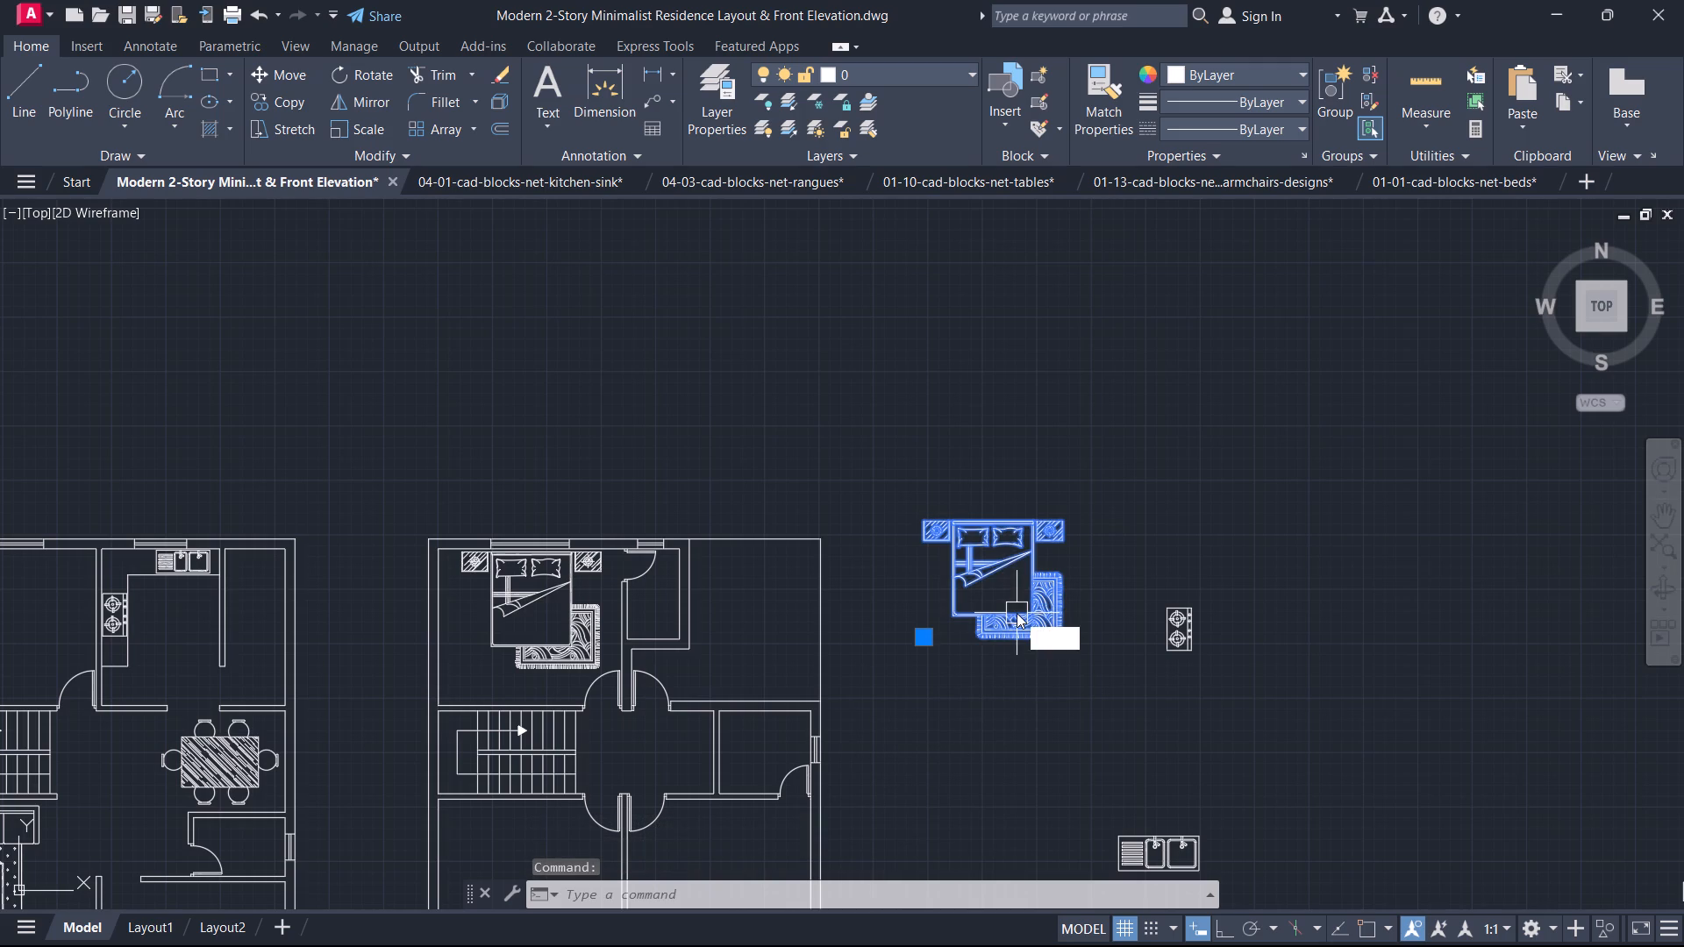
{"action": "type", "text": "o"}
{"action": "key", "text": "space"}
{"action": "scroll", "coordinate": [1017, 613], "scroll_direction": "up", "scroll_amount": 1}
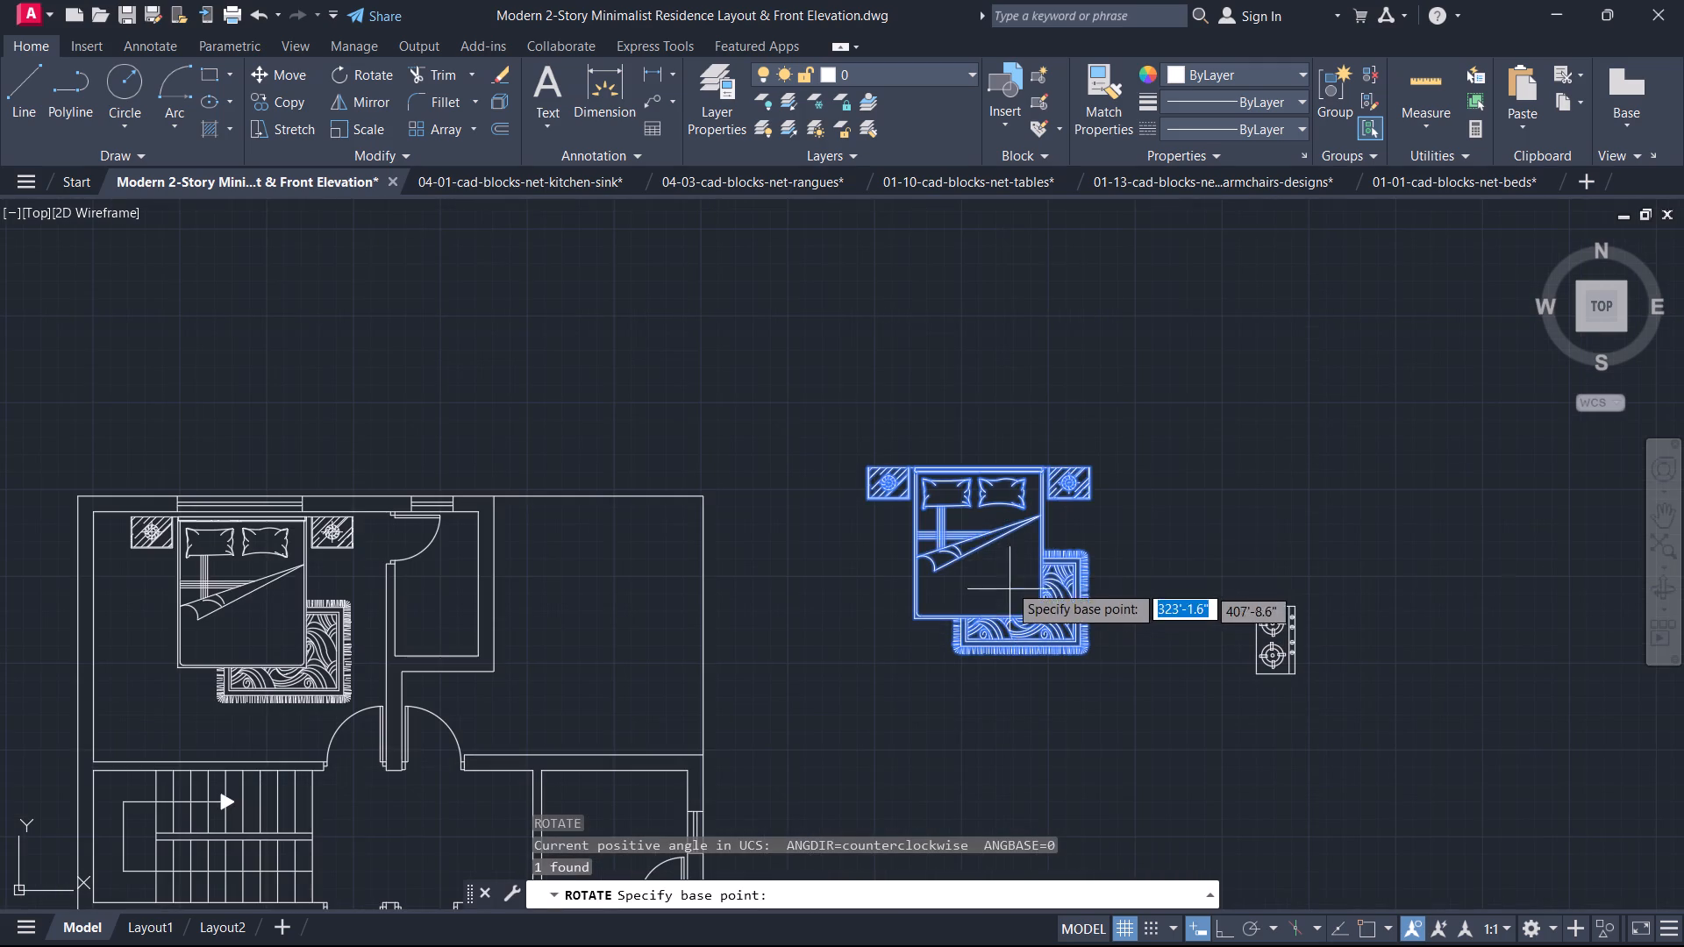
{"action": "left_click", "coordinate": [981, 431]}
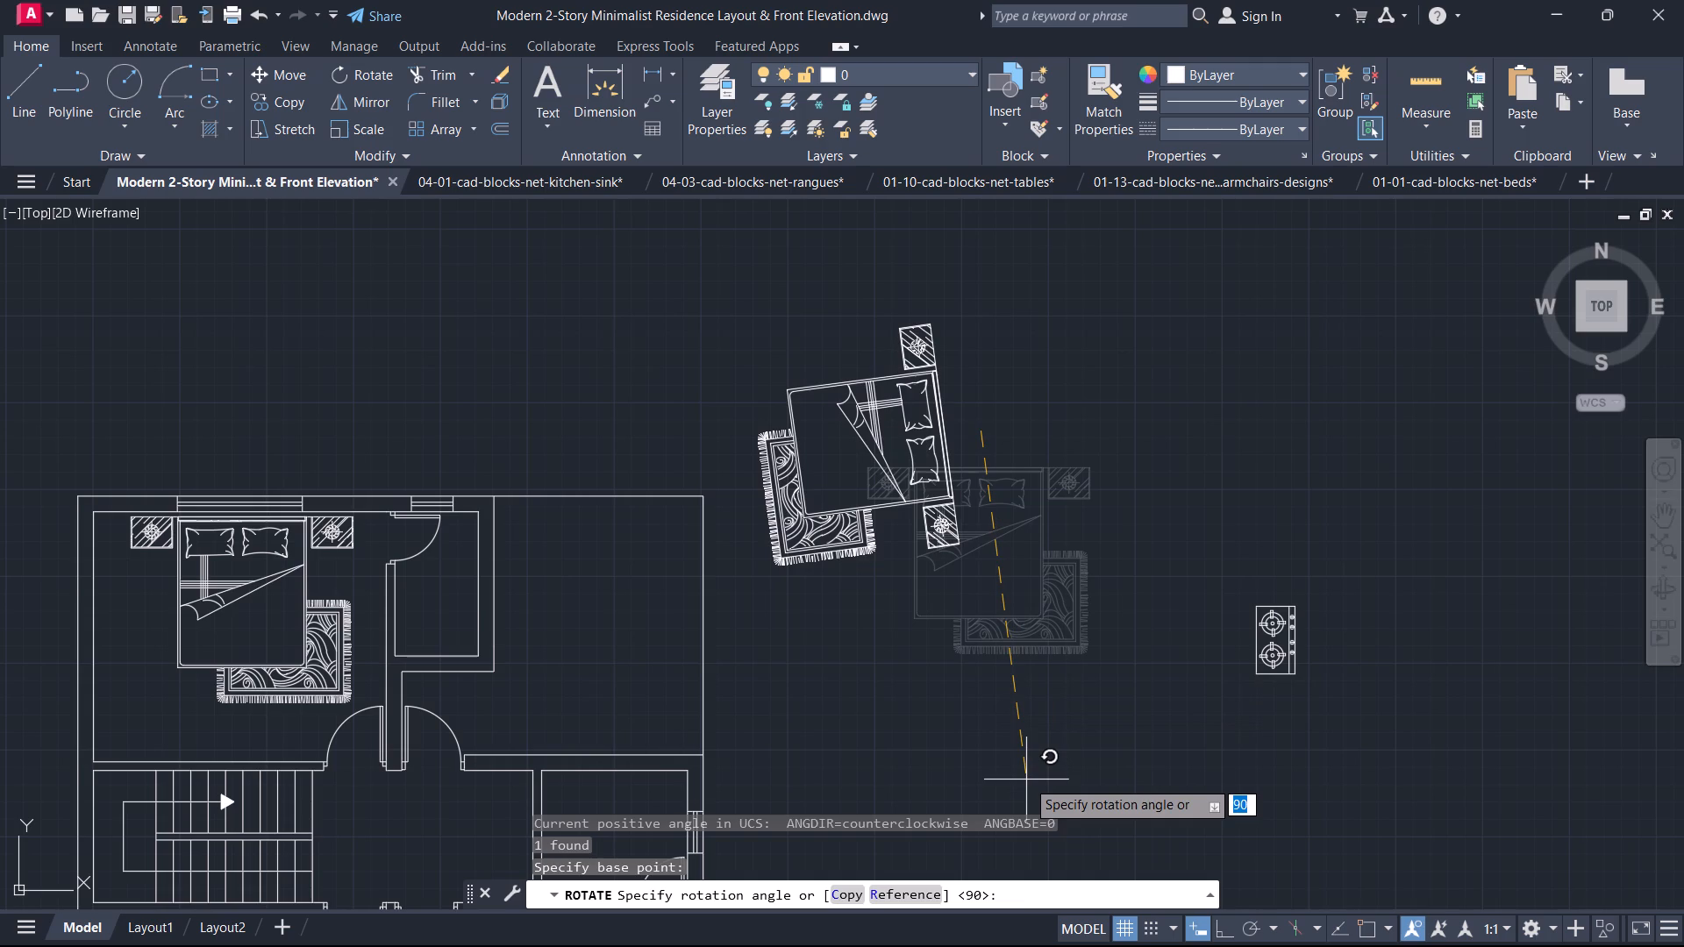
{"action": "key", "text": "F8"}
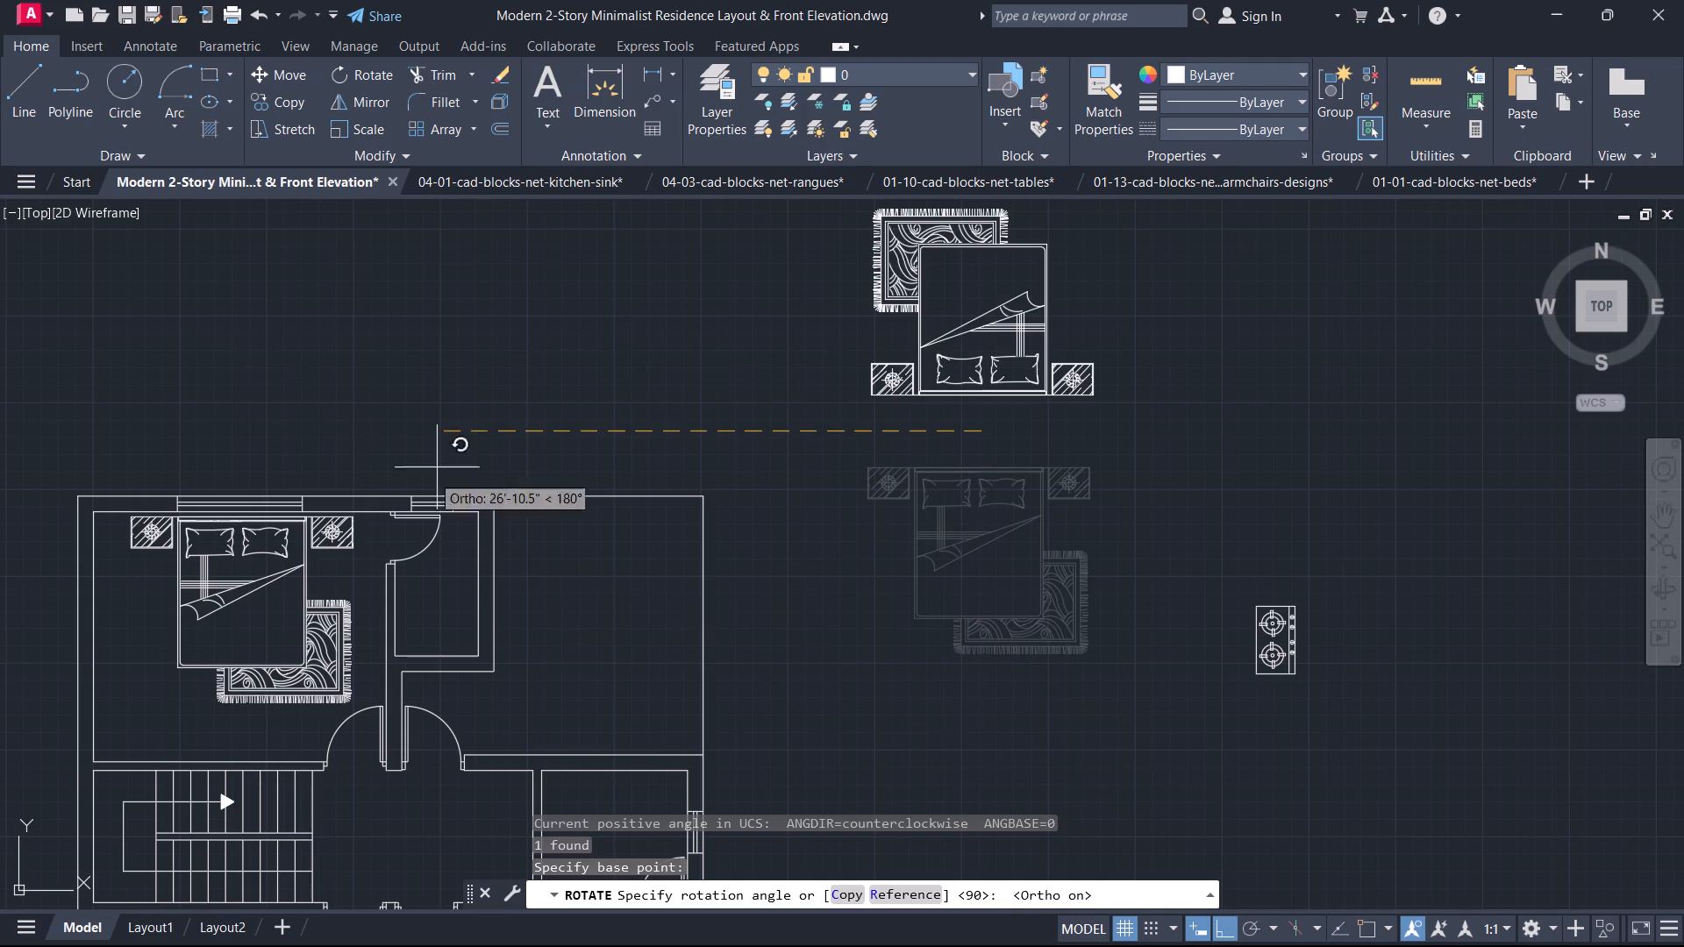
{"action": "left_click", "coordinate": [503, 424]}
{"action": "key", "text": "Escape"}
{"action": "scroll", "coordinate": [681, 420], "scroll_direction": "down", "scroll_amount": 2}
{"action": "middle_click_drag", "start_coordinate": [681, 420], "coordinate": [735, 544]}
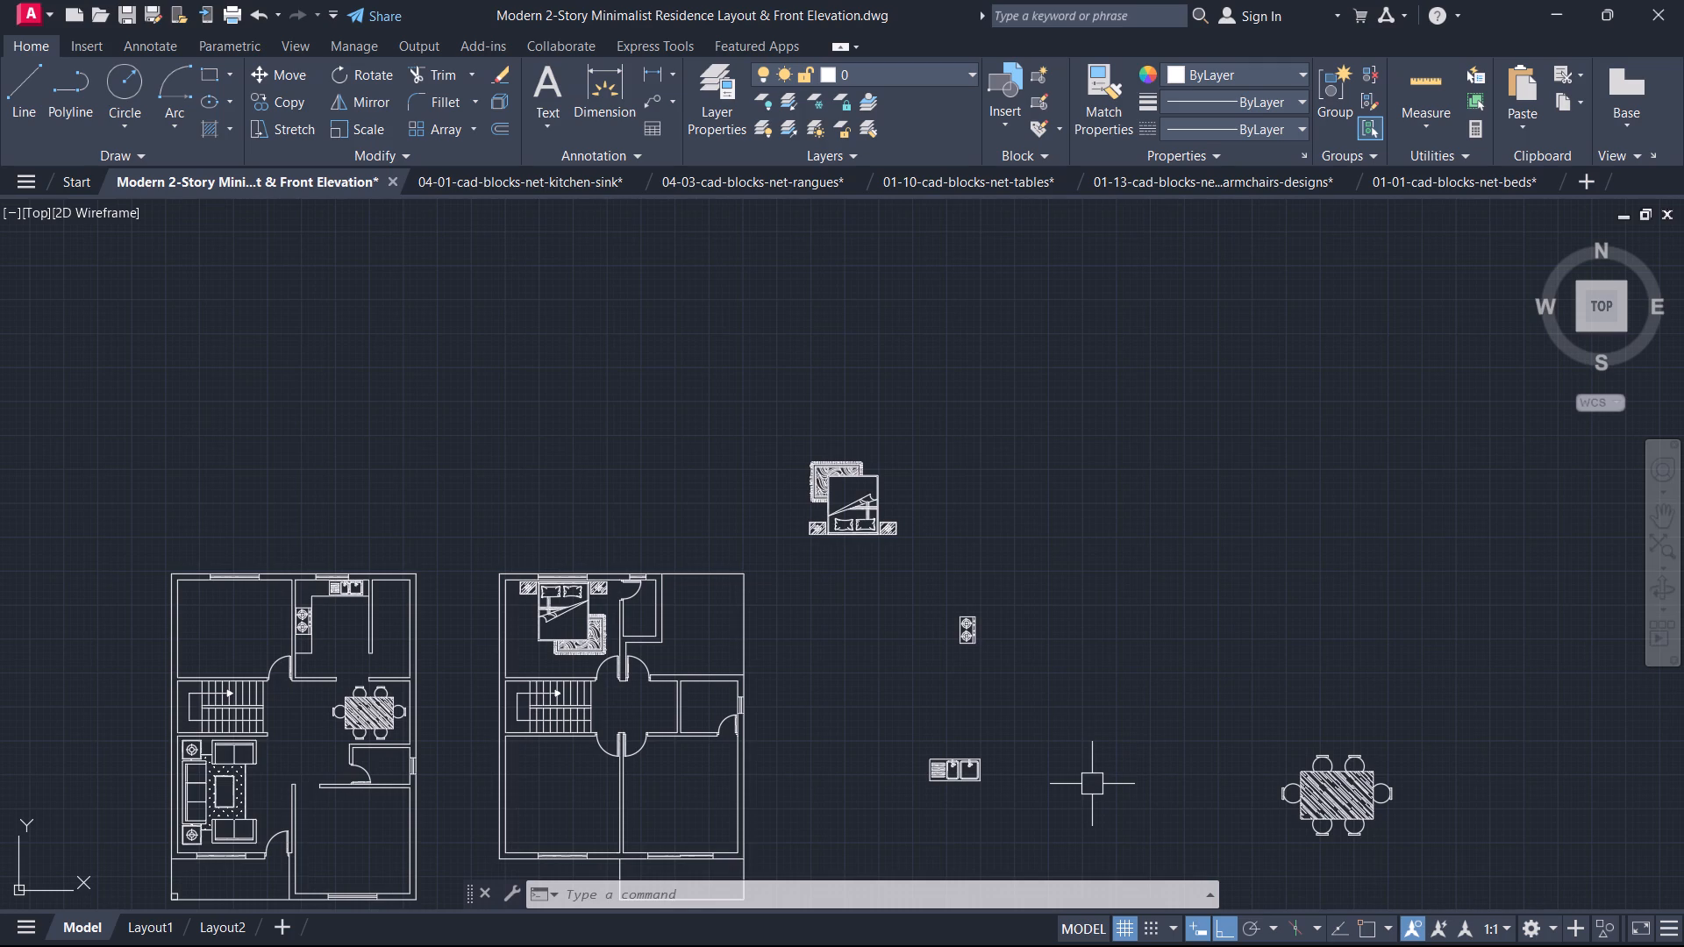
Delete the spare stove and double sink blocks east of the floor plans.
{"action": "scroll", "coordinate": [1097, 737], "scroll_direction": "up", "scroll_amount": 1}
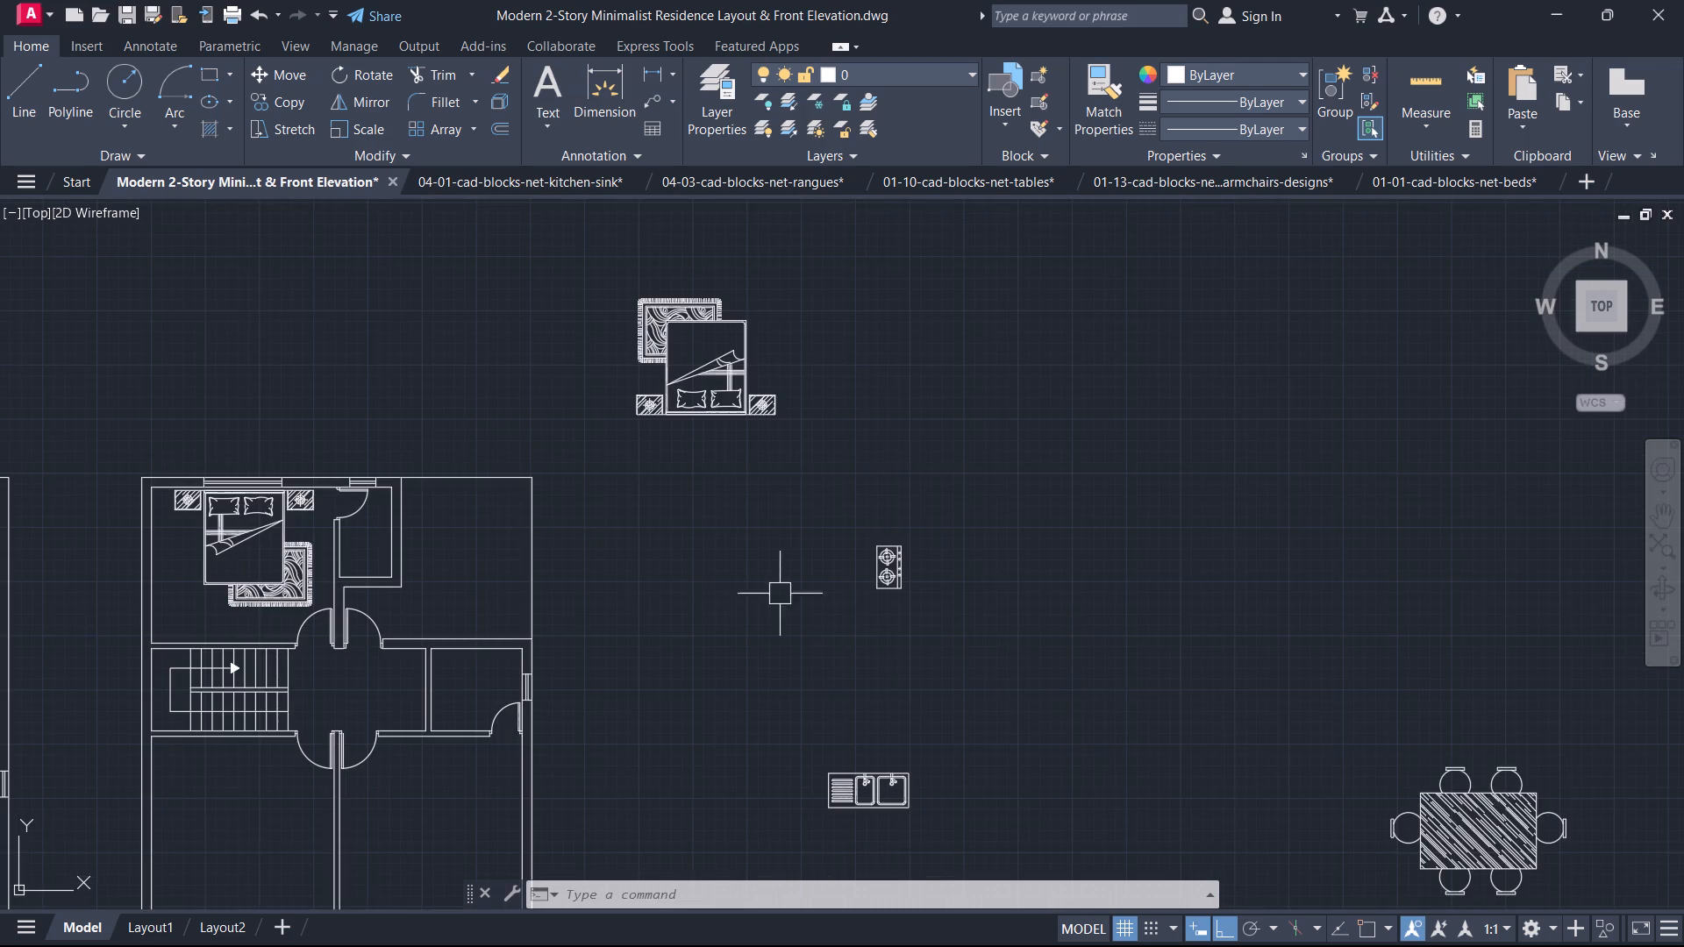
{"action": "middle_click_drag", "start_coordinate": [750, 575], "coordinate": [998, 569]}
{"action": "middle_click_drag", "start_coordinate": [1250, 765], "coordinate": [1205, 659]}
{"action": "left_click_drag", "start_coordinate": [1254, 782], "coordinate": [1188, 681]}
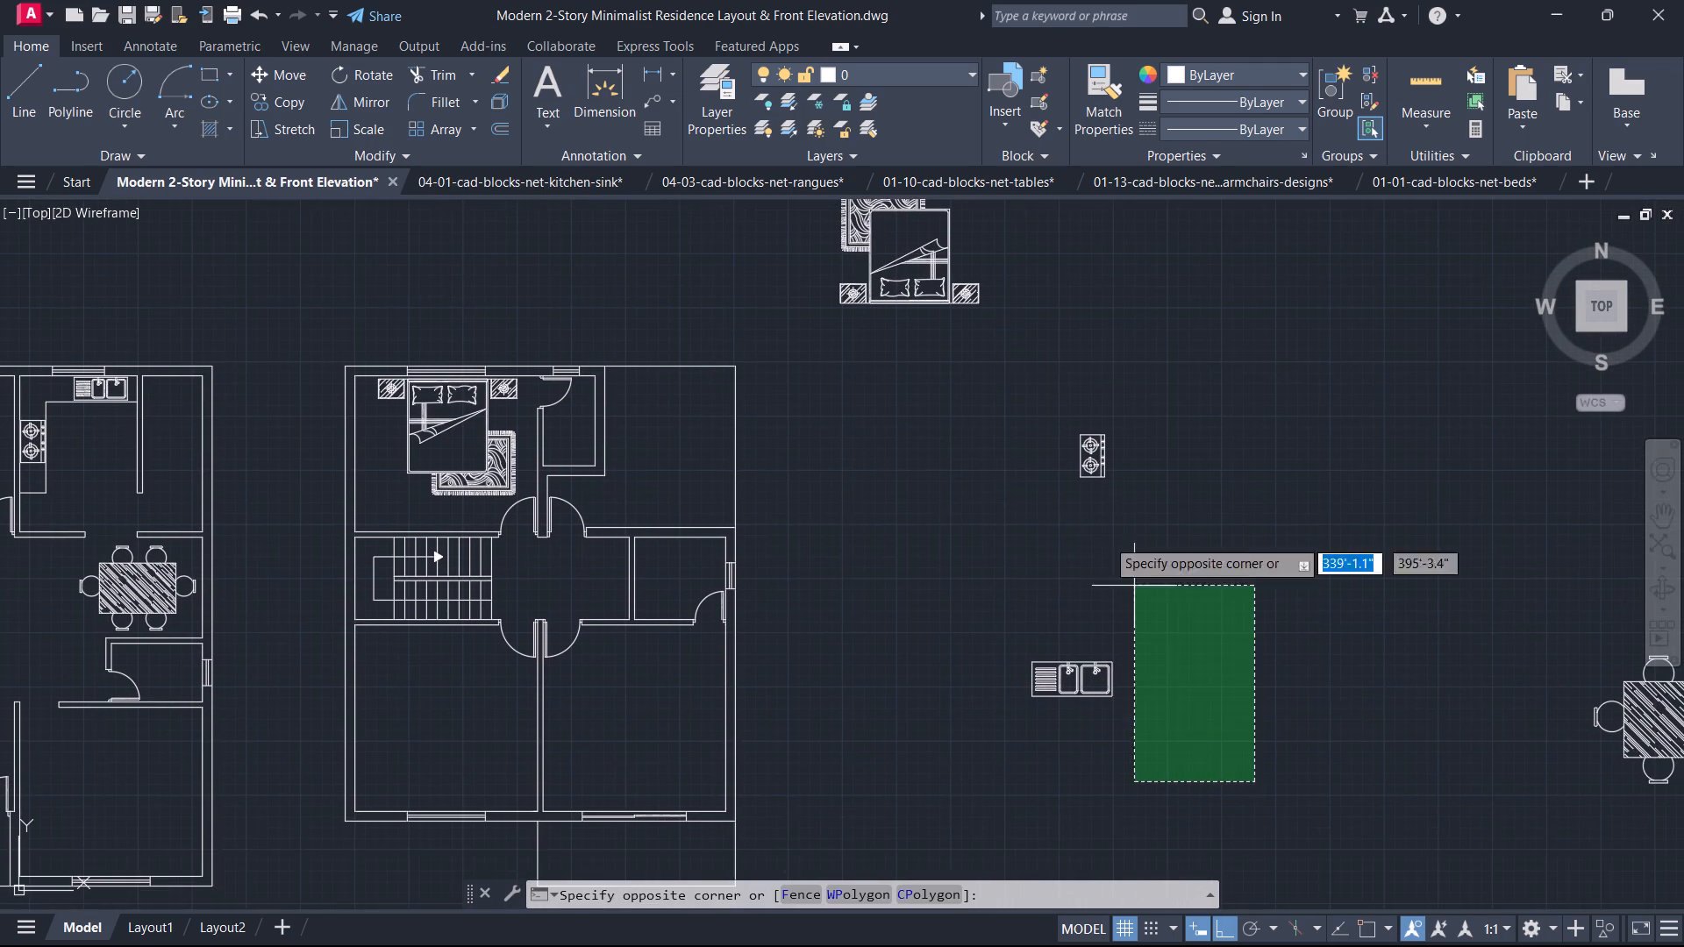
{"action": "left_click", "coordinate": [1010, 432]}
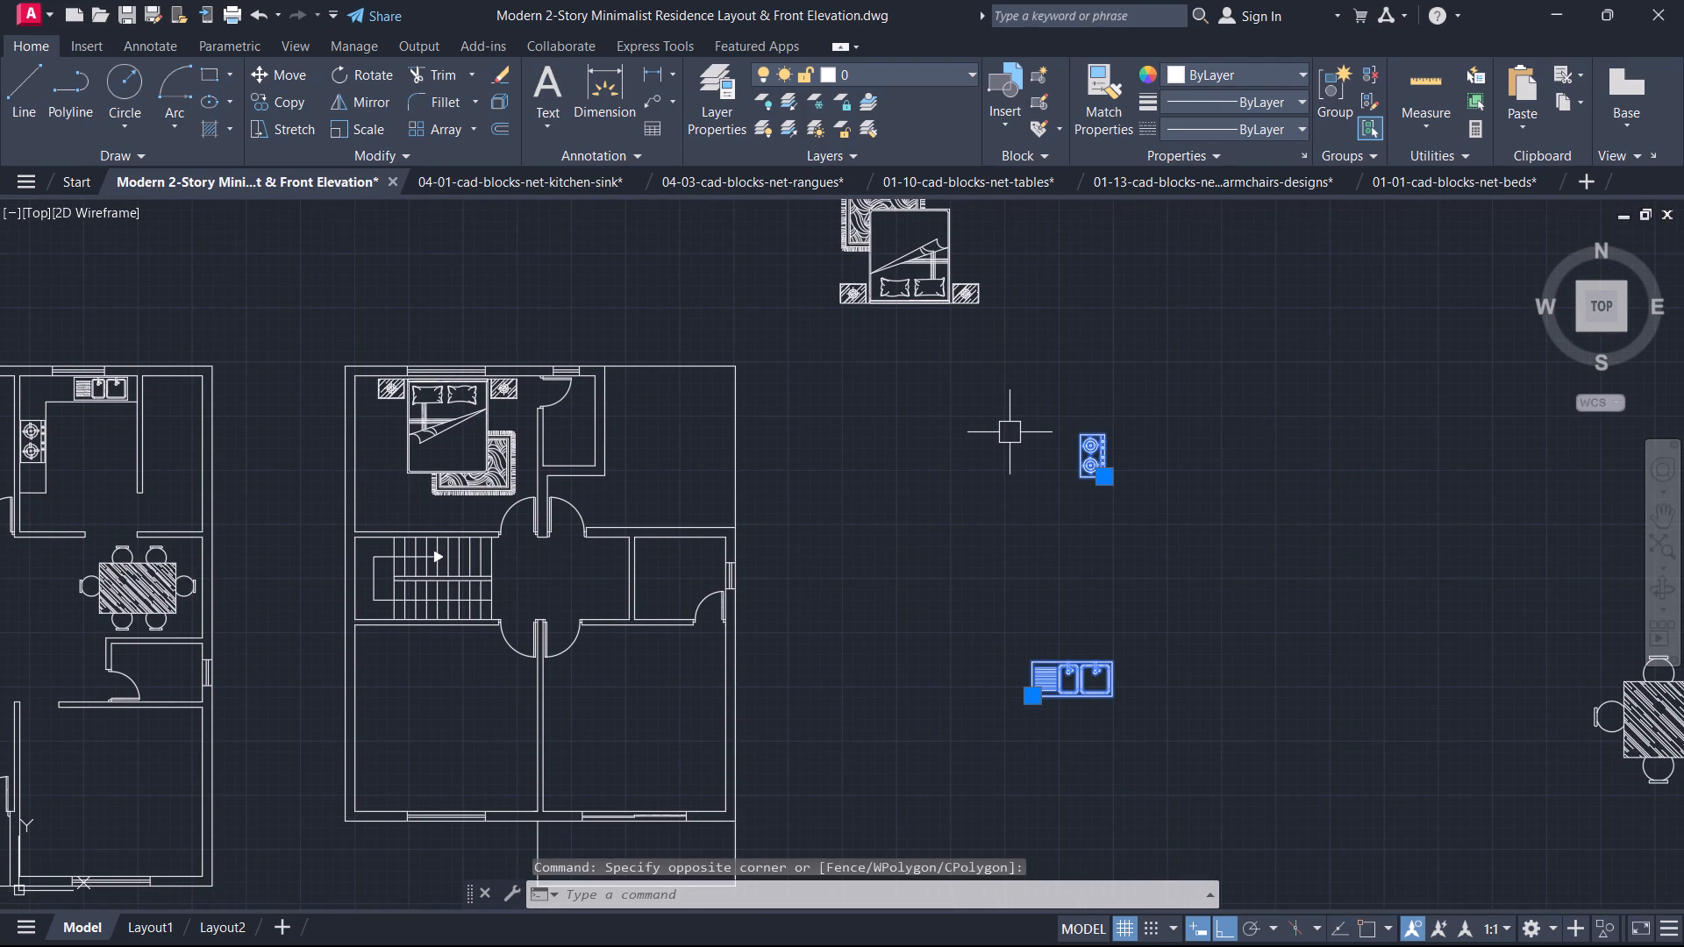
{"action": "key", "text": "Delete"}
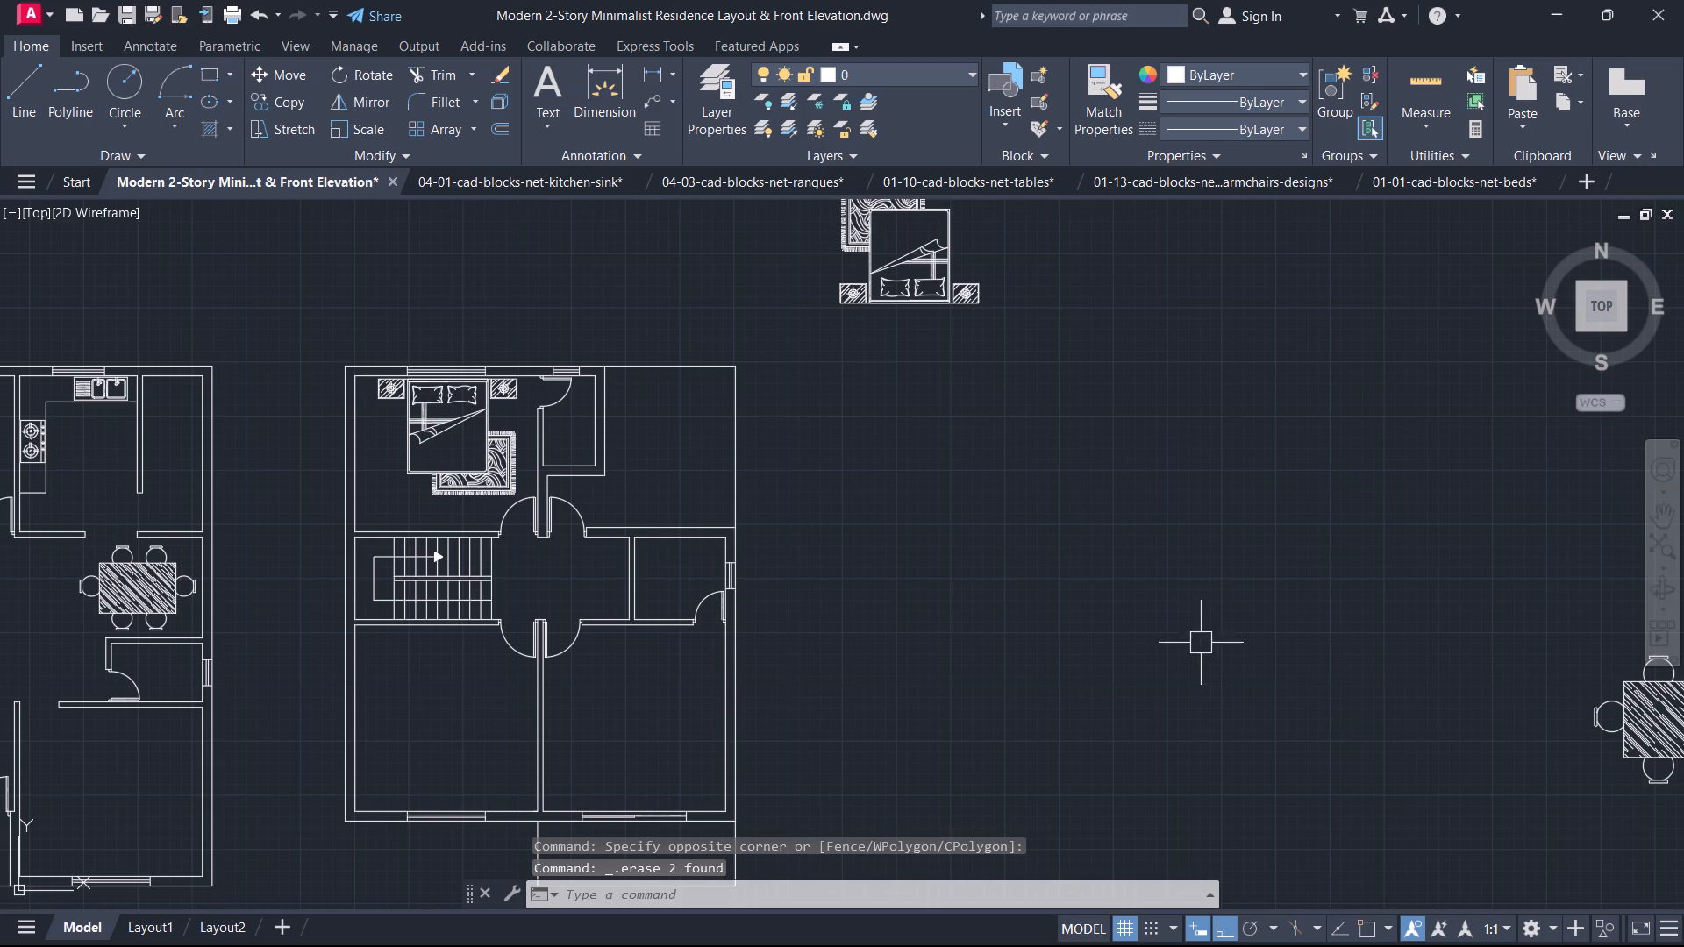
Delete the spare six-seat dining table block far east of the floor plans.
{"action": "middle_click_drag", "start_coordinate": [1151, 609], "coordinate": [792, 540]}
{"action": "scroll", "coordinate": [769, 546], "scroll_direction": "down", "scroll_amount": 2}
{"action": "left_click_drag", "start_coordinate": [1092, 630], "coordinate": [1070, 615]}
{"action": "left_click", "coordinate": [896, 499]}
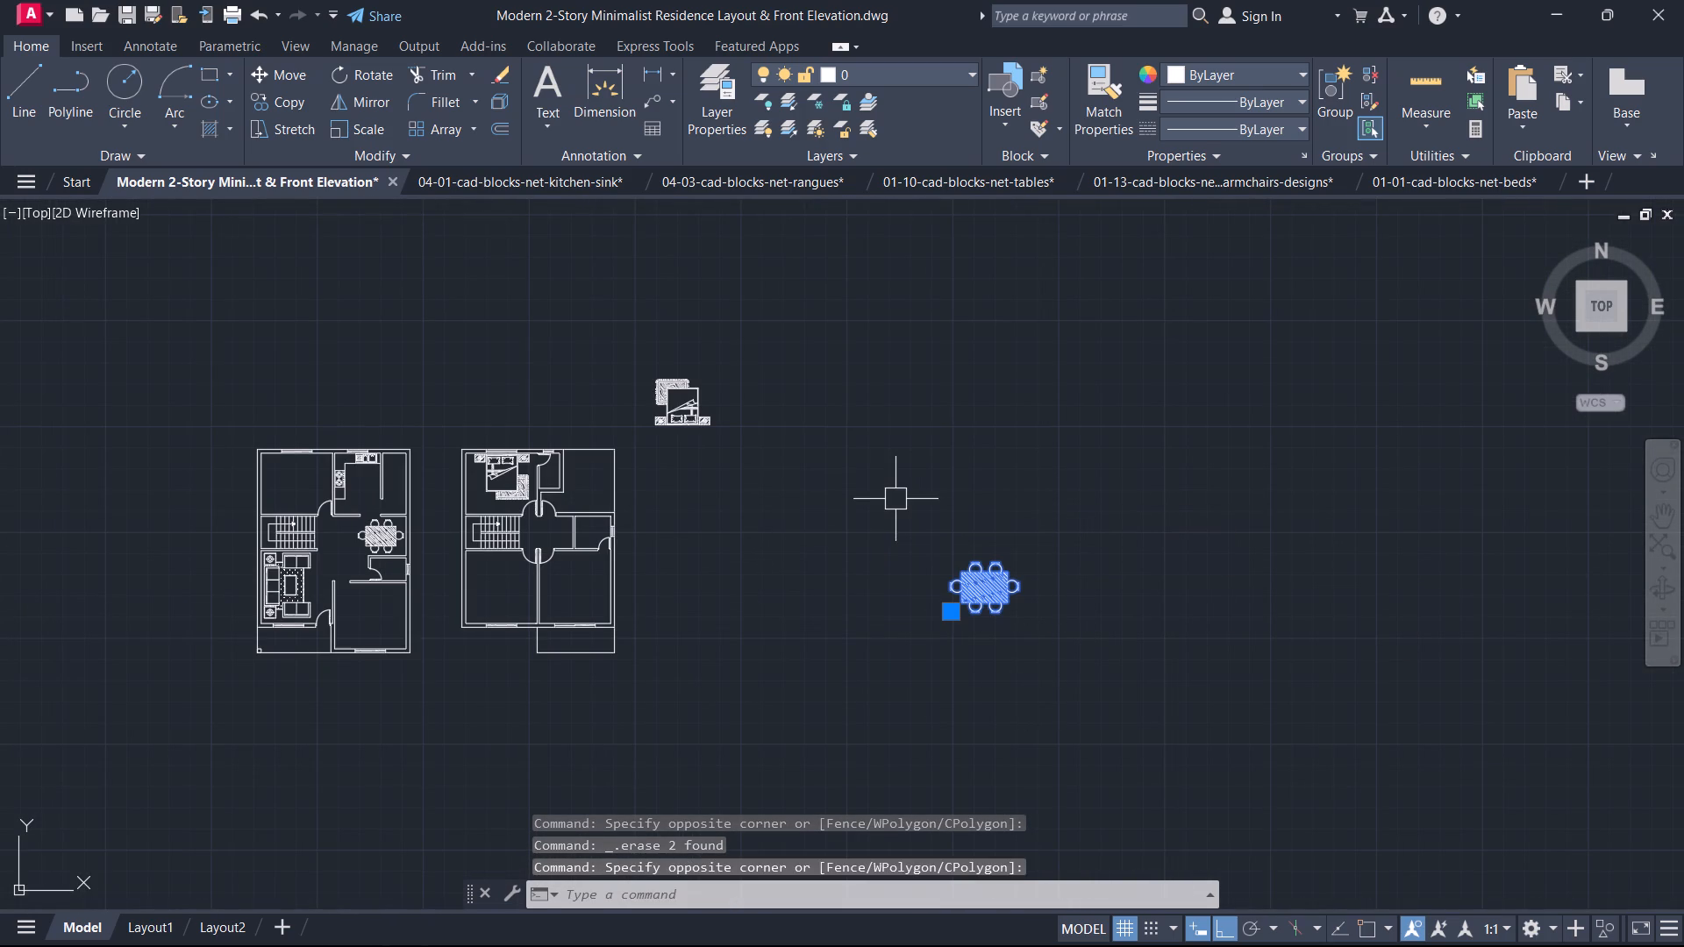
{"action": "key", "text": "Delete"}
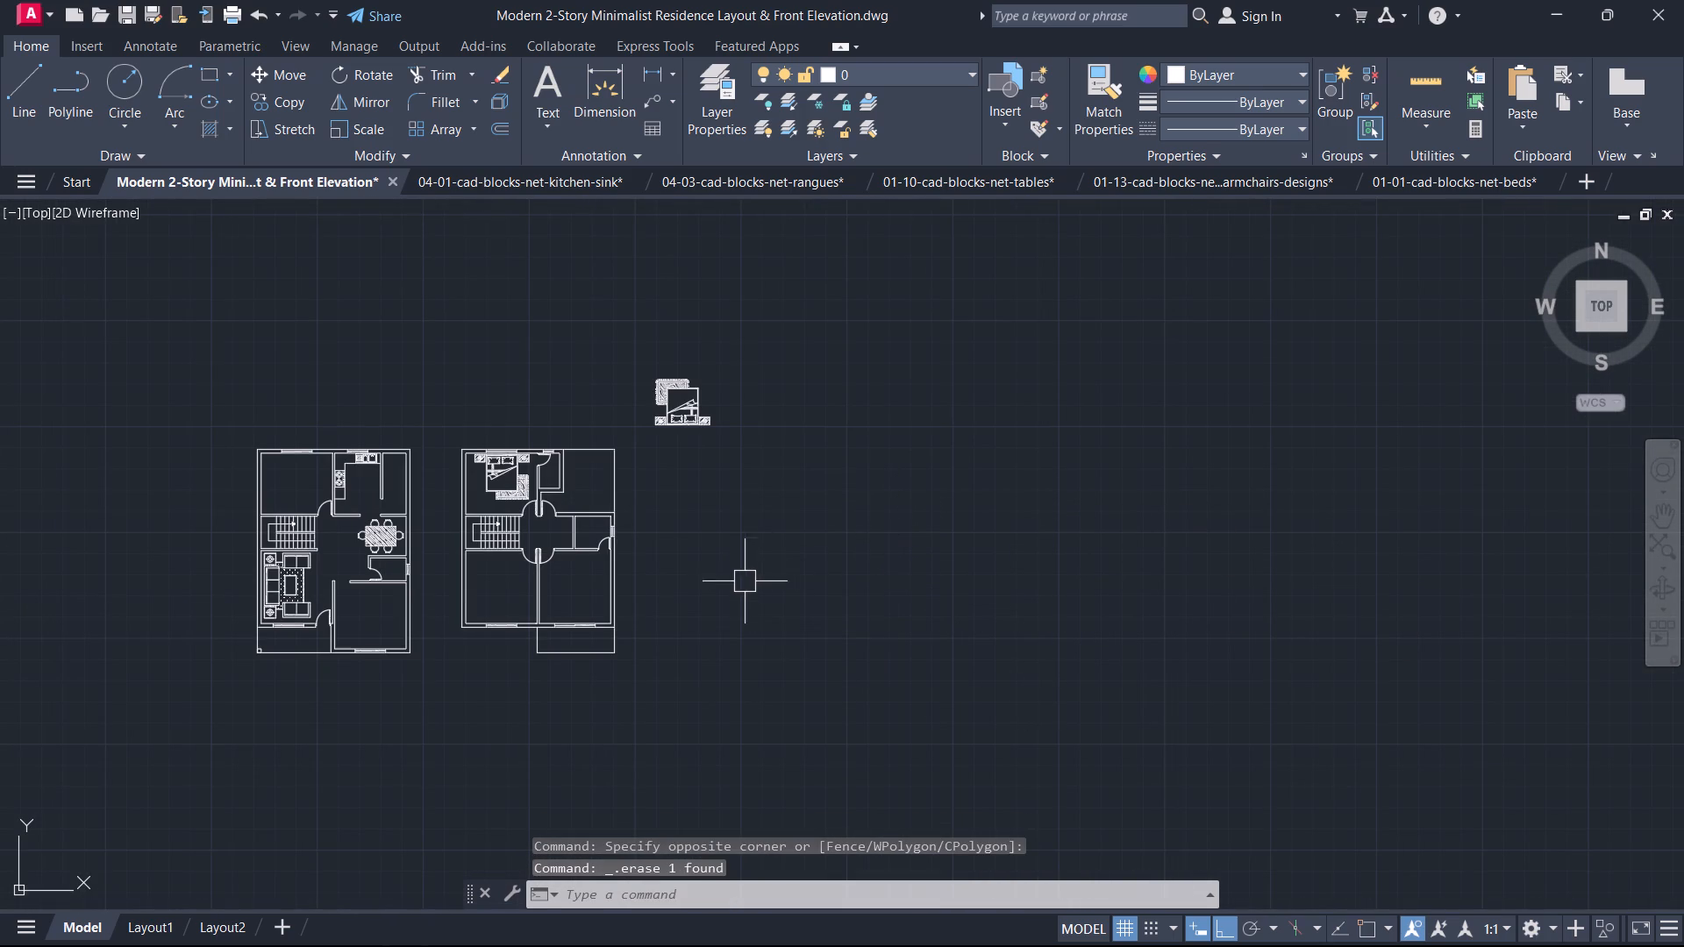
Copy the rotated double bed northeast of the eastern plan into its southwest bedroom, with Osnap on, headboard centred on the south window.
{"action": "middle_click_drag", "start_coordinate": [838, 691], "coordinate": [1014, 714]}
{"action": "middle_click_drag", "start_coordinate": [874, 530], "coordinate": [895, 543]}
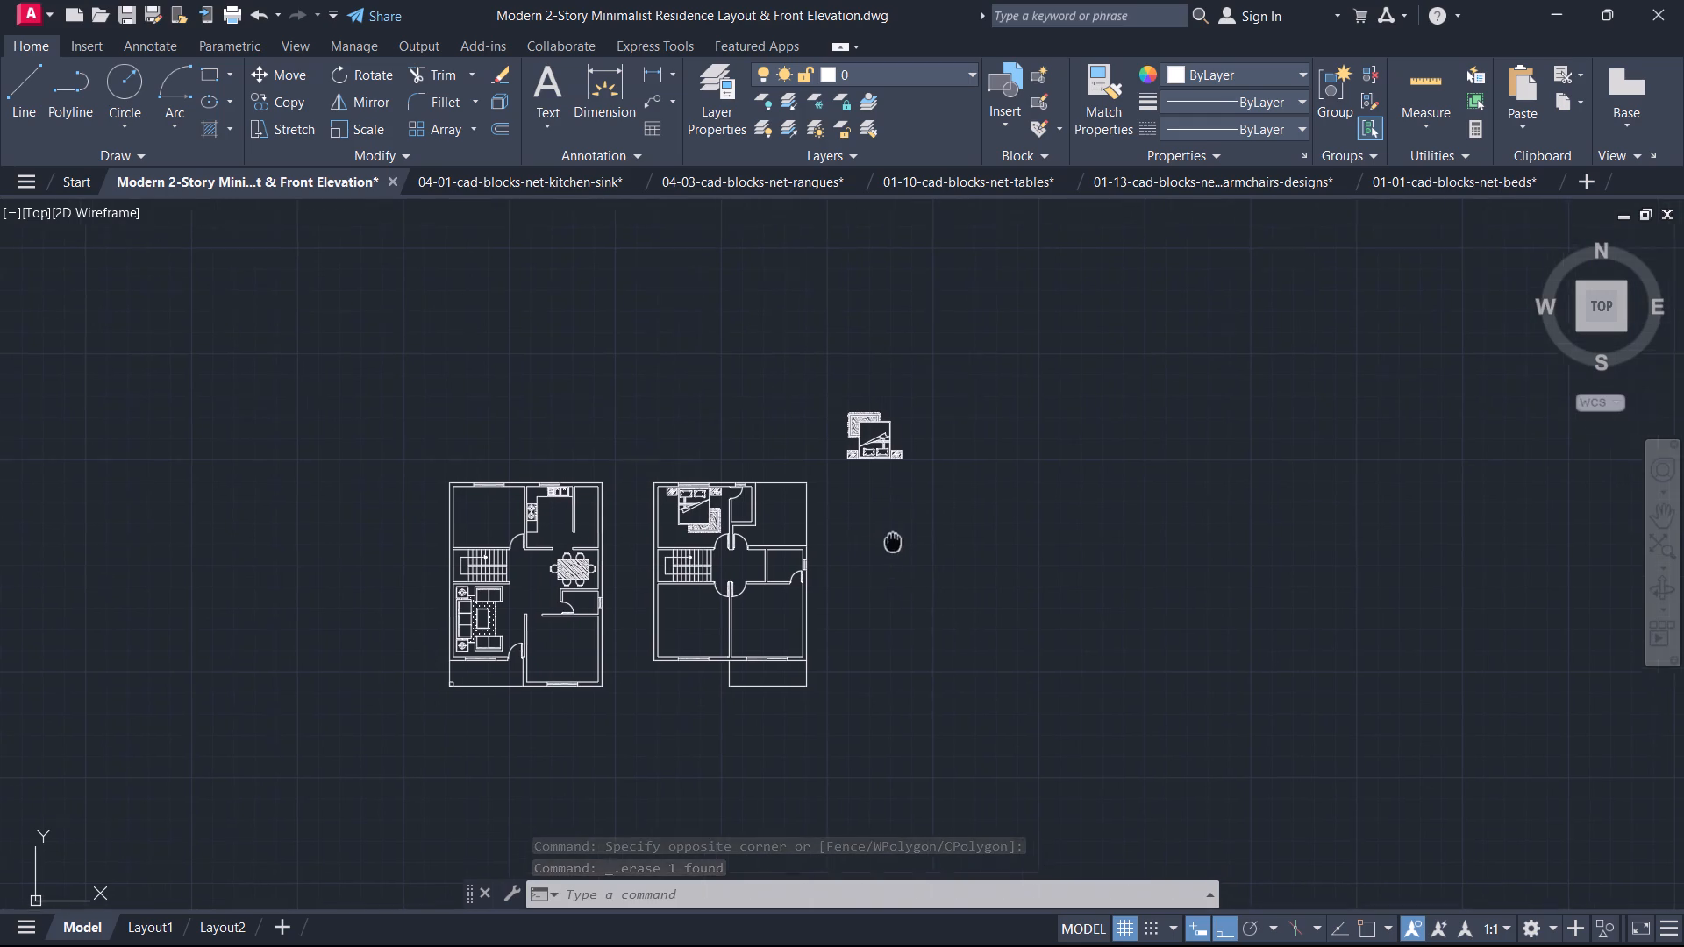
{"action": "middle_click_drag", "start_coordinate": [895, 543], "coordinate": [953, 580]}
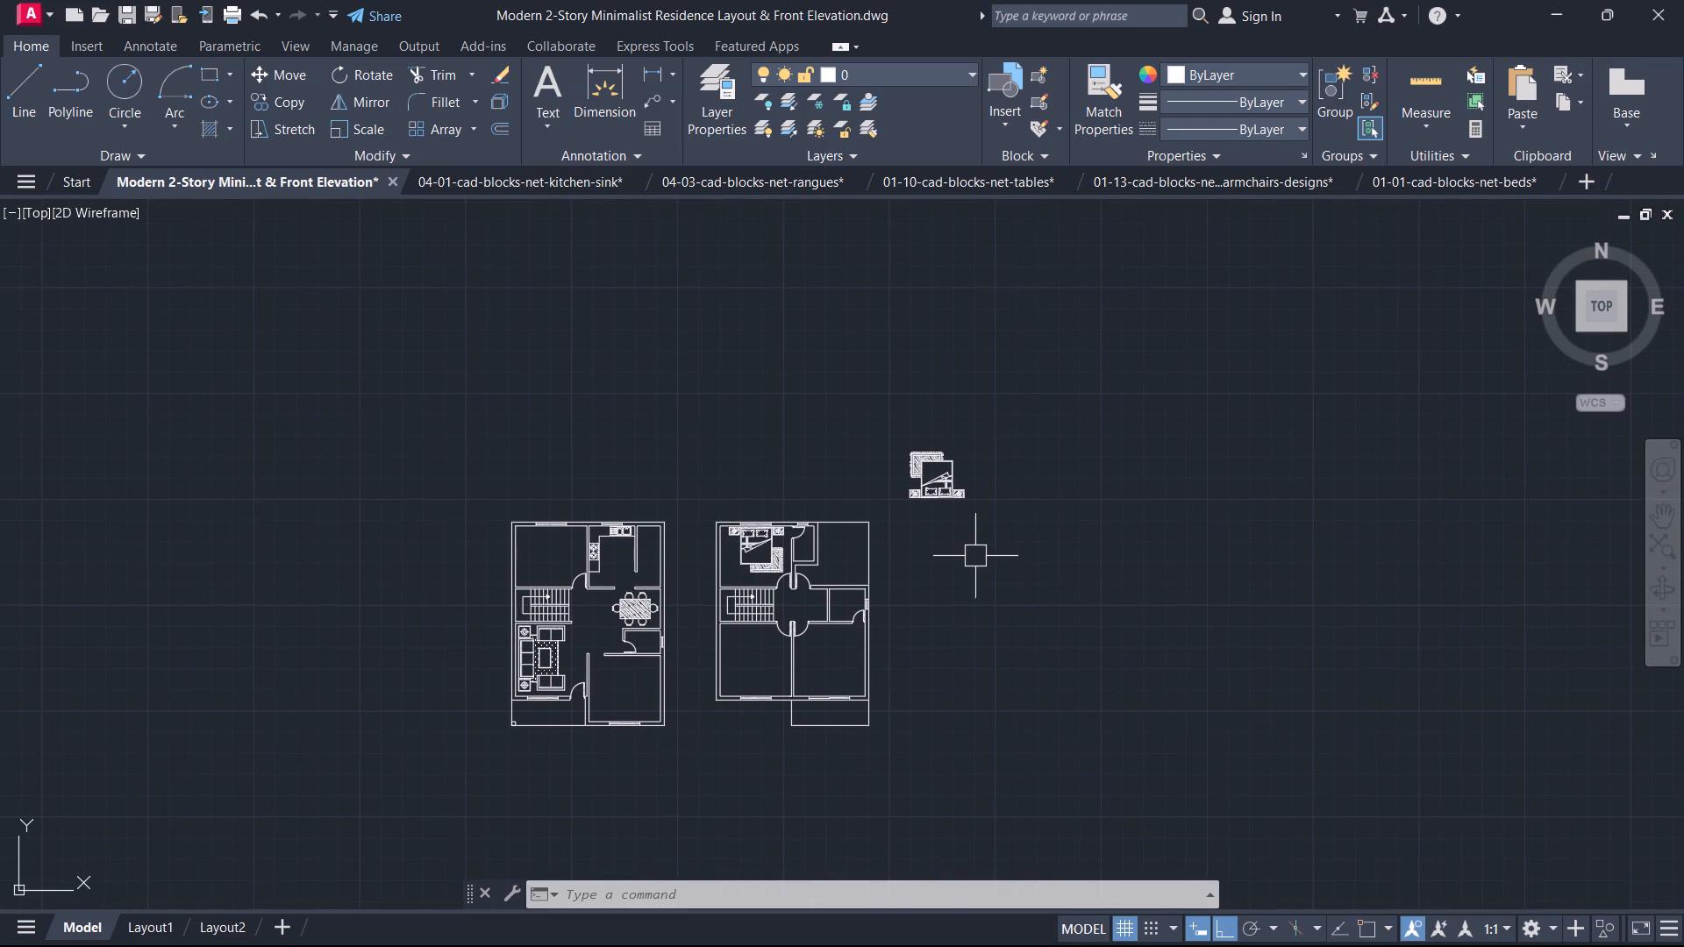
{"action": "middle_click_drag", "start_coordinate": [975, 556], "coordinate": [910, 599]}
{"action": "left_click_drag", "start_coordinate": [1000, 547], "coordinate": [993, 538]}
{"action": "left_click", "coordinate": [866, 445]}
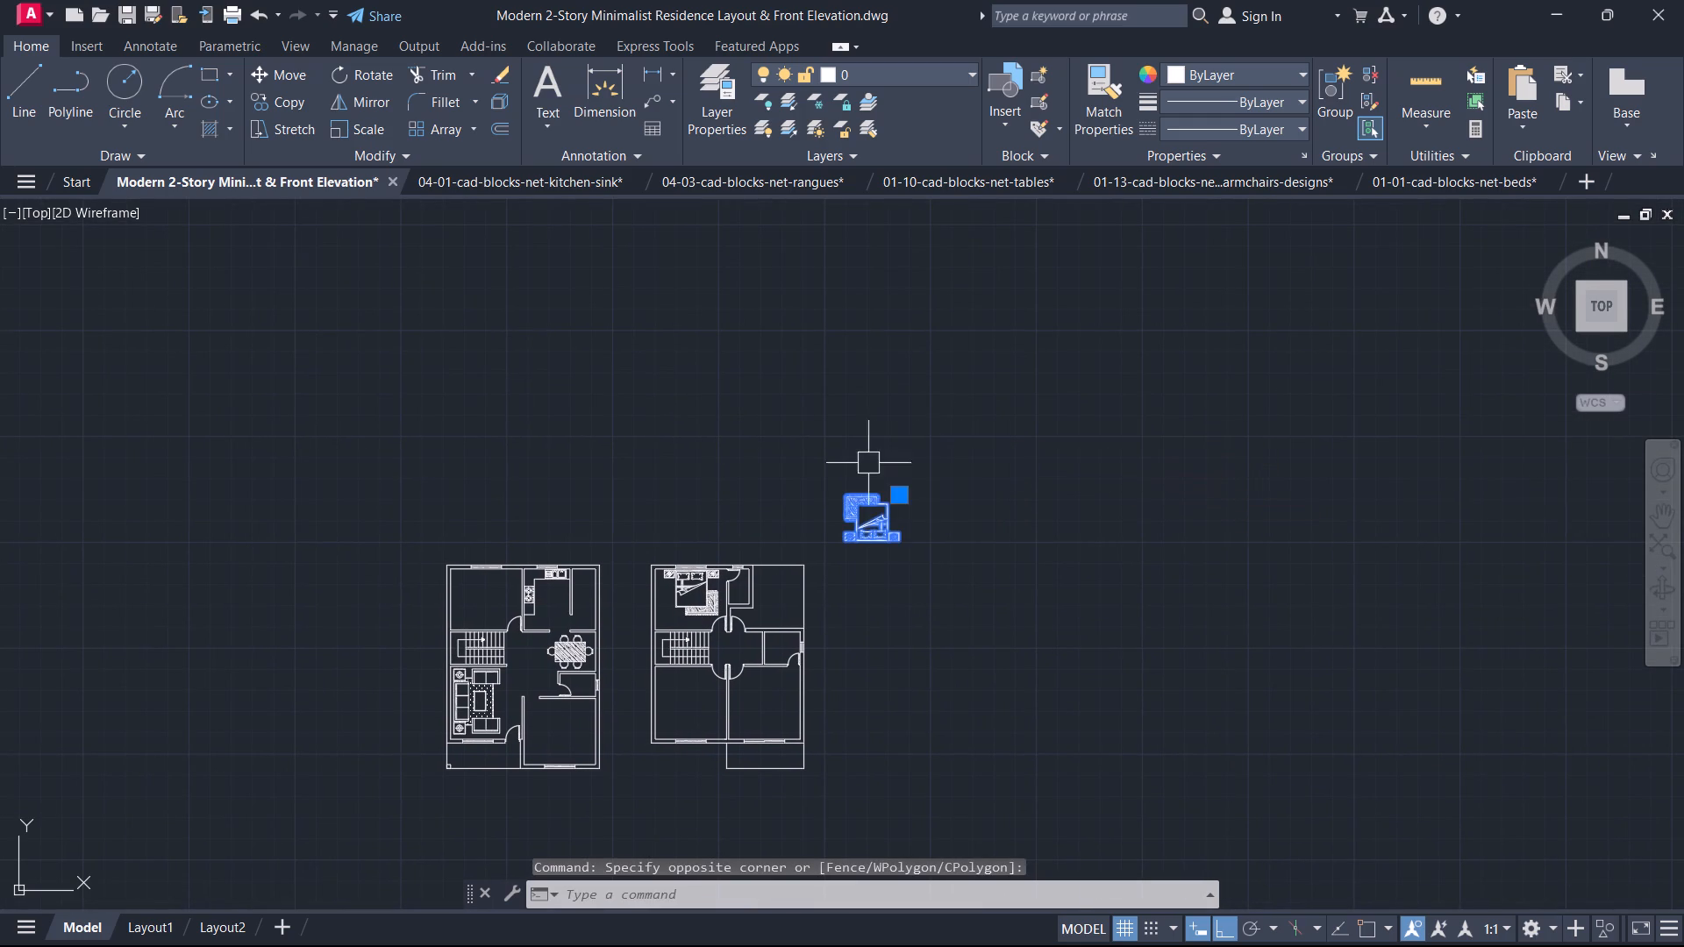
{"action": "key", "text": "c"}
{"action": "type", "text": "o"}
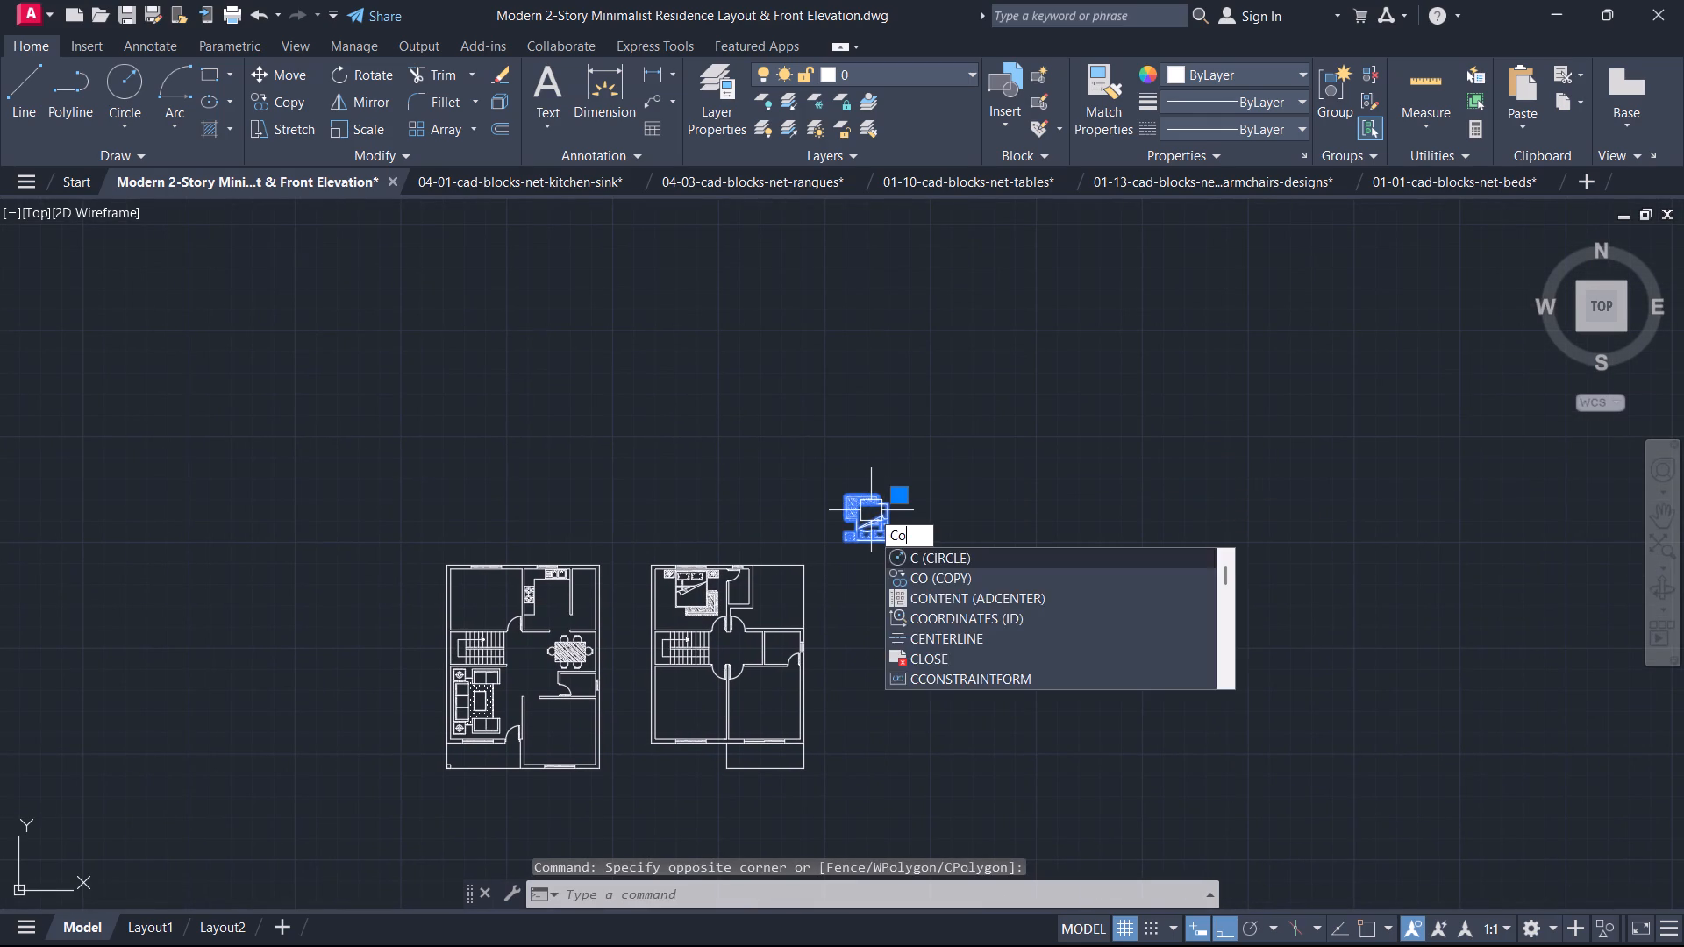
{"action": "key", "text": "space"}
{"action": "scroll", "coordinate": [874, 513], "scroll_direction": "up", "scroll_amount": 3}
{"action": "scroll", "coordinate": [870, 630], "scroll_direction": "up", "scroll_amount": 2}
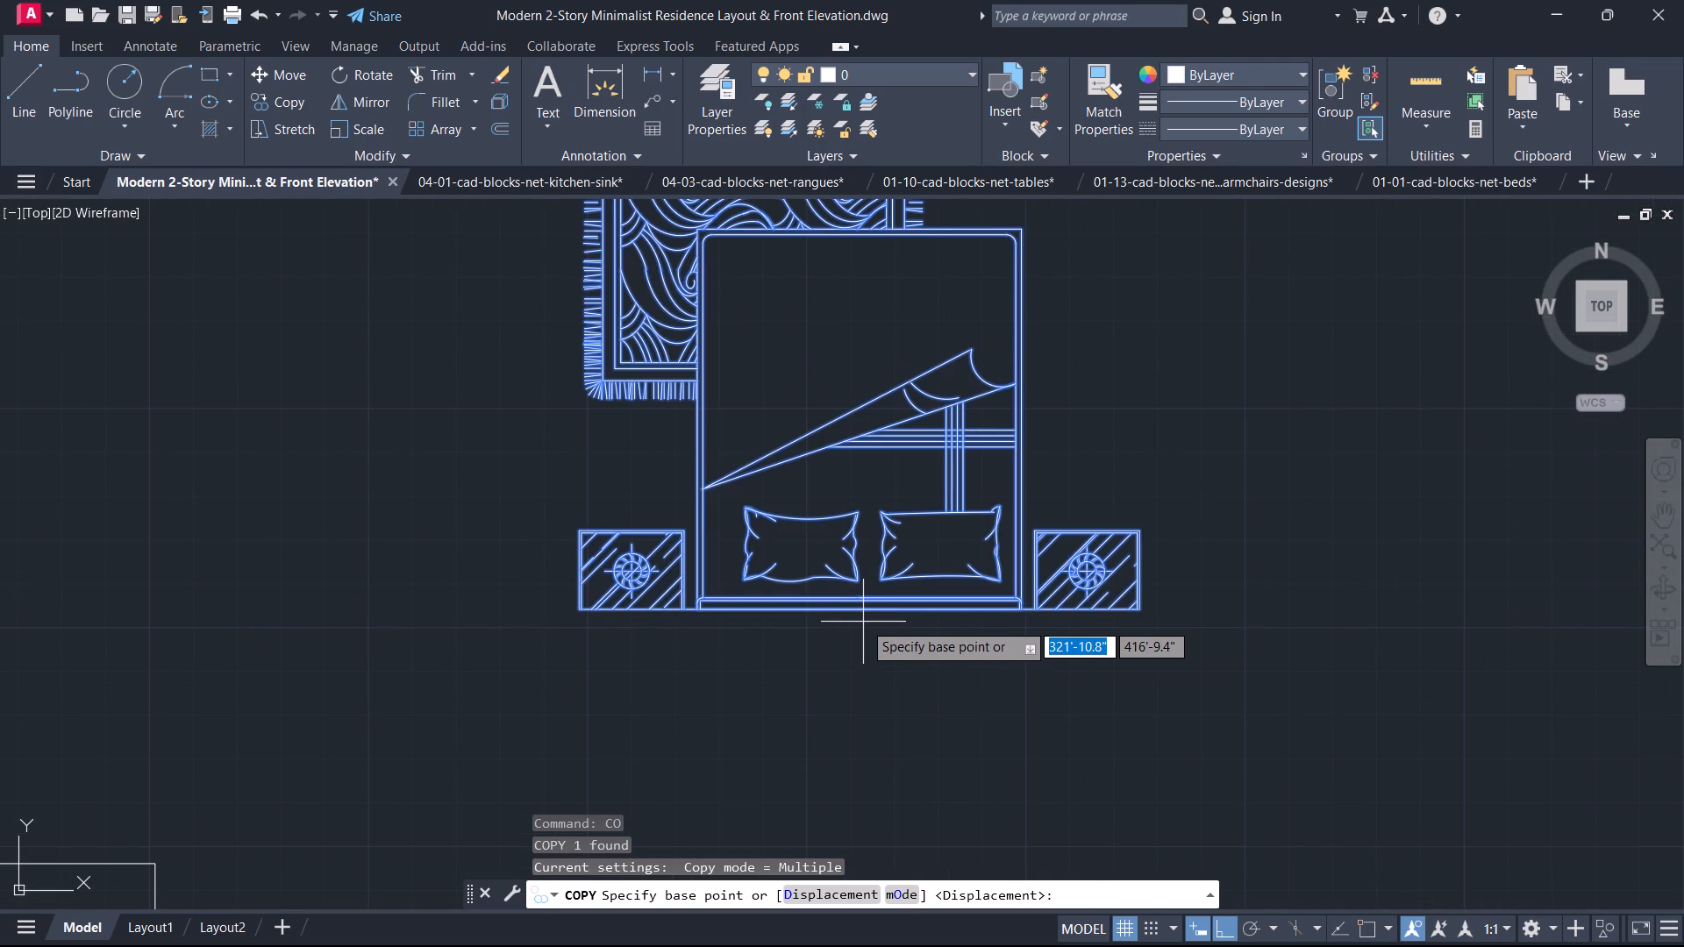
{"action": "left_click", "coordinate": [865, 621]}
{"action": "scroll", "coordinate": [847, 723], "scroll_direction": "down", "scroll_amount": 3}
{"action": "middle_click_drag", "start_coordinate": [845, 726], "coordinate": [1020, 398]}
{"action": "middle_click_drag", "start_coordinate": [917, 660], "coordinate": [917, 661]}
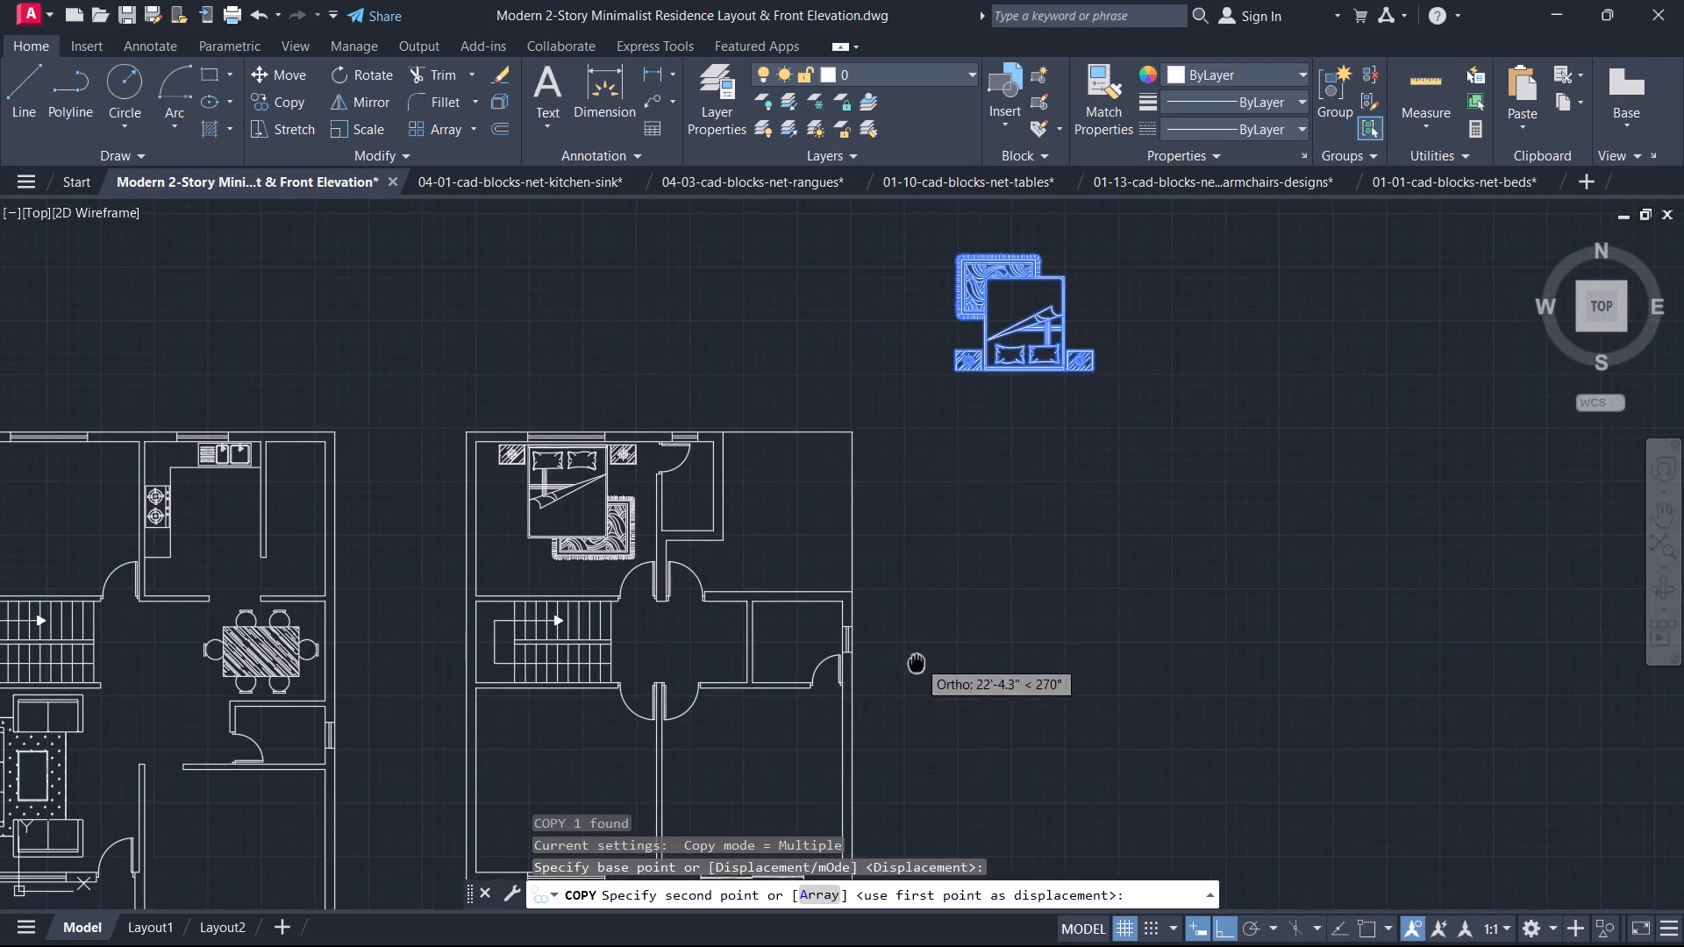
{"action": "middle_click_drag", "start_coordinate": [917, 661], "coordinate": [1026, 285]}
{"action": "scroll", "coordinate": [848, 488], "scroll_direction": "up", "scroll_amount": 3}
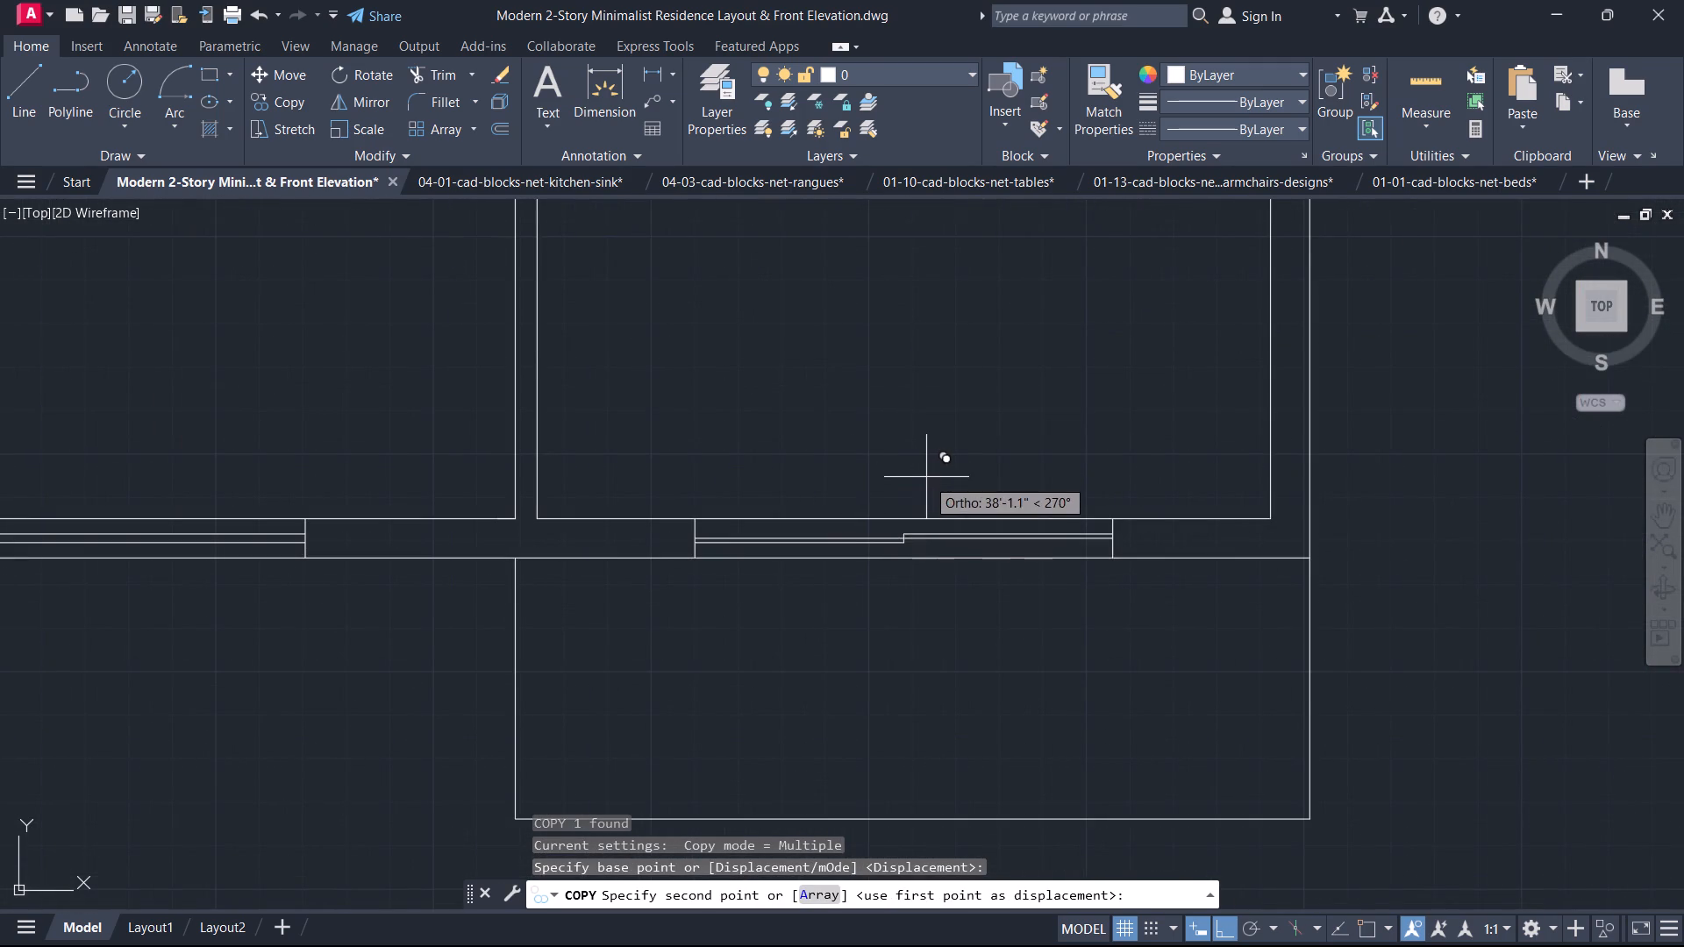
{"action": "middle_click_drag", "start_coordinate": [925, 474], "coordinate": [765, 626]}
{"action": "scroll", "coordinate": [925, 474], "scroll_direction": "down", "scroll_amount": 1}
{"action": "scroll", "coordinate": [818, 583], "scroll_direction": "down", "scroll_amount": 2}
{"action": "middle_click_drag", "start_coordinate": [818, 582], "coordinate": [1215, 531]}
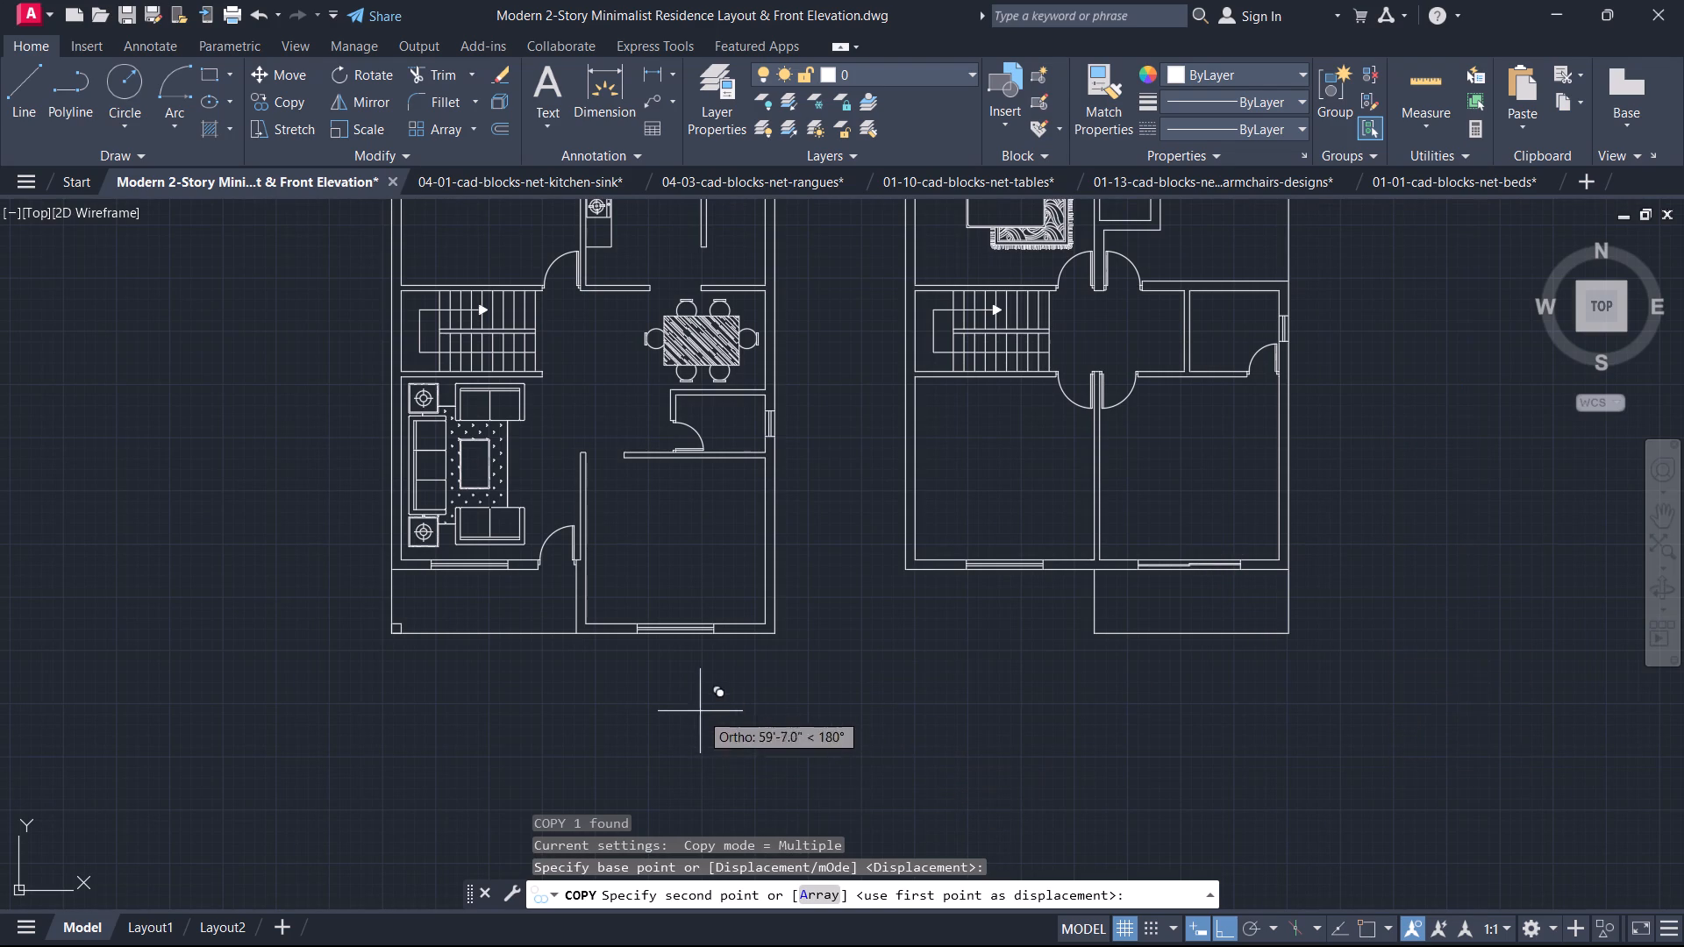
{"action": "scroll", "coordinate": [1000, 560], "scroll_direction": "up", "scroll_amount": 3}
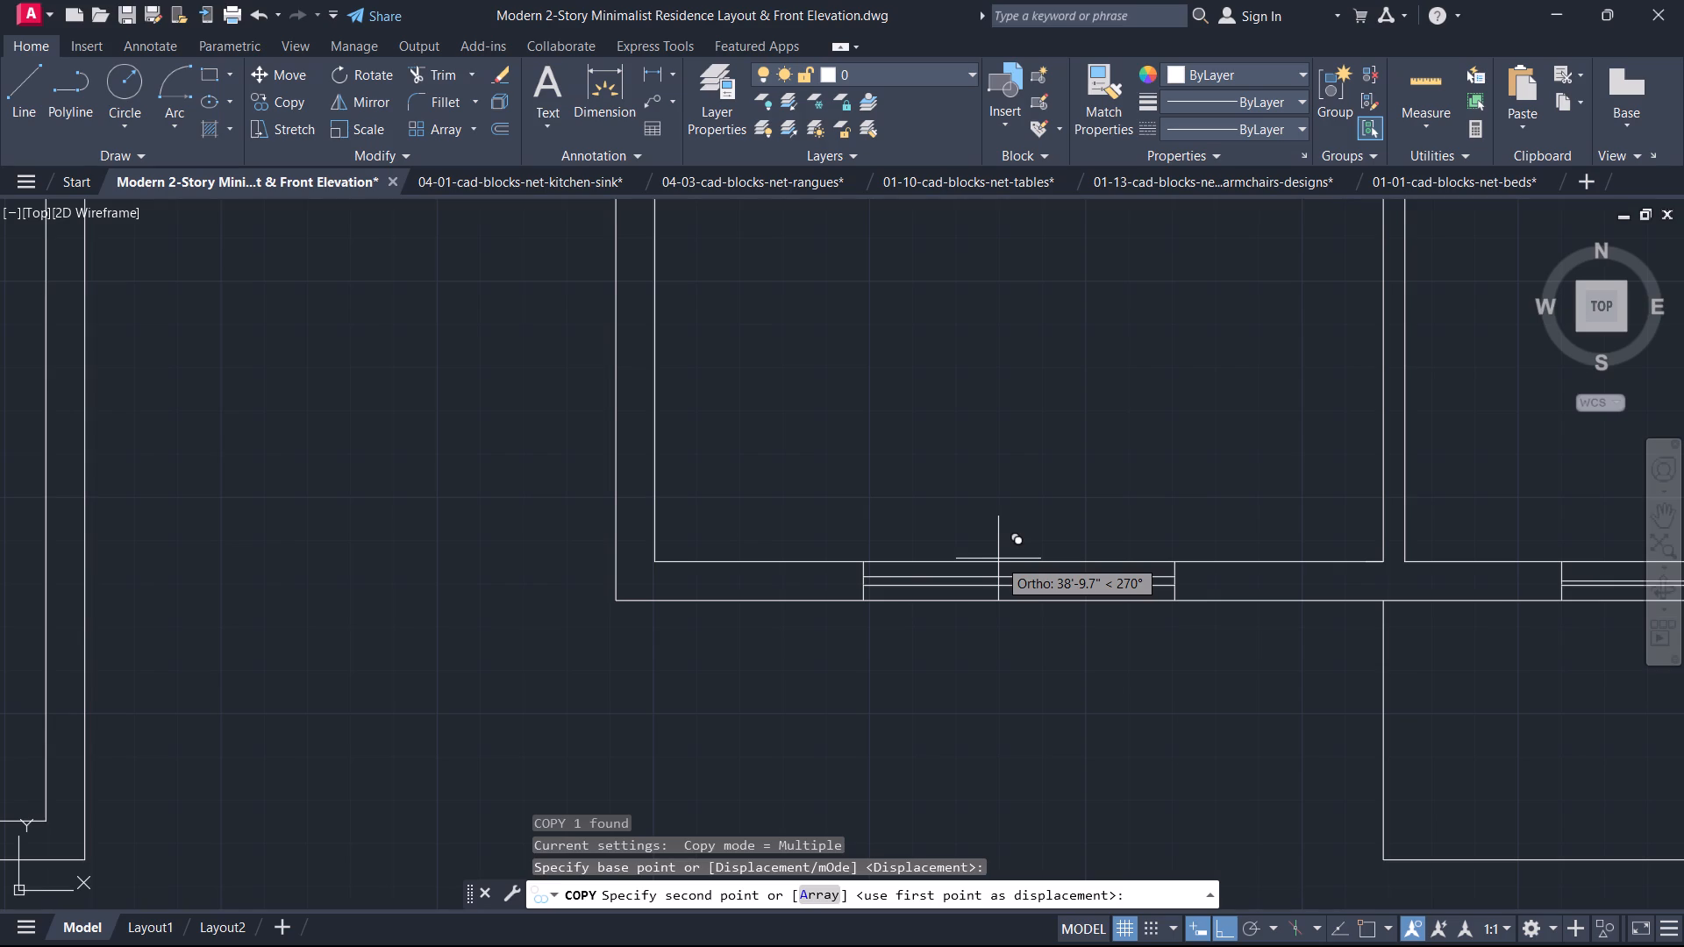
{"action": "key", "text": "F3"}
{"action": "scroll", "coordinate": [1034, 600], "scroll_direction": "up", "scroll_amount": 3}
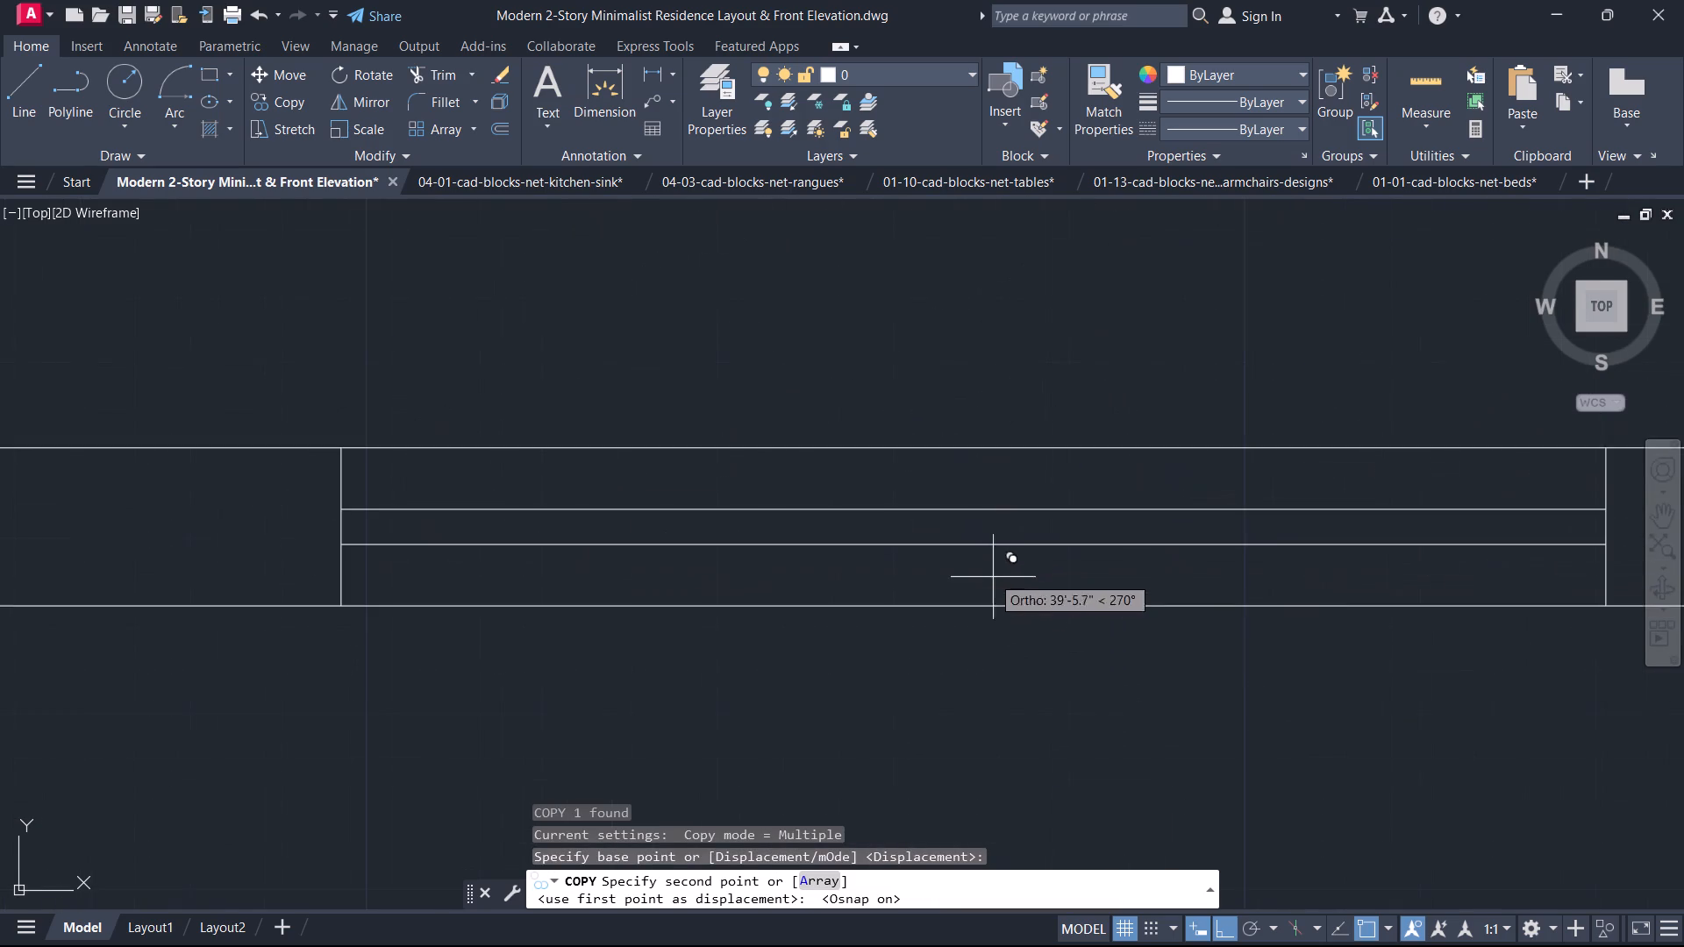
{"action": "left_click", "coordinate": [972, 451]}
{"action": "scroll", "coordinate": [972, 519], "scroll_direction": "down", "scroll_amount": 4}
{"action": "middle_click_drag", "start_coordinate": [972, 519], "coordinate": [982, 552]}
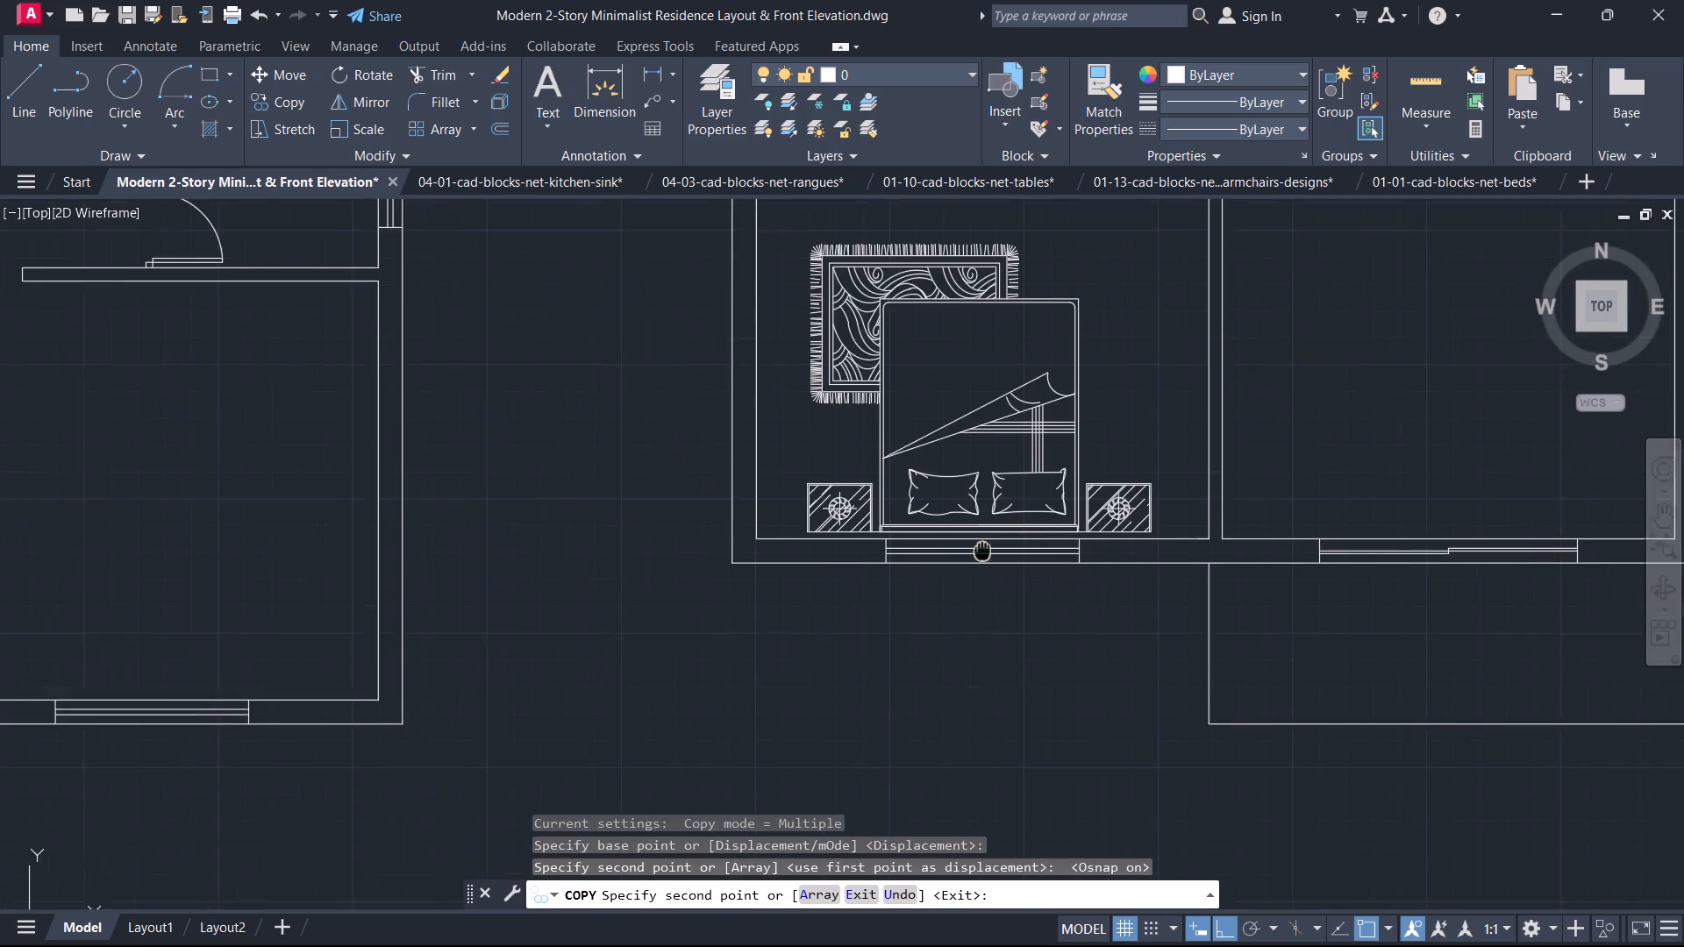
{"action": "middle_click_drag", "start_coordinate": [982, 552], "coordinate": [985, 582]}
{"action": "key", "text": "Escape"}
{"action": "scroll", "coordinate": [939, 489], "scroll_direction": "down", "scroll_amount": 1}
{"action": "middle_click_drag", "start_coordinate": [939, 489], "coordinate": [903, 606]}
{"action": "scroll", "coordinate": [901, 608], "scroll_direction": "up", "scroll_amount": 1}
{"action": "key", "text": "Escape"}
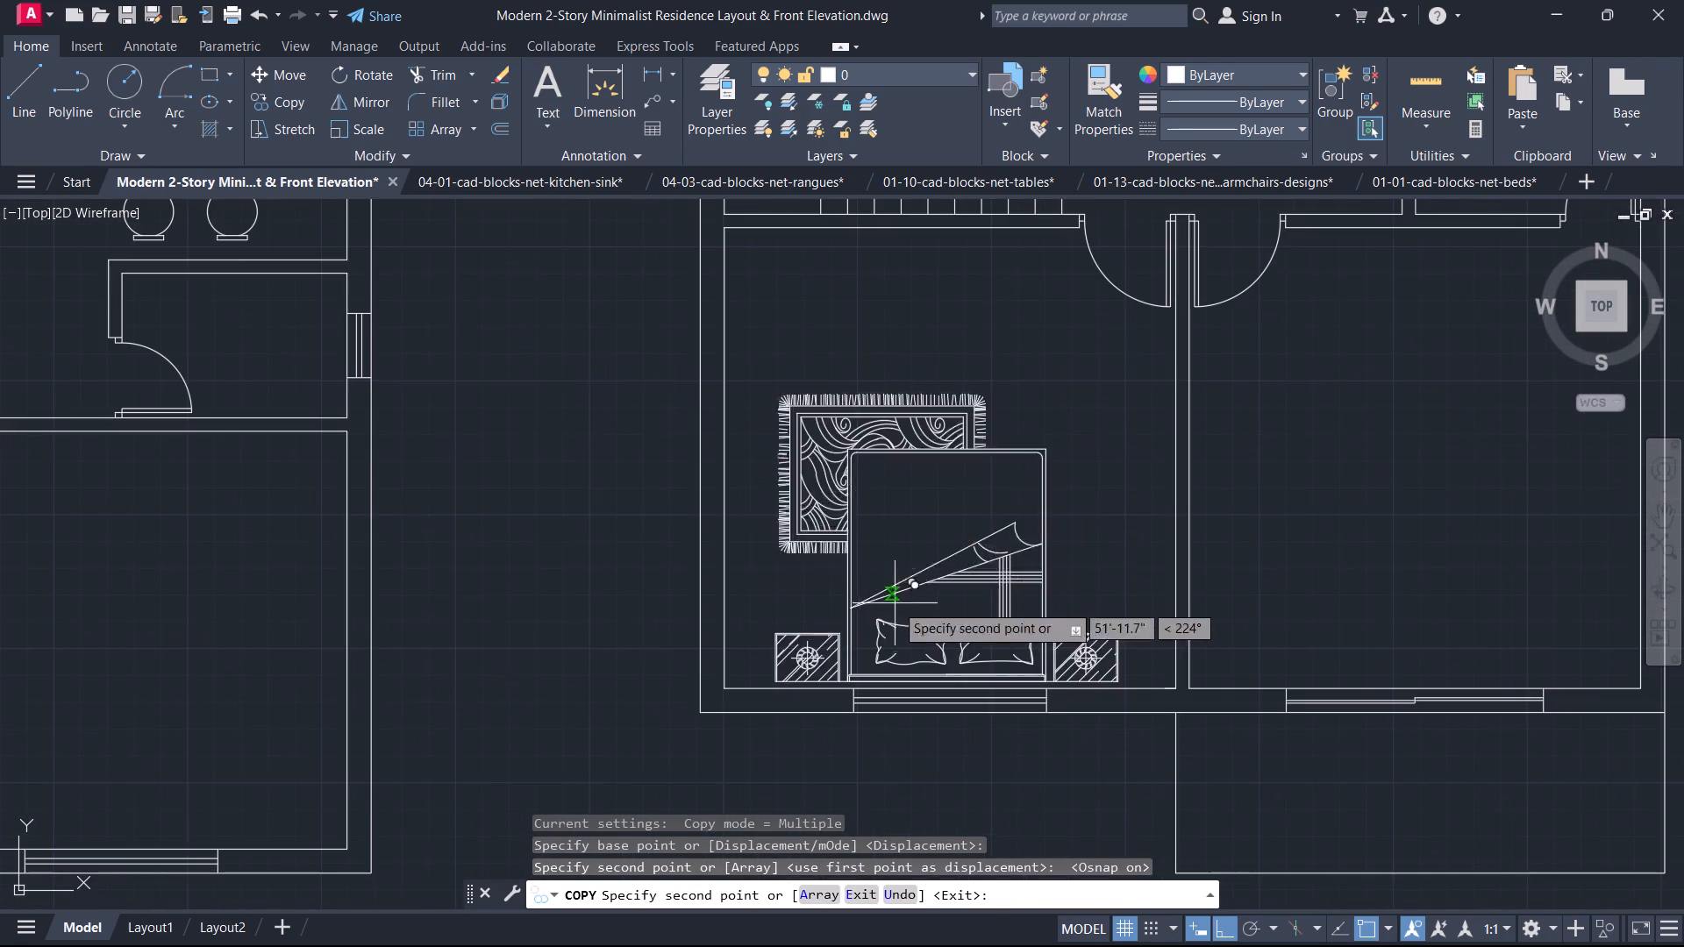
Examine the copied bed's fit against the window wall in the eastern plan's southwest bedroom.
{"action": "middle_click_drag", "start_coordinate": [981, 610], "coordinate": [934, 586]}
{"action": "scroll", "coordinate": [921, 590], "scroll_direction": "up", "scroll_amount": 1}
{"action": "scroll", "coordinate": [852, 645], "scroll_direction": "up", "scroll_amount": 2}
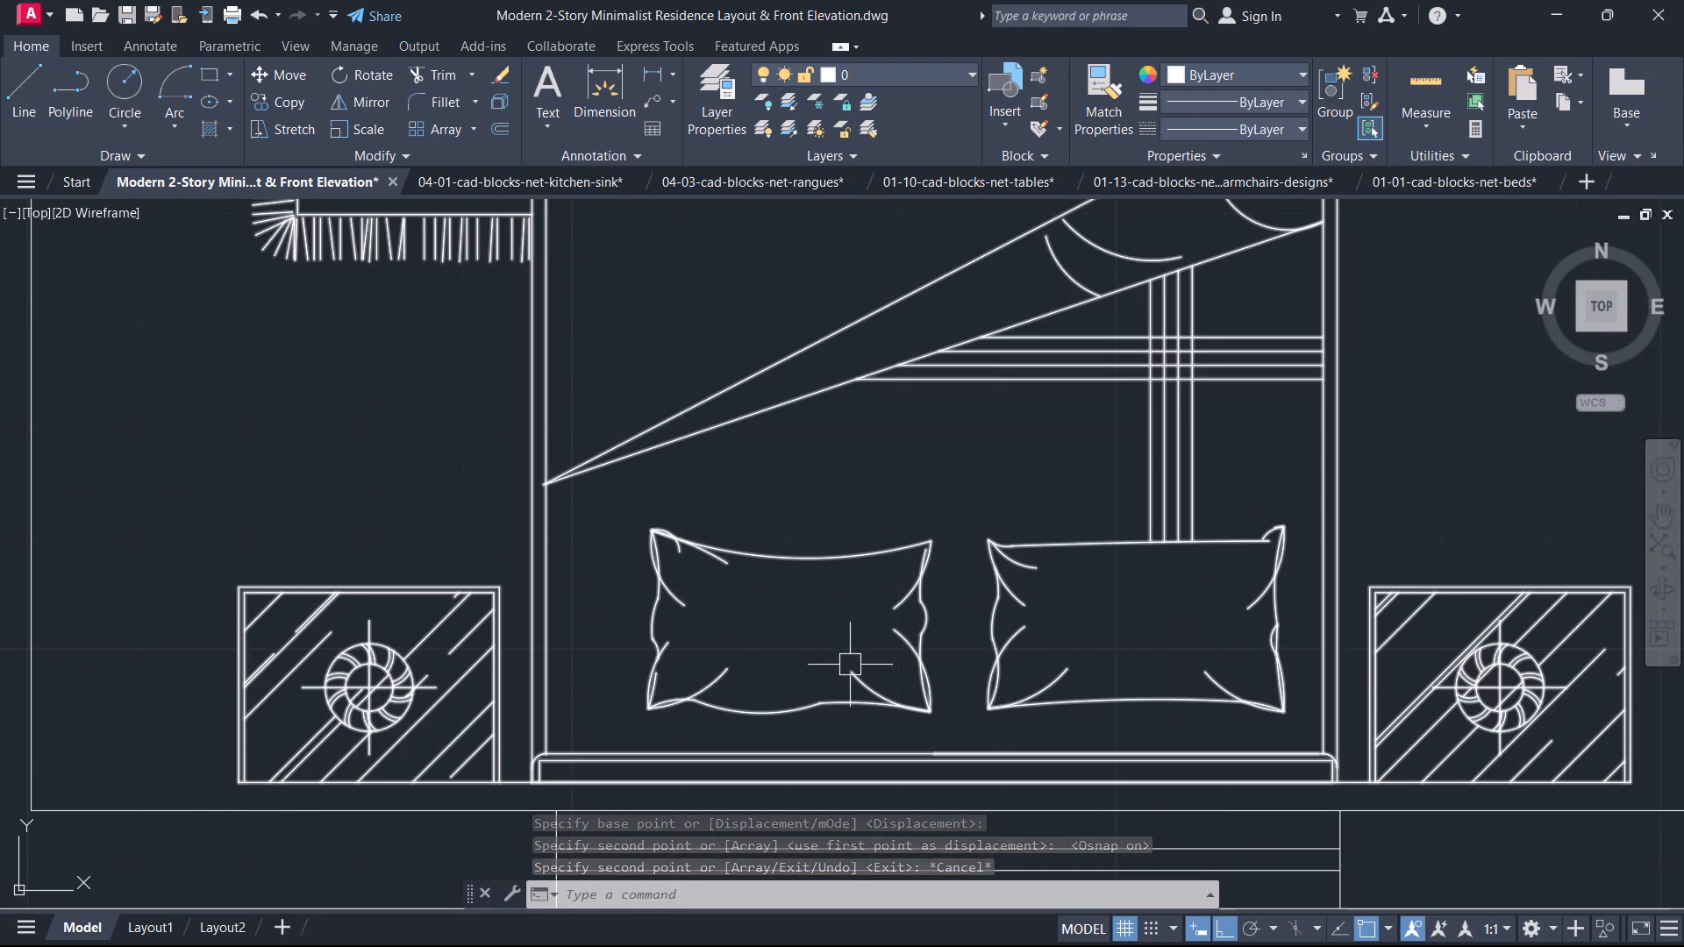
{"action": "left_click", "coordinate": [849, 665]}
{"action": "scroll", "coordinate": [846, 677], "scroll_direction": "down", "scroll_amount": 1}
{"action": "key", "text": "Escape"}
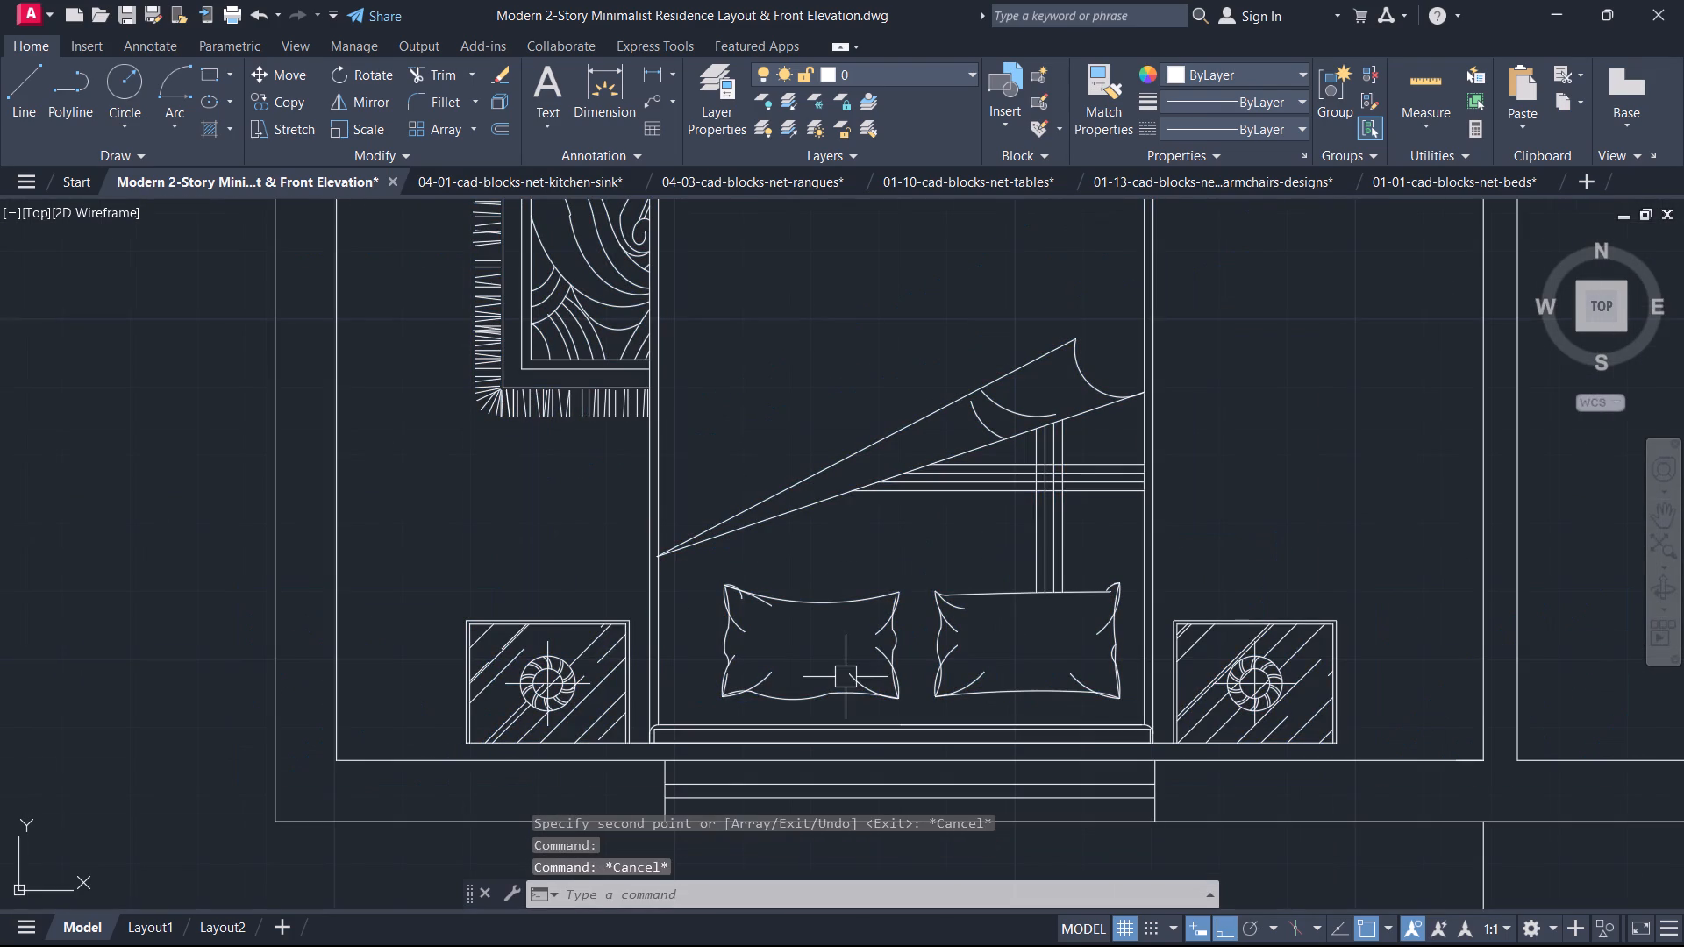
{"action": "scroll", "coordinate": [846, 677], "scroll_direction": "down", "scroll_amount": 1}
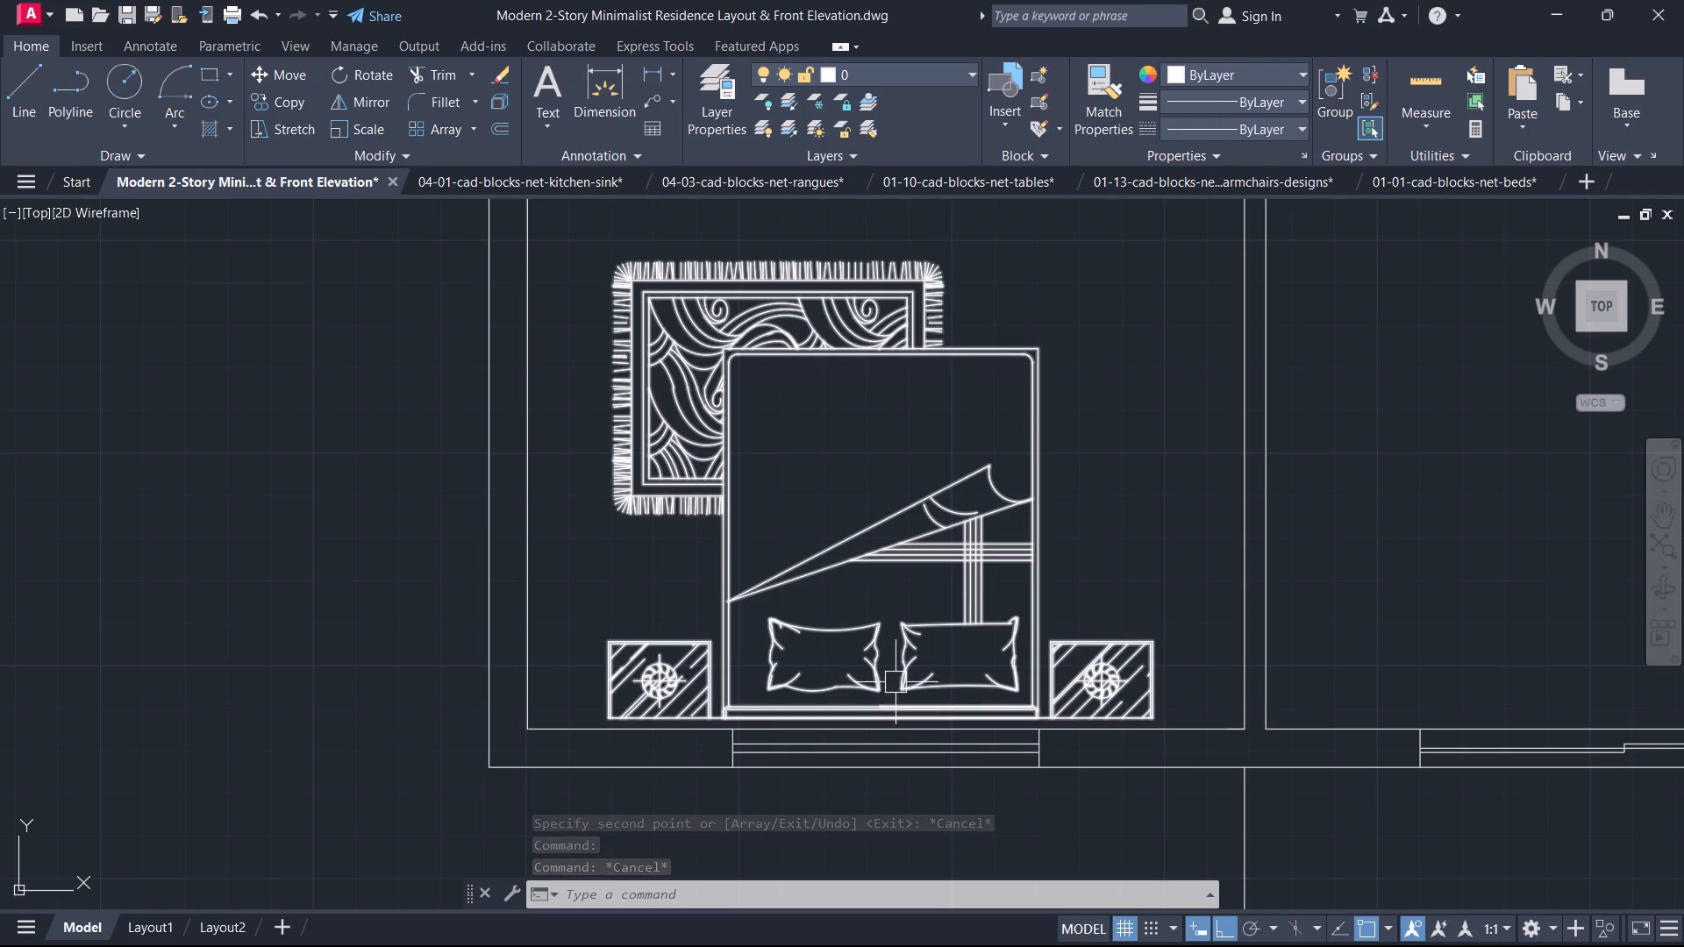
{"action": "middle_click_drag", "start_coordinate": [880, 680], "coordinate": [817, 714]}
{"action": "scroll", "coordinate": [840, 698], "scroll_direction": "down", "scroll_amount": 3}
{"action": "scroll", "coordinate": [817, 714], "scroll_direction": "up", "scroll_amount": 2}
{"action": "middle_click", "coordinate": [791, 666]}
{"action": "scroll", "coordinate": [737, 514], "scroll_direction": "up", "scroll_amount": 1}
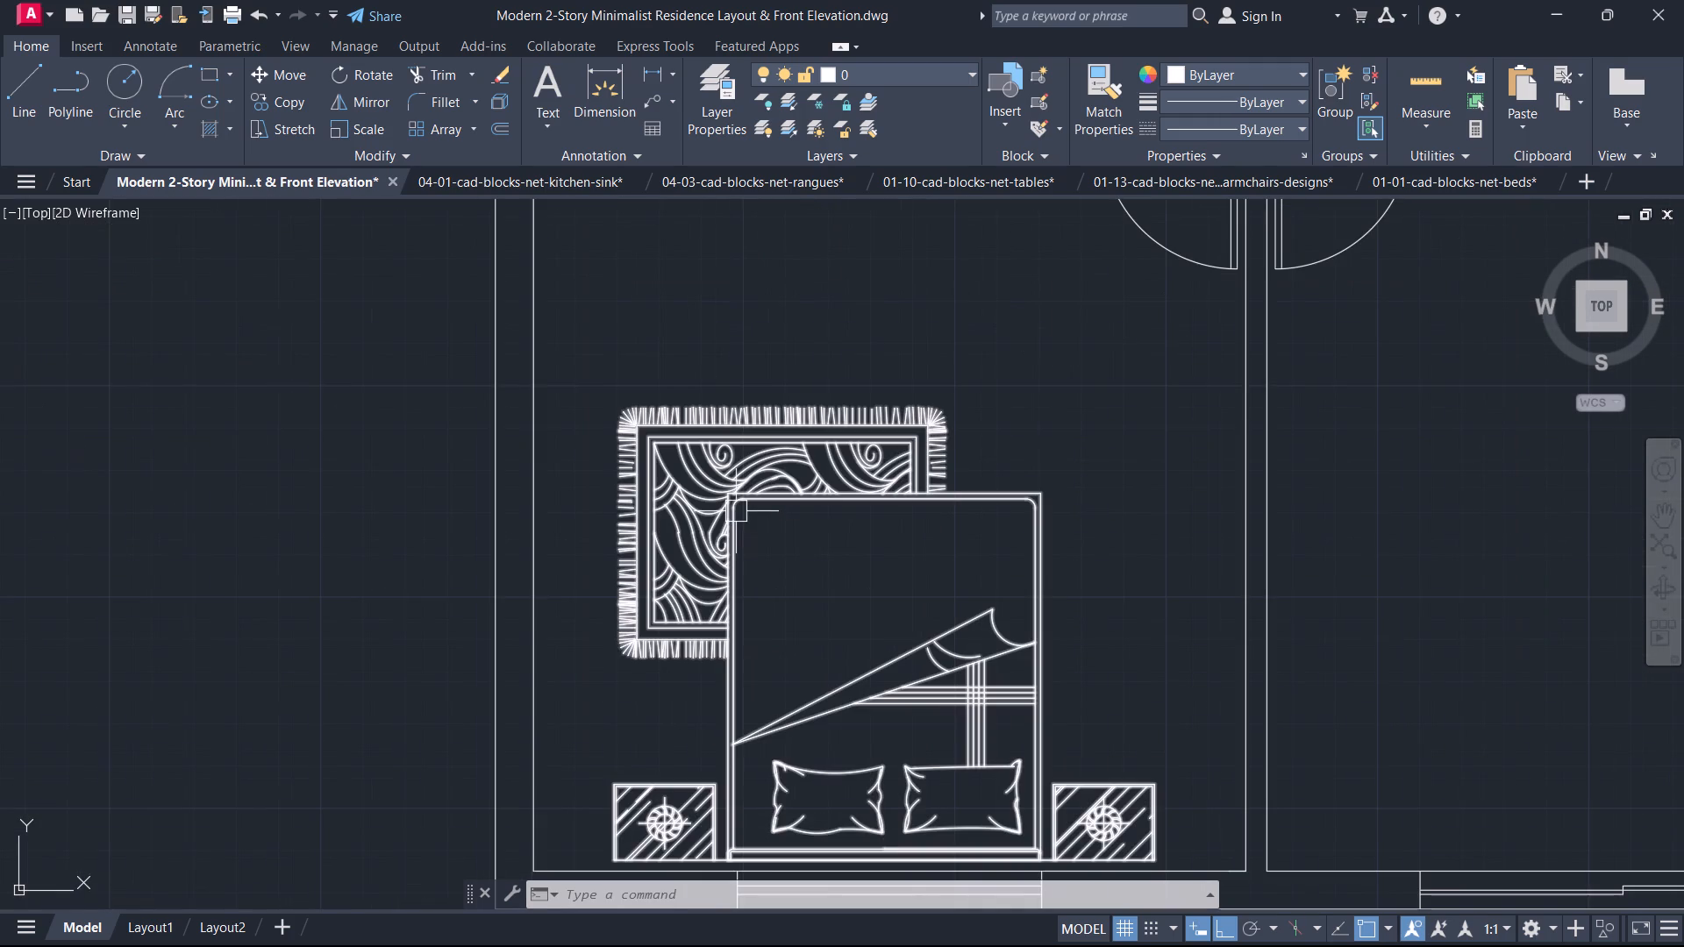
Scale the southwest bedroom's double bed up slightly from the south window's inner midpoint behind the headboard.
{"action": "left_click", "coordinate": [736, 510]}
{"action": "key", "text": "s"}
{"action": "key", "text": "c"}
{"action": "key", "text": "space"}
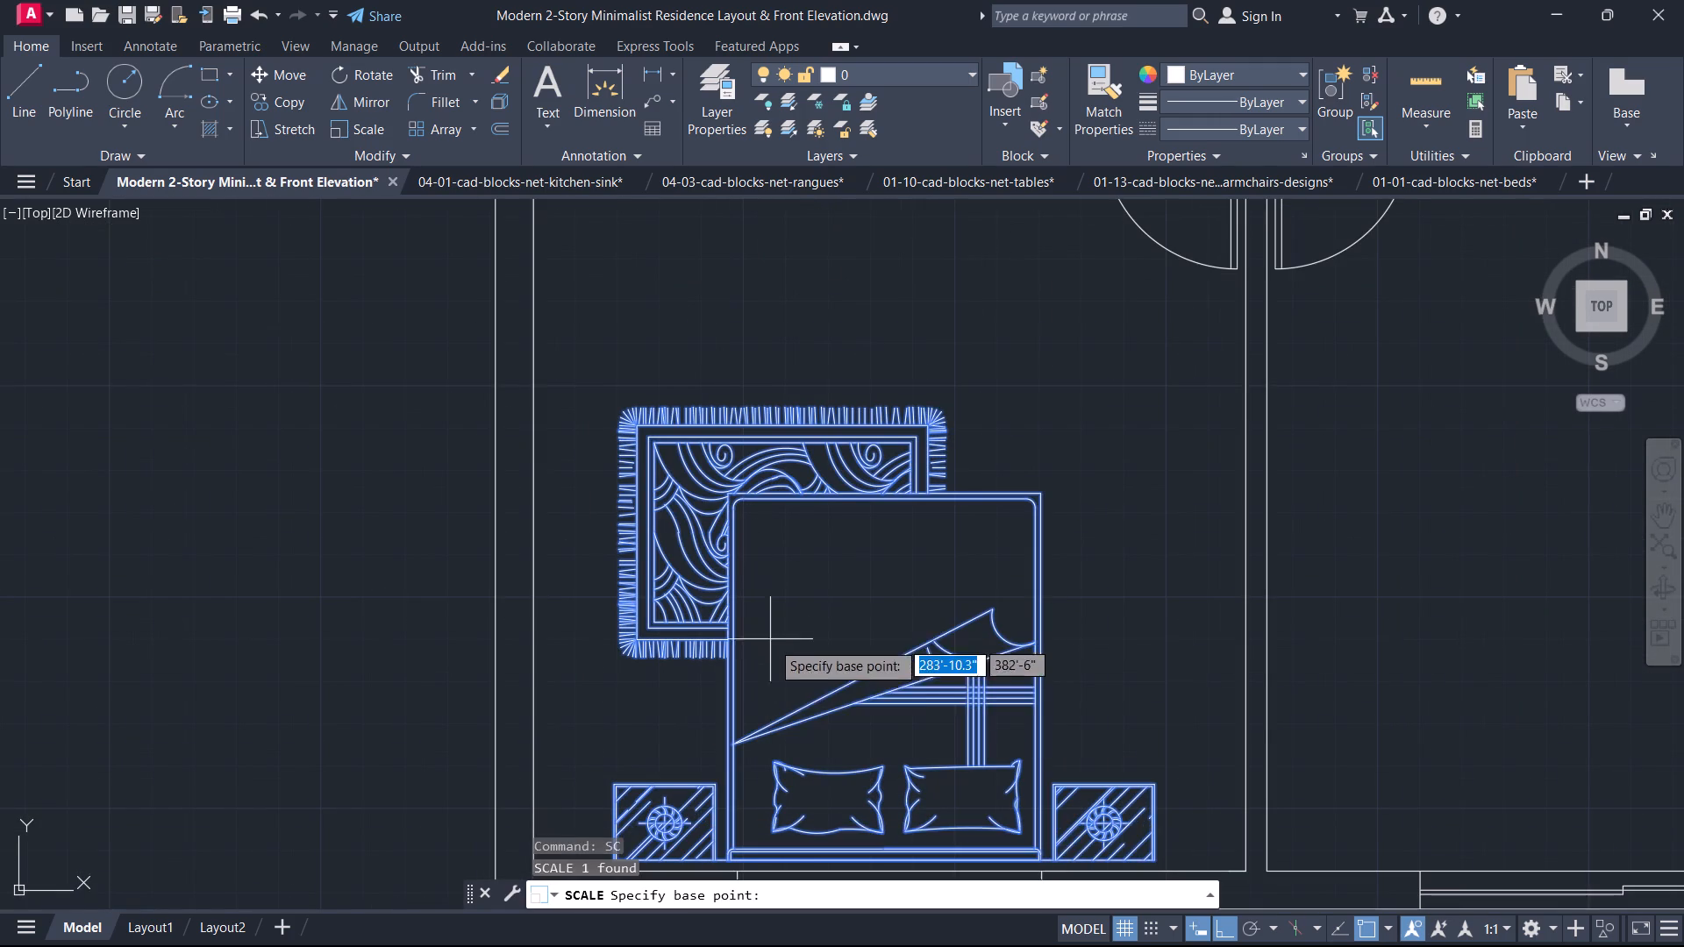
{"action": "middle_click_drag", "start_coordinate": [782, 675], "coordinate": [817, 545]}
{"action": "scroll", "coordinate": [873, 711], "scroll_direction": "up", "scroll_amount": 3}
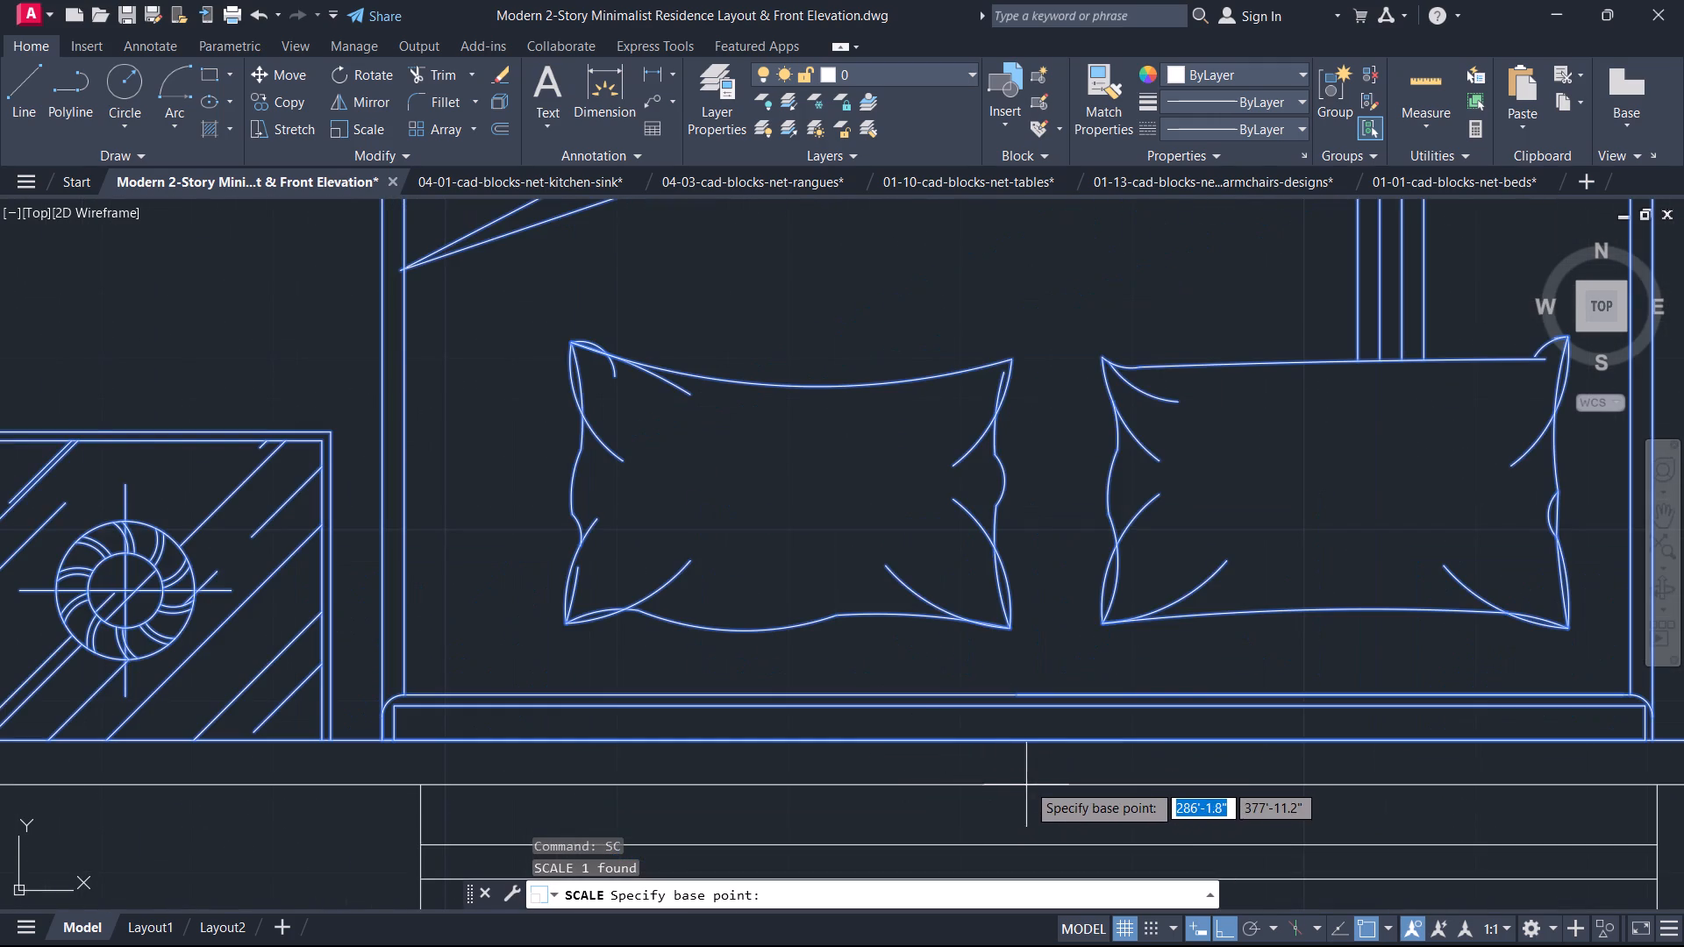
{"action": "left_click", "coordinate": [1041, 787]}
{"action": "scroll", "coordinate": [1041, 708], "scroll_direction": "down", "scroll_amount": 2}
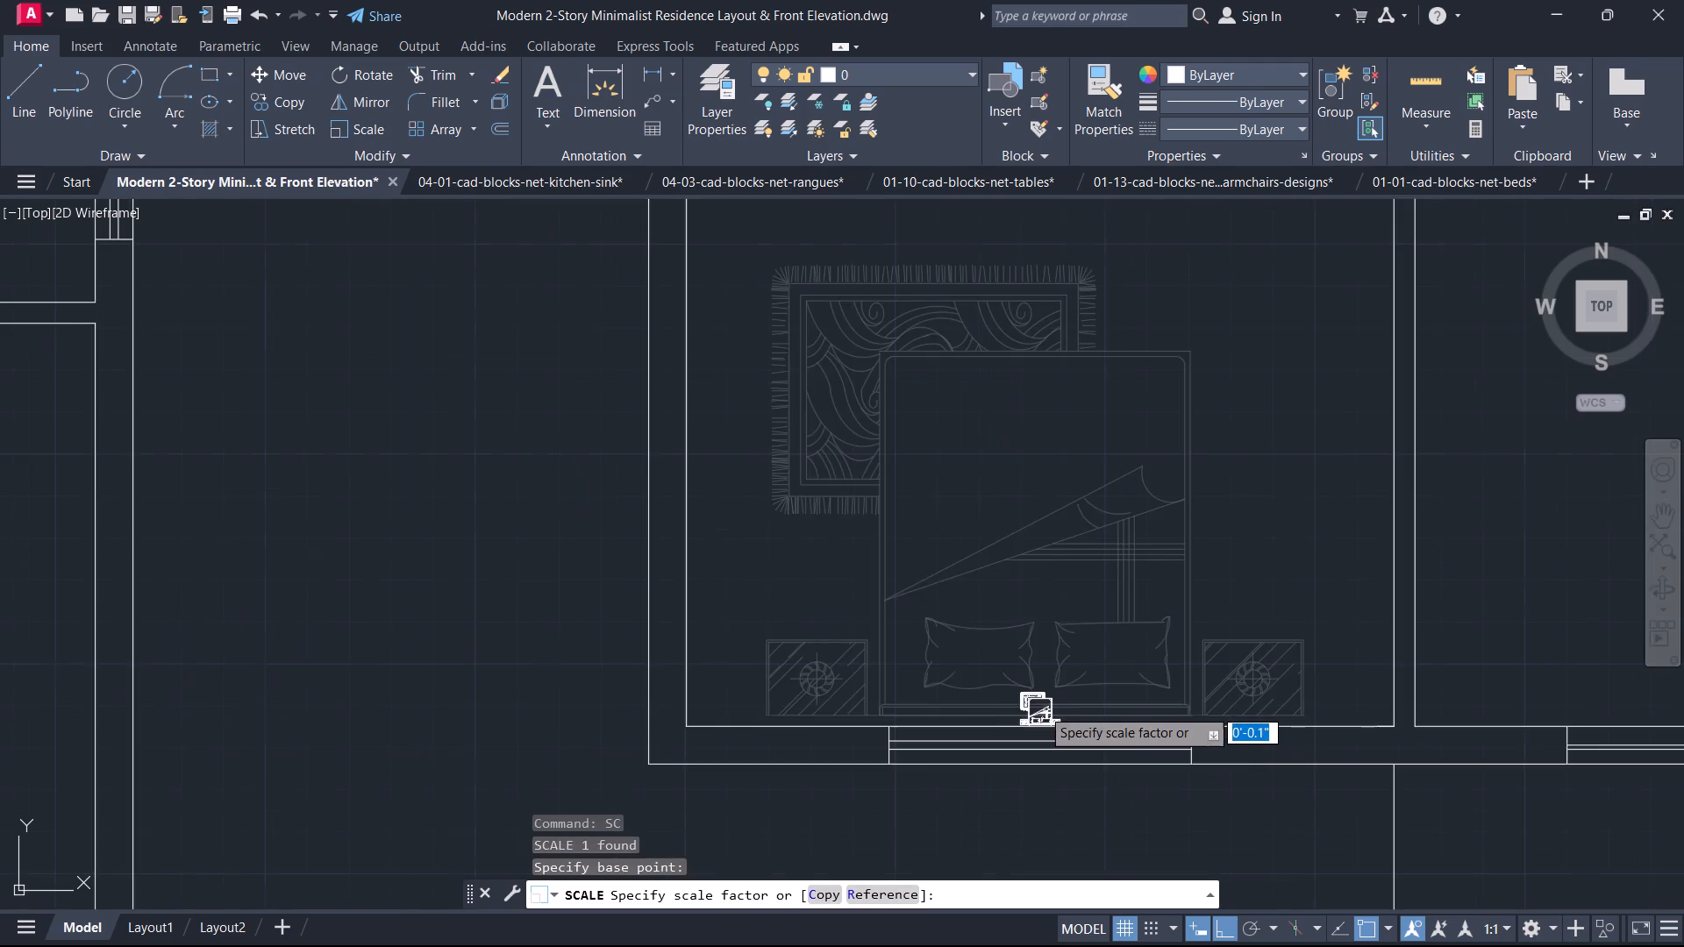
{"action": "scroll", "coordinate": [1041, 708], "scroll_direction": "down", "scroll_amount": 2}
{"action": "middle_click_drag", "start_coordinate": [1041, 708], "coordinate": [1015, 854]}
{"action": "left_click", "coordinate": [988, 675]}
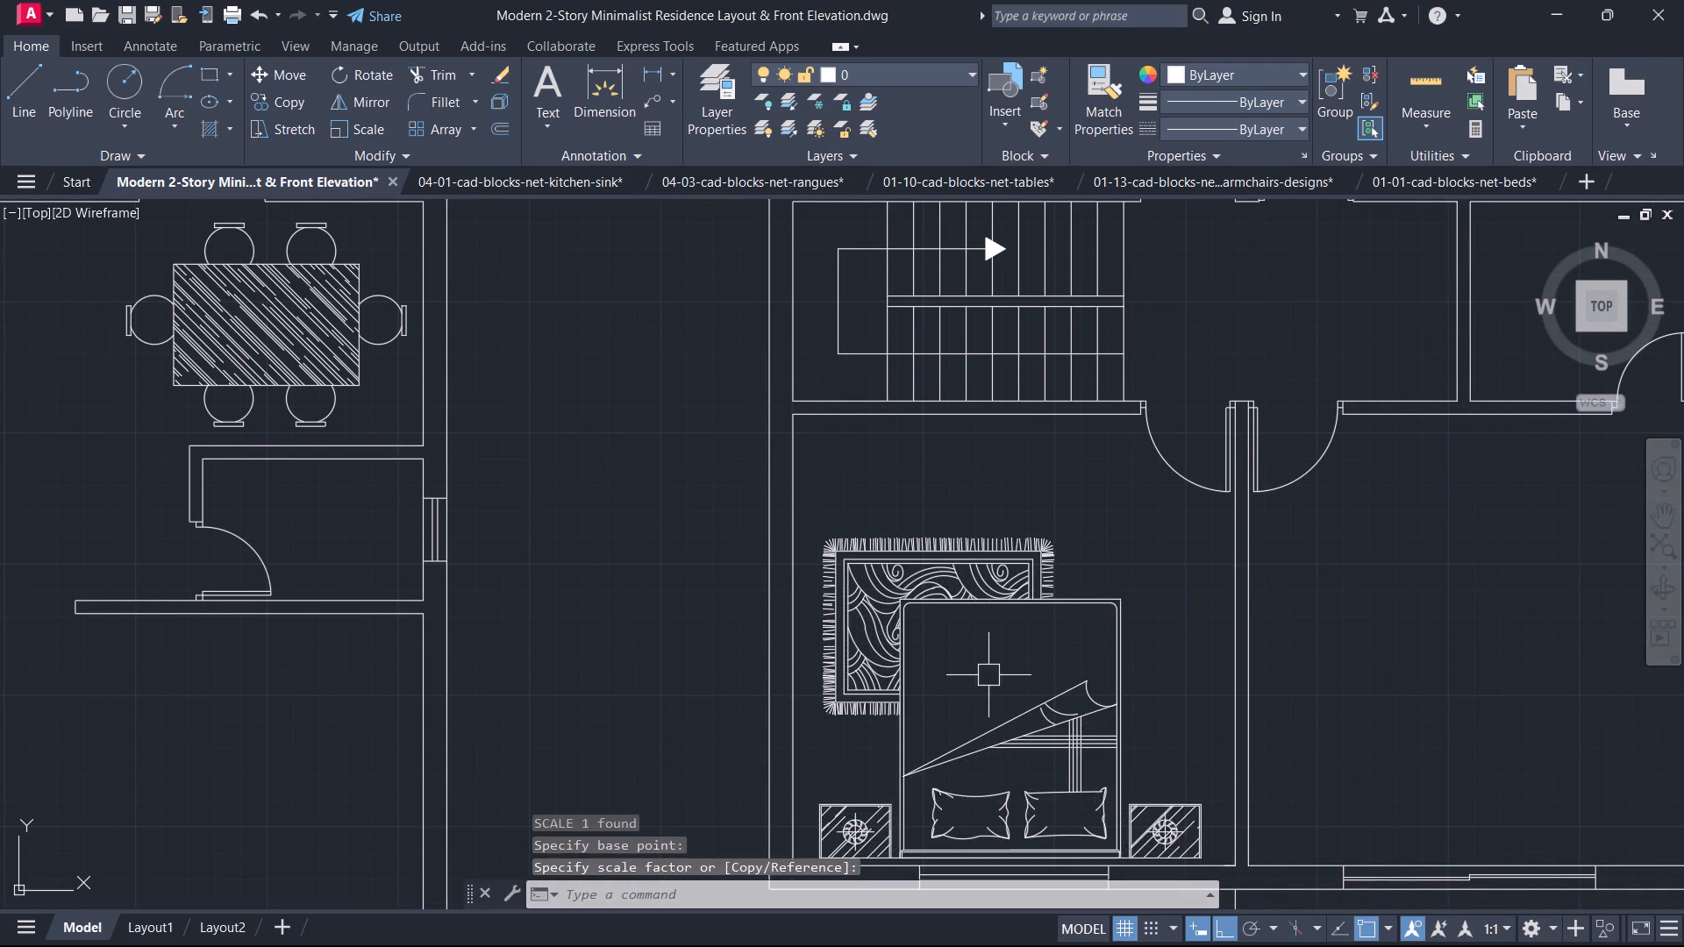
{"action": "key", "text": "Escape"}
Copy the enlarged double bed from the southwest bedroom straight across to the empty area east of the eastern floor plan.
{"action": "scroll", "coordinate": [988, 675], "scroll_direction": "down", "scroll_amount": 3}
{"action": "middle_click", "coordinate": [988, 675]}
{"action": "scroll", "coordinate": [988, 674], "scroll_direction": "up", "scroll_amount": 1}
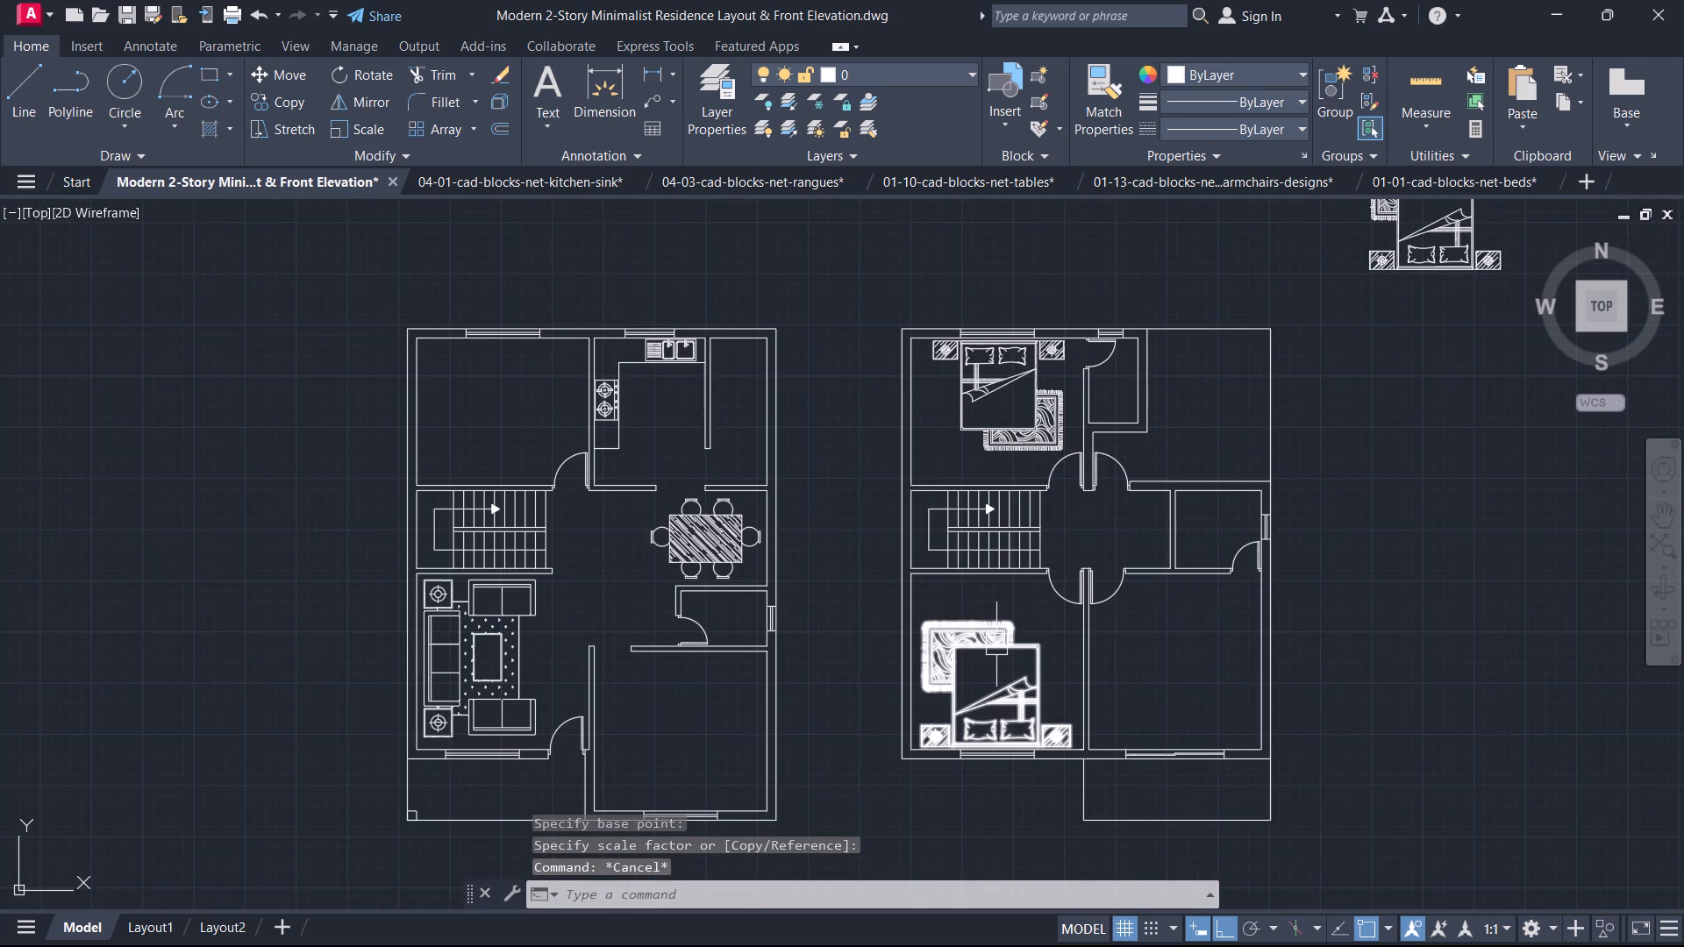
{"action": "middle_click_drag", "start_coordinate": [1017, 678], "coordinate": [978, 650]}
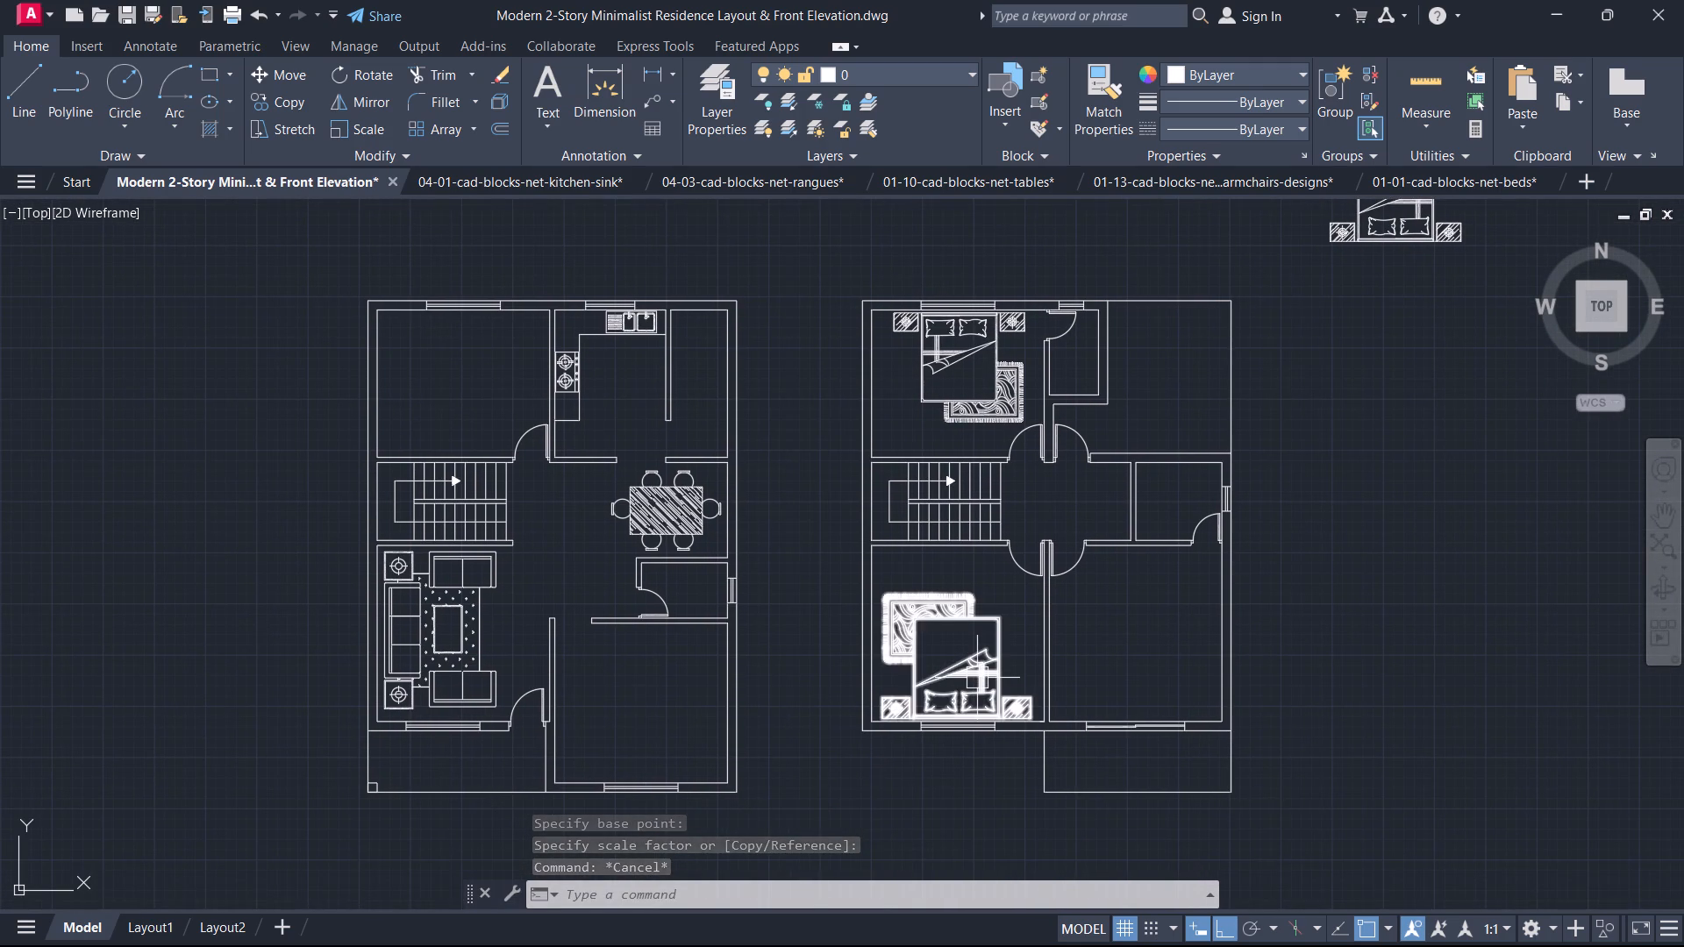
{"action": "left_click", "coordinate": [977, 678]}
{"action": "key", "text": "c"}
{"action": "type", "text": "o"}
{"action": "key", "text": "space"}
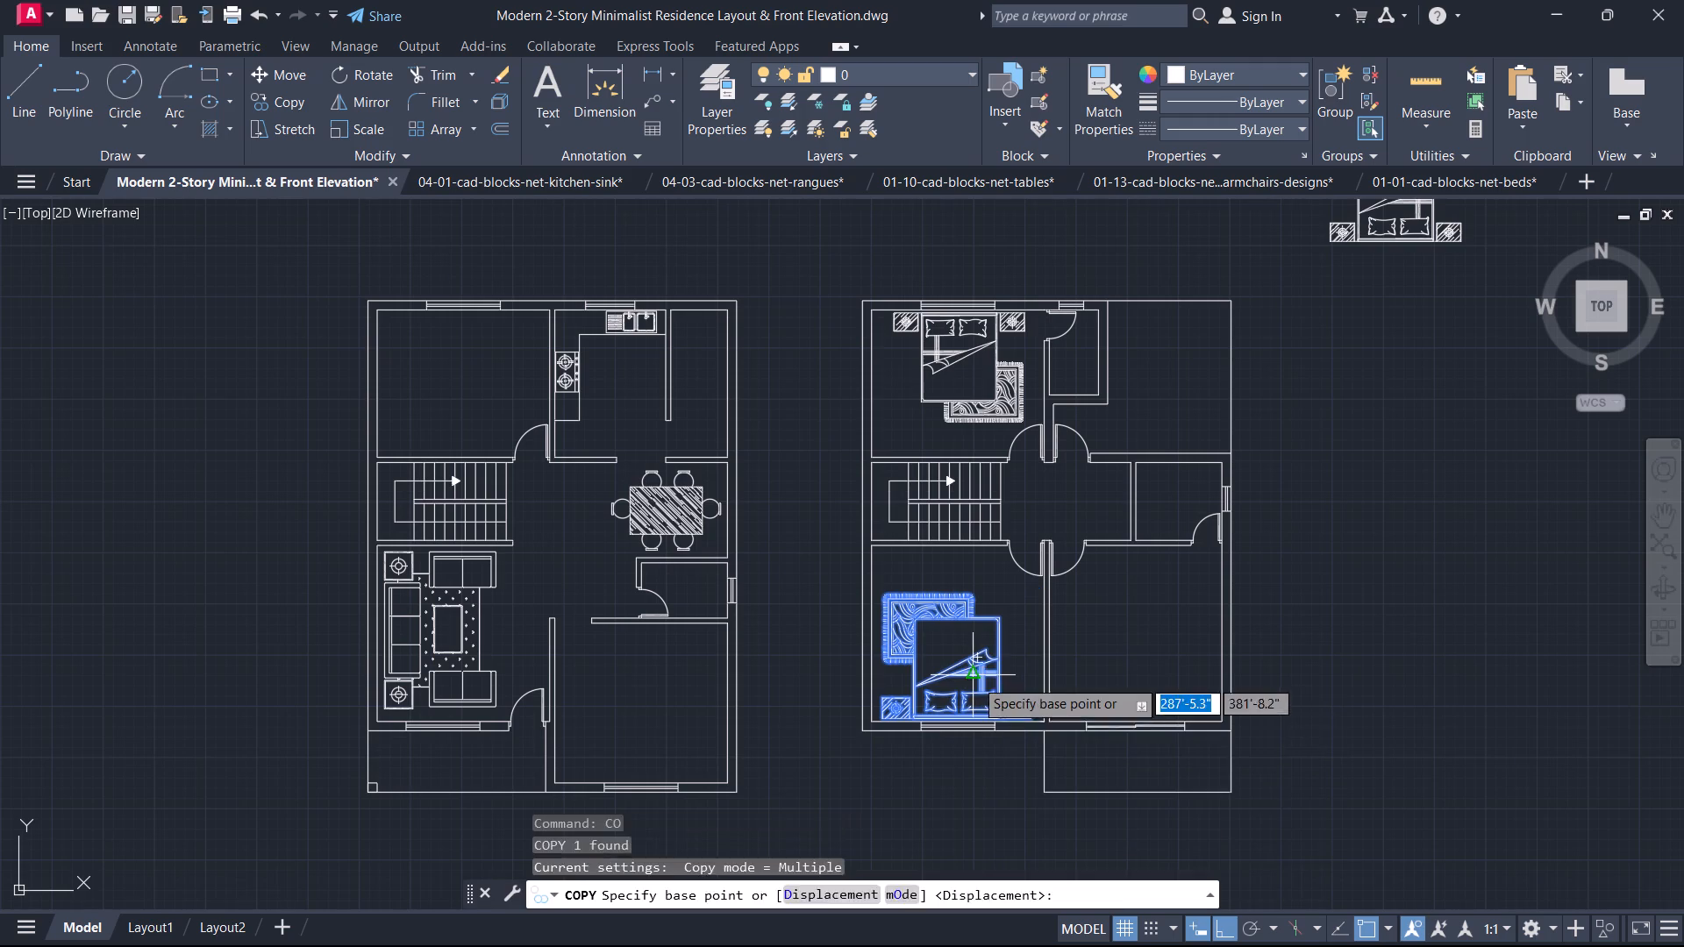
{"action": "left_click", "coordinate": [974, 680]}
{"action": "middle_click_drag", "start_coordinate": [1230, 710], "coordinate": [856, 695]}
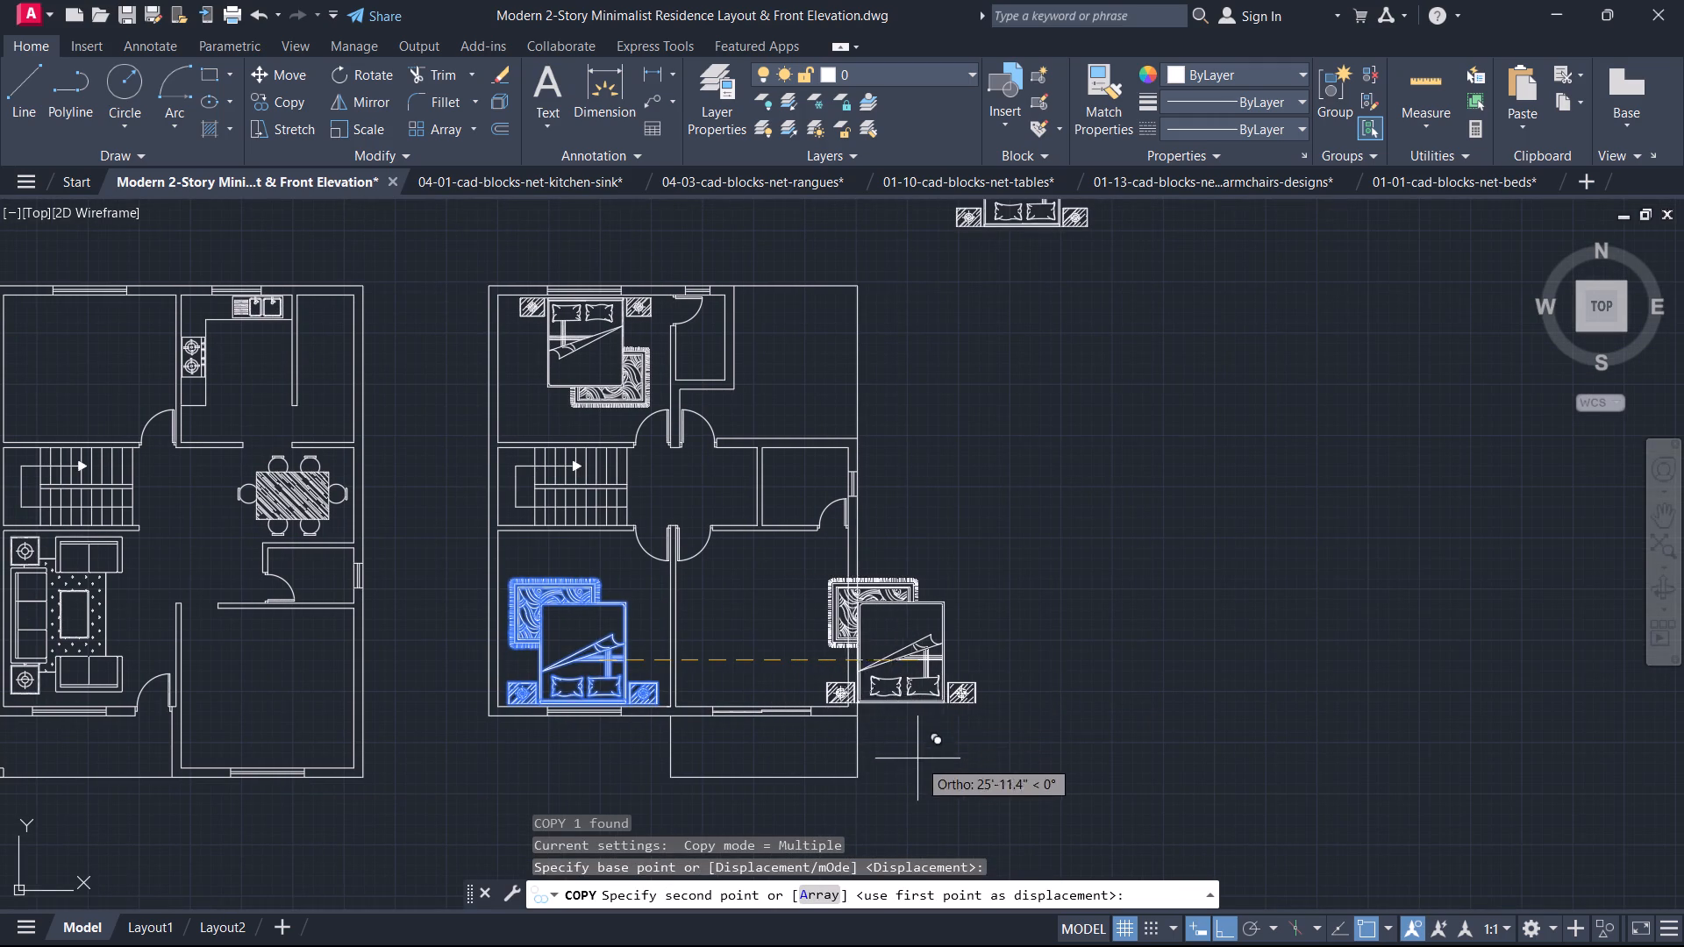
{"action": "middle_click_drag", "start_coordinate": [1150, 778], "coordinate": [594, 744]}
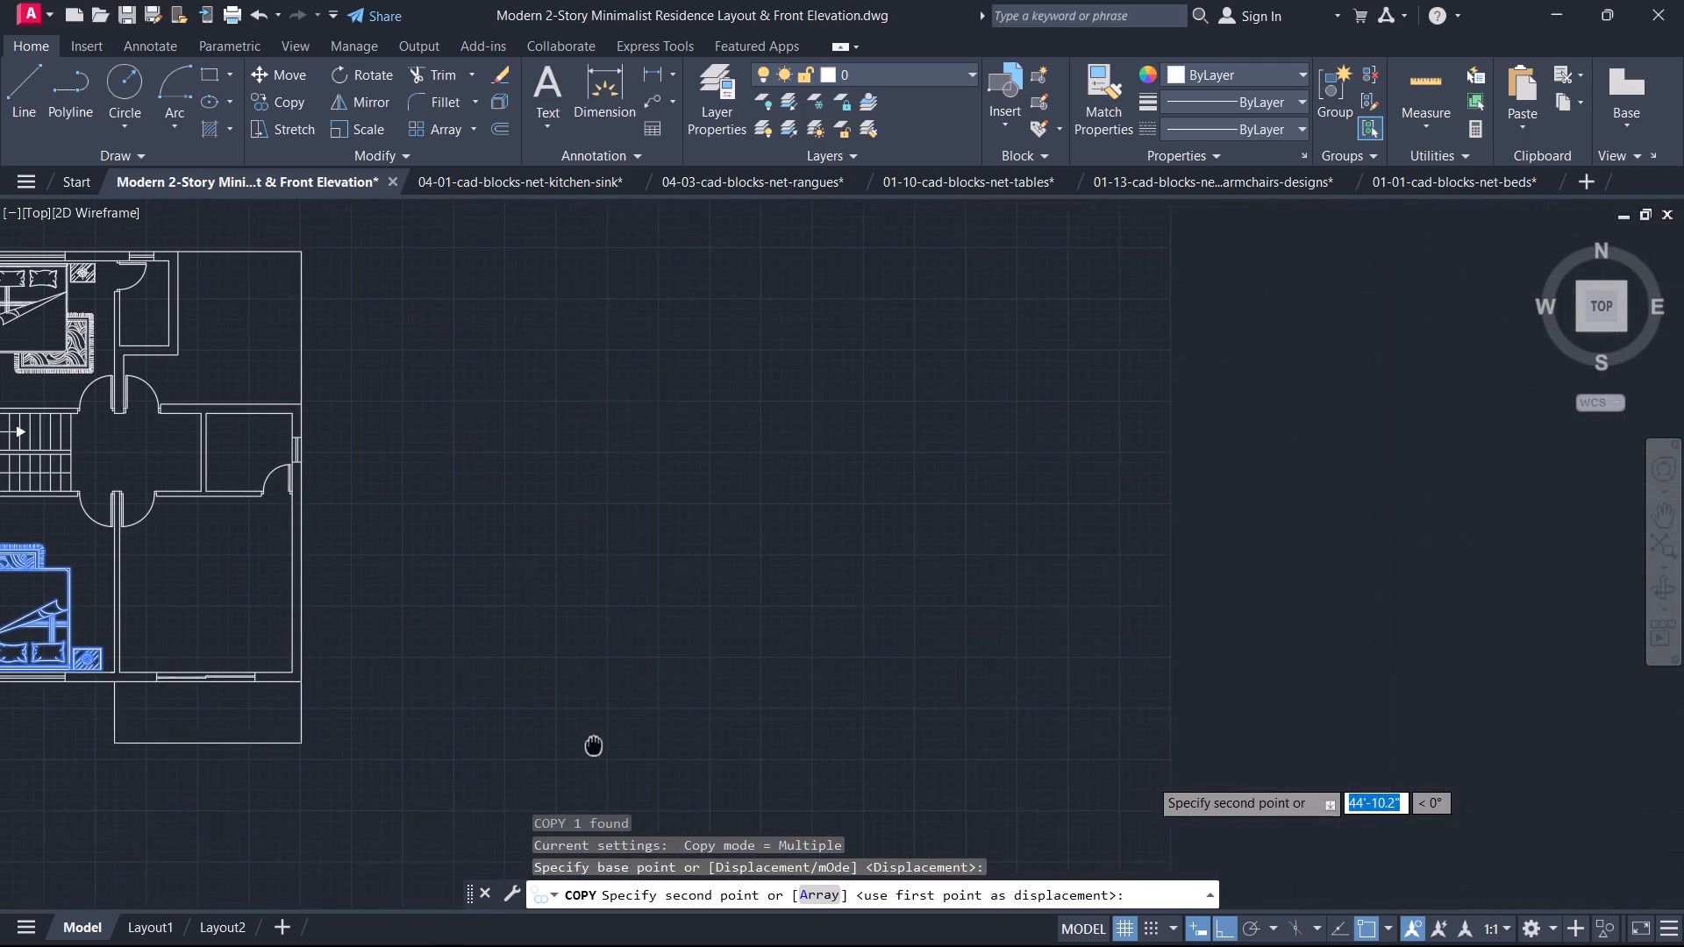
{"action": "middle_click_drag", "start_coordinate": [594, 744], "coordinate": [604, 753]}
{"action": "left_click", "coordinate": [783, 721]}
{"action": "key", "text": "Escape"}
Rotate the new bed copy east of the plans 90° counterclockwise so its headboard faces east.
{"action": "left_click_drag", "start_coordinate": [878, 721], "coordinate": [856, 705]}
{"action": "left_click", "coordinate": [710, 568]}
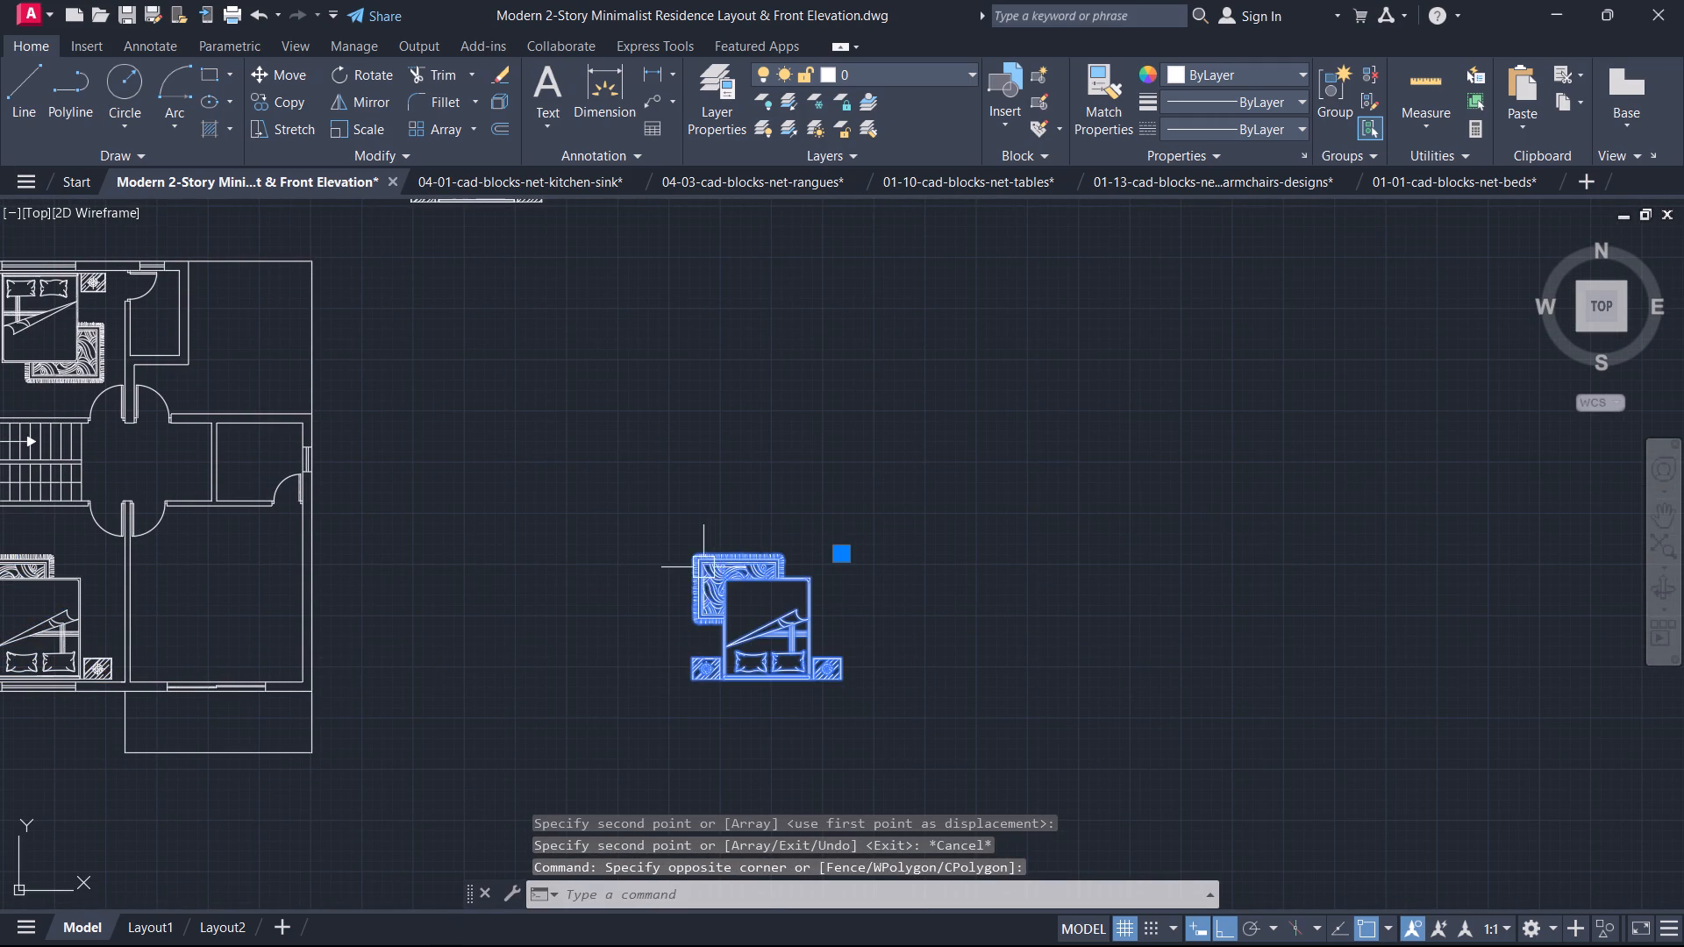
{"action": "key", "text": "r"}
{"action": "type", "text": "o"}
{"action": "key", "text": "space"}
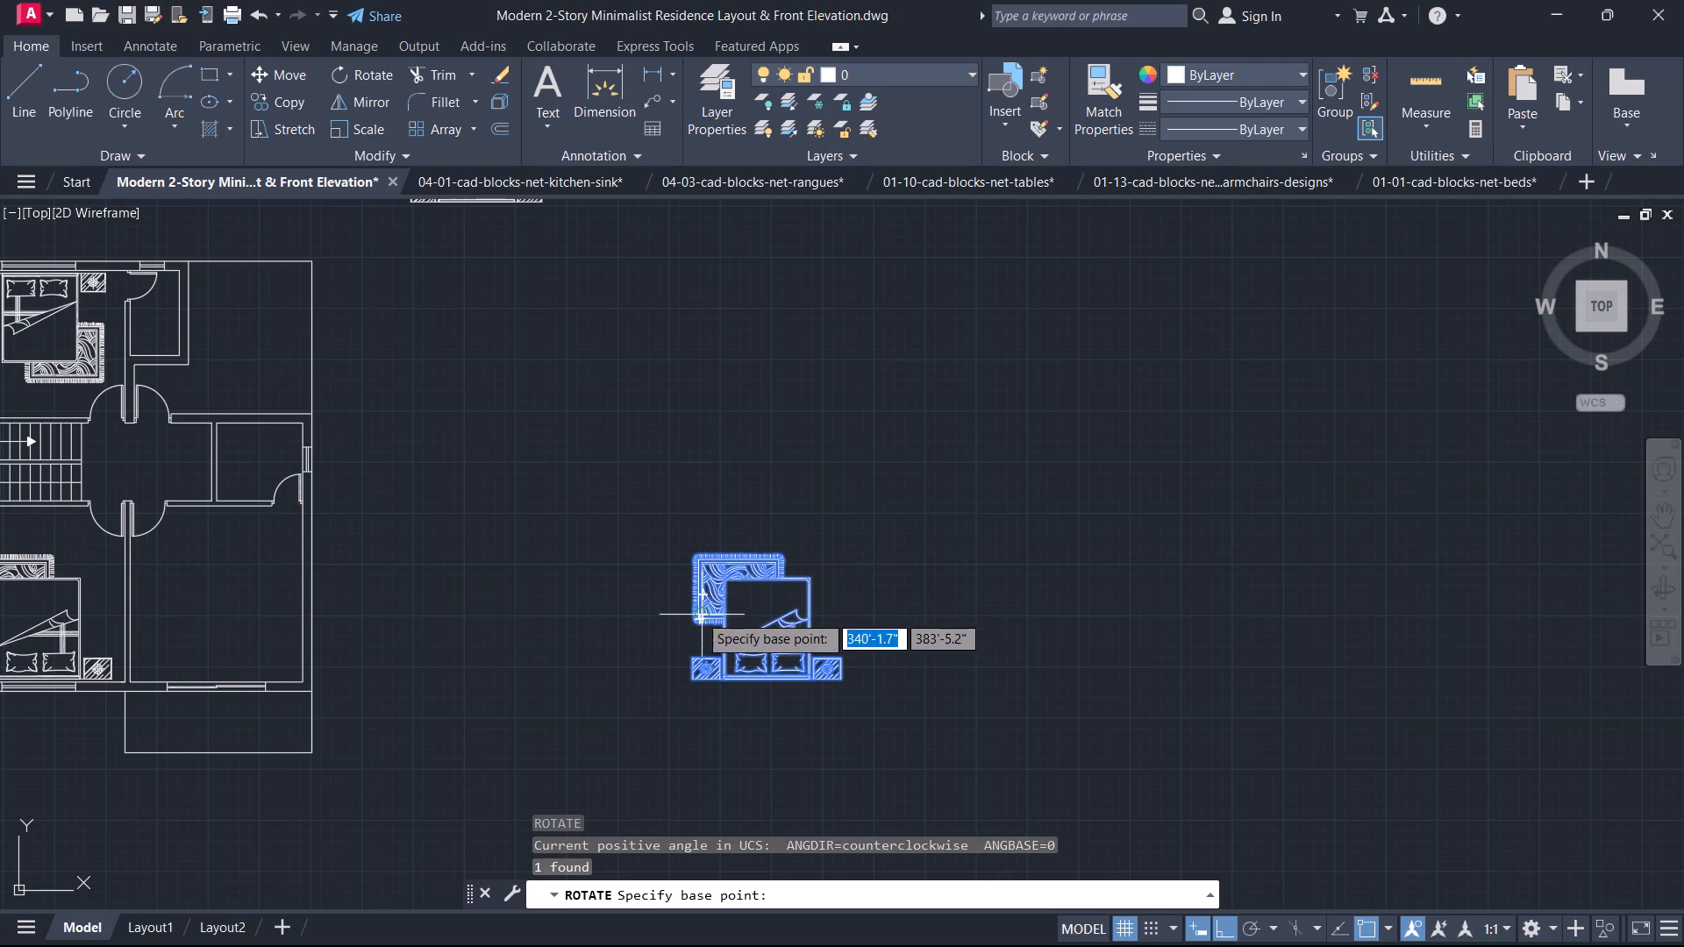
{"action": "left_click", "coordinate": [761, 591]}
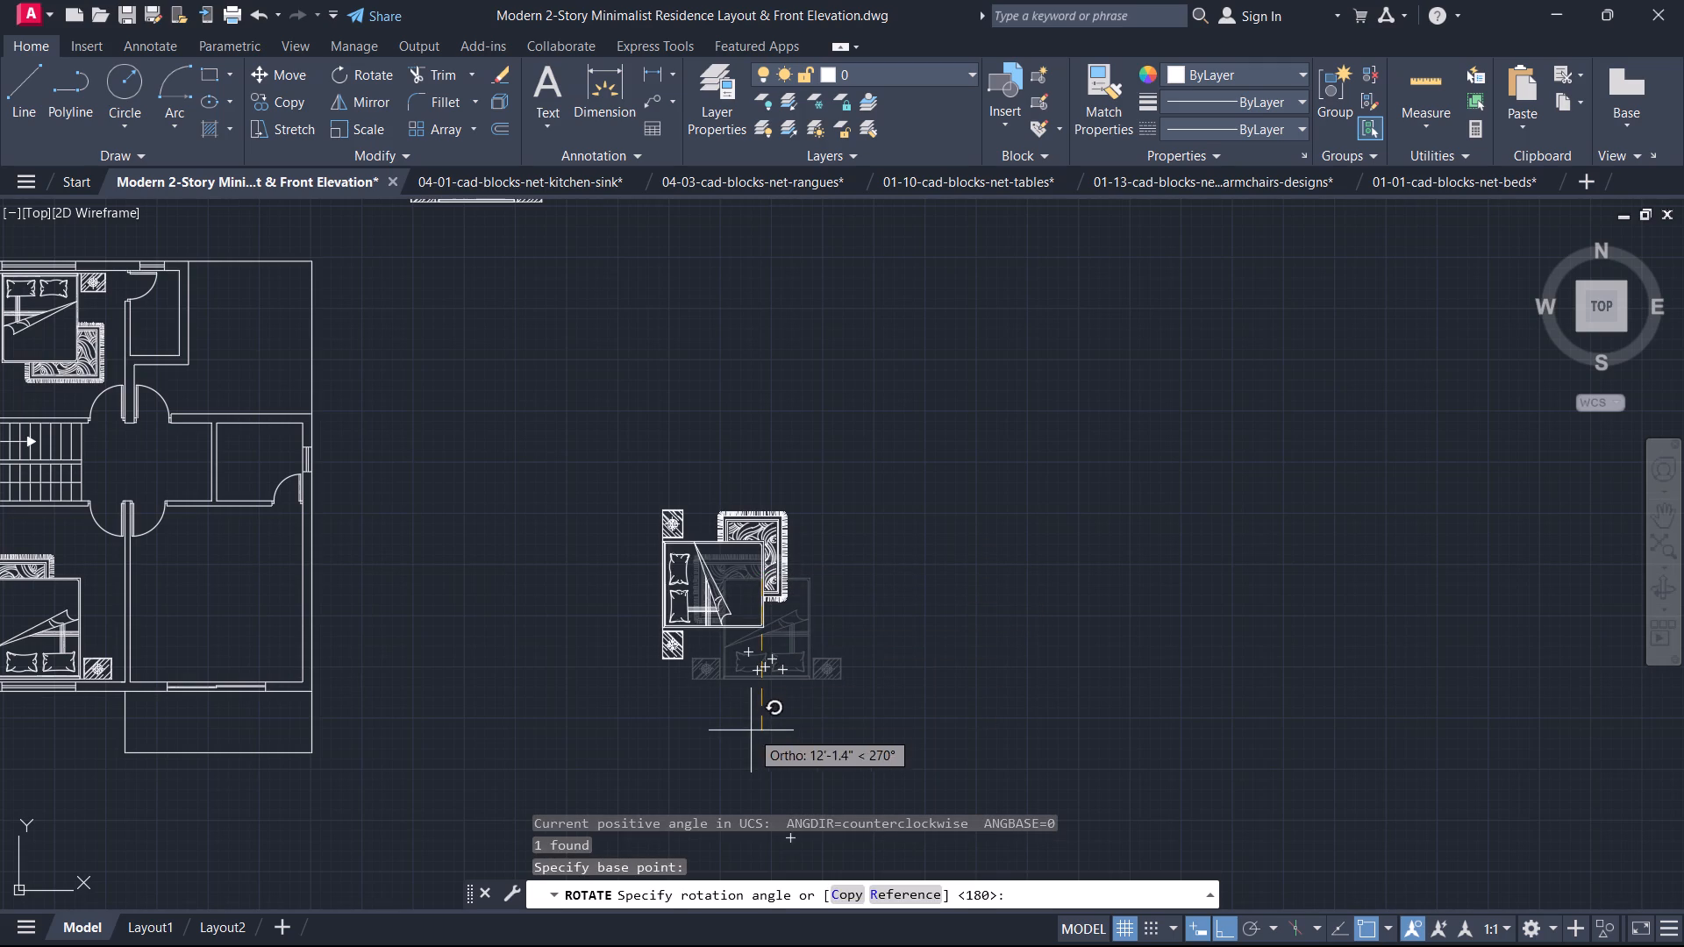
{"action": "left_click", "coordinate": [780, 343]}
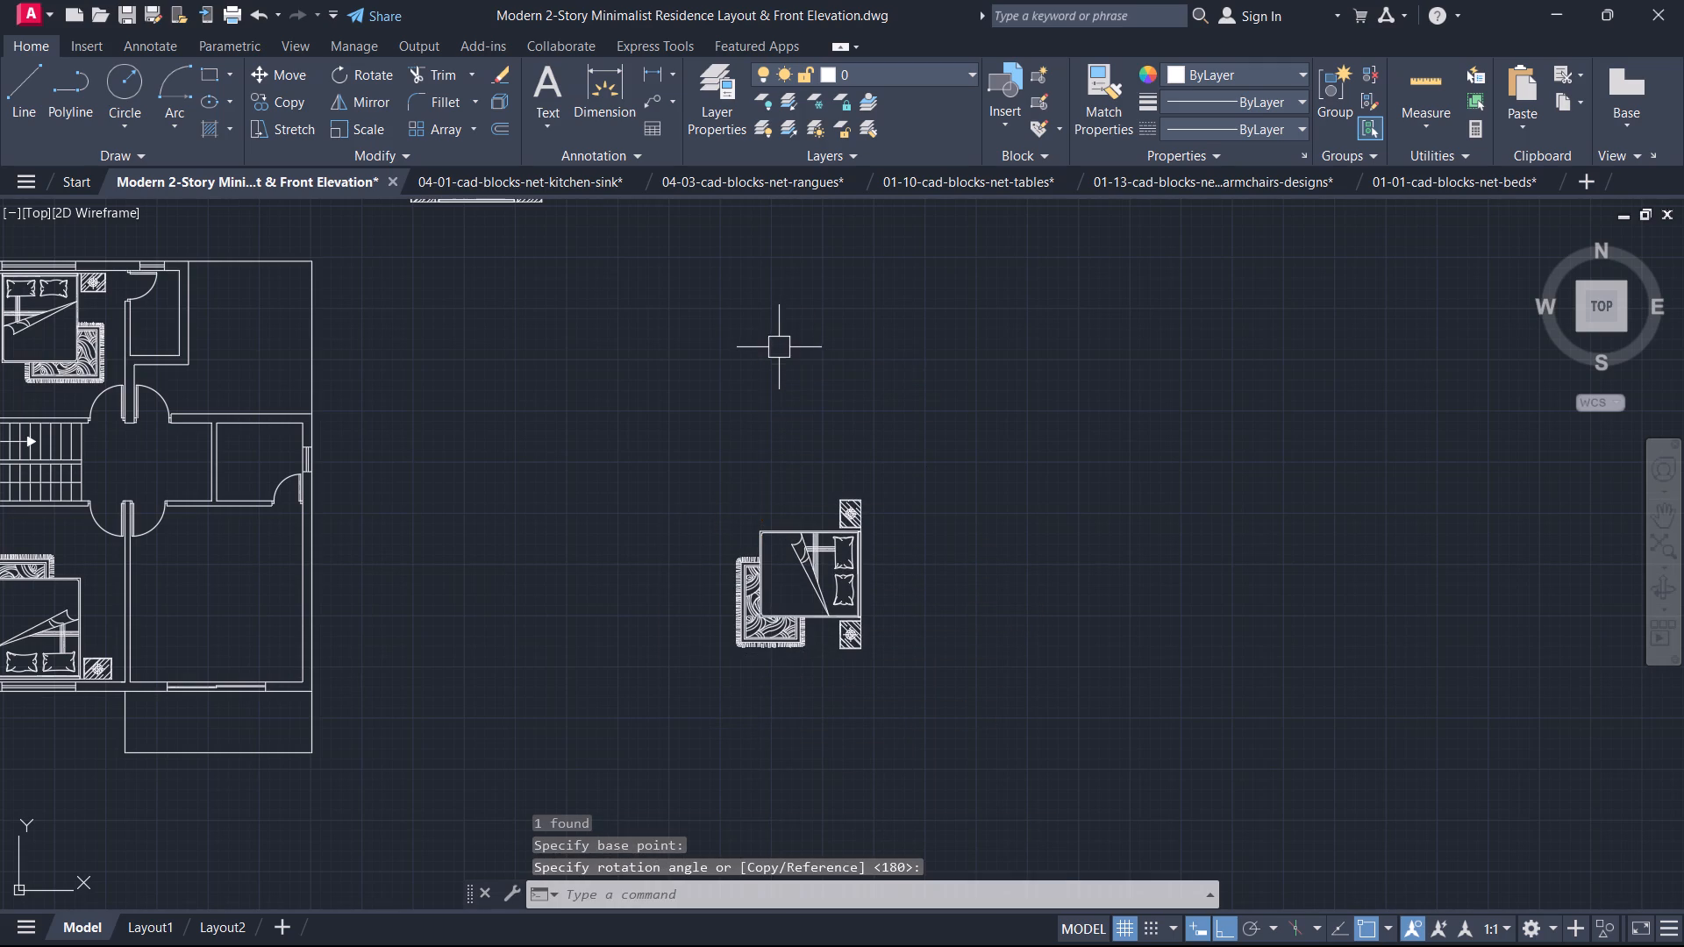
{"action": "key", "text": "Escape"}
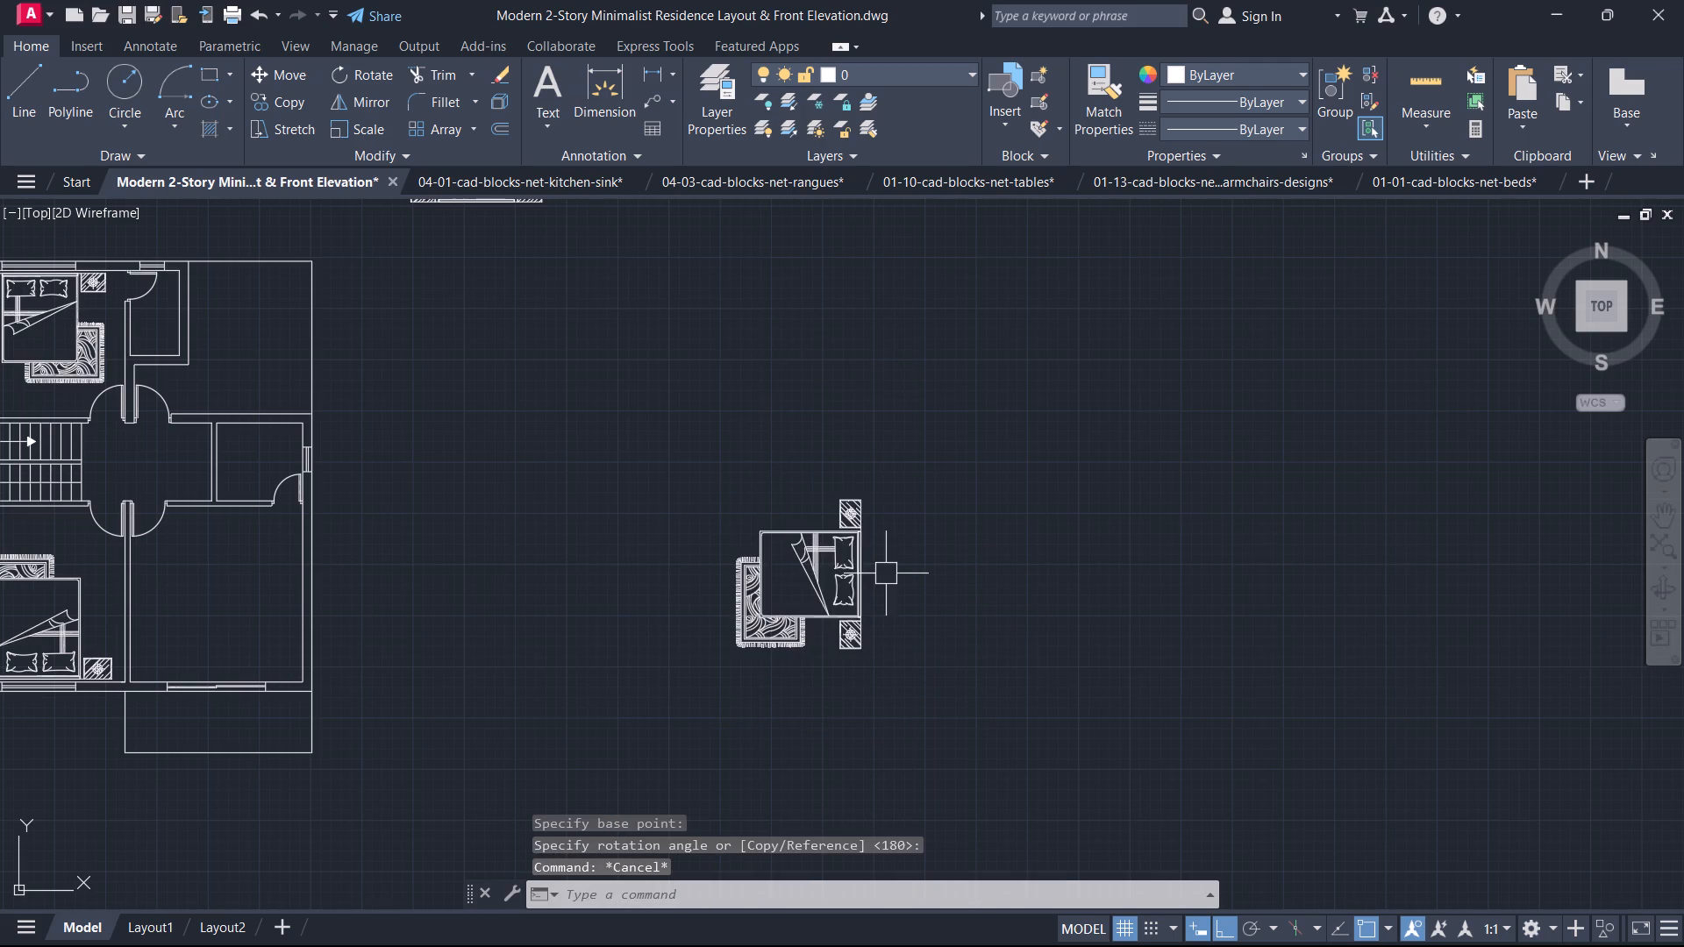
Copy the rotated double bed from the headboard's midpoint into the eastern plan's southeast bedroom, with its headboard facing the east wall.
{"action": "left_click", "coordinate": [888, 573]}
{"action": "left_click", "coordinate": [802, 564]}
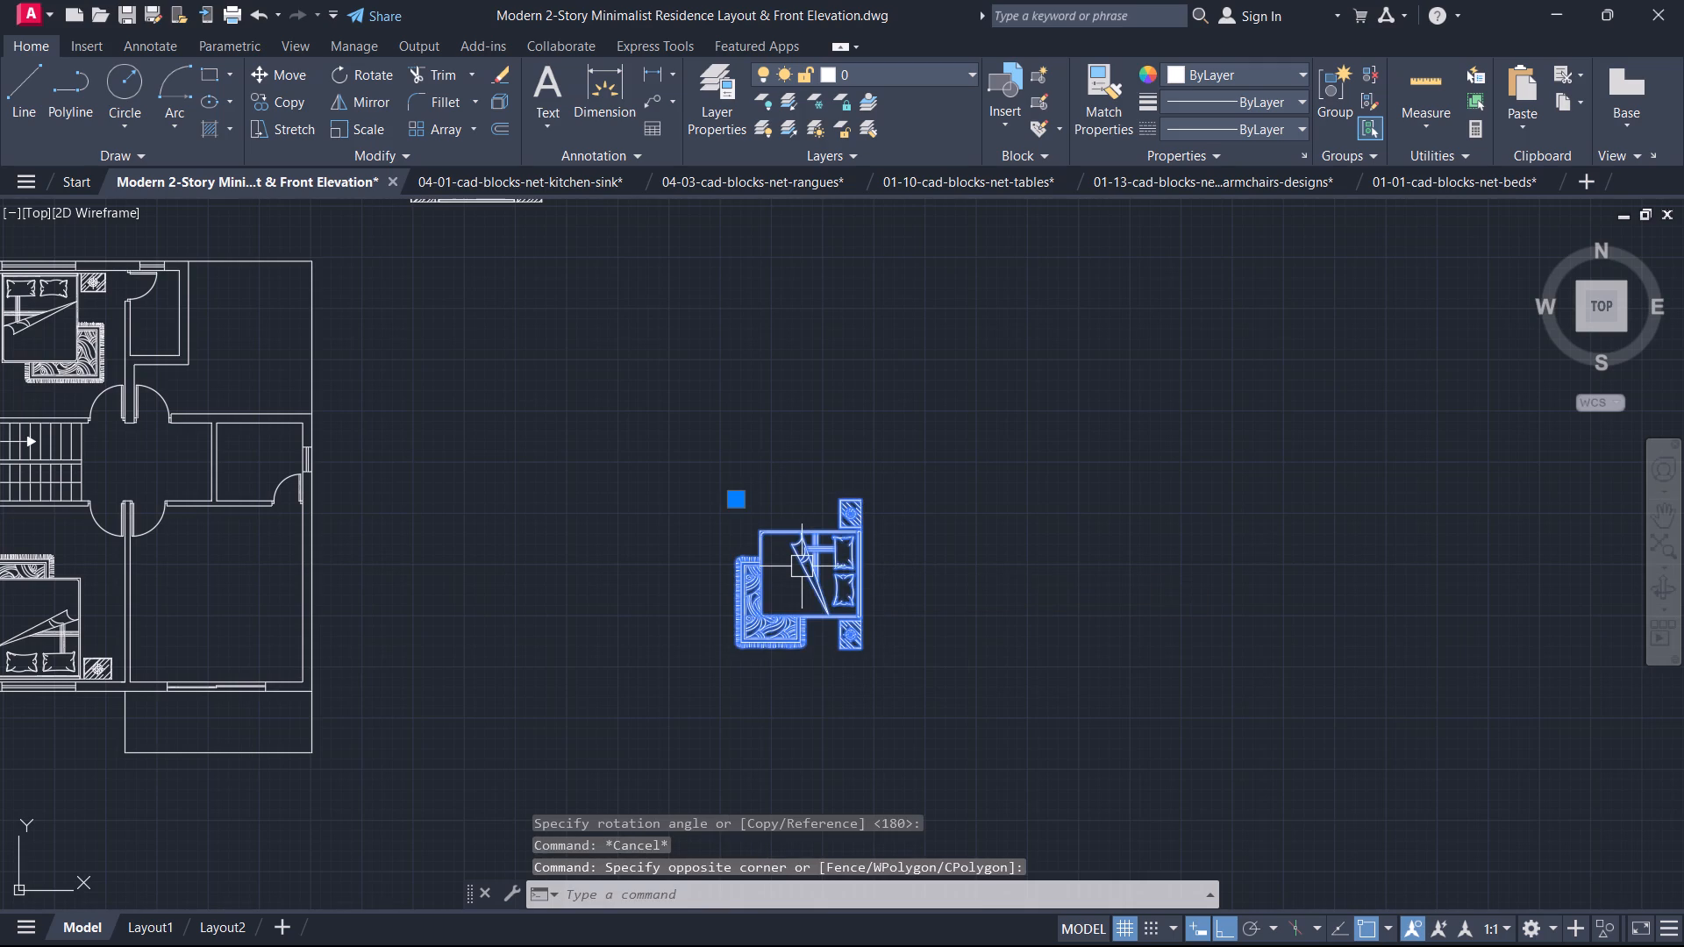
{"action": "key", "text": "c"}
{"action": "type", "text": "o"}
{"action": "key", "text": "space"}
{"action": "scroll", "coordinate": [875, 593], "scroll_direction": "up", "scroll_amount": 2}
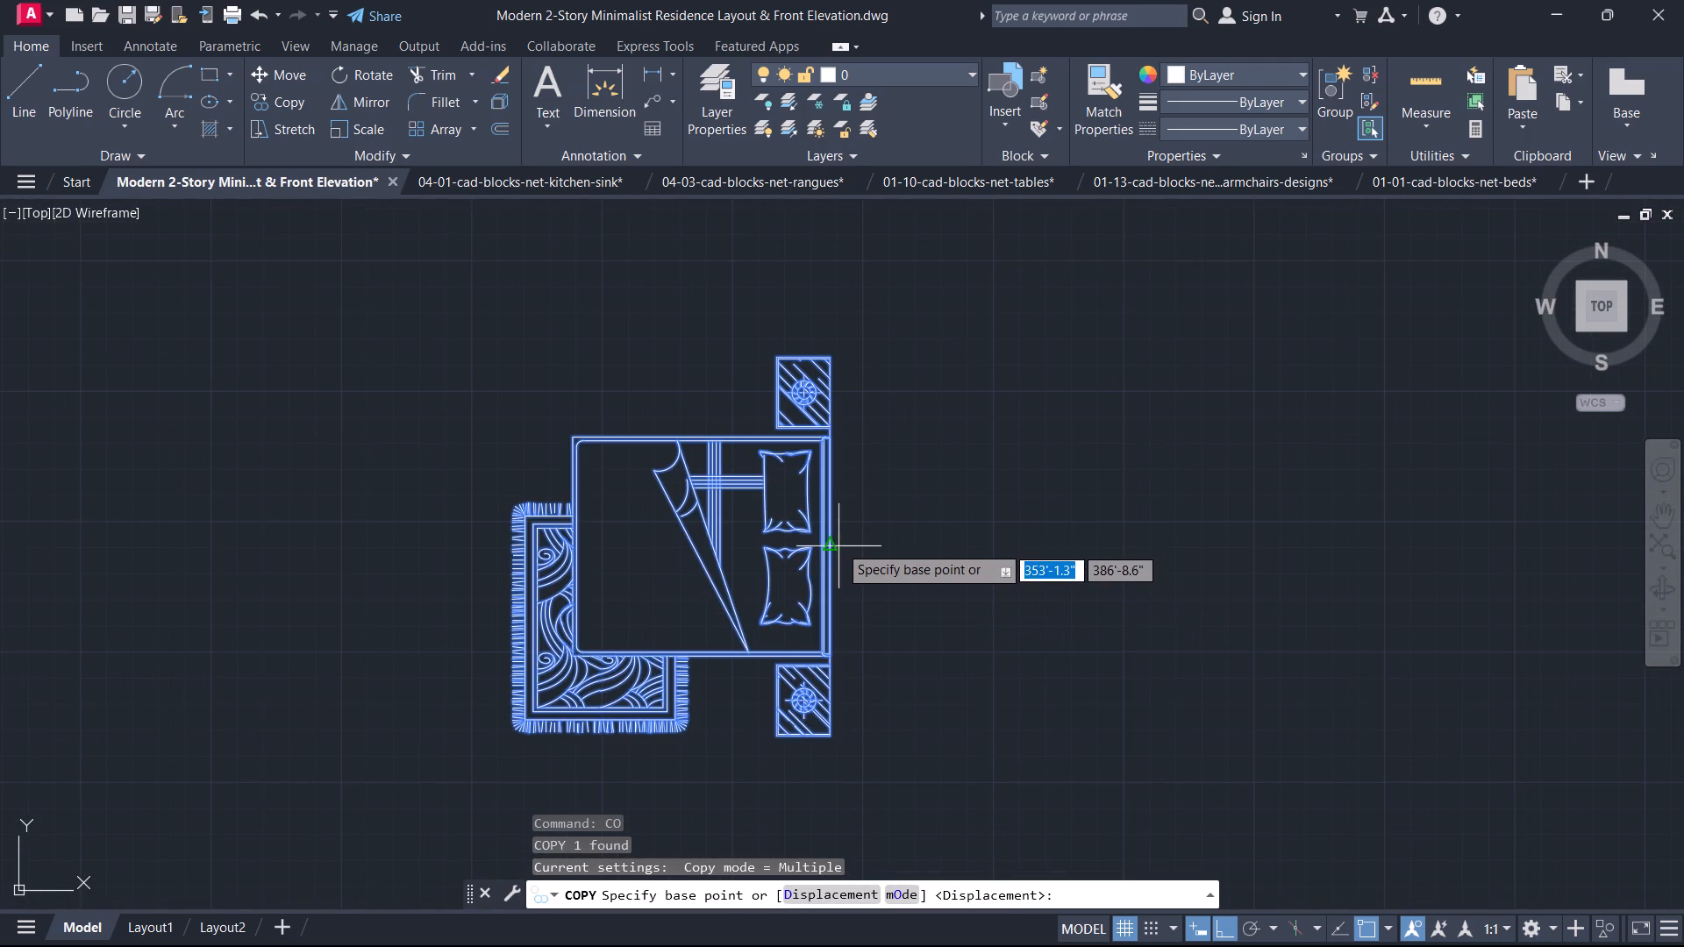
{"action": "left_click", "coordinate": [848, 545]}
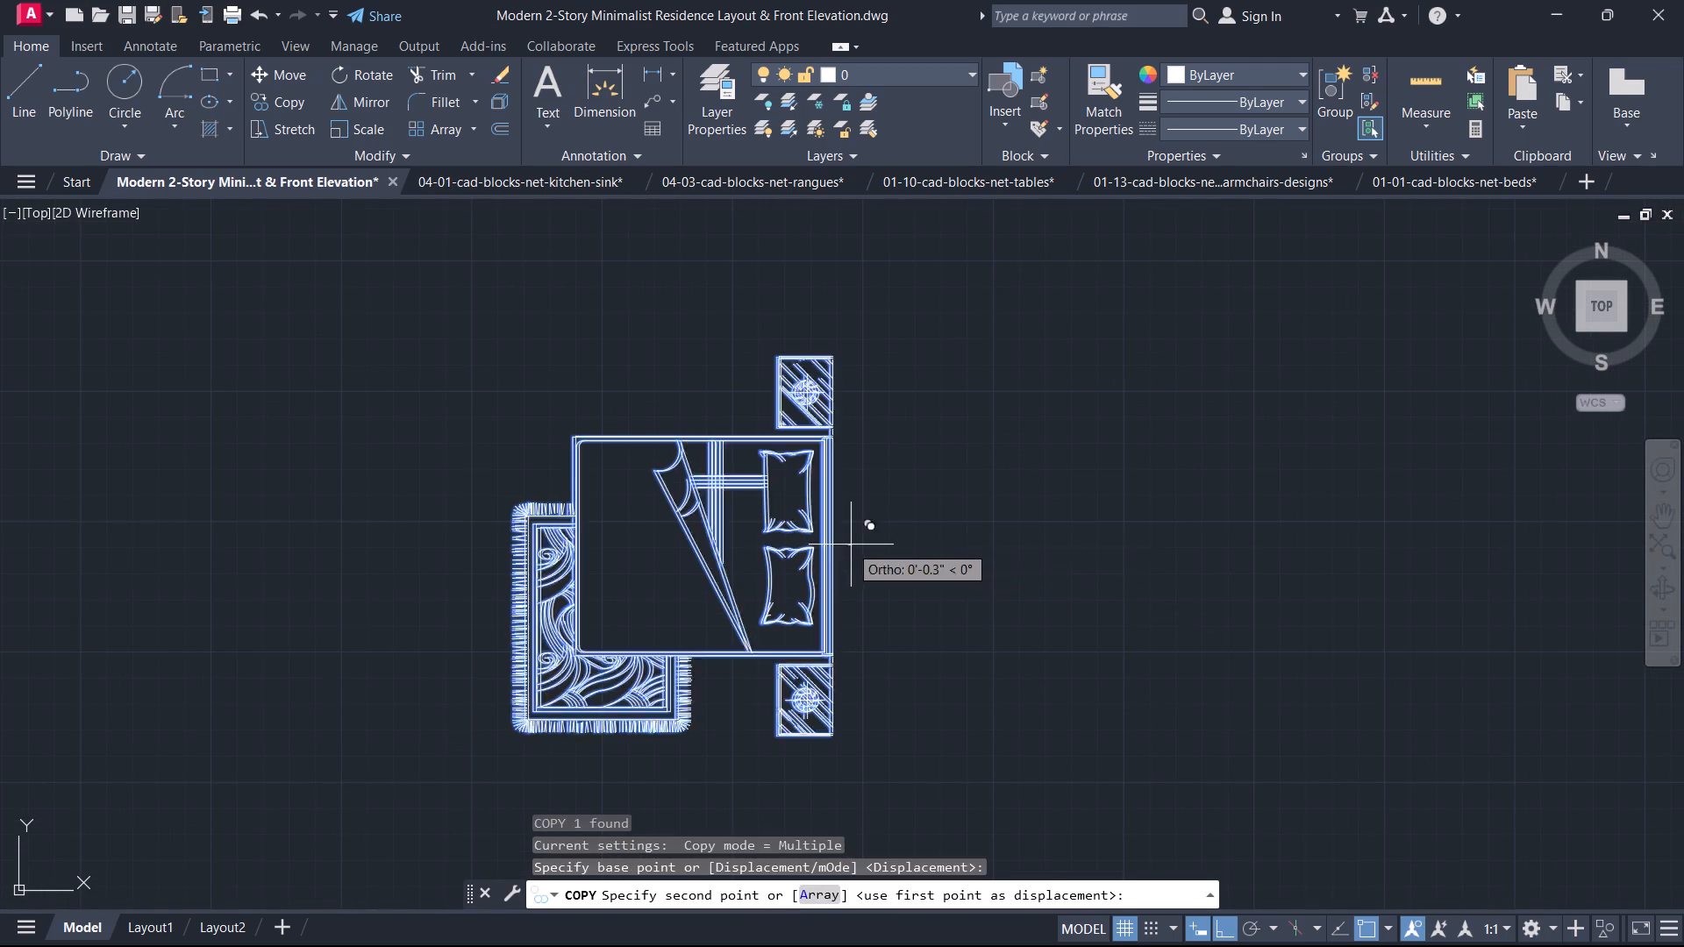
{"action": "scroll", "coordinate": [722, 621], "scroll_direction": "down", "scroll_amount": 2}
{"action": "middle_click_drag", "start_coordinate": [711, 624], "coordinate": [988, 629]}
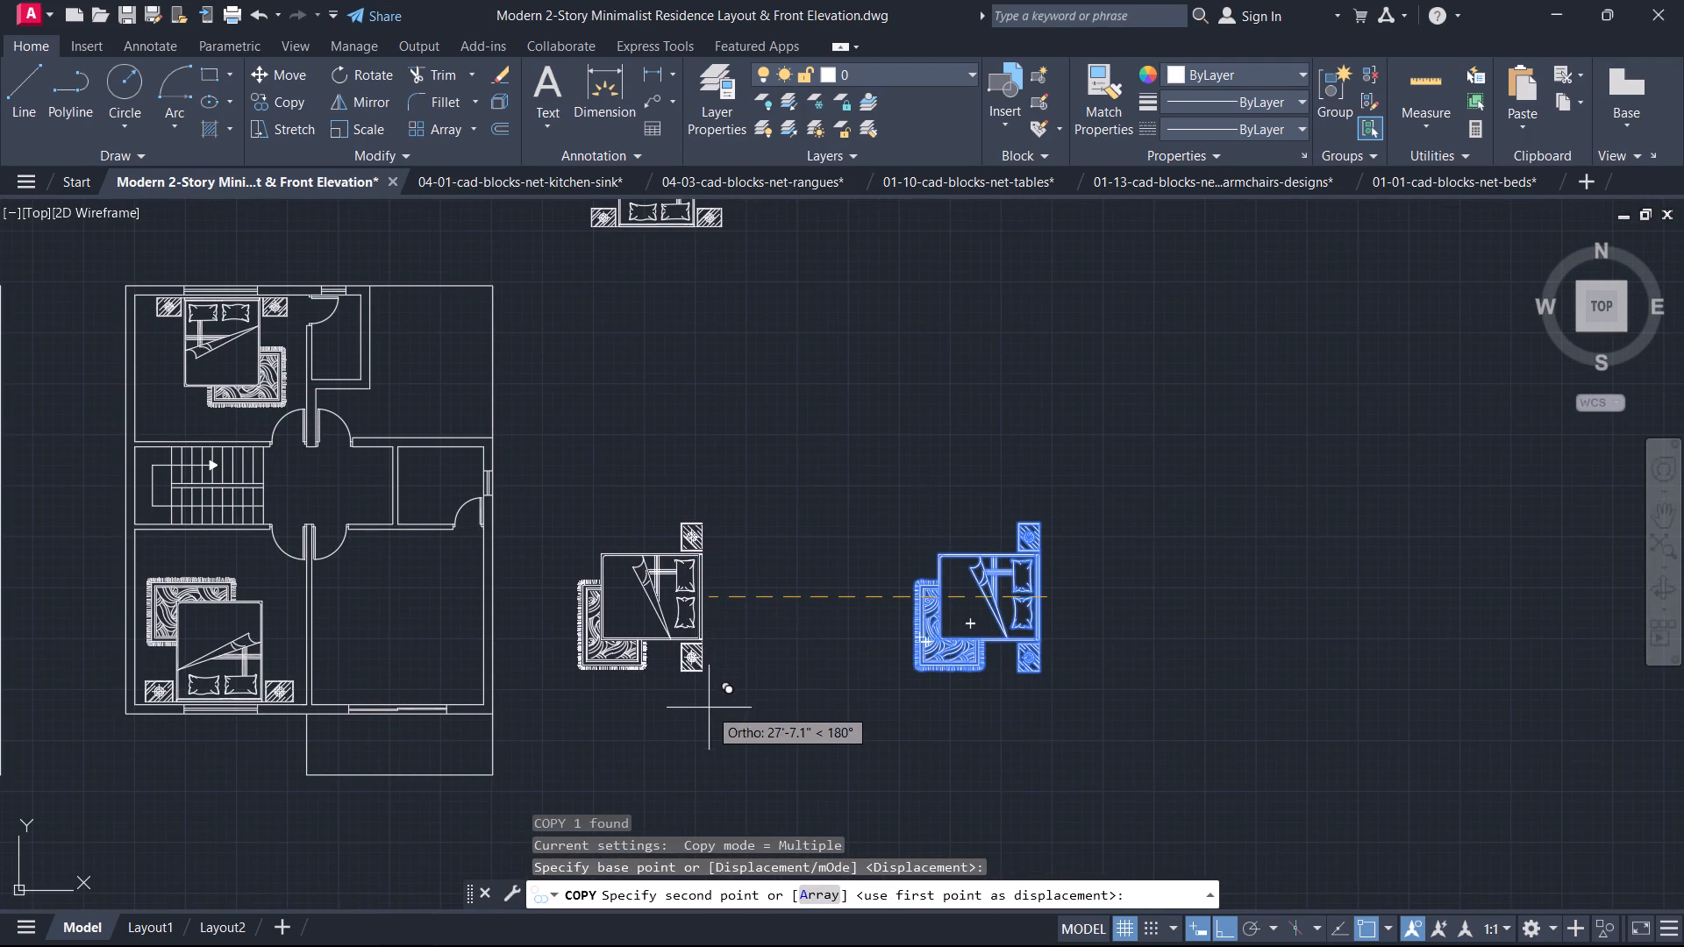
{"action": "scroll", "coordinate": [513, 697], "scroll_direction": "up", "scroll_amount": 3}
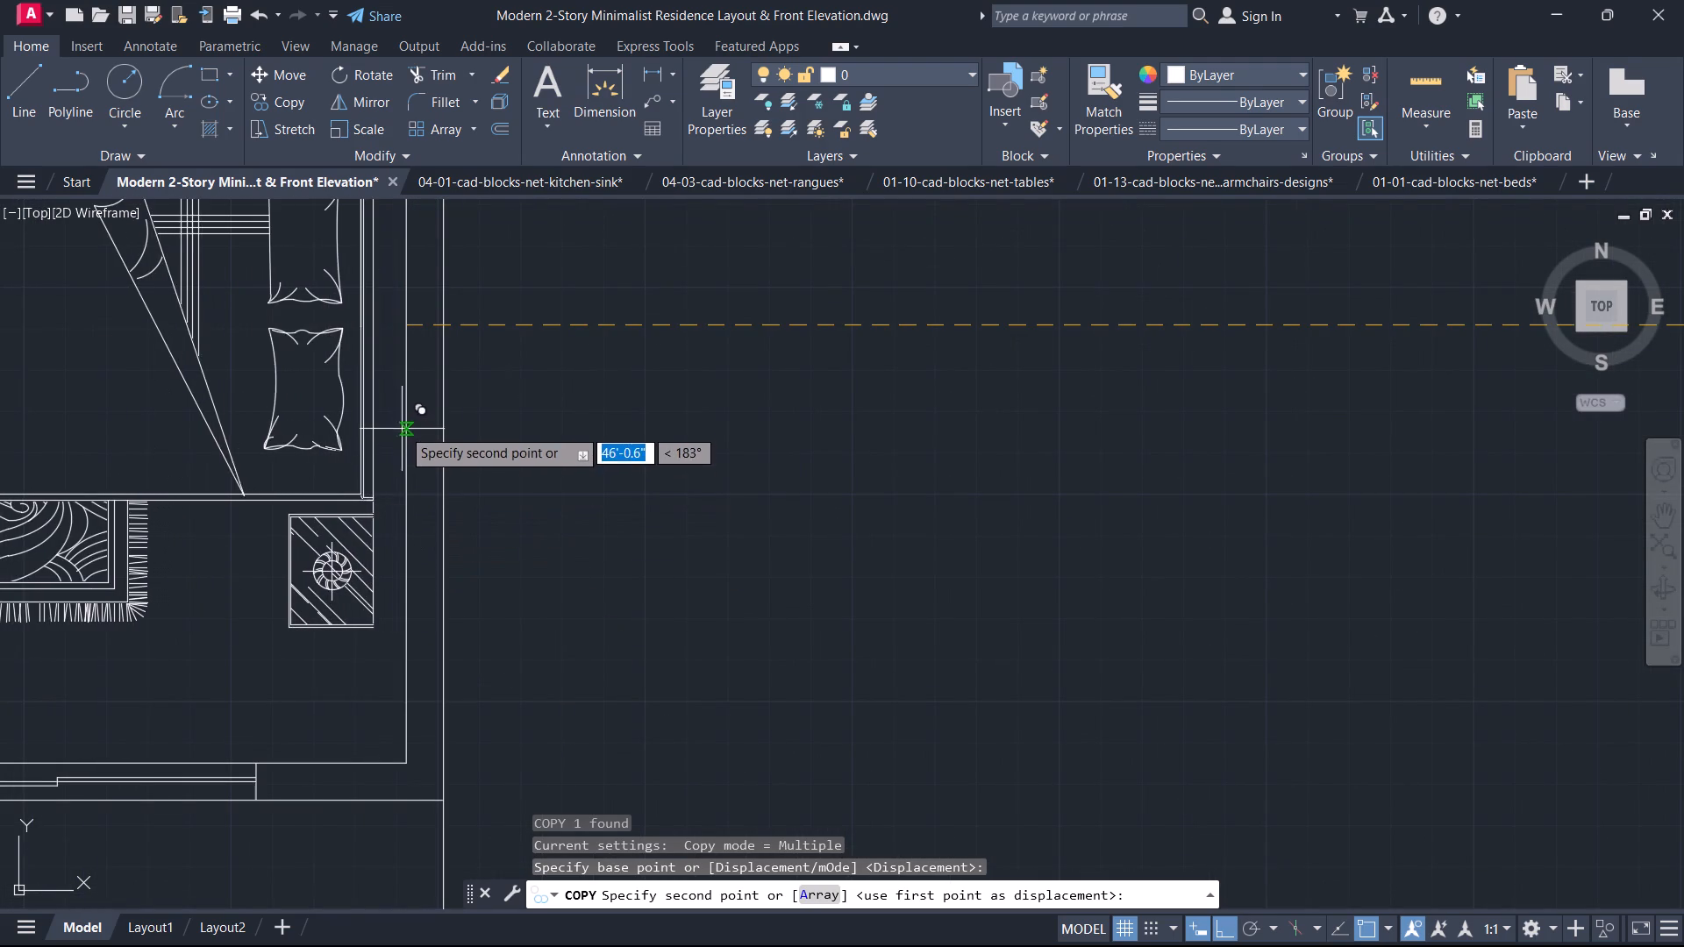
{"action": "left_click", "coordinate": [409, 403]}
{"action": "scroll", "coordinate": [406, 425], "scroll_direction": "down", "scroll_amount": 2}
{"action": "key", "text": "Escape"}
{"action": "middle_click_drag", "start_coordinate": [405, 427], "coordinate": [591, 566]}
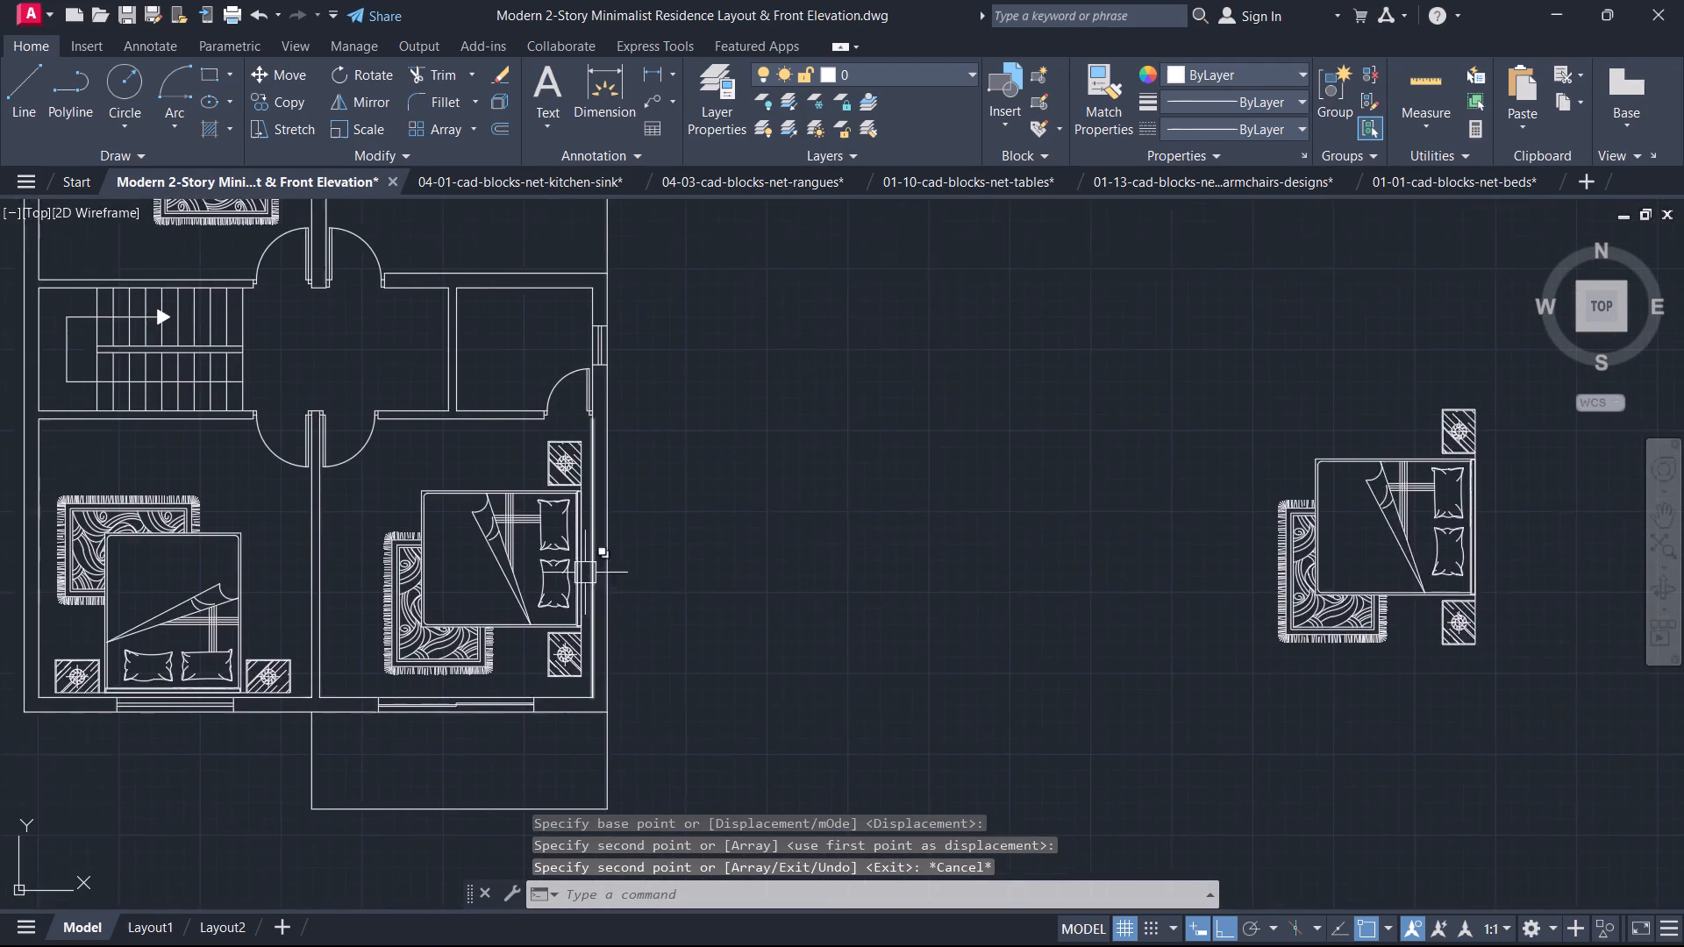
Move the southeast bedroom's double bed about 4.4" east, closer to the east wall.
{"action": "scroll", "coordinate": [571, 580], "scroll_direction": "up", "scroll_amount": 1}
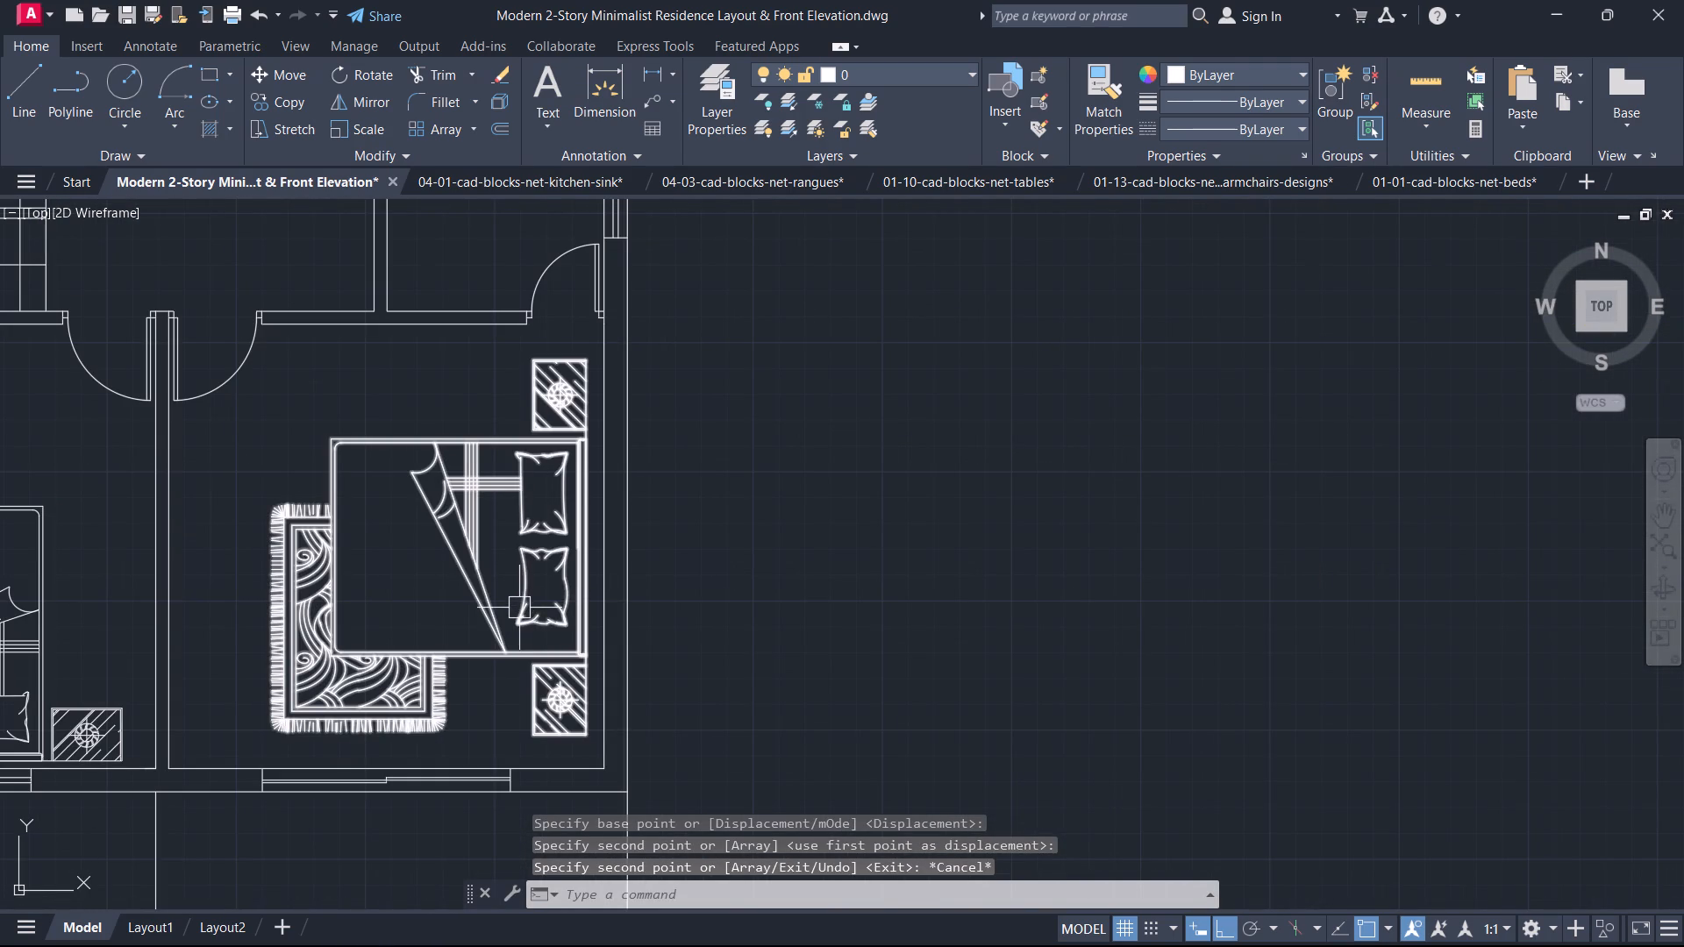
{"action": "left_click", "coordinate": [521, 629]}
{"action": "scroll", "coordinate": [499, 615], "scroll_direction": "up", "scroll_amount": 2}
{"action": "middle_click_drag", "start_coordinate": [499, 615], "coordinate": [482, 609]}
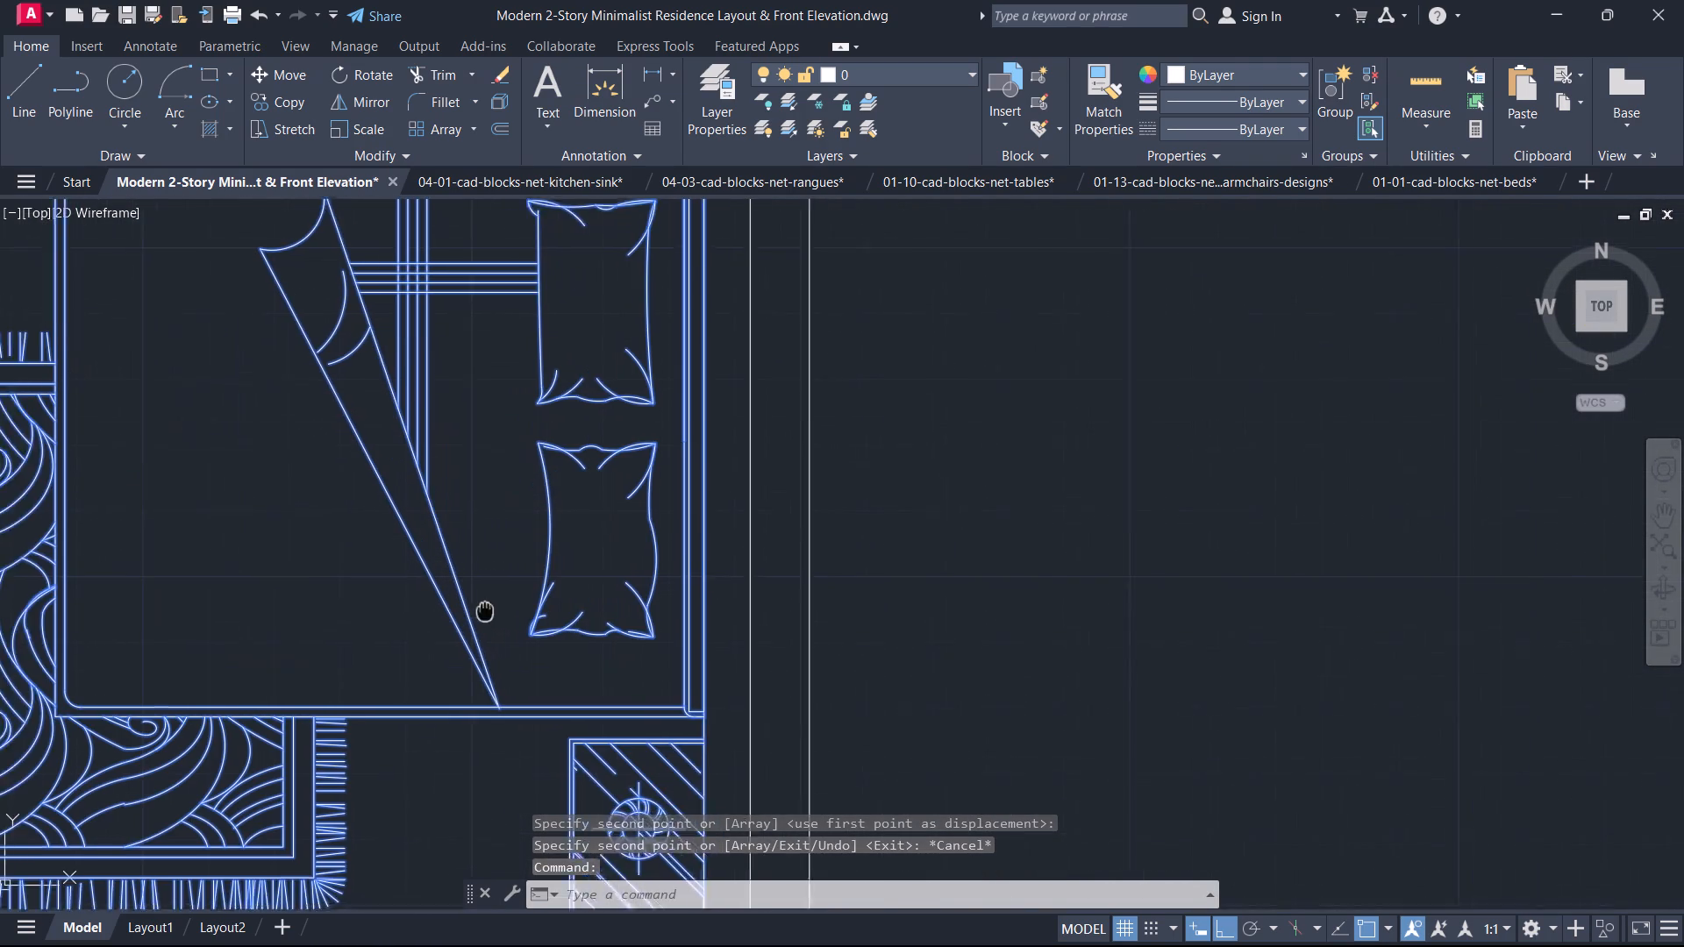
{"action": "middle_click_drag", "start_coordinate": [482, 609], "coordinate": [439, 598]}
{"action": "key", "text": "m"}
{"action": "key", "text": "space"}
{"action": "scroll", "coordinate": [439, 652], "scroll_direction": "up", "scroll_amount": 1}
{"action": "middle_click_drag", "start_coordinate": [439, 652], "coordinate": [296, 752]}
{"action": "scroll", "coordinate": [298, 751], "scroll_direction": "down", "scroll_amount": 1}
{"action": "left_click", "coordinate": [401, 652]}
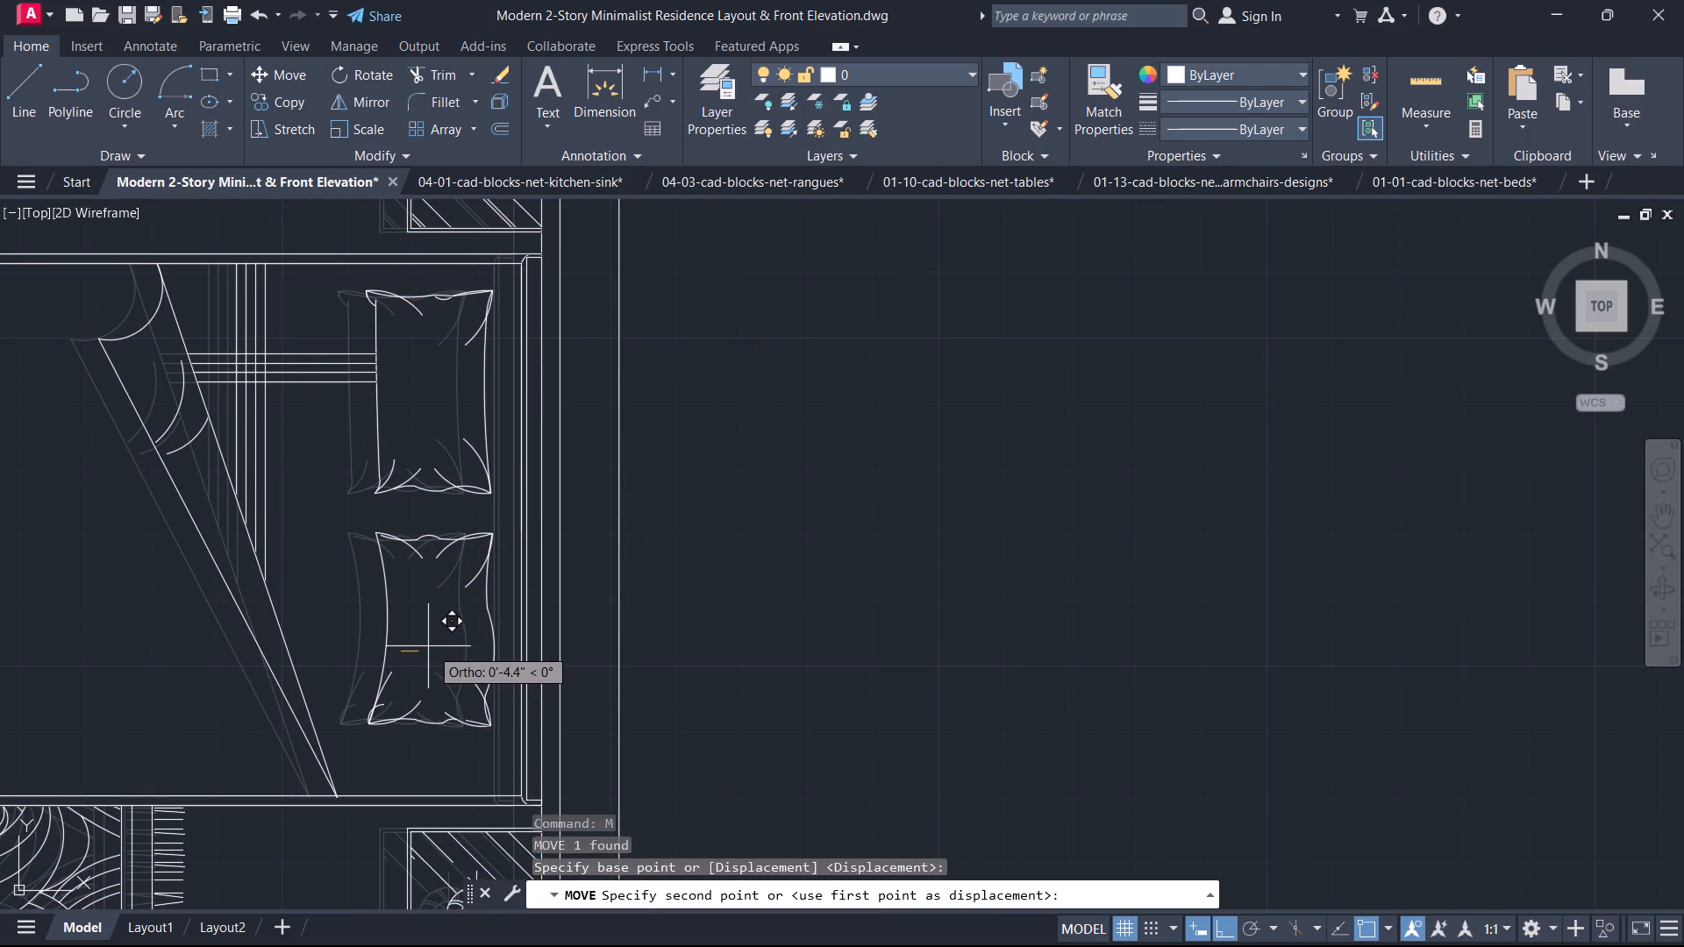
{"action": "left_click", "coordinate": [428, 646]}
{"action": "key", "text": "Escape"}
{"action": "scroll", "coordinate": [409, 645], "scroll_direction": "down", "scroll_amount": 2}
{"action": "middle_click_drag", "start_coordinate": [409, 645], "coordinate": [648, 646]}
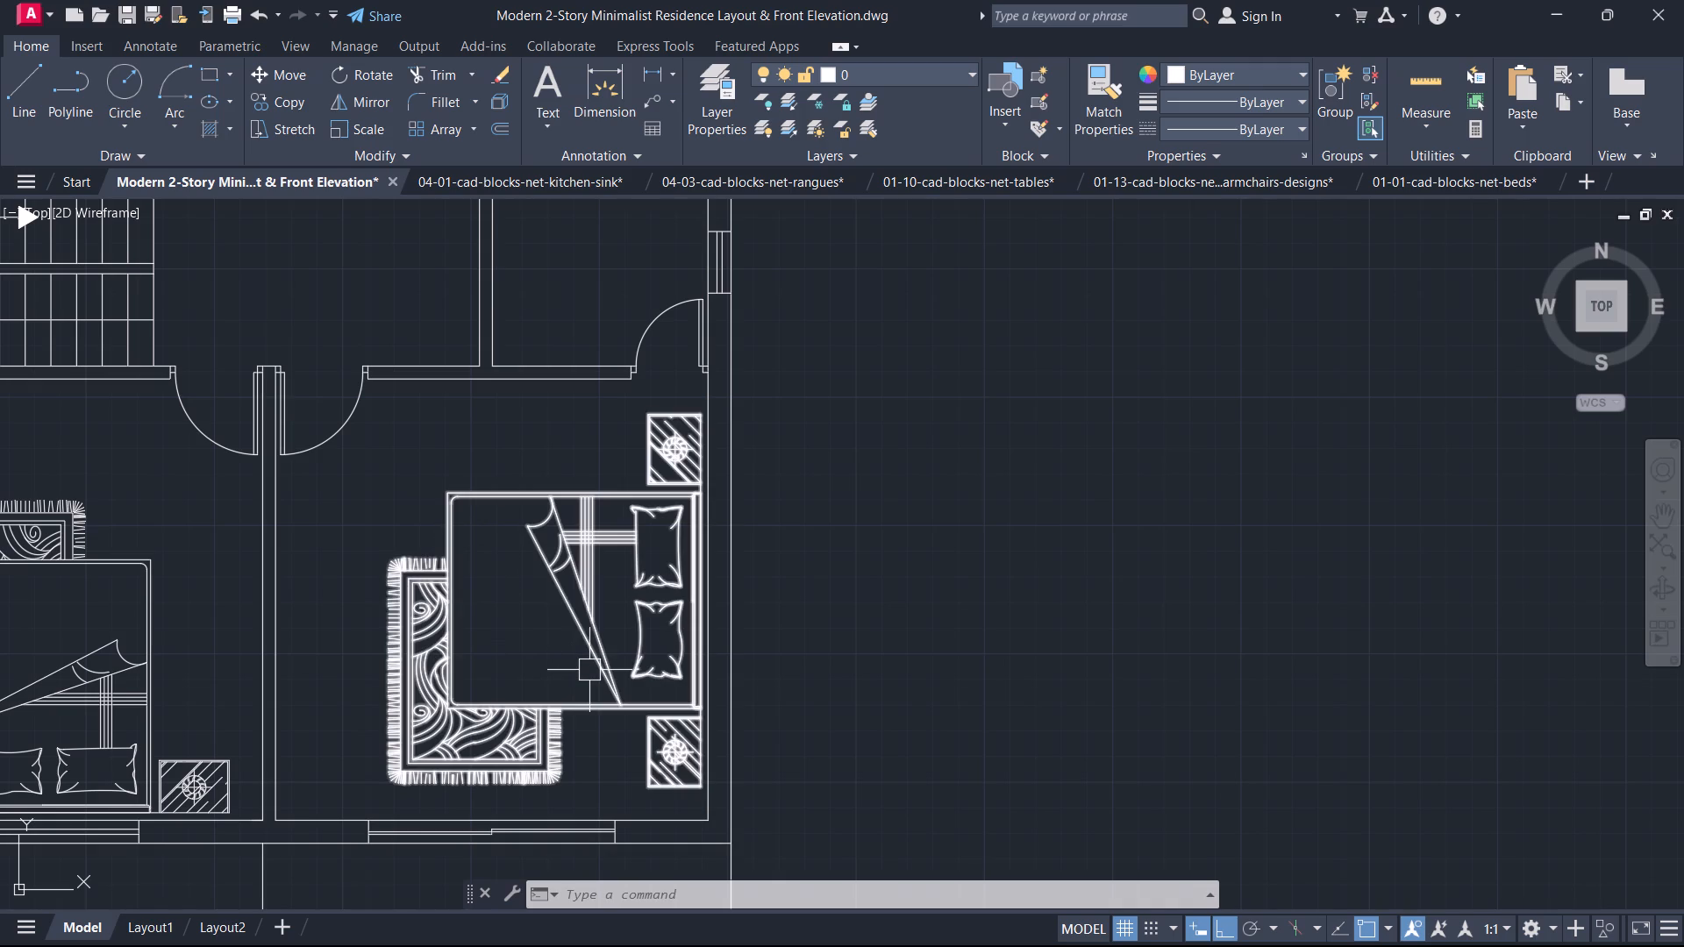
Examine both floor plans for bedrooms that still need a bed.
{"action": "middle_click_drag", "start_coordinate": [596, 634], "coordinate": [844, 612]}
{"action": "scroll", "coordinate": [844, 612], "scroll_direction": "down", "scroll_amount": 3}
{"action": "scroll", "coordinate": [786, 596], "scroll_direction": "up", "scroll_amount": 1}
{"action": "middle_click_drag", "start_coordinate": [786, 596], "coordinate": [819, 636]}
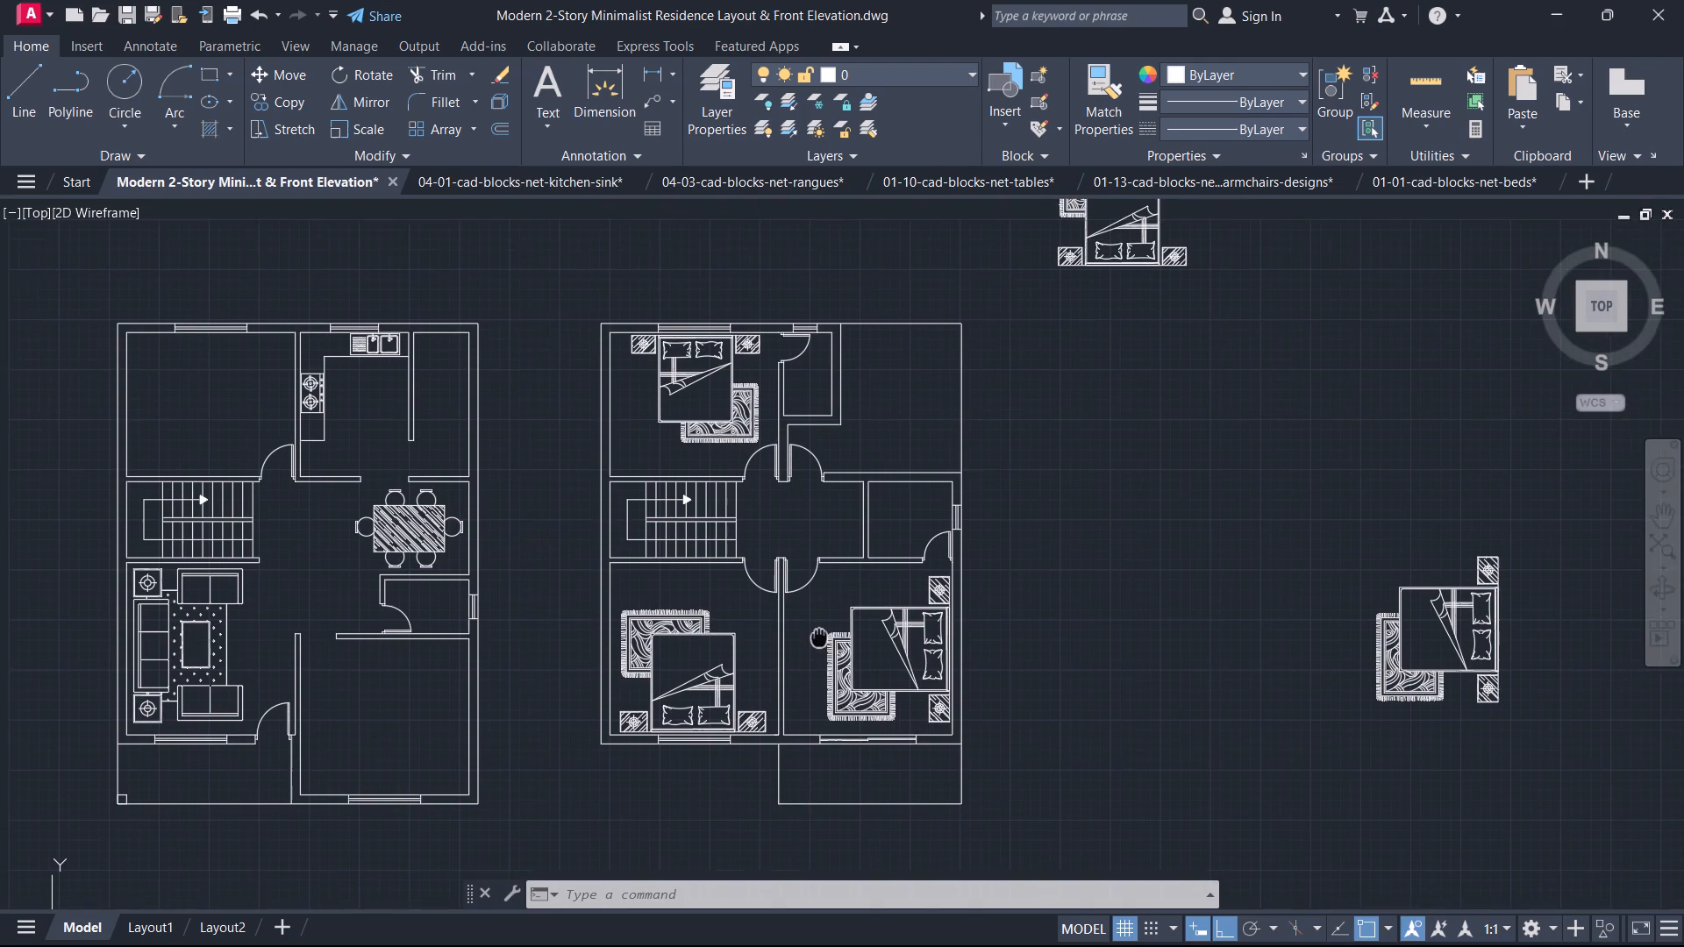
{"action": "middle_click_drag", "start_coordinate": [819, 636], "coordinate": [831, 644]}
{"action": "middle_click_drag", "start_coordinate": [695, 582], "coordinate": [802, 663]}
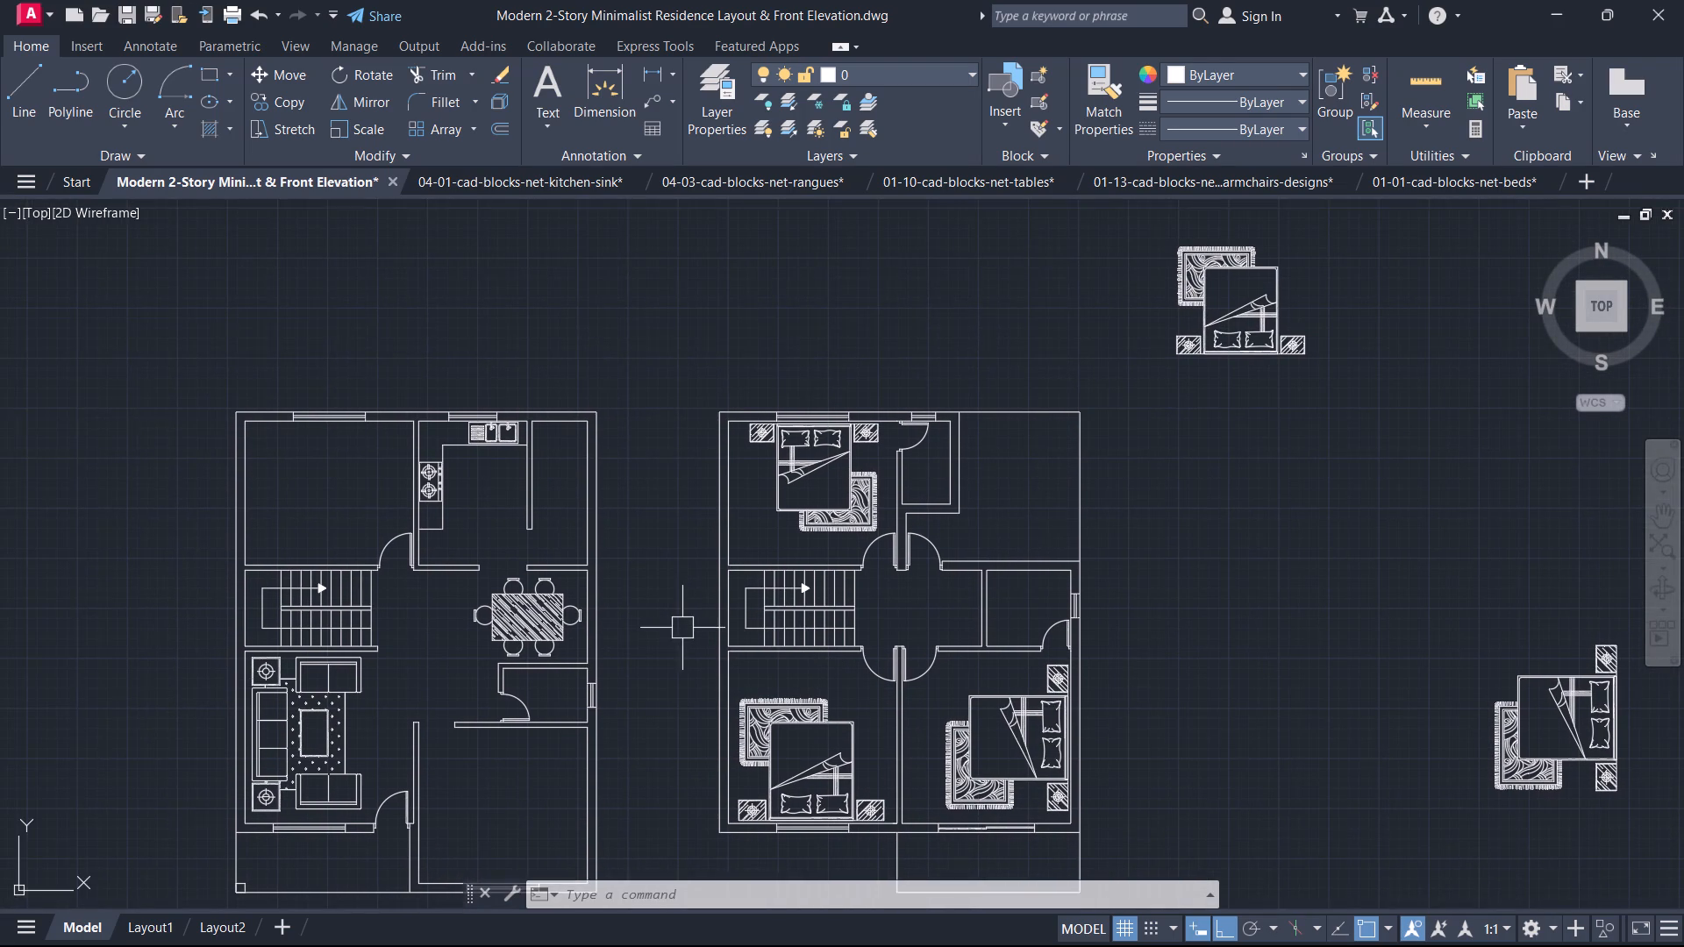
{"action": "middle_click_drag", "start_coordinate": [679, 625], "coordinate": [730, 639]}
{"action": "middle_click_drag", "start_coordinate": [547, 552], "coordinate": [767, 615]}
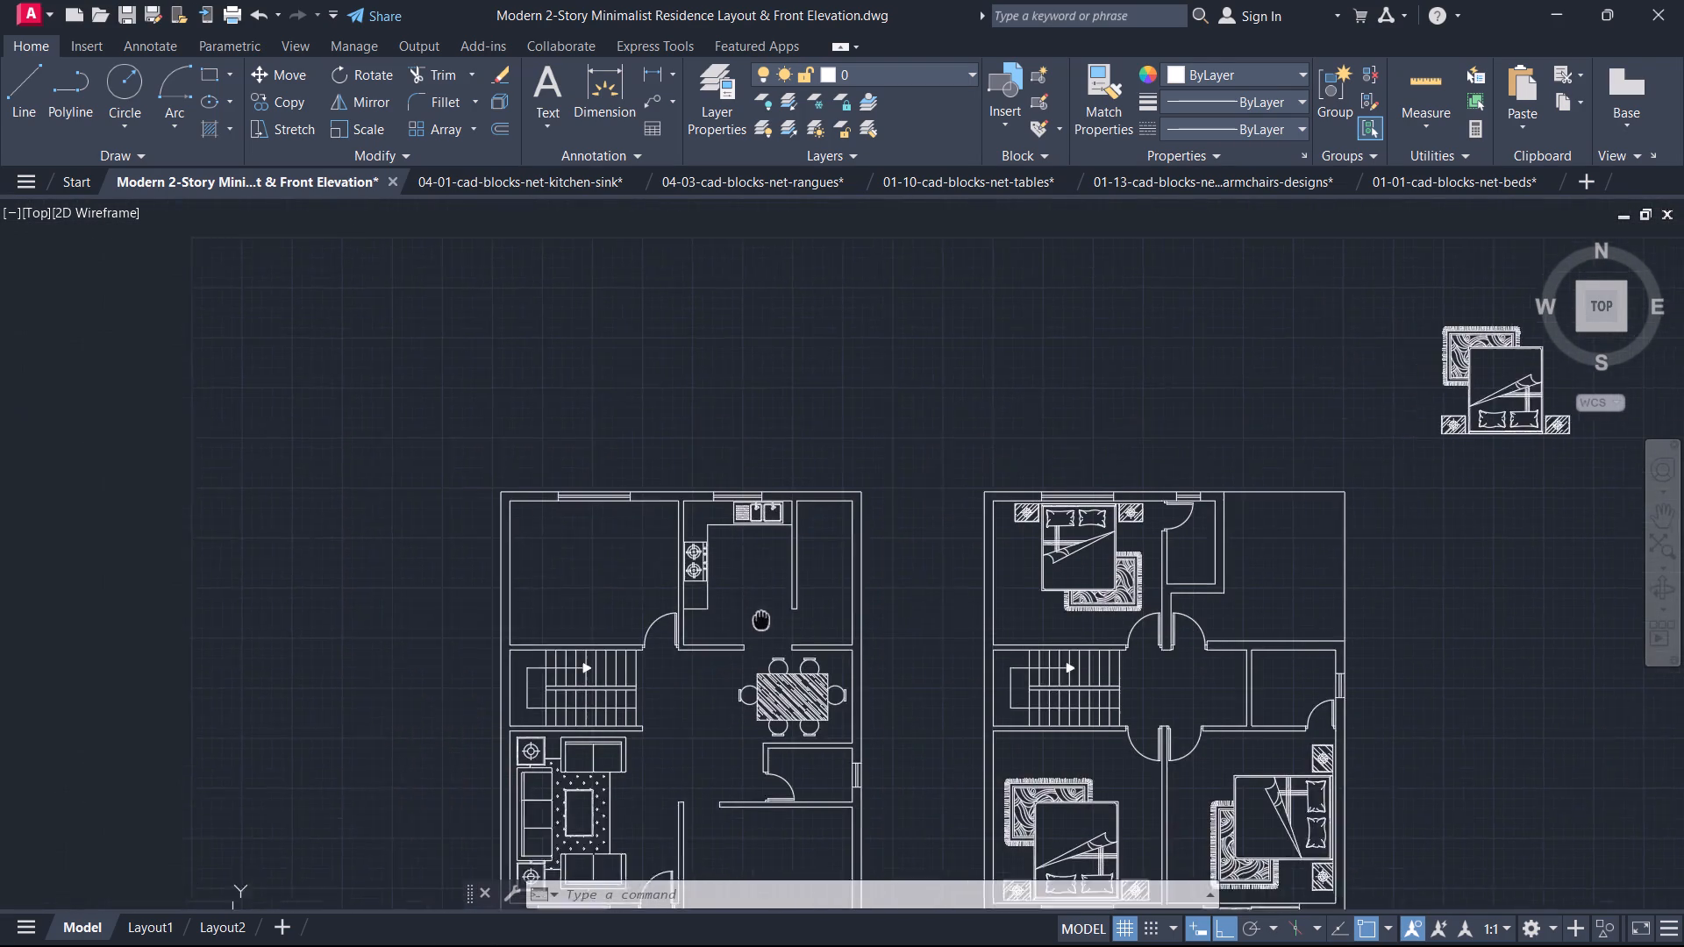
{"action": "middle_click_drag", "start_coordinate": [767, 615], "coordinate": [933, 450]}
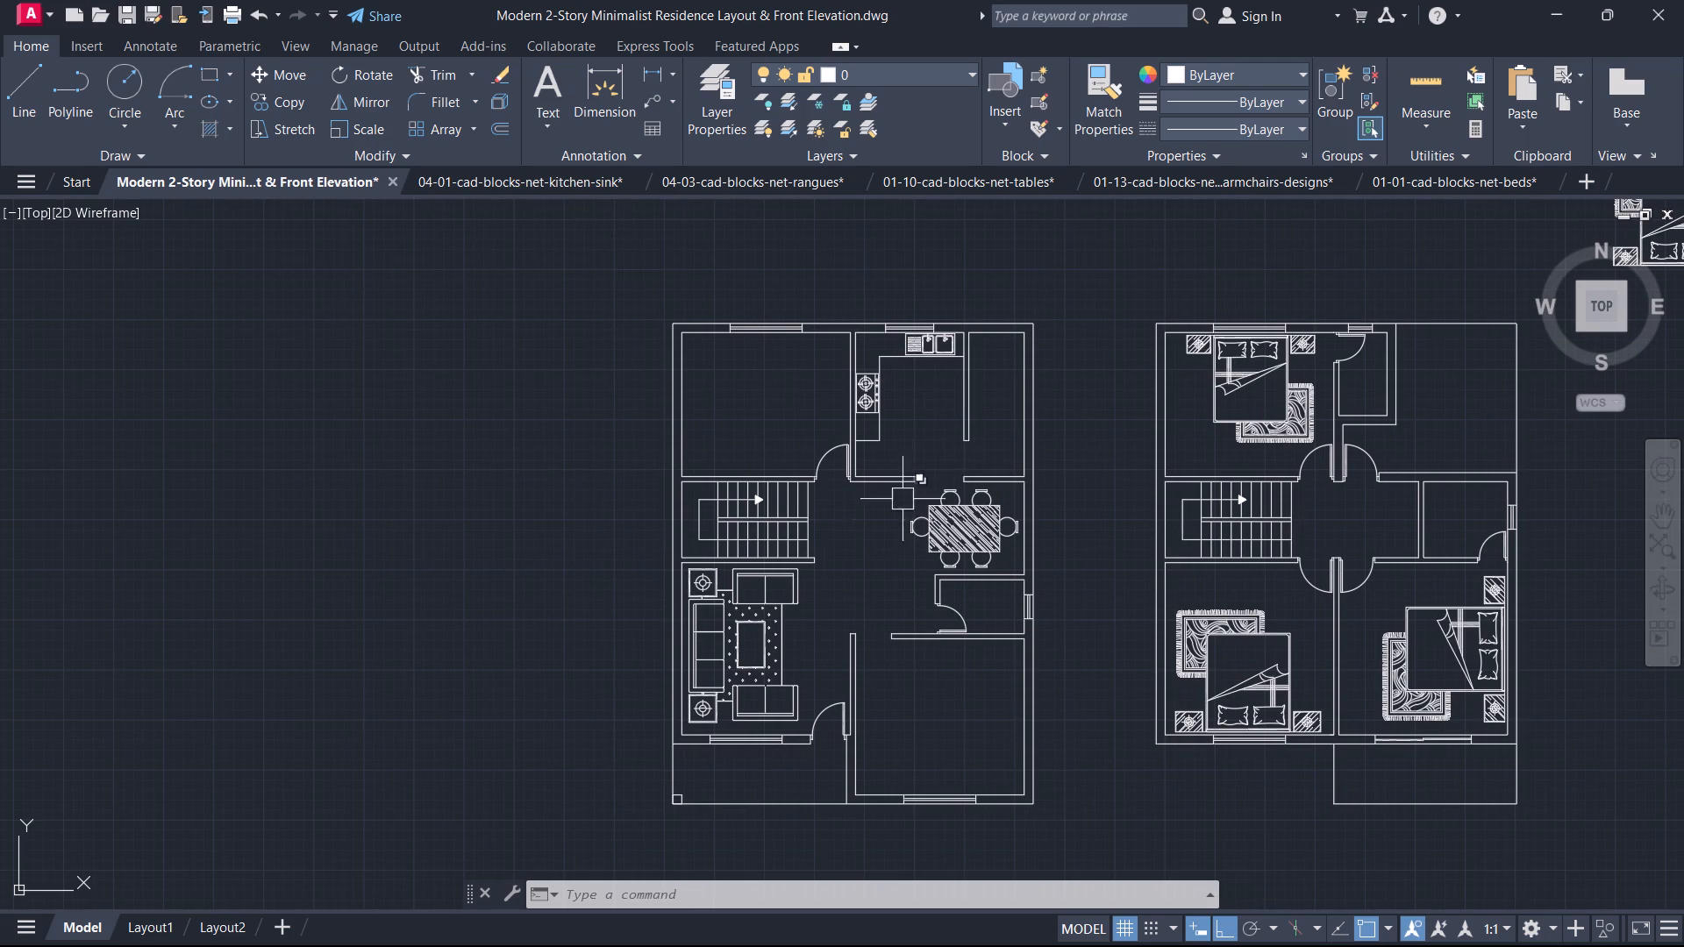
{"action": "middle_click_drag", "start_coordinate": [815, 580], "coordinate": [874, 566]}
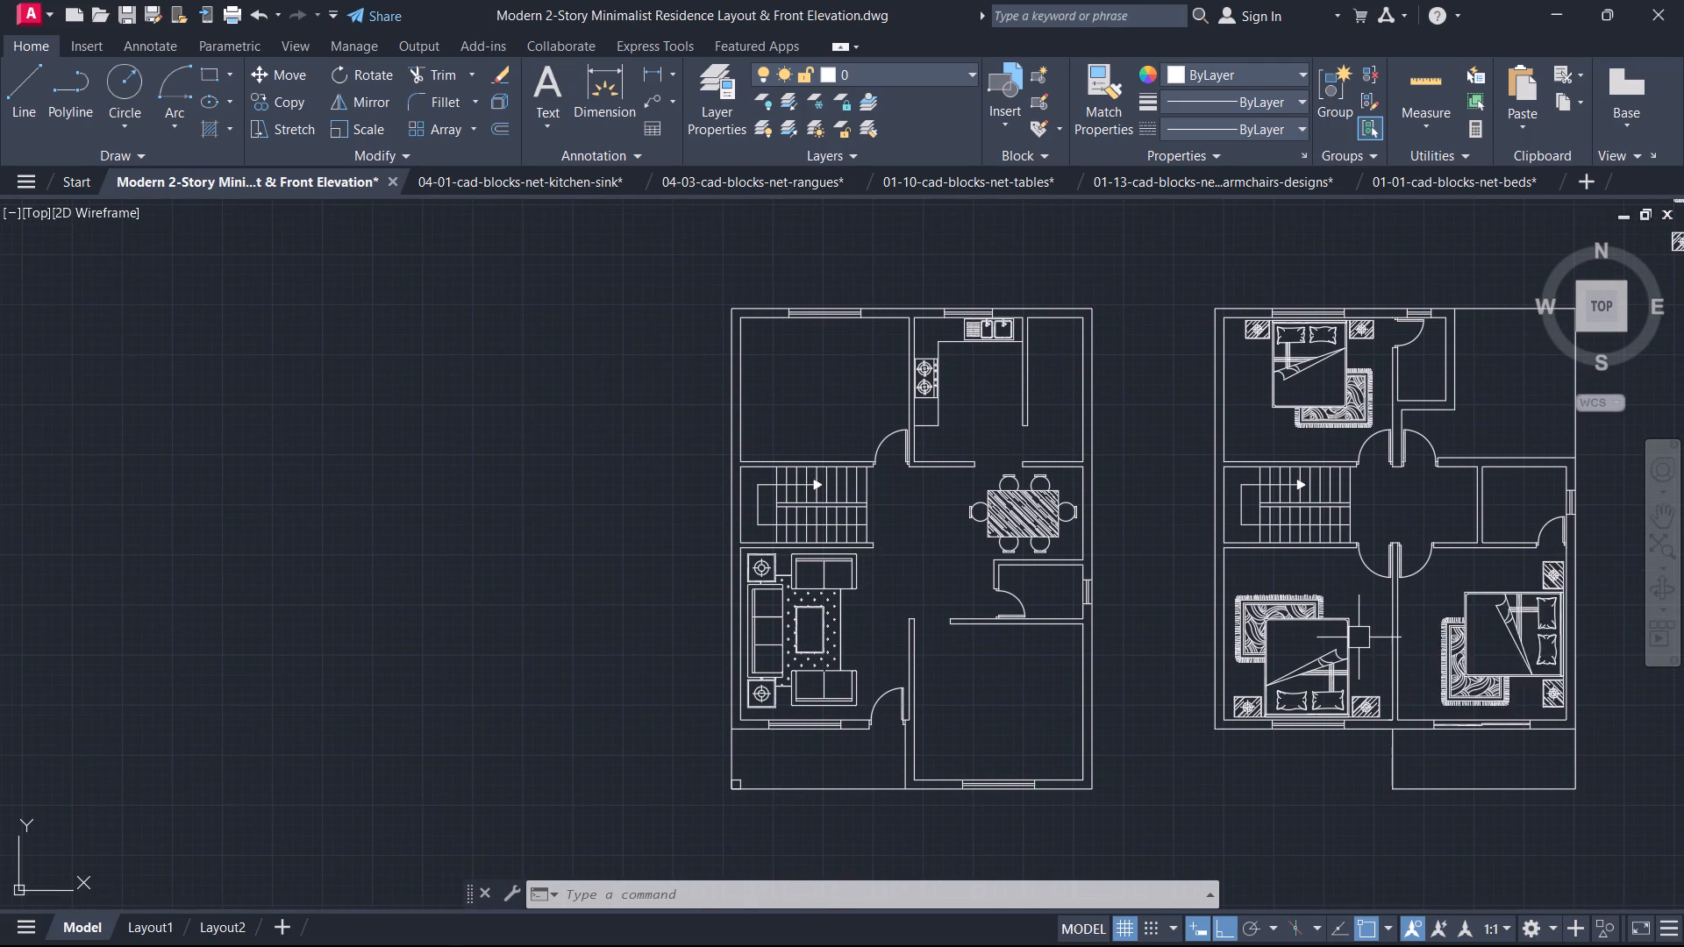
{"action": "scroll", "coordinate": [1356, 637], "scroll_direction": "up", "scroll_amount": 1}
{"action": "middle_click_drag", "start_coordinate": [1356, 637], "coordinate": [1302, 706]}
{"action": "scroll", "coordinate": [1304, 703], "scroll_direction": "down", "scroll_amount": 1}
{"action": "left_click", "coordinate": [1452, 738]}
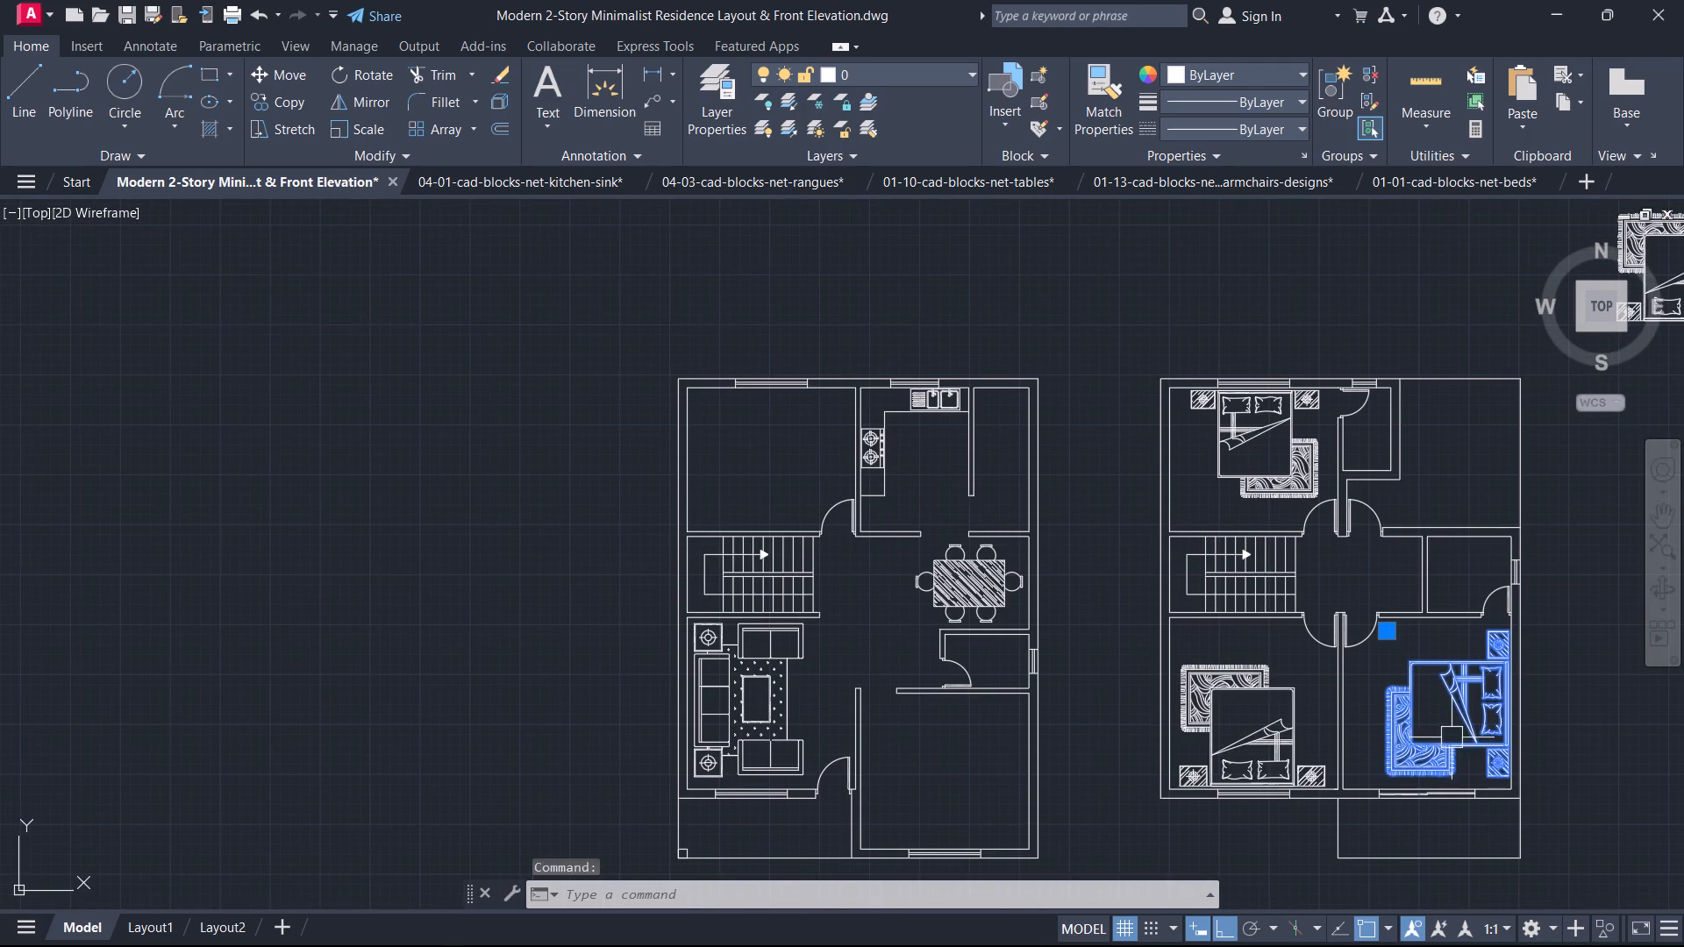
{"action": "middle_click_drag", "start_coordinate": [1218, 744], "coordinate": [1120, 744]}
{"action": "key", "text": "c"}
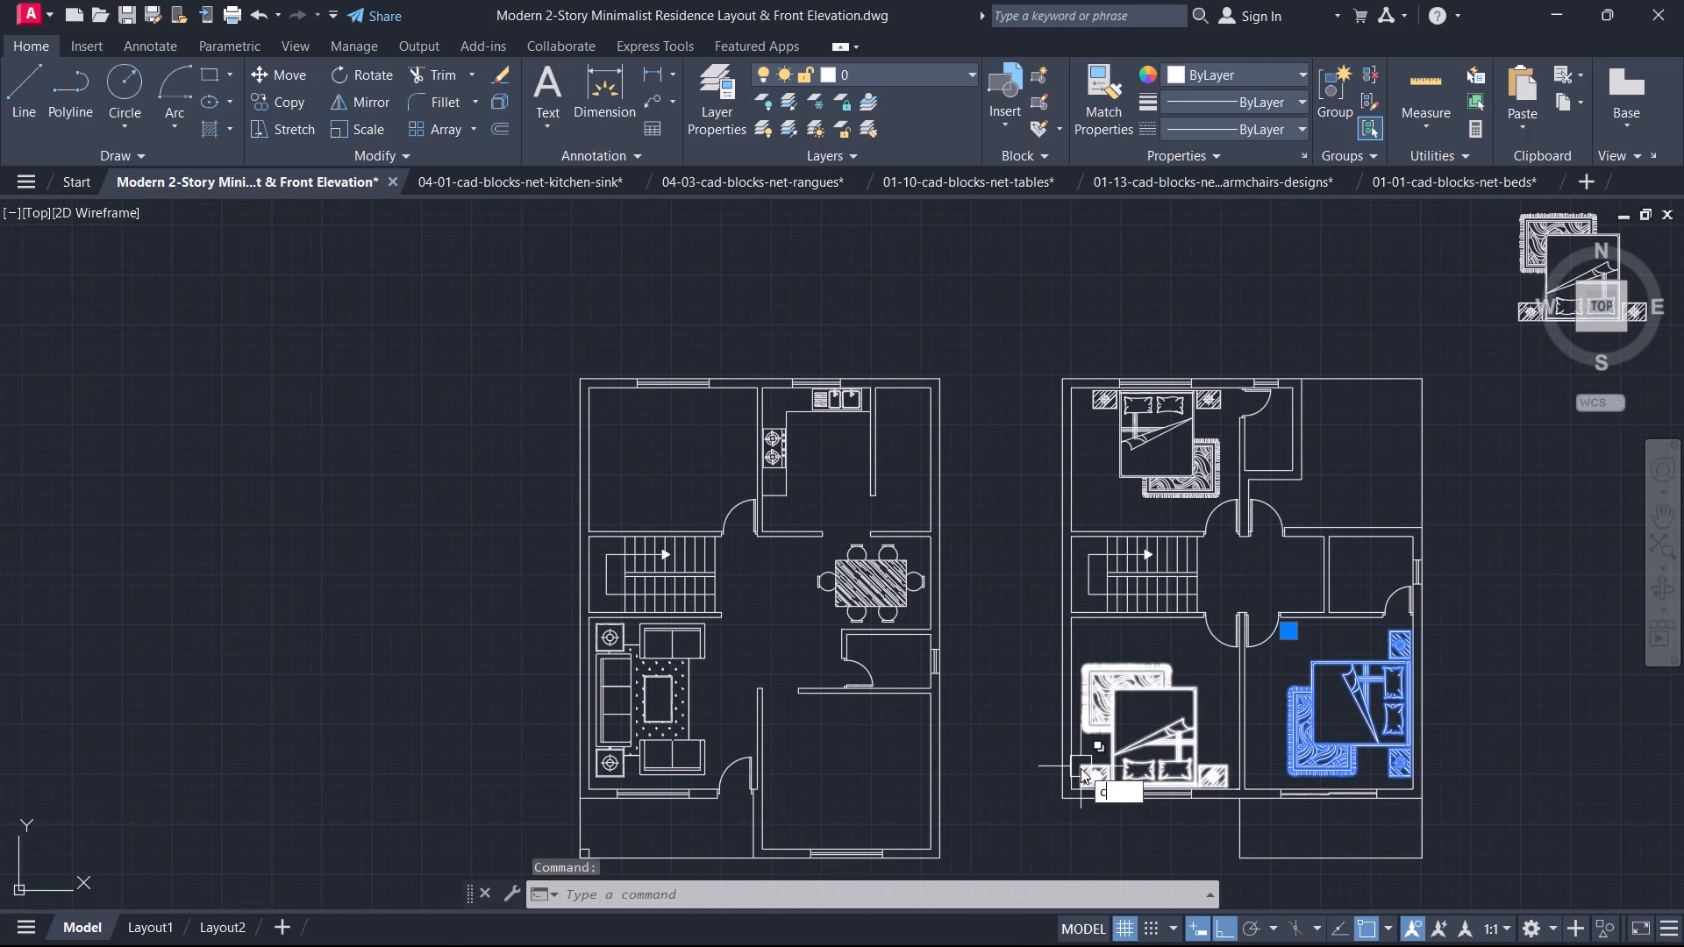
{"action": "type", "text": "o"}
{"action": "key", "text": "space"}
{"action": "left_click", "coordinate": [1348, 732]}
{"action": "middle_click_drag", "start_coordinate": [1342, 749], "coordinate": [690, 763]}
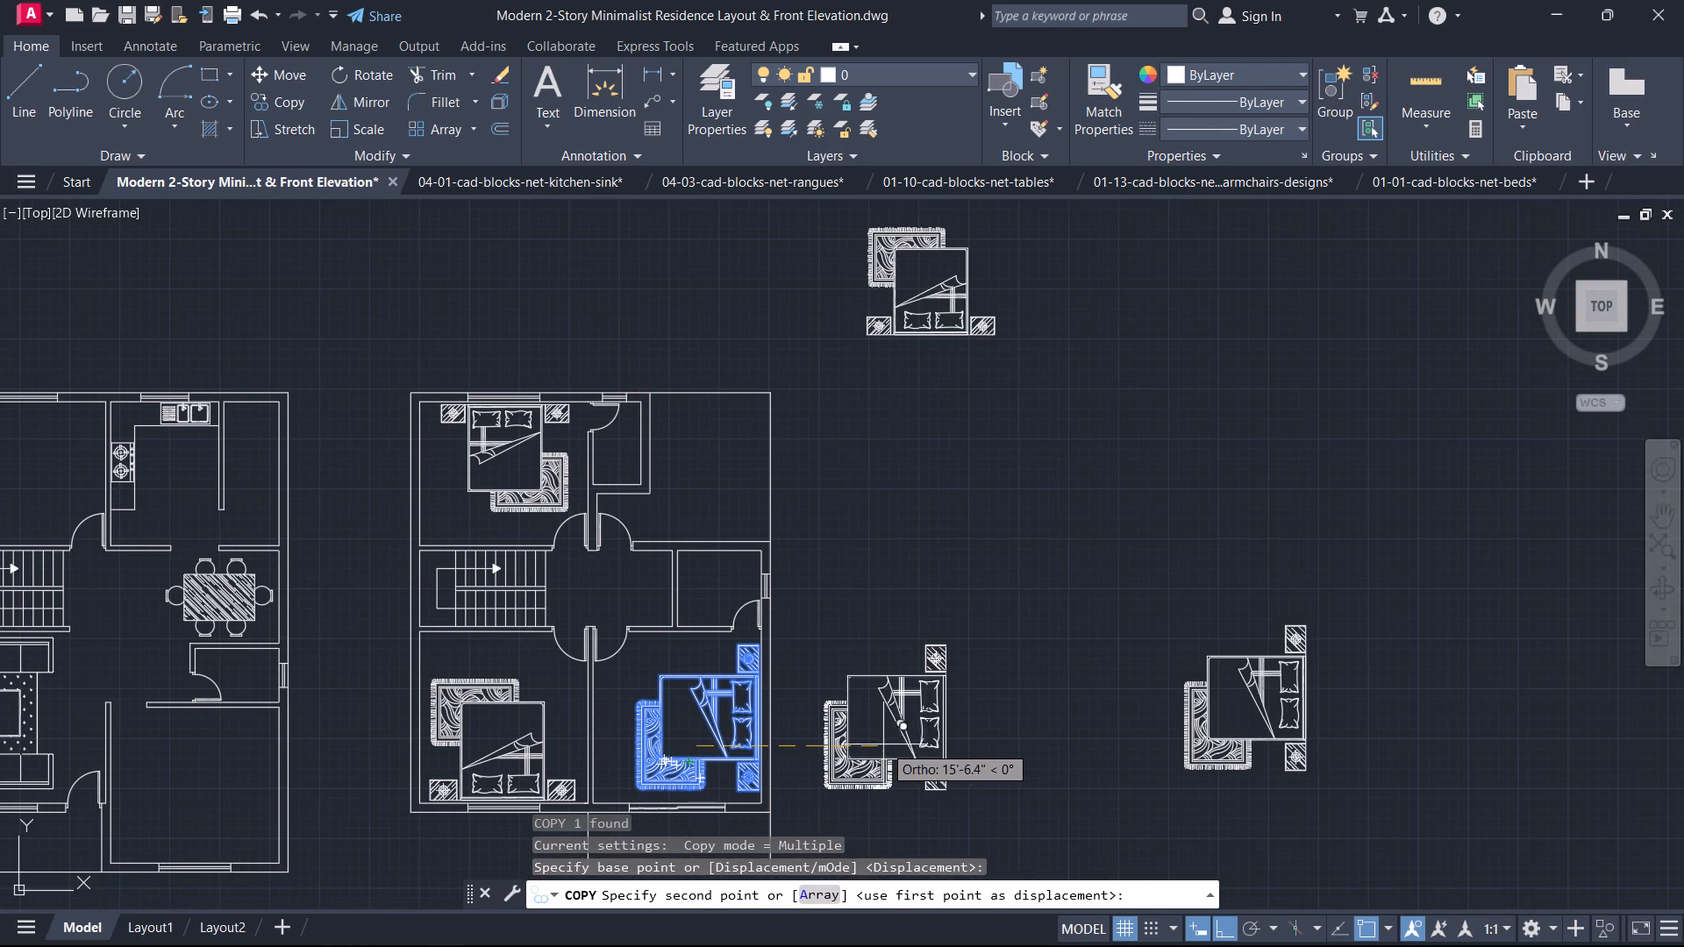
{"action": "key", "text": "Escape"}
Mirror the spare rotated bed east of the plans about a vertical line on its east side, erasing the original.
{"action": "left_click", "coordinate": [1310, 752]}
{"action": "left_click", "coordinate": [1180, 635]}
{"action": "key", "text": "Escape"}
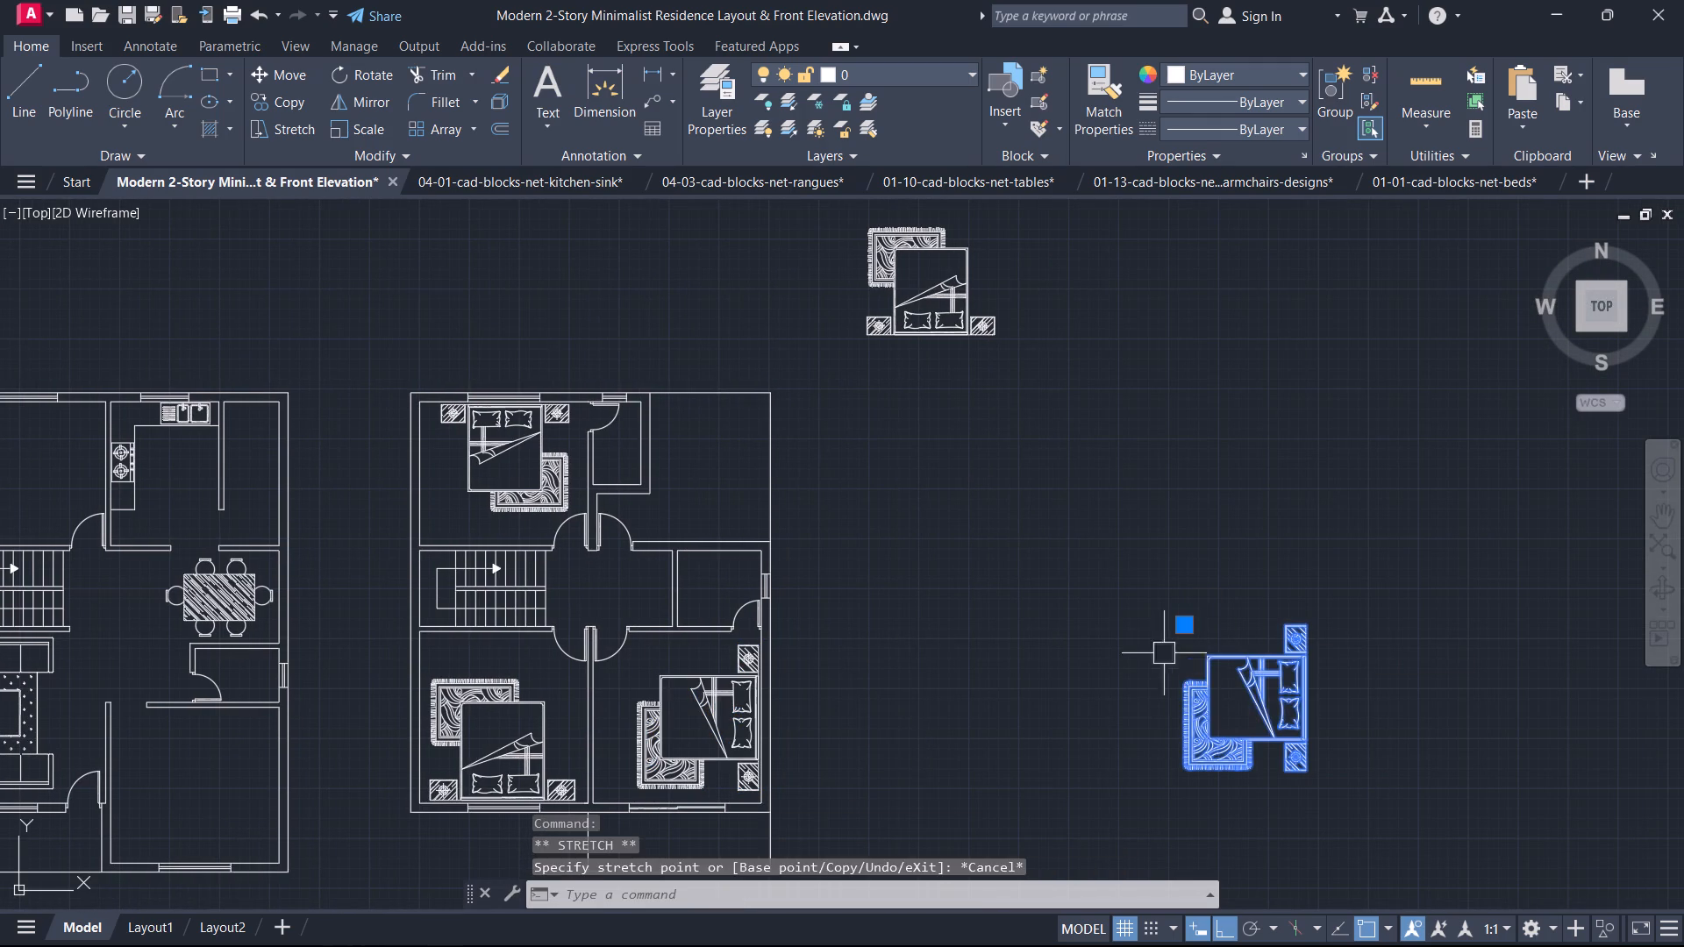
{"action": "left_click", "coordinate": [1267, 706]}
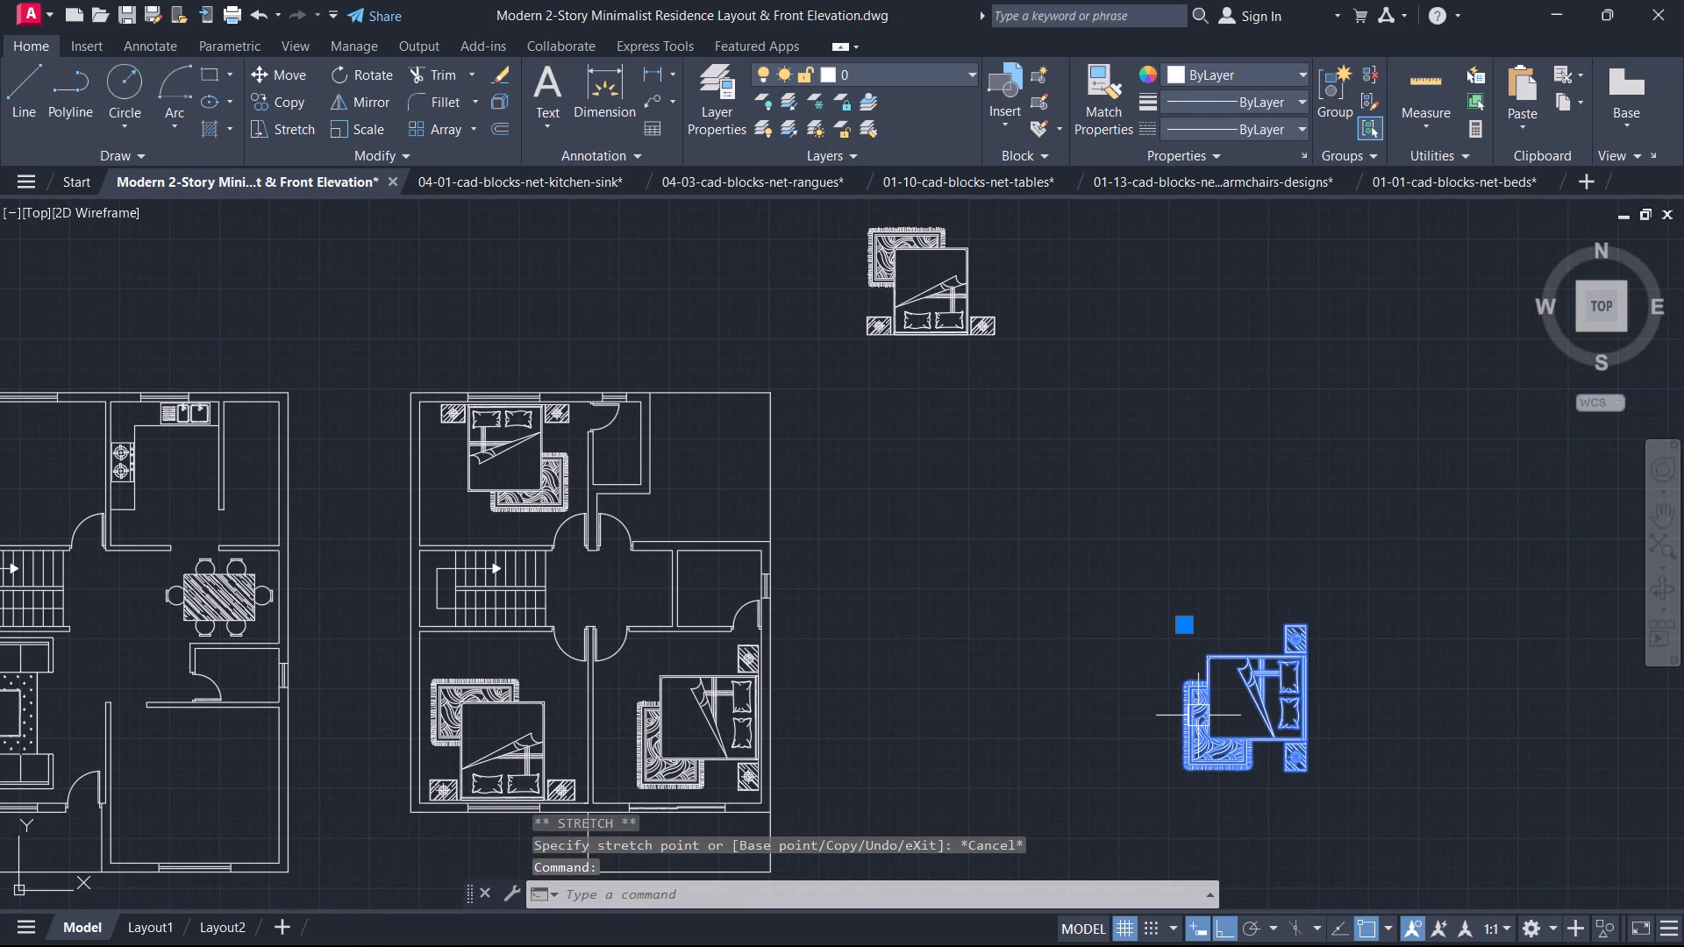
{"action": "type", "text": "mi"}
{"action": "key", "text": "space"}
{"action": "left_click", "coordinate": [1359, 783]}
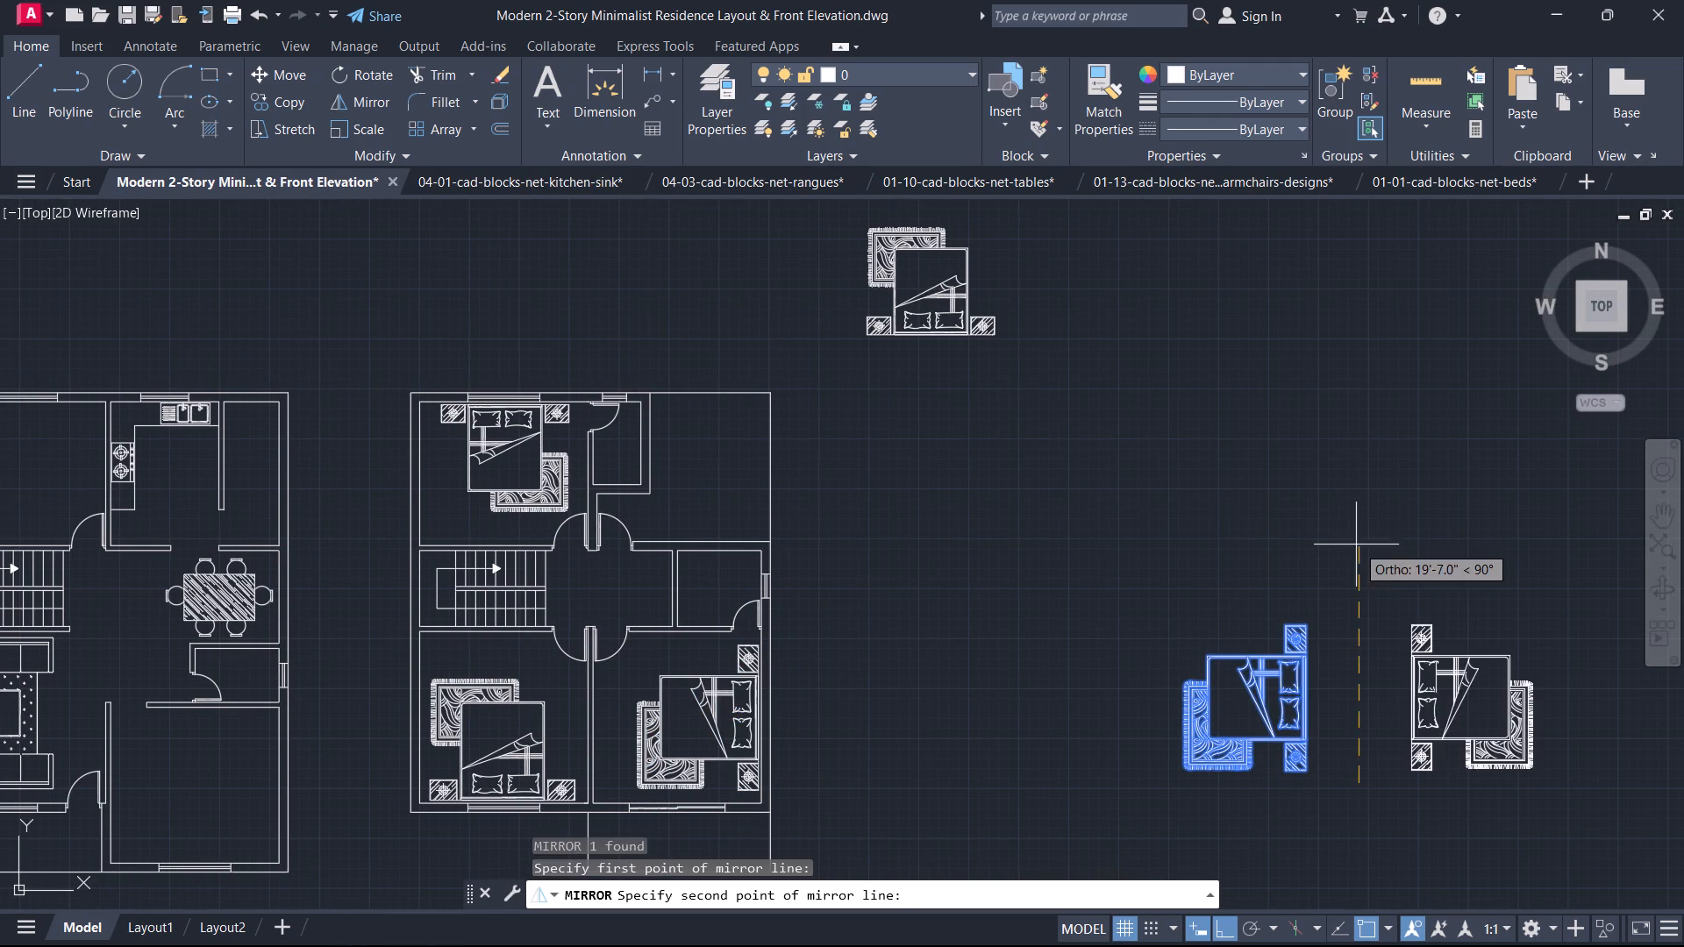
{"action": "left_click", "coordinate": [1356, 539]}
{"action": "left_click_drag", "start_coordinate": [1388, 598], "coordinate": [1355, 538]}
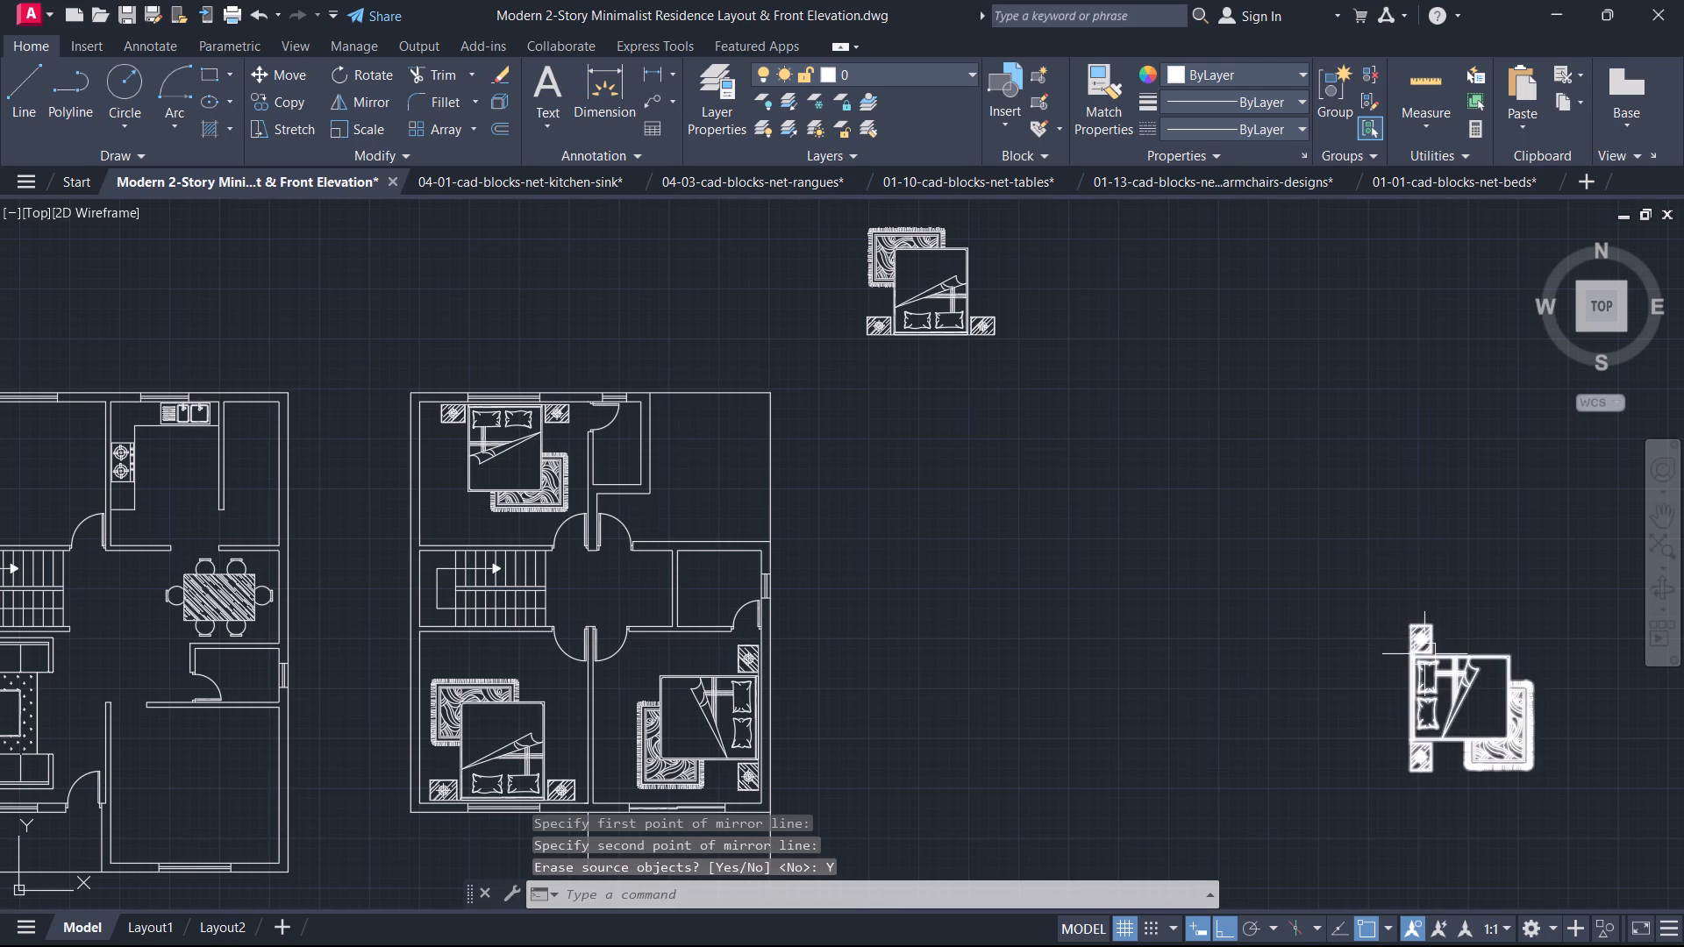
Move the mirrored bed, with Ortho off, into the western plan's northwest bedroom, placing its headboard along the west wall.
{"action": "left_click", "coordinate": [1426, 654]}
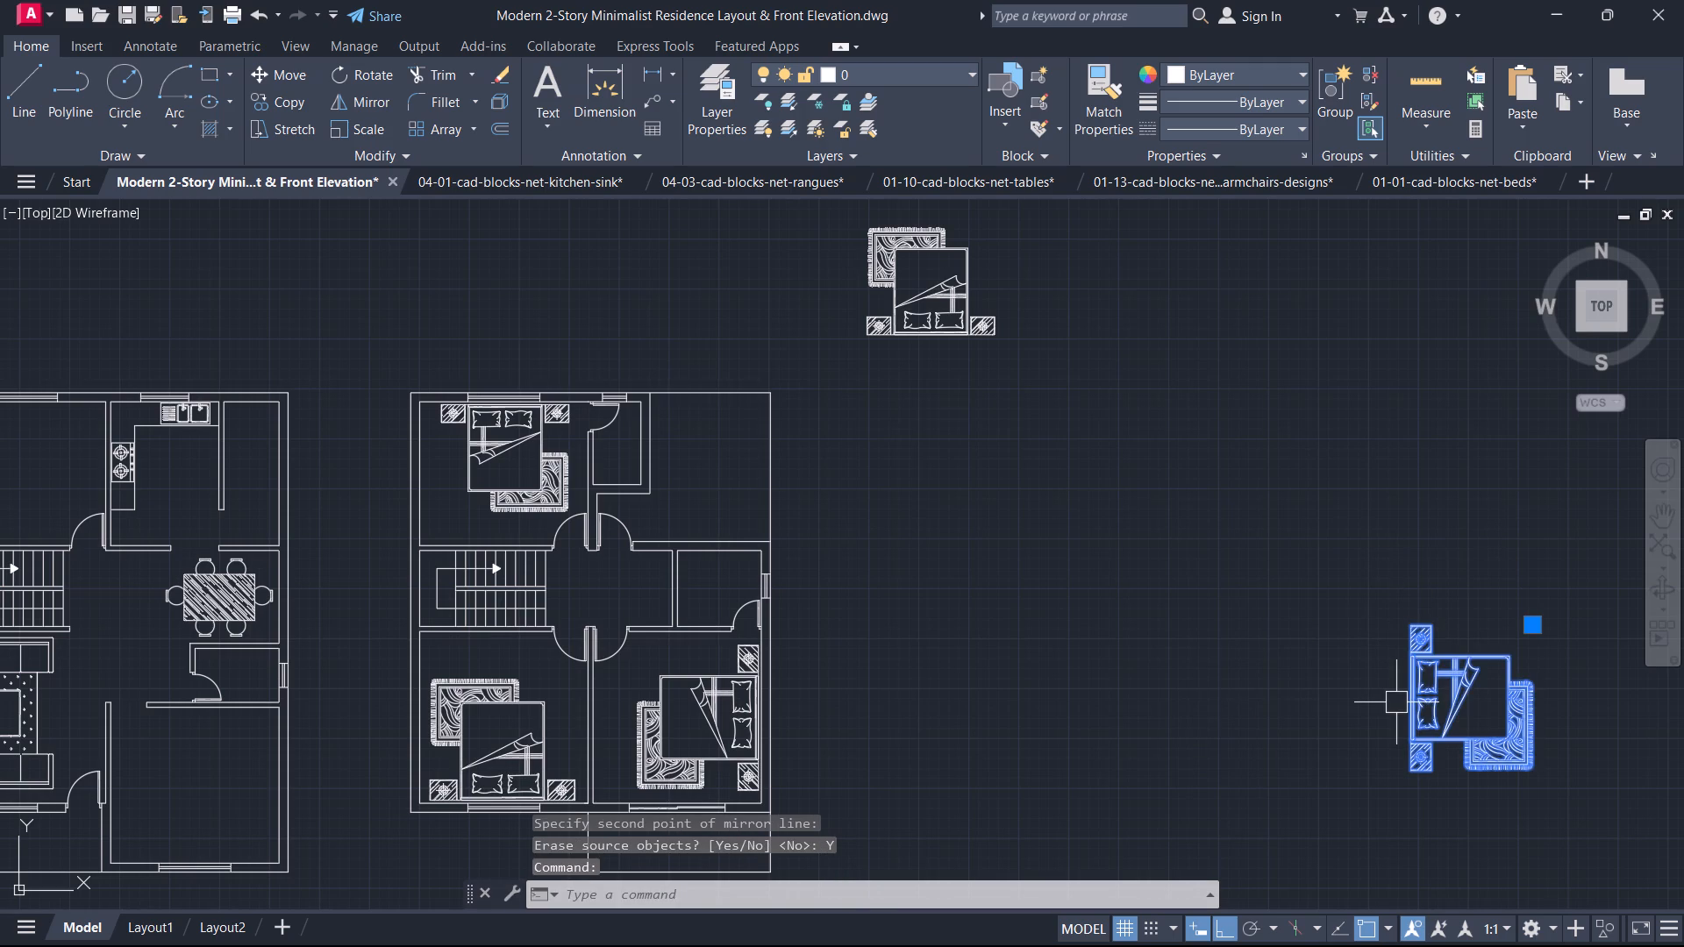
{"action": "key", "text": "m"}
{"action": "key", "text": "space"}
{"action": "key", "text": "F8"}
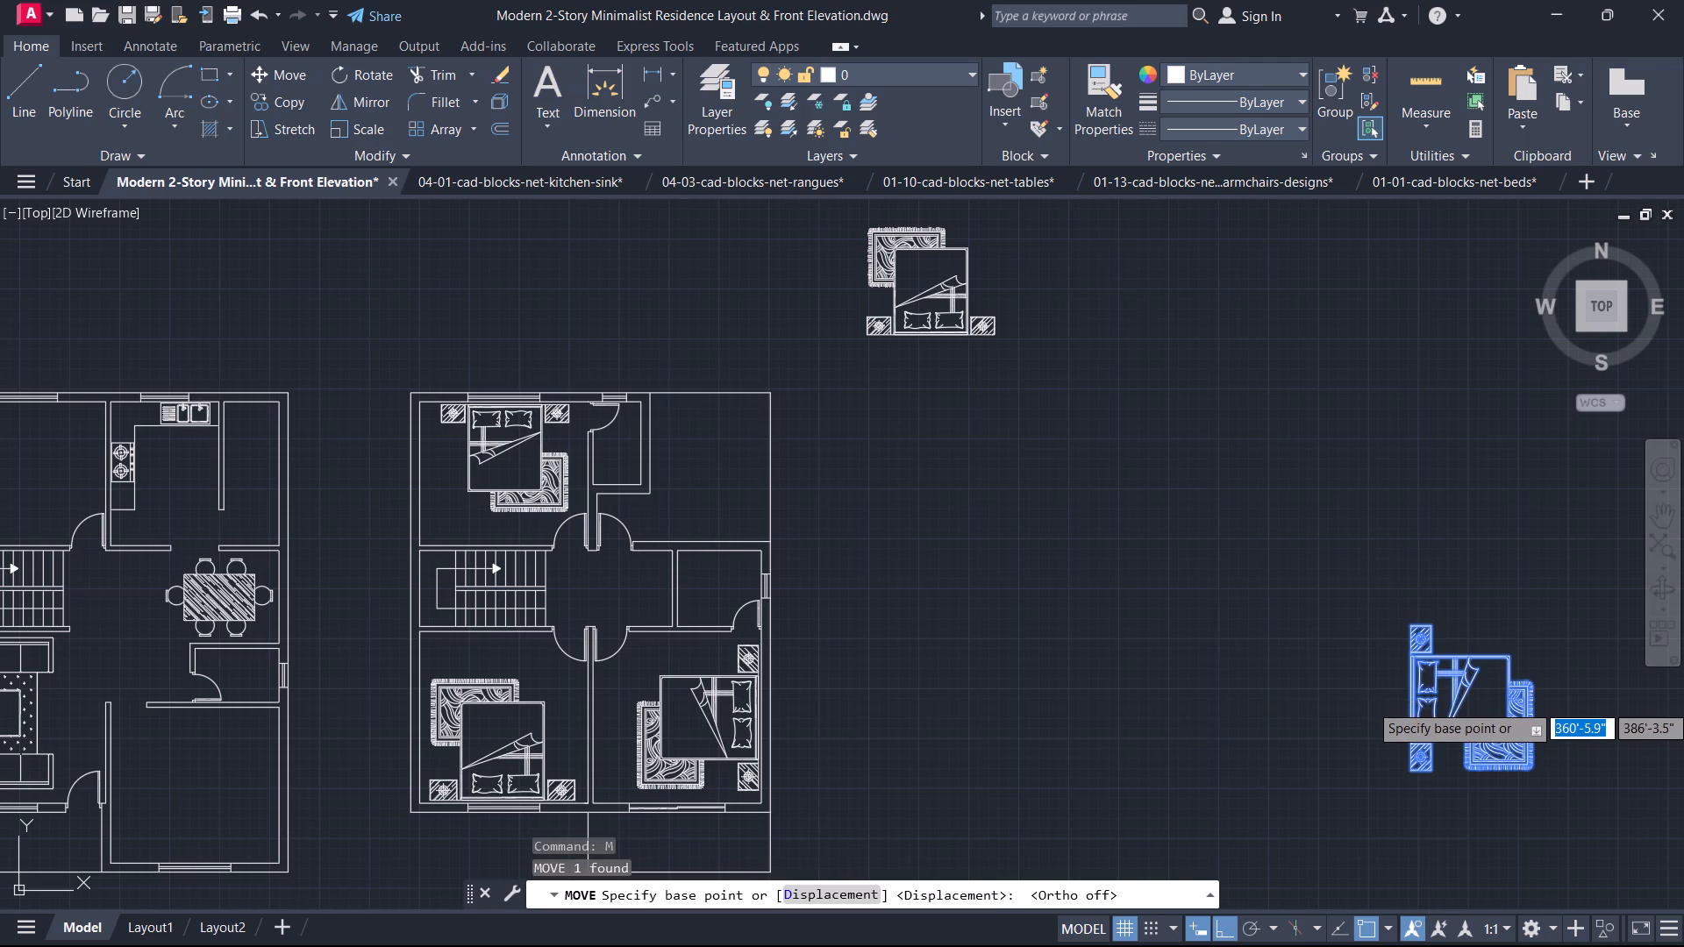
{"action": "scroll", "coordinate": [1393, 717], "scroll_direction": "up", "scroll_amount": 4}
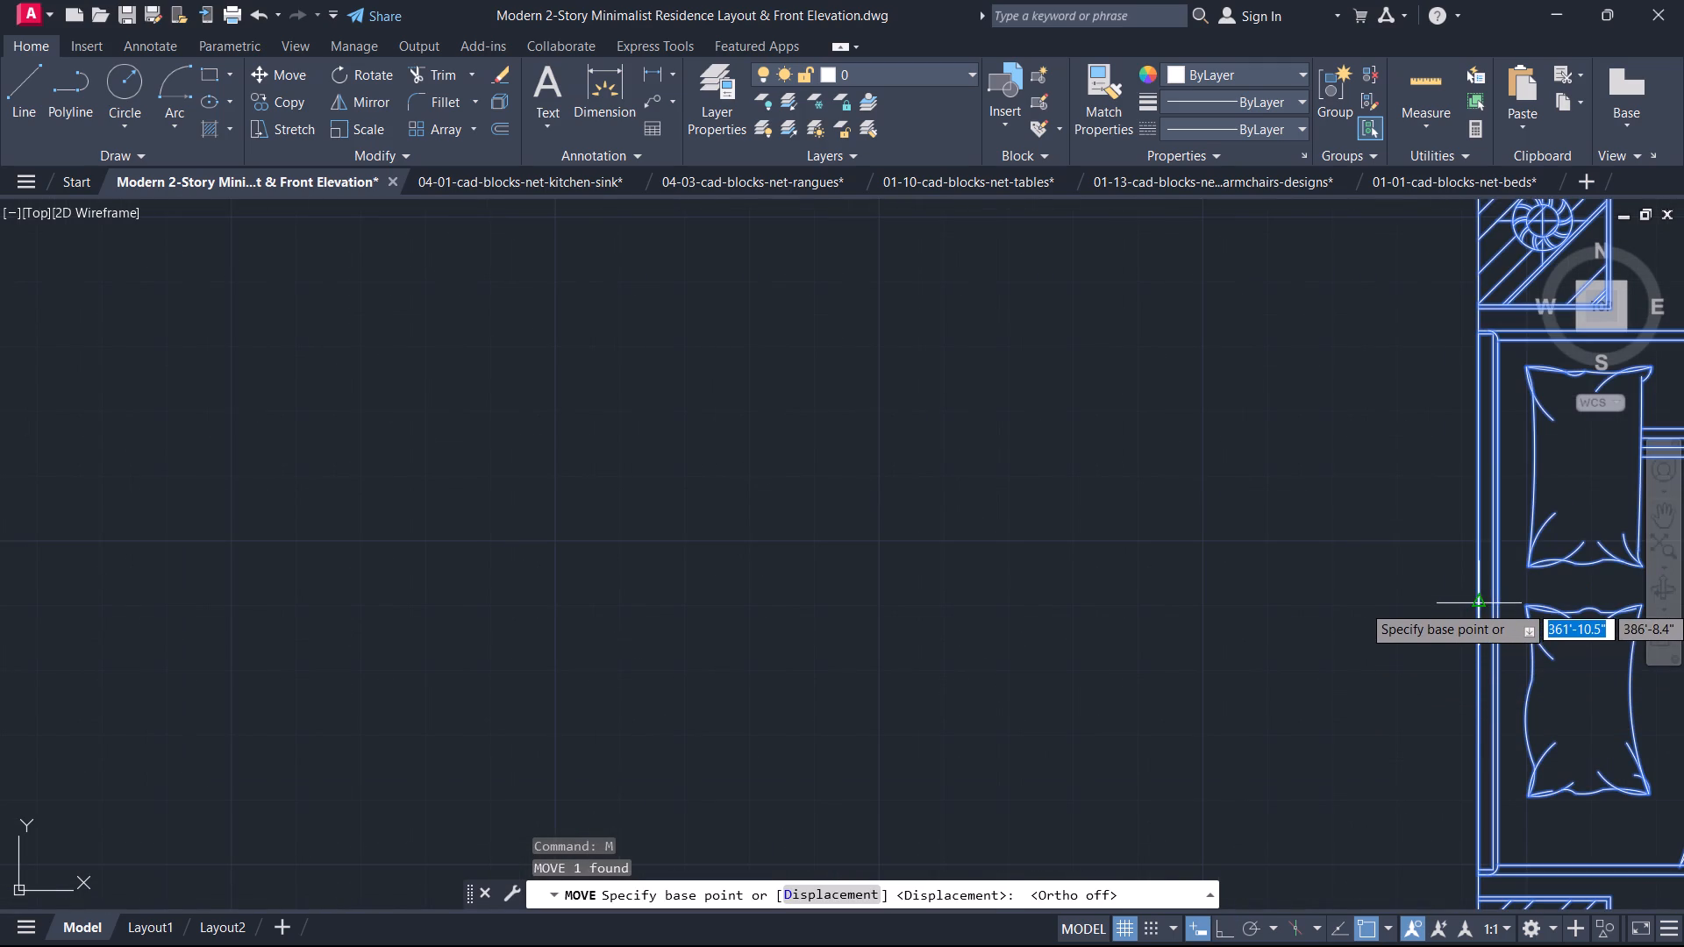
{"action": "left_click", "coordinate": [1462, 605]}
{"action": "scroll", "coordinate": [1100, 598], "scroll_direction": "down", "scroll_amount": 4}
{"action": "middle_click_drag", "start_coordinate": [1100, 598], "coordinate": [1367, 637]}
{"action": "scroll", "coordinate": [1262, 623], "scroll_direction": "down", "scroll_amount": 1}
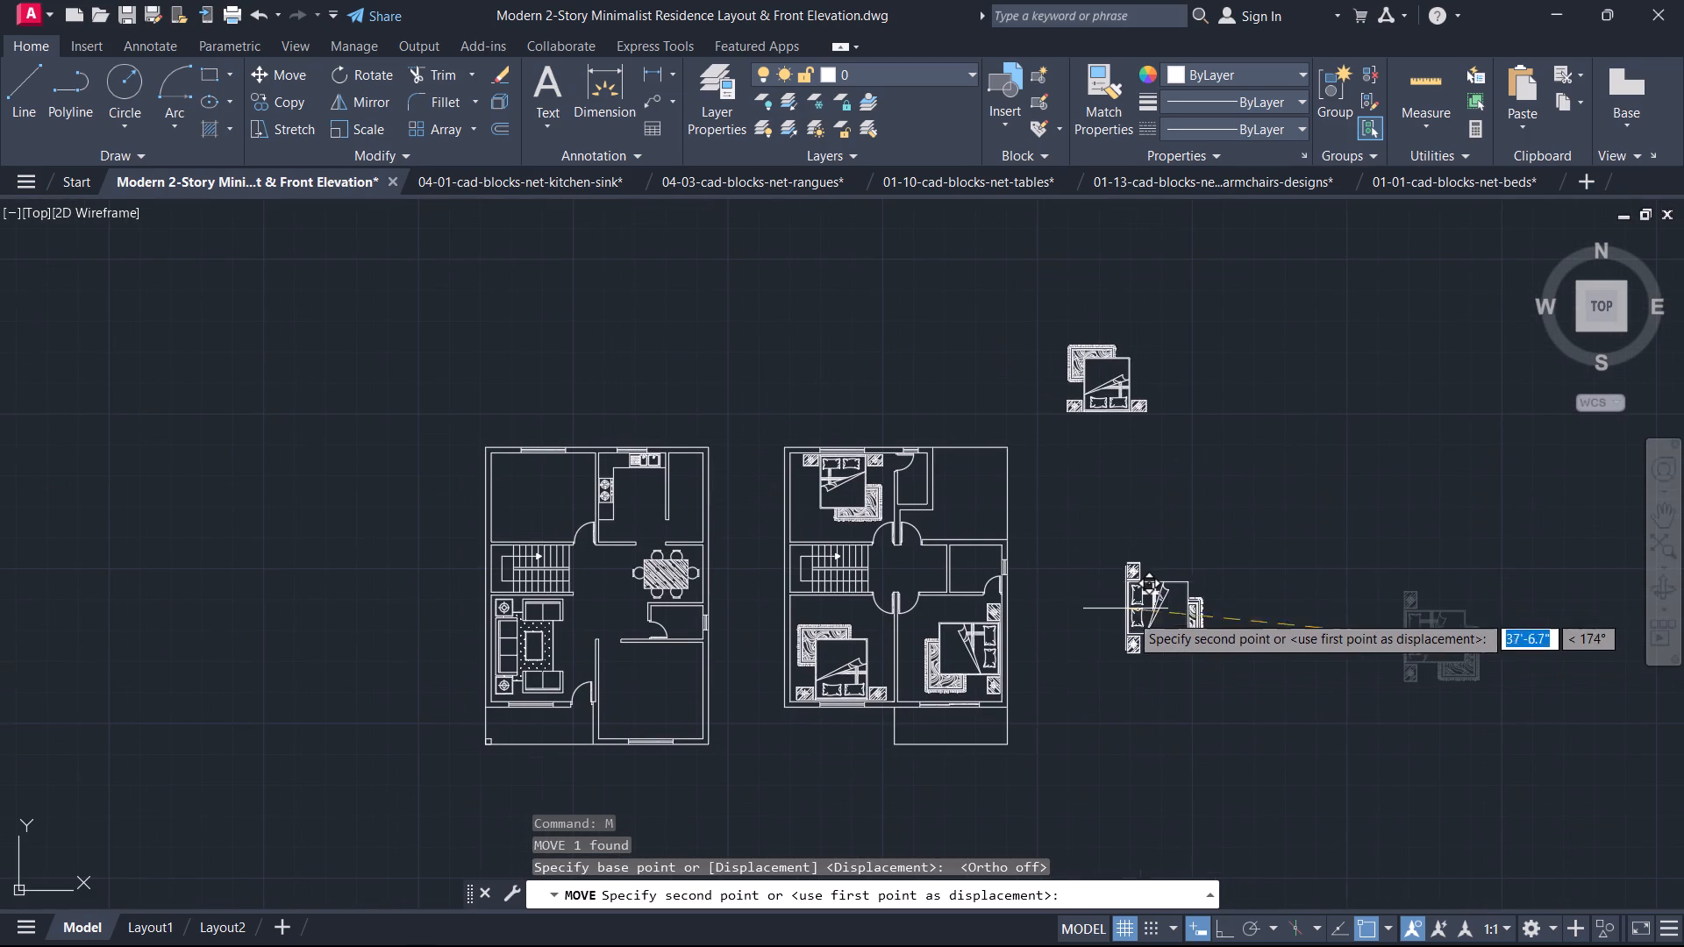
{"action": "middle_click_drag", "start_coordinate": [1197, 692], "coordinate": [1238, 742]}
{"action": "middle_click_drag", "start_coordinate": [838, 600], "coordinate": [1154, 641]}
{"action": "scroll", "coordinate": [869, 624], "scroll_direction": "up", "scroll_amount": 3}
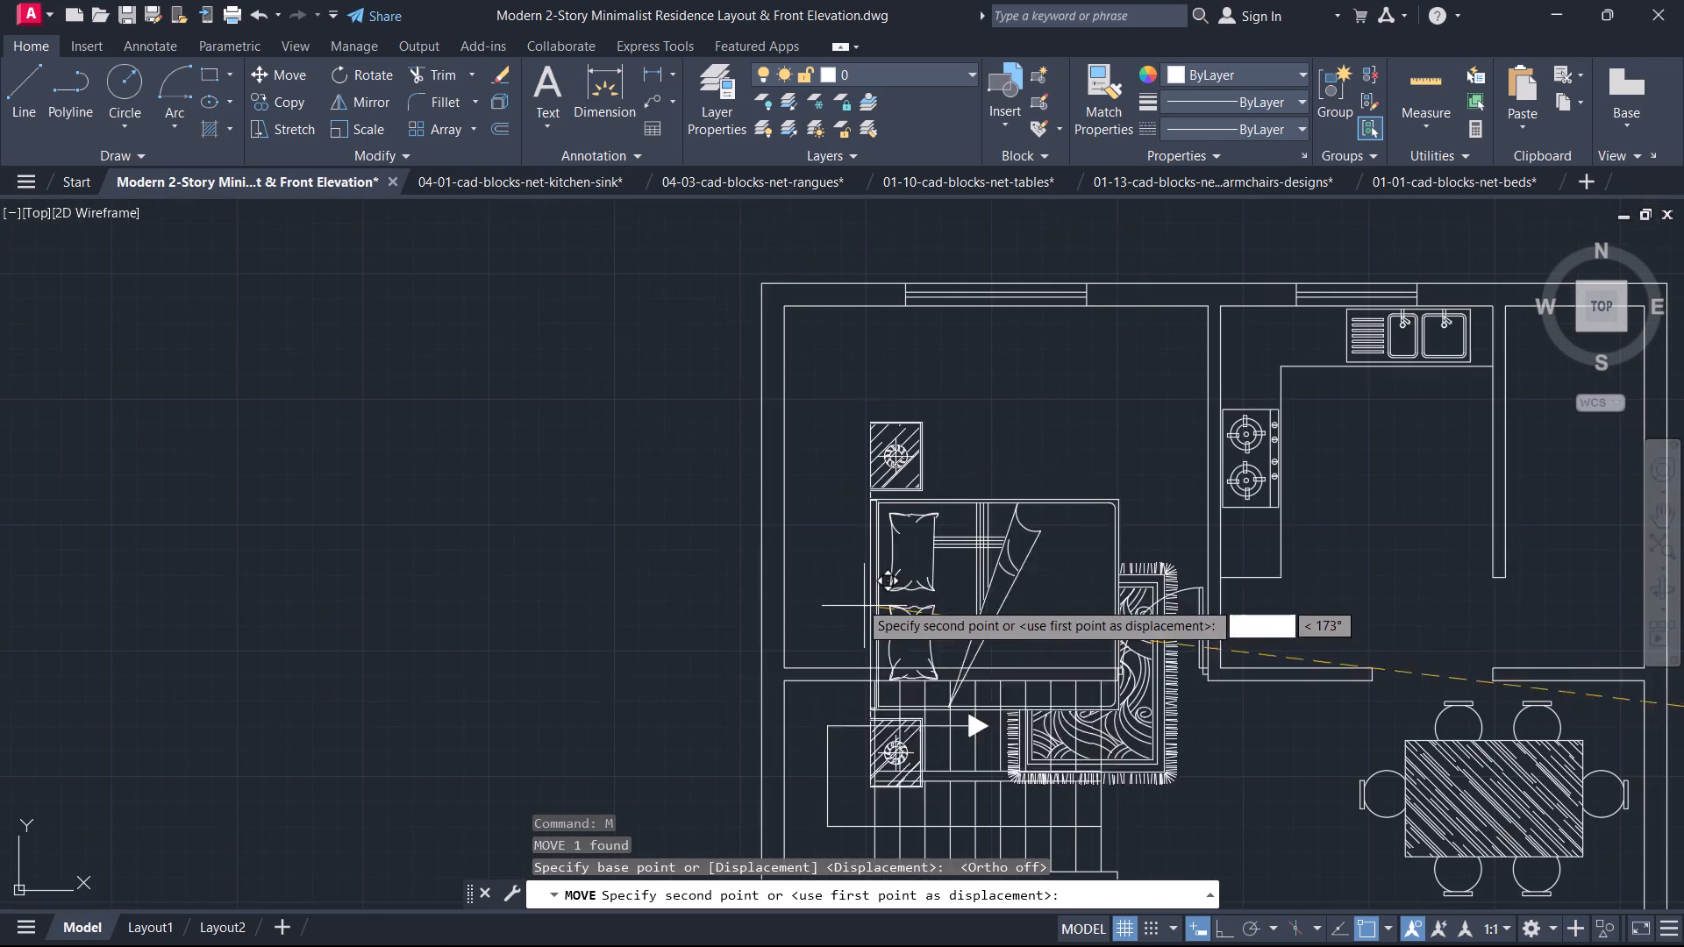
{"action": "left_click", "coordinate": [791, 482]}
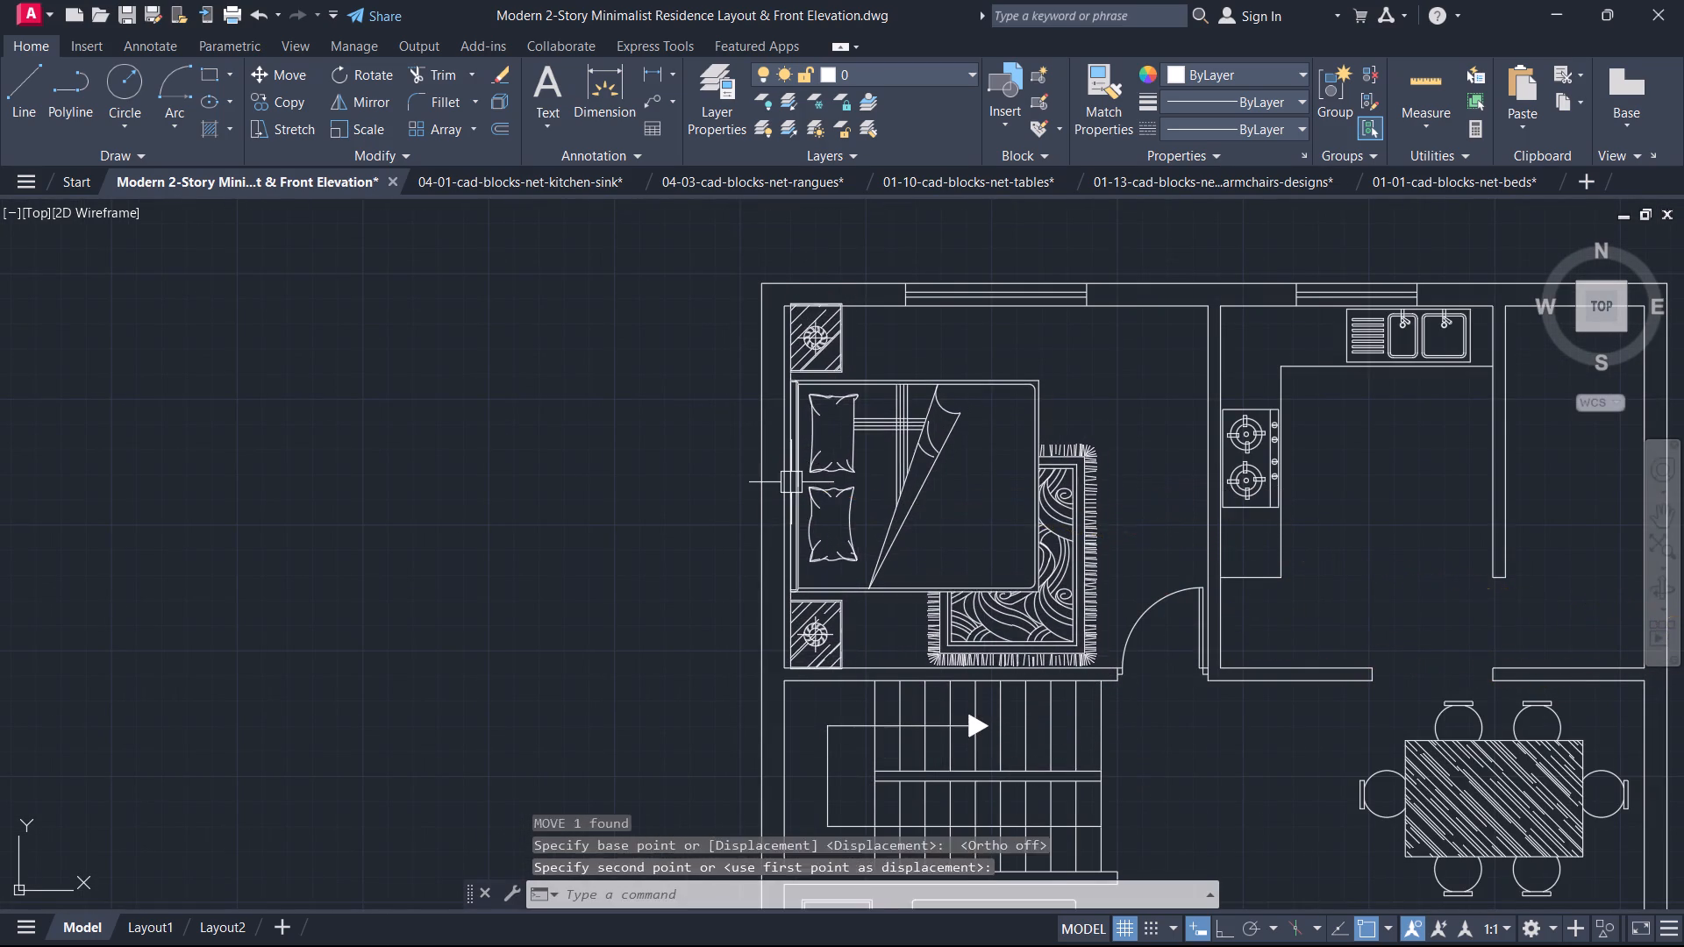
{"action": "key", "text": "Escape"}
Scale the northwest bedroom's double bed down slightly from a point on the west wall's inner face behind the headboard.
{"action": "left_click", "coordinate": [818, 502]}
{"action": "scroll", "coordinate": [793, 499], "scroll_direction": "up", "scroll_amount": 3}
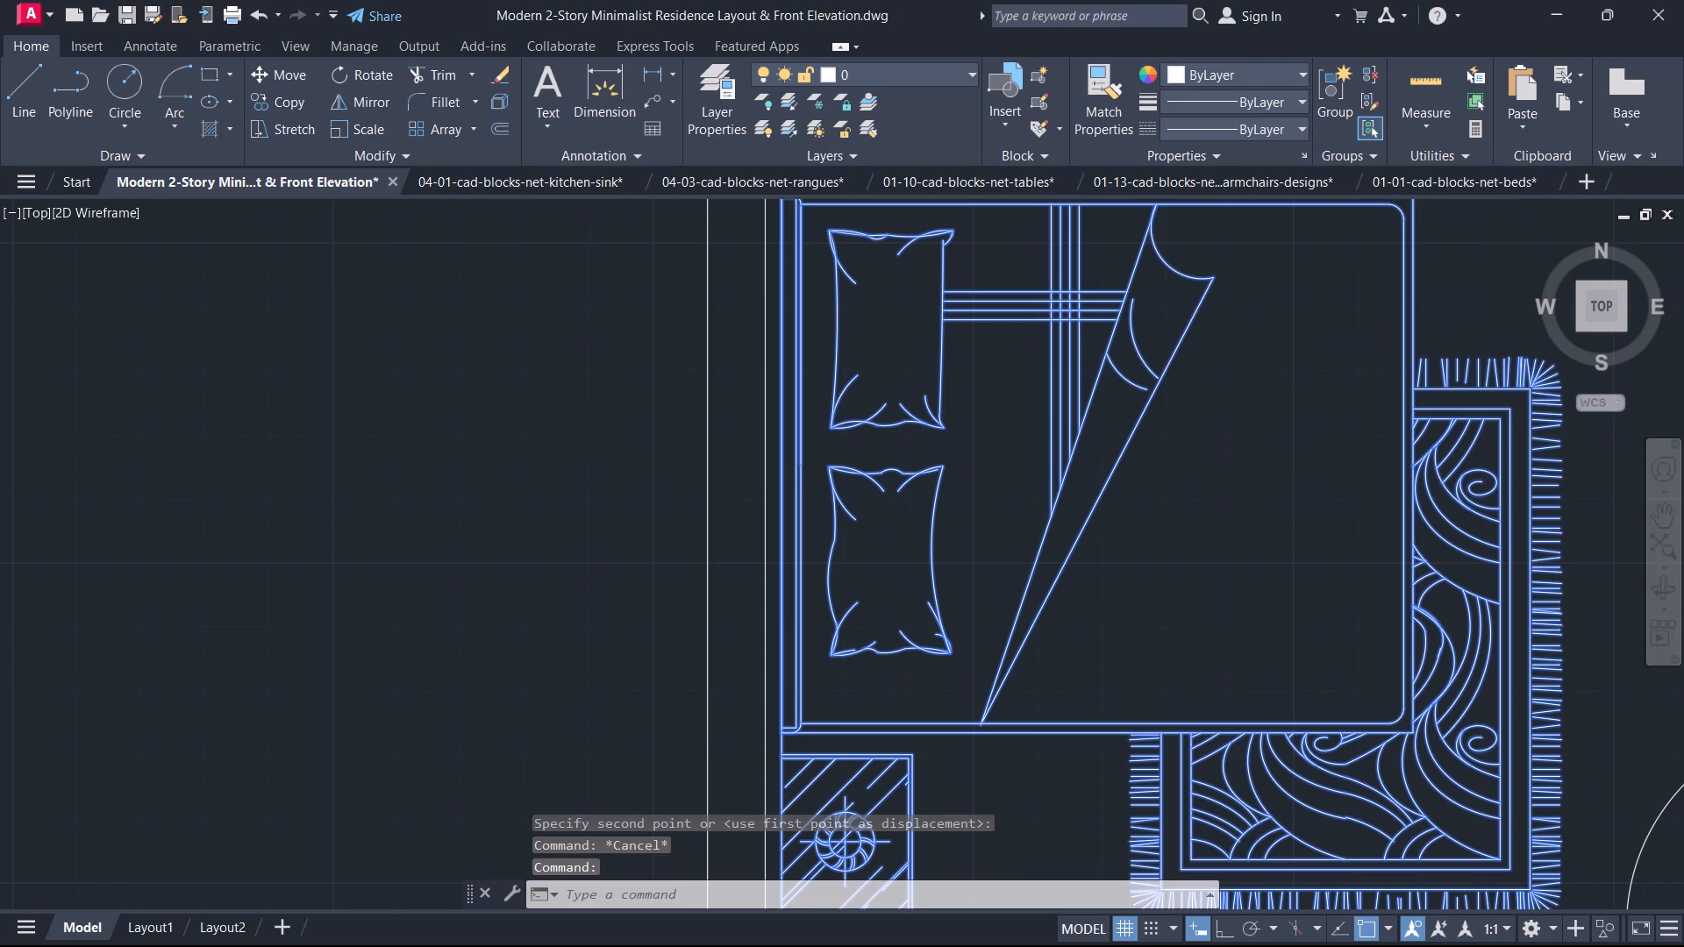
{"action": "type", "text": "sc"}
{"action": "key", "text": "space"}
{"action": "scroll", "coordinate": [780, 516], "scroll_direction": "up", "scroll_amount": 1}
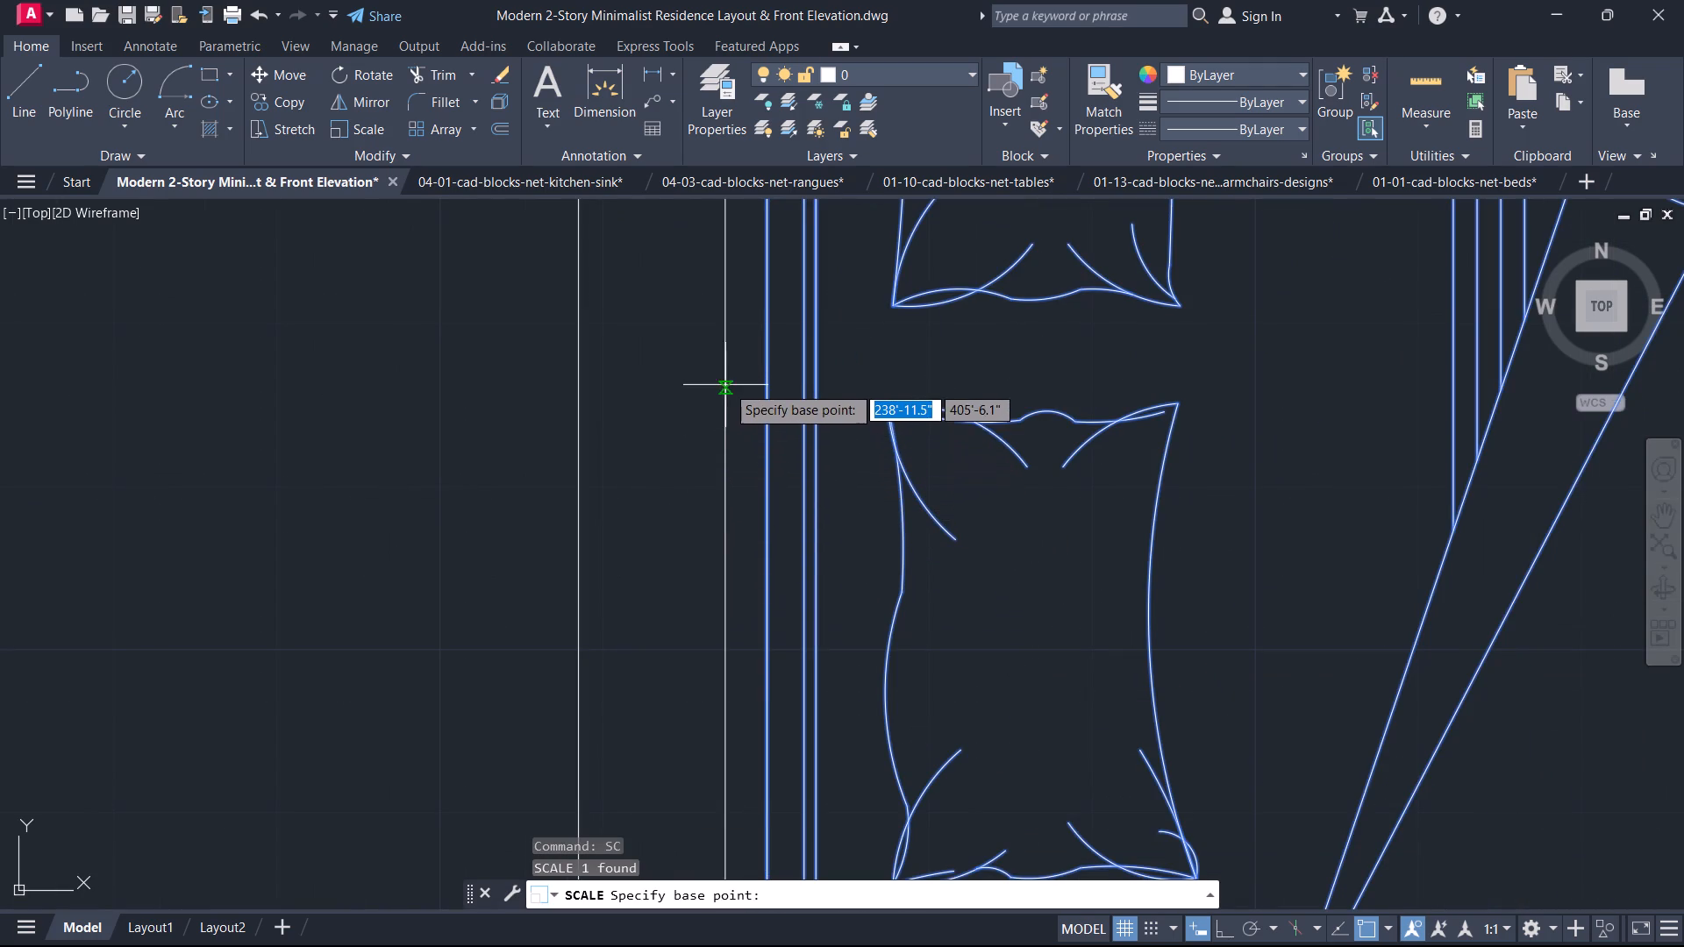
{"action": "left_click", "coordinate": [724, 404]}
{"action": "scroll", "coordinate": [803, 414], "scroll_direction": "down", "scroll_amount": 3}
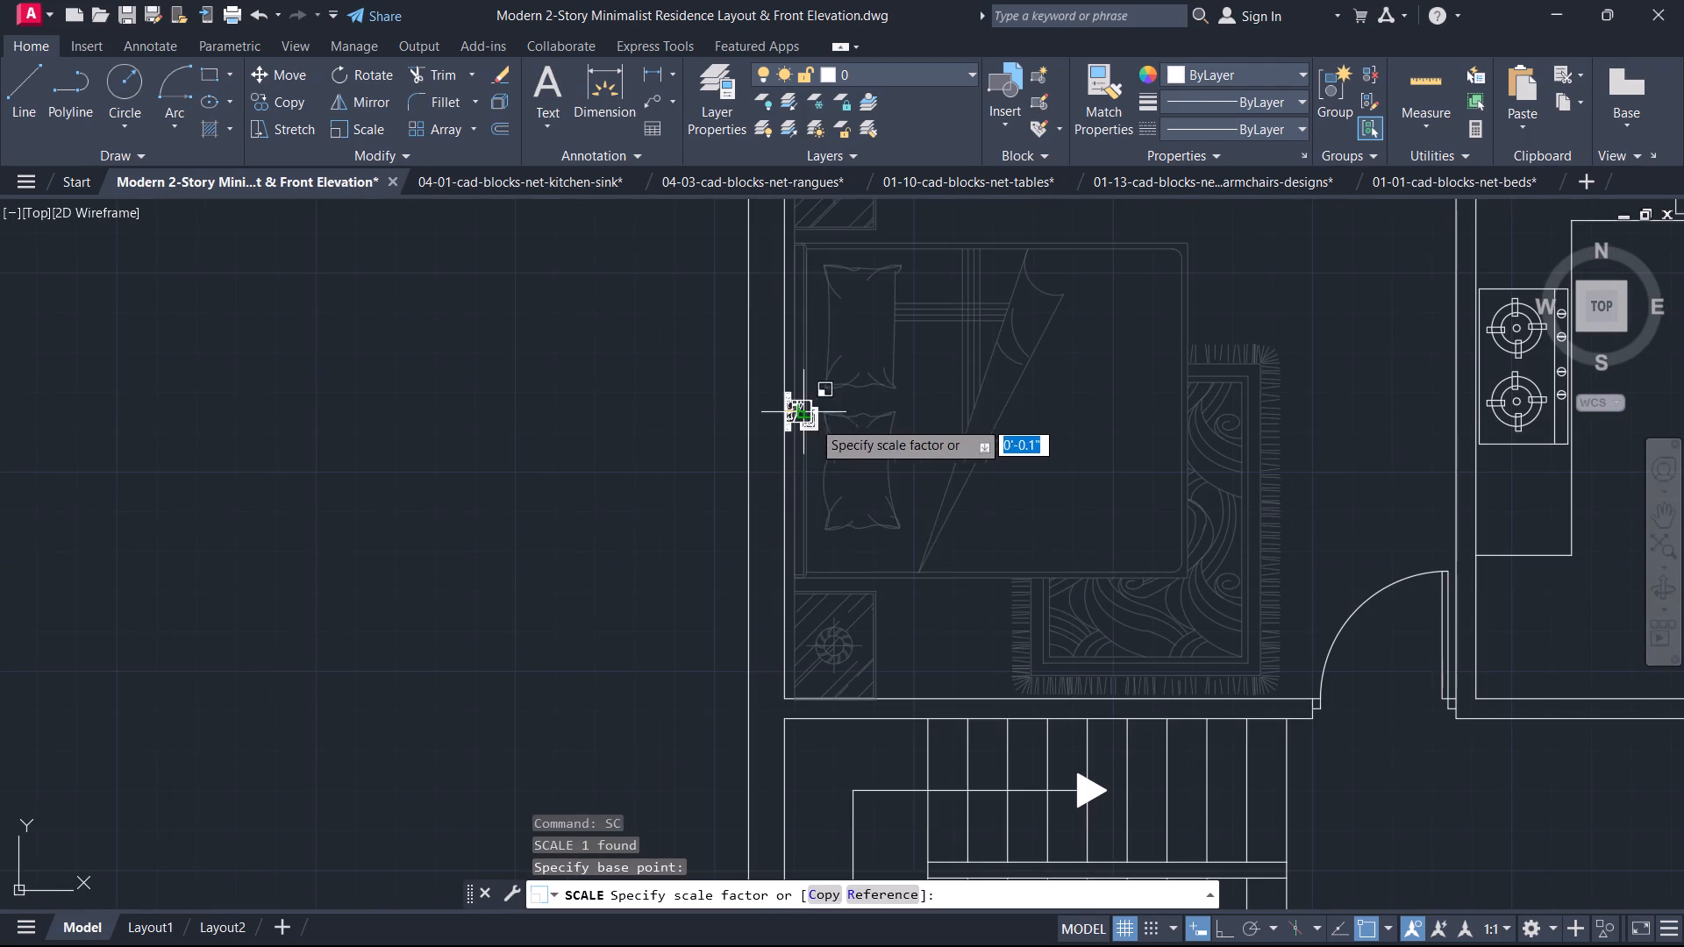
{"action": "left_click", "coordinate": [1055, 407]}
{"action": "scroll", "coordinate": [1025, 421], "scroll_direction": "down", "scroll_amount": 2}
{"action": "middle_click_drag", "start_coordinate": [1025, 421], "coordinate": [1011, 425]}
{"action": "key", "text": "Escape"}
{"action": "scroll", "coordinate": [1012, 424], "scroll_direction": "down", "scroll_amount": 1}
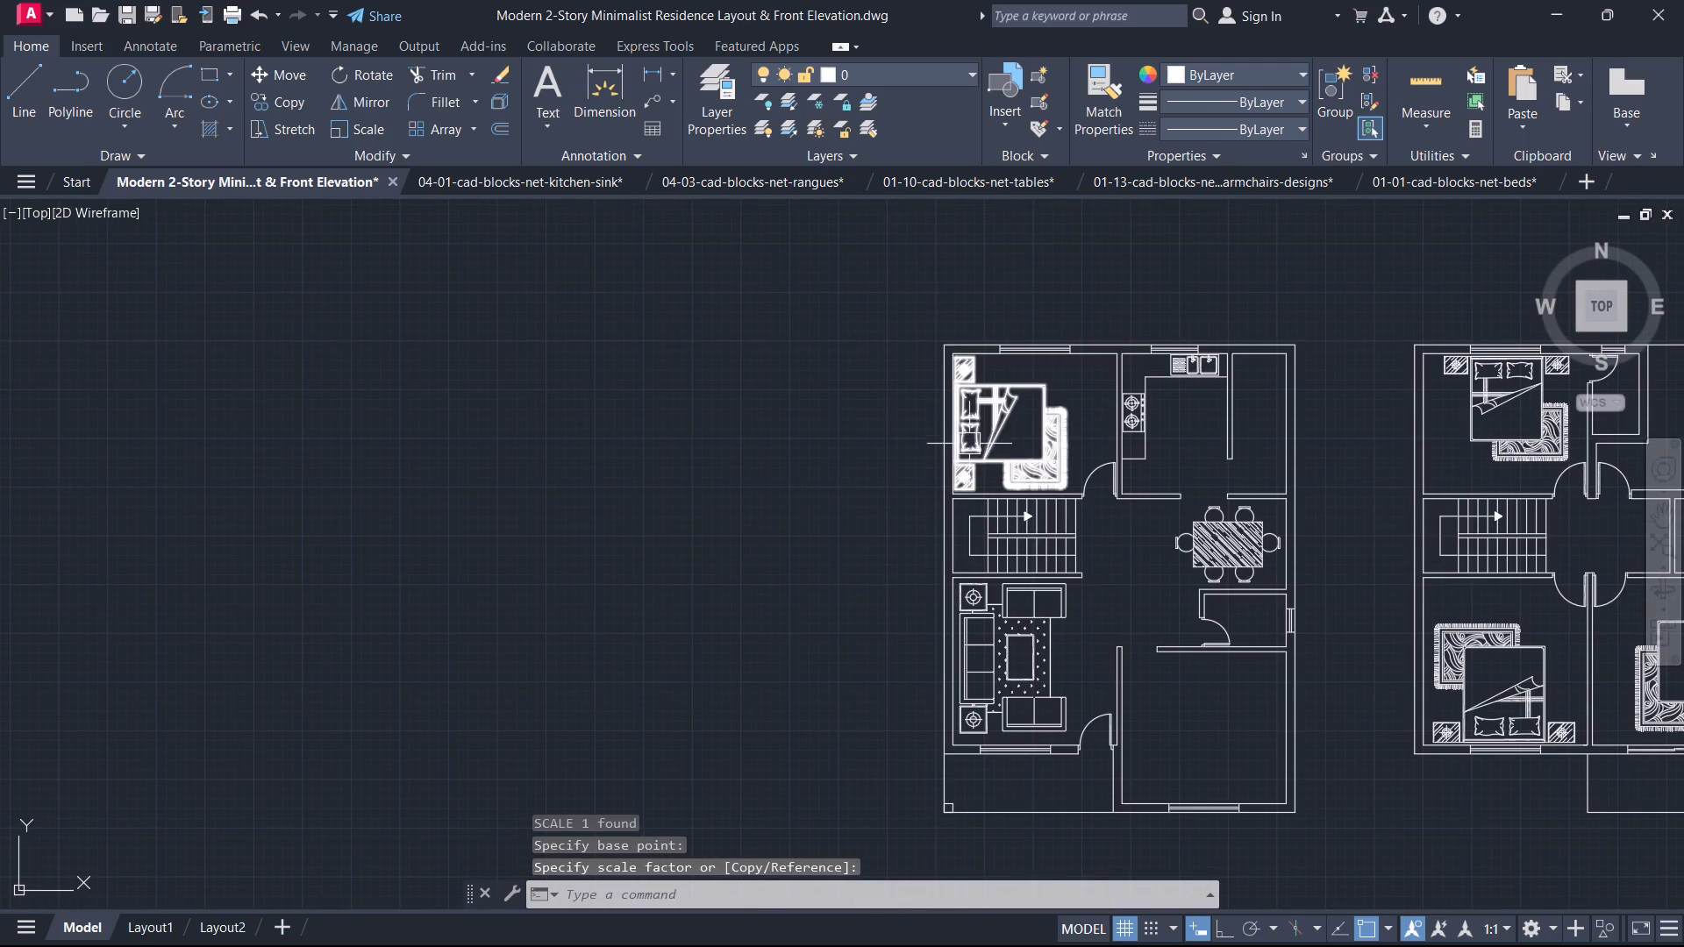
{"action": "key", "text": "Escape"}
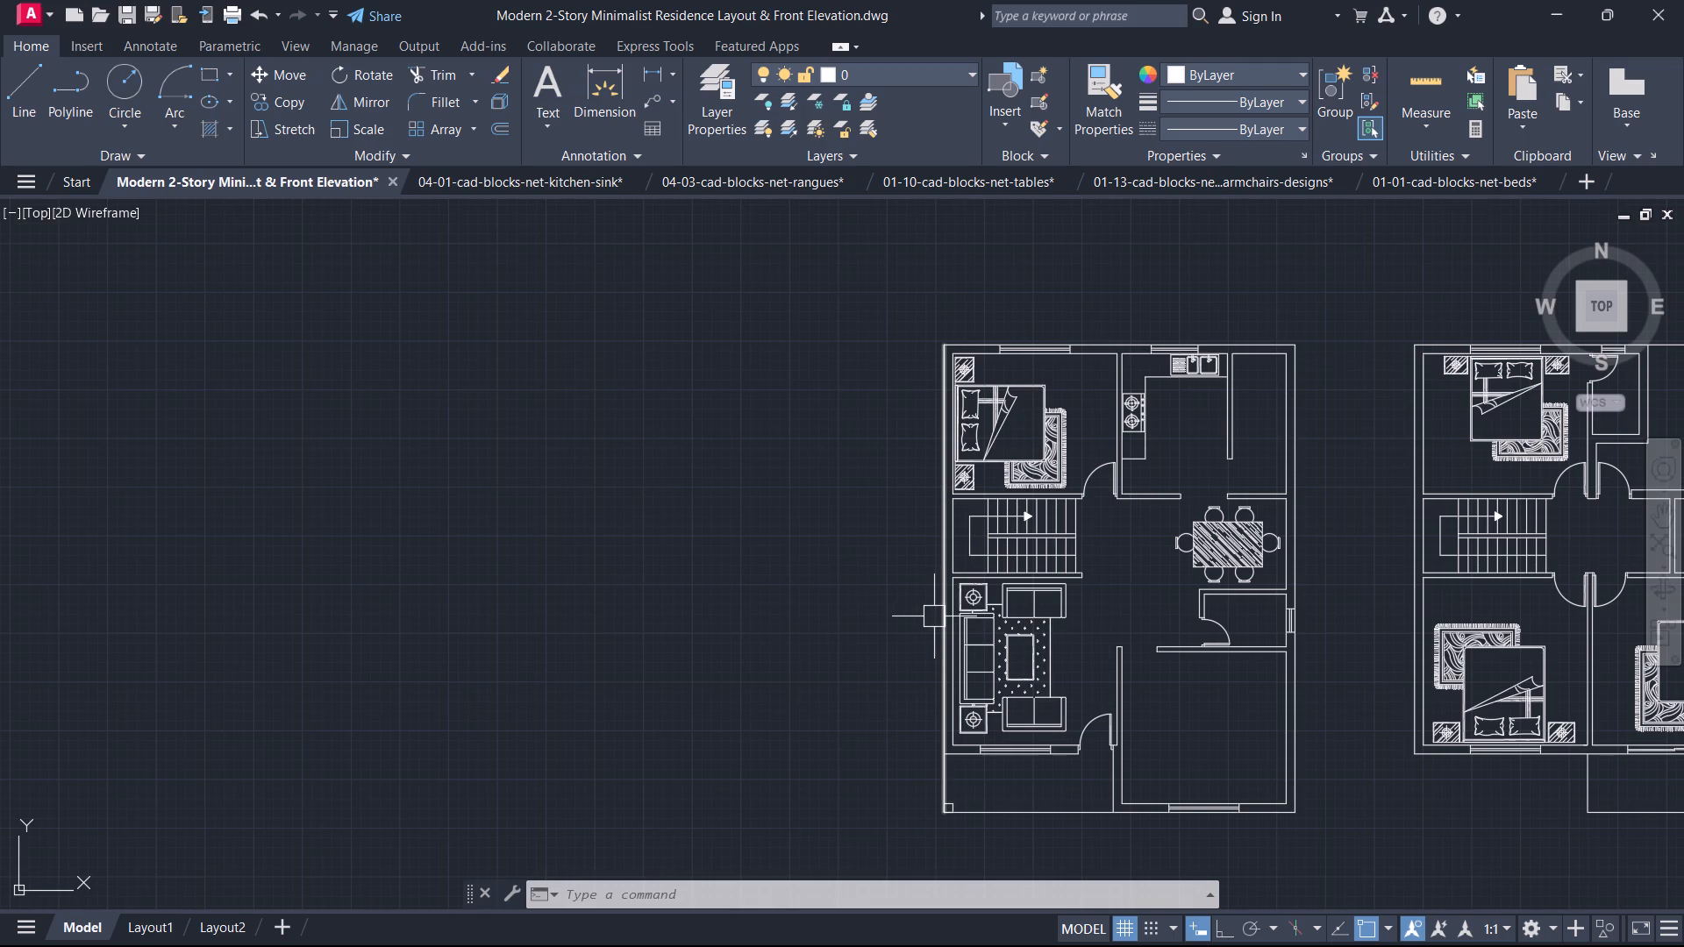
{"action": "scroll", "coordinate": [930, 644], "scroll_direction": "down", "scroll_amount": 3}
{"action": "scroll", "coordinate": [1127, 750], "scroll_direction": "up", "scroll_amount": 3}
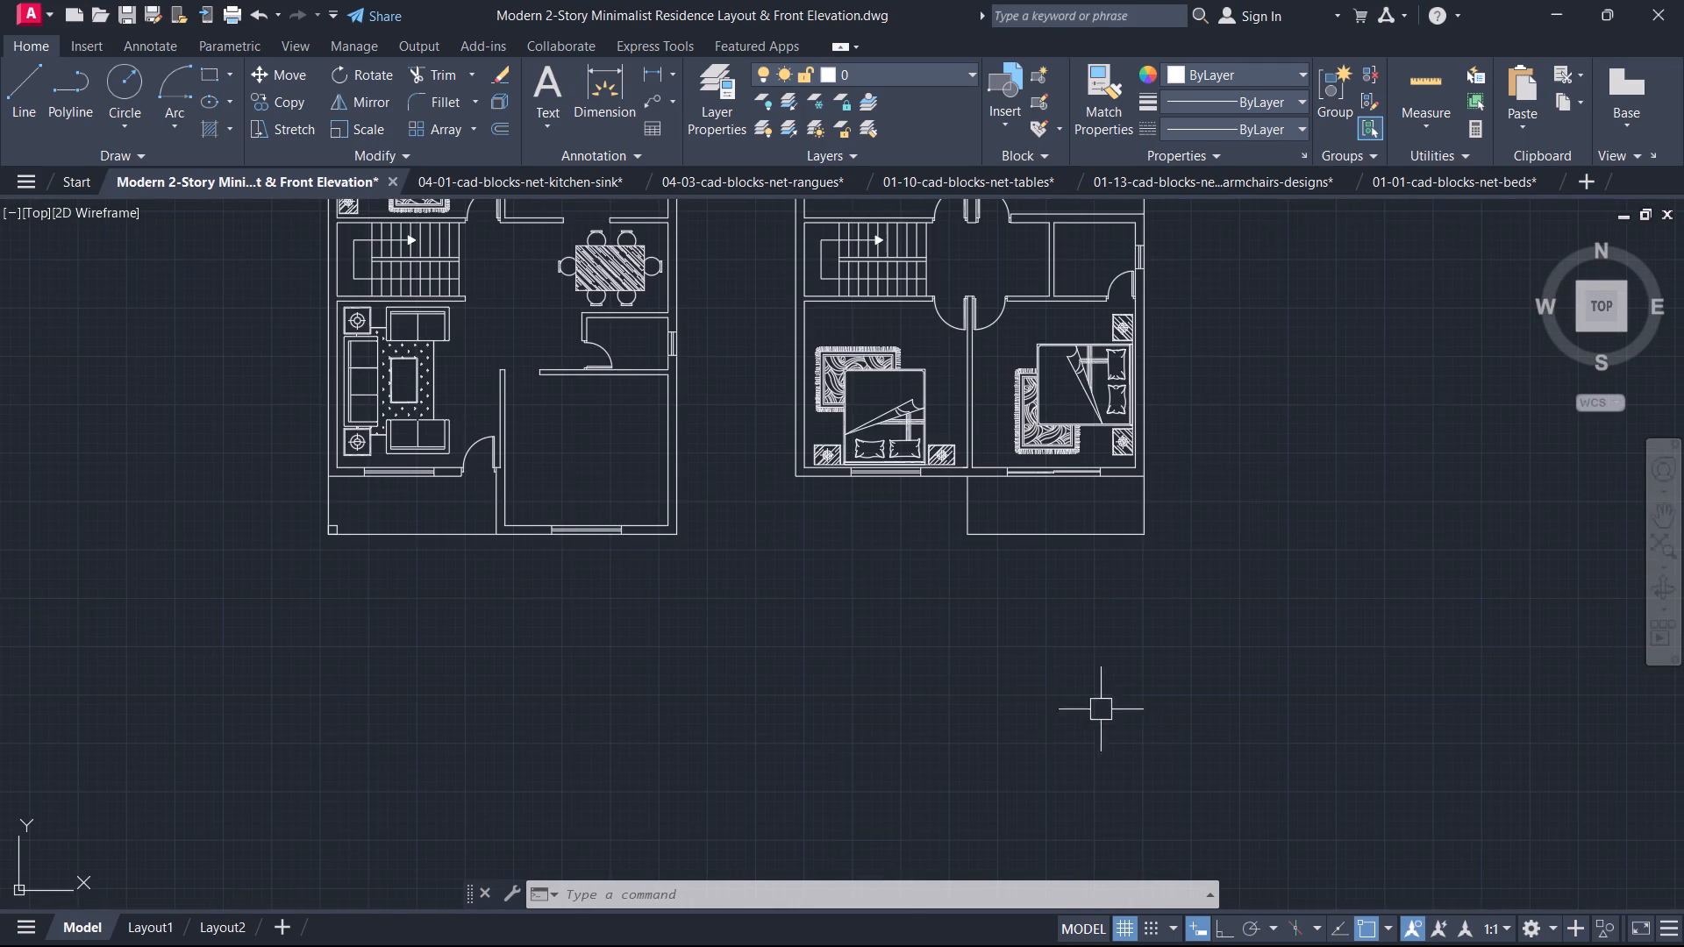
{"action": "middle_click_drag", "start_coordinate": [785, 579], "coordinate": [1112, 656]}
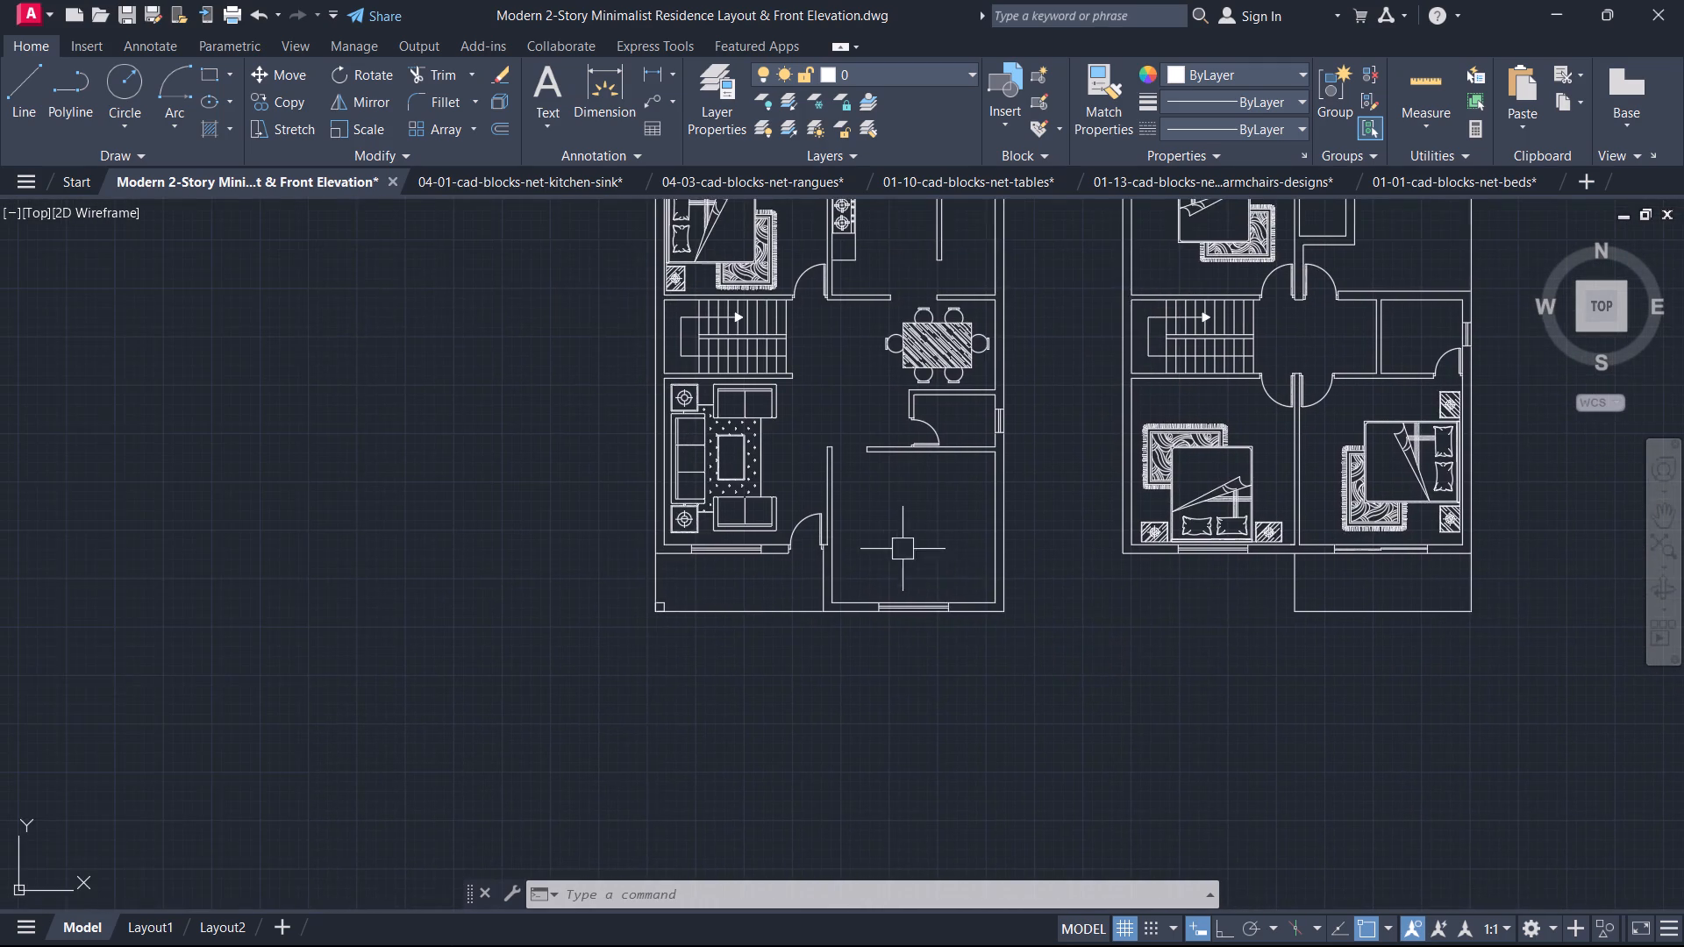
Draw a 2" by 2.5" door jamb, Ortho on, at the wall end east of the doorway into the western plan's southeast room.
{"action": "scroll", "coordinate": [882, 526], "scroll_direction": "up", "scroll_amount": 2}
{"action": "middle_click_drag", "start_coordinate": [875, 519], "coordinate": [907, 621]}
{"action": "key", "text": "l"}
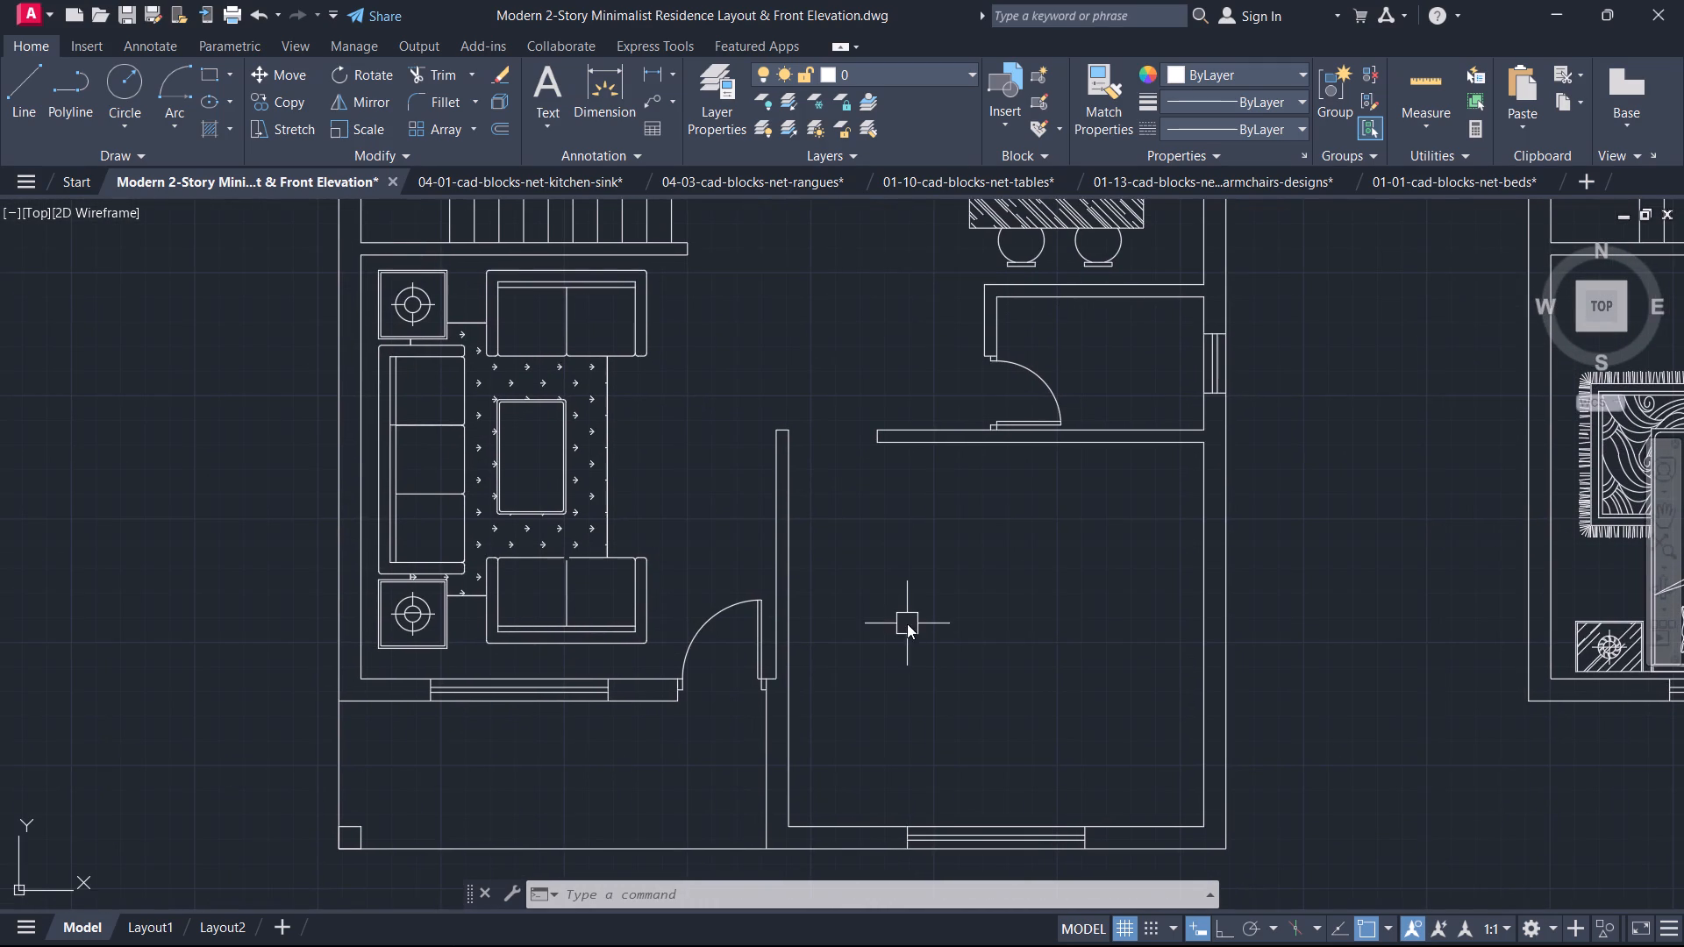
{"action": "key", "text": "space"}
{"action": "scroll", "coordinate": [847, 488], "scroll_direction": "up", "scroll_amount": 2}
{"action": "middle_click_drag", "start_coordinate": [881, 436], "coordinate": [859, 569]}
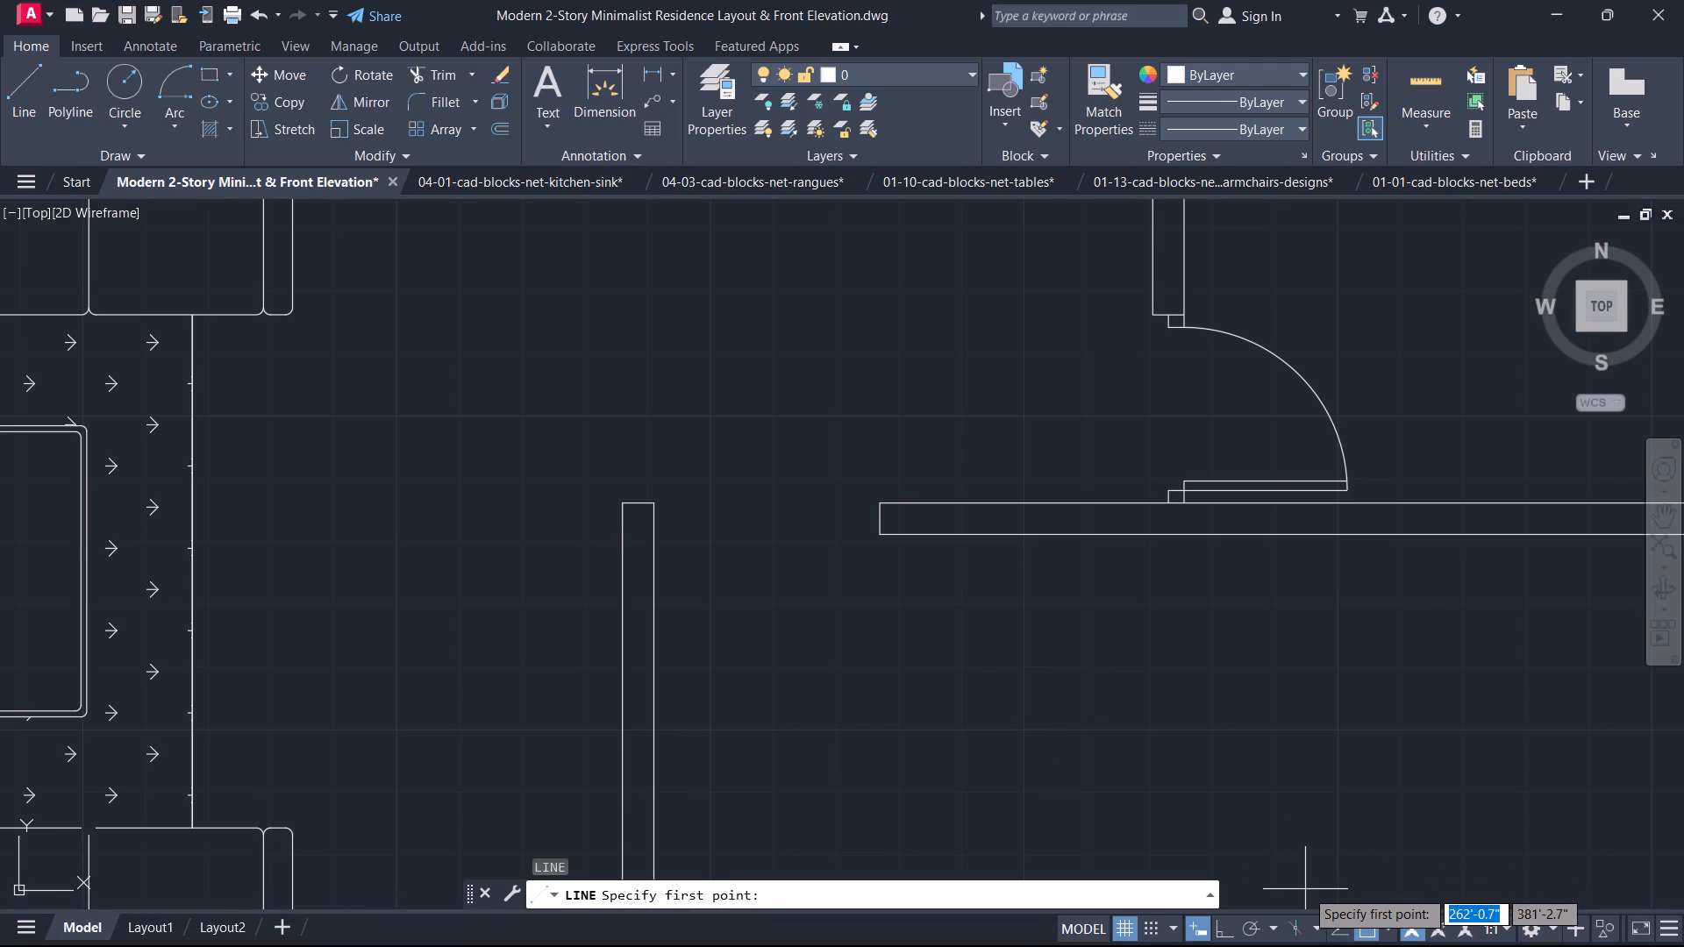
{"action": "scroll", "coordinate": [1340, 858], "scroll_direction": "up", "scroll_amount": 1}
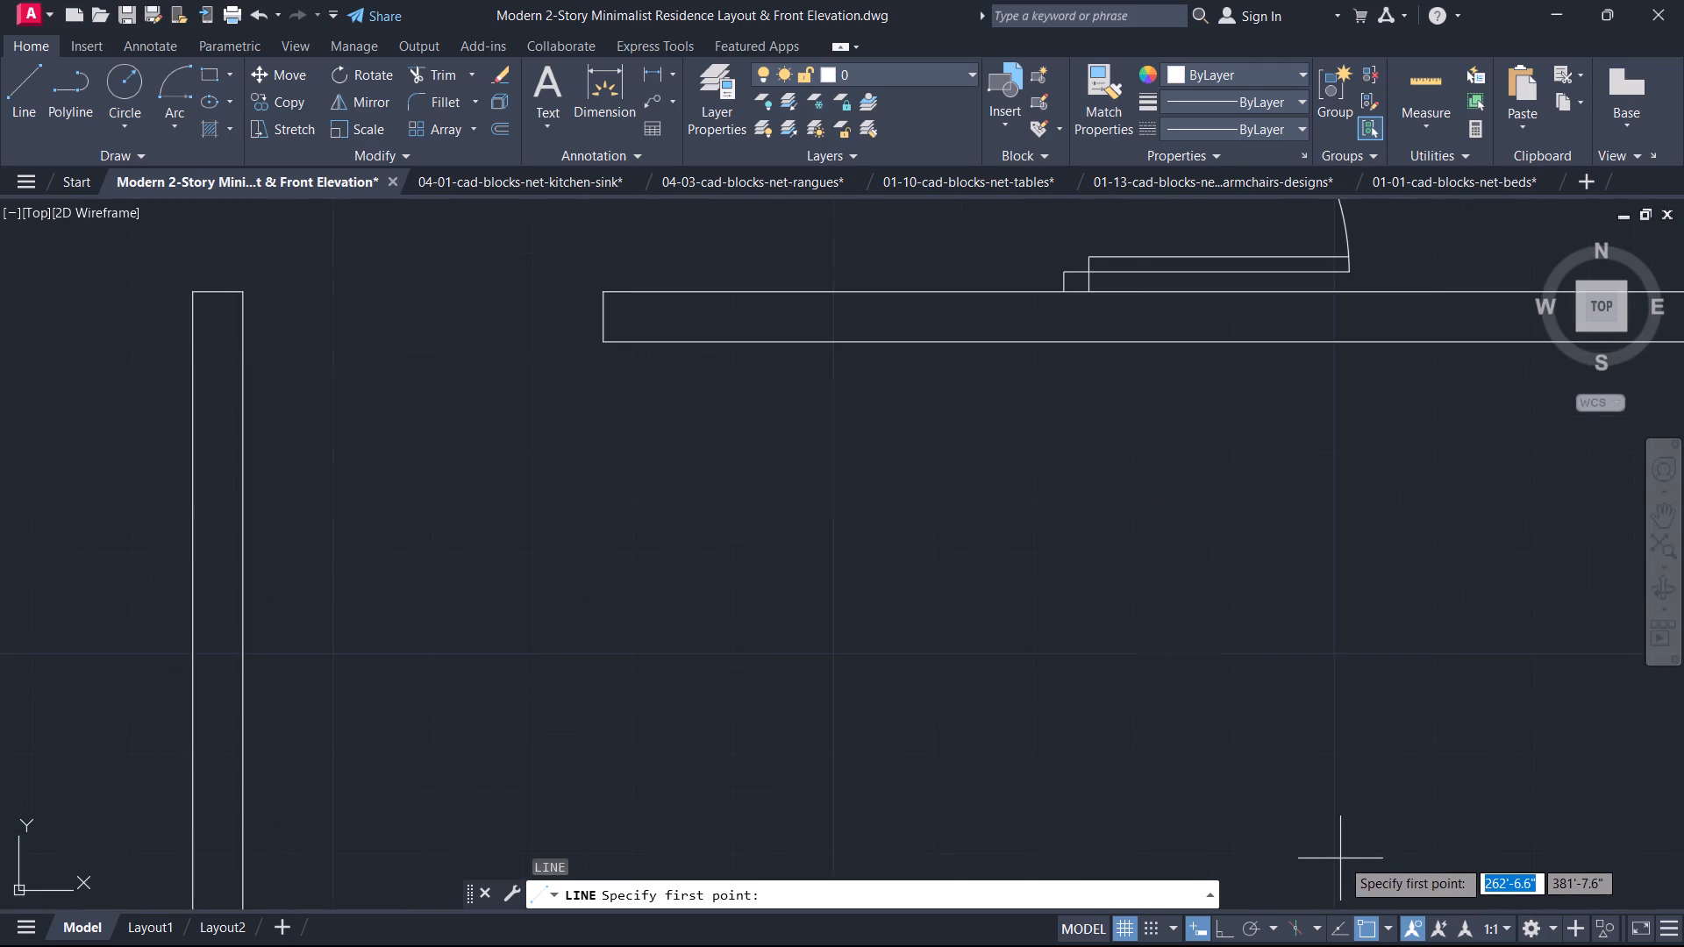
{"action": "scroll", "coordinate": [1338, 861], "scroll_direction": "up", "scroll_amount": 1}
{"action": "middle_click_drag", "start_coordinate": [667, 390], "coordinate": [960, 693]}
{"action": "scroll", "coordinate": [797, 550], "scroll_direction": "down", "scroll_amount": 2}
{"action": "scroll", "coordinate": [780, 543], "scroll_direction": "up", "scroll_amount": 1}
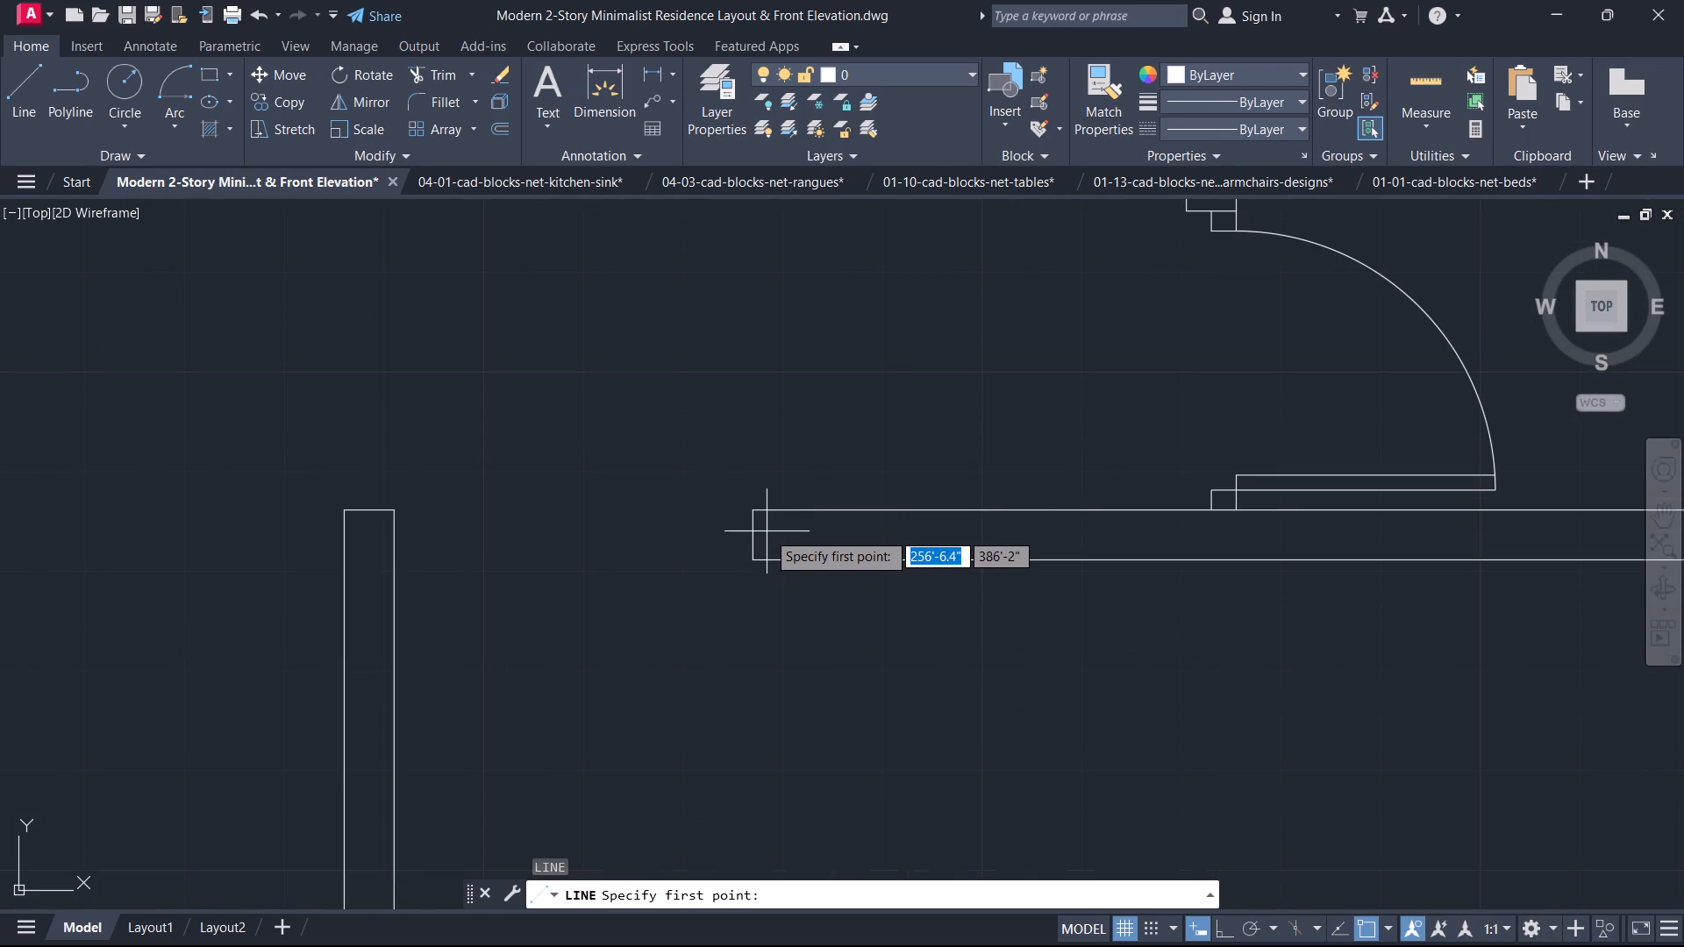
{"action": "left_click", "coordinate": [755, 538]}
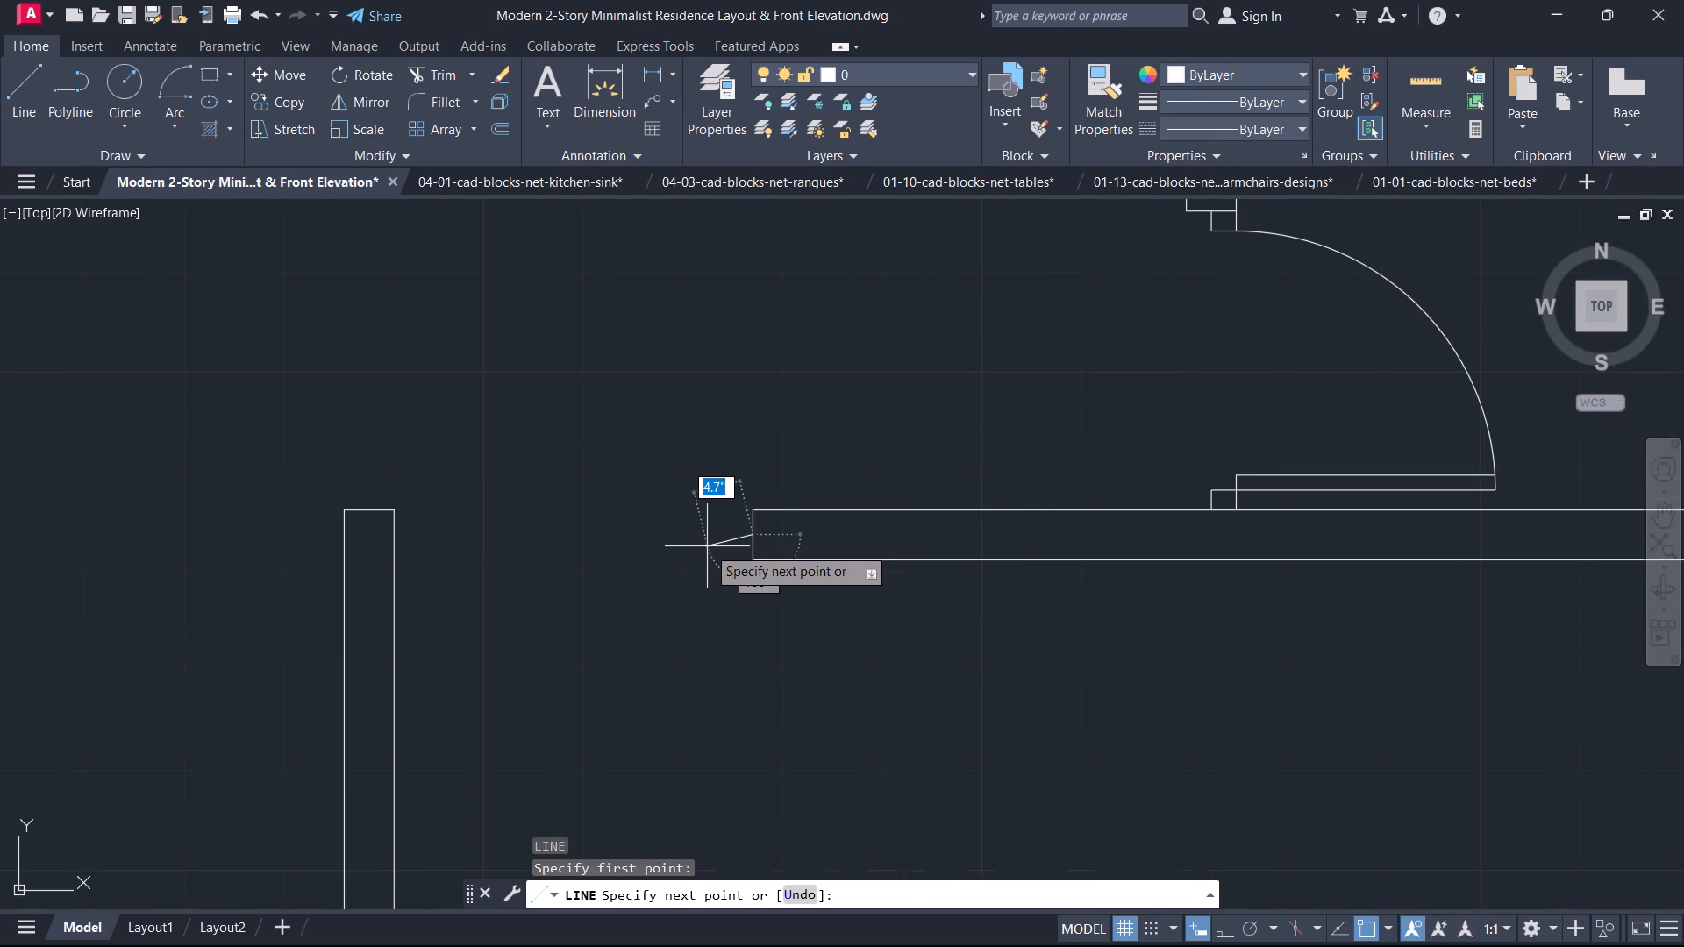
{"action": "key", "text": "F8"}
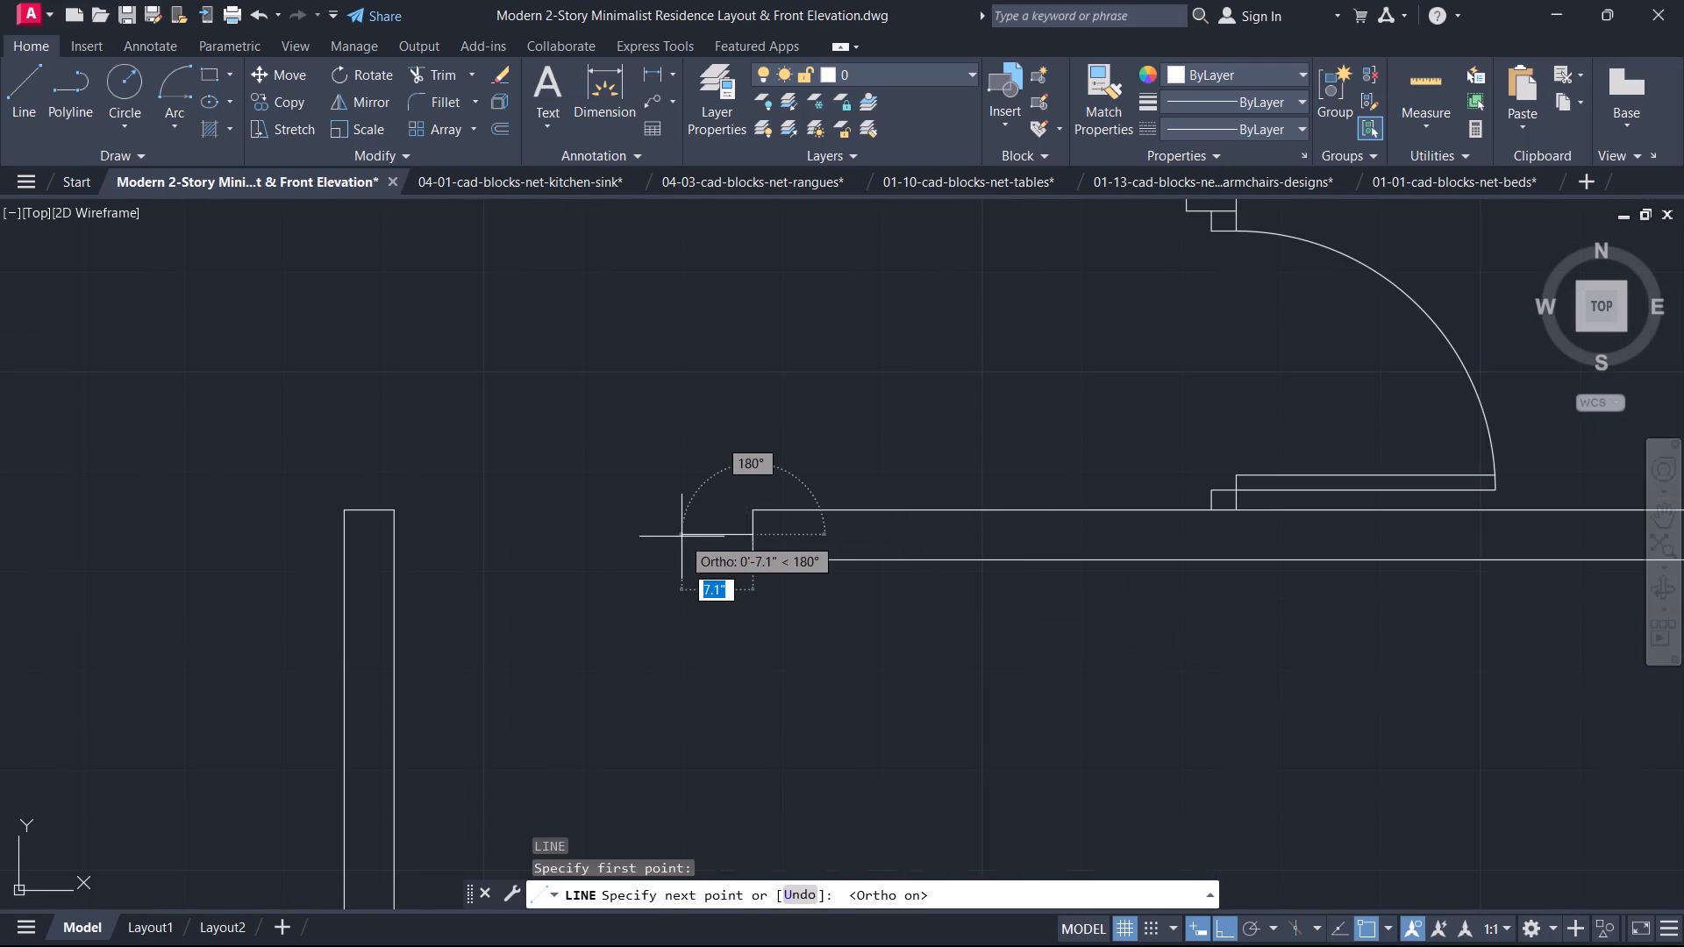
{"action": "key", "text": "2"}
{"action": "key", "text": "Return"}
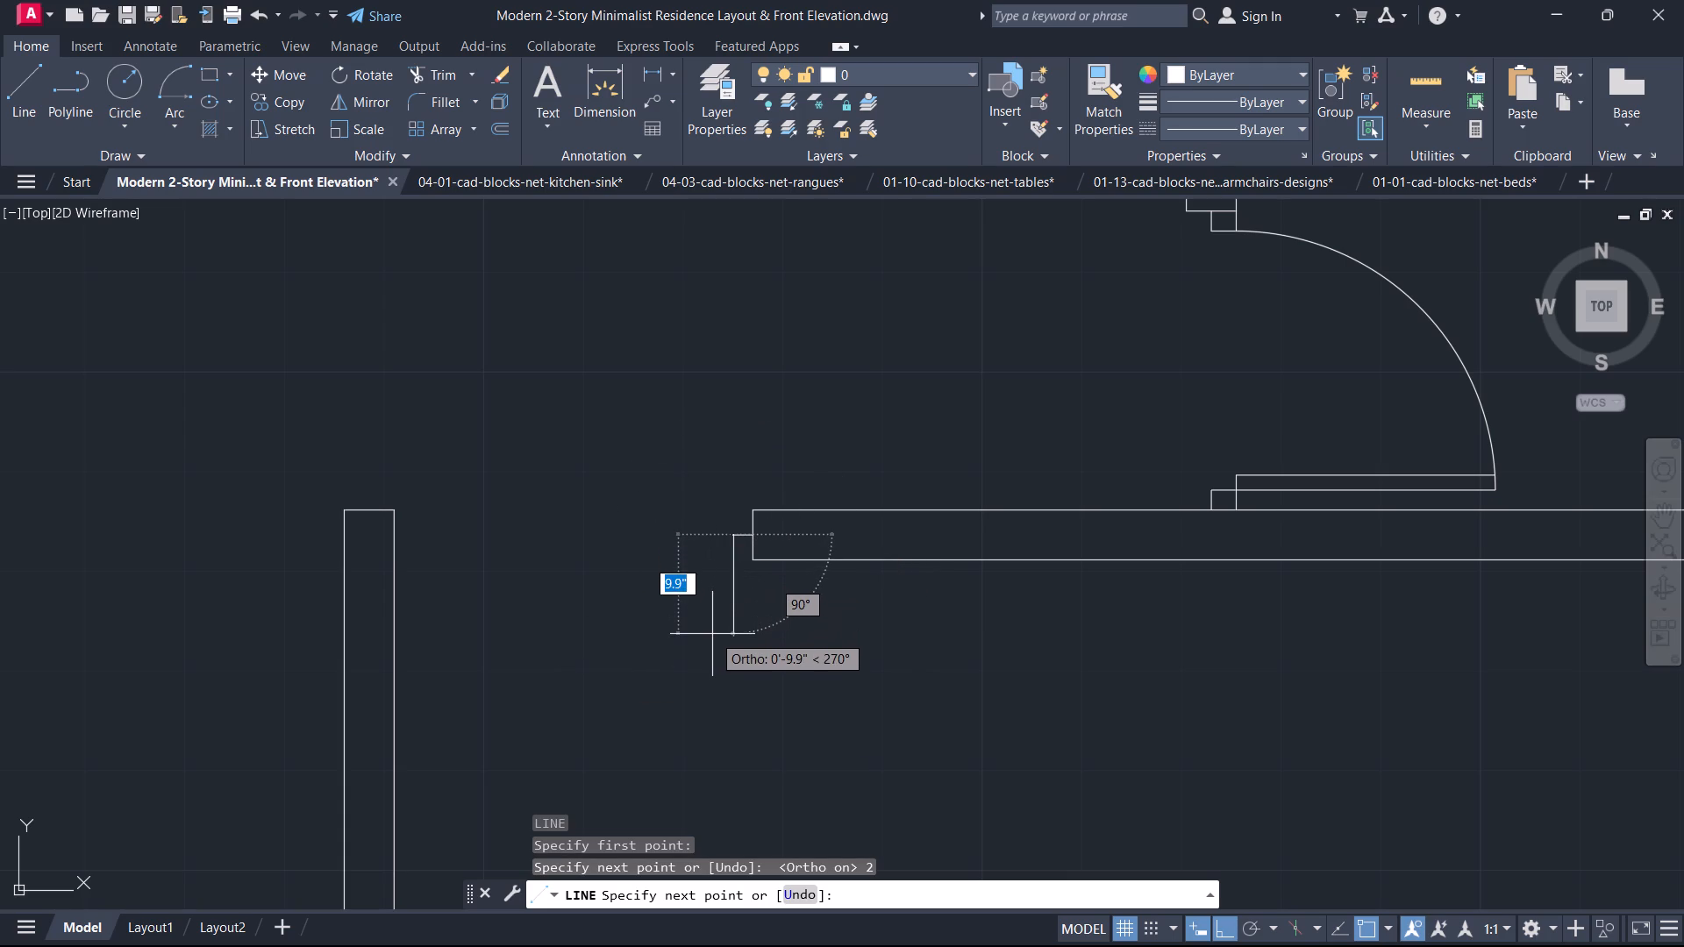
{"action": "type", "text": "2.5"}
{"action": "key", "text": "Return"}
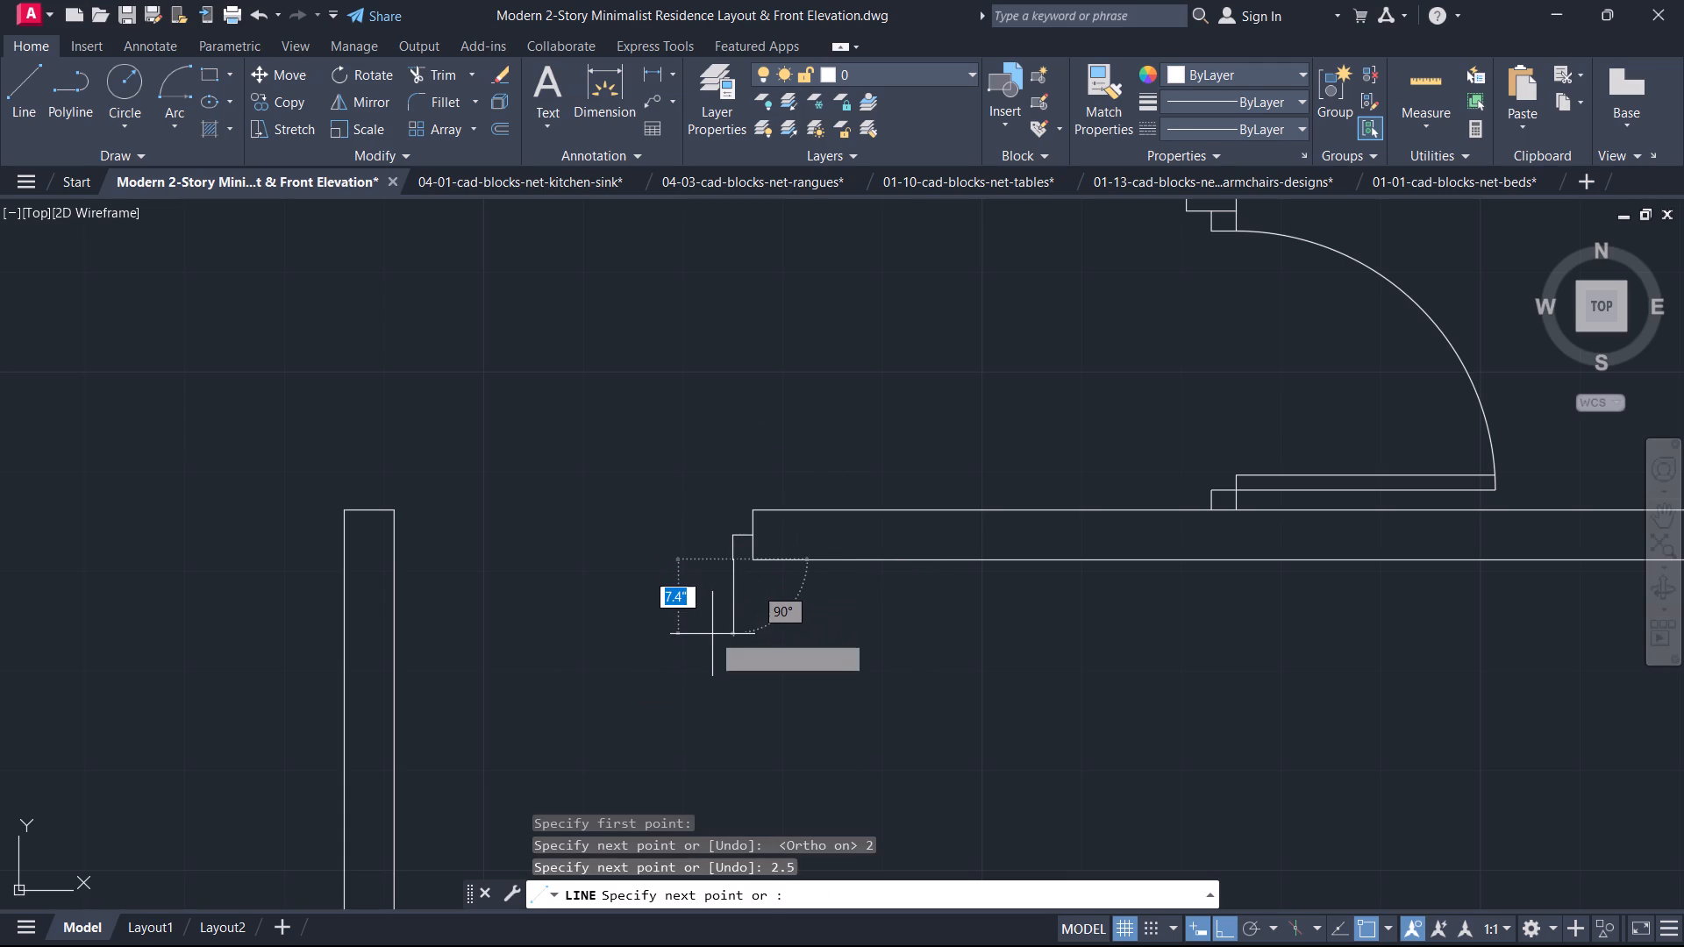
{"action": "scroll", "coordinate": [761, 614], "scroll_direction": "up", "scroll_amount": 2}
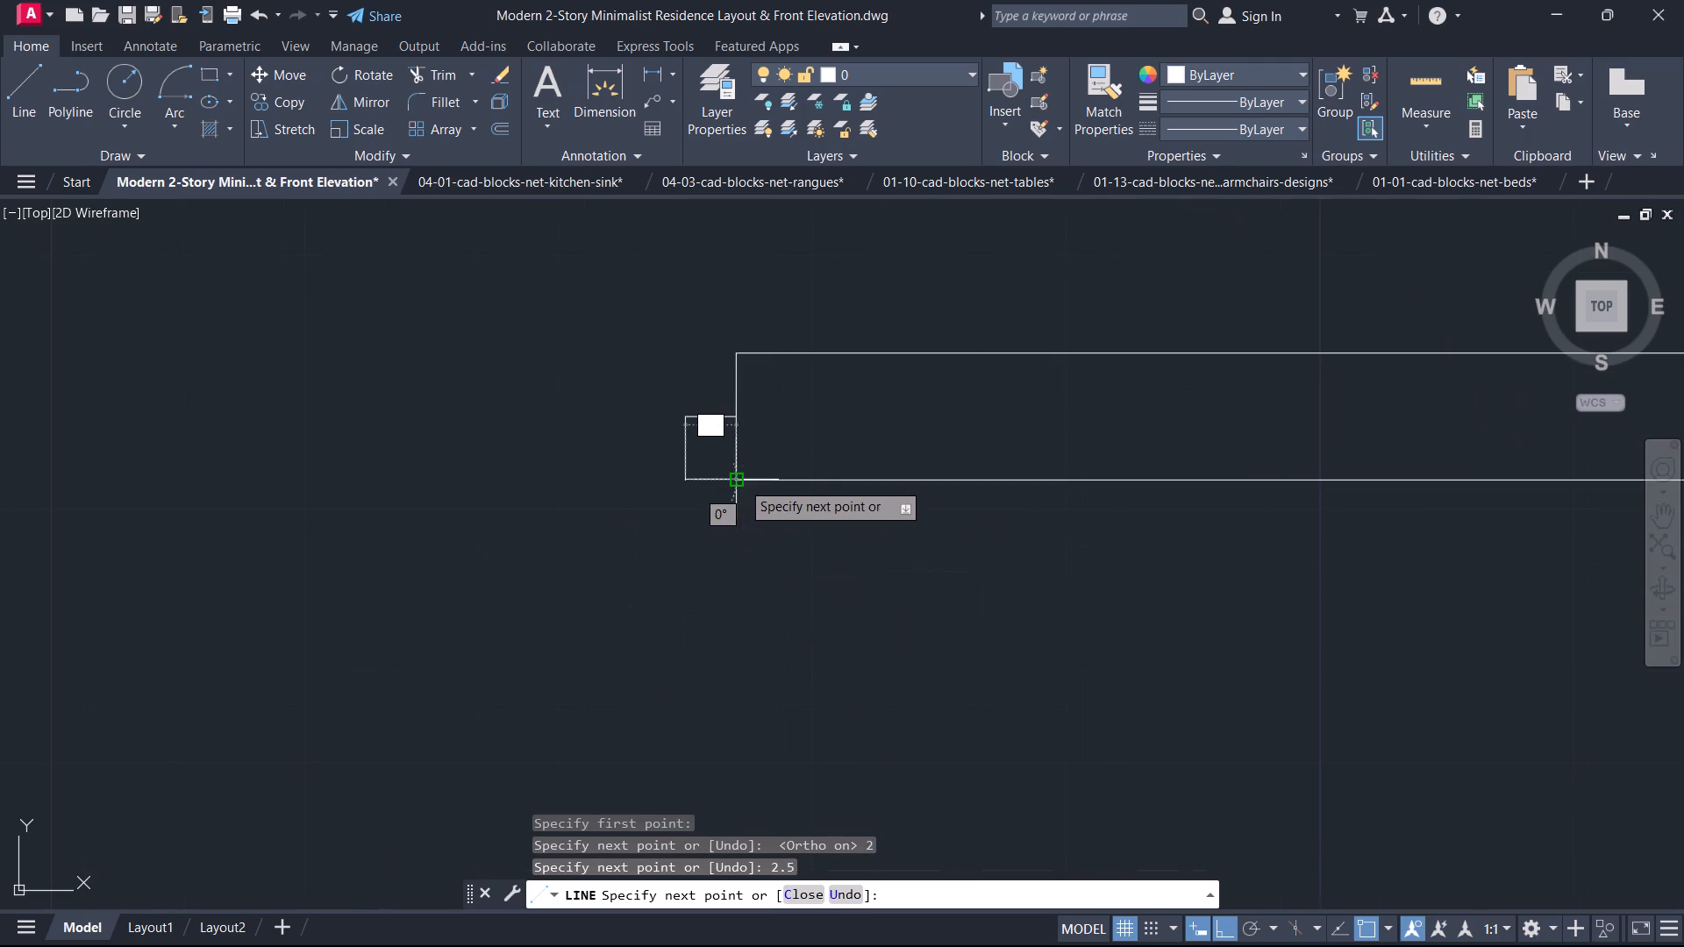
{"action": "left_click", "coordinate": [739, 479]}
{"action": "key", "text": "Escape"}
Copy the jamb across the door opening onto the east face of the opposite vertical wall.
{"action": "scroll", "coordinate": [736, 538], "scroll_direction": "down", "scroll_amount": 1}
{"action": "middle_click_drag", "start_coordinate": [736, 538], "coordinate": [857, 670]}
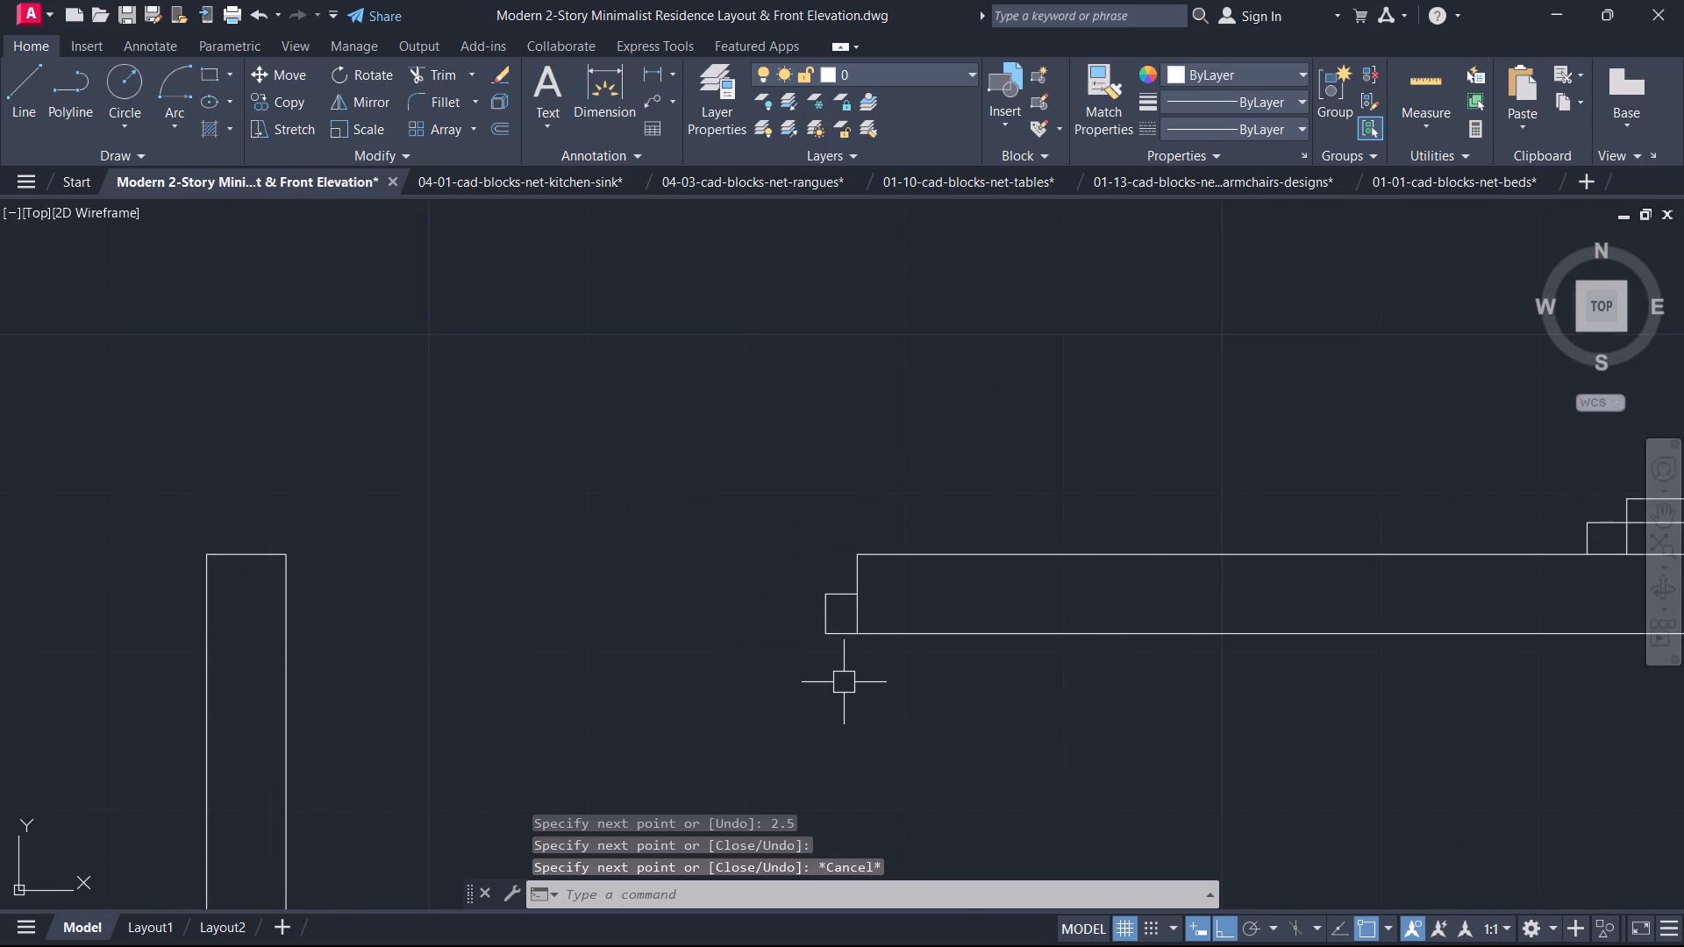
{"action": "left_click_drag", "start_coordinate": [845, 682], "coordinate": [842, 671]}
{"action": "left_click", "coordinate": [785, 504]}
{"action": "type", "text": "co"}
{"action": "key", "text": "space"}
{"action": "scroll", "coordinate": [846, 593], "scroll_direction": "up", "scroll_amount": 2}
{"action": "left_click_drag", "start_coordinate": [878, 597], "coordinate": [867, 595]}
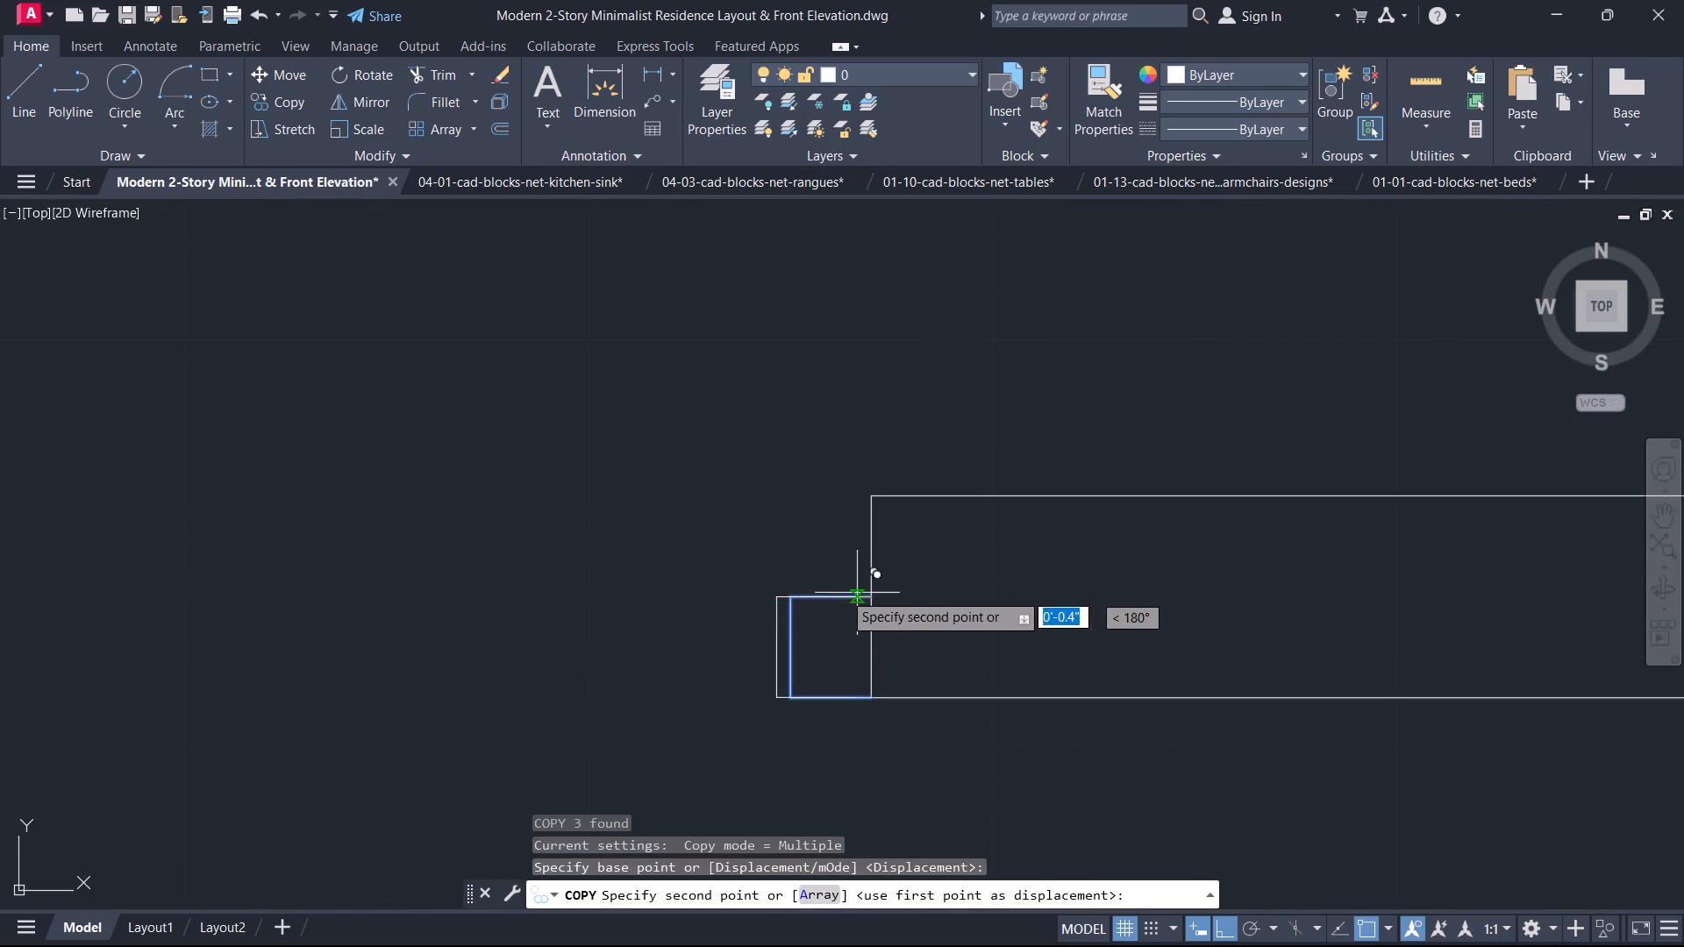
{"action": "scroll", "coordinate": [579, 602], "scroll_direction": "down", "scroll_amount": 1}
{"action": "middle_click_drag", "start_coordinate": [579, 602], "coordinate": [1076, 620]}
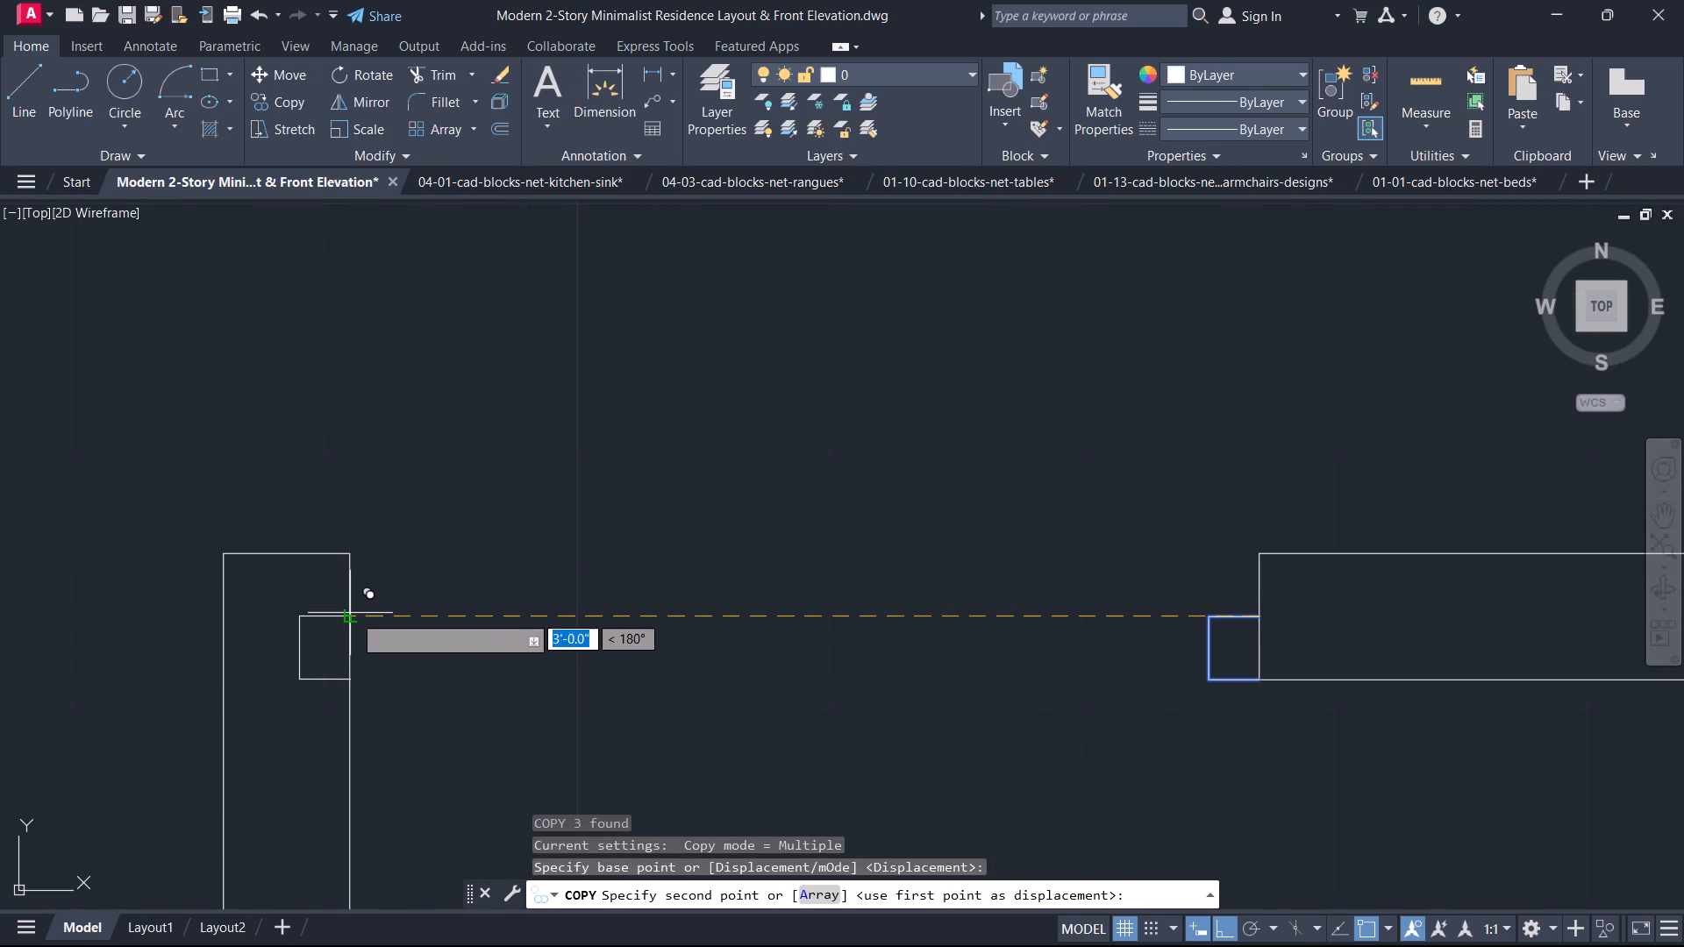
{"action": "left_click", "coordinate": [354, 615]}
{"action": "key", "text": "Escape"}
Mirror the copied jamb about the vertical wall's east face so it projects into the opening, erasing the source.
{"action": "left_click_drag", "start_coordinate": [324, 729], "coordinate": [316, 708]}
{"action": "left_click", "coordinate": [273, 595]}
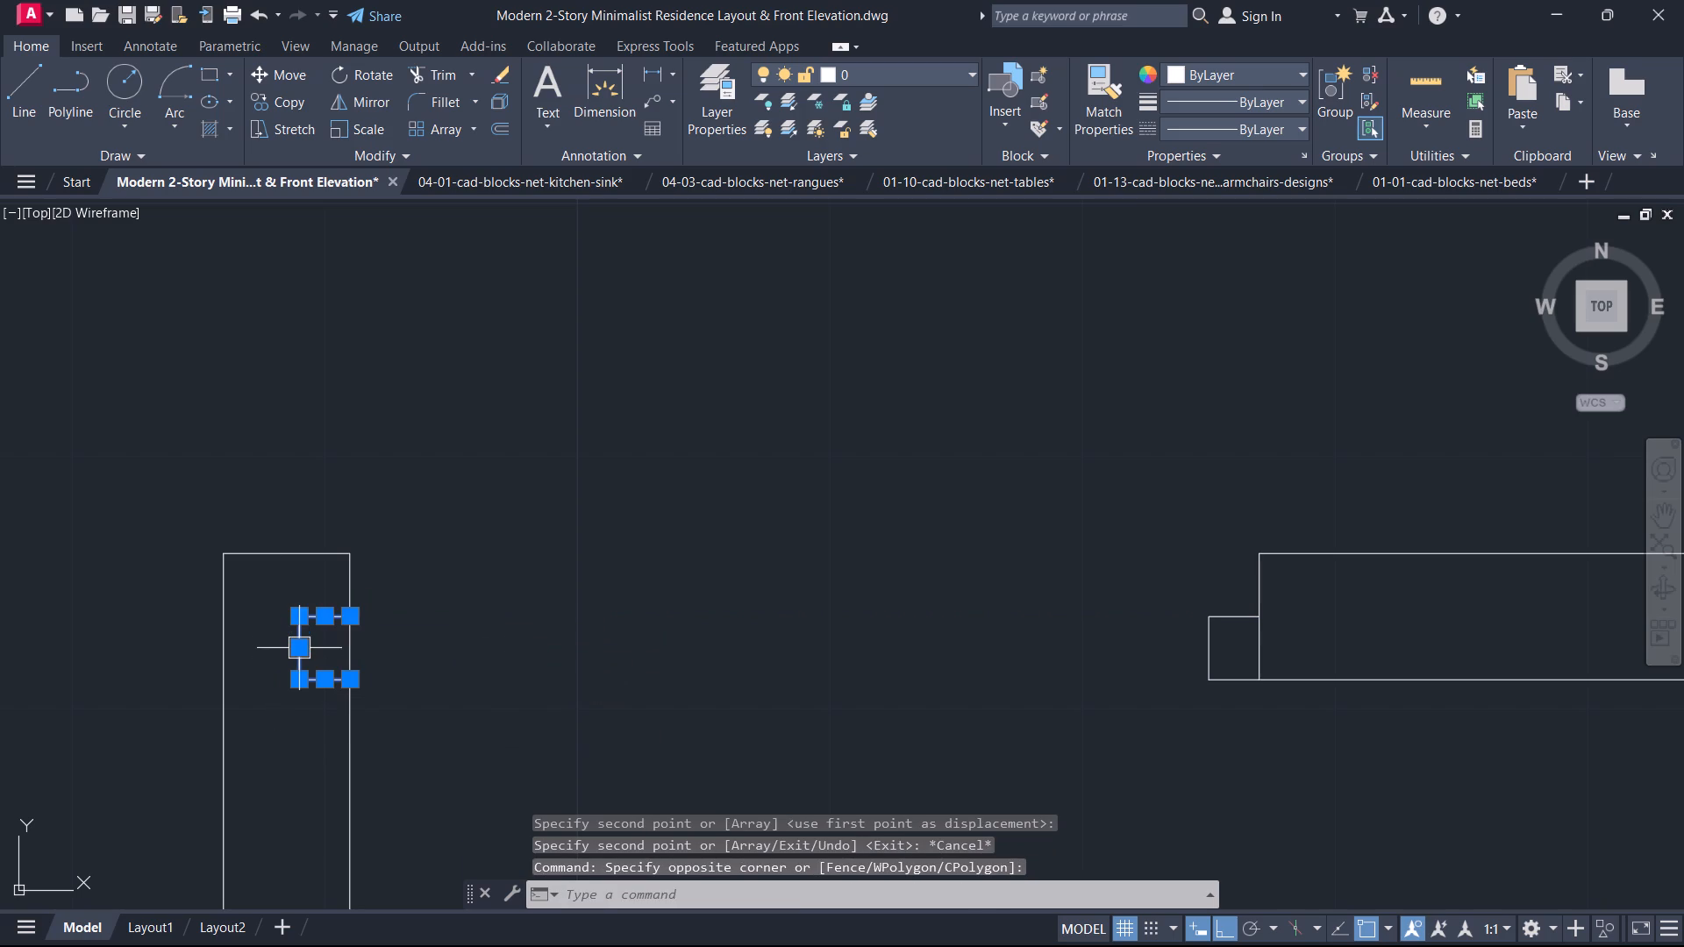
{"action": "type", "text": "mi"}
{"action": "key", "text": "space"}
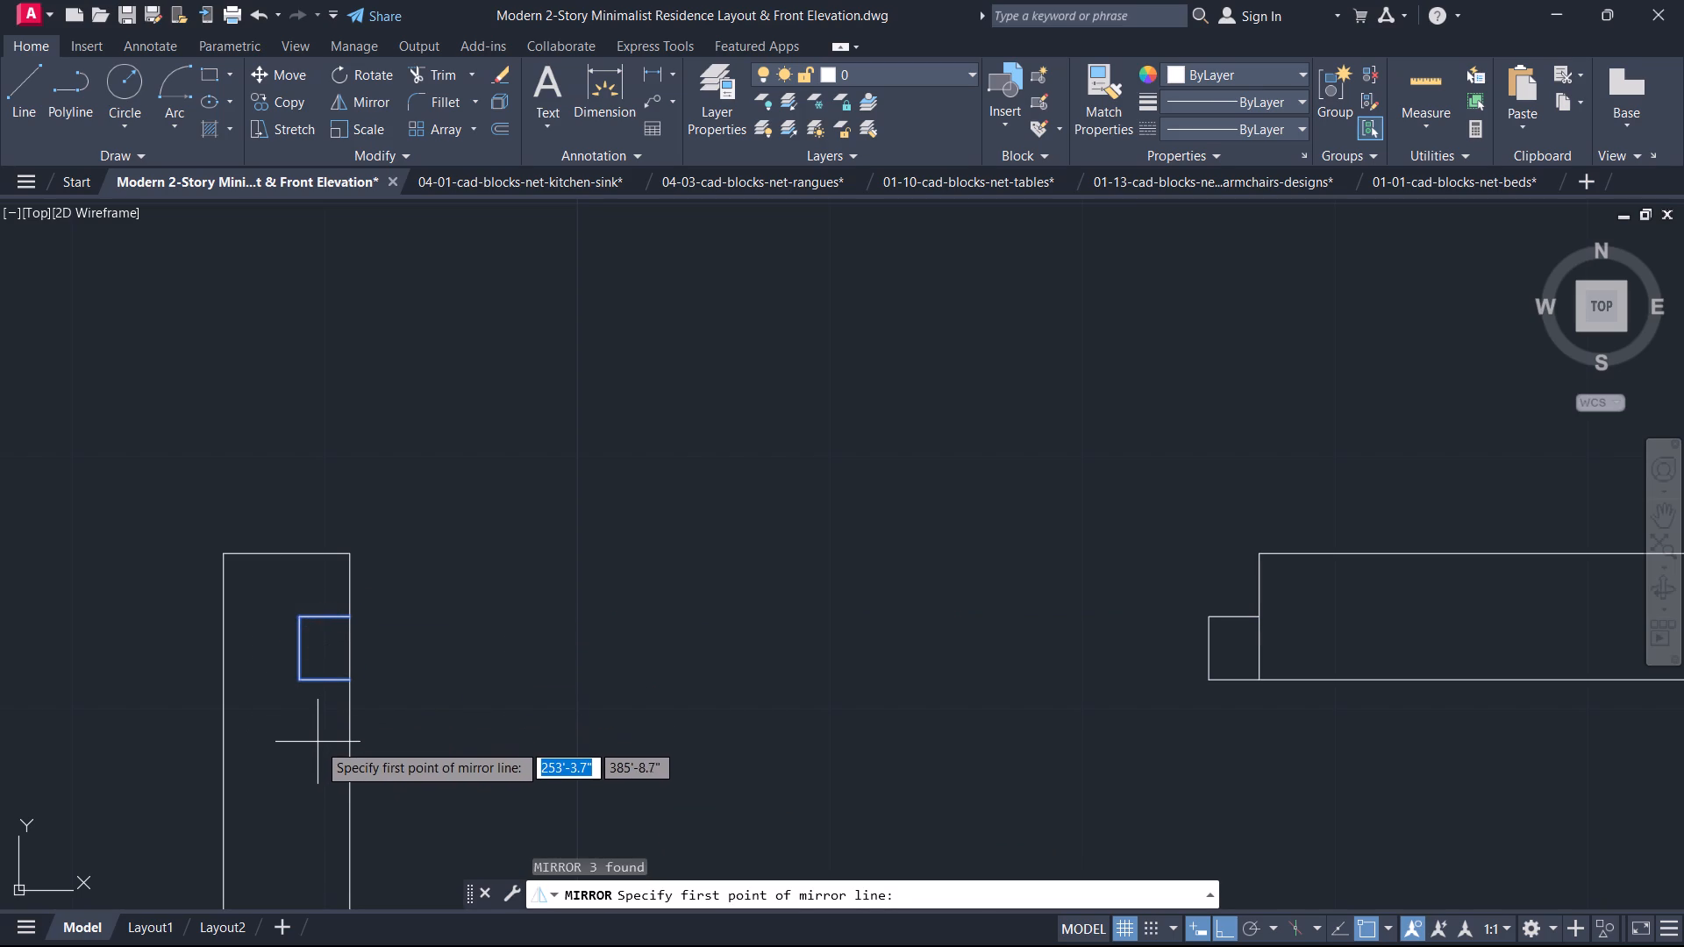
{"action": "left_click", "coordinate": [348, 777]}
{"action": "left_click", "coordinate": [348, 744]}
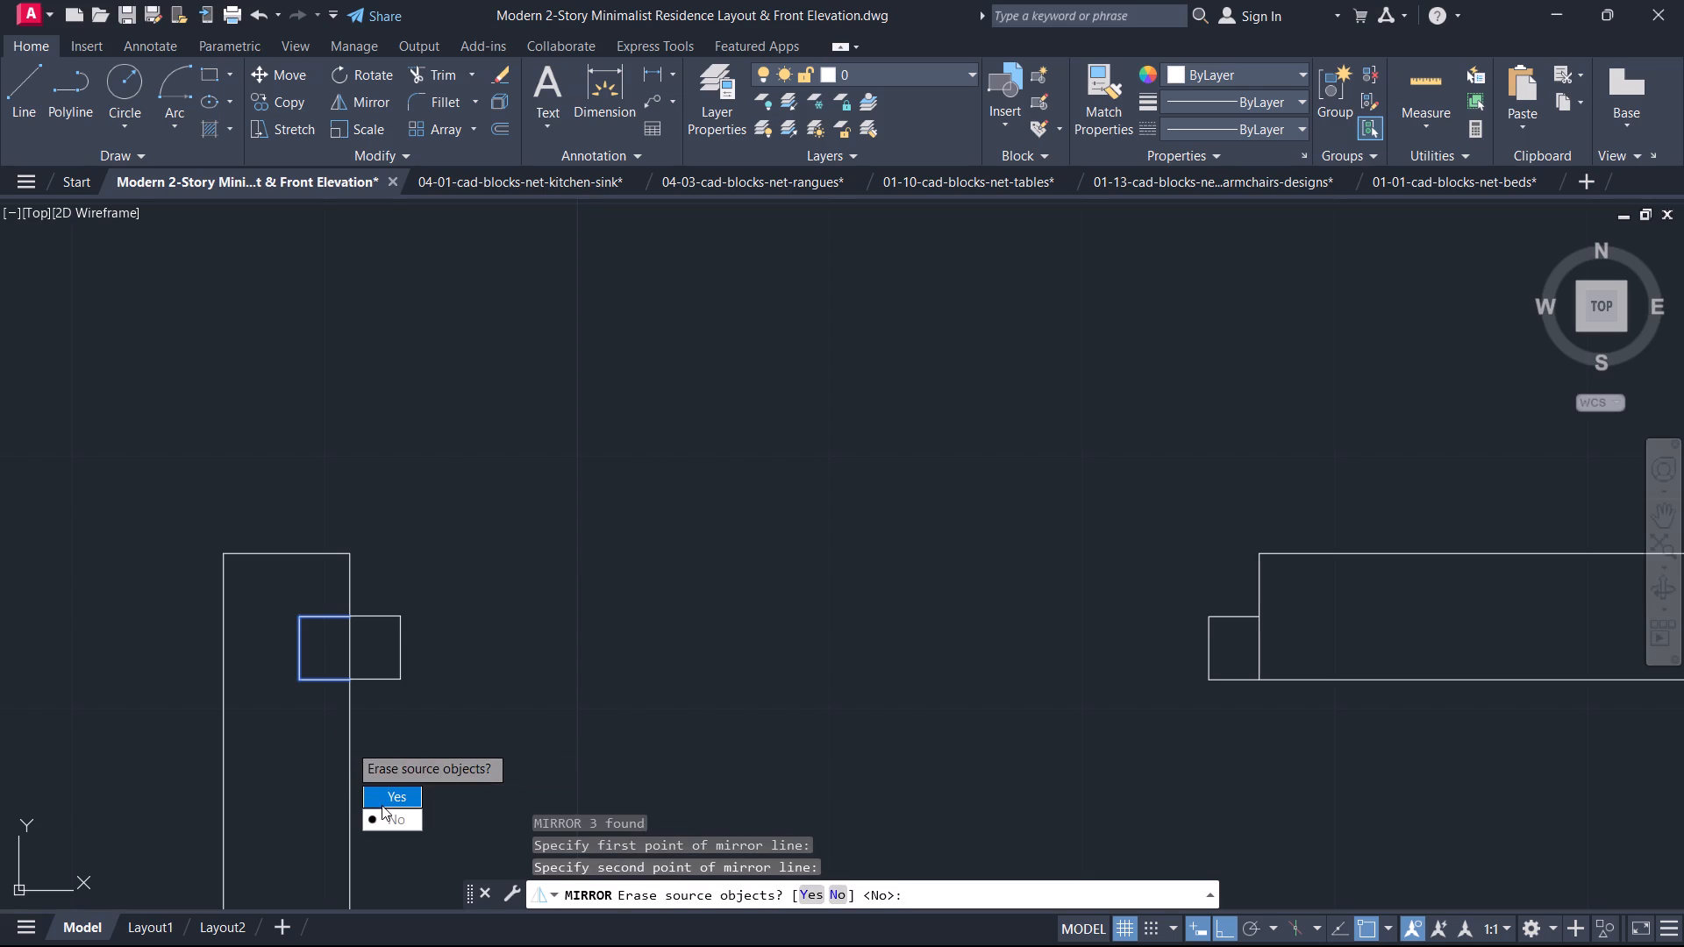
{"action": "left_click_drag", "start_coordinate": [382, 805], "coordinate": [348, 744]}
{"action": "key", "text": "Escape"}
Draw a horizontal line across the opening between the two jambs' inner south corners.
{"action": "type", "text": "l"}
{"action": "key", "text": "space"}
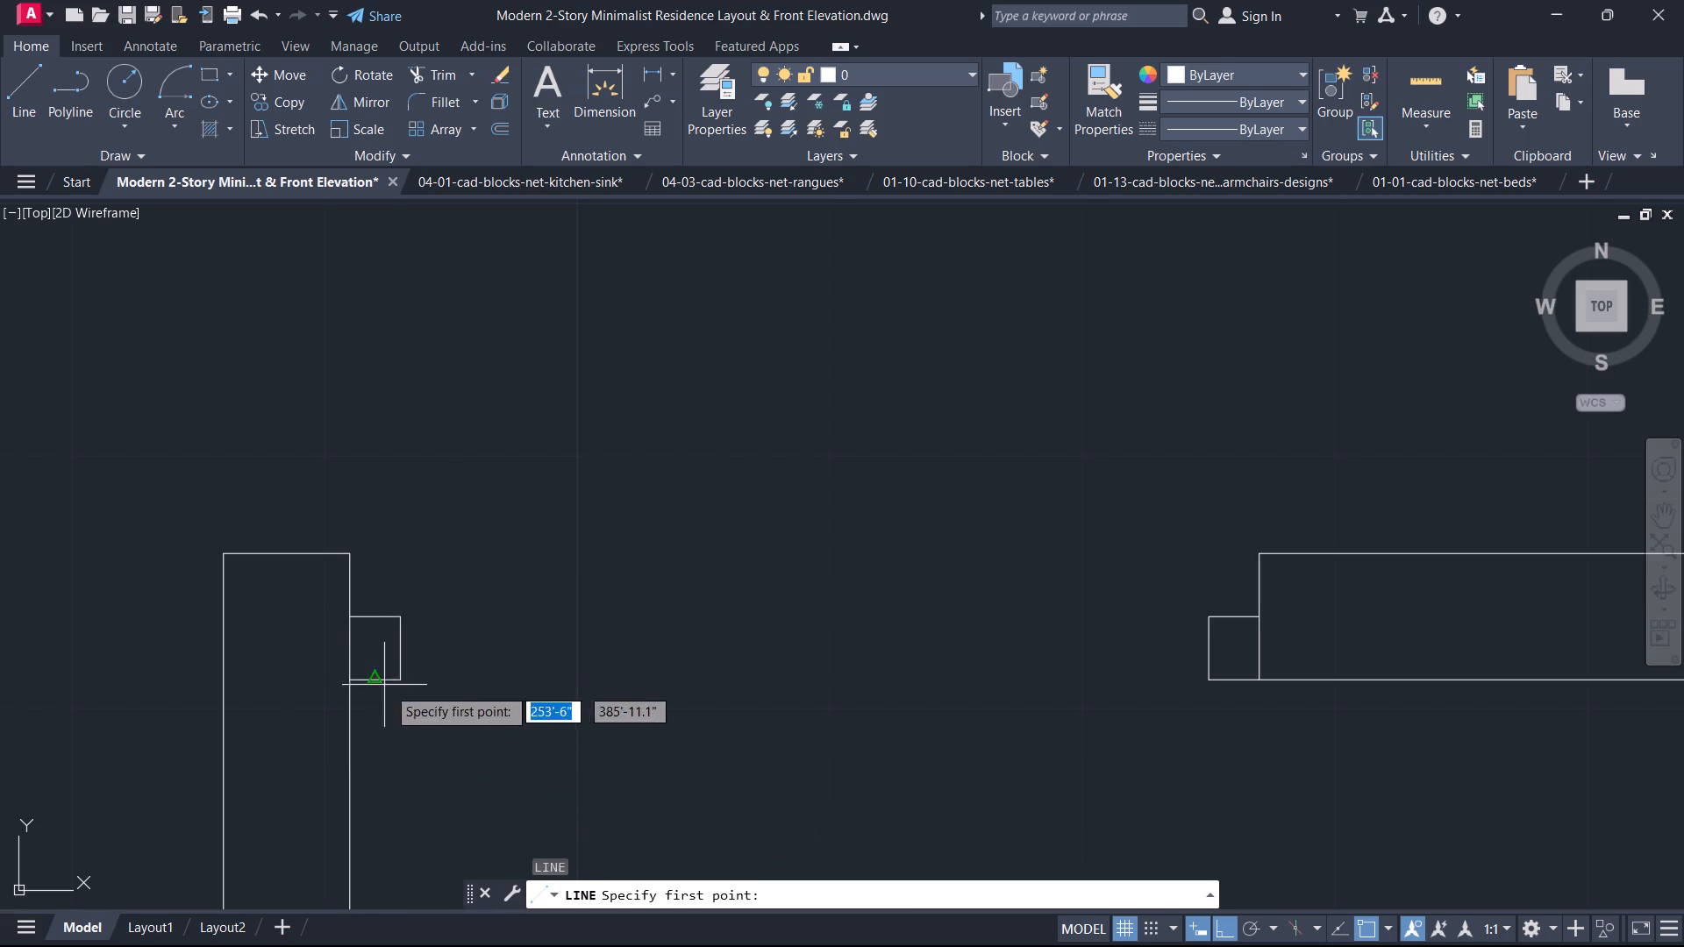
{"action": "left_click", "coordinate": [1206, 680]}
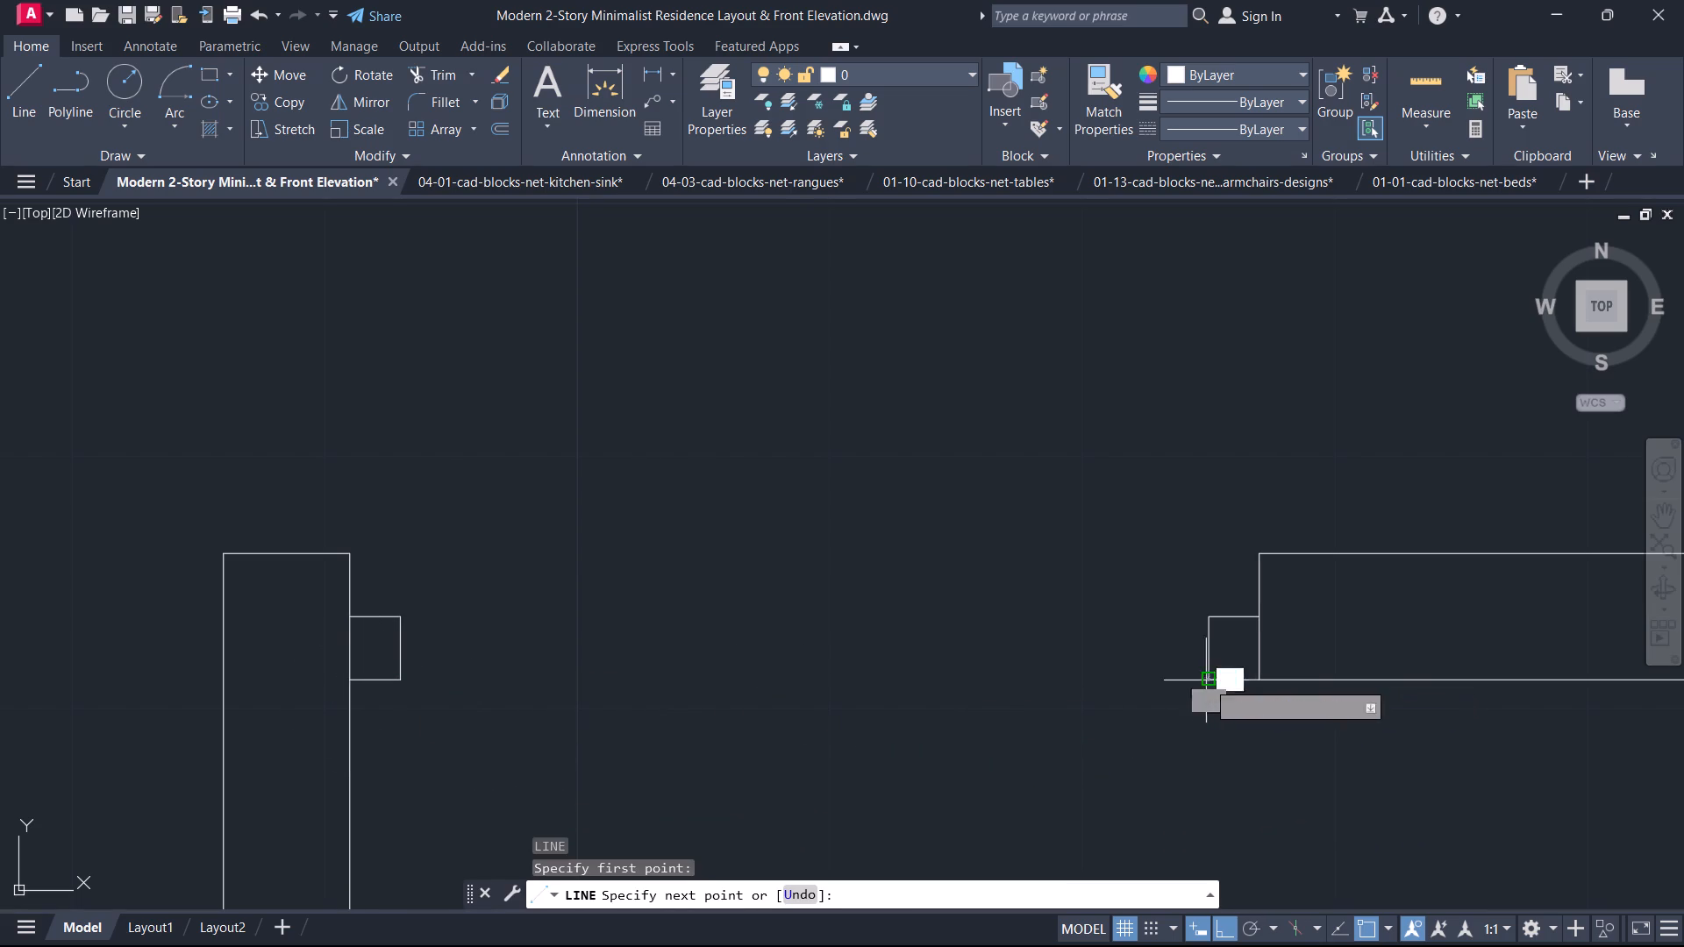
{"action": "left_click", "coordinate": [400, 683]}
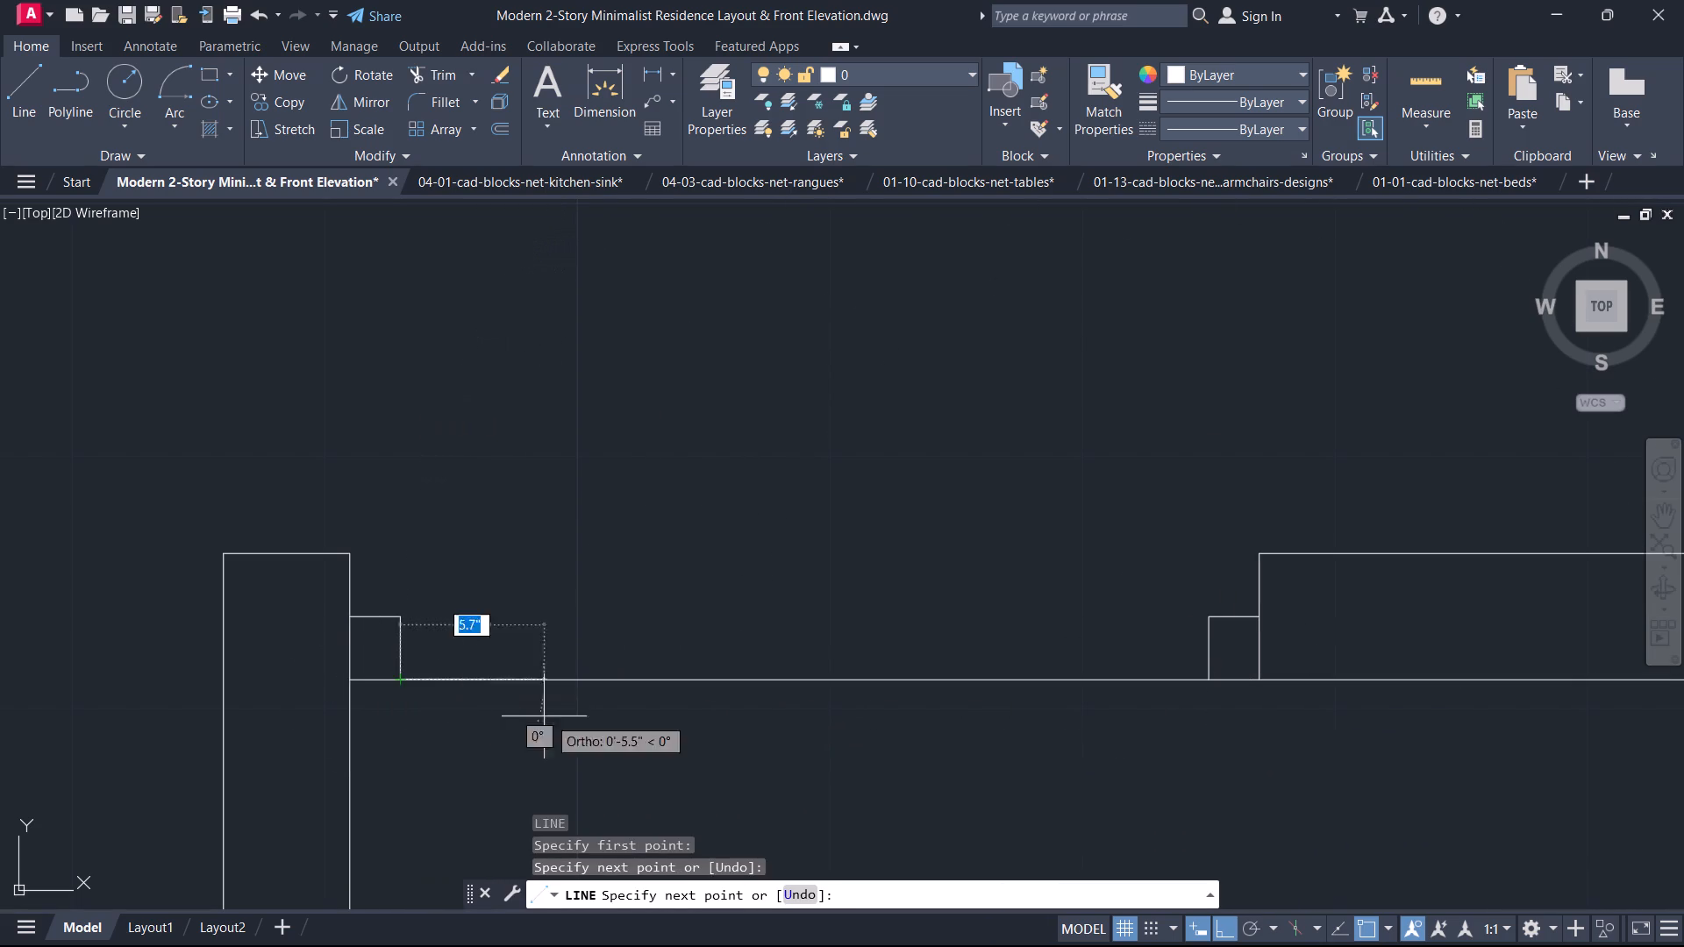
{"action": "key", "text": "Escape"}
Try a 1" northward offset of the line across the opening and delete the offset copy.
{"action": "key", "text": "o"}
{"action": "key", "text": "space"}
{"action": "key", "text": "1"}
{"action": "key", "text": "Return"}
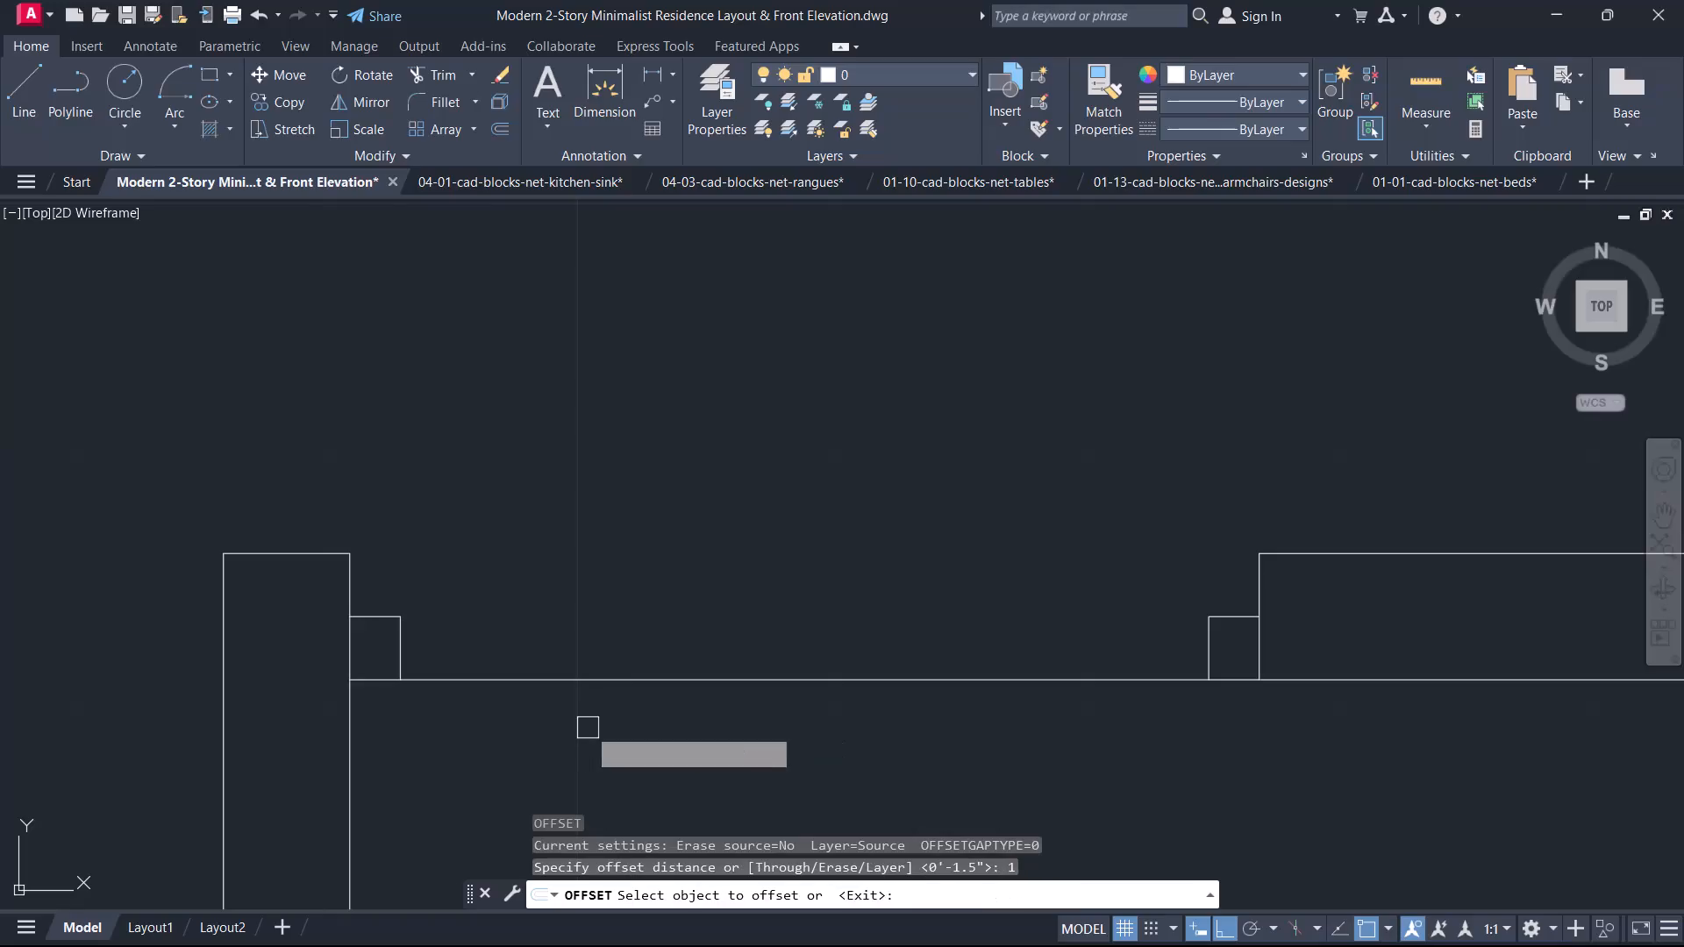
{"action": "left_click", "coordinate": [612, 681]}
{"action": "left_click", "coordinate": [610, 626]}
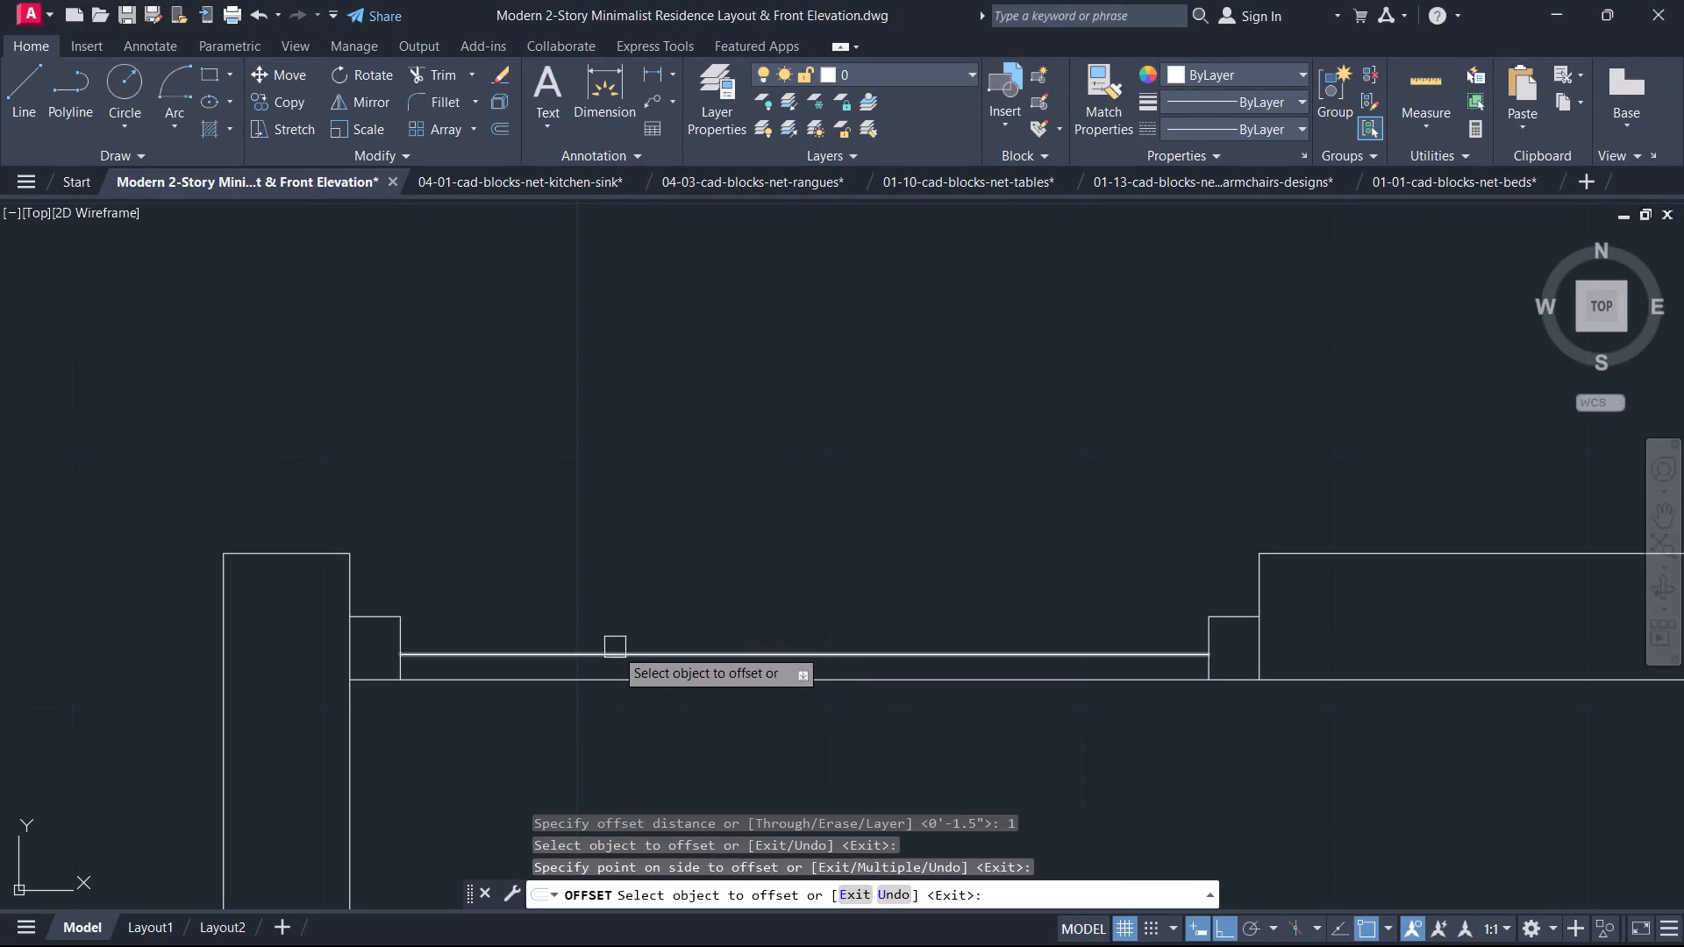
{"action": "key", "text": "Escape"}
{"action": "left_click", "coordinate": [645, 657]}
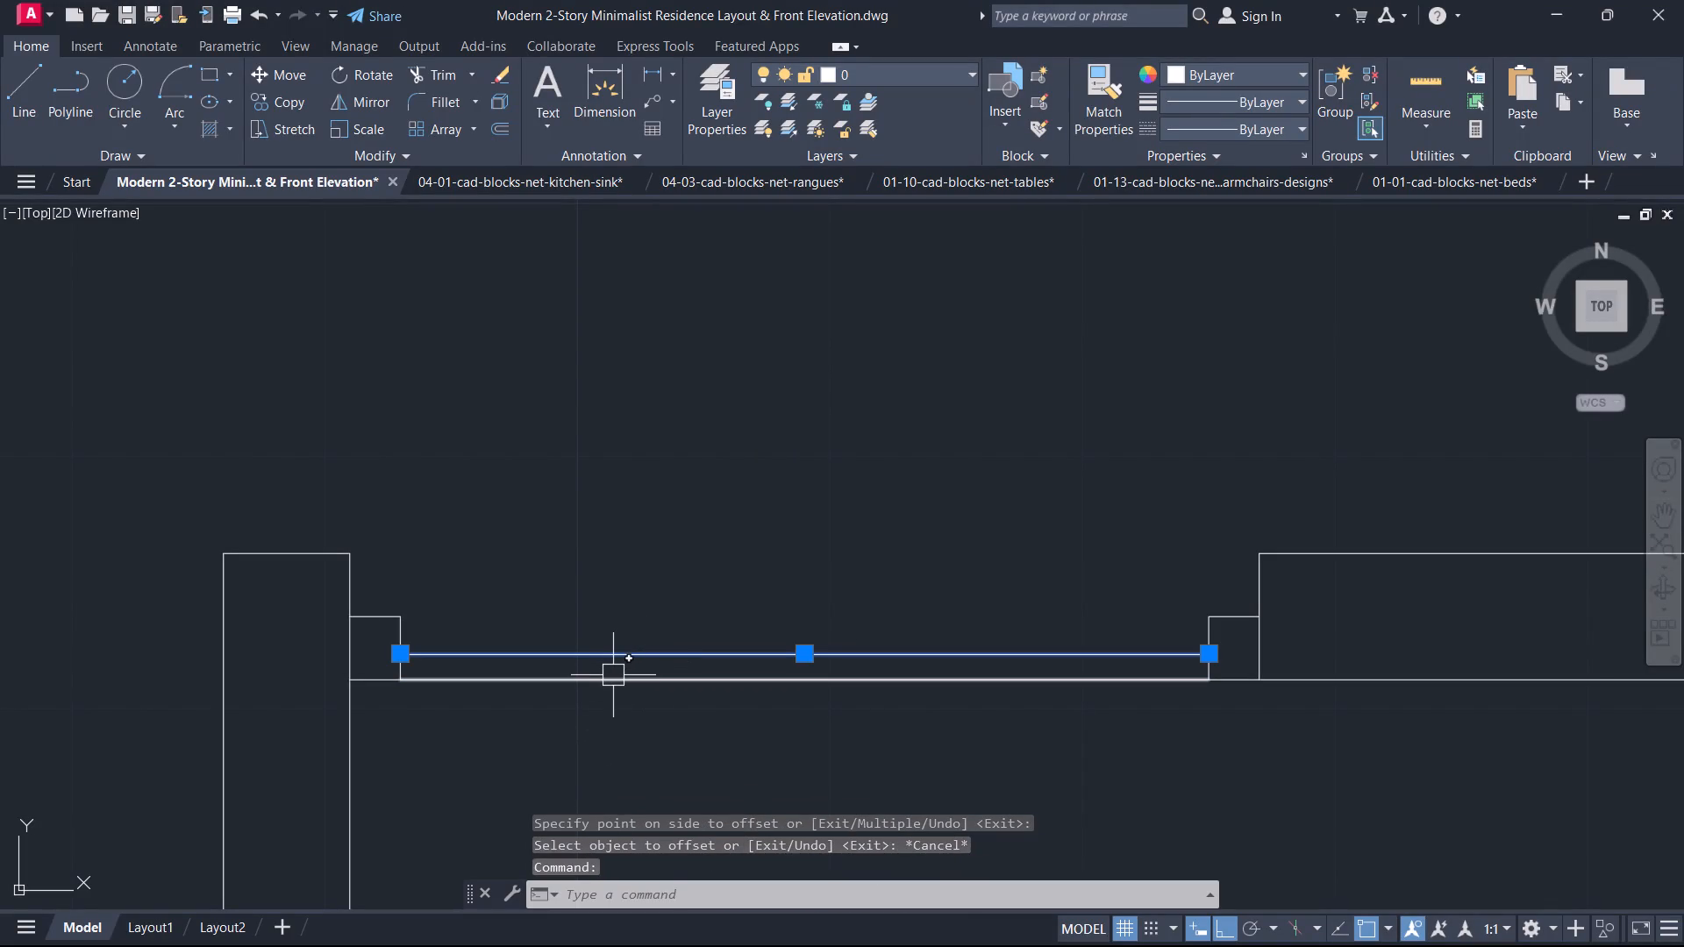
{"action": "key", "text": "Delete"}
Offset the line across the opening 1.5" to the north for the door leaf thickness.
{"action": "type", "text": "o"}
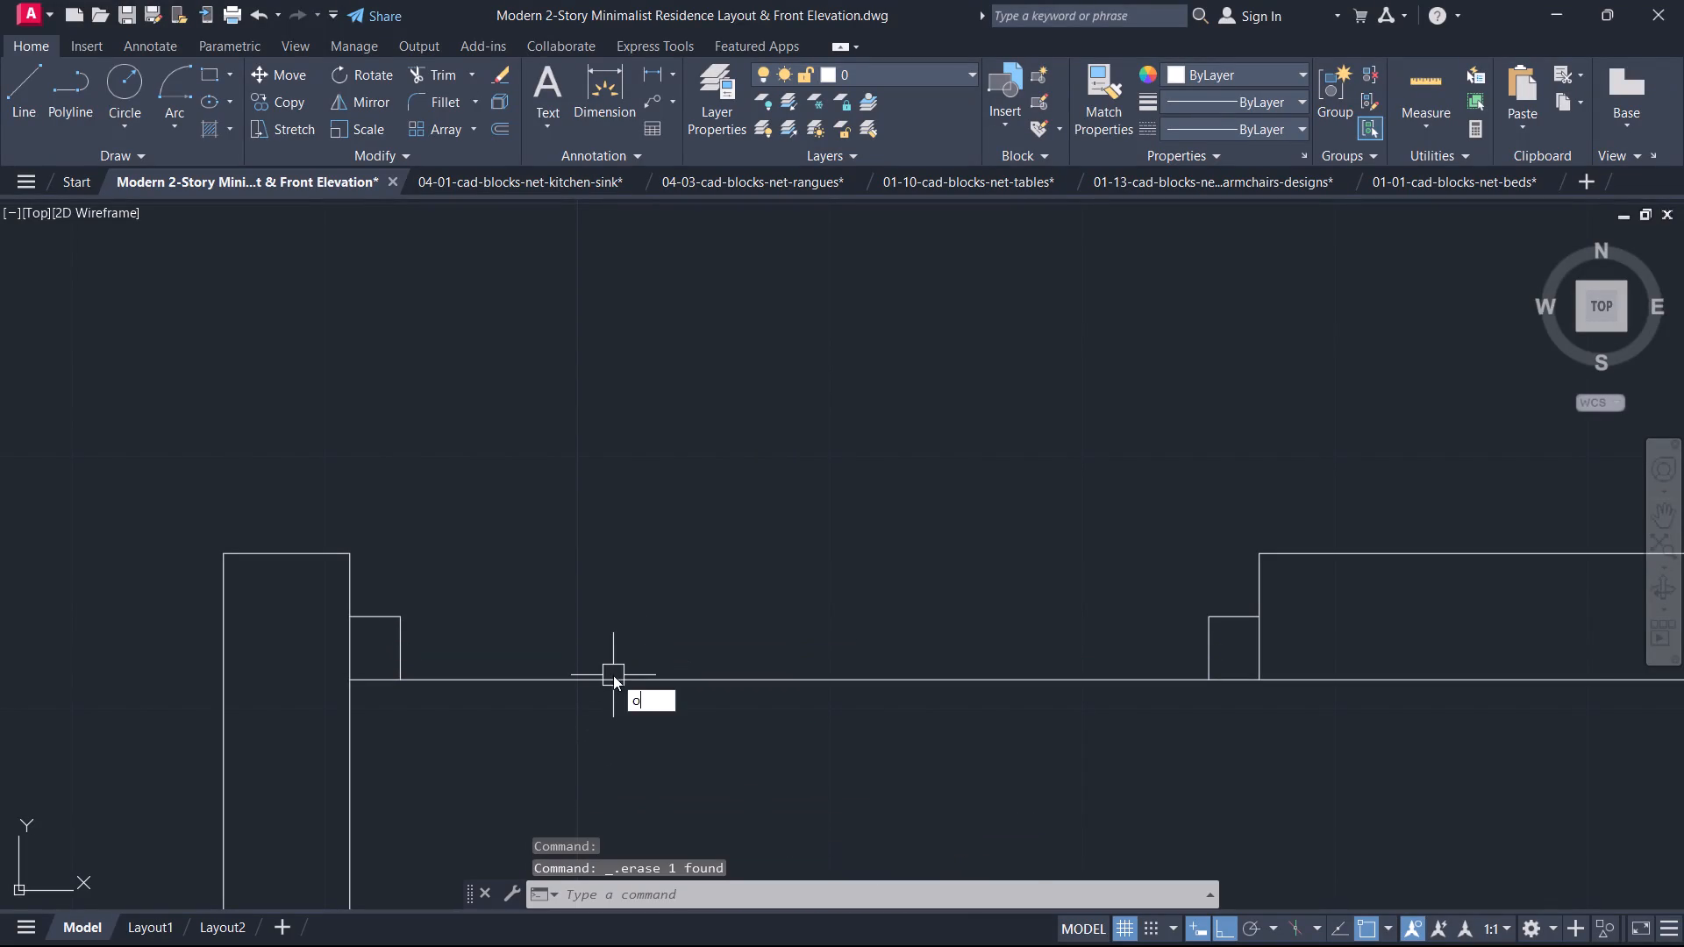
{"action": "key", "text": "space"}
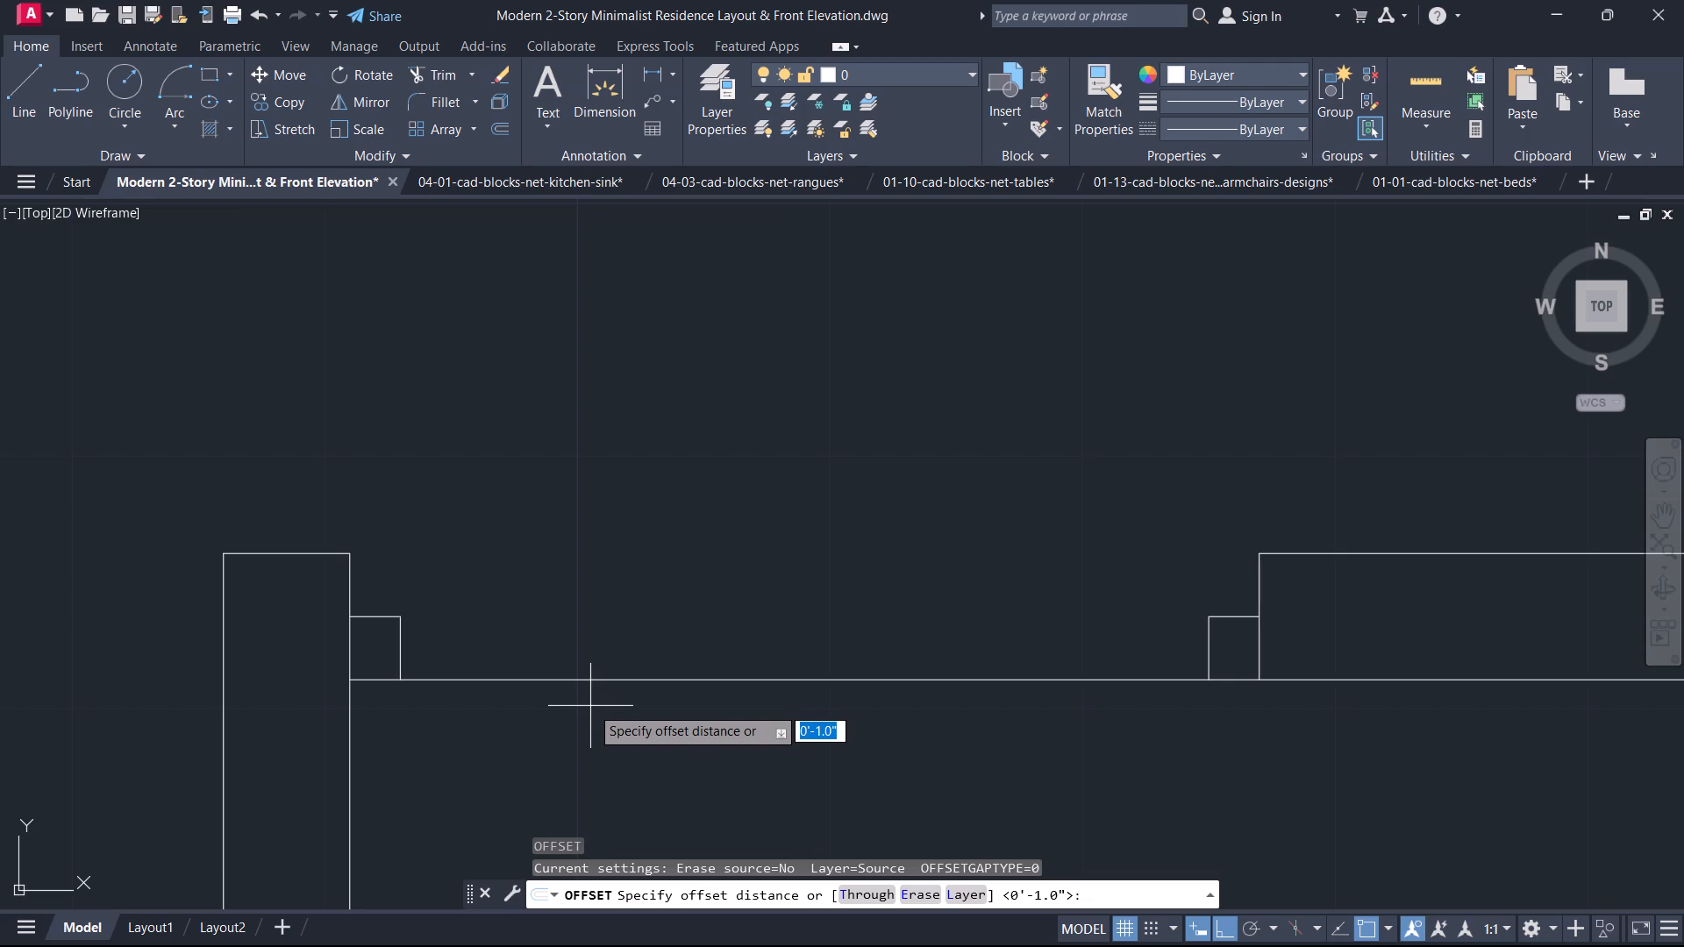
{"action": "key", "text": "1"}
{"action": "type", "text": ".5"}
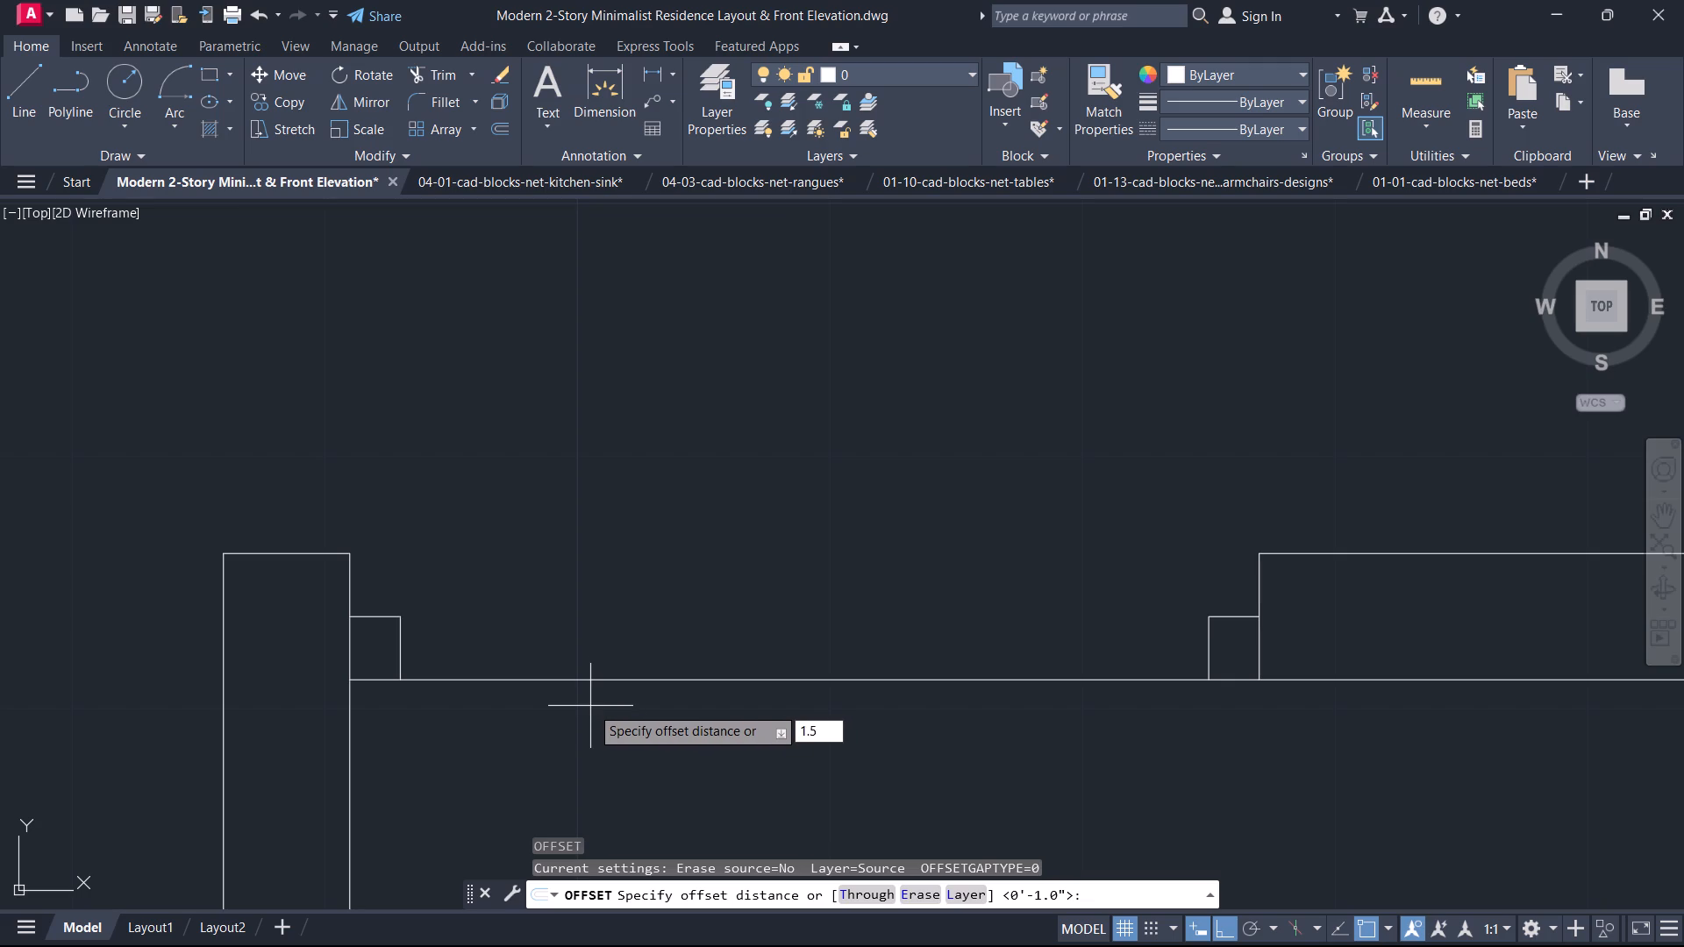
{"action": "key", "text": "Return"}
{"action": "left_click", "coordinate": [592, 681]}
{"action": "left_click", "coordinate": [607, 641]}
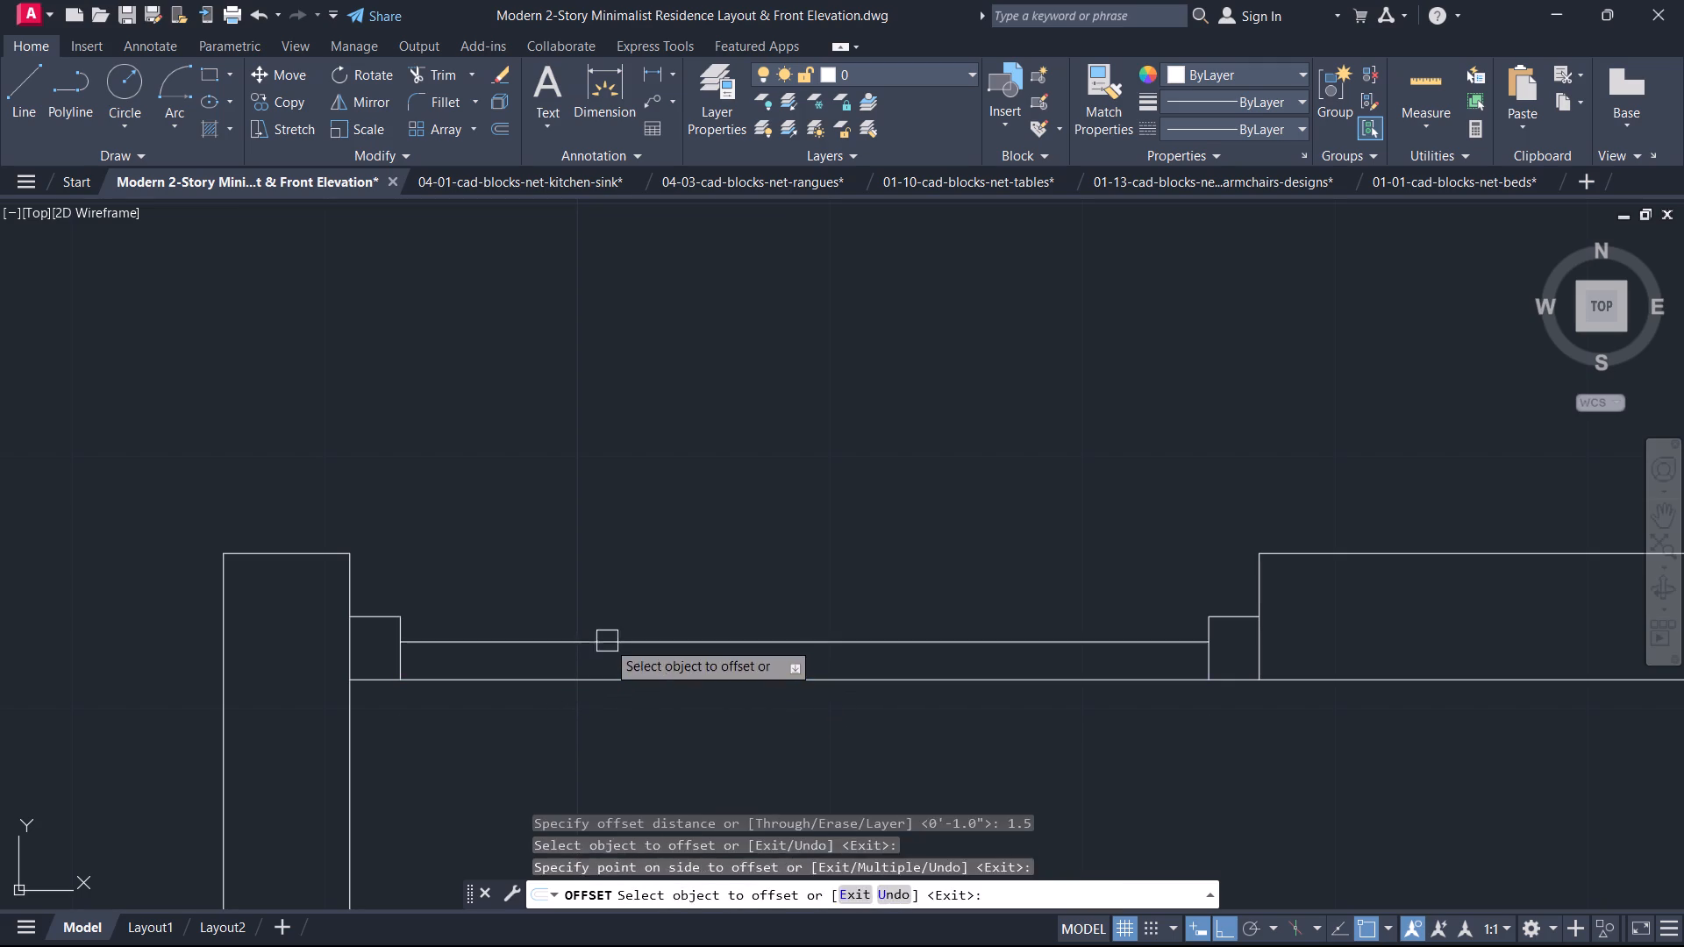
{"action": "key", "text": "Escape"}
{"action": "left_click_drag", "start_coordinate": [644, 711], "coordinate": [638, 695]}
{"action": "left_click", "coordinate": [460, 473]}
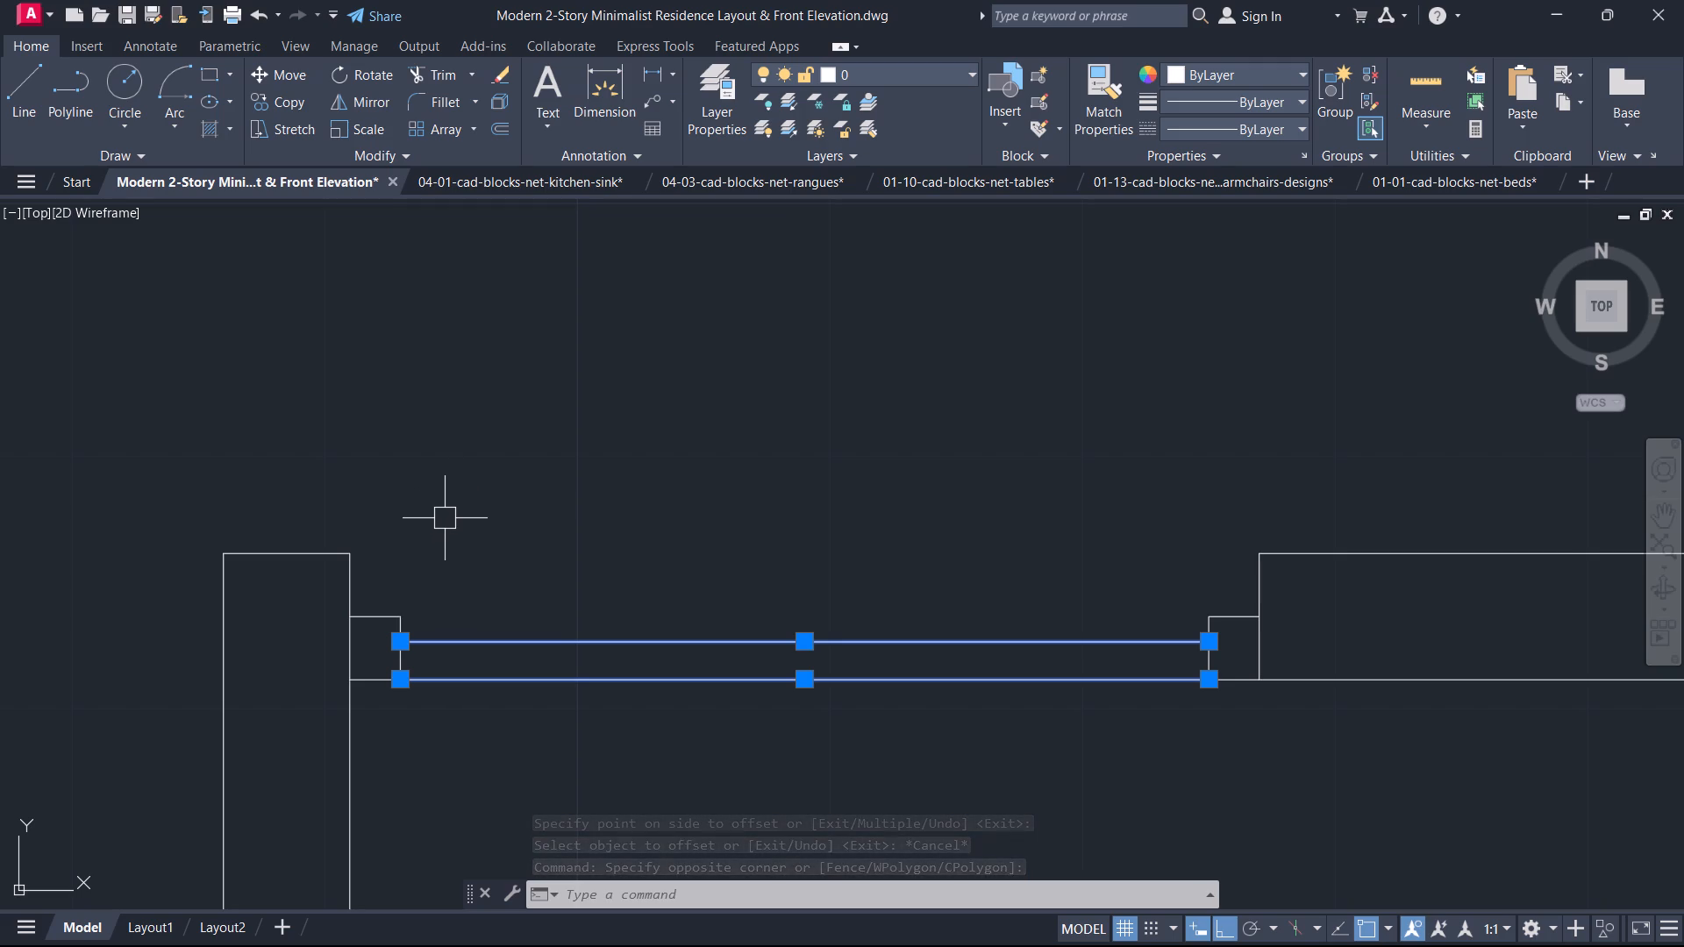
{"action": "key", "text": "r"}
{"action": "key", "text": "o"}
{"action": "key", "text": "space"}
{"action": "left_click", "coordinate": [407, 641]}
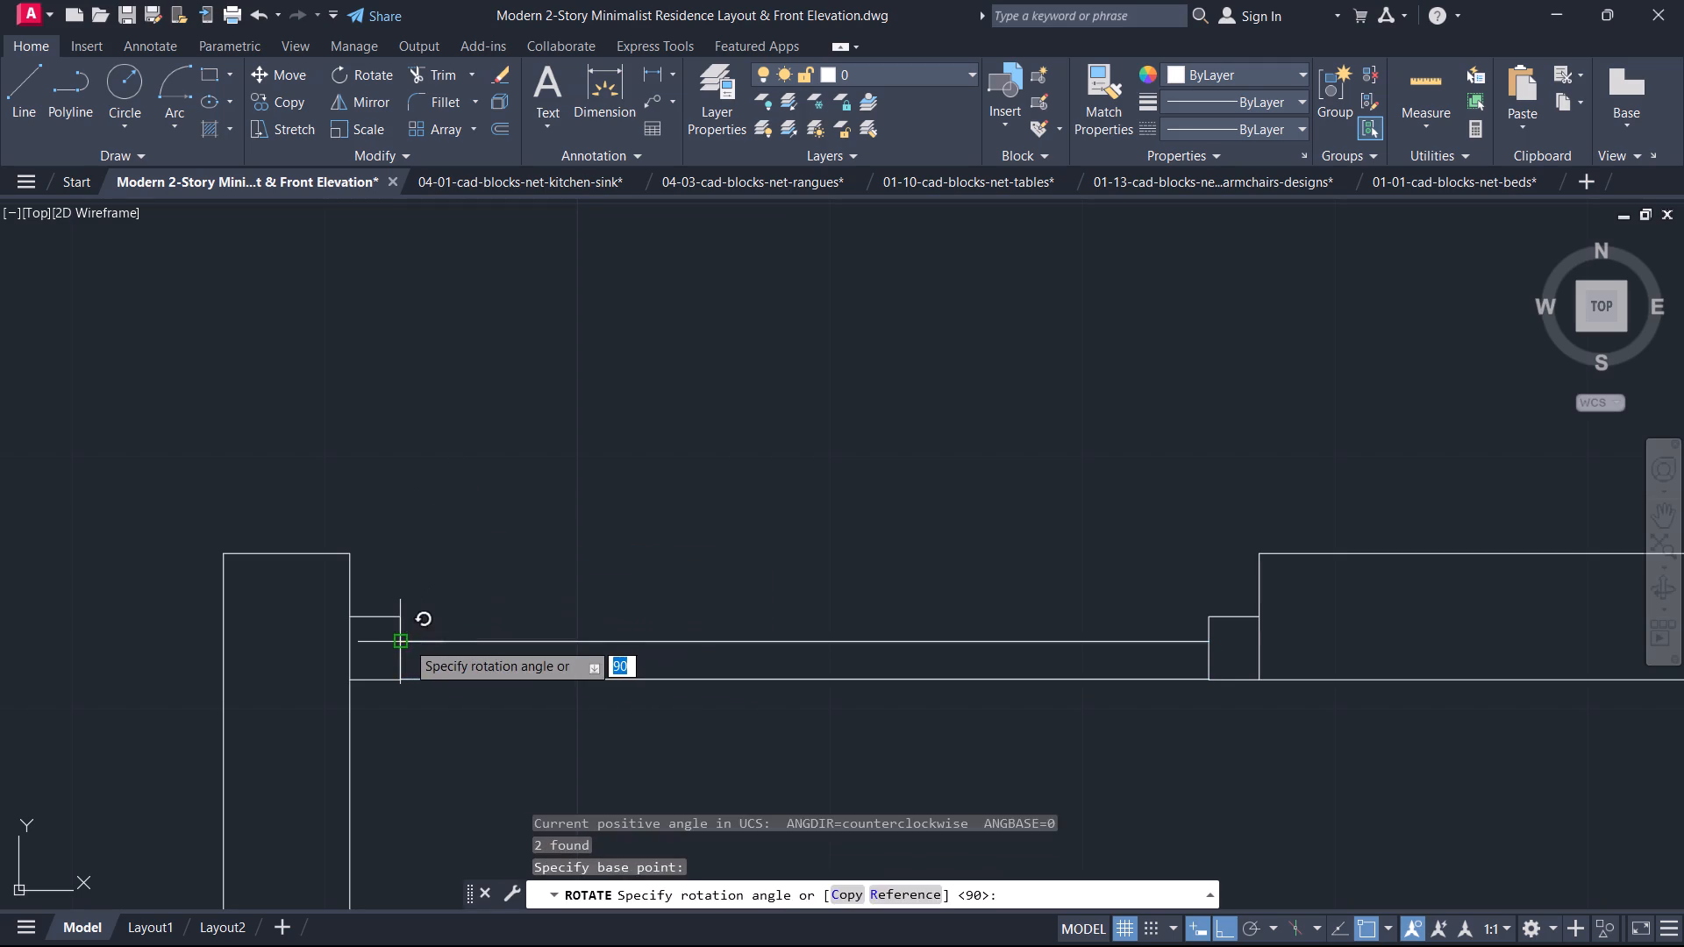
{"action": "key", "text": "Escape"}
Rotate both door leaf lines 90° clockwise about the west jamb's southeast corner so the leaf runs south into the room.
{"action": "left_click_drag", "start_coordinate": [501, 731], "coordinate": [490, 703]}
{"action": "left_click", "coordinate": [475, 630]}
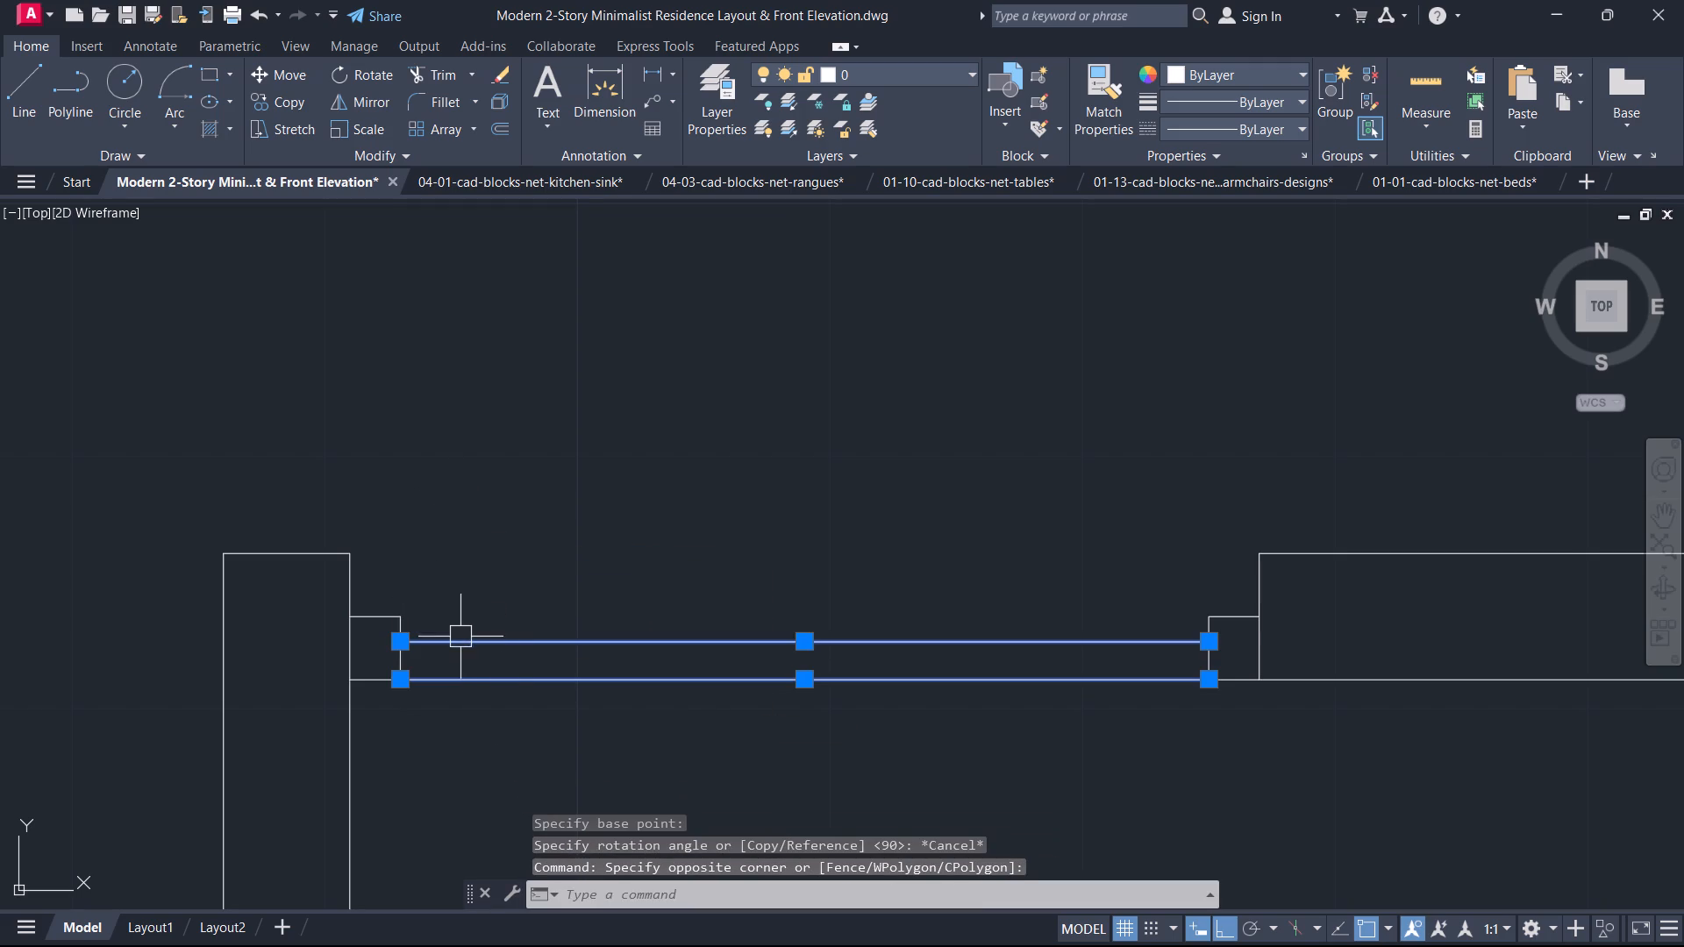
{"action": "key", "text": "r"}
{"action": "type", "text": "o"}
{"action": "key", "text": "space"}
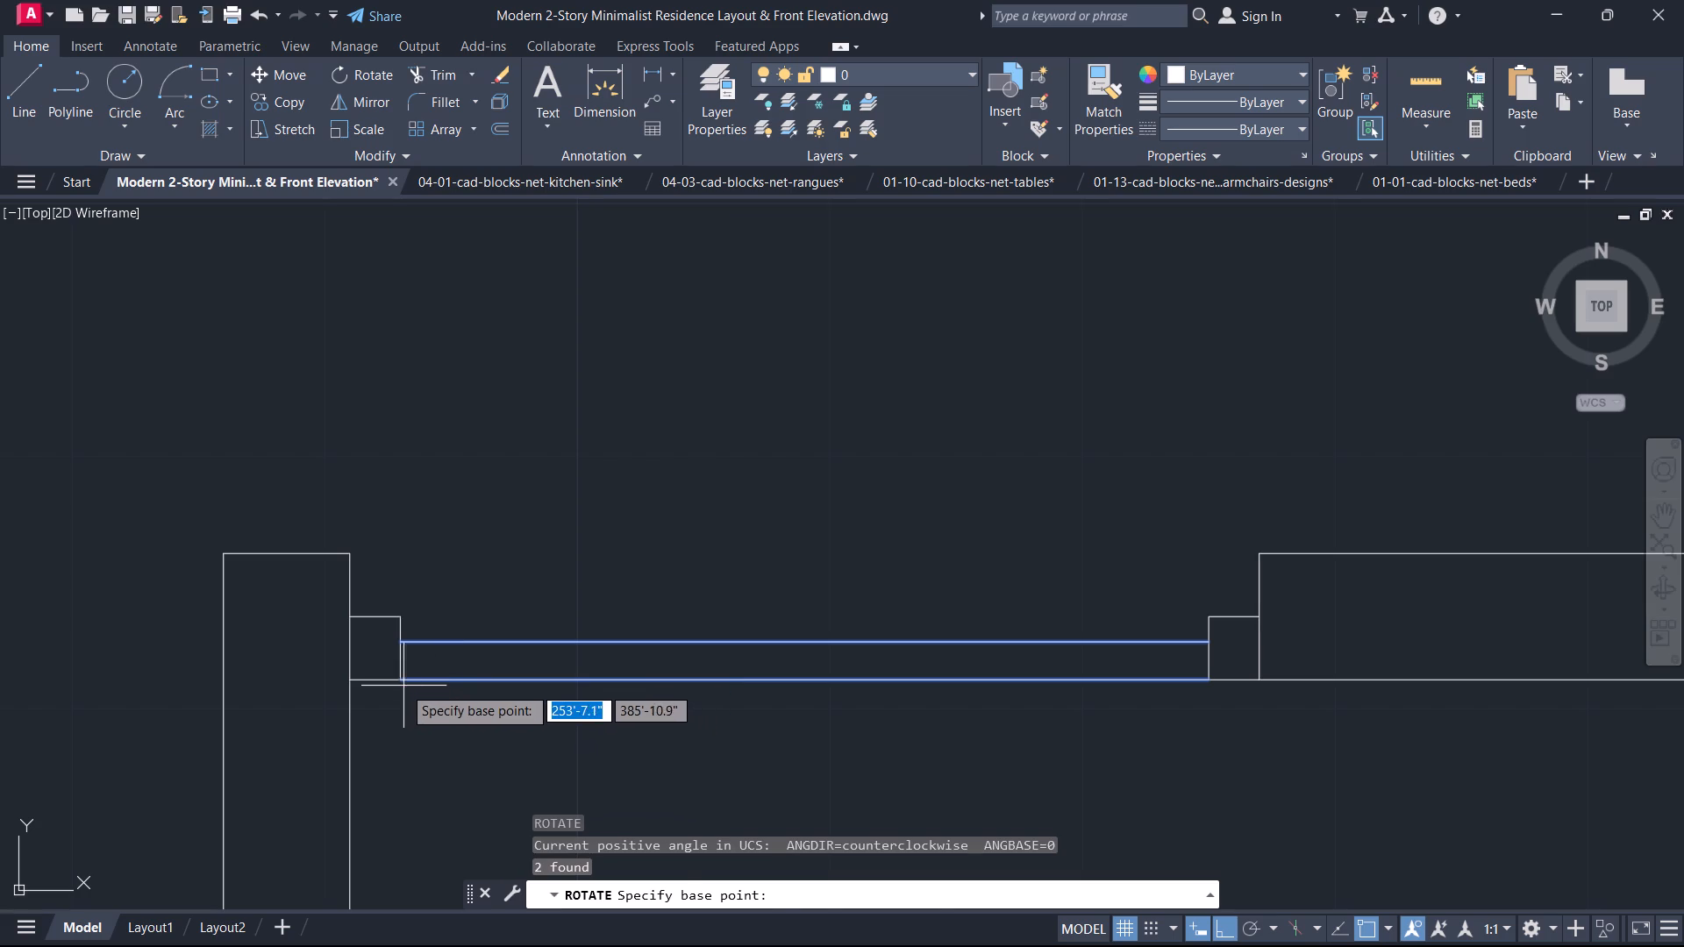
{"action": "left_click", "coordinate": [403, 685]}
{"action": "left_click", "coordinate": [410, 733]}
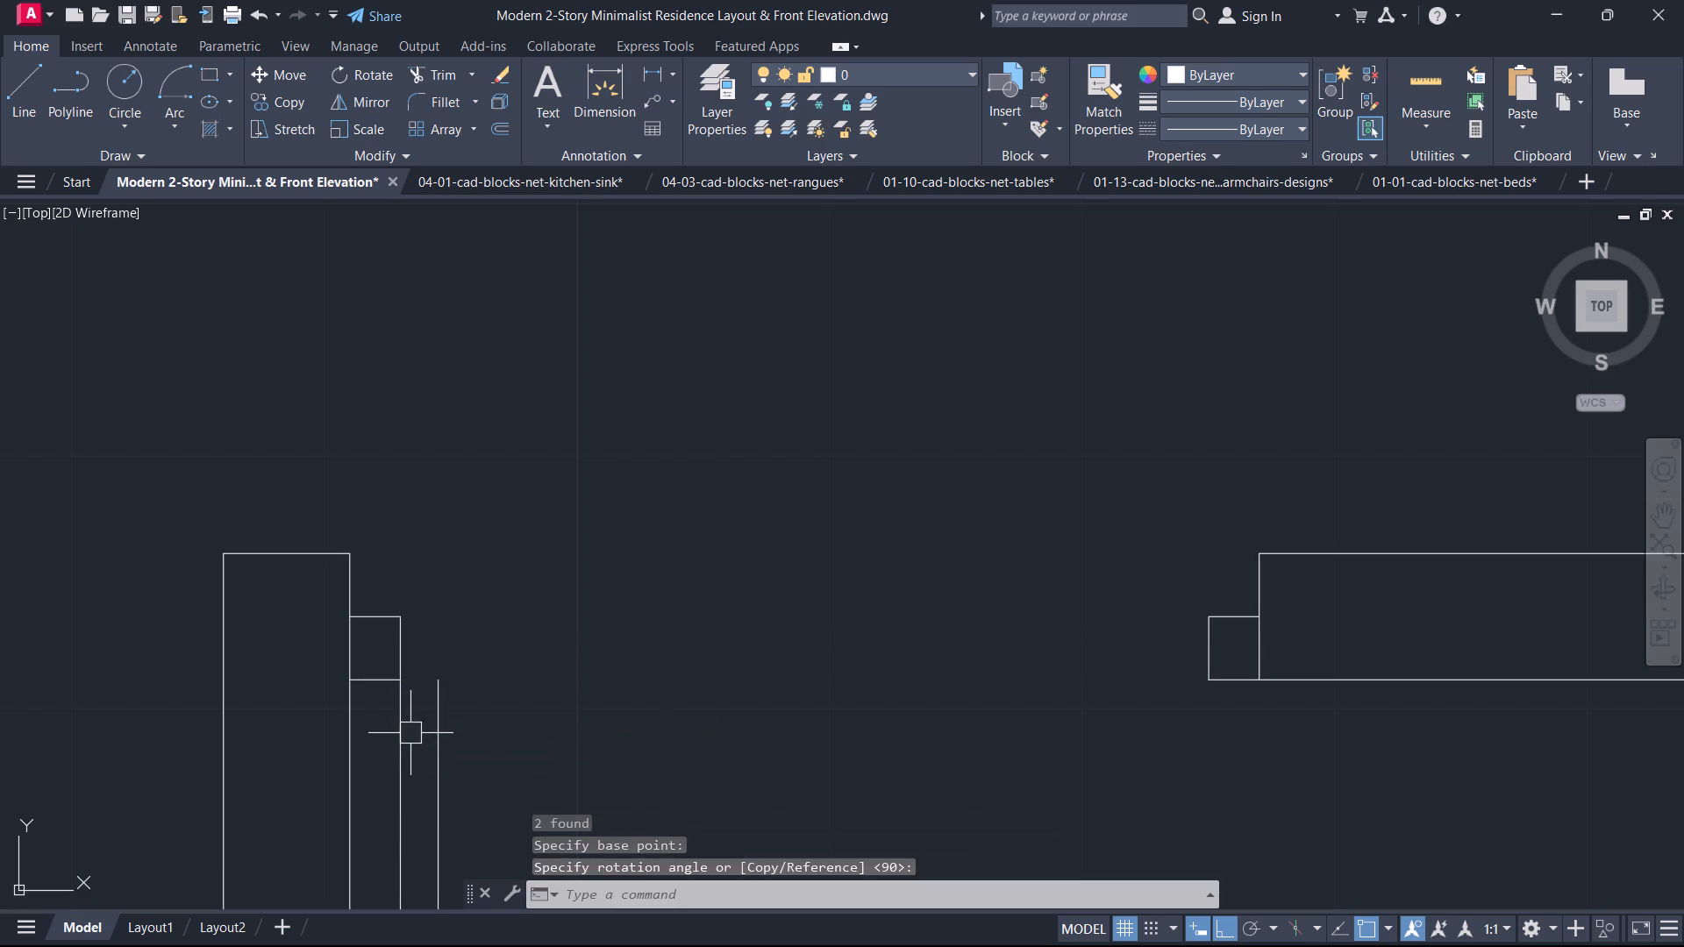
{"action": "scroll", "coordinate": [440, 747], "scroll_direction": "down", "scroll_amount": 1}
{"action": "key", "text": "Escape"}
Draw a short line closing the north end of the door leaf between its two vertical lines.
{"action": "middle_click_drag", "start_coordinate": [440, 747], "coordinate": [553, 676]}
{"action": "scroll", "coordinate": [505, 708], "scroll_direction": "down", "scroll_amount": 2}
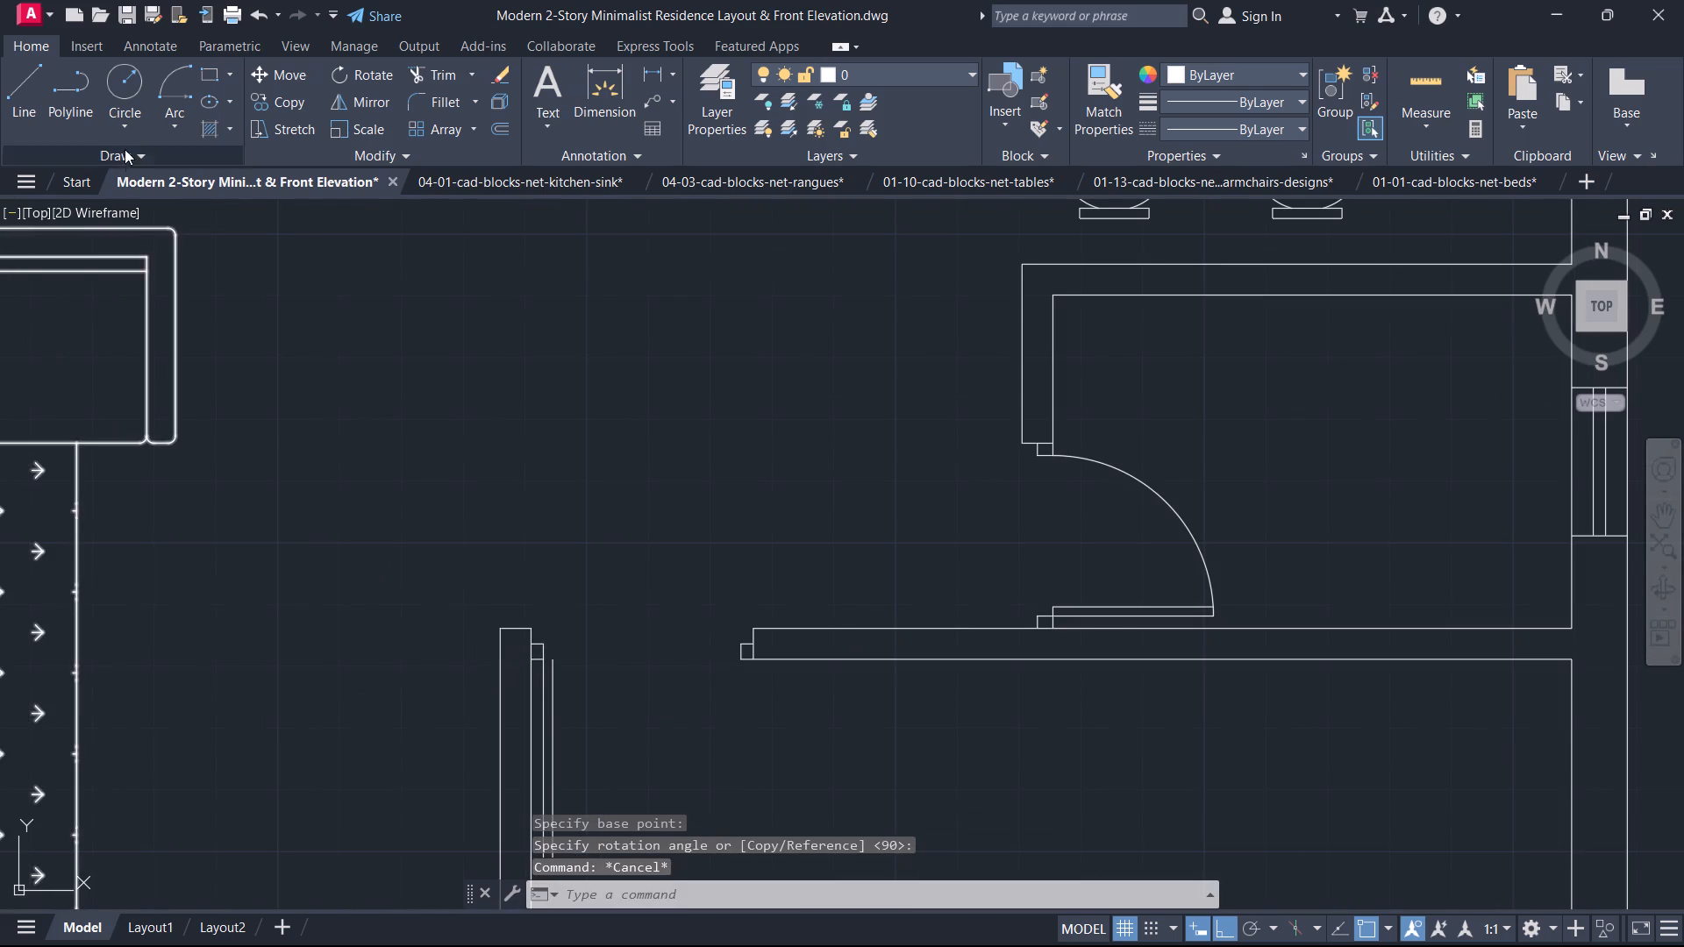
{"action": "scroll", "coordinate": [562, 674], "scroll_direction": "up", "scroll_amount": 2}
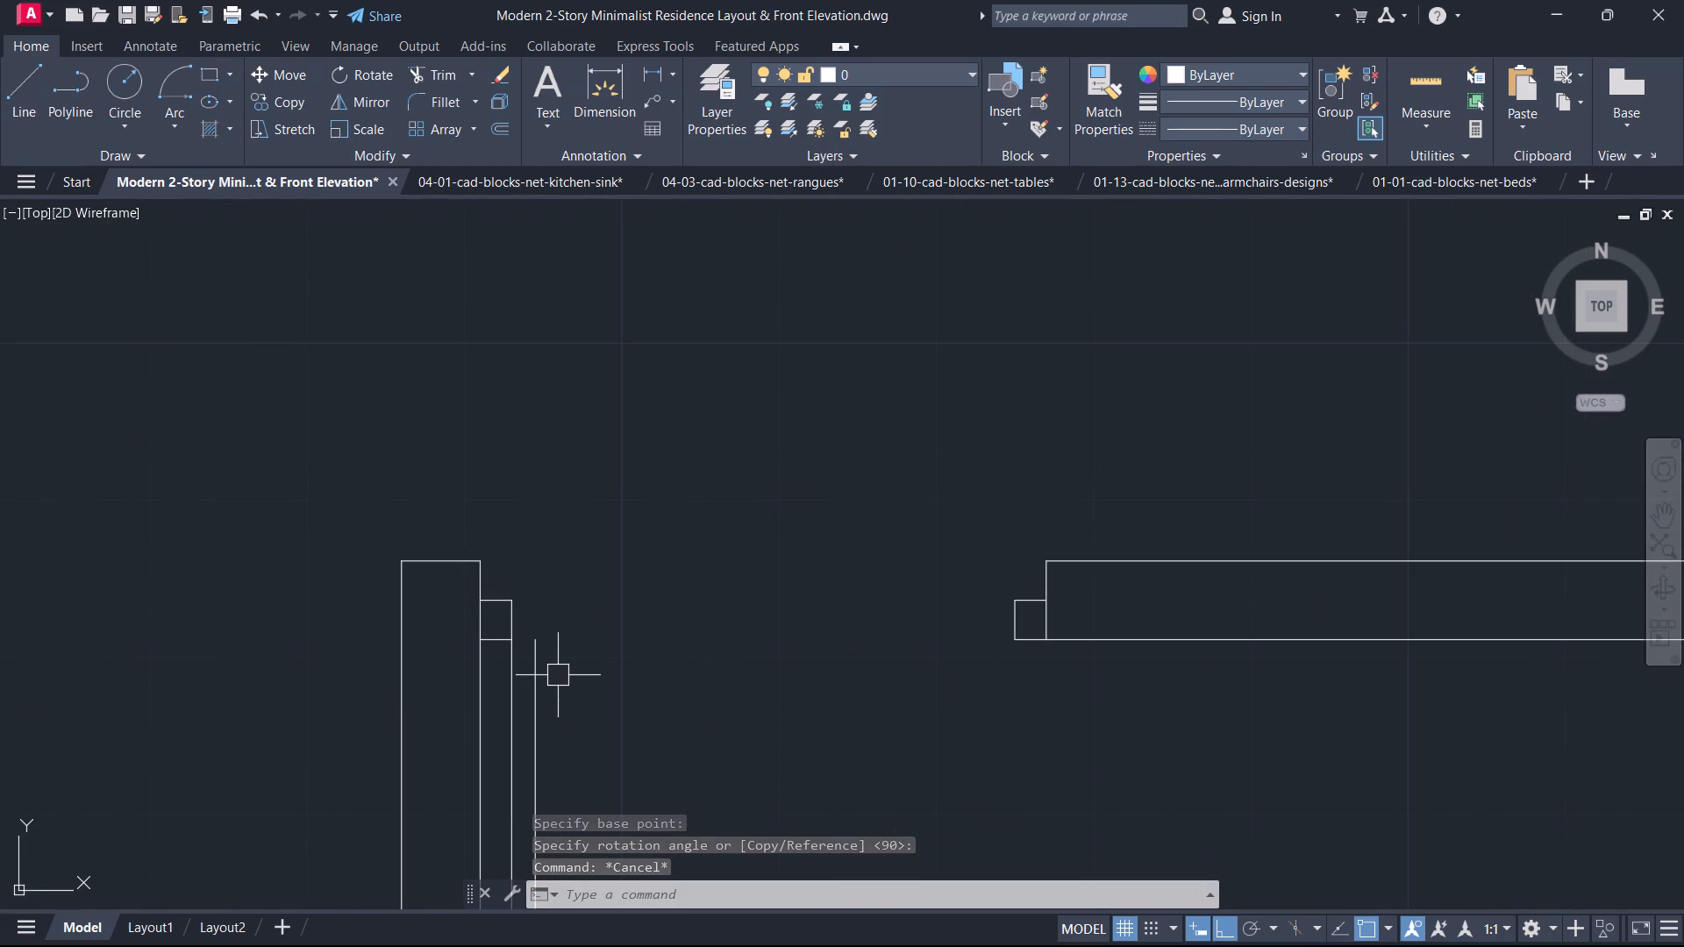
{"action": "key", "text": "l"}
{"action": "key", "text": "space"}
{"action": "scroll", "coordinate": [491, 637], "scroll_direction": "up", "scroll_amount": 3}
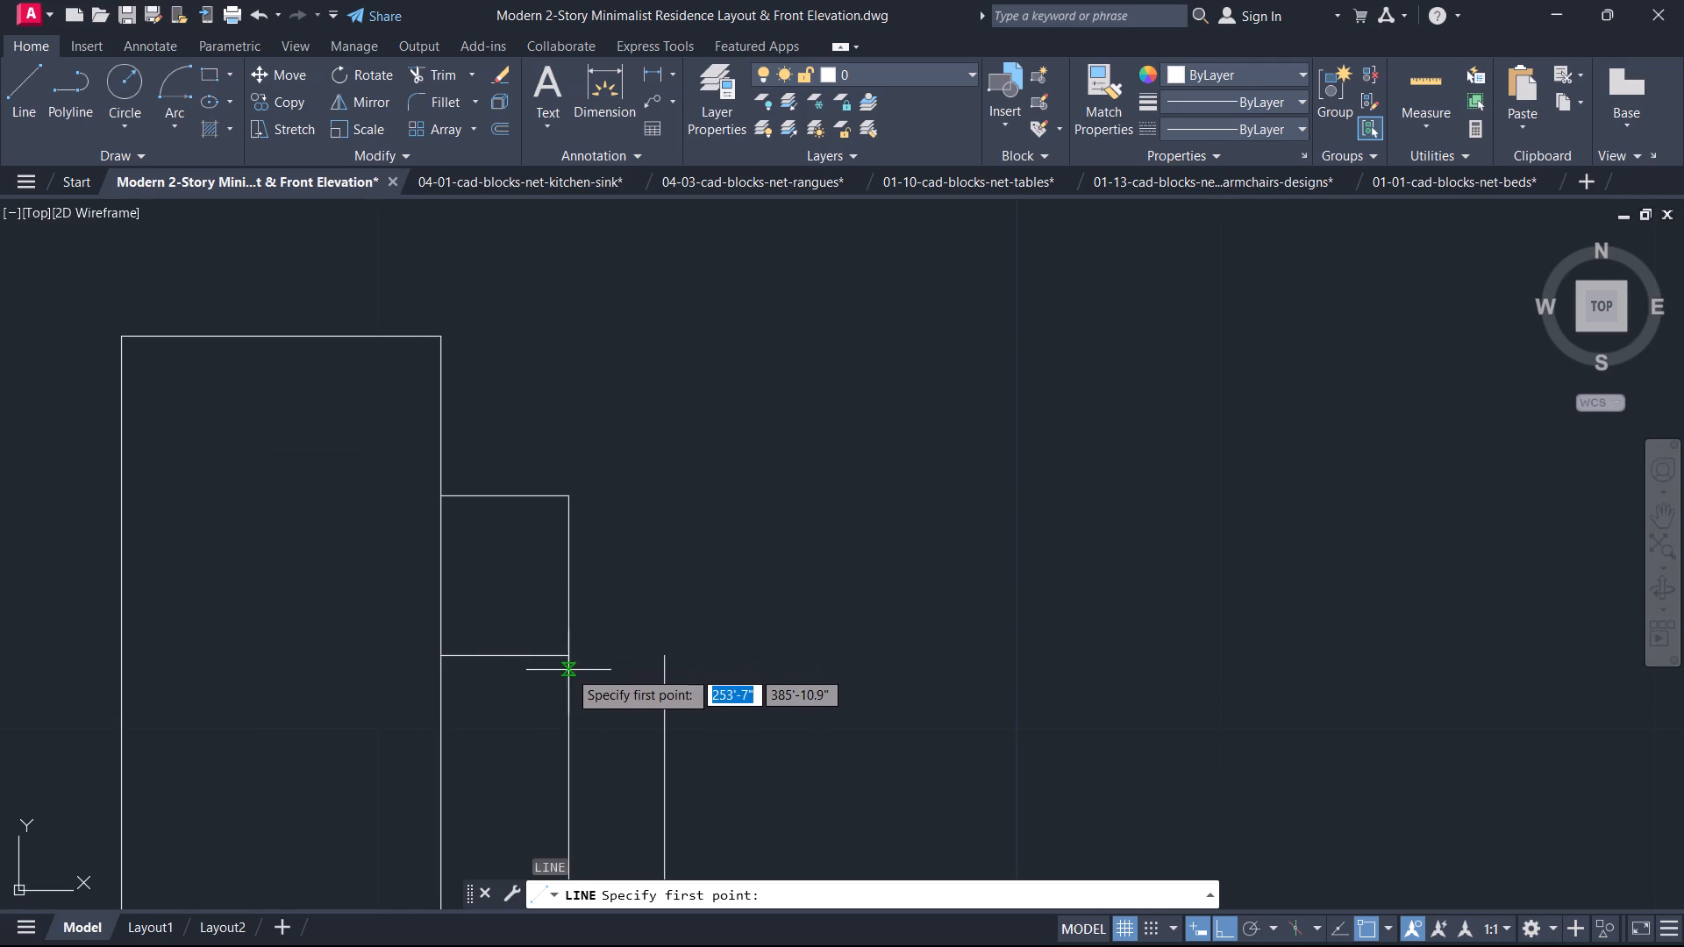
{"action": "left_click", "coordinate": [577, 654]}
{"action": "left_click", "coordinate": [665, 655]}
{"action": "key", "text": "Escape"}
{"action": "scroll", "coordinate": [633, 662], "scroll_direction": "down", "scroll_amount": 1}
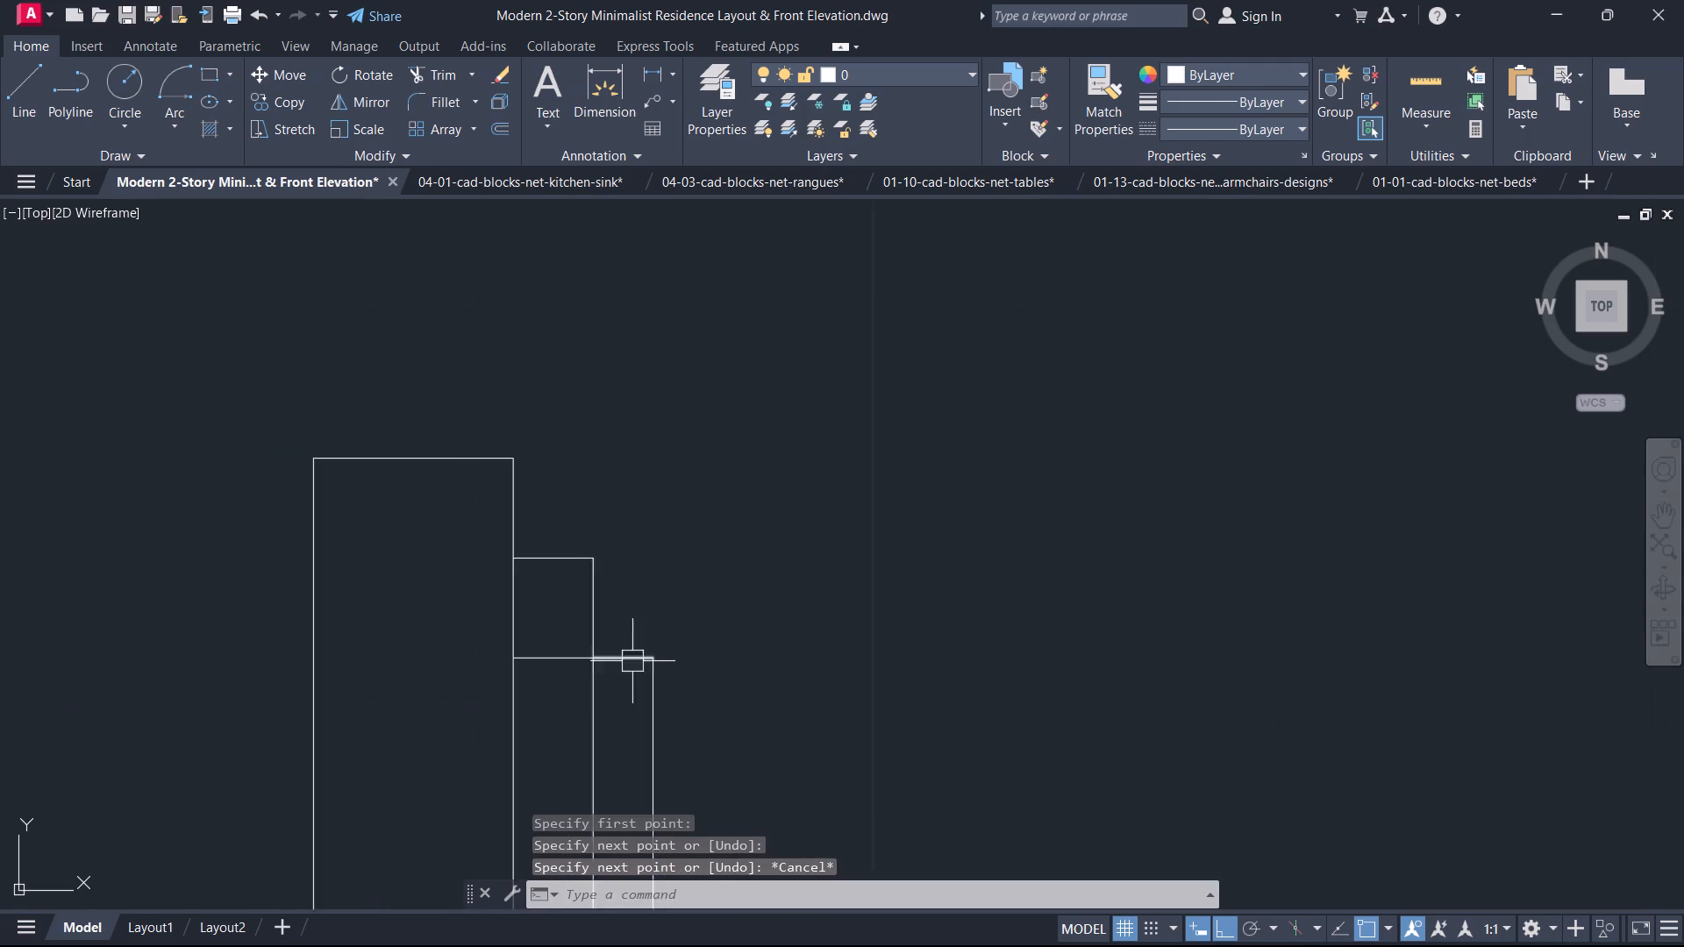
{"action": "scroll", "coordinate": [631, 660], "scroll_direction": "down", "scroll_amount": 1}
{"action": "middle_click_drag", "start_coordinate": [630, 659], "coordinate": [648, 487]}
{"action": "scroll", "coordinate": [678, 585], "scroll_direction": "down", "scroll_amount": 1}
{"action": "middle_click_drag", "start_coordinate": [674, 580], "coordinate": [594, 452]}
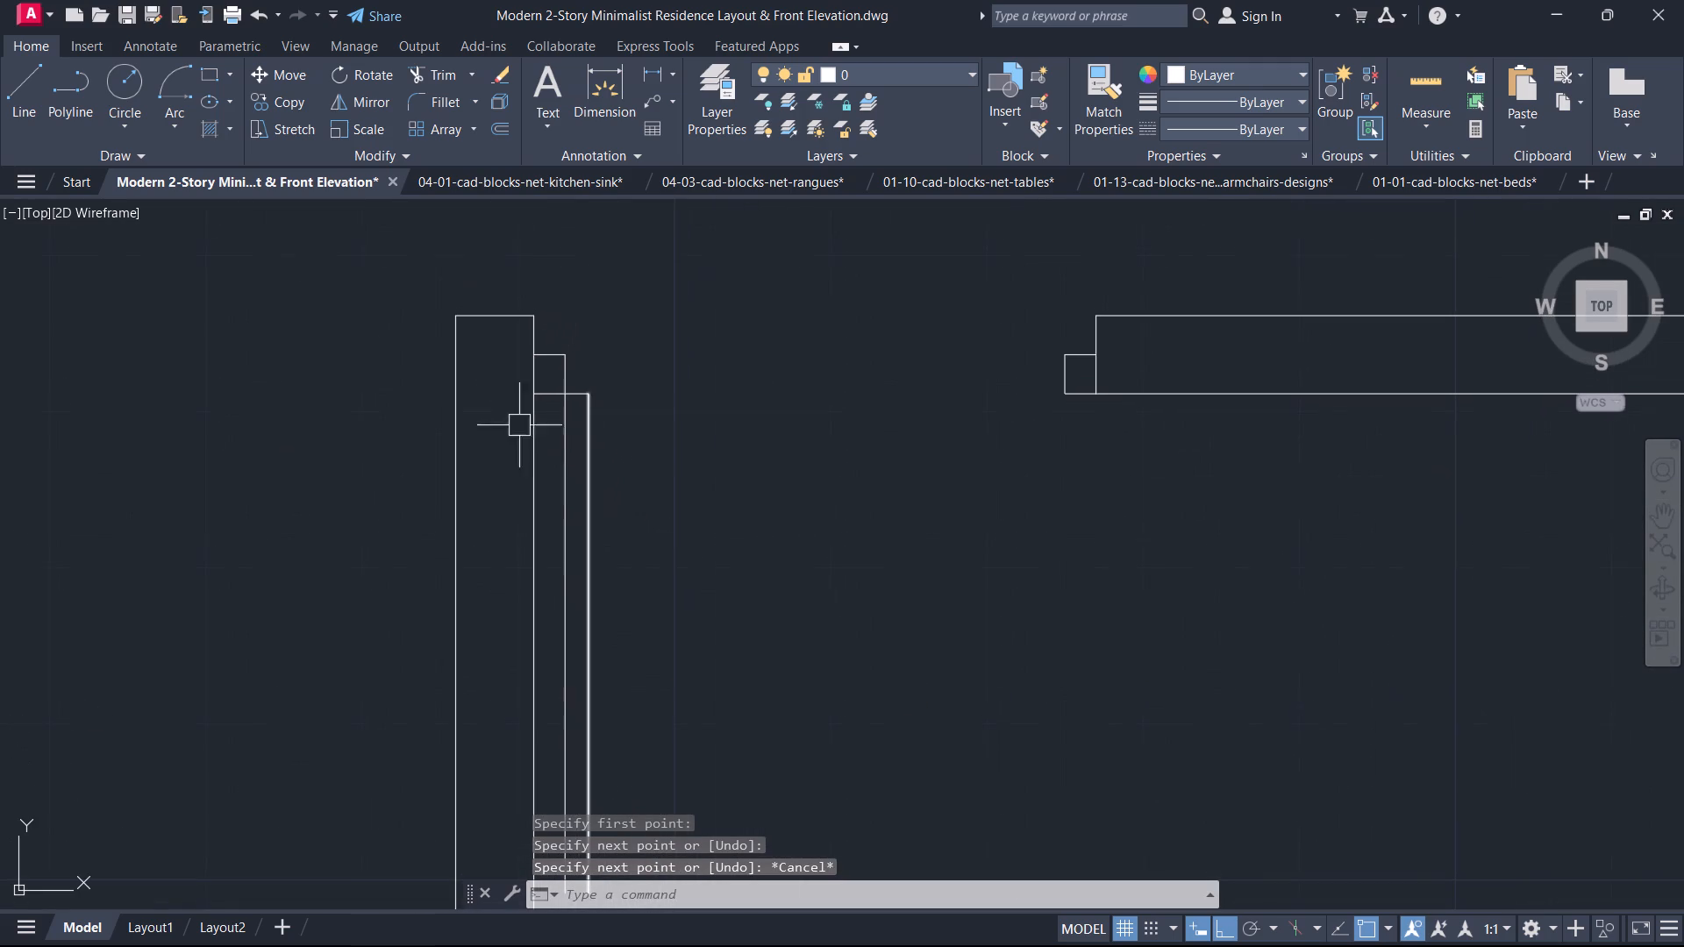
Draw the door swing arc from the leaf's south end, centred on the west jamb's southeast corner, to the east jamb.
{"action": "left_click", "coordinate": [187, 91]}
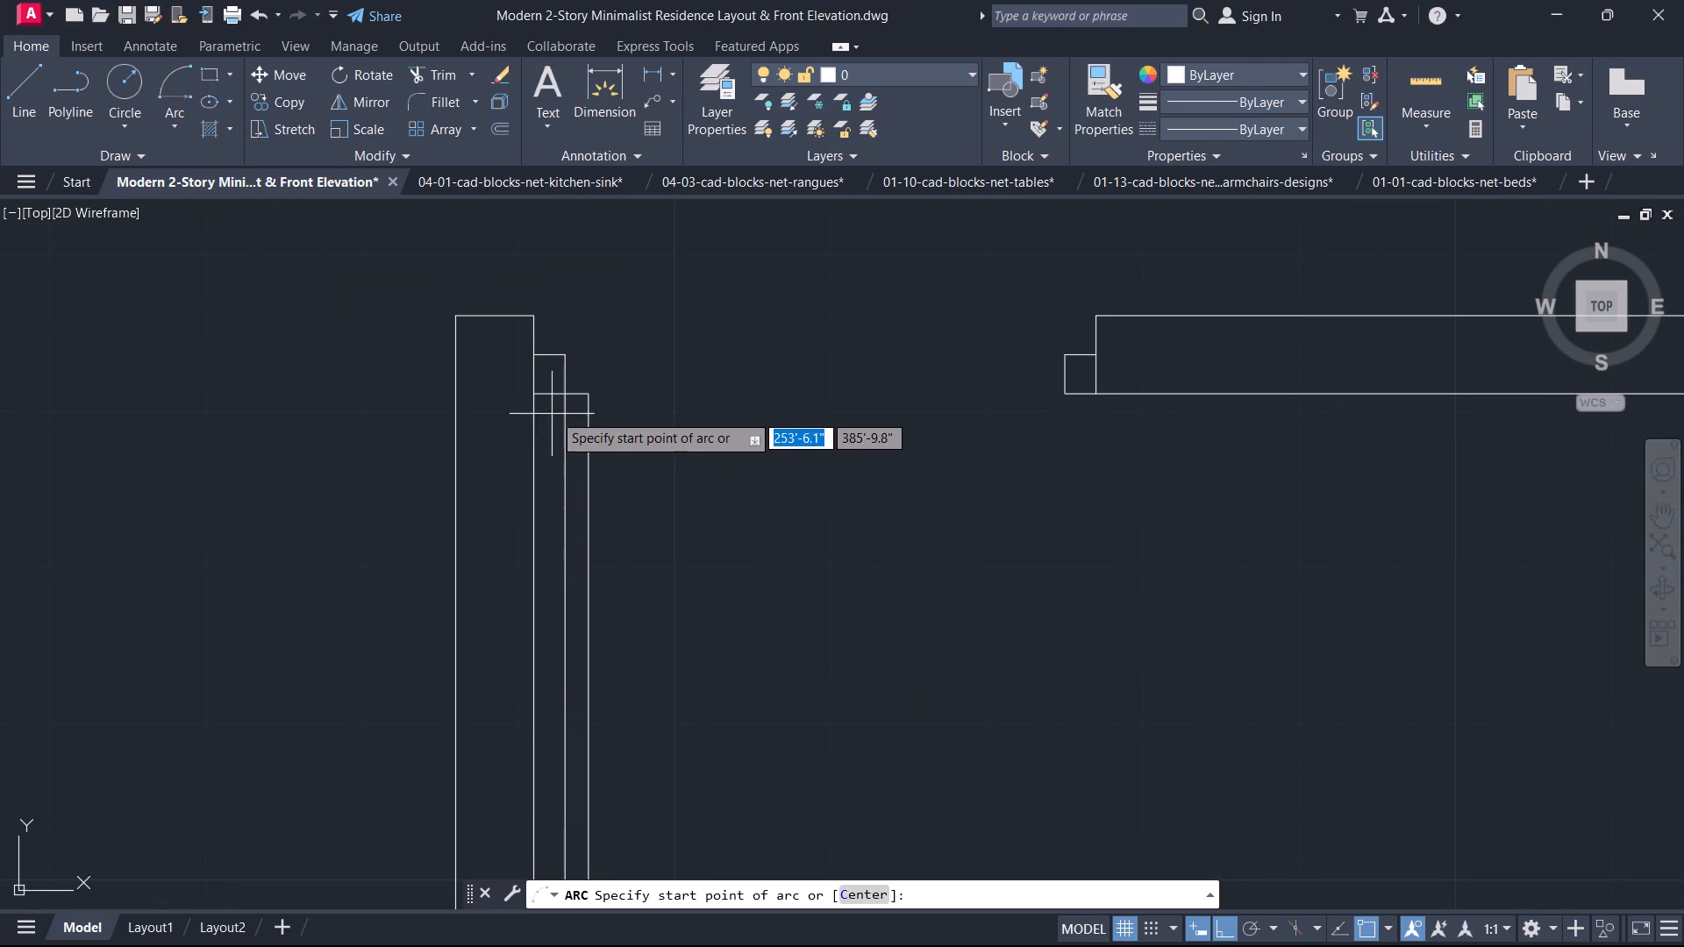
{"action": "scroll", "coordinate": [1032, 470], "scroll_direction": "down", "scroll_amount": 2}
{"action": "middle_click_drag", "start_coordinate": [1031, 468], "coordinate": [911, 388]}
{"action": "scroll", "coordinate": [831, 496], "scroll_direction": "down", "scroll_amount": 2}
{"action": "scroll", "coordinate": [831, 560], "scroll_direction": "up", "scroll_amount": 1}
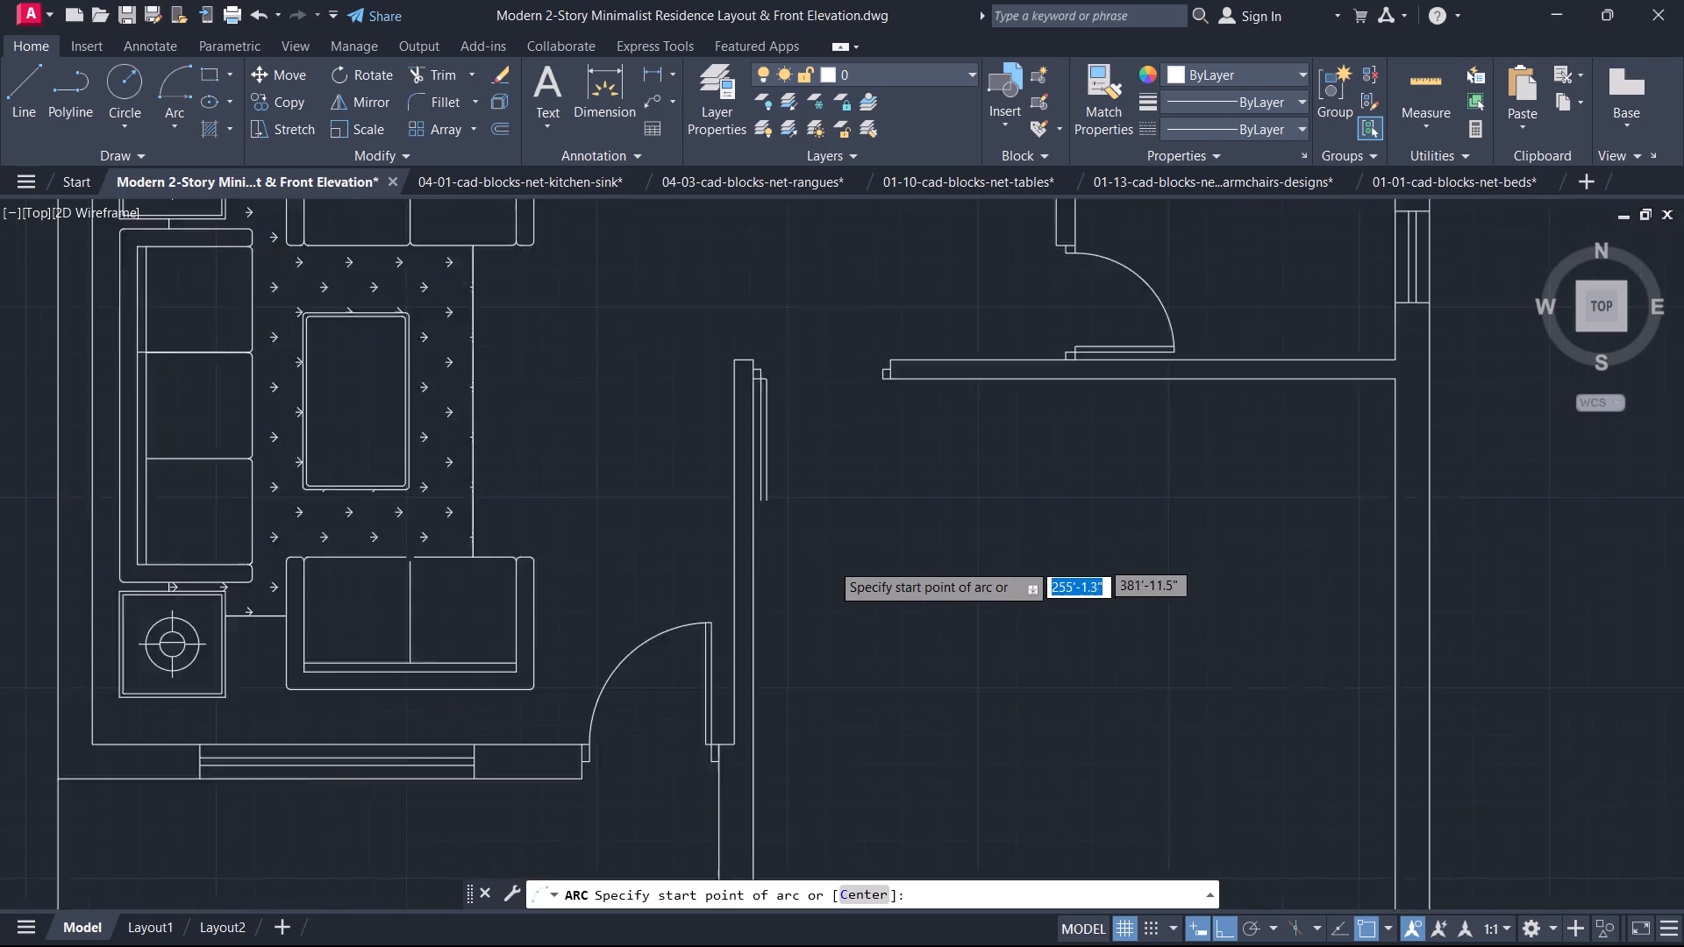
{"action": "scroll", "coordinate": [831, 562], "scroll_direction": "up", "scroll_amount": 2}
{"action": "scroll", "coordinate": [696, 433], "scroll_direction": "up", "scroll_amount": 2}
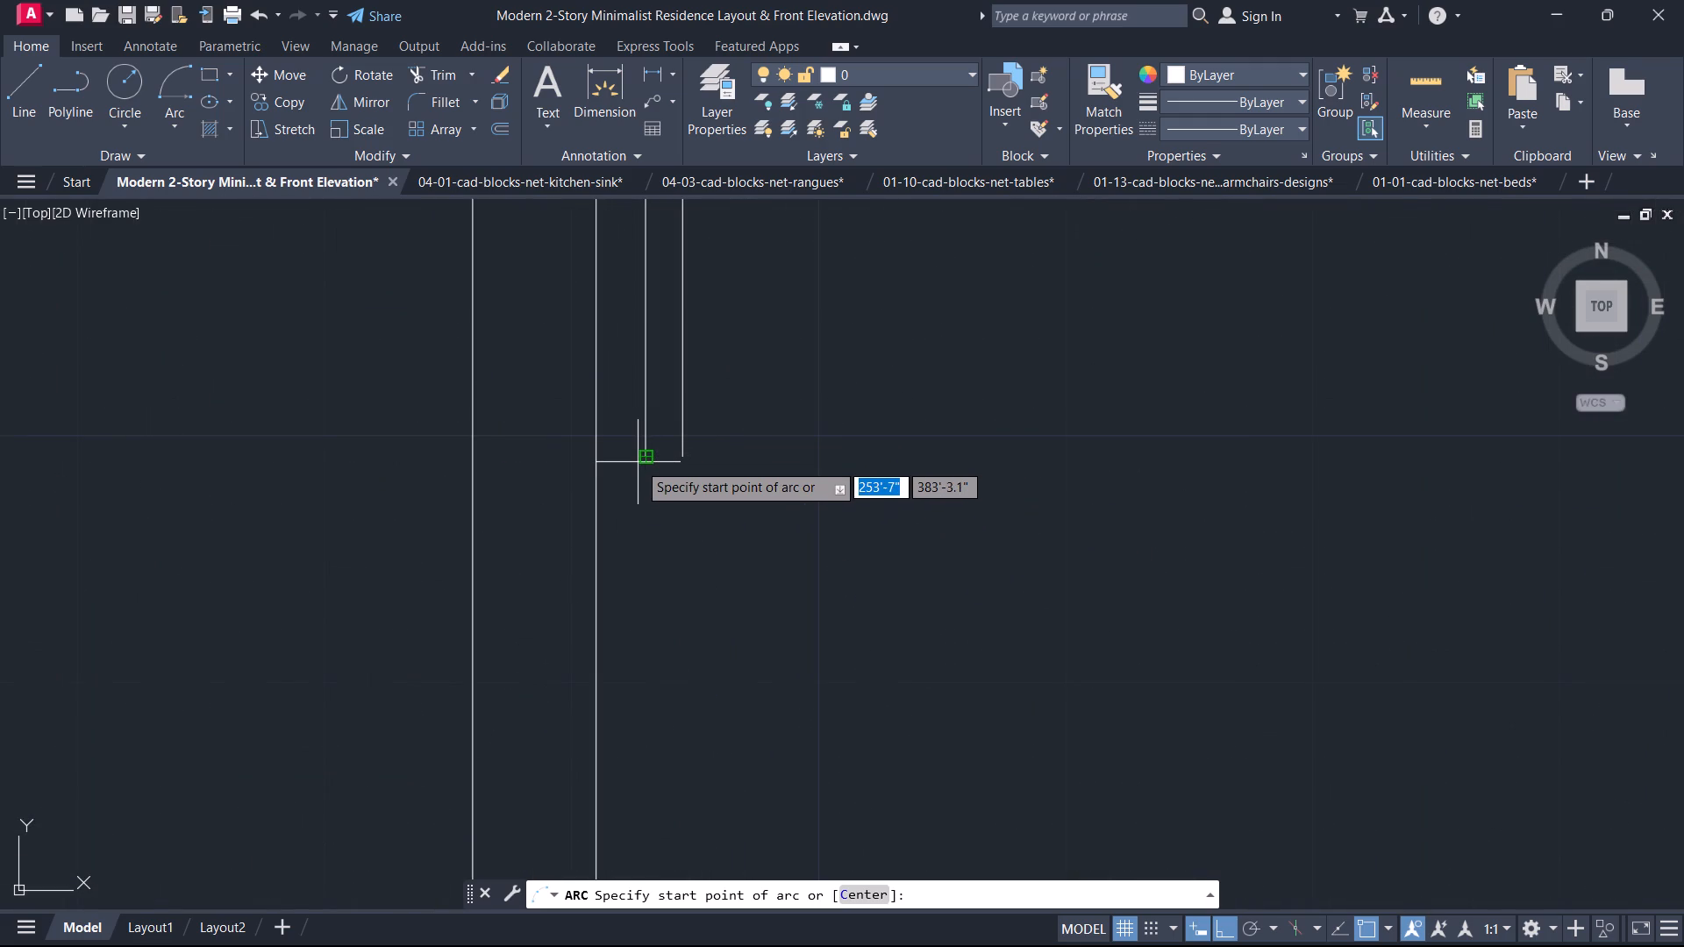
{"action": "left_click", "coordinate": [637, 464]}
{"action": "scroll", "coordinate": [754, 442], "scroll_direction": "down", "scroll_amount": 3}
{"action": "middle_click_drag", "start_coordinate": [754, 442], "coordinate": [743, 796]}
{"action": "scroll", "coordinate": [695, 599], "scroll_direction": "up", "scroll_amount": 3}
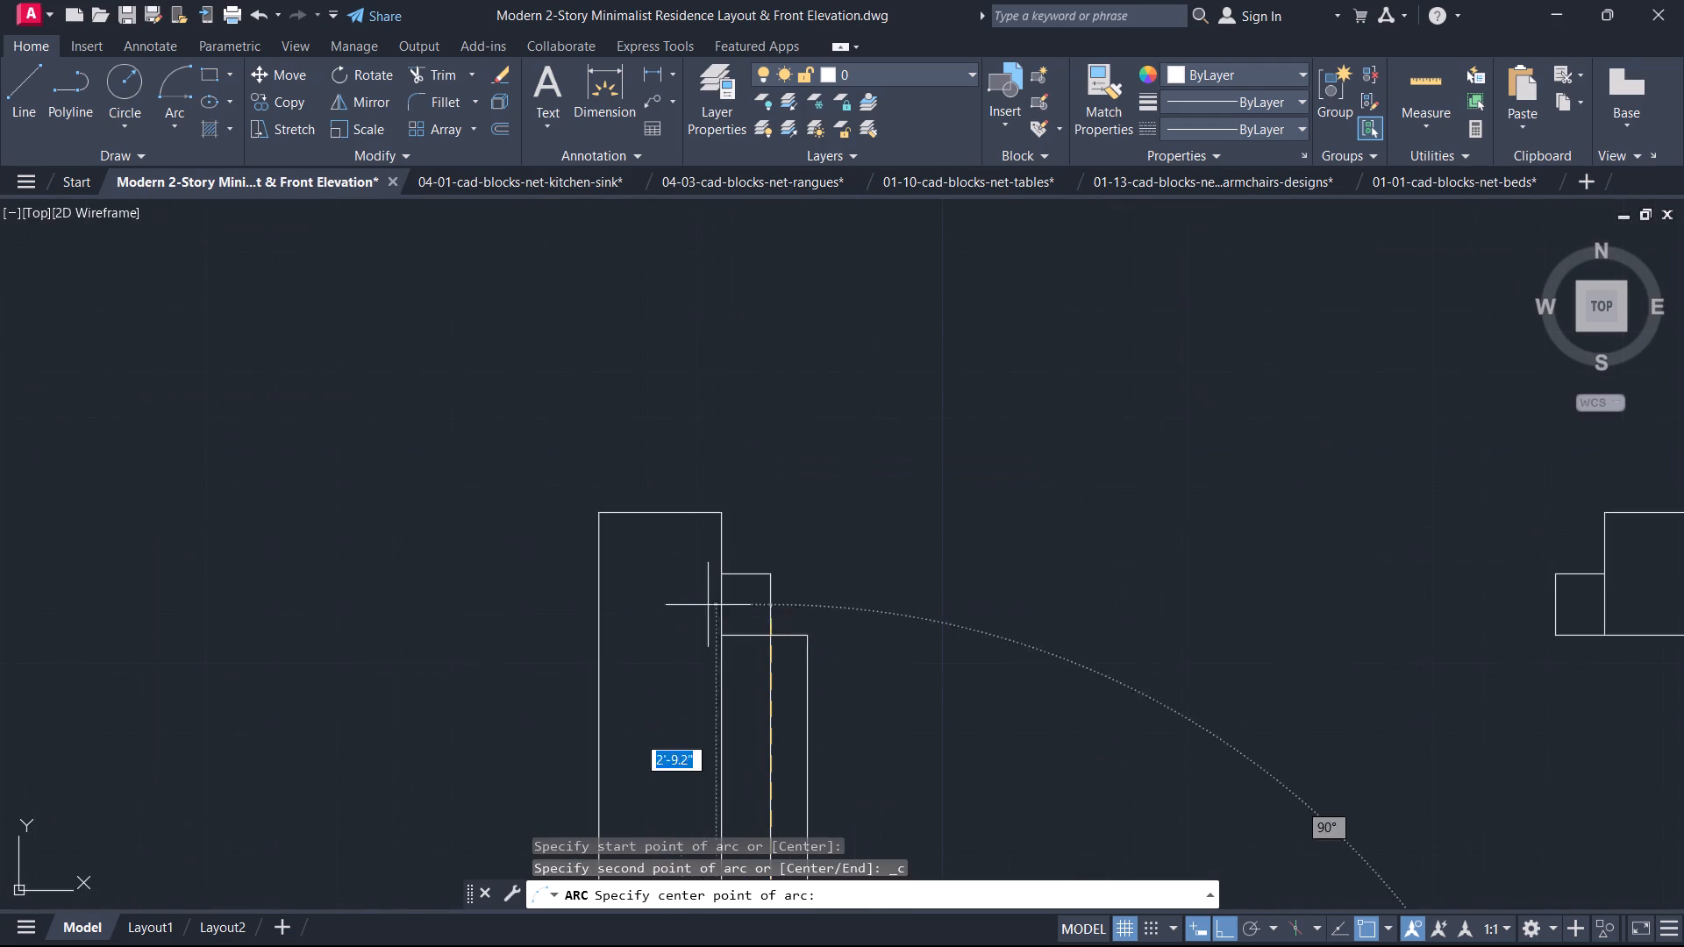
{"action": "left_click", "coordinate": [770, 634]}
{"action": "left_click", "coordinate": [1131, 588]}
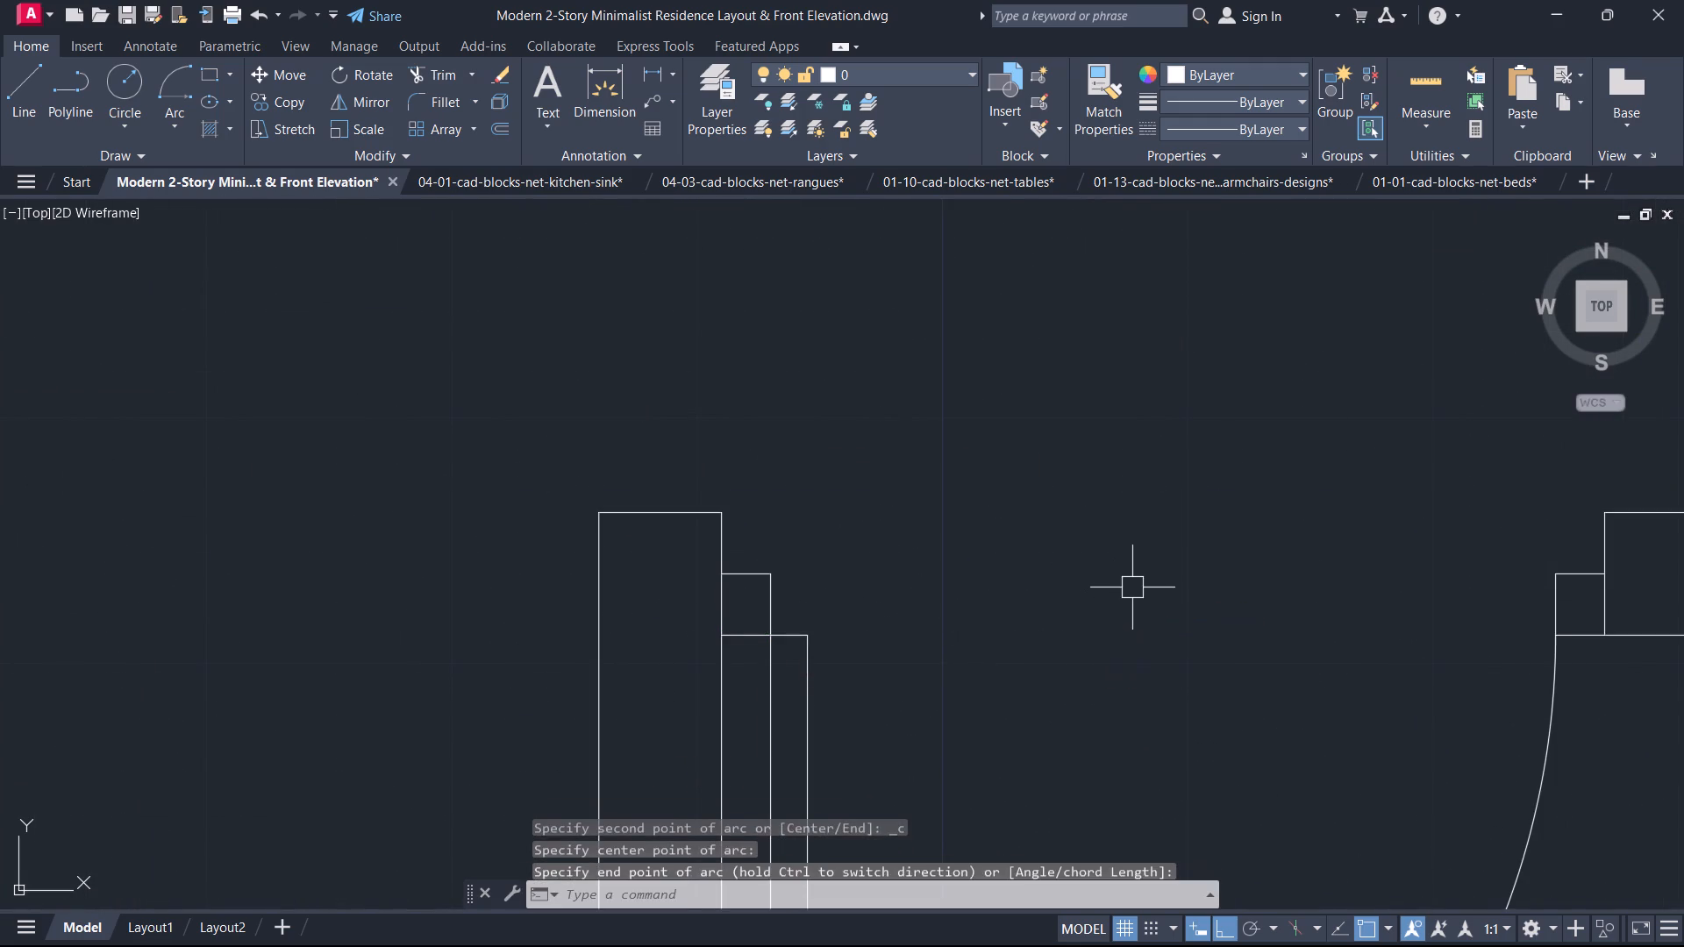
{"action": "scroll", "coordinate": [1174, 619], "scroll_direction": "down", "scroll_amount": 2}
{"action": "middle_click_drag", "start_coordinate": [1174, 619], "coordinate": [970, 564]}
{"action": "middle_click_drag", "start_coordinate": [936, 735], "coordinate": [1023, 530]}
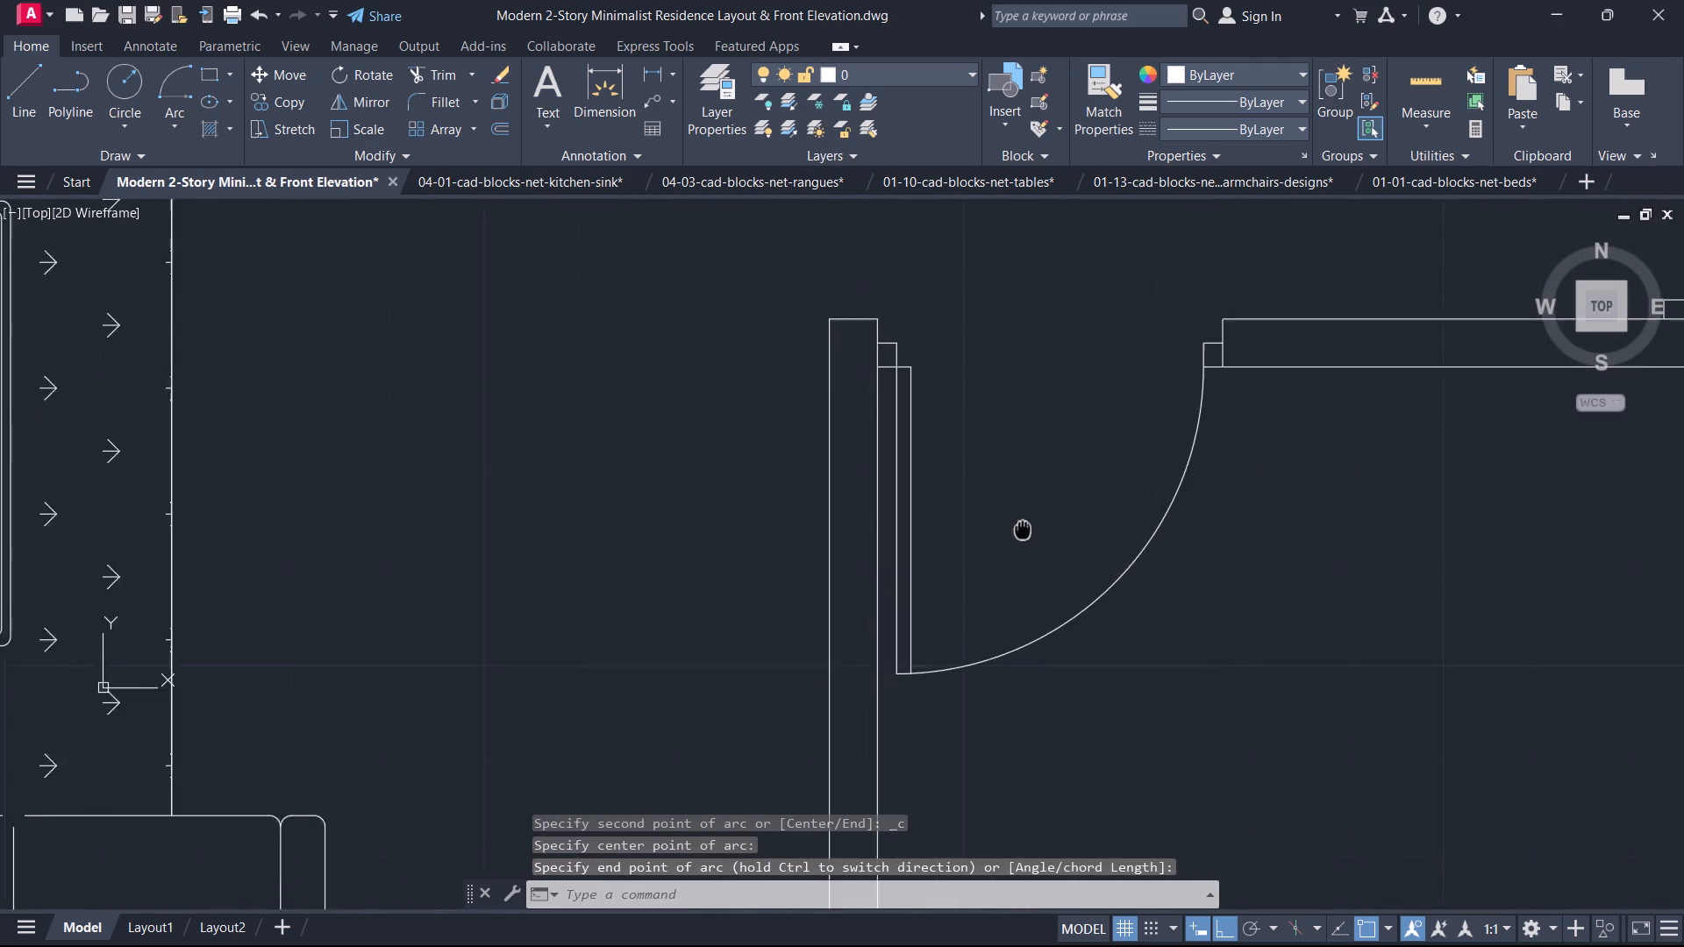
{"action": "middle_click_drag", "start_coordinate": [1023, 530], "coordinate": [1029, 524]}
{"action": "scroll", "coordinate": [965, 595], "scroll_direction": "up", "scroll_amount": 3}
{"action": "middle_click_drag", "start_coordinate": [873, 739], "coordinate": [919, 463]}
{"action": "scroll", "coordinate": [873, 565], "scroll_direction": "up", "scroll_amount": 3}
{"action": "scroll", "coordinate": [790, 545], "scroll_direction": "up", "scroll_amount": 3}
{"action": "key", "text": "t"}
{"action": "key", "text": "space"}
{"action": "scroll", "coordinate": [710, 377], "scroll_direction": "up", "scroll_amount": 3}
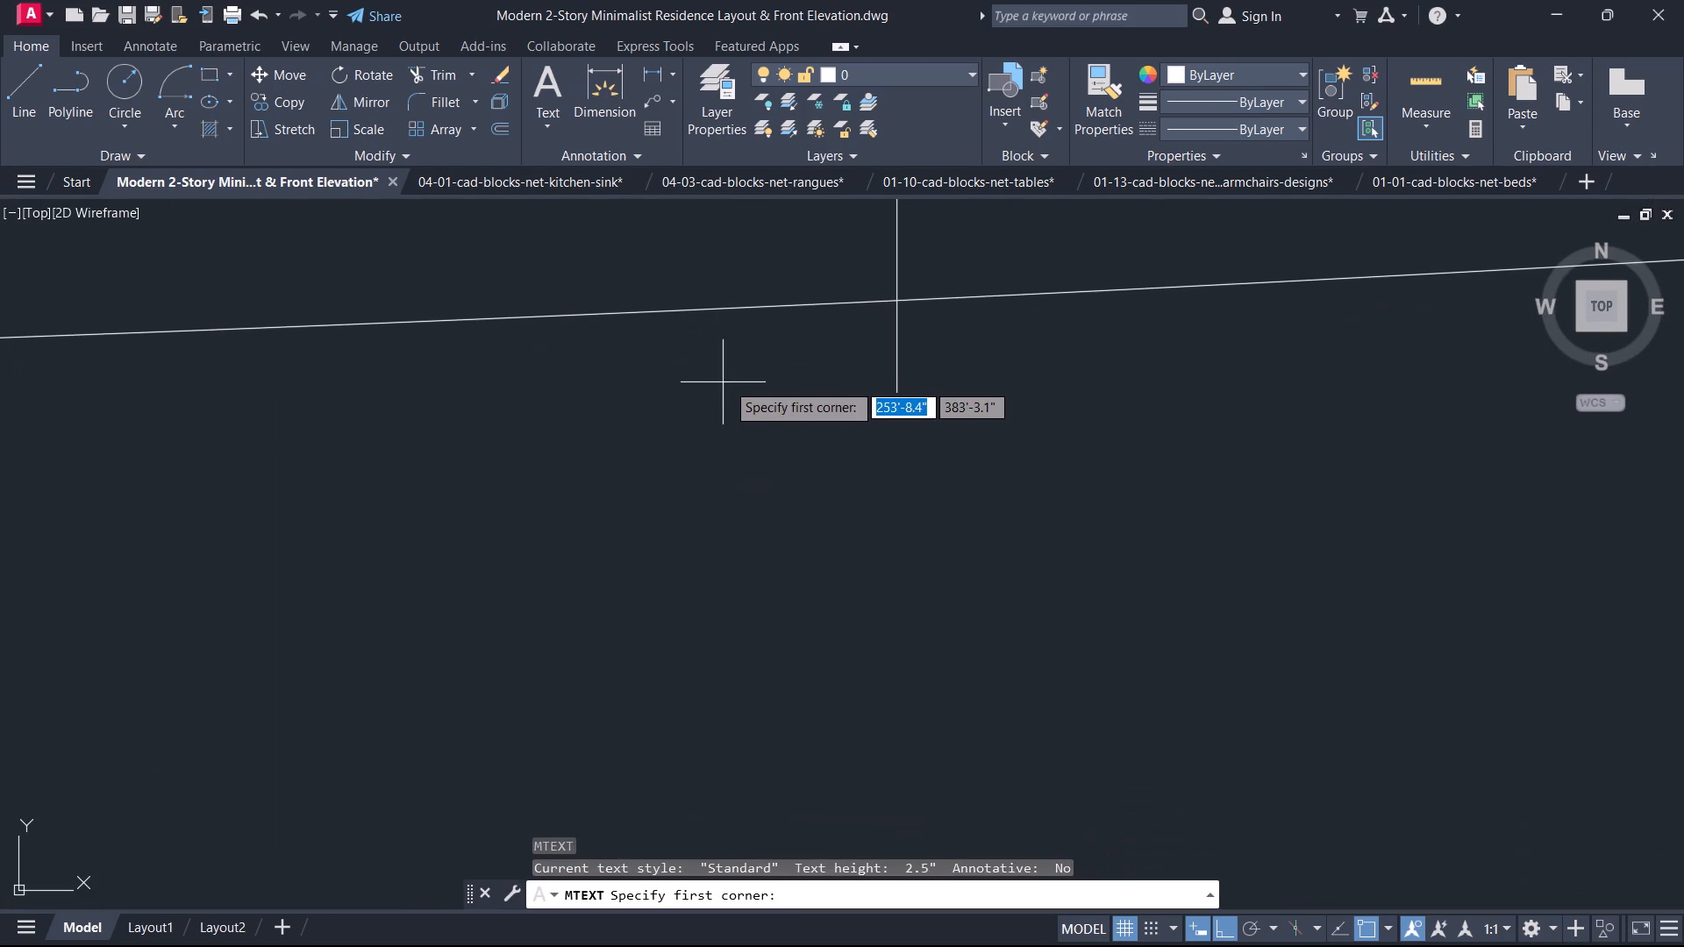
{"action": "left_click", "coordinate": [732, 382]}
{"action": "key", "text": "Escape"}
Trim the end of the door leaf's east line that extends south past the swing arc.
{"action": "type", "text": "tr"}
{"action": "key", "text": "space"}
{"action": "left_click", "coordinate": [927, 380]}
{"action": "left_click", "coordinate": [798, 403]}
{"action": "key", "text": "Escape"}
{"action": "scroll", "coordinate": [796, 416], "scroll_direction": "down", "scroll_amount": 10}
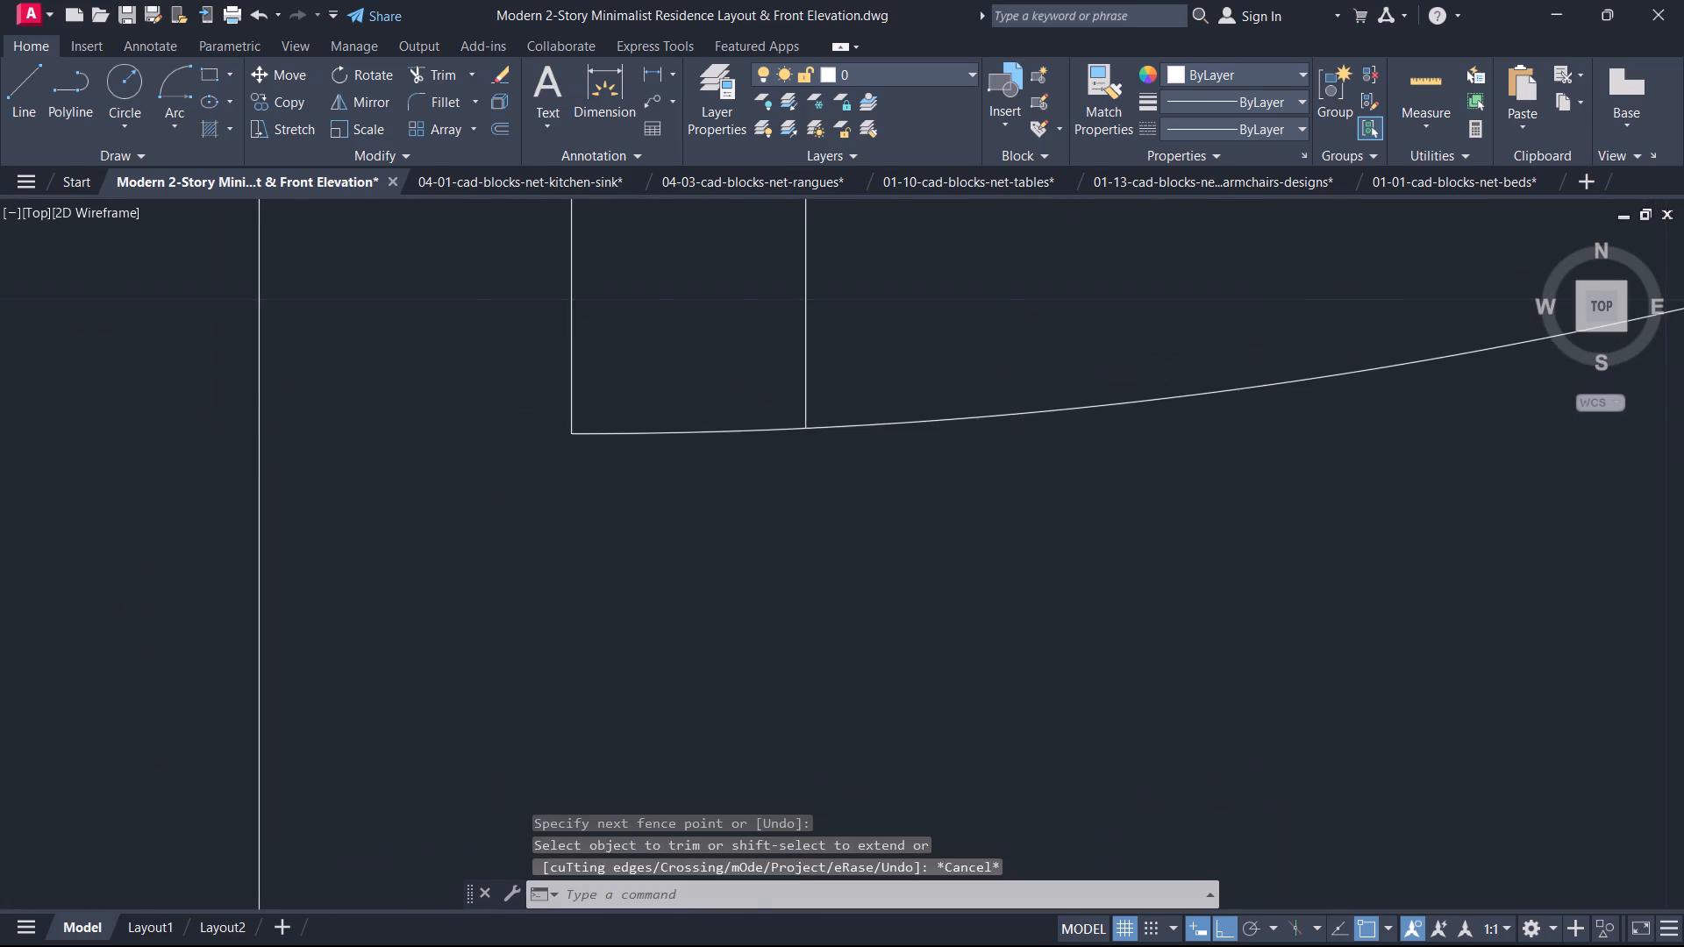
{"action": "scroll", "coordinate": [802, 449], "scroll_direction": "down", "scroll_amount": 10}
{"action": "middle_click_drag", "start_coordinate": [742, 402], "coordinate": [810, 574]}
{"action": "scroll", "coordinate": [891, 469], "scroll_direction": "up", "scroll_amount": 1}
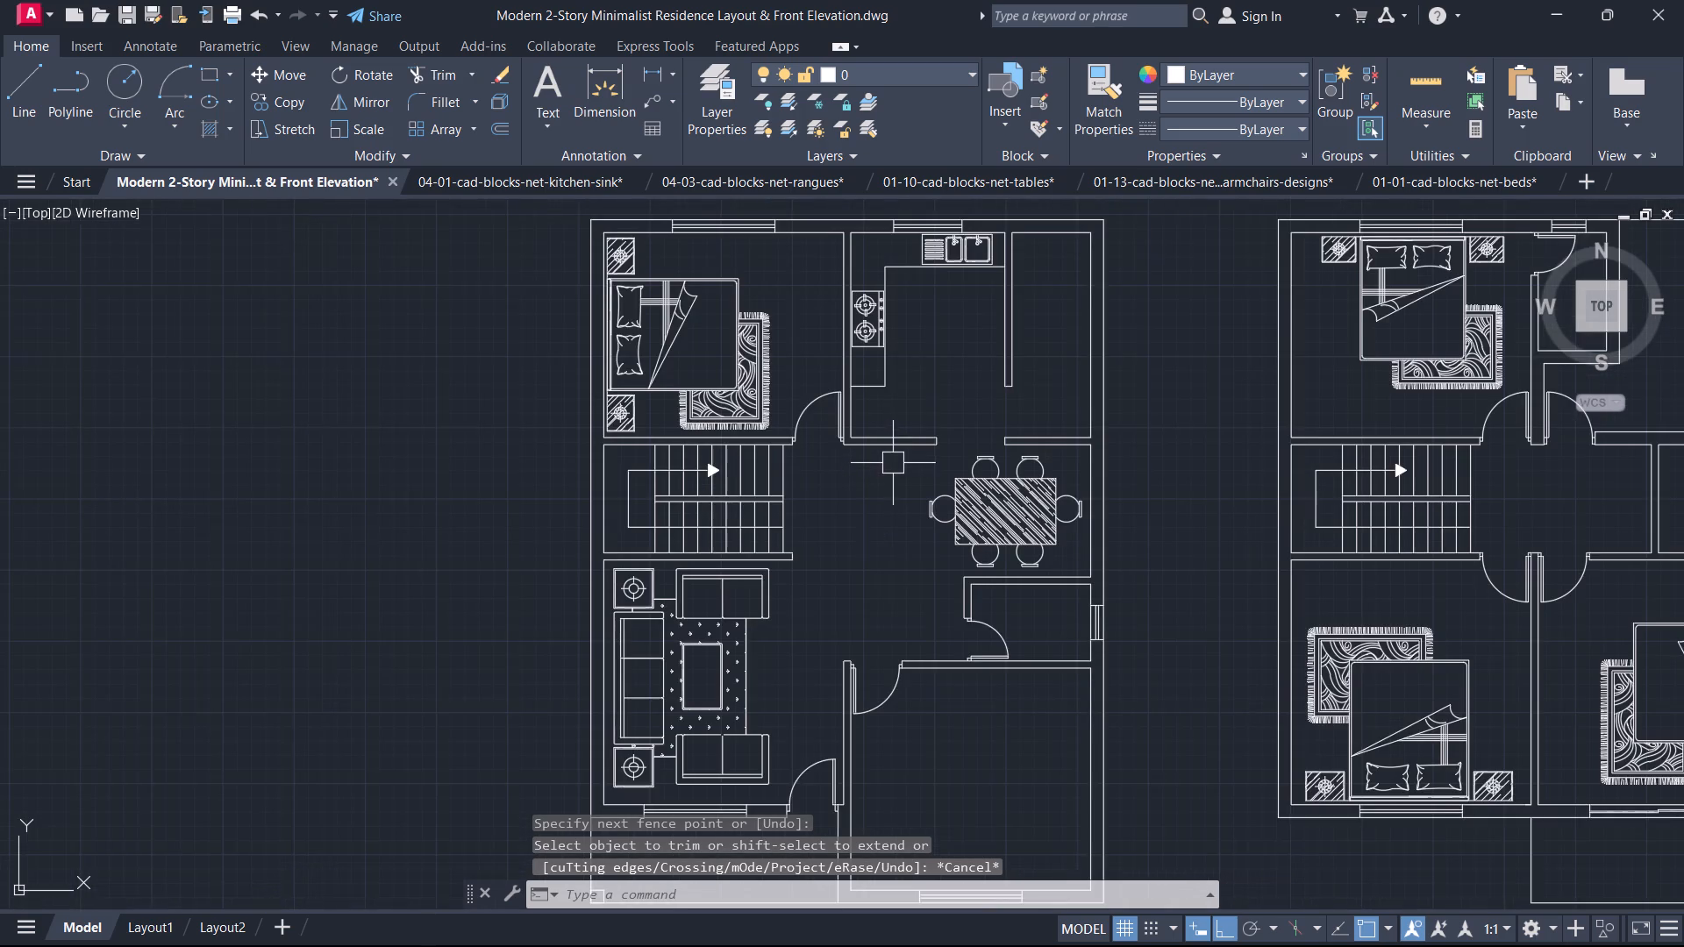
{"action": "middle_click_drag", "start_coordinate": [893, 462], "coordinate": [914, 520]}
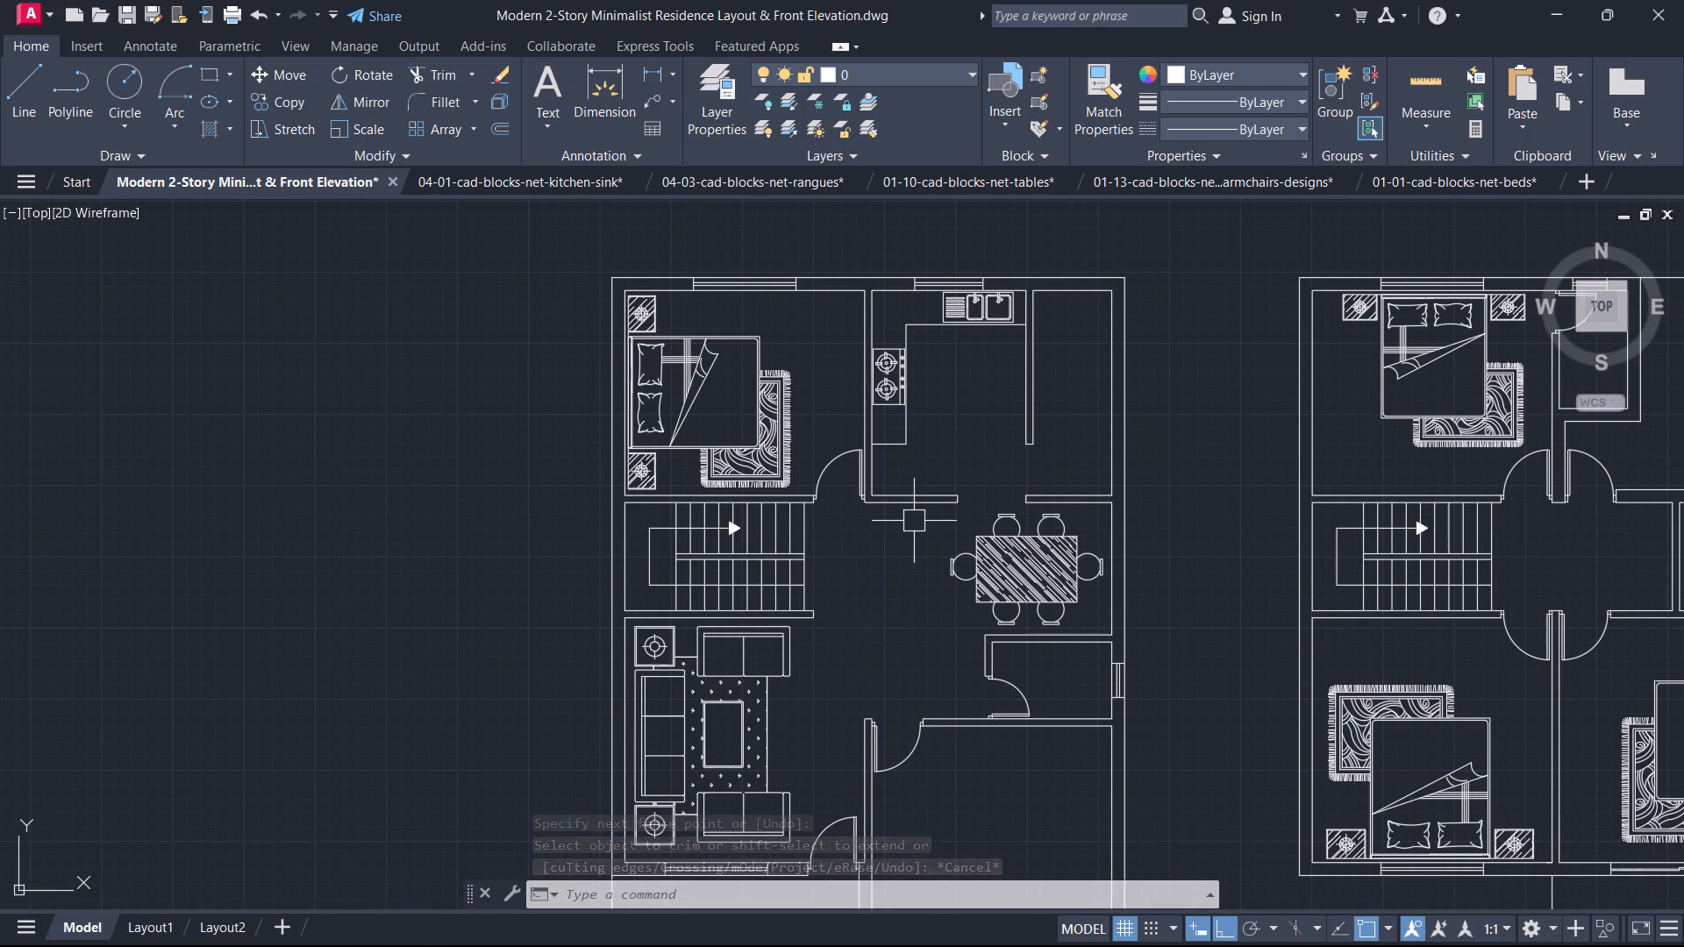
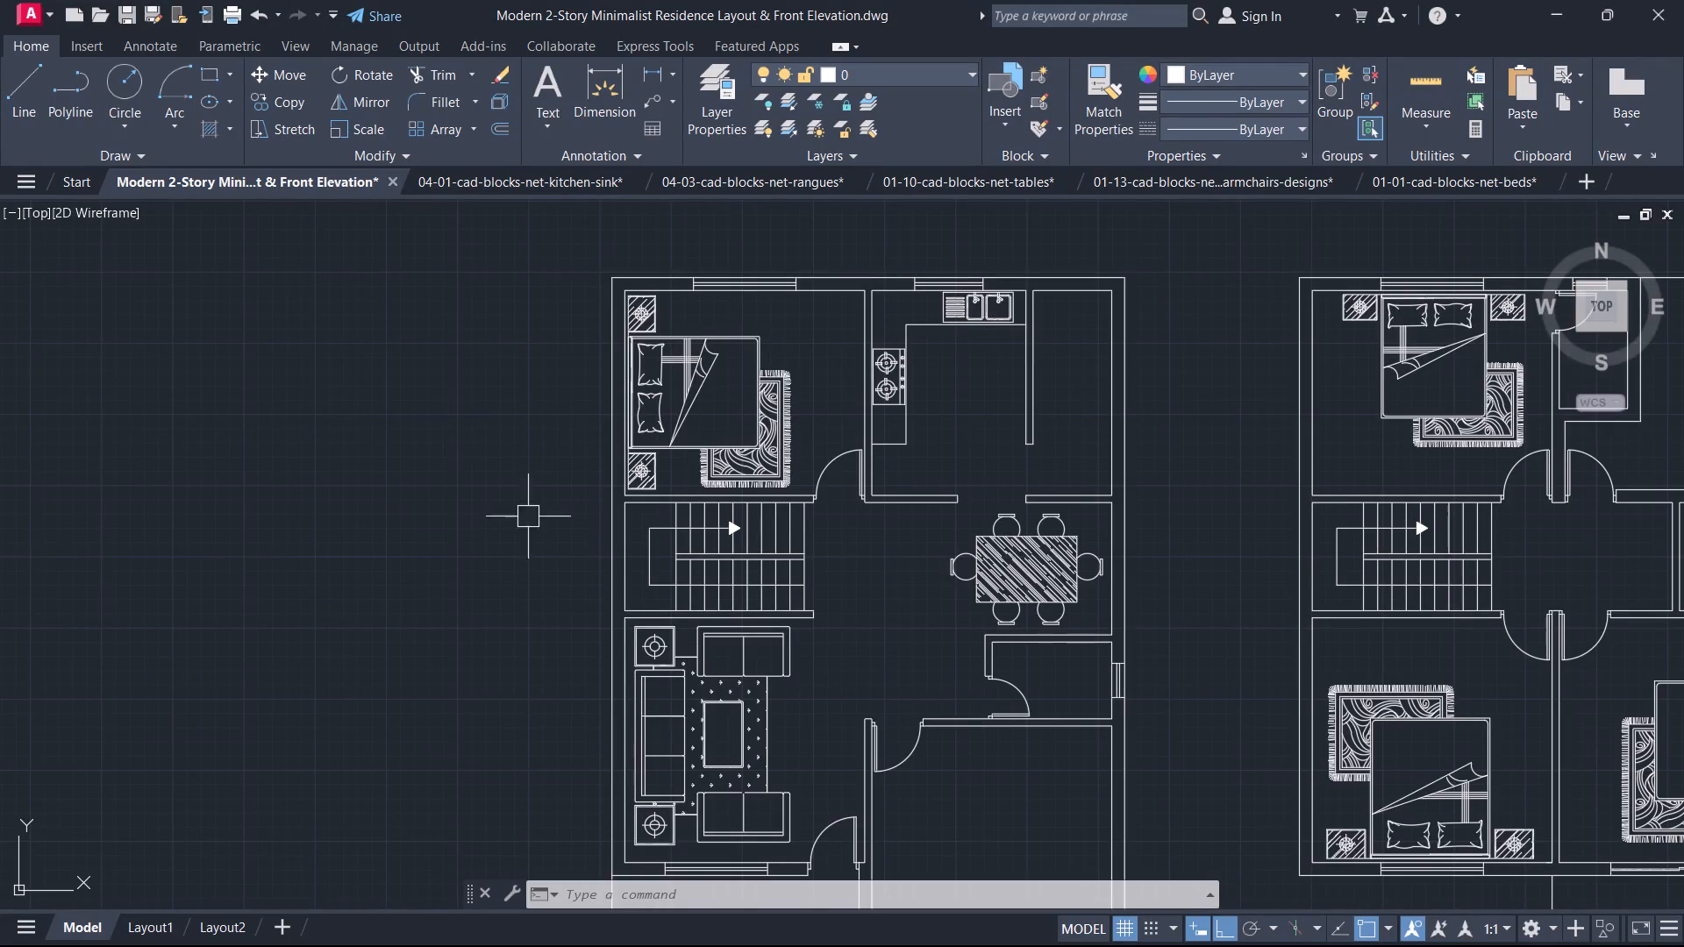
Examine the furniture layout across the two floor plans.
{"action": "middle_click_drag", "start_coordinate": [680, 503], "coordinate": [574, 510]}
{"action": "scroll", "coordinate": [820, 472], "scroll_direction": "down", "scroll_amount": 2}
{"action": "middle_click_drag", "start_coordinate": [767, 579], "coordinate": [869, 528]}
{"action": "scroll", "coordinate": [833, 537], "scroll_direction": "up", "scroll_amount": 1}
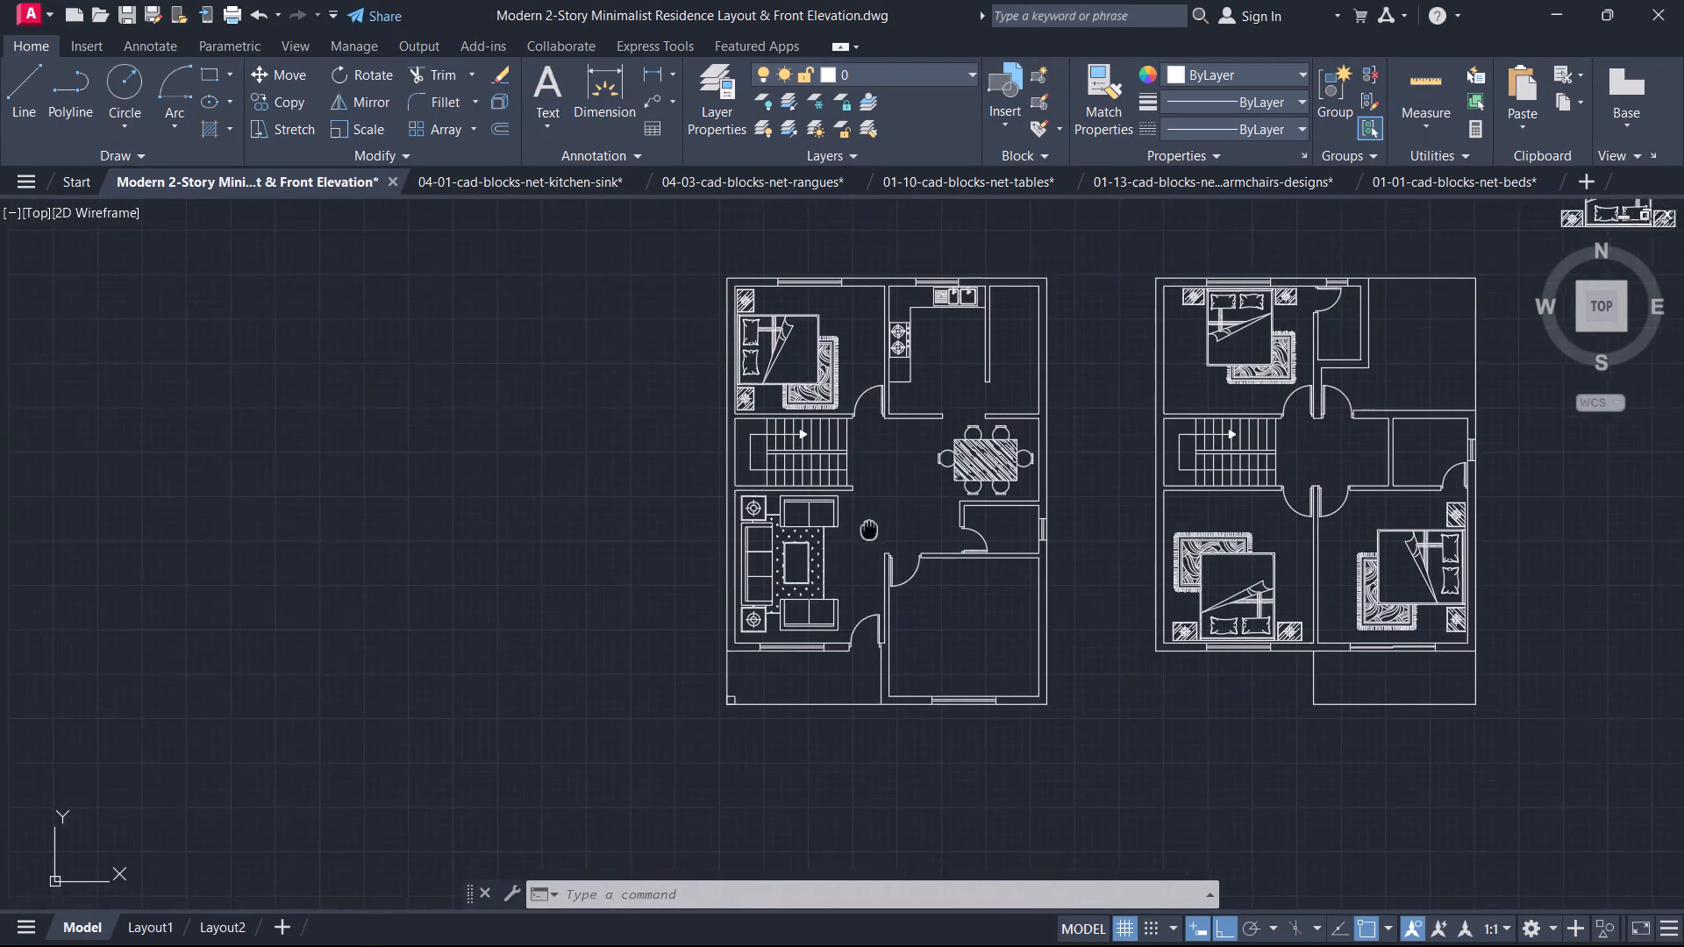
{"action": "middle_click_drag", "start_coordinate": [869, 528], "coordinate": [883, 541]}
{"action": "scroll", "coordinate": [887, 573], "scroll_direction": "up", "scroll_amount": 1}
{"action": "scroll", "coordinate": [896, 459], "scroll_direction": "down", "scroll_amount": 1}
{"action": "middle_click_drag", "start_coordinate": [896, 459], "coordinate": [781, 531]}
{"action": "middle_click", "coordinate": [777, 530]}
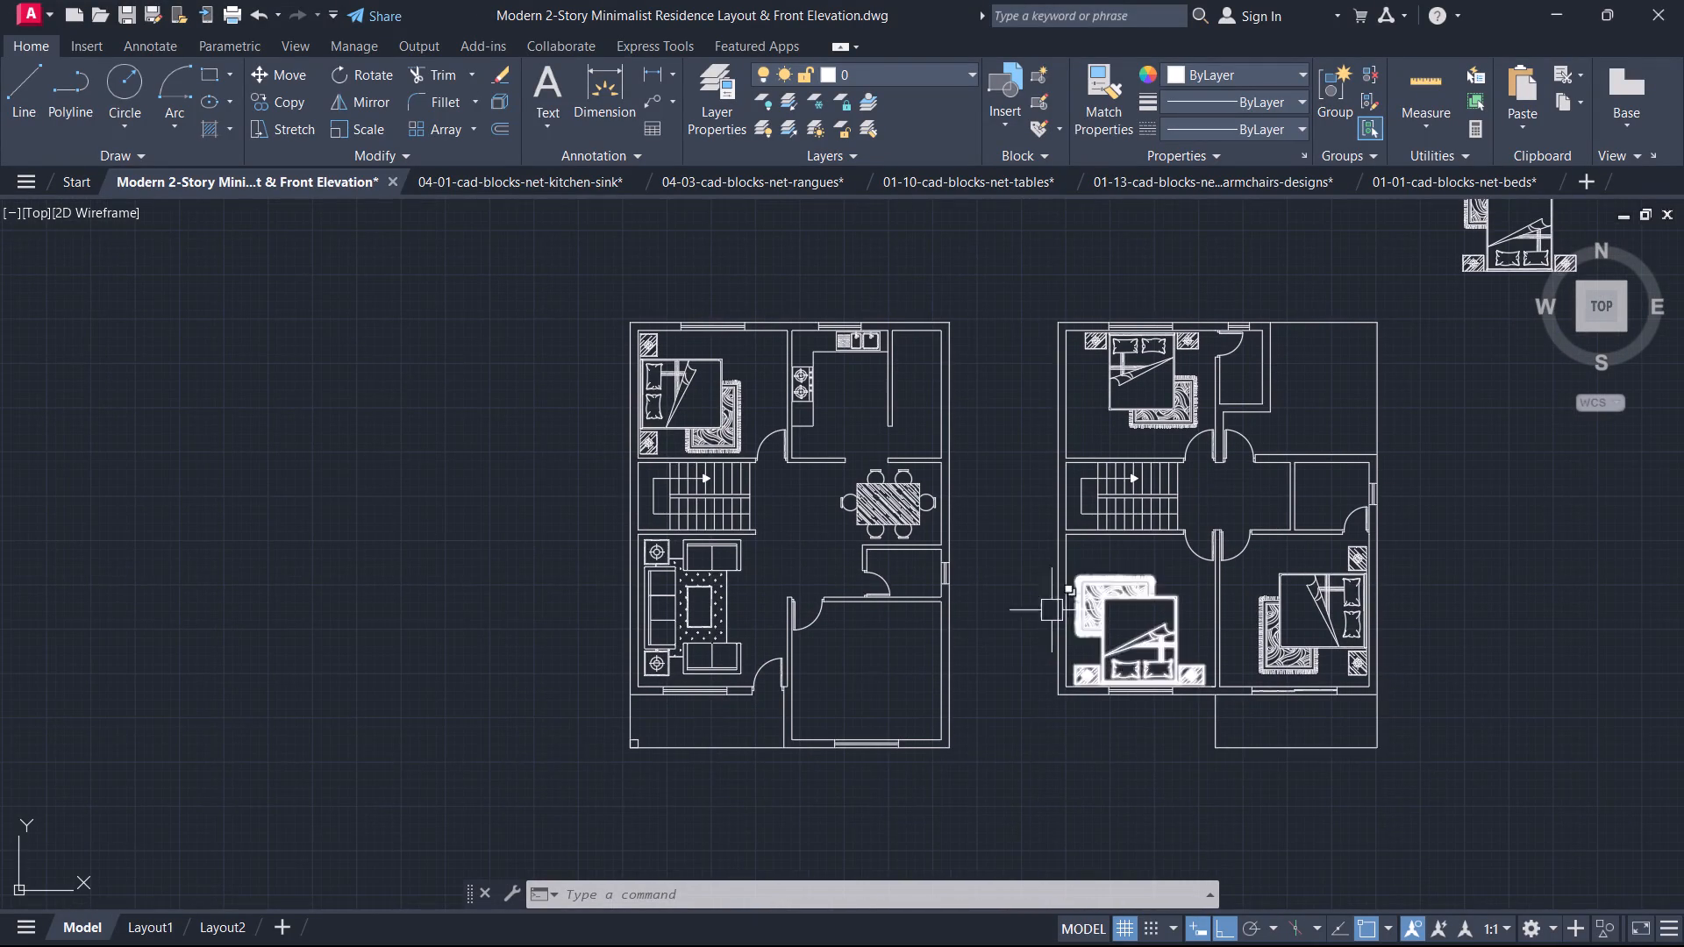
{"action": "scroll", "coordinate": [736, 591], "scroll_direction": "up", "scroll_amount": 1}
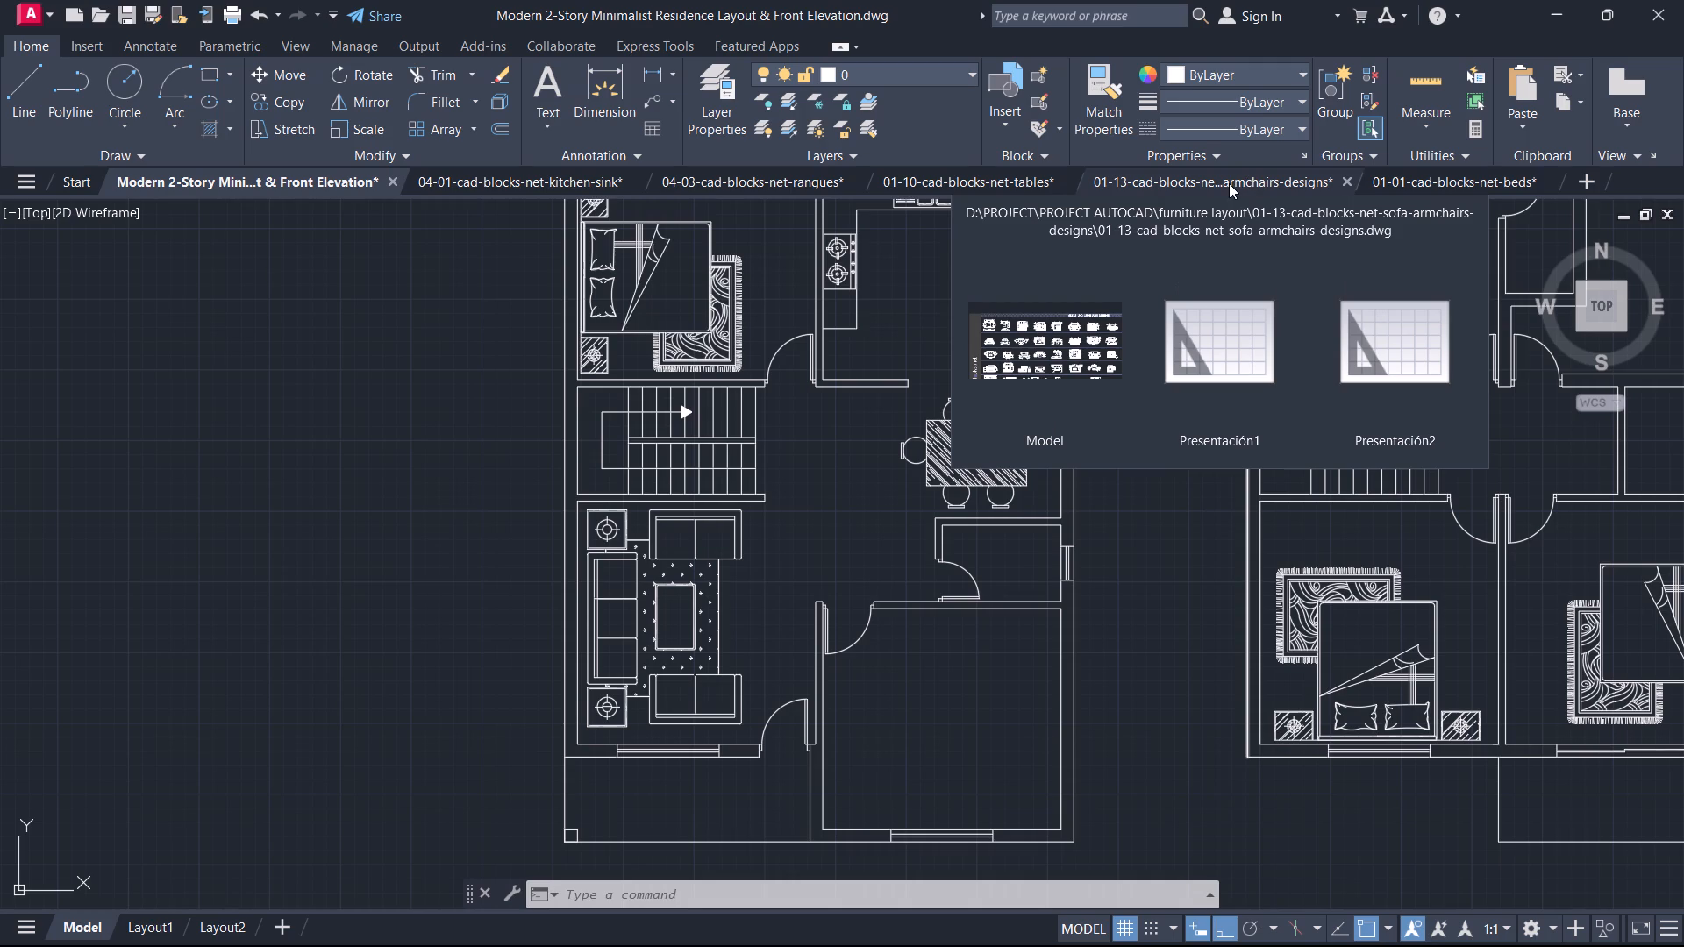
Copy the sofa set with two armchairs, two side tables and a rectangular coffee table from the 01-13 sofa-armchairs drawing.
{"action": "left_click", "coordinate": [1149, 186]}
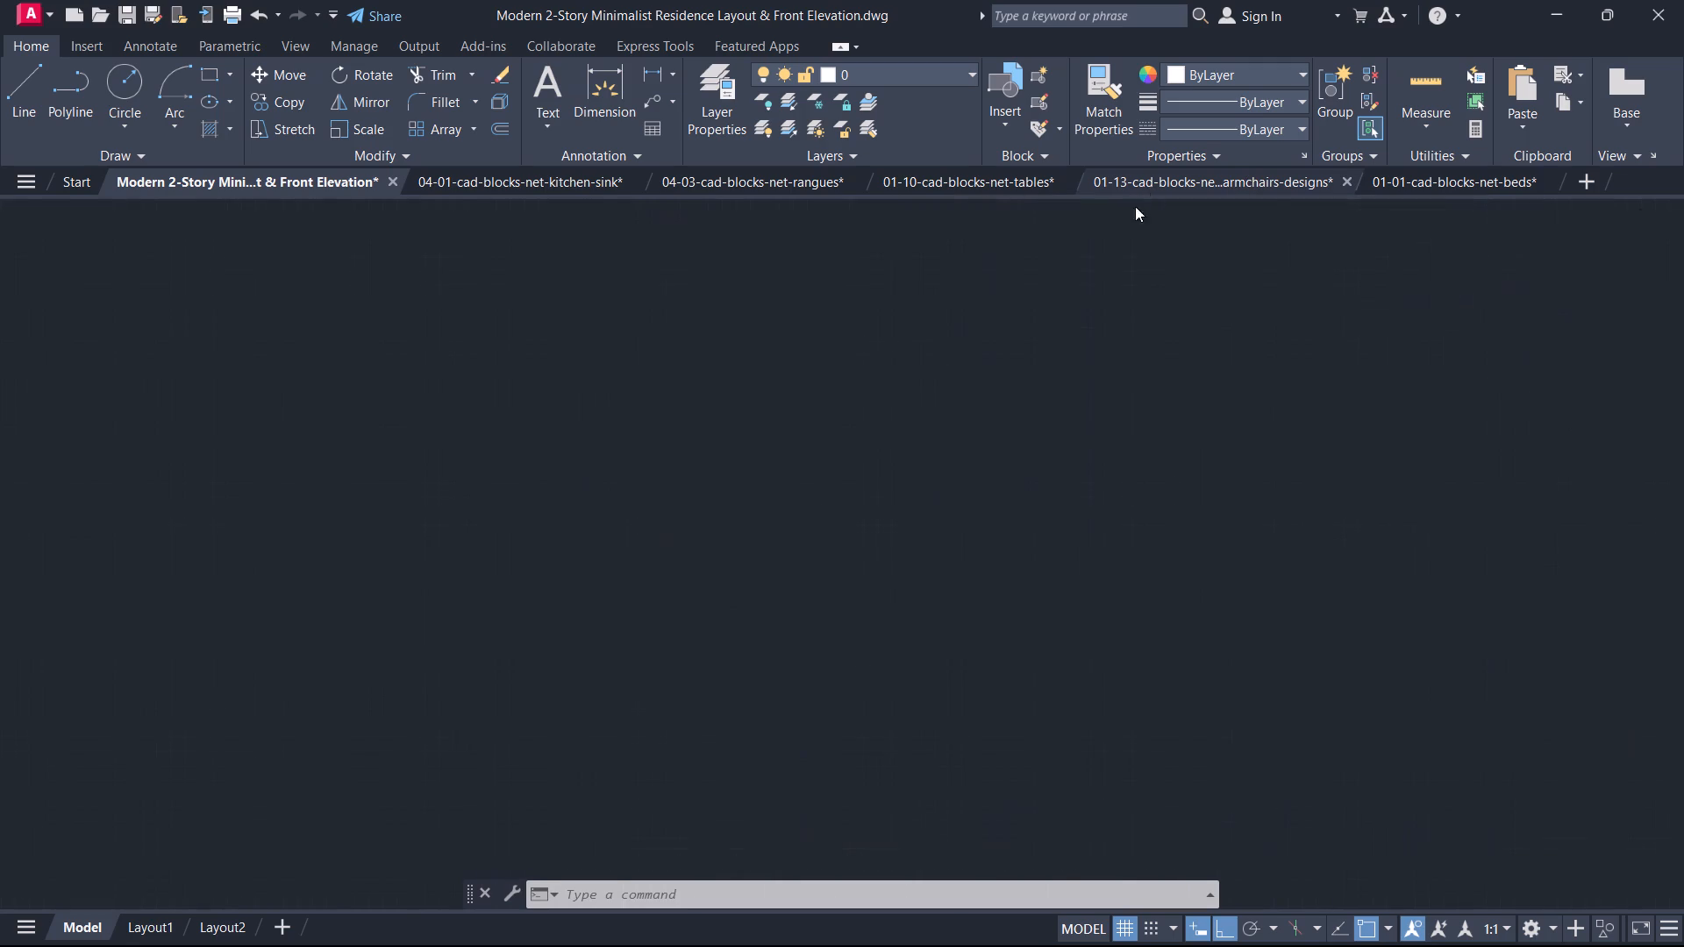
{"action": "scroll", "coordinate": [973, 387], "scroll_direction": "down", "scroll_amount": 1}
{"action": "middle_click_drag", "start_coordinate": [1003, 465], "coordinate": [1032, 563]}
{"action": "scroll", "coordinate": [1046, 532], "scroll_direction": "up", "scroll_amount": 2}
{"action": "left_click", "coordinate": [1073, 399]}
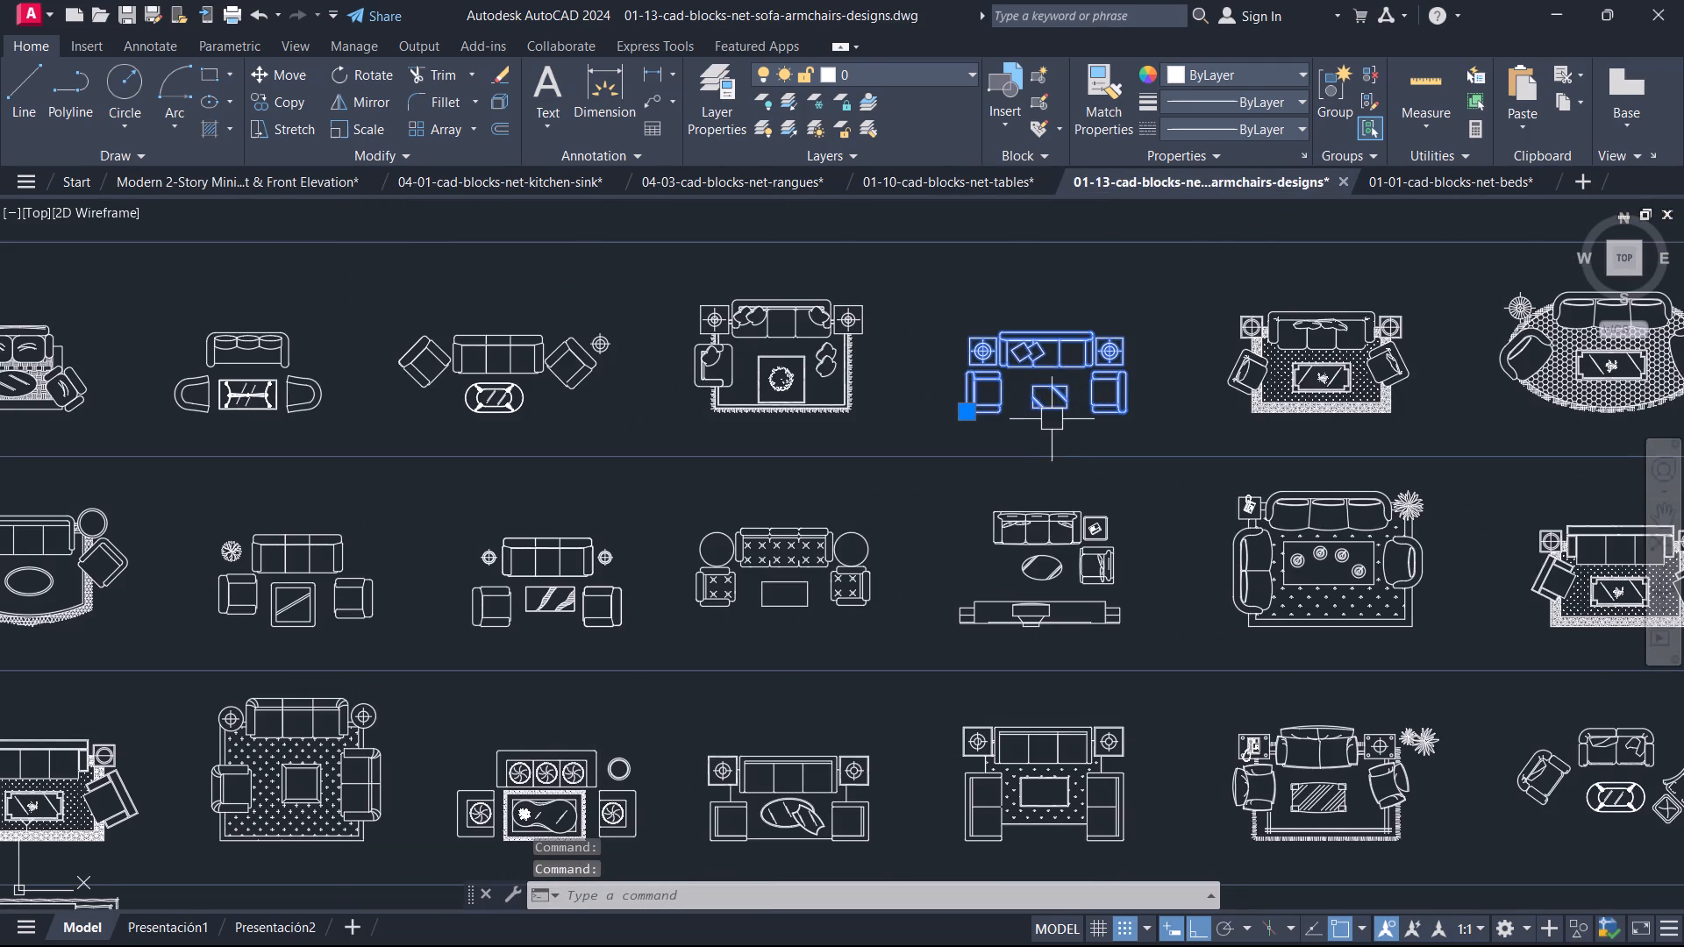
{"action": "key", "text": "ctrl+c"}
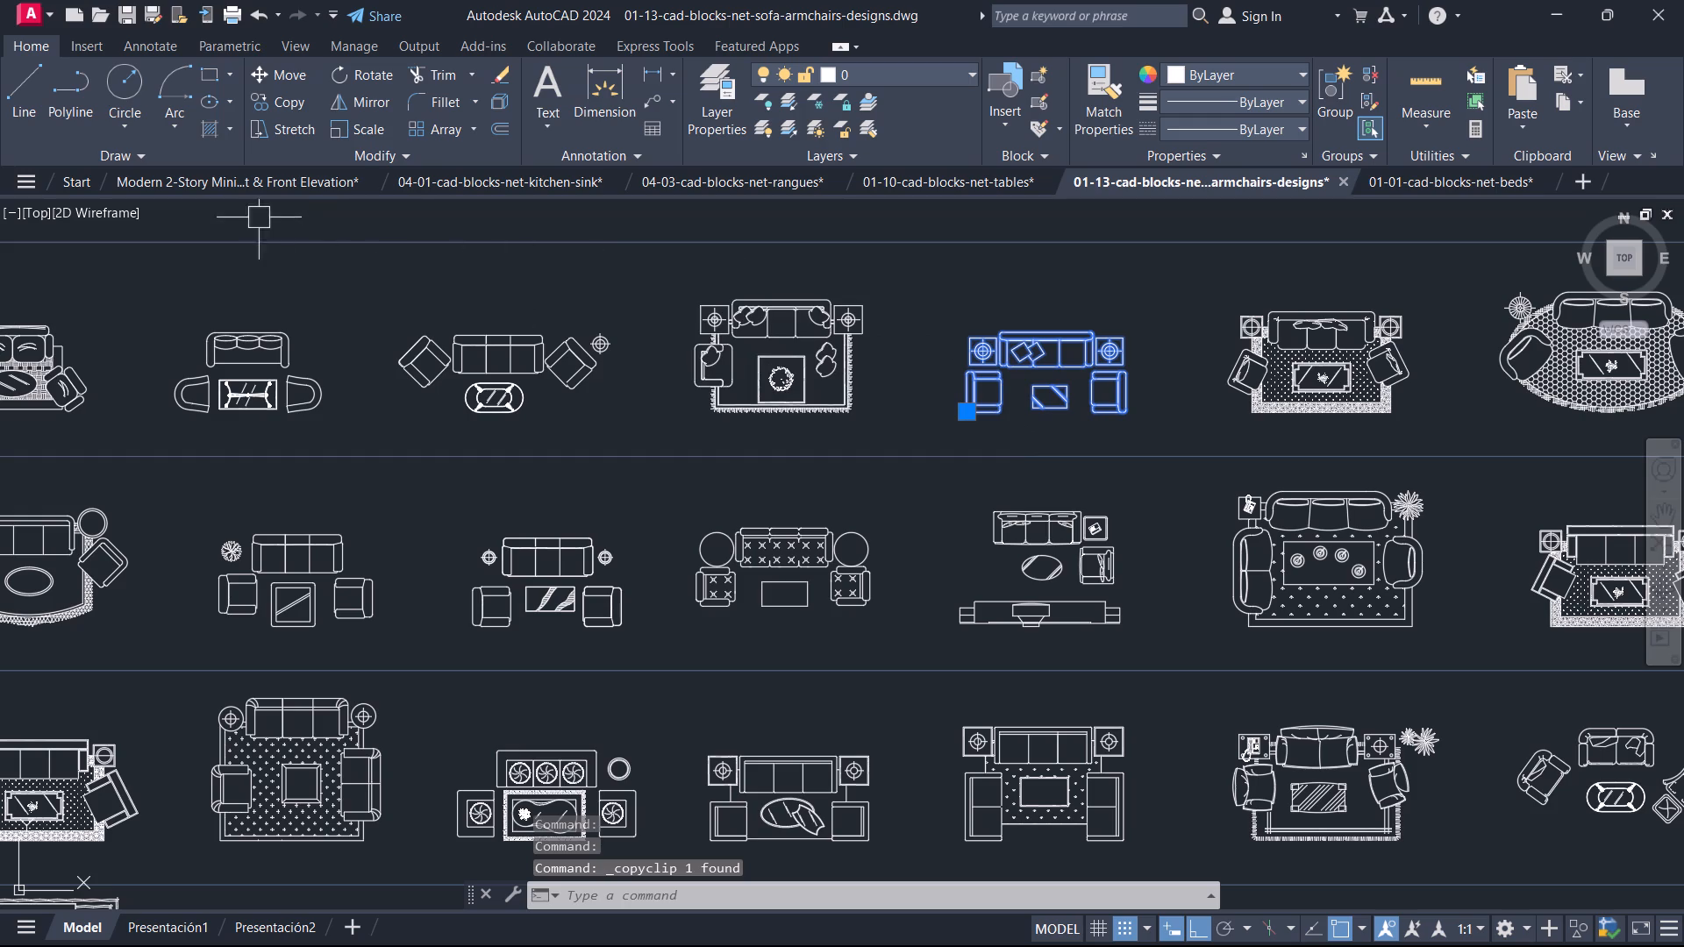
Paste the copied sofa set into the Modern 2-Story Minimalist Residence drawing, in the empty space beside the floor plans.
{"action": "left_click", "coordinate": [241, 180]}
{"action": "key", "text": "ctrl+c"}
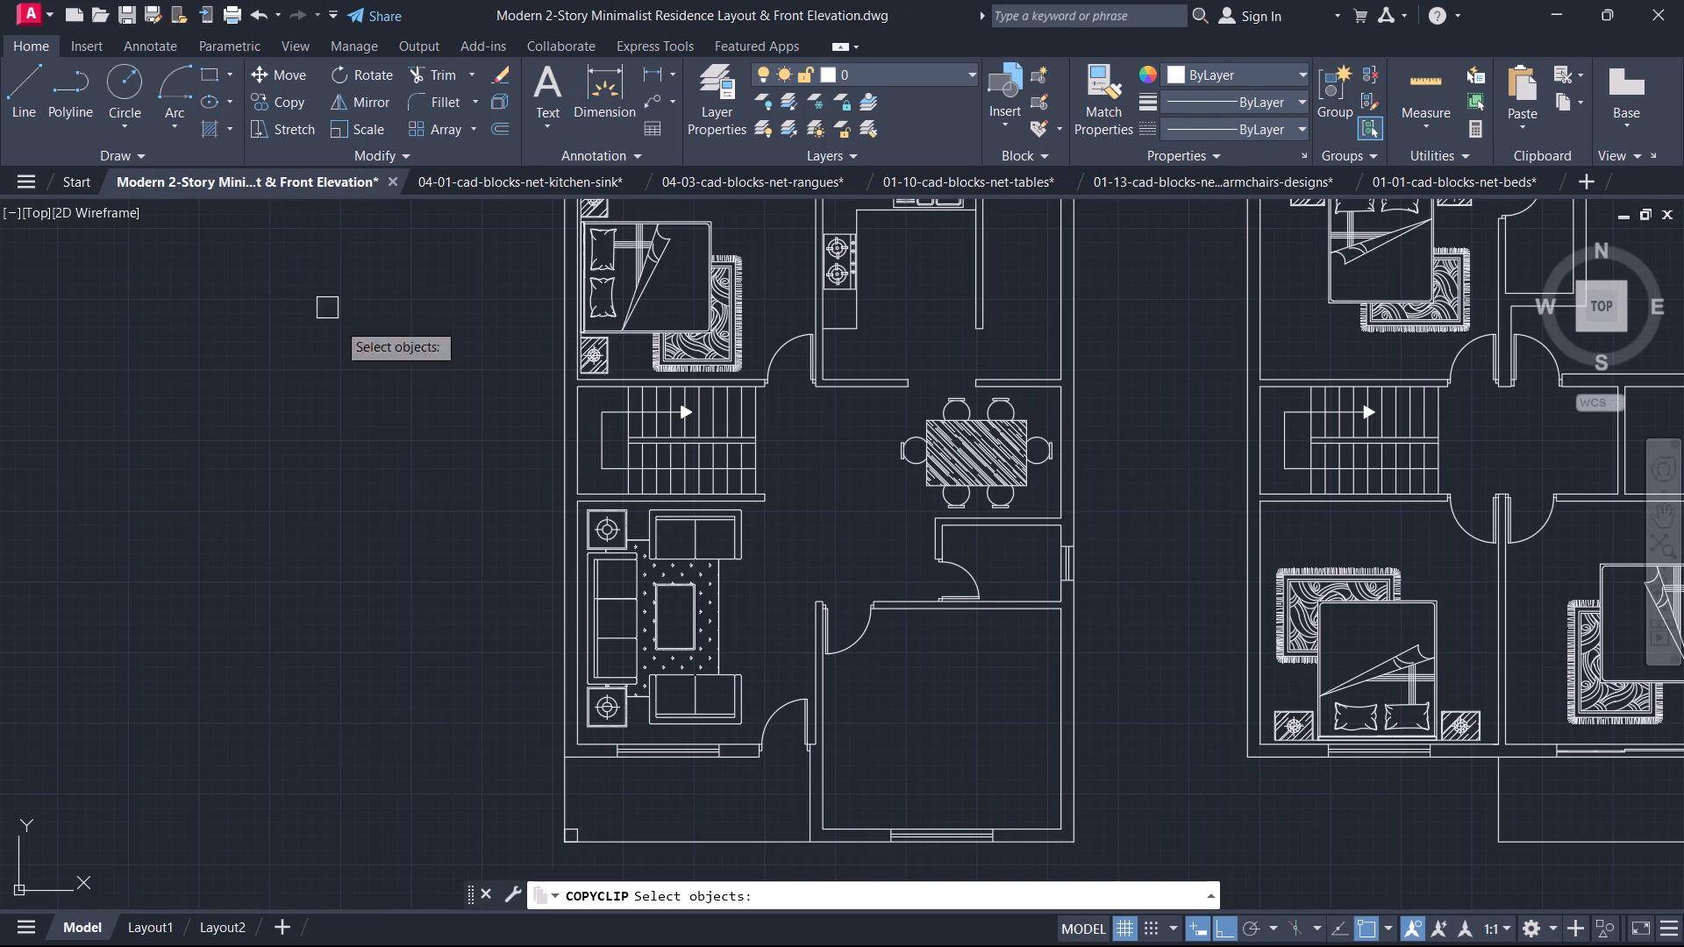
{"action": "scroll", "coordinate": [496, 431], "scroll_direction": "down", "scroll_amount": 1}
{"action": "key", "text": "ctrl+v"}
{"action": "scroll", "coordinate": [760, 547], "scroll_direction": "down", "scroll_amount": 4}
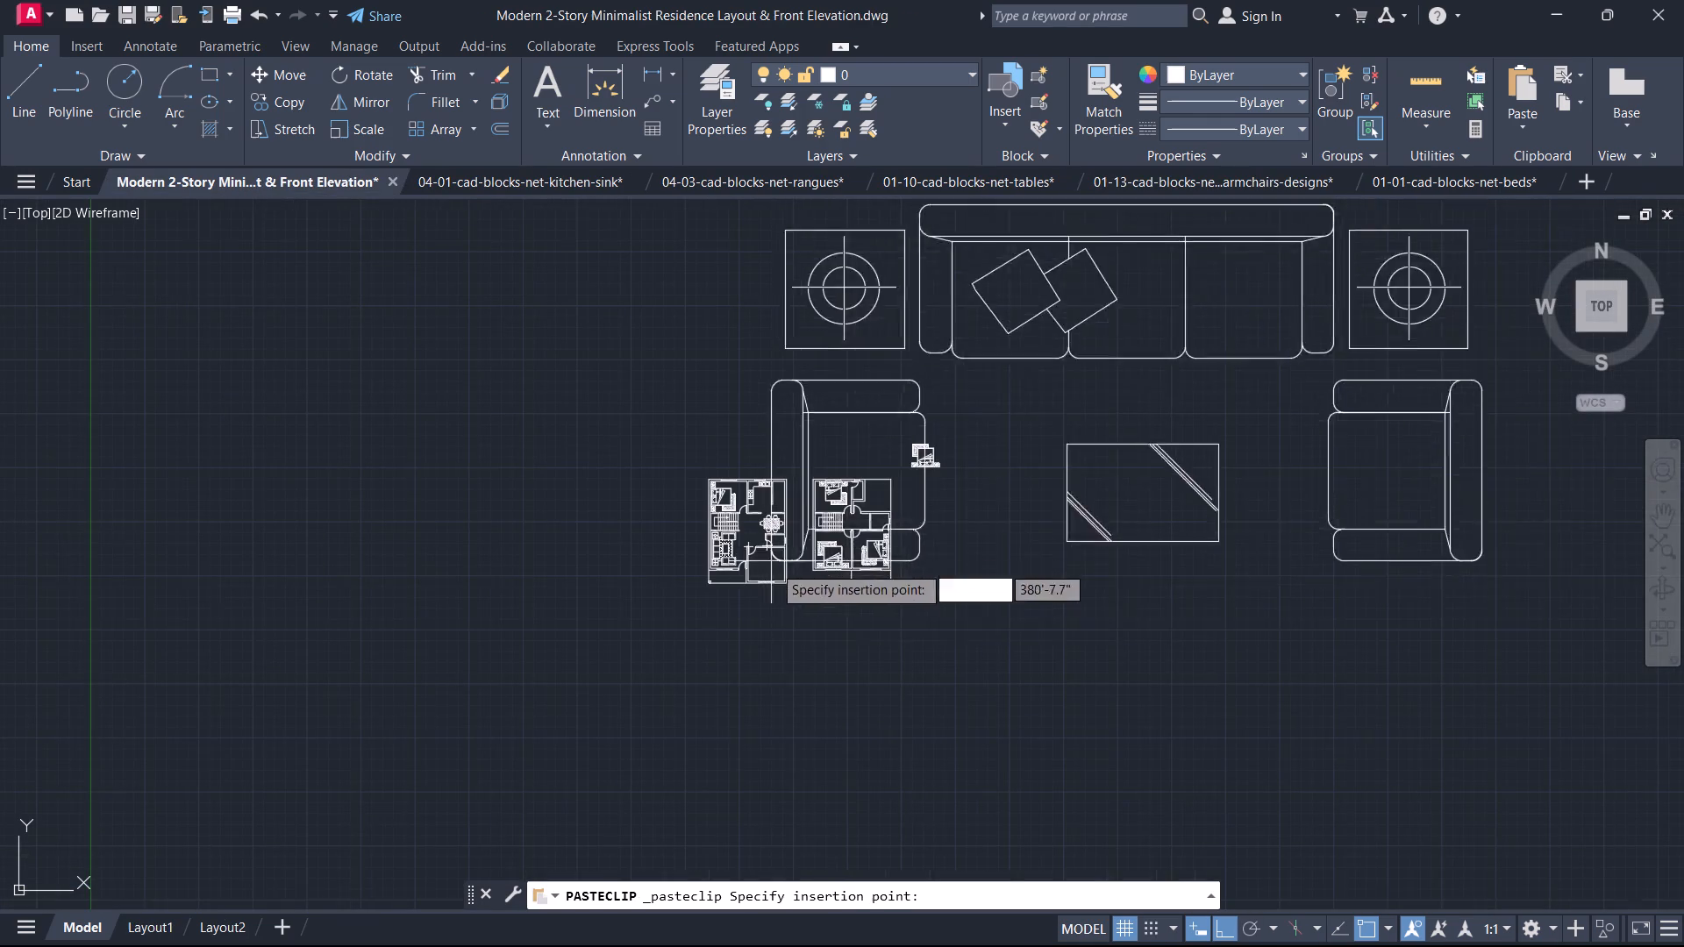
{"action": "left_click", "coordinate": [975, 584]}
Scale the oversized pasted sofa set down to furniture size, using the lower-left corner of its left armchair as base point.
{"action": "left_click", "coordinate": [987, 522]}
{"action": "left_click", "coordinate": [966, 513]}
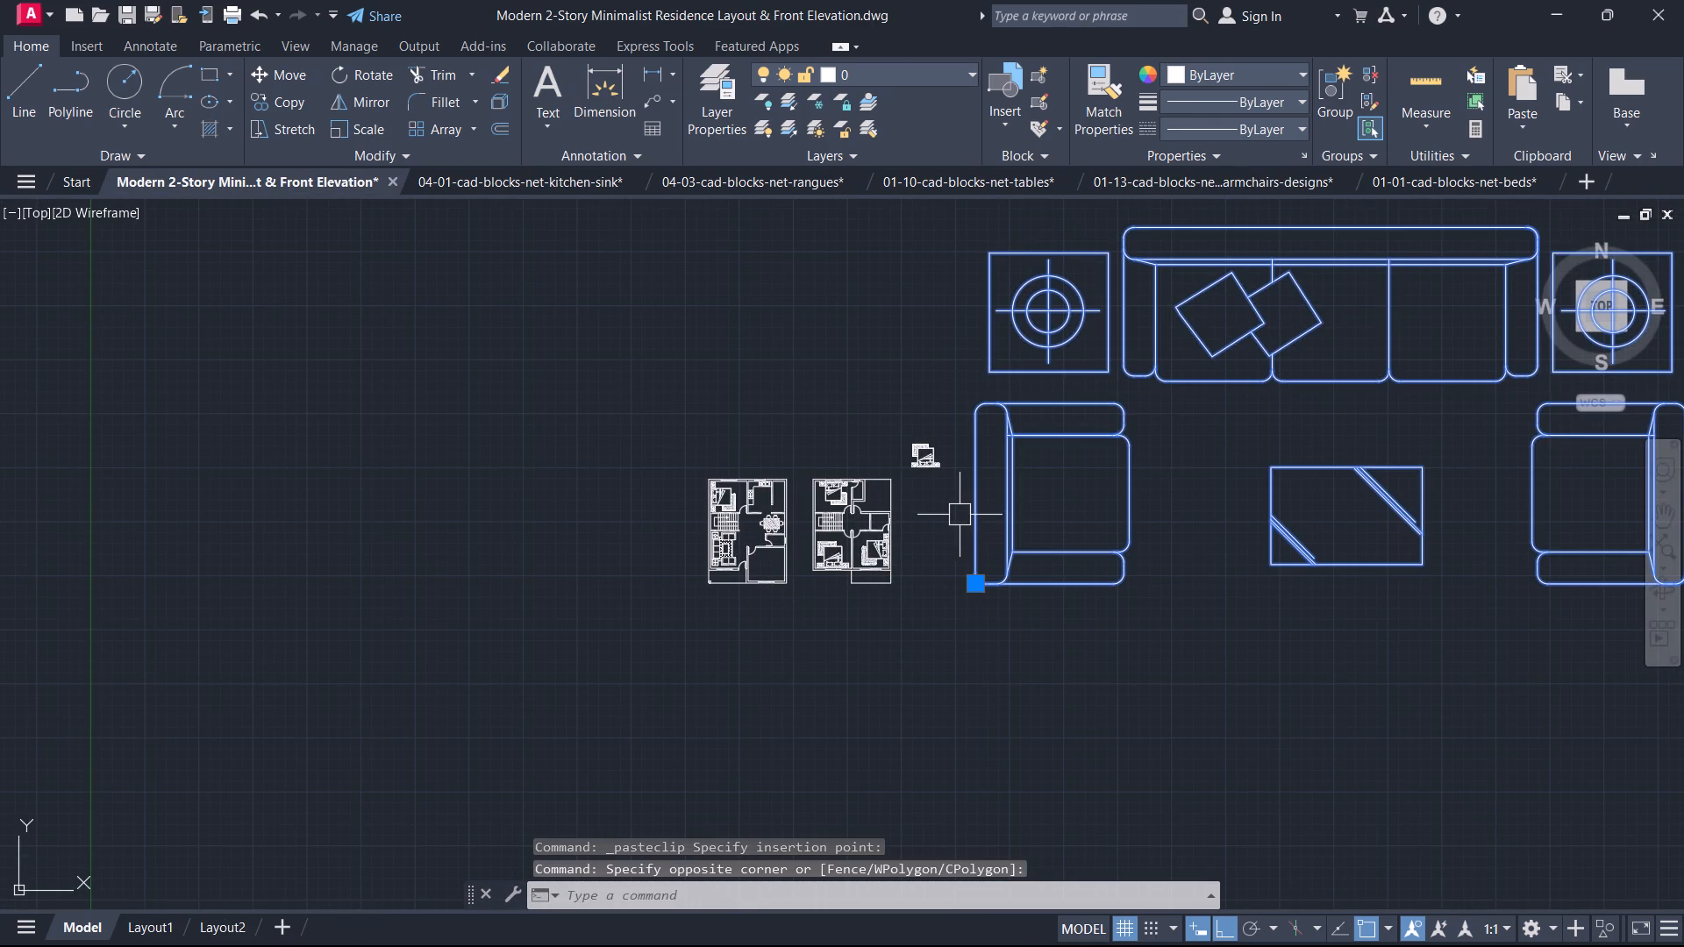
{"action": "type", "text": "sc"}
{"action": "key", "text": "space"}
{"action": "scroll", "coordinate": [998, 623], "scroll_direction": "up", "scroll_amount": 3}
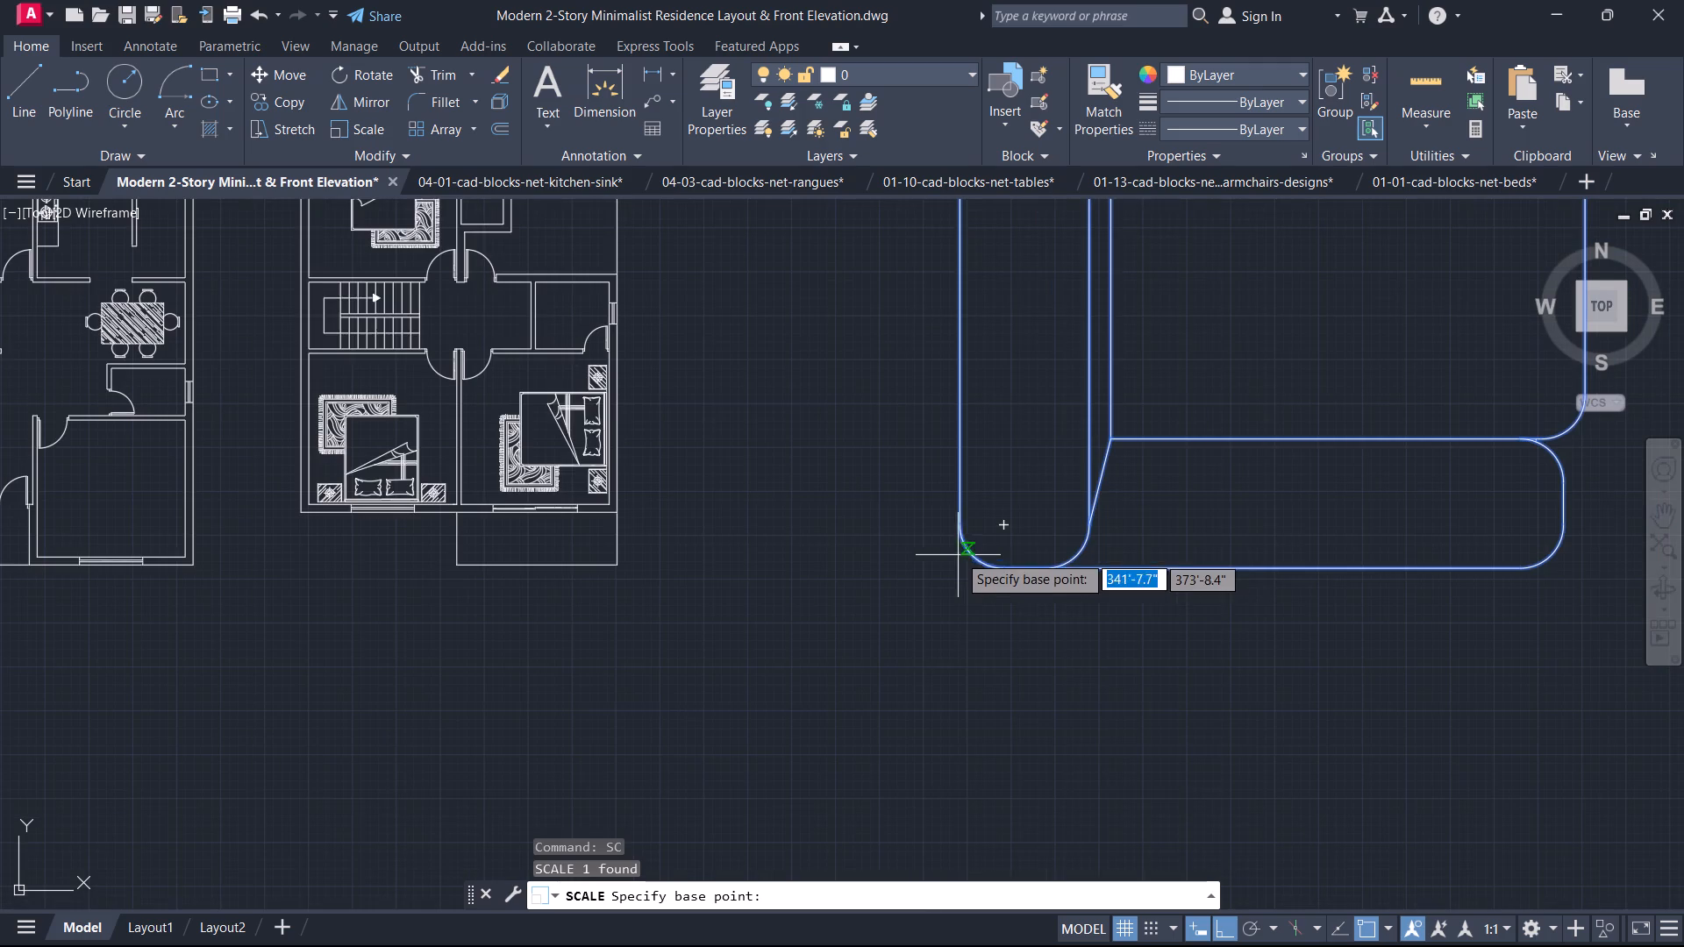
{"action": "left_click", "coordinate": [981, 567]}
{"action": "left_click", "coordinate": [1024, 511]}
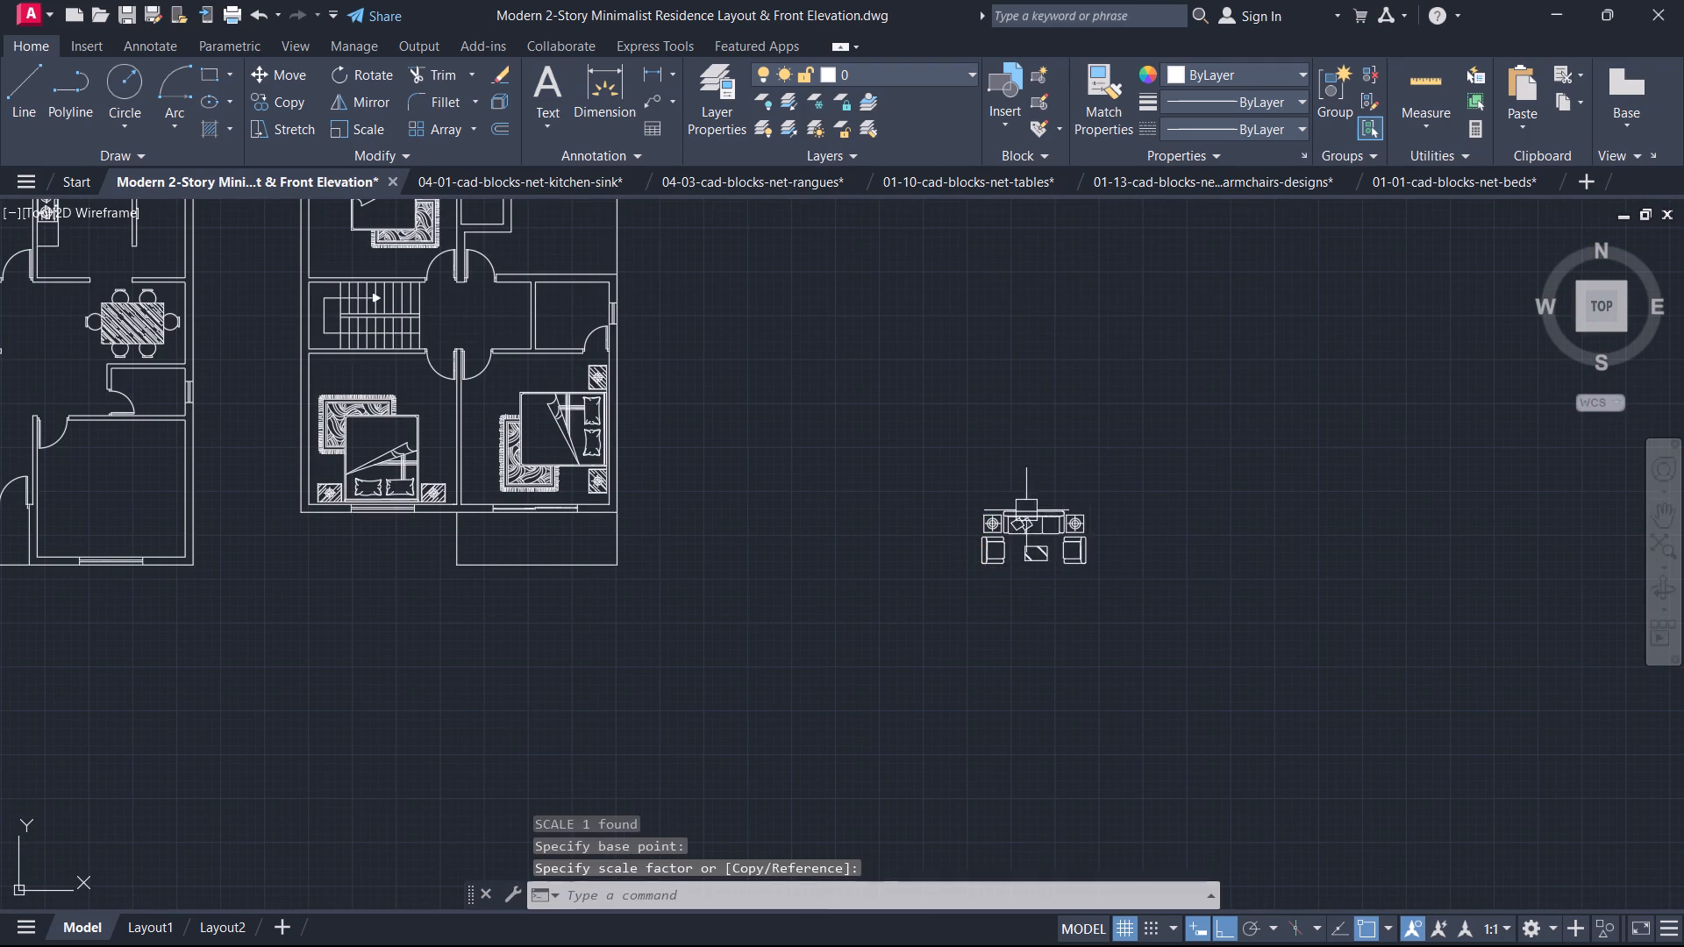
Rotate the scaled sofa set 180° about a point just above the sofa's back.
{"action": "middle_click_drag", "start_coordinate": [1003, 634], "coordinate": [1041, 723]}
{"action": "scroll", "coordinate": [1023, 664], "scroll_direction": "up", "scroll_amount": 1}
{"action": "left_click_drag", "start_coordinate": [1215, 616], "coordinate": [1203, 598]}
{"action": "left_click", "coordinate": [1060, 452]}
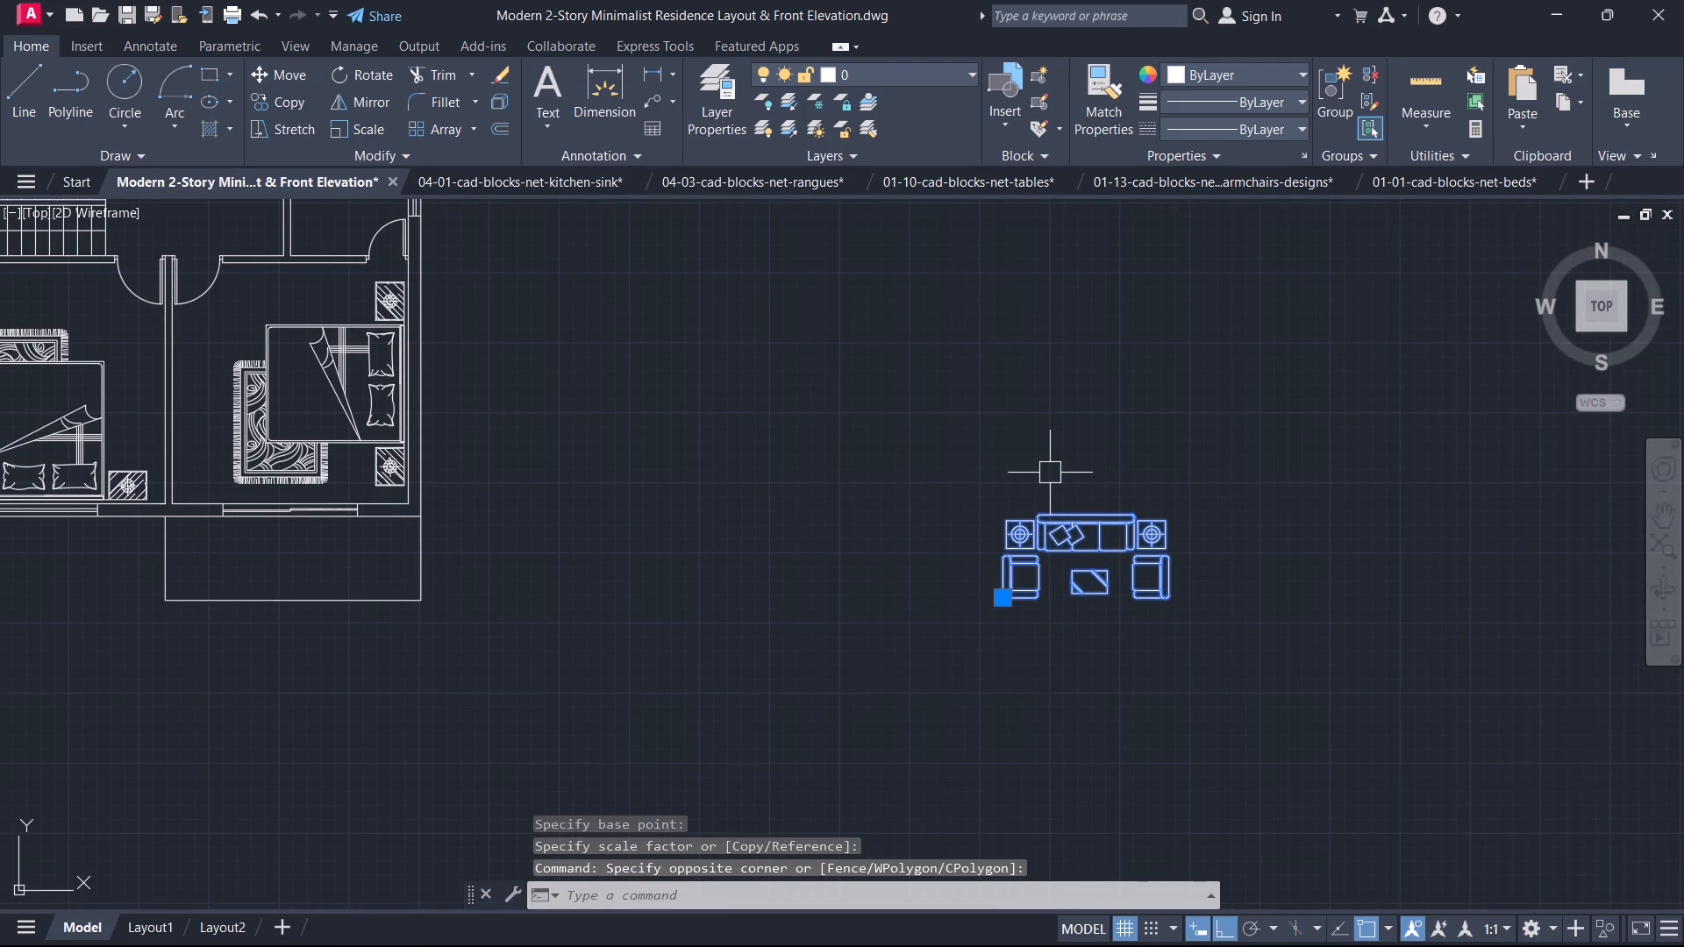
{"action": "type", "text": "ro"}
{"action": "key", "text": "space"}
{"action": "scroll", "coordinate": [1058, 487], "scroll_direction": "up", "scroll_amount": 1}
{"action": "middle_click_drag", "start_coordinate": [1058, 487], "coordinate": [1066, 505]}
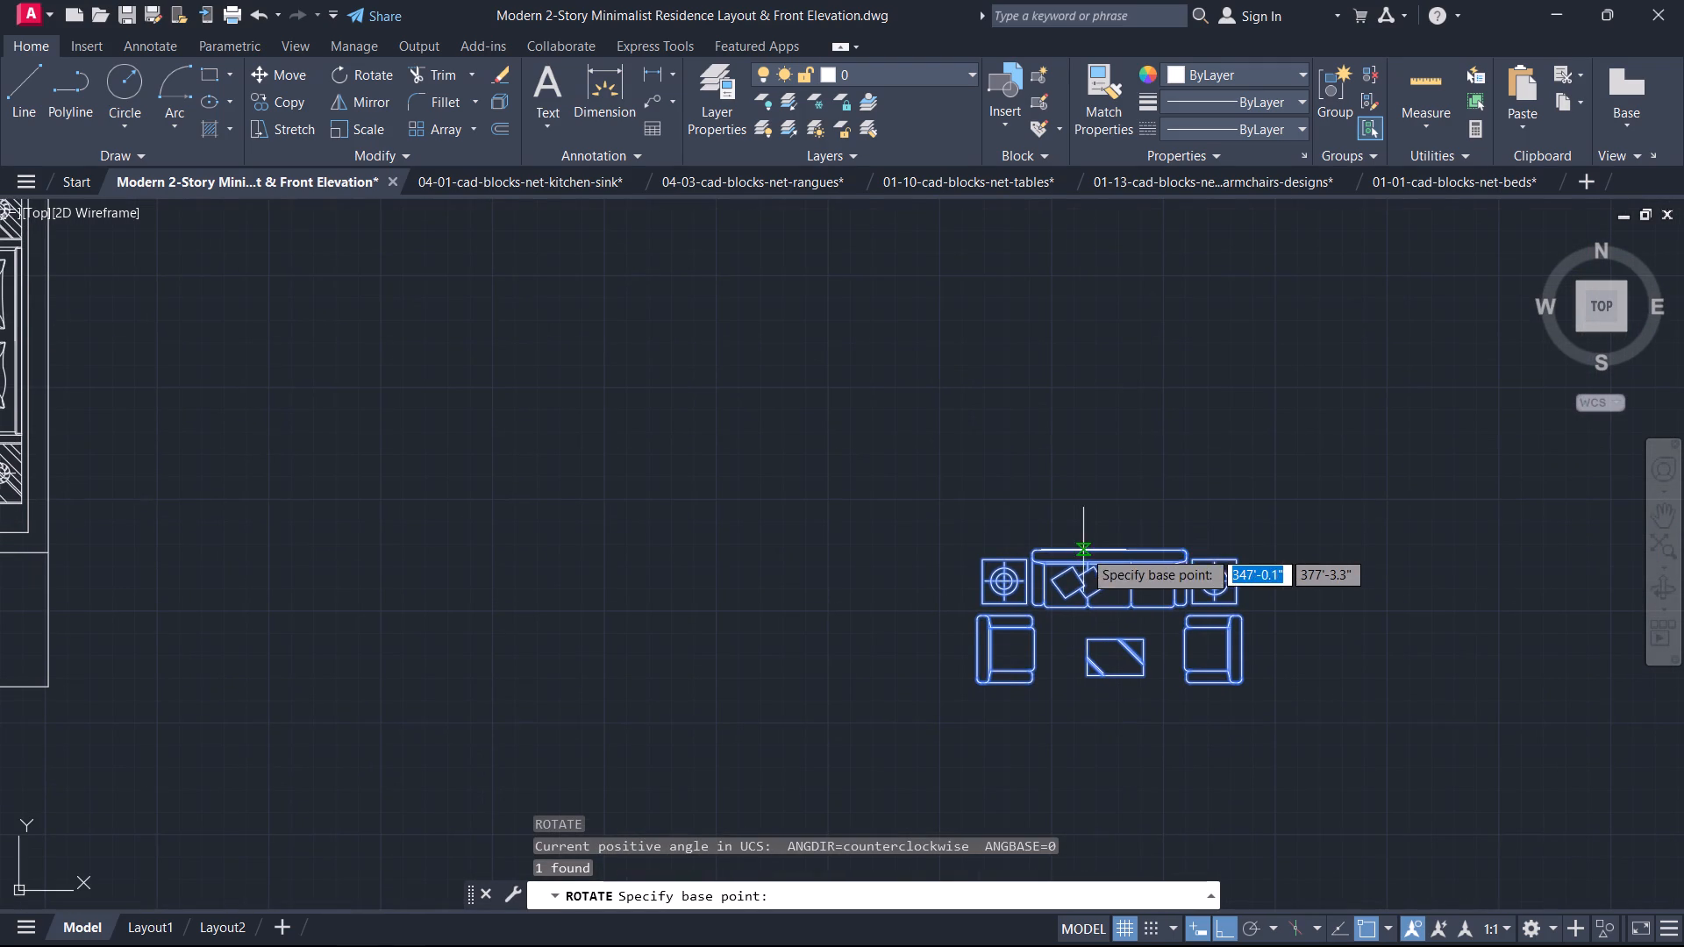
{"action": "left_click", "coordinate": [1092, 506]}
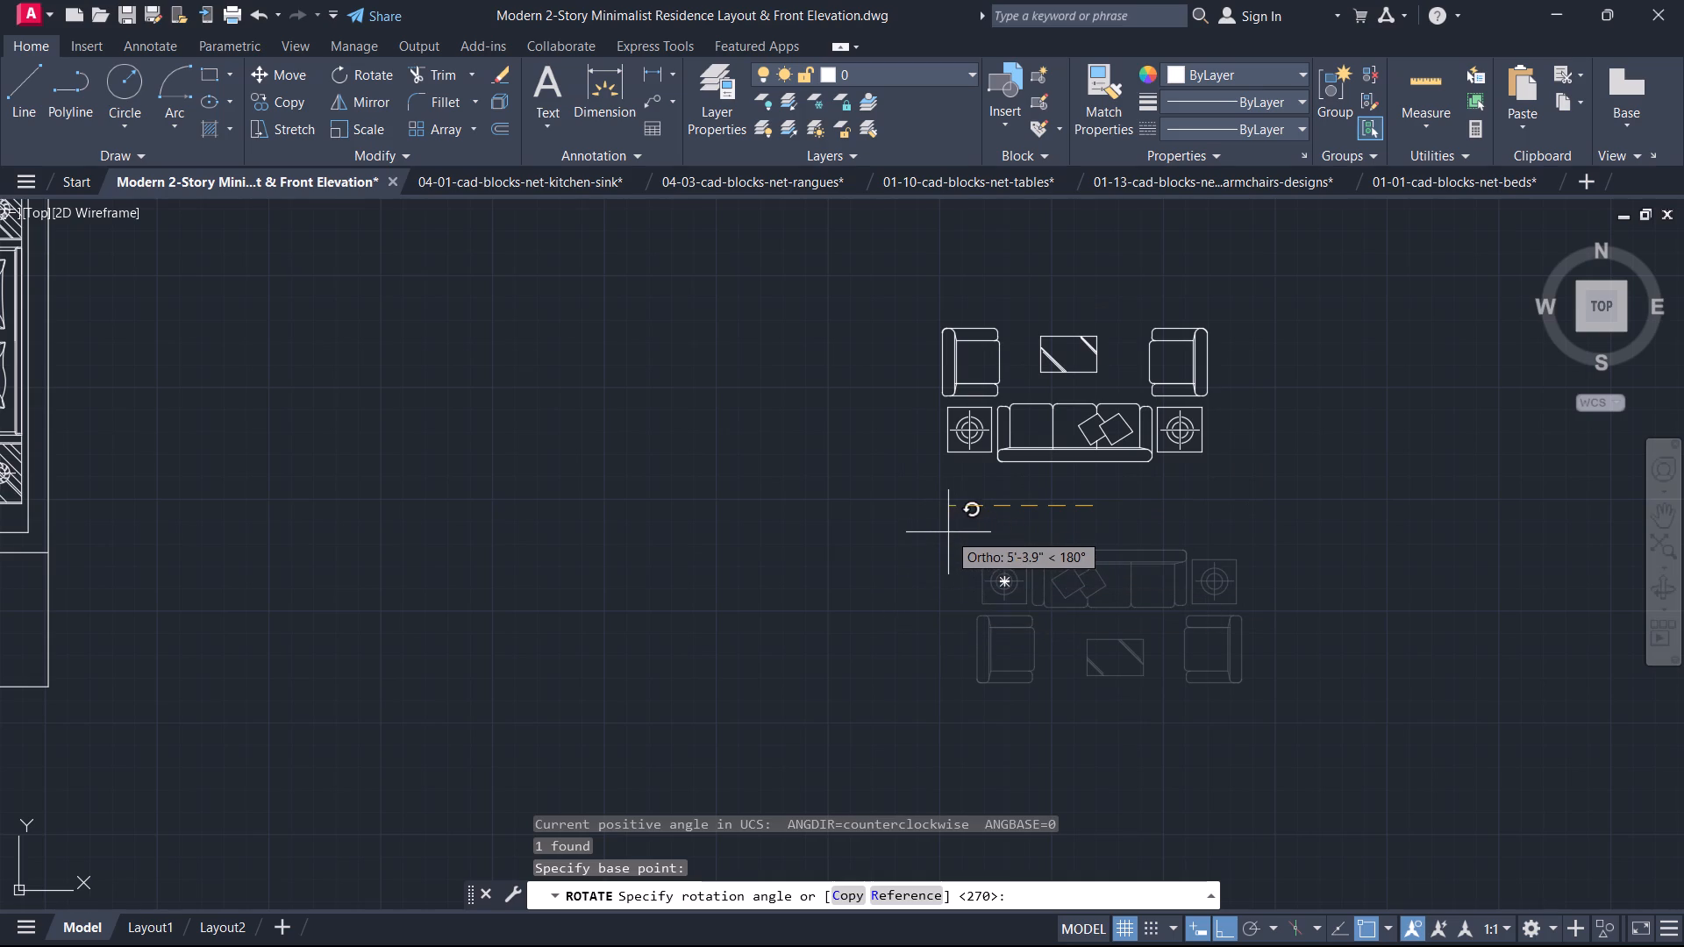
{"action": "left_click", "coordinate": [948, 532]}
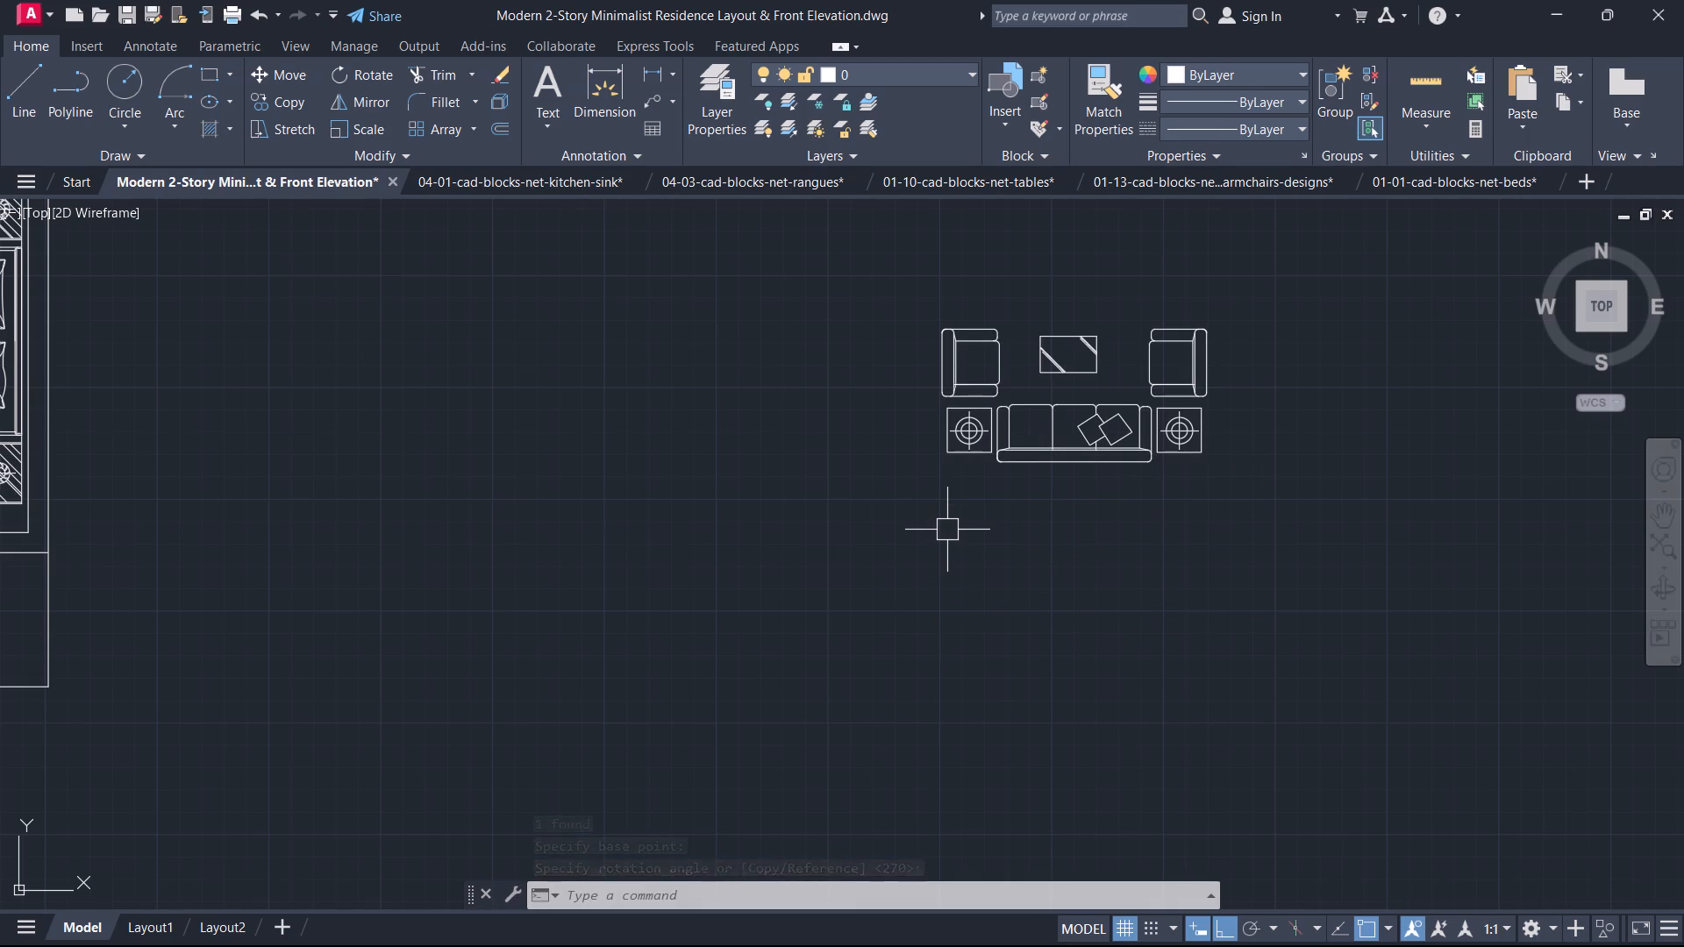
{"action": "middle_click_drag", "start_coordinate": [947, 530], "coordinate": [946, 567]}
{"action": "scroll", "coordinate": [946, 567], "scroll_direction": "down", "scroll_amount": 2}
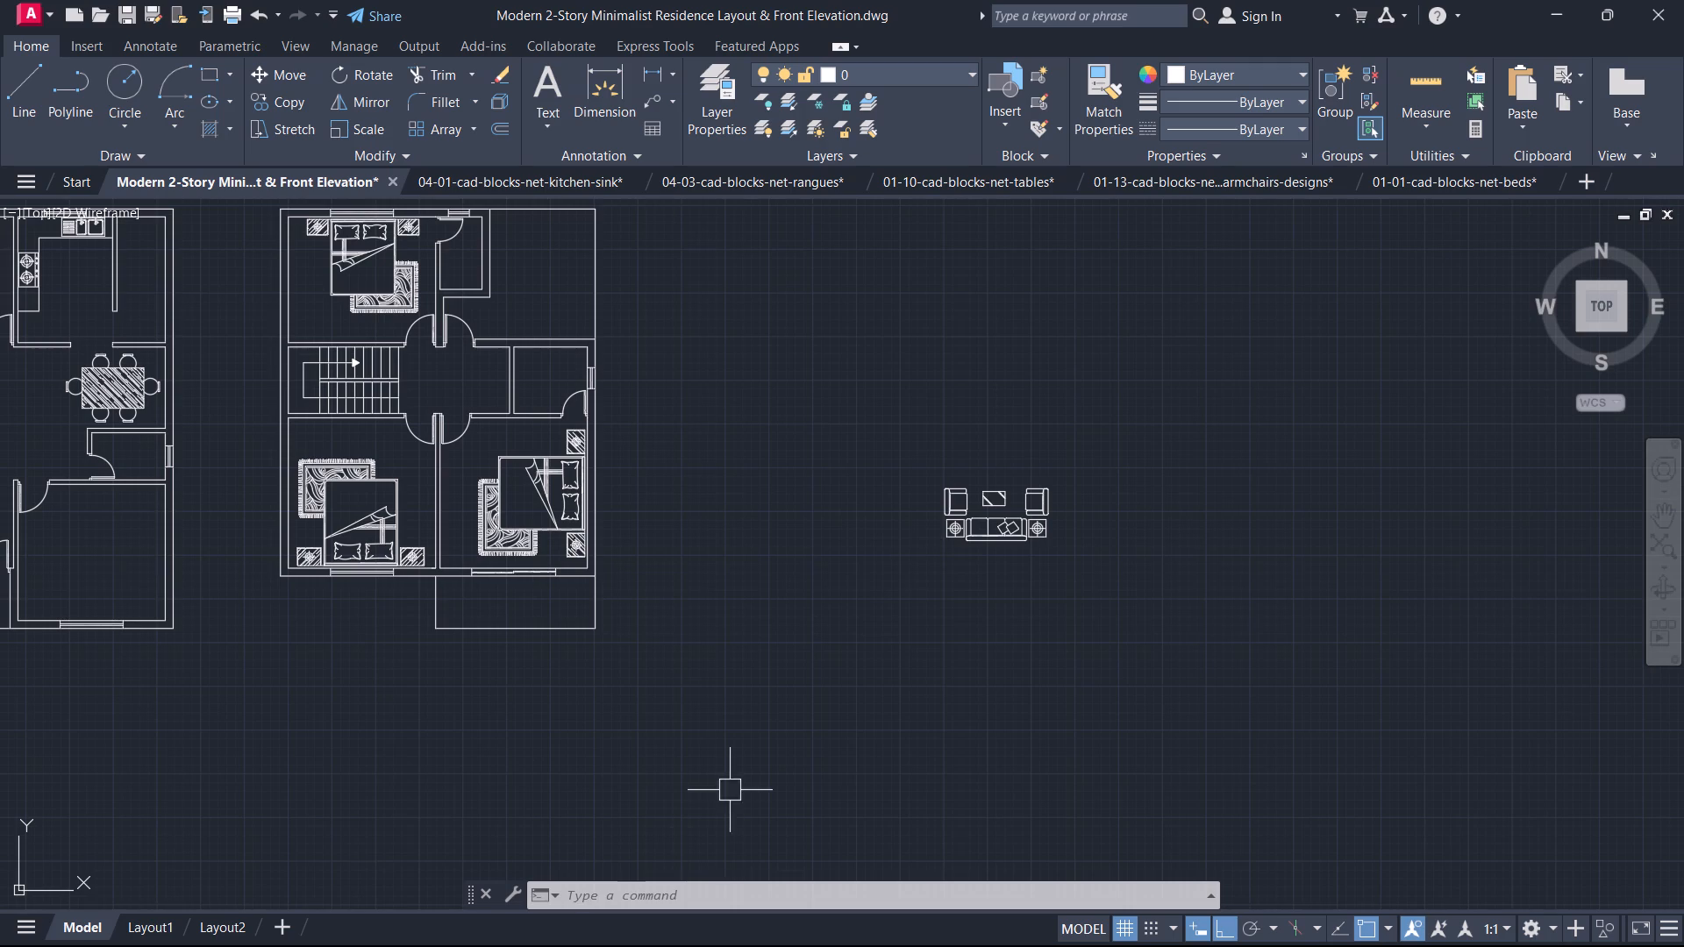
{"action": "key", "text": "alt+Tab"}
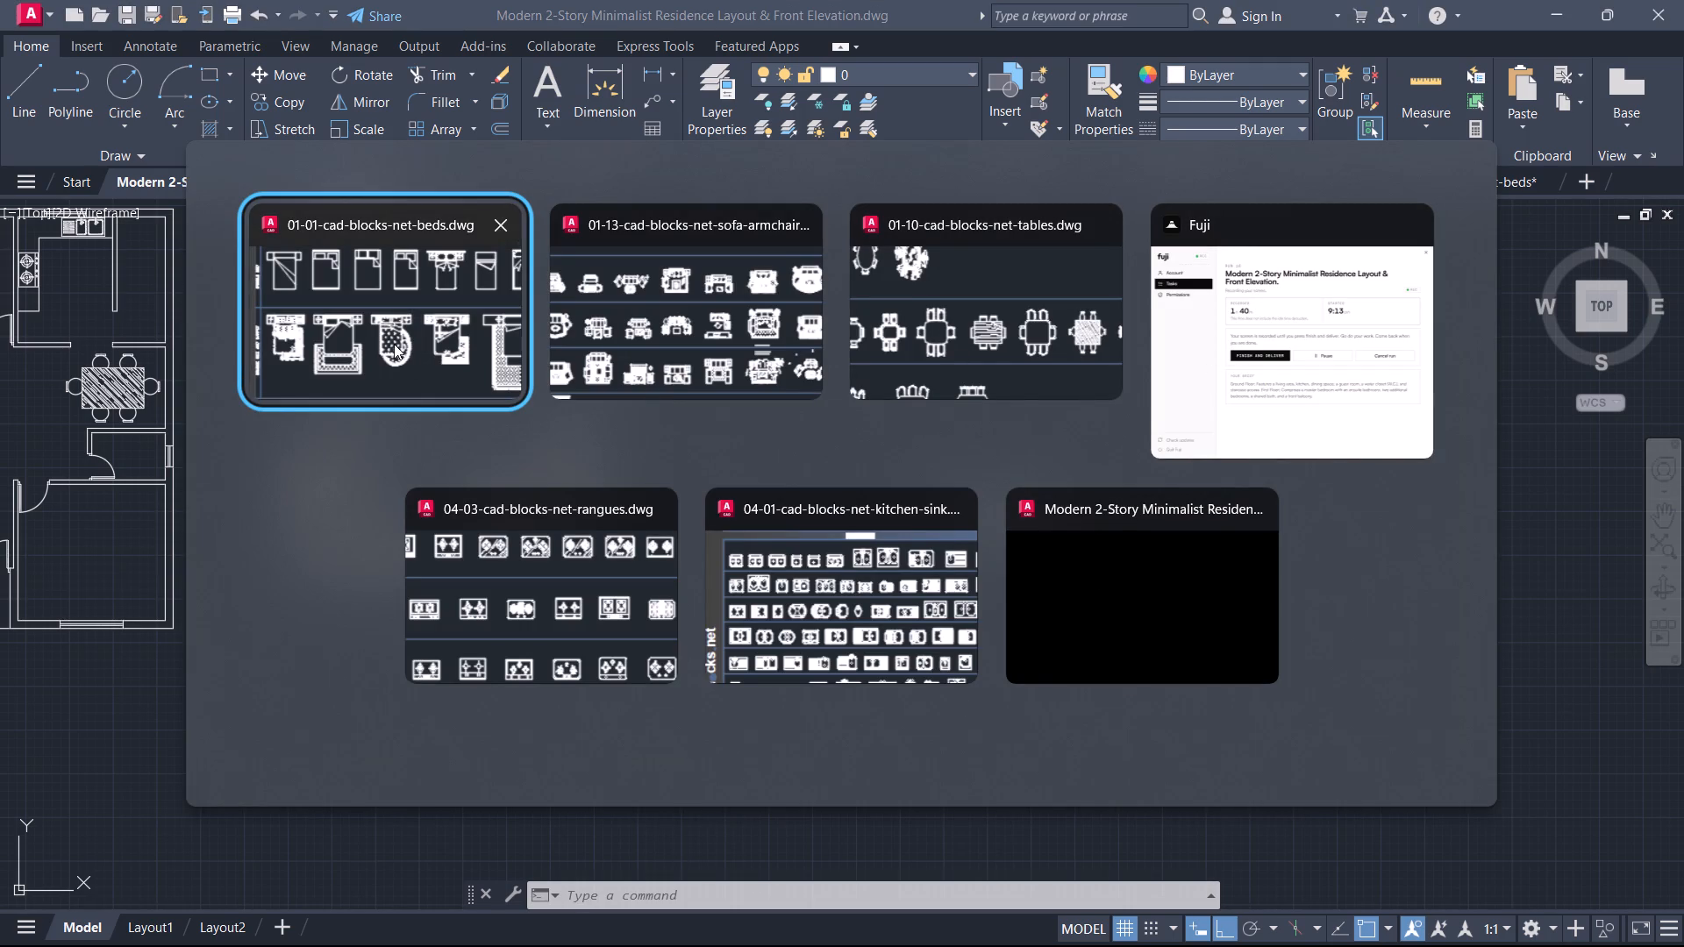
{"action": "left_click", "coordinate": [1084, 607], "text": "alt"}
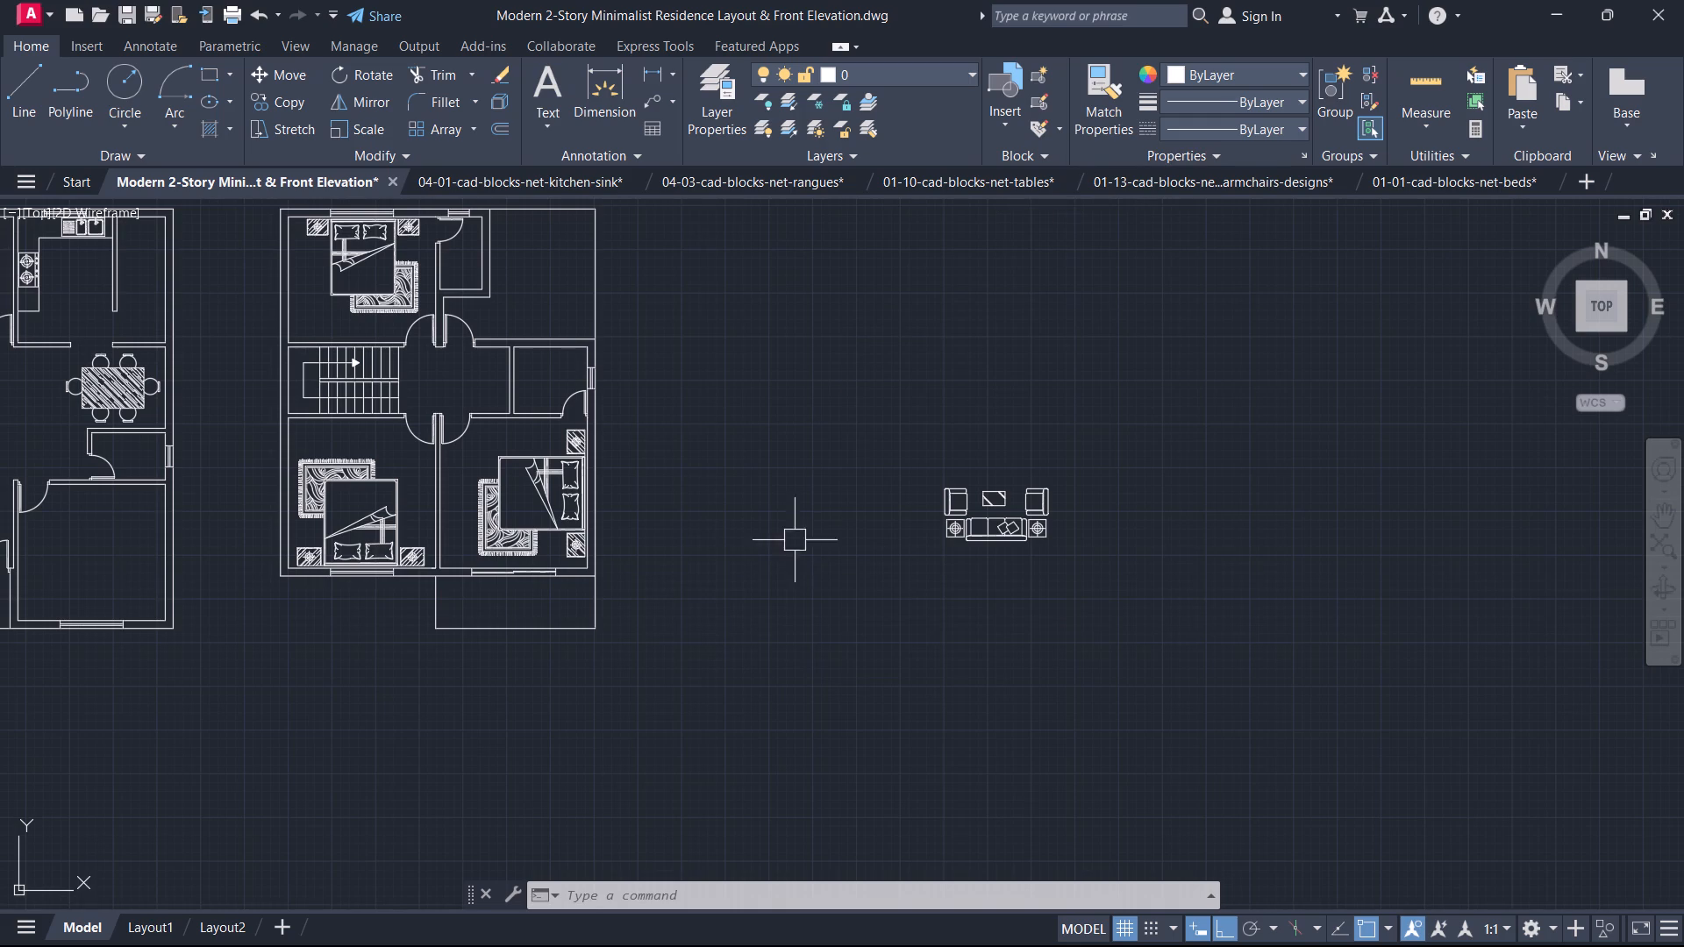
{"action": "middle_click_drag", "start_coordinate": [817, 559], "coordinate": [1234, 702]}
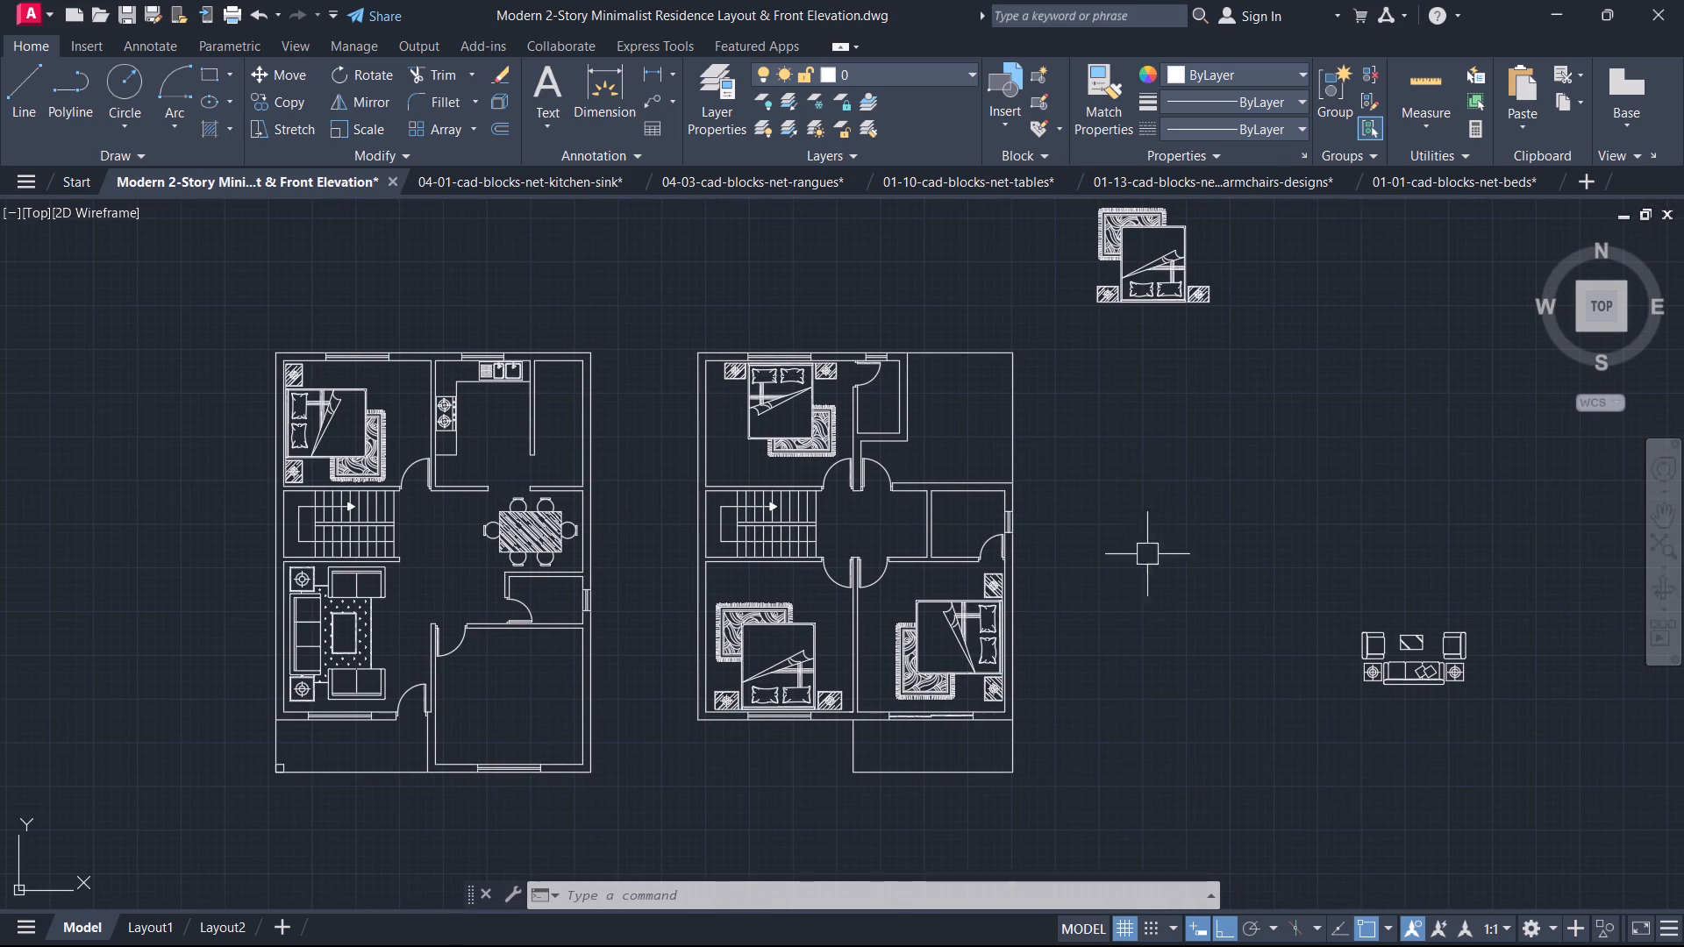
Close the 01-01 beds block drawing, saving its changes.
{"action": "left_click", "coordinate": [1432, 185]}
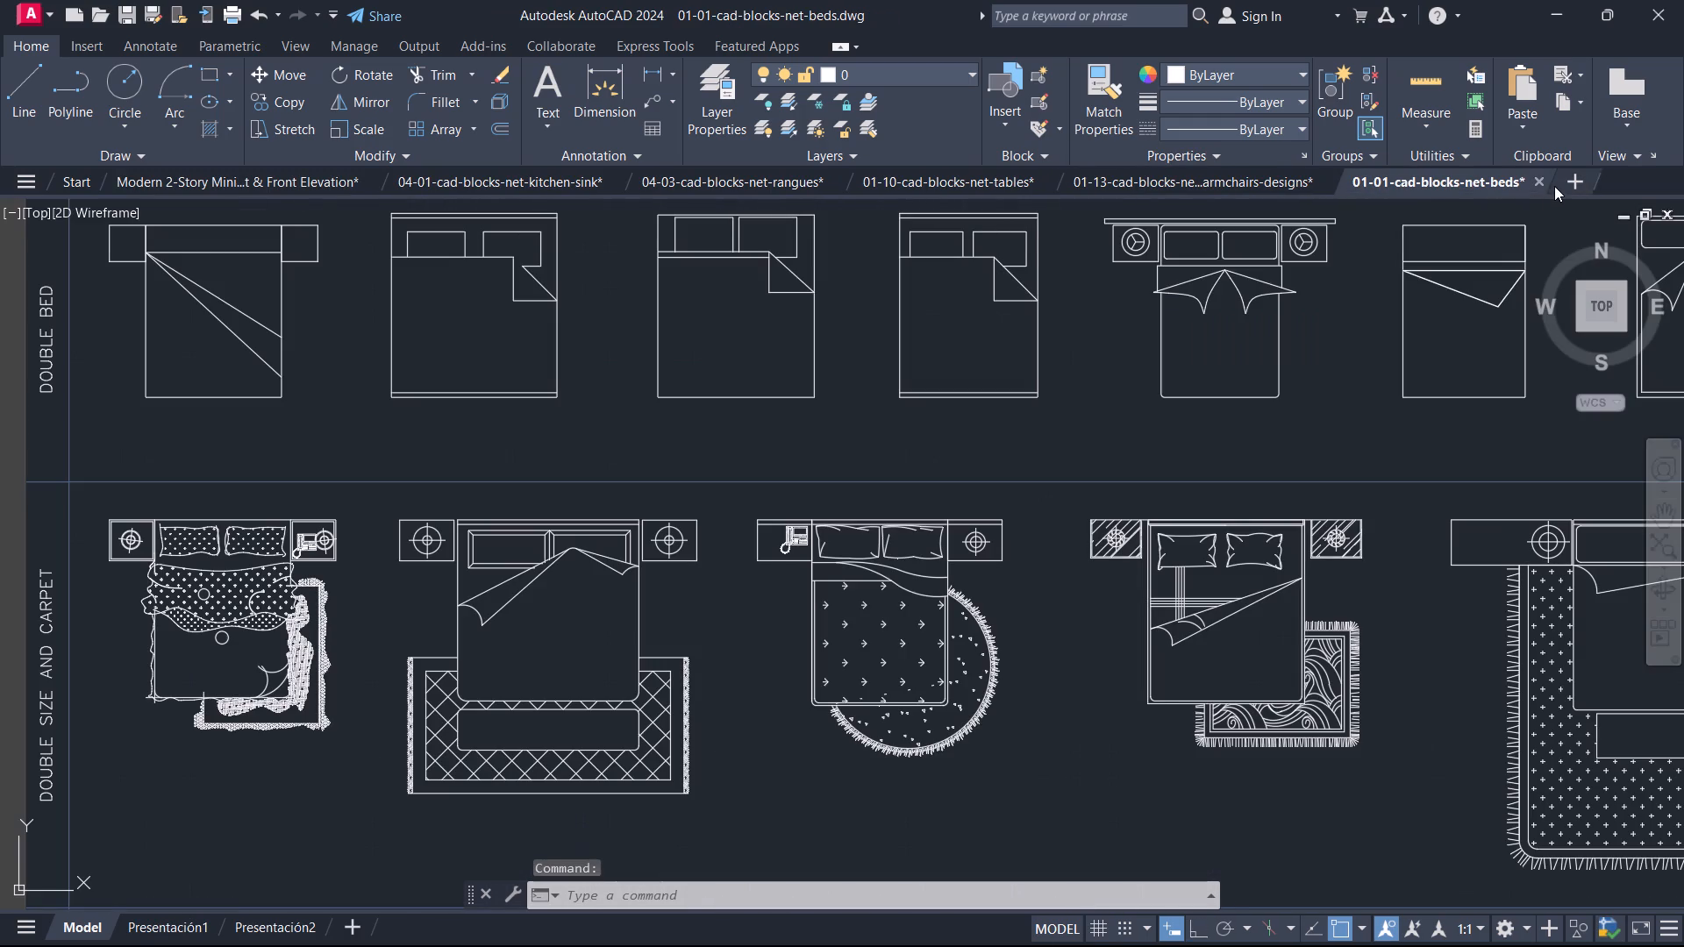
{"action": "left_click", "coordinate": [1545, 180]}
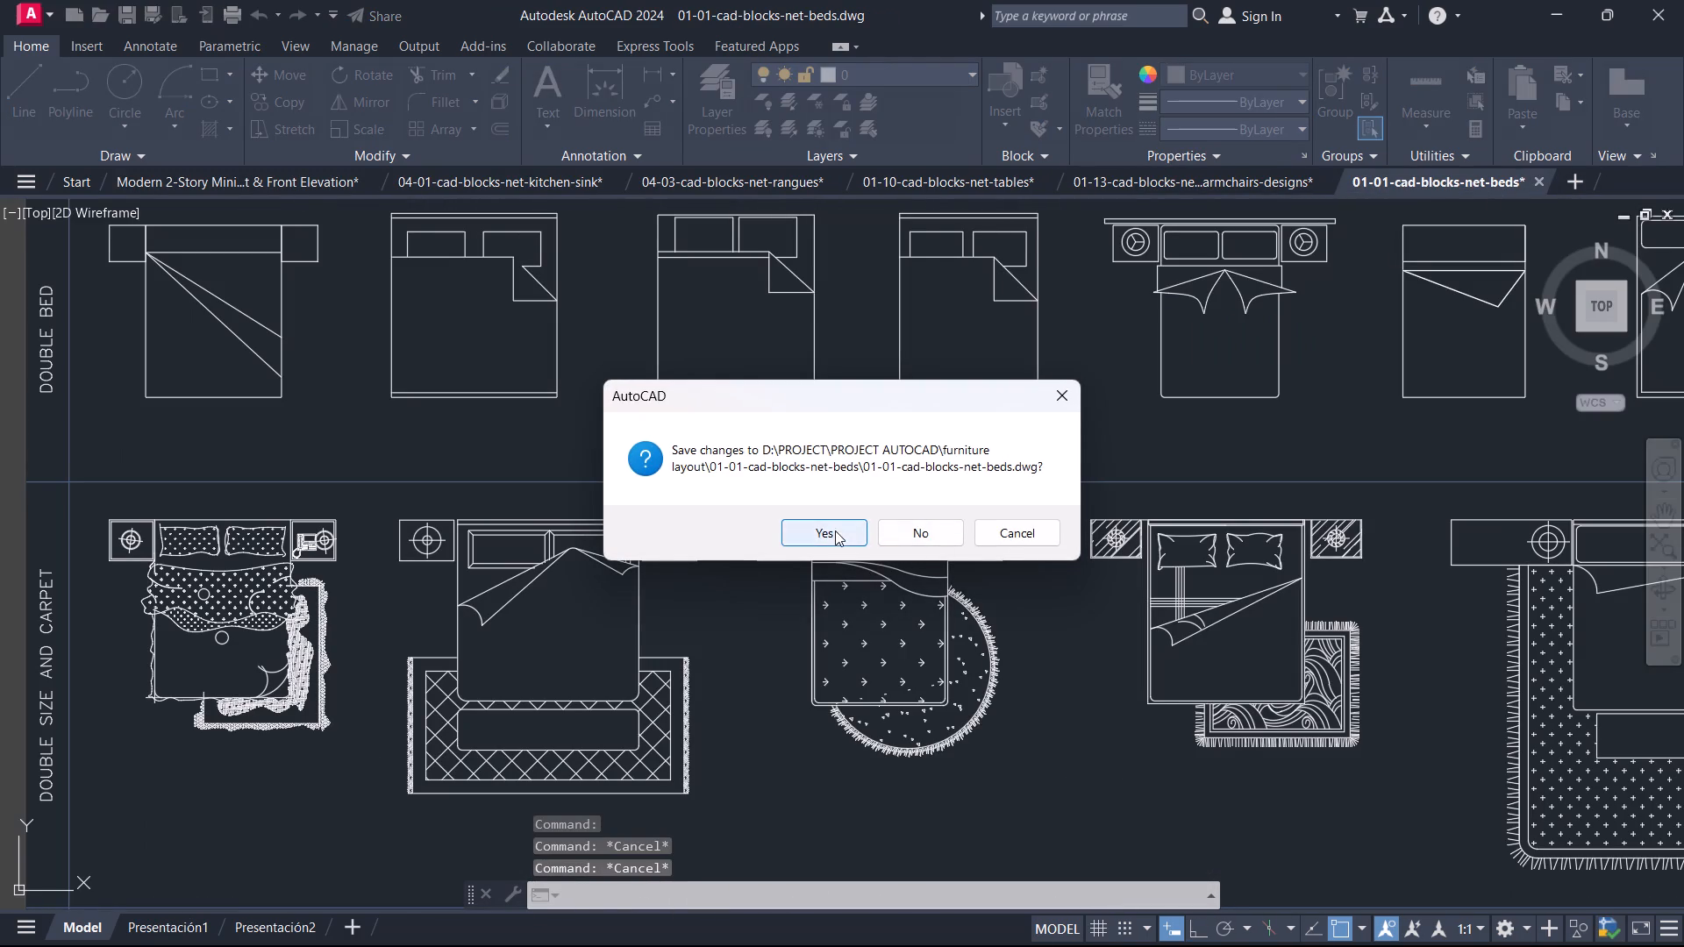
{"action": "left_click", "coordinate": [834, 530]}
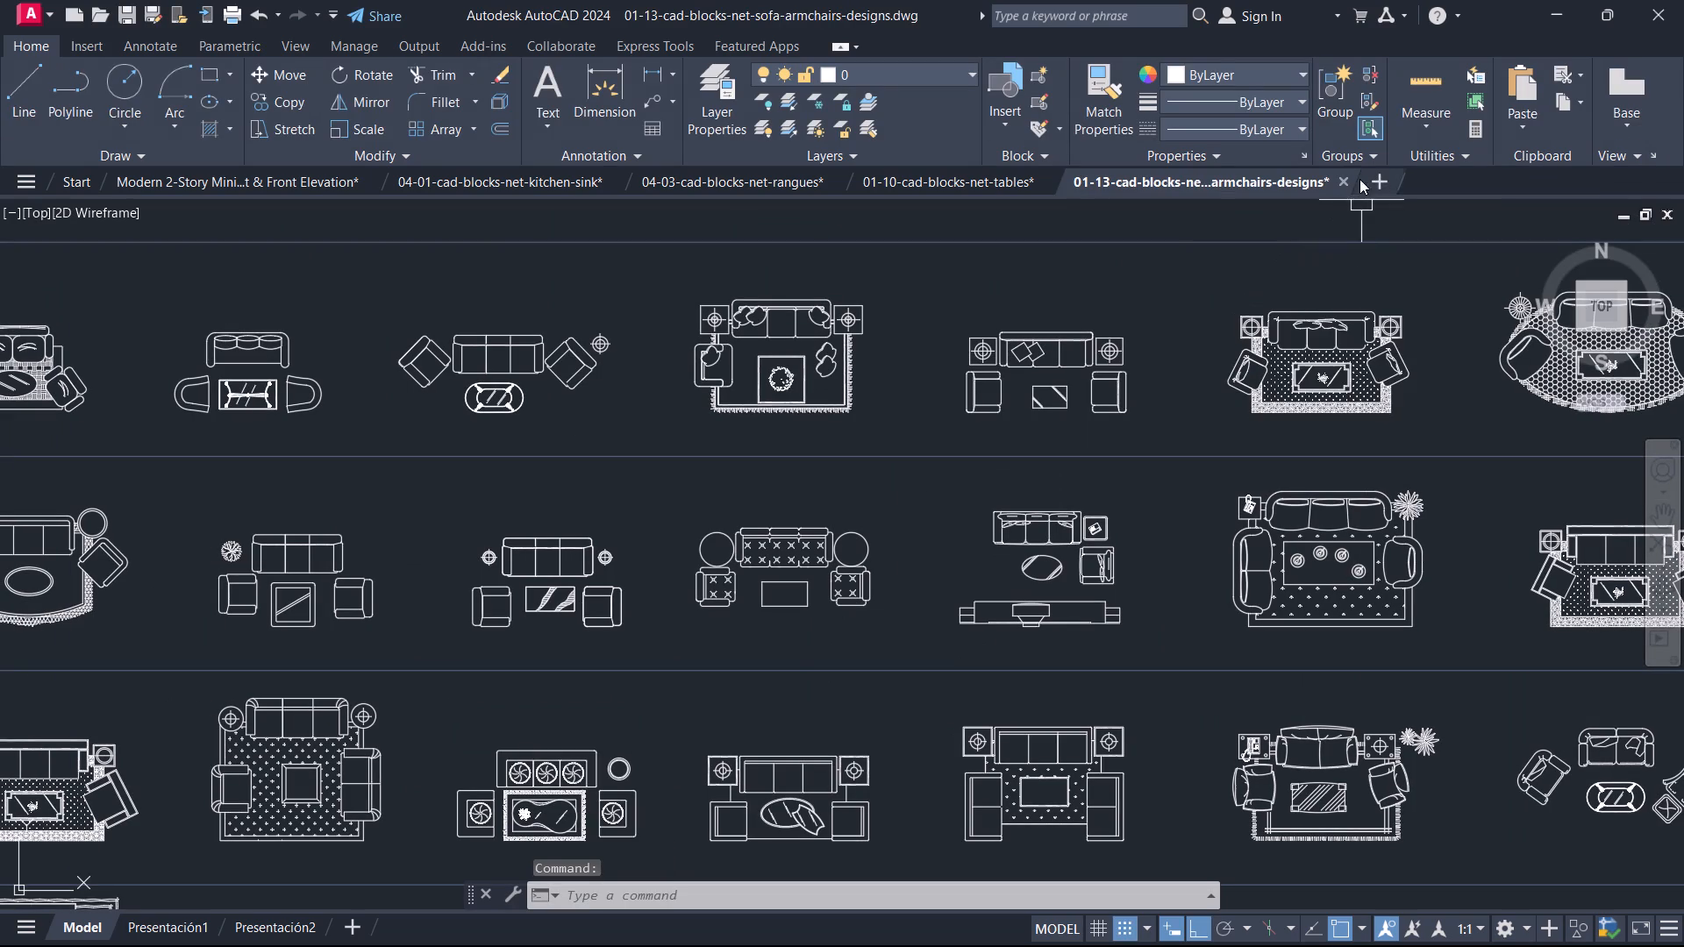
Close the sofa-armchairs, tables, rangues and kitchen-sink block drawings without saving their changes.
{"action": "left_click", "coordinate": [1346, 180]}
{"action": "left_click", "coordinate": [894, 548]}
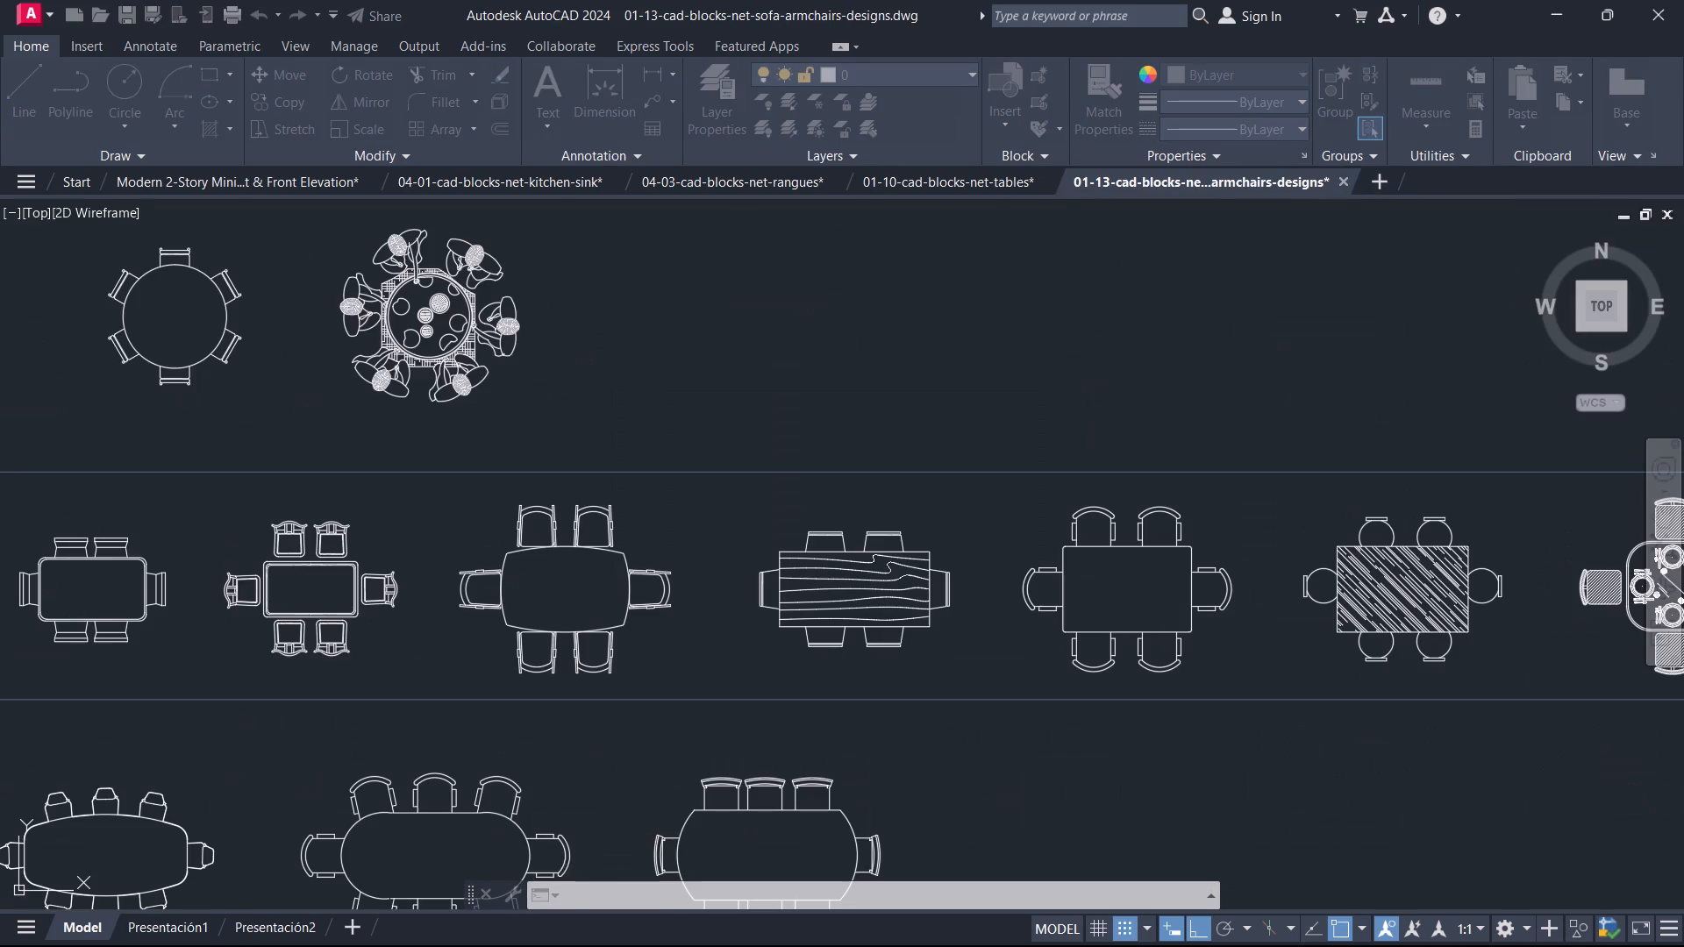
{"action": "left_click", "coordinate": [1060, 180]}
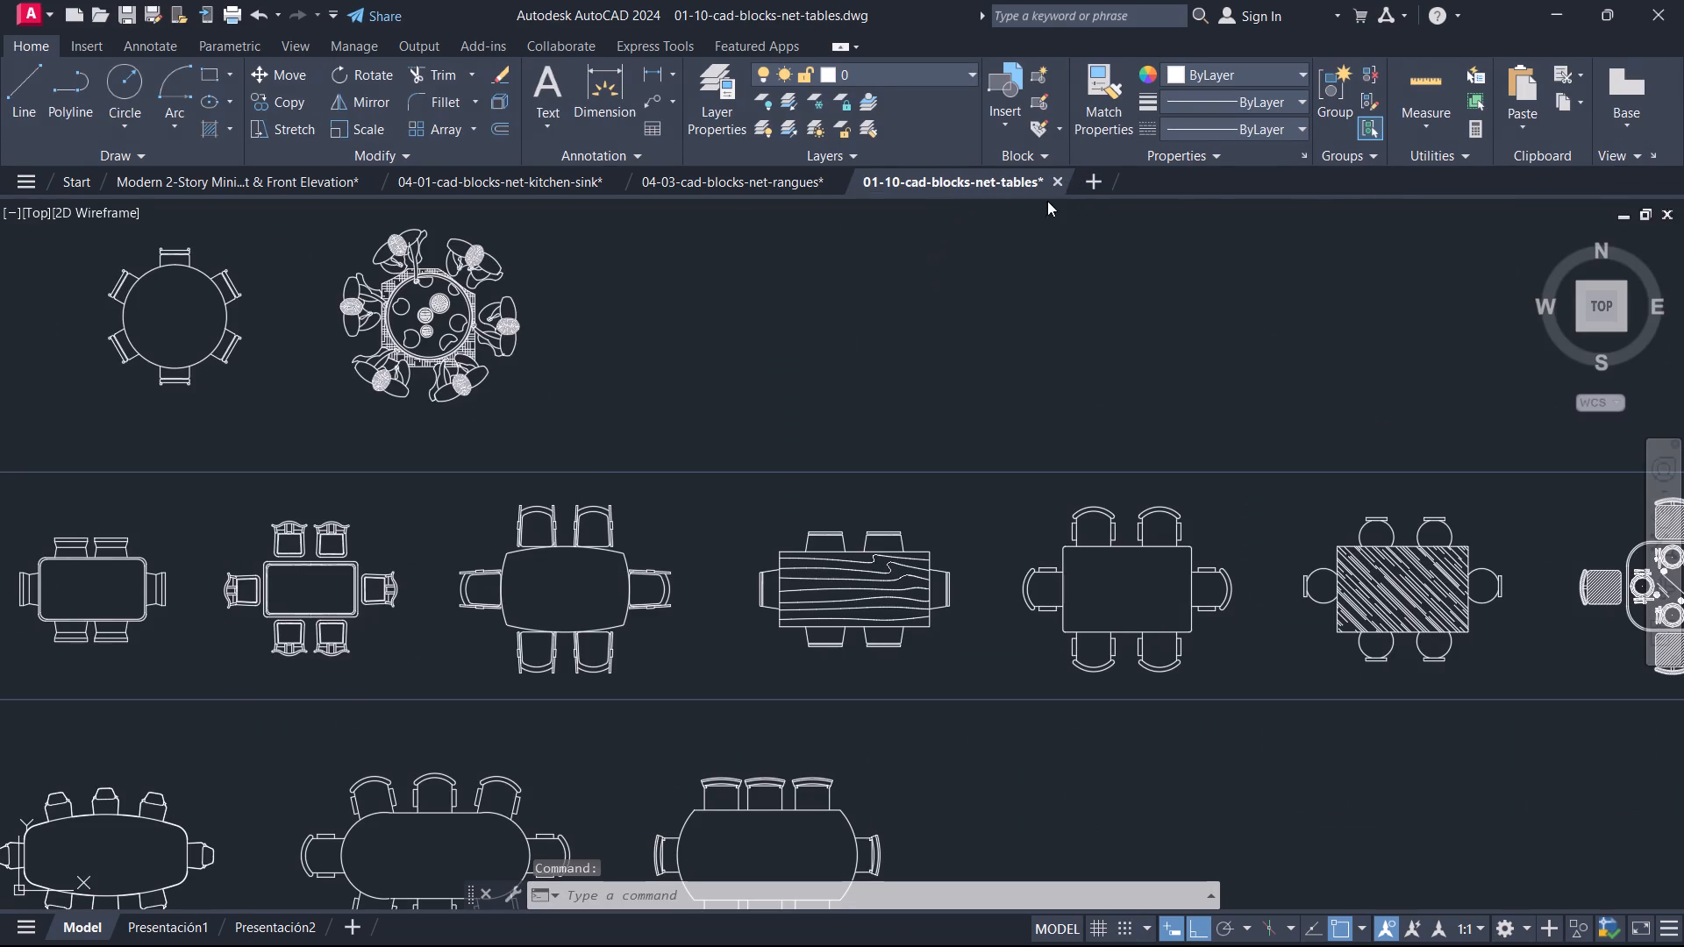
{"action": "left_click", "coordinate": [898, 548]}
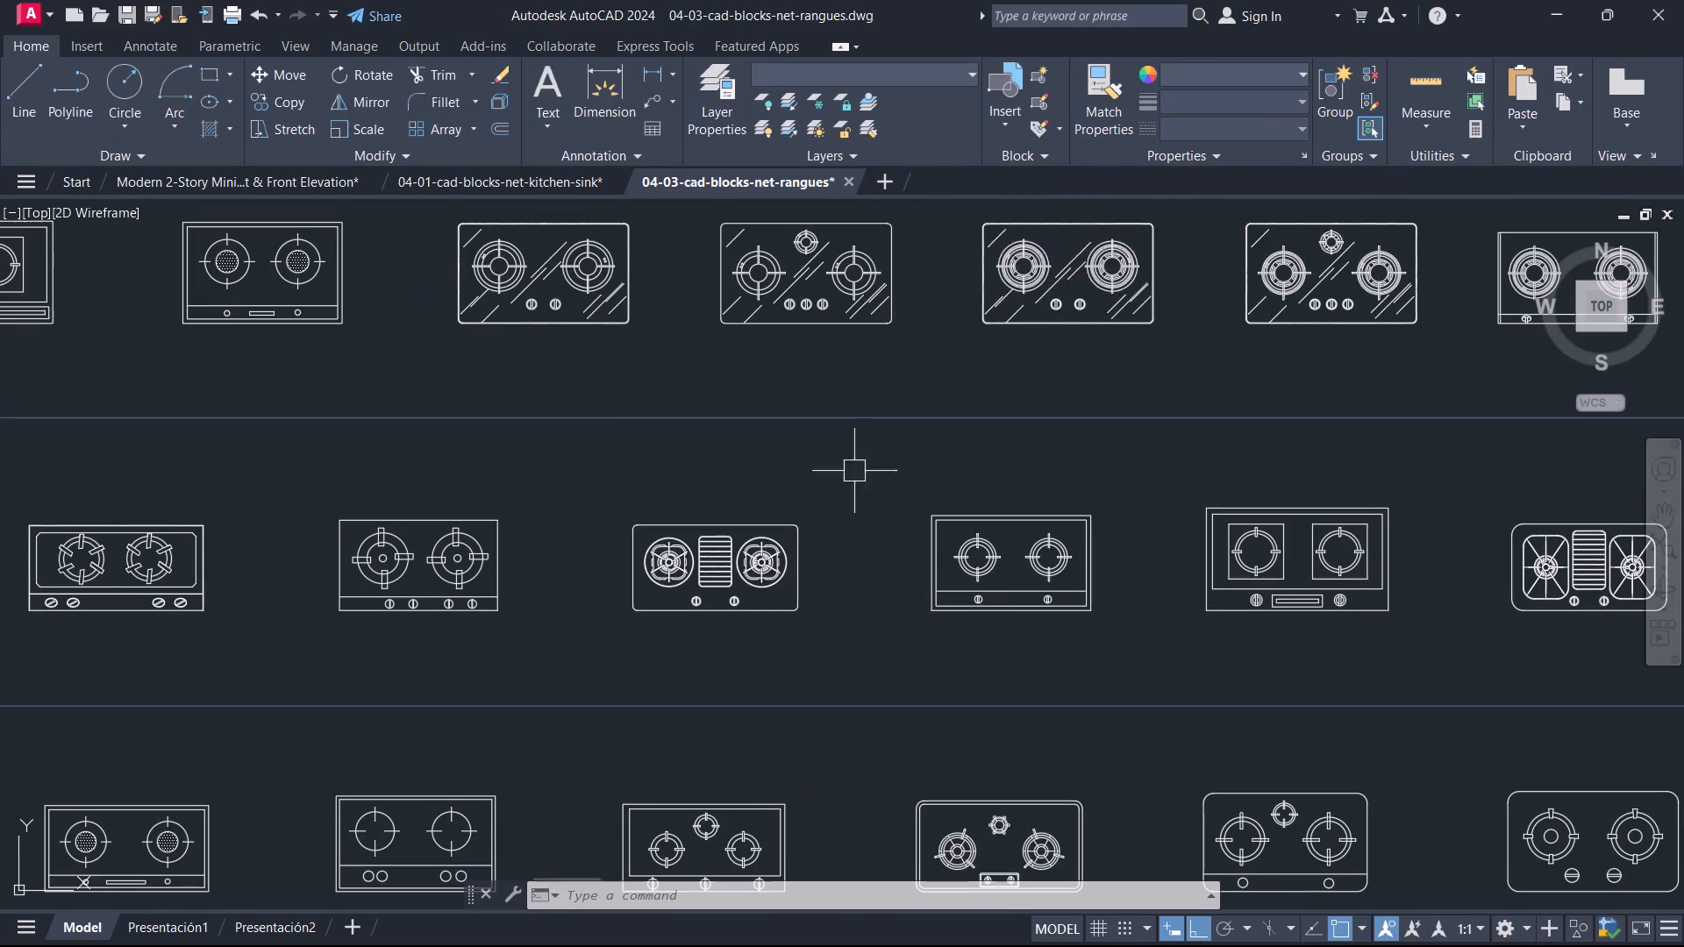
{"action": "left_click", "coordinate": [846, 175]}
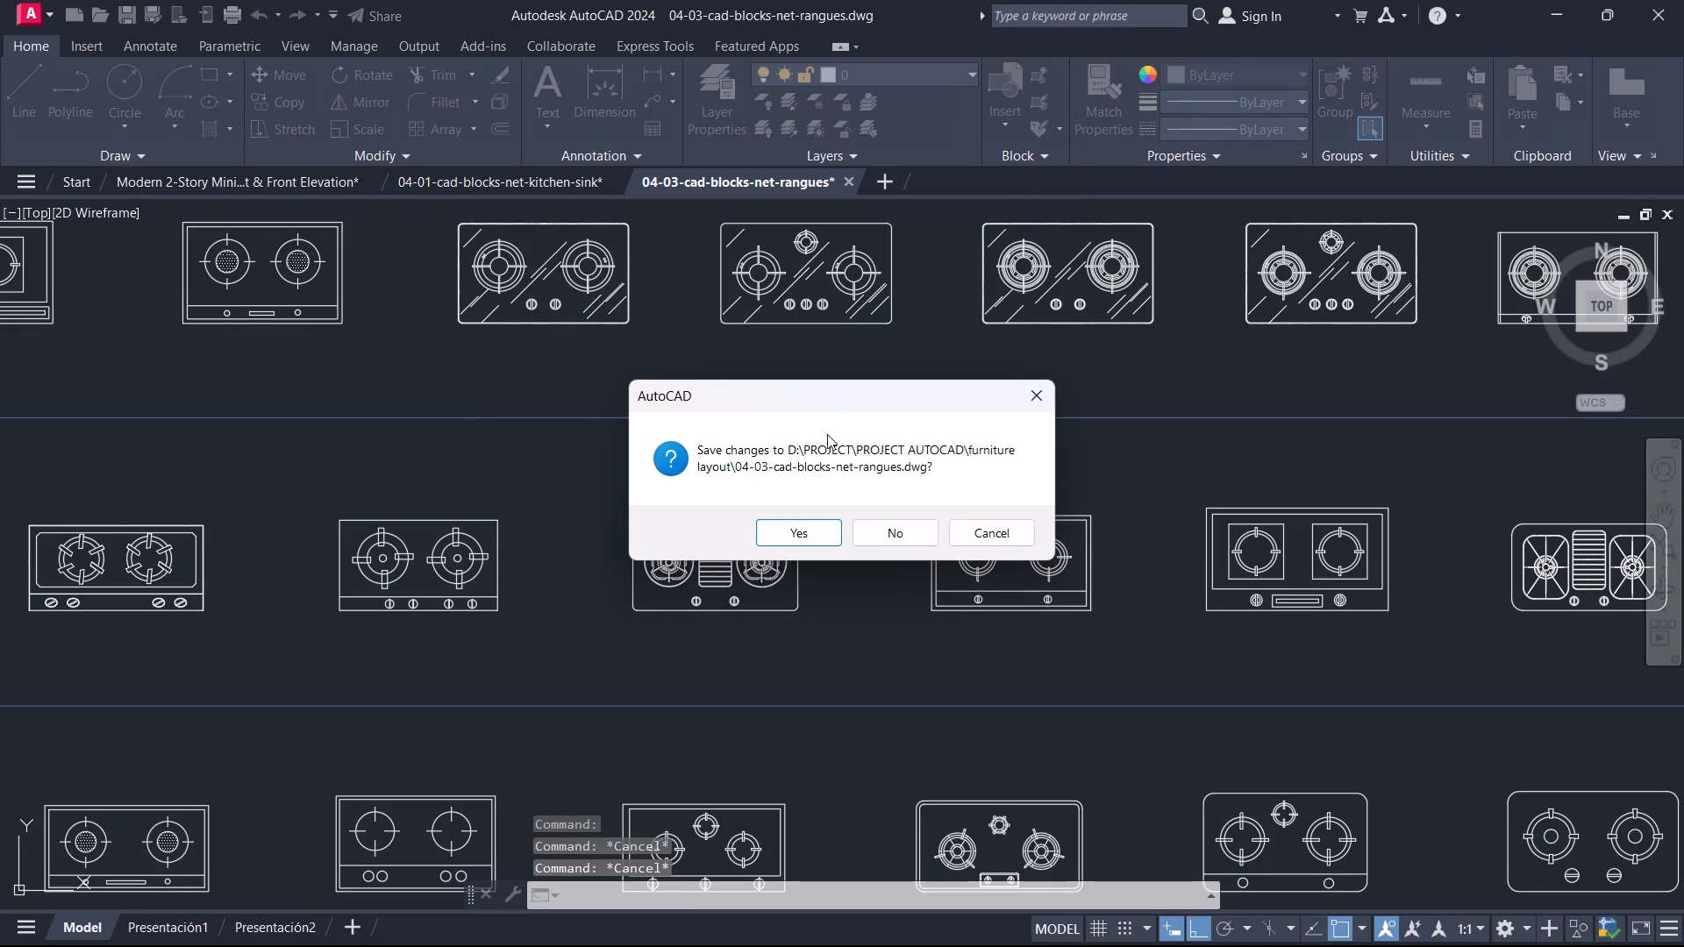
{"action": "left_click", "coordinate": [873, 545]}
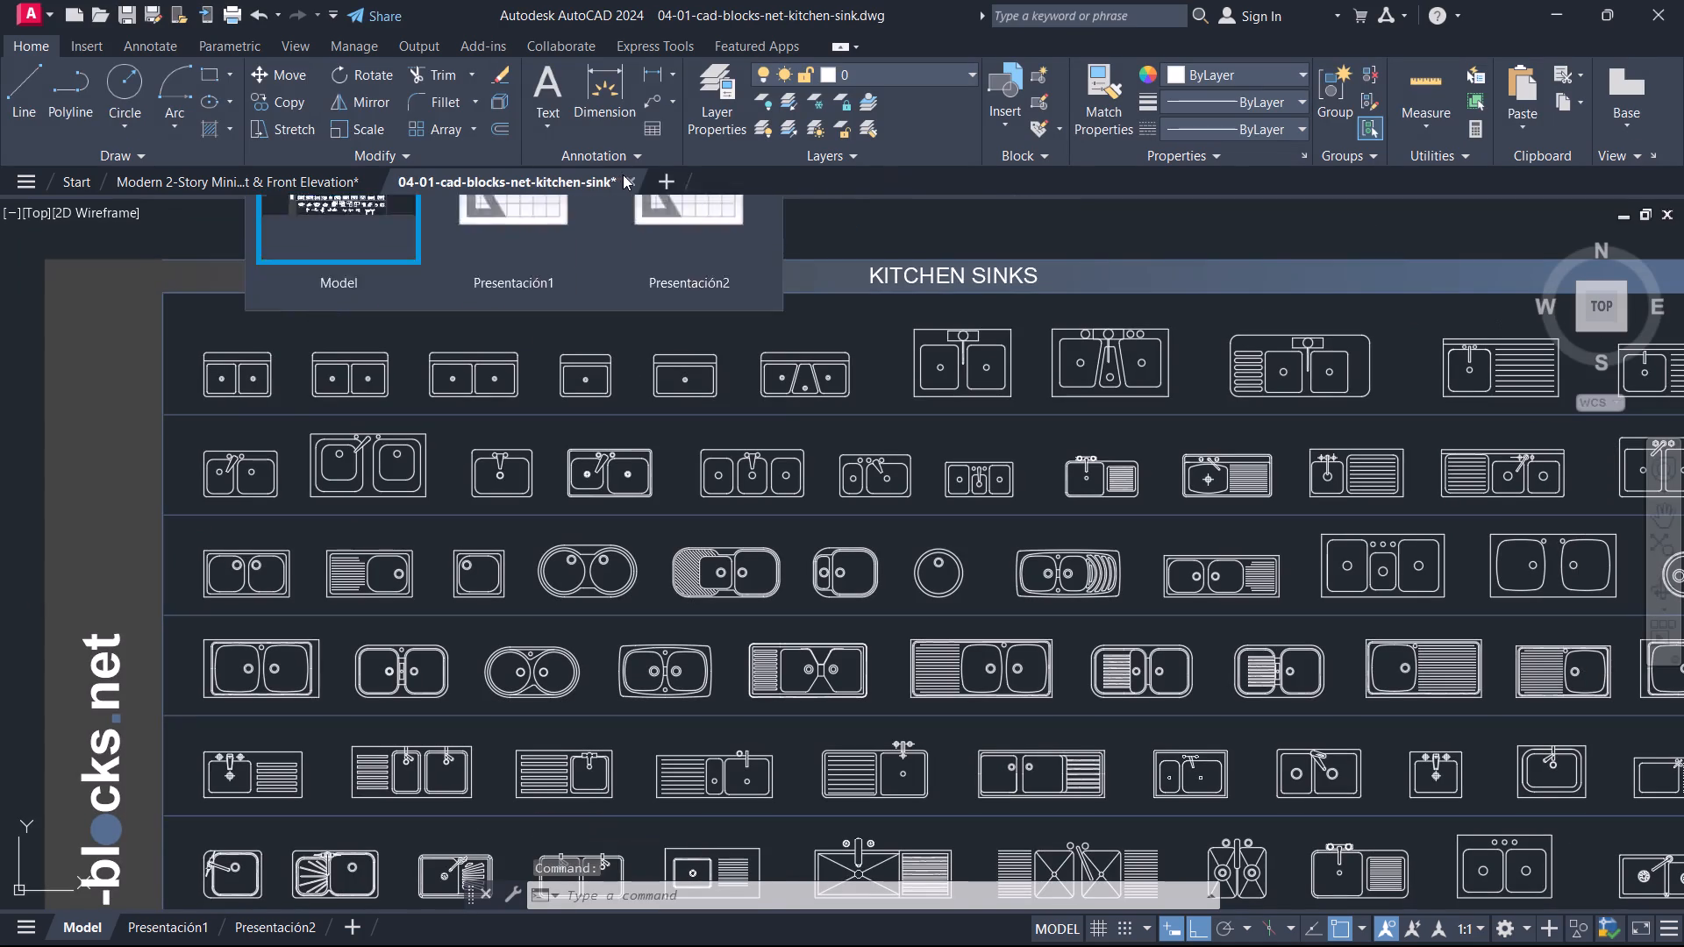
{"action": "left_click", "coordinate": [632, 178]}
{"action": "left_click", "coordinate": [910, 546]}
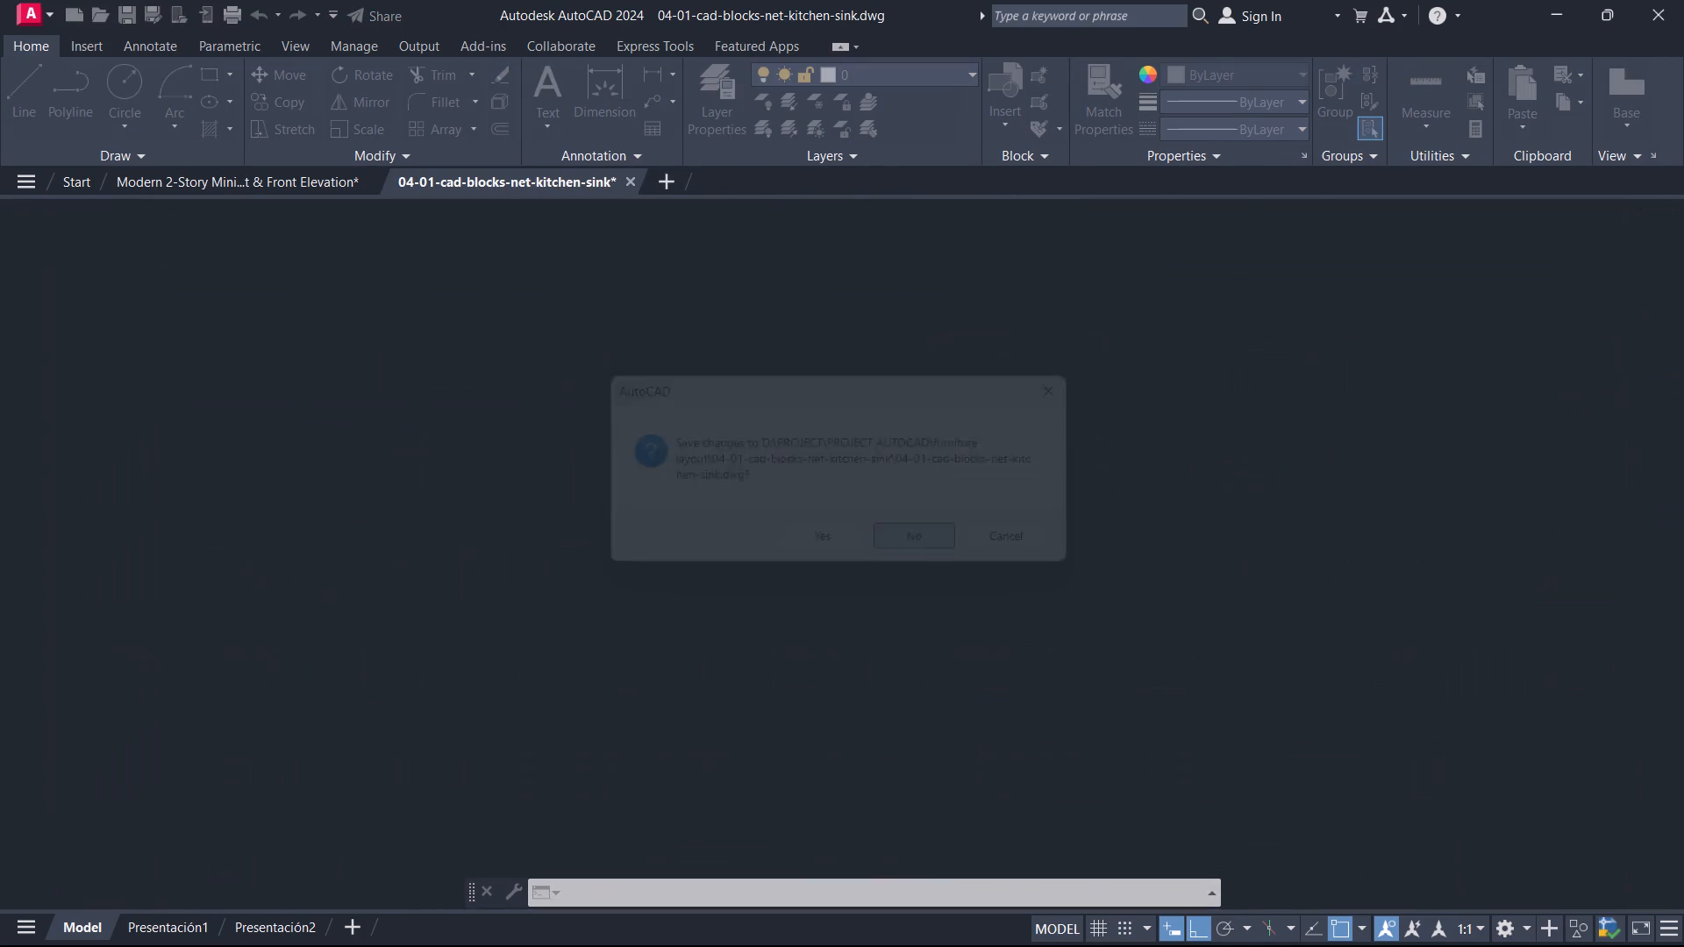
Move the scaled sofa set into the empty ground-floor room beside the living room, placing it against the front window wall.
{"action": "middle_click_drag", "start_coordinate": [1020, 590], "coordinate": [952, 598]}
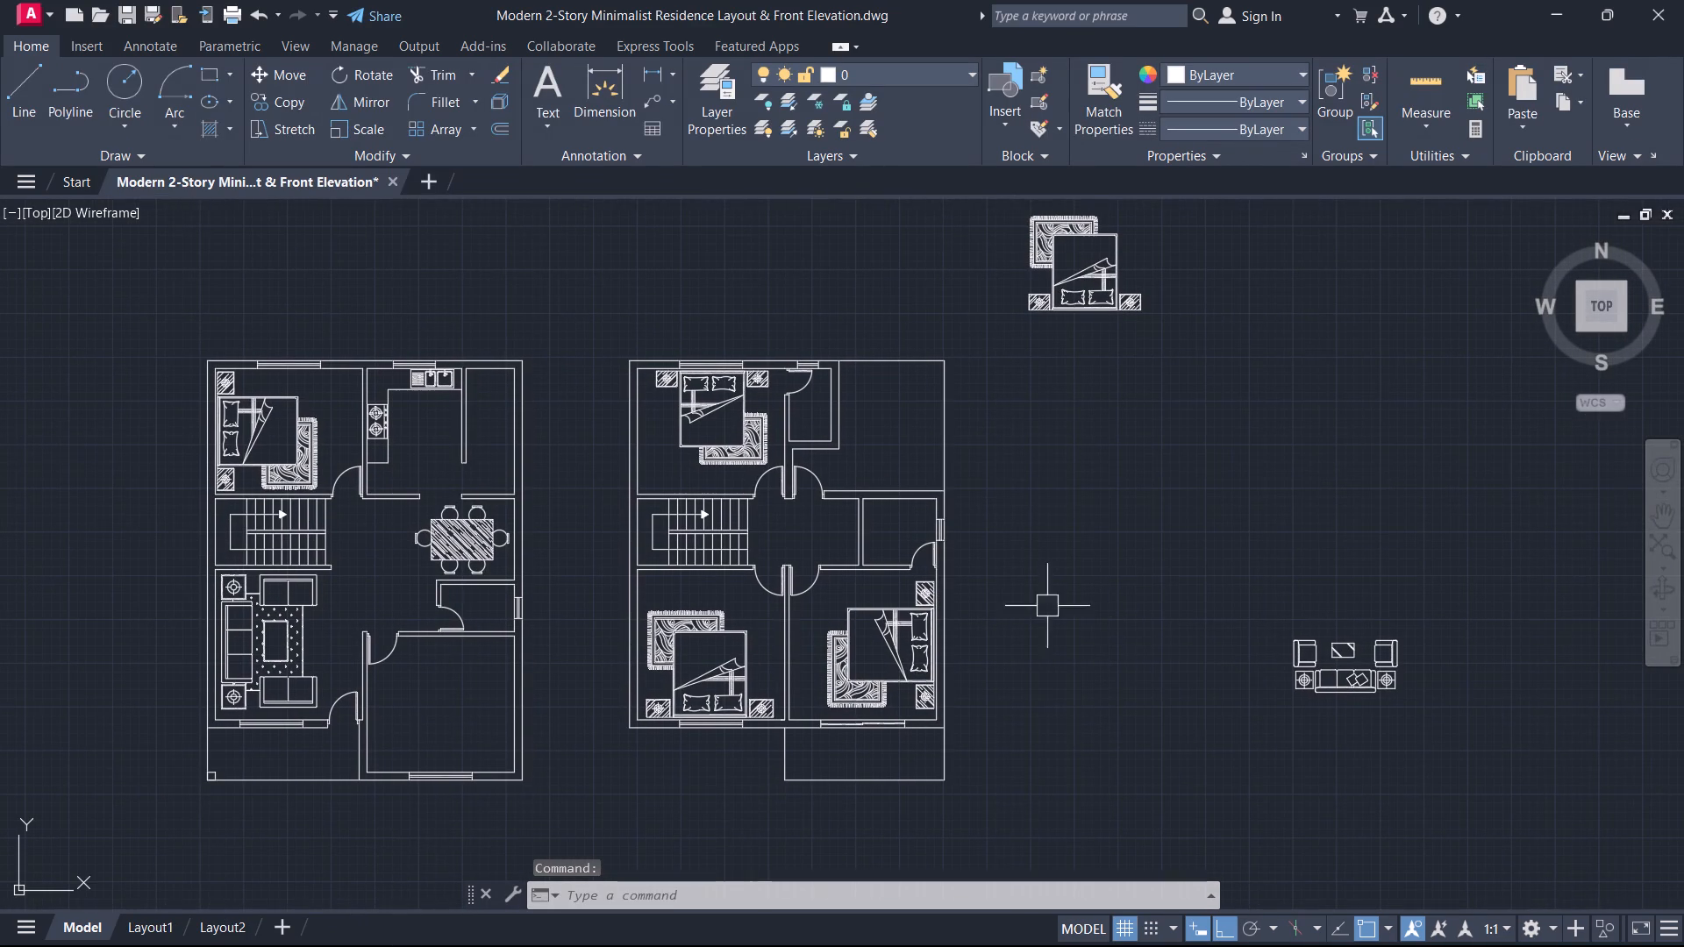
{"action": "left_click_drag", "start_coordinate": [1380, 707], "coordinate": [1338, 666]}
{"action": "left_click", "coordinate": [1208, 545]}
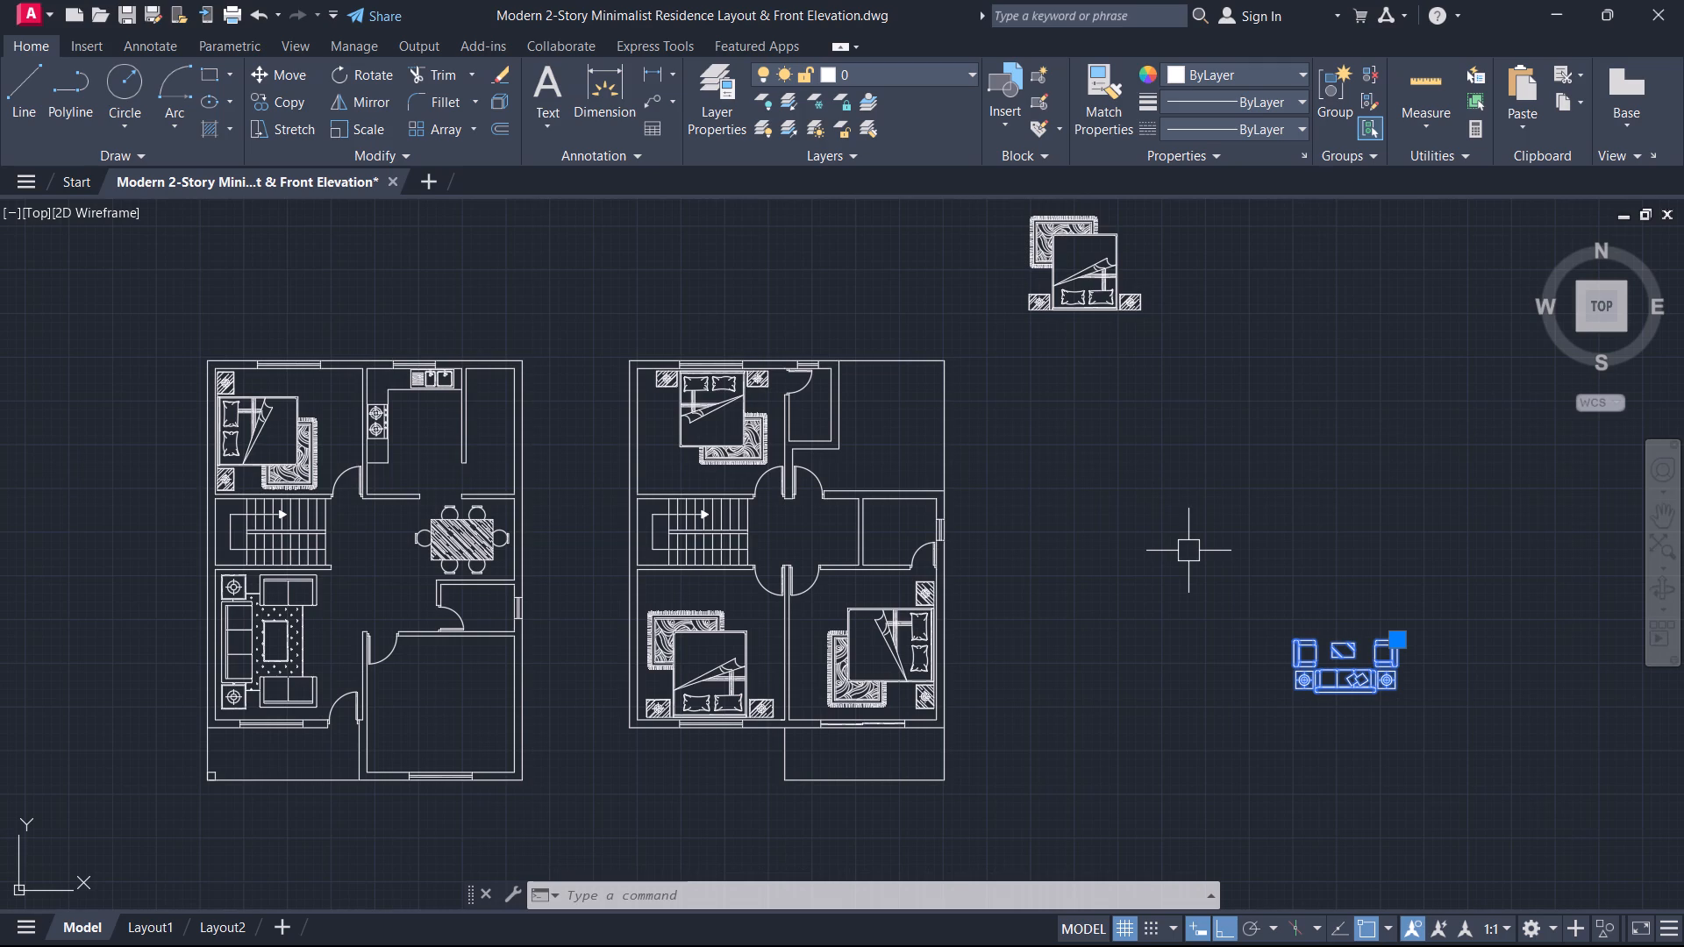
{"action": "middle_click_drag", "start_coordinate": [802, 651], "coordinate": [808, 650]}
{"action": "middle_click_drag", "start_coordinate": [808, 650], "coordinate": [965, 591]}
{"action": "left_click", "coordinate": [1466, 684]}
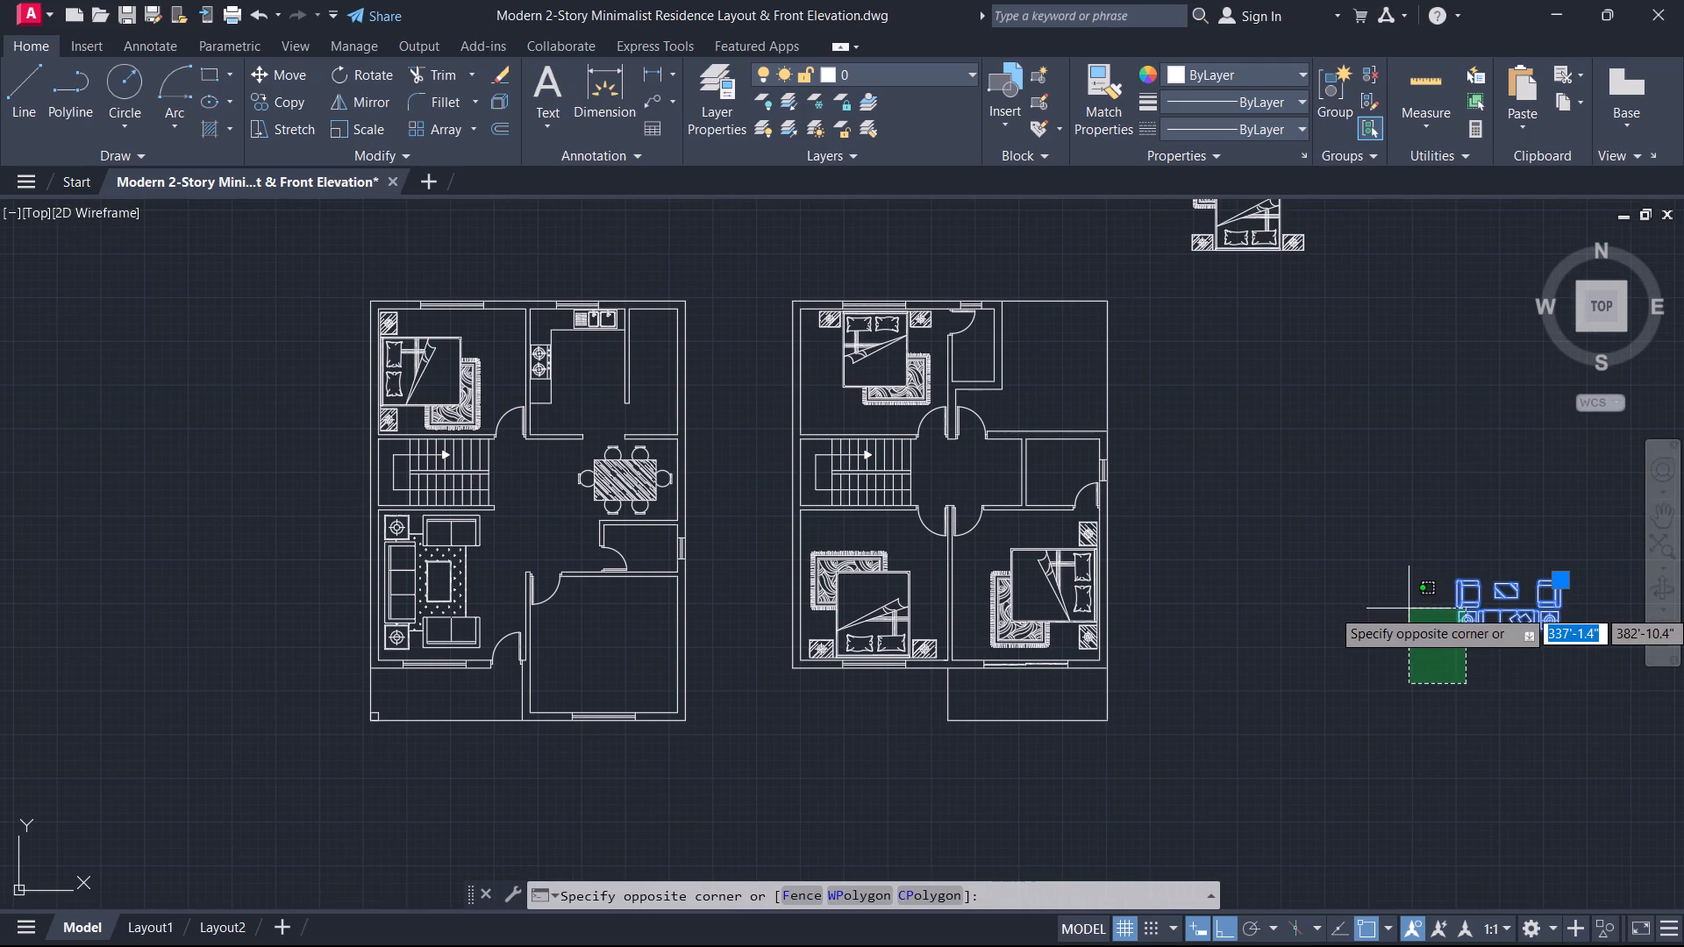
{"action": "left_click", "coordinate": [1405, 552]}
{"action": "key", "text": "m"}
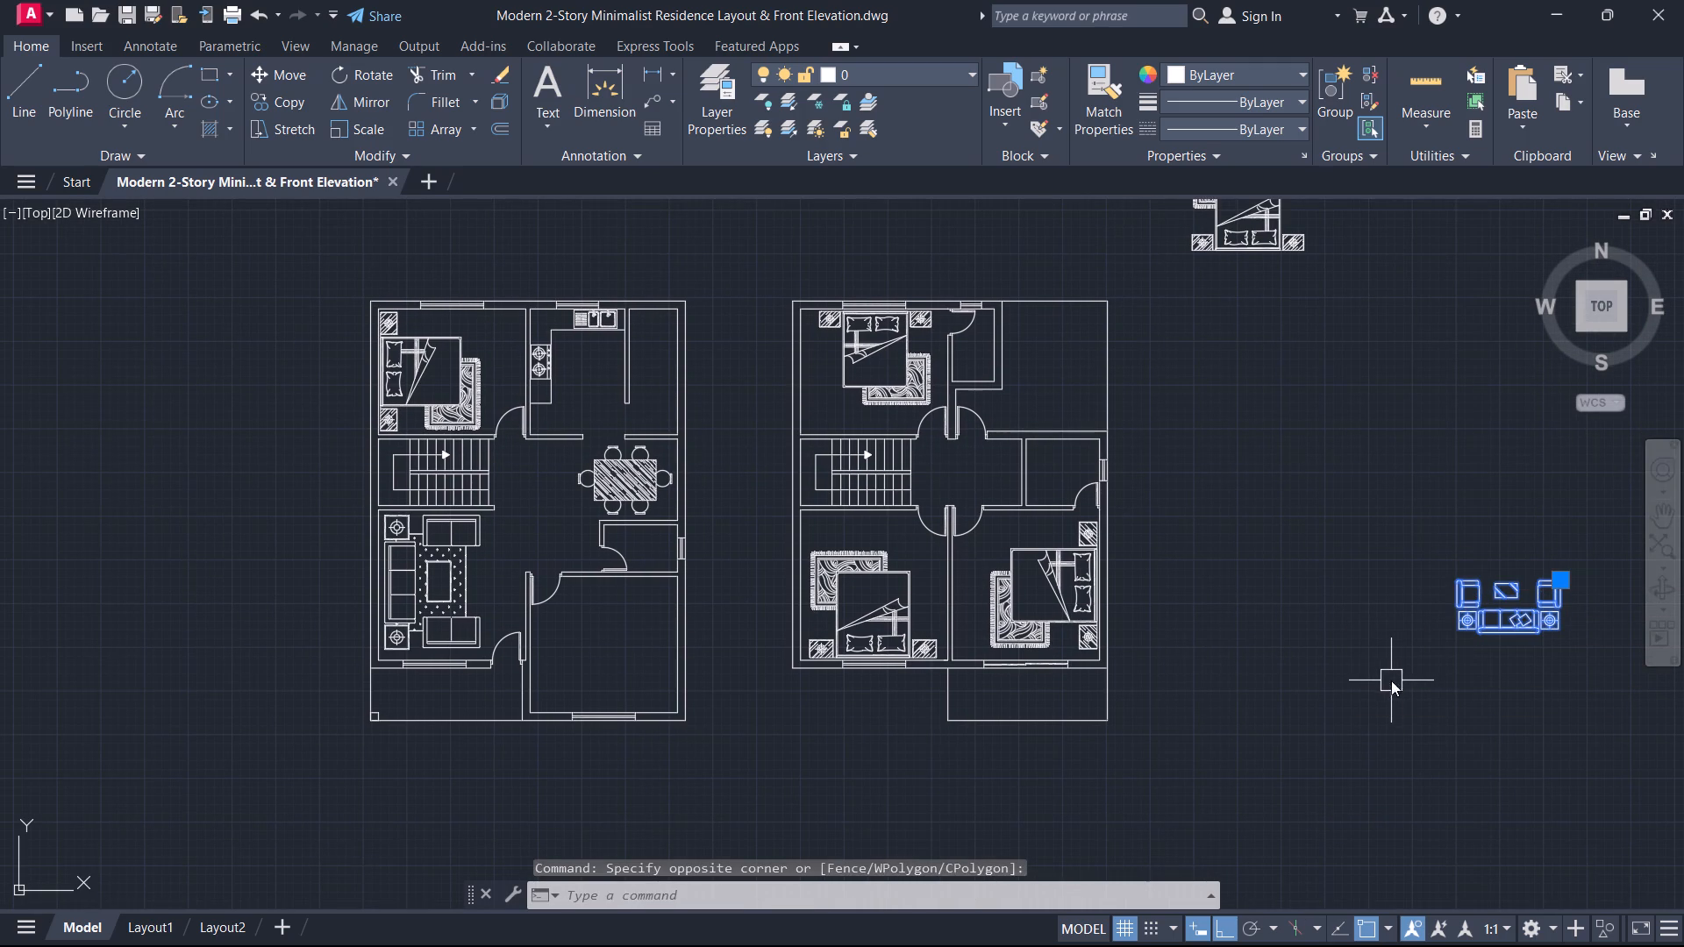
{"action": "key", "text": "space"}
{"action": "scroll", "coordinate": [1531, 609], "scroll_direction": "up", "scroll_amount": 3}
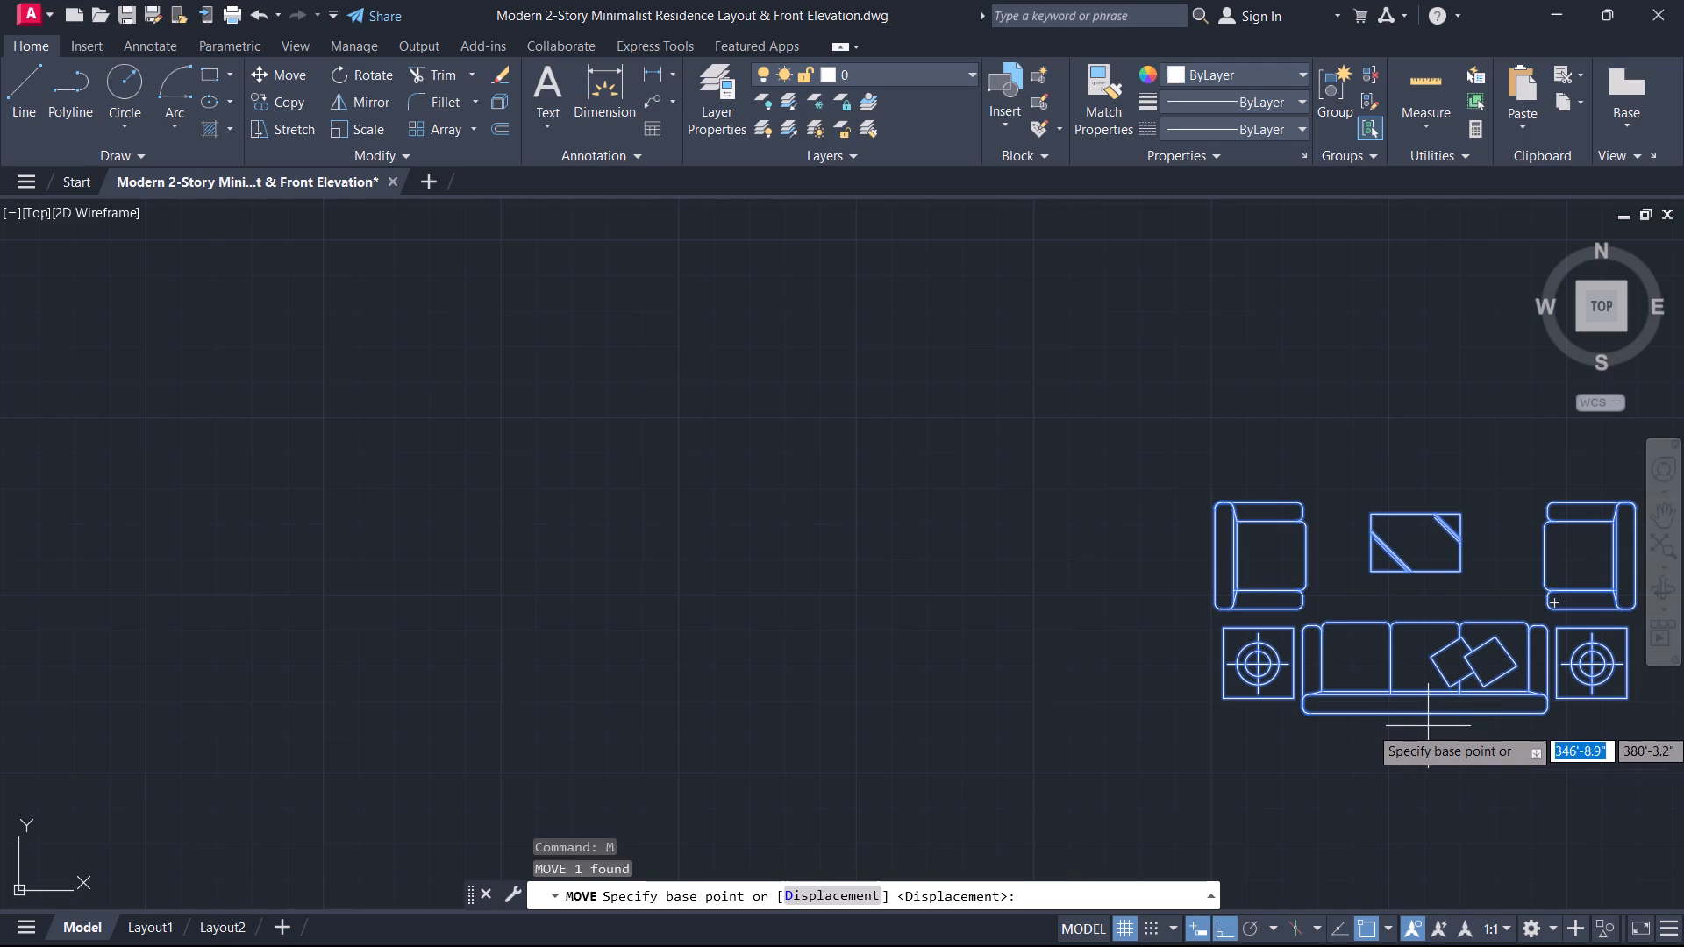
{"action": "left_click", "coordinate": [1426, 733]}
{"action": "scroll", "coordinate": [1271, 776], "scroll_direction": "down", "scroll_amount": 3}
{"action": "middle_click_drag", "start_coordinate": [1269, 779], "coordinate": [1617, 642]}
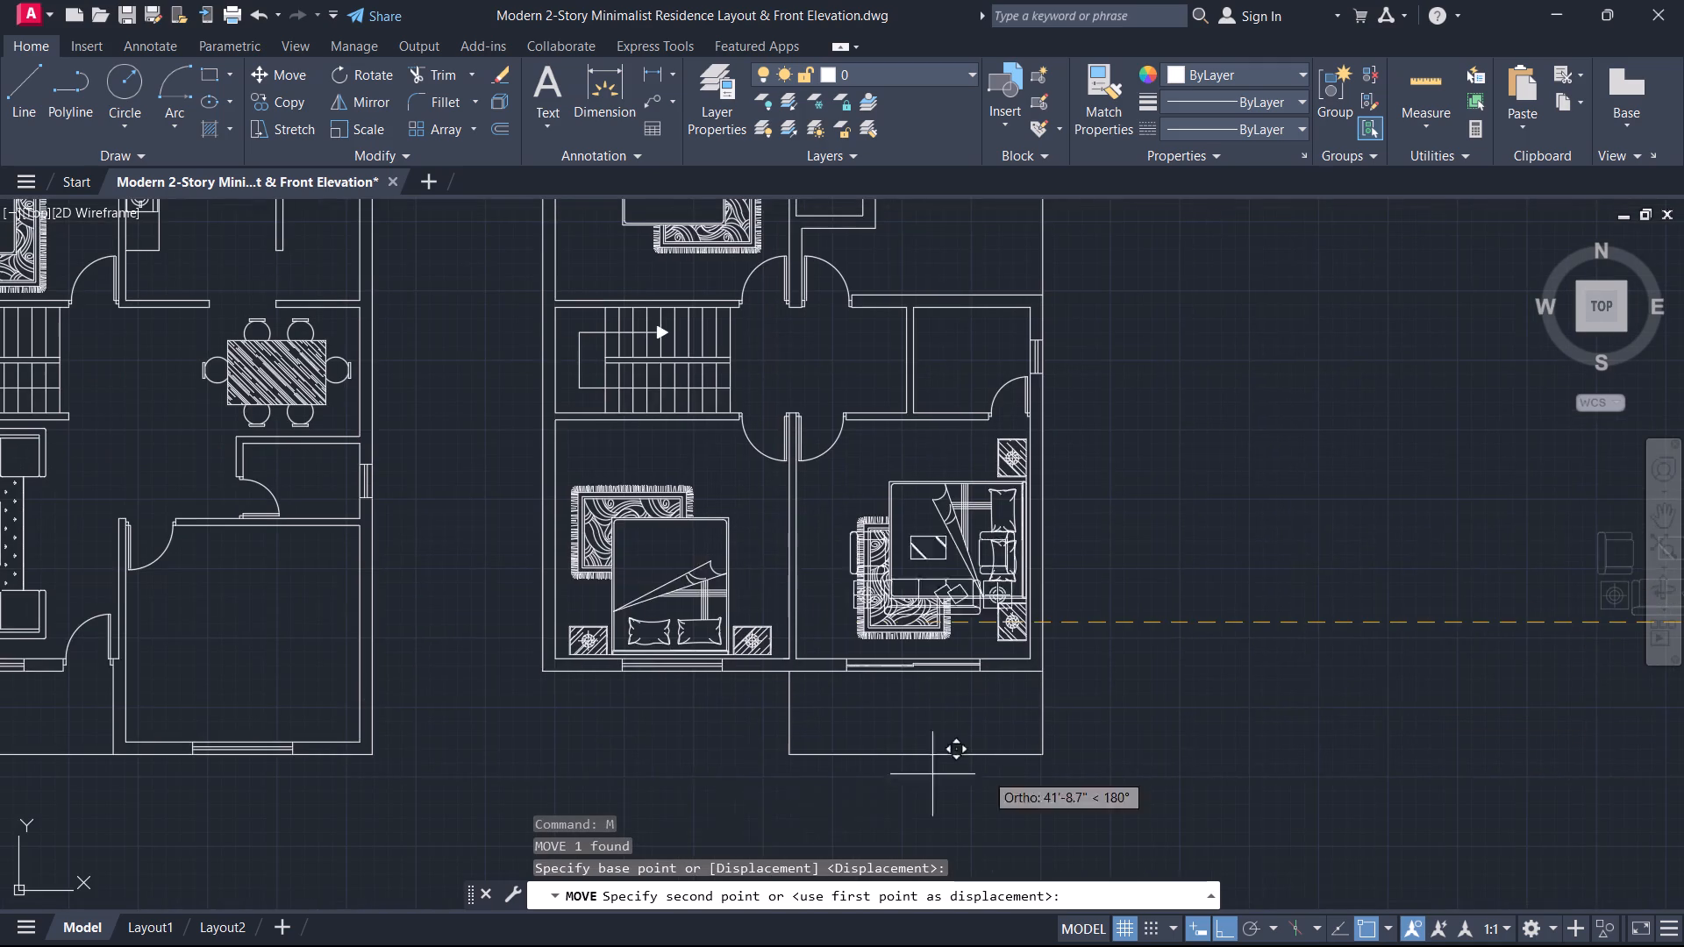
{"action": "middle_click_drag", "start_coordinate": [493, 676], "coordinate": [1125, 498]}
{"action": "scroll", "coordinate": [929, 556], "scroll_direction": "up", "scroll_amount": 2}
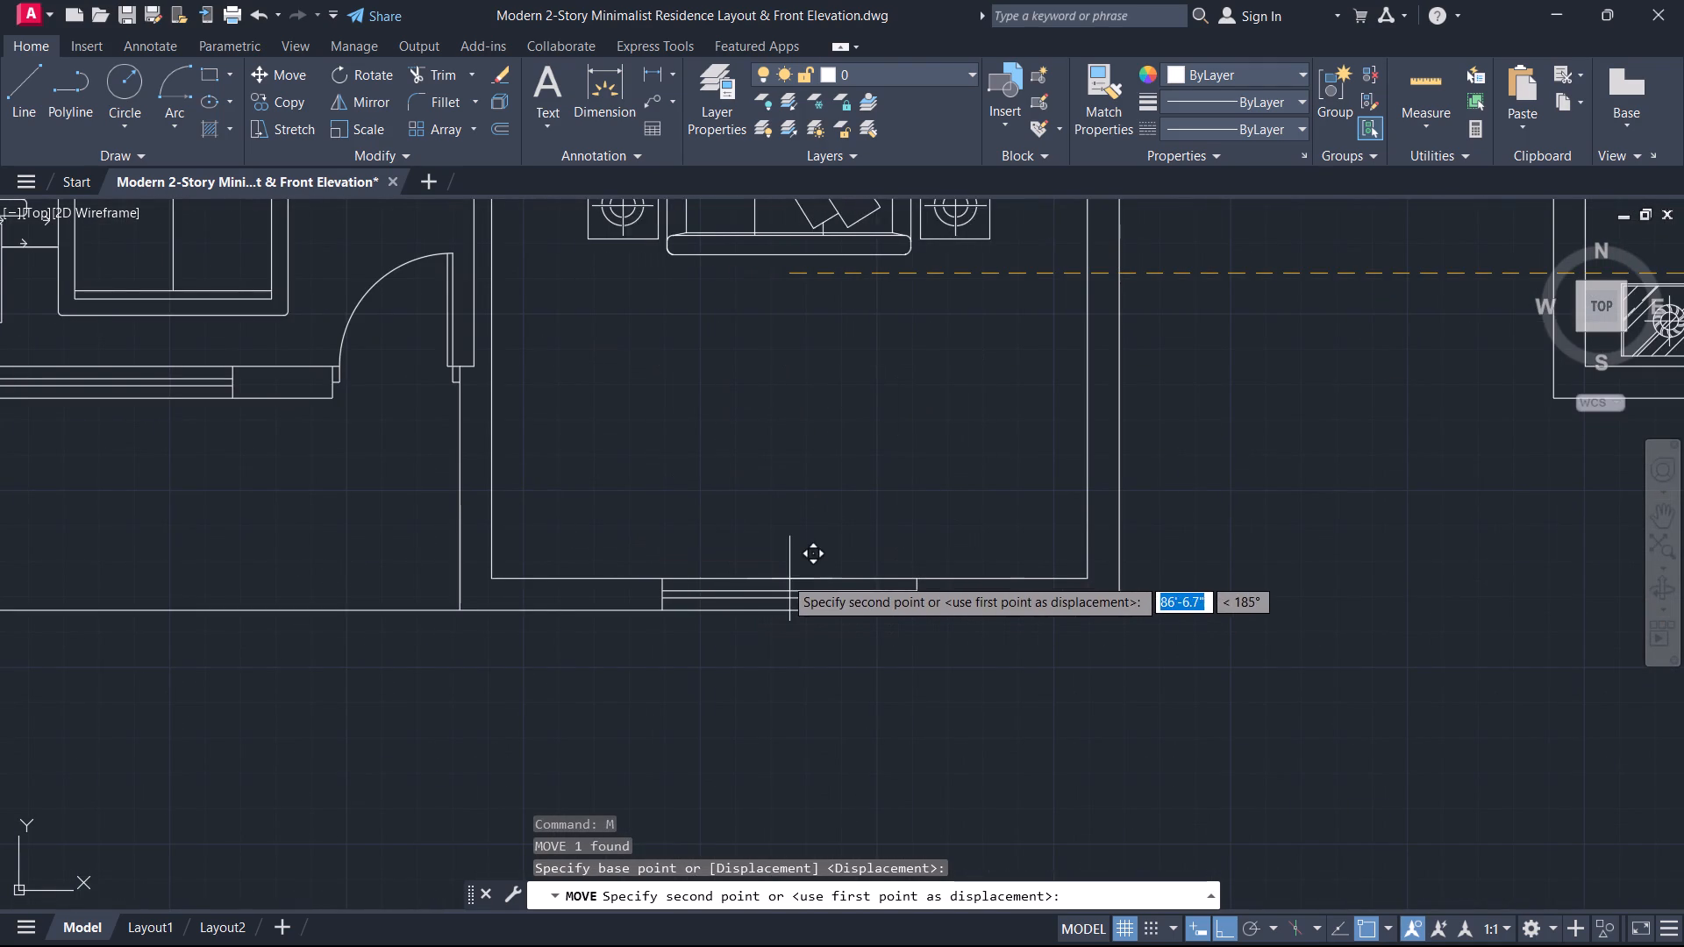
{"action": "left_click", "coordinate": [786, 577]}
{"action": "middle_click_drag", "start_coordinate": [783, 590], "coordinate": [853, 656]}
{"action": "scroll", "coordinate": [783, 590], "scroll_direction": "down", "scroll_amount": 1}
{"action": "key", "text": "Escape"}
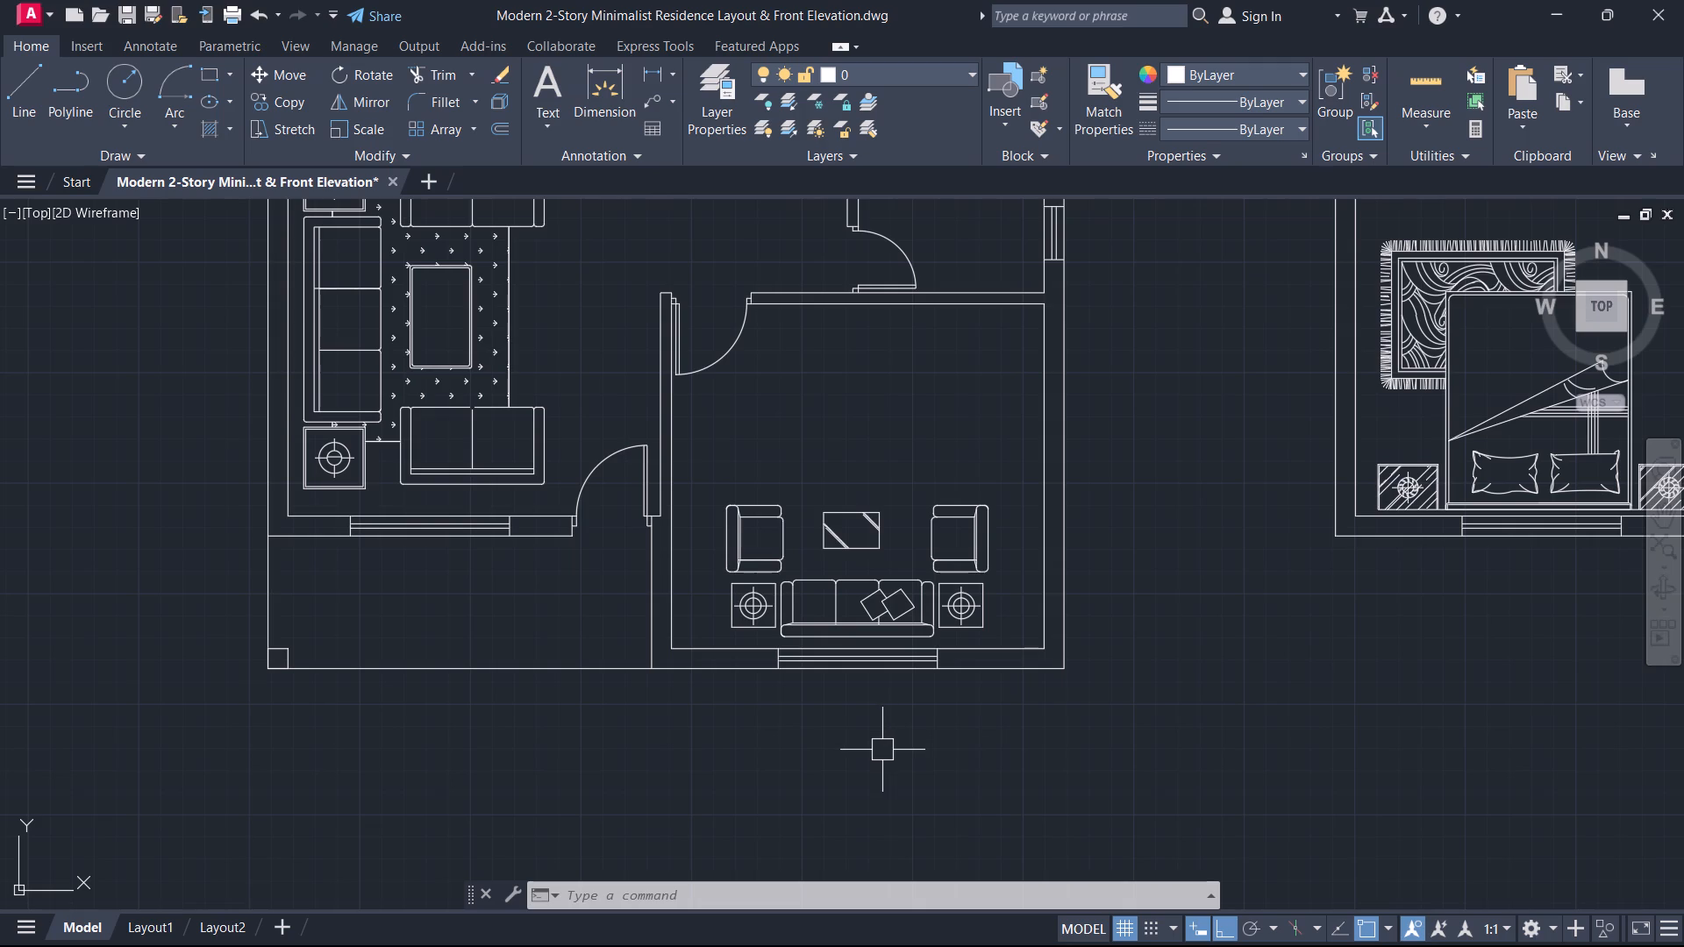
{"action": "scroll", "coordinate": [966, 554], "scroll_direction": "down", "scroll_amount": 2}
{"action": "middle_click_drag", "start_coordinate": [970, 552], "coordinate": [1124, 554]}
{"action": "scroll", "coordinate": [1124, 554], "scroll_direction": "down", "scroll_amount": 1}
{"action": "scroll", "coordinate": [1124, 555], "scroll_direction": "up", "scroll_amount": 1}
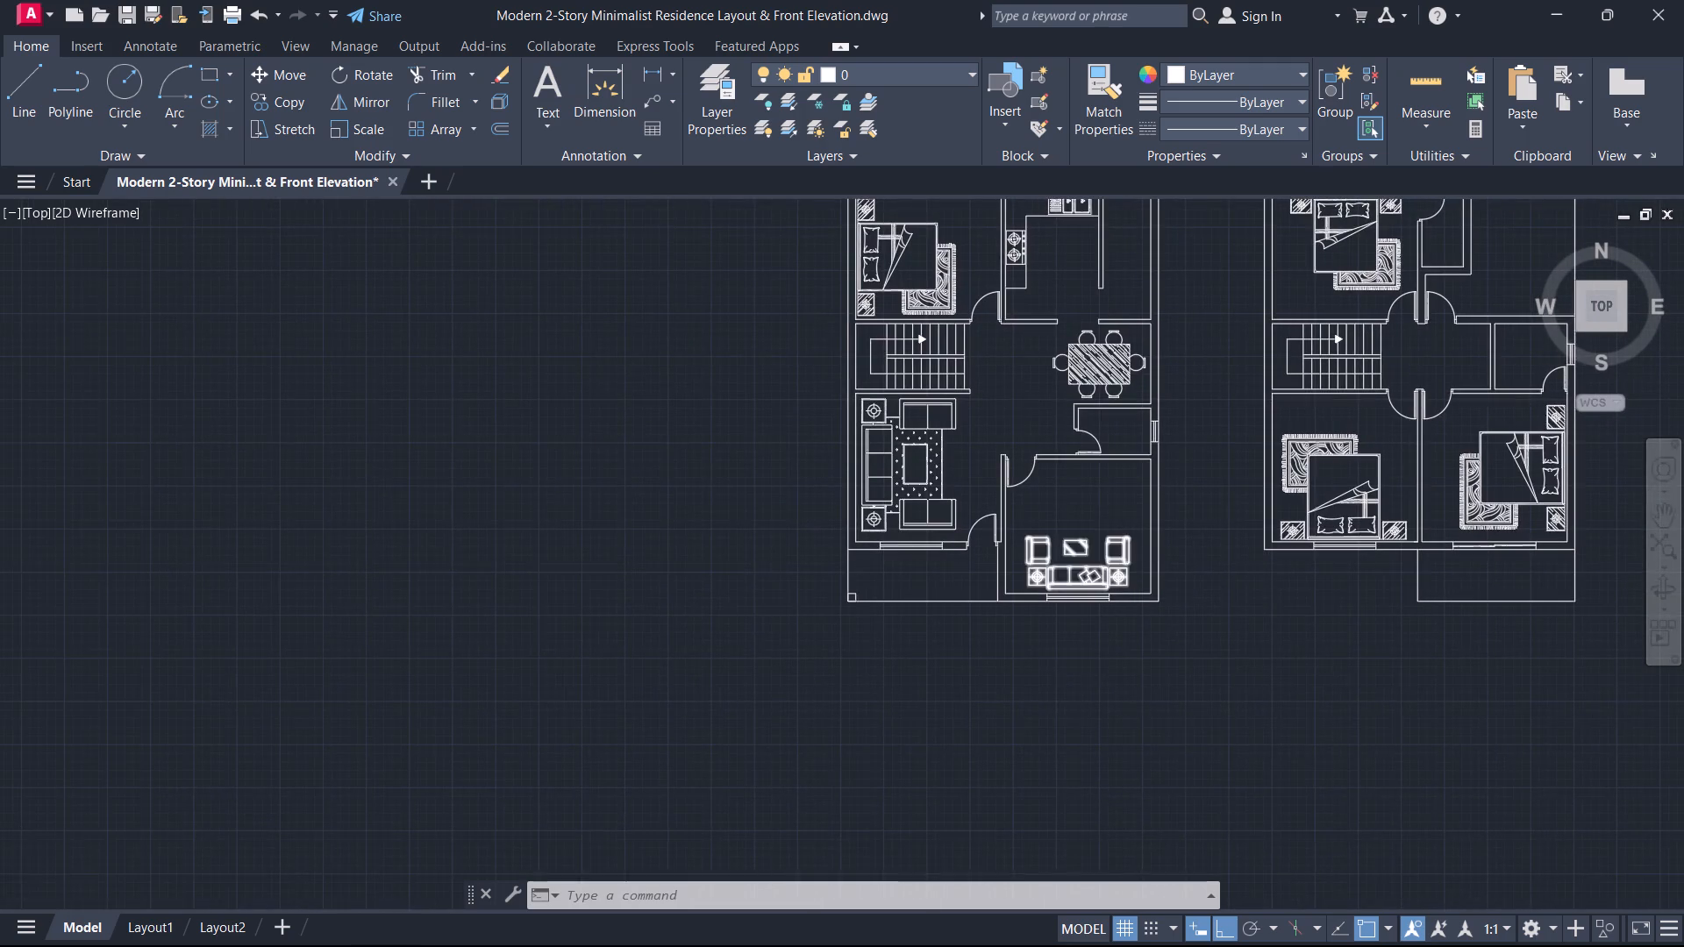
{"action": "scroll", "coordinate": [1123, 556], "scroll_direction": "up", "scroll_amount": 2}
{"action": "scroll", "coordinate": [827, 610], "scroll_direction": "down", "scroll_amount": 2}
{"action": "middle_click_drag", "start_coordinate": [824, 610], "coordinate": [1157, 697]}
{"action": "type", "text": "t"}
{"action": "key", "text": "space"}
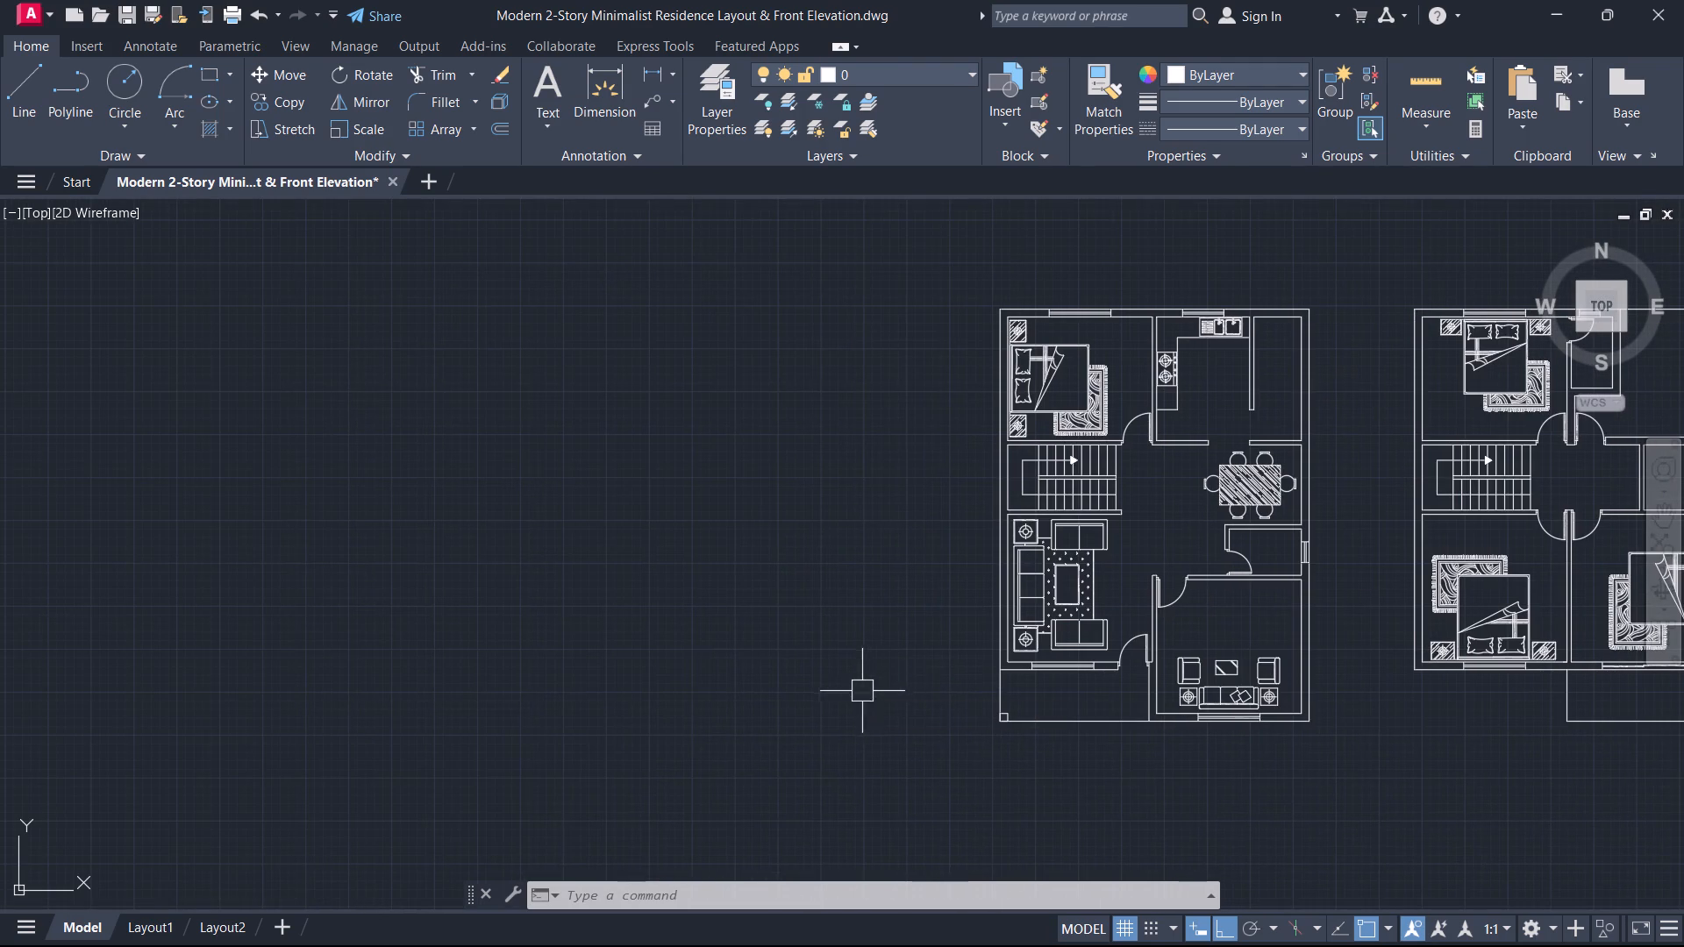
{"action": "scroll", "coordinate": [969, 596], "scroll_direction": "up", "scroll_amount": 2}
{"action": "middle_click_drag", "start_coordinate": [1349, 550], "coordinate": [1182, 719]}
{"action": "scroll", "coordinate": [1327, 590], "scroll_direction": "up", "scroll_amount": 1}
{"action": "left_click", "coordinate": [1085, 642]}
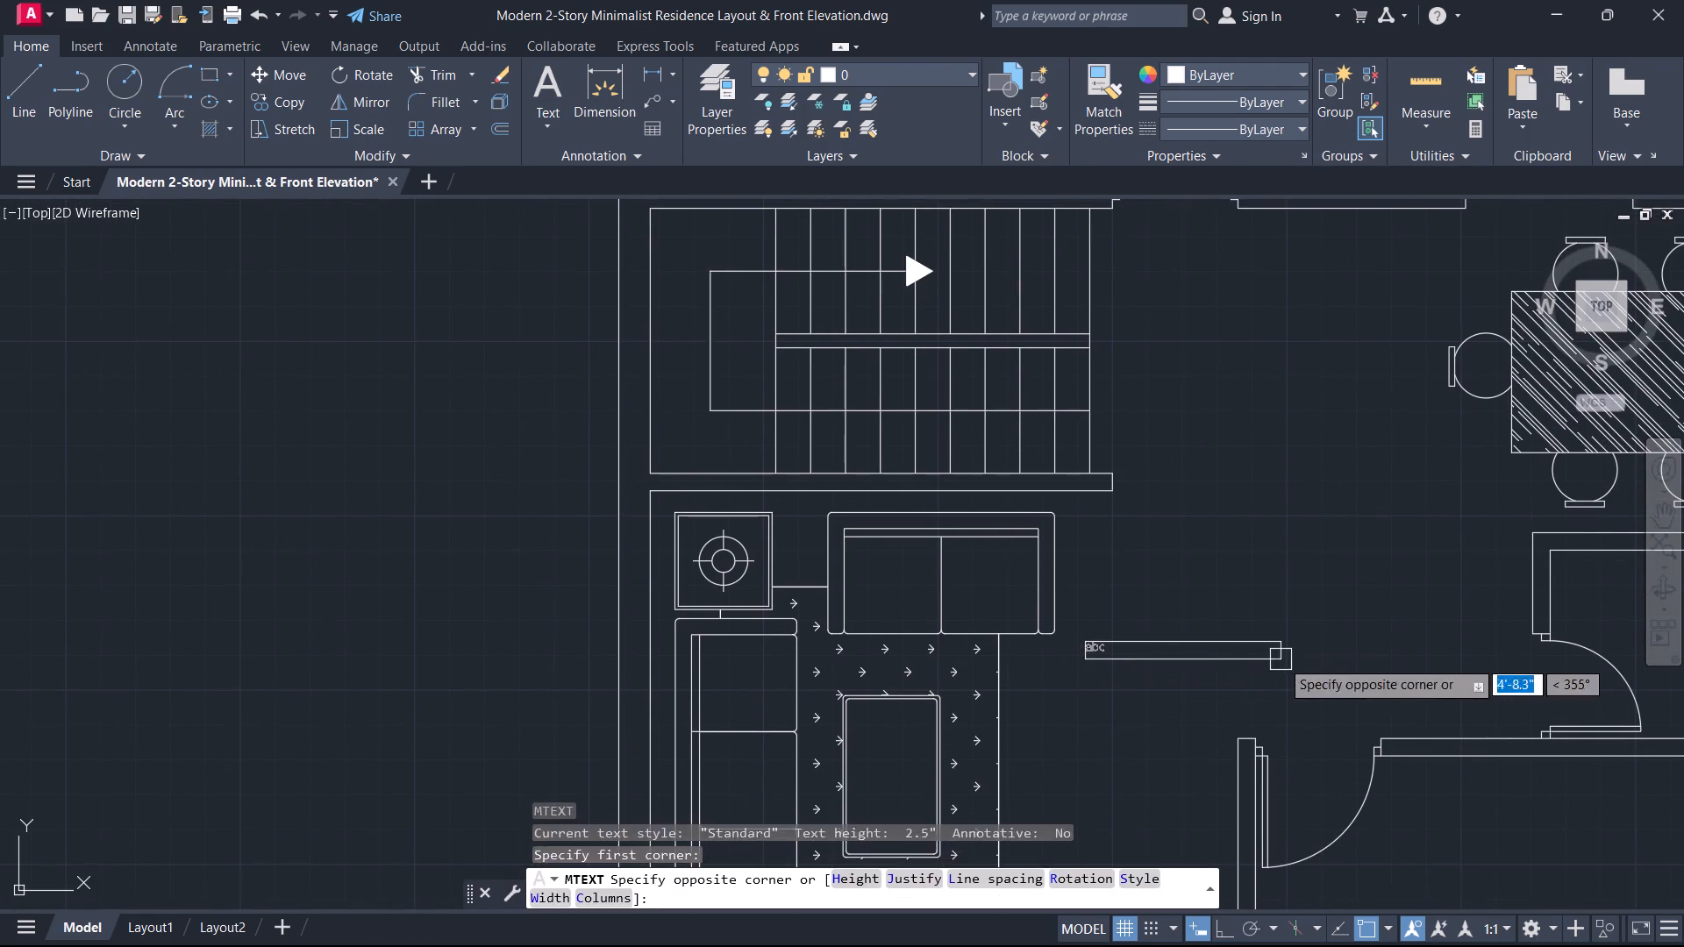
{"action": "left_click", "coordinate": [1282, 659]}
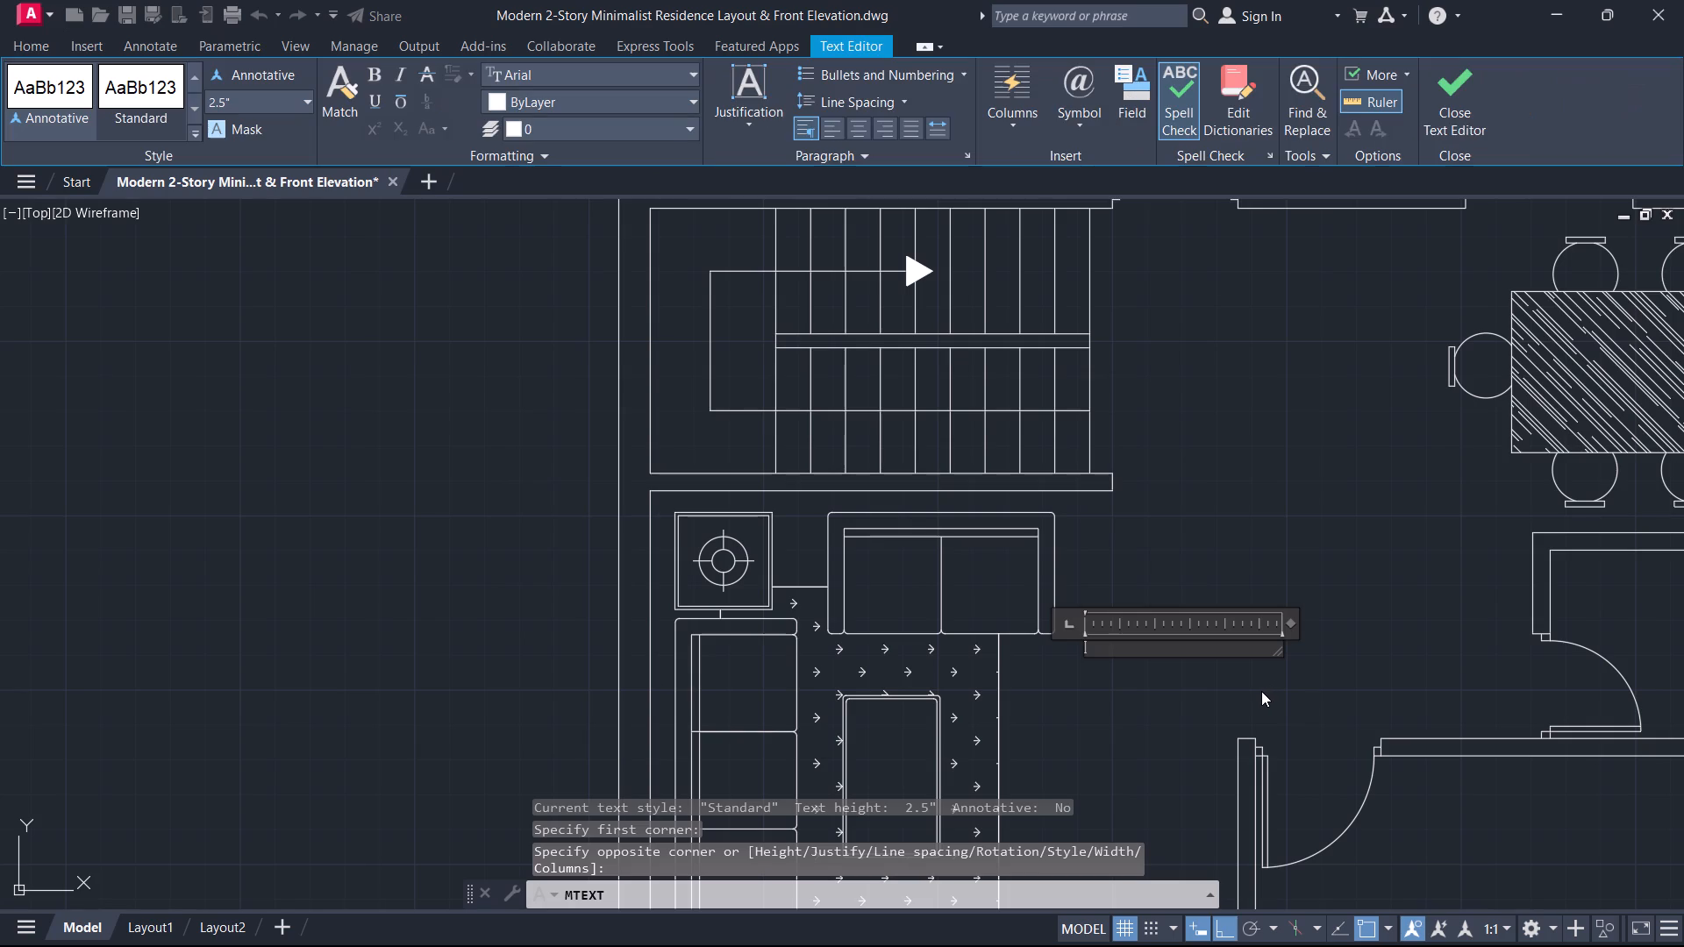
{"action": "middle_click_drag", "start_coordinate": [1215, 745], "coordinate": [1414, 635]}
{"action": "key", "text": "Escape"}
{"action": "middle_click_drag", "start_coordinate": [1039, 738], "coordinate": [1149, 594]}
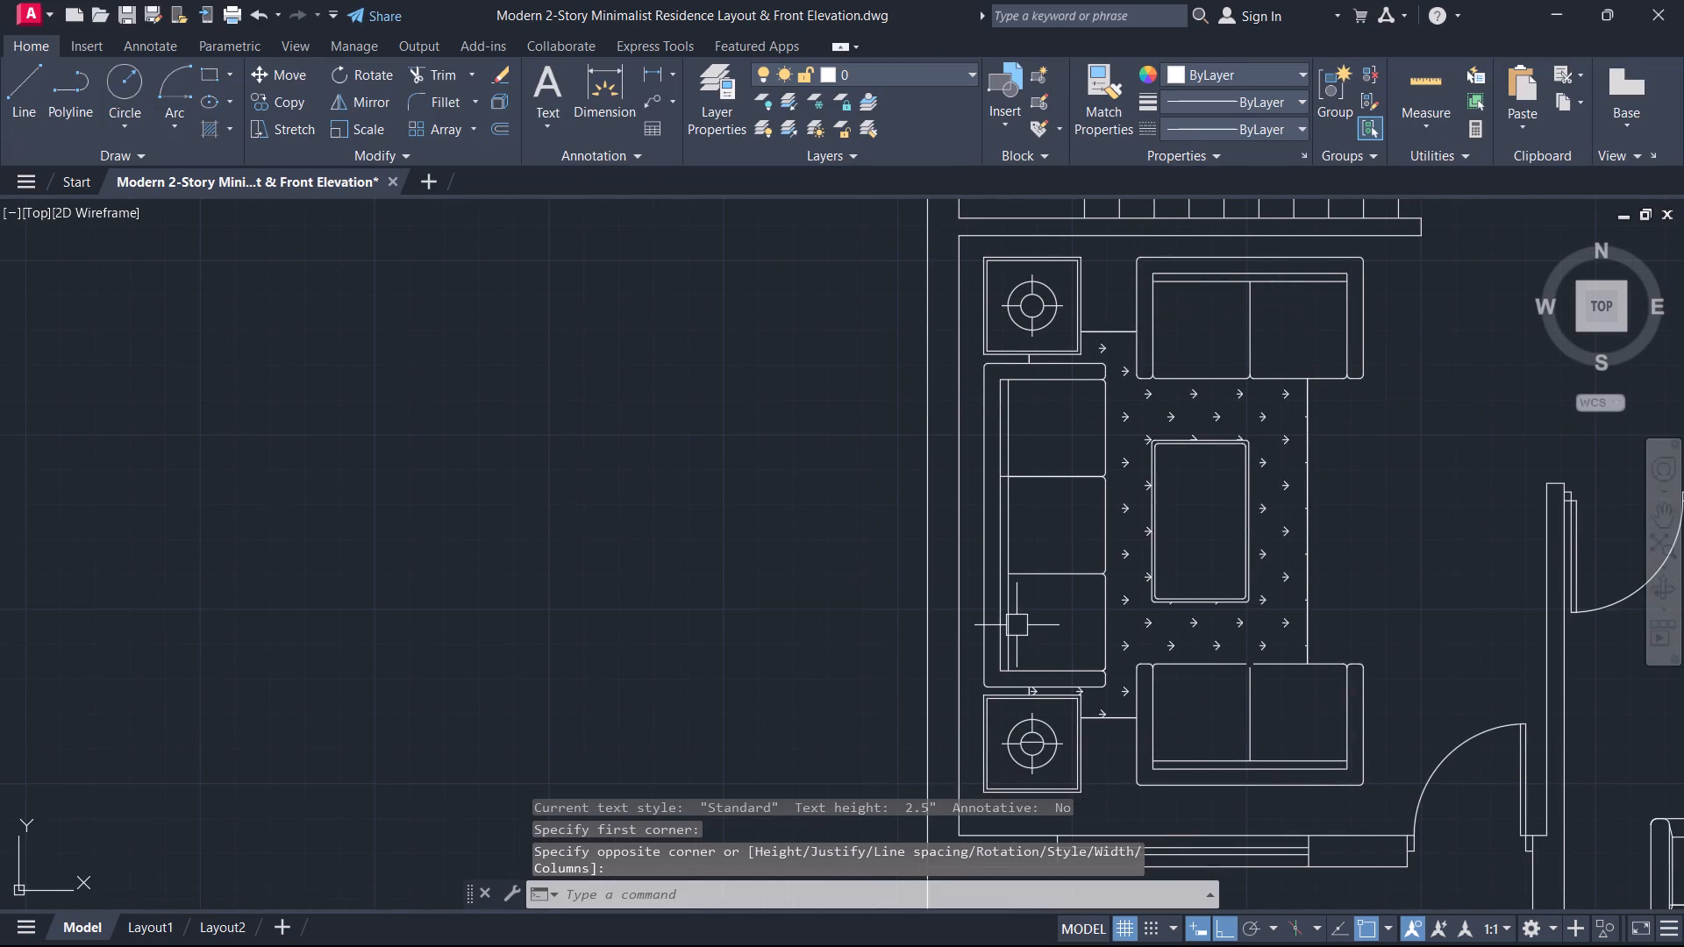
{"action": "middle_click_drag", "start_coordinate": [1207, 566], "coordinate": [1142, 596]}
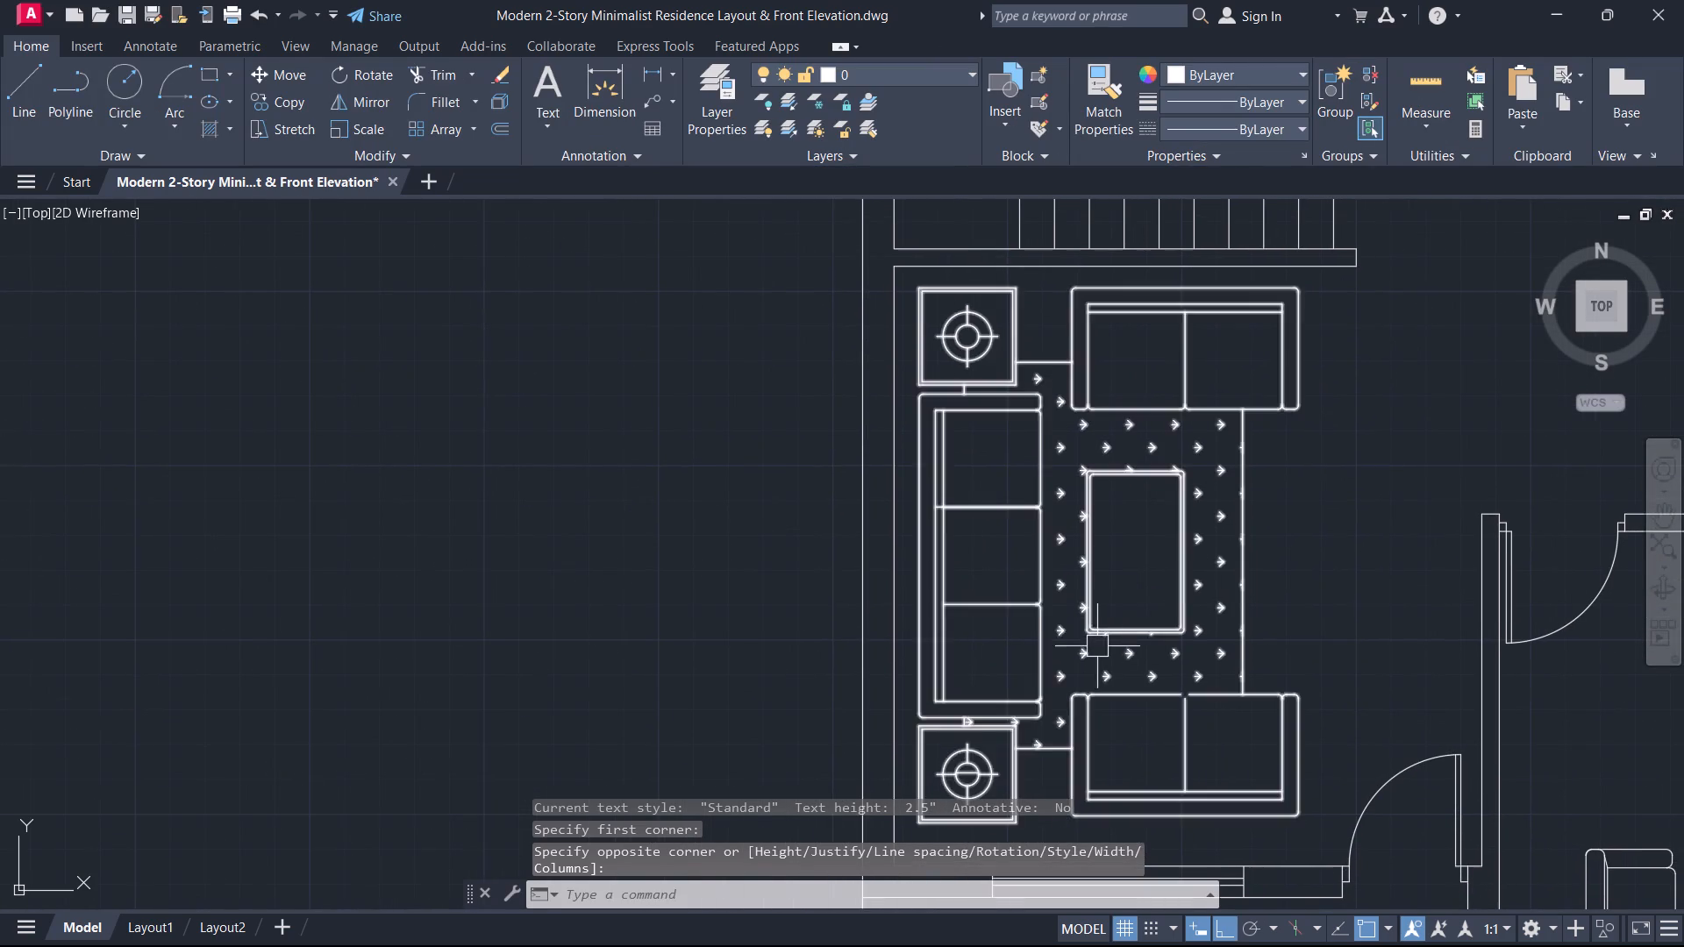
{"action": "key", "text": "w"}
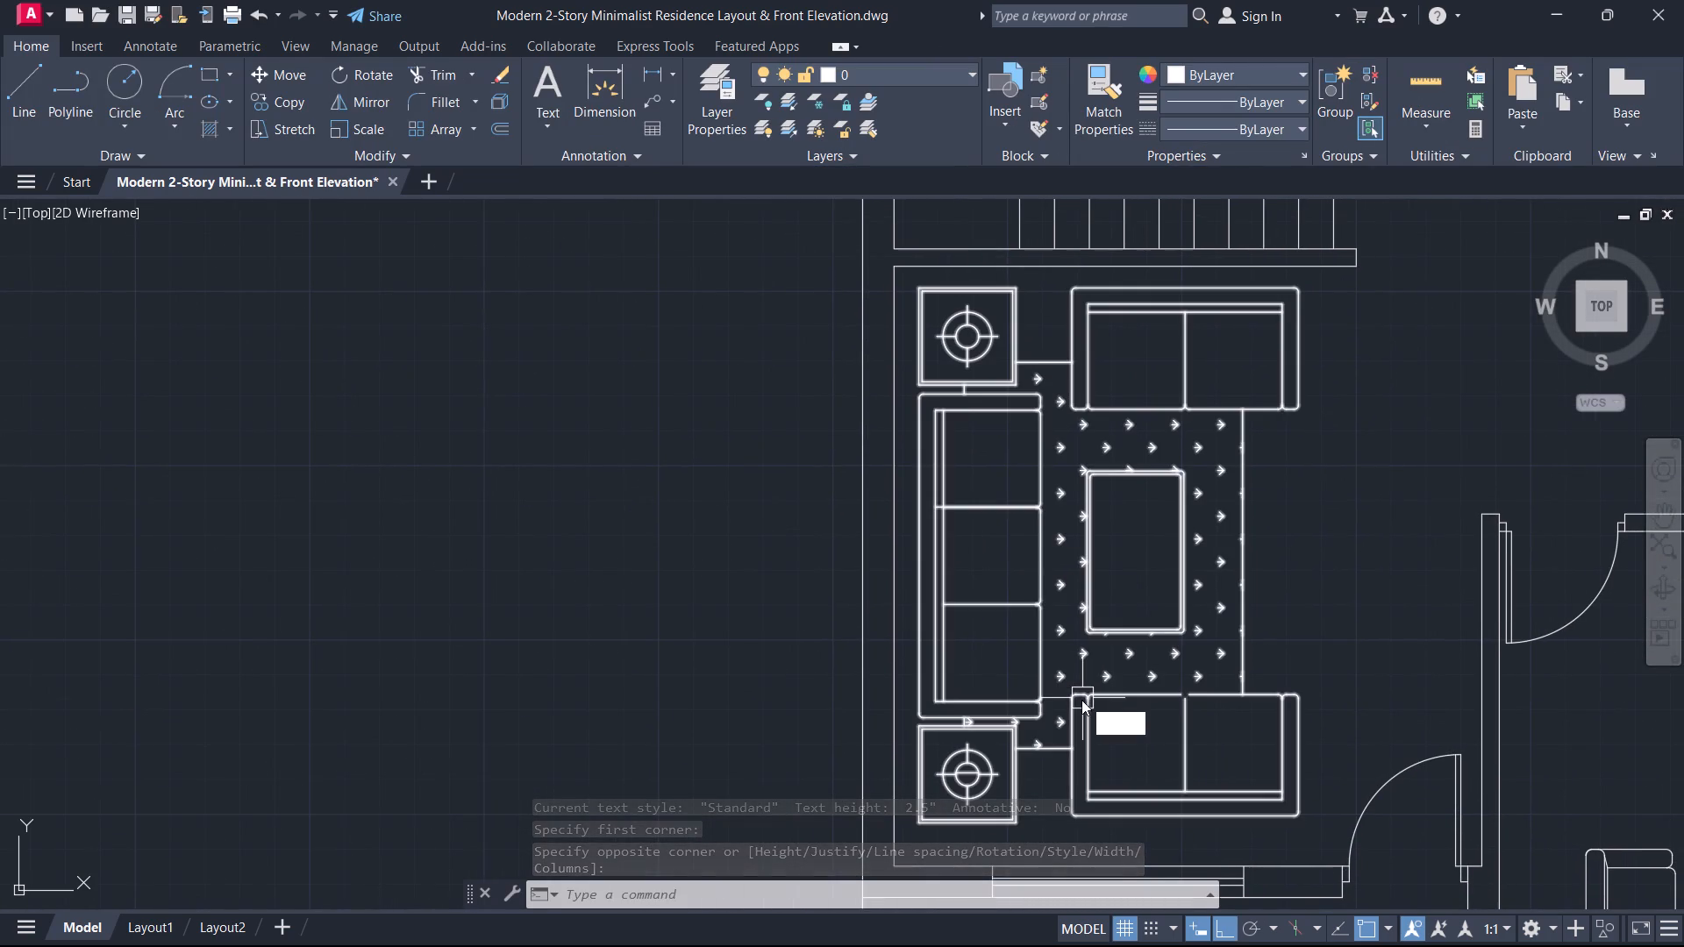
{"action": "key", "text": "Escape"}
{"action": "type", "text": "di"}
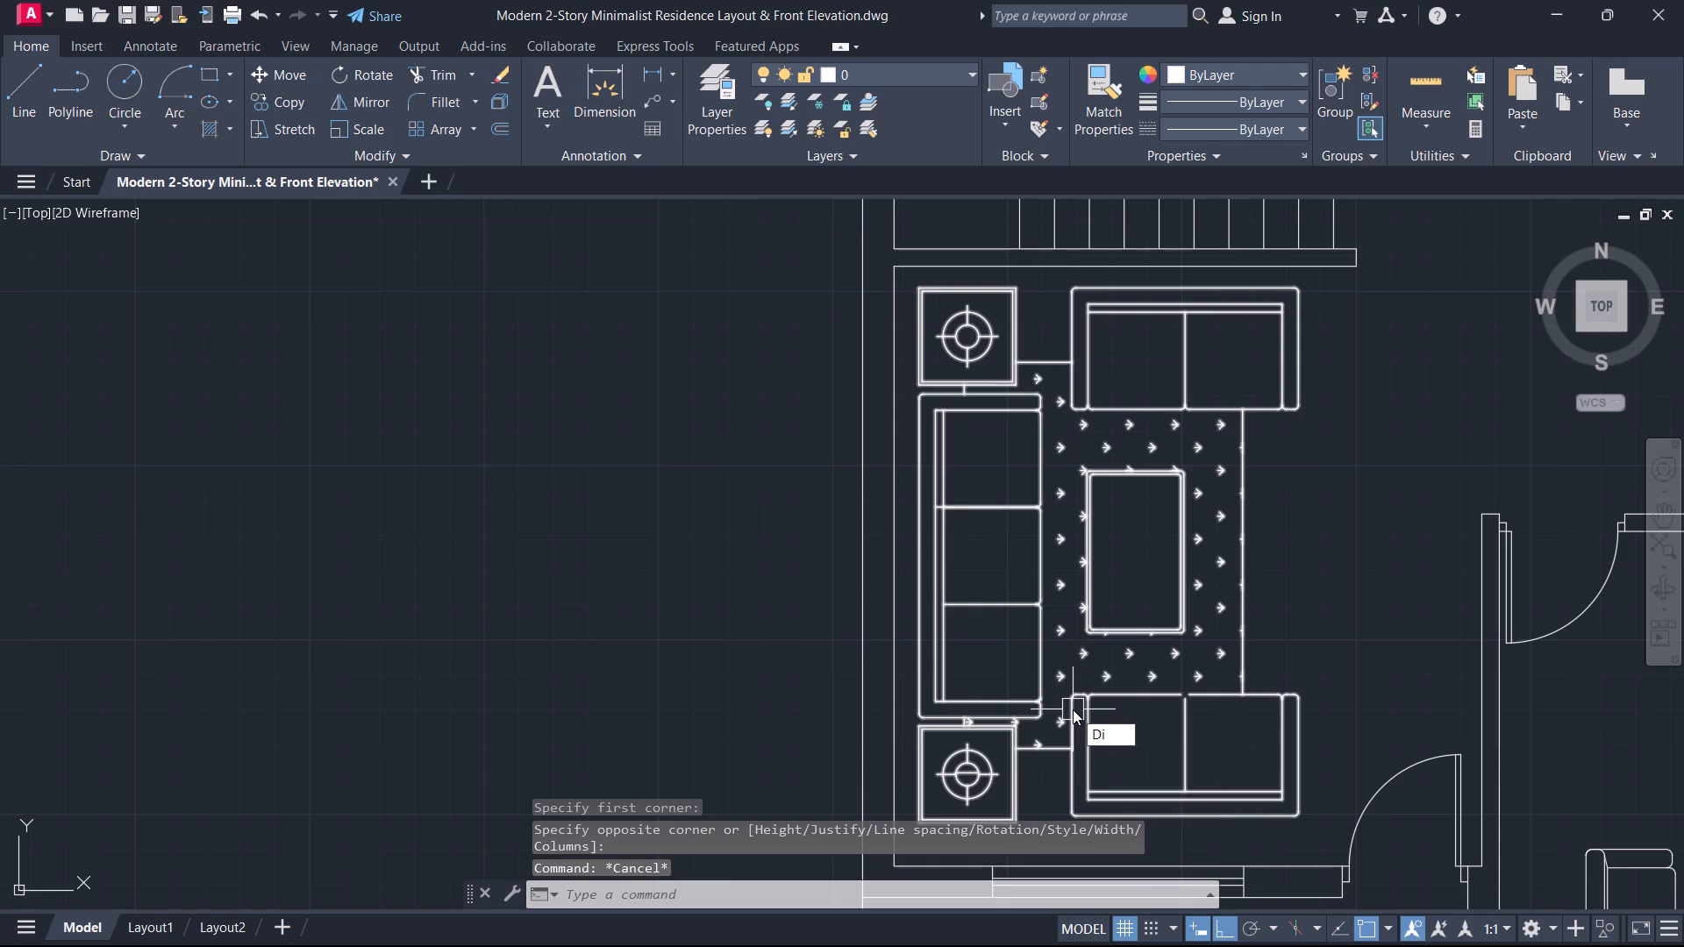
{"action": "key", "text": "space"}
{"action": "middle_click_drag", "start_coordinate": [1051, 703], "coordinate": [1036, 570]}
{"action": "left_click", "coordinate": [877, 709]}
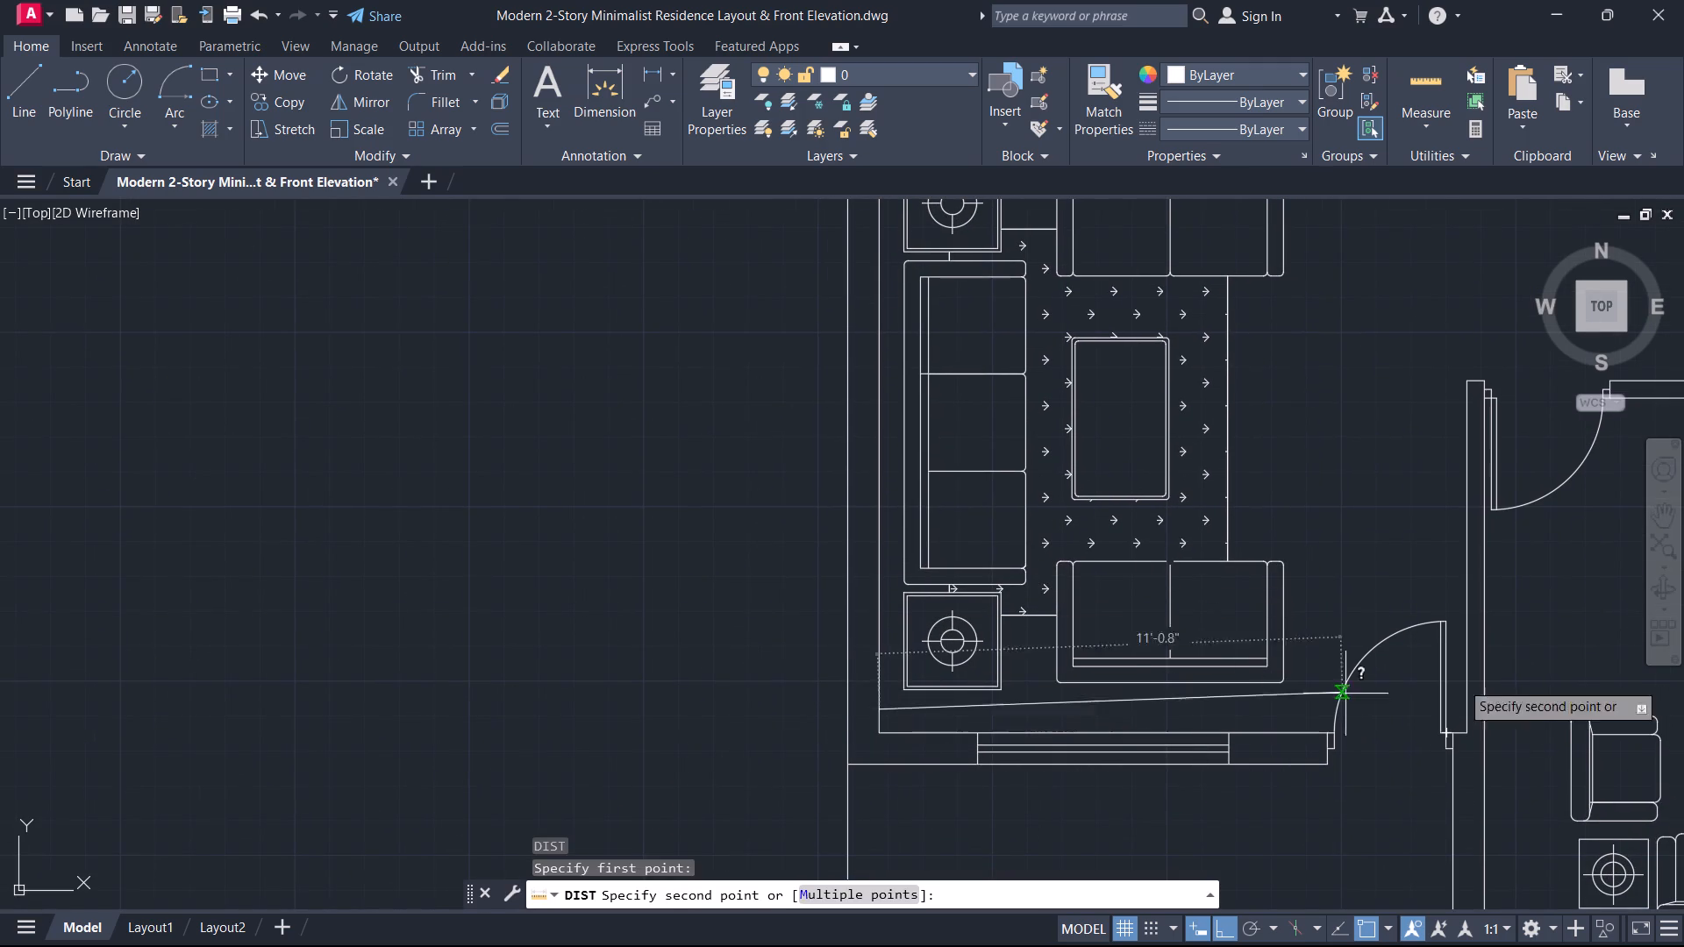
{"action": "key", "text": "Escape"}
Measure the living room's depth from its front window wall to the wall beside the staircase.
{"action": "key", "text": "space"}
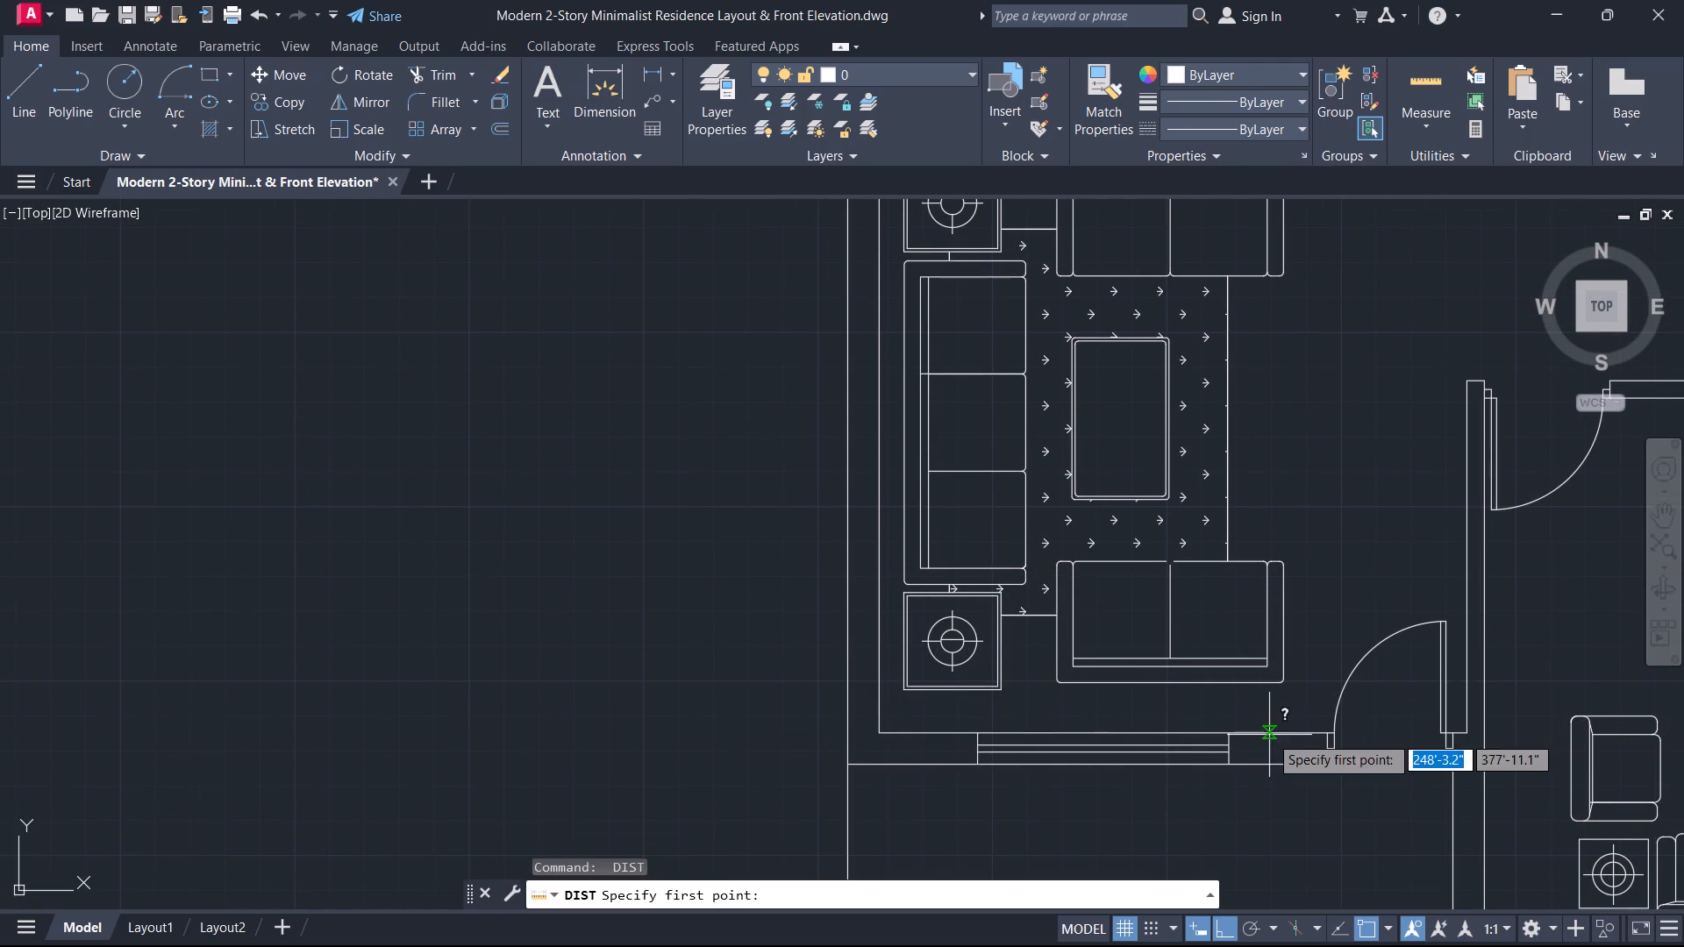
{"action": "left_click", "coordinate": [1268, 735]}
{"action": "middle_click_drag", "start_coordinate": [1274, 616], "coordinate": [1333, 922]}
{"action": "scroll", "coordinate": [1288, 453], "scroll_direction": "up", "scroll_amount": 2}
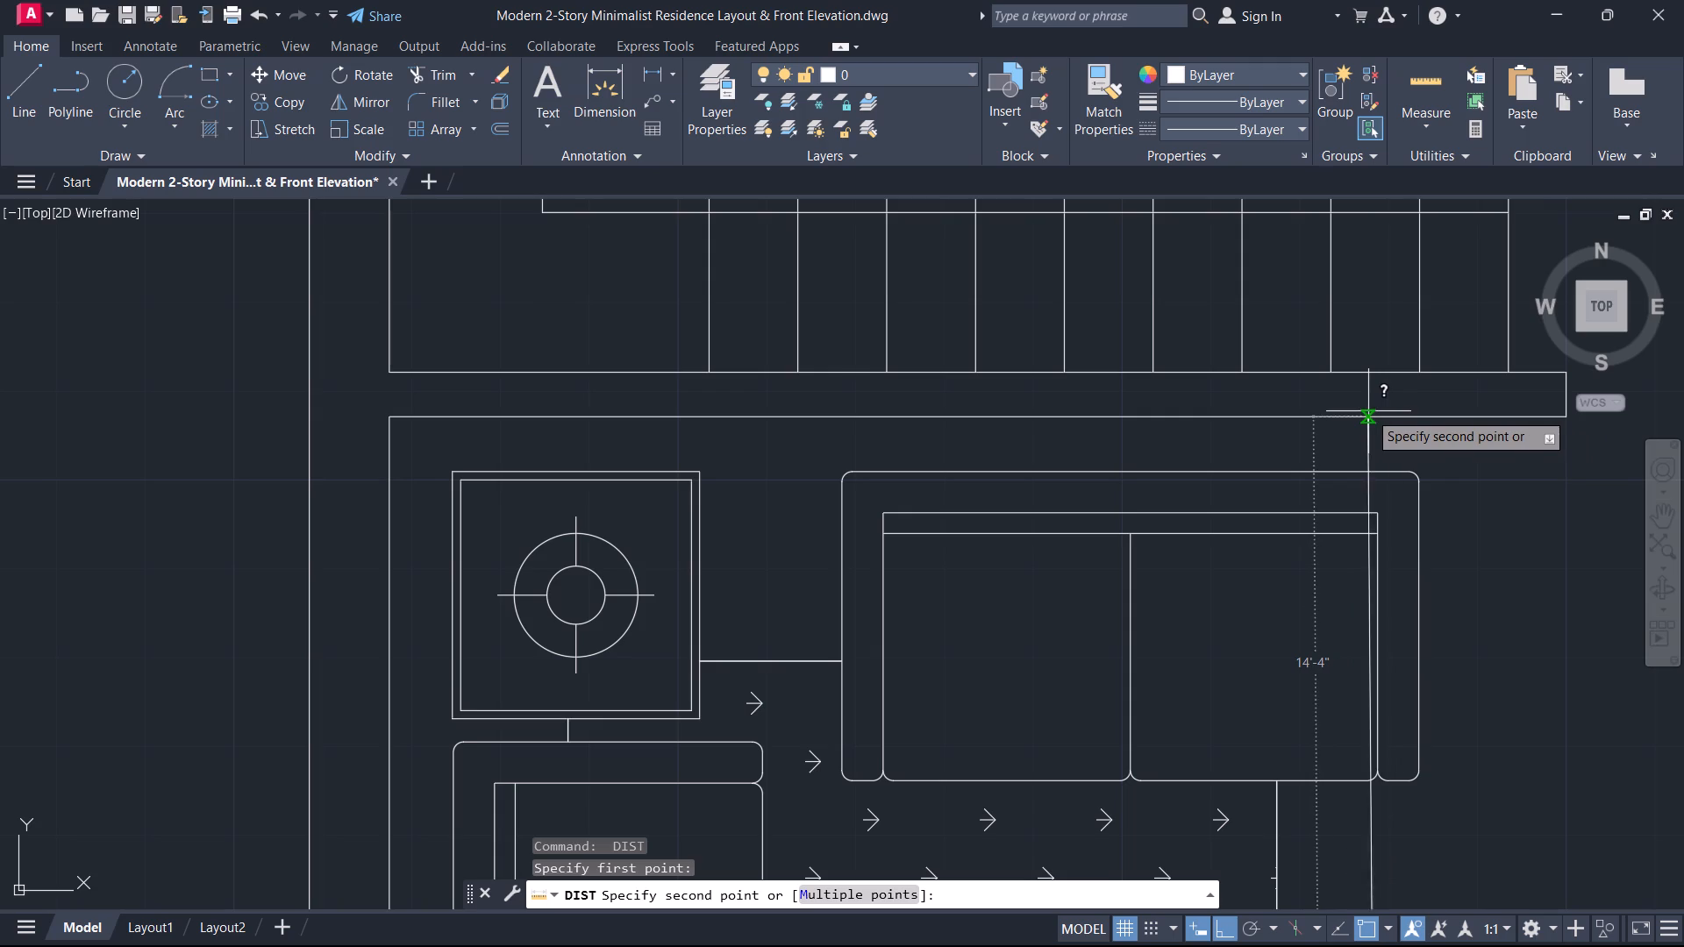
{"action": "key", "text": "Escape"}
Measure the living room's width from the inner face of the outer wall to the partition wall by the entrance door.
{"action": "scroll", "coordinate": [1426, 562], "scroll_direction": "down", "scroll_amount": 1}
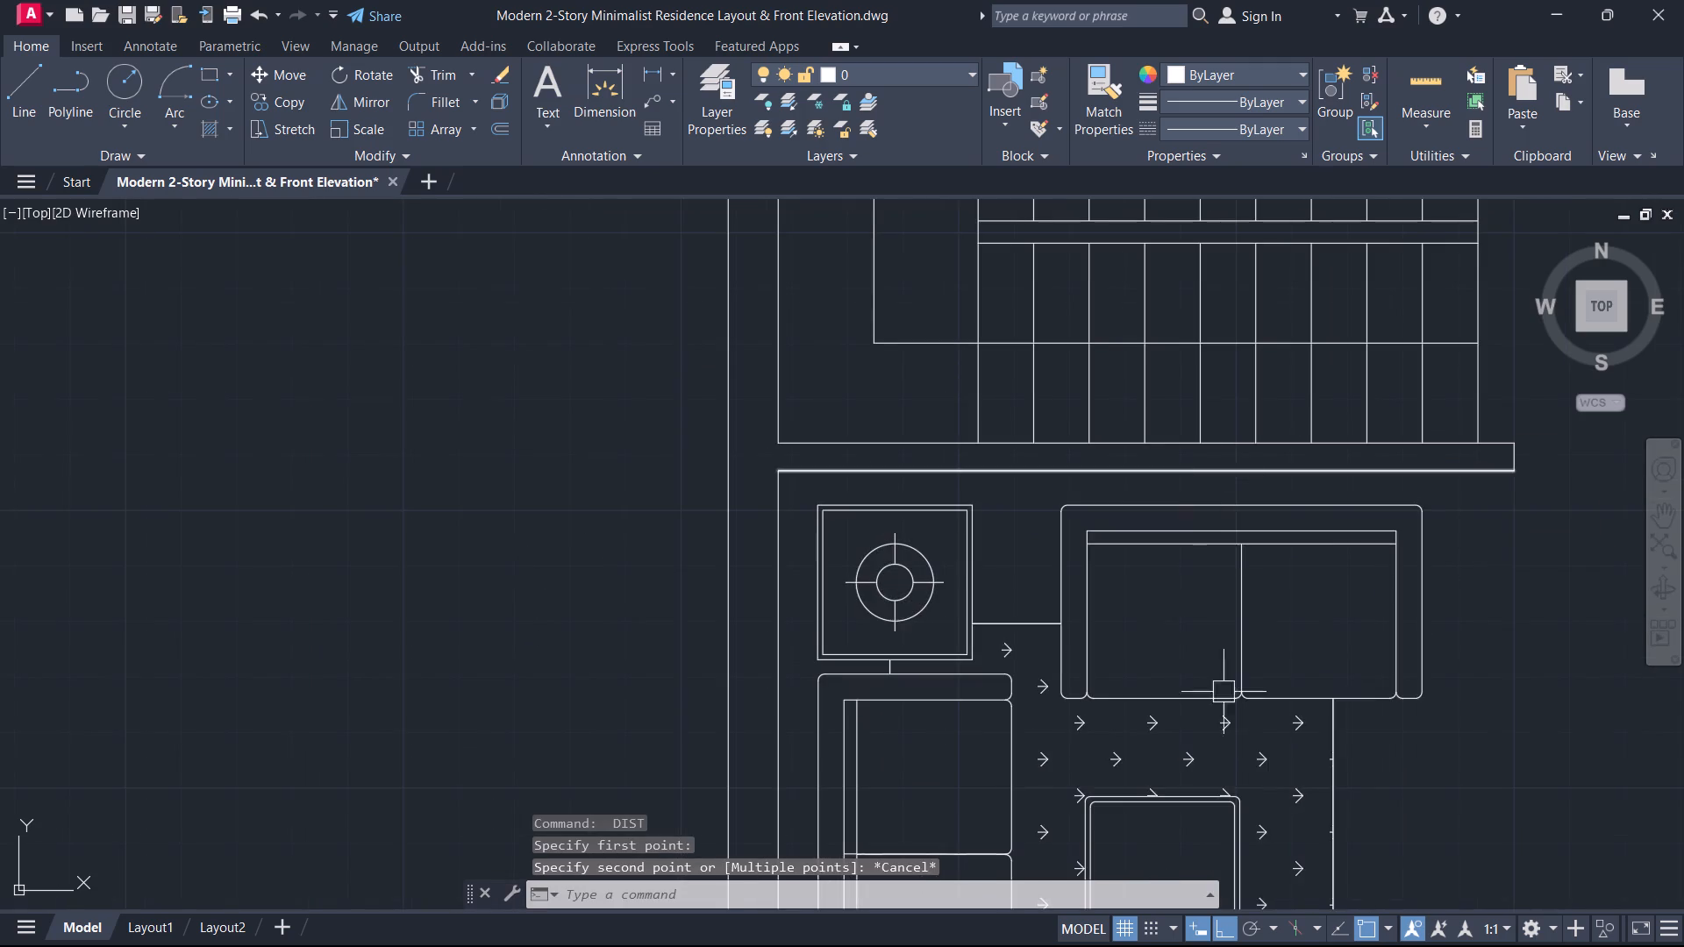
{"action": "middle_click_drag", "start_coordinate": [1230, 745], "coordinate": [976, 331]}
{"action": "key", "text": "space"}
{"action": "middle_click_drag", "start_coordinate": [517, 787], "coordinate": [703, 473]}
{"action": "left_click", "coordinate": [709, 522]}
{"action": "middle_click_drag", "start_coordinate": [1112, 497], "coordinate": [545, 518]}
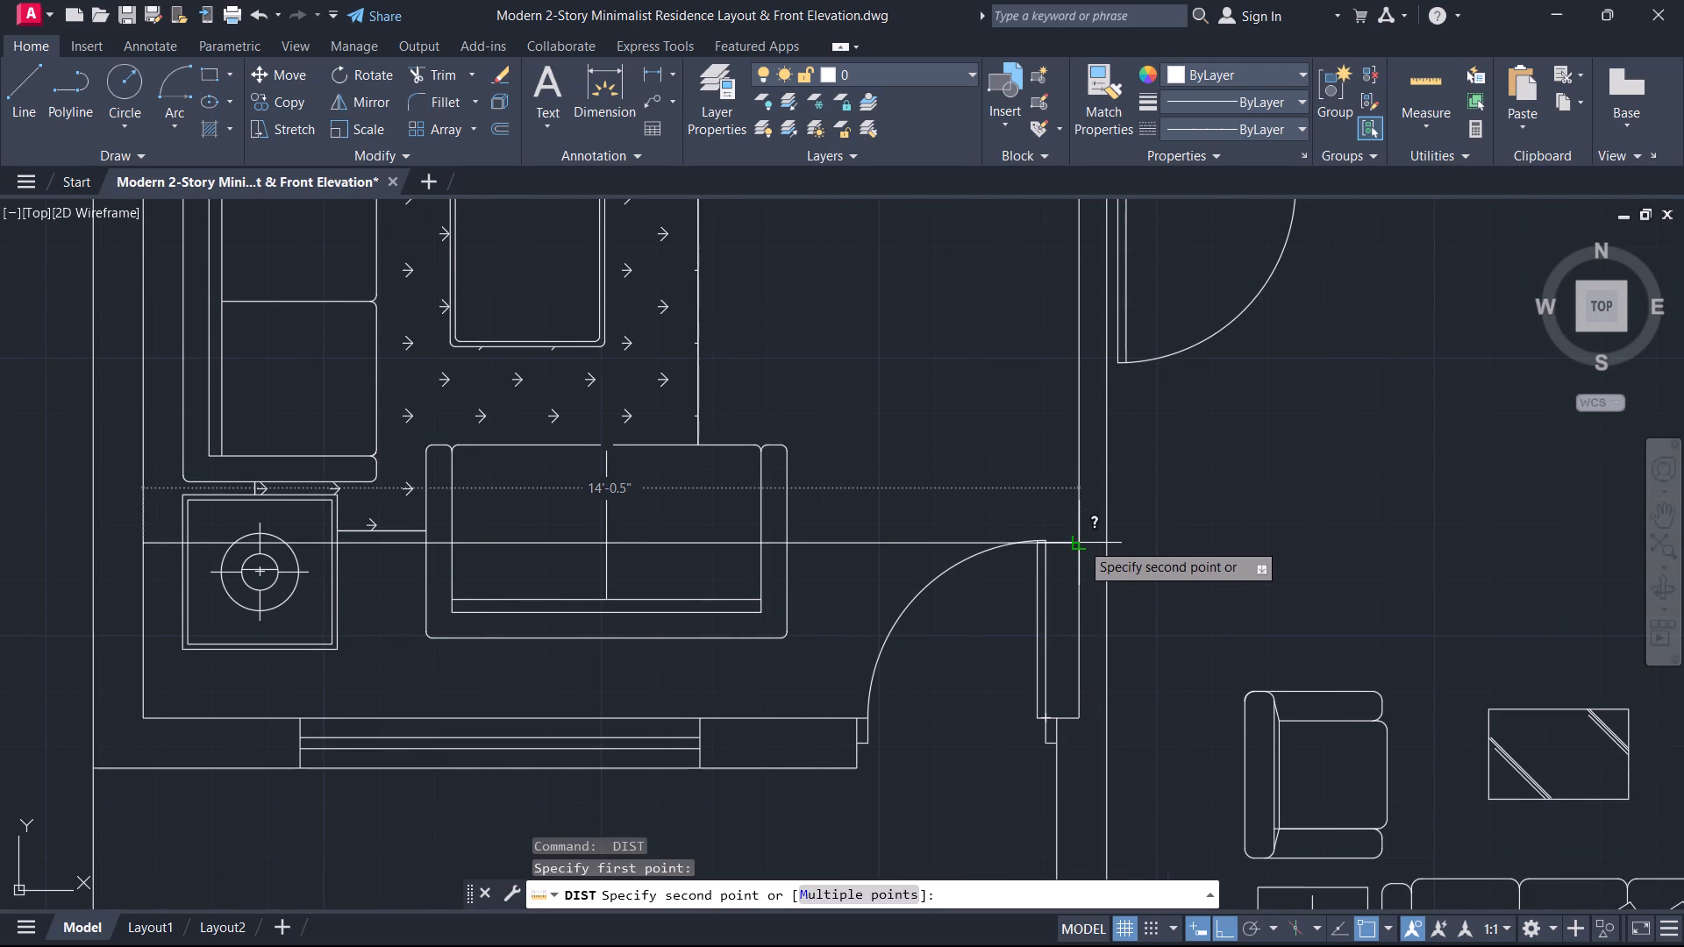
{"action": "key", "text": "Escape"}
Place multiline text in the open area beside the living room's sofa set, with LIVING ROOM as its first line.
{"action": "middle_click_drag", "start_coordinate": [916, 478], "coordinate": [975, 666]}
{"action": "scroll", "coordinate": [926, 484], "scroll_direction": "down", "scroll_amount": 1}
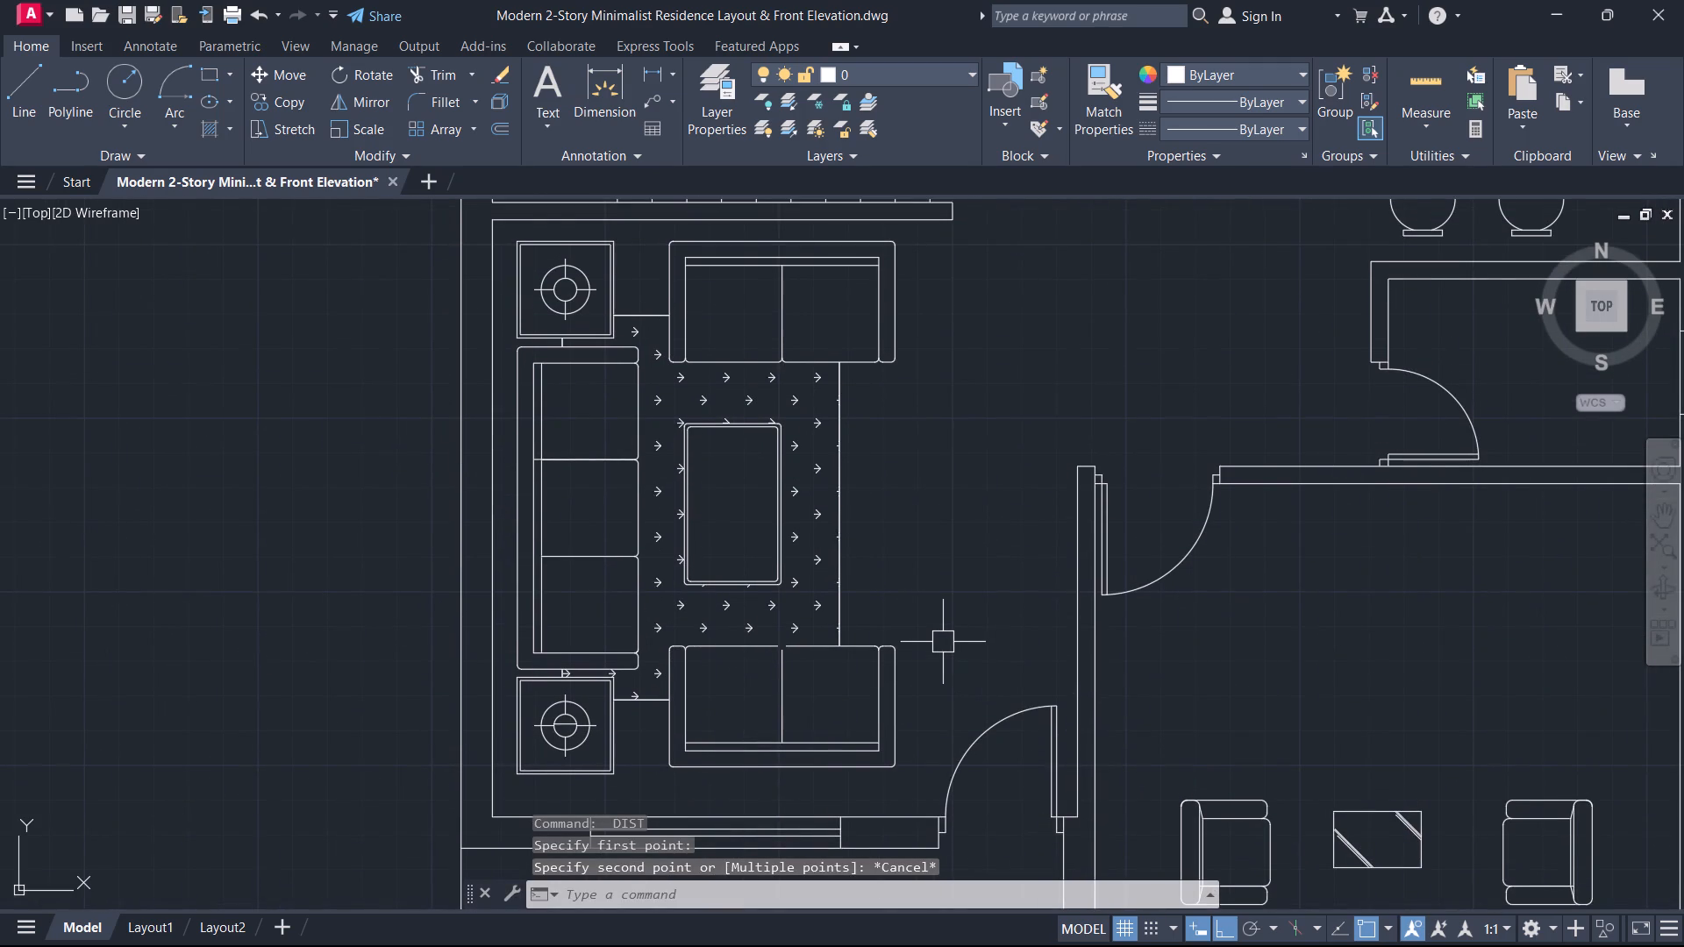
{"action": "key", "text": "t"}
{"action": "key", "text": "space"}
{"action": "left_click_drag", "start_coordinate": [879, 399], "coordinate": [879, 397]}
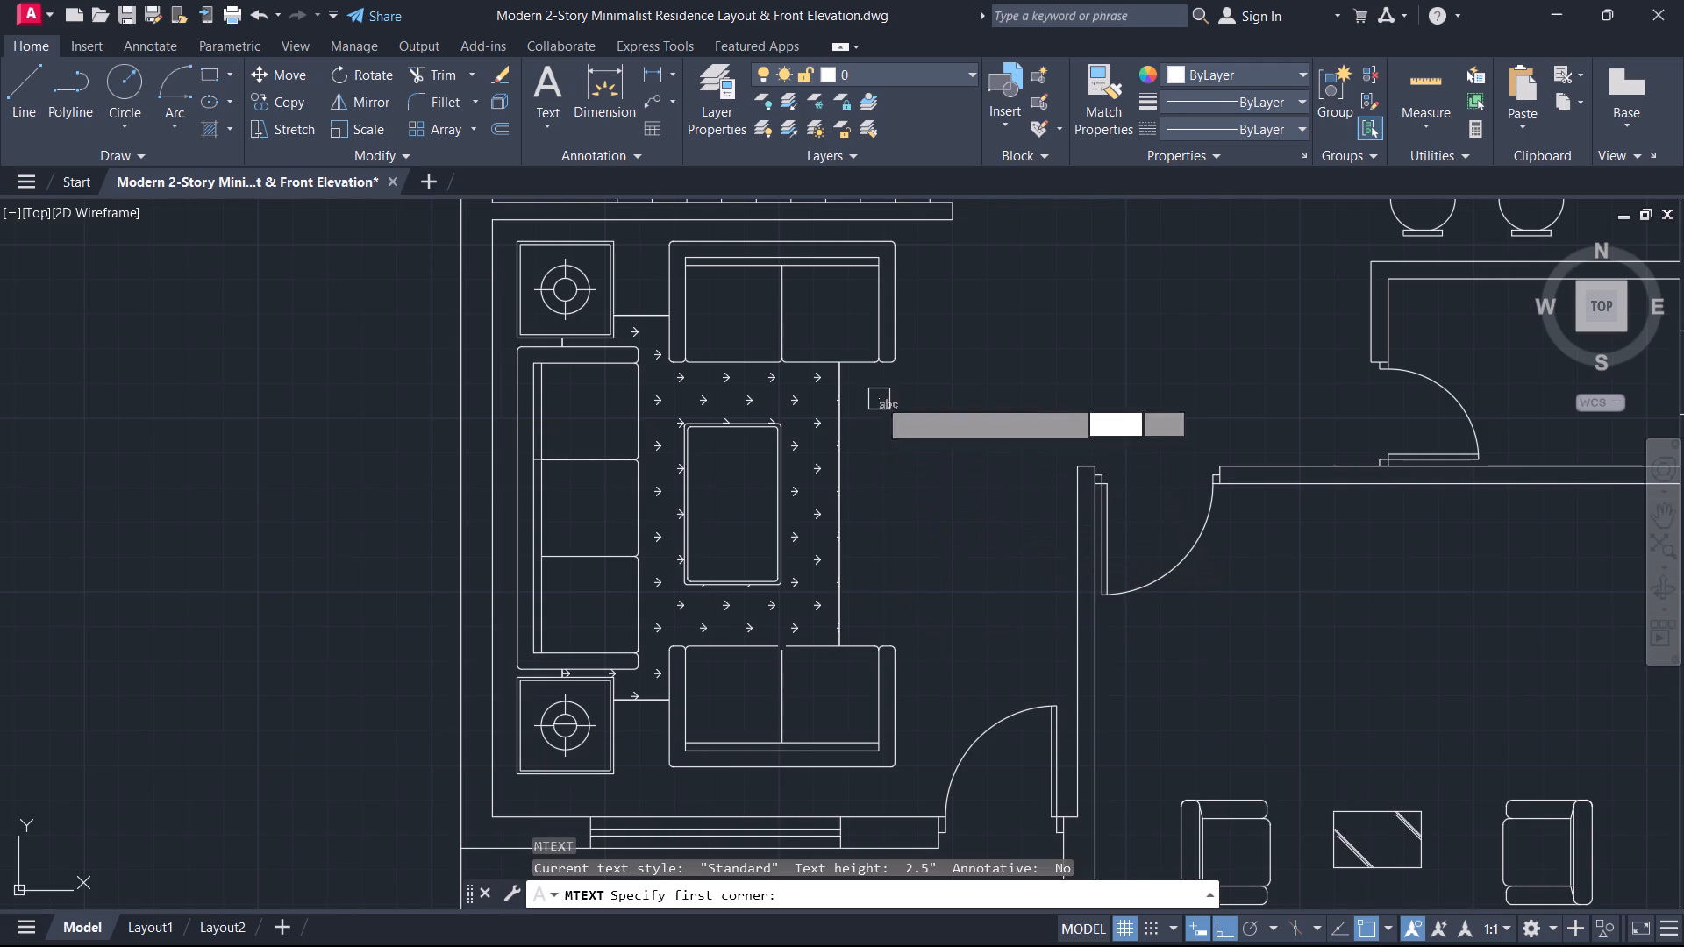
{"action": "left_click_drag", "start_coordinate": [879, 397], "coordinate": [936, 443]}
{"action": "left_click", "coordinate": [1147, 461]}
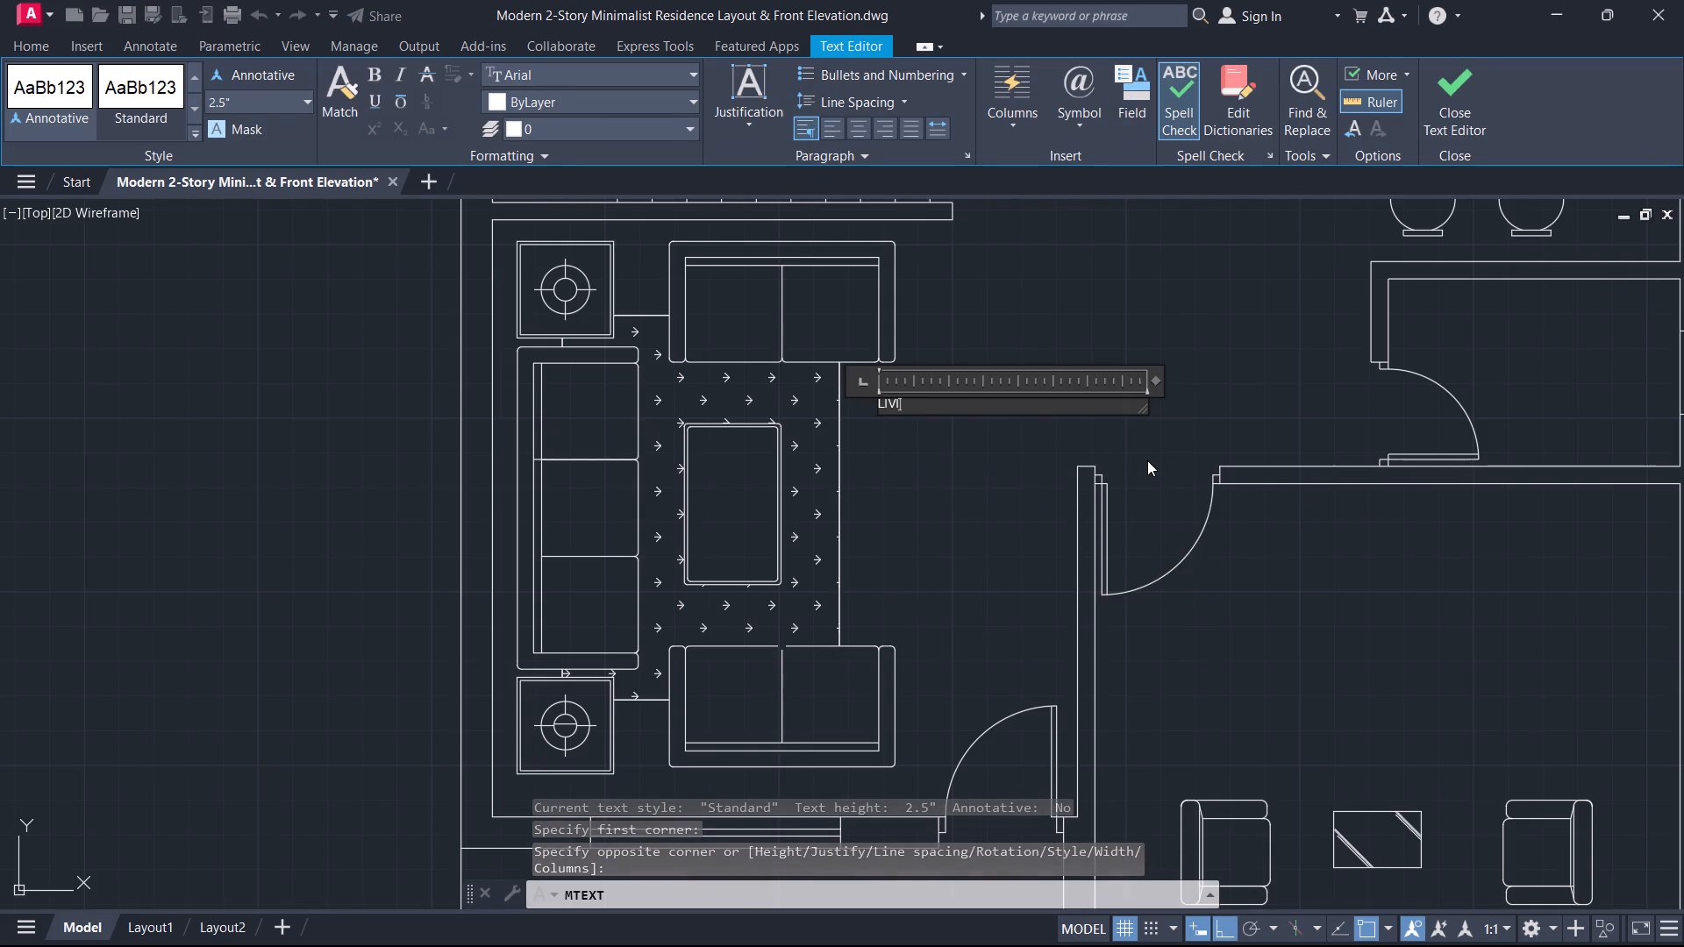
{"action": "key", "text": "Return"}
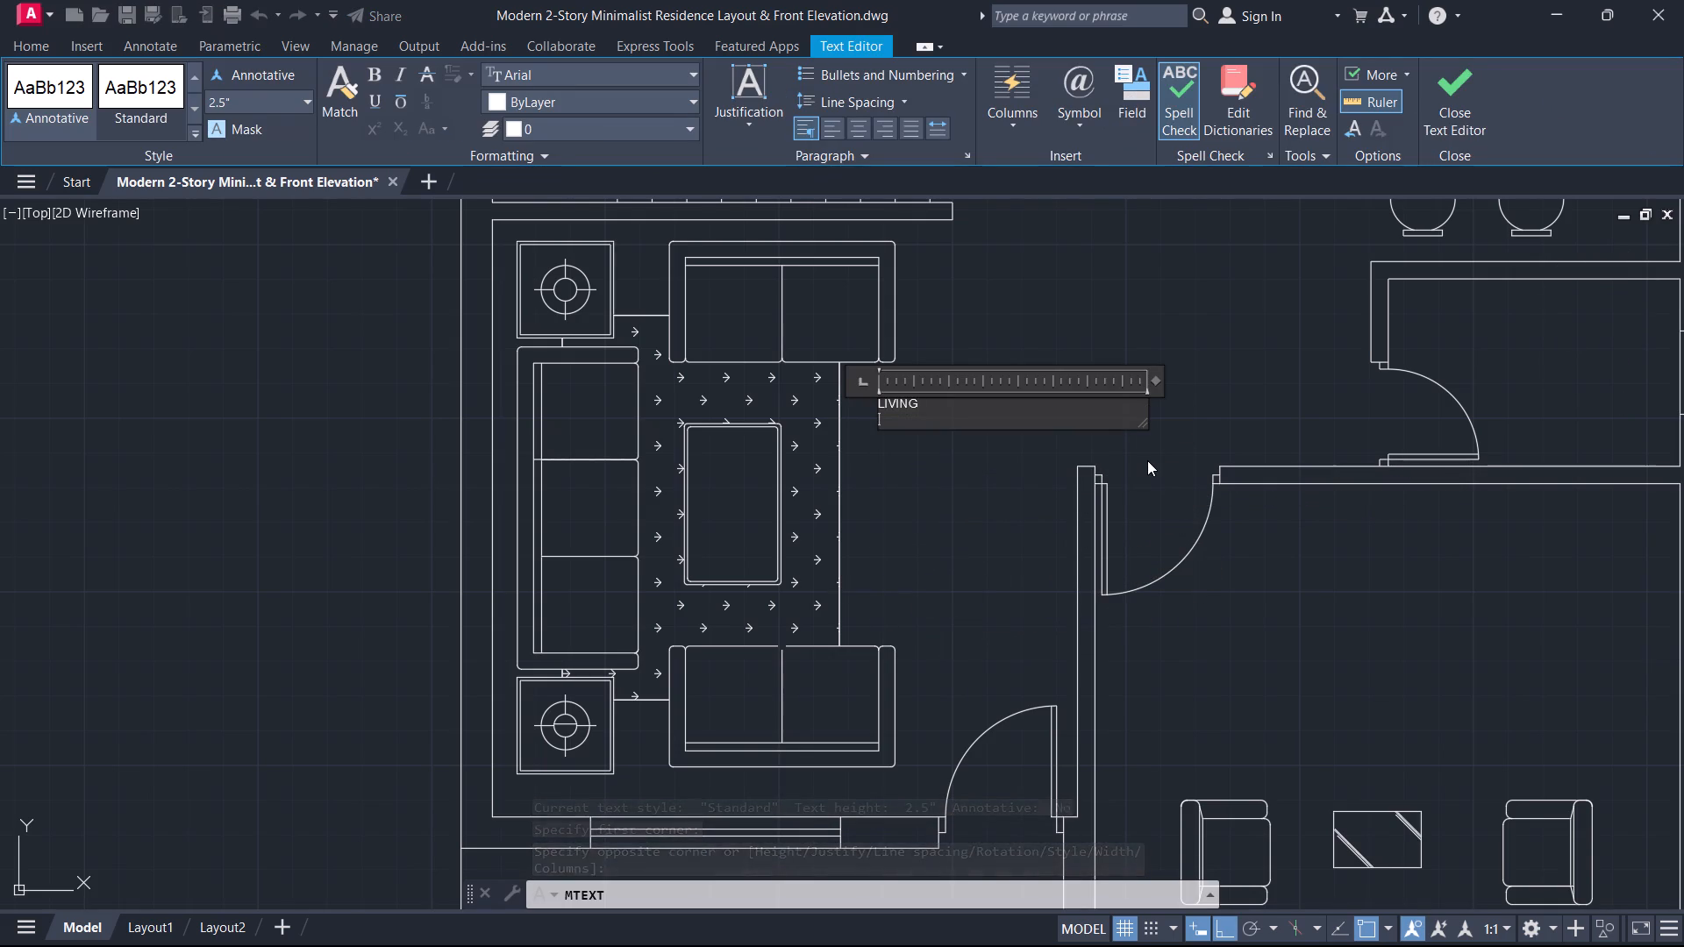
{"action": "key", "text": "BackSpace"}
{"action": "key", "text": "space"}
{"action": "type", "text": "ROOM"}
Enter 14'-0"X14'-4" as the second line of the living room label.
{"action": "key", "text": "Return"}
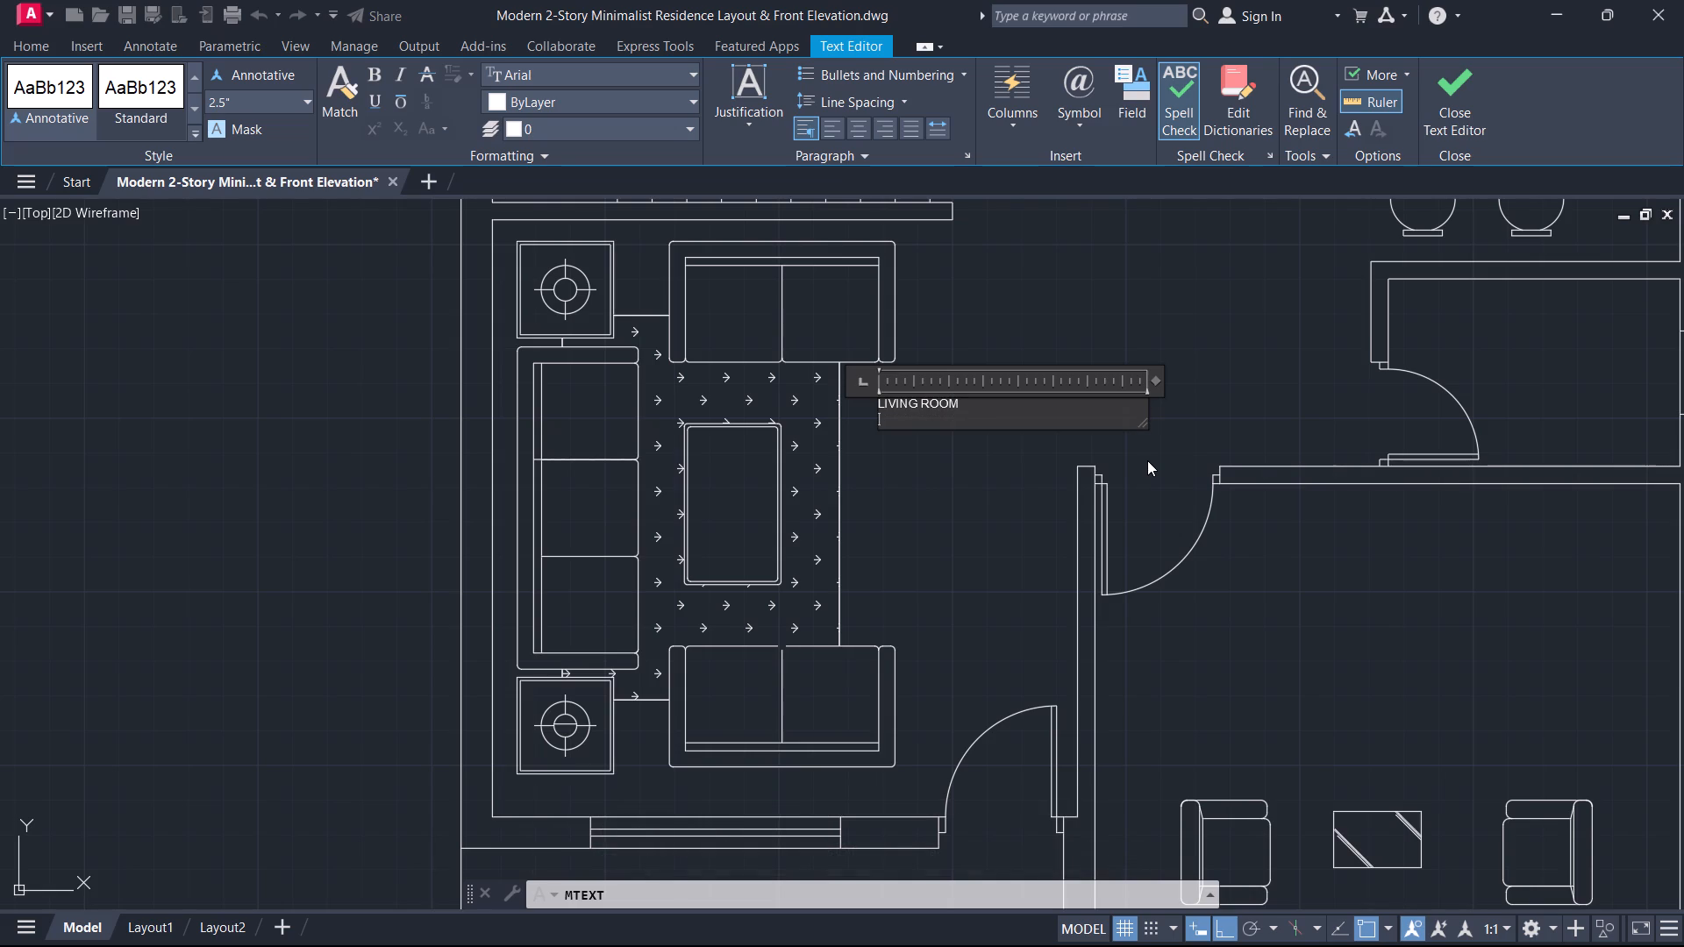
{"action": "type", "text": "14'"}
{"action": "key", "text": "apostrophe"}
{"action": "key", "text": "BackSpace"}
{"action": "type", "text": "-0\"X"}
{"action": "type", "text": "14'1"}
{"action": "key", "text": "BackSpace"}
{"action": "key", "text": "4"}
{"action": "key", "text": "BackSpace"}
{"action": "key", "text": "BackSpace"}
{"action": "key", "text": "apostrophe"}
{"action": "key", "text": "minus"}
{"action": "type", "text": "4\""}
{"action": "key", "text": "Return"}
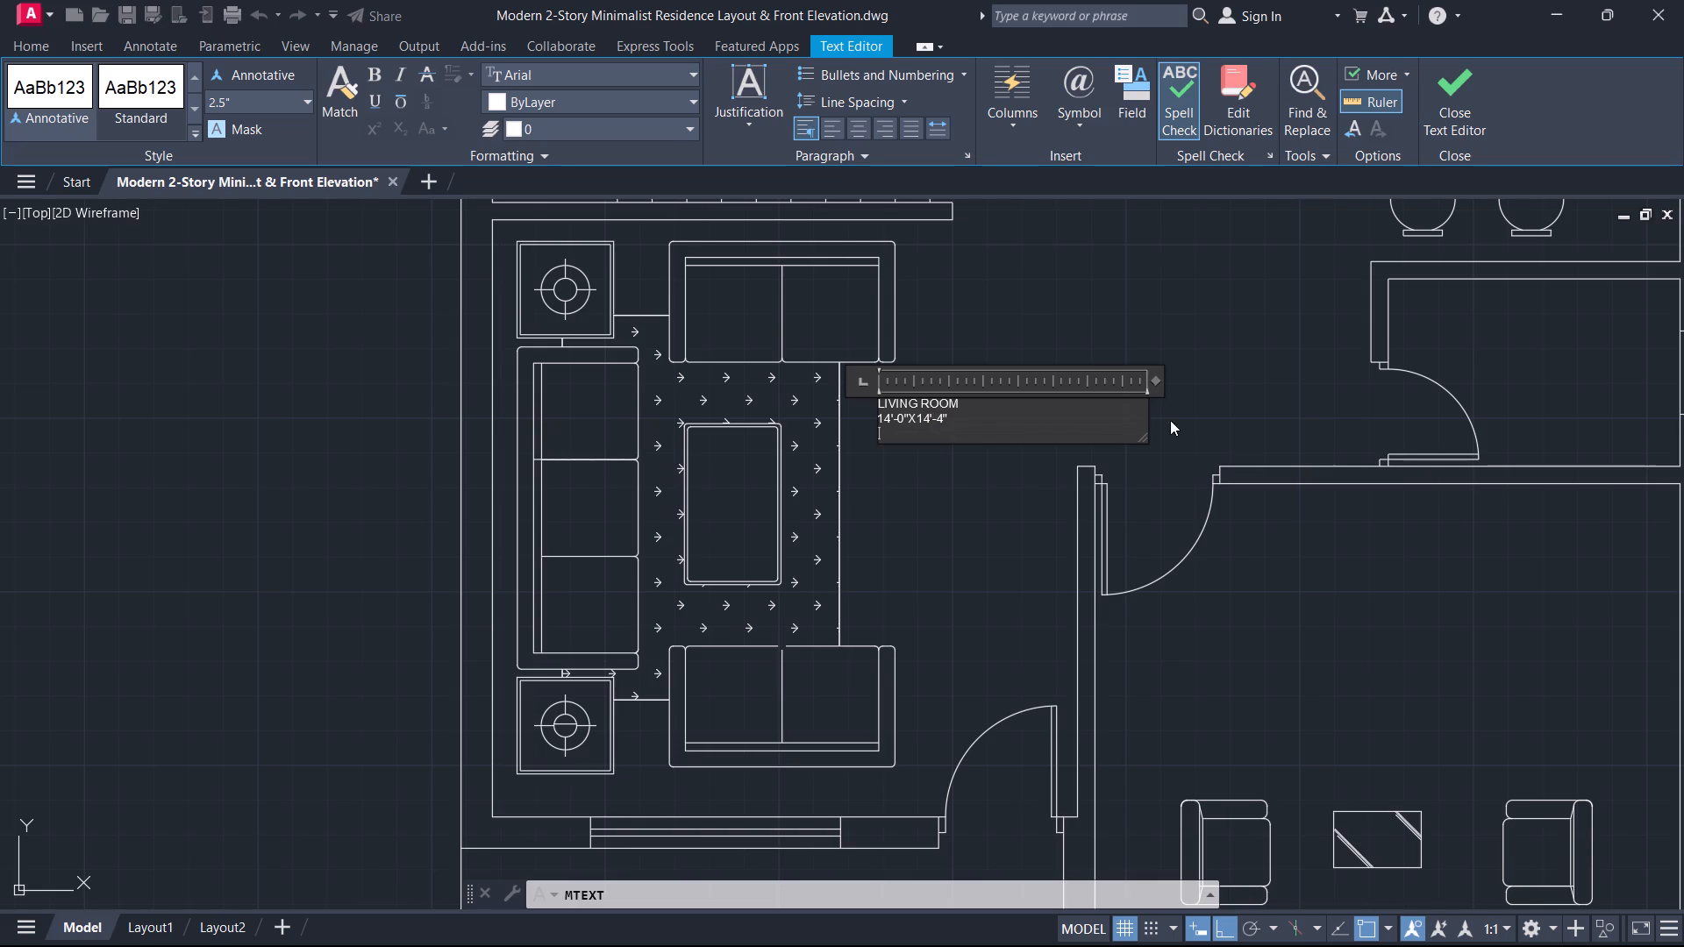
Set the text height of the whole living room label to 6" and finish editing the text.
{"action": "left_click_drag", "start_coordinate": [1005, 423], "coordinate": [847, 308]}
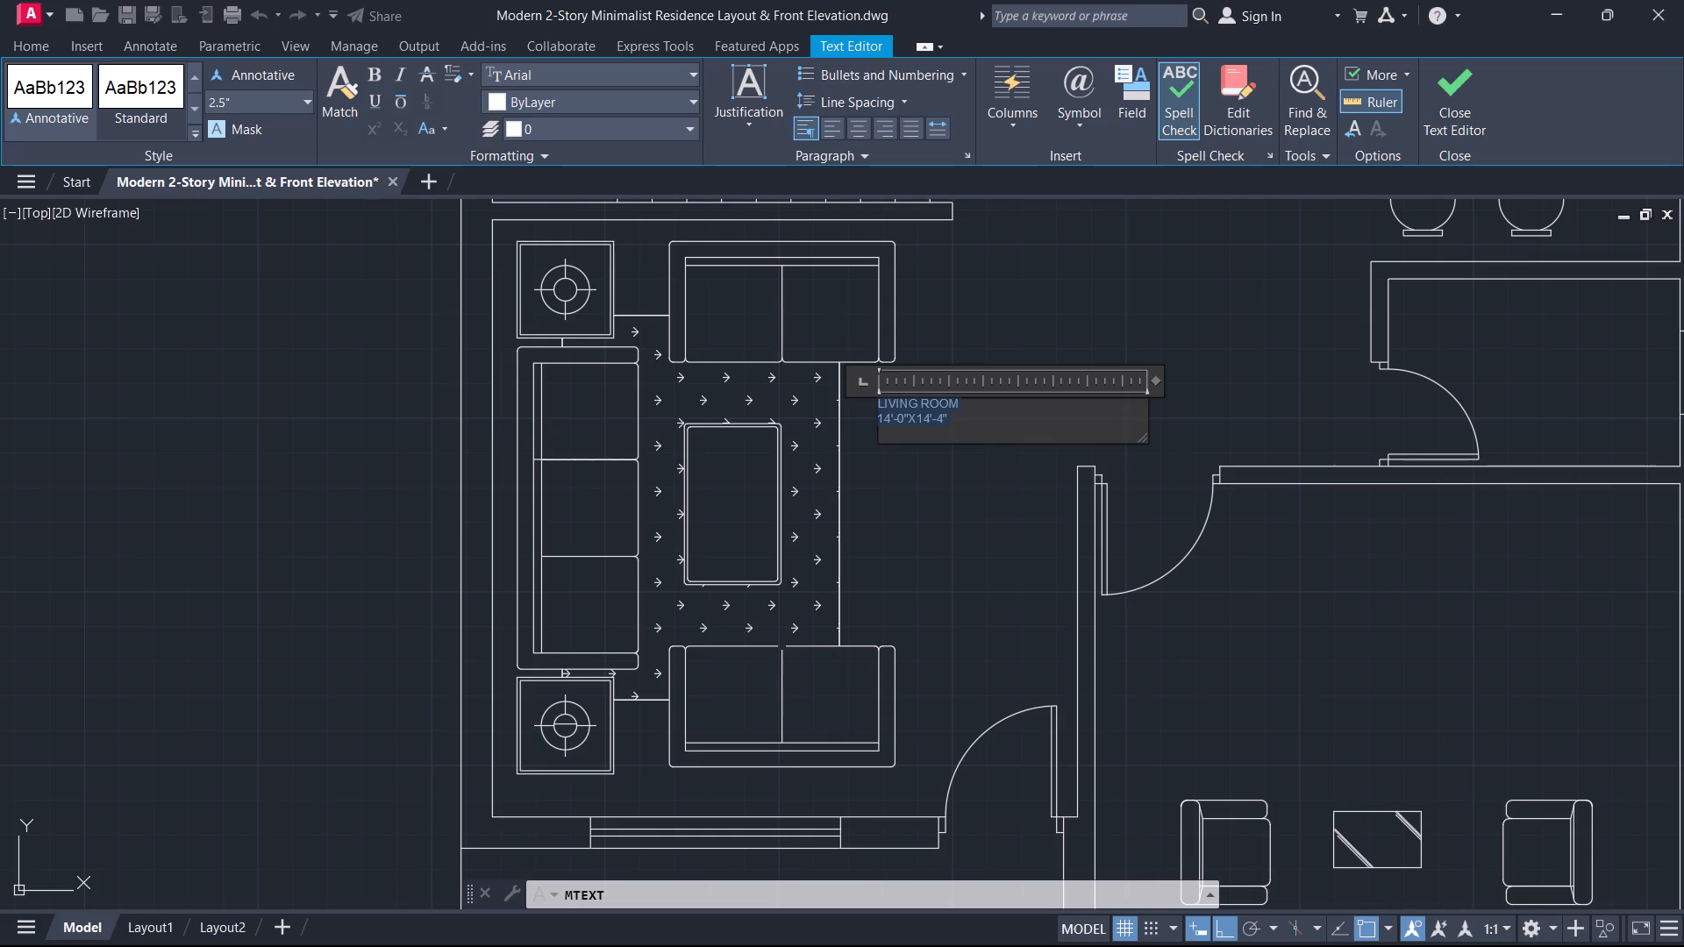
{"action": "left_click_drag", "start_coordinate": [276, 105], "coordinate": [93, 101]}
{"action": "key", "text": "6"}
{"action": "key", "text": "Return"}
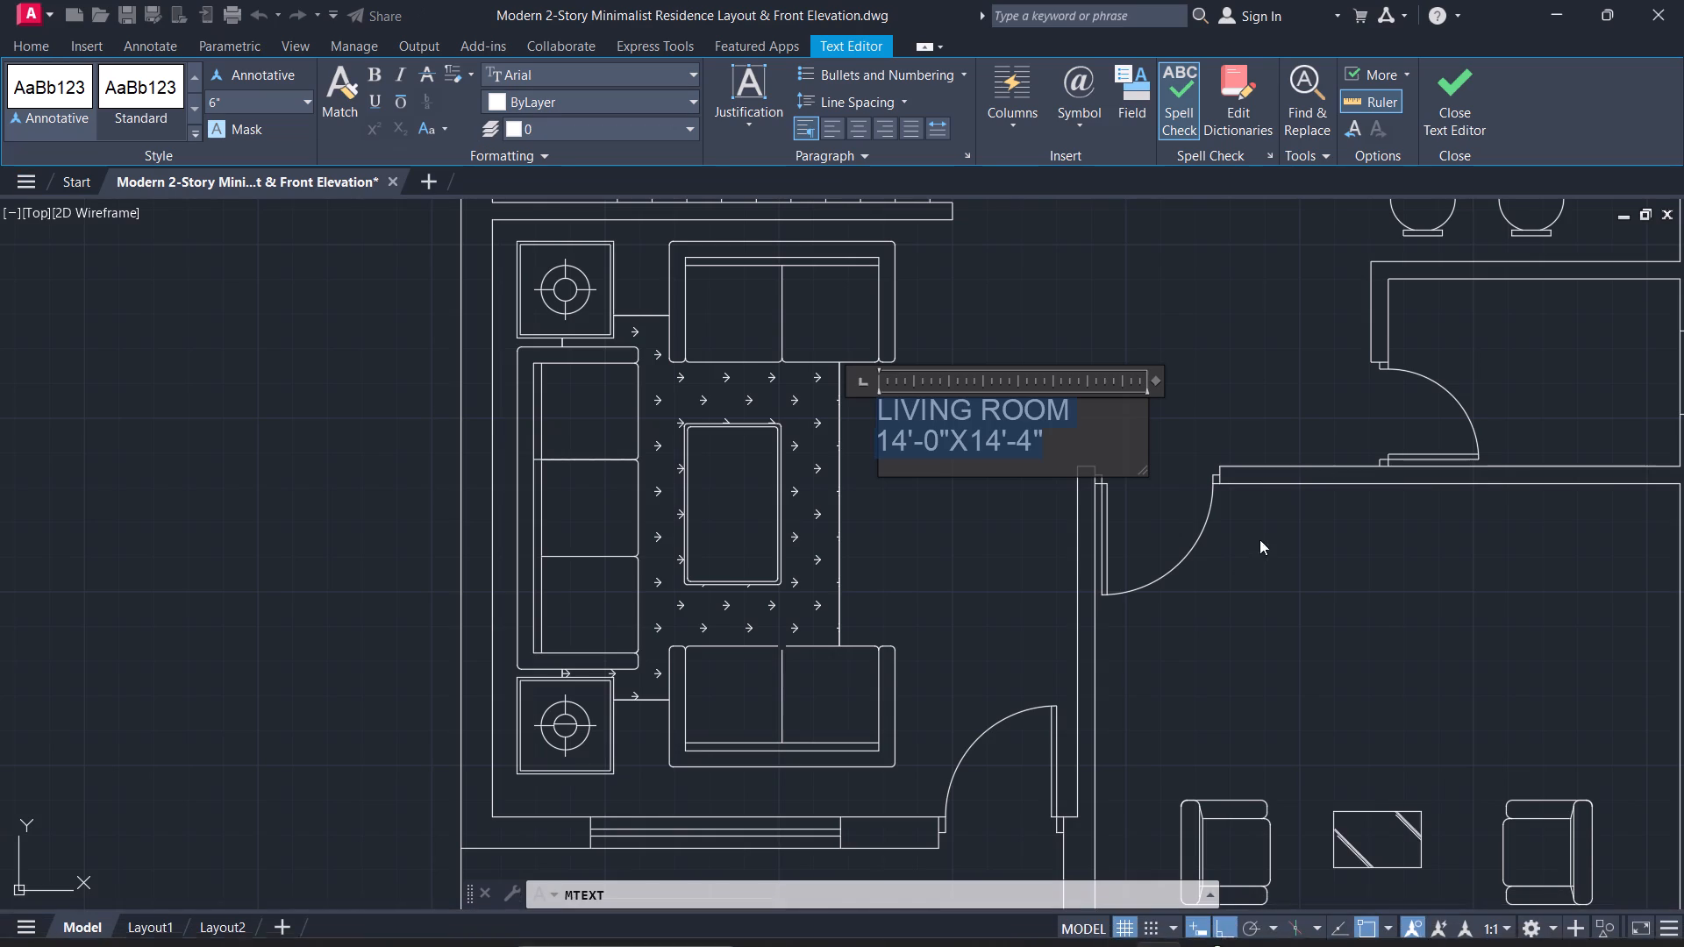
{"action": "left_click", "coordinate": [1464, 73]}
Move the living room label freely, without snapping, down into the open space between the rug and the partition wall.
{"action": "middle_click_drag", "start_coordinate": [974, 419], "coordinate": [1008, 460]}
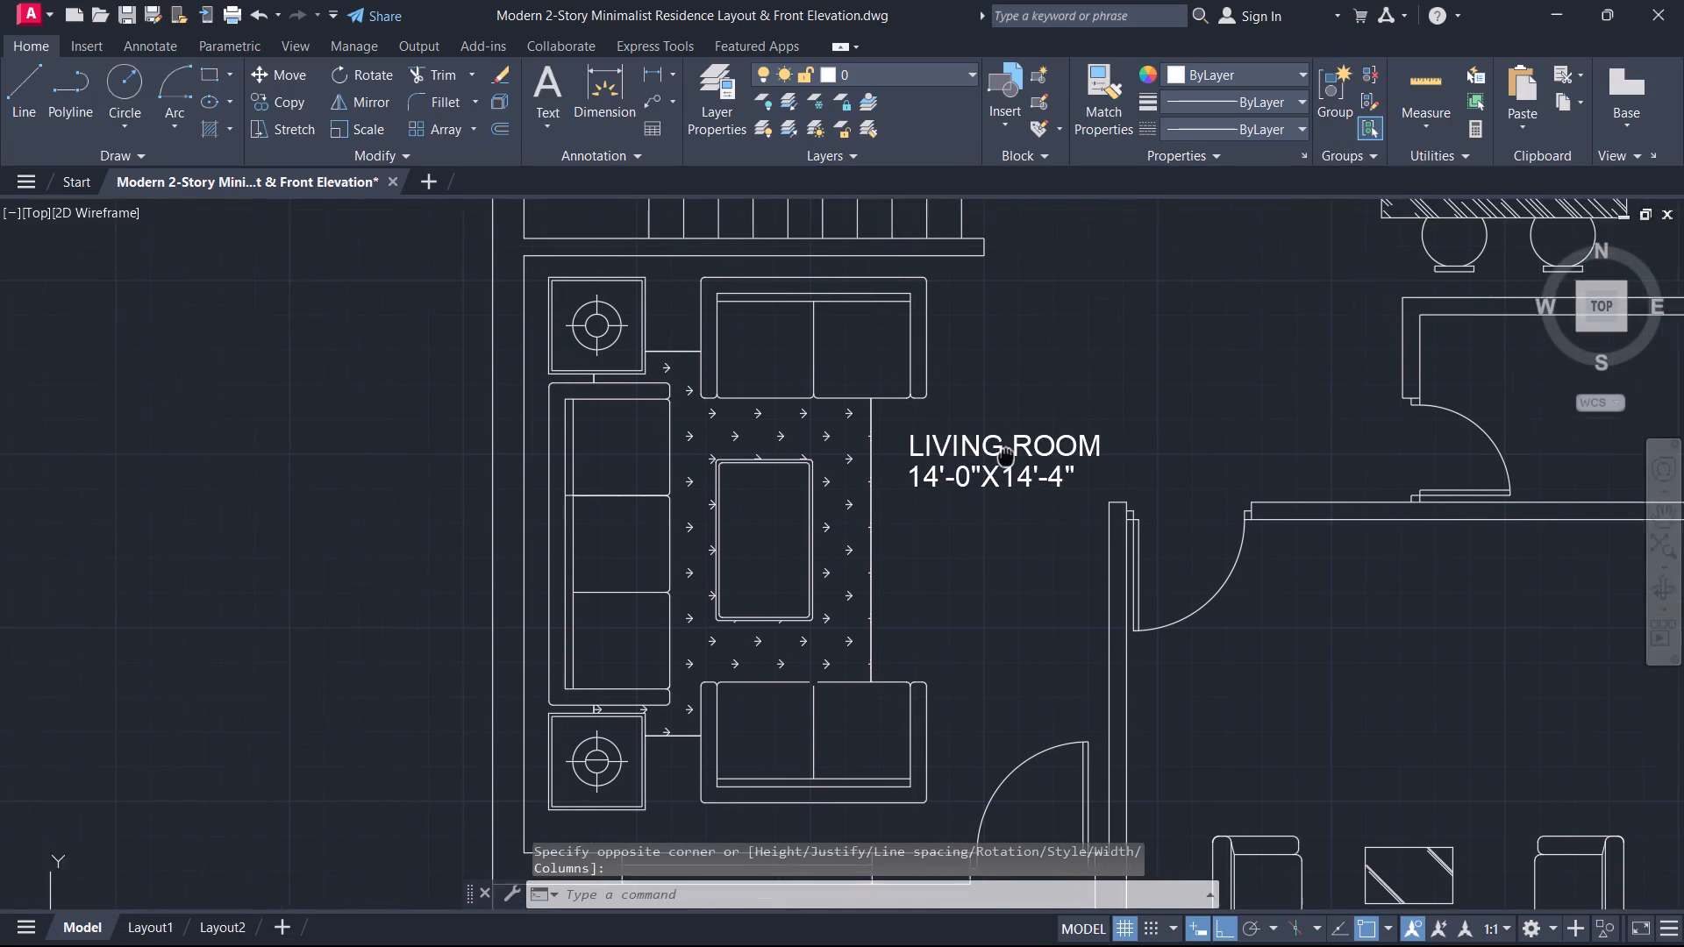
{"action": "middle_click_drag", "start_coordinate": [1008, 460], "coordinate": [1014, 479]}
{"action": "left_click", "coordinate": [1015, 482]}
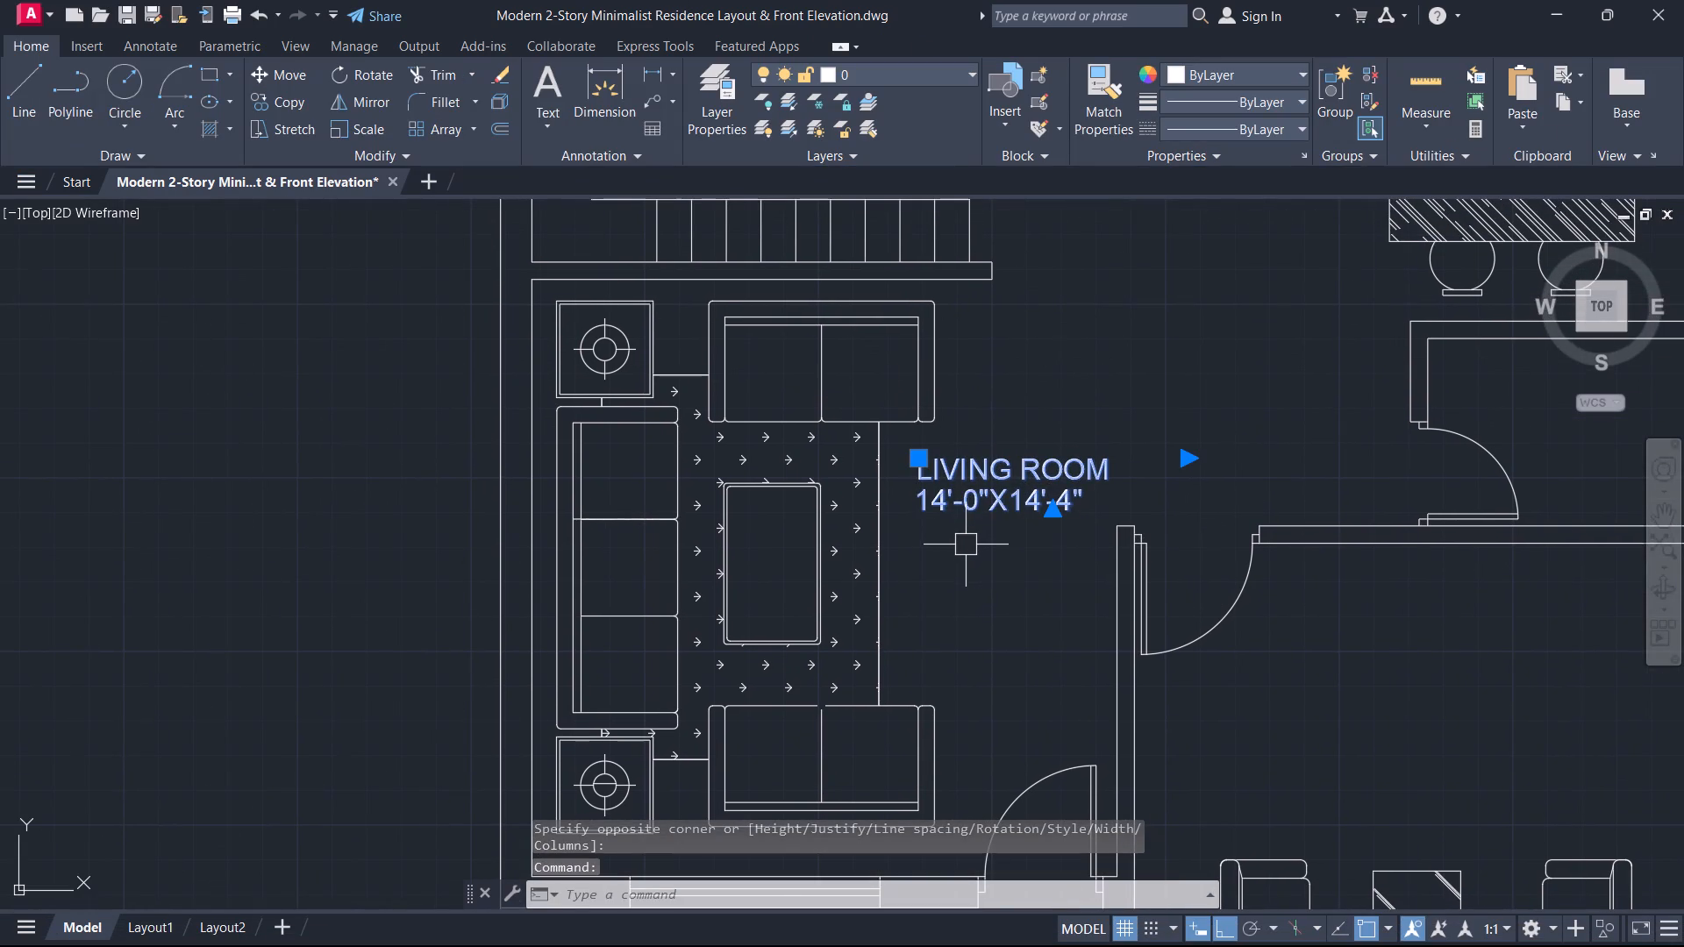
{"action": "key", "text": "m"}
{"action": "key", "text": "space"}
{"action": "left_click", "coordinate": [1029, 480]}
{"action": "key", "text": "F3"}
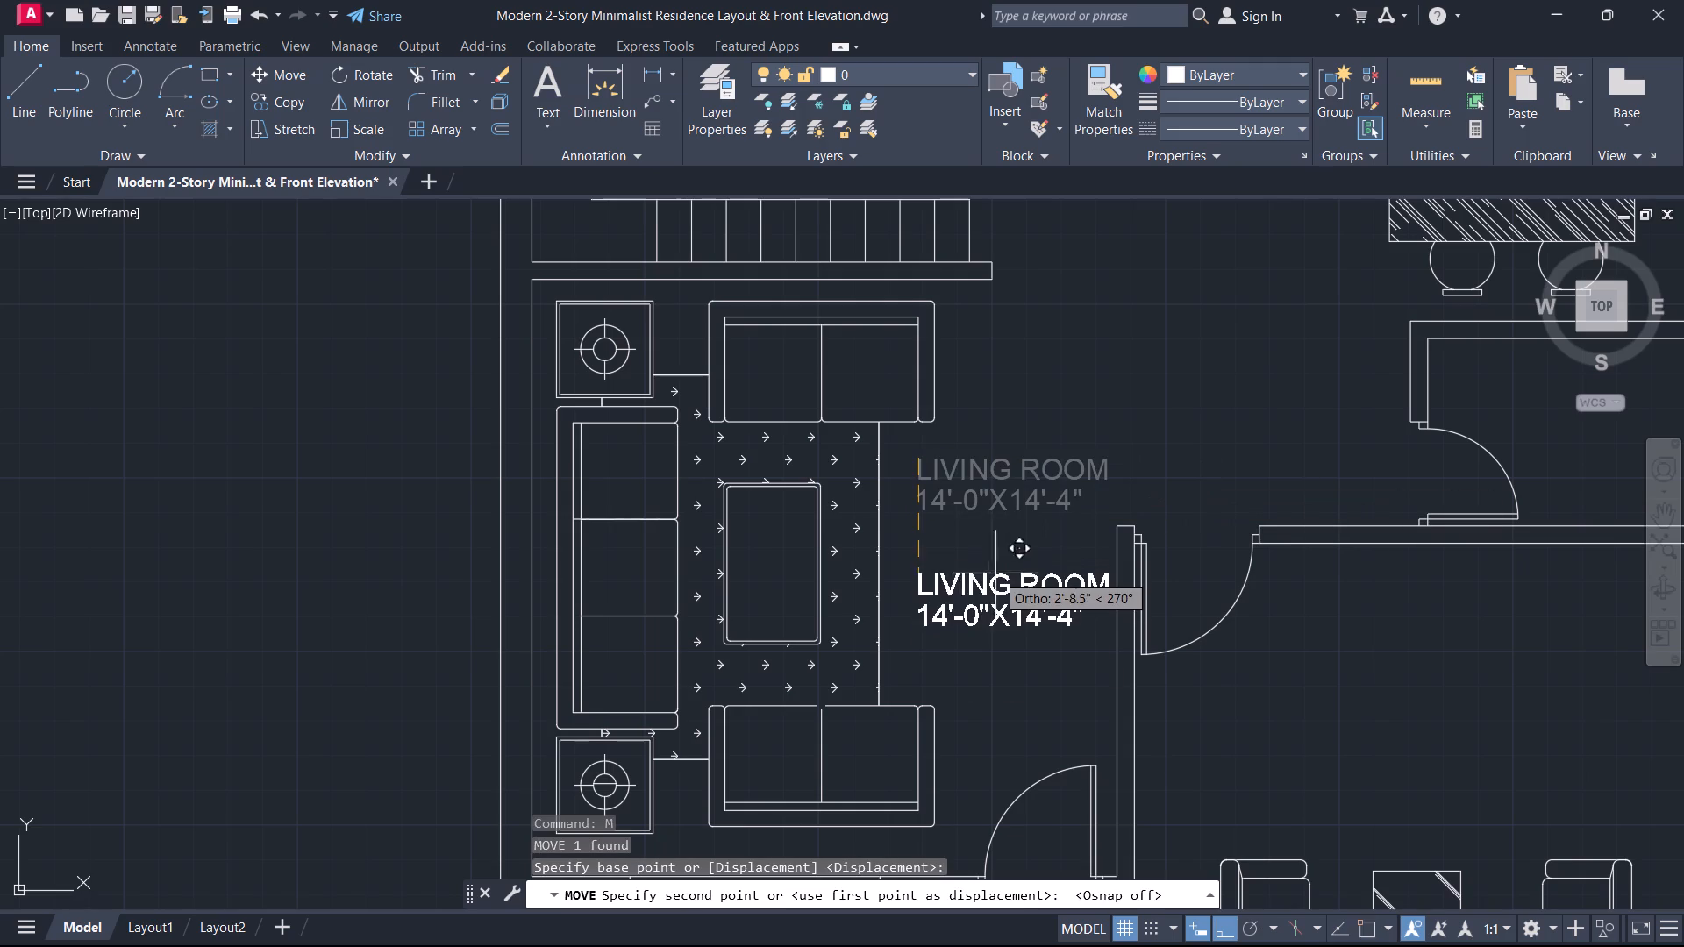
{"action": "key", "text": "F8"}
{"action": "scroll", "coordinate": [967, 568], "scroll_direction": "up", "scroll_amount": 2}
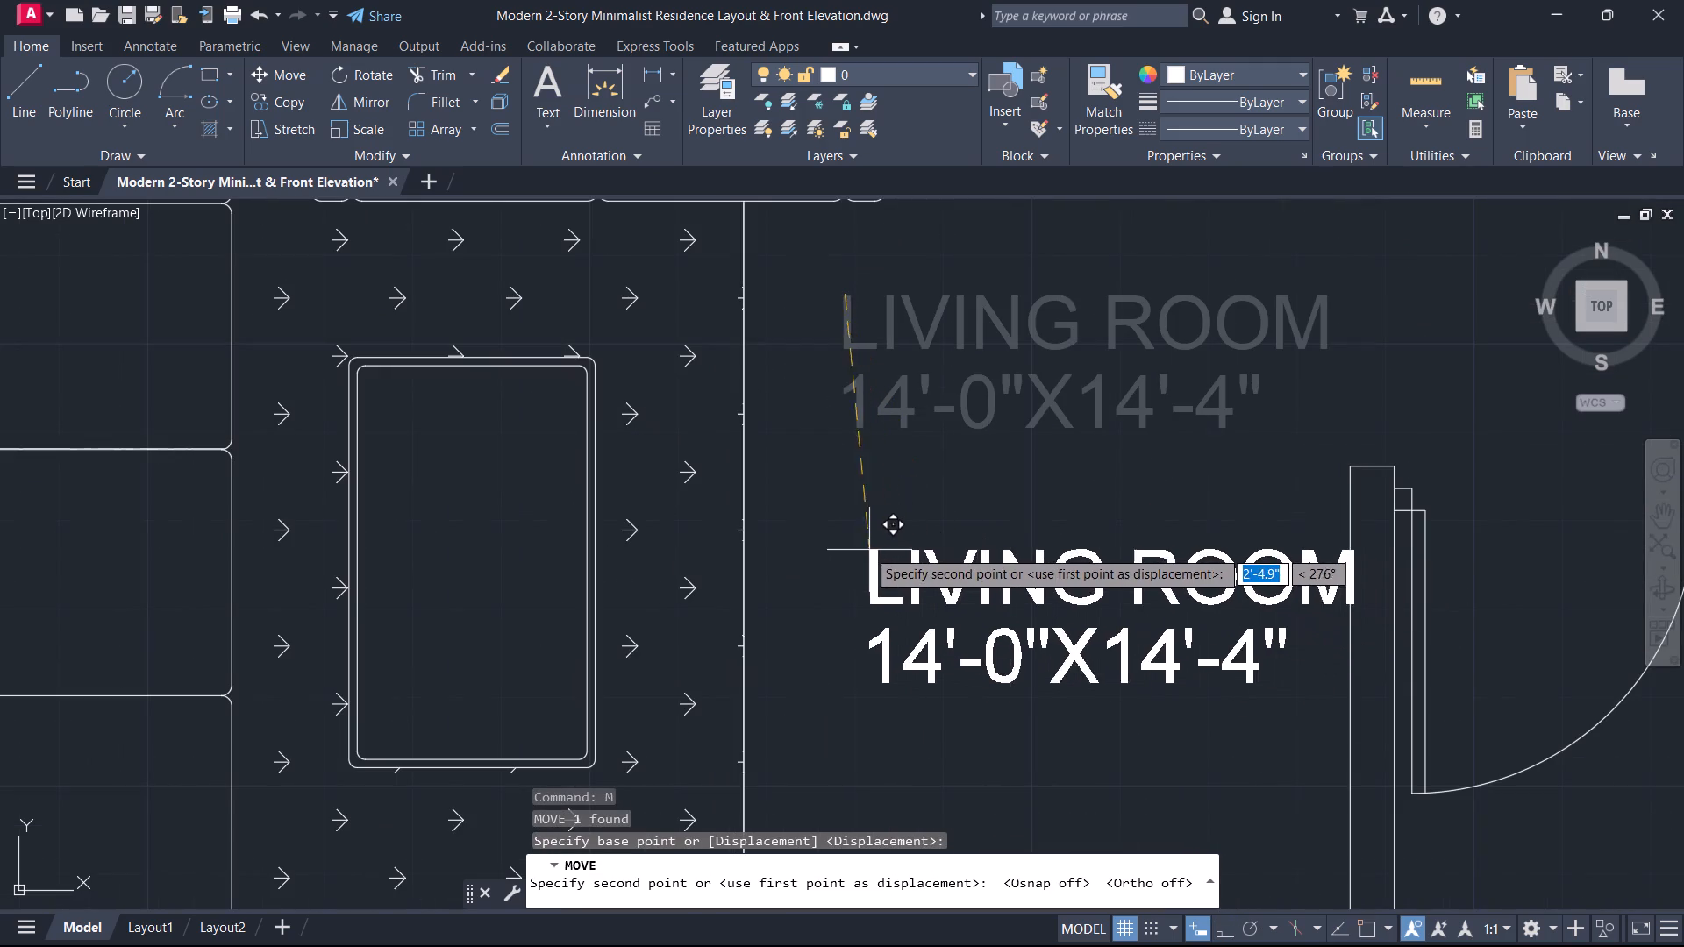
{"action": "left_click", "coordinate": [809, 516]}
{"action": "key", "text": "Escape"}
Insert the Toilet - Imperial block from the architectural tool palette in the empty area beside the ground-floor plan, then close the palette.
{"action": "scroll", "coordinate": [861, 573], "scroll_direction": "down", "scroll_amount": 2}
{"action": "middle_click", "coordinate": [861, 573]}
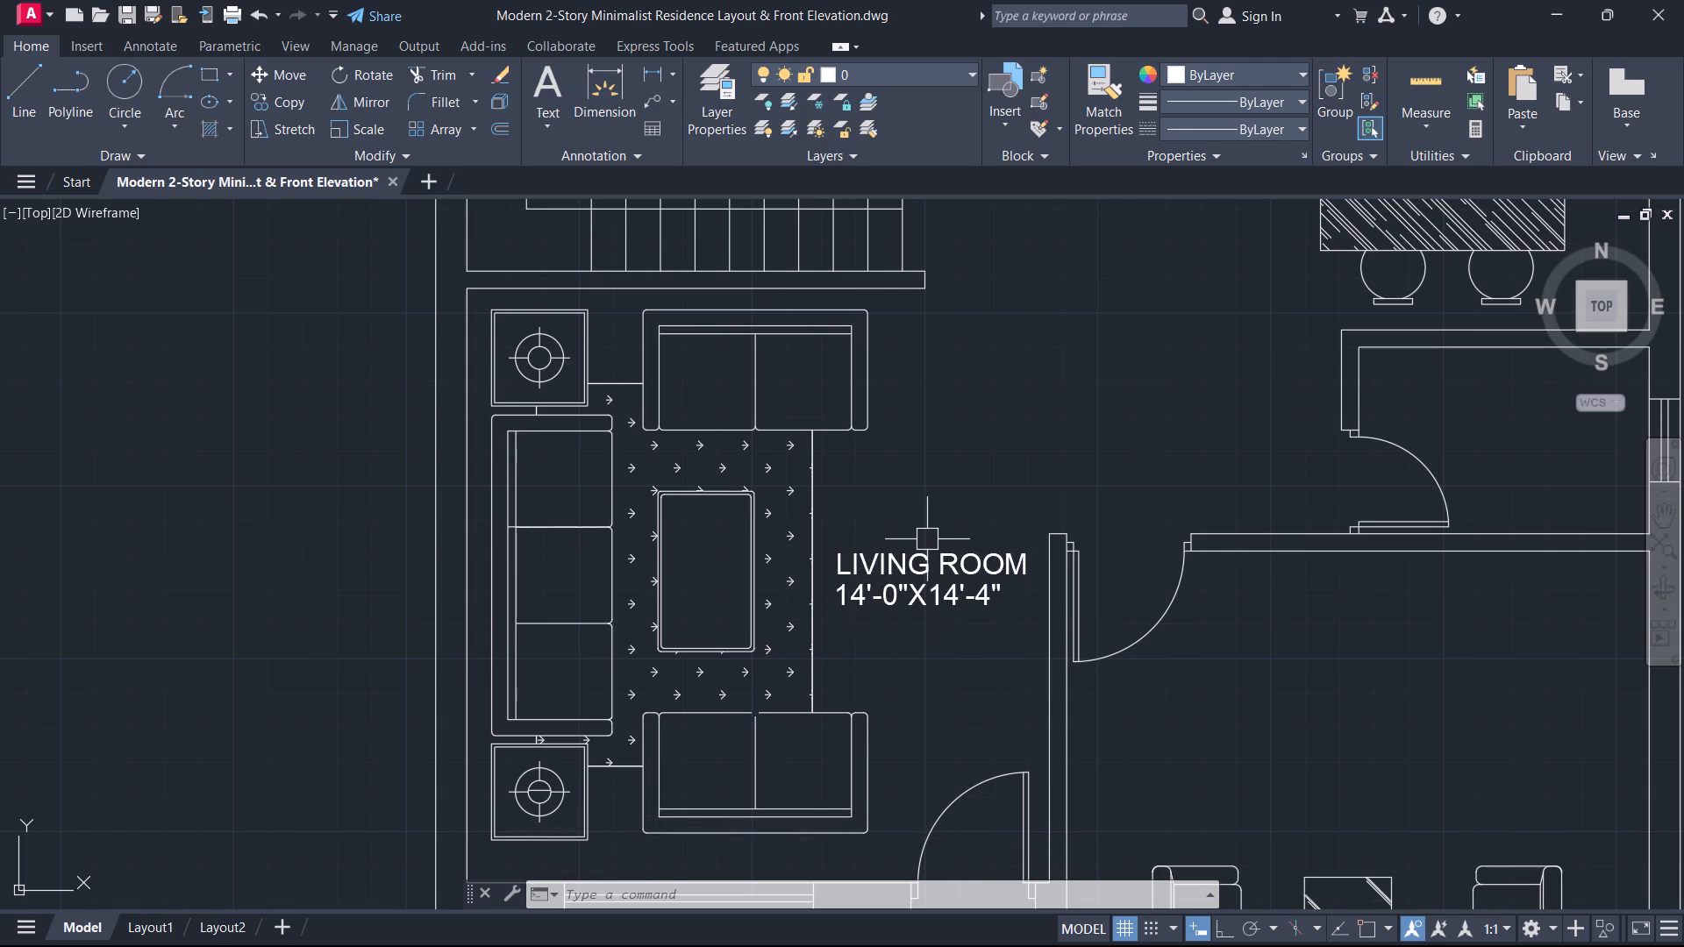
{"action": "middle_click_drag", "start_coordinate": [922, 569], "coordinate": [853, 539]}
{"action": "scroll", "coordinate": [856, 539], "scroll_direction": "down", "scroll_amount": 3}
{"action": "scroll", "coordinate": [869, 545], "scroll_direction": "up", "scroll_amount": 1}
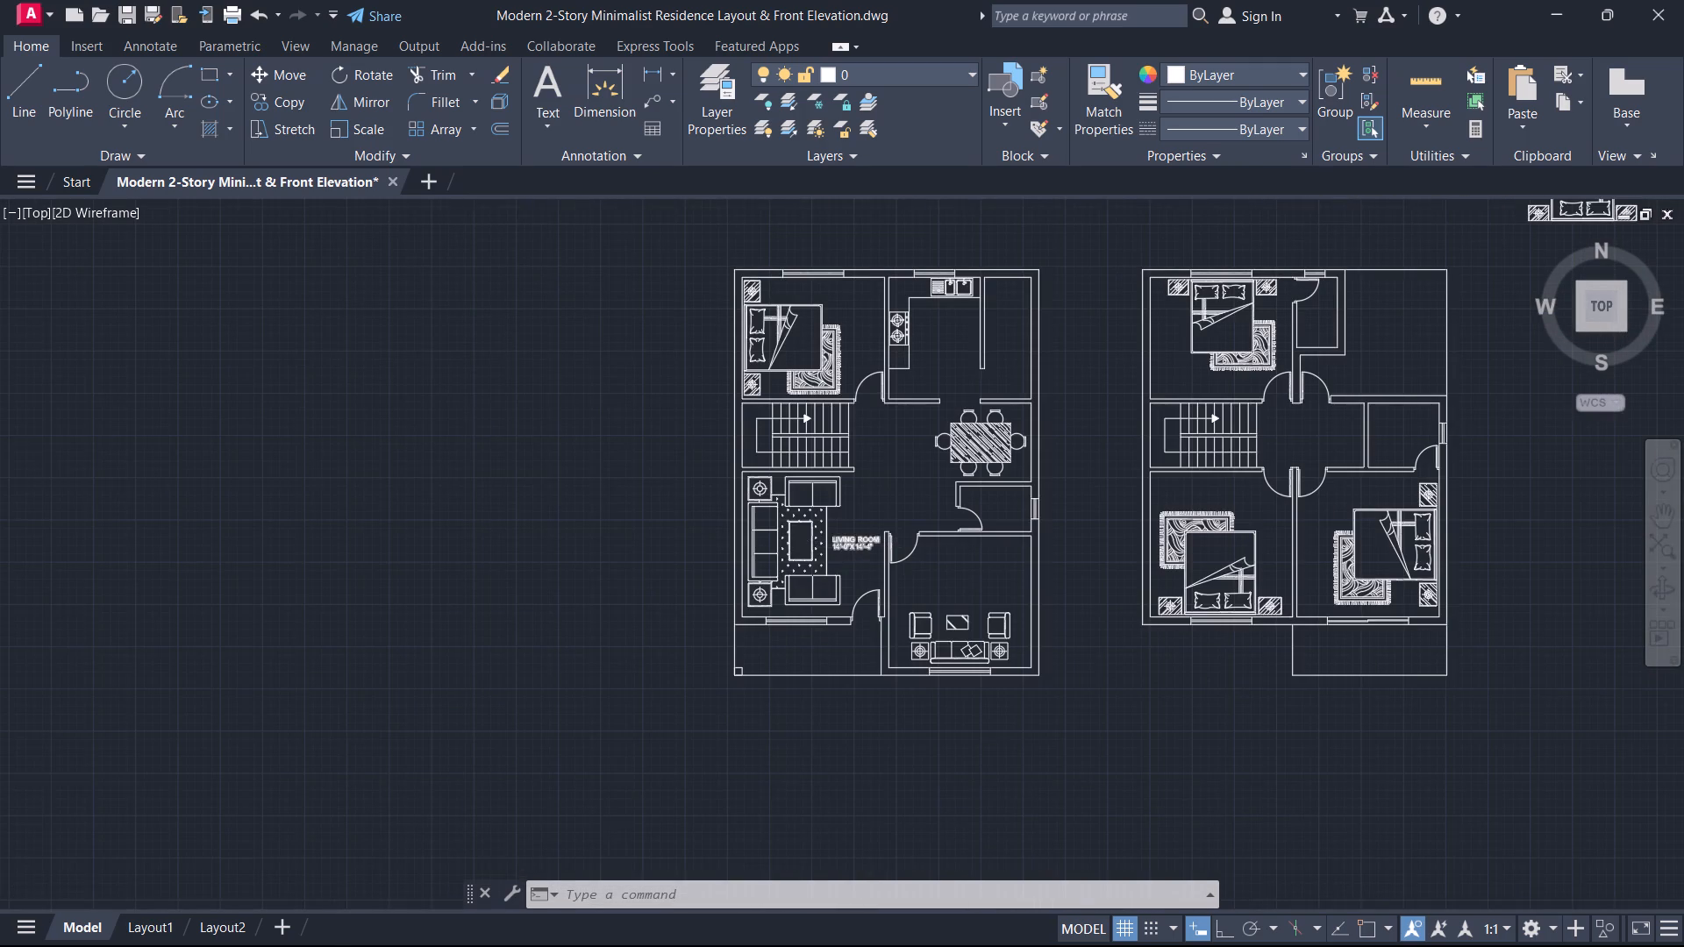
{"action": "scroll", "coordinate": [901, 543], "scroll_direction": "up", "scroll_amount": 1}
{"action": "scroll", "coordinate": [869, 500], "scroll_direction": "down", "scroll_amount": 2}
{"action": "middle_click_drag", "start_coordinate": [869, 500], "coordinate": [855, 568]}
{"action": "type", "text": "TP"}
{"action": "key", "text": "space"}
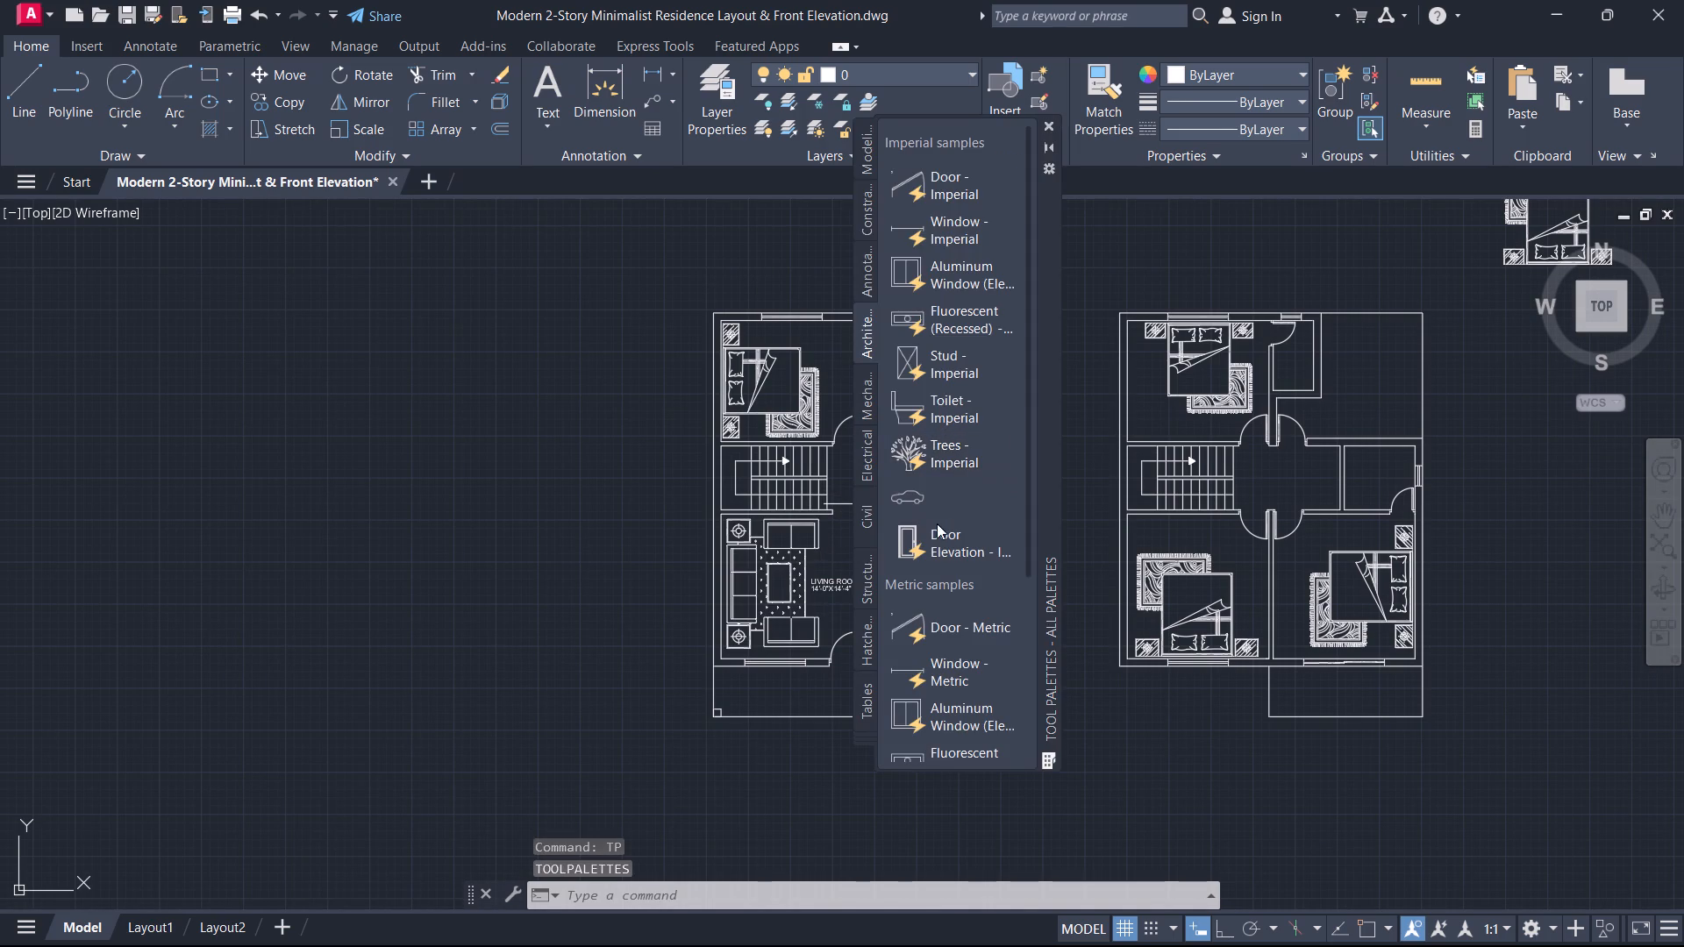
{"action": "left_click", "coordinate": [950, 418]}
{"action": "left_click", "coordinate": [388, 500]}
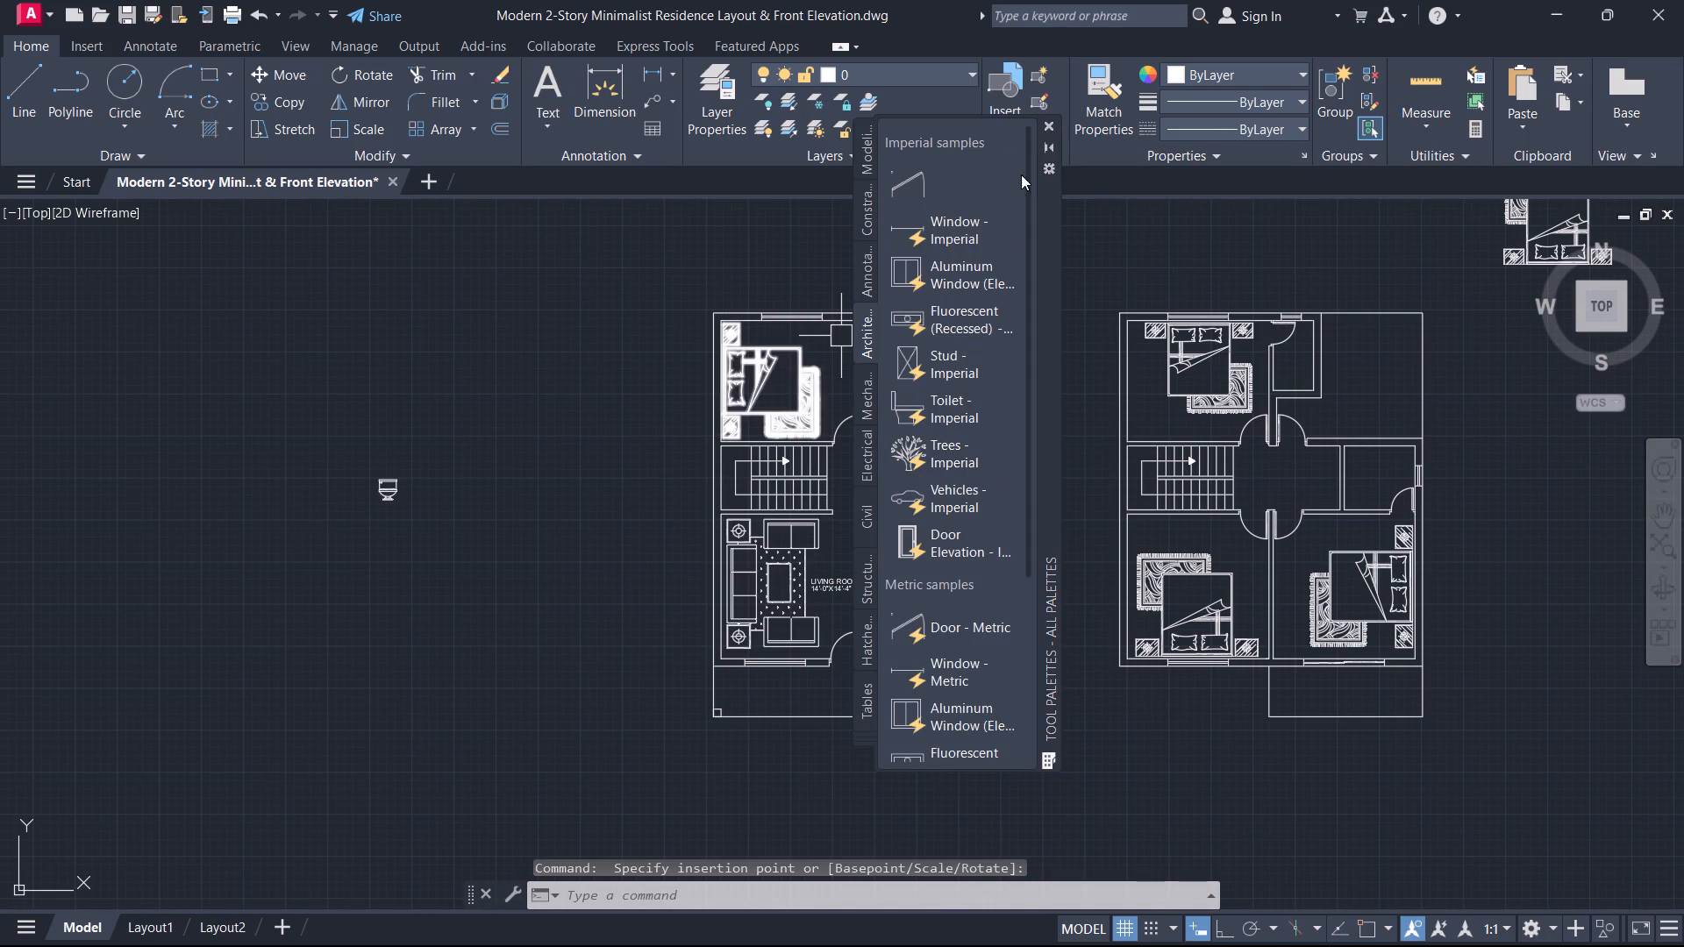
{"action": "left_click", "coordinate": [1050, 129]}
{"action": "key", "text": "Escape"}
Switch the inserted toilet block to its Elongated (Plan) view.
{"action": "left_click", "coordinate": [396, 480]}
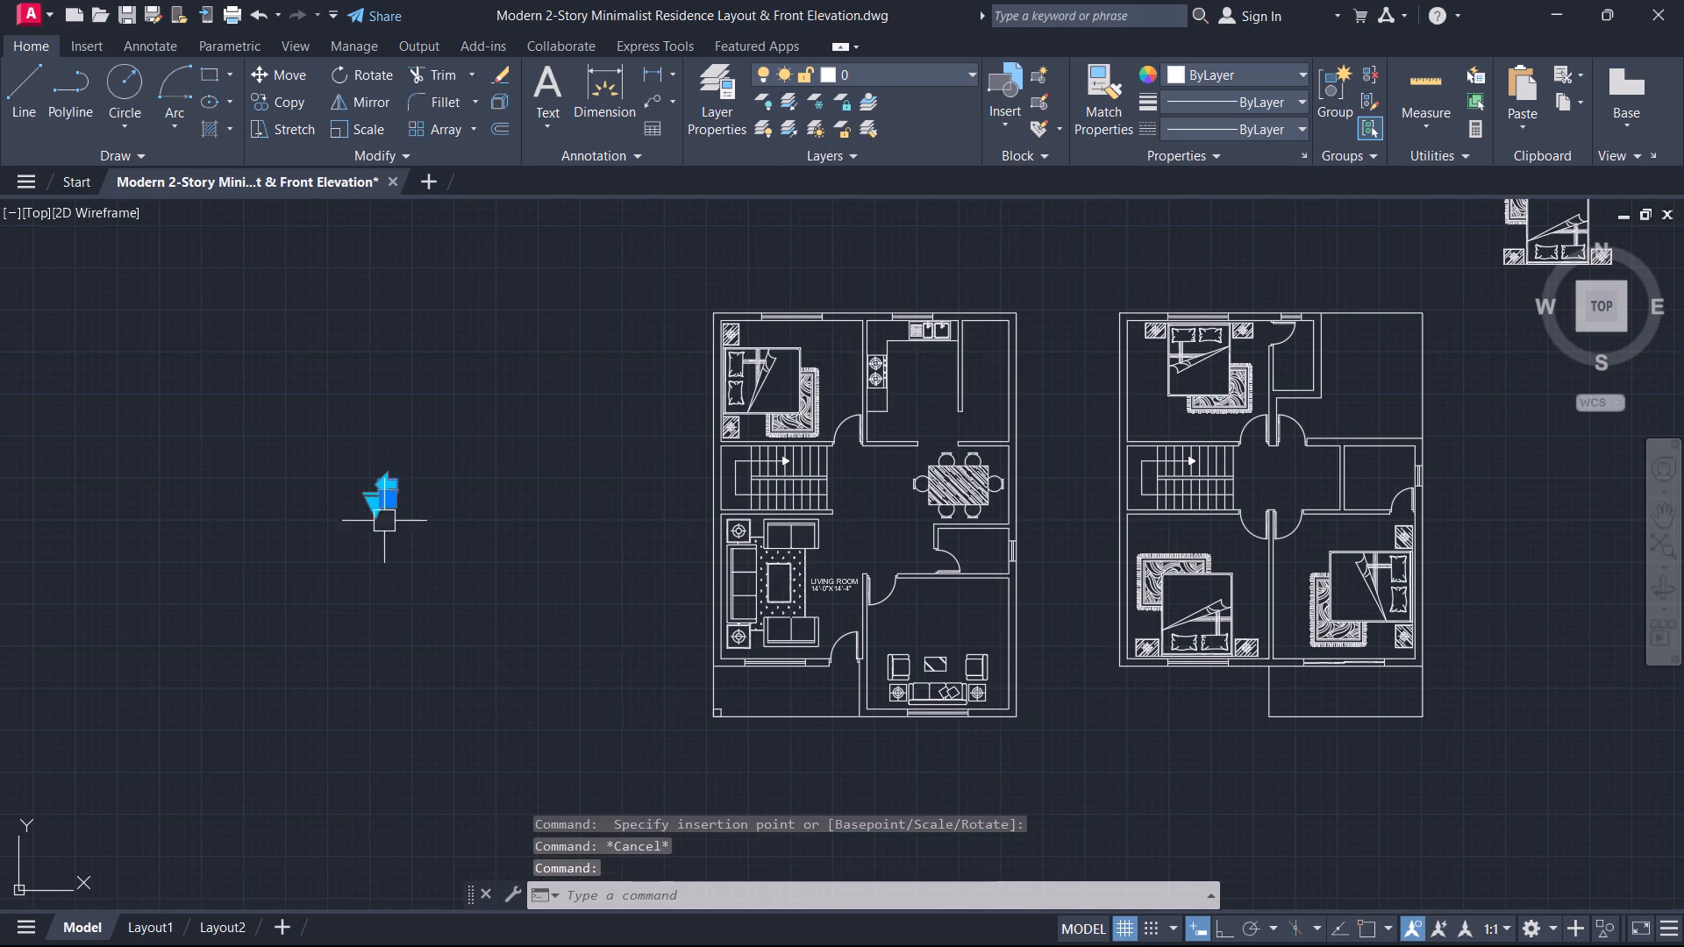
{"action": "scroll", "coordinate": [386, 524], "scroll_direction": "up", "scroll_amount": 5}
{"action": "left_click", "coordinate": [344, 512]}
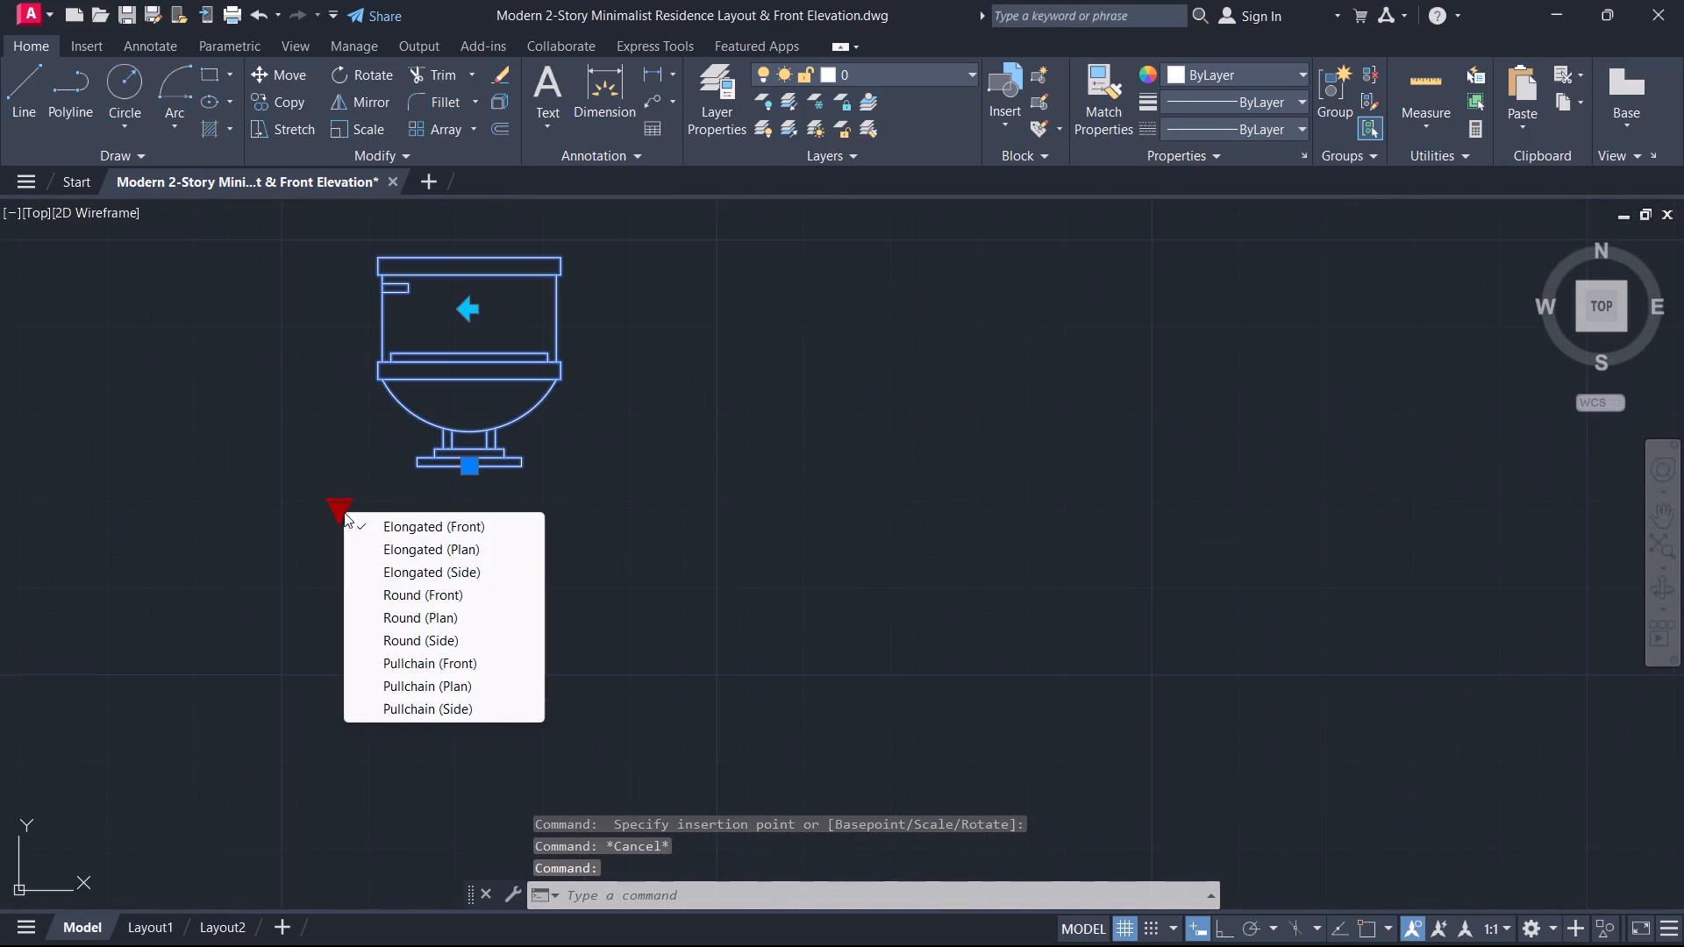
{"action": "left_click", "coordinate": [473, 552]}
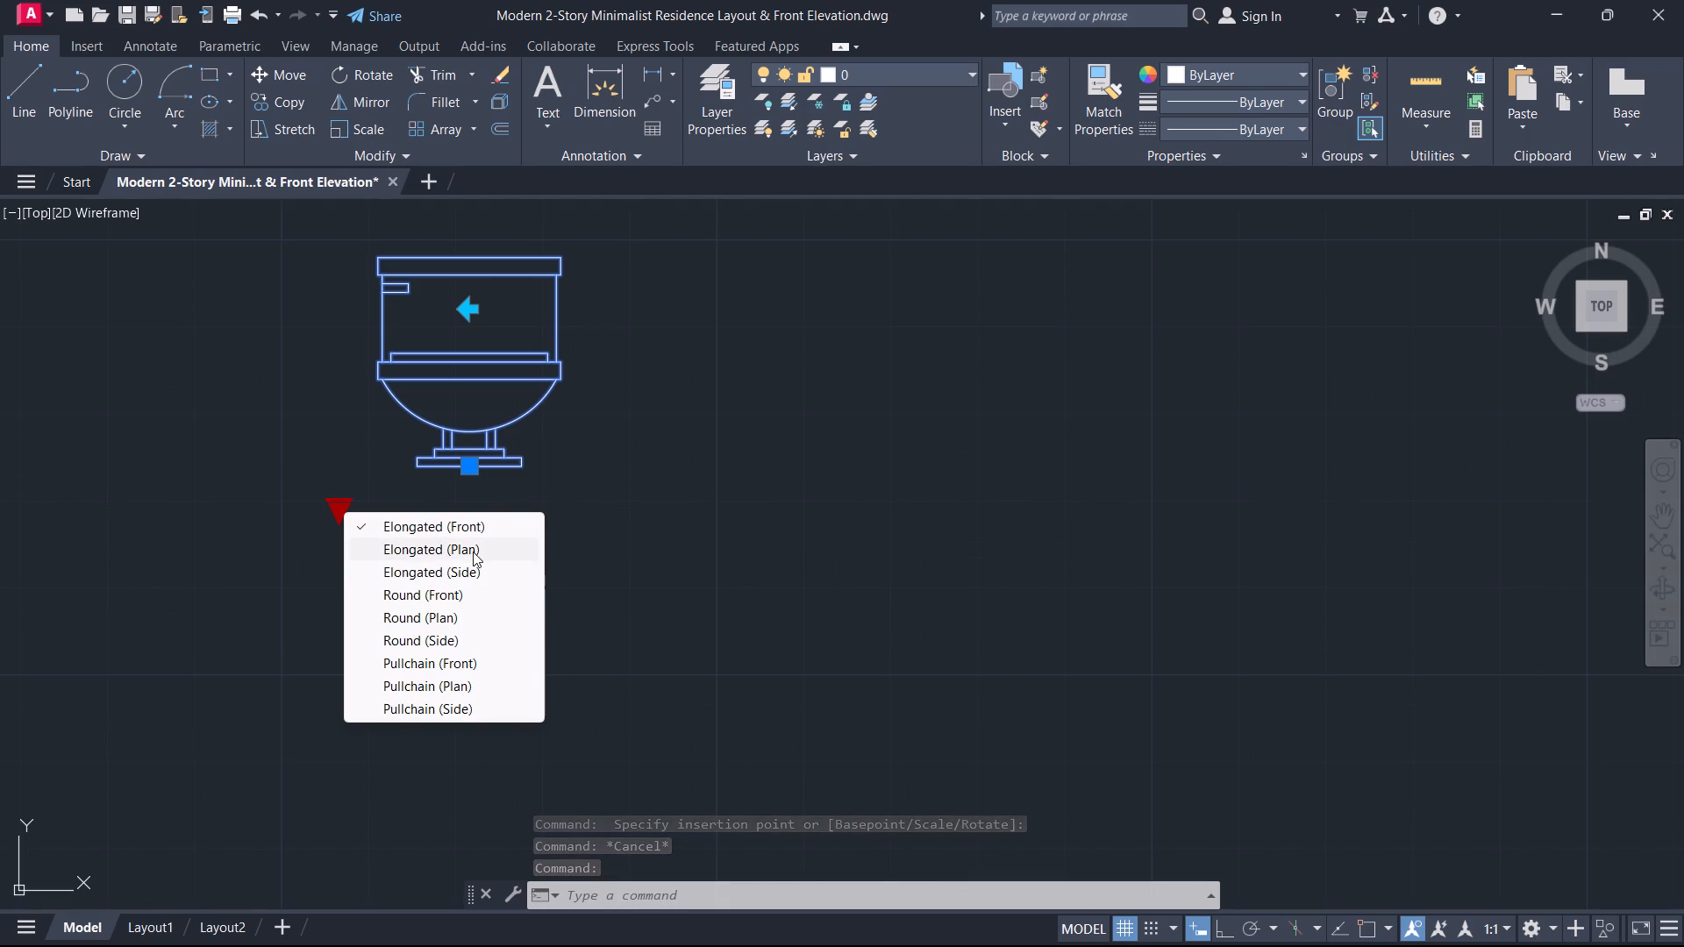
{"action": "scroll", "coordinate": [470, 566], "scroll_direction": "down", "scroll_amount": 2}
{"action": "middle_click_drag", "start_coordinate": [470, 566], "coordinate": [691, 552]}
{"action": "scroll", "coordinate": [691, 552], "scroll_direction": "down", "scroll_amount": 1}
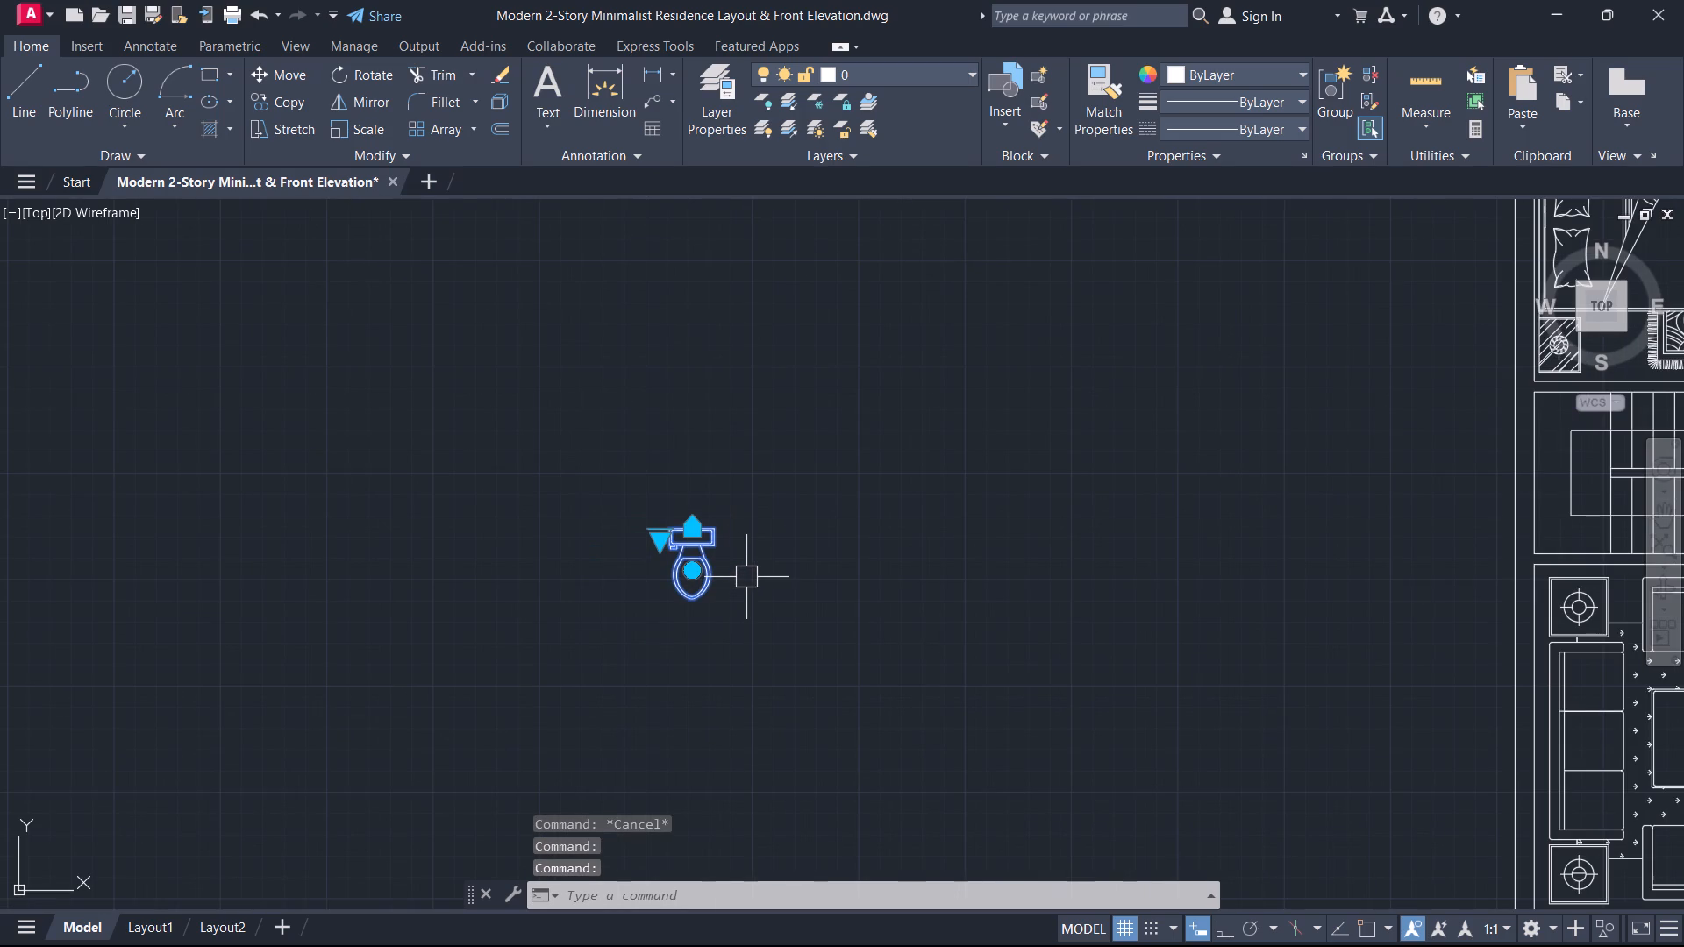
{"action": "key", "text": "grave"}
{"action": "key", "text": "Escape"}
Copy the toilet into the ground-floor bathroom beside the dining area, with its tank facing the wall nearest the dining table.
{"action": "left_click_drag", "start_coordinate": [753, 576], "coordinate": [732, 566]}
{"action": "left_click", "coordinate": [630, 467]}
{"action": "type", "text": "CO"}
{"action": "key", "text": "space"}
{"action": "scroll", "coordinate": [626, 468], "scroll_direction": "up", "scroll_amount": 1}
{"action": "scroll", "coordinate": [730, 572], "scroll_direction": "up", "scroll_amount": 1}
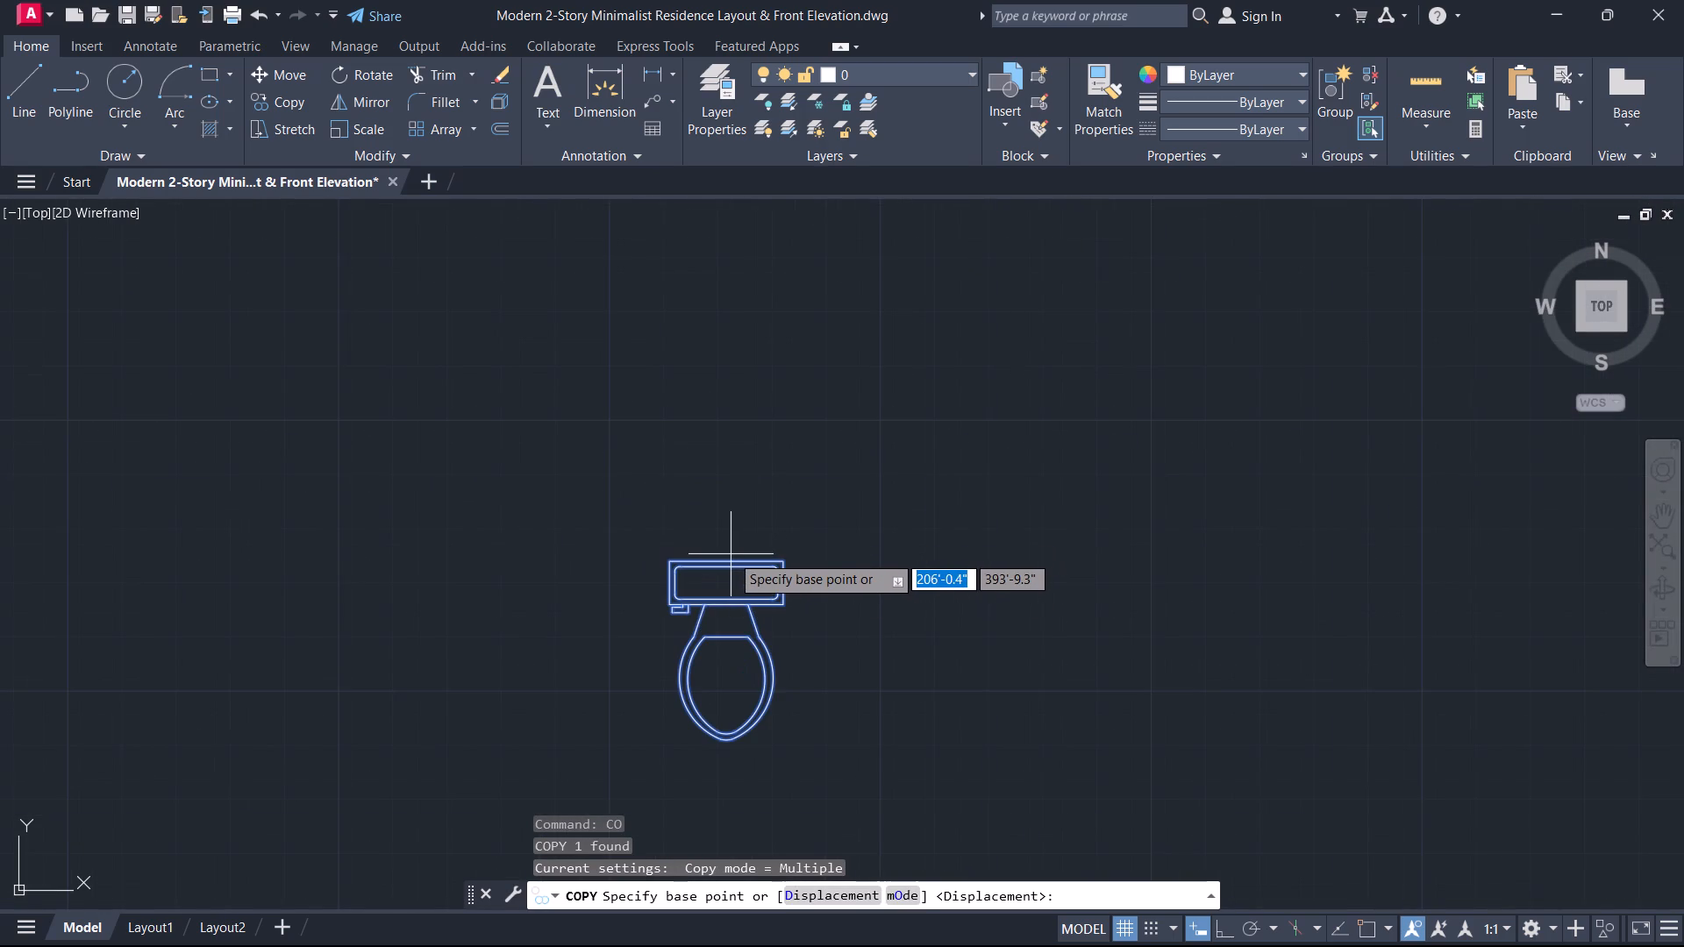
{"action": "left_click", "coordinate": [728, 552]}
{"action": "scroll", "coordinate": [741, 626], "scroll_direction": "down", "scroll_amount": 5}
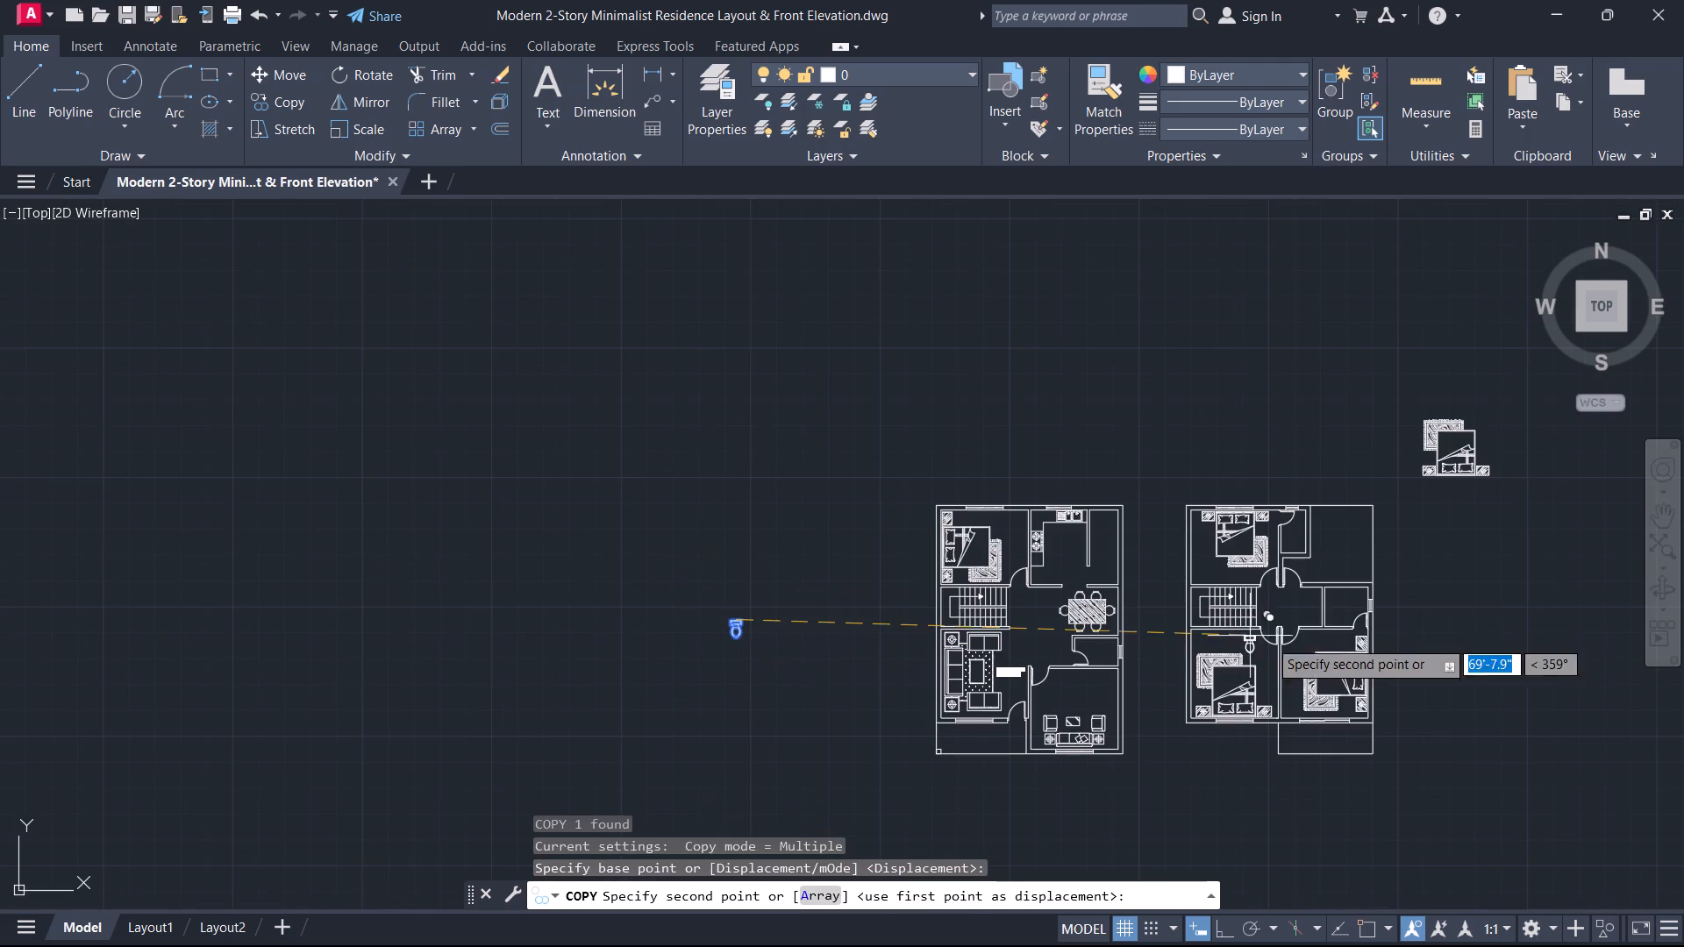
{"action": "scroll", "coordinate": [1124, 600], "scroll_direction": "up", "scroll_amount": 2}
{"action": "scroll", "coordinate": [1087, 666], "scroll_direction": "up", "scroll_amount": 2}
{"action": "scroll", "coordinate": [1080, 746], "scroll_direction": "up", "scroll_amount": 2}
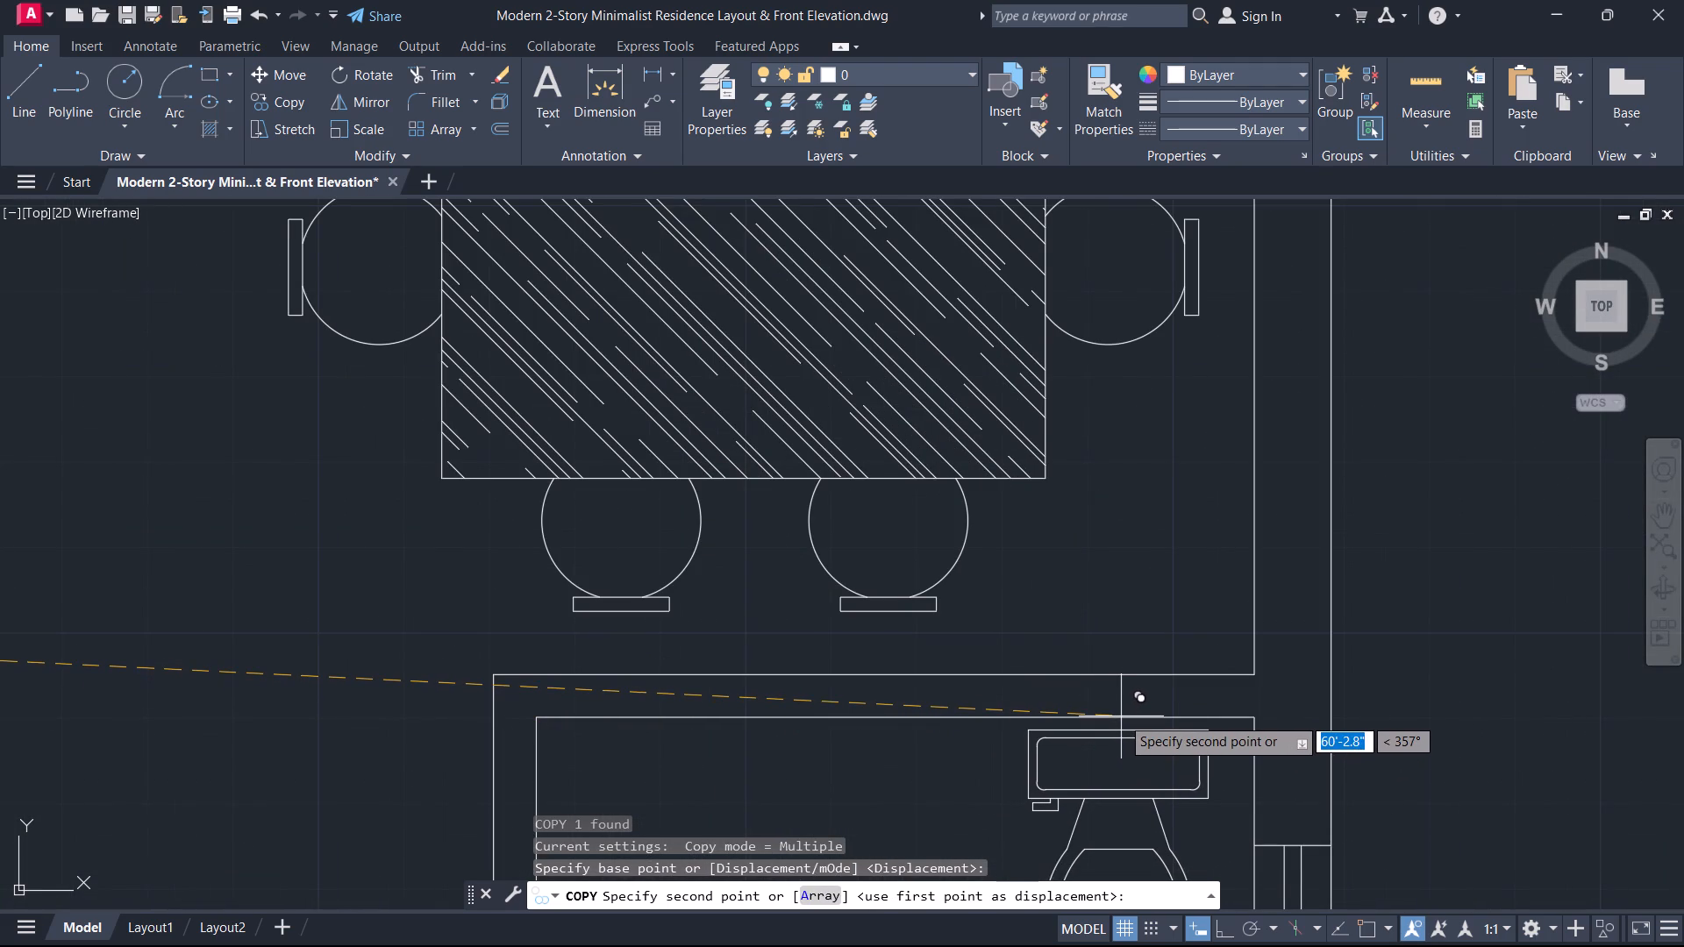
{"action": "key", "text": "F3"}
{"action": "left_click", "coordinate": [1122, 717]}
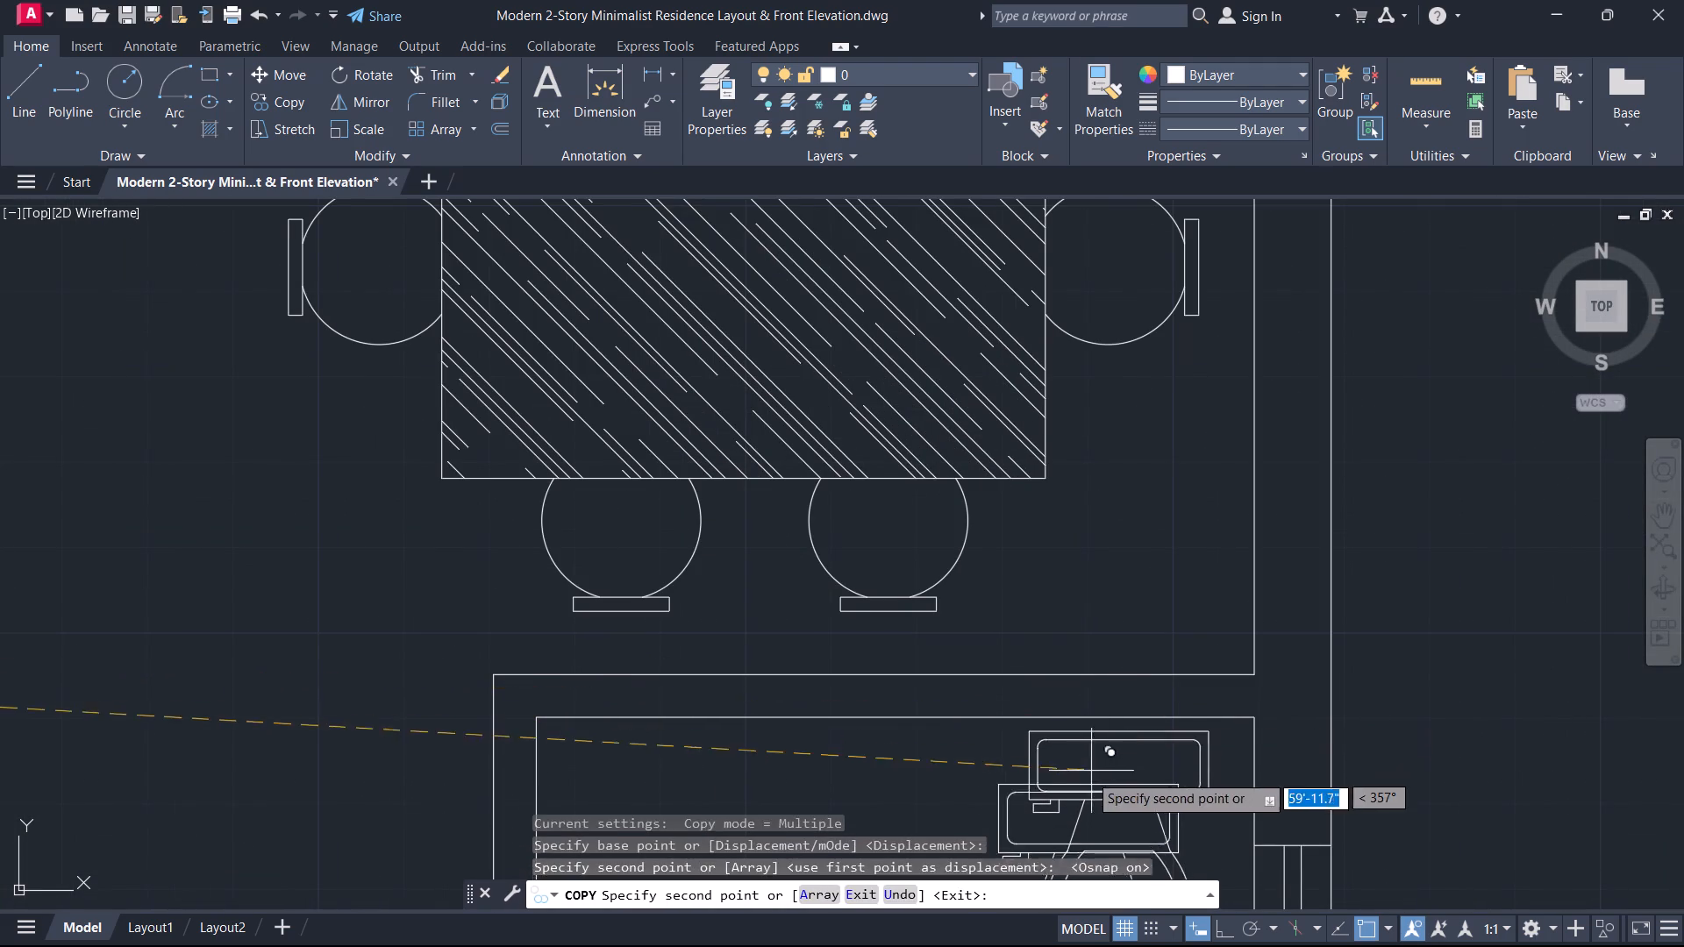
Place another copy of the toilet in the upper-floor bathroom beside the landing, with its tank against the top wall.
{"action": "scroll", "coordinate": [1081, 778], "scroll_direction": "down", "scroll_amount": 3}
{"action": "middle_click_drag", "start_coordinate": [1063, 771], "coordinate": [903, 606]}
{"action": "scroll", "coordinate": [903, 606], "scroll_direction": "down", "scroll_amount": 2}
{"action": "scroll", "coordinate": [1262, 611], "scroll_direction": "up", "scroll_amount": 2}
{"action": "middle_click_drag", "start_coordinate": [1270, 607], "coordinate": [960, 931]}
{"action": "scroll", "coordinate": [1033, 770], "scroll_direction": "up", "scroll_amount": 2}
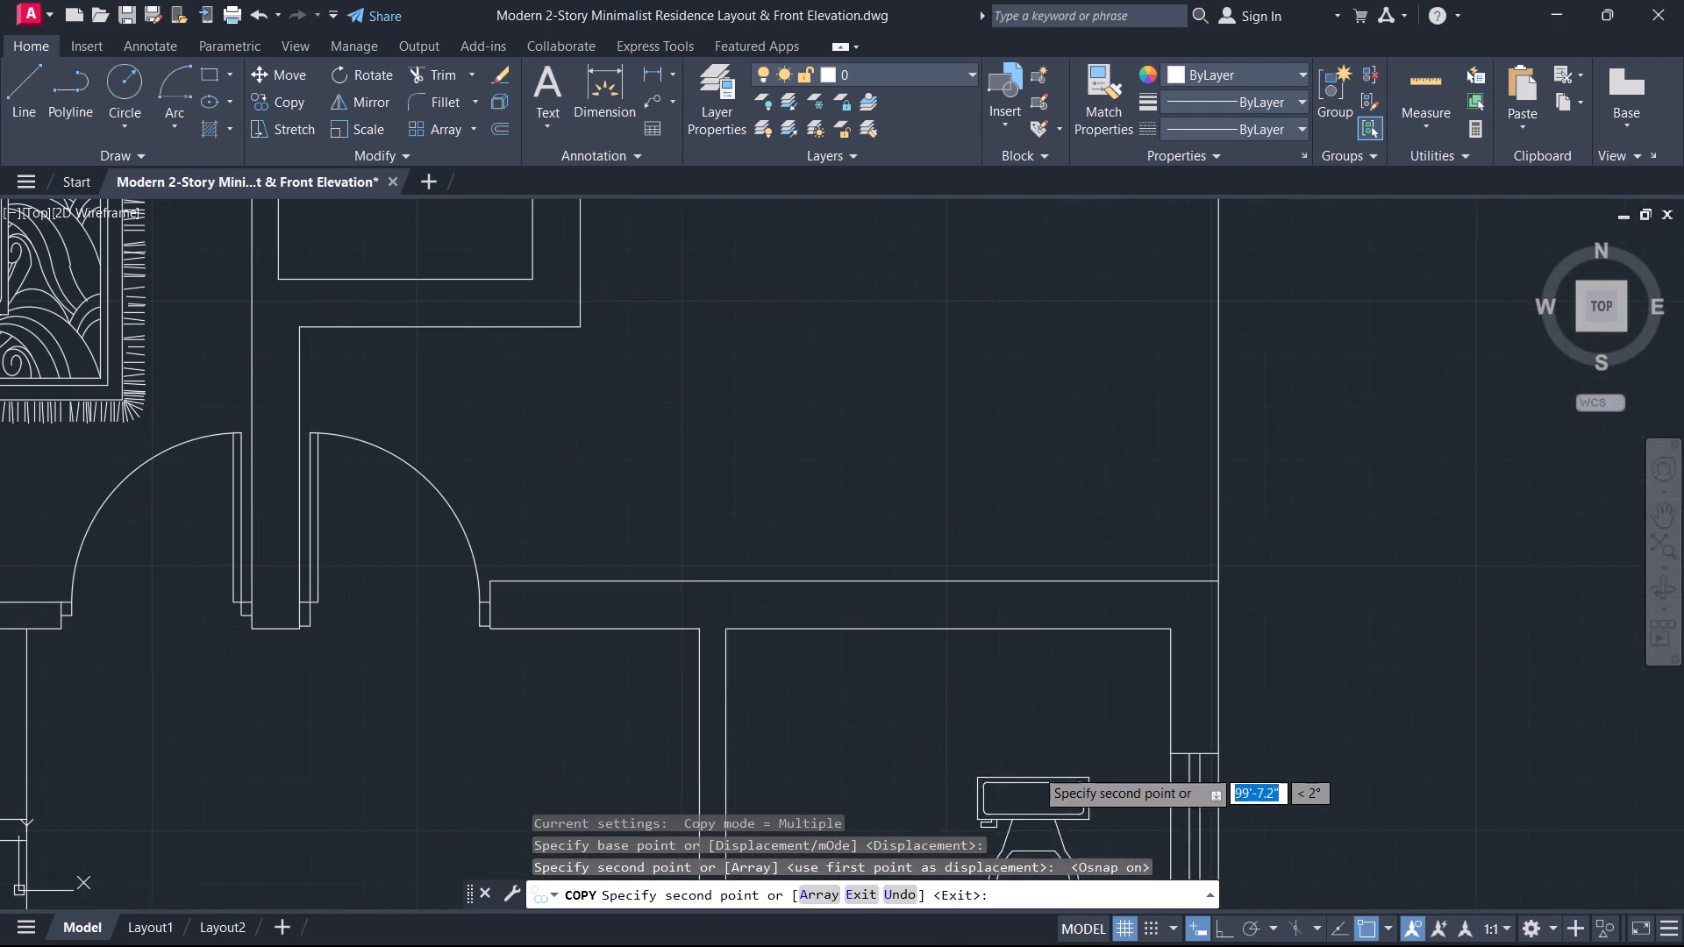
{"action": "left_click", "coordinate": [838, 627]}
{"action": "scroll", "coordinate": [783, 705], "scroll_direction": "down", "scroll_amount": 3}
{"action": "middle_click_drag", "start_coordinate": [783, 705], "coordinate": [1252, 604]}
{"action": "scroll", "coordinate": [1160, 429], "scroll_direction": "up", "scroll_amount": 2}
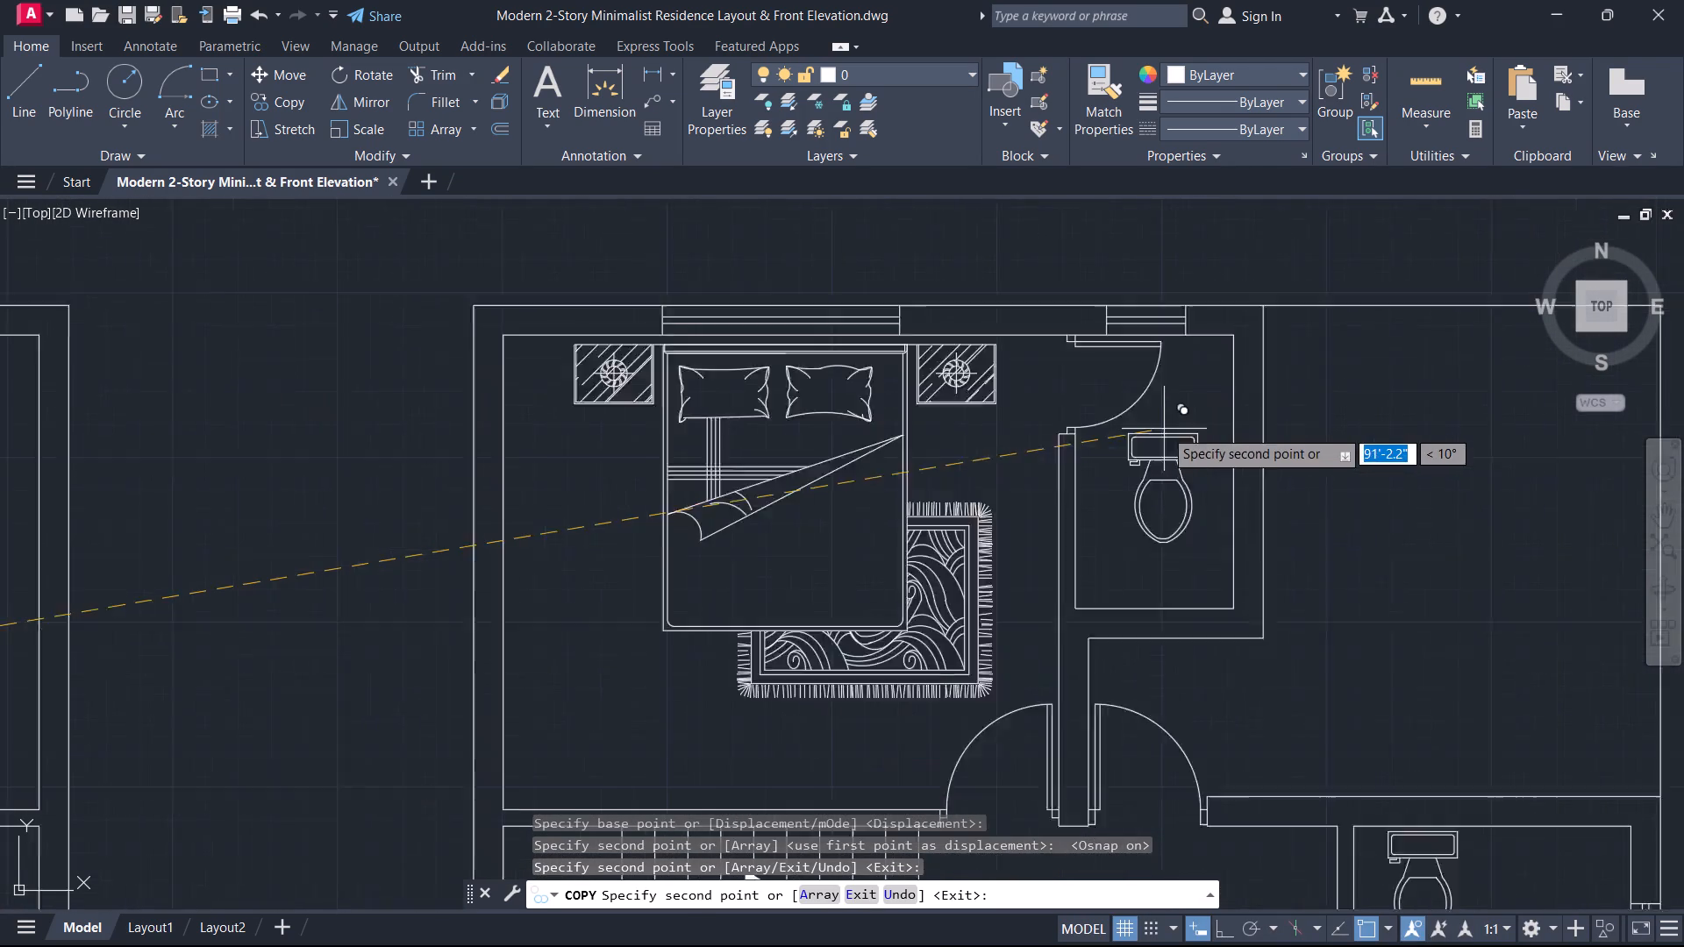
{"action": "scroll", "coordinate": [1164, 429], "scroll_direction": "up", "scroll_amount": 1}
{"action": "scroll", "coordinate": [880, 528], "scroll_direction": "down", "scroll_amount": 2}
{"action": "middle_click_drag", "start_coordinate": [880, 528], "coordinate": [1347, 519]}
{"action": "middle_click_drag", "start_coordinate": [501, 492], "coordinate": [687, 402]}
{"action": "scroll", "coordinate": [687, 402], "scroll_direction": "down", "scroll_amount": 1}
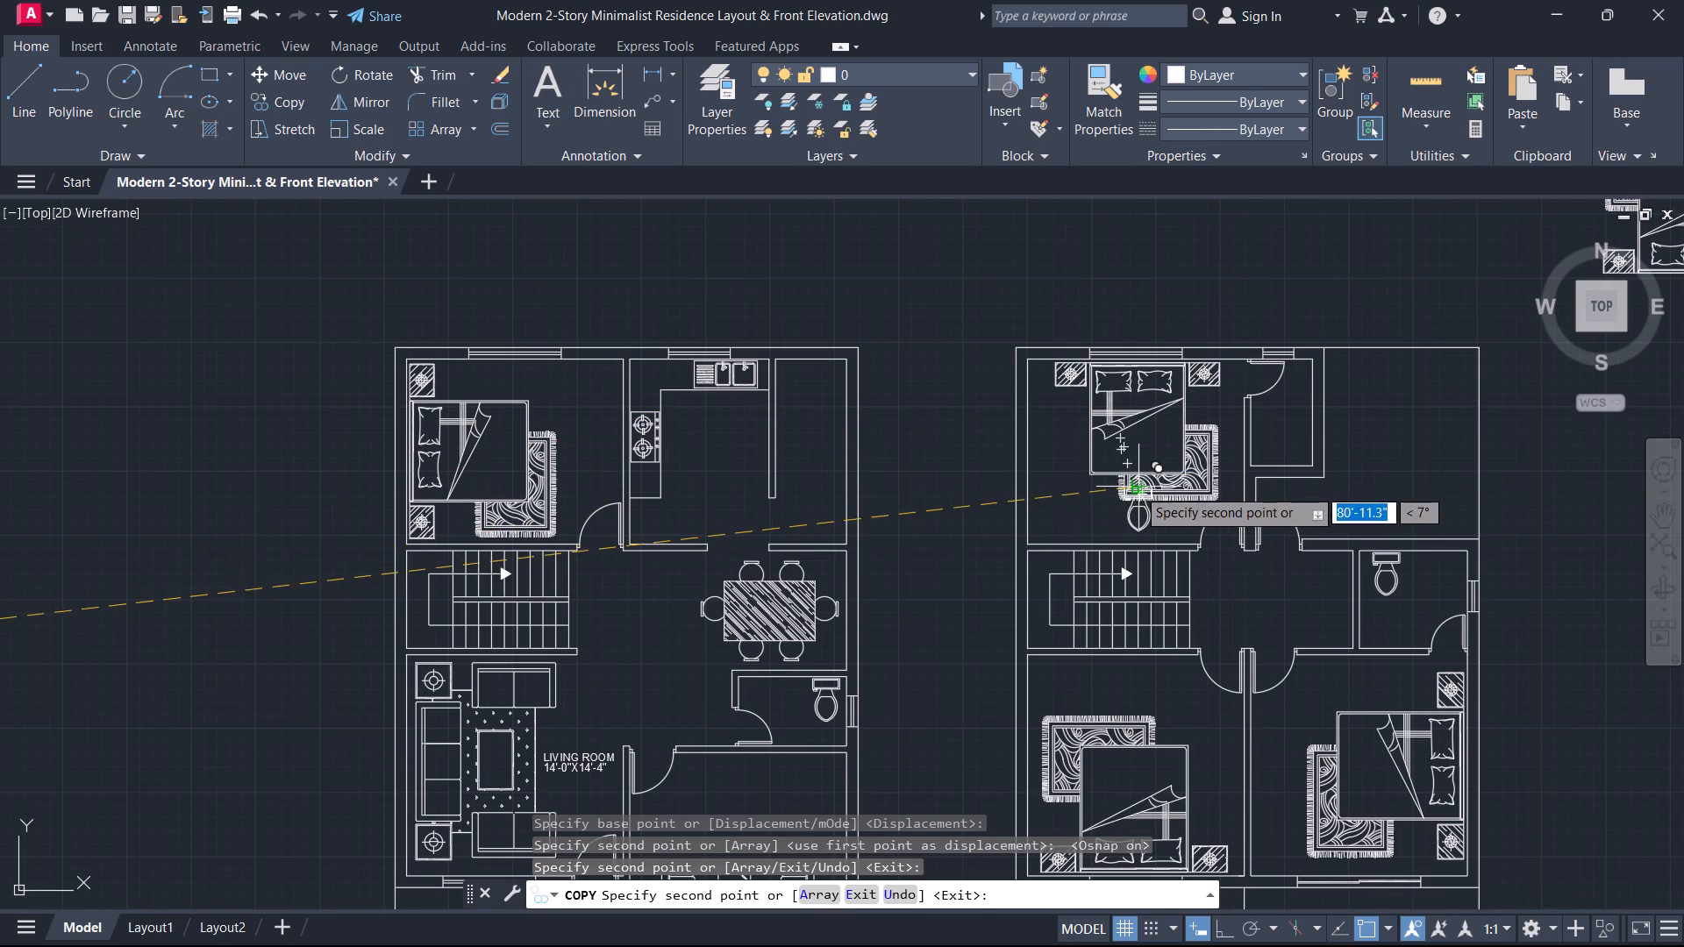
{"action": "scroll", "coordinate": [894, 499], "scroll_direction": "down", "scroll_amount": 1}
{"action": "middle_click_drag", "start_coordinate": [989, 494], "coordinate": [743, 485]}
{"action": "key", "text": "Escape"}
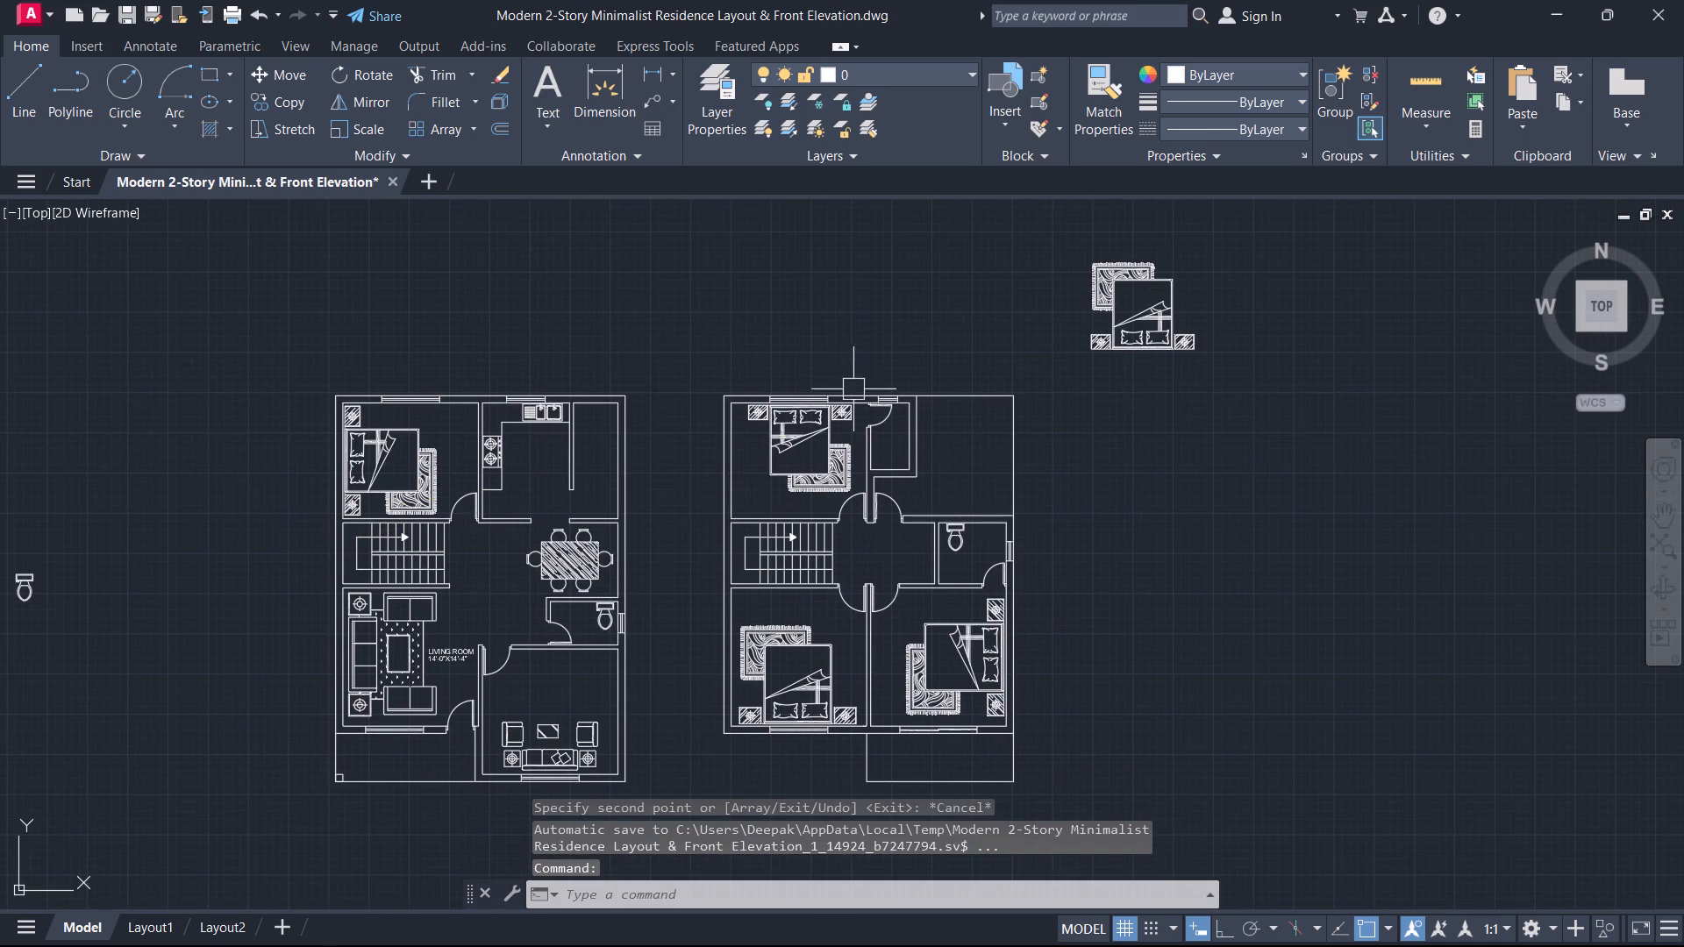
Copy the upper-floor bathroom's toilet to the empty area above the upper-floor plan.
{"action": "scroll", "coordinate": [896, 473], "scroll_direction": "up", "scroll_amount": 3}
{"action": "left_click_drag", "start_coordinate": [1062, 676], "coordinate": [1054, 675]}
{"action": "left_click", "coordinate": [1025, 662]}
{"action": "type", "text": "CO"}
{"action": "key", "text": "space"}
{"action": "left_click", "coordinate": [1025, 661]}
{"action": "middle_click_drag", "start_coordinate": [1044, 584], "coordinate": [1048, 872]}
{"action": "scroll", "coordinate": [1044, 584], "scroll_direction": "down", "scroll_amount": 1}
{"action": "scroll", "coordinate": [1049, 835], "scroll_direction": "down", "scroll_amount": 1}
{"action": "left_click", "coordinate": [995, 573]}
{"action": "key", "text": "Escape"}
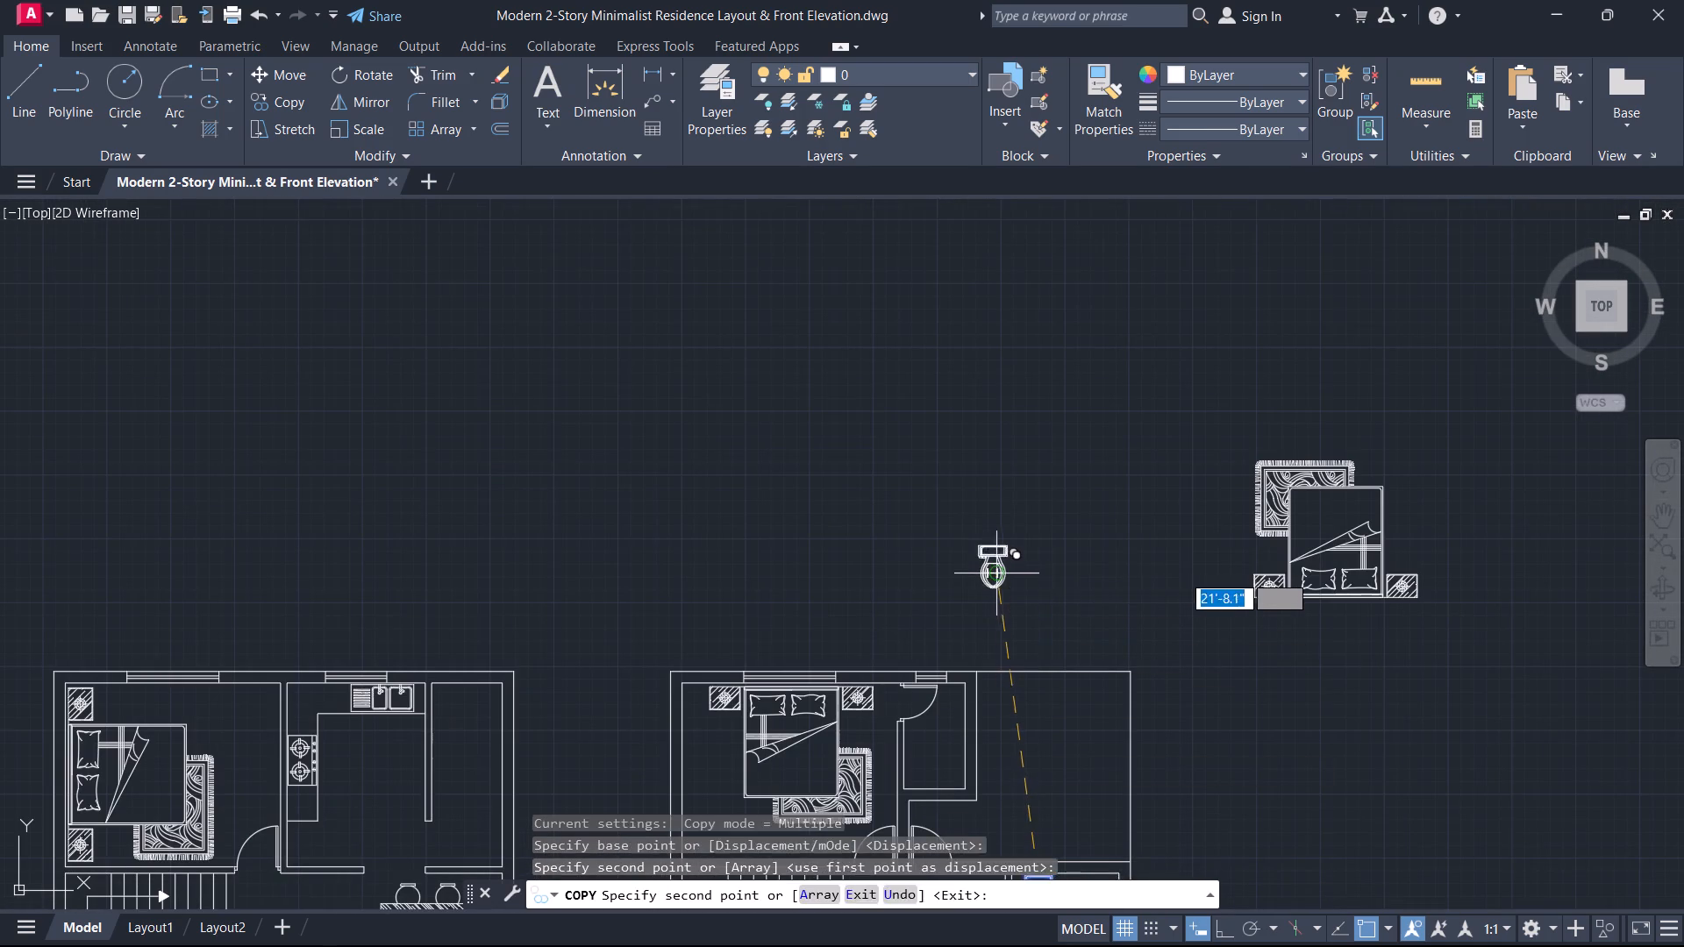
Rotate the toilet copy above the upper-floor plan a quarter turn clockwise, so its bowl points left and its tank right.
{"action": "left_click_drag", "start_coordinate": [1072, 612], "coordinate": [1050, 601]}
{"action": "left_click", "coordinate": [911, 502]}
{"action": "key", "text": "r"}
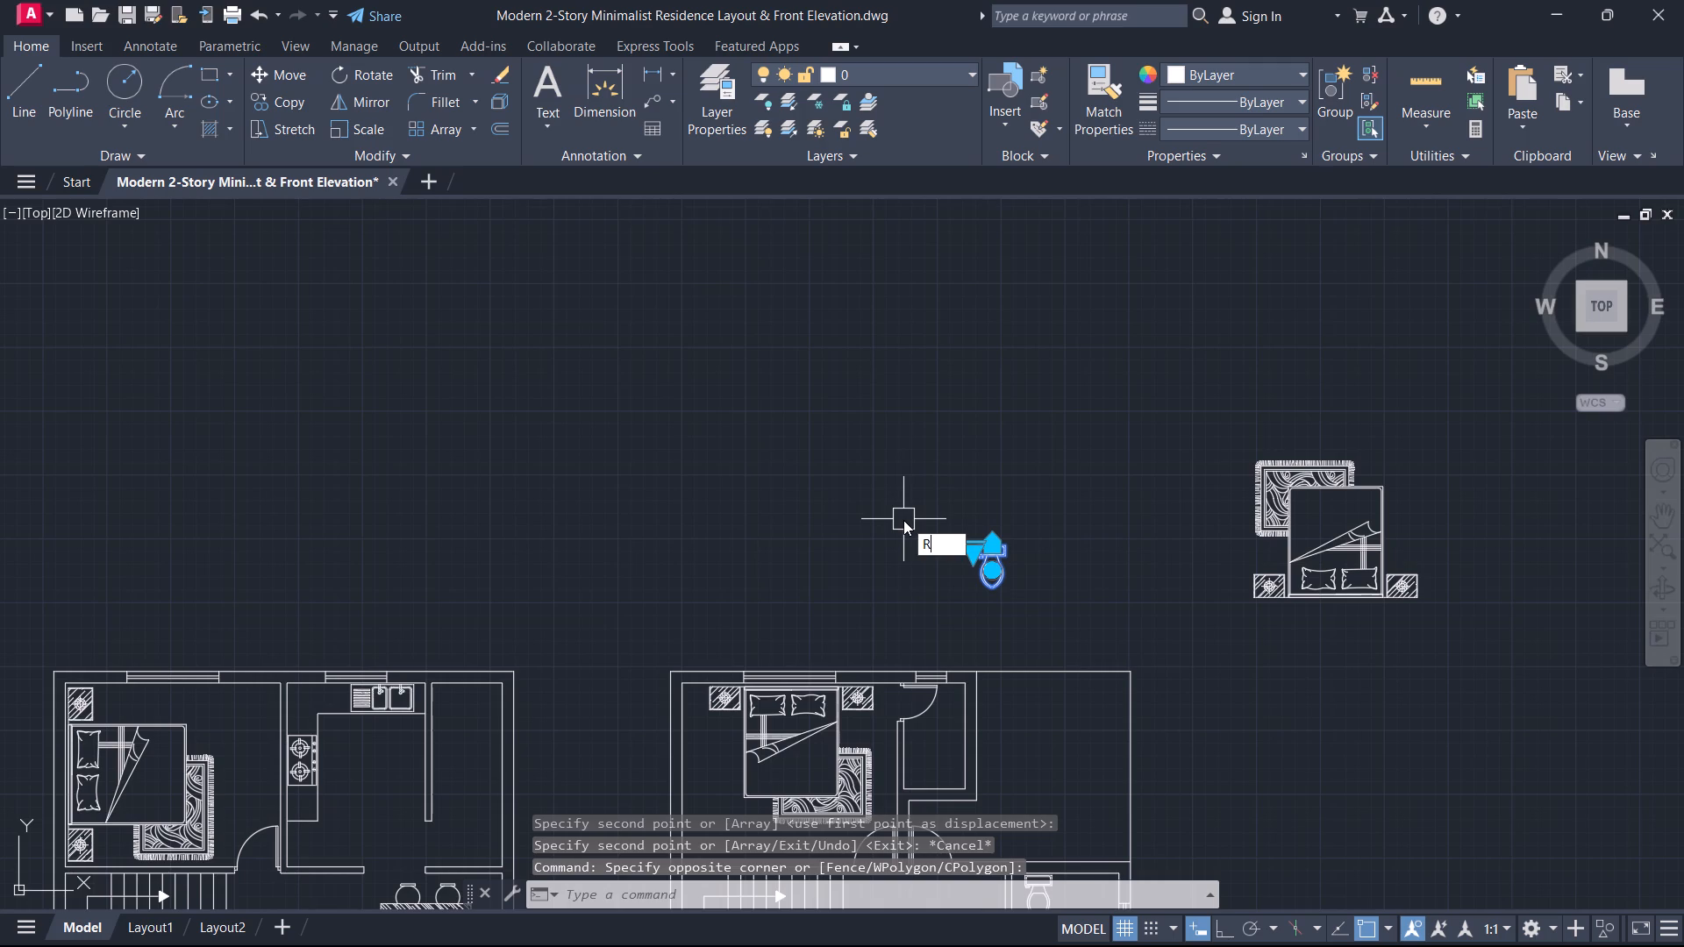
{"action": "type", "text": "O"}
{"action": "key", "text": "space"}
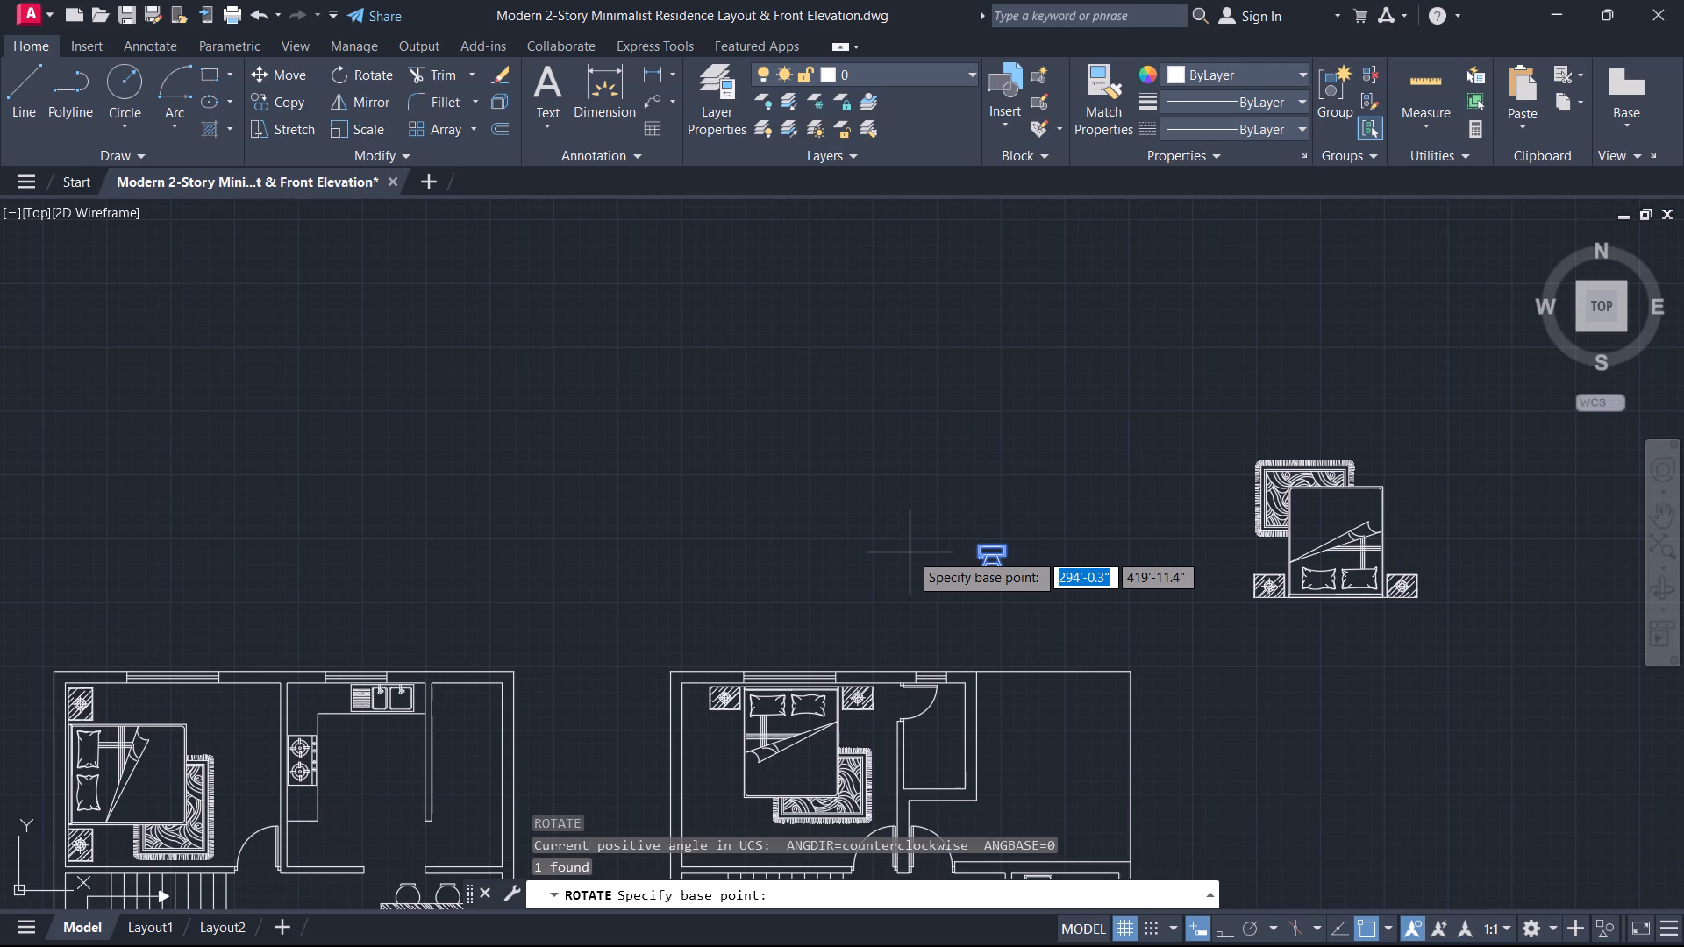
{"action": "scroll", "coordinate": [941, 515], "scroll_direction": "up", "scroll_amount": 3}
{"action": "left_click", "coordinate": [1129, 597]}
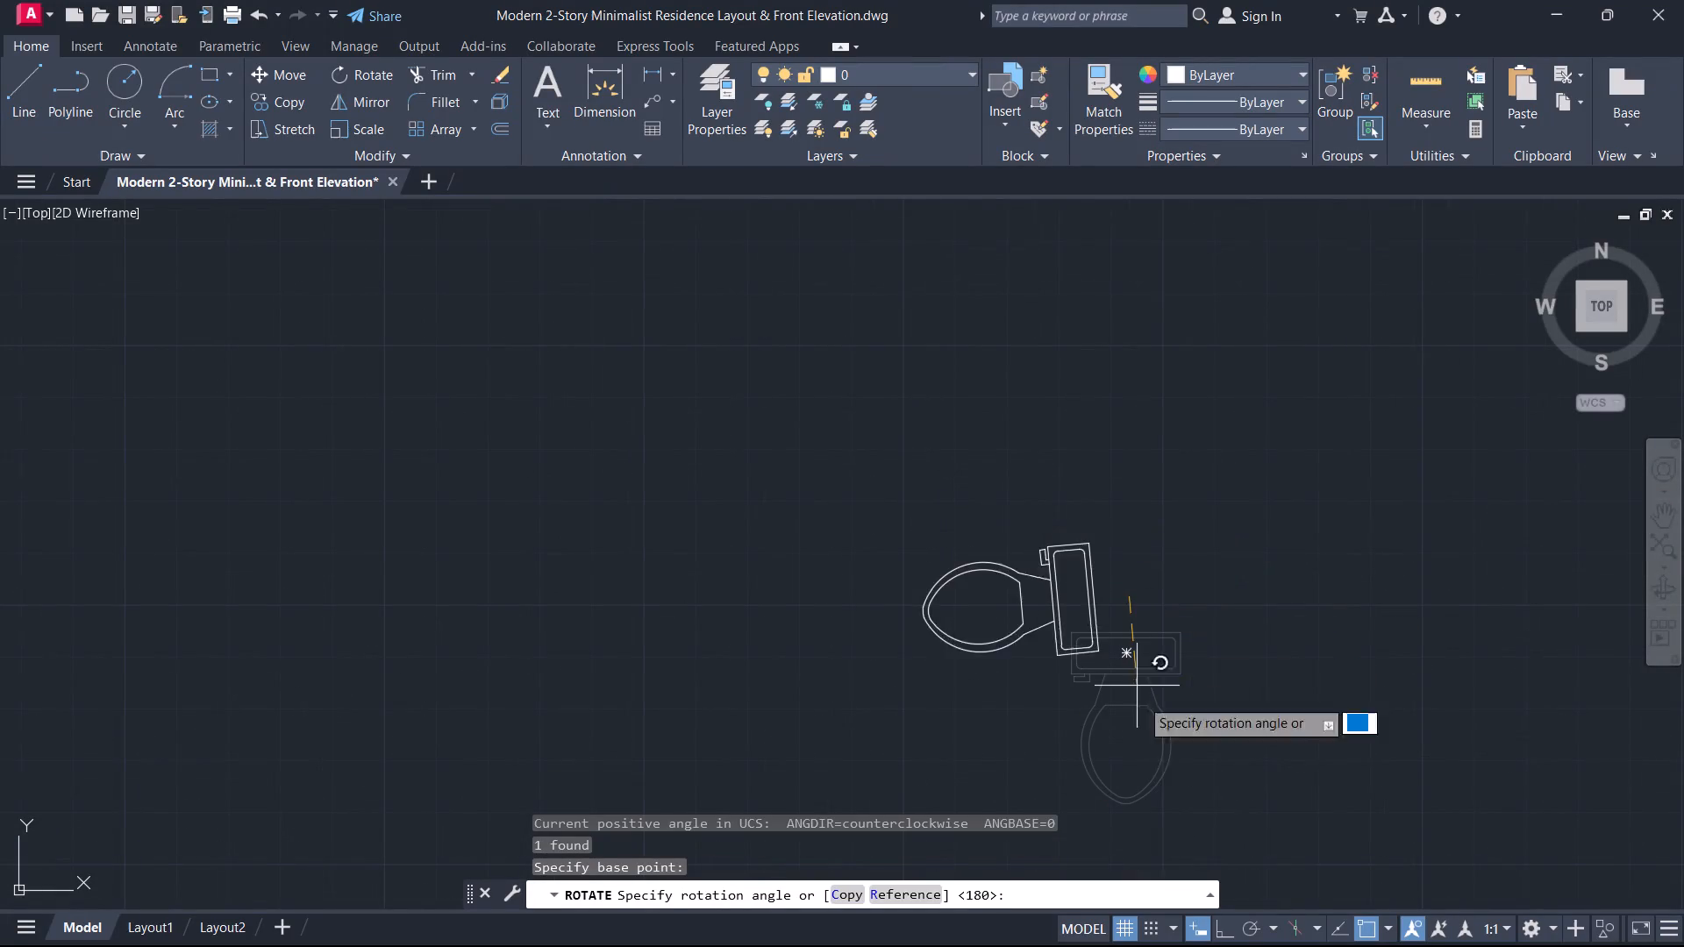
{"action": "key", "text": "F8"}
{"action": "left_click", "coordinate": [1130, 744]}
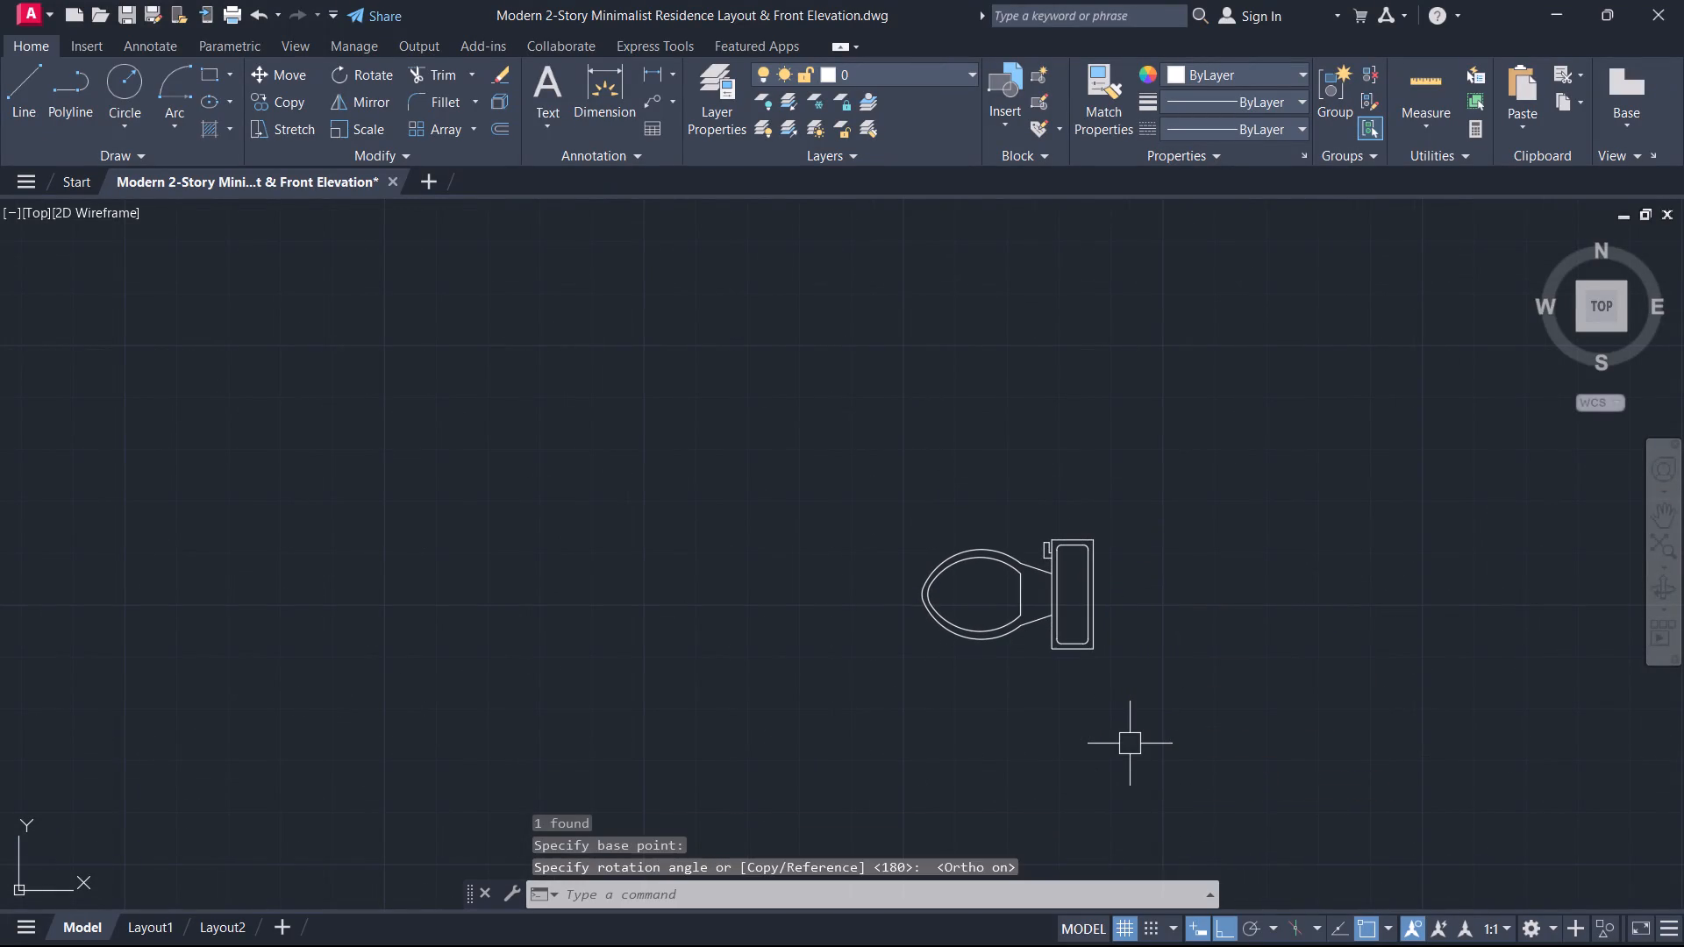
{"action": "key", "text": "Escape"}
Copy the rotated toilet into the upper-floor bathroom beside the top bedroom, with its tank against the right-hand wall.
{"action": "scroll", "coordinate": [1124, 738], "scroll_direction": "down", "scroll_amount": 1}
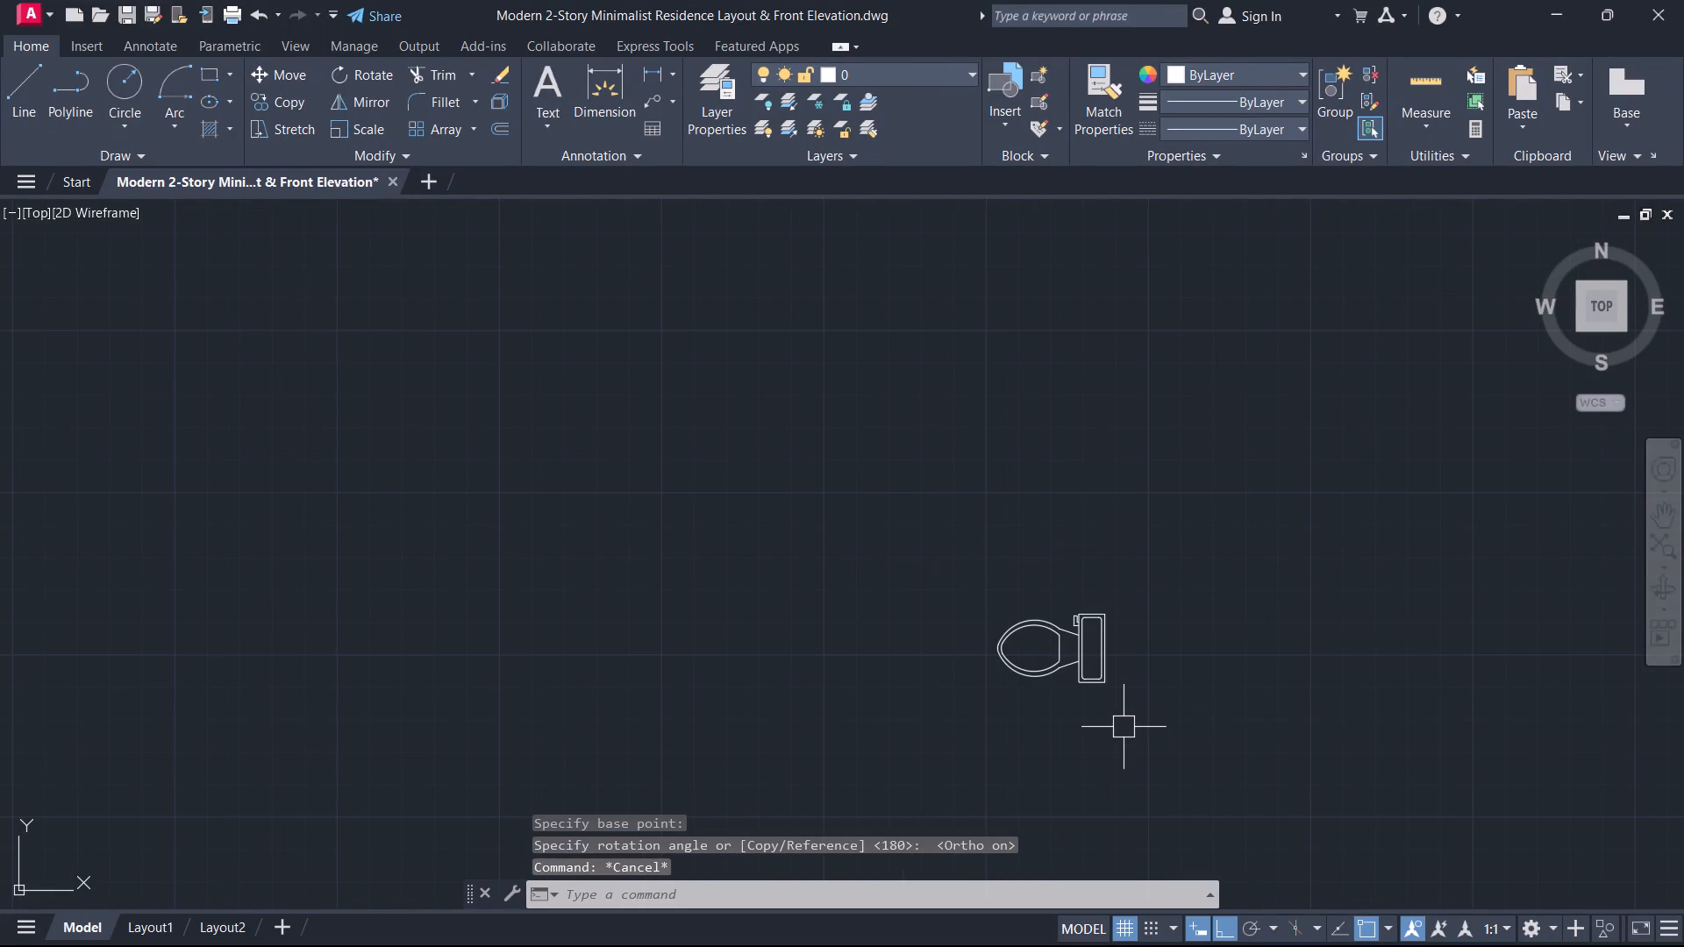
{"action": "middle_click_drag", "start_coordinate": [1116, 680], "coordinate": [1172, 737]}
{"action": "left_click_drag", "start_coordinate": [1187, 776], "coordinate": [1173, 758]}
{"action": "left_click", "coordinate": [1043, 602]}
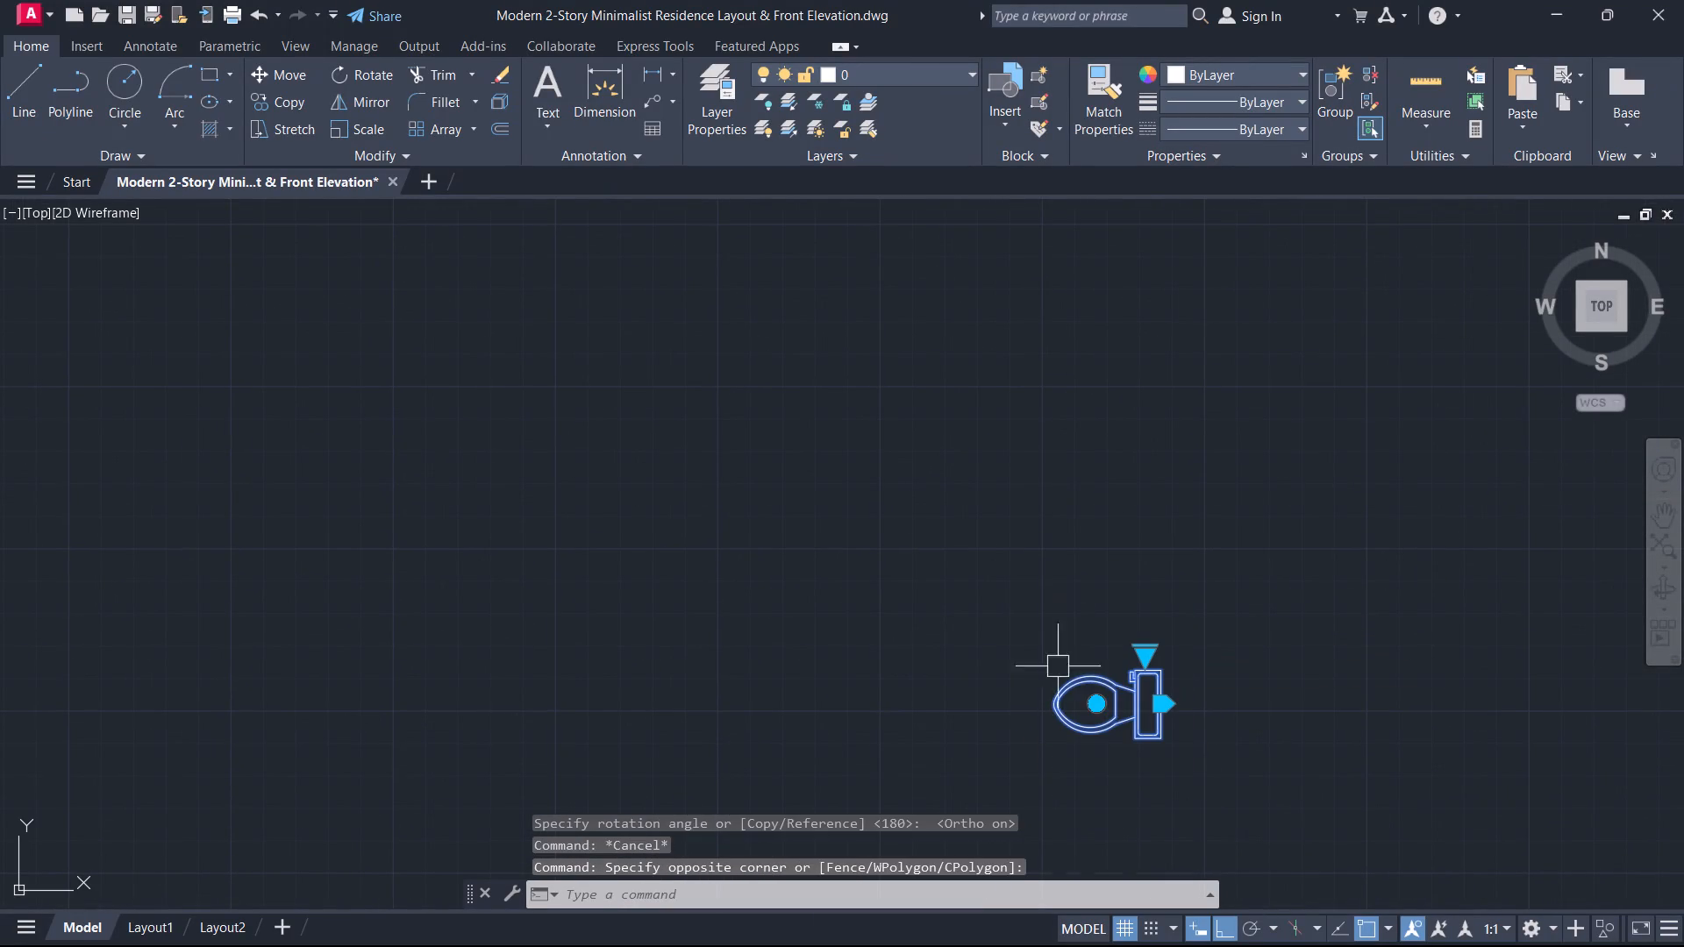
{"action": "key", "text": "c"}
{"action": "type", "text": "O"}
{"action": "key", "text": "space"}
{"action": "scroll", "coordinate": [1118, 724], "scroll_direction": "up", "scroll_amount": 3}
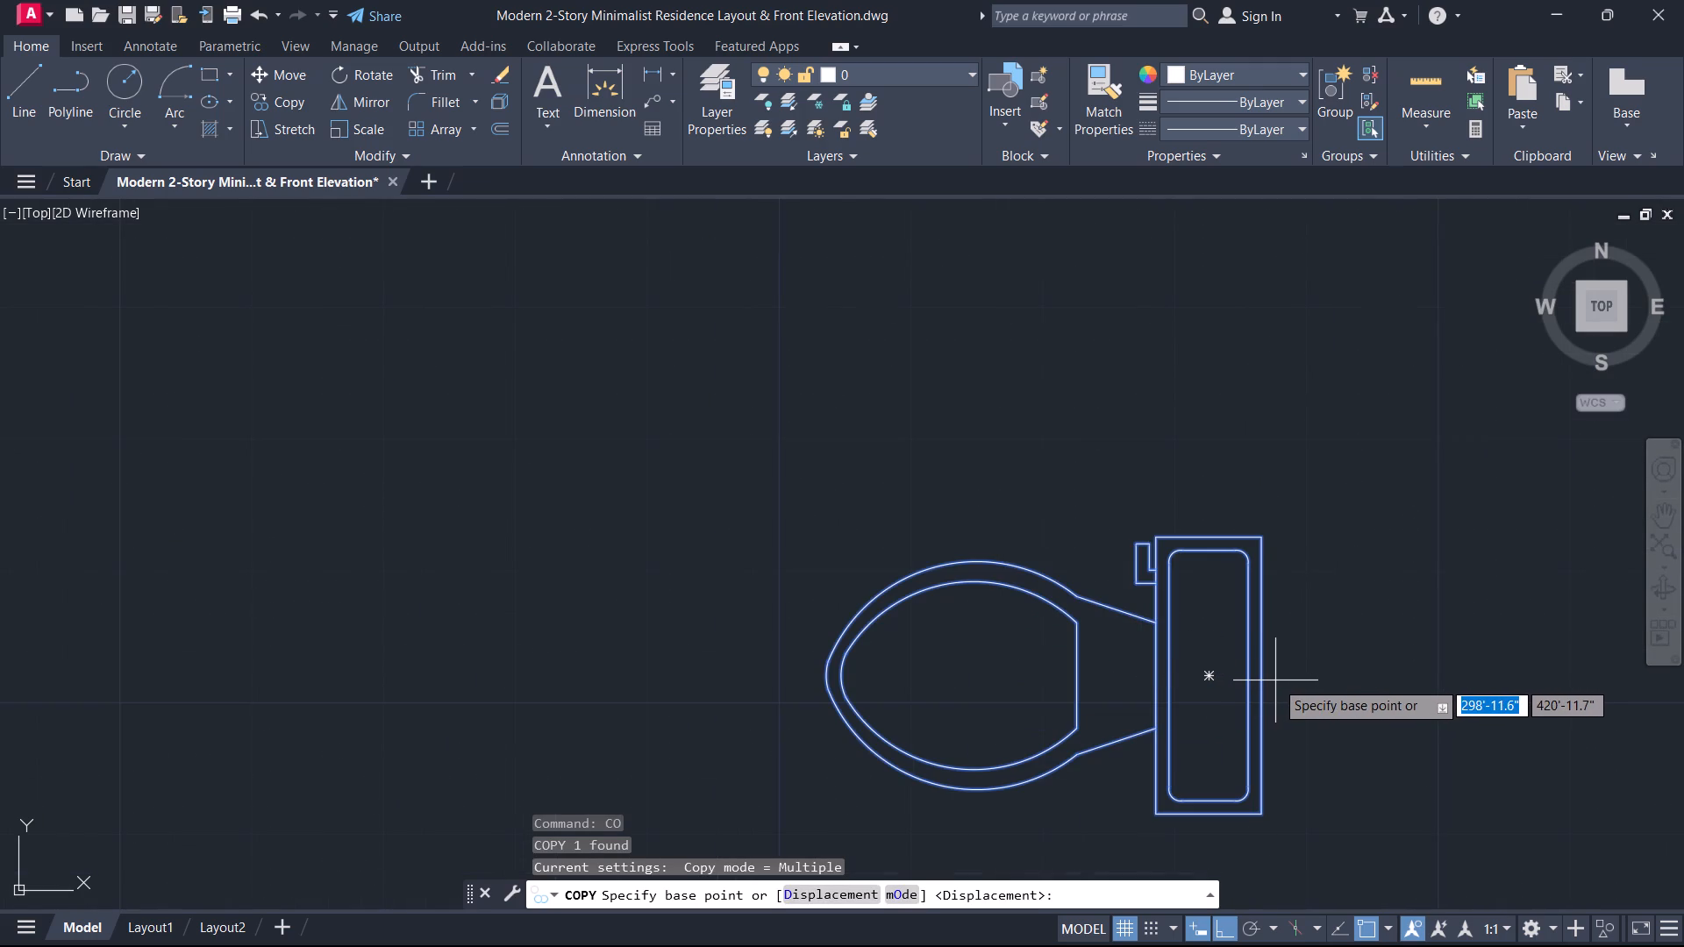
{"action": "left_click", "coordinate": [1276, 680]}
{"action": "scroll", "coordinate": [1192, 743], "scroll_direction": "down", "scroll_amount": 3}
{"action": "middle_click_drag", "start_coordinate": [1189, 744], "coordinate": [1238, 543]}
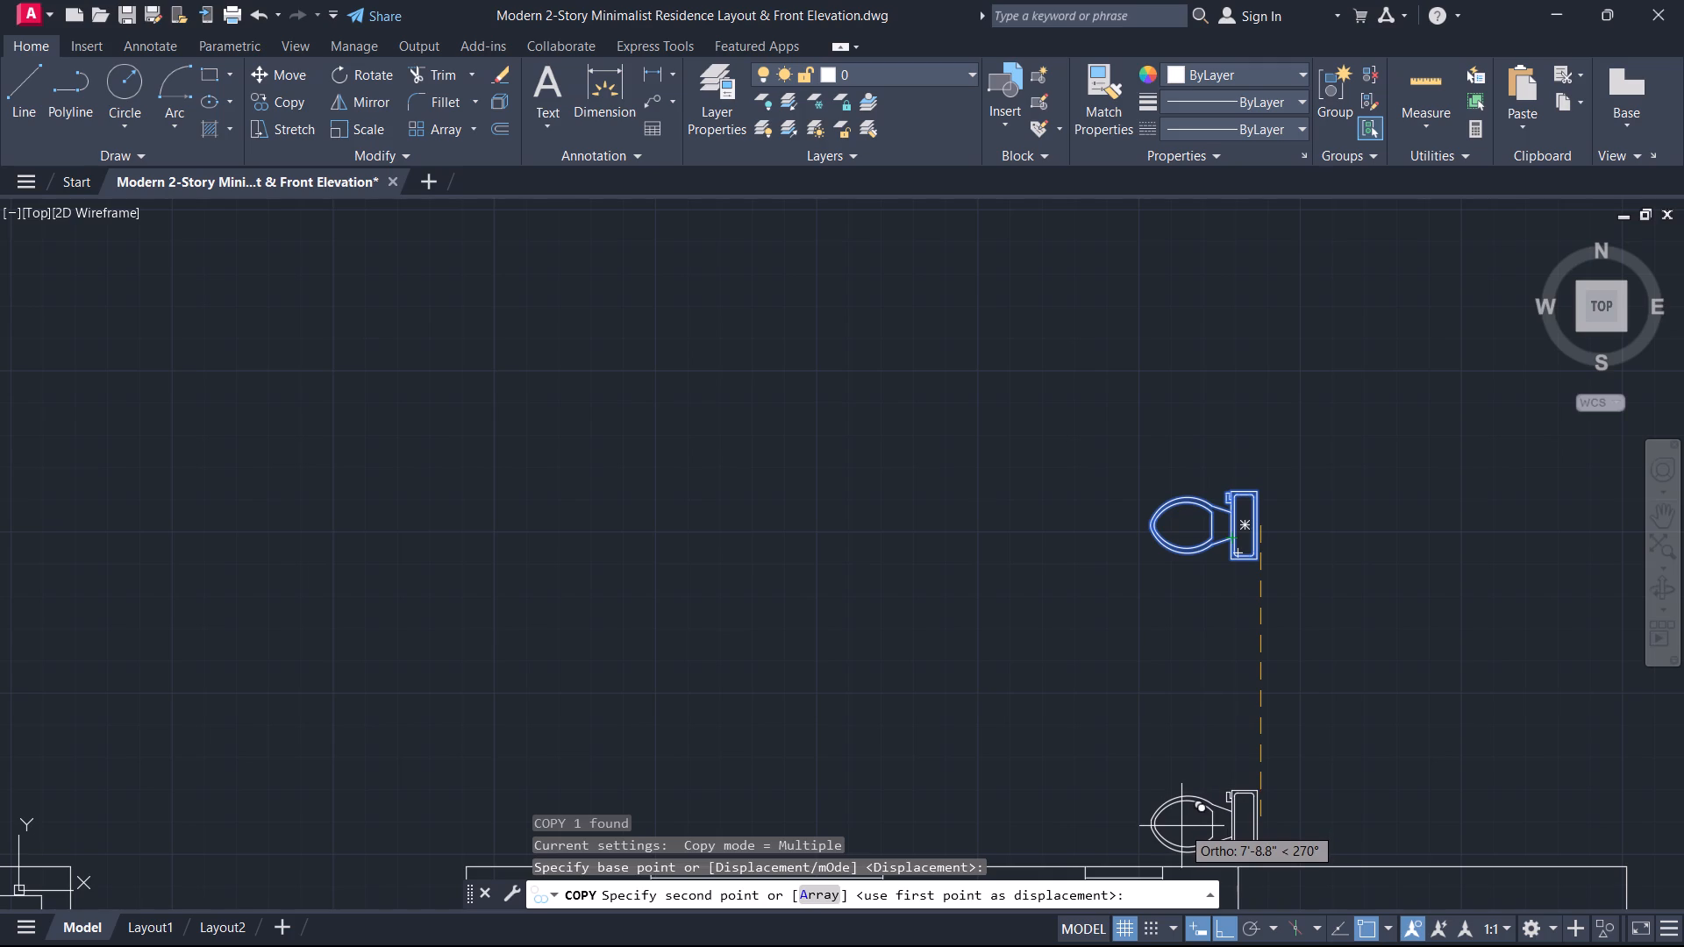
{"action": "middle_click_drag", "start_coordinate": [1169, 778], "coordinate": [1202, 396]}
{"action": "scroll", "coordinate": [1202, 398], "scroll_direction": "up", "scroll_amount": 1}
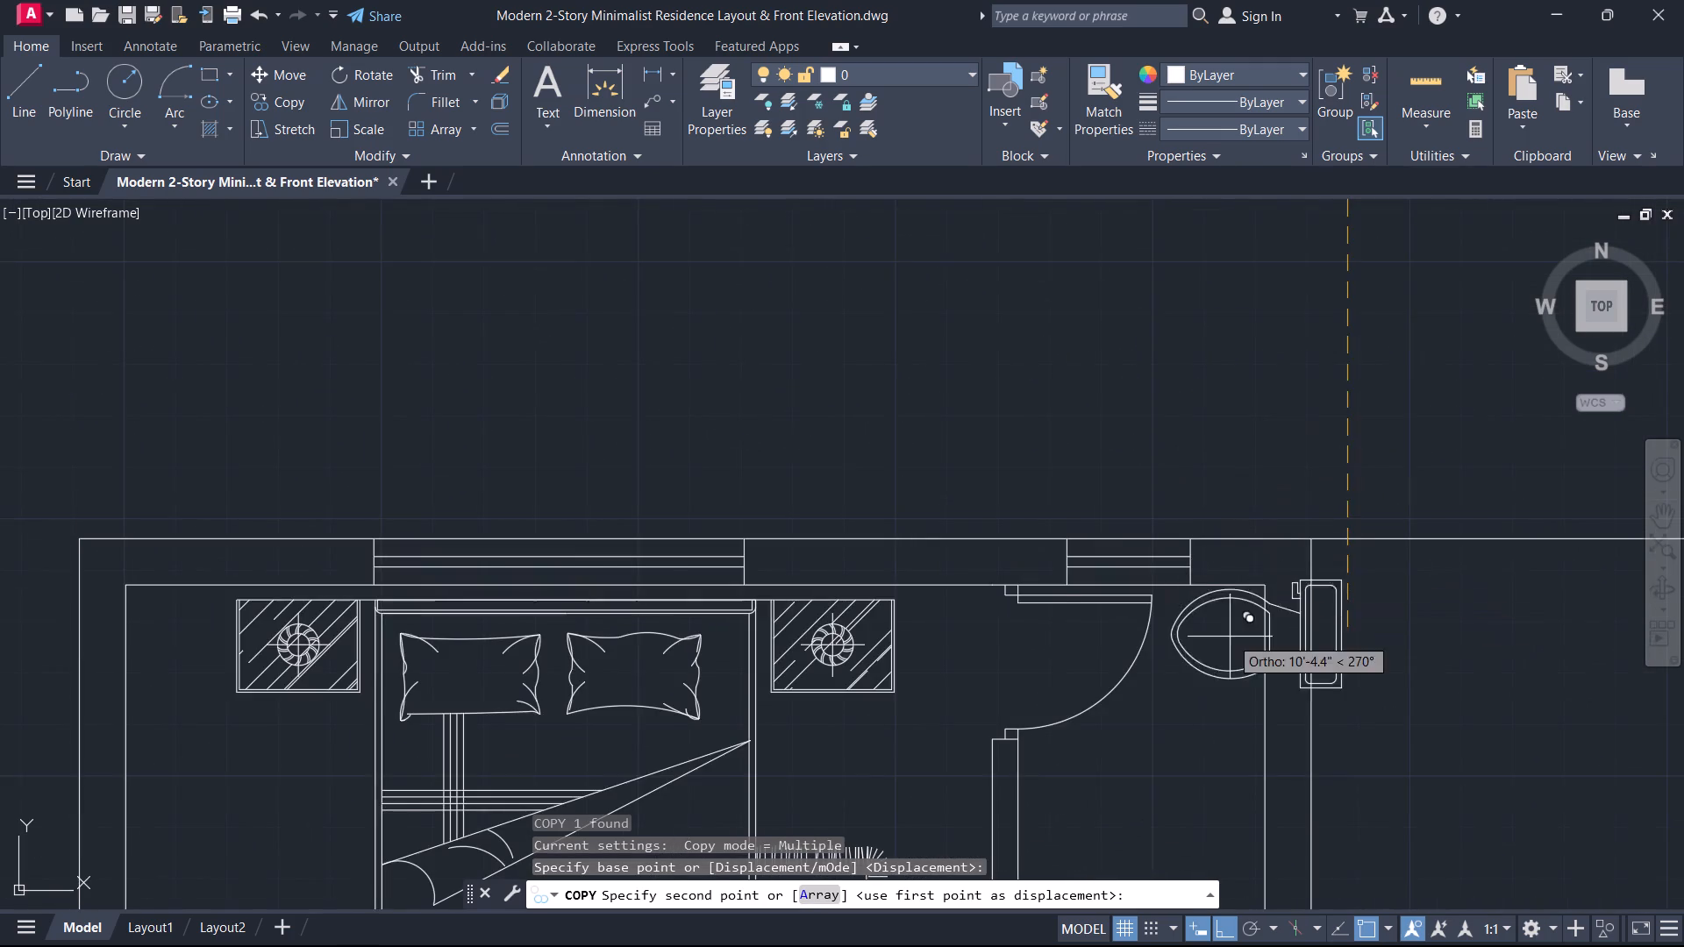
{"action": "scroll", "coordinate": [1222, 657], "scroll_direction": "up", "scroll_amount": 1}
{"action": "middle_click_drag", "start_coordinate": [1231, 723], "coordinate": [1224, 396]}
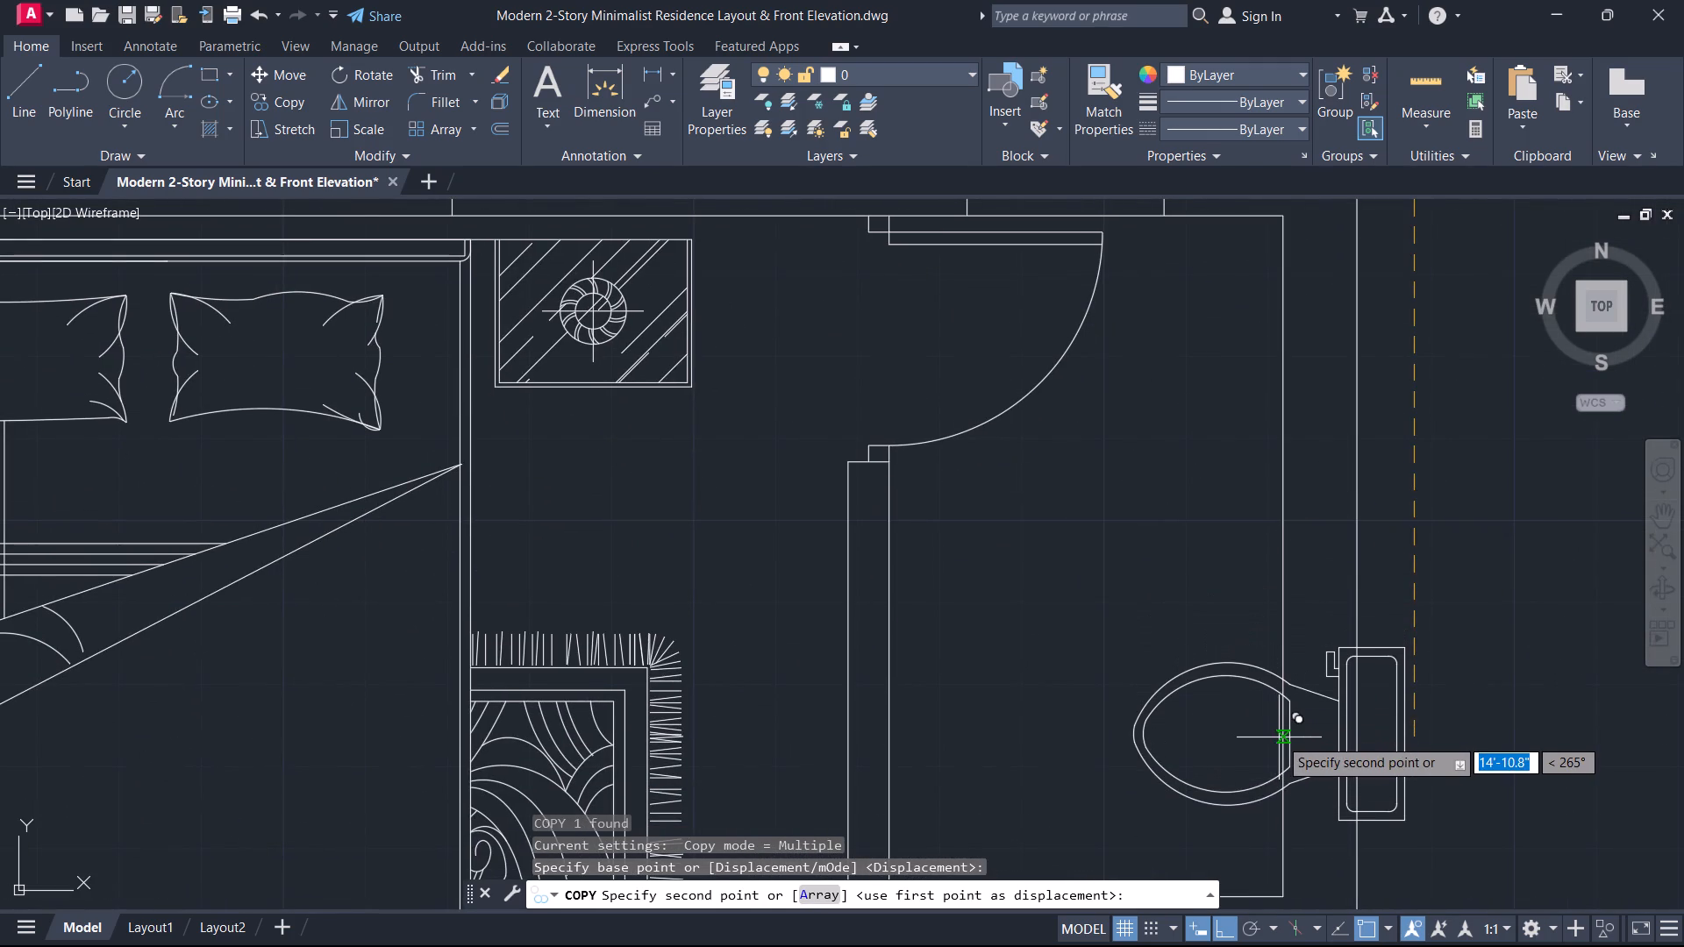
{"action": "left_click", "coordinate": [1282, 745]}
{"action": "key", "text": "Escape"}
Delete the spare rotated toilet above the upper-floor plan.
{"action": "scroll", "coordinate": [1229, 737], "scroll_direction": "down", "scroll_amount": 2}
{"action": "middle_click_drag", "start_coordinate": [1221, 734], "coordinate": [1289, 672]}
{"action": "scroll", "coordinate": [1286, 672], "scroll_direction": "down", "scroll_amount": 2}
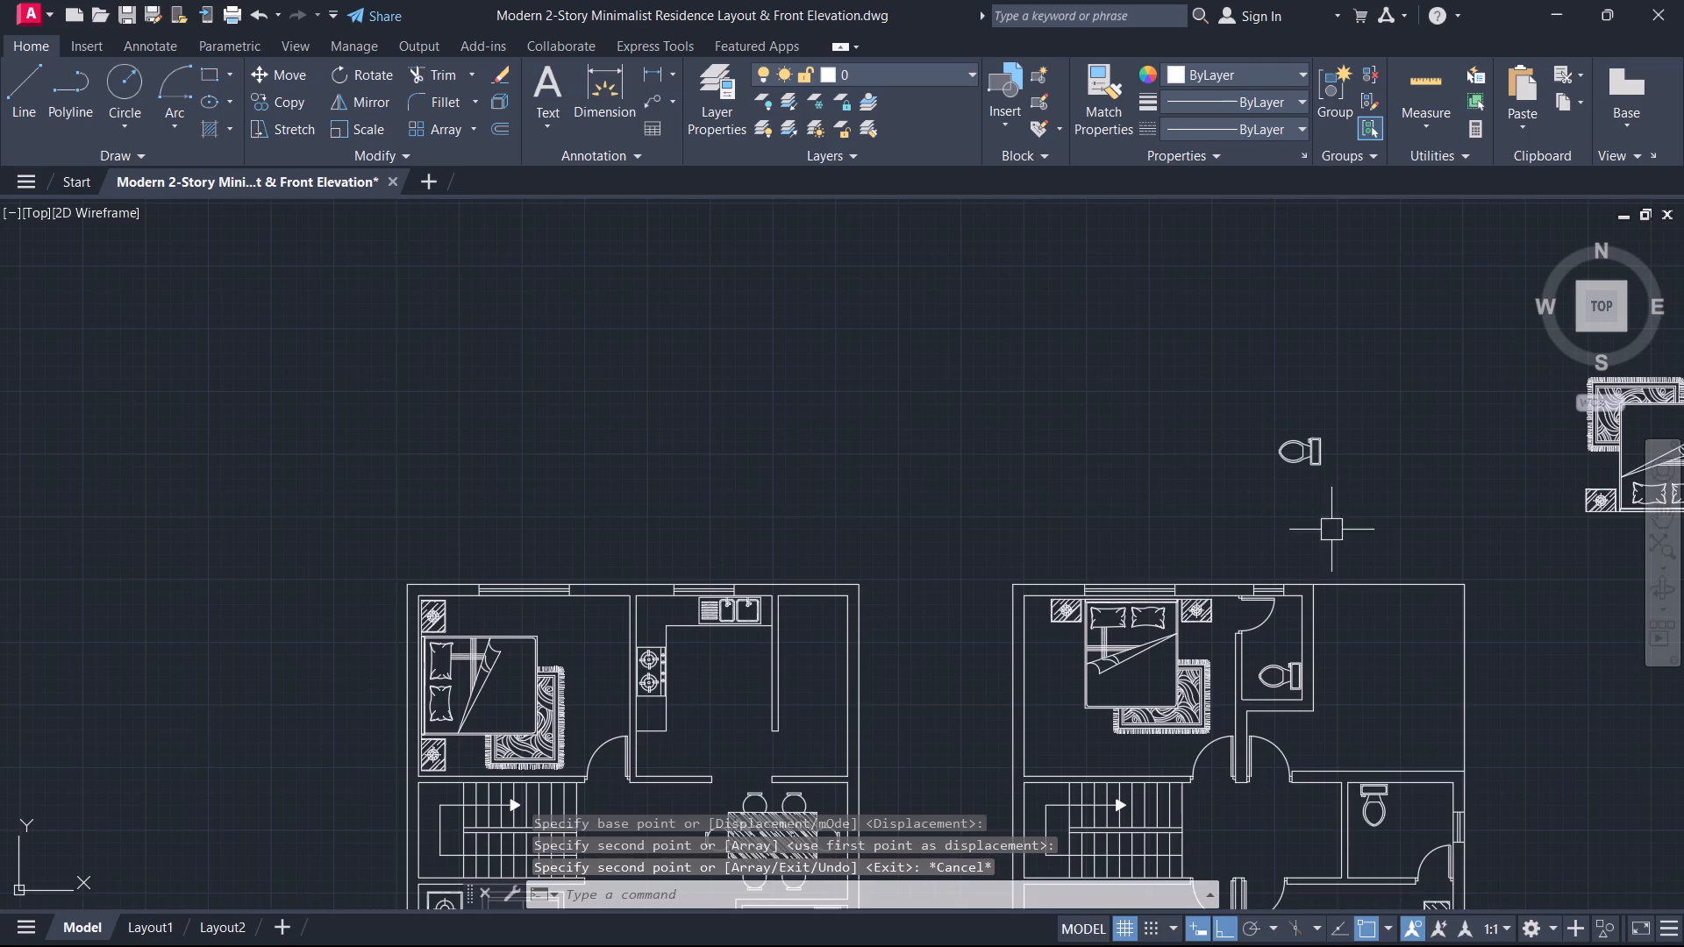
{"action": "middle_click_drag", "start_coordinate": [1331, 530], "coordinate": [1344, 569]}
{"action": "left_click_drag", "start_coordinate": [1368, 565], "coordinate": [1350, 524]}
{"action": "left_click", "coordinate": [1206, 320]}
{"action": "key", "text": "Delete"}
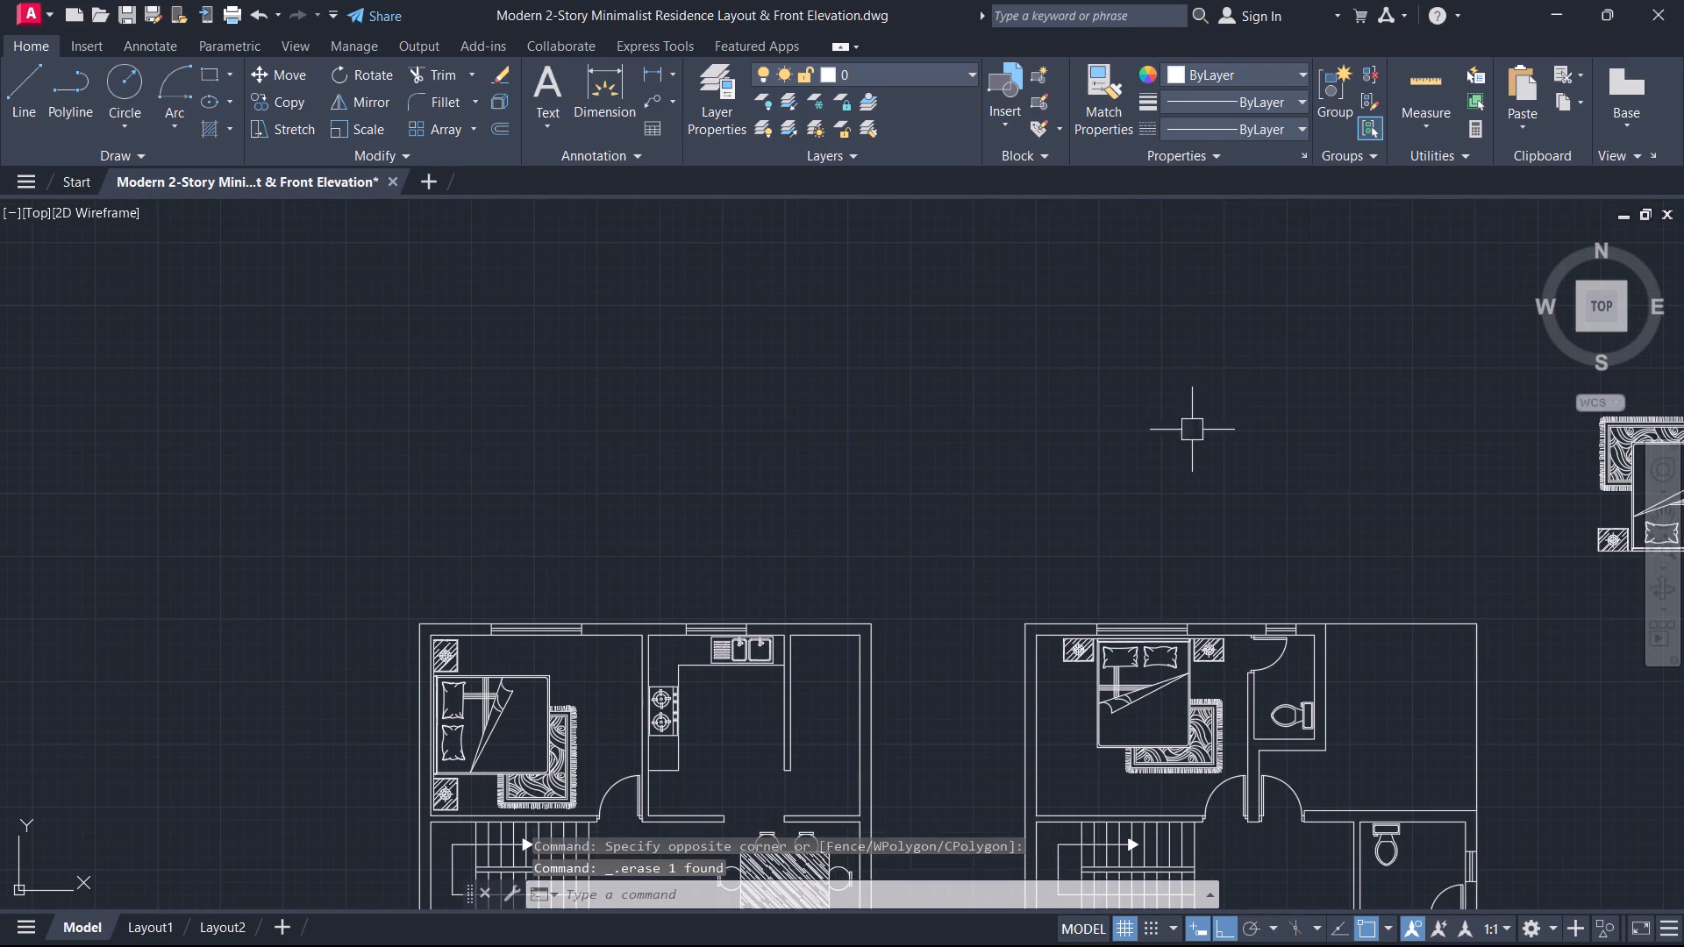
Delete the original toilet block left of the ground-floor plan.
{"action": "scroll", "coordinate": [1199, 472], "scroll_direction": "down", "scroll_amount": 2}
{"action": "middle_click_drag", "start_coordinate": [1207, 480], "coordinate": [1324, 370]}
{"action": "scroll", "coordinate": [1245, 575], "scroll_direction": "up", "scroll_amount": 1}
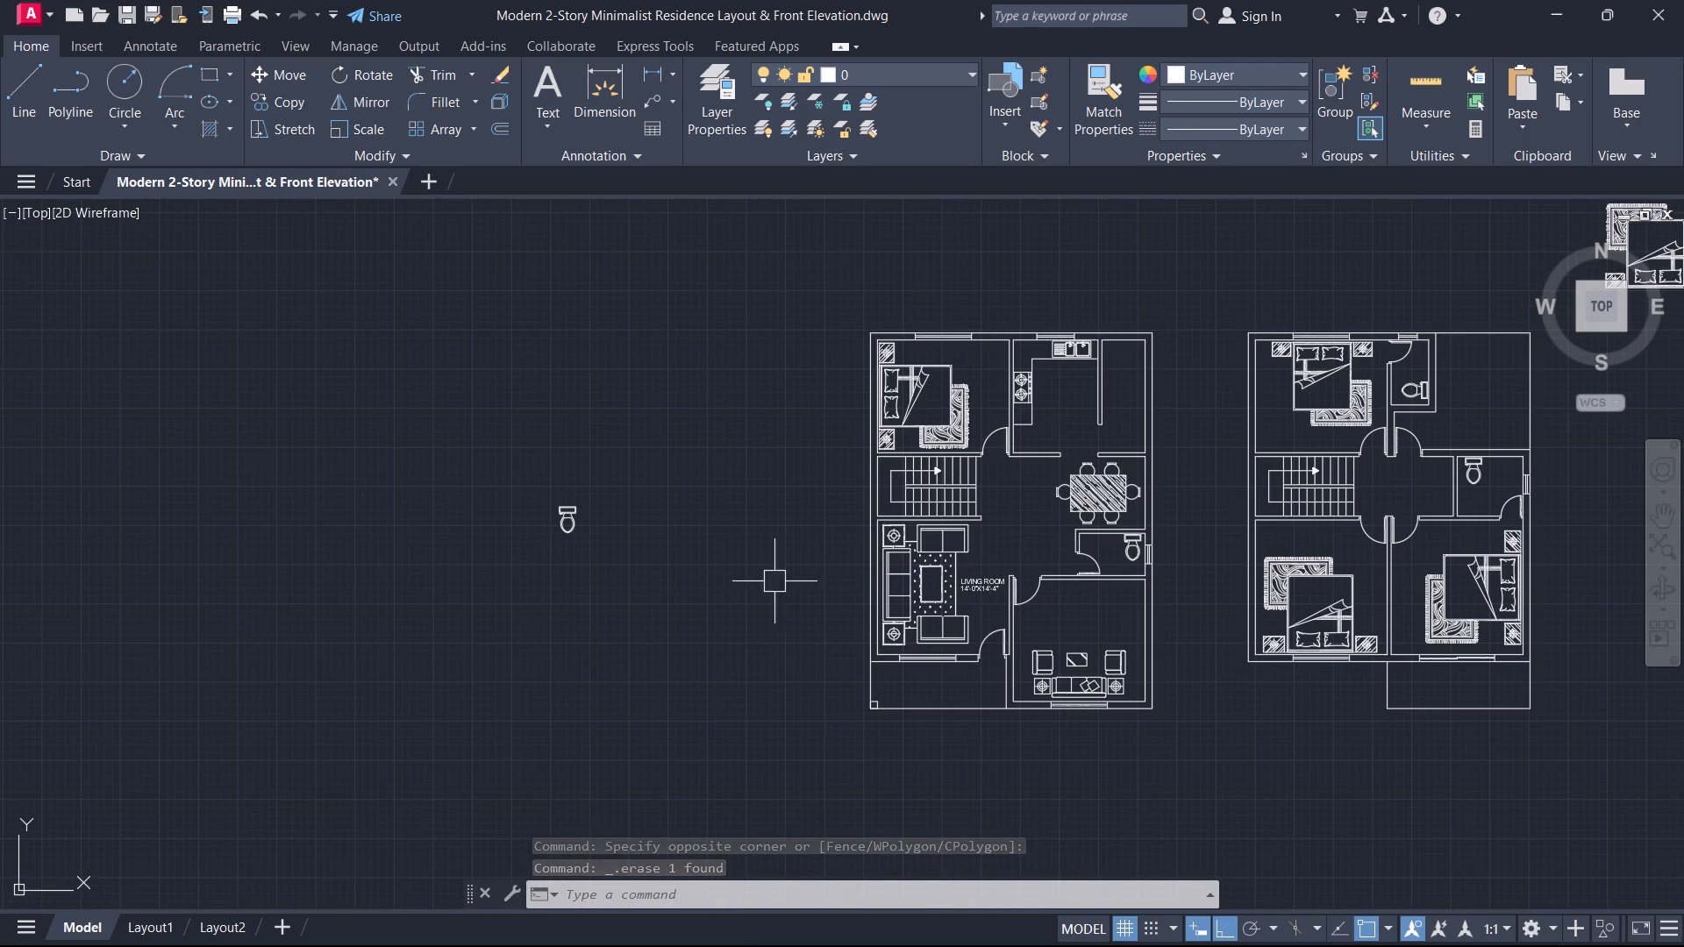
{"action": "left_click_drag", "start_coordinate": [651, 586], "coordinate": [636, 558]}
{"action": "left_click", "coordinate": [429, 367]}
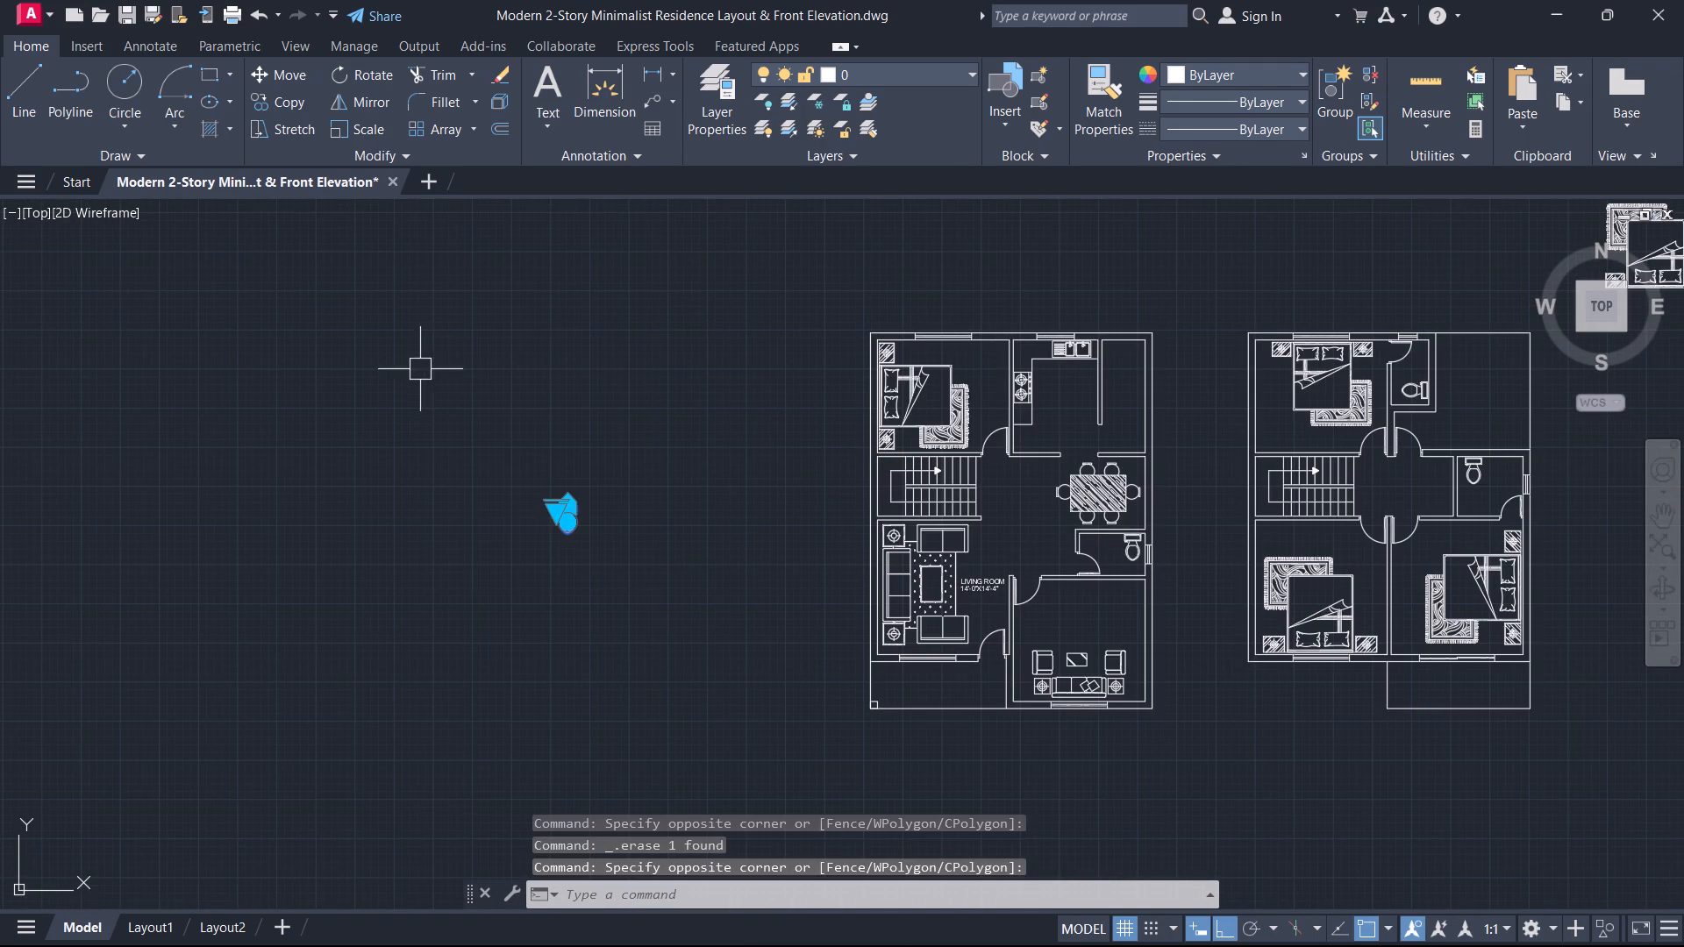
{"action": "key", "text": "Delete"}
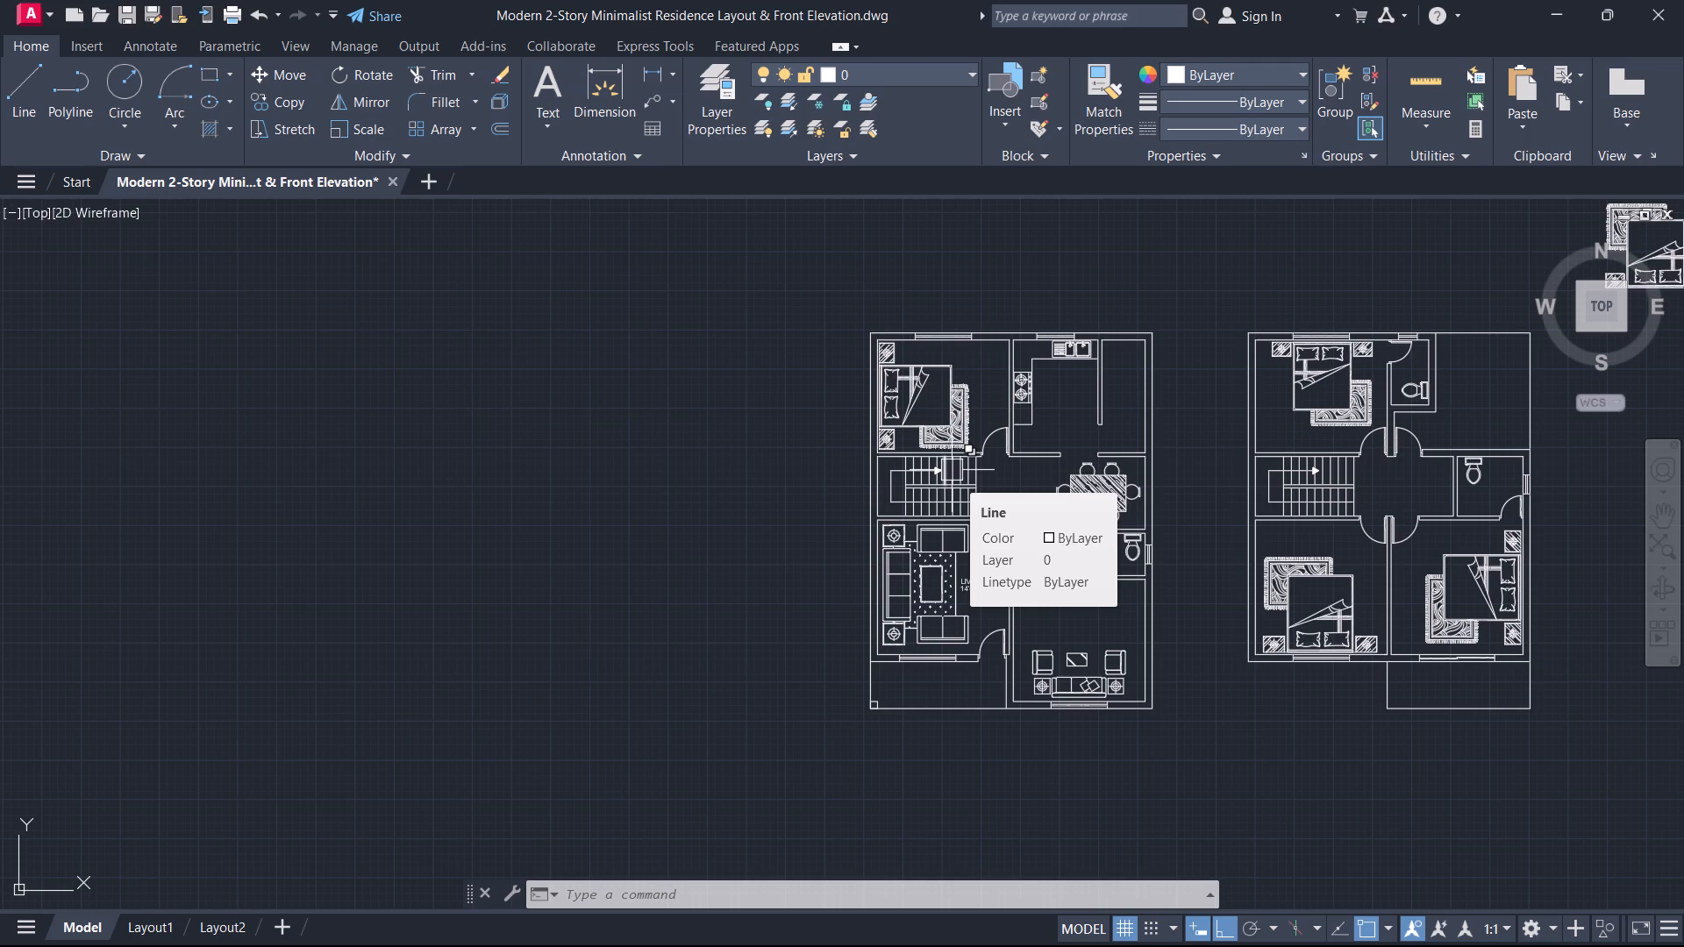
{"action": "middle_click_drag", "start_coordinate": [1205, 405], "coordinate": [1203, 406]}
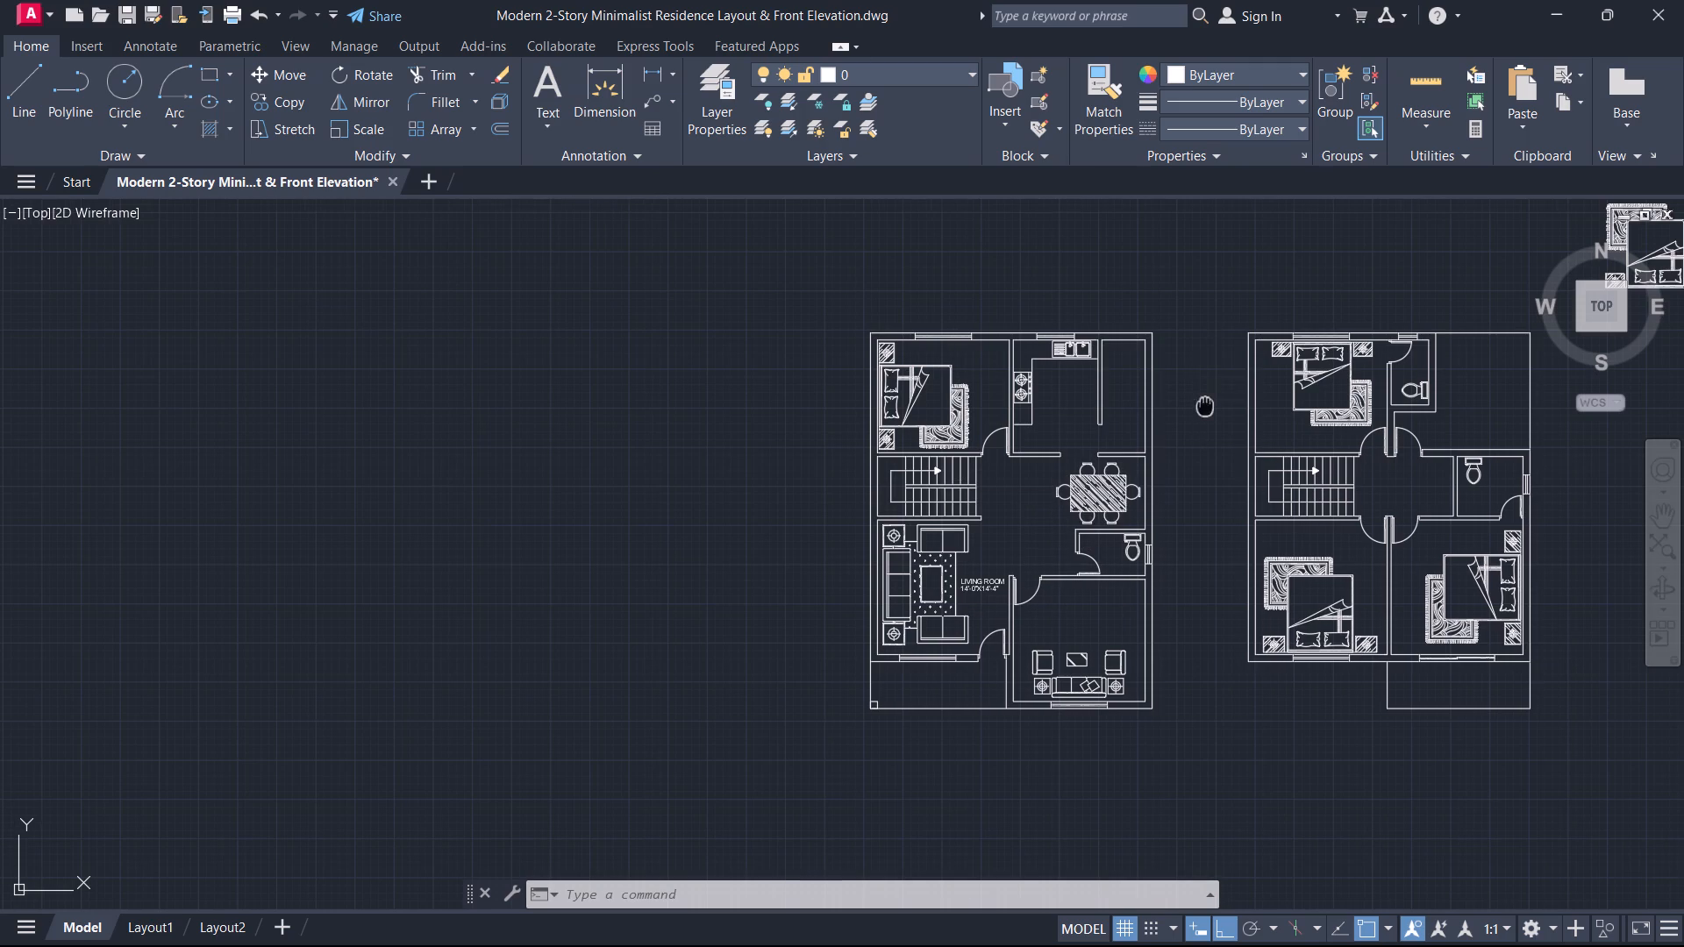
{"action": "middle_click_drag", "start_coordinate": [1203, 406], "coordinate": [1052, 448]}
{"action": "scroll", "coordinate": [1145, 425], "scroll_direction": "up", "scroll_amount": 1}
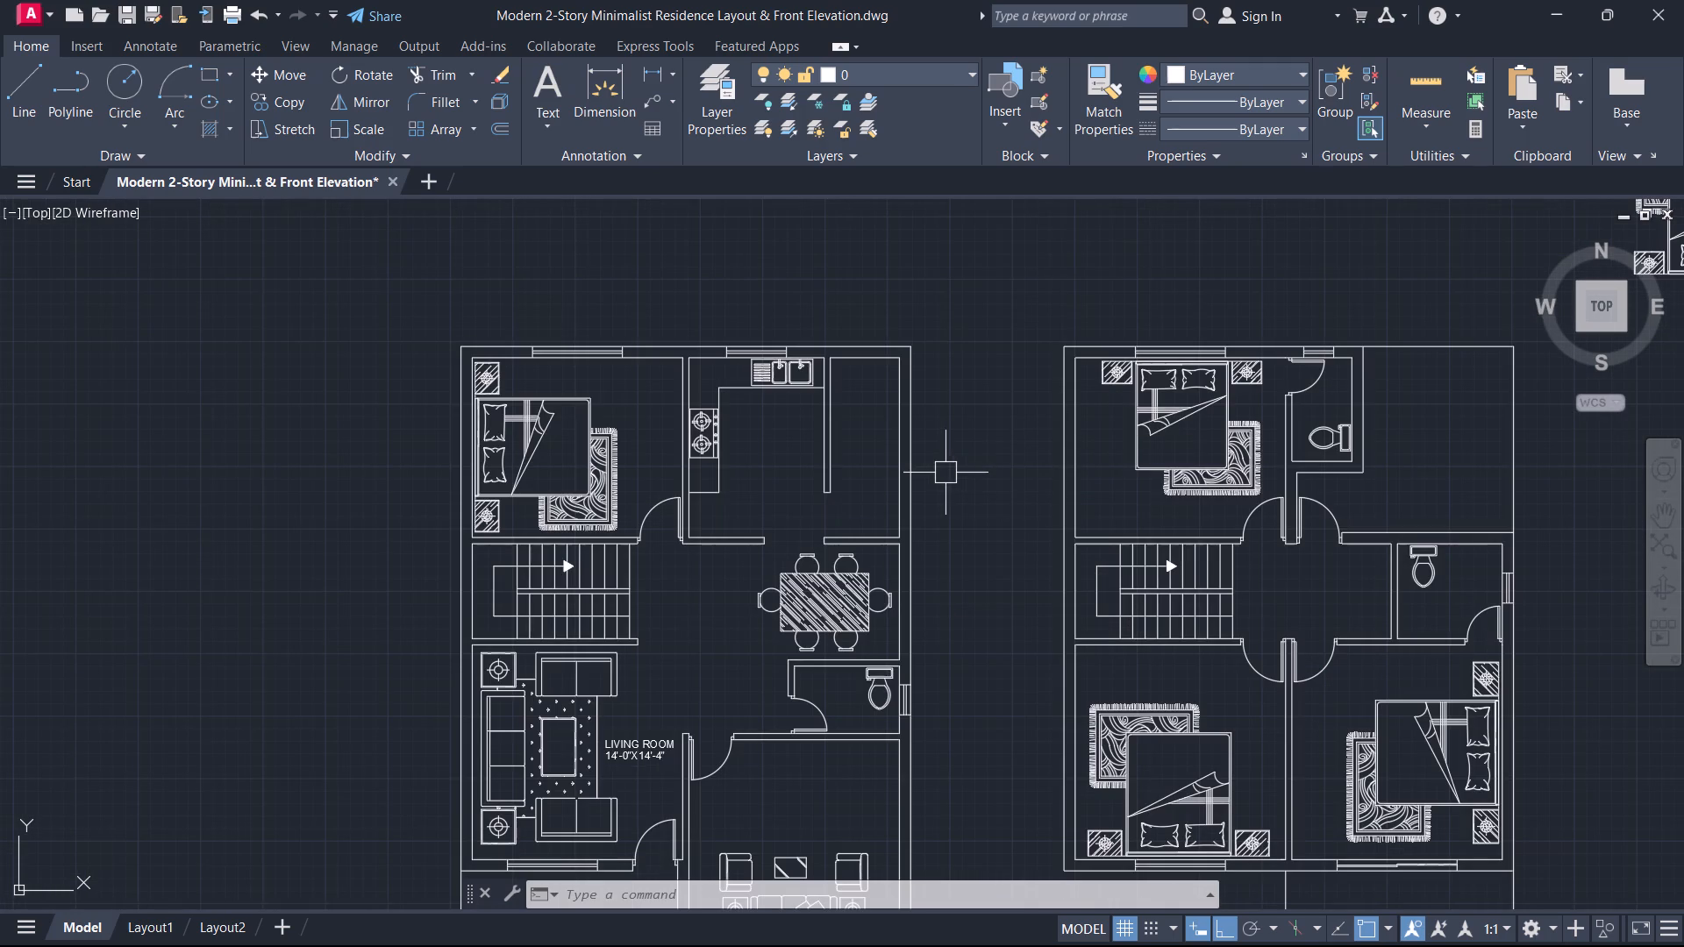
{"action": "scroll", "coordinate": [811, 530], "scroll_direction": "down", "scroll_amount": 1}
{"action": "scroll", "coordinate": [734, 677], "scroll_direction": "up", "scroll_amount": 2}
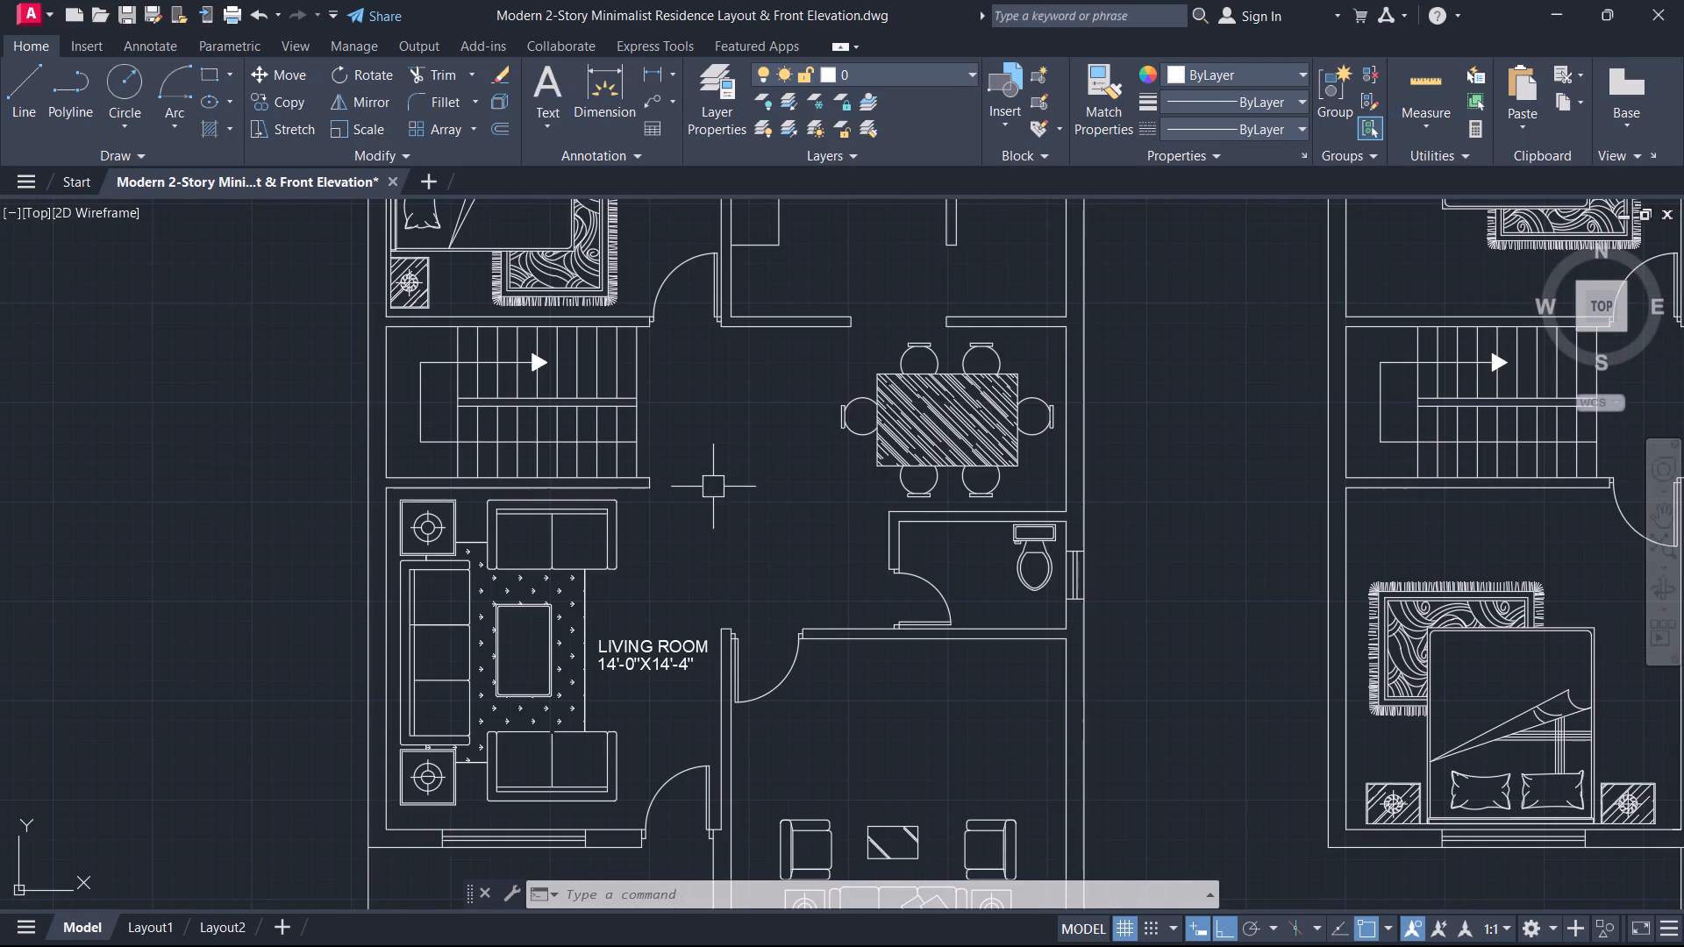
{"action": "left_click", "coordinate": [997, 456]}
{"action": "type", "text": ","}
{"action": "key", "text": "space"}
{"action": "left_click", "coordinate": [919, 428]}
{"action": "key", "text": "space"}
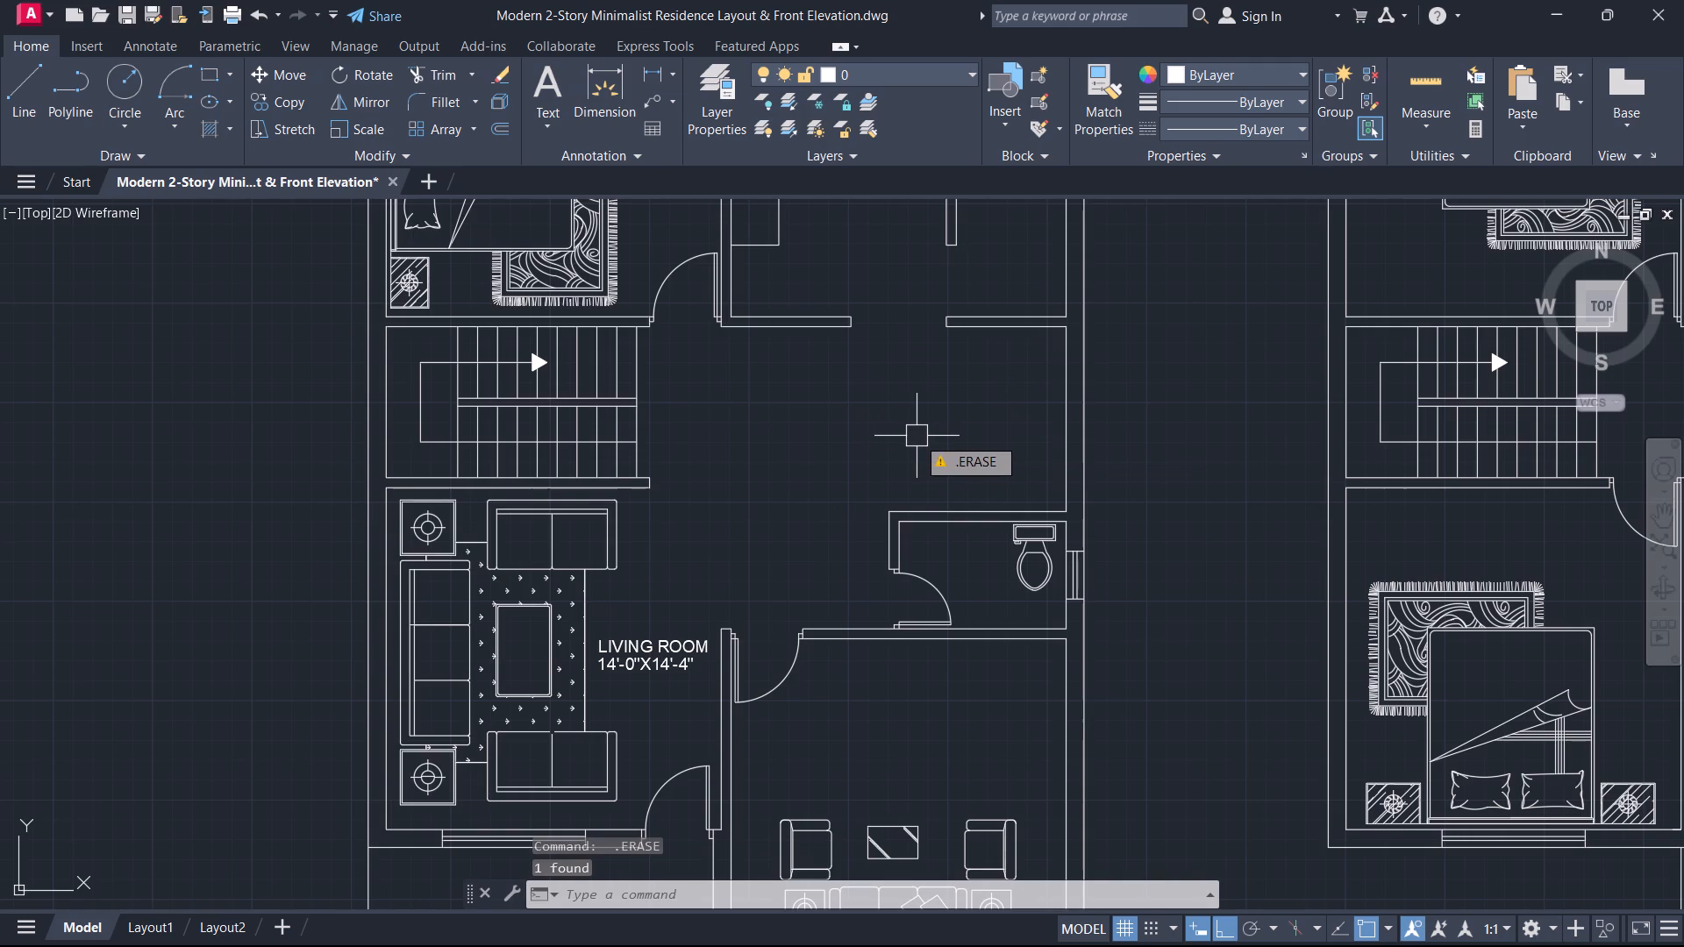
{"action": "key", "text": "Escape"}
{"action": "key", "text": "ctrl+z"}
Move the dining table set horizontally about 6 feet toward the staircase, clearing space on its right side.
{"action": "left_click", "coordinate": [915, 463]}
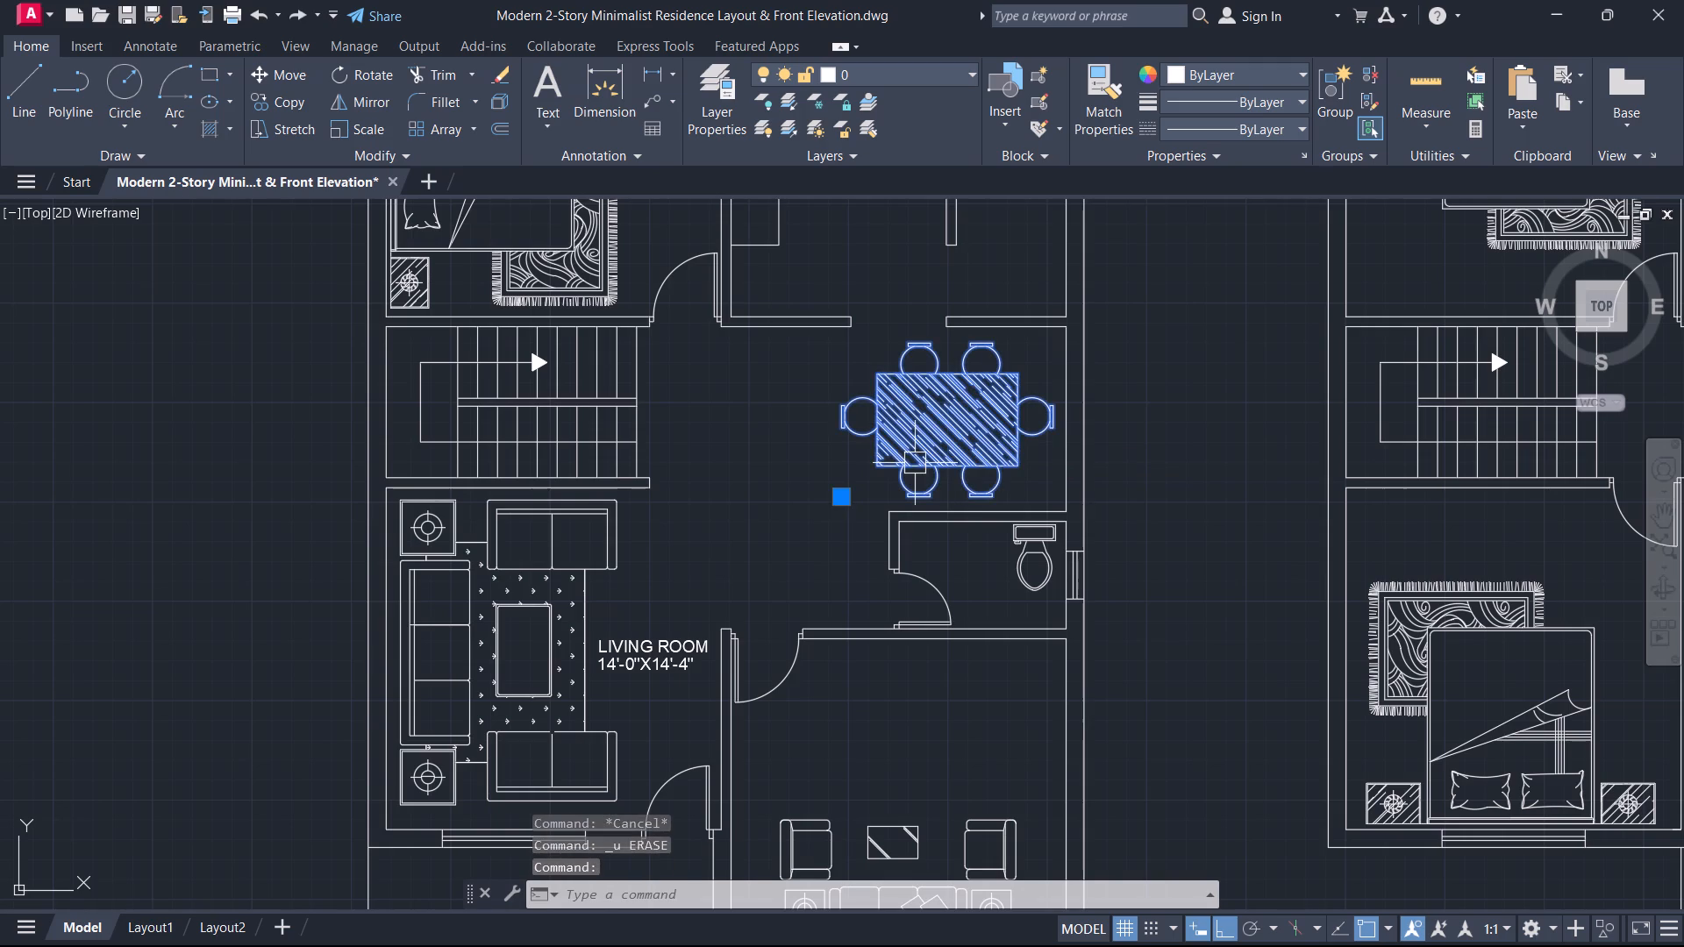
{"action": "key", "text": "m"}
{"action": "key", "text": "space"}
{"action": "left_click", "coordinate": [964, 424]}
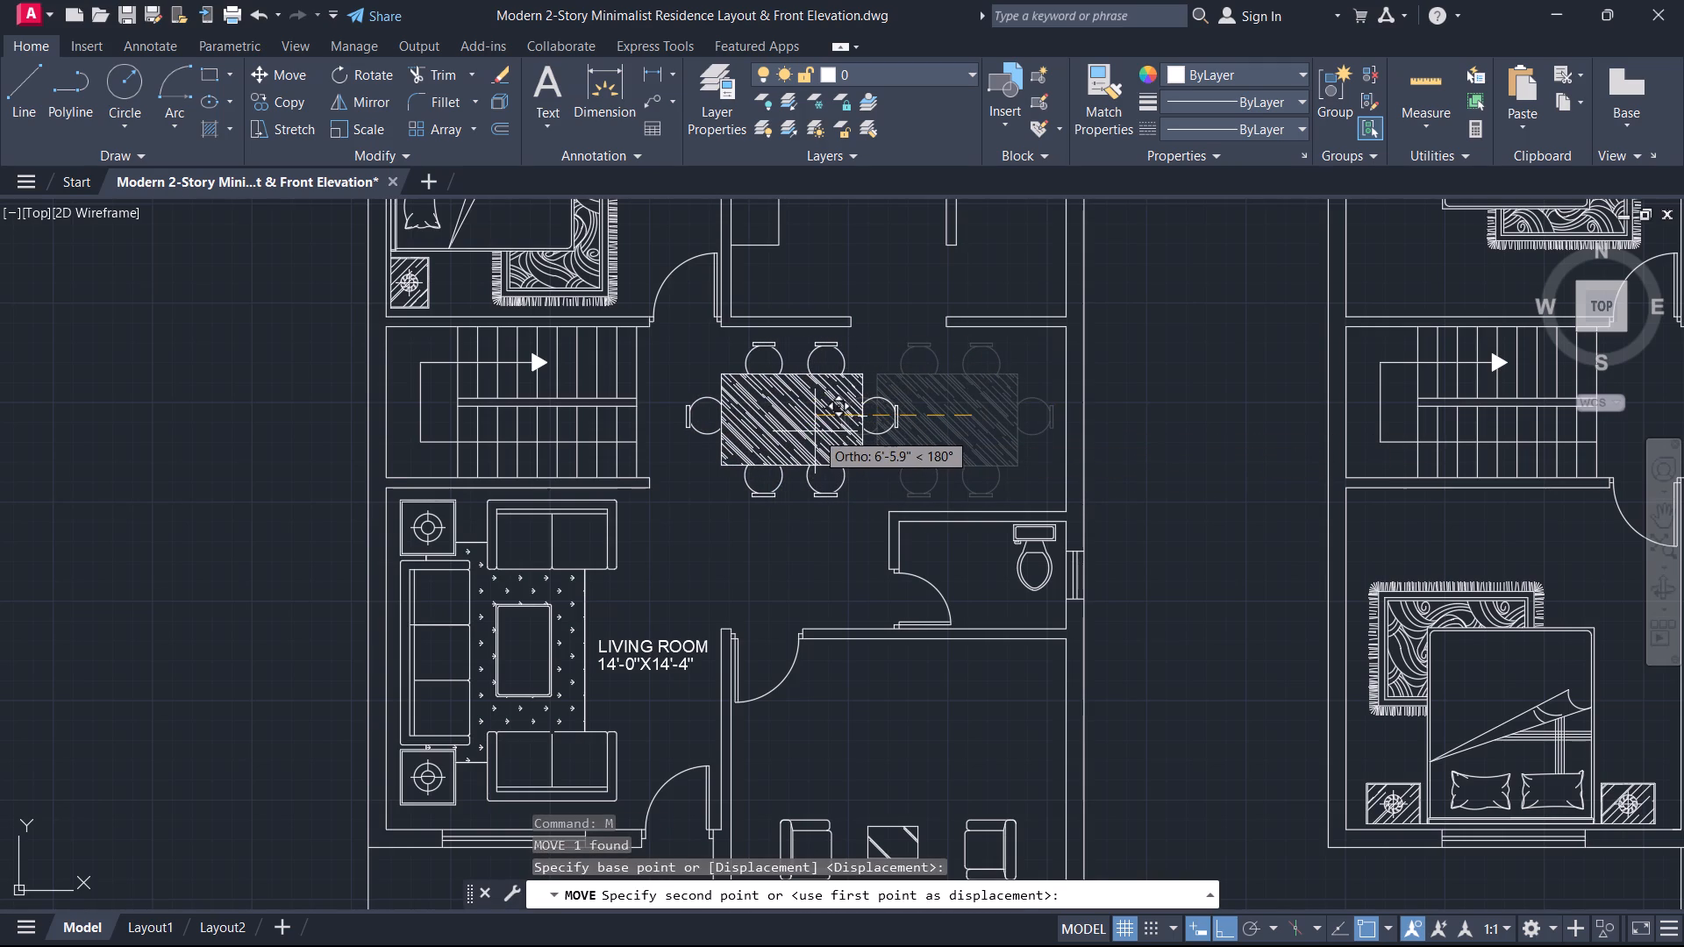
{"action": "left_click", "coordinate": [824, 434]}
{"action": "key", "text": "Escape"}
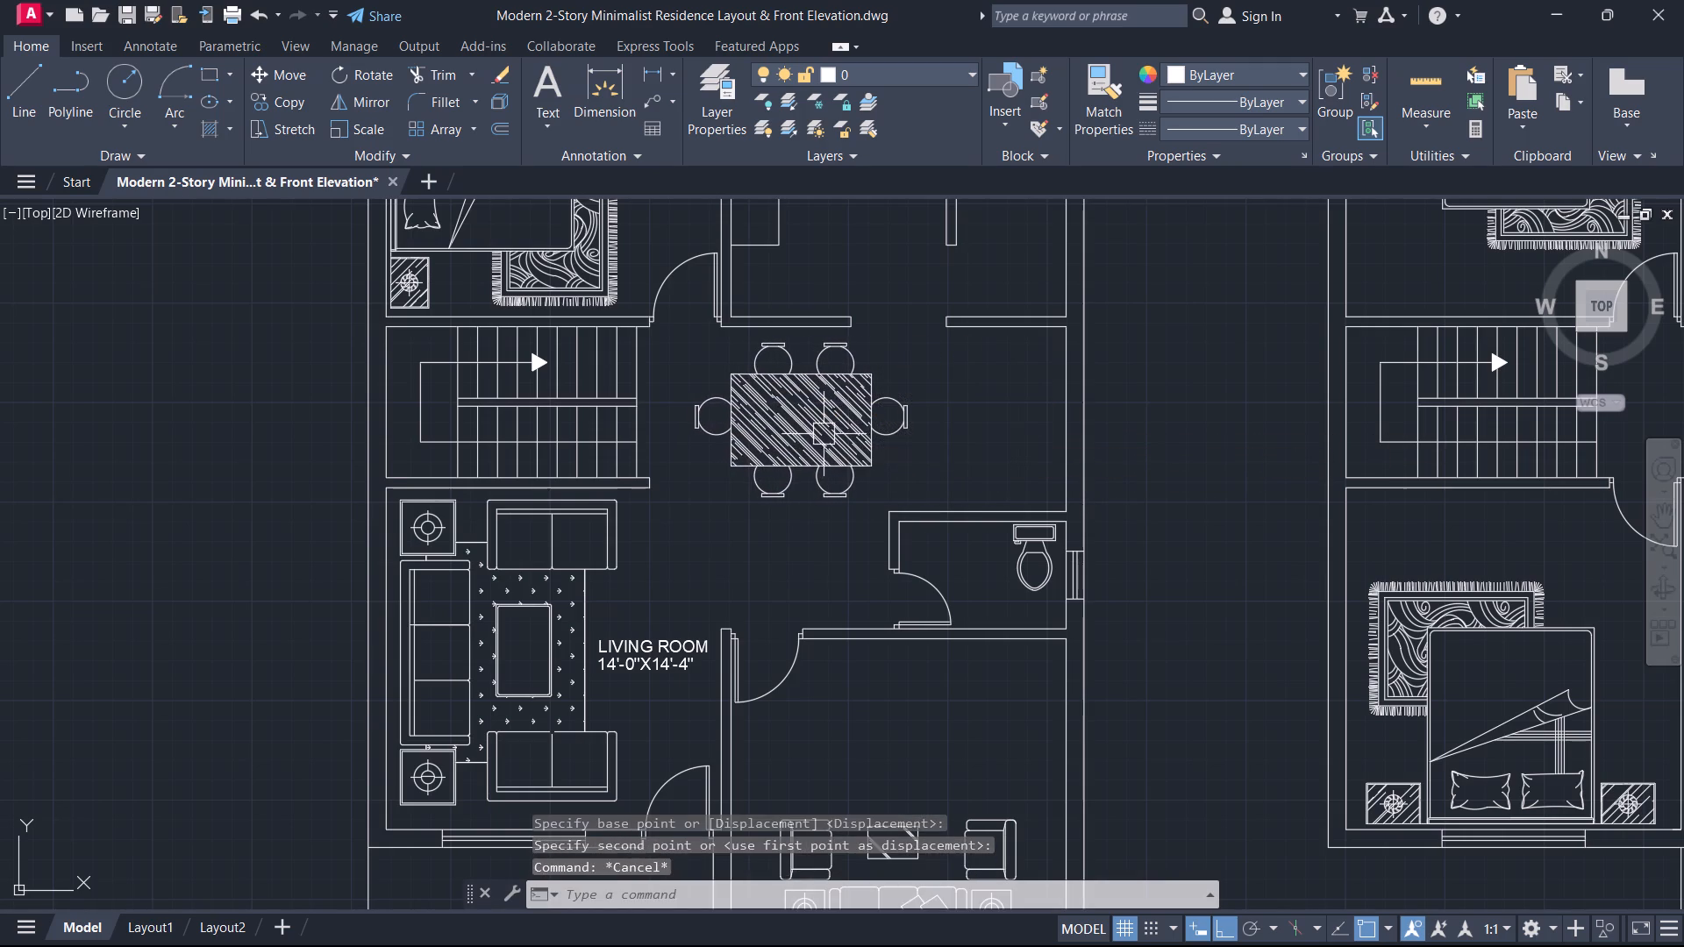
{"action": "left_click", "coordinate": [821, 423]}
{"action": "key", "text": "Escape"}
Measure the dining area's width from the staircase to the right wall and its depth from the bathroom wall to the kitchen wall.
{"action": "scroll", "coordinate": [788, 471], "scroll_direction": "up", "scroll_amount": 1}
{"action": "middle_click_drag", "start_coordinate": [788, 471], "coordinate": [878, 476]}
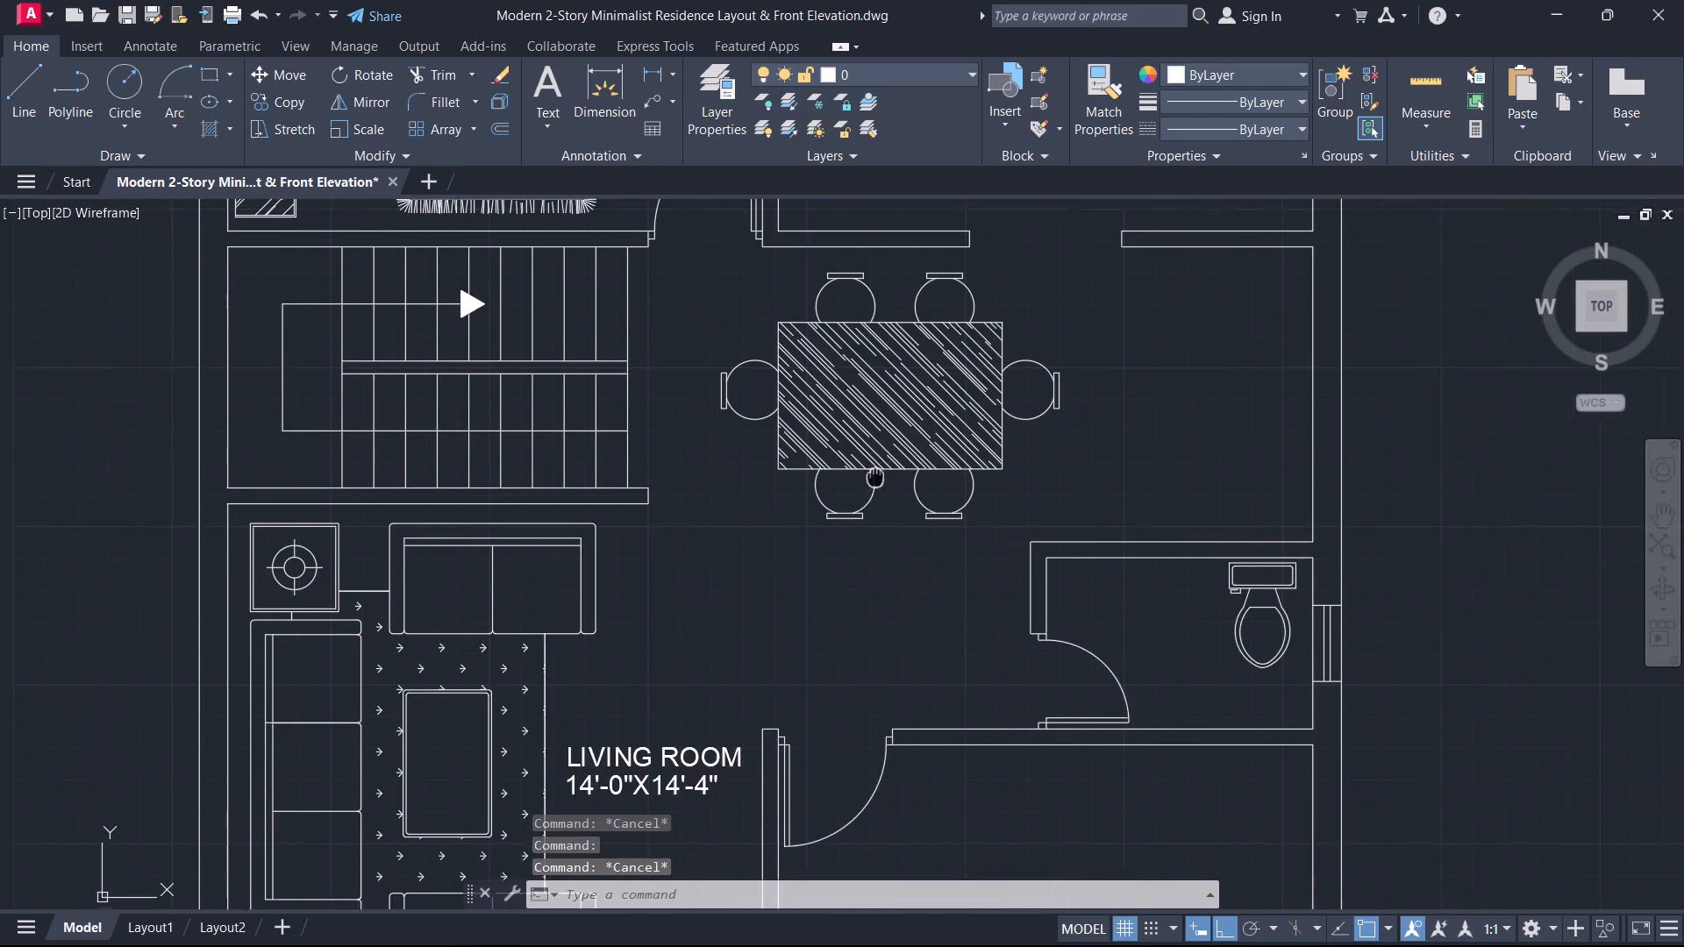
{"action": "middle_click_drag", "start_coordinate": [878, 476], "coordinate": [882, 475]}
{"action": "scroll", "coordinate": [862, 476], "scroll_direction": "down", "scroll_amount": 1}
{"action": "type", "text": "DI"}
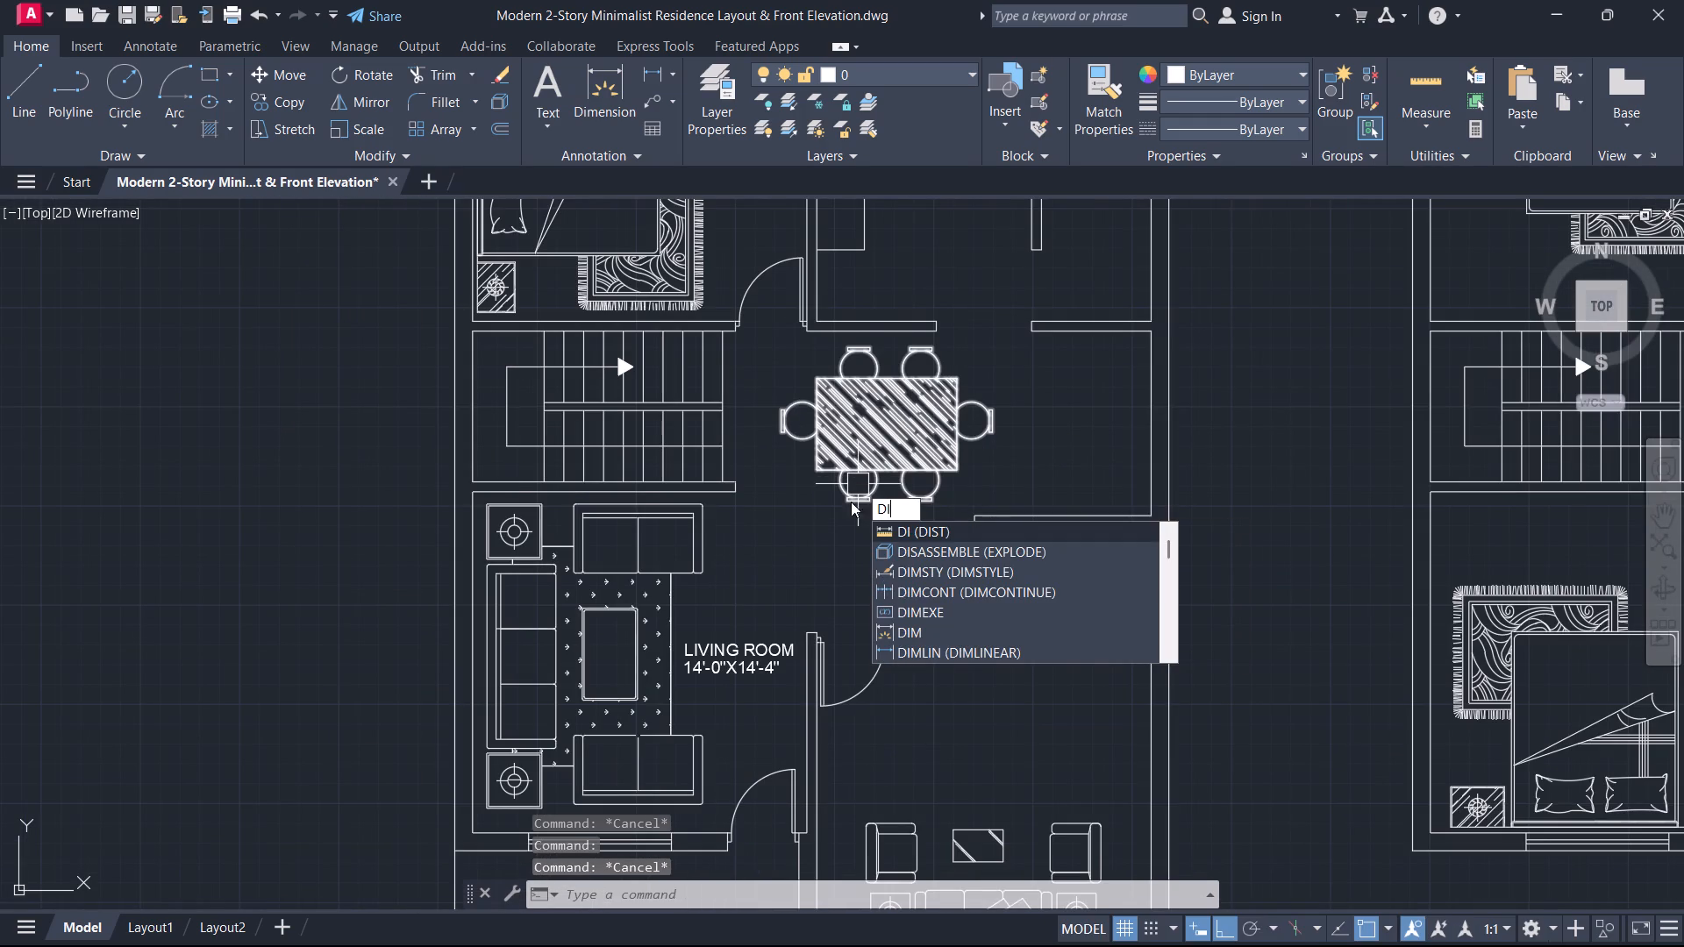
{"action": "key", "text": "space"}
{"action": "scroll", "coordinate": [720, 455], "scroll_direction": "up", "scroll_amount": 1}
{"action": "left_click", "coordinate": [730, 463]}
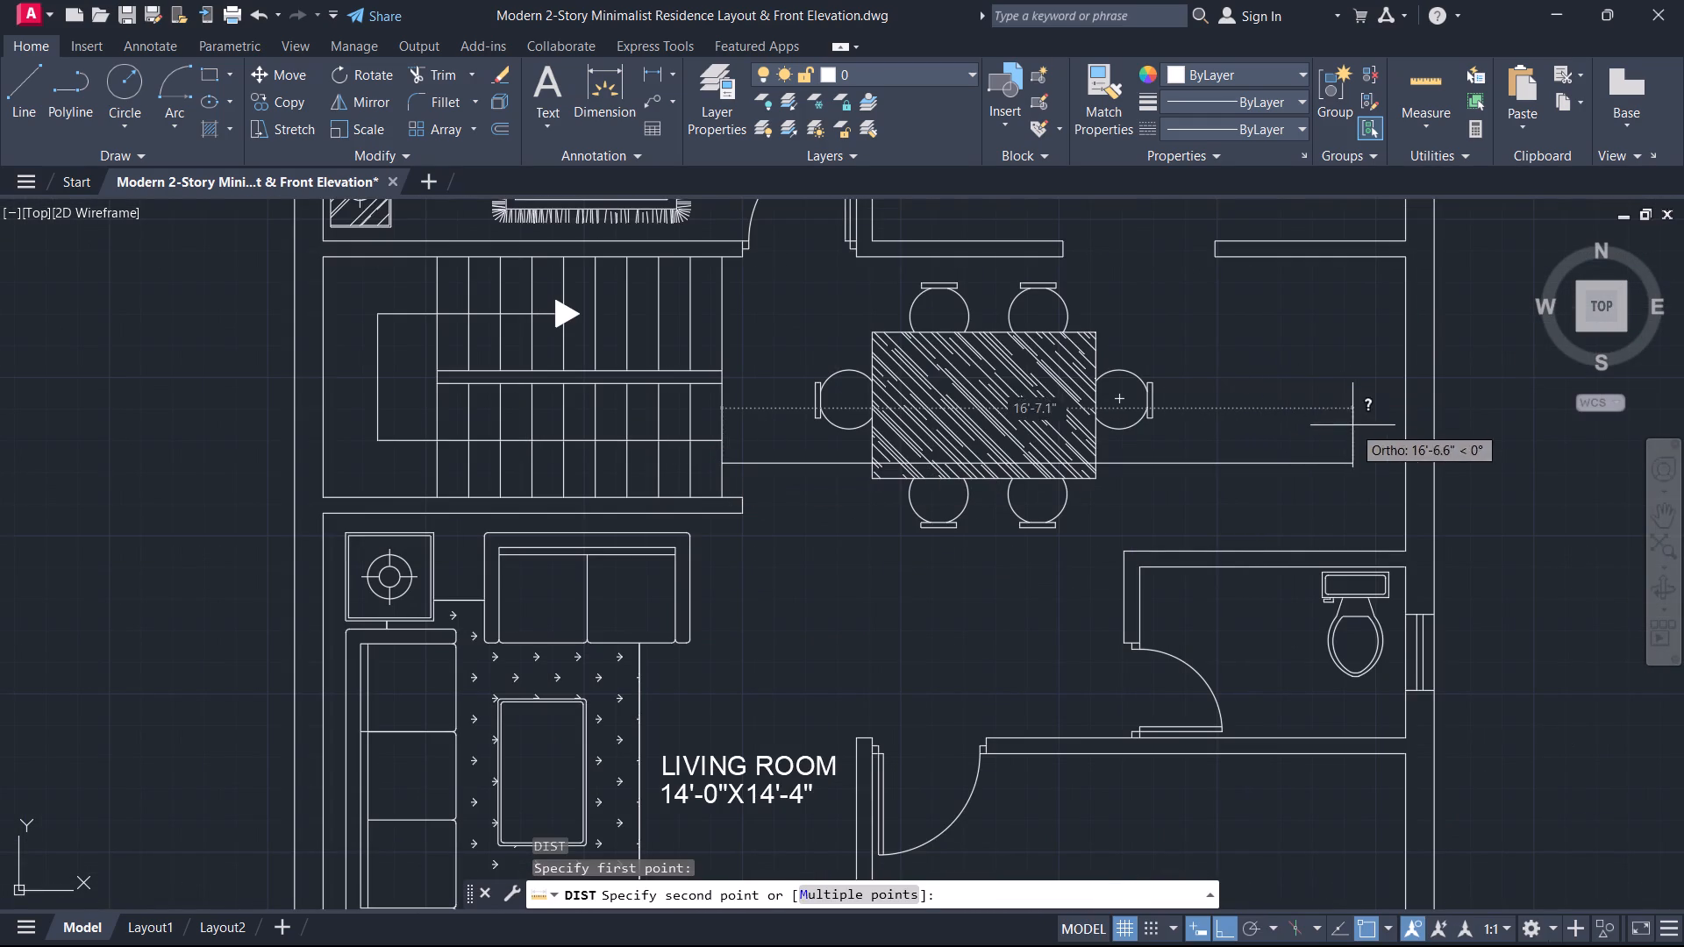
{"action": "key", "text": "Escape"}
{"action": "key", "text": "space"}
{"action": "left_click", "coordinate": [1302, 549]}
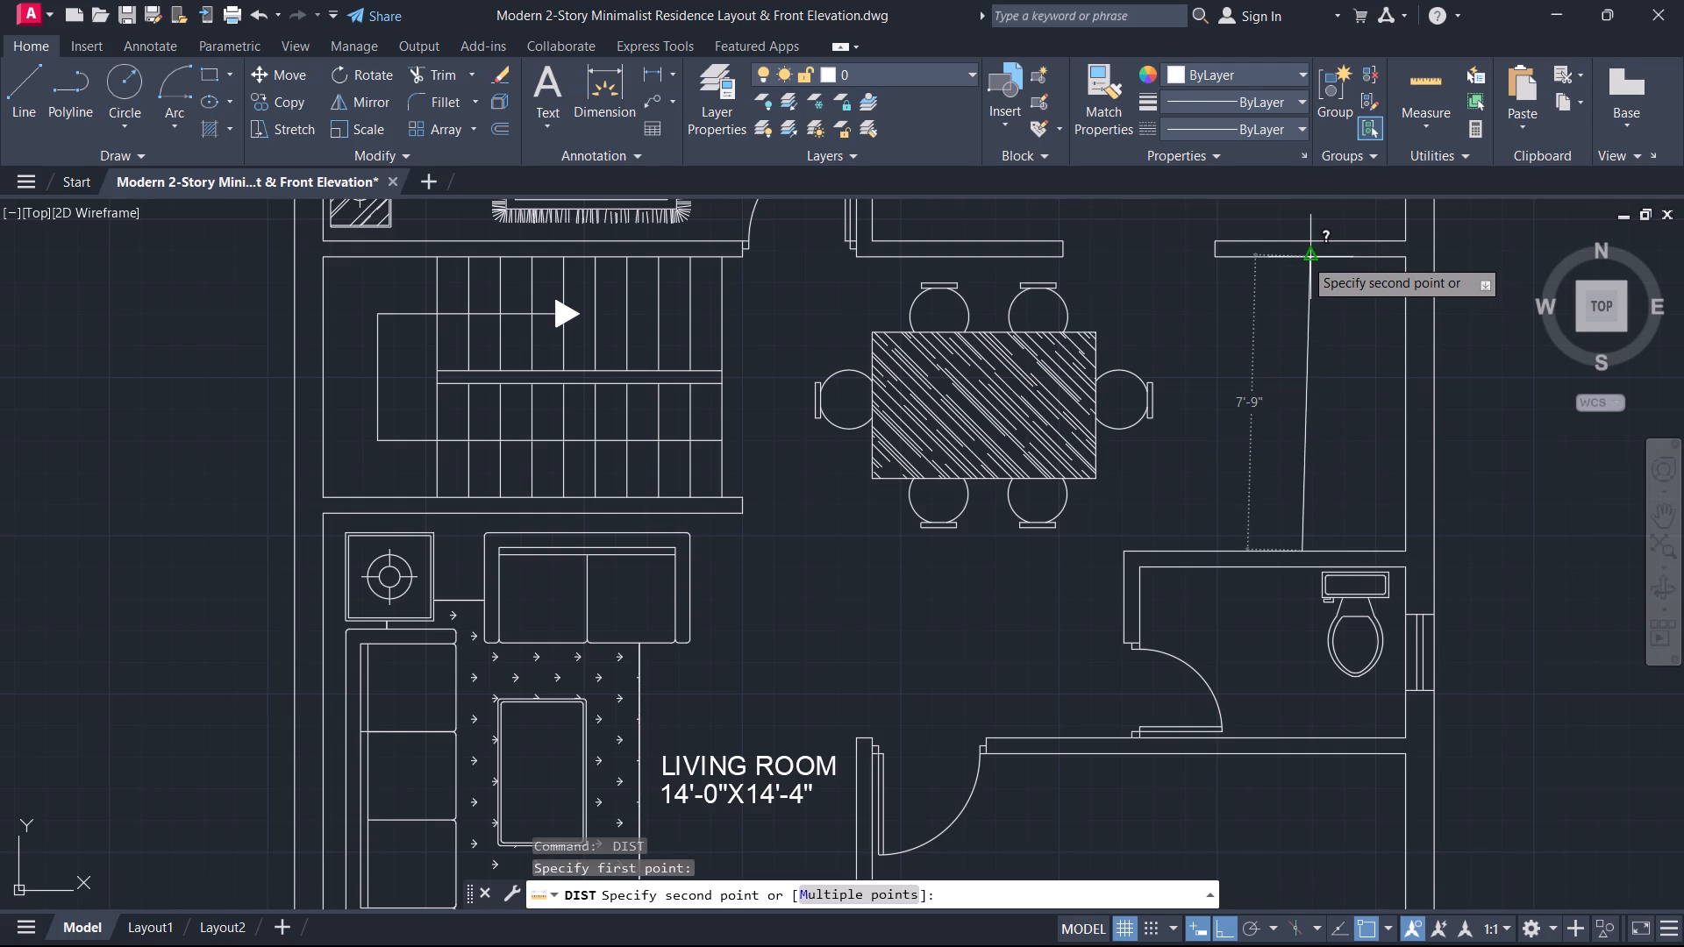
{"action": "key", "text": "Escape"}
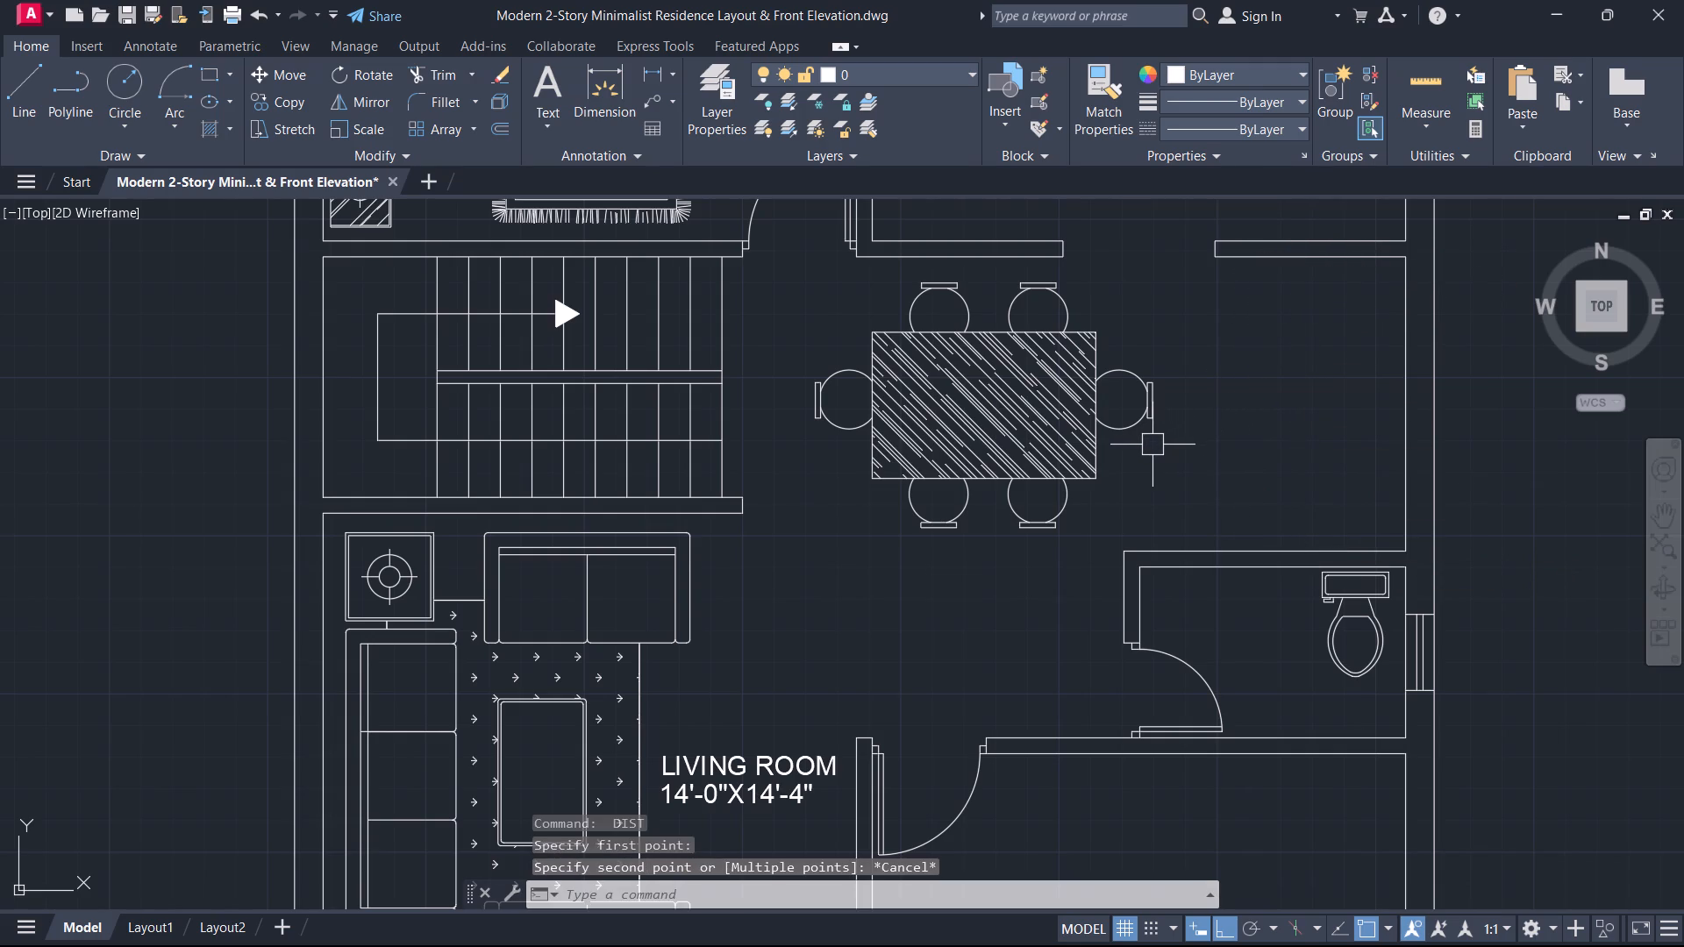
Add a multiline text label beside the dining table's right end reading DINING with 18'-0"X7'-9" on the second line.
{"action": "type", "text": "T"}
{"action": "key", "text": "space"}
{"action": "left_click", "coordinate": [1177, 367]}
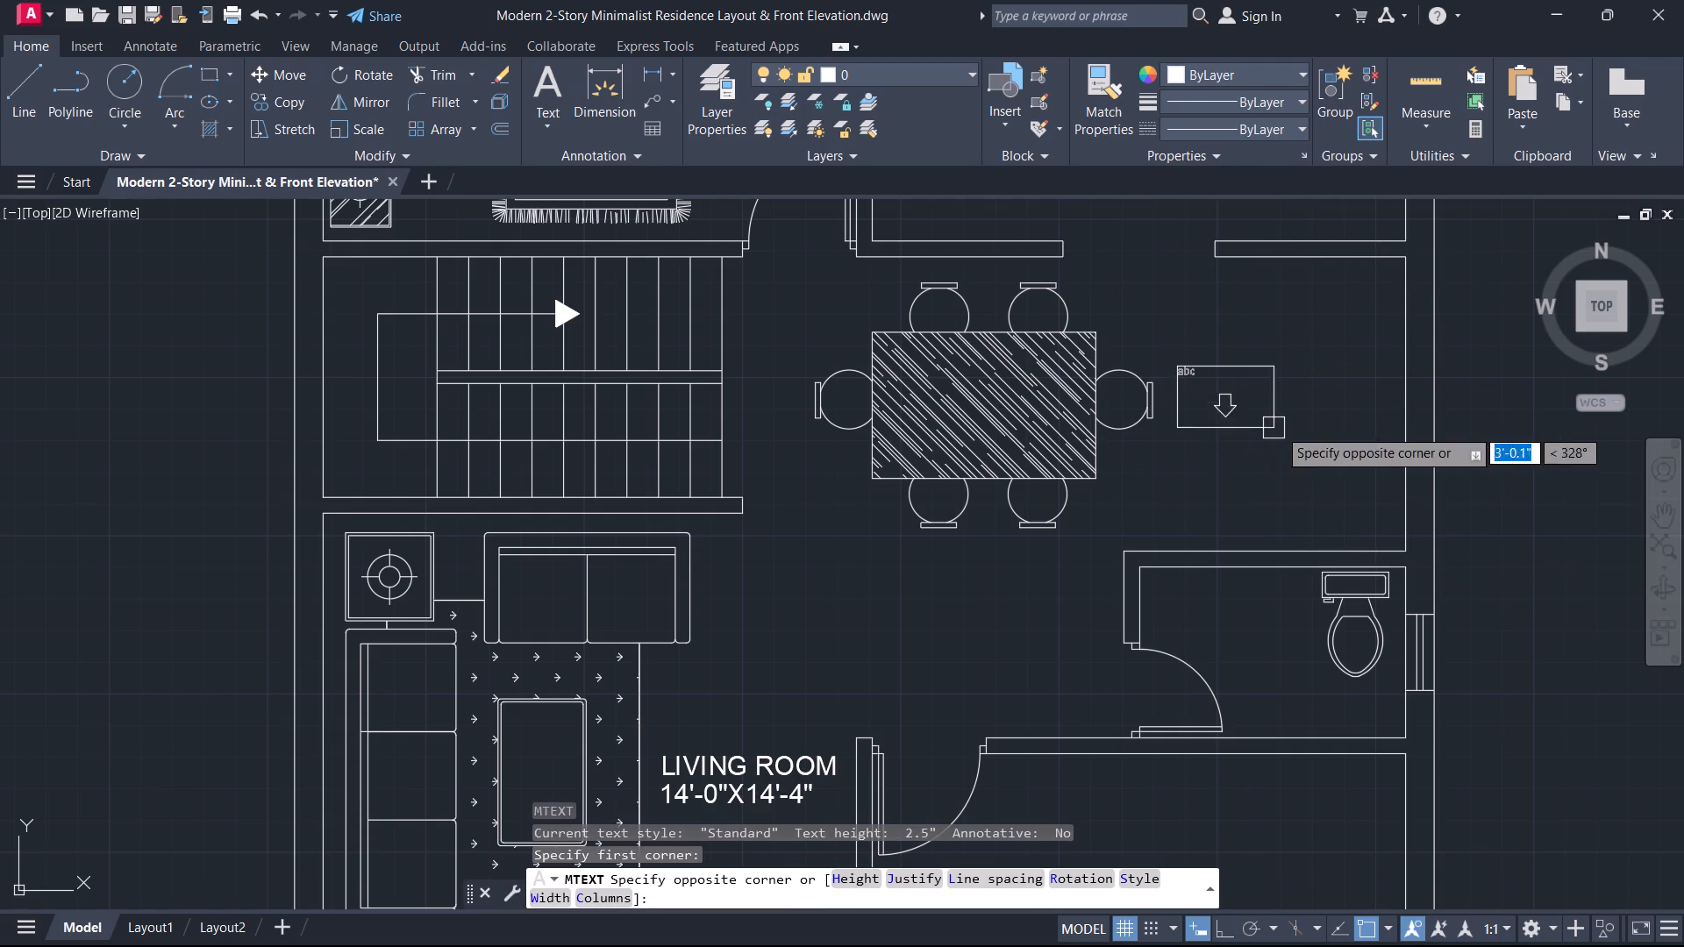
{"action": "left_click", "coordinate": [1331, 427]}
{"action": "type", "text": "DINING"}
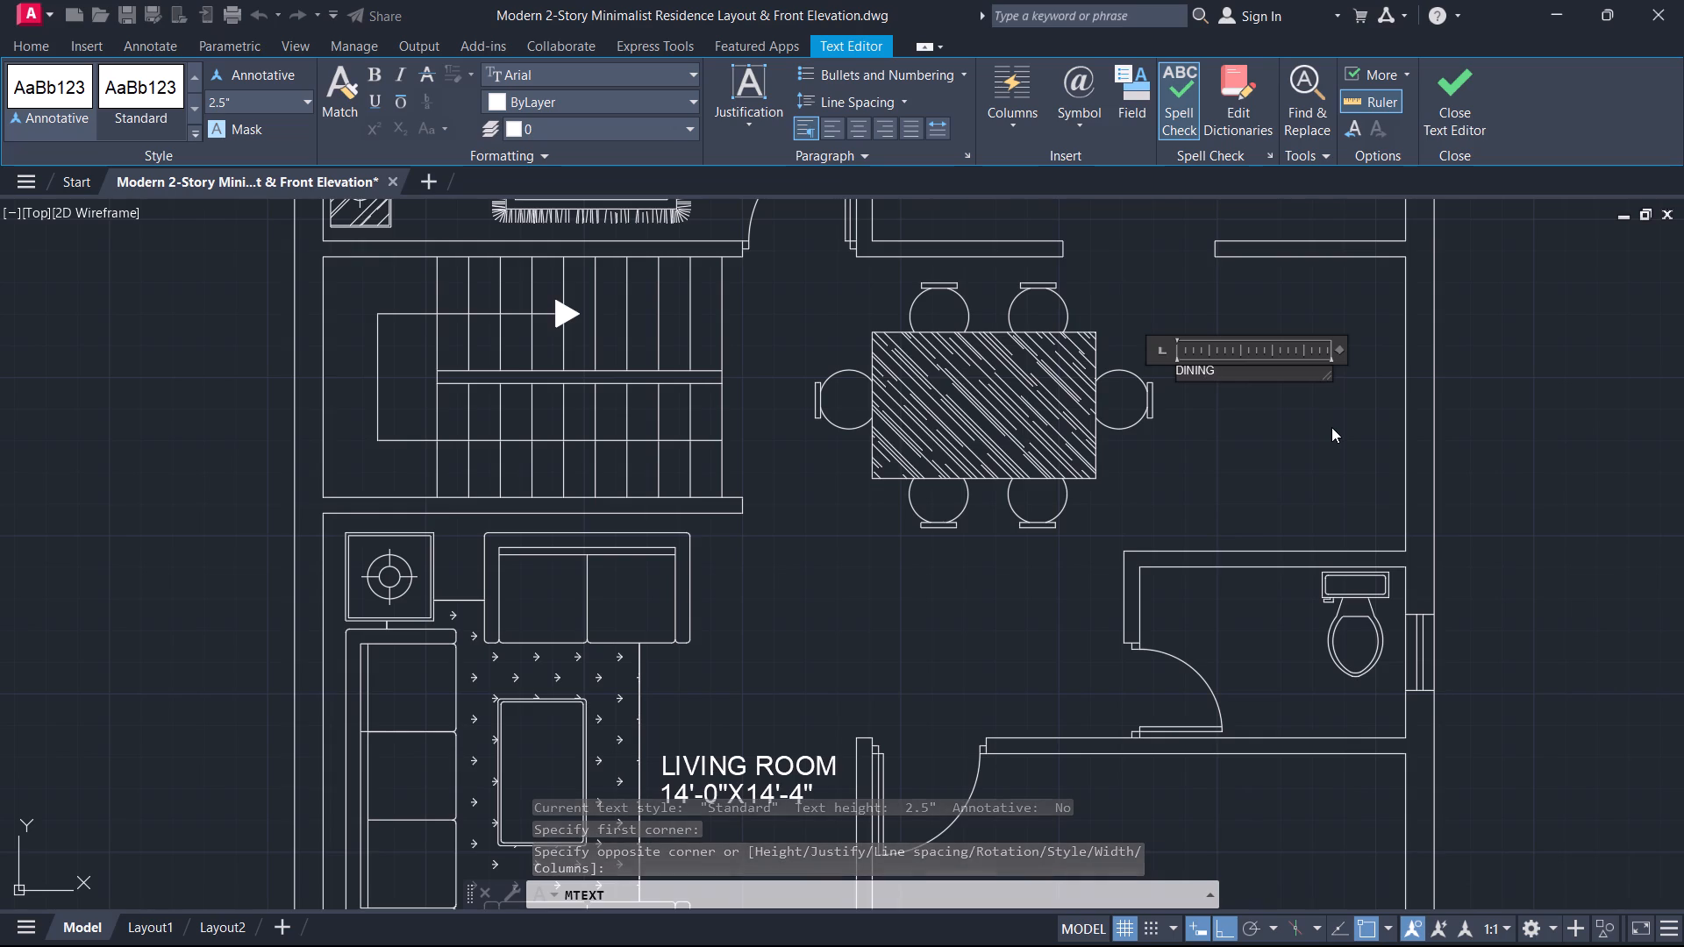
{"action": "key", "text": "Return"}
{"action": "key", "text": "1"}
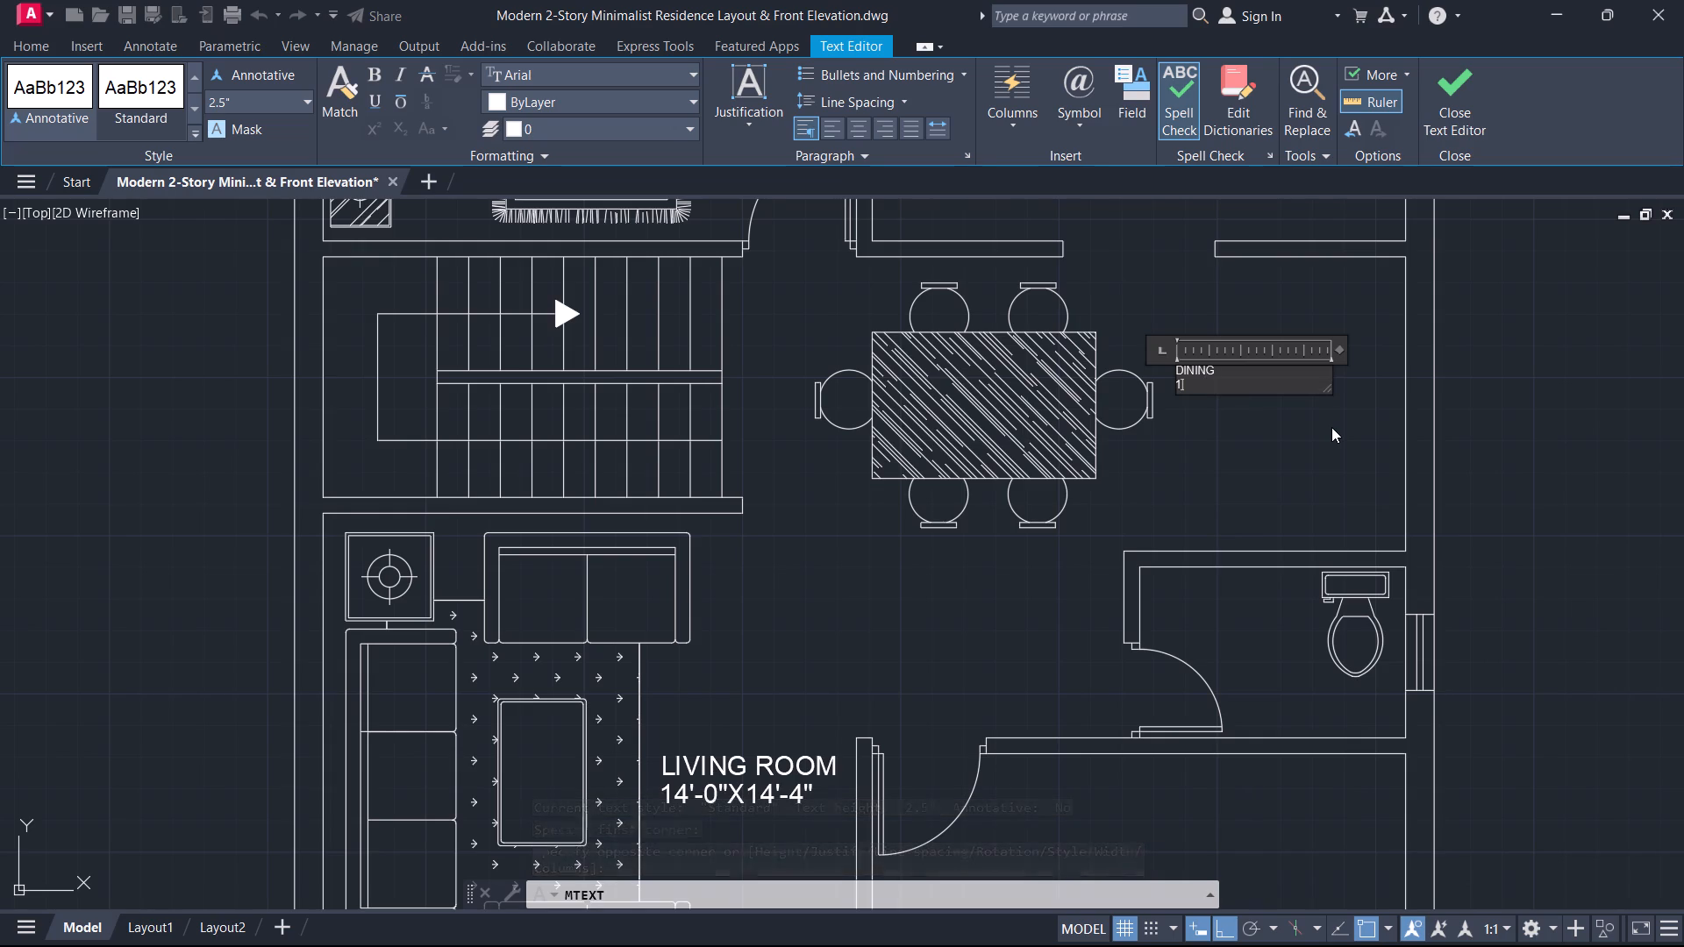
{"action": "type", "text": "8'"}
{"action": "key", "text": "shift+quotedbl"}
{"action": "key", "text": "minus"}
{"action": "type", "text": "0\""}
{"action": "key", "text": "Left"}
{"action": "key", "text": "Left"}
{"action": "key", "text": "Left"}
{"action": "key", "text": "BackSpace"}
{"action": "key", "text": "Right"}
{"action": "key", "text": "Right"}
{"action": "key", "text": "Right"}
{"action": "key", "text": "x"}
{"action": "key", "text": "1"}
{"action": "key", "text": "BackSpace"}
{"action": "key", "text": "7"}
{"action": "key", "text": "apostrophe"}
{"action": "key", "text": "minus"}
{"action": "type", "text": "9\""}
Indent the DINING line by two spaces above the dimension line.
{"action": "key", "text": "Up"}
{"action": "key", "text": "Left"}
{"action": "key", "text": "Left"}
{"action": "key", "text": "Left"}
{"action": "key", "text": "Left"}
{"action": "key", "text": "Left"}
{"action": "key", "text": "Left"}
{"action": "key", "text": "space"}
{"action": "key", "text": "space"}
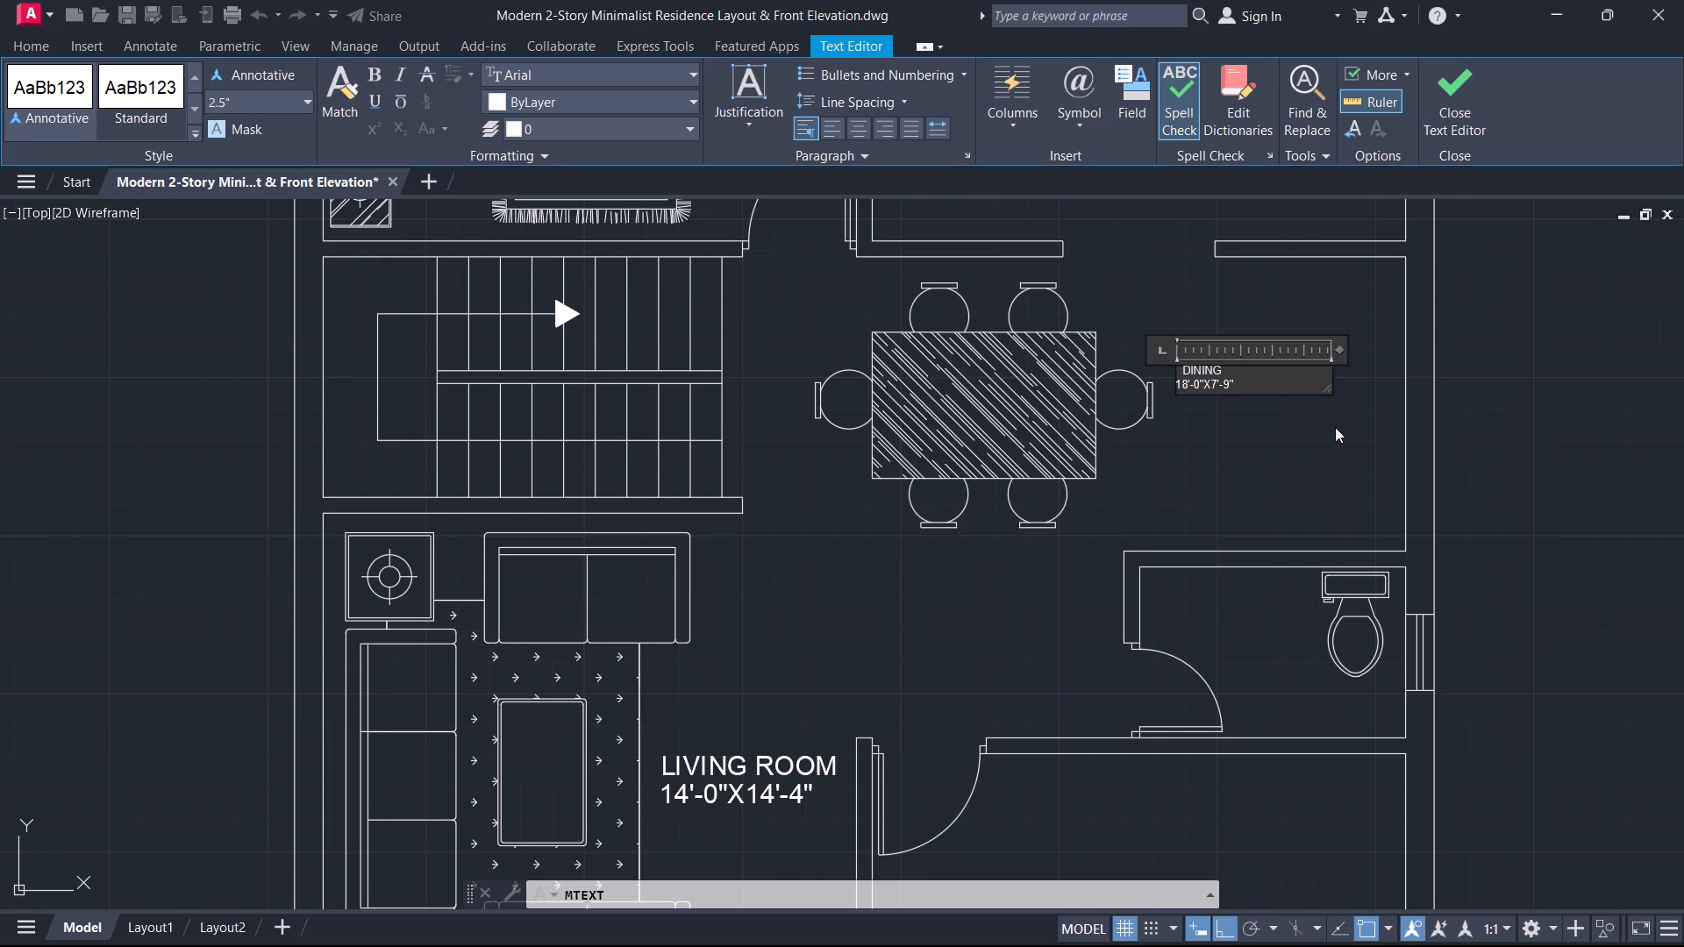
Set the text height of both lines of the dining label to 6" and finish the text.
{"action": "key", "text": "shift+Down"}
{"action": "key", "text": "shift+Right"}
{"action": "key", "text": "shift+Right"}
{"action": "key", "text": "shift+Right"}
{"action": "key", "text": "shift+Right"}
{"action": "key", "text": "shift+Right"}
{"action": "key", "text": "shift+Right"}
{"action": "key", "text": "shift+Right"}
{"action": "key", "text": "shift+Right"}
{"action": "key", "text": "shift+Right"}
{"action": "key", "text": "shift+Right"}
{"action": "key", "text": "shift+Right"}
{"action": "key", "text": "shift+Right"}
{"action": "key", "text": "shift+Right"}
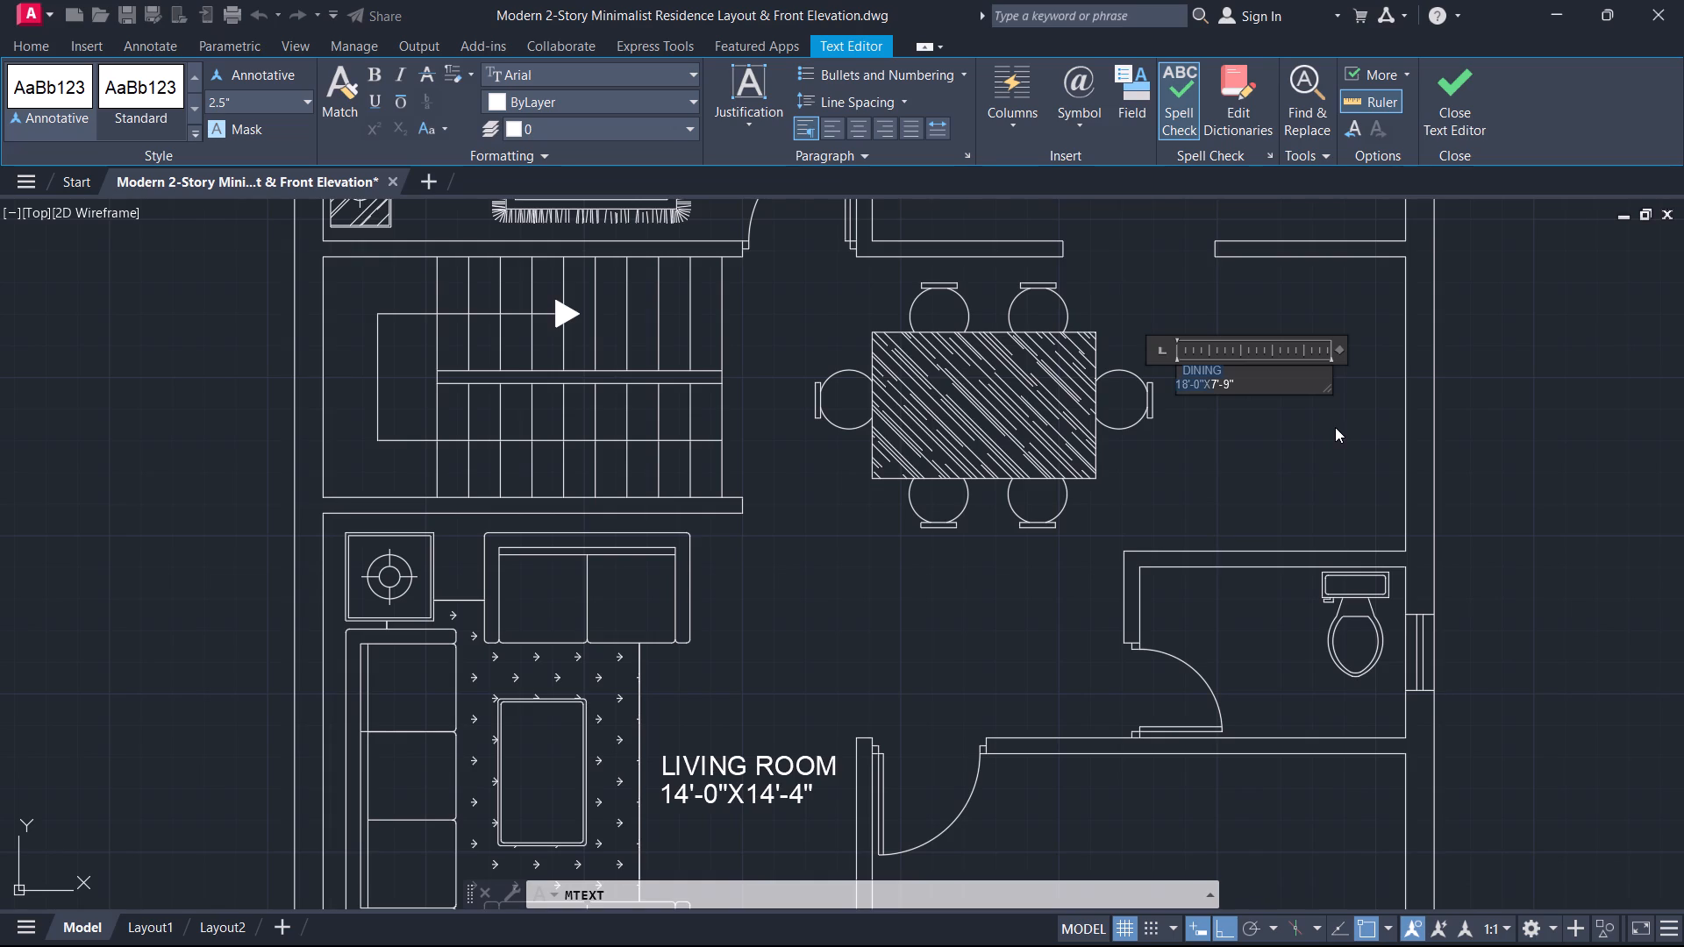
{"action": "key", "text": "shift+Right"}
{"action": "key", "text": "shift+Right"}
{"action": "key", "text": "shift+Right"}
{"action": "left_click", "coordinate": [247, 100]}
{"action": "key", "text": "6"}
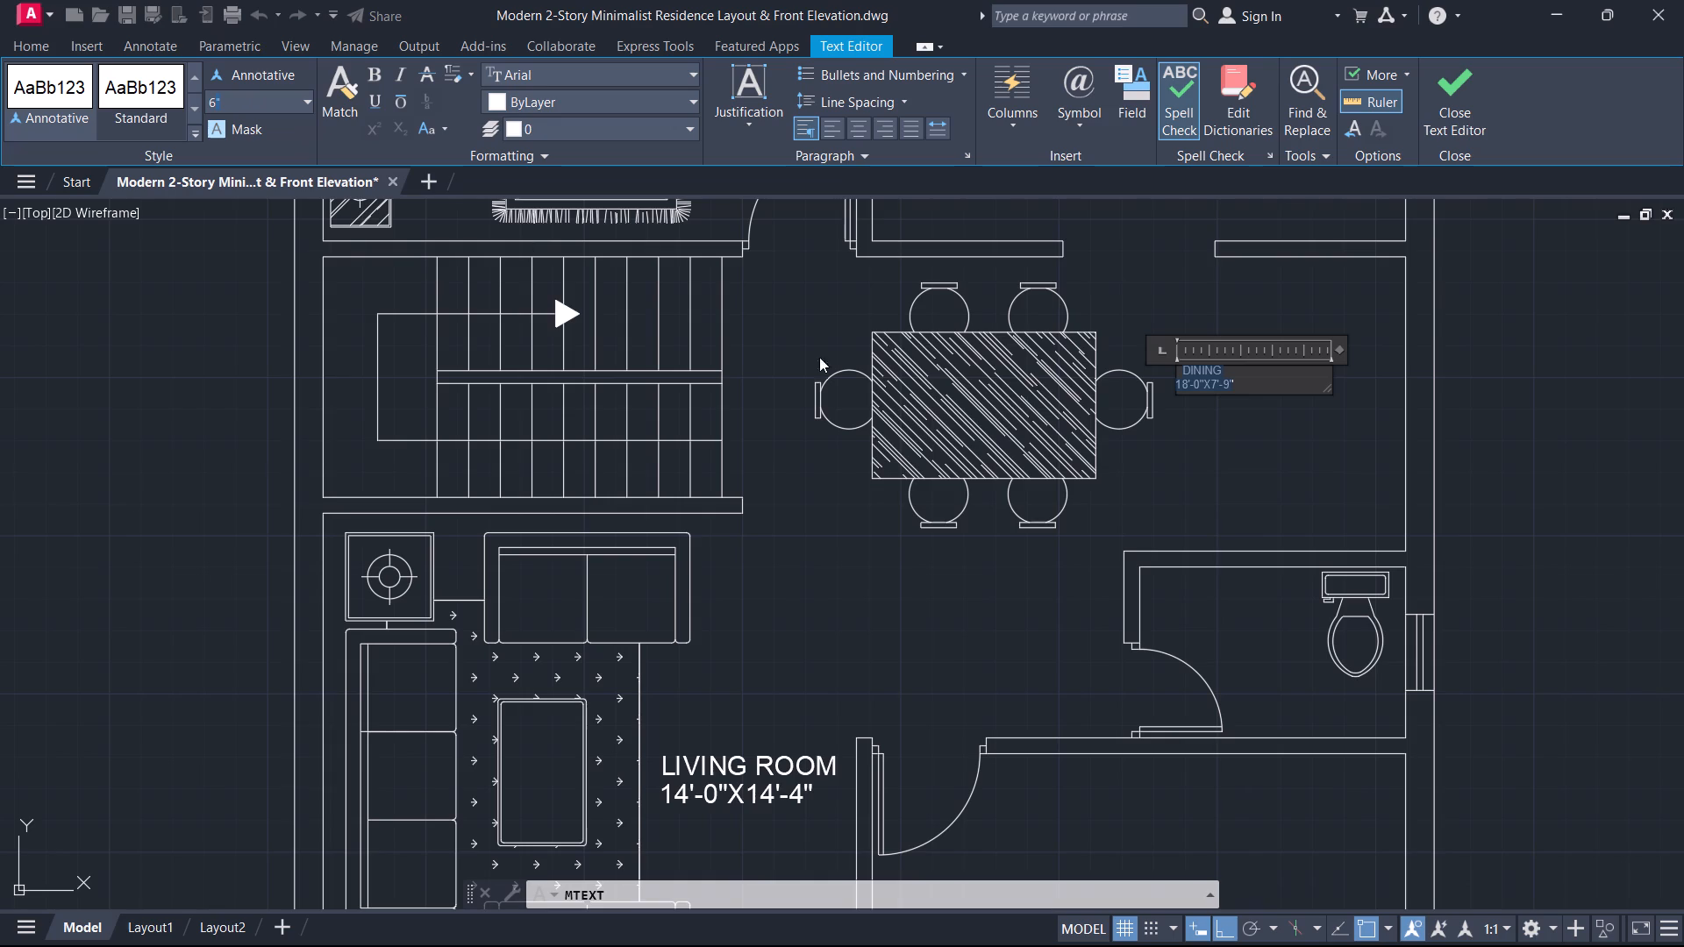
{"action": "key", "text": "Return"}
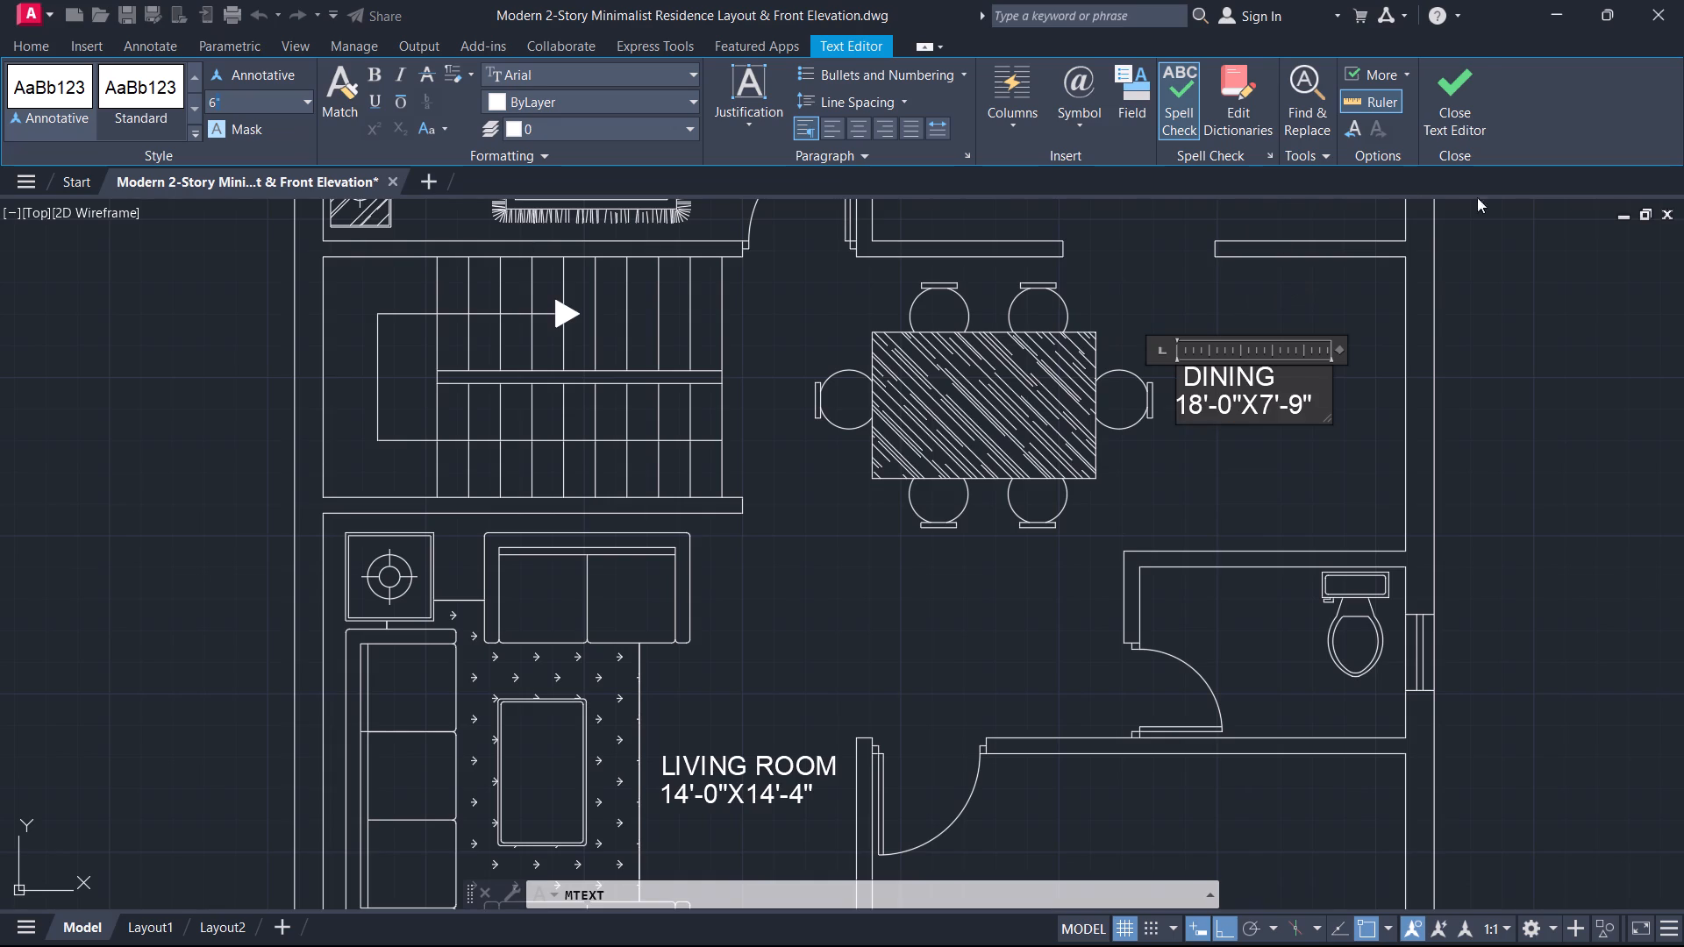
{"action": "left_click", "coordinate": [1466, 112]}
Edit the dining label again, adding three more leading spaces so DINING sits centred over its dimensions.
{"action": "scroll", "coordinate": [1268, 422], "scroll_direction": "up", "scroll_amount": 2}
{"action": "double_click", "coordinate": [1266, 374]}
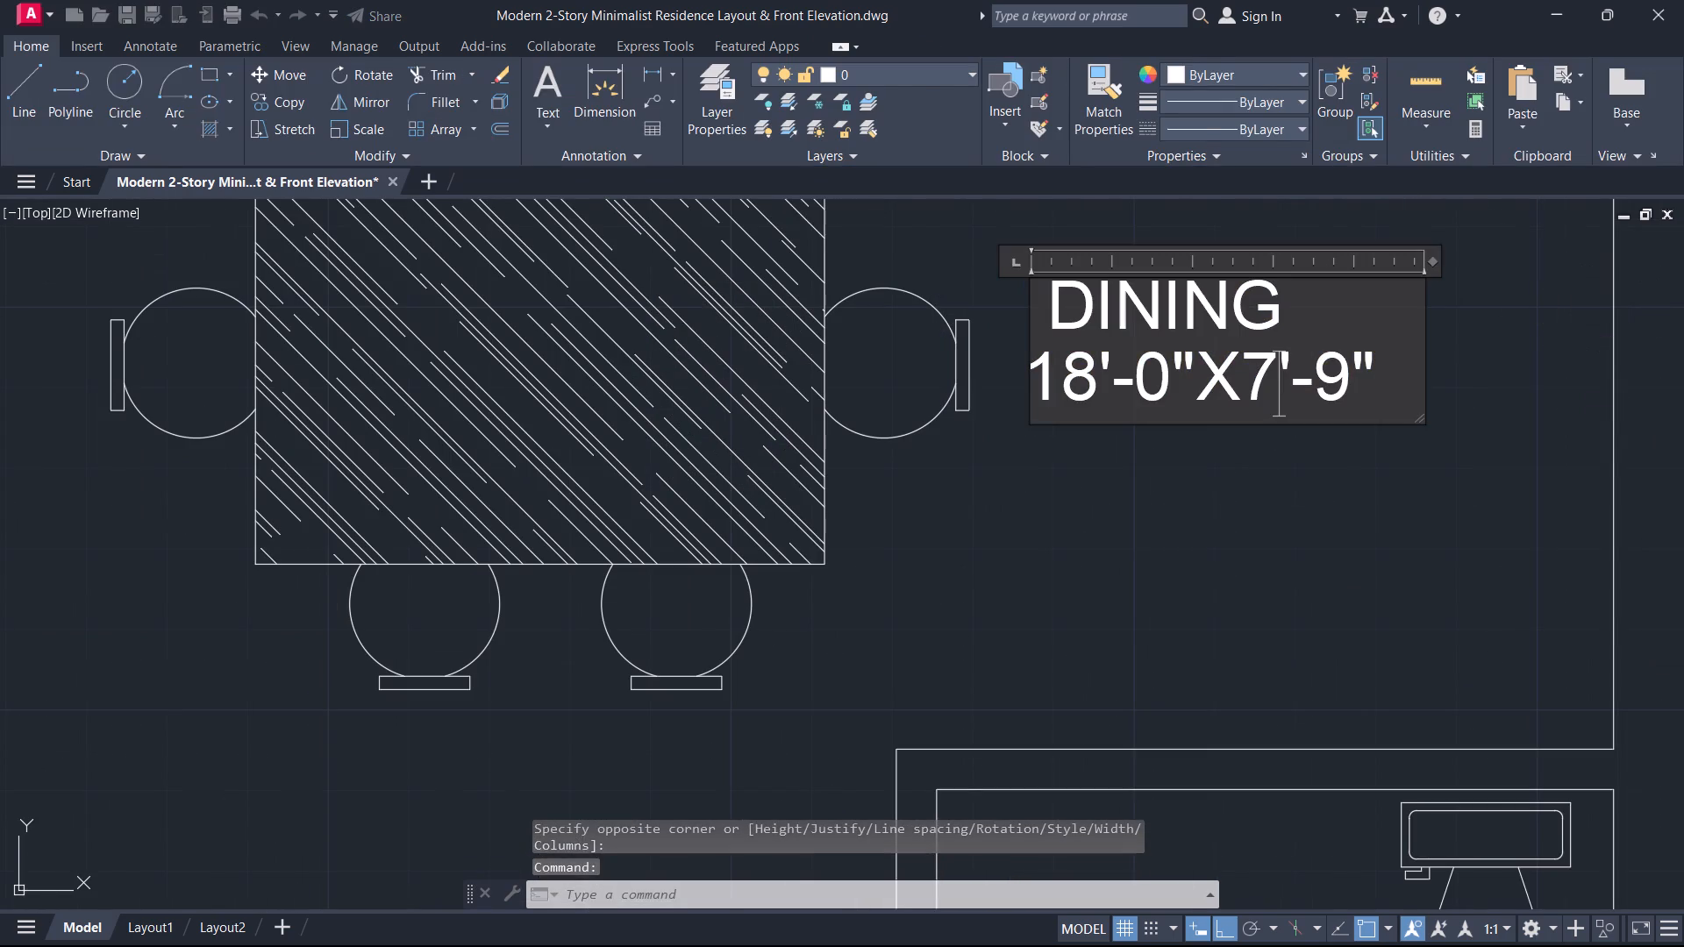
{"action": "left_click", "coordinate": [1050, 303]}
{"action": "key", "text": "space"}
{"action": "key", "text": "space"}
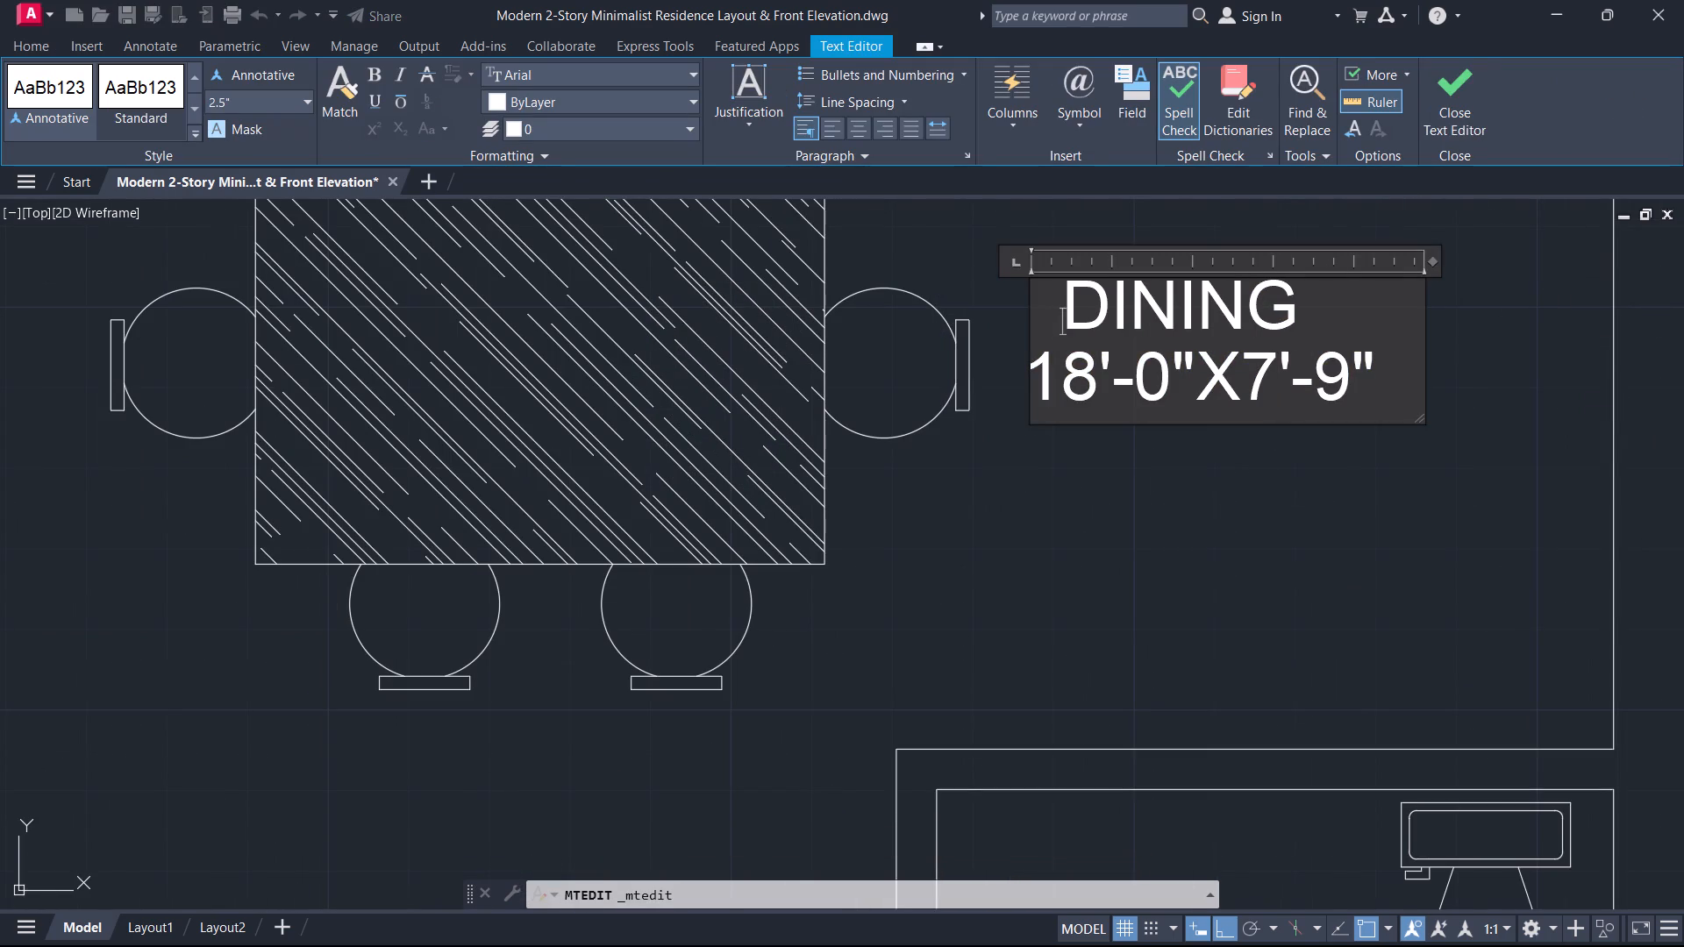
{"action": "key", "text": "space"}
{"action": "left_click", "coordinate": [1475, 95]}
Move the dining label horizontally away from the table, into the gap between the end chair and the right wall.
{"action": "scroll", "coordinate": [1308, 324], "scroll_direction": "down", "scroll_amount": 3}
{"action": "middle_click_drag", "start_coordinate": [1306, 324], "coordinate": [1313, 453]}
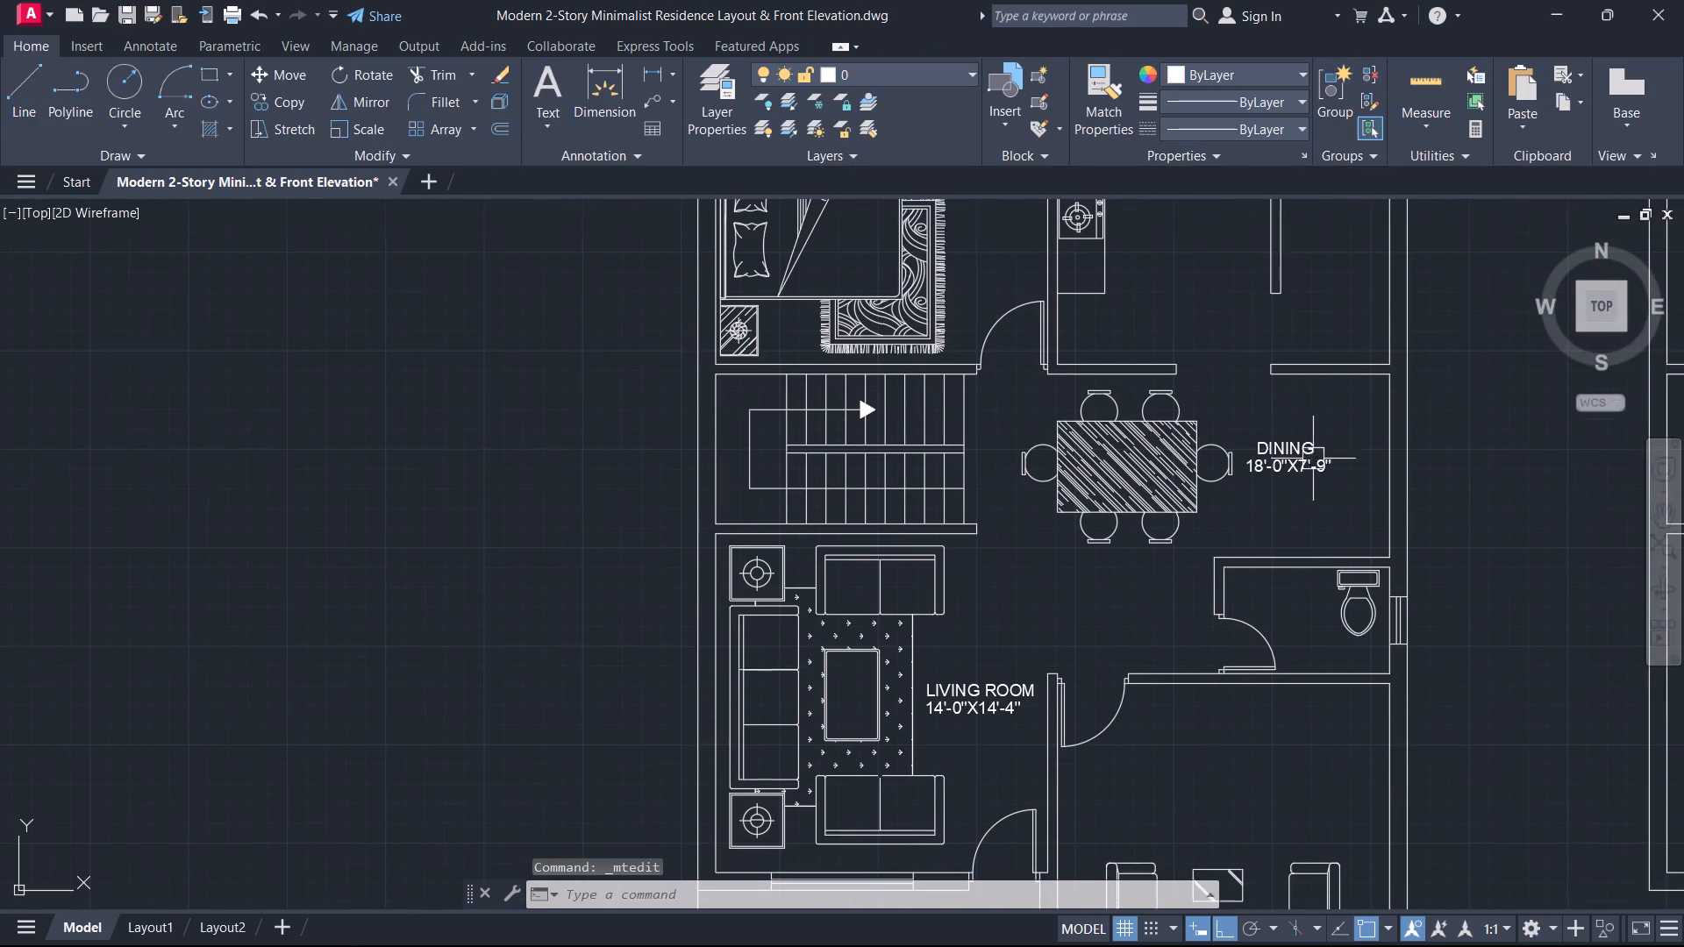
{"action": "left_click", "coordinate": [1300, 469]}
{"action": "scroll", "coordinate": [1267, 487], "scroll_direction": "up", "scroll_amount": 2}
{"action": "key", "text": "m"}
{"action": "scroll", "coordinate": [1265, 491], "scroll_direction": "up", "scroll_amount": 1}
{"action": "key", "text": "space"}
{"action": "left_click", "coordinate": [1303, 388]}
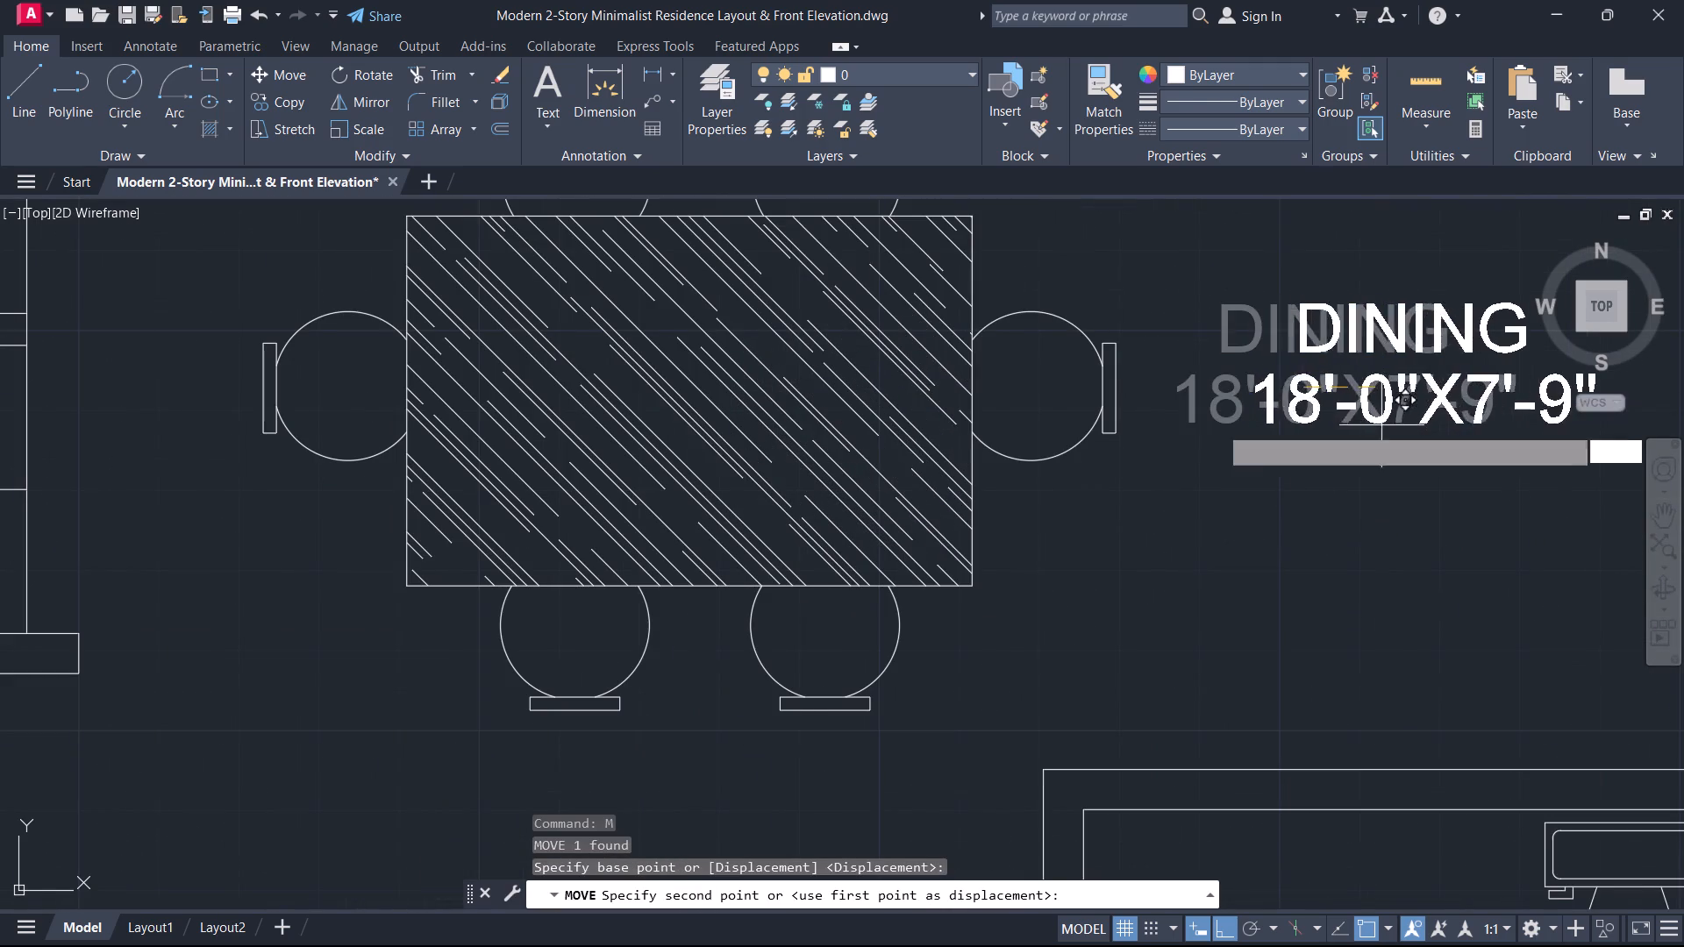
{"action": "middle_click_drag", "start_coordinate": [1376, 432], "coordinate": [1009, 675]}
{"action": "left_click", "coordinate": [1057, 627]}
{"action": "key", "text": "Escape"}
{"action": "scroll", "coordinate": [1044, 634], "scroll_direction": "down", "scroll_amount": 3}
{"action": "middle_click_drag", "start_coordinate": [1032, 630], "coordinate": [1034, 630]}
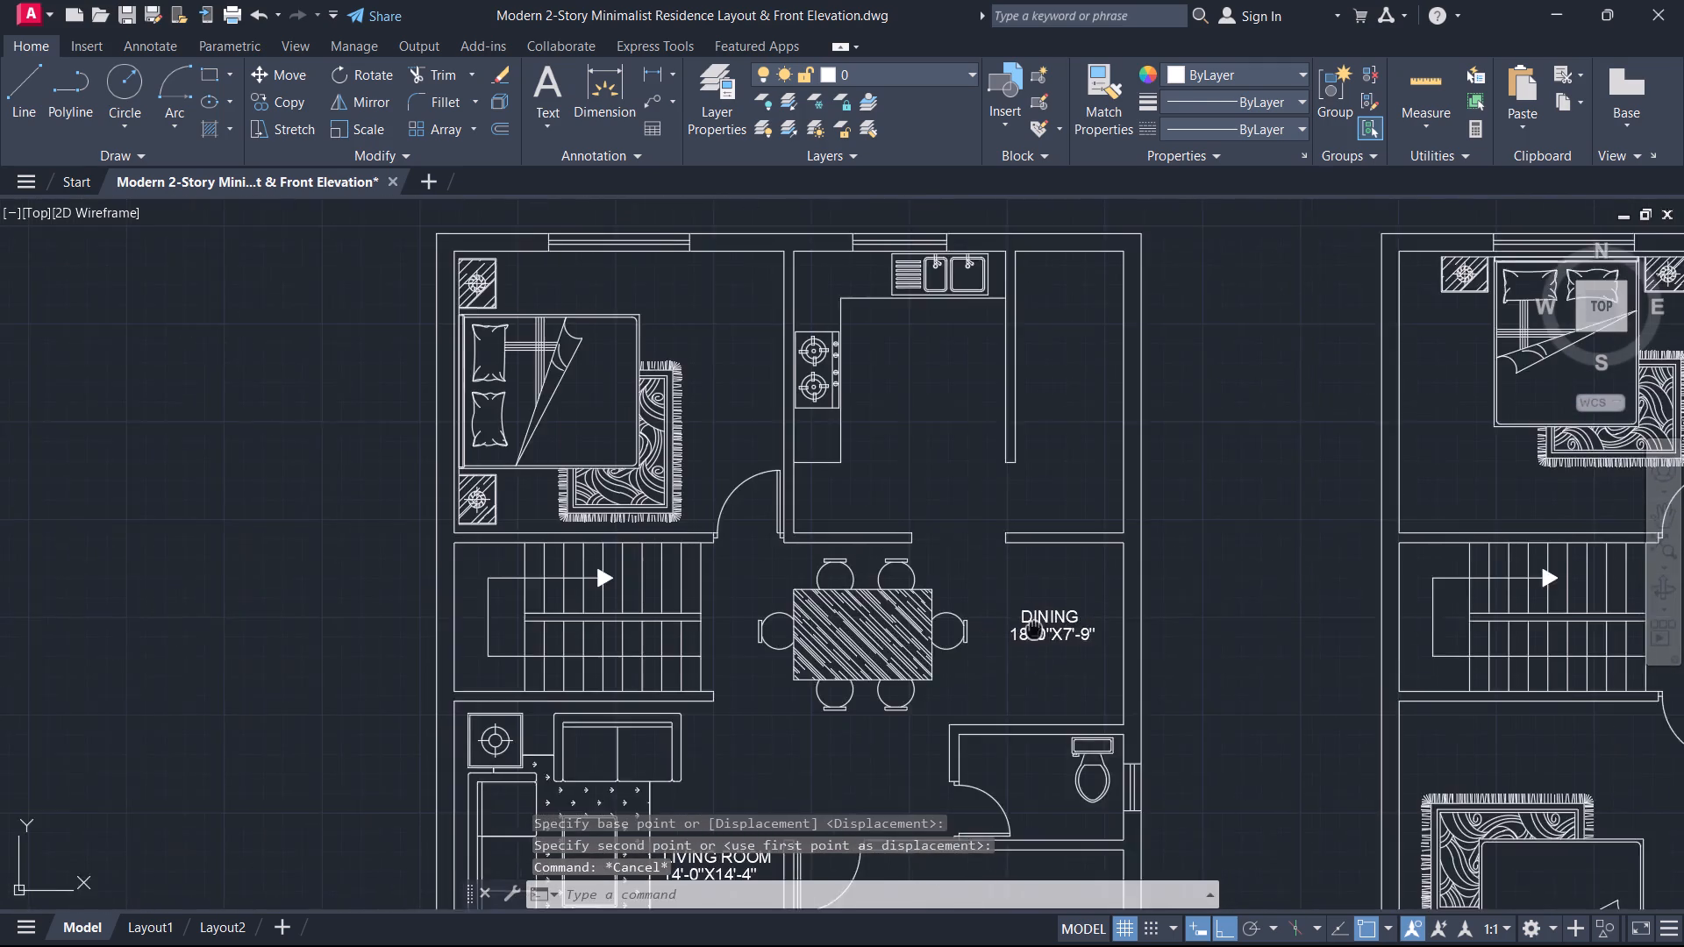
{"action": "middle_click_drag", "start_coordinate": [1034, 630], "coordinate": [1163, 602]}
{"action": "scroll", "coordinate": [1180, 601], "scroll_direction": "up", "scroll_amount": 2}
{"action": "left_click", "coordinate": [1221, 644]}
{"action": "scroll", "coordinate": [1115, 547], "scroll_direction": "down", "scroll_amount": 1}
{"action": "key", "text": "Escape"}
Copy the dining label into the open middle of the ground-floor kitchen, with Ortho off.
{"action": "middle_click_drag", "start_coordinate": [1070, 485], "coordinate": [1074, 507]}
{"action": "scroll", "coordinate": [1074, 507], "scroll_direction": "down", "scroll_amount": 1}
{"action": "left_click", "coordinate": [1142, 565]}
{"action": "key", "text": "c"}
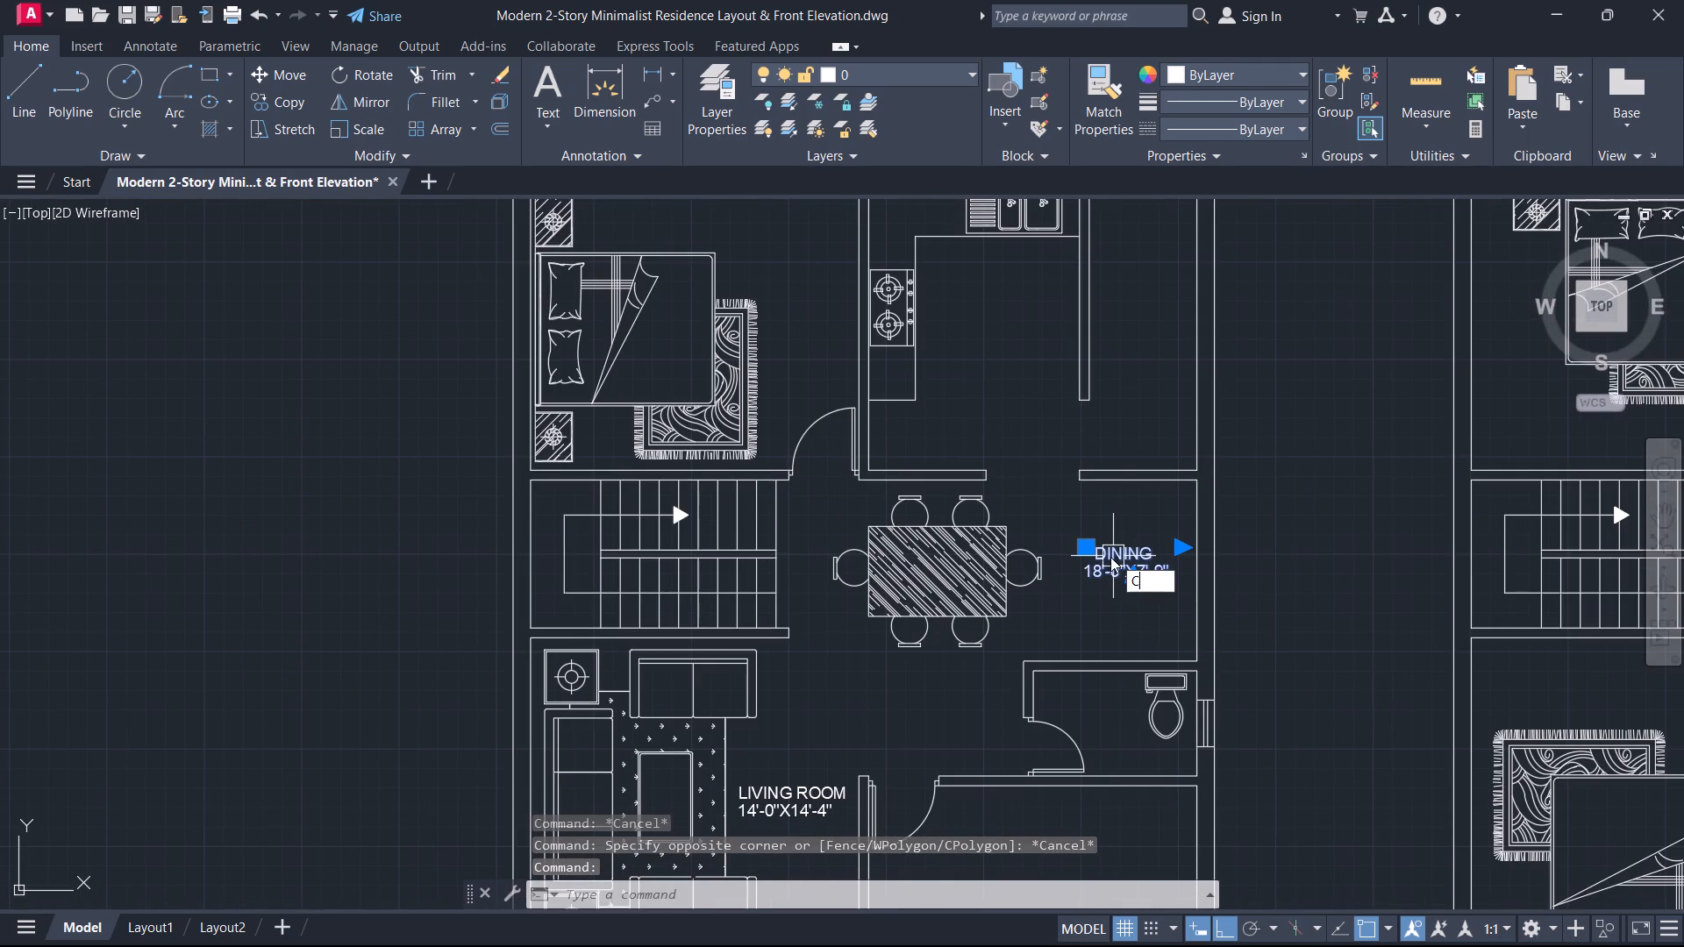
{"action": "type", "text": "O"}
{"action": "key", "text": "space"}
{"action": "scroll", "coordinate": [1101, 560], "scroll_direction": "up", "scroll_amount": 4}
{"action": "middle_click_drag", "start_coordinate": [1101, 560], "coordinate": [1104, 594]}
{"action": "scroll", "coordinate": [1104, 594], "scroll_direction": "down", "scroll_amount": 2}
{"action": "left_click", "coordinate": [1160, 575]}
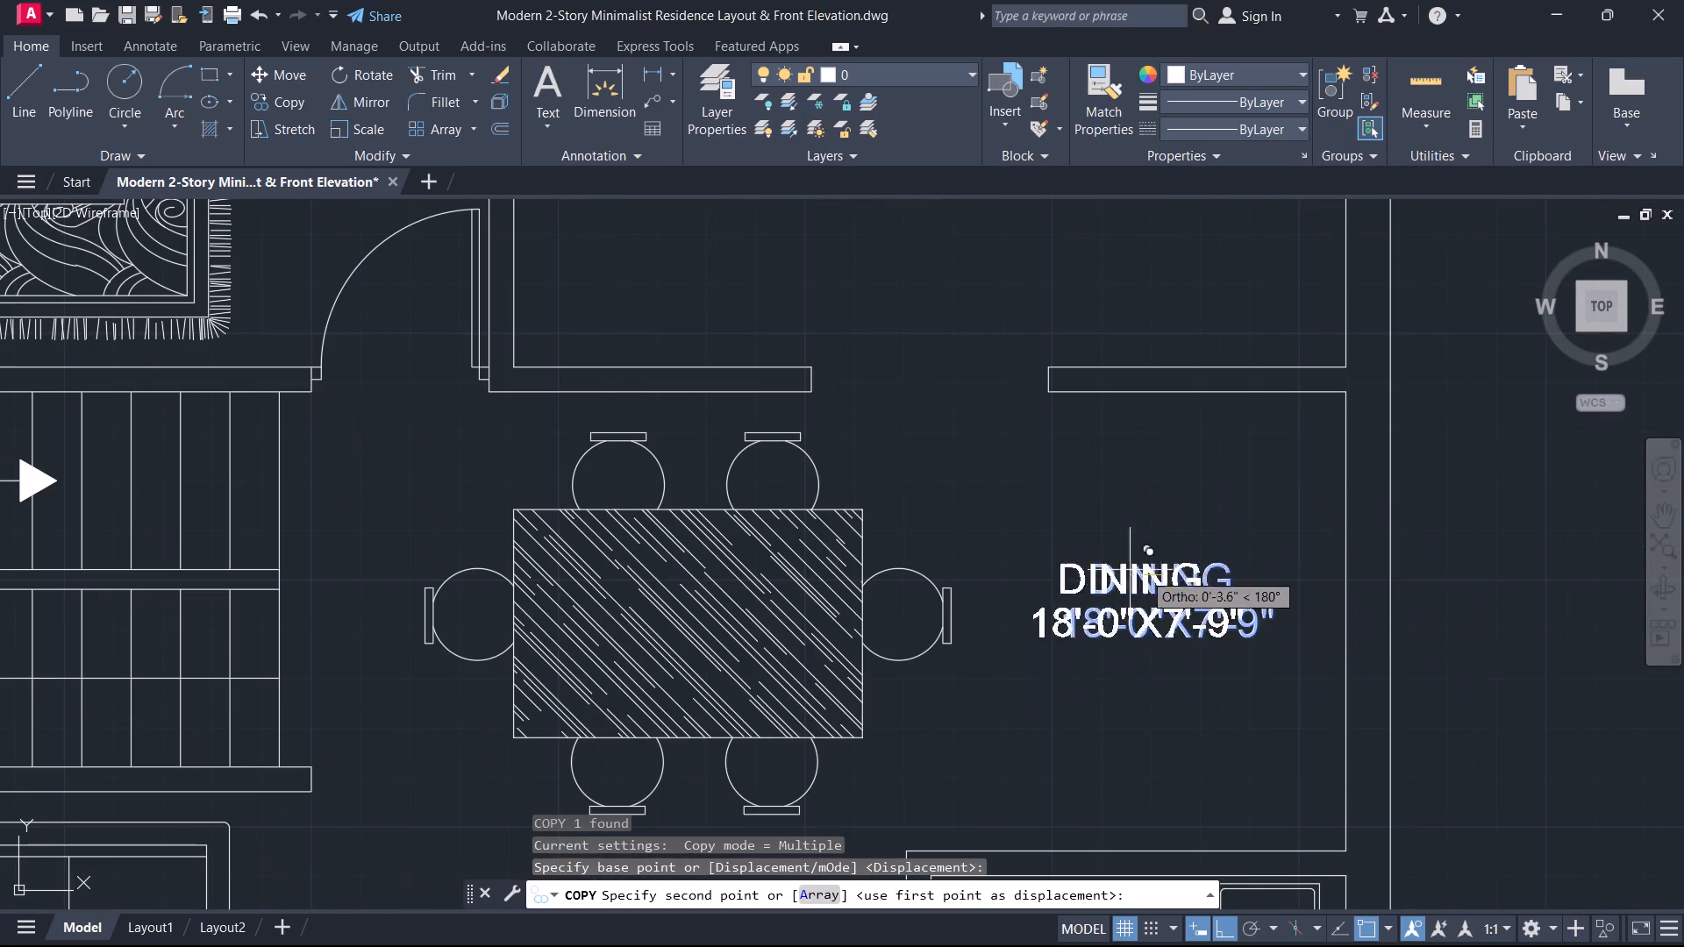
{"action": "scroll", "coordinate": [1054, 530], "scroll_direction": "down", "scroll_amount": 1}
{"action": "middle_click_drag", "start_coordinate": [1054, 530], "coordinate": [1080, 704]}
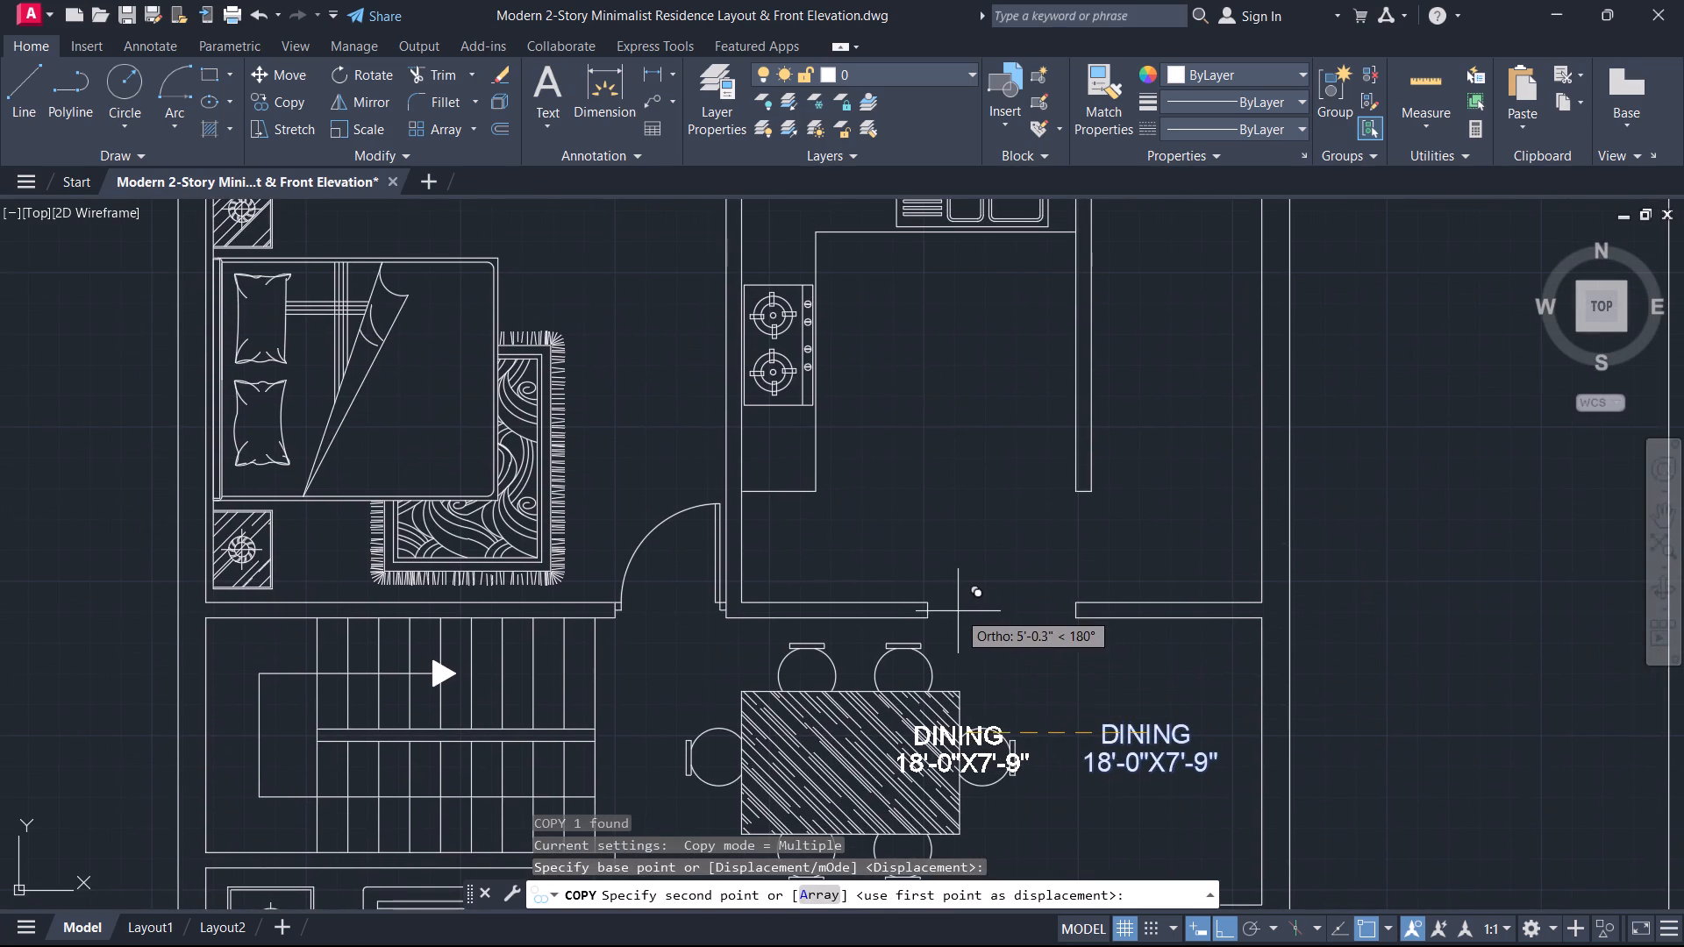
{"action": "key", "text": "F8"}
{"action": "middle_click_drag", "start_coordinate": [975, 513], "coordinate": [986, 661]}
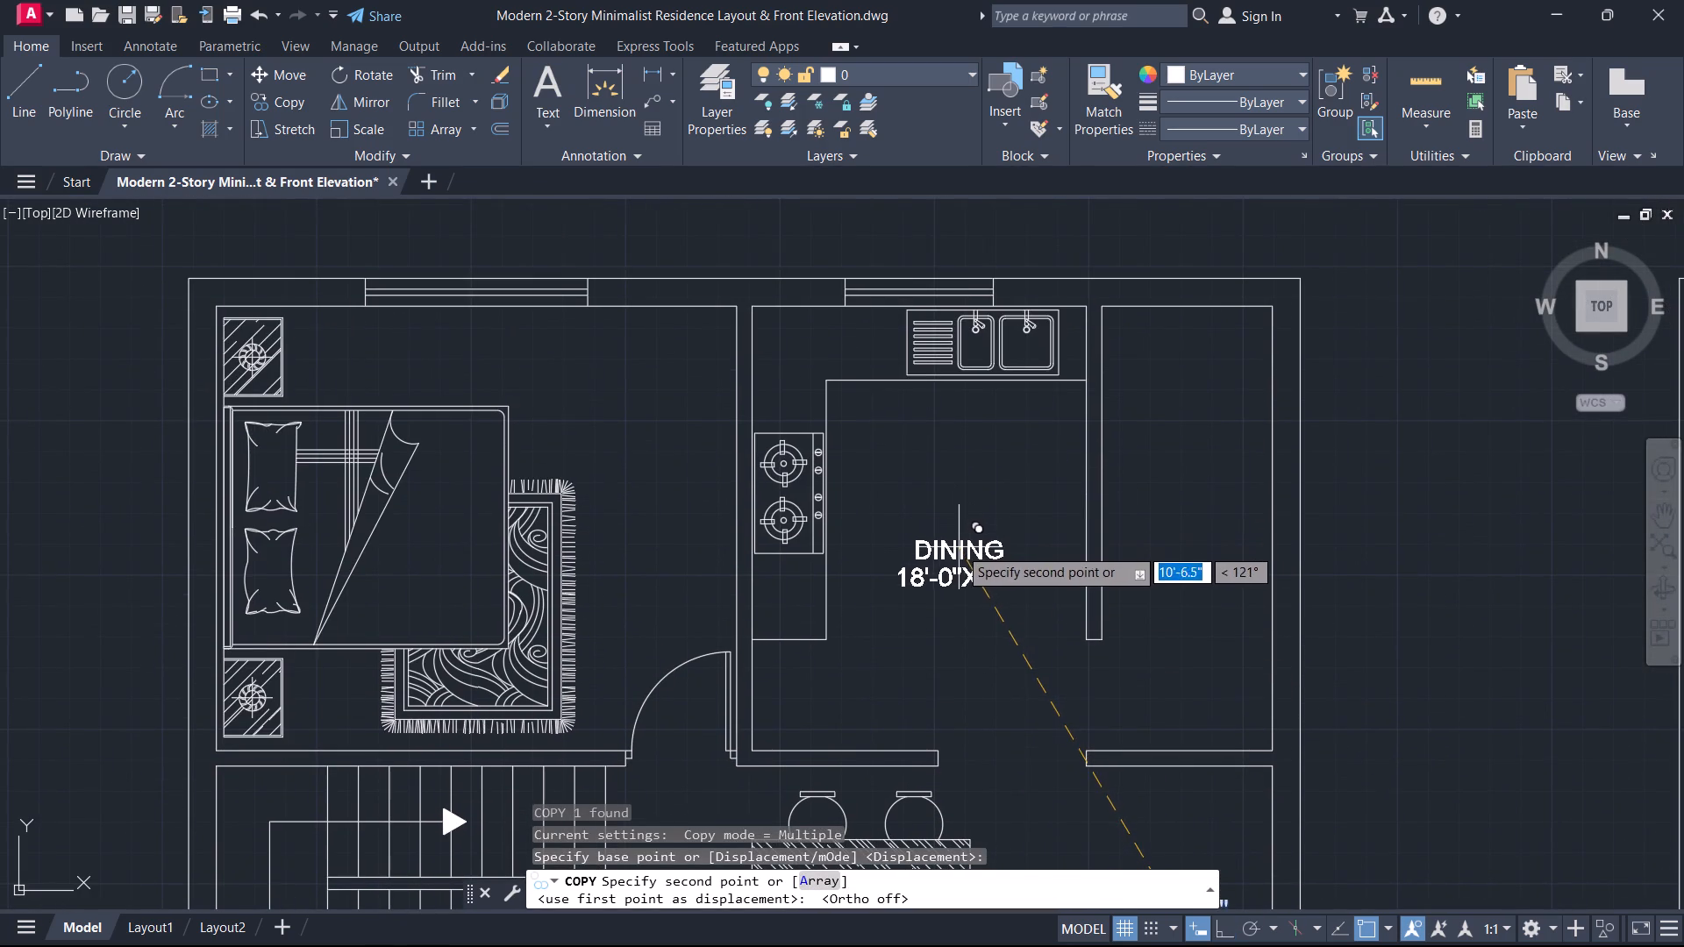
{"action": "left_click", "coordinate": [960, 548]}
{"action": "key", "text": "Escape"}
Replace the copied label's text in the kitchen with KITCHEN at a 6" text height, and finish the text.
{"action": "double_click", "coordinate": [972, 556]}
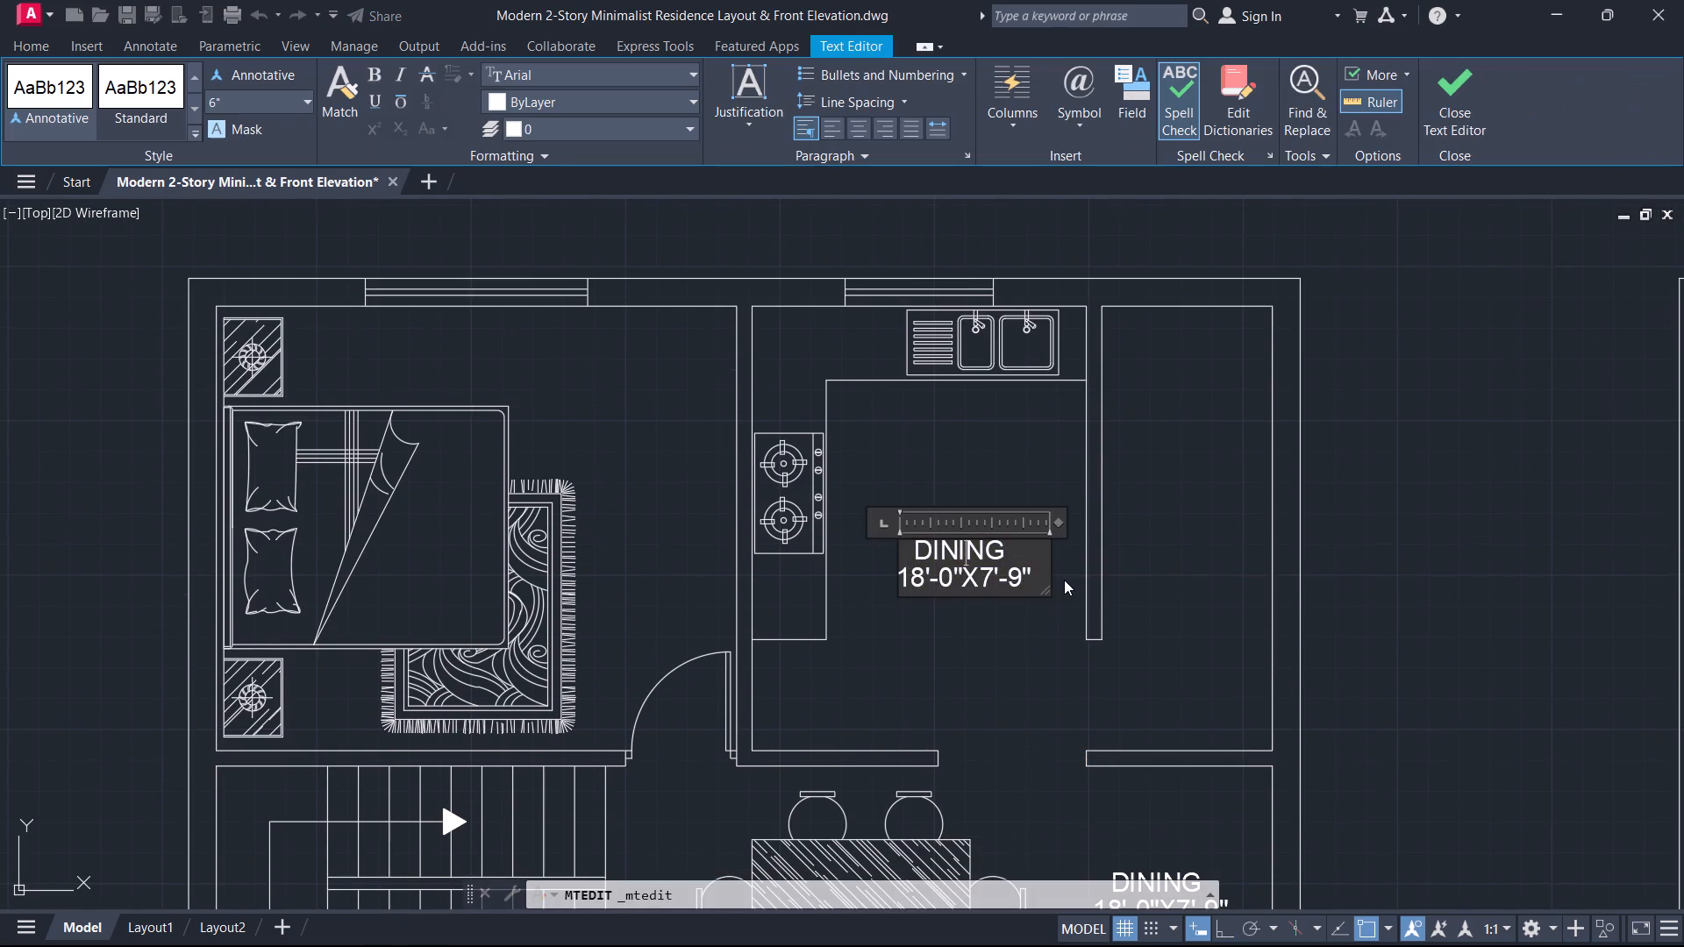
{"action": "left_click_drag", "start_coordinate": [1029, 585], "coordinate": [802, 499]}
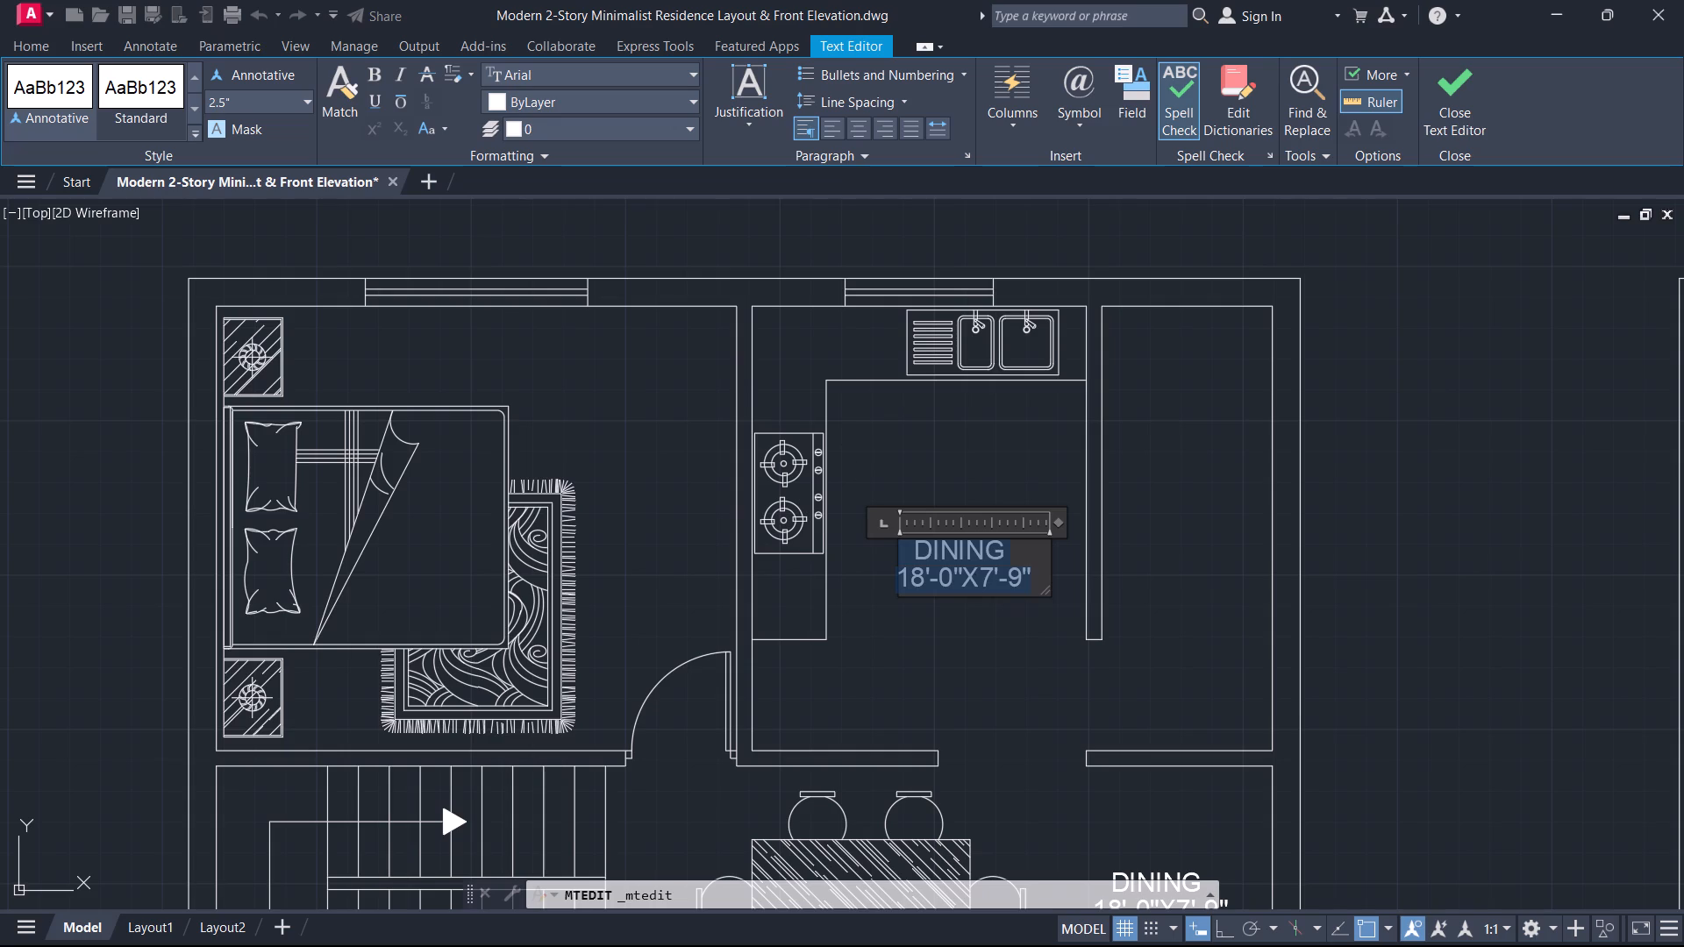
{"action": "type", "text": "KITCHEN"}
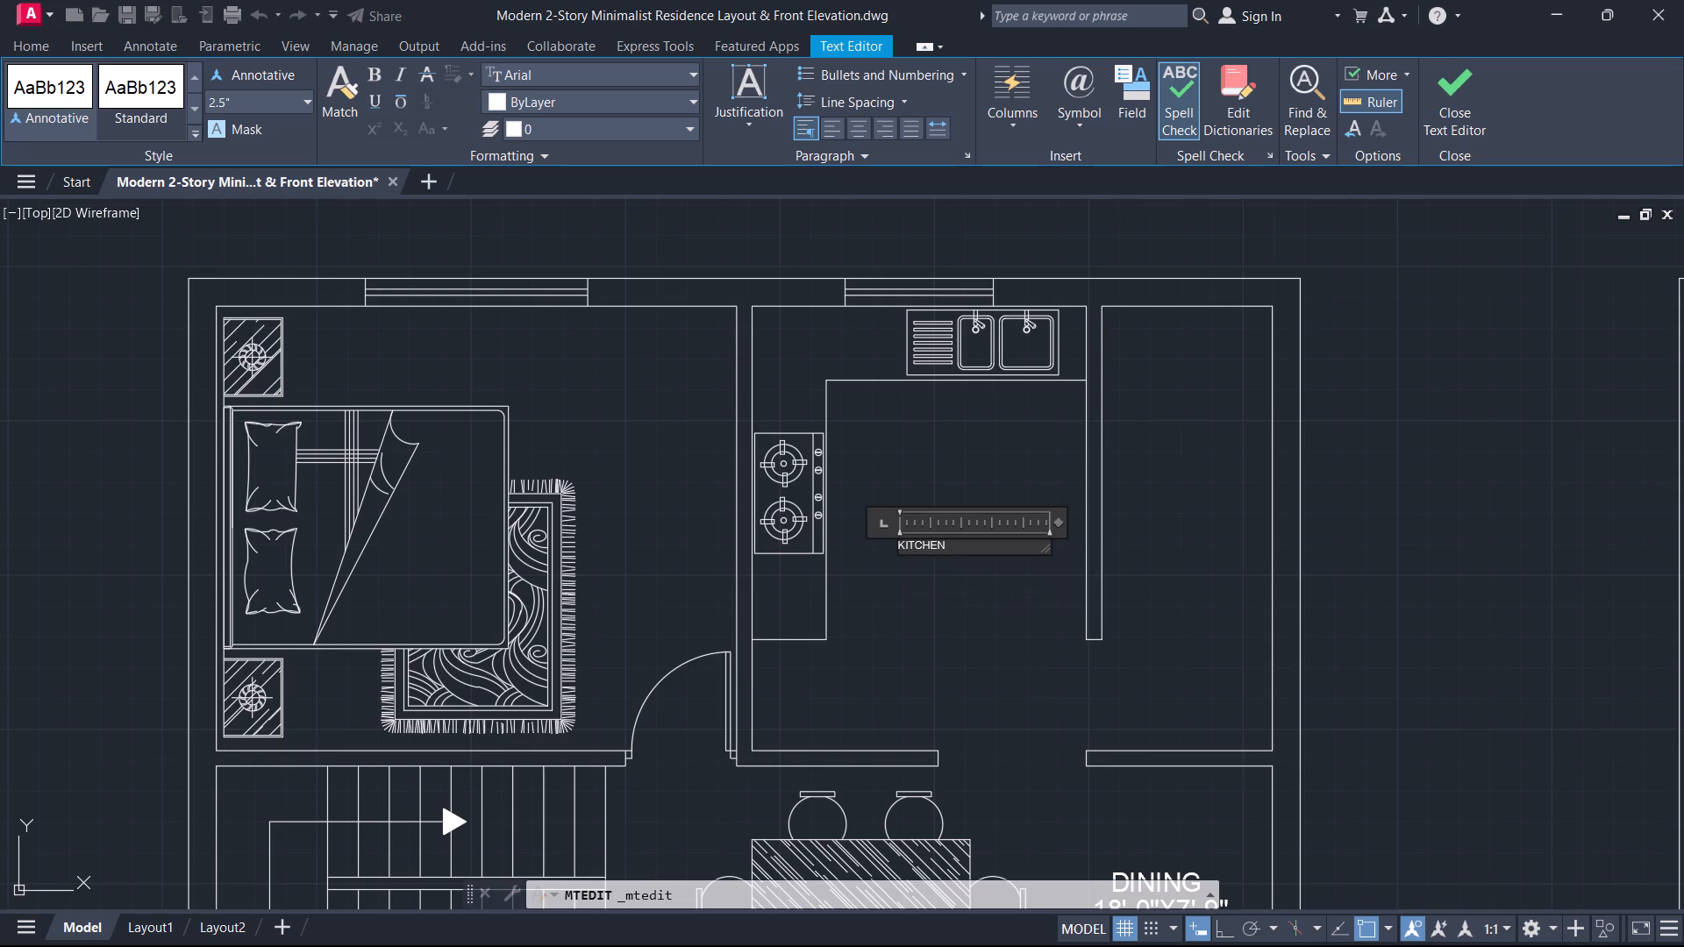
{"action": "key", "text": "Return"}
{"action": "left_click_drag", "start_coordinate": [962, 563], "coordinate": [791, 519]}
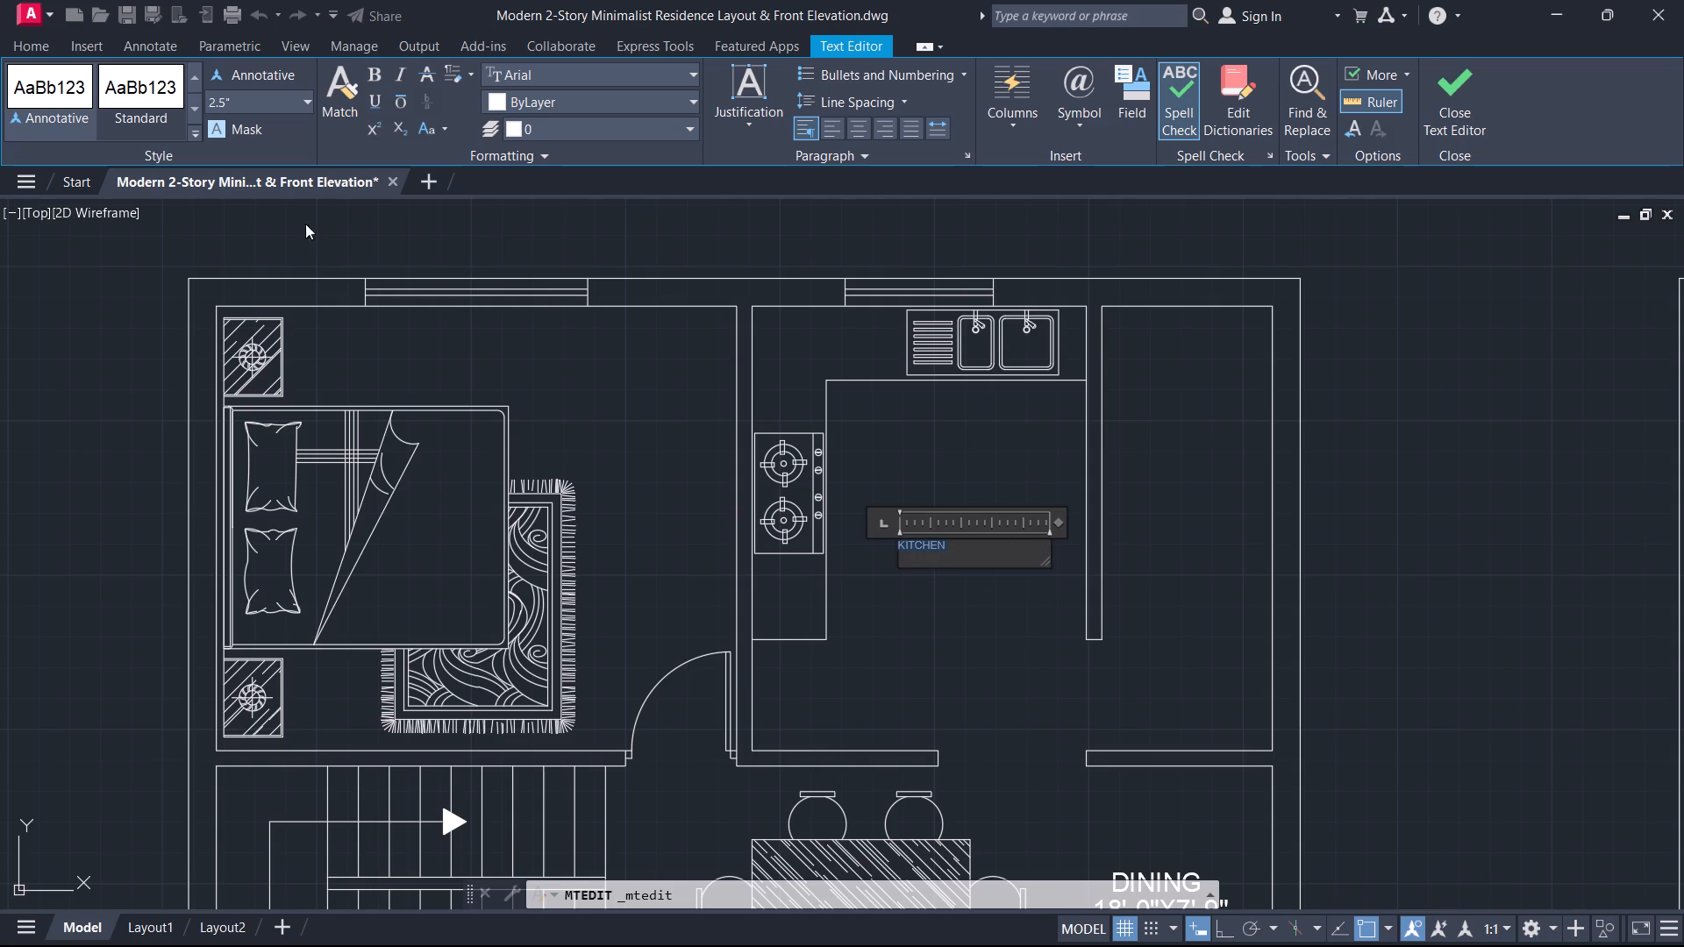
{"action": "left_click", "coordinate": [268, 108]}
{"action": "key", "text": "6"}
{"action": "key", "text": "Return"}
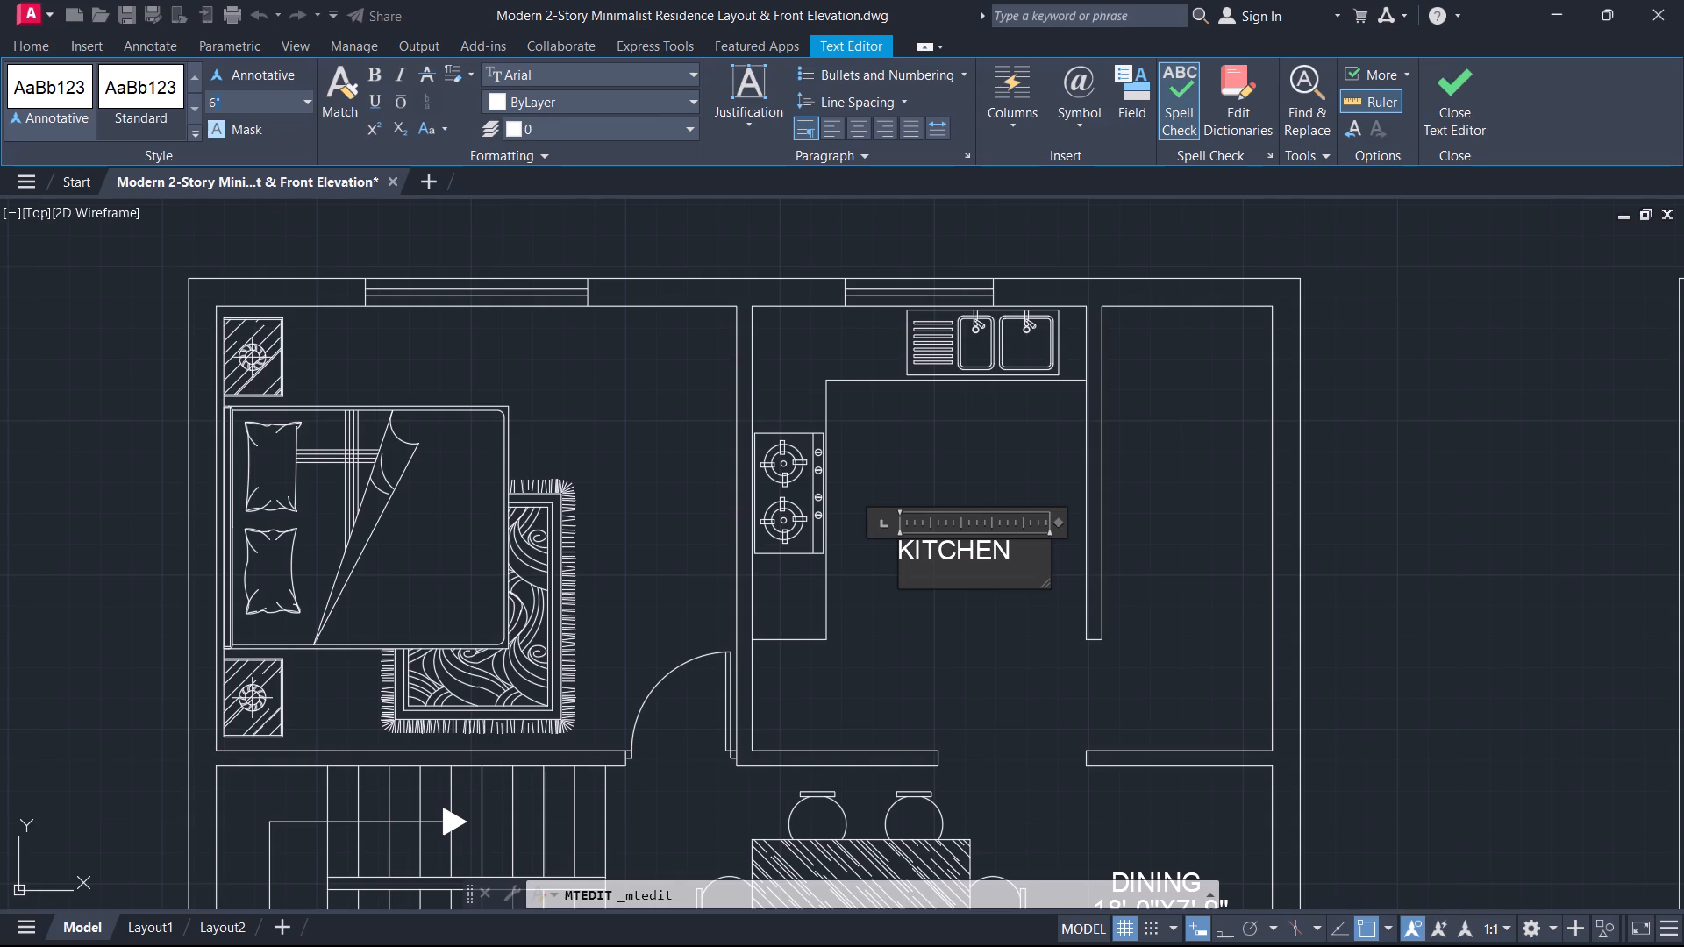
{"action": "left_click", "coordinate": [1468, 117]}
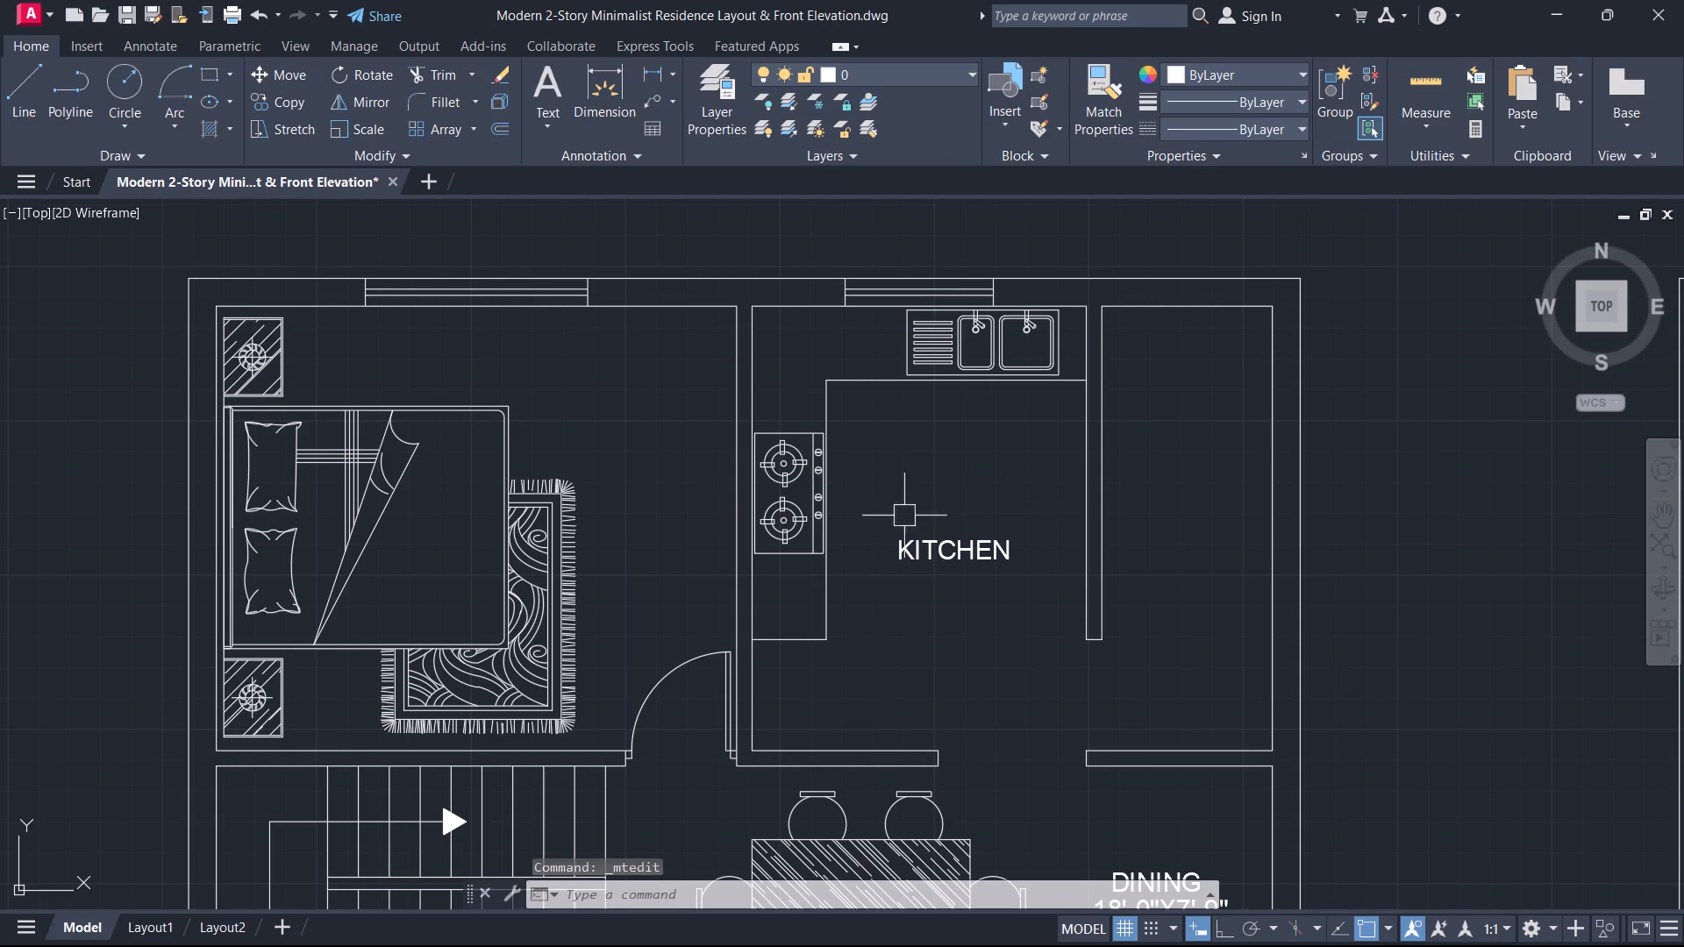
Measure the kitchen's width from the wall behind the stove to the opposite partition wall.
{"action": "key", "text": "d"}
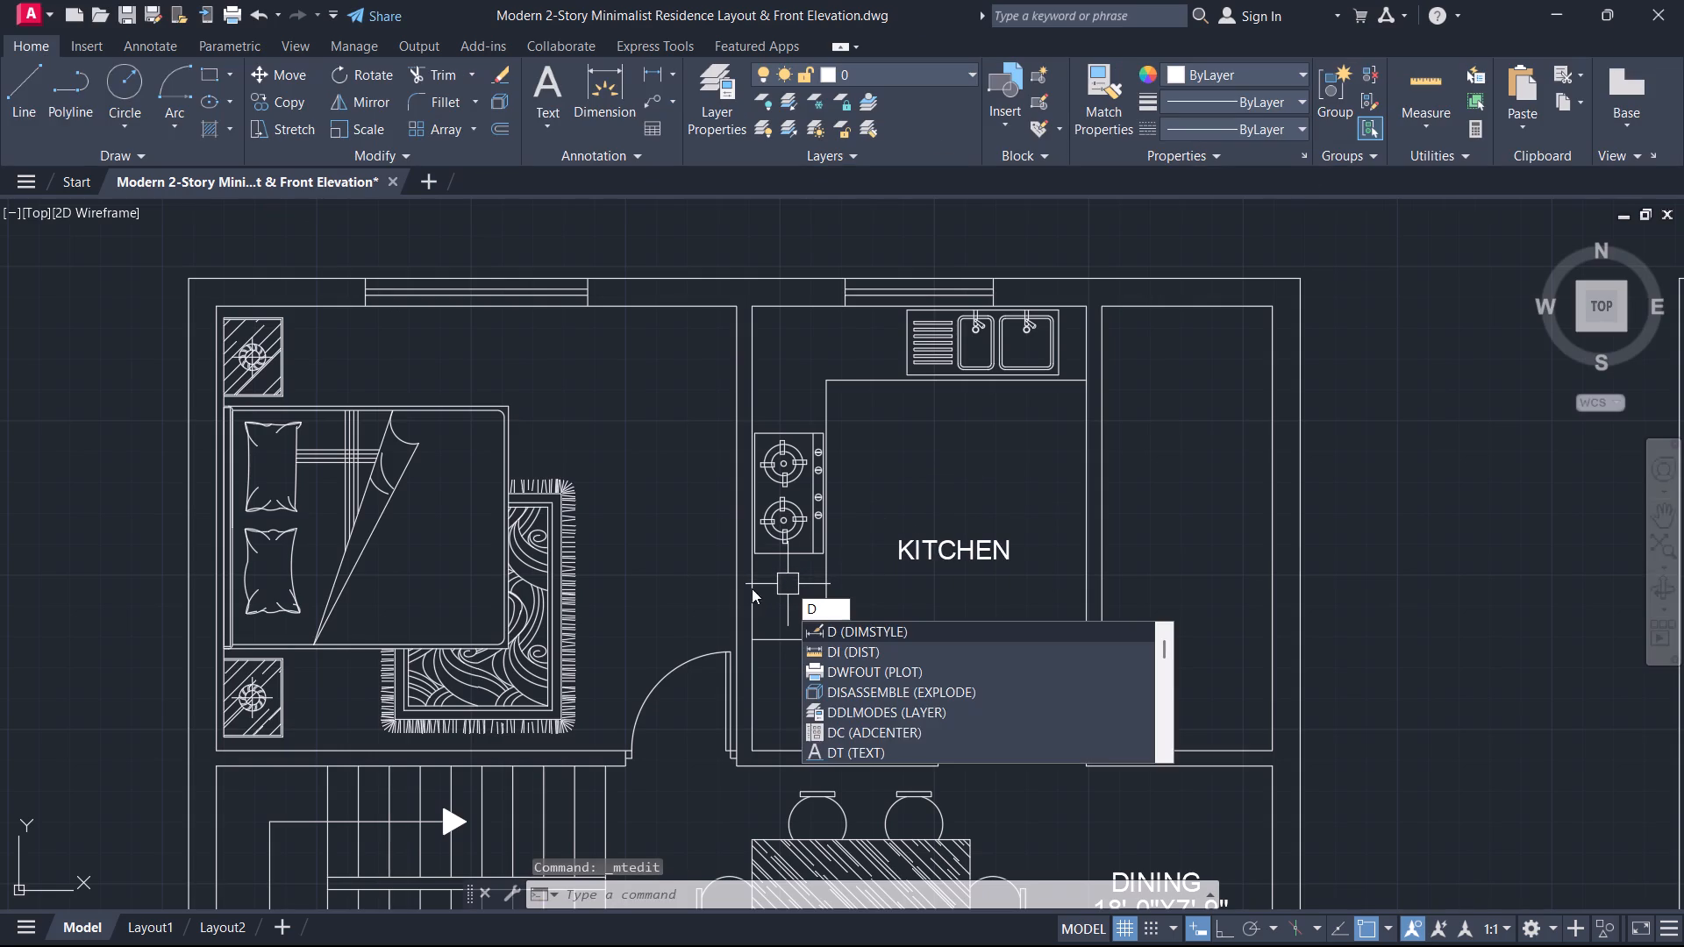
{"action": "key", "text": "i"}
{"action": "key", "text": "space"}
{"action": "scroll", "coordinate": [630, 569], "scroll_direction": "up", "scroll_amount": 1}
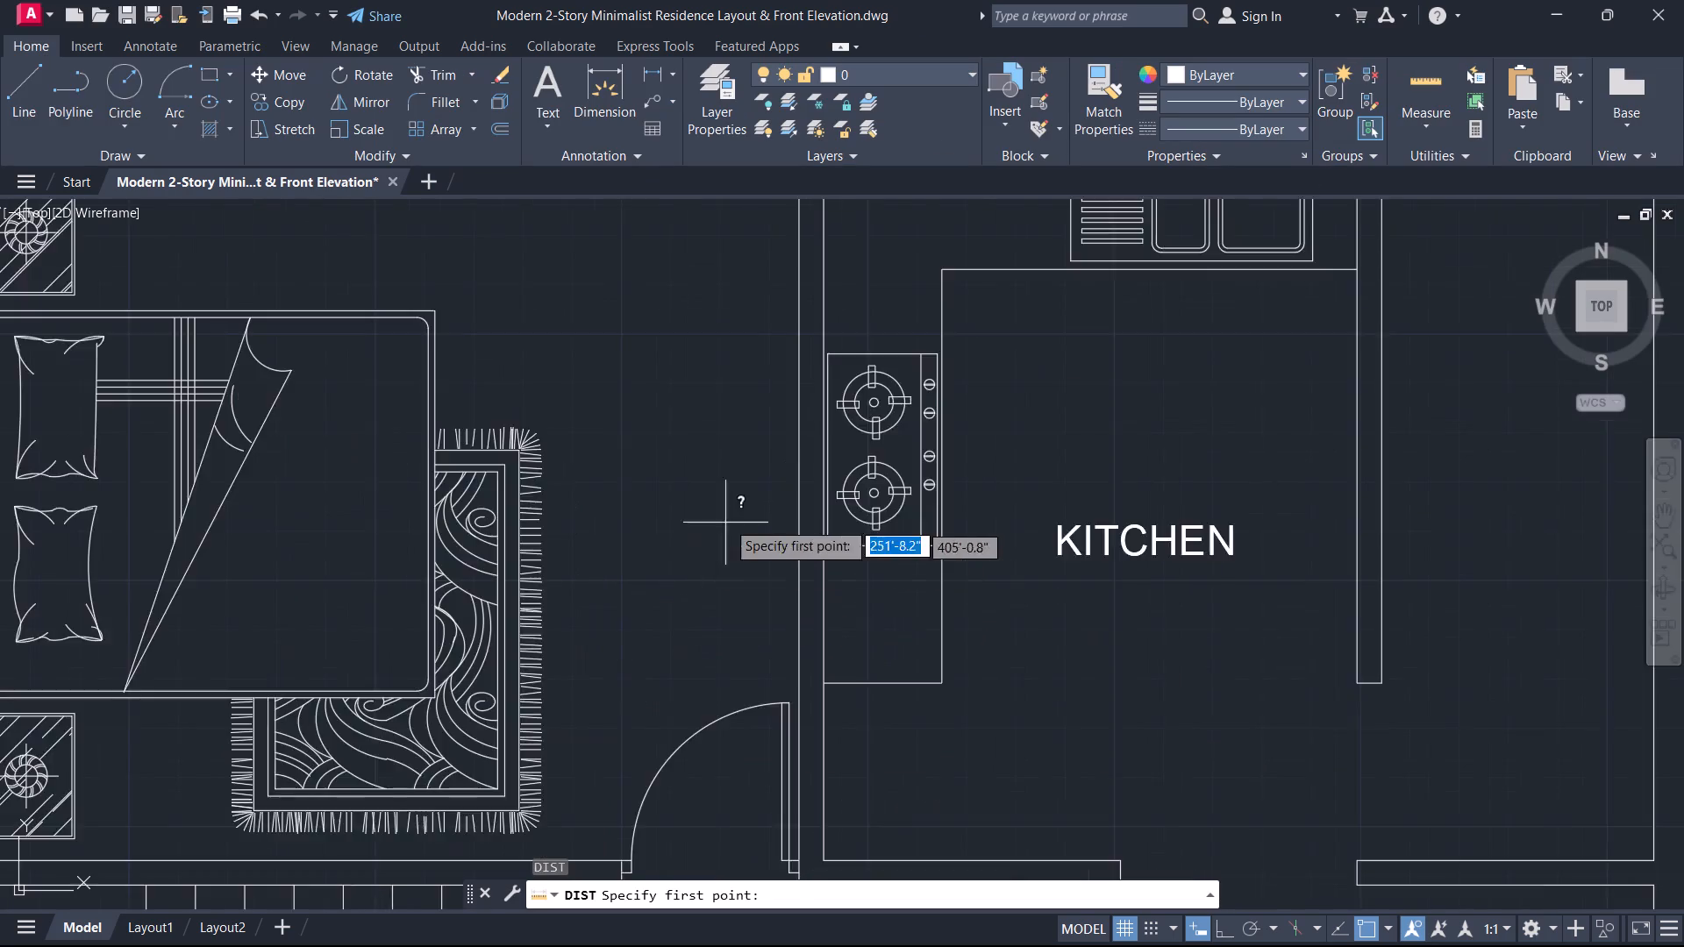
{"action": "scroll", "coordinate": [726, 521], "scroll_direction": "up", "scroll_amount": 2}
{"action": "left_click", "coordinate": [910, 663]}
{"action": "middle_click_drag", "start_coordinate": [1140, 694], "coordinate": [596, 623]}
{"action": "scroll", "coordinate": [921, 628], "scroll_direction": "down", "scroll_amount": 1}
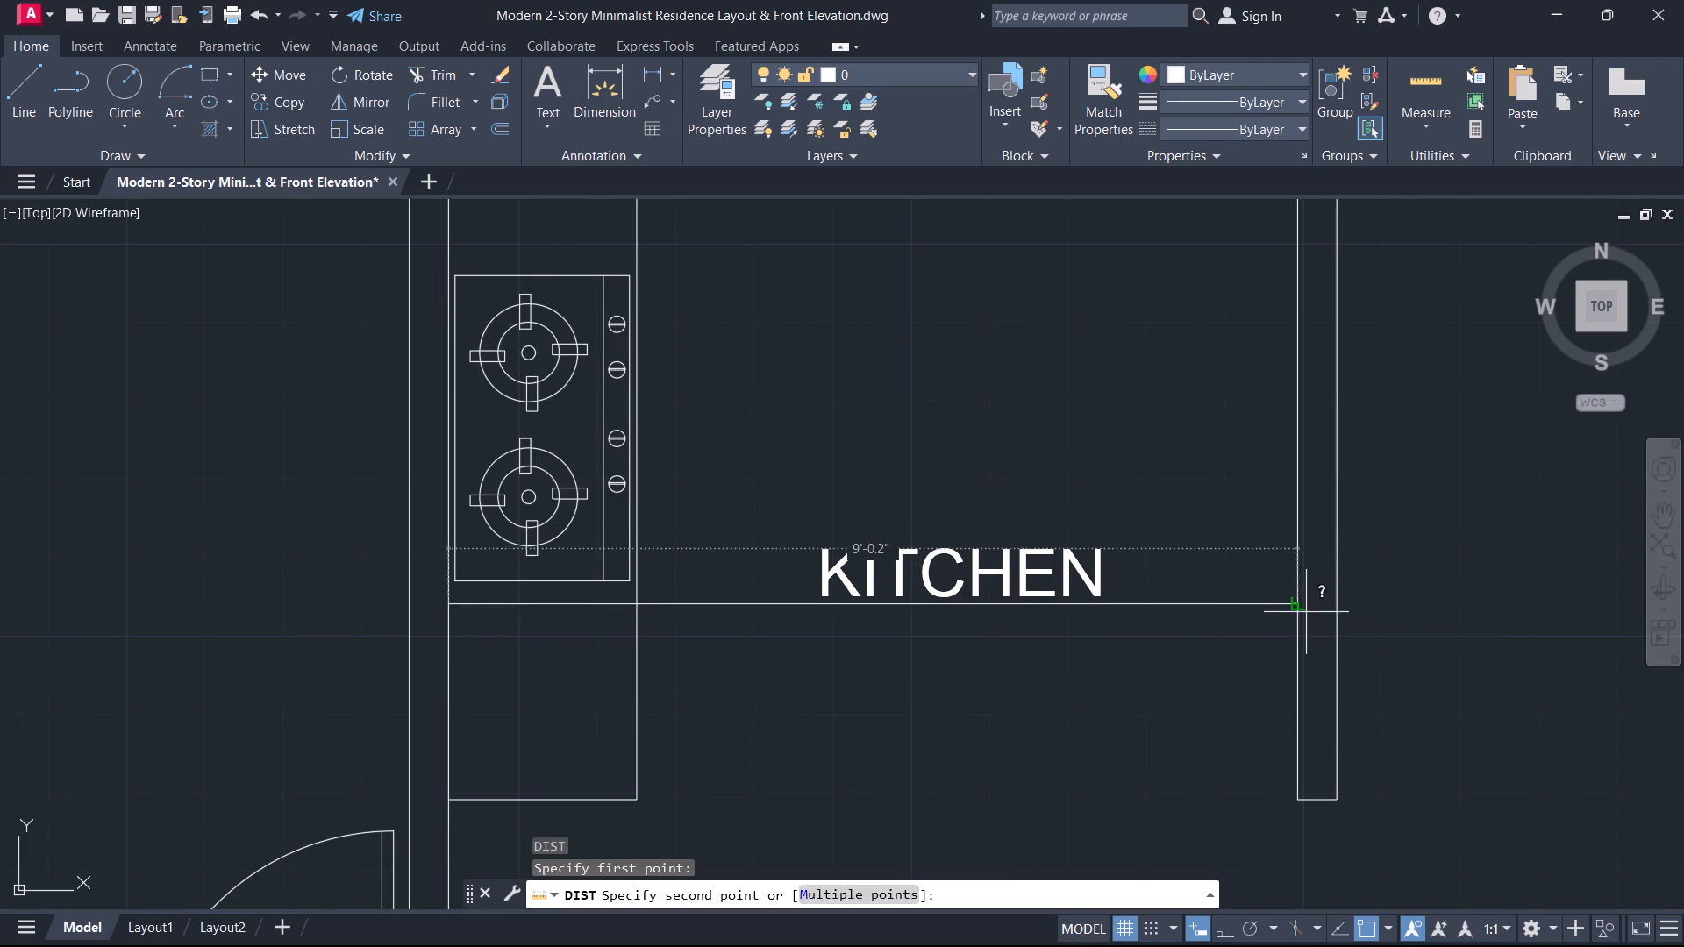
{"action": "key", "text": "Escape"}
Add a second line reading 9'-2"X beneath KITCHEN in the kitchen label, and finish the text.
{"action": "double_click", "coordinate": [995, 592]}
{"action": "left_click", "coordinate": [1125, 576]}
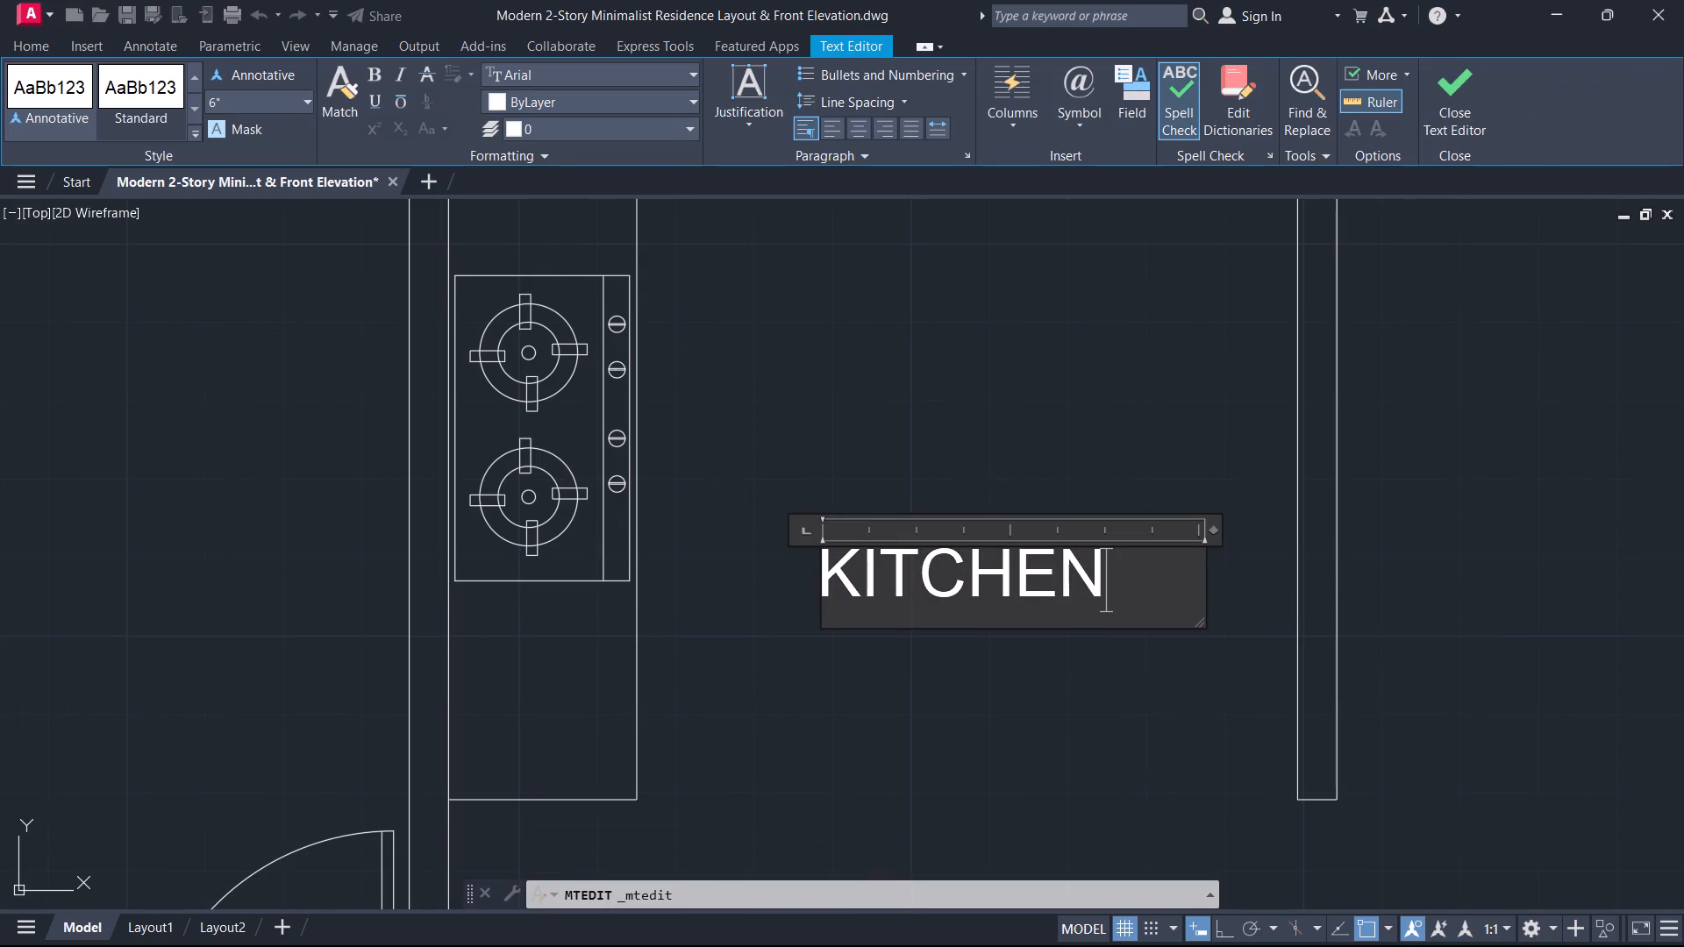
{"action": "key", "text": "Return"}
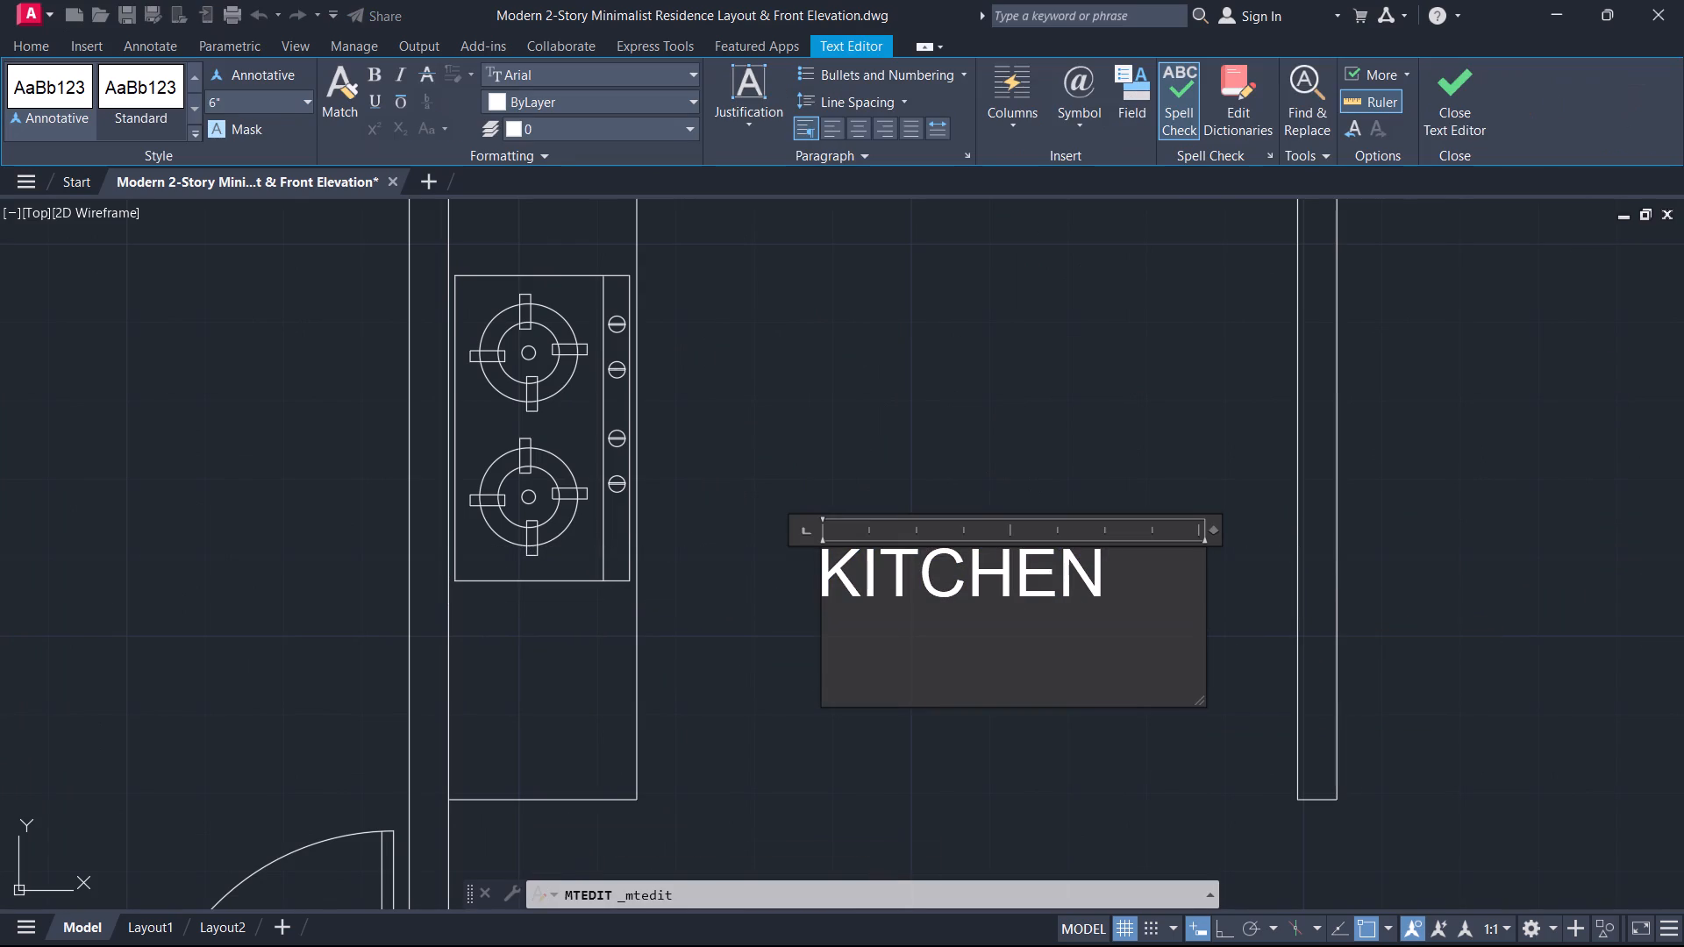
{"action": "key", "text": "9"}
{"action": "key", "text": "apostrophe"}
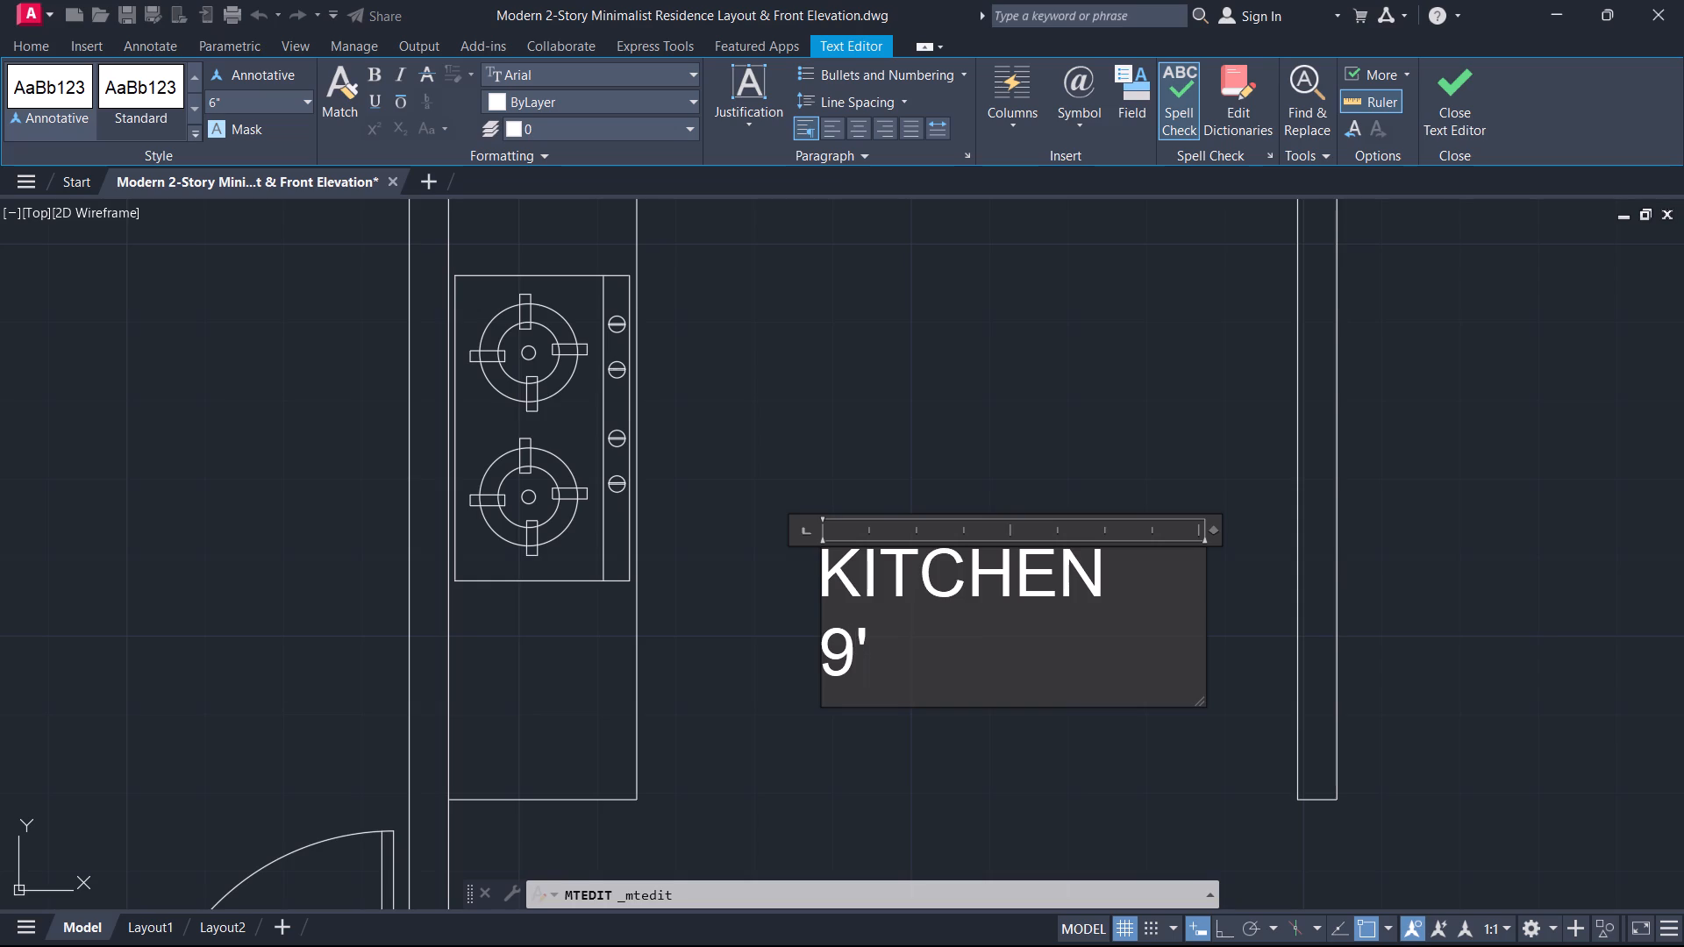
{"action": "key", "text": "minus"}
{"action": "key", "text": "0"}
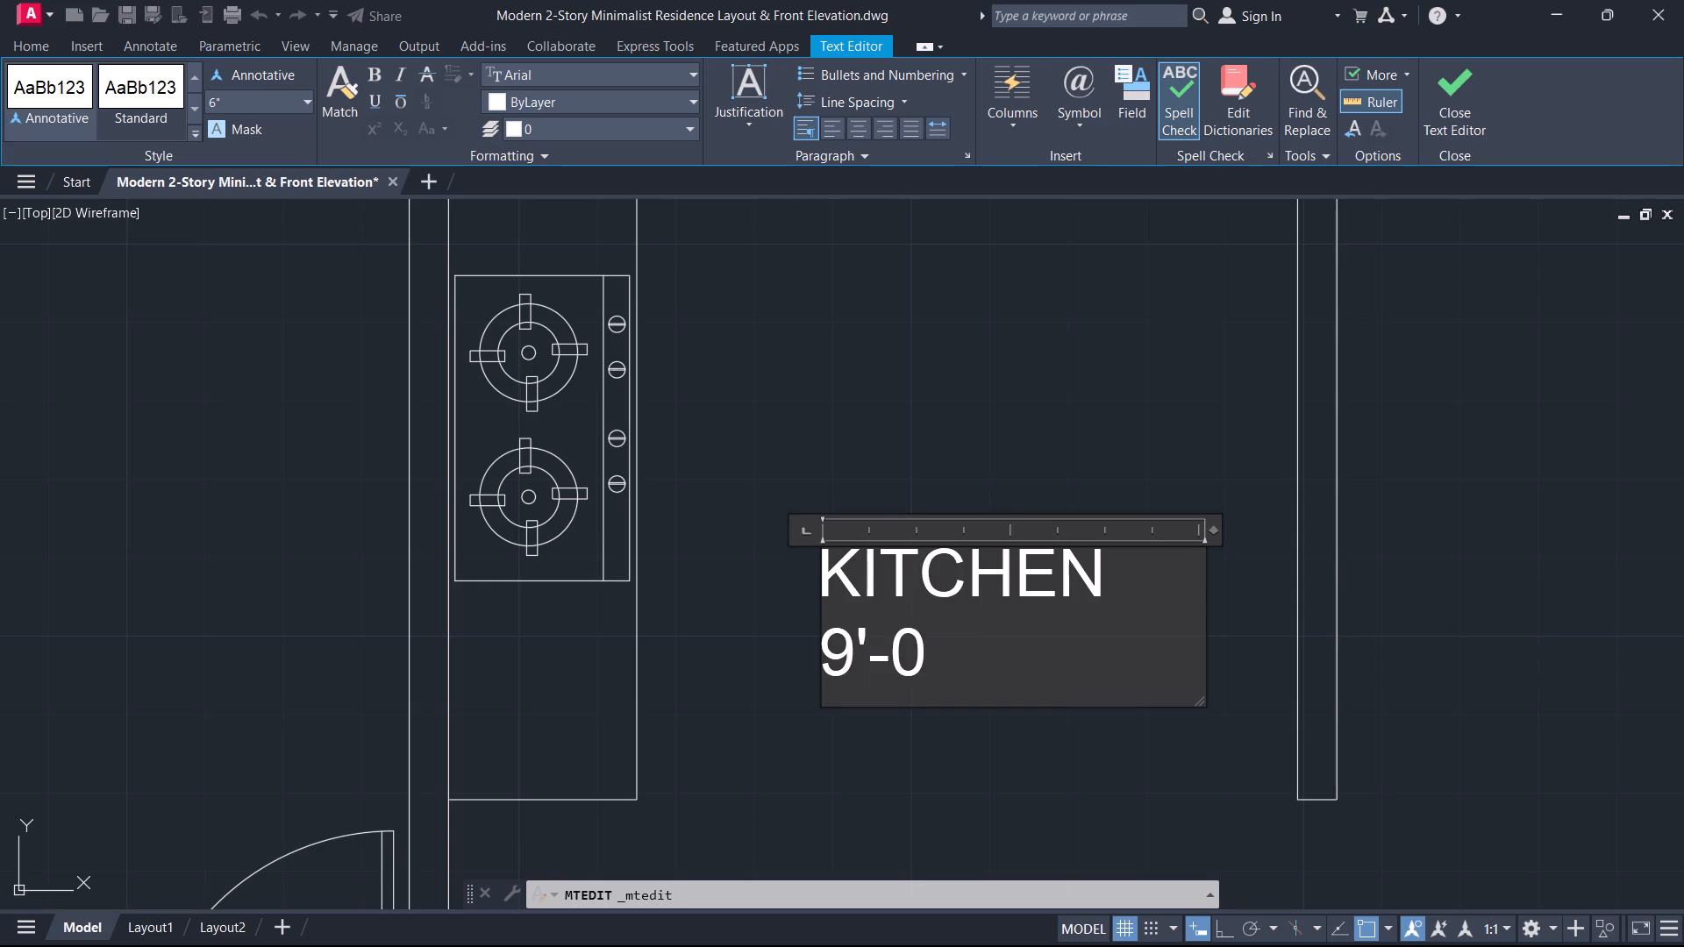
{"action": "key", "text": "BackSpace"}
{"action": "type", "text": "2\""}
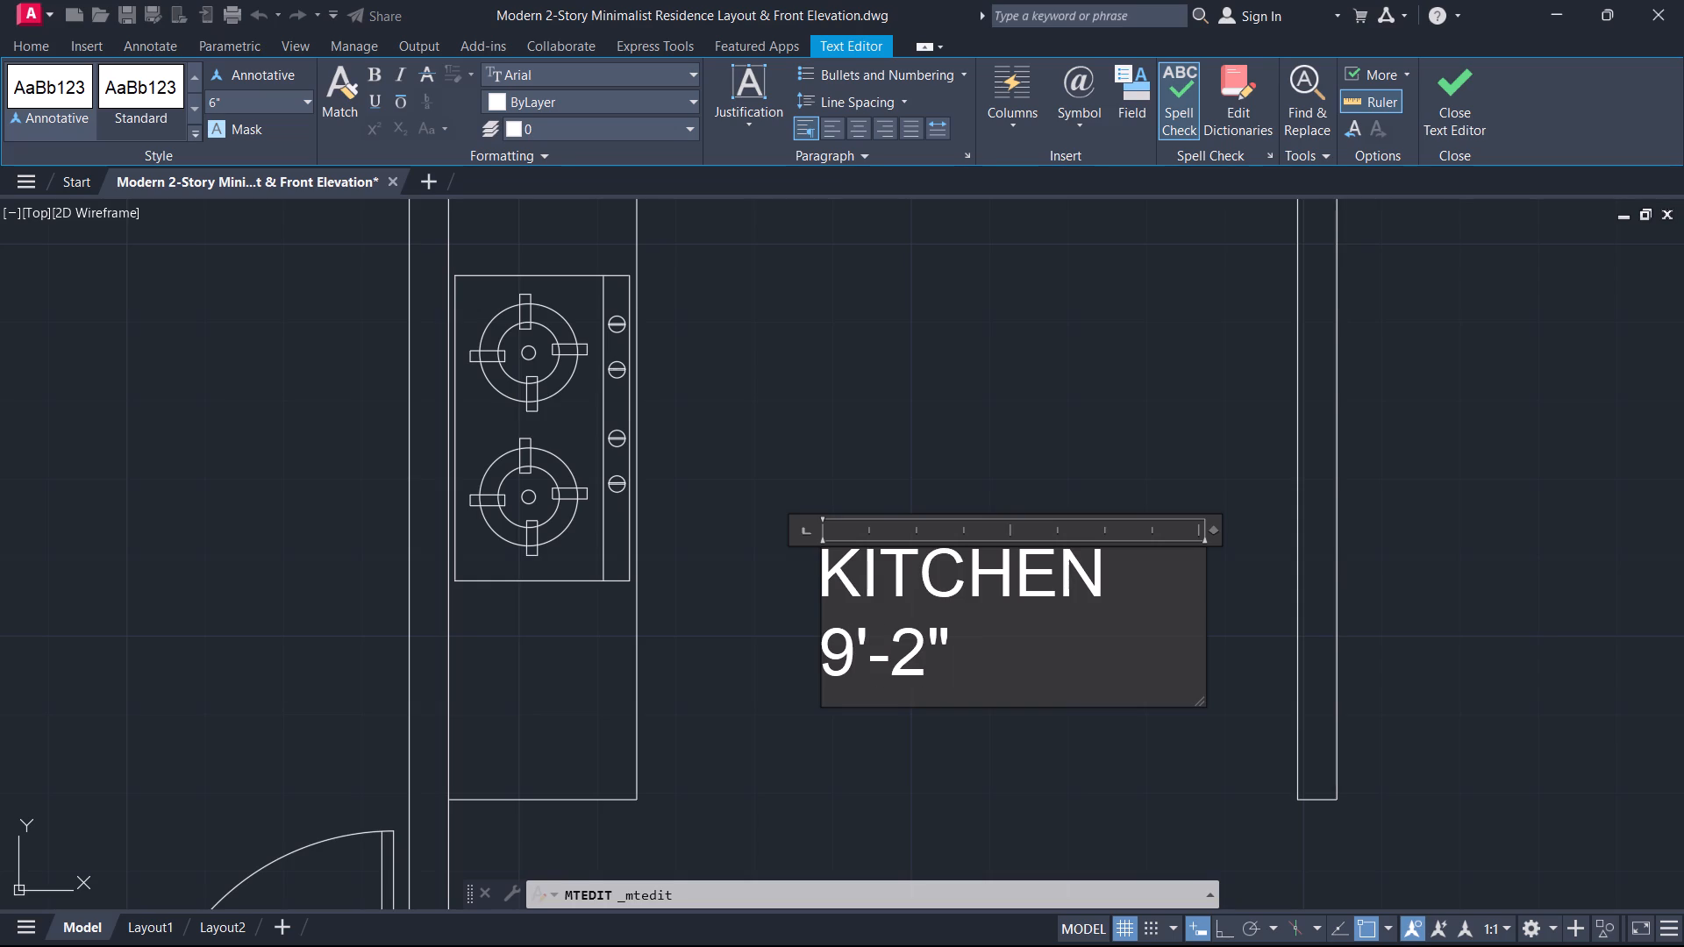
{"action": "key", "text": "x"}
{"action": "left_click", "coordinate": [1445, 124]}
Measure the kitchen's length from the wall on the dining side to the window wall behind the sink.
{"action": "scroll", "coordinate": [1200, 363], "scroll_direction": "down", "scroll_amount": 4}
{"action": "scroll", "coordinate": [1159, 431], "scroll_direction": "up", "scroll_amount": 1}
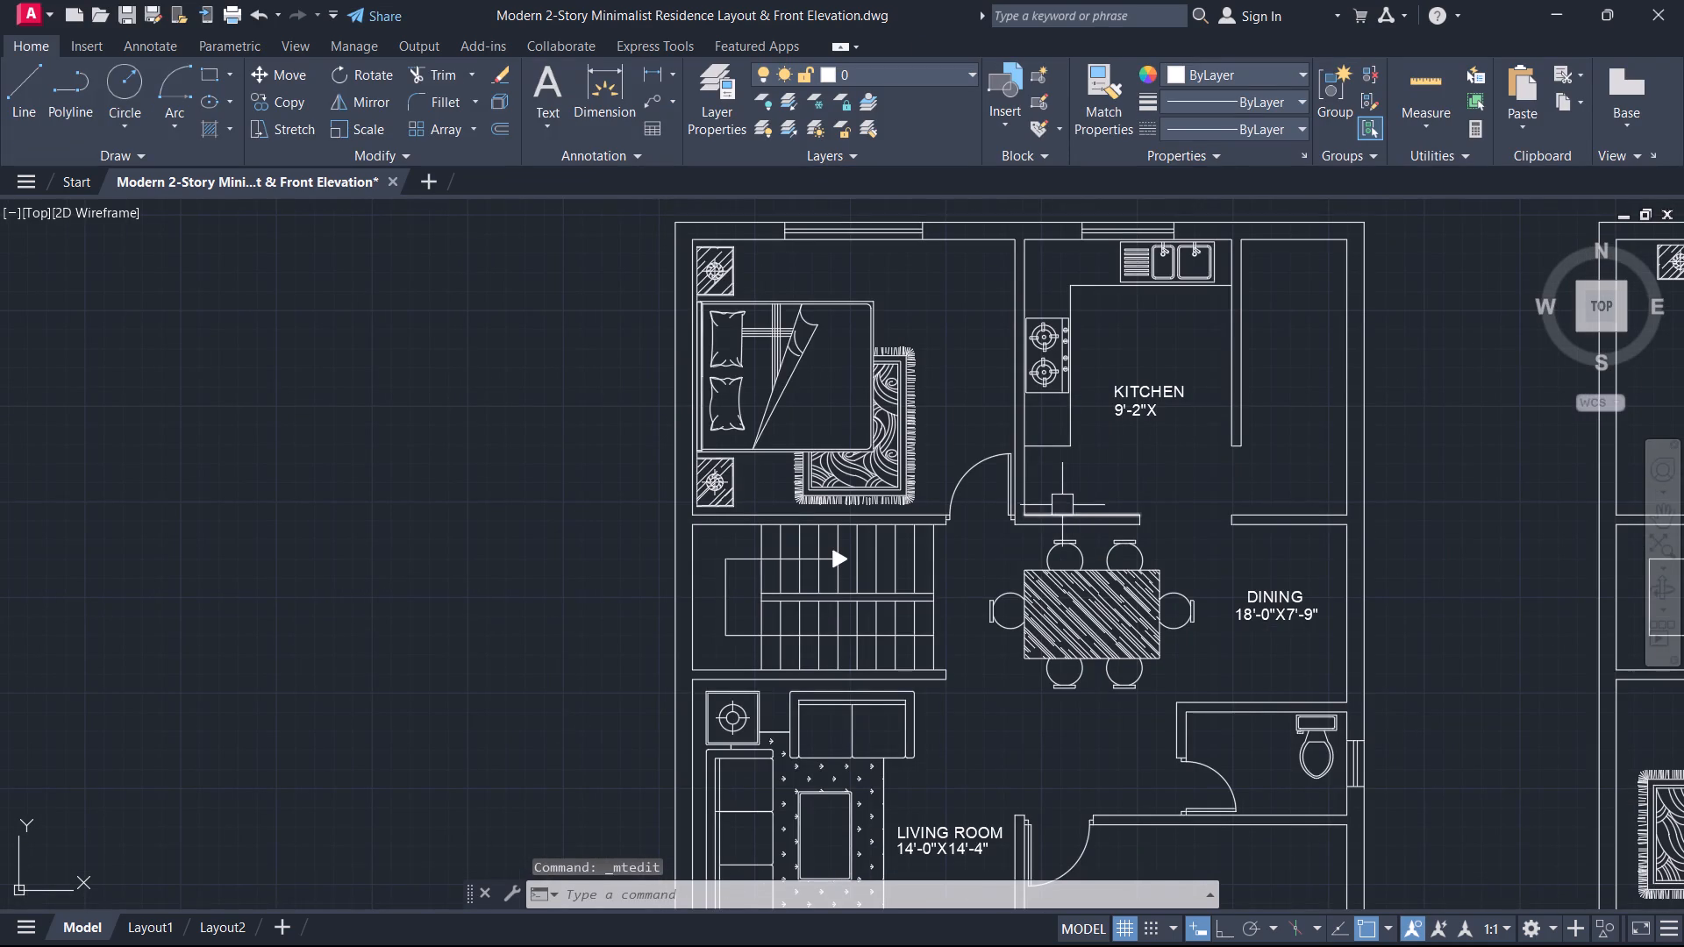
{"action": "key", "text": "d"}
{"action": "key", "text": "i"}
{"action": "key", "text": "space"}
{"action": "scroll", "coordinate": [1098, 509], "scroll_direction": "up", "scroll_amount": 1}
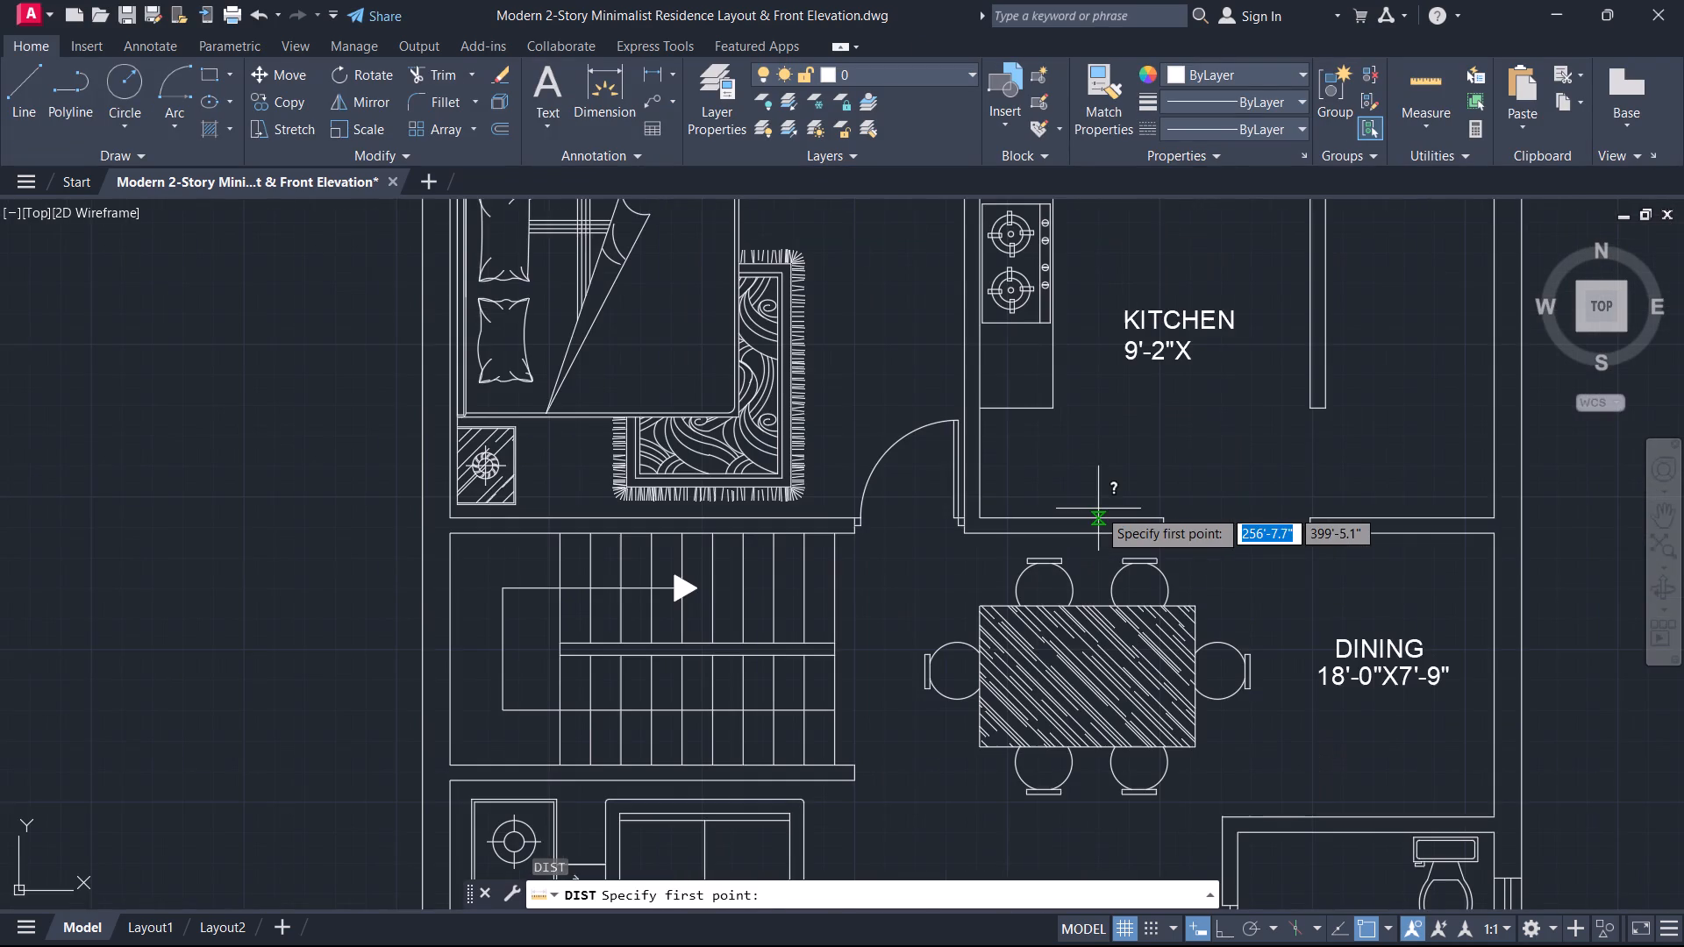
{"action": "left_click", "coordinate": [1098, 509]}
{"action": "middle_click_drag", "start_coordinate": [1108, 445], "coordinate": [1107, 737]}
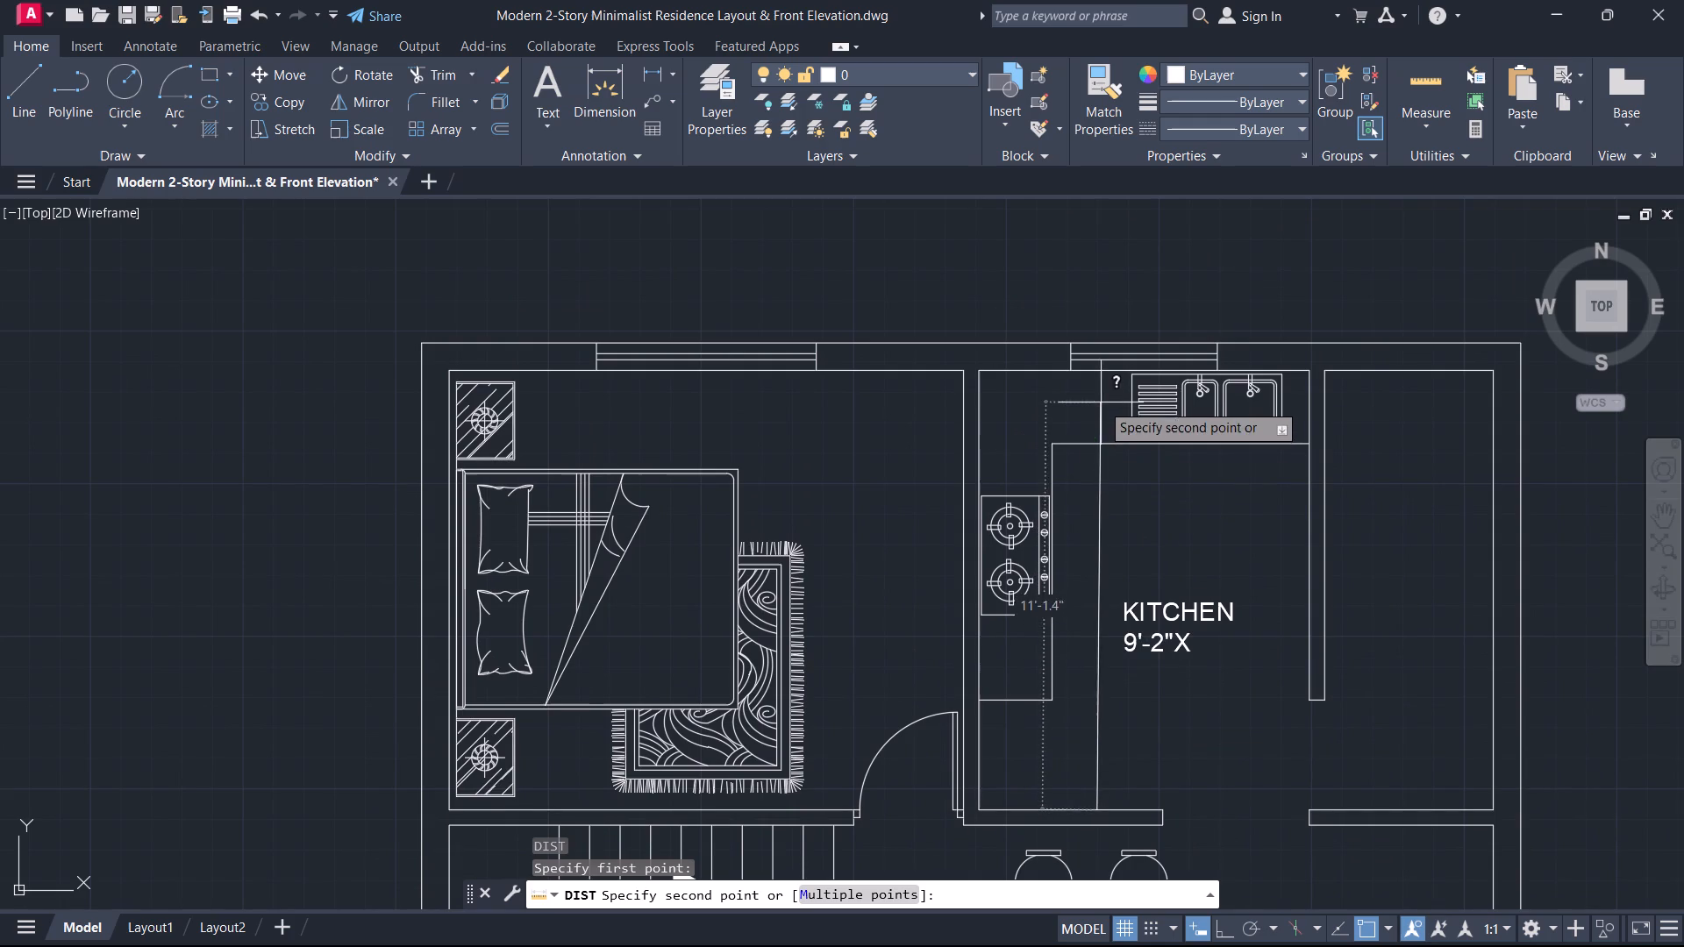
{"action": "key", "text": "Escape"}
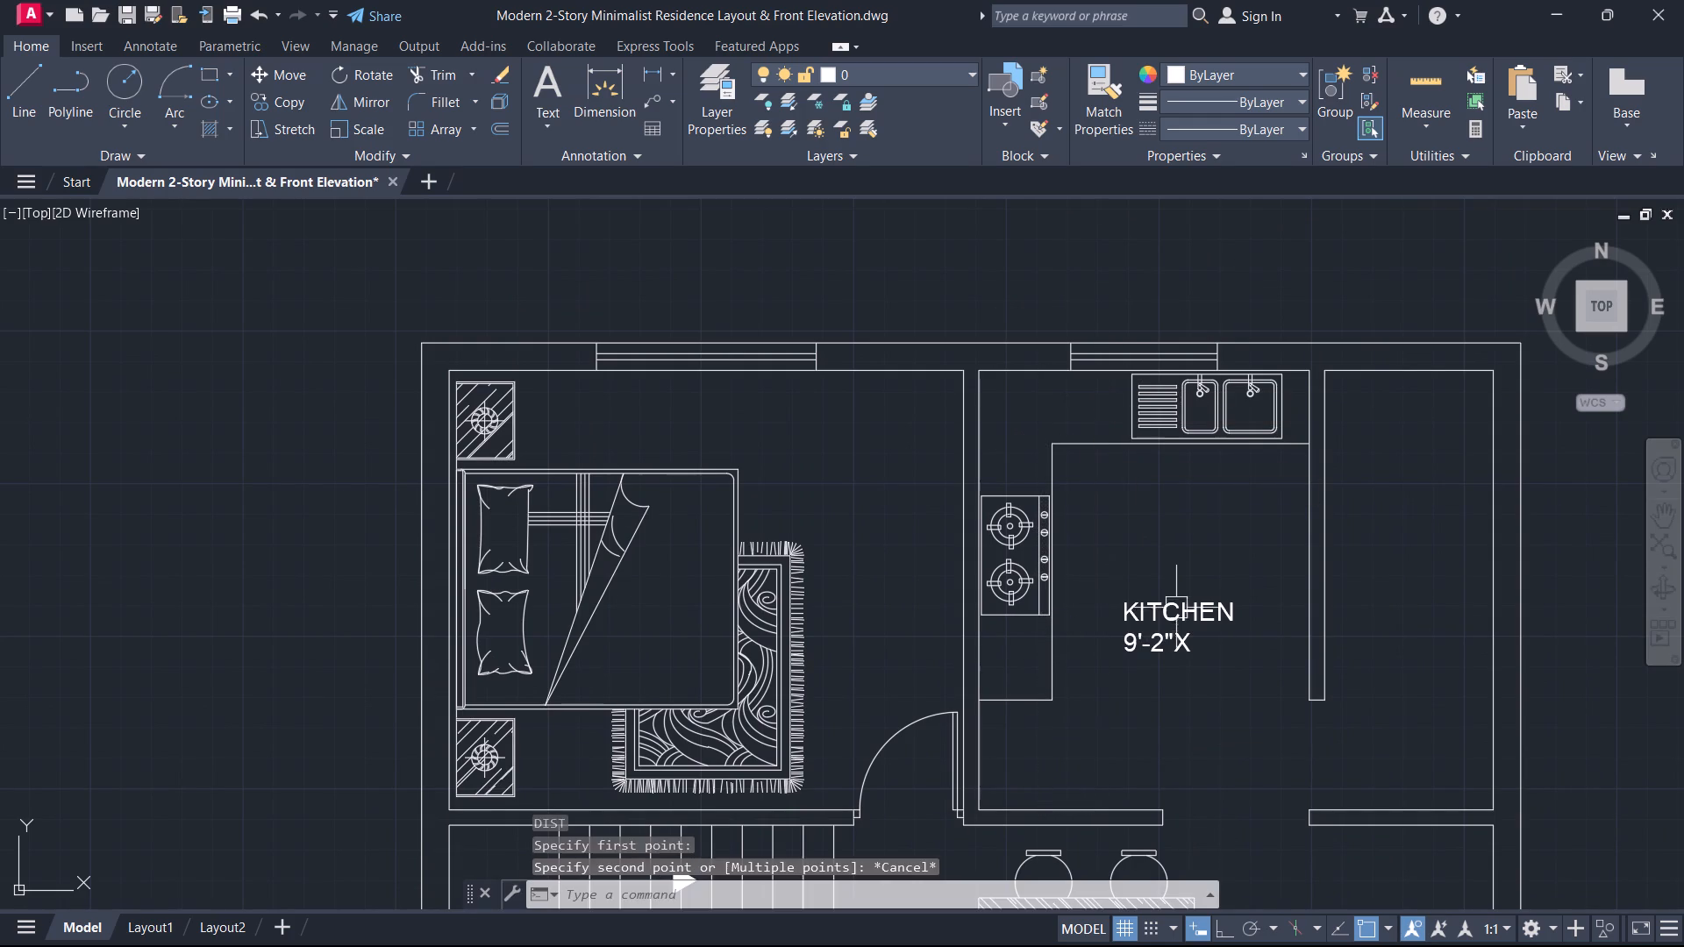
Complete the kitchen label's dimension line so it reads 9'-2"X12'-0", and finish the text.
{"action": "double_click", "coordinate": [1191, 652]}
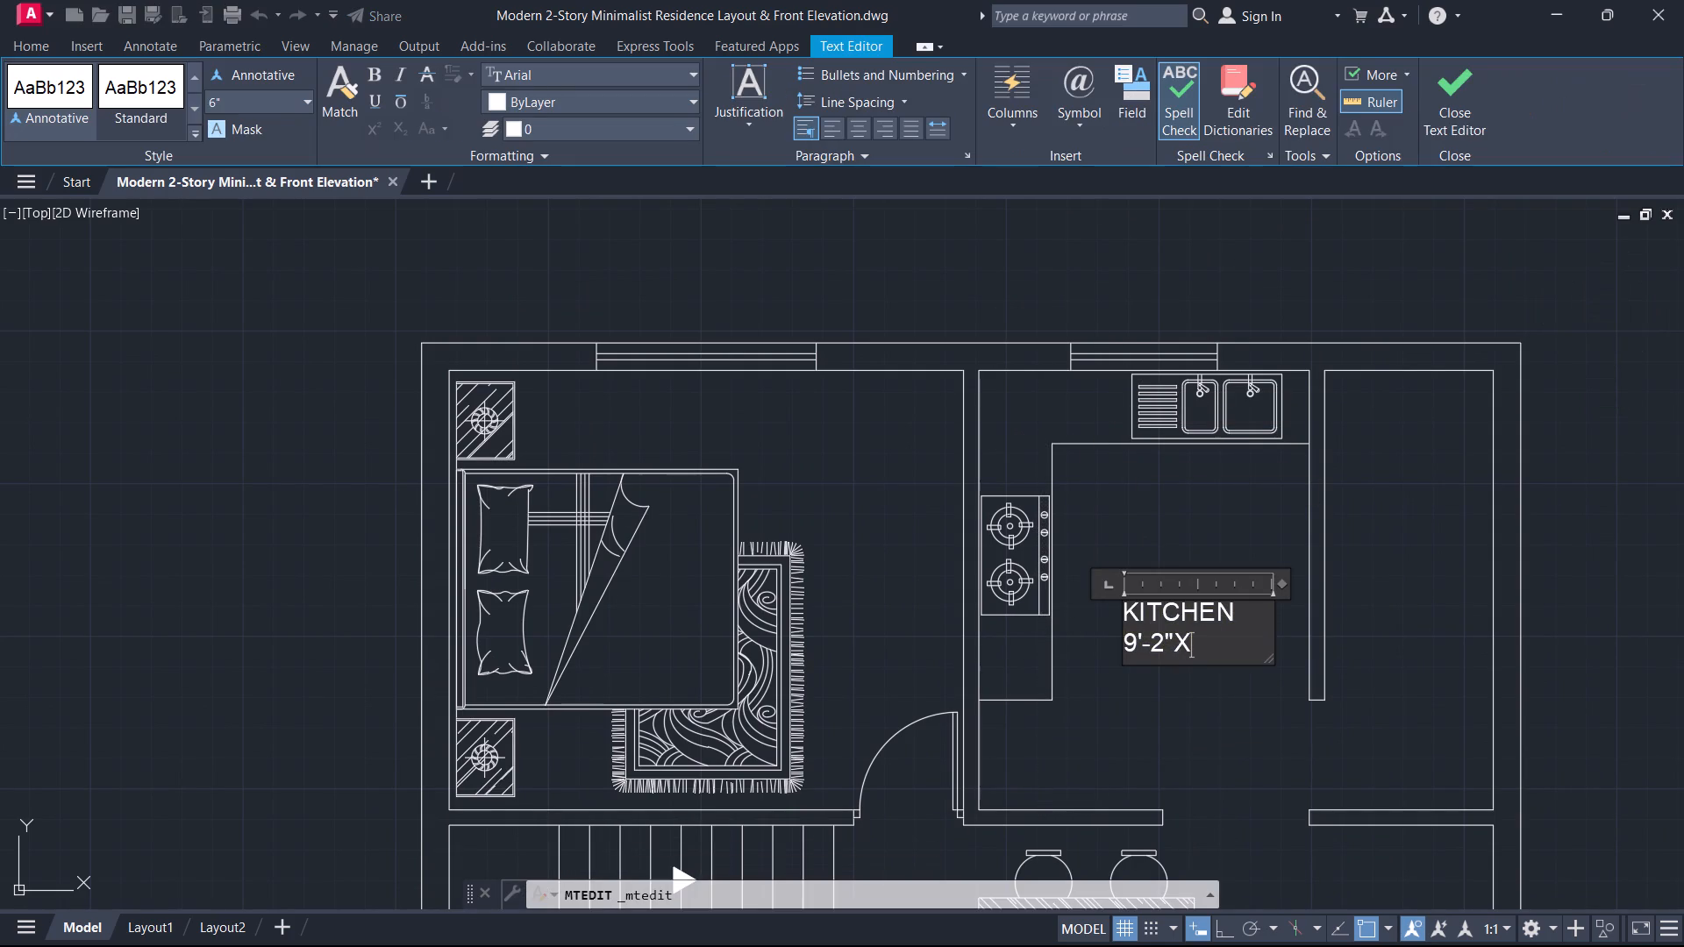
{"action": "type", "text": "12'"}
{"action": "type", "text": "-0\""}
{"action": "left_click", "coordinate": [1469, 110]}
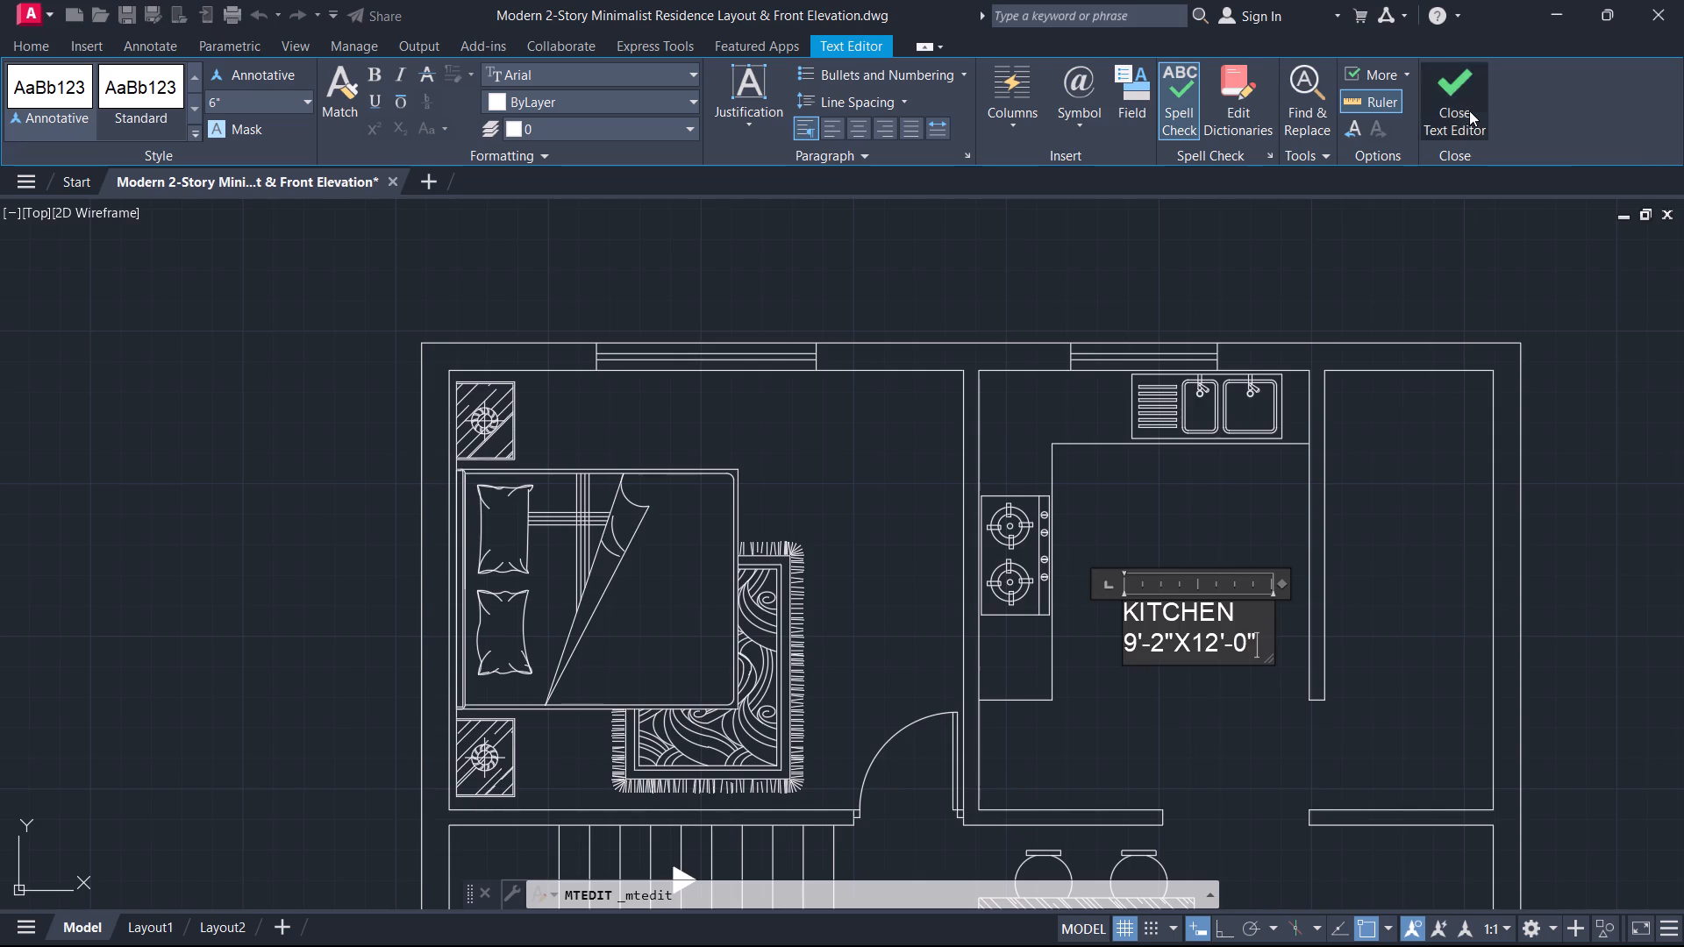
Create multiline text reading UITILITY in the narrow room beside the kitchen.
{"action": "middle_click_drag", "start_coordinate": [1226, 716], "coordinate": [1160, 684]}
{"action": "key", "text": "d"}
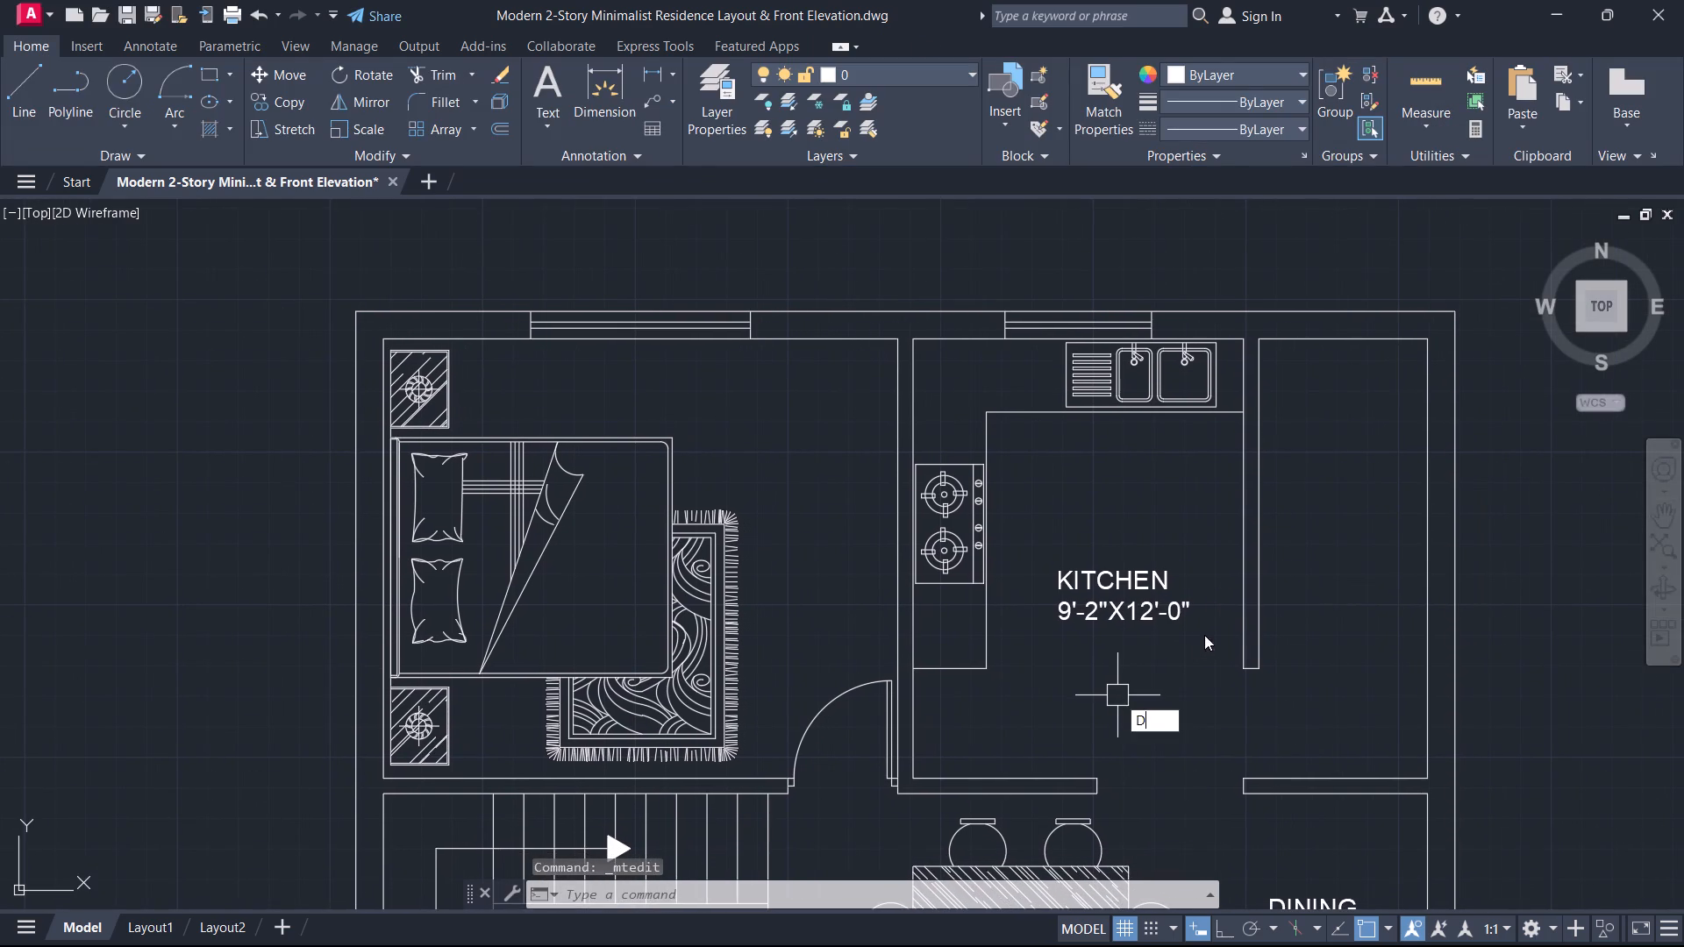
{"action": "key", "text": "Escape"}
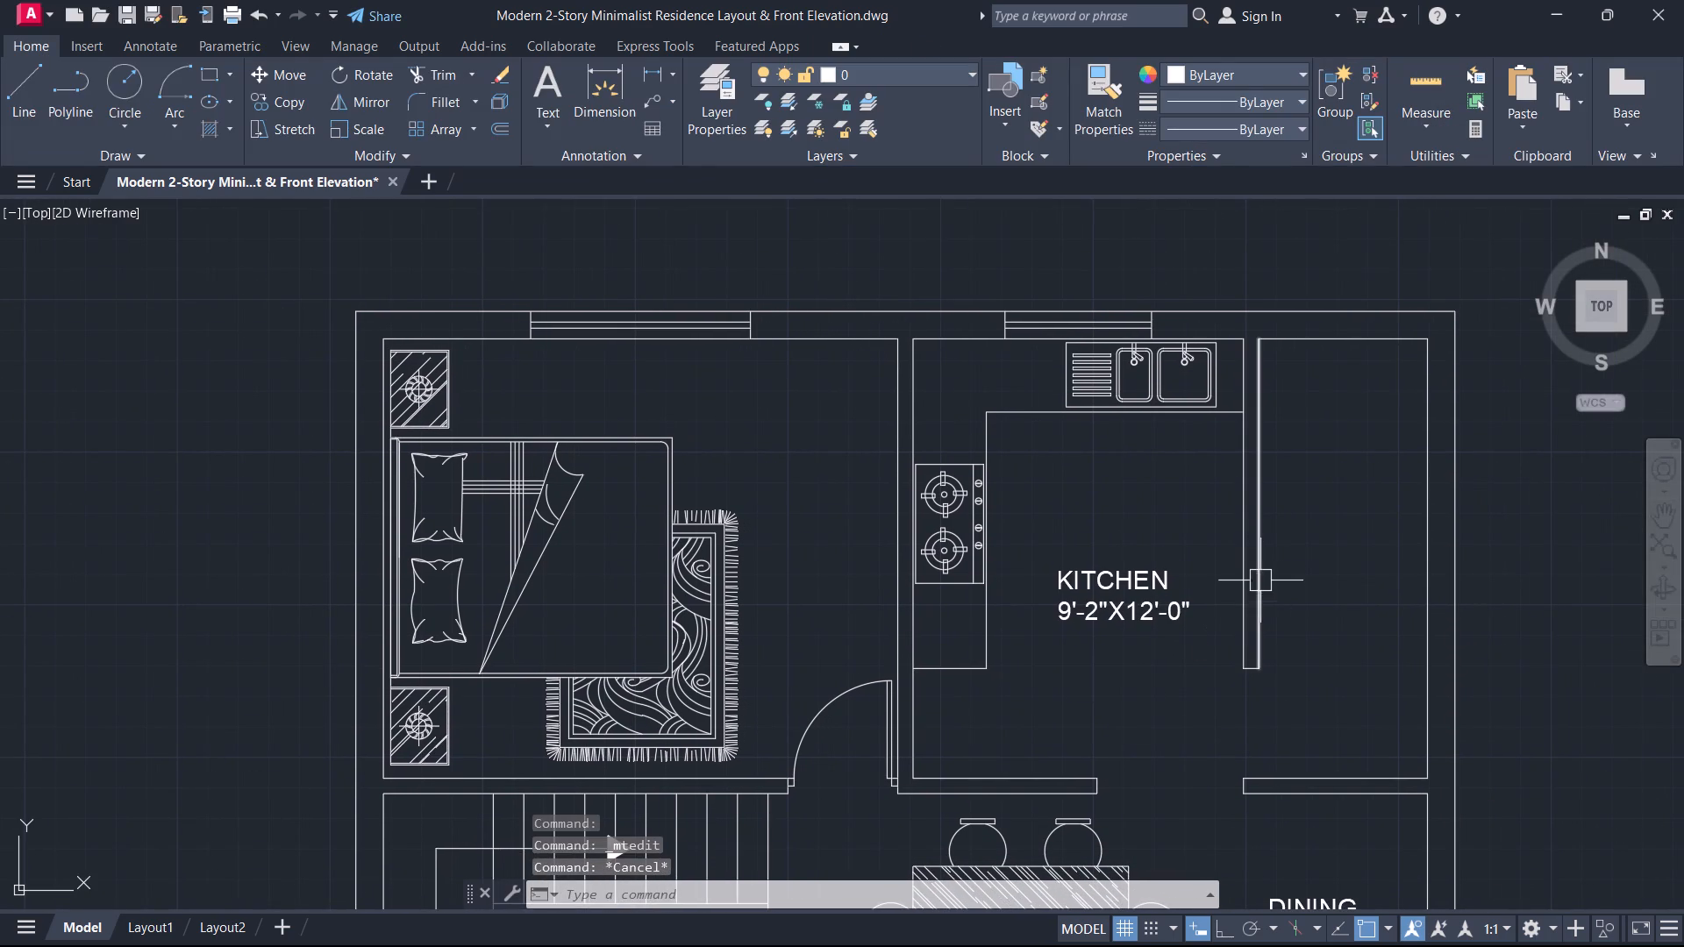
{"action": "key", "text": "t"}
{"action": "key", "text": "space"}
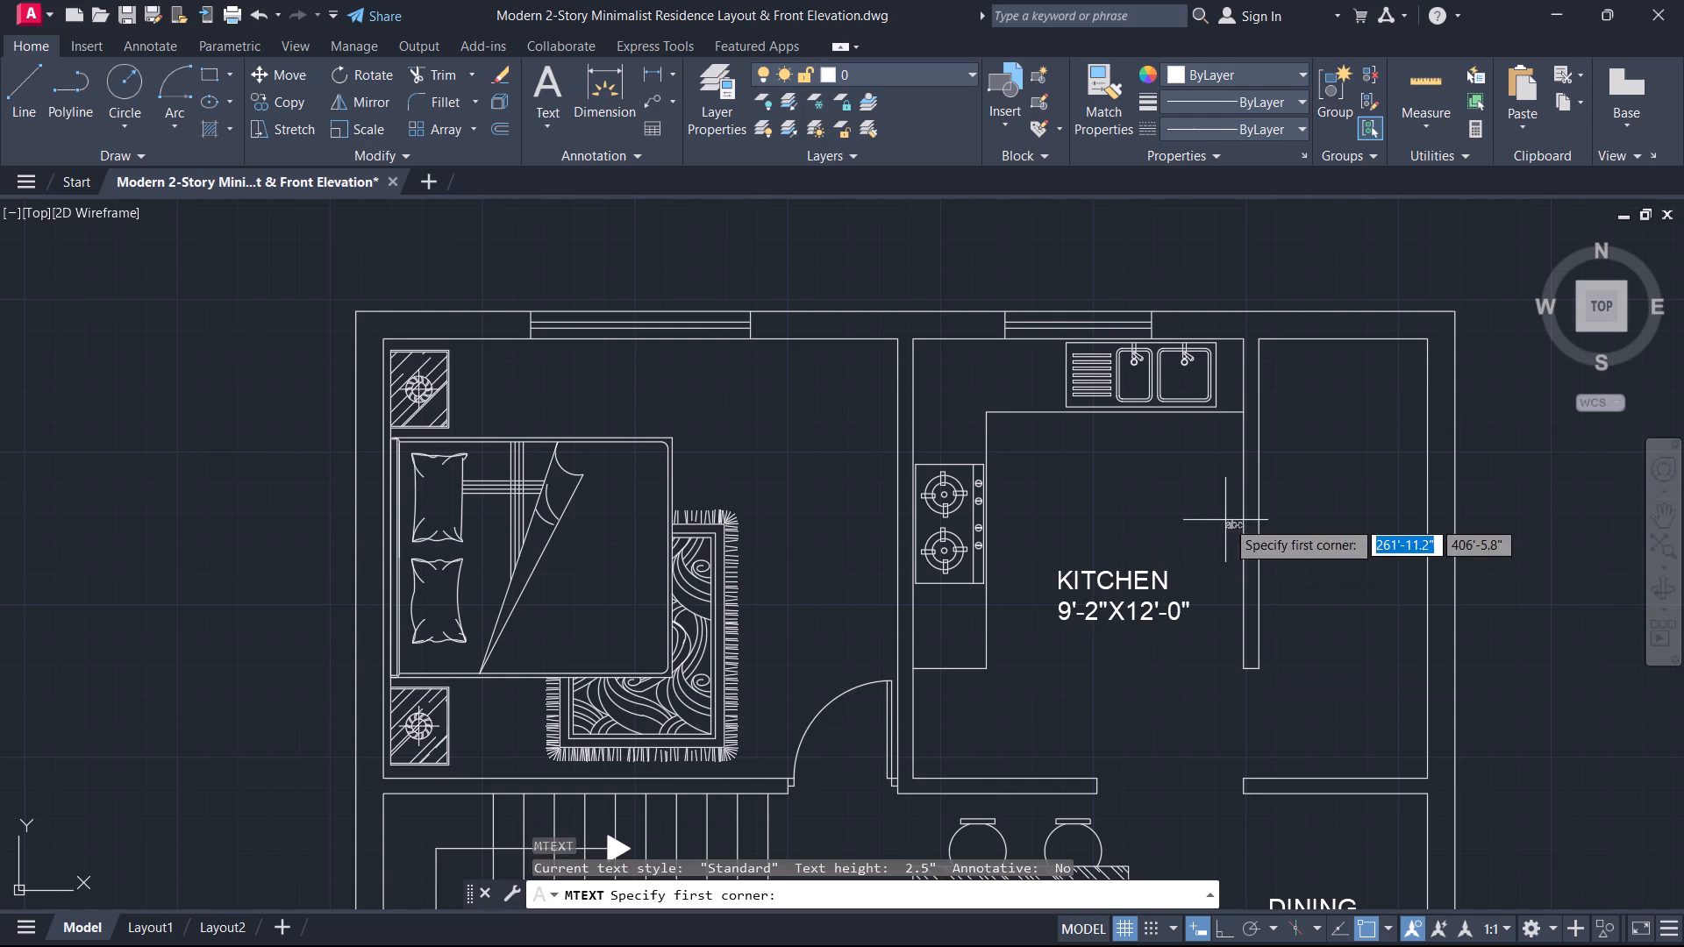
{"action": "left_click", "coordinate": [1304, 517]}
{"action": "left_click", "coordinate": [1435, 558]}
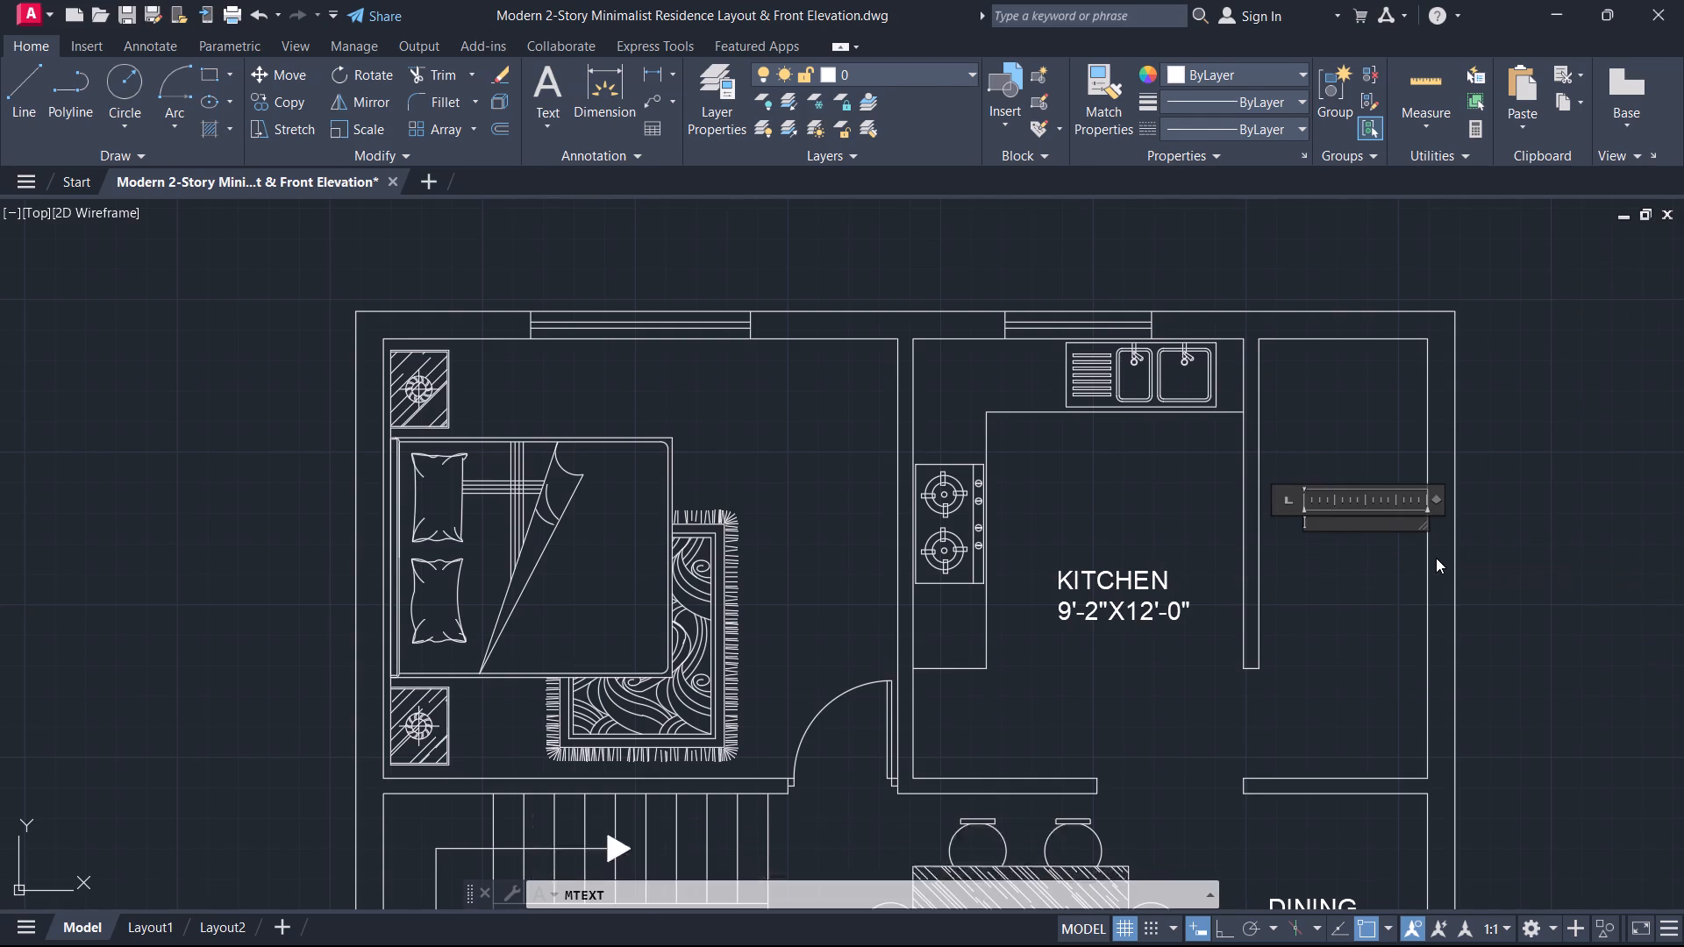
{"action": "type", "text": "UIY"}
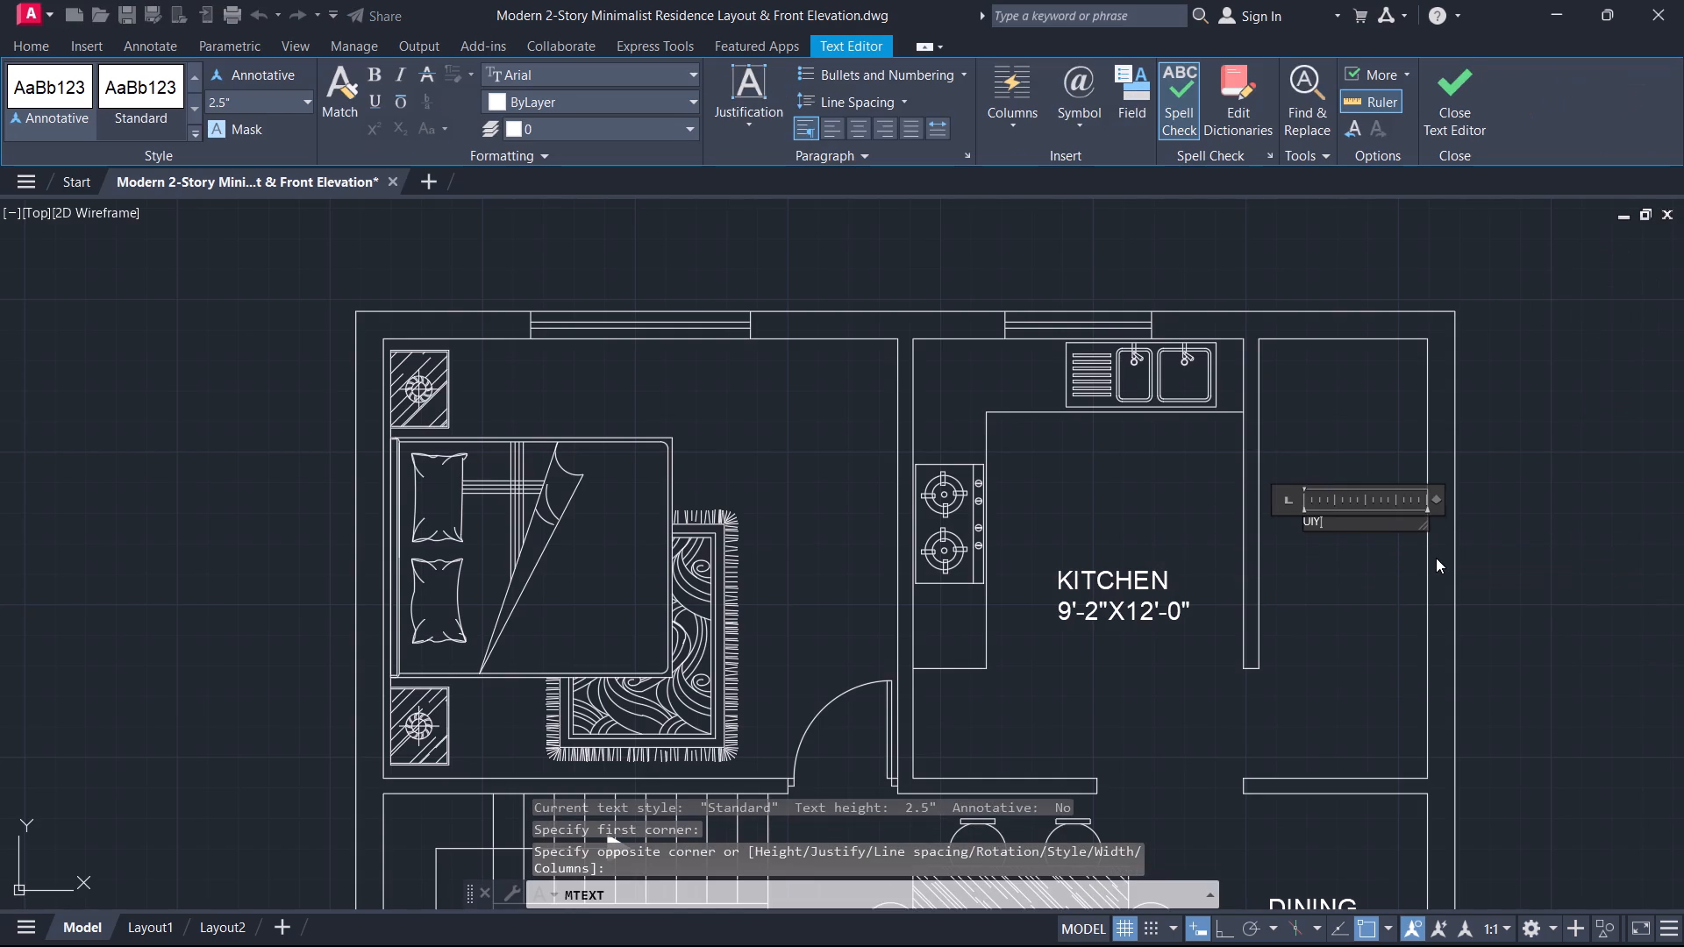
{"action": "key", "text": "BackSpace"}
{"action": "type", "text": "TILI"}
{"action": "type", "text": "TY"}
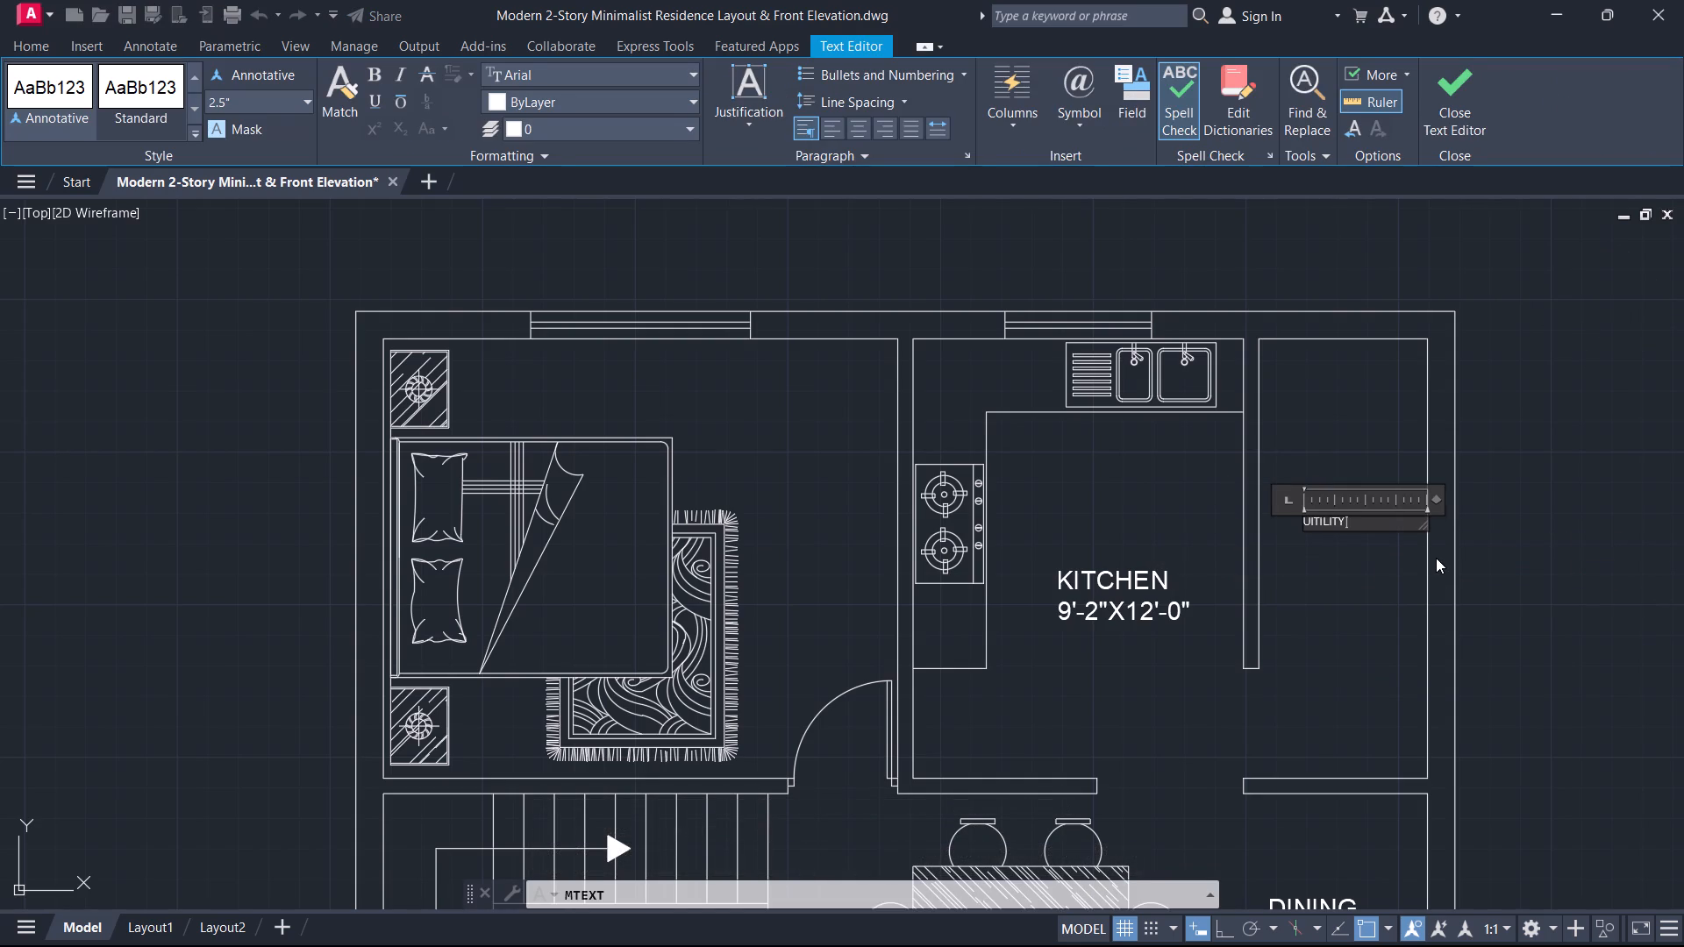
Set the text height of the UITILITY label to 6".
{"action": "key", "text": "shift+Left"}
{"action": "key", "text": "shift+Left"}
{"action": "key", "text": "shift+Left"}
{"action": "key", "text": "shift+Left"}
{"action": "key", "text": "shift+Left"}
{"action": "key", "text": "shift+Left"}
{"action": "key", "text": "shift+Left"}
{"action": "key", "text": "shift+Left"}
{"action": "key", "text": "shift+Left"}
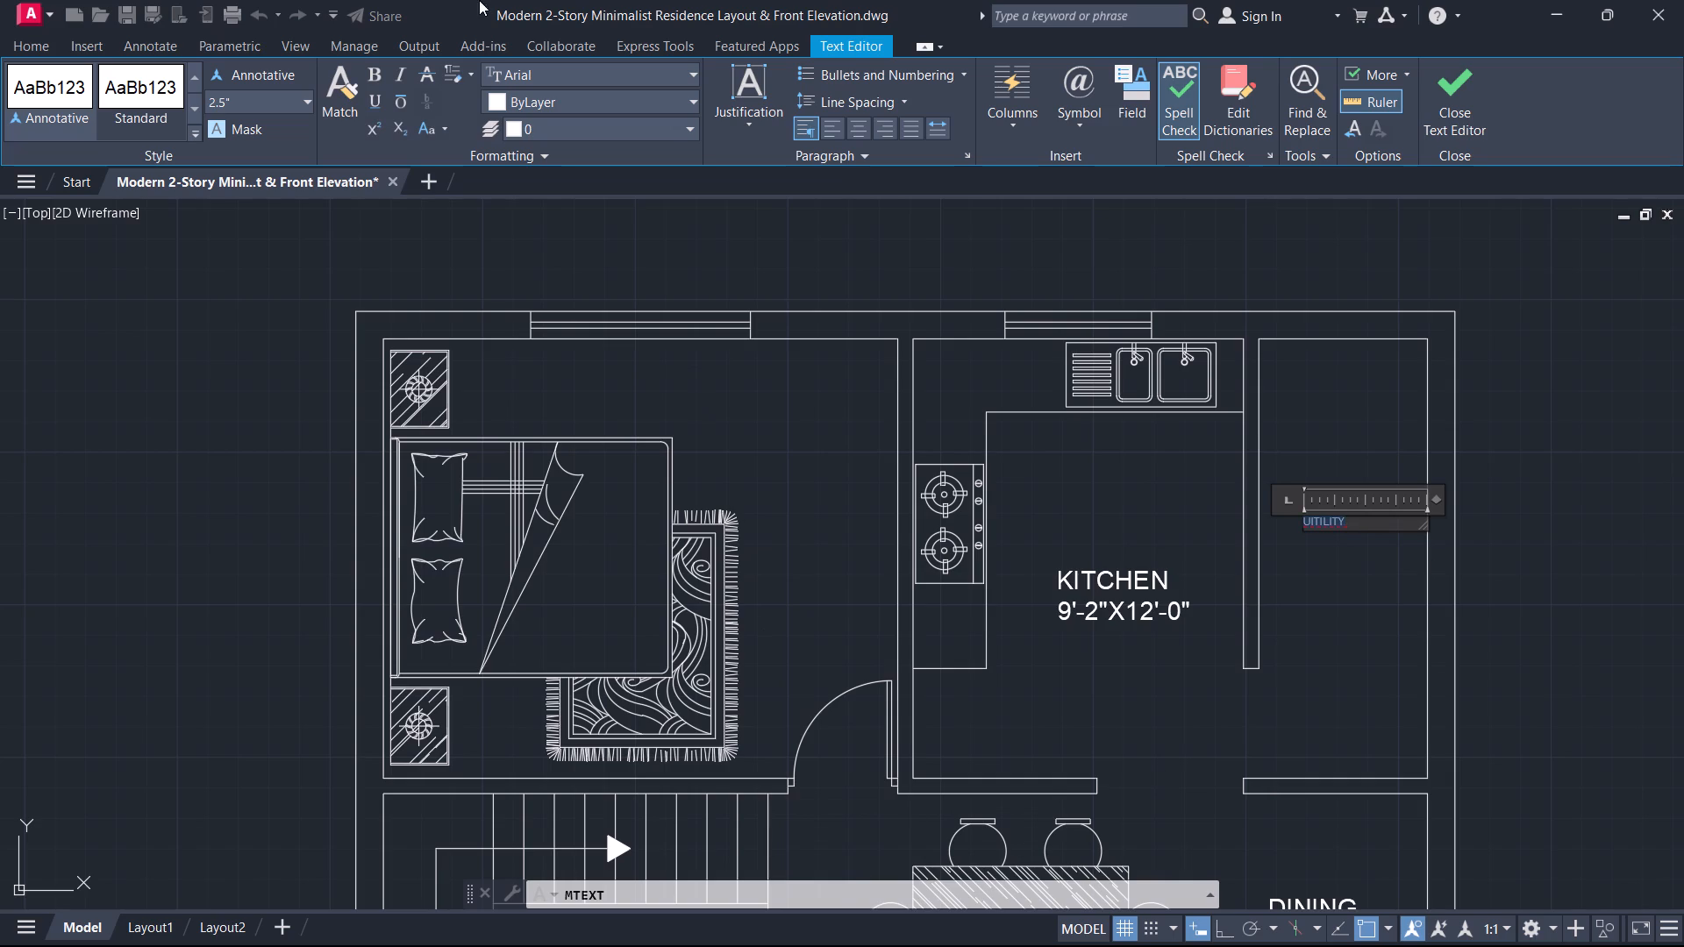
{"action": "left_click", "coordinate": [256, 112]}
{"action": "key", "text": "6"}
{"action": "key", "text": "Return"}
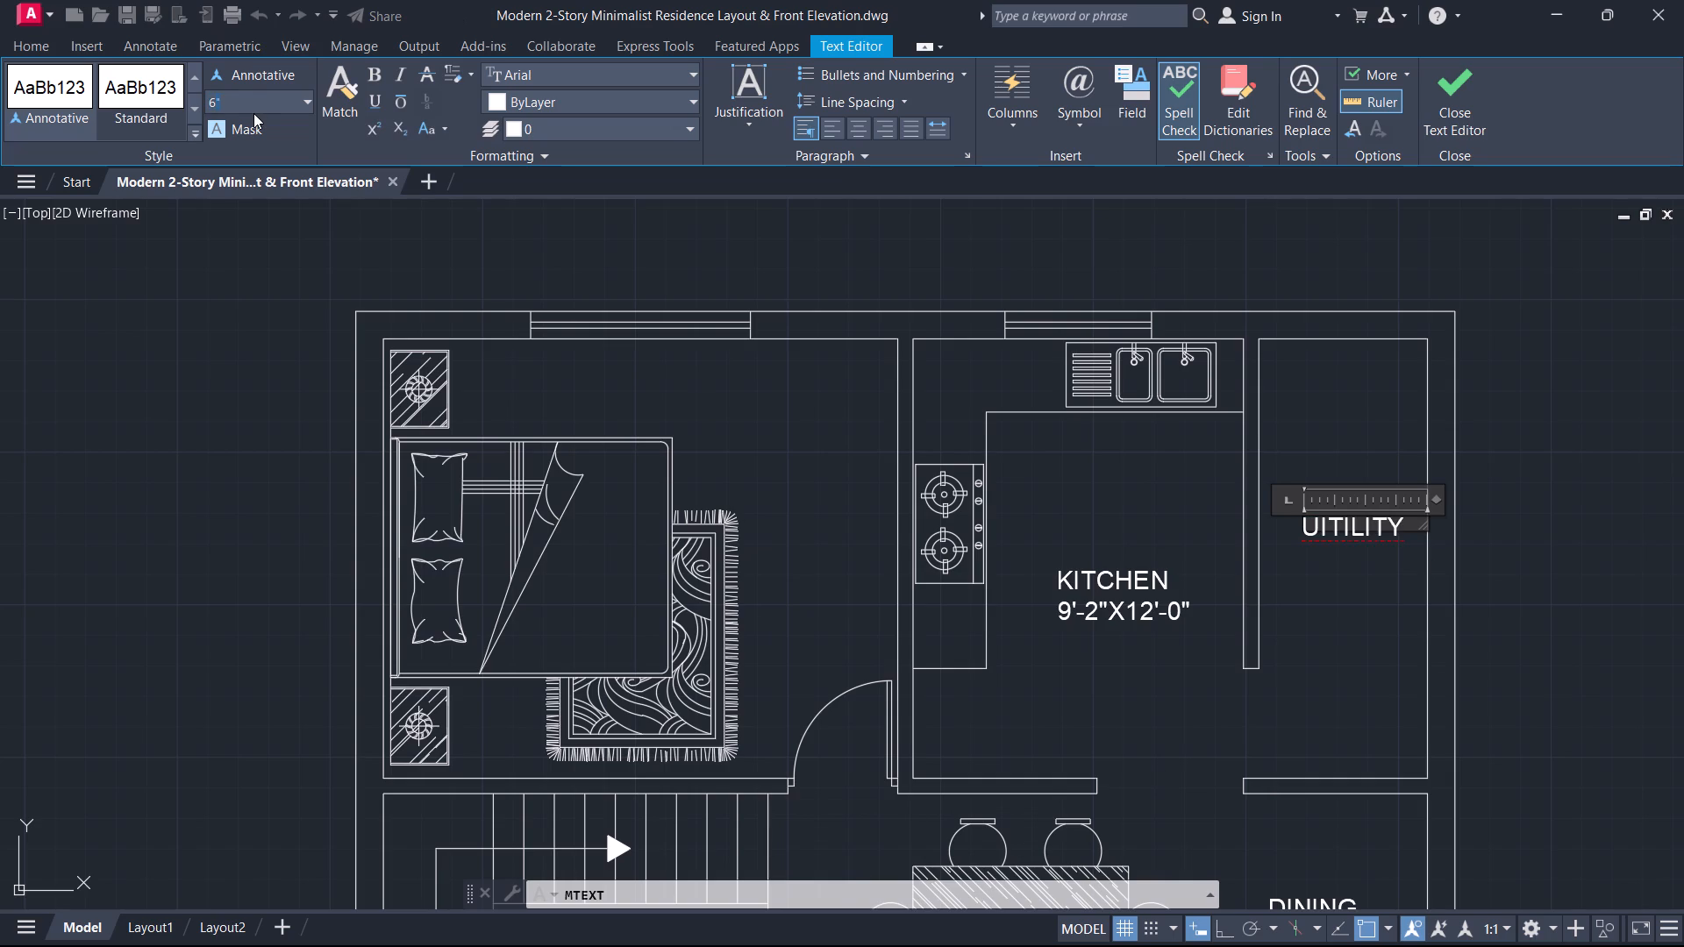
Add a second line to the UITILITY label, starting with the dimension 5'-0".
{"action": "left_click", "coordinate": [1406, 532]}
{"action": "key", "text": "Return"}
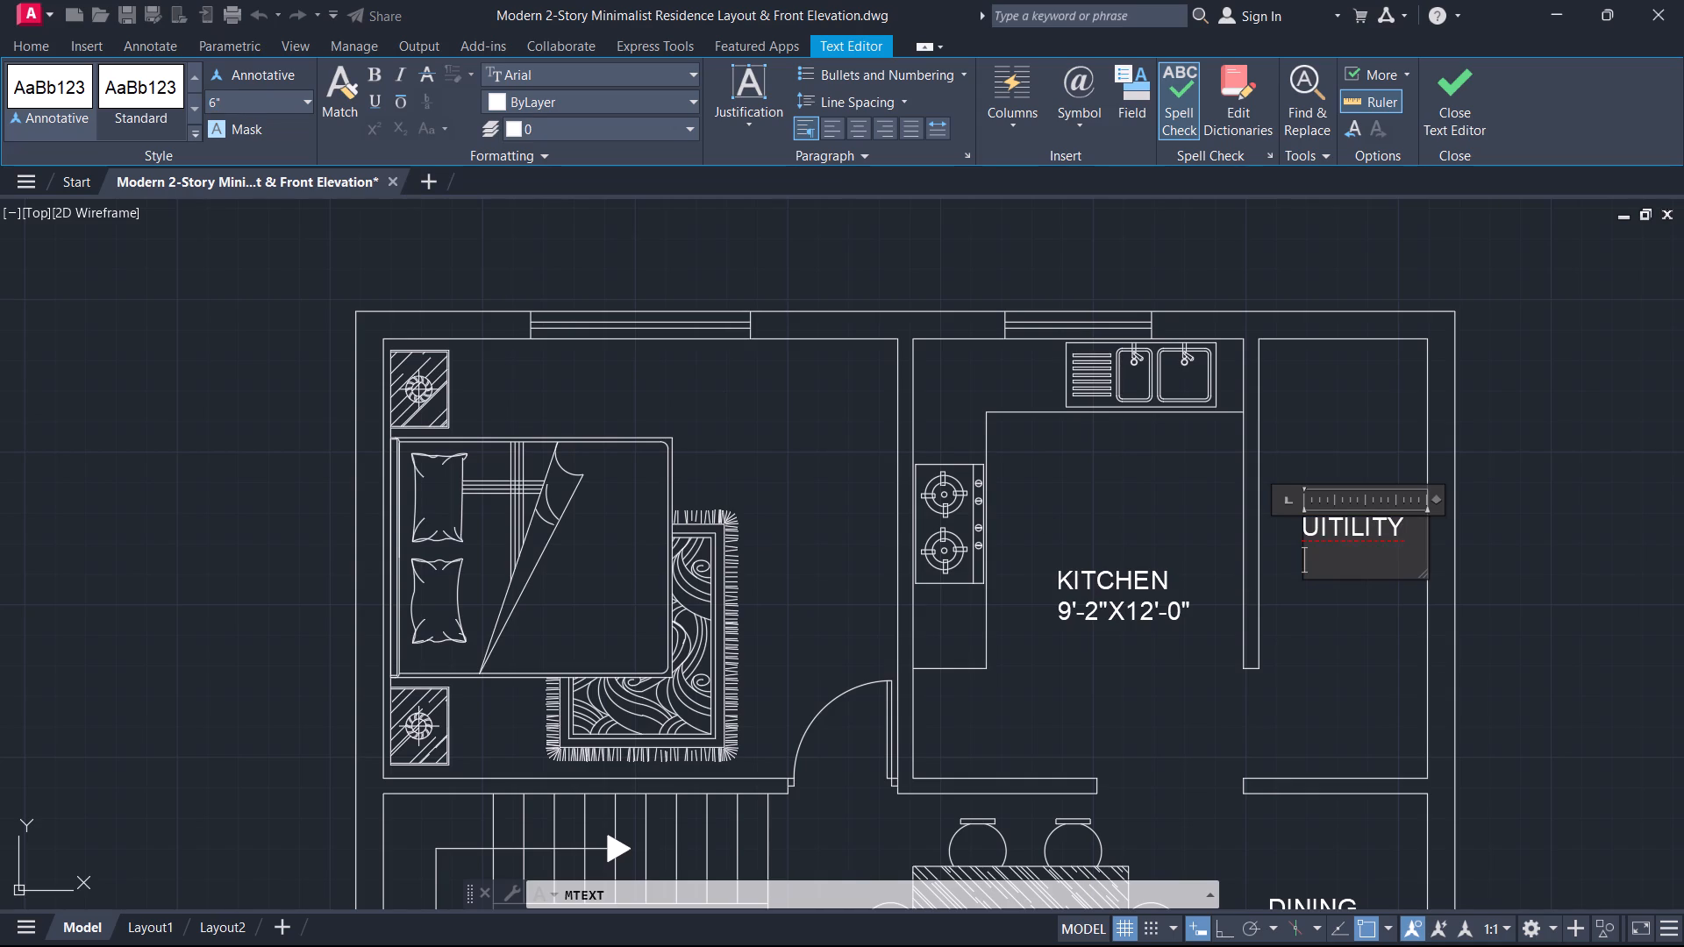
{"action": "key", "text": "5"}
{"action": "key", "text": "apostrophe"}
{"action": "key", "text": "minus"}
{"action": "key", "text": "0"}
{"action": "key", "text": "shift+quotedbl"}
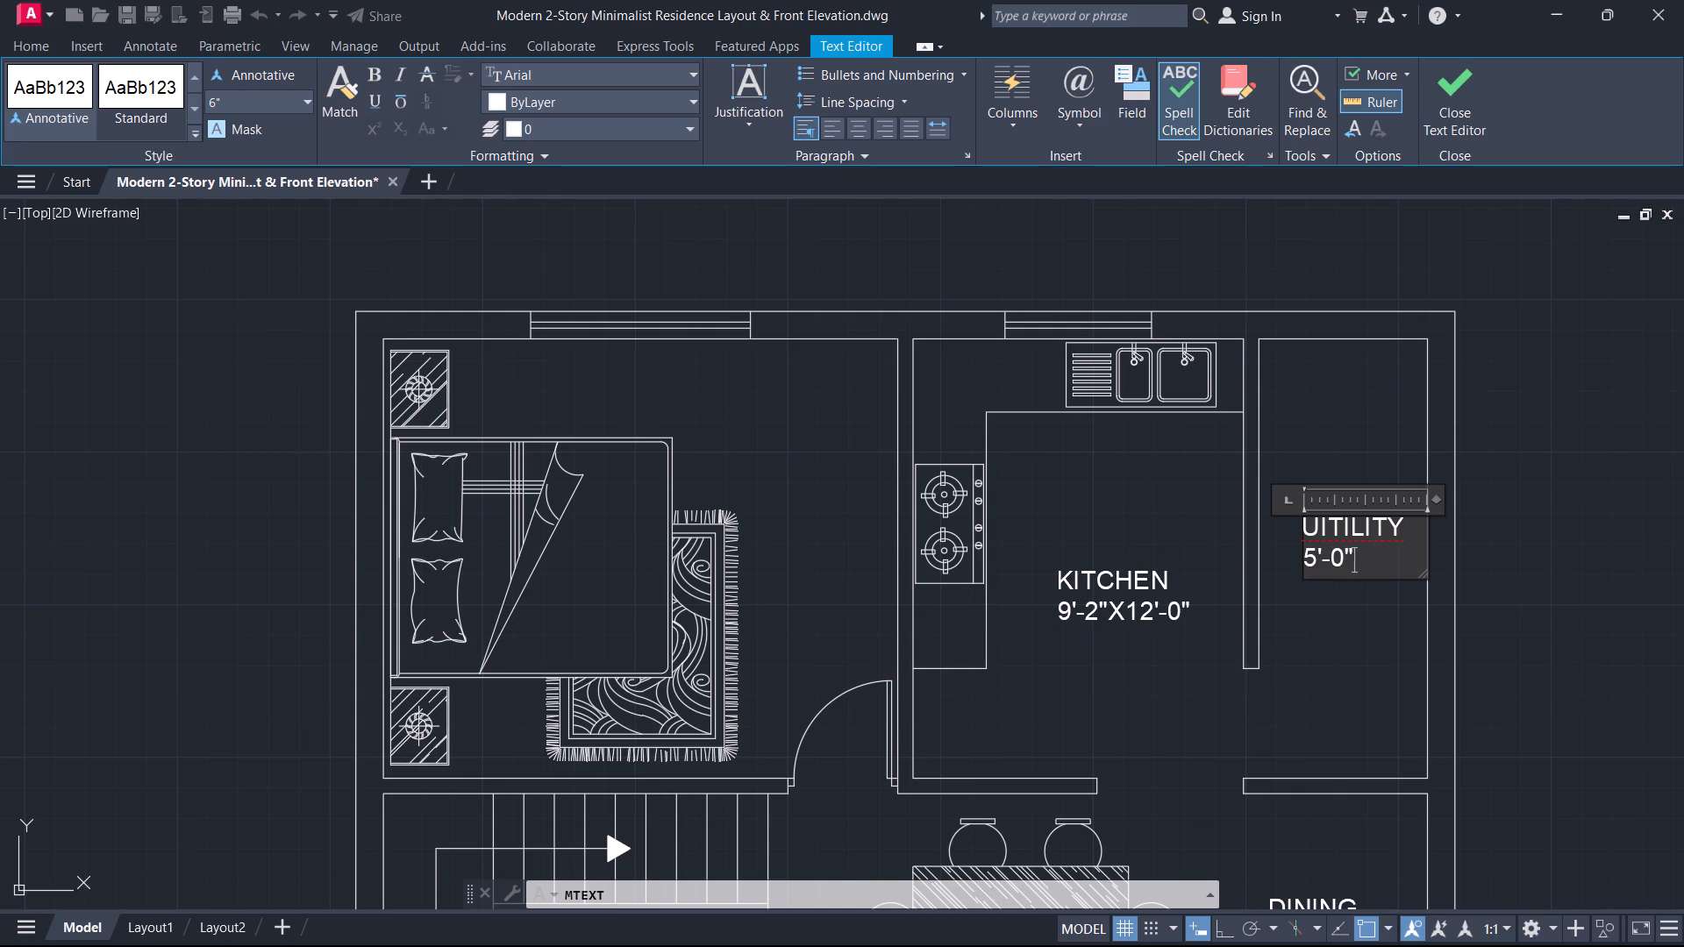
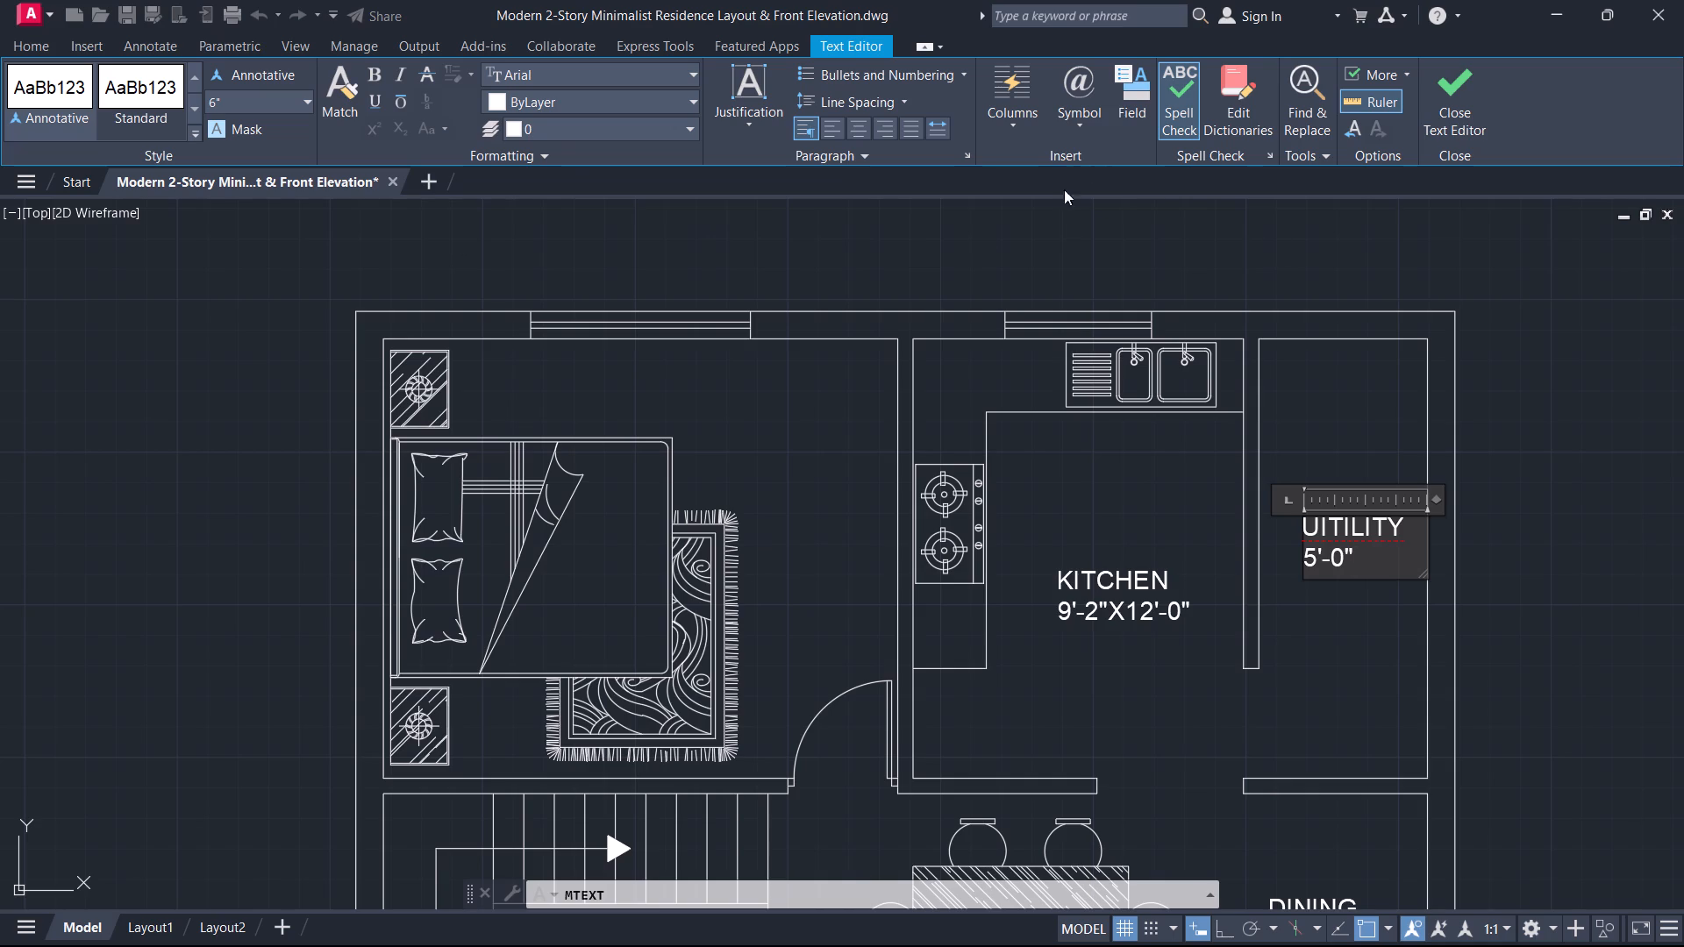
Complete the UITILITY label's dimension line so it reads 5'-0"X12'-0", and finish the text.
{"action": "key", "text": "x"}
{"action": "key", "text": "7"}
{"action": "key", "text": "BackSpace"}
{"action": "type", "text": "12"}
{"action": "key", "text": "apostrophe"}
{"action": "key", "text": "minus"}
{"action": "key", "text": "0"}
{"action": "key", "text": "shift+quotedbl"}
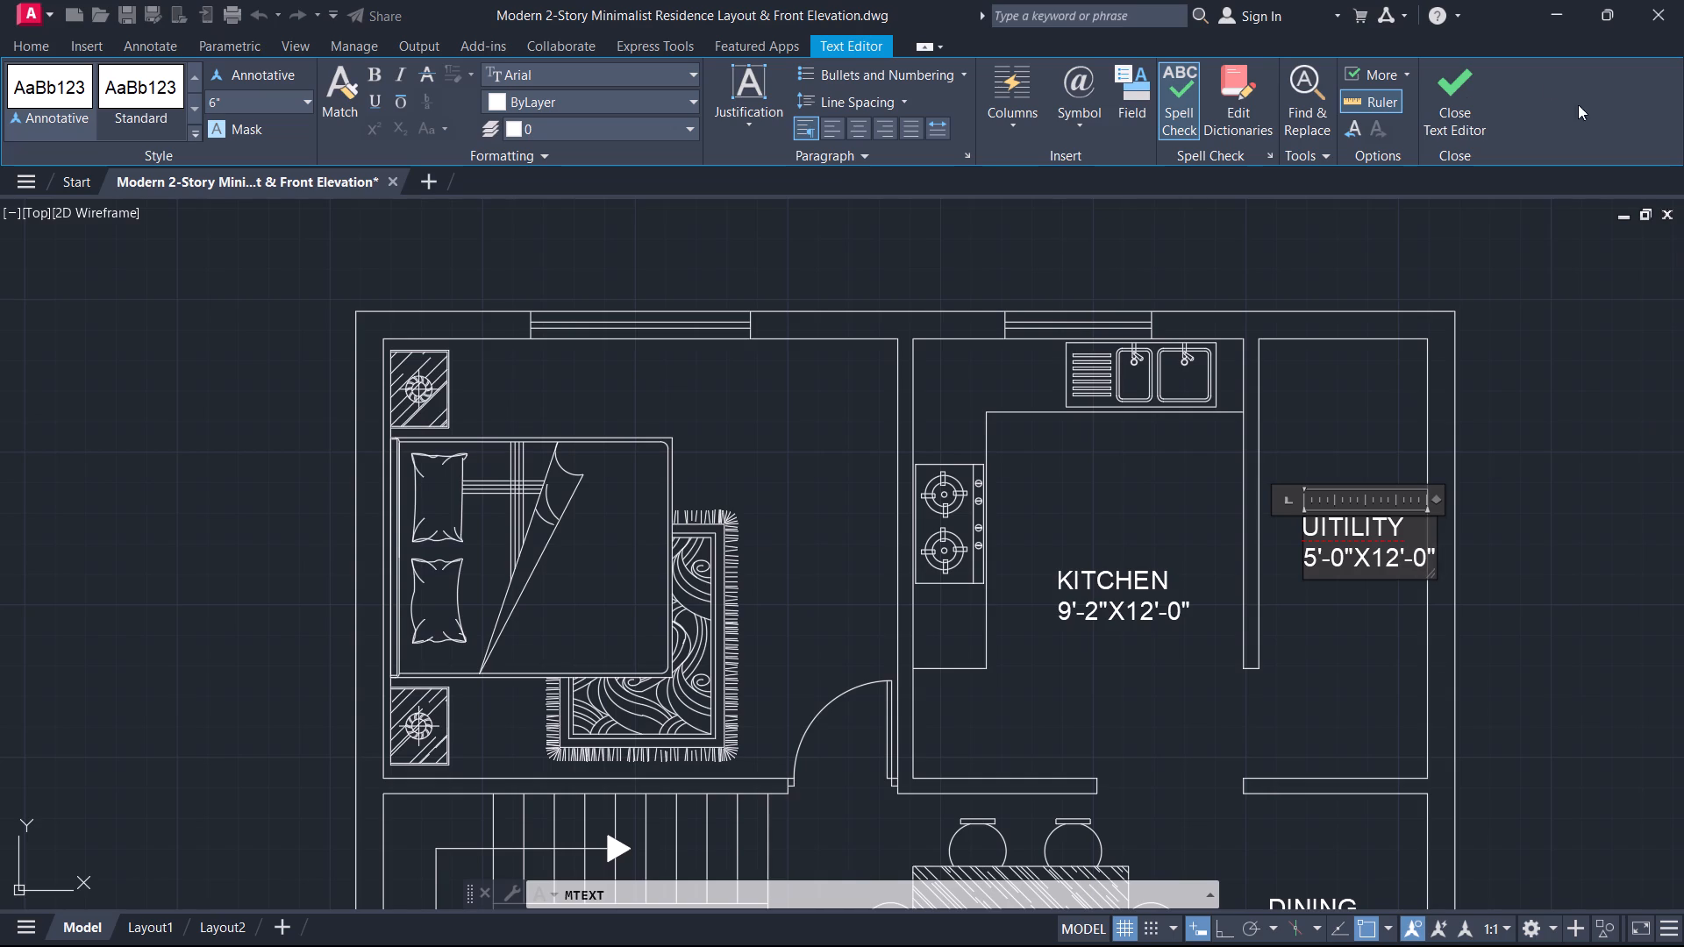
{"action": "left_click", "coordinate": [1442, 104]}
Copy the bed block with rug and nightstands from the bedroom beside the kitchen to the empty space west of that floor plan.
{"action": "scroll", "coordinate": [1181, 605], "scroll_direction": "down", "scroll_amount": 1}
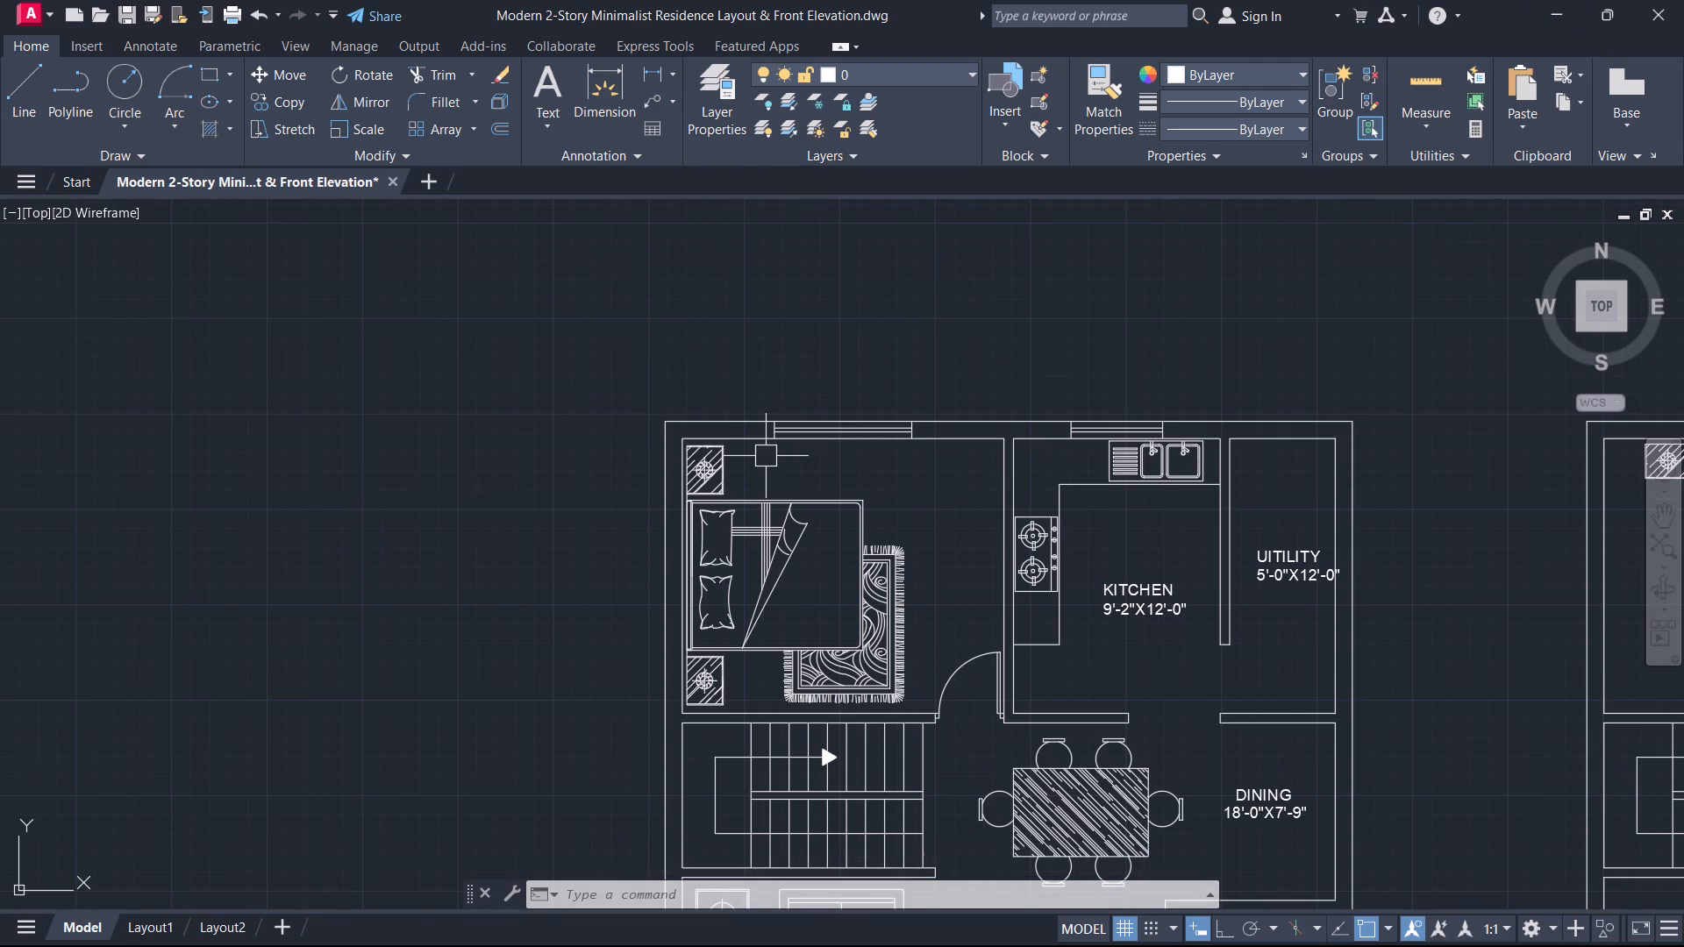
{"action": "key", "text": "c"}
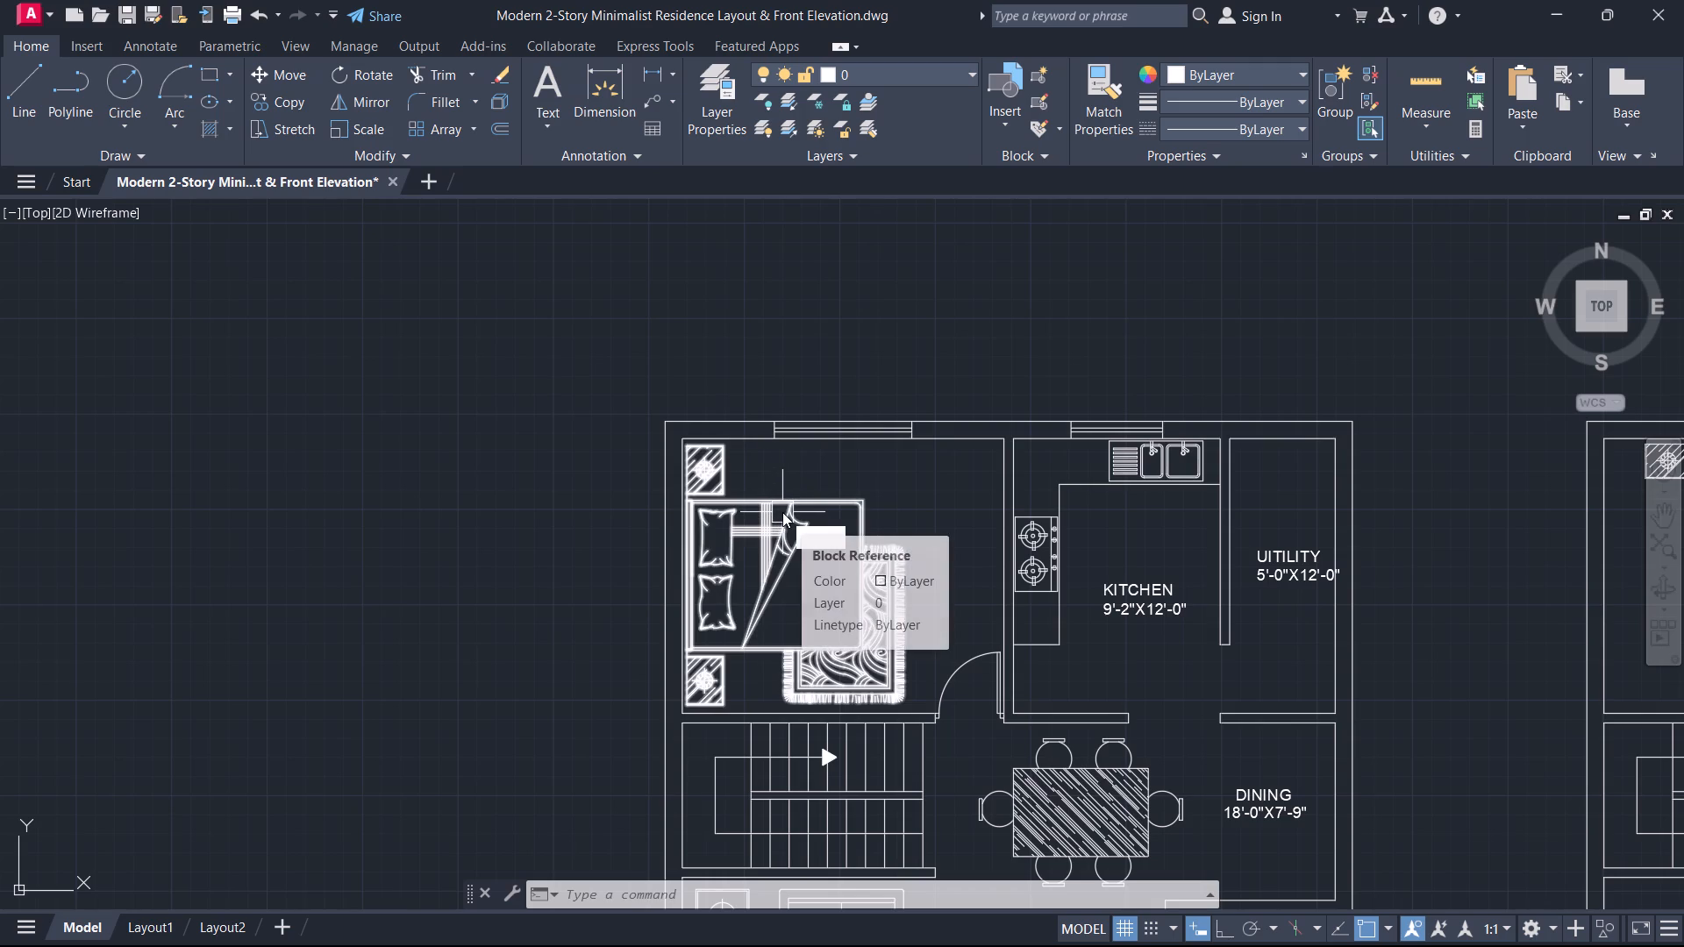
{"action": "type", "text": "O"}
{"action": "key", "text": "space"}
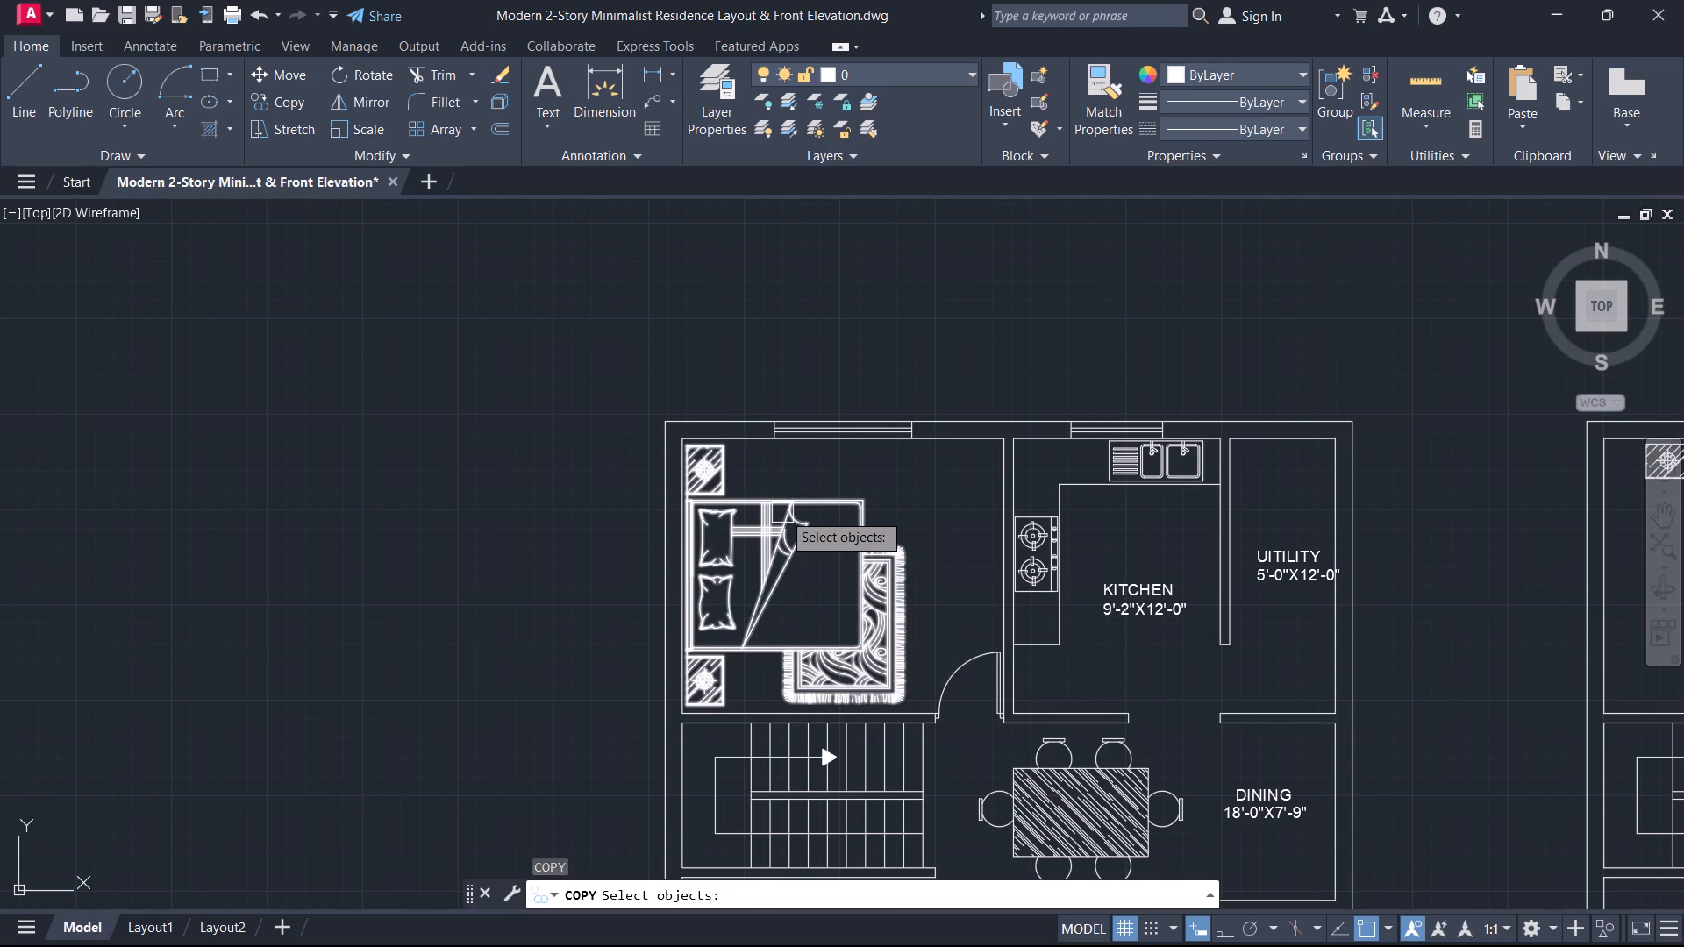
{"action": "left_click", "coordinate": [717, 542]}
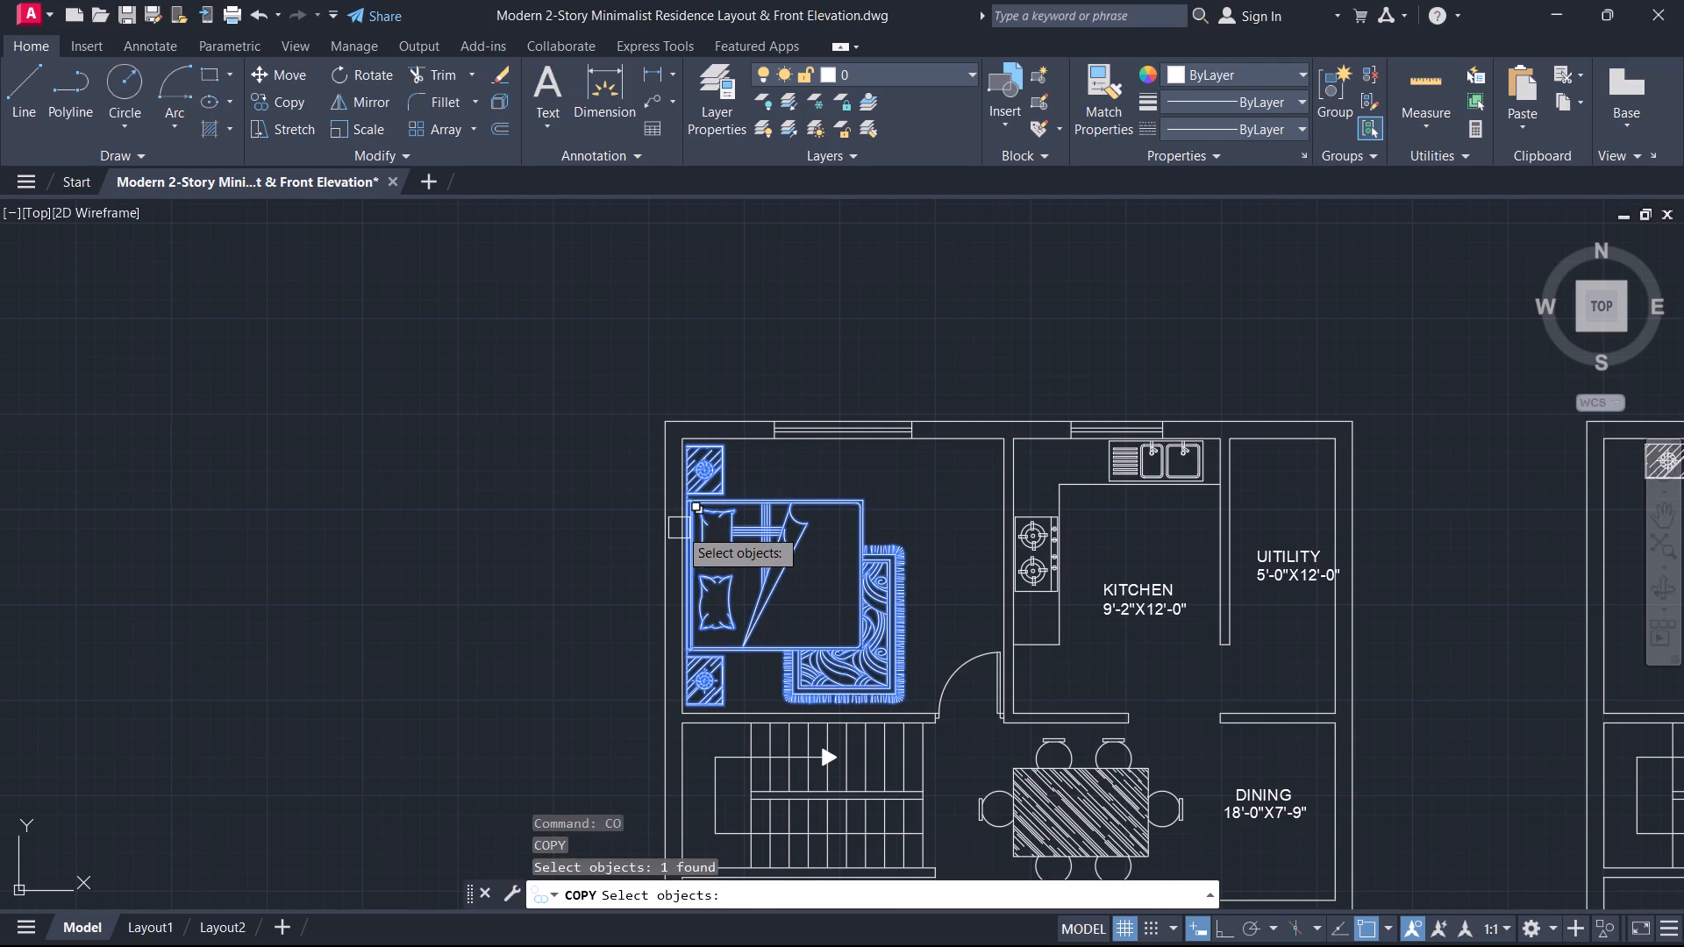
{"action": "key", "text": "space"}
{"action": "left_click", "coordinate": [773, 579]}
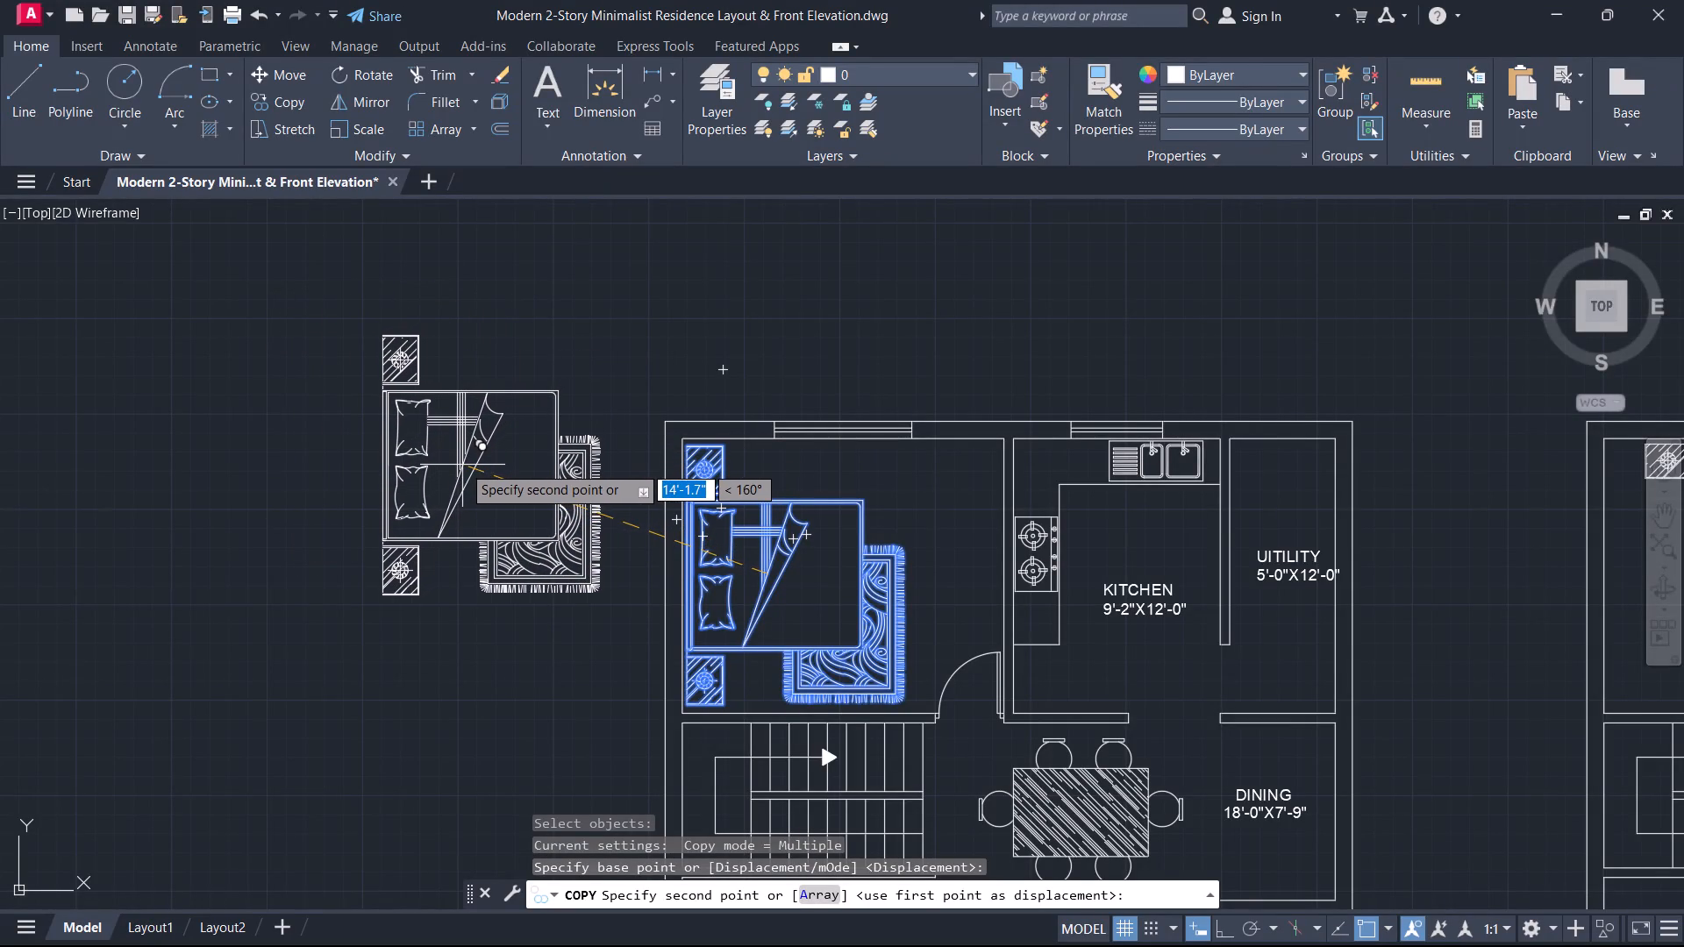
{"action": "scroll", "coordinate": [440, 466], "scroll_direction": "down", "scroll_amount": 3}
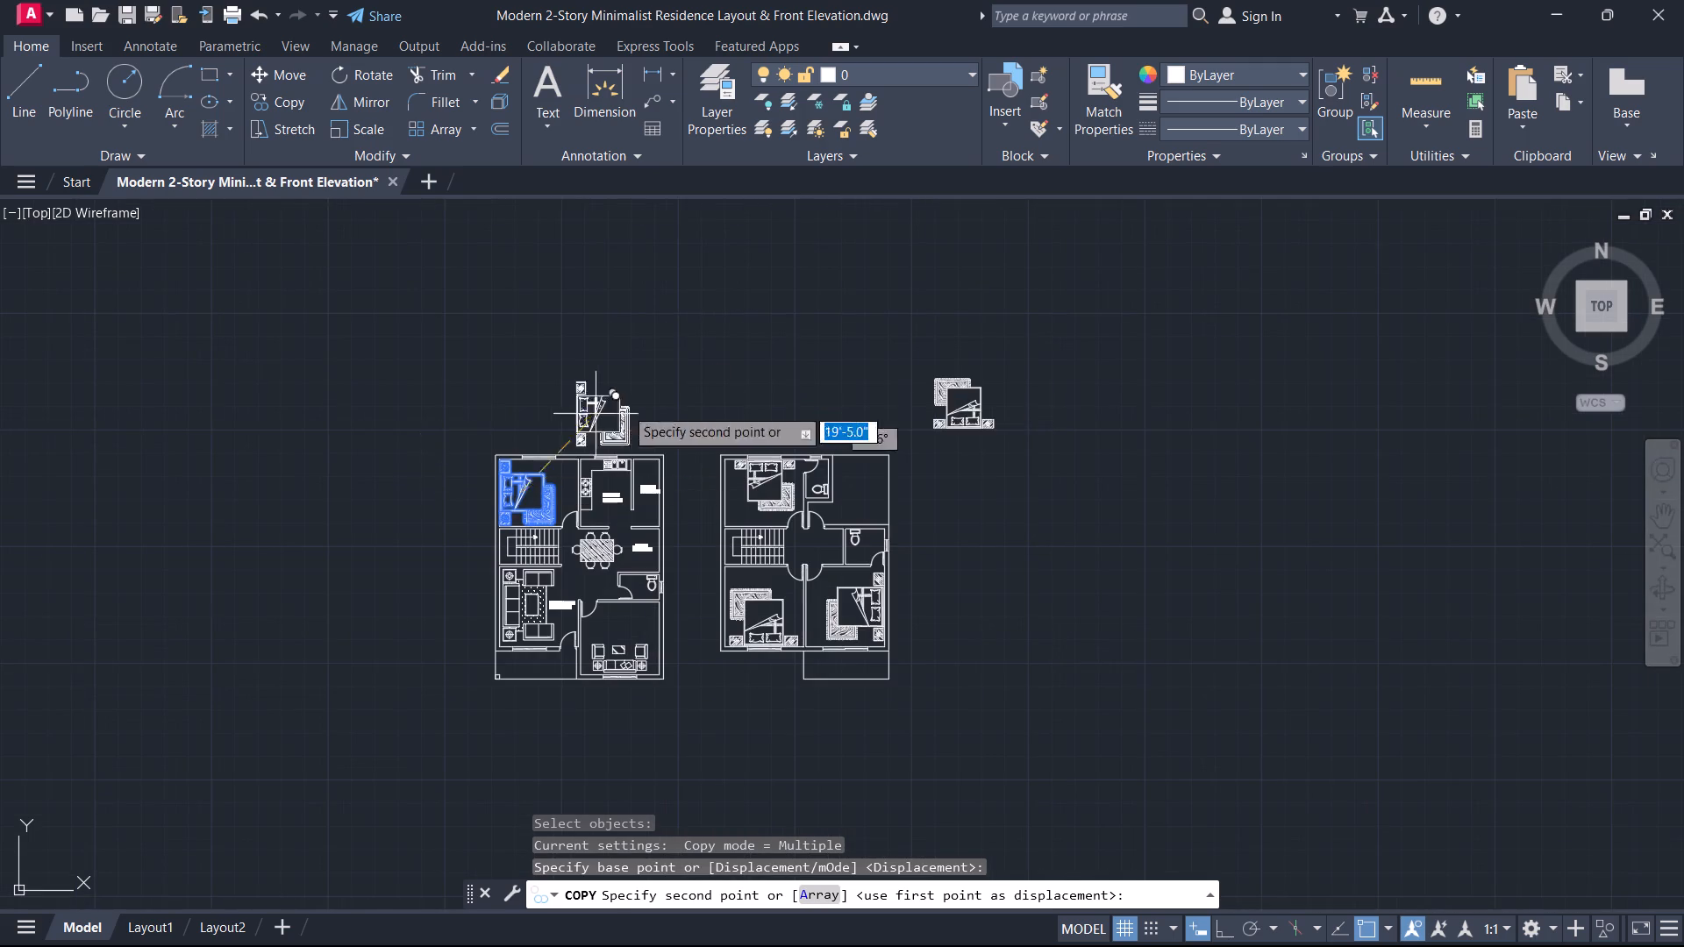
{"action": "middle_click_drag", "start_coordinate": [986, 488], "coordinate": [696, 483]}
{"action": "scroll", "coordinate": [662, 473], "scroll_direction": "up", "scroll_amount": 3}
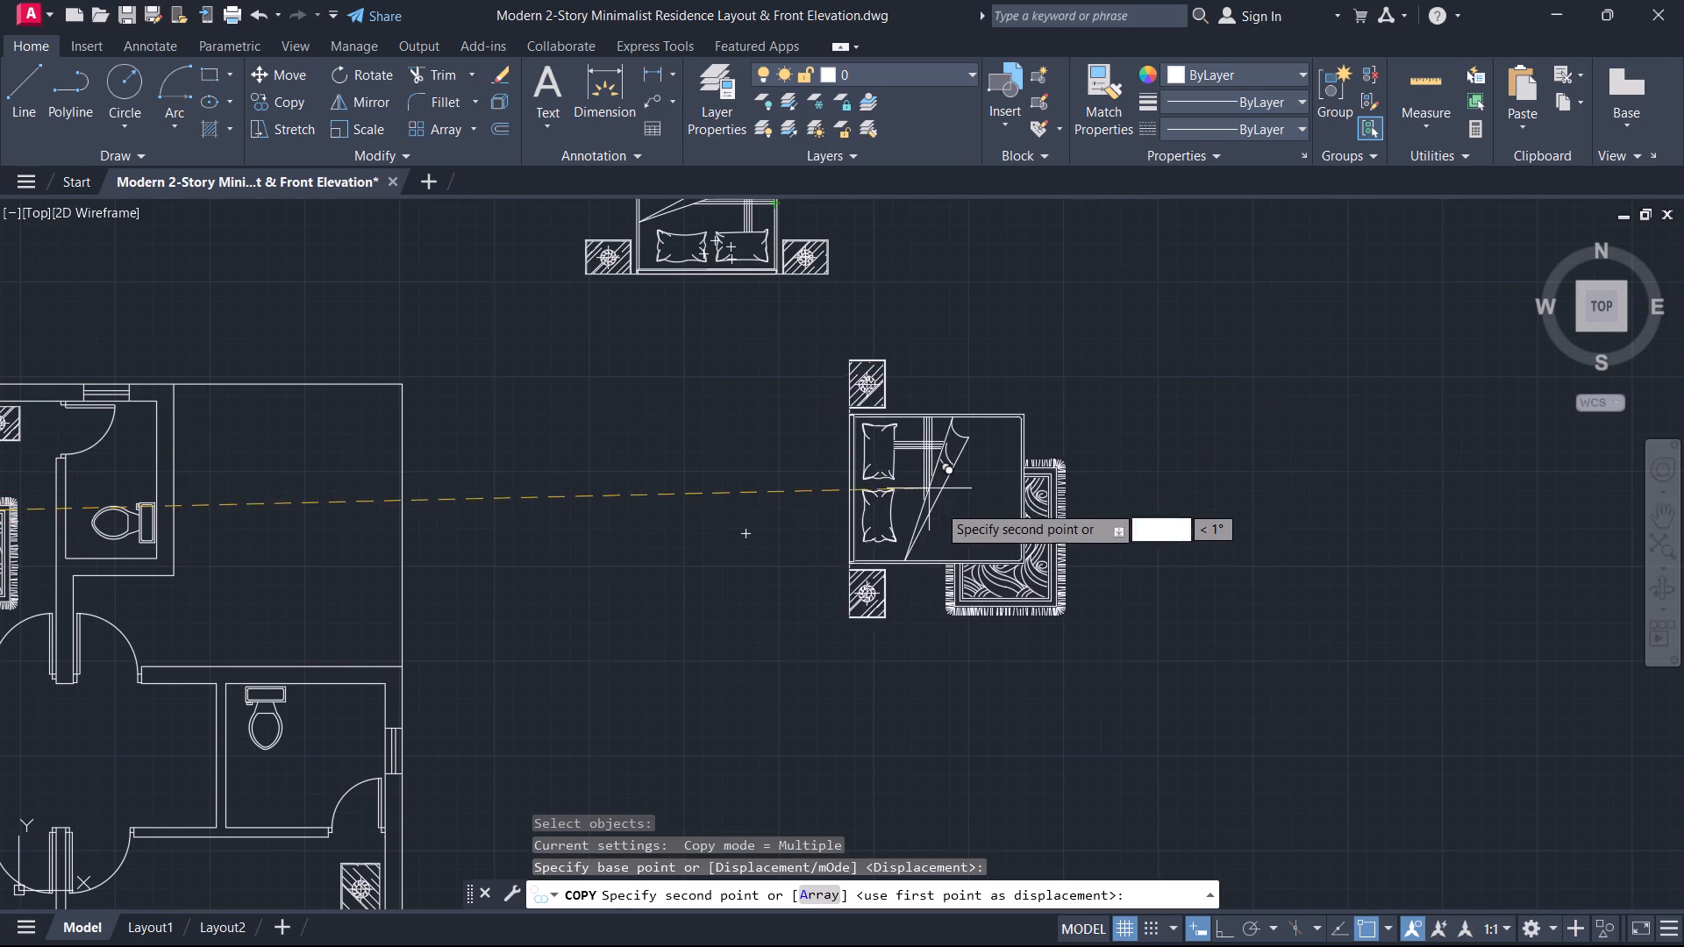
{"action": "scroll", "coordinate": [955, 523], "scroll_direction": "down", "scroll_amount": 3}
{"action": "middle_click_drag", "start_coordinate": [453, 579], "coordinate": [791, 498]}
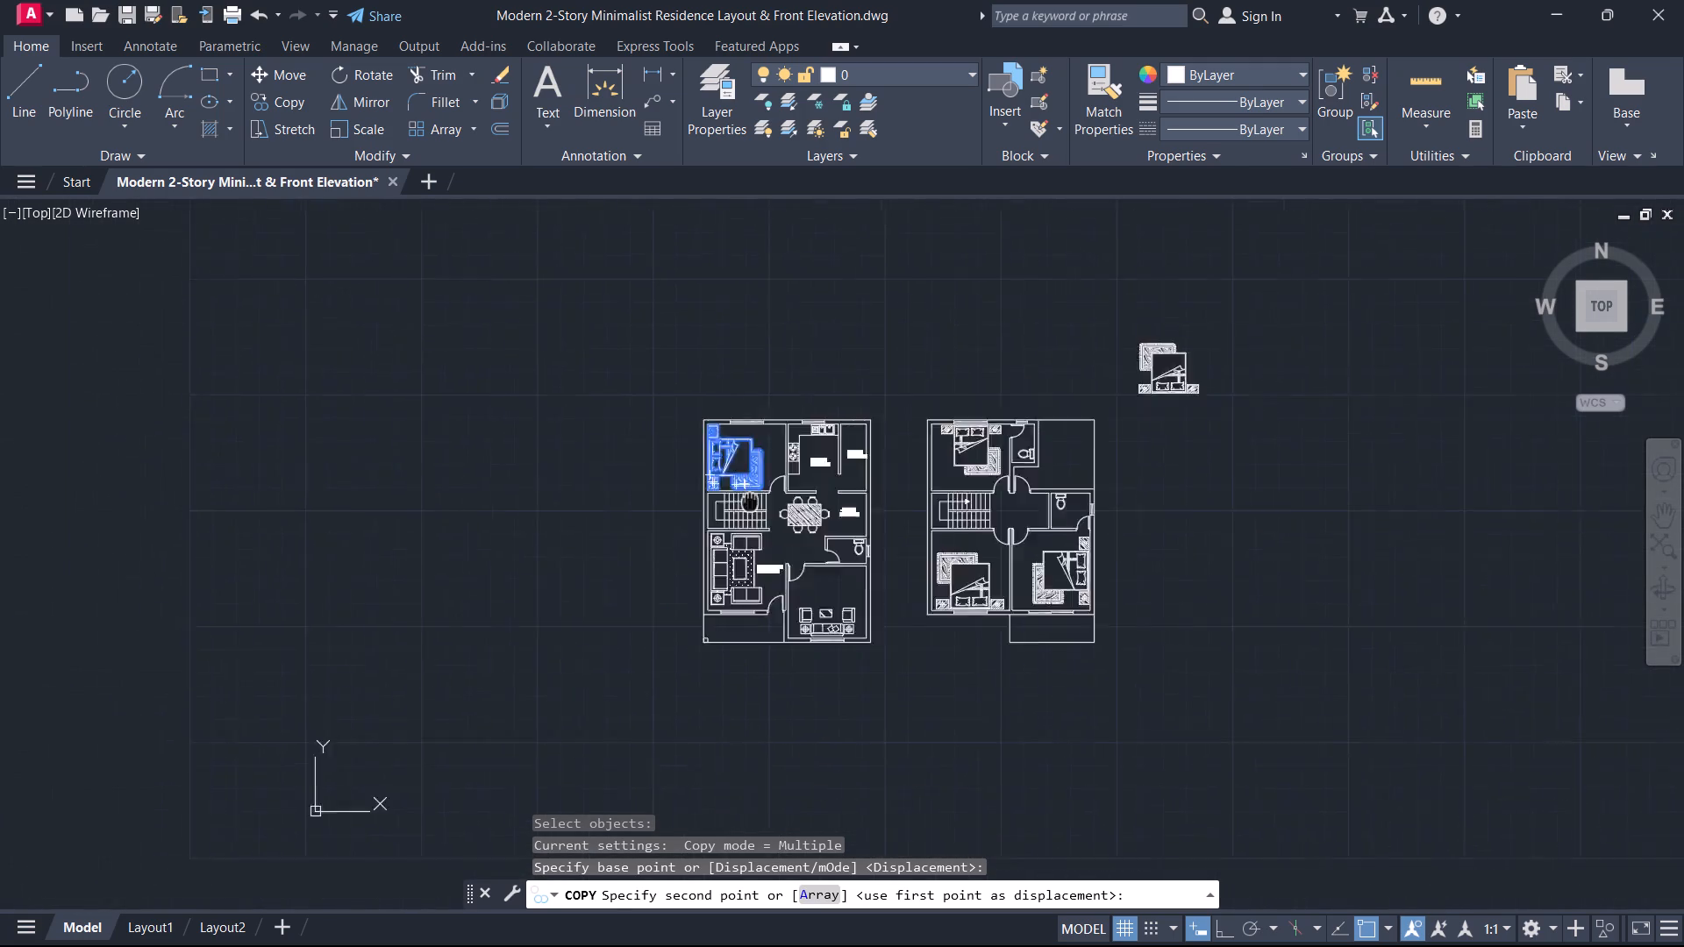
{"action": "middle_click_drag", "start_coordinate": [791, 498], "coordinate": [1050, 477]}
{"action": "scroll", "coordinate": [866, 534], "scroll_direction": "up", "scroll_amount": 1}
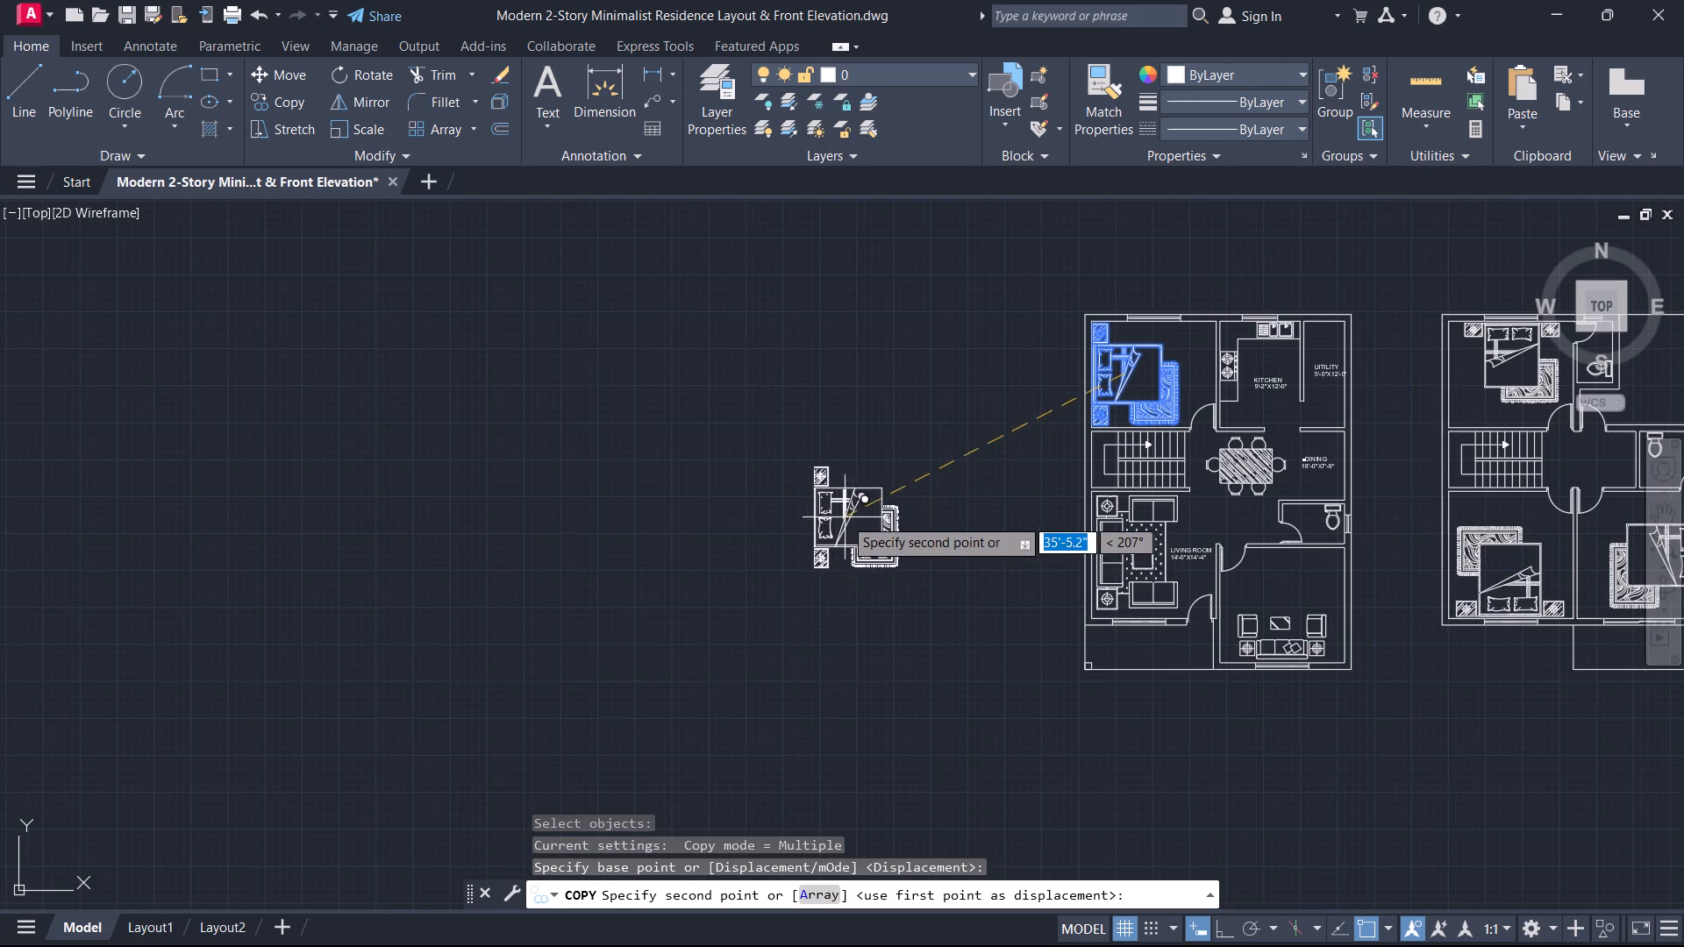
{"action": "scroll", "coordinate": [842, 516], "scroll_direction": "up", "scroll_amount": 1}
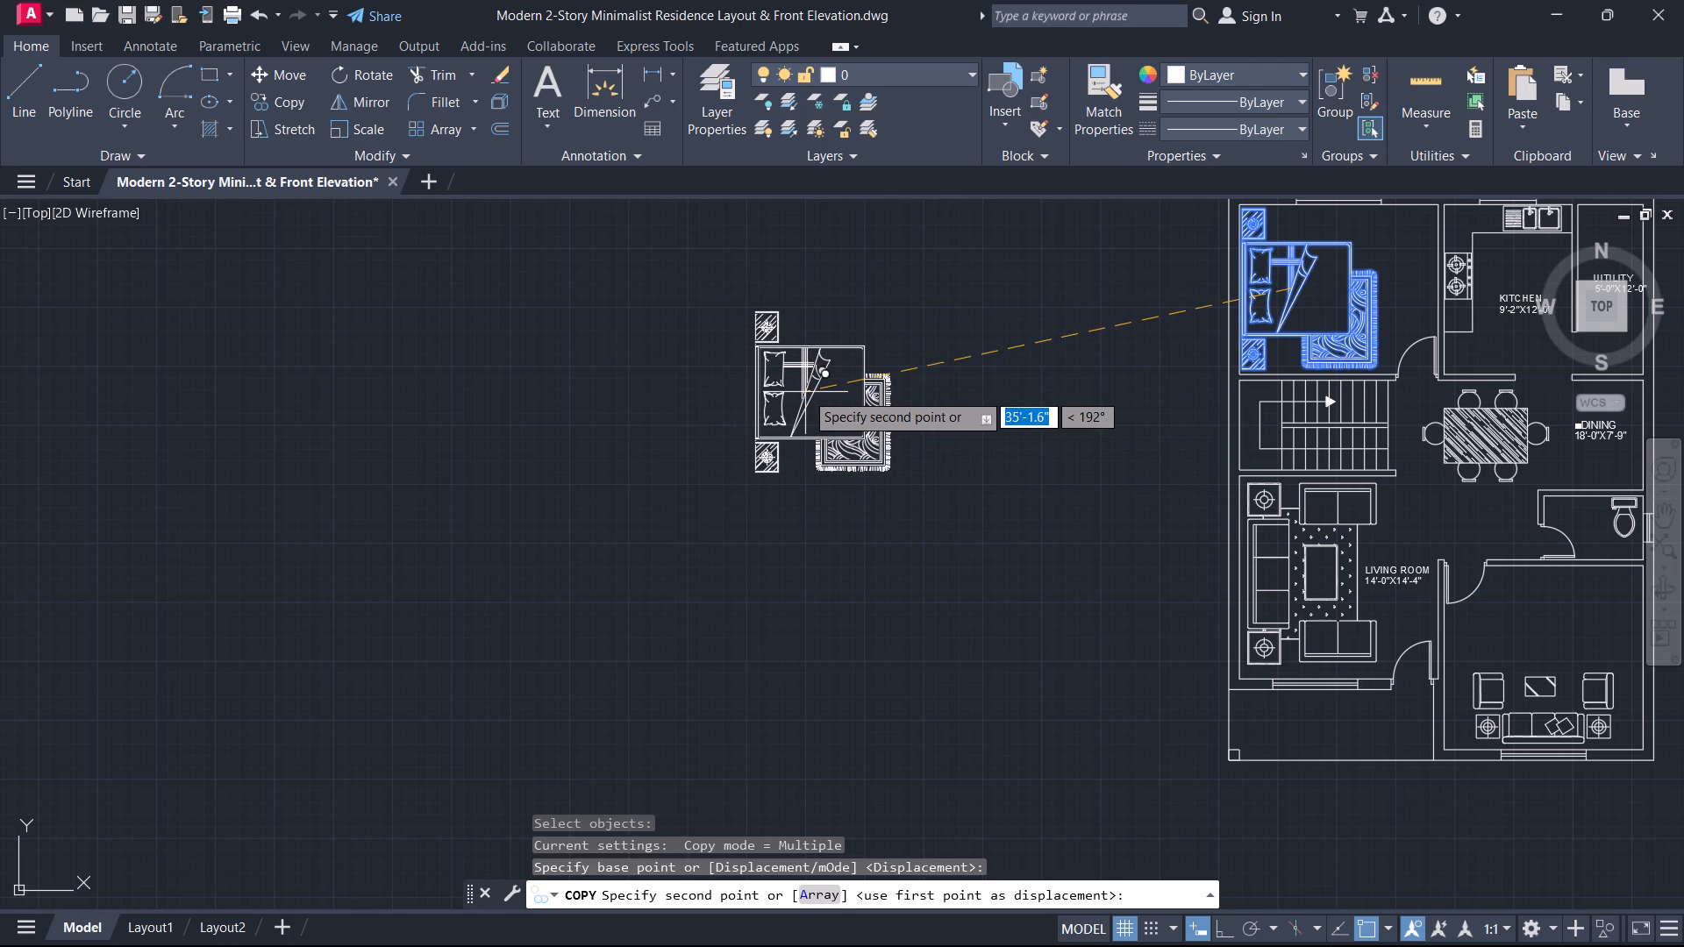
{"action": "left_click", "coordinate": [797, 420]}
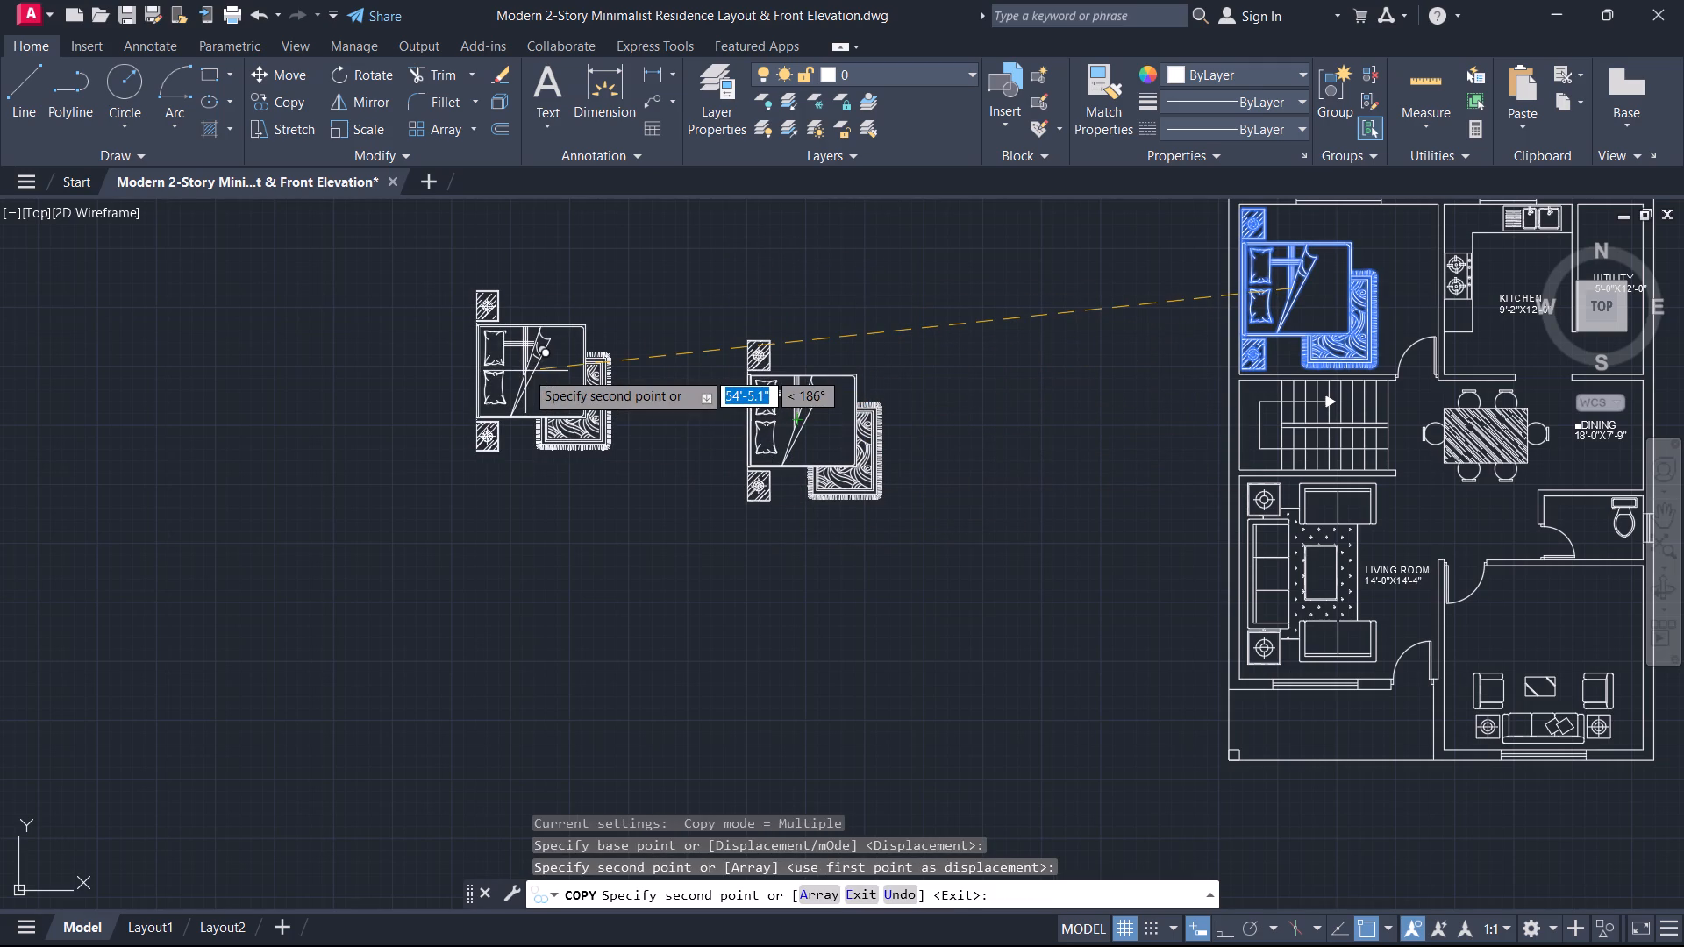
{"action": "key", "text": "Escape"}
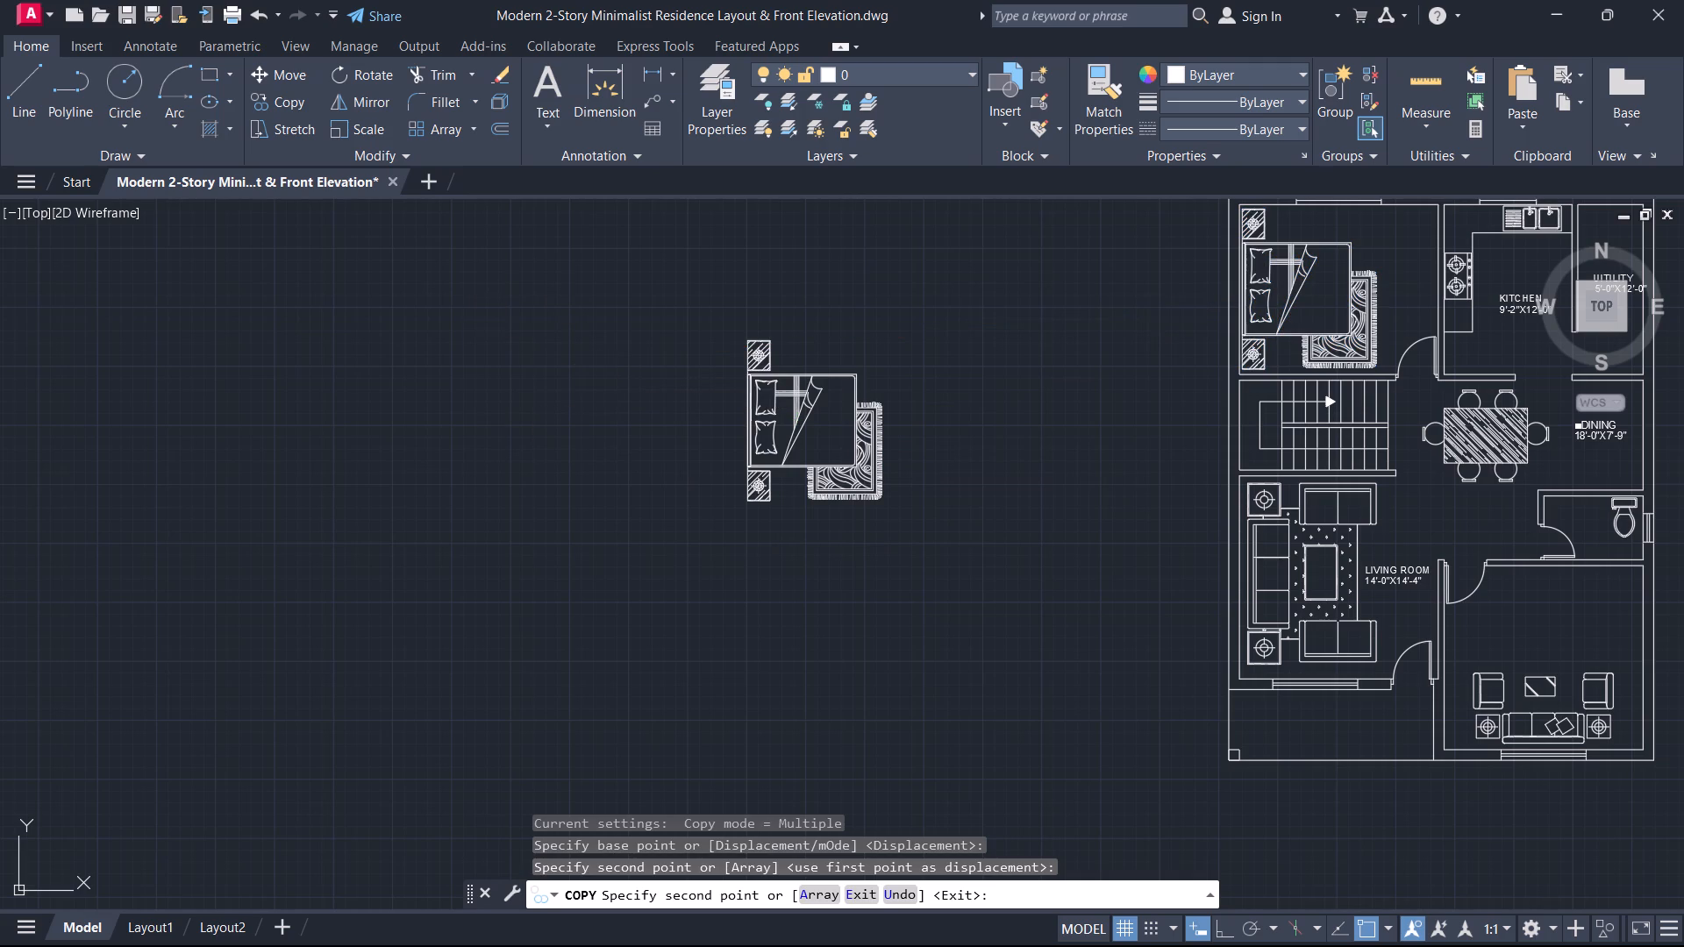
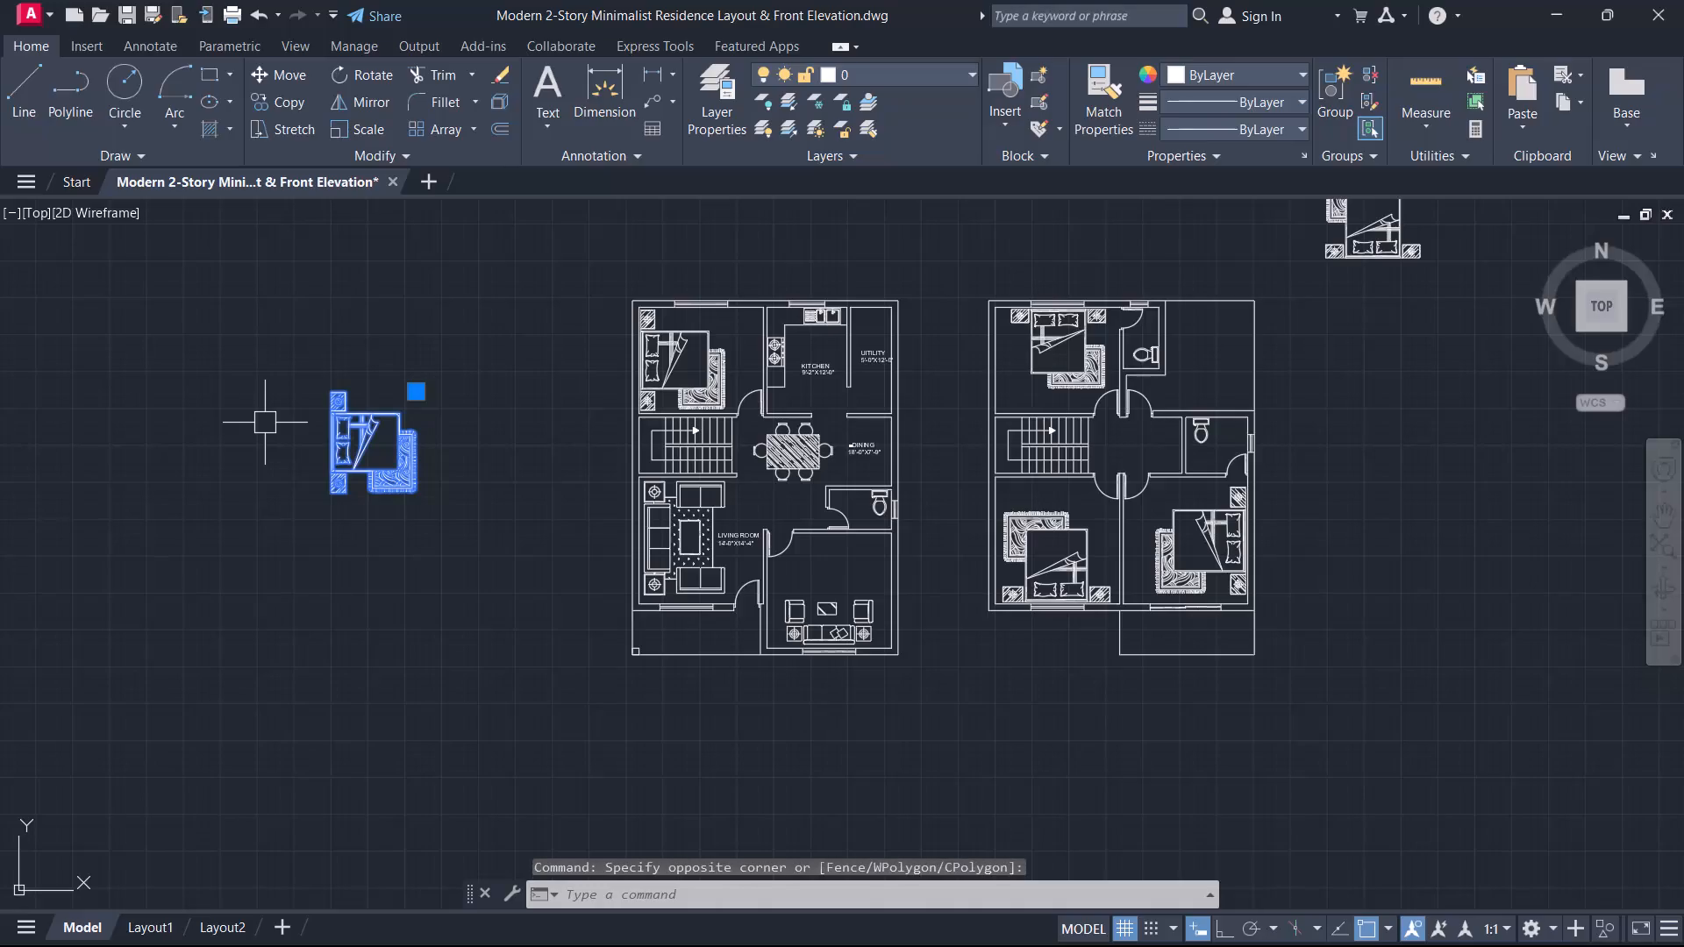
Delete the two spare bed blocks outside the plans, west of the first plan and north-east of the second.
{"action": "key", "text": "Delete"}
{"action": "scroll", "coordinate": [975, 374], "scroll_direction": "down", "scroll_amount": 1}
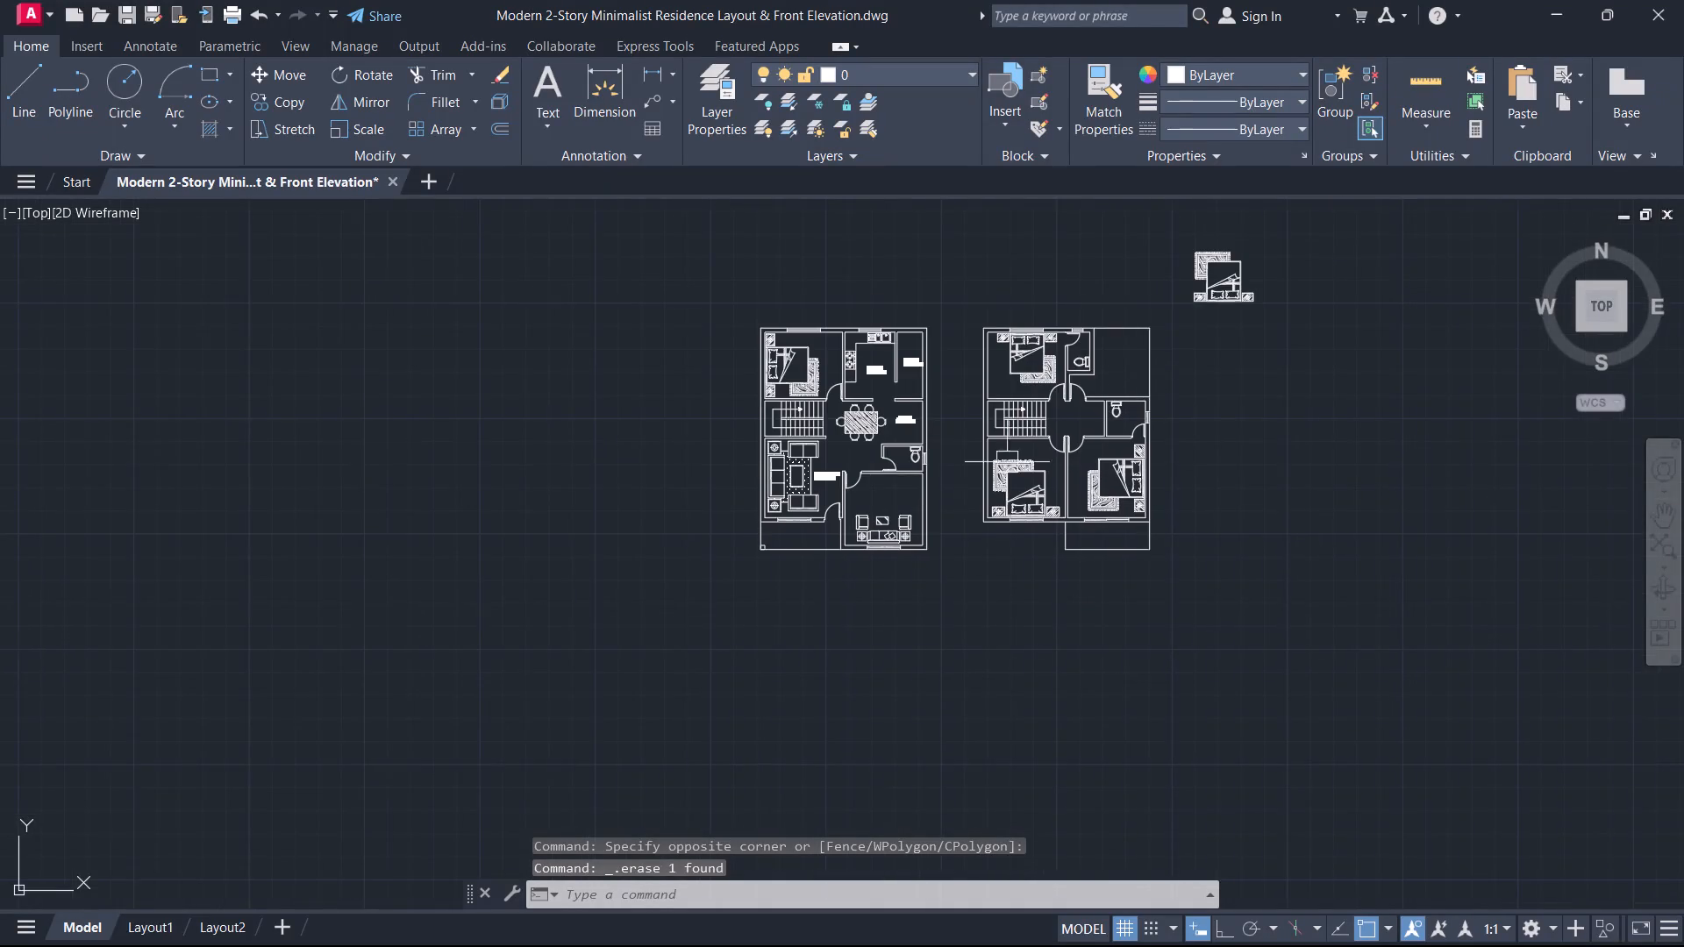
{"action": "middle_click_drag", "start_coordinate": [971, 477], "coordinate": [968, 487]}
{"action": "left_click_drag", "start_coordinate": [1317, 343], "coordinate": [1295, 329]}
{"action": "left_click", "coordinate": [1202, 279]}
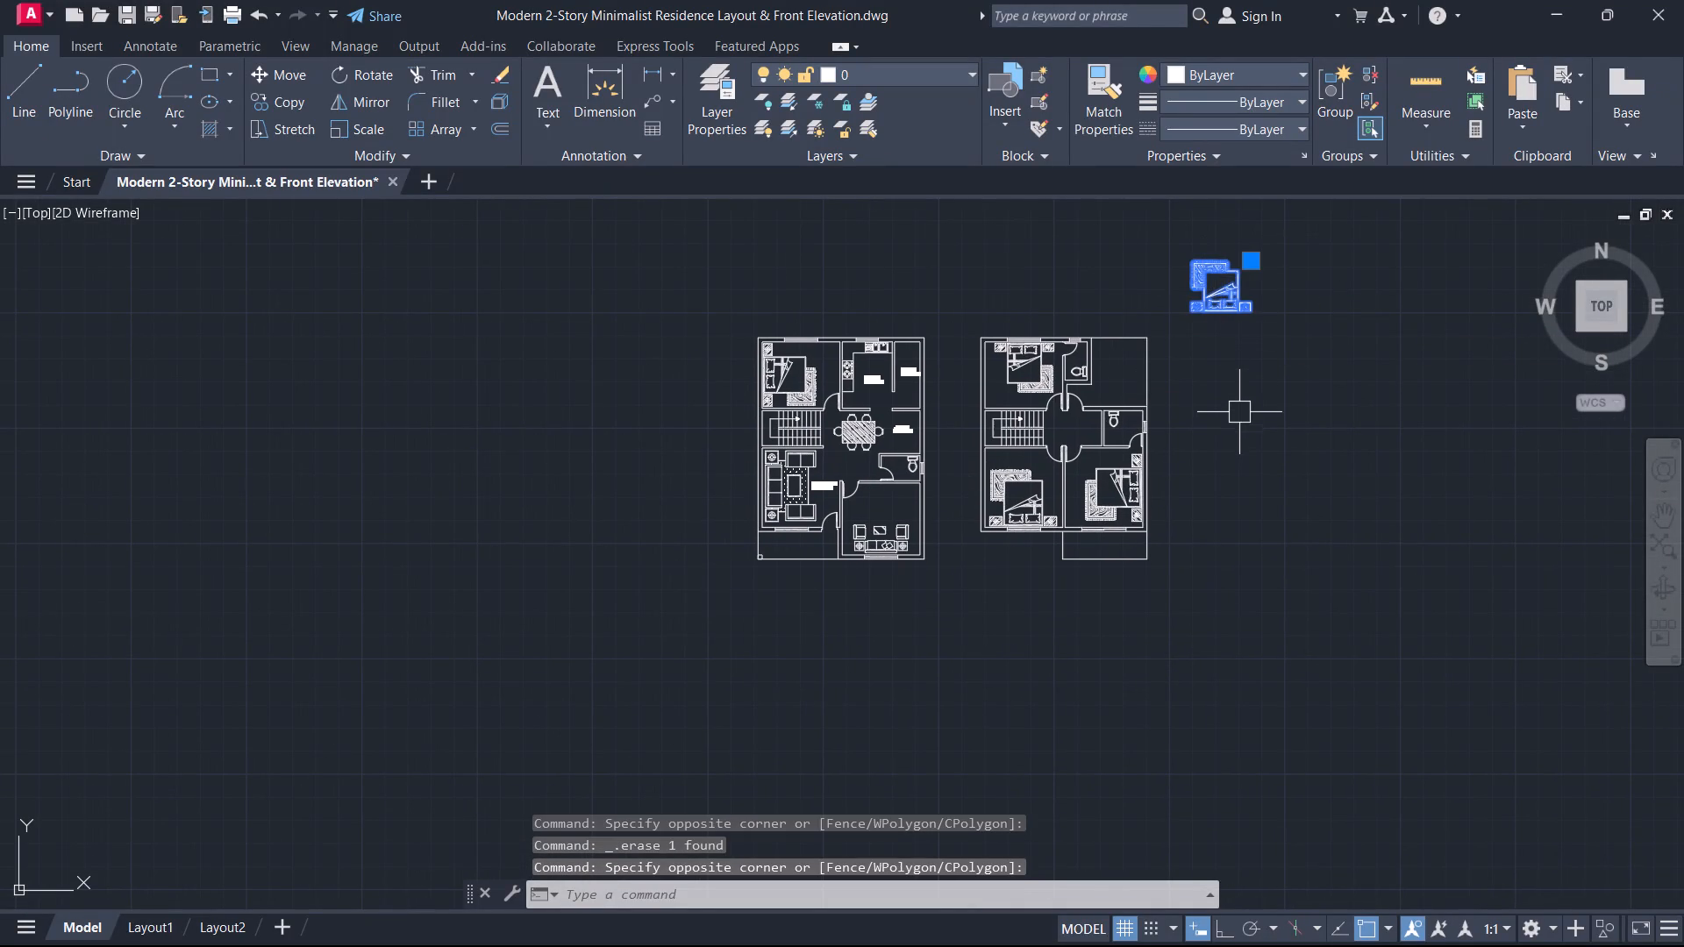
{"action": "key", "text": "Delete"}
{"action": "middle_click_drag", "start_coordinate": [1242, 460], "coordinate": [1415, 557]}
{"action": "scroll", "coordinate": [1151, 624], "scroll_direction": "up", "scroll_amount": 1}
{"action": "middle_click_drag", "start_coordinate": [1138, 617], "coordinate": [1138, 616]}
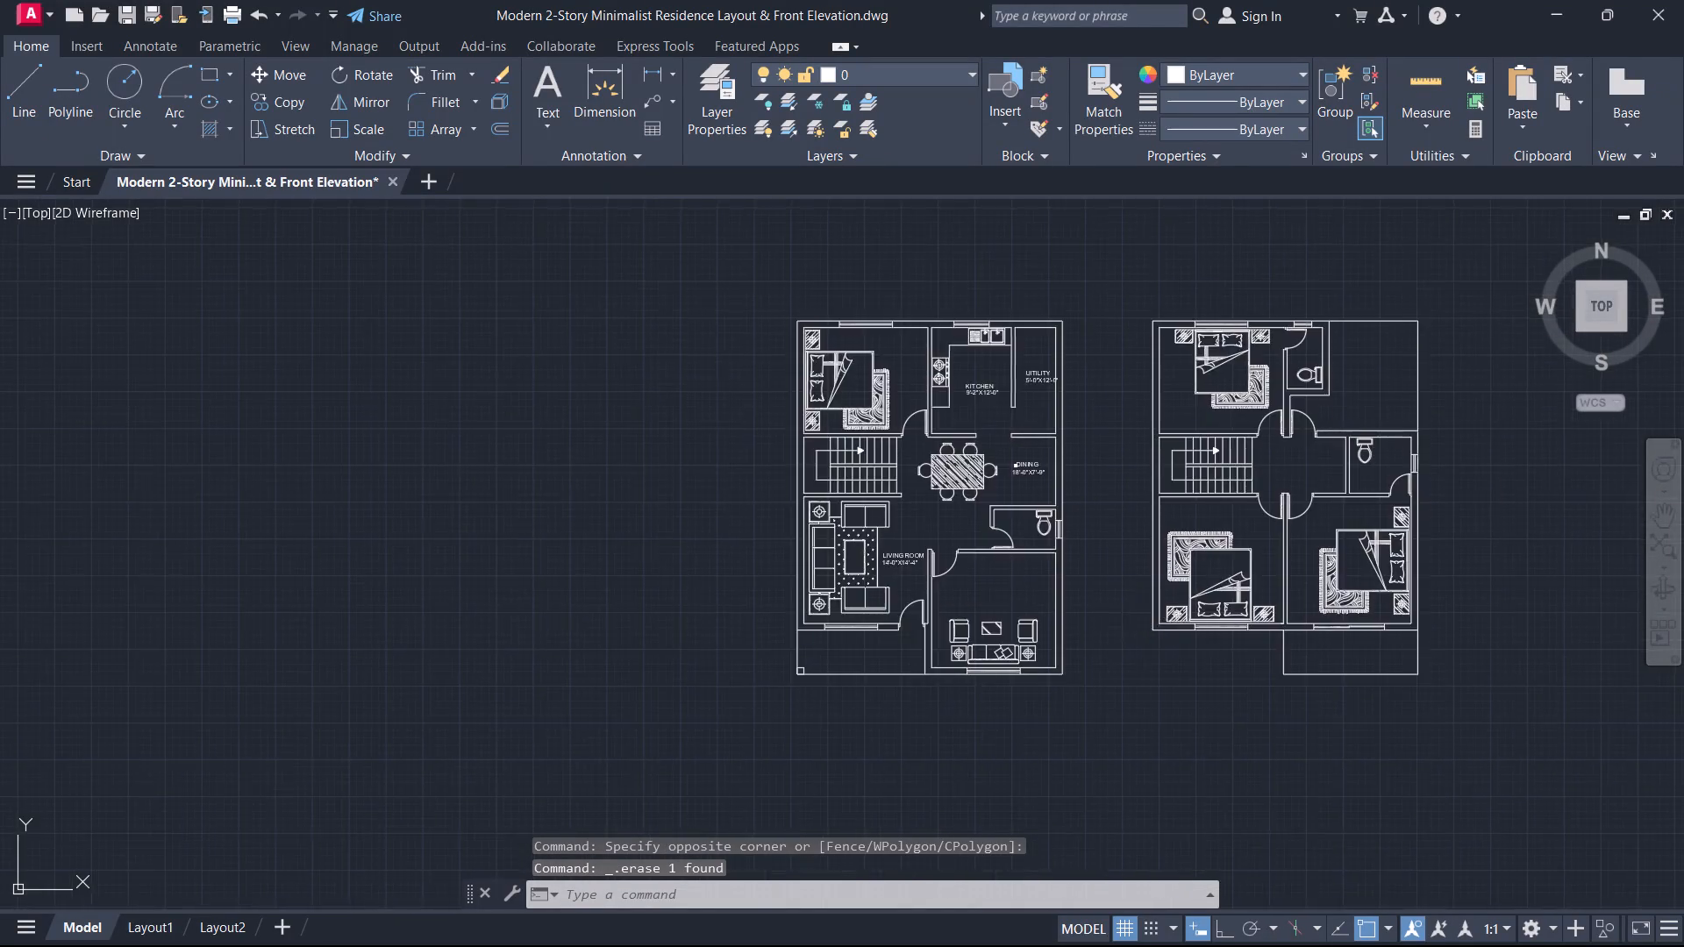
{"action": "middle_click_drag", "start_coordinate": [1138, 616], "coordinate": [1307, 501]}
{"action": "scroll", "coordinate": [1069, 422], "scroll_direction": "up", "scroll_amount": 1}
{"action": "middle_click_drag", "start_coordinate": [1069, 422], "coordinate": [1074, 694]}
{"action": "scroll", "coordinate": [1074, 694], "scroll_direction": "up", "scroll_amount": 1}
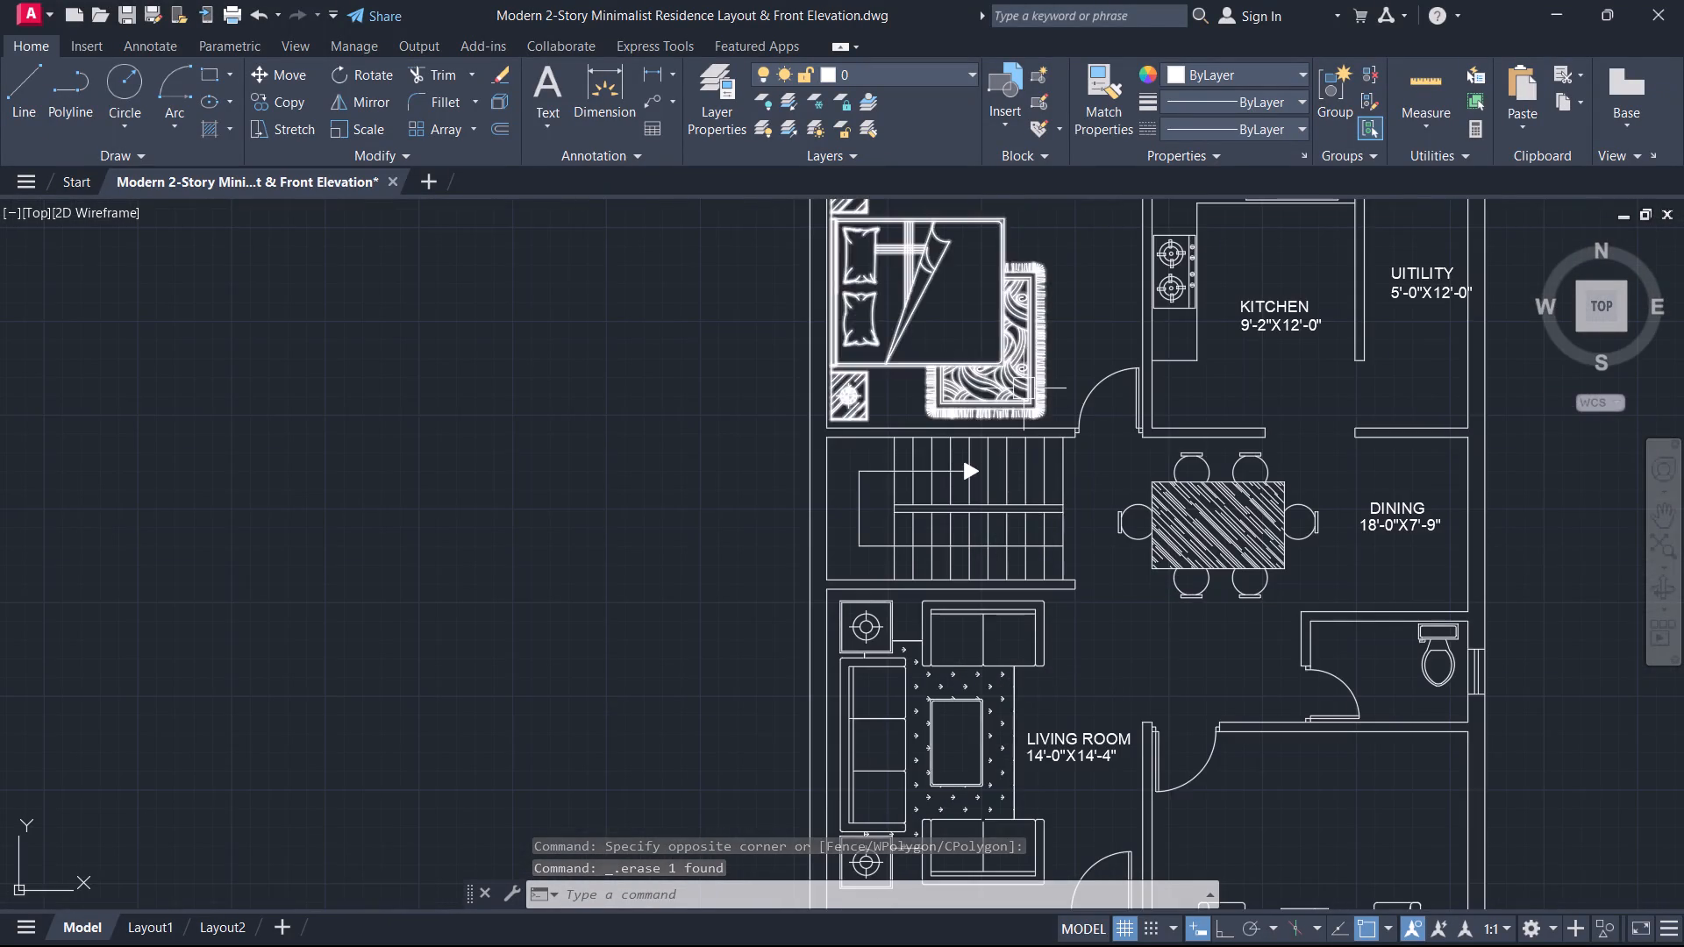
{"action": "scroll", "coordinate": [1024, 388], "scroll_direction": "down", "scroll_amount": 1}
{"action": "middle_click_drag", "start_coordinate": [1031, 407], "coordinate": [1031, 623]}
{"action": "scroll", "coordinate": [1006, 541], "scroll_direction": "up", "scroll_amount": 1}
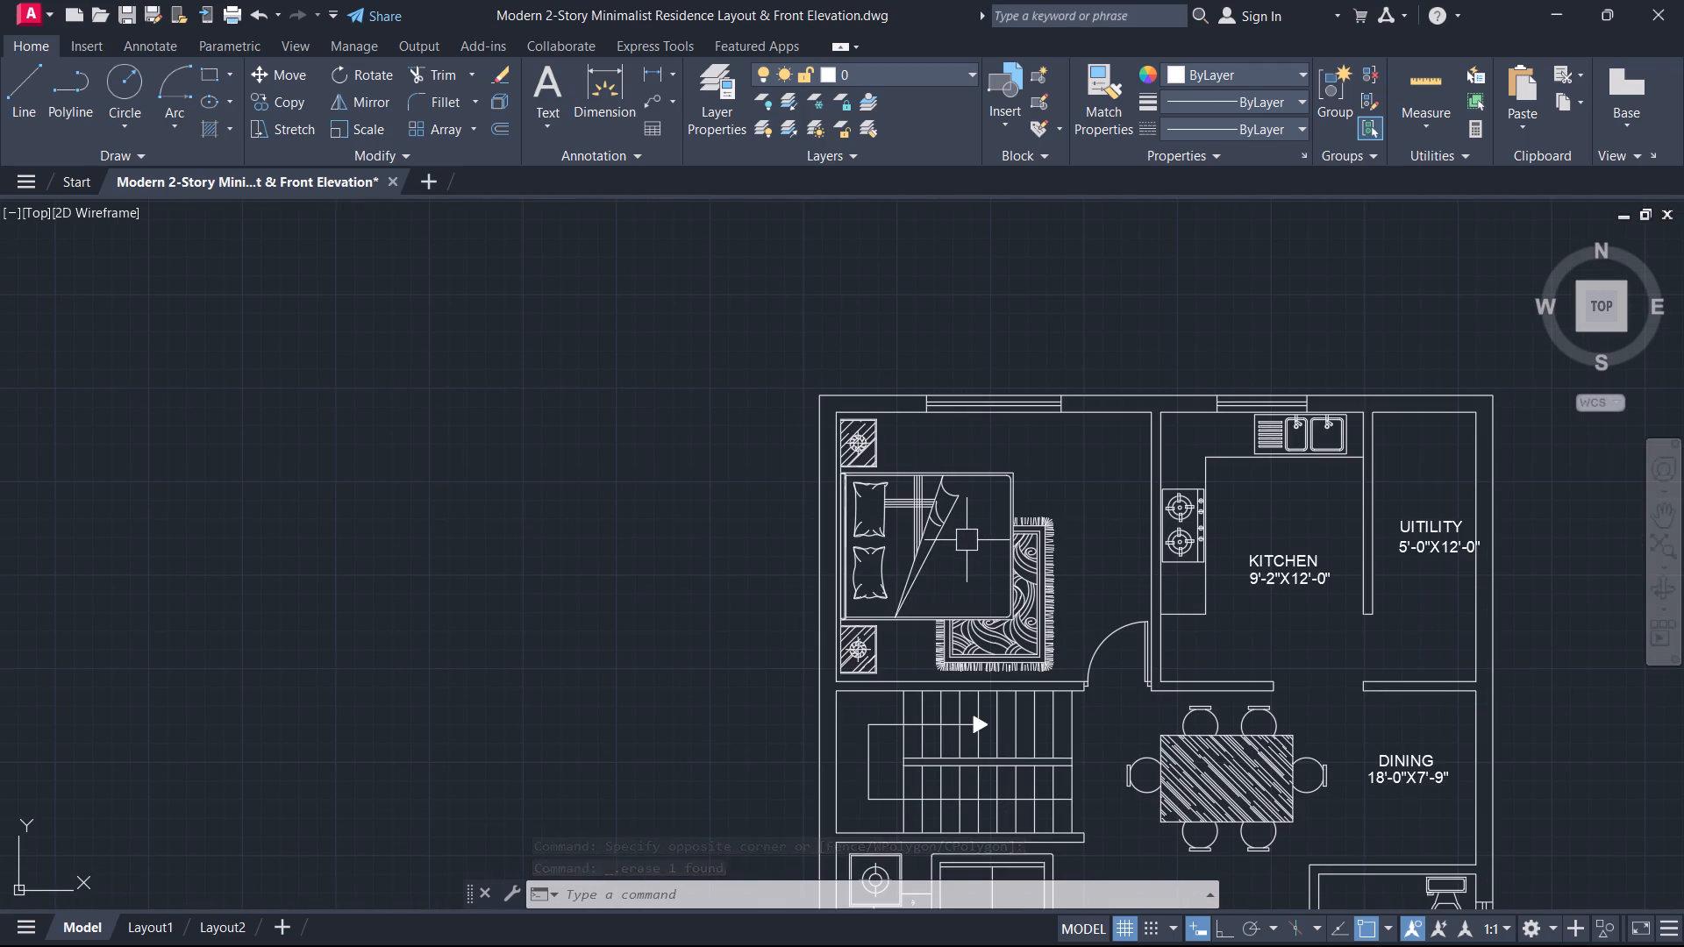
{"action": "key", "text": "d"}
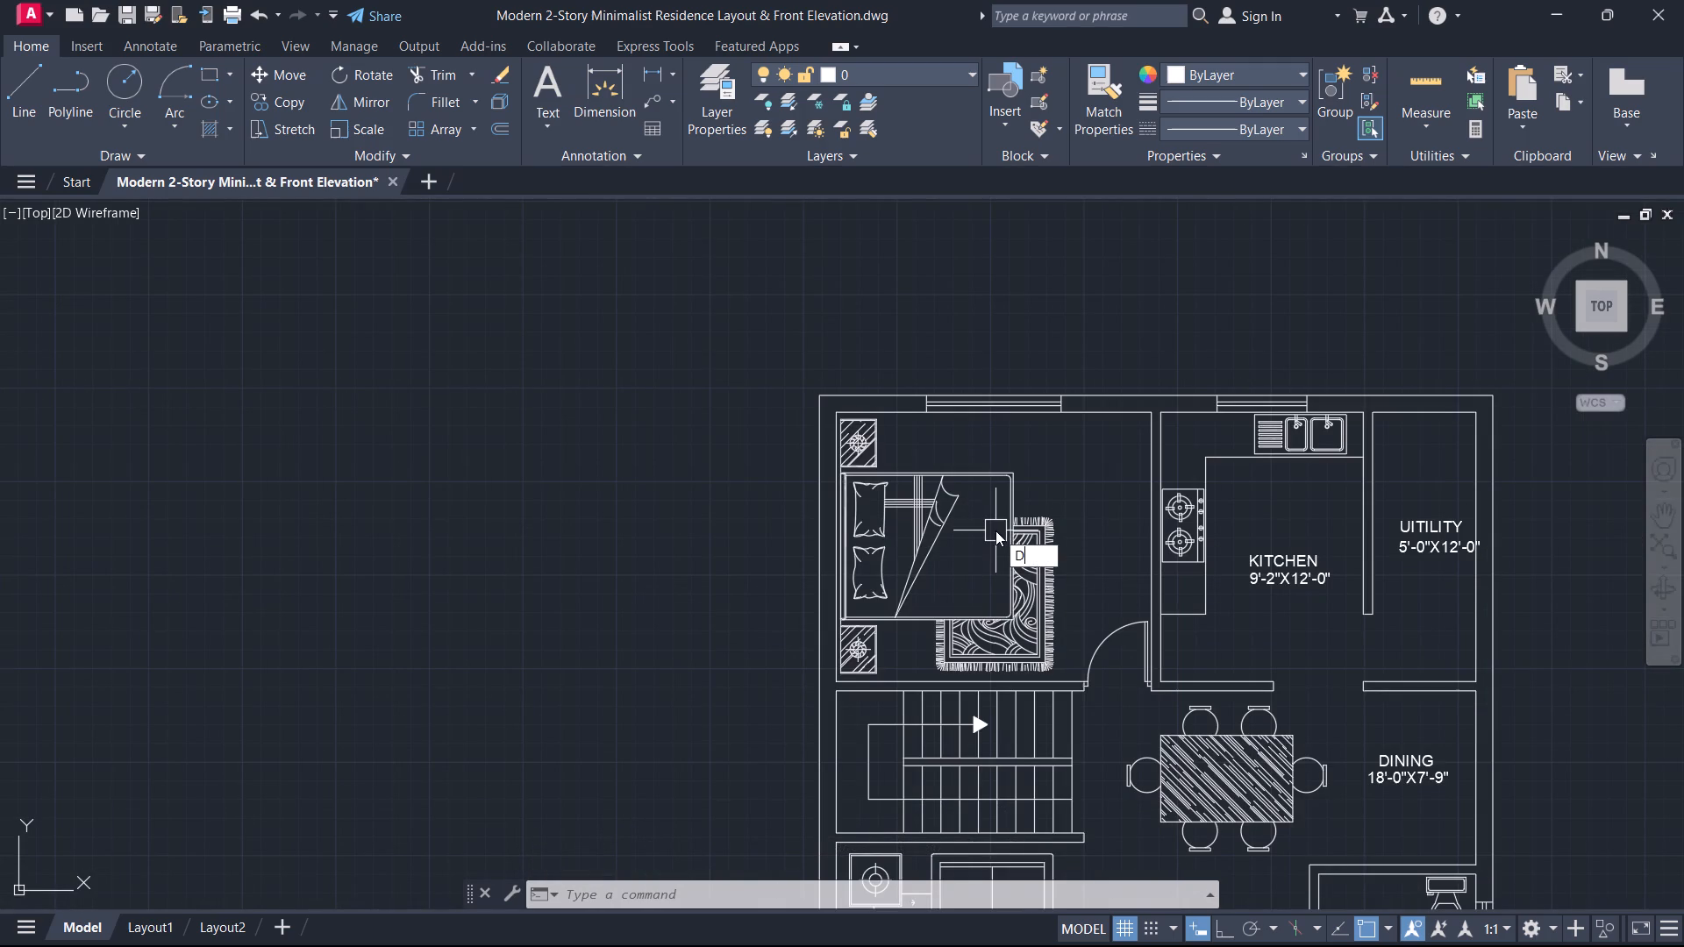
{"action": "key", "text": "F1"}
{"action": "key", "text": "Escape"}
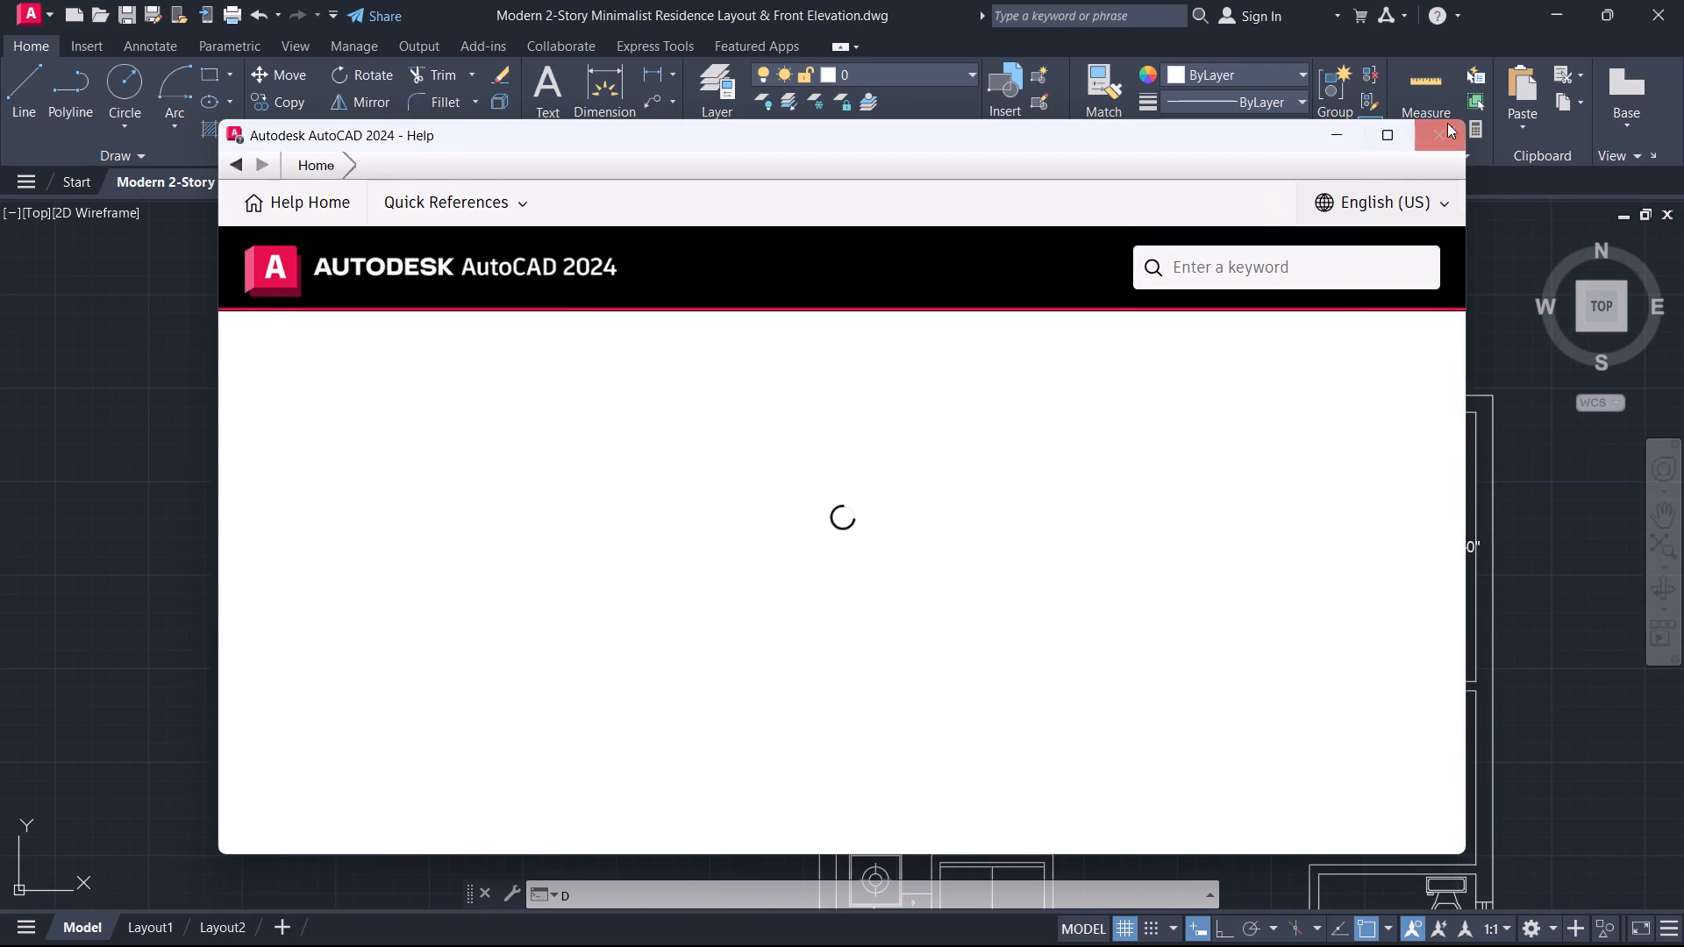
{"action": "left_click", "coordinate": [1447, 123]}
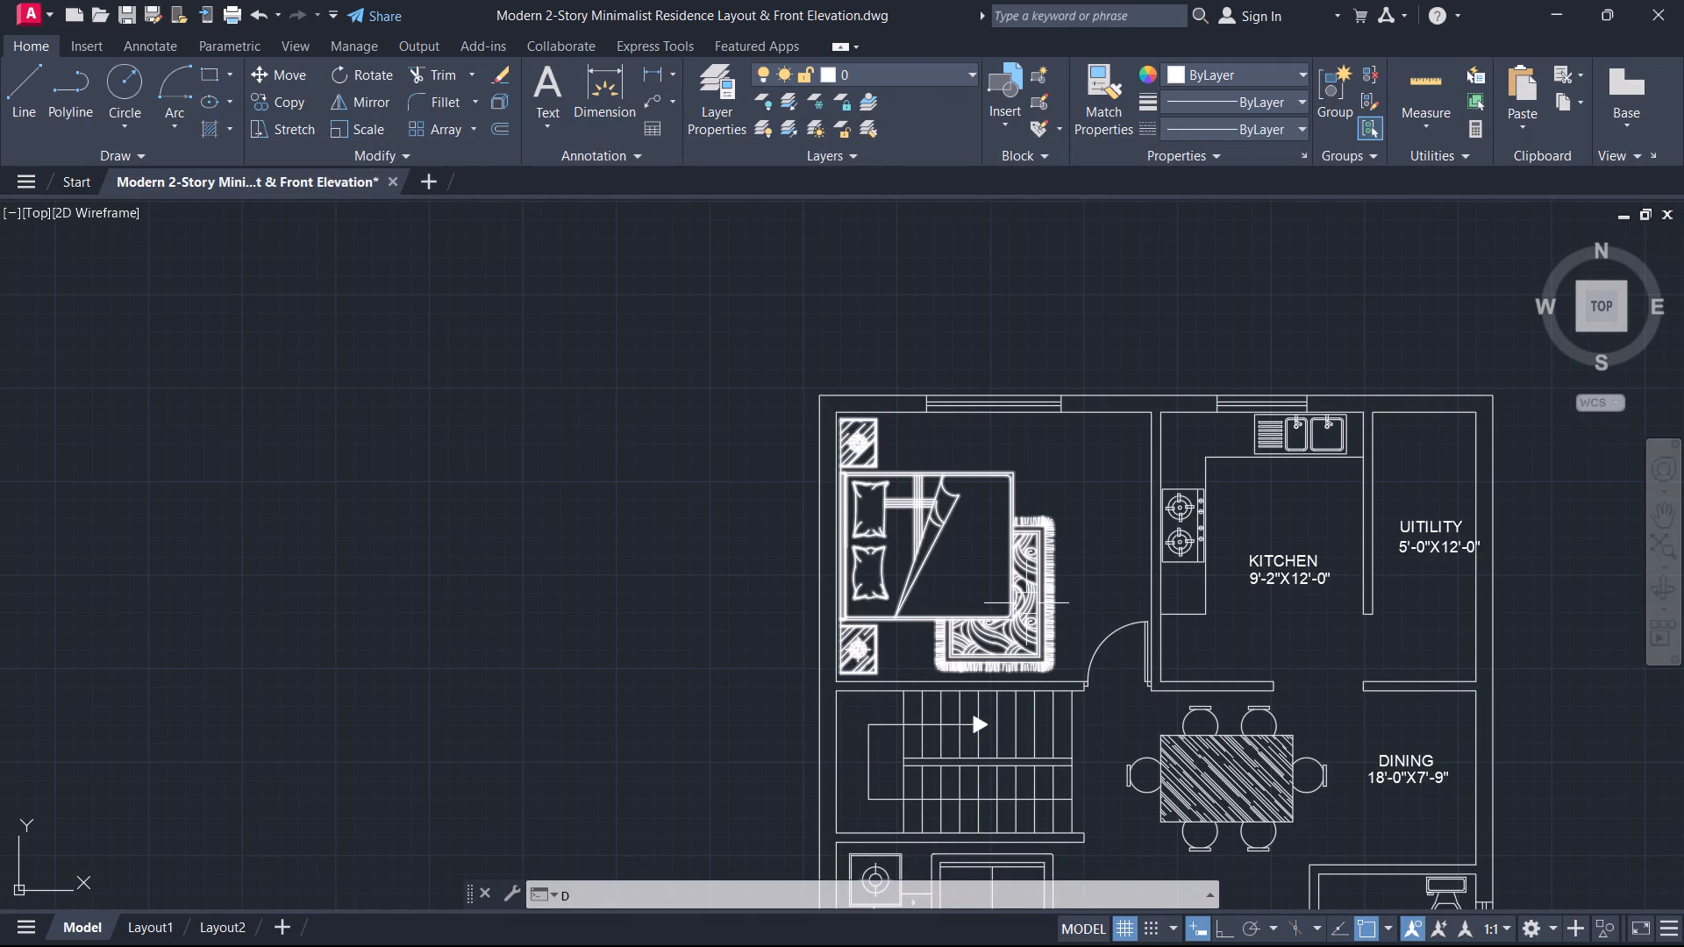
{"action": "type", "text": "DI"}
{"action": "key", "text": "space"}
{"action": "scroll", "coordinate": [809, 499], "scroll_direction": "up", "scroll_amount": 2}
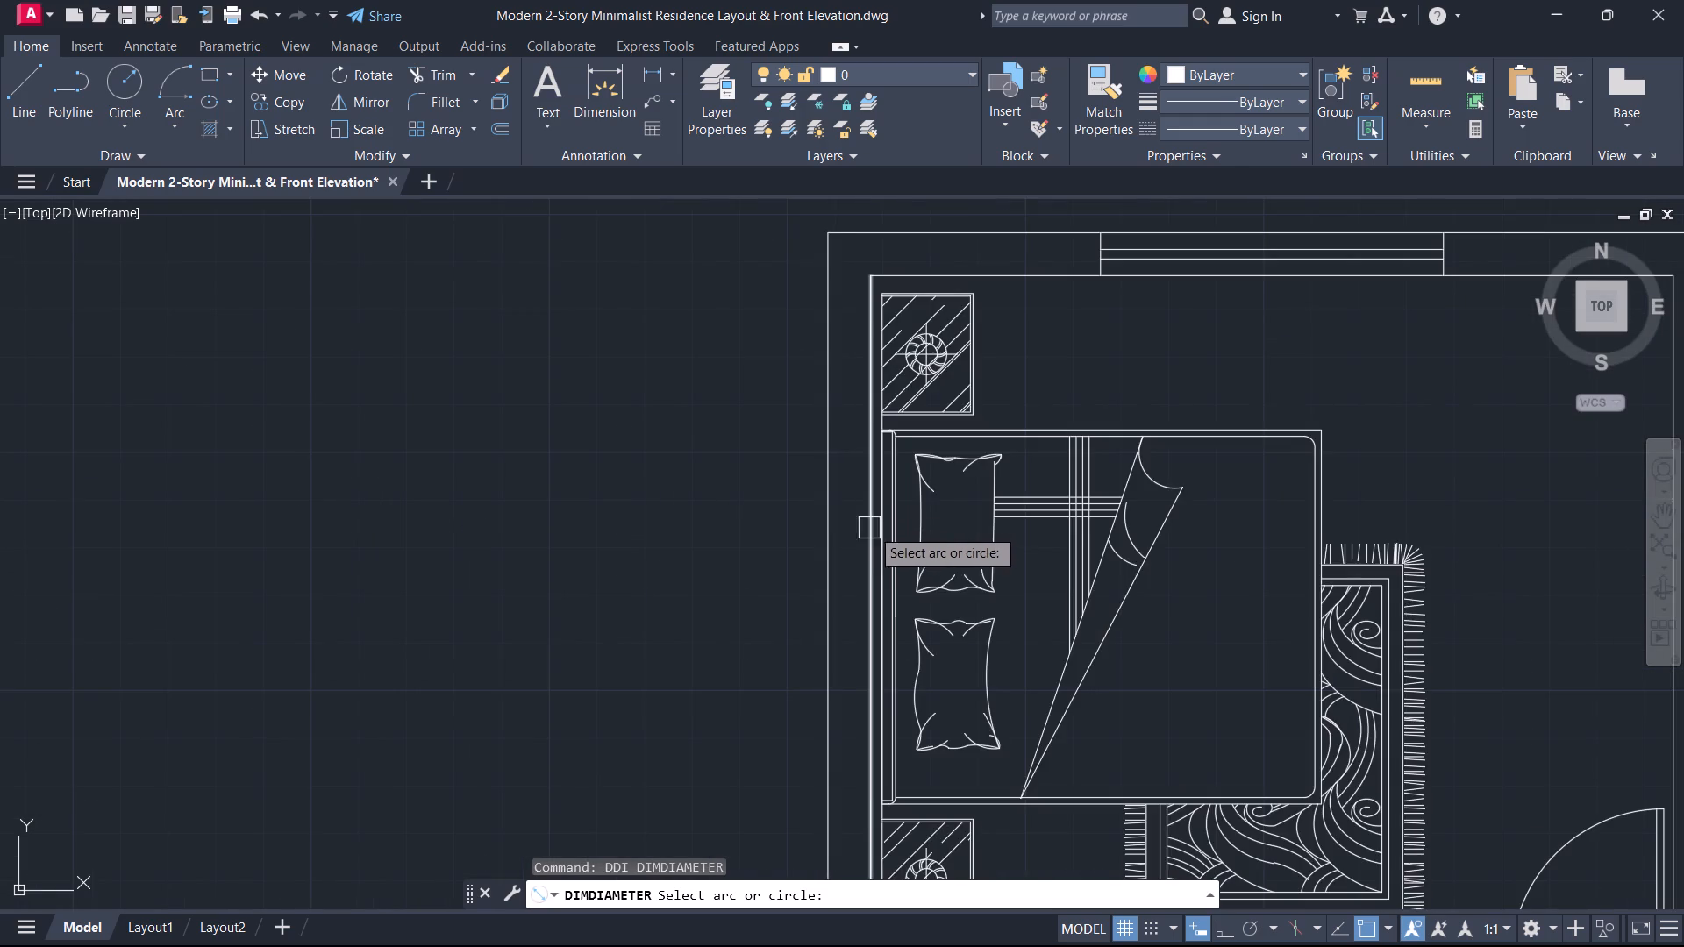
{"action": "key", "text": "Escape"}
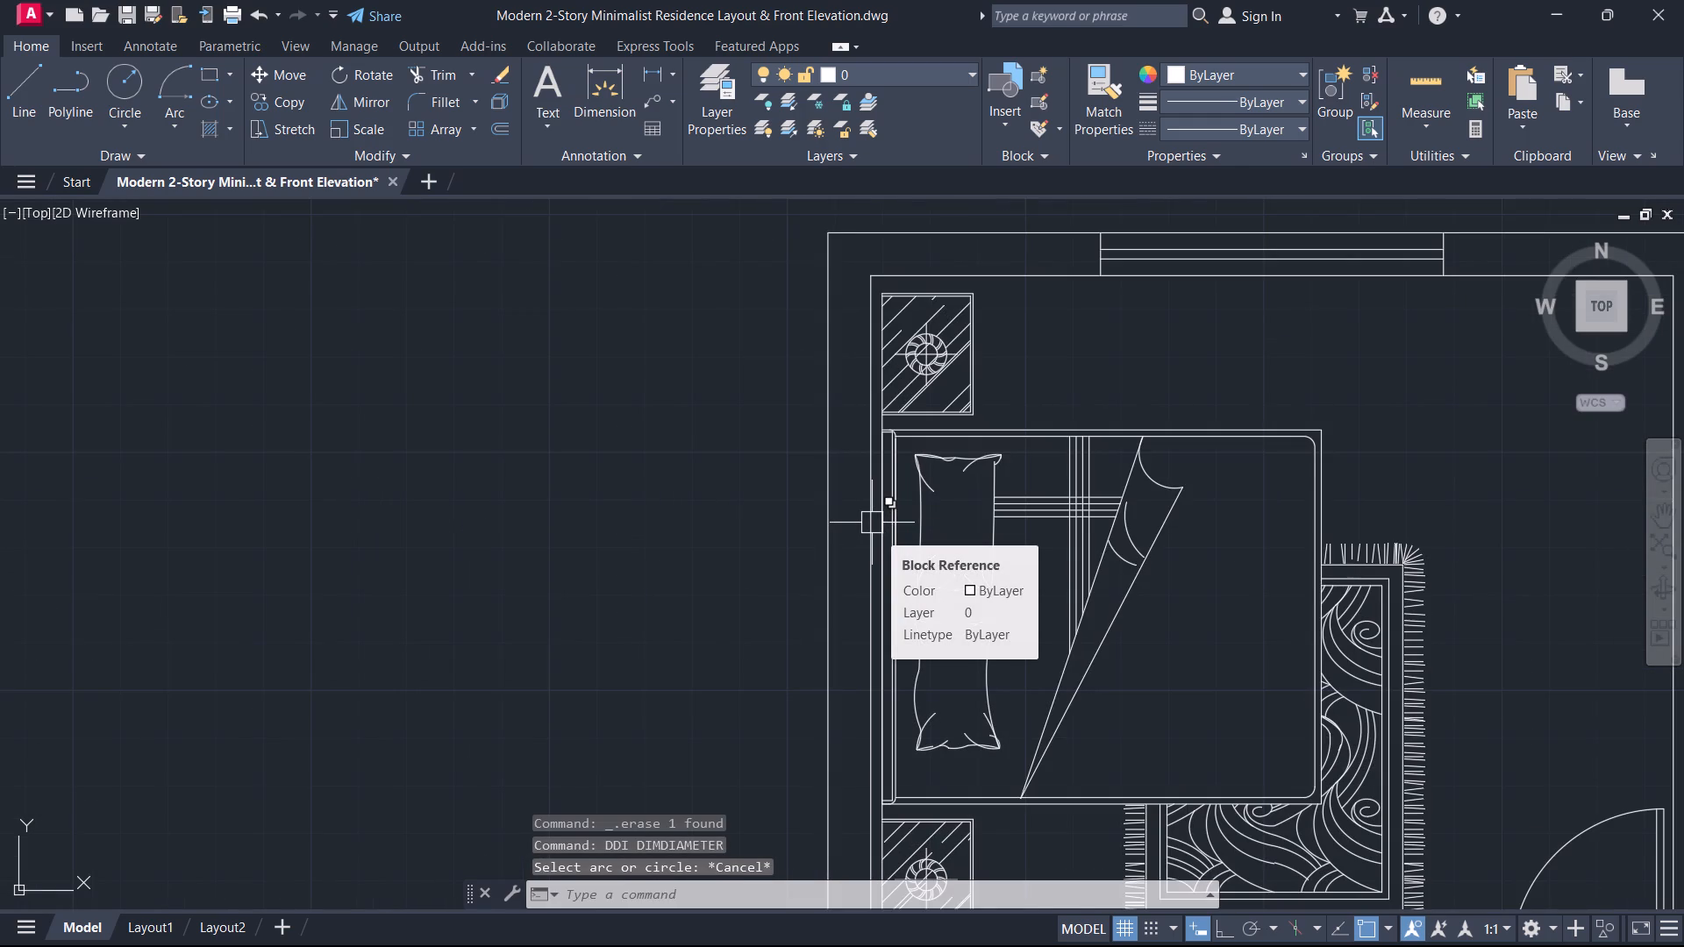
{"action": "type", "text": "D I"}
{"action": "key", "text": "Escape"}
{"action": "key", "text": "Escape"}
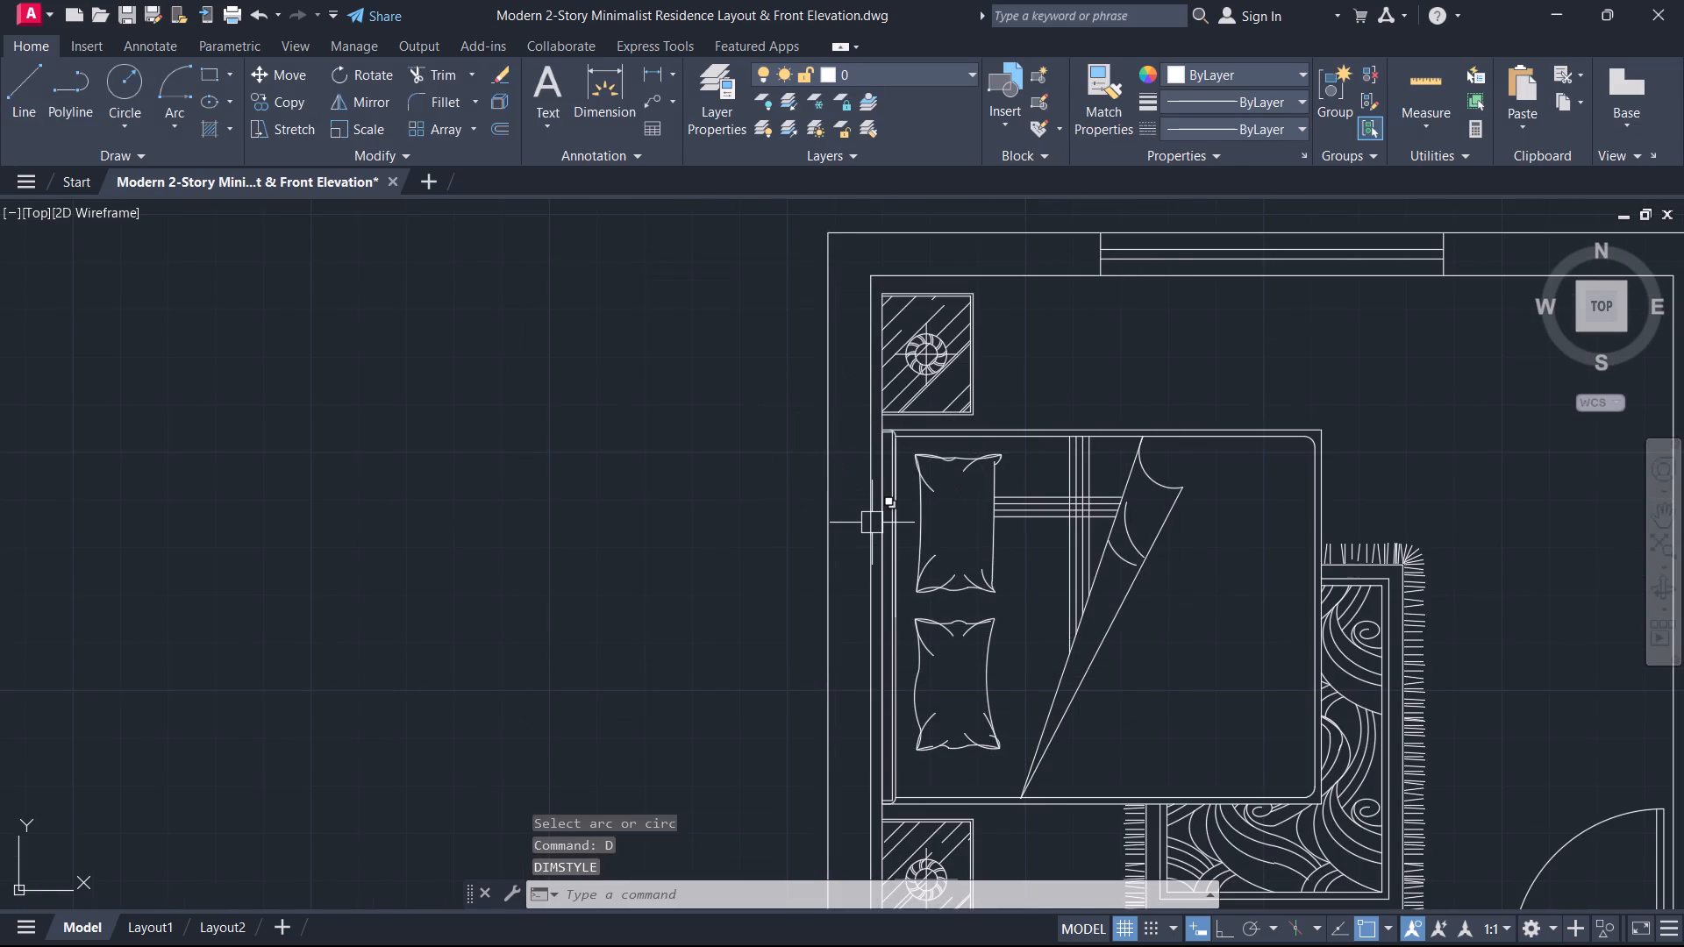
Measure the width of the bedroom beside the kitchen, from its west wall to the wall shared with the kitchen.
{"action": "type", "text": "DI"}
{"action": "key", "text": "space"}
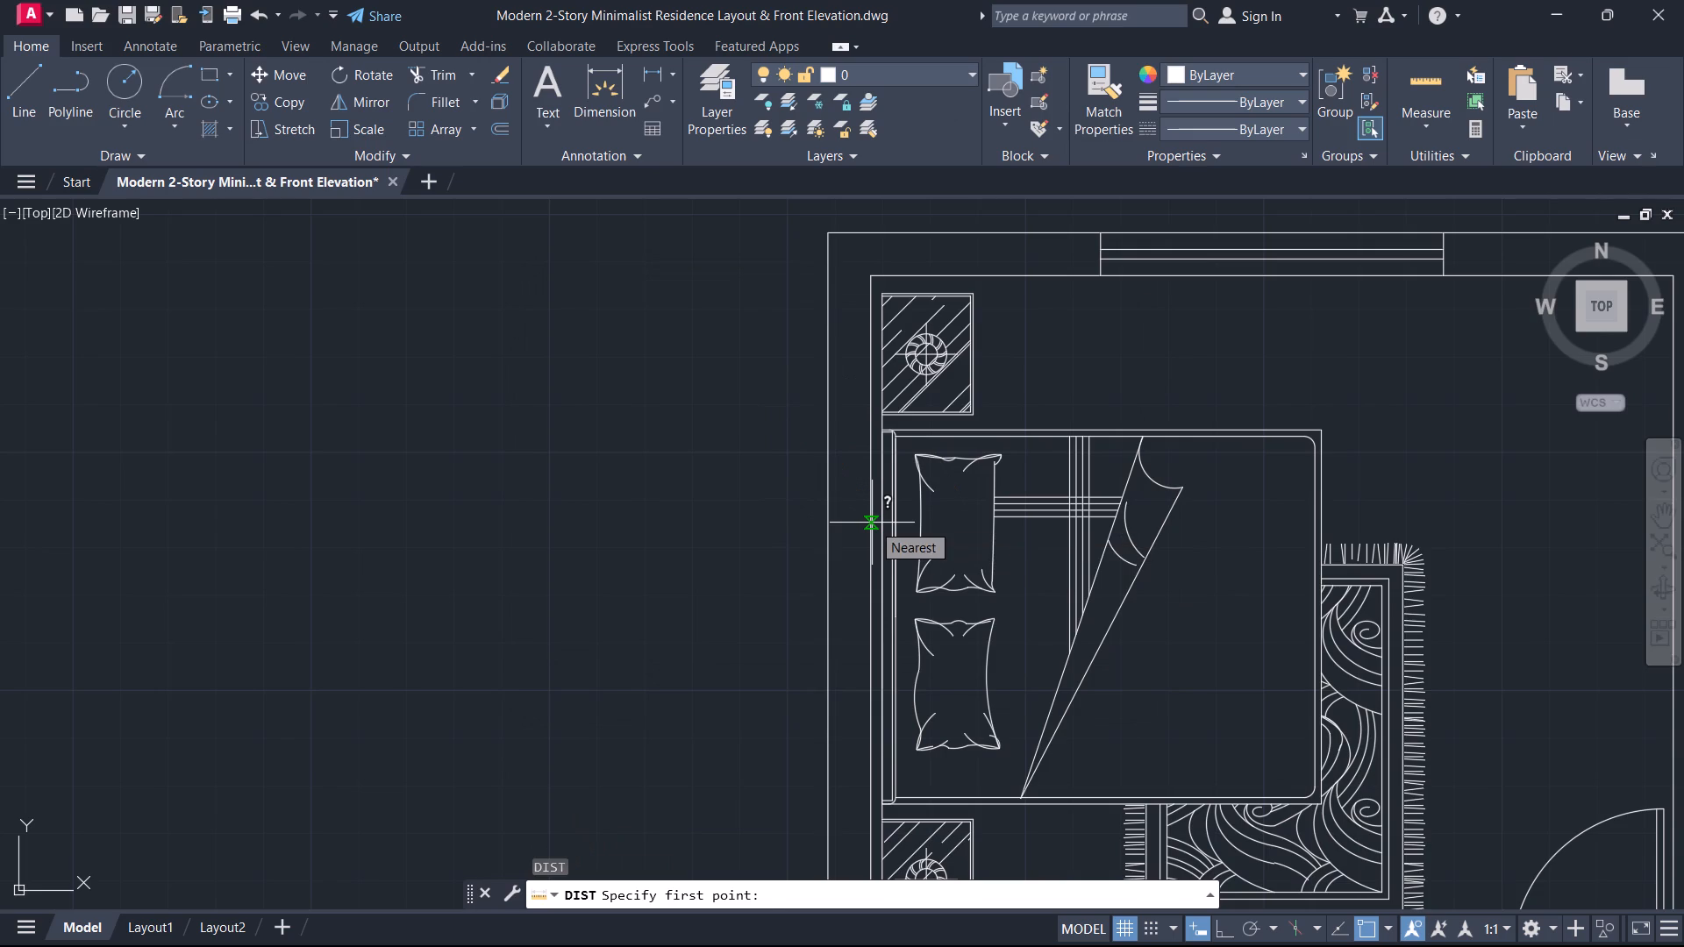
{"action": "left_click", "coordinate": [869, 523]}
{"action": "middle_click_drag", "start_coordinate": [1268, 552], "coordinate": [382, 510]}
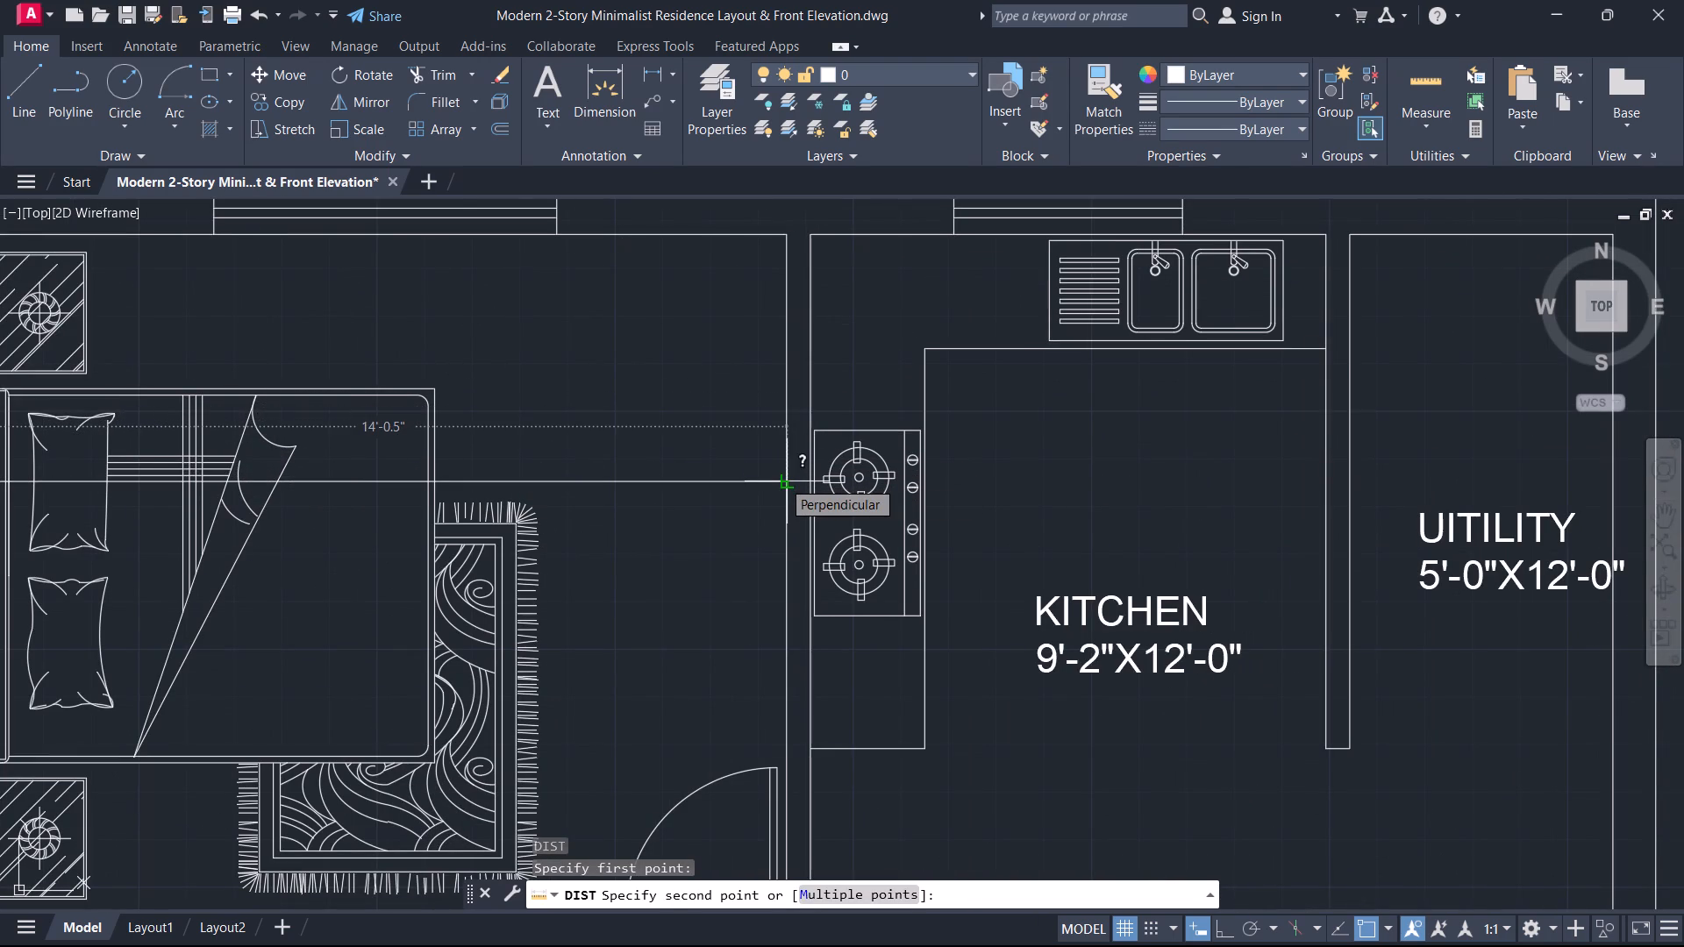
{"action": "left_click", "coordinate": [781, 480]}
{"action": "key", "text": "Escape"}
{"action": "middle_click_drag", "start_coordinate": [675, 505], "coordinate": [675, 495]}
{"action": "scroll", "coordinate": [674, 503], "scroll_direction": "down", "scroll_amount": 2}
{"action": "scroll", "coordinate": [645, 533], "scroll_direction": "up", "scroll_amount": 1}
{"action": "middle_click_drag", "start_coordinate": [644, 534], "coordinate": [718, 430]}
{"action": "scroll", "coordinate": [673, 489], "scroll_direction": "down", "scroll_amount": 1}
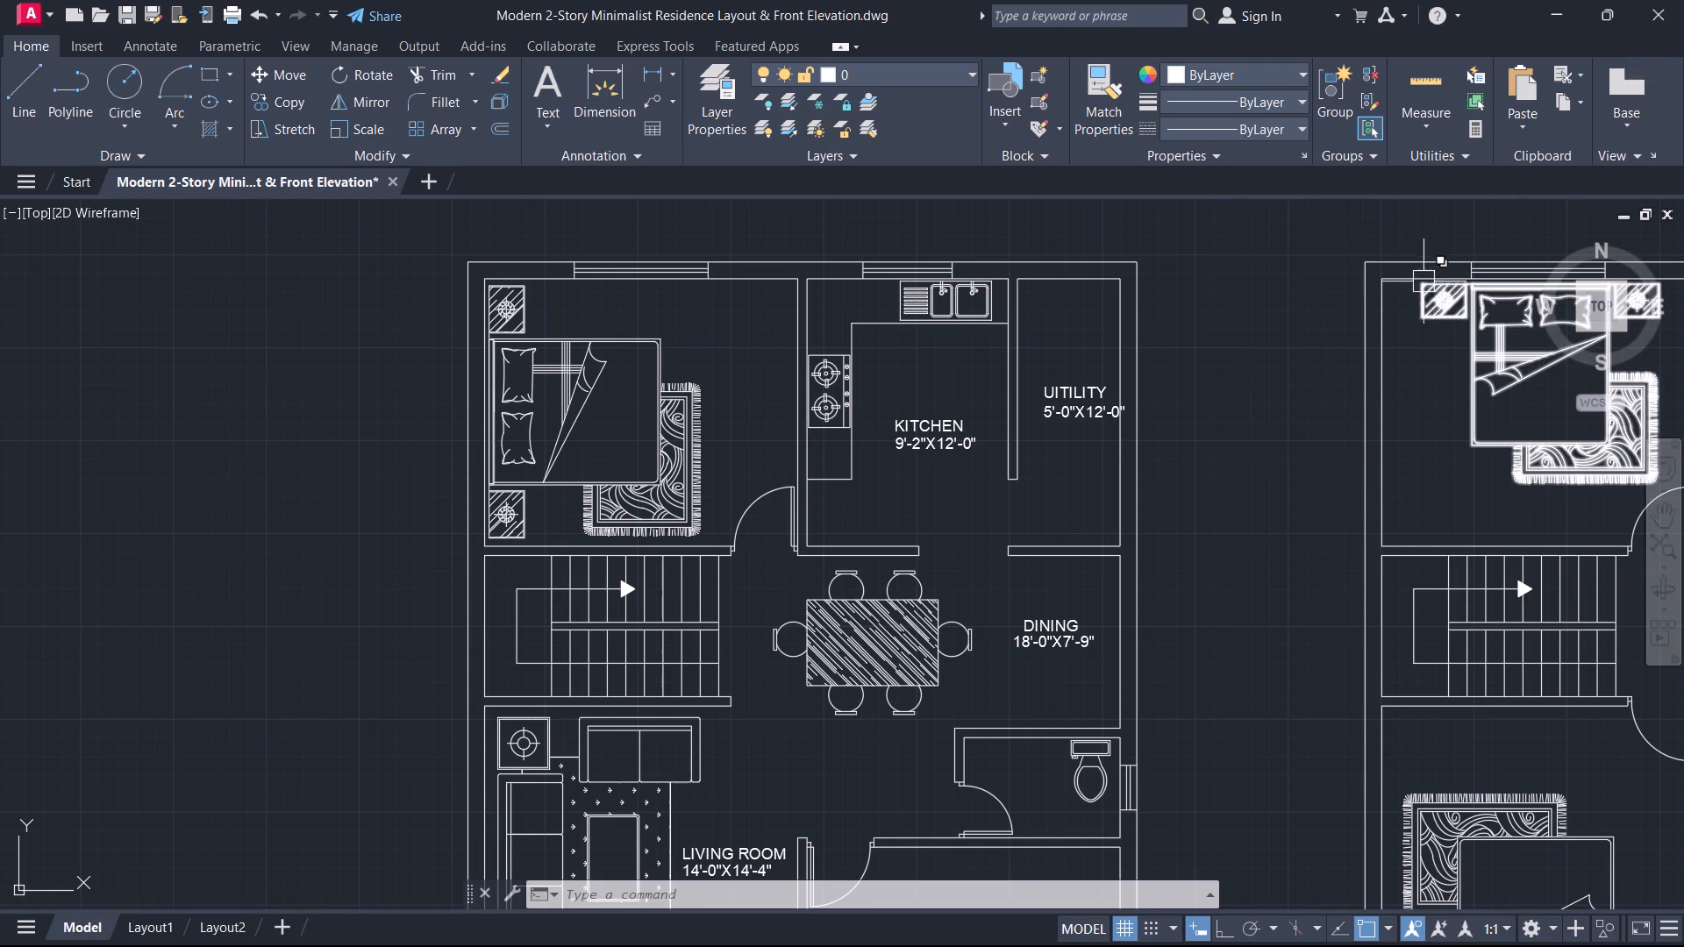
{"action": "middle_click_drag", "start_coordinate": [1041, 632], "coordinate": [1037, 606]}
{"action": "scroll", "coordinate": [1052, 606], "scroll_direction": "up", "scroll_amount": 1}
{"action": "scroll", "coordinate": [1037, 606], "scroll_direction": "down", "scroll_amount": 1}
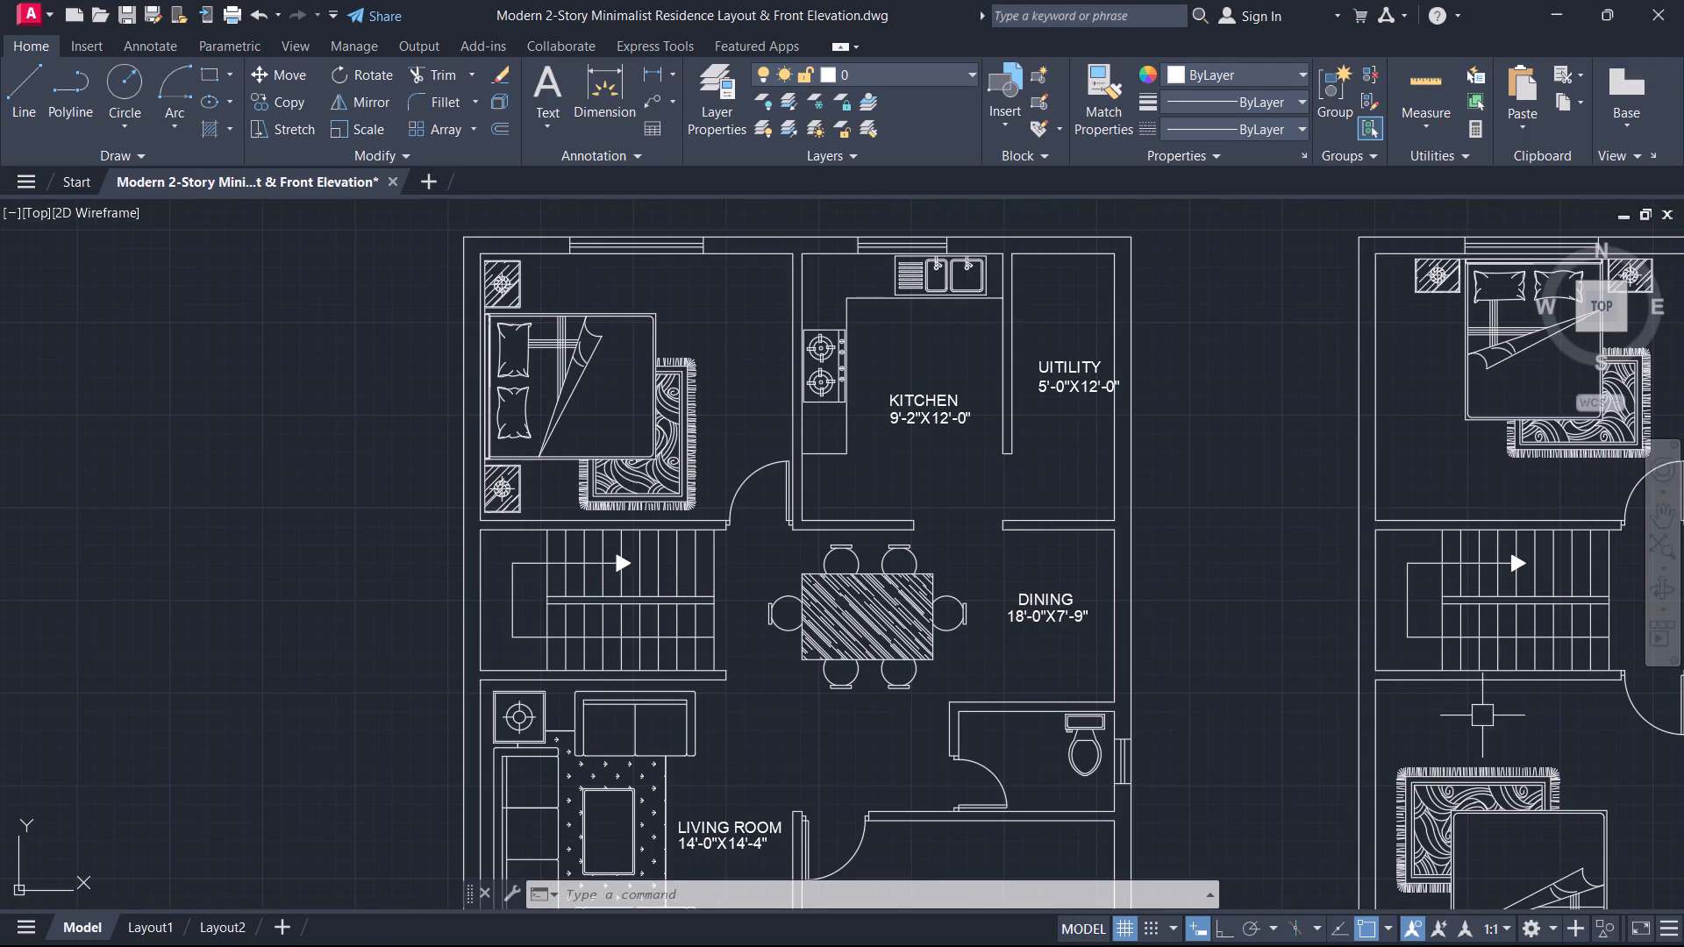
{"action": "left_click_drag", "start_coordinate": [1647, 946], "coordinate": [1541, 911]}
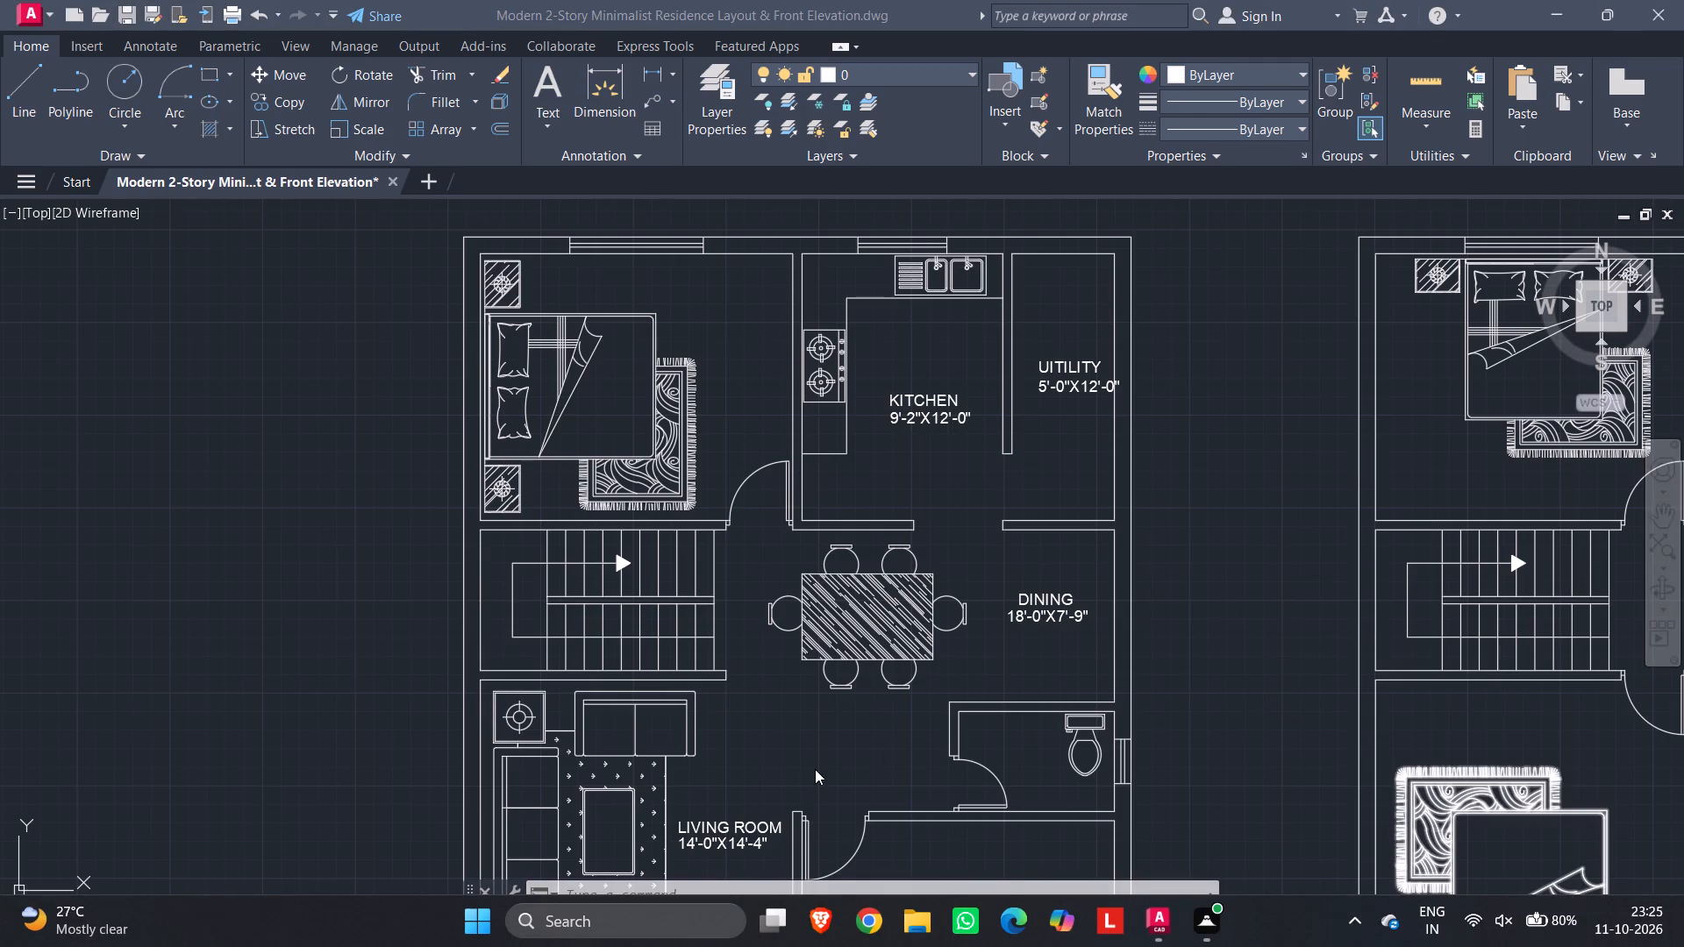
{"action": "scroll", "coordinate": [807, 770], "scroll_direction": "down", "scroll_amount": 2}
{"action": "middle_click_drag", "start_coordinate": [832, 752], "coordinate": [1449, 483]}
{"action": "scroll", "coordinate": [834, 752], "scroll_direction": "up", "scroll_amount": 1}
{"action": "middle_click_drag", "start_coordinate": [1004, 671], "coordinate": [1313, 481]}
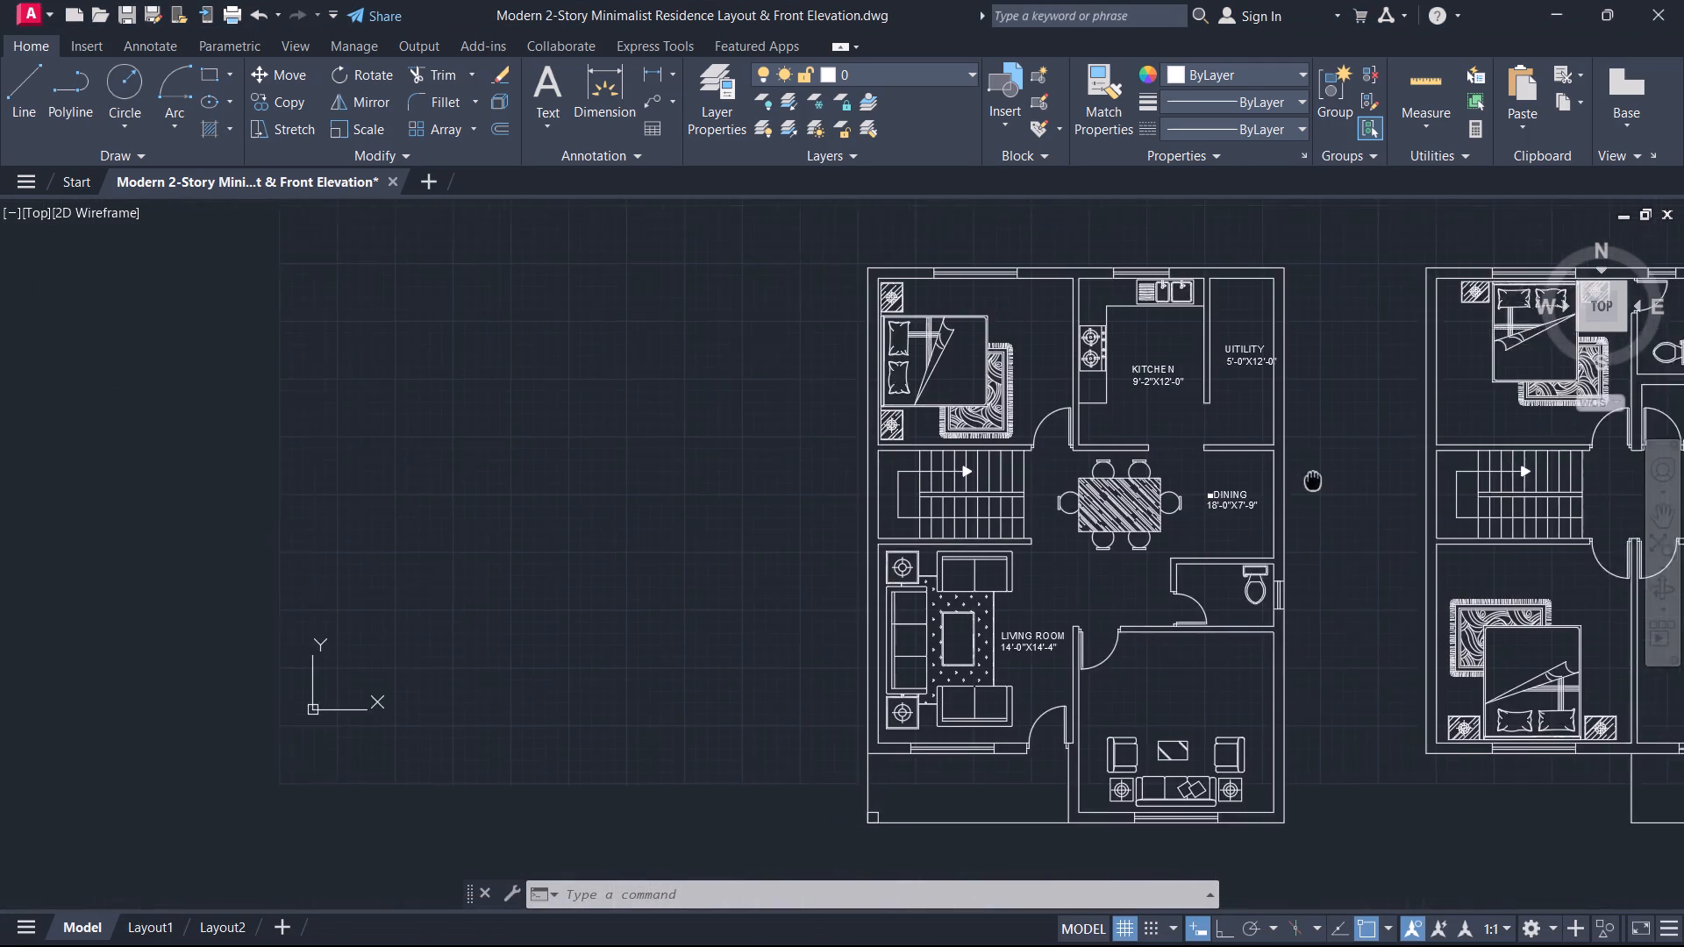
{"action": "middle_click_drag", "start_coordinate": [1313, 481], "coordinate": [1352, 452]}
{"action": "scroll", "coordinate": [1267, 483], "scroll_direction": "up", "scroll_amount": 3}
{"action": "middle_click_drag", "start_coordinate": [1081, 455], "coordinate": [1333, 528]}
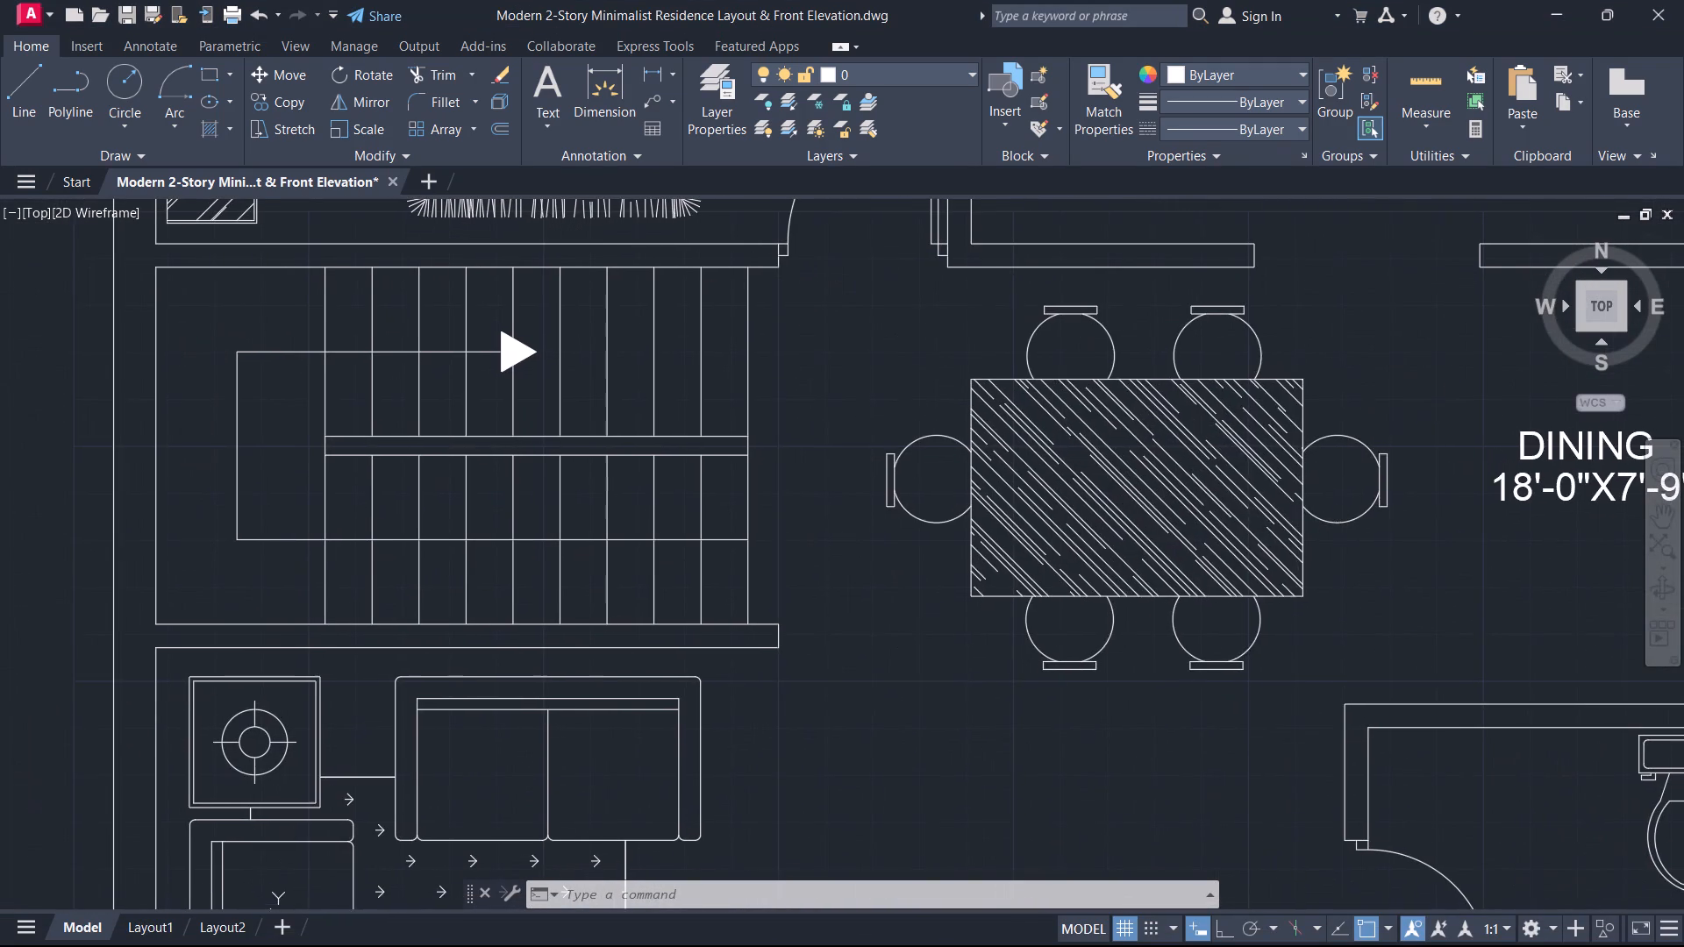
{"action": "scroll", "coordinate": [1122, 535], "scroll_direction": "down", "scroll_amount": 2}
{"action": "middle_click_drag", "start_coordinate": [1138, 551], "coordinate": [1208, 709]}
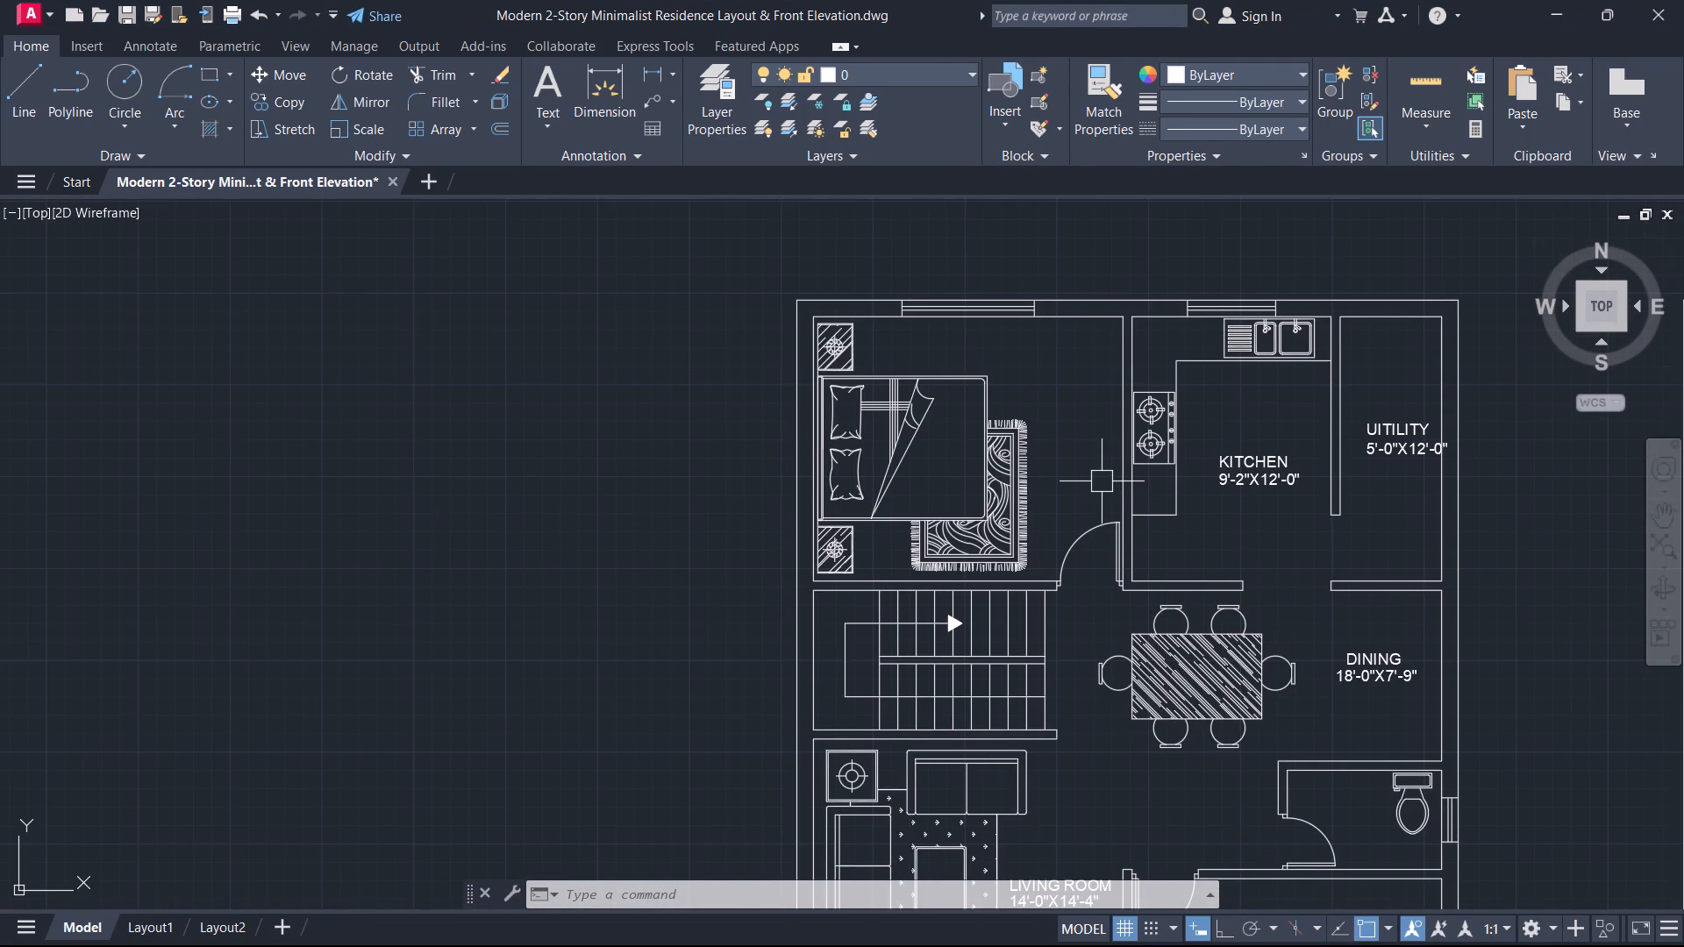
Add a multiline text label reading BEDROOM in the free space between the bed and the window wall.
{"action": "middle_click_drag", "start_coordinate": [1003, 429], "coordinate": [1081, 476]}
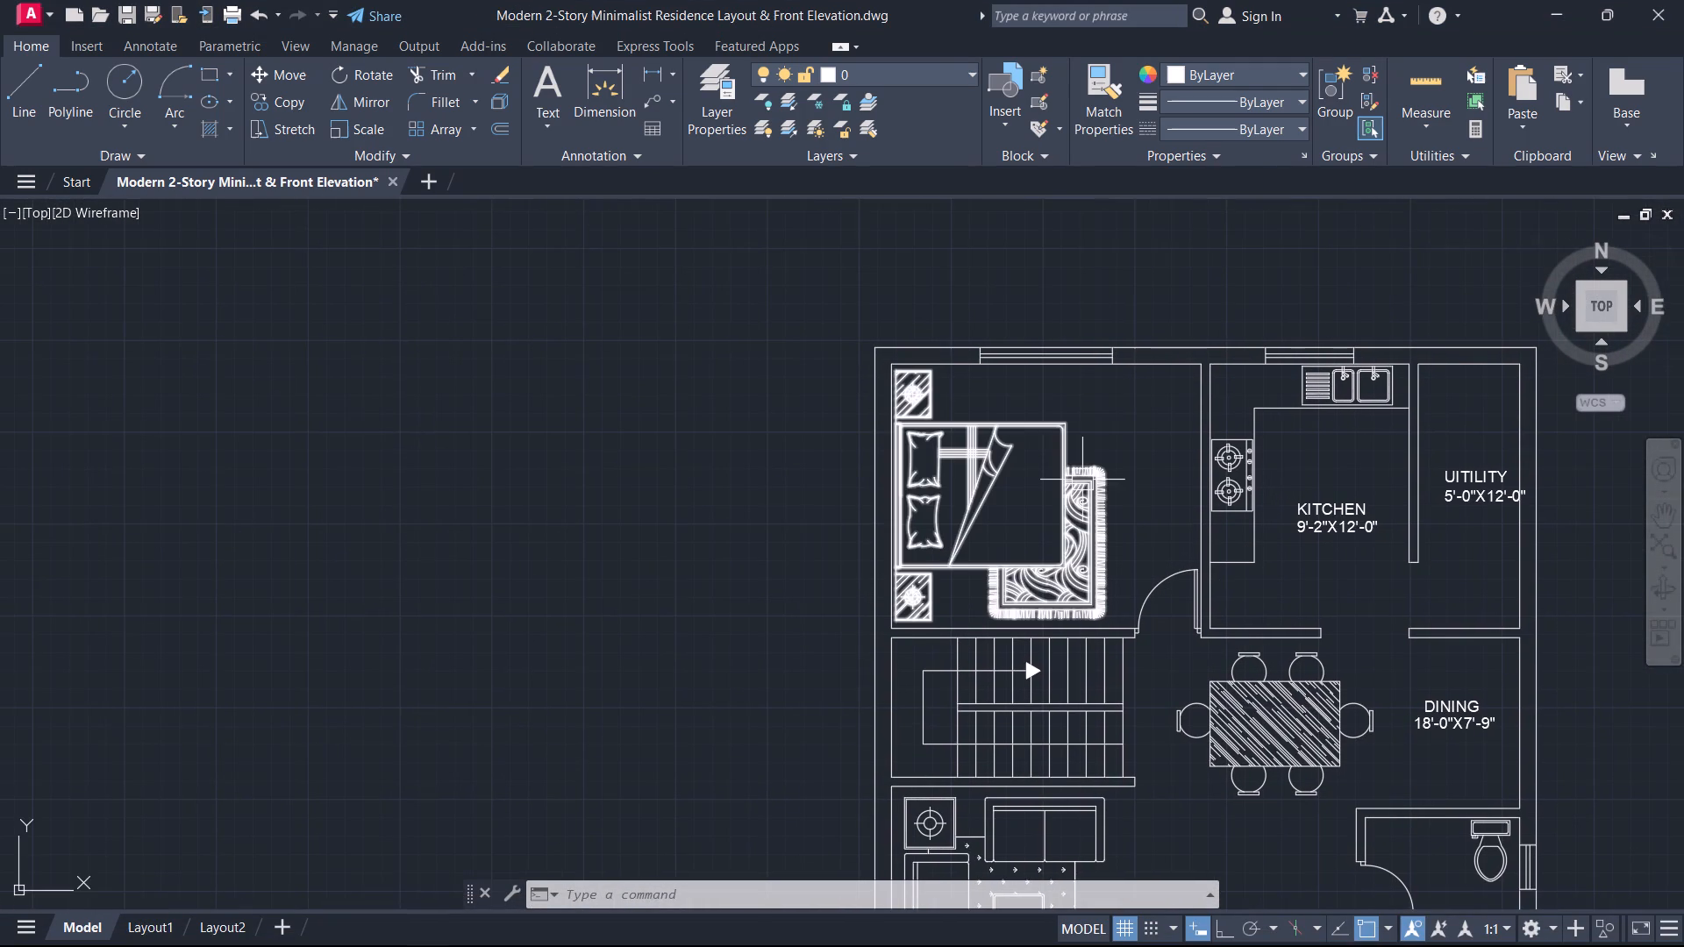
{"action": "scroll", "coordinate": [1090, 466], "scroll_direction": "up", "scroll_amount": 1}
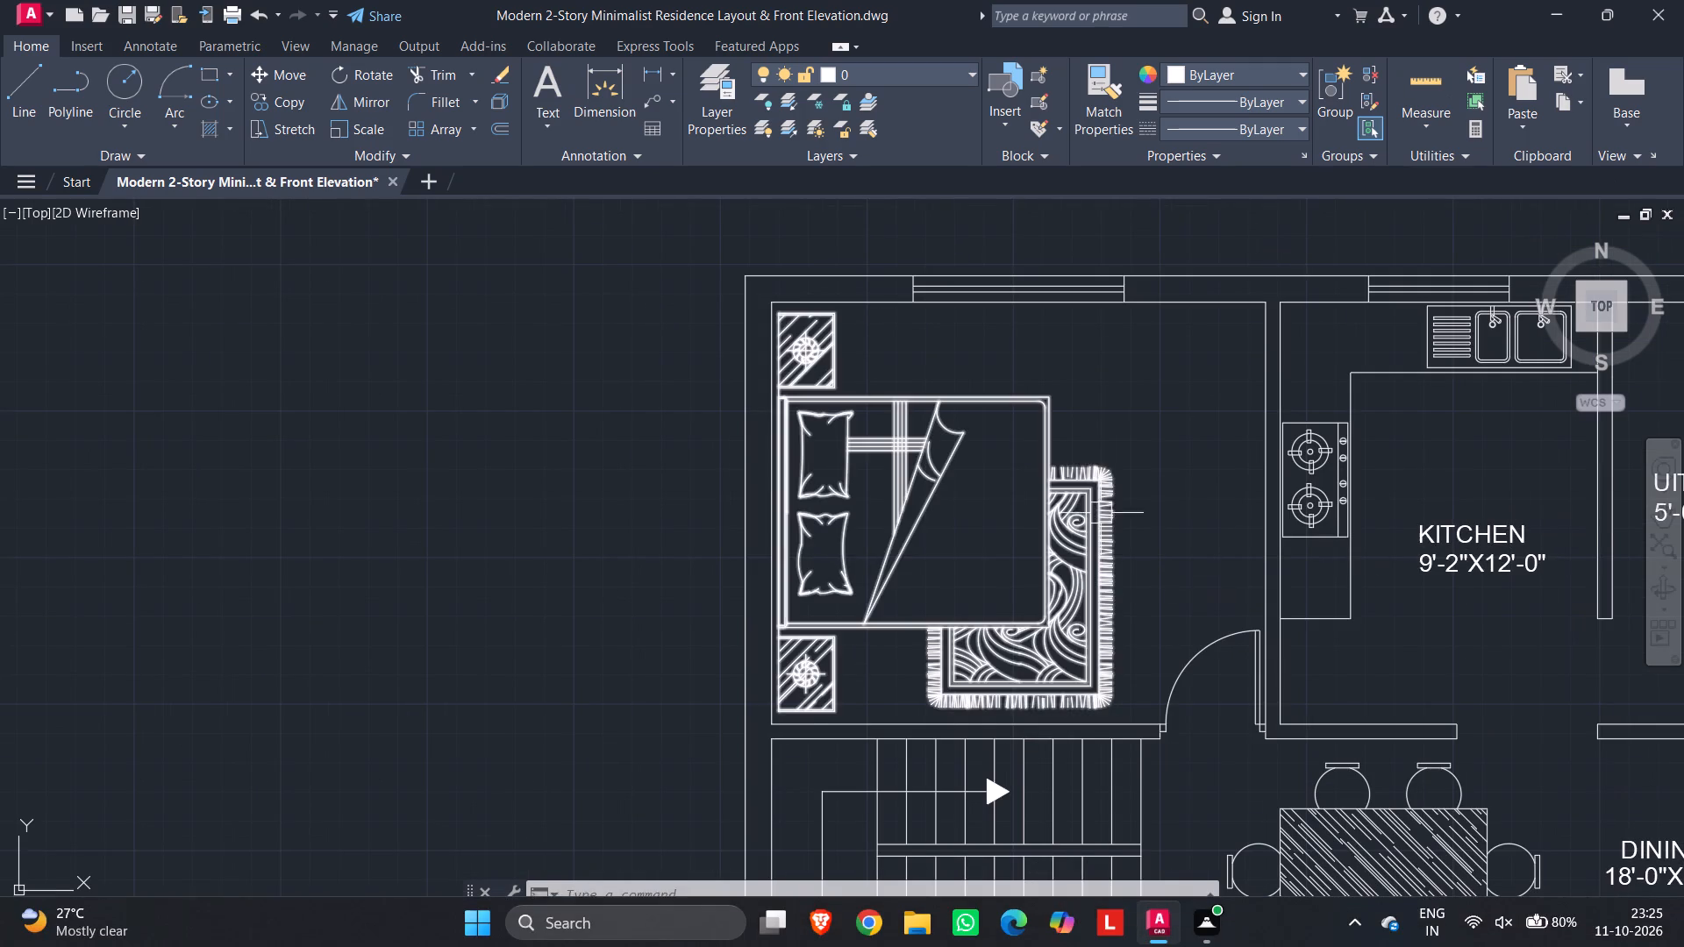
{"action": "key", "text": "d"}
{"action": "key", "text": "Escape"}
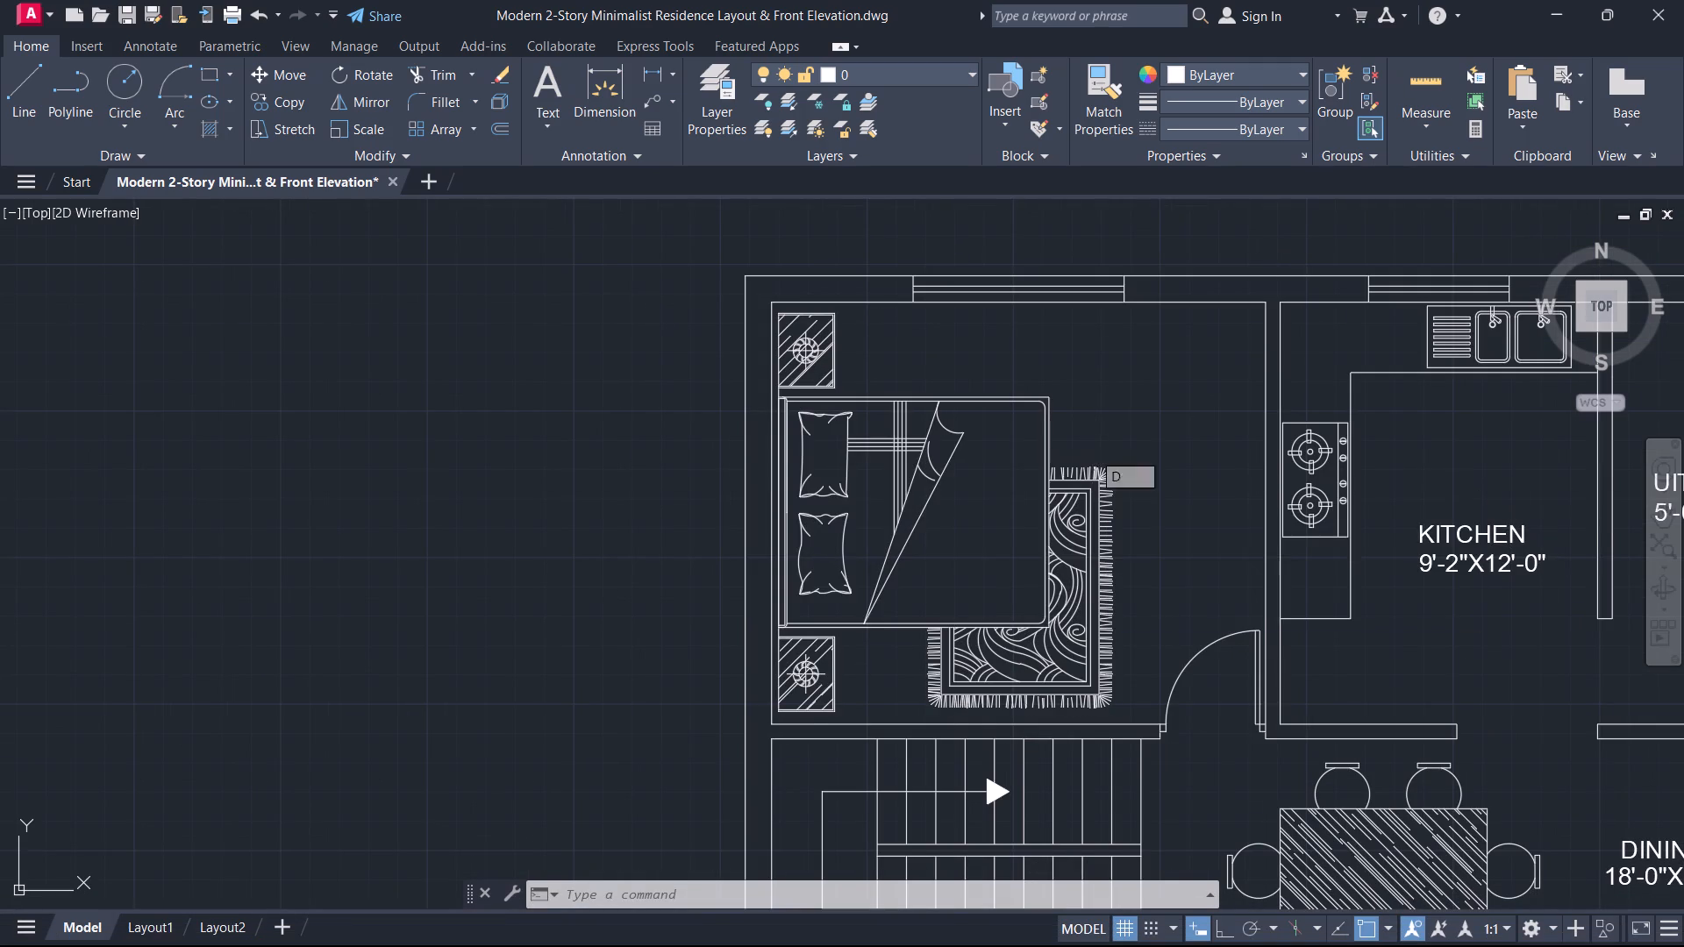
{"action": "type", "text": "T"}
{"action": "key", "text": "space"}
{"action": "left_click", "coordinate": [992, 355]}
{"action": "left_click", "coordinate": [1214, 387]}
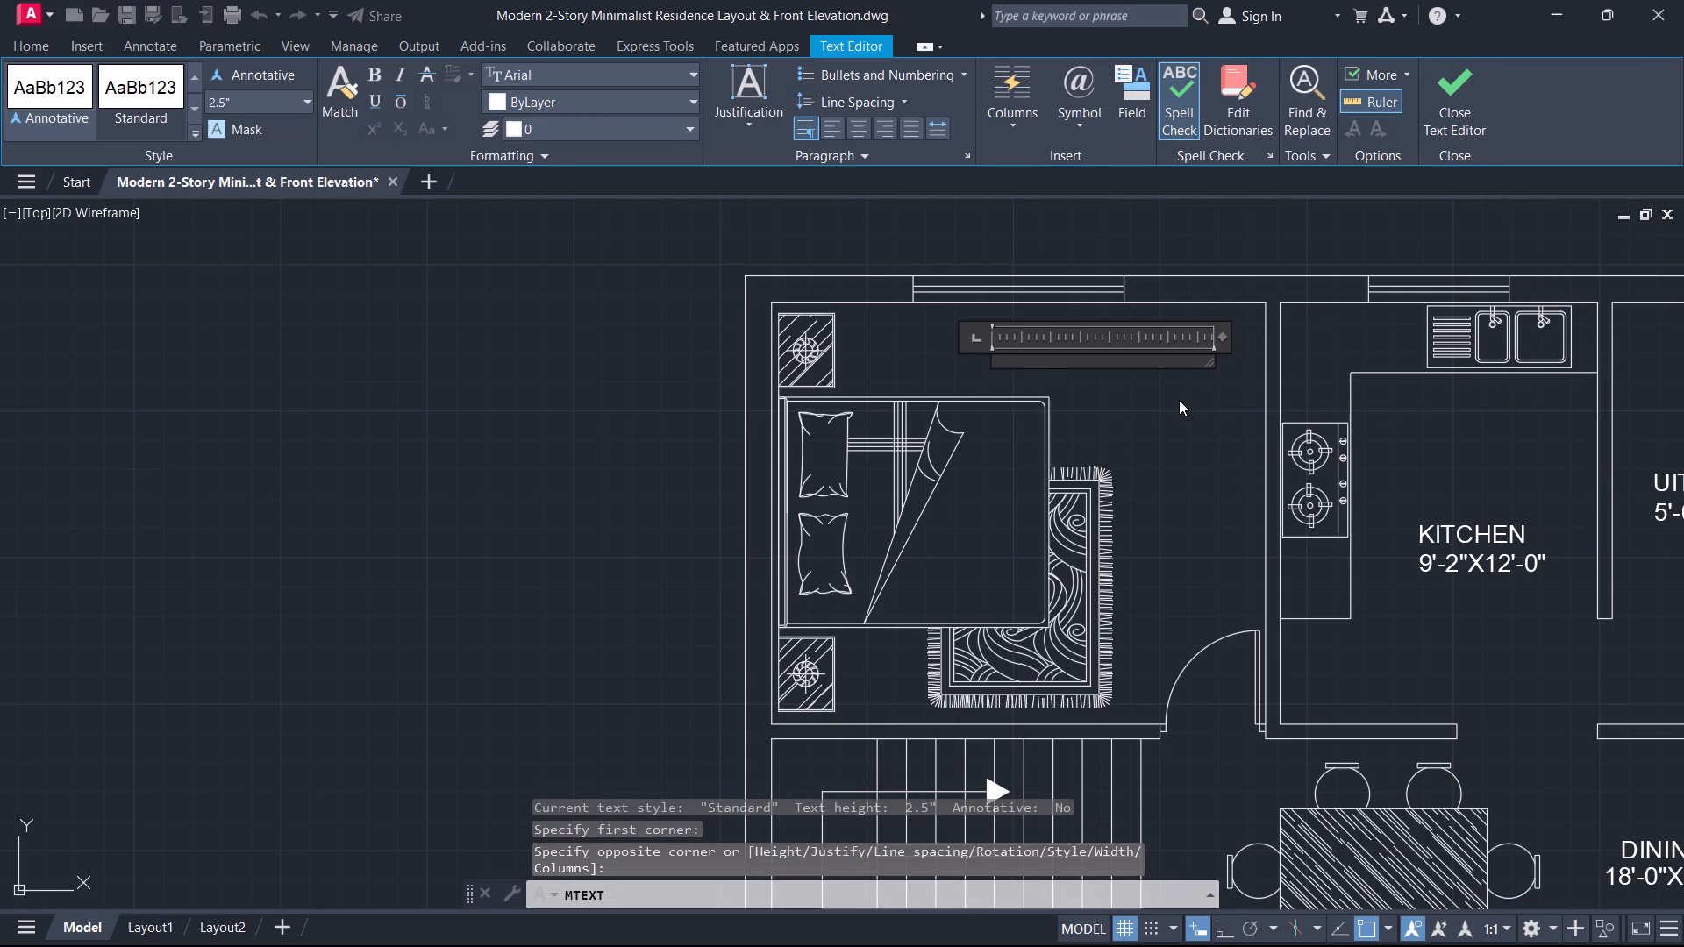
{"action": "type", "text": "BE"}
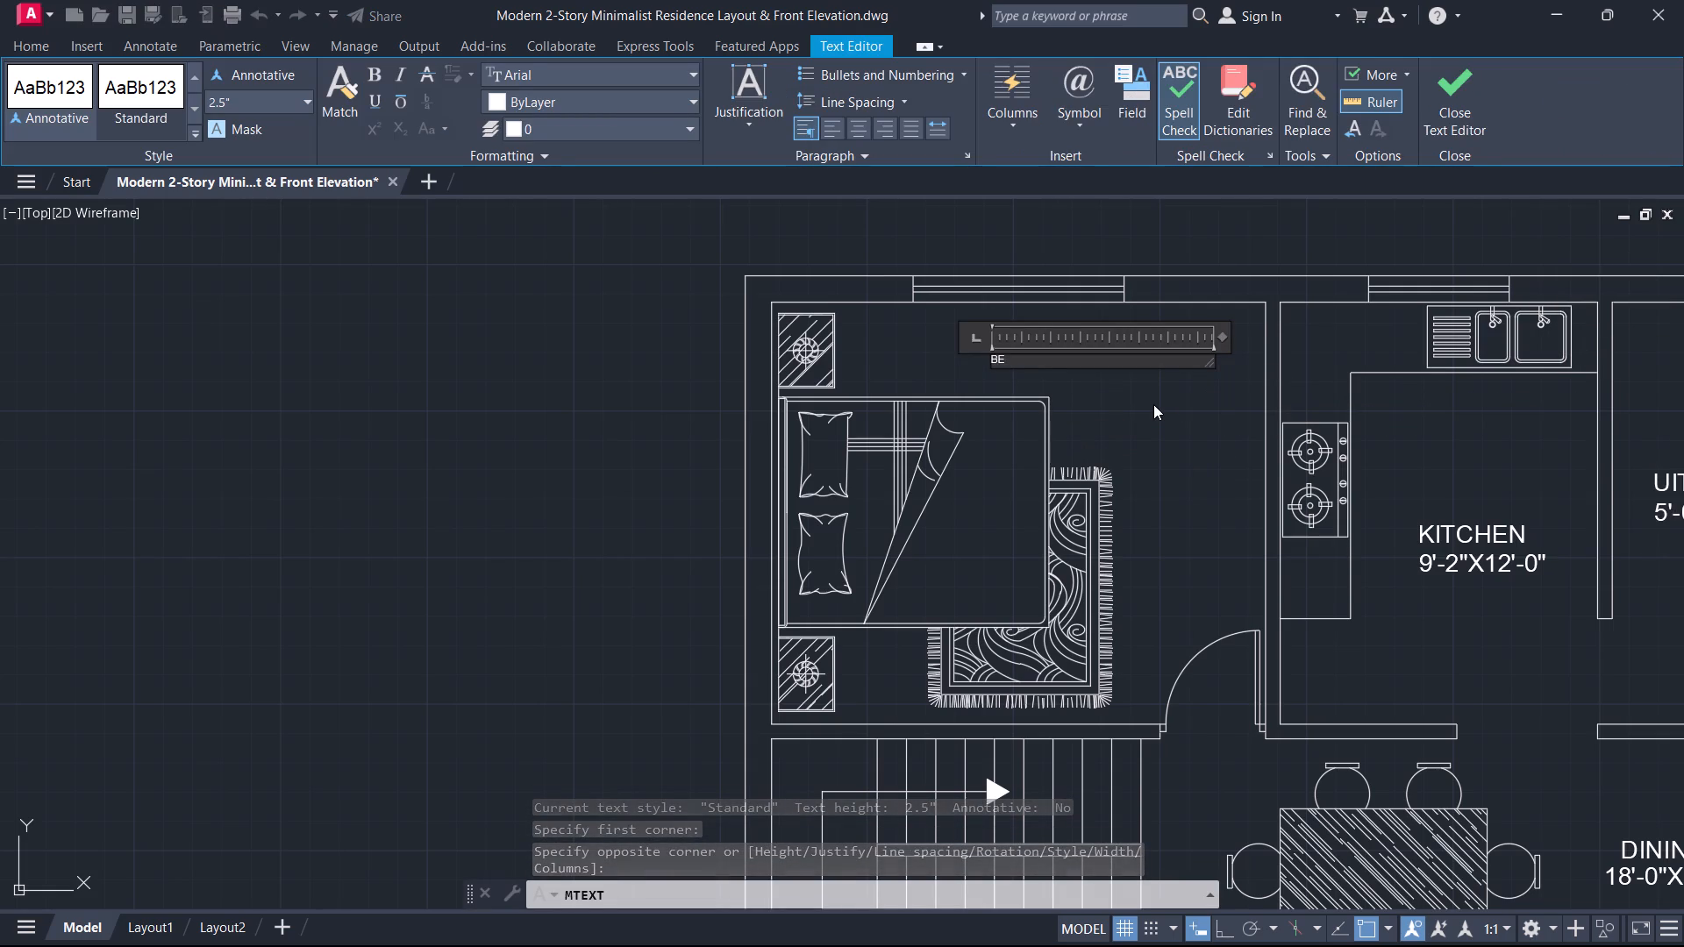
{"action": "type", "text": "DR"}
{"action": "key", "text": "o"}
{"action": "key", "text": "o"}
{"action": "key", "text": "m"}
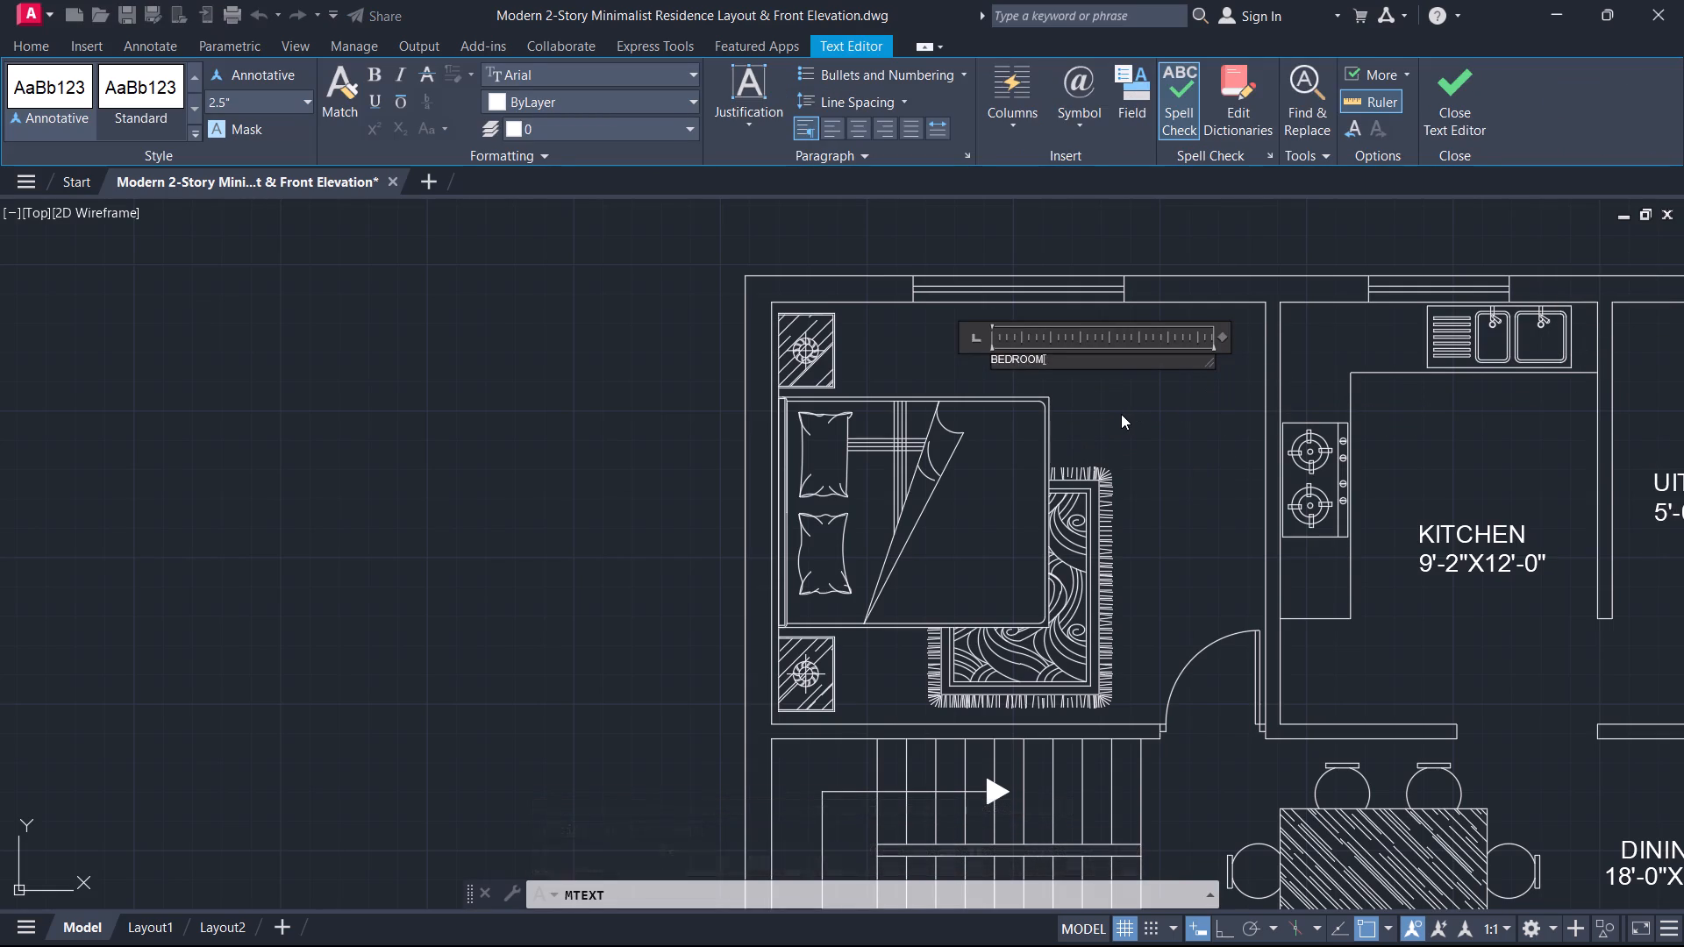
{"action": "key", "text": "space"}
{"action": "key", "text": "Return"}
{"action": "left_click", "coordinate": [1435, 96]}
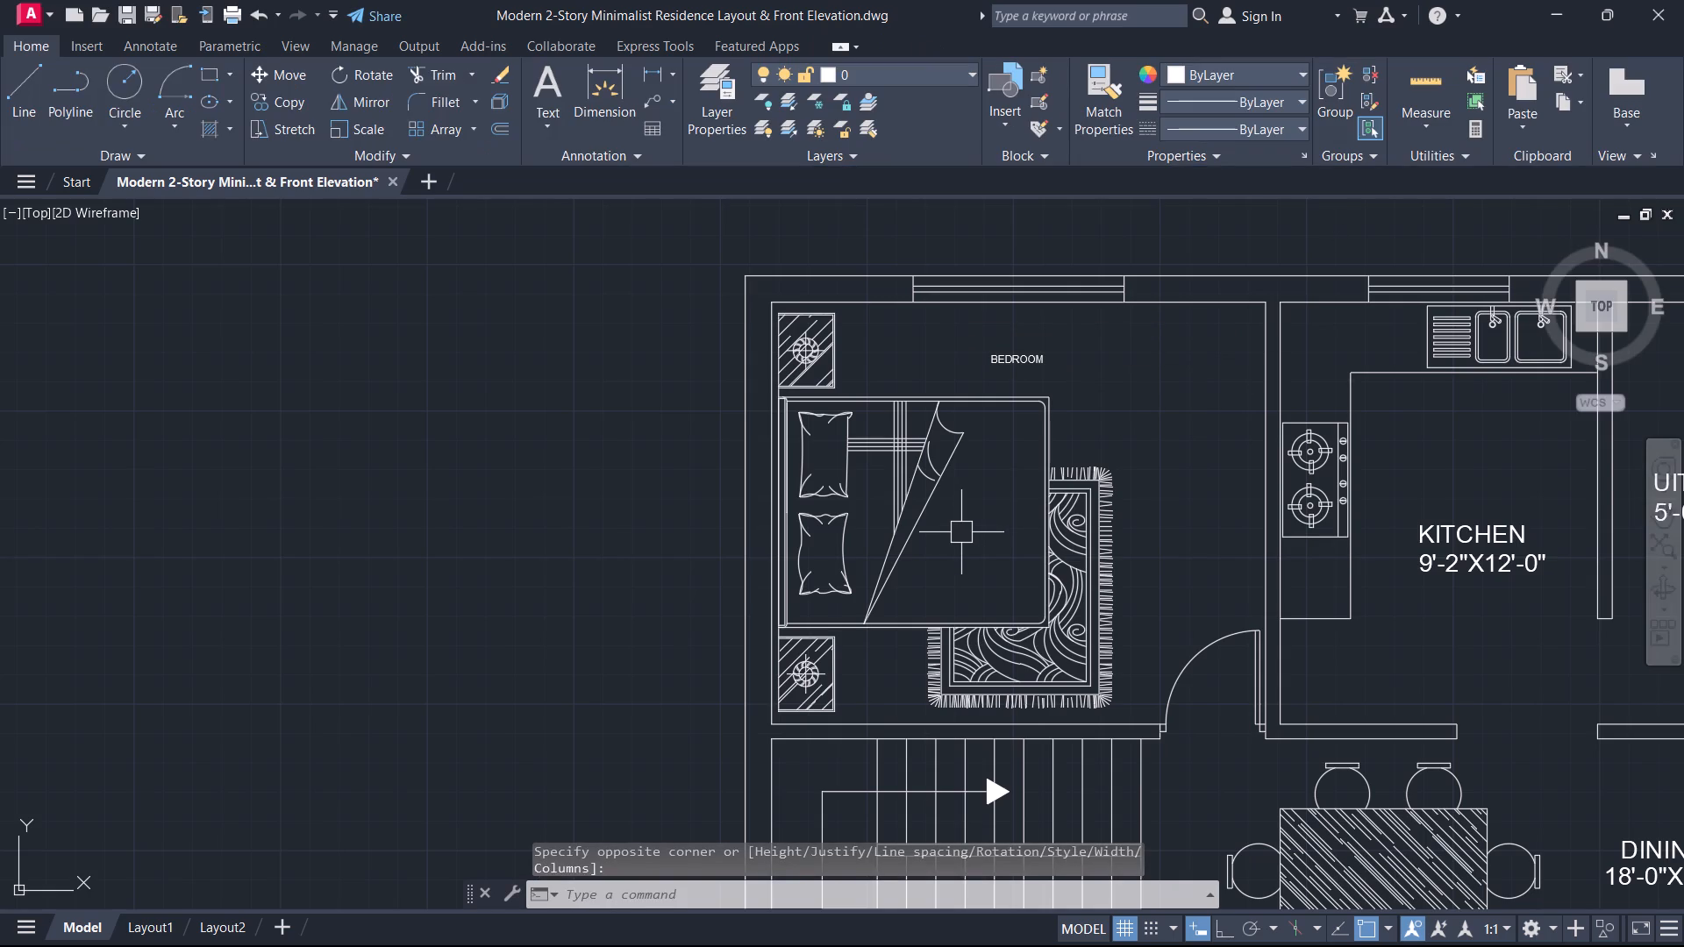
Measure the bedroom's depth from the wall beside the stairs to the window wall.
{"action": "type", "text": "DI"}
{"action": "key", "text": "space"}
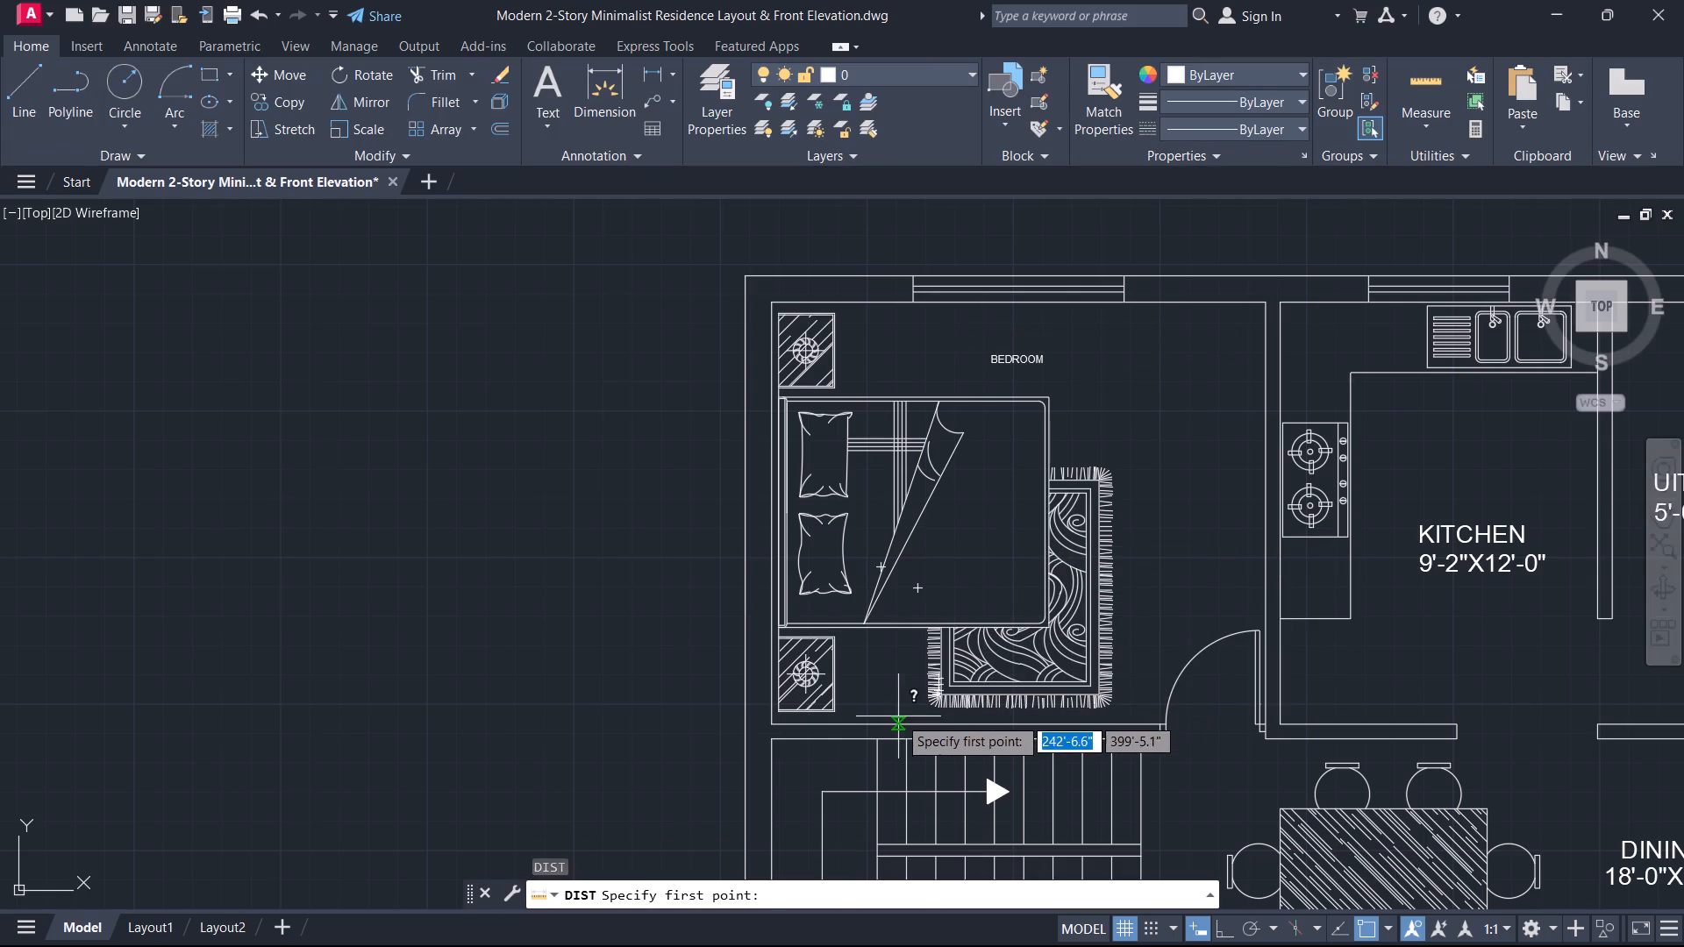
{"action": "left_click", "coordinate": [897, 717]}
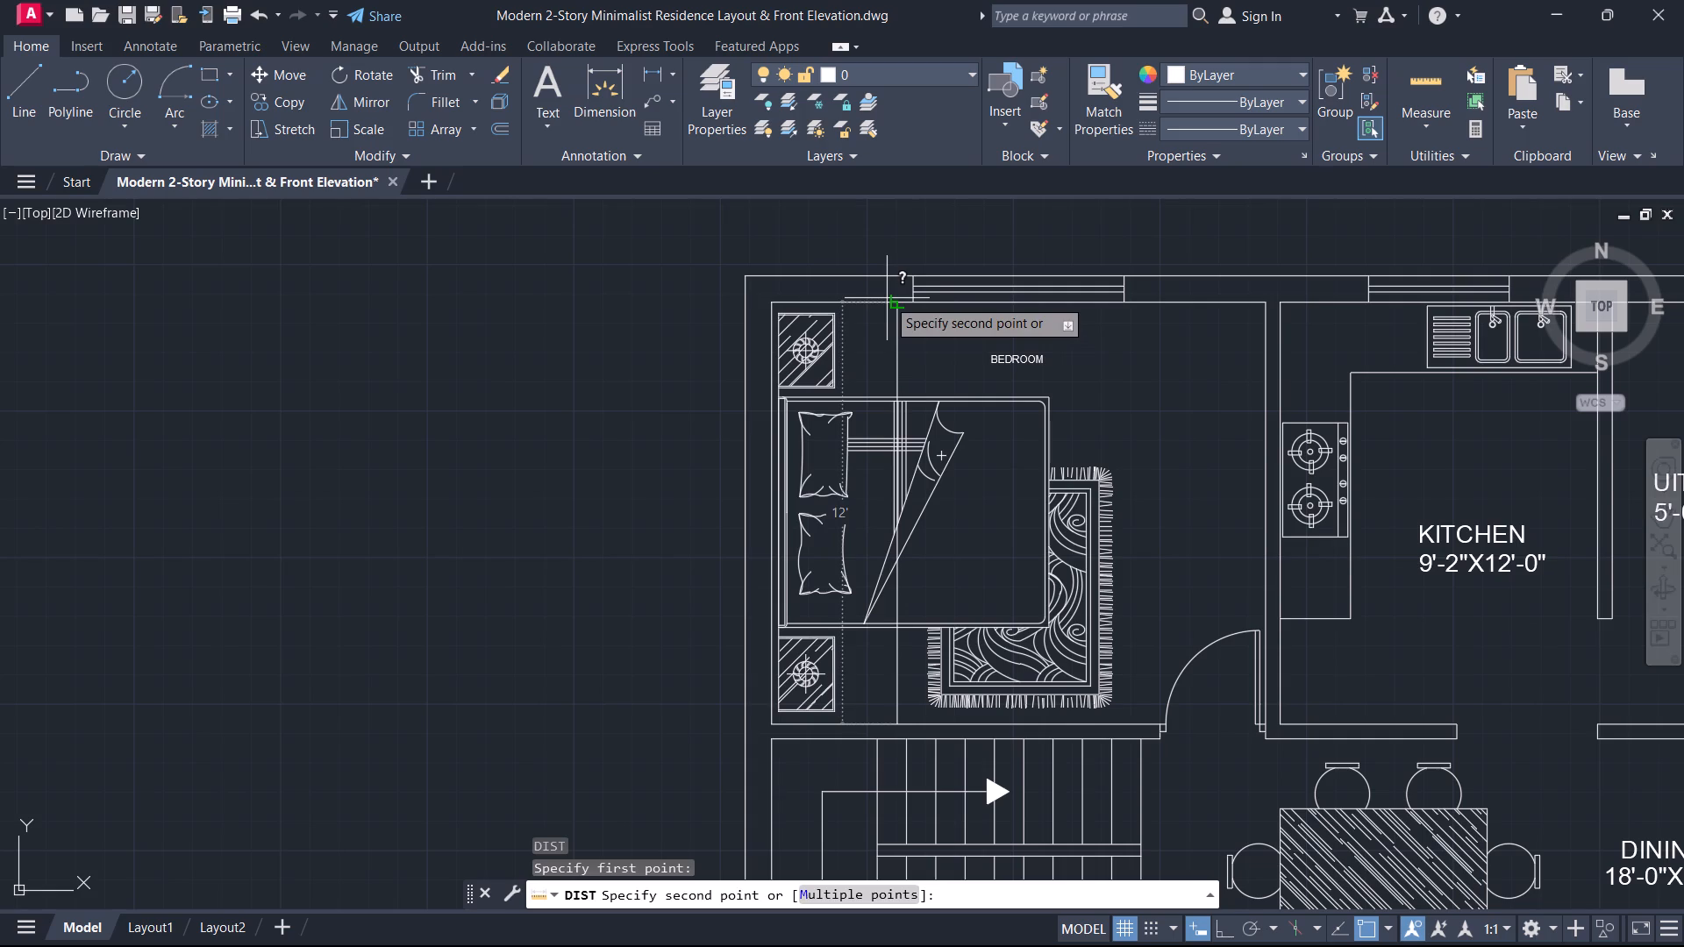
{"action": "key", "text": "Escape"}
Set the text height of the BEDROOM label to 6".
{"action": "double_click", "coordinate": [1032, 359]}
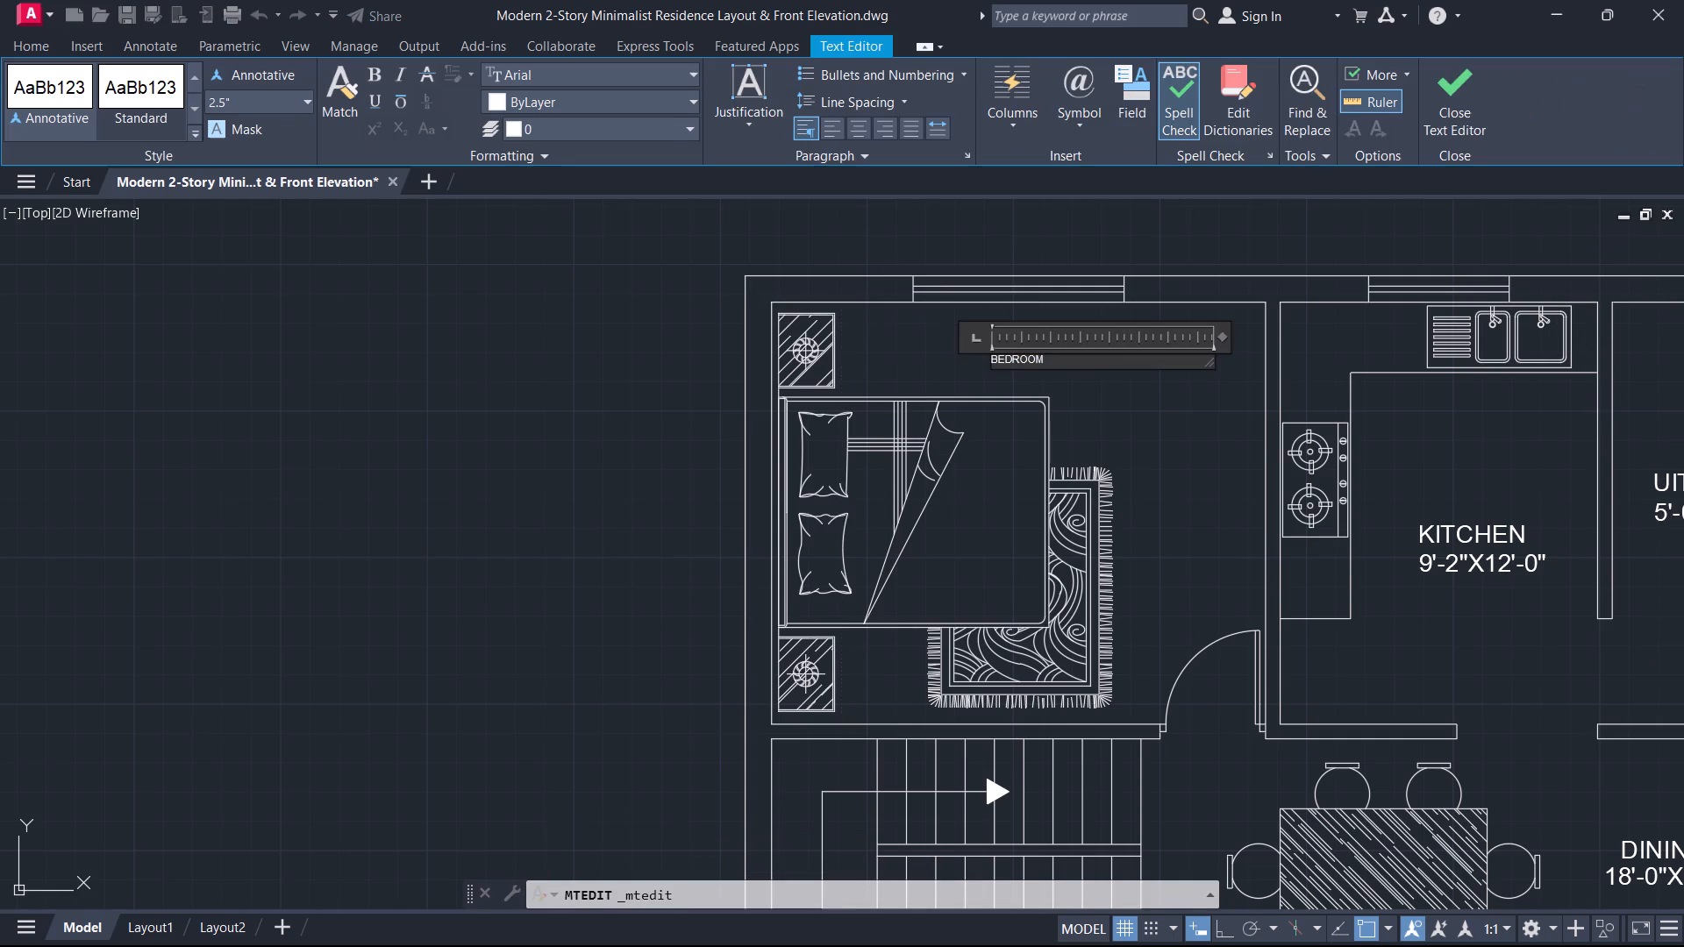
{"action": "left_click", "coordinate": [1081, 360]}
{"action": "key", "text": "ctrl+a"}
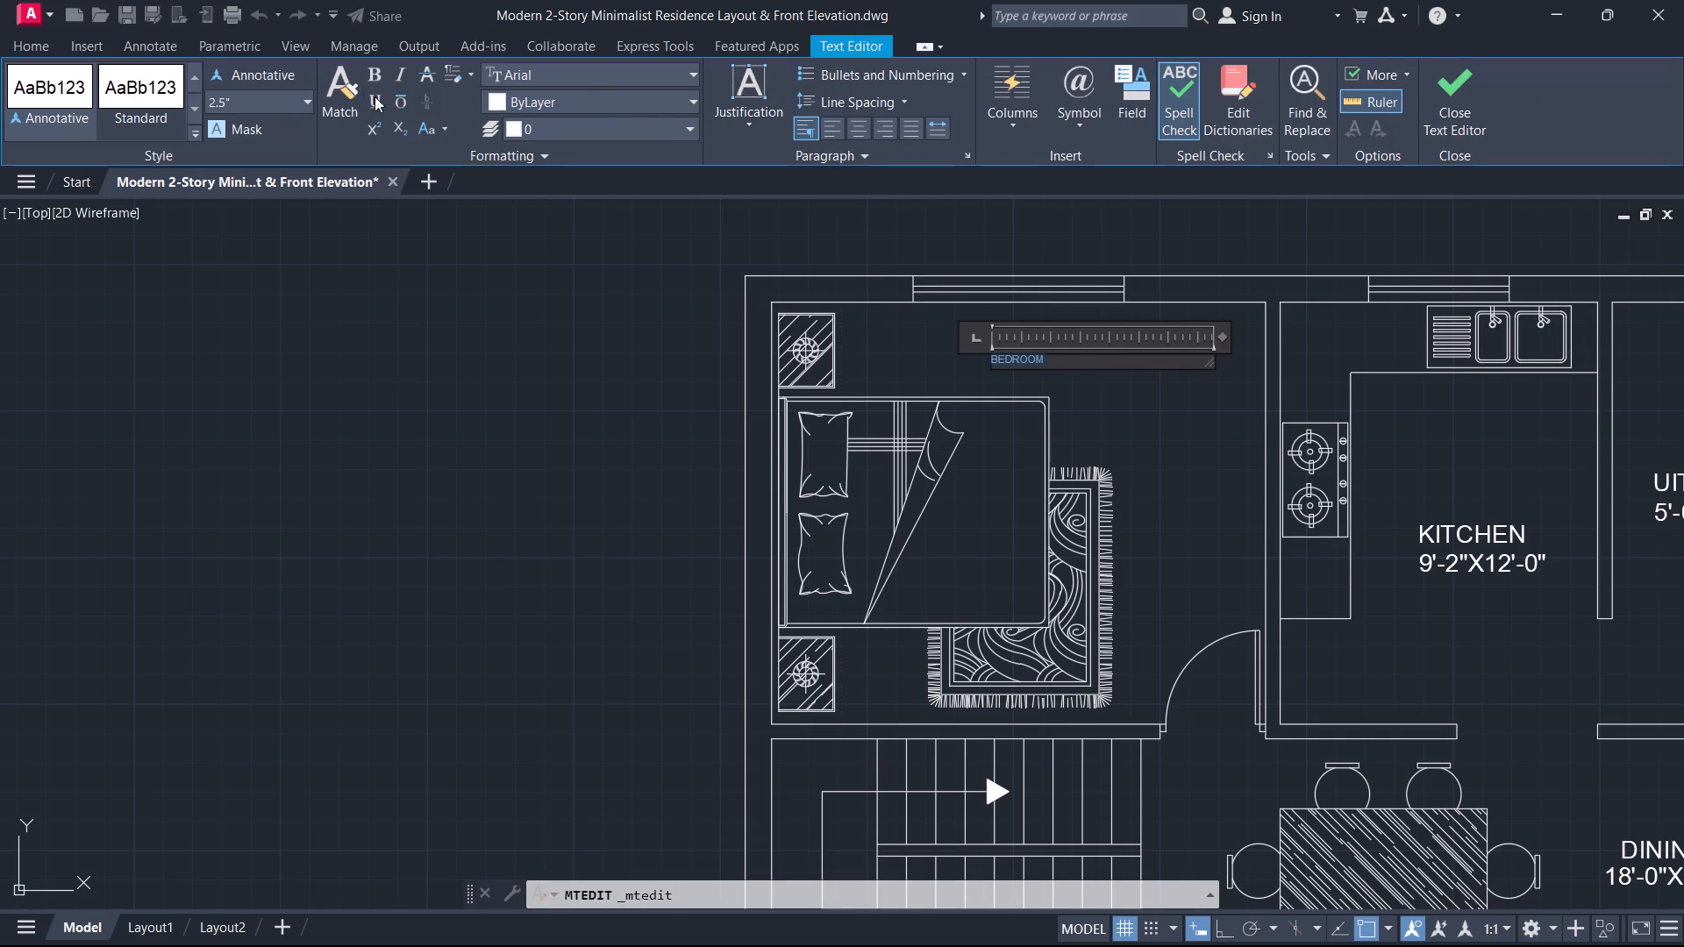
{"action": "left_click", "coordinate": [264, 103]}
{"action": "key", "text": "6"}
{"action": "key", "text": "Return"}
Add a second line reading 14'-4"X12'-0" to the BEDROOM label beside the kitchen and finish the text edit.
{"action": "left_click", "coordinate": [1141, 368]}
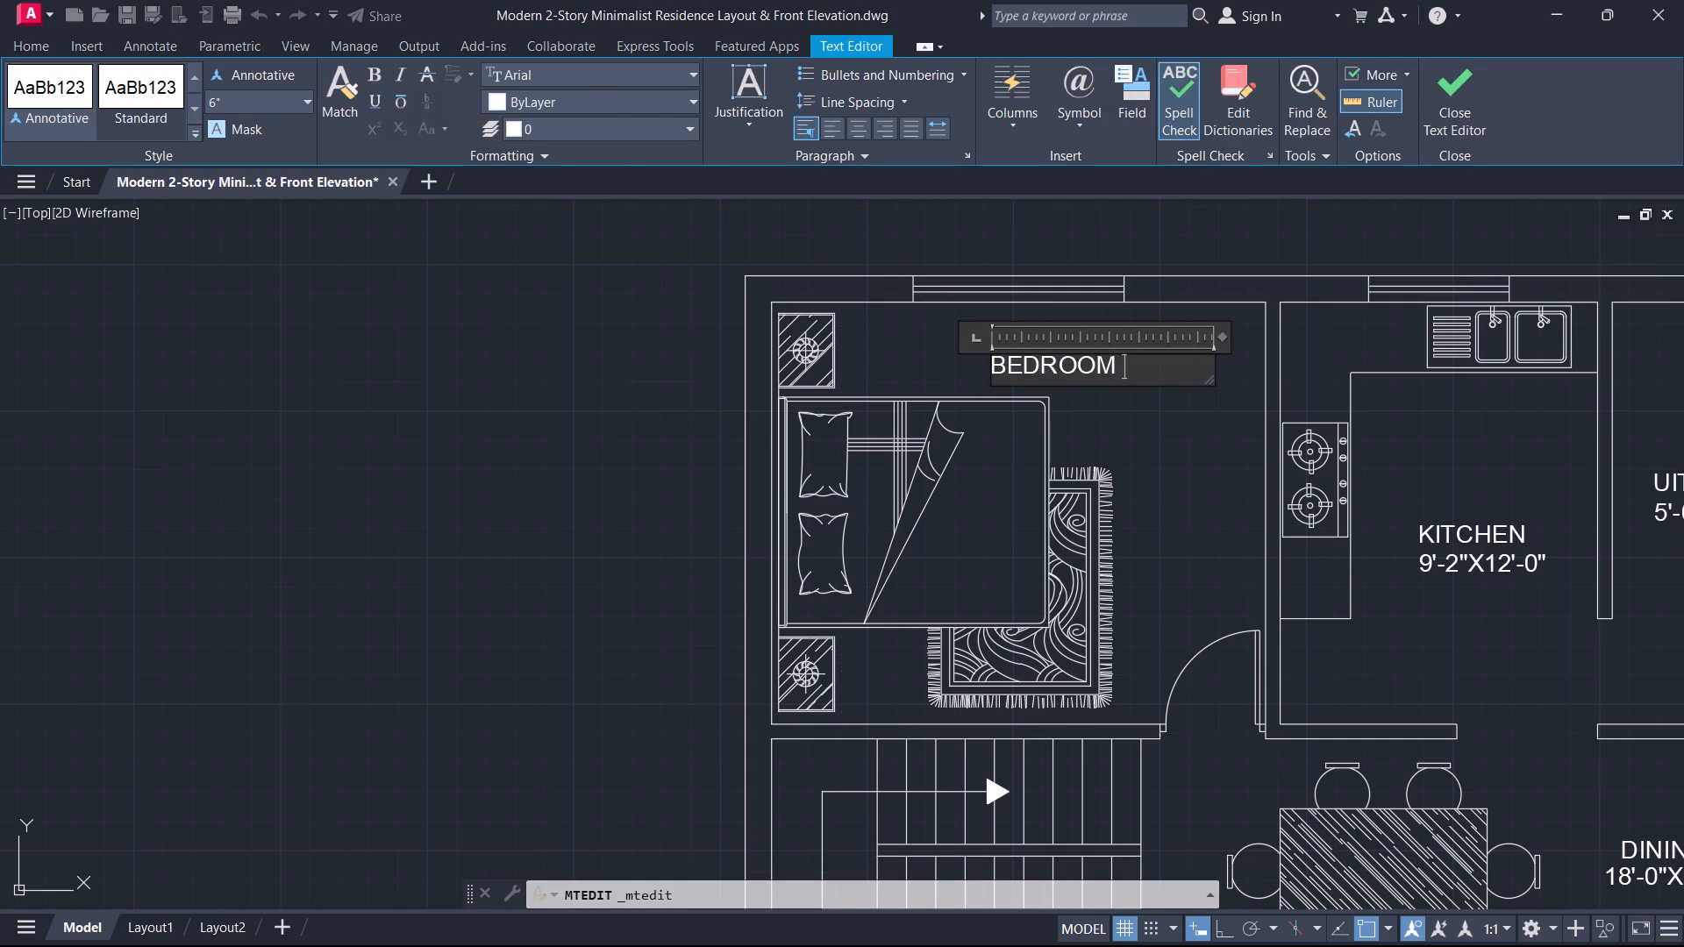
{"action": "key", "text": "Return"}
{"action": "type", "text": "14"}
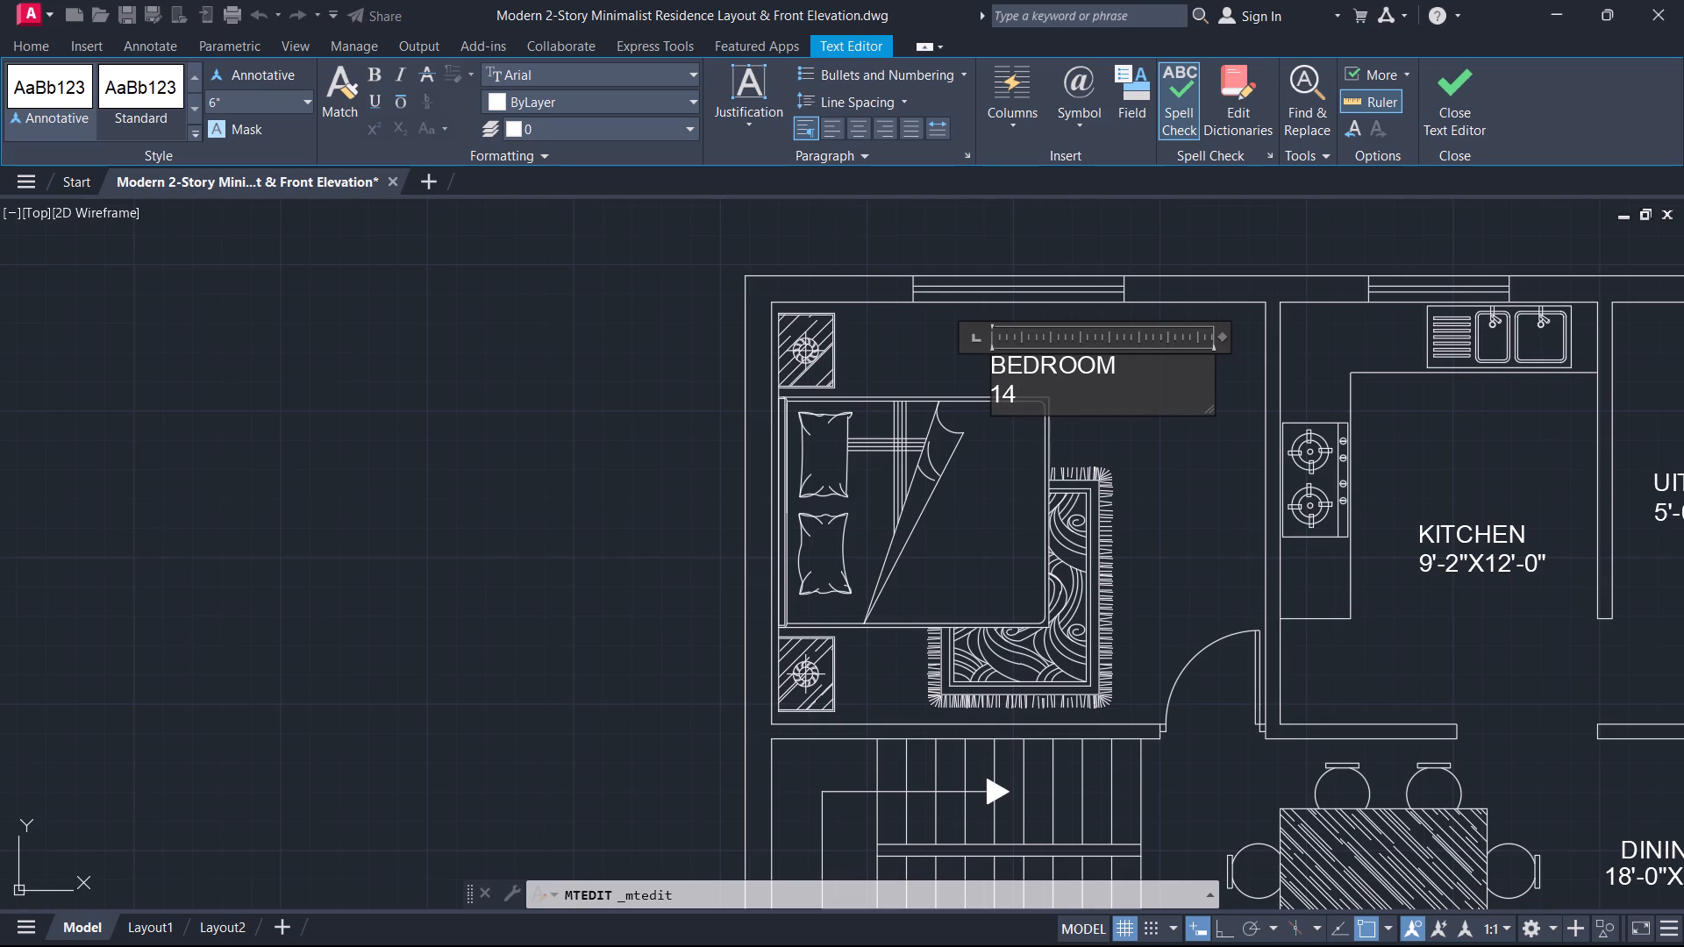
{"action": "key", "text": "apostrophe"}
{"action": "key", "text": "4"}
{"action": "key", "text": "shift+quotedbl"}
{"action": "key", "text": "Left"}
{"action": "key", "text": "Left"}
{"action": "key", "text": "equal"}
{"action": "key", "text": "BackSpace"}
{"action": "key", "text": "0"}
{"action": "key", "text": "BackSpace"}
{"action": "key", "text": "minus"}
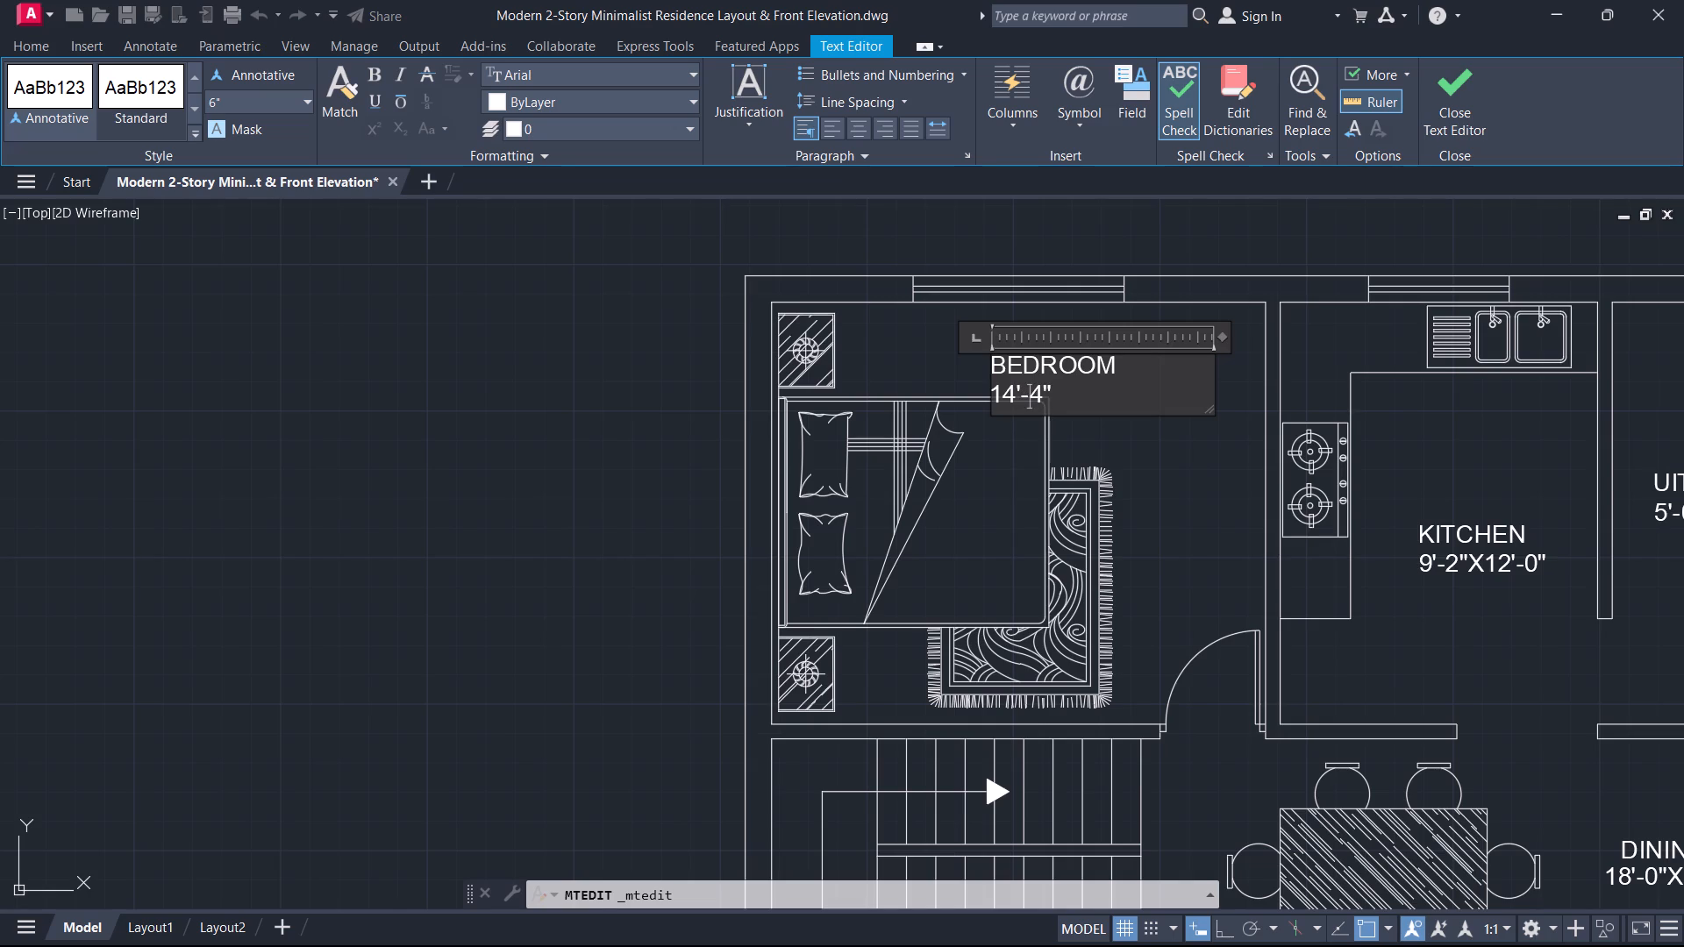
{"action": "left_click", "coordinate": [1101, 398]}
{"action": "key", "text": "x"}
{"action": "type", "text": "12"}
{"action": "key", "text": "apostrophe"}
{"action": "key", "text": "minus"}
{"action": "key", "text": "0"}
{"action": "key", "text": "shift+quotedbl"}
{"action": "left_click", "coordinate": [1456, 137]}
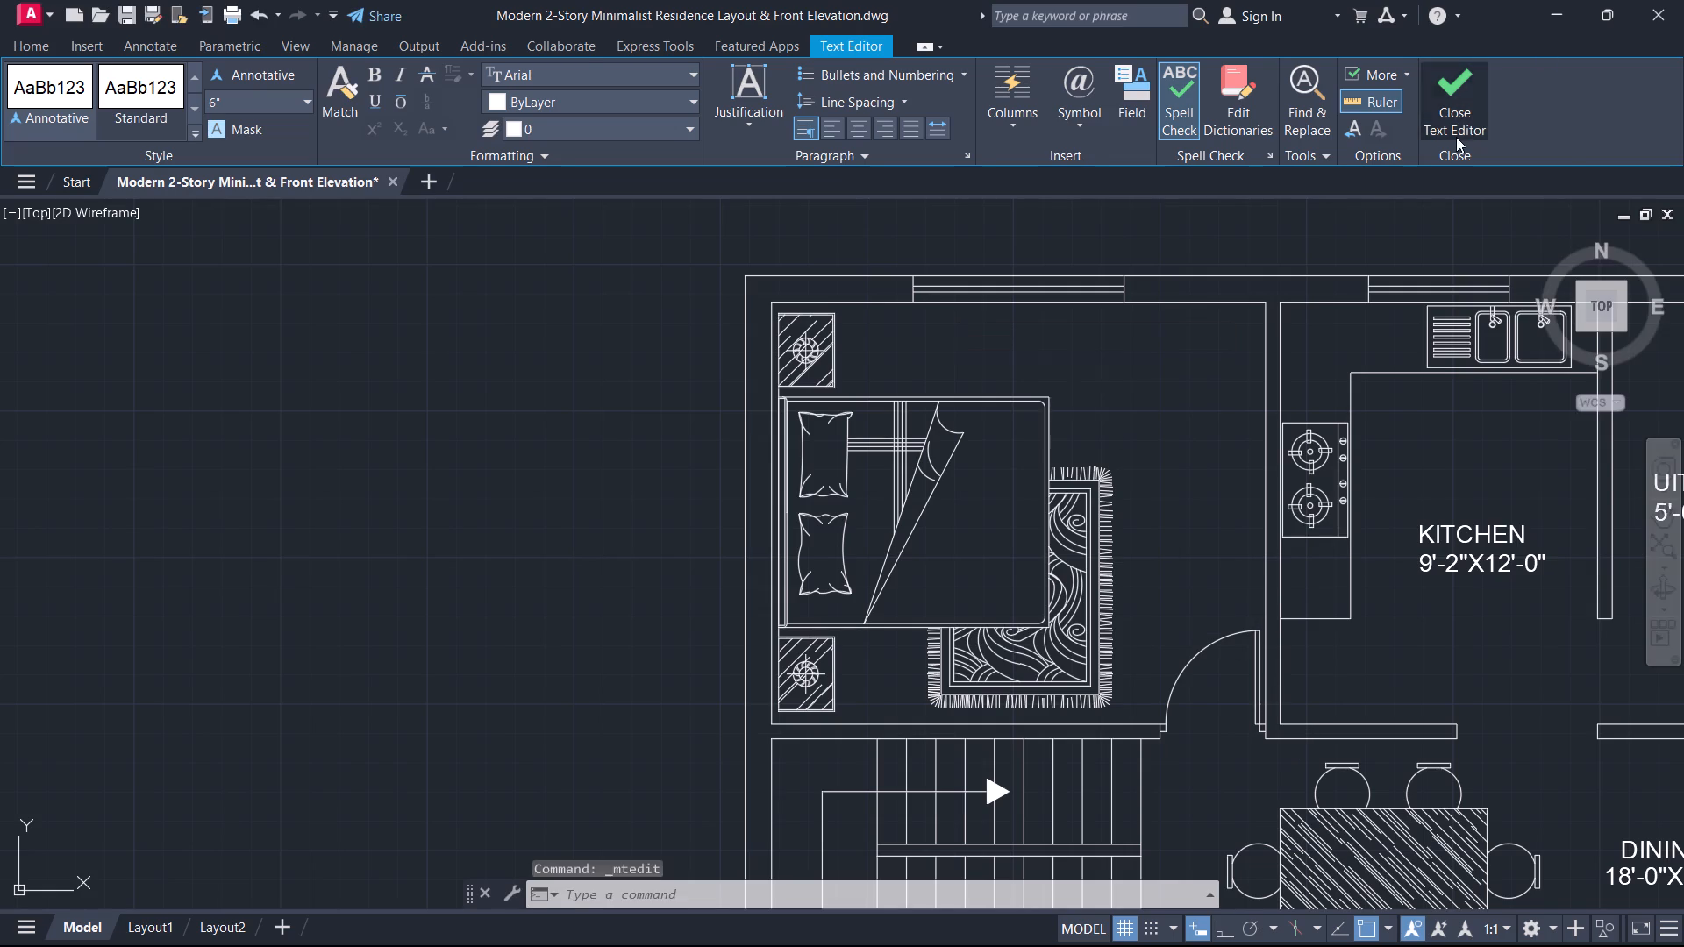
Move the BEDROOM label off the bed into the open floor between the bed and the kitchen wall, above the rug.
{"action": "scroll", "coordinate": [1056, 370], "scroll_direction": "up", "scroll_amount": 1}
{"action": "middle_click_drag", "start_coordinate": [1056, 374], "coordinate": [1072, 389]}
{"action": "left_click", "coordinate": [1116, 343]}
{"action": "left_click", "coordinate": [1074, 393]}
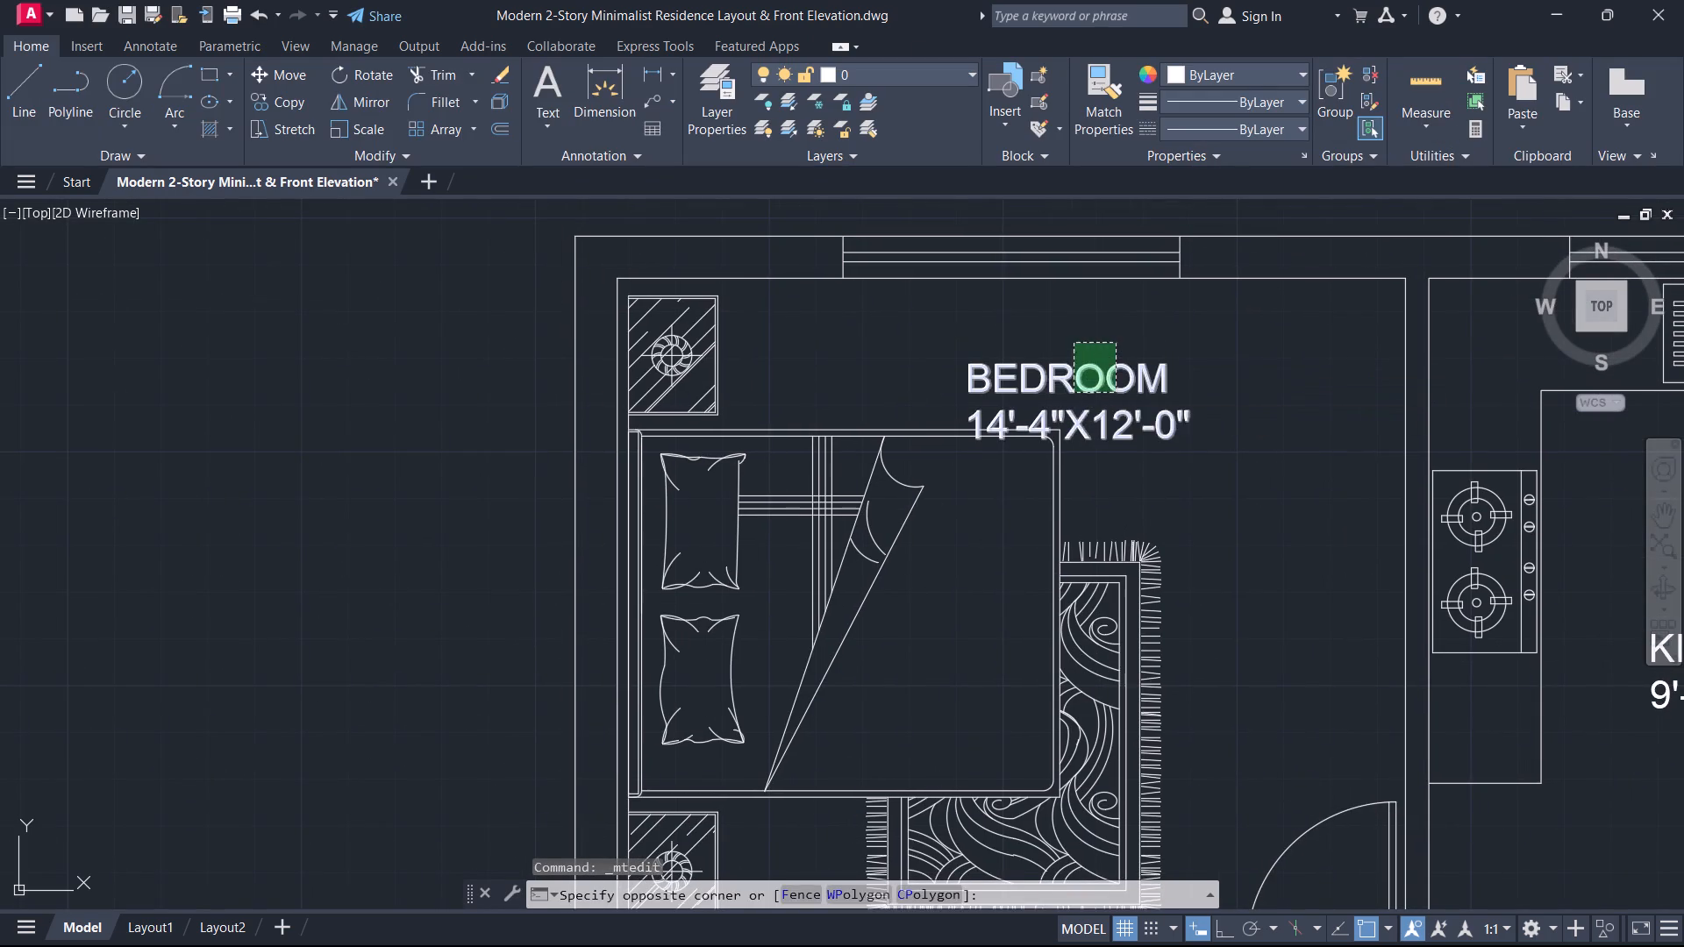
{"action": "type", "text": "M"}
{"action": "key", "text": "space"}
{"action": "left_click", "coordinate": [1073, 394]}
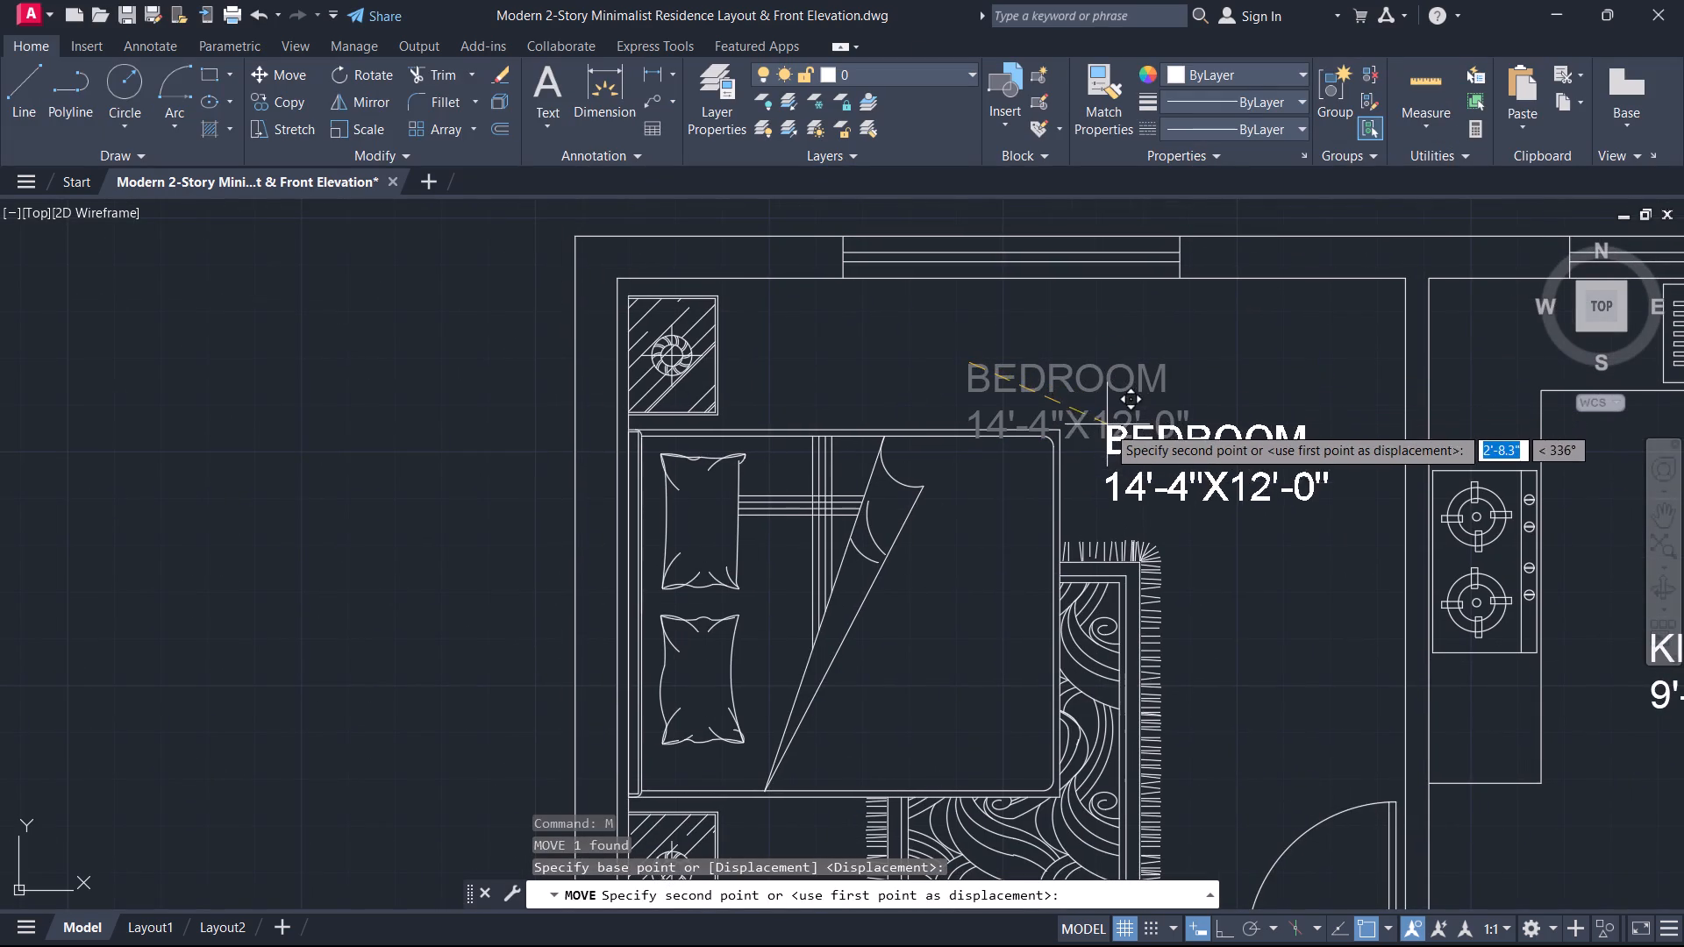
{"action": "left_click", "coordinate": [1089, 445]}
{"action": "scroll", "coordinate": [1089, 445], "scroll_direction": "up", "scroll_amount": 3}
{"action": "middle_click_drag", "start_coordinate": [1094, 451], "coordinate": [1228, 425]}
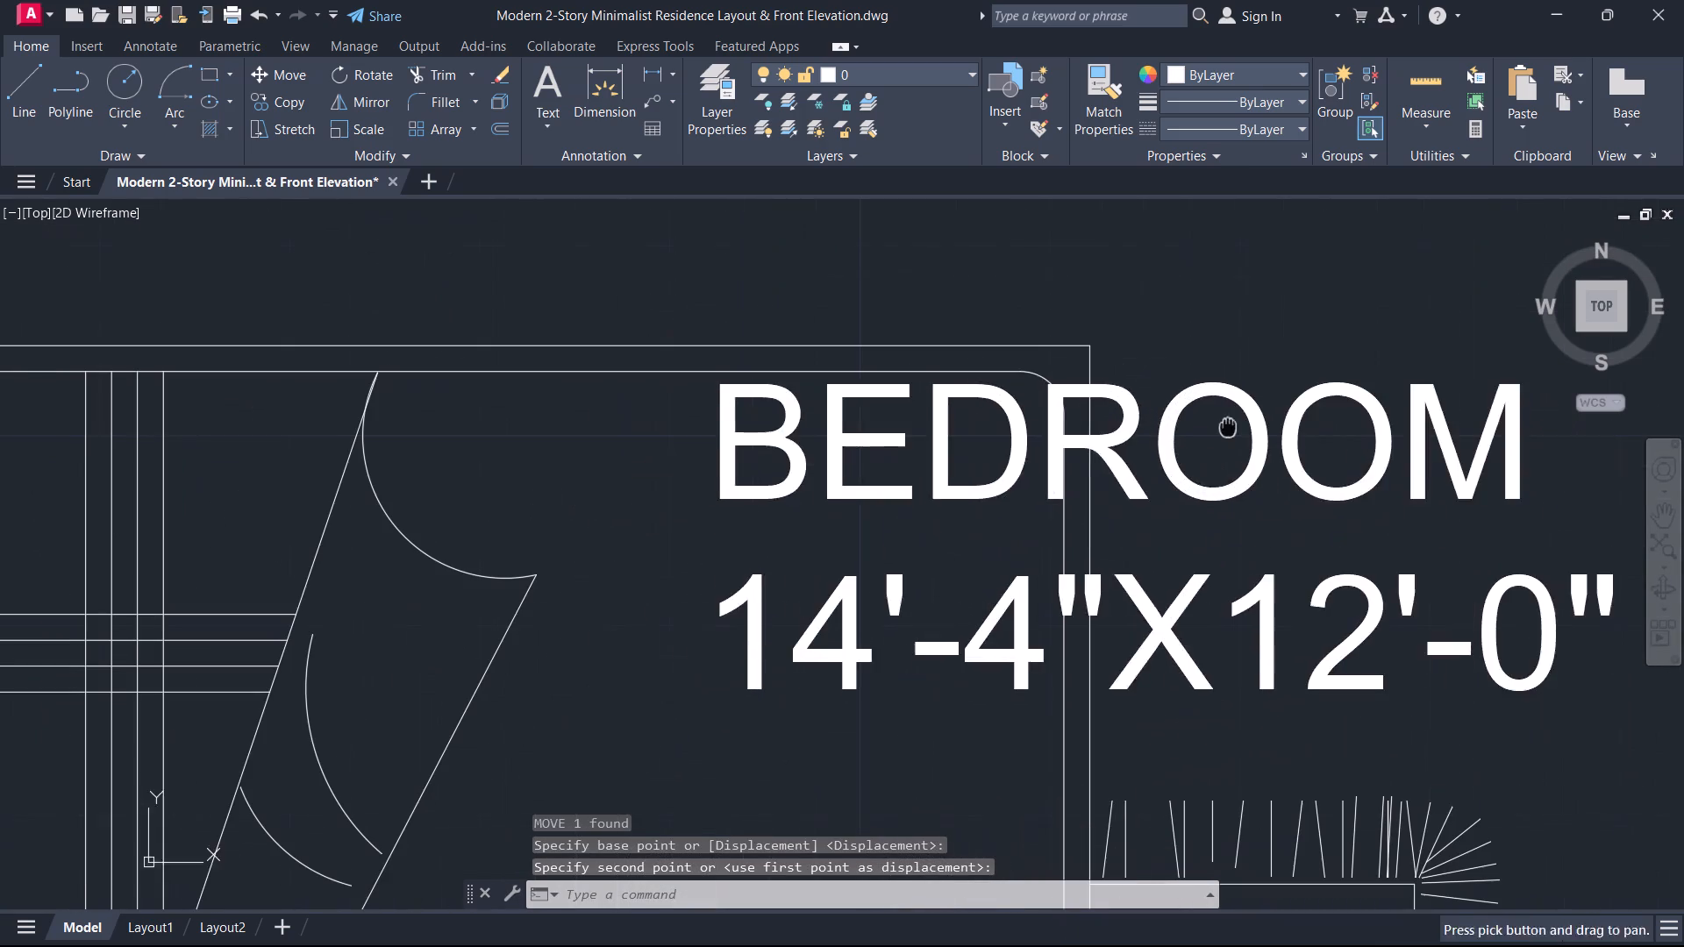
{"action": "left_click", "coordinate": [1195, 495]}
{"action": "type", "text": "M"}
{"action": "key", "text": "space"}
{"action": "left_click", "coordinate": [1195, 495]}
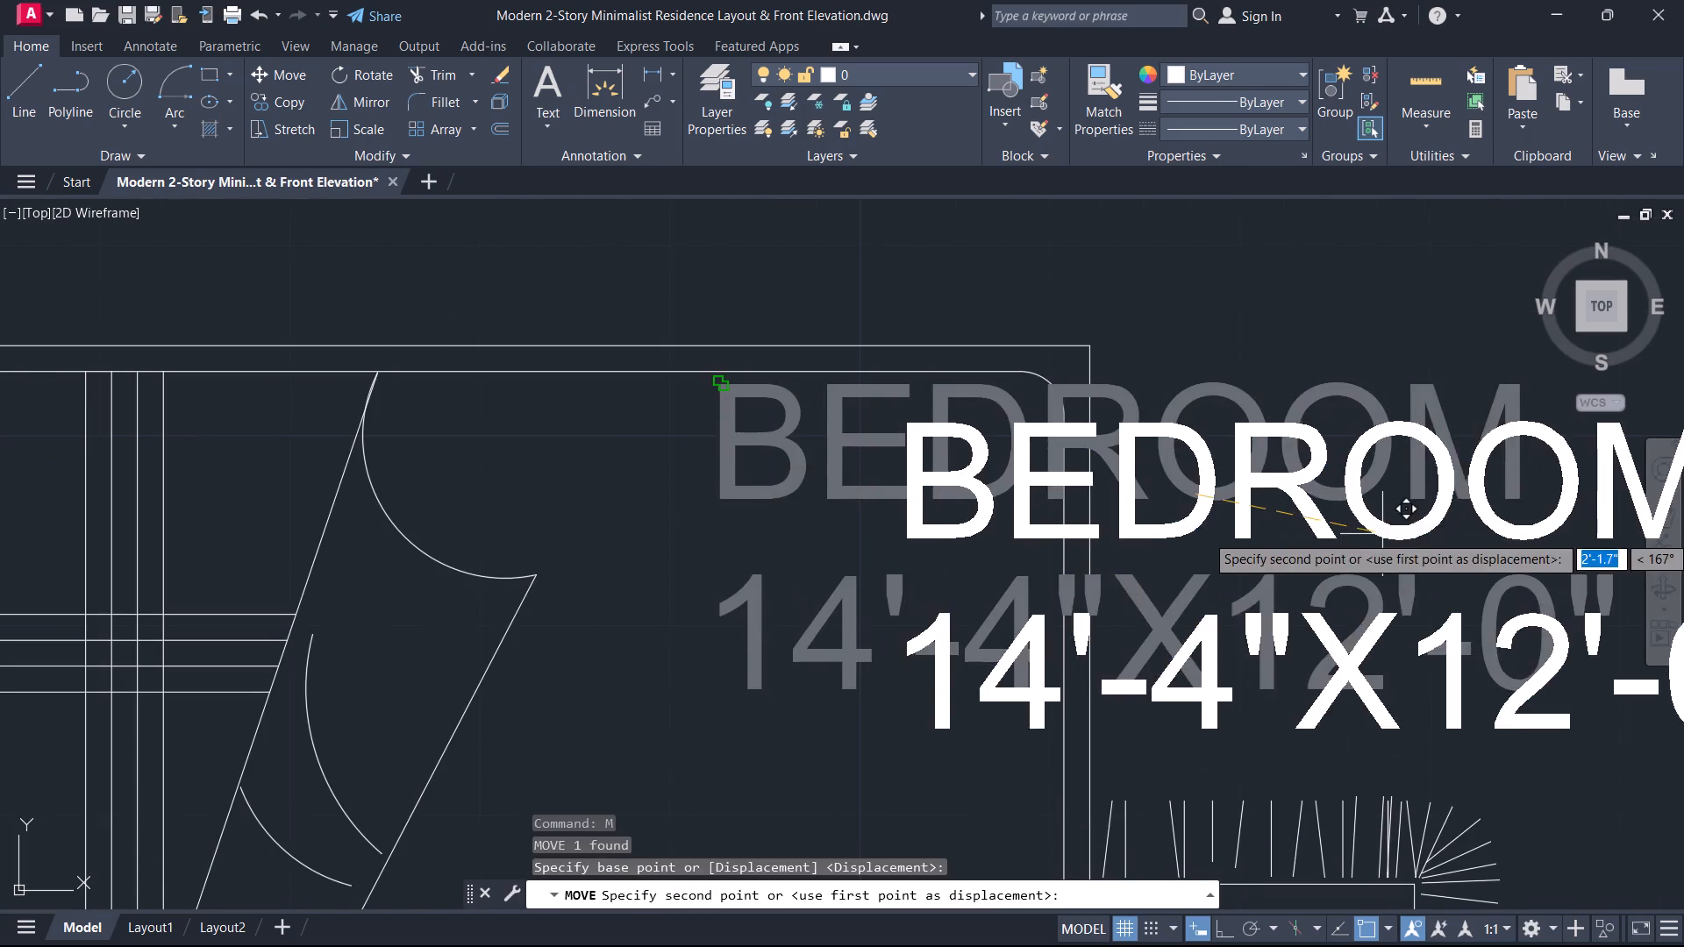
{"action": "middle_click_drag", "start_coordinate": [1384, 534], "coordinate": [762, 561]}
{"action": "scroll", "coordinate": [1384, 534], "scroll_direction": "down", "scroll_amount": 1}
{"action": "left_click", "coordinate": [975, 573]}
{"action": "scroll", "coordinate": [975, 573], "scroll_direction": "down", "scroll_amount": 1}
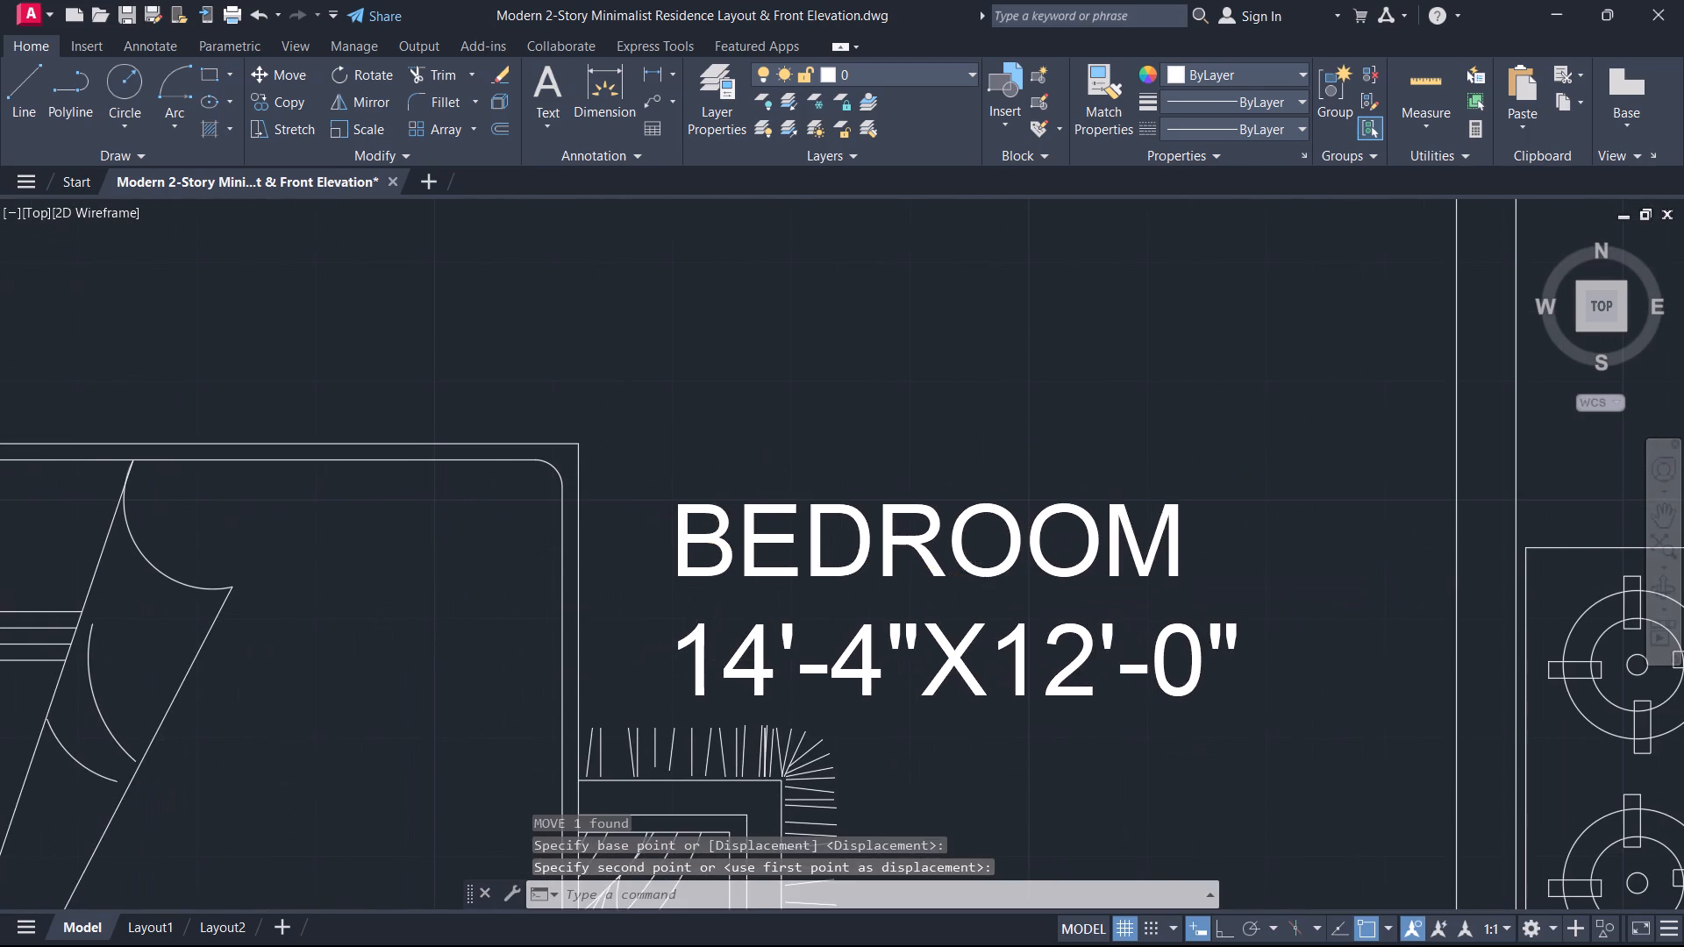
Copy the BEDROOM label into the room with the two armchairs and sofa, placing it in the free space above the seating.
{"action": "middle_click_drag", "start_coordinate": [975, 573], "coordinate": [1046, 562]}
{"action": "scroll", "coordinate": [975, 573], "scroll_direction": "down", "scroll_amount": 1}
{"action": "scroll", "coordinate": [1055, 559], "scroll_direction": "down", "scroll_amount": 2}
{"action": "middle_click_drag", "start_coordinate": [1065, 612], "coordinate": [1124, 553]}
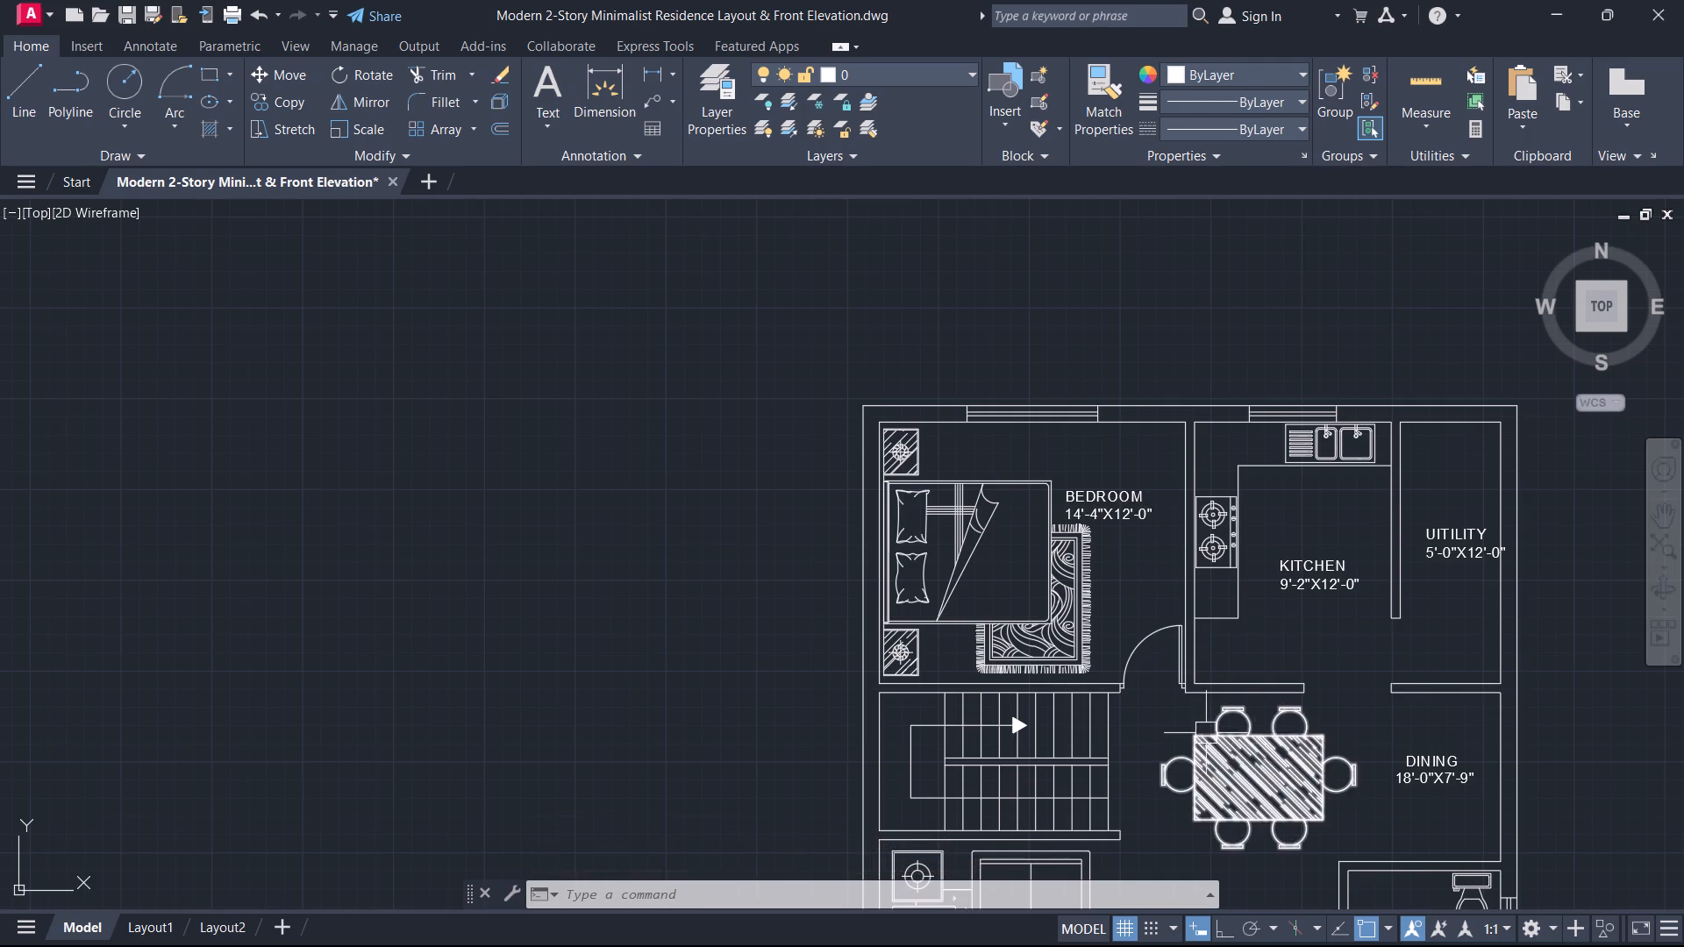
{"action": "middle_click_drag", "start_coordinate": [1204, 733], "coordinate": [1126, 495]}
{"action": "scroll", "coordinate": [1133, 631], "scroll_direction": "down", "scroll_amount": 1}
{"action": "middle_click_drag", "start_coordinate": [1131, 638], "coordinate": [1204, 533]}
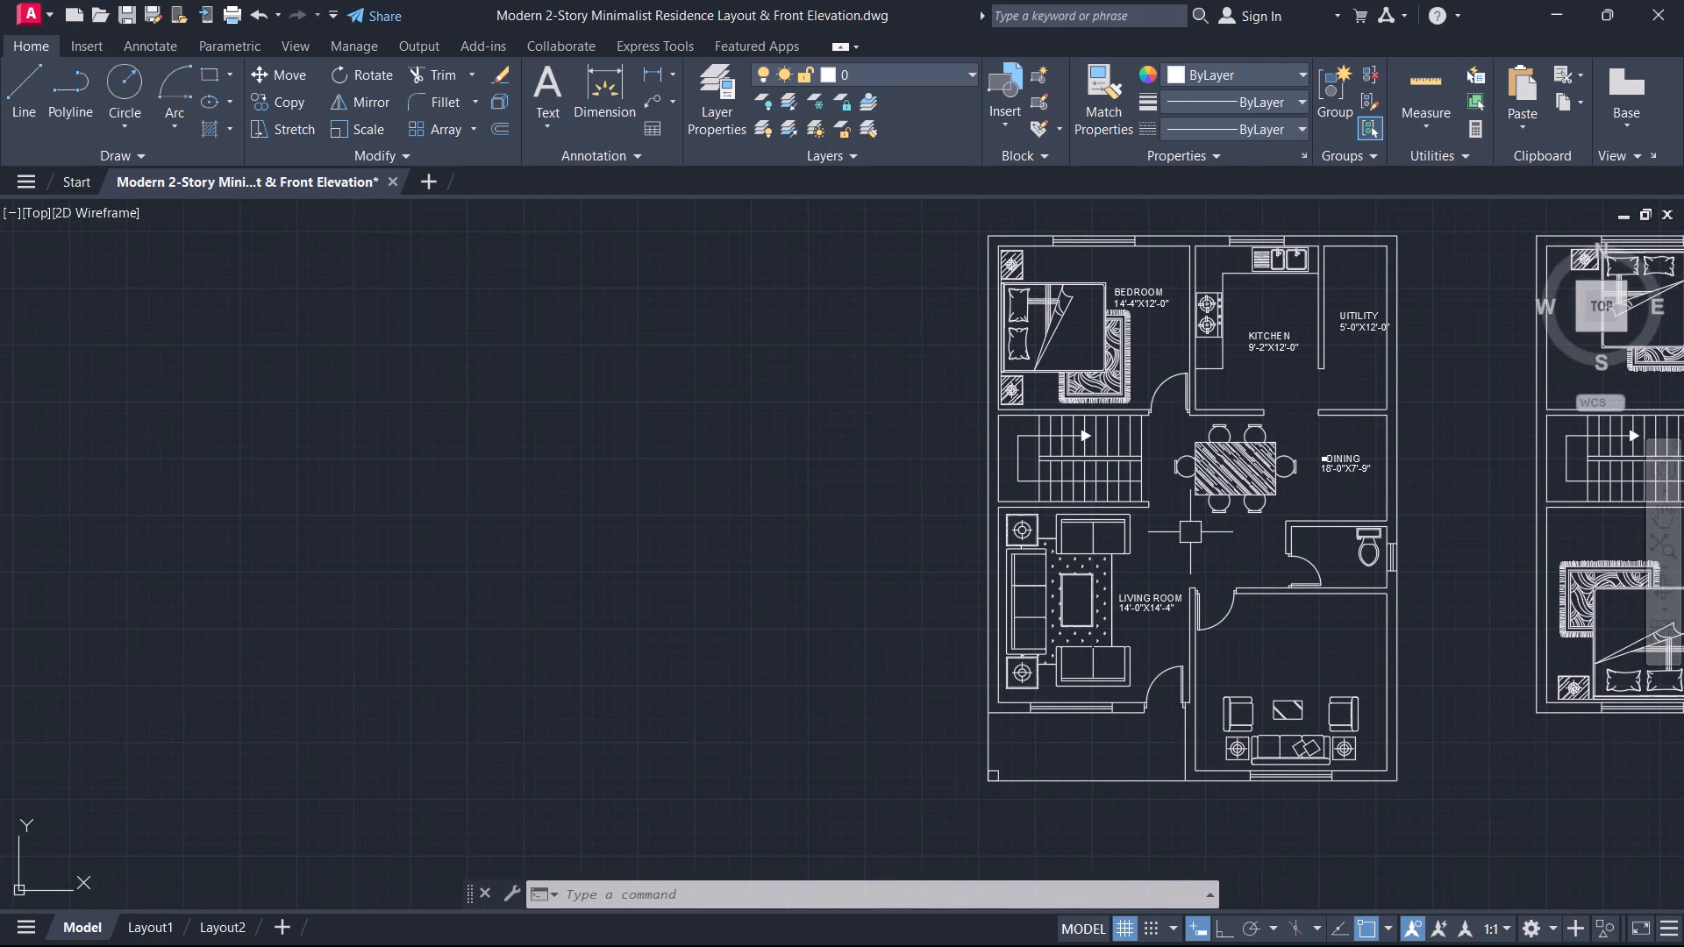
{"action": "scroll", "coordinate": [1183, 526], "scroll_direction": "up", "scroll_amount": 1}
{"action": "middle_click_drag", "start_coordinate": [1183, 525], "coordinate": [1219, 675]}
{"action": "middle_click_drag", "start_coordinate": [1188, 557], "coordinate": [1228, 660]}
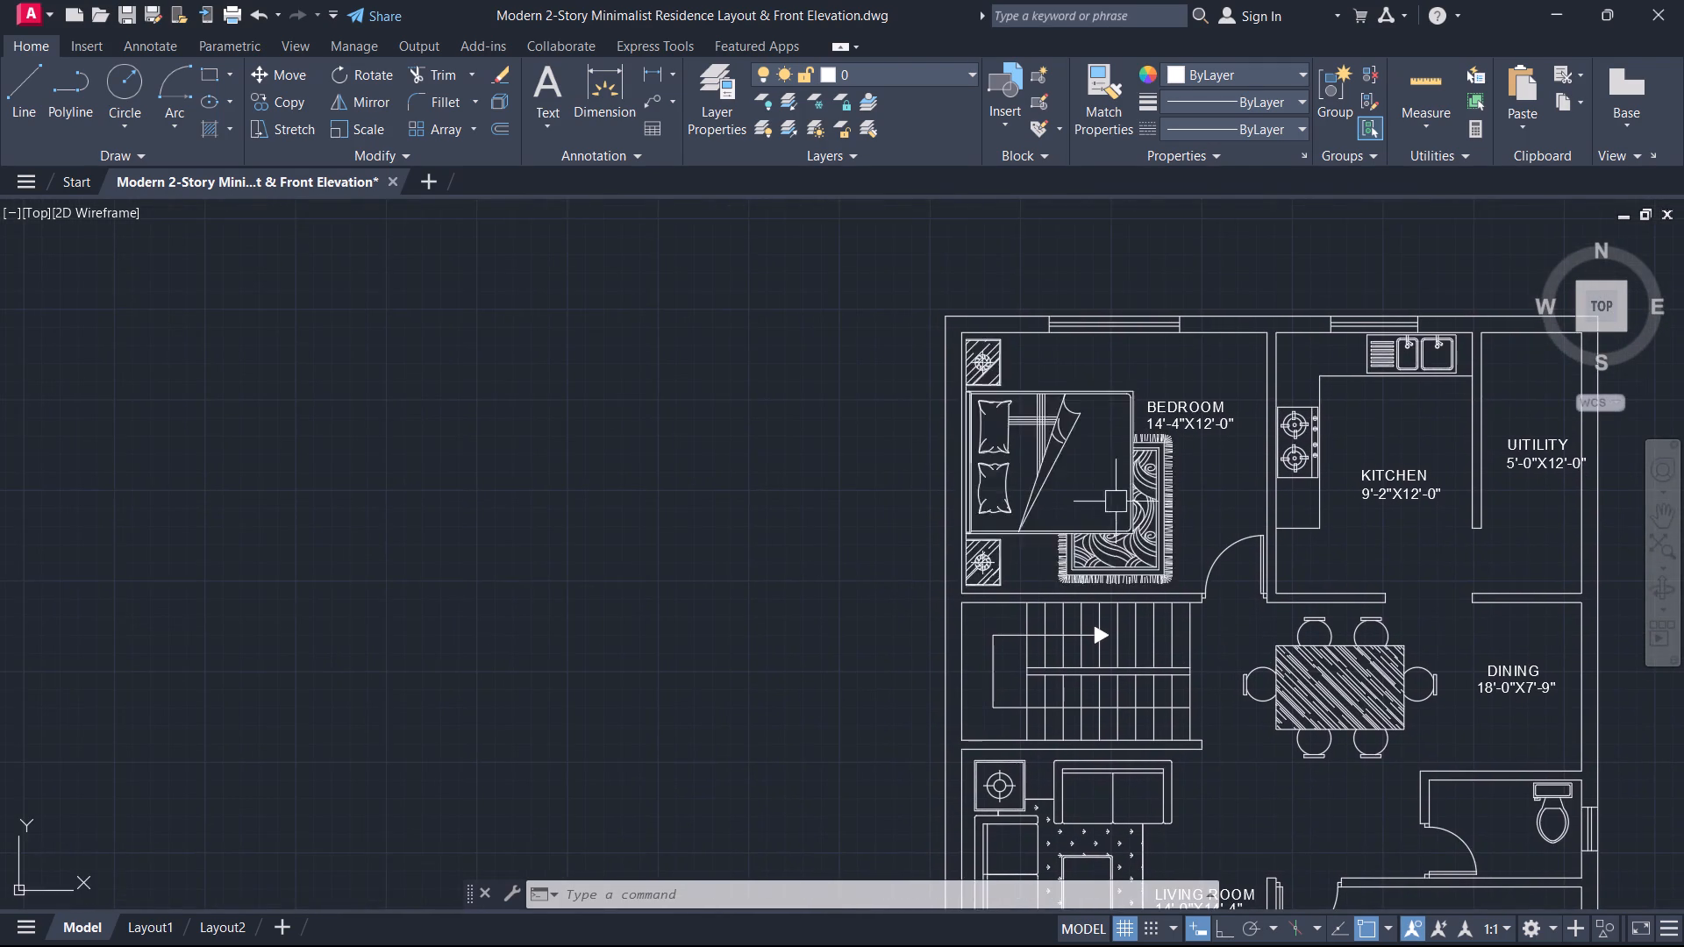
{"action": "scroll", "coordinate": [1116, 502], "scroll_direction": "up", "scroll_amount": 1}
{"action": "middle_click_drag", "start_coordinate": [1116, 502], "coordinate": [1171, 600]}
{"action": "left_click", "coordinate": [1290, 460]}
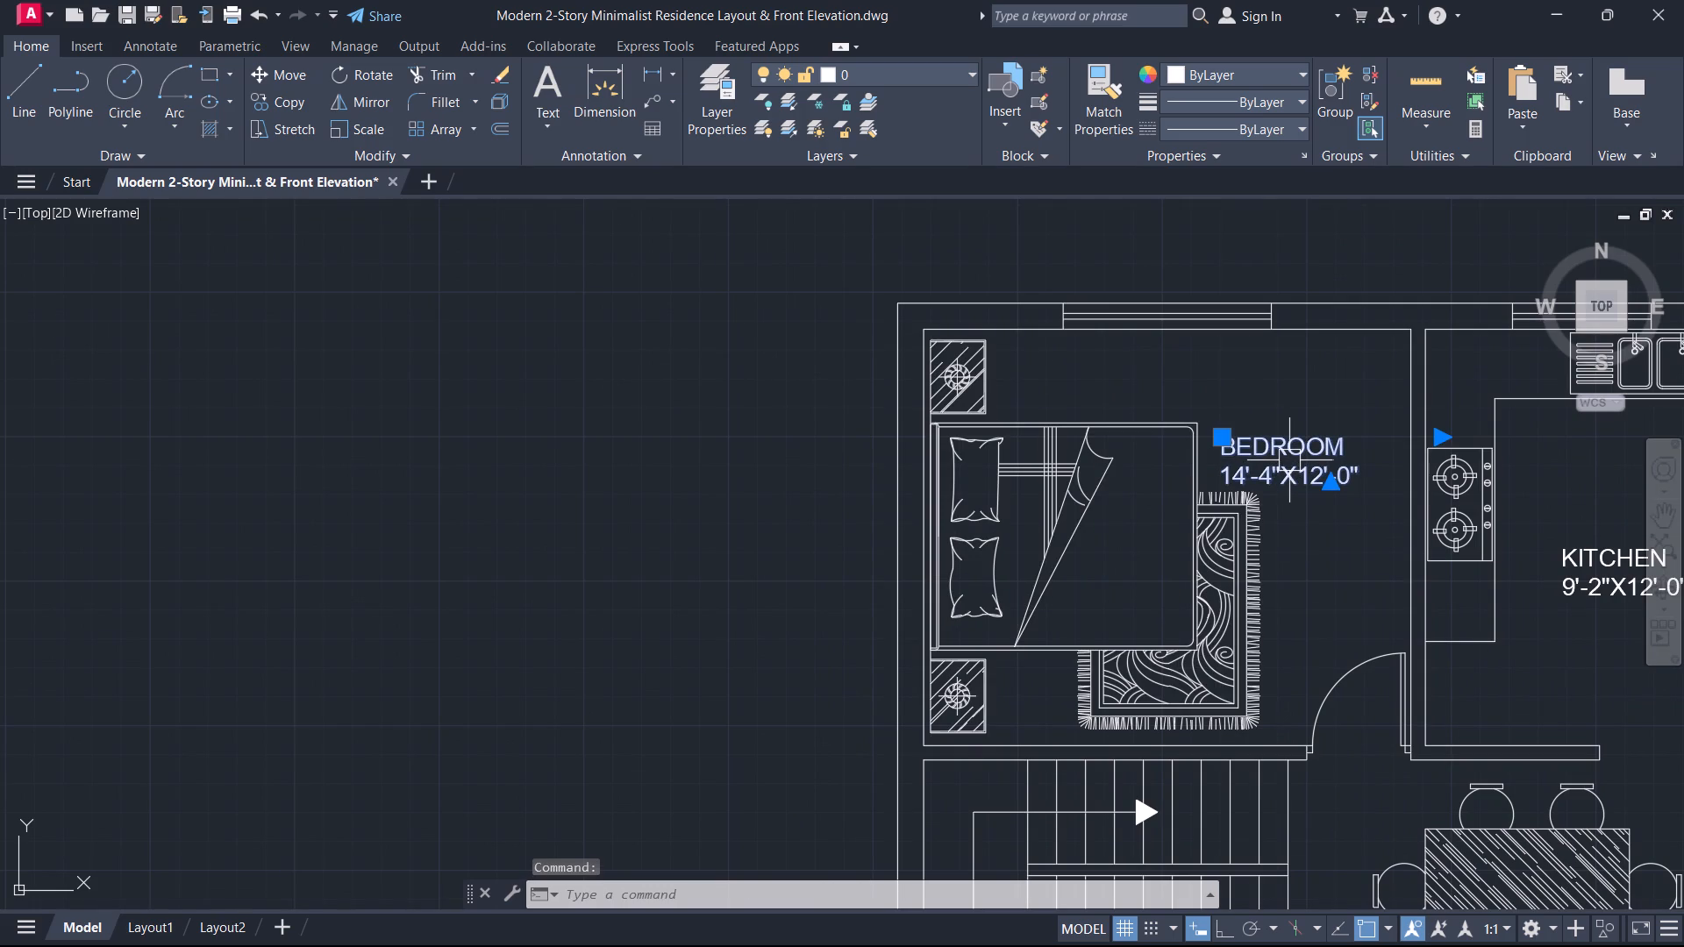
{"action": "key", "text": "c"}
{"action": "type", "text": "O"}
{"action": "key", "text": "space"}
{"action": "left_click", "coordinate": [1274, 463]}
{"action": "scroll", "coordinate": [1281, 602], "scroll_direction": "down", "scroll_amount": 1}
{"action": "middle_click_drag", "start_coordinate": [1264, 596], "coordinate": [1125, 400]}
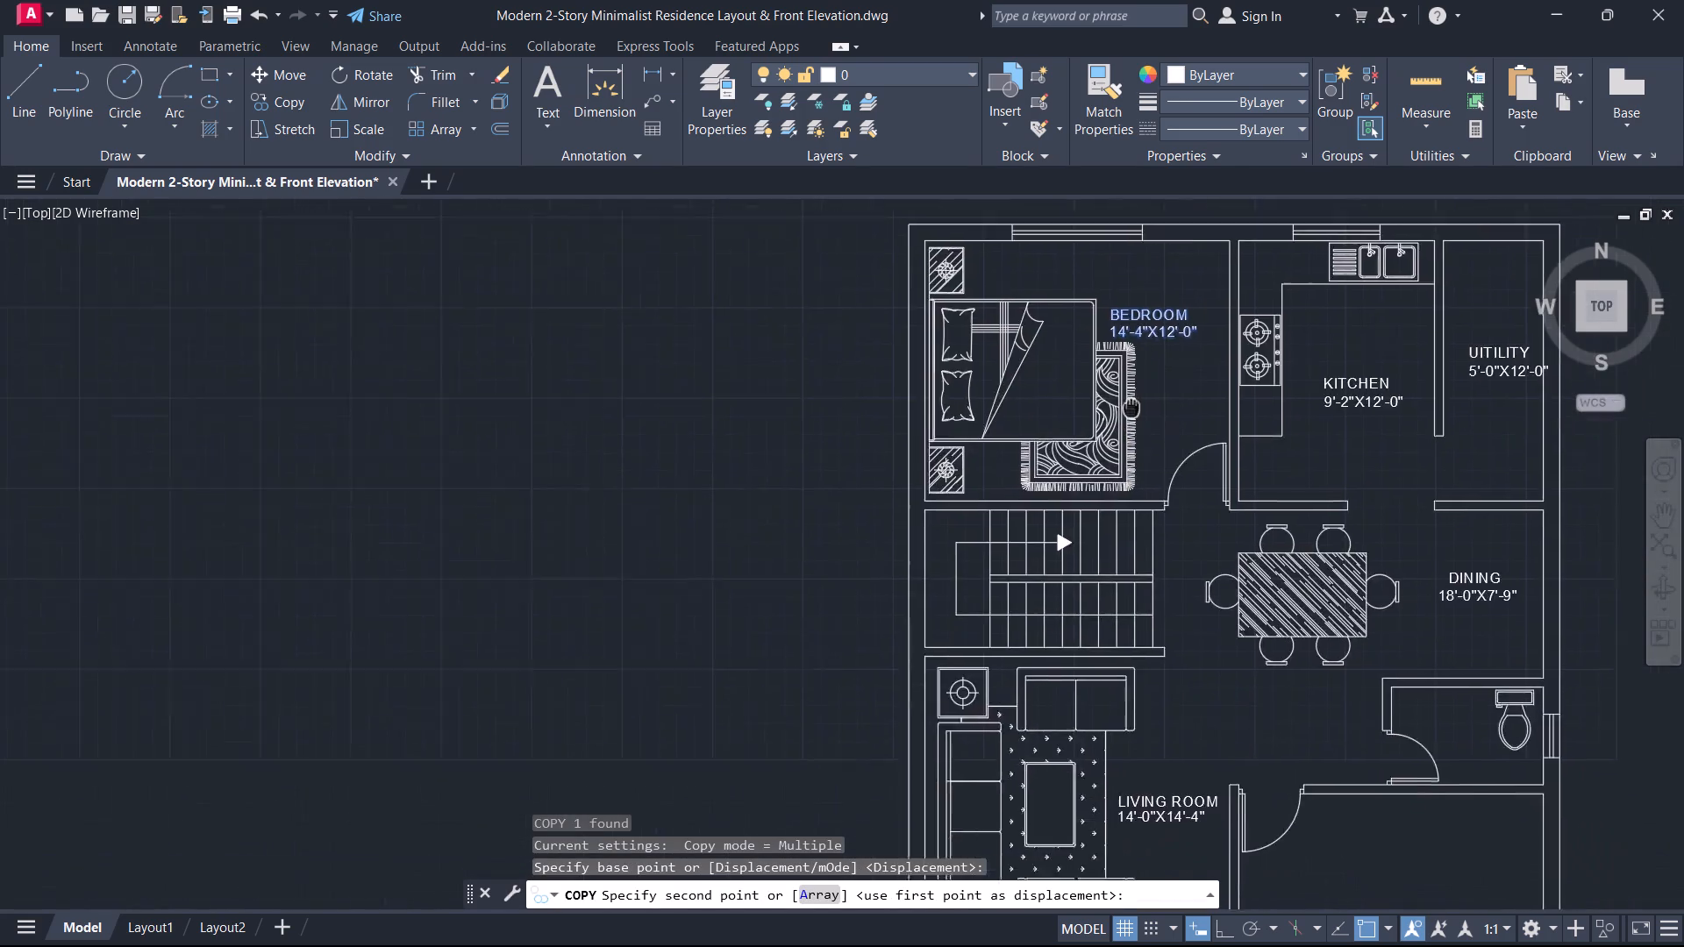
{"action": "middle_click_drag", "start_coordinate": [1125, 400], "coordinate": [1099, 353]}
{"action": "scroll", "coordinate": [1016, 409], "scroll_direction": "down", "scroll_amount": 1}
{"action": "scroll", "coordinate": [1196, 680], "scroll_direction": "up", "scroll_amount": 2}
{"action": "middle_click", "coordinate": [1196, 680]}
{"action": "left_click", "coordinate": [1216, 678]}
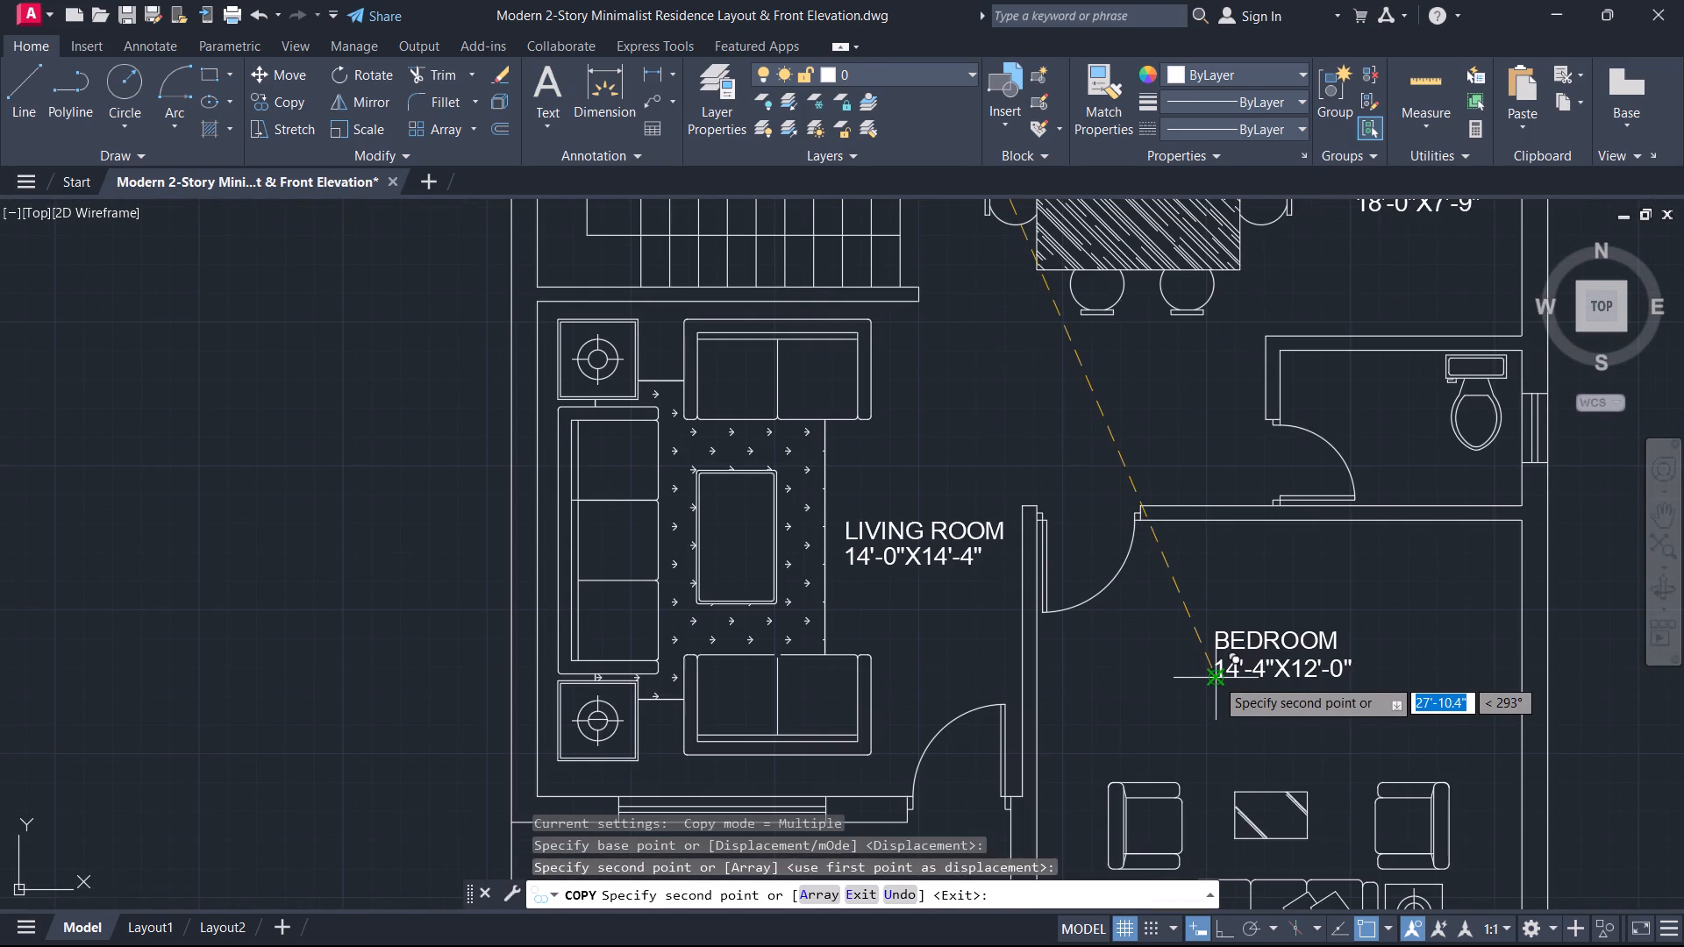
{"action": "key", "text": "Escape"}
Replace the copied label's entire text in the armchair room with GUEST ROOM.
{"action": "double_click", "coordinate": [1251, 650]}
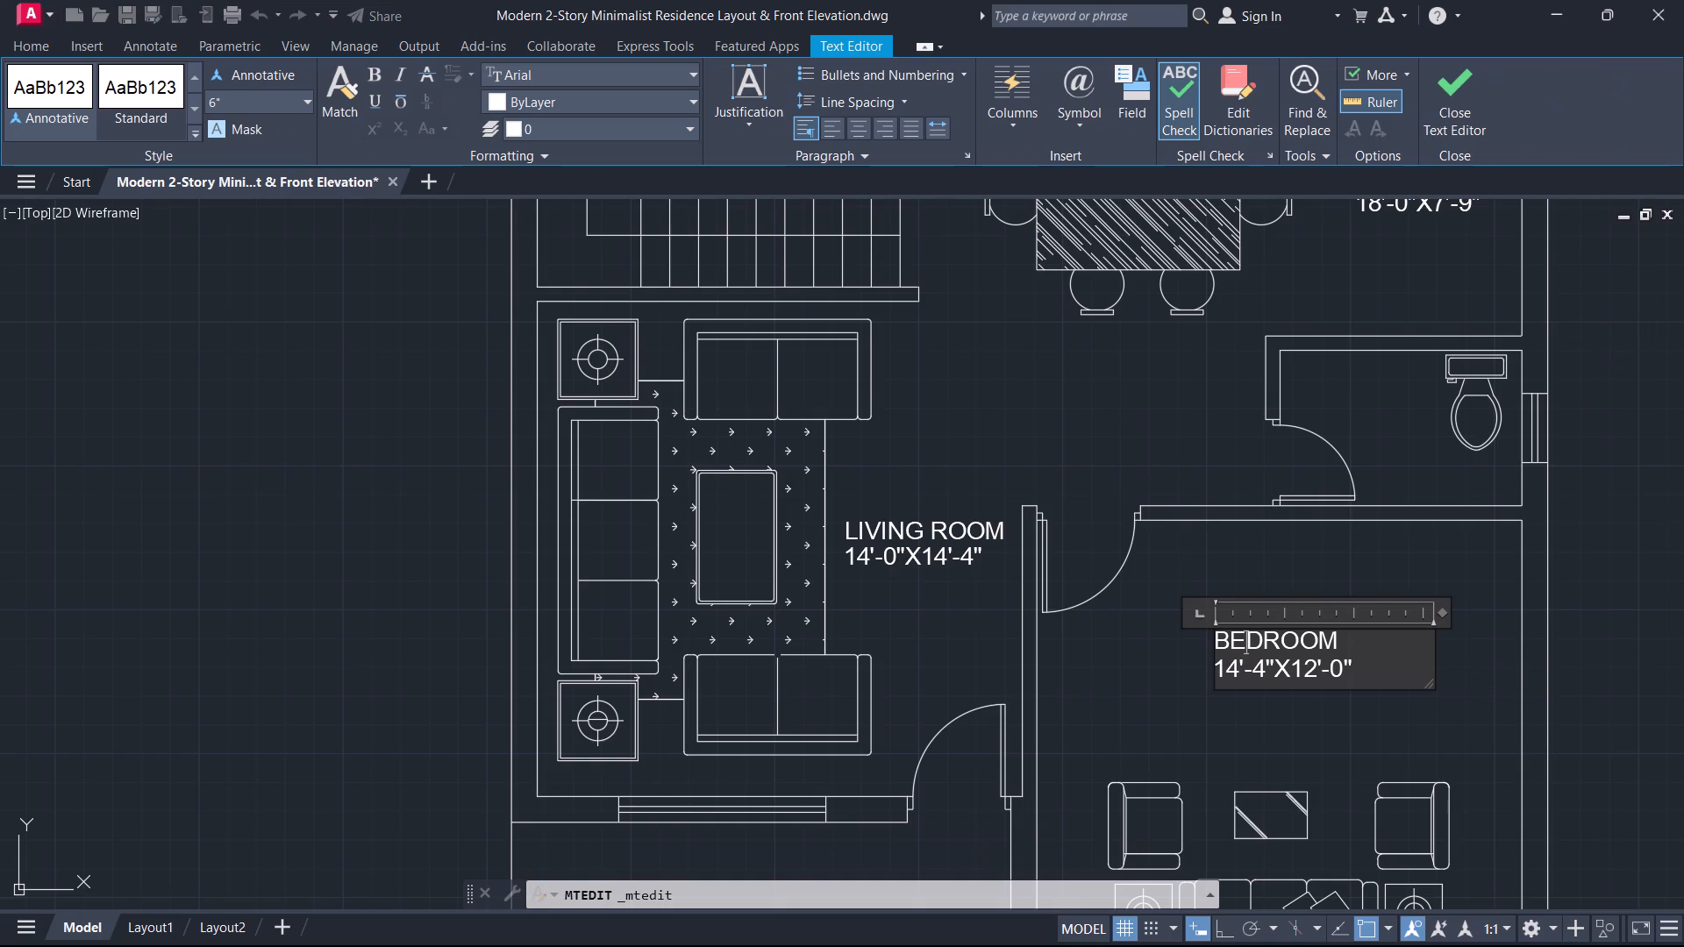
{"action": "left_click_drag", "start_coordinate": [1378, 680], "coordinate": [1177, 612]}
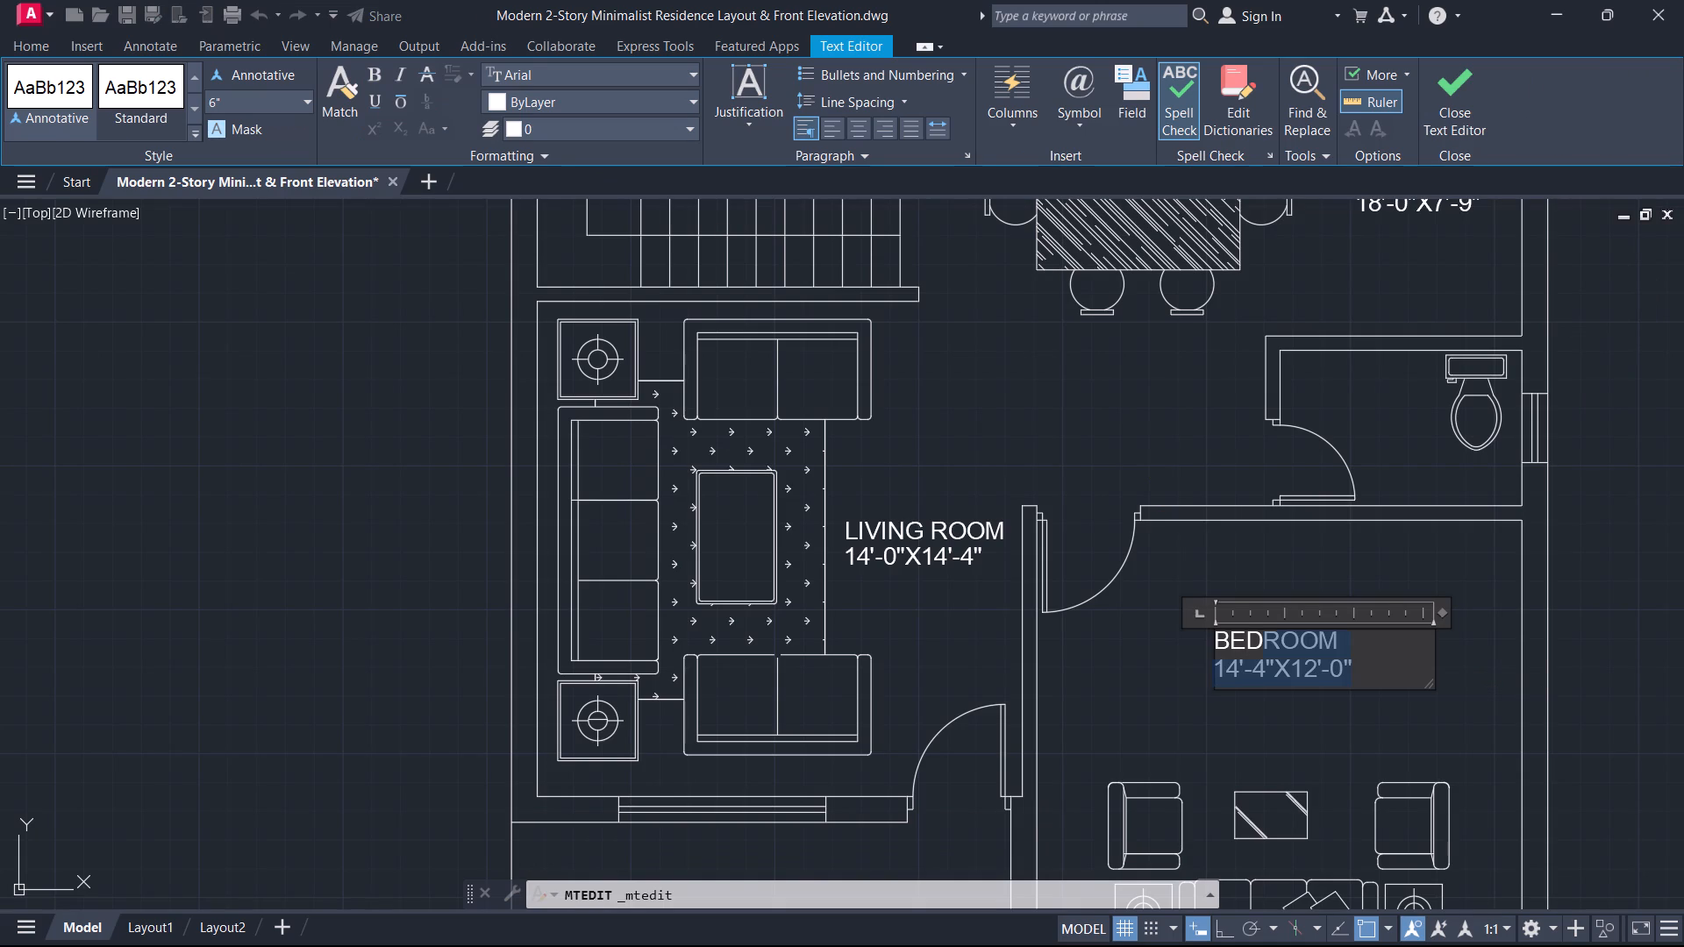
{"action": "left_click_drag", "start_coordinate": [1177, 612], "coordinate": [1126, 586]}
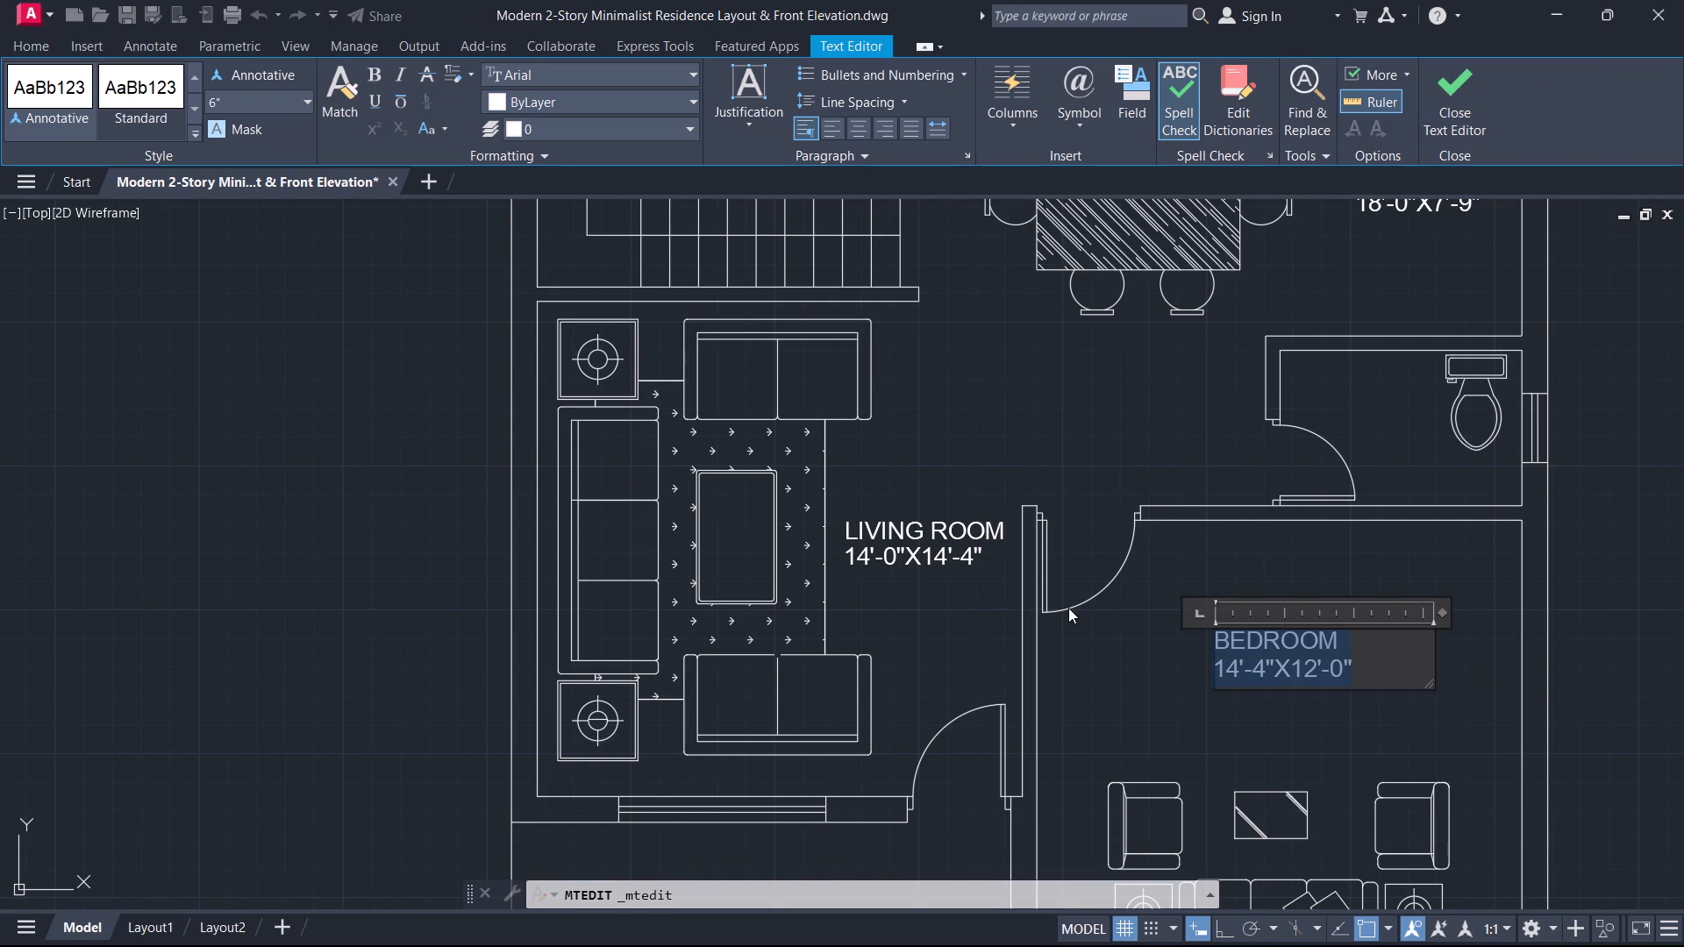
{"action": "key", "text": "g"}
{"action": "type", "text": "UST"}
{"action": "key", "text": "space"}
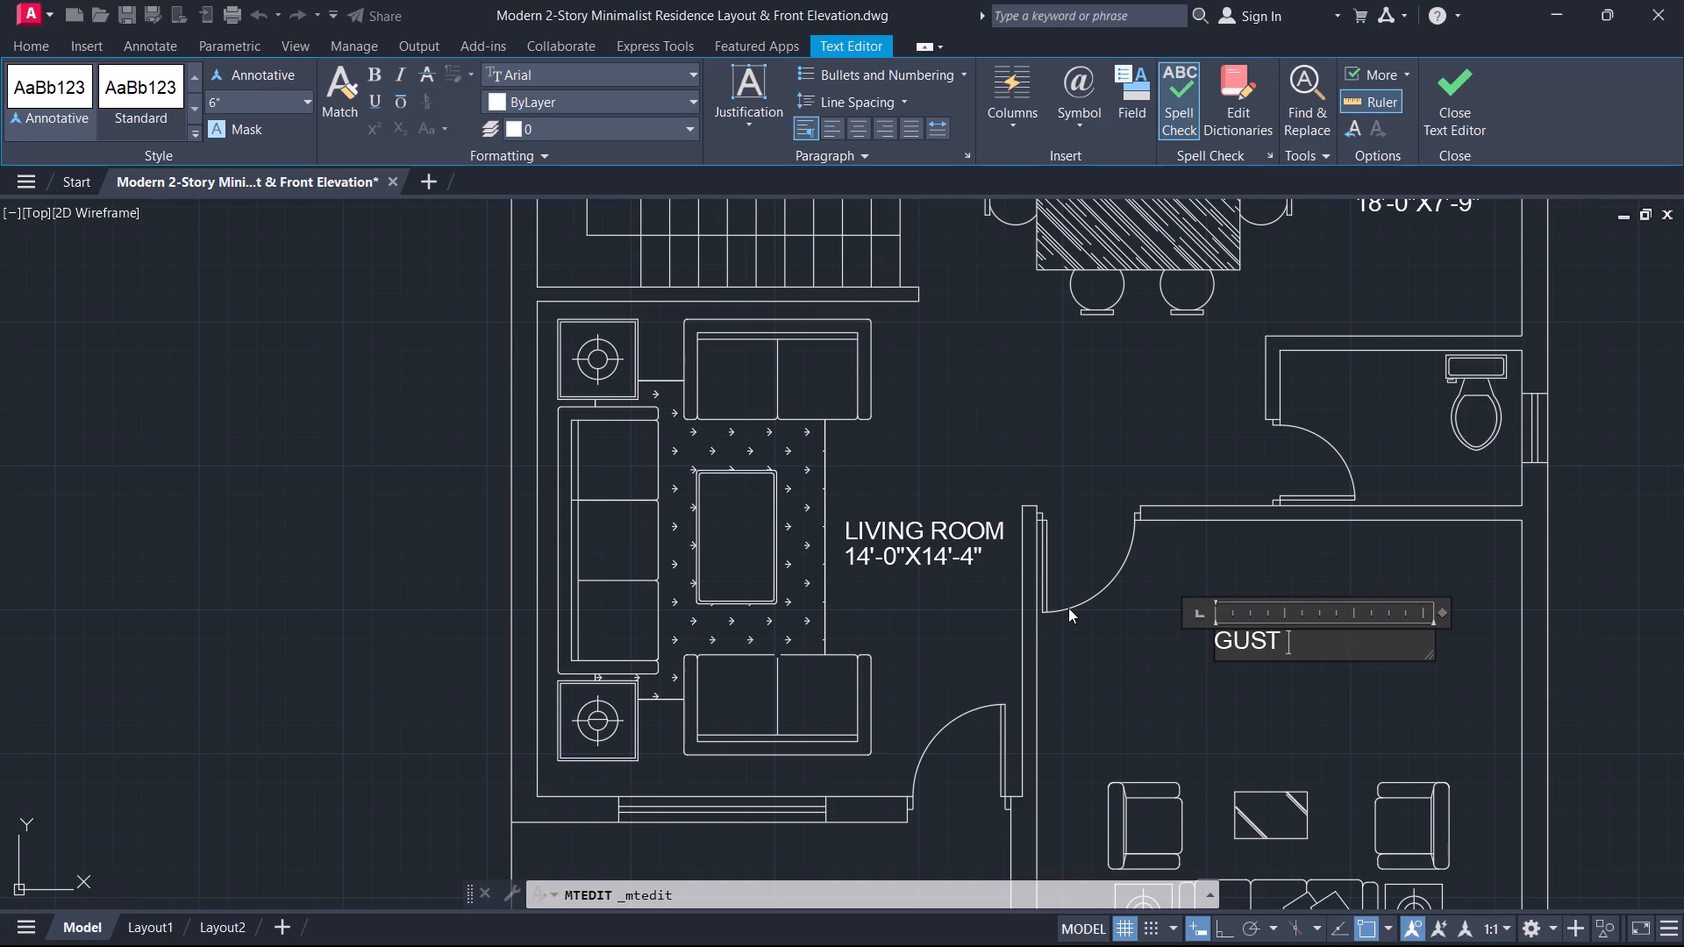
{"action": "key", "text": "BackSpace"}
{"action": "key", "text": "BackSpace"}
{"action": "key", "text": "BackSpace"}
{"action": "key", "text": "BackSpace"}
{"action": "type", "text": "ES"}
{"action": "key", "text": "t"}
{"action": "key", "text": "space"}
{"action": "key", "text": "Left"}
{"action": "key", "text": "Left"}
{"action": "key", "text": "Left"}
{"action": "key", "text": "Left"}
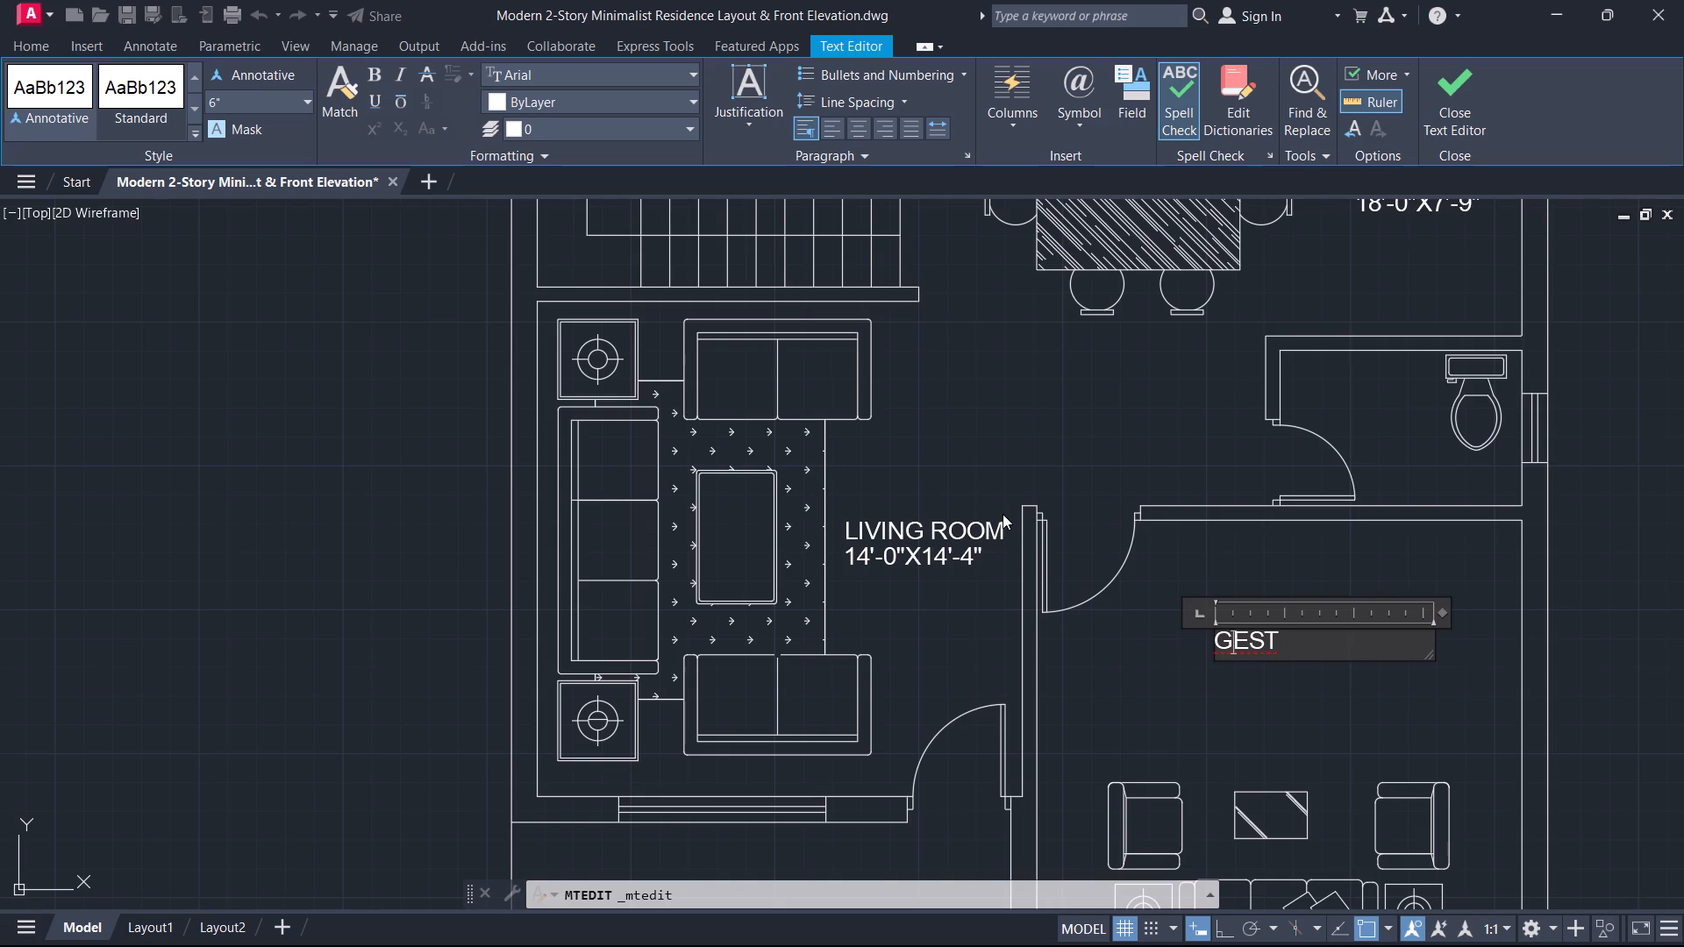
{"action": "key", "text": "u"}
{"action": "key", "text": "Right"}
{"action": "key", "text": "Right"}
{"action": "key", "text": "Right"}
{"action": "key", "text": "space"}
{"action": "type", "text": "RO"}
{"action": "type", "text": "OM"}
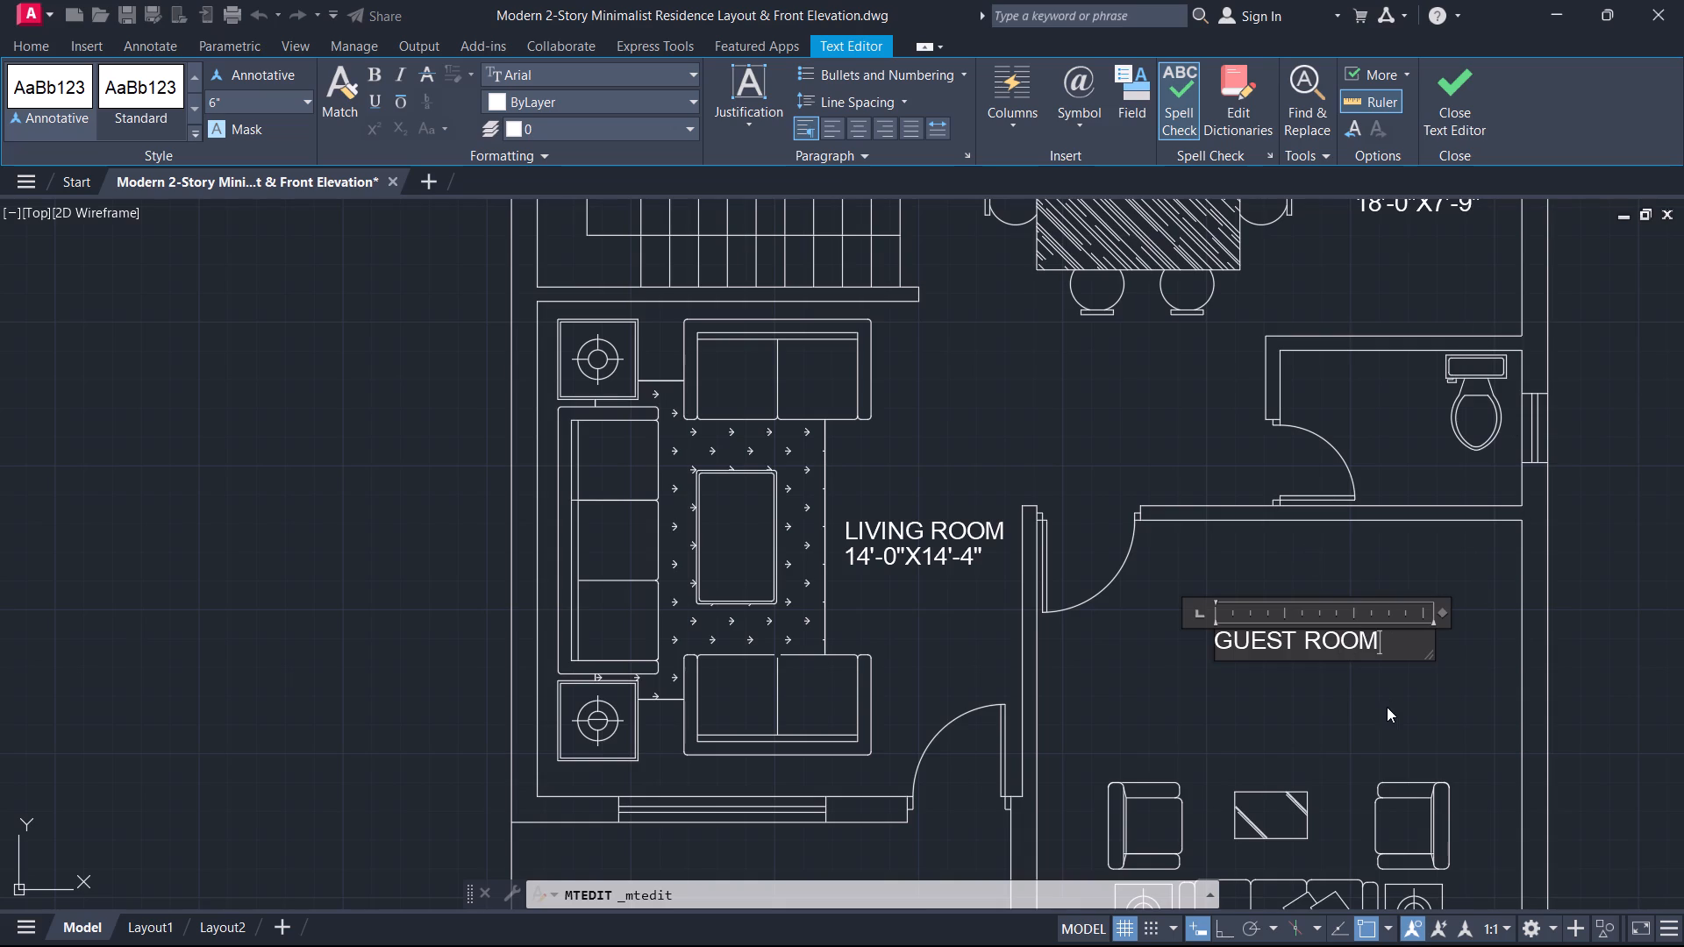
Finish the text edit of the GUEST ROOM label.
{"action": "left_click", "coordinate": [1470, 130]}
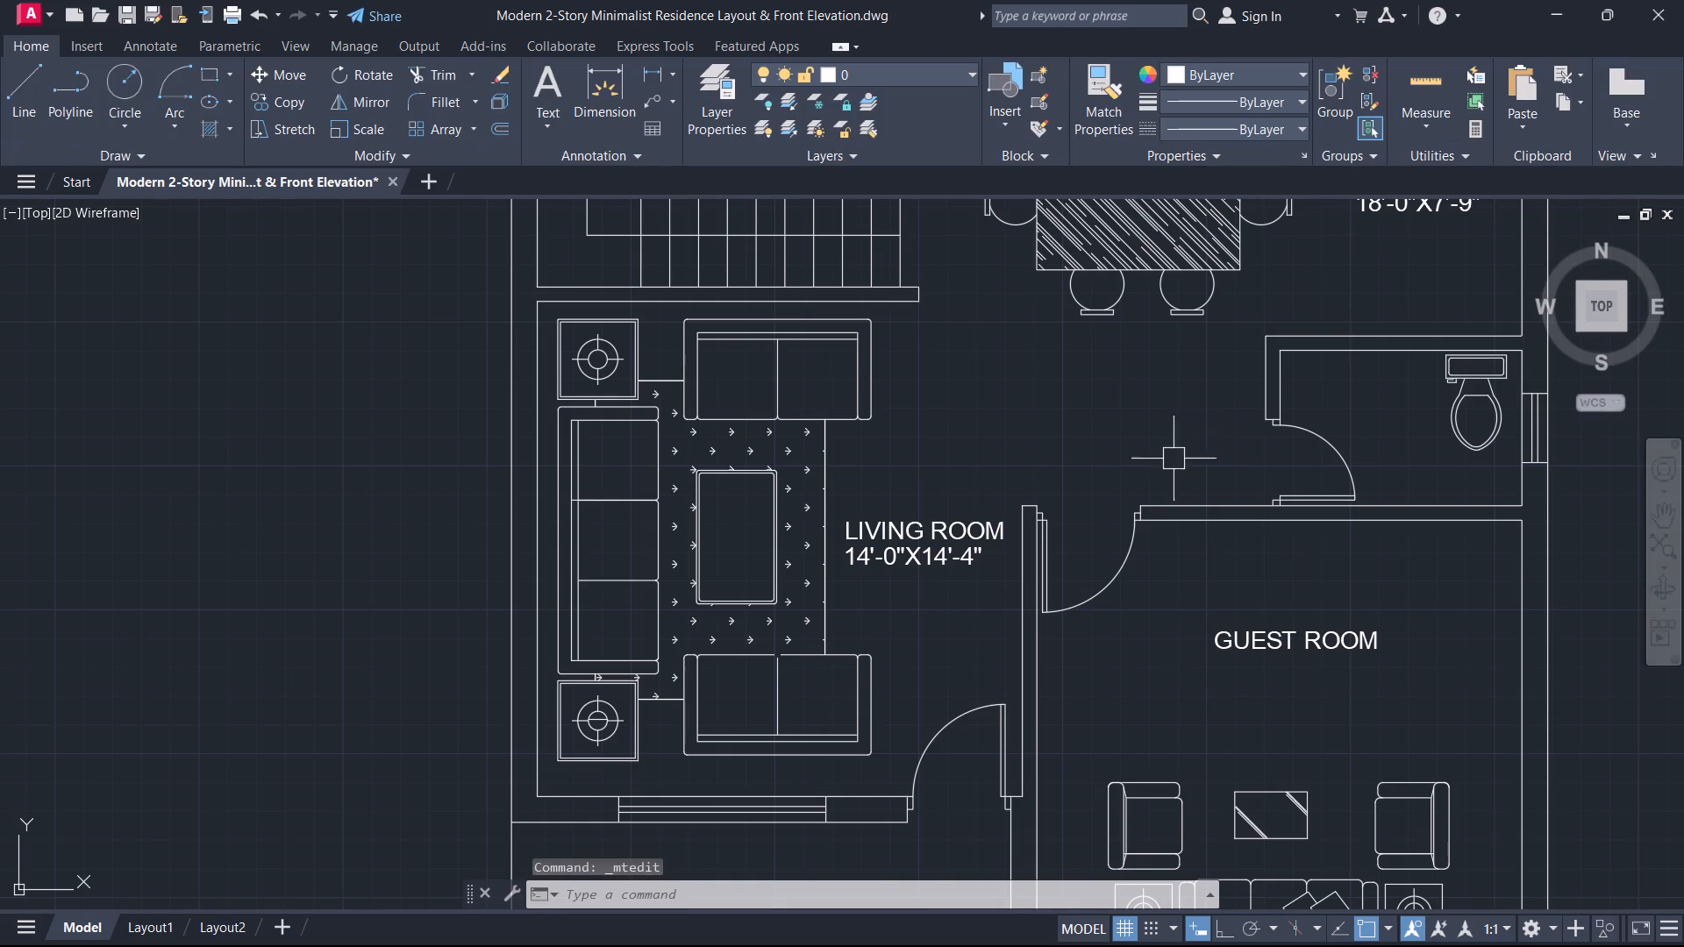
Measure the guest room's width and depth between its inner wall faces, checking the width a second time.
{"action": "key", "text": "d"}
{"action": "type", "text": "I"}
{"action": "key", "text": "space"}
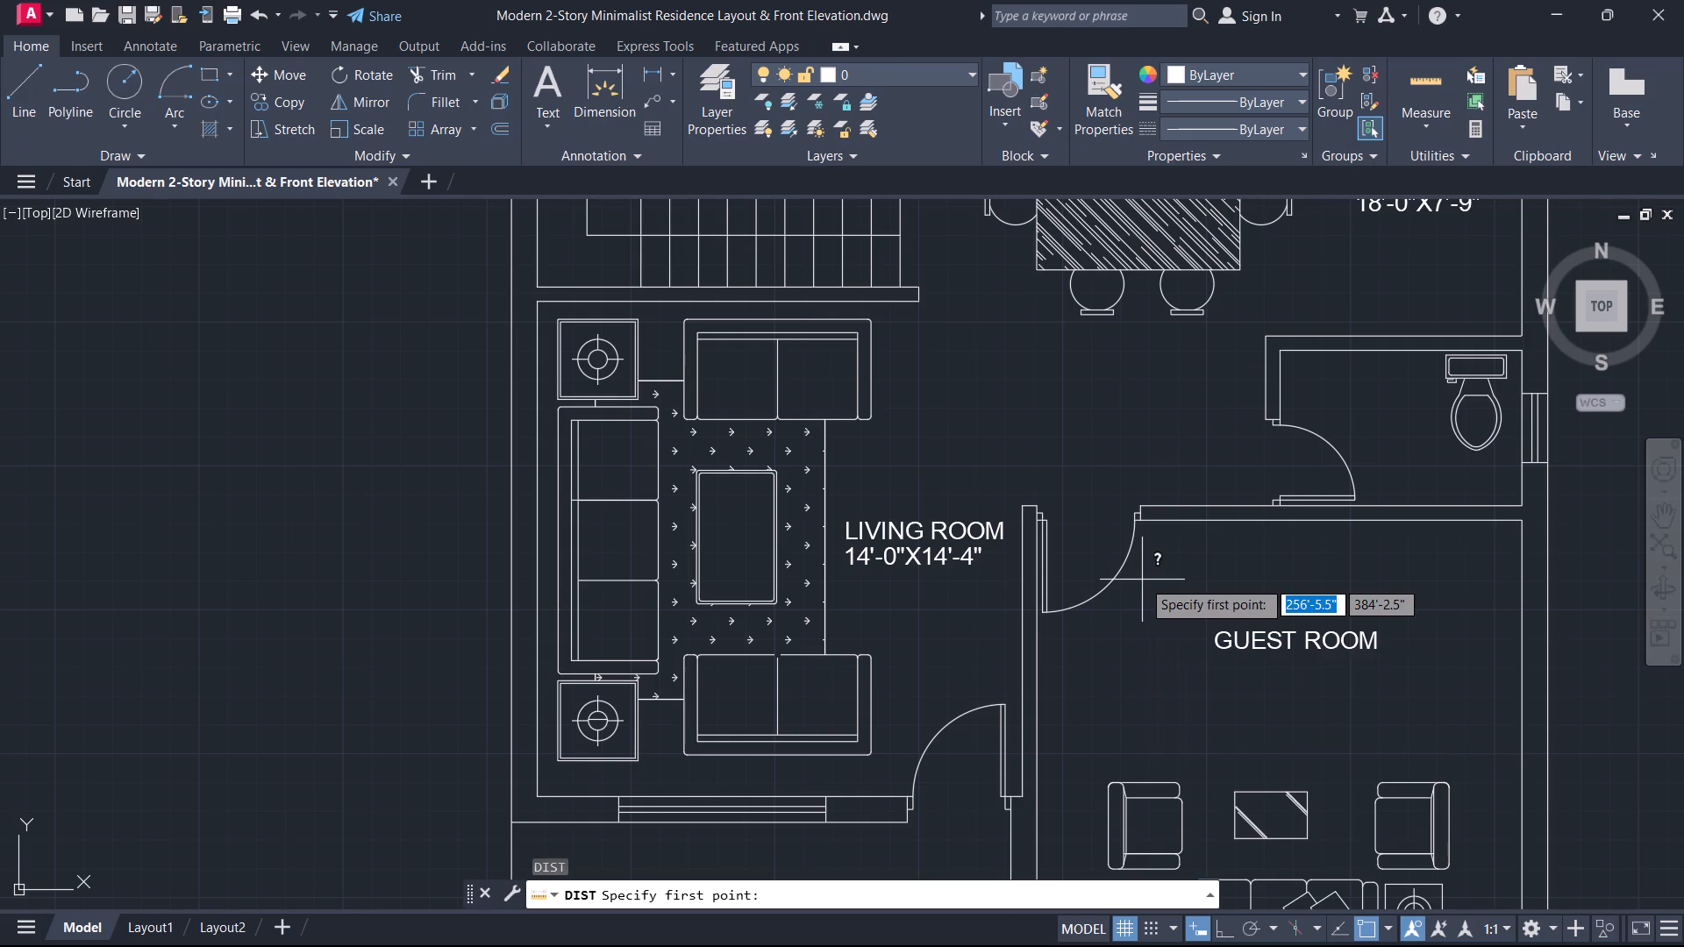
{"action": "left_click", "coordinate": [1036, 706]}
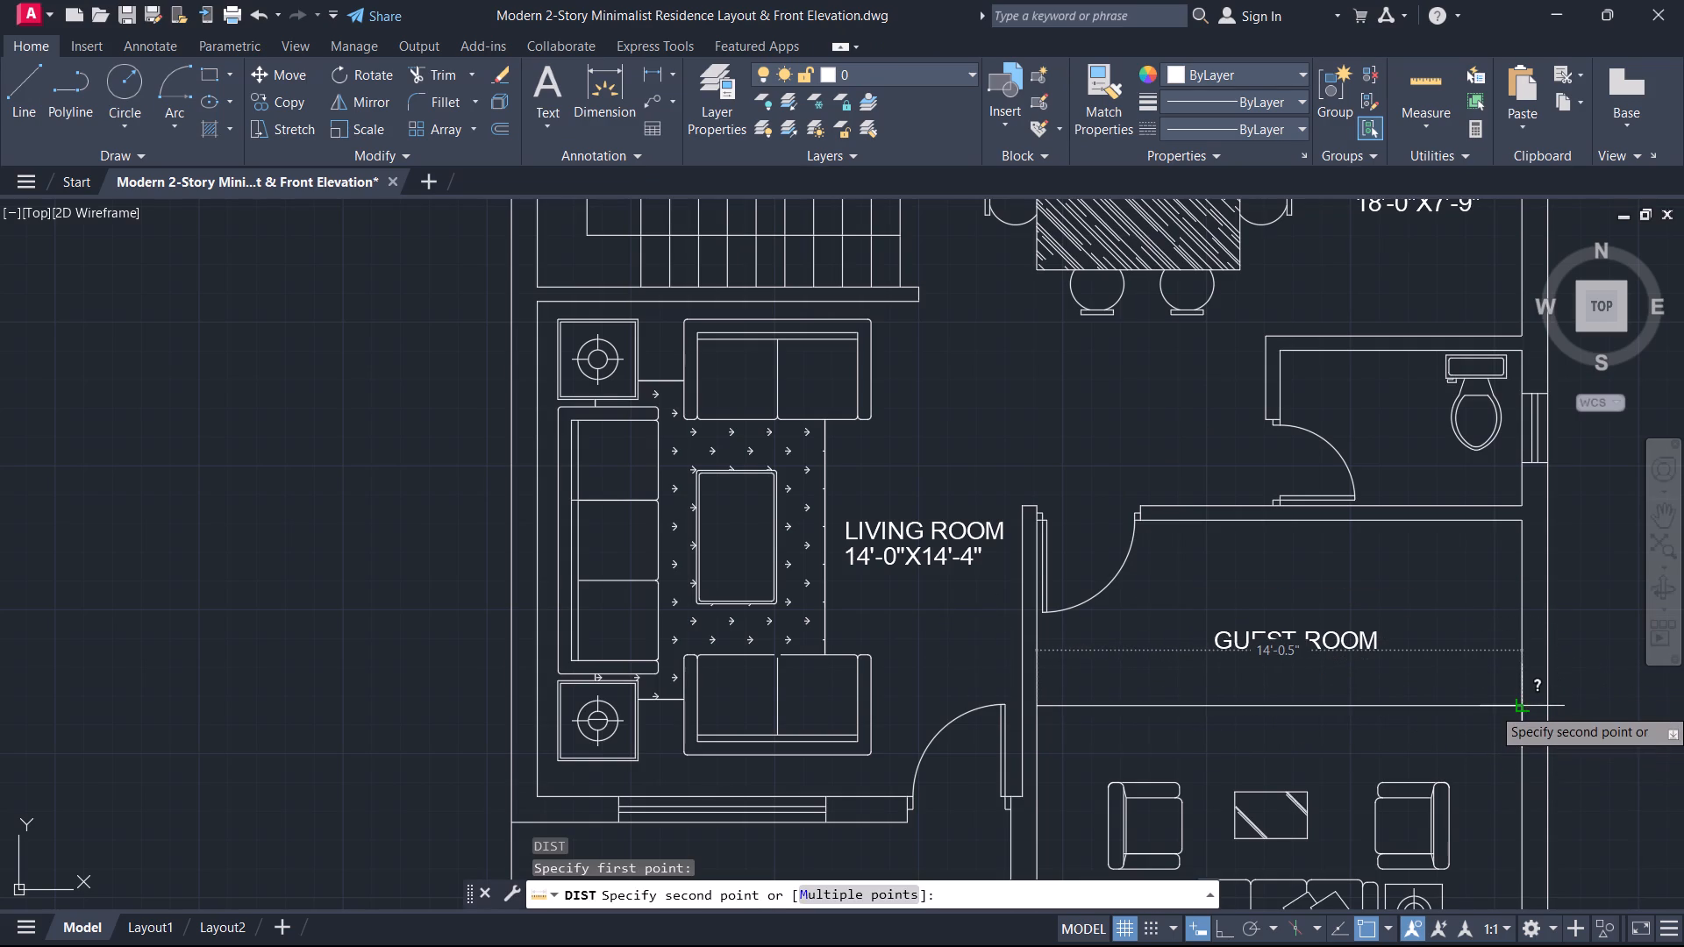
{"action": "key", "text": "Escape"}
{"action": "middle_click_drag", "start_coordinate": [1352, 686], "coordinate": [1338, 561]}
{"action": "scroll", "coordinate": [1338, 581], "scroll_direction": "down", "scroll_amount": 1}
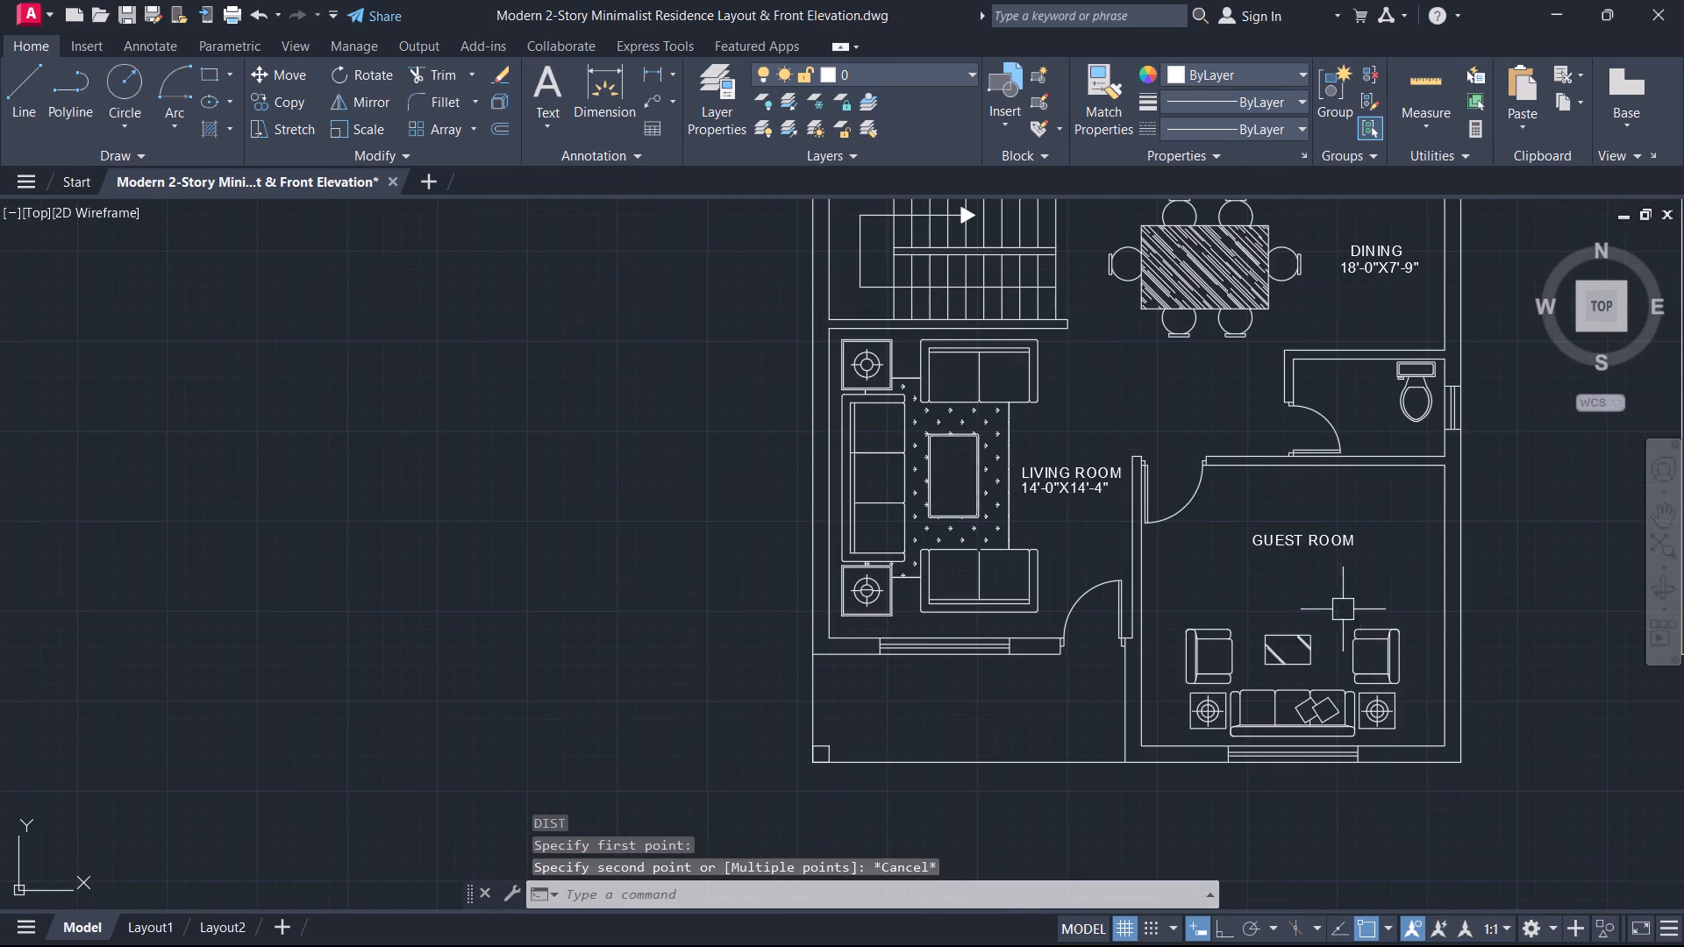
{"action": "scroll", "coordinate": [1400, 758], "scroll_direction": "up", "scroll_amount": 1}
{"action": "key", "text": "space"}
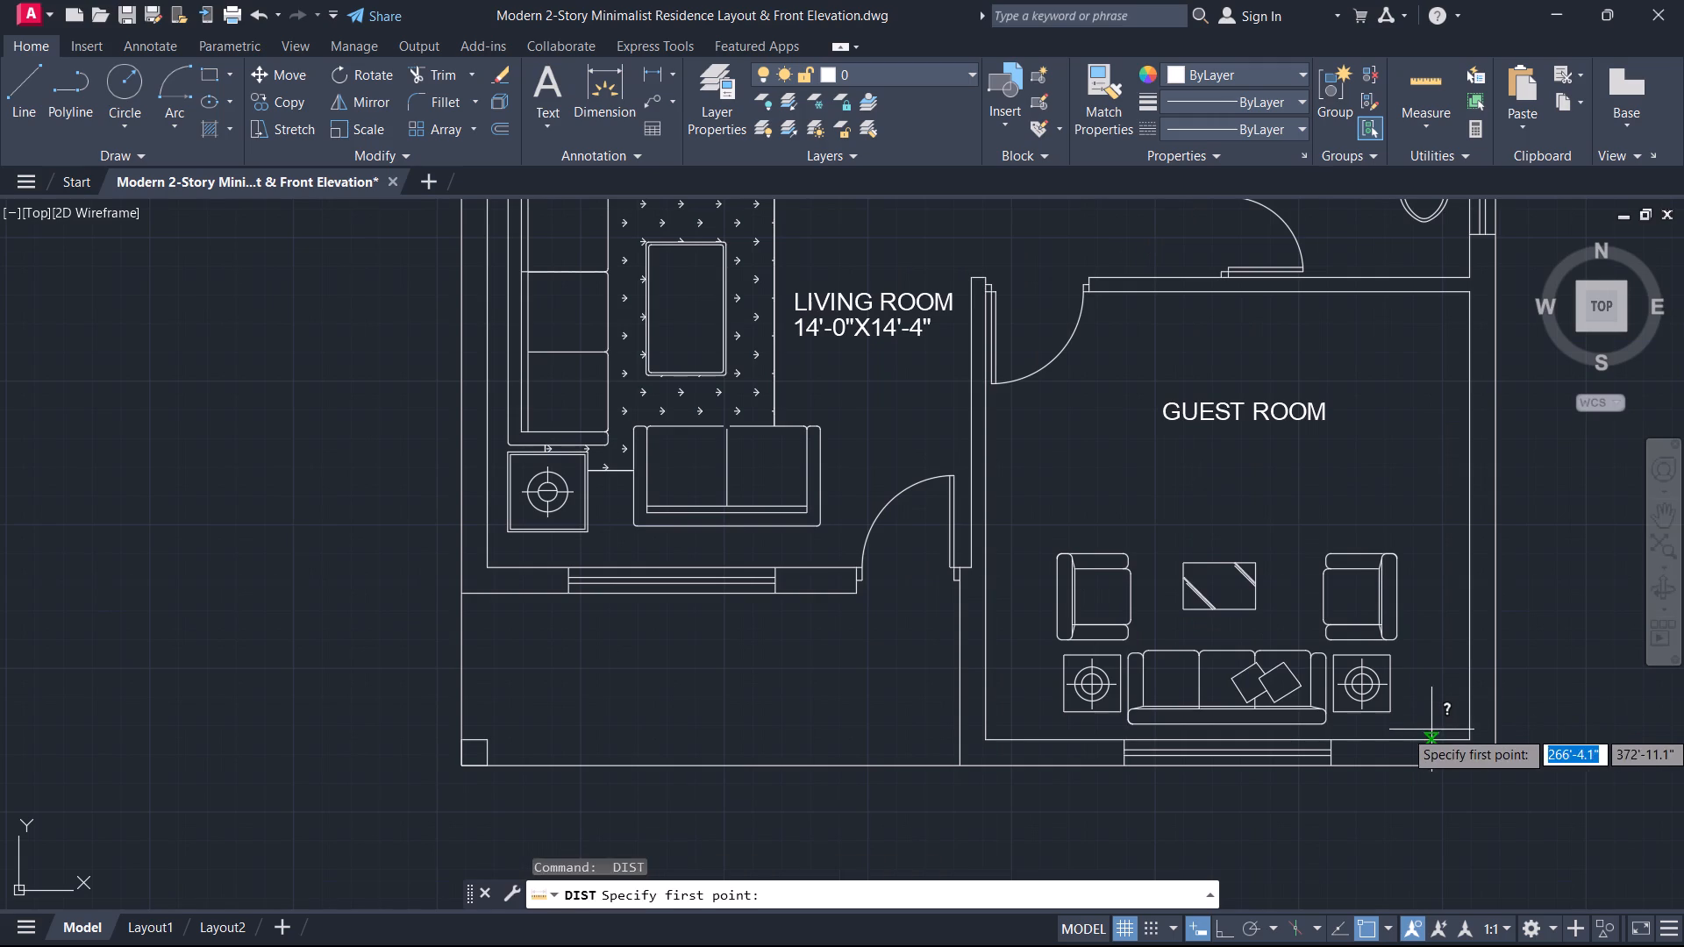
{"action": "left_click", "coordinate": [1431, 733]}
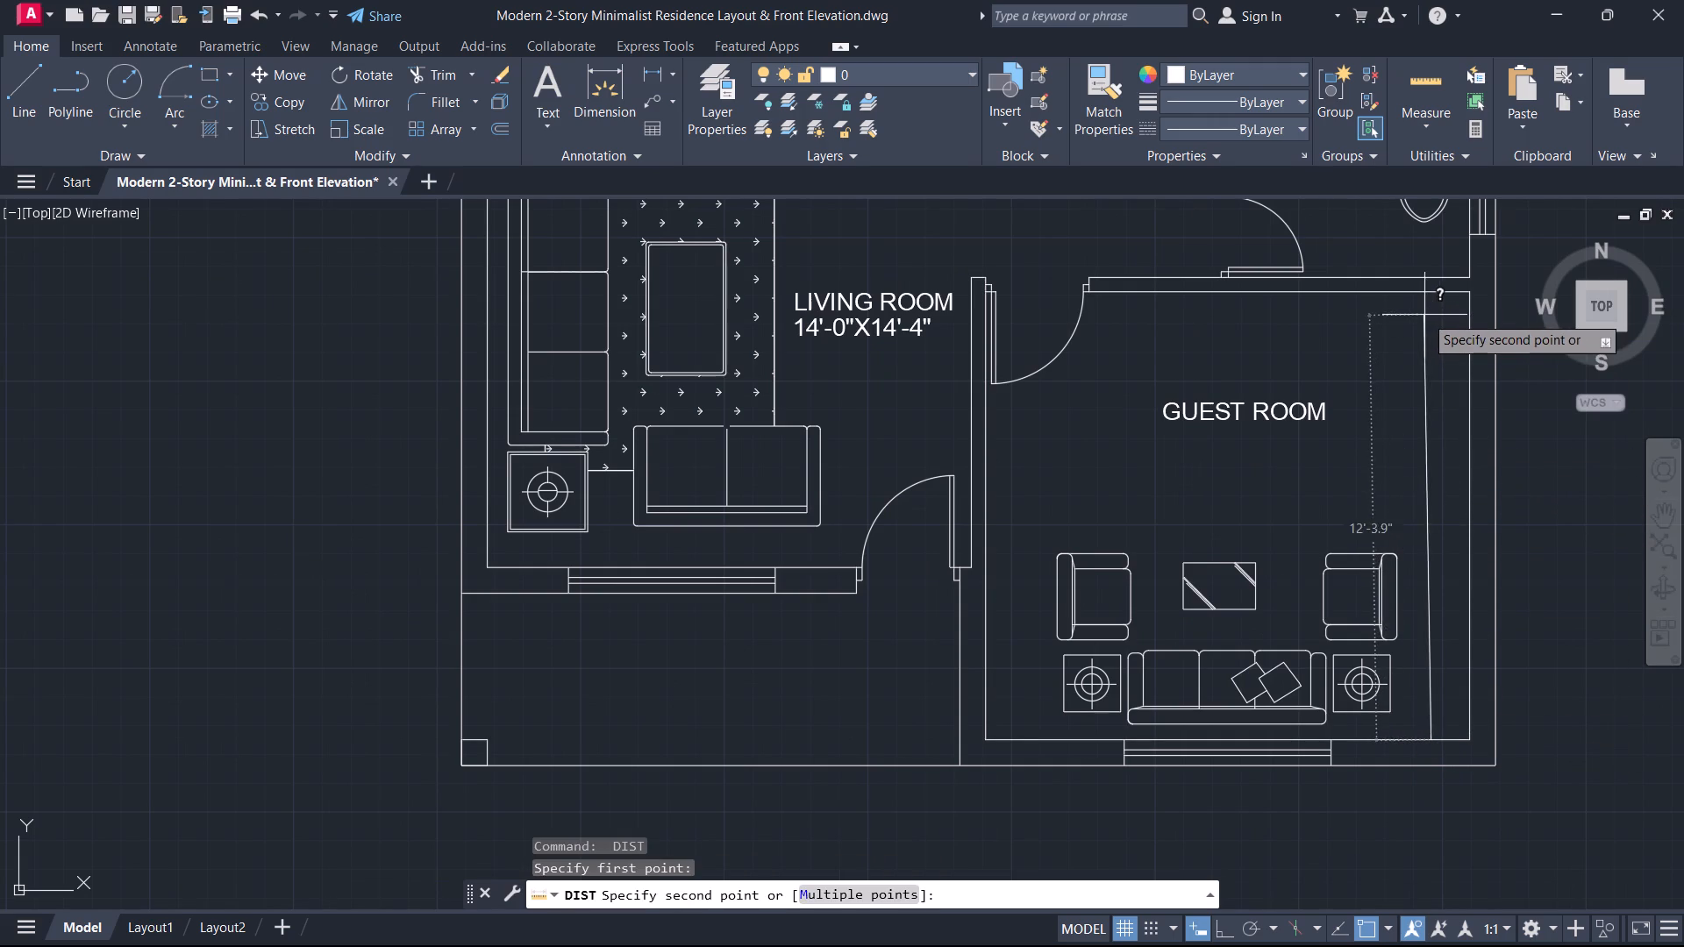
{"action": "key", "text": "Escape"}
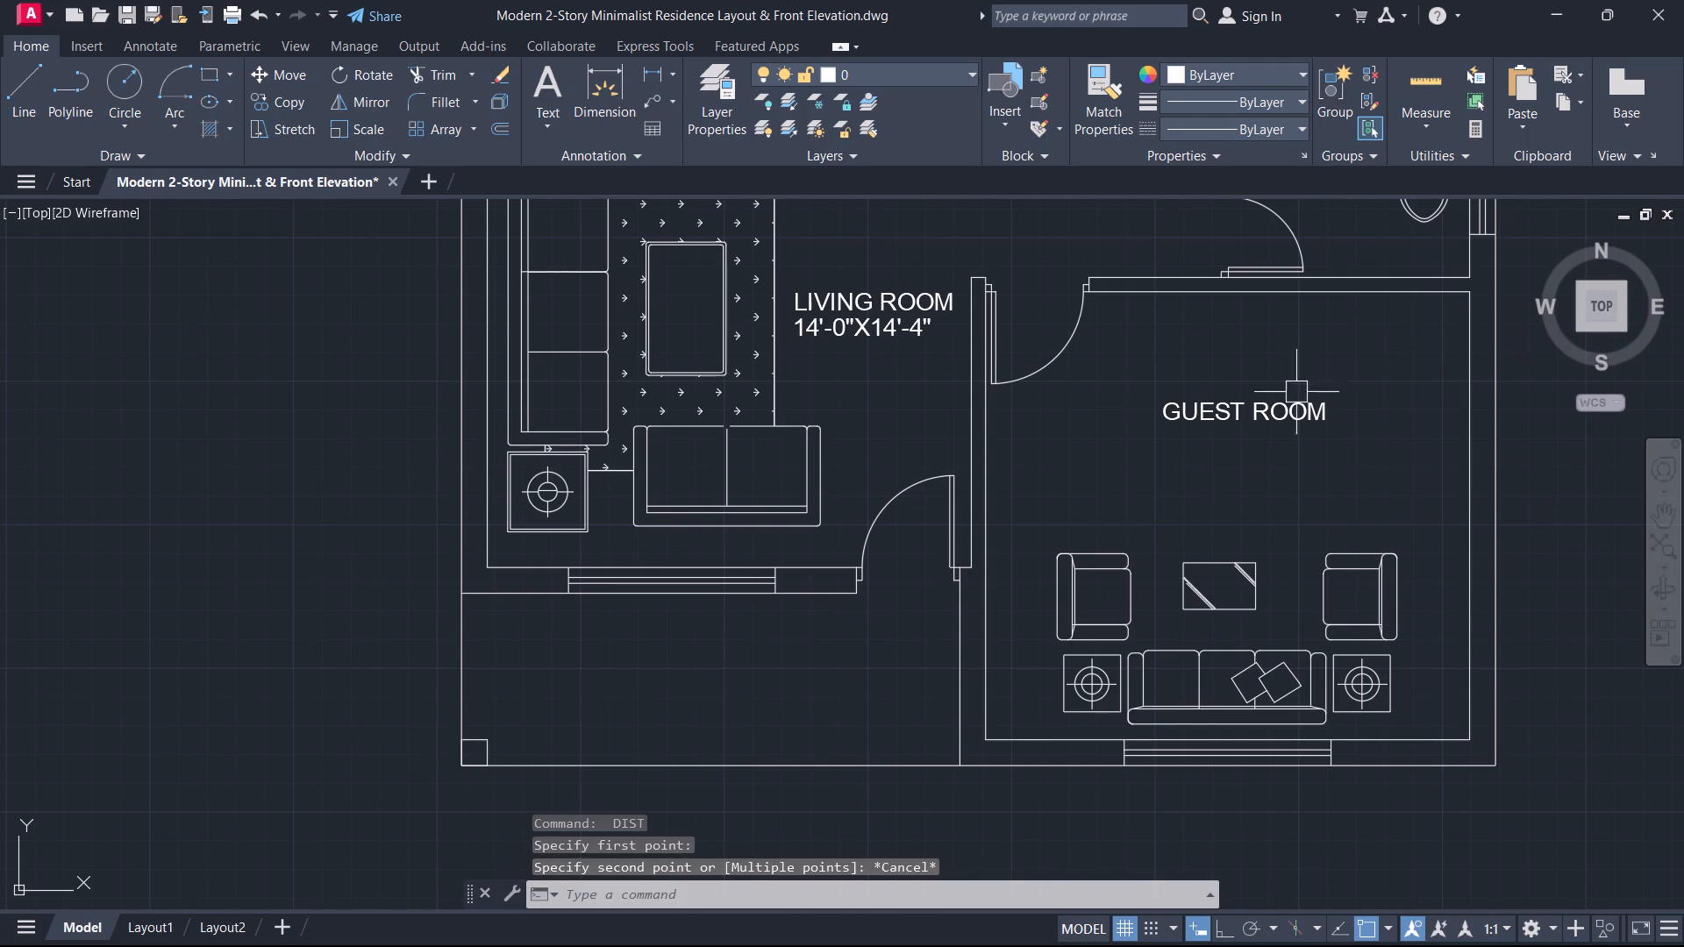
{"action": "key", "text": "space"}
{"action": "left_click", "coordinate": [981, 529]}
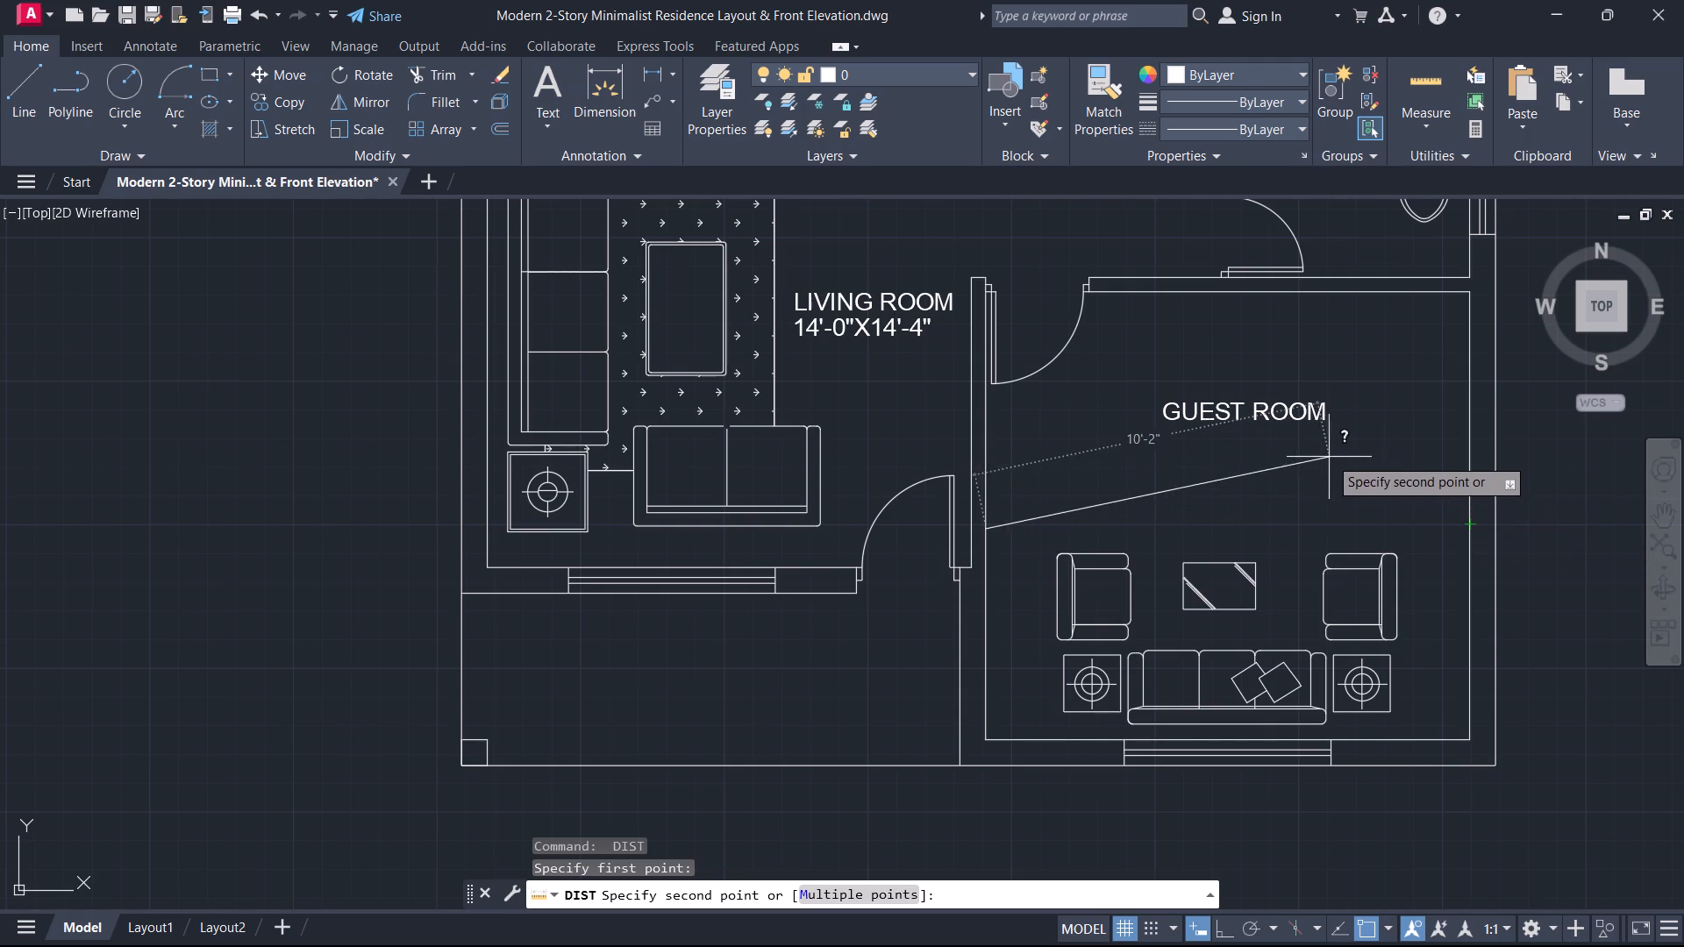
{"action": "key", "text": "Escape"}
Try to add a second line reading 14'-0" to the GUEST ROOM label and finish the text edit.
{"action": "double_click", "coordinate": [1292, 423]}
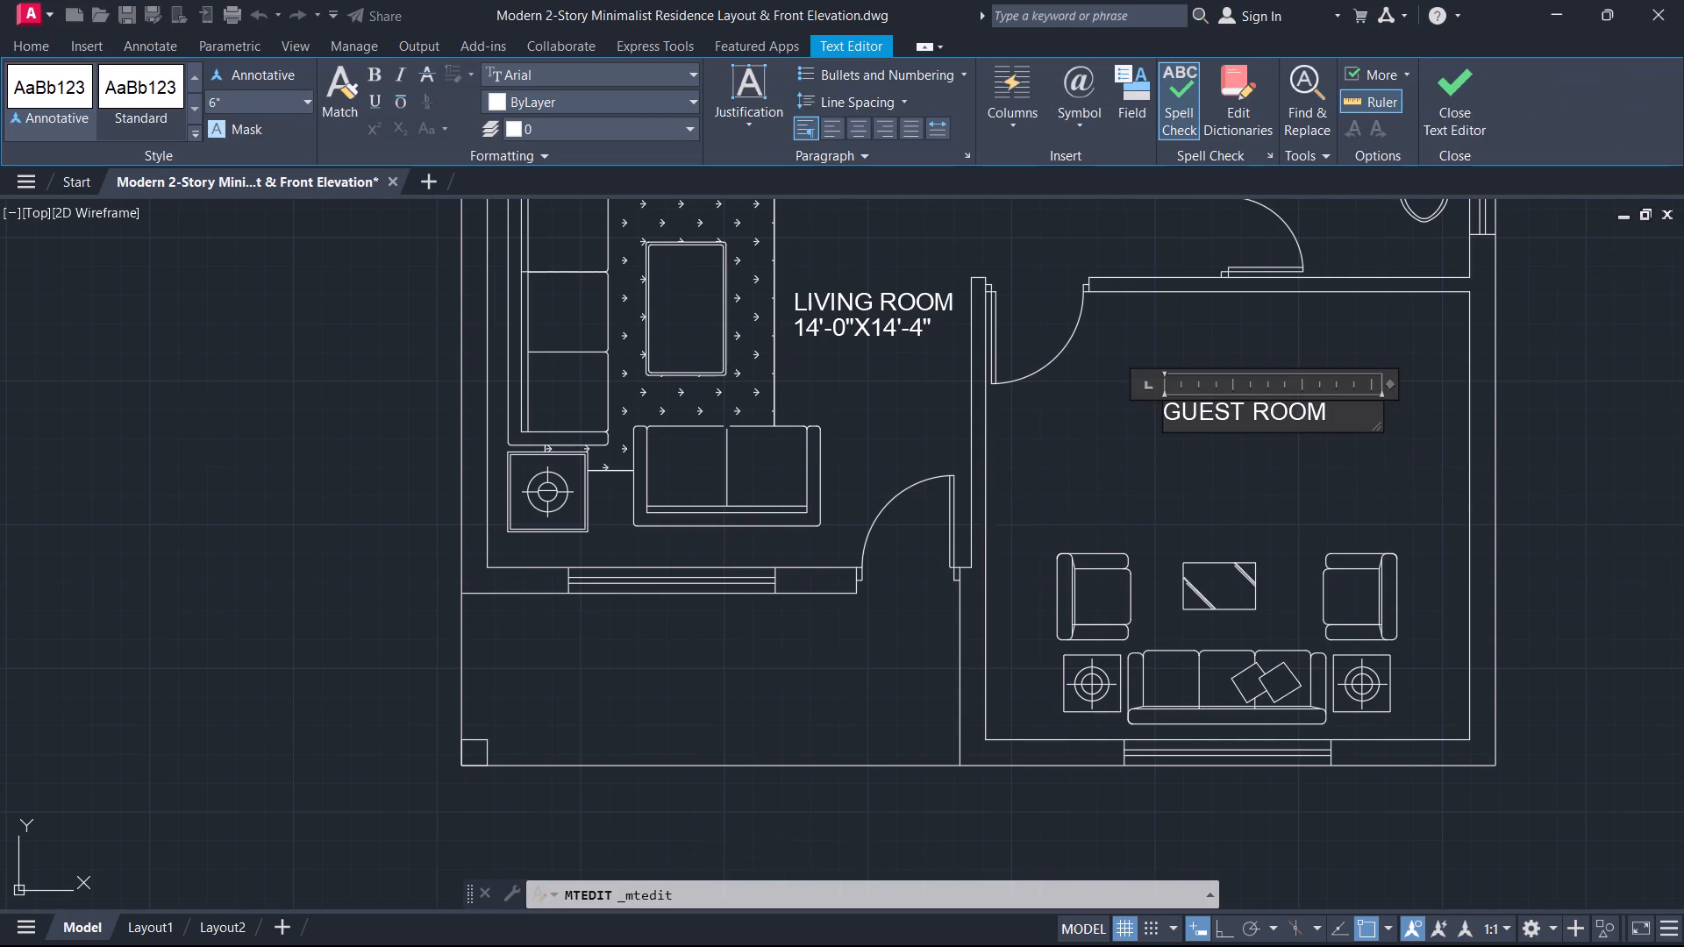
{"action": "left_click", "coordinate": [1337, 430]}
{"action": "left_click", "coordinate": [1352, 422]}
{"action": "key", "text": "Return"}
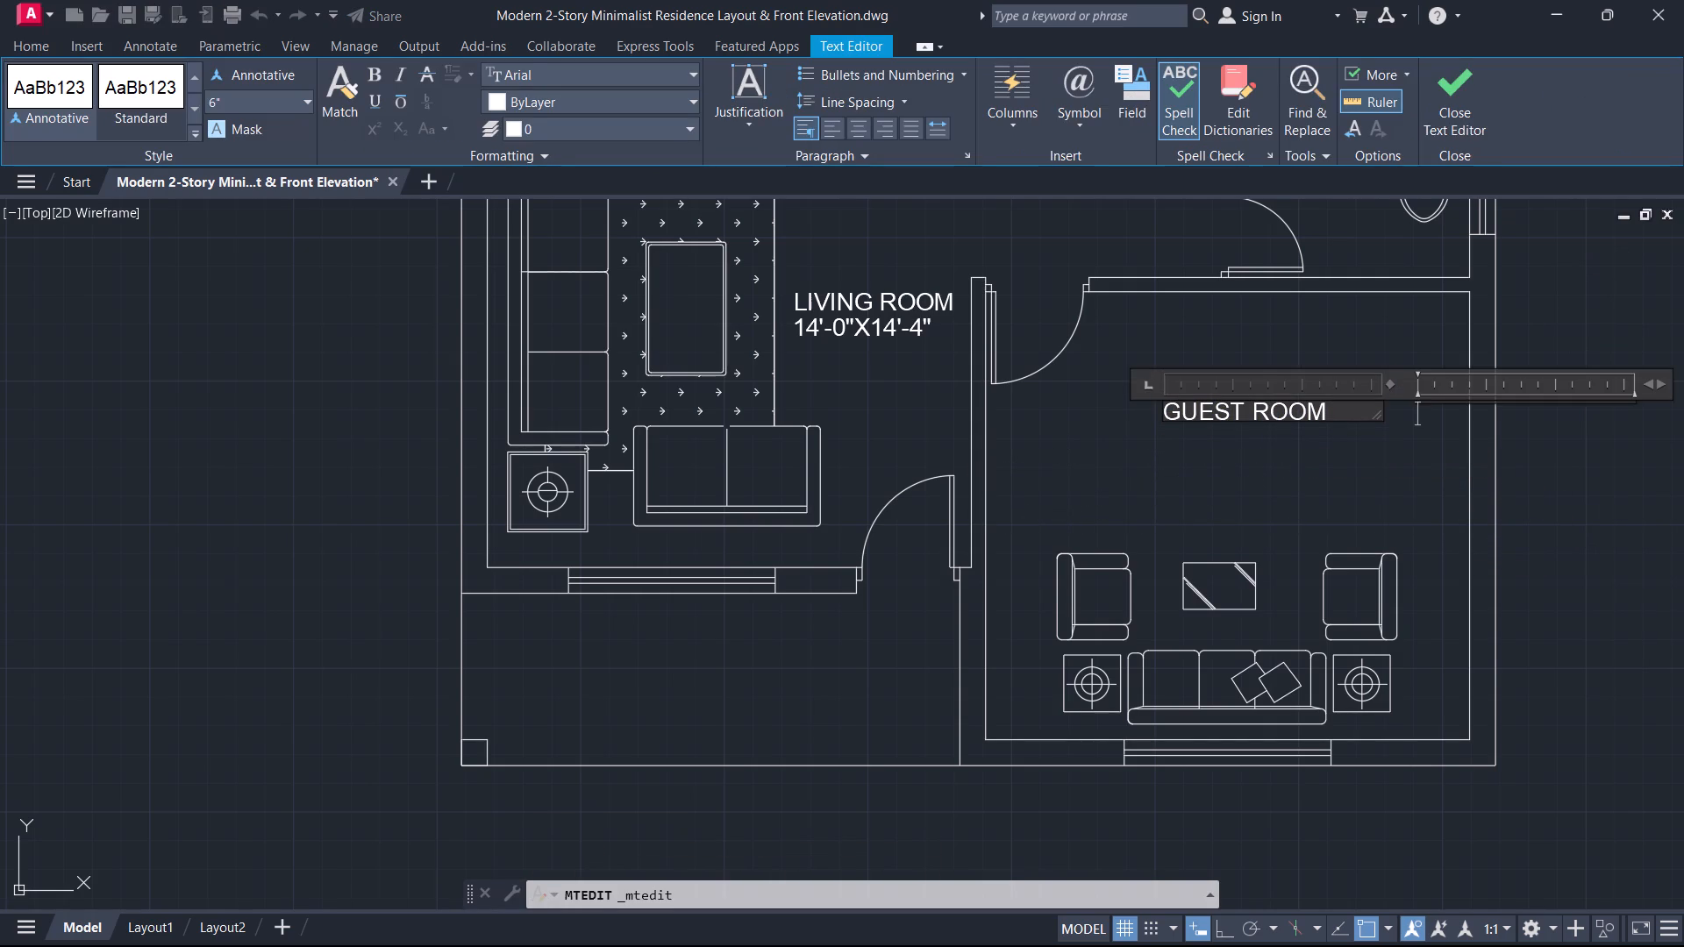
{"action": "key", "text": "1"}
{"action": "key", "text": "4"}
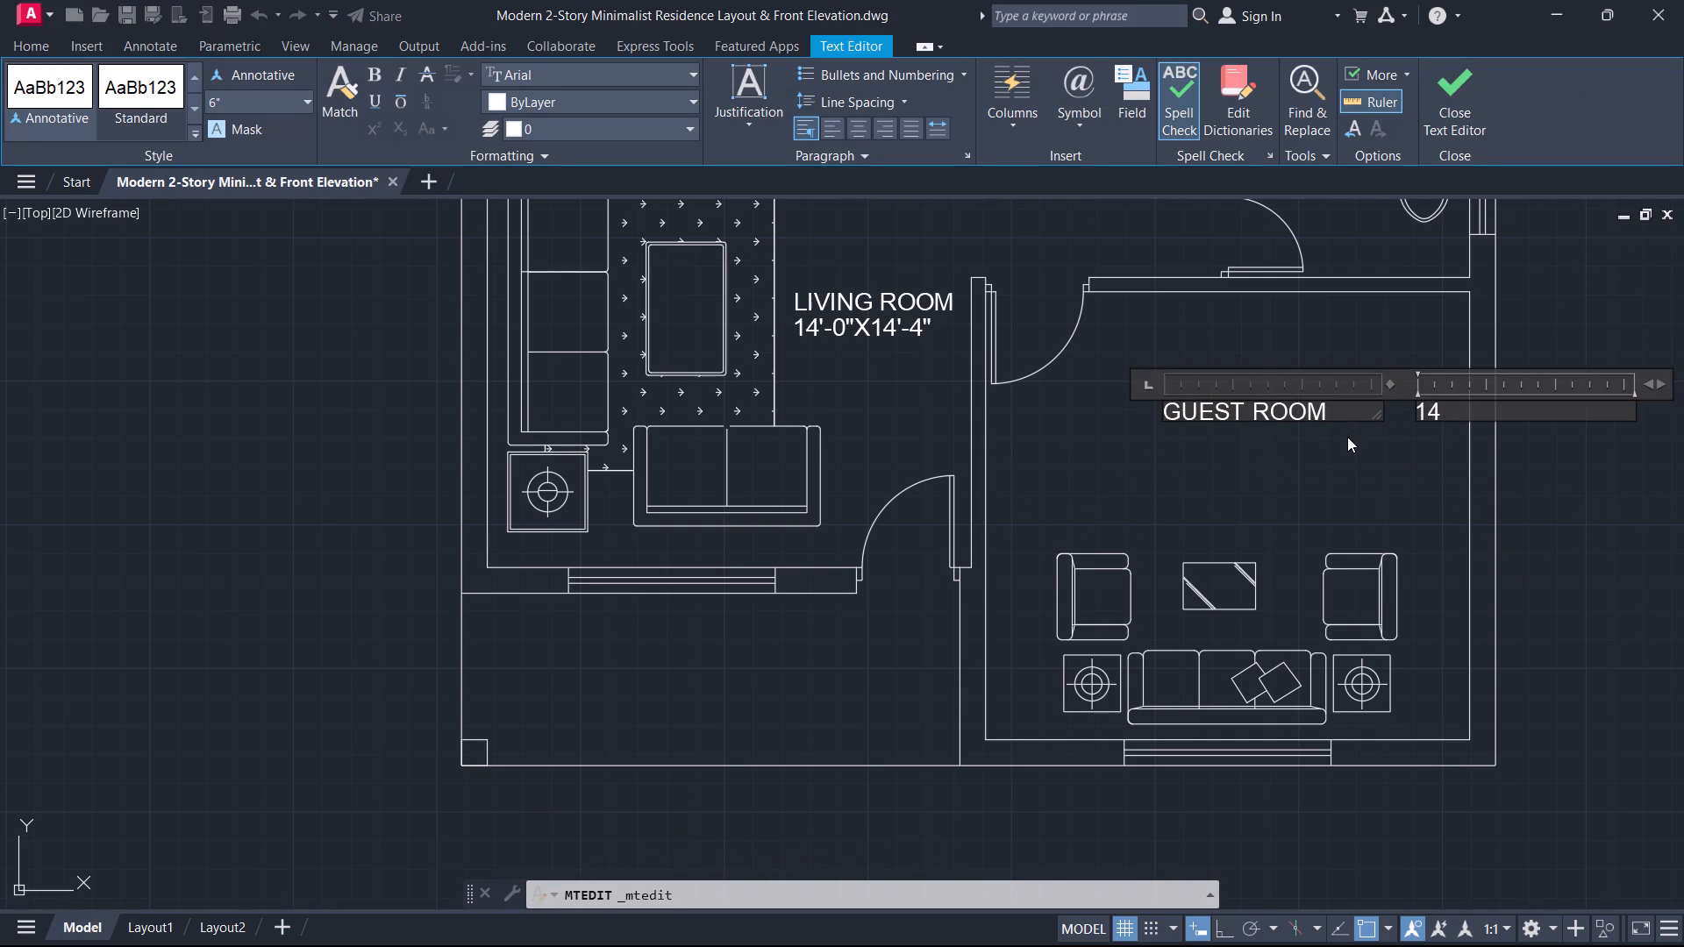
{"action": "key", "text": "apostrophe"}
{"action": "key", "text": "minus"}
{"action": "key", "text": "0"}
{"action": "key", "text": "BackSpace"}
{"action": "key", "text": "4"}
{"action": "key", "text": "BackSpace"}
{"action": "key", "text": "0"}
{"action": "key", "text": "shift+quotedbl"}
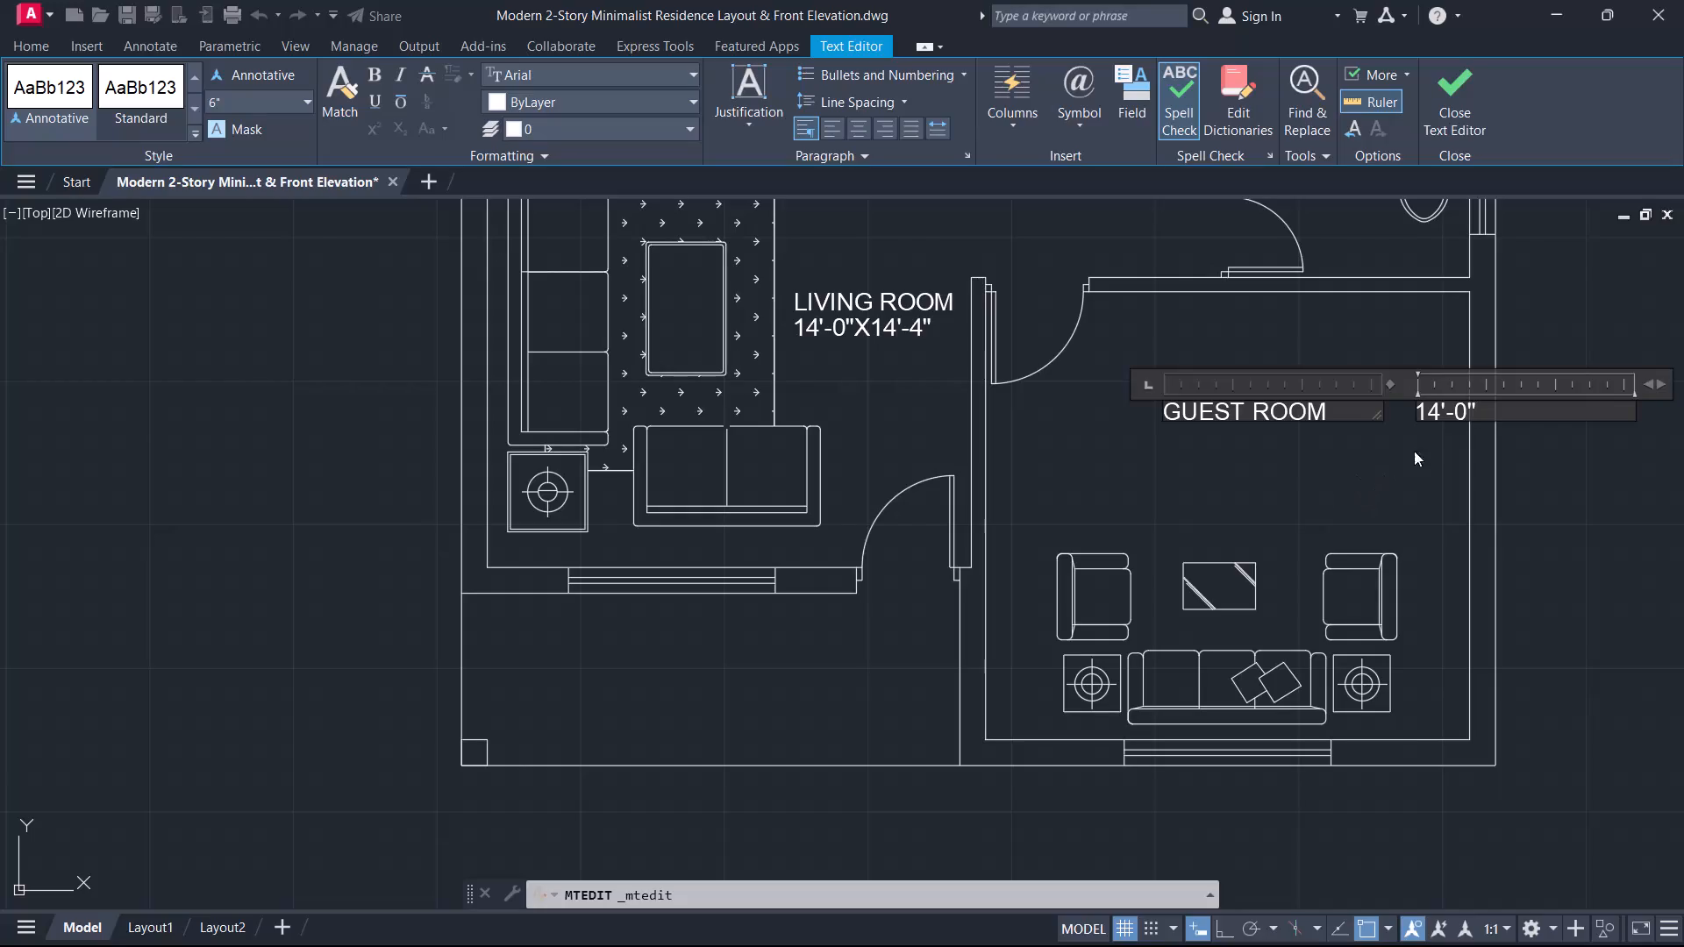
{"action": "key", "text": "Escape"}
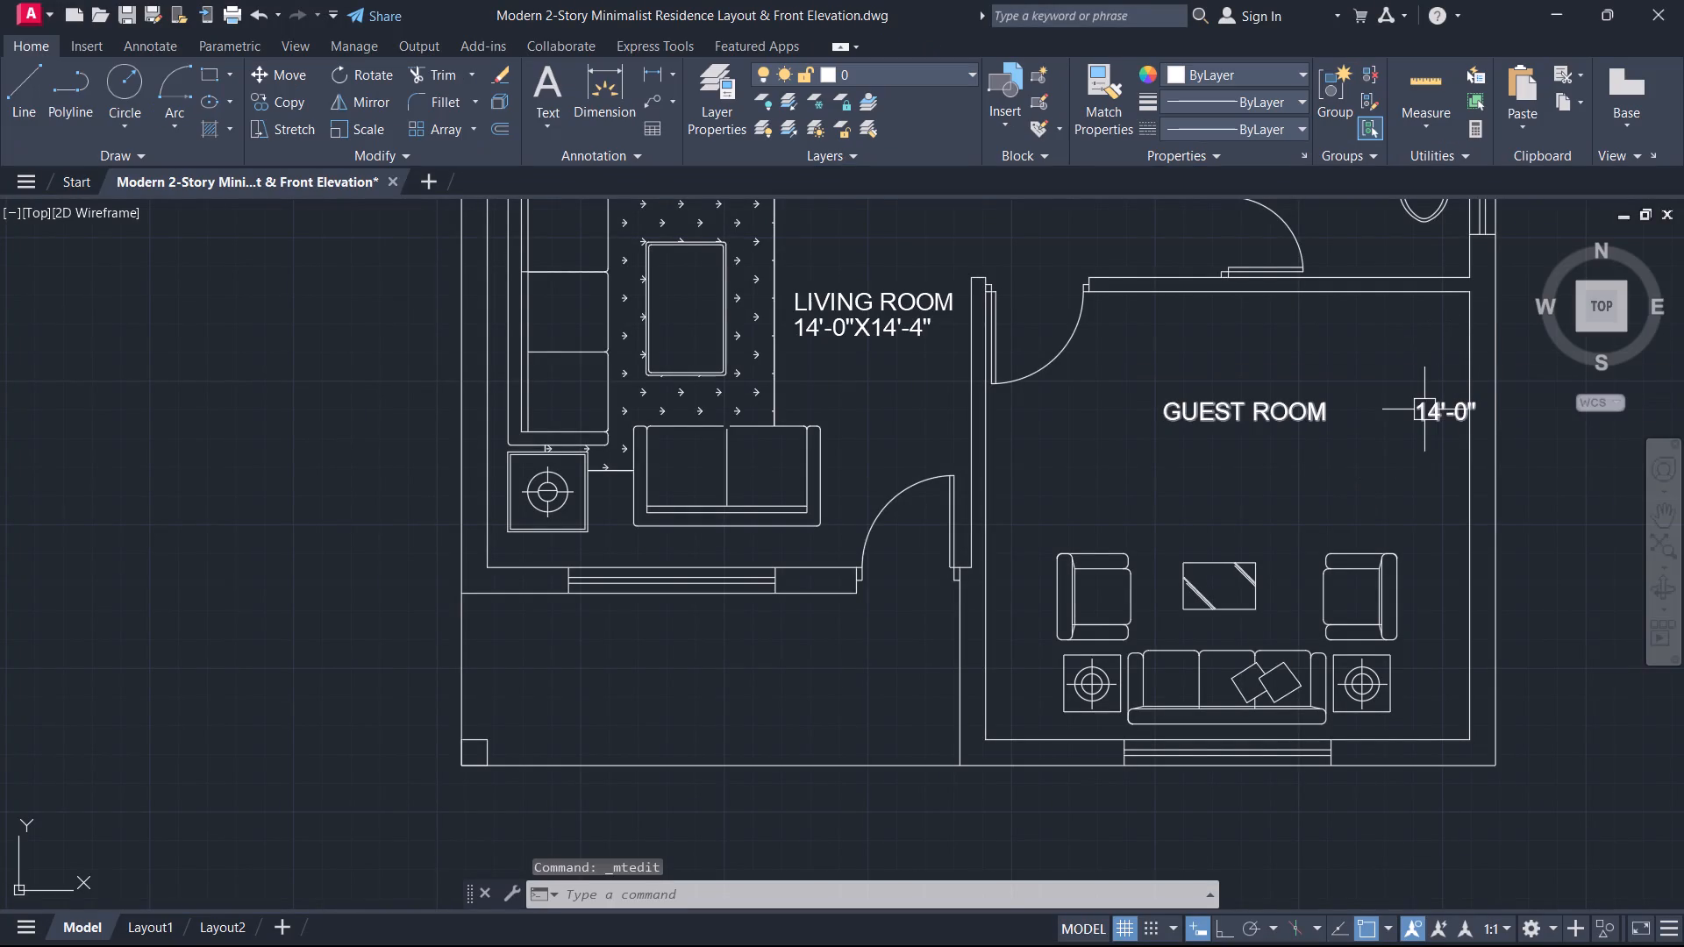
Try narrowing the text columns of the GUEST ROOM label, and erase the whole label.
{"action": "left_click", "coordinate": [1424, 409]}
{"action": "left_click_drag", "start_coordinate": [1384, 404], "coordinate": [1202, 499]}
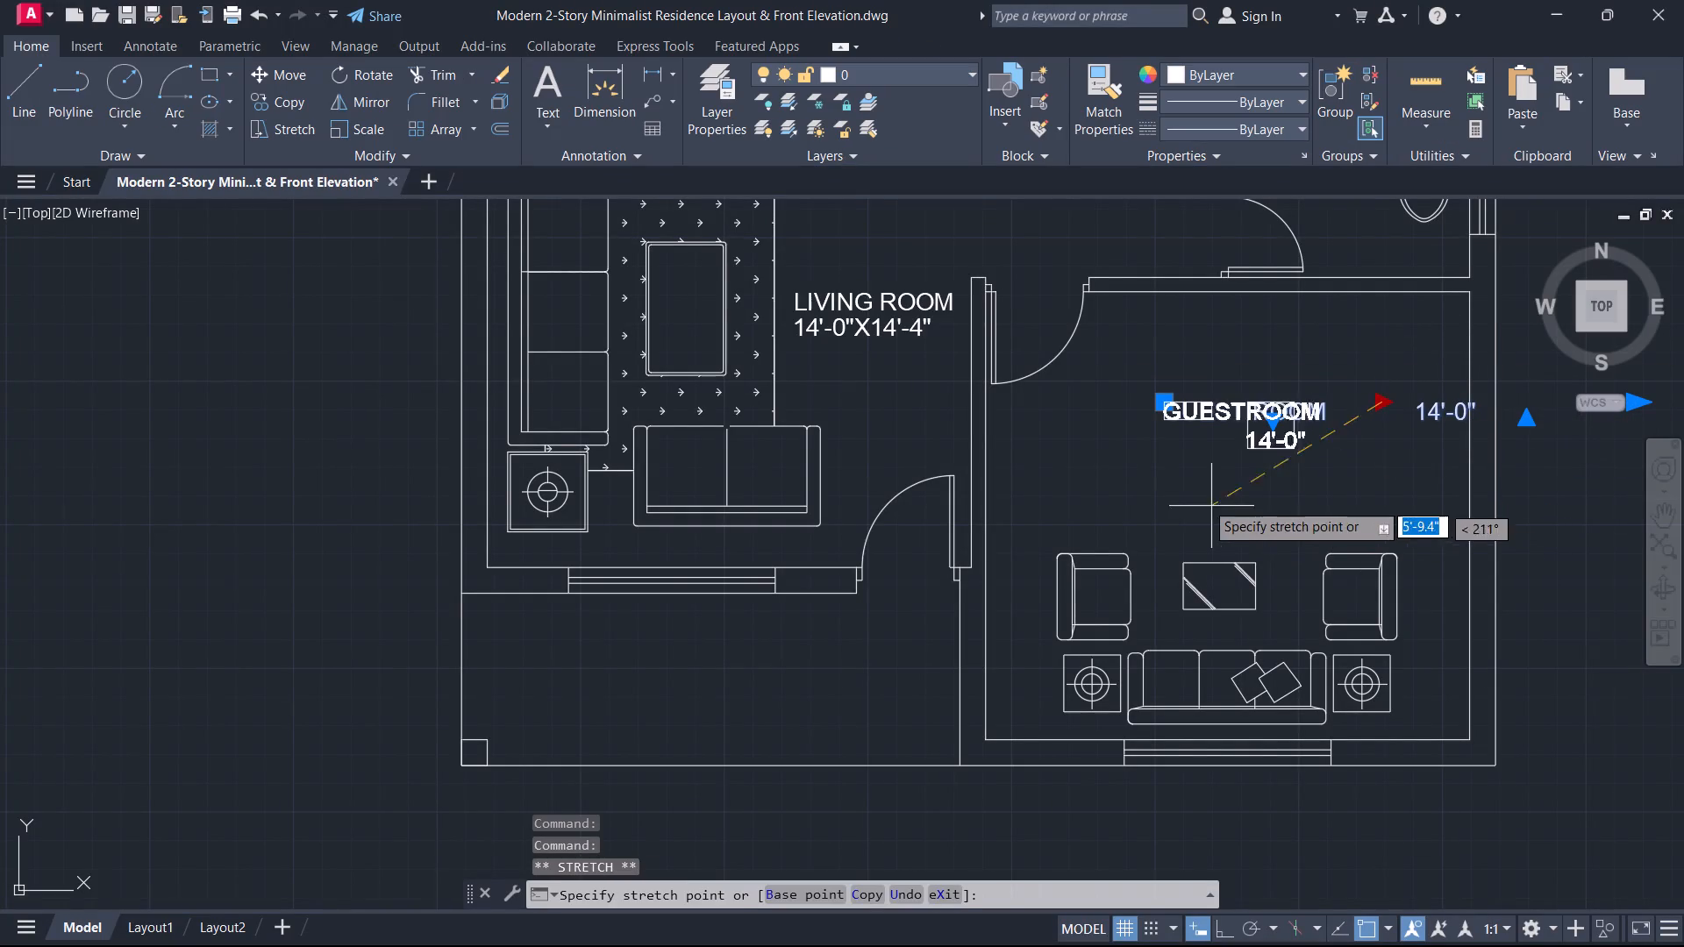
{"action": "left_click_drag", "start_coordinate": [1202, 499], "coordinate": [1166, 481]}
{"action": "left_click", "coordinate": [1234, 441]}
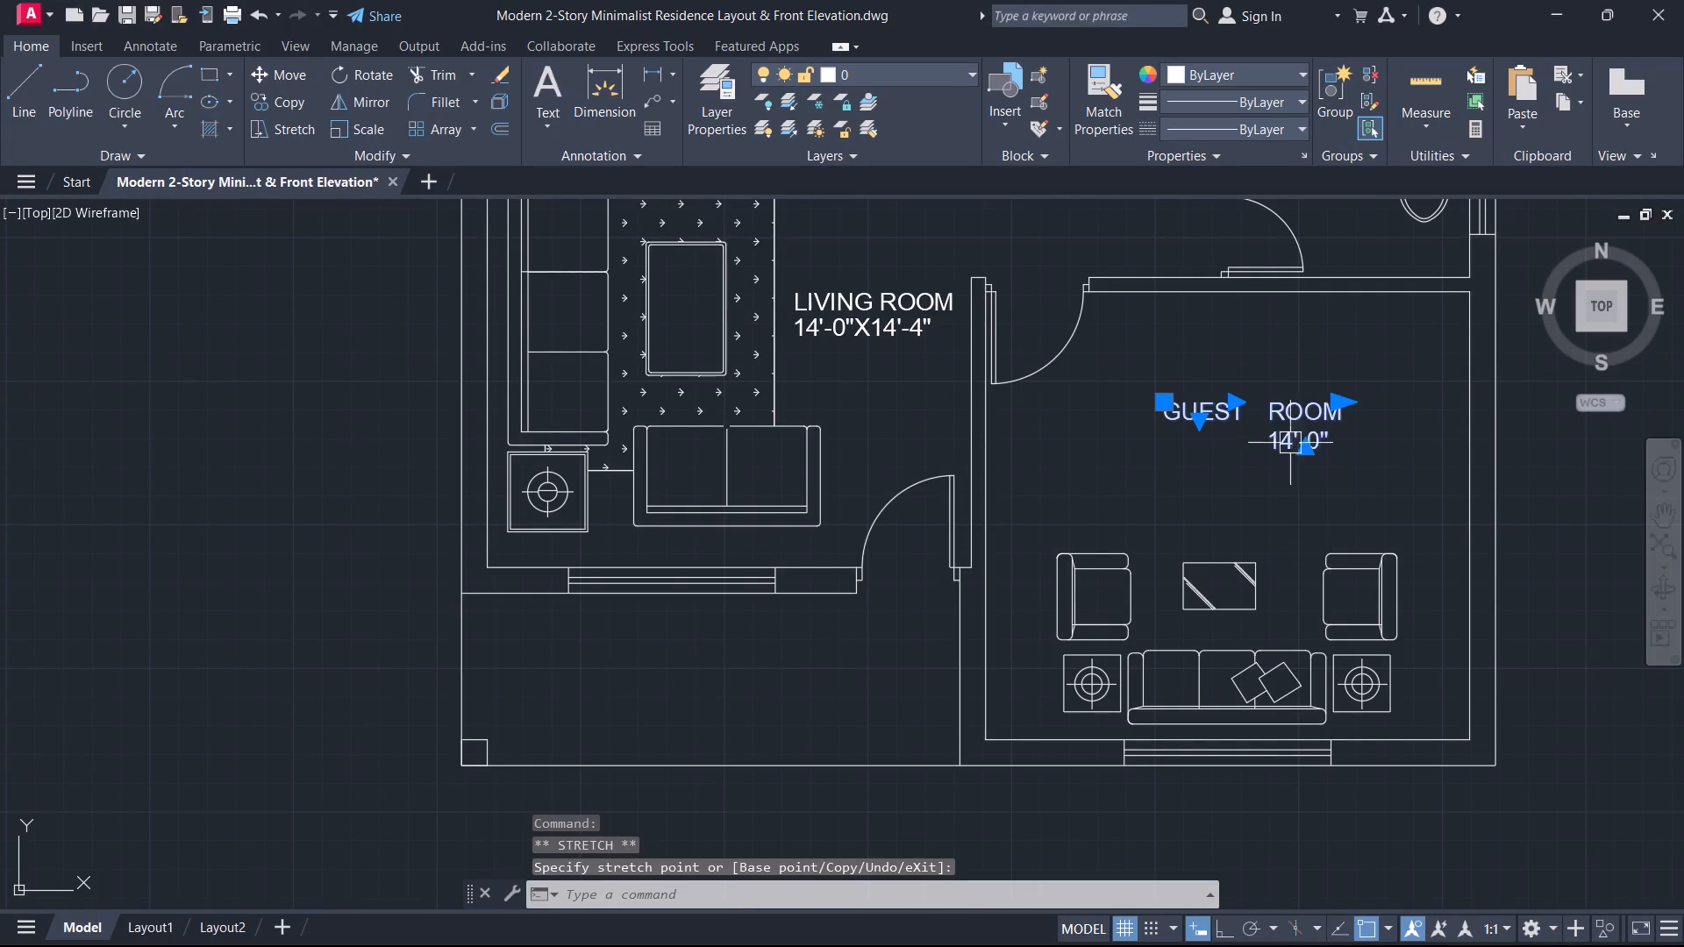
{"action": "key", "text": "Delete"}
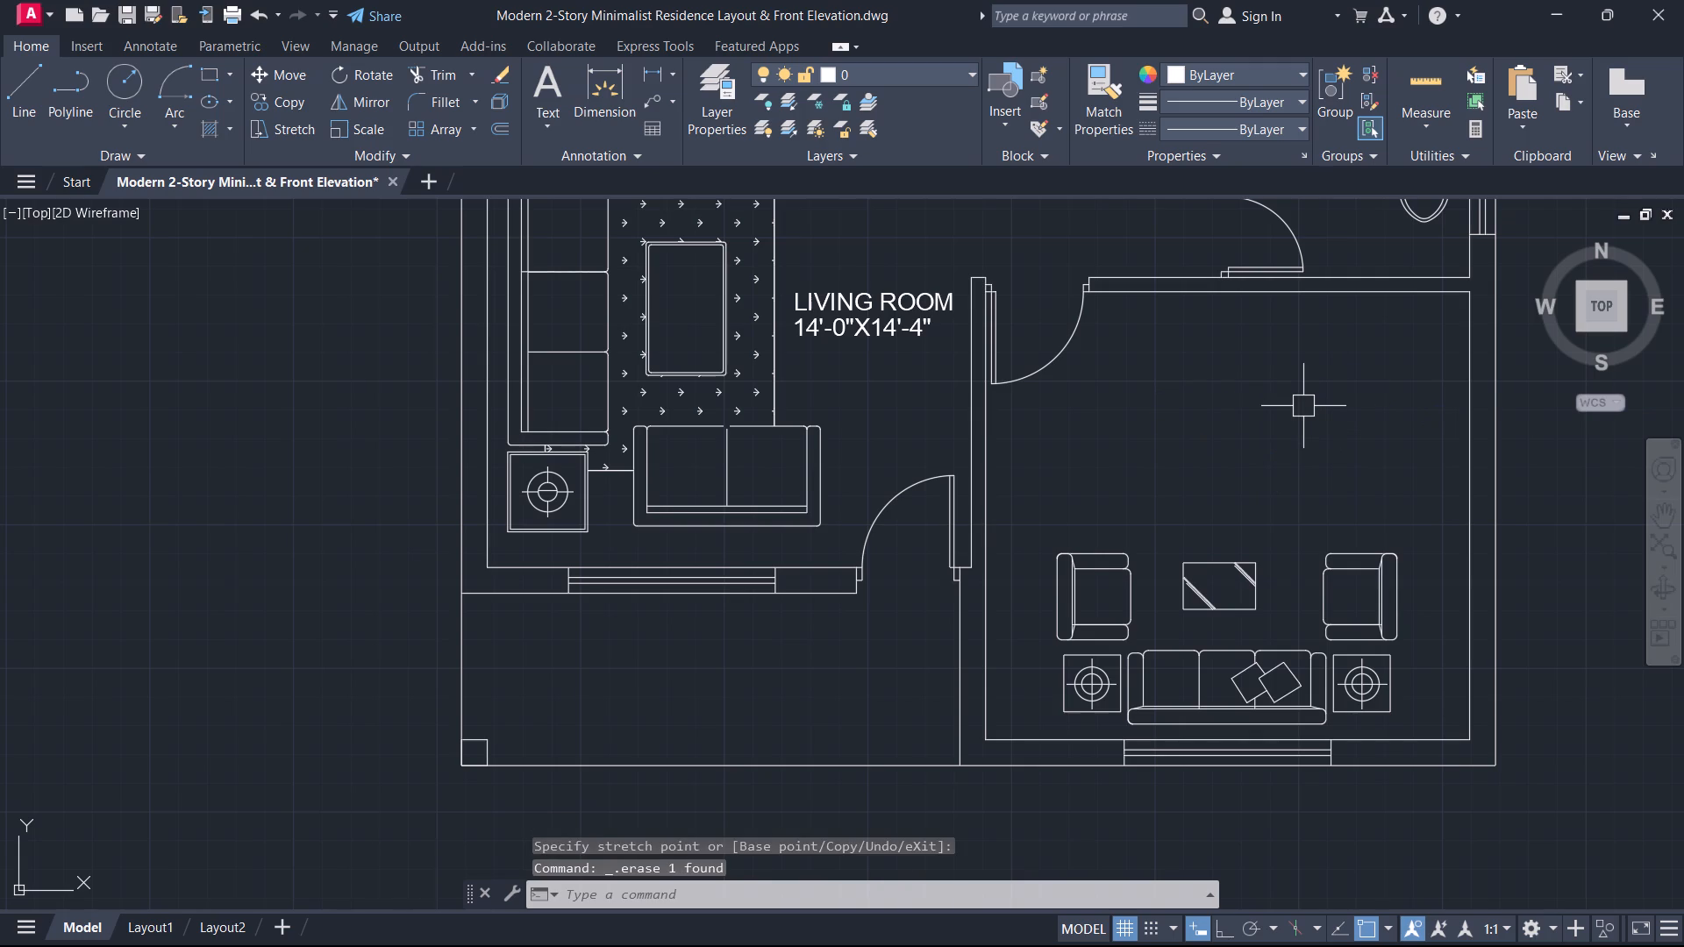
Create a new multiline text reading GEUST in the free space above the armchairs and coffee table.
{"action": "key", "text": "t"}
{"action": "key", "text": "space"}
{"action": "left_click", "coordinate": [1148, 400]}
{"action": "left_click", "coordinate": [1367, 480]}
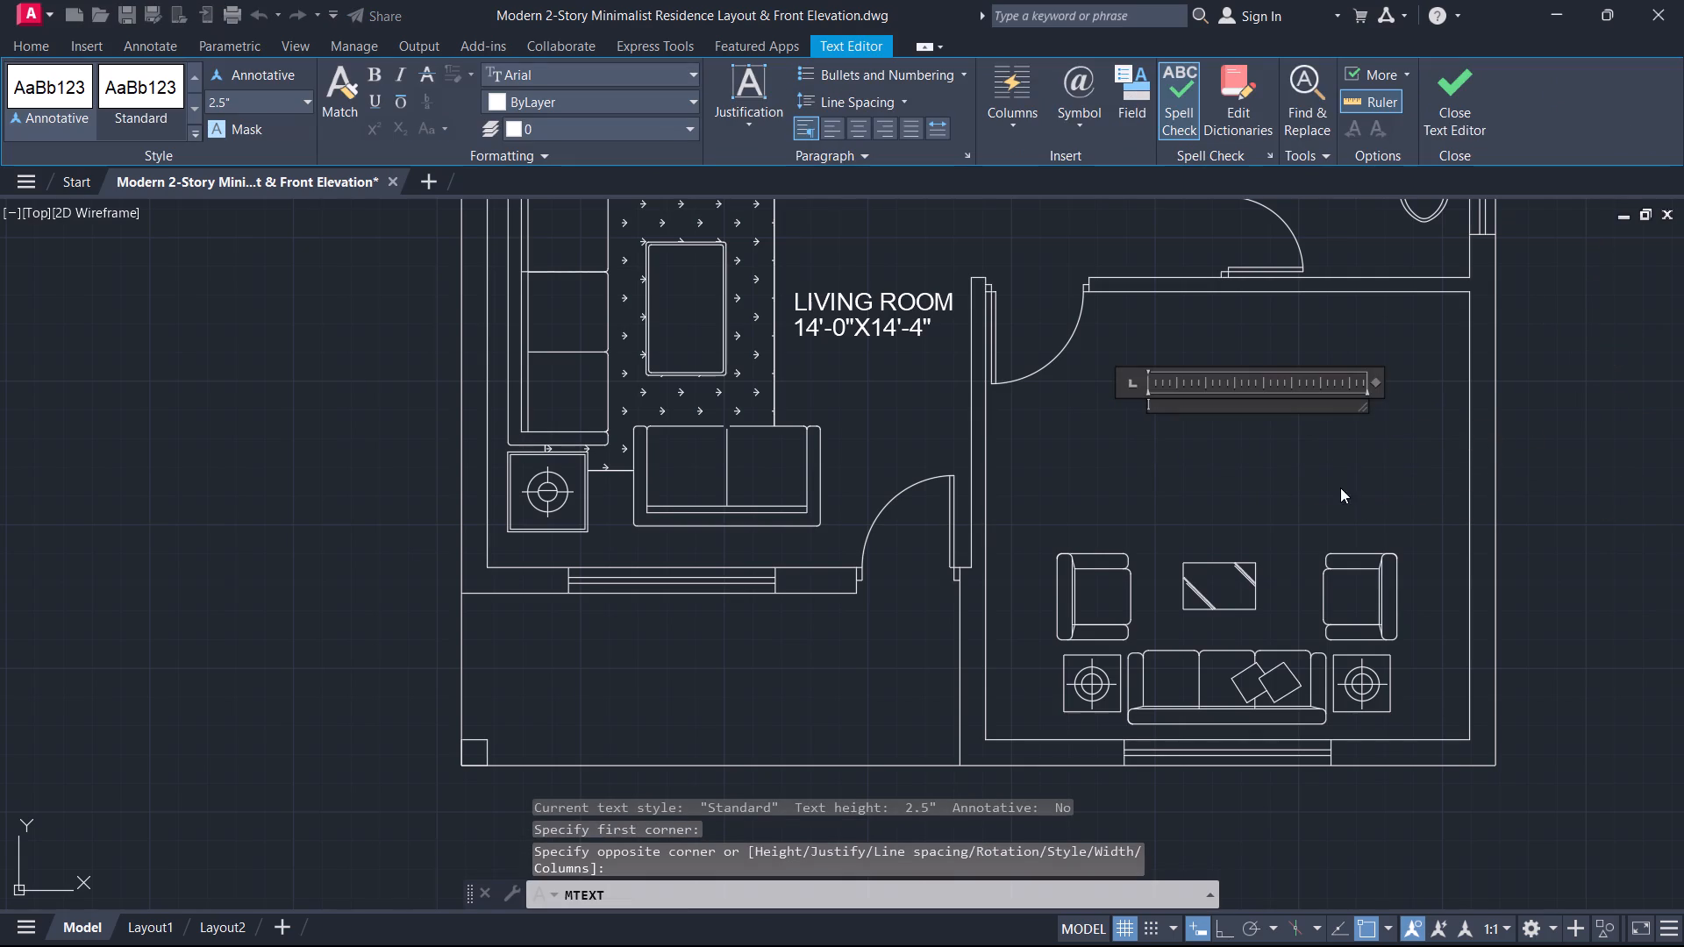
{"action": "key", "text": "g"}
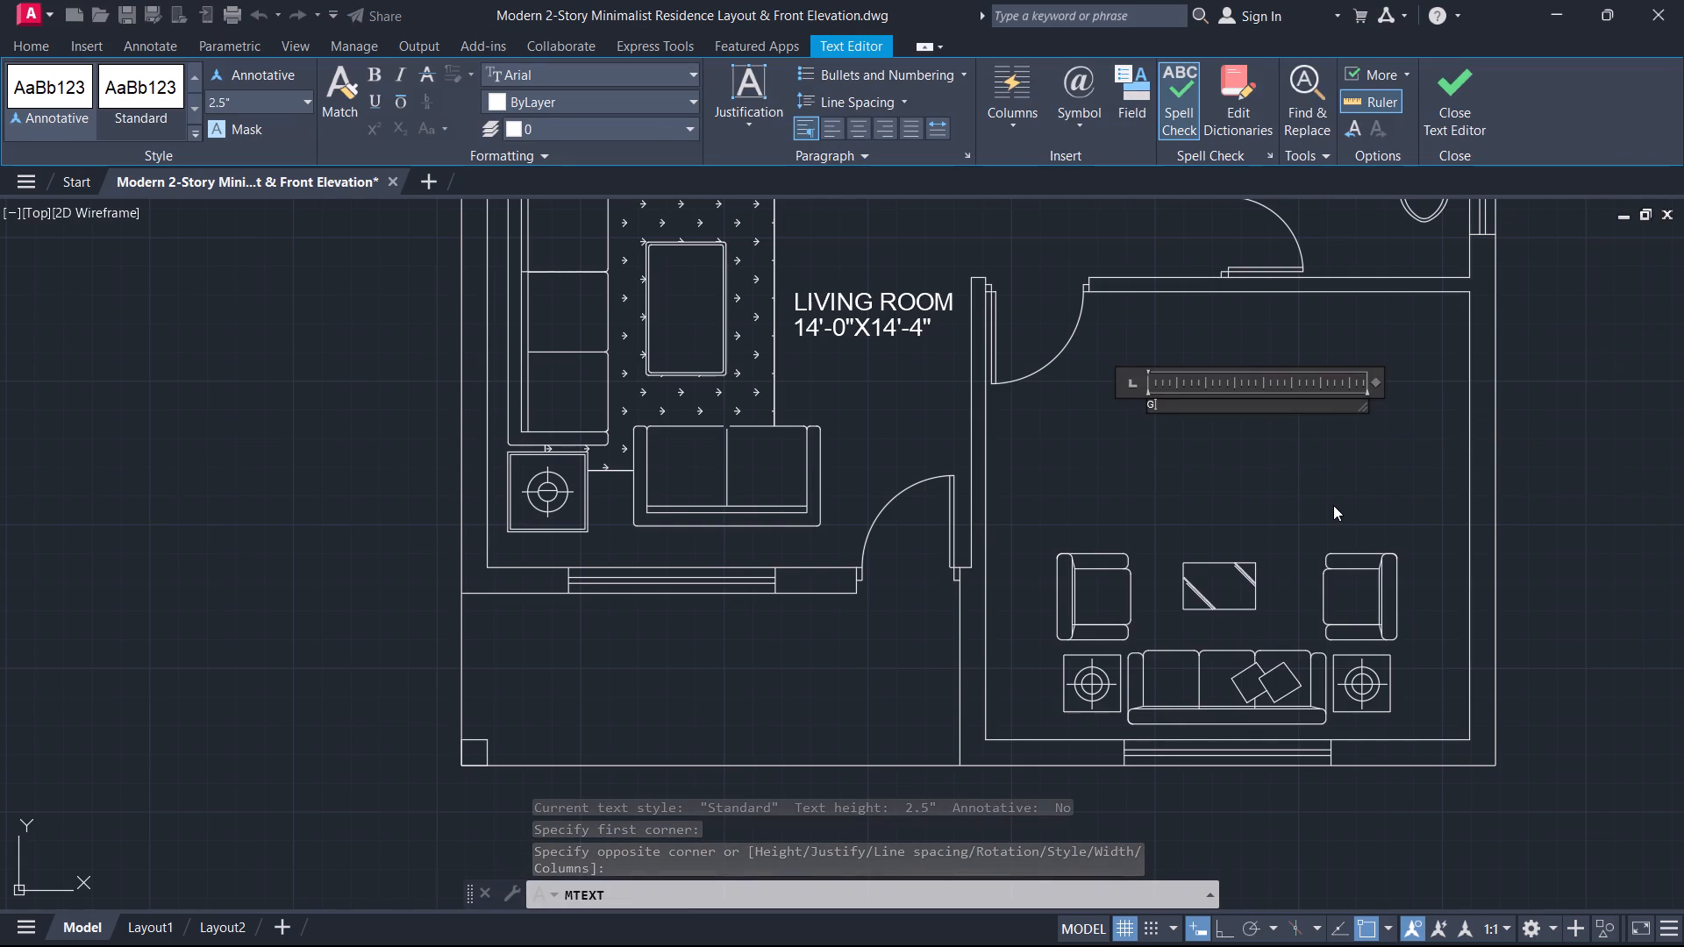
{"action": "type", "text": "EUST"}
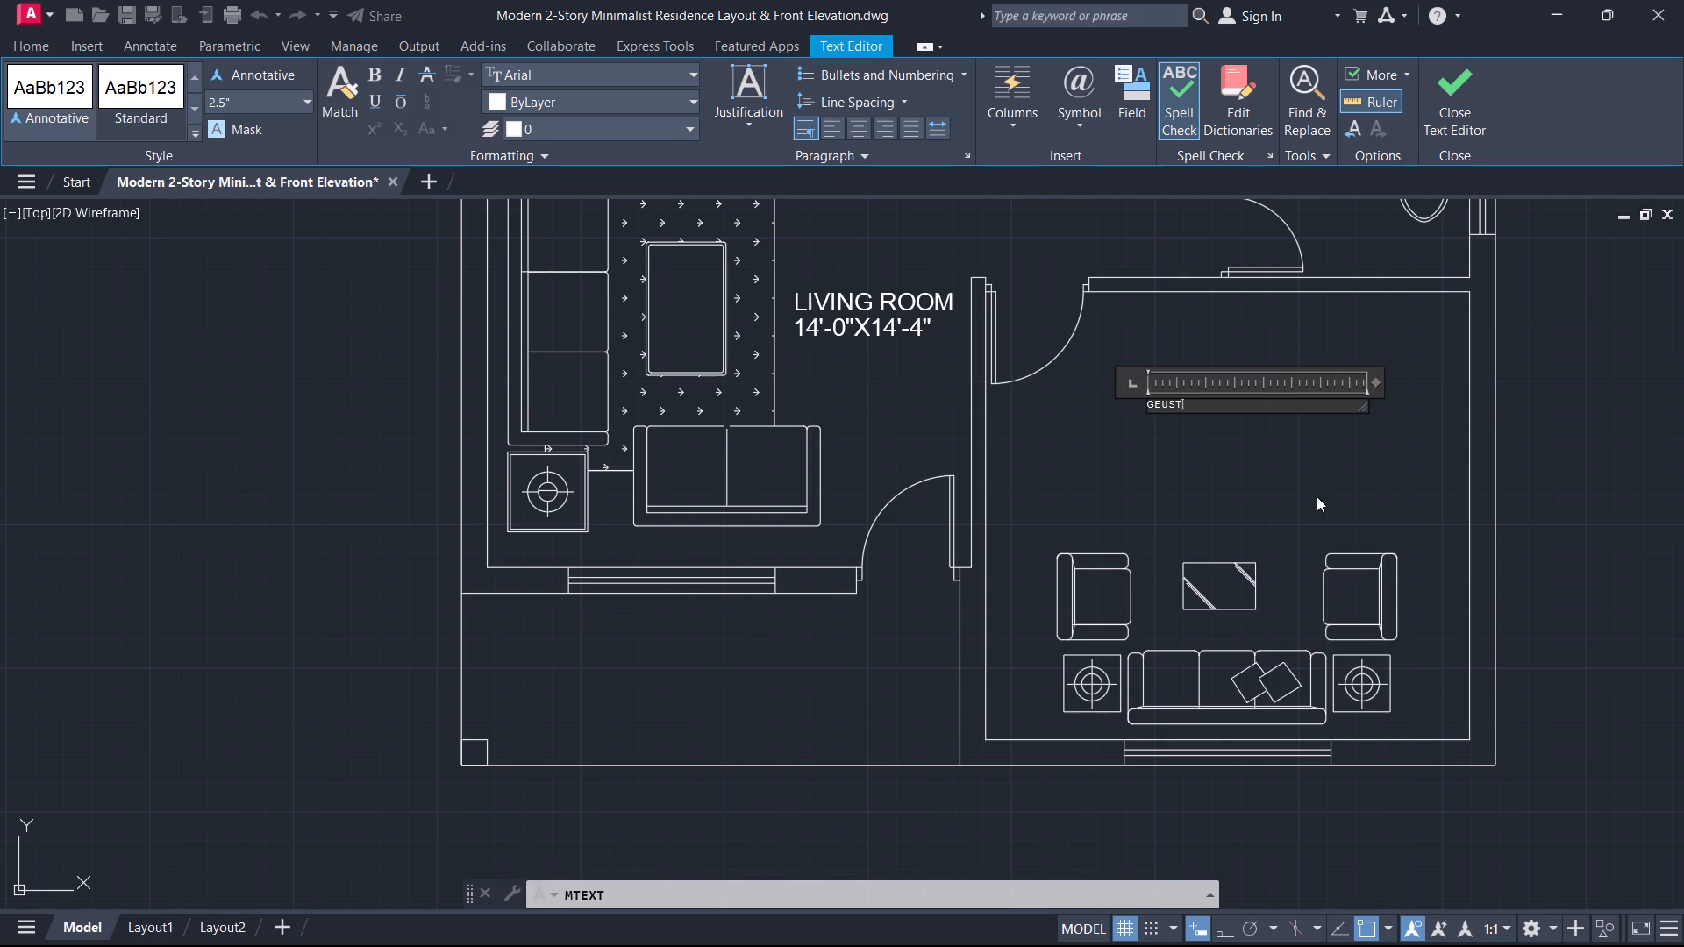
{"action": "left_click", "coordinate": [1262, 453]}
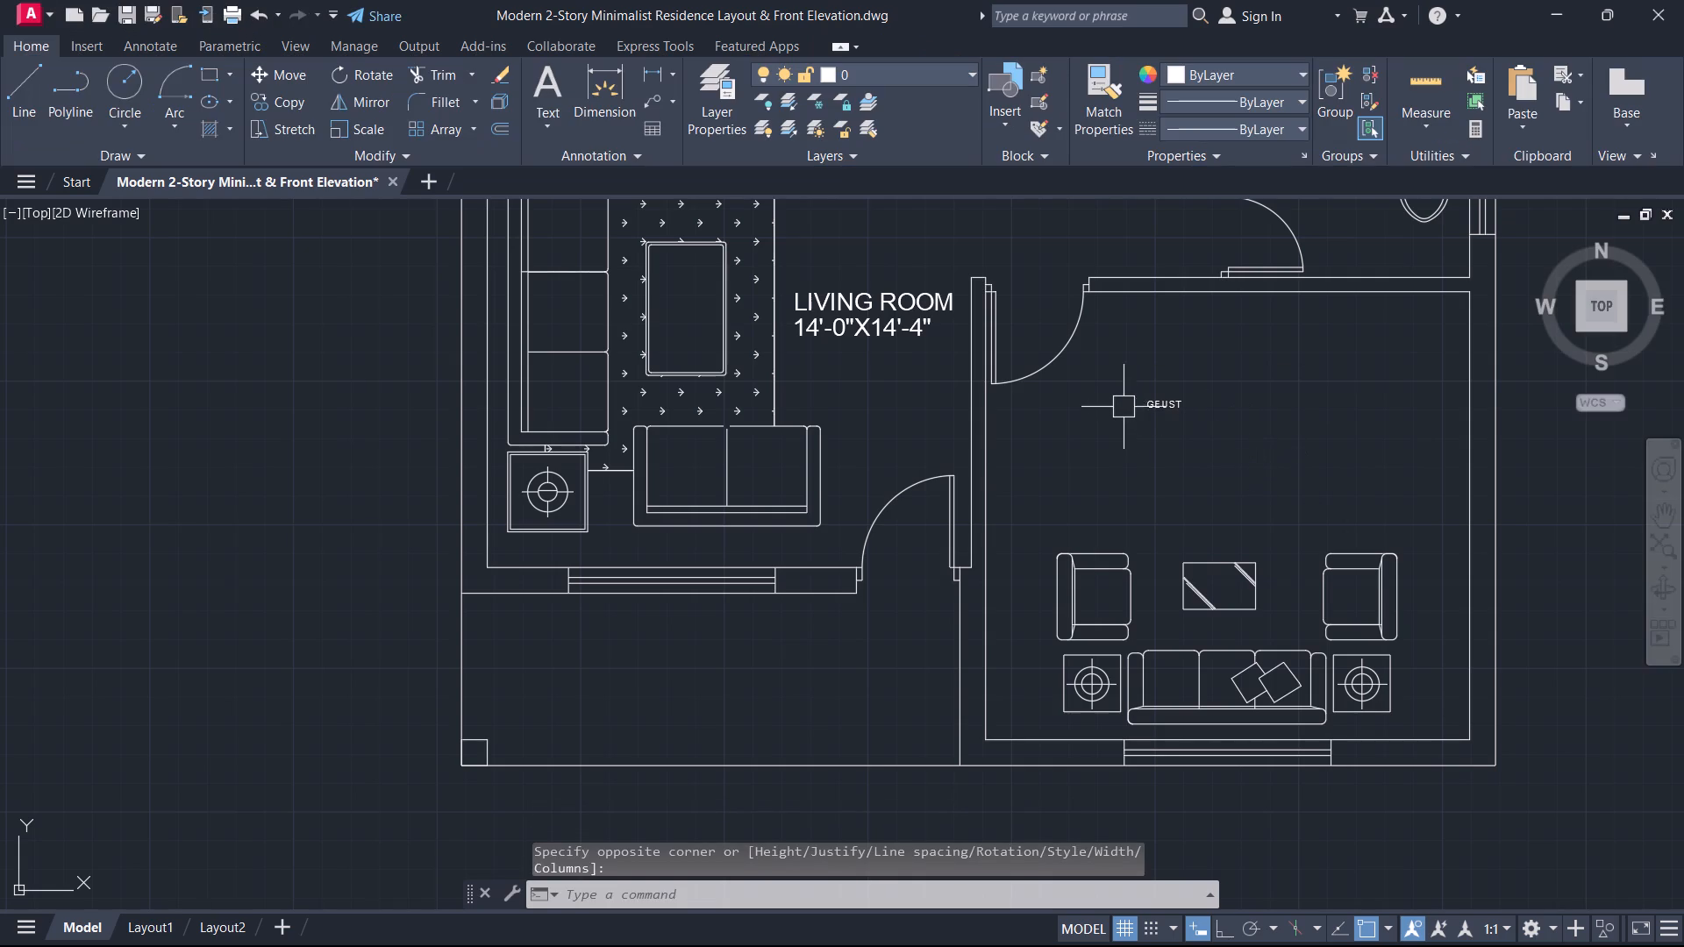
Correct and extend the new label above the armchairs so it reads GUEST HOUSE.
{"action": "double_click", "coordinate": [1149, 405]}
{"action": "left_click", "coordinate": [1204, 409]}
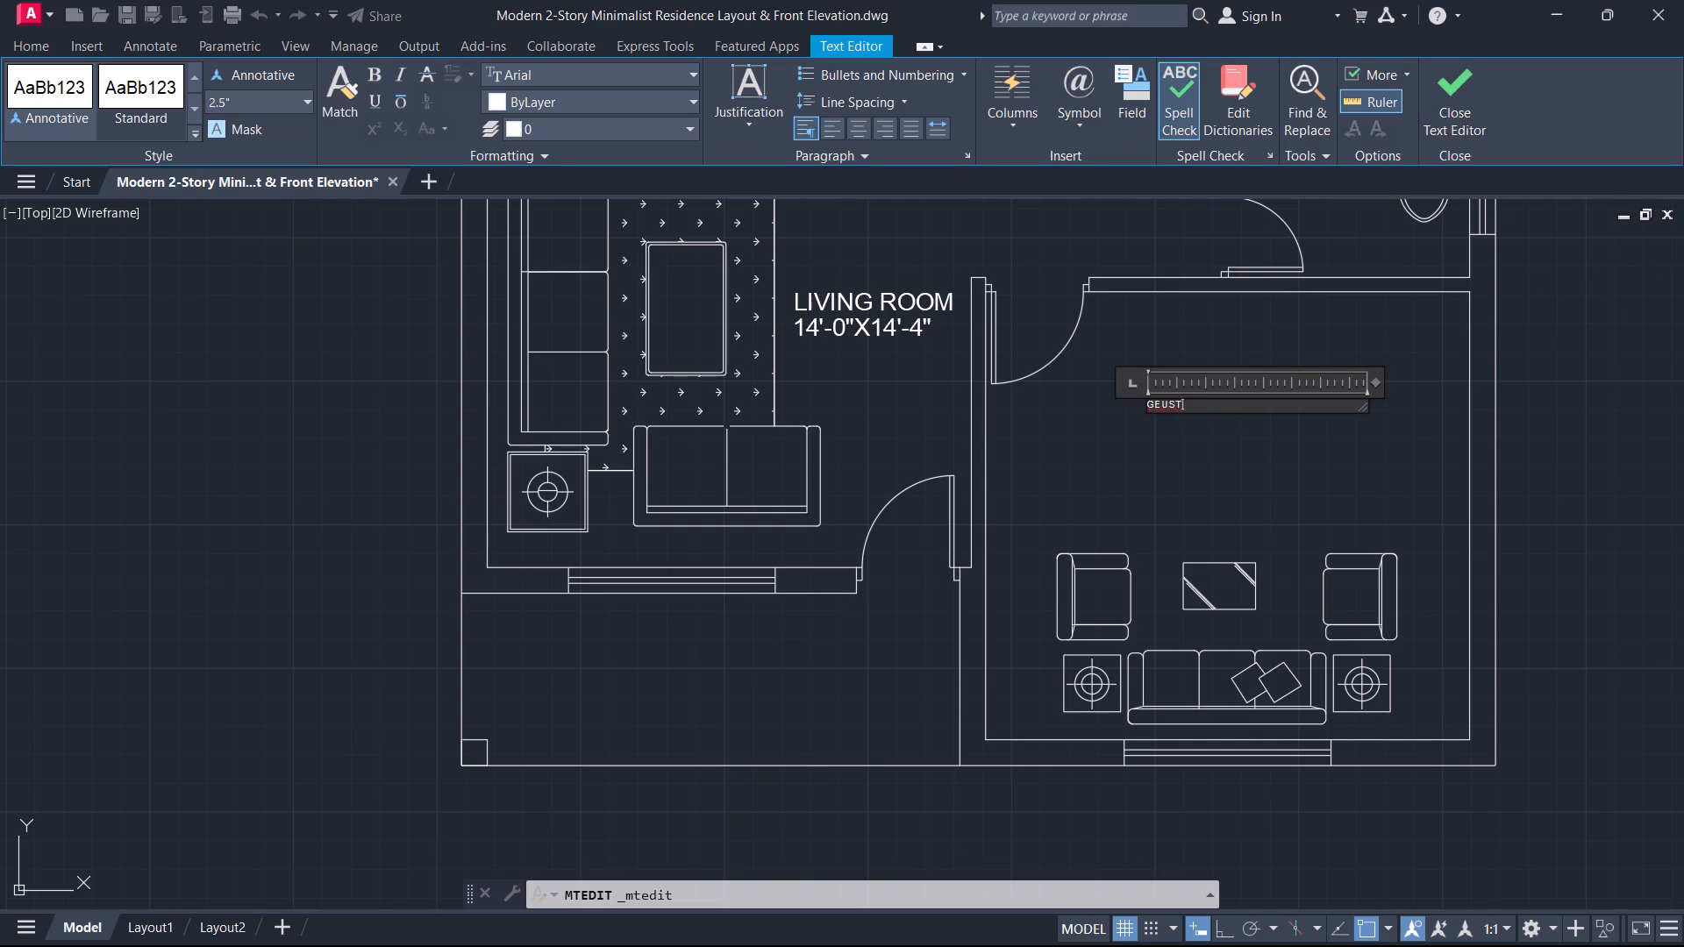
{"action": "key", "text": "Left"}
{"action": "key", "text": "Left"}
{"action": "key", "text": "Left"}
{"action": "key", "text": "Right"}
{"action": "key", "text": "BackSpace"}
{"action": "key", "text": "BackSpace"}
{"action": "type", "text": "UE"}
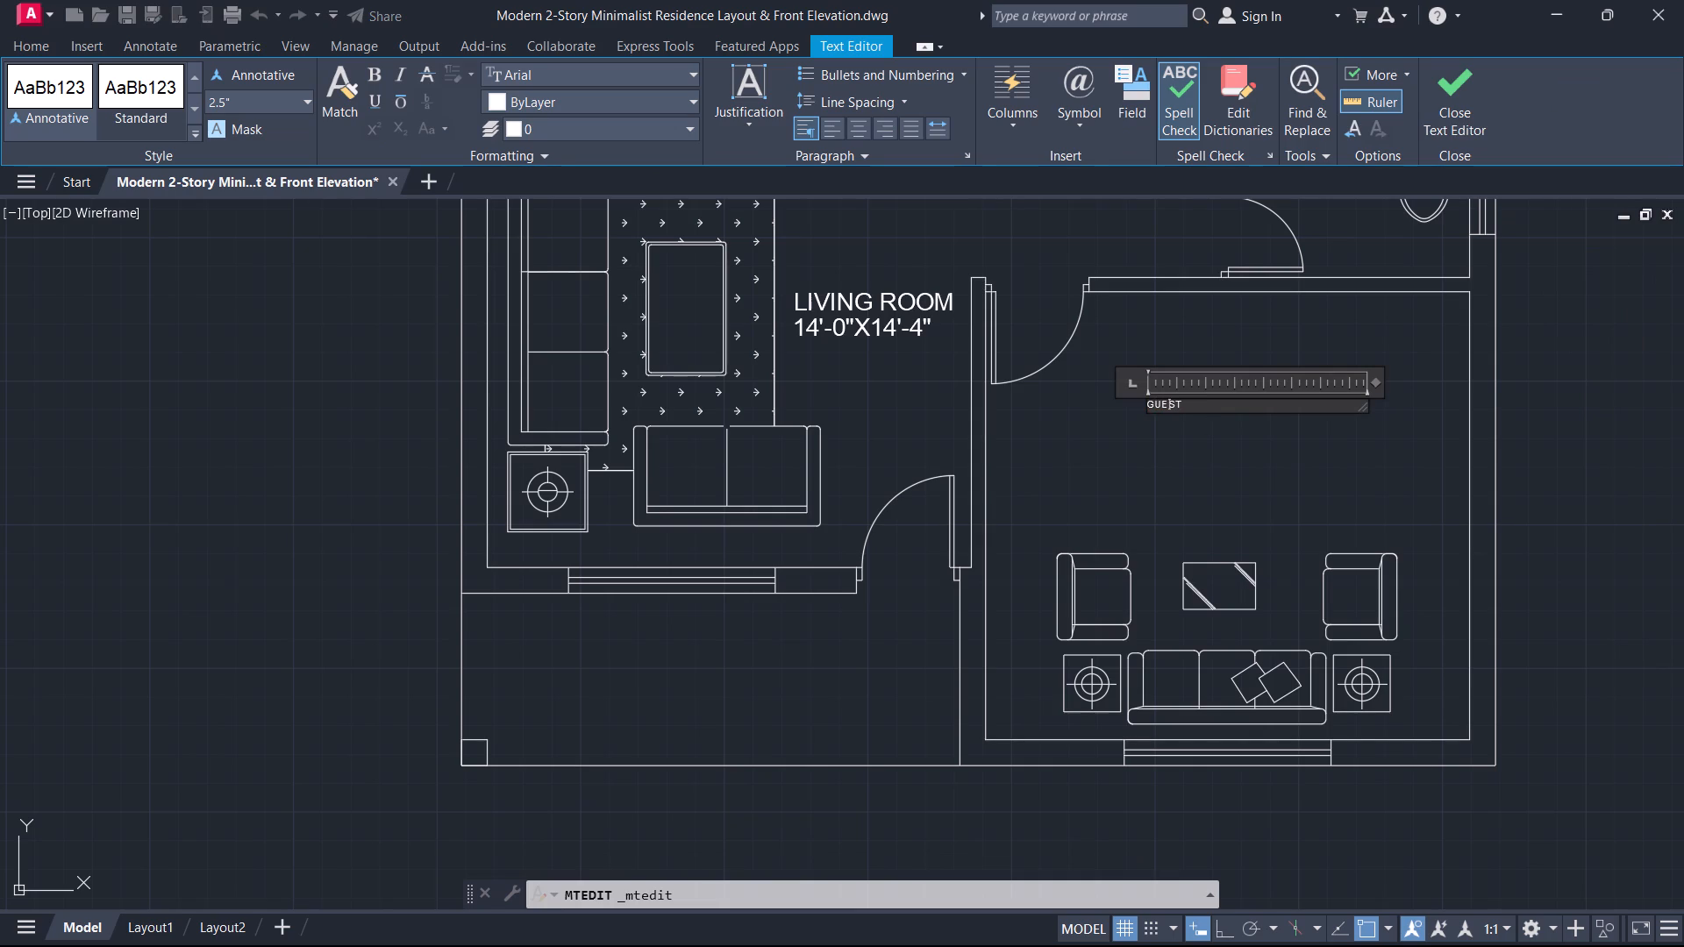
{"action": "left_click", "coordinate": [1207, 406]}
{"action": "key", "text": "space"}
{"action": "type", "text": "H"}
{"action": "type", "text": "OUSE"}
Set the text height of the entire GUEST HOUSE label to 6" and finish the text edit.
{"action": "key", "text": "ctrl+a"}
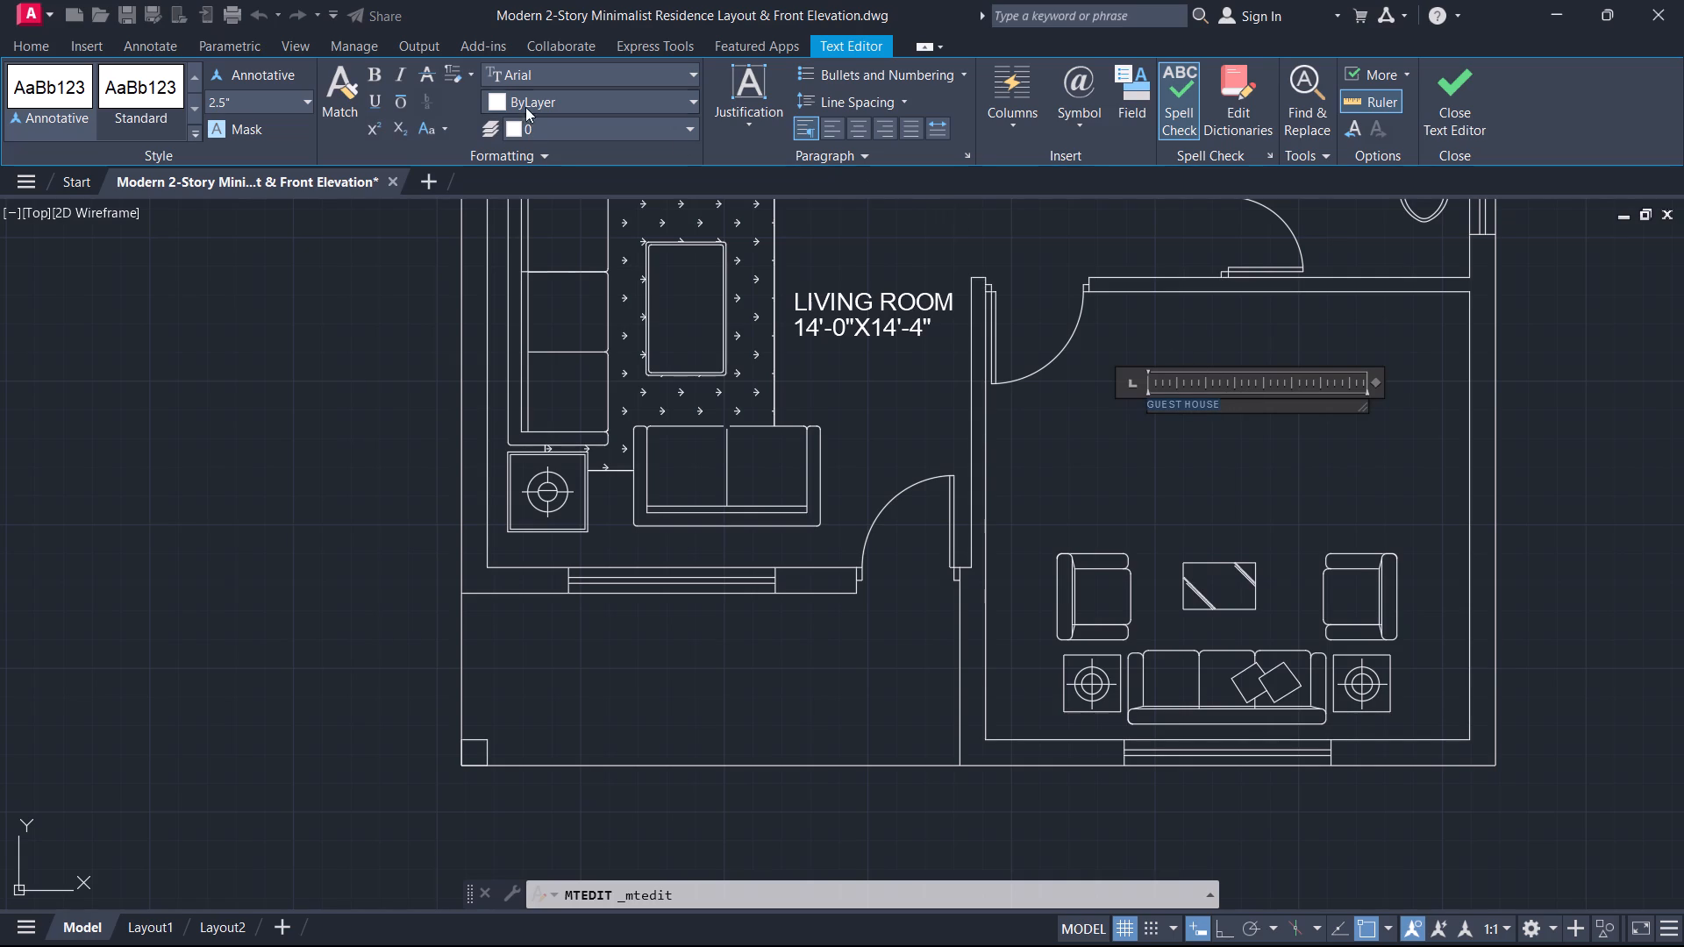
{"action": "left_click", "coordinate": [287, 108]}
{"action": "key", "text": "6"}
{"action": "key", "text": "Return"}
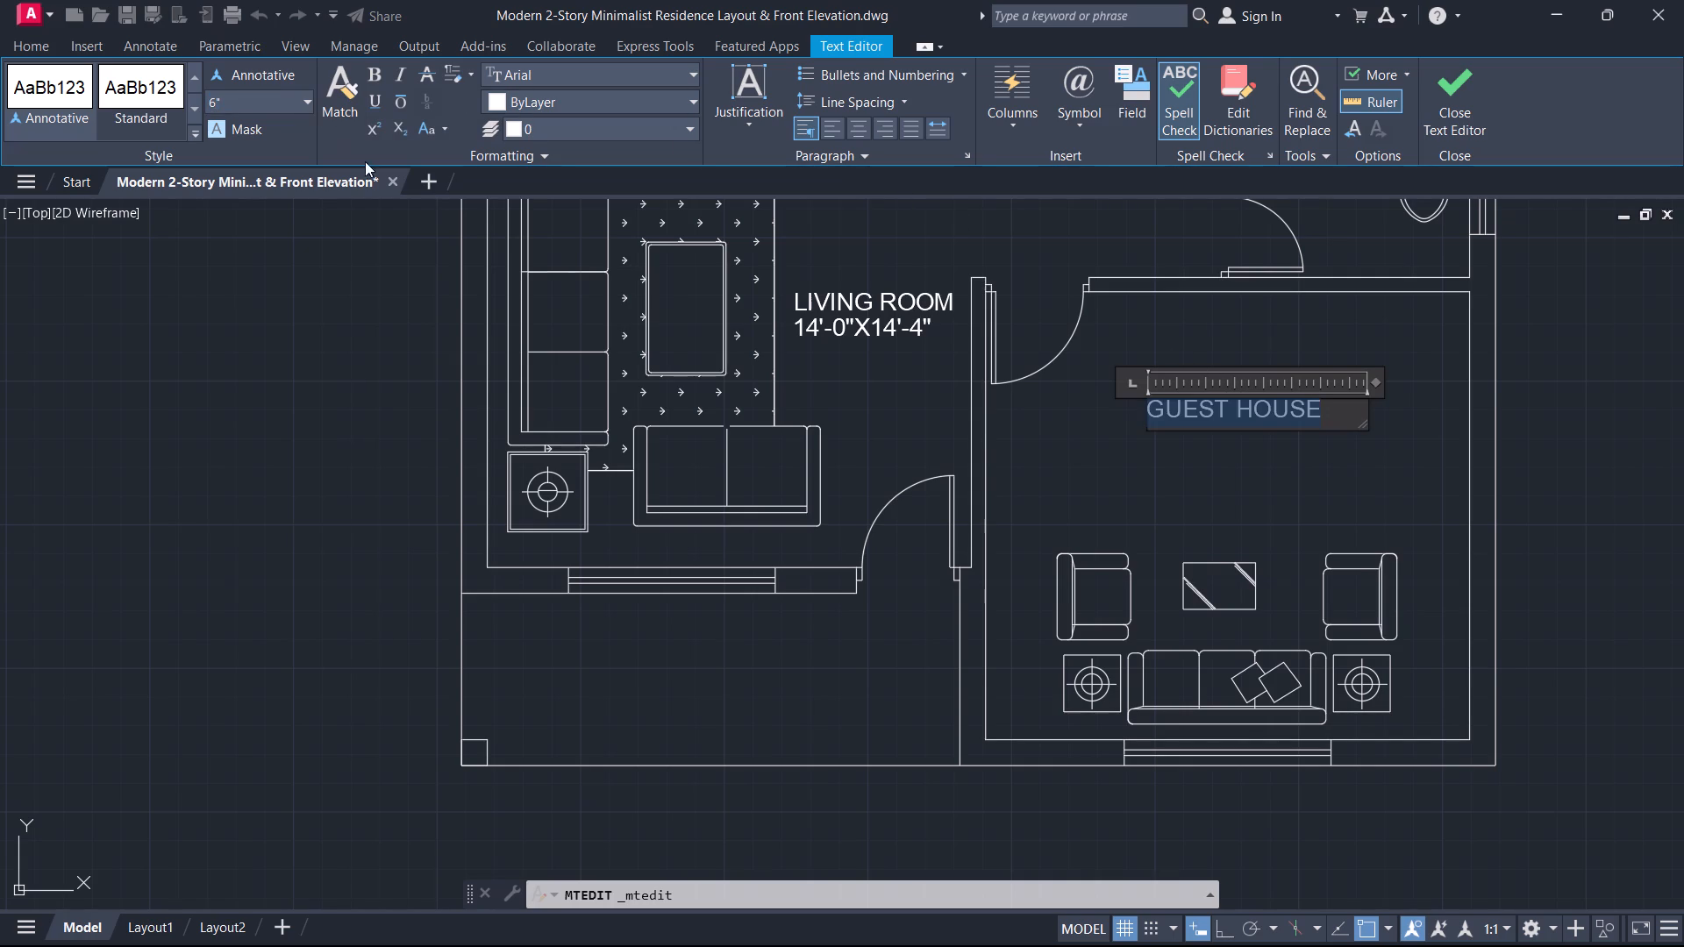
{"action": "left_click", "coordinate": [1460, 125]}
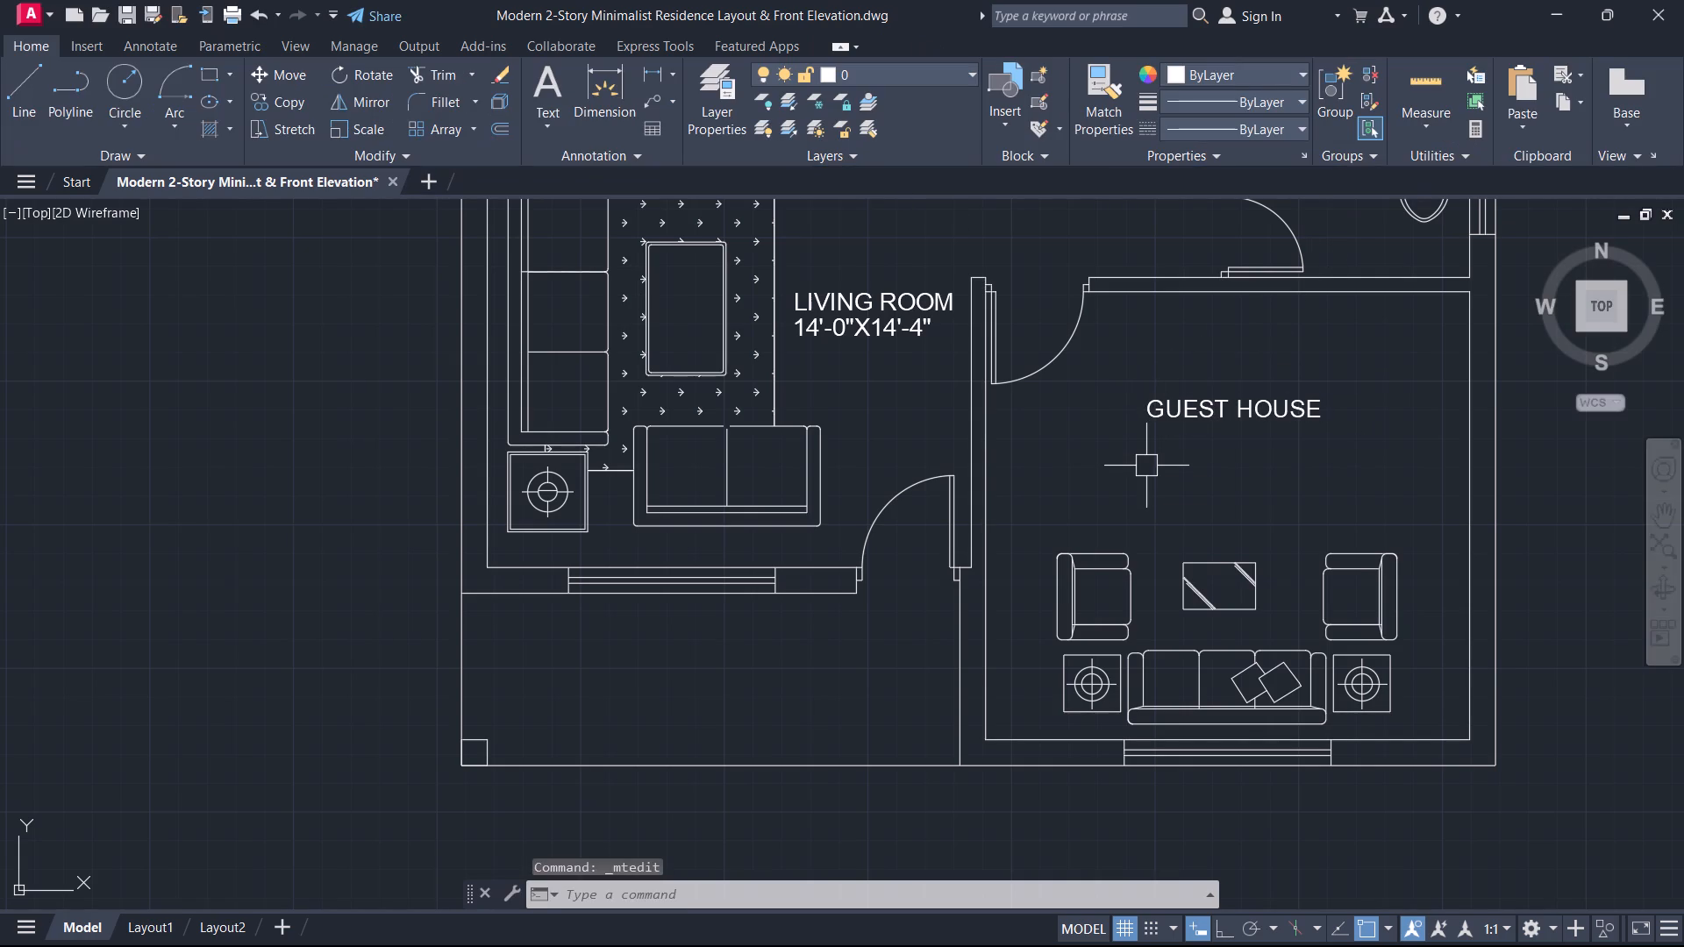
Measure the width of the room labelled GUEST HOUSE between its inner wall faces.
{"action": "key", "text": "d"}
{"action": "key", "text": "i"}
{"action": "key", "text": "space"}
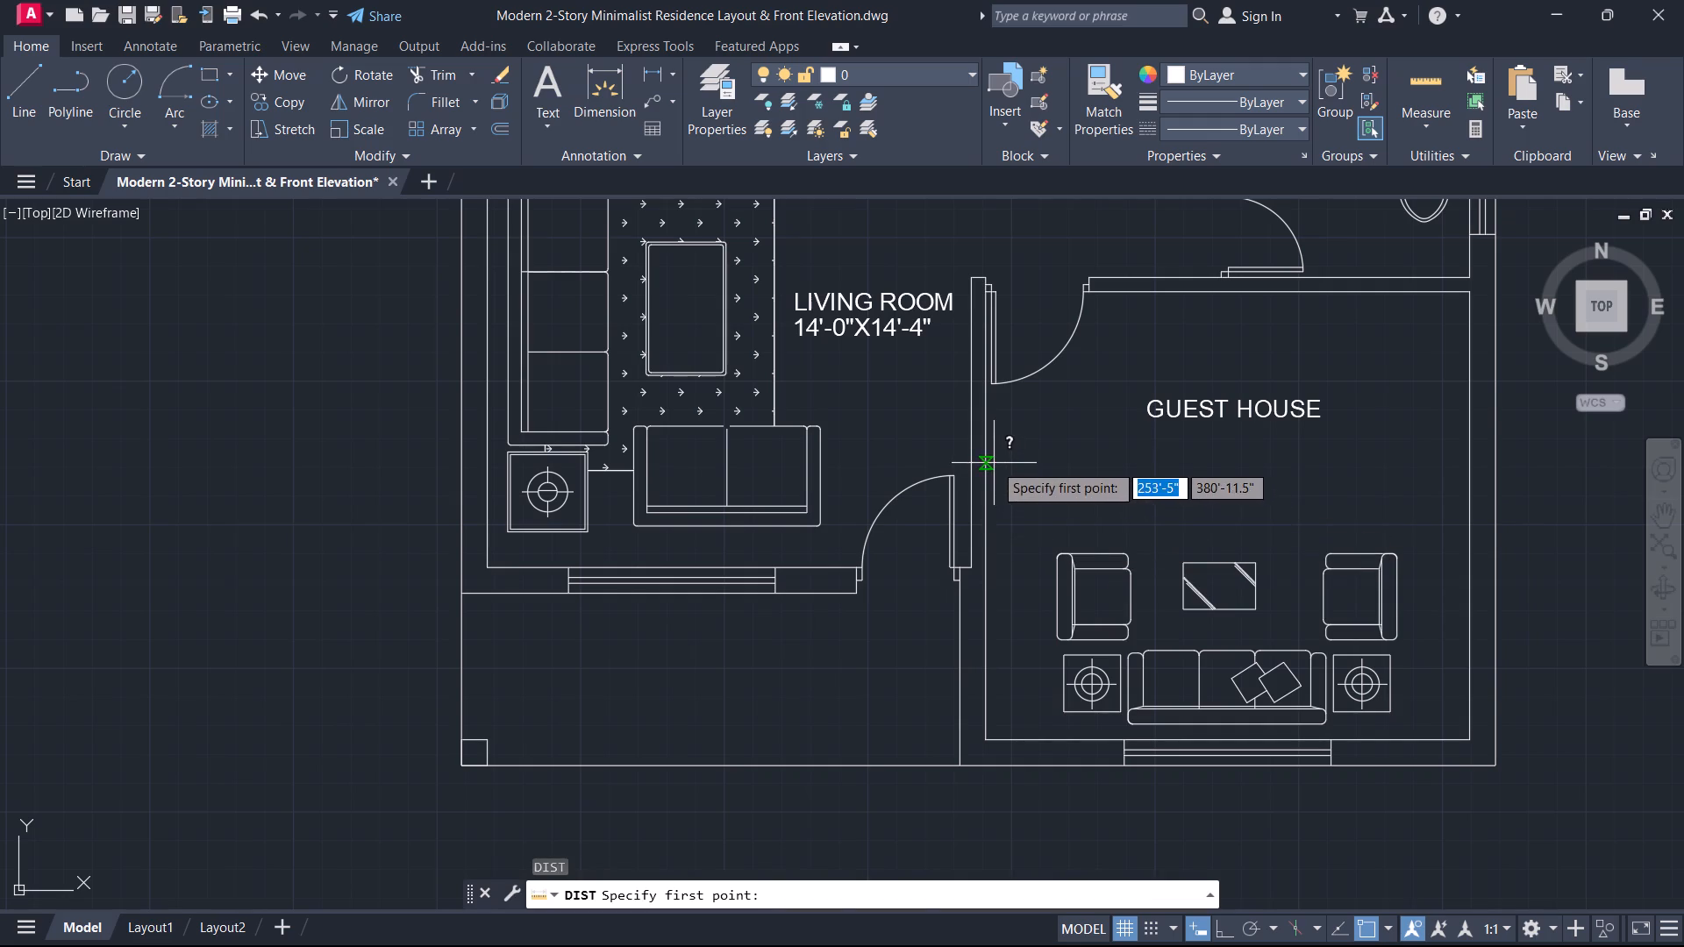
{"action": "left_click", "coordinate": [994, 463]}
{"action": "key", "text": "Escape"}
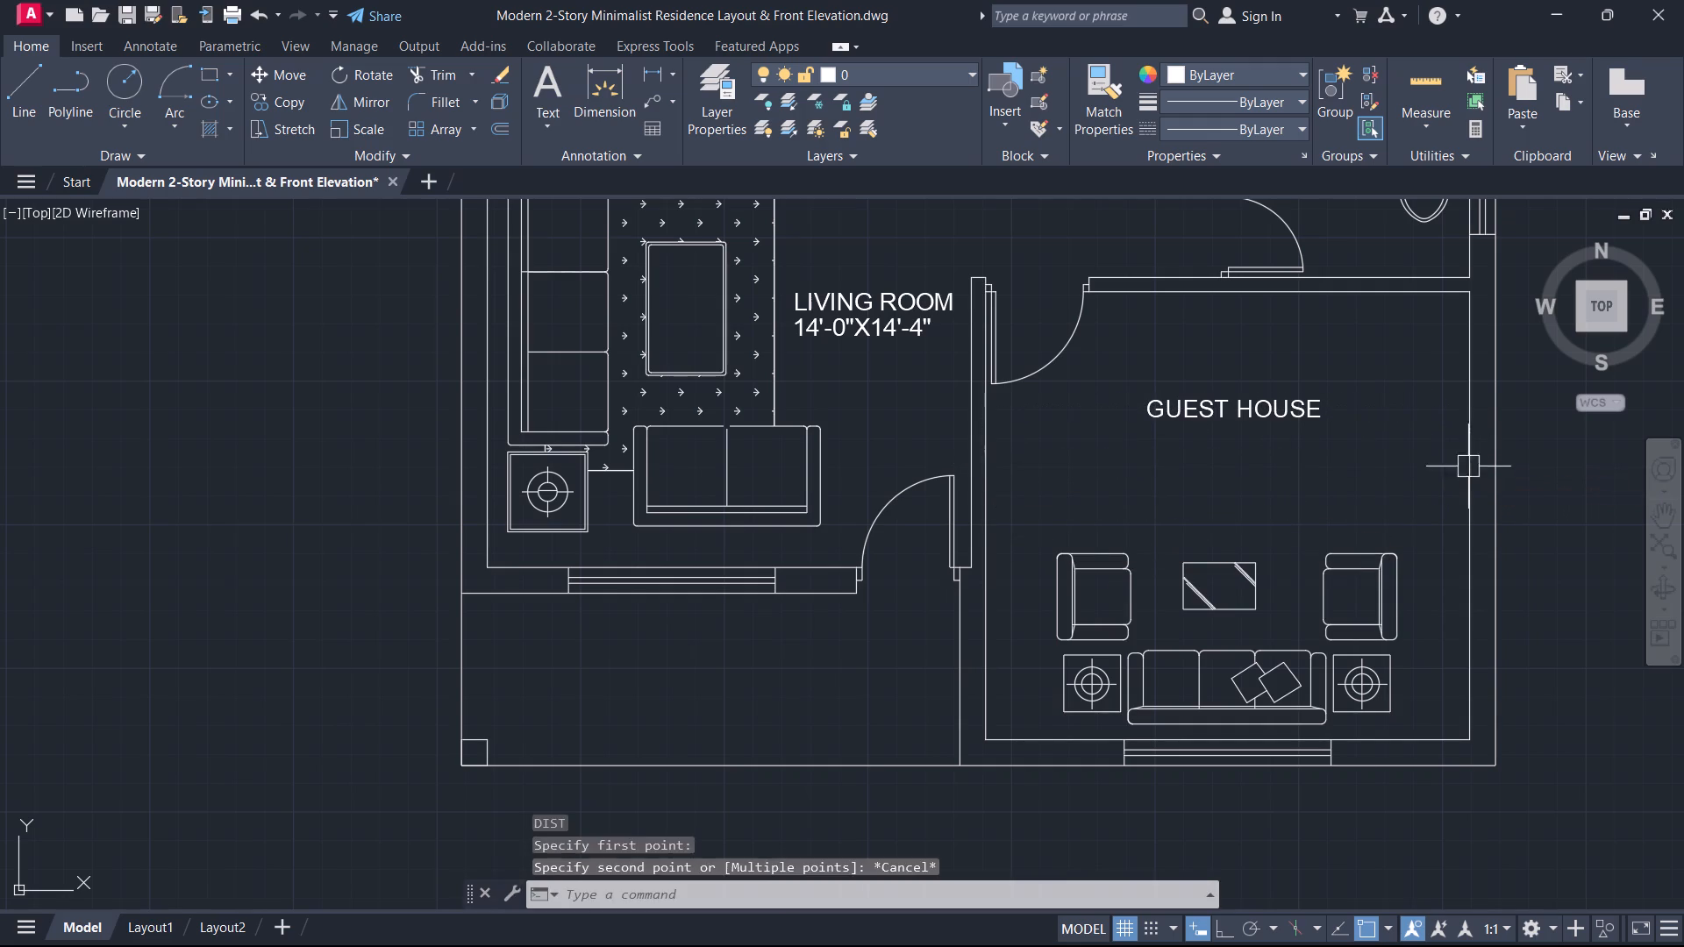
Measure the guest house room's depth from its window wall to the opposite inner wall face.
{"action": "key", "text": "space"}
{"action": "left_click", "coordinate": [1433, 737]}
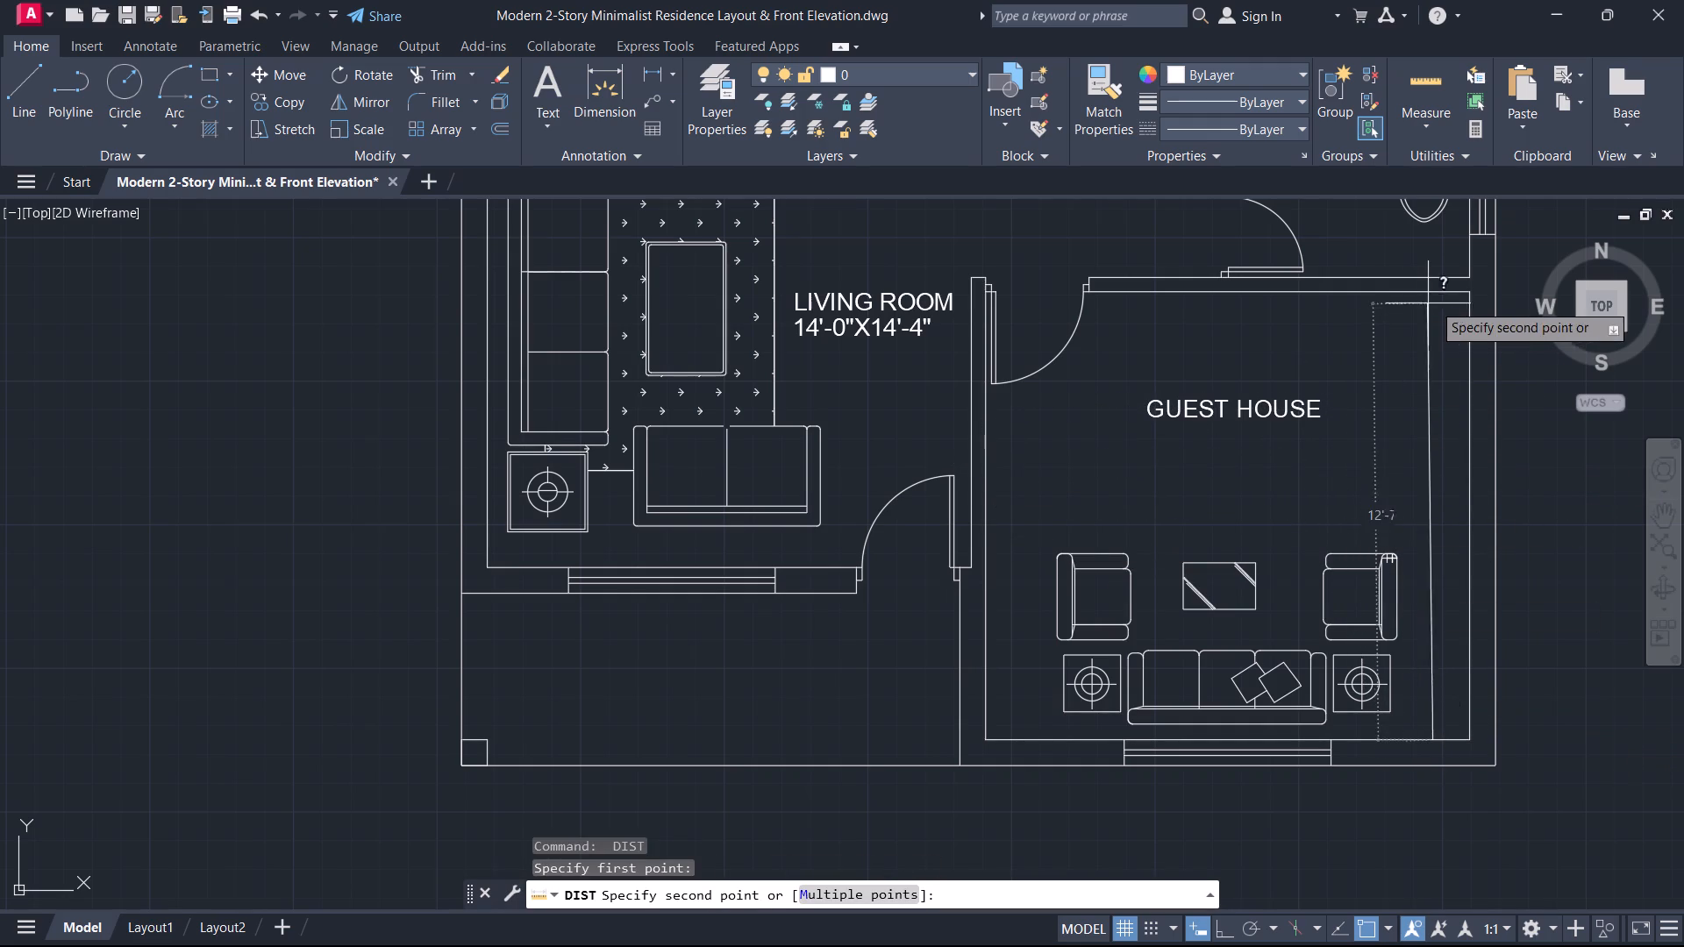
{"action": "key", "text": "Escape"}
Add a second line reading 14'-0"X13'-0" to the GUEST HOUSE label and finish the text edit.
{"action": "double_click", "coordinate": [1270, 414]}
{"action": "left_click", "coordinate": [1355, 415]}
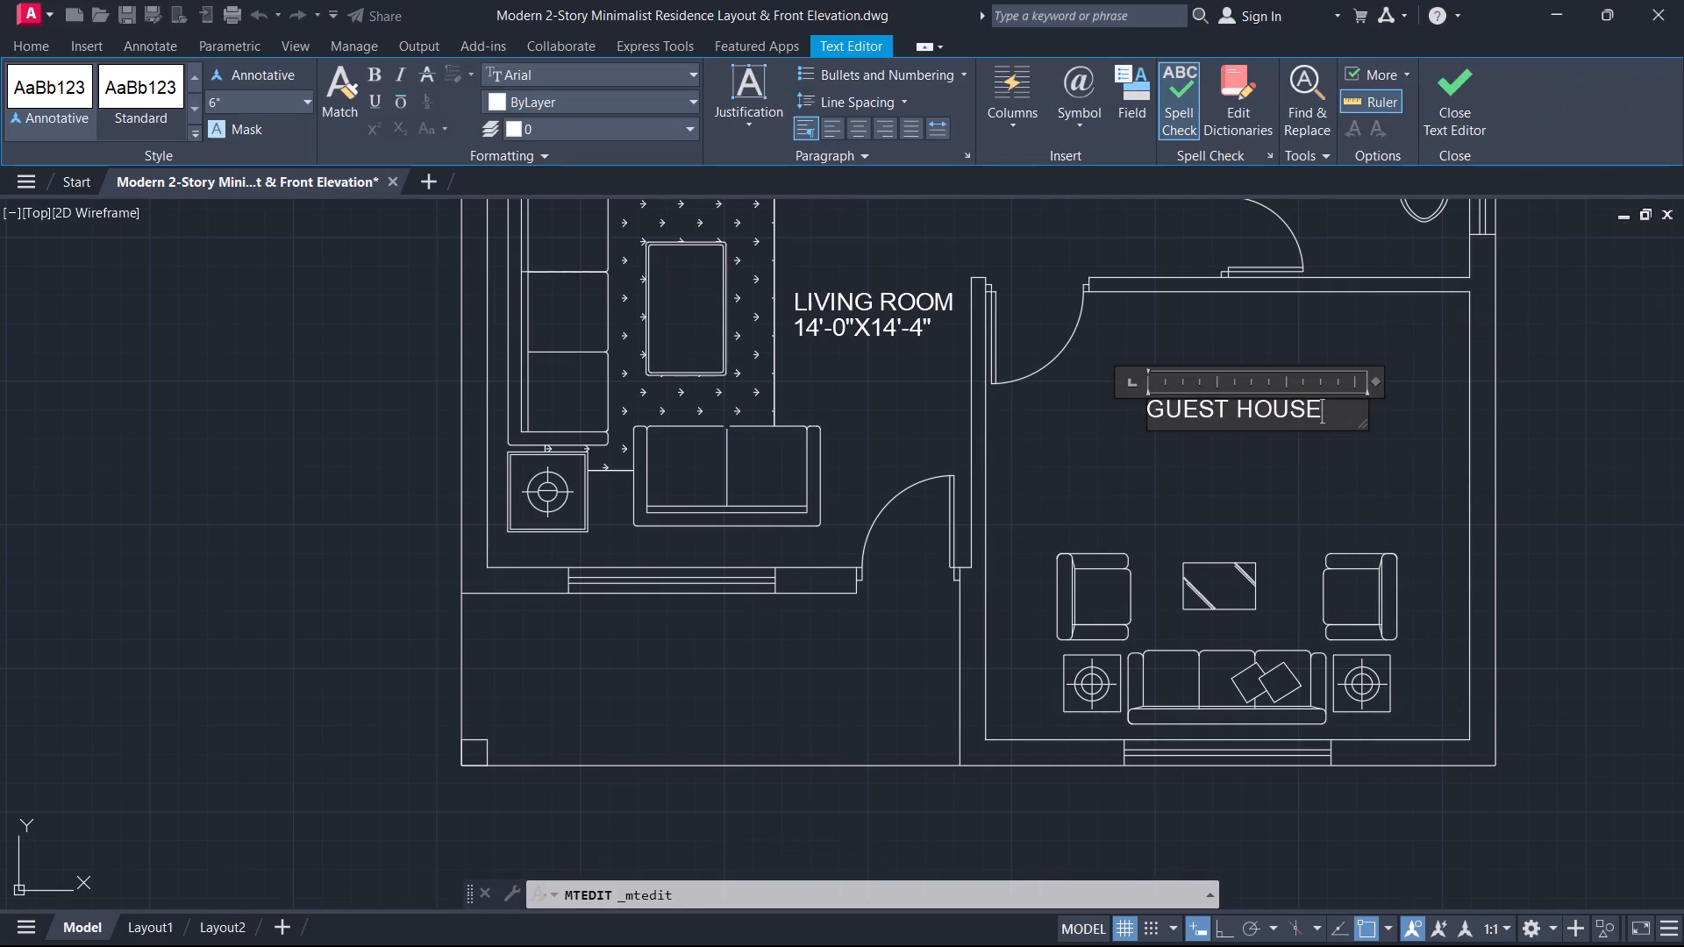
{"action": "key", "text": "Return"}
{"action": "type", "text": "14"}
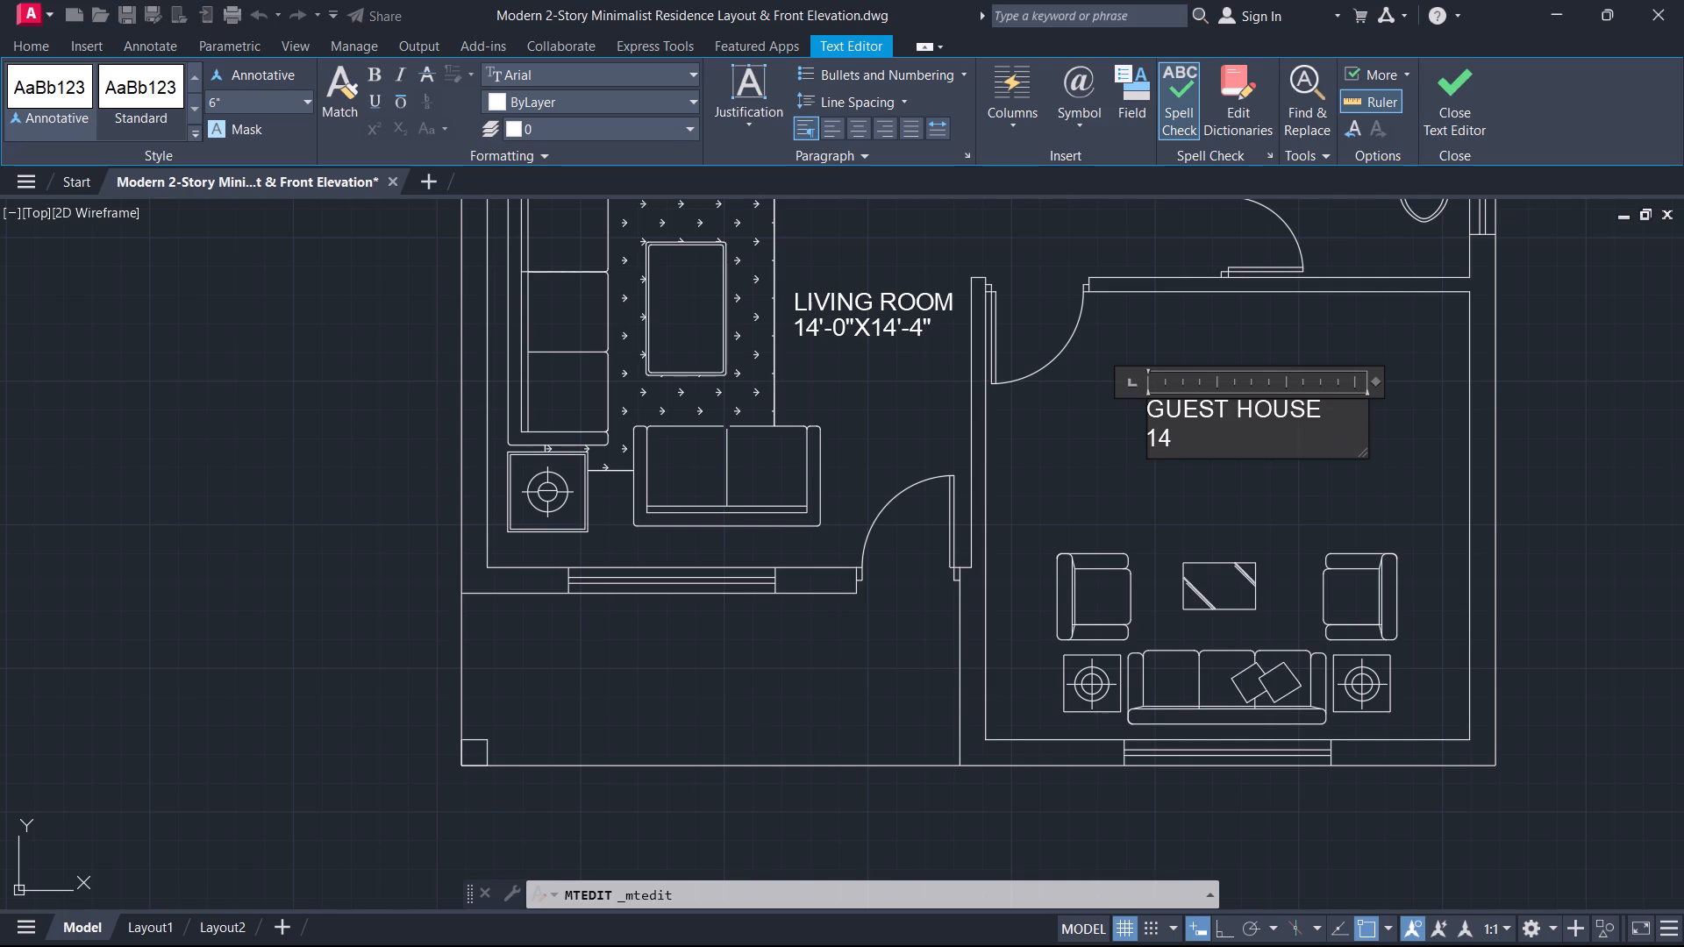
{"action": "type", "text": "'0"}
{"action": "key", "text": "BackSpace"}
{"action": "type", "text": "-0"}
{"action": "key", "text": "shift+quotedbl"}
{"action": "key", "text": "x"}
{"action": "key", "text": "1"}
{"action": "key", "text": "3"}
{"action": "key", "text": "apostrophe"}
{"action": "type", "text": "-0"}
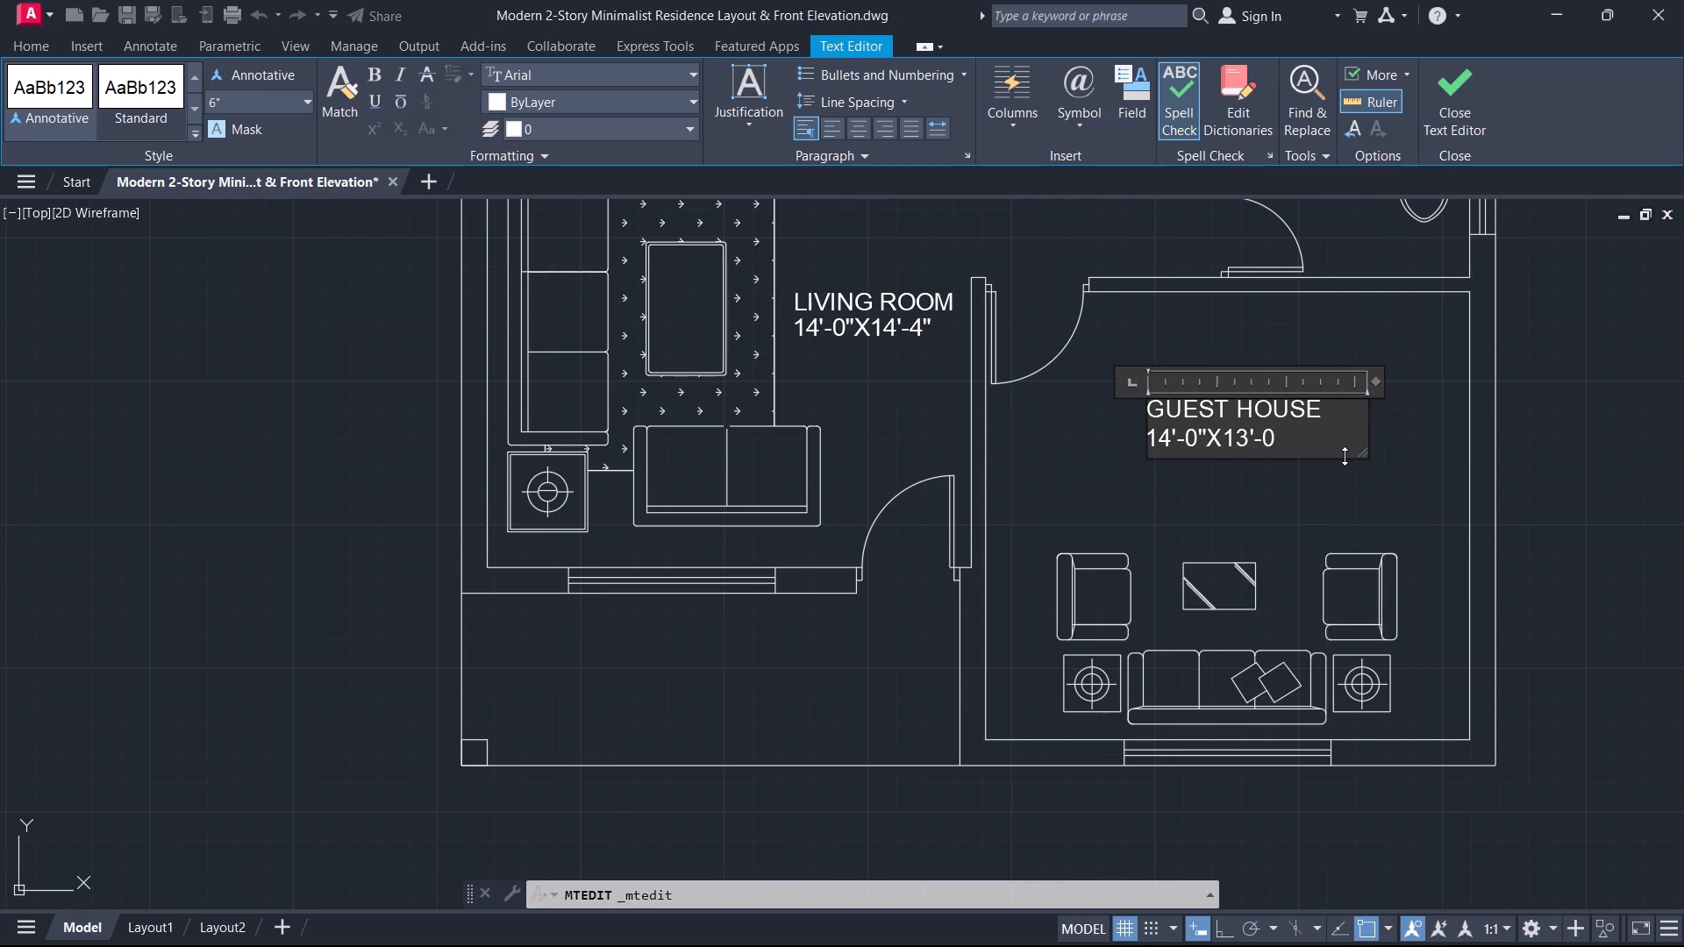
{"action": "key", "text": "shift+quotedbl"}
{"action": "left_click", "coordinate": [1466, 117]}
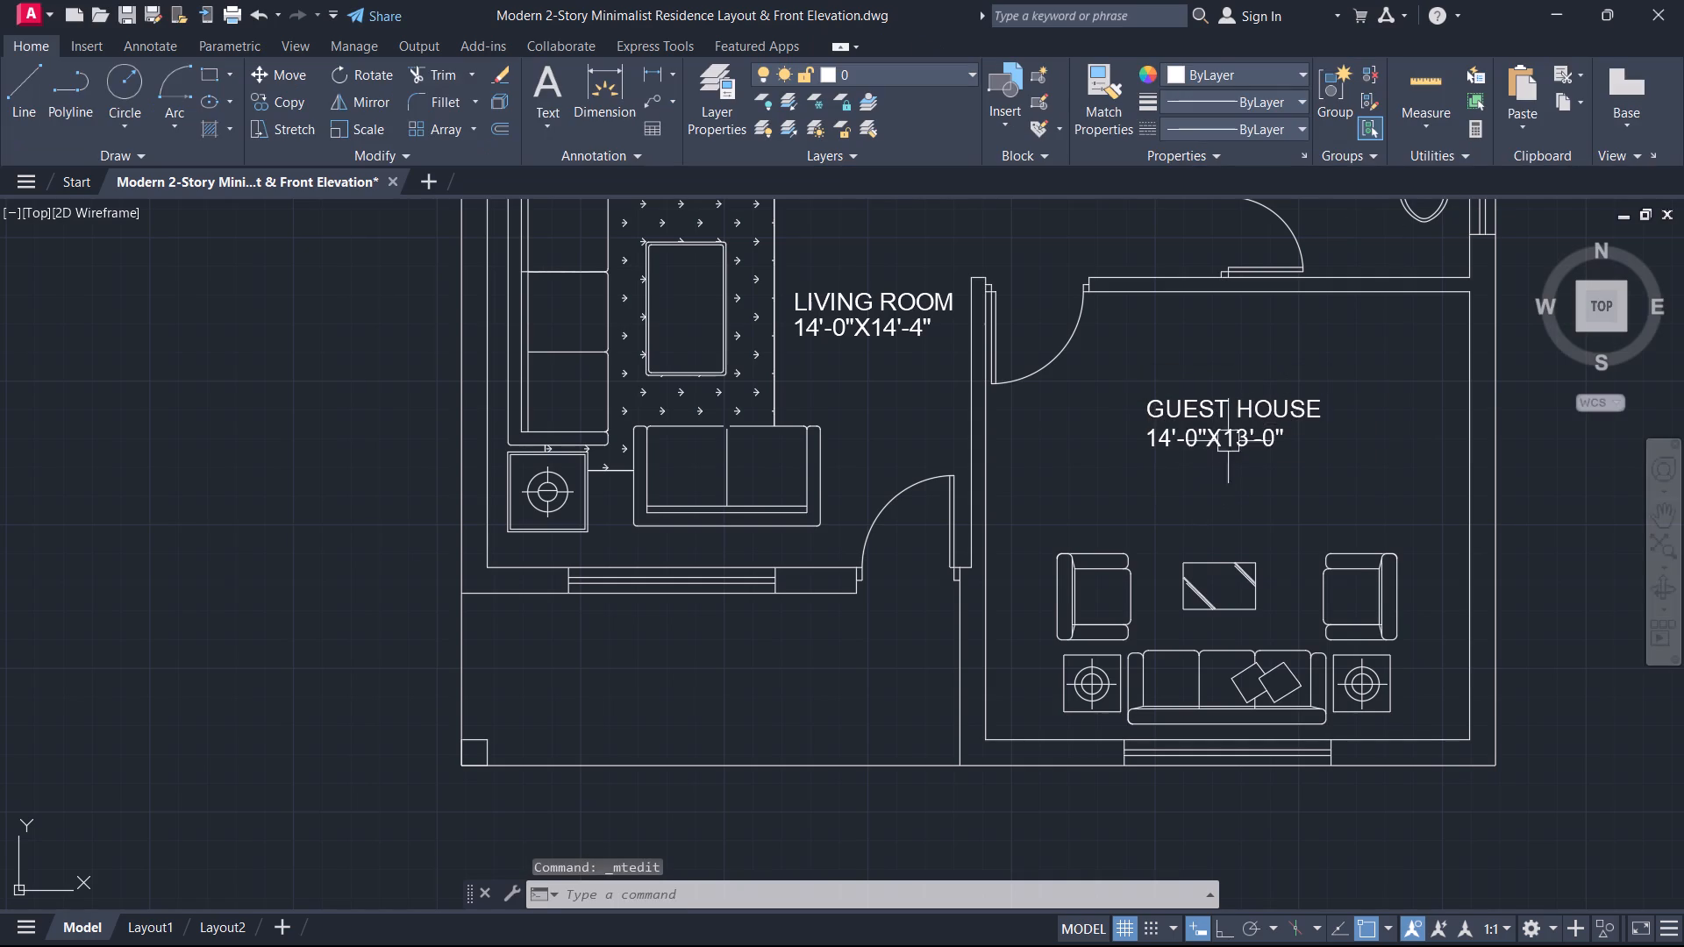
Indent the dimension line of the GUEST HOUSE label with three spaces to centre it under the room name.
{"action": "double_click", "coordinate": [1231, 429]}
{"action": "left_click", "coordinate": [1195, 441]}
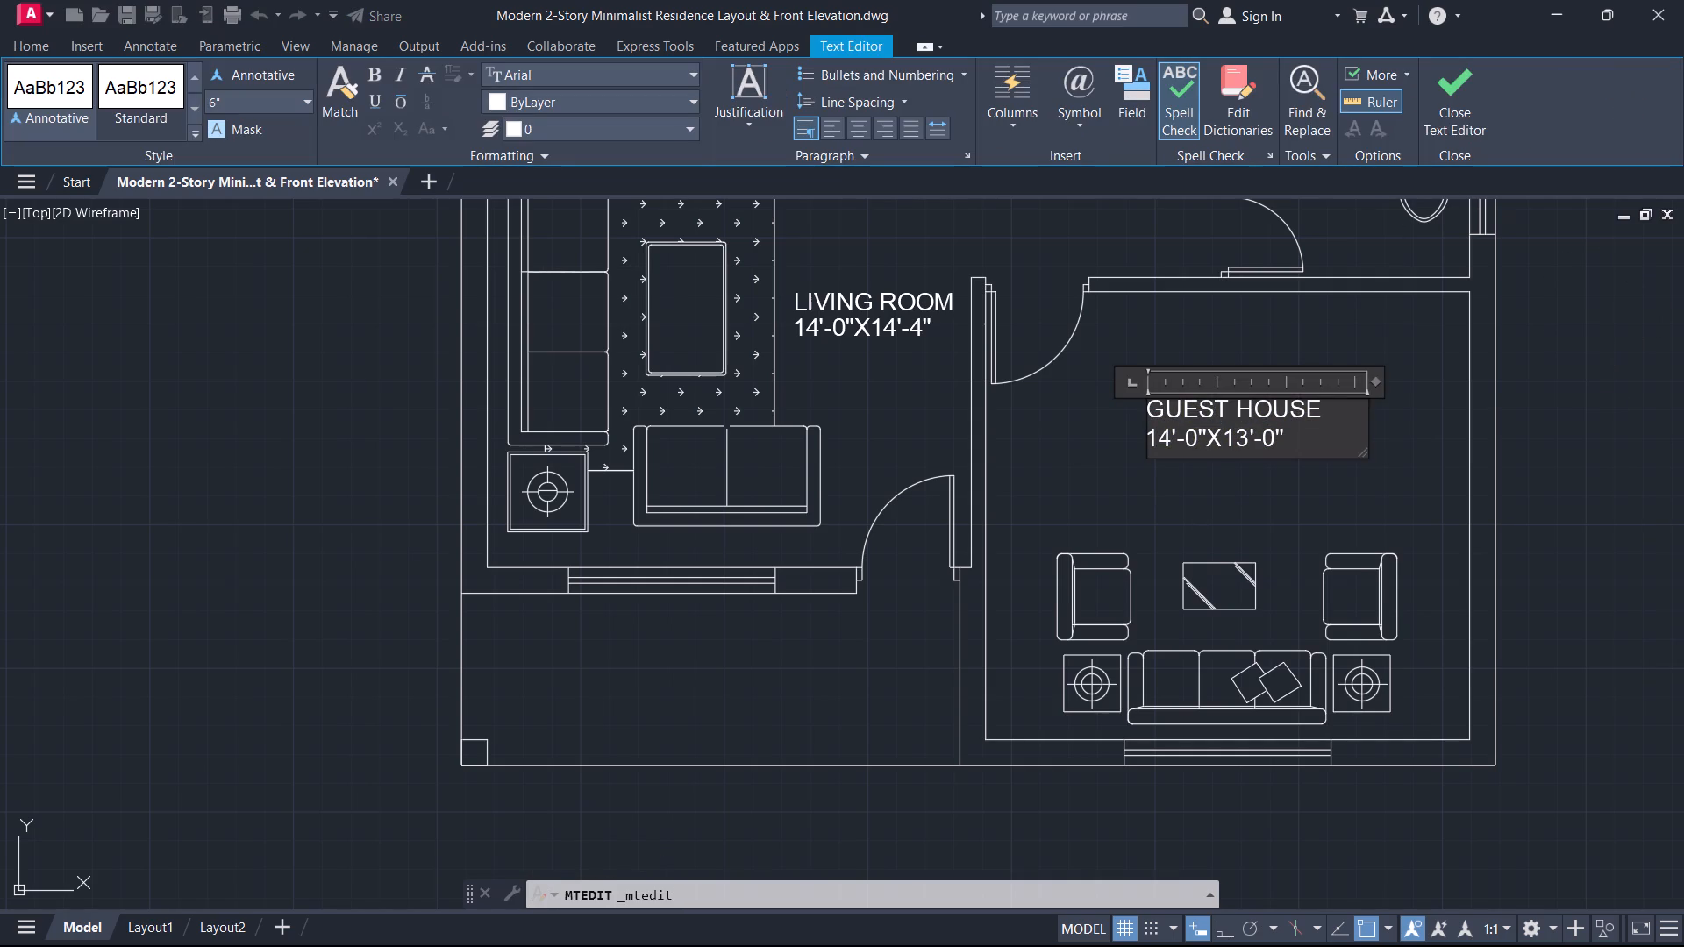
{"action": "key", "text": "Down"}
{"action": "key", "text": "Left"}
{"action": "key", "text": "Left"}
{"action": "key", "text": "Left"}
{"action": "key", "text": "Left"}
{"action": "key", "text": "Left"}
{"action": "key", "text": "Left"}
{"action": "key", "text": "Left"}
{"action": "key", "text": "Left"}
{"action": "key", "text": "Right"}
{"action": "key", "text": "Right"}
{"action": "key", "text": "Right"}
{"action": "key", "text": "space"}
{"action": "key", "text": "space"}
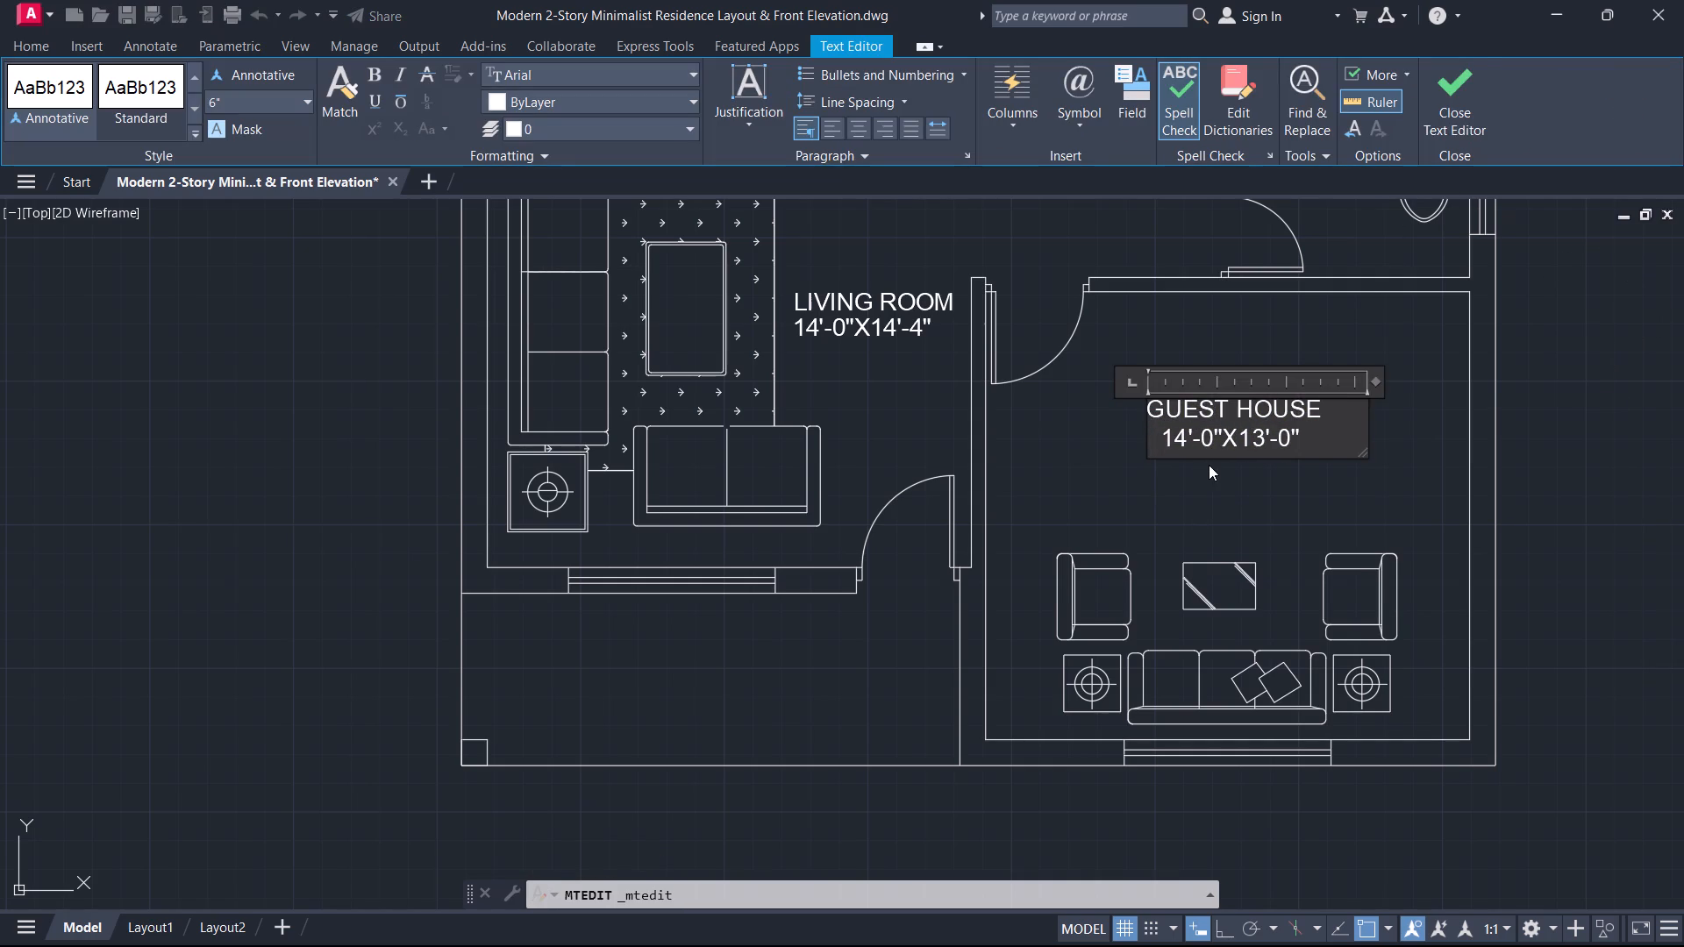
{"action": "key", "text": "space"}
{"action": "left_click", "coordinate": [1465, 137]}
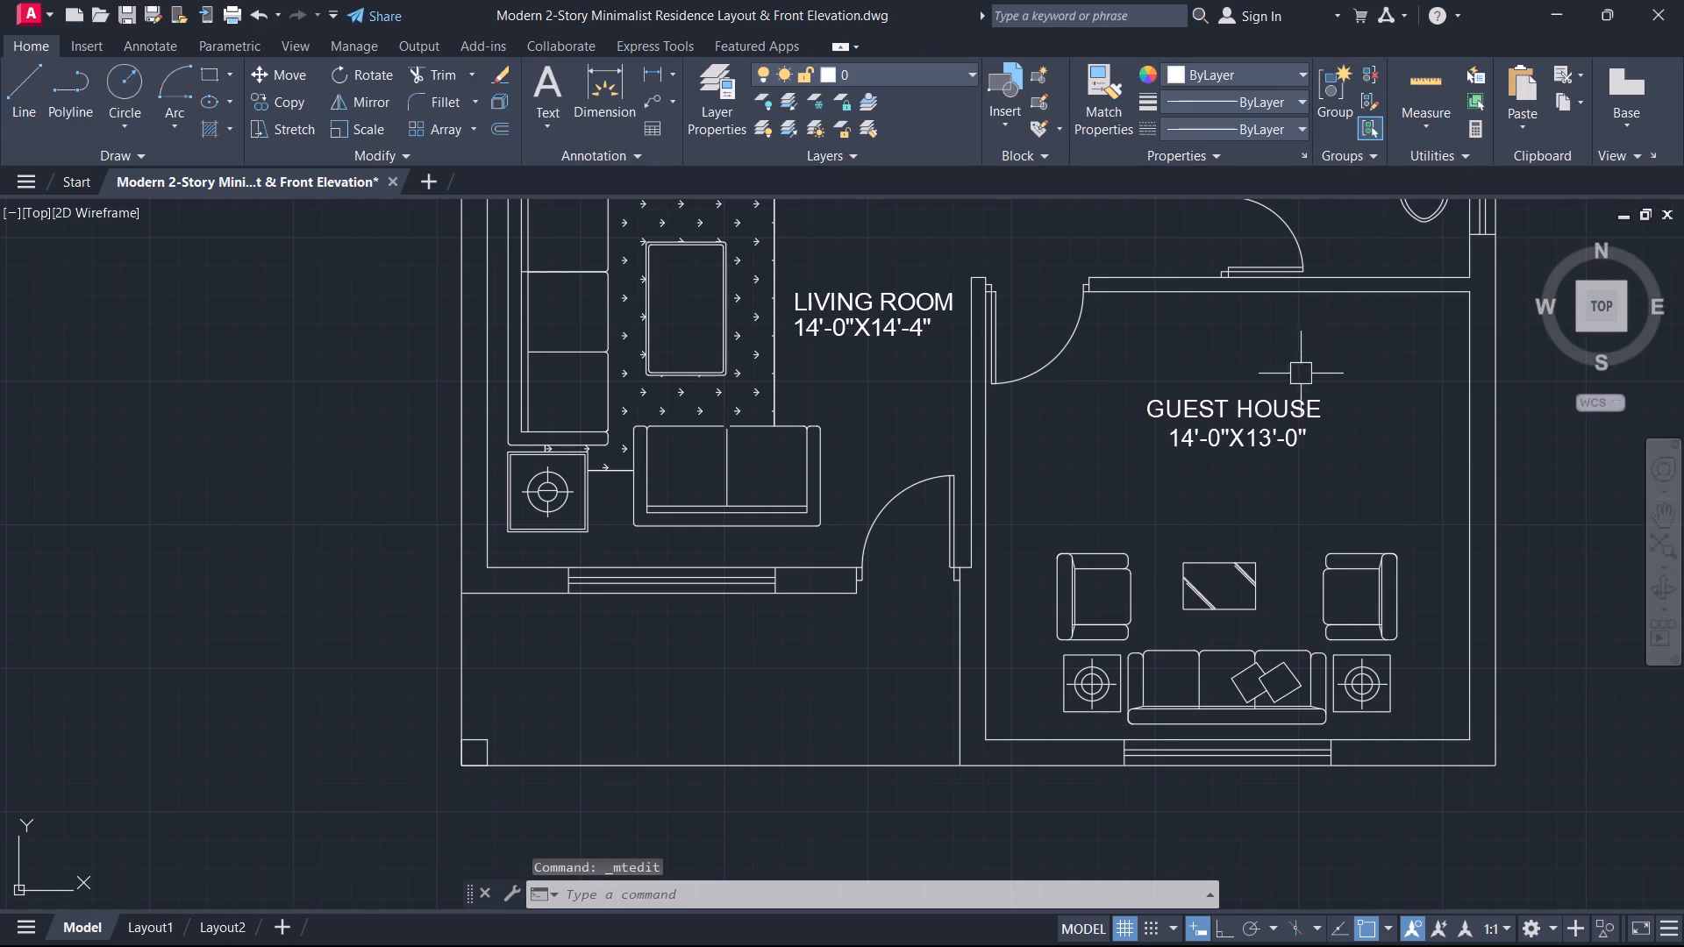
Move the UITILITY label slightly toward the kitchen so it fits between the utility room's walls.
{"action": "scroll", "coordinate": [1312, 489], "scroll_direction": "down", "scroll_amount": 1}
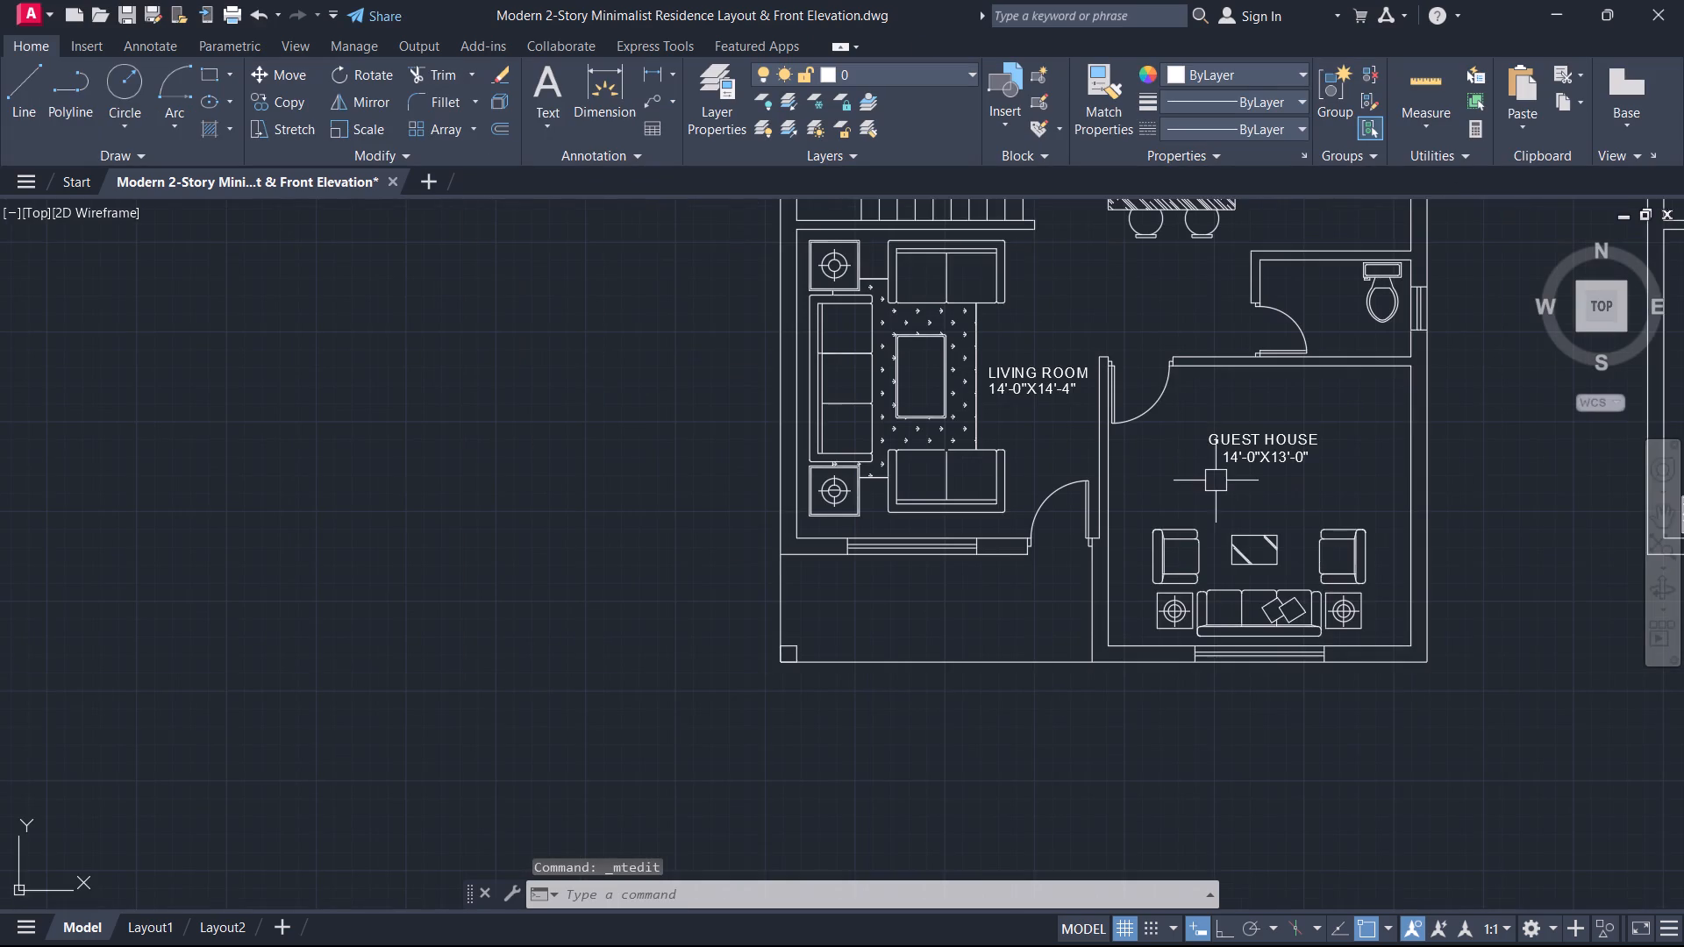
{"action": "middle_click_drag", "start_coordinate": [1215, 481], "coordinate": [1300, 523]}
{"action": "scroll", "coordinate": [1141, 541], "scroll_direction": "down", "scroll_amount": 2}
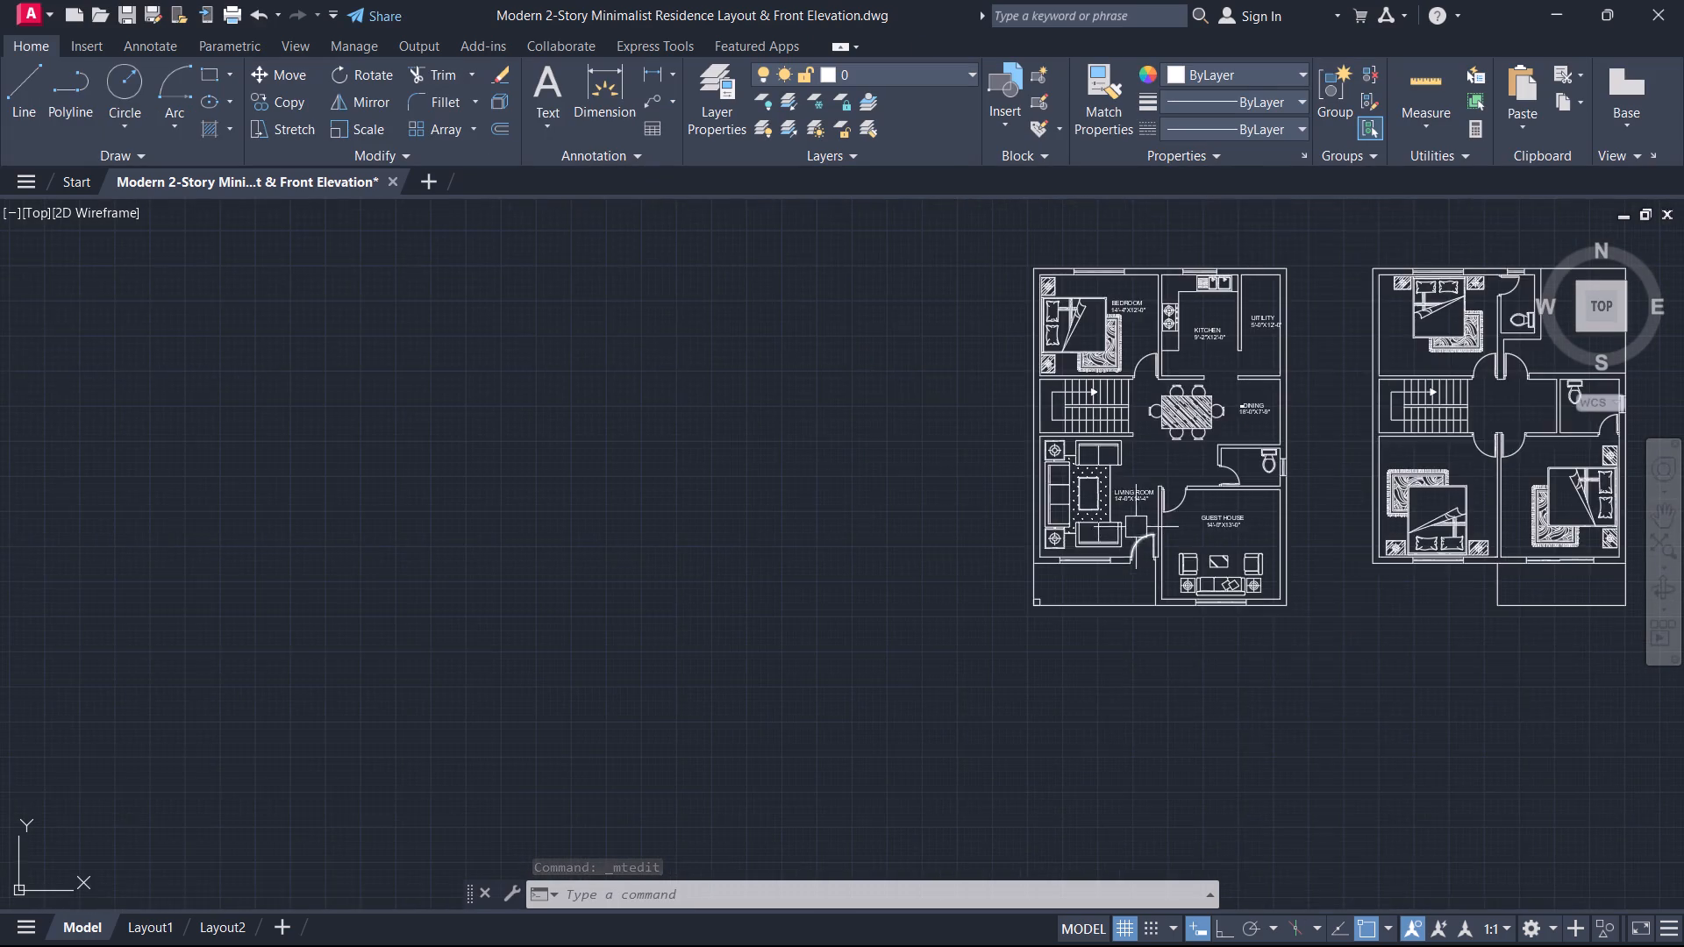
{"action": "scroll", "coordinate": [1147, 457], "scroll_direction": "up", "scroll_amount": 1}
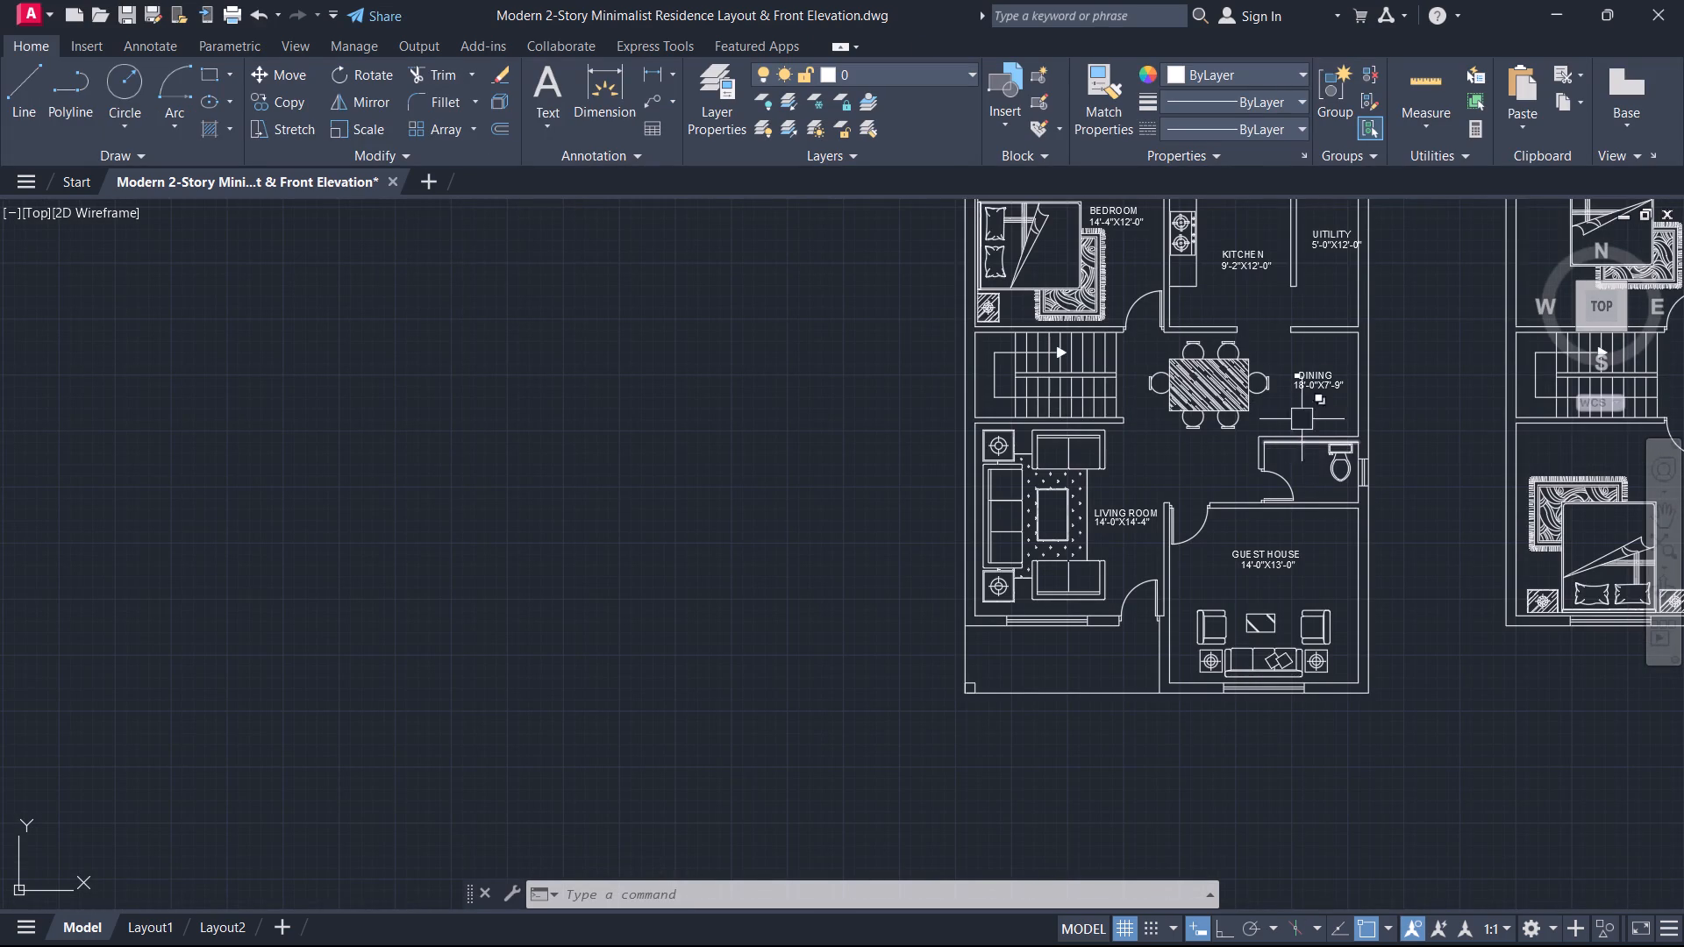
{"action": "scroll", "coordinate": [1405, 176], "scroll_direction": "up", "scroll_amount": 4}
{"action": "middle_click_drag", "start_coordinate": [1376, 233], "coordinate": [1324, 388]}
{"action": "left_click_drag", "start_coordinate": [1133, 497], "coordinate": [1132, 497]}
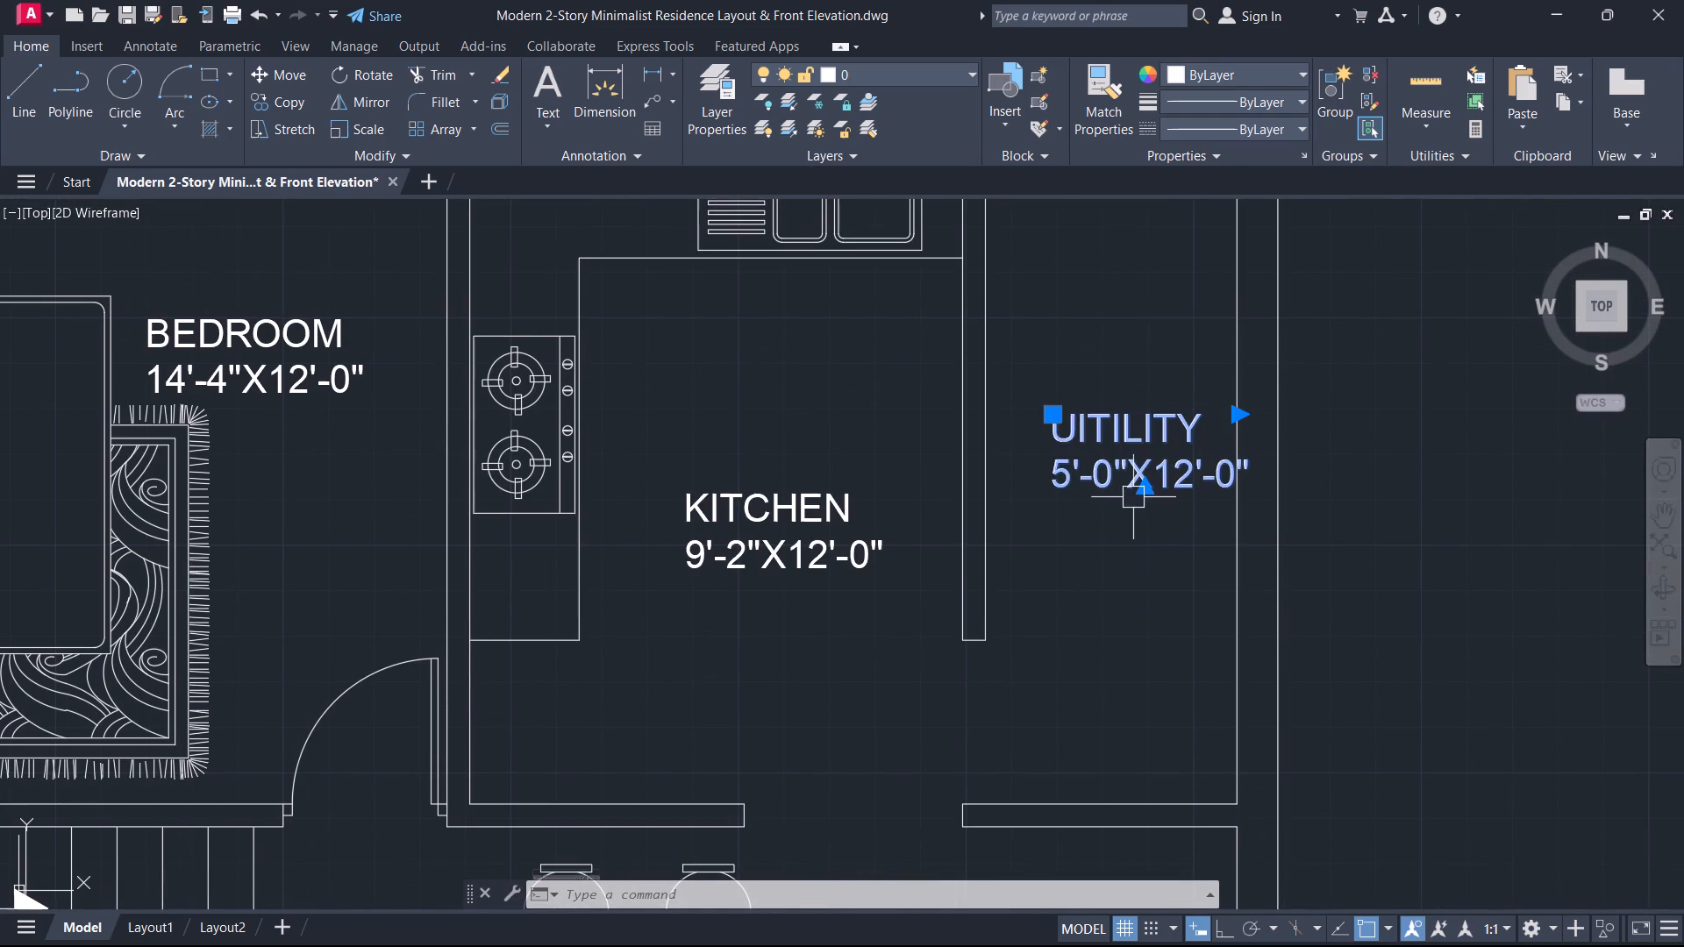
{"action": "left_click_drag", "start_coordinate": [1132, 497], "coordinate": [1126, 488]}
{"action": "key", "text": "m"}
{"action": "key", "text": "space"}
{"action": "scroll", "coordinate": [1109, 483], "scroll_direction": "up", "scroll_amount": 2}
{"action": "left_click", "coordinate": [1171, 336]}
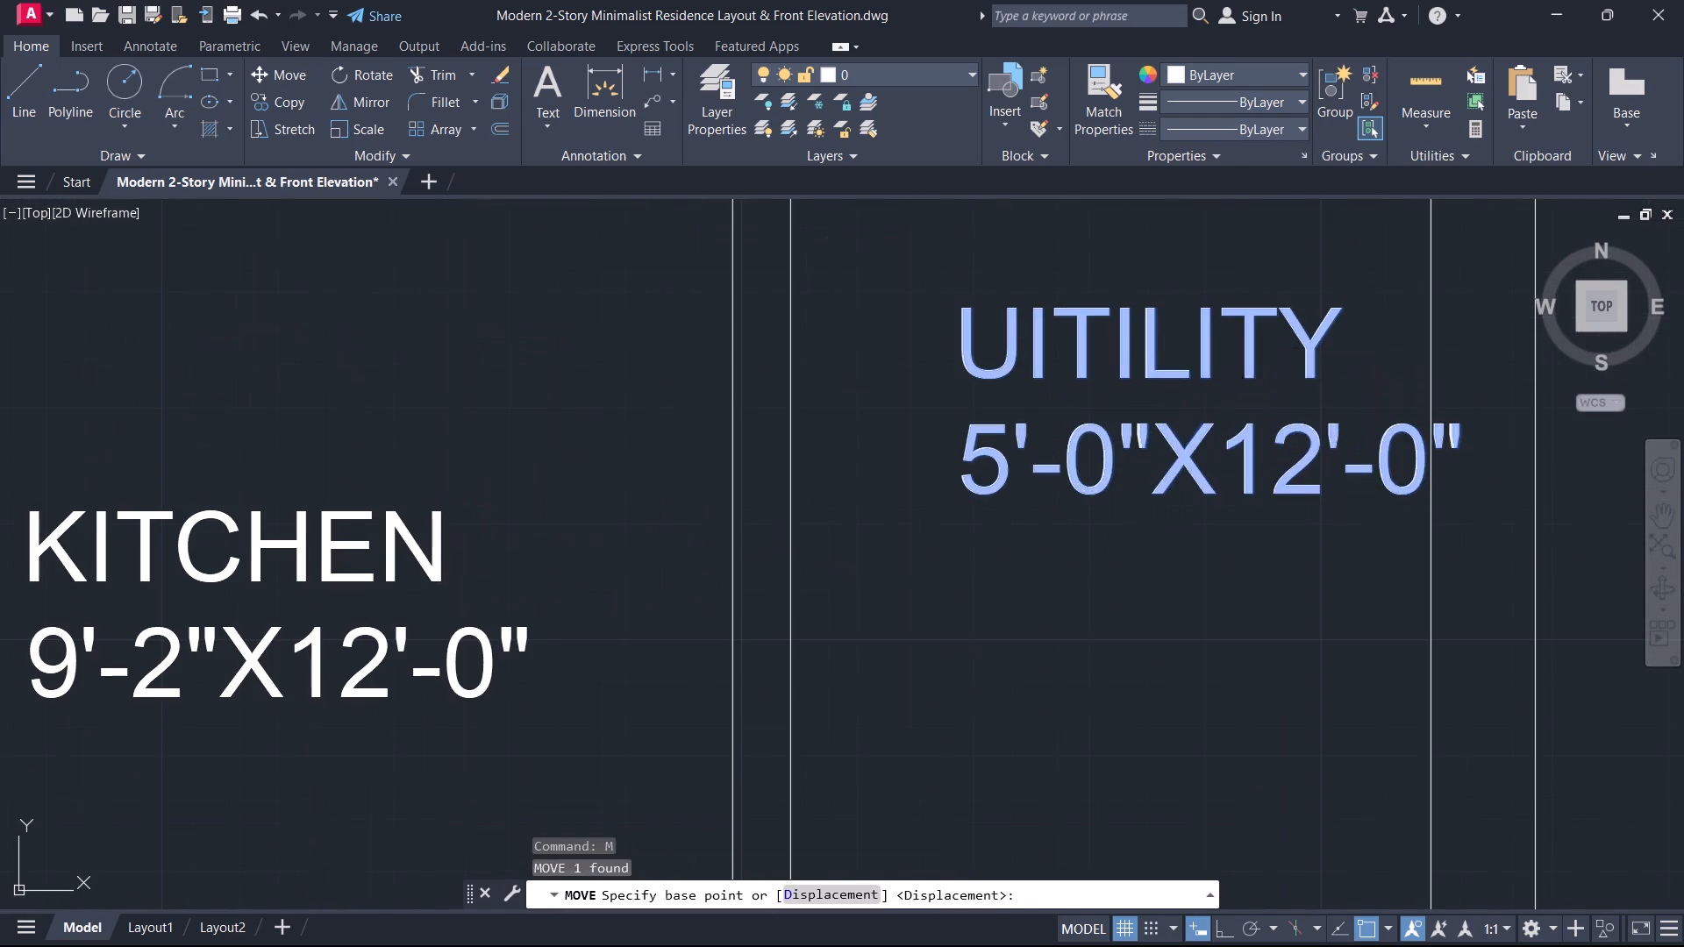
{"action": "left_click", "coordinate": [1087, 337]}
Copy the GUEST HOUSE label into the small toilet room between the dining area and the guest house.
{"action": "scroll", "coordinate": [1068, 404], "scroll_direction": "down", "scroll_amount": 2}
{"action": "scroll", "coordinate": [1067, 410], "scroll_direction": "up", "scroll_amount": 1}
{"action": "scroll", "coordinate": [1067, 413], "scroll_direction": "down", "scroll_amount": 2}
{"action": "middle_click_drag", "start_coordinate": [918, 437], "coordinate": [1136, 445]}
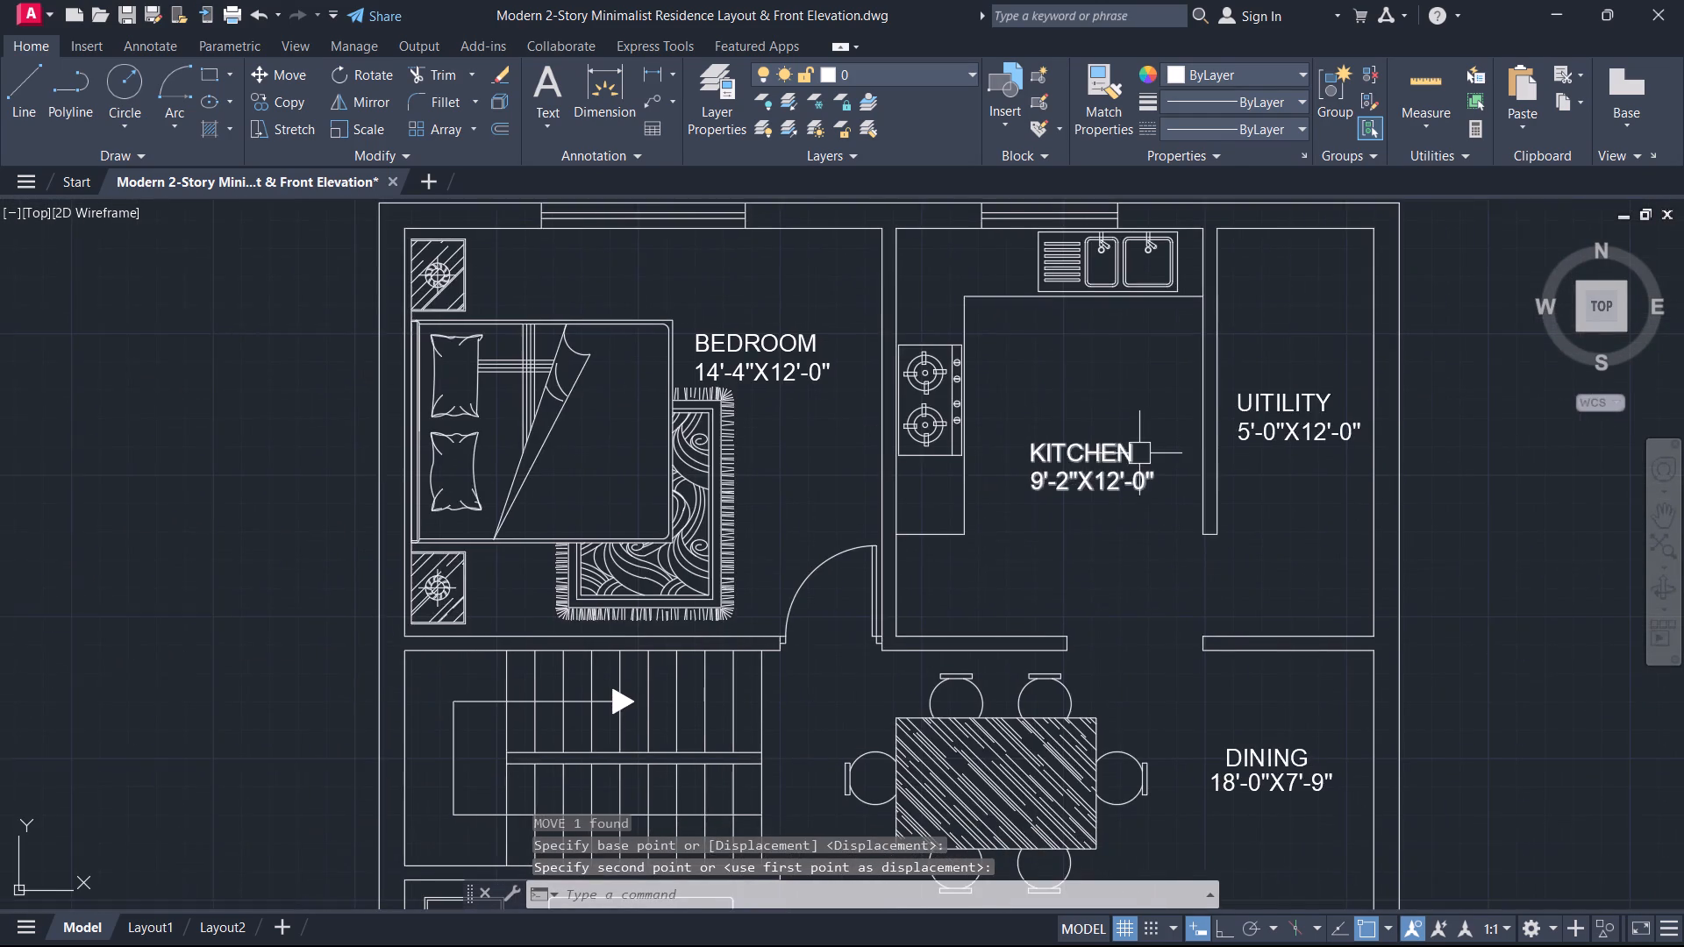
{"action": "scroll", "coordinate": [972, 535], "scroll_direction": "down", "scroll_amount": 3}
{"action": "scroll", "coordinate": [995, 635], "scroll_direction": "up", "scroll_amount": 2}
{"action": "middle_click_drag", "start_coordinate": [995, 634], "coordinate": [1038, 416]}
{"action": "scroll", "coordinate": [1074, 594], "scroll_direction": "up", "scroll_amount": 2}
{"action": "left_click", "coordinate": [1075, 599]}
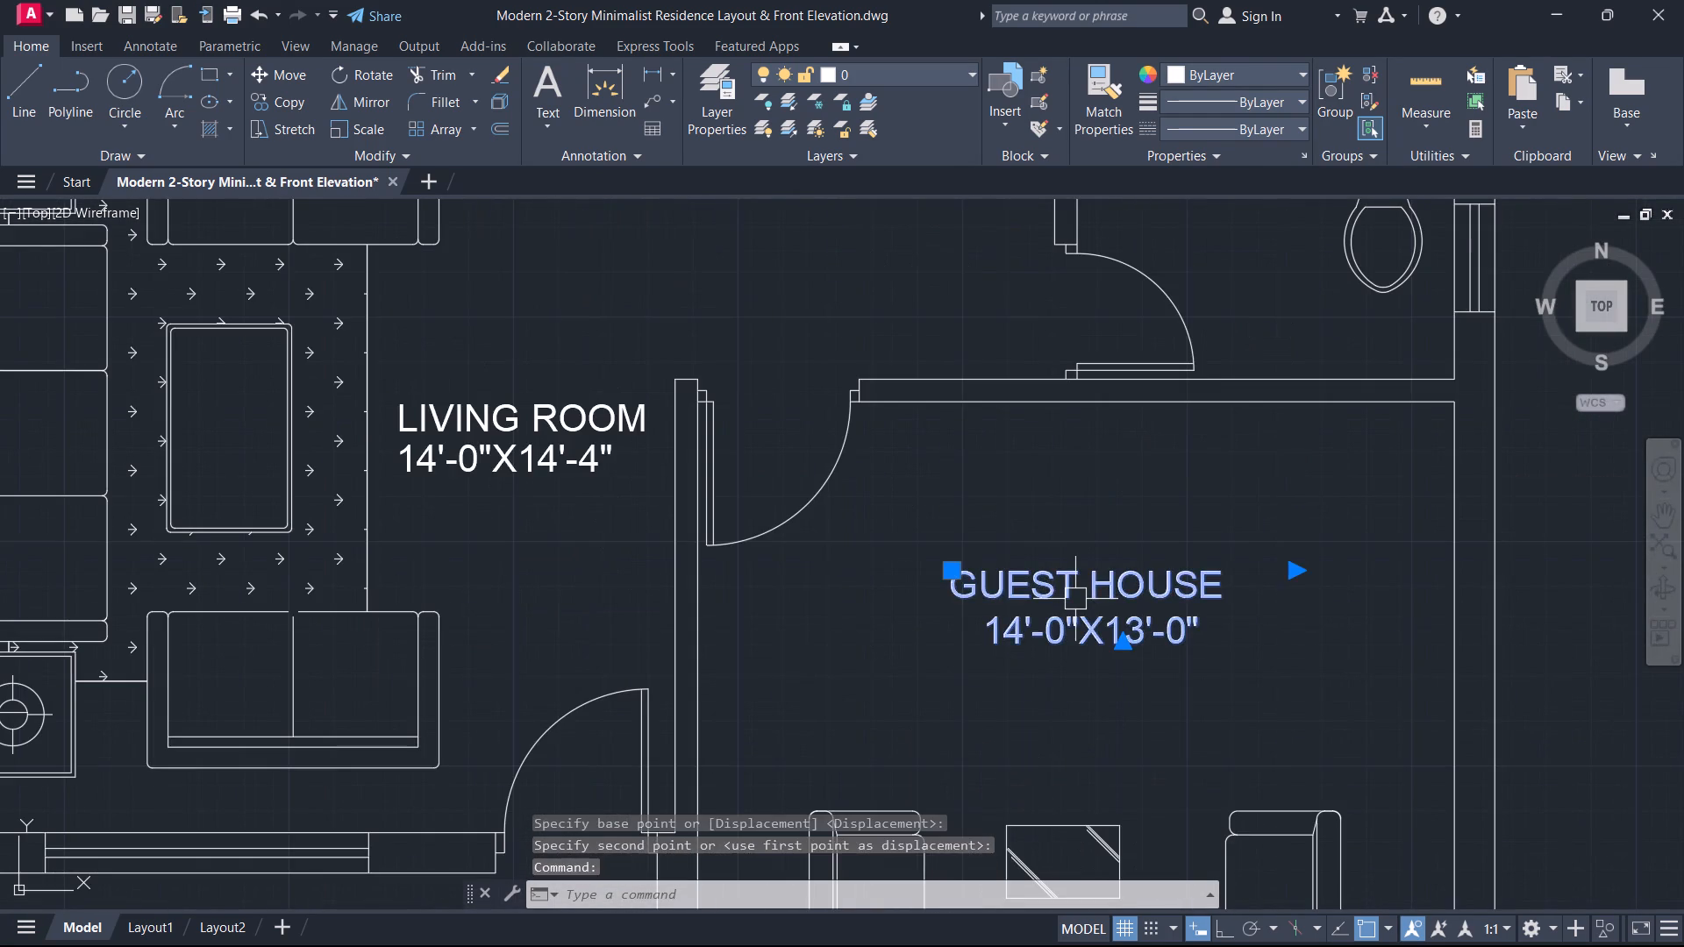
{"action": "type", "text": "CO"}
{"action": "key", "text": "space"}
{"action": "left_click", "coordinate": [1072, 600]}
{"action": "middle_click_drag", "start_coordinate": [1130, 489], "coordinate": [620, 892]}
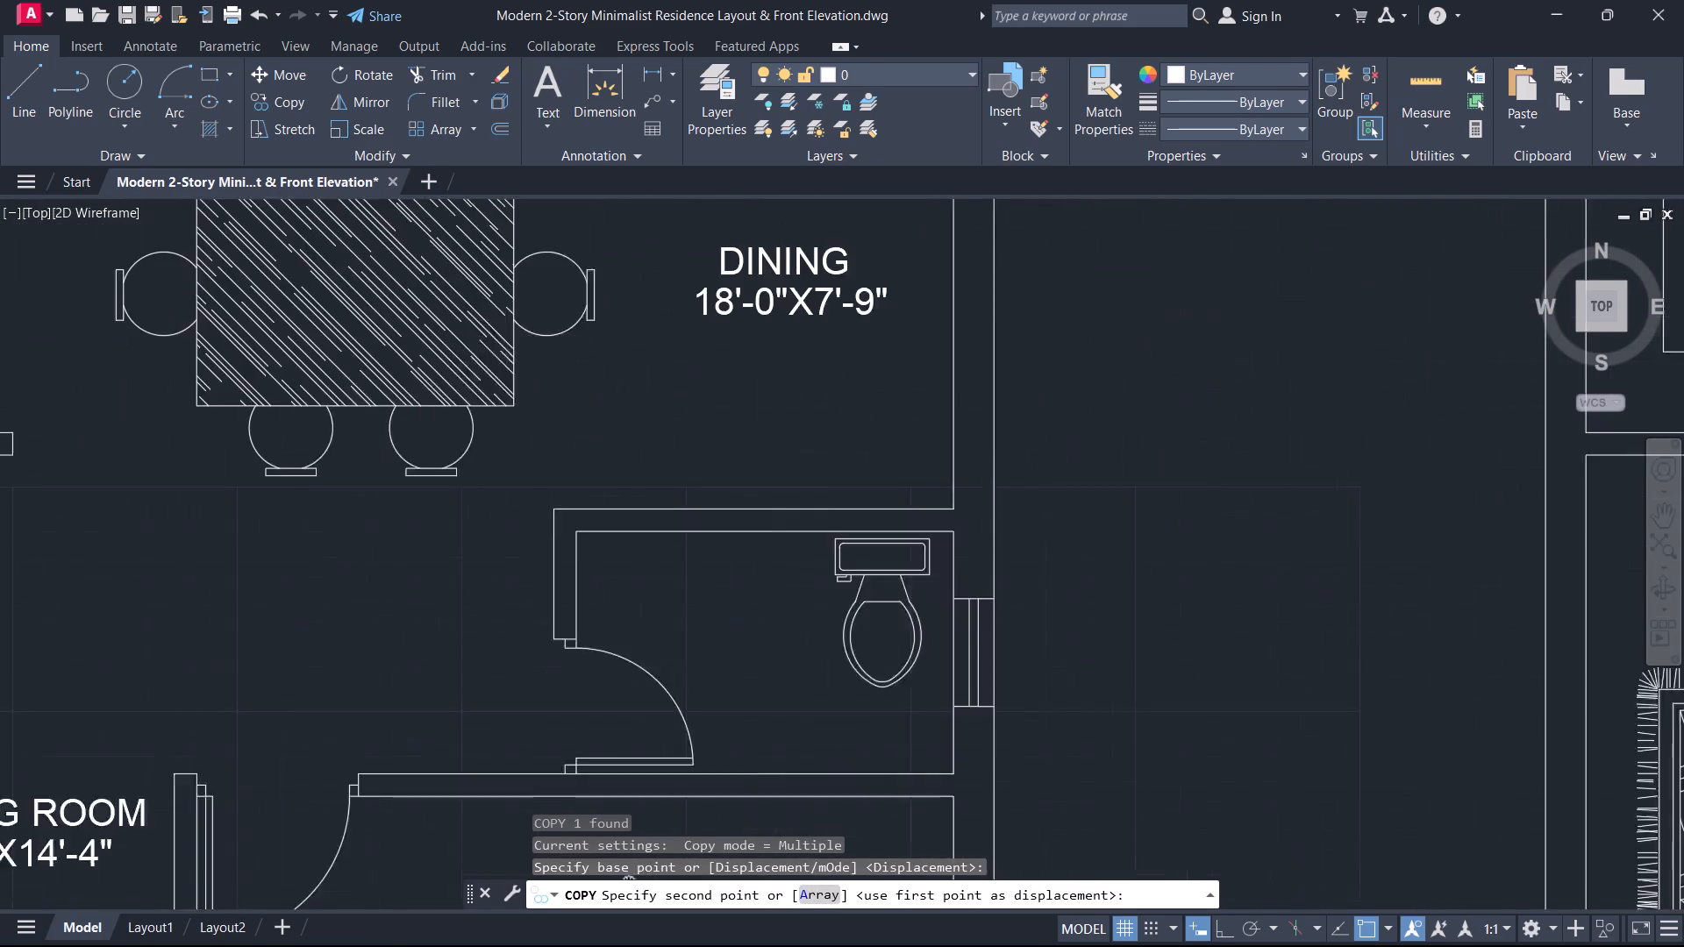
{"action": "middle_click_drag", "start_coordinate": [620, 892], "coordinate": [609, 905]}
{"action": "scroll", "coordinate": [642, 648], "scroll_direction": "up", "scroll_amount": 2}
{"action": "left_click", "coordinate": [547, 589]}
{"action": "key", "text": "Escape"}
Replace the entire text of the copied label in the toilet room with TOILET.
{"action": "scroll", "coordinate": [677, 644], "scroll_direction": "down", "scroll_amount": 1}
{"action": "middle_click_drag", "start_coordinate": [677, 644], "coordinate": [874, 402]}
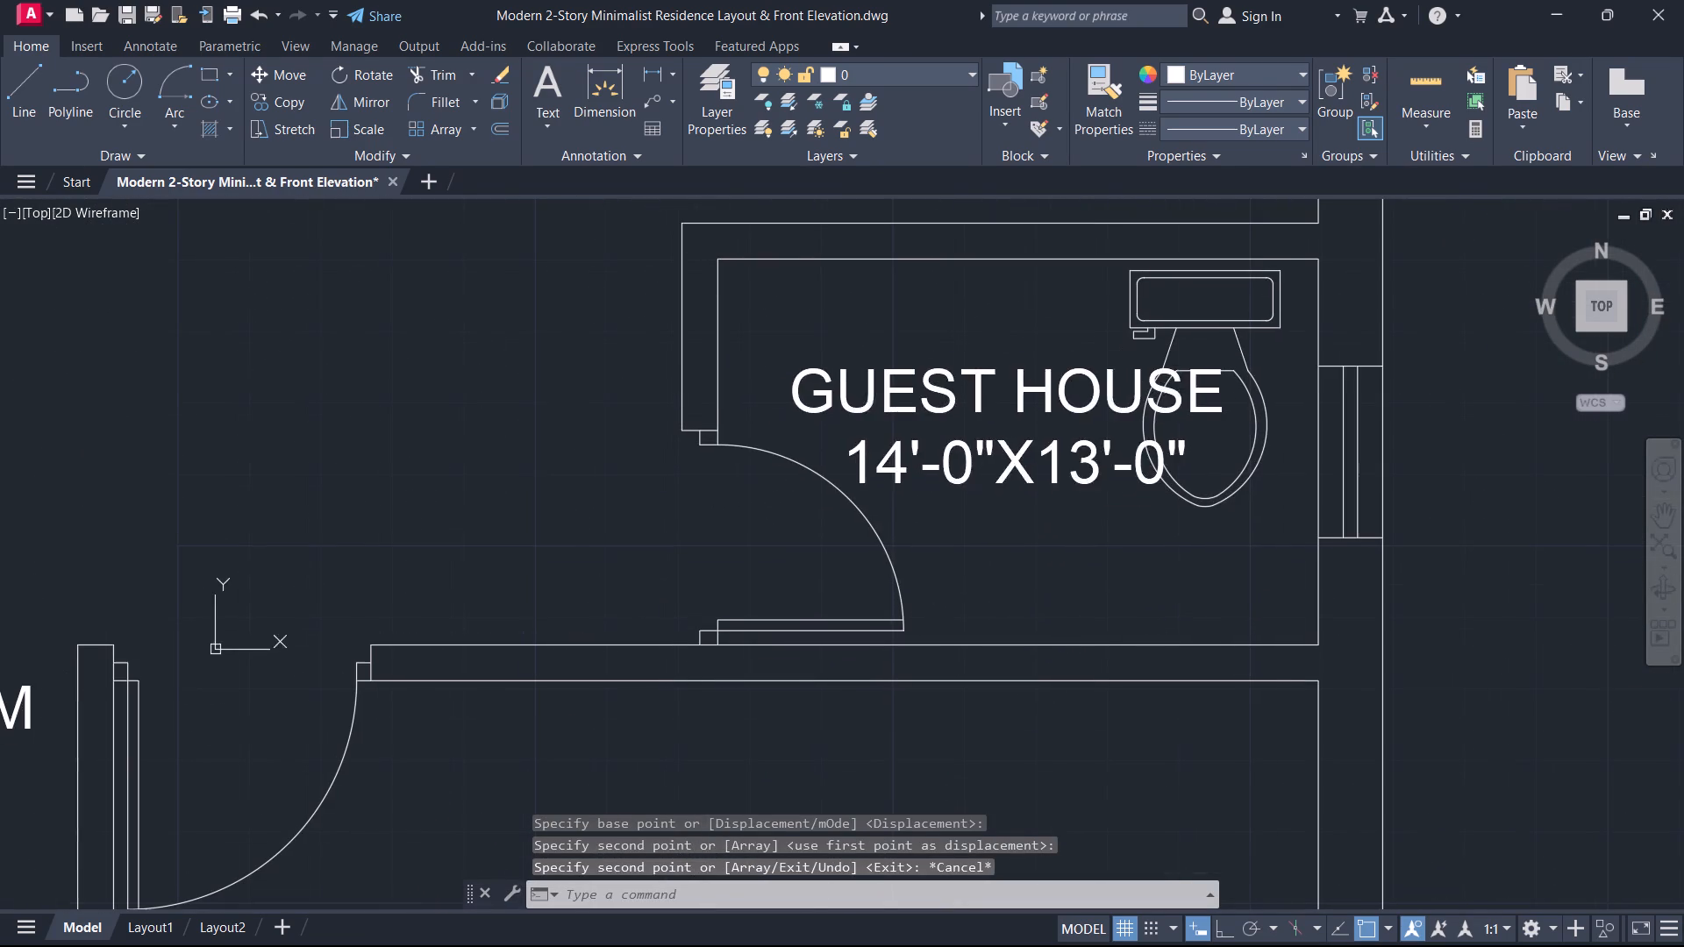
{"action": "double_click", "coordinate": [899, 372]}
{"action": "key", "text": "ctrl+a"}
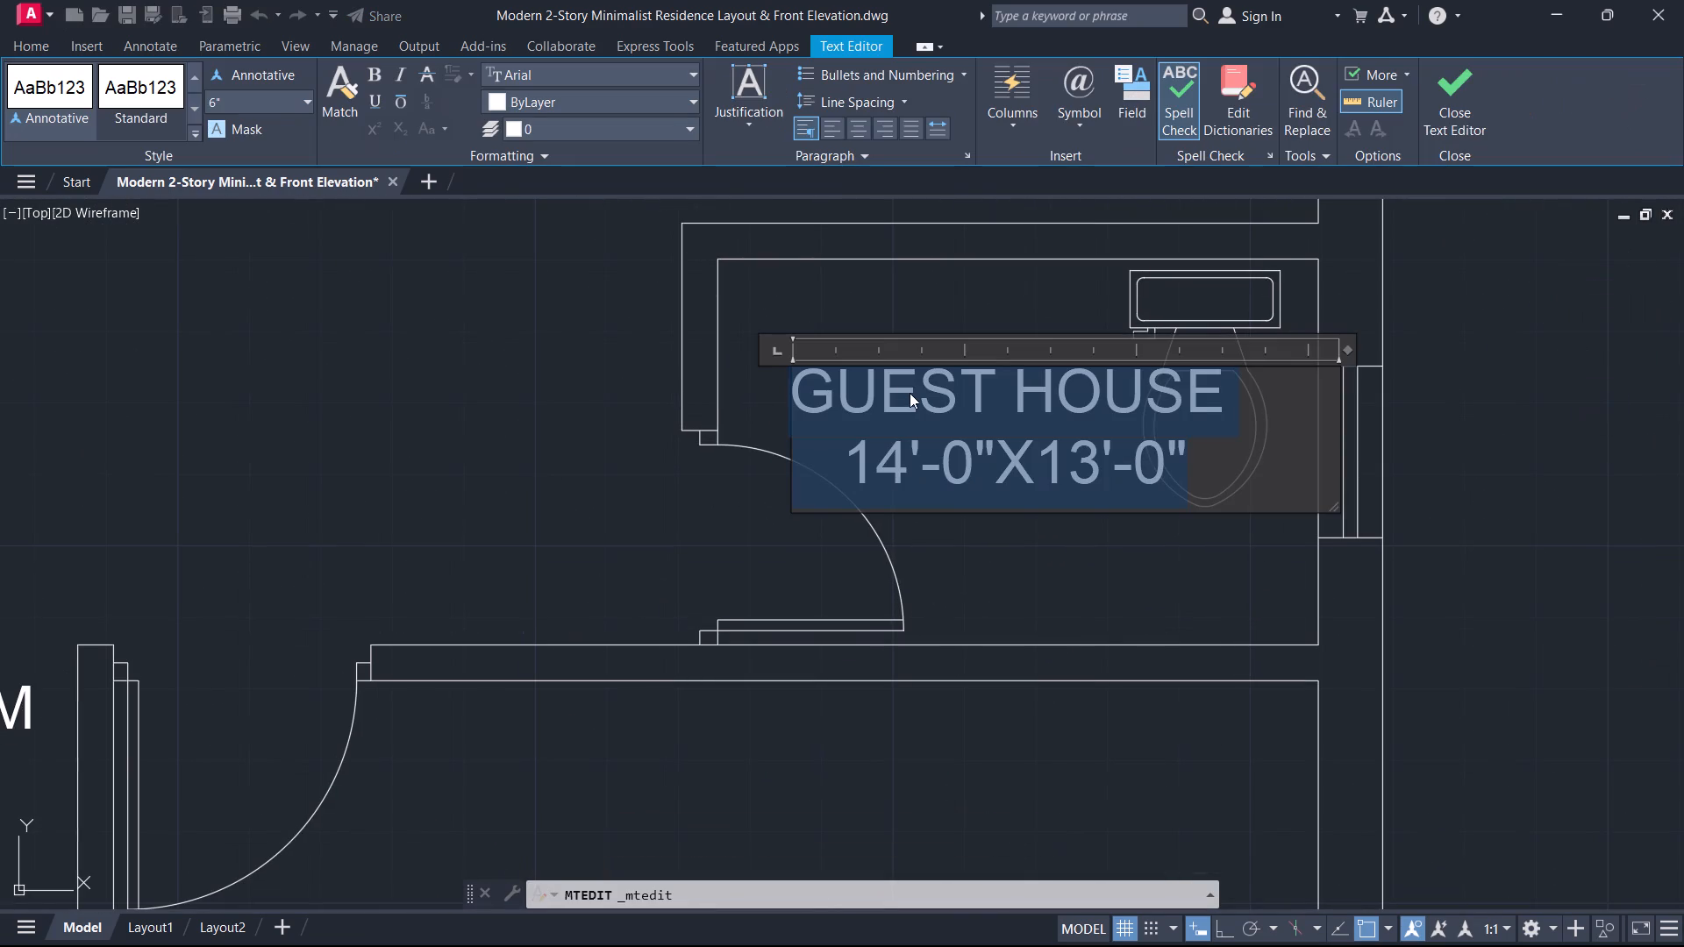
{"action": "key", "text": "t"}
{"action": "key", "text": "o"}
{"action": "key", "text": "i"}
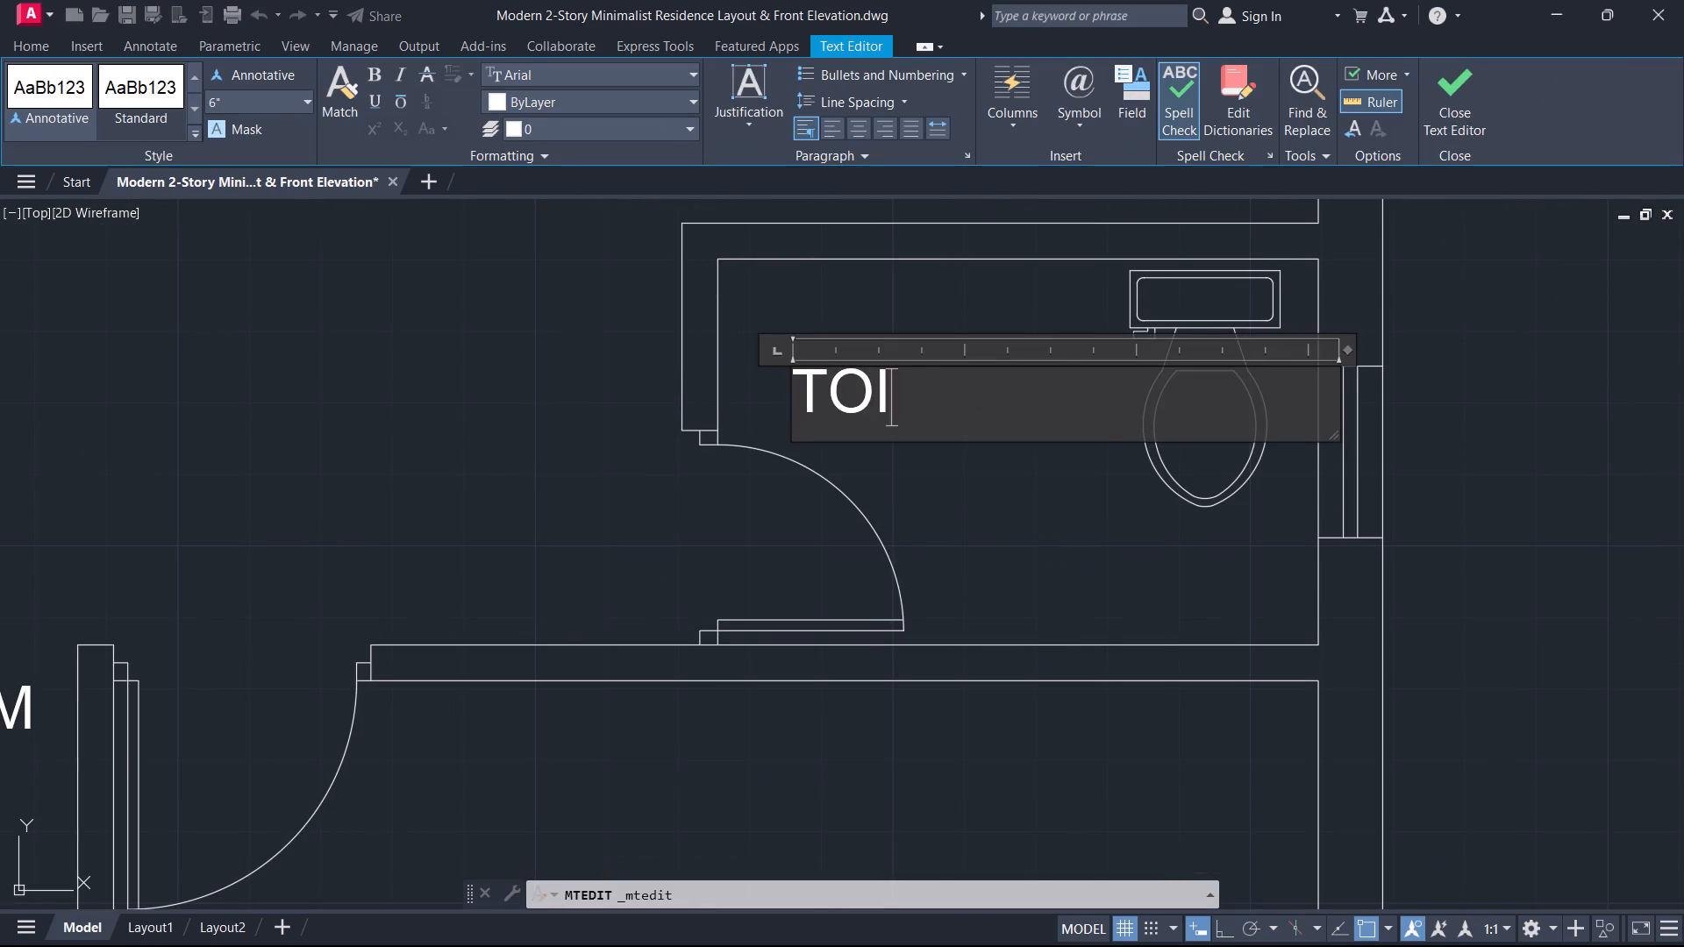
{"action": "key", "text": "l"}
{"action": "type", "text": "ET"}
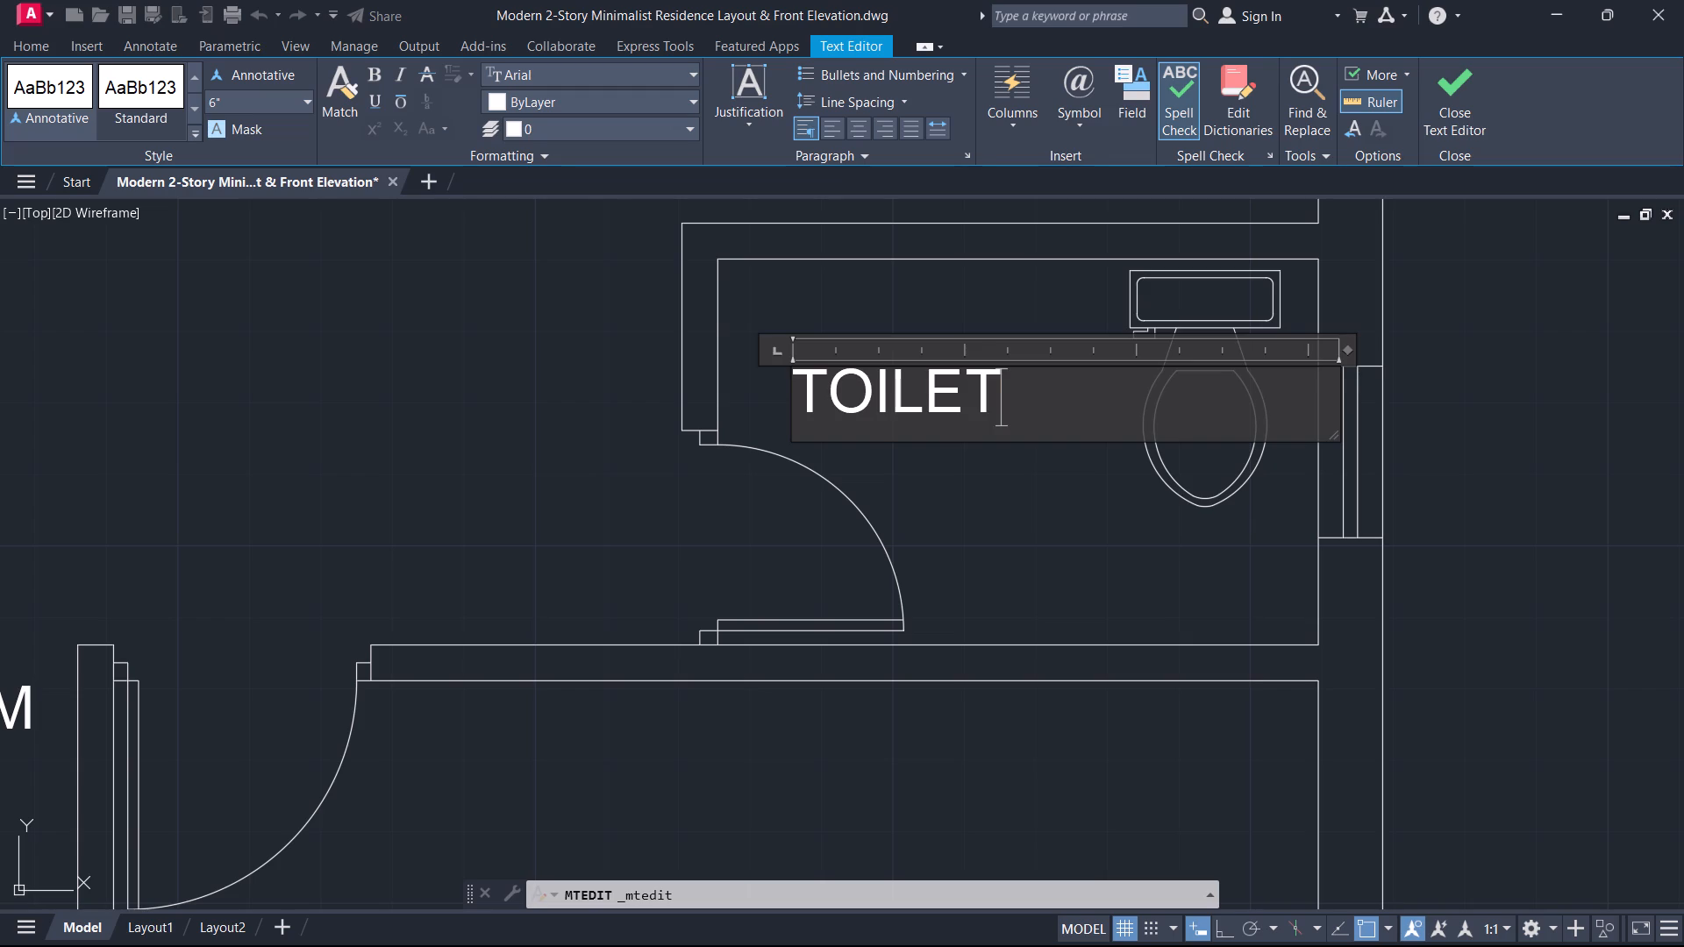
Add a second line reading 7'-0"X5'-0" below TOILET in the toilet room's label.
{"action": "key", "text": "Return"}
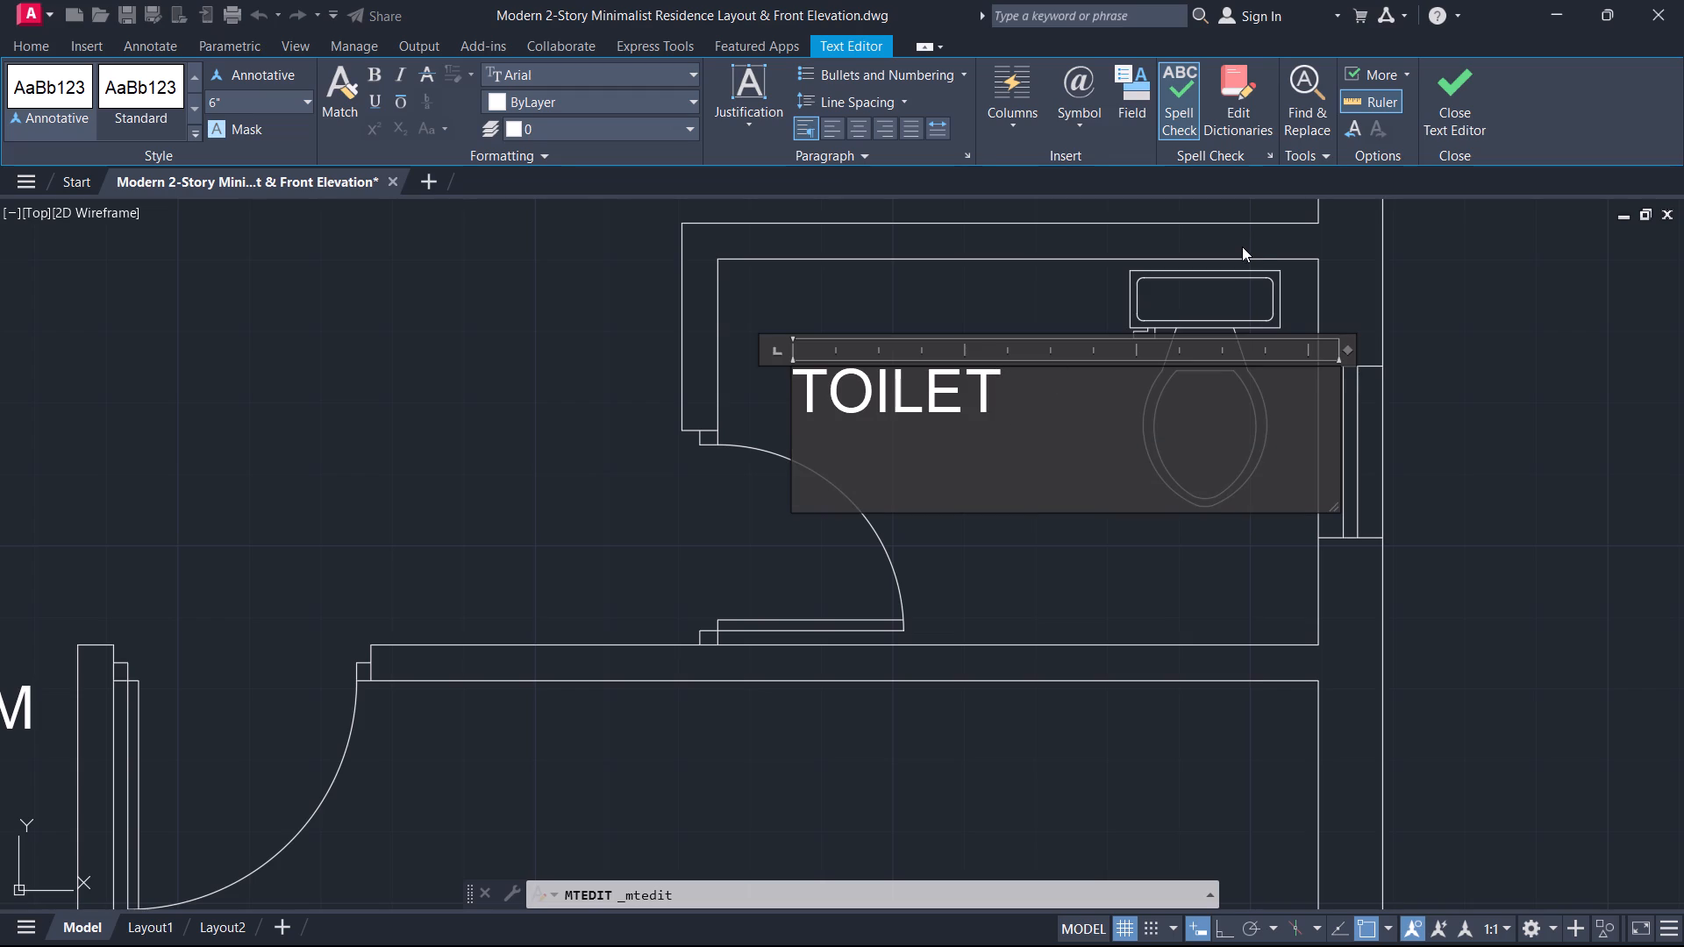
{"action": "key", "text": "7"}
{"action": "key", "text": "apostrophe"}
{"action": "key", "text": "minus"}
{"action": "key", "text": "0"}
{"action": "key", "text": "shift+quotedbl"}
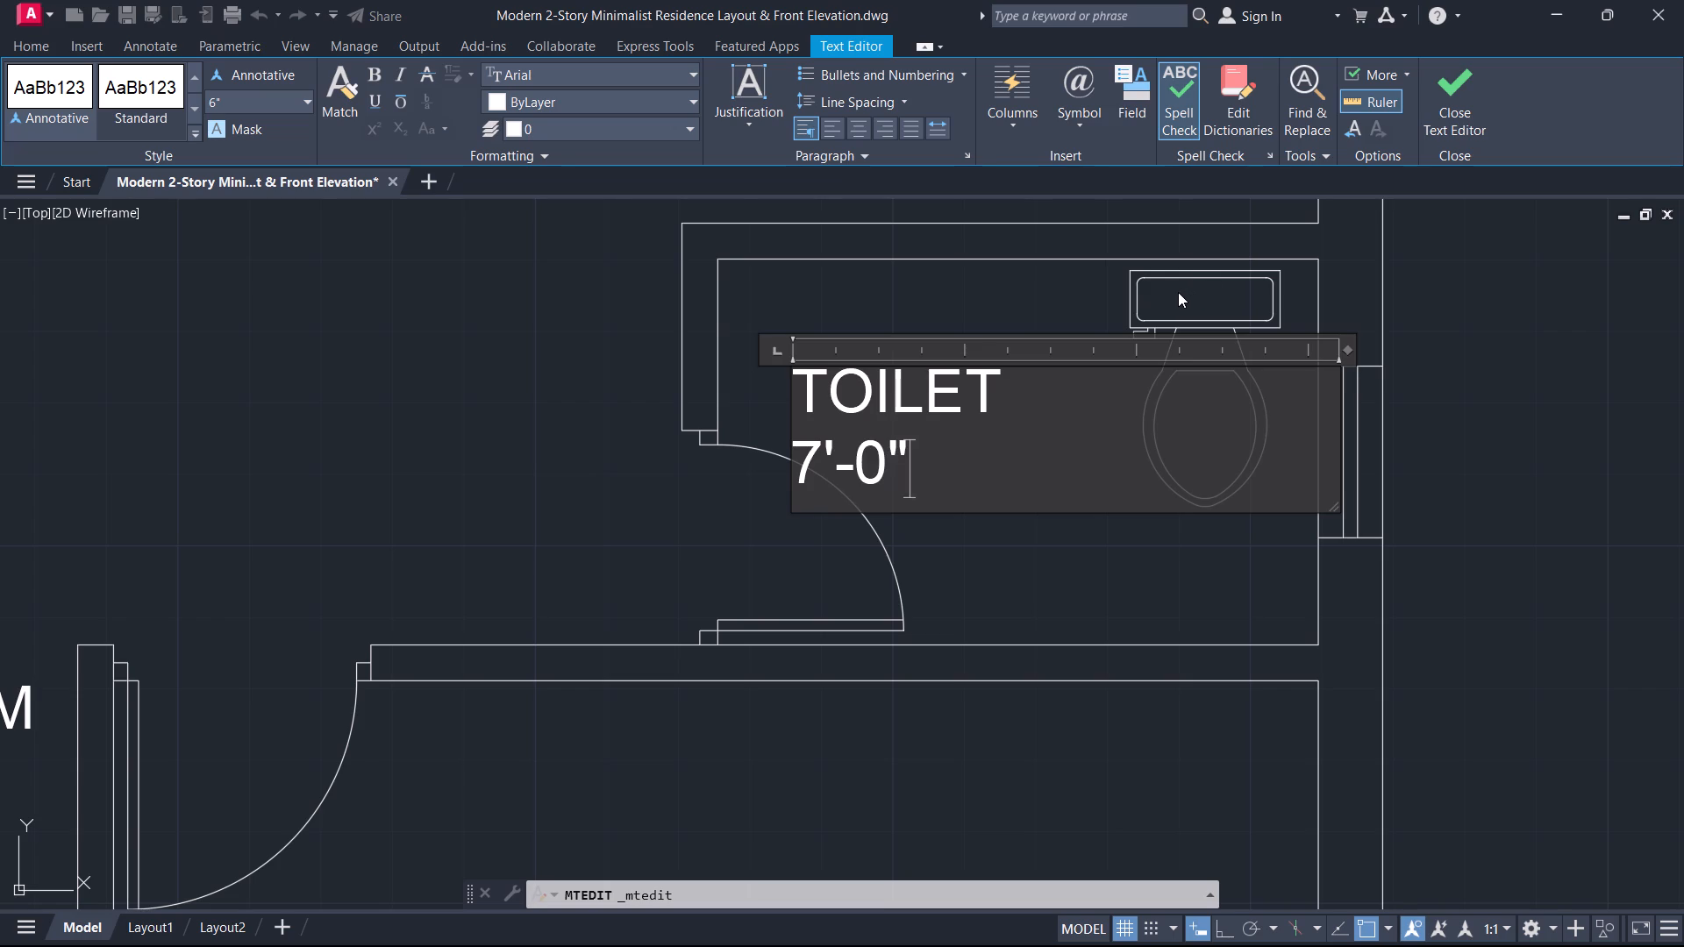
{"action": "key", "text": "x"}
{"action": "key", "text": "5"}
{"action": "type", "text": "'0"}
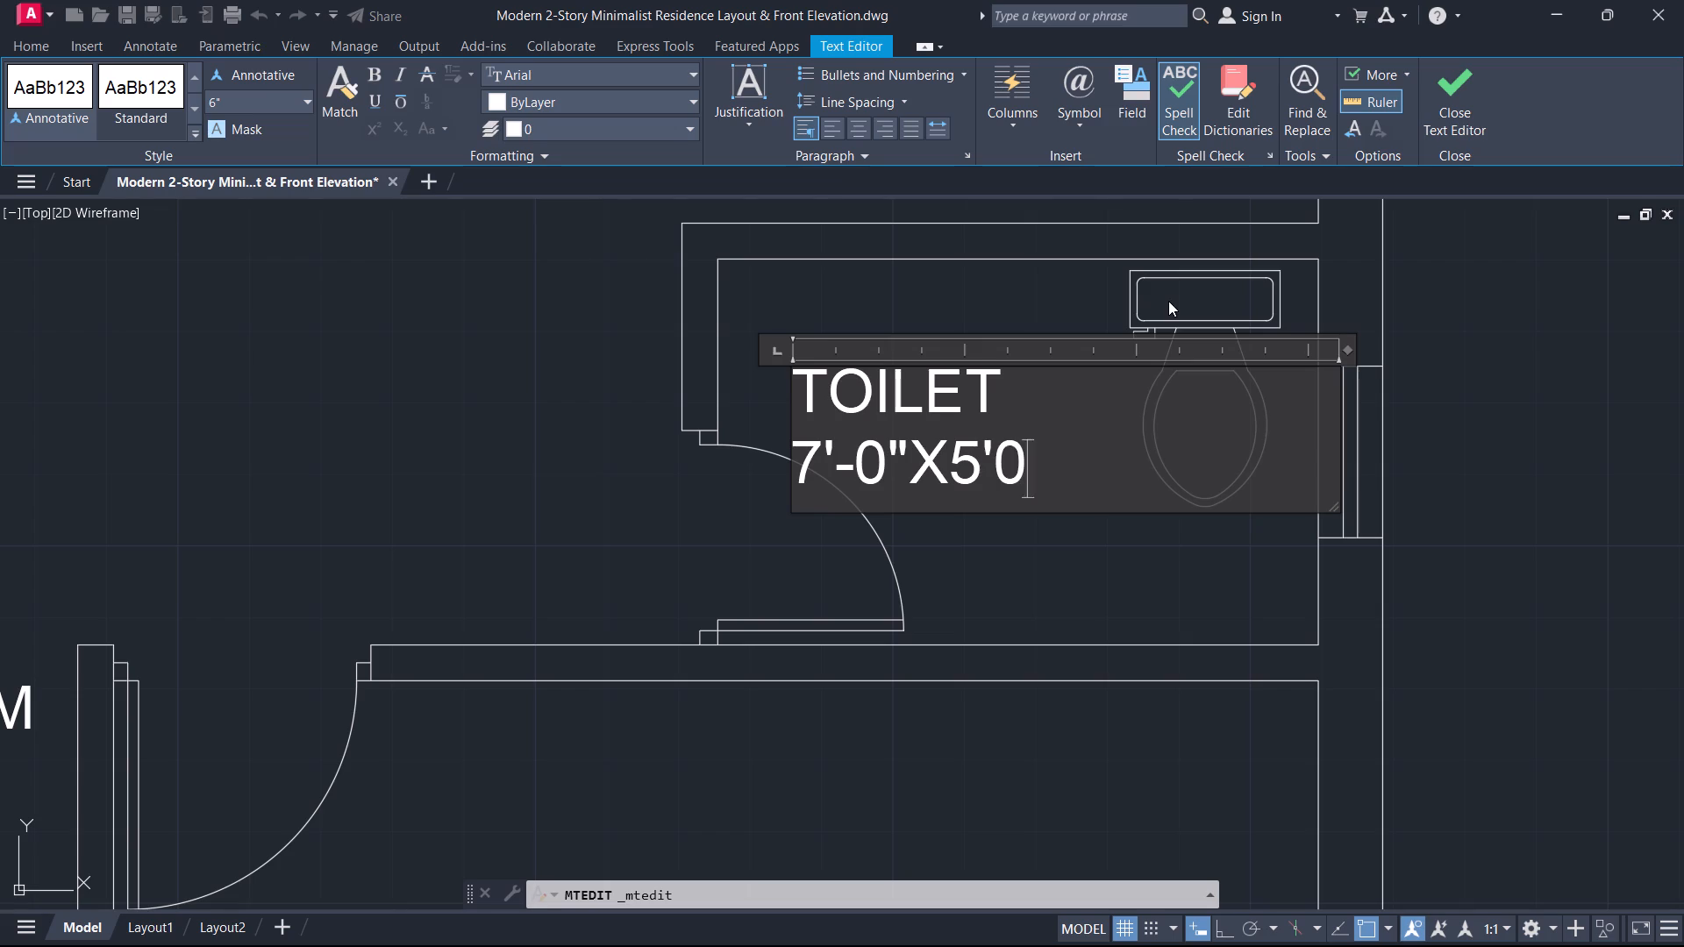
{"action": "key", "text": "BackSpace"}
{"action": "key", "text": "minus"}
{"action": "key", "text": "0"}
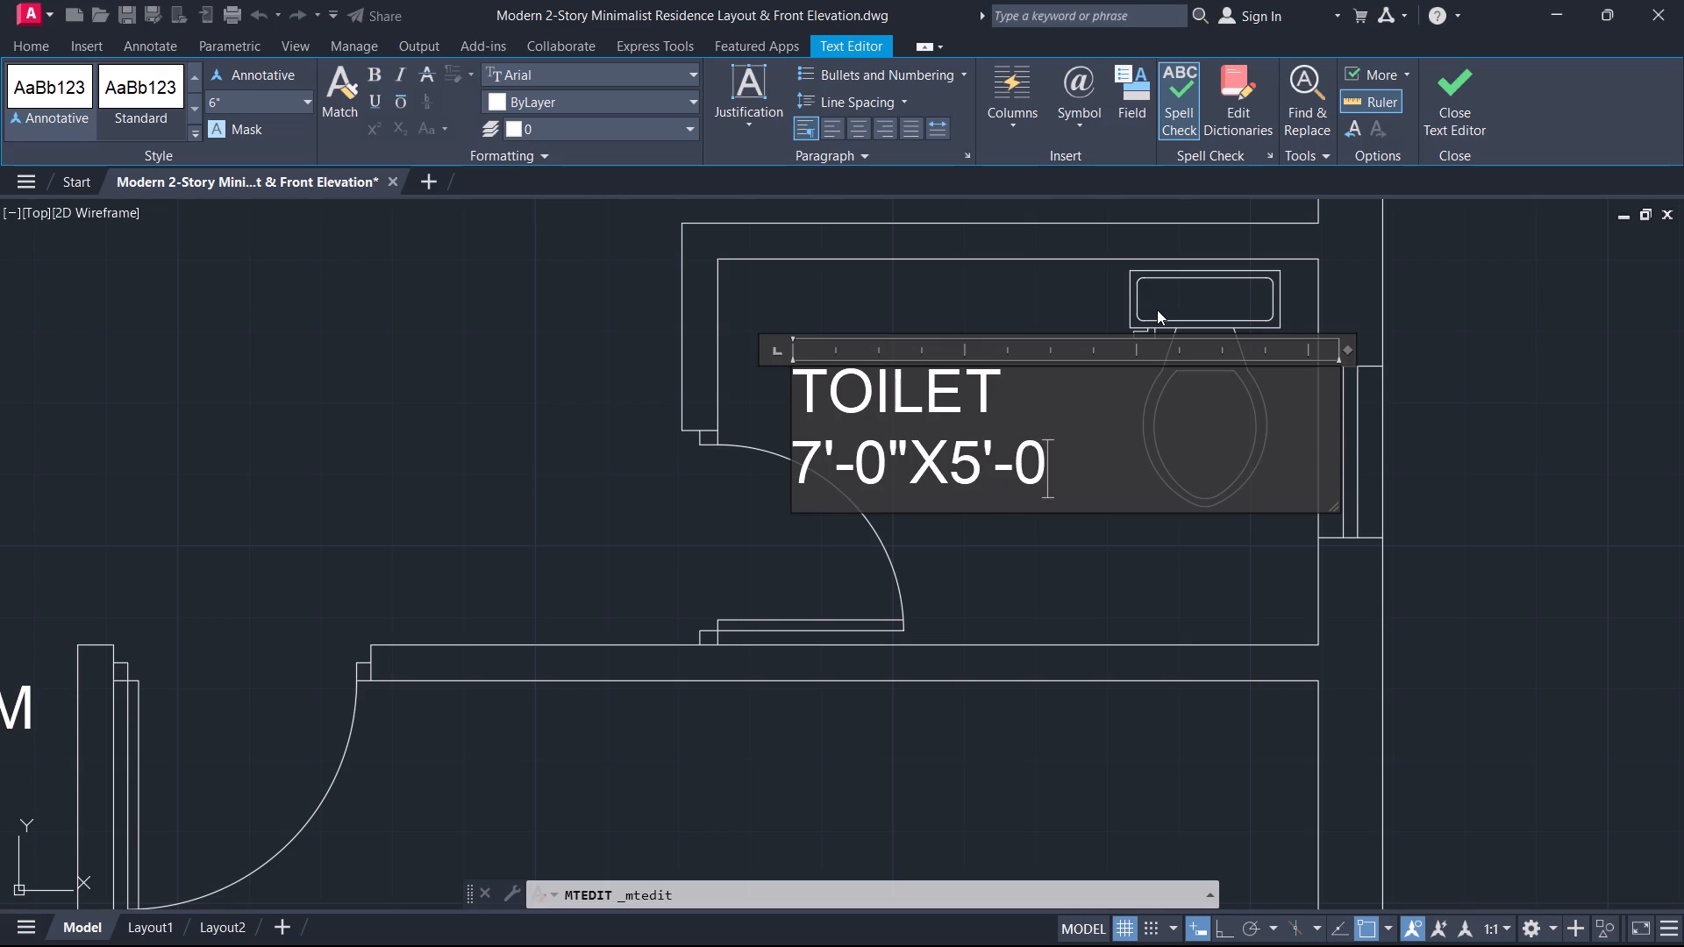
{"action": "key", "text": "shift+quotedbl"}
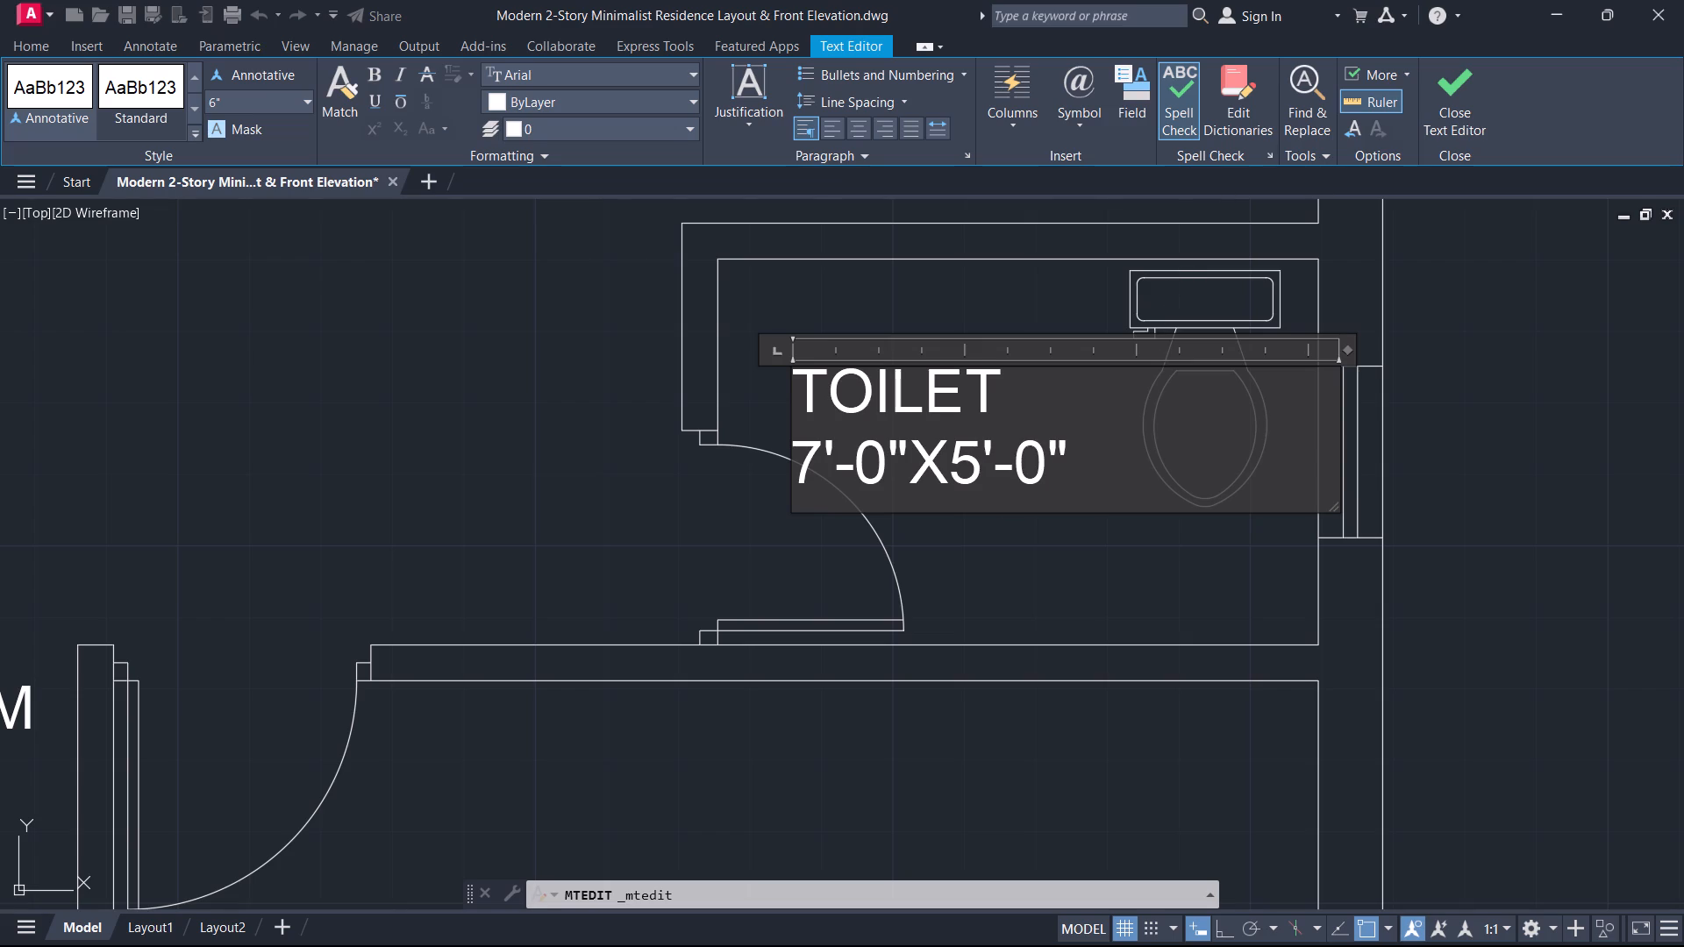
Indent the TOILET line by one space above its dimensions line in the toilet room's label and finish editing.
{"action": "left_click", "coordinate": [809, 402]}
{"action": "key", "text": "space"}
{"action": "left_click", "coordinate": [1455, 93]}
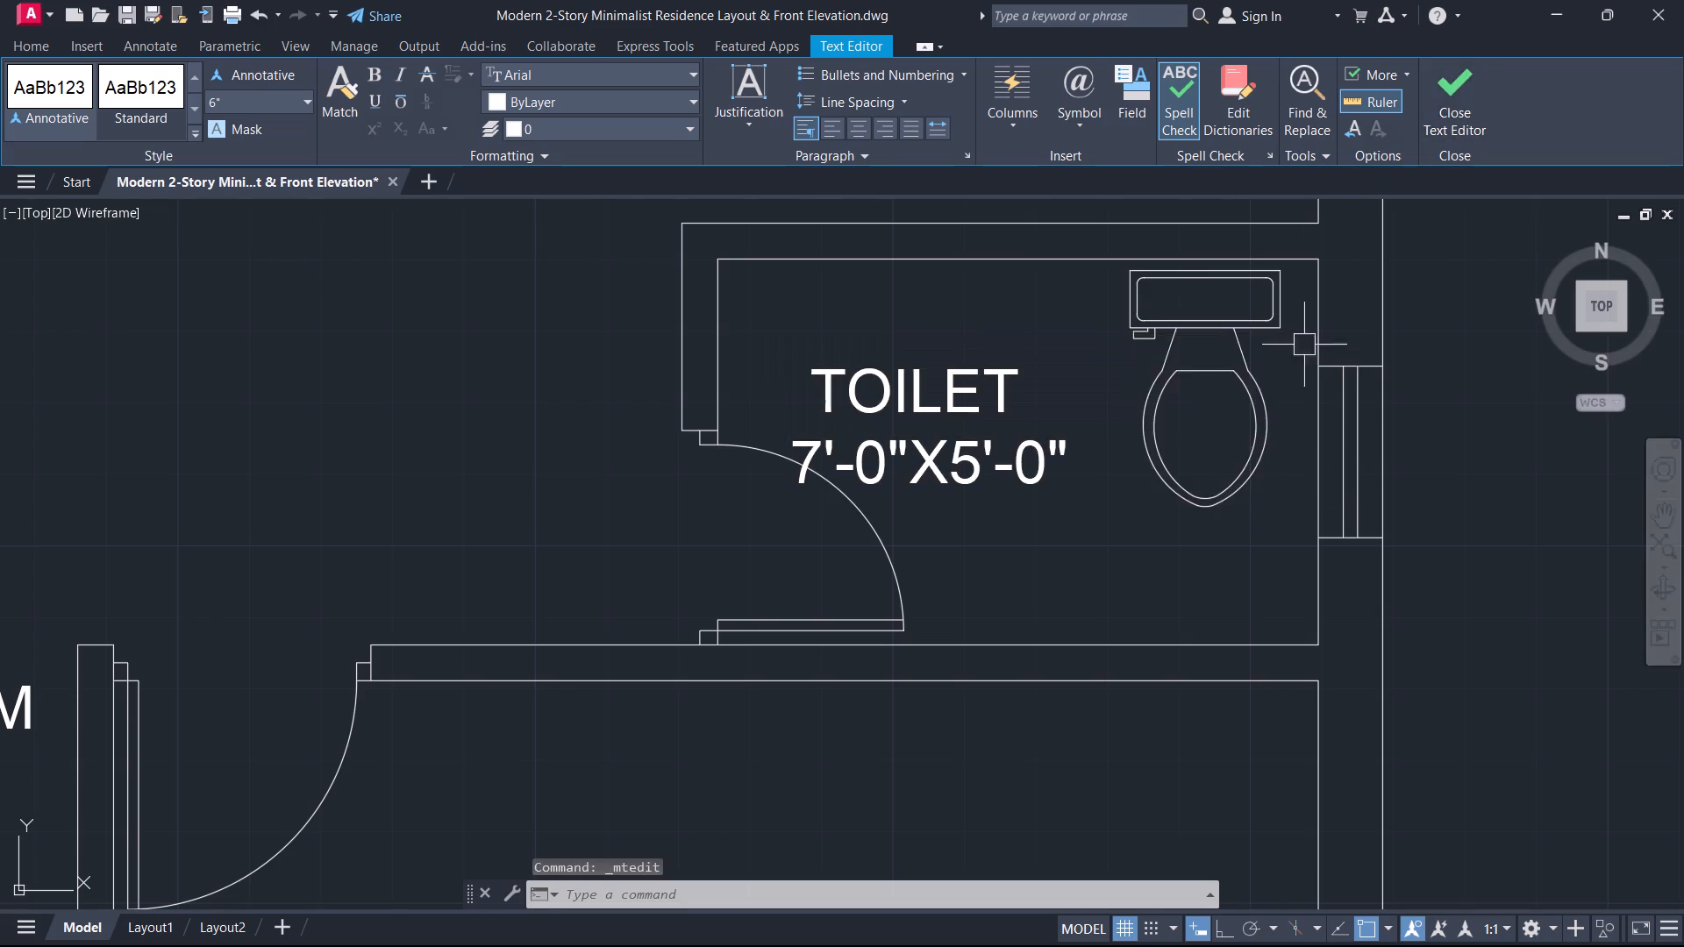
Move the toilet room's label slightly toward the dining-side wall, clear of the door swing.
{"action": "scroll", "coordinate": [1099, 543], "scroll_direction": "down", "scroll_amount": 2}
{"action": "middle_click_drag", "start_coordinate": [1098, 543], "coordinate": [1195, 499]}
{"action": "scroll", "coordinate": [1121, 474], "scroll_direction": "up", "scroll_amount": 2}
{"action": "left_click", "coordinate": [1106, 460]}
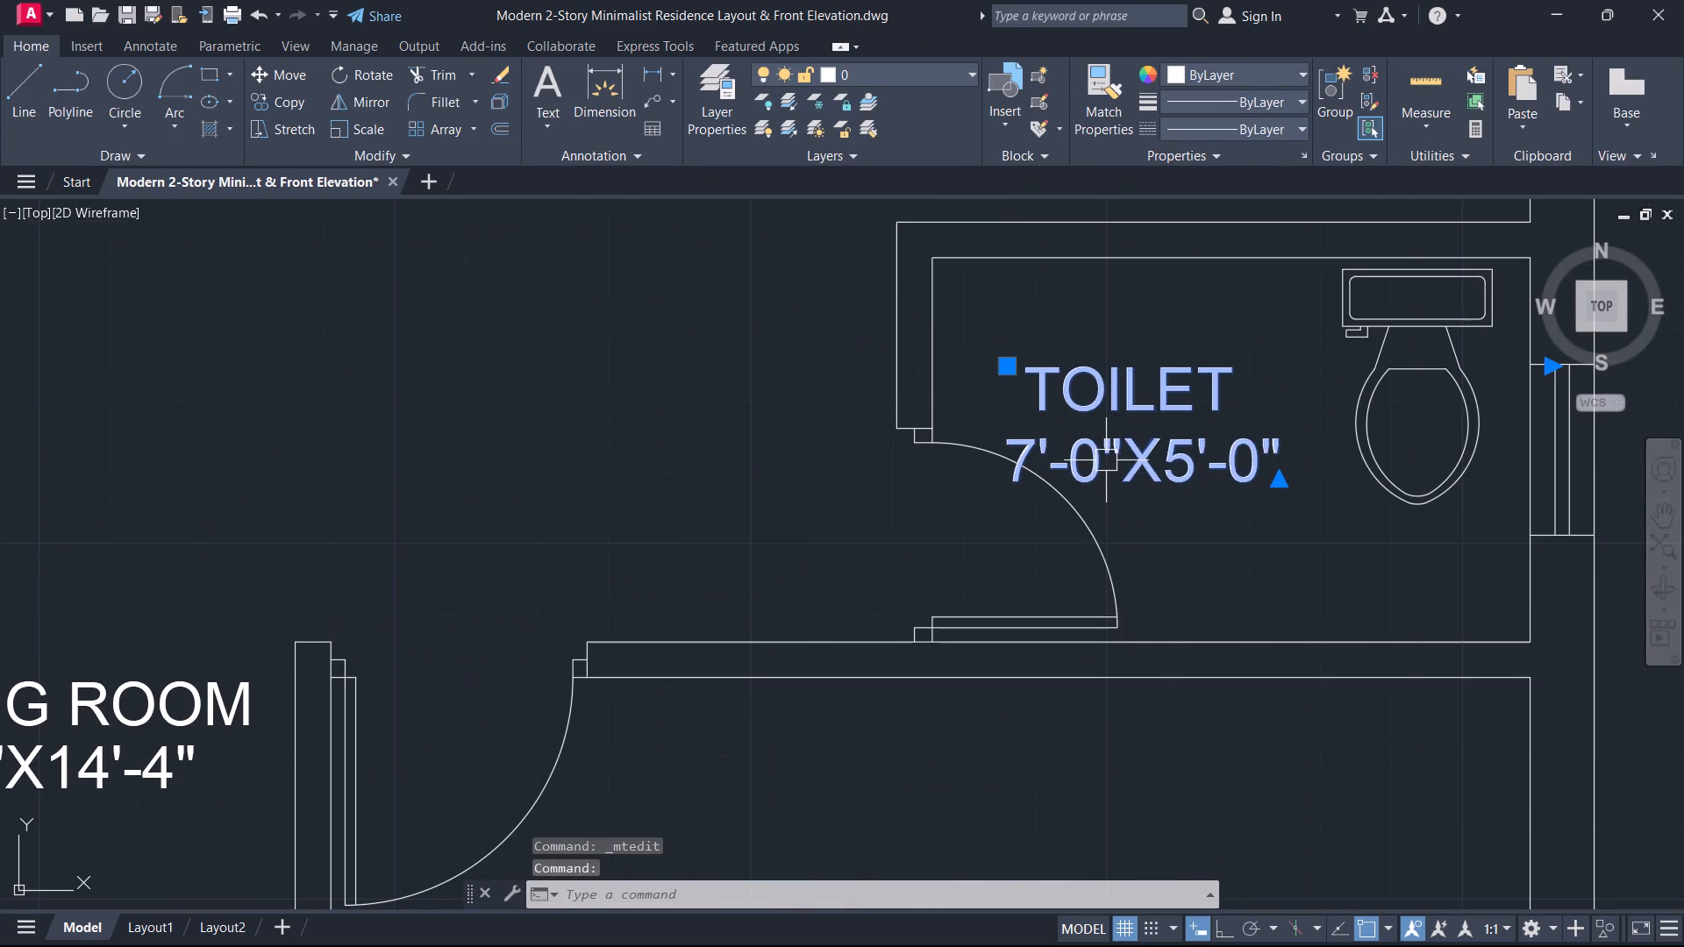
{"action": "key", "text": "m"}
{"action": "key", "text": "space"}
{"action": "left_click", "coordinate": [1106, 459]}
{"action": "left_click", "coordinate": [1110, 394]}
{"action": "key", "text": "Escape"}
{"action": "scroll", "coordinate": [1120, 408], "scroll_direction": "down", "scroll_amount": 2}
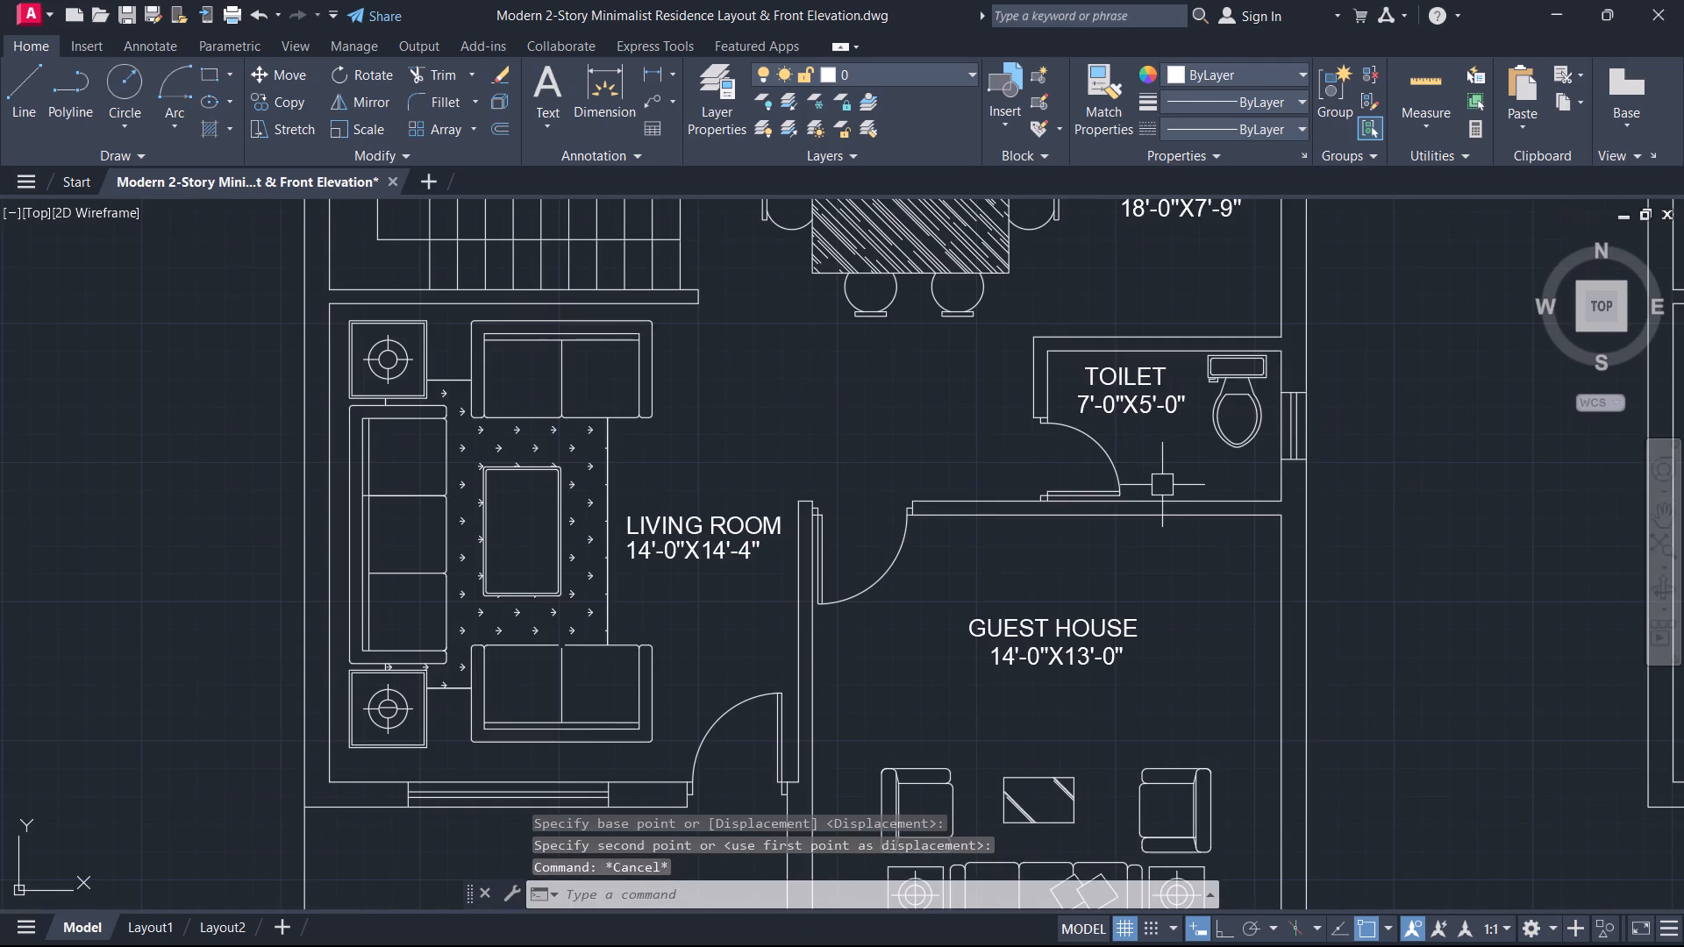
Measure the ground-floor toilet room between its inner walls, checking its depth and starting on its width.
{"action": "type", "text": "DI"}
{"action": "key", "text": "space"}
{"action": "scroll", "coordinate": [1174, 488], "scroll_direction": "up", "scroll_amount": 2}
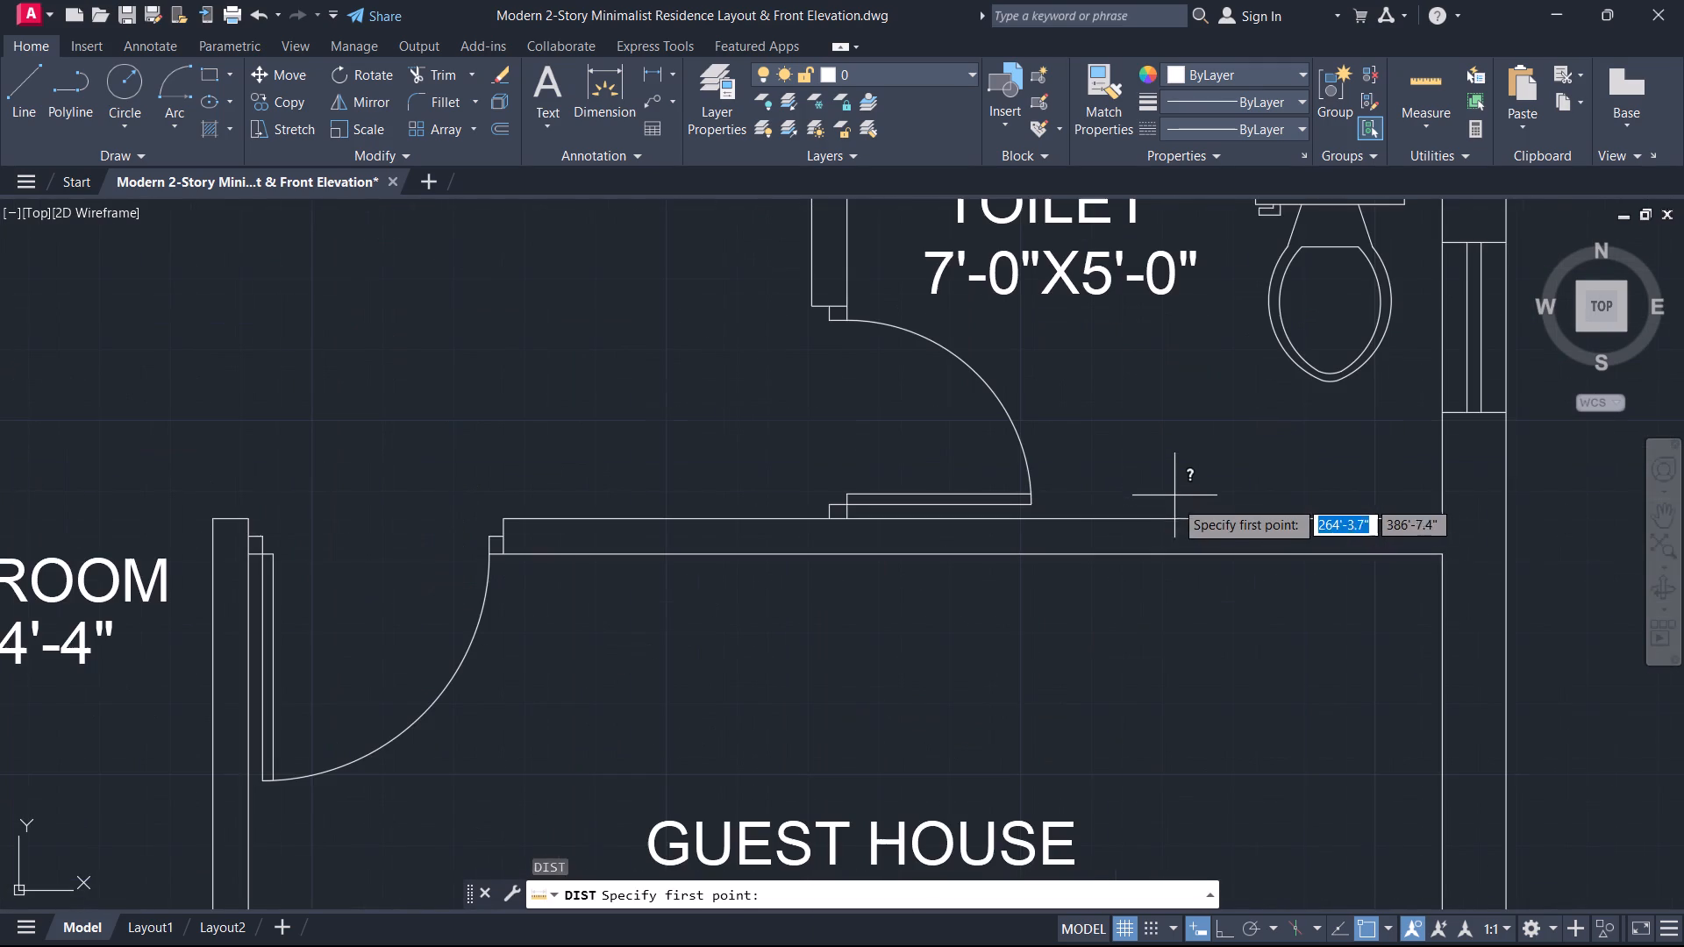
{"action": "left_click", "coordinate": [1169, 520]}
{"action": "middle_click_drag", "start_coordinate": [1173, 505], "coordinate": [1136, 773]}
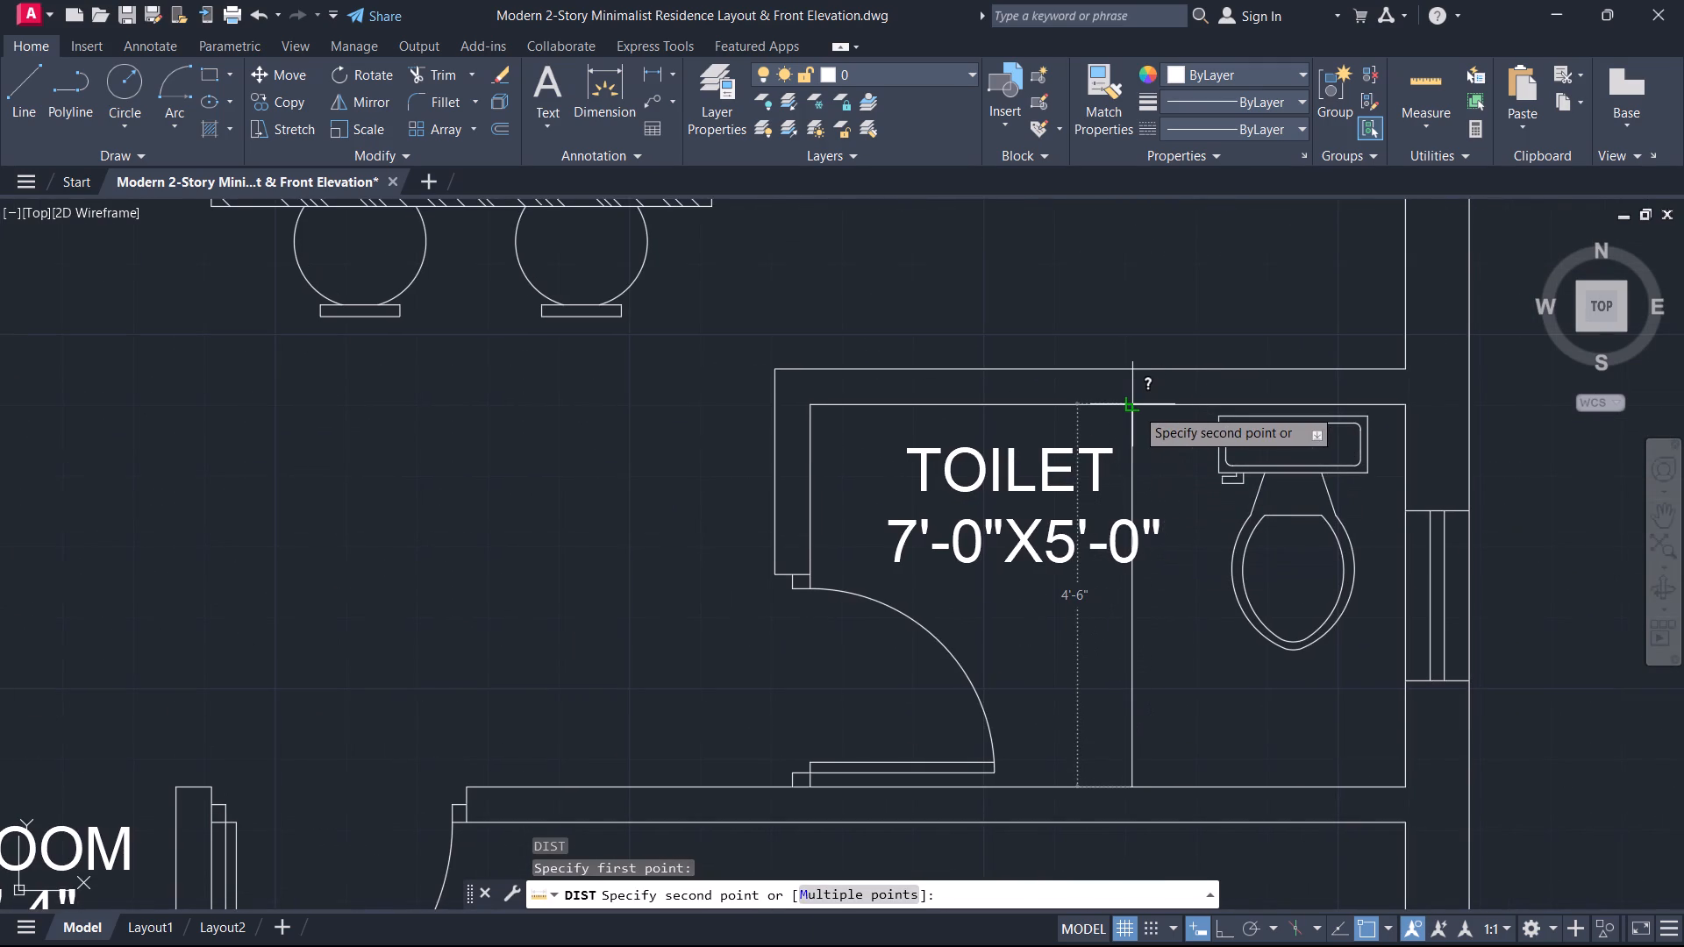
{"action": "key", "text": "Escape"}
{"action": "key", "text": "space"}
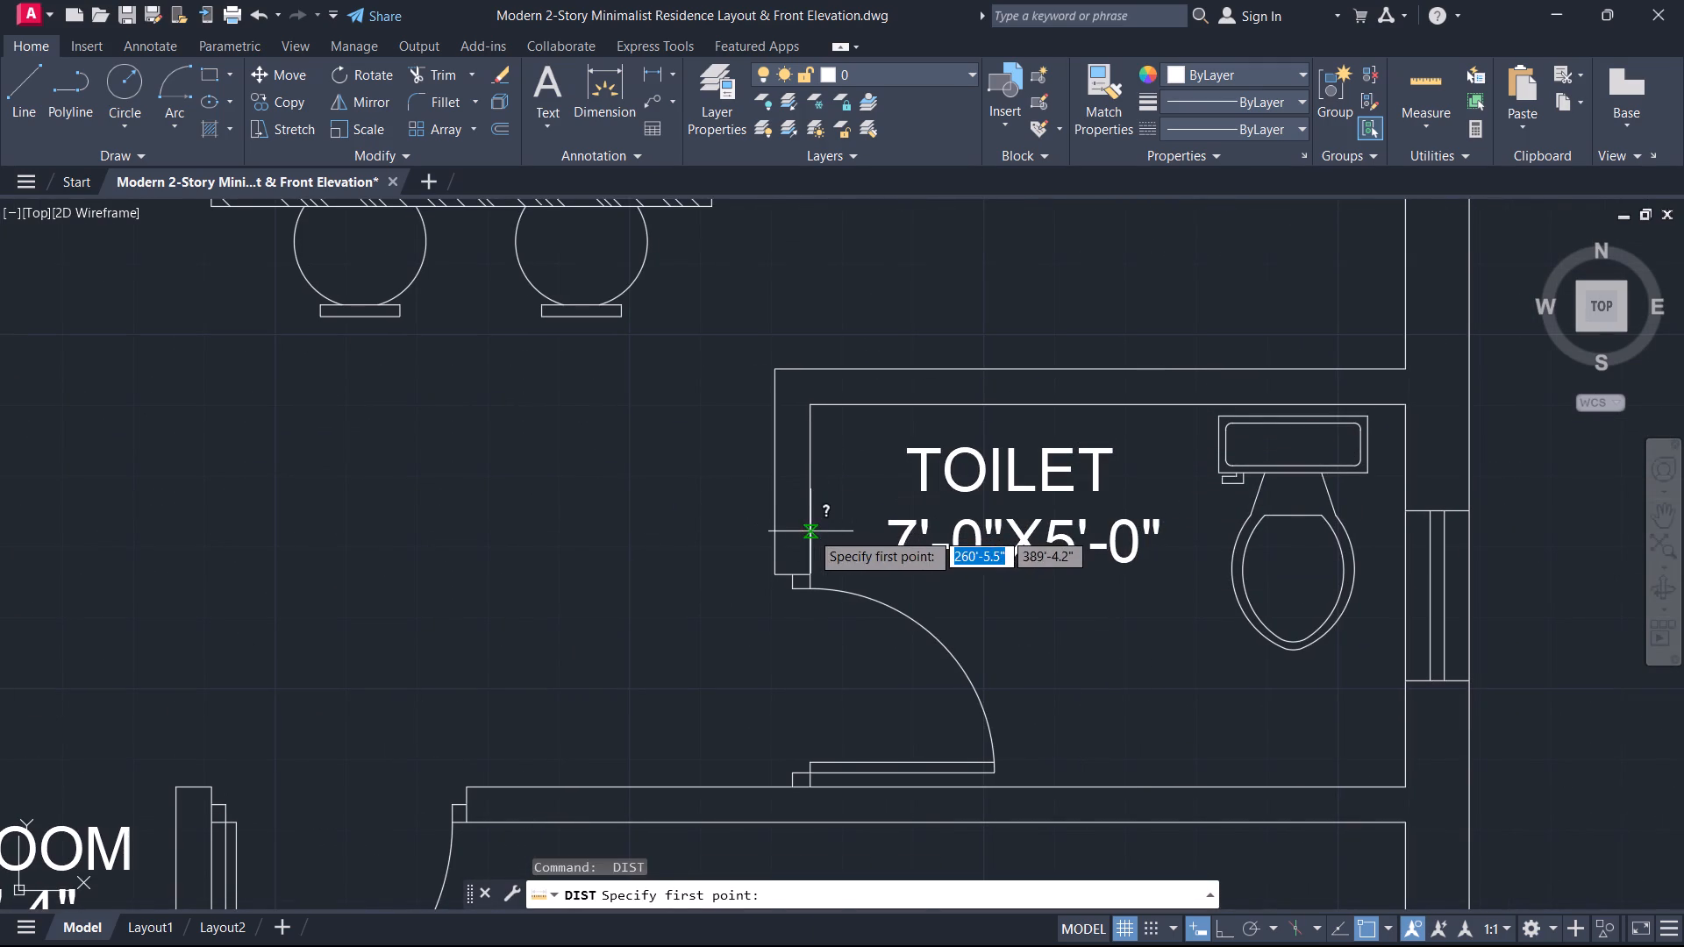
{"action": "left_click", "coordinate": [810, 531]}
{"action": "key", "text": "Escape"}
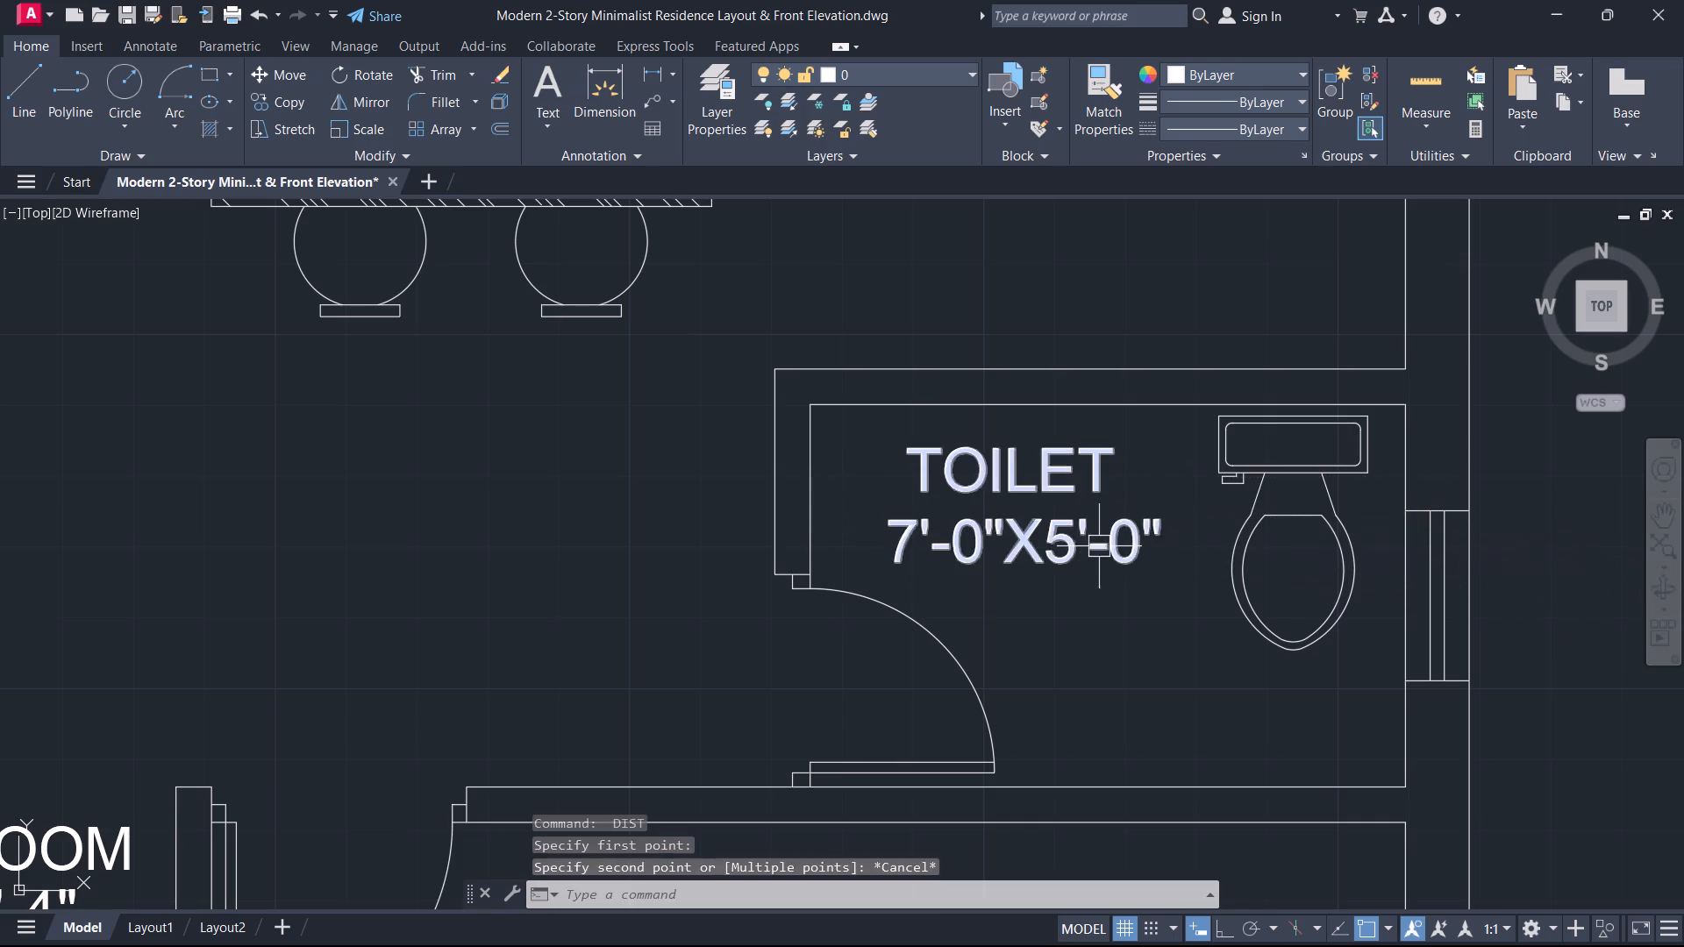
Change the dimensions line in the ground-floor toilet's label to 7'-0"X4'-6".
{"action": "double_click", "coordinate": [1080, 546]}
{"action": "key", "text": "BackSpace"}
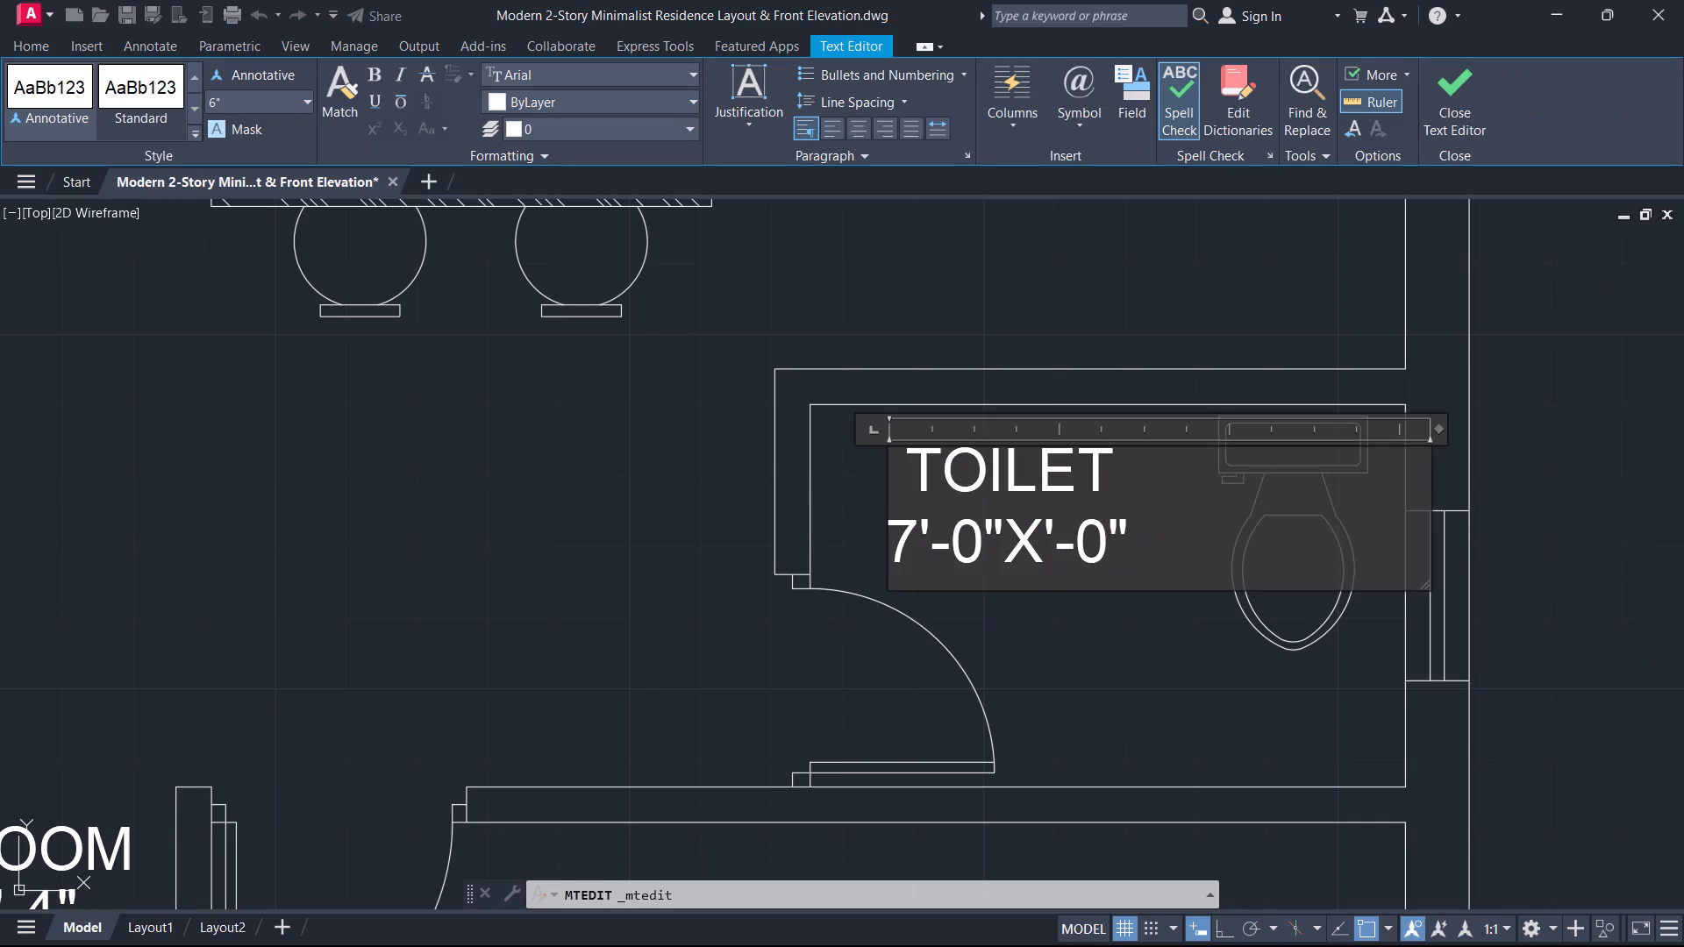
{"action": "key", "text": "4"}
{"action": "key", "text": "Right"}
{"action": "key", "text": "Right"}
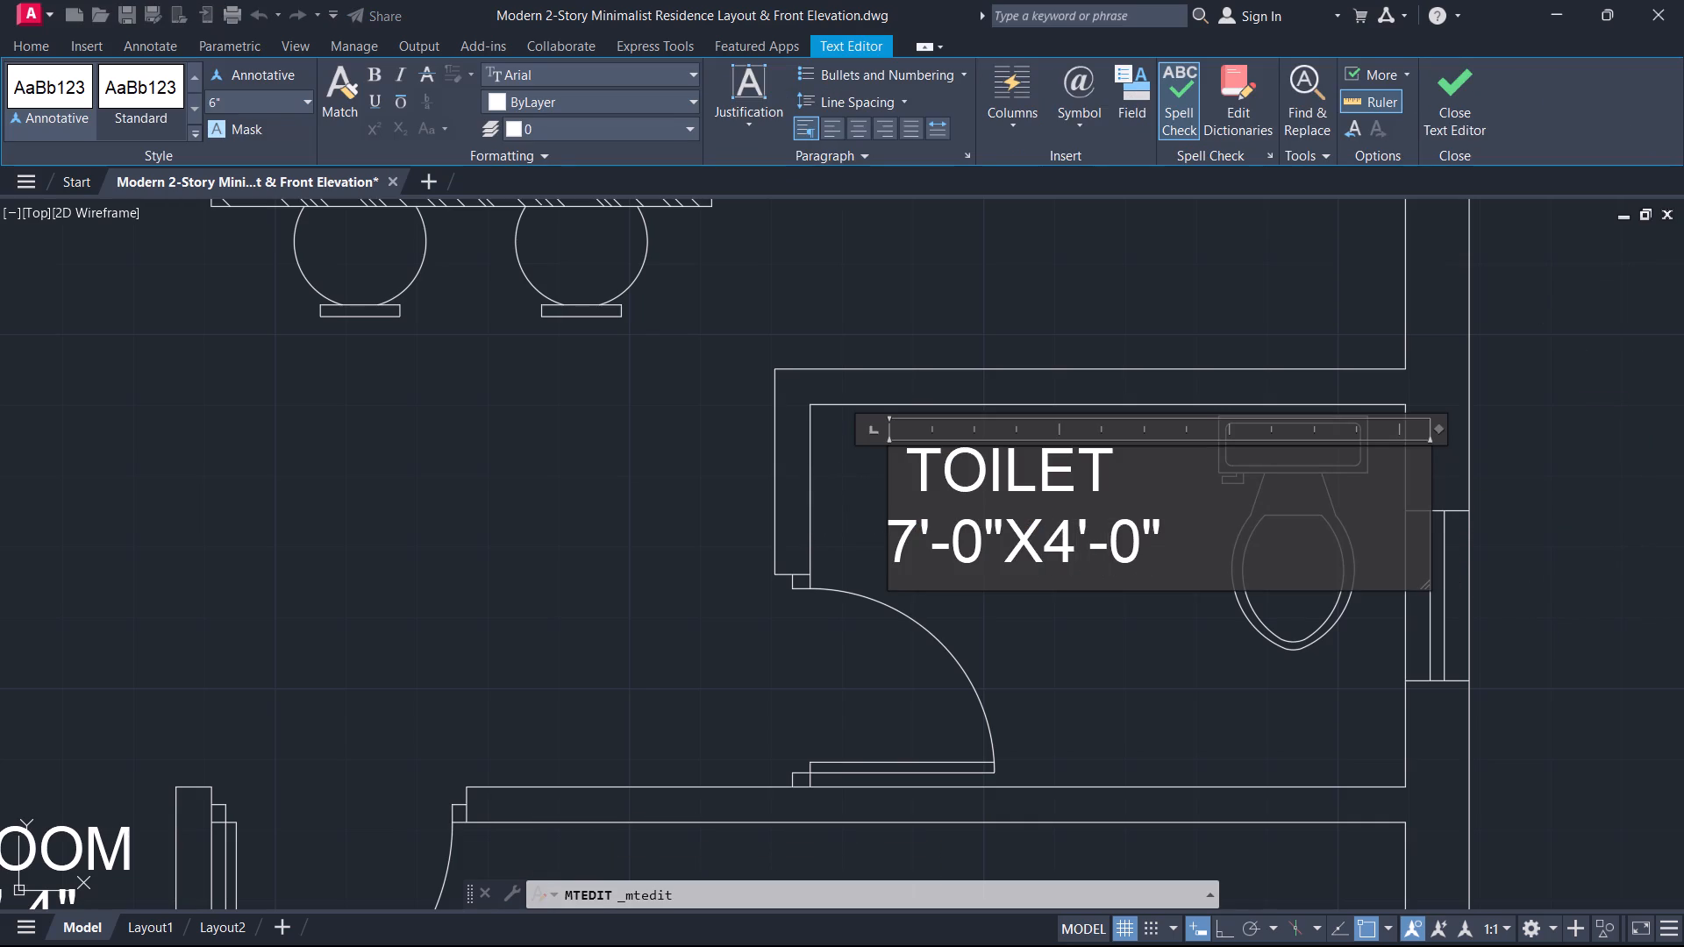
{"action": "key", "text": "Right"}
{"action": "key", "text": "BackSpace"}
{"action": "key", "text": "6"}
{"action": "left_click", "coordinate": [1454, 125]}
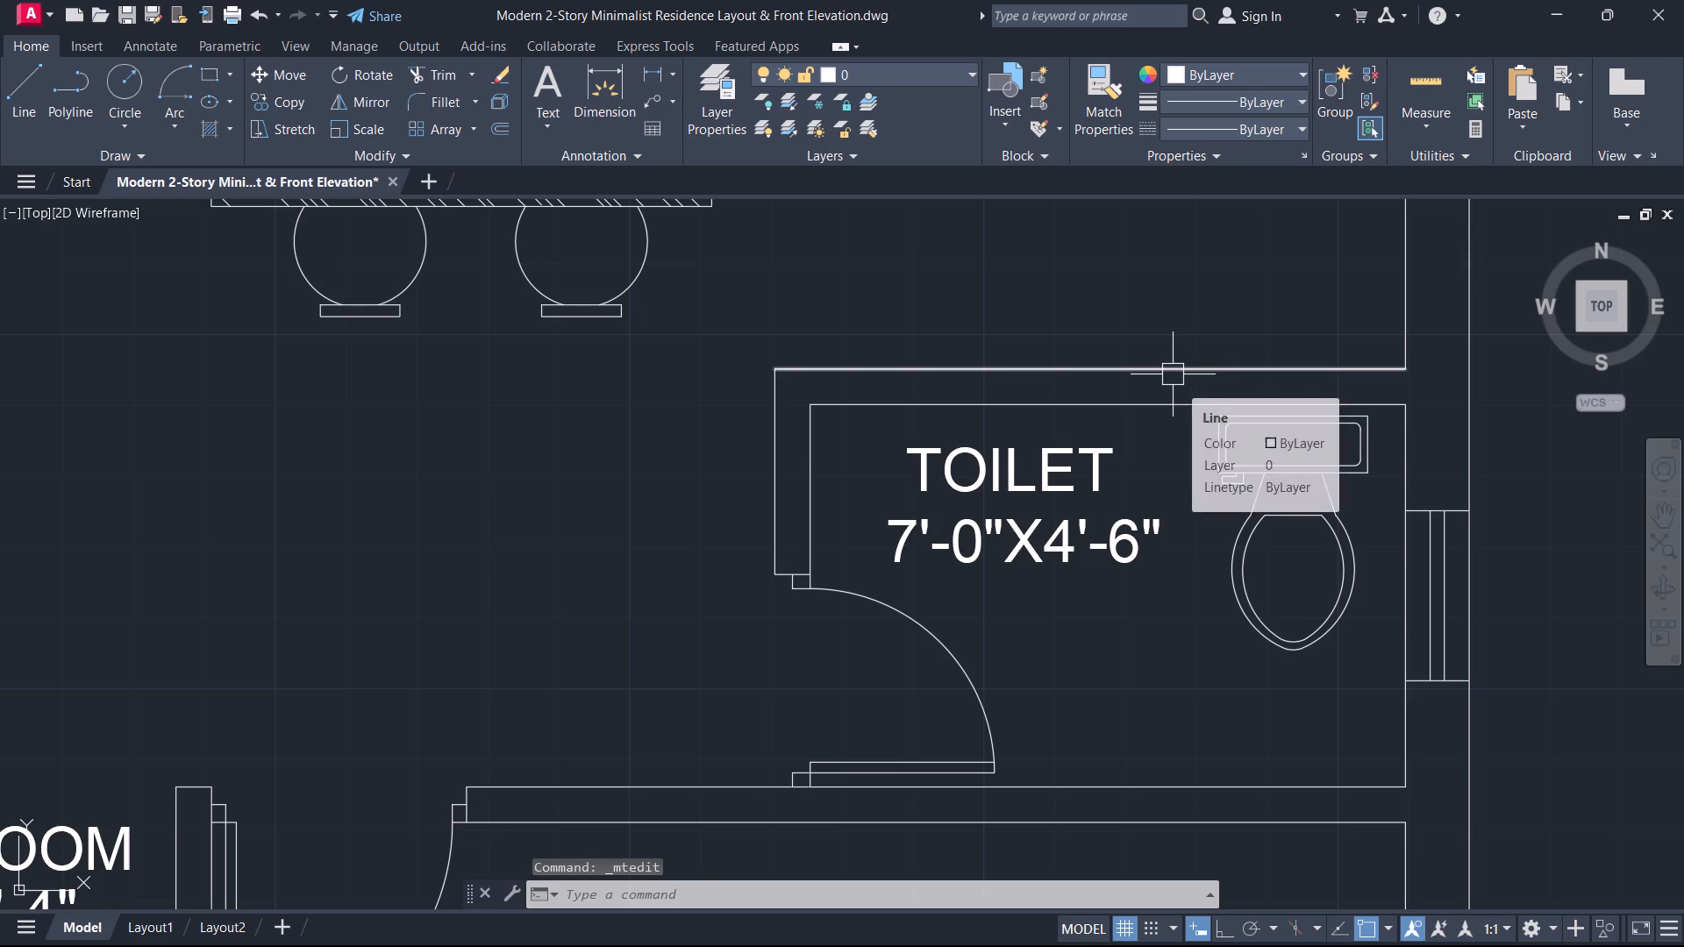
Review the ground-floor plan's furniture layout and room labels alongside the upper-floor plan.
{"action": "scroll", "coordinate": [1171, 374], "scroll_direction": "down", "scroll_amount": 3}
{"action": "middle_click_drag", "start_coordinate": [1184, 524], "coordinate": [1372, 624]}
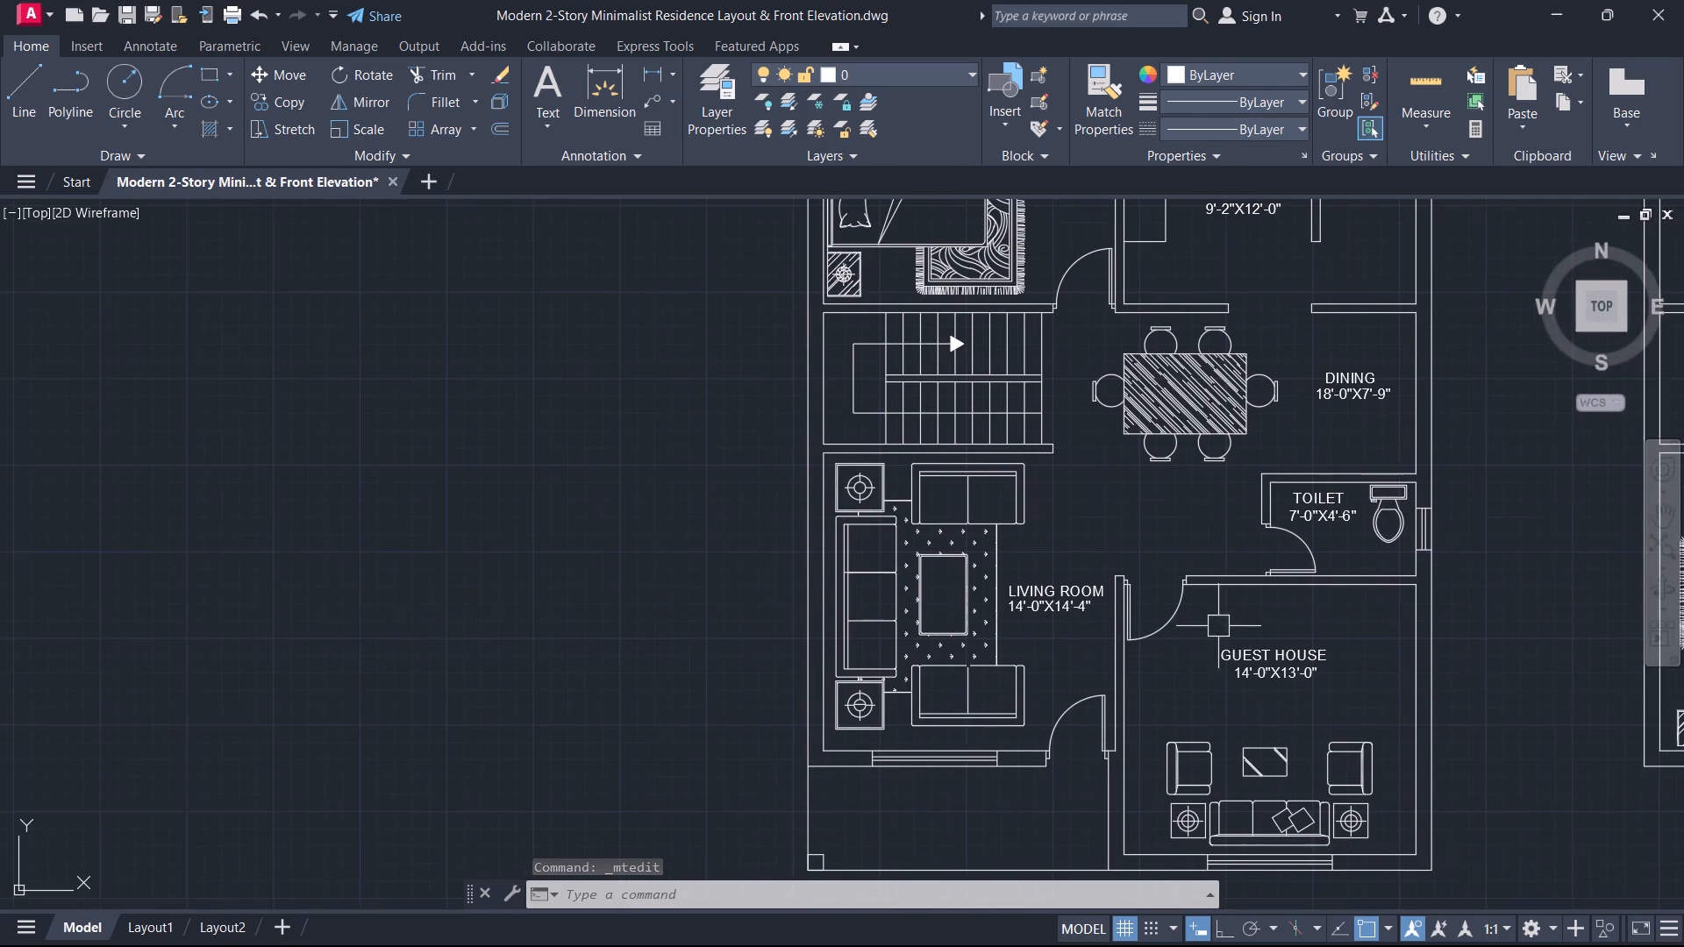
{"action": "scroll", "coordinate": [1218, 626], "scroll_direction": "down", "scroll_amount": 2}
{"action": "scroll", "coordinate": [1172, 664], "scroll_direction": "up", "scroll_amount": 1}
{"action": "middle_click_drag", "start_coordinate": [1161, 652], "coordinate": [1011, 750]}
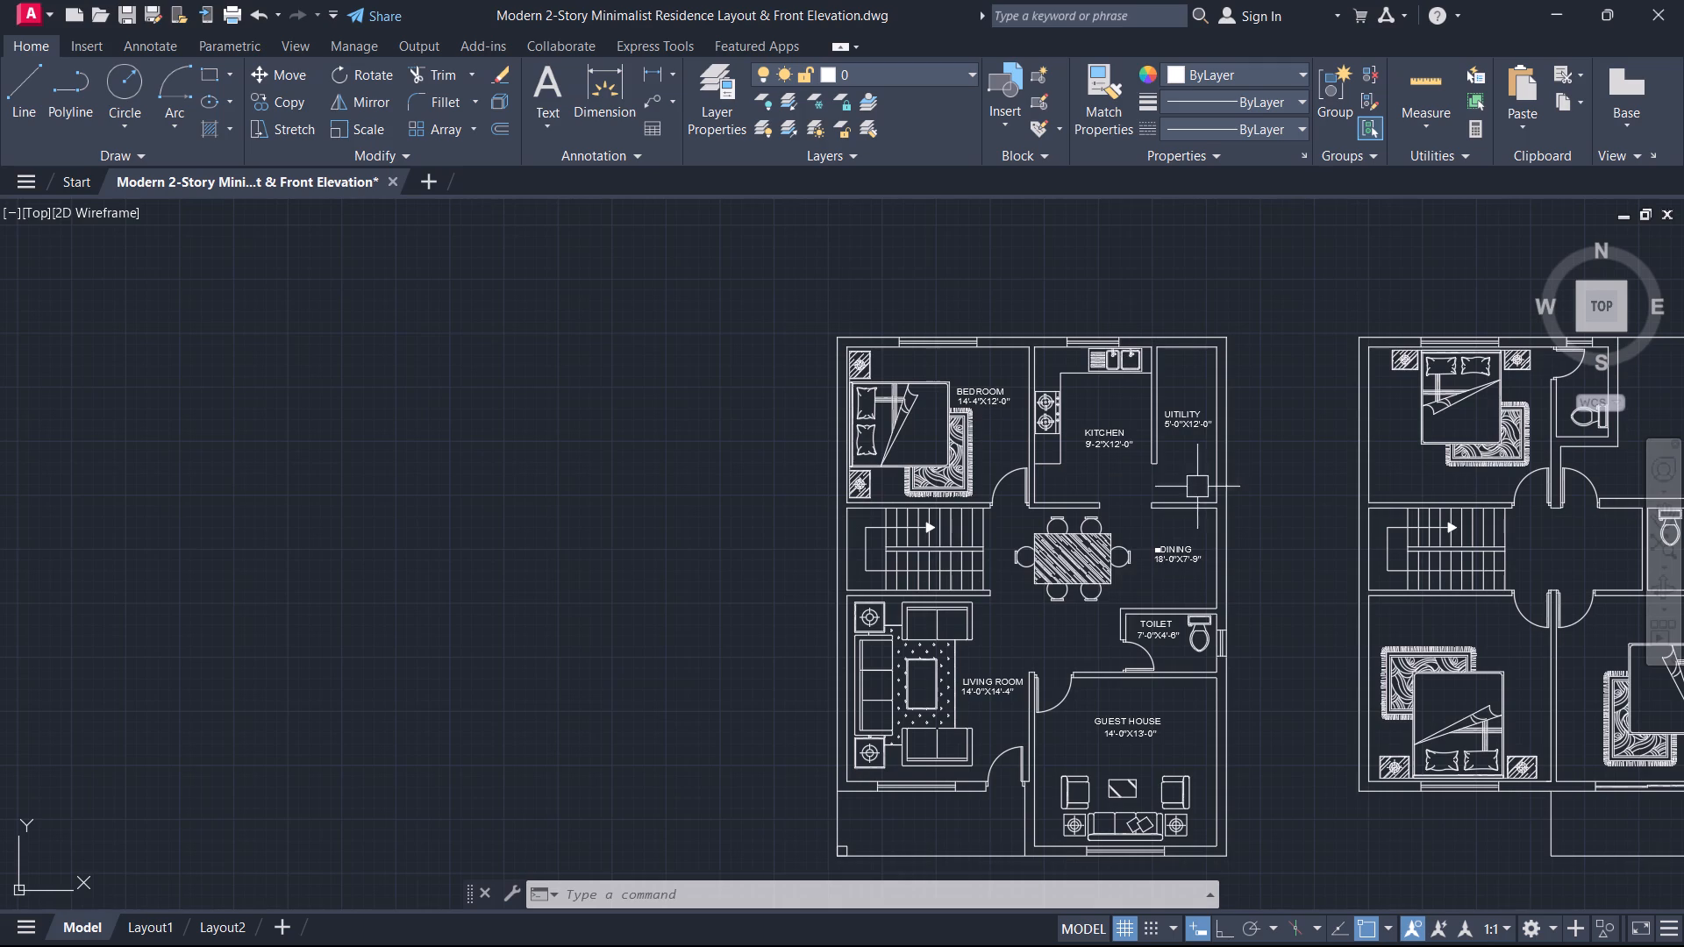
{"action": "middle_click_drag", "start_coordinate": [1085, 588], "coordinate": [1105, 494]}
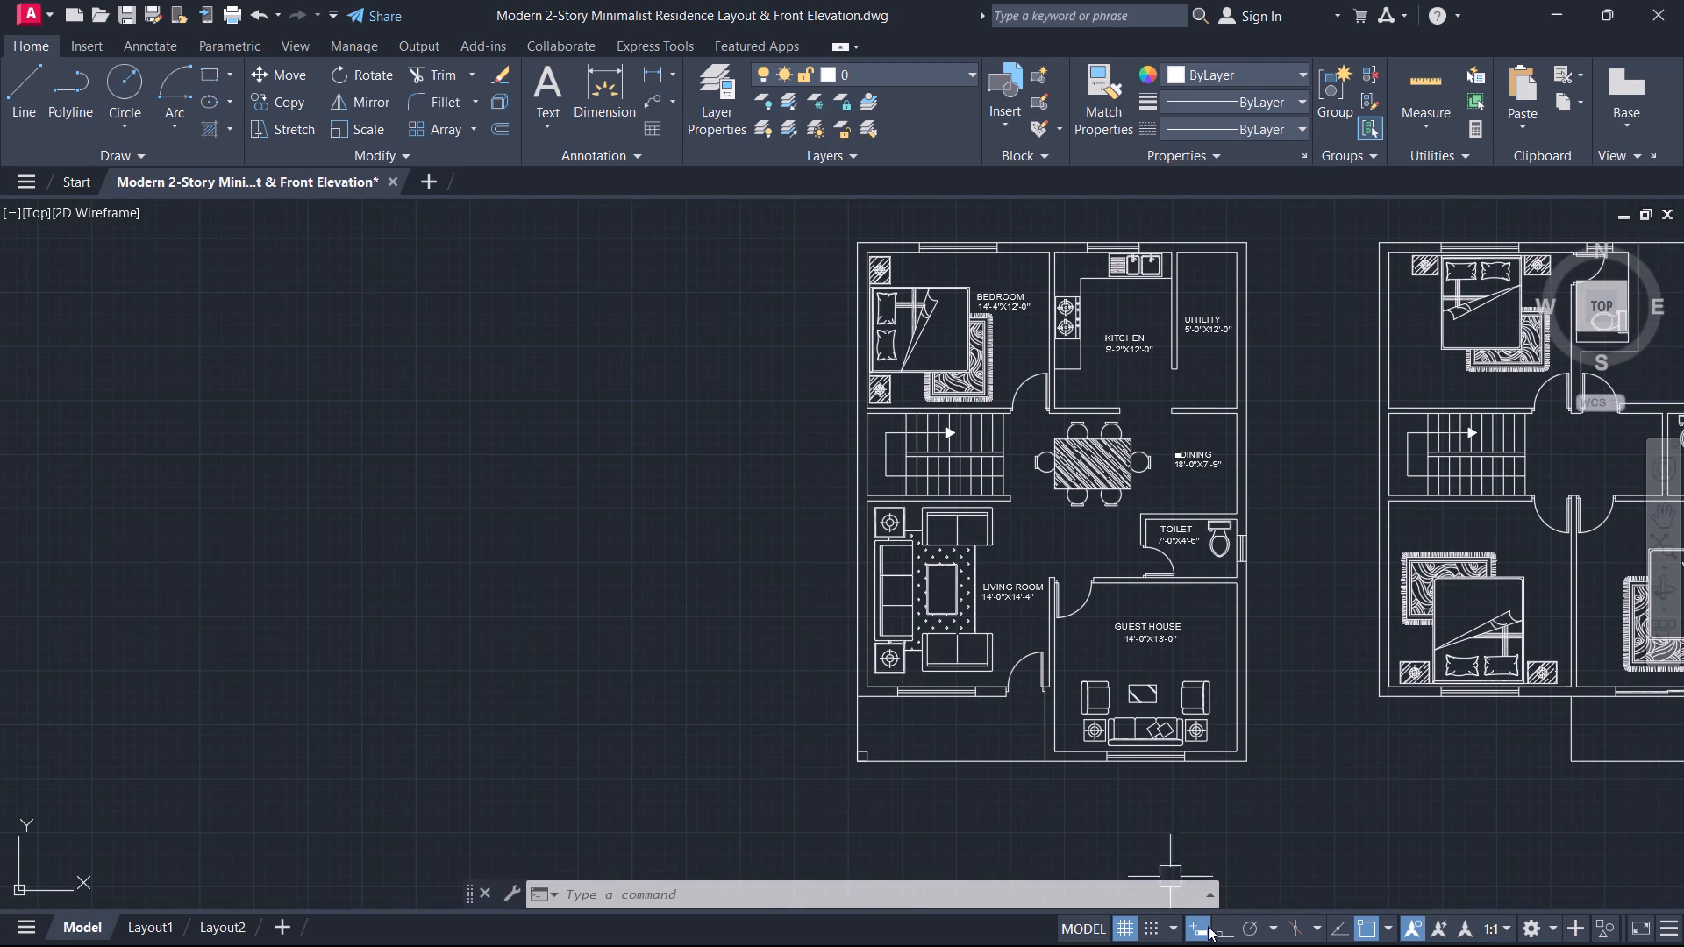
{"action": "scroll", "coordinate": [1182, 846], "scroll_direction": "down", "scroll_amount": 1}
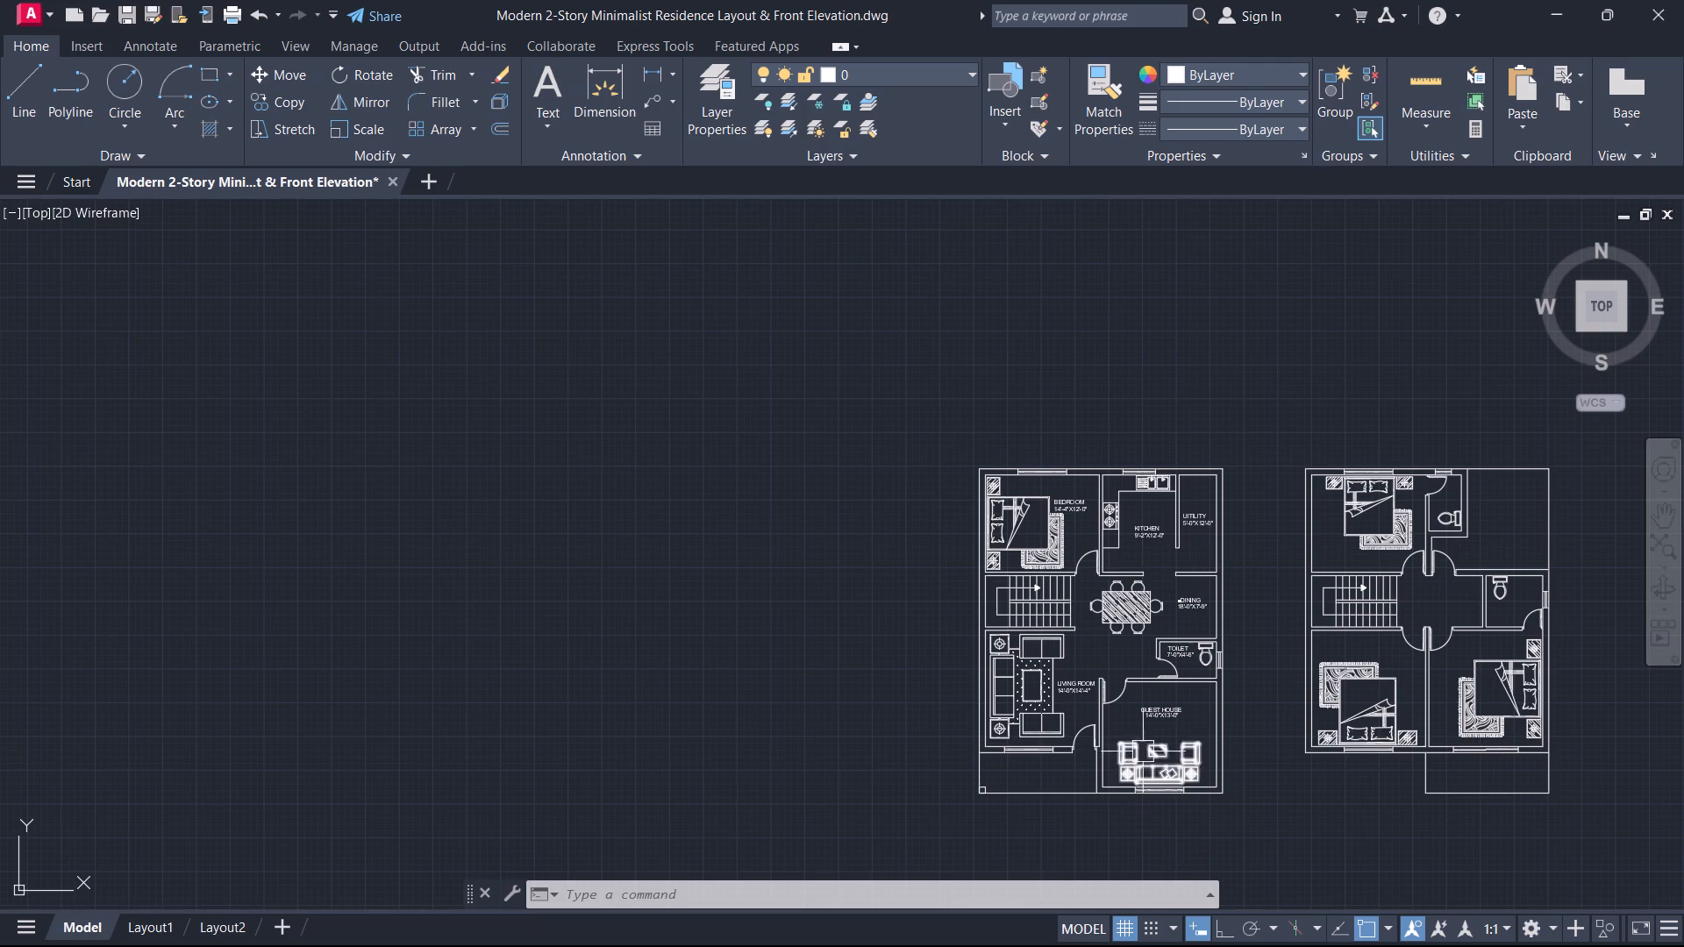
{"action": "scroll", "coordinate": [1082, 784], "scroll_direction": "down", "scroll_amount": 2}
{"action": "scroll", "coordinate": [1084, 787], "scroll_direction": "up", "scroll_amount": 3}
{"action": "middle_click_drag", "start_coordinate": [1113, 778], "coordinate": [1116, 604]}
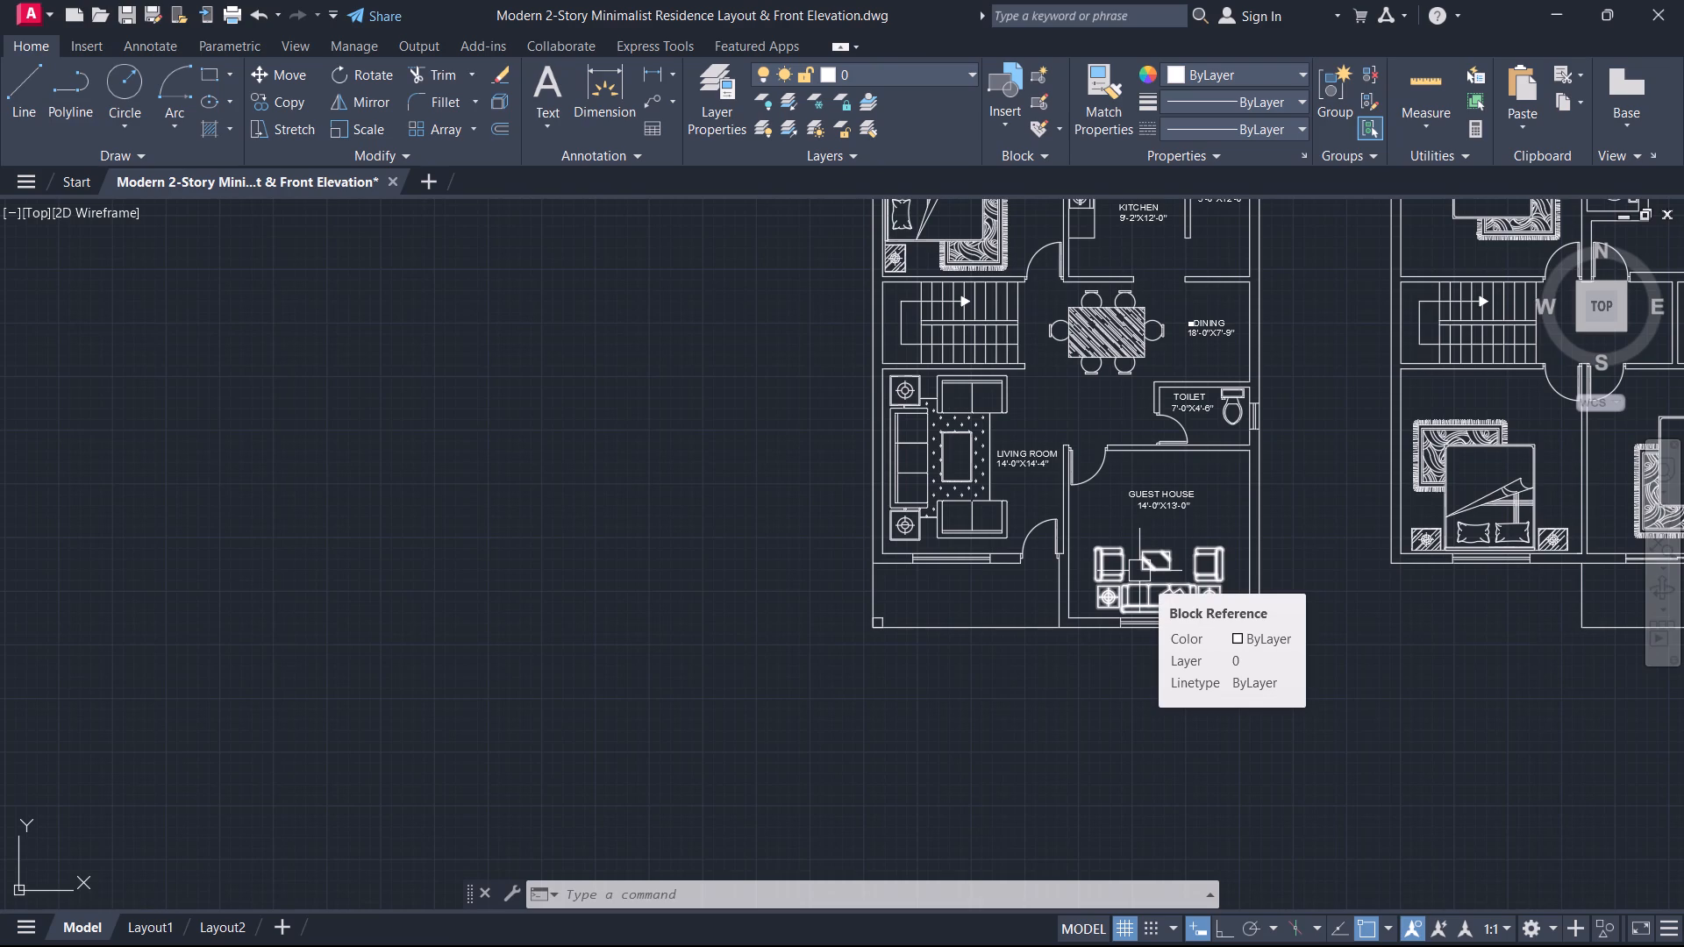
{"action": "scroll", "coordinate": [1220, 602], "scroll_direction": "down", "scroll_amount": 1}
{"action": "middle_click_drag", "start_coordinate": [1140, 440], "coordinate": [946, 544]}
{"action": "scroll", "coordinate": [1124, 438], "scroll_direction": "up", "scroll_amount": 1}
{"action": "scroll", "coordinate": [953, 576], "scroll_direction": "up", "scroll_amount": 1}
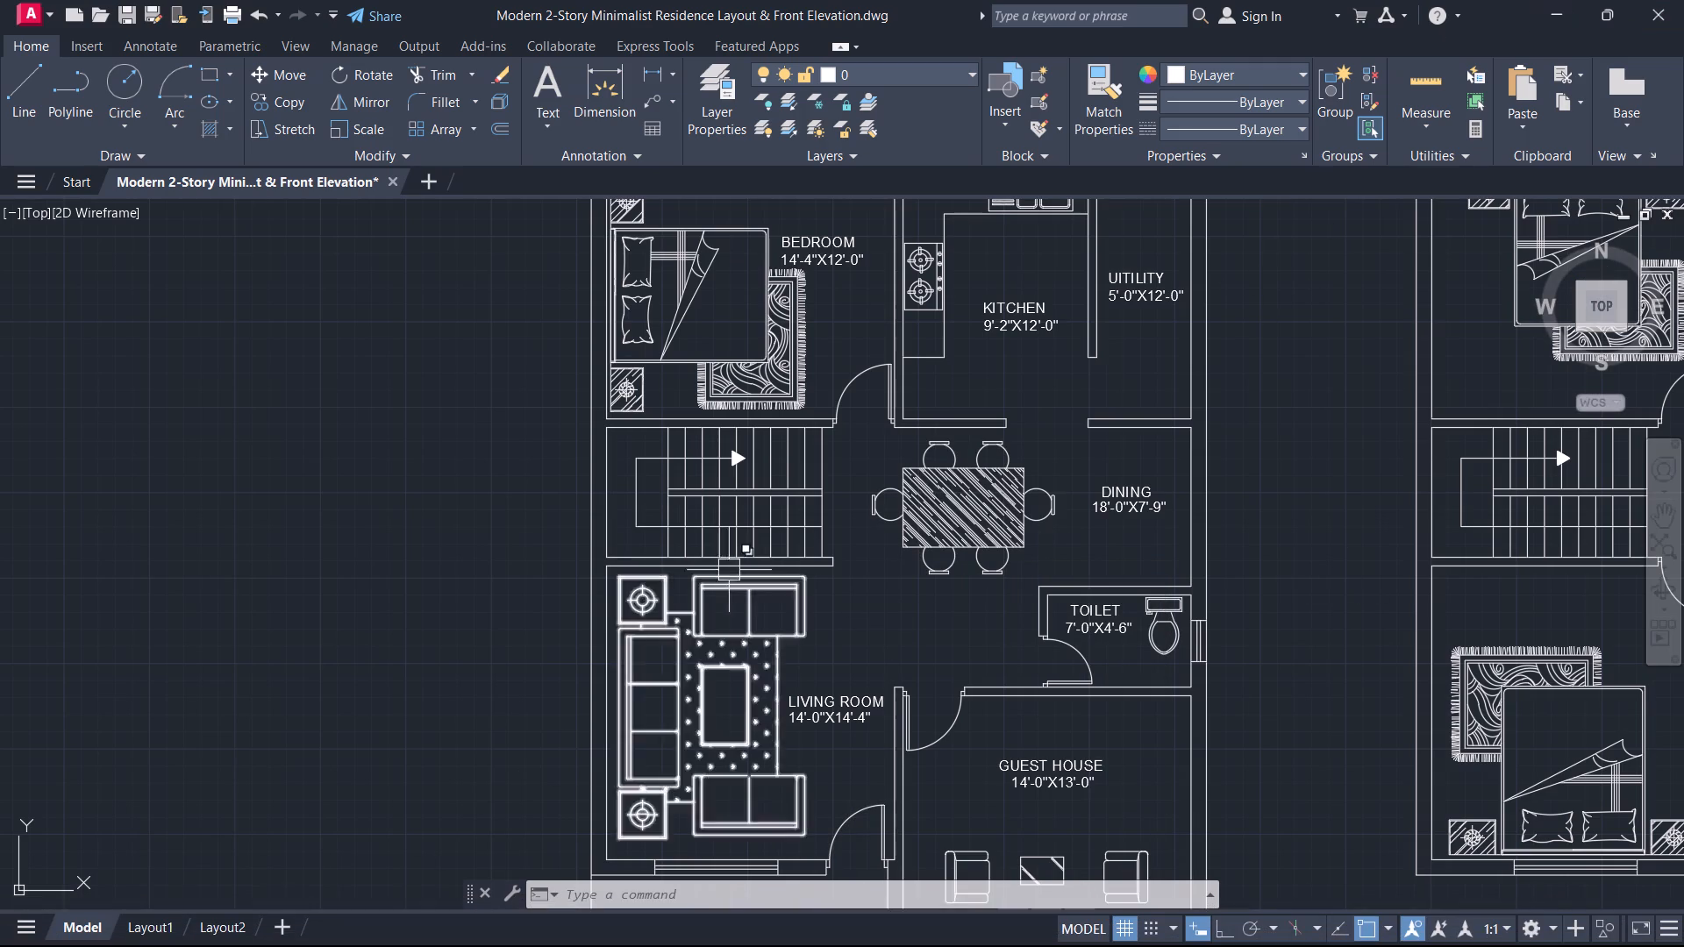
{"action": "scroll", "coordinate": [837, 510], "scroll_direction": "down", "scroll_amount": 1}
{"action": "scroll", "coordinate": [1067, 544], "scroll_direction": "up", "scroll_amount": 2}
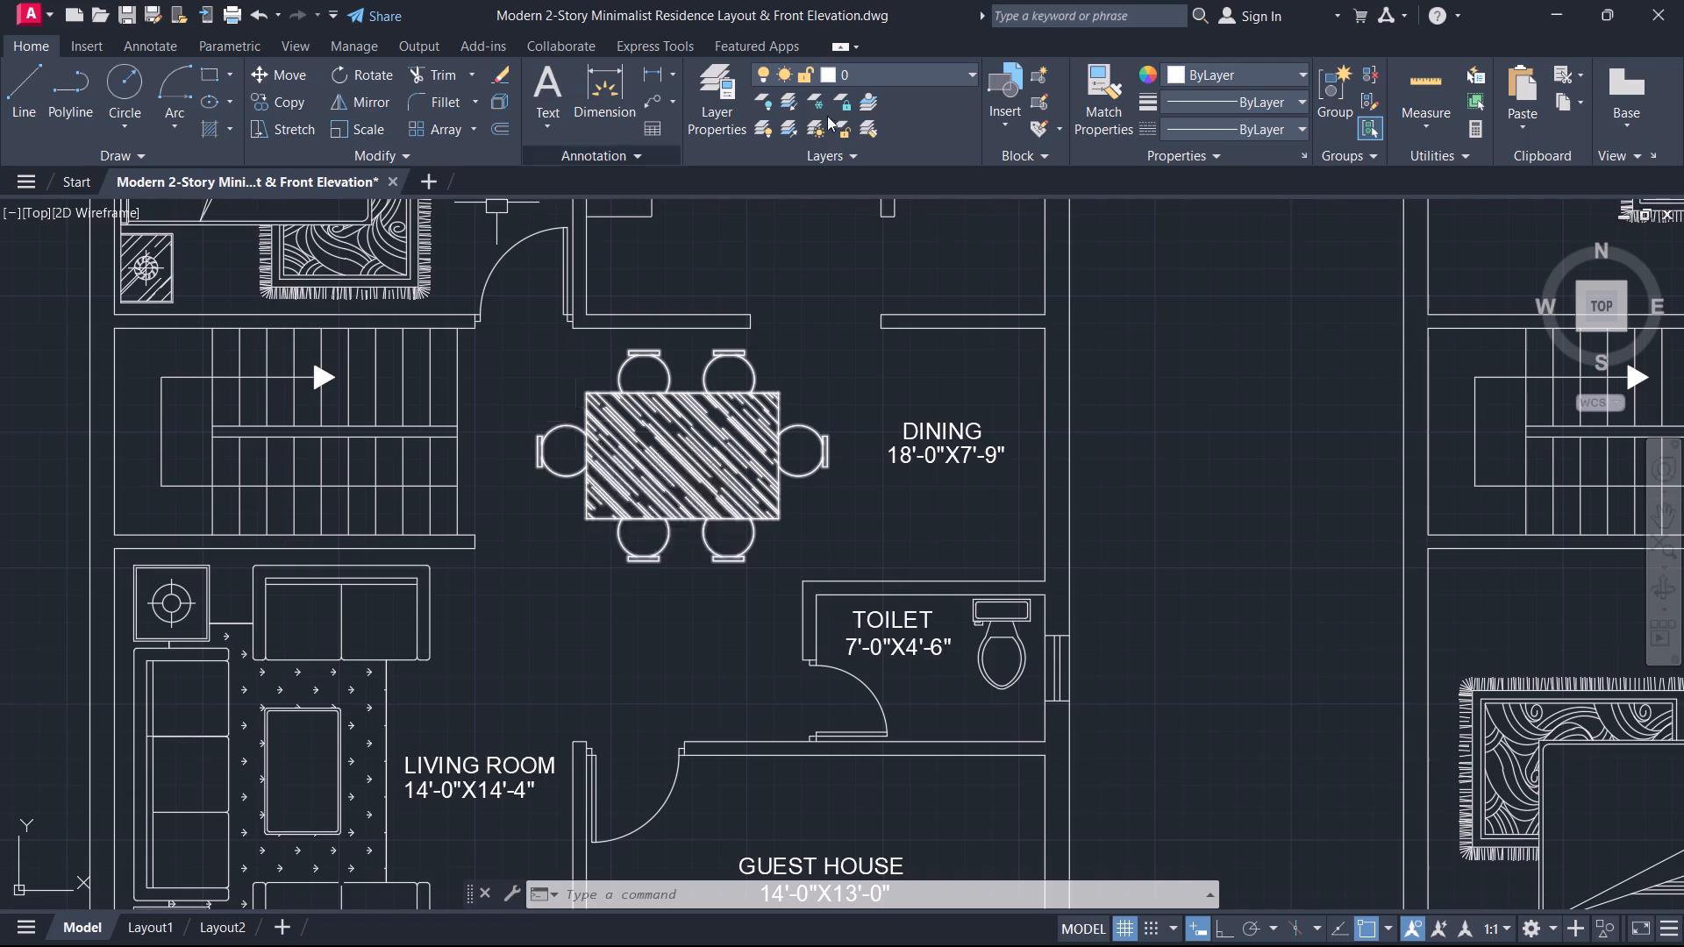
Copy the ground-floor TOILET label into the upper-floor toilet beside the central hall, below the toilet fixture.
{"action": "scroll", "coordinate": [1132, 611], "scroll_direction": "down", "scroll_amount": 2}
{"action": "middle_click_drag", "start_coordinate": [1124, 608], "coordinate": [853, 410]}
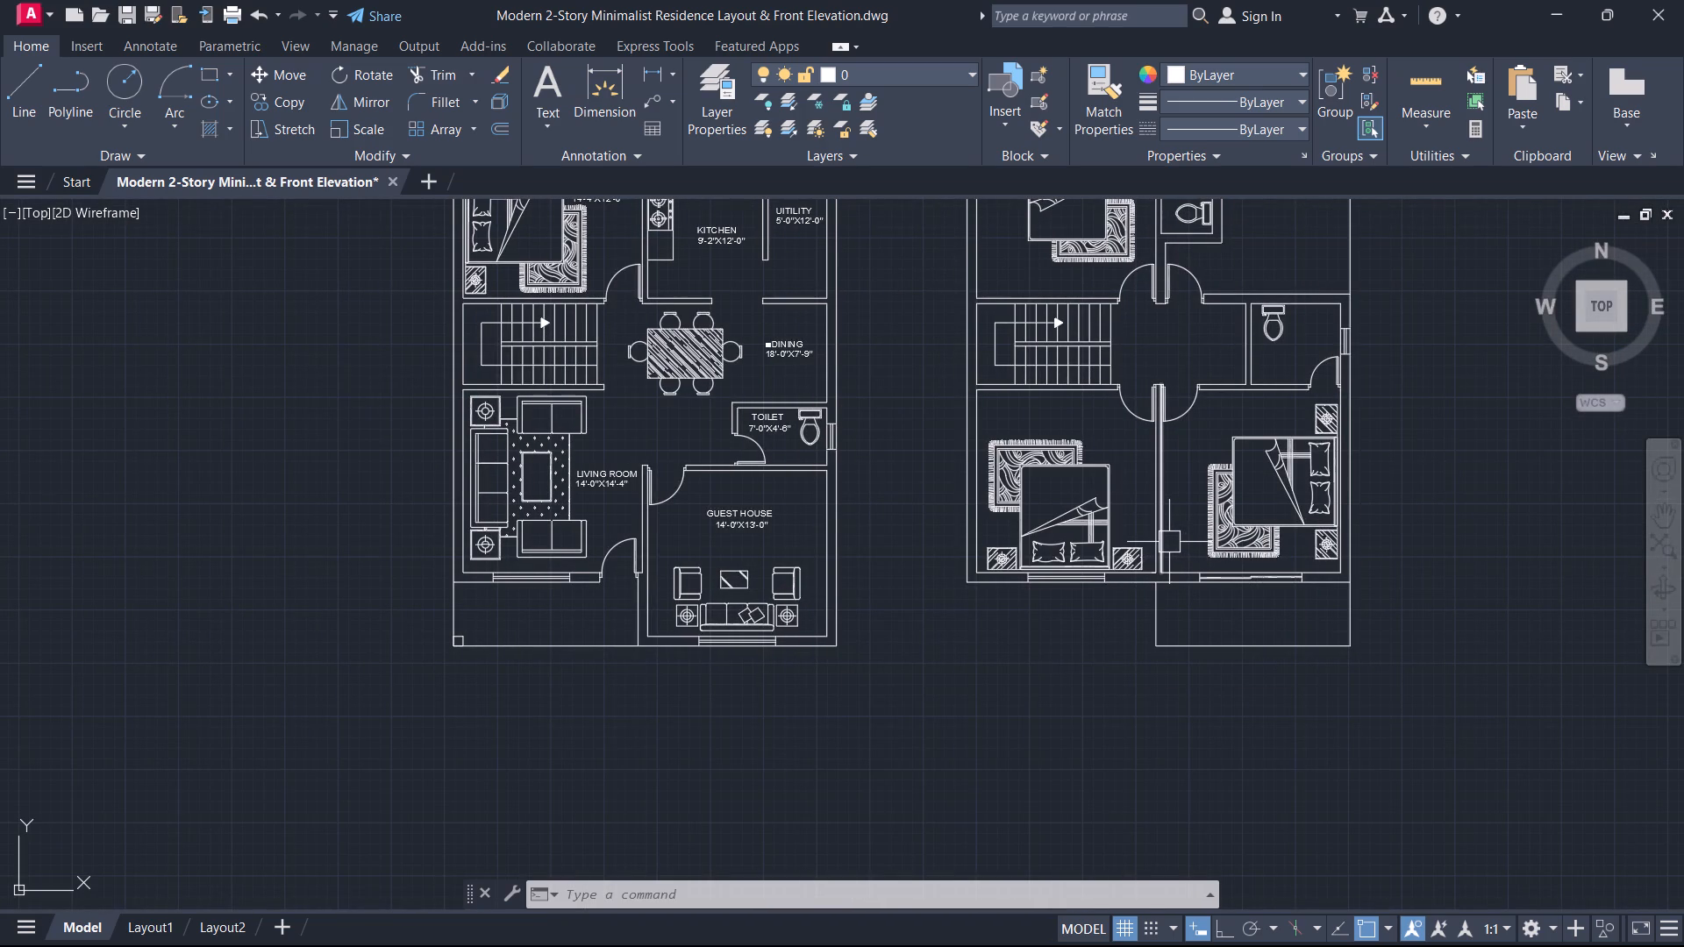
{"action": "middle_click_drag", "start_coordinate": [1169, 542], "coordinate": [991, 525]}
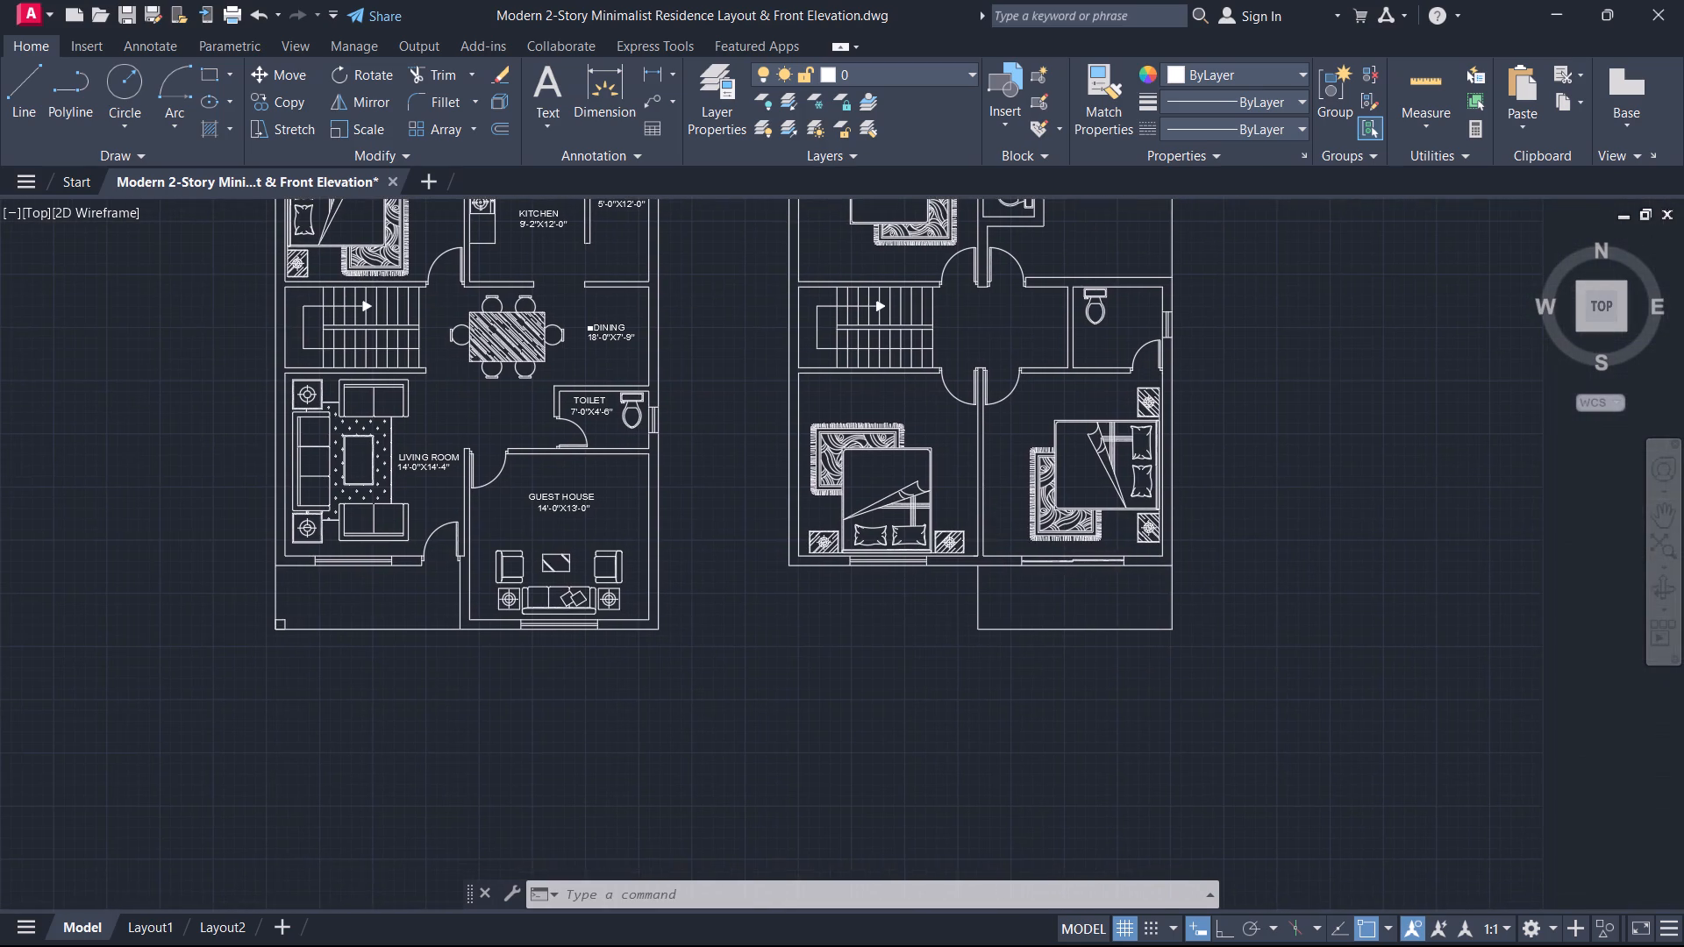
{"action": "scroll", "coordinate": [991, 525], "scroll_direction": "up", "scroll_amount": 1}
{"action": "middle_click_drag", "start_coordinate": [977, 500], "coordinate": [961, 604]}
{"action": "scroll", "coordinate": [977, 500], "scroll_direction": "down", "scroll_amount": 1}
{"action": "scroll", "coordinate": [639, 566], "scroll_direction": "up", "scroll_amount": 1}
{"action": "scroll", "coordinate": [481, 512], "scroll_direction": "up", "scroll_amount": 2}
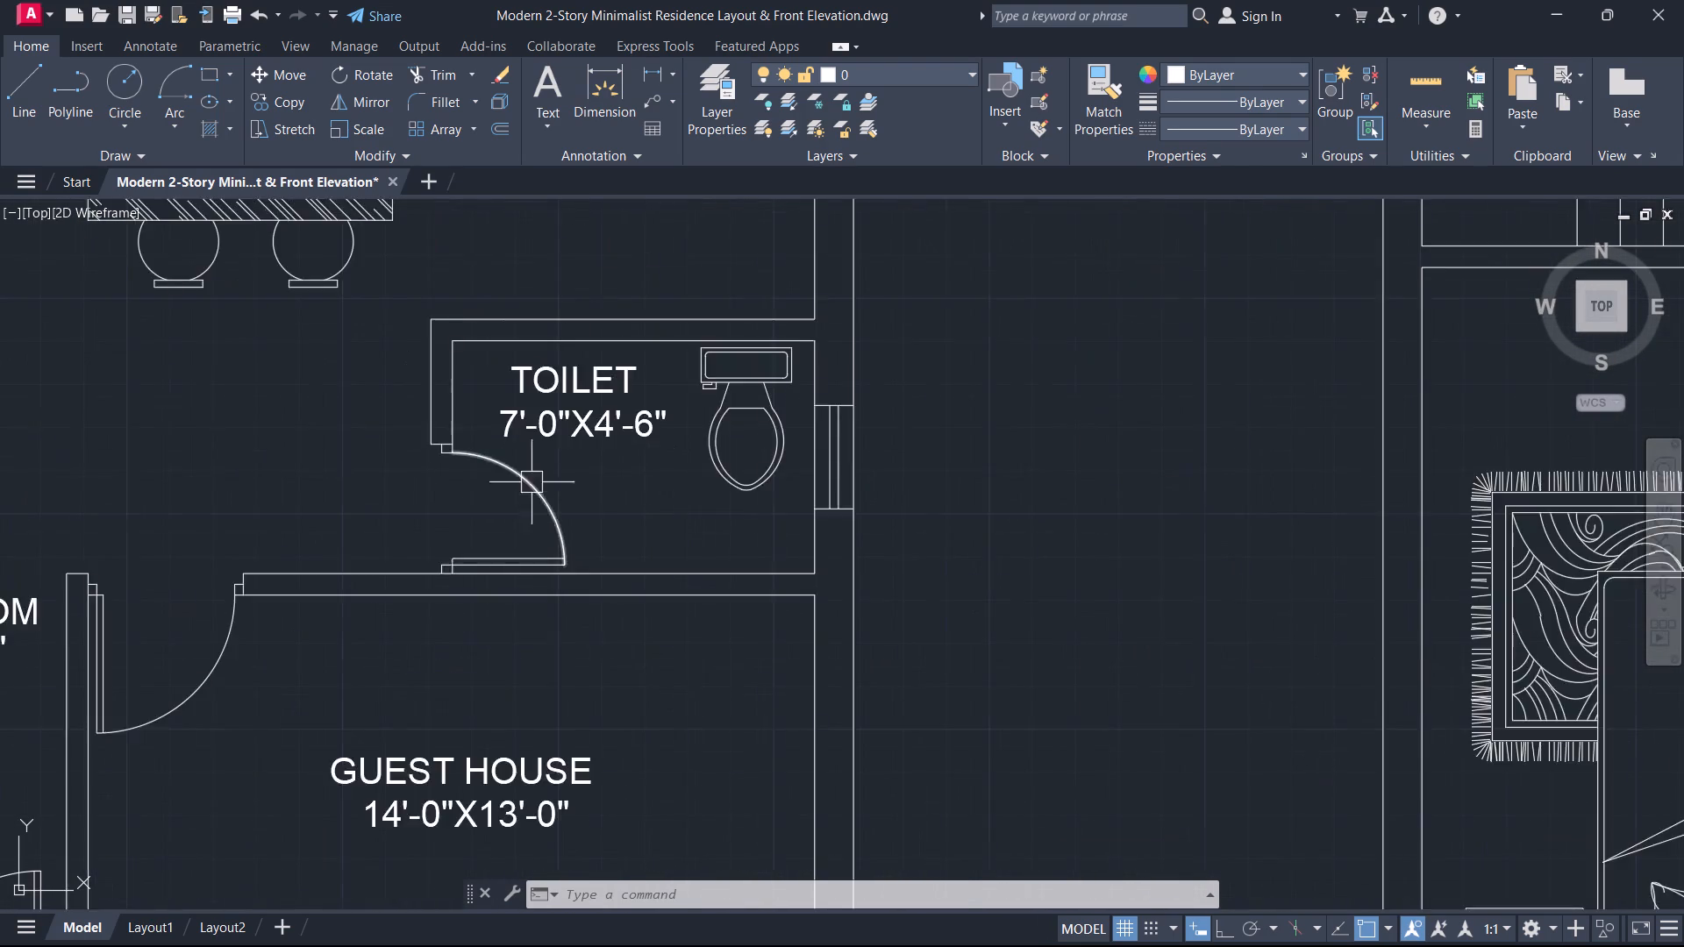
{"action": "scroll", "coordinate": [538, 479], "scroll_direction": "up", "scroll_amount": 1}
{"action": "left_click_drag", "start_coordinate": [603, 423], "coordinate": [588, 410]}
{"action": "type", "text": "CO"}
{"action": "key", "text": "space"}
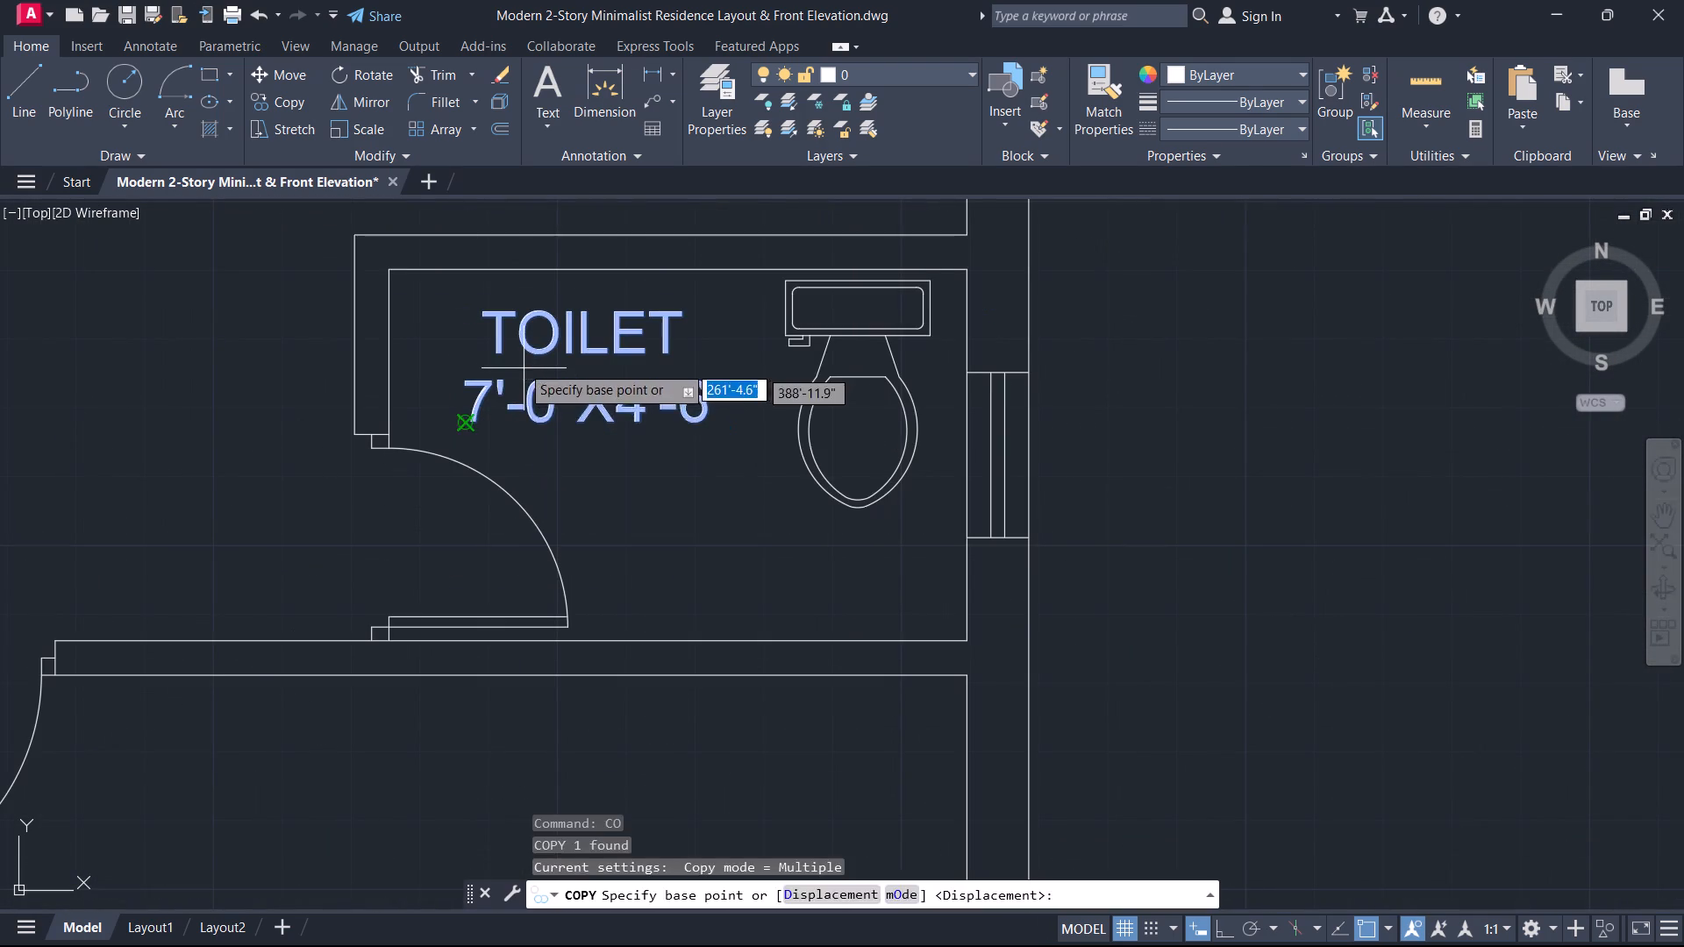
{"action": "left_click", "coordinate": [521, 364]}
{"action": "scroll", "coordinate": [847, 421], "scroll_direction": "down", "scroll_amount": 3}
{"action": "middle_click_drag", "start_coordinate": [847, 421], "coordinate": [0, 553]}
{"action": "scroll", "coordinate": [532, 489], "scroll_direction": "up", "scroll_amount": 4}
{"action": "middle_click_drag", "start_coordinate": [780, 390], "coordinate": [571, 555]}
{"action": "left_click", "coordinate": [596, 409]}
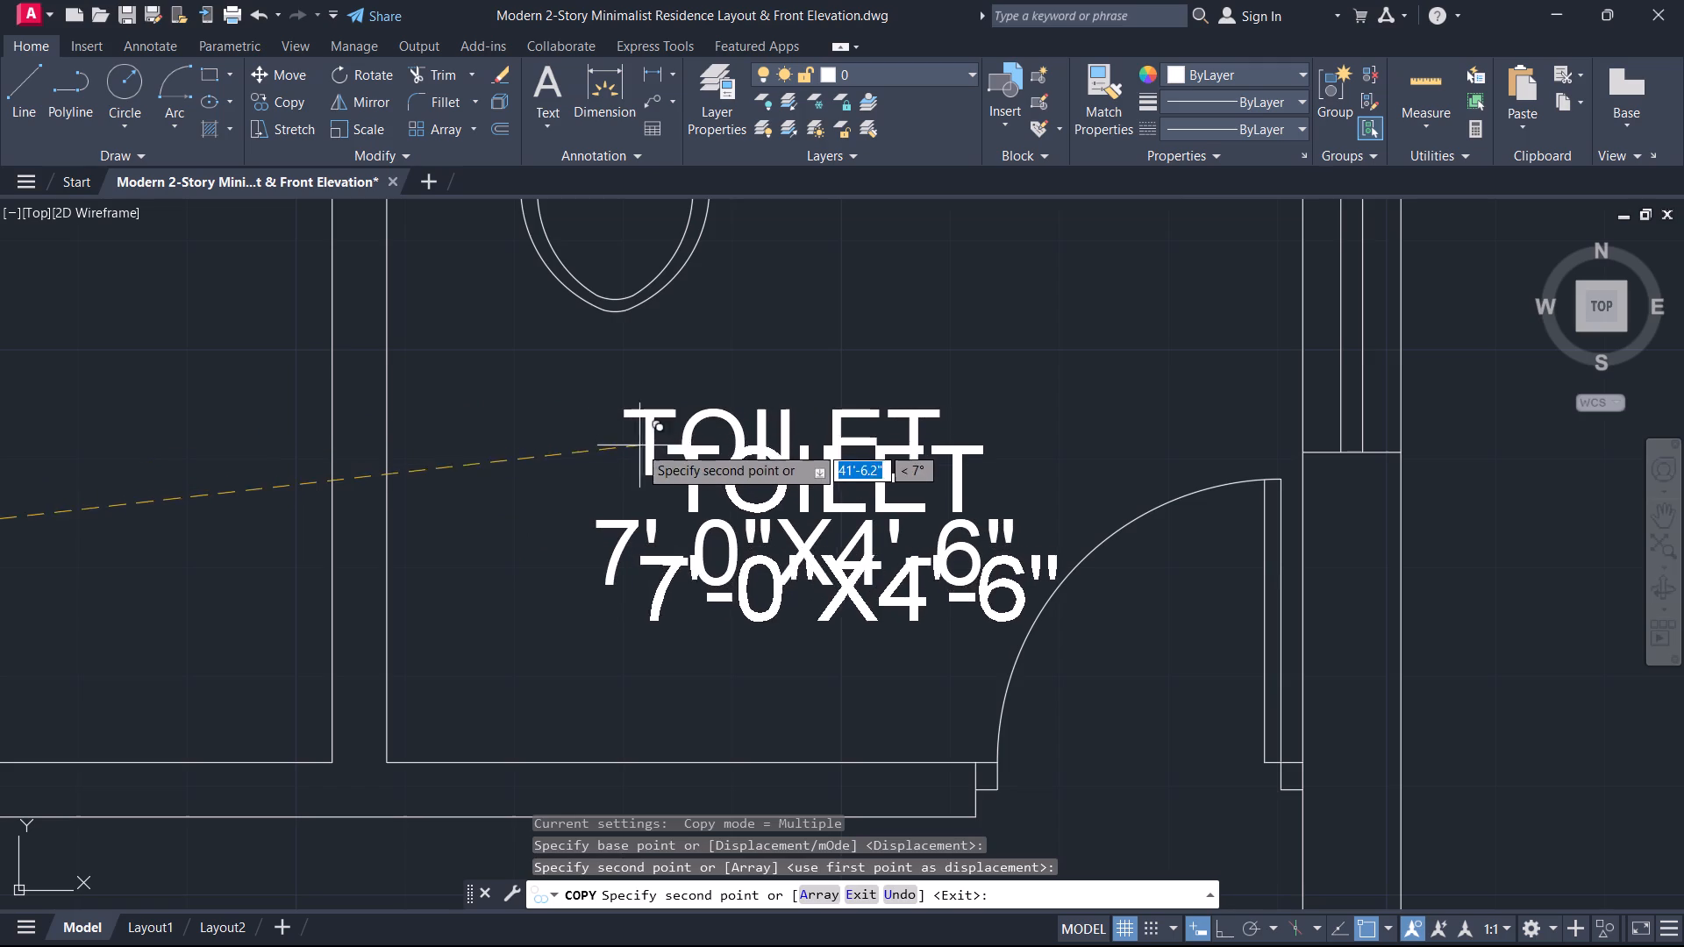
{"action": "key", "text": "Escape"}
Measure the depth and width of the upper-floor toilet beside the central hall between its inner walls.
{"action": "key", "text": "d"}
{"action": "type", "text": "I"}
{"action": "key", "text": "space"}
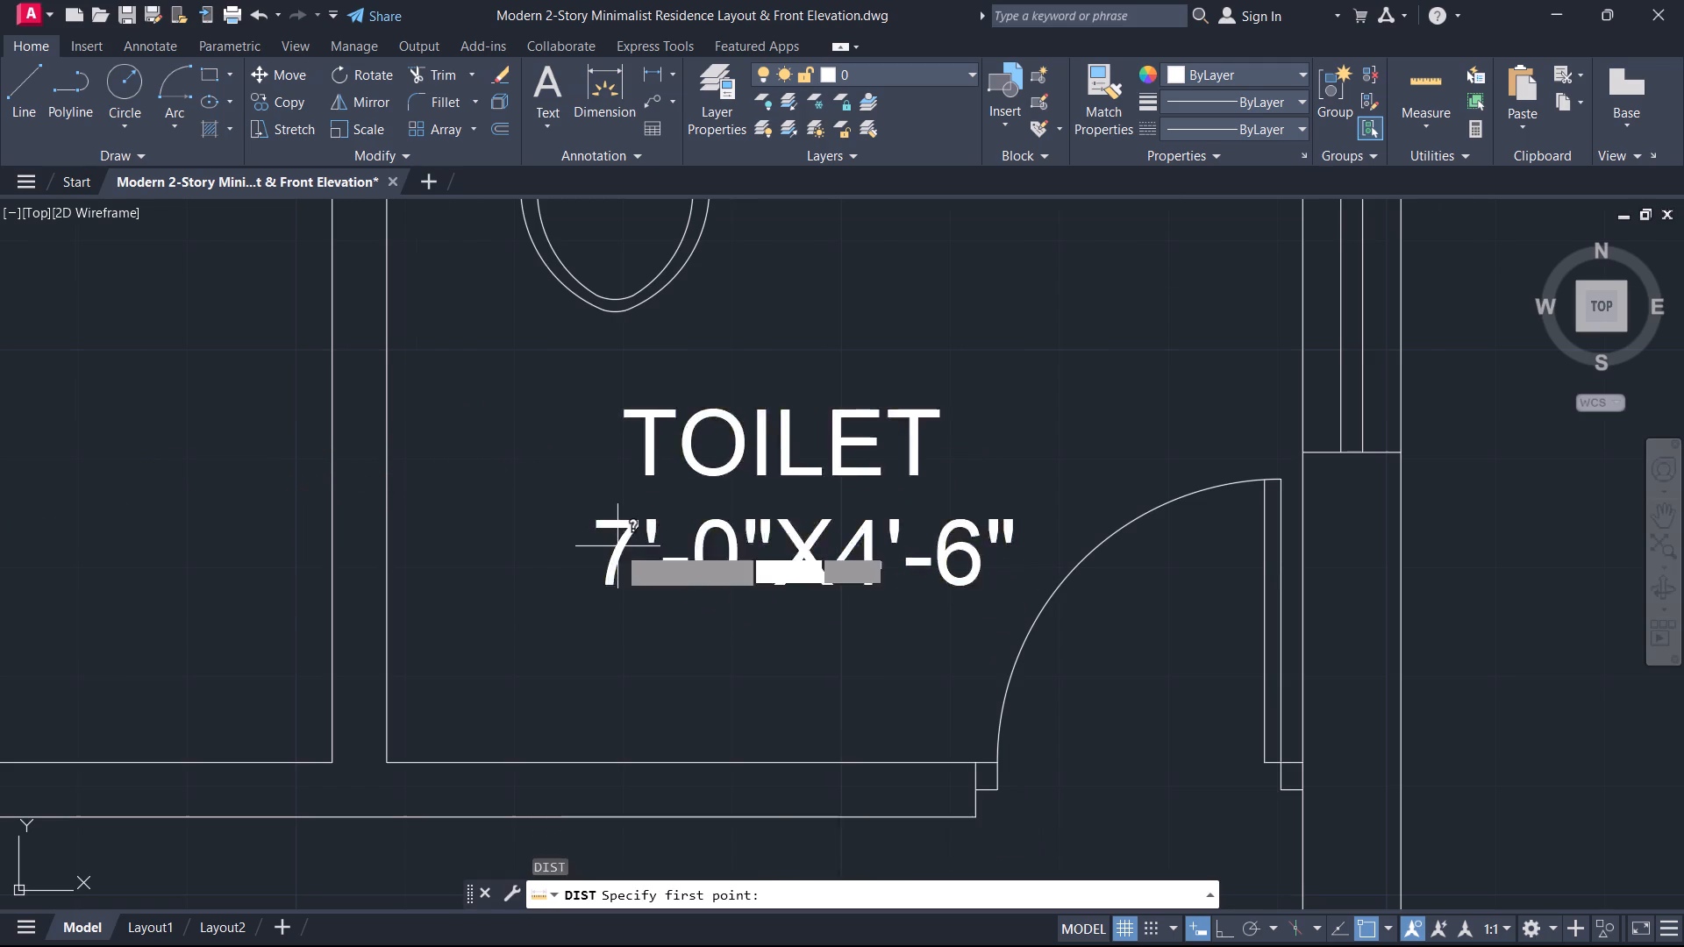
{"action": "scroll", "coordinate": [617, 546], "scroll_direction": "down", "scroll_amount": 2}
{"action": "middle_click_drag", "start_coordinate": [617, 545], "coordinate": [686, 668]}
{"action": "scroll", "coordinate": [687, 673], "scroll_direction": "up", "scroll_amount": 2}
{"action": "middle_click_drag", "start_coordinate": [688, 677], "coordinate": [796, 611]}
{"action": "left_click_drag", "start_coordinate": [816, 819], "coordinate": [807, 803]}
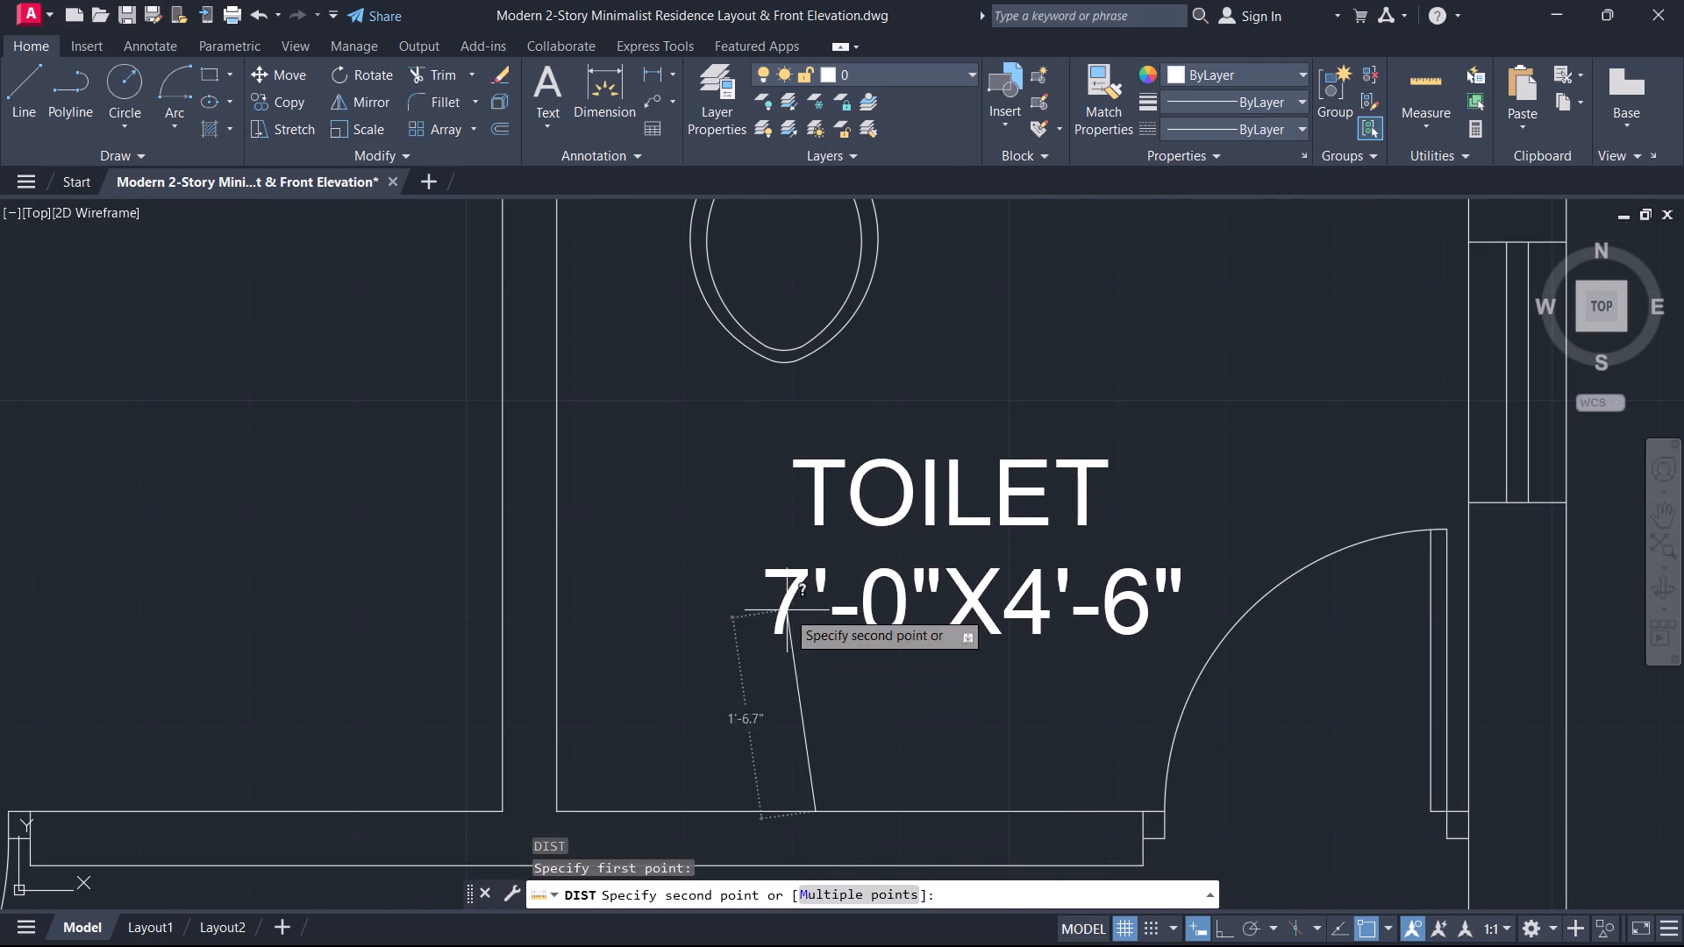
{"action": "middle_click_drag", "start_coordinate": [786, 602], "coordinate": [807, 839]}
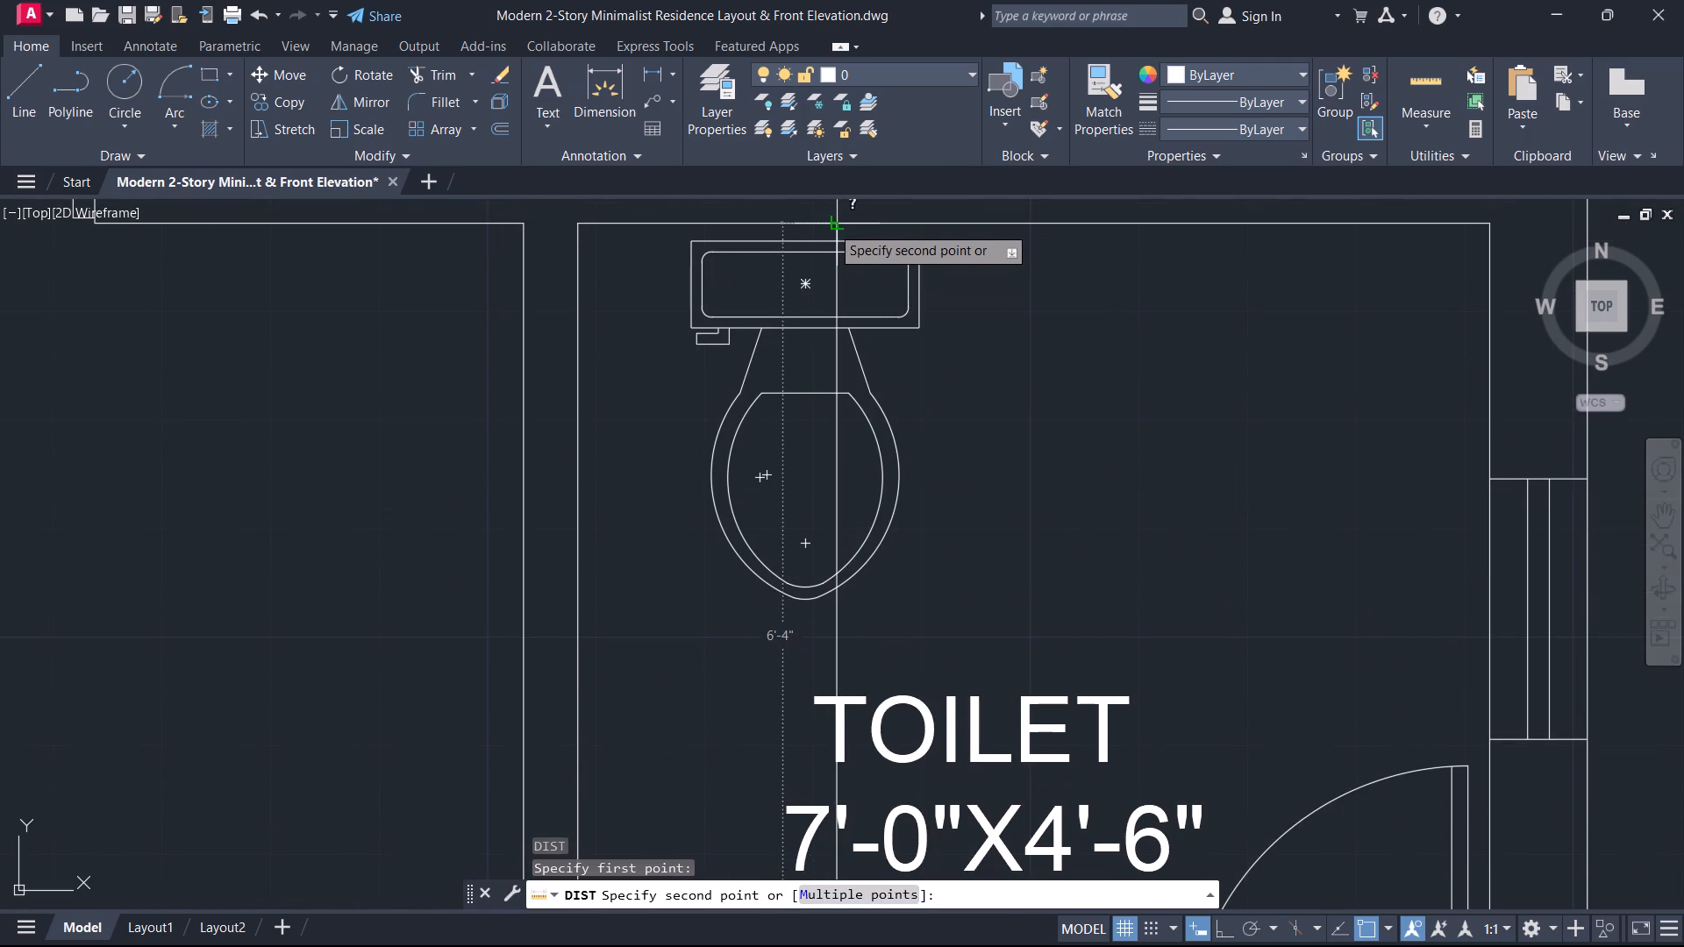
{"action": "key", "text": "Escape"}
{"action": "key", "text": "space"}
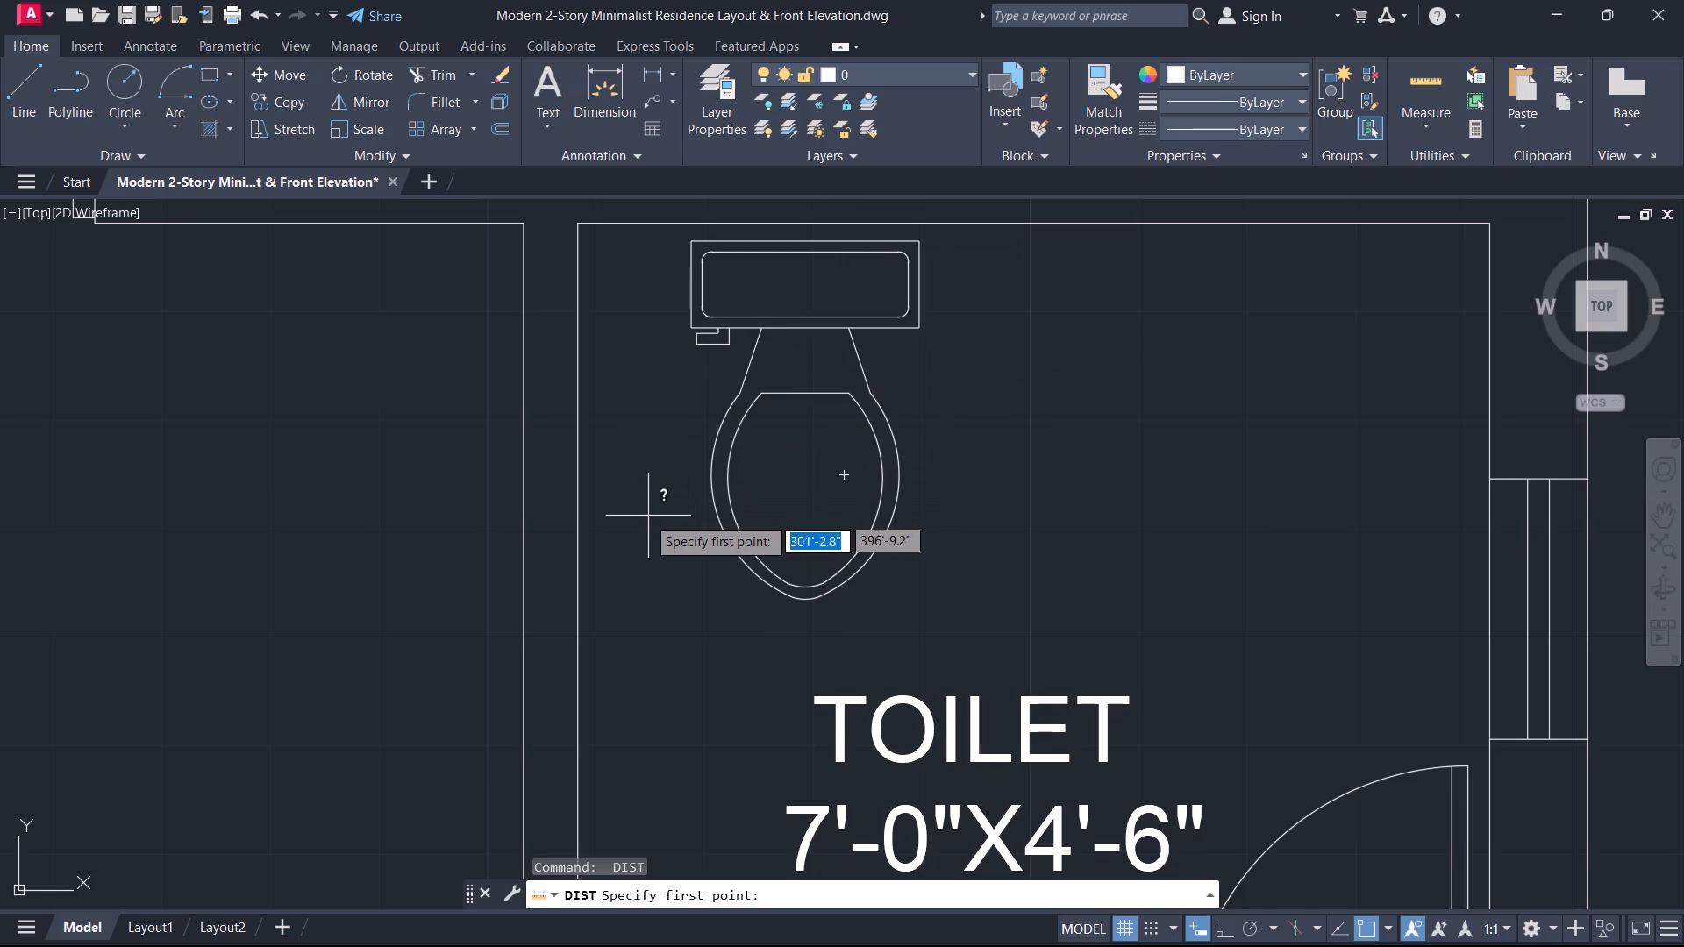
{"action": "left_click", "coordinate": [584, 529]}
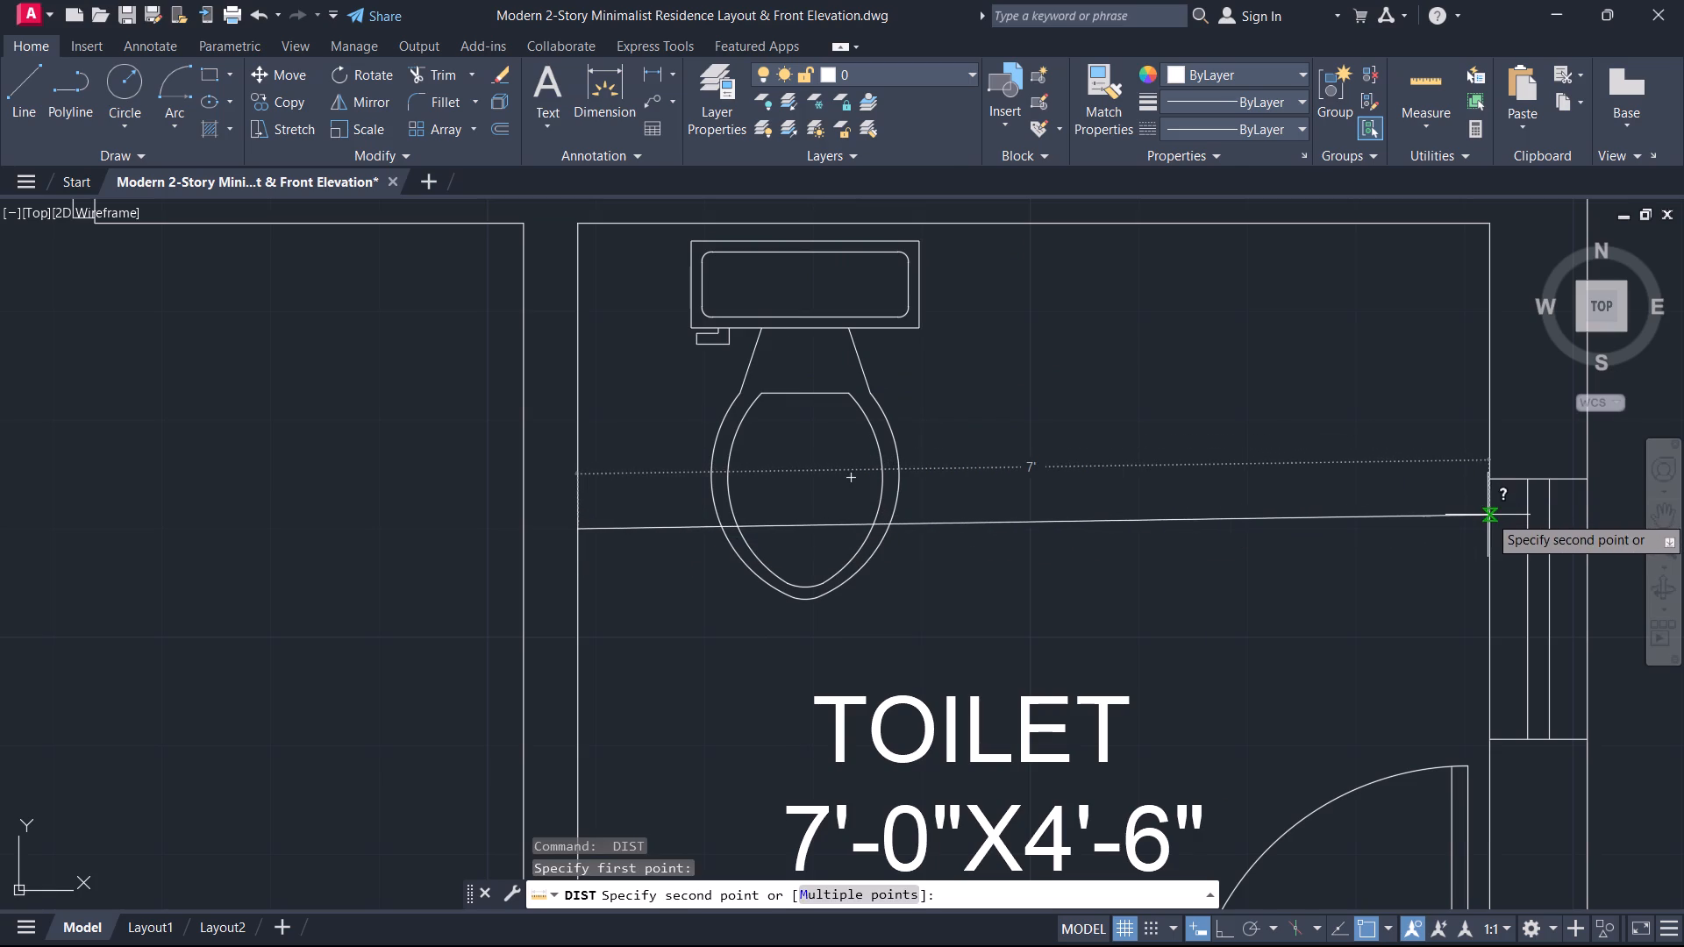
{"action": "key", "text": "Escape"}
Measure the same upper-floor toilet's depth again, from the door-side wall to the wall behind the fixture.
{"action": "middle_click_drag", "start_coordinate": [1179, 692], "coordinate": [1173, 508]}
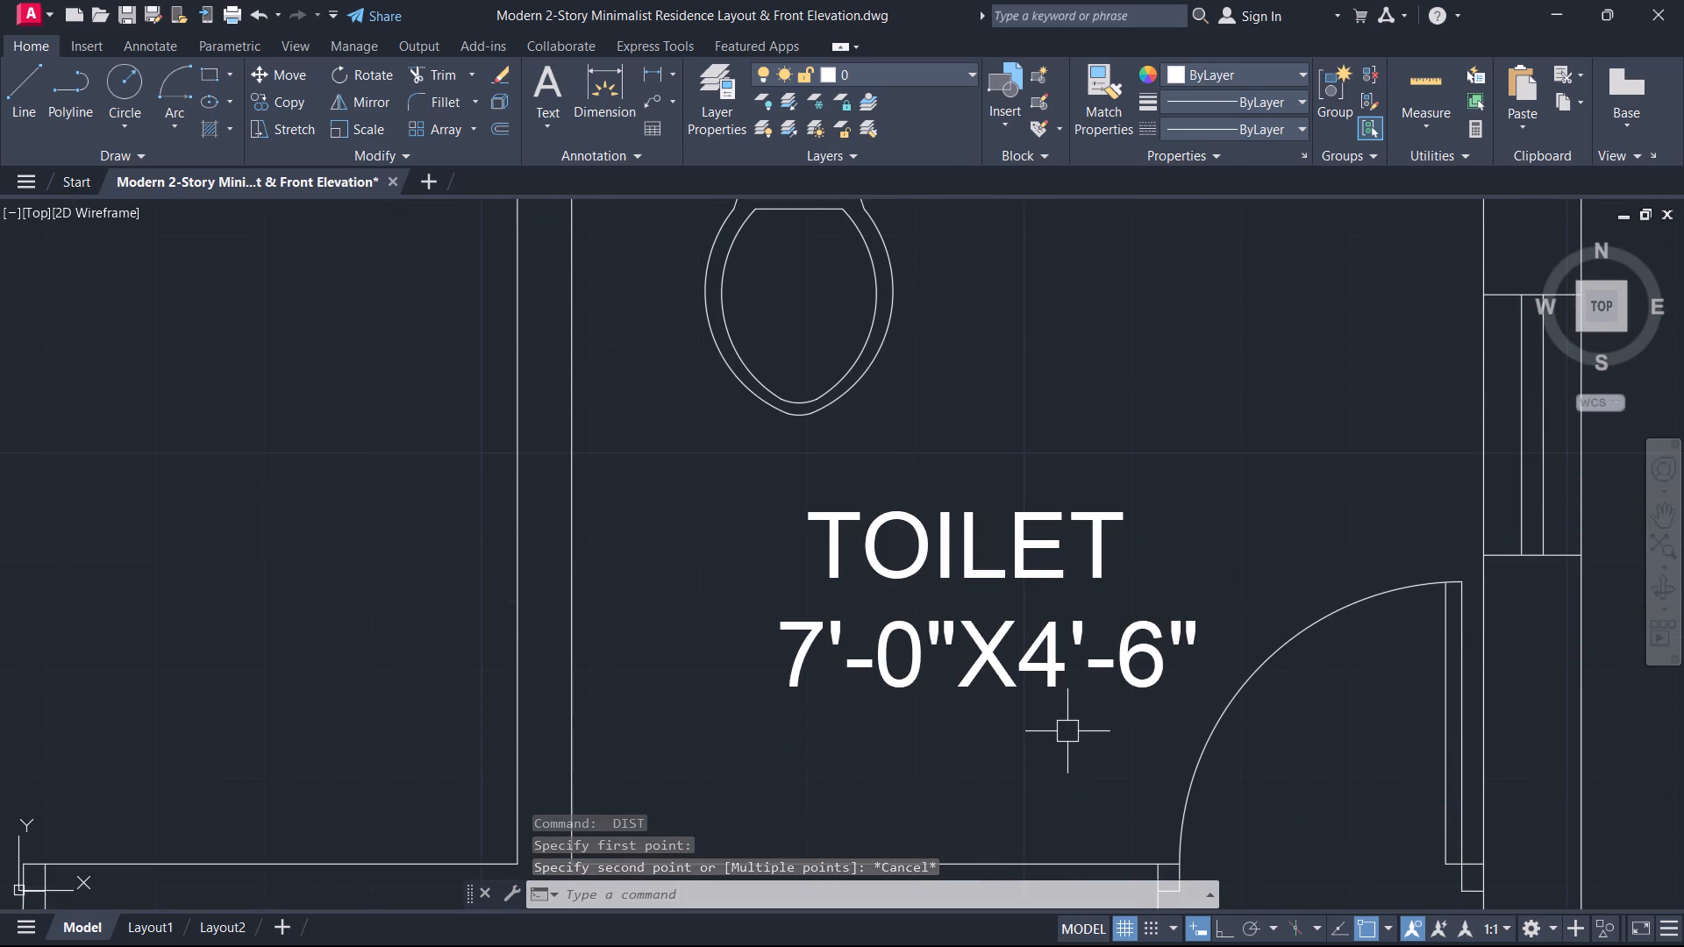
{"action": "type", "text": "DI"}
{"action": "key", "text": "space"}
{"action": "middle_click_drag", "start_coordinate": [1072, 742], "coordinate": [1079, 666]}
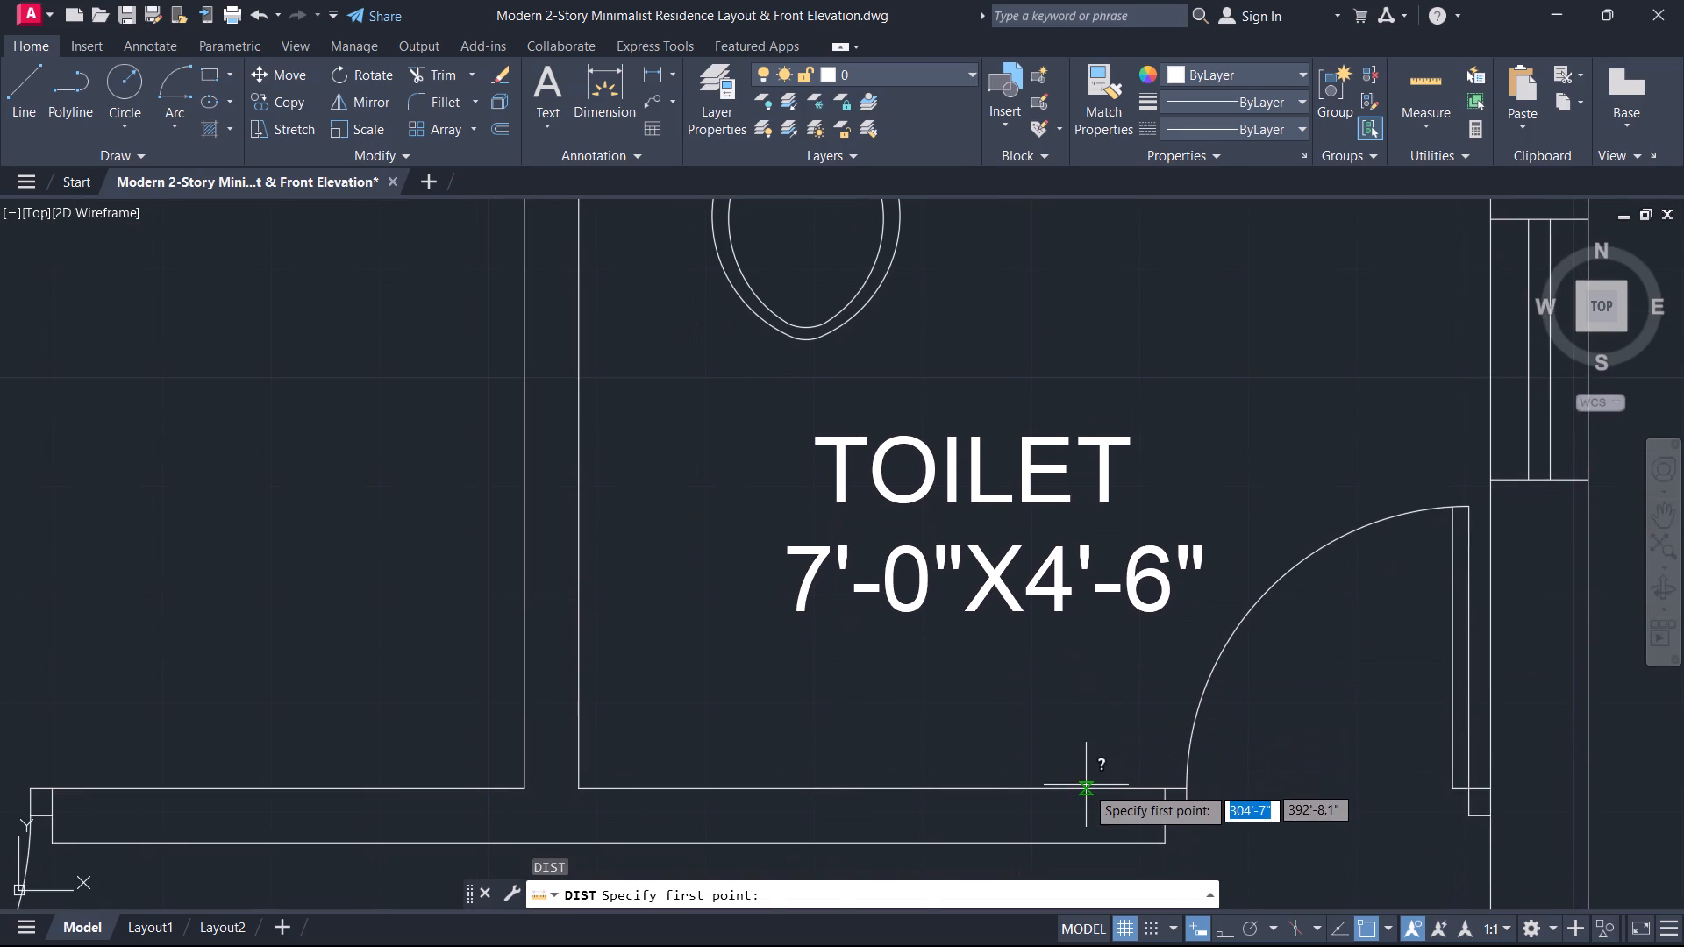
{"action": "left_click", "coordinate": [1086, 787]}
{"action": "middle_click_drag", "start_coordinate": [1070, 667], "coordinate": [1078, 836]}
{"action": "scroll", "coordinate": [1070, 667], "scroll_direction": "down", "scroll_amount": 1}
{"action": "scroll", "coordinate": [1078, 836], "scroll_direction": "down", "scroll_amount": 1}
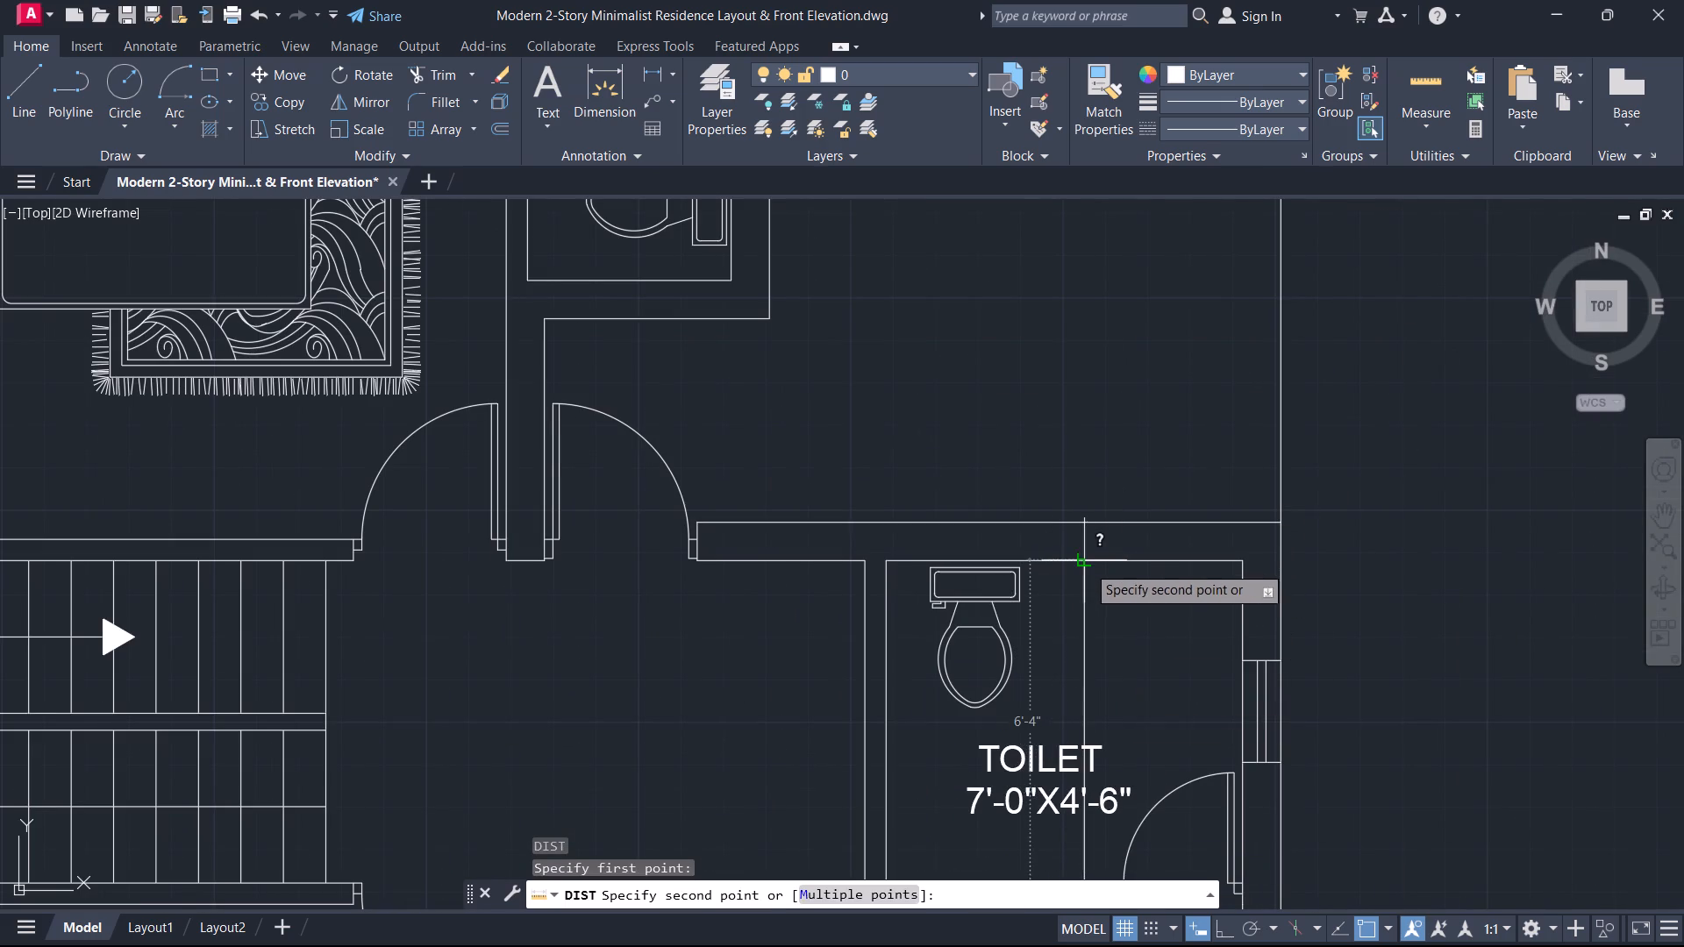
{"action": "key", "text": "Escape"}
Change the dimension line of the TOILET label beside the upper-floor central hall to 7'-0"X6'-4".
{"action": "double_click", "coordinate": [1067, 805]}
{"action": "triple_click", "coordinate": [1065, 798]}
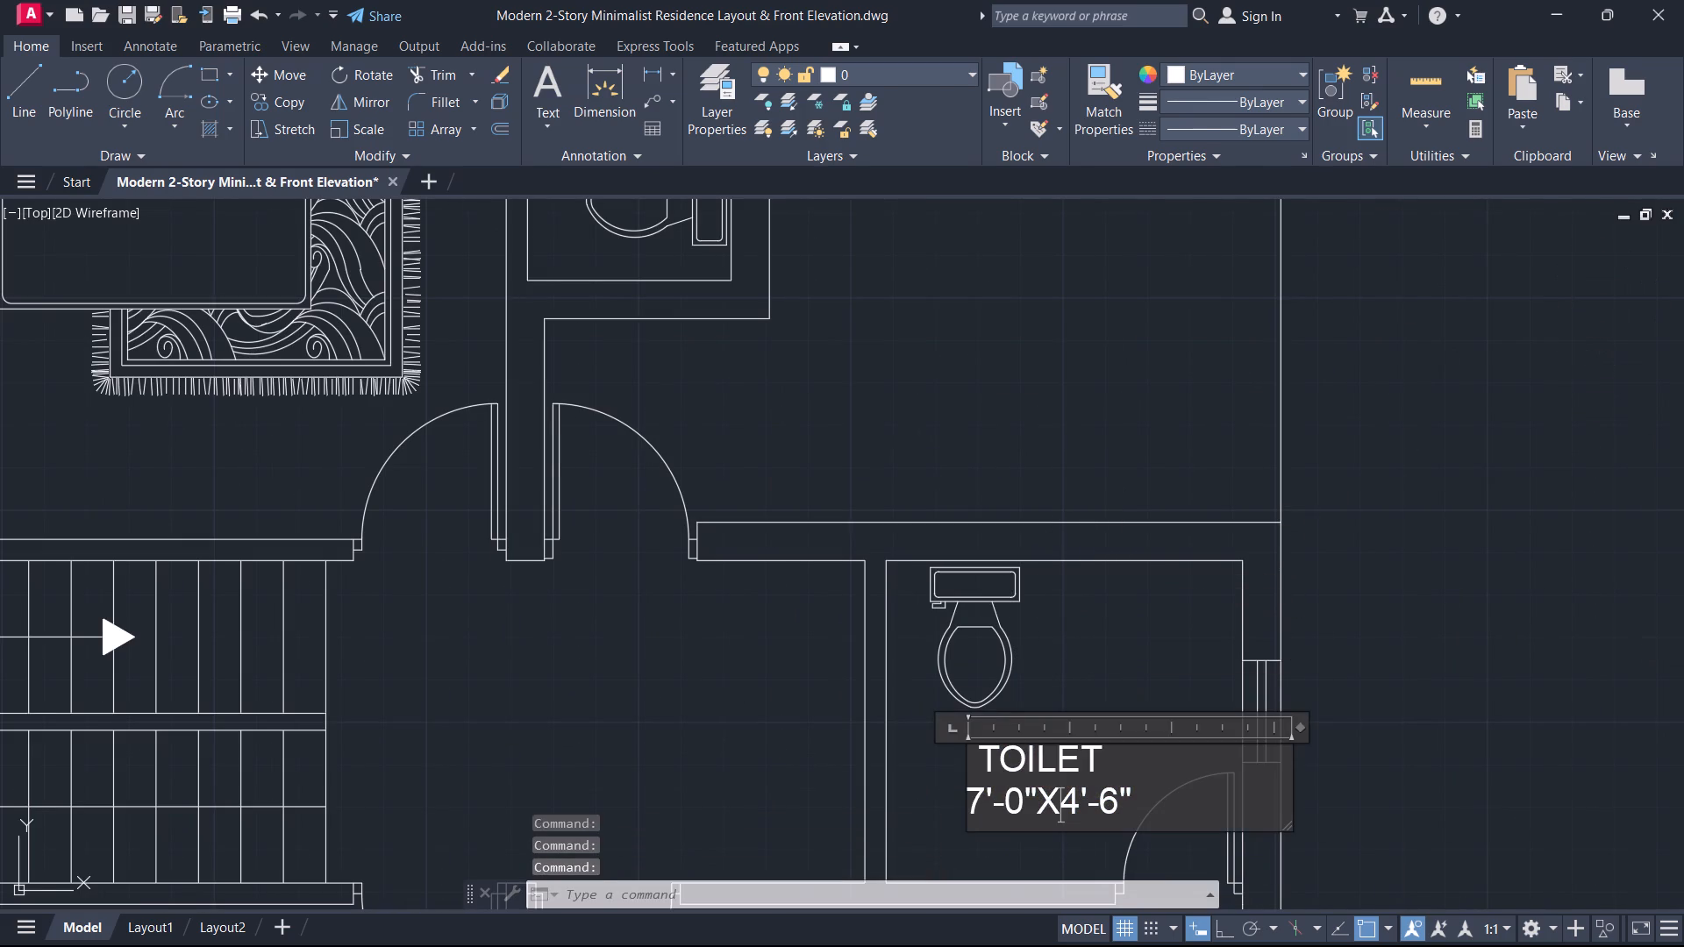
{"action": "left_click", "coordinate": [1081, 801]}
{"action": "key", "text": "BackSpace"}
{"action": "key", "text": "6"}
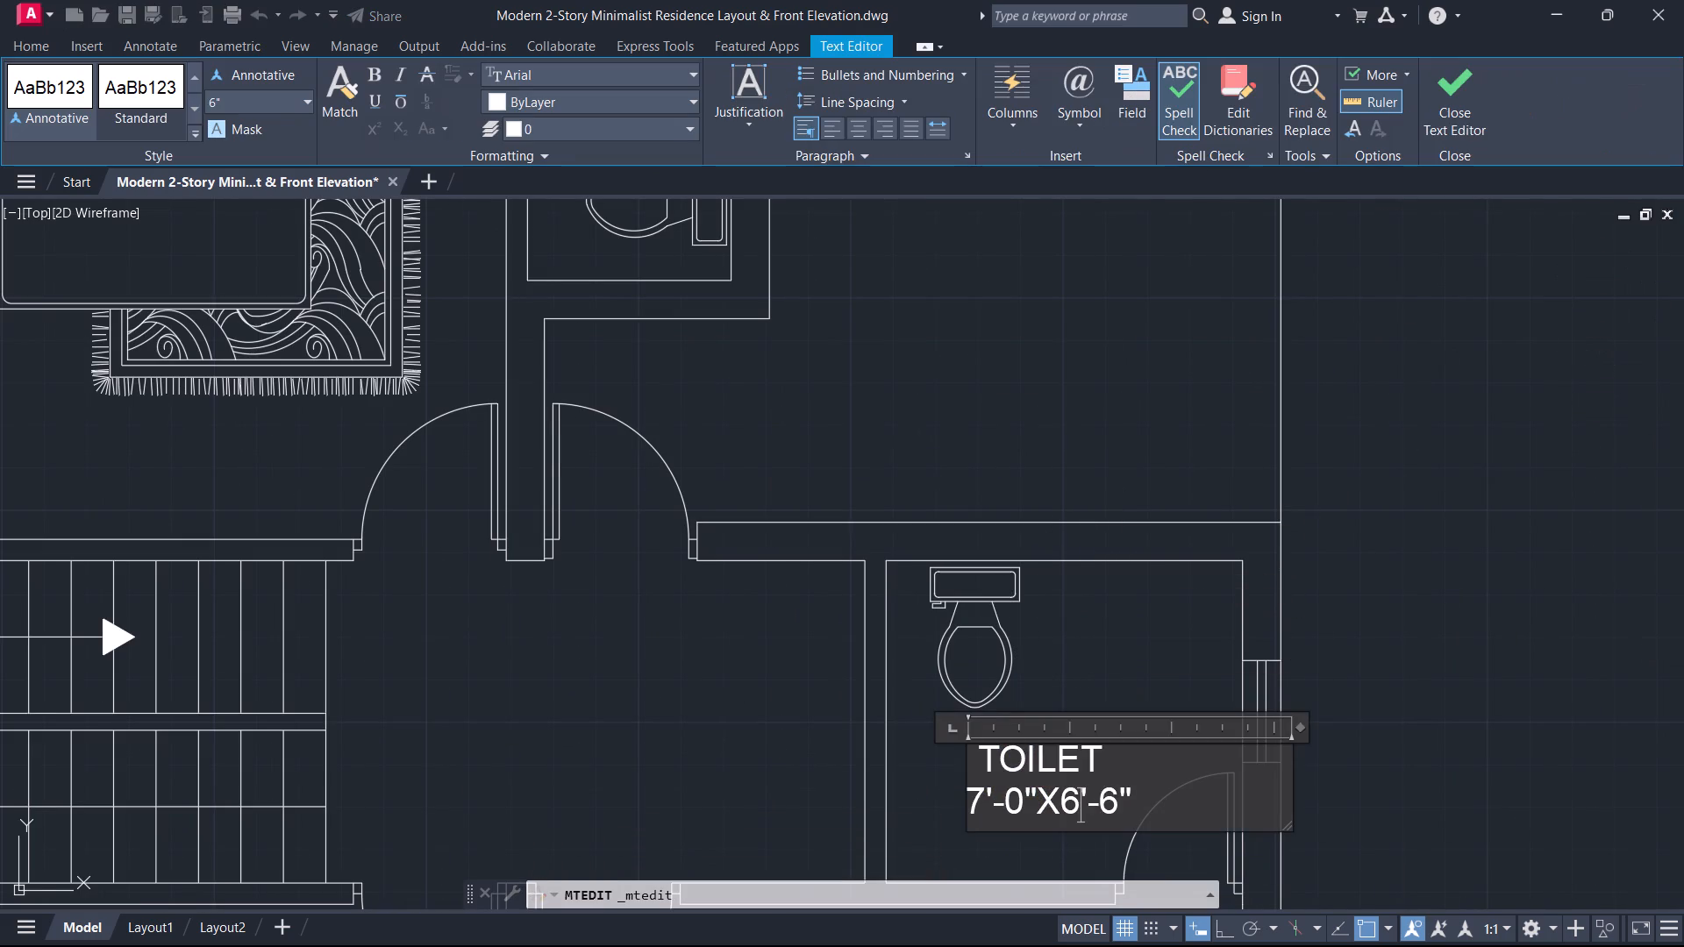
{"action": "key", "text": "0"}
{"action": "key", "text": "BackSpace"}
{"action": "key", "text": "Right"}
{"action": "key", "text": "Right"}
{"action": "key", "text": "Right"}
{"action": "key", "text": "BackSpace"}
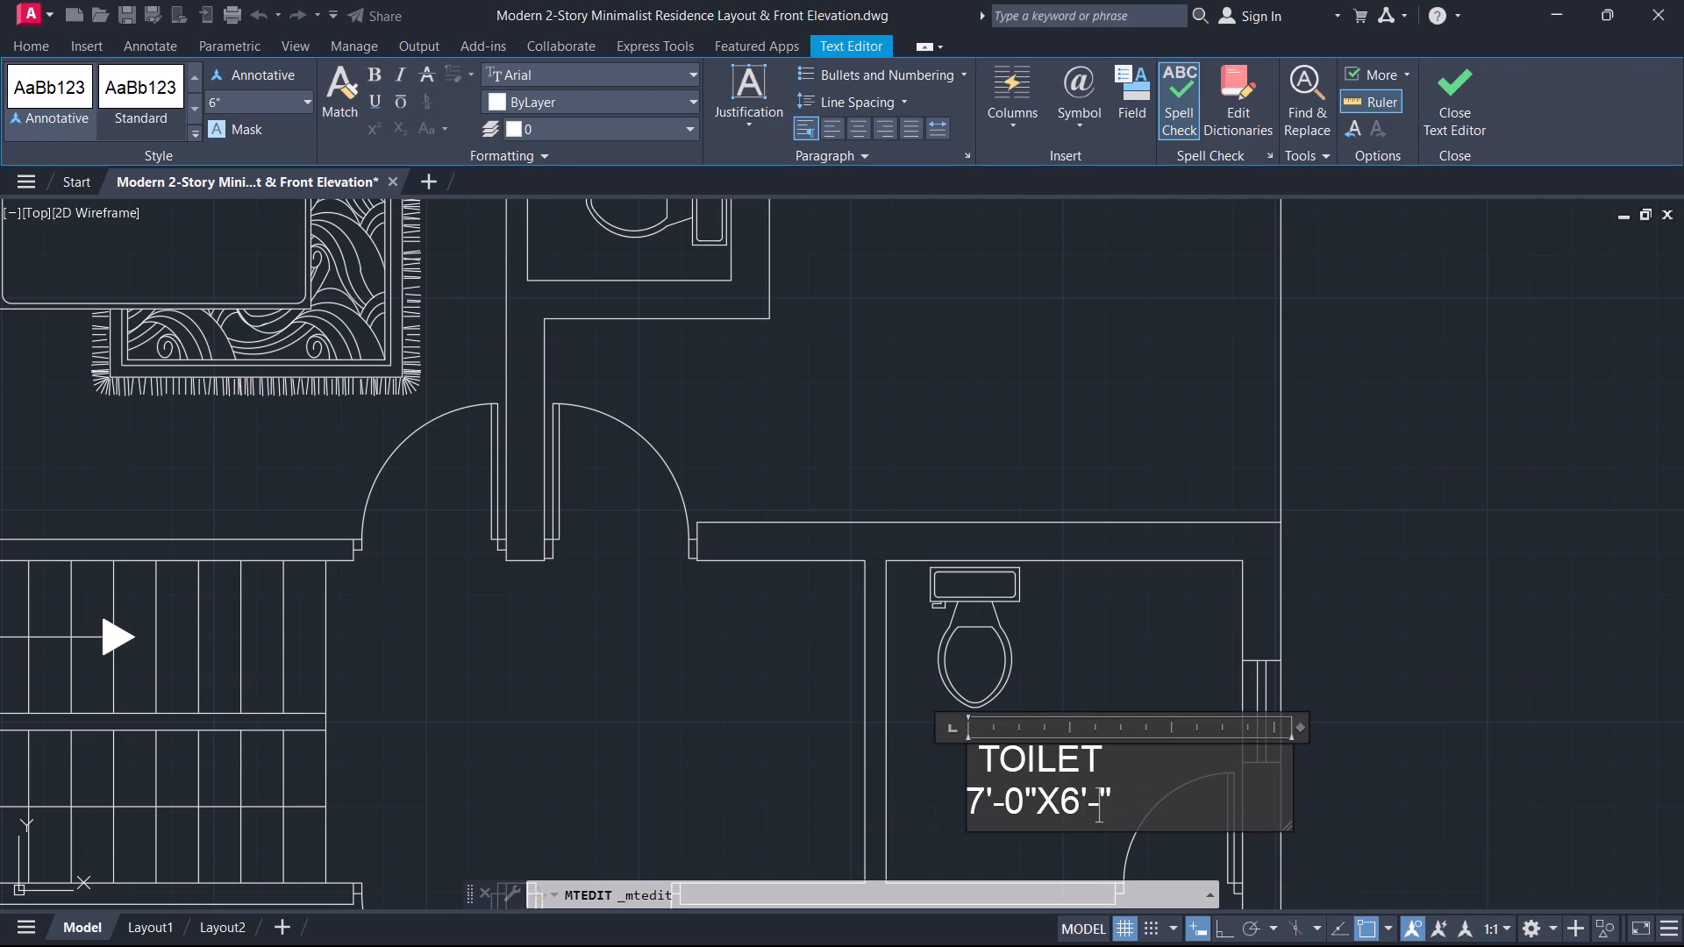
{"action": "key", "text": "4"}
{"action": "left_click", "coordinate": [1440, 113]}
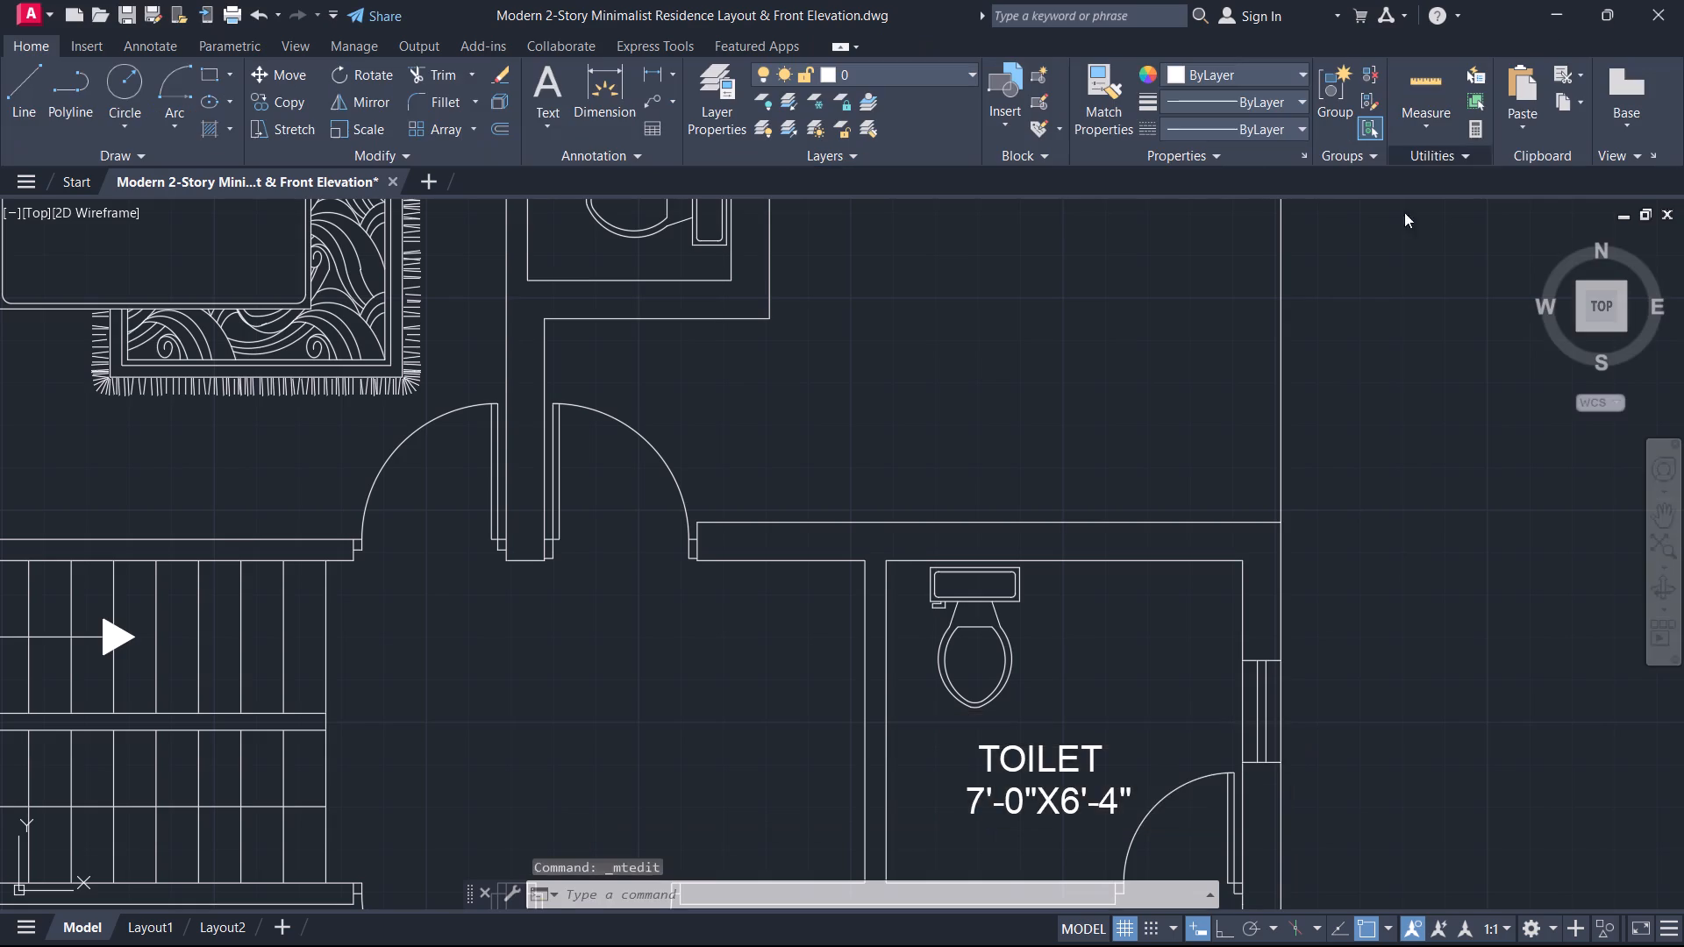
Copy the upper-floor hall TOILET label into the north bedroom's attached toilet, between its door and the toilet fixture.
{"action": "scroll", "coordinate": [1238, 536], "scroll_direction": "down", "scroll_amount": 3}
{"action": "scroll", "coordinate": [1141, 626], "scroll_direction": "up", "scroll_amount": 1}
{"action": "middle_click_drag", "start_coordinate": [1141, 626], "coordinate": [1135, 588]}
{"action": "scroll", "coordinate": [1141, 626], "scroll_direction": "up", "scroll_amount": 1}
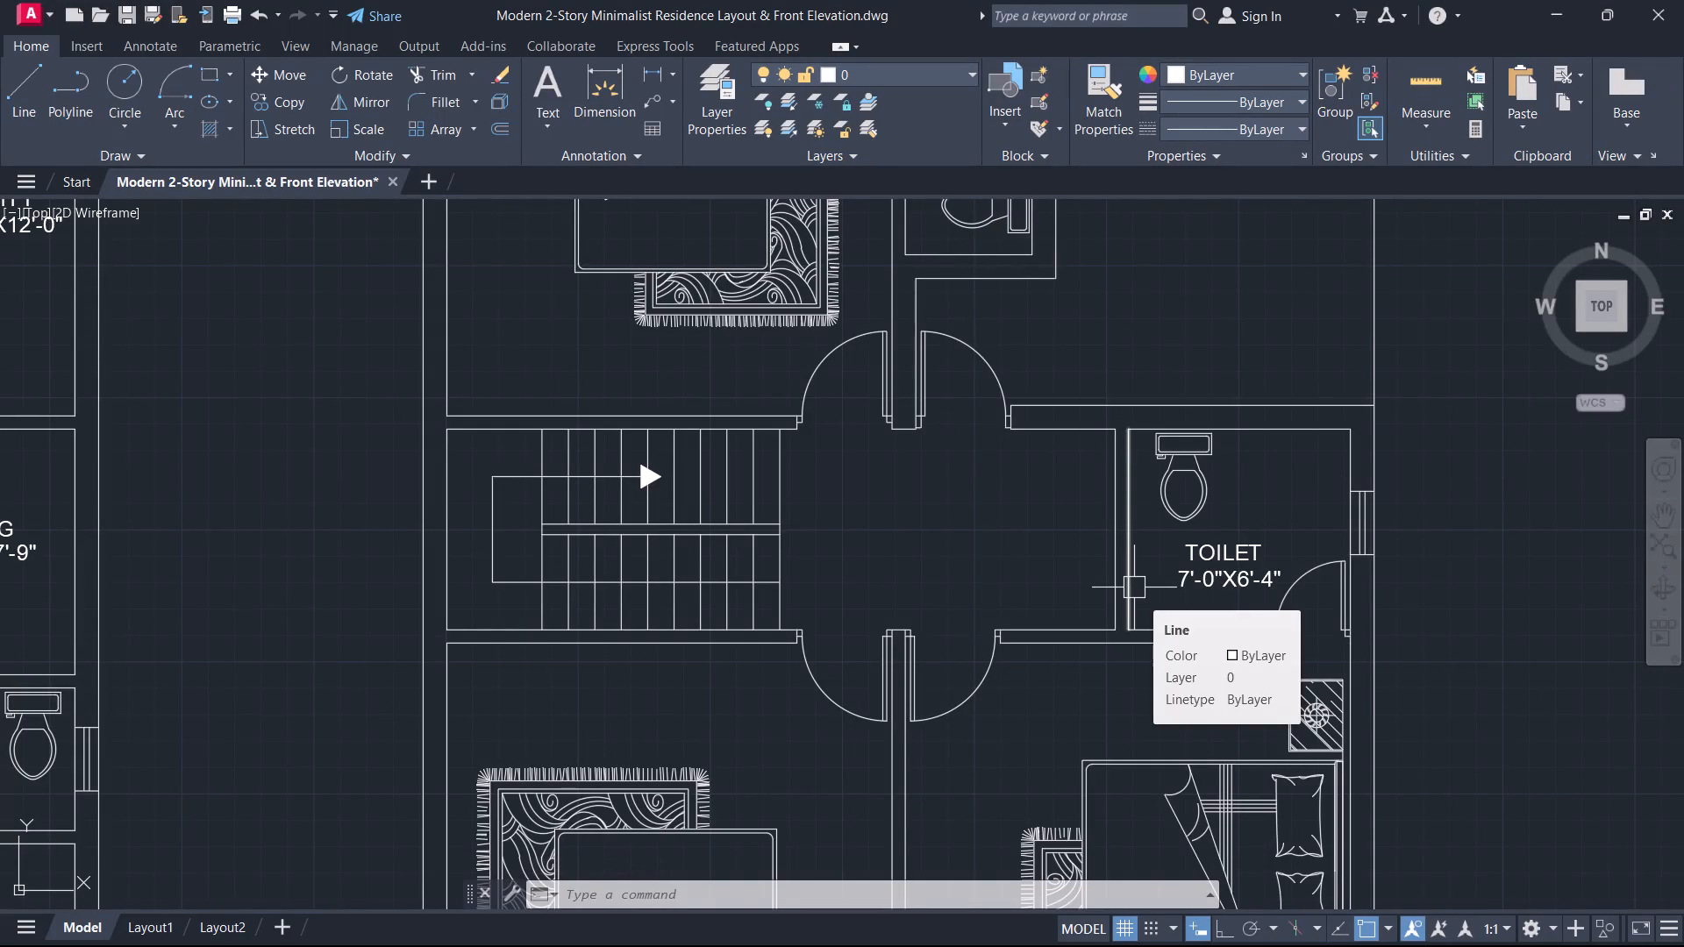
{"action": "scroll", "coordinate": [759, 777], "scroll_direction": "down", "scroll_amount": 1}
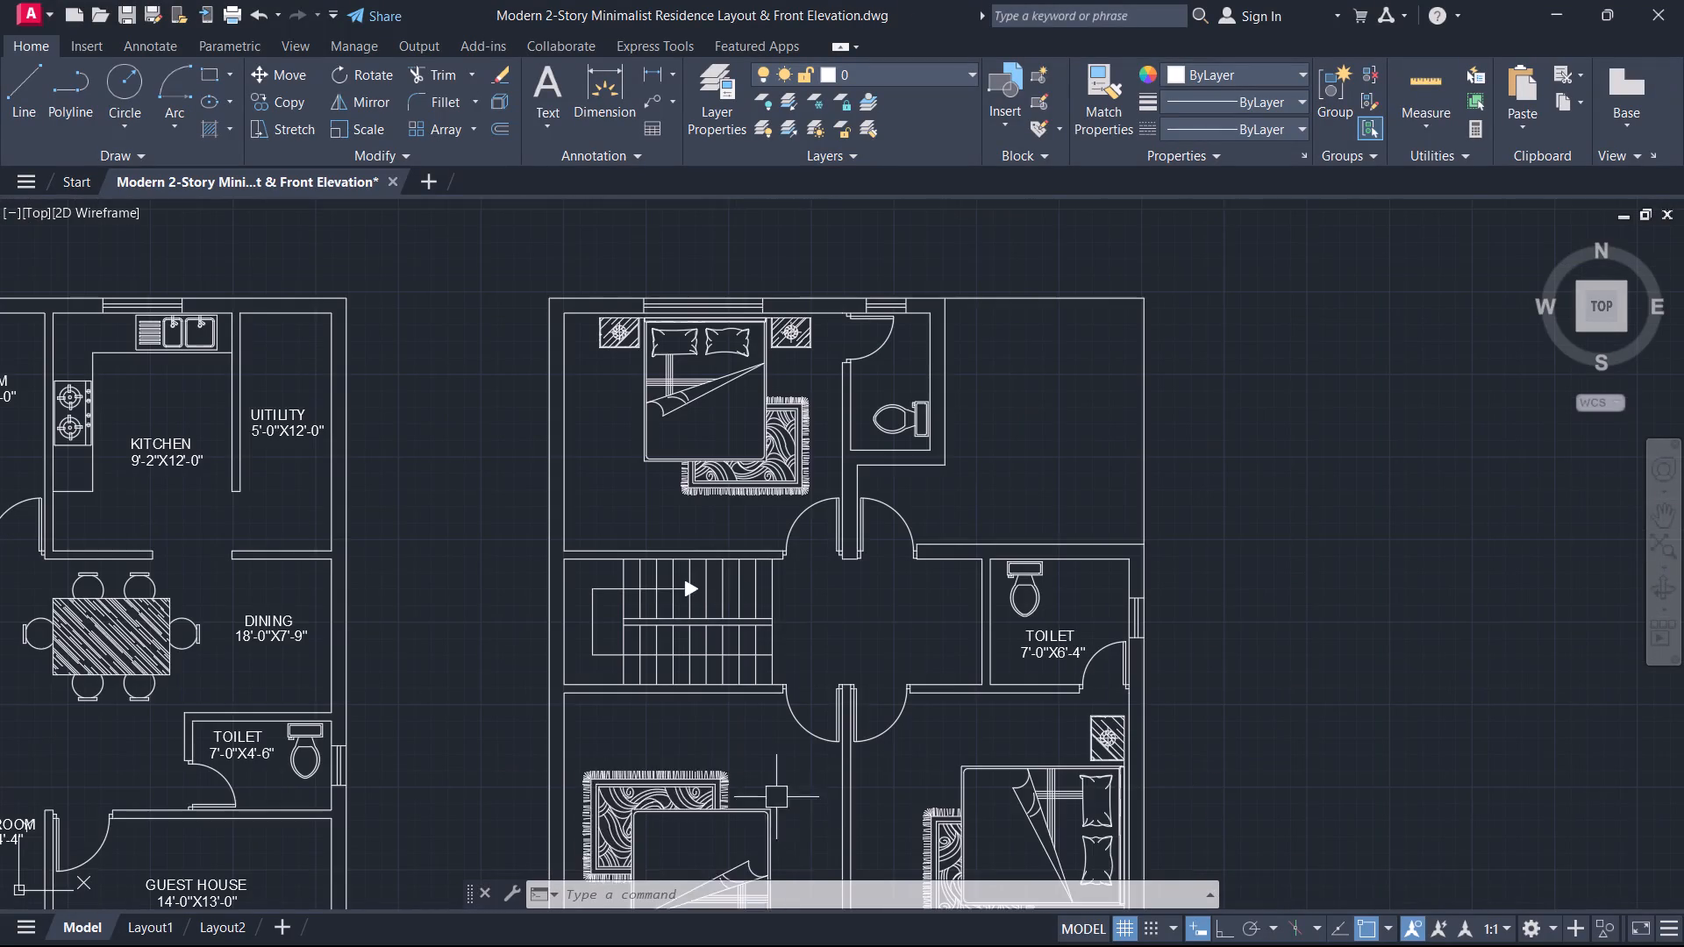
{"action": "middle_click_drag", "start_coordinate": [968, 695], "coordinate": [1037, 440]}
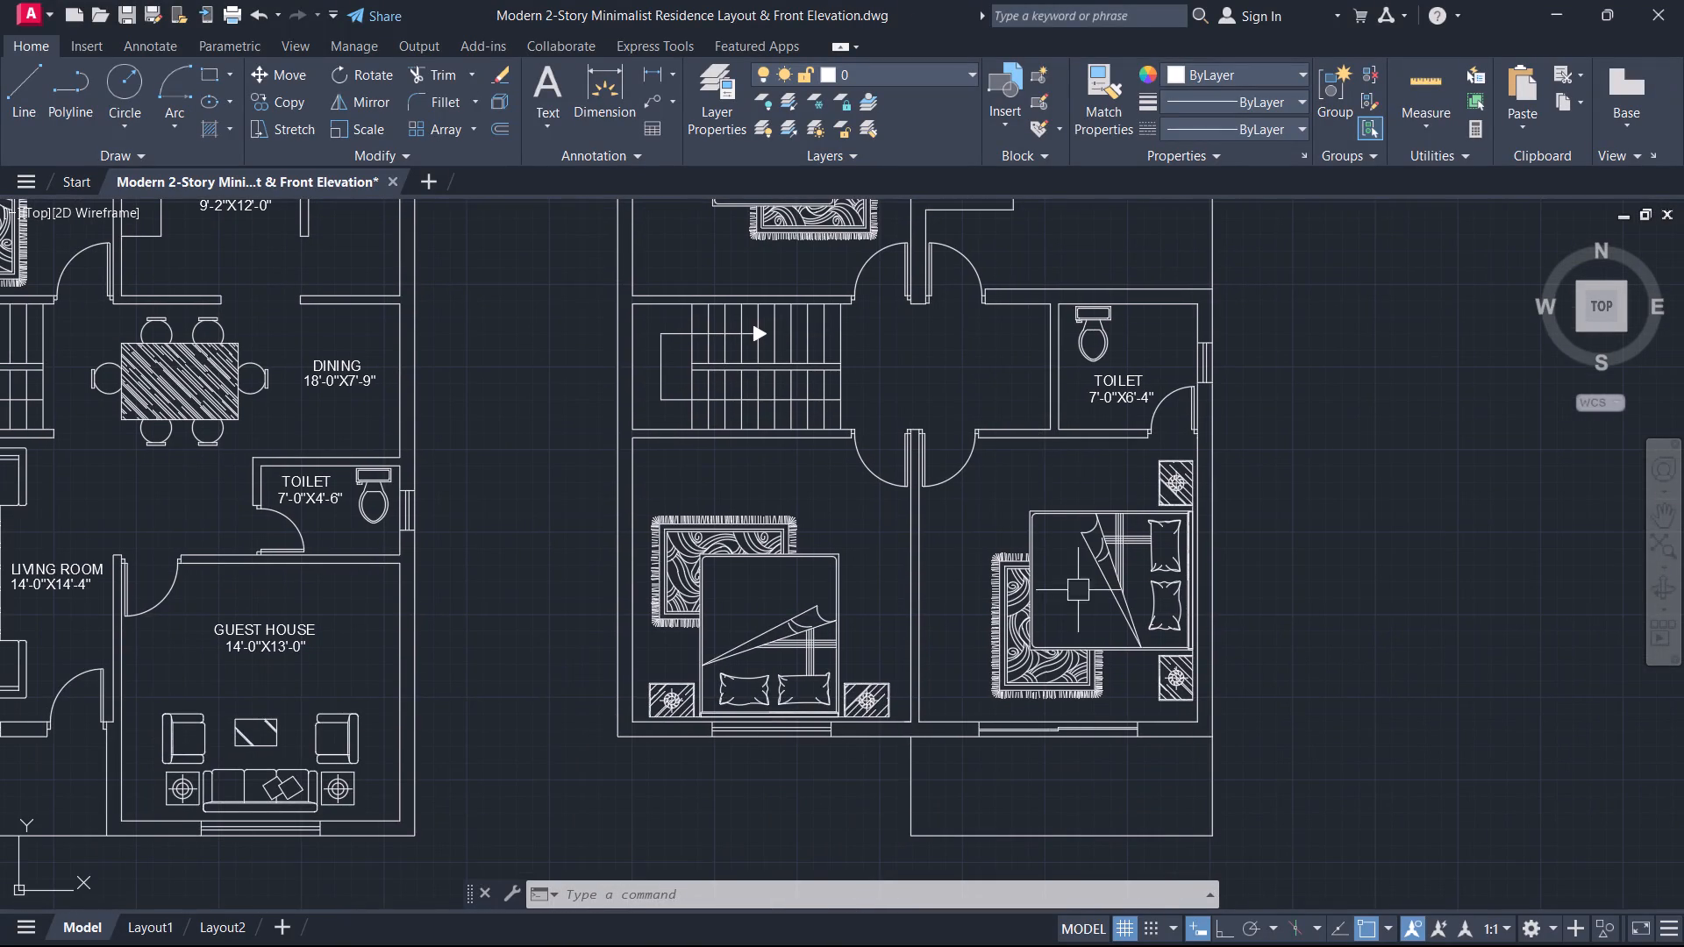
{"action": "scroll", "coordinate": [1078, 613], "scroll_direction": "down", "scroll_amount": 1}
{"action": "middle_click_drag", "start_coordinate": [1078, 618], "coordinate": [1058, 766]}
{"action": "scroll", "coordinate": [1064, 767], "scroll_direction": "up", "scroll_amount": 1}
{"action": "middle_click_drag", "start_coordinate": [956, 565], "coordinate": [1123, 724]}
{"action": "scroll", "coordinate": [1218, 694], "scroll_direction": "up", "scroll_amount": 1}
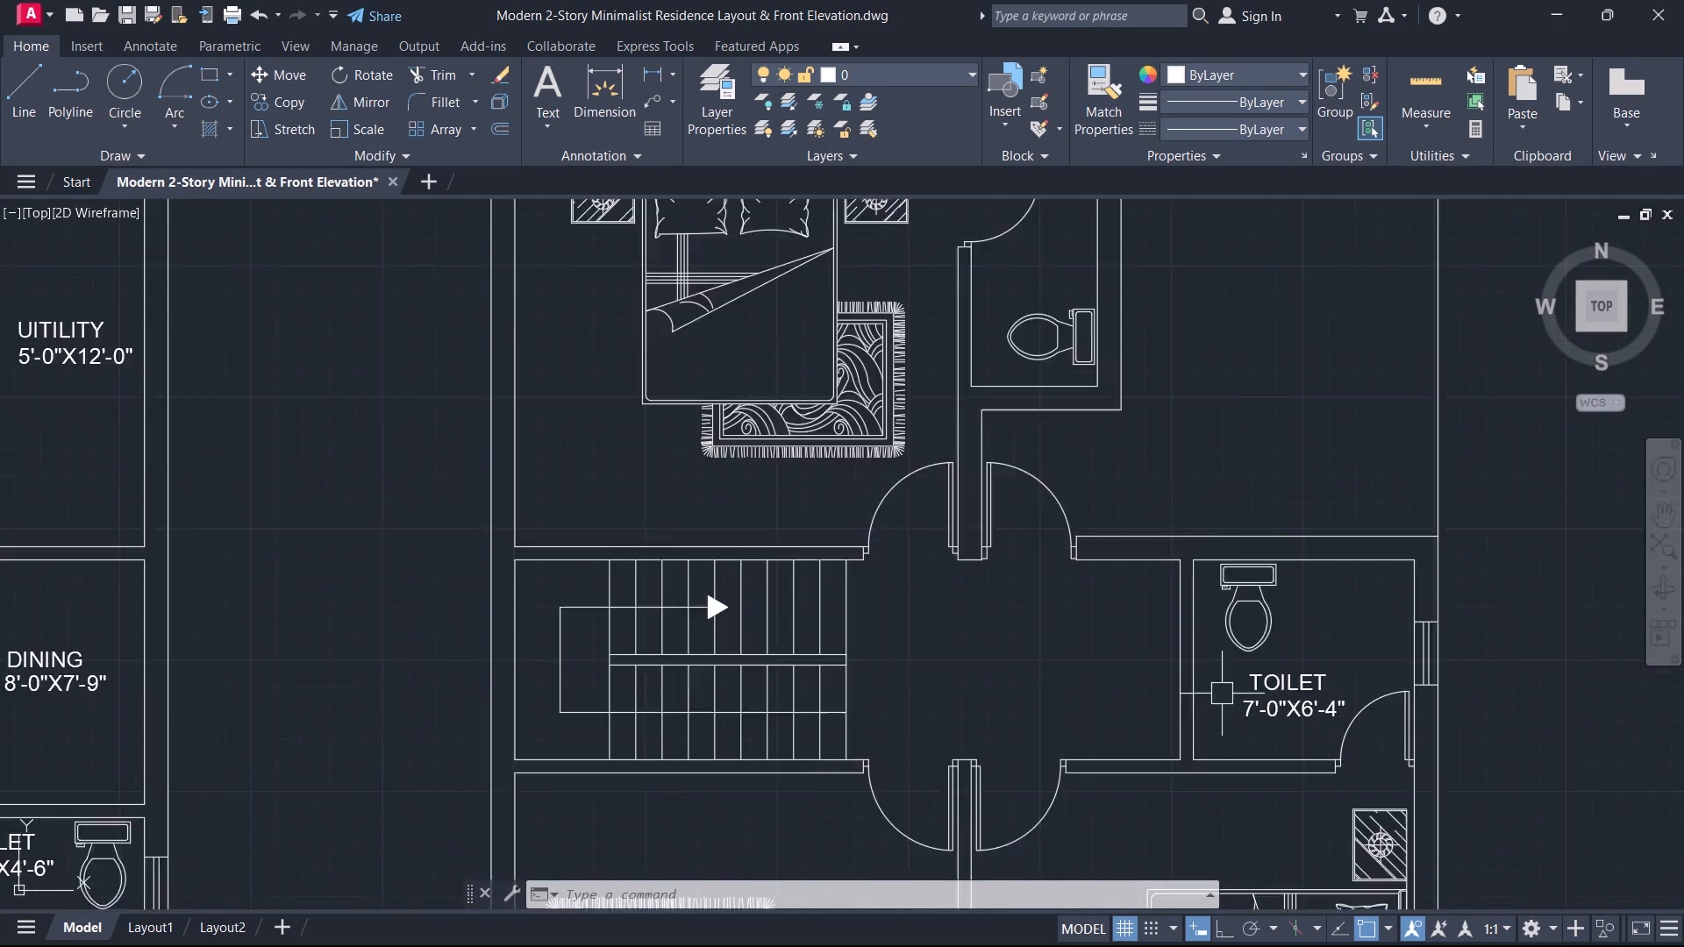
{"action": "scroll", "coordinate": [1222, 694], "scroll_direction": "up", "scroll_amount": 1}
{"action": "left_click", "coordinate": [1323, 750]}
{"action": "left_click", "coordinate": [1296, 704]}
{"action": "type", "text": "CO"}
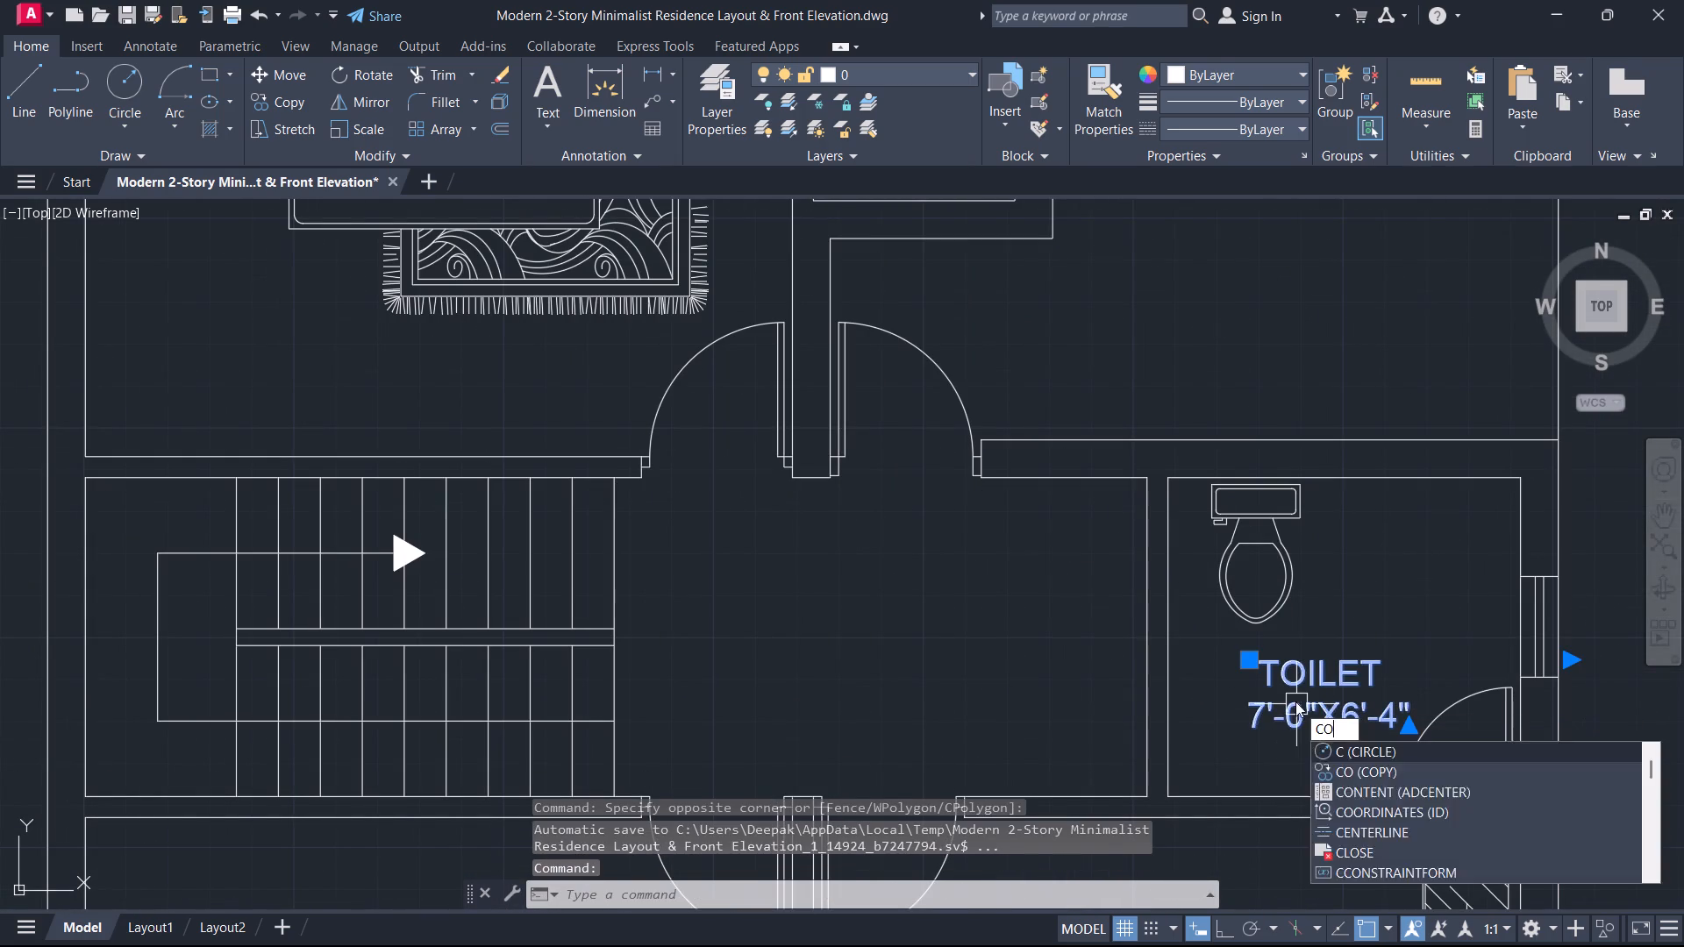
{"action": "key", "text": "space"}
{"action": "left_click_drag", "start_coordinate": [1311, 663], "coordinate": [1304, 655]}
{"action": "scroll", "coordinate": [1245, 650], "scroll_direction": "down", "scroll_amount": 1}
{"action": "middle_click_drag", "start_coordinate": [1245, 650], "coordinate": [1155, 946]}
{"action": "scroll", "coordinate": [958, 551], "scroll_direction": "up", "scroll_amount": 3}
{"action": "middle_click_drag", "start_coordinate": [908, 760], "coordinate": [986, 161]}
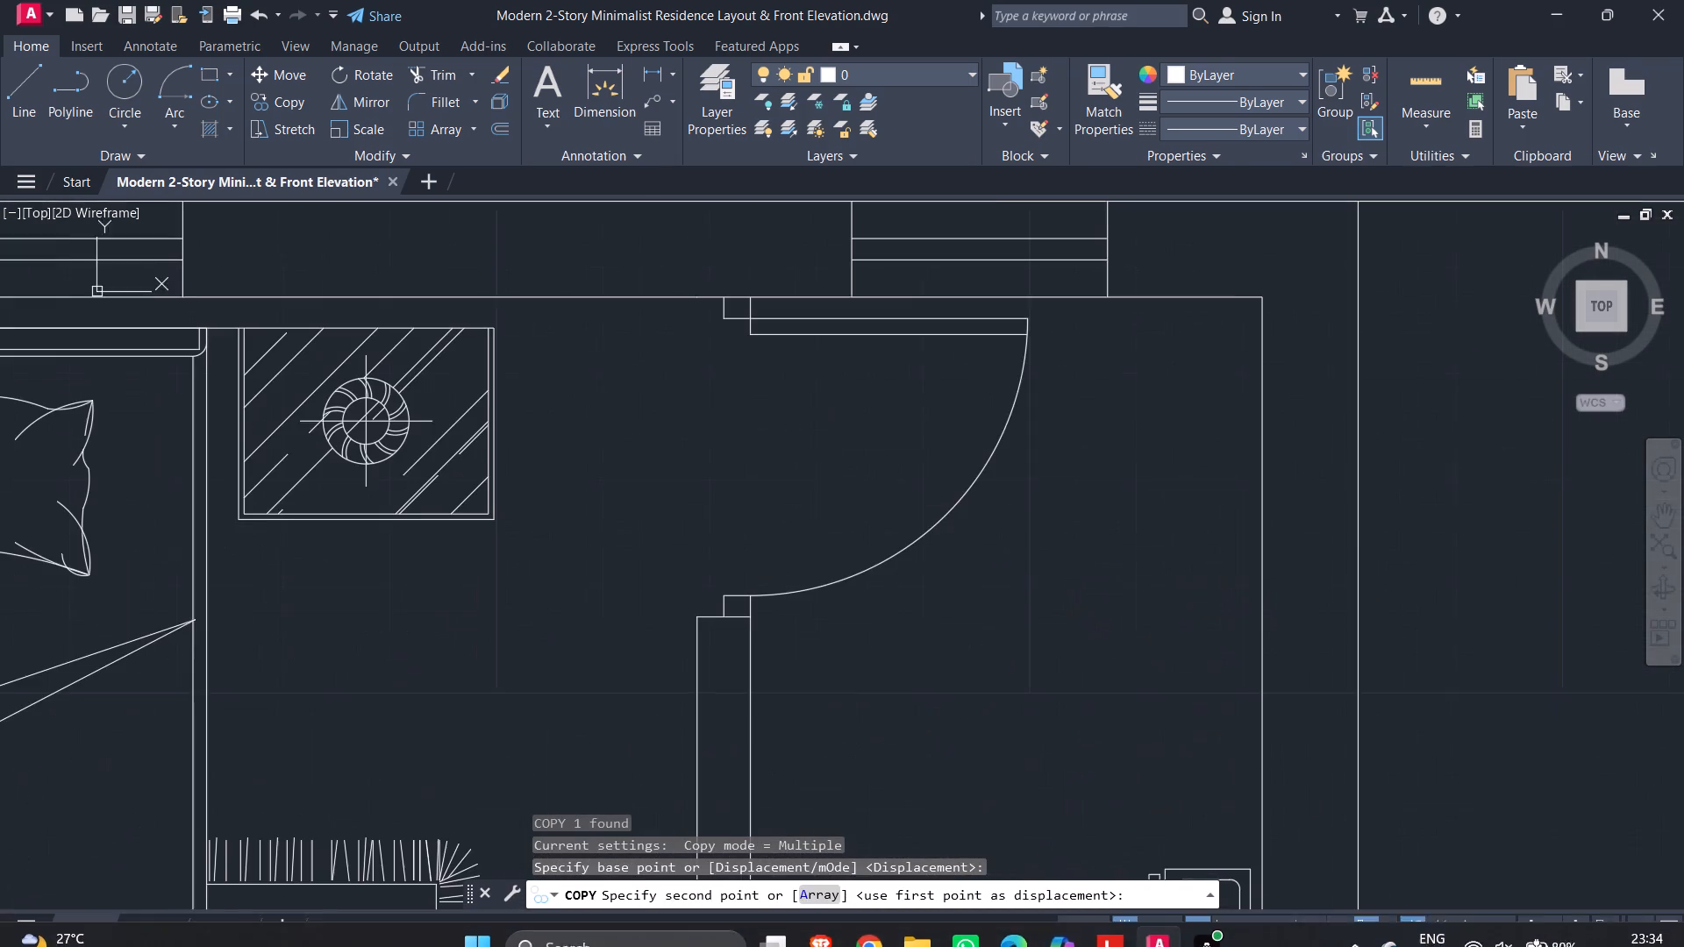
{"action": "middle_click_drag", "start_coordinate": [986, 161], "coordinate": [986, 160]}
{"action": "middle_click_drag", "start_coordinate": [886, 558], "coordinate": [878, 278]}
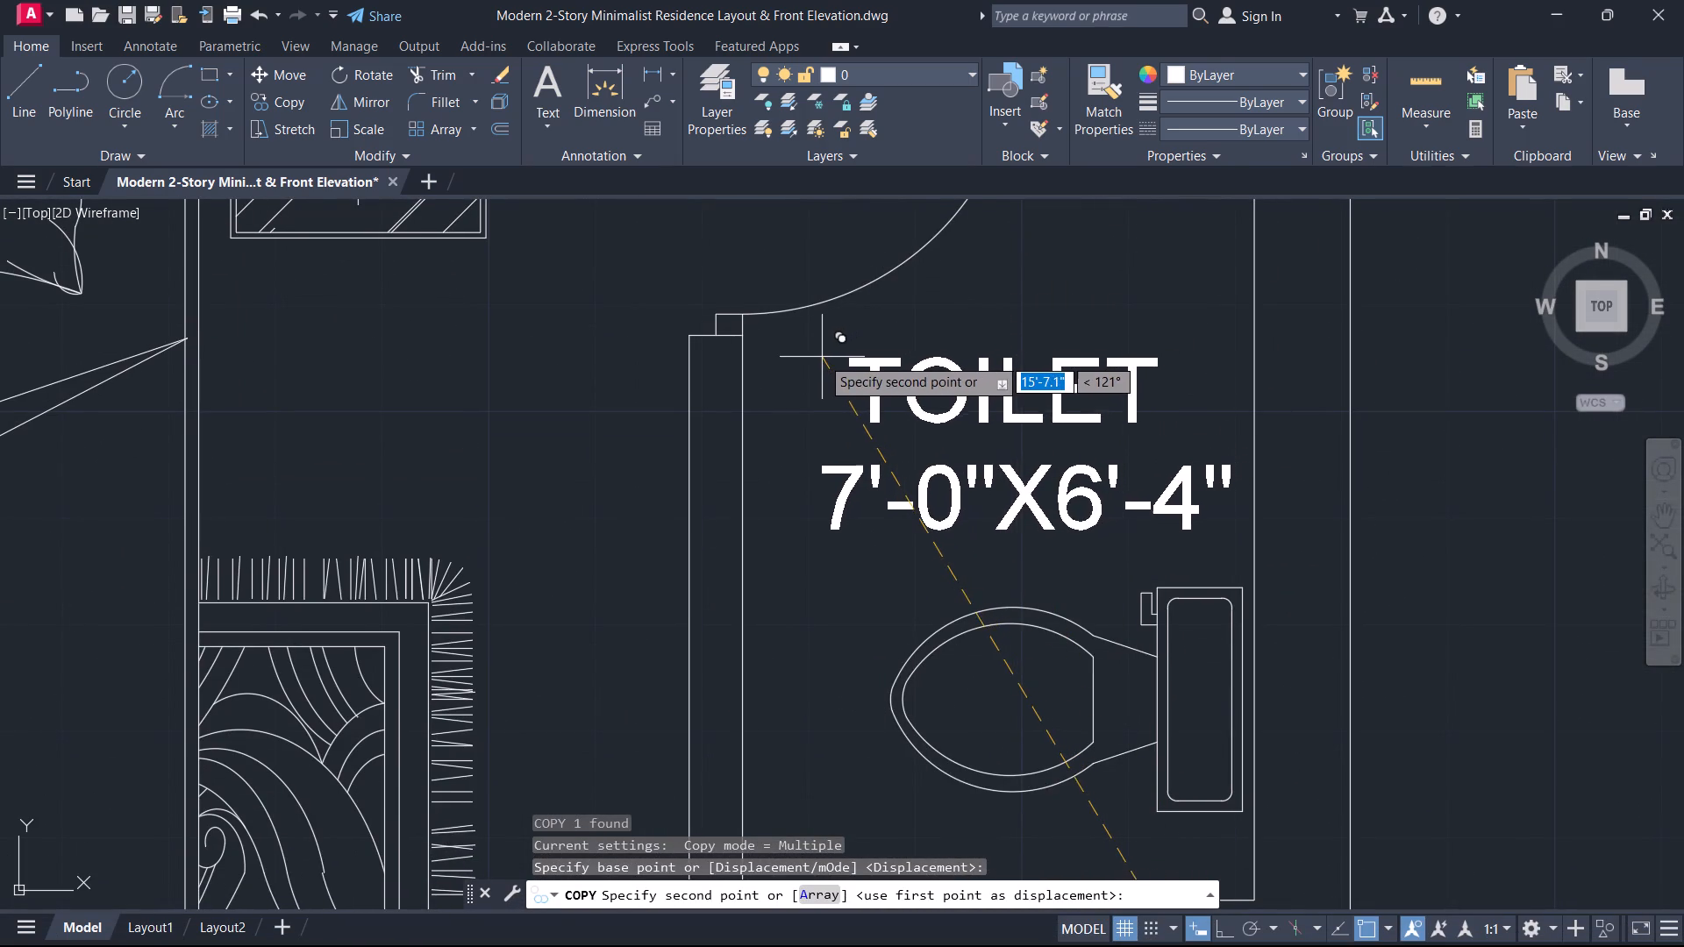
{"action": "left_click", "coordinate": [817, 355]}
{"action": "key", "text": "Escape"}
Measure the width and depth of the north bedroom's attached toilet, starting from its inner corner below the fixture.
{"action": "key", "text": "d"}
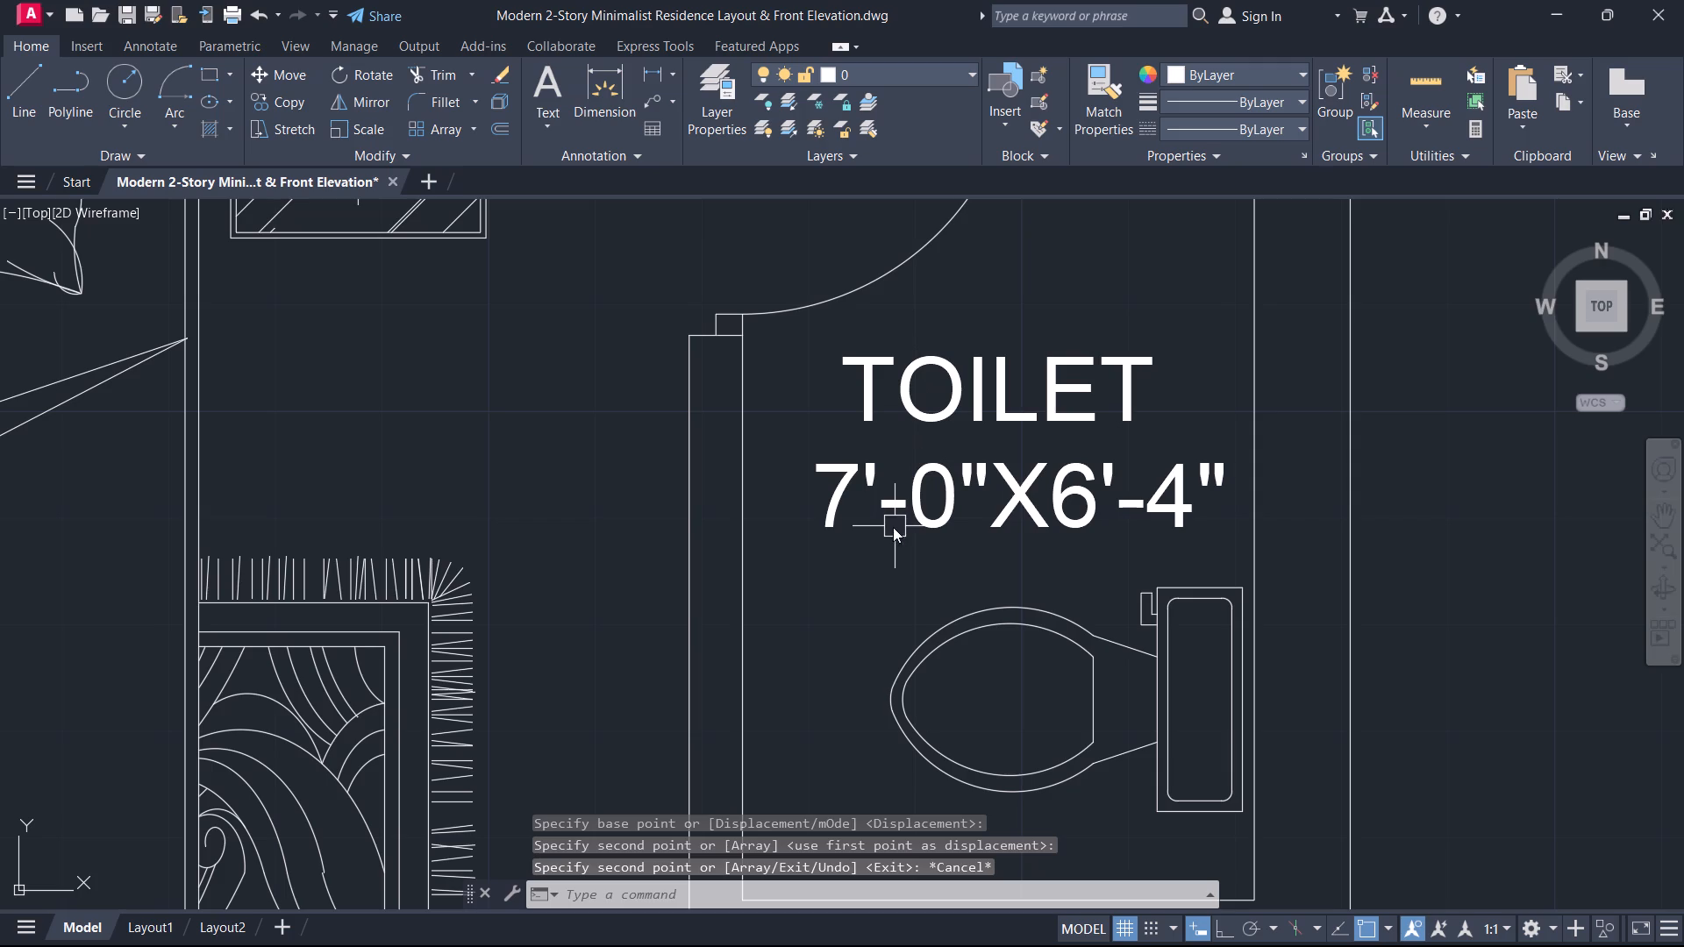
{"action": "key", "text": "i"}
{"action": "key", "text": "space"}
{"action": "middle_click_drag", "start_coordinate": [825, 586], "coordinate": [848, 389]}
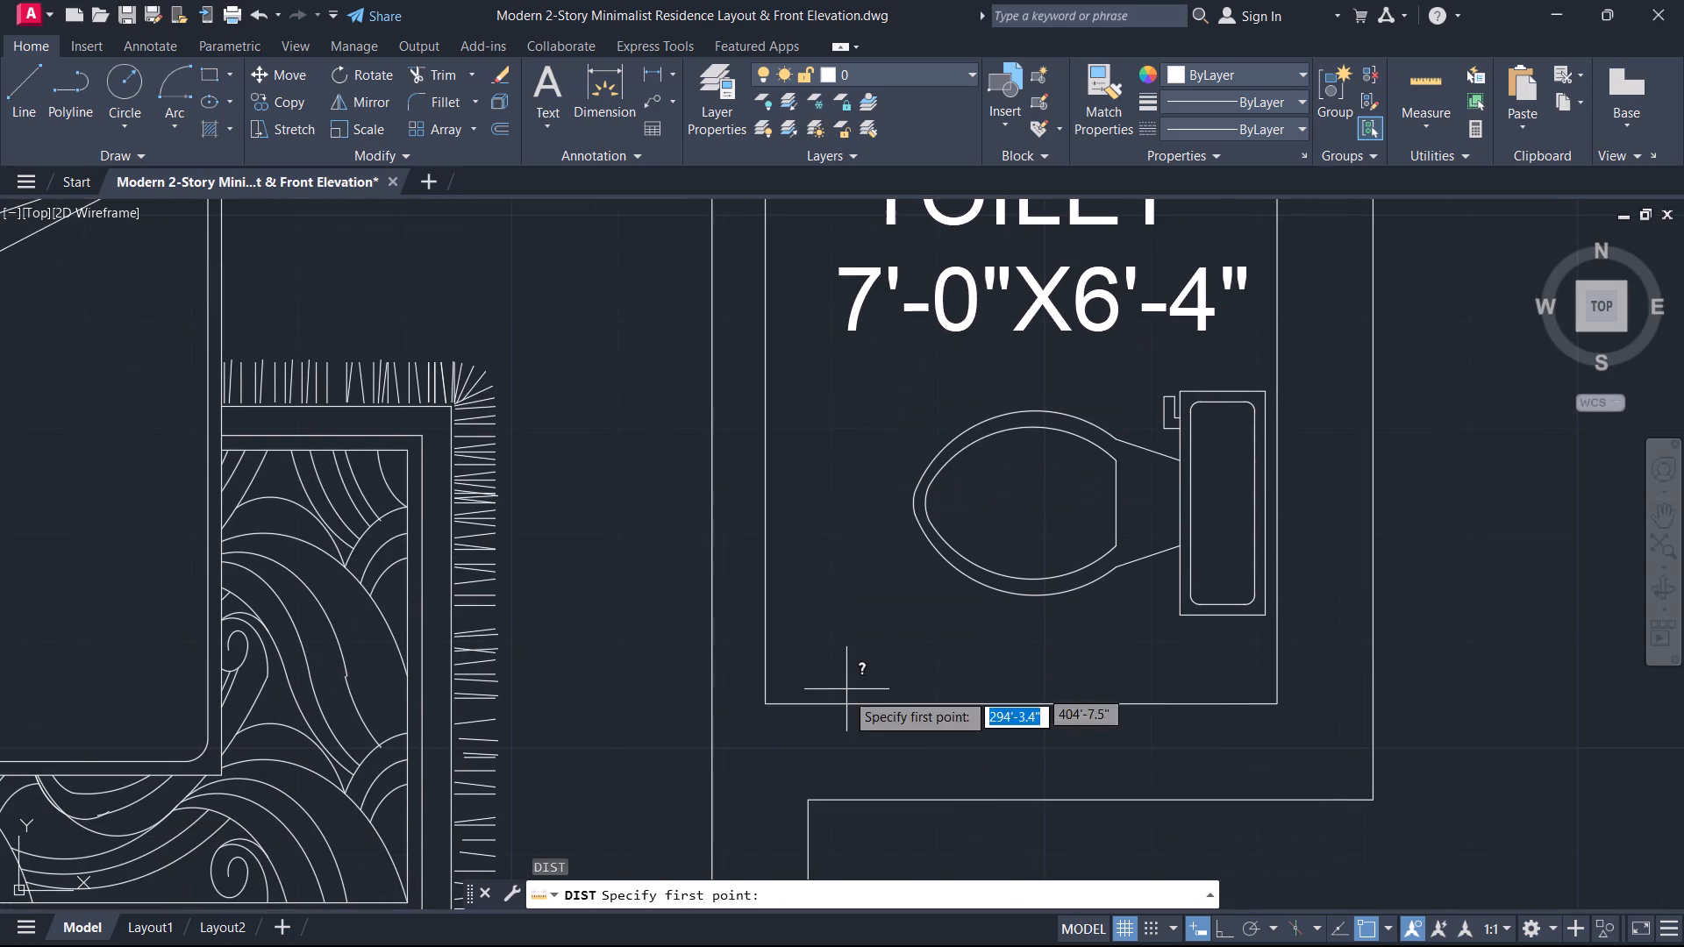
{"action": "left_click_drag", "start_coordinate": [771, 704], "coordinate": [779, 706]}
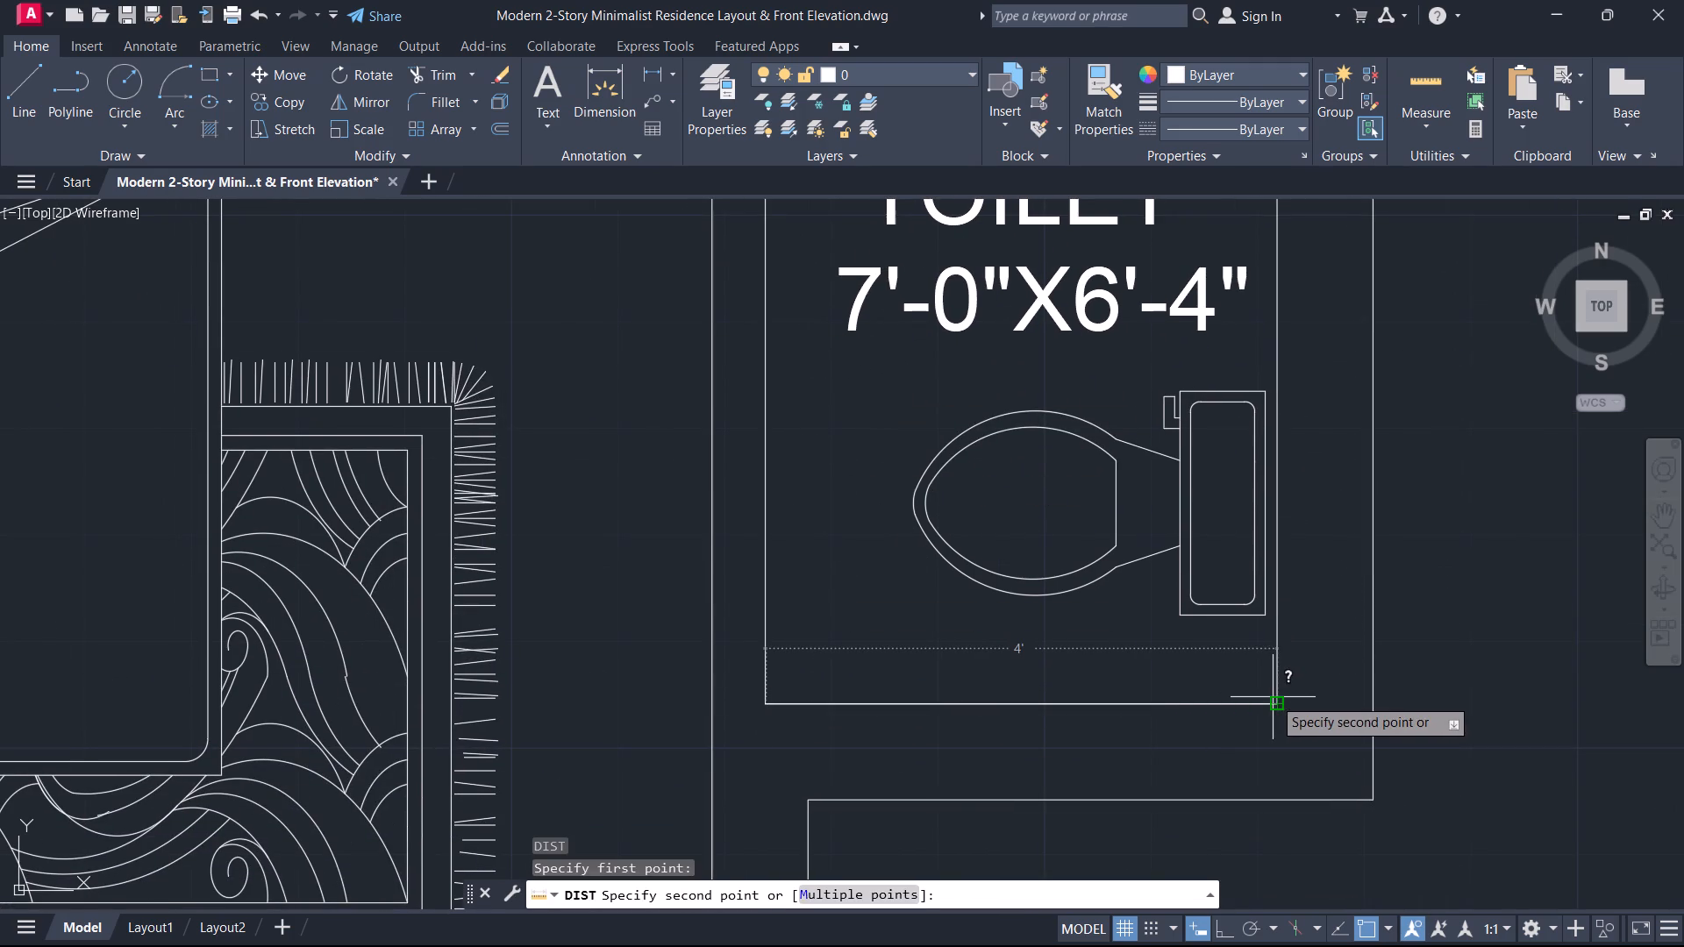
{"action": "scroll", "coordinate": [879, 509], "scroll_direction": "down", "scroll_amount": 1}
{"action": "scroll", "coordinate": [879, 509], "scroll_direction": "up", "scroll_amount": 1}
{"action": "middle_click_drag", "start_coordinate": [879, 509], "coordinate": [878, 781]}
{"action": "scroll", "coordinate": [854, 508], "scroll_direction": "down", "scroll_amount": 2}
{"action": "middle_click_drag", "start_coordinate": [854, 507], "coordinate": [844, 761]}
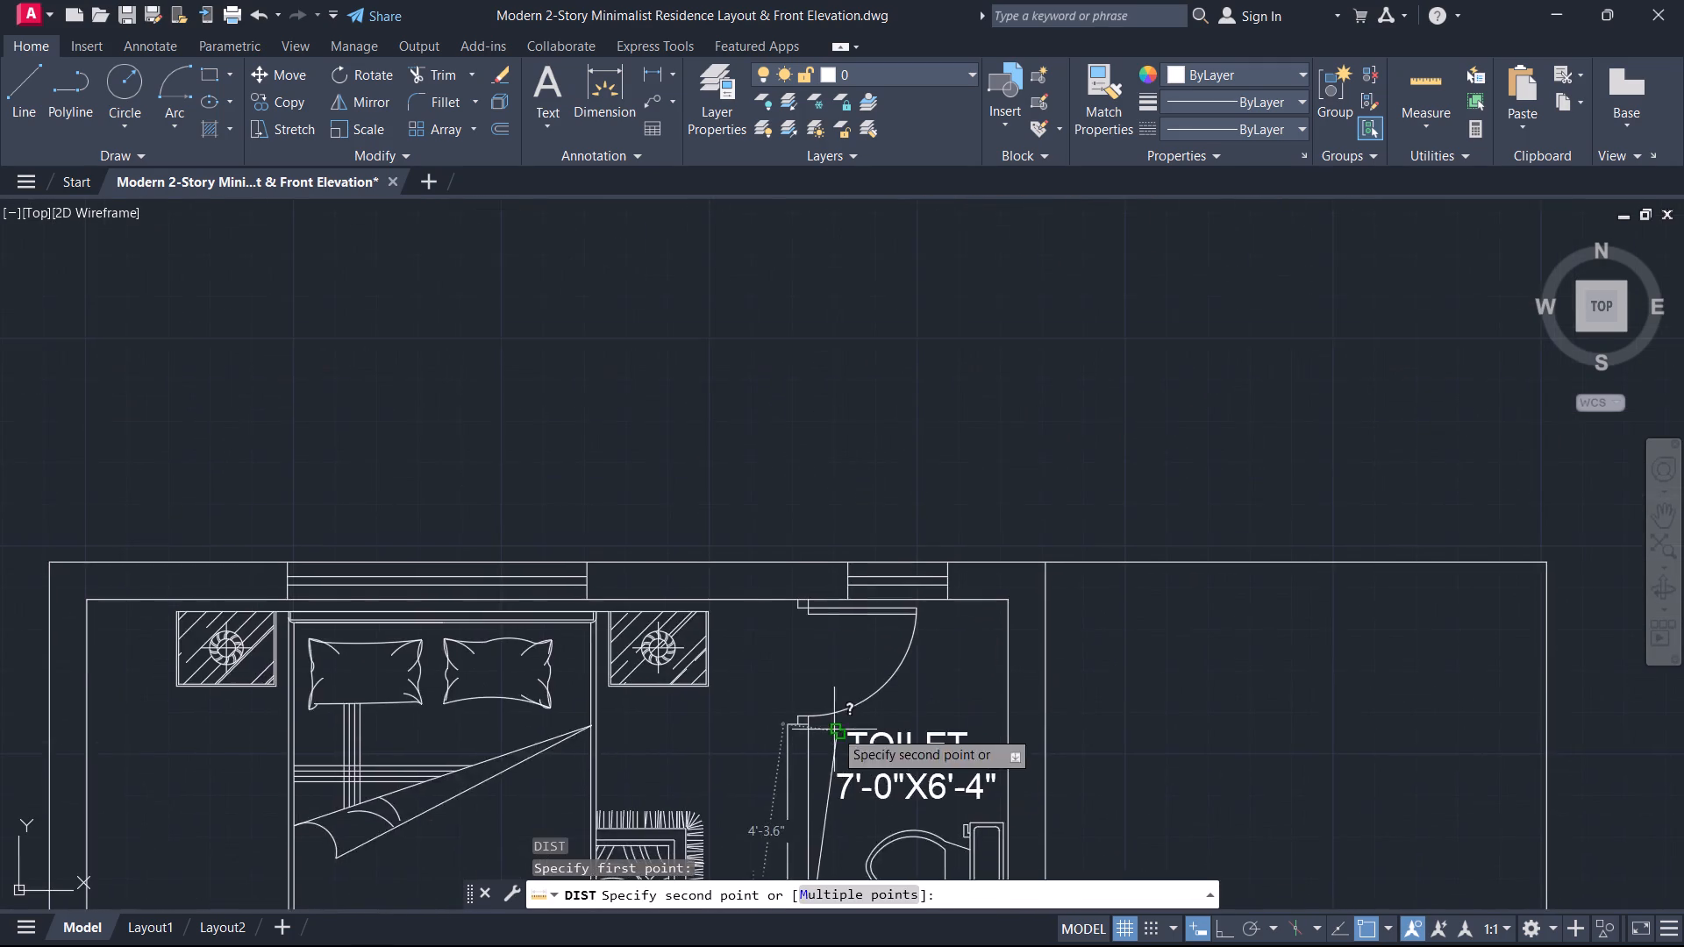
{"action": "scroll", "coordinate": [794, 588], "scroll_direction": "up", "scroll_amount": 5}
{"action": "key", "text": "Escape"}
Change the dimension line of the TOILET label in the north bedroom's attached toilet to 4'-0"X6'-11".
{"action": "scroll", "coordinate": [884, 702], "scroll_direction": "down", "scroll_amount": 3}
{"action": "middle_click_drag", "start_coordinate": [871, 694], "coordinate": [868, 692]}
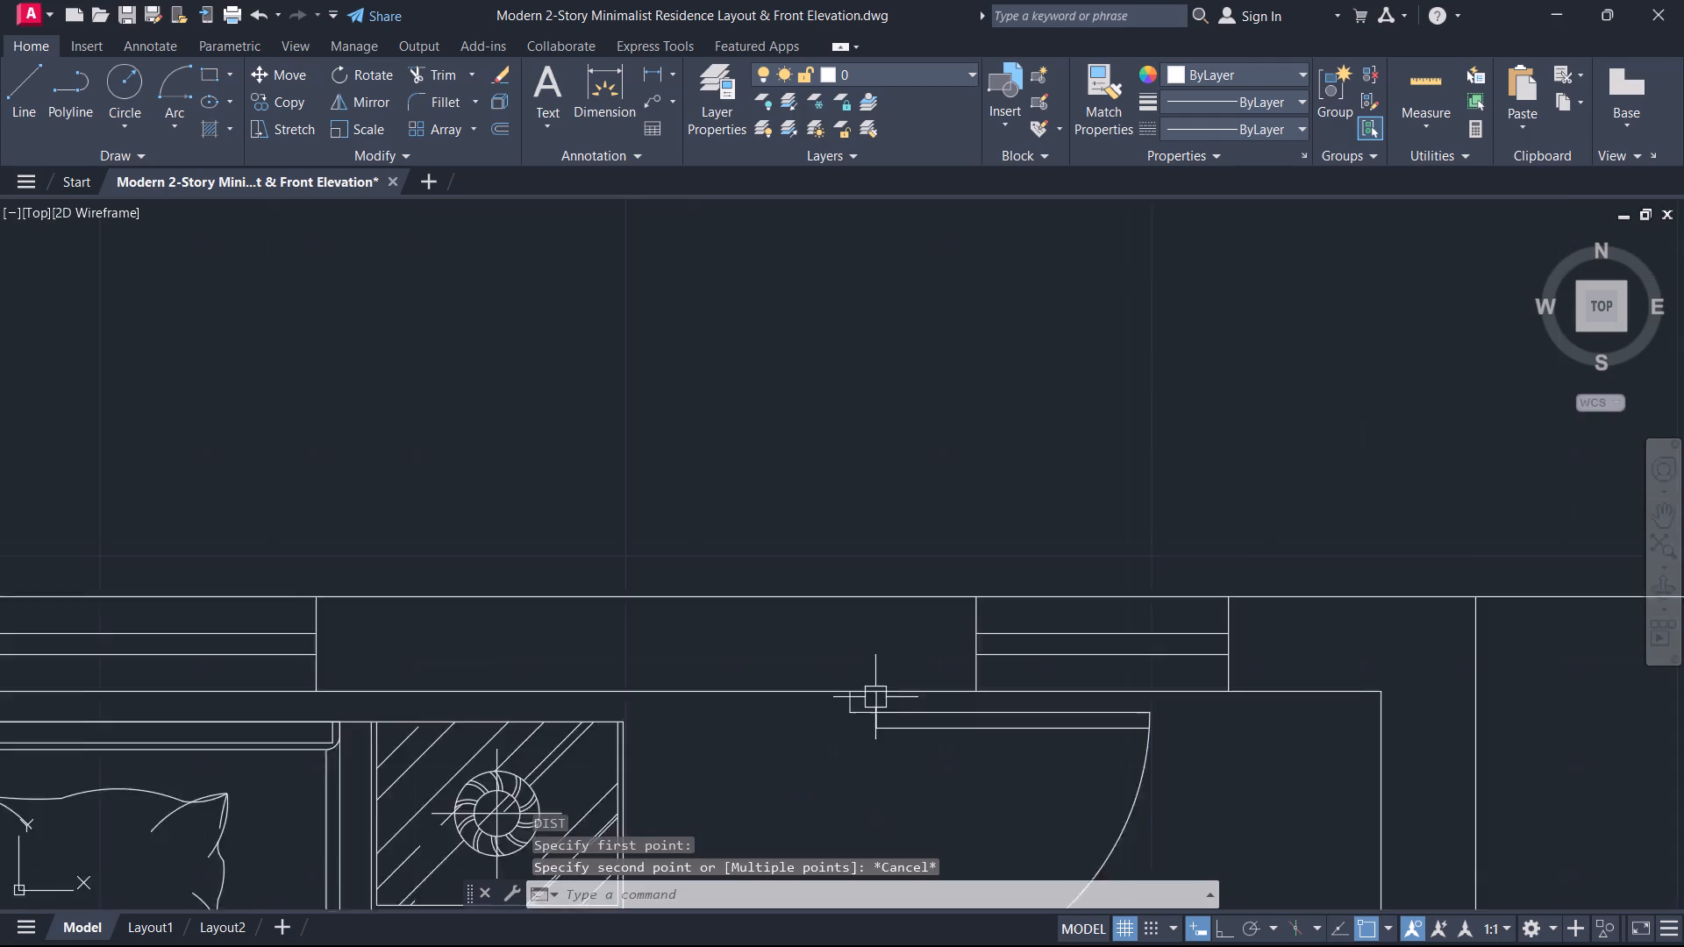
{"action": "middle_click_drag", "start_coordinate": [868, 692], "coordinate": [679, 179]}
{"action": "left_click", "coordinate": [907, 666]}
{"action": "double_click", "coordinate": [874, 670]}
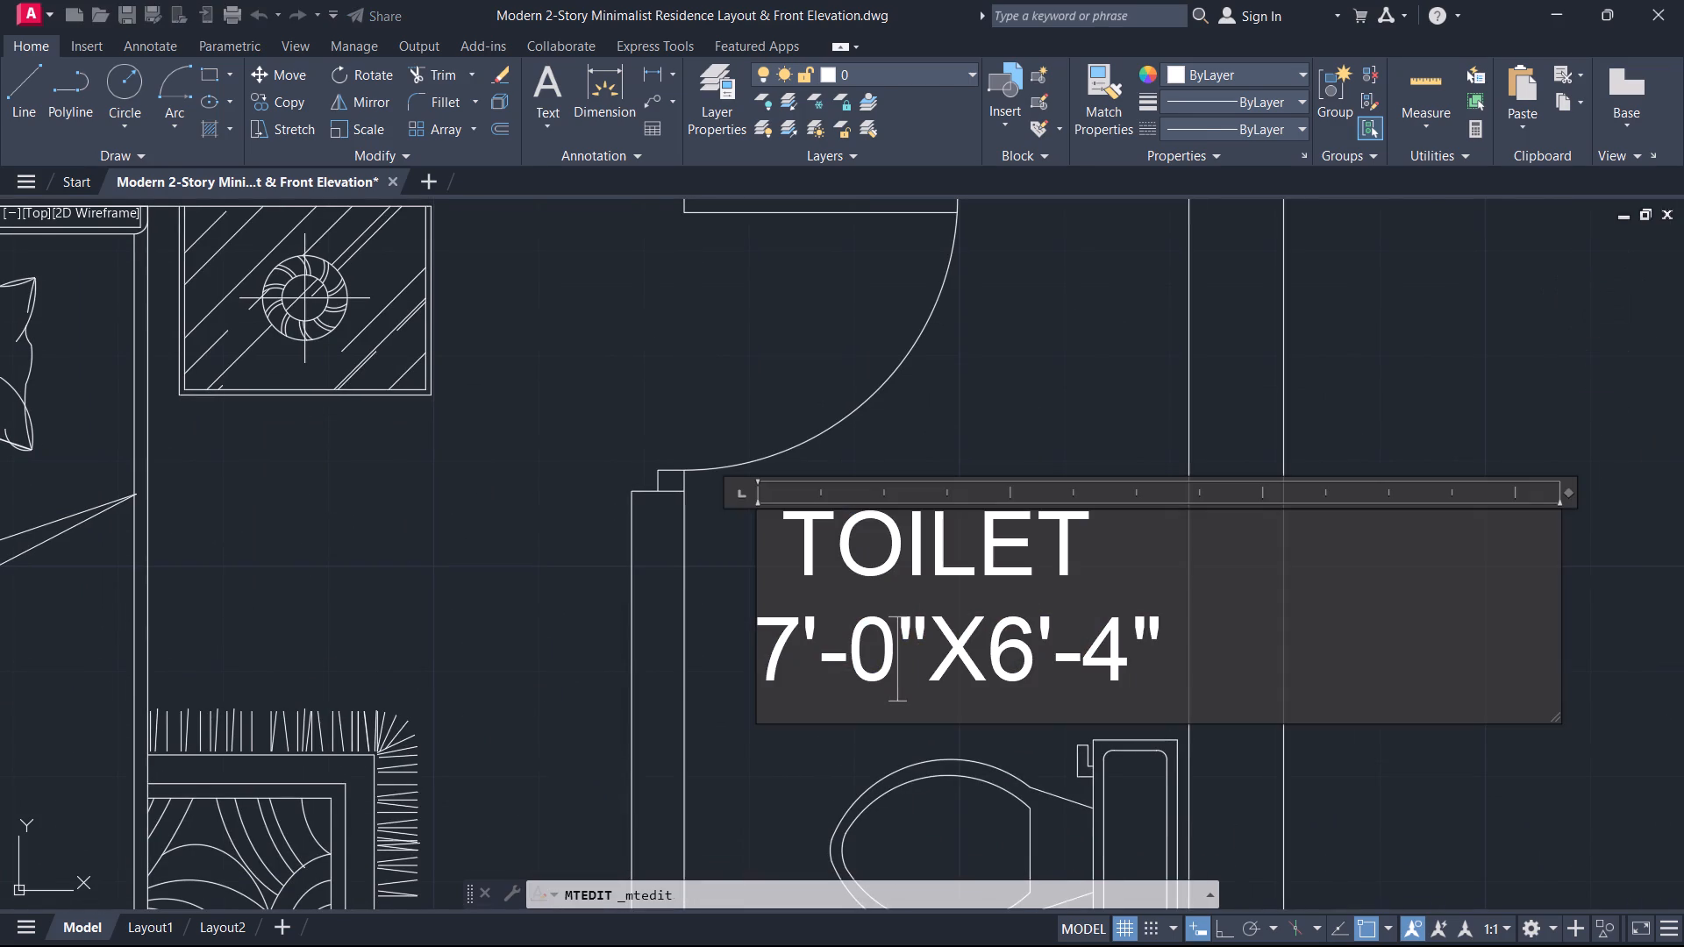
{"action": "left_click", "coordinate": [796, 646]}
{"action": "key", "text": "BackSpace"}
{"action": "key", "text": "4"}
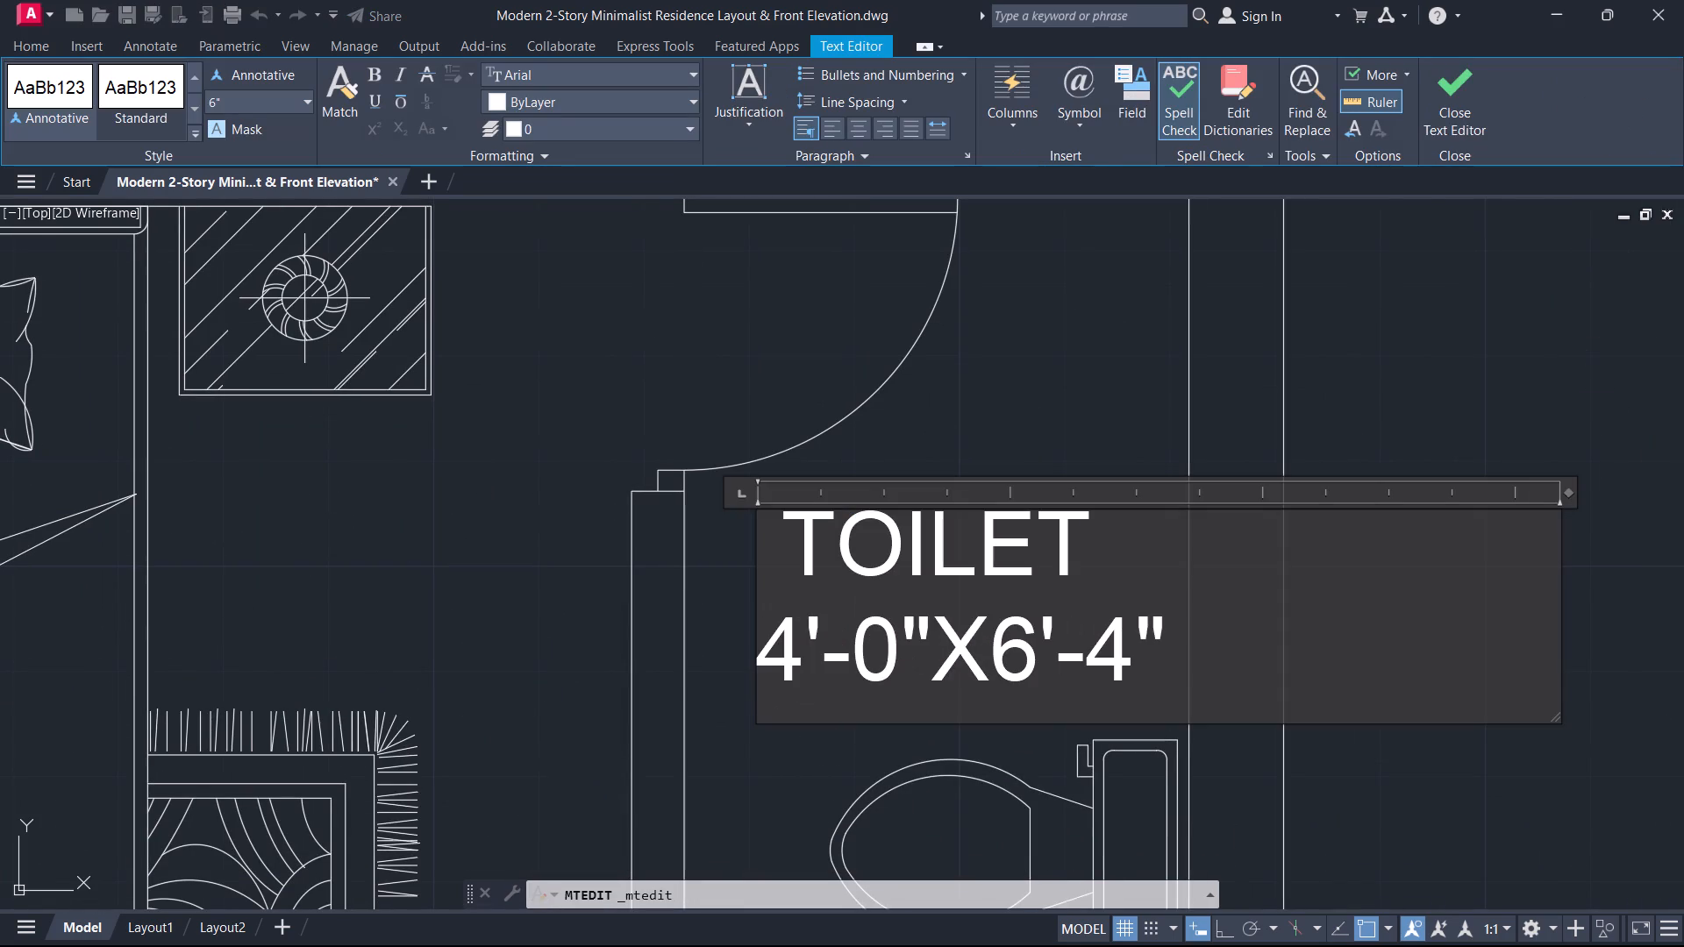
{"action": "left_click", "coordinate": [1118, 652]}
{"action": "key", "text": "BackSpace"}
{"action": "key", "text": "1"}
{"action": "key", "text": "1"}
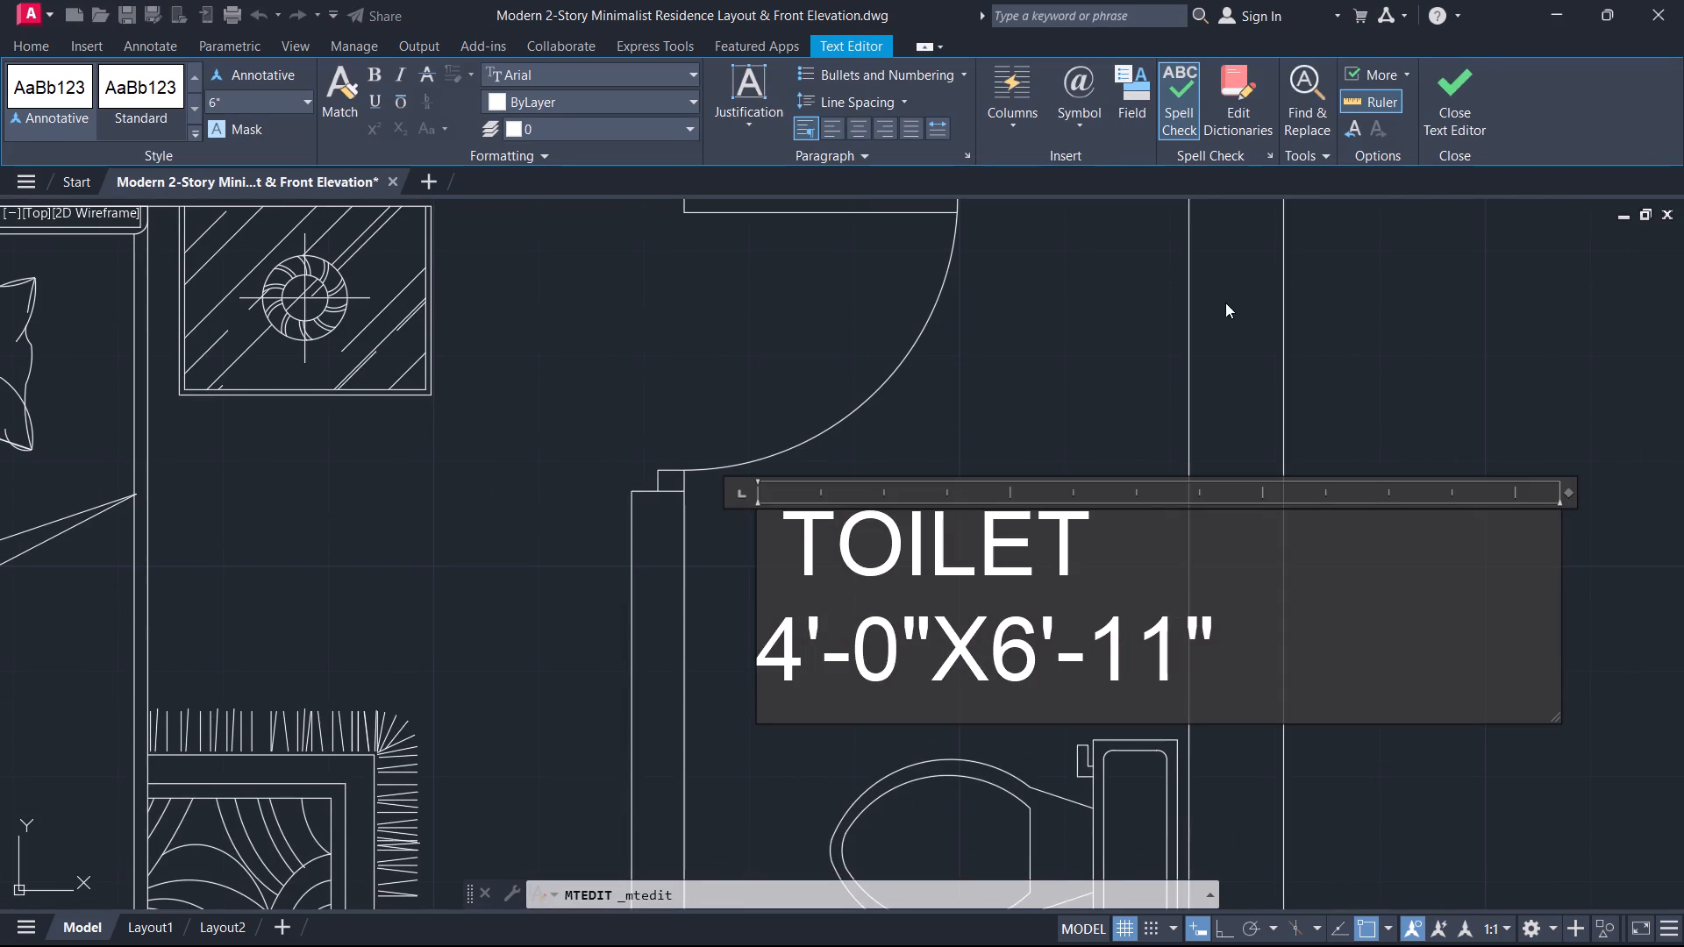
{"action": "left_click", "coordinate": [1501, 89]}
{"action": "left_click", "coordinate": [1439, 127]}
Move the attached toilet's label slightly toward the wall shared with the bedroom so it sits between the side walls.
{"action": "left_click_drag", "start_coordinate": [1018, 599], "coordinate": [1003, 589]}
{"action": "left_click", "coordinate": [888, 547]}
{"action": "key", "text": "m"}
{"action": "key", "text": "space"}
{"action": "scroll", "coordinate": [892, 587], "scroll_direction": "up", "scroll_amount": 2}
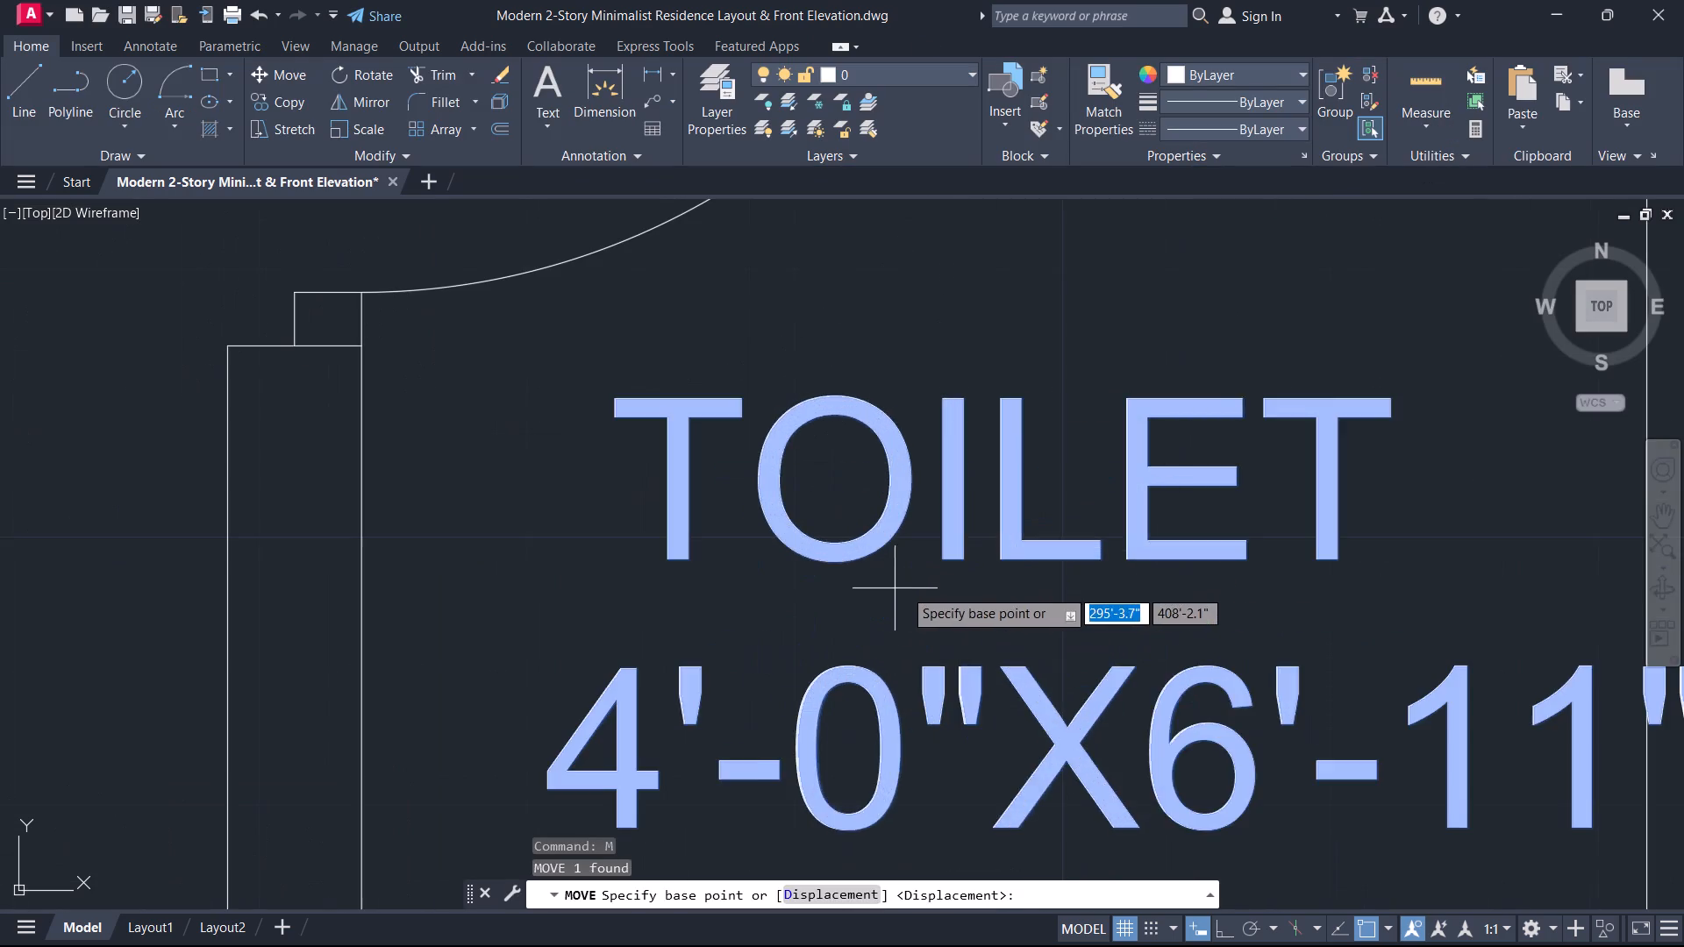
{"action": "left_click_drag", "start_coordinate": [1003, 589], "coordinate": [992, 585]}
{"action": "left_click", "coordinate": [906, 592]}
{"action": "key", "text": "Escape"}
{"action": "scroll", "coordinate": [904, 592], "scroll_direction": "up", "scroll_amount": 1}
{"action": "scroll", "coordinate": [903, 592], "scroll_direction": "down", "scroll_amount": 2}
{"action": "middle_click_drag", "start_coordinate": [896, 589], "coordinate": [948, 539]}
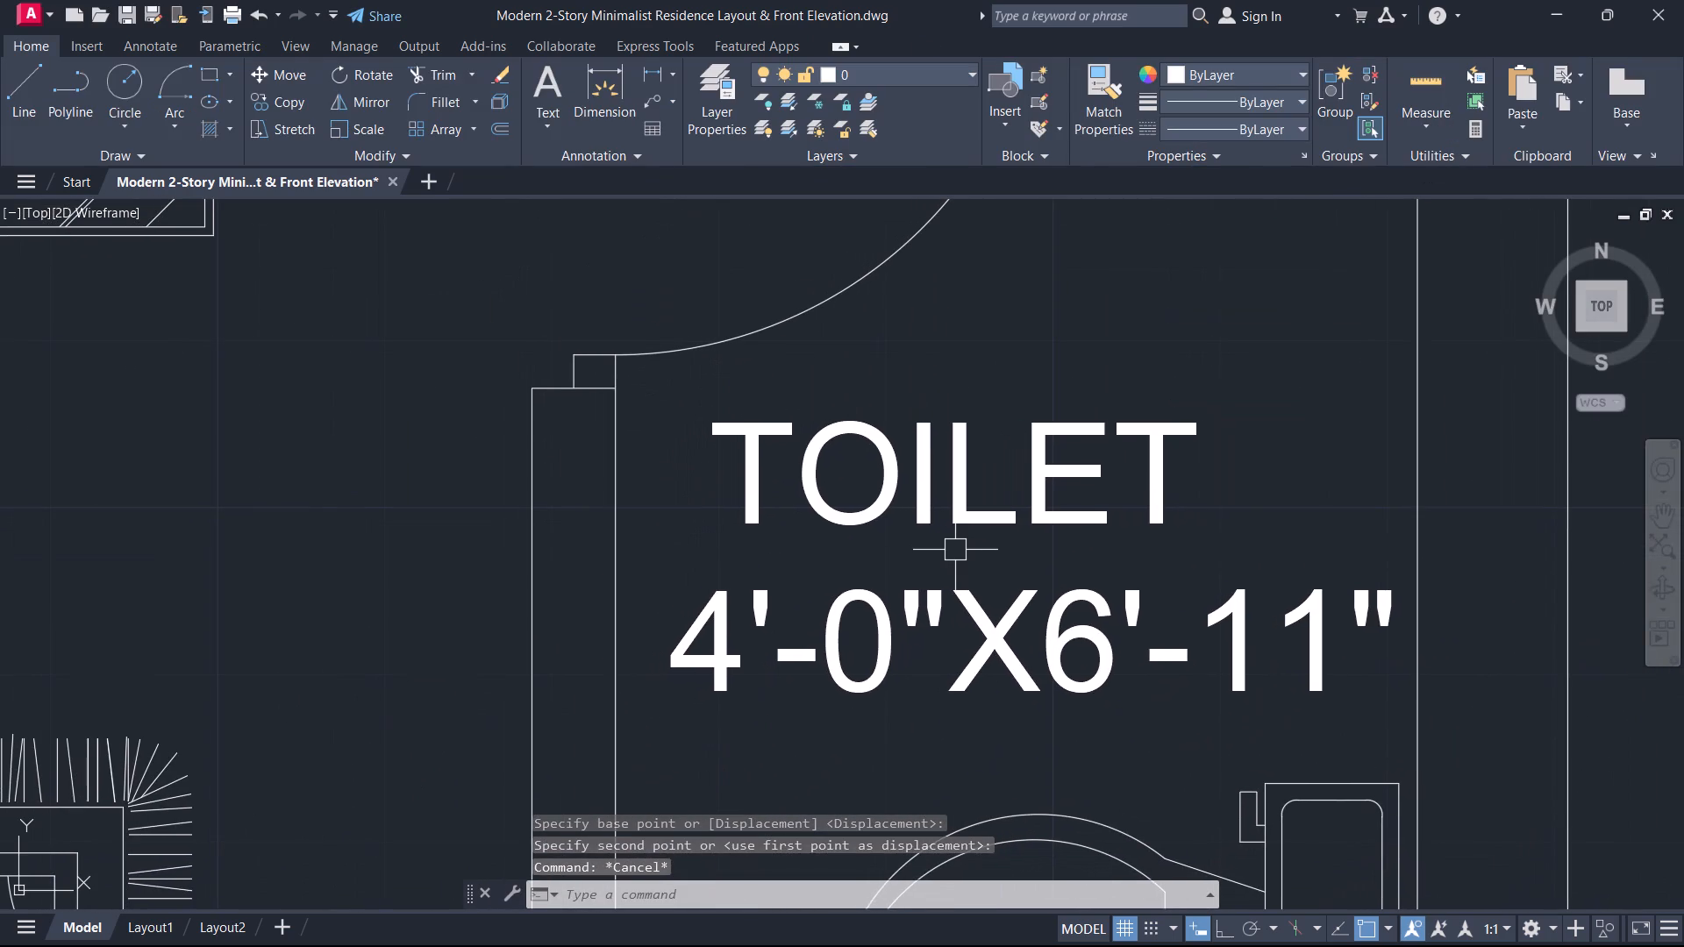
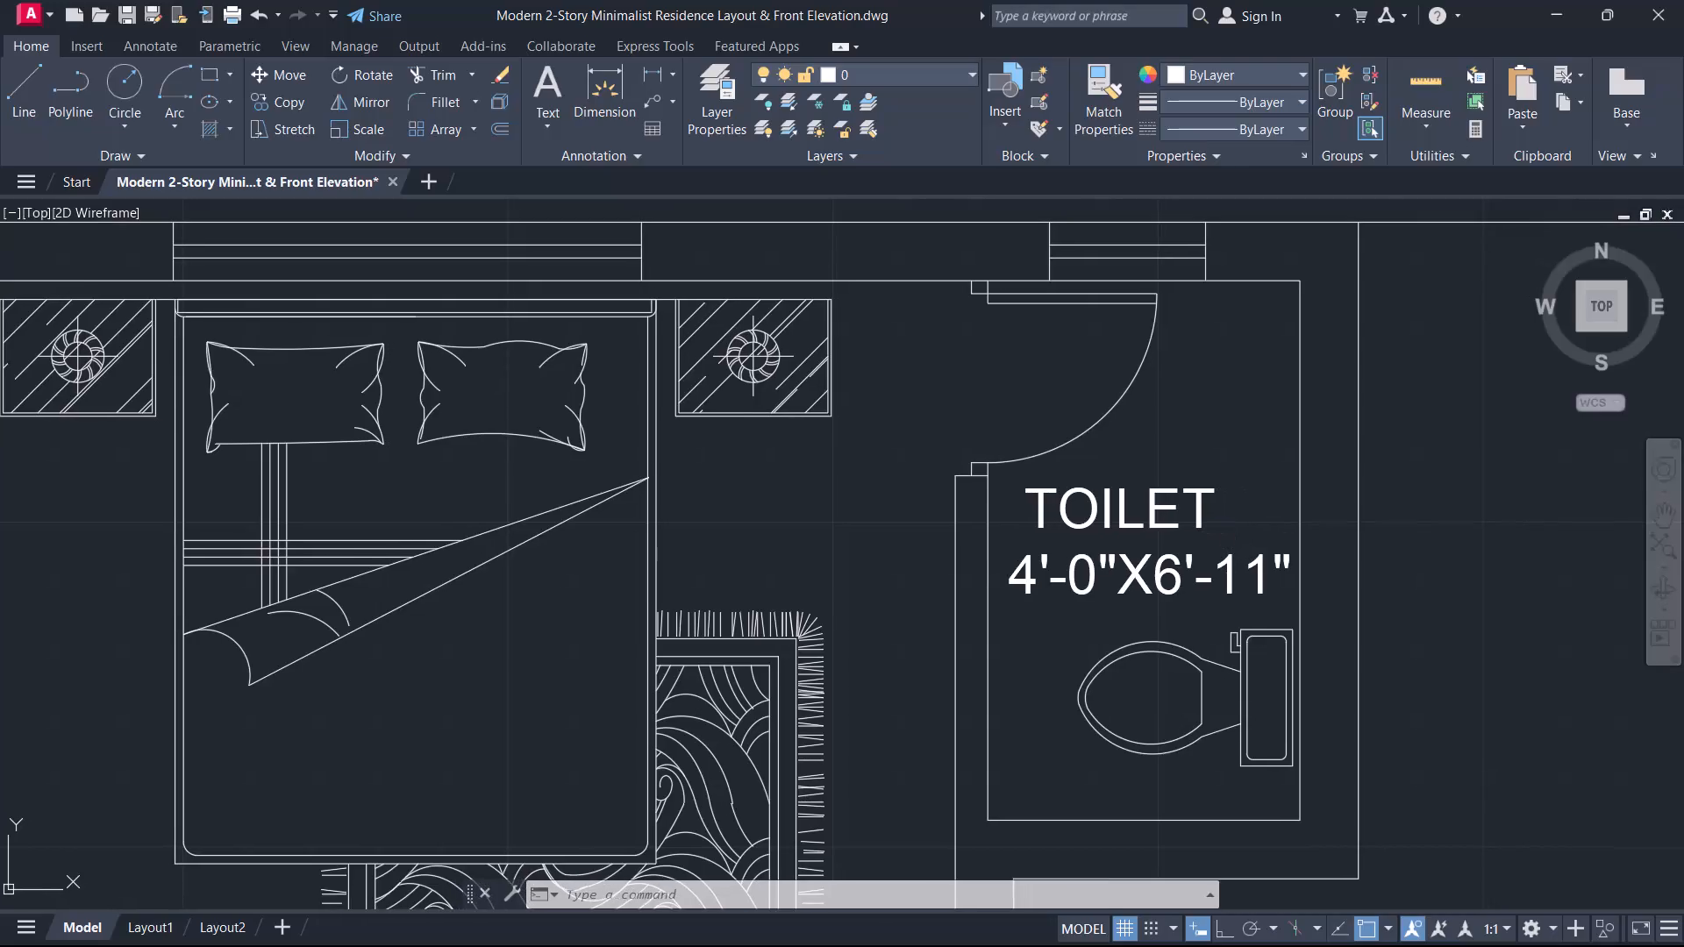
Review both floor plans to check the existing room labels and find the rooms that still lack one.
{"action": "scroll", "coordinate": [1228, 535], "scroll_direction": "down", "scroll_amount": 1}
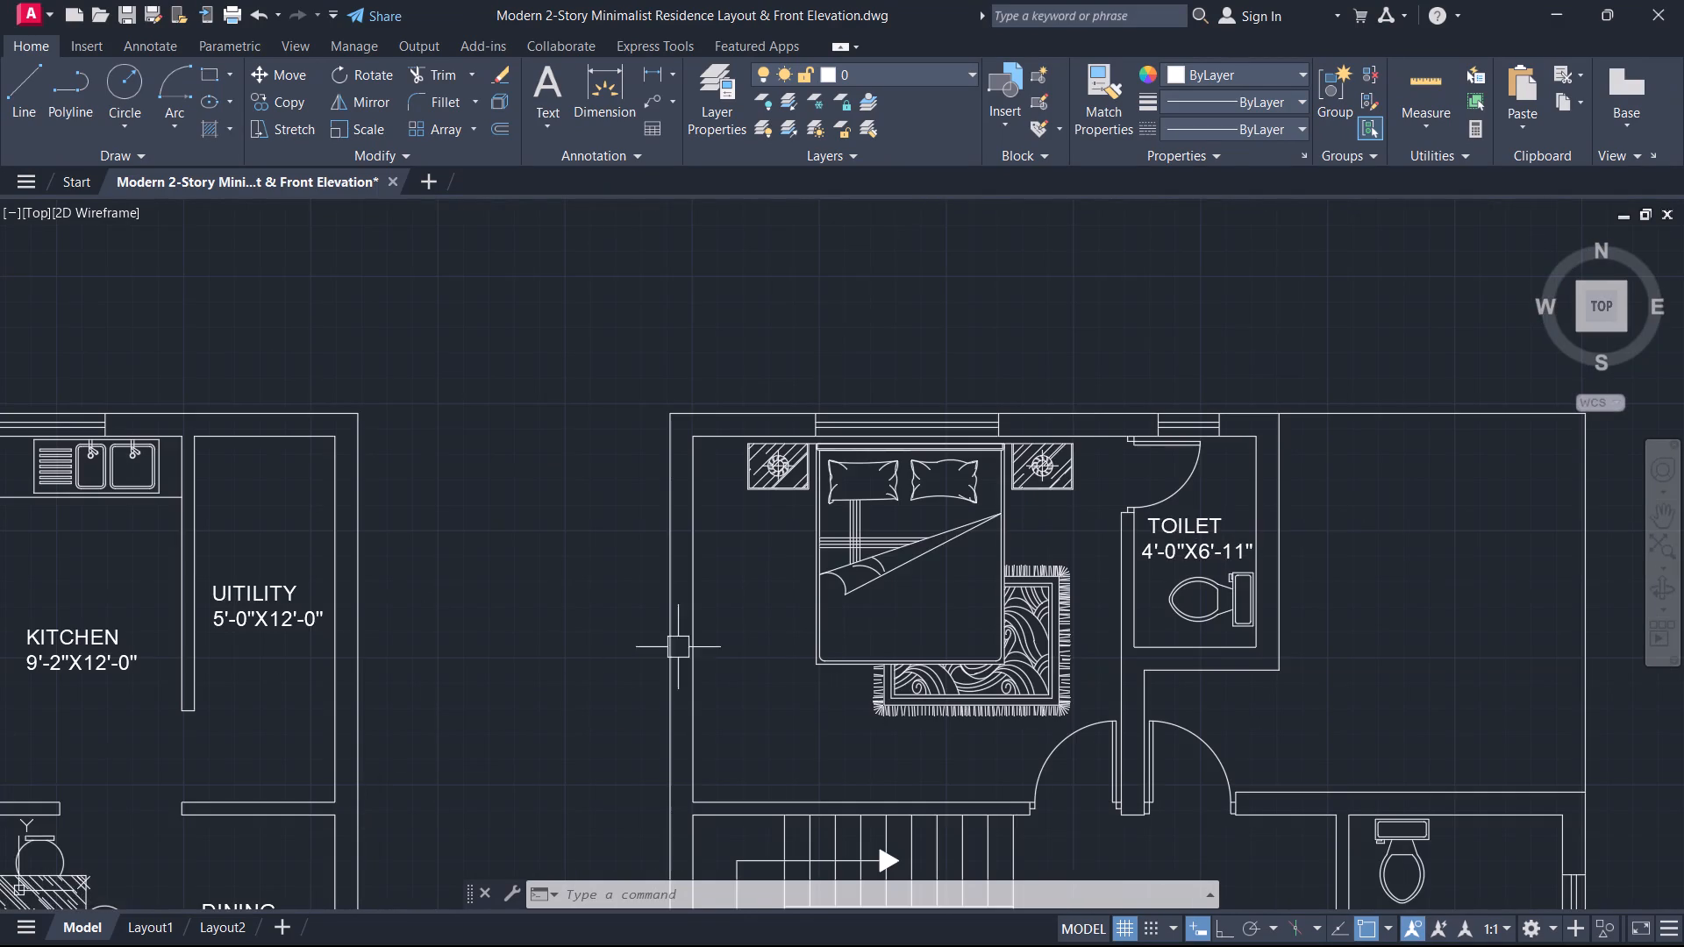
{"action": "scroll", "coordinate": [782, 591], "scroll_direction": "down", "scroll_amount": 2}
{"action": "middle_click_drag", "start_coordinate": [784, 589], "coordinate": [881, 465]}
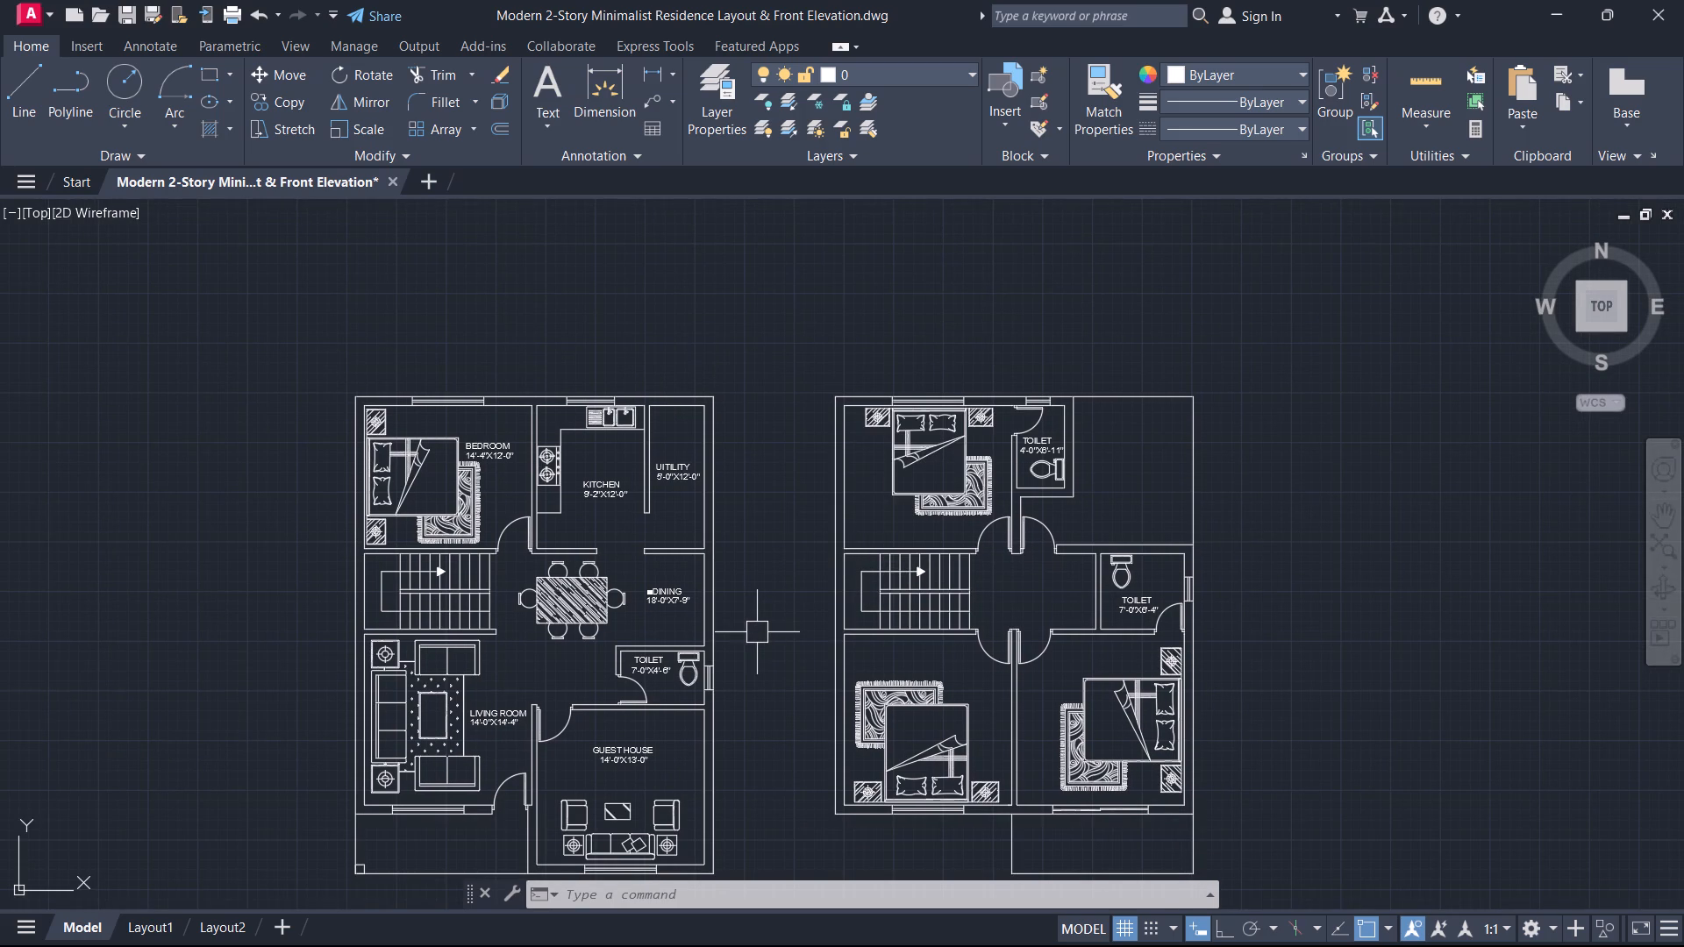
{"action": "middle_click_drag", "start_coordinate": [757, 633], "coordinate": [842, 659]}
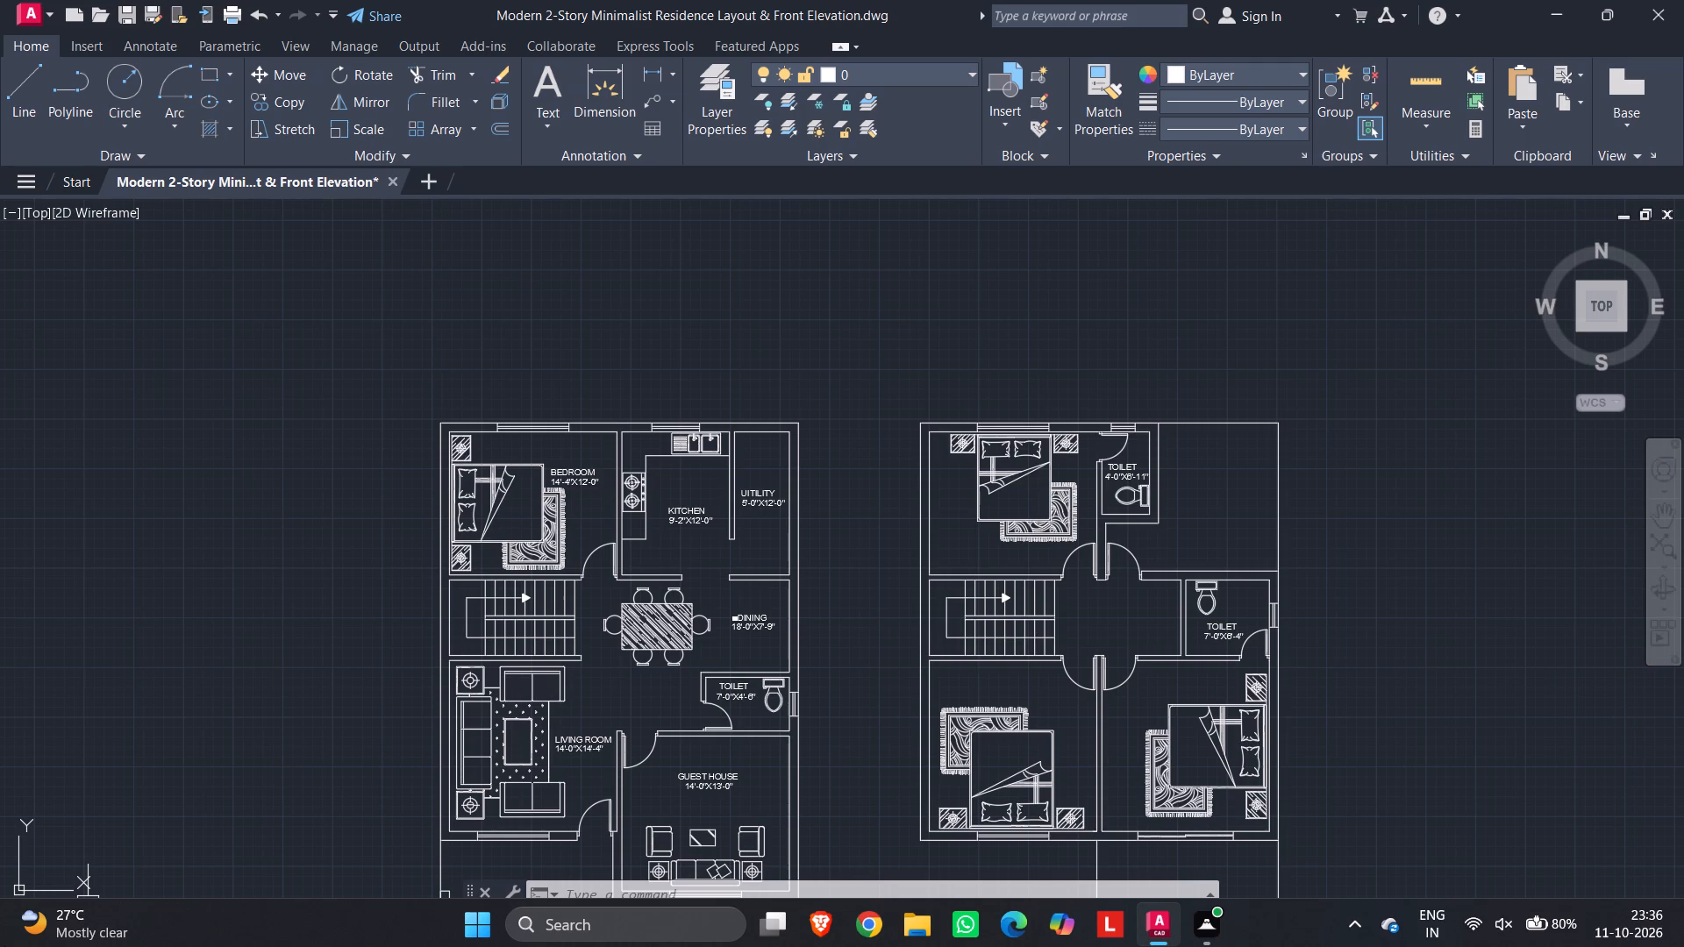
{"action": "middle_click_drag", "start_coordinate": [0, 936], "coordinate": [65, 835]}
{"action": "scroll", "coordinate": [445, 794], "scroll_direction": "down", "scroll_amount": 2}
{"action": "middle_click_drag", "start_coordinate": [444, 792], "coordinate": [471, 624]}
{"action": "scroll", "coordinate": [378, 696], "scroll_direction": "up", "scroll_amount": 1}
{"action": "middle_click_drag", "start_coordinate": [535, 695], "coordinate": [884, 415]}
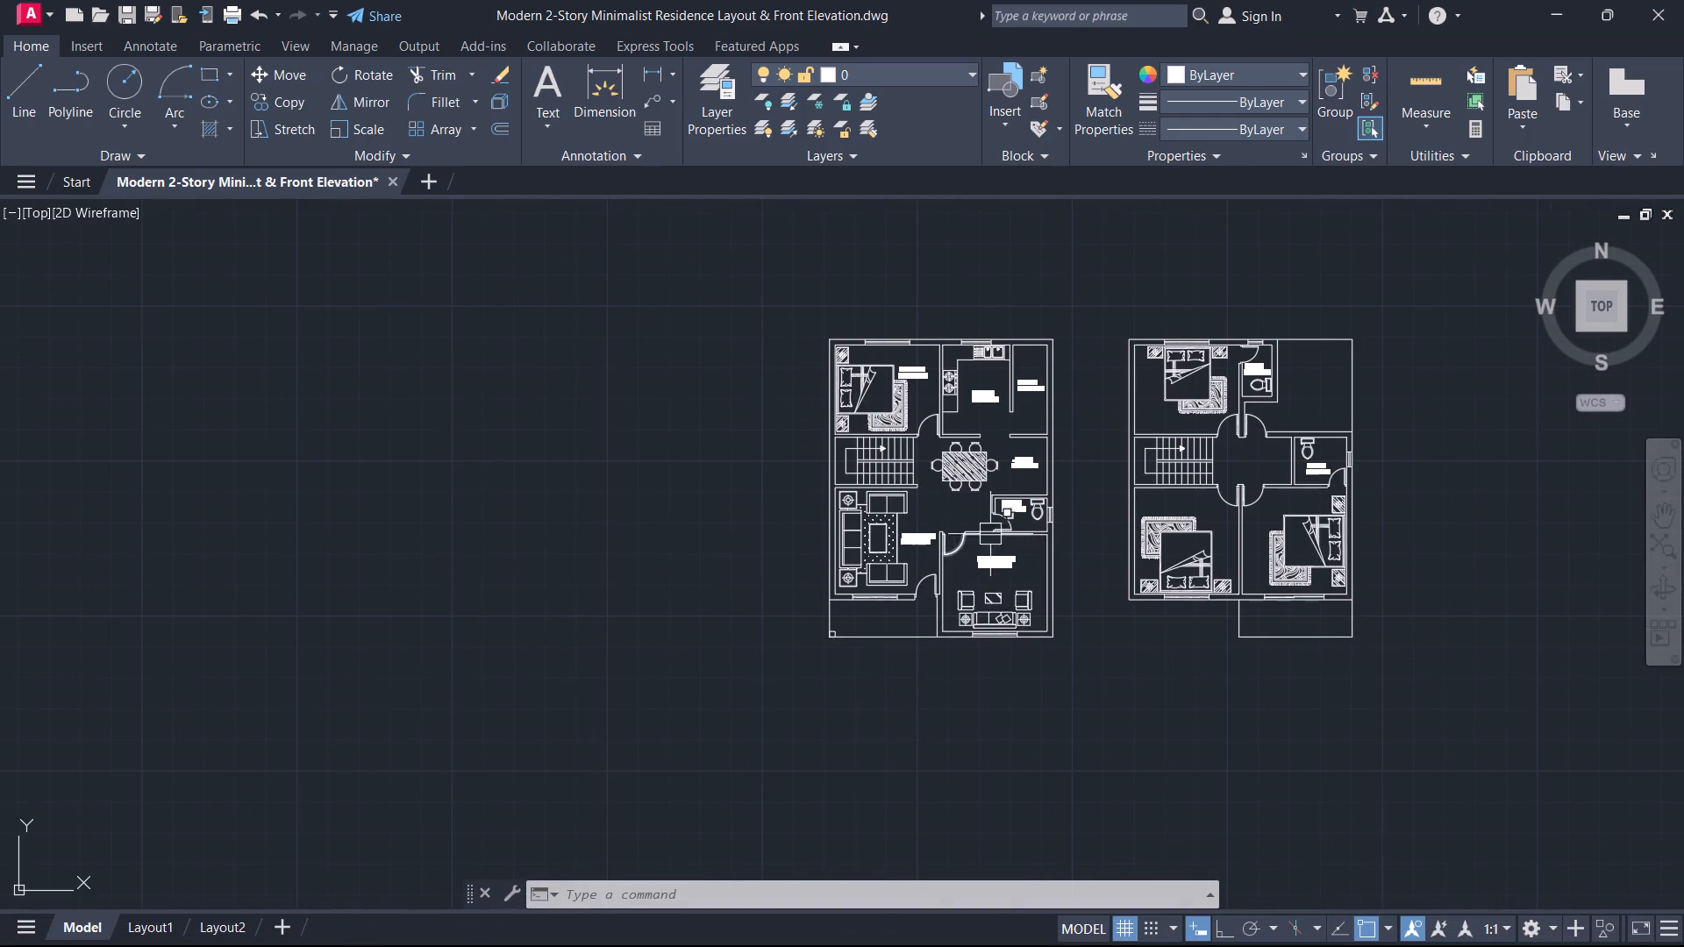
{"action": "middle_click", "coordinate": [1060, 521]}
{"action": "middle_click", "coordinate": [1060, 521]}
{"action": "middle_click", "coordinate": [1085, 504]}
{"action": "middle_click", "coordinate": [1085, 504]}
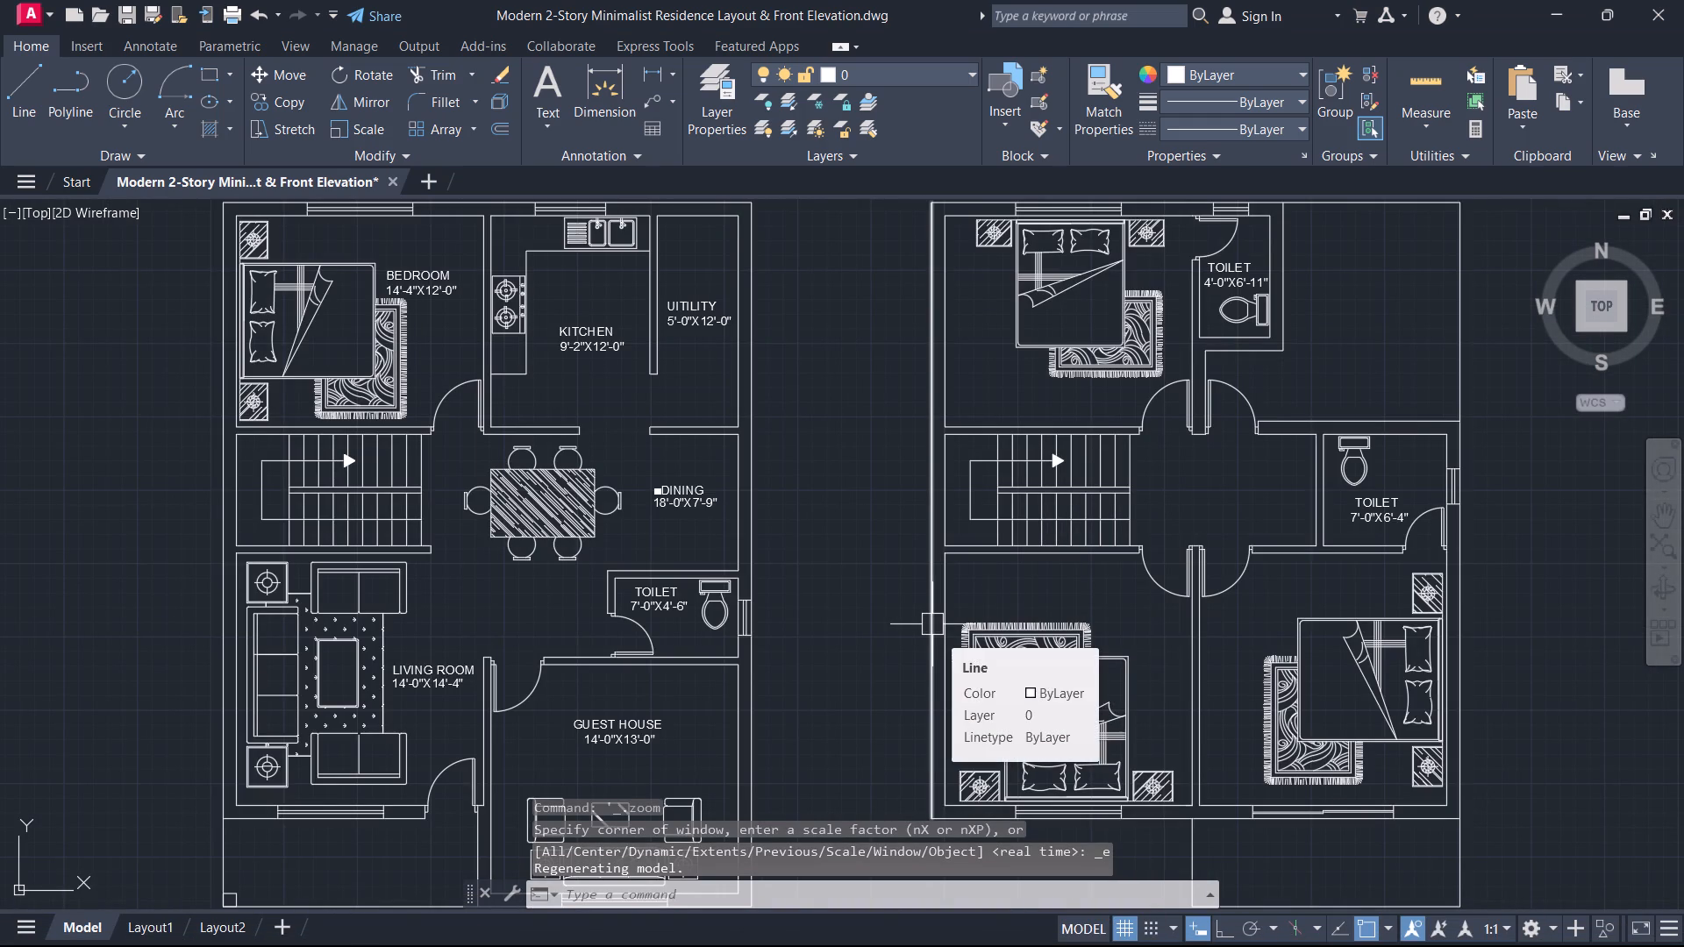
{"action": "scroll", "coordinate": [932, 624], "scroll_direction": "down", "scroll_amount": 1}
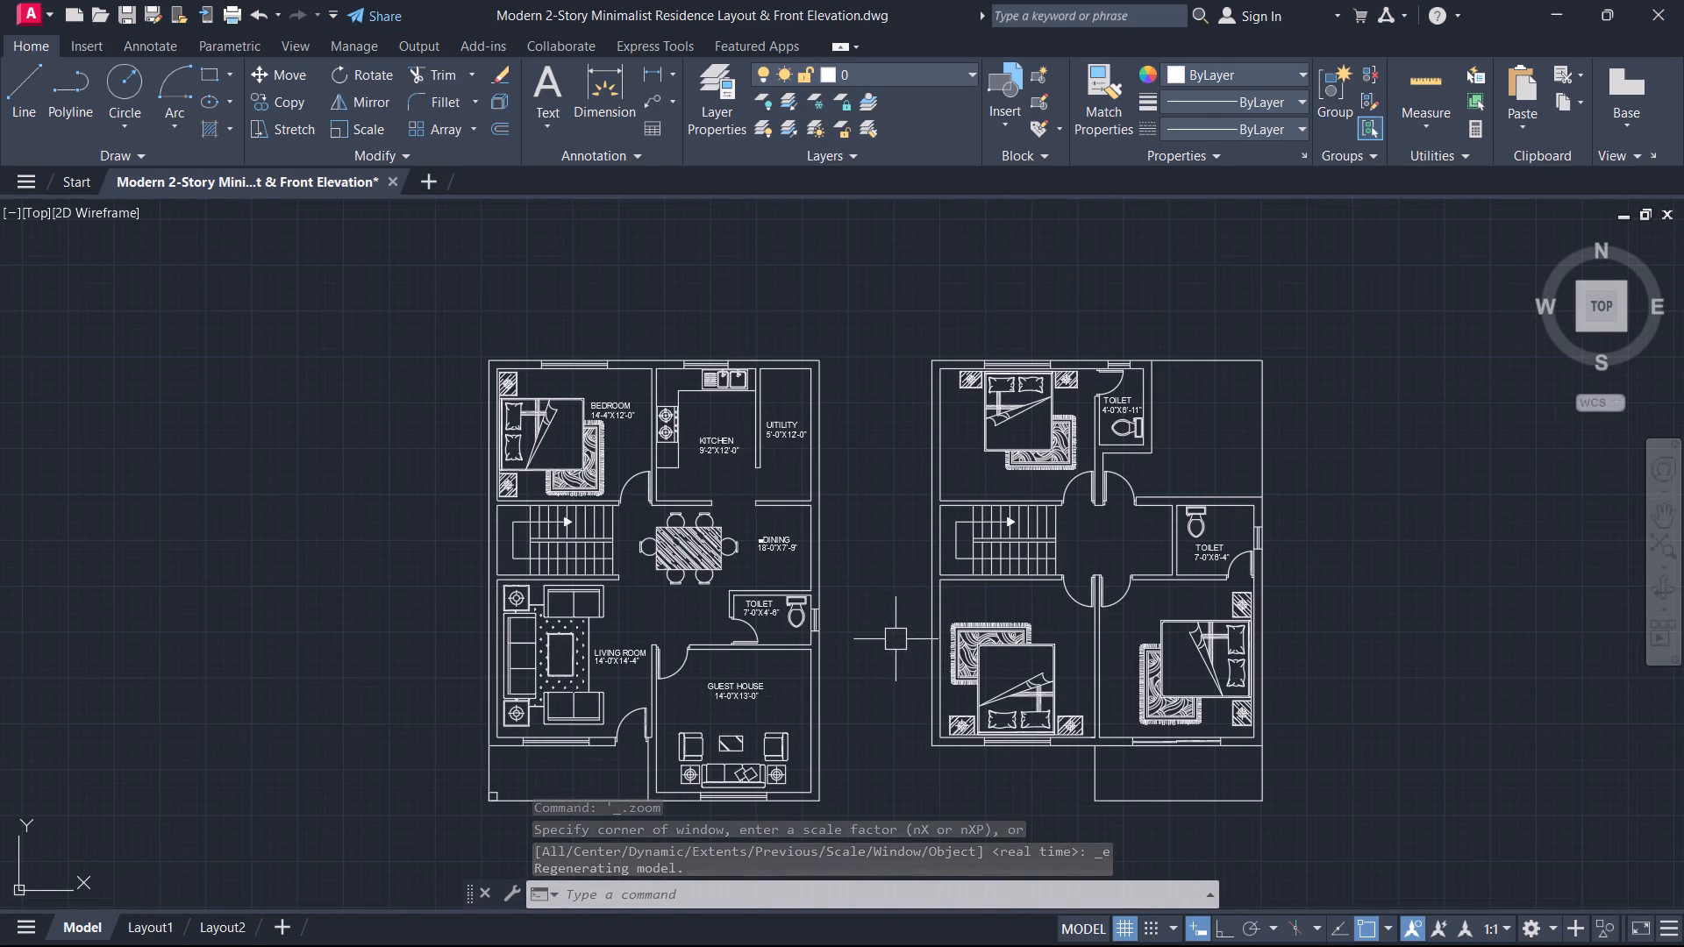
{"action": "middle_click_drag", "start_coordinate": [896, 639], "coordinate": [932, 634]}
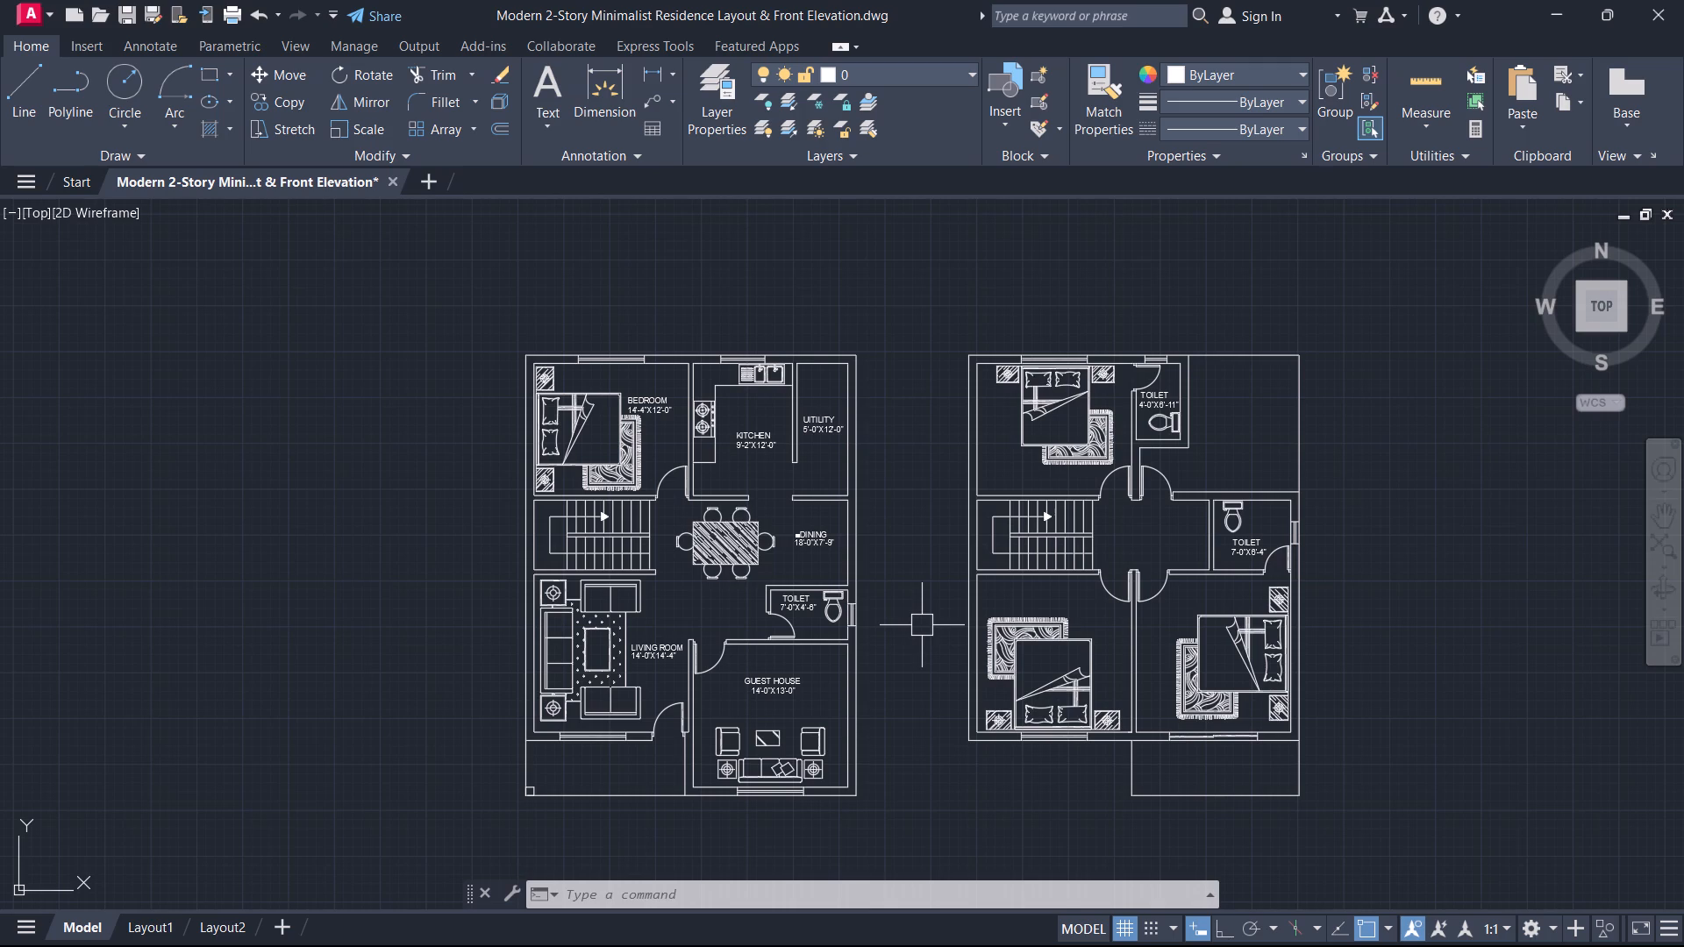
{"action": "middle_click_drag", "start_coordinate": [879, 605], "coordinate": [849, 597]}
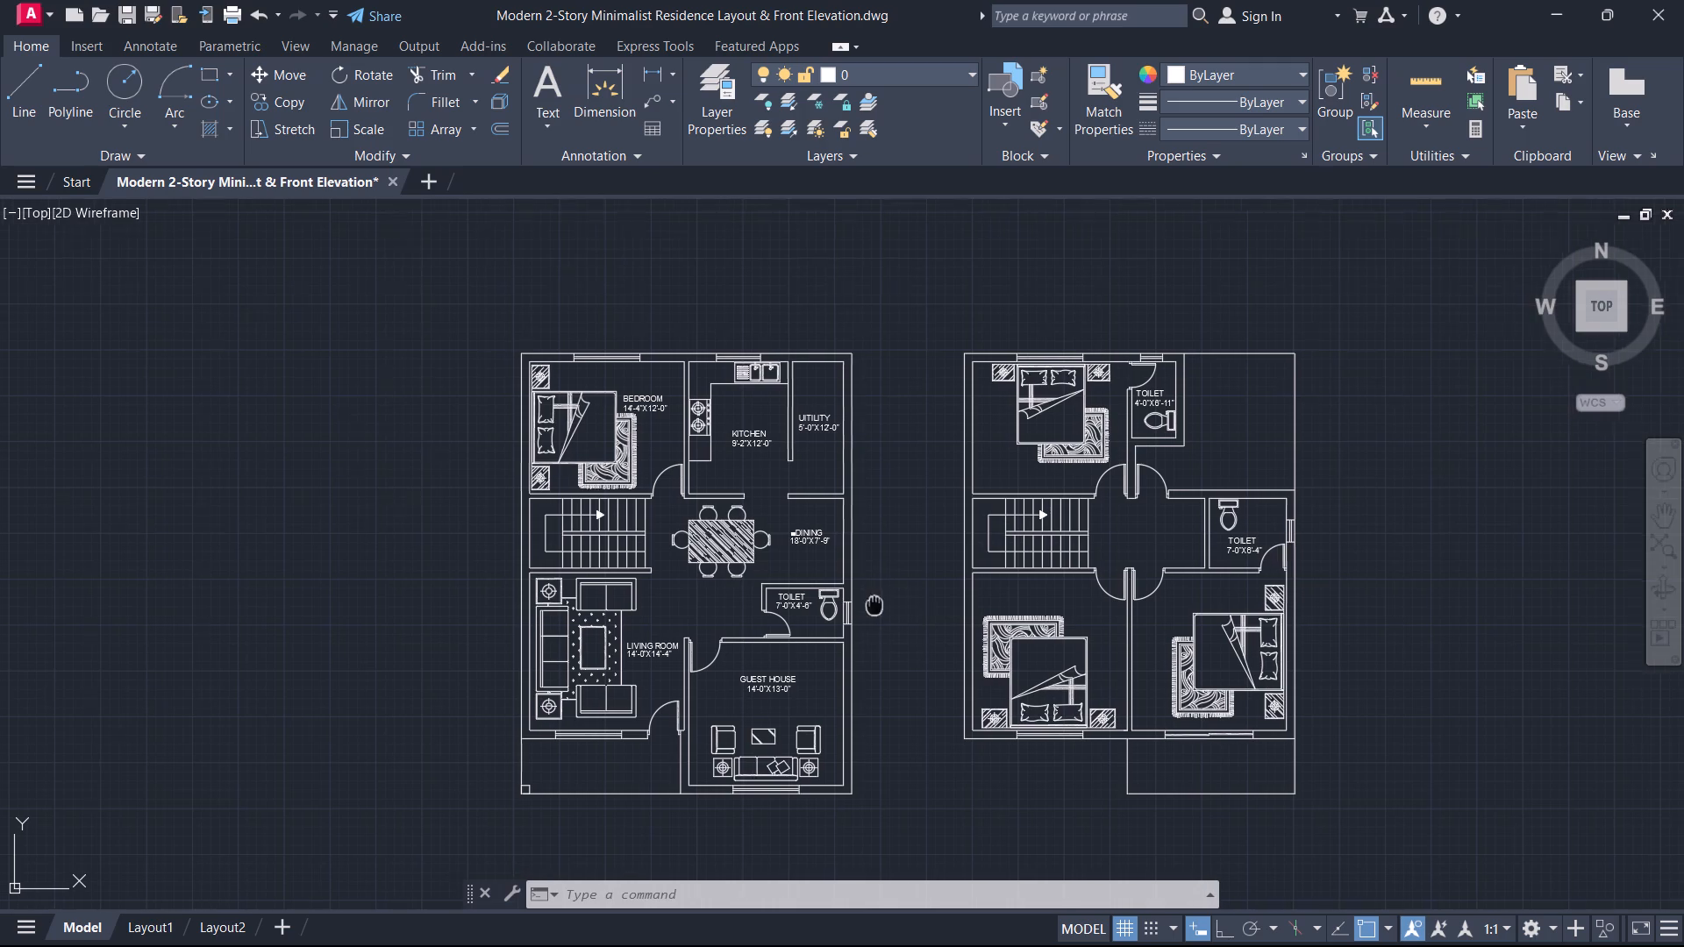
{"action": "middle_click_drag", "start_coordinate": [849, 597], "coordinate": [767, 591]}
{"action": "middle_click_drag", "start_coordinate": [561, 494], "coordinate": [596, 524]}
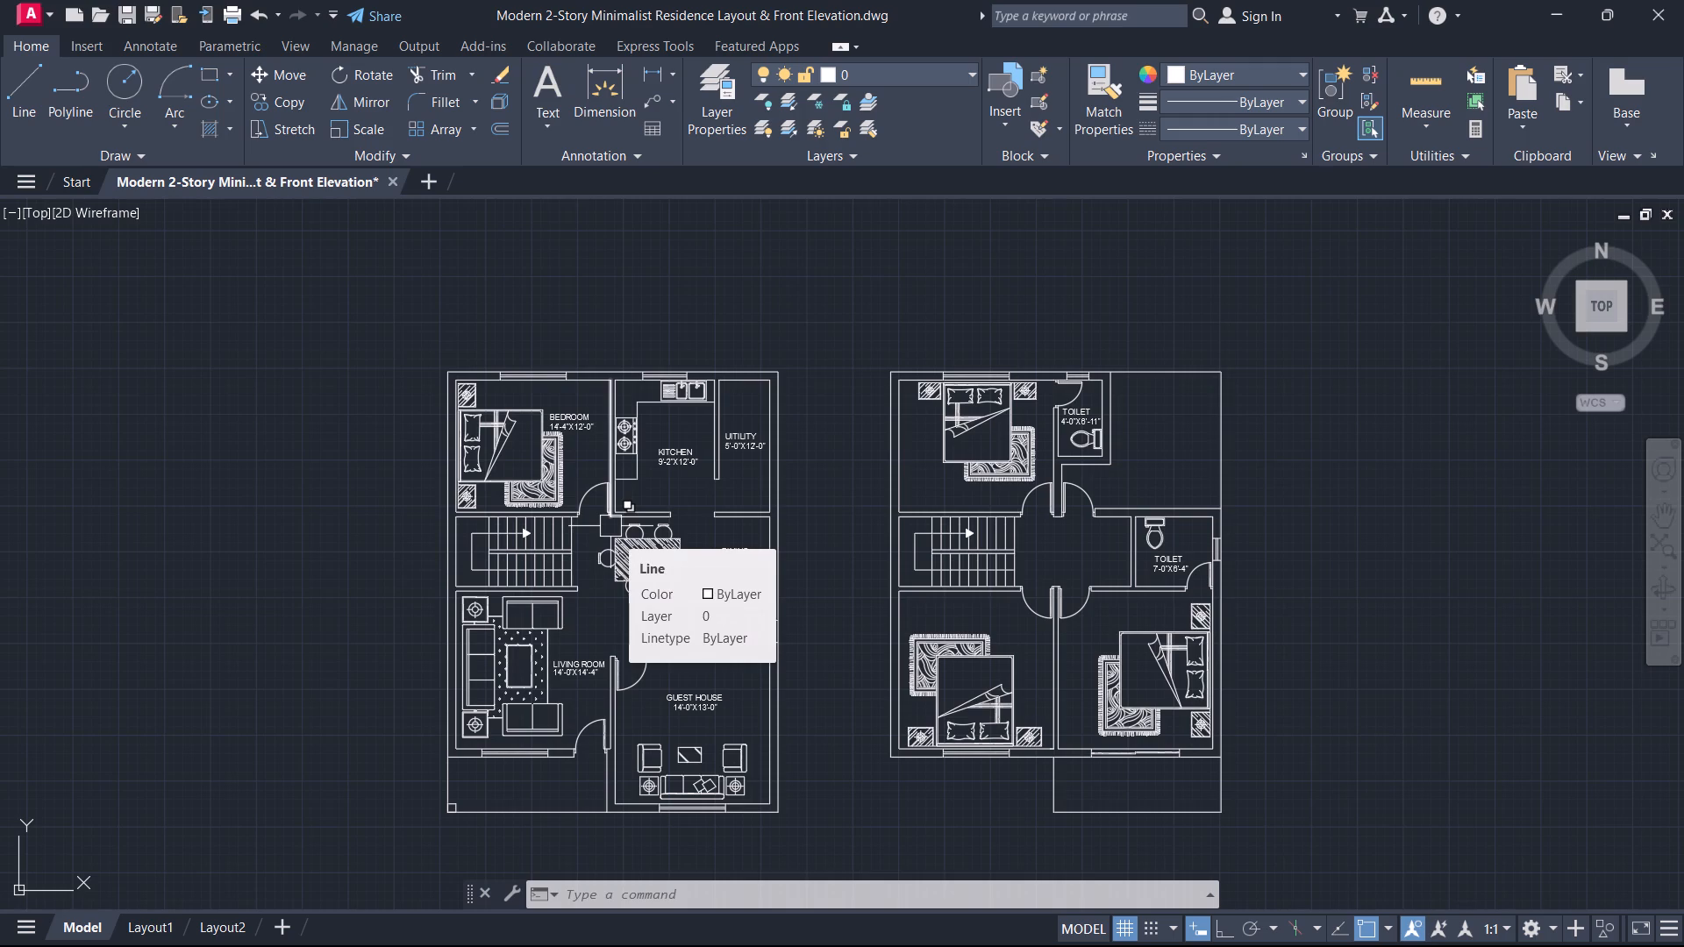
{"action": "middle_click_drag", "start_coordinate": [745, 551], "coordinate": [857, 459]}
{"action": "scroll", "coordinate": [826, 516], "scroll_direction": "up", "scroll_amount": 1}
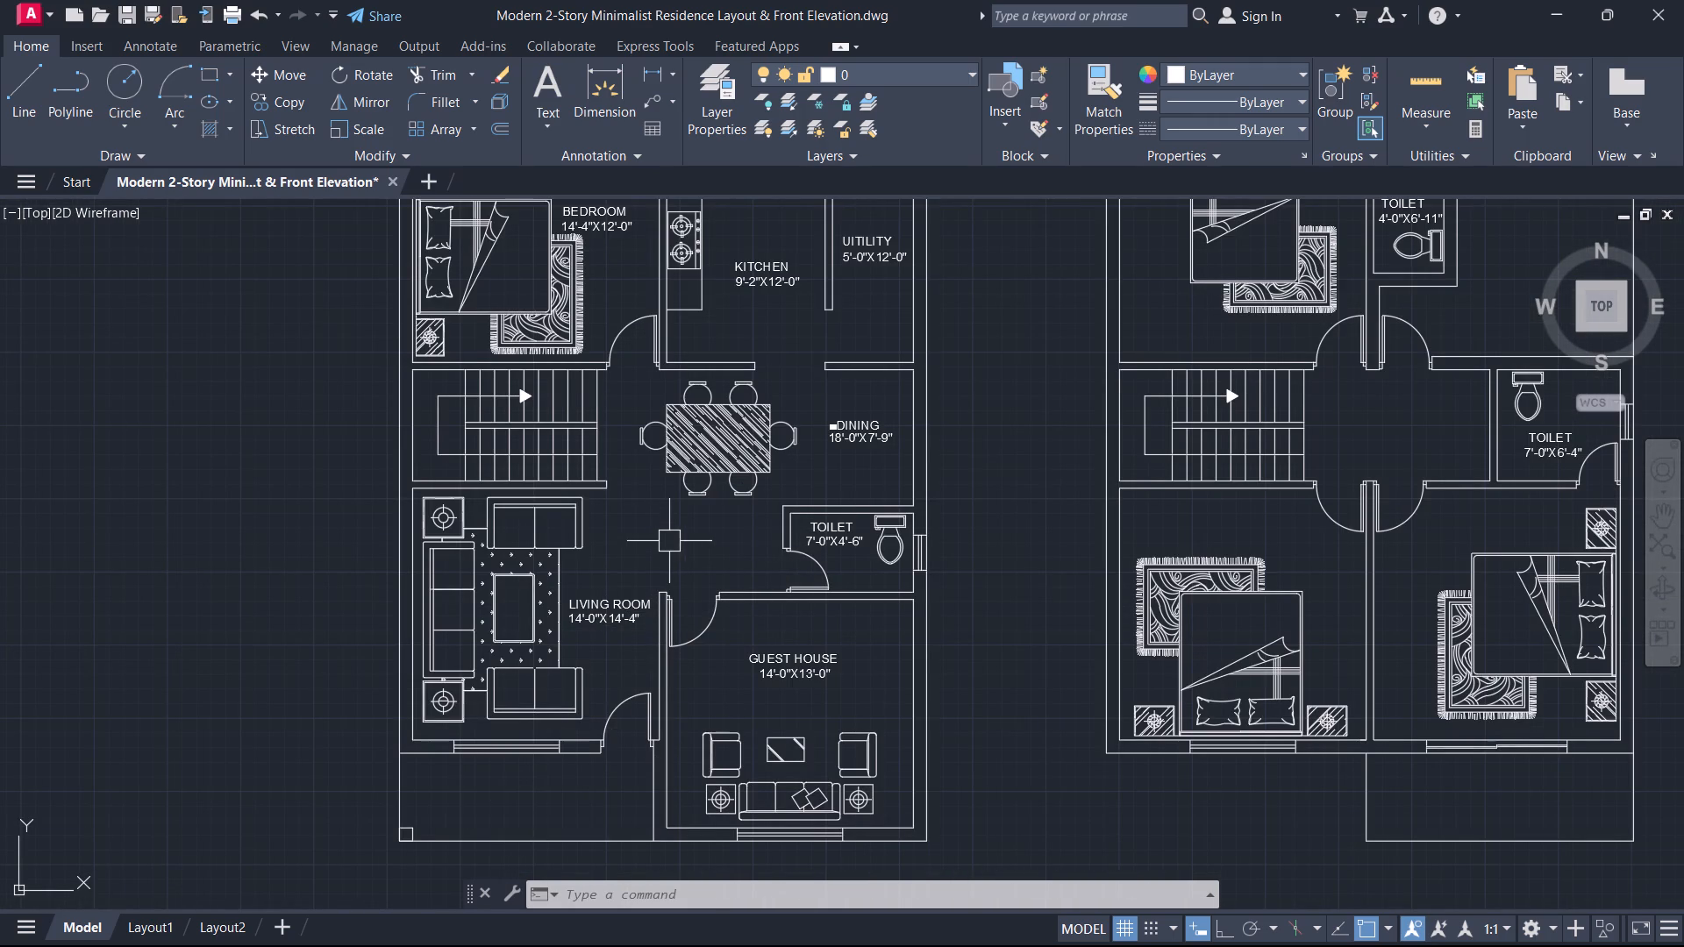
{"action": "middle_click_drag", "start_coordinate": [665, 538], "coordinate": [624, 527]}
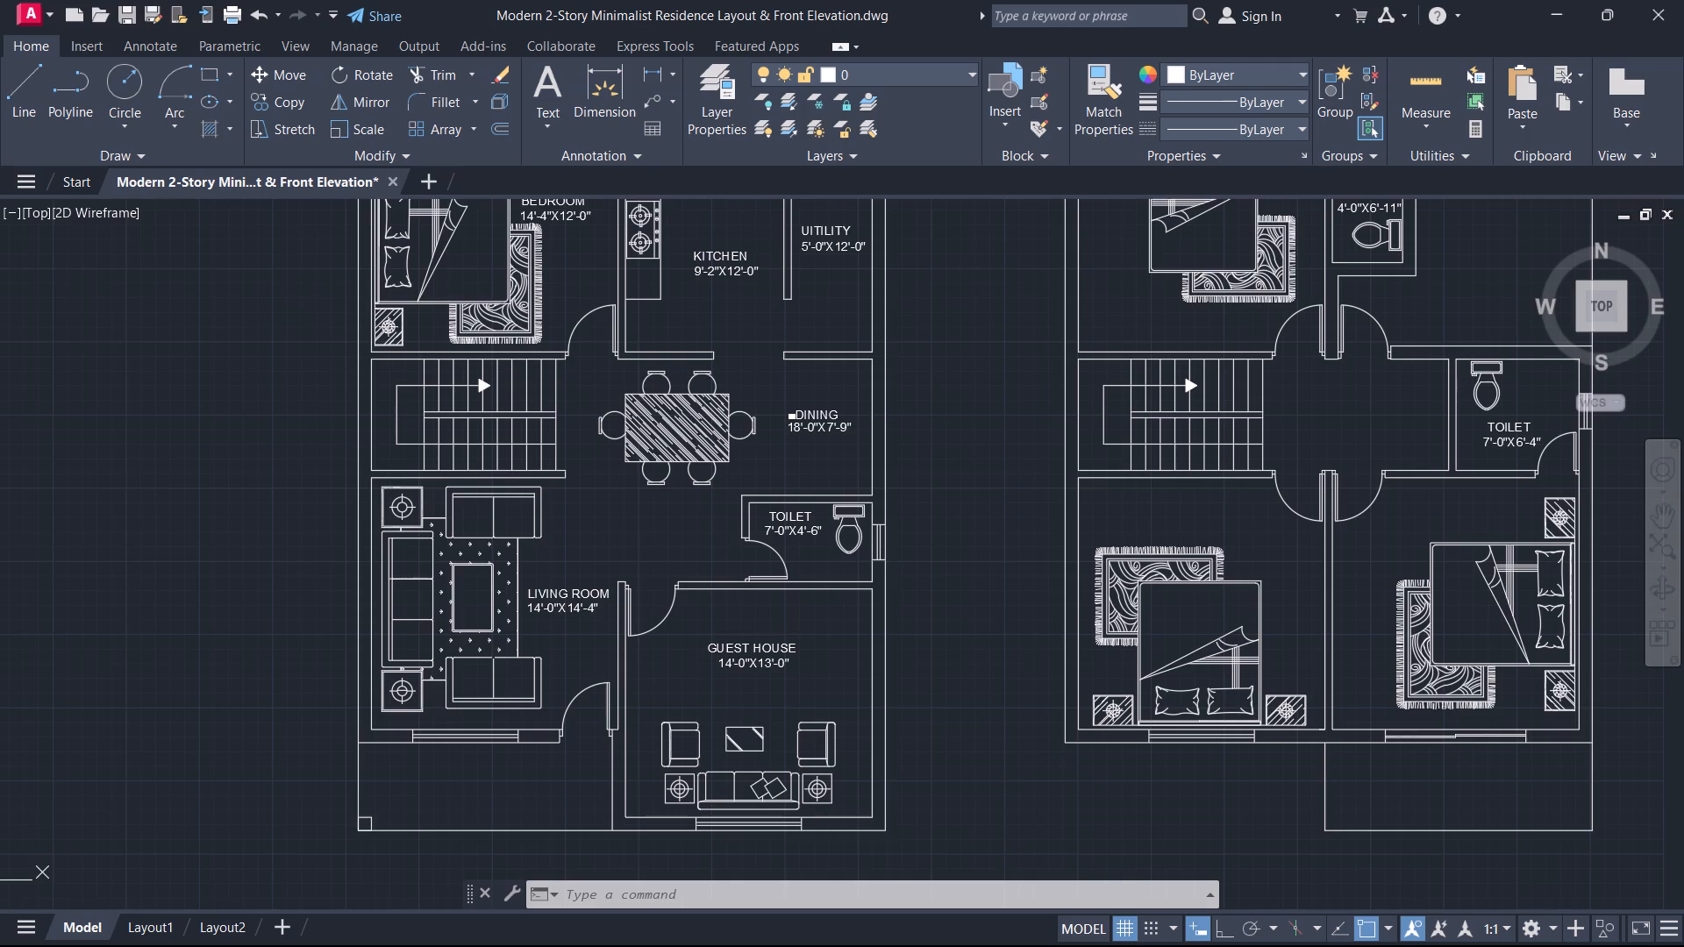
{"action": "middle_click_drag", "start_coordinate": [624, 527], "coordinate": [645, 680]}
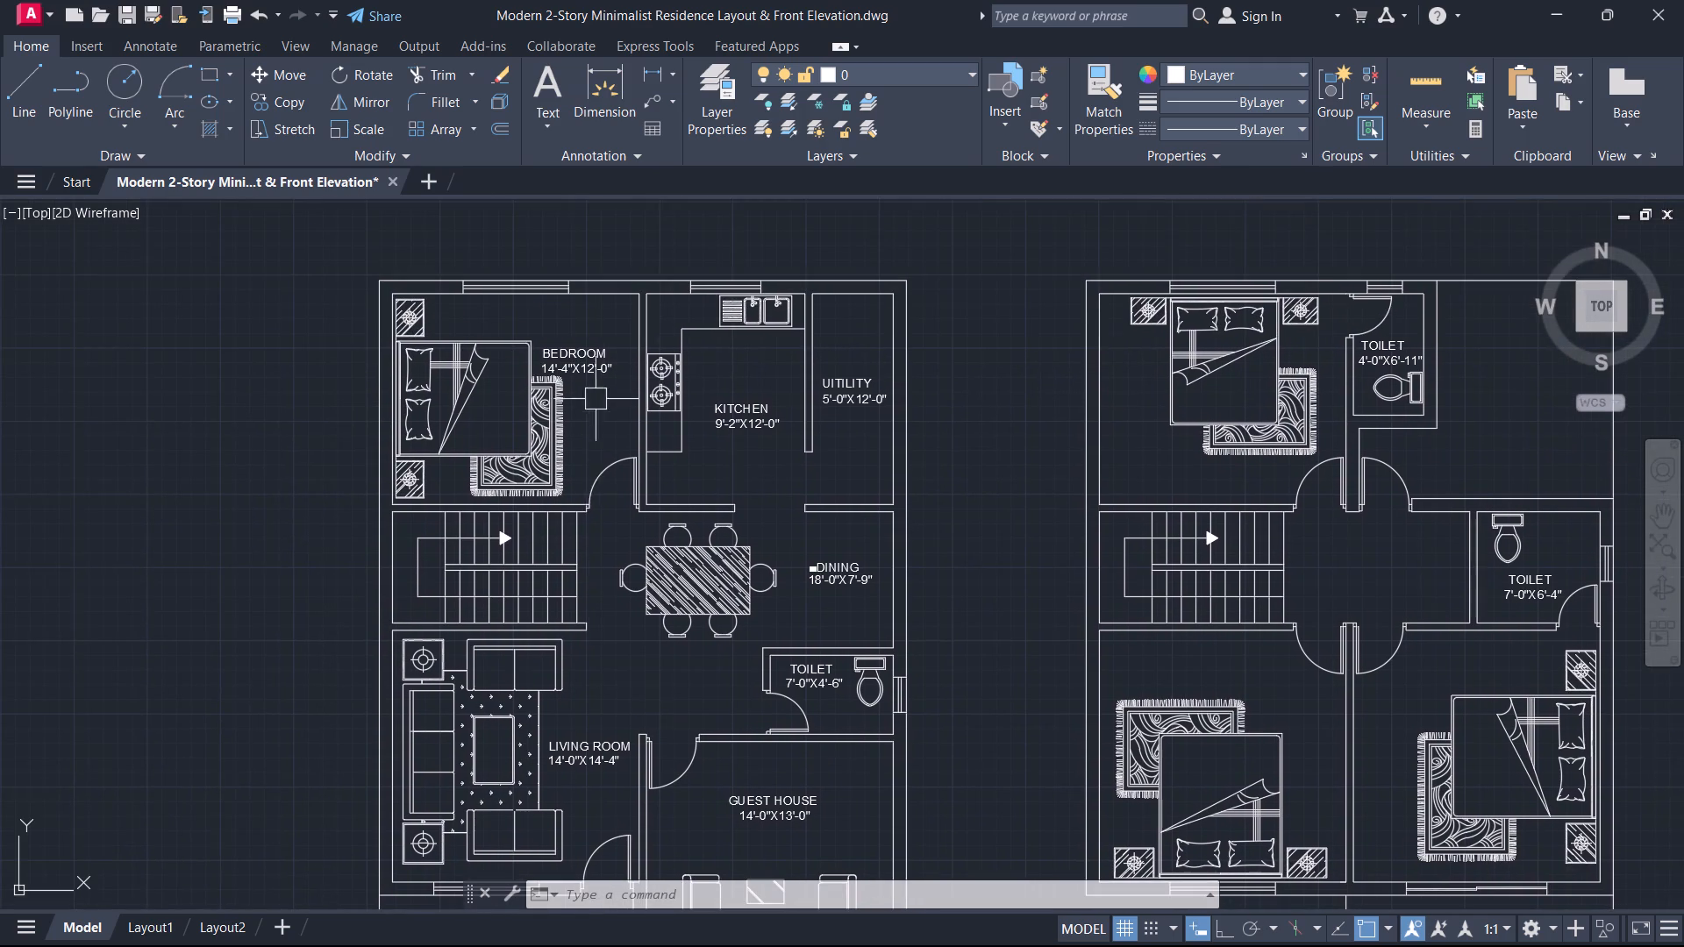
{"action": "scroll", "coordinate": [603, 380], "scroll_direction": "up", "scroll_amount": 1}
{"action": "middle_click_drag", "start_coordinate": [603, 380], "coordinate": [573, 372]}
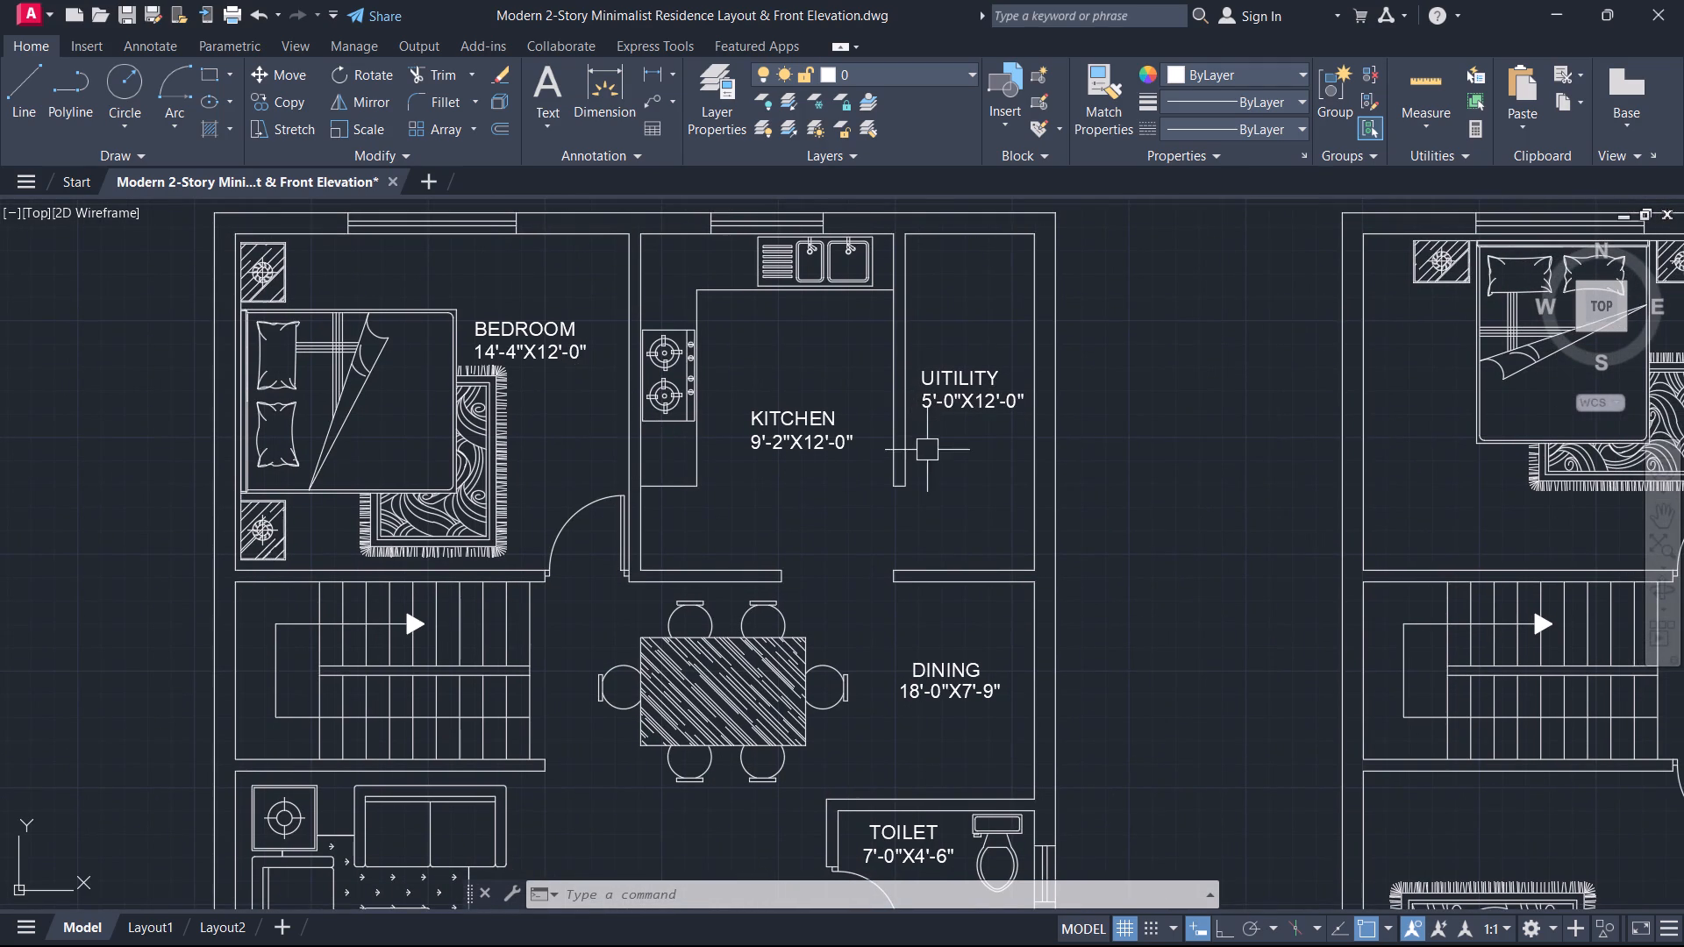
{"action": "middle_click_drag", "start_coordinate": [924, 488], "coordinate": [853, 488]}
{"action": "scroll", "coordinate": [853, 488], "scroll_direction": "down", "scroll_amount": 1}
{"action": "middle_click_drag", "start_coordinate": [827, 620], "coordinate": [824, 606]}
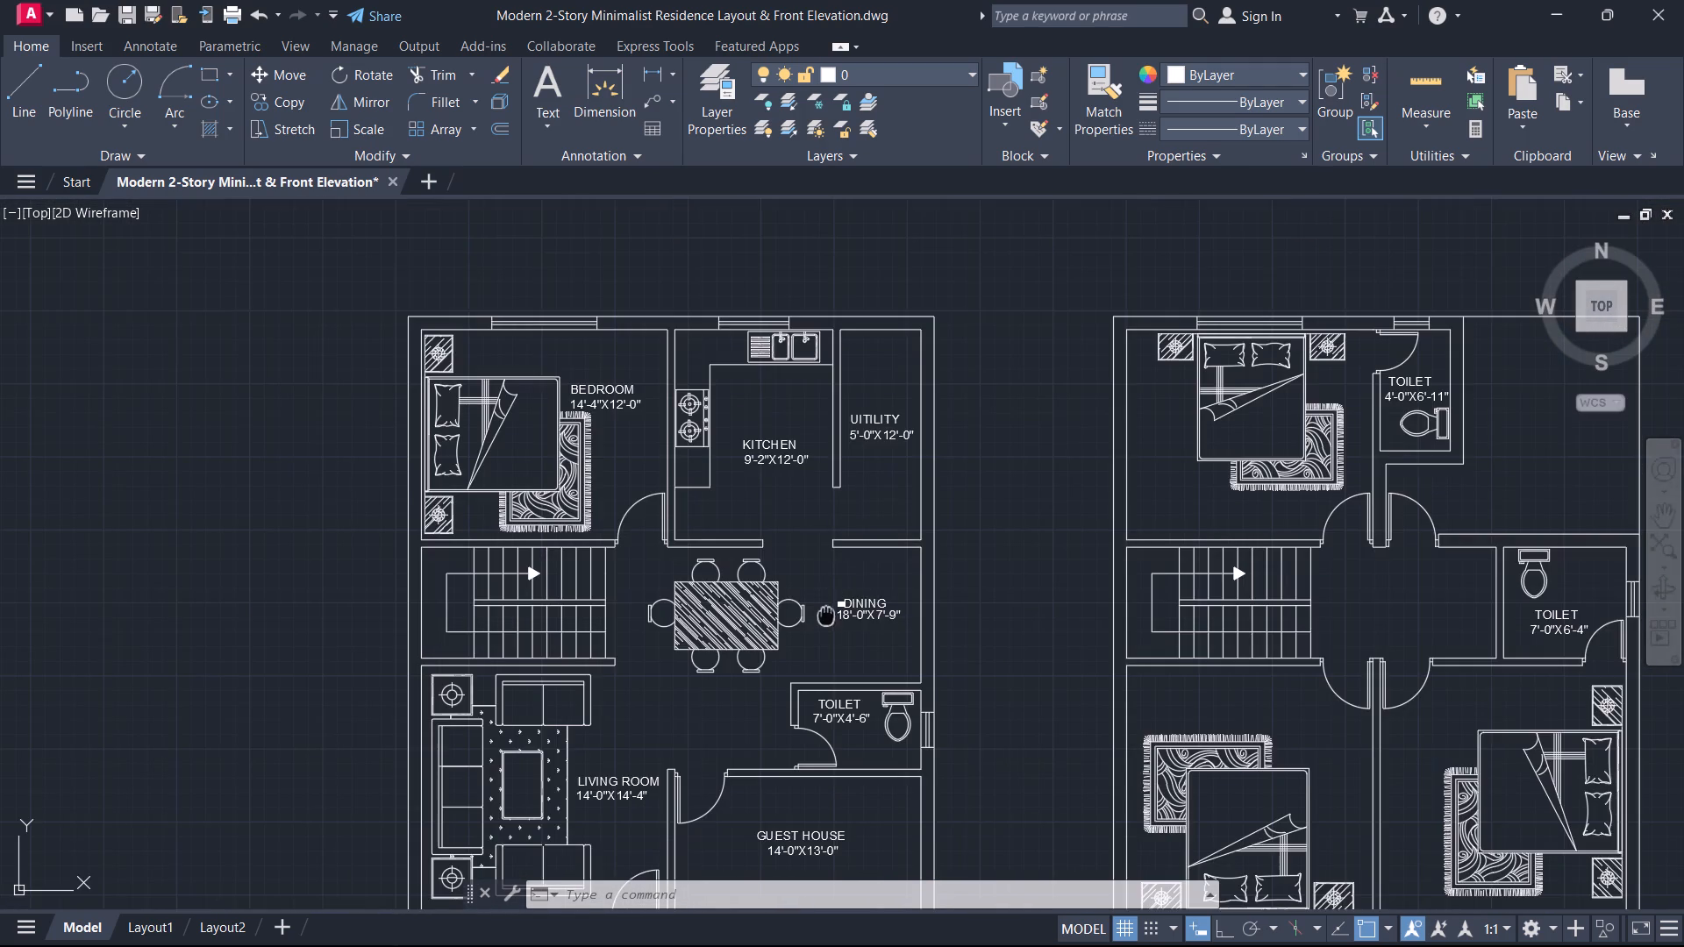
{"action": "middle_click_drag", "start_coordinate": [824, 606], "coordinate": [838, 482]}
{"action": "scroll", "coordinate": [837, 522], "scroll_direction": "up", "scroll_amount": 1}
{"action": "scroll", "coordinate": [784, 513], "scroll_direction": "down", "scroll_amount": 2}
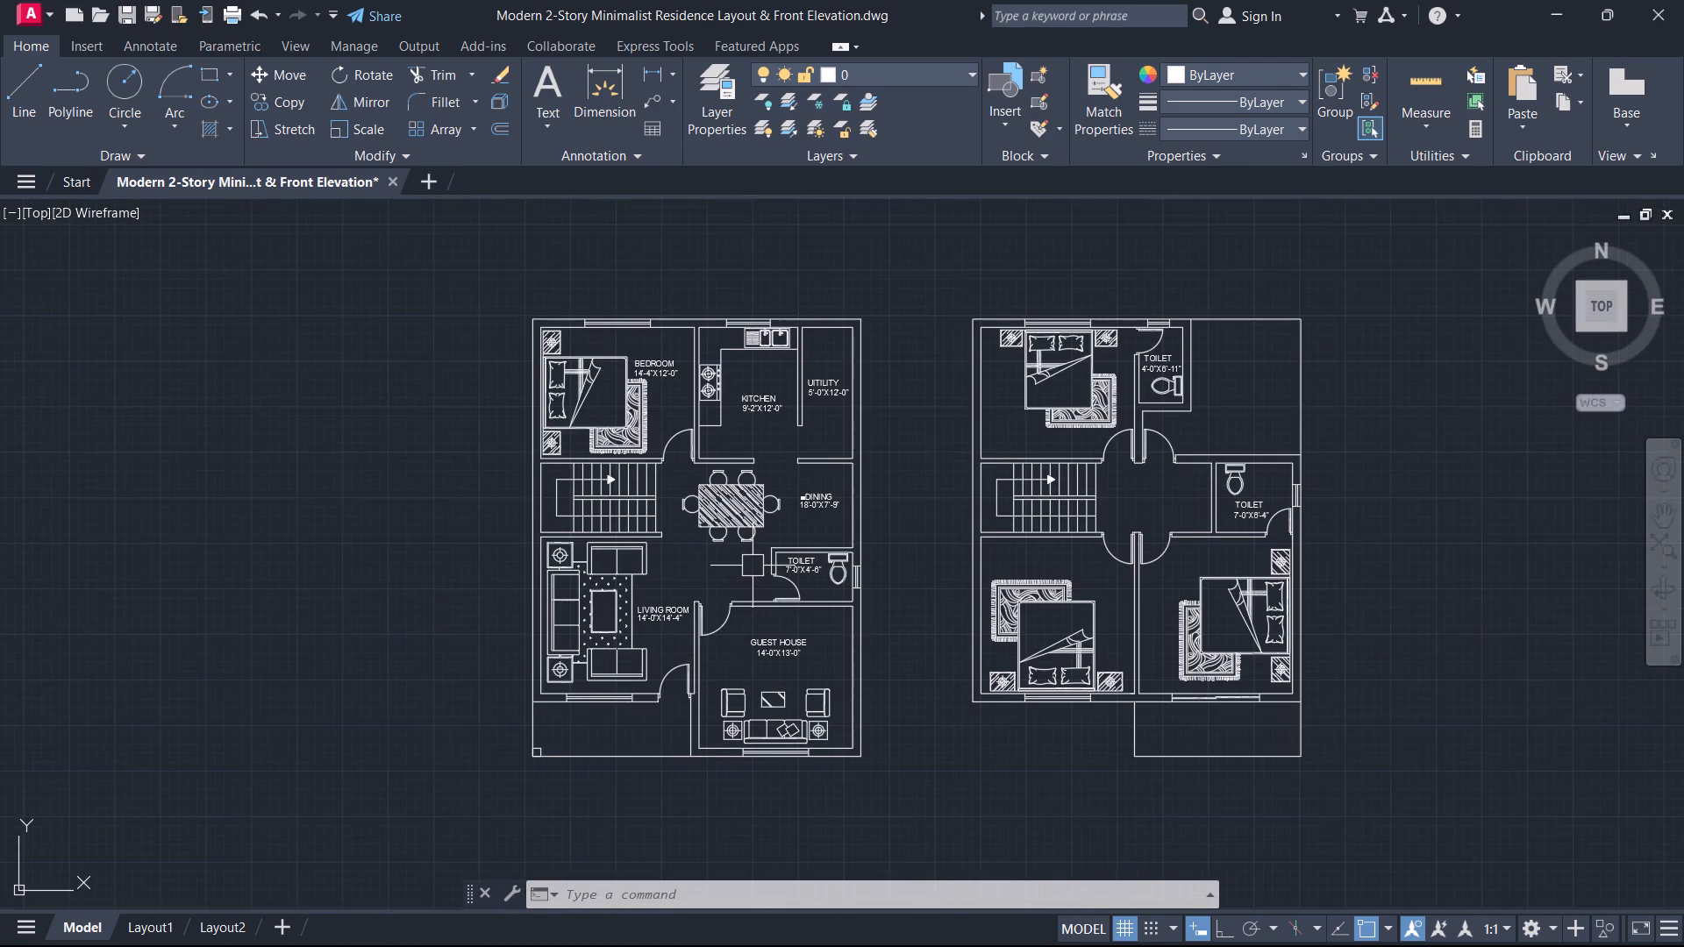
{"action": "middle_click_drag", "start_coordinate": [749, 567], "coordinate": [669, 523]}
{"action": "scroll", "coordinate": [1009, 589], "scroll_direction": "up", "scroll_amount": 1}
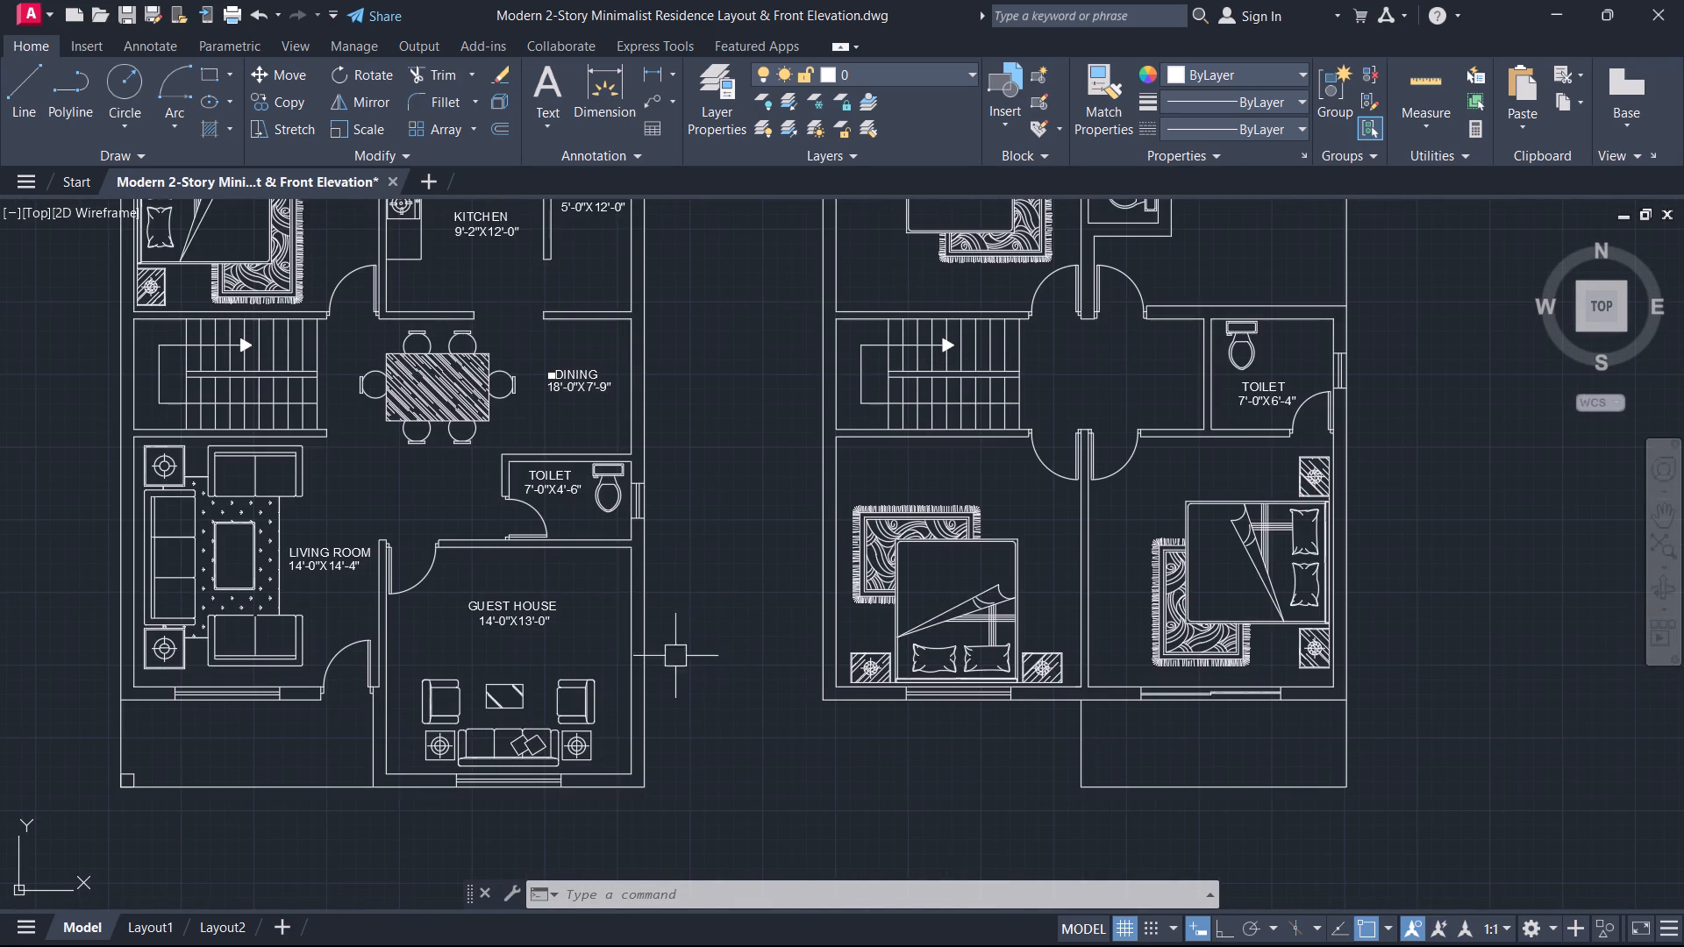
{"action": "middle_click_drag", "start_coordinate": [614, 644], "coordinate": [447, 685]}
{"action": "scroll", "coordinate": [949, 520], "scroll_direction": "down", "scroll_amount": 1}
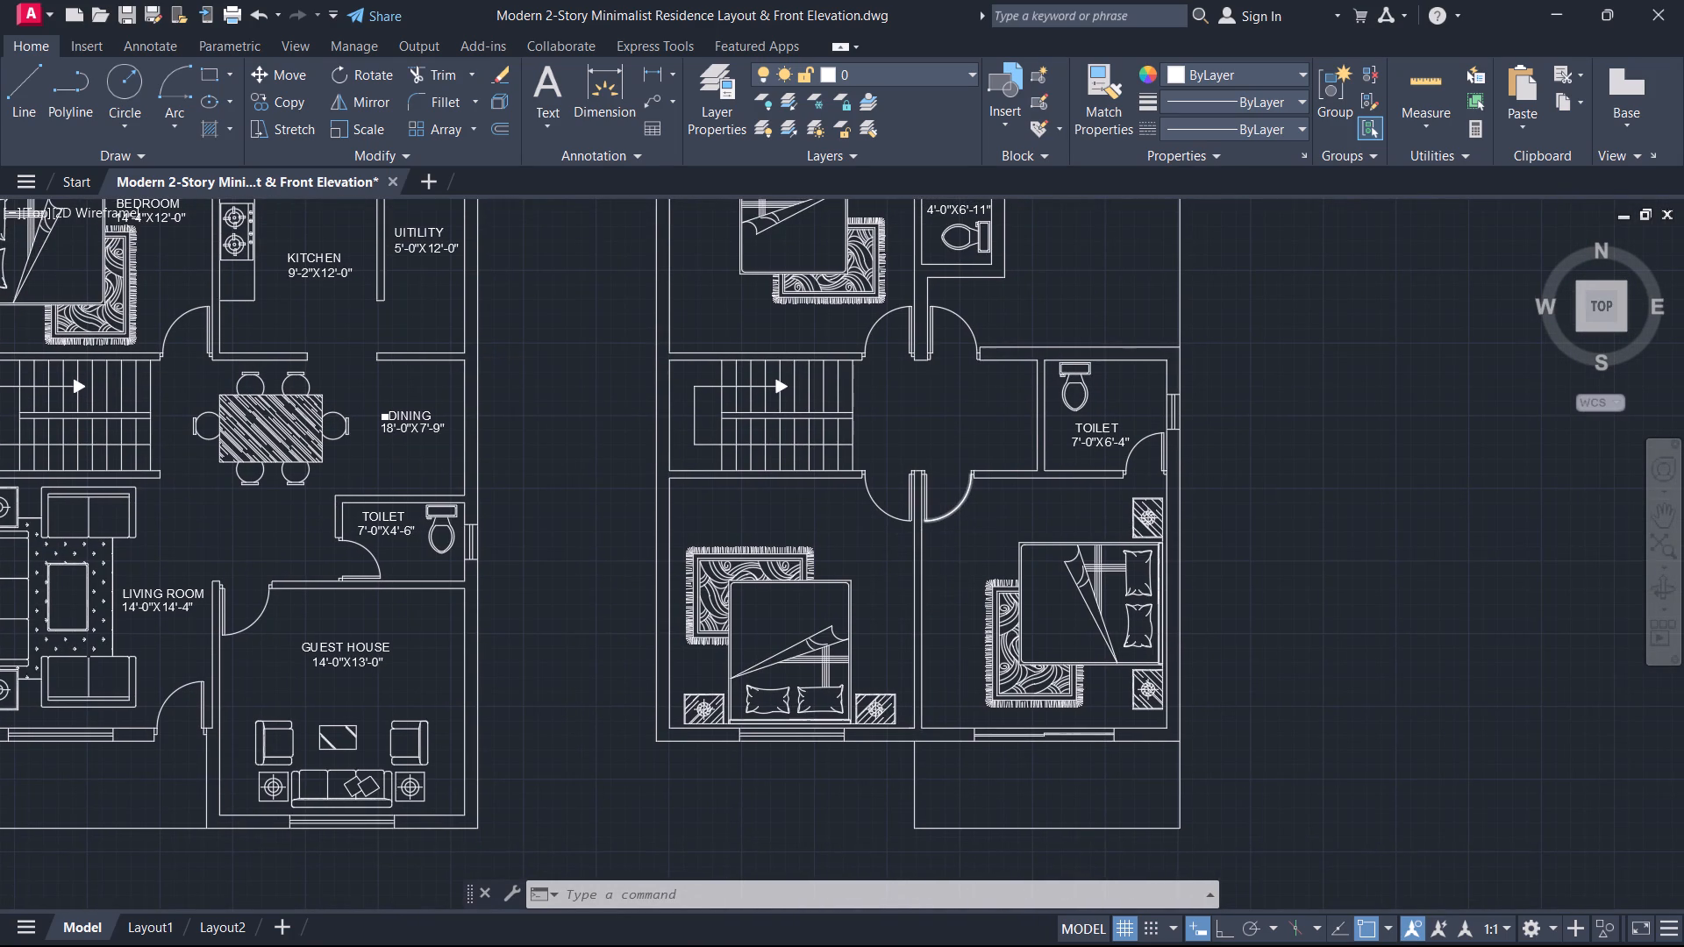
{"action": "middle_click_drag", "start_coordinate": [928, 504], "coordinate": [903, 673]}
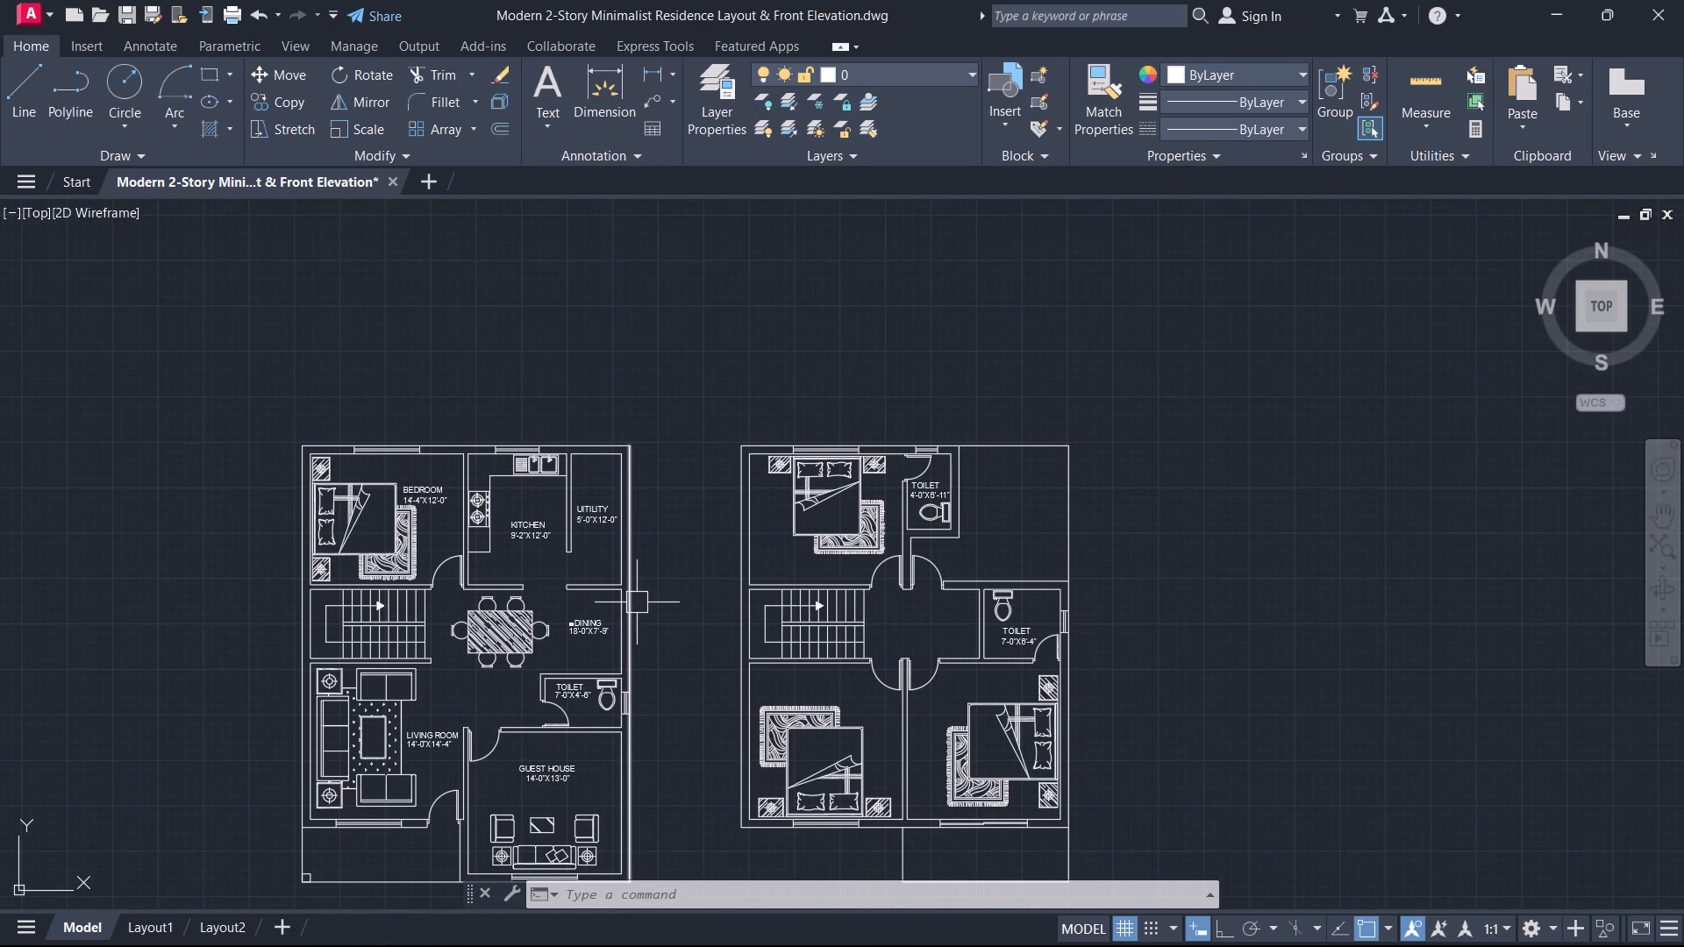
Copy the ground-floor BEDROOM label into the upper-floor north bedroom, in the open floor area beside the rug and below the bed.
{"action": "scroll", "coordinate": [639, 602], "scroll_direction": "up", "scroll_amount": 1}
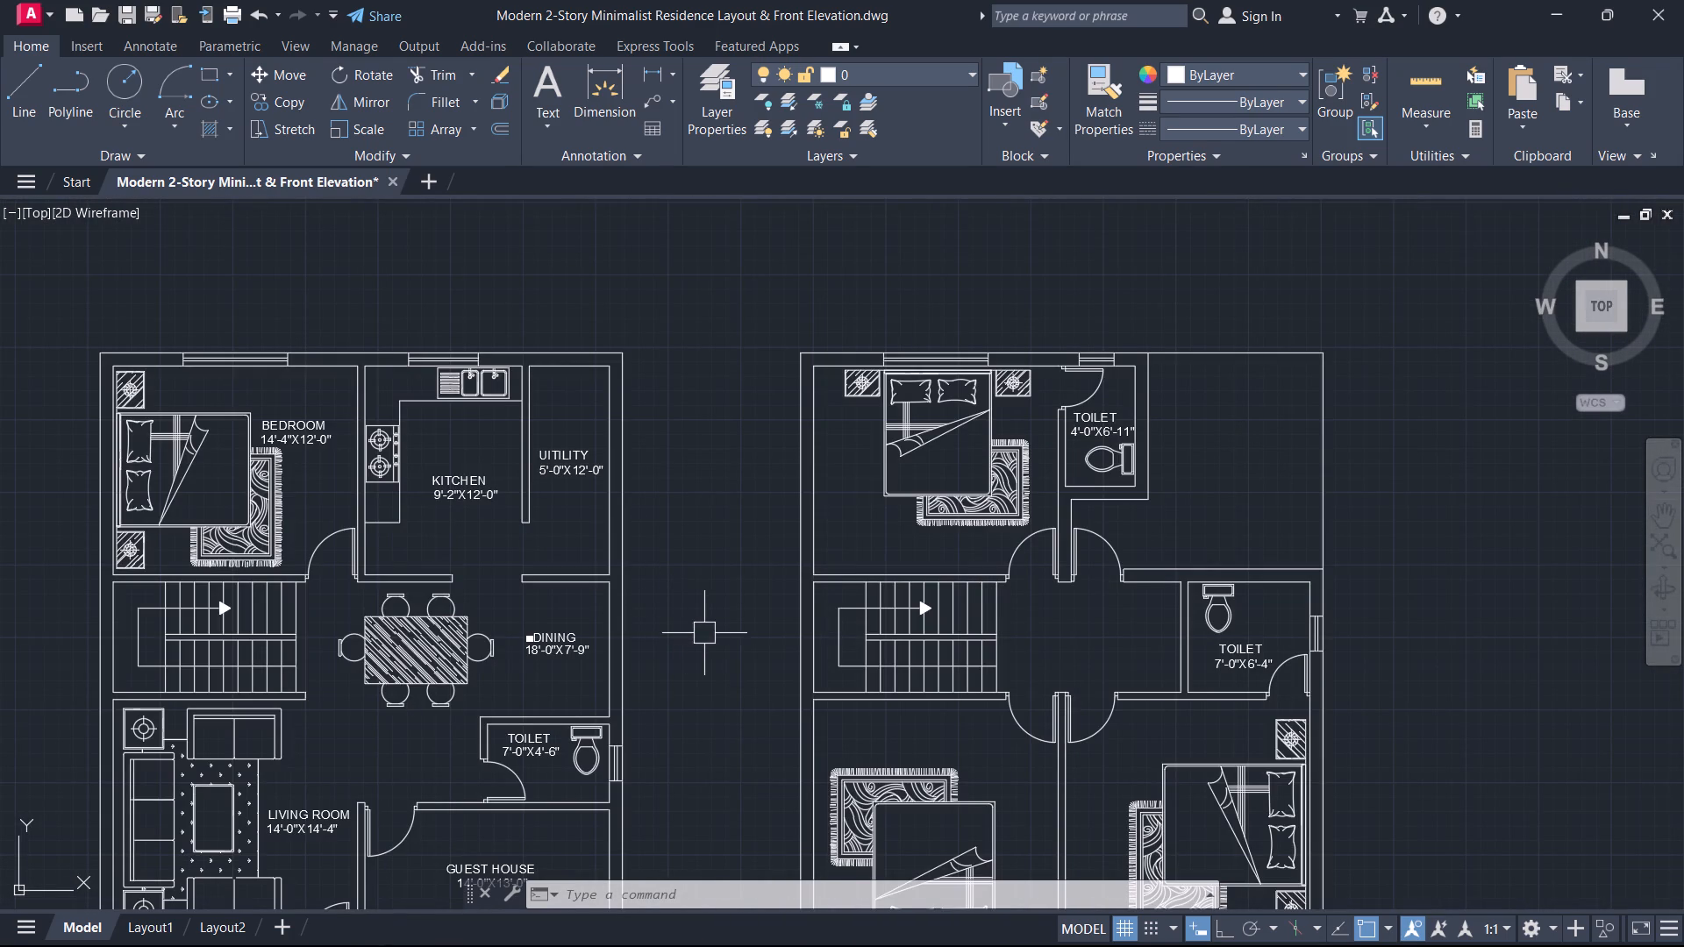
{"action": "scroll", "coordinate": [332, 481], "scroll_direction": "up", "scroll_amount": 1}
{"action": "left_click", "coordinate": [321, 438]}
{"action": "left_click", "coordinate": [294, 382]}
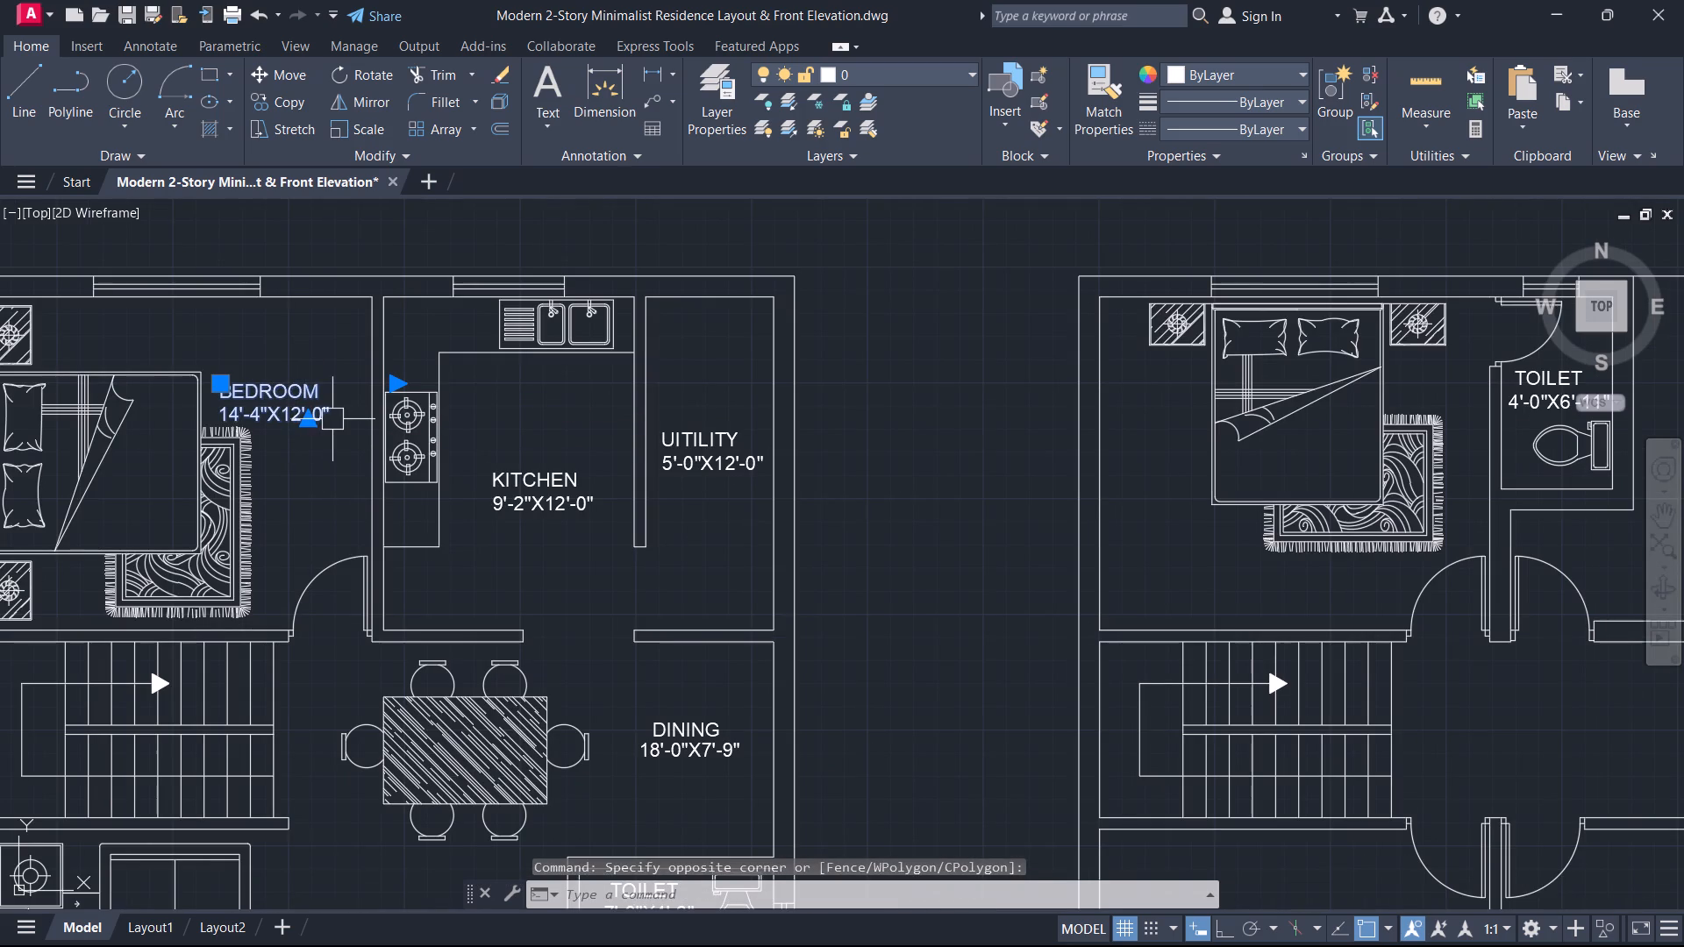
{"action": "key", "text": "c"}
{"action": "key", "text": "o"}
{"action": "key", "text": "space"}
{"action": "left_click", "coordinate": [338, 431]}
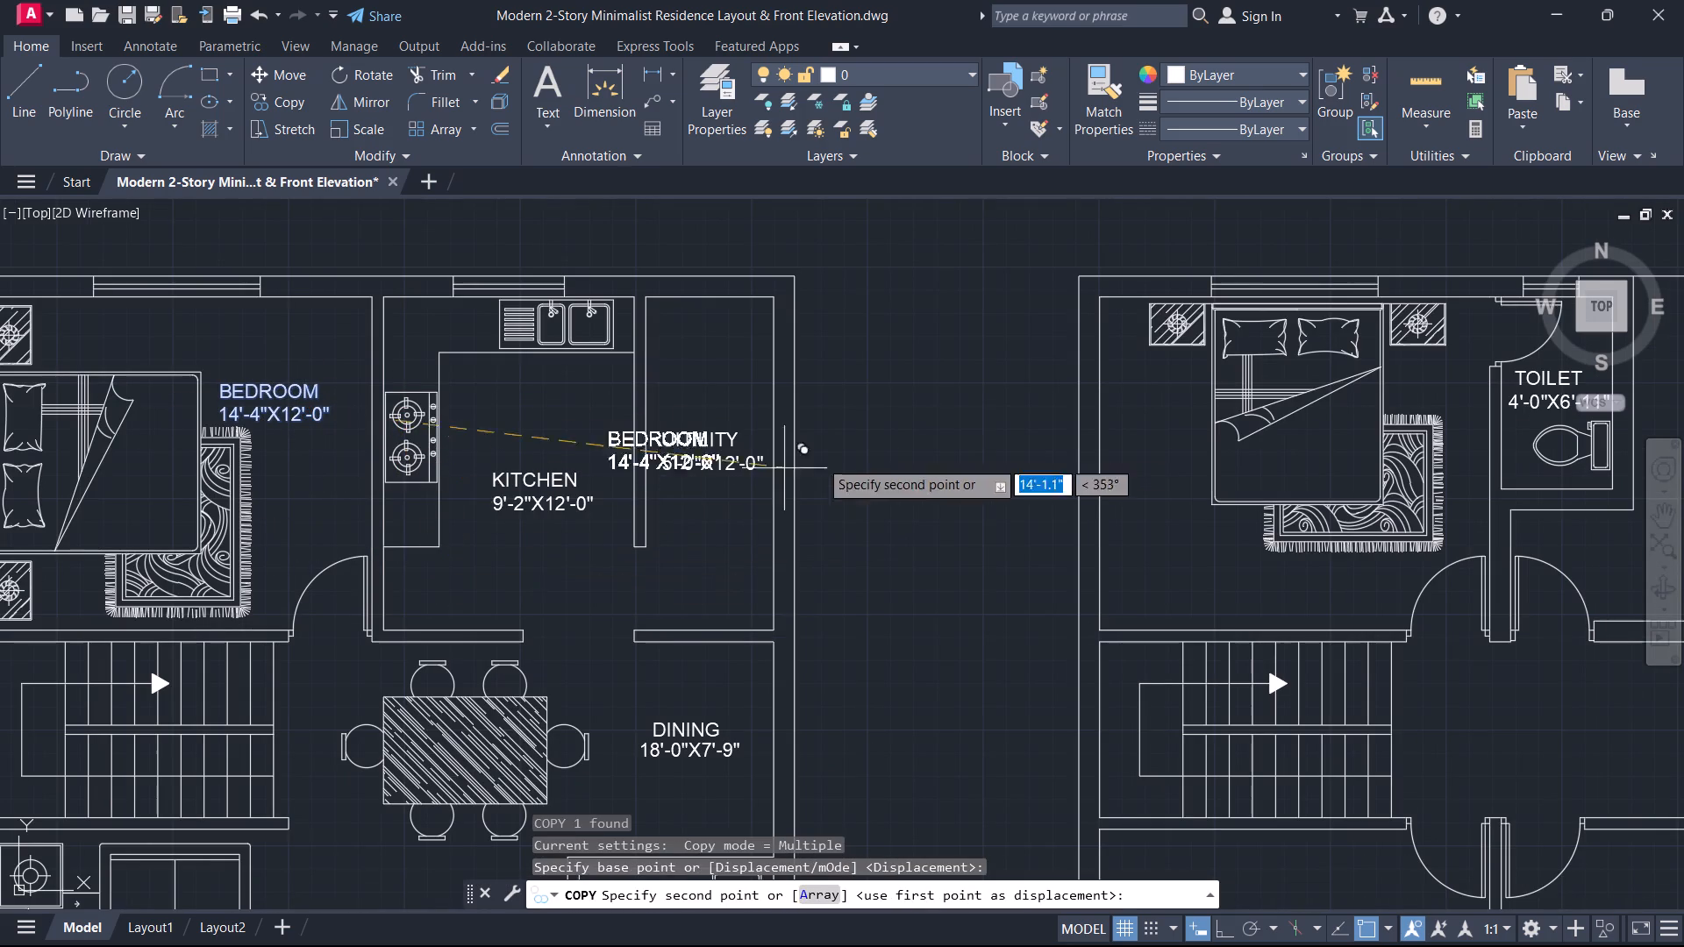
{"action": "scroll", "coordinate": [1331, 547], "scroll_direction": "up", "scroll_amount": 2}
{"action": "left_click", "coordinate": [1288, 616]}
{"action": "key", "text": "Escape"}
Move the north bedroom's BEDROOM label onto the lower part of the bed.
{"action": "scroll", "coordinate": [1288, 616], "scroll_direction": "down", "scroll_amount": 1}
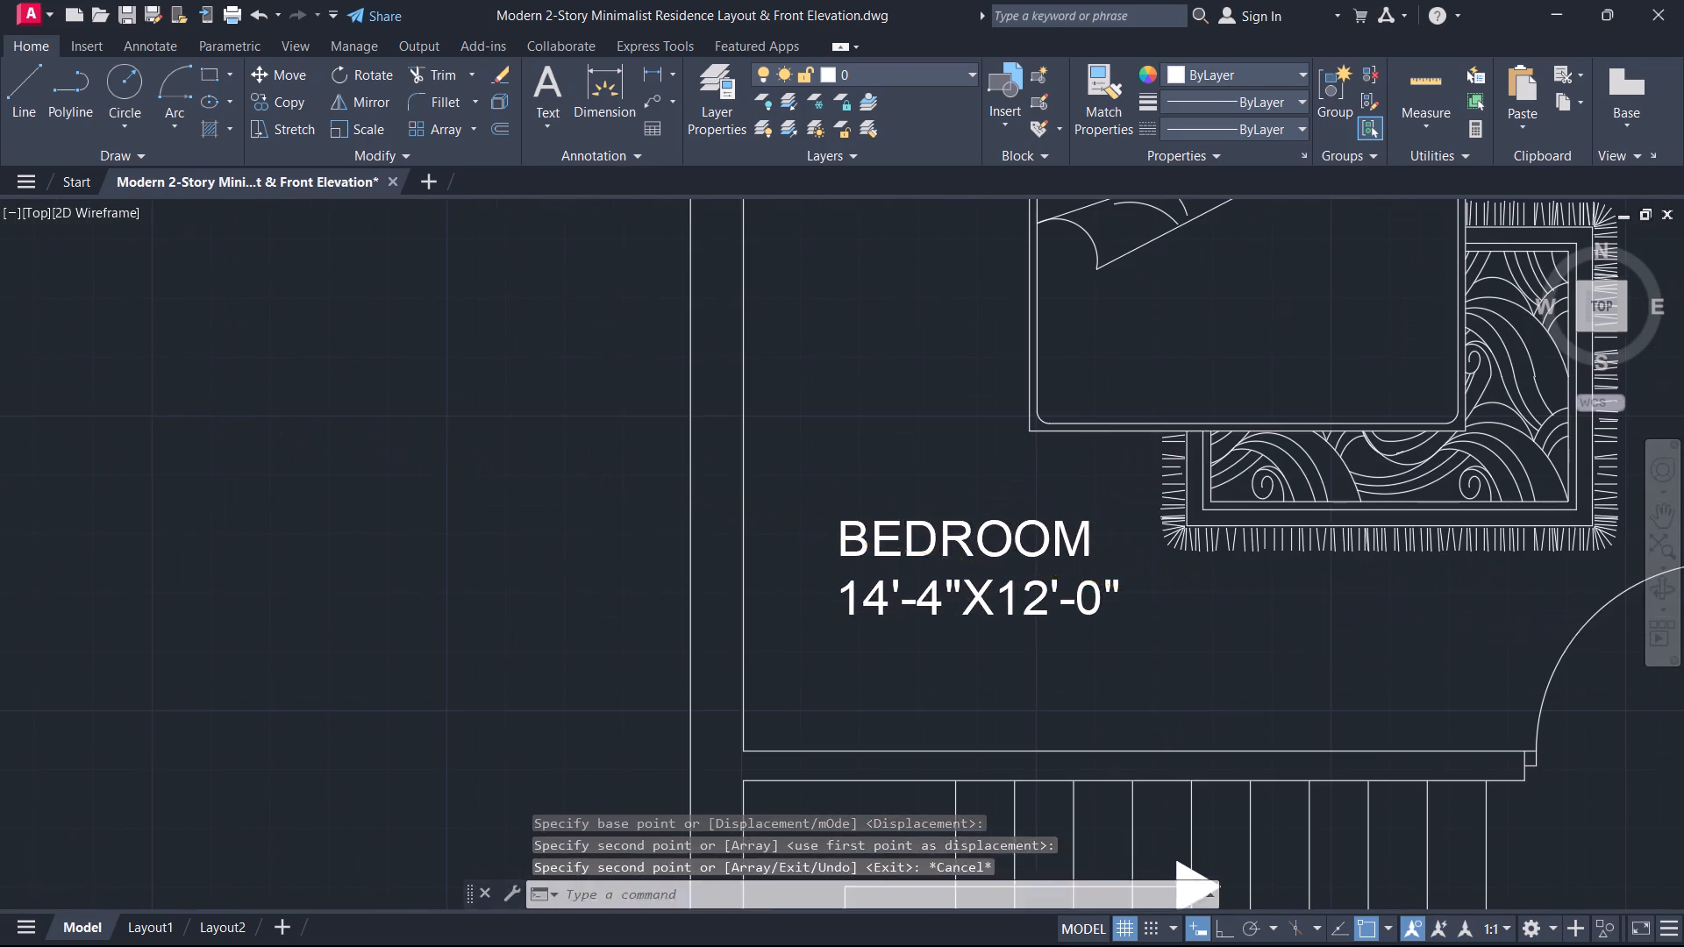
{"action": "scroll", "coordinate": [1288, 616], "scroll_direction": "down", "scroll_amount": 2}
{"action": "middle_click_drag", "start_coordinate": [1288, 616], "coordinate": [1064, 486]}
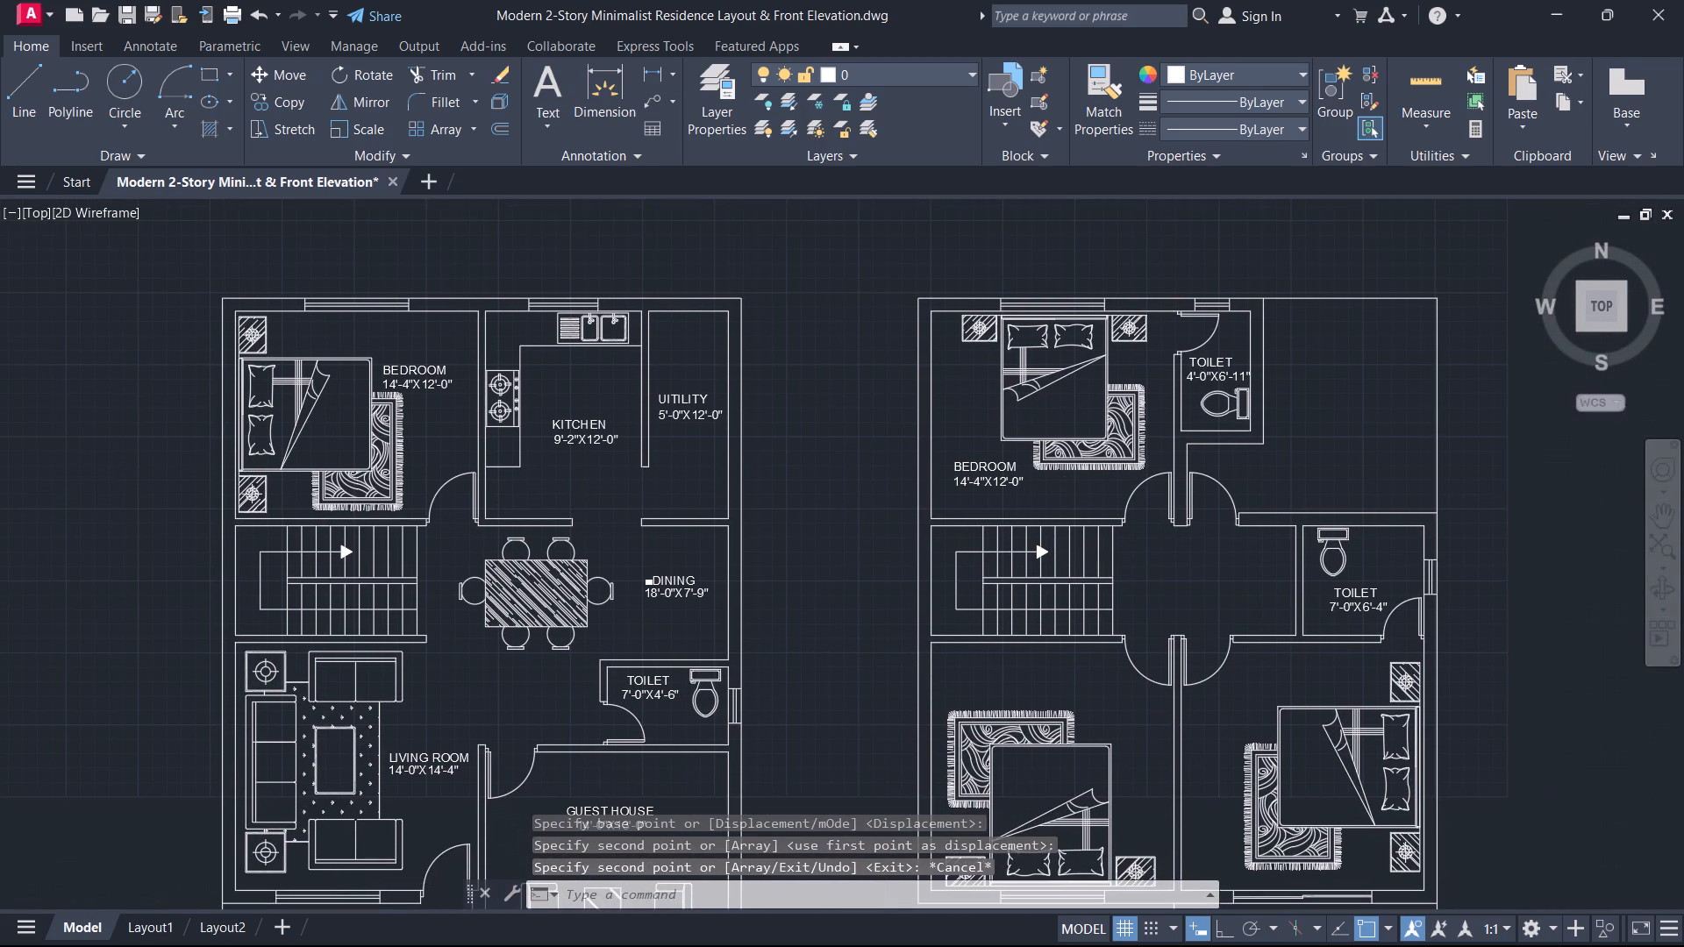
{"action": "scroll", "coordinate": [1063, 451], "scroll_direction": "up", "scroll_amount": 1}
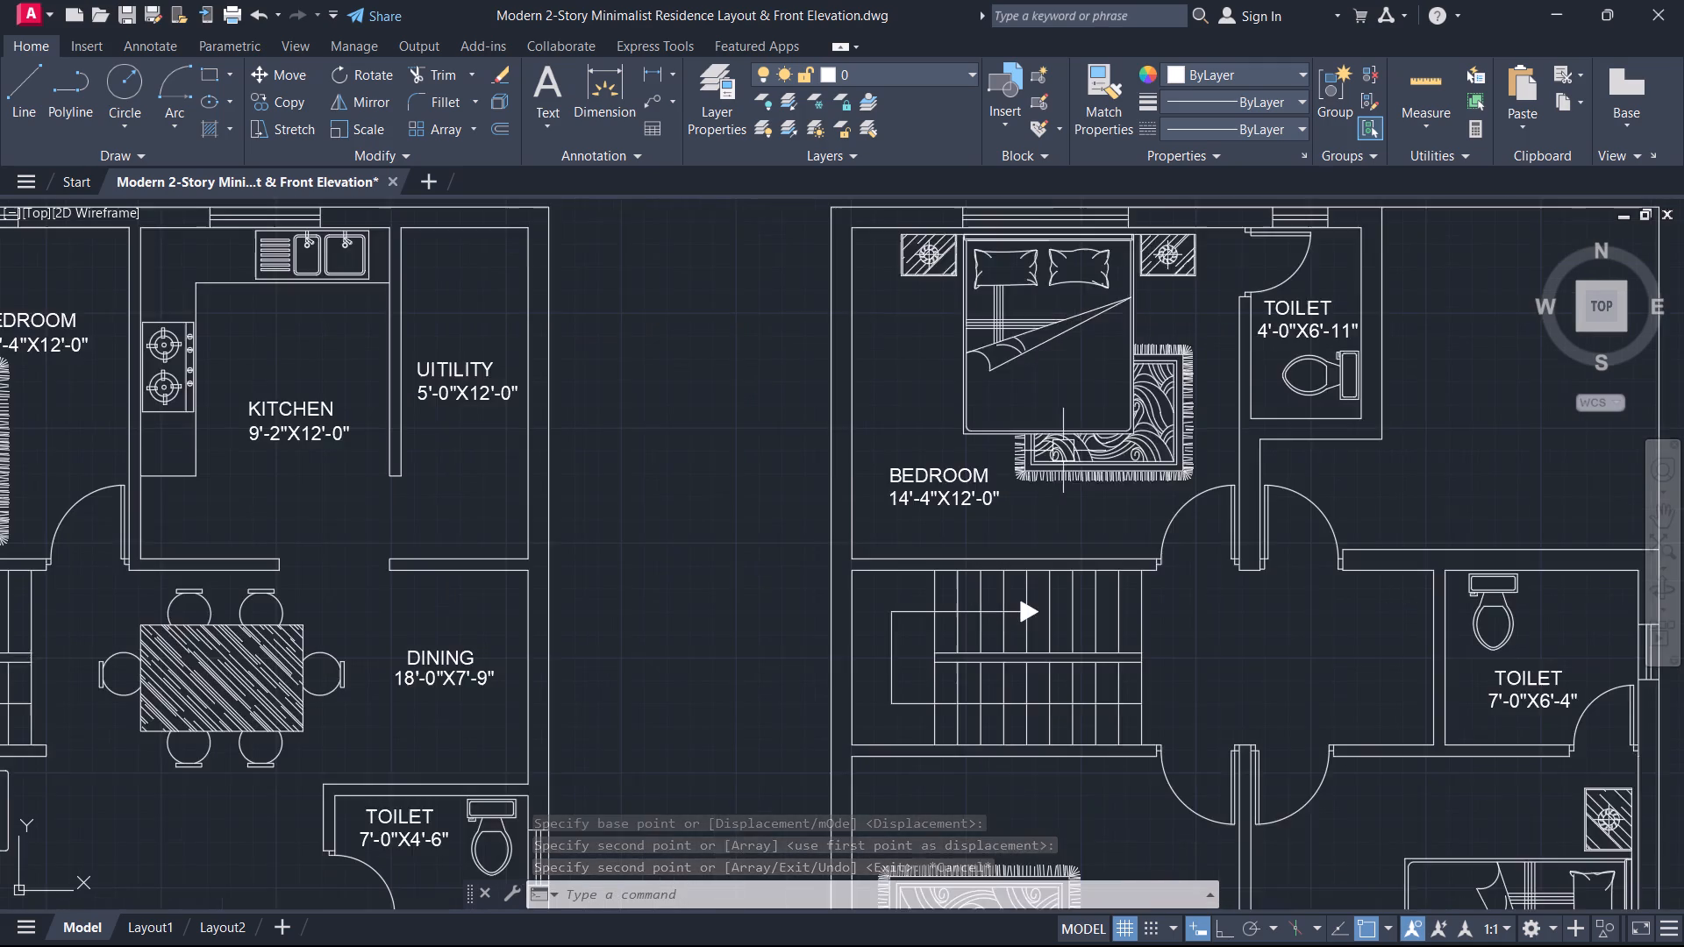
{"action": "scroll", "coordinate": [1064, 449], "scroll_direction": "up", "scroll_amount": 2}
{"action": "left_click_drag", "start_coordinate": [968, 589], "coordinate": [940, 585]}
{"action": "left_click", "coordinate": [782, 540]}
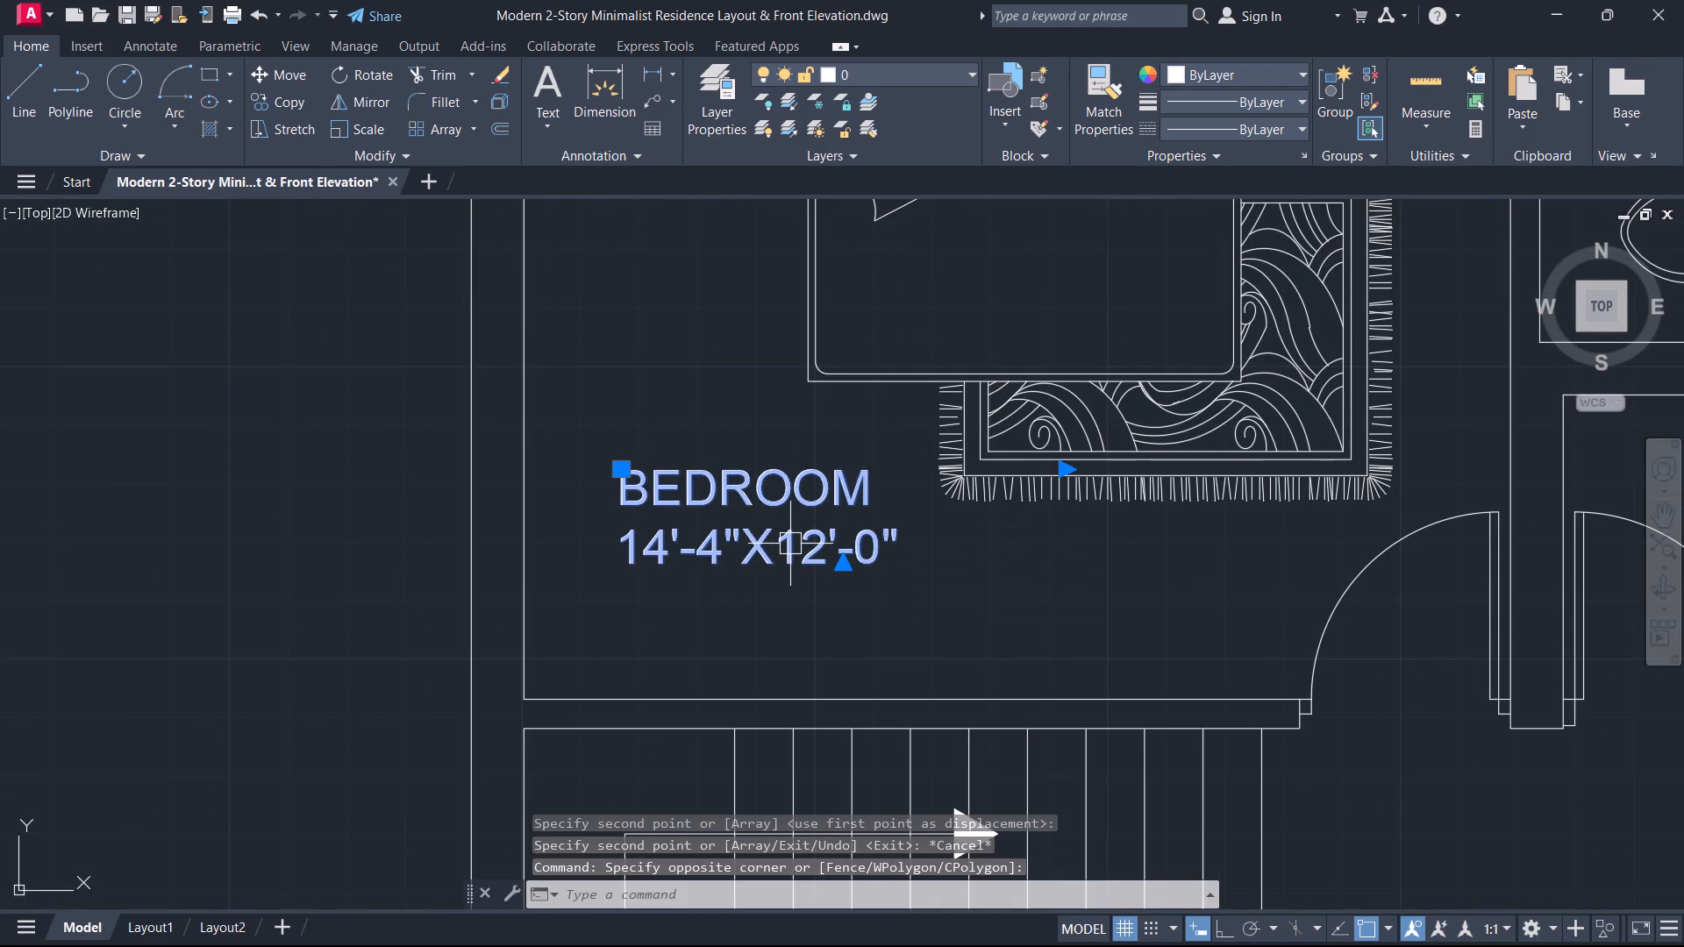
{"action": "type", "text": "M"}
{"action": "key", "text": "space"}
{"action": "left_click", "coordinate": [792, 544]}
{"action": "middle_click_drag", "start_coordinate": [938, 449], "coordinate": [974, 746]}
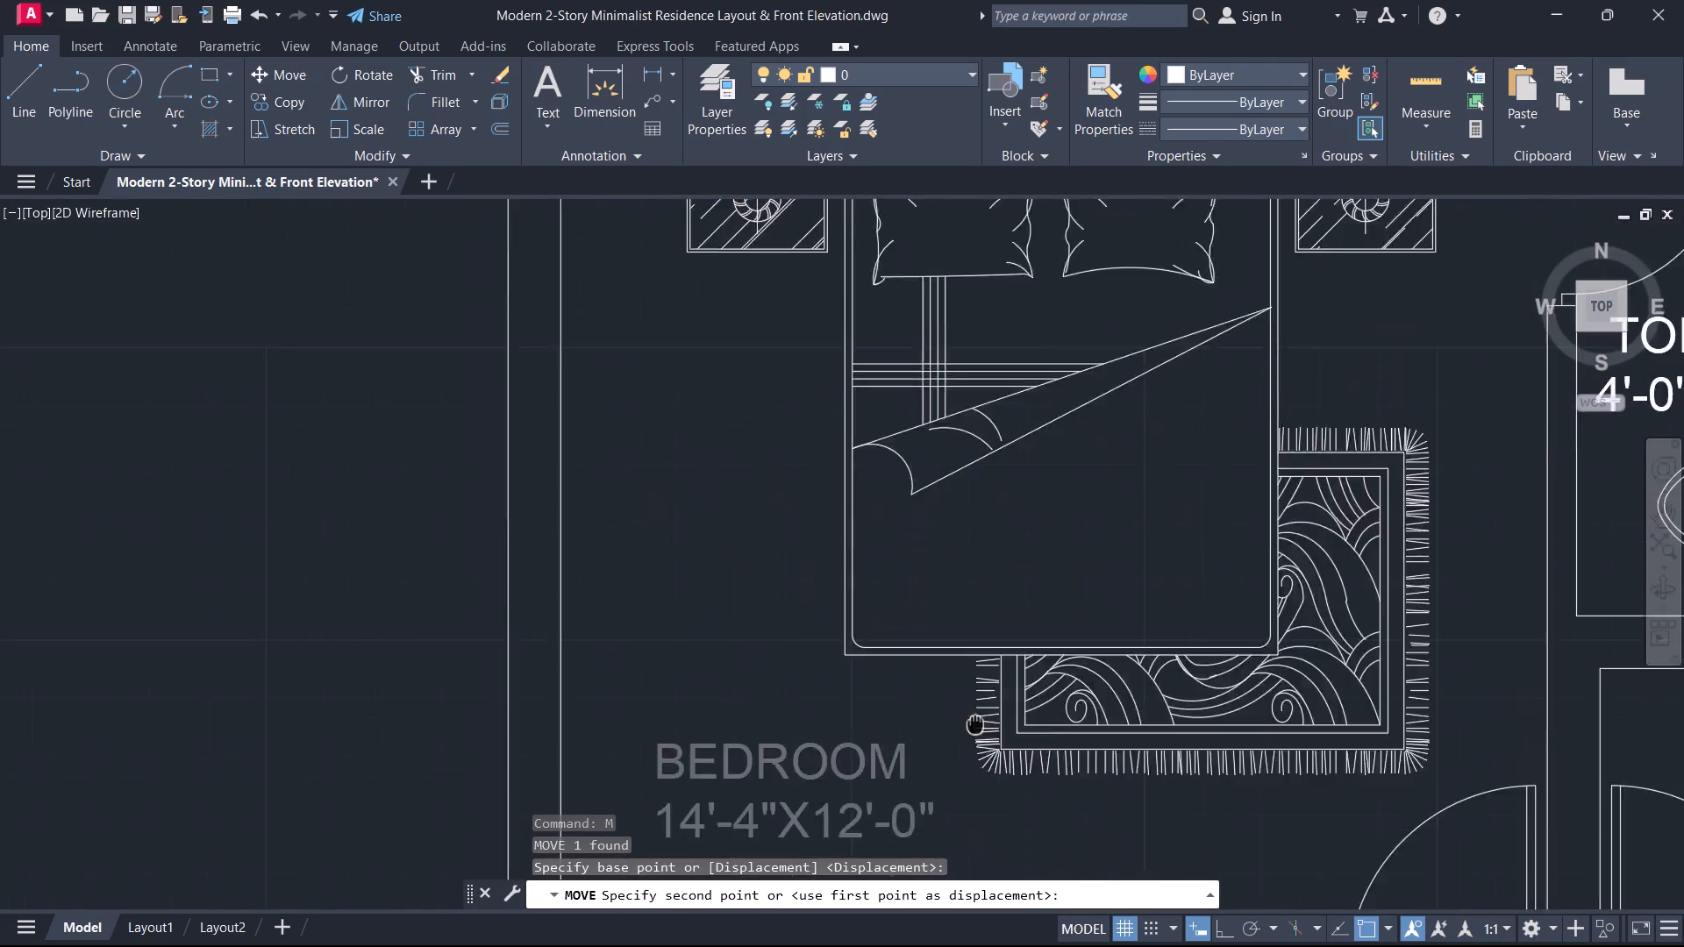
{"action": "middle_click_drag", "start_coordinate": [974, 746], "coordinate": [945, 891]}
{"action": "scroll", "coordinate": [1052, 761], "scroll_direction": "up", "scroll_amount": 2}
{"action": "left_click", "coordinate": [1090, 747]}
{"action": "key", "text": "Escape"}
Copy the north bedroom's BEDROOM label into the upper-floor southeast bedroom, placing it over the bed near the rug.
{"action": "scroll", "coordinate": [1091, 747], "scroll_direction": "down", "scroll_amount": 3}
{"action": "middle_click_drag", "start_coordinate": [1088, 747], "coordinate": [1023, 599]}
{"action": "scroll", "coordinate": [1023, 599], "scroll_direction": "down", "scroll_amount": 1}
{"action": "left_click", "coordinate": [1023, 599]}
{"action": "key", "text": "c"}
{"action": "type", "text": "O"}
{"action": "key", "text": "space"}
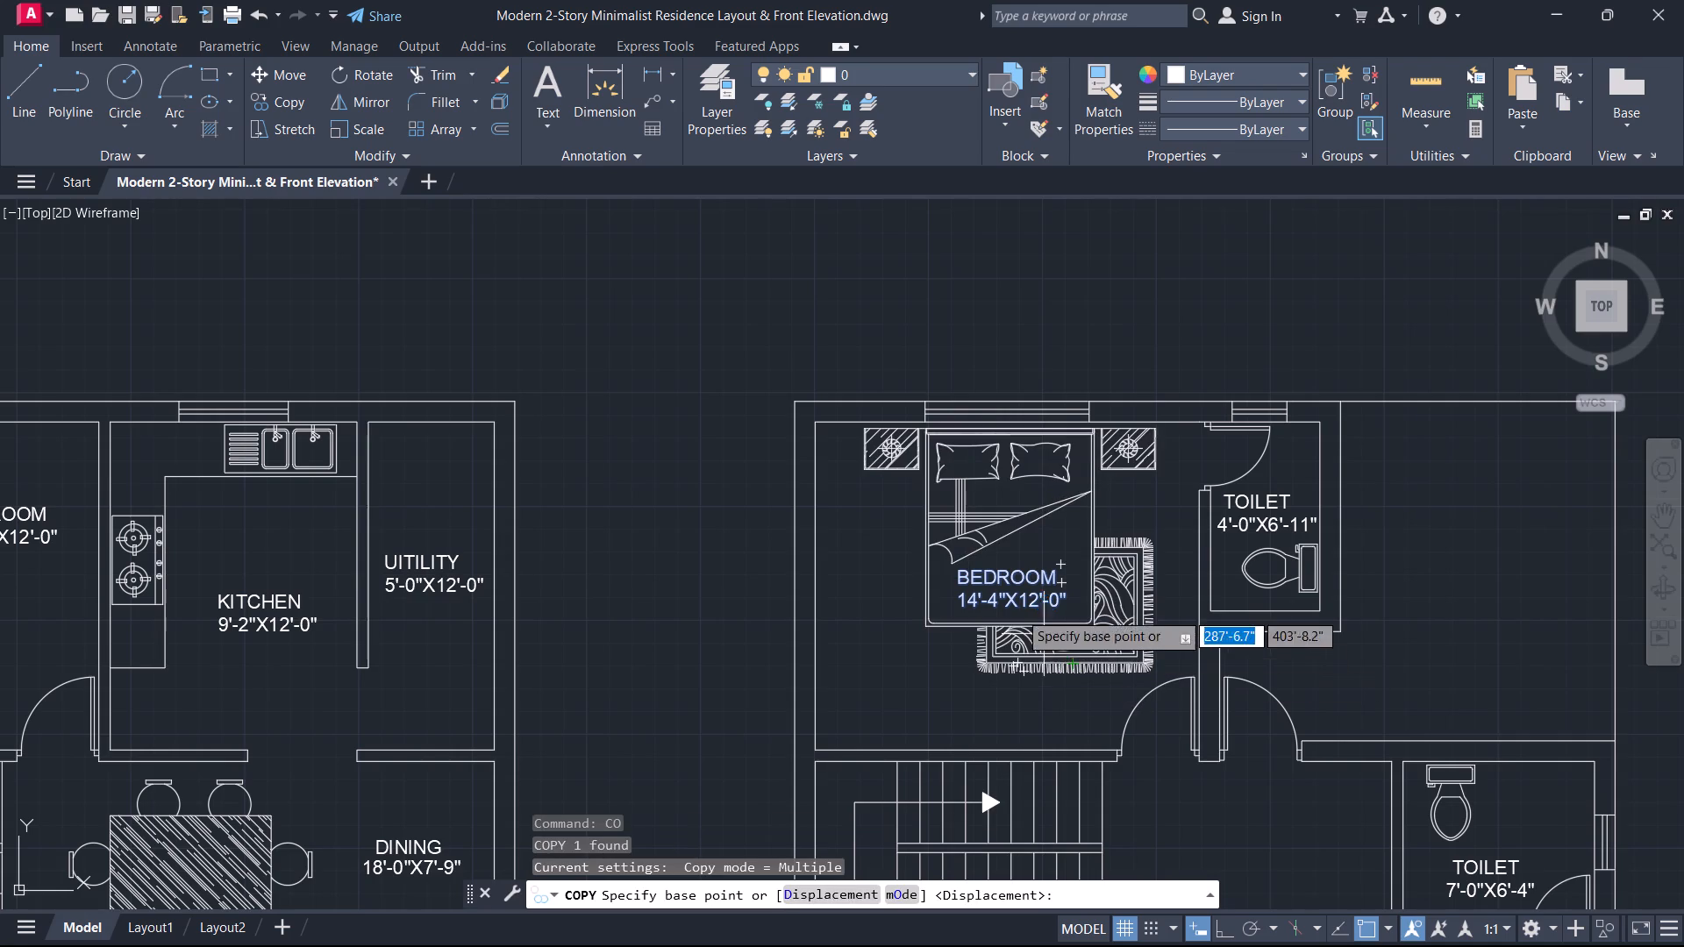
{"action": "left_click", "coordinate": [1018, 585]}
{"action": "scroll", "coordinate": [1052, 642], "scroll_direction": "down", "scroll_amount": 3}
{"action": "middle_click_drag", "start_coordinate": [1053, 644], "coordinate": [947, 350]}
{"action": "scroll", "coordinate": [1033, 459], "scroll_direction": "up", "scroll_amount": 3}
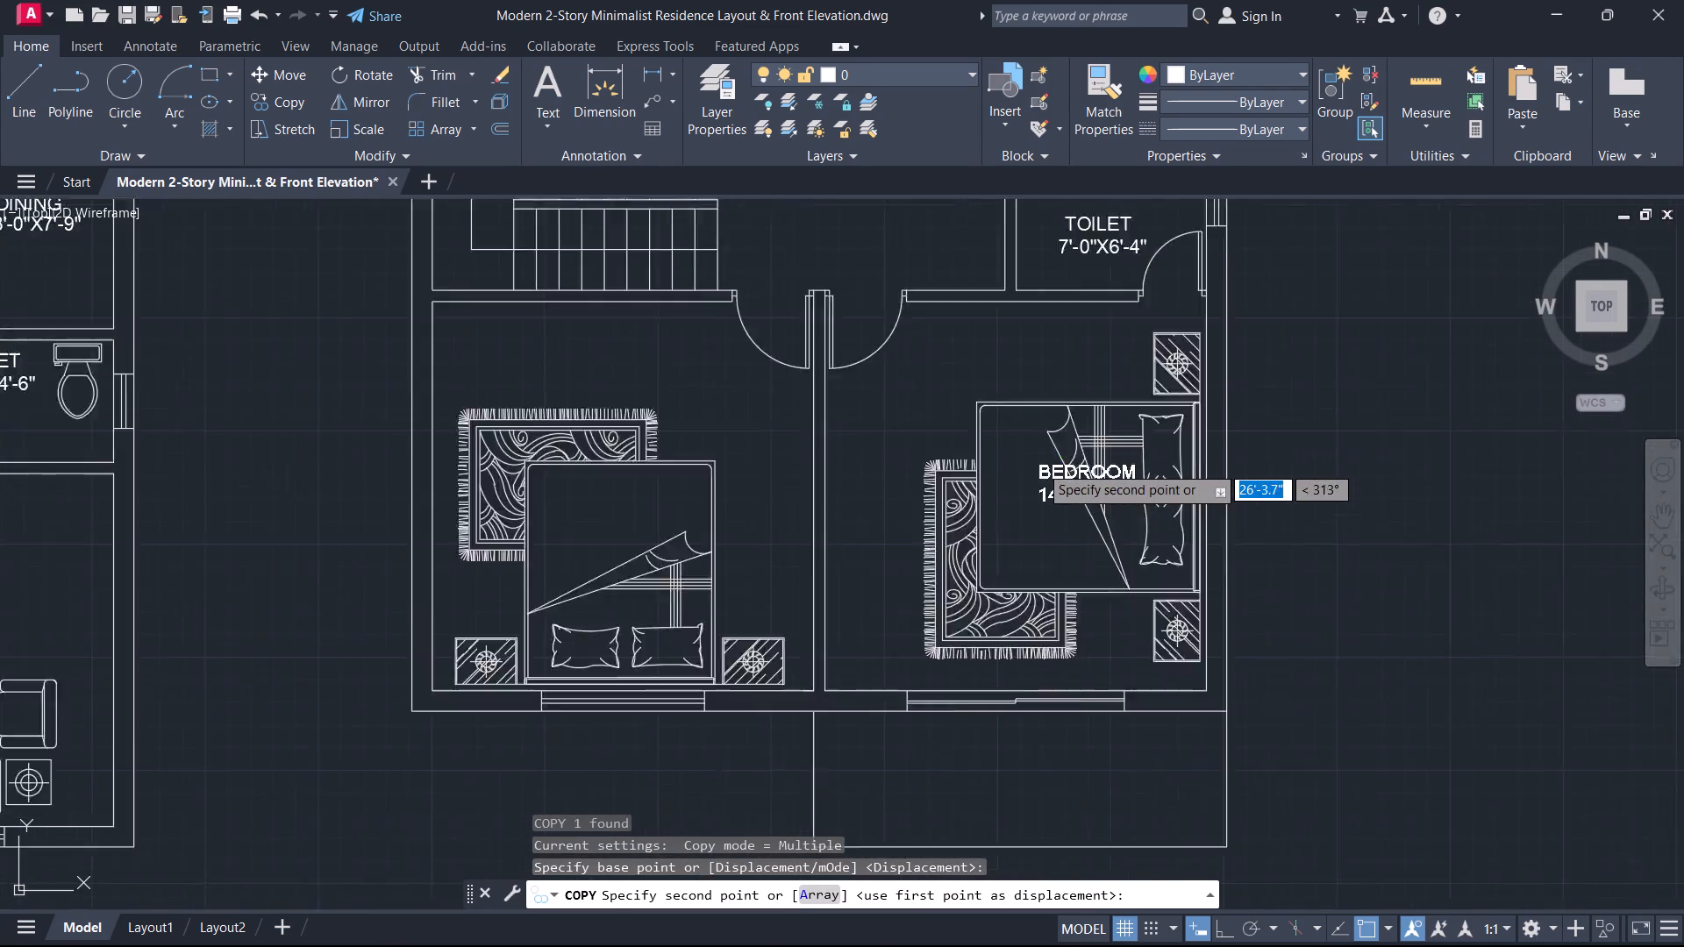
{"action": "scroll", "coordinate": [1039, 465], "scroll_direction": "up", "scroll_amount": 2}
{"action": "left_click", "coordinate": [938, 544]}
{"action": "key", "text": "Escape"}
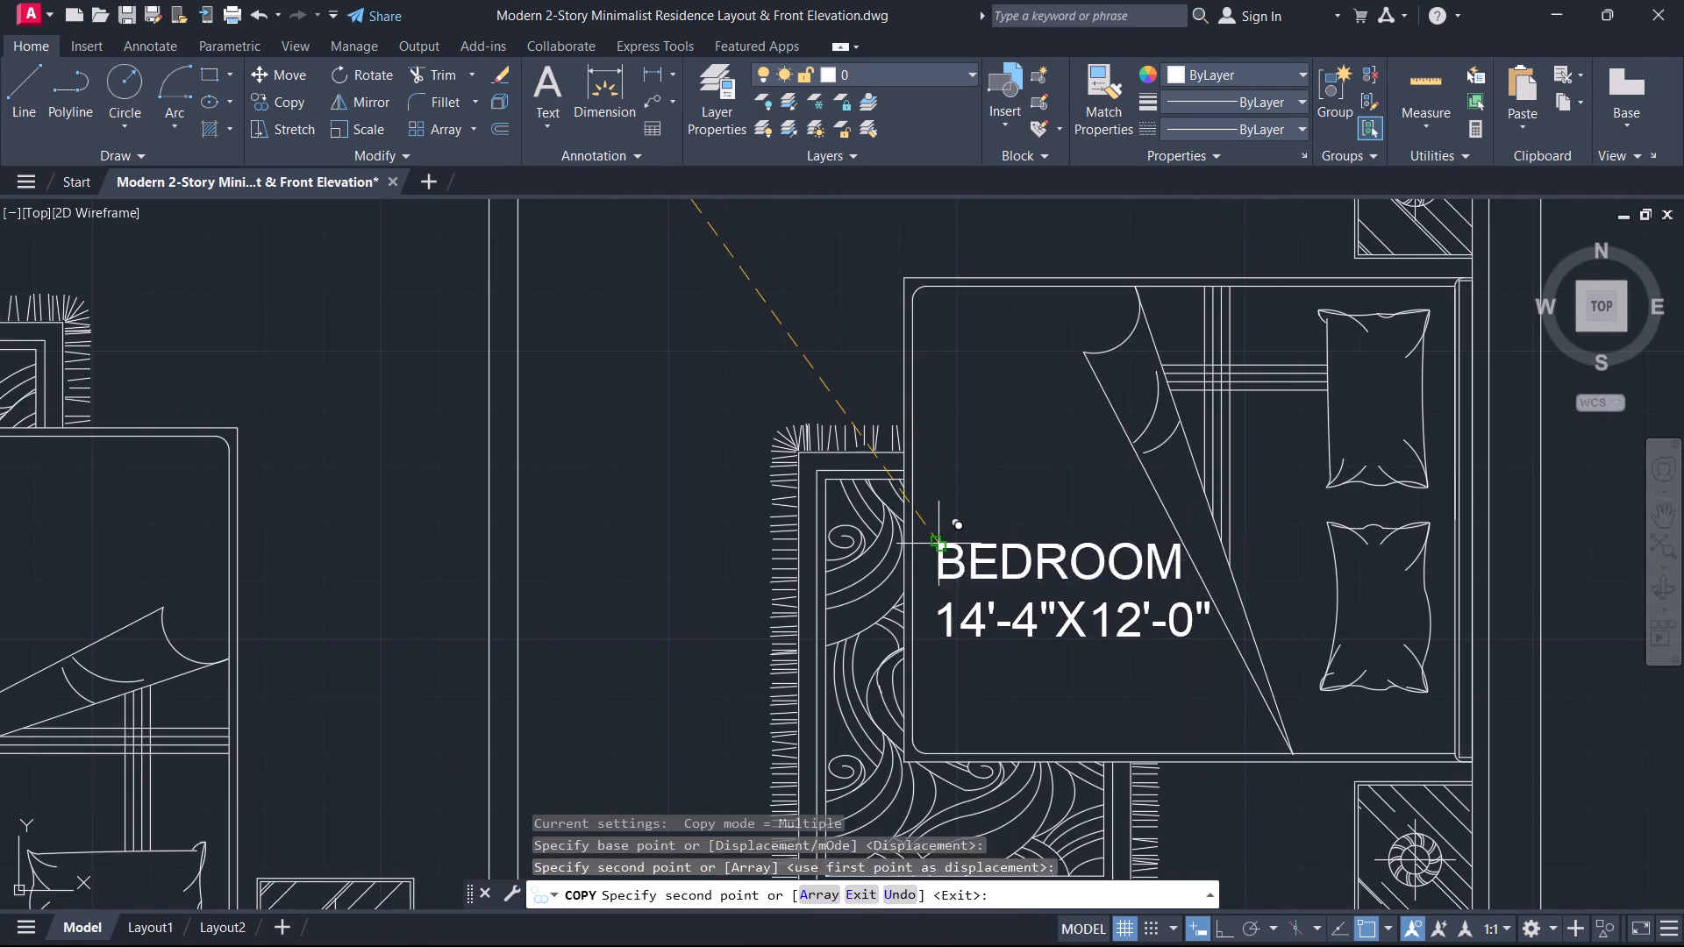
Measure the width of the southeast bedroom between the inner faces of its side walls.
{"action": "scroll", "coordinate": [953, 559], "scroll_direction": "down", "scroll_amount": 3}
{"action": "middle_click_drag", "start_coordinate": [953, 559], "coordinate": [954, 495]}
{"action": "type", "text": "DI"}
{"action": "key", "text": "space"}
{"action": "scroll", "coordinate": [887, 539], "scroll_direction": "up", "scroll_amount": 3}
{"action": "left_click", "coordinate": [735, 433]}
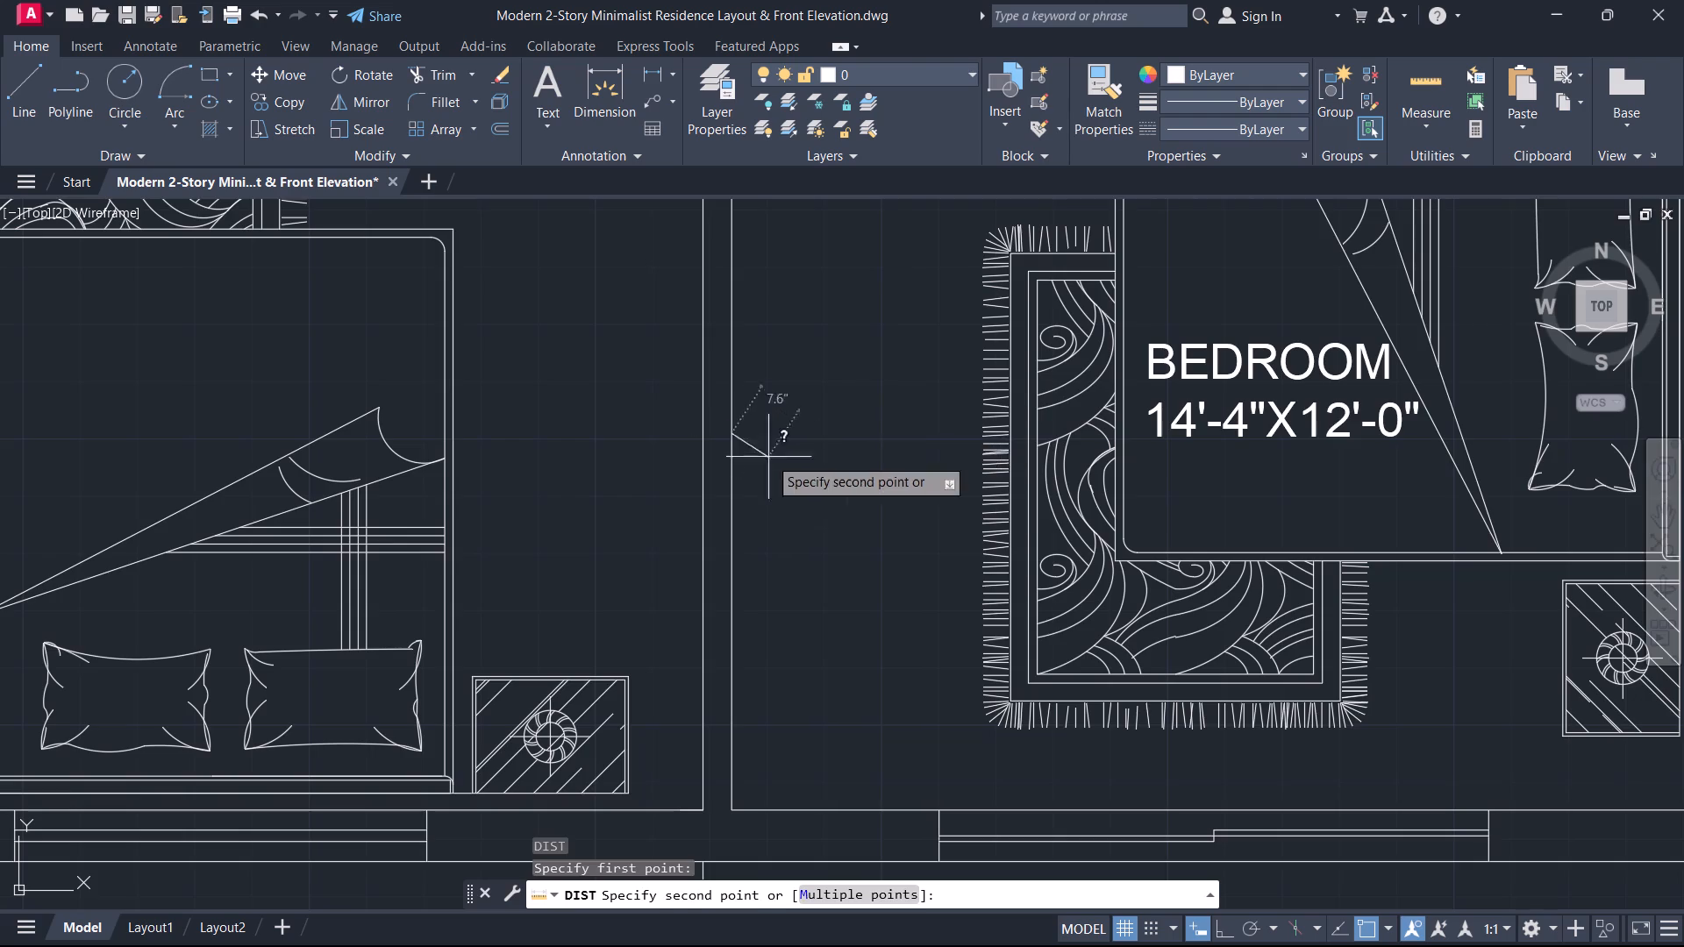
{"action": "scroll", "coordinate": [839, 493], "scroll_direction": "down", "scroll_amount": 3}
{"action": "middle_click_drag", "start_coordinate": [839, 493], "coordinate": [686, 533]}
{"action": "scroll", "coordinate": [945, 538], "scroll_direction": "up", "scroll_amount": 3}
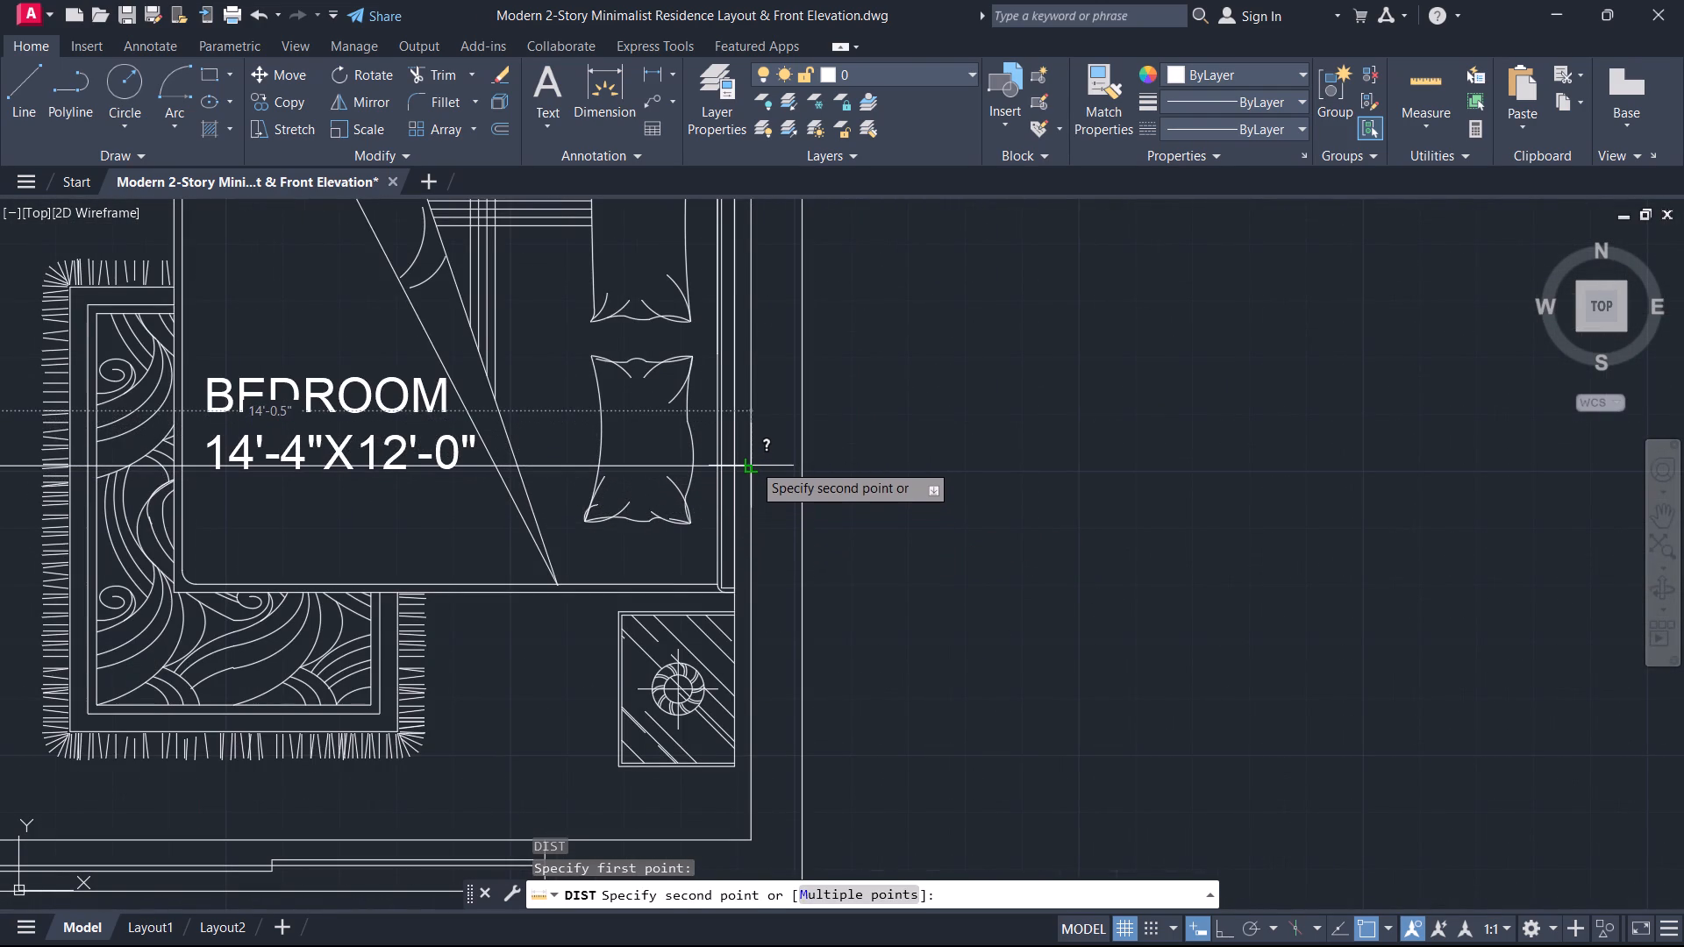
{"action": "key", "text": "Escape"}
Change the dimension line of the southeast bedroom's label to 14'-0"X12'-0".
{"action": "scroll", "coordinate": [648, 466], "scroll_direction": "down", "scroll_amount": 2}
{"action": "middle_click_drag", "start_coordinate": [628, 471], "coordinate": [868, 507]}
{"action": "scroll", "coordinate": [736, 516], "scroll_direction": "up", "scroll_amount": 2}
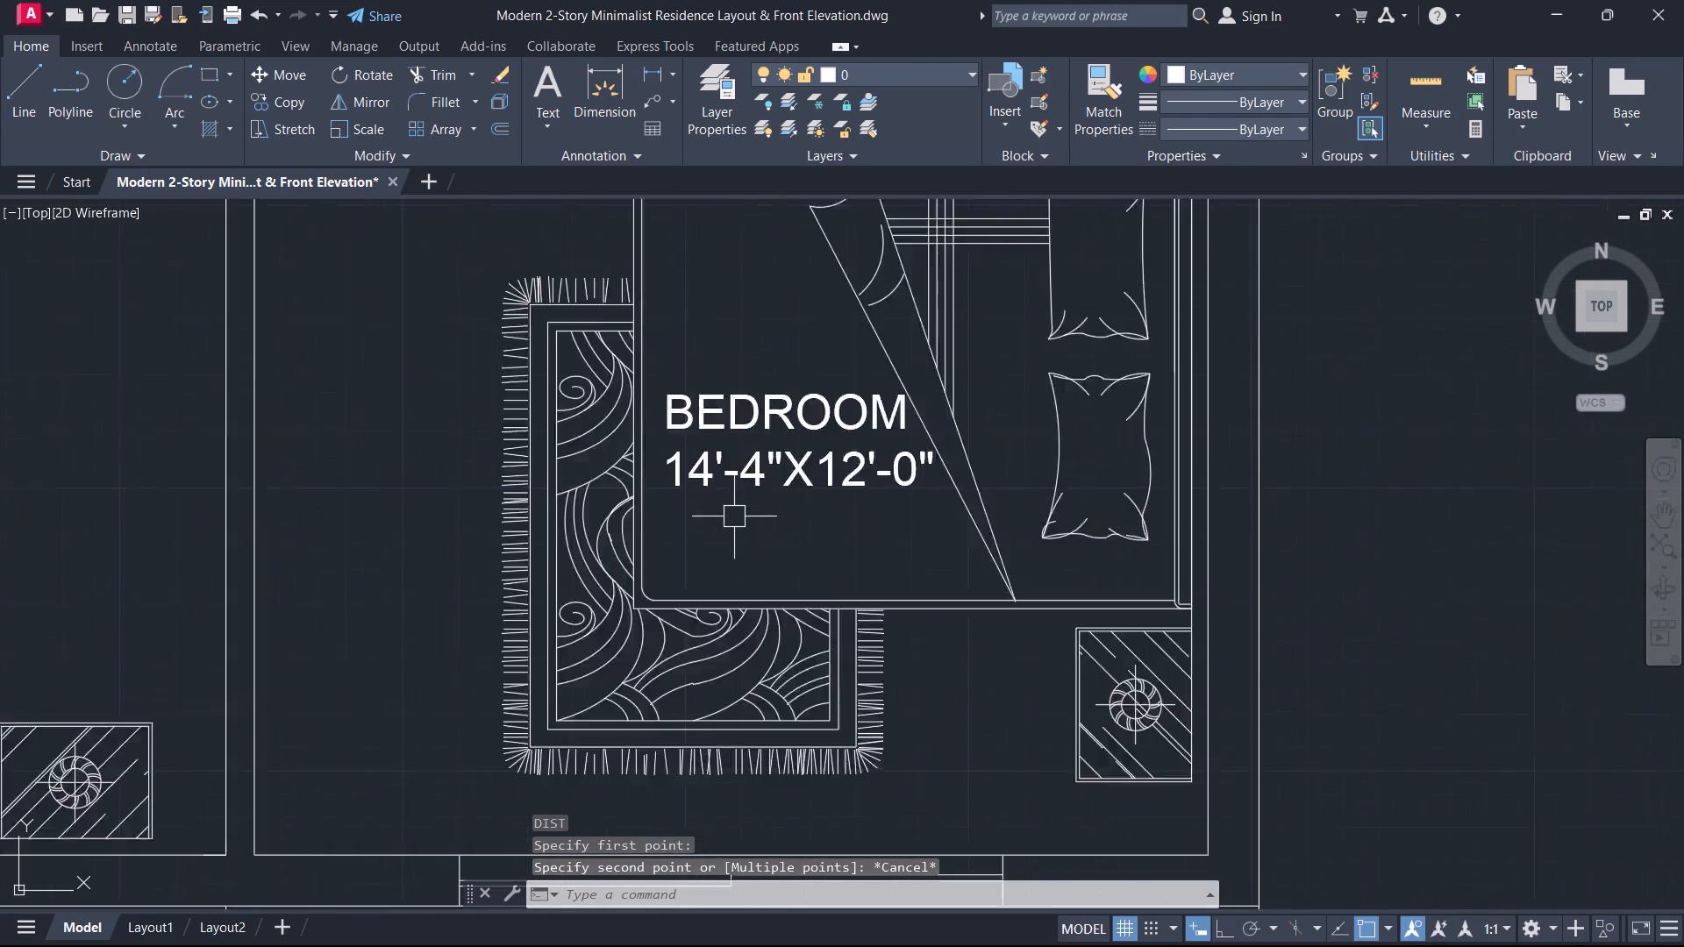
{"action": "scroll", "coordinate": [734, 516], "scroll_direction": "up", "scroll_amount": 1}
{"action": "double_click", "coordinate": [773, 454]}
{"action": "key", "text": "BackSpace"}
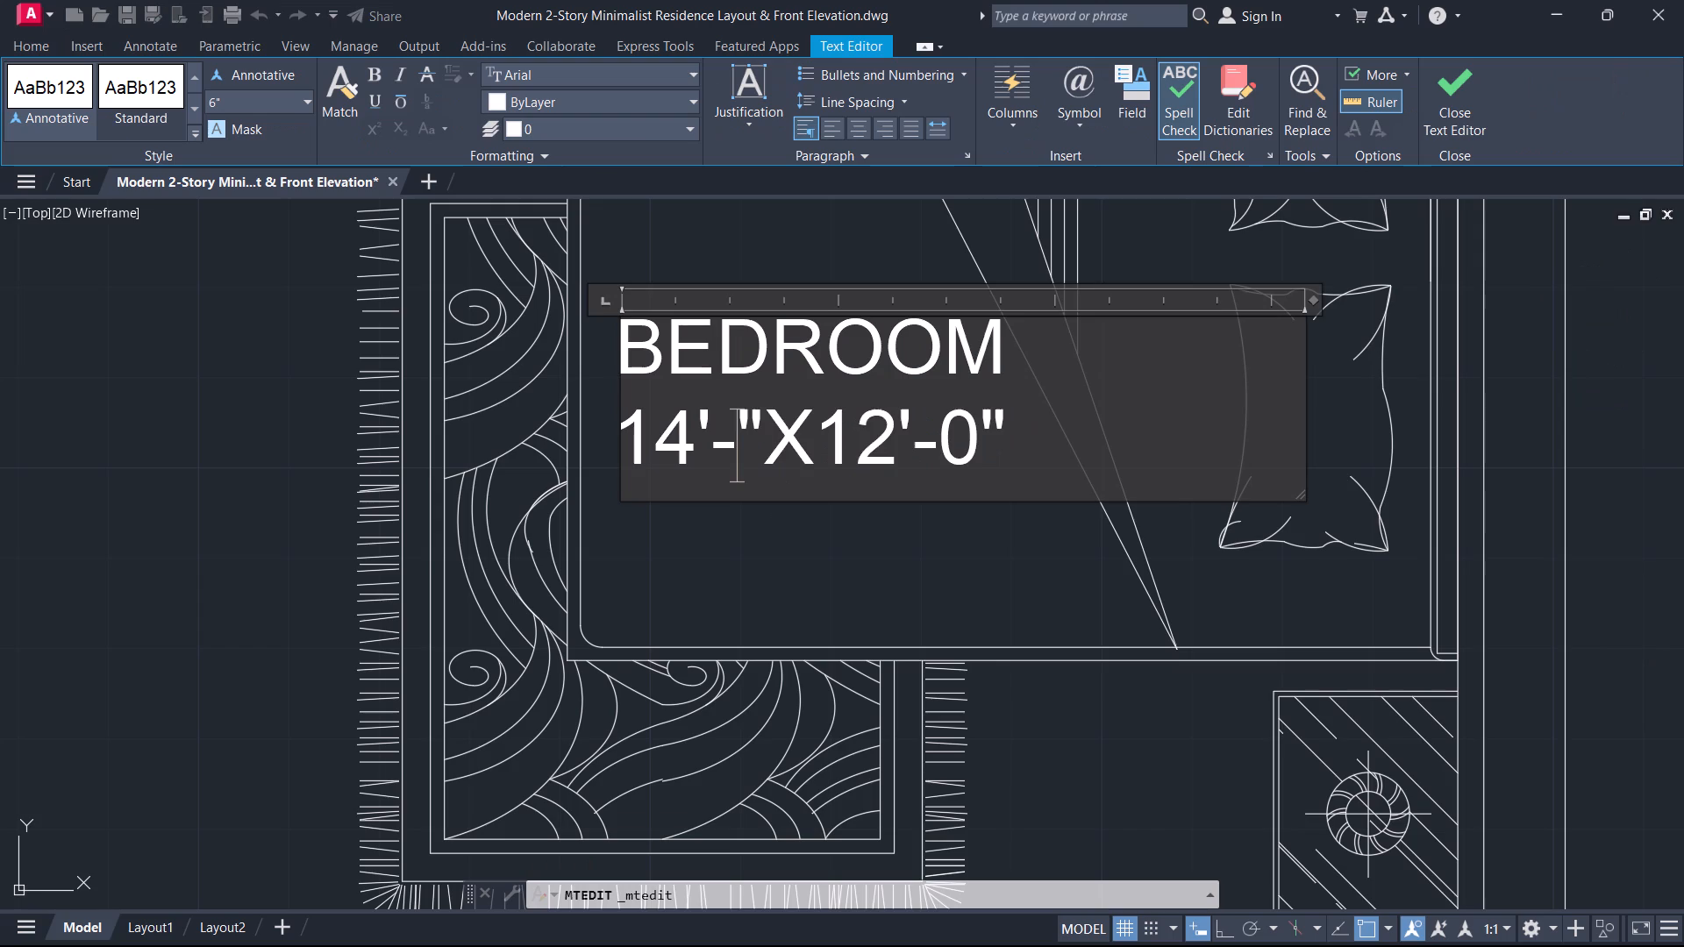
{"action": "key", "text": "0"}
{"action": "left_click", "coordinate": [1438, 74]}
Measure the width of the upper-floor southeast bedroom again between the inner faces of its side walls.
{"action": "scroll", "coordinate": [877, 546], "scroll_direction": "down", "scroll_amount": 3}
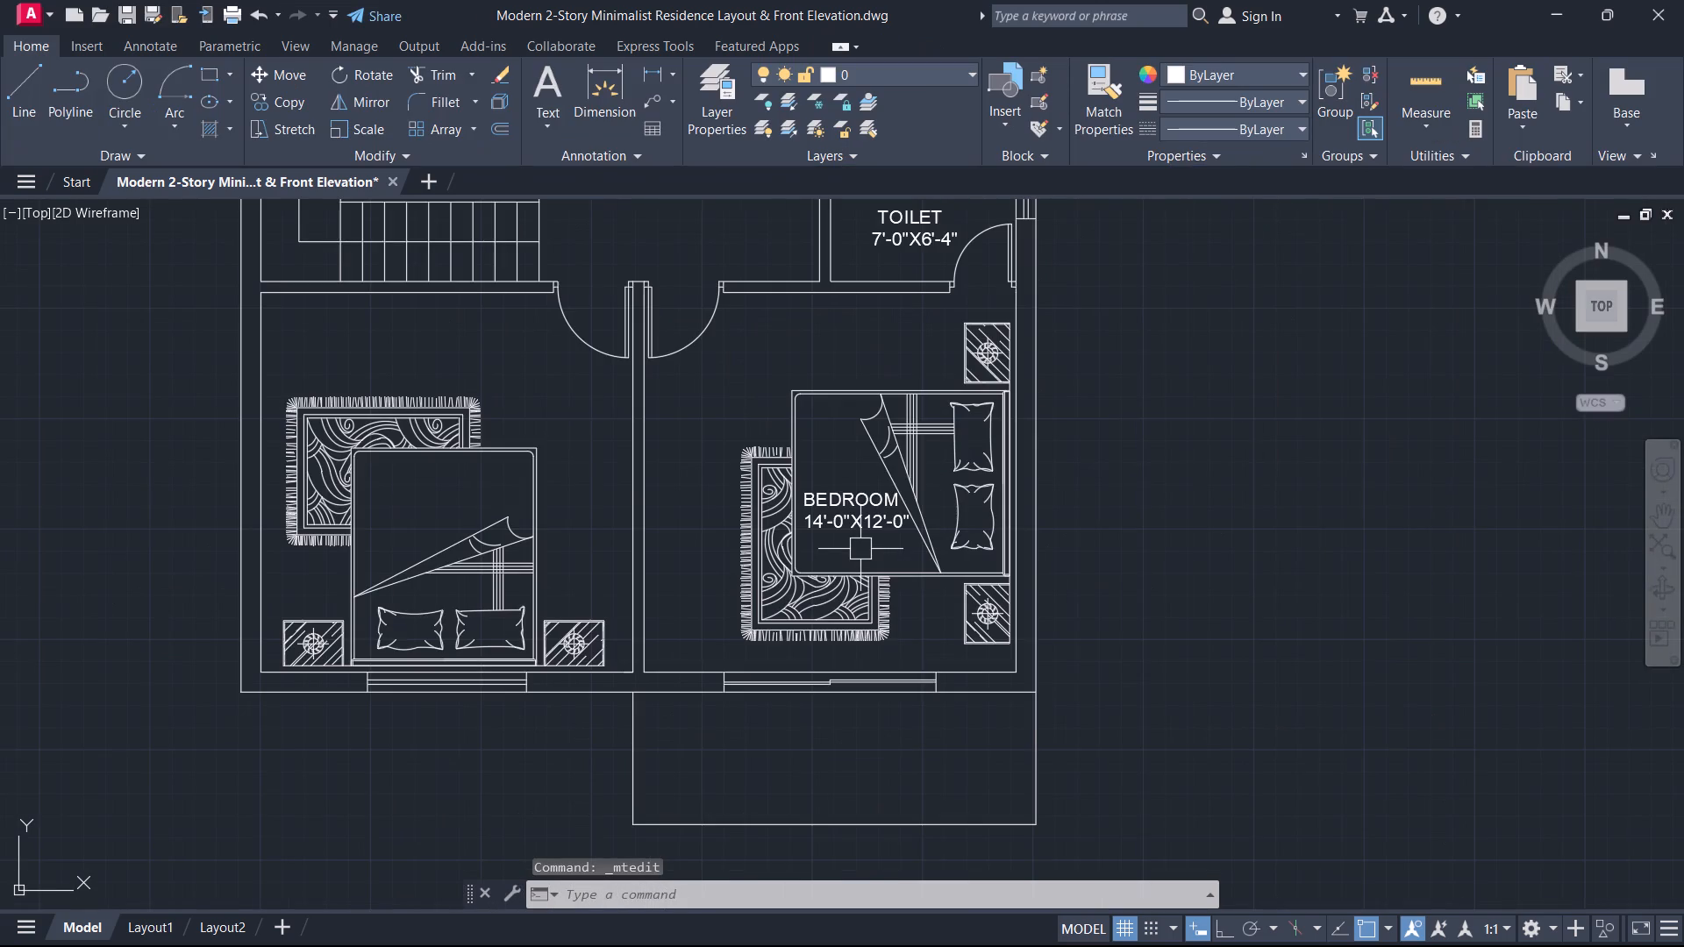
{"action": "type", "text": "DO"}
{"action": "key", "text": "BackSpace"}
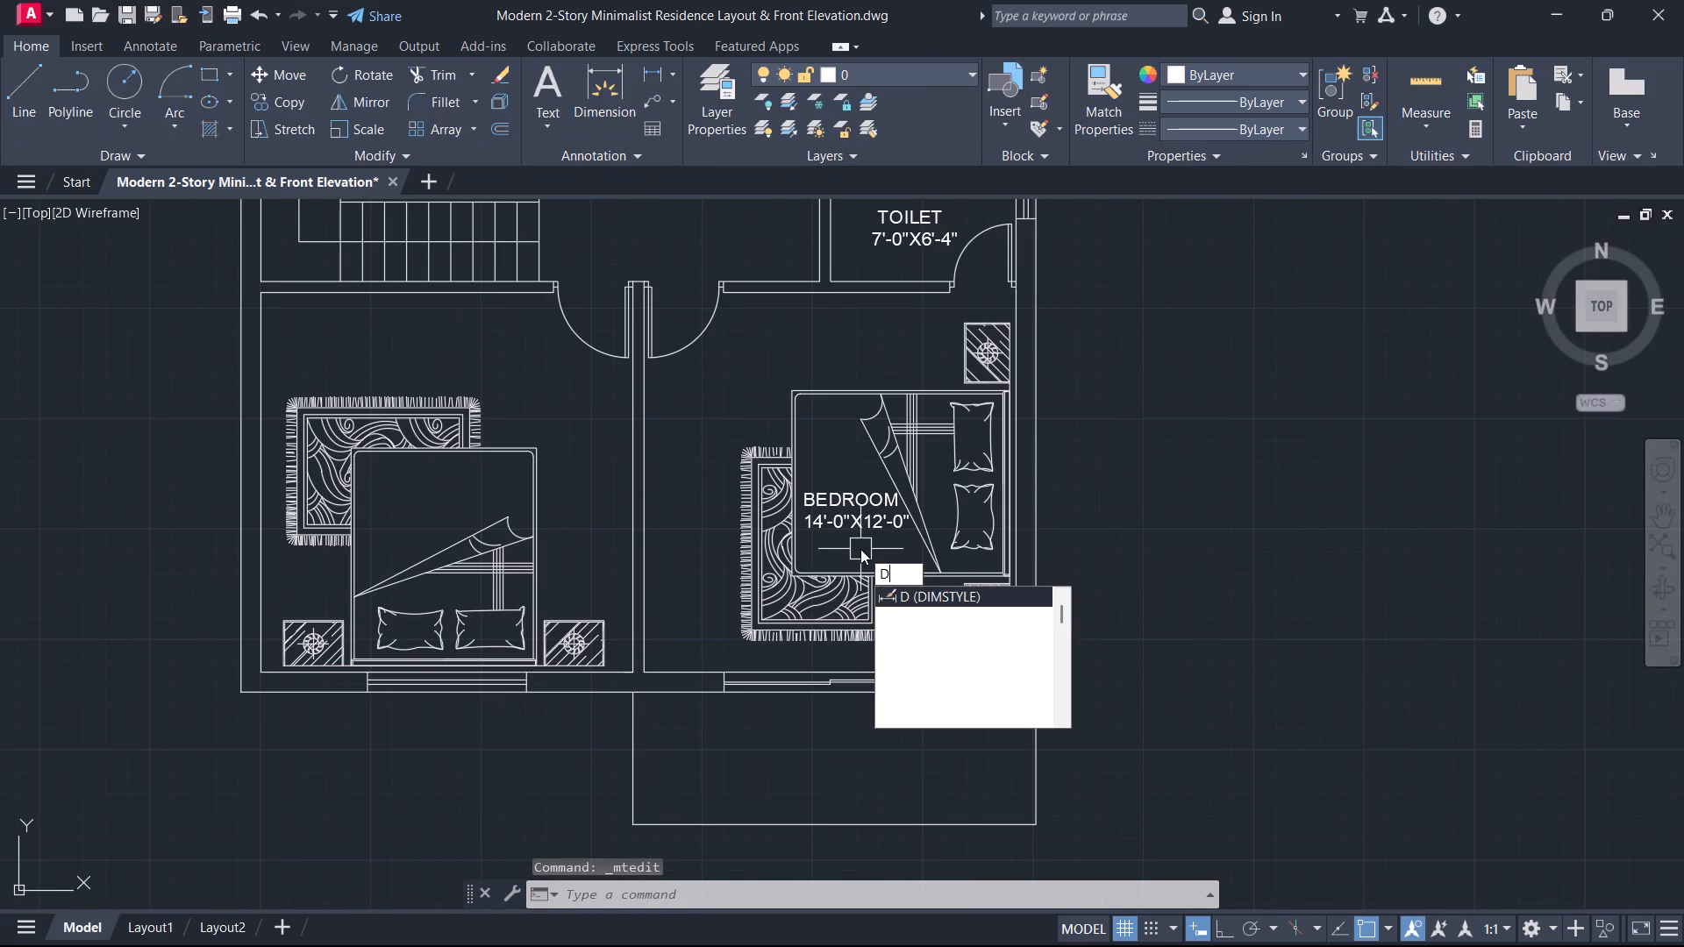
{"action": "type", "text": "I"}
{"action": "key", "text": "space"}
{"action": "left_click", "coordinate": [648, 551]}
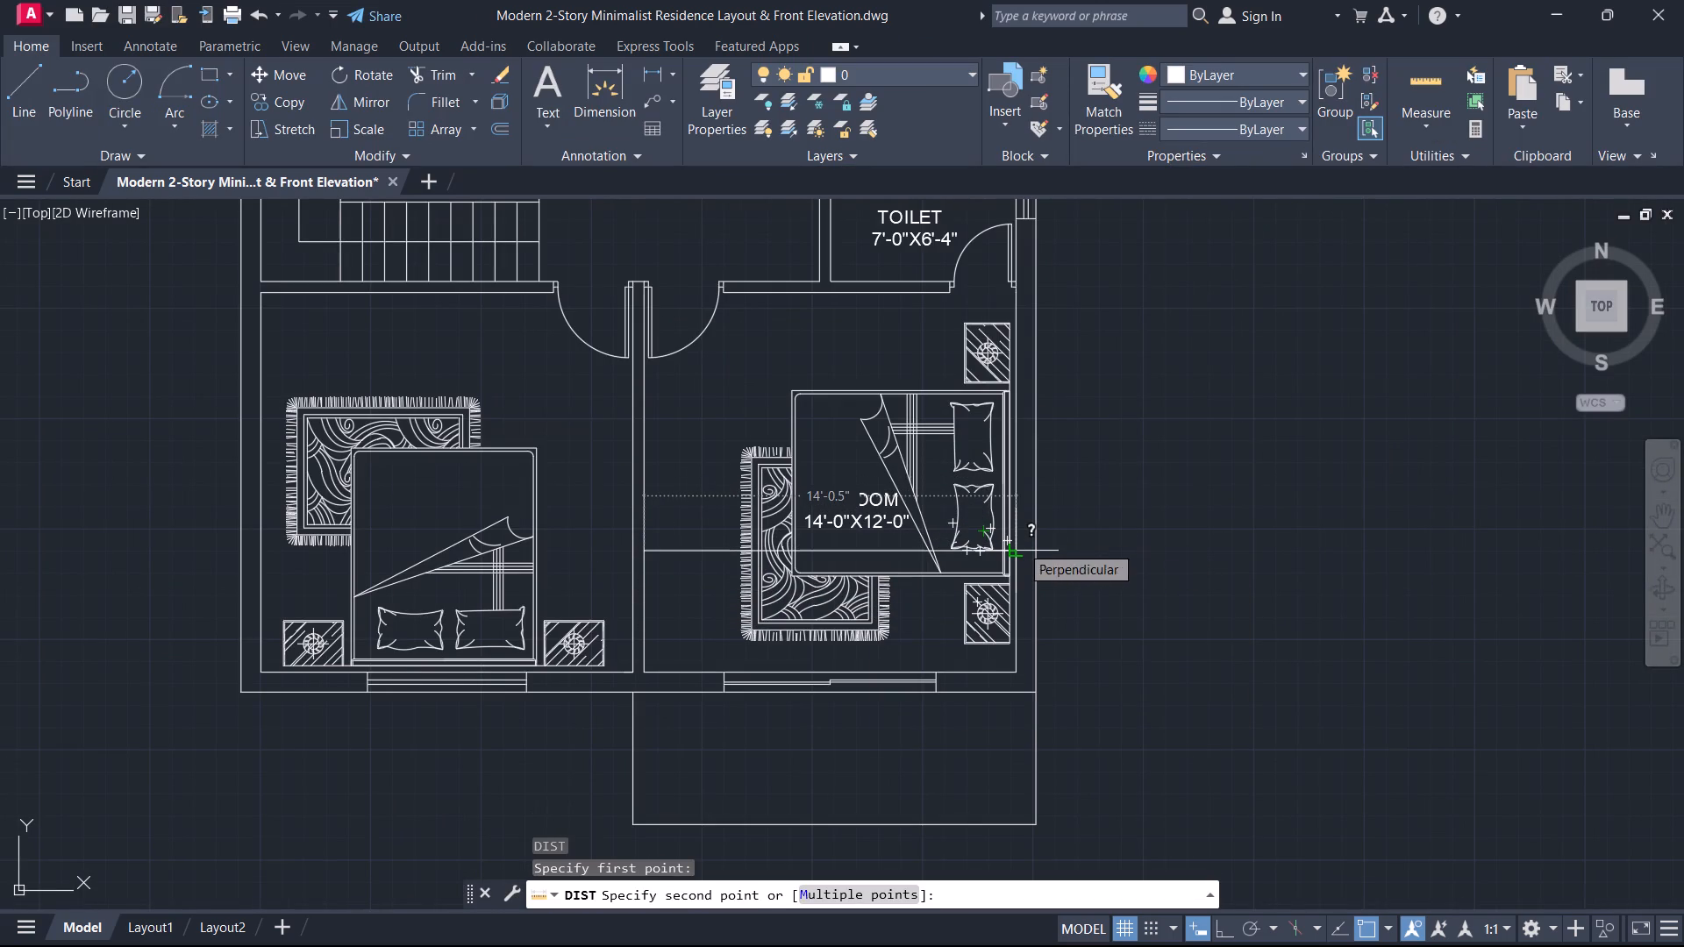
{"action": "key", "text": "Escape"}
Measure the width of the upper-floor north bedroom from its outer side wall to the partition beside the toilet.
{"action": "scroll", "coordinate": [896, 502], "scroll_direction": "down", "scroll_amount": 2}
{"action": "middle_click_drag", "start_coordinate": [896, 502], "coordinate": [1002, 789]}
{"action": "scroll", "coordinate": [833, 640], "scroll_direction": "up", "scroll_amount": 2}
{"action": "key", "text": "space"}
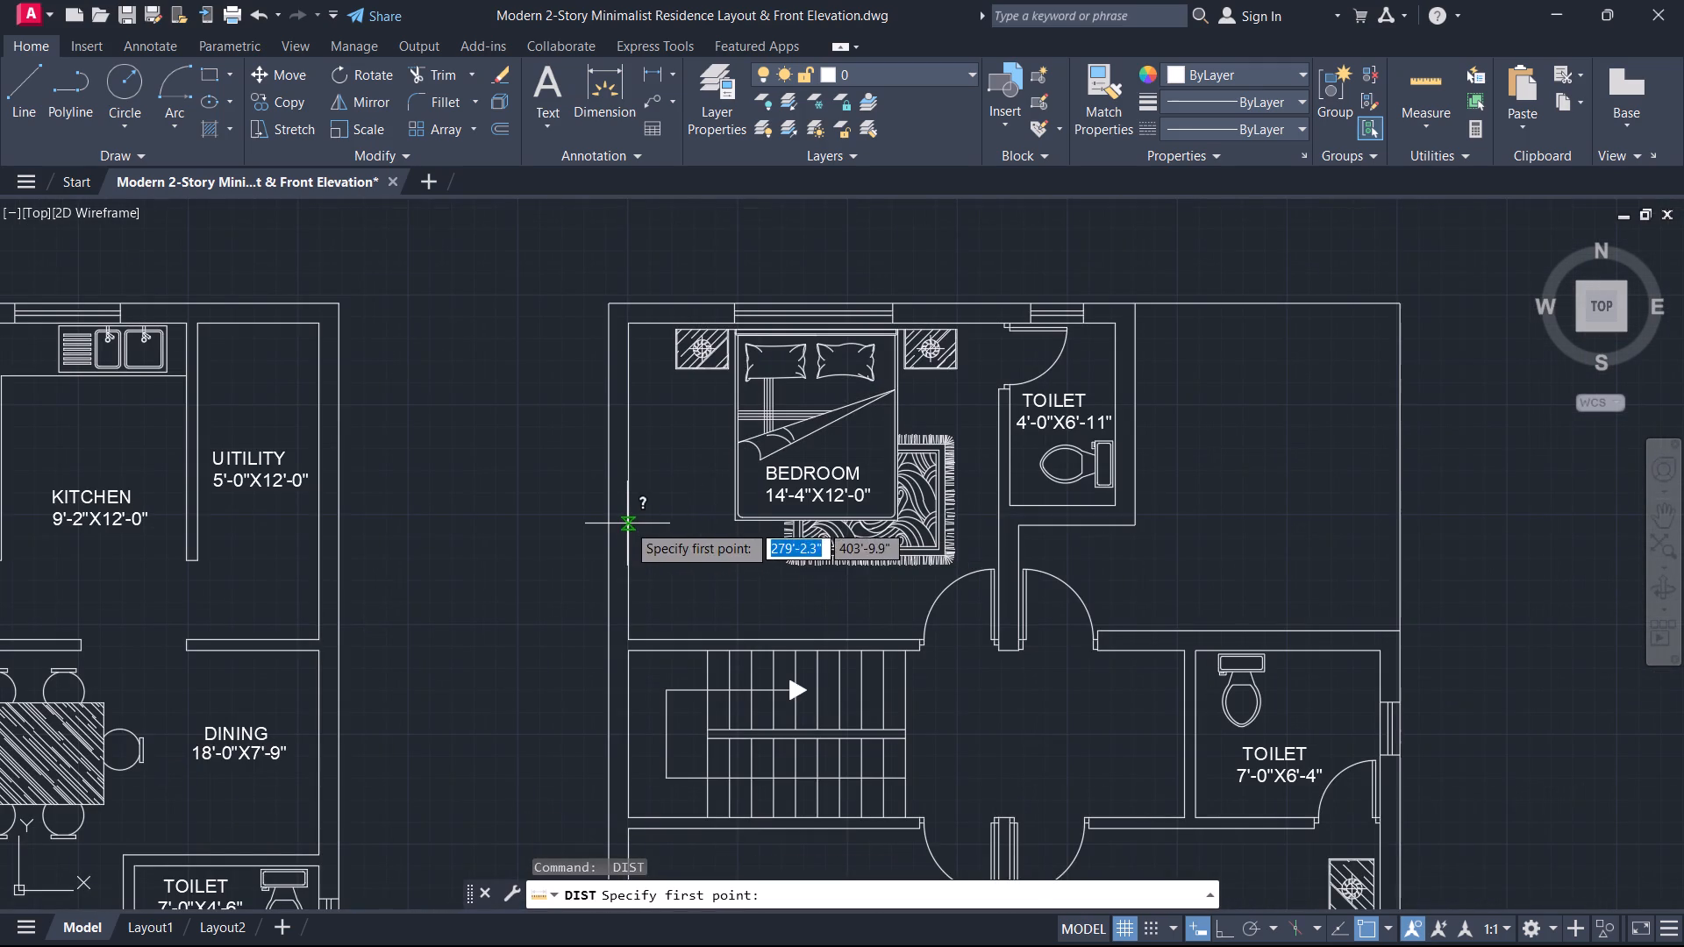
{"action": "left_click", "coordinate": [630, 525]}
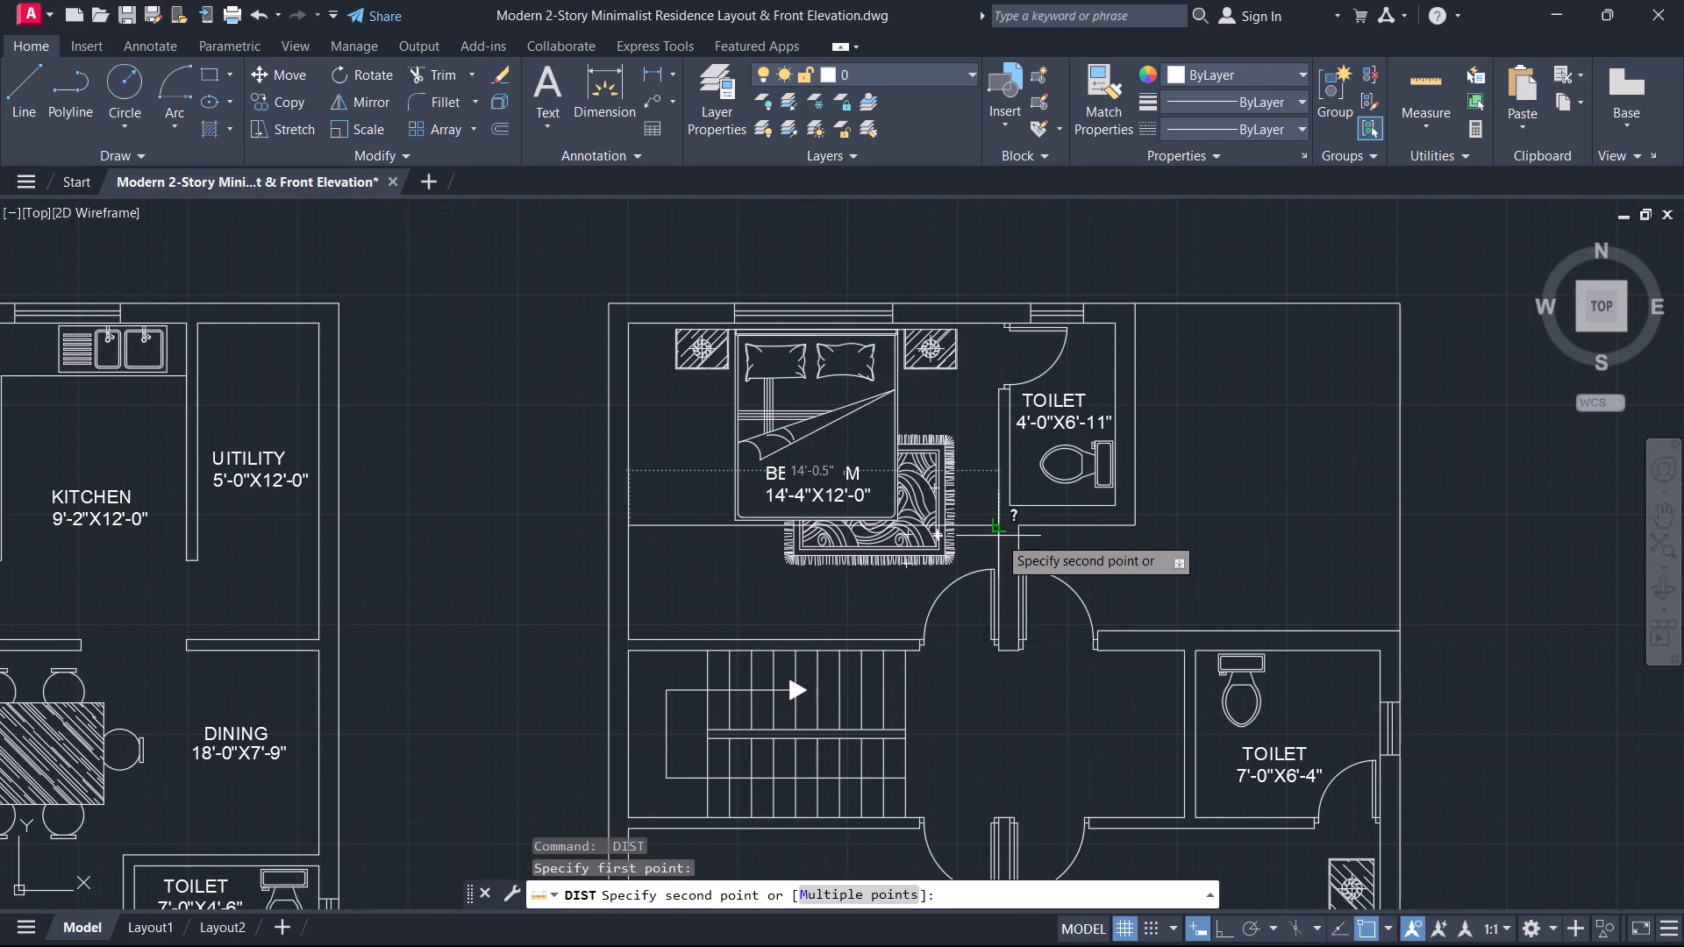
{"action": "key", "text": "Escape"}
Change the dimension line of the upper-floor north bedroom's label to 14'-0"X12'-0".
{"action": "double_click", "coordinate": [826, 500]}
{"action": "scroll", "coordinate": [817, 502], "scroll_direction": "up", "scroll_amount": 3}
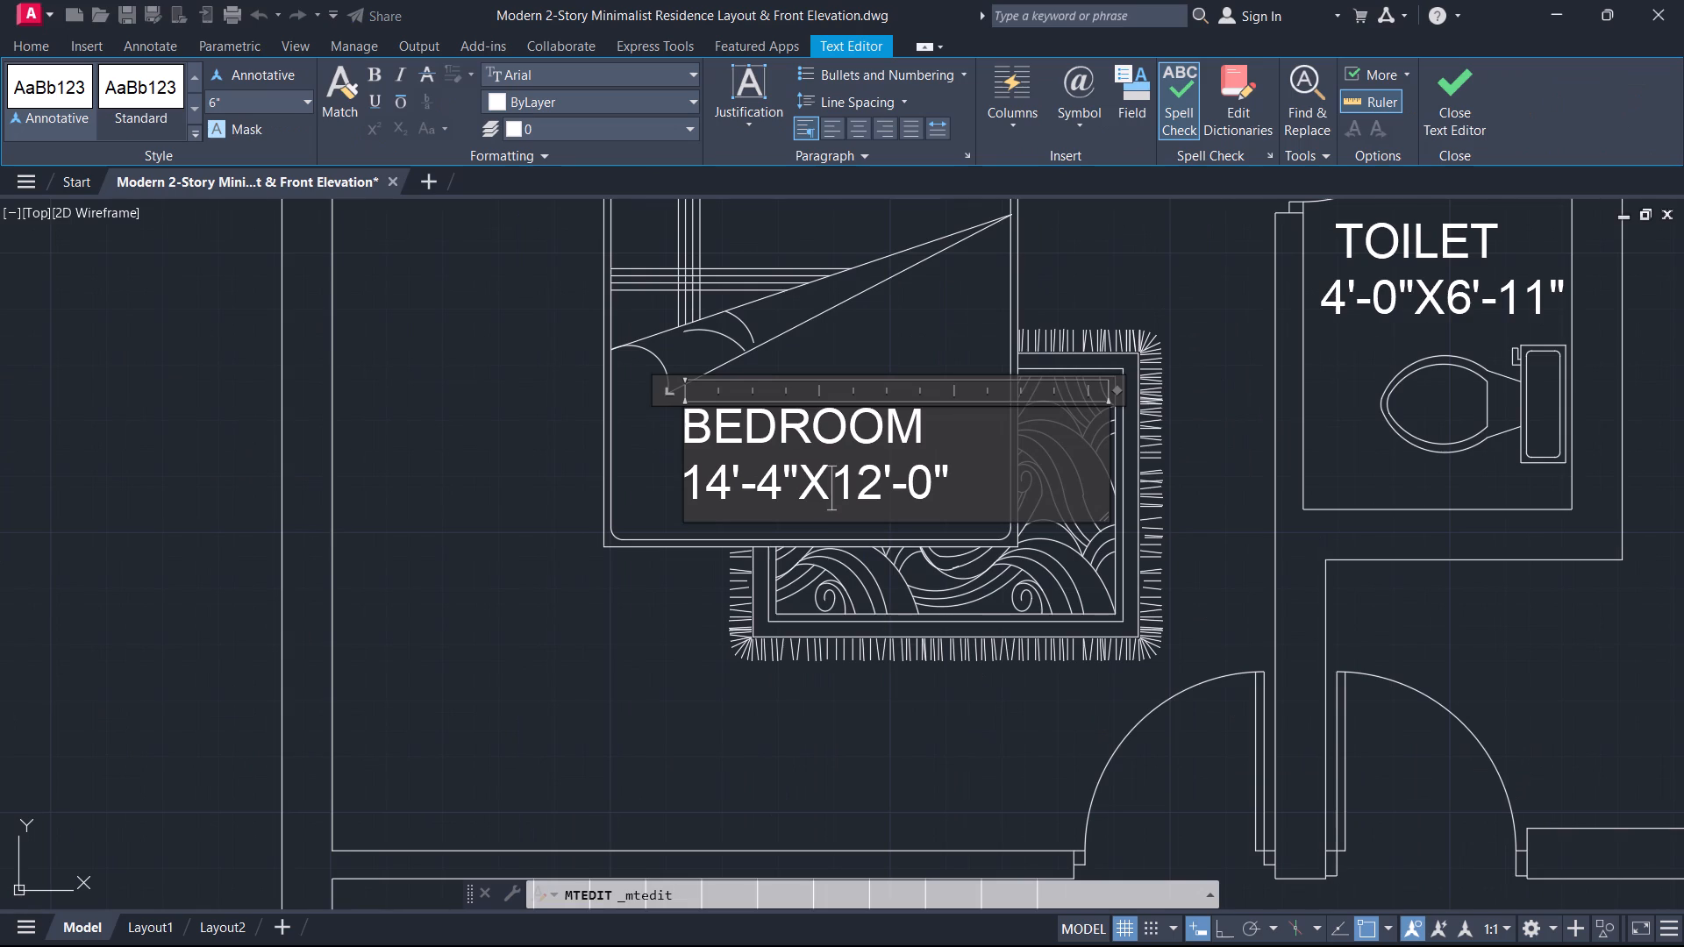
{"action": "left_click", "coordinate": [776, 484]}
{"action": "key", "text": "BackSpace"}
{"action": "key", "text": "0"}
{"action": "scroll", "coordinate": [779, 516], "scroll_direction": "up", "scroll_amount": 1}
{"action": "scroll", "coordinate": [779, 516], "scroll_direction": "down", "scroll_amount": 2}
{"action": "left_click", "coordinate": [1440, 74]}
Measure the width of the ground-floor bedroom between its outer wall and the kitchen partition.
{"action": "scroll", "coordinate": [960, 580], "scroll_direction": "down", "scroll_amount": 4}
{"action": "middle_click_drag", "start_coordinate": [919, 580], "coordinate": [1048, 521]}
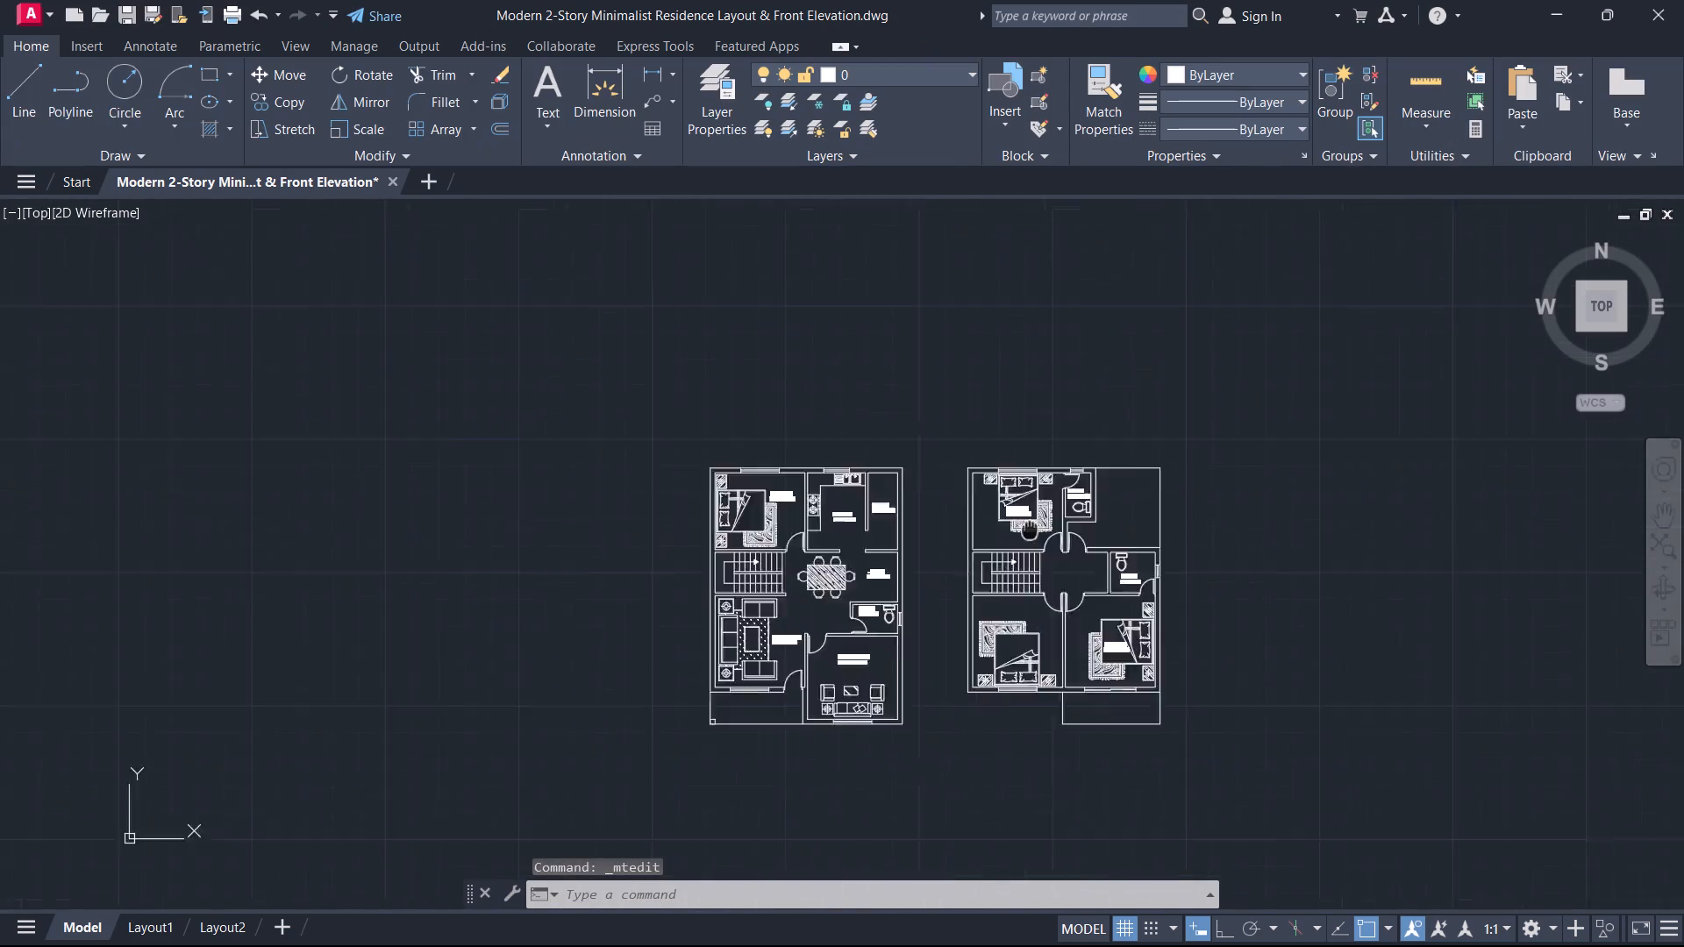
{"action": "middle_click_drag", "start_coordinate": [1048, 521], "coordinate": [1380, 480]}
{"action": "scroll", "coordinate": [1145, 486], "scroll_direction": "up", "scroll_amount": 3}
{"action": "scroll", "coordinate": [1016, 428], "scroll_direction": "up", "scroll_amount": 1}
{"action": "middle_click_drag", "start_coordinate": [1014, 426], "coordinate": [942, 557]}
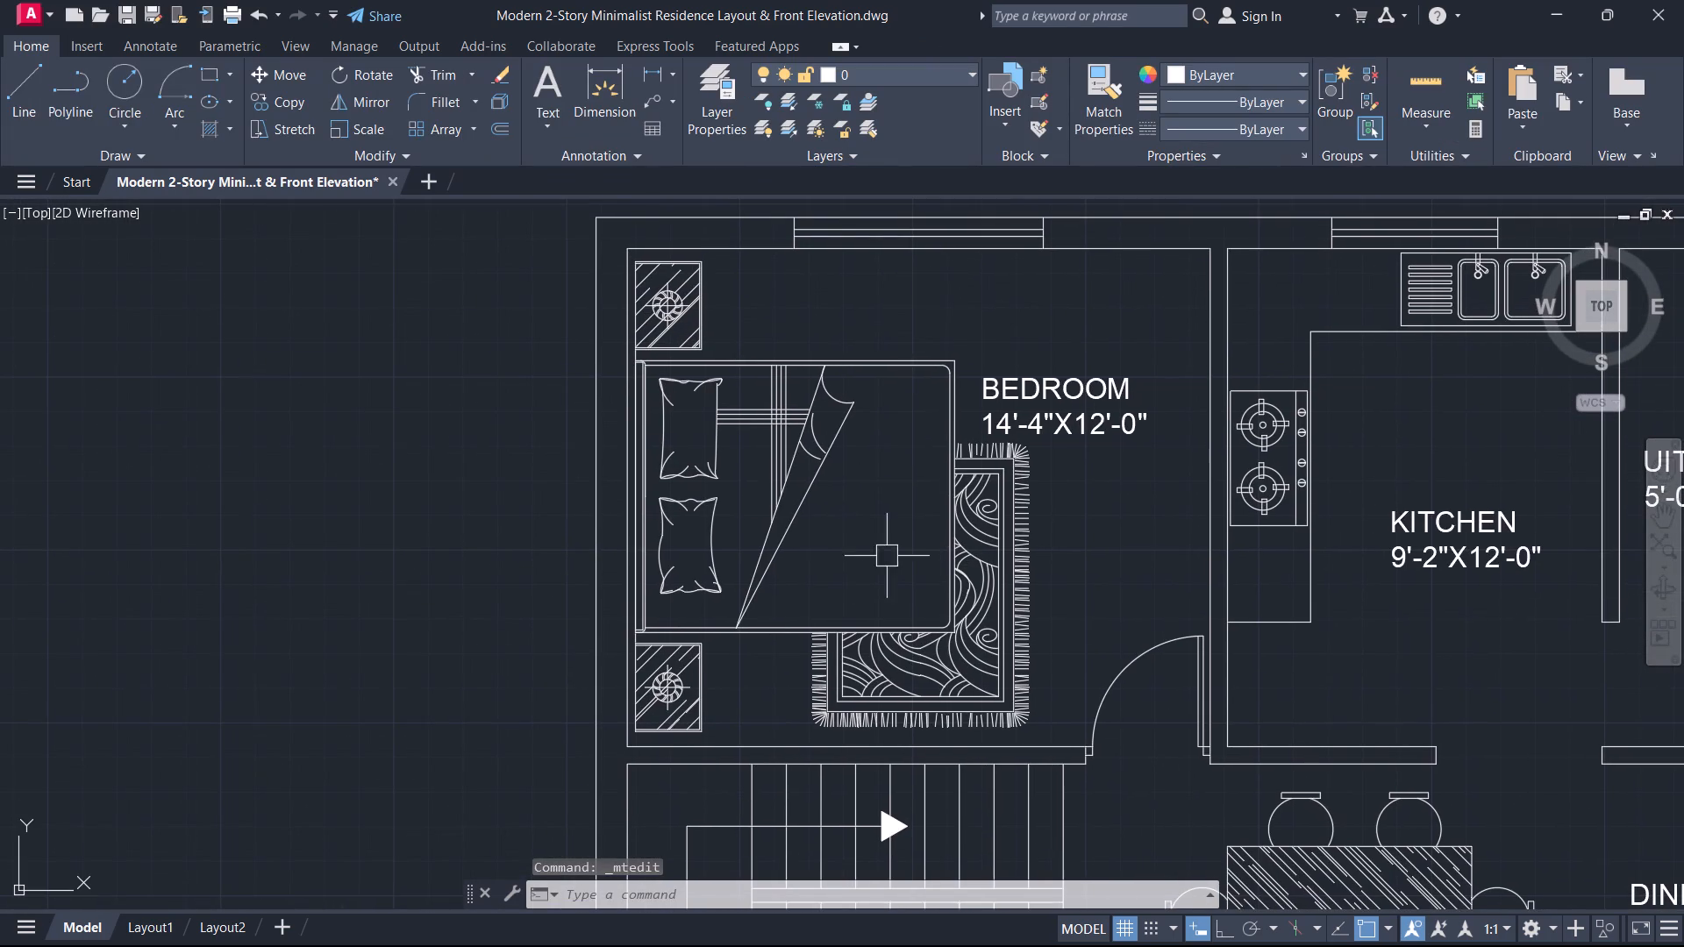
{"action": "type", "text": "DI"}
{"action": "key", "text": "space"}
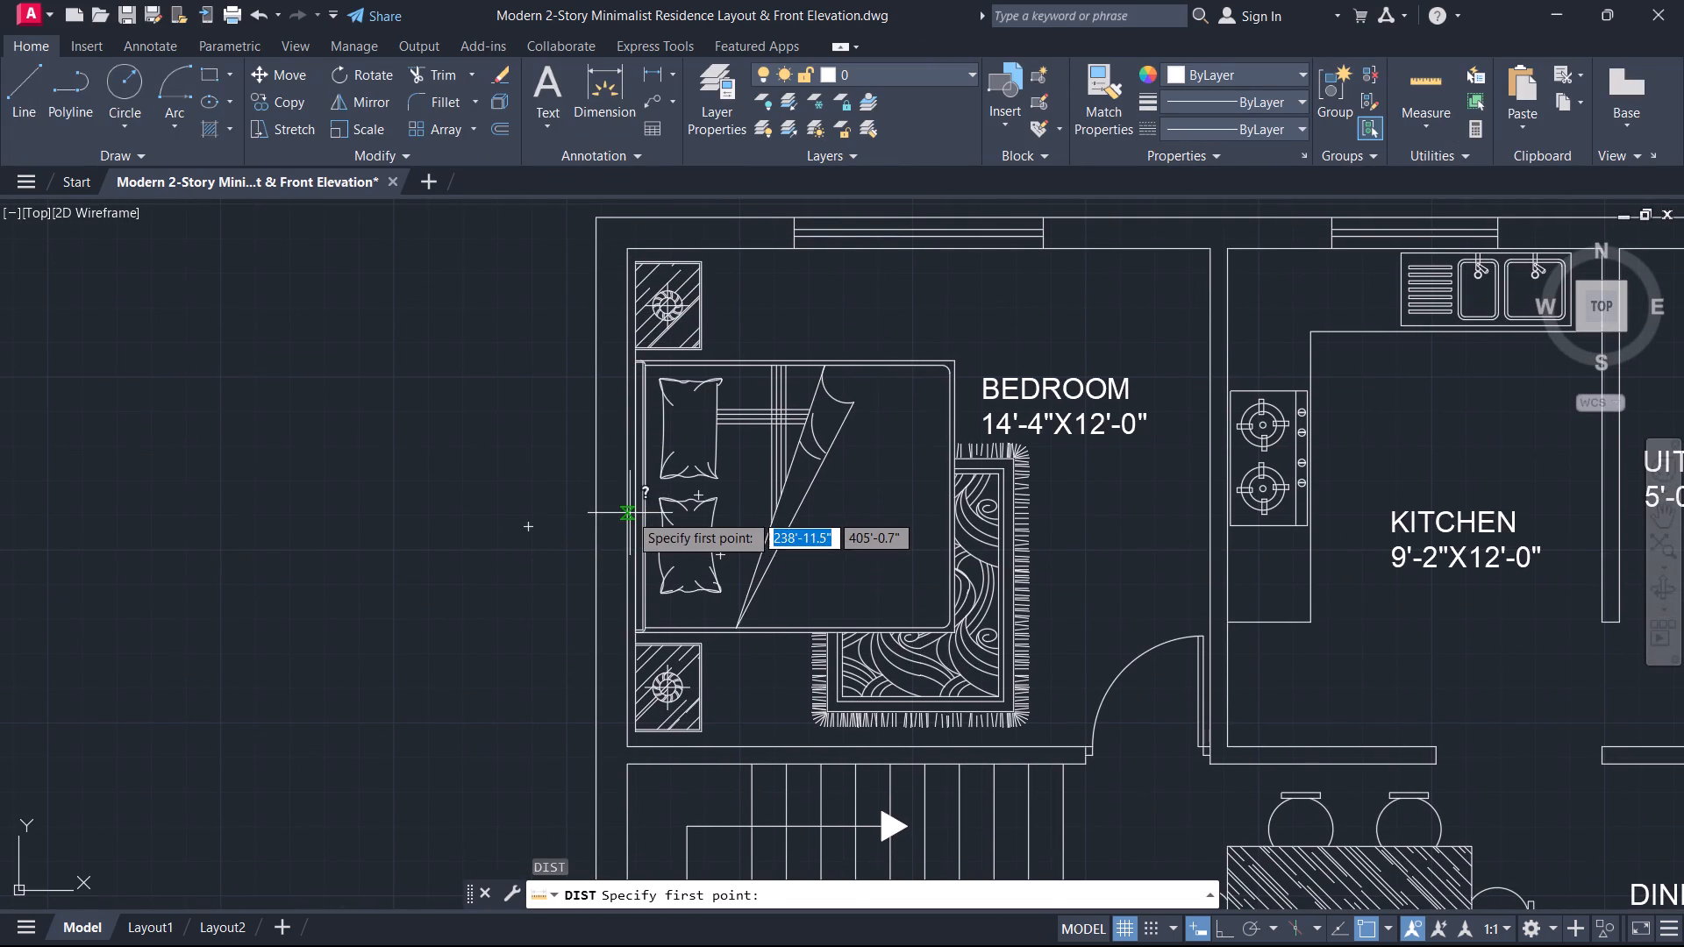
{"action": "left_click", "coordinate": [627, 513]}
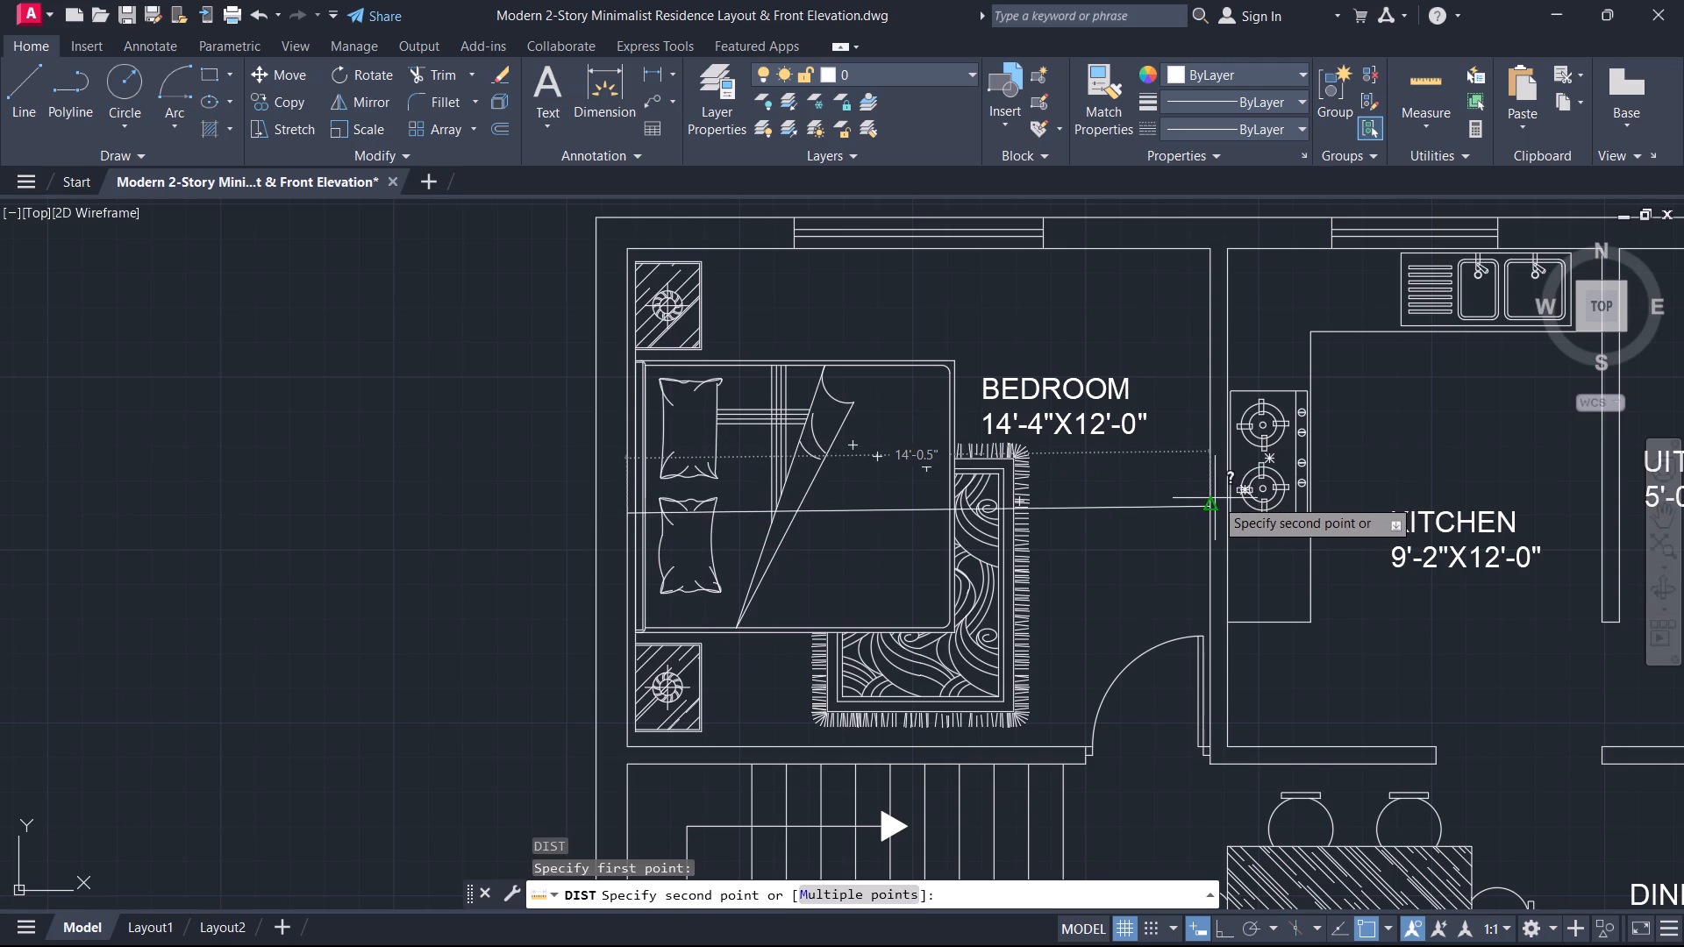
{"action": "key", "text": "Escape"}
Change the dimension line of the ground-floor bedroom's label to 14'-0"X12'-0".
{"action": "double_click", "coordinate": [1060, 430]}
{"action": "scroll", "coordinate": [1045, 421], "scroll_direction": "up", "scroll_amount": 2}
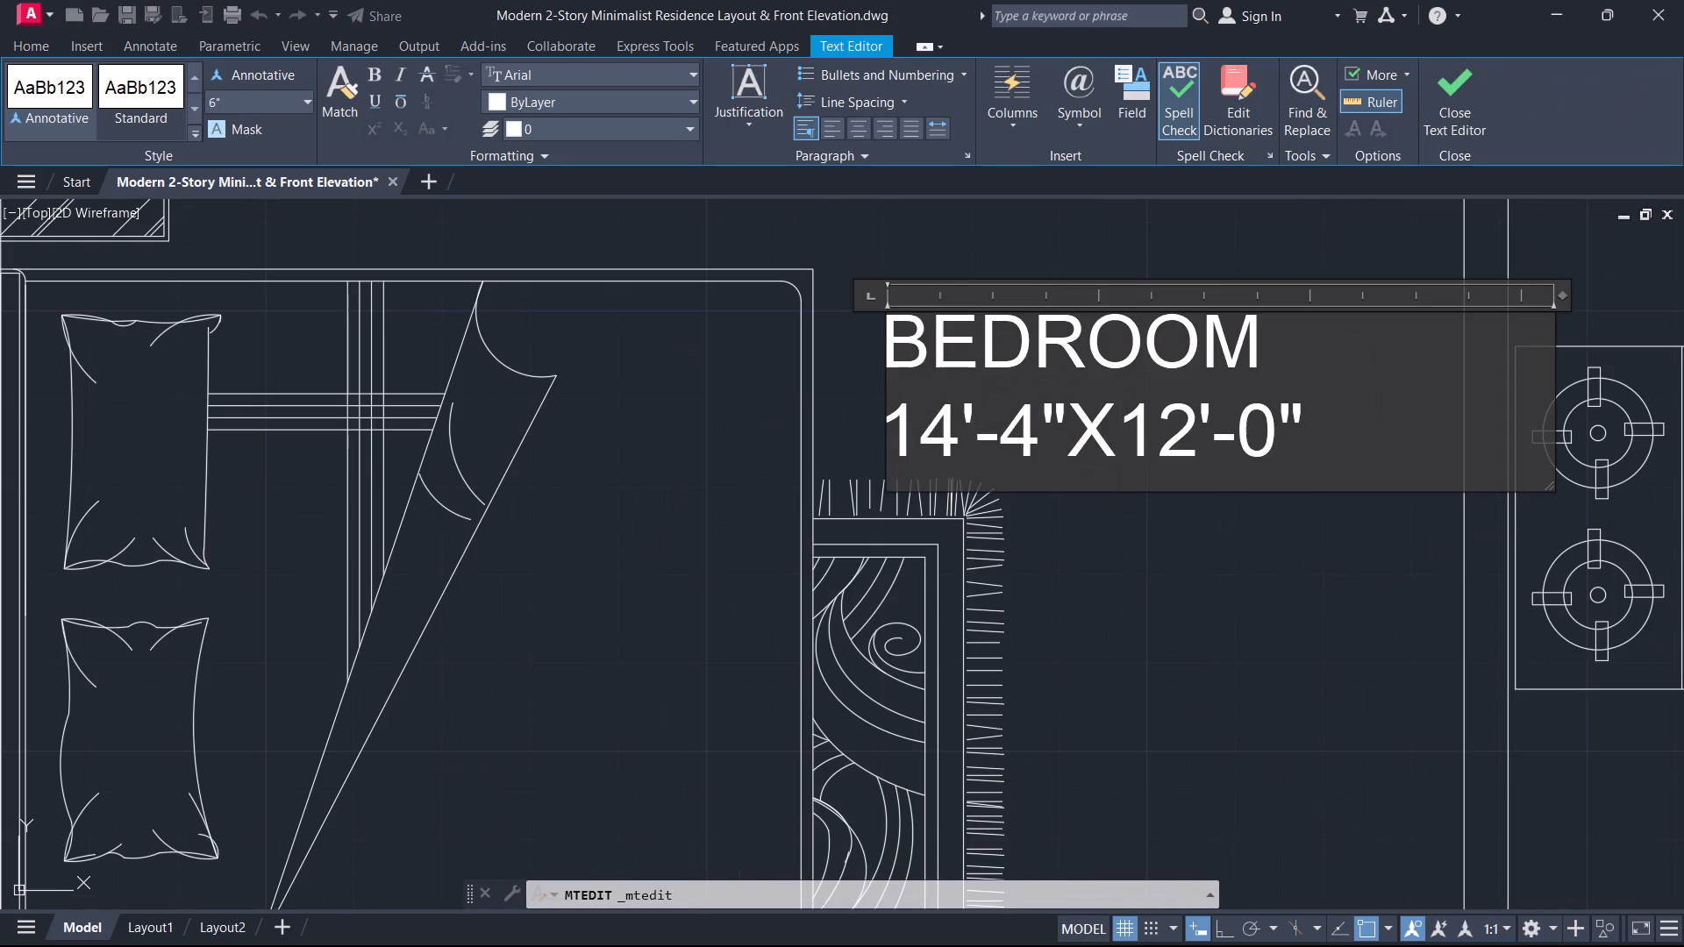
{"action": "left_click", "coordinate": [1033, 419]}
{"action": "key", "text": "BackSpace"}
{"action": "key", "text": "0"}
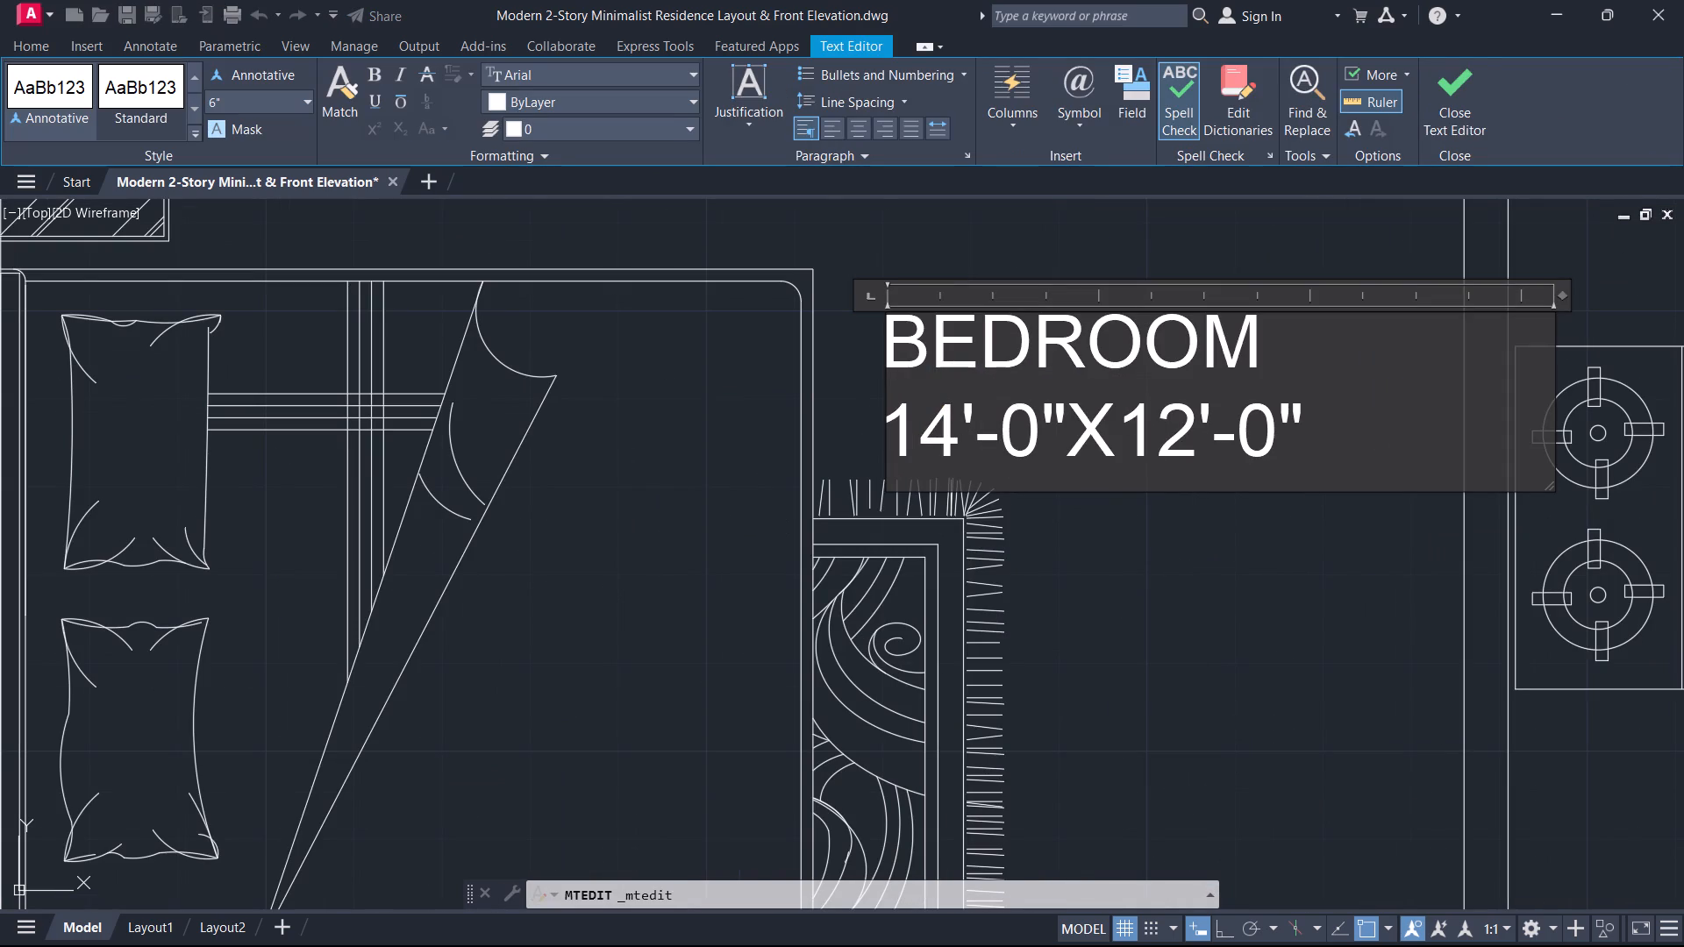
{"action": "left_click", "coordinate": [1462, 123]}
Look over the room labels and dimensions on both floor plans.
{"action": "scroll", "coordinate": [1369, 603], "scroll_direction": "down", "scroll_amount": 6}
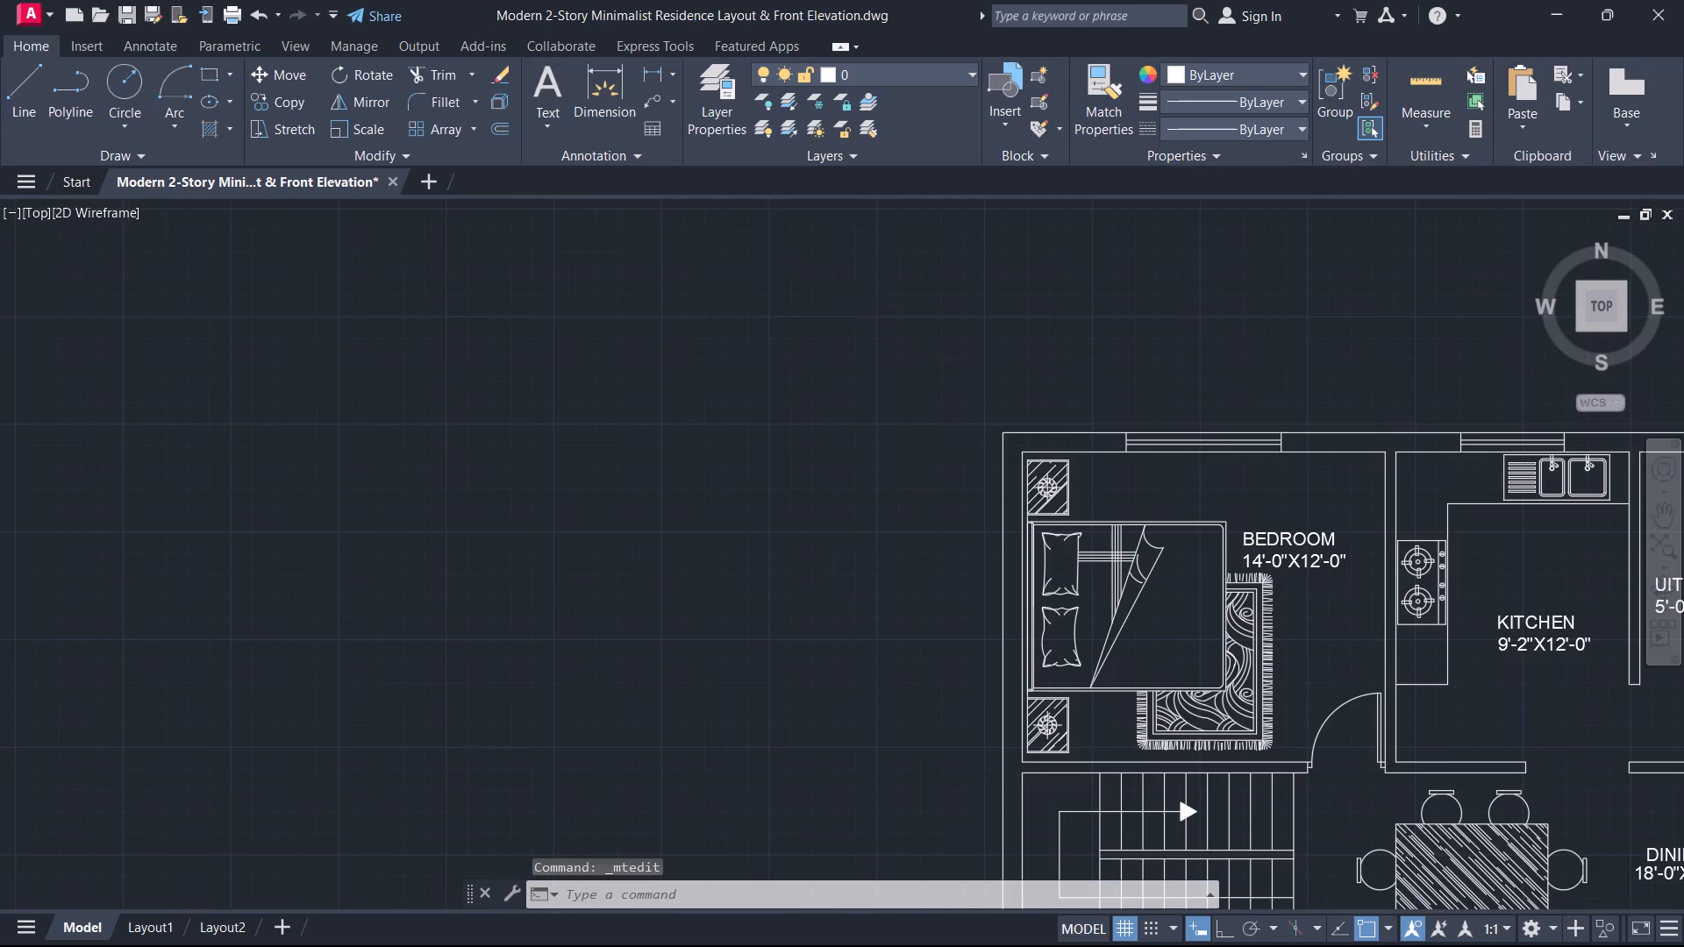
{"action": "middle_click_drag", "start_coordinate": [1339, 677], "coordinate": [1259, 564]}
{"action": "scroll", "coordinate": [1307, 671], "scroll_direction": "down", "scroll_amount": 1}
{"action": "middle_click_drag", "start_coordinate": [1306, 673], "coordinate": [1193, 601]}
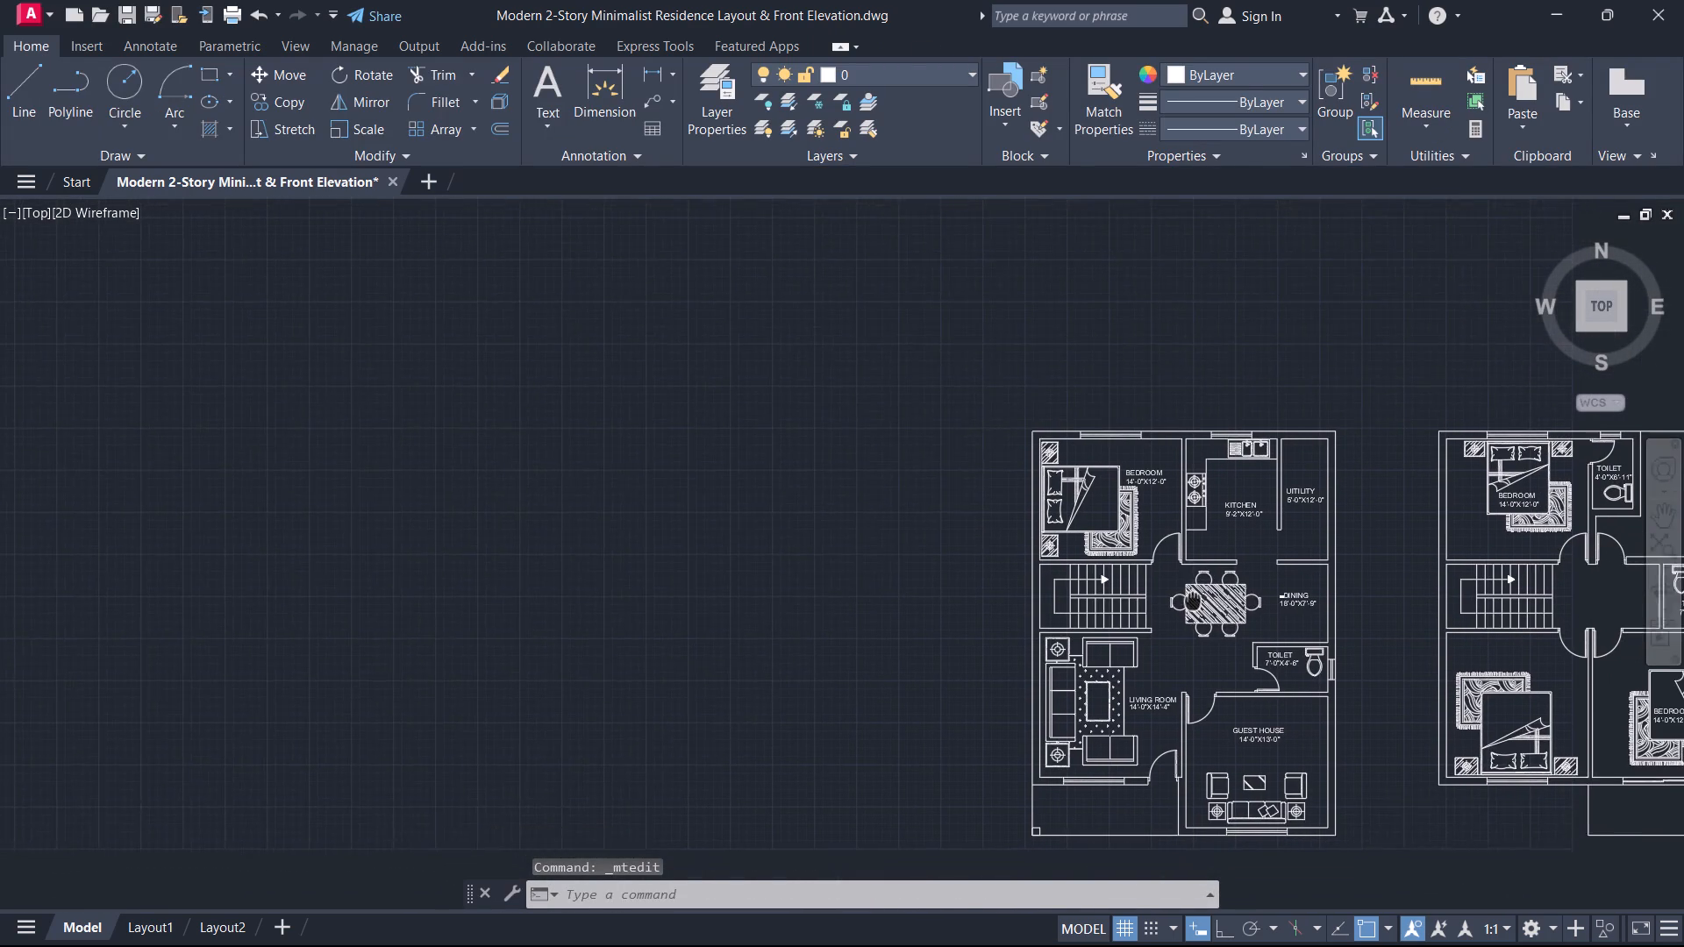
{"action": "middle_click_drag", "start_coordinate": [1193, 601], "coordinate": [1180, 595]}
{"action": "middle_click_drag", "start_coordinate": [1230, 702], "coordinate": [1061, 535]}
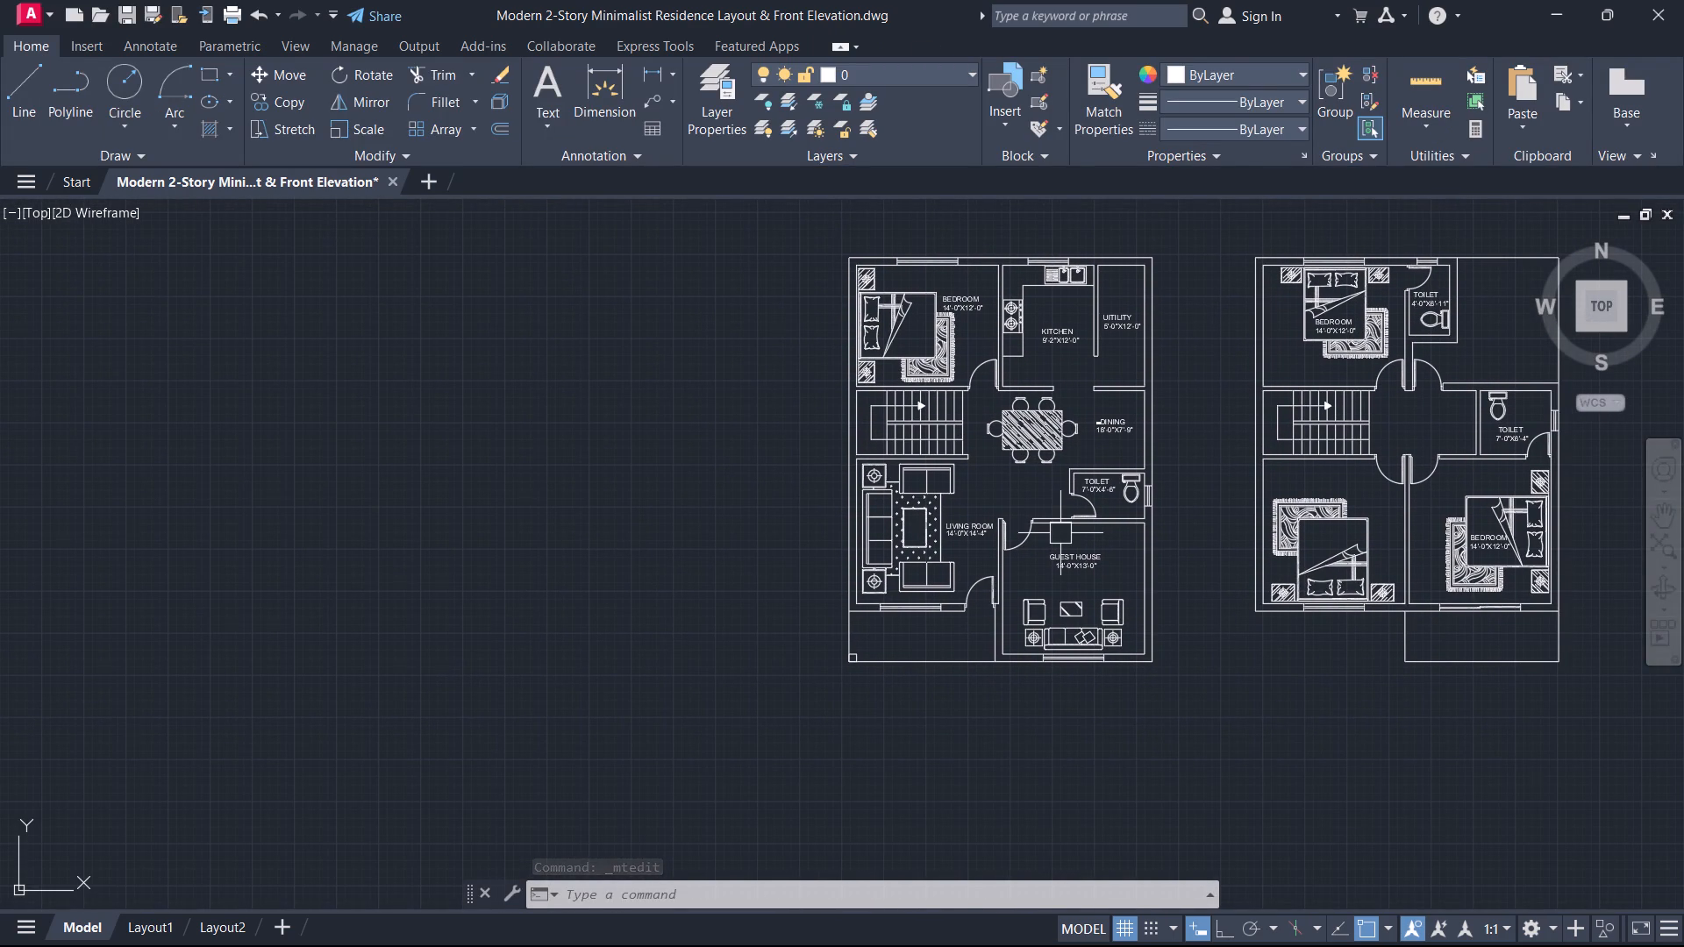
{"action": "scroll", "coordinate": [1081, 675], "scroll_direction": "down", "scroll_amount": 1}
{"action": "scroll", "coordinate": [1083, 678], "scroll_direction": "up", "scroll_amount": 2}
{"action": "middle_click_drag", "start_coordinate": [1083, 678], "coordinate": [1073, 679]}
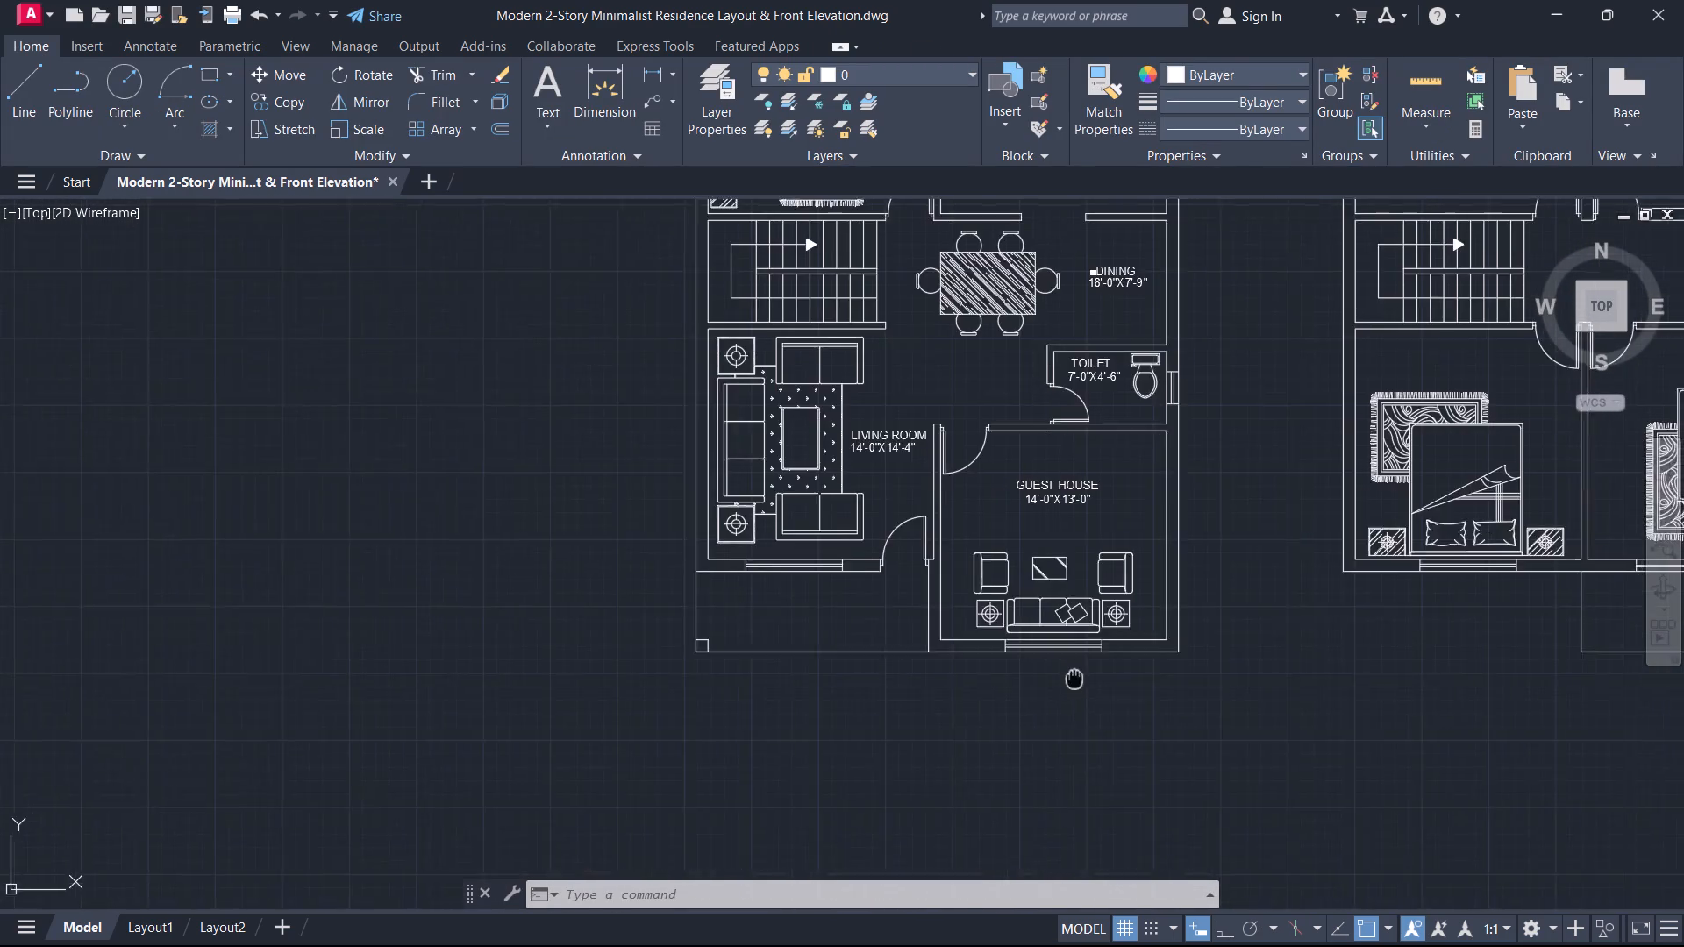
{"action": "middle_click_drag", "start_coordinate": [1073, 679], "coordinate": [927, 737]}
{"action": "scroll", "coordinate": [927, 736], "scroll_direction": "up", "scroll_amount": 1}
{"action": "middle_click_drag", "start_coordinate": [1066, 483], "coordinate": [670, 613]}
{"action": "scroll", "coordinate": [1066, 483], "scroll_direction": "down", "scroll_amount": 1}
{"action": "scroll", "coordinate": [1163, 546], "scroll_direction": "up", "scroll_amount": 1}
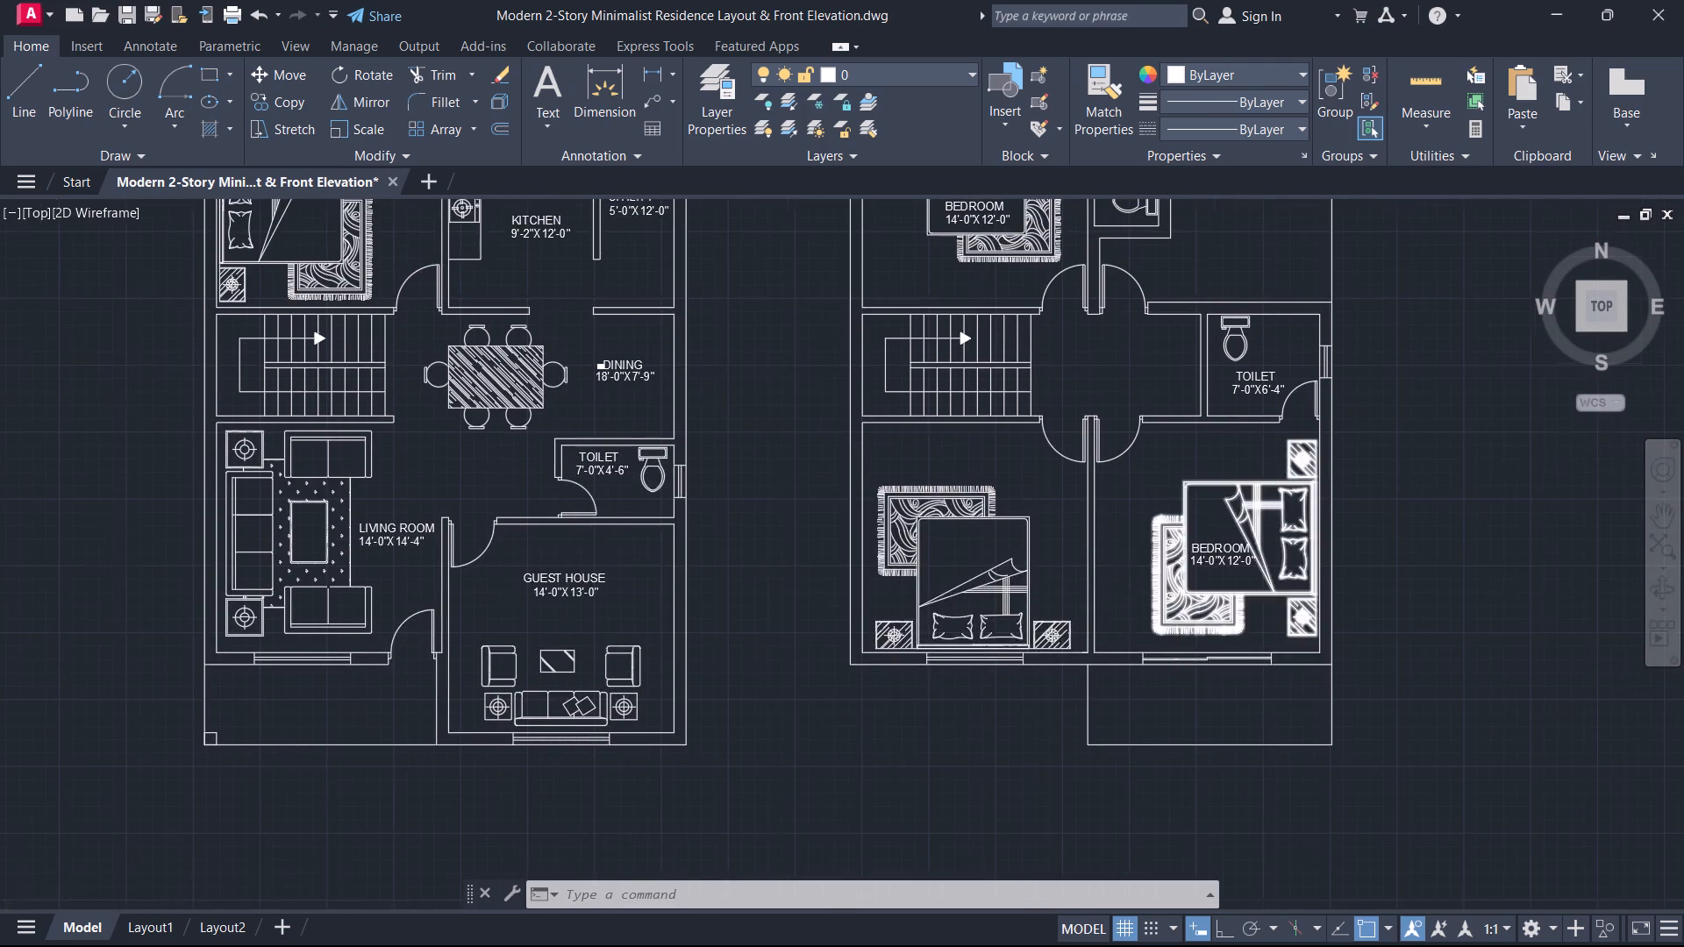
Measure across the upper-floor southeast bedroom from the partition's inner face to the outer side wall.
{"action": "middle_click_drag", "start_coordinate": [1163, 546], "coordinate": [1150, 559]}
{"action": "scroll", "coordinate": [1229, 612], "scroll_direction": "up", "scroll_amount": 1}
{"action": "key", "text": "d"}
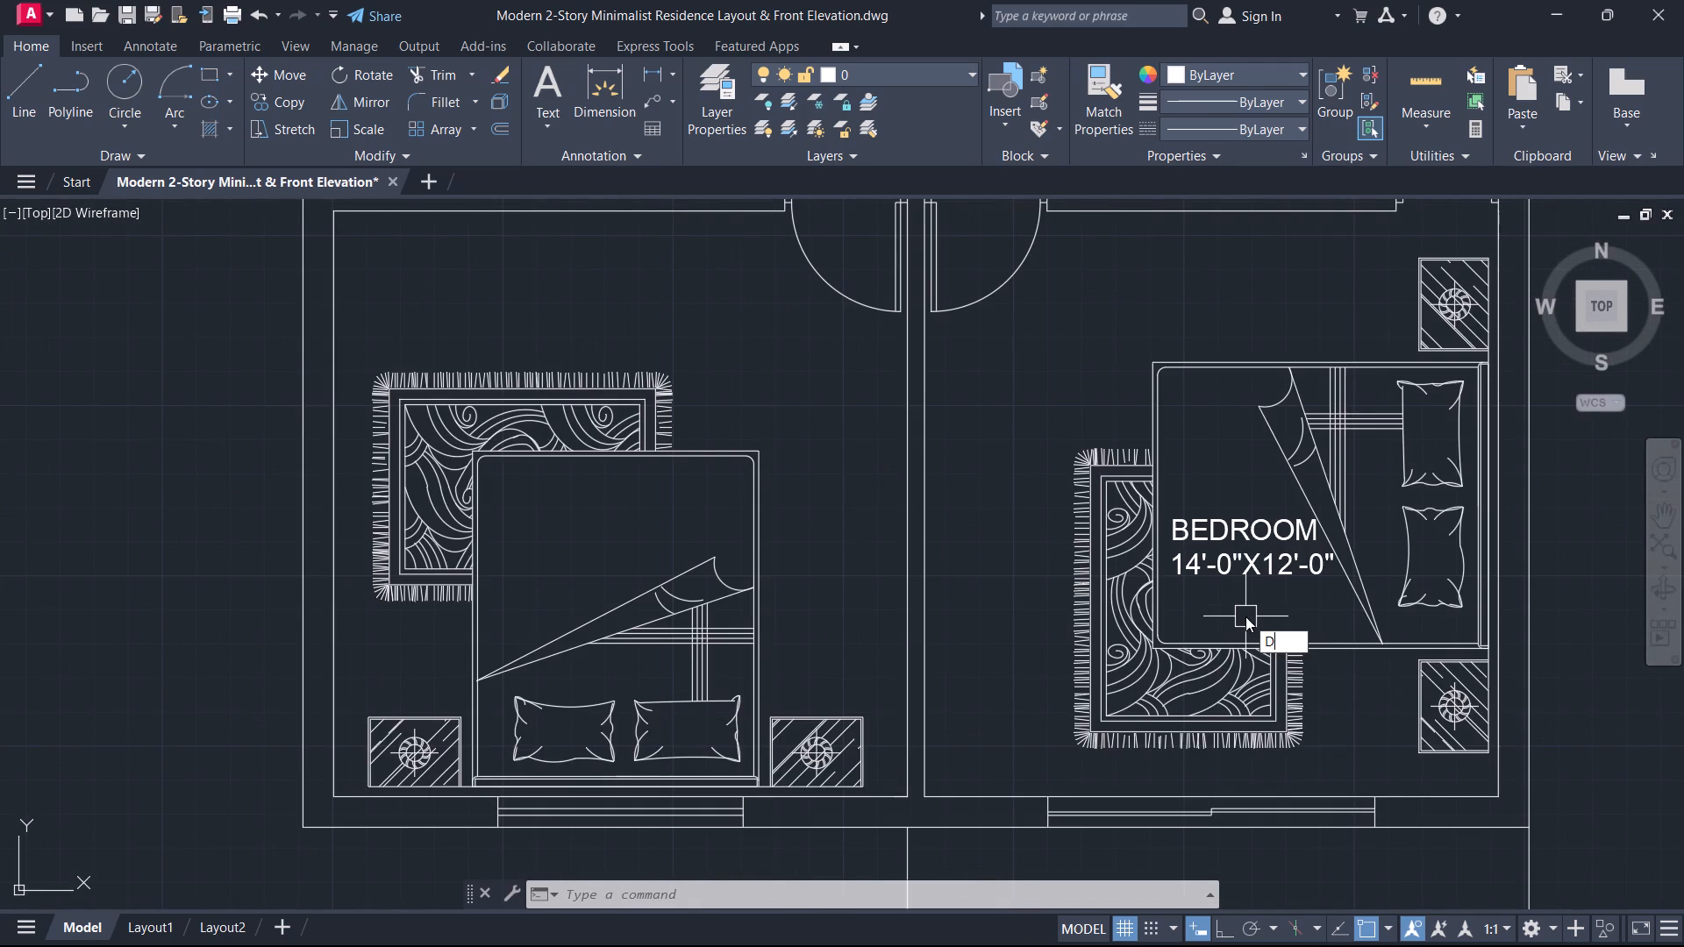
{"action": "key", "text": "i"}
{"action": "key", "text": "space"}
{"action": "left_click", "coordinate": [921, 644]}
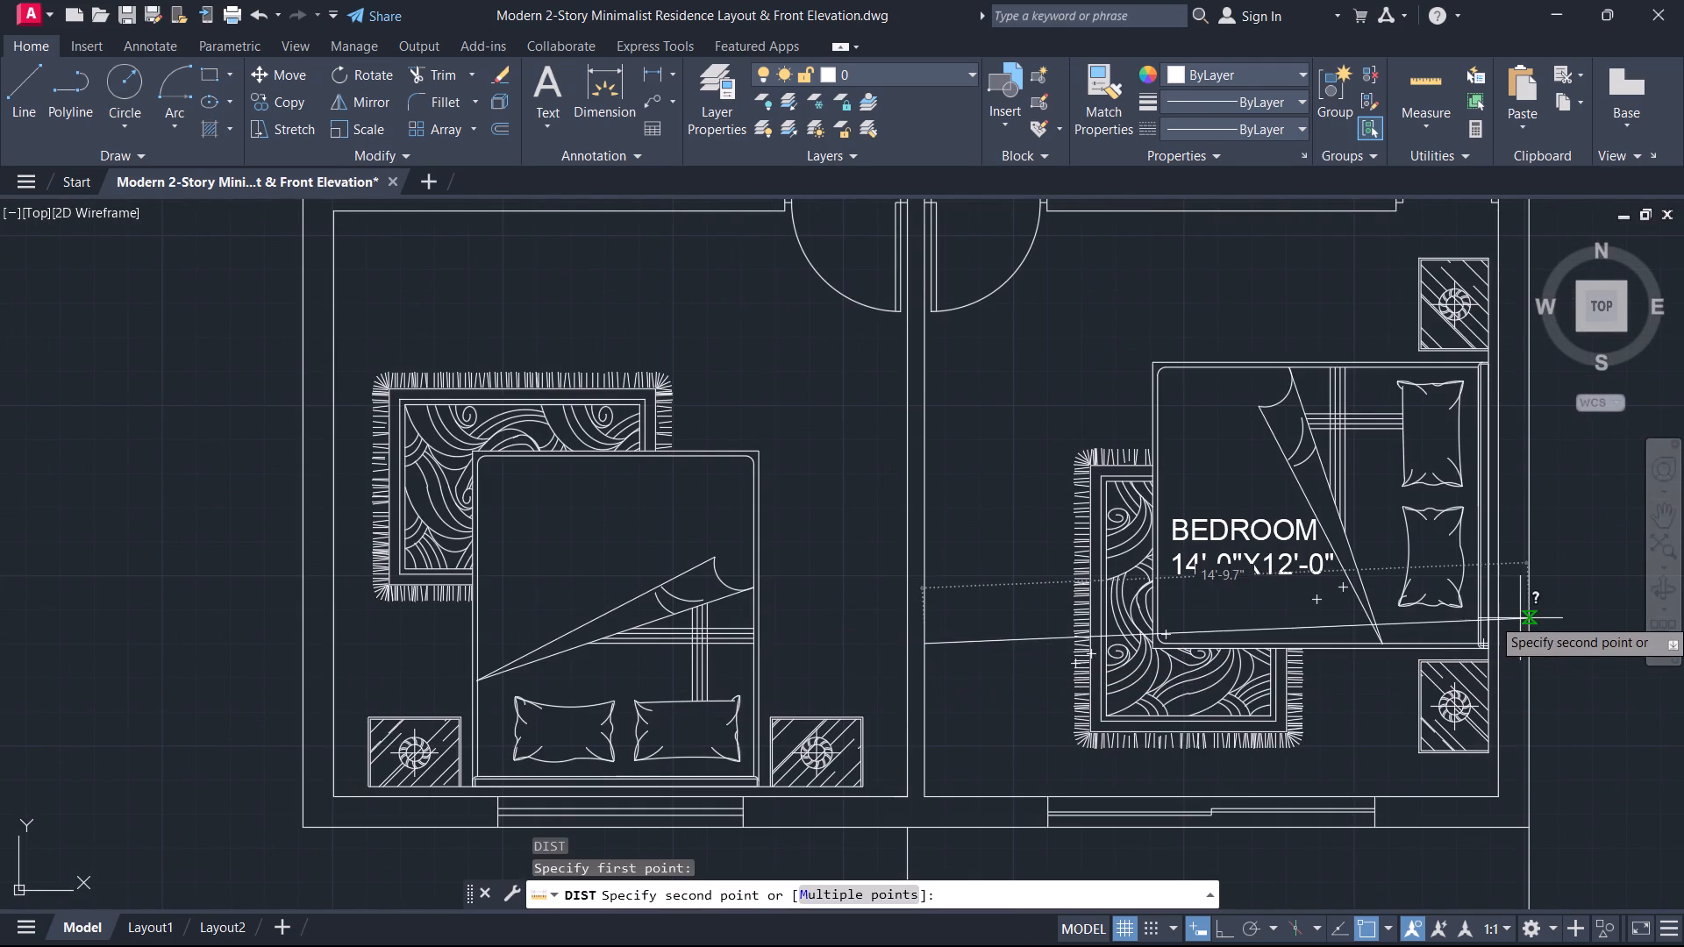
{"action": "key", "text": "Escape"}
Measure the depth of the upper-floor southeast bedroom from its window wall to the wall beside the toilet.
{"action": "key", "text": "space"}
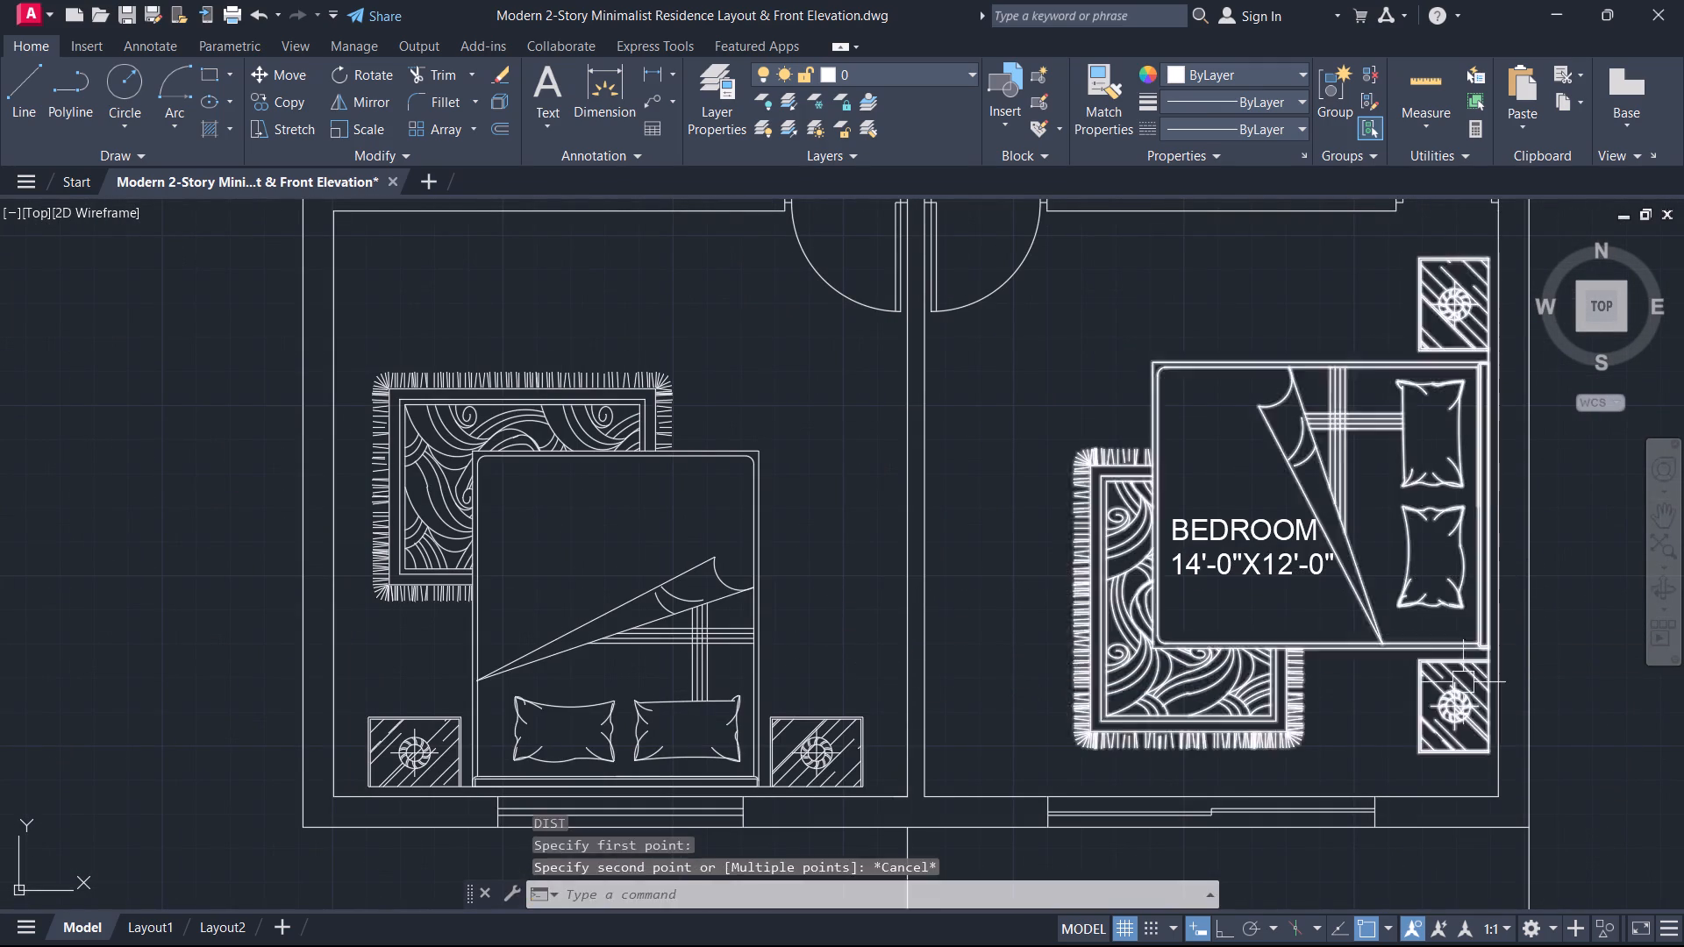
{"action": "left_click", "coordinate": [1389, 799]}
{"action": "middle_click_drag", "start_coordinate": [1340, 652], "coordinate": [1344, 946]}
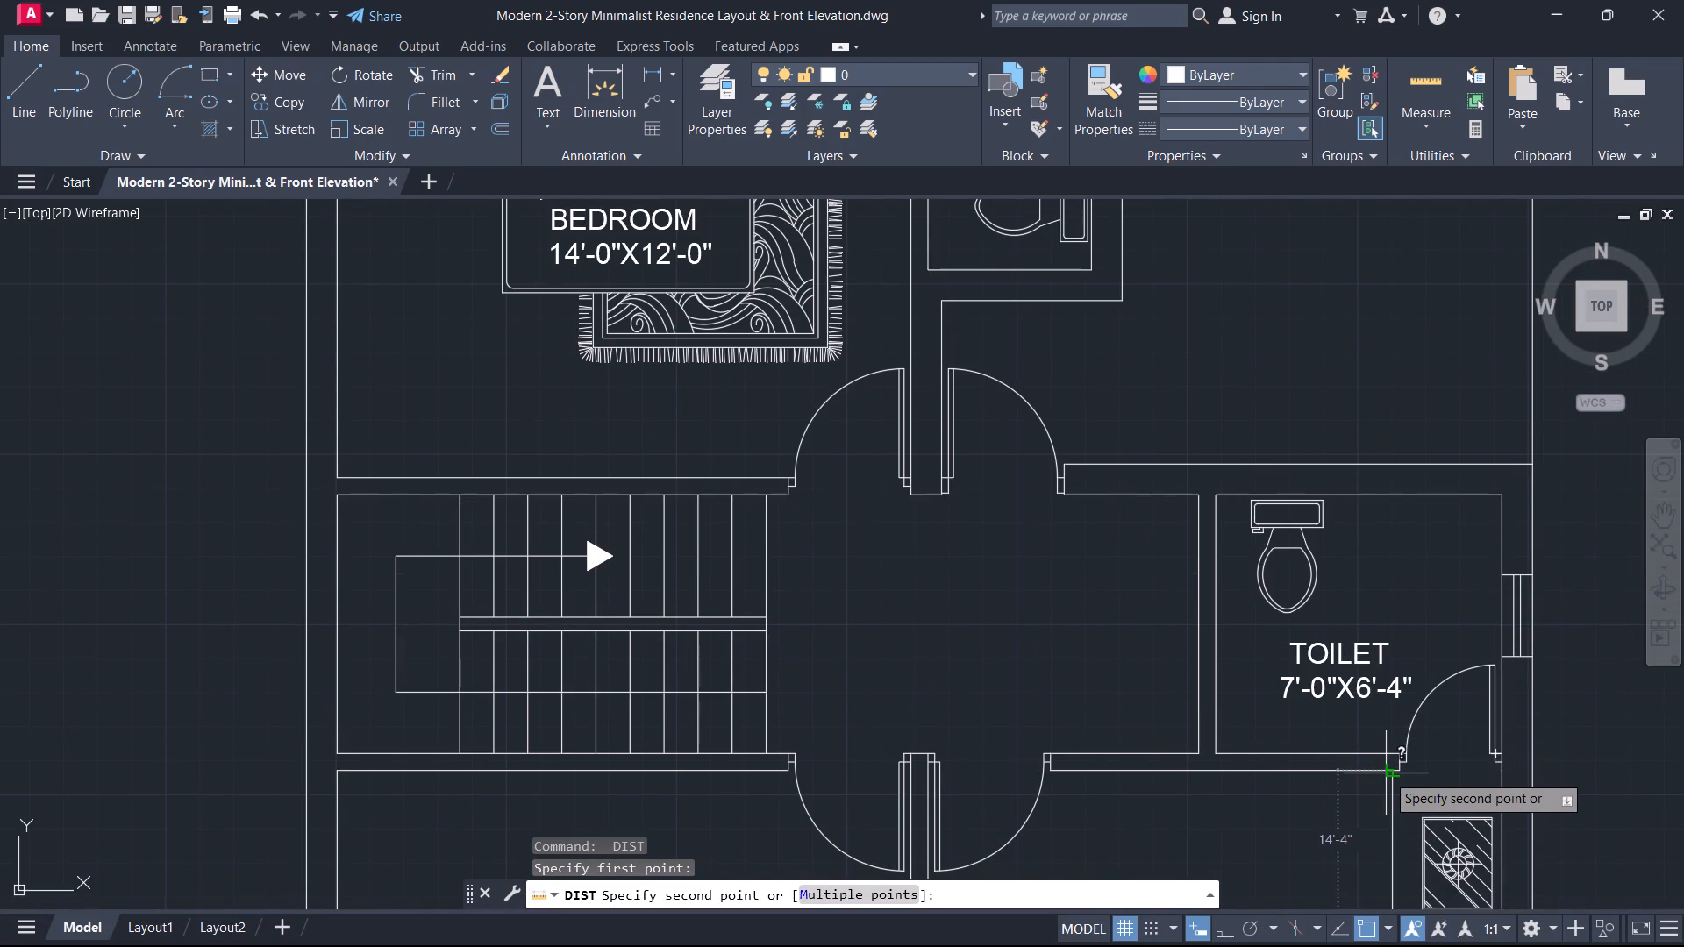
{"action": "scroll", "coordinate": [1347, 824], "scroll_direction": "down", "scroll_amount": 2}
{"action": "middle_click_drag", "start_coordinate": [1346, 825], "coordinate": [1267, 517]}
{"action": "key", "text": "Escape"}
Change the dimension line of the upper-floor southeast bedroom's label to 14'-0"X14'-4".
{"action": "scroll", "coordinate": [1254, 673], "scroll_direction": "up", "scroll_amount": 3}
{"action": "scroll", "coordinate": [1221, 560], "scroll_direction": "up", "scroll_amount": 2}
{"action": "double_click", "coordinate": [1197, 480]}
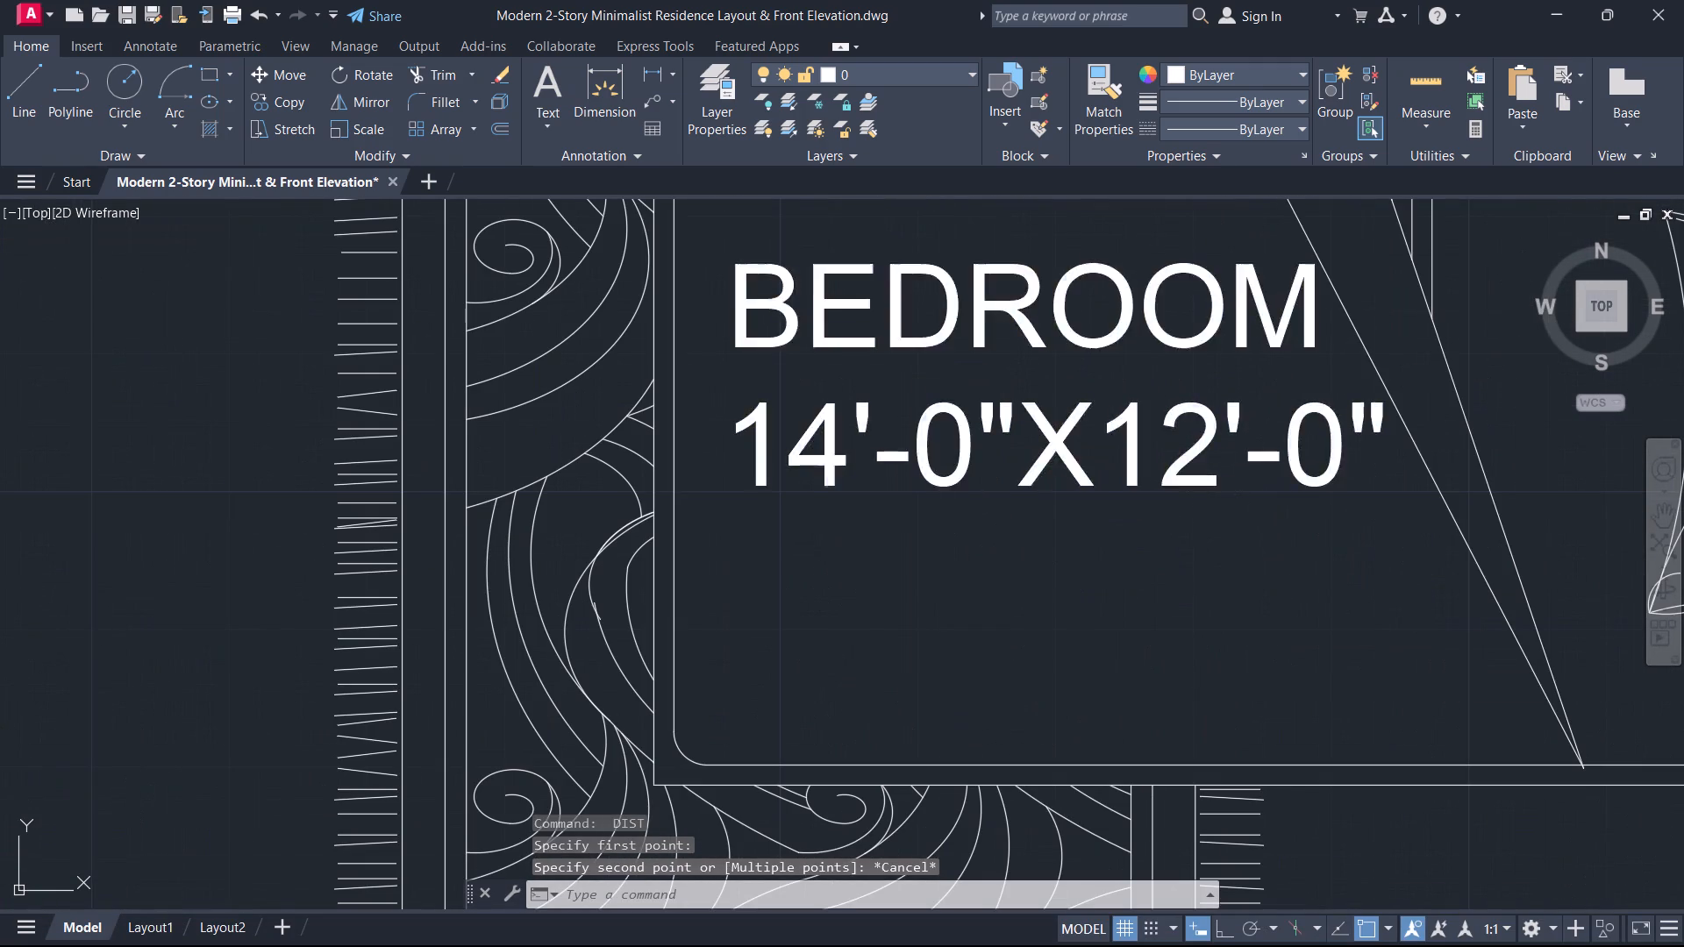
{"action": "key", "text": "BackSpace"}
{"action": "type", "text": "14"}
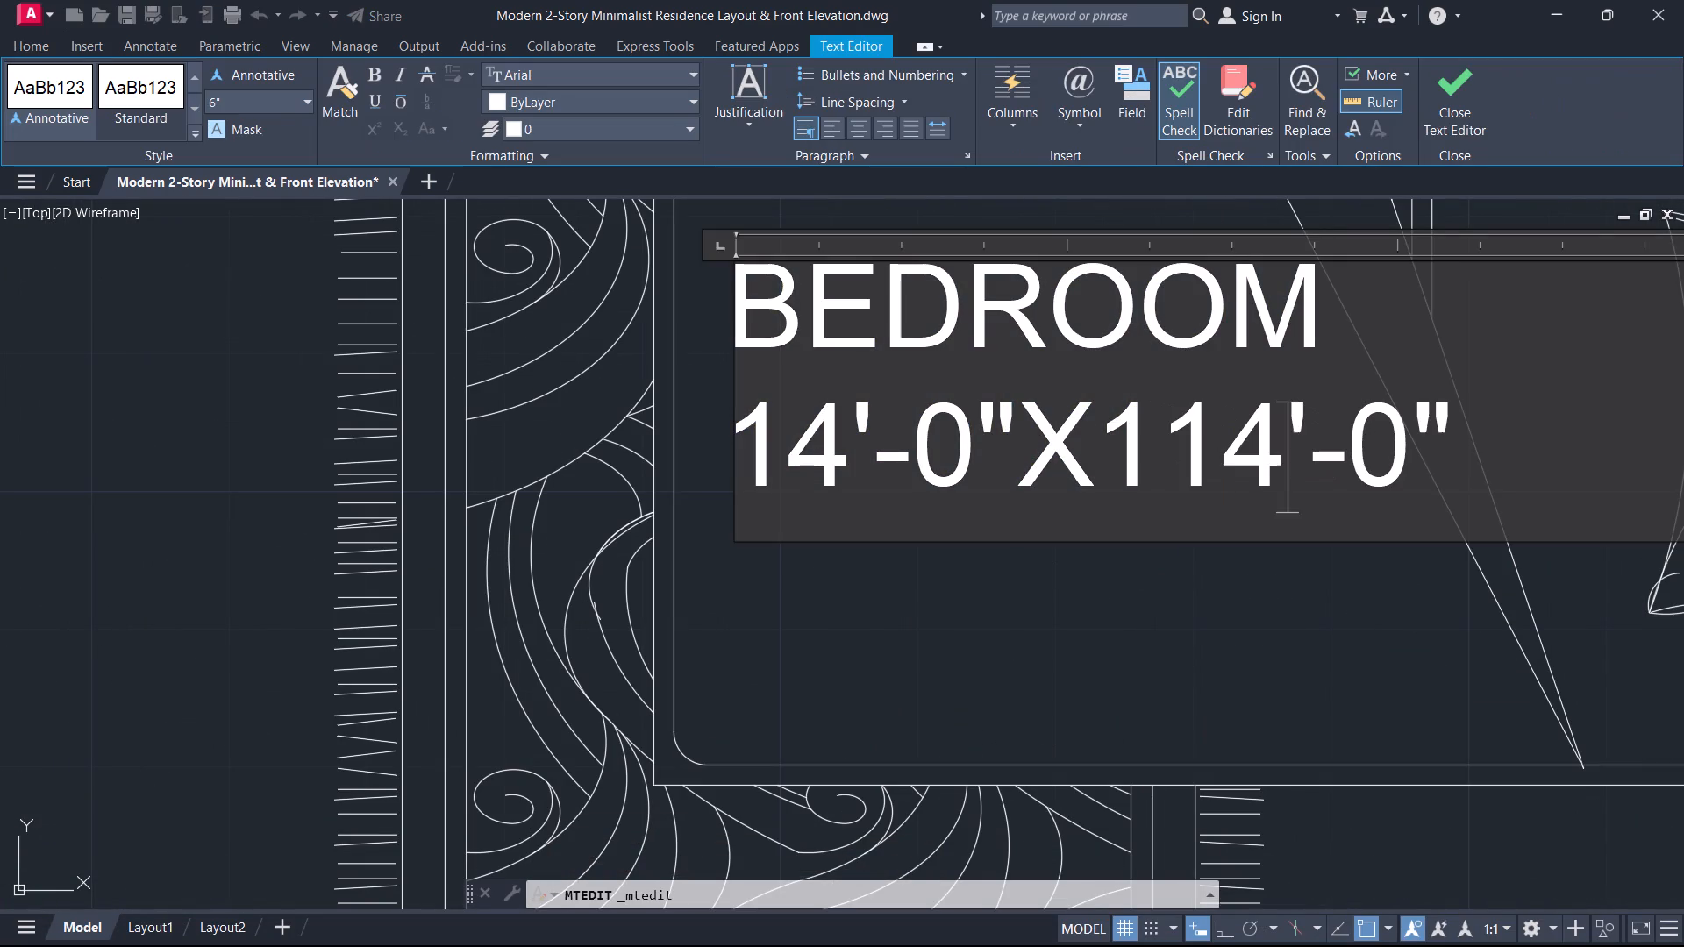
{"action": "left_click", "coordinate": [1227, 471]}
{"action": "key", "text": "BackSpace"}
{"action": "left_click", "coordinate": [1336, 445]}
{"action": "key", "text": "BackSpace"}
{"action": "key", "text": "4"}
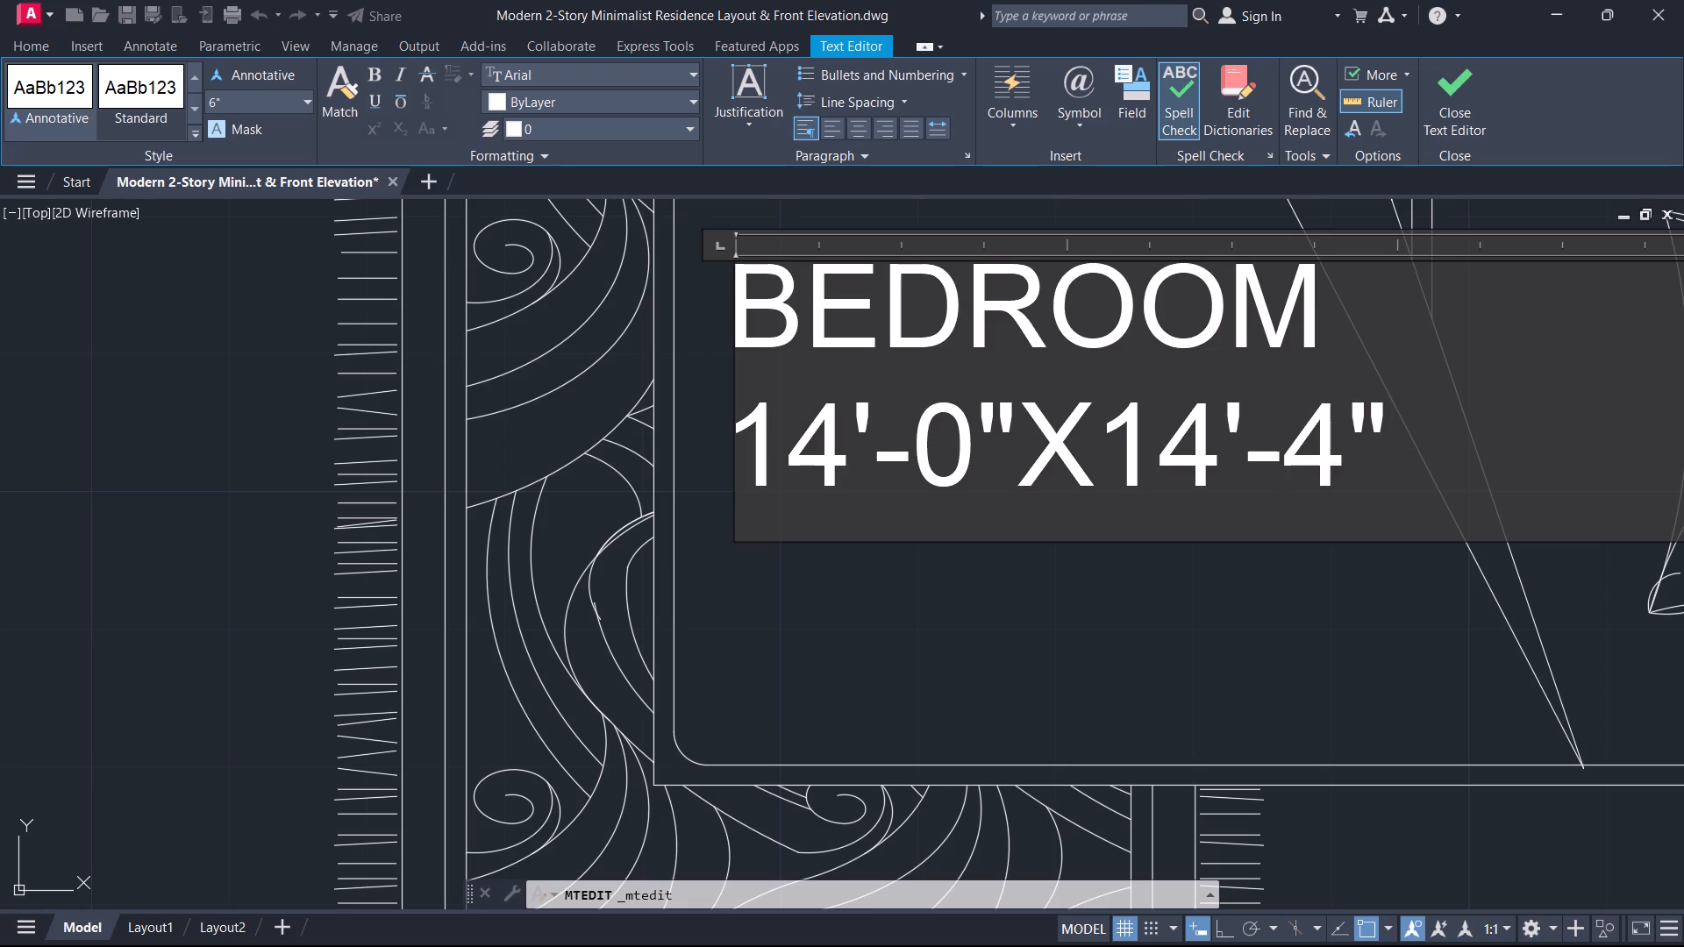
{"action": "left_click", "coordinate": [1444, 89]}
Measure the width of the upper-floor southwest bedroom between the inner faces of its side walls.
{"action": "scroll", "coordinate": [1181, 402], "scroll_direction": "down", "scroll_amount": 5}
{"action": "middle_click_drag", "start_coordinate": [1127, 483], "coordinate": [1311, 495]}
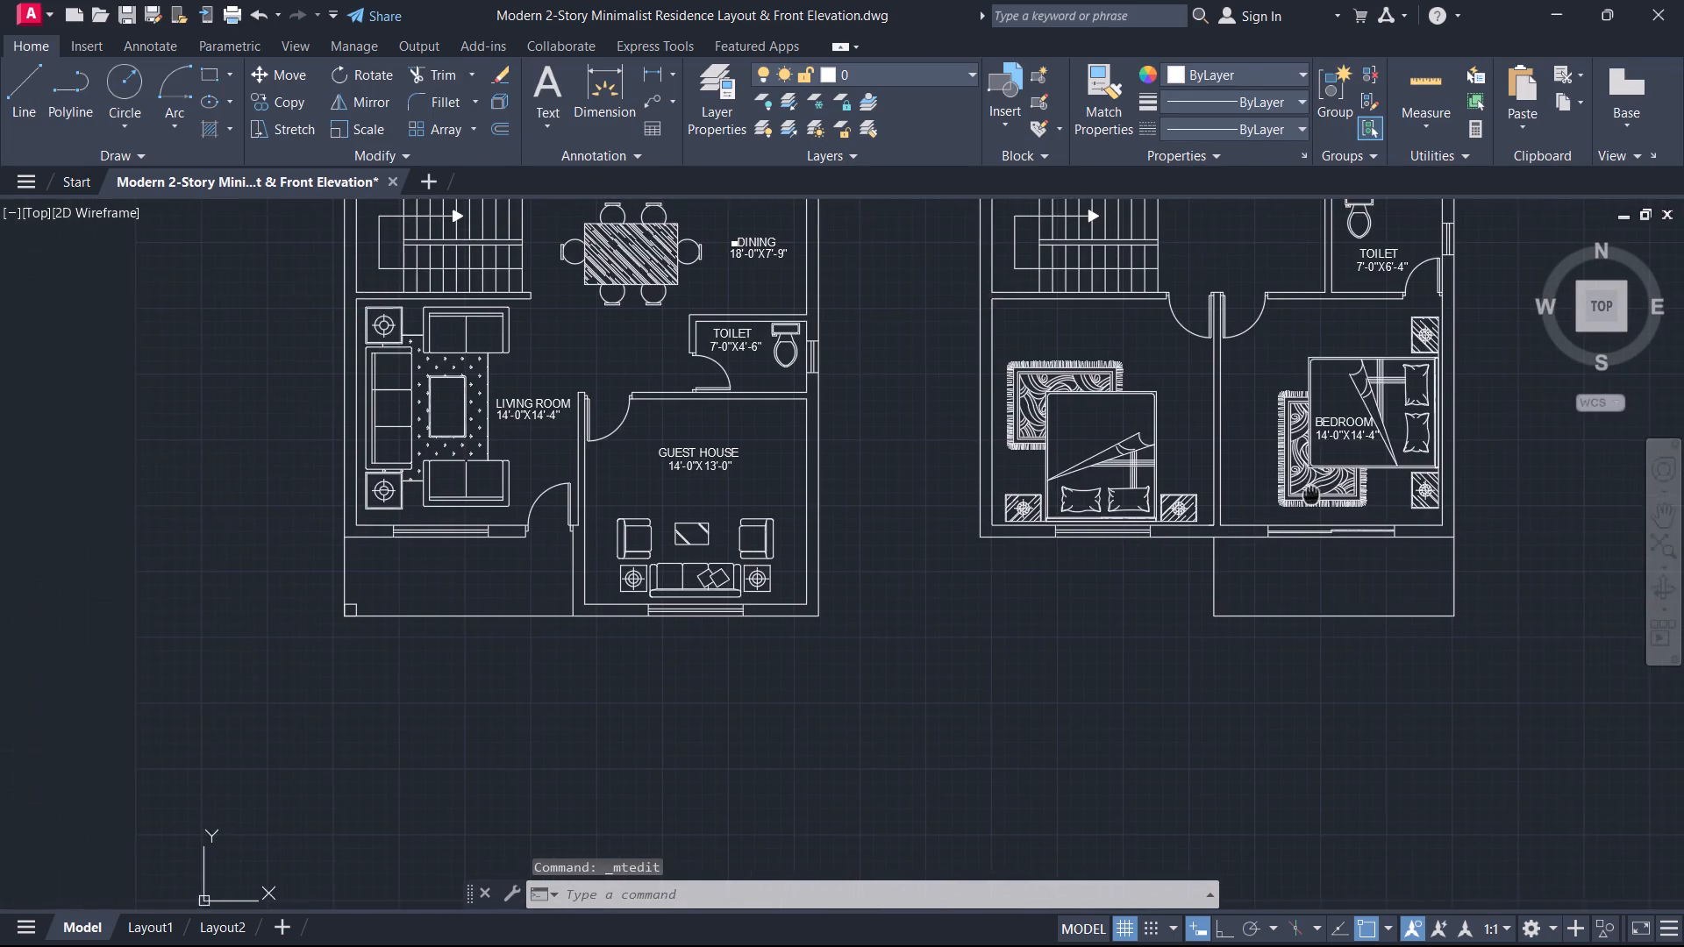
{"action": "middle_click_drag", "start_coordinate": [1311, 495], "coordinate": [1310, 495]}
{"action": "scroll", "coordinate": [1299, 491], "scroll_direction": "up", "scroll_amount": 1}
{"action": "middle_click_drag", "start_coordinate": [1209, 446], "coordinate": [1364, 538]}
{"action": "type", "text": "DI"}
{"action": "key", "text": "space"}
{"action": "scroll", "coordinate": [985, 476], "scroll_direction": "up", "scroll_amount": 2}
{"action": "left_click", "coordinate": [927, 486]}
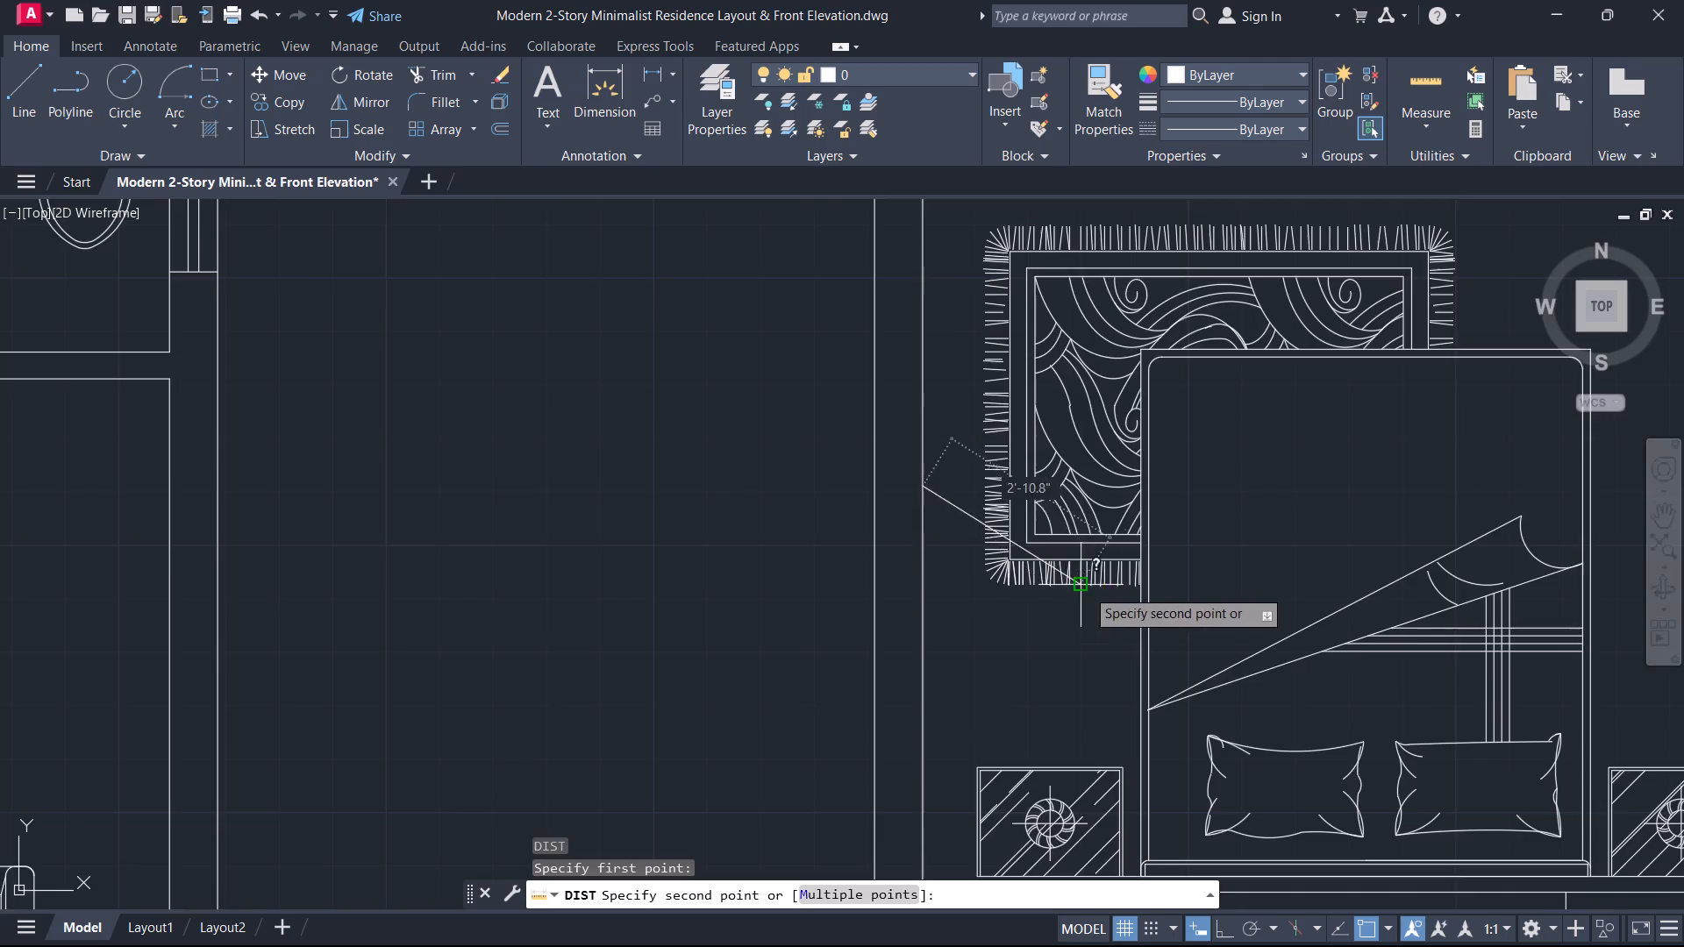
{"action": "scroll", "coordinate": [1109, 583], "scroll_direction": "down", "scroll_amount": 1}
{"action": "middle_click_drag", "start_coordinate": [1110, 583], "coordinate": [624, 707]}
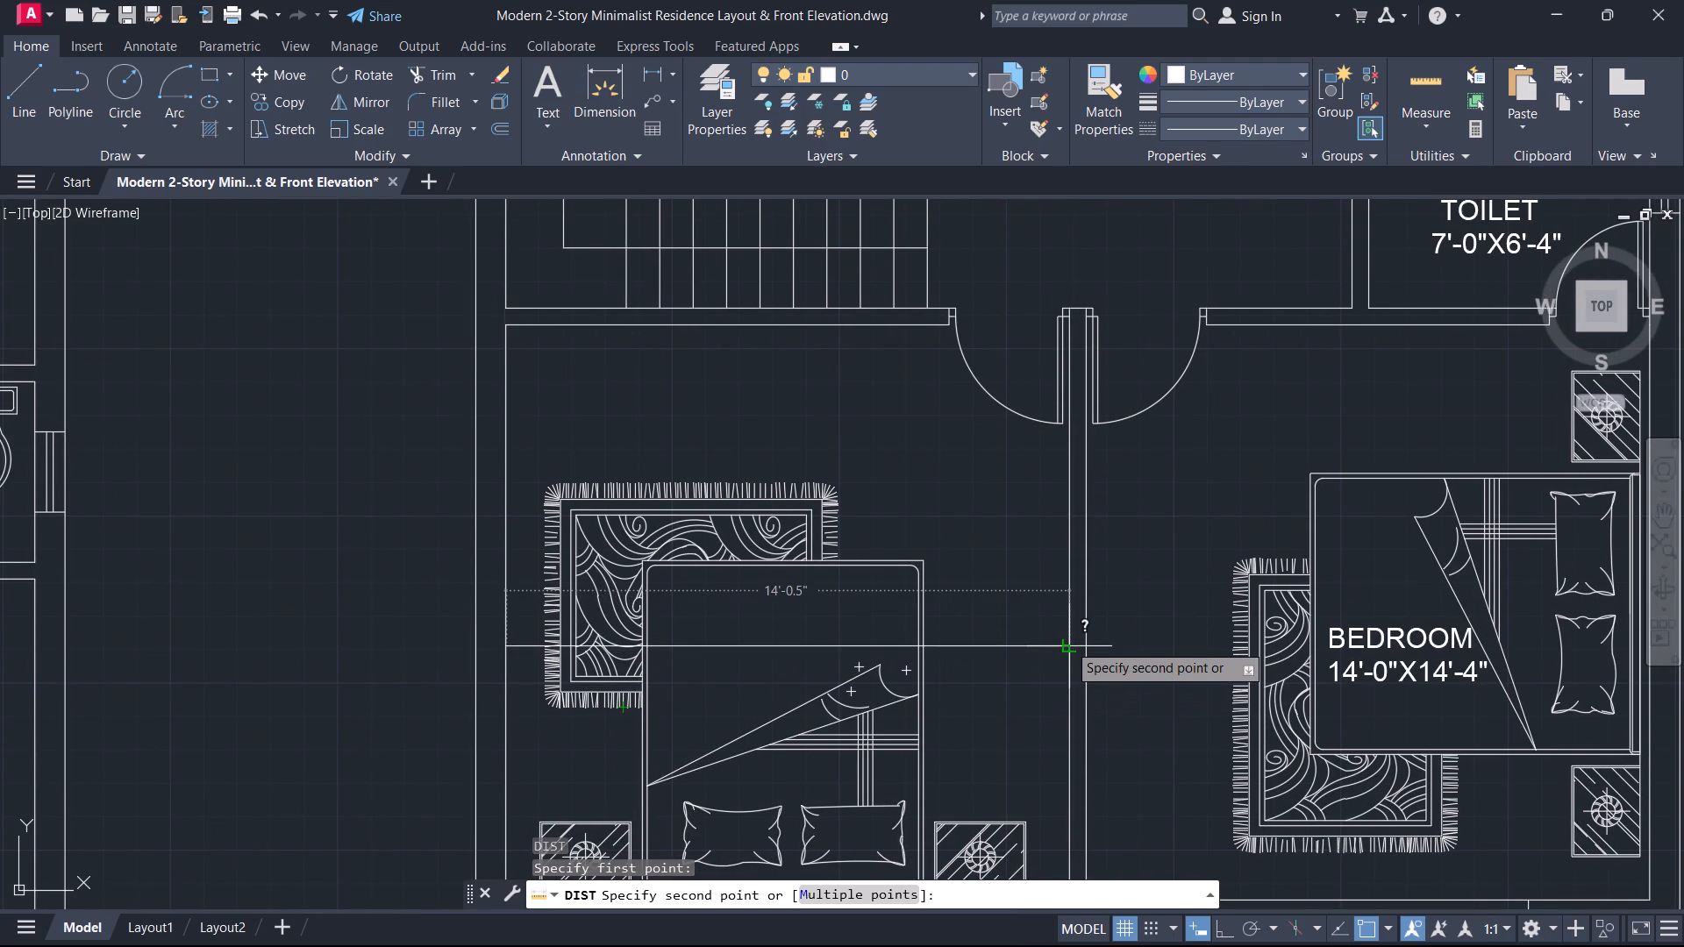
{"action": "key", "text": "Escape"}
Measure the depth of the upper-floor southwest bedroom from its window wall towards the staircase wall.
{"action": "scroll", "coordinate": [1067, 642], "scroll_direction": "down", "scroll_amount": 2}
{"action": "middle_click_drag", "start_coordinate": [1067, 642], "coordinate": [1169, 529]}
{"action": "key", "text": "space"}
{"action": "scroll", "coordinate": [1064, 642], "scroll_direction": "up", "scroll_amount": 1}
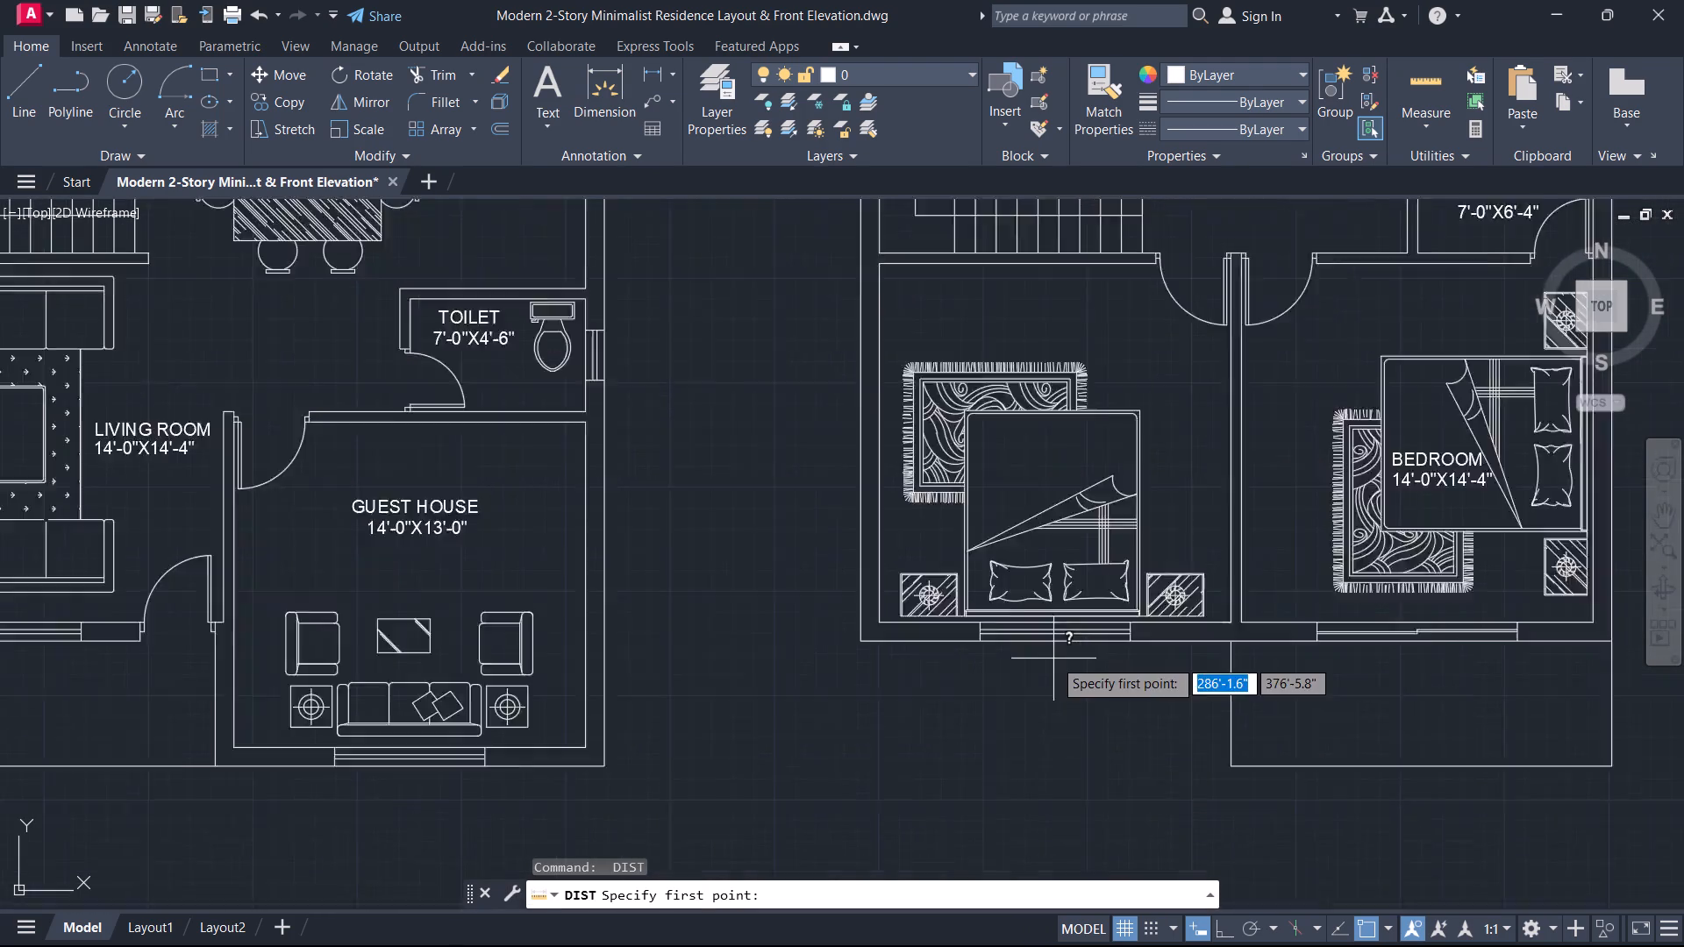
{"action": "scroll", "coordinate": [1052, 659], "scroll_direction": "up", "scroll_amount": 1}
{"action": "scroll", "coordinate": [916, 599], "scroll_direction": "up", "scroll_amount": 3}
{"action": "left_click", "coordinate": [874, 614]}
{"action": "scroll", "coordinate": [867, 491], "scroll_direction": "down", "scroll_amount": 2}
{"action": "middle_click_drag", "start_coordinate": [867, 488], "coordinate": [874, 493]}
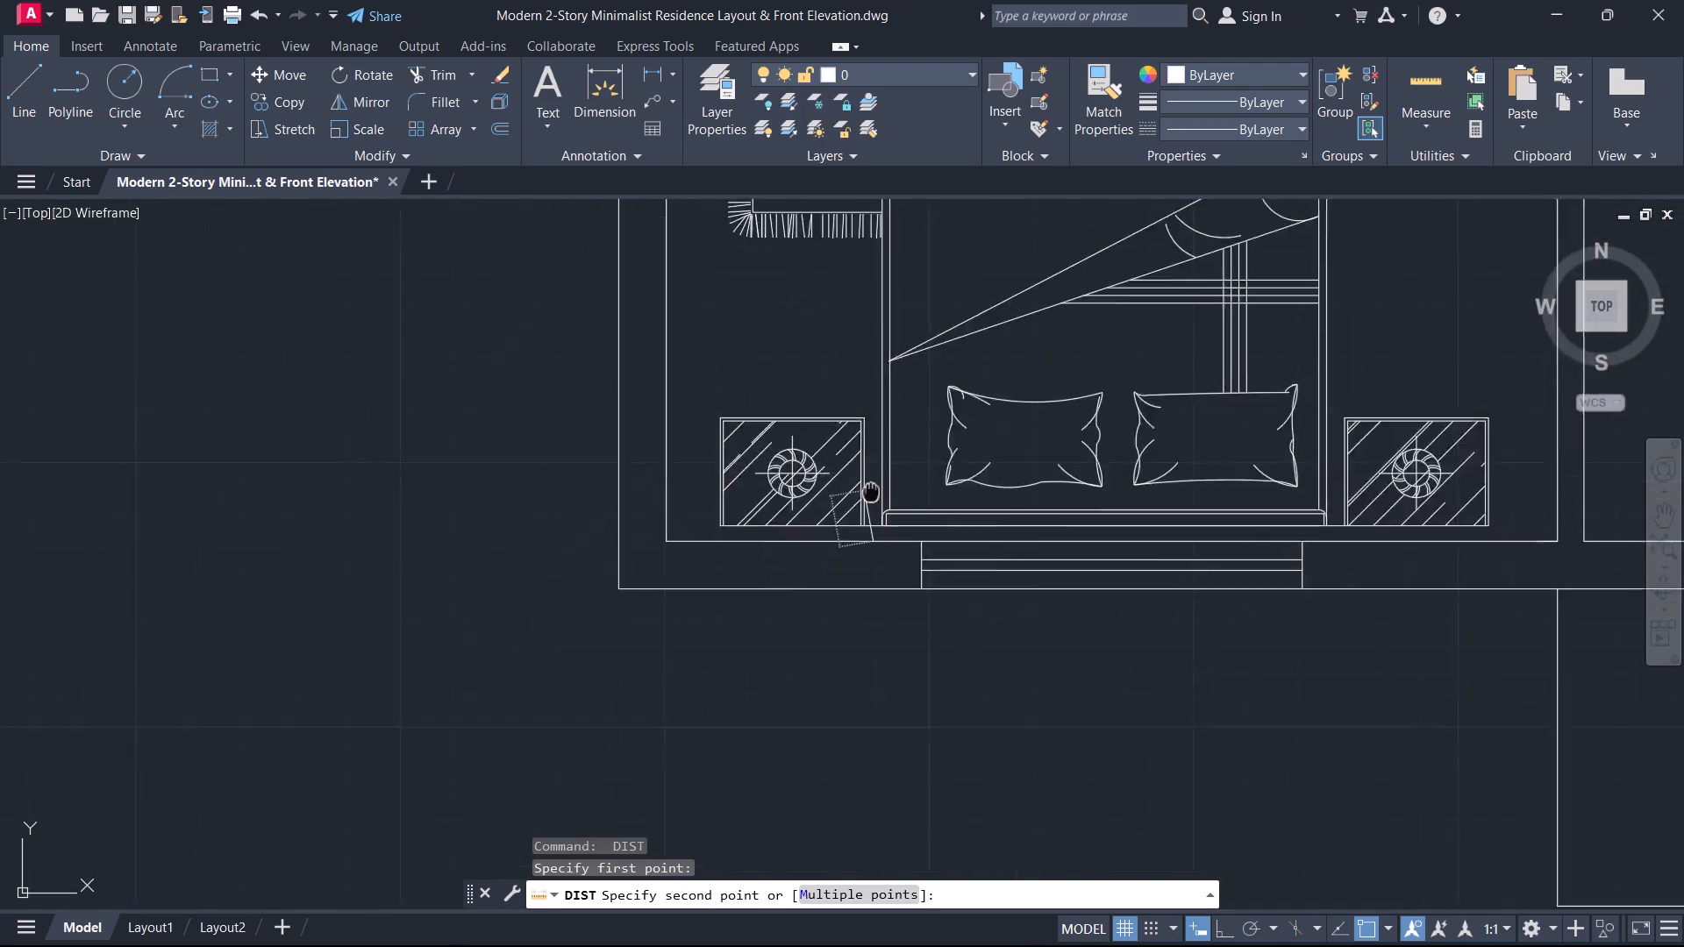
{"action": "scroll", "coordinate": [874, 493], "scroll_direction": "down", "scroll_amount": 1}
{"action": "middle_click_drag", "start_coordinate": [874, 493], "coordinate": [917, 787]}
{"action": "middle_click_drag", "start_coordinate": [935, 501], "coordinate": [951, 734]}
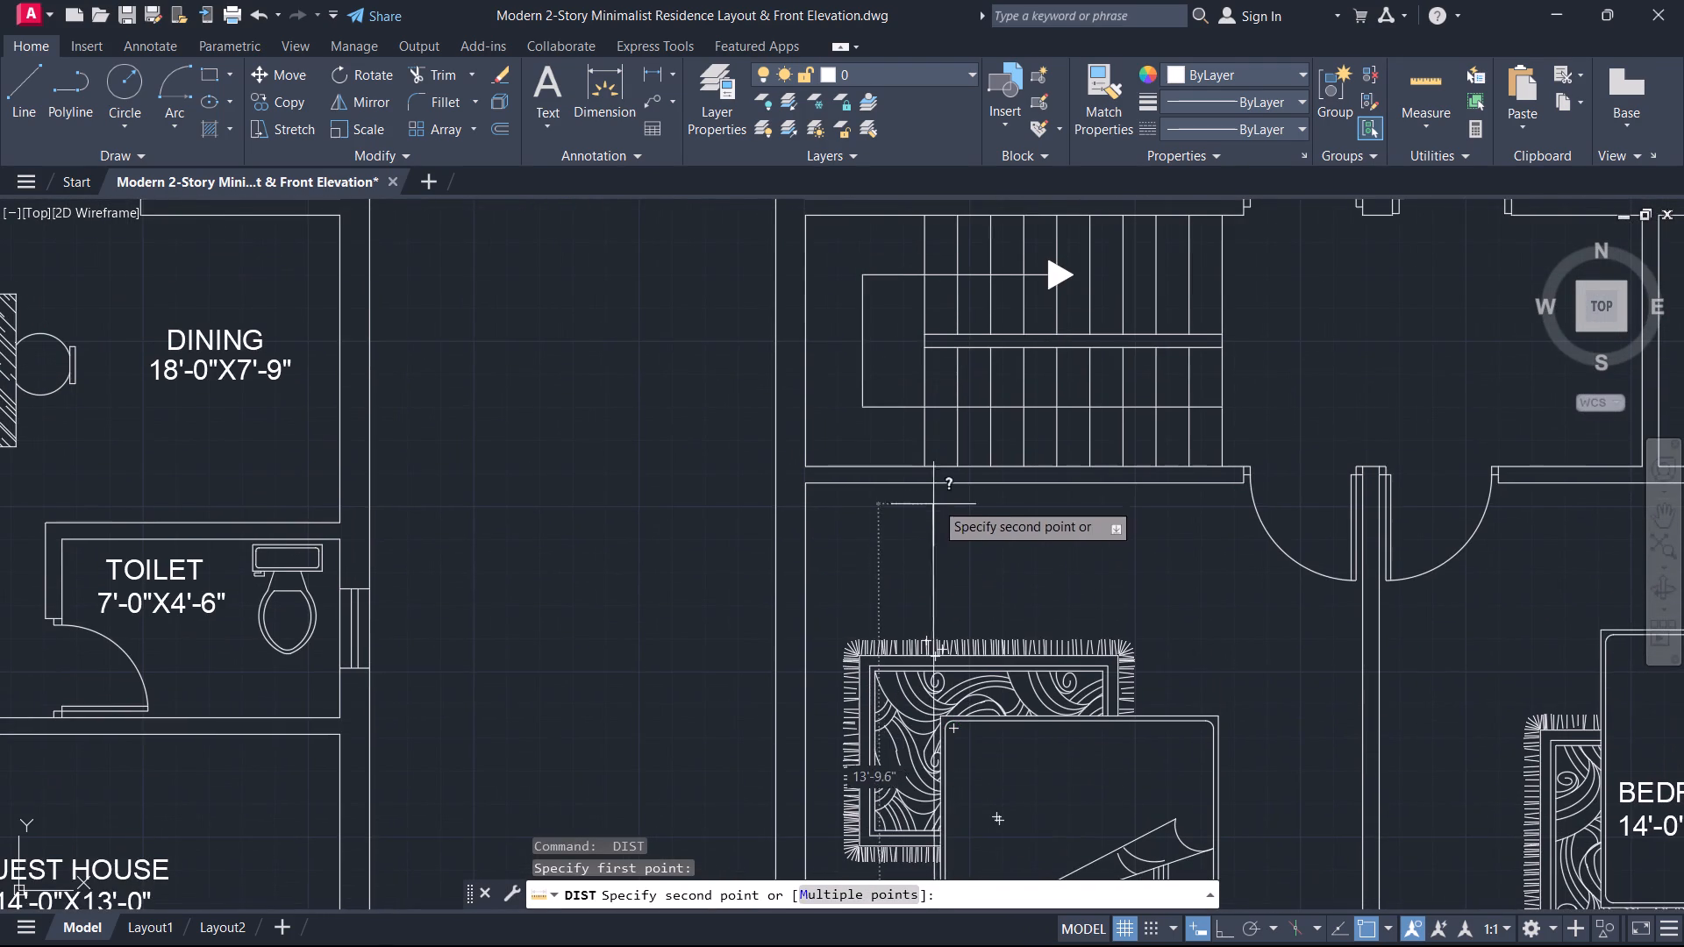
{"action": "key", "text": "Escape"}
Measure the width of the upper-floor southwest bedroom once more between its side walls.
{"action": "scroll", "coordinate": [937, 487], "scroll_direction": "down", "scroll_amount": 4}
{"action": "scroll", "coordinate": [1126, 566], "scroll_direction": "up", "scroll_amount": 2}
{"action": "scroll", "coordinate": [985, 508], "scroll_direction": "up", "scroll_amount": 4}
{"action": "scroll", "coordinate": [884, 539], "scroll_direction": "down", "scroll_amount": 3}
{"action": "middle_click_drag", "start_coordinate": [881, 541], "coordinate": [1244, 563]}
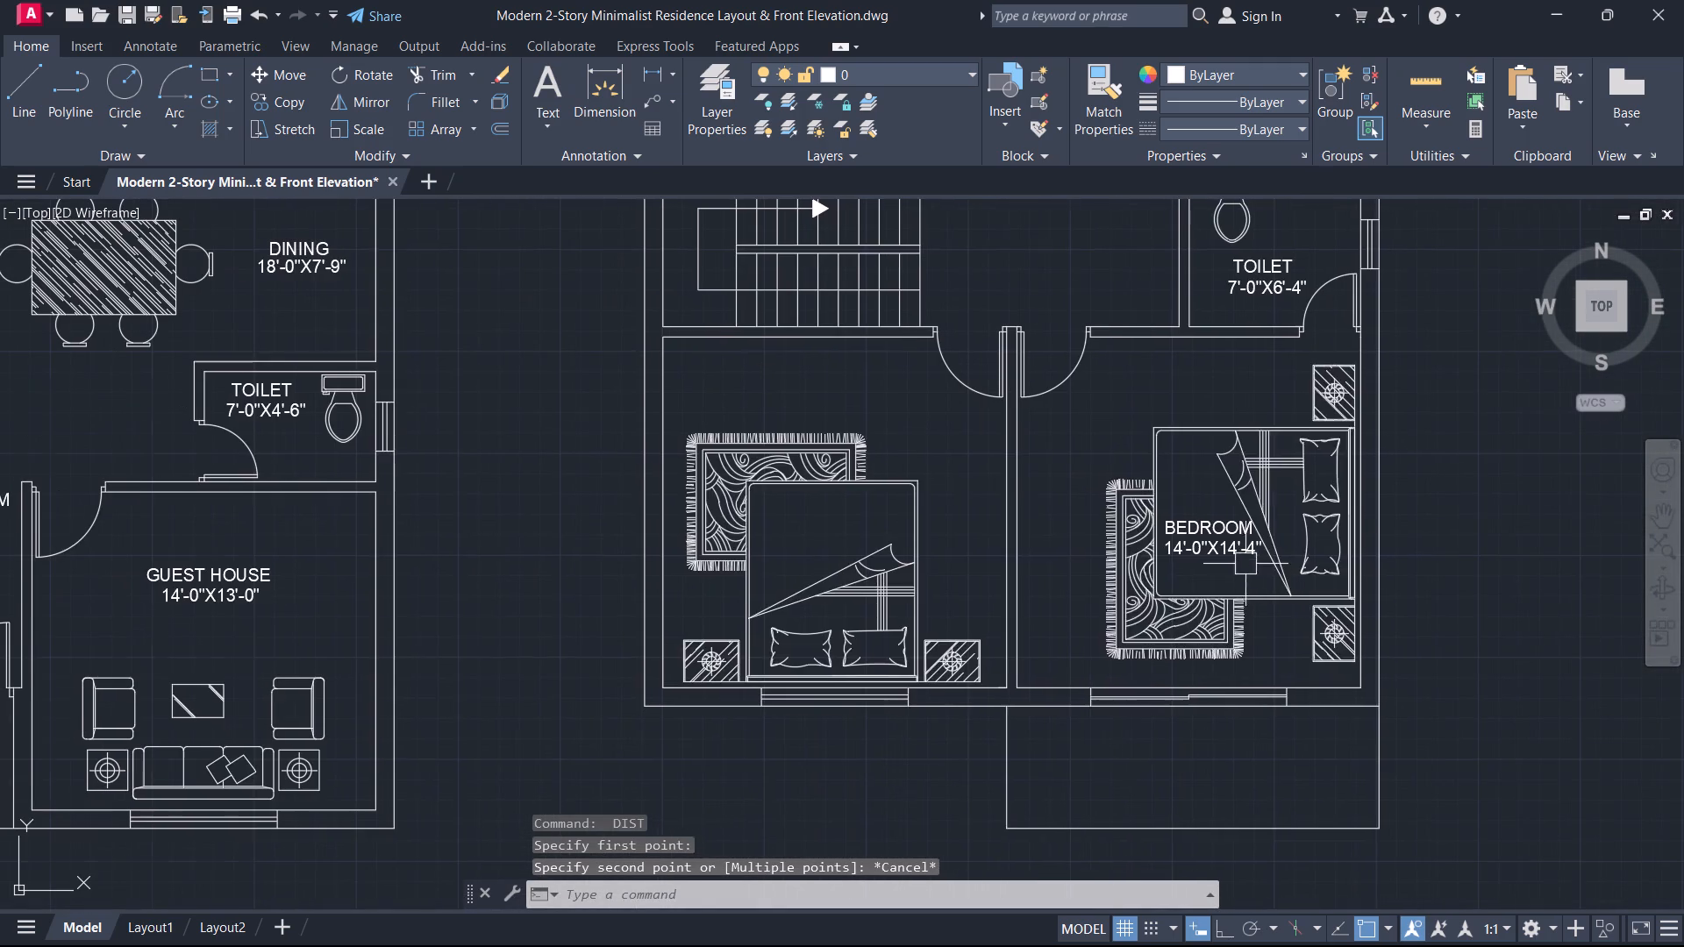
{"action": "key", "text": "space"}
{"action": "left_click", "coordinate": [663, 529]}
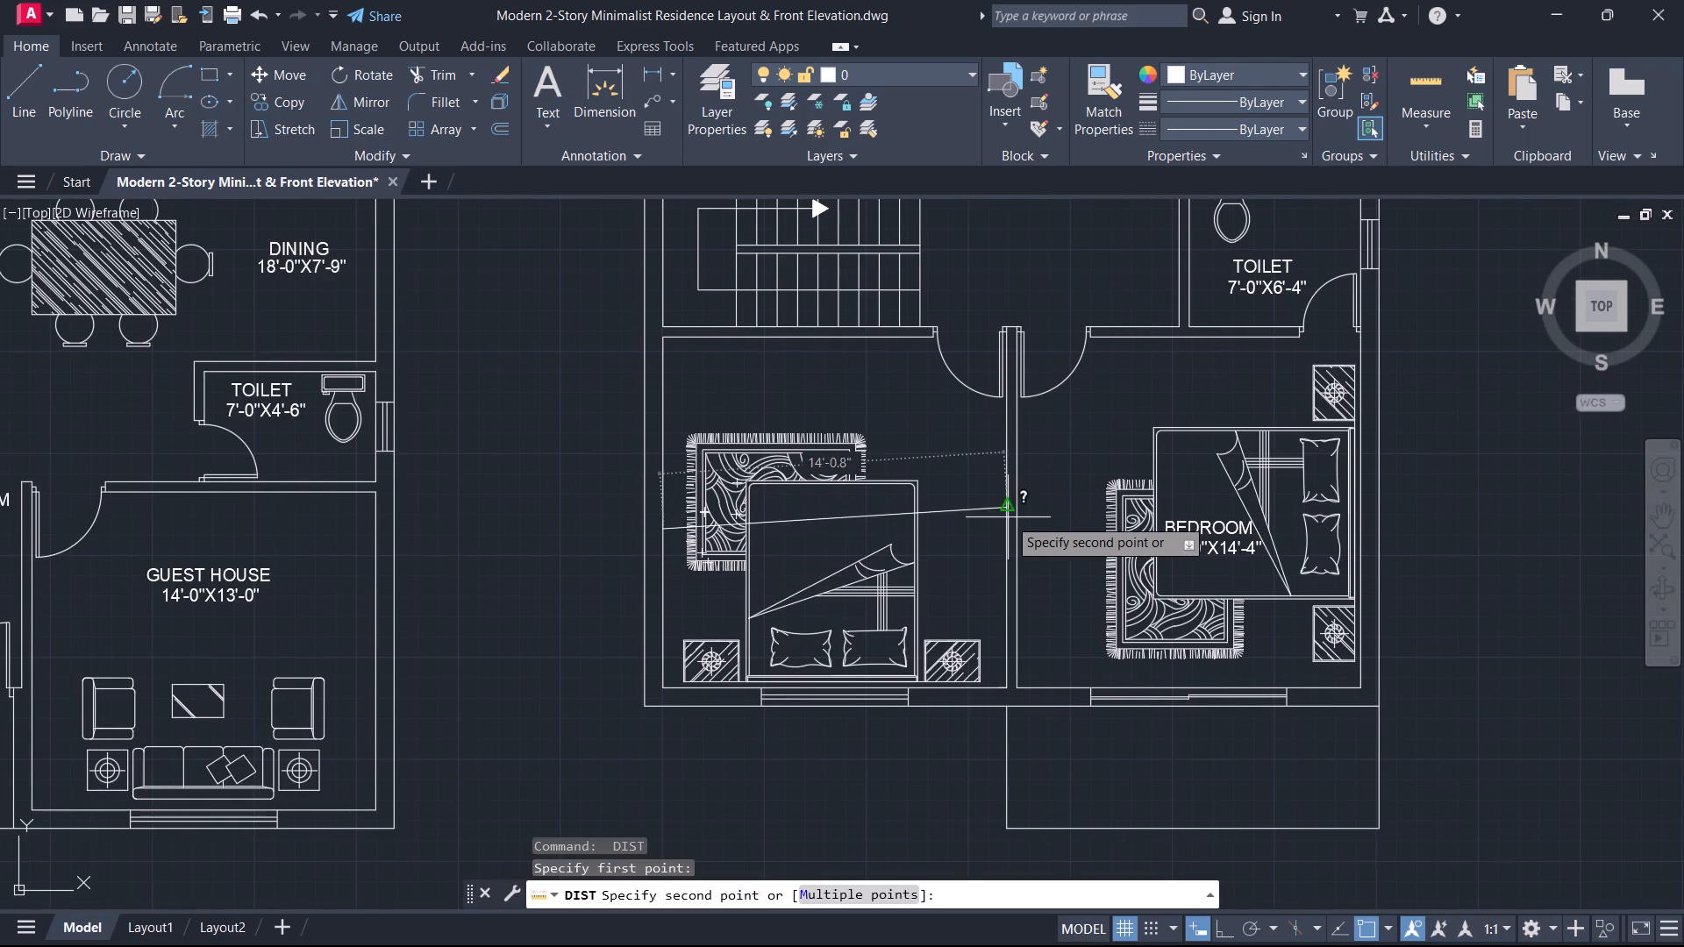
{"action": "key", "text": "Escape"}
Copy the upper-floor southeast bedroom's label onto the bed in the southwest bedroom.
{"action": "left_click", "coordinate": [1182, 547]}
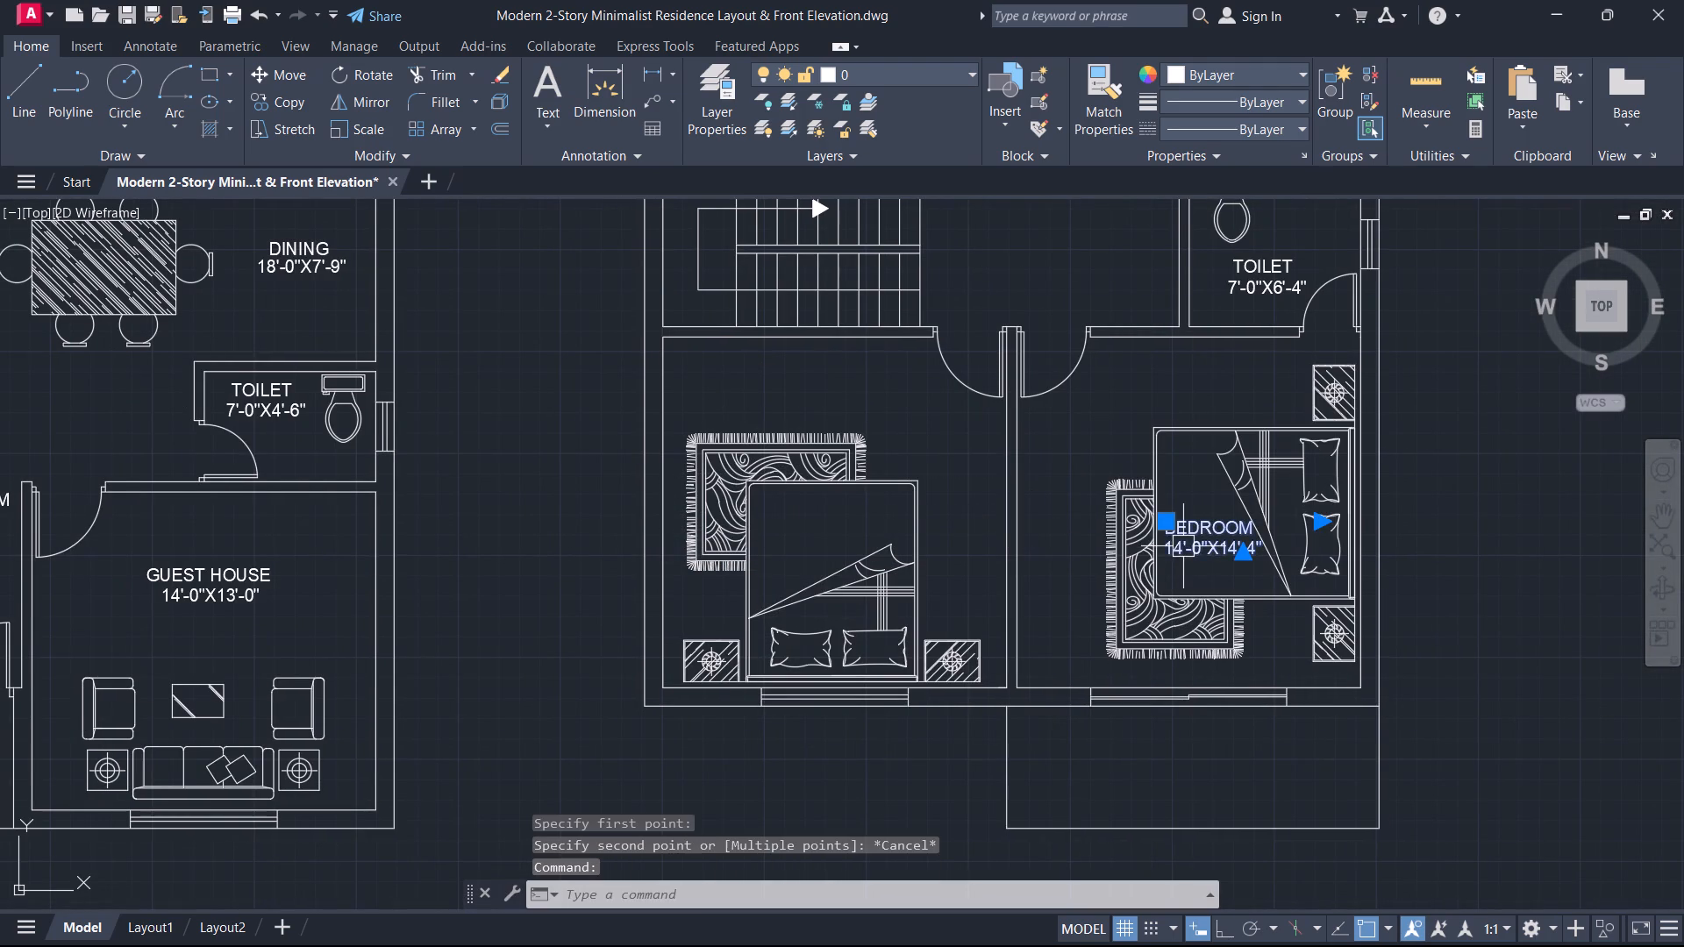
{"action": "key", "text": "c"}
{"action": "key", "text": "o"}
{"action": "key", "text": "space"}
{"action": "left_click", "coordinate": [1189, 552]}
{"action": "scroll", "coordinate": [760, 606], "scroll_direction": "up", "scroll_amount": 2}
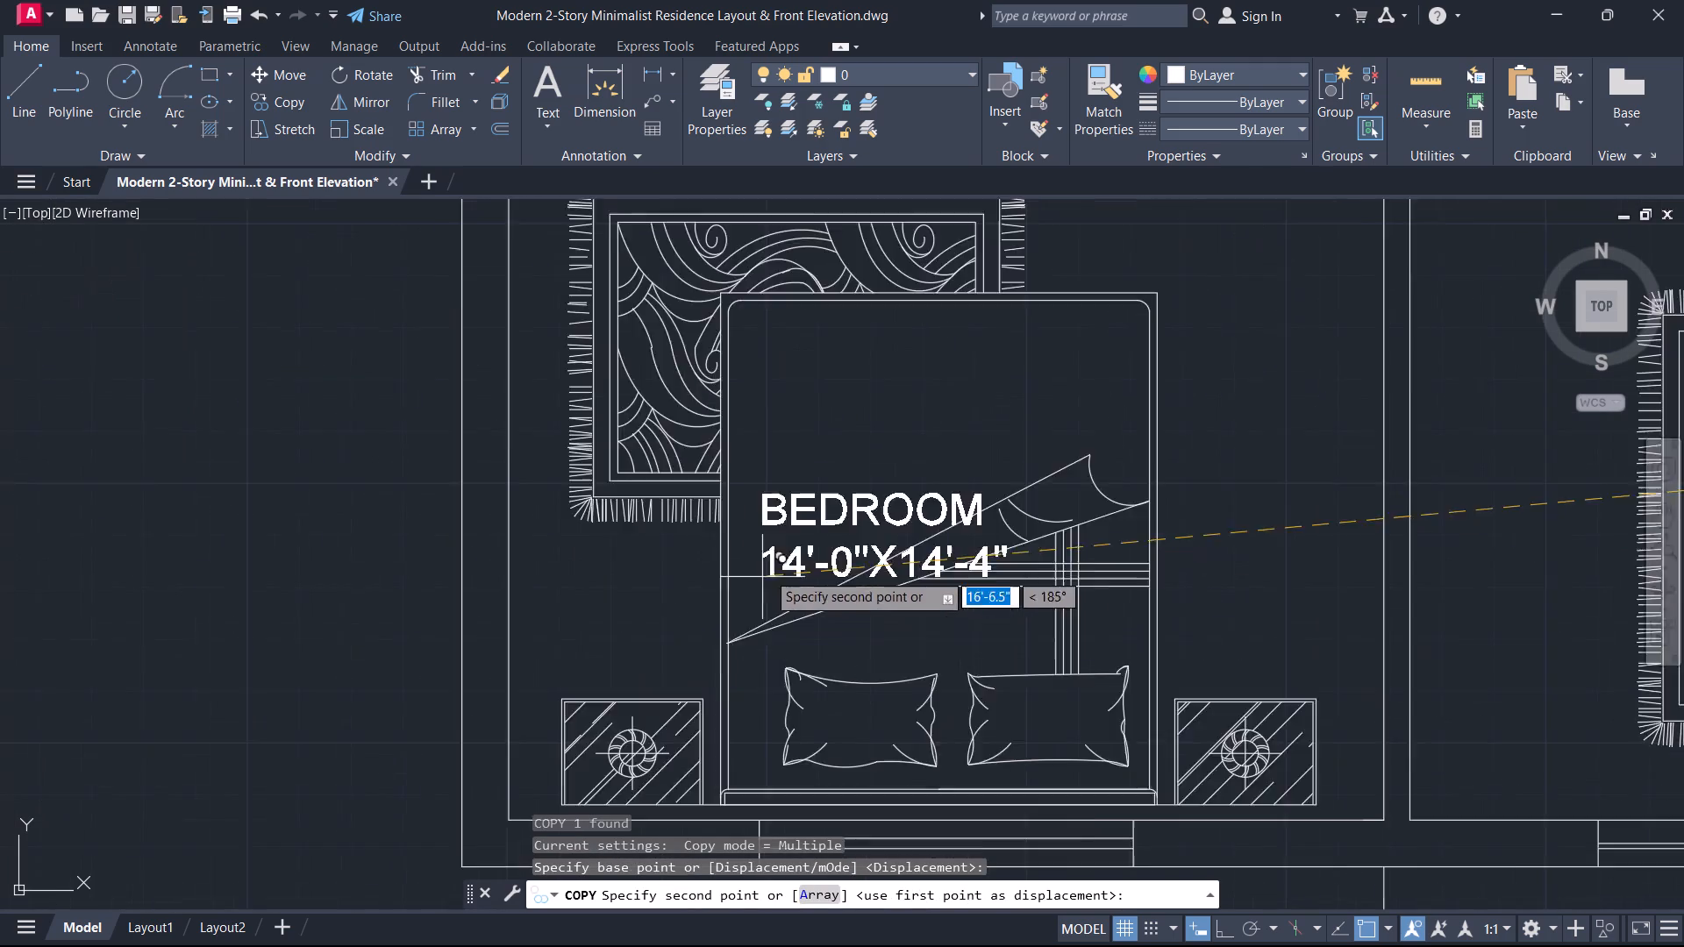
{"action": "scroll", "coordinate": [769, 569], "scroll_direction": "up", "scroll_amount": 1}
{"action": "left_click", "coordinate": [804, 409]}
{"action": "key", "text": "Escape"}
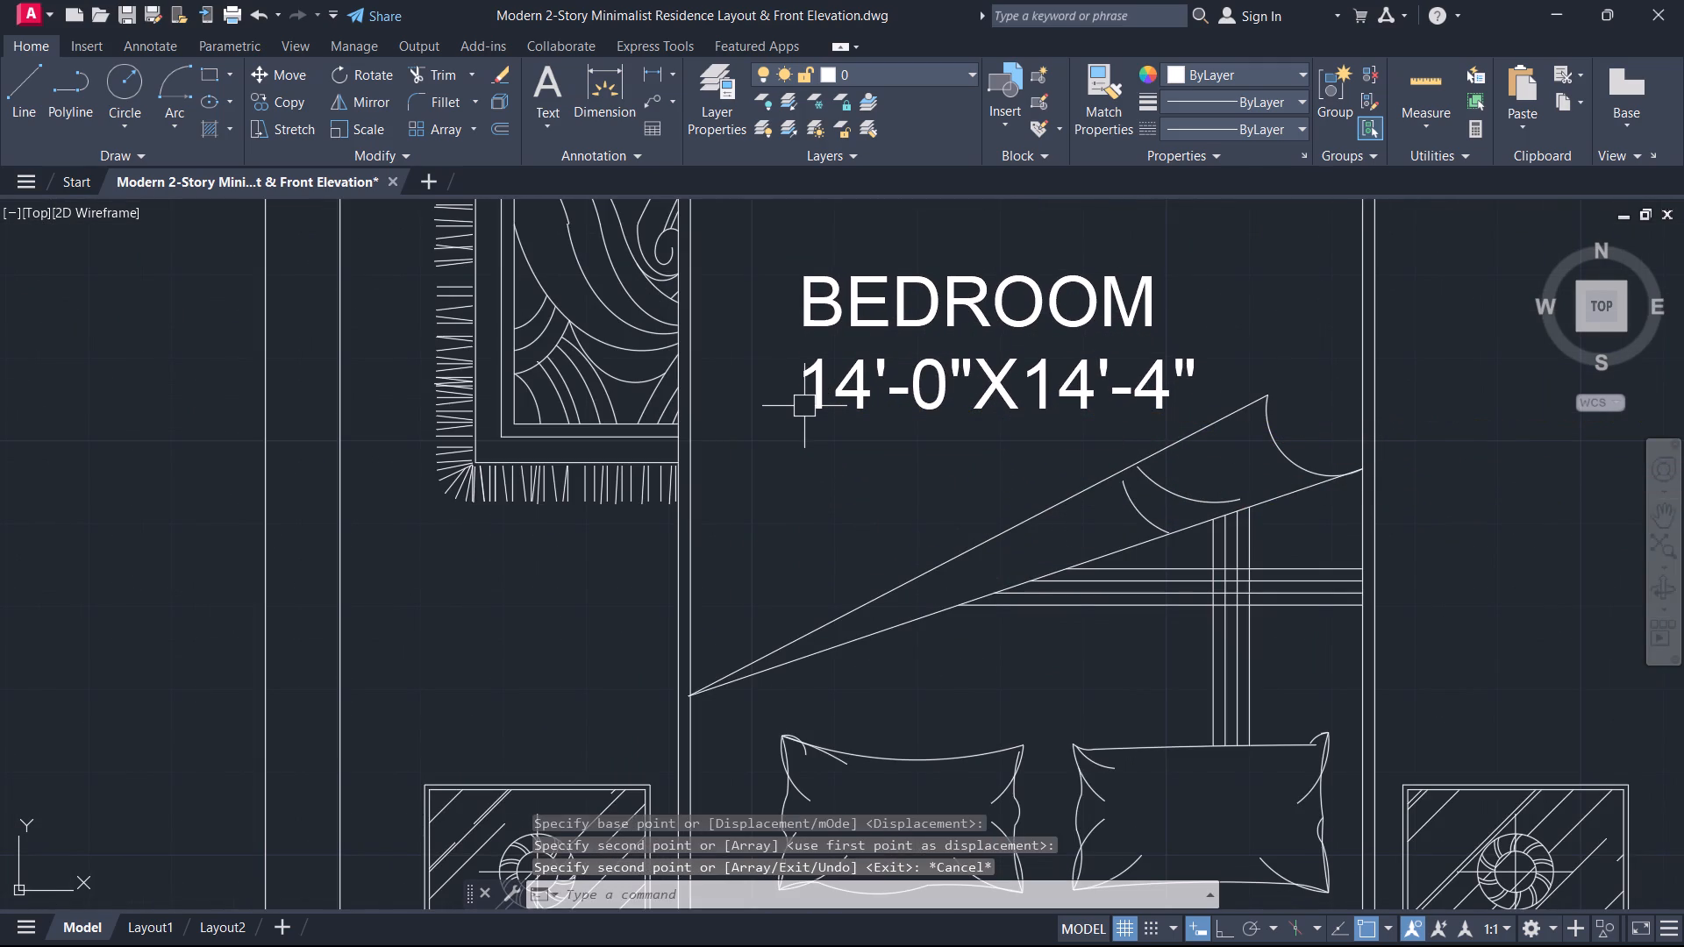
Look over the room labels on both floor plans, checking for spaces that still need one.
{"action": "middle_click_drag", "start_coordinate": [910, 379], "coordinate": [910, 431]}
{"action": "scroll", "coordinate": [910, 379], "scroll_direction": "down", "scroll_amount": 3}
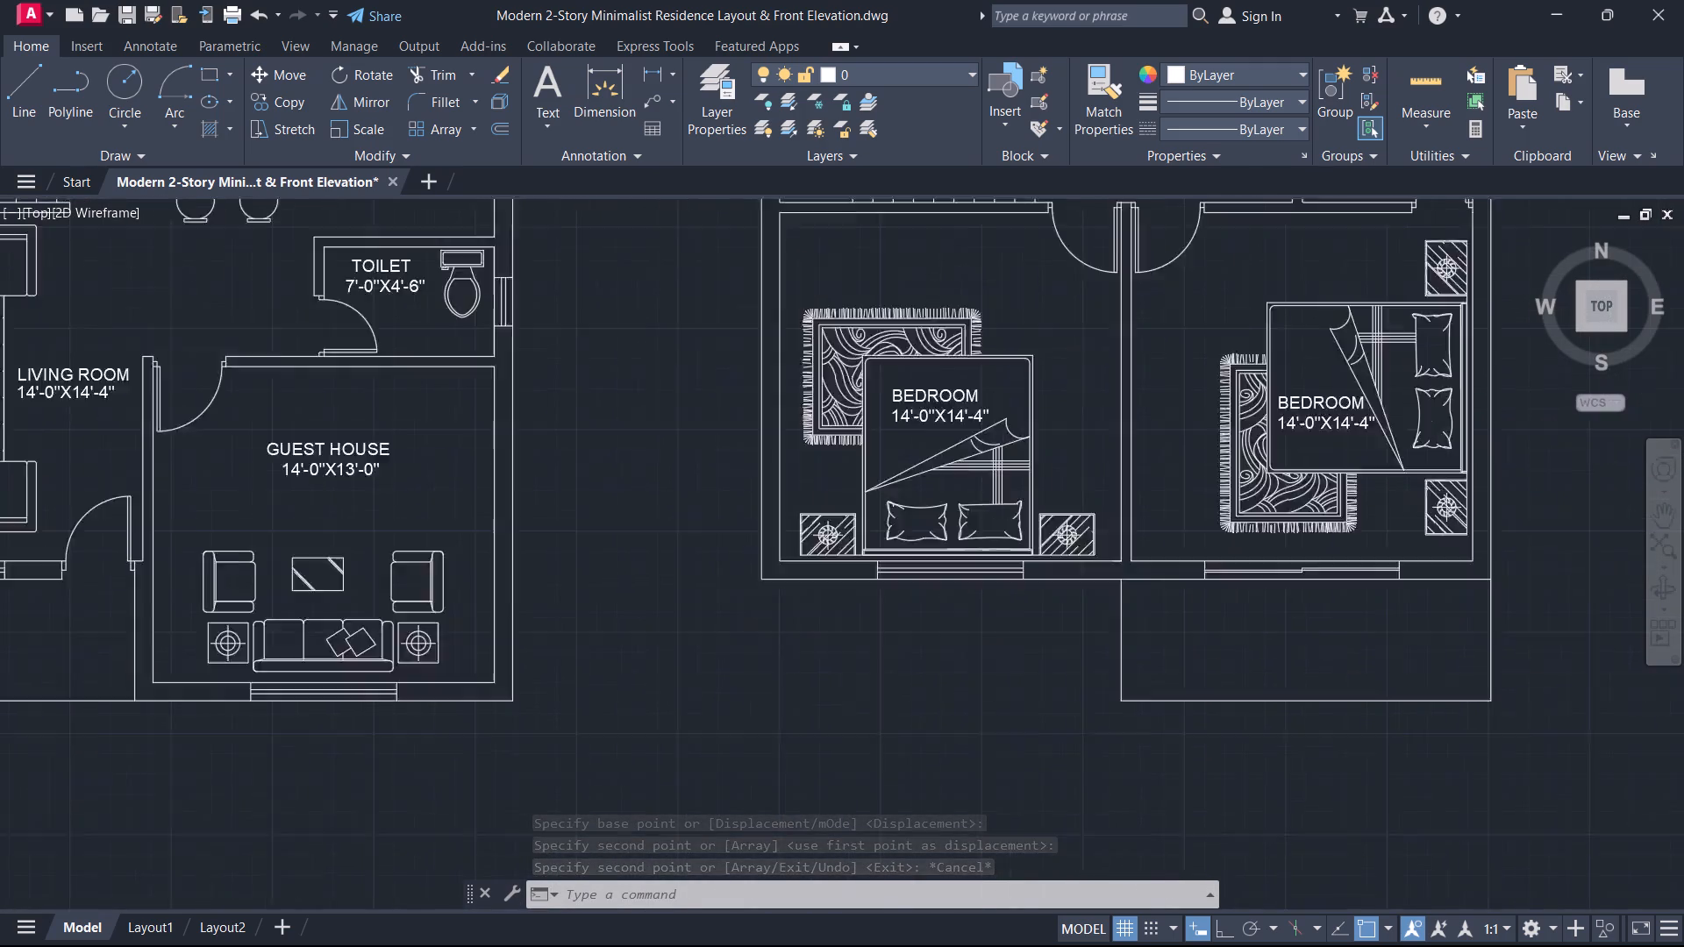
{"action": "scroll", "coordinate": [923, 380], "scroll_direction": "down", "scroll_amount": 1}
{"action": "scroll", "coordinate": [977, 408], "scroll_direction": "up", "scroll_amount": 2}
{"action": "scroll", "coordinate": [903, 399], "scroll_direction": "up", "scroll_amount": 2}
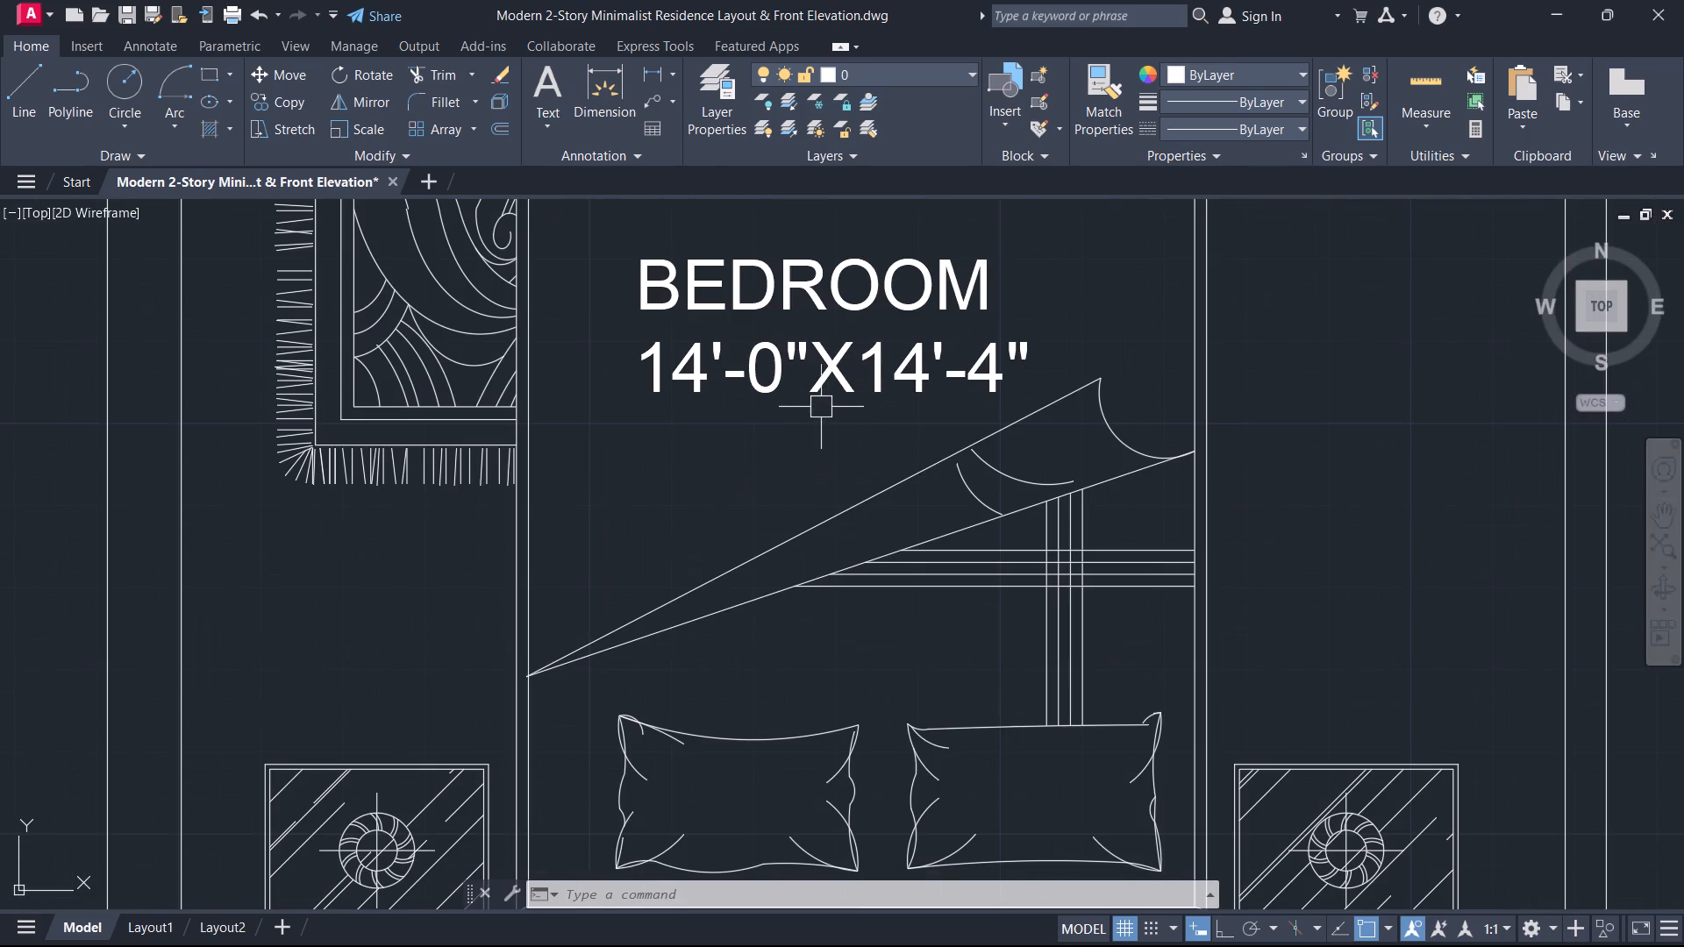
{"action": "scroll", "coordinate": [810, 399], "scroll_direction": "down", "scroll_amount": 3}
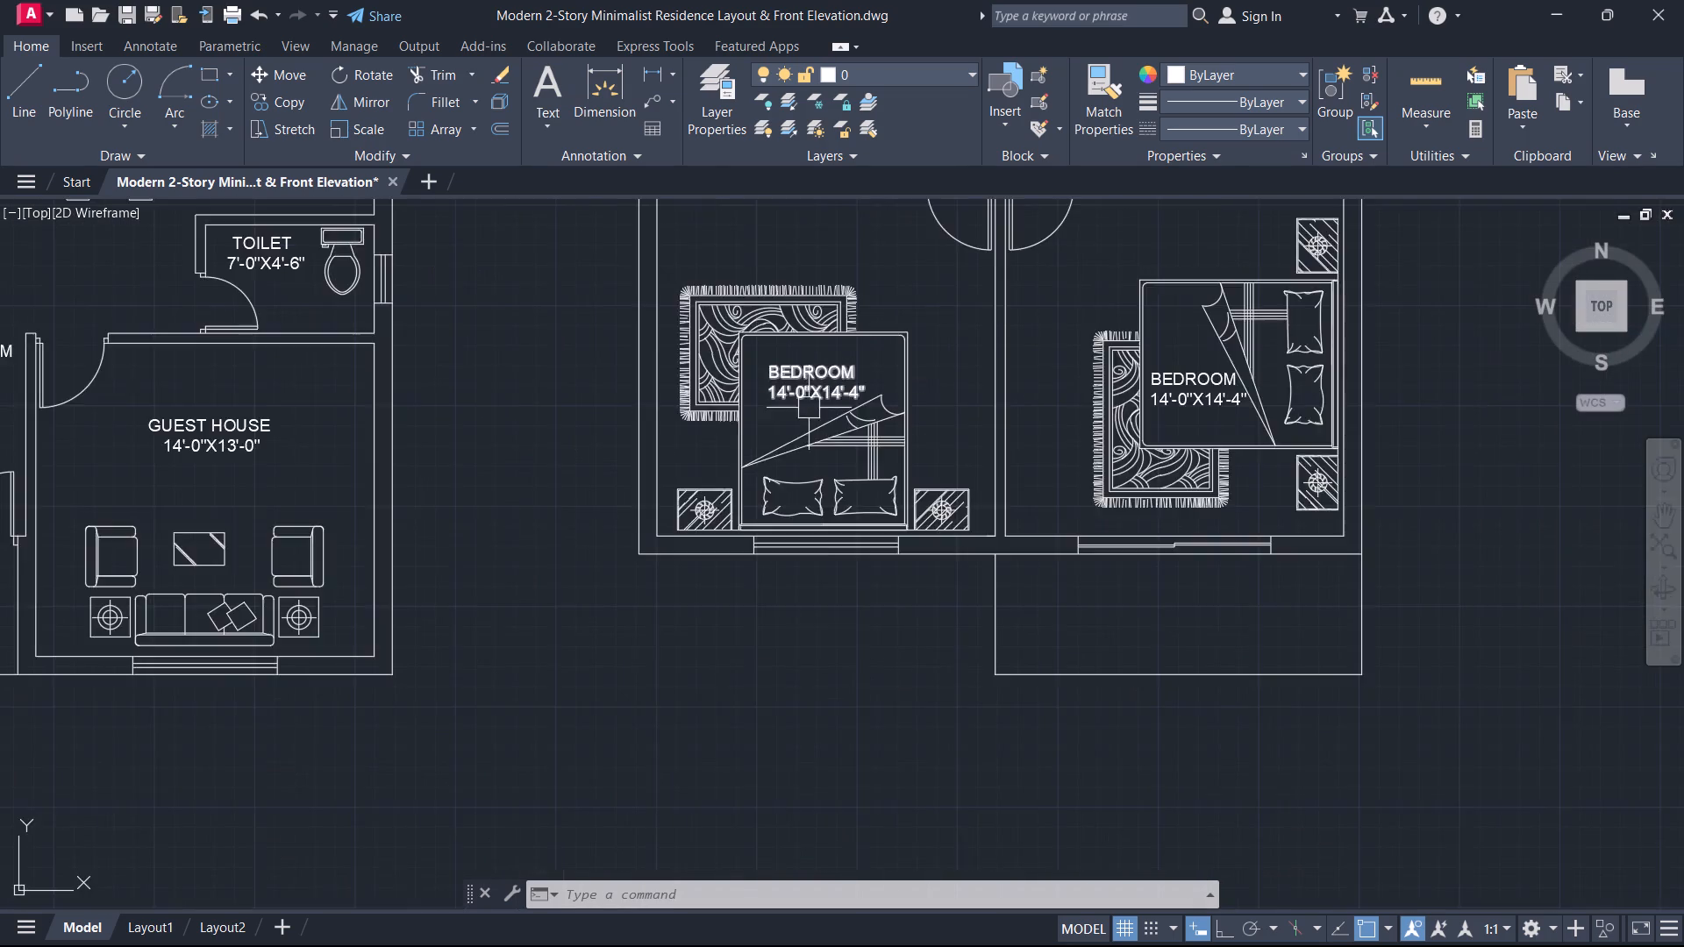
{"action": "scroll", "coordinate": [809, 435], "scroll_direction": "down", "scroll_amount": 2}
{"action": "middle_click_drag", "start_coordinate": [809, 435], "coordinate": [803, 488]}
{"action": "scroll", "coordinate": [803, 488], "scroll_direction": "up", "scroll_amount": 1}
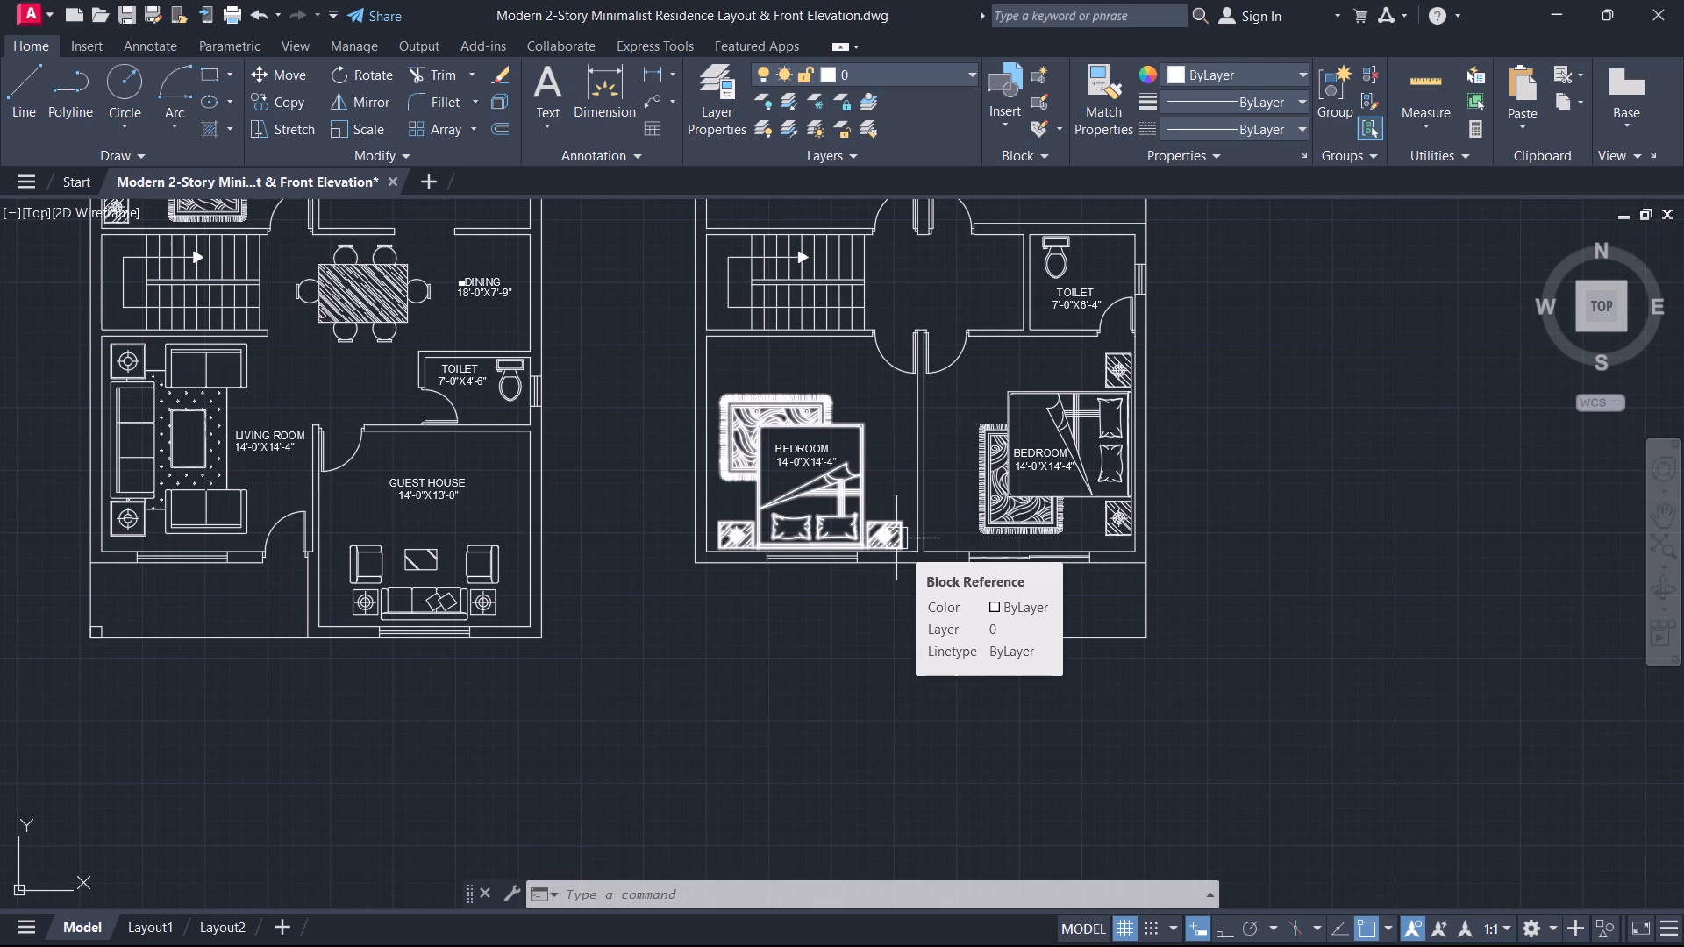
{"action": "scroll", "coordinate": [867, 795], "scroll_direction": "down", "scroll_amount": 1}
{"action": "middle_click_drag", "start_coordinate": [867, 794], "coordinate": [1045, 687]}
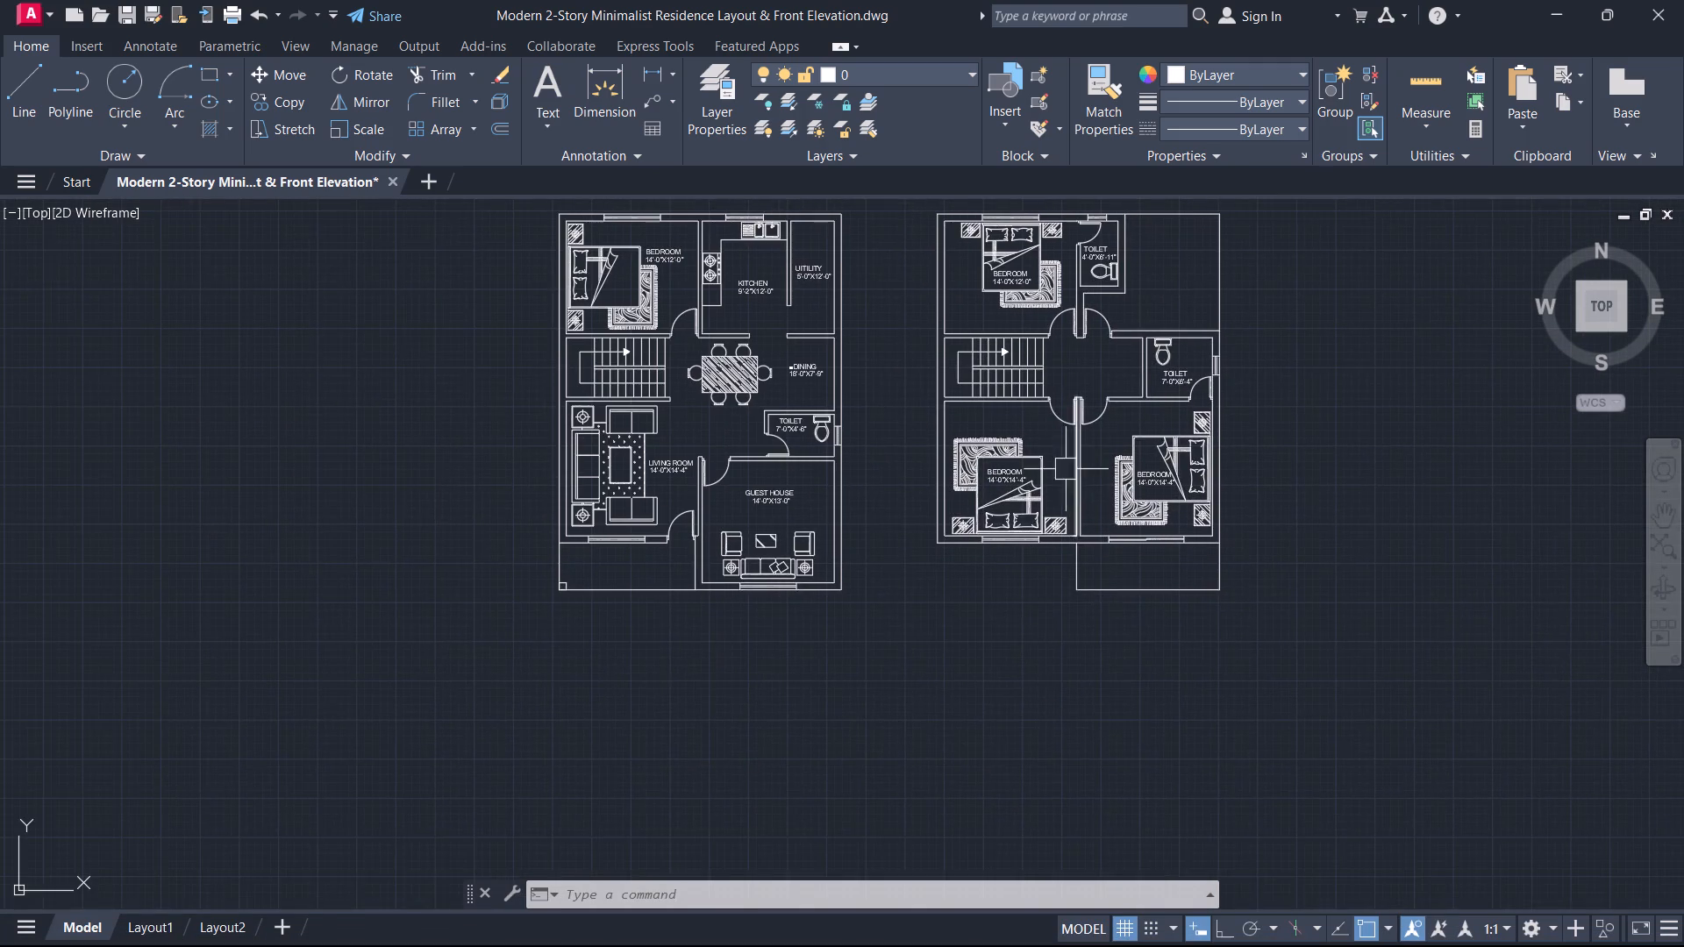
{"action": "middle_click_drag", "start_coordinate": [1047, 438], "coordinate": [981, 525]}
{"action": "scroll", "coordinate": [1047, 438], "scroll_direction": "up", "scroll_amount": 1}
{"action": "scroll", "coordinate": [982, 524], "scroll_direction": "down", "scroll_amount": 2}
{"action": "scroll", "coordinate": [858, 595], "scroll_direction": "up", "scroll_amount": 2}
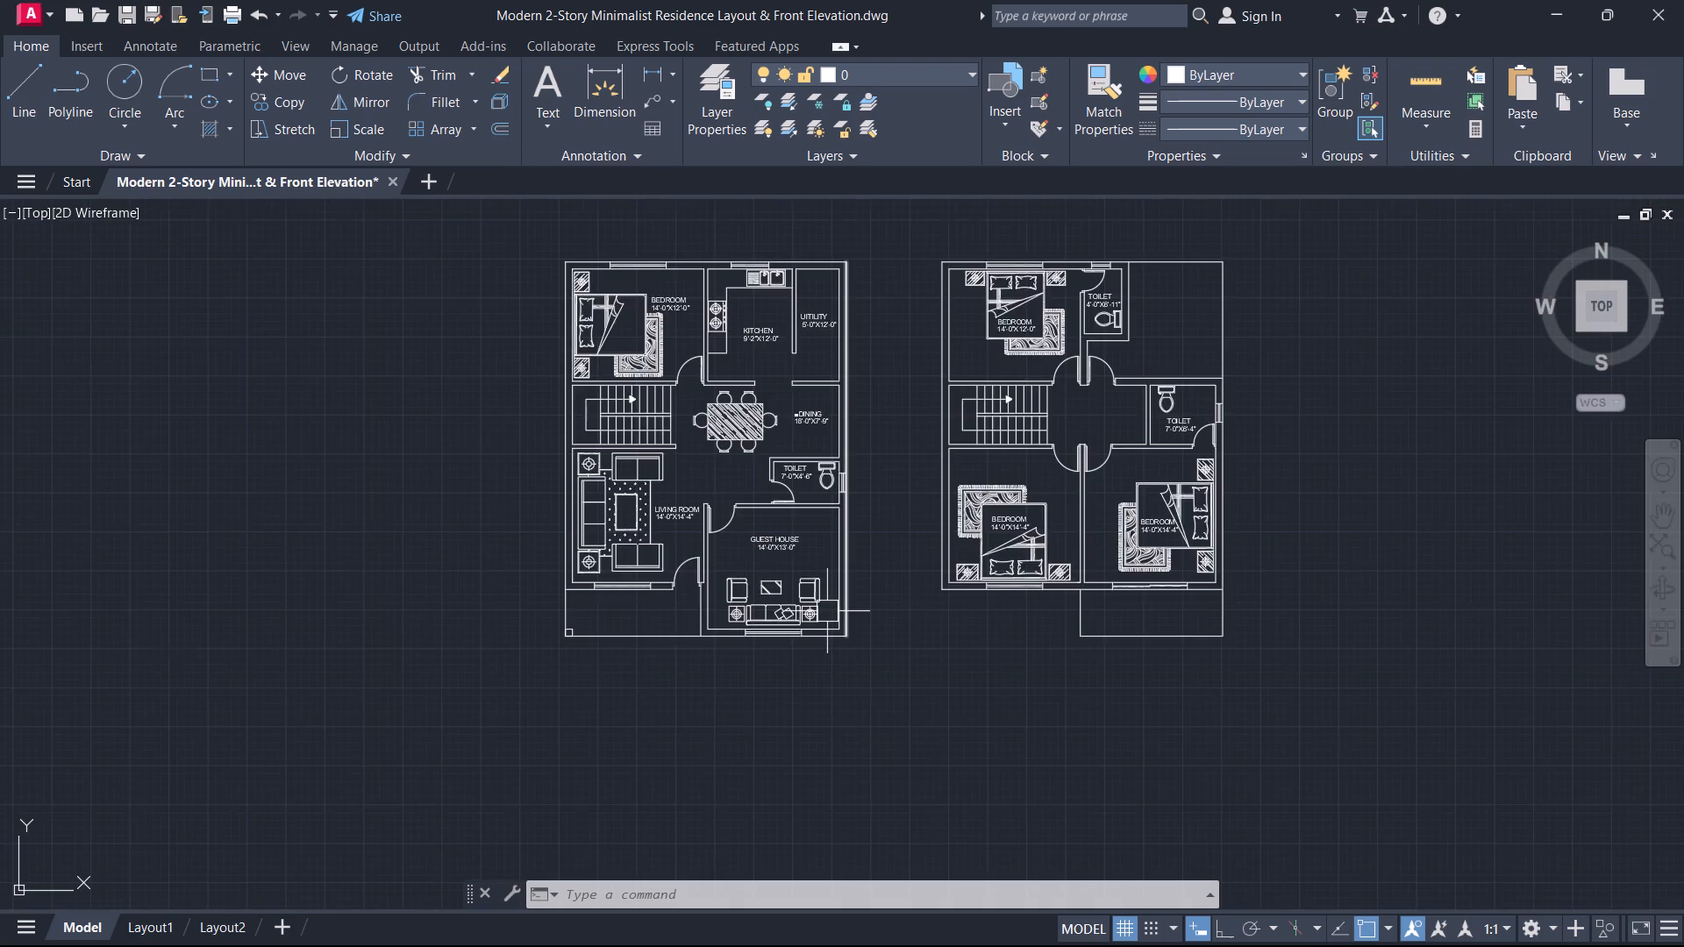
{"action": "middle_click_drag", "start_coordinate": [827, 611], "coordinate": [890, 629]}
{"action": "middle_click", "coordinate": [993, 607]}
{"action": "middle_click_drag", "start_coordinate": [1261, 544], "coordinate": [1262, 544]}
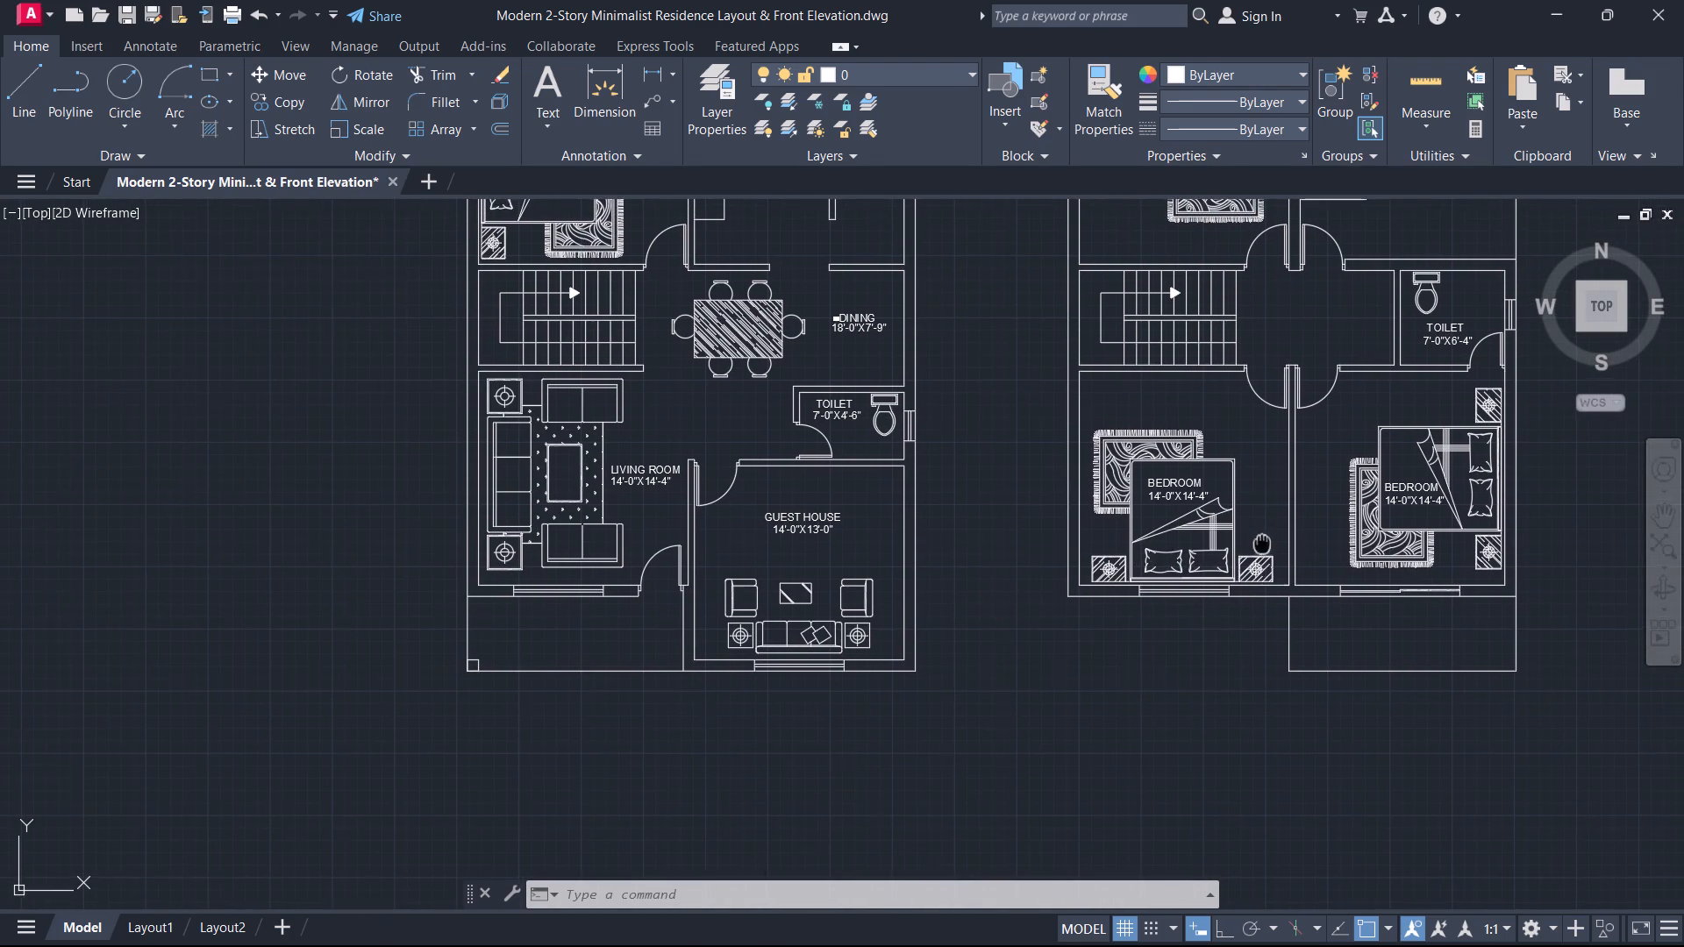
Copy the upper-floor southwest bedroom's label into the open rectangle in front of the southeast bedroom.
{"action": "middle_click_drag", "start_coordinate": [1262, 544], "coordinate": [1035, 523]}
{"action": "scroll", "coordinate": [979, 467], "scroll_direction": "up", "scroll_amount": 3}
{"action": "left_click", "coordinate": [910, 474]}
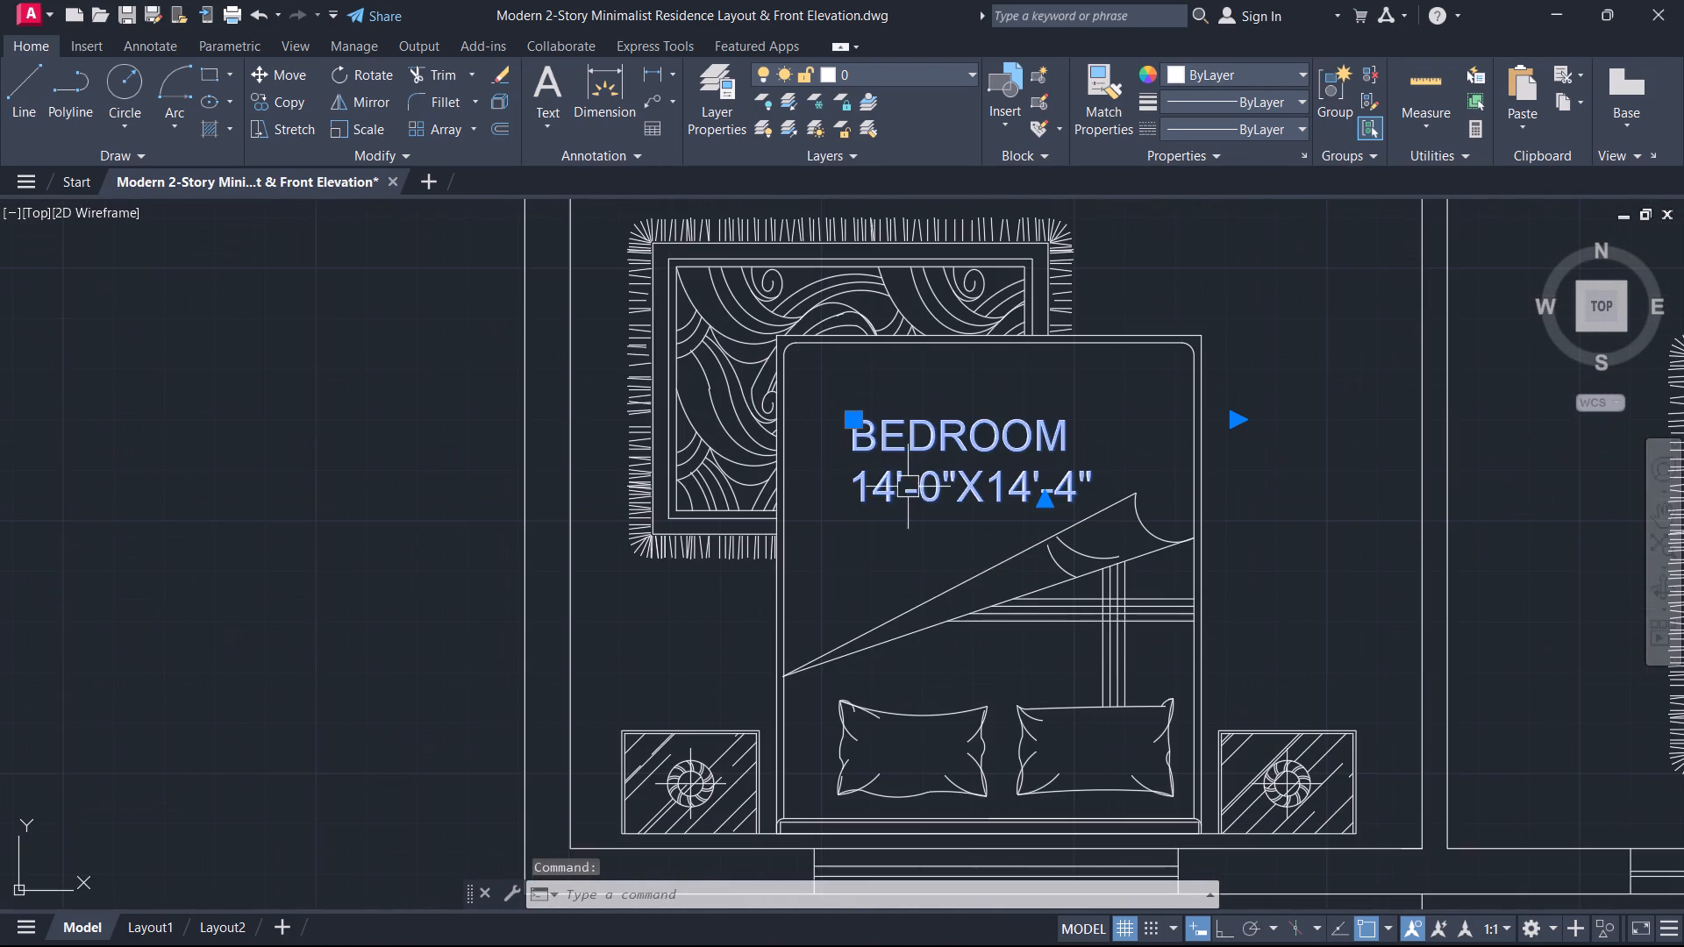
{"action": "key", "text": "c"}
{"action": "key", "text": "o"}
{"action": "key", "text": "space"}
{"action": "left_click", "coordinate": [910, 518]}
{"action": "scroll", "coordinate": [1075, 605], "scroll_direction": "down", "scroll_amount": 3}
{"action": "middle_click_drag", "start_coordinate": [1075, 605], "coordinate": [639, 404]}
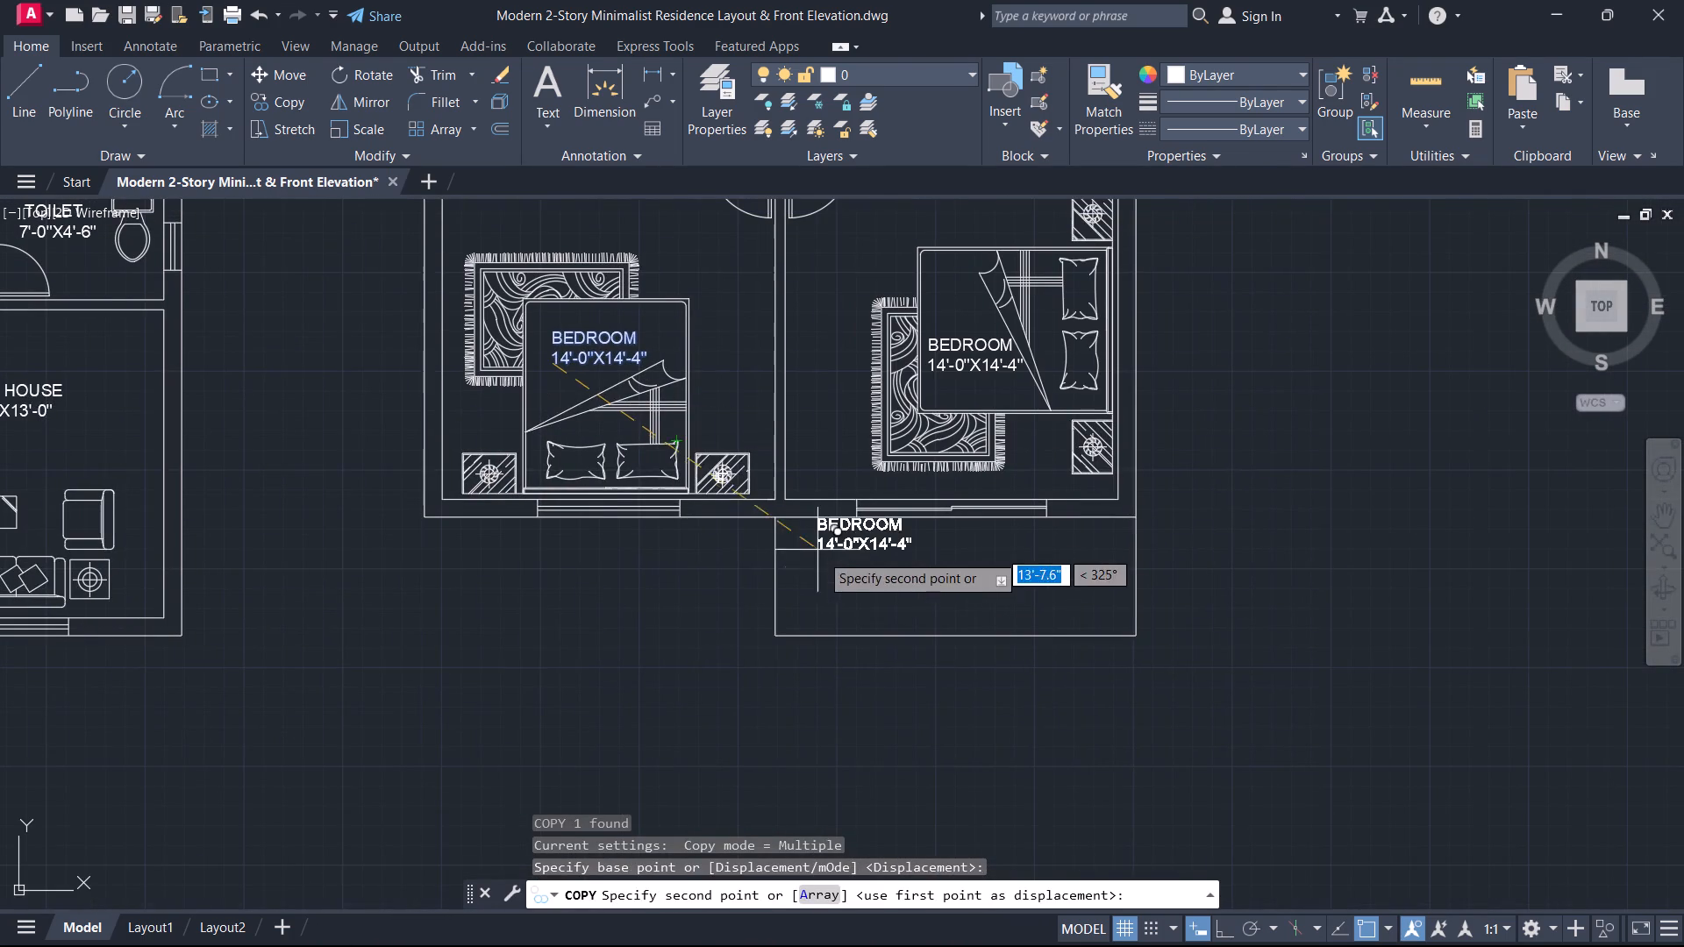
{"action": "left_click", "coordinate": [908, 589]}
{"action": "key", "text": "Escape"}
Replace the whole text of the copied label in front of the southeast bedroom with BALCONY.
{"action": "double_click", "coordinate": [935, 573]}
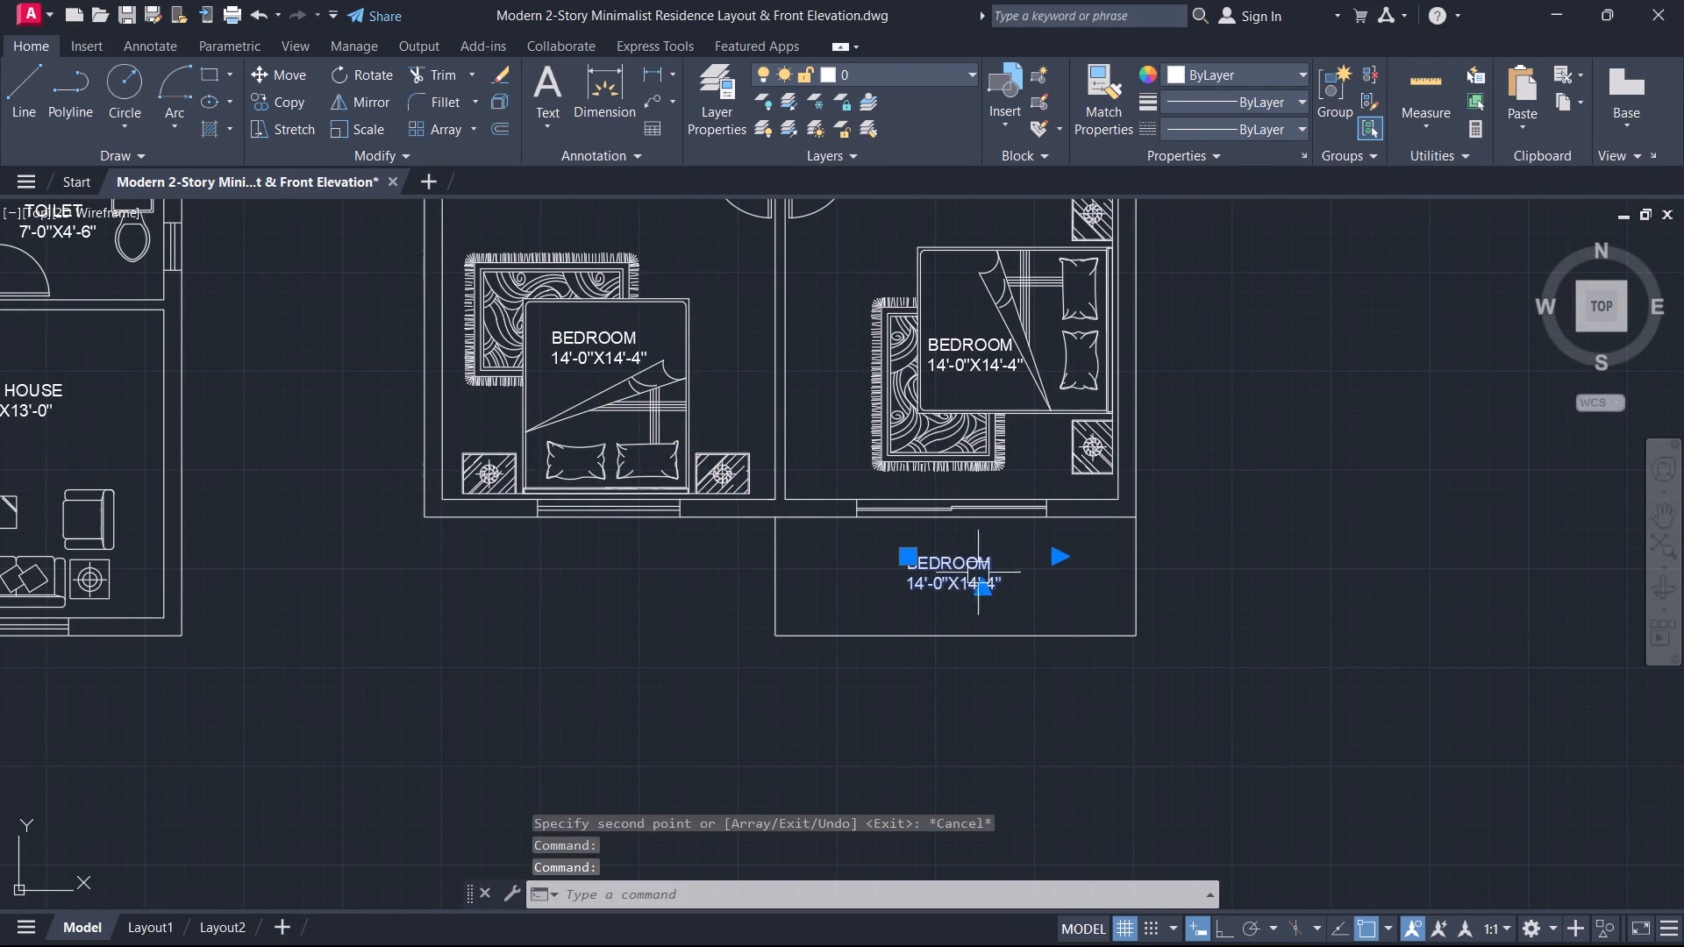
{"action": "double_click", "coordinate": [943, 550]}
{"action": "left_click_drag", "start_coordinate": [1022, 589], "coordinate": [843, 526]}
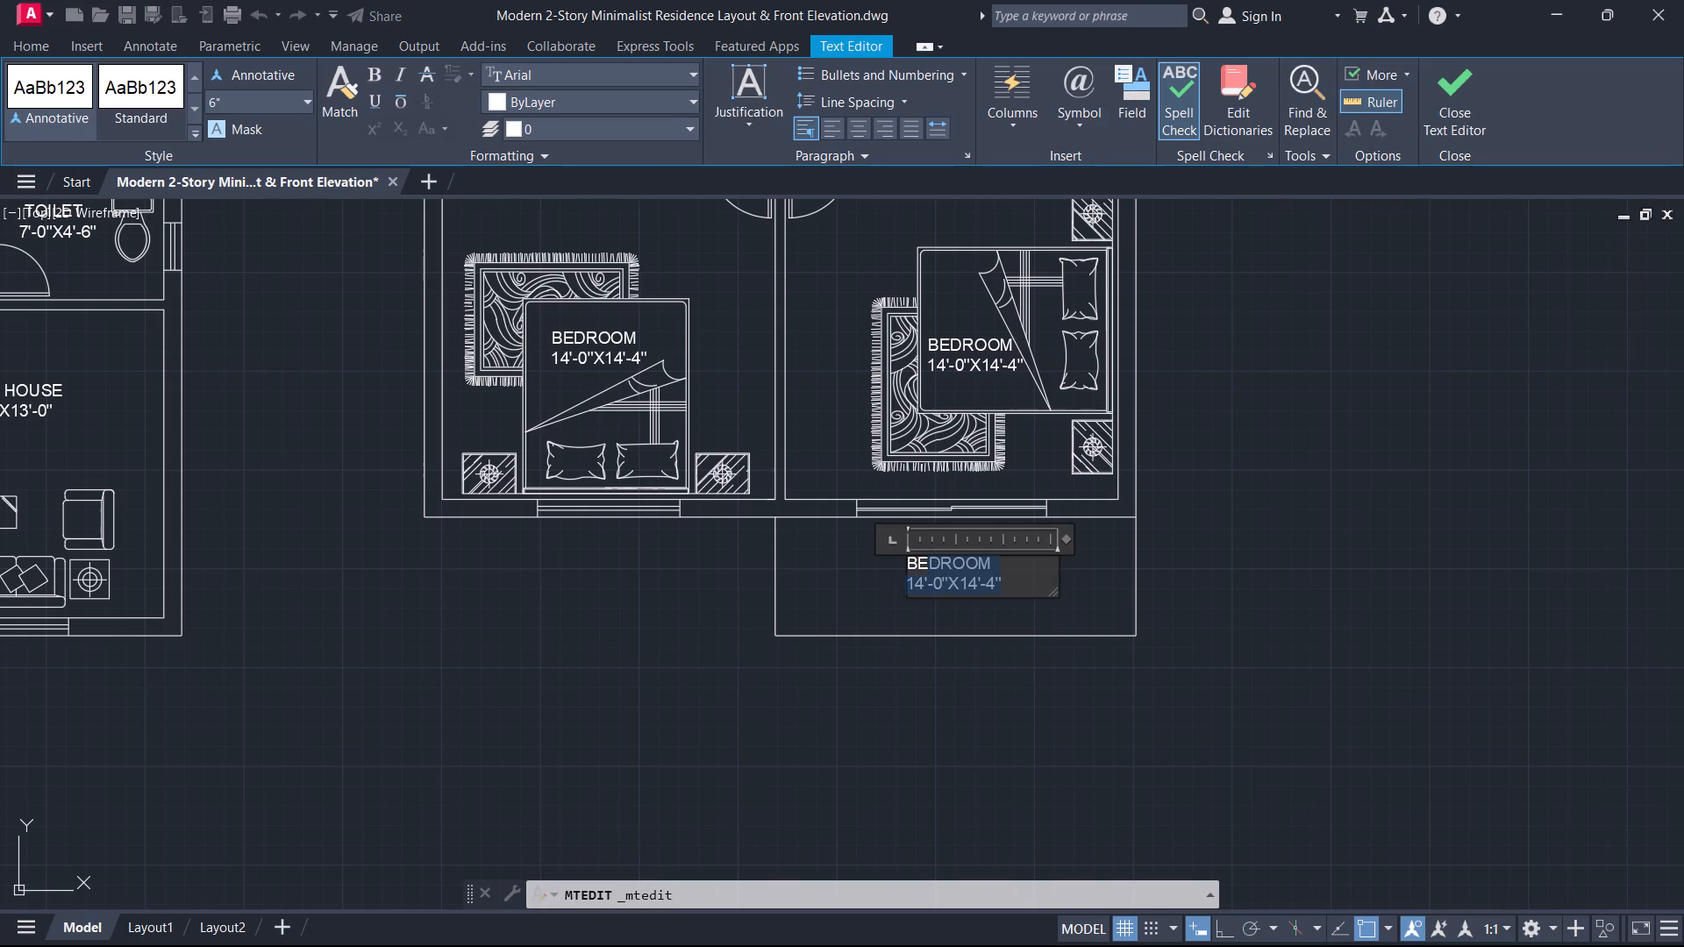
{"action": "left_click_drag", "start_coordinate": [843, 526], "coordinate": [842, 526]}
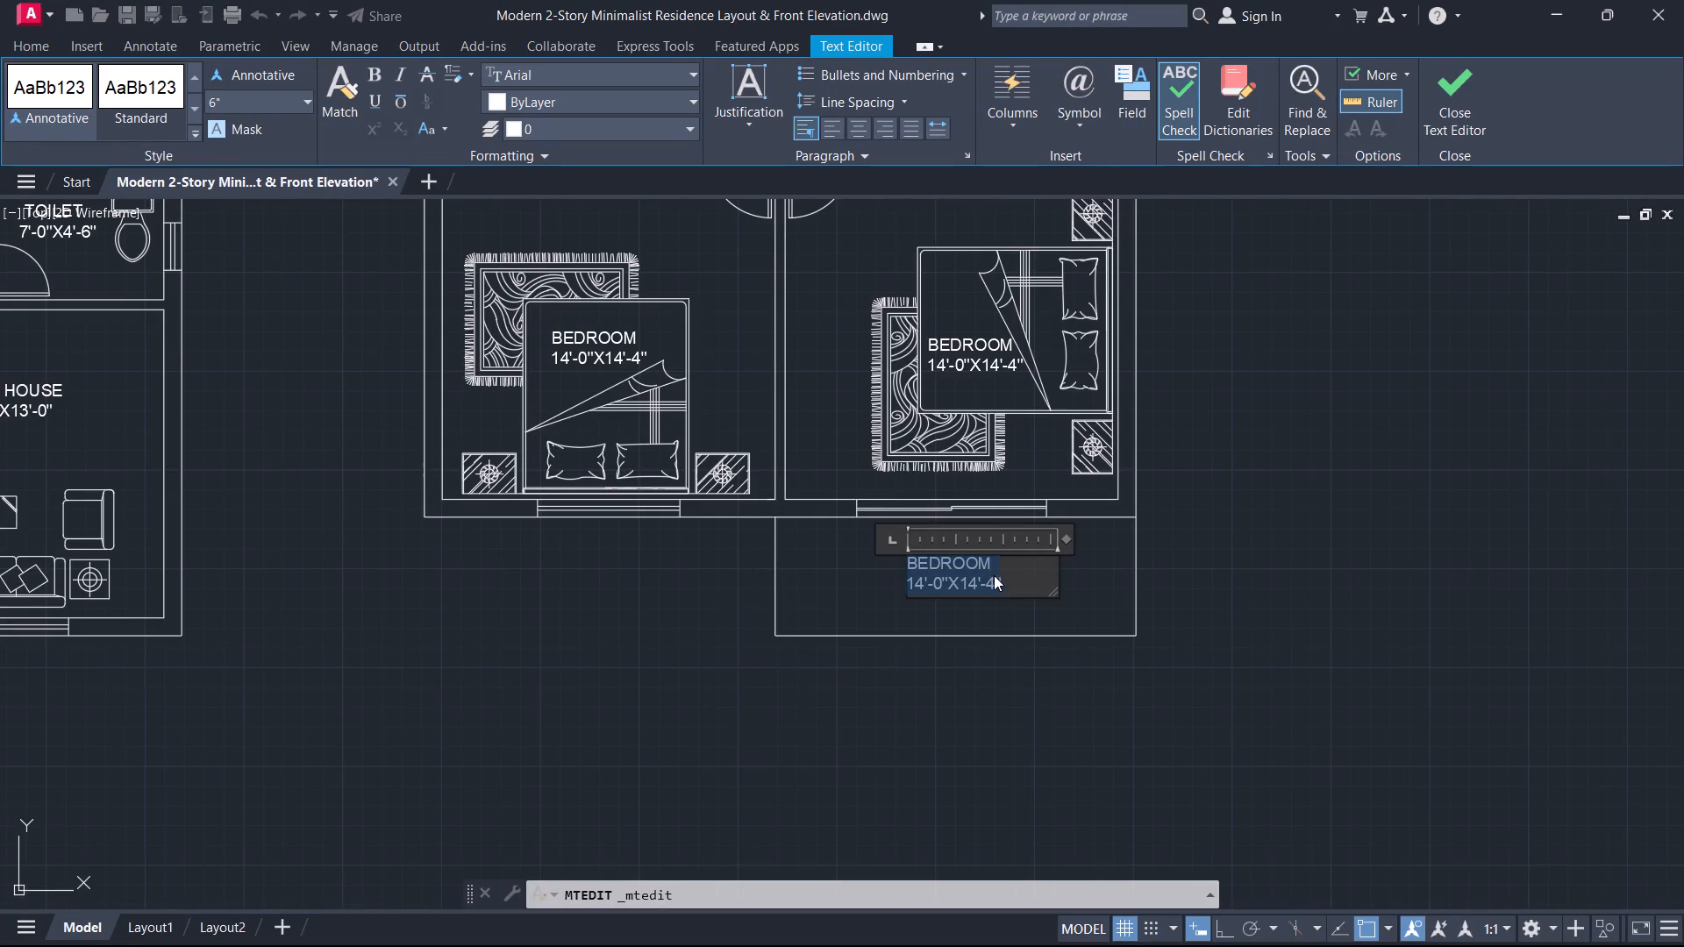
{"action": "scroll", "coordinate": [983, 580], "scroll_direction": "down", "scroll_amount": 3}
{"action": "scroll", "coordinate": [755, 606], "scroll_direction": "up", "scroll_amount": 2}
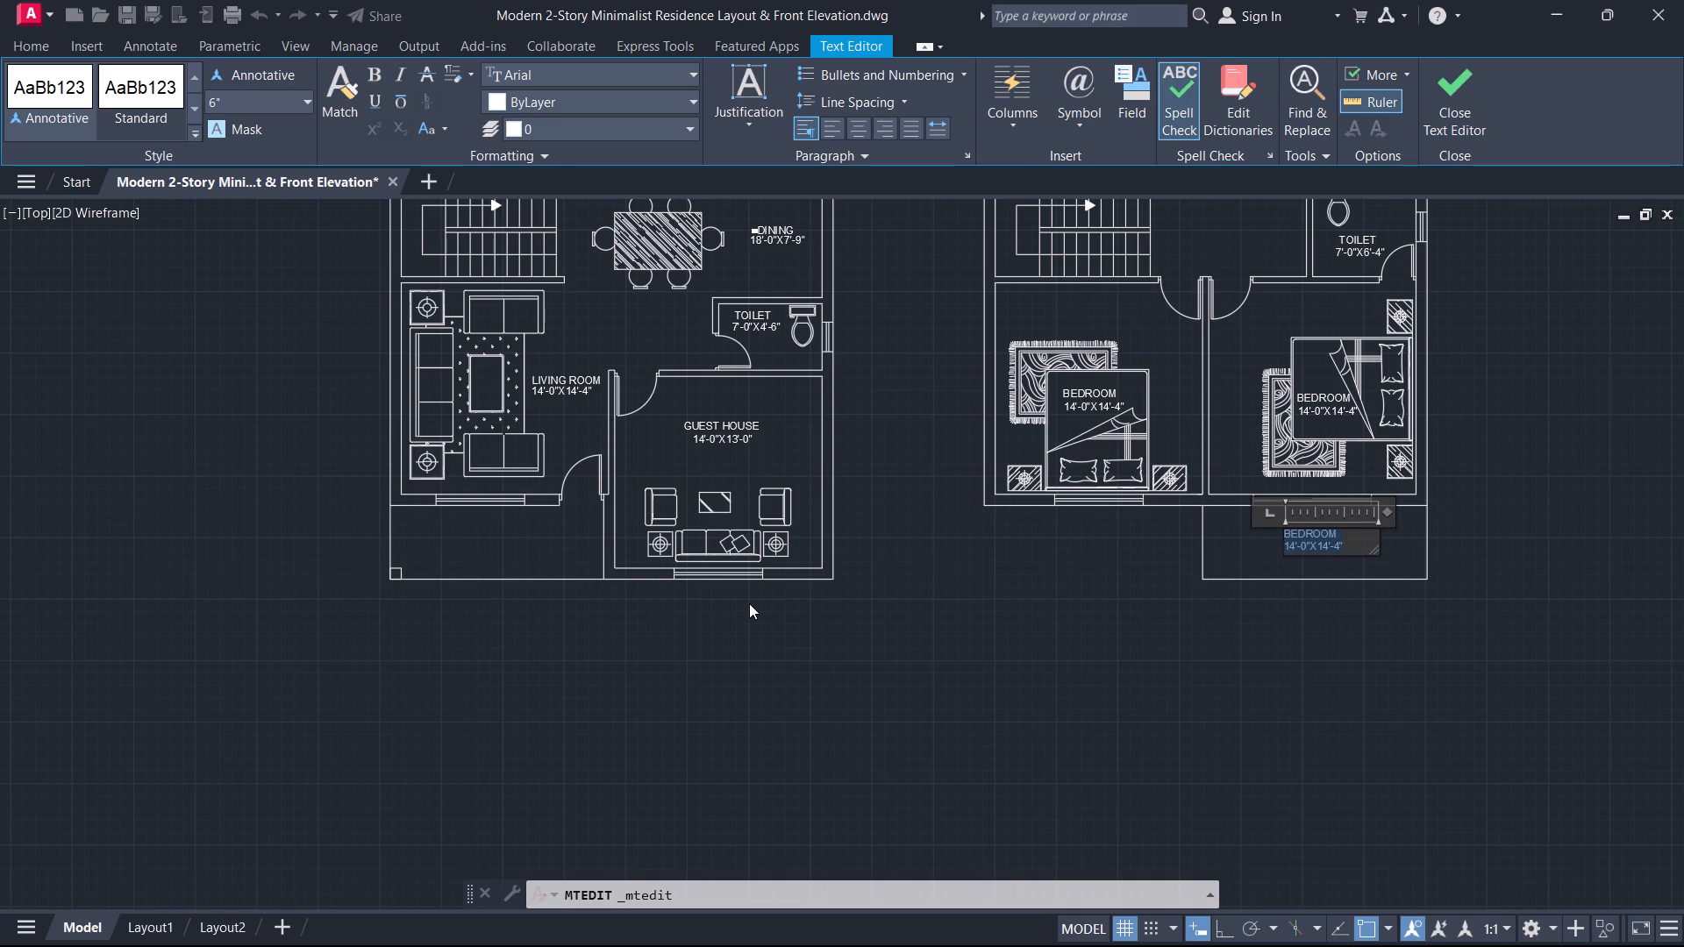
{"action": "key", "text": "b"}
{"action": "key", "text": "a"}
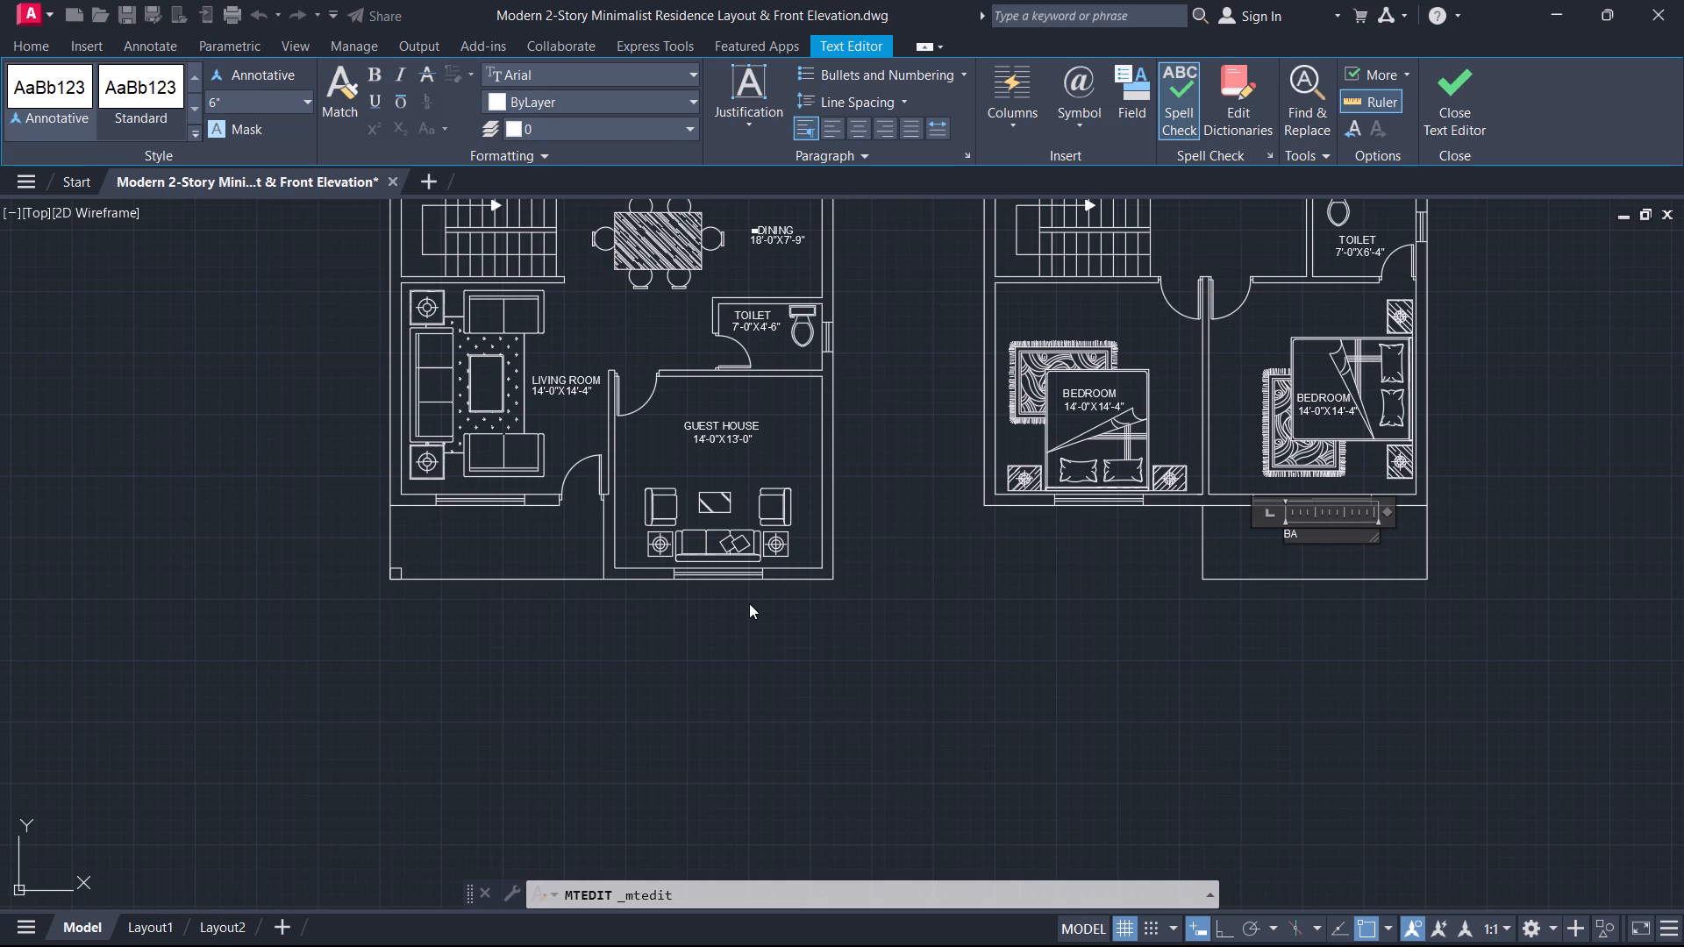
{"action": "key", "text": "l"}
{"action": "type", "text": "CONY"}
{"action": "left_click", "coordinate": [1466, 117]}
Measure the balcony's depth from its outer edge towards the bedroom's window wall.
{"action": "key", "text": "d"}
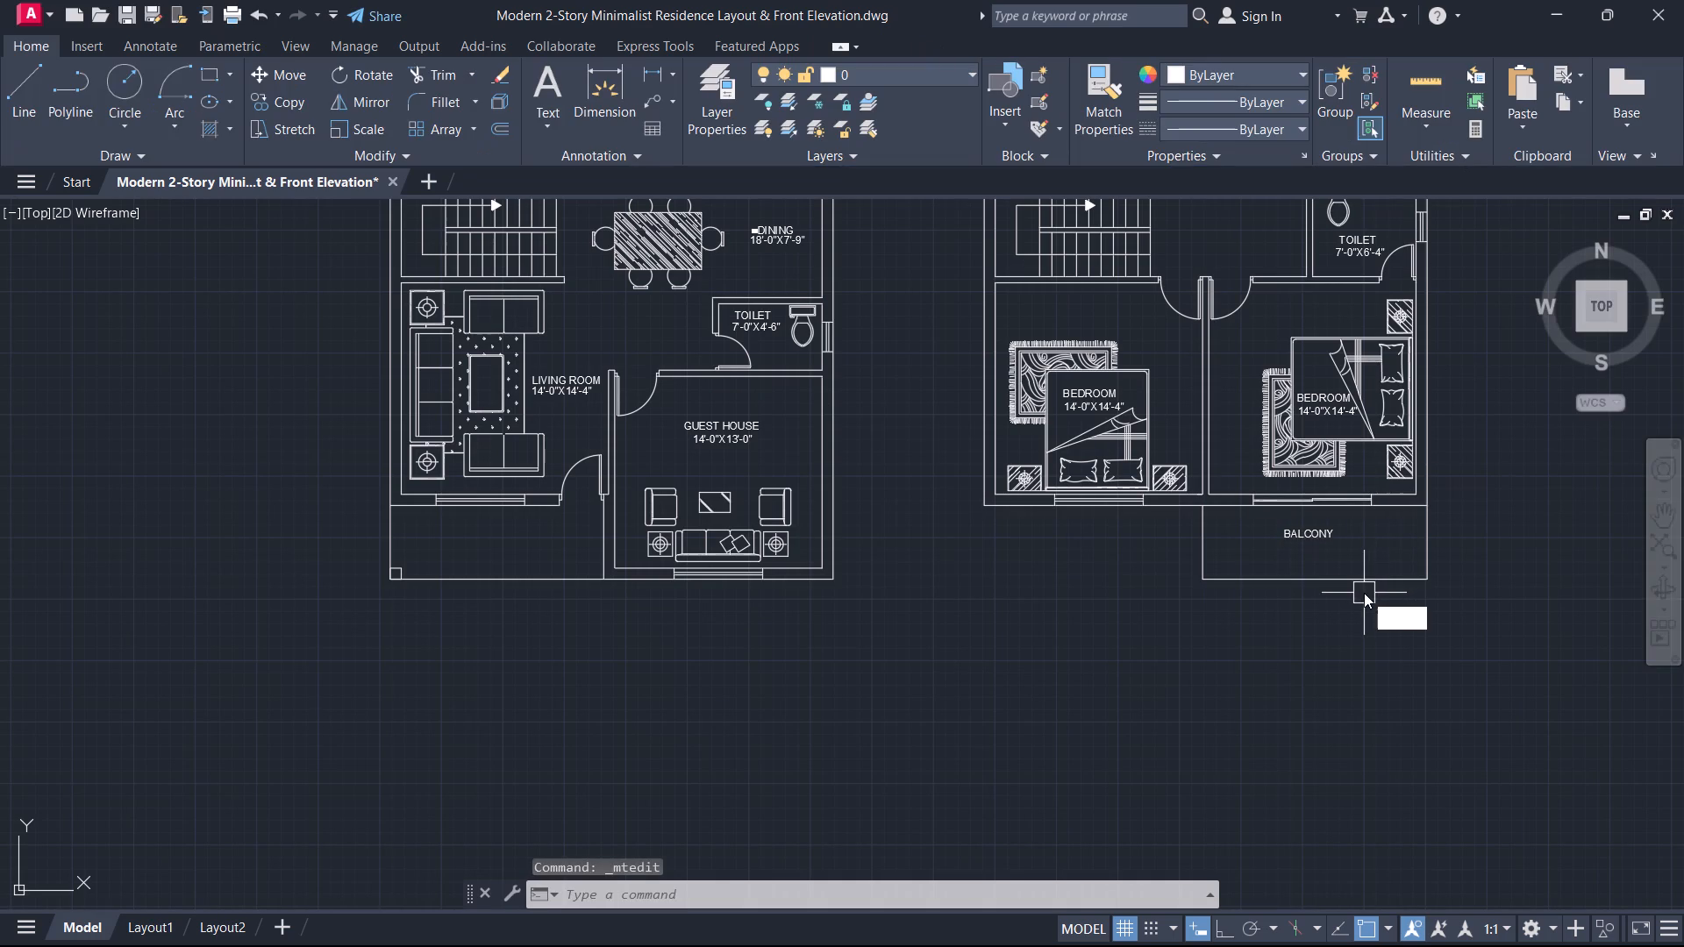
{"action": "key", "text": "i"}
{"action": "key", "text": "space"}
{"action": "left_click", "coordinate": [1366, 583]}
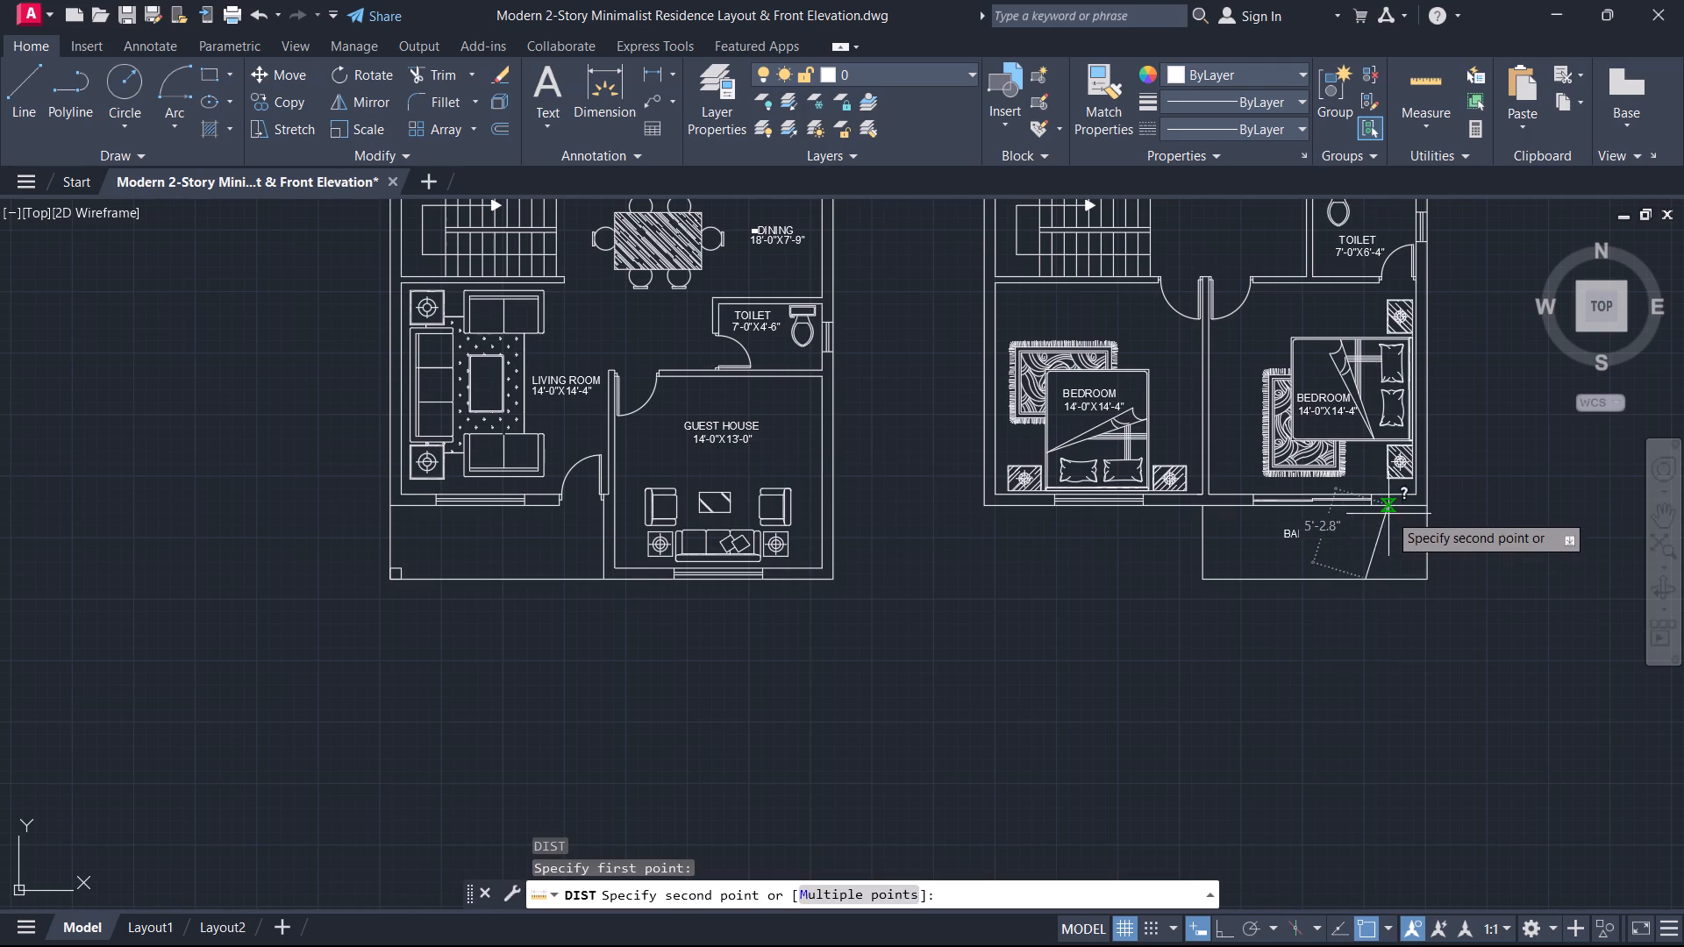
{"action": "scroll", "coordinate": [1382, 511], "scroll_direction": "up", "scroll_amount": 5}
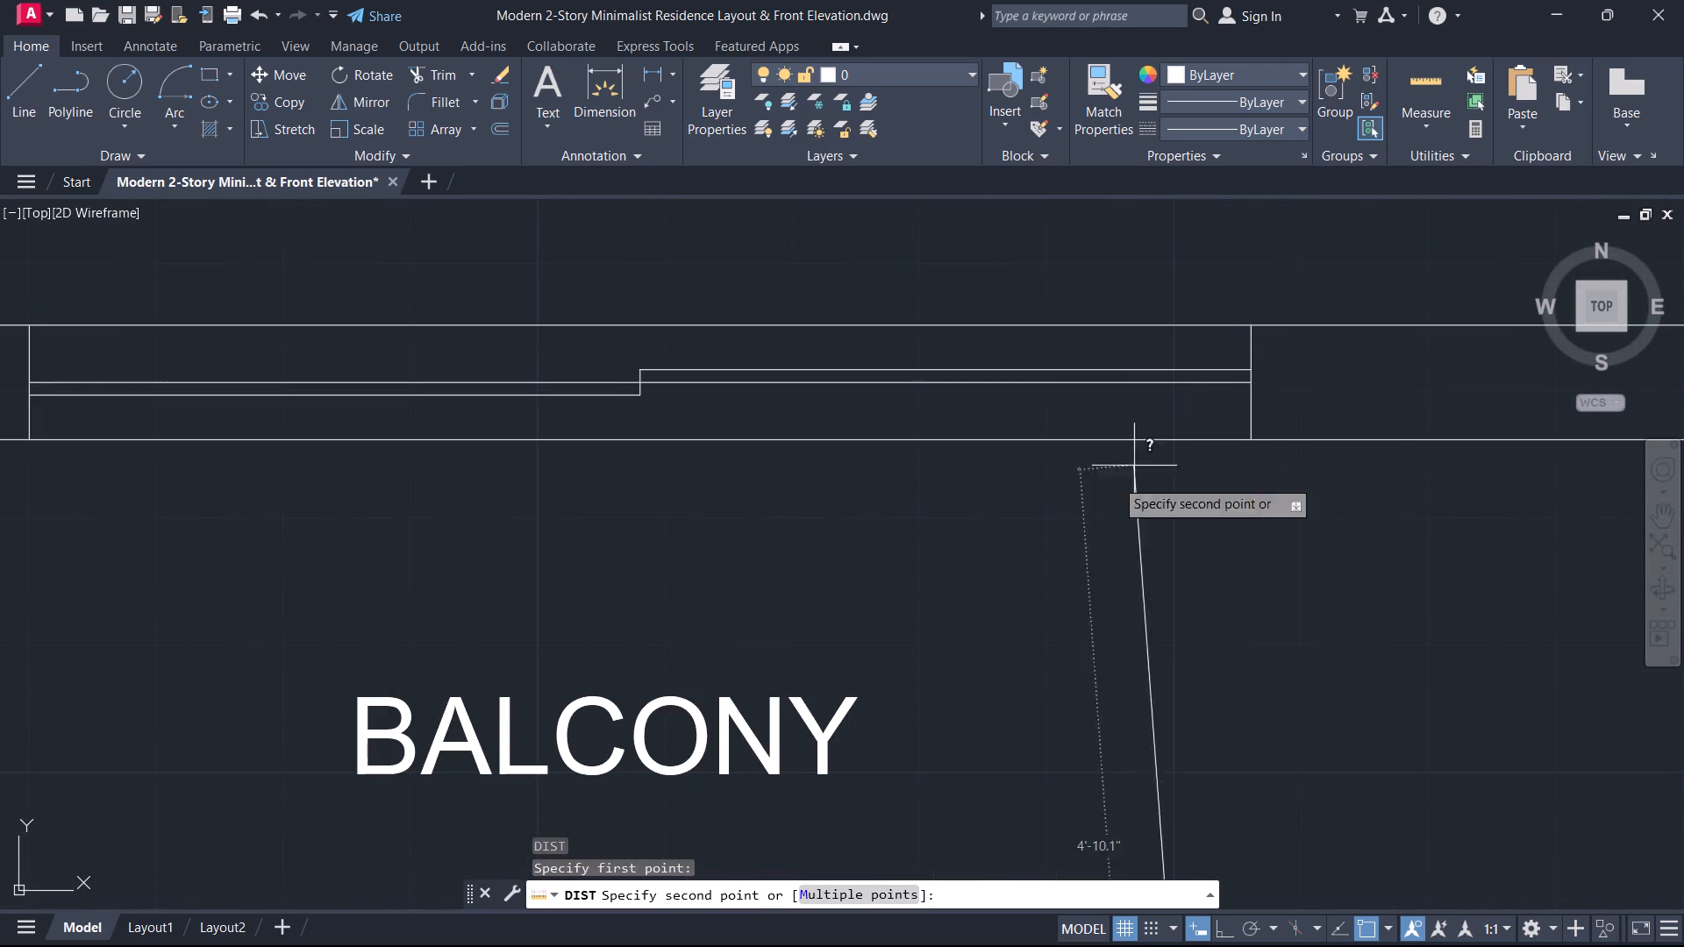
{"action": "key", "text": "Escape"}
Add a second line reading 5'-0" WIDE to the BALCONY label.
{"action": "double_click", "coordinate": [712, 709]}
{"action": "left_click", "coordinate": [872, 730]}
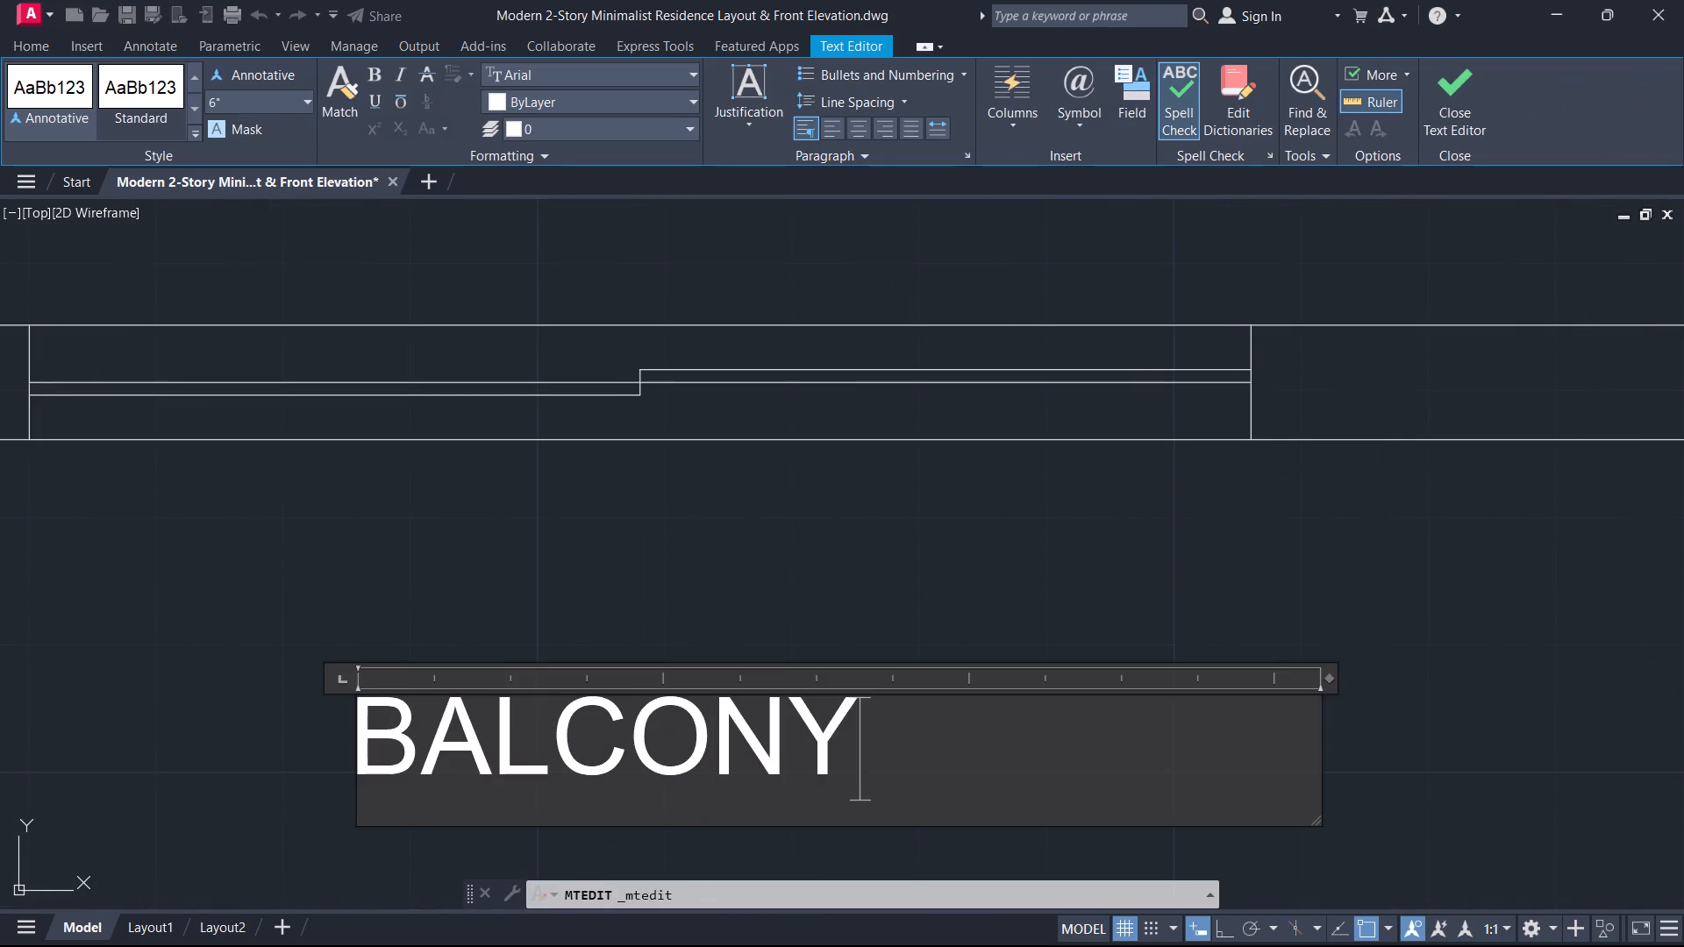
{"action": "key", "text": "Return"}
{"action": "type", "text": "5'"}
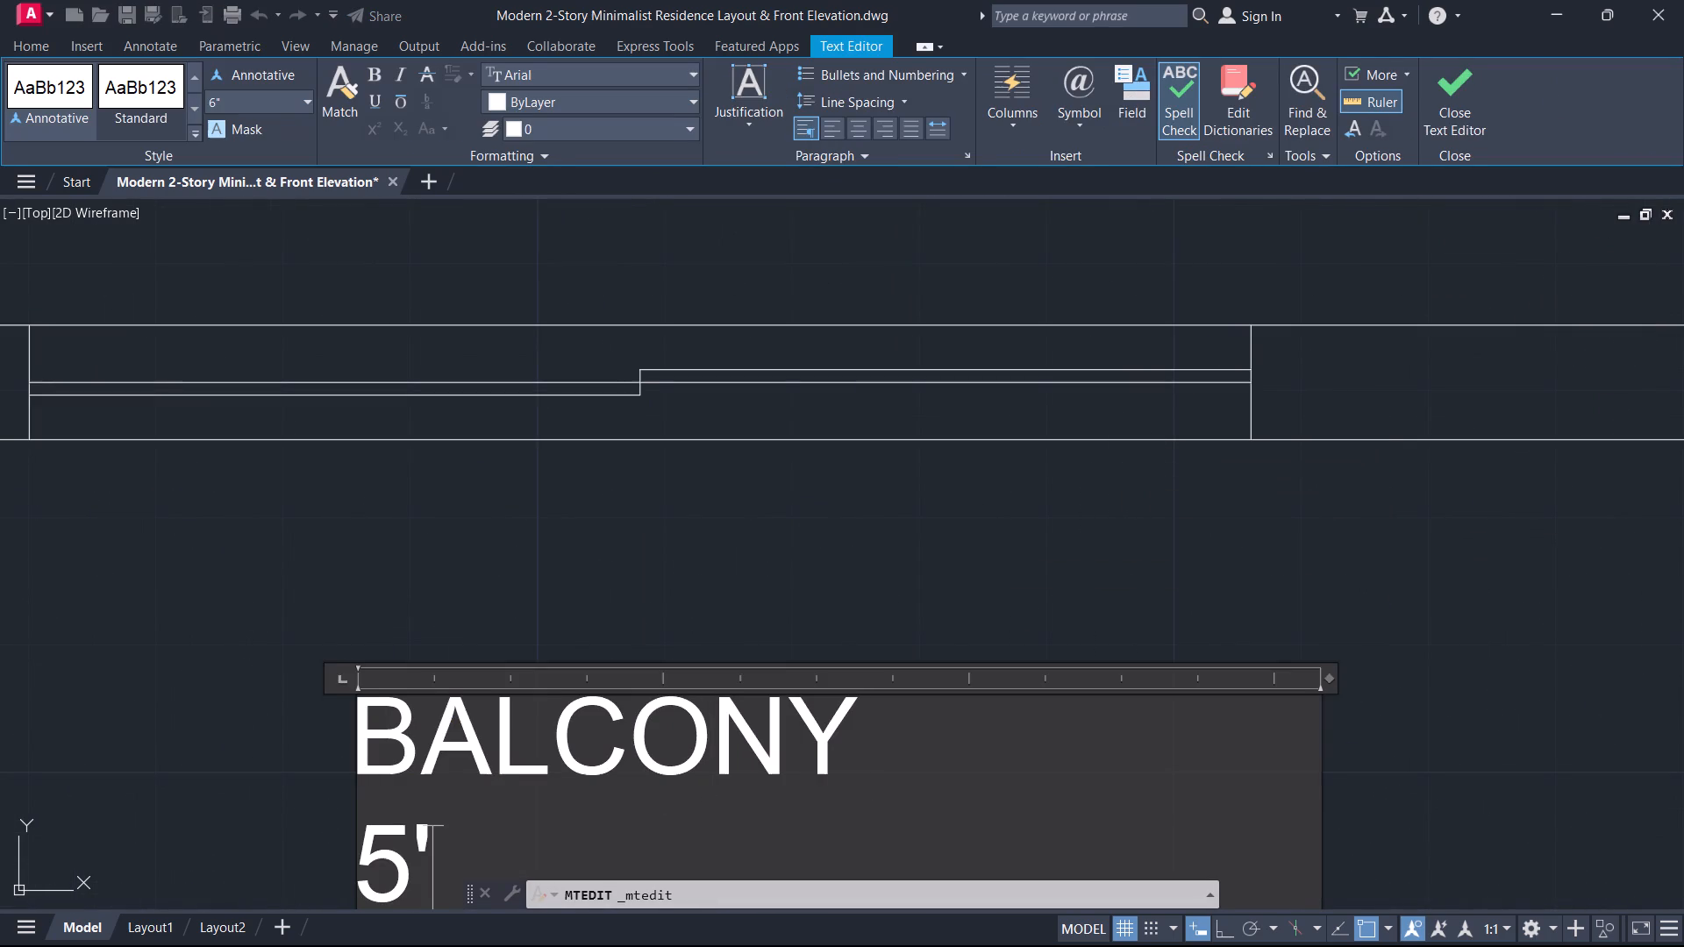
{"action": "type", "text": "-0"}
{"action": "key", "text": "shift+quotedbl"}
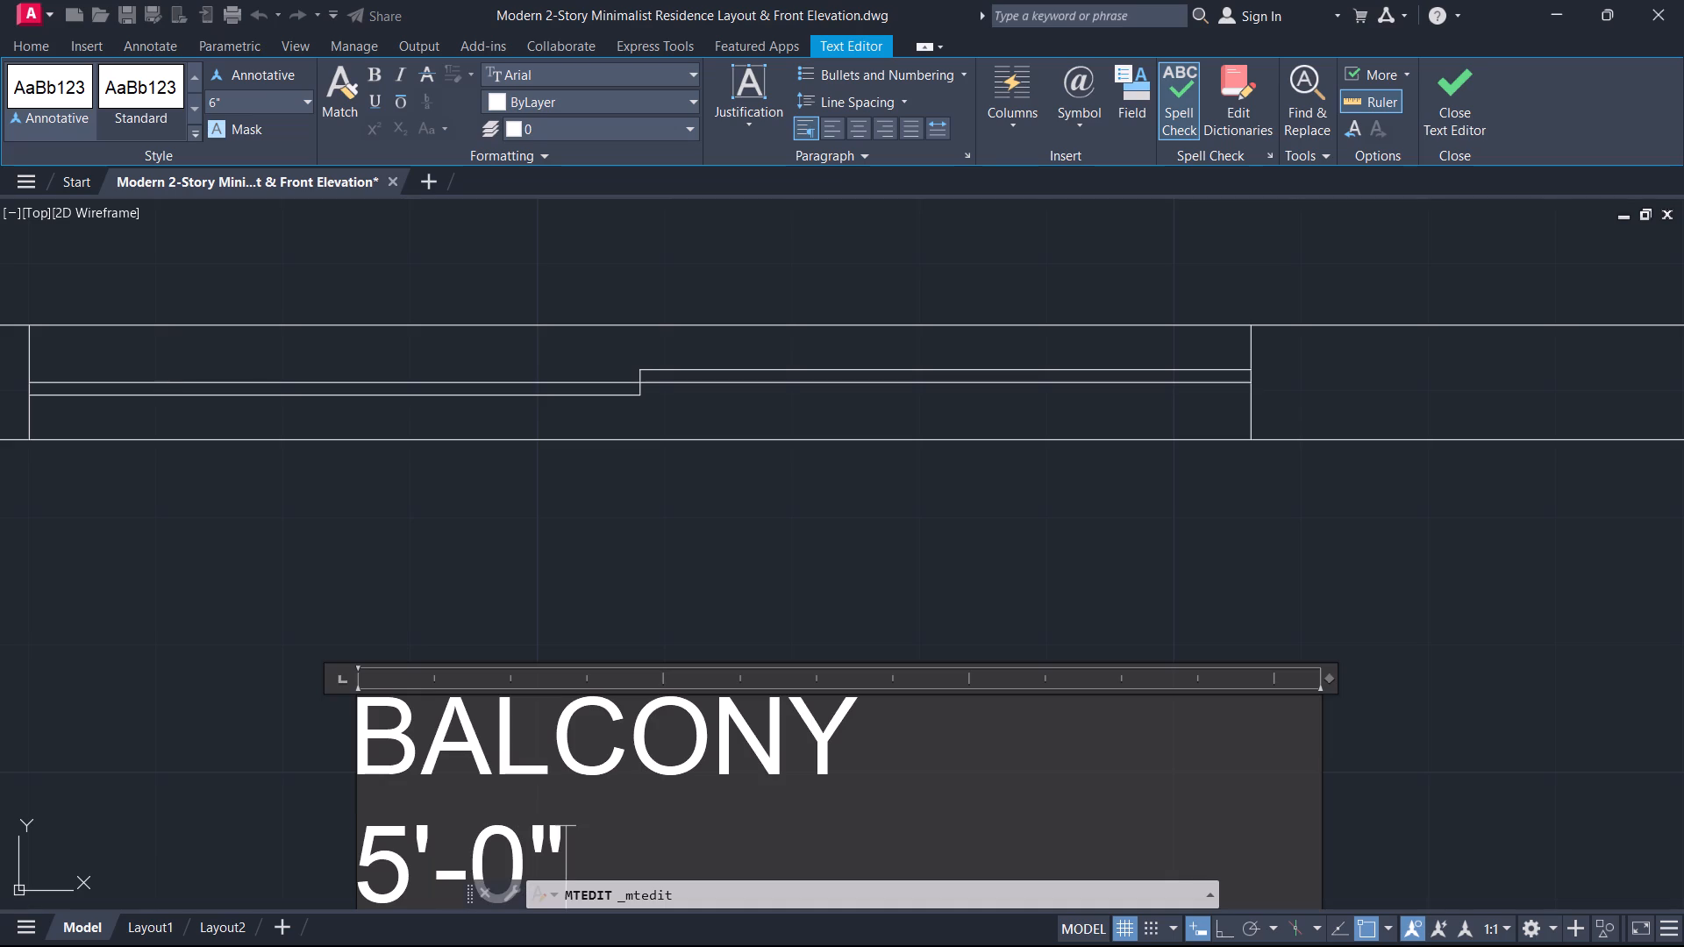
{"action": "key", "text": "space"}
{"action": "type", "text": "WIDE"}
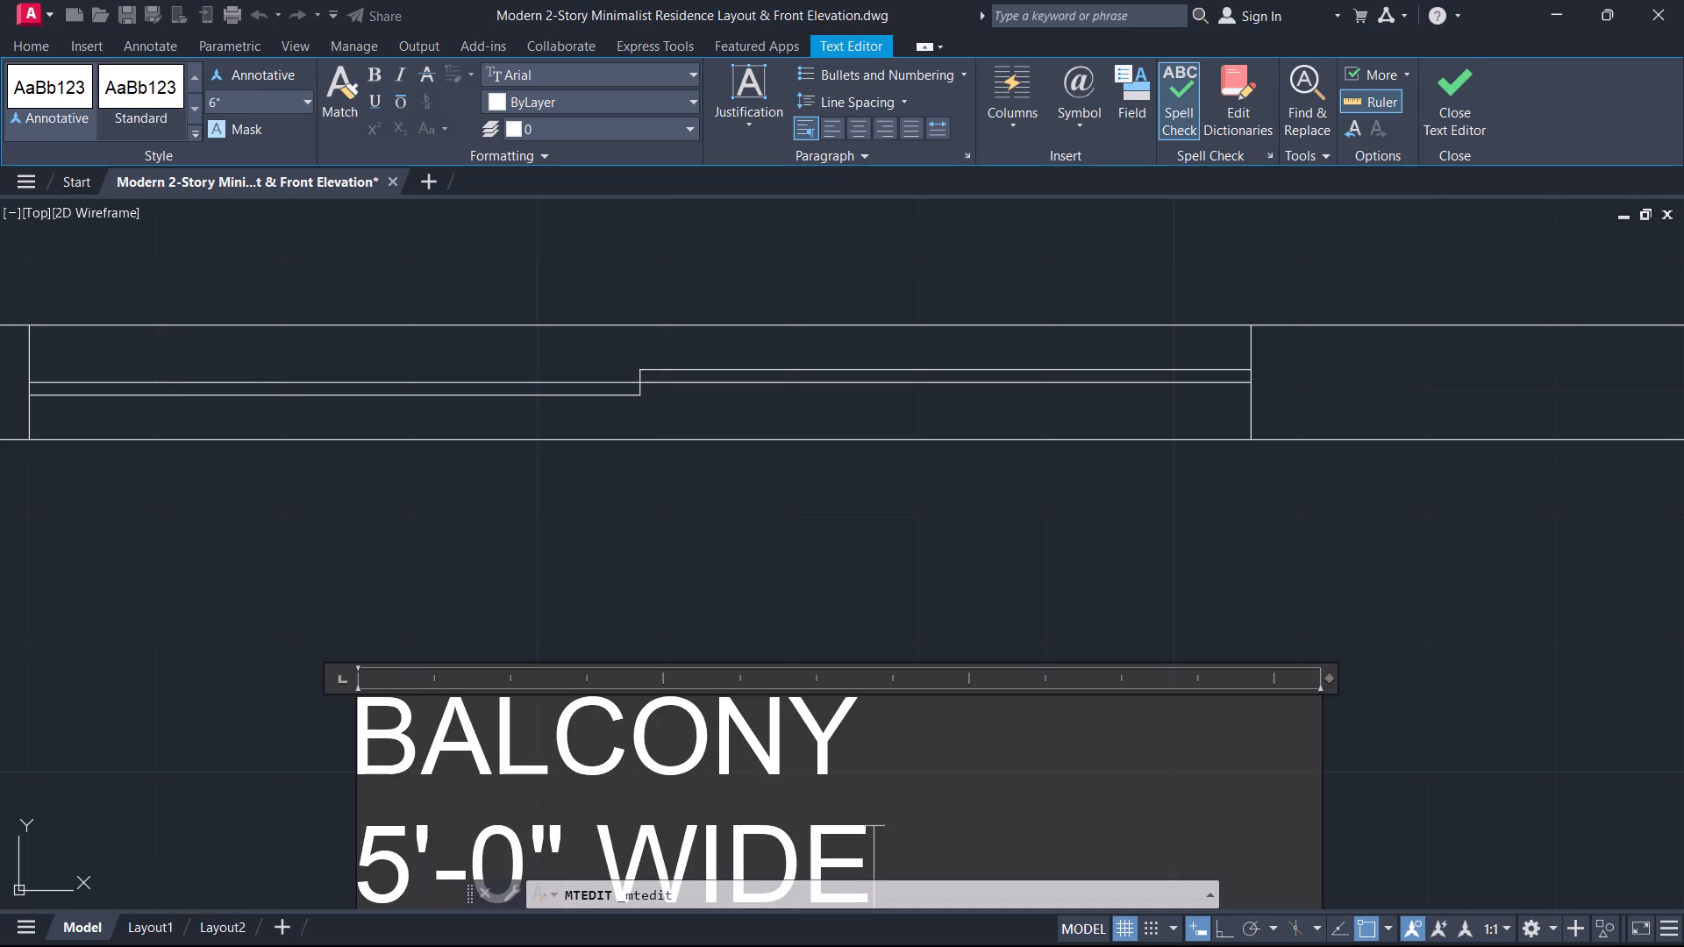
{"action": "left_click", "coordinate": [1481, 112]}
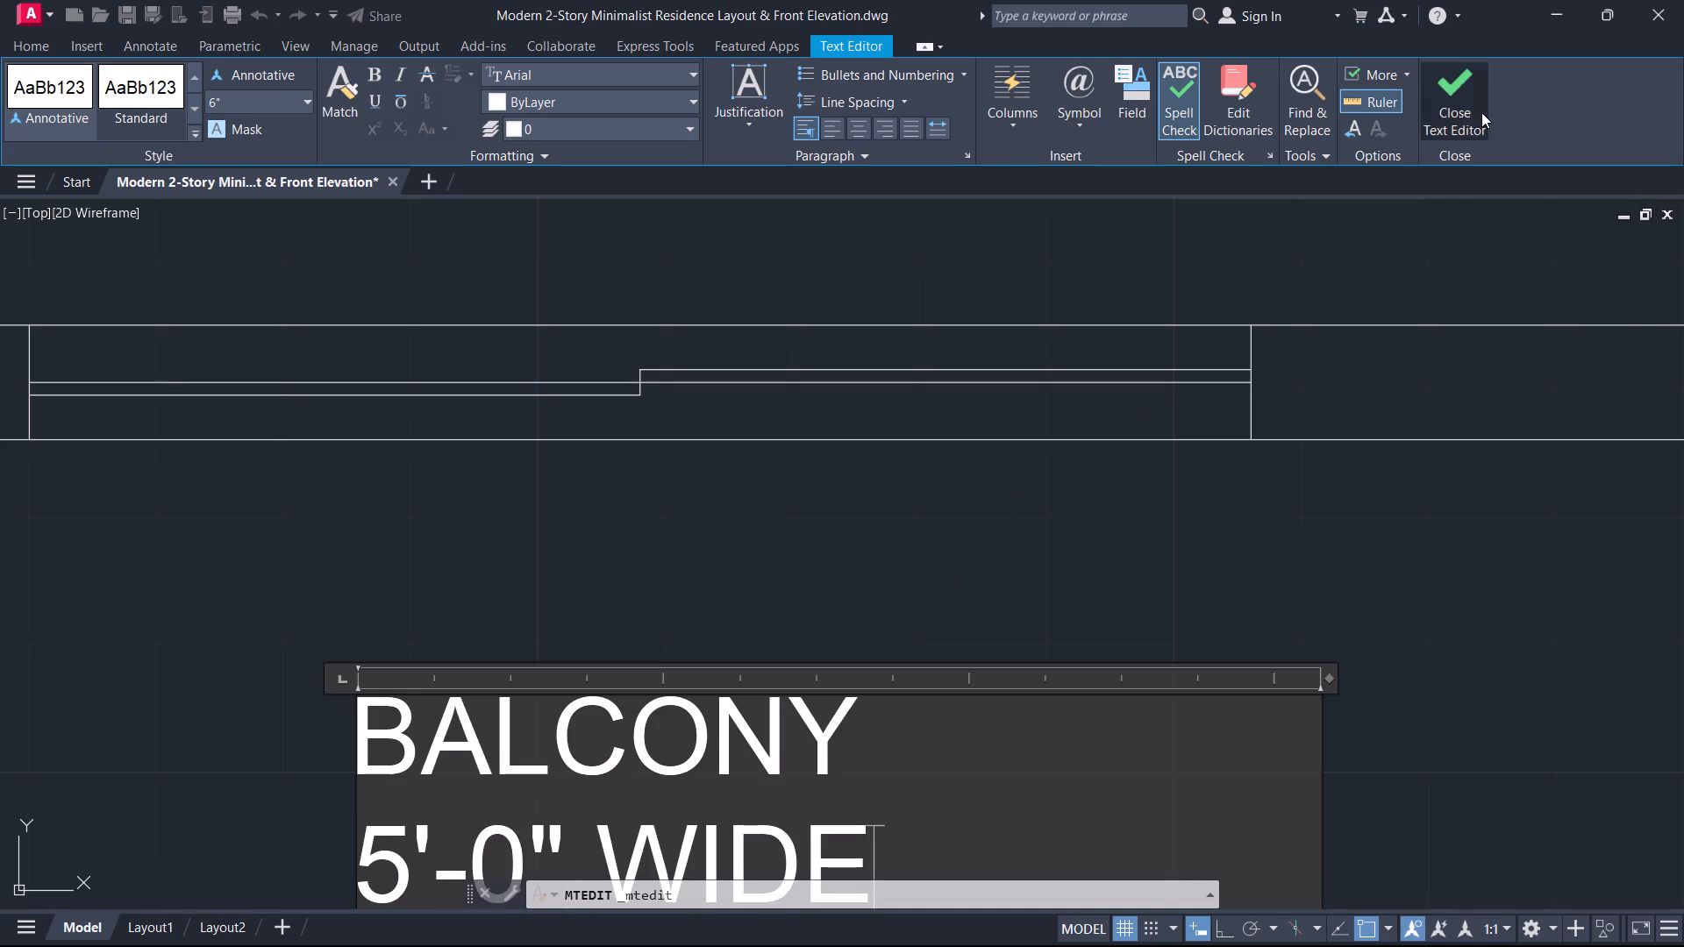
Look over the balcony label and the labelling of both floor plans.
{"action": "scroll", "coordinate": [1180, 669], "scroll_direction": "down", "scroll_amount": 2}
{"action": "middle_click_drag", "start_coordinate": [1177, 676], "coordinate": [1222, 500]}
{"action": "scroll", "coordinate": [1246, 471], "scroll_direction": "down", "scroll_amount": 1}
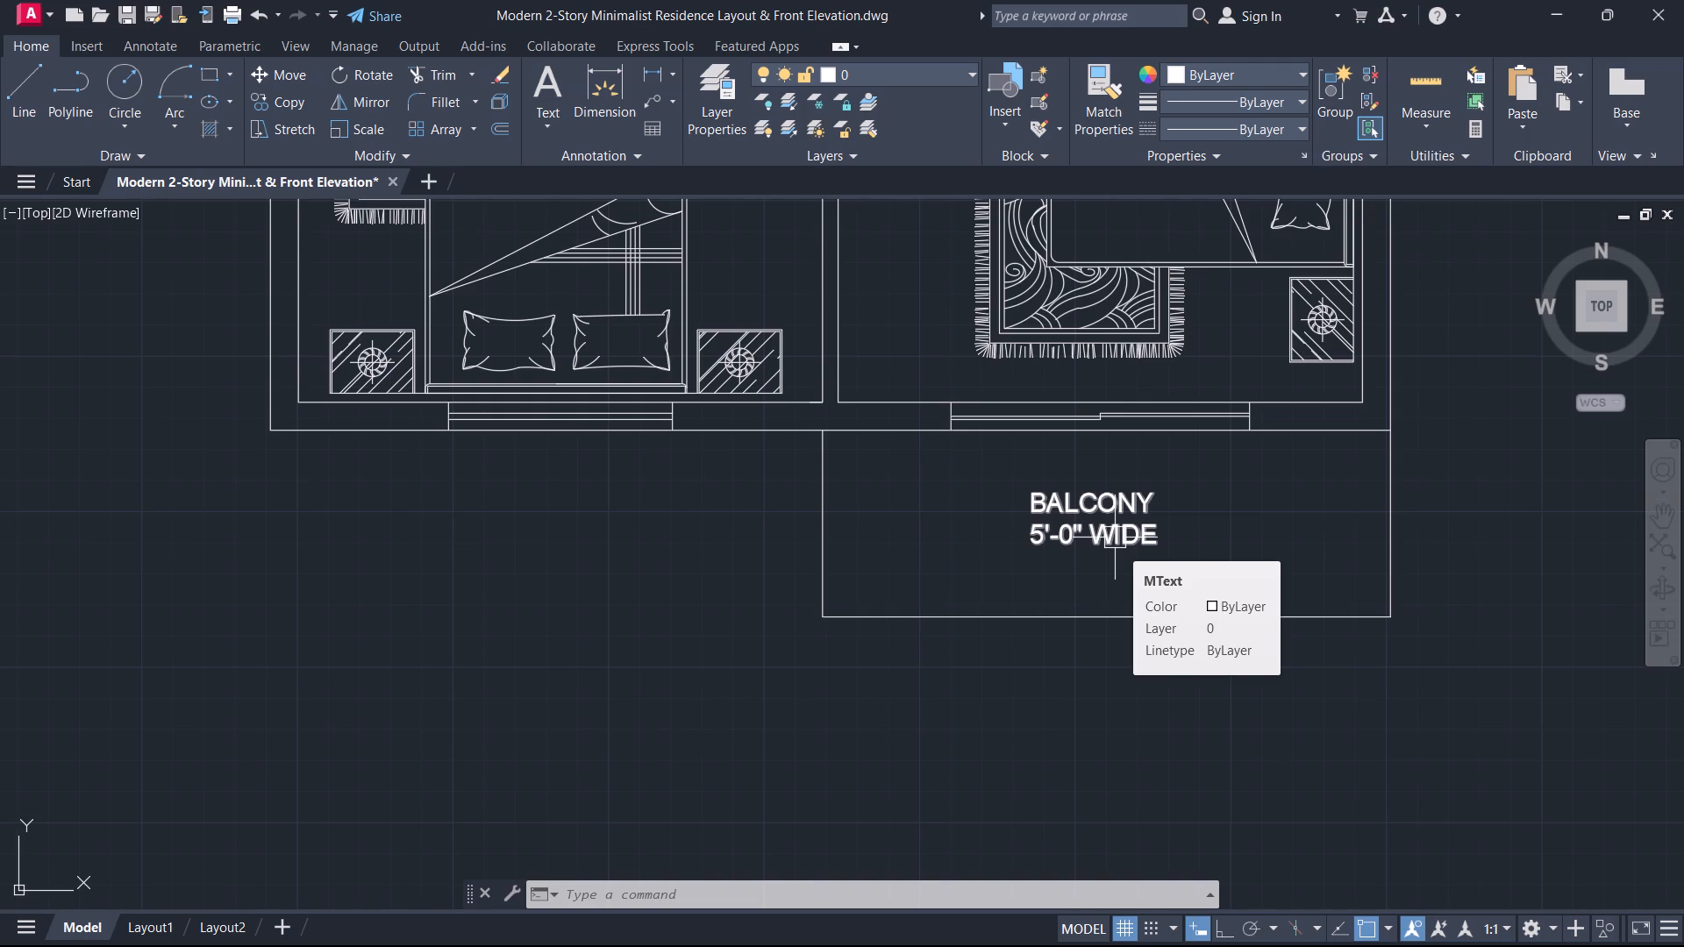
{"action": "scroll", "coordinate": [1131, 534], "scroll_direction": "down", "scroll_amount": 4}
{"action": "scroll", "coordinate": [1094, 595], "scroll_direction": "up", "scroll_amount": 2}
{"action": "middle_click", "coordinate": [1094, 595]}
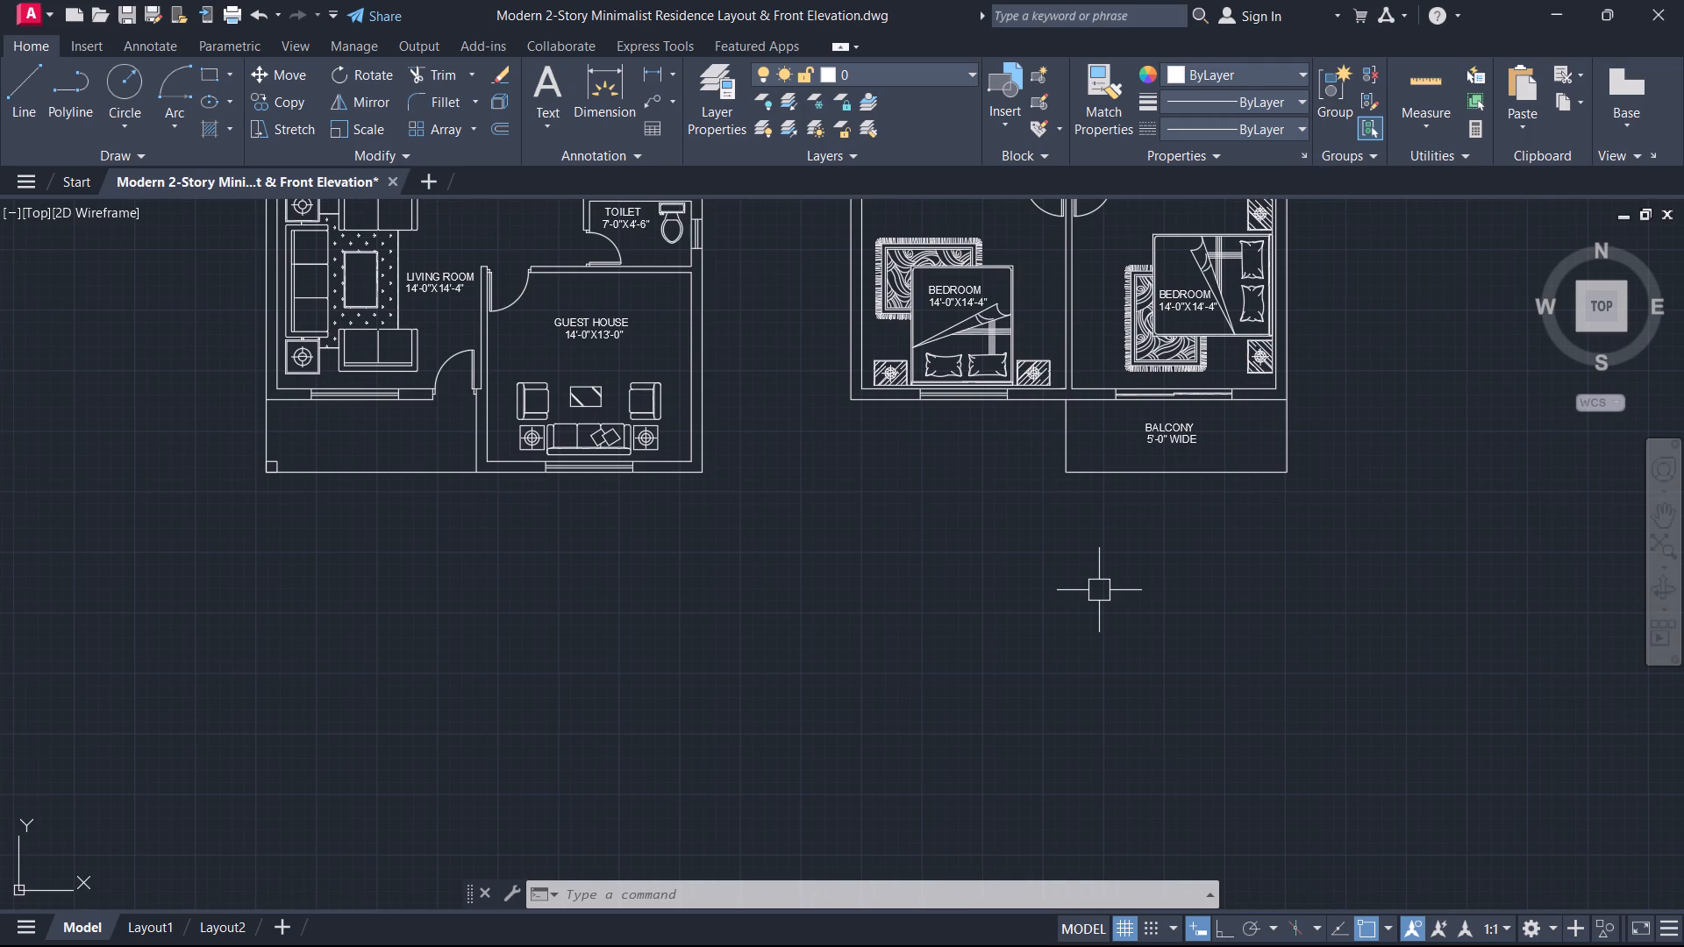
{"action": "scroll", "coordinate": [920, 571], "scroll_direction": "down", "scroll_amount": 1}
{"action": "middle_click_drag", "start_coordinate": [911, 568], "coordinate": [1059, 575]}
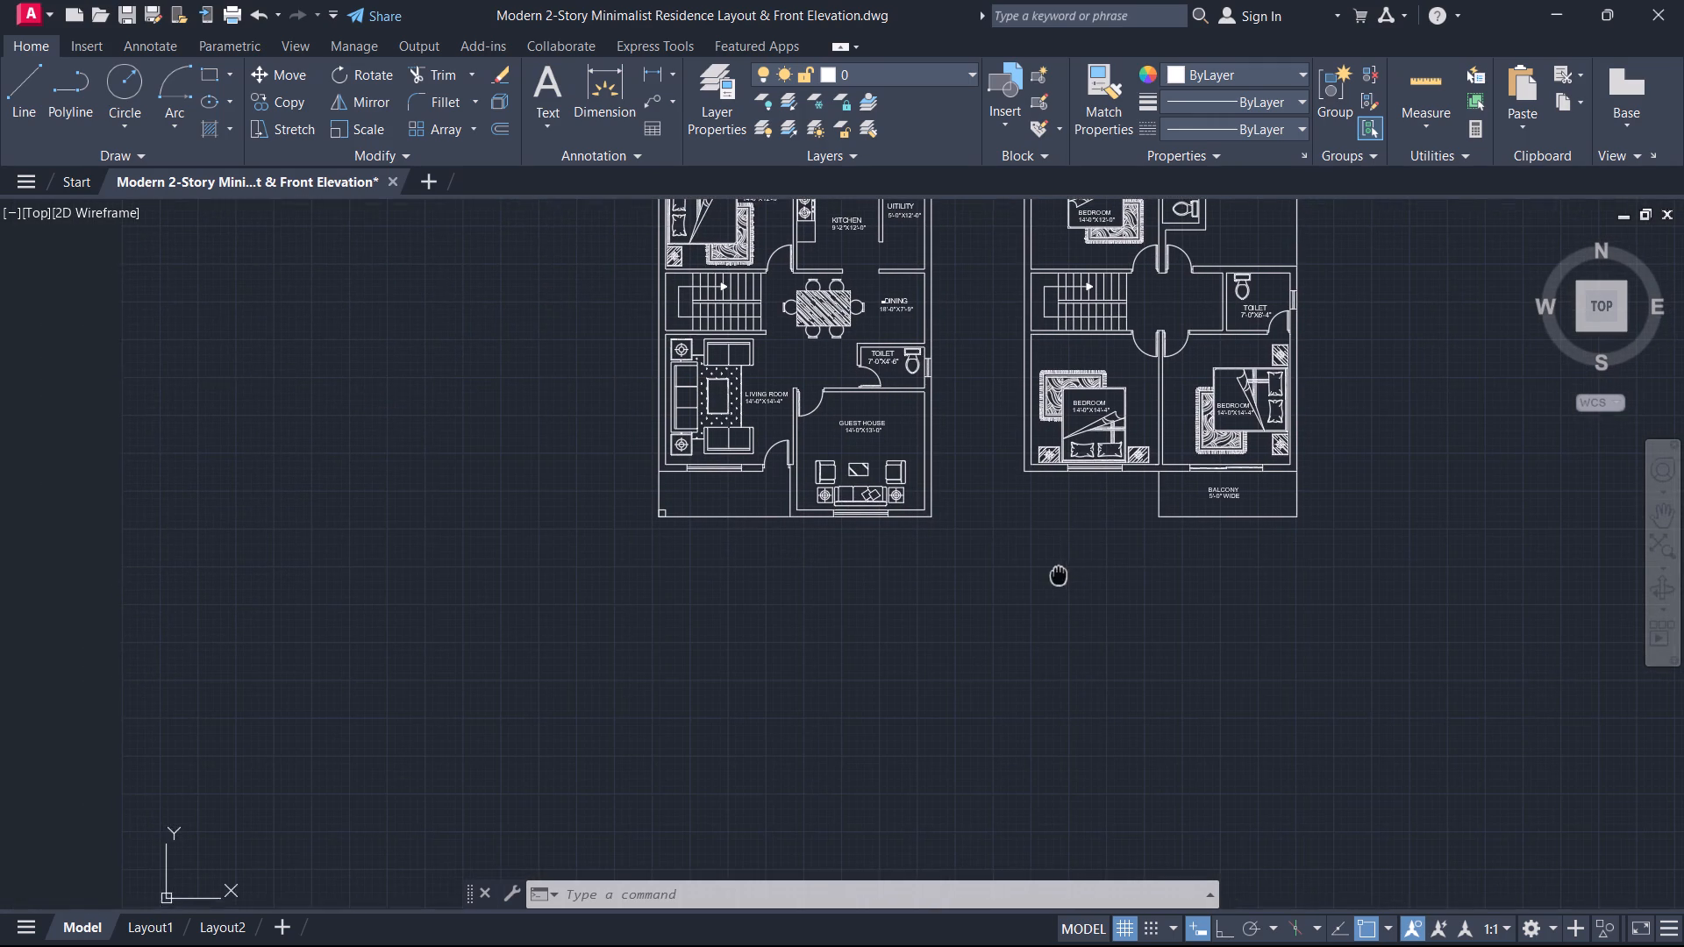
{"action": "middle_click_drag", "start_coordinate": [1059, 575], "coordinate": [1057, 575]}
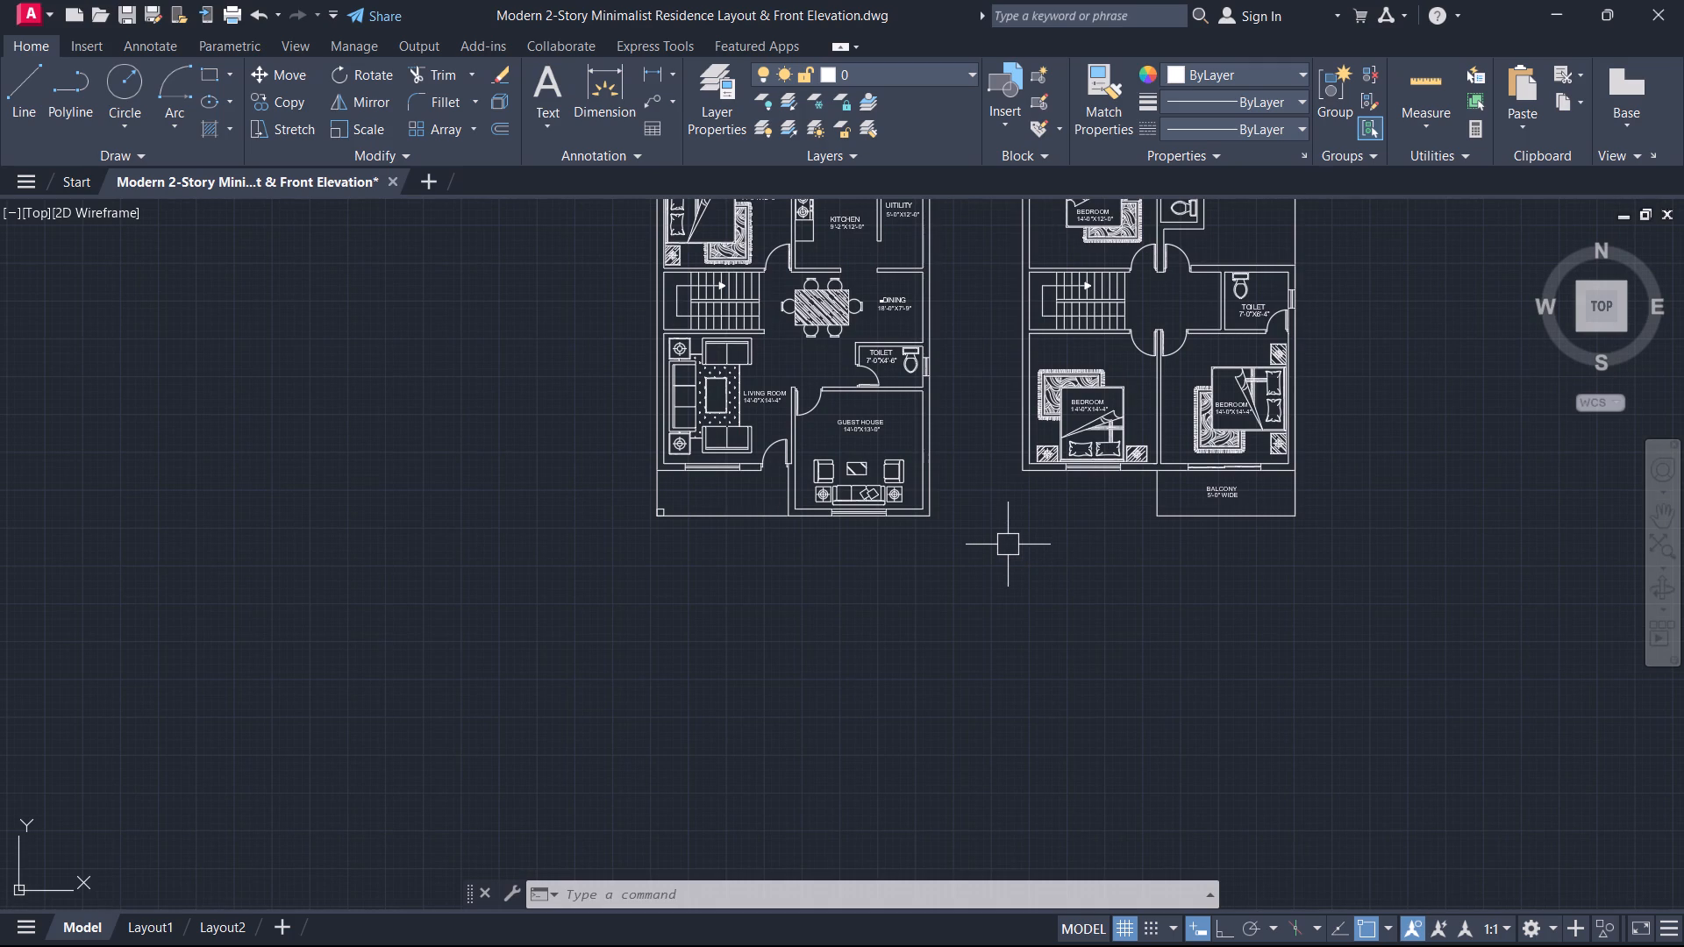
{"action": "middle_click_drag", "start_coordinate": [998, 542], "coordinate": [1102, 612]}
Project vertical construction lines from the ground-floor plan's west outer edge and both ends of the living room's front window.
{"action": "scroll", "coordinate": [905, 587], "scroll_direction": "up", "scroll_amount": 1}
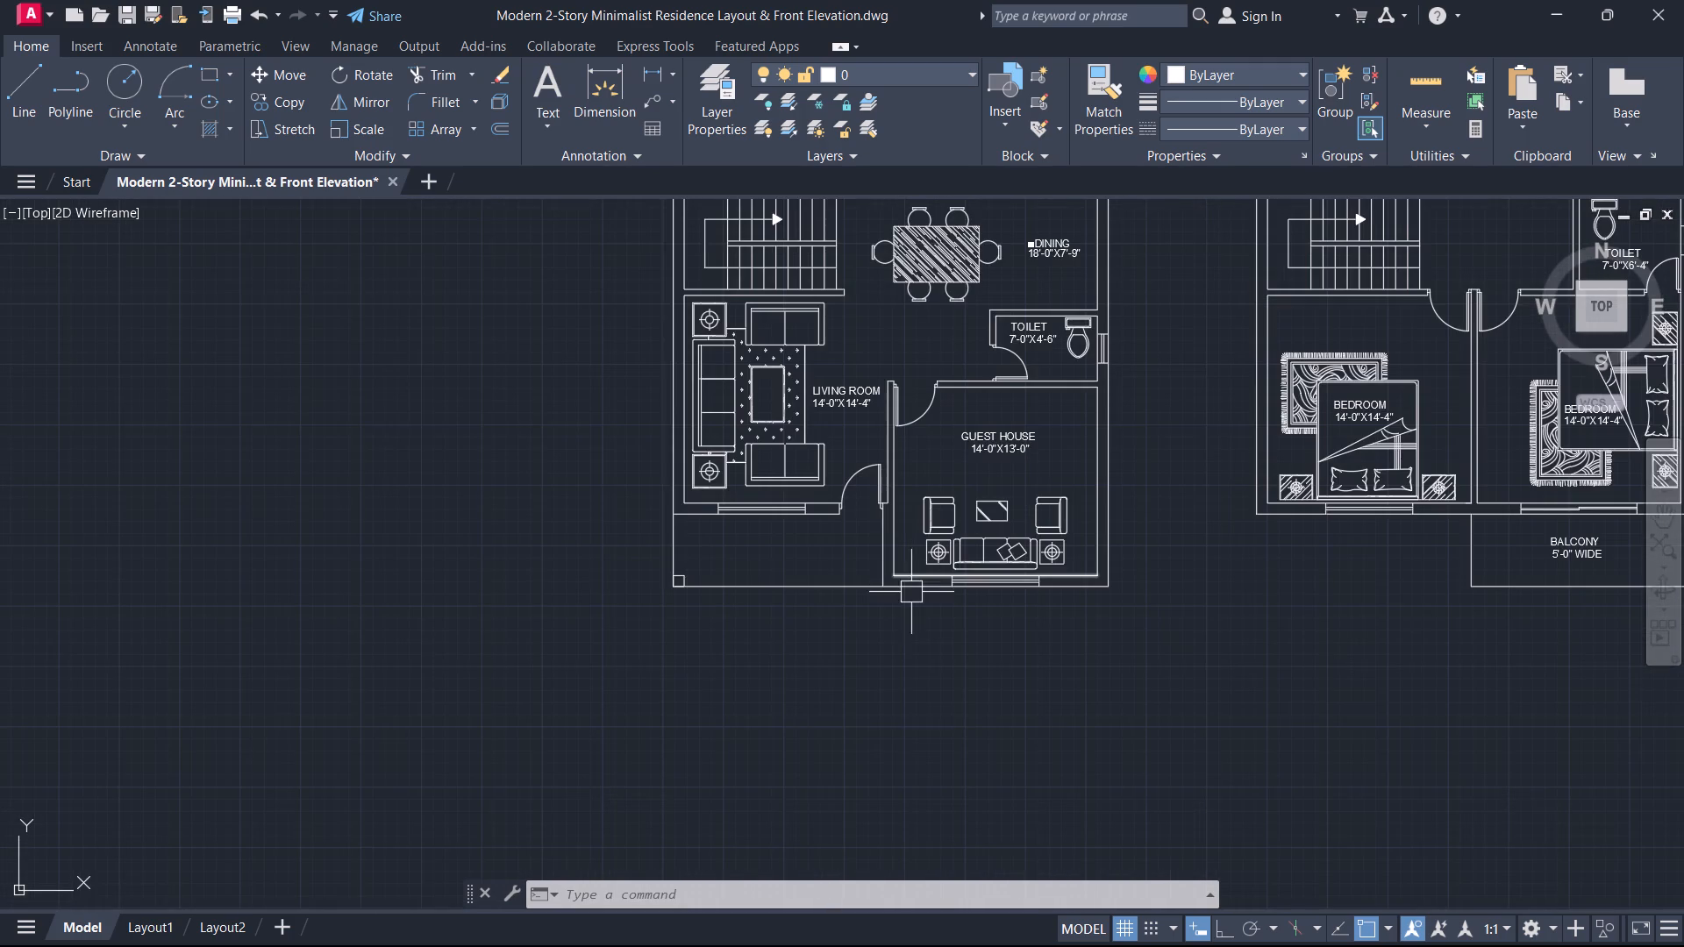
{"action": "middle_click_drag", "start_coordinate": [910, 639], "coordinate": [753, 588]}
{"action": "scroll", "coordinate": [753, 588], "scroll_direction": "down", "scroll_amount": 2}
{"action": "scroll", "coordinate": [760, 598], "scroll_direction": "up", "scroll_amount": 2}
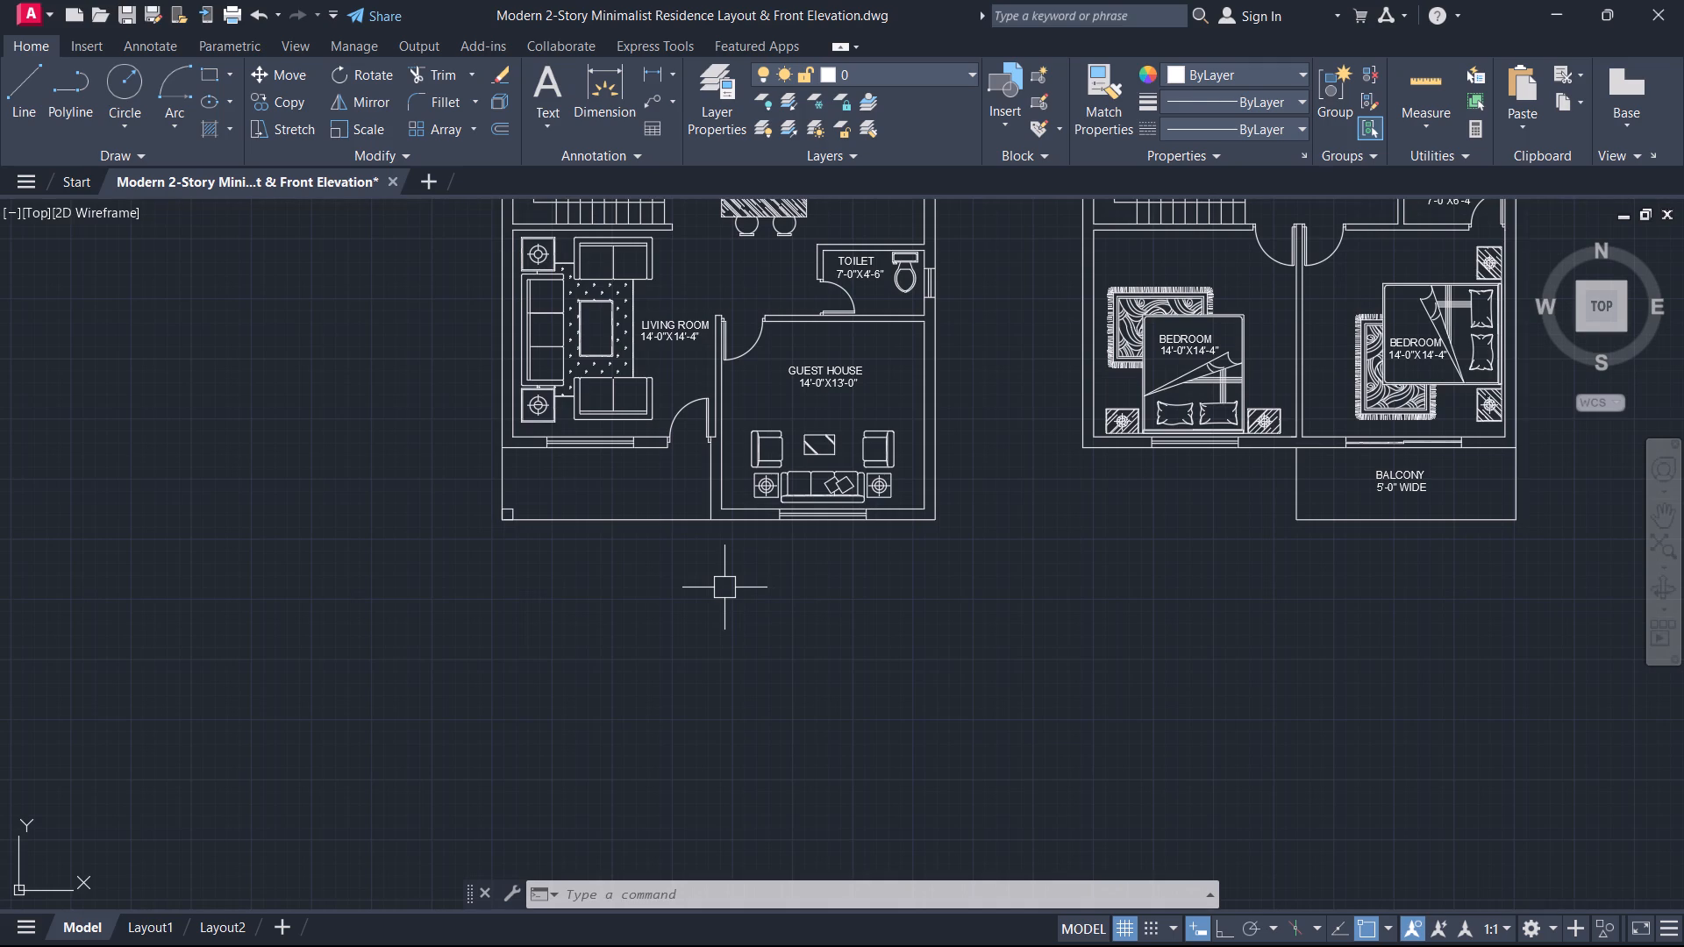
{"action": "type", "text": "XLL V"}
{"action": "key", "text": "space"}
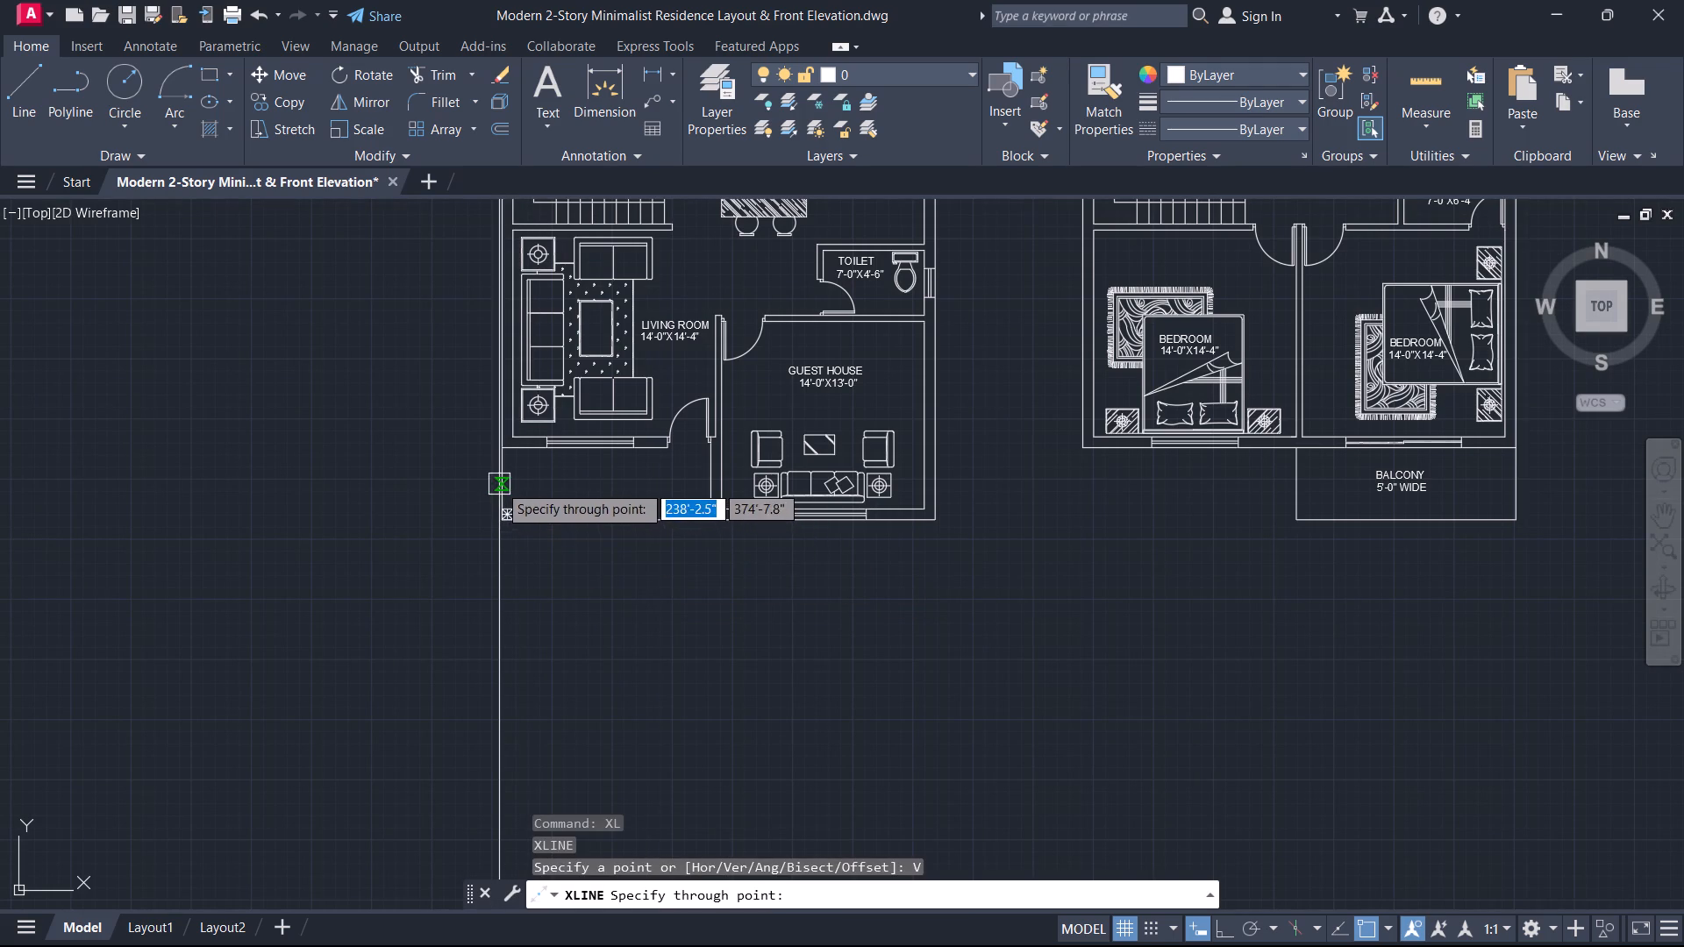
{"action": "left_click", "coordinate": [498, 483]}
{"action": "scroll", "coordinate": [692, 486], "scroll_direction": "up", "scroll_amount": 3}
{"action": "scroll", "coordinate": [285, 305], "scroll_direction": "up", "scroll_amount": 3}
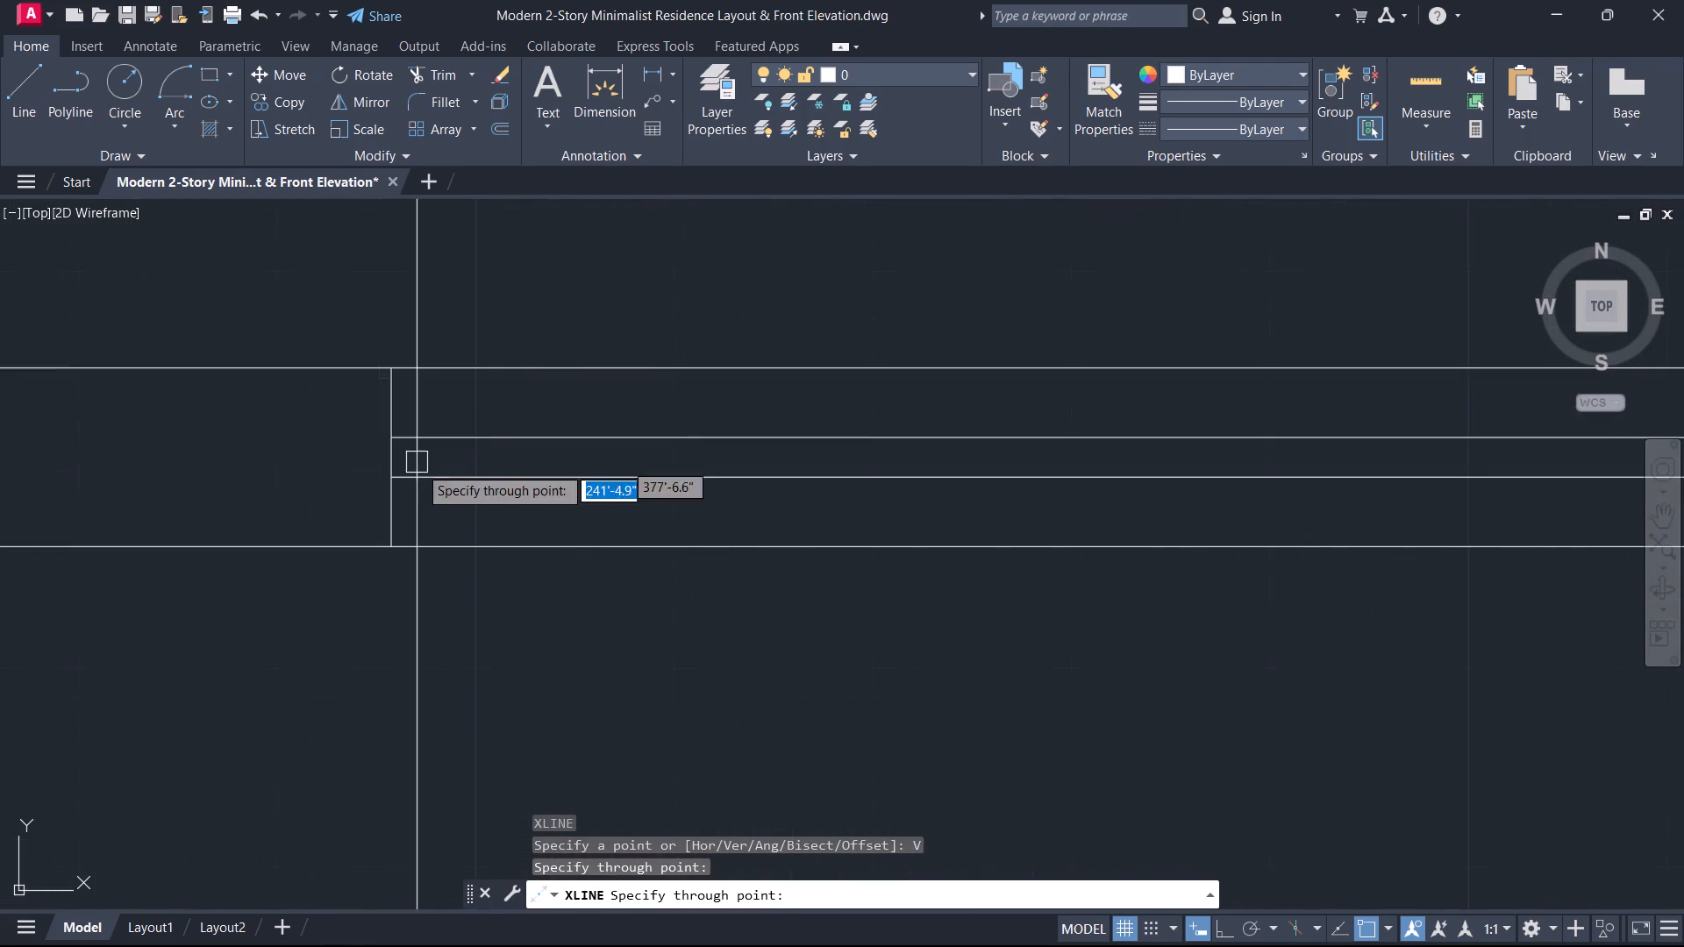
{"action": "left_click", "coordinate": [396, 402]}
{"action": "scroll", "coordinate": [570, 438], "scroll_direction": "down", "scroll_amount": 3}
{"action": "middle_click_drag", "start_coordinate": [600, 438], "coordinate": [238, 389]}
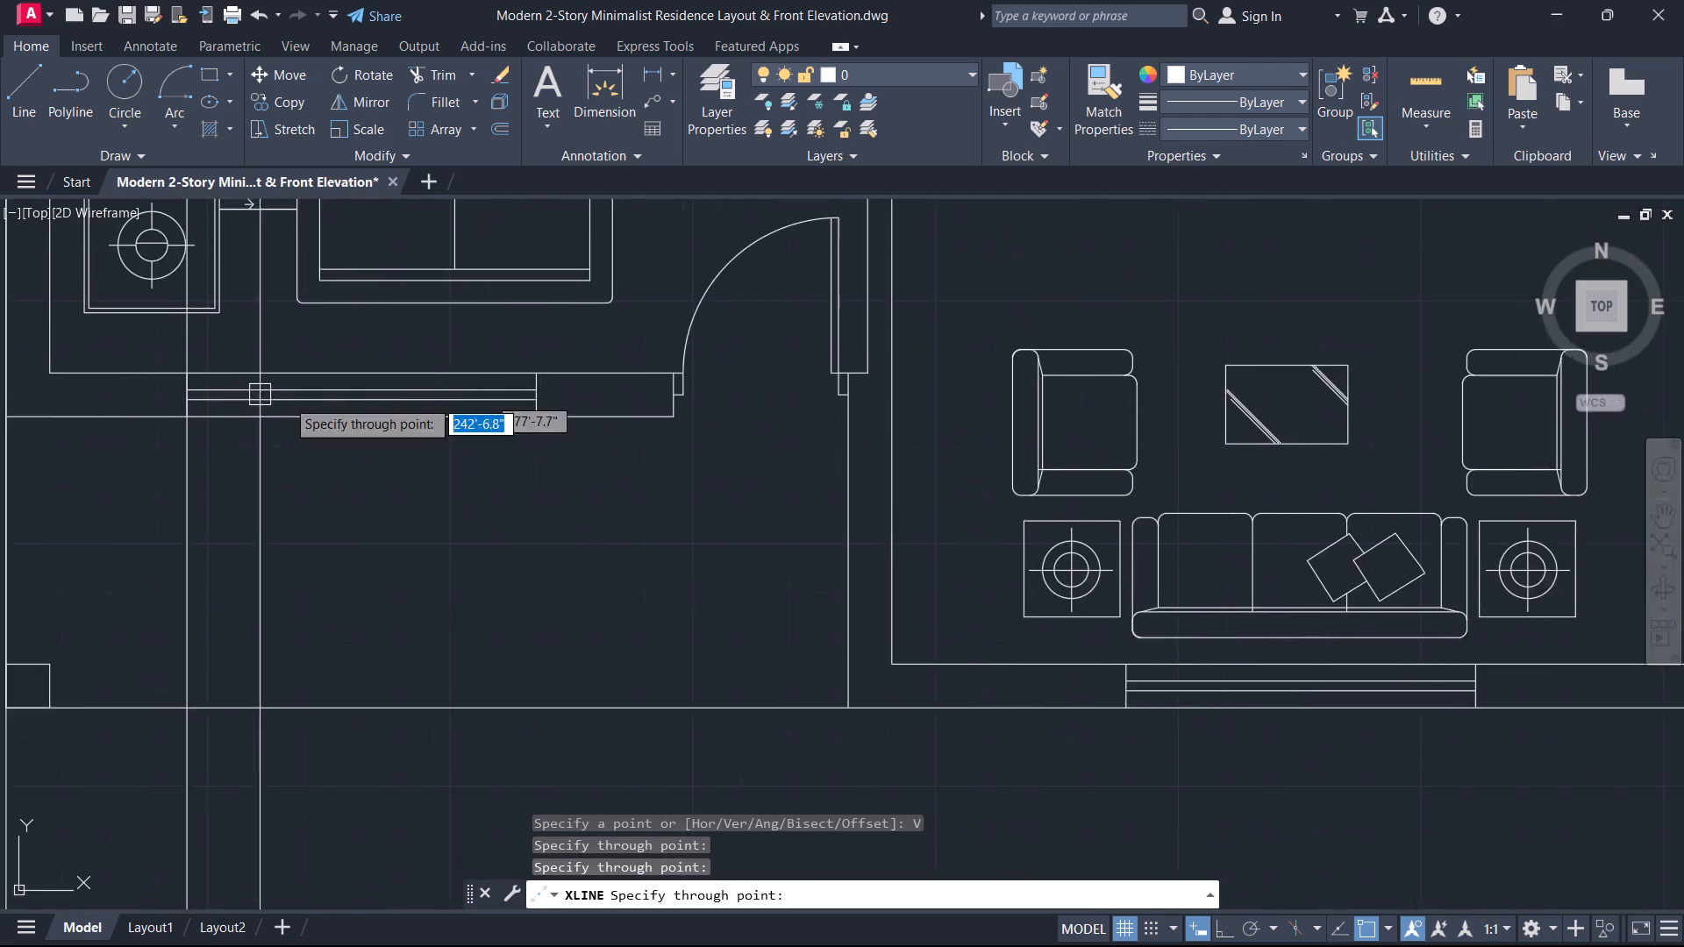
{"action": "scroll", "coordinate": [390, 383], "scroll_direction": "up", "scroll_amount": 4}
{"action": "left_click", "coordinate": [877, 384]}
Add vertical construction lines through the west side of the front door opening and the guest house's west outer wall face.
{"action": "scroll", "coordinate": [877, 384], "scroll_direction": "down", "scroll_amount": 4}
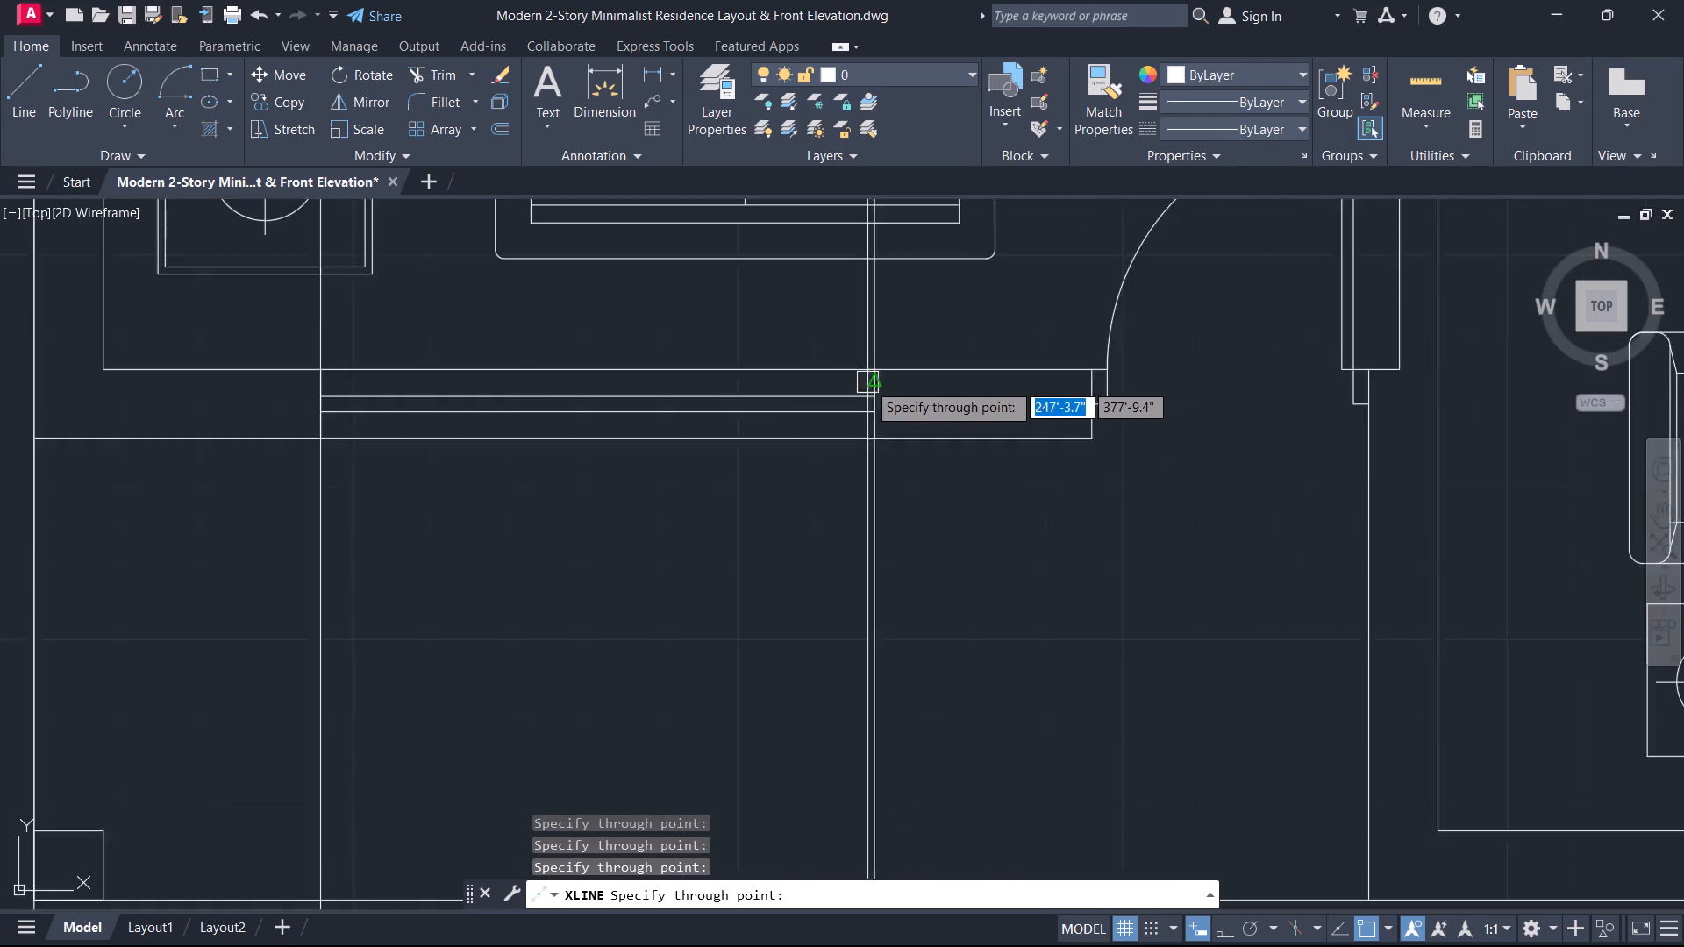
{"action": "middle_click_drag", "start_coordinate": [855, 379], "coordinate": [439, 330]}
{"action": "scroll", "coordinate": [526, 346], "scroll_direction": "up", "scroll_amount": 4}
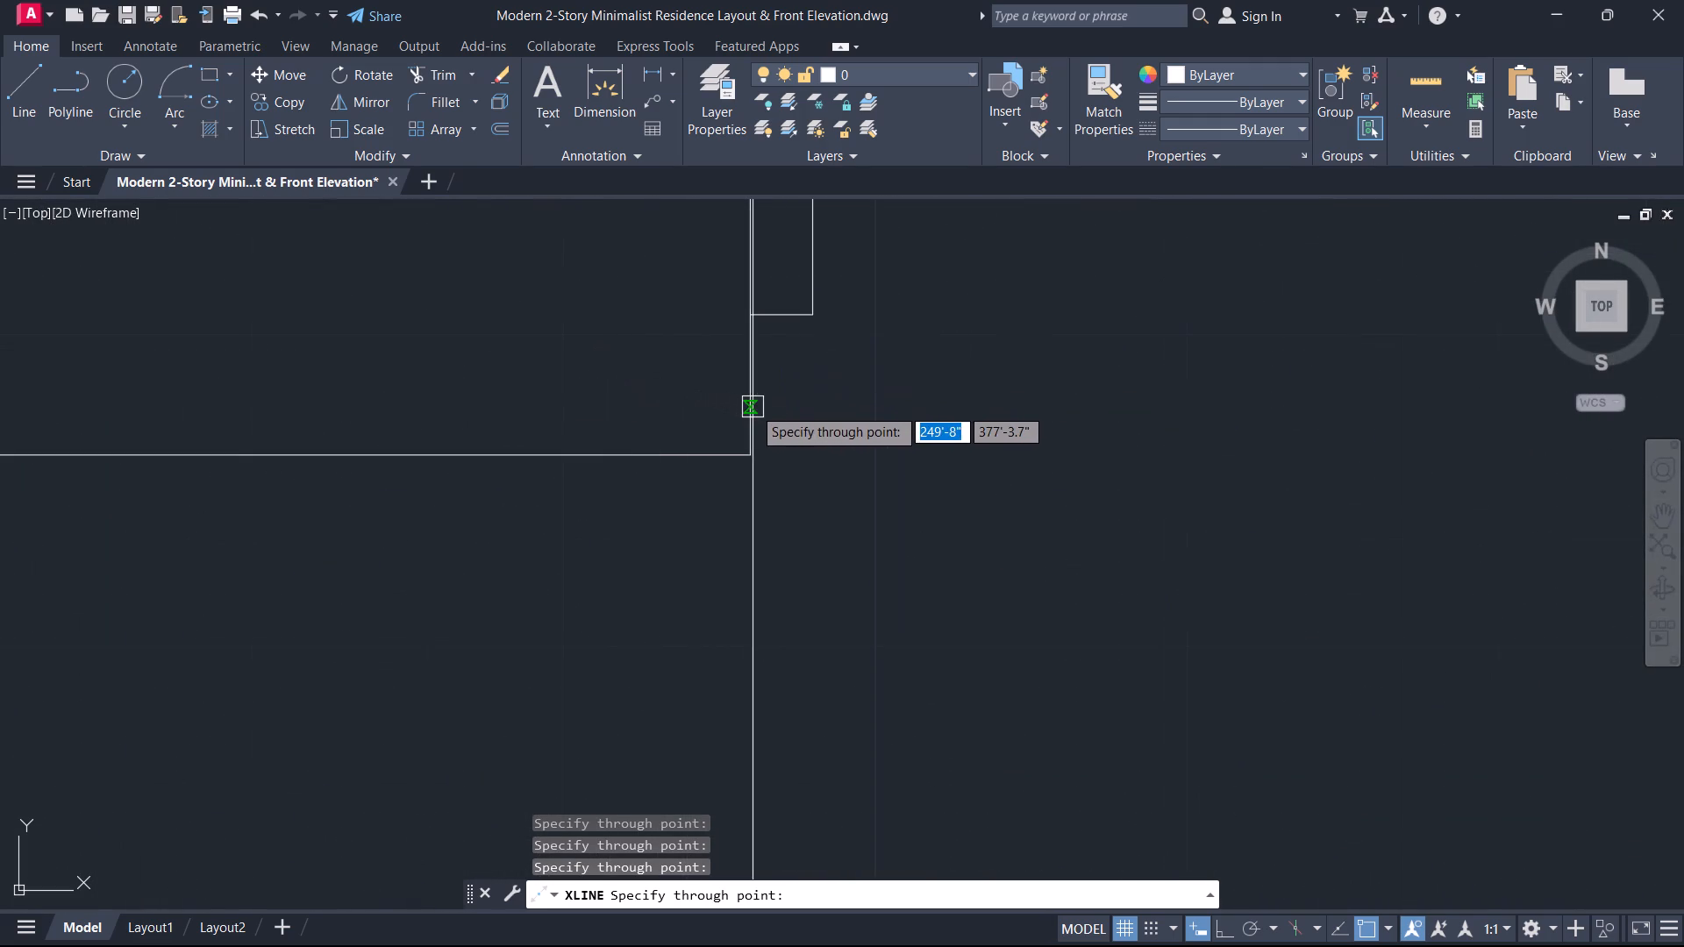
{"action": "left_click", "coordinate": [753, 407]}
{"action": "scroll", "coordinate": [1104, 493], "scroll_direction": "down", "scroll_amount": 4}
{"action": "middle_click_drag", "start_coordinate": [1073, 471], "coordinate": [685, 452]}
{"action": "scroll", "coordinate": [797, 465], "scroll_direction": "up", "scroll_amount": 2}
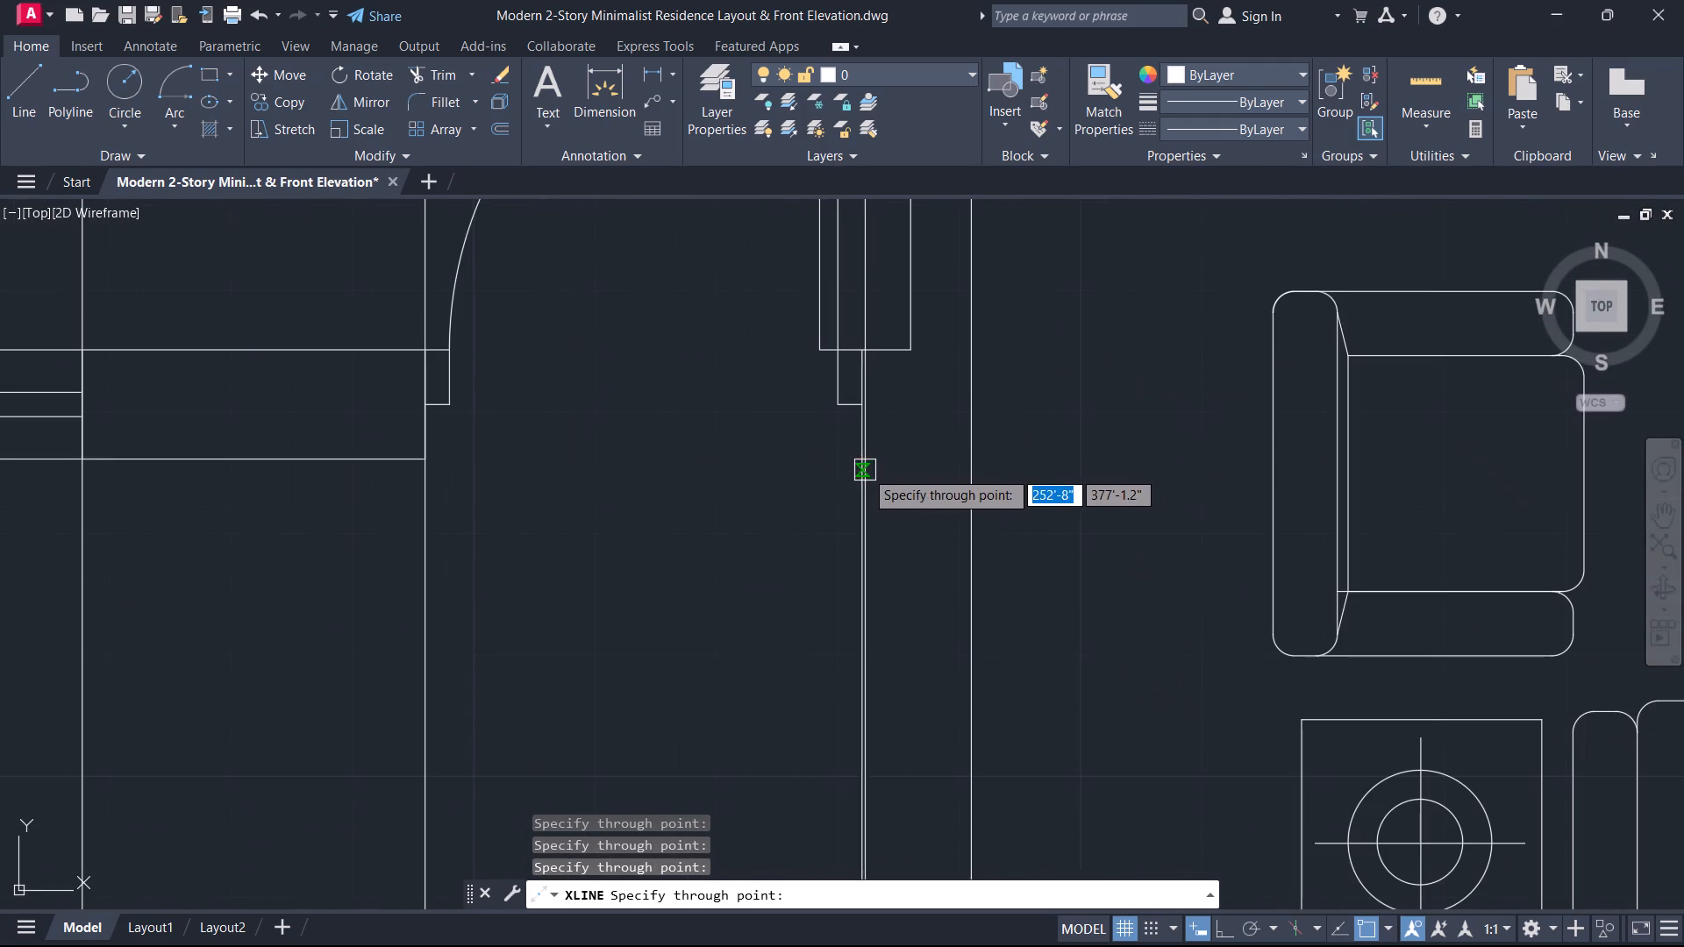
{"action": "left_click", "coordinate": [865, 470]}
Add vertical construction lines through both ends of the guest house's front window and the plan's east outer wall edge.
{"action": "scroll", "coordinate": [842, 537], "scroll_direction": "down", "scroll_amount": 2}
{"action": "middle_click_drag", "start_coordinate": [818, 528], "coordinate": [605, 382]}
{"action": "scroll", "coordinate": [897, 601], "scroll_direction": "up", "scroll_amount": 2}
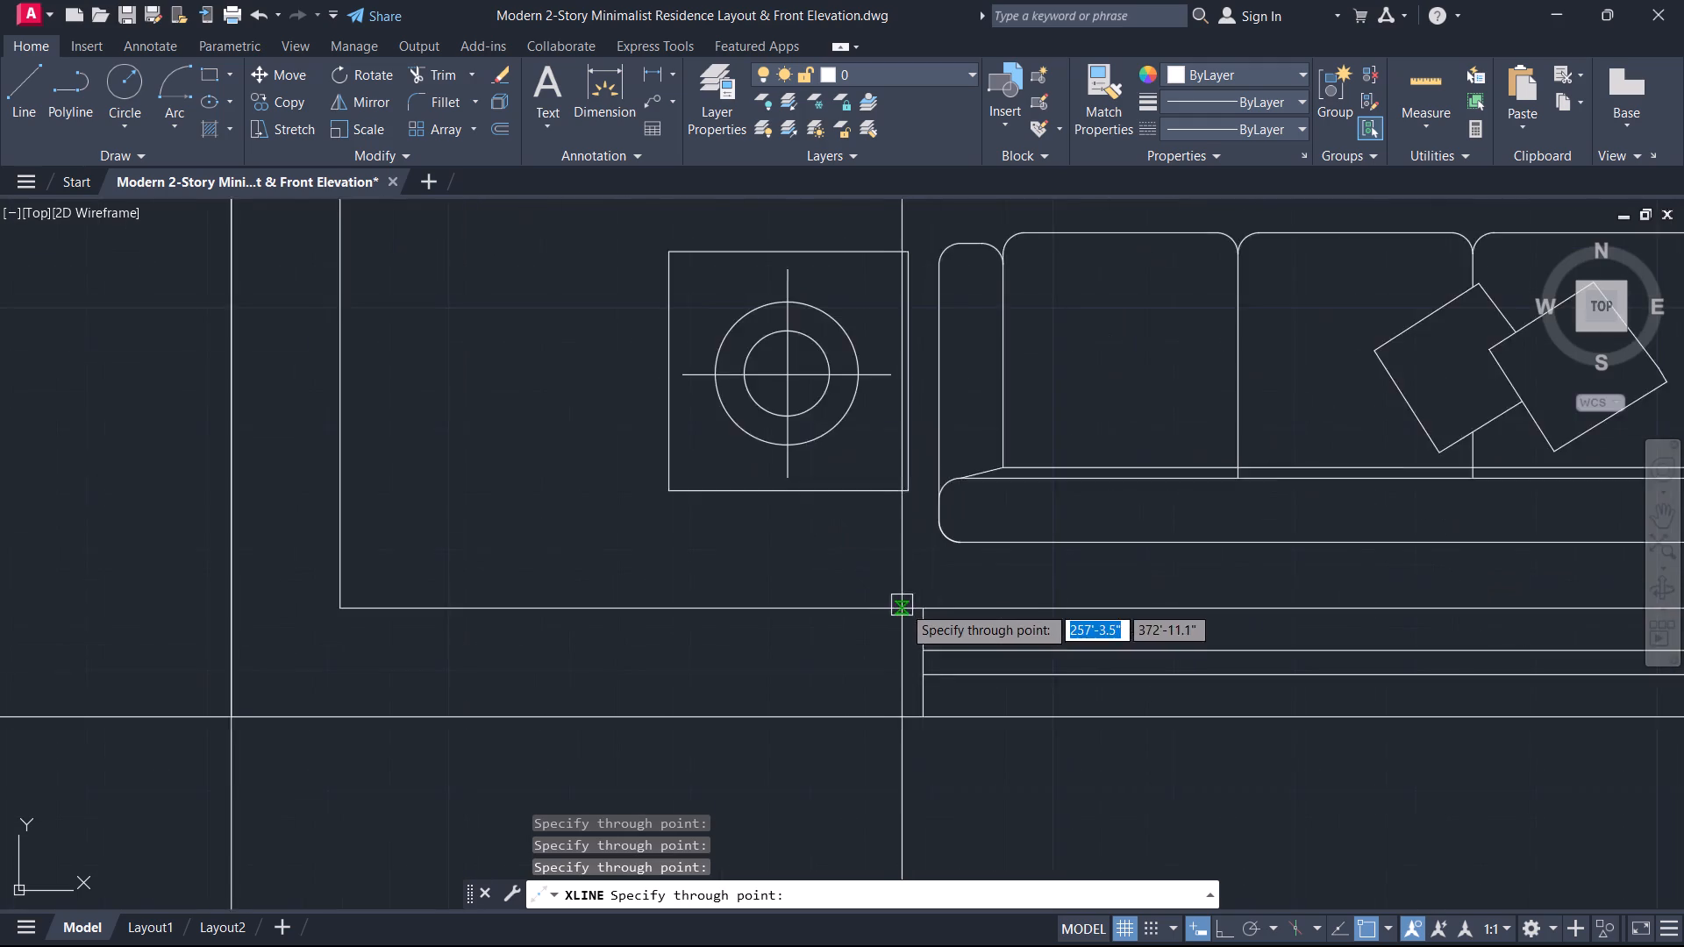
{"action": "scroll", "coordinate": [903, 606], "scroll_direction": "up", "scroll_amount": 2}
{"action": "left_click", "coordinate": [932, 644]}
{"action": "scroll", "coordinate": [1121, 626], "scroll_direction": "down", "scroll_amount": 5}
{"action": "middle_click_drag", "start_coordinate": [1123, 624], "coordinate": [487, 494]}
{"action": "scroll", "coordinate": [671, 466], "scroll_direction": "up", "scroll_amount": 1}
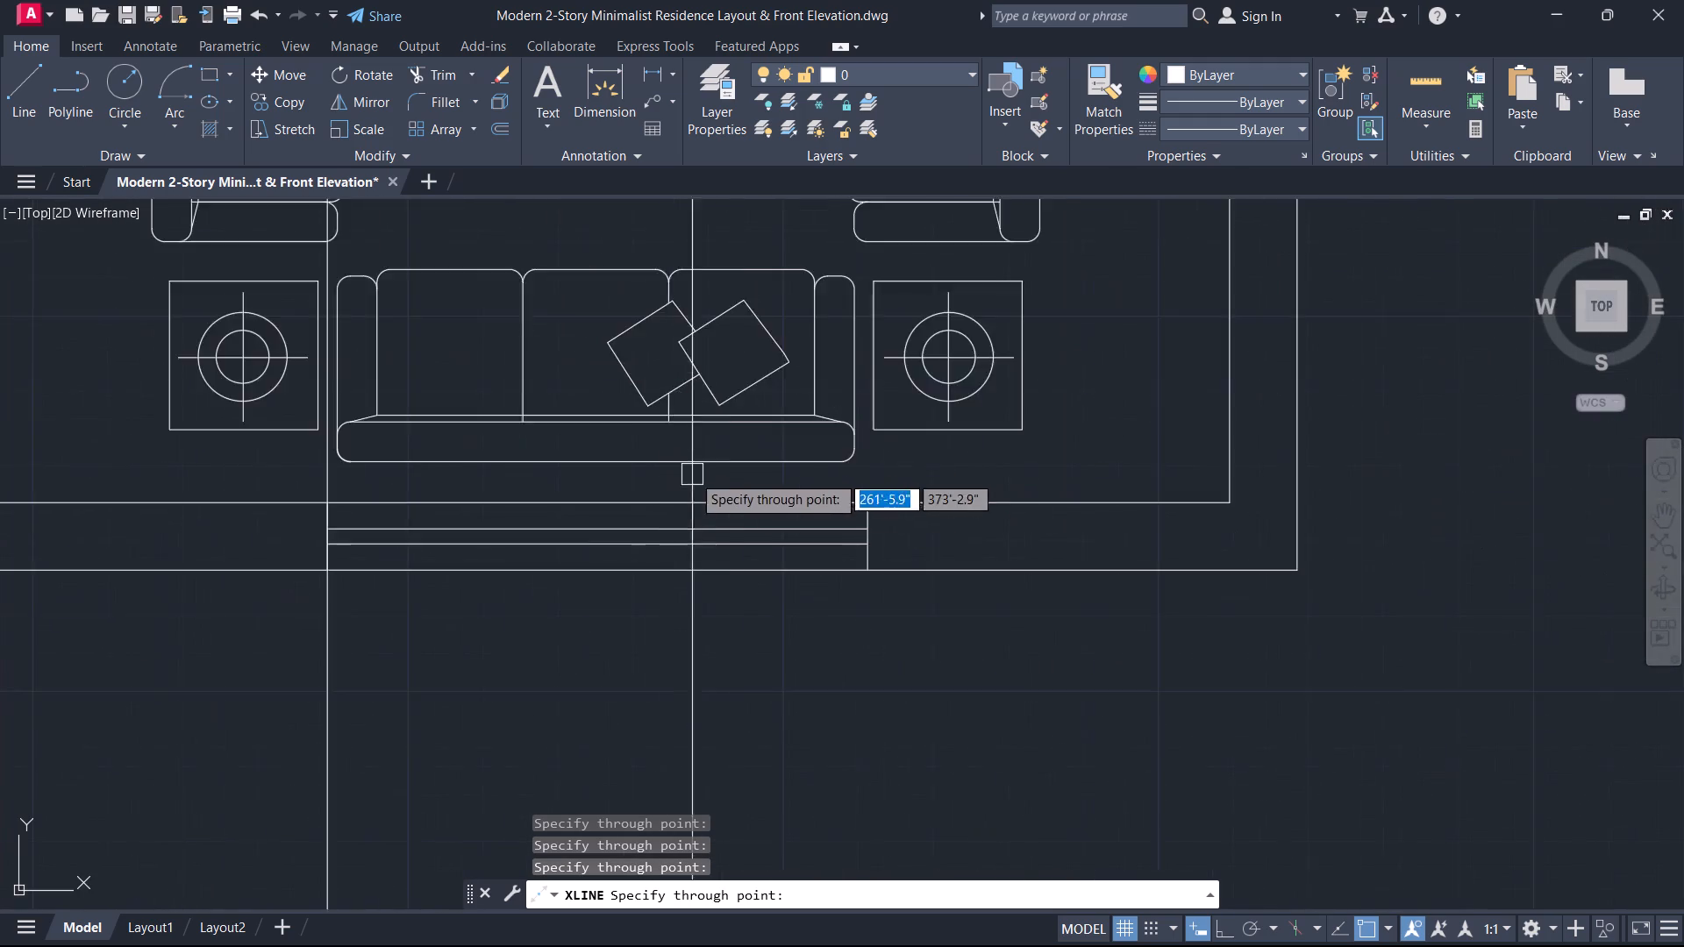
{"action": "scroll", "coordinate": [706, 480], "scroll_direction": "up", "scroll_amount": 3}
{"action": "left_click", "coordinate": [1108, 564]}
{"action": "scroll", "coordinate": [1234, 609], "scroll_direction": "down", "scroll_amount": 4}
{"action": "middle_click_drag", "start_coordinate": [1217, 597], "coordinate": [627, 502]}
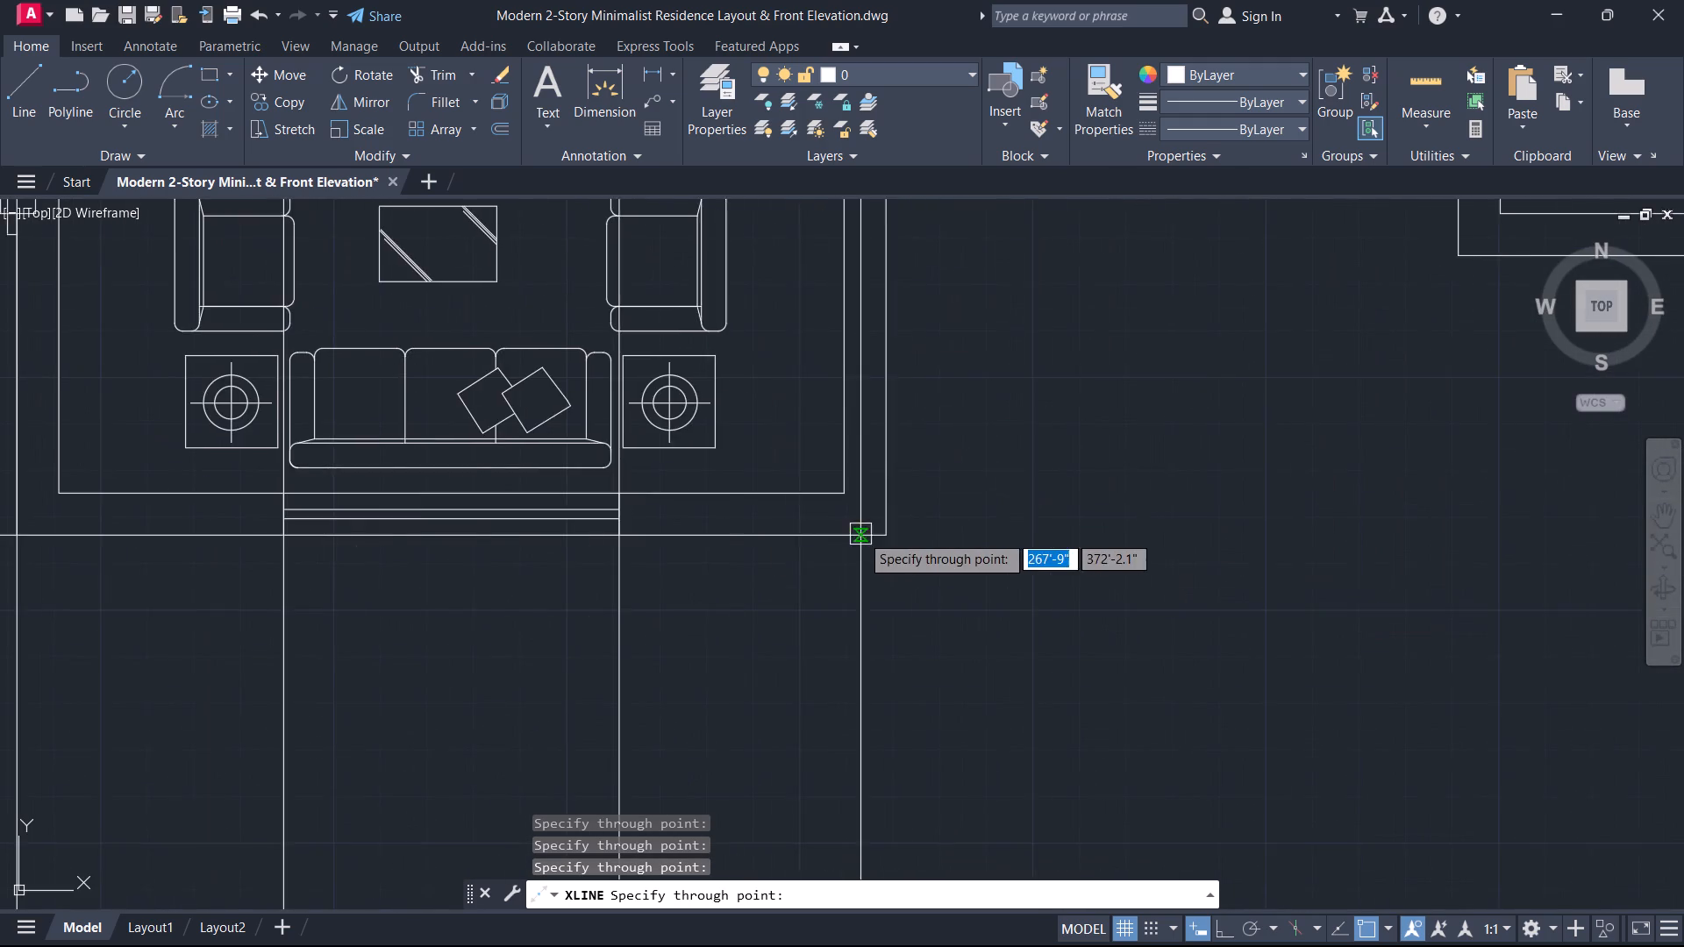
{"action": "scroll", "coordinate": [860, 530], "scroll_direction": "up", "scroll_amount": 3}
{"action": "left_click", "coordinate": [971, 473]}
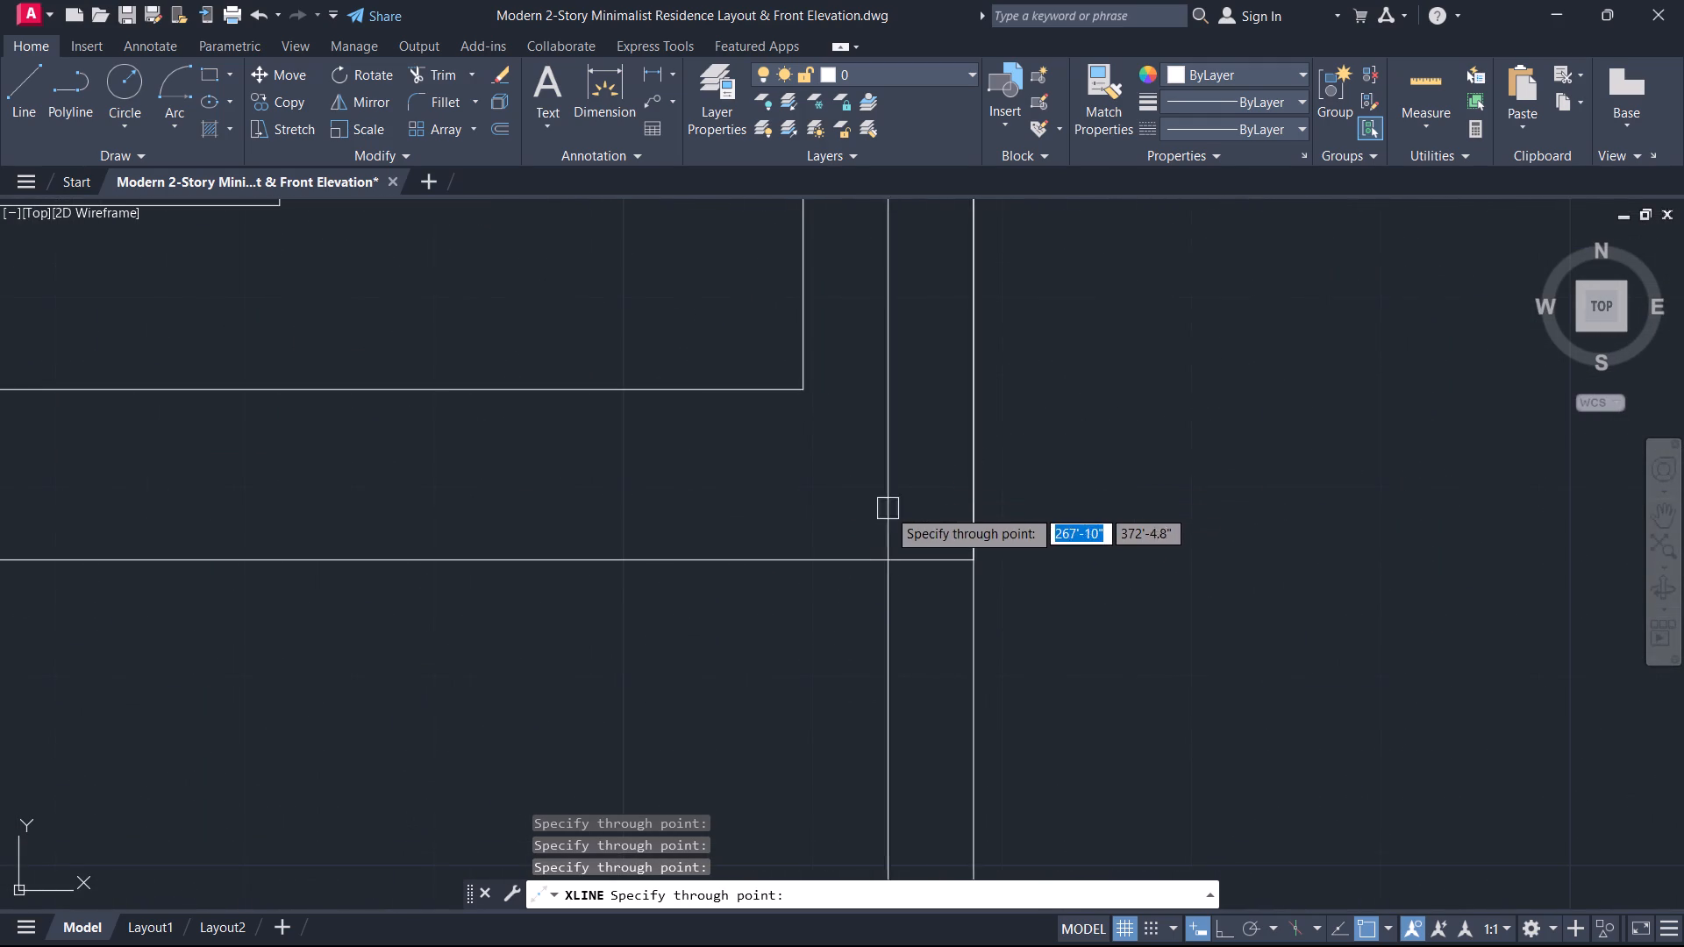
{"action": "scroll", "coordinate": [842, 520], "scroll_direction": "down", "scroll_amount": 4}
{"action": "middle_click_drag", "start_coordinate": [837, 520], "coordinate": [894, 502]}
{"action": "scroll", "coordinate": [856, 522], "scroll_direction": "down", "scroll_amount": 1}
{"action": "key", "text": "Escape"}
{"action": "key", "text": "Escape"}
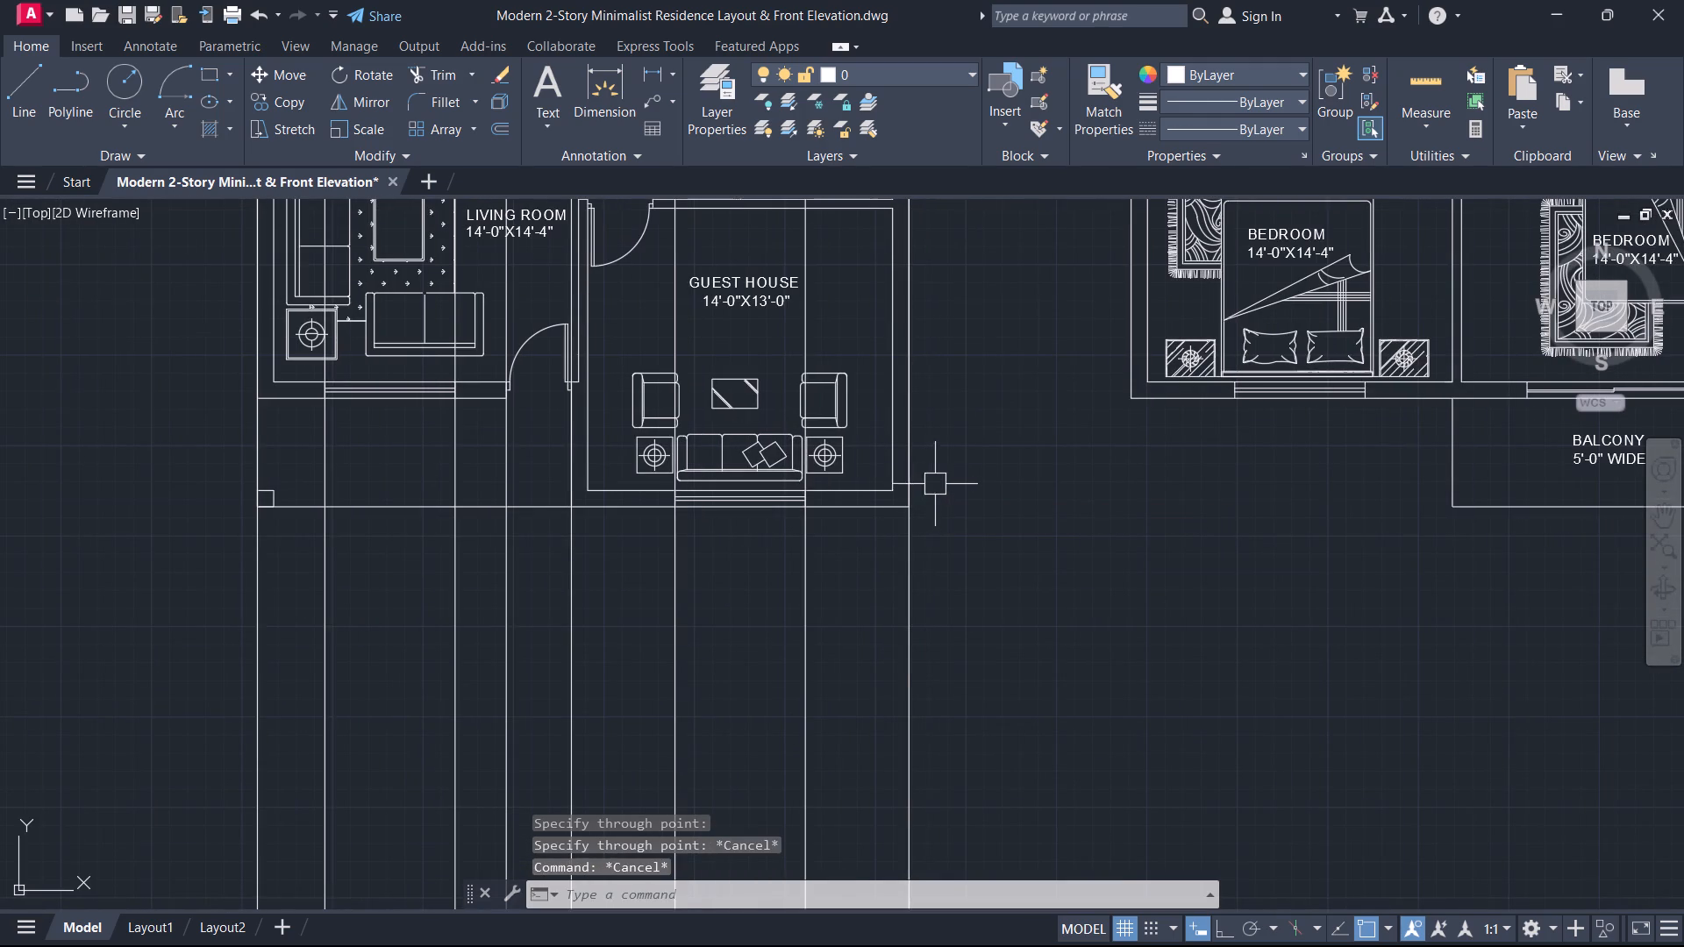
Draw a freehand, nearly horizontal line across all the vertical construction lines well below the ground-floor plan, extending past both sides.
{"action": "scroll", "coordinate": [938, 473], "scroll_direction": "down", "scroll_amount": 2}
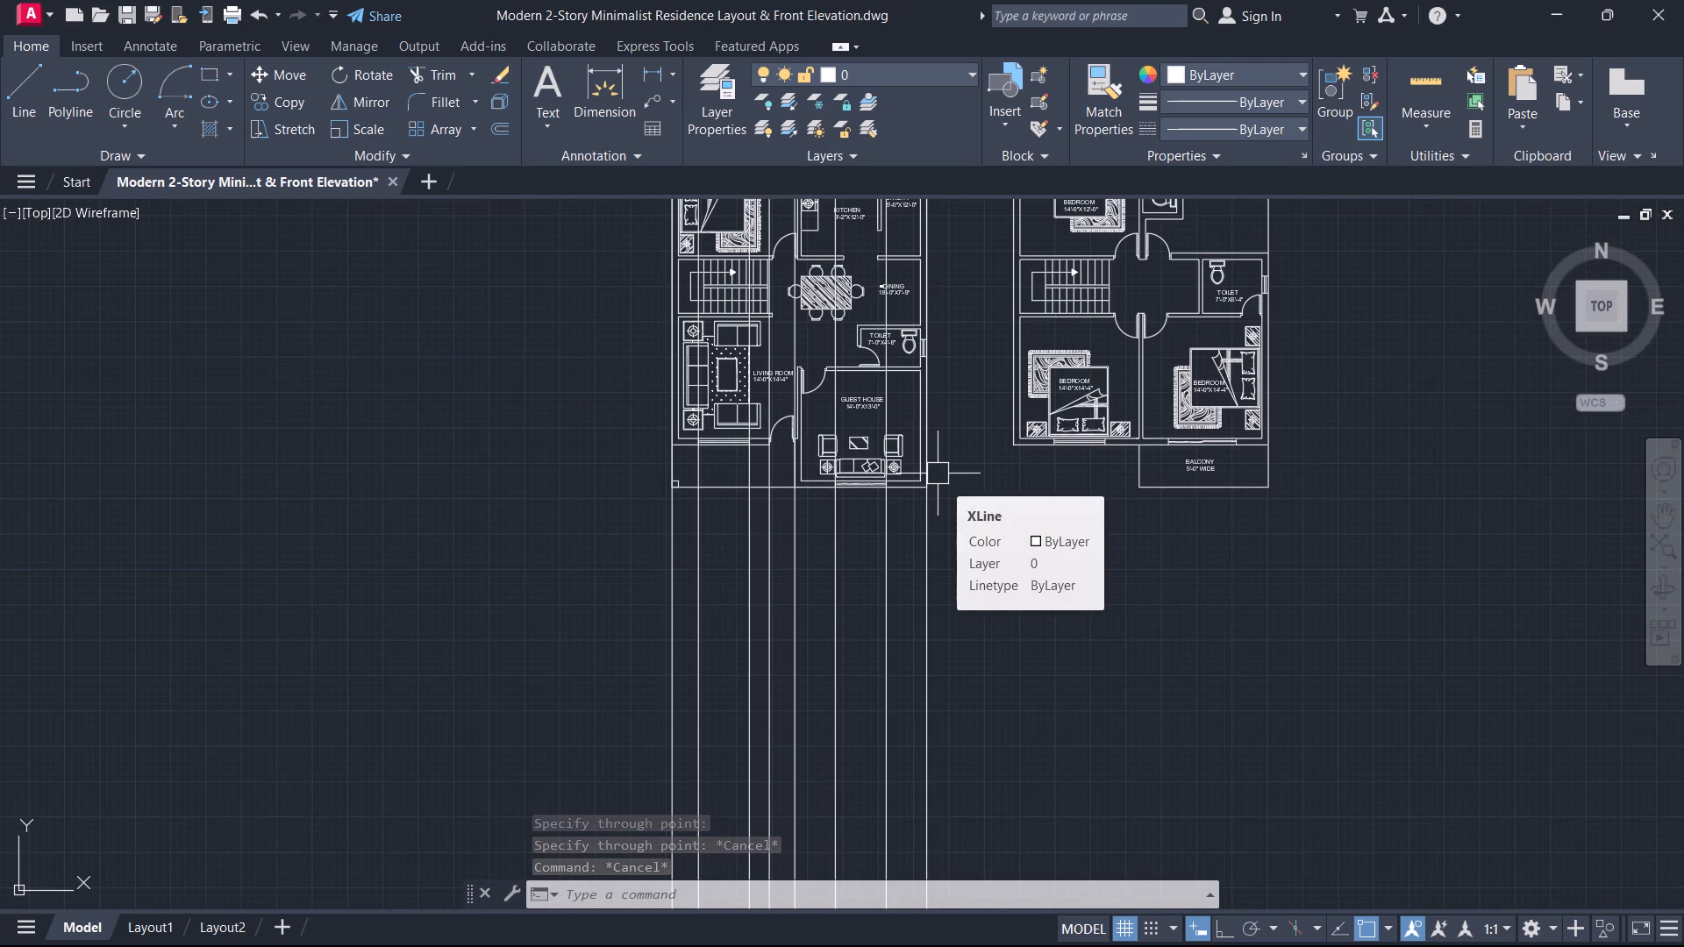
{"action": "scroll", "coordinate": [968, 659], "scroll_direction": "down", "scroll_amount": 1}
{"action": "middle_click_drag", "start_coordinate": [960, 641], "coordinate": [1038, 459]}
{"action": "key", "text": "l"}
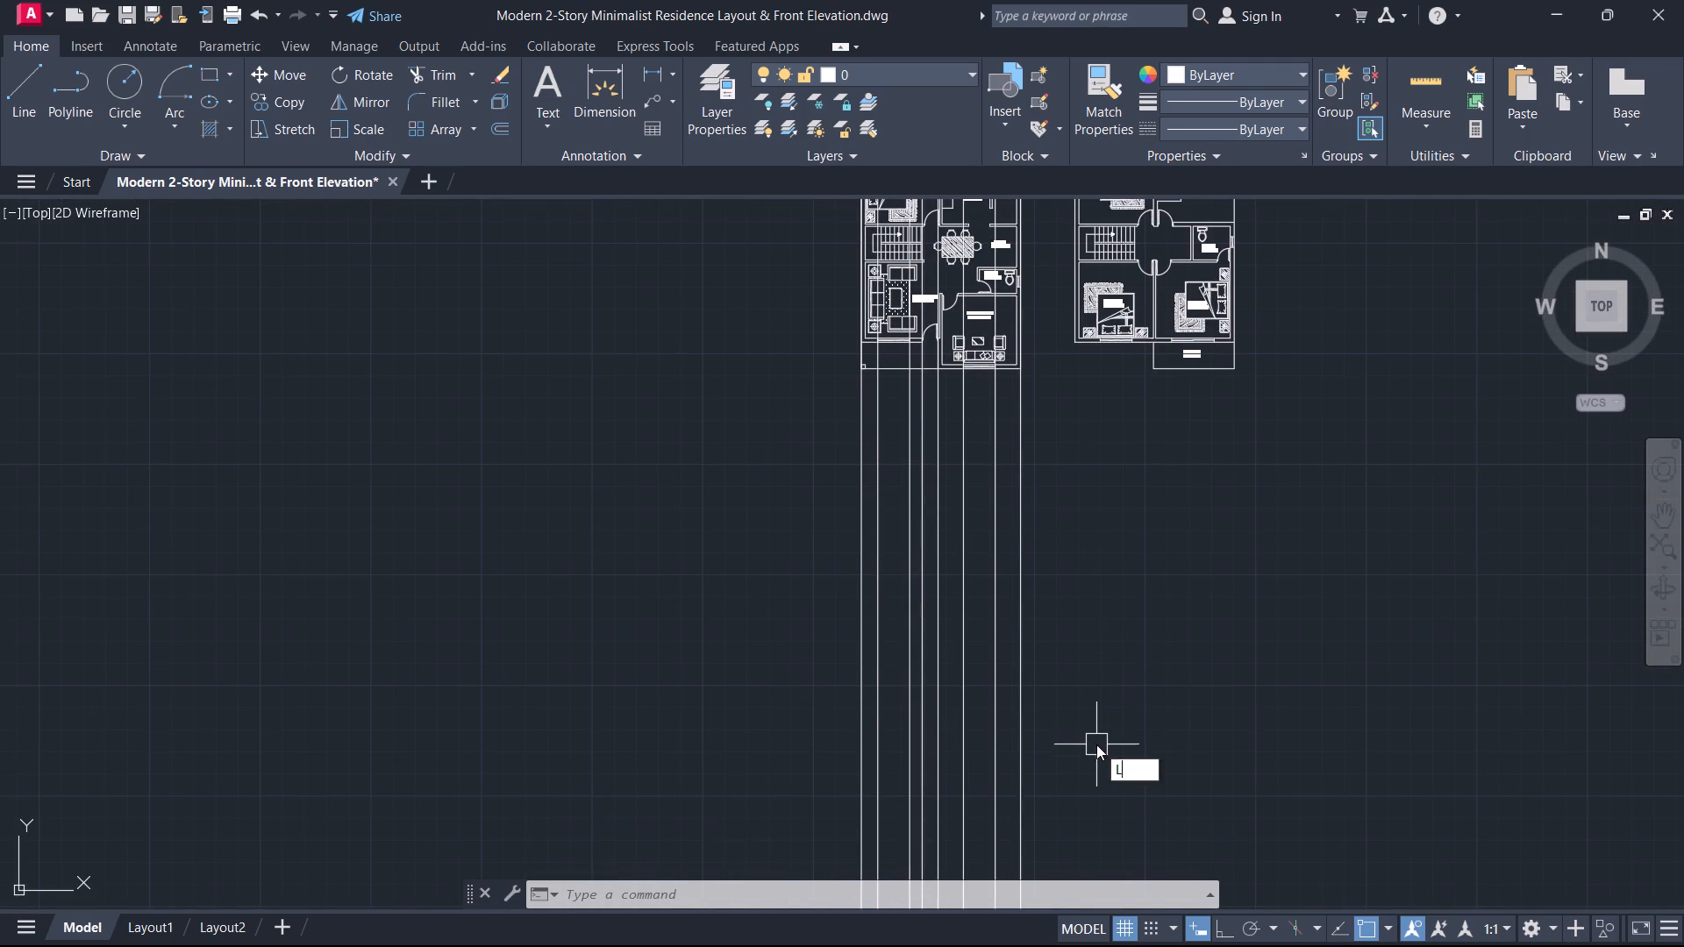
{"action": "key", "text": "space"}
{"action": "middle_click_drag", "start_coordinate": [1126, 621], "coordinate": [1113, 461]}
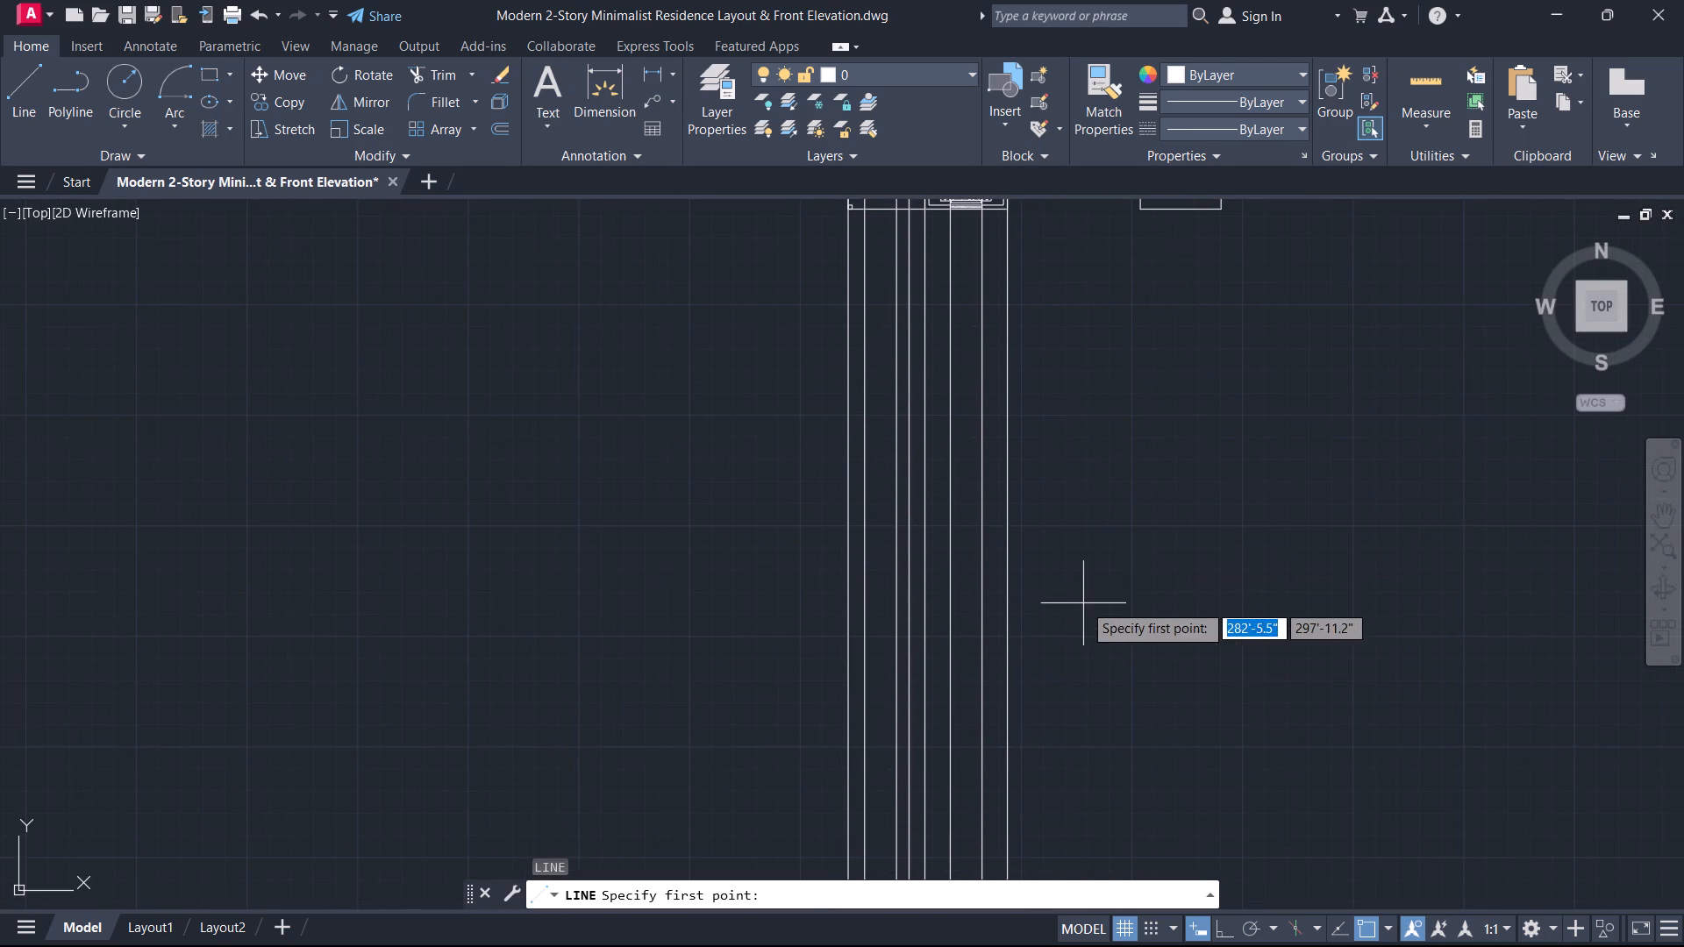
{"action": "left_click_drag", "start_coordinate": [1083, 603], "coordinate": [1075, 602]}
{"action": "left_click", "coordinate": [542, 609]}
{"action": "key", "text": "Escape"}
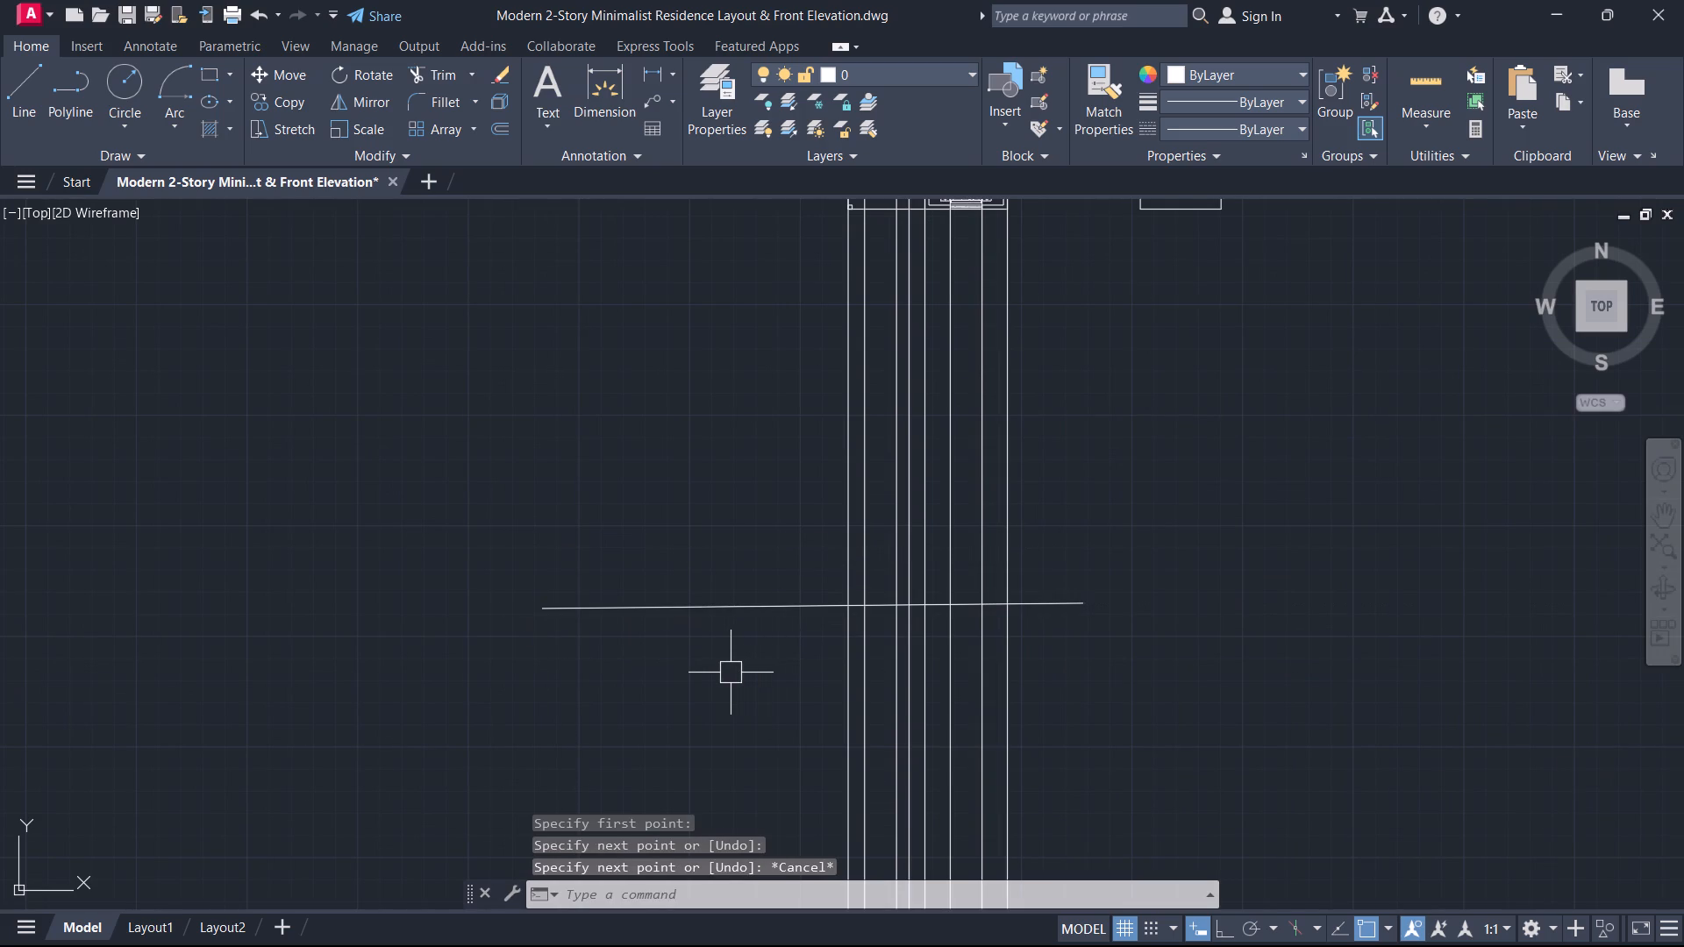
Draw a steep cutting line about 38'-8" long across the nearly horizontal line, west of the construction lines.
{"action": "key", "text": "l"}
{"action": "key", "text": "space"}
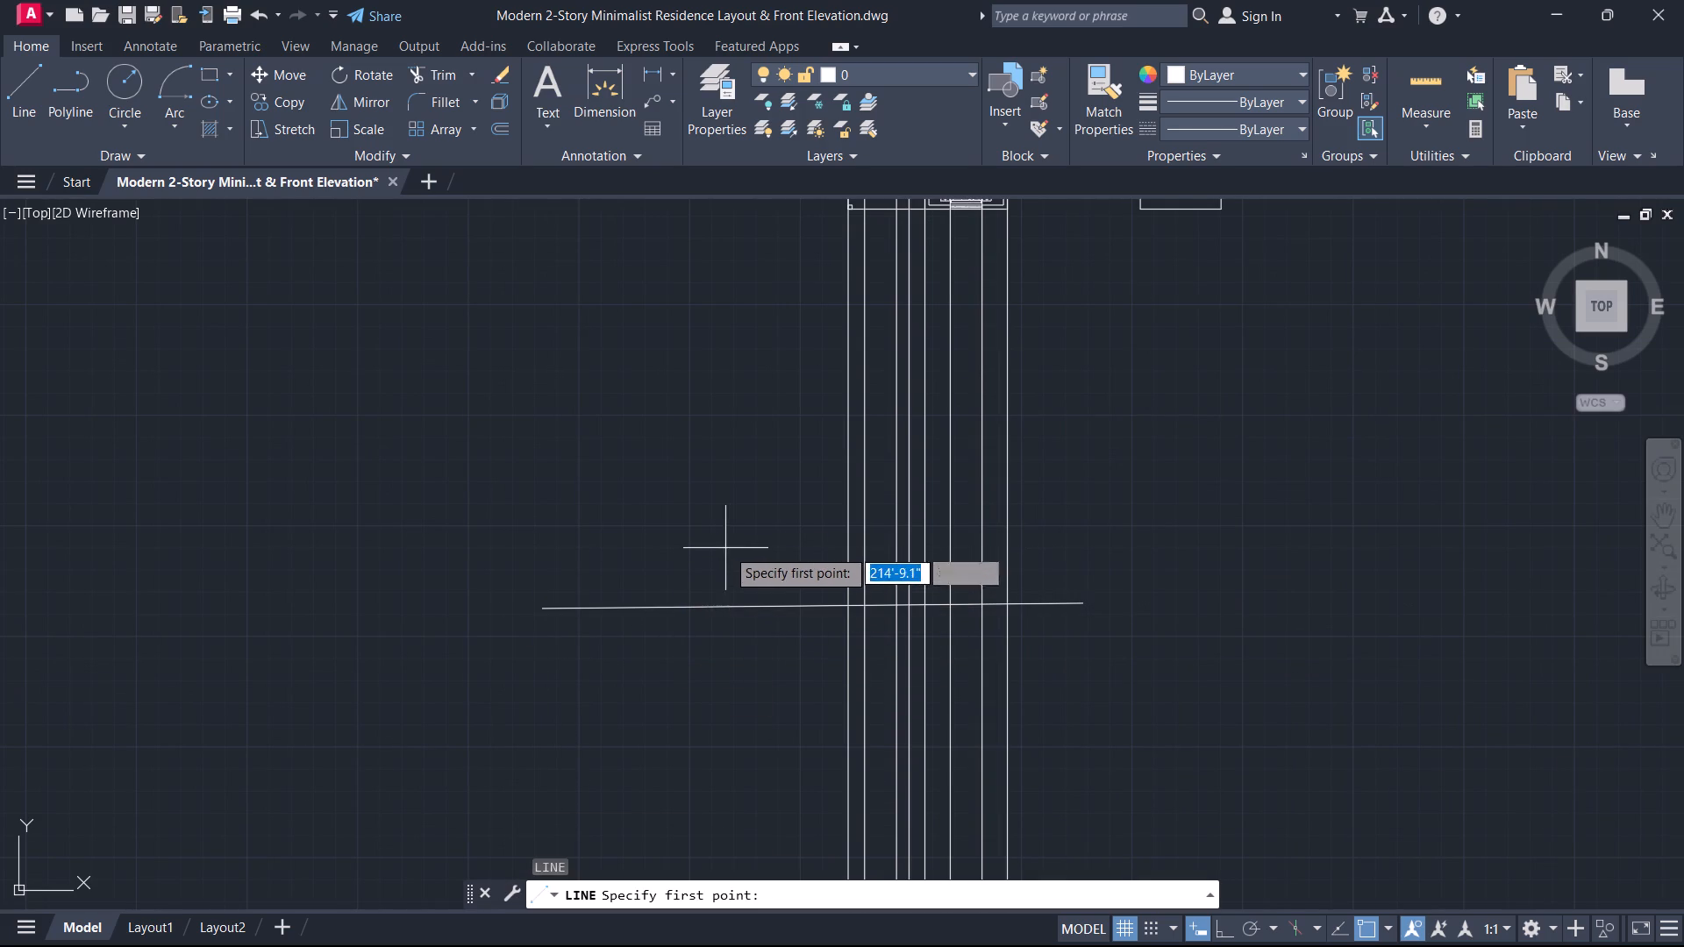
{"action": "left_click_drag", "start_coordinate": [765, 547], "coordinate": [763, 555]}
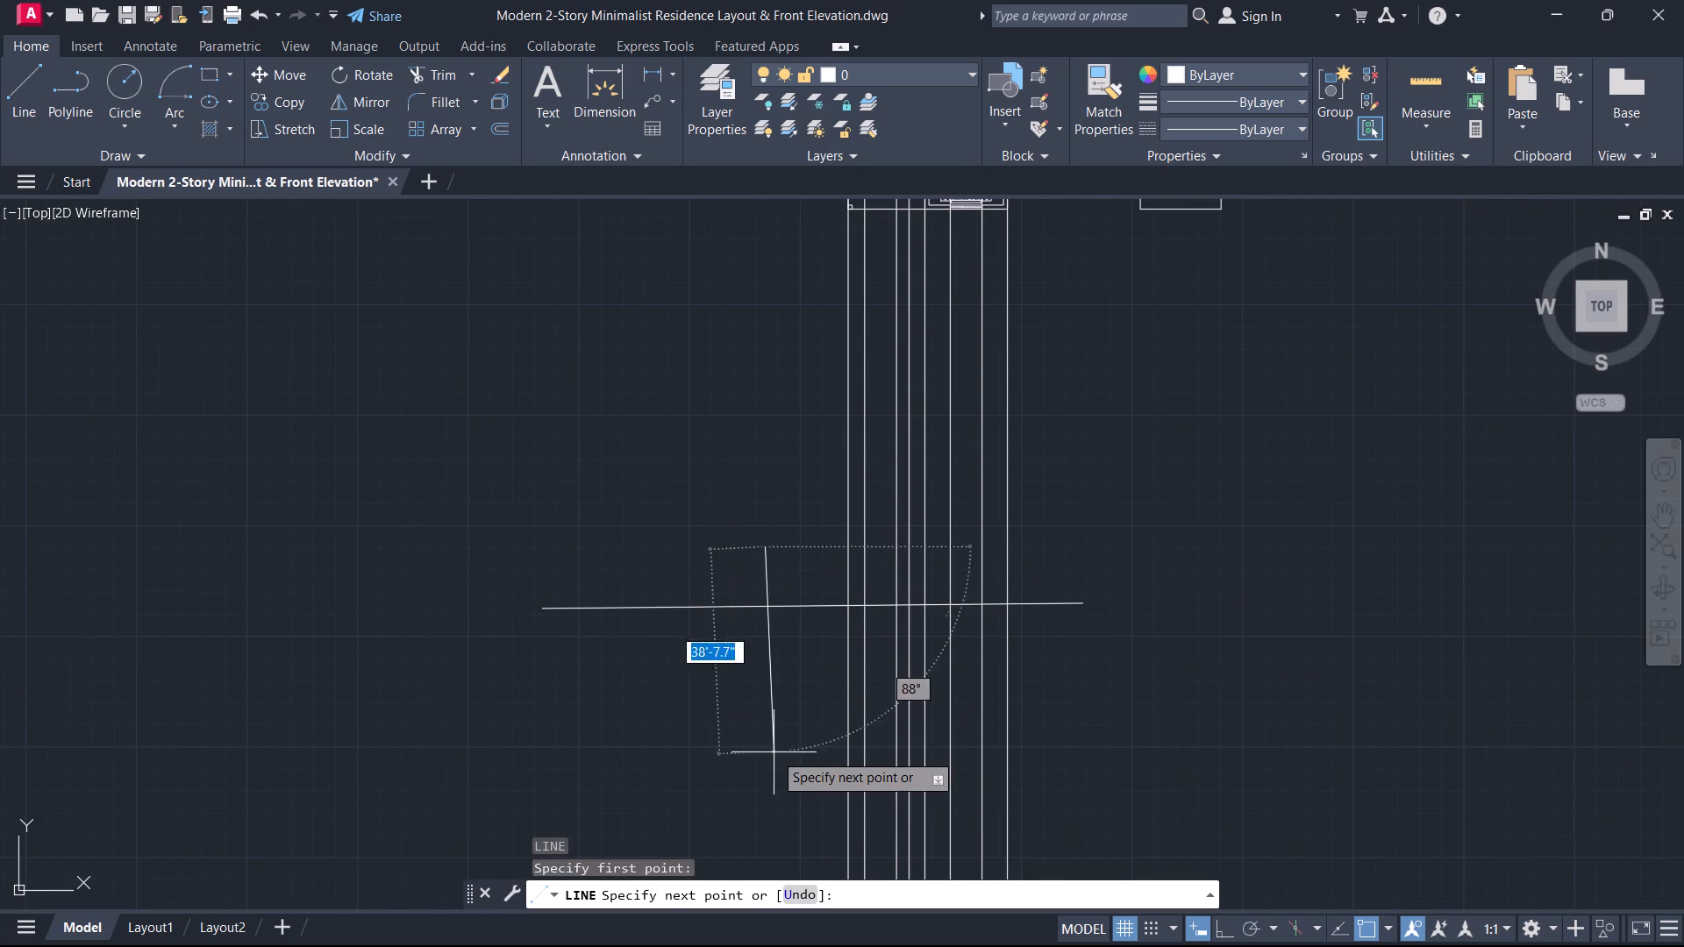
{"action": "left_click", "coordinate": [774, 752]}
{"action": "key", "text": "Escape"}
Trim off the nearly horizontal line's excess west of the cutting line and remove the cutting line's remaining pieces.
{"action": "type", "text": "TR"}
{"action": "key", "text": "space"}
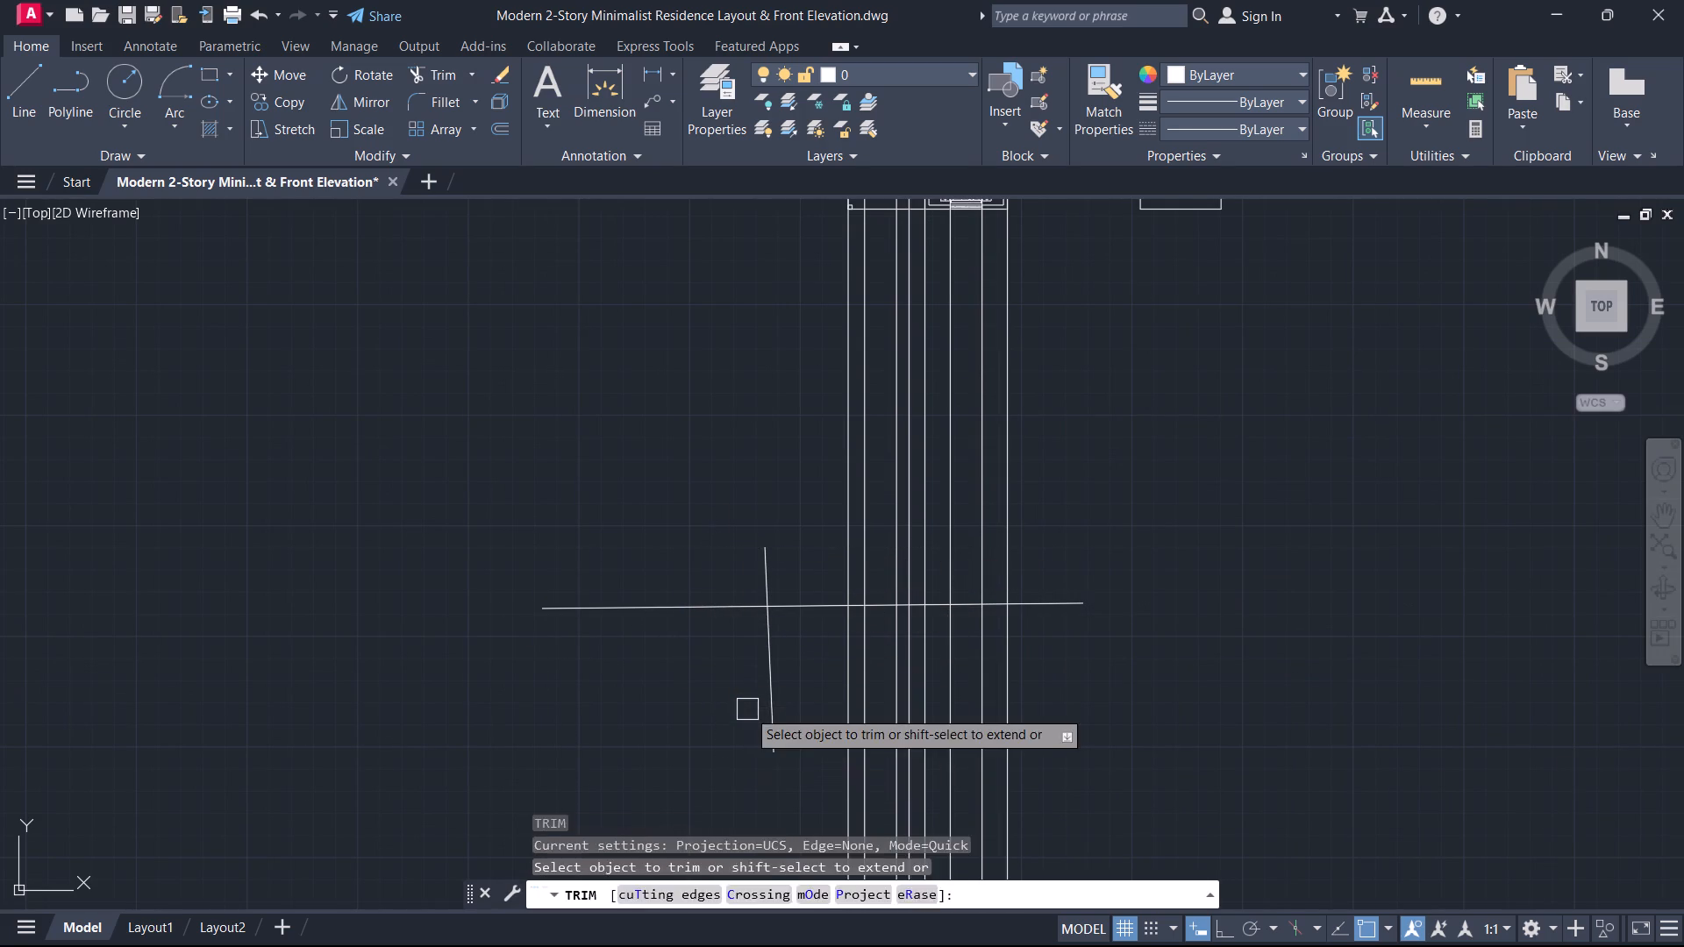
{"action": "left_click", "coordinate": [747, 708]}
{"action": "left_click", "coordinate": [687, 504]}
{"action": "left_click_drag", "start_coordinate": [704, 594], "coordinate": [692, 615]}
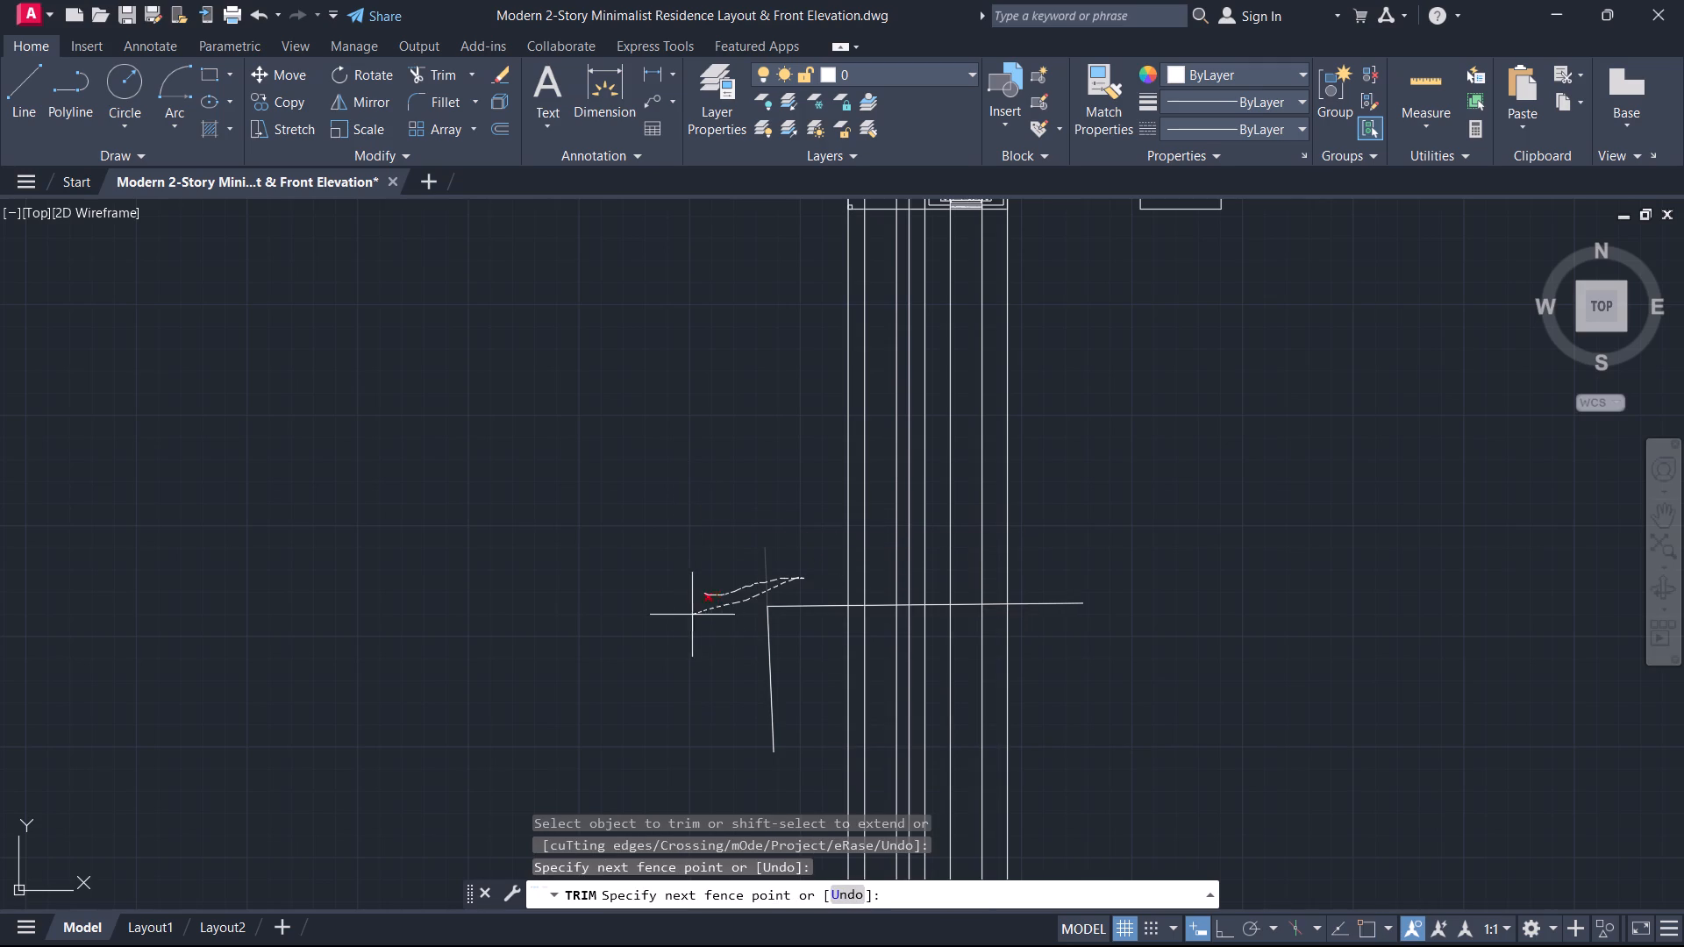
{"action": "left_click_drag", "start_coordinate": [692, 615], "coordinate": [789, 712]}
{"action": "key", "text": "Escape"}
{"action": "scroll", "coordinate": [760, 692], "scroll_direction": "down", "scroll_amount": 2}
{"action": "middle_click_drag", "start_coordinate": [735, 679], "coordinate": [639, 684]}
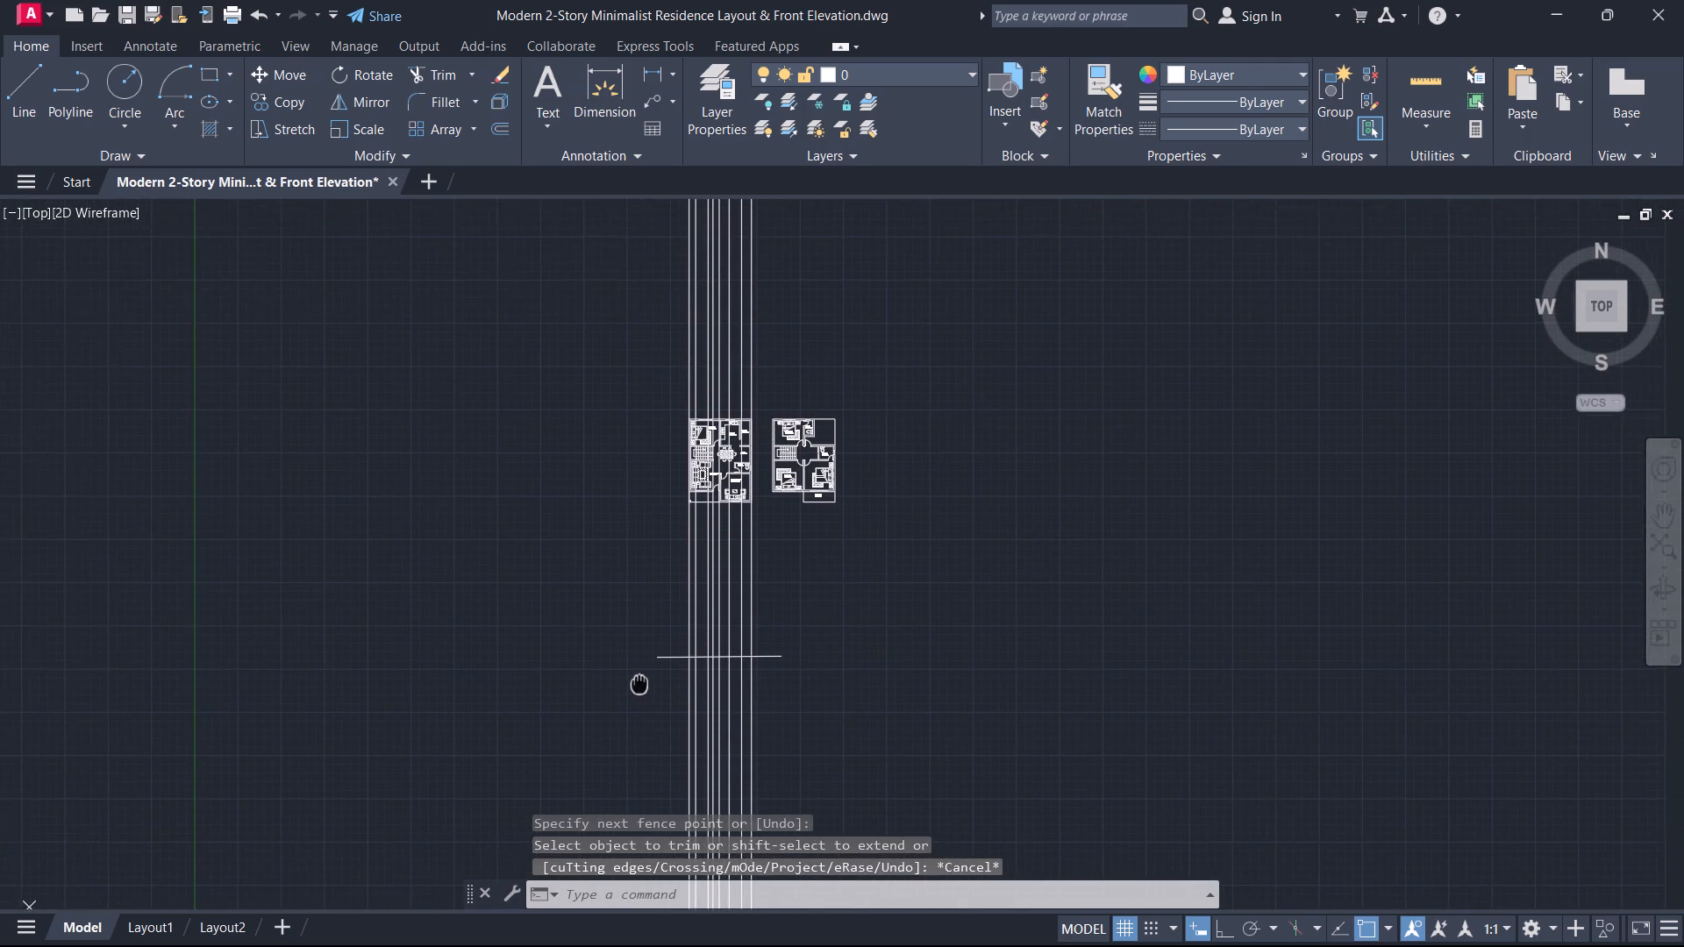
{"action": "middle_click_drag", "start_coordinate": [639, 684], "coordinate": [696, 642]}
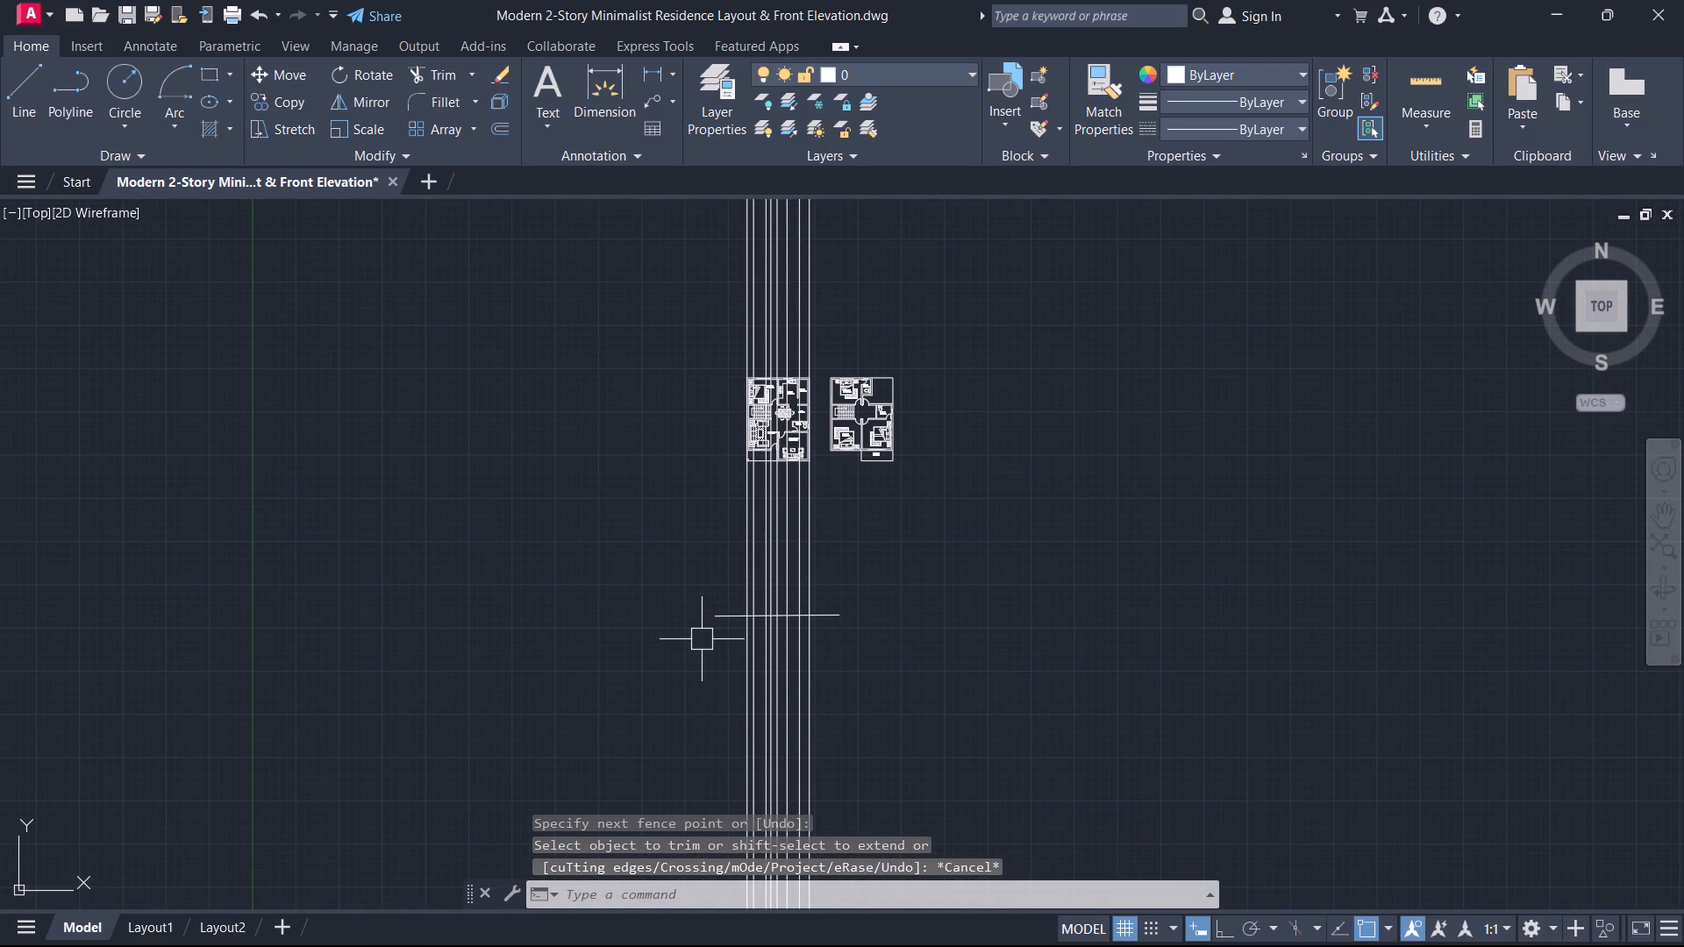
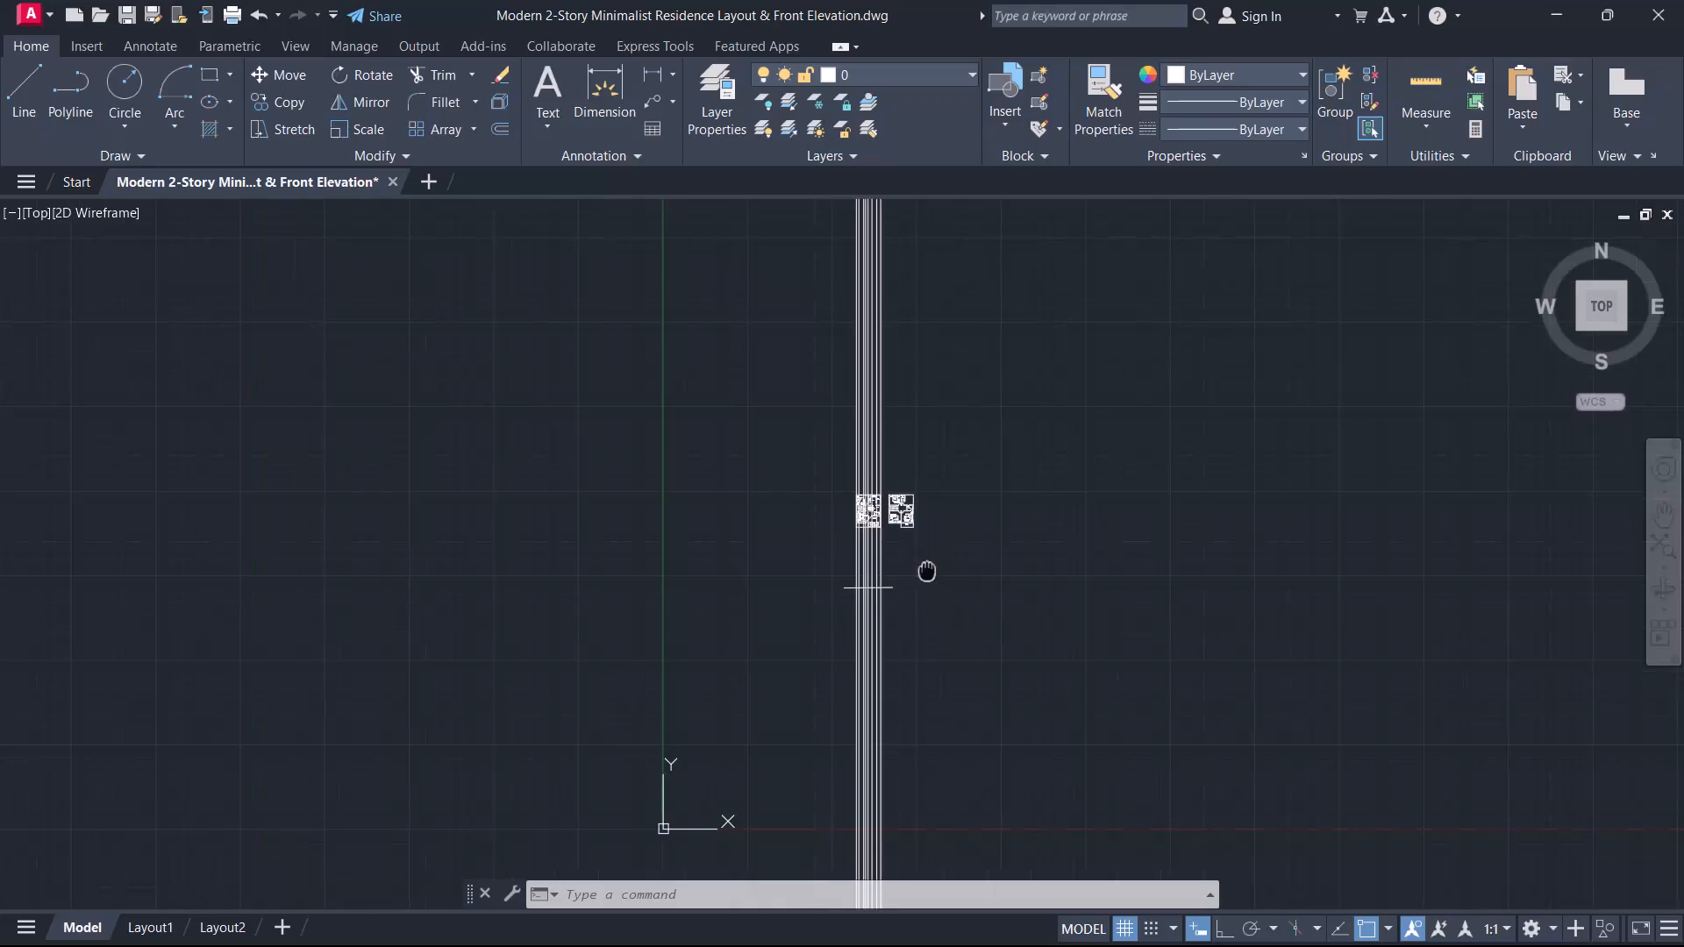
Start an Offset from the front elevation's nearly horizontal base line below the ground-floor plan.
{"action": "scroll", "coordinate": [910, 455], "scroll_direction": "up", "scroll_amount": 4}
{"action": "scroll", "coordinate": [661, 470], "scroll_direction": "up", "scroll_amount": 2}
{"action": "middle_click_drag", "start_coordinate": [660, 471], "coordinate": [760, 514]}
{"action": "scroll", "coordinate": [751, 516], "scroll_direction": "down", "scroll_amount": 4}
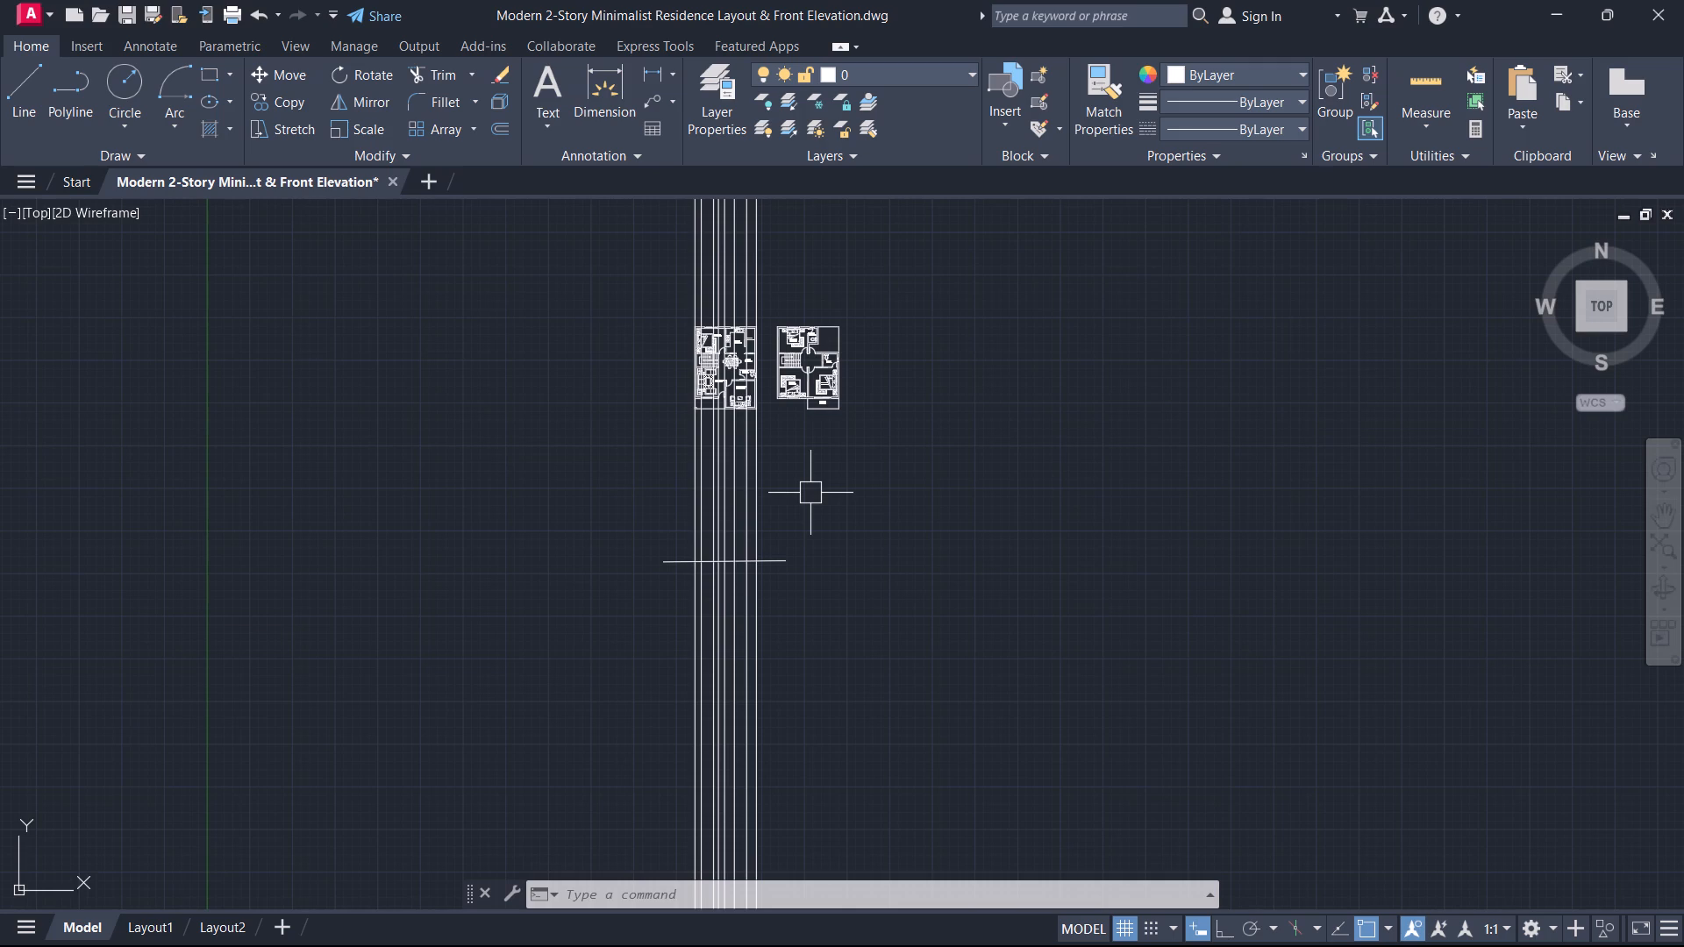
{"action": "type", "text": "O"}
{"action": "key", "text": "space"}
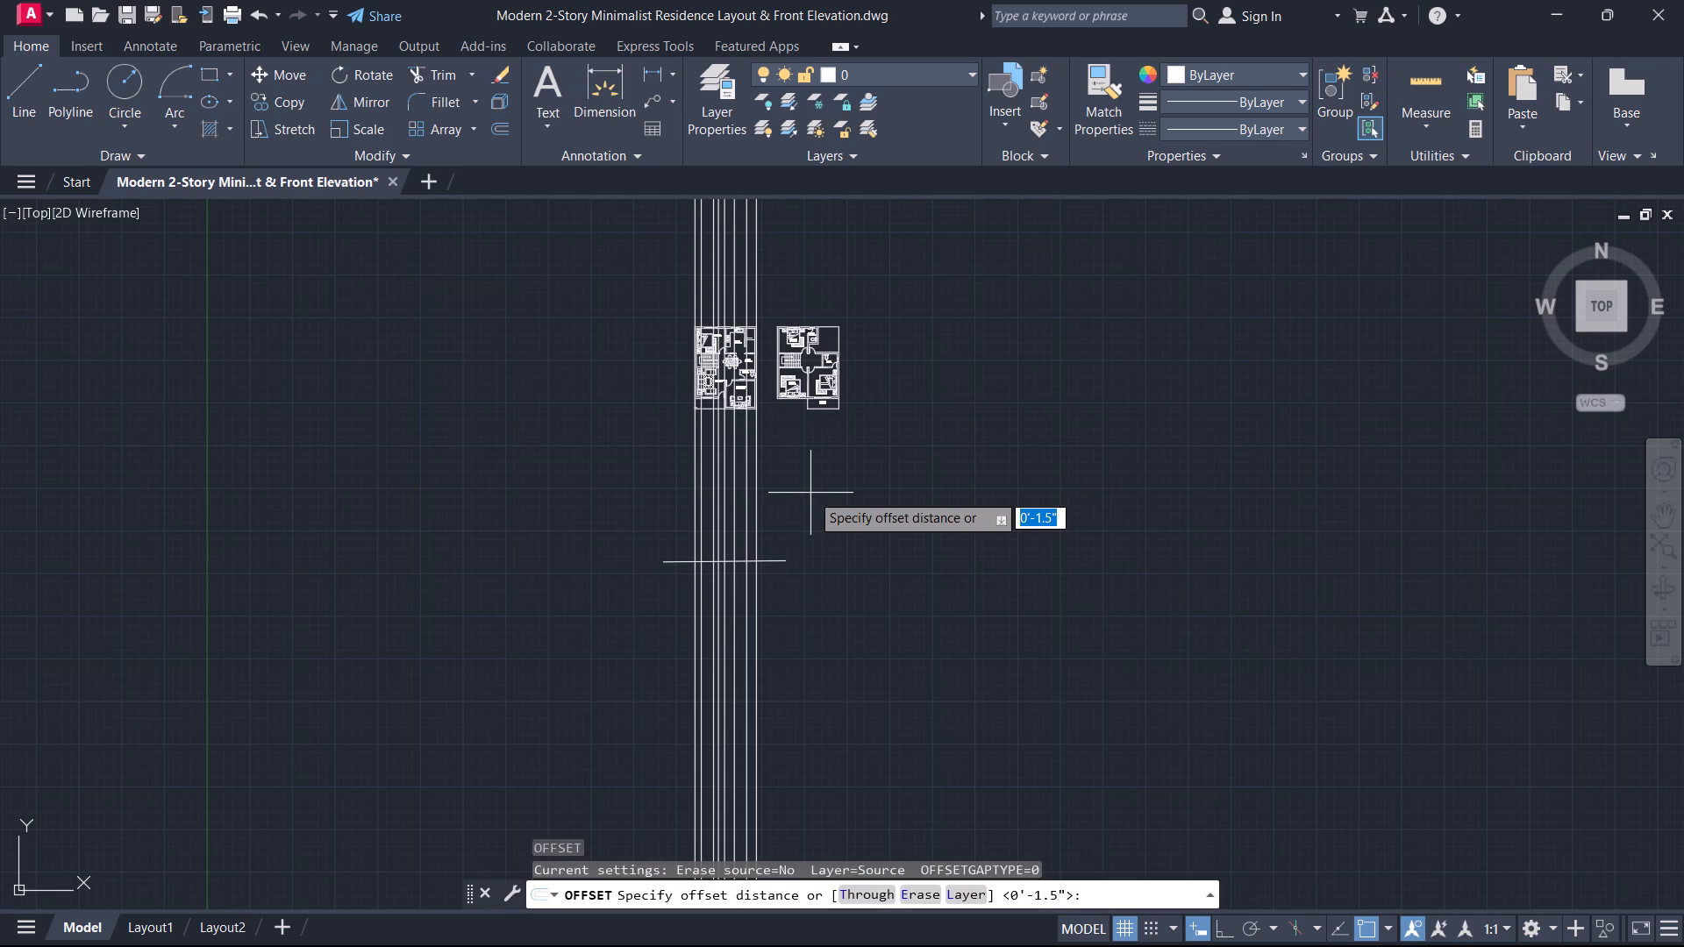
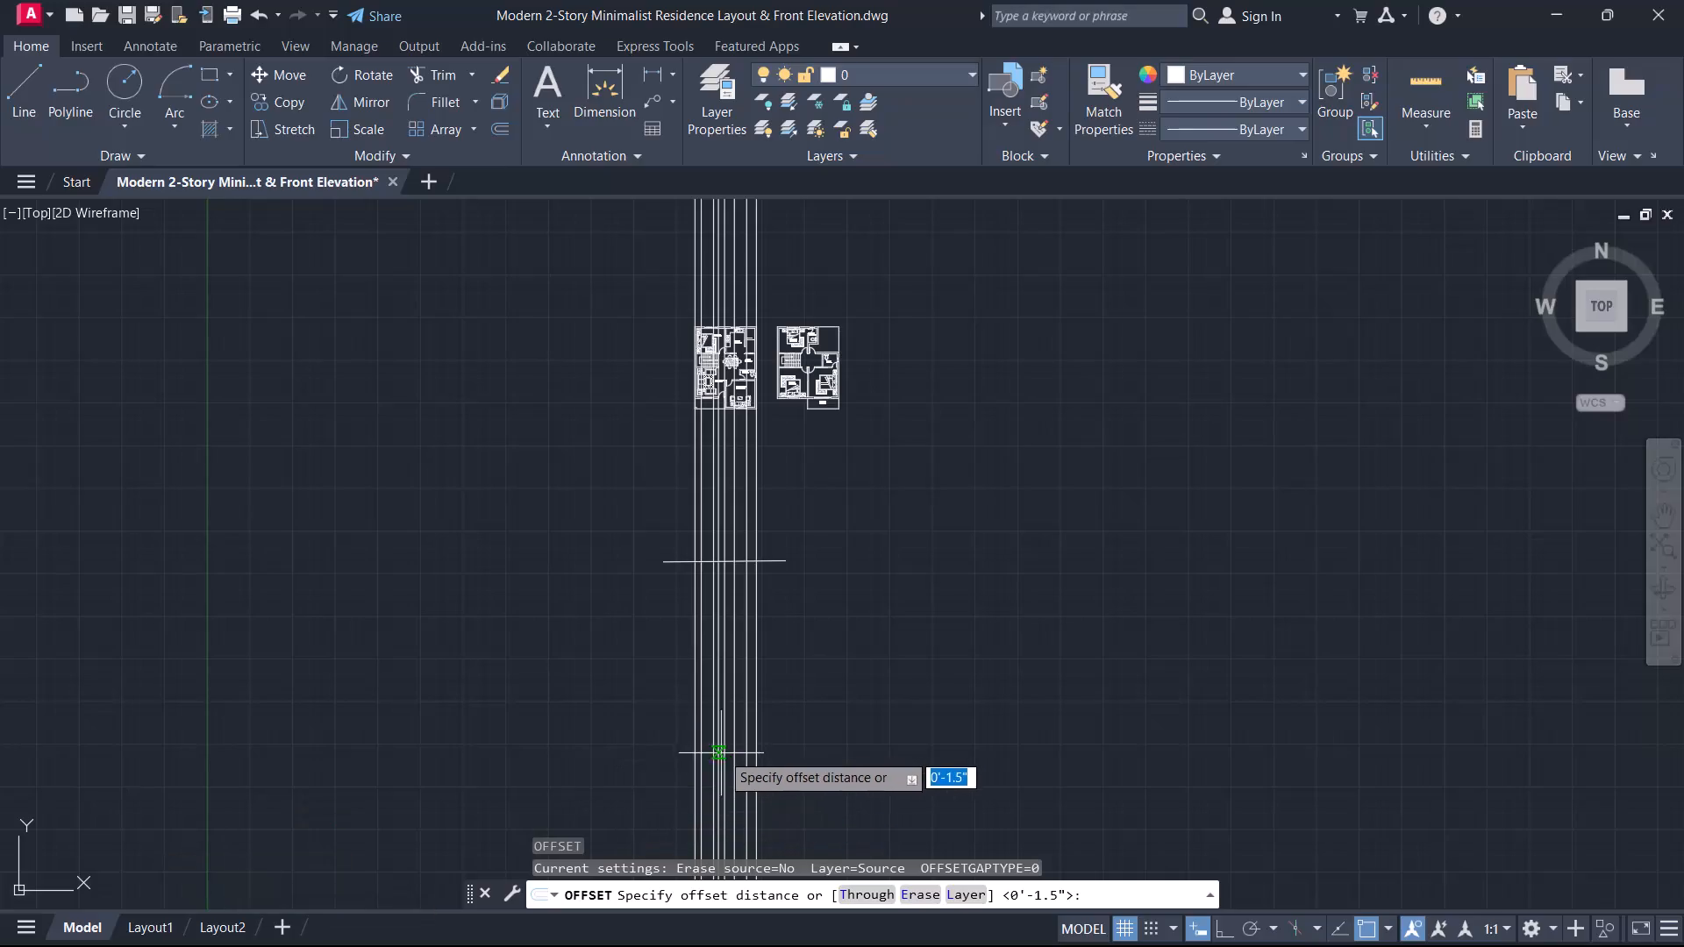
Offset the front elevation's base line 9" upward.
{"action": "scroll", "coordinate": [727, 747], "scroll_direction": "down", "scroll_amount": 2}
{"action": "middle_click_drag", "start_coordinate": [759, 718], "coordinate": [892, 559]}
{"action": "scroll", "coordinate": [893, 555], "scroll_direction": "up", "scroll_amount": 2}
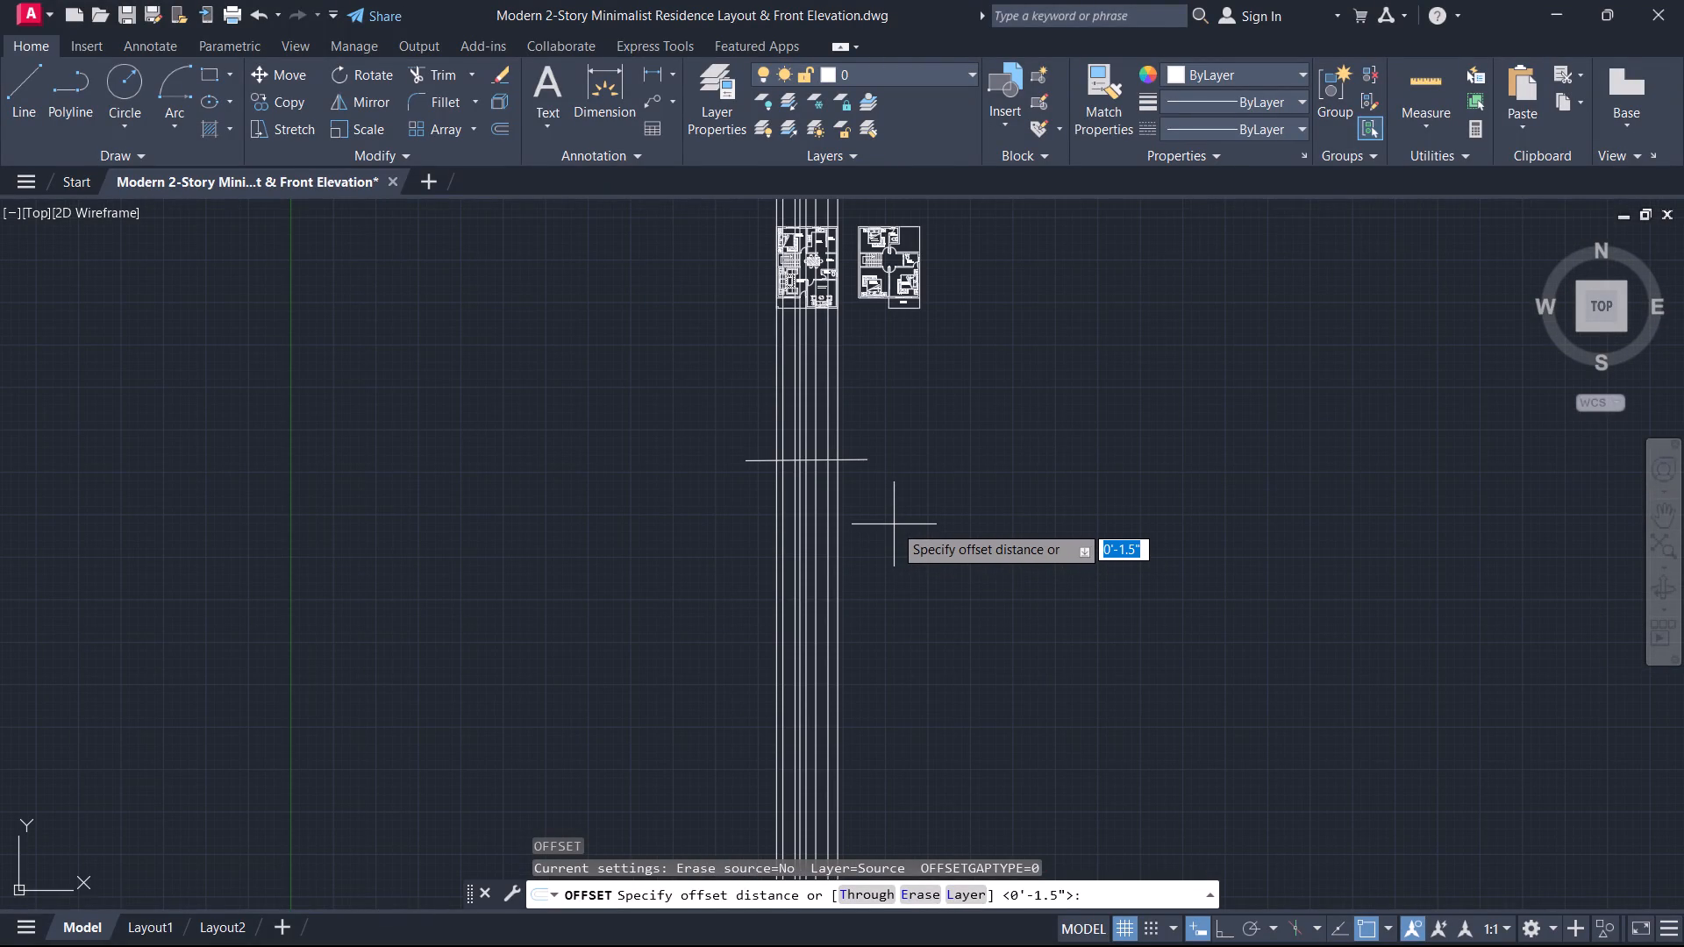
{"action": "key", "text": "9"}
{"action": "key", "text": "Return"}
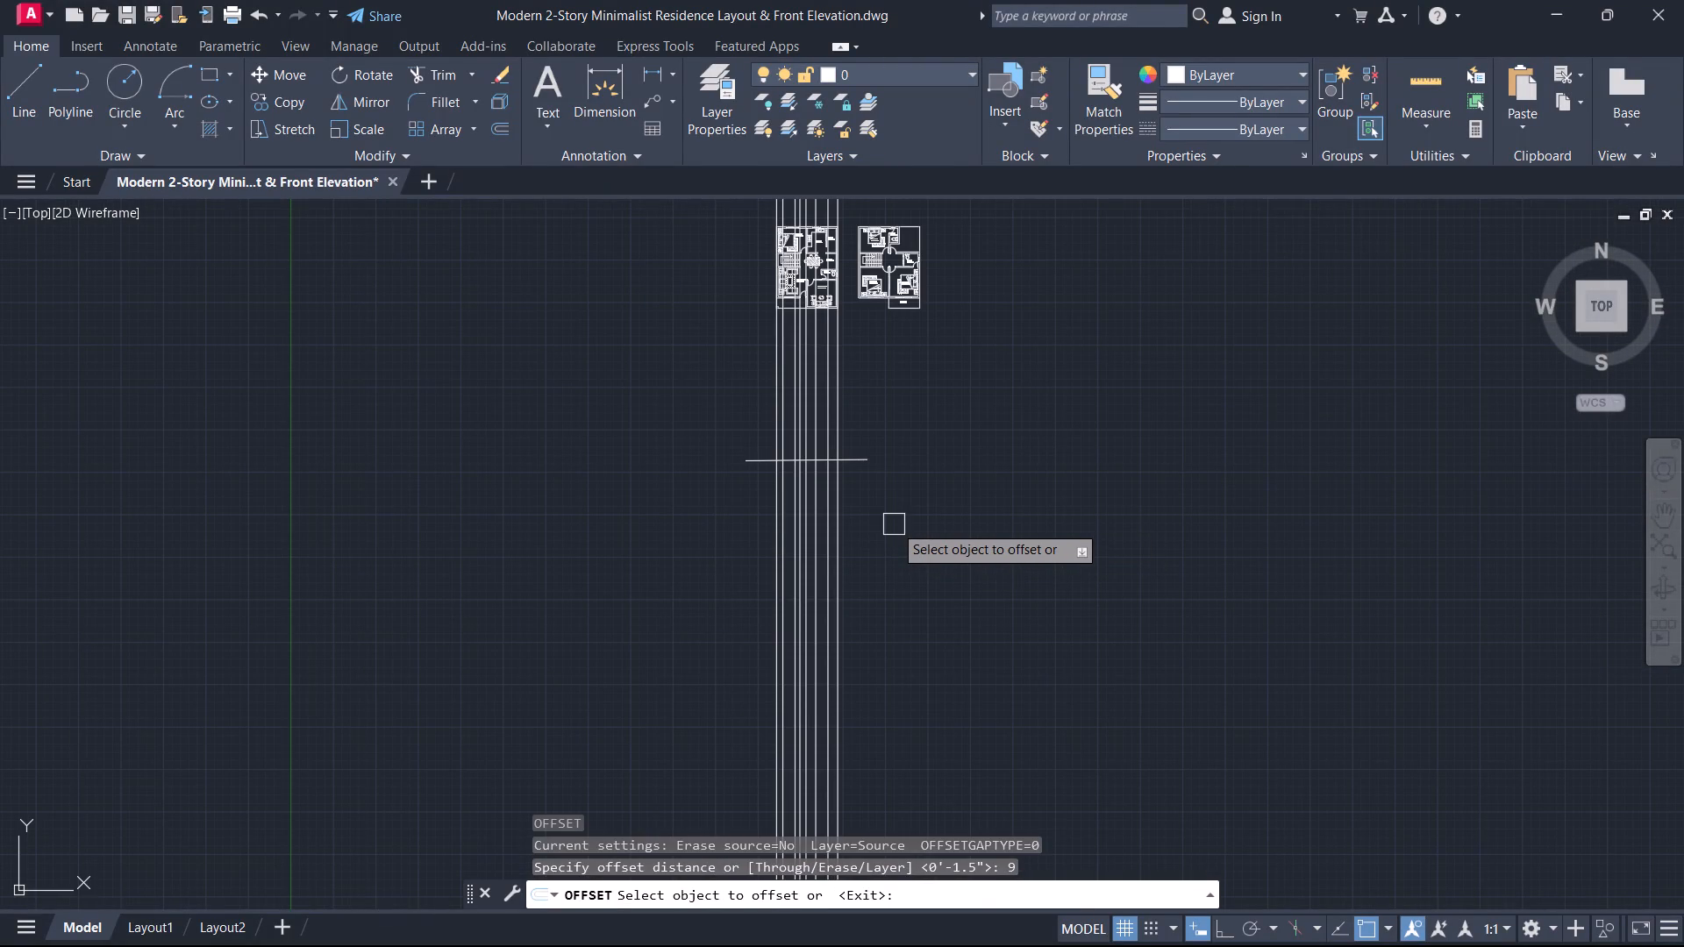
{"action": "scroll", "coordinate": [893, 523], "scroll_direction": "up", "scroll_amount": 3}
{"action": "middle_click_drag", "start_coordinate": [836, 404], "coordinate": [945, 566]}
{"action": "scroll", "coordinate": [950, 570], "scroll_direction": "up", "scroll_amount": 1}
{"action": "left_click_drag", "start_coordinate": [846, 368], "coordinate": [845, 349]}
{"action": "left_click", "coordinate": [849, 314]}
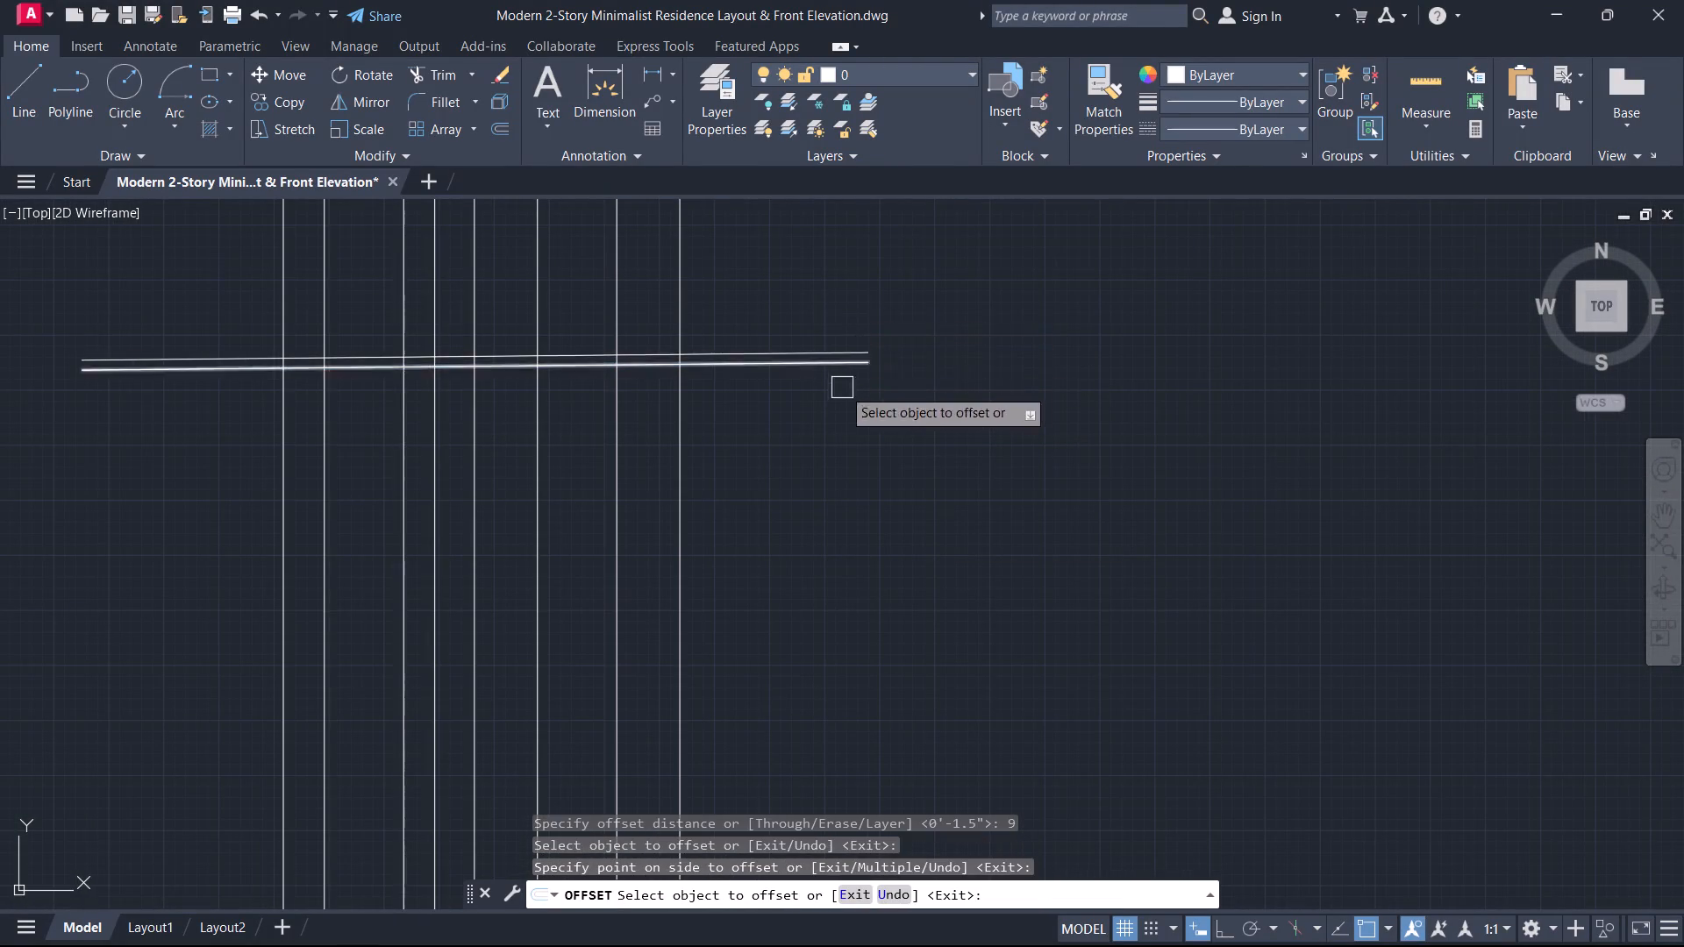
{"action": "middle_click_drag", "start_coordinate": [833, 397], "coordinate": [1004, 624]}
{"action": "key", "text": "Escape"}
Offset the front elevation's base line 1' upward.
{"action": "scroll", "coordinate": [1022, 604], "scroll_direction": "up", "scroll_amount": 2}
{"action": "middle_click_drag", "start_coordinate": [1024, 589], "coordinate": [1035, 680]}
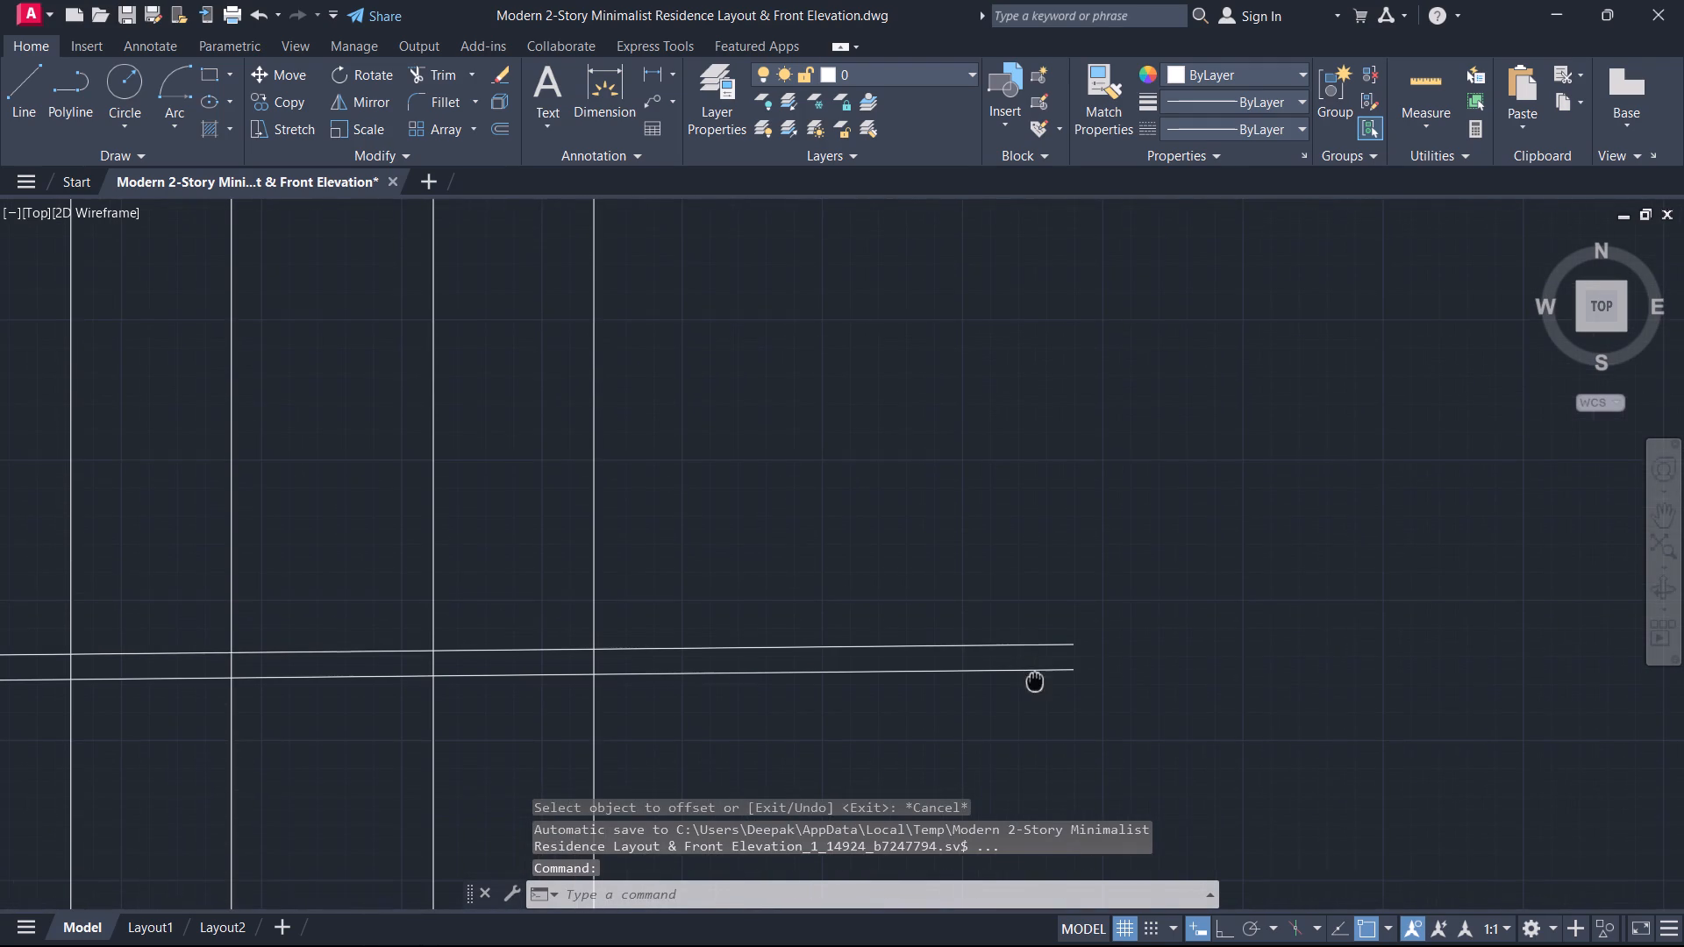
{"action": "middle_click_drag", "start_coordinate": [1035, 680], "coordinate": [1035, 683]}
{"action": "key", "text": "o"}
{"action": "key", "text": "space"}
{"action": "key", "text": "1"}
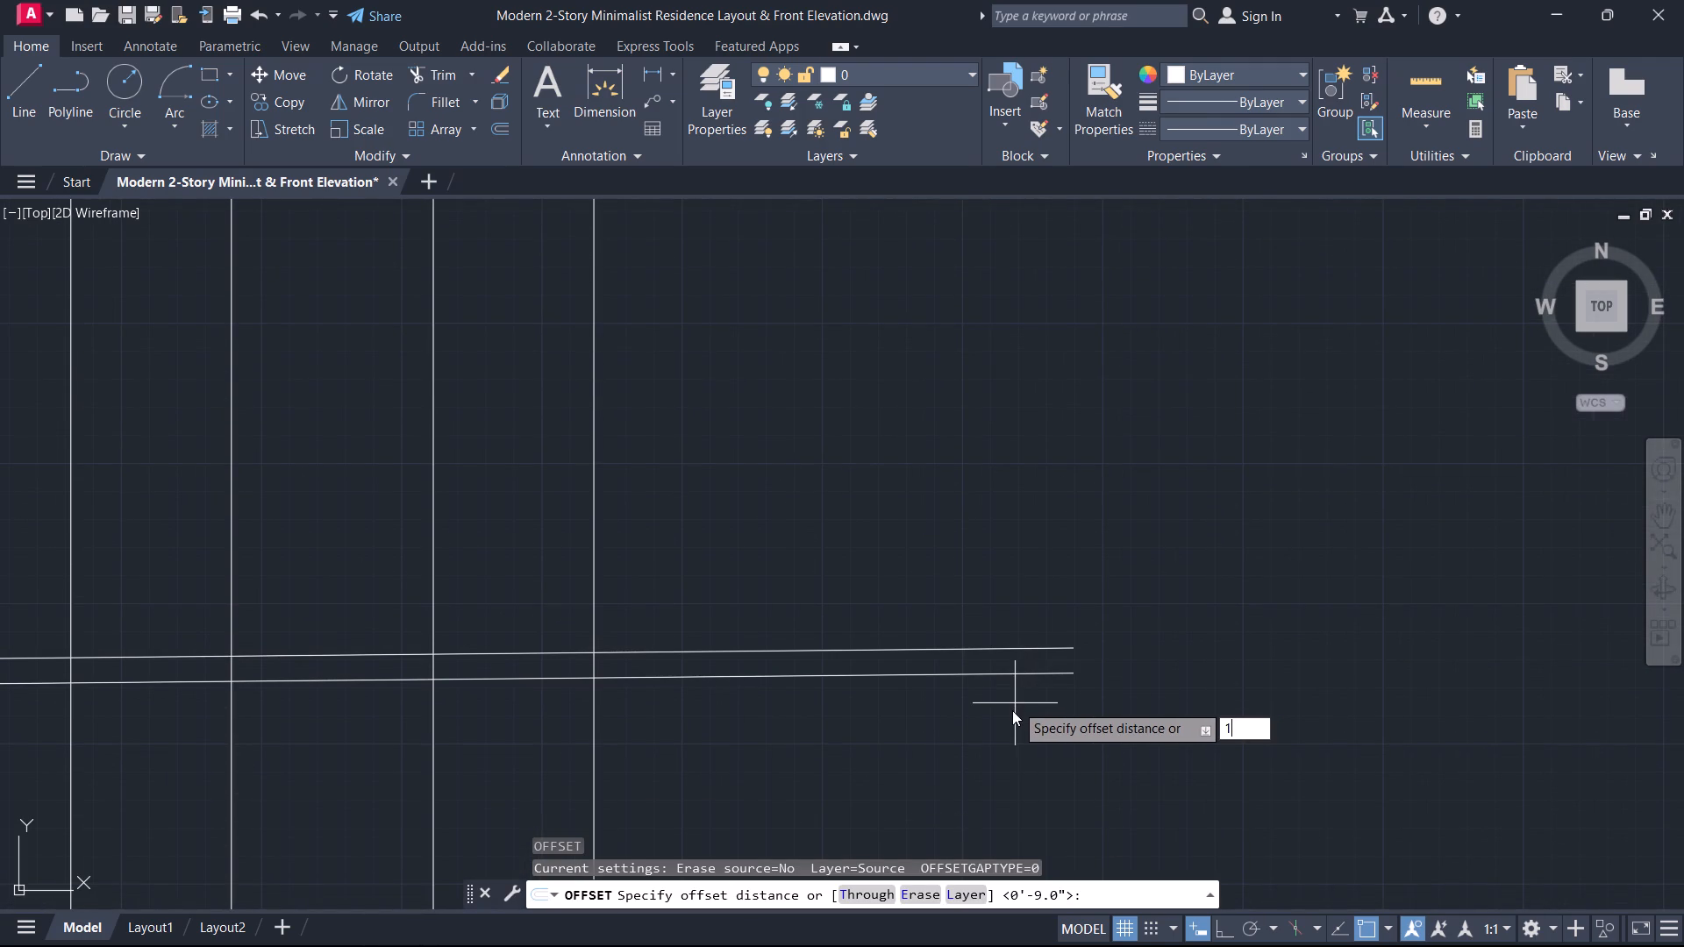
{"action": "key", "text": "apostrophe"}
{"action": "key", "text": "Return"}
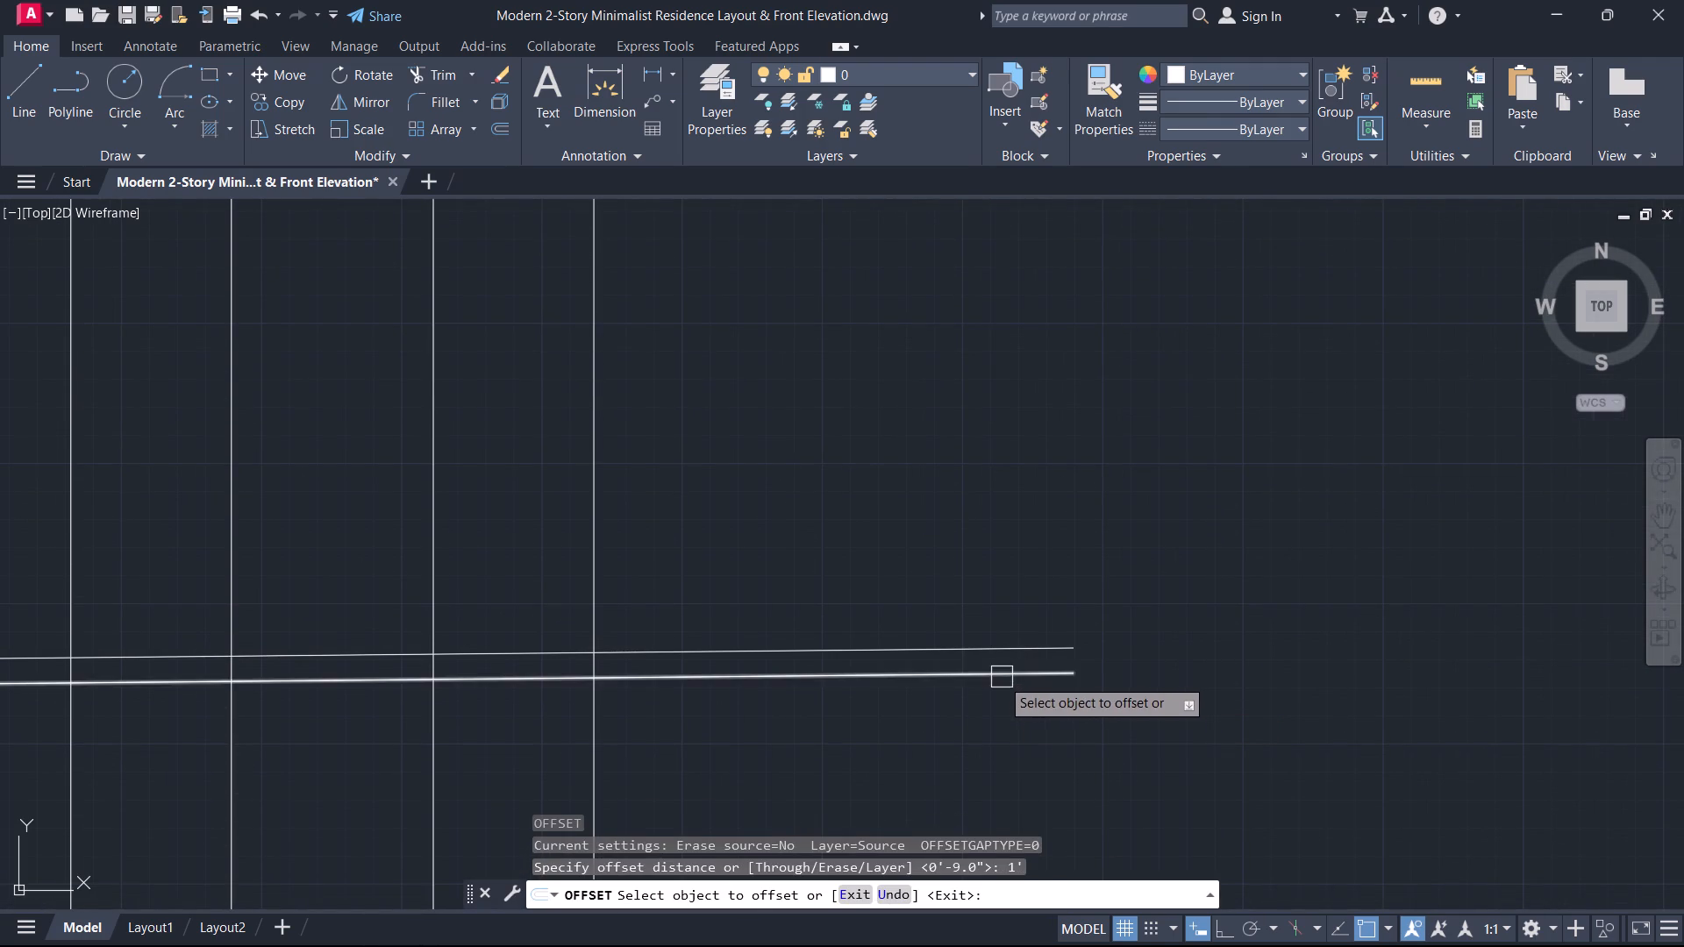
{"action": "left_click", "coordinate": [1001, 678]}
{"action": "left_click", "coordinate": [988, 562]}
{"action": "key", "text": "Escape"}
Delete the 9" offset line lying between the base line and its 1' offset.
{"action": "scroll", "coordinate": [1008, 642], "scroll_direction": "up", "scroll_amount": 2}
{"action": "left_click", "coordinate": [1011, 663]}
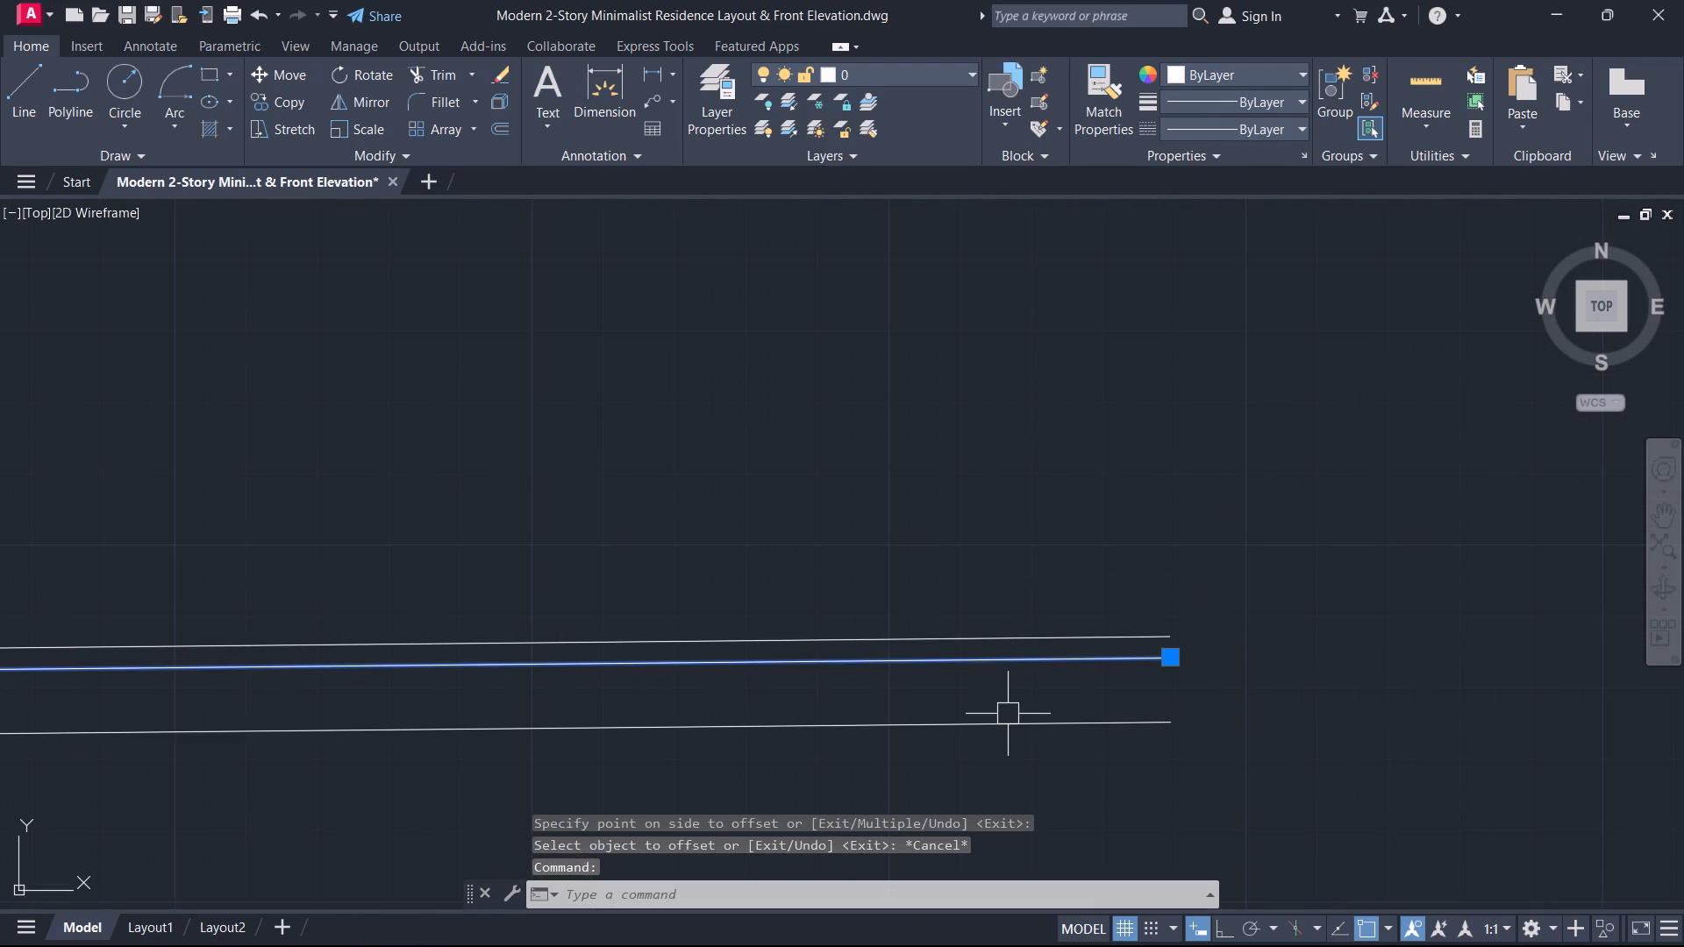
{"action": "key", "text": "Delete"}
Trim away the portions of all vertical construction lines extending below the elevation's base line.
{"action": "scroll", "coordinate": [1003, 719], "scroll_direction": "down", "scroll_amount": 3}
{"action": "middle_click_drag", "start_coordinate": [1003, 718], "coordinate": [1331, 530]}
{"action": "scroll", "coordinate": [1333, 529], "scroll_direction": "down", "scroll_amount": 3}
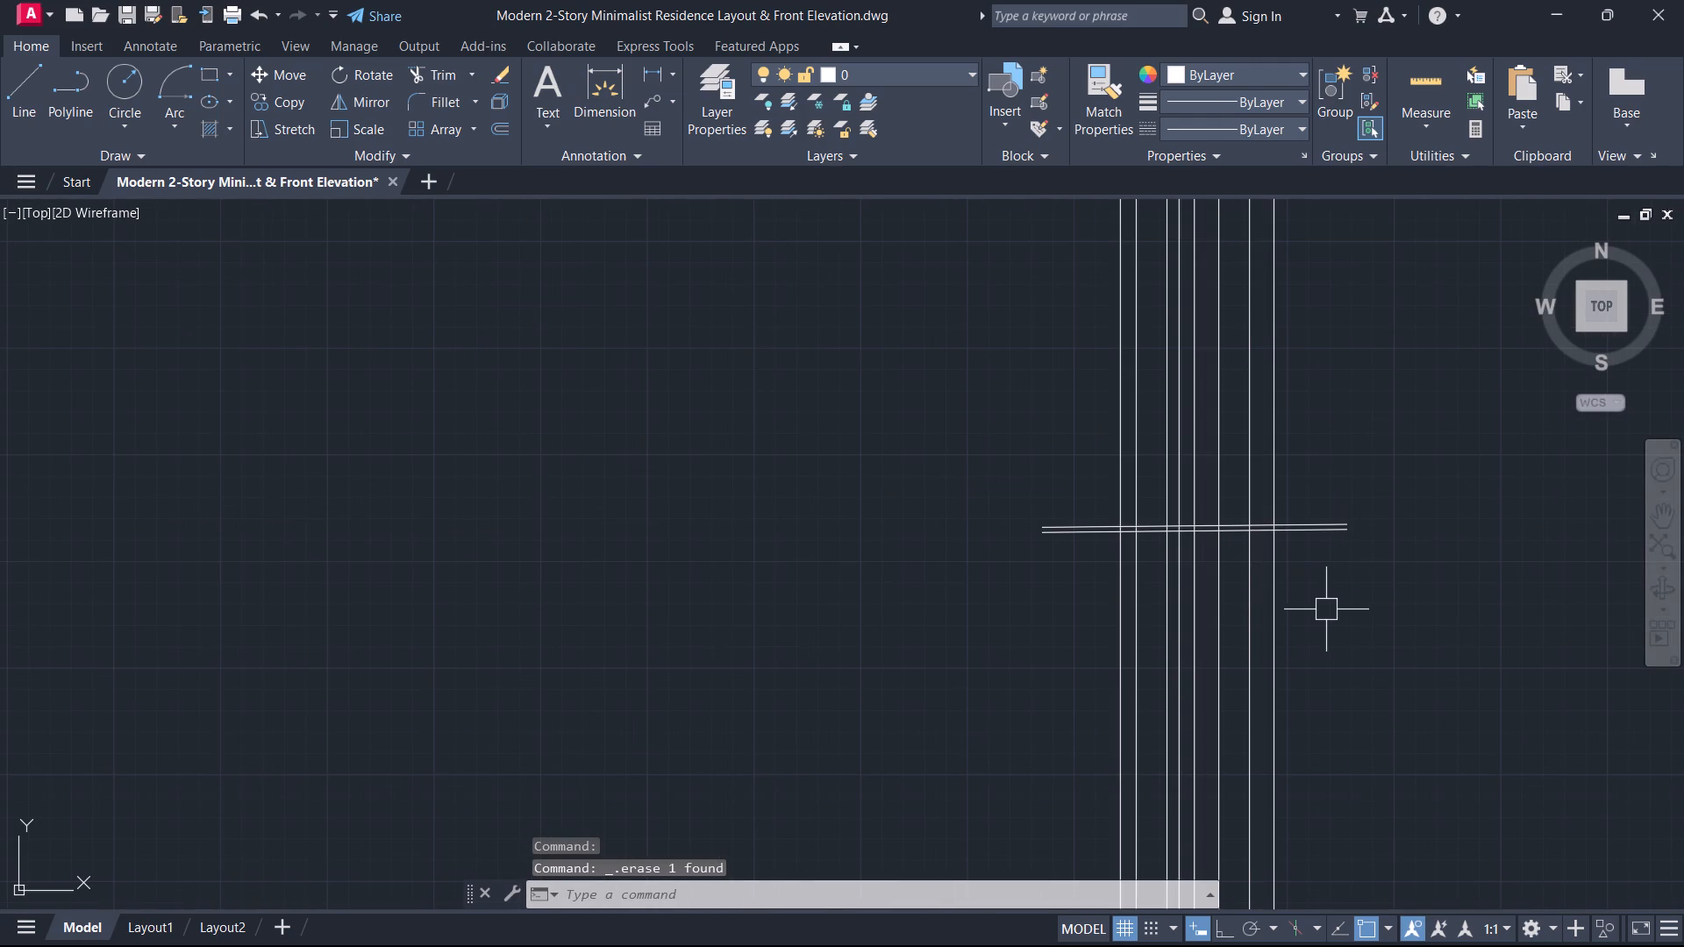
{"action": "key", "text": "t"}
{"action": "key", "text": "r"}
{"action": "key", "text": "space"}
{"action": "left_click_drag", "start_coordinate": [1380, 635], "coordinate": [1351, 632]}
{"action": "left_click", "coordinate": [949, 682]}
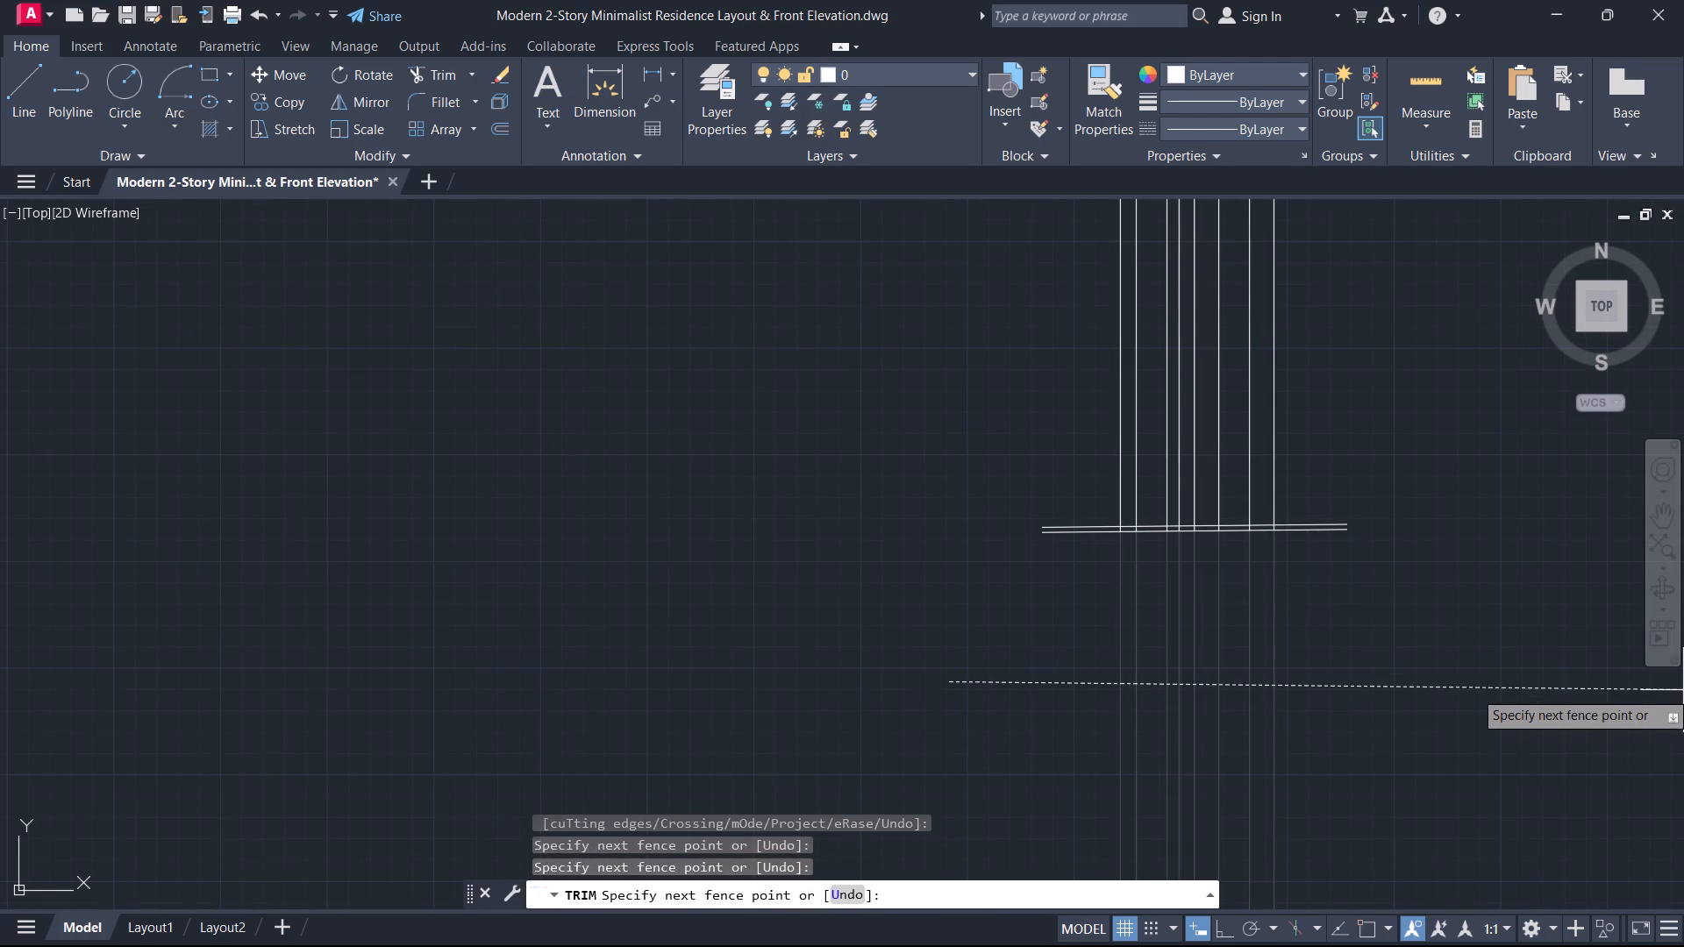
{"action": "left_click", "coordinate": [1598, 689]}
{"action": "key", "text": "Escape"}
Trim the inner vertical construction lines between the base line and its 1' offset, keeping the two outermost lines.
{"action": "middle_click_drag", "start_coordinate": [1415, 695], "coordinate": [1276, 946]}
{"action": "scroll", "coordinate": [1222, 858], "scroll_direction": "up", "scroll_amount": 4}
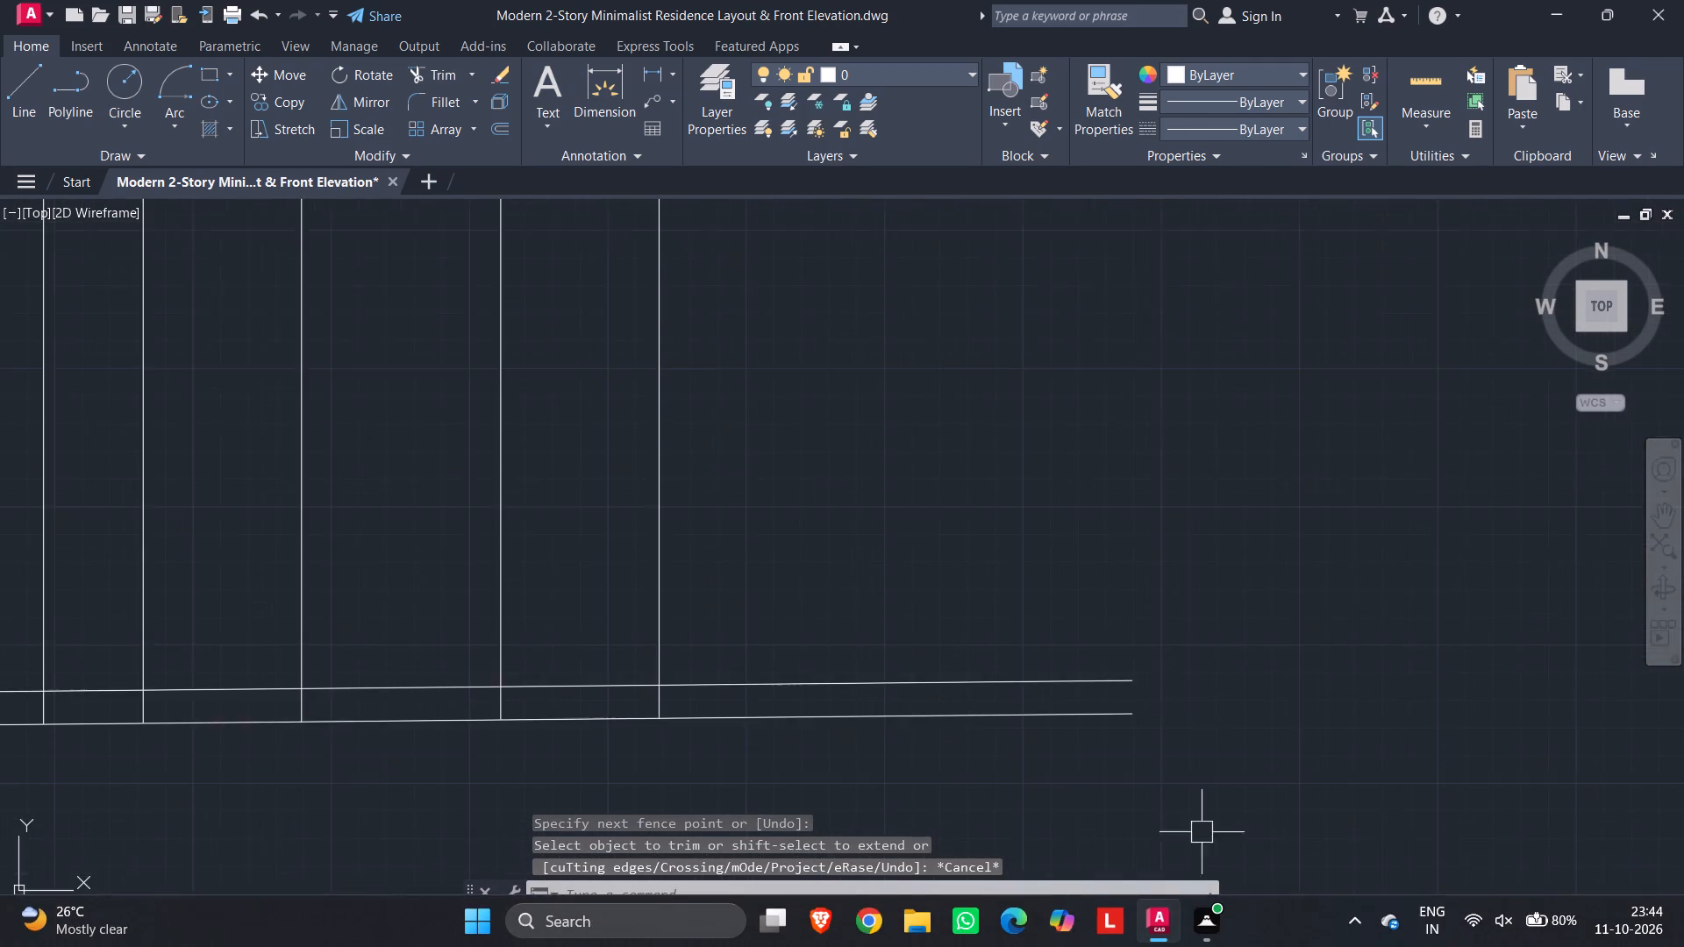
{"action": "middle_click_drag", "start_coordinate": [948, 784], "coordinate": [1641, 698]}
{"action": "scroll", "coordinate": [948, 784], "scroll_direction": "up", "scroll_amount": 1}
{"action": "key", "text": "space"}
{"action": "scroll", "coordinate": [1218, 585], "scroll_direction": "up", "scroll_amount": 1}
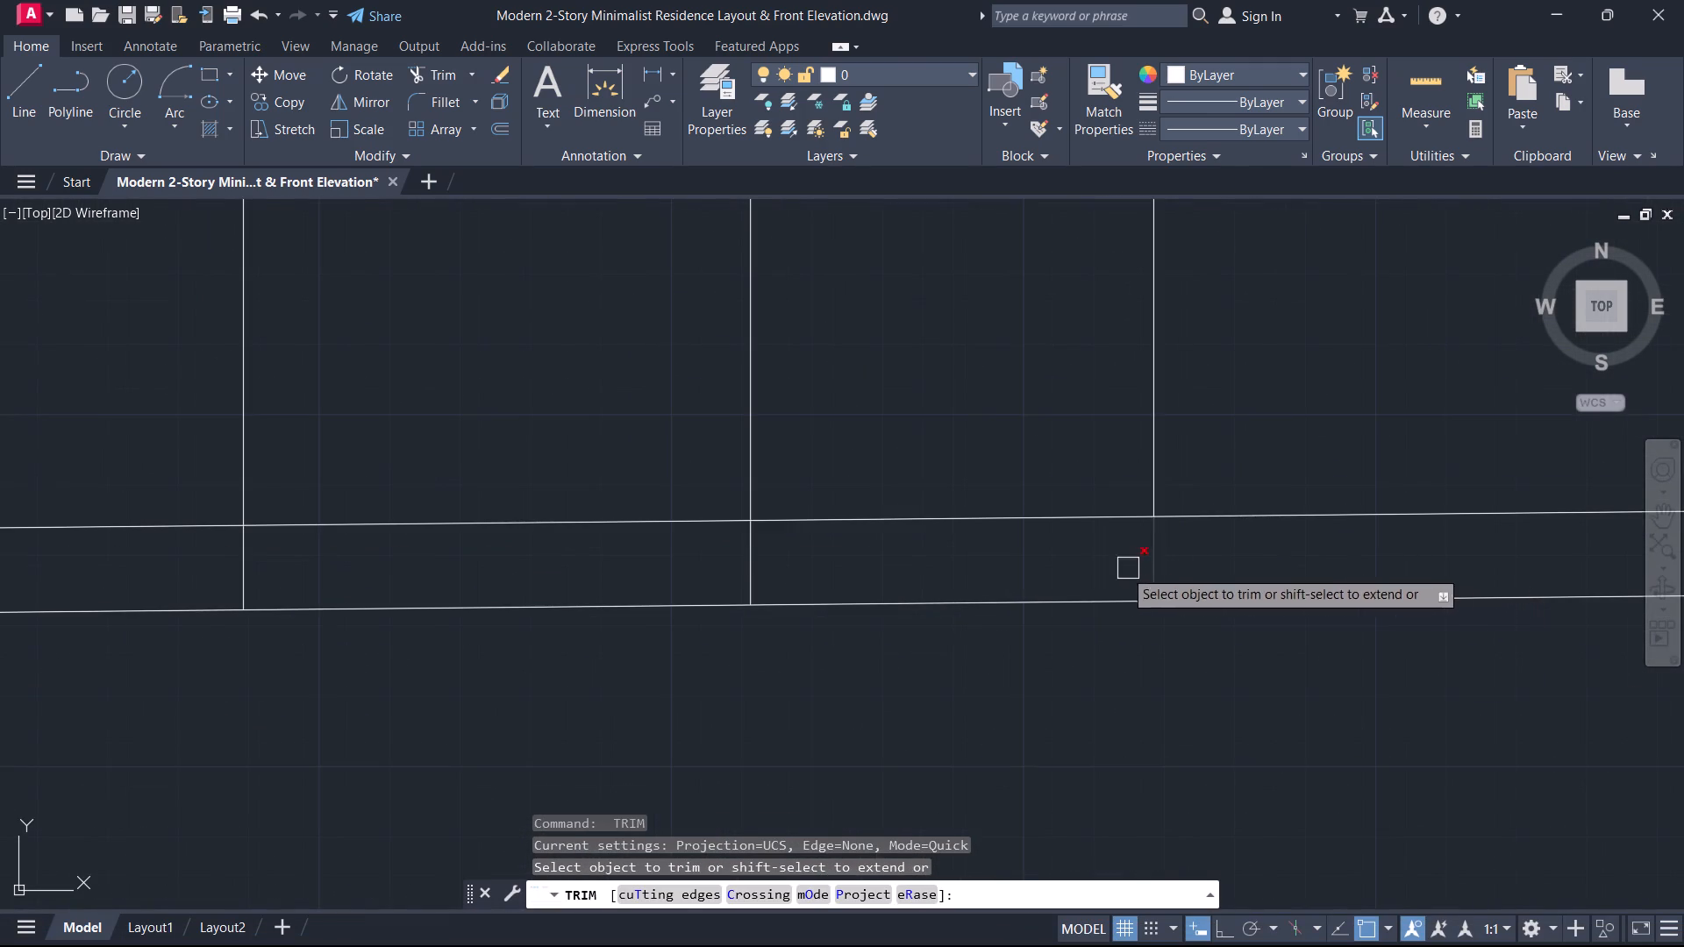
{"action": "scroll", "coordinate": [1021, 572], "scroll_direction": "down", "scroll_amount": 2}
{"action": "middle_click_drag", "start_coordinate": [1021, 572], "coordinate": [1534, 575]}
{"action": "left_click", "coordinate": [1472, 570]}
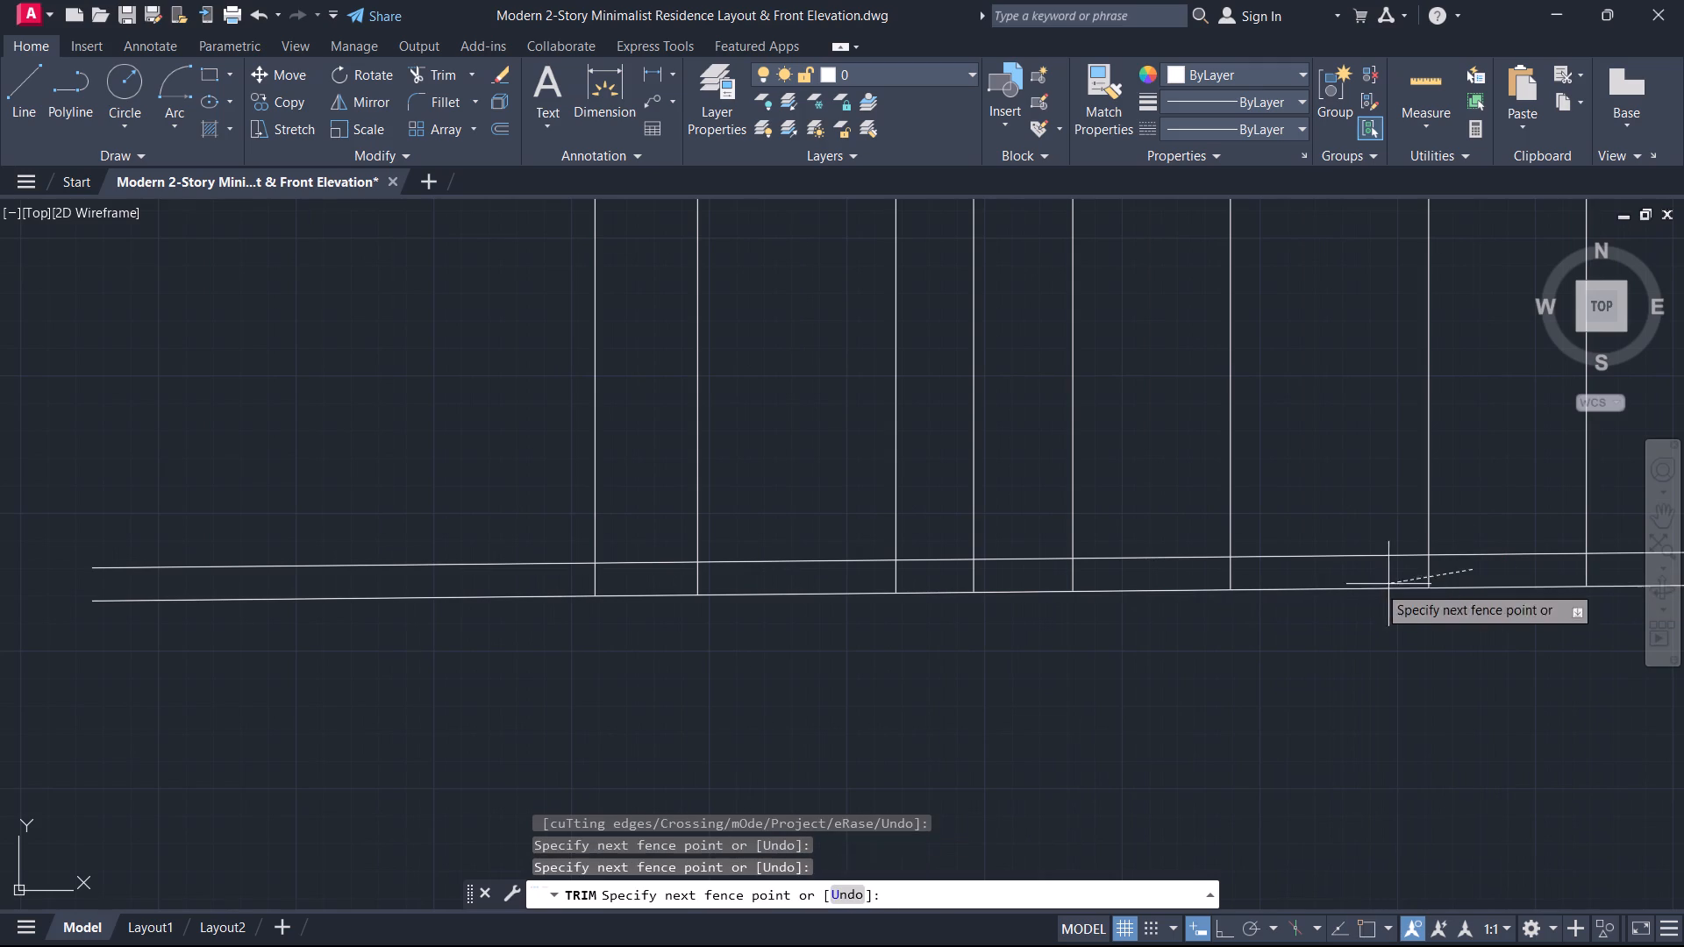
{"action": "left_click", "coordinate": [634, 579]}
{"action": "key", "text": "Escape"}
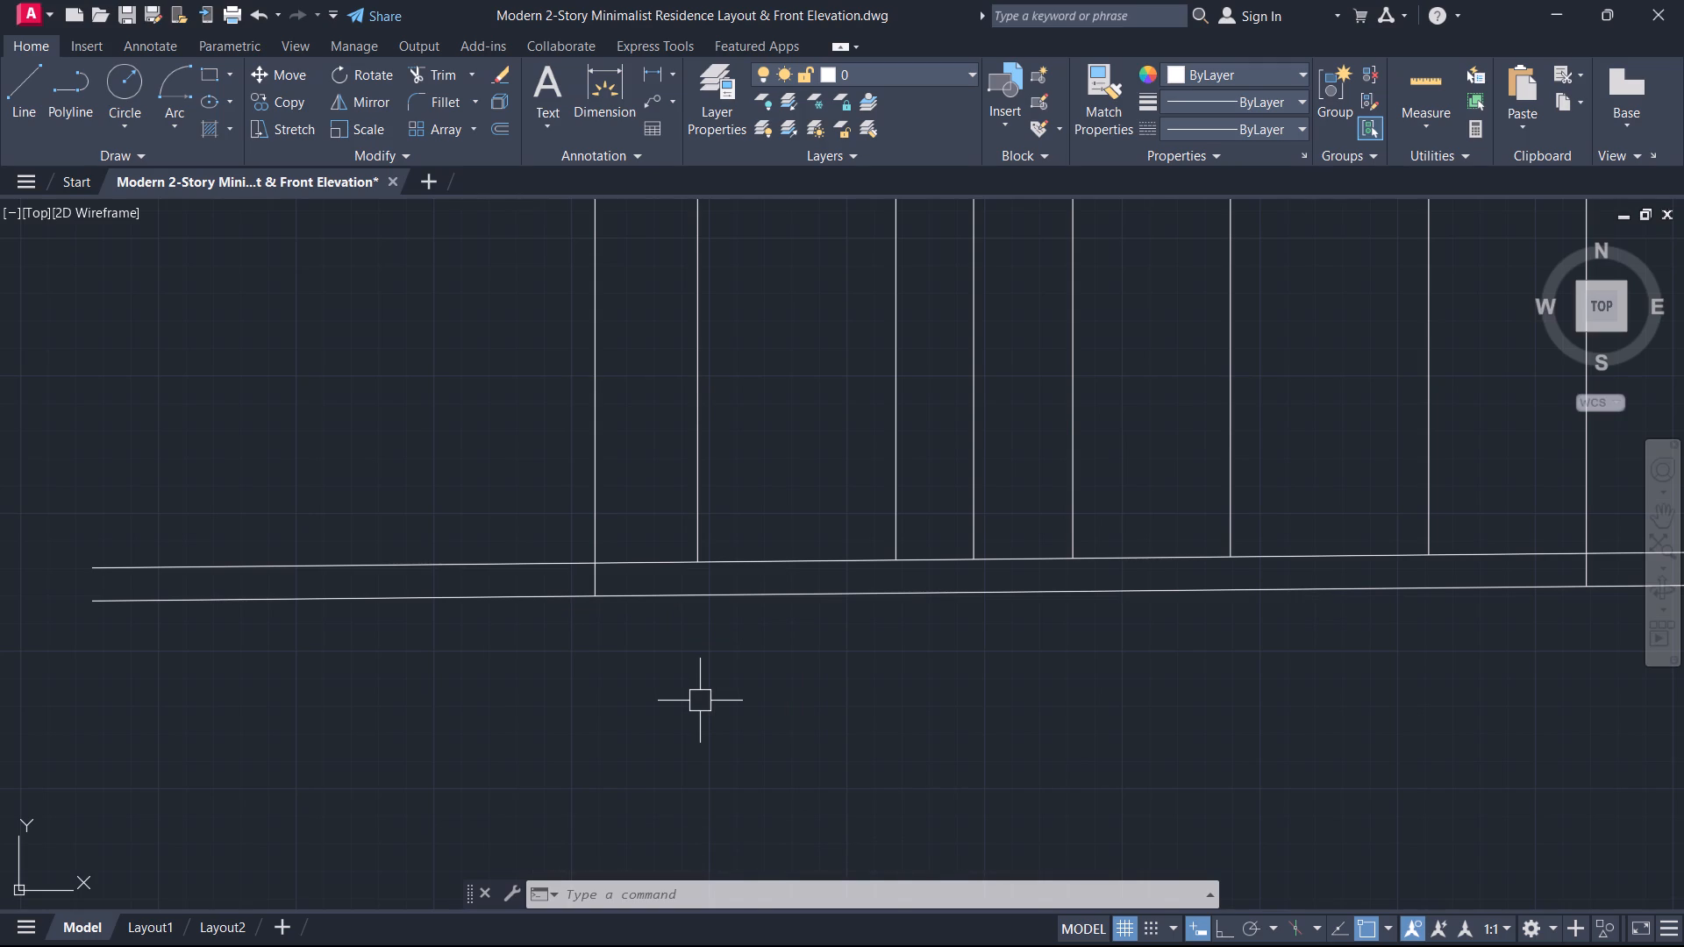
Offset the line 1' above the base upward by 10'.
{"action": "type", "text": "O 10'"}
{"action": "key", "text": "Return"}
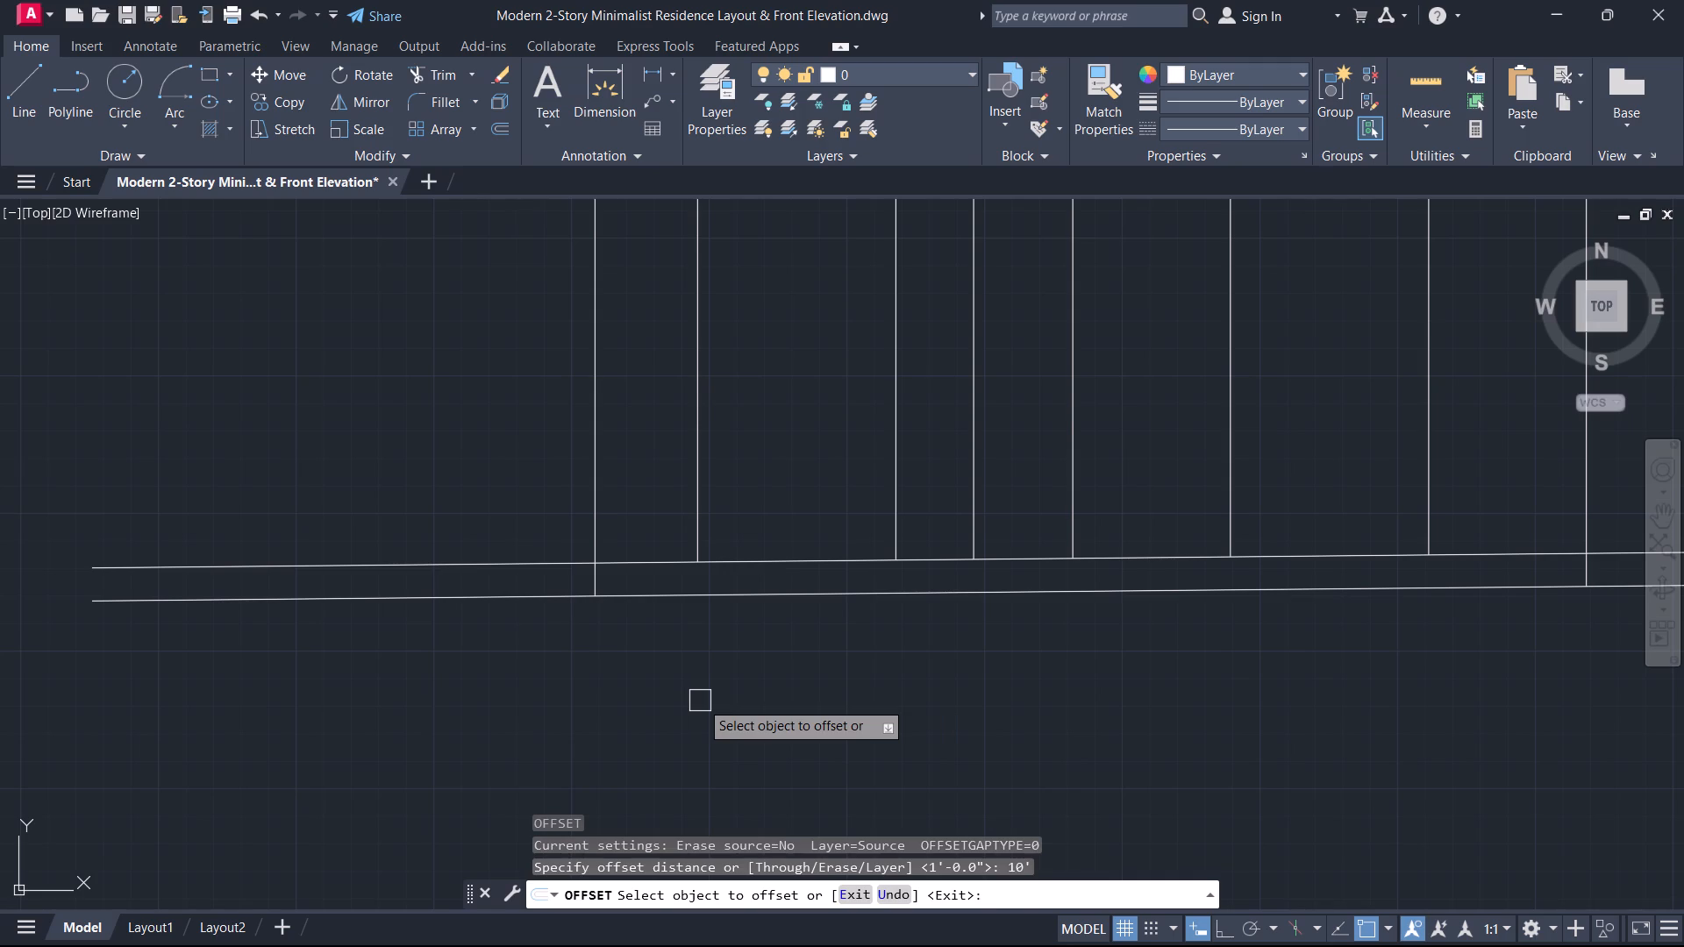
{"action": "left_click", "coordinate": [781, 551]}
{"action": "left_click", "coordinate": [808, 460]}
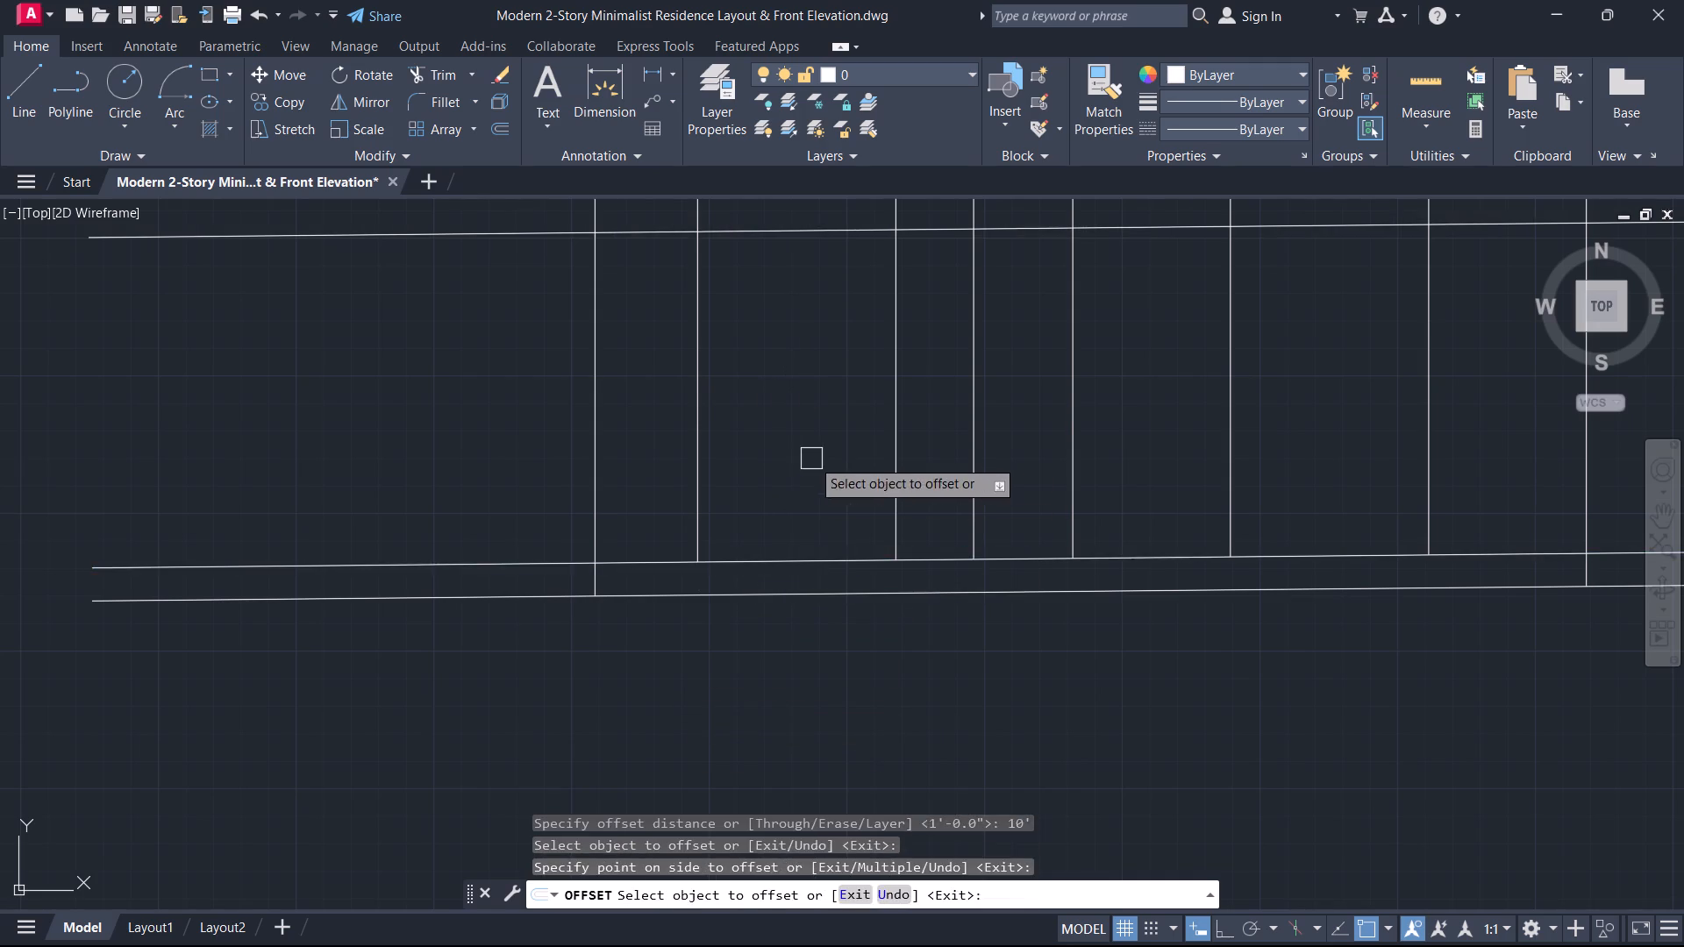
{"action": "key", "text": "Escape"}
Trace which two projection lines run from the ground-floor plan's entrance door down to the elevation.
{"action": "scroll", "coordinate": [827, 452], "scroll_direction": "down", "scroll_amount": 2}
{"action": "middle_click_drag", "start_coordinate": [827, 452], "coordinate": [808, 481]}
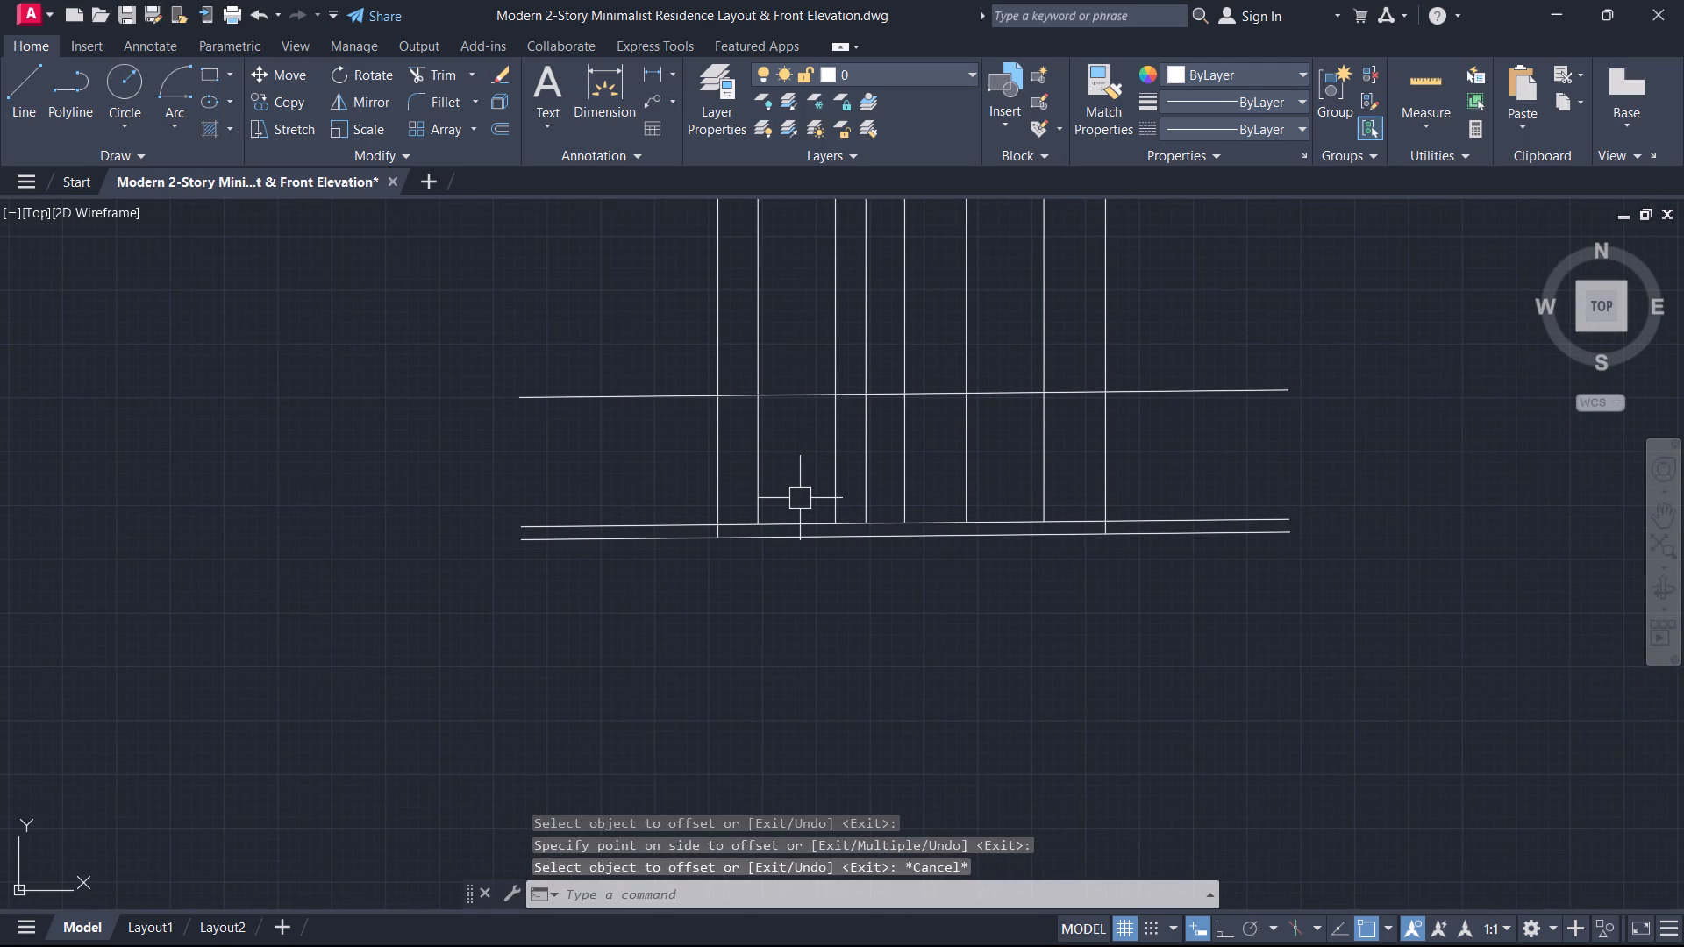
{"action": "scroll", "coordinate": [800, 499], "scroll_direction": "up", "scroll_amount": 1}
{"action": "middle_click_drag", "start_coordinate": [800, 499], "coordinate": [775, 553]}
{"action": "scroll", "coordinate": [777, 546], "scroll_direction": "down", "scroll_amount": 3}
{"action": "middle_click_drag", "start_coordinate": [824, 417], "coordinate": [889, 684]}
{"action": "scroll", "coordinate": [884, 613], "scroll_direction": "down", "scroll_amount": 1}
{"action": "scroll", "coordinate": [881, 580], "scroll_direction": "up", "scroll_amount": 1}
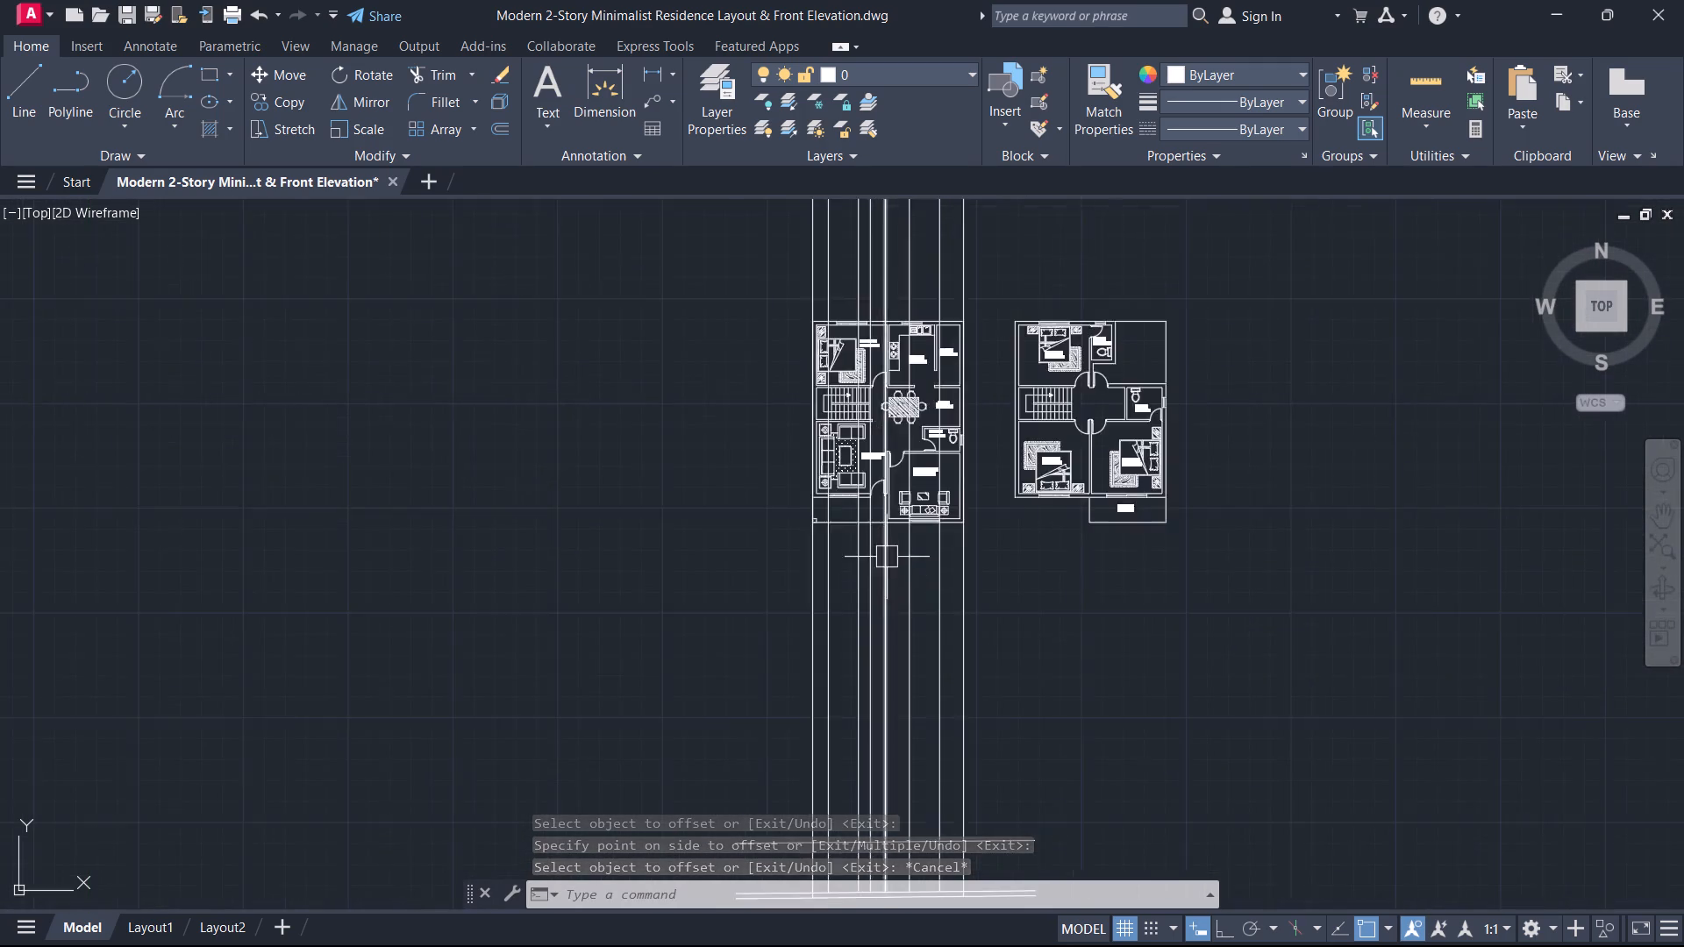
{"action": "scroll", "coordinate": [887, 557], "scroll_direction": "up", "scroll_amount": 3}
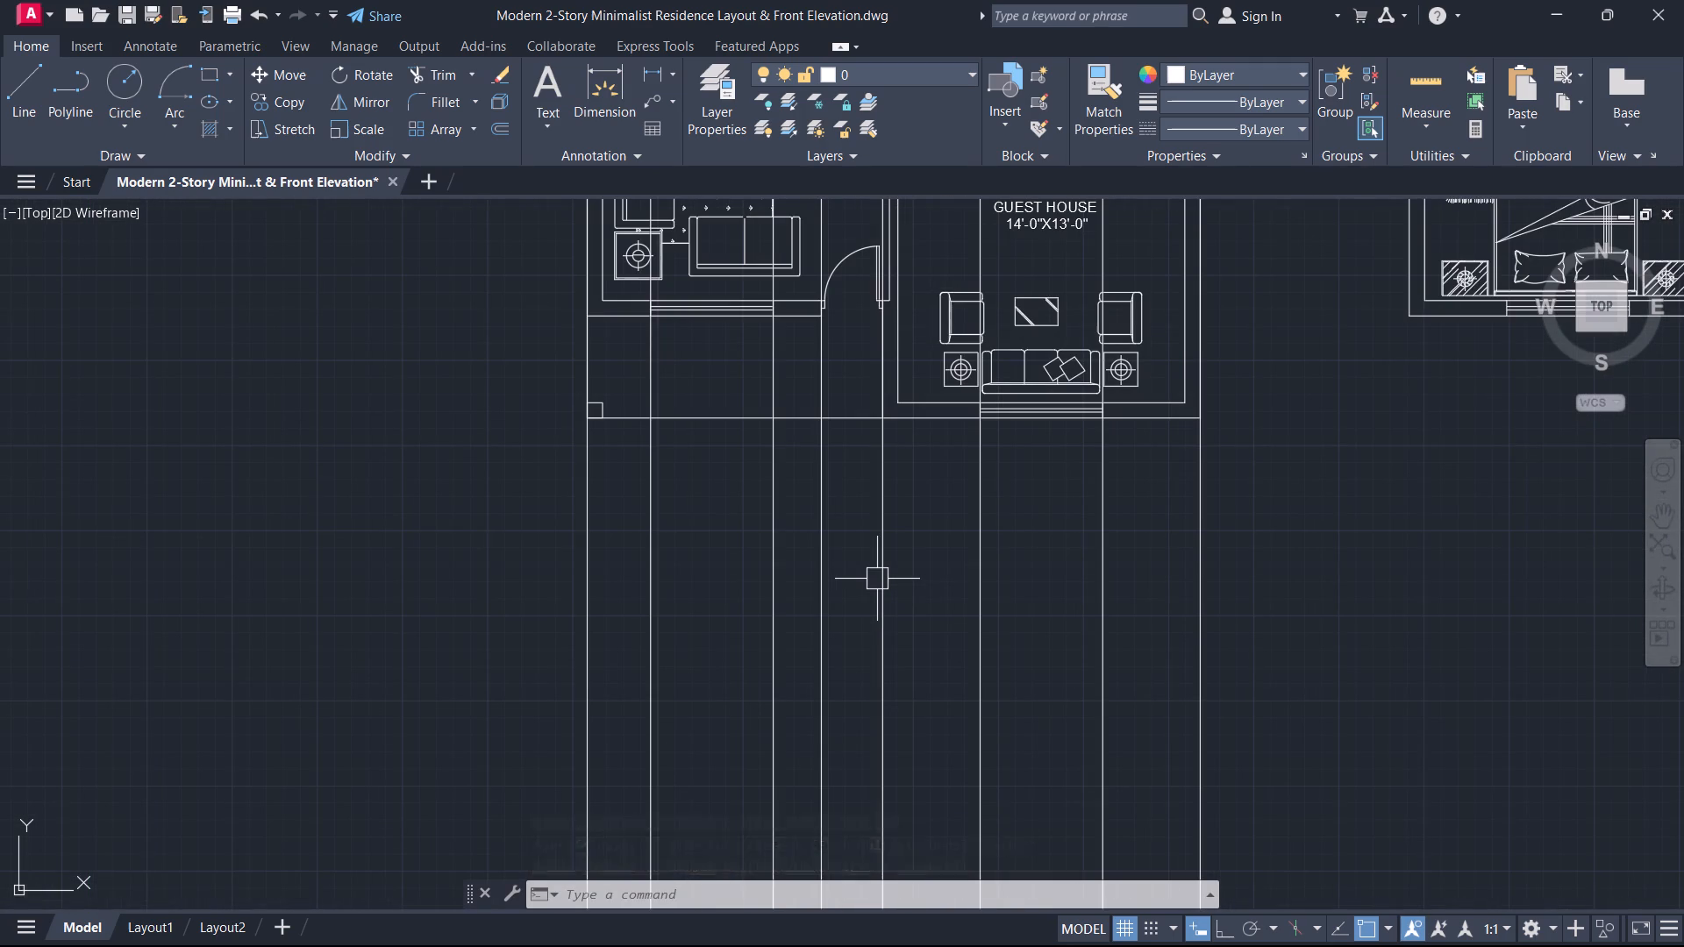
{"action": "left_click", "coordinate": [877, 579]}
{"action": "left_click", "coordinate": [817, 581]}
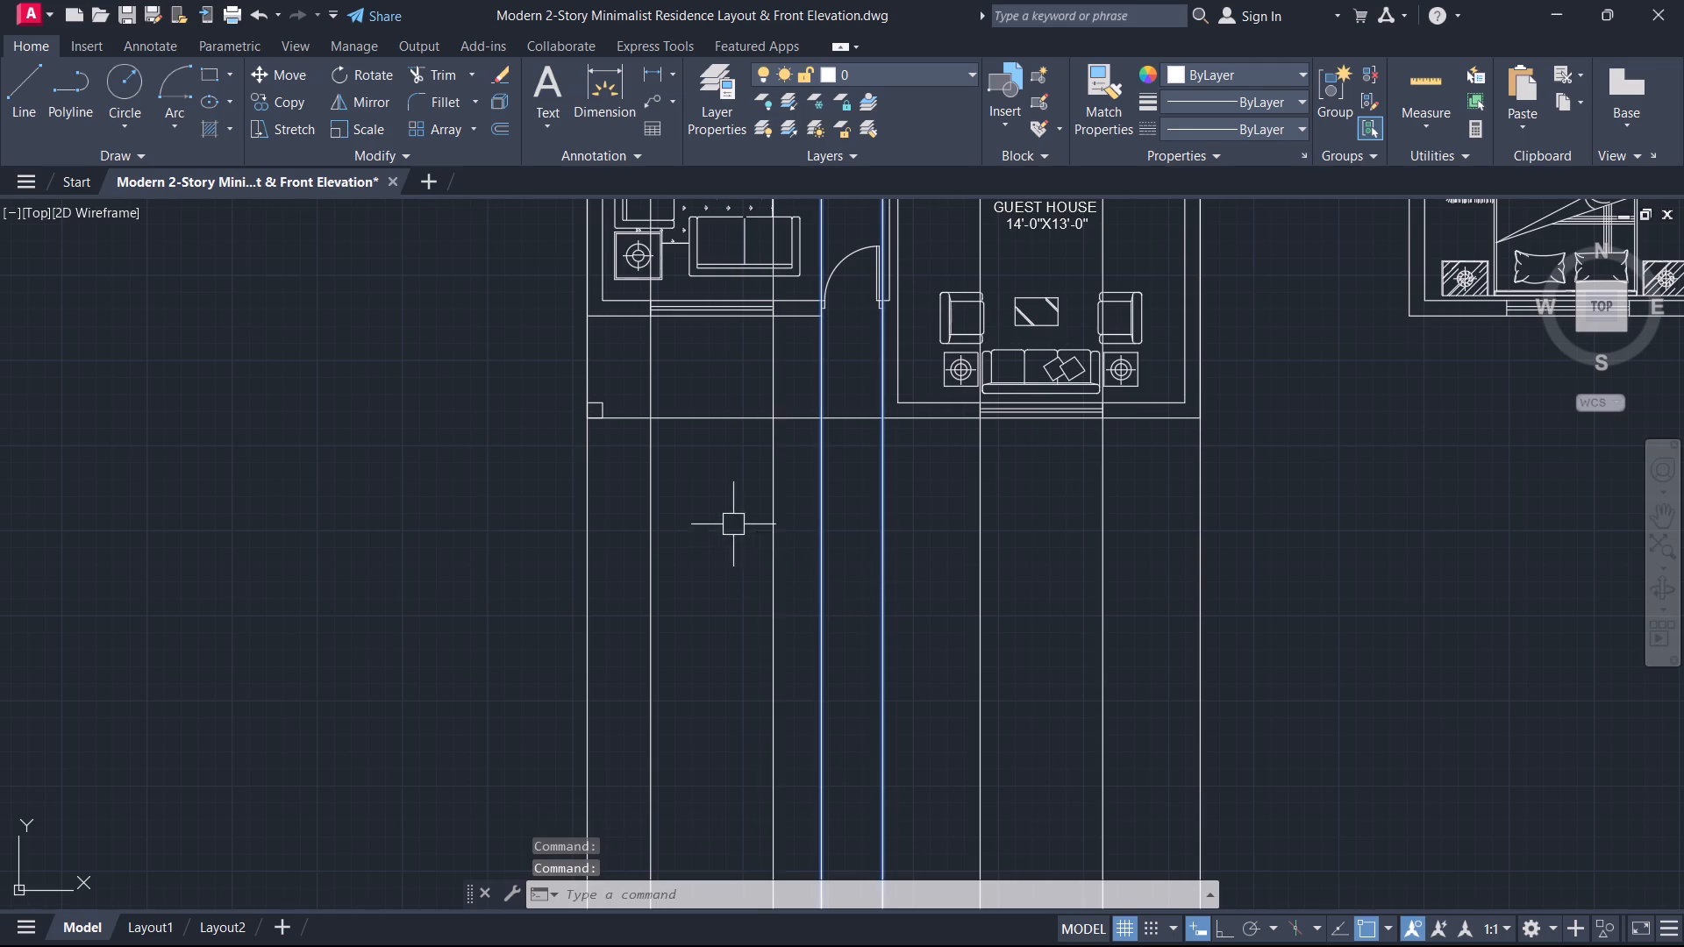
{"action": "scroll", "coordinate": [733, 524], "scroll_direction": "down", "scroll_amount": 3}
{"action": "middle_click_drag", "start_coordinate": [851, 717], "coordinate": [1082, 498]}
{"action": "scroll", "coordinate": [1082, 498], "scroll_direction": "up", "scroll_amount": 1}
{"action": "scroll", "coordinate": [981, 681], "scroll_direction": "up", "scroll_amount": 2}
{"action": "middle_click_drag", "start_coordinate": [966, 708], "coordinate": [1067, 557]}
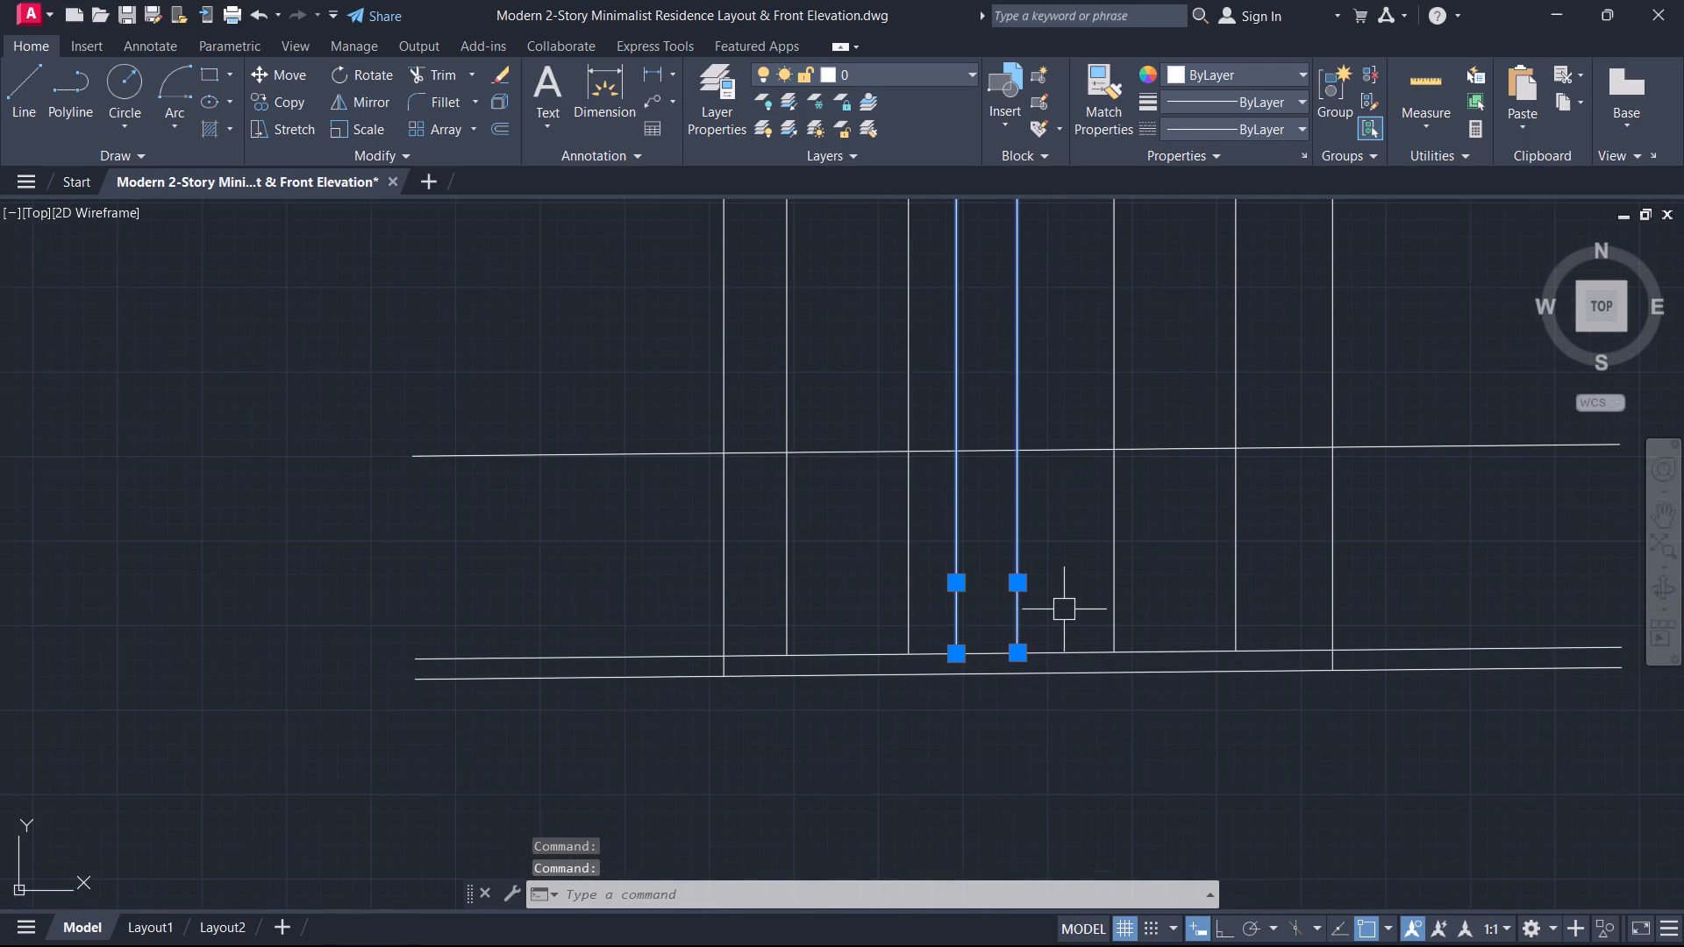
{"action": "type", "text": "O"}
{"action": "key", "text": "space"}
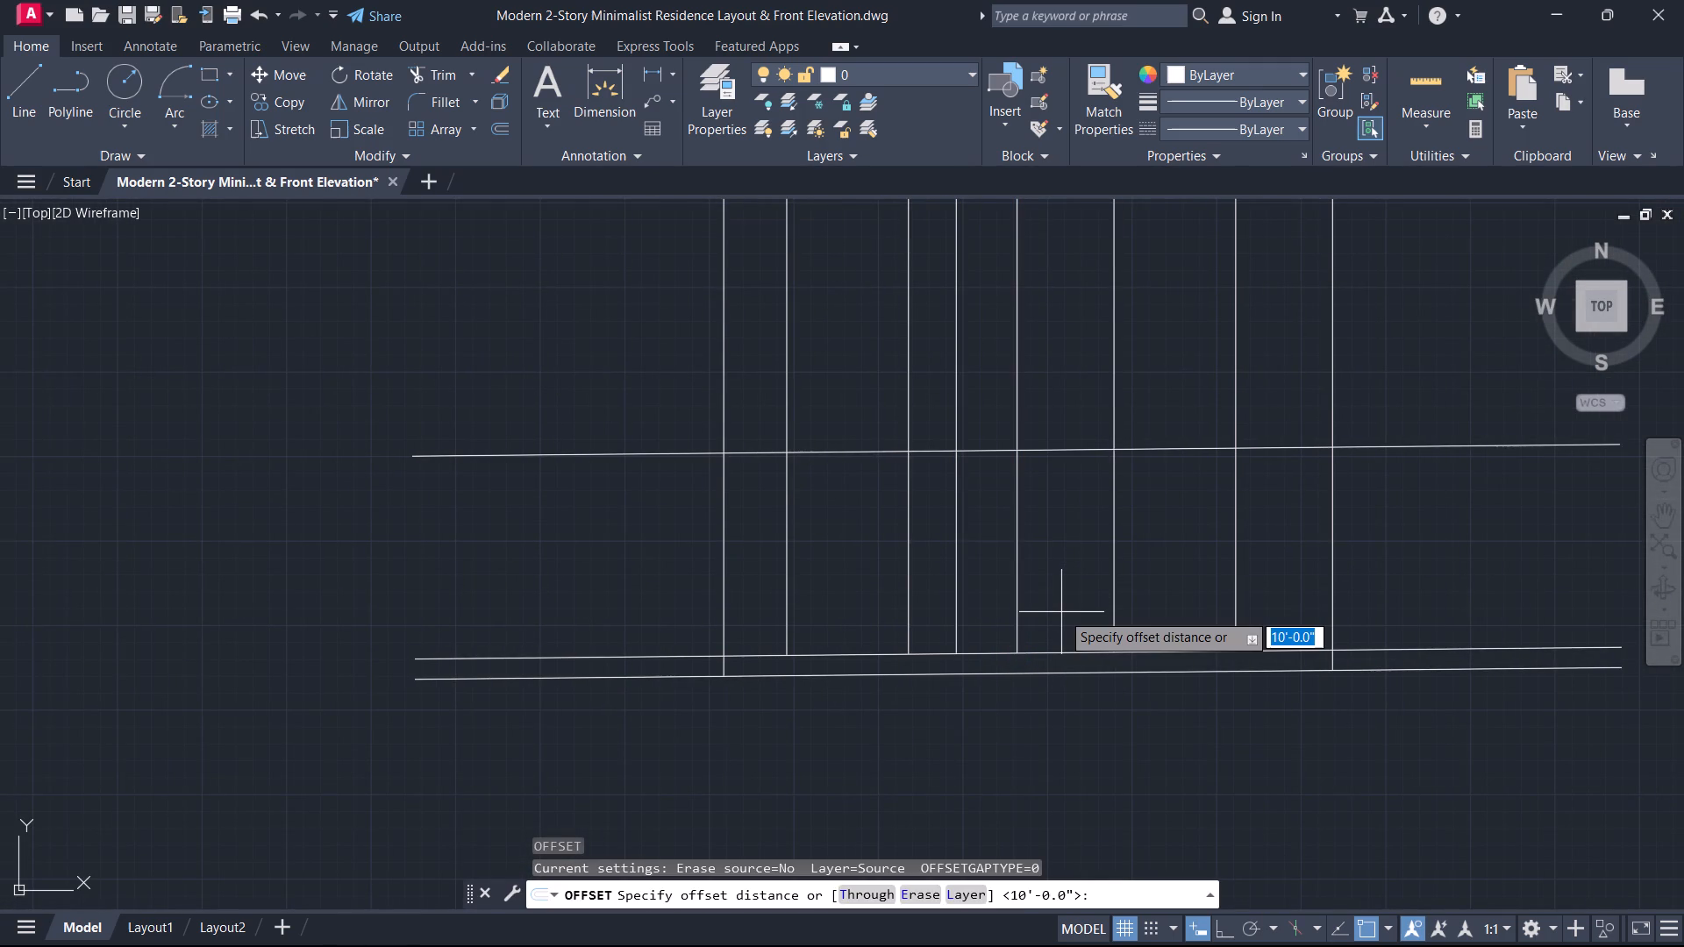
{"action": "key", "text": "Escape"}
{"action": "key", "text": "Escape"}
Offset the line 1' above the base upward by 7' for the door and window heads.
{"action": "type", "text": "O 7'"}
{"action": "key", "text": "Return"}
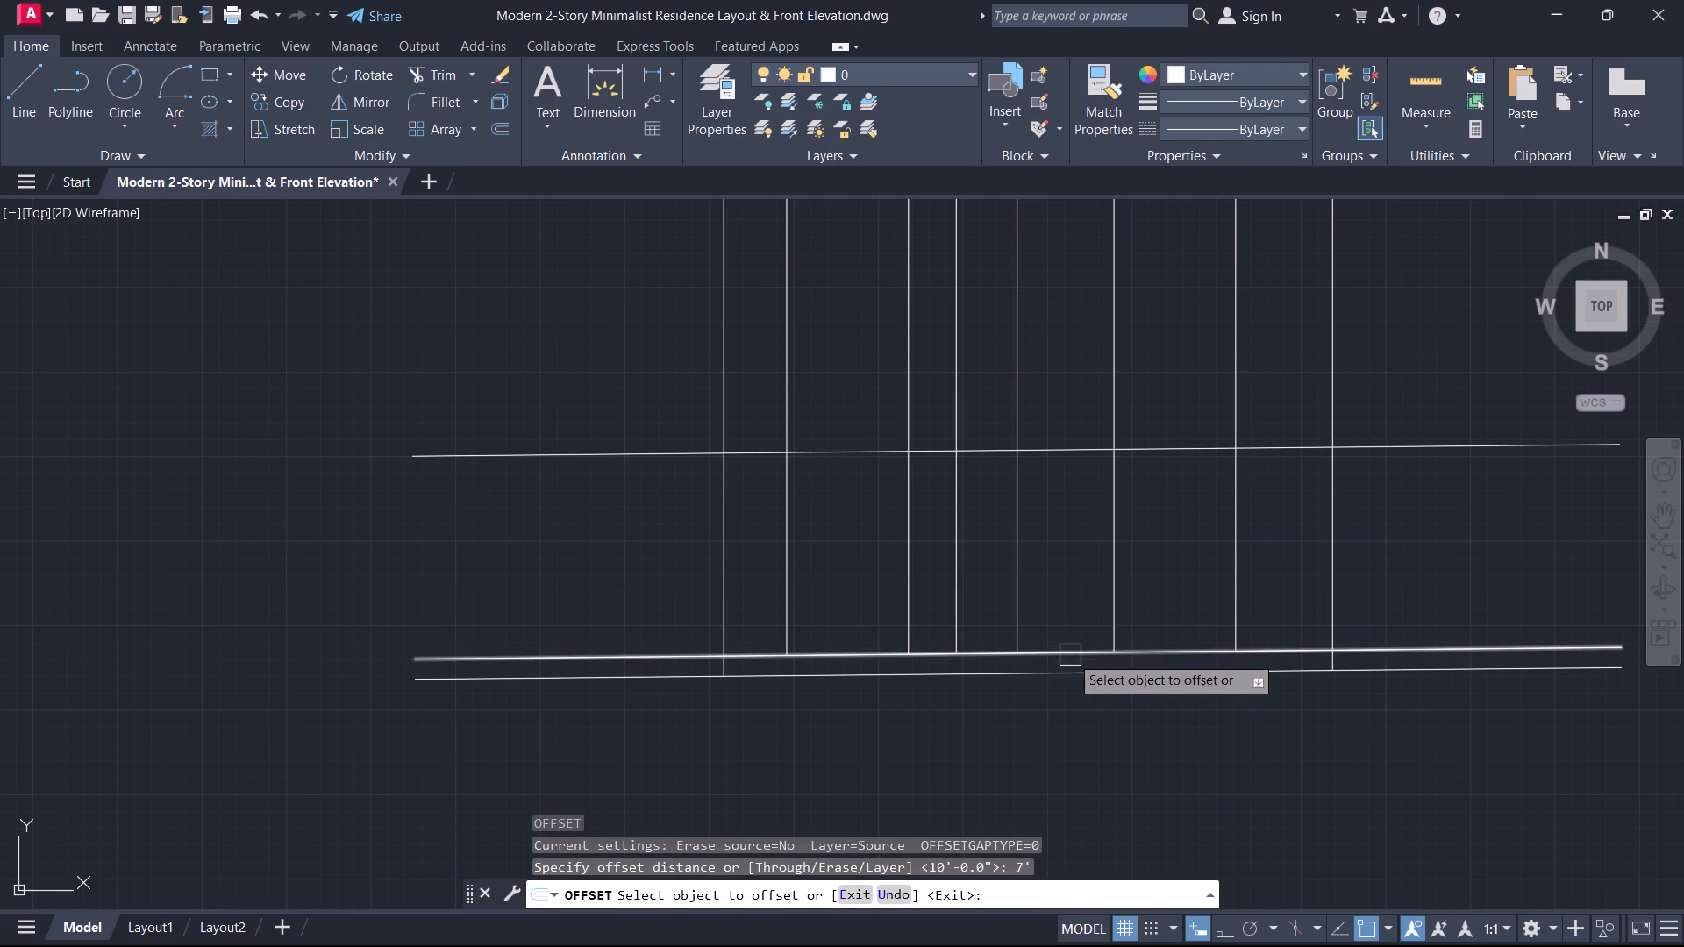
{"action": "left_click", "coordinate": [1070, 656]}
{"action": "left_click", "coordinate": [1070, 556]}
{"action": "key", "text": "Escape"}
Trim both entrance door projection lines between the 7' head line and the 10' line.
{"action": "scroll", "coordinate": [1051, 536], "scroll_direction": "up", "scroll_amount": 3}
{"action": "middle_click_drag", "start_coordinate": [1014, 514], "coordinate": [1106, 596]}
{"action": "type", "text": "TR"}
{"action": "key", "text": "space"}
{"action": "left_click", "coordinate": [1012, 433]}
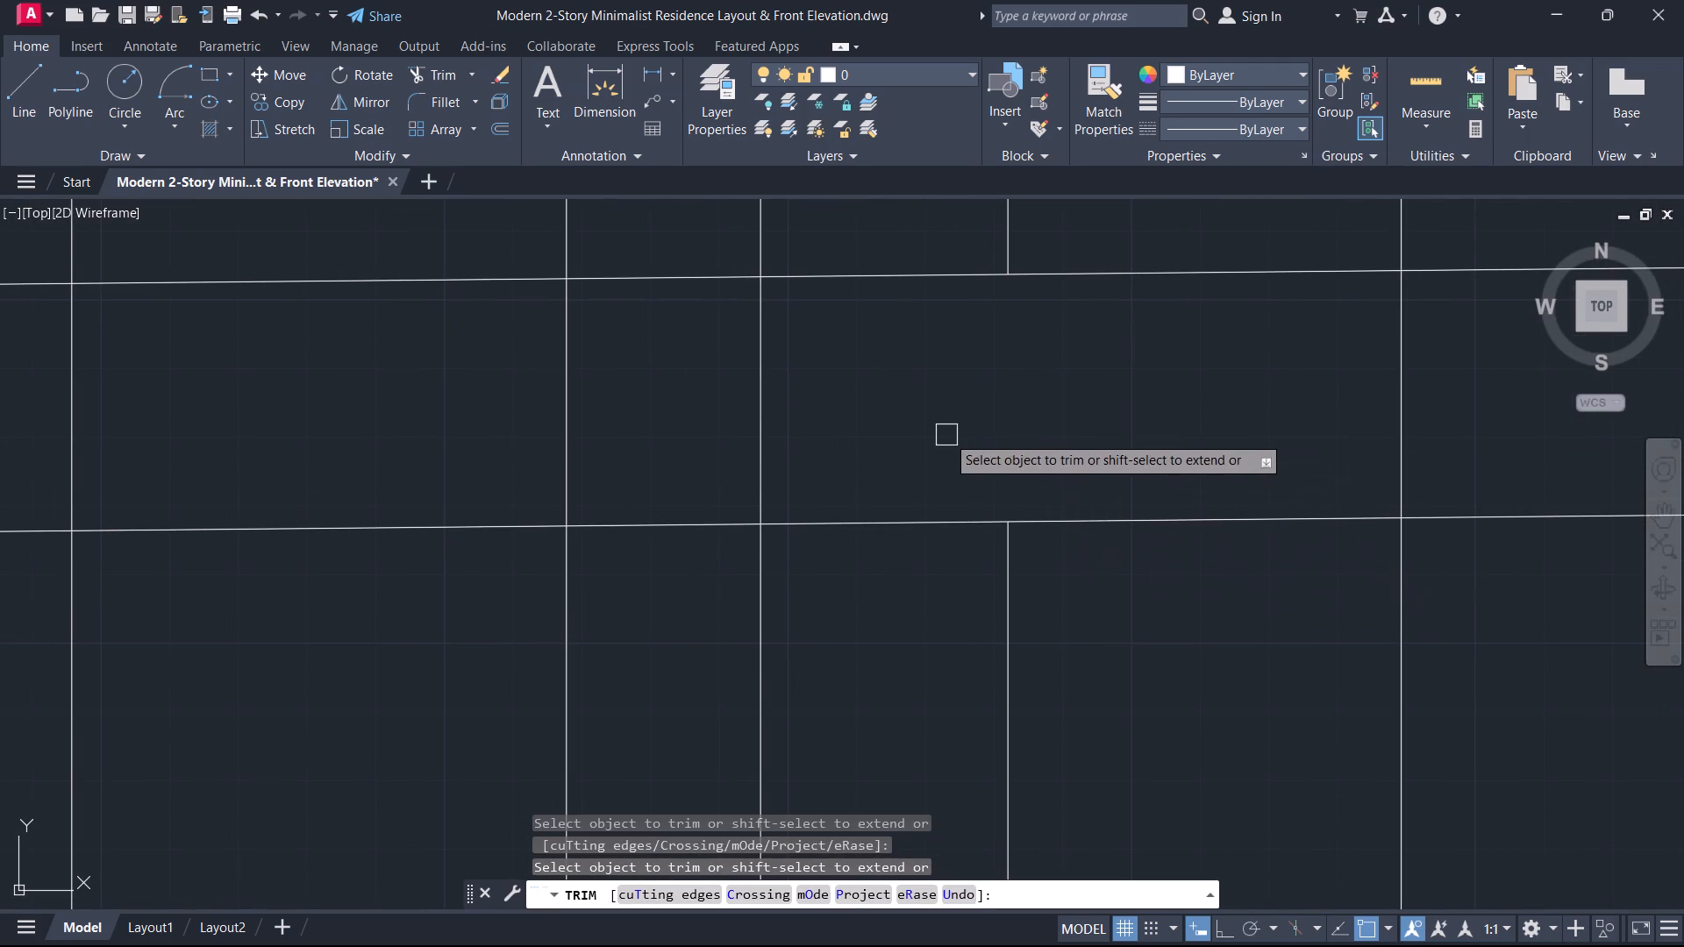
{"action": "left_click", "coordinate": [880, 425]}
{"action": "left_click", "coordinate": [727, 426]}
{"action": "key", "text": "Escape"}
Trim the 7' head line between the entrance door's left edge and the adjacent vertical line on its left.
{"action": "scroll", "coordinate": [738, 434], "scroll_direction": "down", "scroll_amount": 3}
{"action": "middle_click_drag", "start_coordinate": [743, 437], "coordinate": [936, 460]}
{"action": "scroll", "coordinate": [936, 479], "scroll_direction": "up", "scroll_amount": 1}
{"action": "key", "text": "Escape"}
{"action": "key", "text": "space"}
{"action": "left_click", "coordinate": [915, 502]}
{"action": "left_click", "coordinate": [910, 472]}
{"action": "key", "text": "Escape"}
Trim the two guest-room window projection lines between the 7' head line and the 10' line.
{"action": "scroll", "coordinate": [974, 460], "scroll_direction": "down", "scroll_amount": 3}
{"action": "middle_click_drag", "start_coordinate": [980, 459], "coordinate": [940, 677]}
{"action": "scroll", "coordinate": [980, 459], "scroll_direction": "down", "scroll_amount": 1}
{"action": "scroll", "coordinate": [1001, 395], "scroll_direction": "up", "scroll_amount": 2}
{"action": "scroll", "coordinate": [993, 454], "scroll_direction": "down", "scroll_amount": 2}
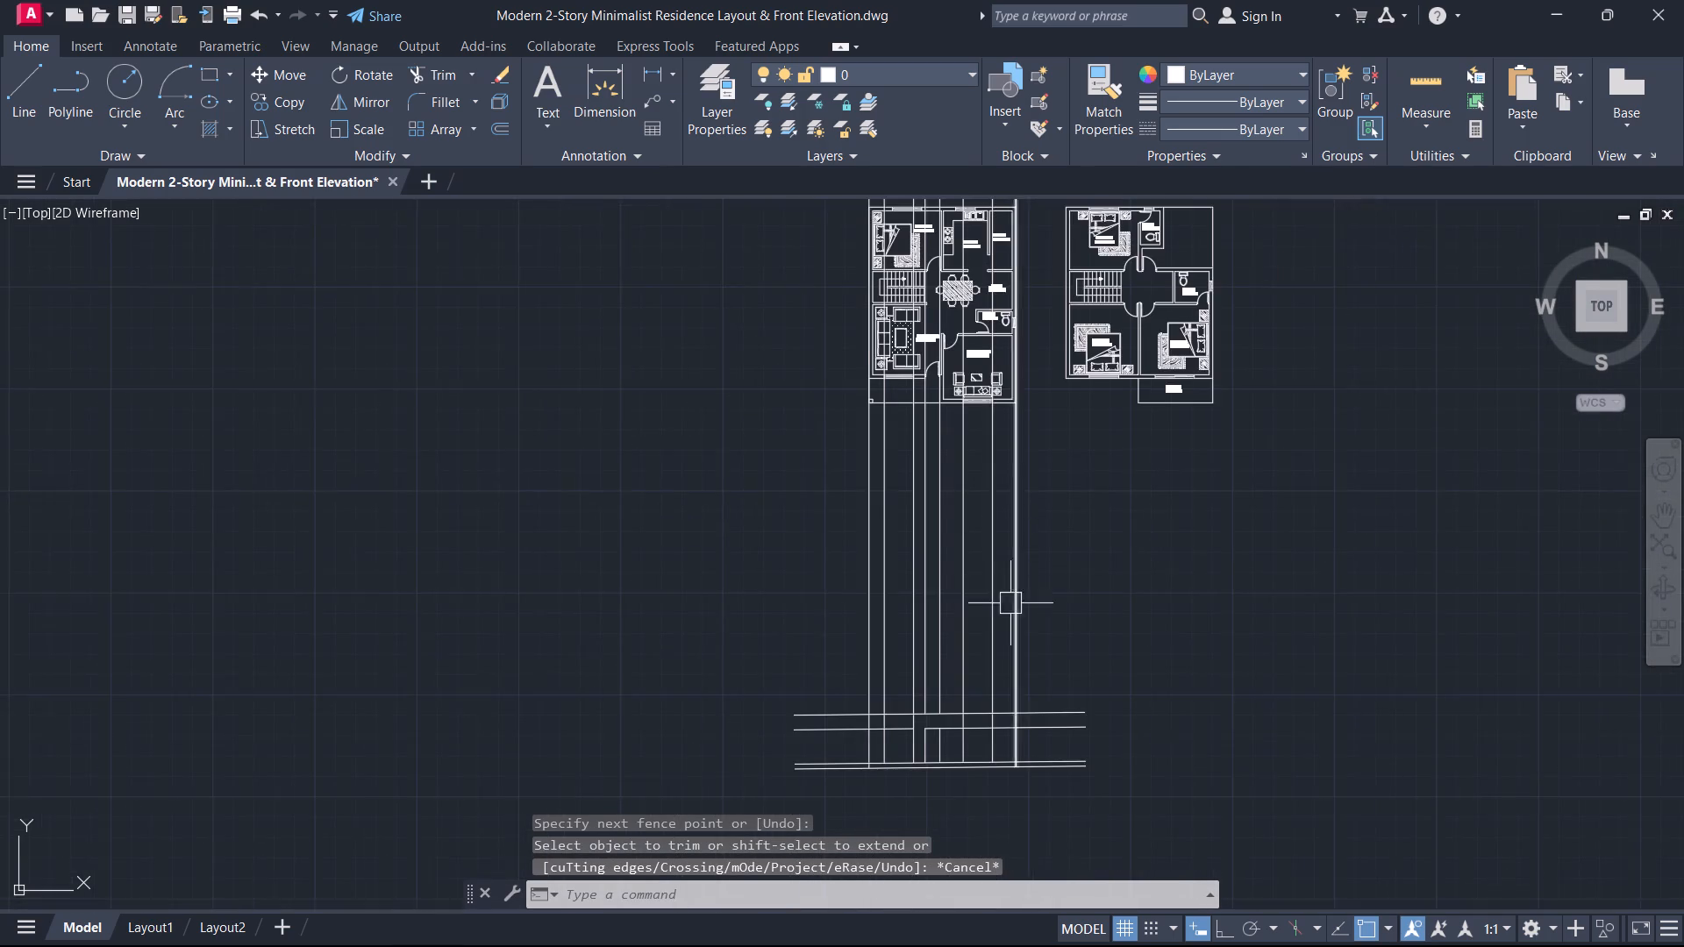
{"action": "middle_click_drag", "start_coordinate": [1017, 627], "coordinate": [1150, 435]}
{"action": "scroll", "coordinate": [1150, 539], "scroll_direction": "up", "scroll_amount": 2}
{"action": "middle_click_drag", "start_coordinate": [1150, 541], "coordinate": [1196, 573]}
{"action": "key", "text": "Escape"}
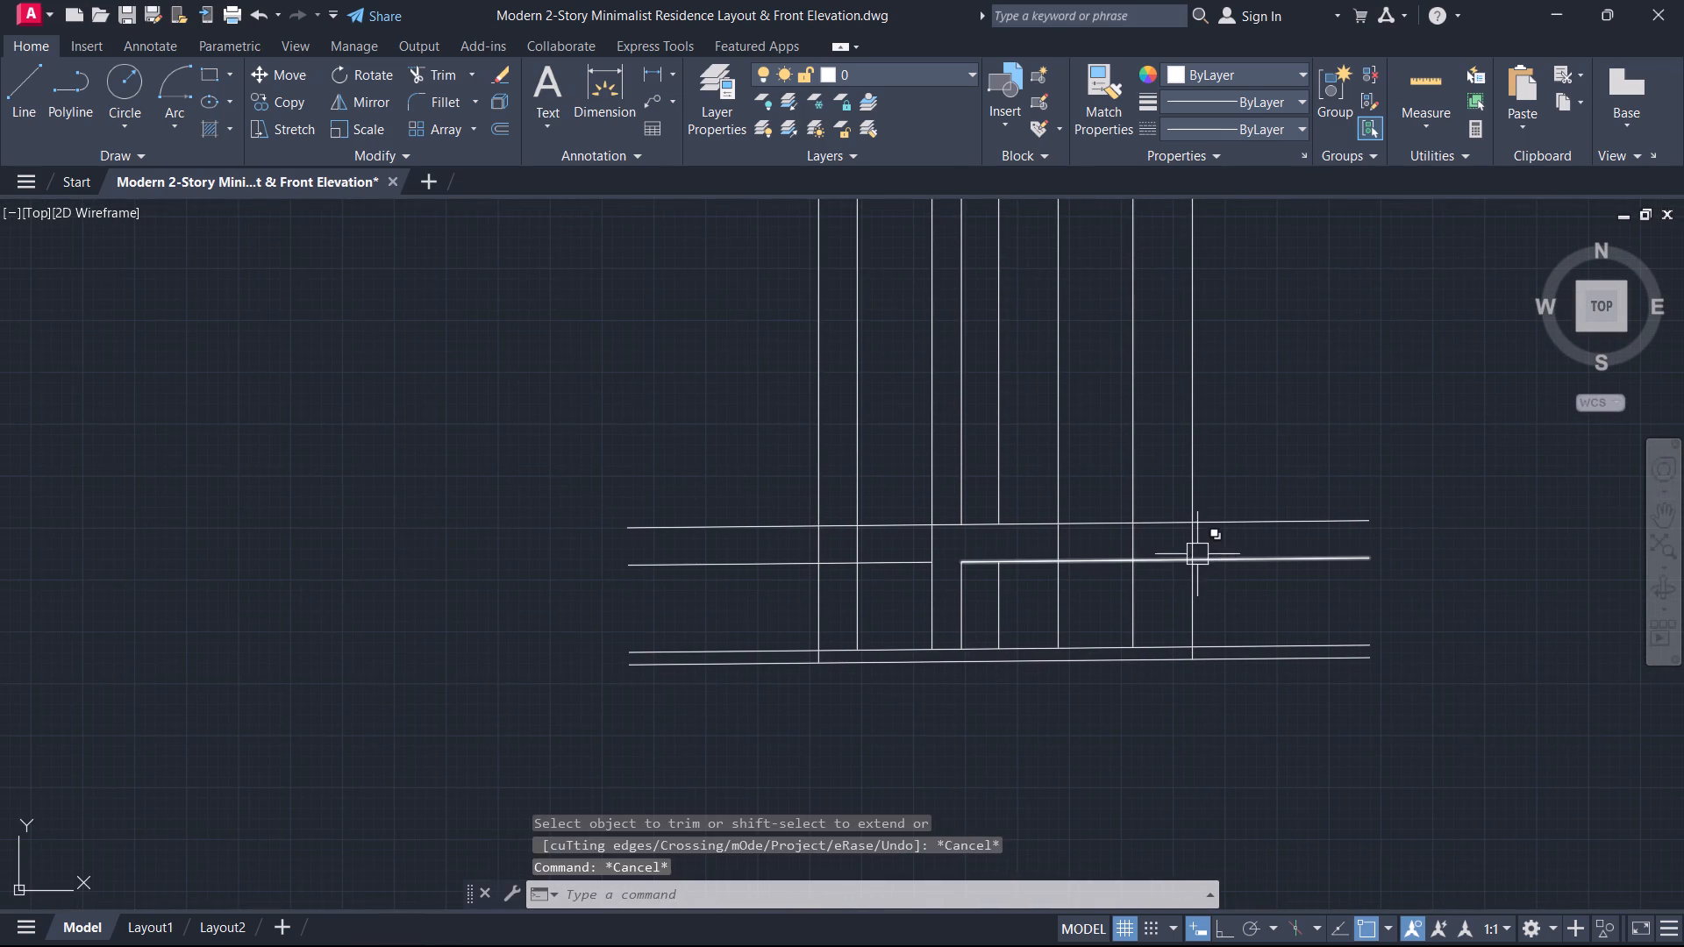
{"action": "scroll", "coordinate": [1176, 557], "scroll_direction": "up", "scroll_amount": 2}
{"action": "key", "text": "t"}
{"action": "key", "text": "r"}
{"action": "key", "text": "space"}
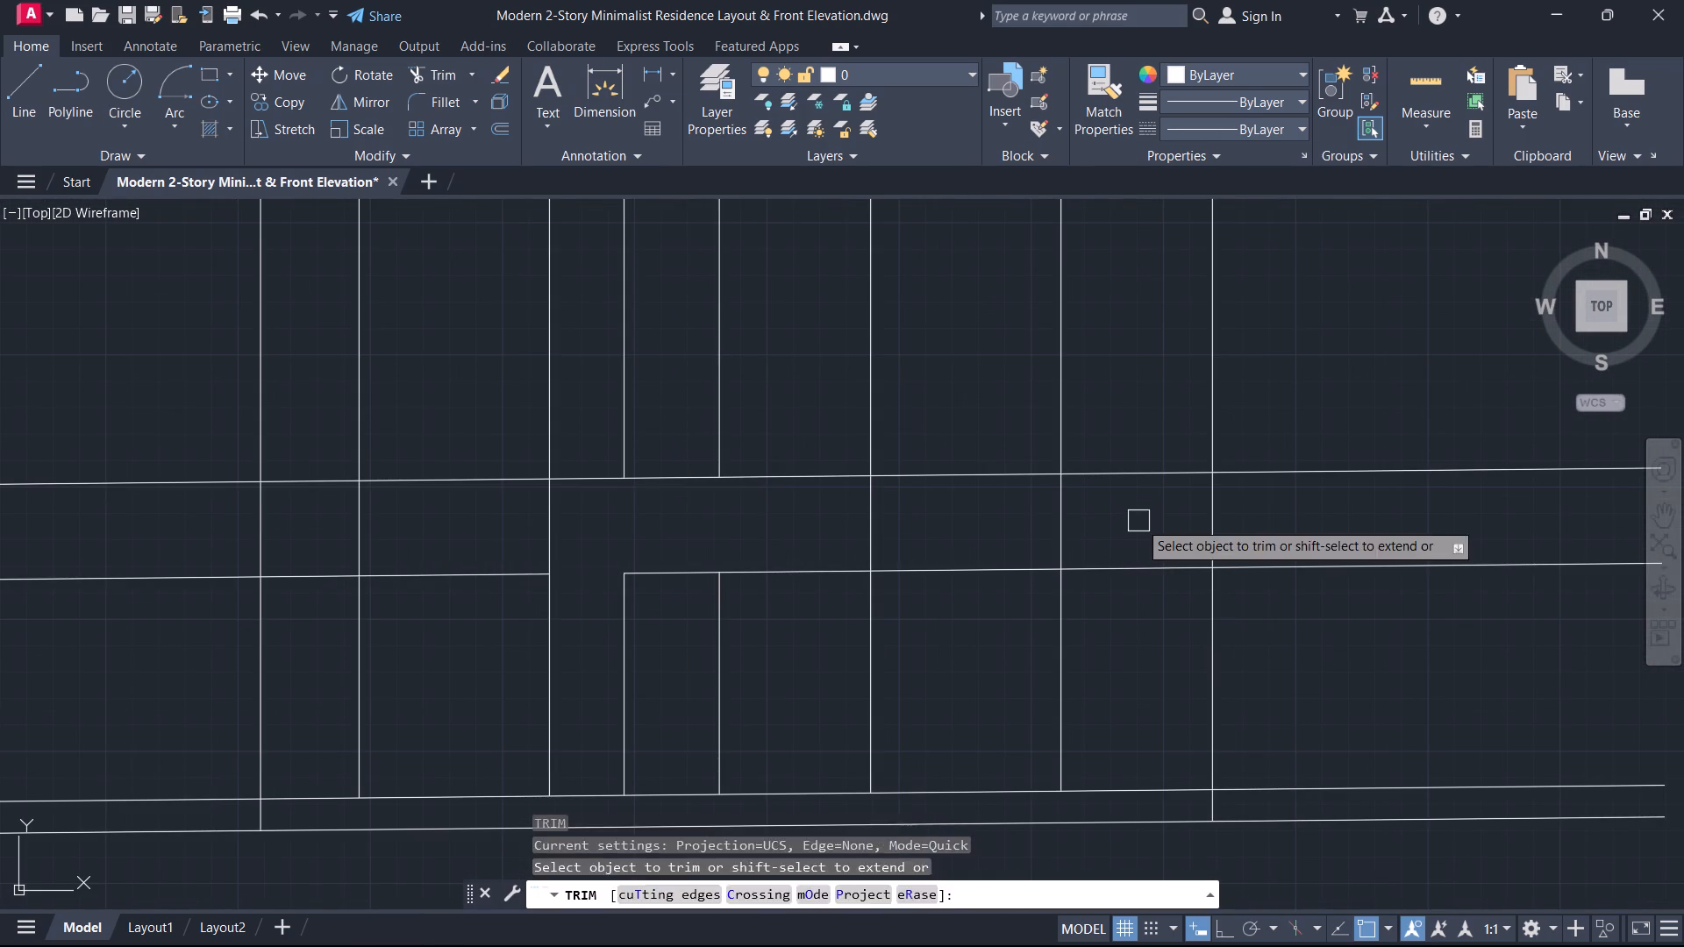
{"action": "left_click", "coordinate": [1137, 519]}
{"action": "left_click", "coordinate": [768, 532]}
{"action": "key", "text": "Escape"}
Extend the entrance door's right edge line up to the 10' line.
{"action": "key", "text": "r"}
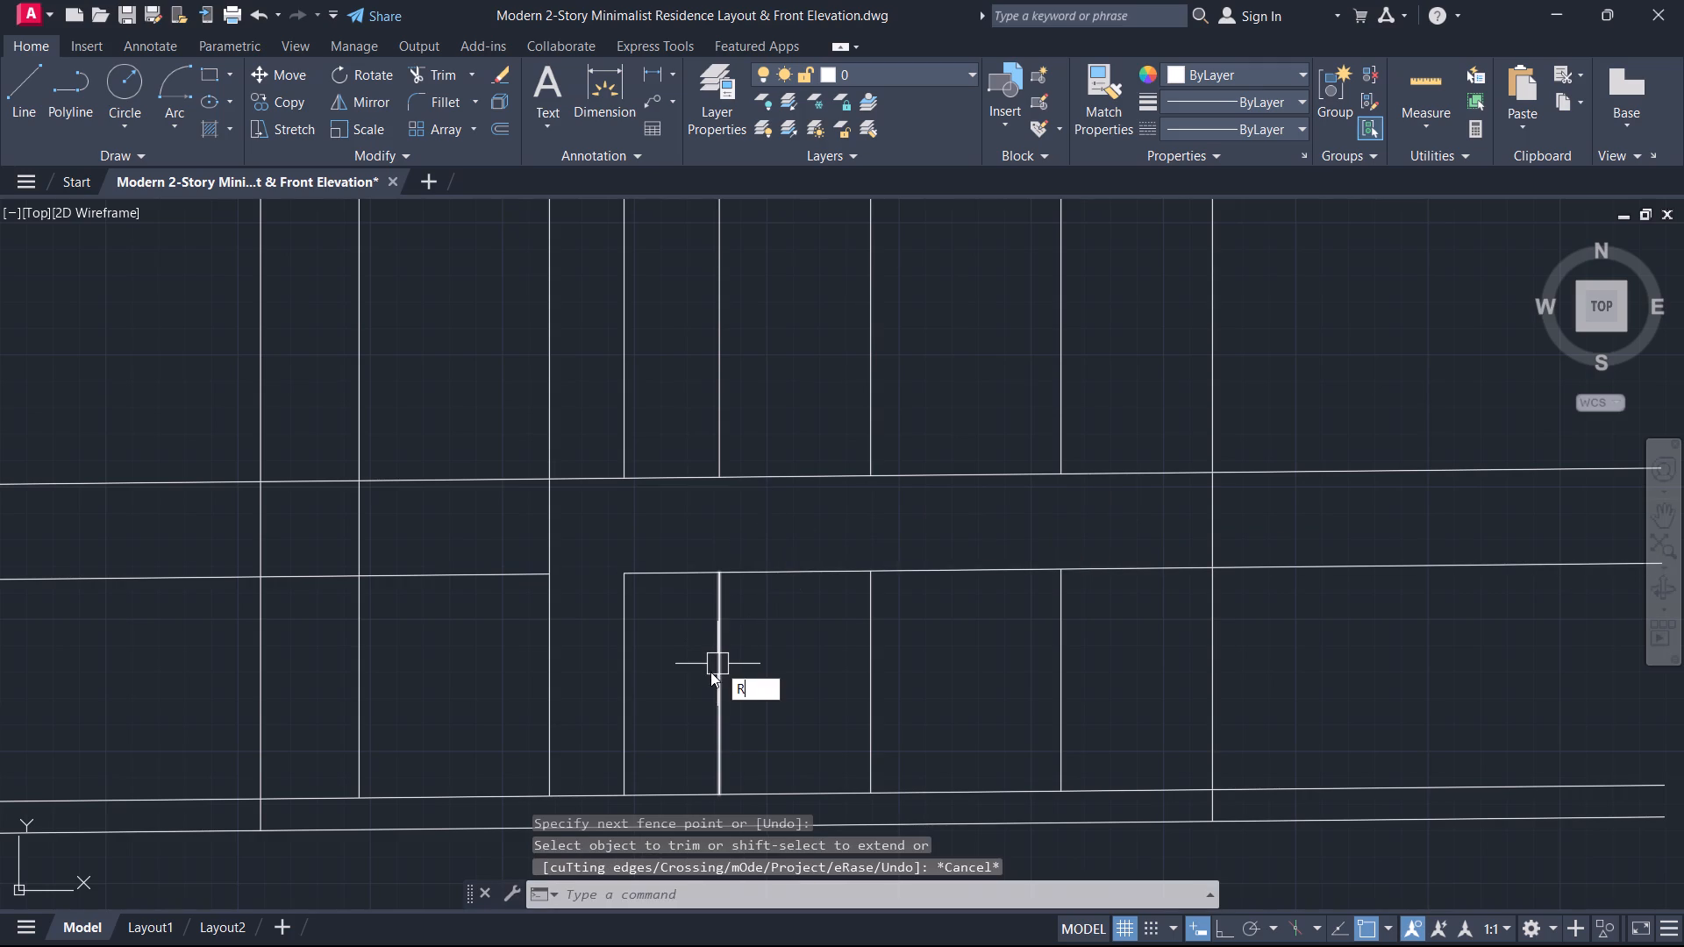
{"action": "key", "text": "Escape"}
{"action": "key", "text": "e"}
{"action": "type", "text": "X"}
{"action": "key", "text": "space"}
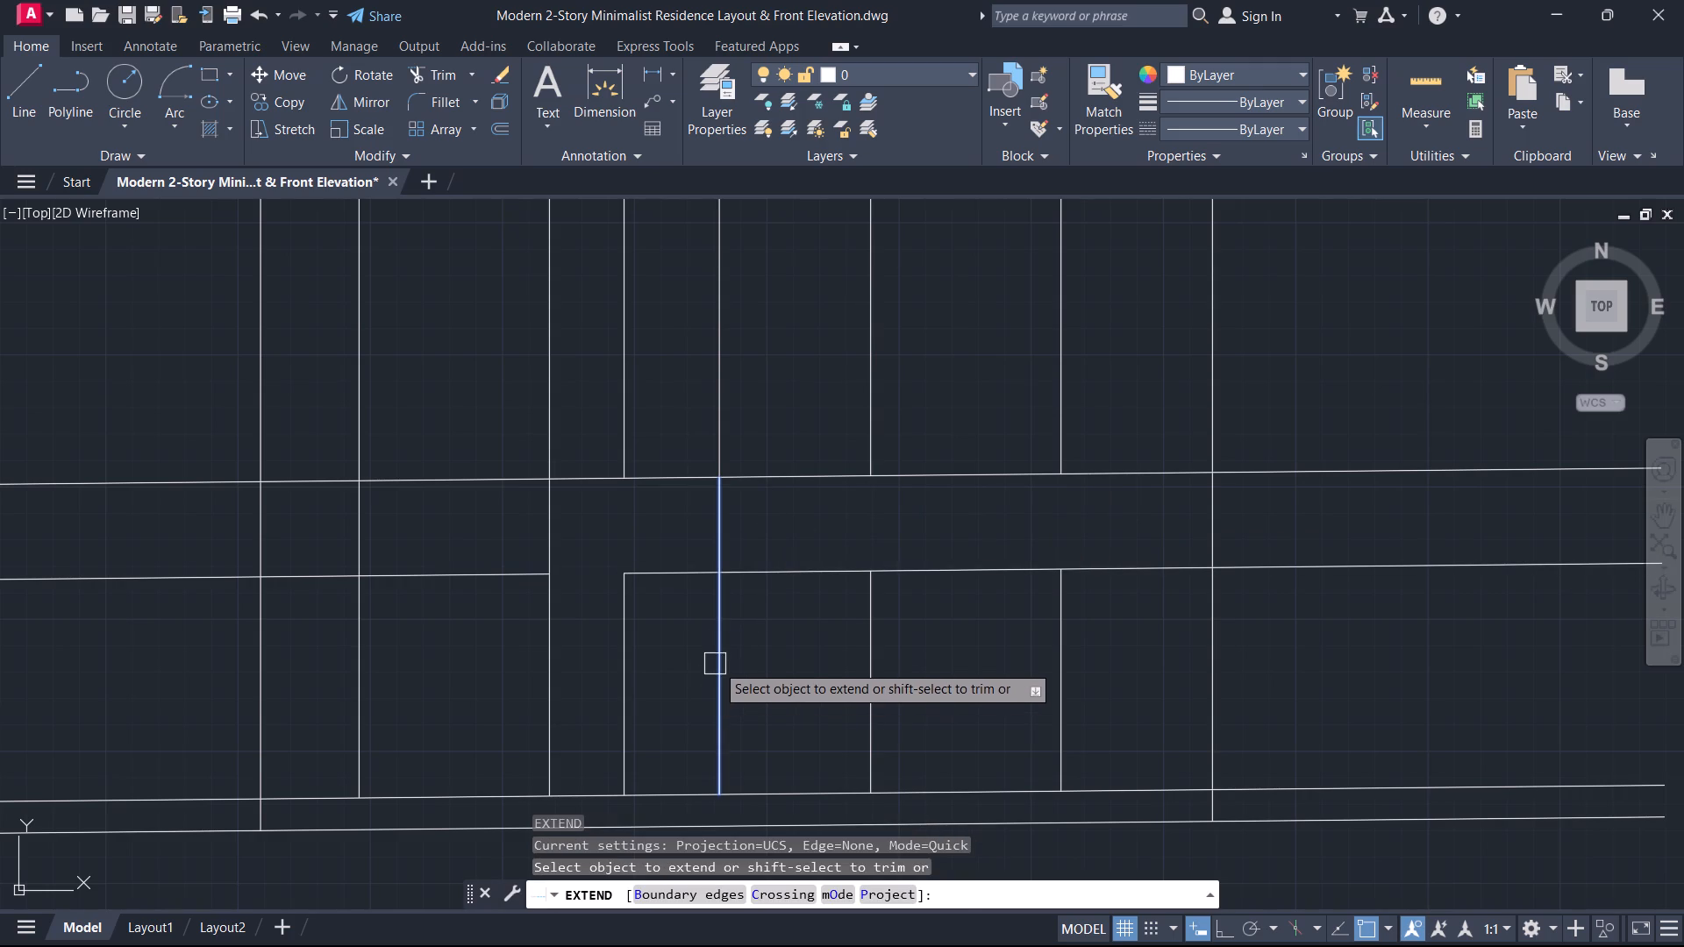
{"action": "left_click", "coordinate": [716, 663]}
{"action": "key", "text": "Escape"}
Delete the entrance door's right edge segment below the 10' line.
{"action": "middle_click_drag", "start_coordinate": [739, 492], "coordinate": [953, 577]}
{"action": "left_click", "coordinate": [957, 604]}
{"action": "left_click", "coordinate": [900, 594]}
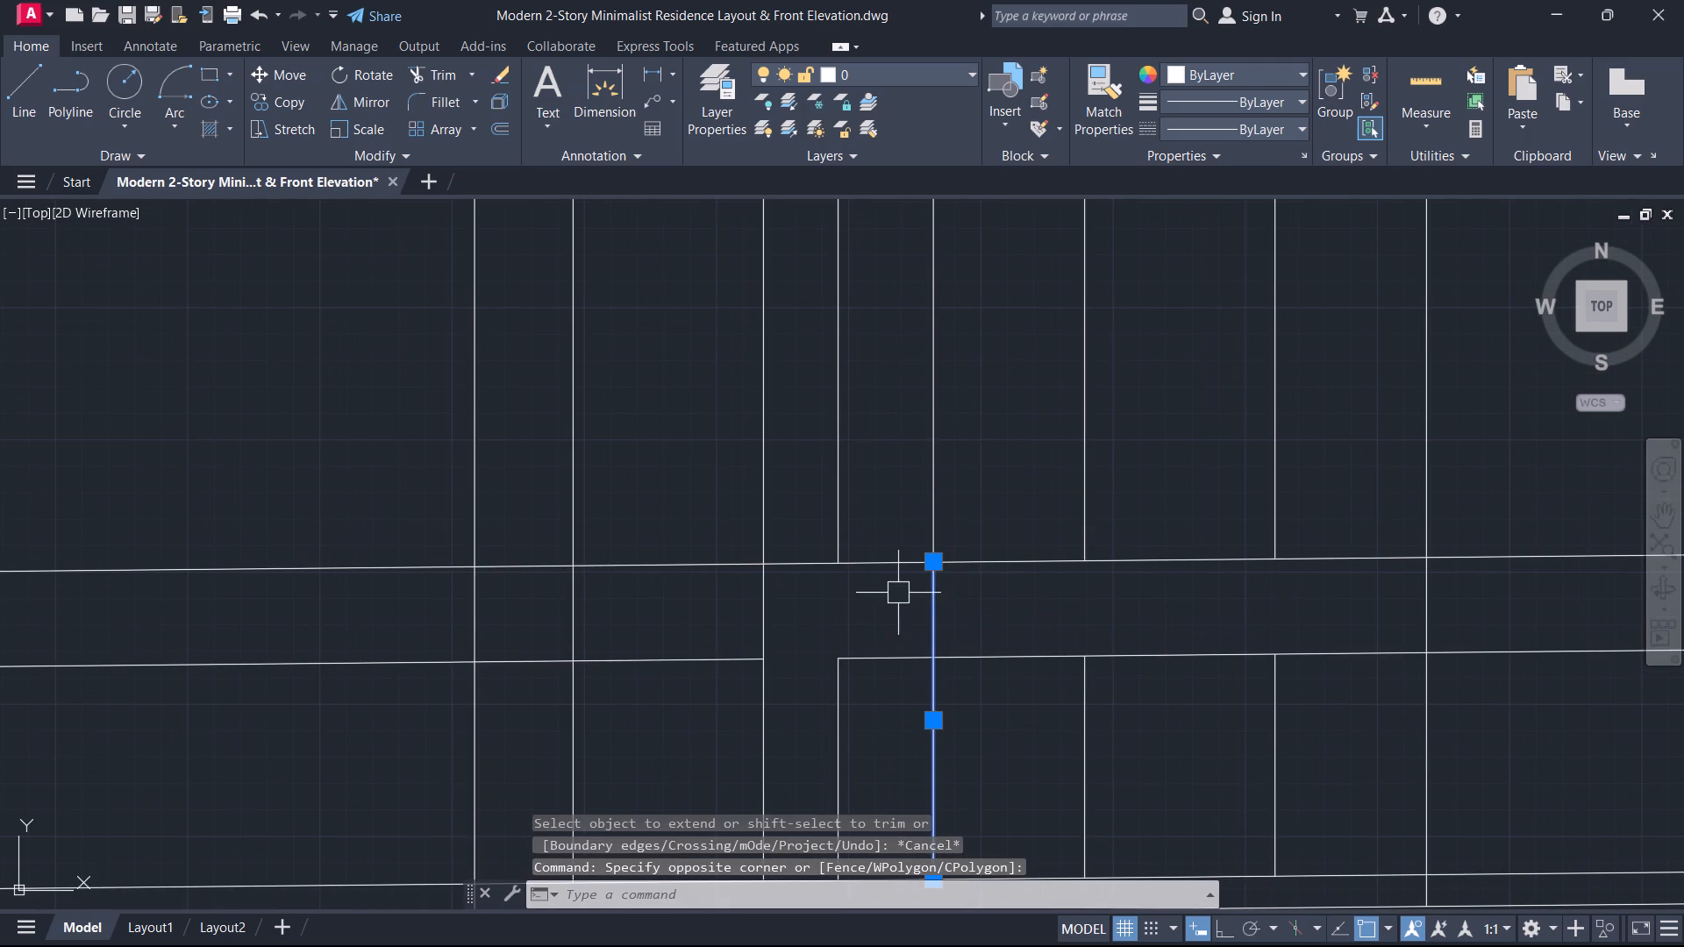
{"action": "key", "text": "Delete"}
With Ortho on, stretch the lower end of the door's right projection line straight down about 15', past the base line.
{"action": "left_click", "coordinate": [953, 490]}
{"action": "left_click", "coordinate": [912, 486]}
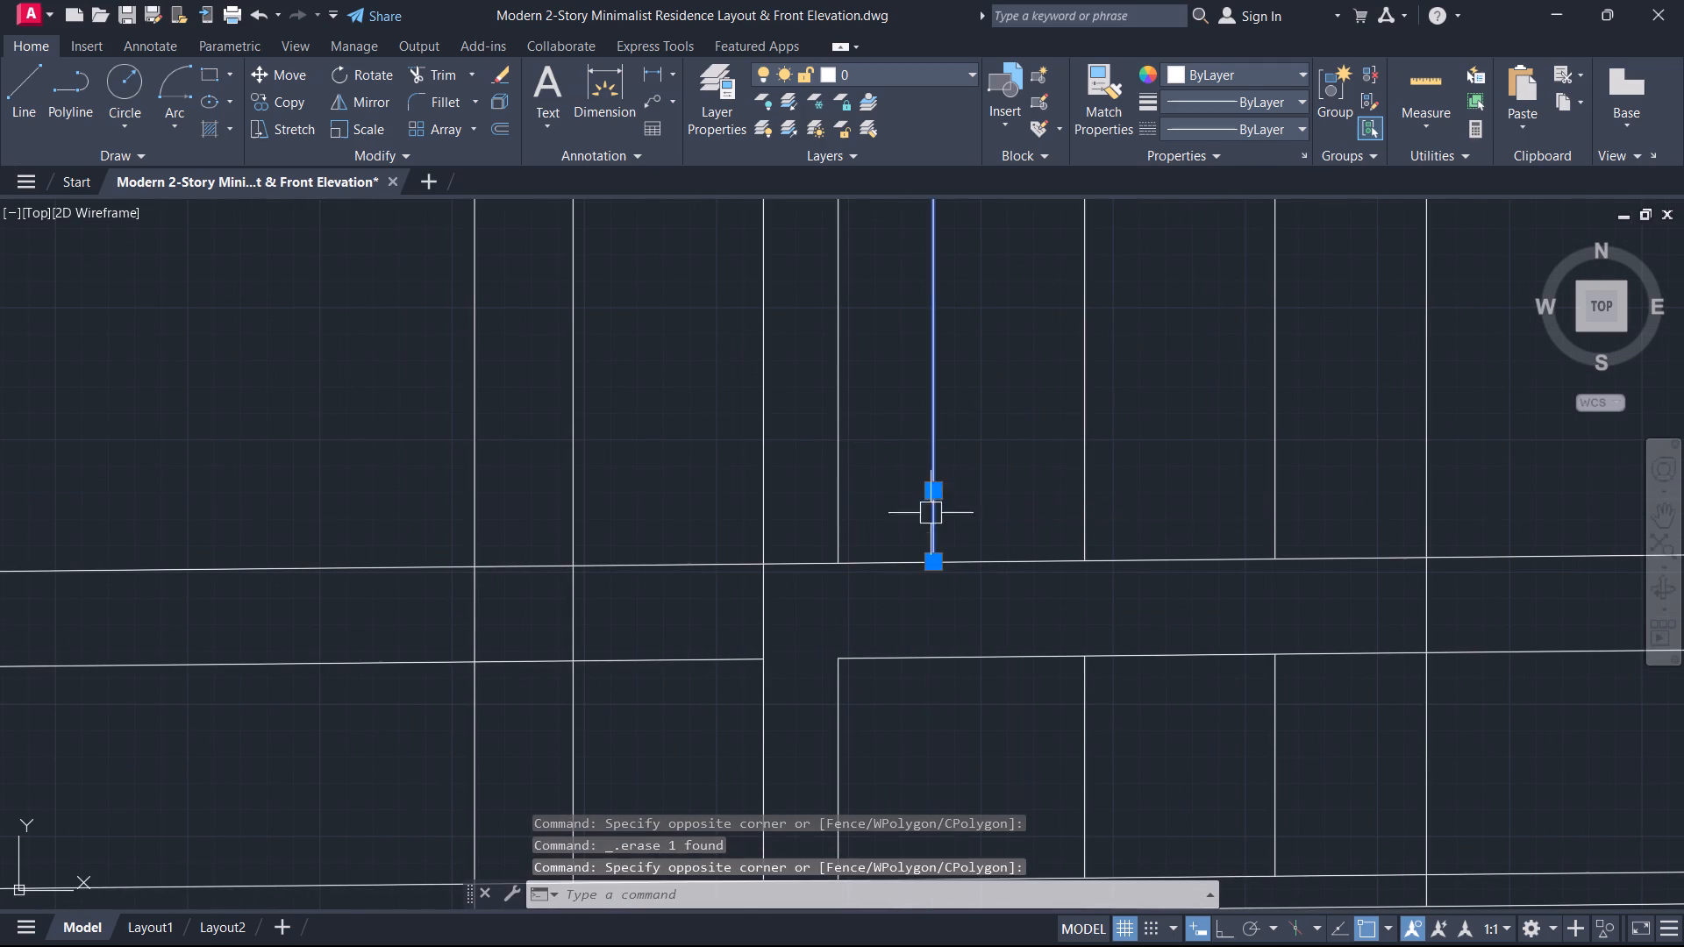
{"action": "left_click", "coordinate": [935, 557]}
{"action": "middle_click_drag", "start_coordinate": [937, 733], "coordinate": [971, 452]}
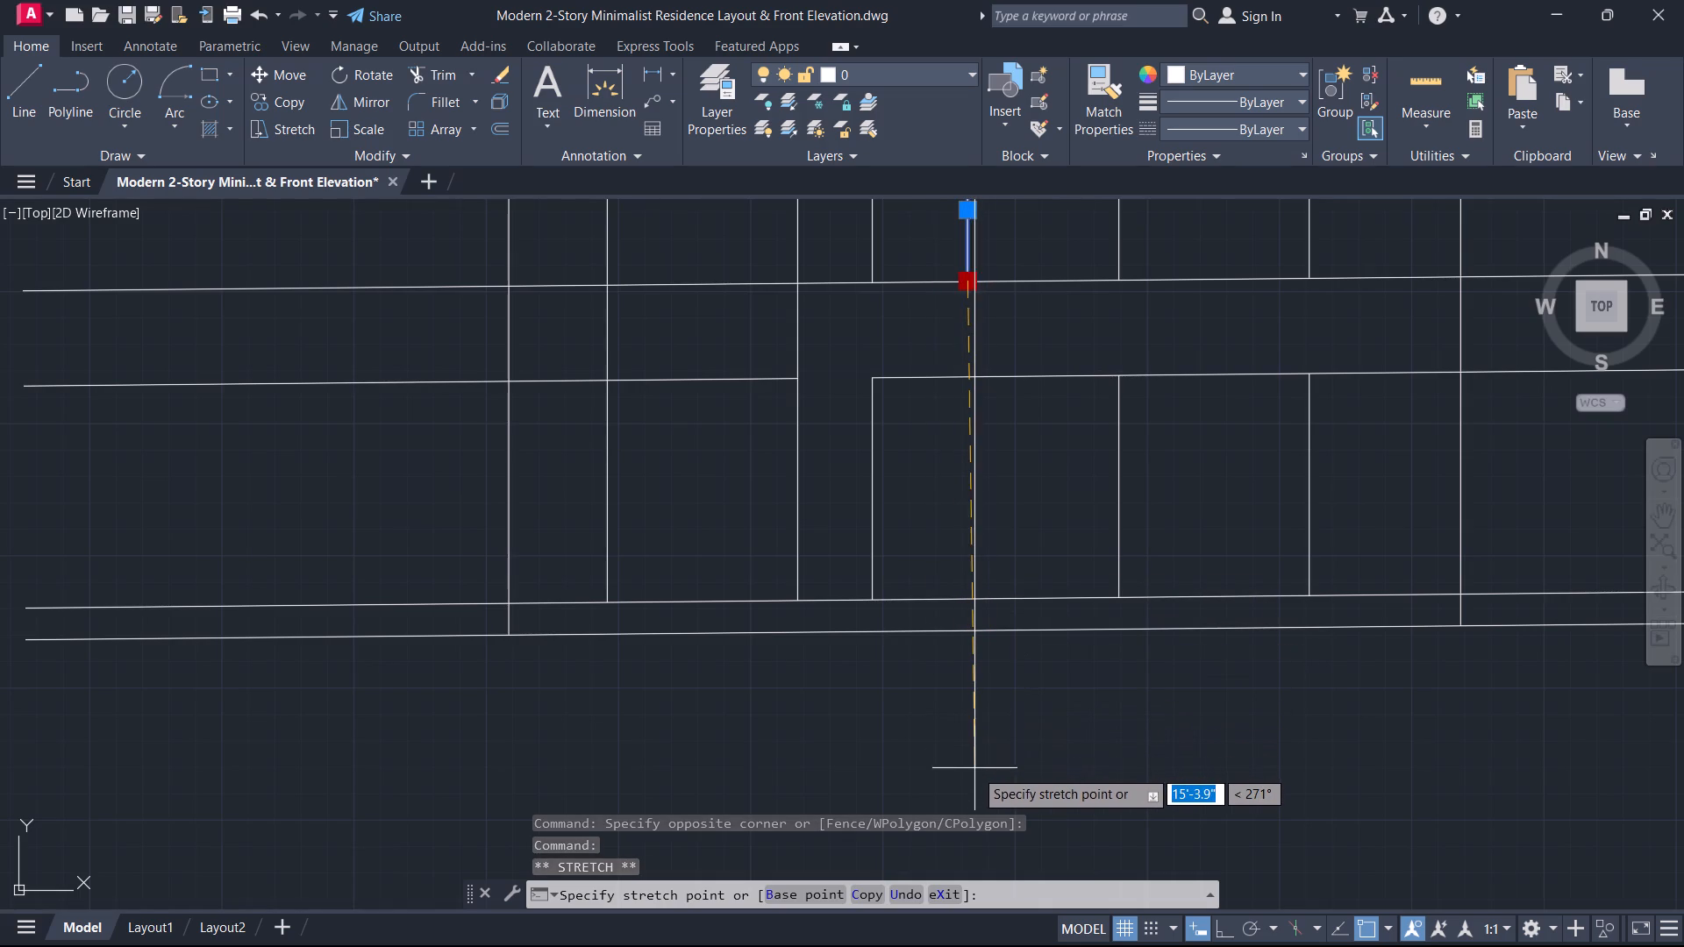
{"action": "key", "text": "F8"}
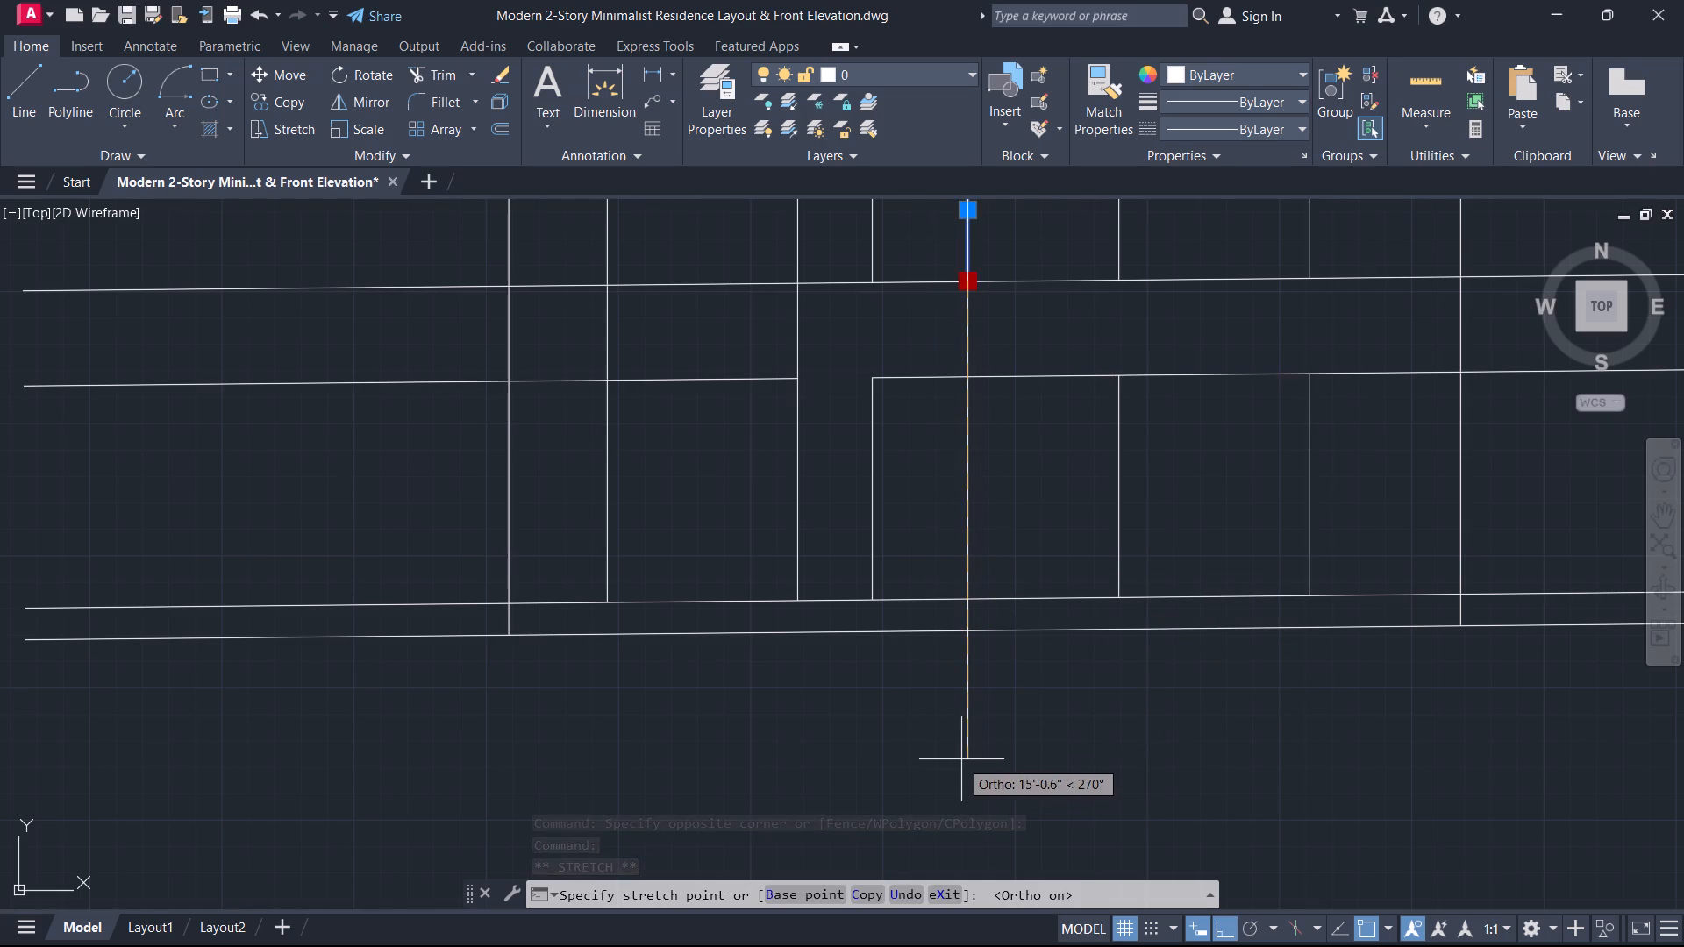
{"action": "left_click", "coordinate": [964, 760]}
{"action": "key", "text": "Escape"}
Trim the stretched projection line back to the line 1' above the base, removing everything below it.
{"action": "type", "text": "TR"}
{"action": "key", "text": "space"}
{"action": "scroll", "coordinate": [974, 653], "scroll_direction": "up", "scroll_amount": 1}
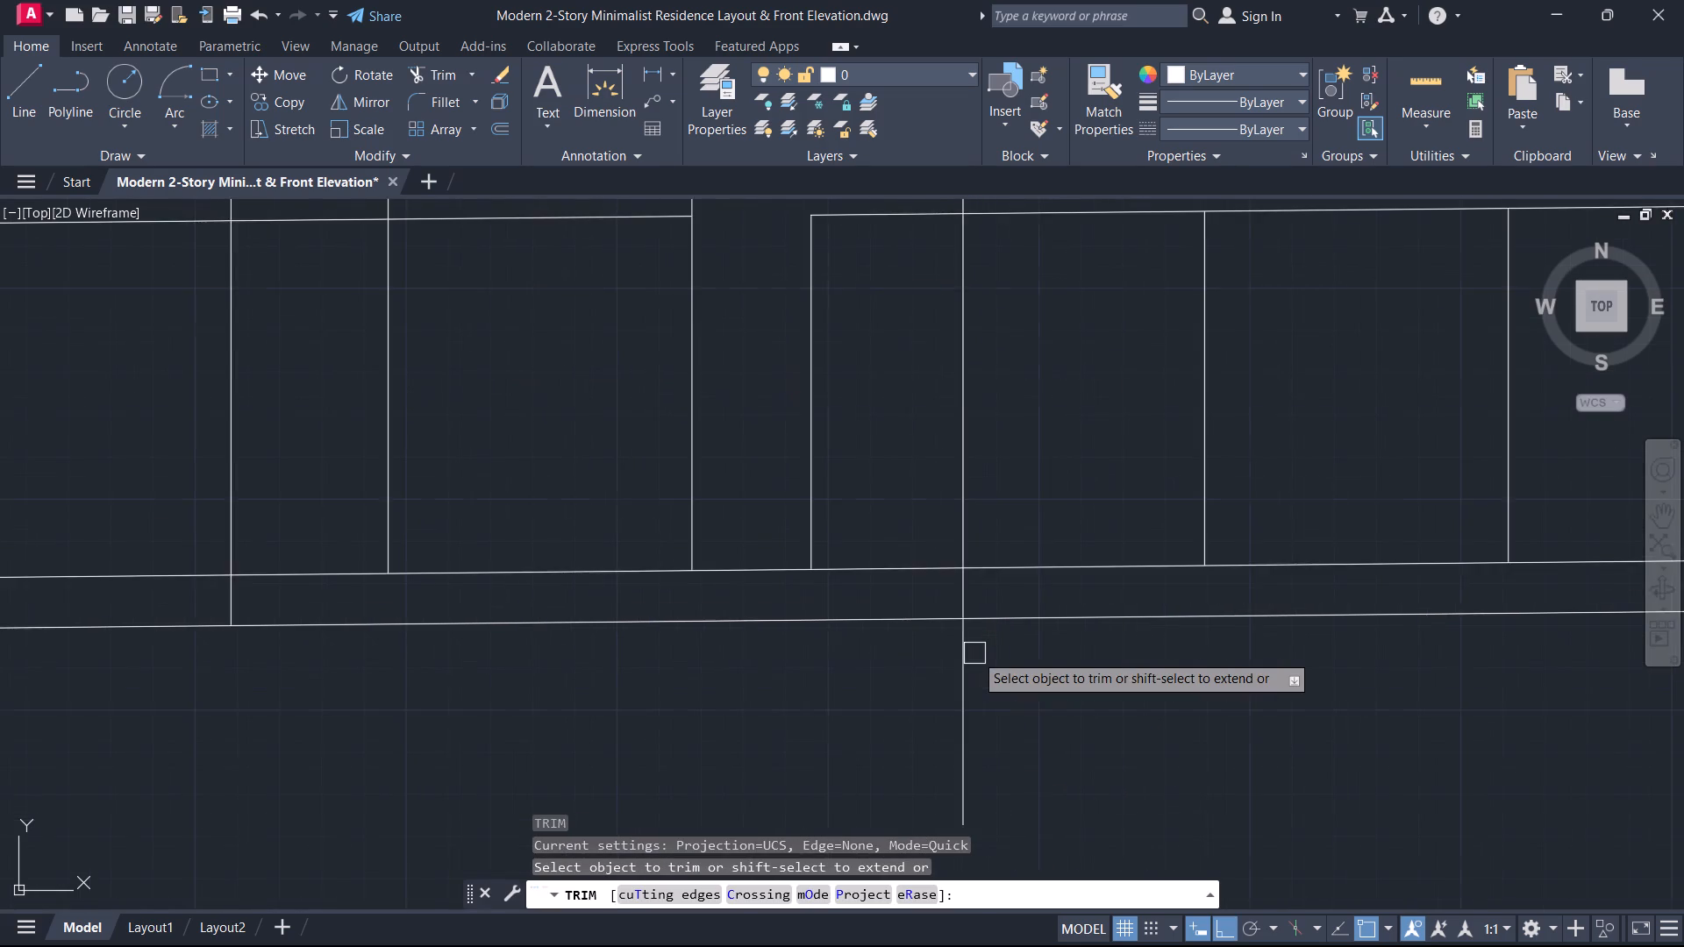
{"action": "scroll", "coordinate": [974, 653], "scroll_direction": "up", "scroll_amount": 2}
{"action": "left_click_drag", "start_coordinate": [958, 512], "coordinate": [924, 504]}
{"action": "left_click_drag", "start_coordinate": [975, 704], "coordinate": [878, 704]}
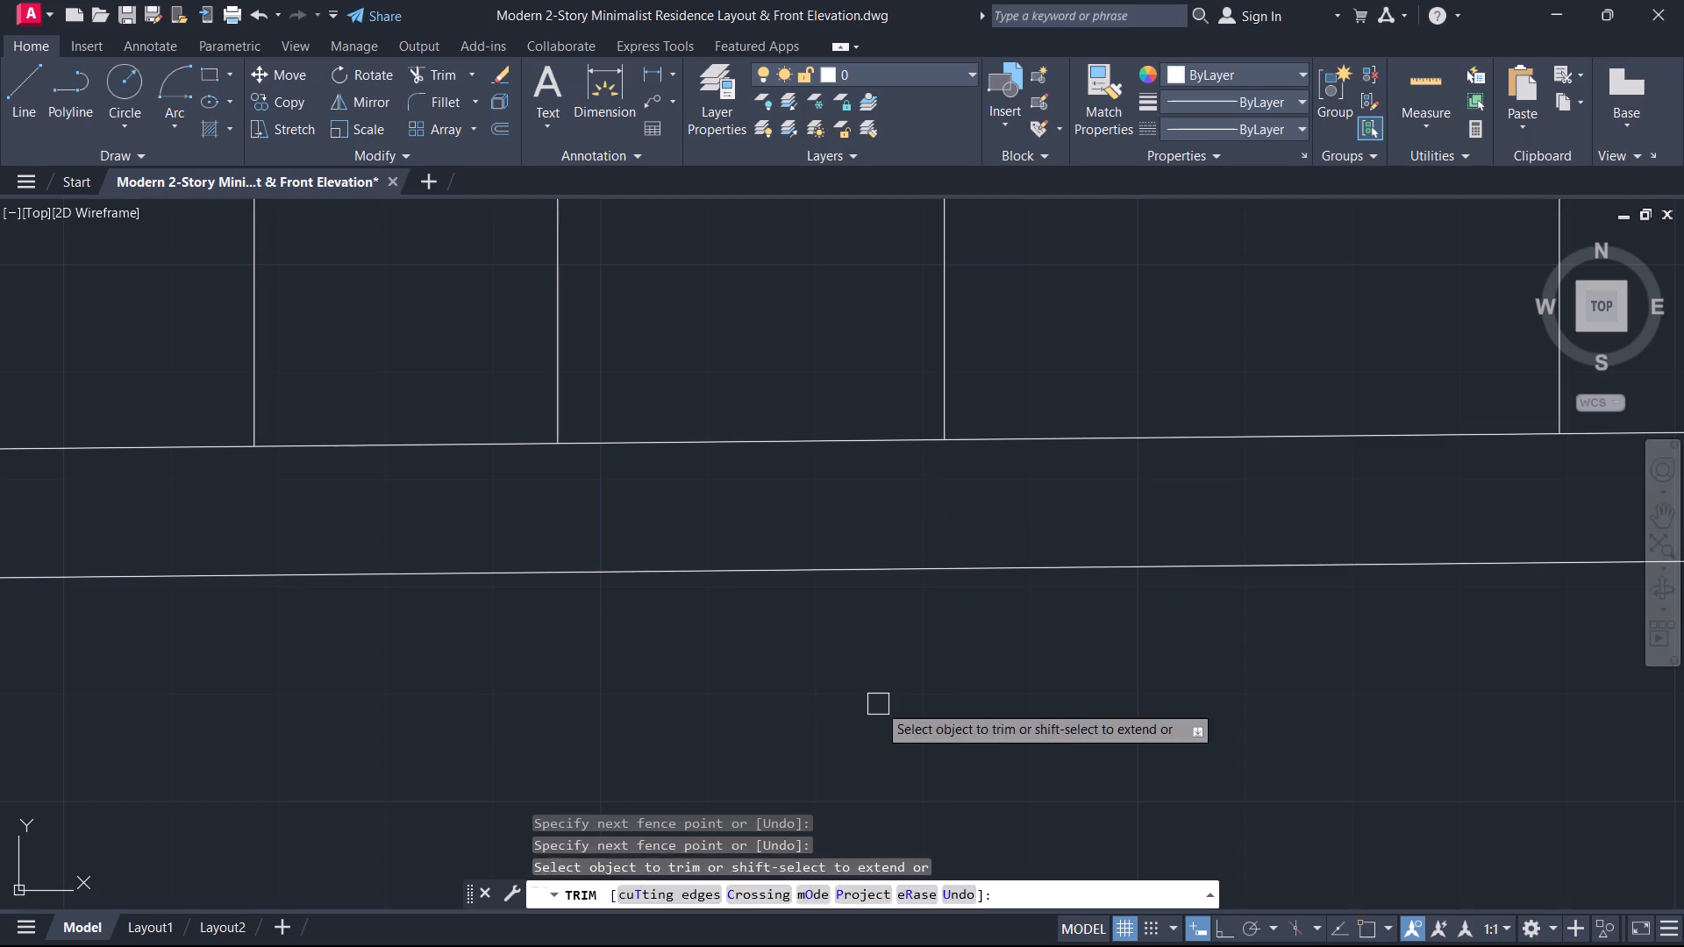
{"action": "key", "text": "Escape"}
{"action": "scroll", "coordinate": [878, 704], "scroll_direction": "down", "scroll_amount": 2}
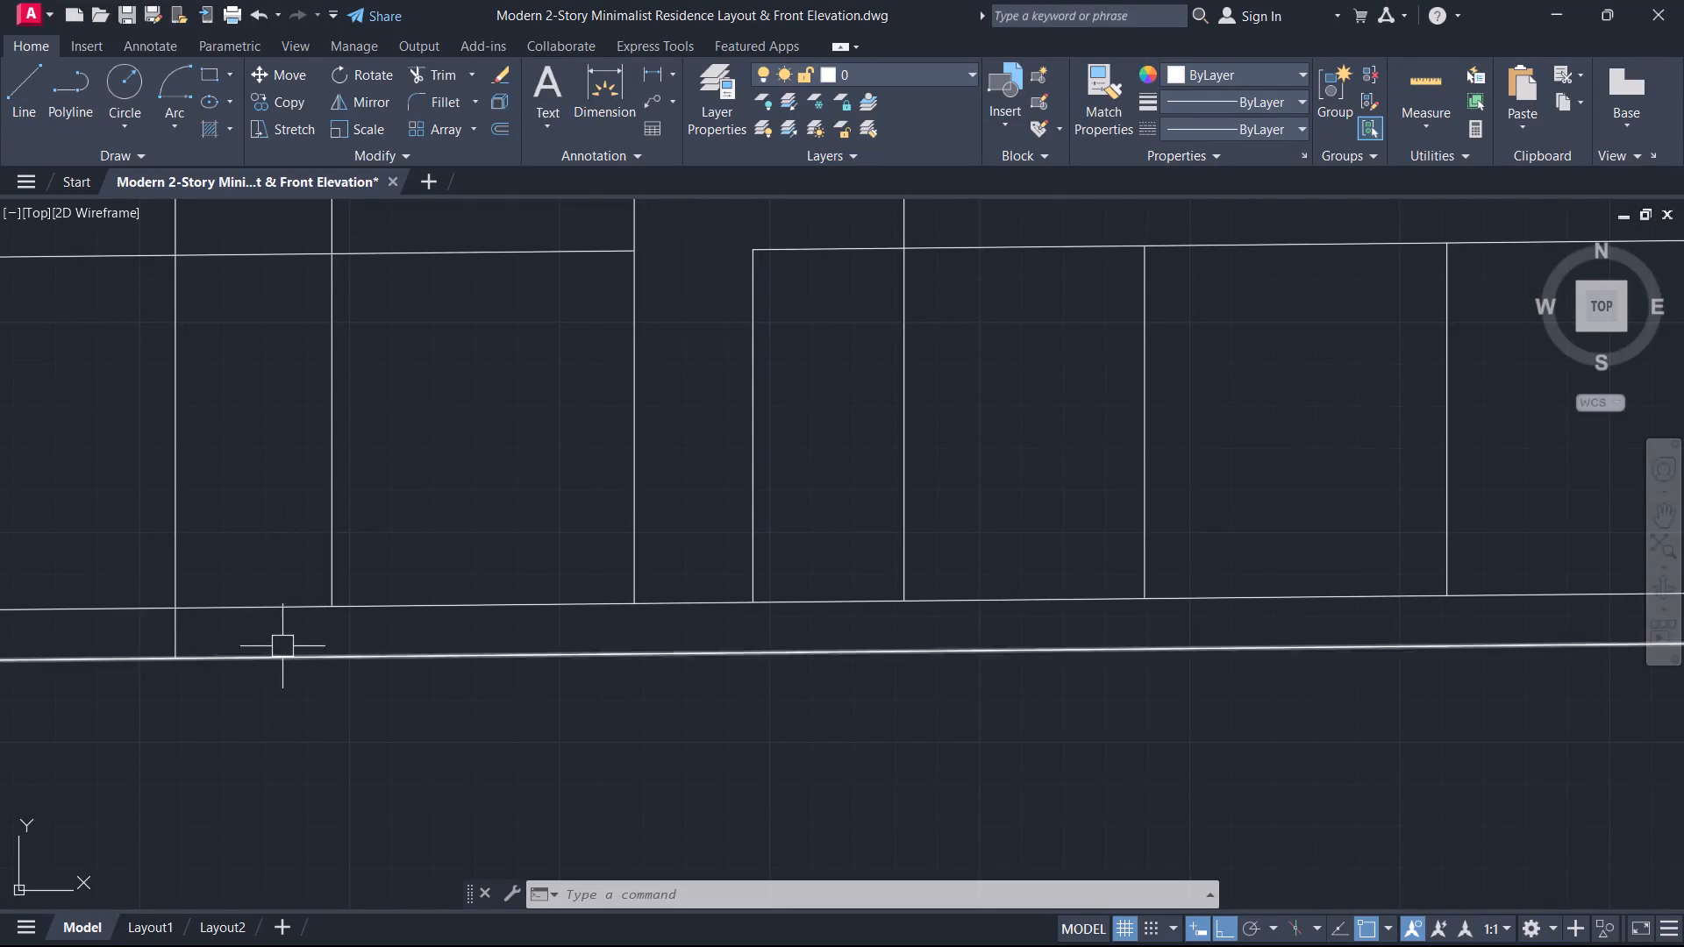
Trim away the 7' opening-head line between the left outer wall and the left window's outer edge.
{"action": "scroll", "coordinate": [614, 576], "scroll_direction": "down", "scroll_amount": 3}
{"action": "middle_click_drag", "start_coordinate": [662, 608], "coordinate": [693, 726]}
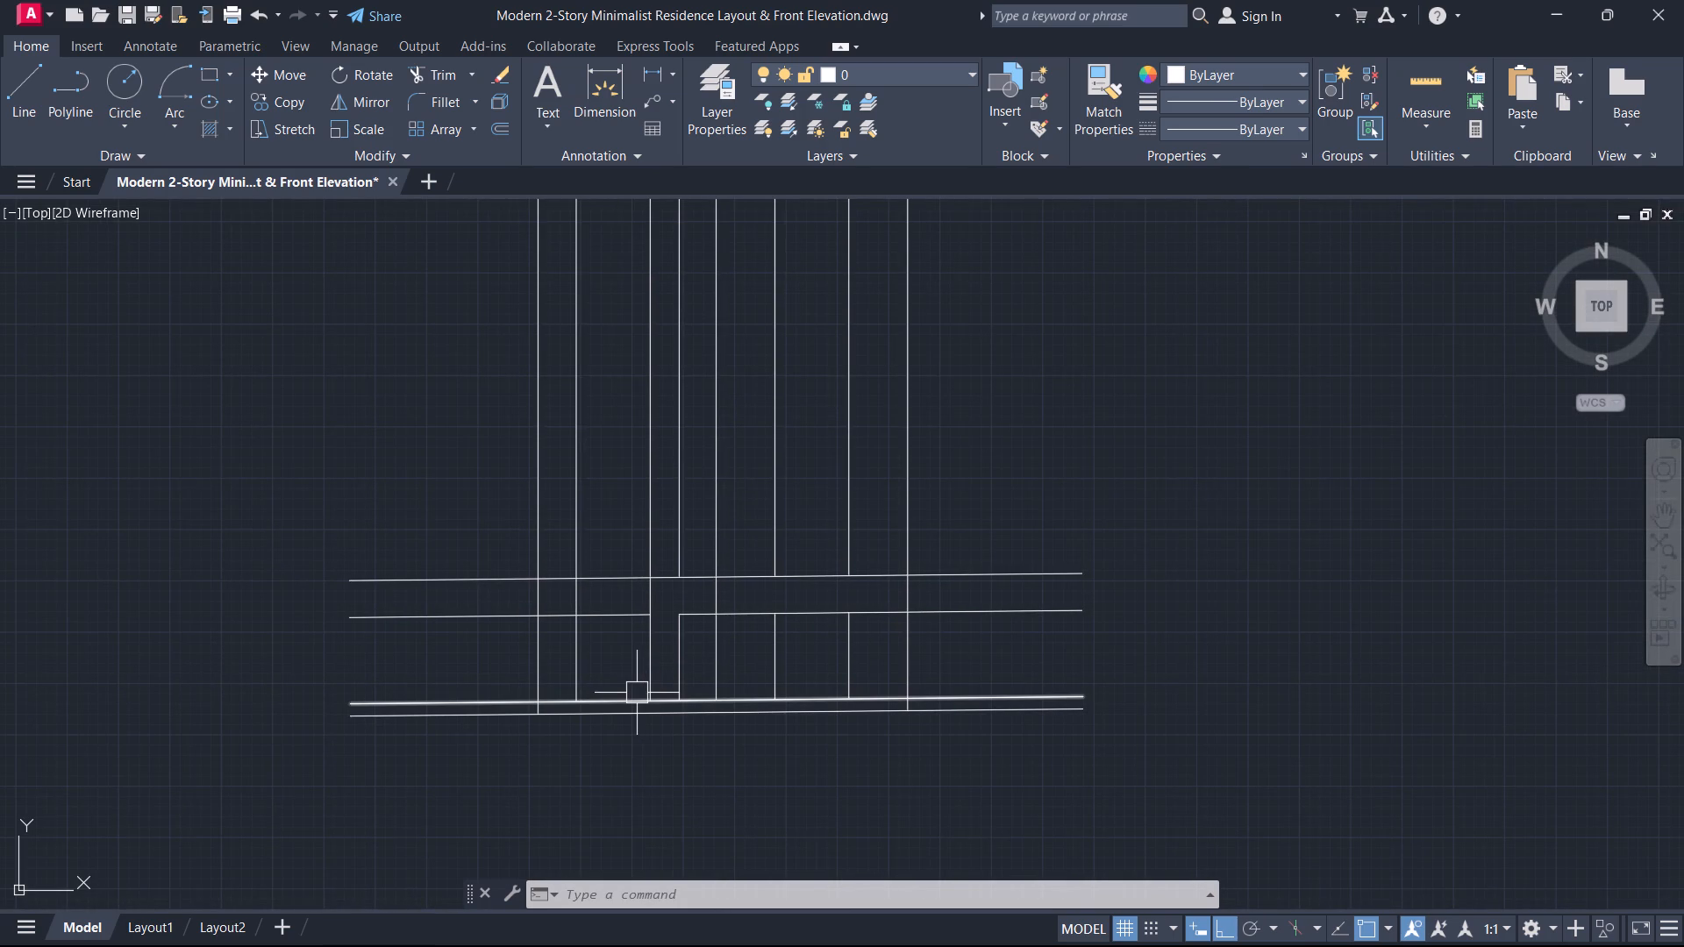
{"action": "scroll", "coordinate": [636, 693], "scroll_direction": "up", "scroll_amount": 1}
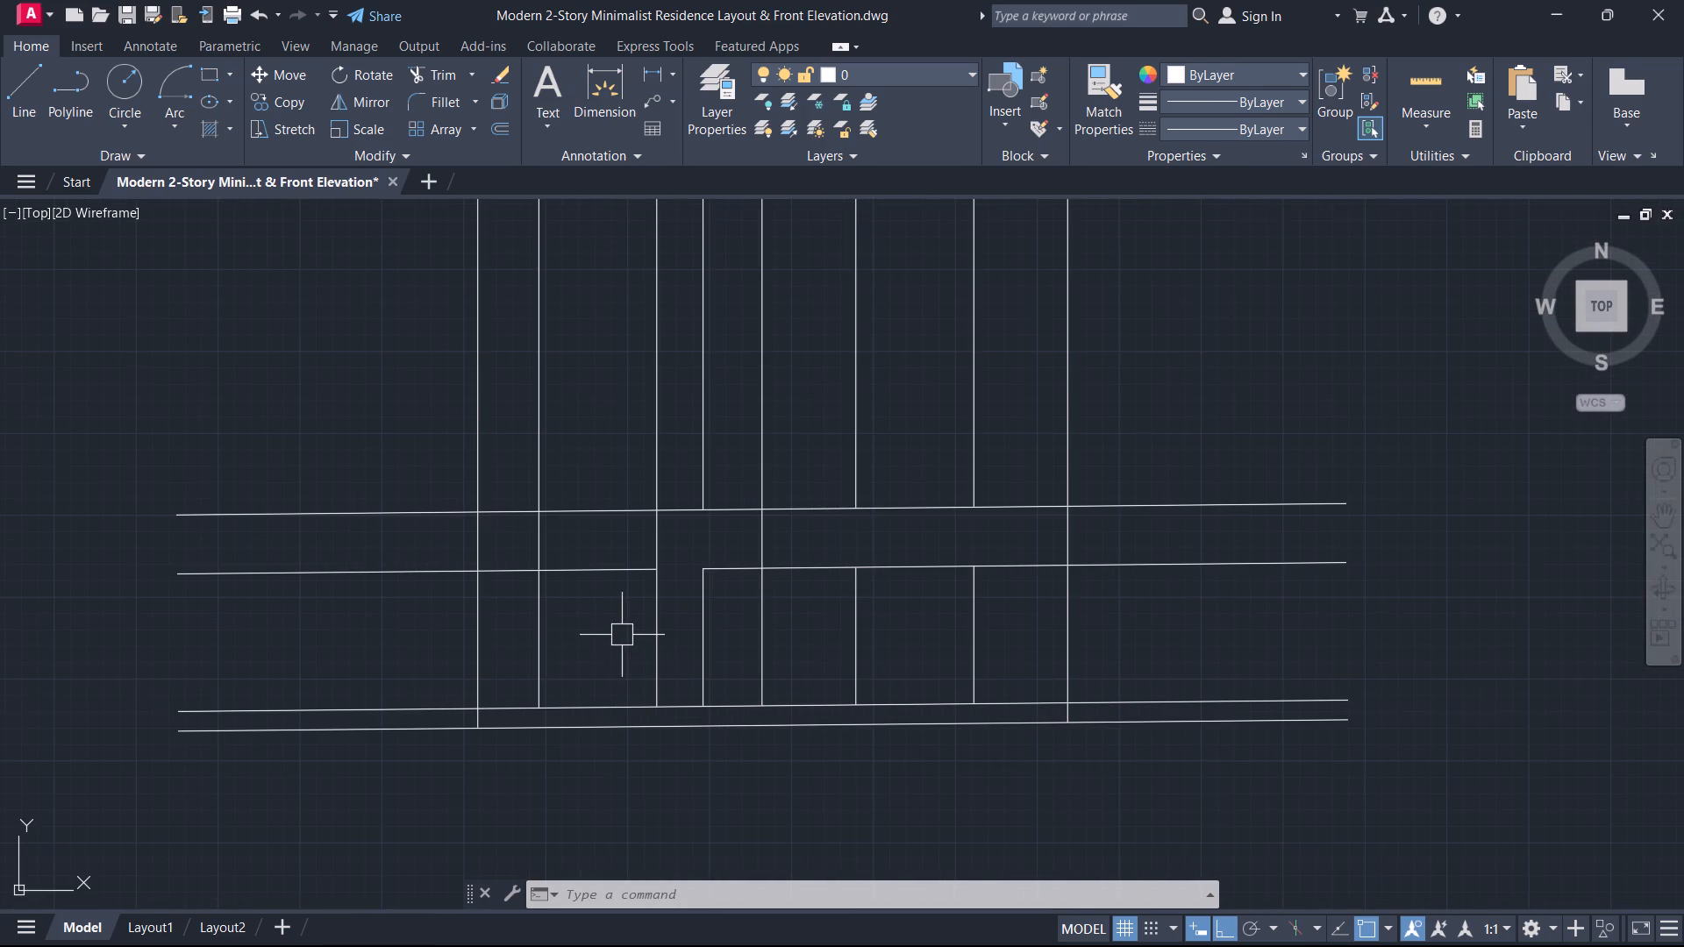
{"action": "type", "text": "TR"}
{"action": "key", "text": "space"}
{"action": "scroll", "coordinate": [502, 594], "scroll_direction": "up", "scroll_amount": 2}
{"action": "left_click", "coordinate": [509, 576]}
{"action": "left_click", "coordinate": [505, 510]}
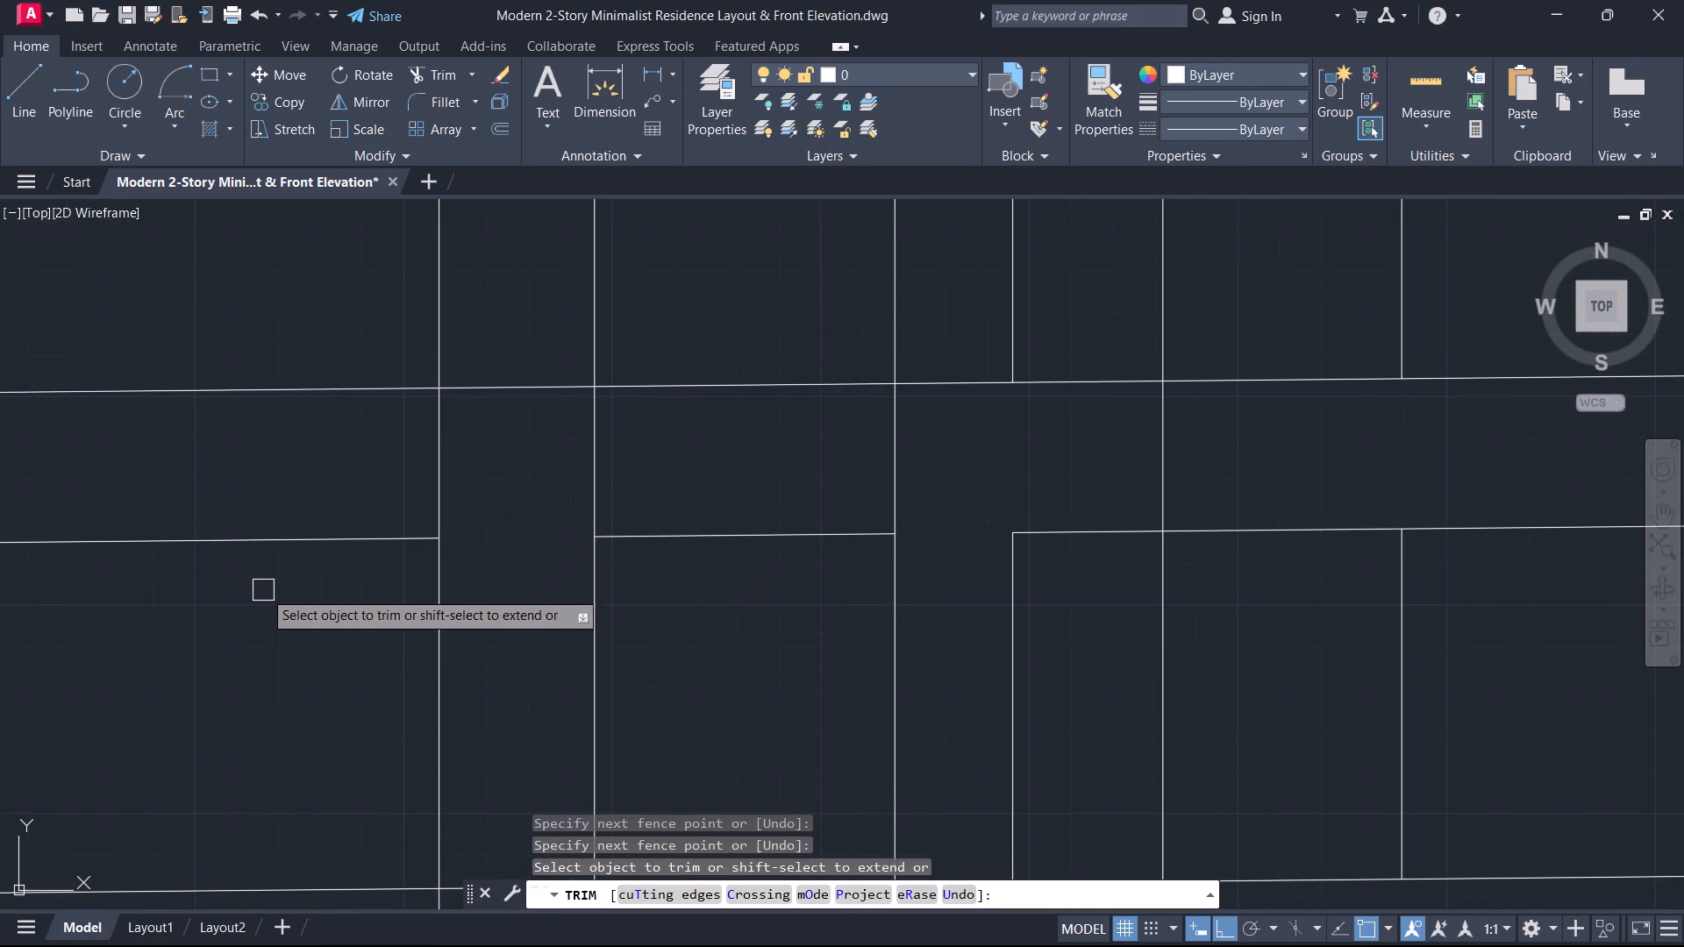
{"action": "key", "text": "Escape"}
Offset the line 1' above the base upward by 3' to form the window sill line.
{"action": "type", "text": "O 3'"}
{"action": "key", "text": "Return"}
{"action": "middle_click_drag", "start_coordinate": [361, 671], "coordinate": [459, 415]}
{"action": "middle_click_drag", "start_coordinate": [495, 581], "coordinate": [487, 558]}
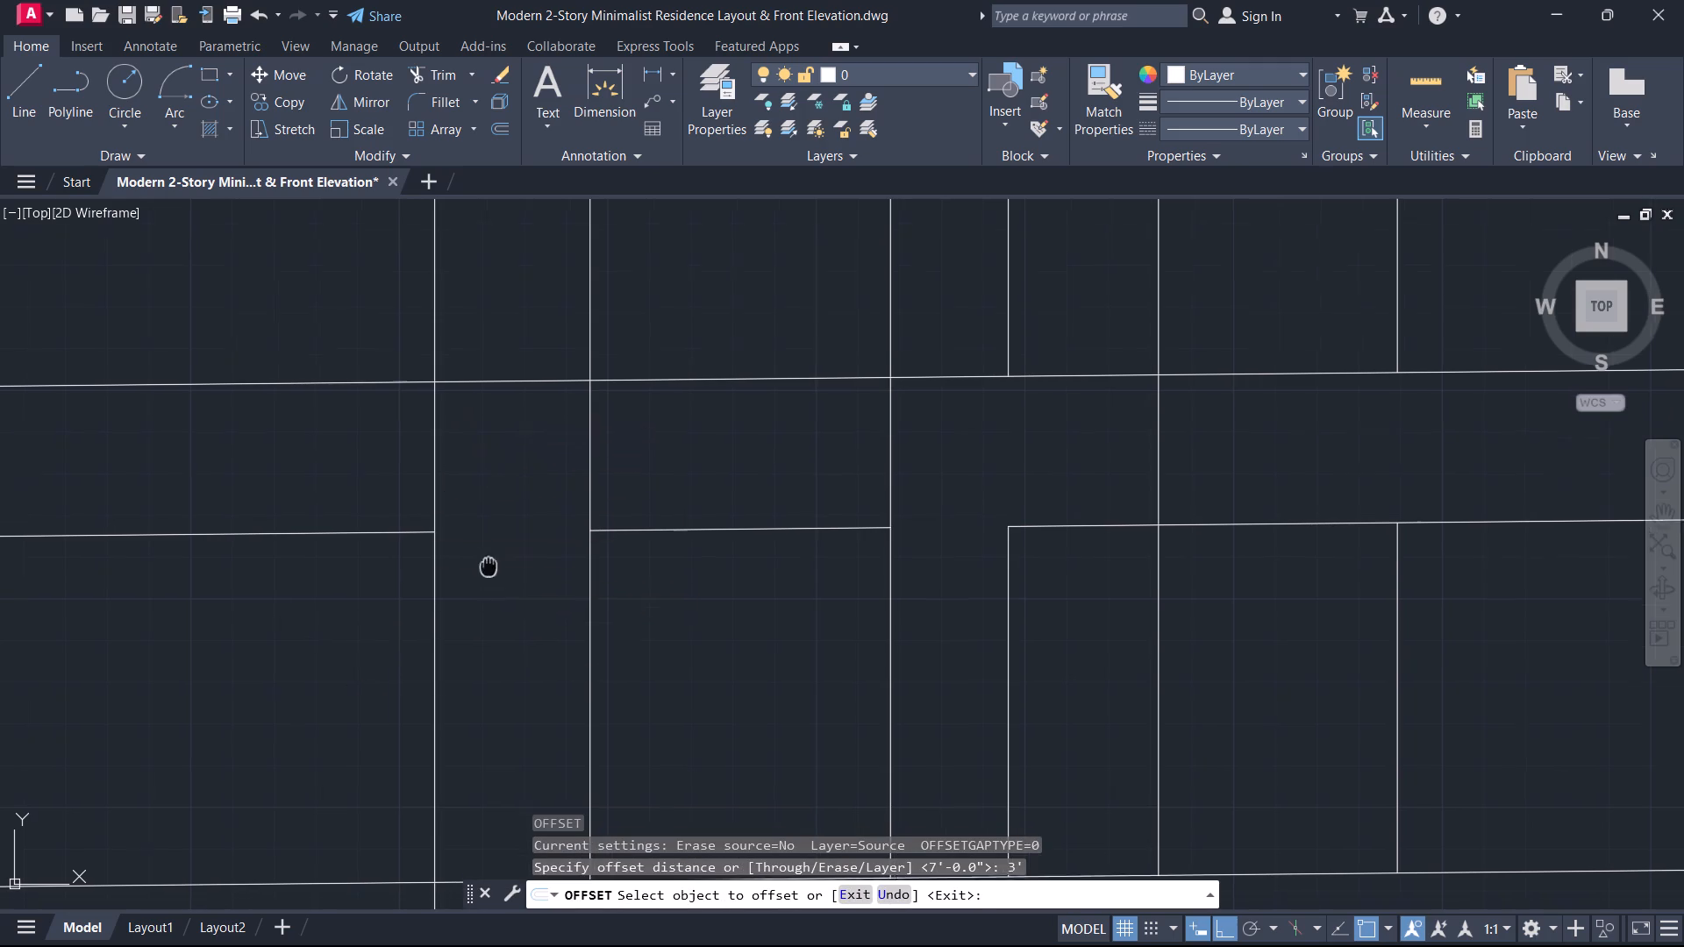
{"action": "middle_click_drag", "start_coordinate": [487, 558], "coordinate": [466, 384]}
{"action": "scroll", "coordinate": [609, 692], "scroll_direction": "up", "scroll_amount": 1}
{"action": "left_click", "coordinate": [621, 678]}
{"action": "left_click", "coordinate": [629, 589]}
{"action": "key", "text": "Escape"}
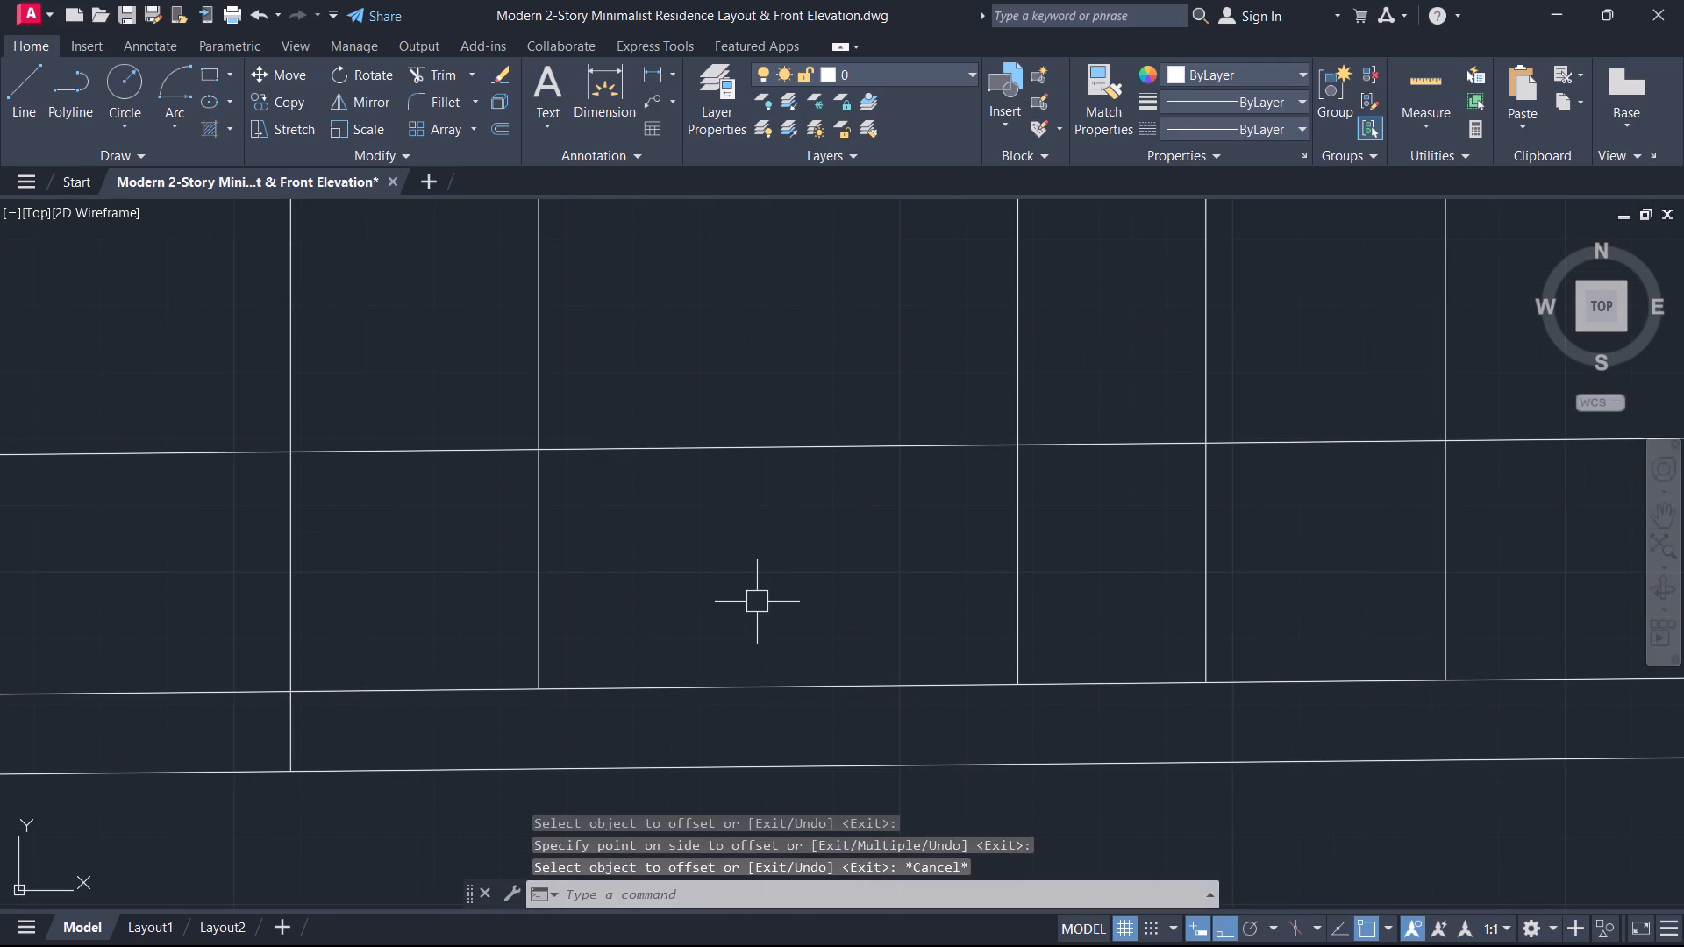
Trim the left window's edges below the sill line, and the sill line from the left outer wall through the entrance door, except under the window.
{"action": "type", "text": "TR"}
{"action": "key", "text": "space"}
{"action": "left_click_drag", "start_coordinate": [1070, 571], "coordinate": [550, 580]}
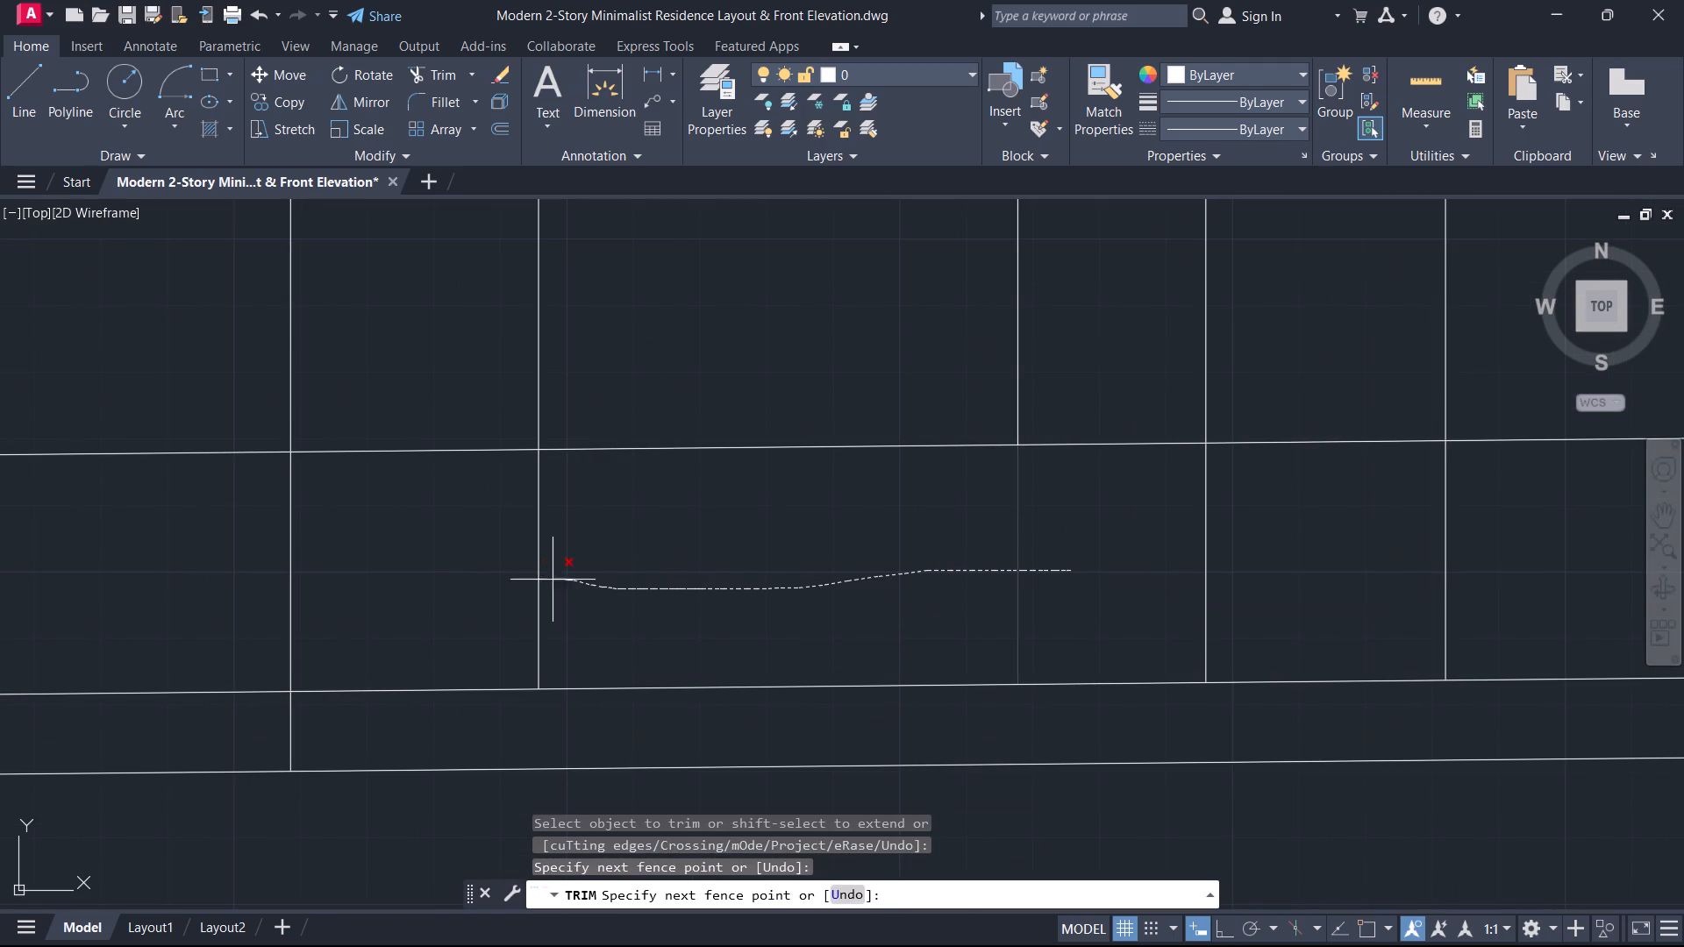
{"action": "left_click_drag", "start_coordinate": [550, 580], "coordinate": [466, 421]}
{"action": "left_click_drag", "start_coordinate": [1072, 489], "coordinate": [1064, 392]}
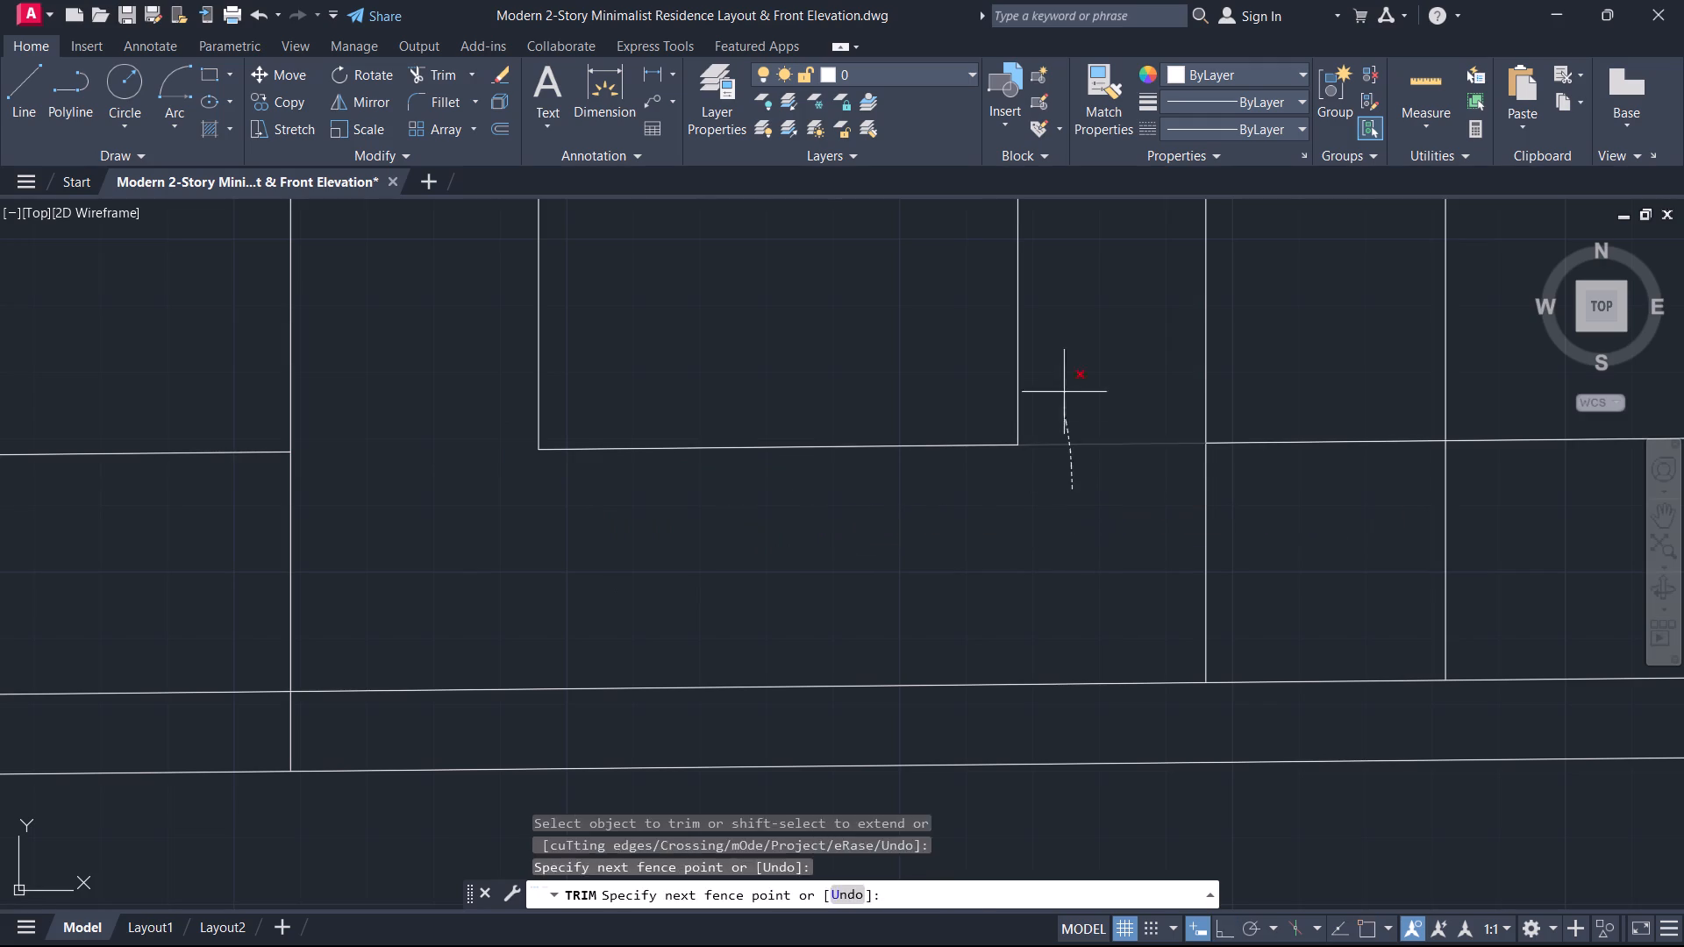
{"action": "left_click_drag", "start_coordinate": [1064, 392], "coordinate": [1063, 386]}
{"action": "key", "text": "Escape"}
{"action": "key", "text": "space"}
{"action": "left_click_drag", "start_coordinate": [1286, 476], "coordinate": [1288, 399]}
{"action": "key", "text": "Escape"}
Trim the head and sill lines on both sides of the right window and its edges below the sill, leaving a rectangular opening.
{"action": "scroll", "coordinate": [1306, 428], "scroll_direction": "down", "scroll_amount": 3}
{"action": "middle_click_drag", "start_coordinate": [1306, 428], "coordinate": [1299, 455]}
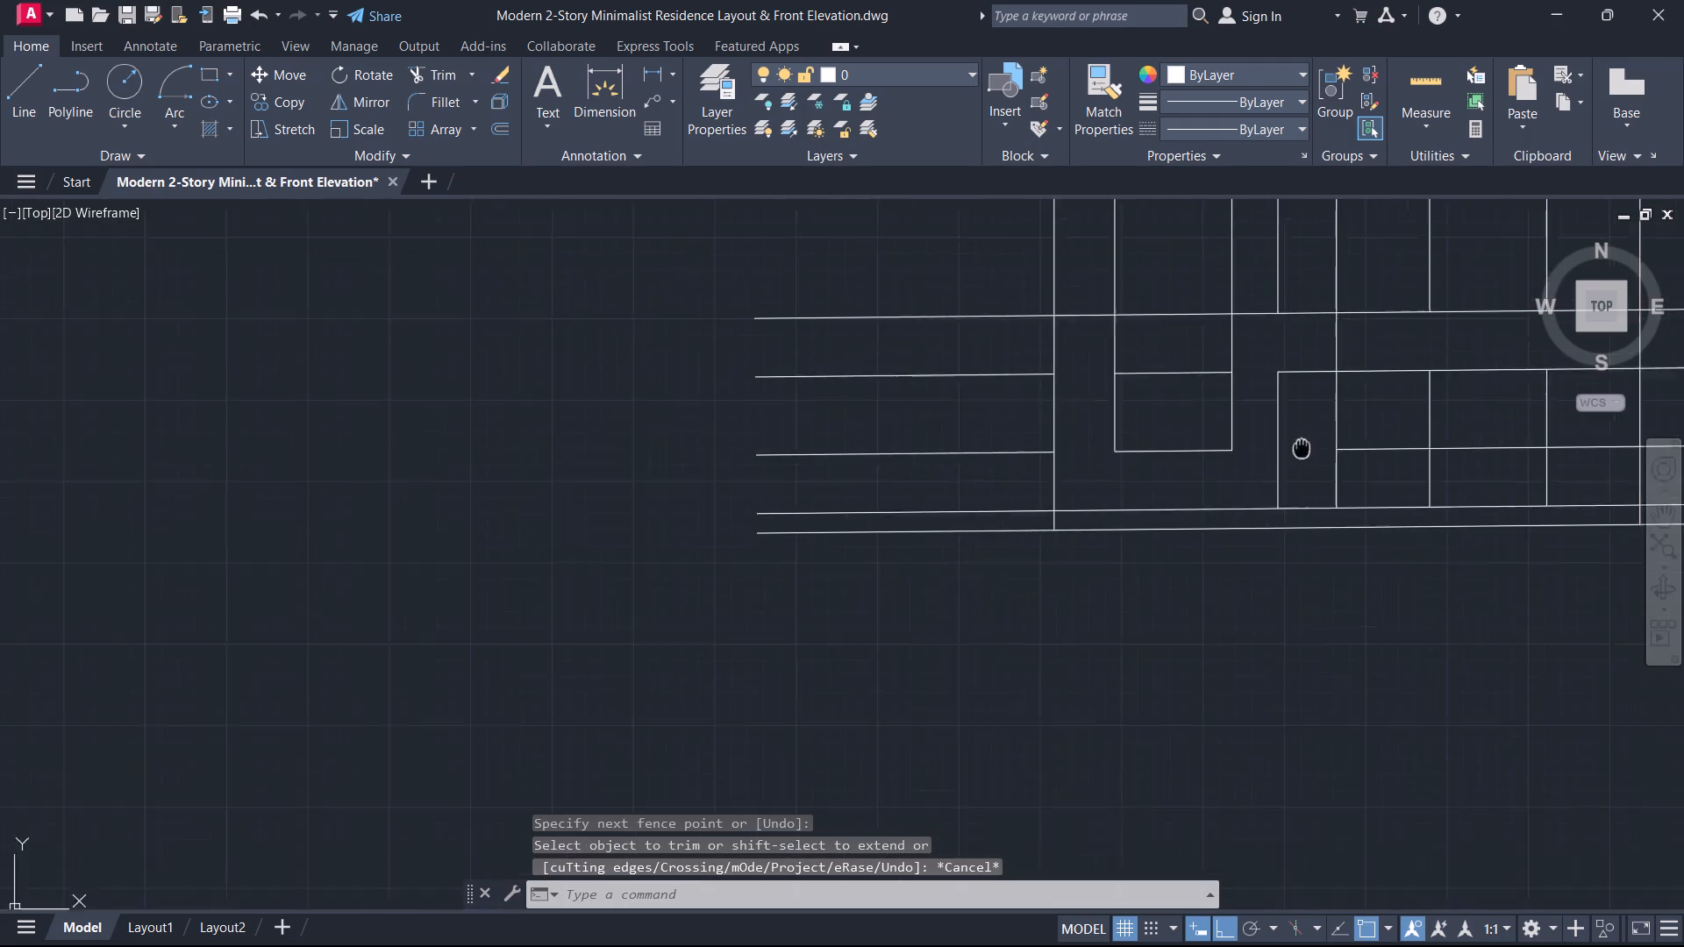
{"action": "middle_click_drag", "start_coordinate": [1299, 455], "coordinate": [846, 781]}
{"action": "scroll", "coordinate": [854, 787], "scroll_direction": "up", "scroll_amount": 2}
{"action": "middle_click_drag", "start_coordinate": [906, 799], "coordinate": [943, 801]}
{"action": "middle_click_drag", "start_coordinate": [1039, 801], "coordinate": [1020, 670]}
{"action": "key", "text": "space"}
{"action": "left_click_drag", "start_coordinate": [1029, 701], "coordinate": [1026, 689]}
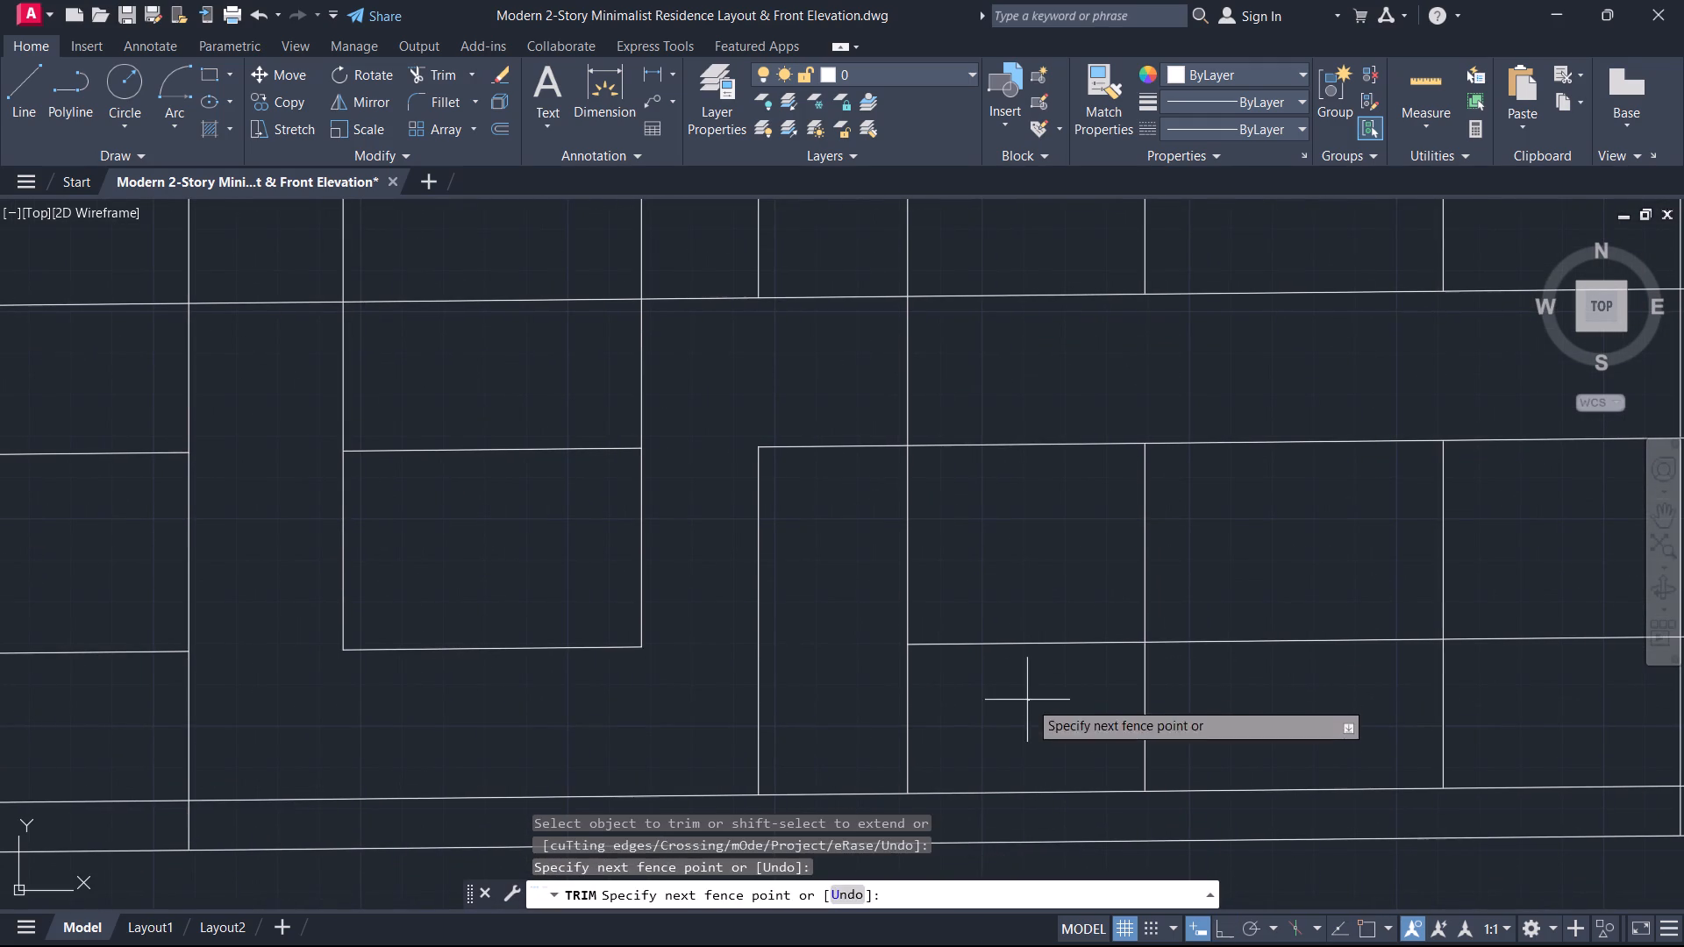
{"action": "left_click_drag", "start_coordinate": [1026, 689], "coordinate": [1015, 402]}
{"action": "middle_click_drag", "start_coordinate": [1538, 708], "coordinate": [989, 678]}
{"action": "left_click_drag", "start_coordinate": [546, 719], "coordinate": [1042, 372]}
{"action": "key", "text": "Escape"}
Delete the leftover head and sill line pieces outside the right and left outer walls.
{"action": "left_click_drag", "start_coordinate": [1300, 650], "coordinate": [1201, 371]}
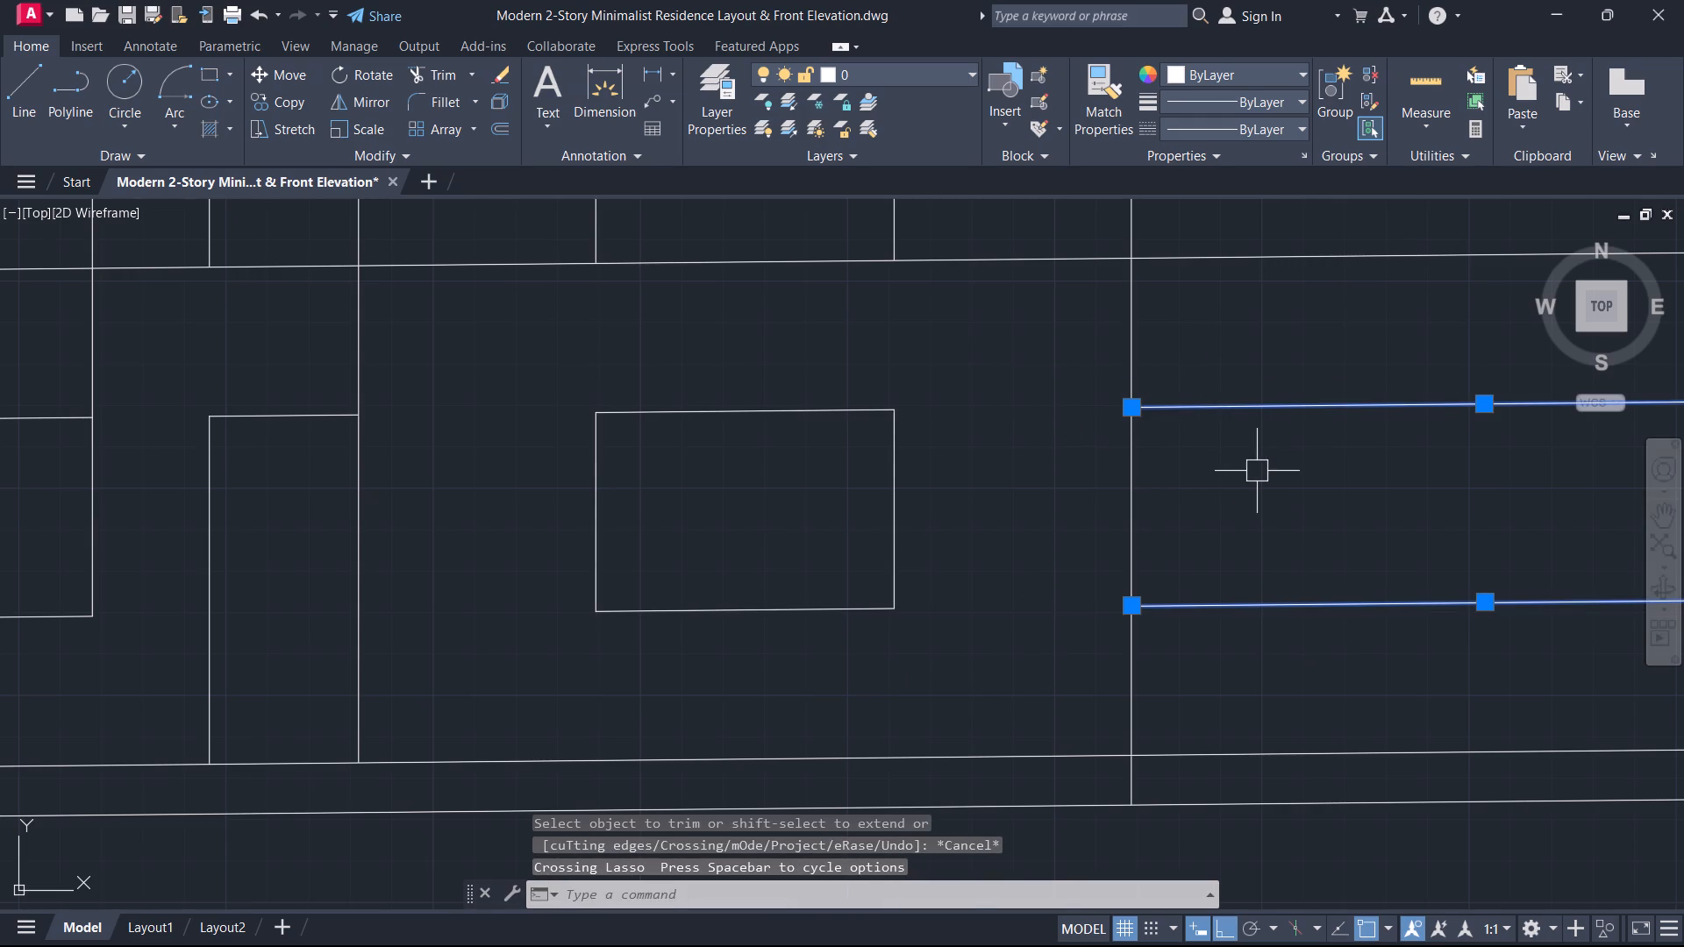
{"action": "key", "text": "Delete"}
{"action": "scroll", "coordinate": [1259, 474], "scroll_direction": "down", "scroll_amount": 3}
{"action": "middle_click_drag", "start_coordinate": [1259, 474], "coordinate": [1247, 495]}
{"action": "scroll", "coordinate": [859, 536], "scroll_direction": "up", "scroll_amount": 3}
{"action": "left_click_drag", "start_coordinate": [804, 564], "coordinate": [782, 525]}
{"action": "left_click", "coordinate": [639, 260]}
{"action": "key", "text": "Delete"}
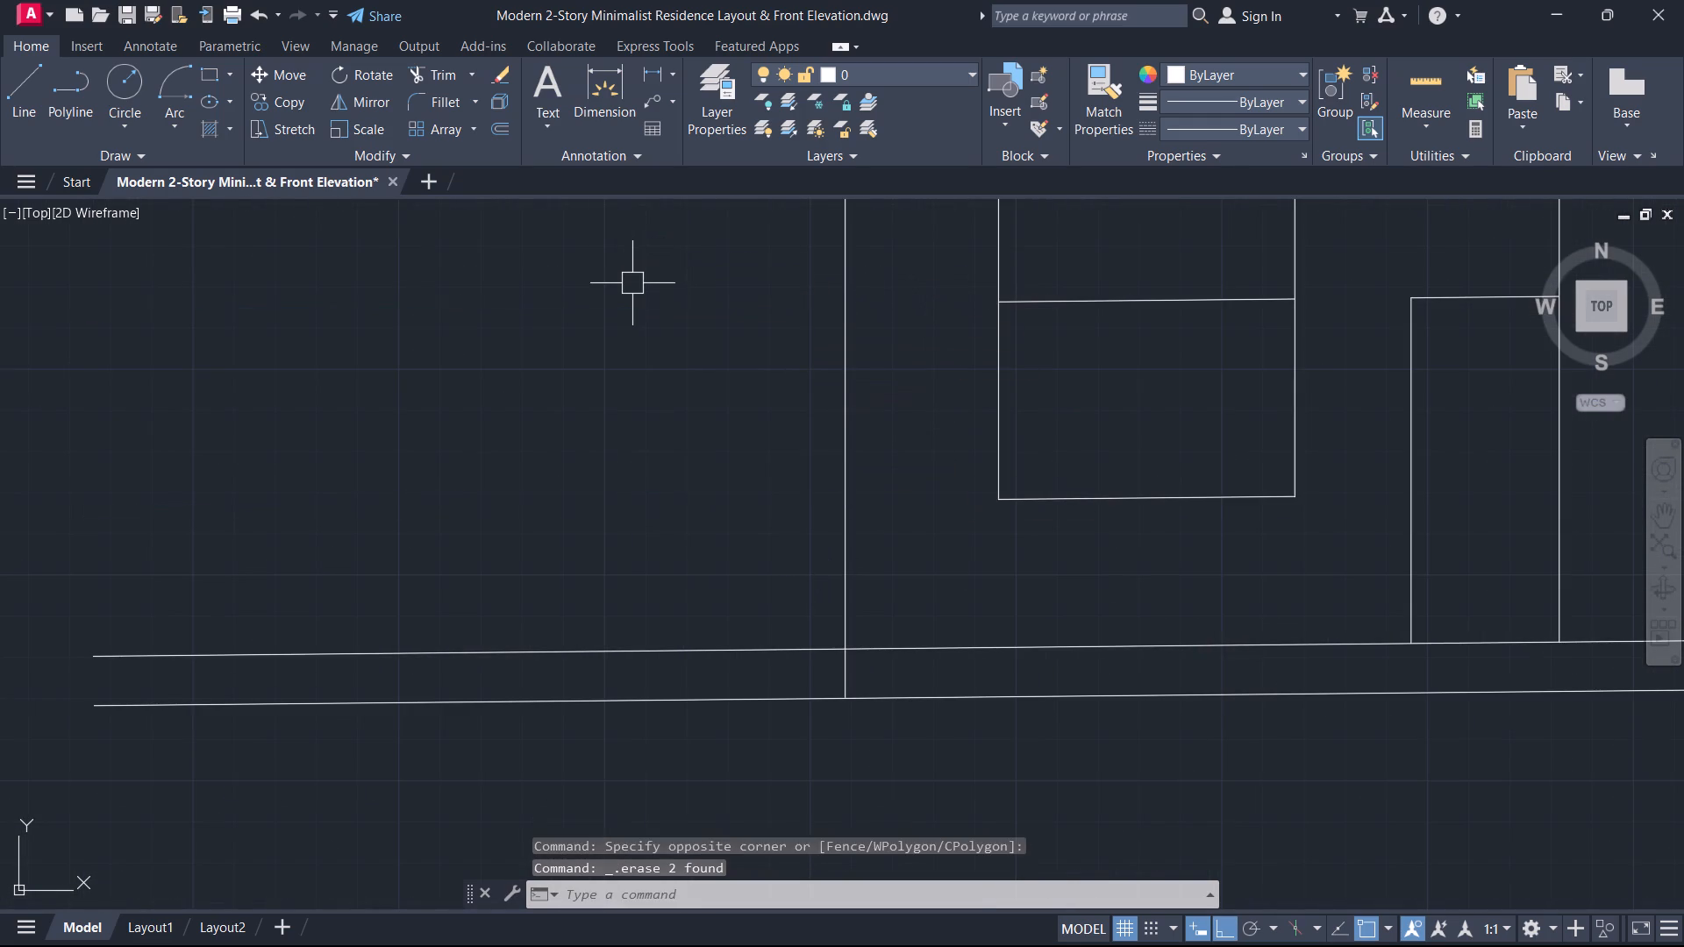
Trim the base line and the line 1' above it where they overrun the left outer wall.
{"action": "scroll", "coordinate": [632, 286], "scroll_direction": "down", "scroll_amount": 2}
{"action": "middle_click_drag", "start_coordinate": [632, 286], "coordinate": [700, 427]}
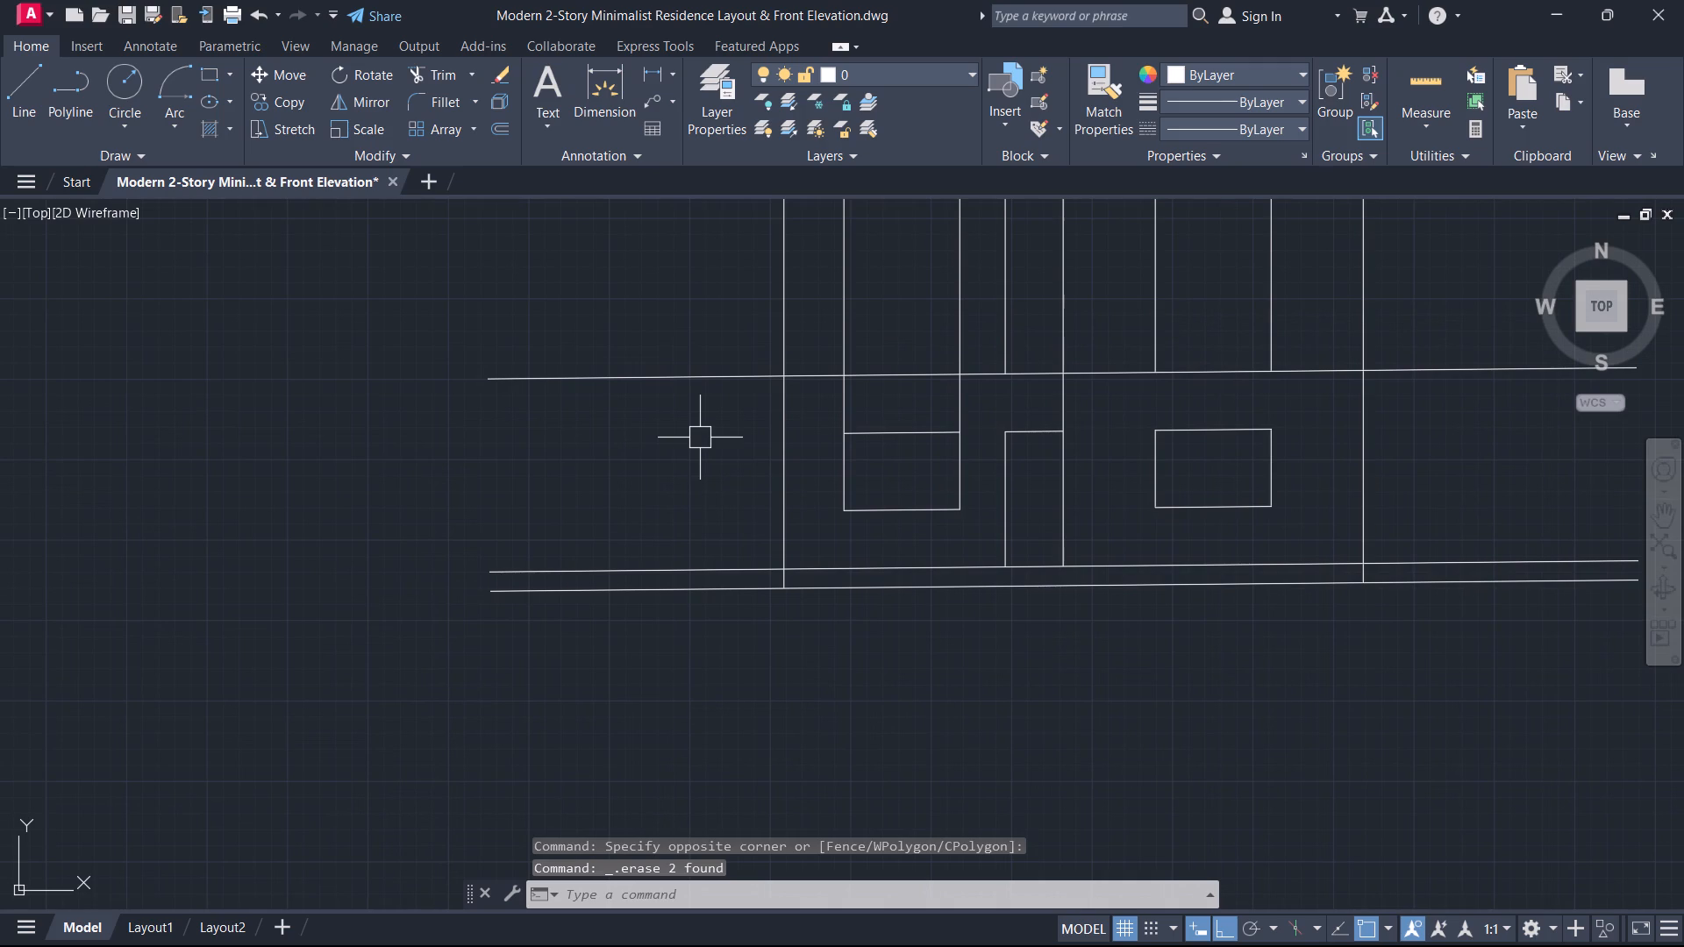
{"action": "type", "text": "TR"}
{"action": "key", "text": "space"}
{"action": "scroll", "coordinate": [699, 439], "scroll_direction": "up", "scroll_amount": 1}
{"action": "left_click", "coordinate": [603, 503]}
{"action": "left_click", "coordinate": [574, 788]}
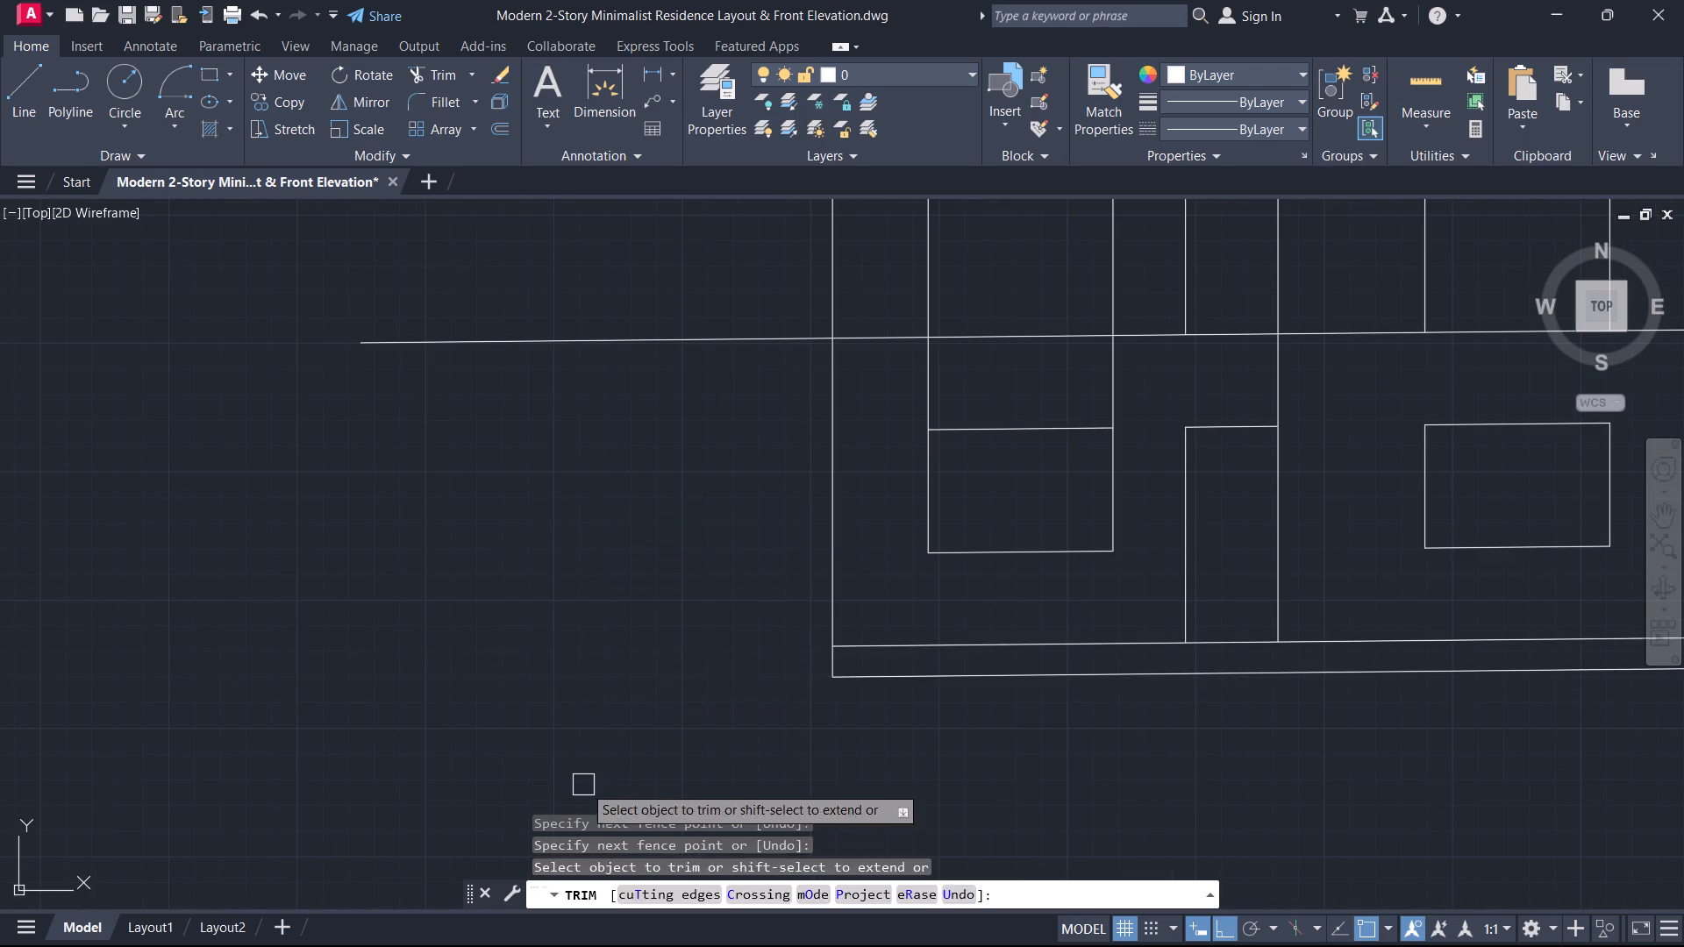
{"action": "scroll", "coordinate": [847, 610], "scroll_direction": "down", "scroll_amount": 3}
{"action": "key", "text": "Escape"}
Trim the base line and the line 1' above it where they overrun the right outer wall.
{"action": "middle_click_drag", "start_coordinate": [847, 610], "coordinate": [590, 546]}
{"action": "scroll", "coordinate": [739, 575], "scroll_direction": "up", "scroll_amount": 3}
{"action": "left_click_drag", "start_coordinate": [920, 409], "coordinate": [909, 508]}
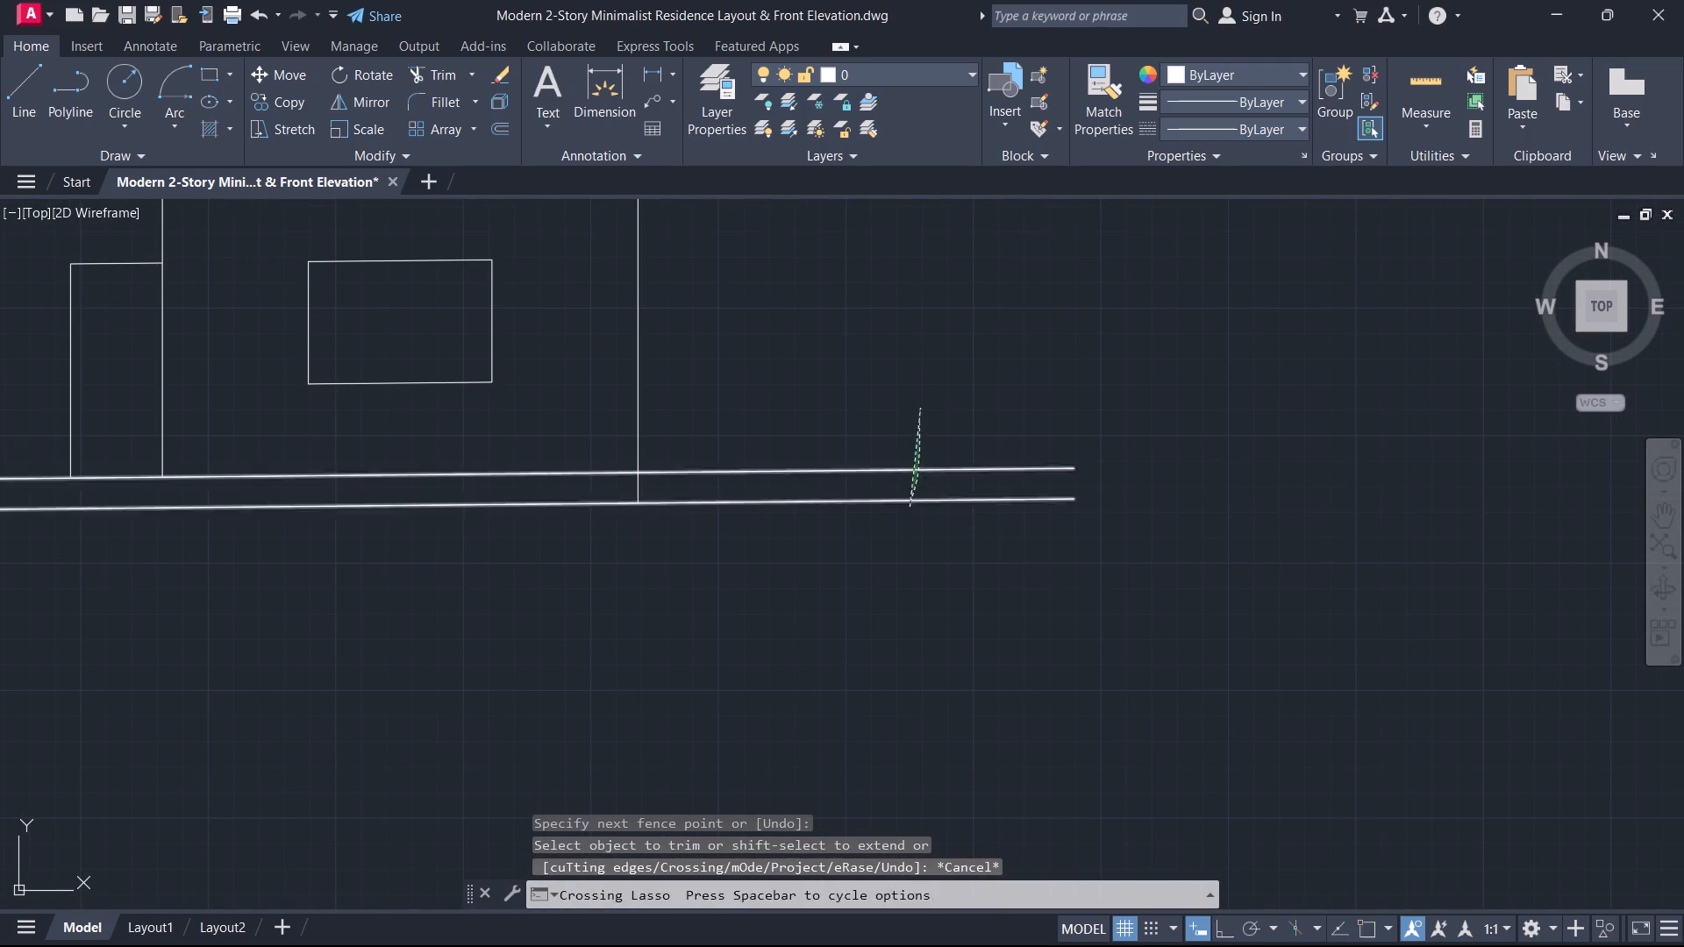
{"action": "key", "text": "Escape"}
{"action": "type", "text": "TR"}
{"action": "key", "text": "space"}
{"action": "left_click_drag", "start_coordinate": [910, 465], "coordinate": [910, 395]}
{"action": "left_click_drag", "start_coordinate": [910, 395], "coordinate": [948, 623]}
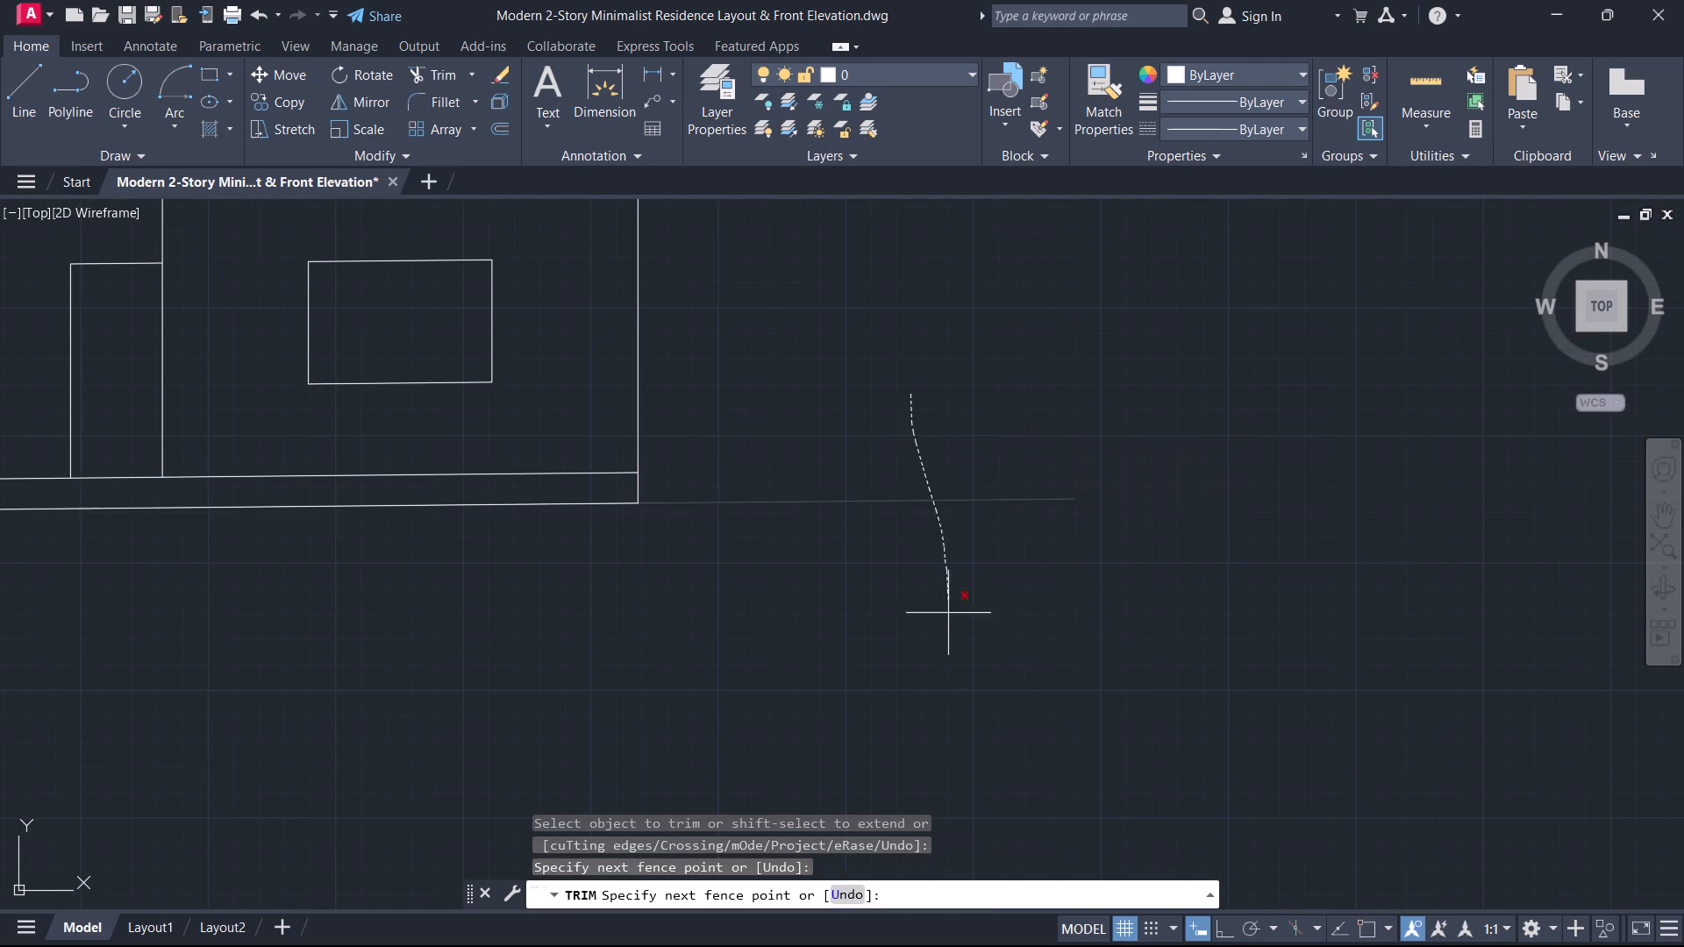
{"action": "left_click_drag", "start_coordinate": [948, 623], "coordinate": [952, 670]}
{"action": "key", "text": "Escape"}
Trim the left window's two vertical edge lines between the window head and the 10' line.
{"action": "scroll", "coordinate": [901, 593], "scroll_direction": "down", "scroll_amount": 3}
{"action": "middle_click_drag", "start_coordinate": [899, 593], "coordinate": [1117, 664]}
{"action": "scroll", "coordinate": [1106, 666], "scroll_direction": "up", "scroll_amount": 1}
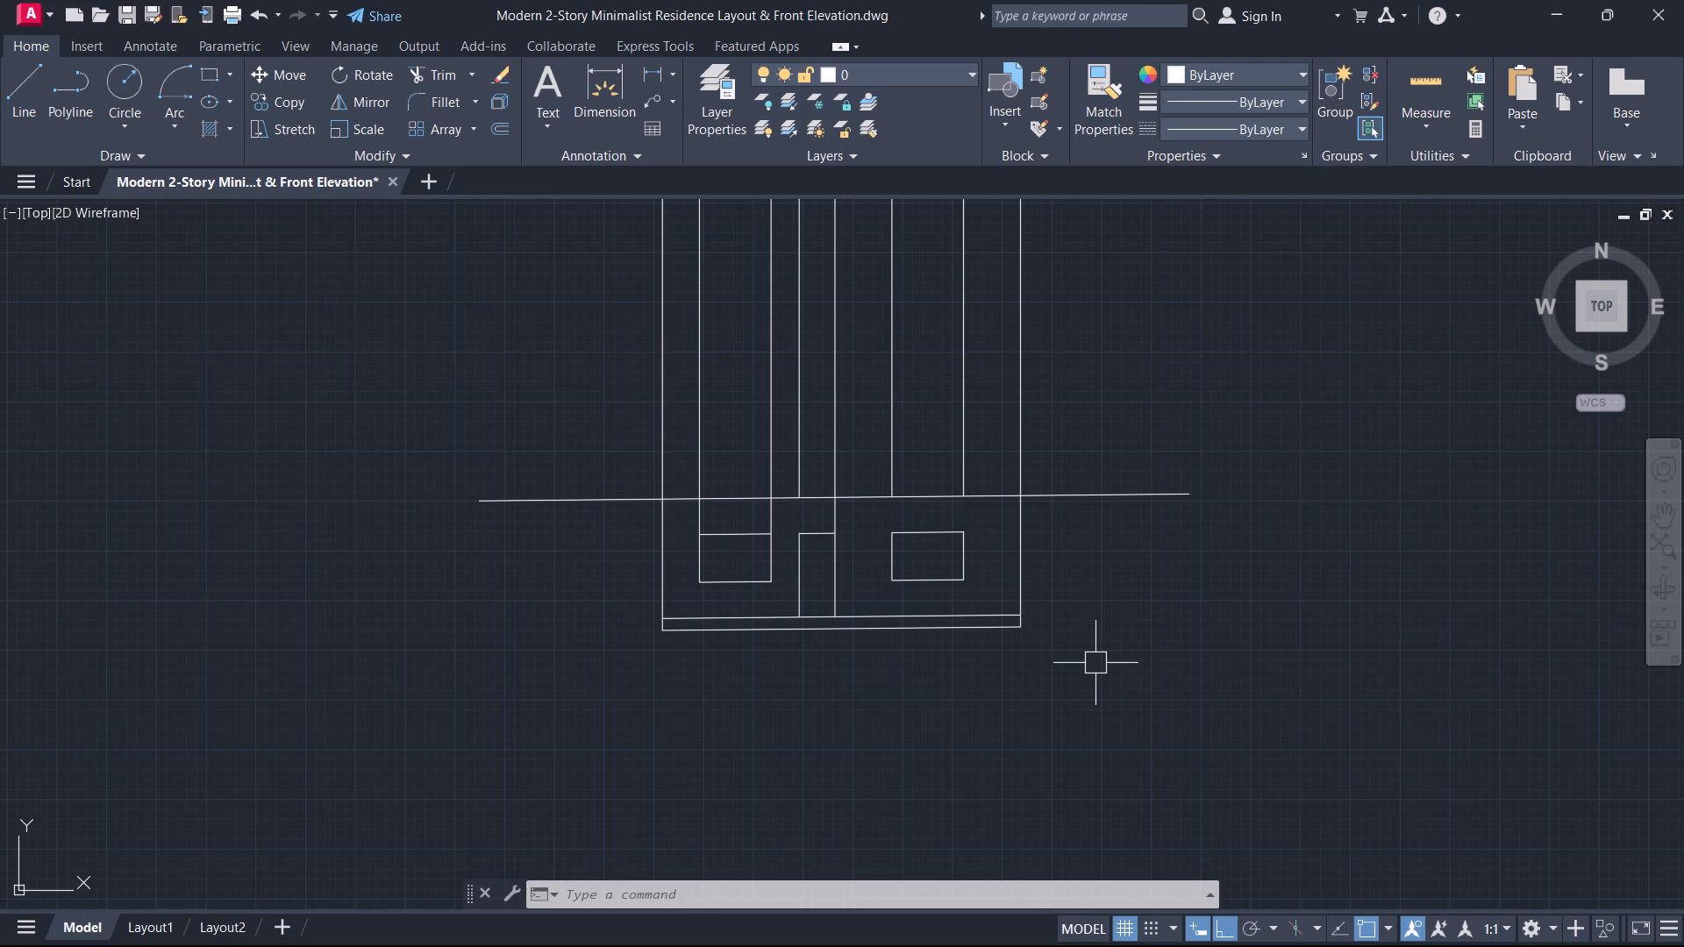
{"action": "middle_click_drag", "start_coordinate": [1095, 663], "coordinate": [1124, 665]}
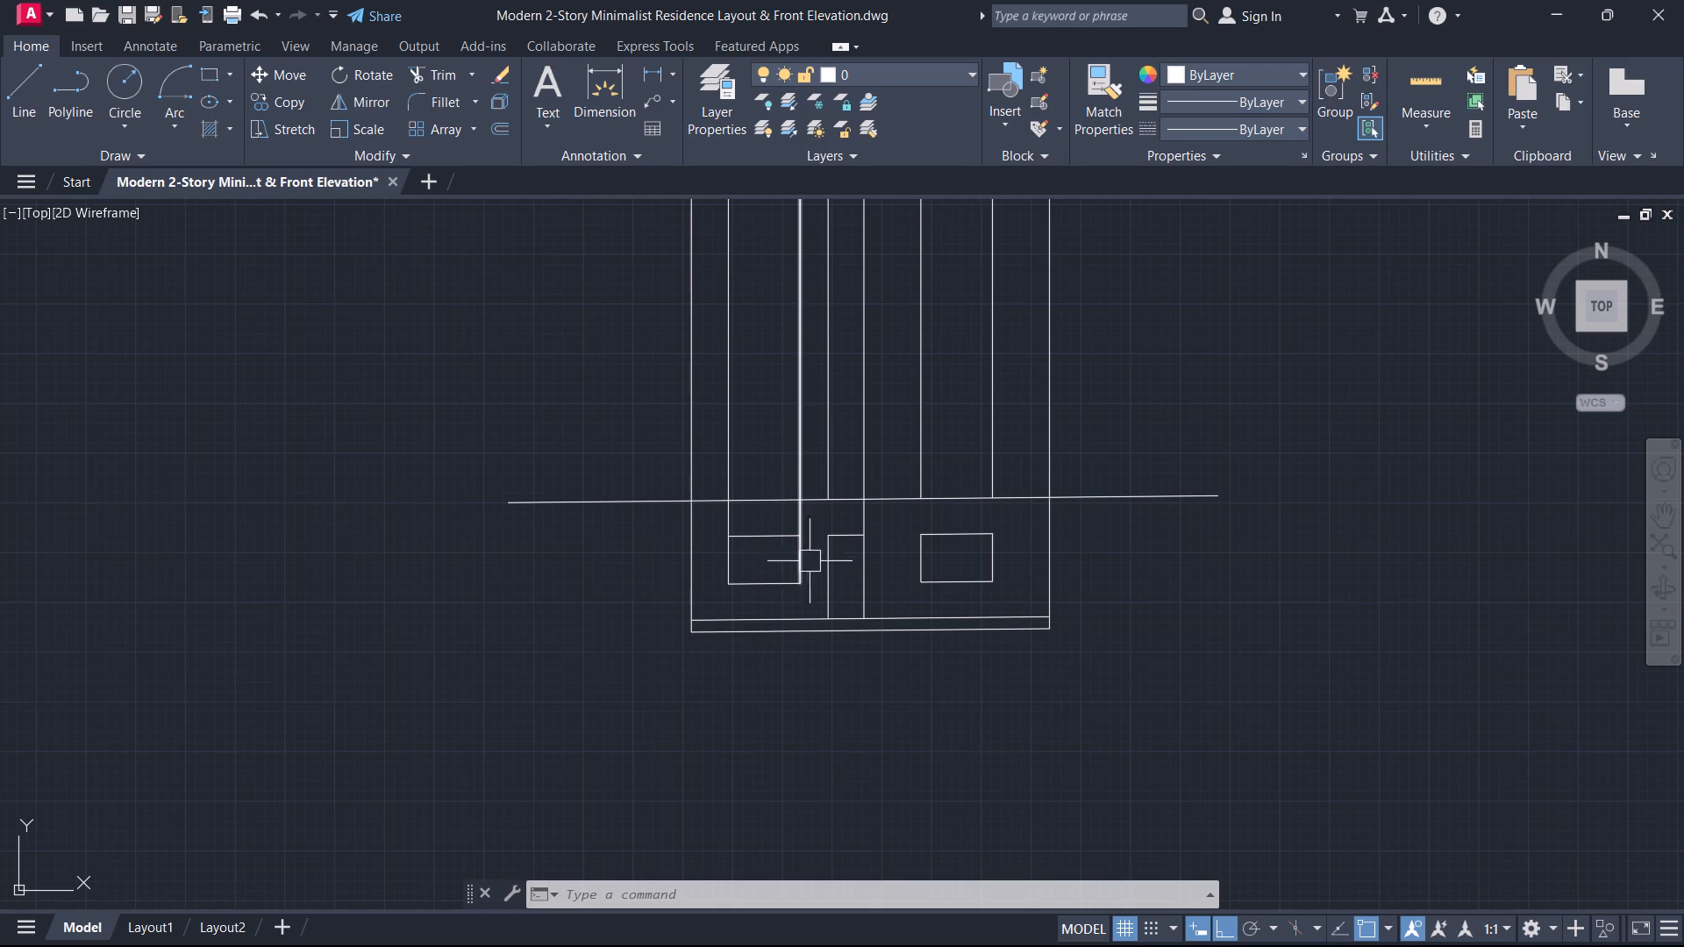
{"action": "type", "text": "TR"}
{"action": "key", "text": "space"}
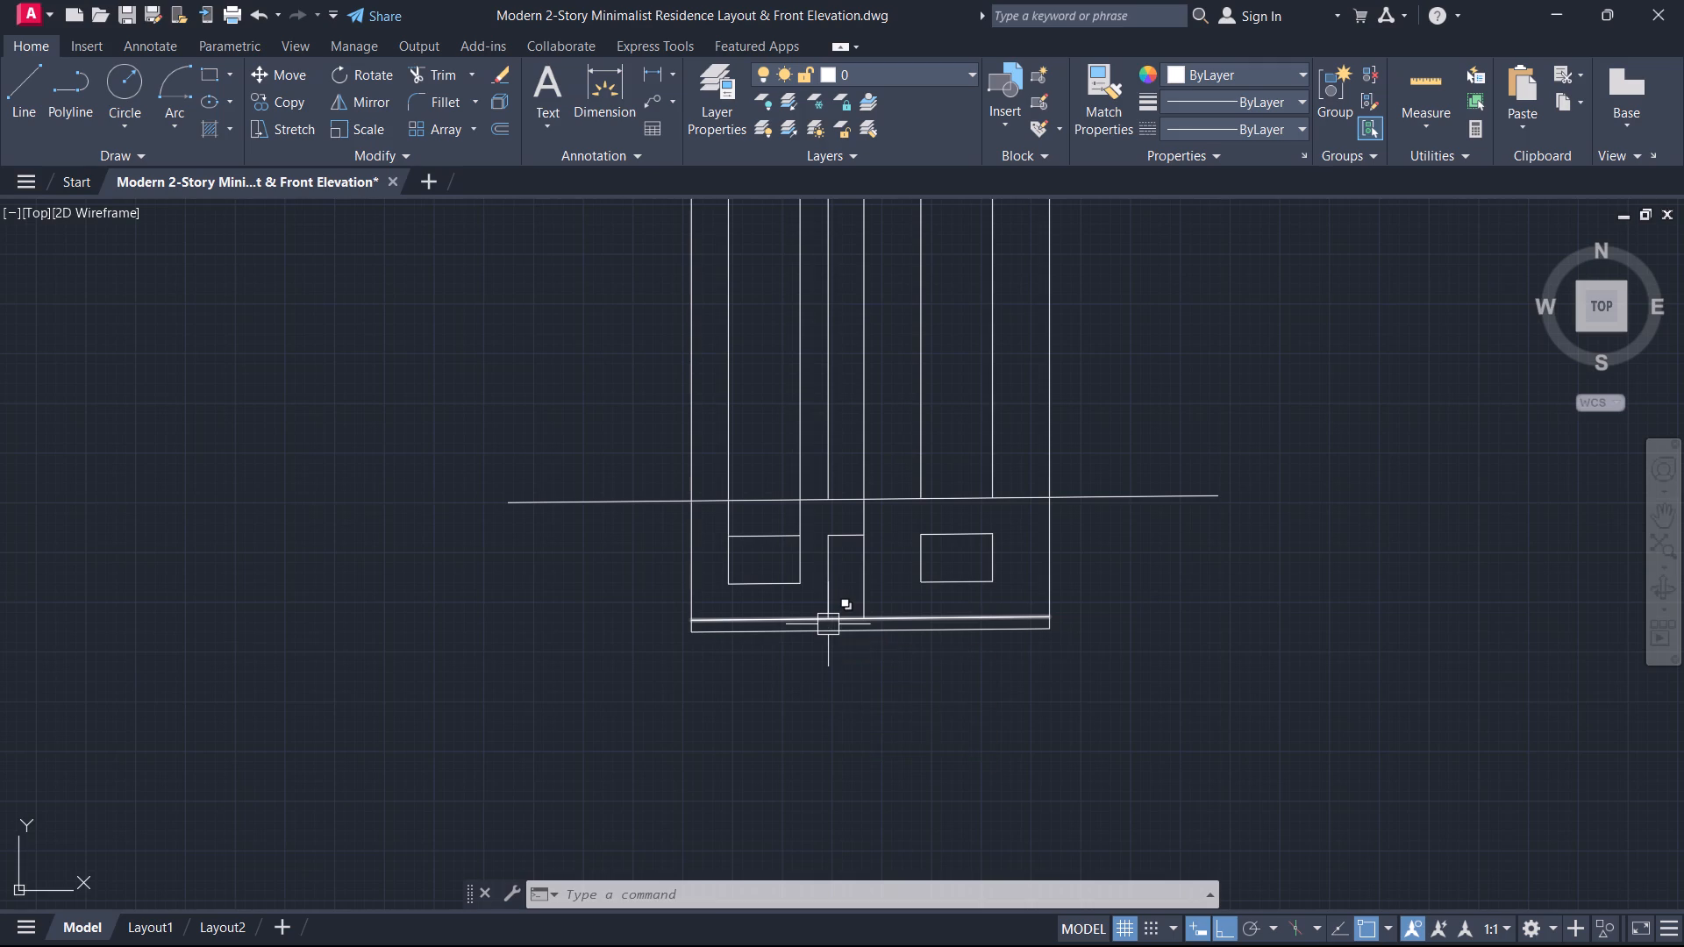
{"action": "scroll", "coordinate": [830, 619], "scroll_direction": "up", "scroll_amount": 2}
{"action": "left_click_drag", "start_coordinate": [753, 379], "coordinate": [547, 364]}
{"action": "left_click_drag", "start_coordinate": [559, 376], "coordinate": [582, 381]}
{"action": "key", "text": "Escape"}
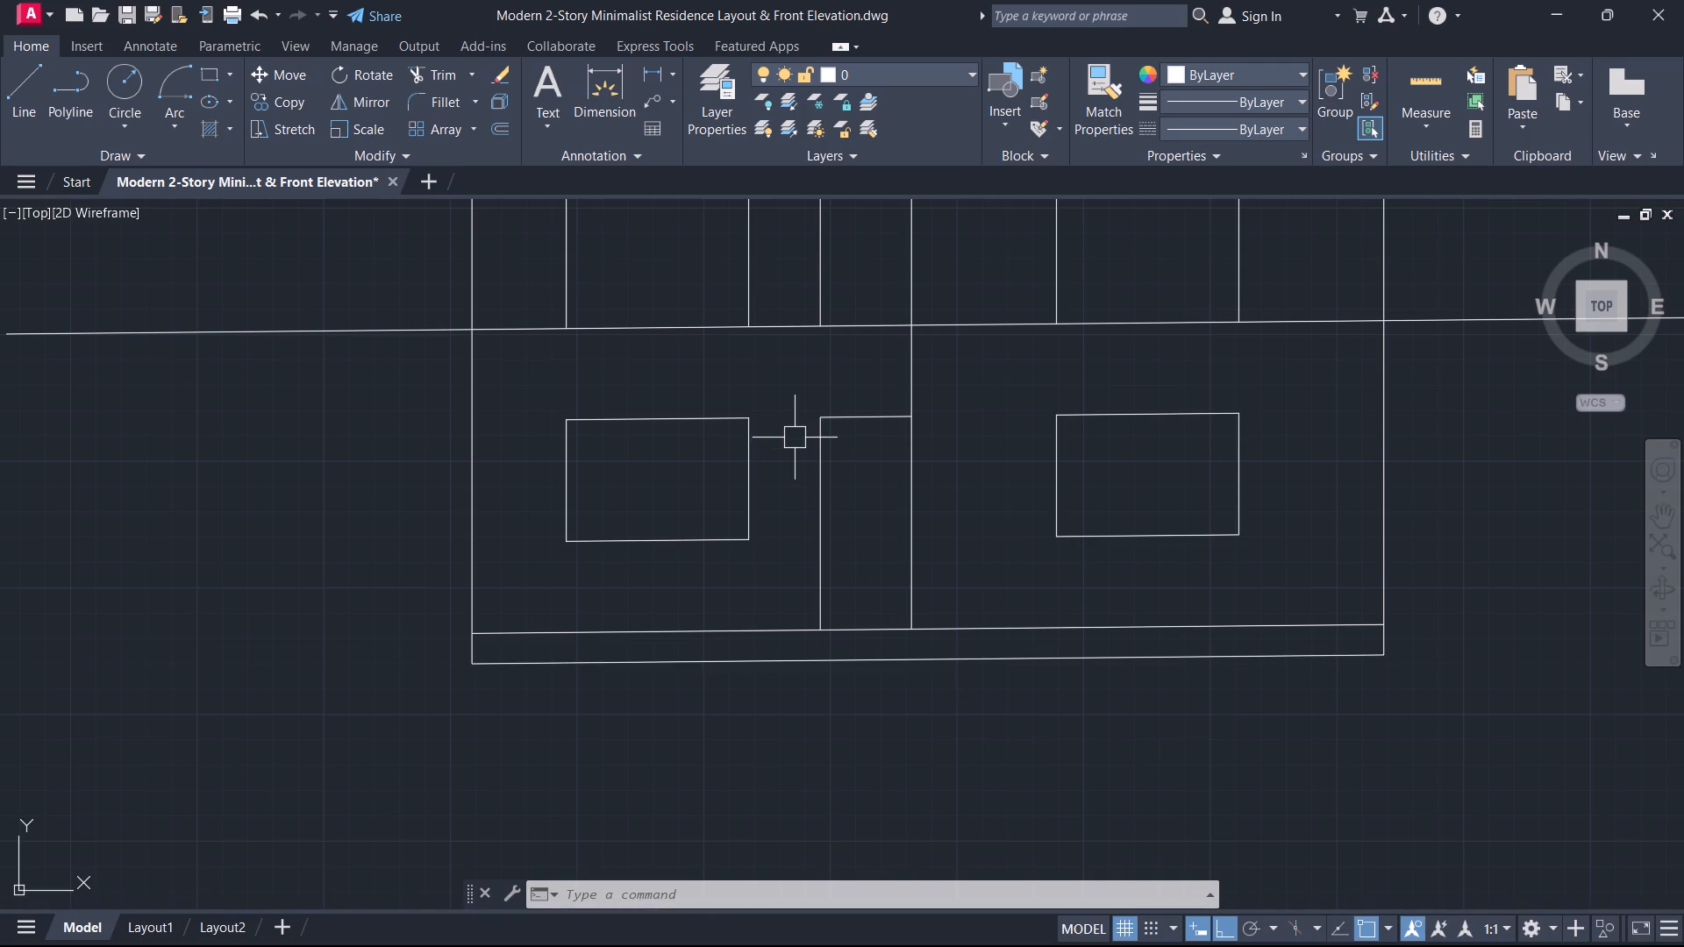
Offset the 10' line upward by 1' to form the floor slab band.
{"action": "middle_click_drag", "start_coordinate": [792, 431], "coordinate": [790, 675]}
{"action": "scroll", "coordinate": [792, 431], "scroll_direction": "down", "scroll_amount": 2}
{"action": "scroll", "coordinate": [782, 674], "scroll_direction": "up", "scroll_amount": 2}
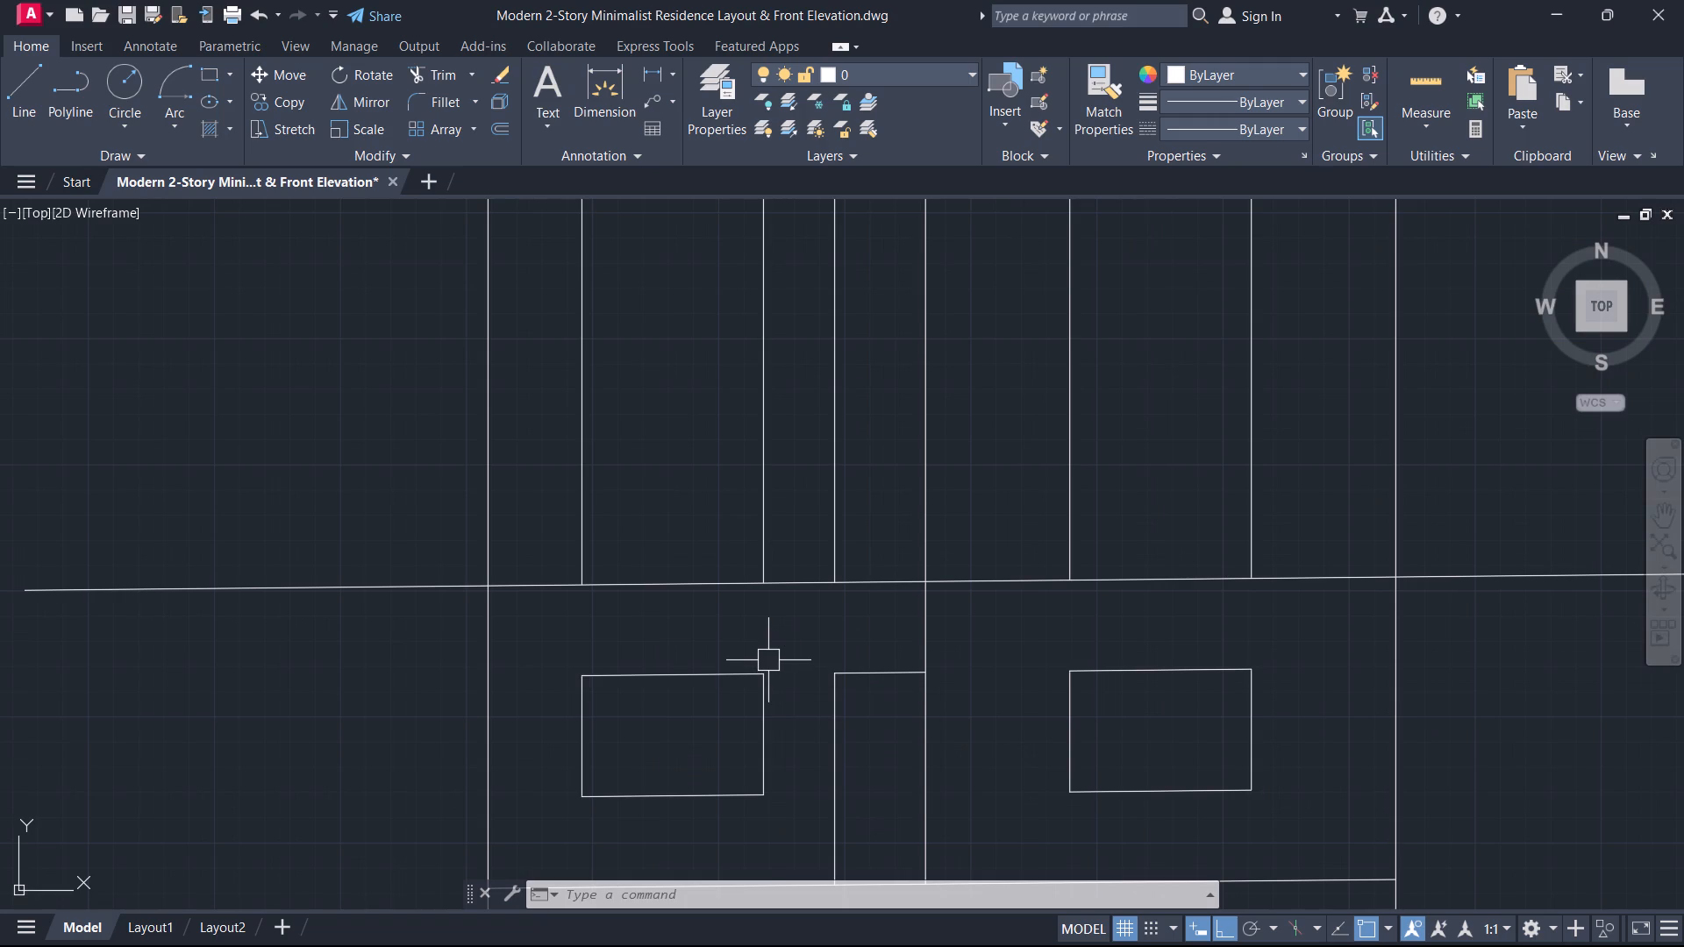
{"action": "type", "text": "O"}
{"action": "key", "text": "space"}
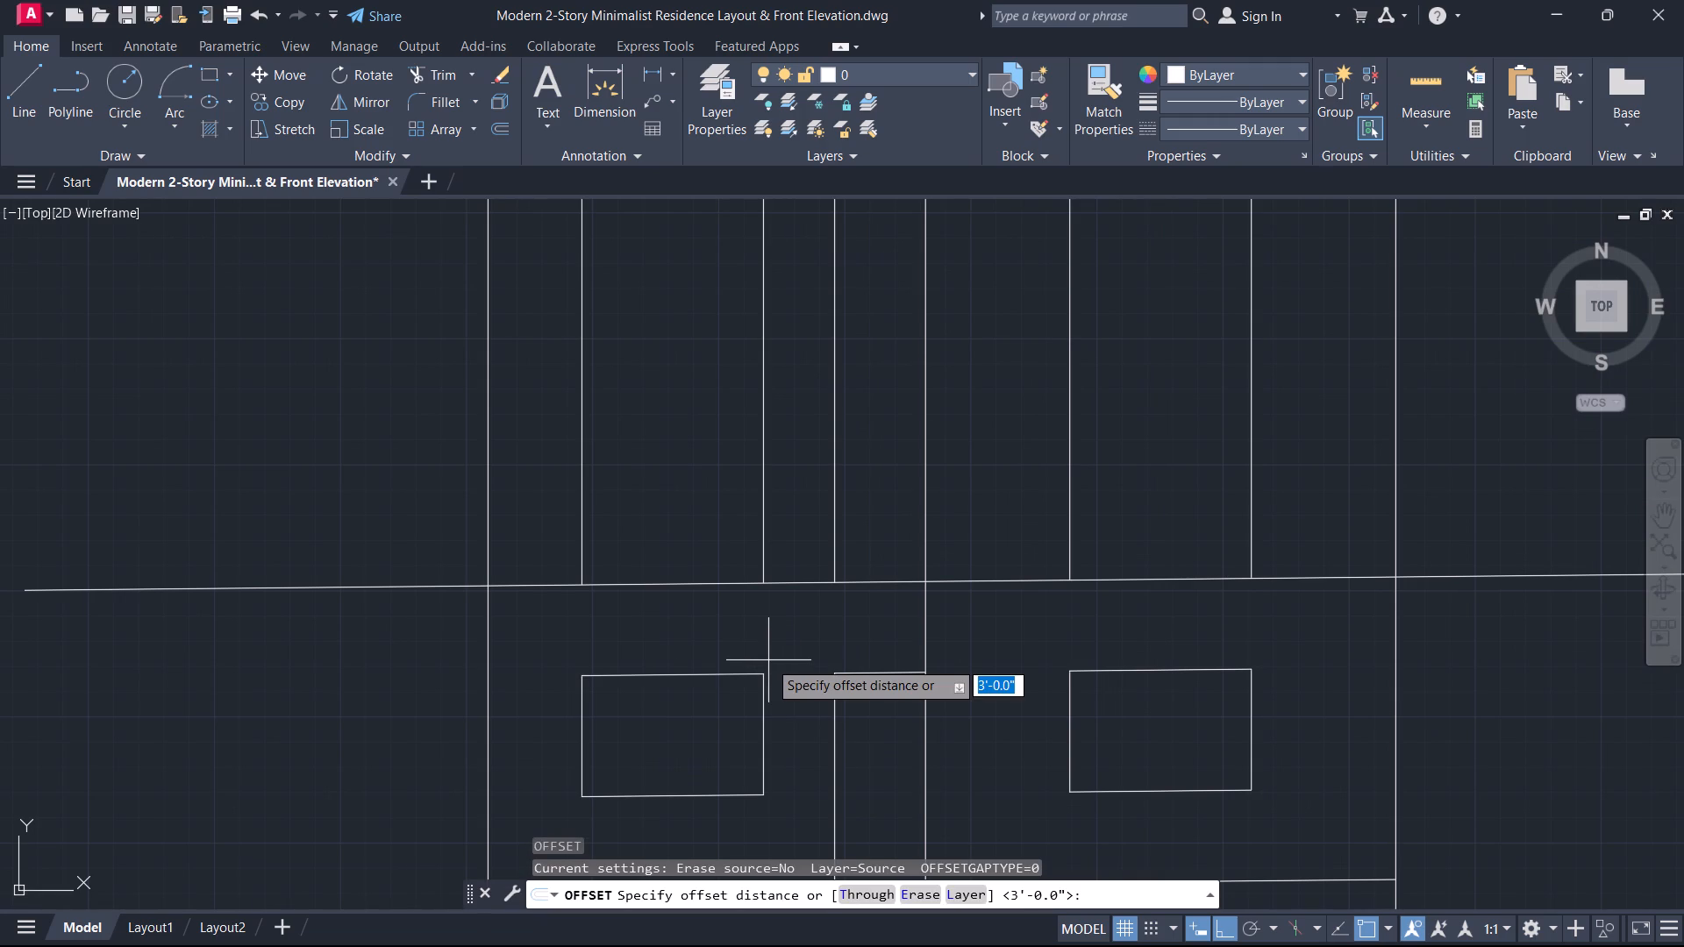
{"action": "key", "text": "9"}
{"action": "key", "text": "BackSpace"}
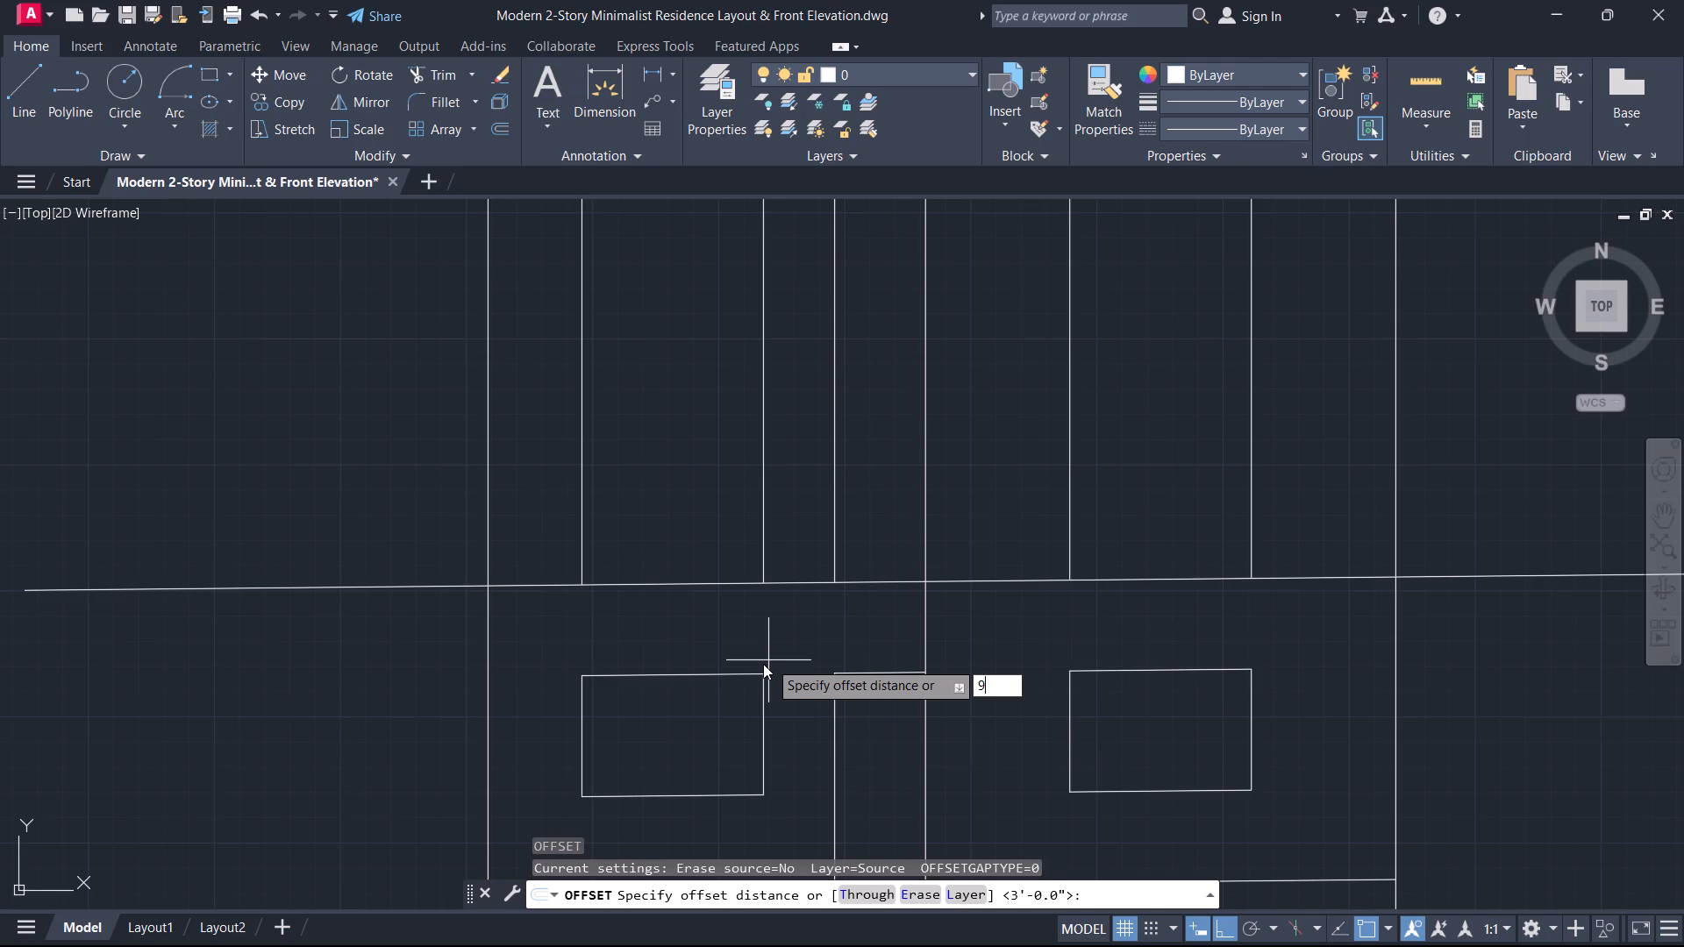
{"action": "key", "text": "1"}
{"action": "key", "text": "apostrophe"}
{"action": "key", "text": "Return"}
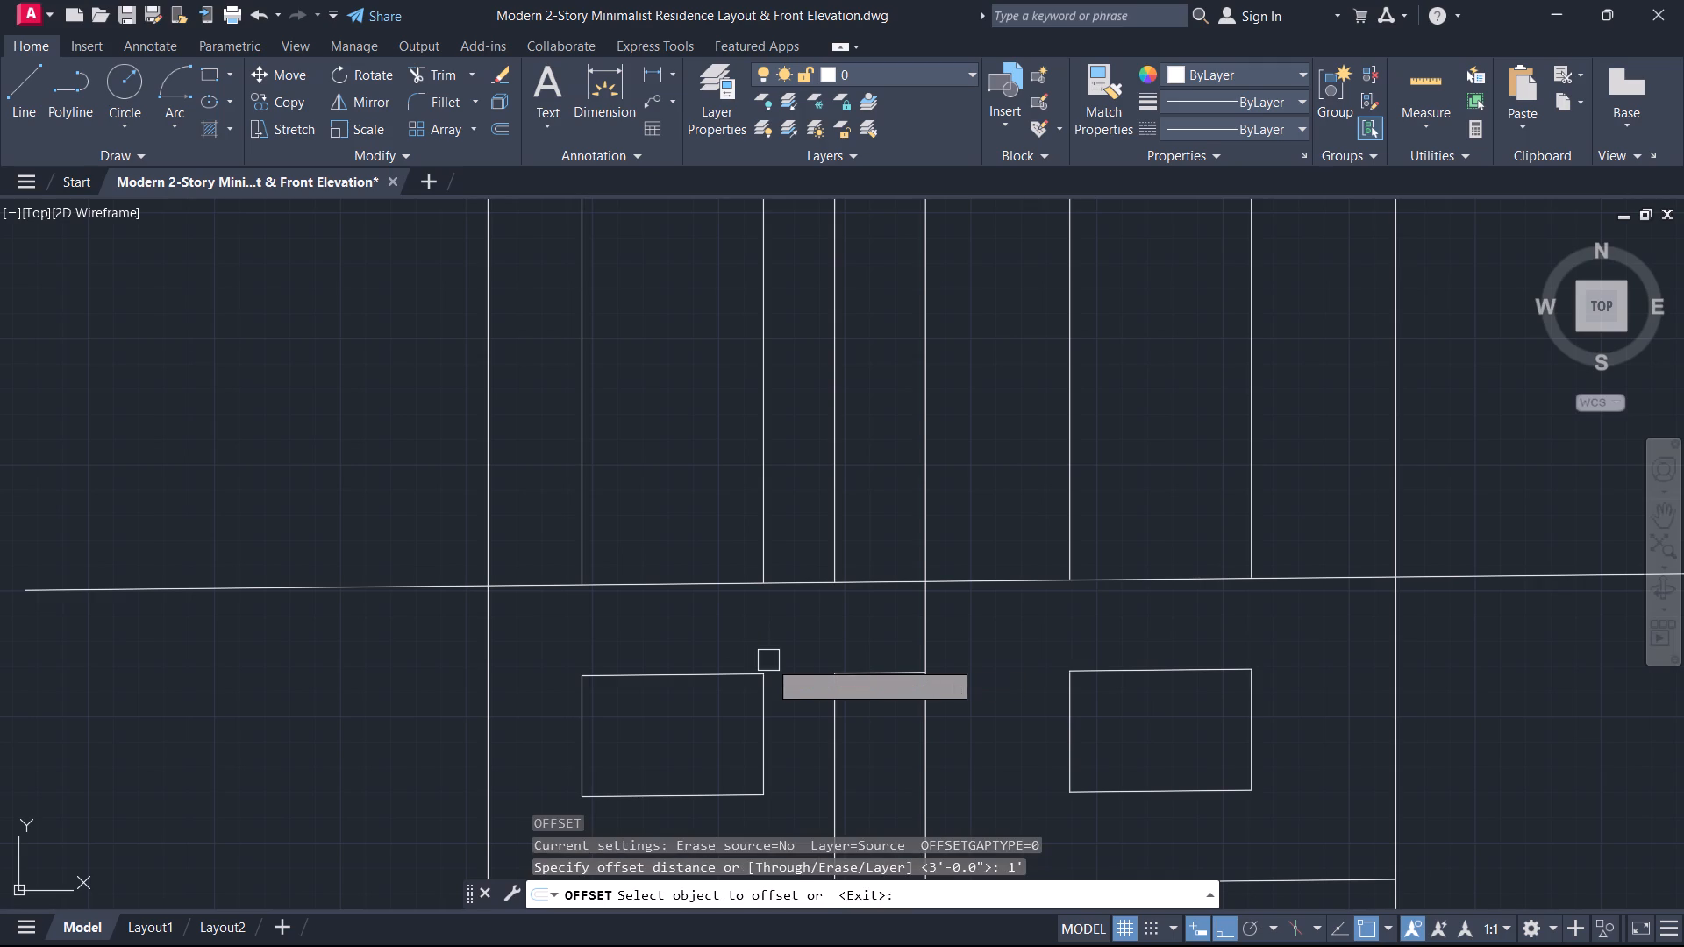
{"action": "left_click", "coordinate": [809, 581]}
{"action": "left_click", "coordinate": [801, 554]}
{"action": "key", "text": "Escape"}
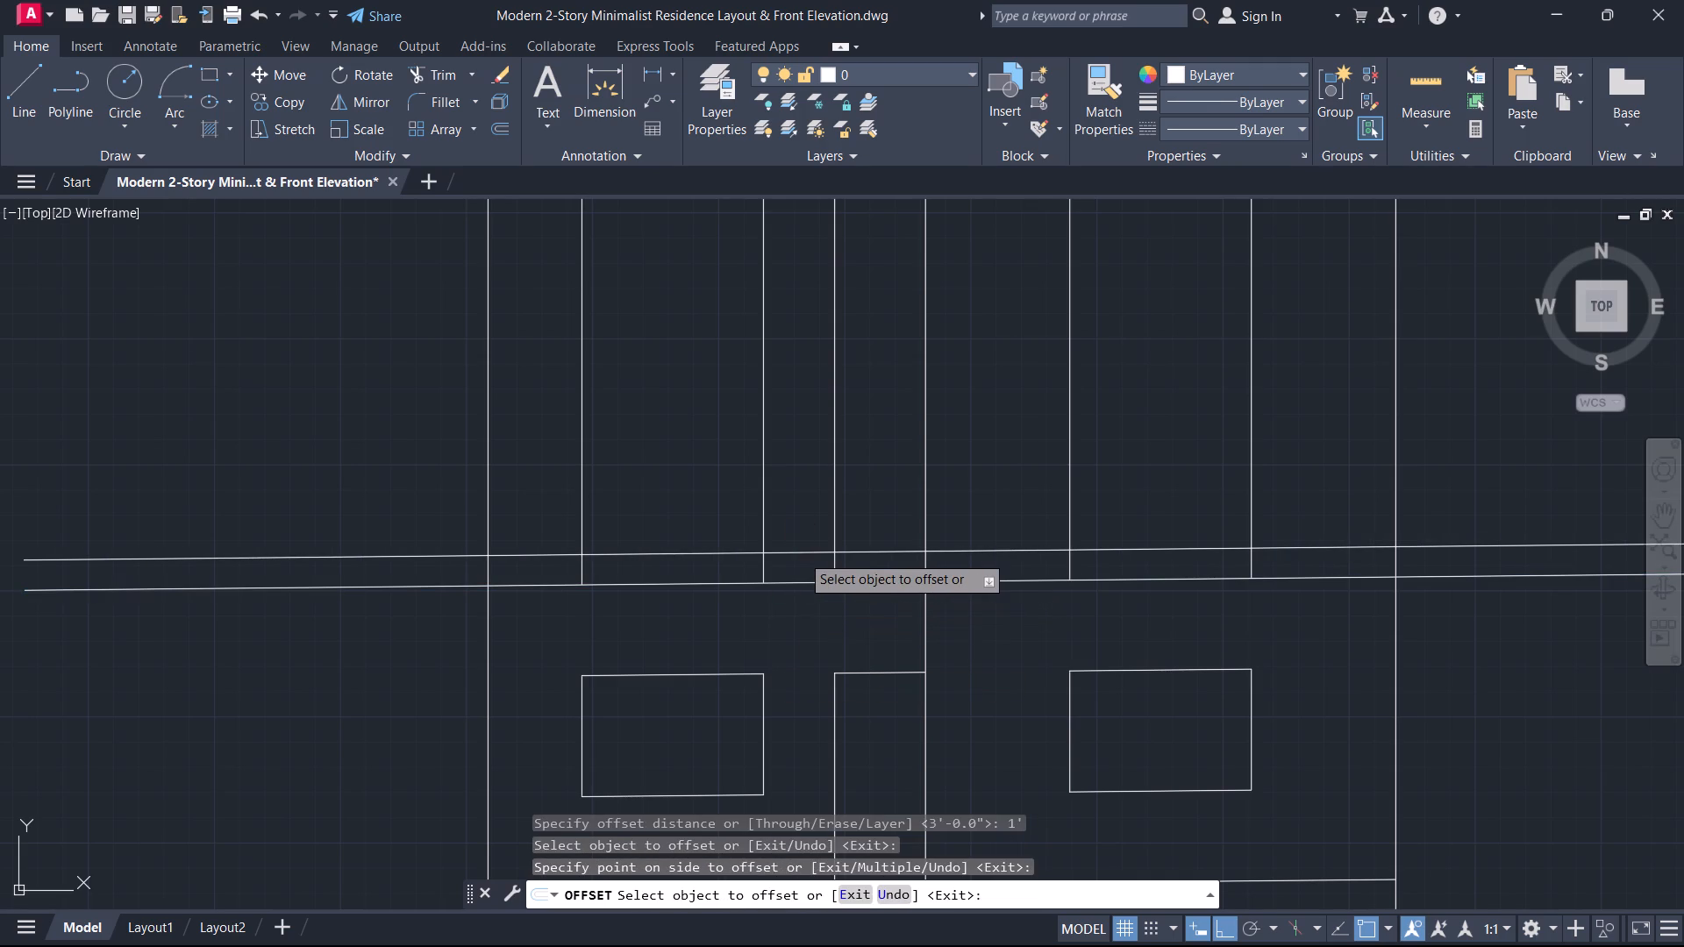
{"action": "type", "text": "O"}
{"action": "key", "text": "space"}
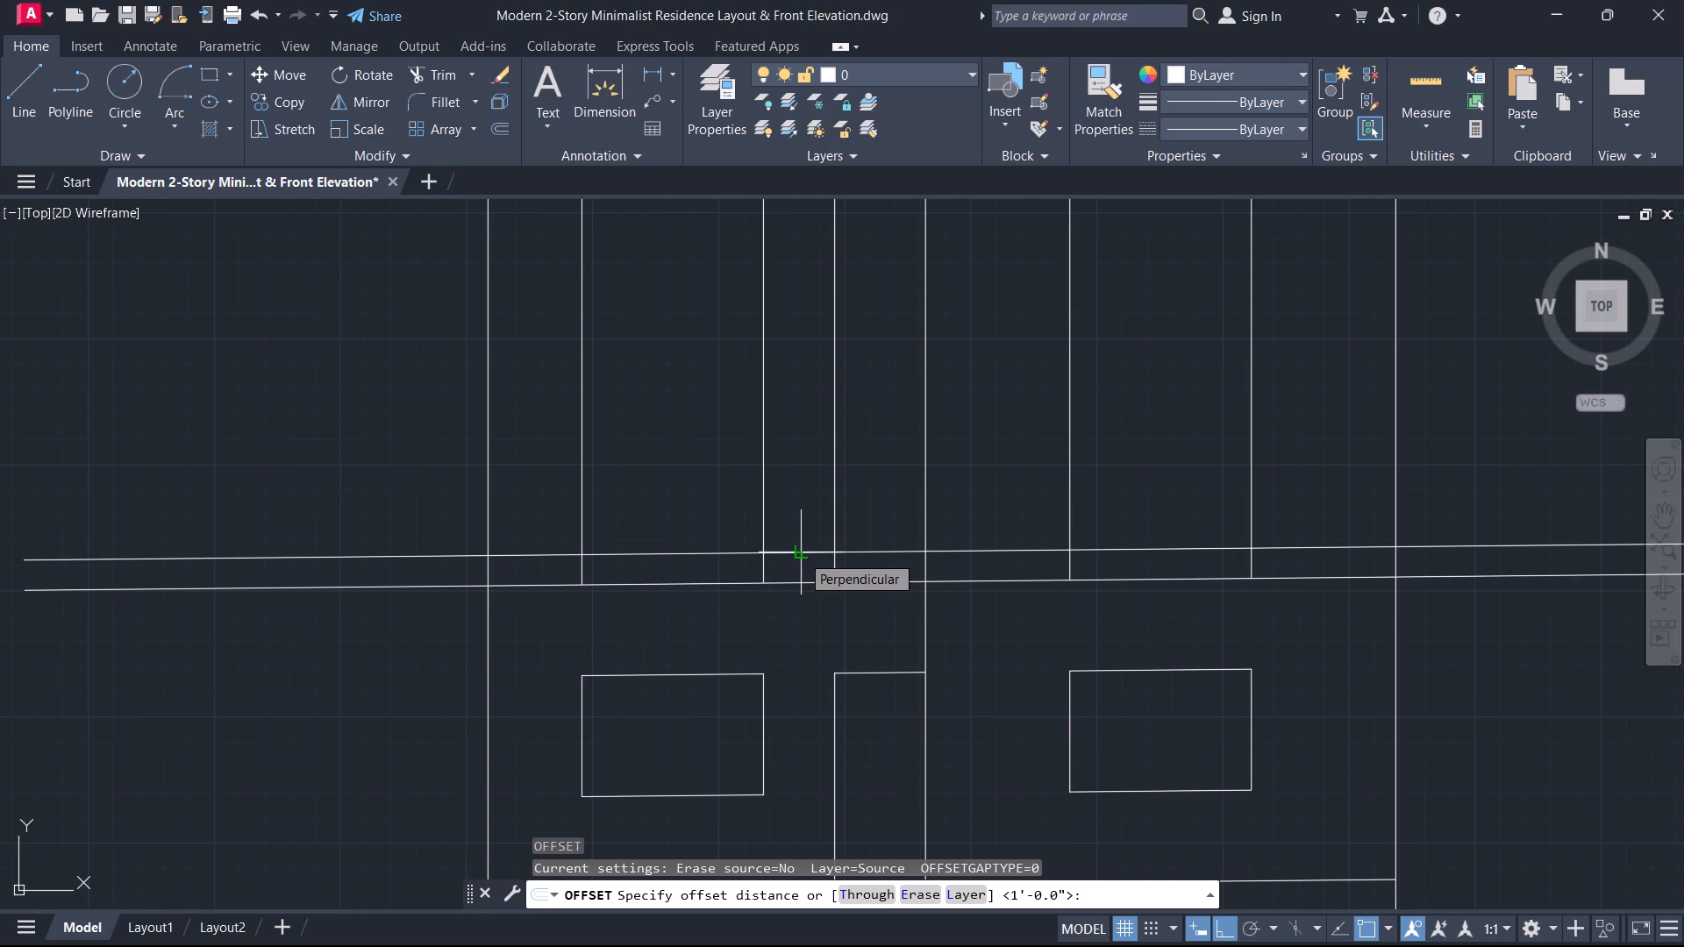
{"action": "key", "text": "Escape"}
Offset the entrance door's left edge outward by 2", on the side facing the left window.
{"action": "scroll", "coordinate": [853, 737], "scroll_direction": "up", "scroll_amount": 1}
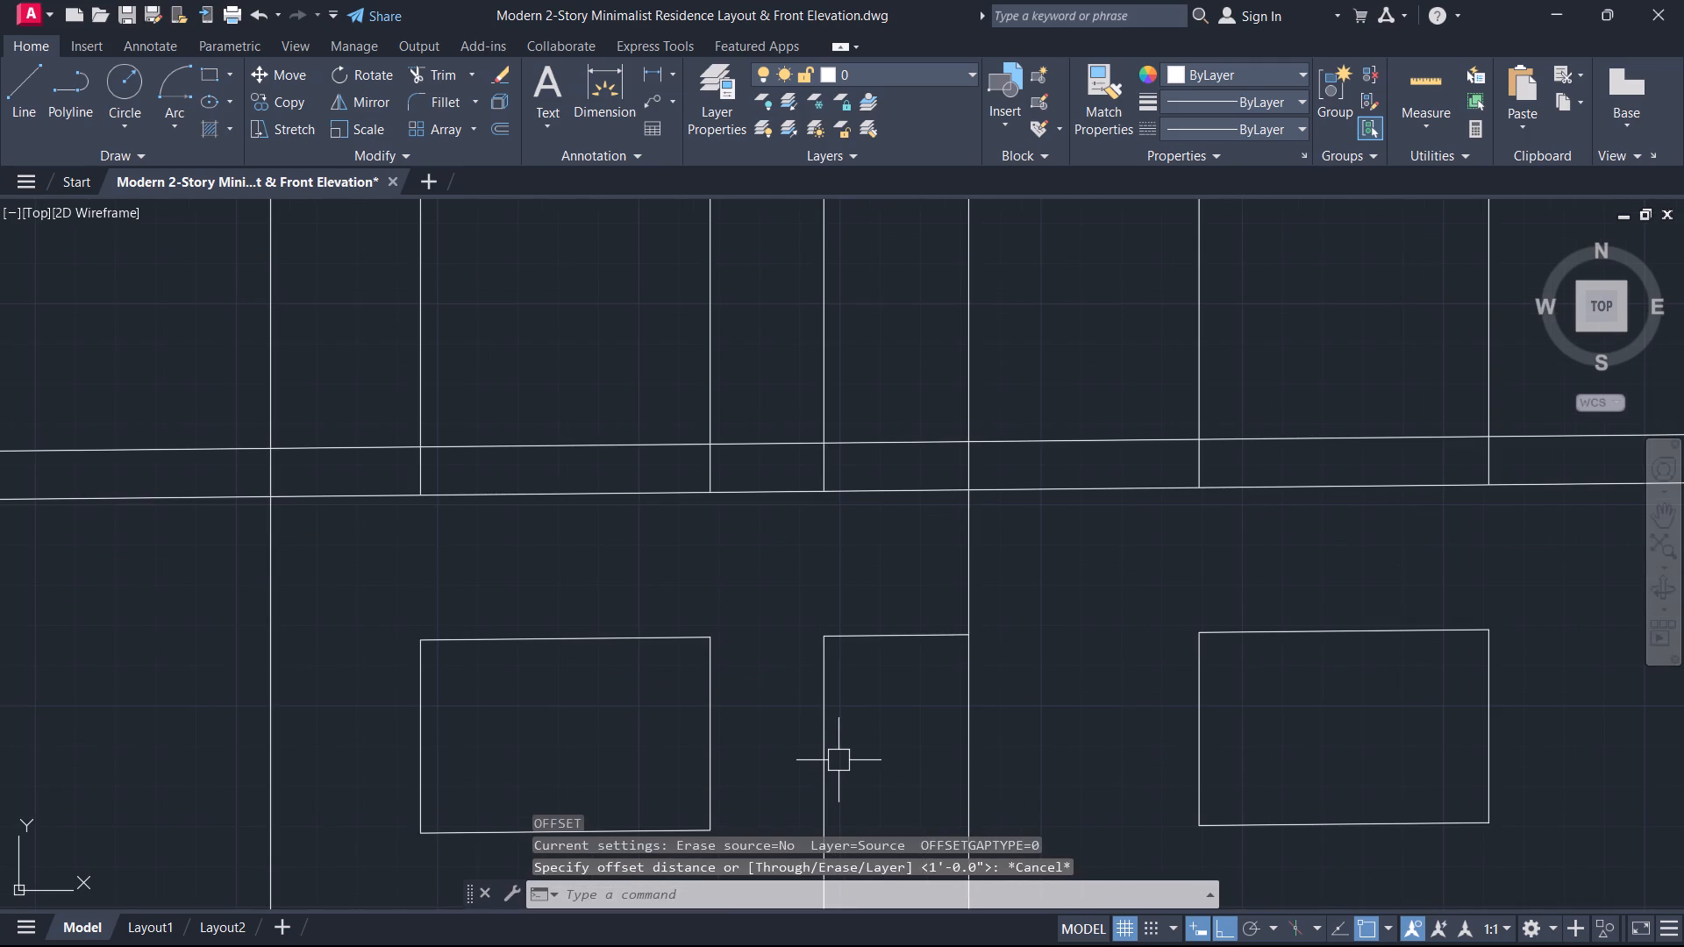
{"action": "type", "text": "O 2"}
{"action": "key", "text": "Return"}
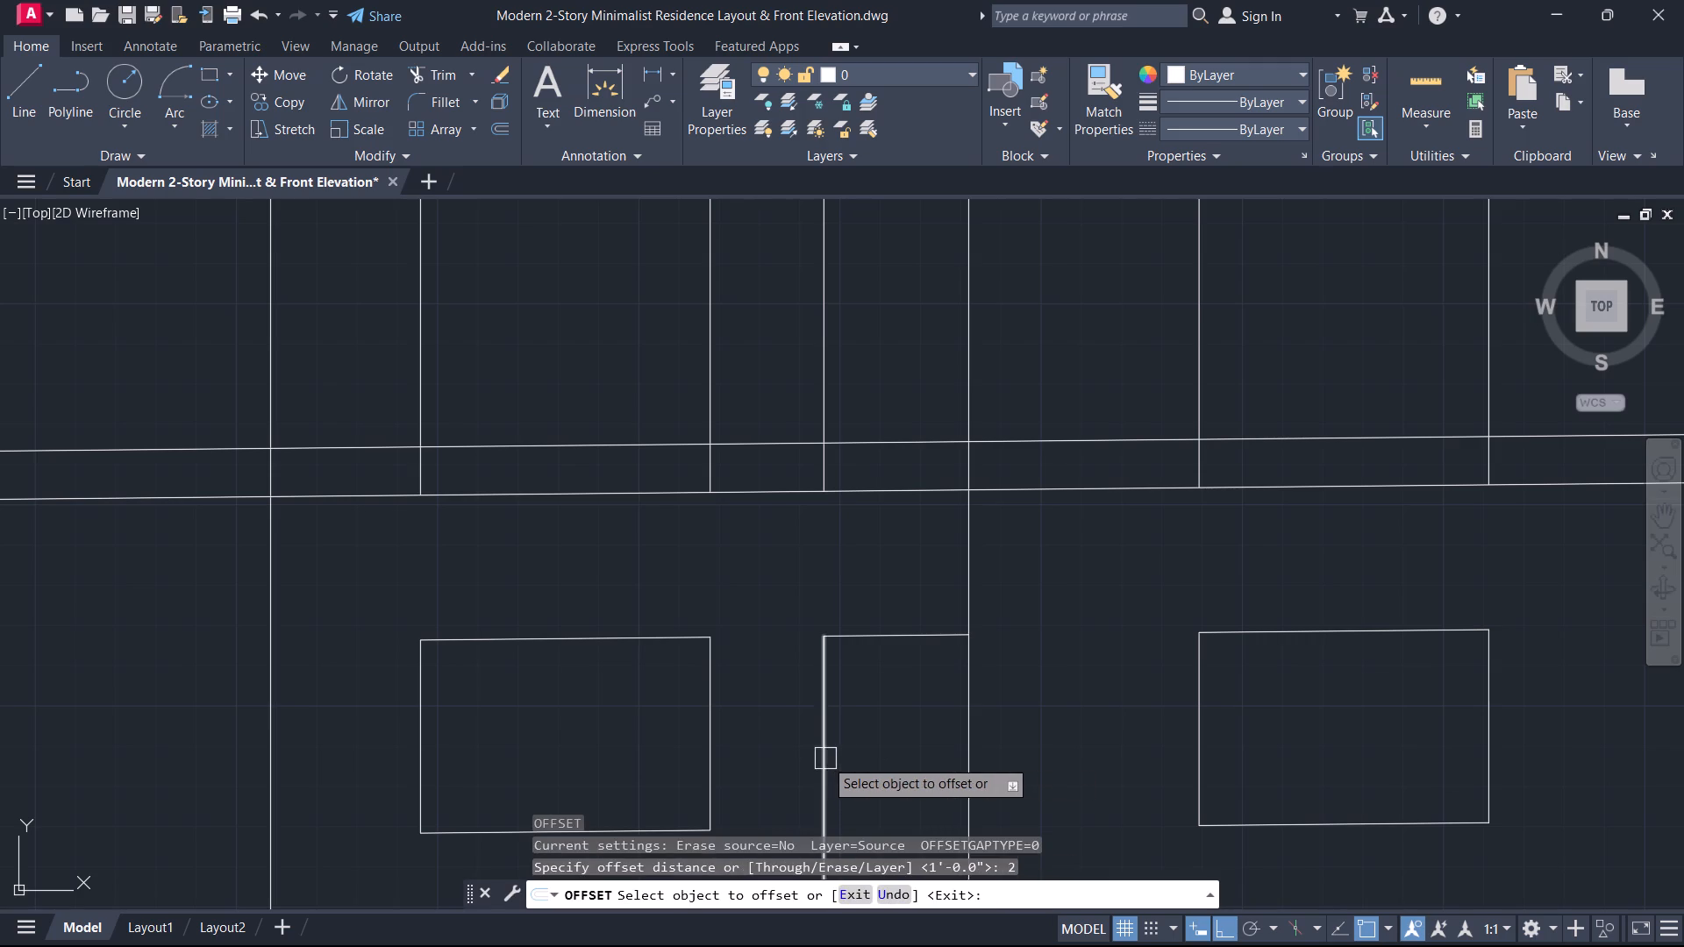
{"action": "left_click", "coordinate": [824, 758]}
{"action": "left_click", "coordinate": [788, 762]}
{"action": "key", "text": "Escape"}
Move the offset line beside the door a further 2" toward the left window.
{"action": "scroll", "coordinate": [814, 746], "scroll_direction": "up", "scroll_amount": 2}
{"action": "left_click", "coordinate": [814, 745]}
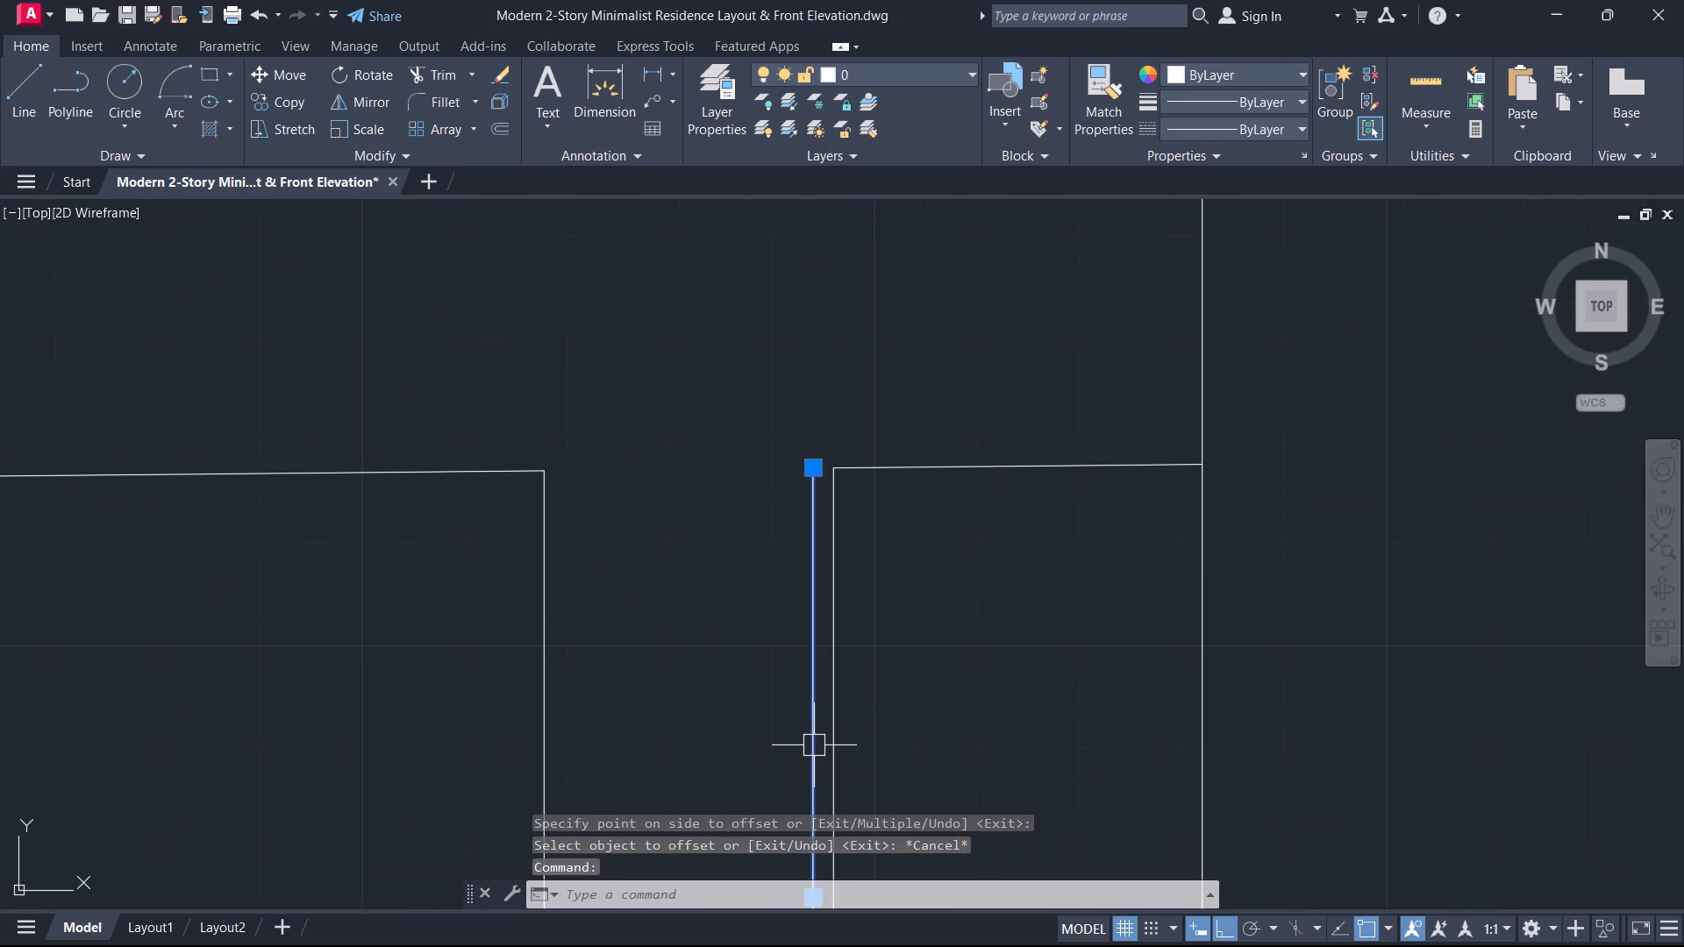
{"action": "type", "text": "M"}
{"action": "key", "text": "space"}
{"action": "left_click", "coordinate": [814, 744]}
{"action": "key", "text": "2"}
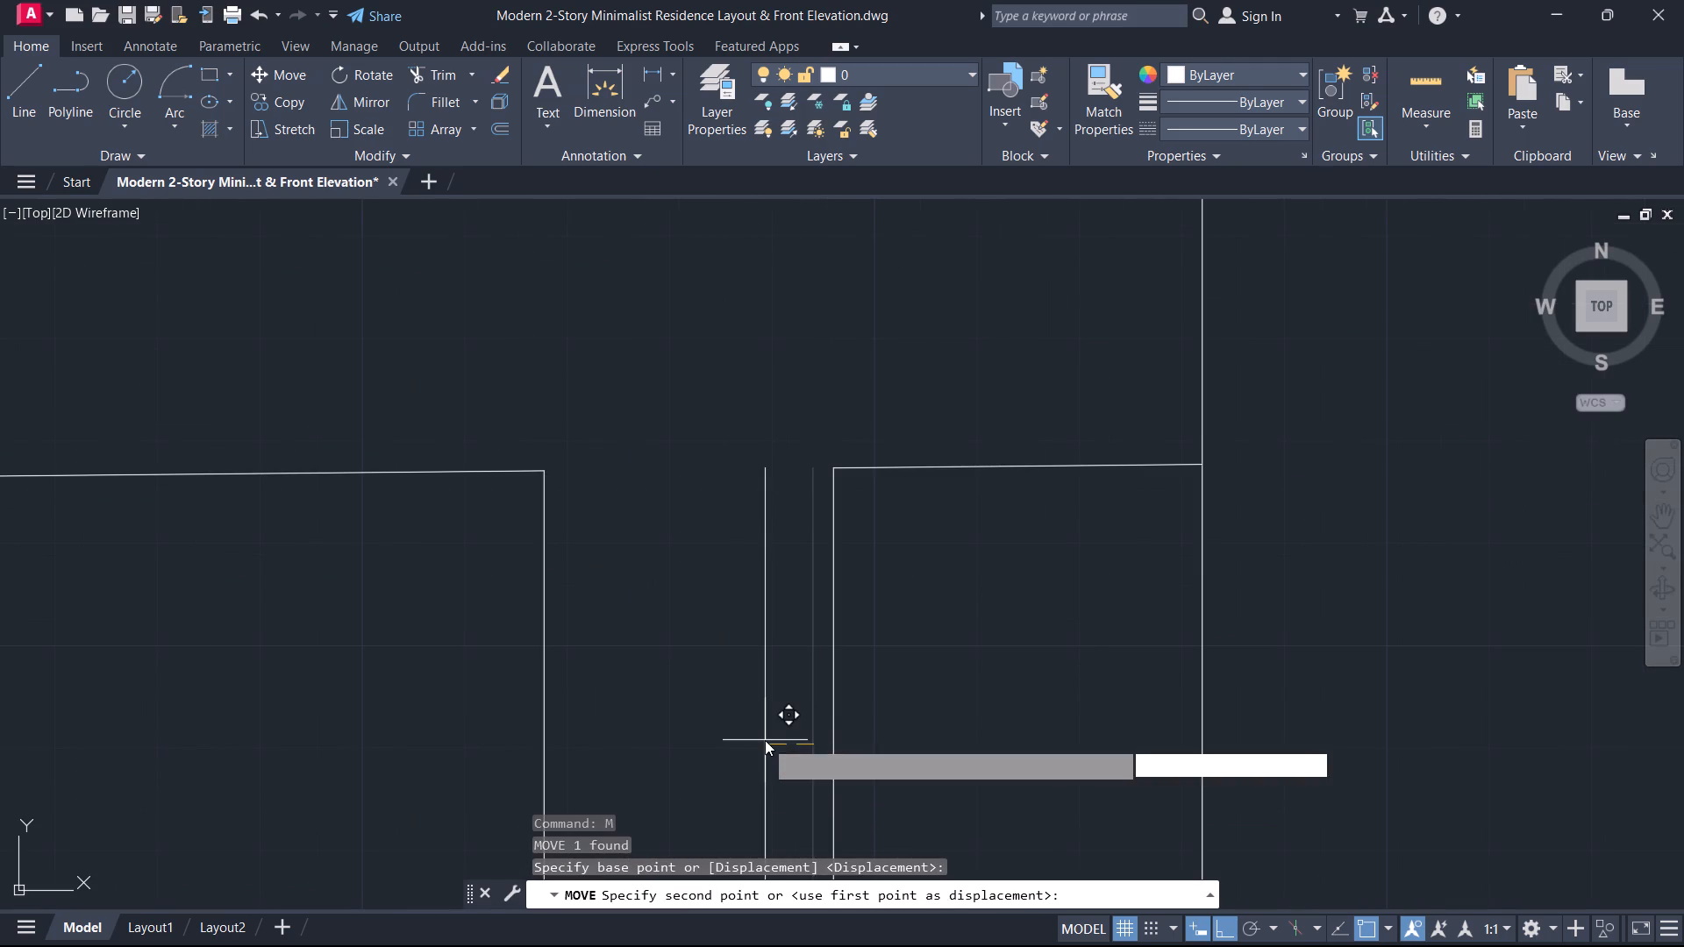
{"action": "key", "text": "Return"}
{"action": "key", "text": "period"}
Extend the moved vertical line beside the door up to the 10' line.
{"action": "type", "text": "EX"}
{"action": "key", "text": "space"}
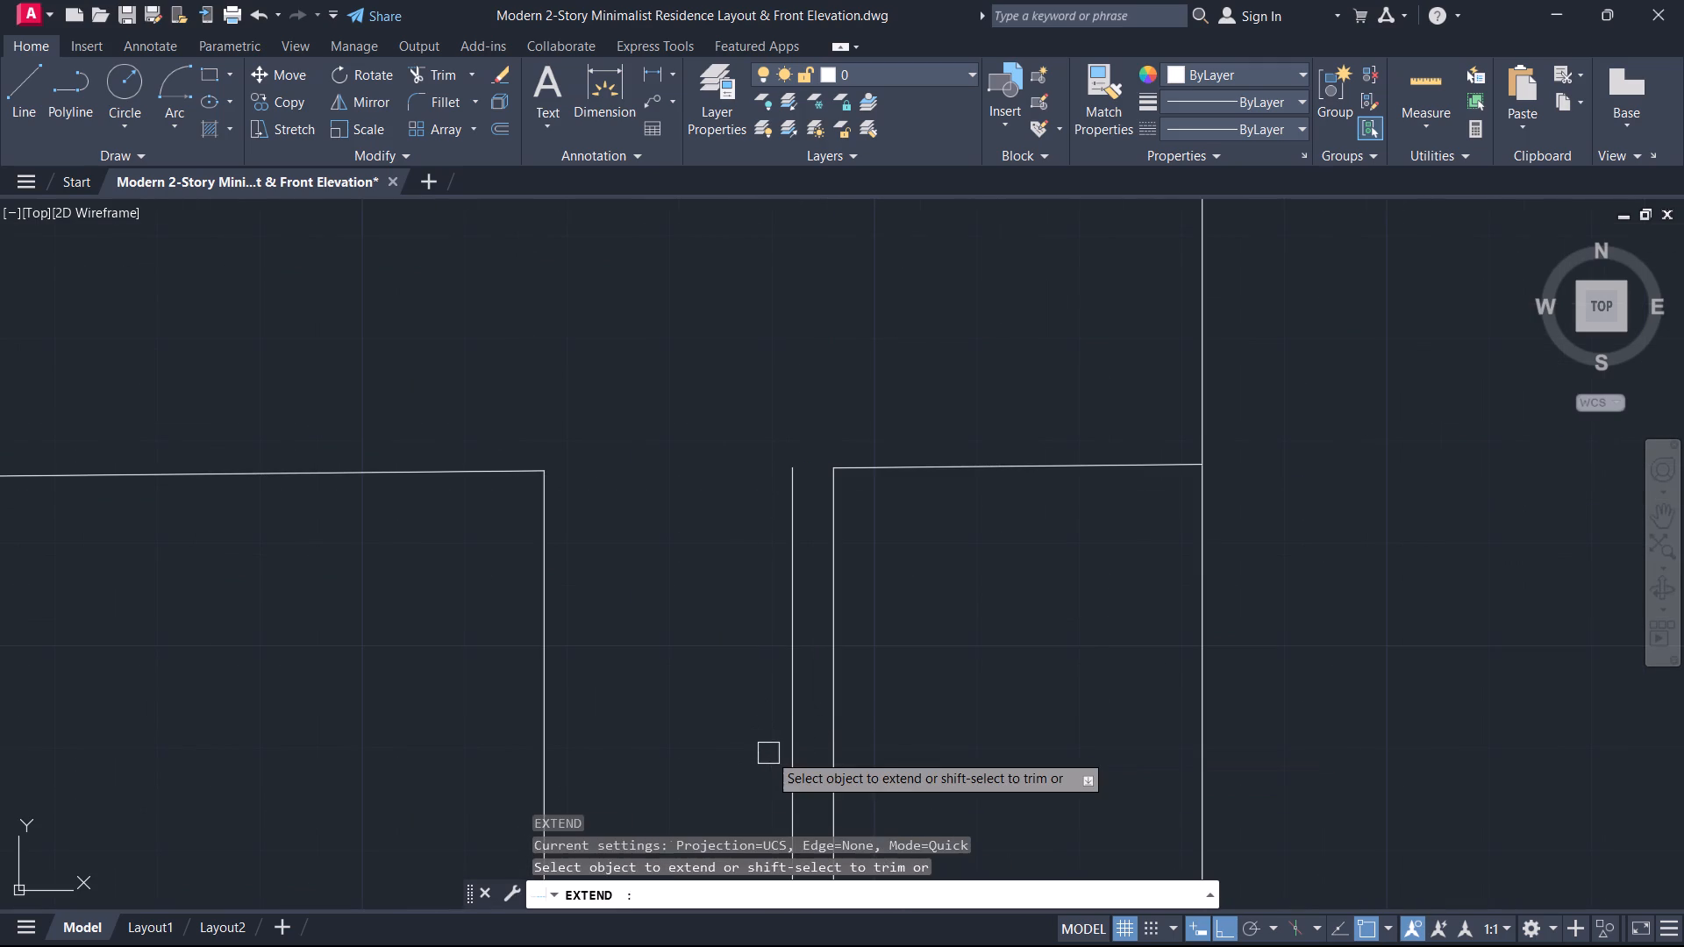
{"action": "scroll", "coordinate": [768, 753], "scroll_direction": "down", "scroll_amount": 2}
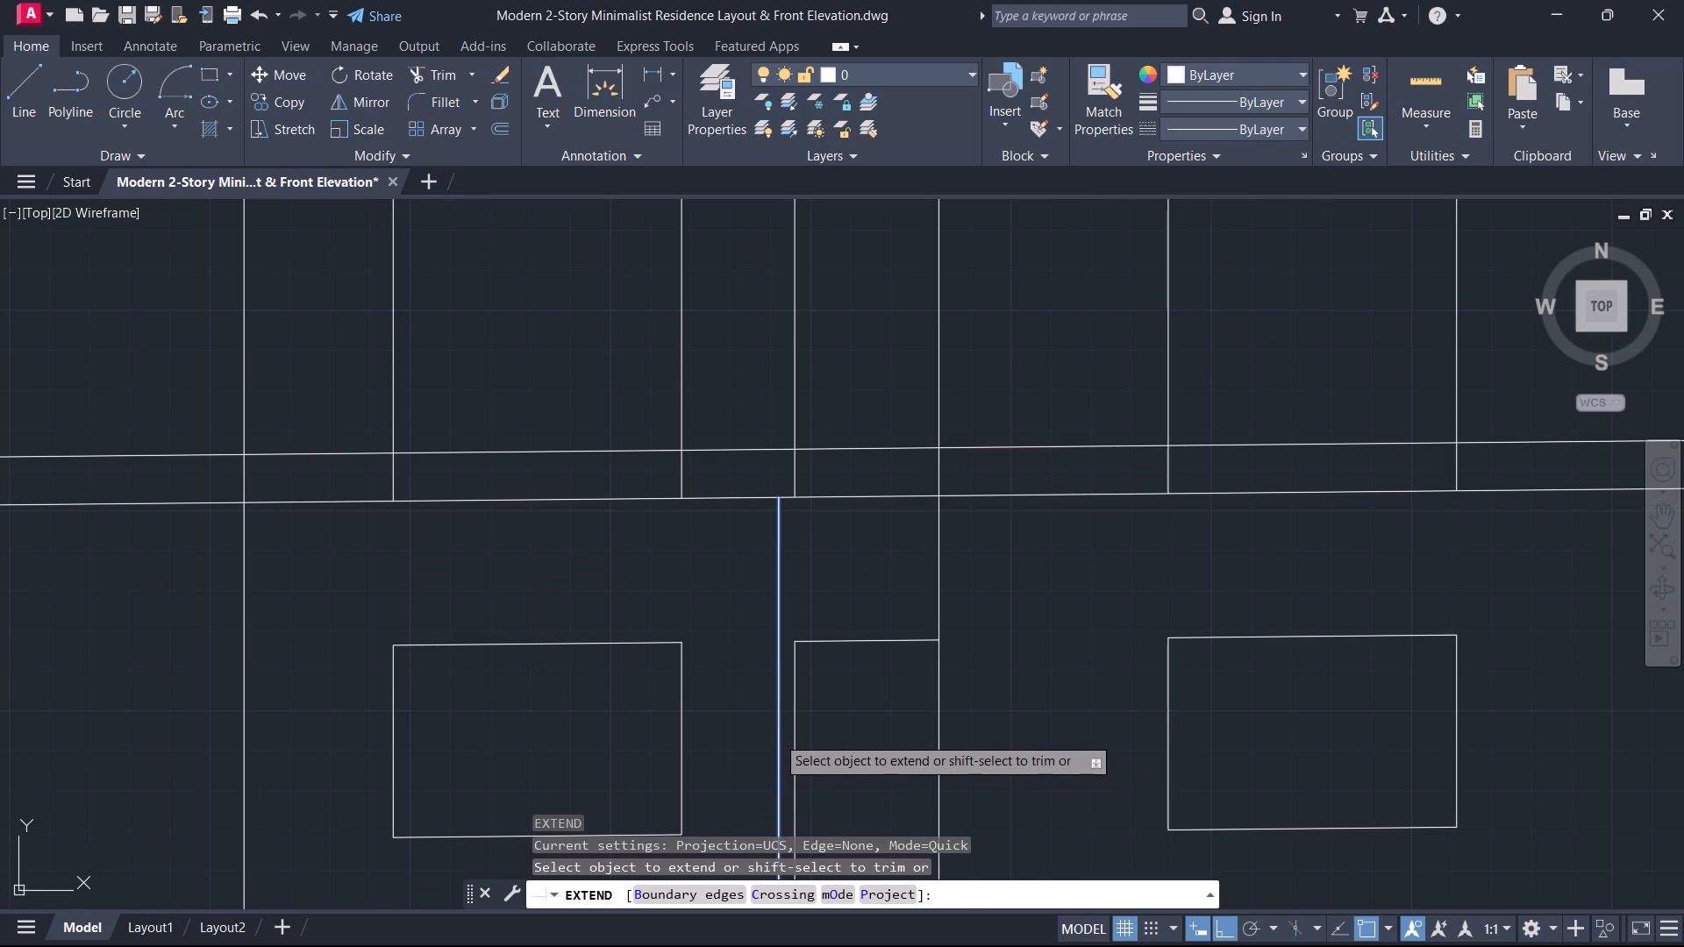
{"action": "left_click", "coordinate": [776, 736]}
{"action": "key", "text": "Escape"}
Offset the entrance door's top, right and left edges inward by 2" to form the door frame.
{"action": "middle_click_drag", "start_coordinate": [798, 741], "coordinate": [810, 670]}
{"action": "scroll", "coordinate": [810, 670], "scroll_direction": "down", "scroll_amount": 1}
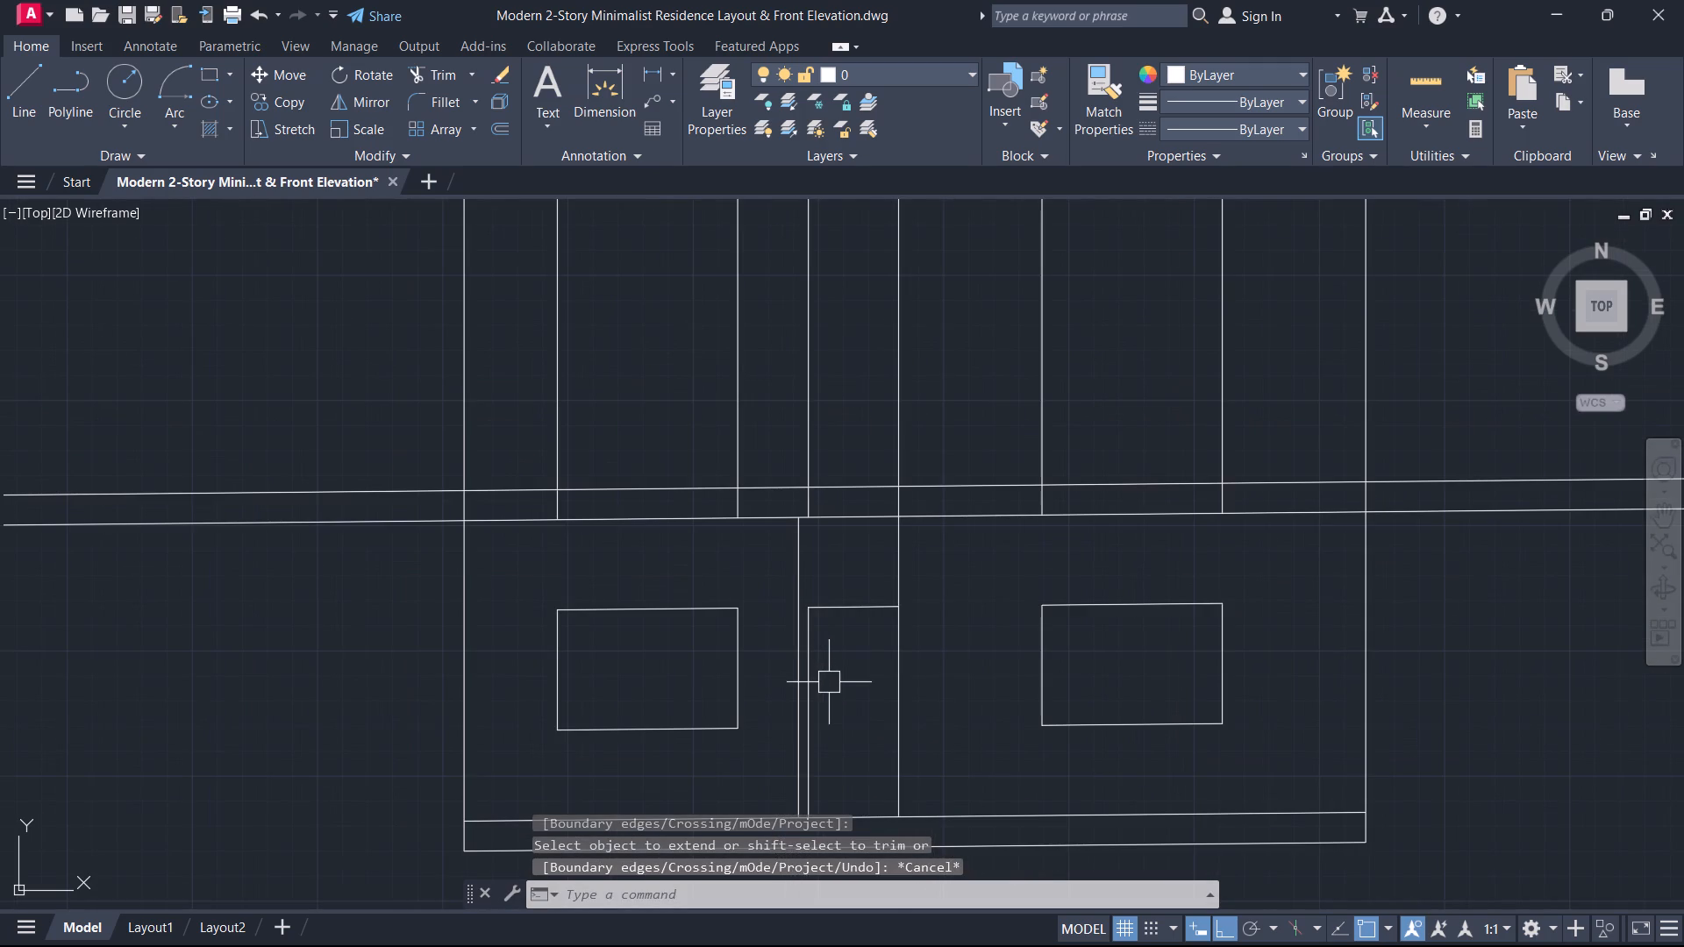
{"action": "type", "text": "O"}
{"action": "key", "text": "space"}
{"action": "key", "text": "2"}
{"action": "key", "text": "Return"}
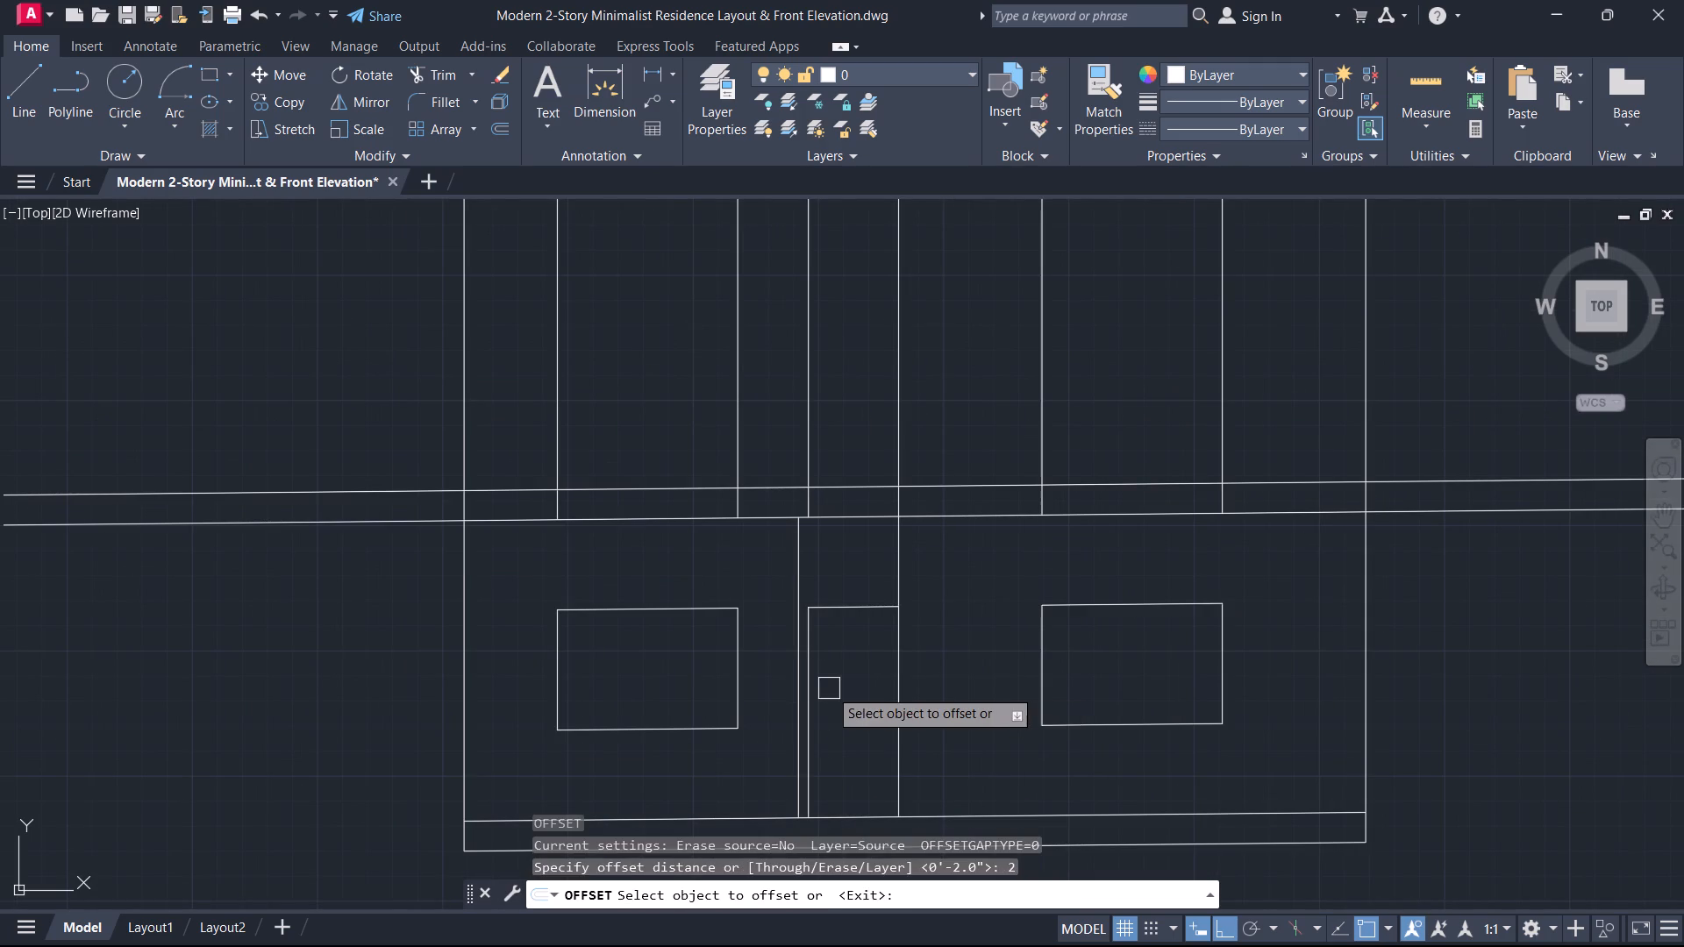
{"action": "scroll", "coordinate": [845, 635], "scroll_direction": "up", "scroll_amount": 2}
{"action": "left_click", "coordinate": [860, 579]}
{"action": "left_click", "coordinate": [839, 653]}
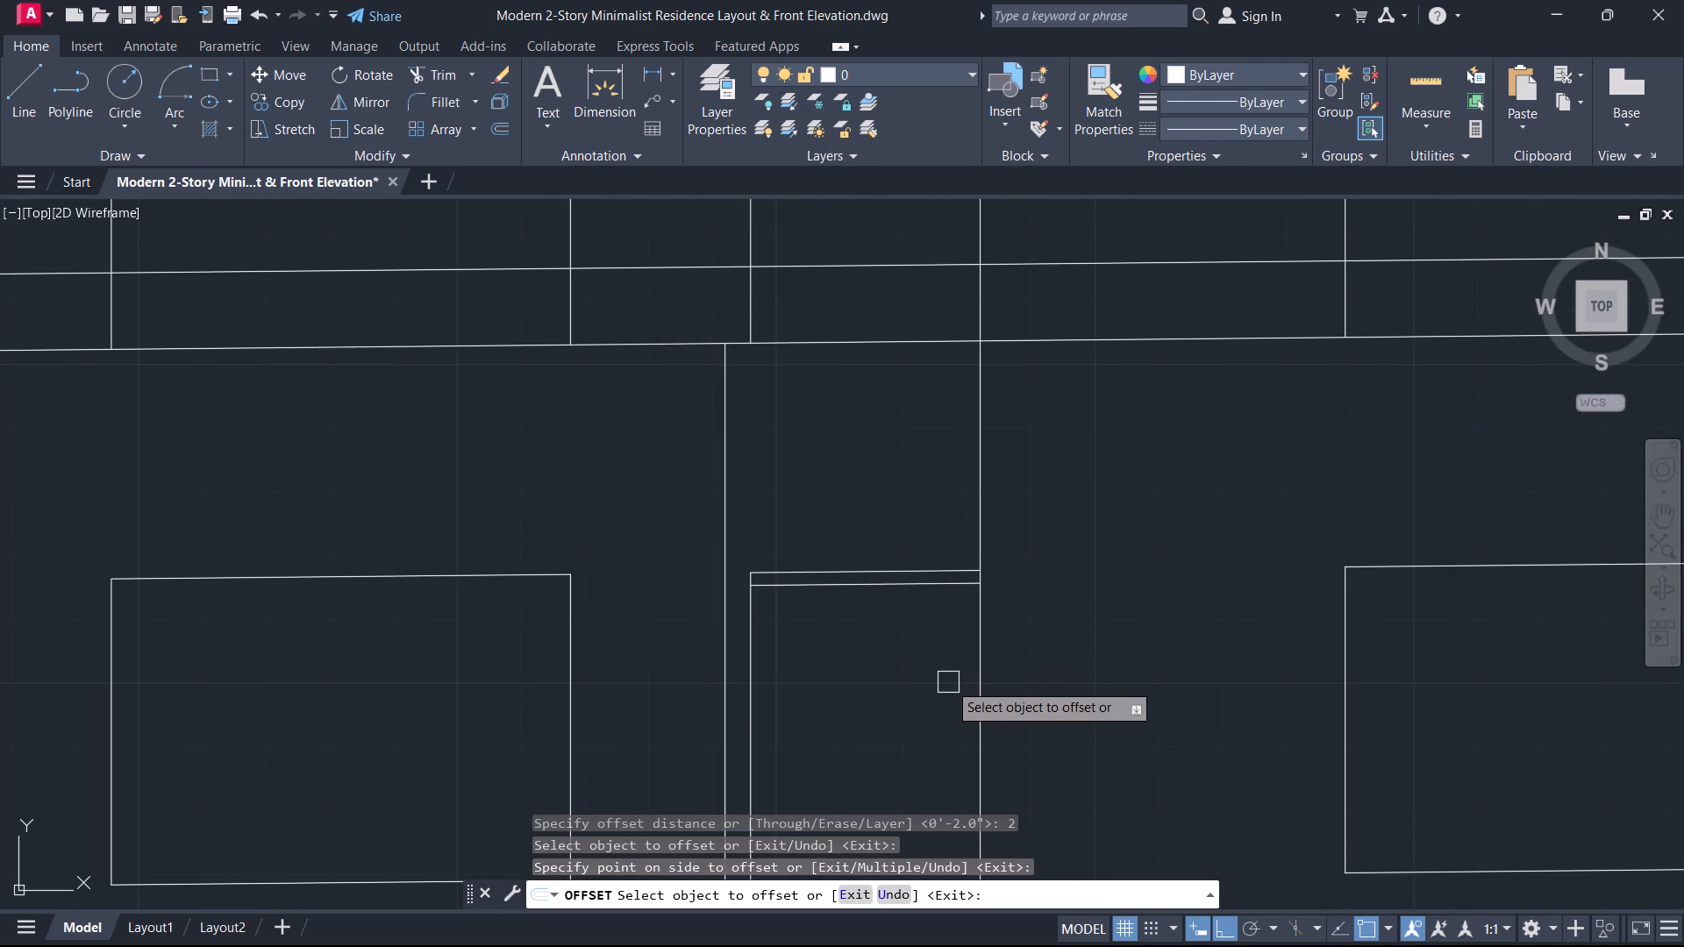
{"action": "left_click", "coordinate": [975, 692]}
{"action": "left_click", "coordinate": [902, 719]}
{"action": "middle_click_drag", "start_coordinate": [883, 733], "coordinate": [927, 357]}
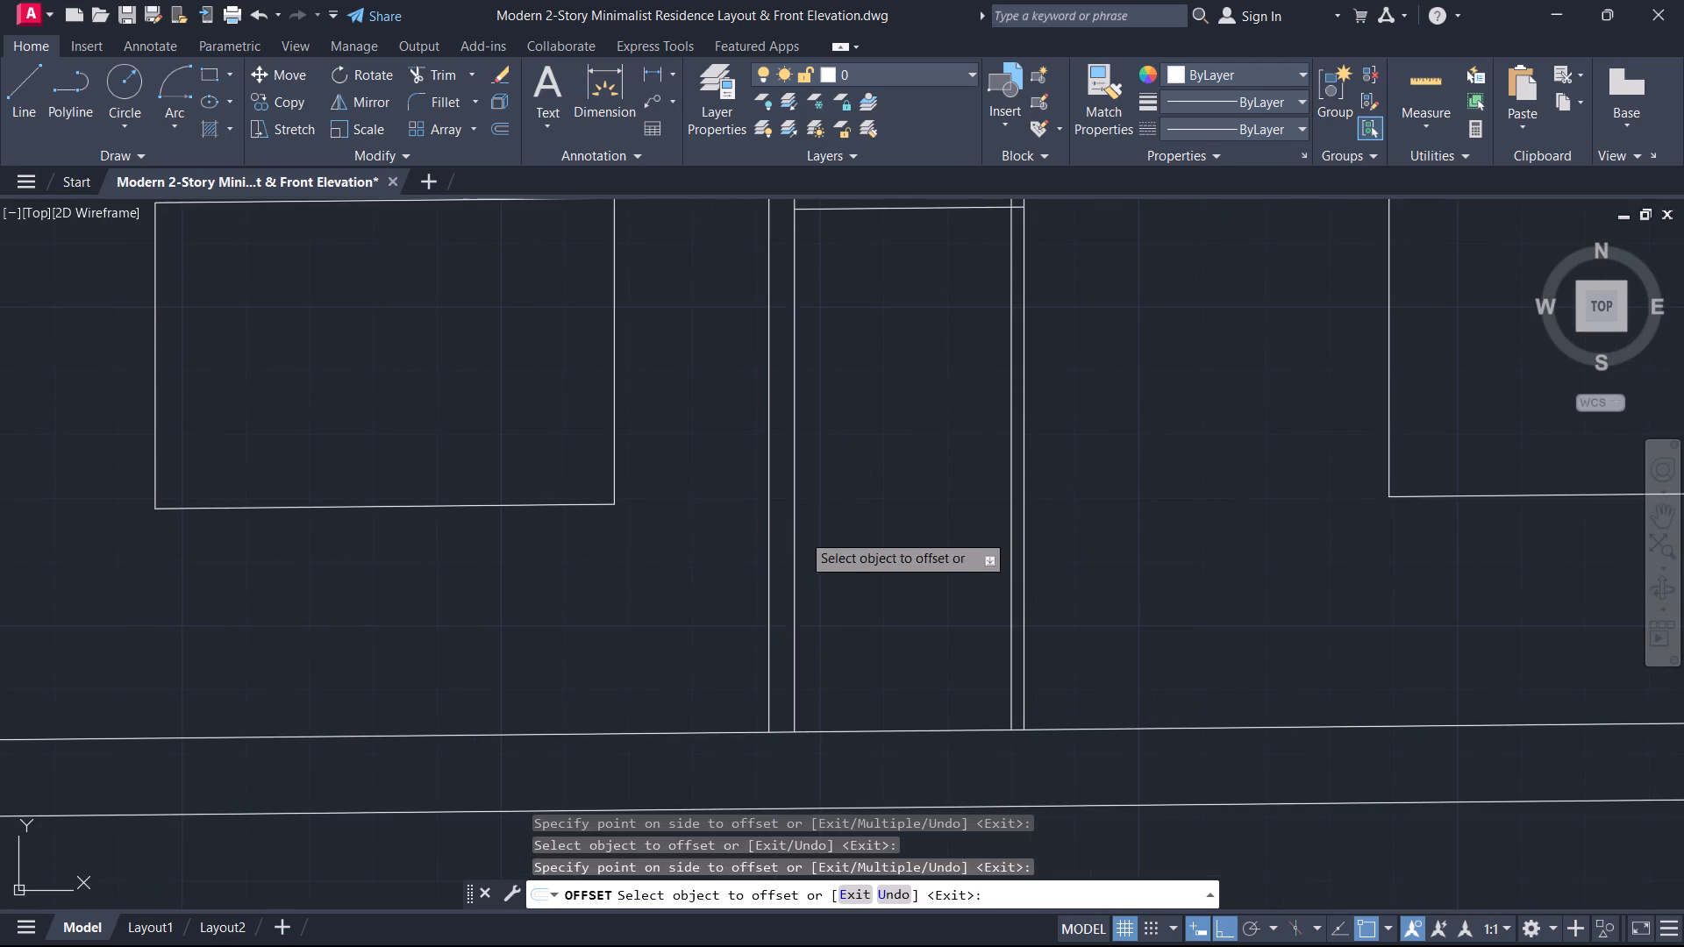
{"action": "left_click", "coordinate": [802, 533]}
{"action": "left_click", "coordinate": [846, 533]}
{"action": "key", "text": "Escape"}
Fillet the two upper corners of the inner door frame lines into sharp corners.
{"action": "middle_click_drag", "start_coordinate": [865, 510], "coordinate": [861, 612]}
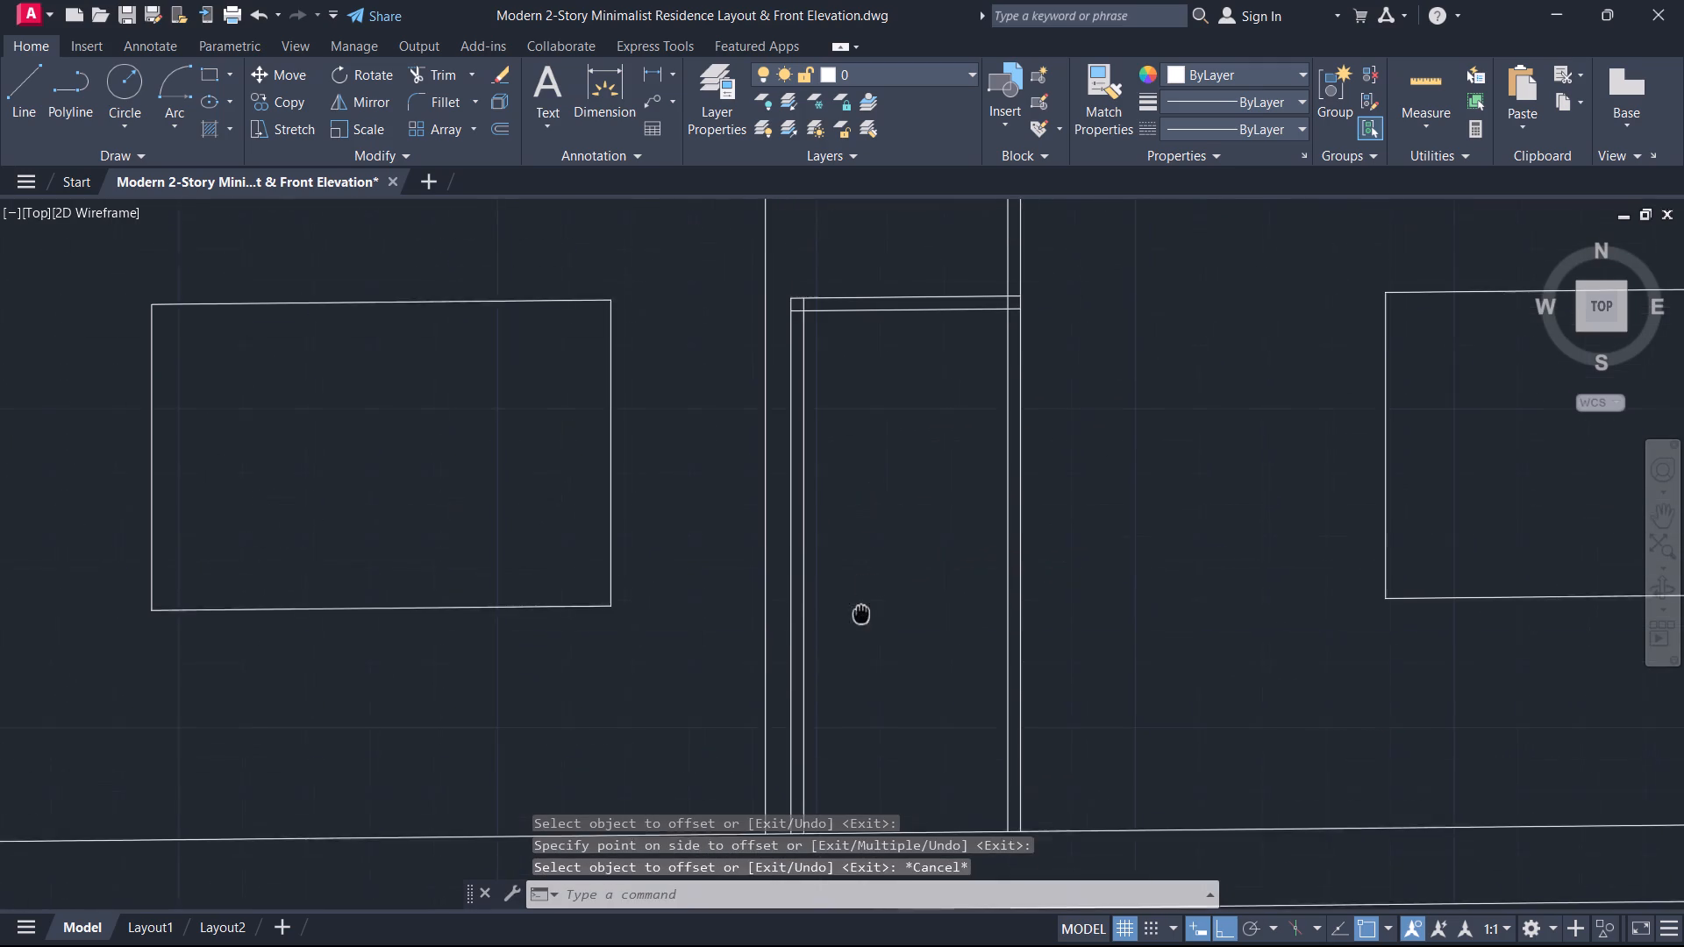
{"action": "middle_click_drag", "start_coordinate": [861, 612], "coordinate": [853, 638]}
{"action": "key", "text": "f"}
{"action": "key", "text": "space"}
{"action": "scroll", "coordinate": [817, 513], "scroll_direction": "up", "scroll_amount": 1}
{"action": "left_click", "coordinate": [796, 467]}
{"action": "left_click", "coordinate": [789, 461]}
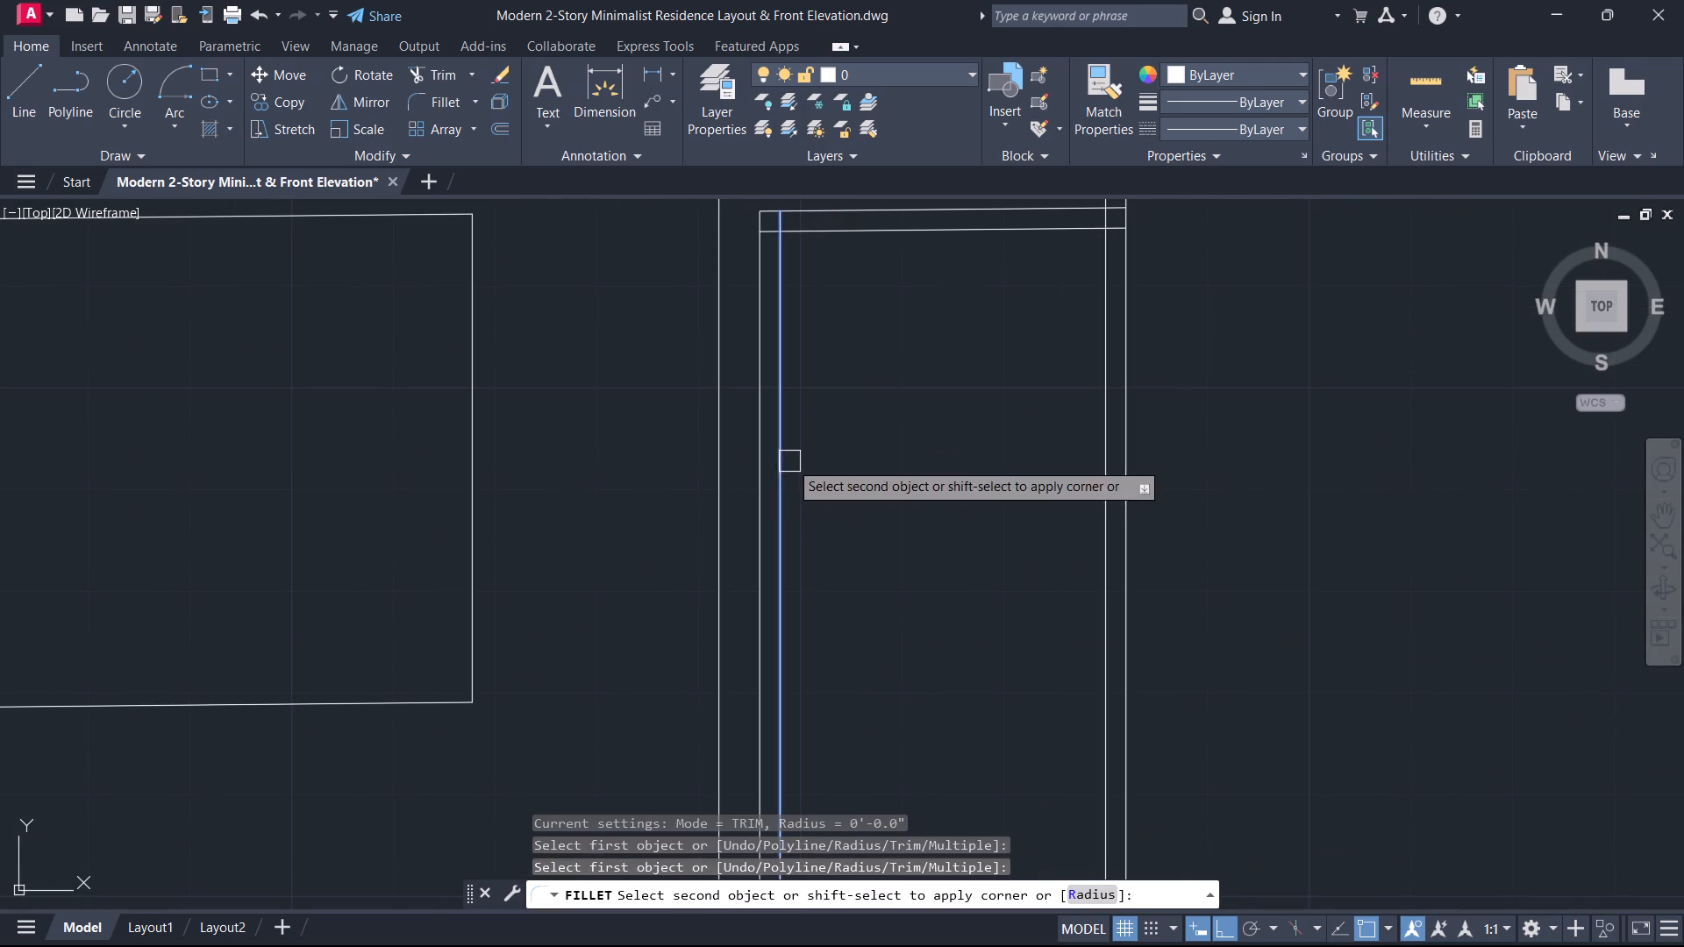
{"action": "left_click", "coordinate": [835, 239]}
{"action": "key", "text": "space"}
{"action": "left_click", "coordinate": [1098, 318]}
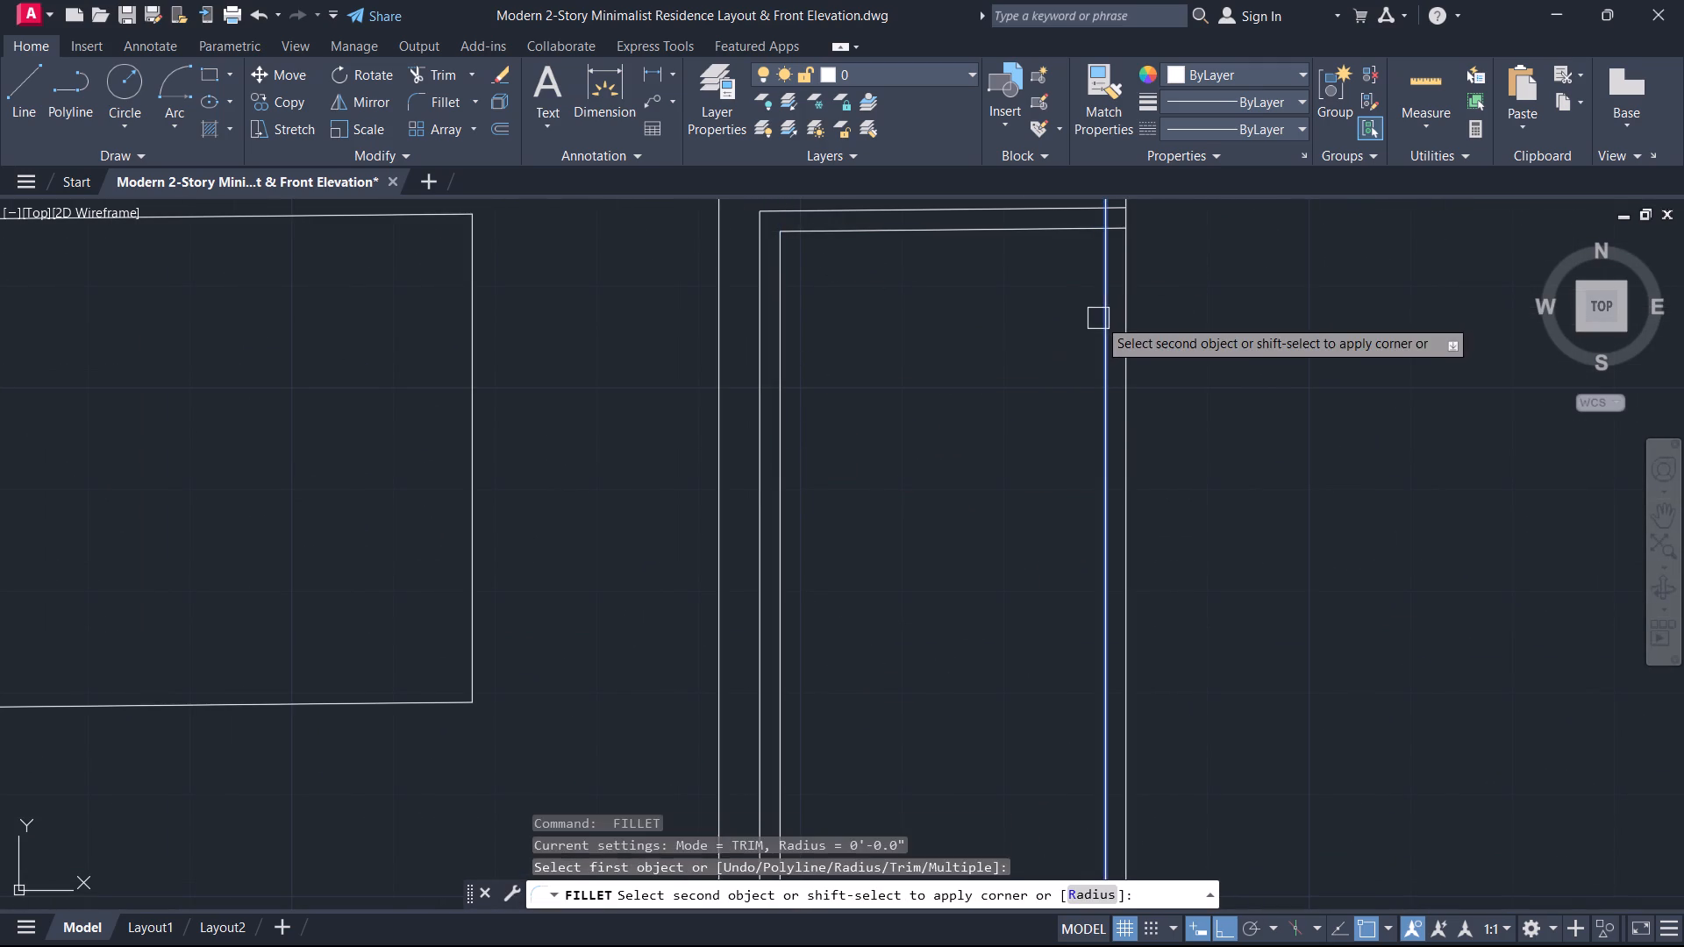
{"action": "left_click", "coordinate": [1056, 240]}
{"action": "left_click", "coordinate": [1055, 233]}
{"action": "key", "text": "Escape"}
Draw a horizontal line across the door at about mid-height, between the inner frame's left and right edges.
{"action": "scroll", "coordinate": [1024, 353], "scroll_direction": "down", "scroll_amount": 3}
{"action": "scroll", "coordinate": [988, 452], "scroll_direction": "up", "scroll_amount": 1}
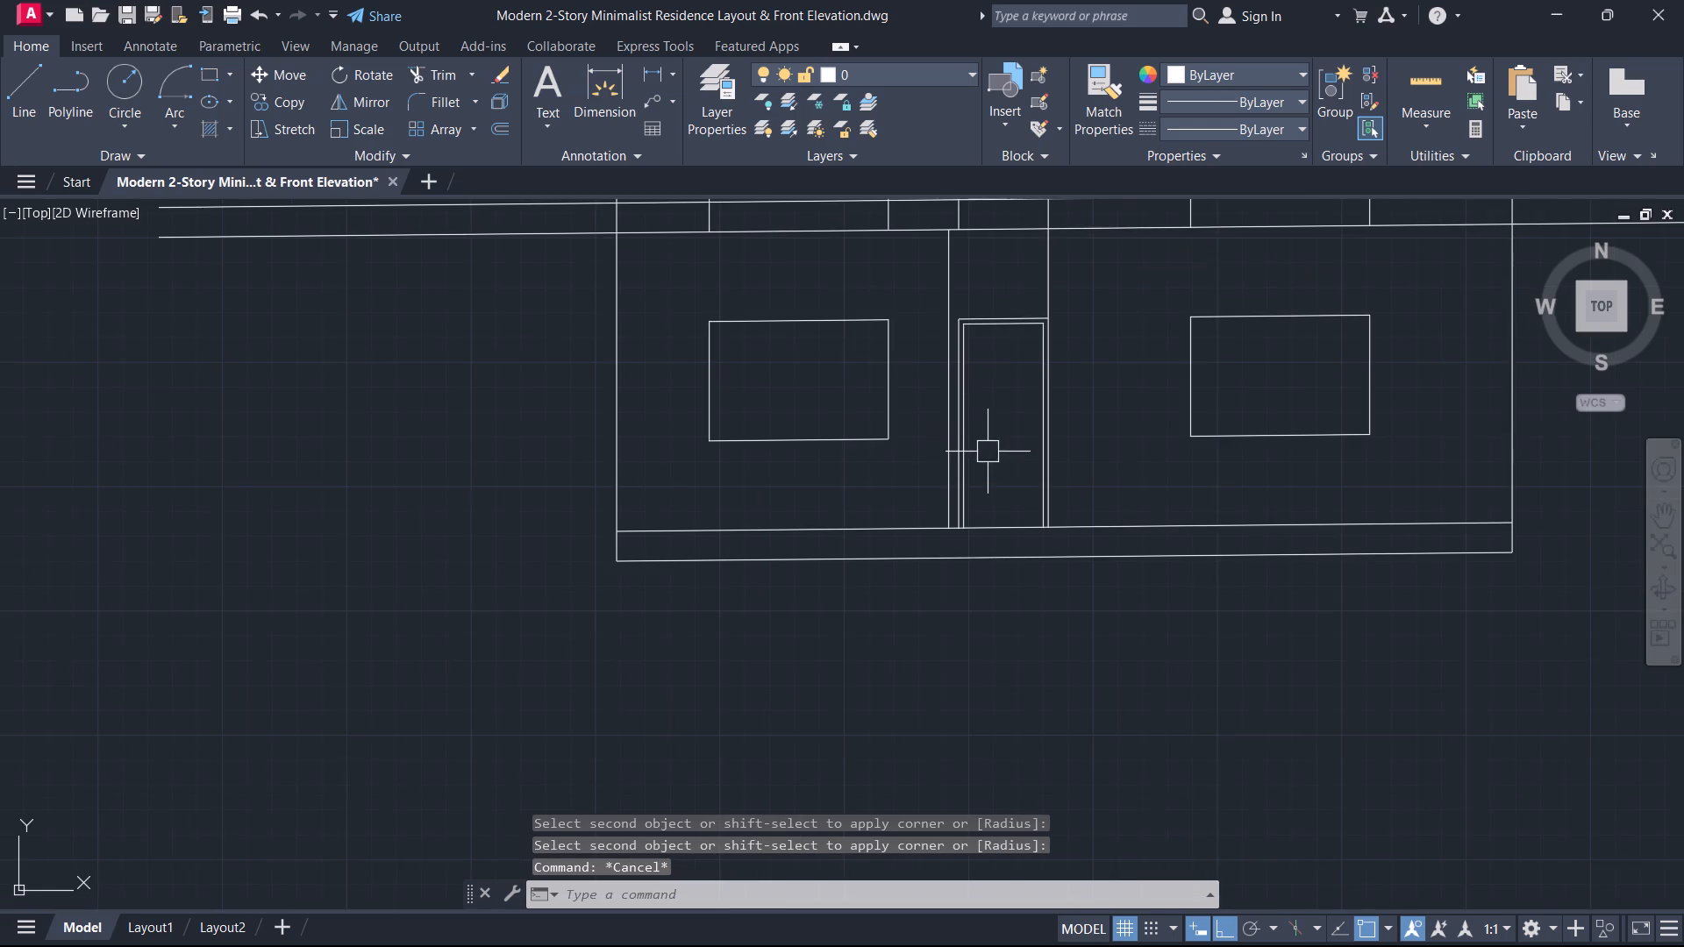
{"action": "middle_click_drag", "start_coordinate": [988, 452], "coordinate": [994, 580]}
{"action": "key", "text": "r"}
{"action": "key", "text": "space"}
{"action": "scroll", "coordinate": [995, 490], "scroll_direction": "up", "scroll_amount": 2}
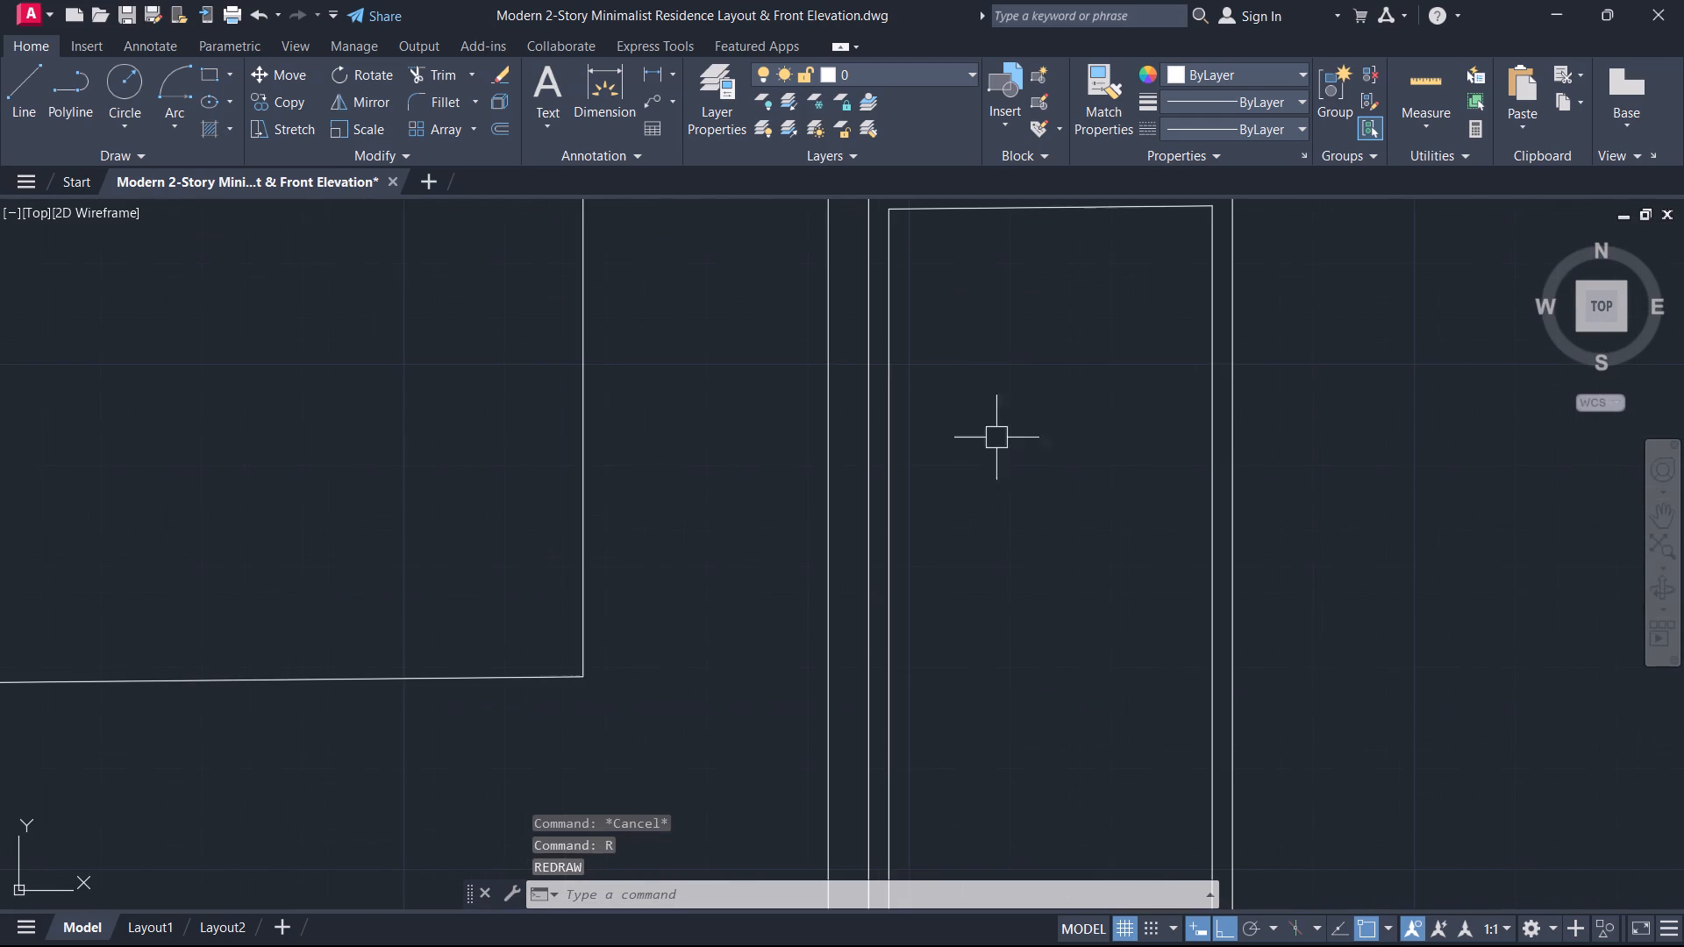
{"action": "middle_click_drag", "start_coordinate": [963, 374], "coordinate": [931, 569]}
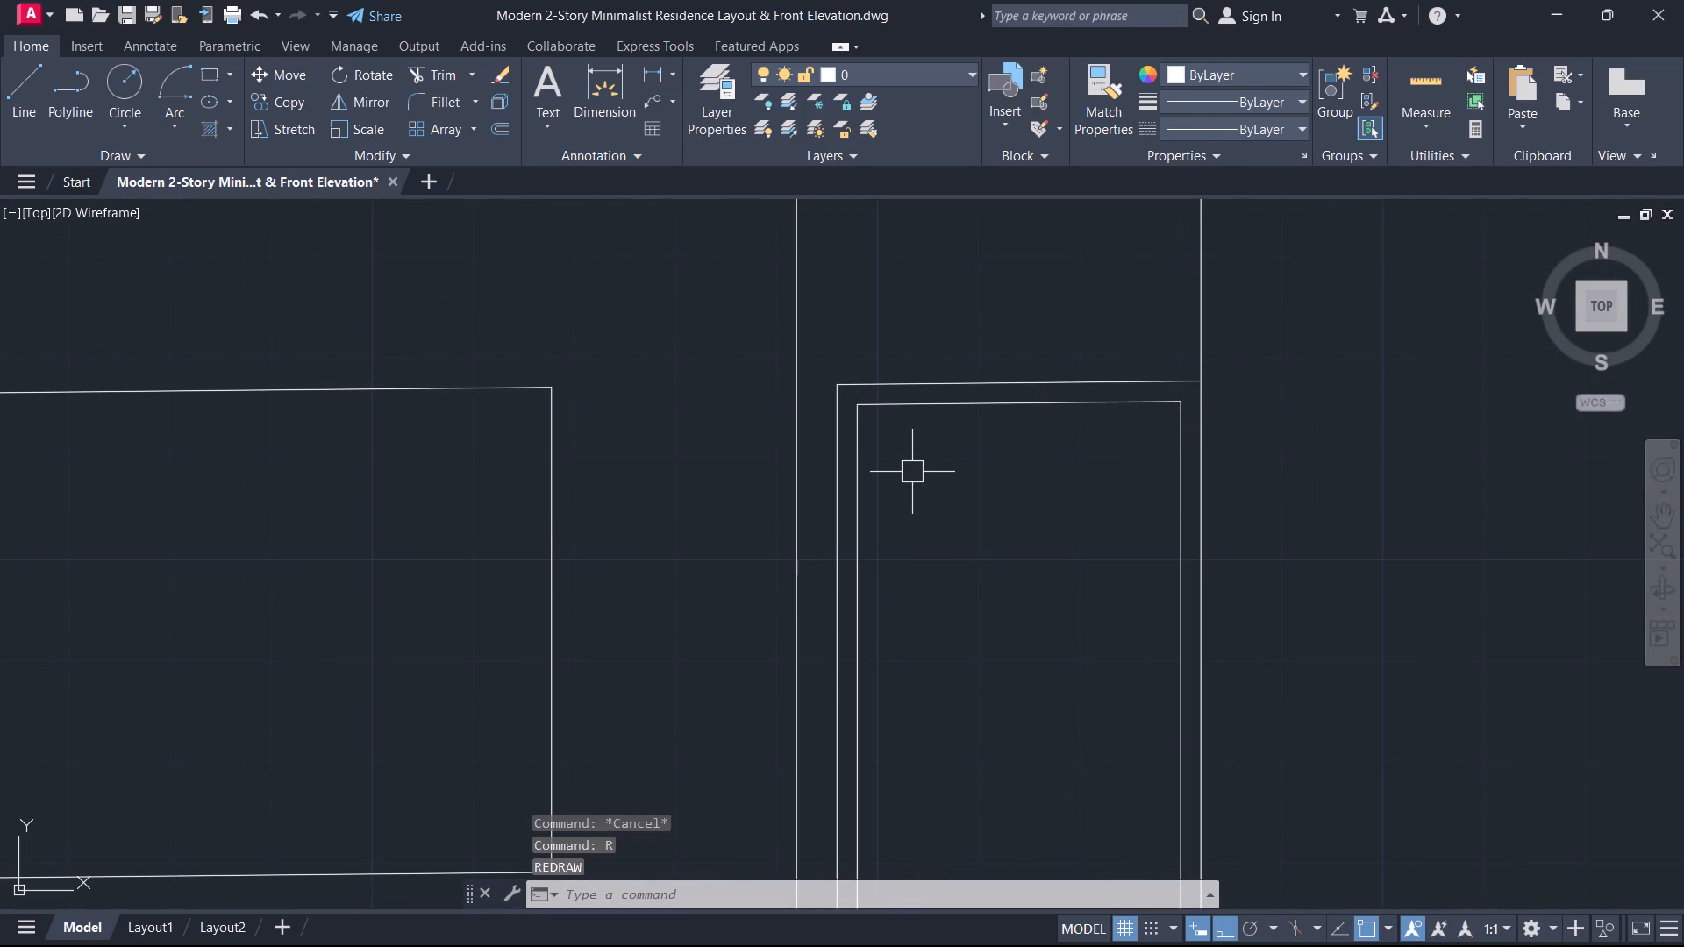
{"action": "key", "text": "l"}
{"action": "key", "text": "space"}
{"action": "scroll", "coordinate": [922, 669], "scroll_direction": "up", "scroll_amount": 1}
{"action": "middle_click_drag", "start_coordinate": [924, 672], "coordinate": [919, 583]}
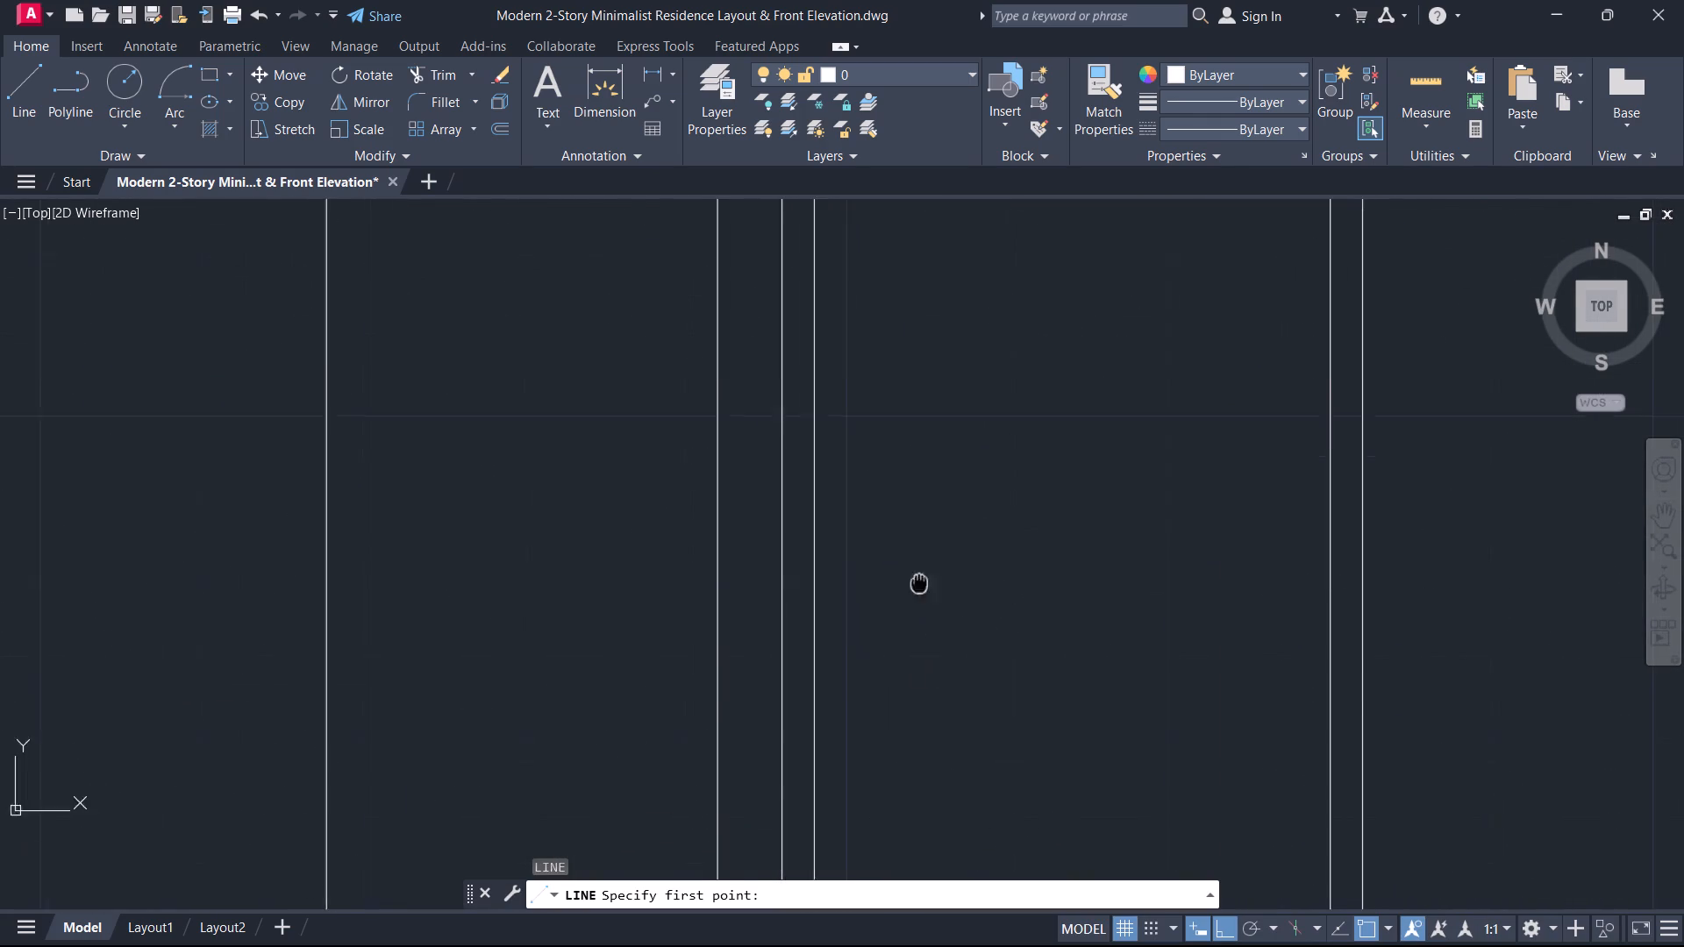
{"action": "middle_click_drag", "start_coordinate": [919, 583], "coordinate": [917, 550]}
{"action": "scroll", "coordinate": [896, 642], "scroll_direction": "down", "scroll_amount": 1}
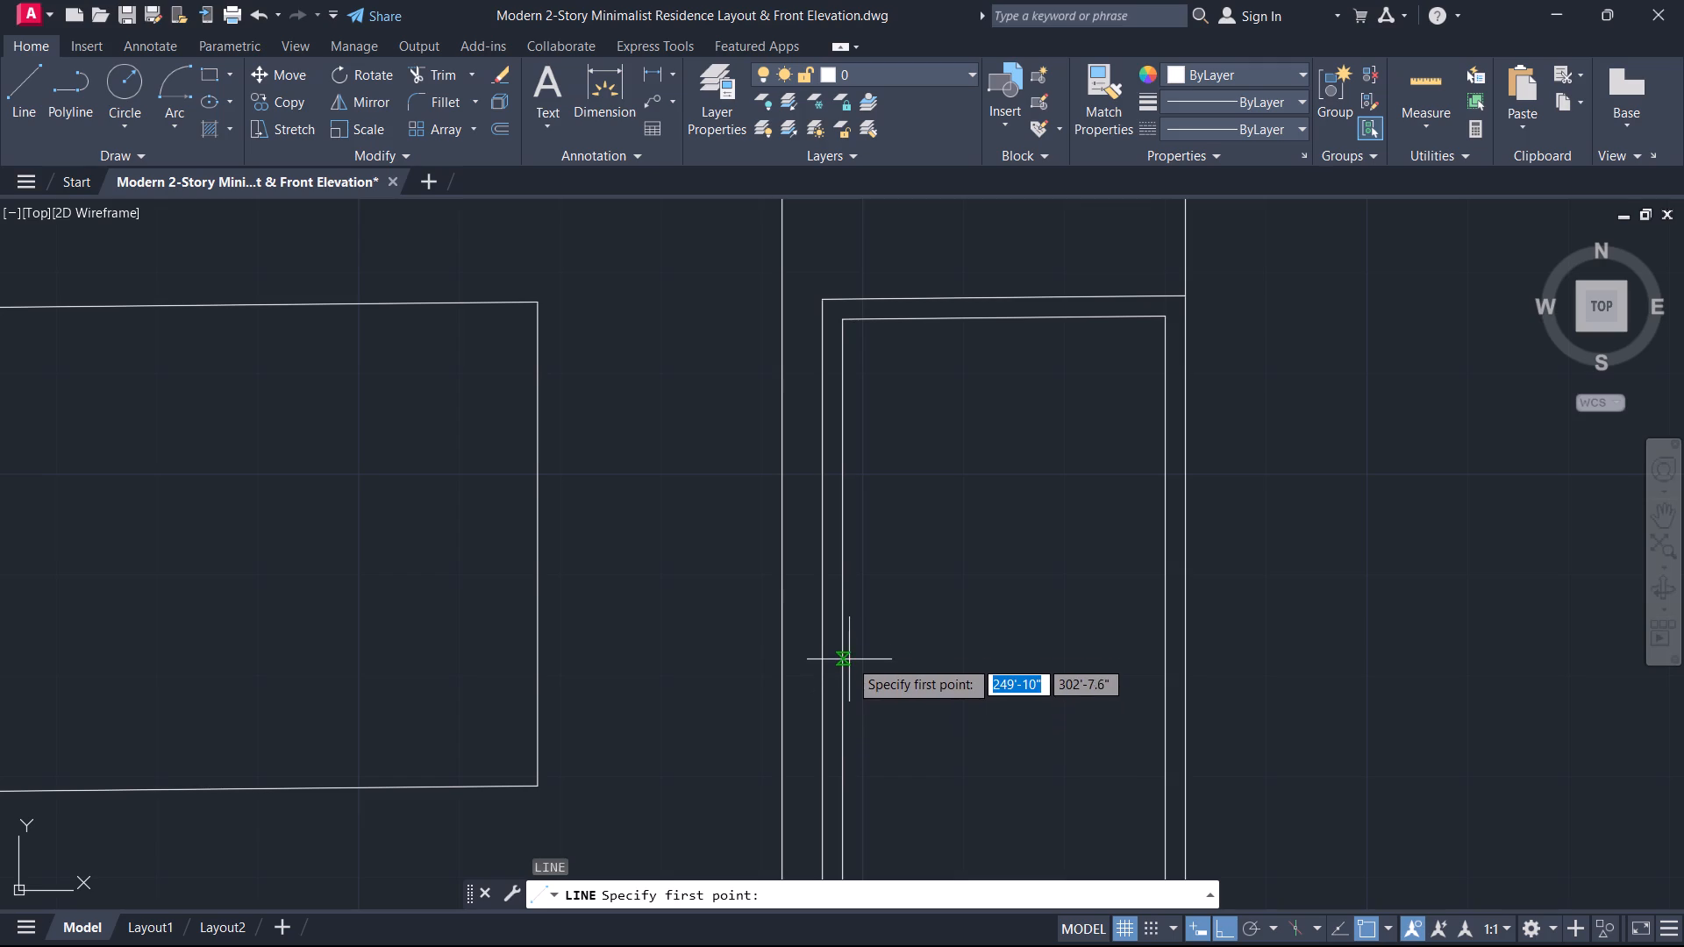
{"action": "left_click", "coordinate": [839, 741]}
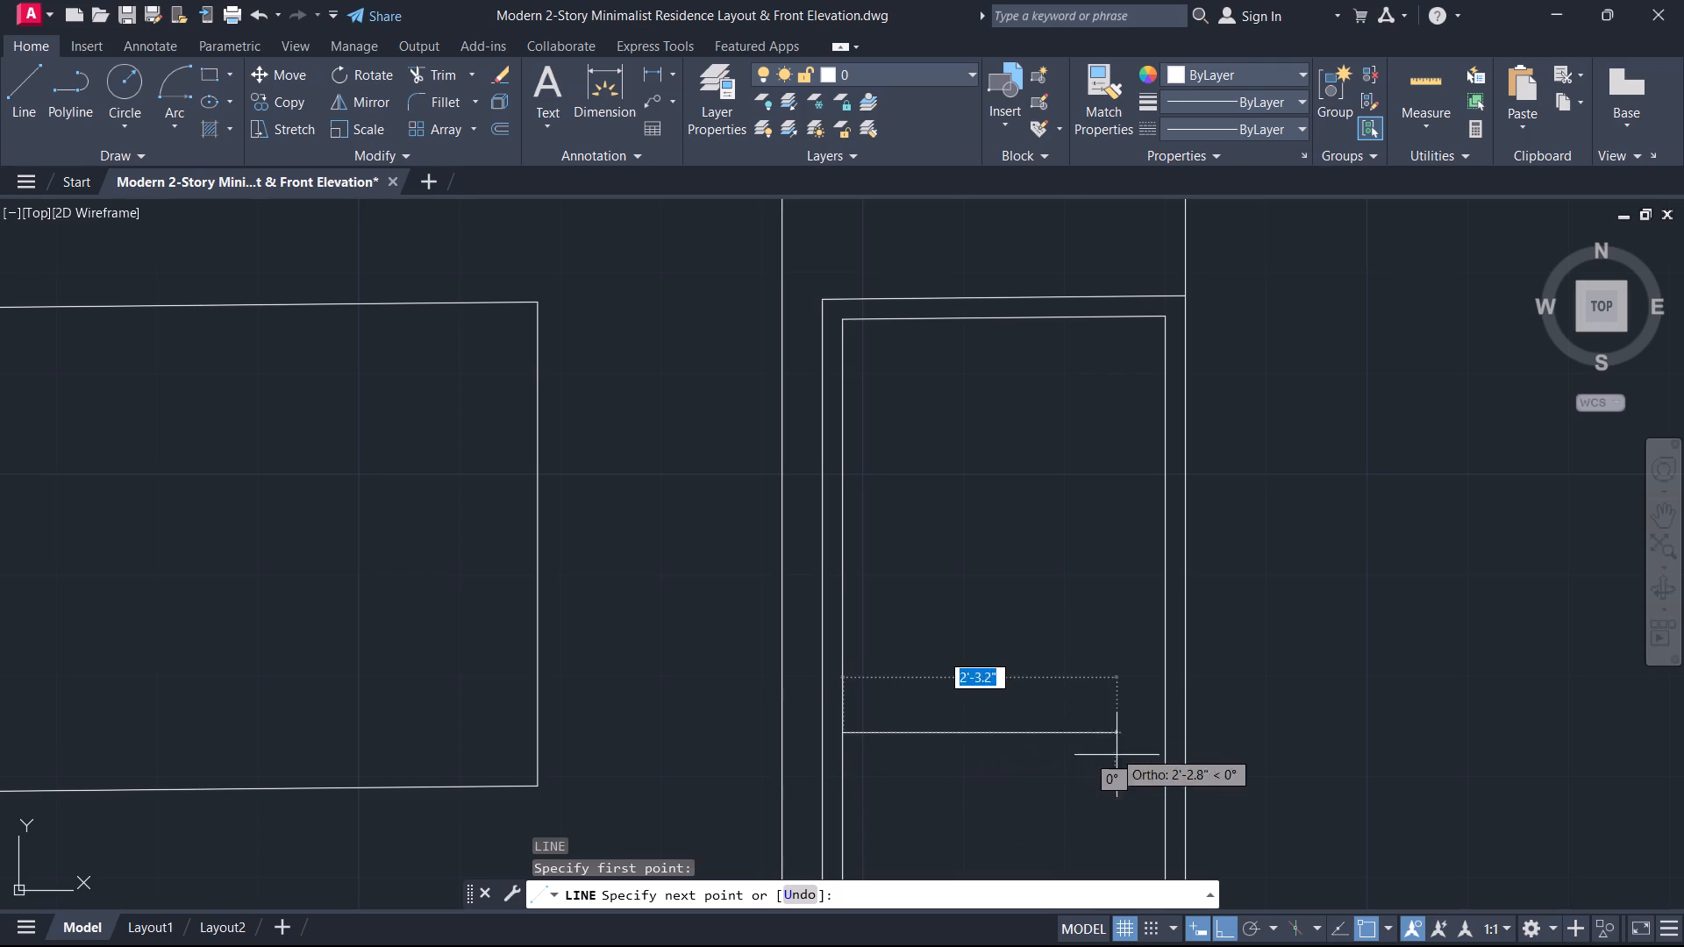
{"action": "left_click", "coordinate": [1166, 732]}
{"action": "key", "text": "Escape"}
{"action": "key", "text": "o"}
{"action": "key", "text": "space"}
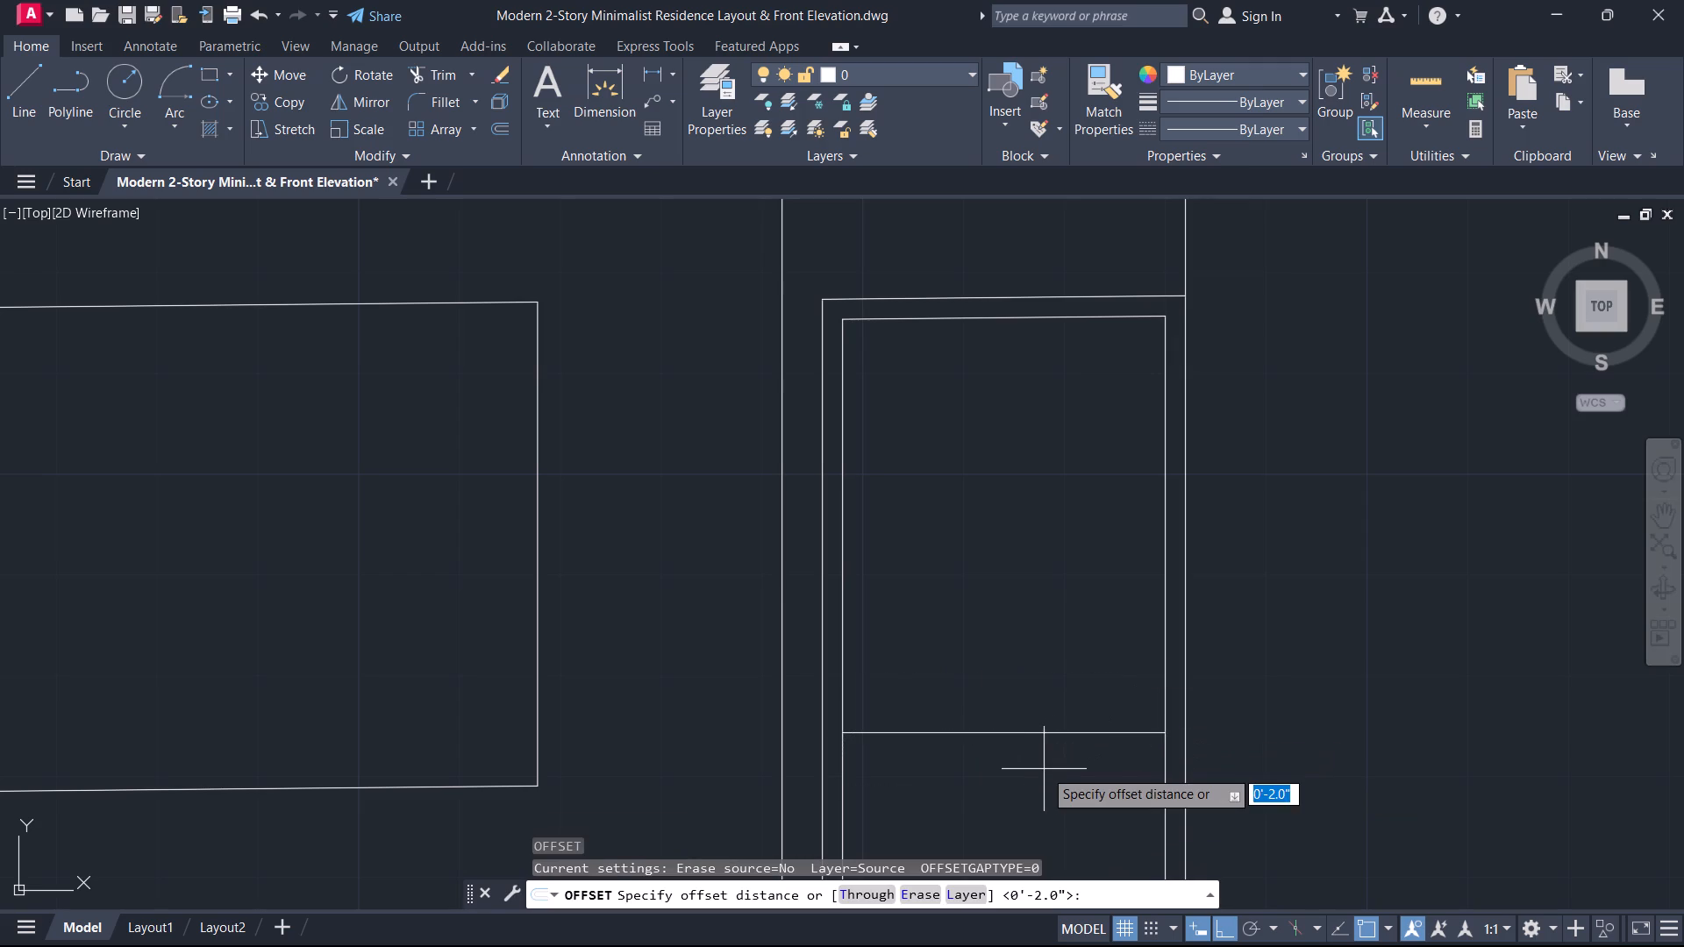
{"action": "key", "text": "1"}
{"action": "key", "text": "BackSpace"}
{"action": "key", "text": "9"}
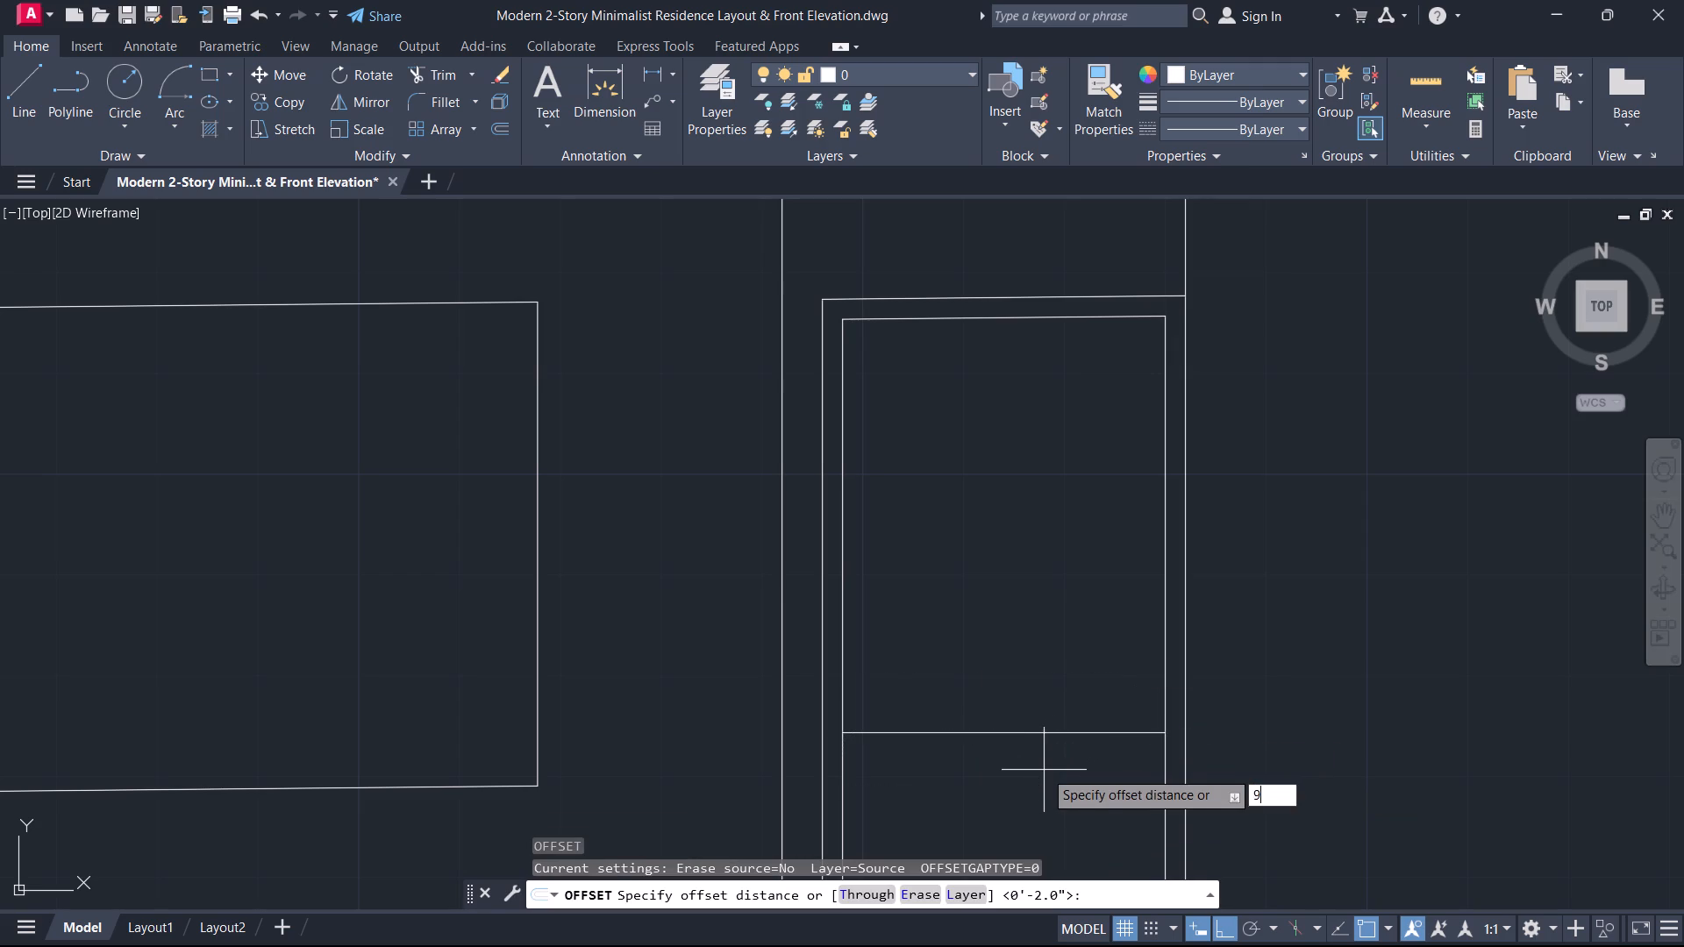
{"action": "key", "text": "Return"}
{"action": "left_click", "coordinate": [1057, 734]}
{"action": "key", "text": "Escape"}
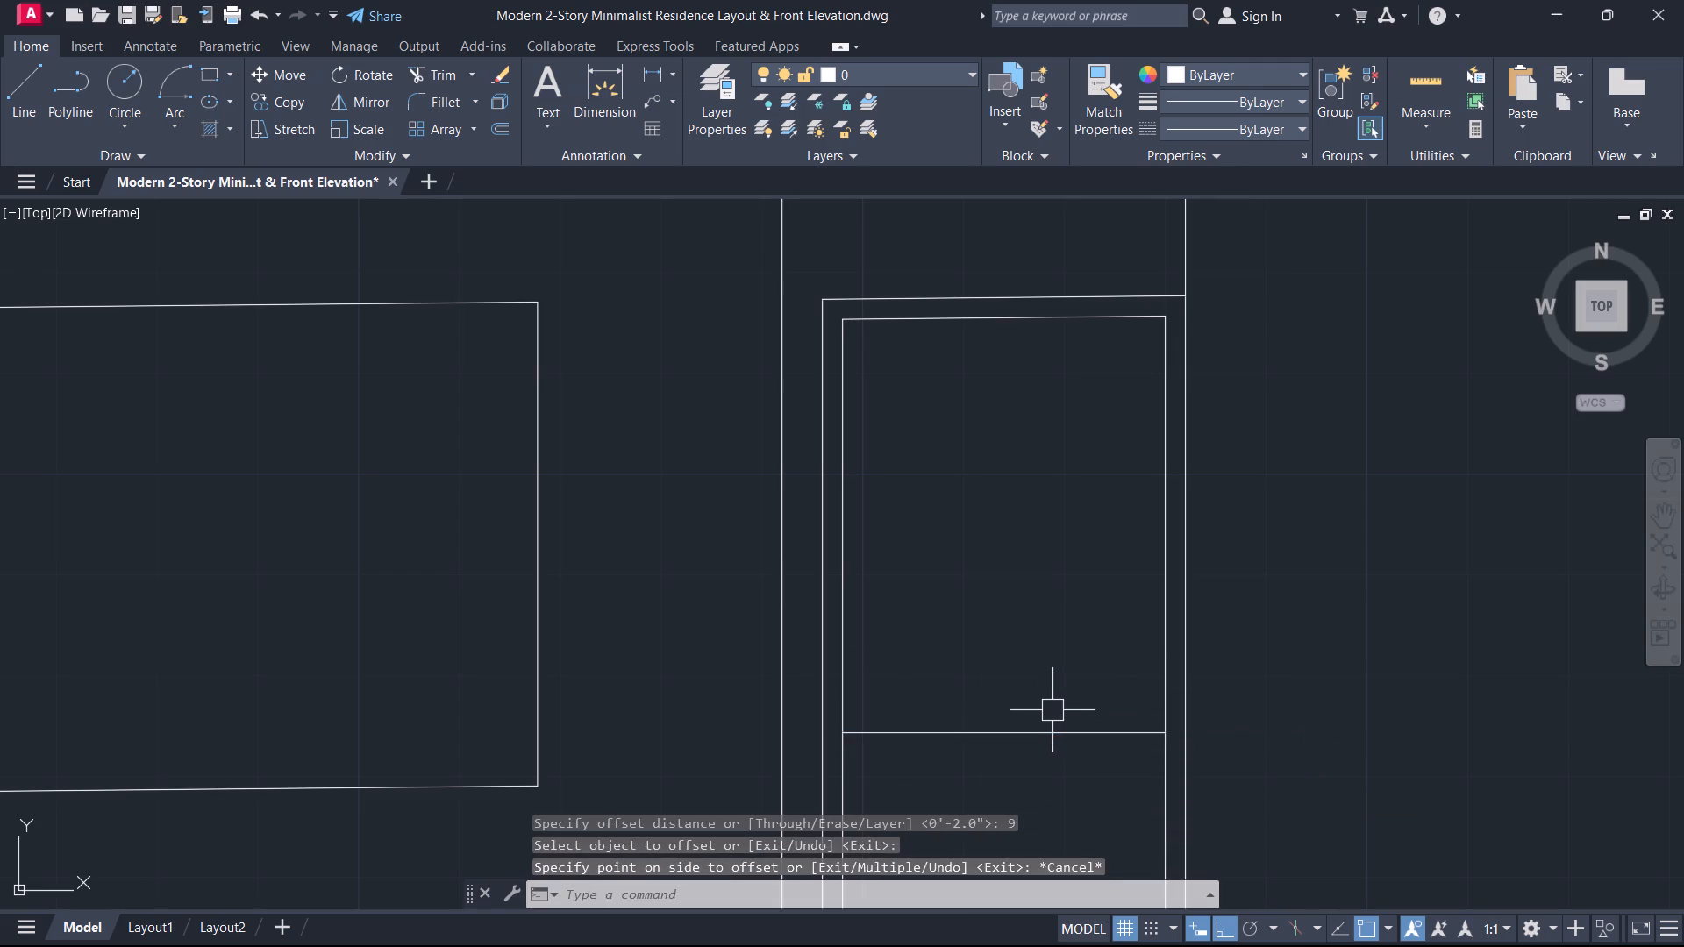
Offset the door's horizontal mid-height line 5" upward and 5" downward.
{"action": "type", "text": "O"}
{"action": "key", "text": "space"}
{"action": "key", "text": "5"}
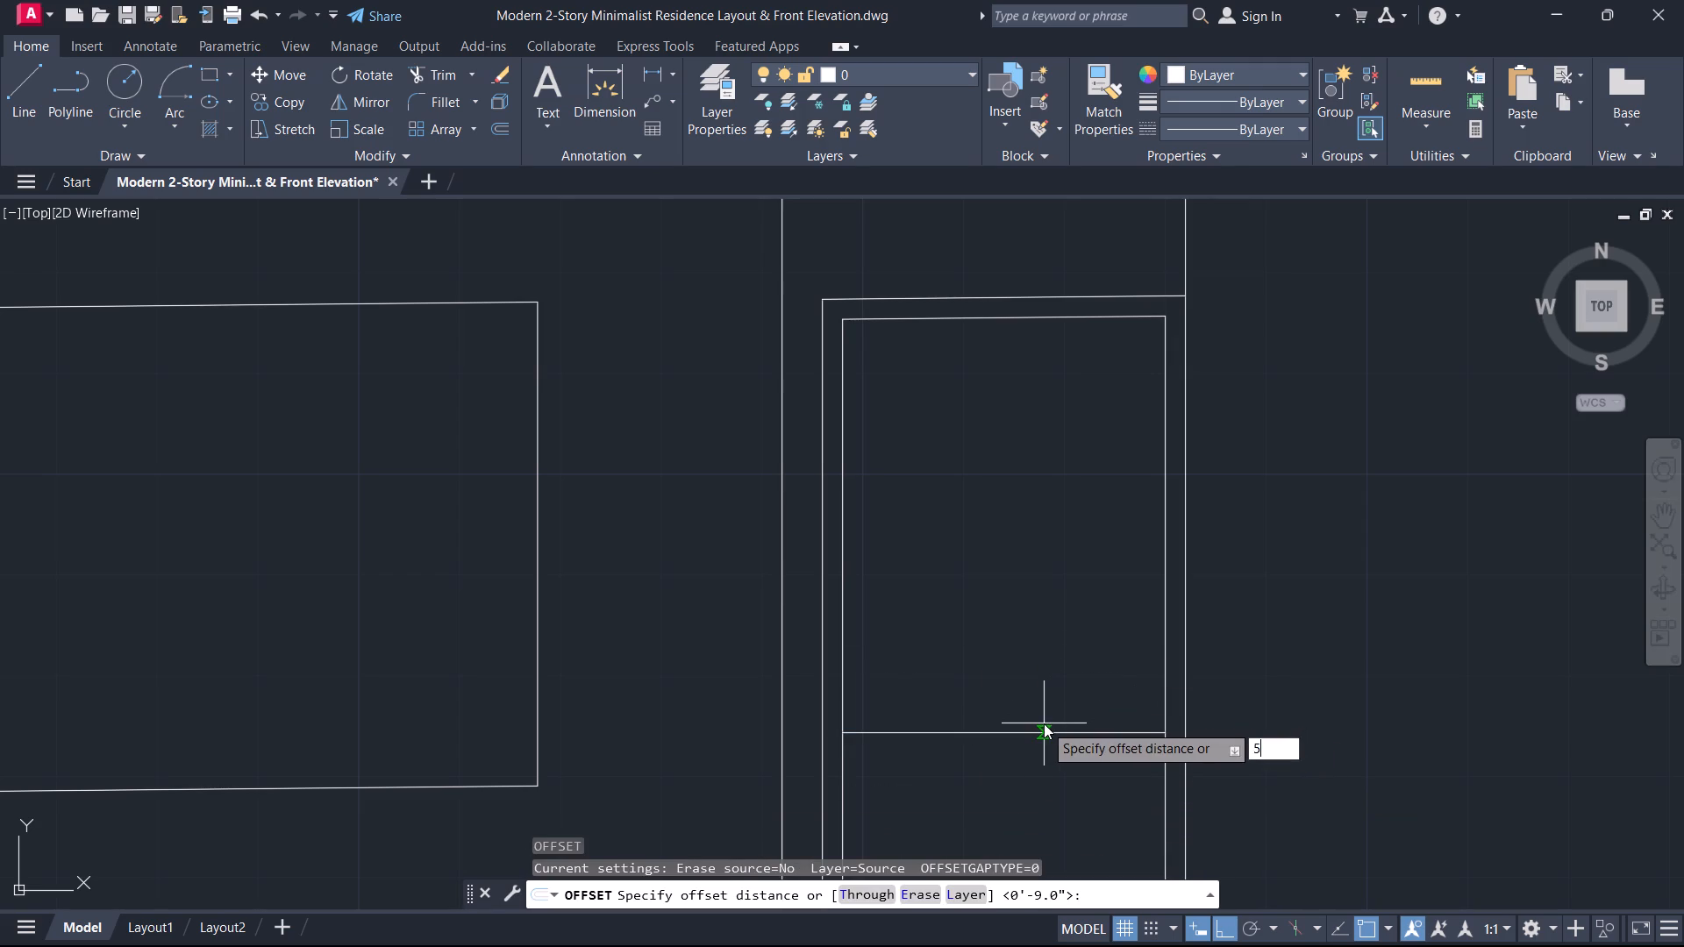
{"action": "key", "text": "Return"}
{"action": "left_click", "coordinate": [1045, 725]}
{"action": "left_click", "coordinate": [1053, 653]}
{"action": "left_click", "coordinate": [1064, 739]}
{"action": "left_click", "coordinate": [1056, 812]}
{"action": "key", "text": "Escape"}
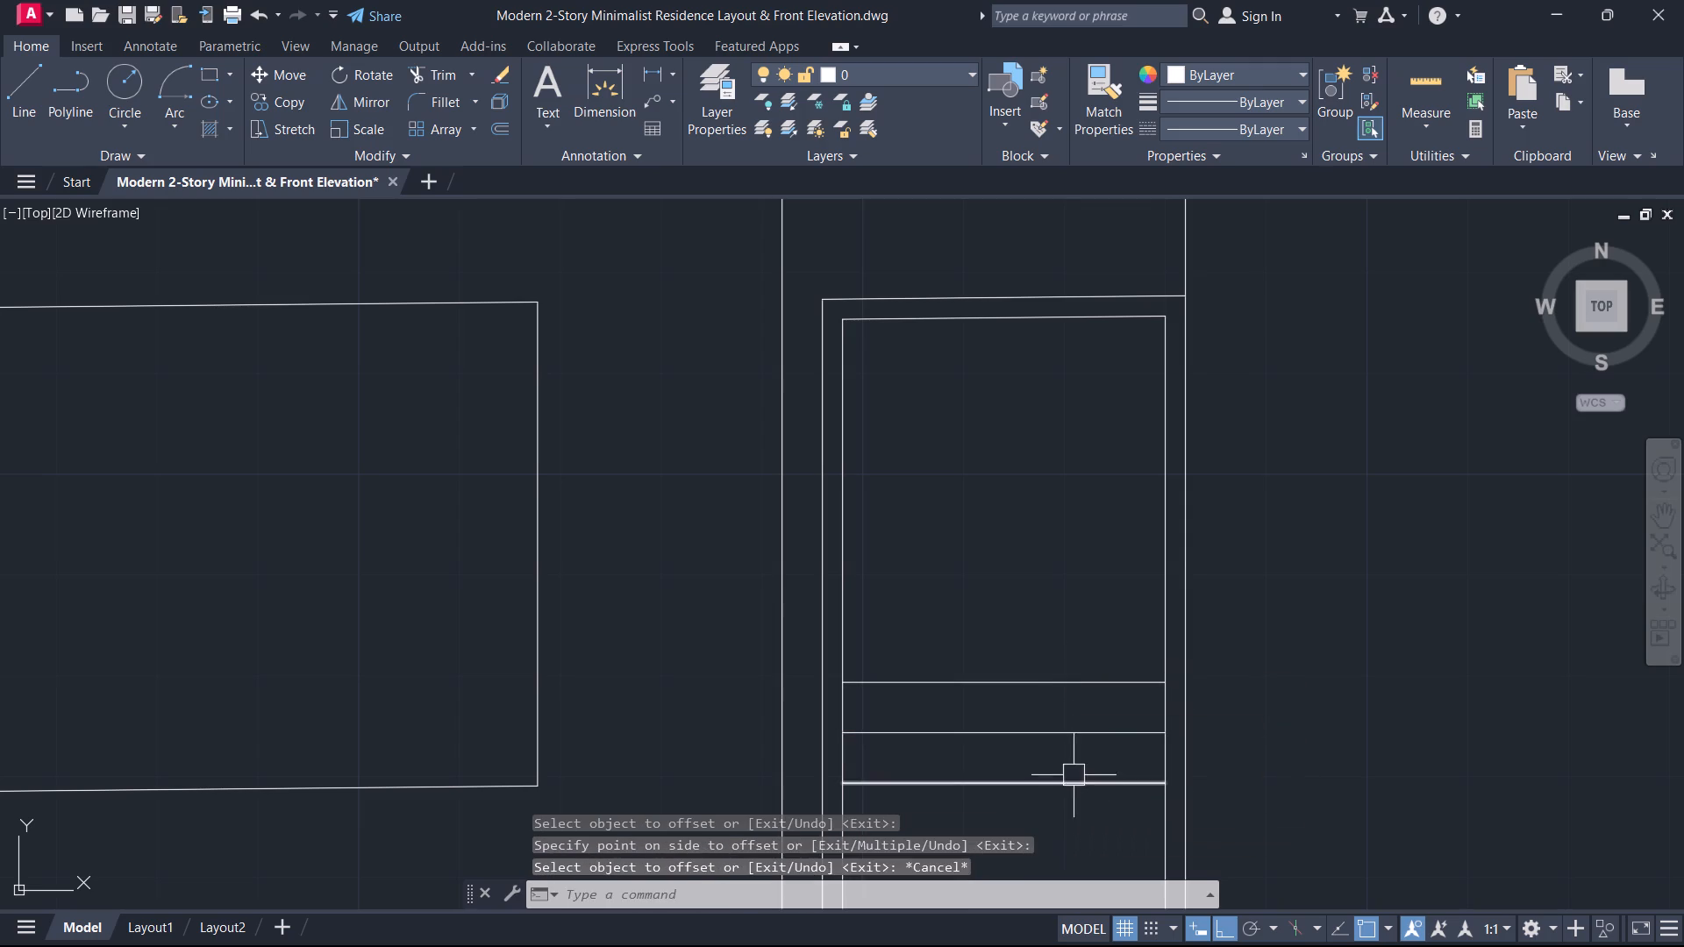
Delete the original mid-height line between the two offset lines in the door.
{"action": "left_click", "coordinate": [1070, 758]}
{"action": "left_click", "coordinate": [1049, 725]}
{"action": "key", "text": "Delete"}
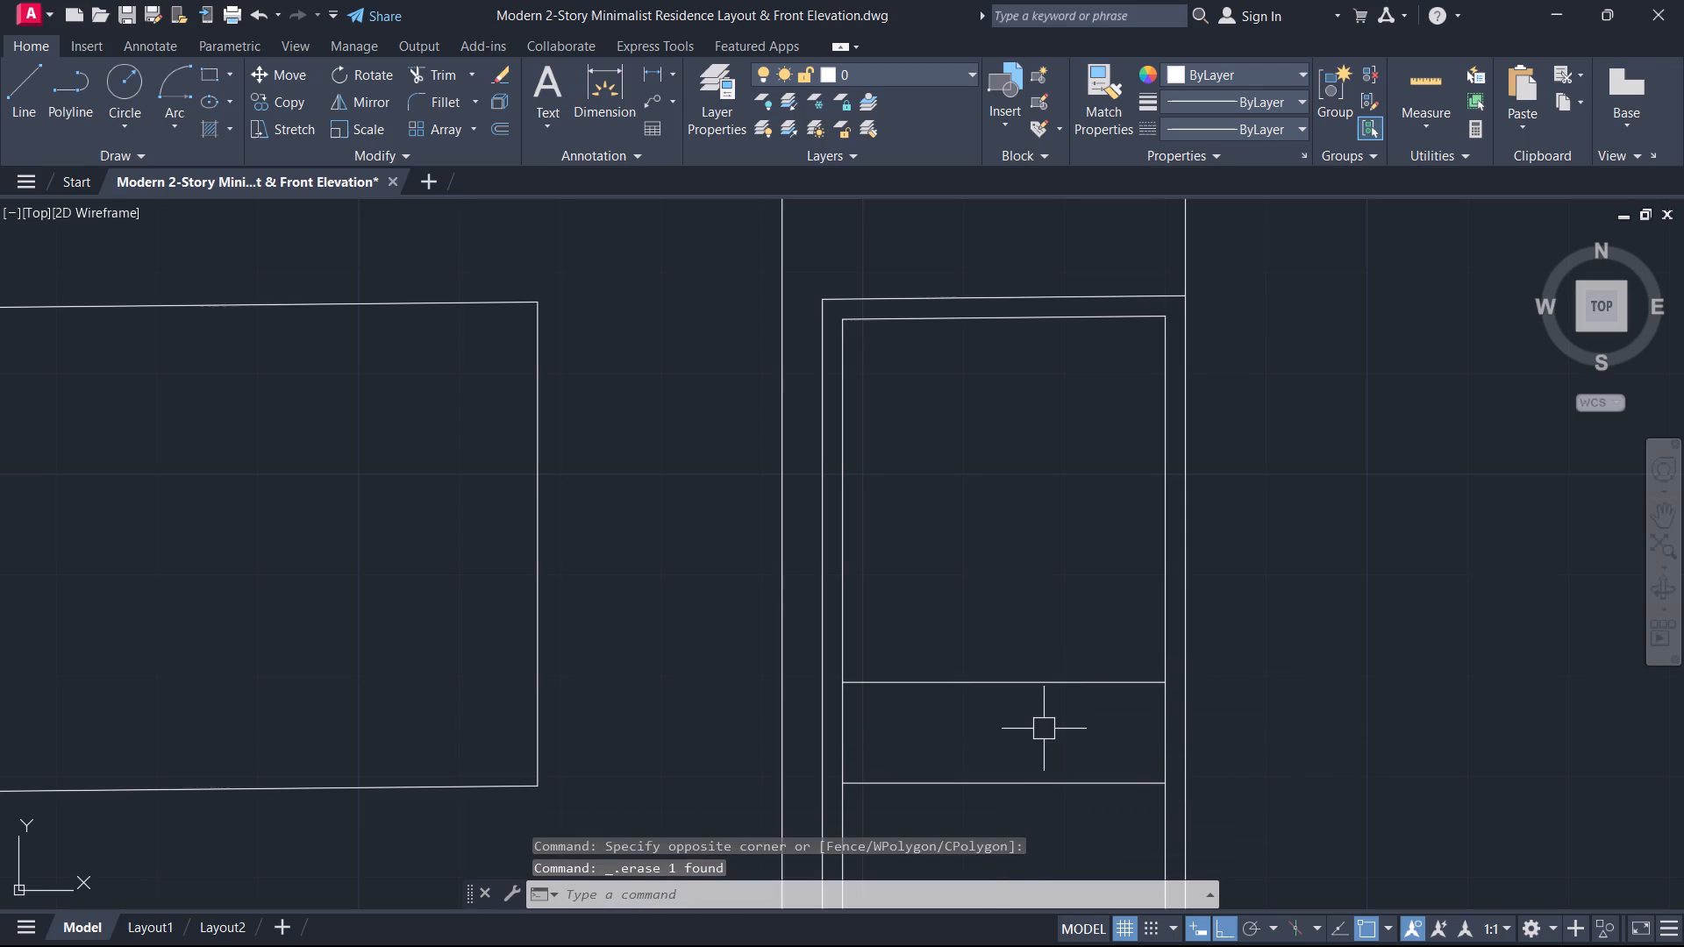
Offset the inner frame's right, left and top lines inward and the door's base line upward by 5".
{"action": "key", "text": "o"}
{"action": "key", "text": "space"}
{"action": "key", "text": "space"}
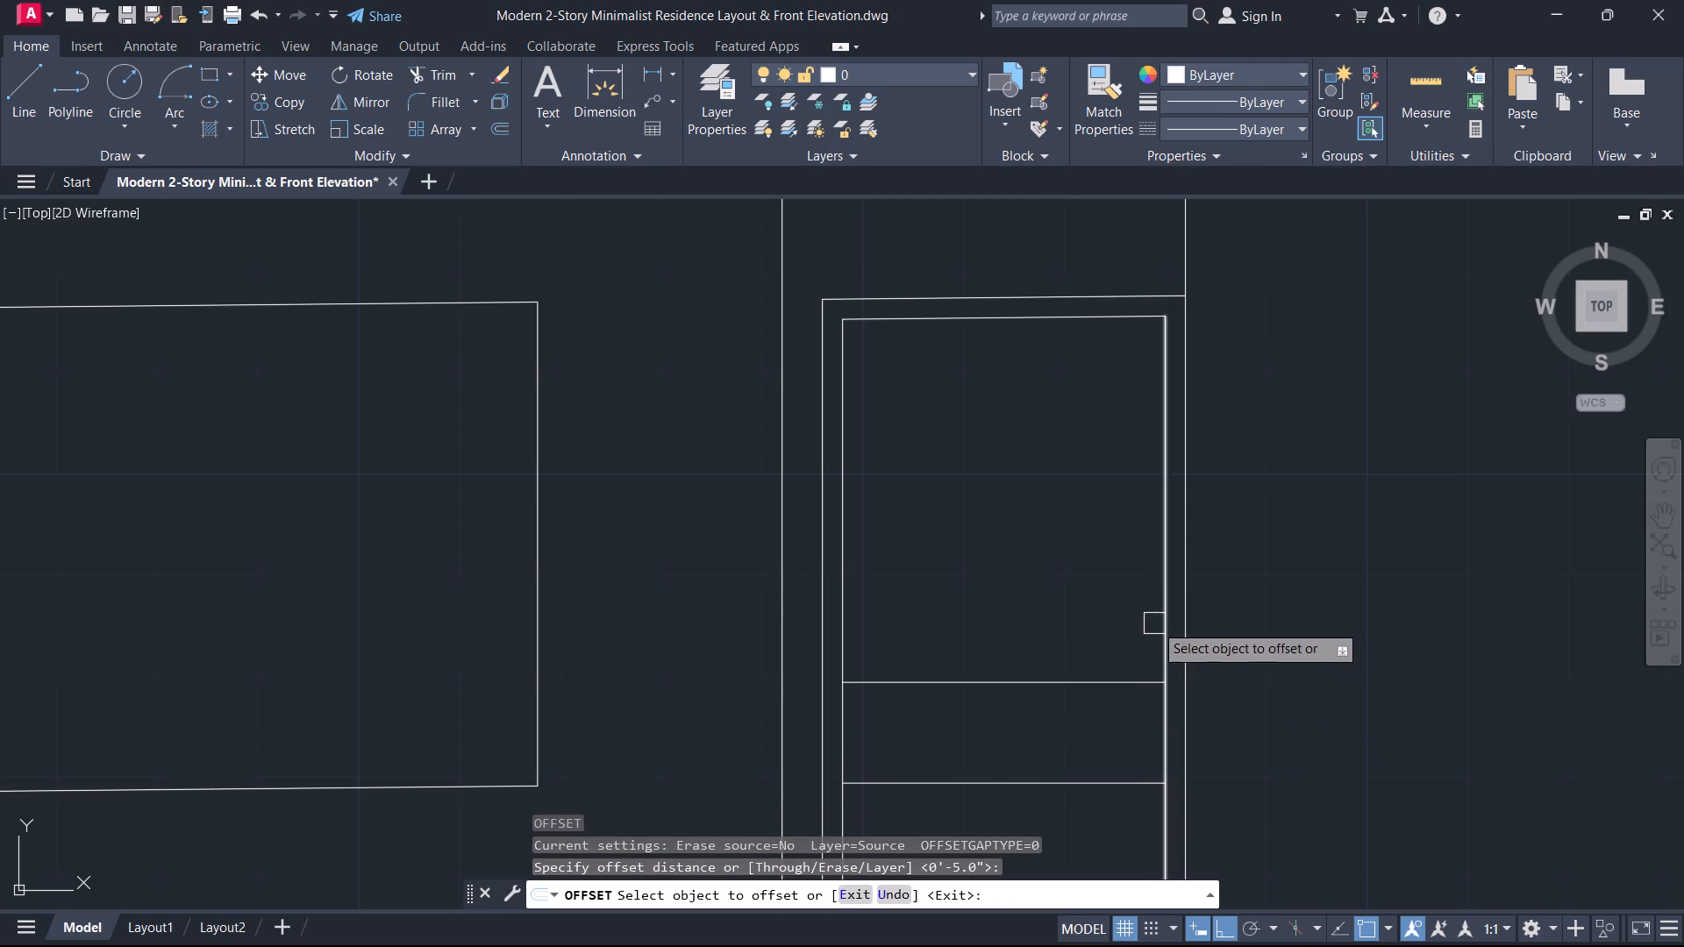
{"action": "left_click", "coordinate": [1163, 628]}
{"action": "left_click", "coordinate": [1117, 629]}
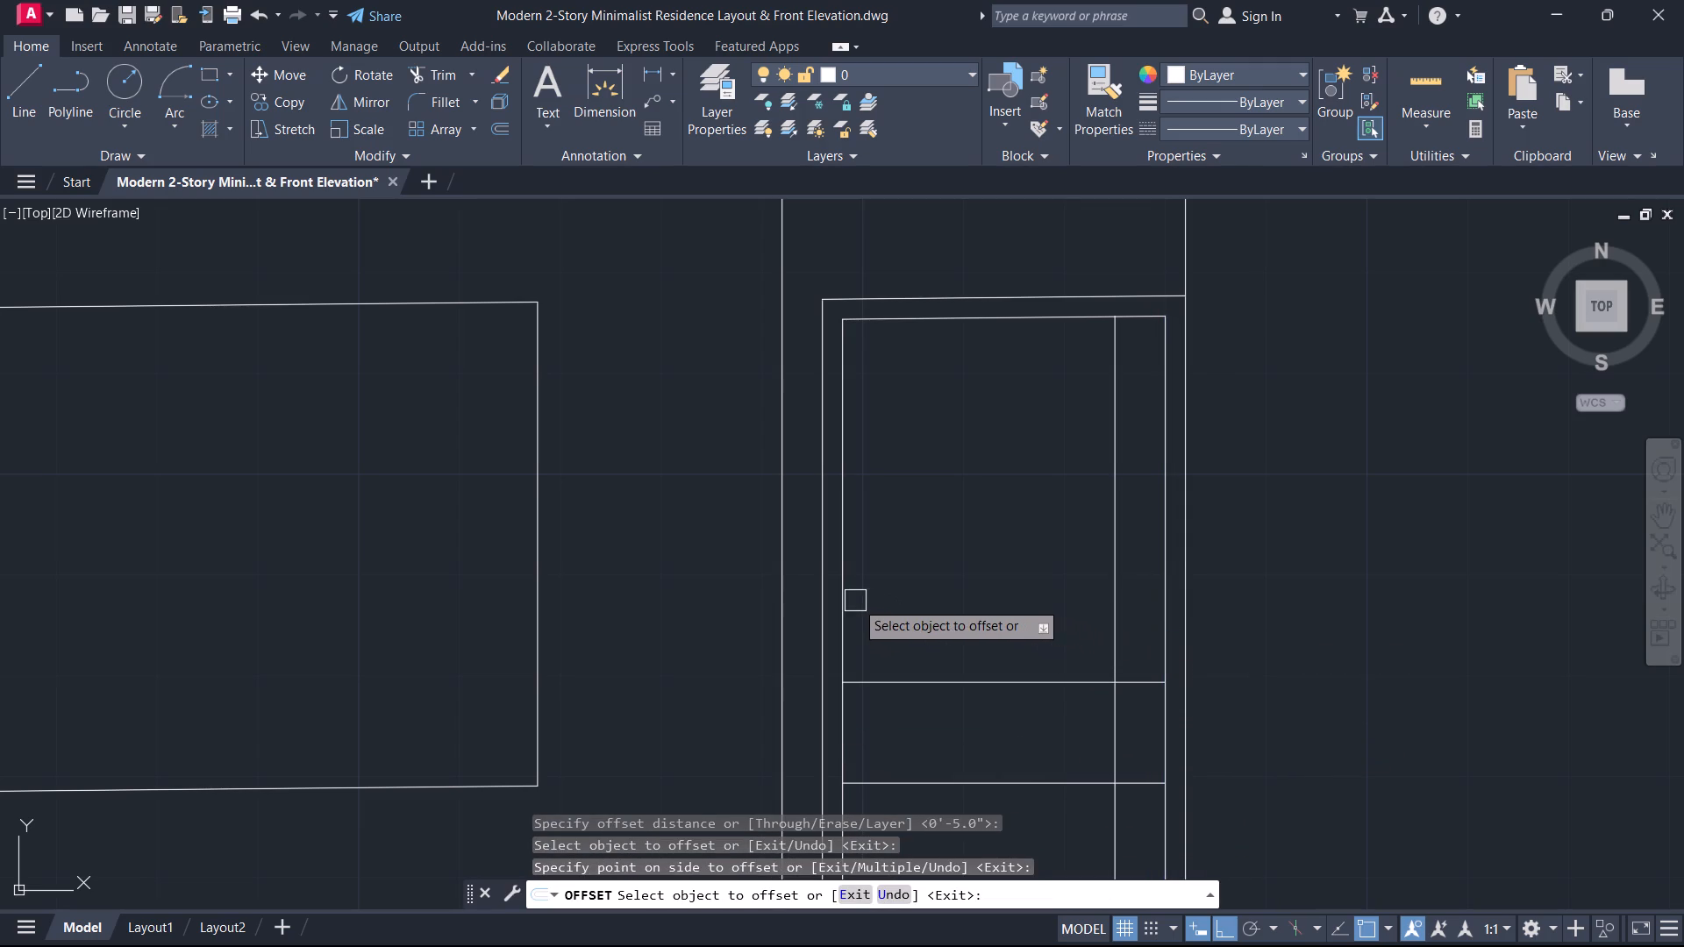
{"action": "left_click_drag", "start_coordinate": [849, 600], "coordinate": [858, 602]}
{"action": "left_click", "coordinate": [912, 613]}
{"action": "left_click", "coordinate": [985, 327]}
{"action": "left_click", "coordinate": [991, 426]}
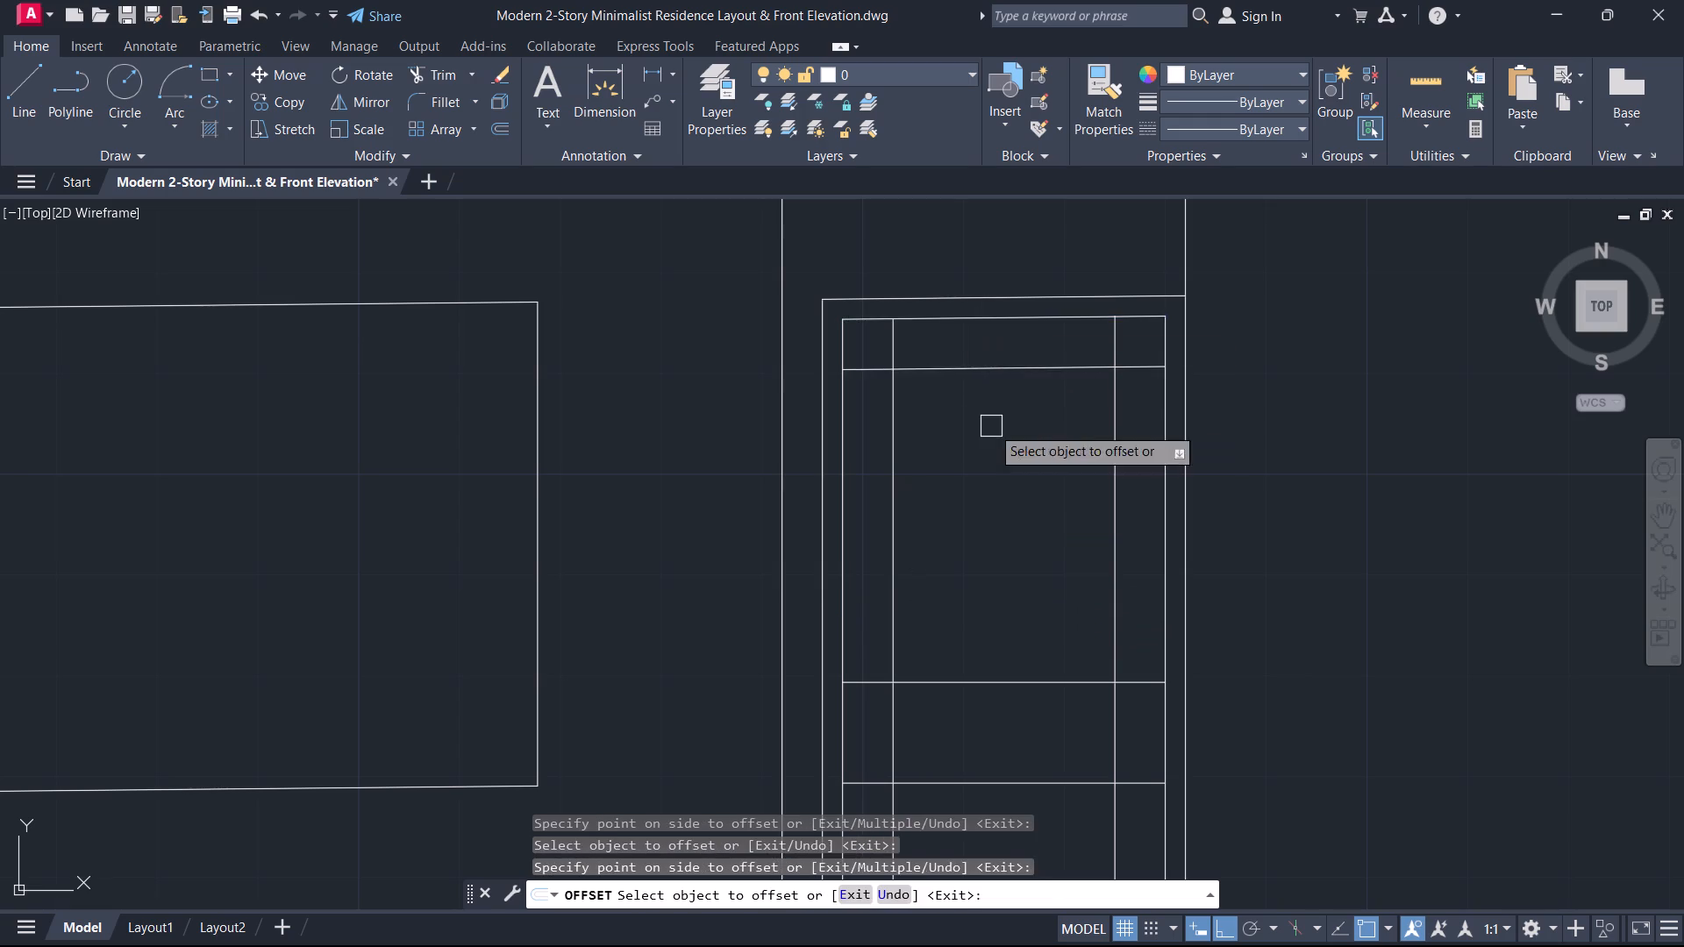
{"action": "scroll", "coordinate": [994, 593], "scroll_direction": "down", "scroll_amount": 2}
{"action": "middle_click_drag", "start_coordinate": [995, 595], "coordinate": [1009, 301]}
{"action": "scroll", "coordinate": [1002, 475], "scroll_direction": "up", "scroll_amount": 2}
{"action": "left_click", "coordinate": [996, 565]}
{"action": "left_click", "coordinate": [1010, 504]}
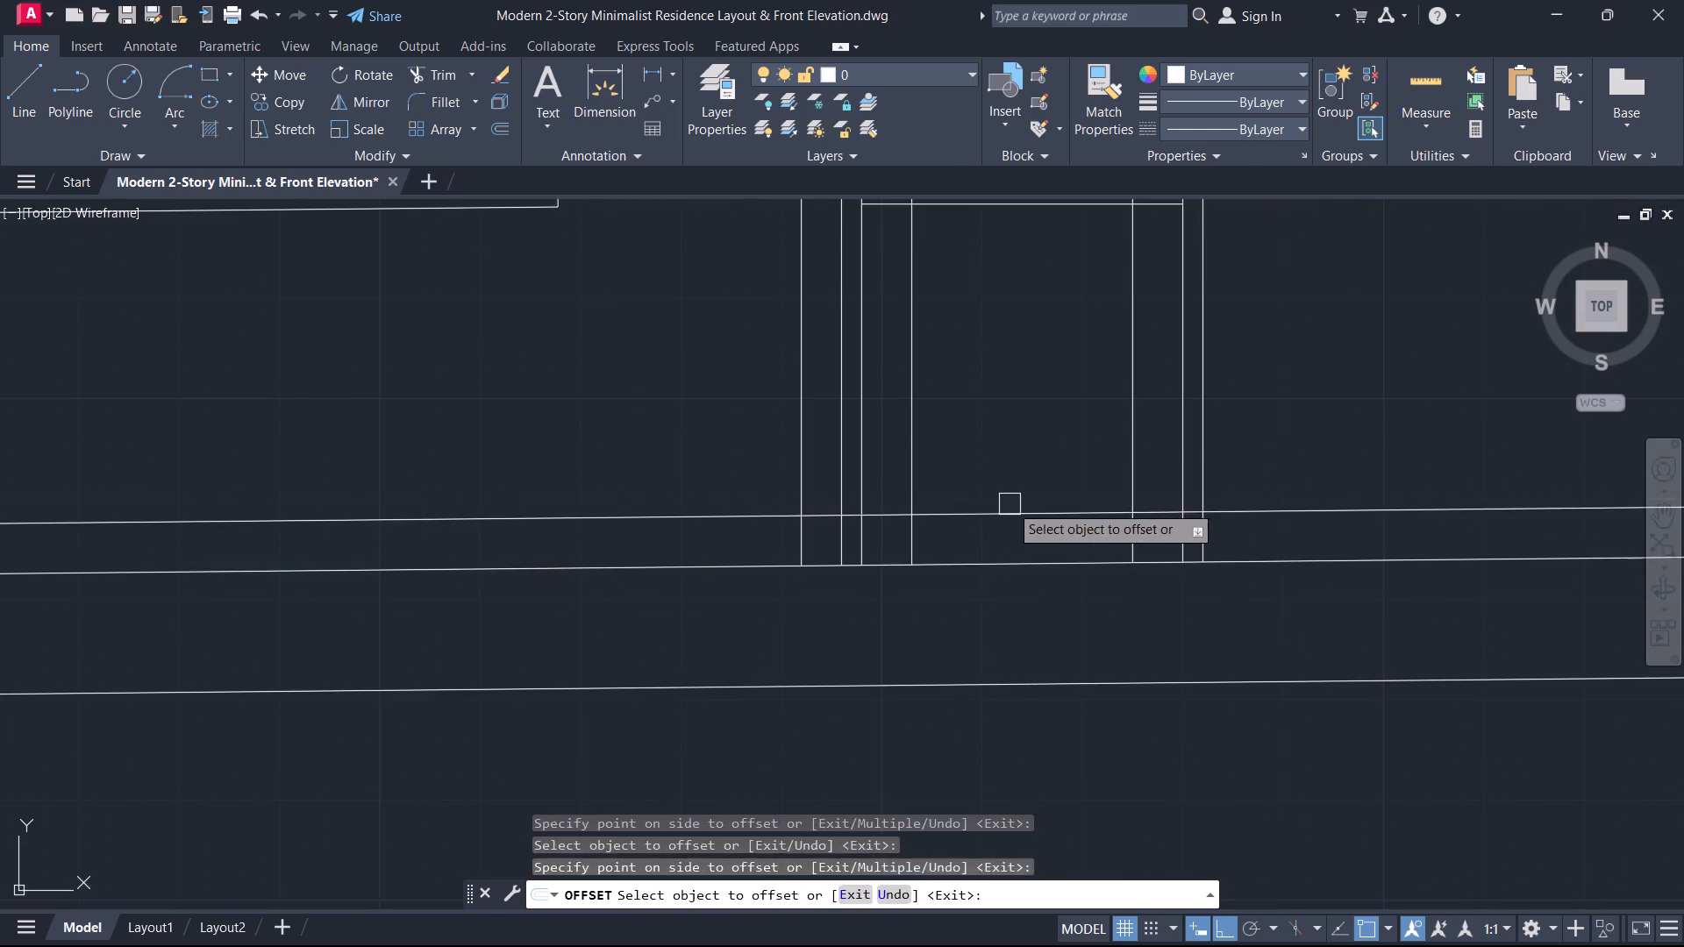
{"action": "key", "text": "Escape"}
Fillet the 5" offset lines at the door's base into the lower panel's two sharp bottom corners.
{"action": "middle_click_drag", "start_coordinate": [1012, 495], "coordinate": [1036, 652]}
{"action": "scroll", "coordinate": [1012, 495], "scroll_direction": "down", "scroll_amount": 1}
{"action": "scroll", "coordinate": [1016, 667], "scroll_direction": "up", "scroll_amount": 1}
{"action": "key", "text": "f"}
{"action": "key", "text": "space"}
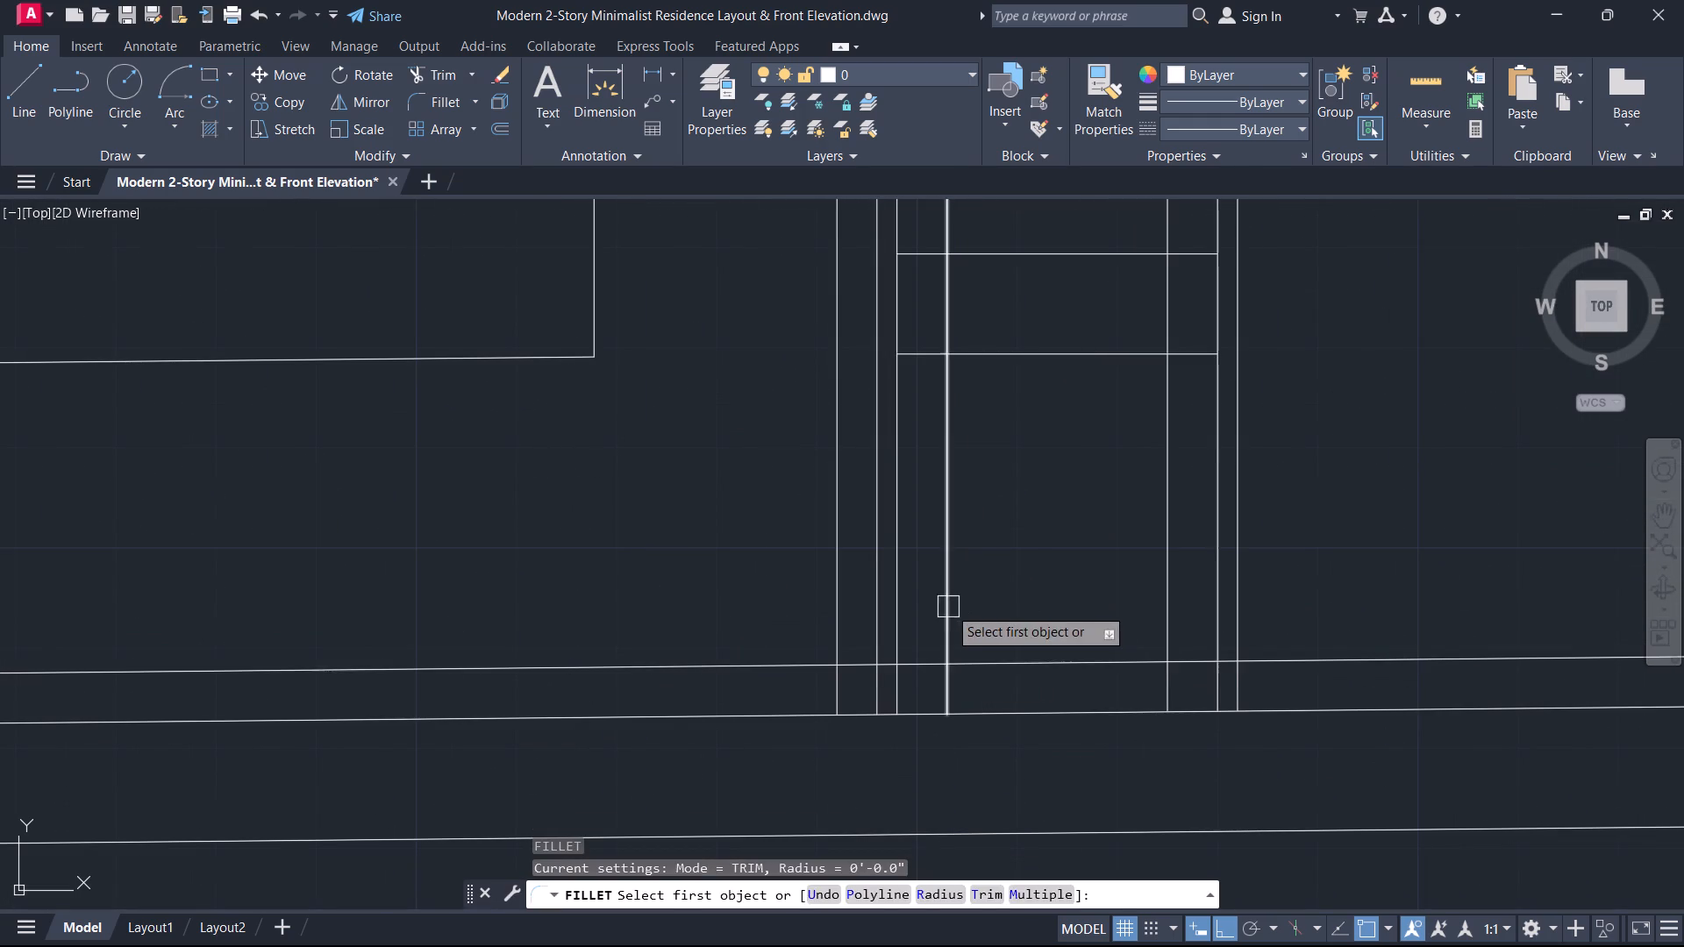
{"action": "left_click", "coordinate": [940, 602]}
{"action": "left_click", "coordinate": [982, 666]}
{"action": "key", "text": "space"}
{"action": "left_click", "coordinate": [1019, 665]}
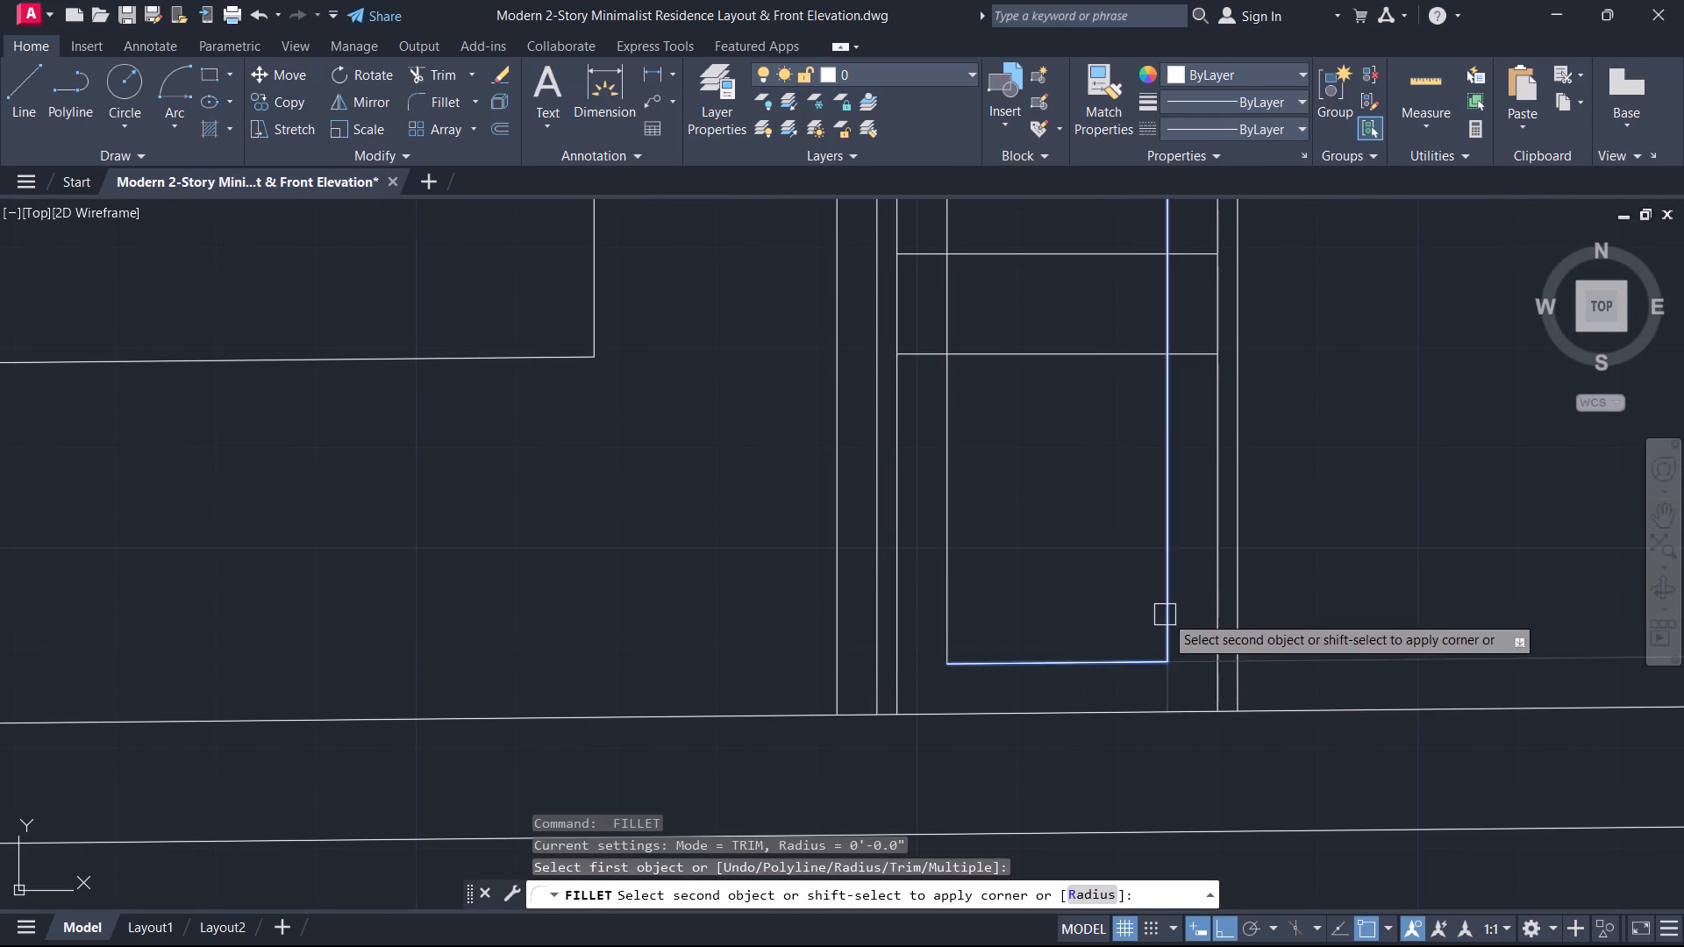
{"action": "left_click", "coordinate": [1165, 615]}
{"action": "key", "text": "space"}
{"action": "scroll", "coordinate": [1095, 616], "scroll_direction": "down", "scroll_amount": 2}
{"action": "middle_click_drag", "start_coordinate": [1095, 616], "coordinate": [1072, 744]}
{"action": "key", "text": "space"}
{"action": "scroll", "coordinate": [1022, 686], "scroll_direction": "up", "scroll_amount": 2}
{"action": "key", "text": "Escape"}
Trim both vertical panel lines between the door's two mid-height horizontal lines.
{"action": "middle_click_drag", "start_coordinate": [1057, 543], "coordinate": [1015, 623]}
{"action": "key", "text": "t"}
{"action": "key", "text": "r"}
{"action": "key", "text": "space"}
{"action": "left_click", "coordinate": [1209, 619]}
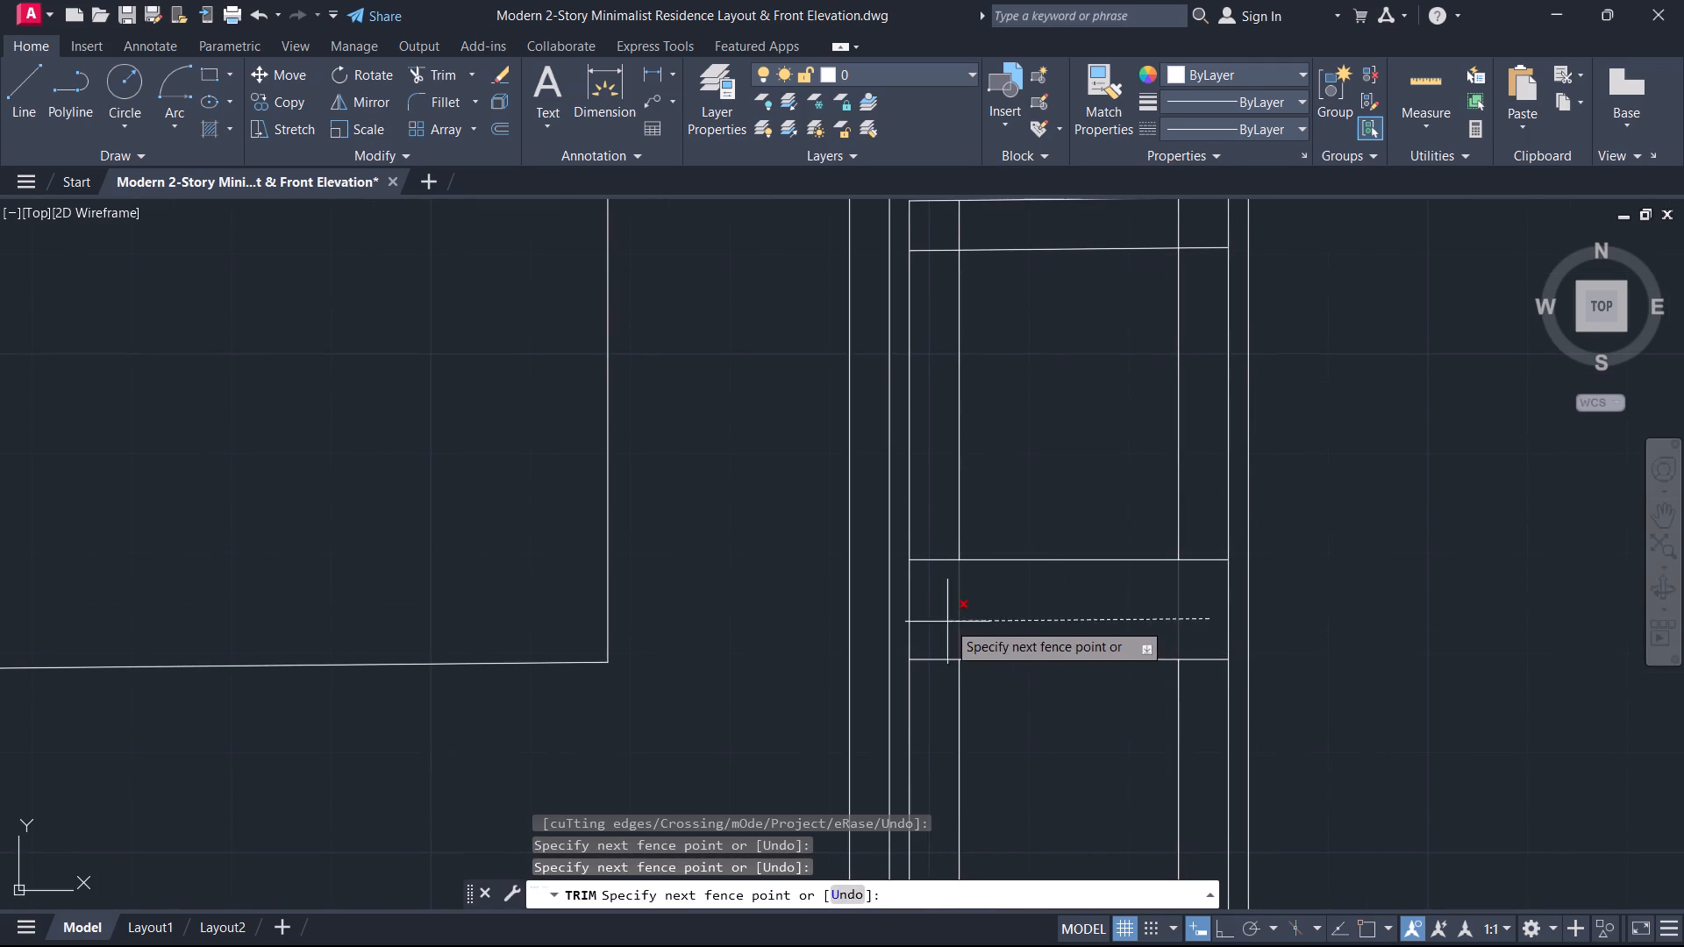
{"action": "left_click", "coordinate": [947, 622]}
{"action": "key", "text": "Escape"}
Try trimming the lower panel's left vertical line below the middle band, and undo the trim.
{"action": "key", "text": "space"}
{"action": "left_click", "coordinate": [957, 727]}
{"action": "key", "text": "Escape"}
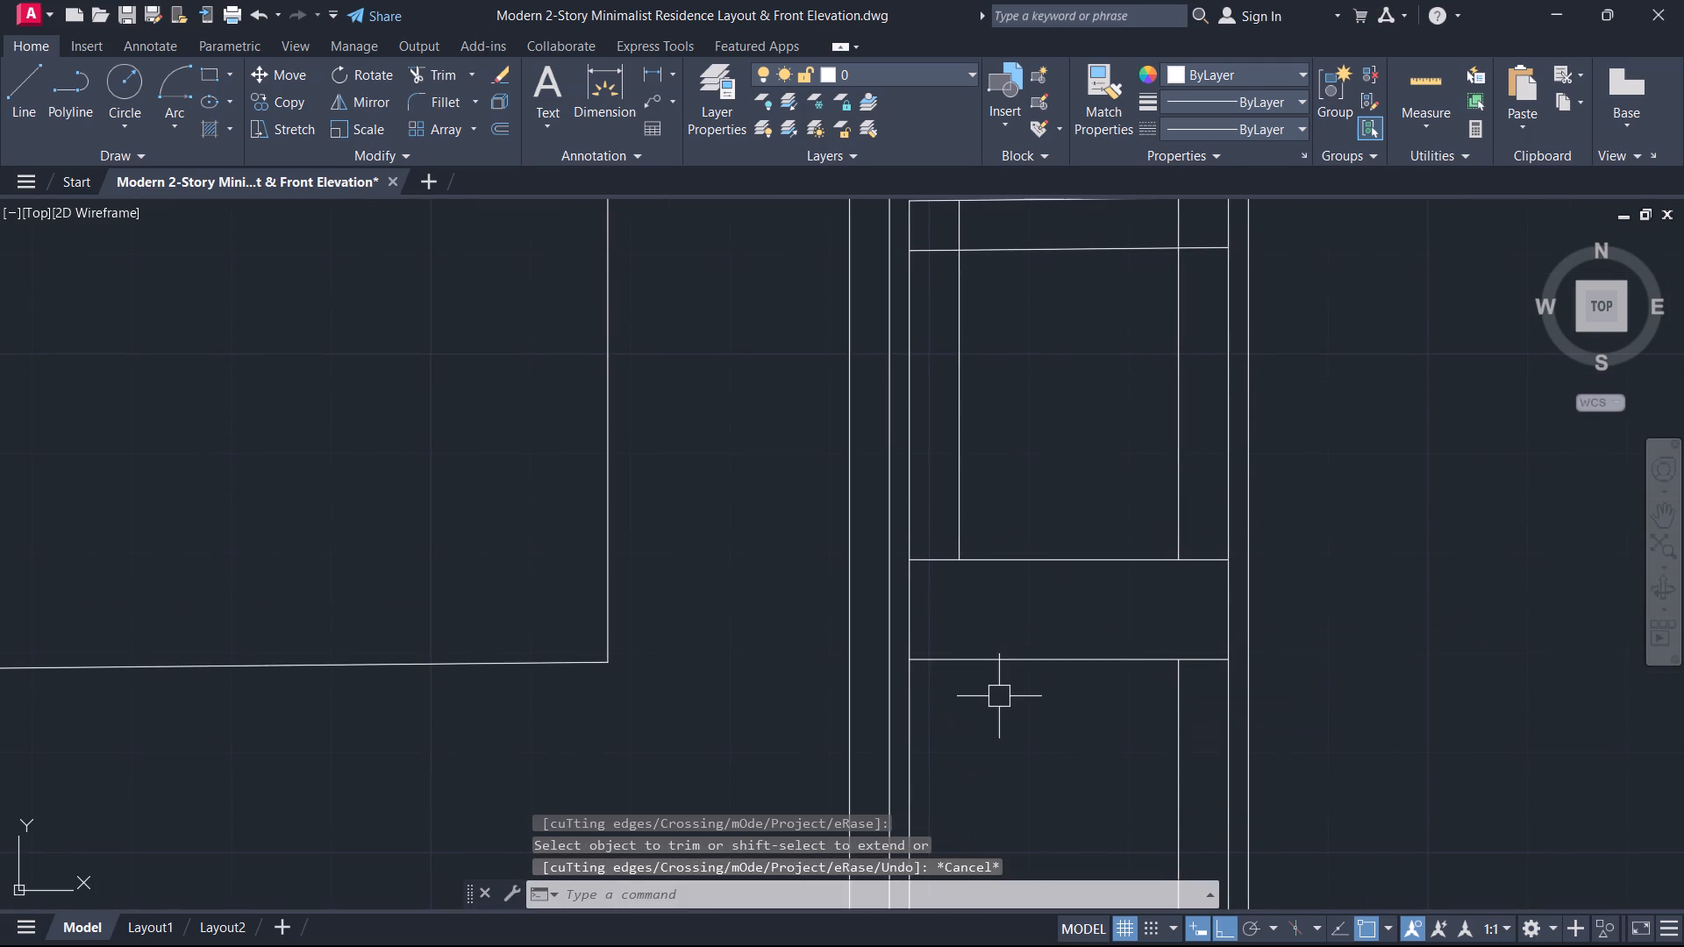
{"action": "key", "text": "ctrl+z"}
Fillet the lower panel's two top corners where its vertical lines meet the lower mid-height line.
{"action": "type", "text": "F"}
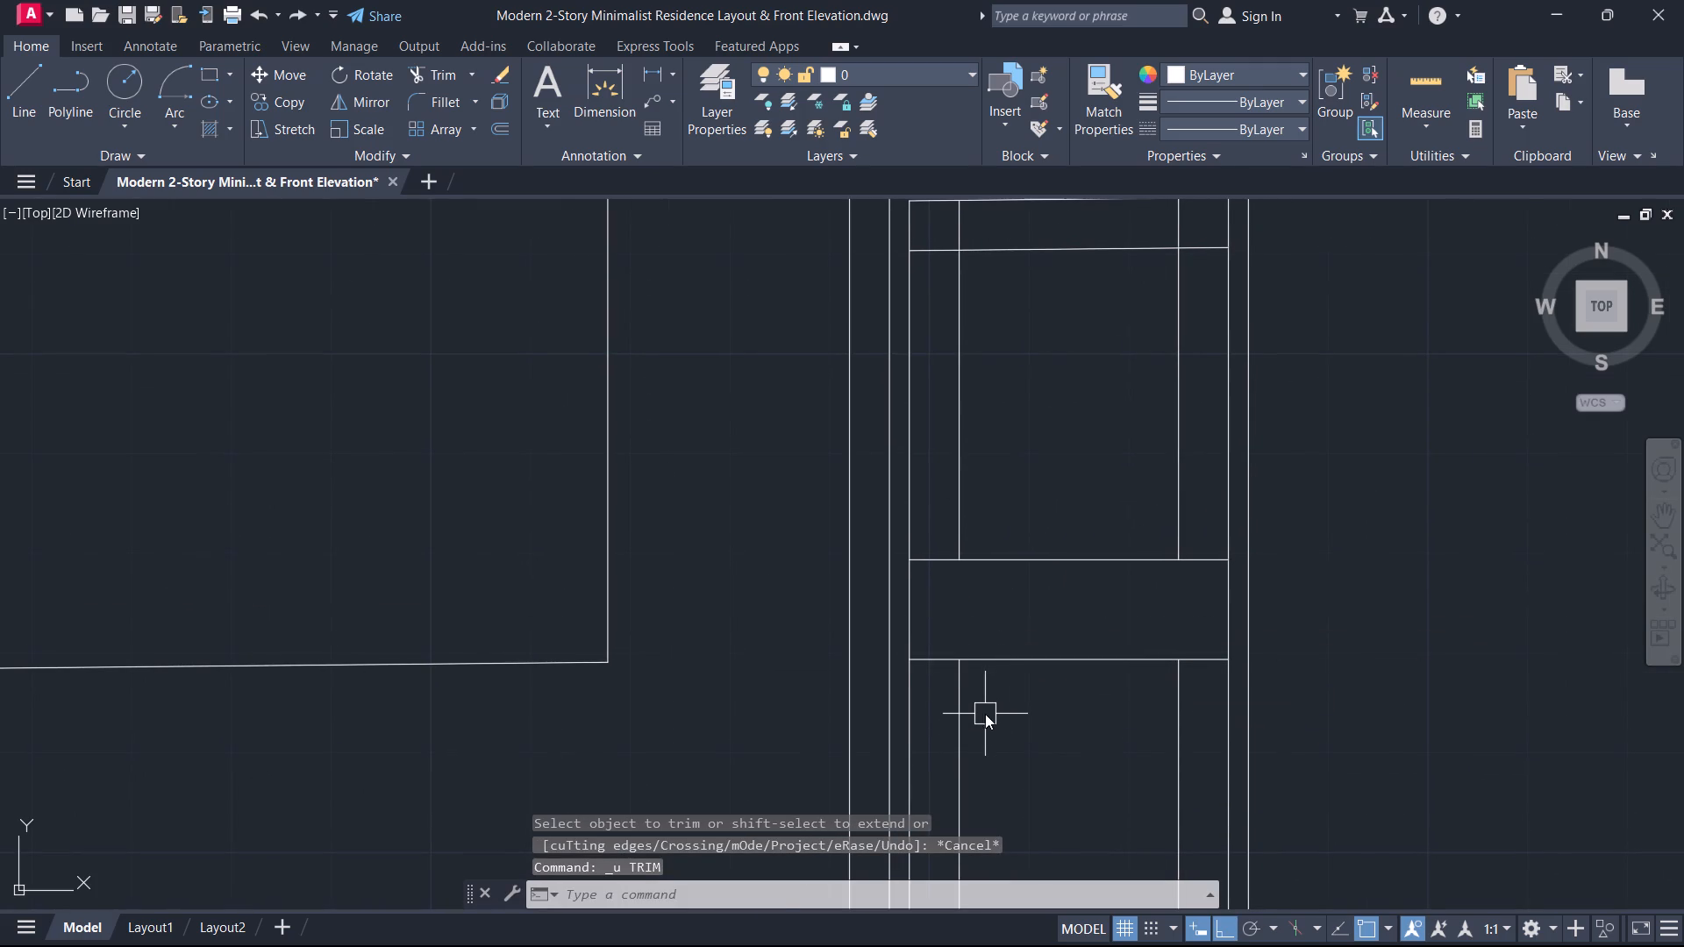
{"action": "key", "text": "space"}
{"action": "left_click", "coordinate": [961, 732]}
{"action": "left_click", "coordinate": [1041, 659]}
{"action": "key", "text": "space"}
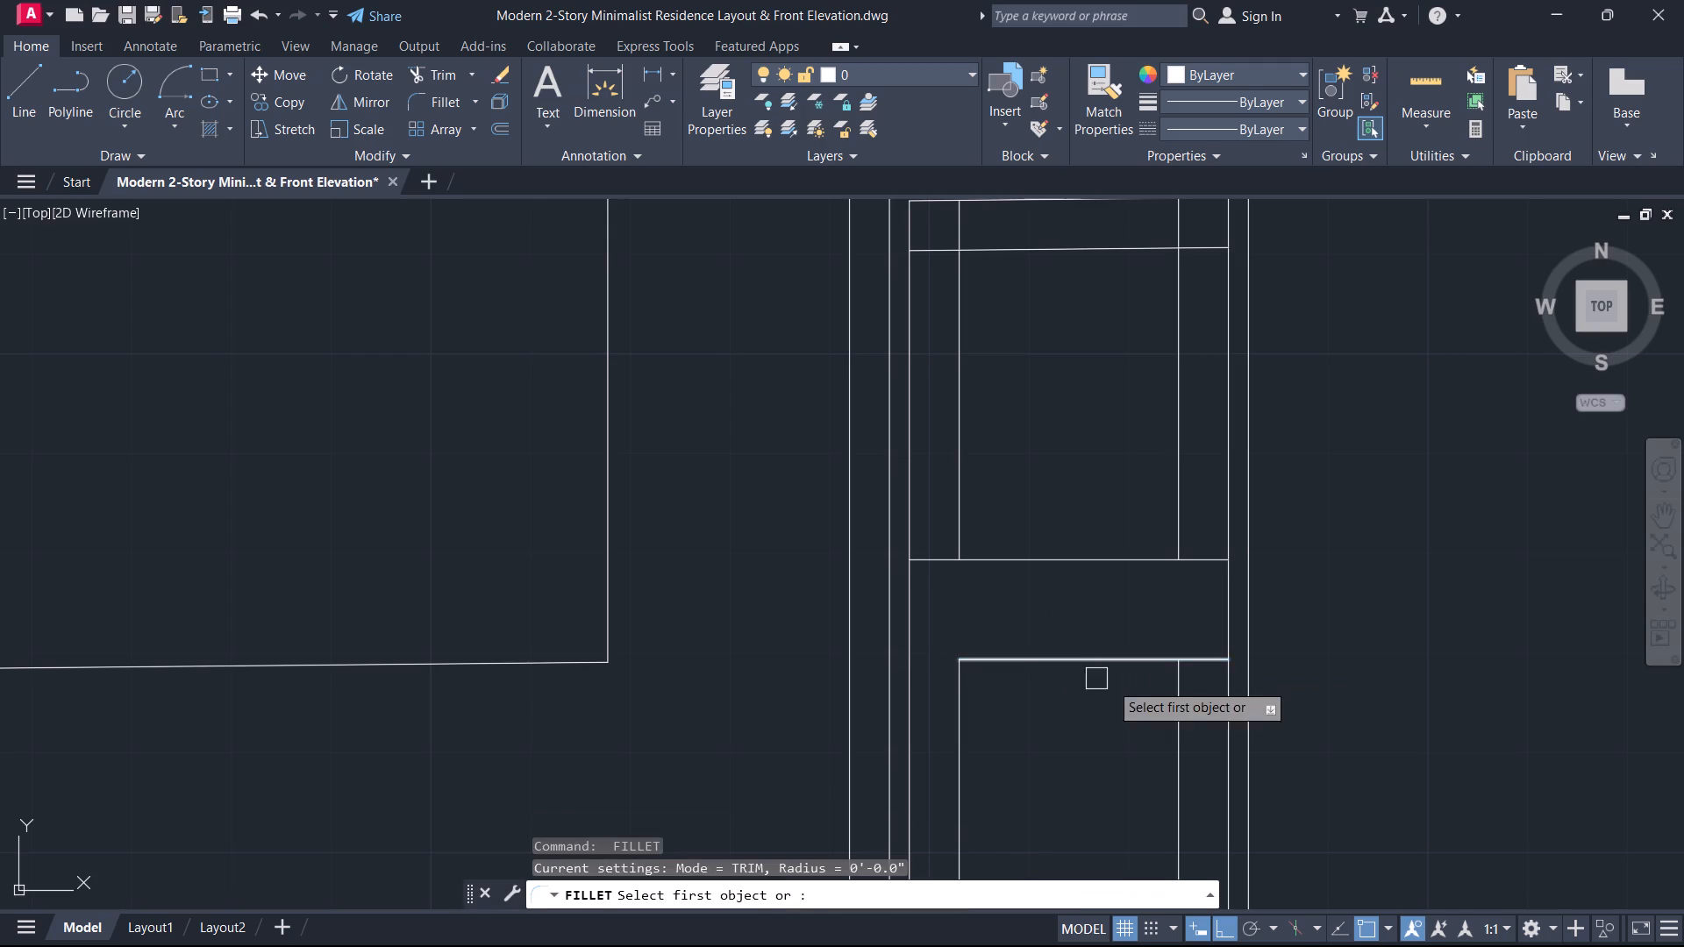
{"action": "left_click", "coordinate": [1173, 712]}
{"action": "left_click", "coordinate": [1133, 666]}
Fillet the upper panel's two bottom corners where its vertical lines meet the upper mid-height line.
{"action": "key", "text": "space"}
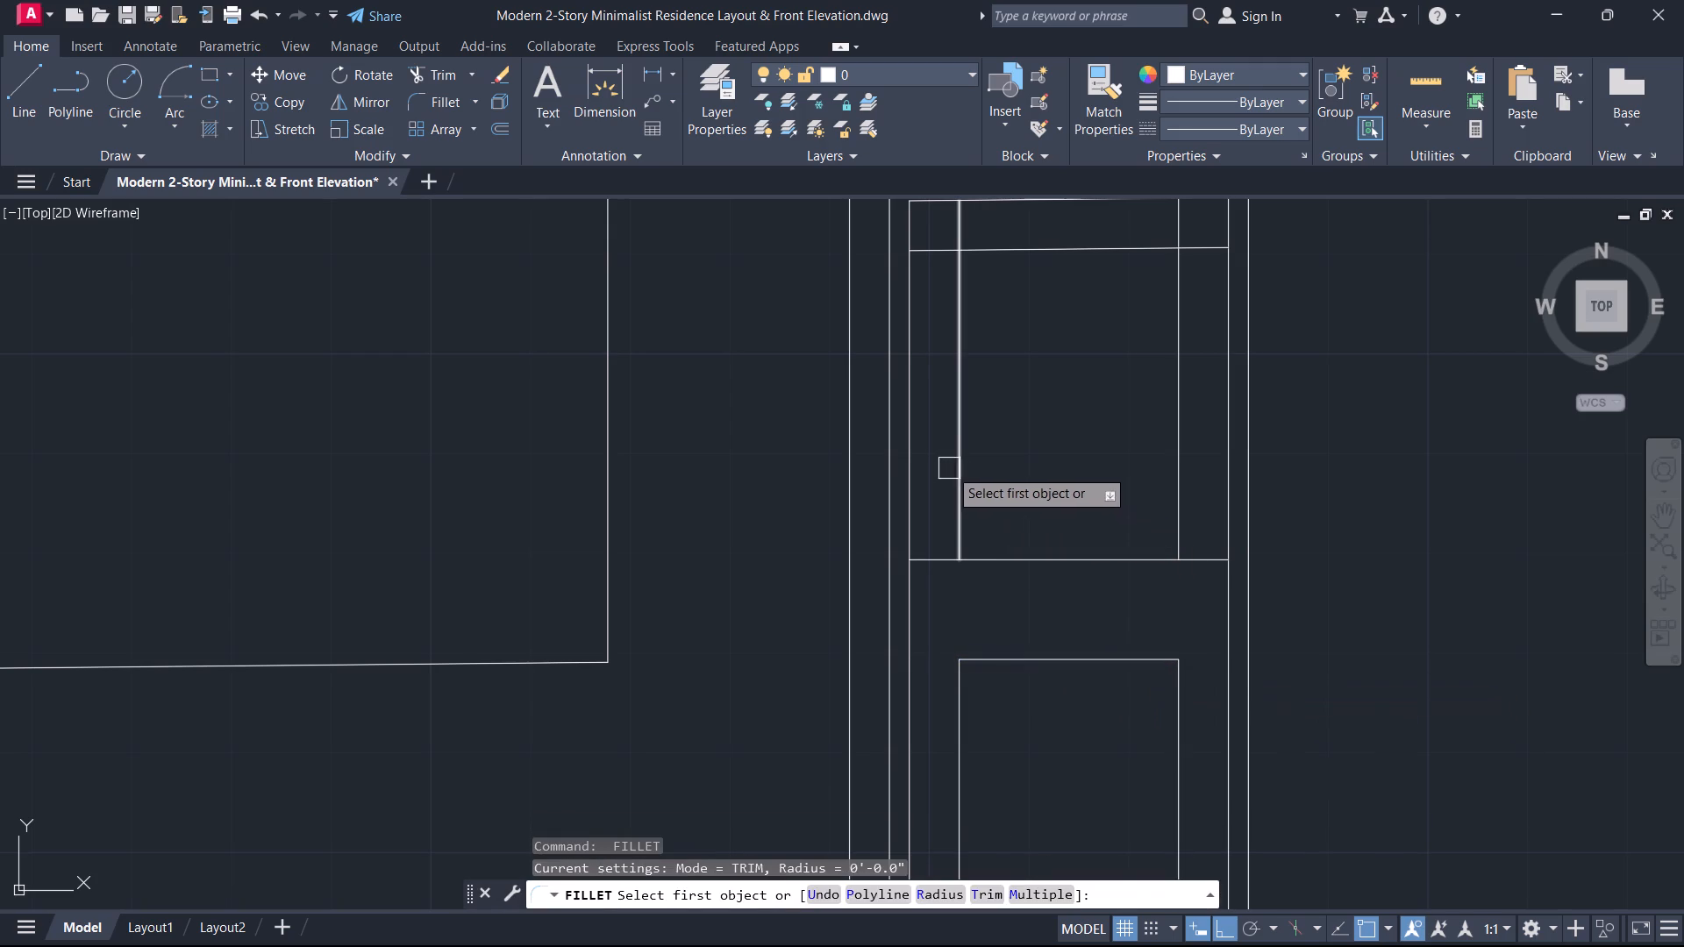
{"action": "left_click", "coordinate": [959, 473]}
{"action": "left_click", "coordinate": [1004, 556]}
{"action": "key", "text": "space"}
{"action": "left_click", "coordinate": [1101, 557]}
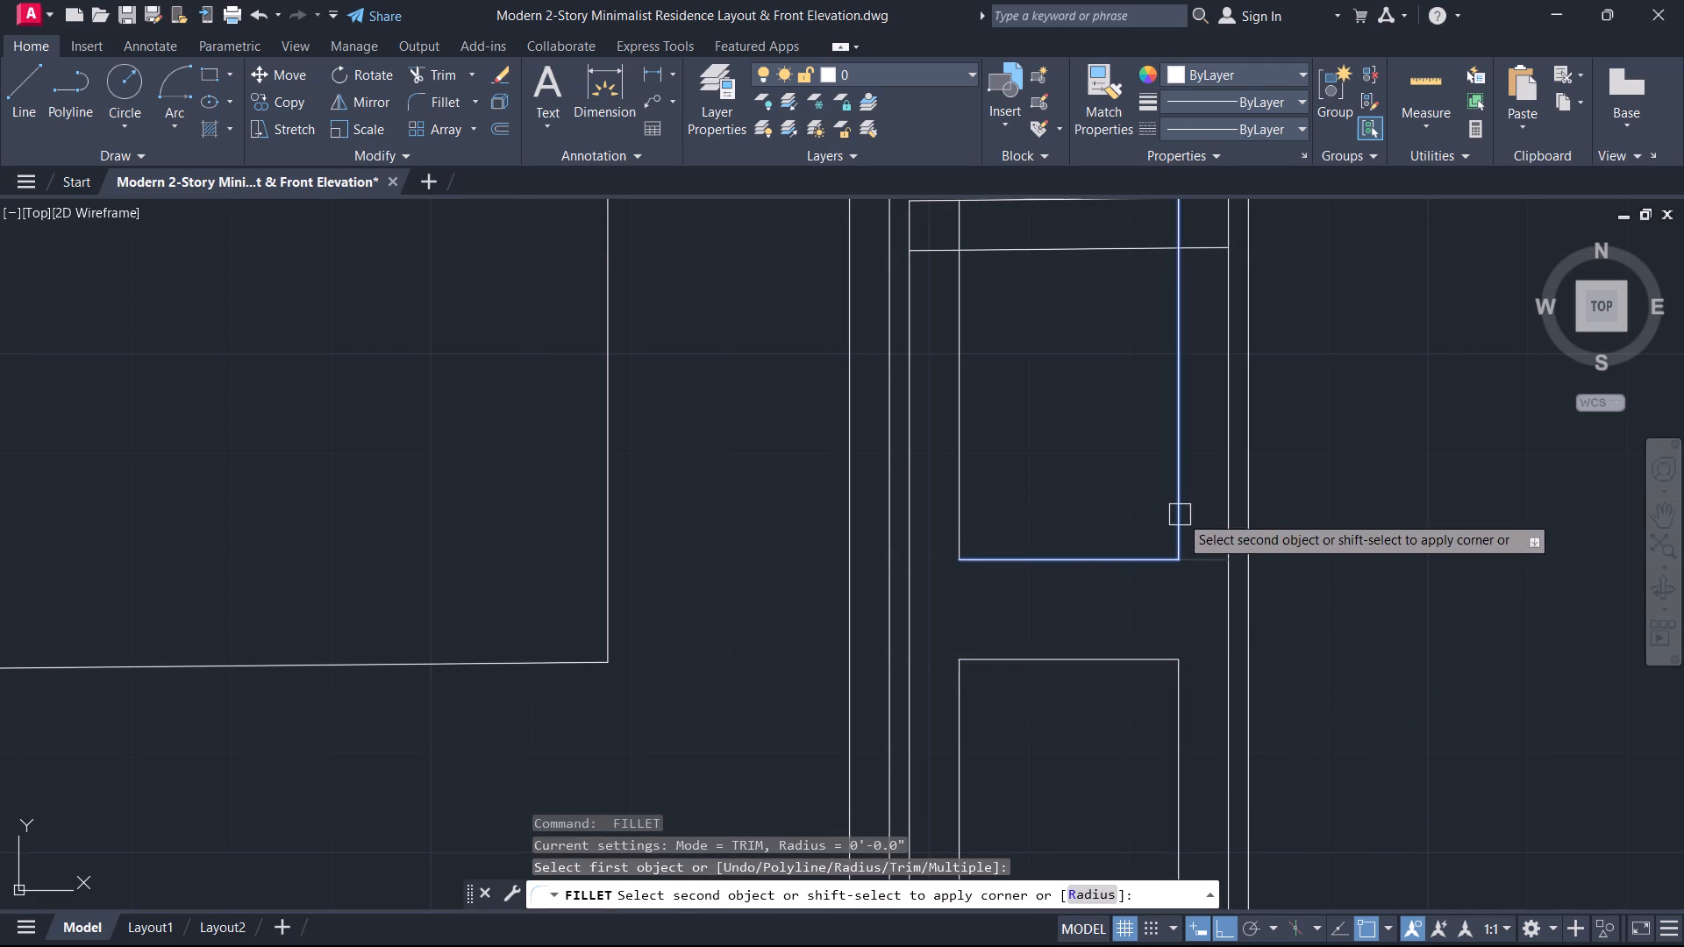
{"action": "left_click", "coordinate": [1180, 515]}
Fillet the upper panel's two top corners to close its rectangle inside the door frame.
{"action": "key", "text": "space"}
{"action": "middle_click_drag", "start_coordinate": [1110, 454], "coordinate": [1067, 719]}
{"action": "key", "text": "space"}
{"action": "key", "text": "space"}
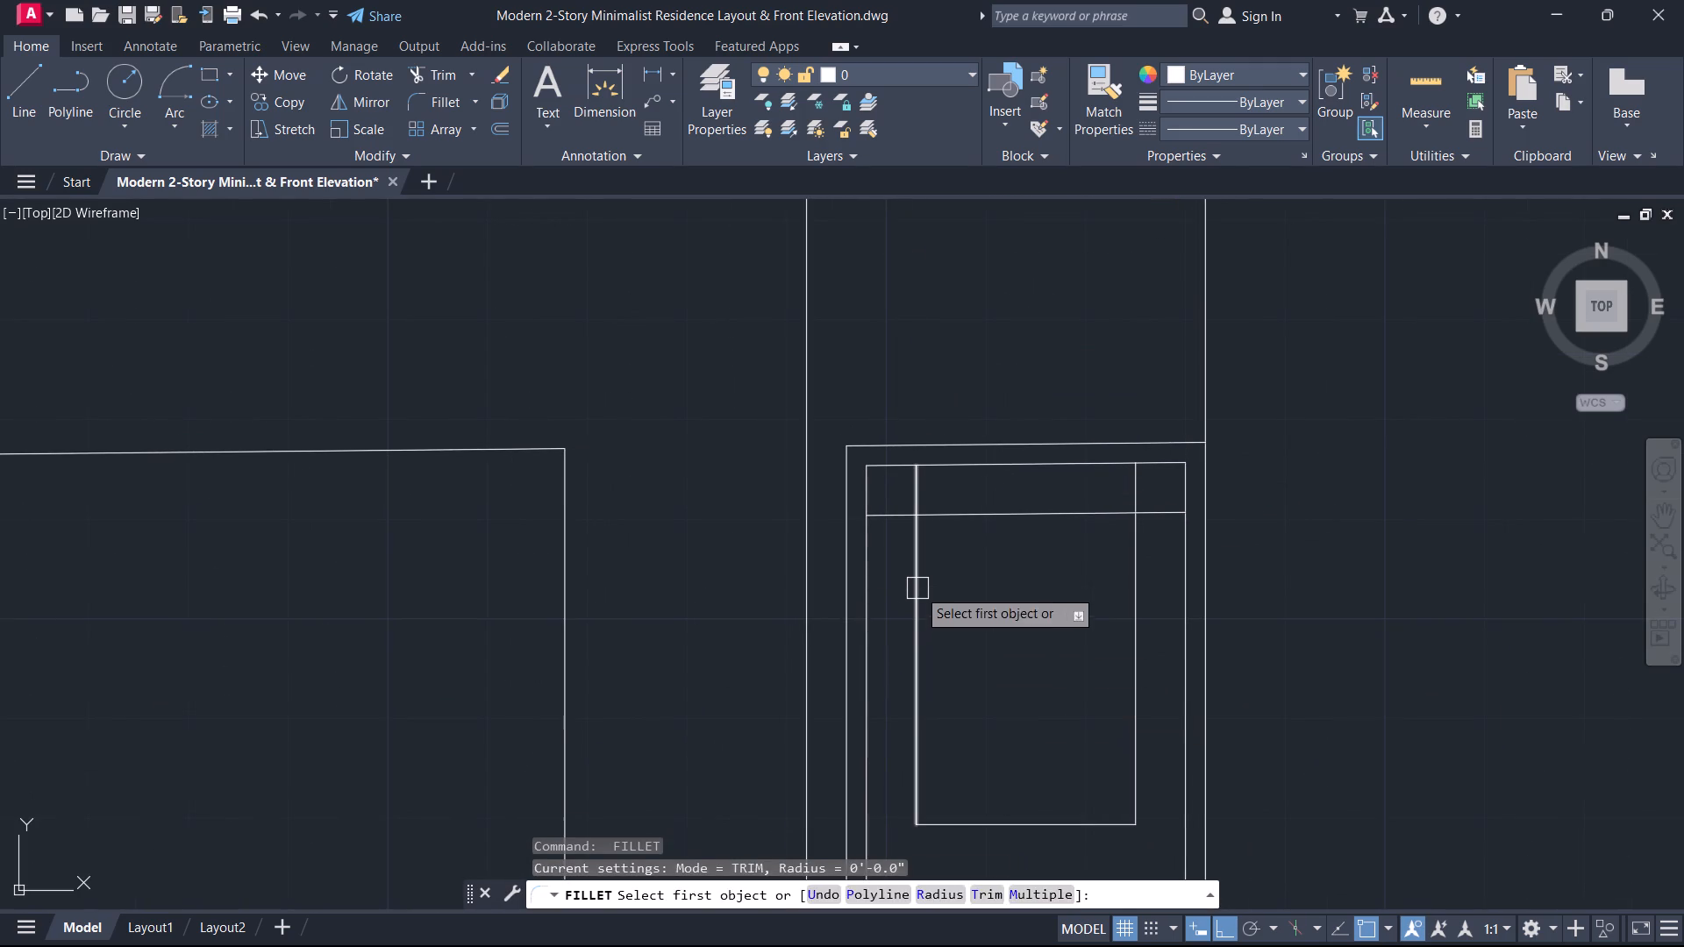
{"action": "left_click", "coordinate": [919, 587]}
{"action": "left_click", "coordinate": [960, 520]}
{"action": "key", "text": "space"}
{"action": "left_click", "coordinate": [970, 520]}
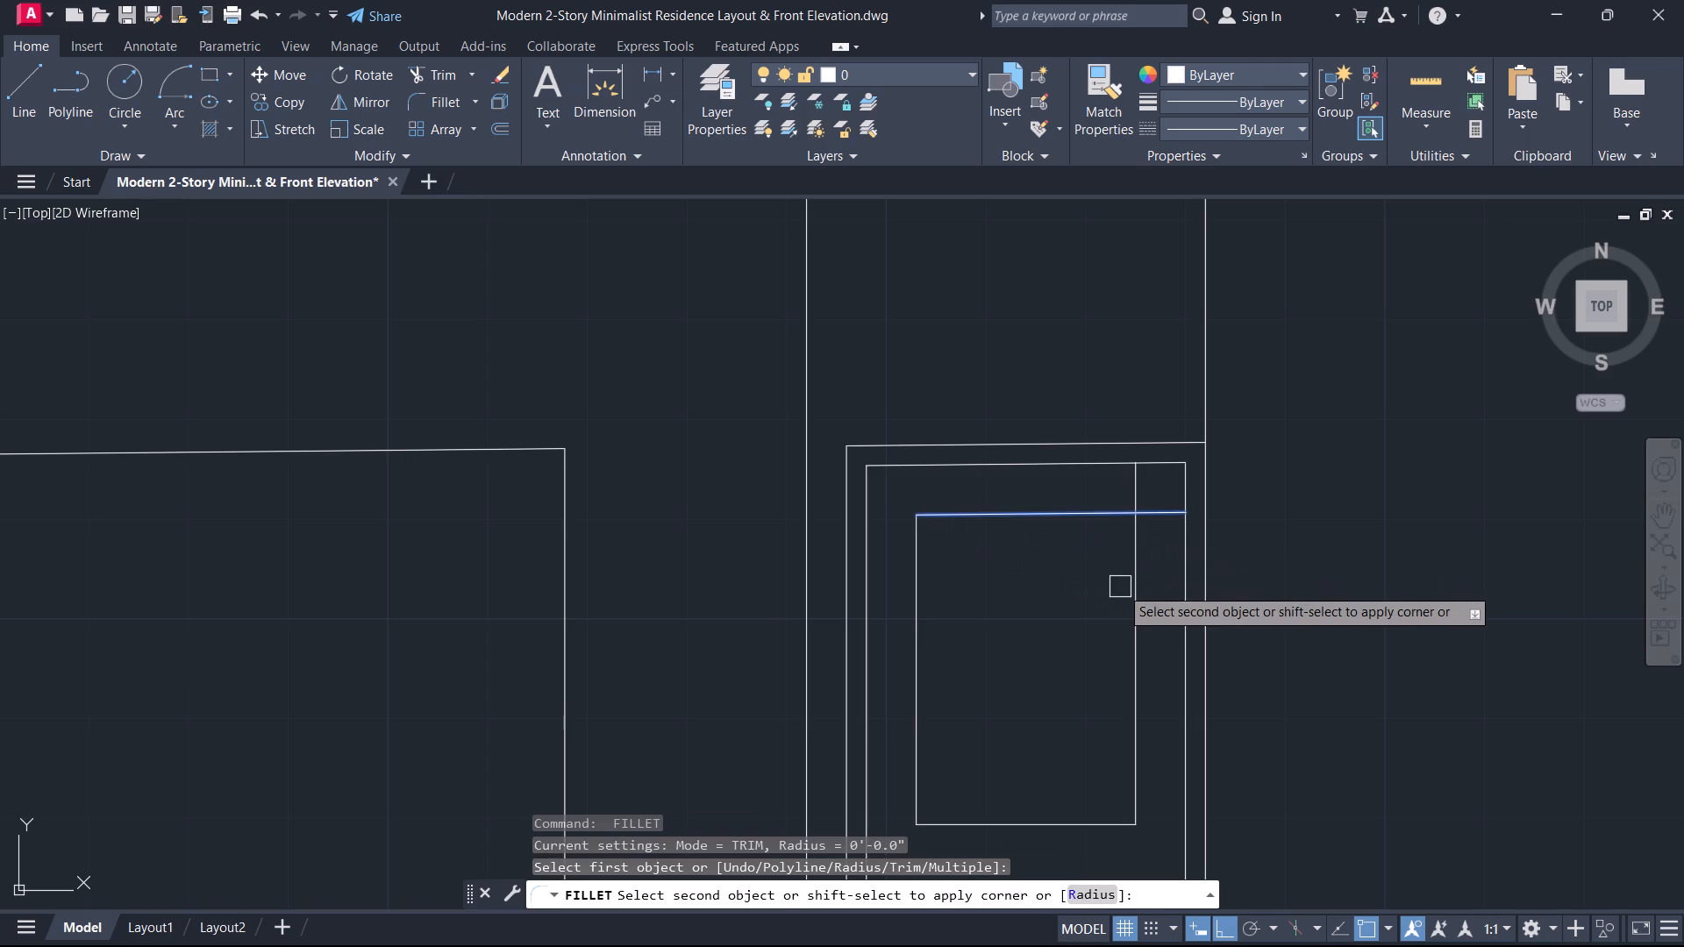
{"action": "left_click", "coordinate": [1140, 591]}
{"action": "key", "text": "Escape"}
Offset all four edges of the door's upper panel inward by 1 inch.
{"action": "middle_click", "coordinate": [1074, 609]}
{"action": "scroll", "coordinate": [1074, 609], "scroll_direction": "down", "scroll_amount": 3}
{"action": "middle_click", "coordinate": [1065, 633]}
{"action": "scroll", "coordinate": [1065, 633], "scroll_direction": "up", "scroll_amount": 2}
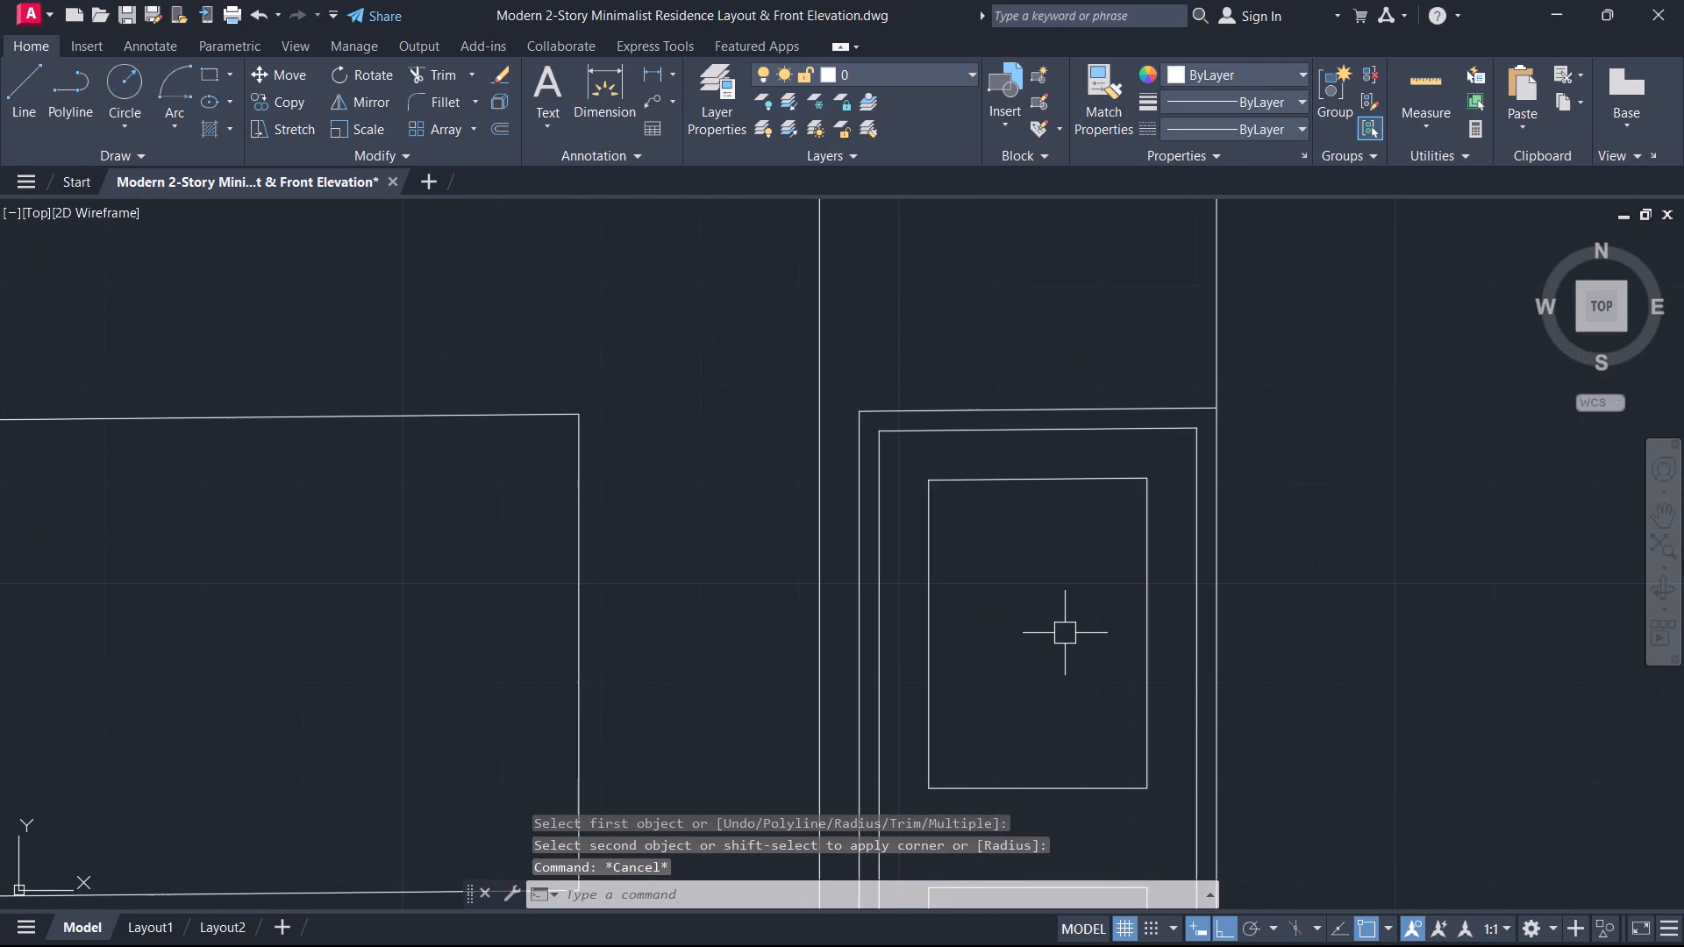
{"action": "type", "text": "O"}
{"action": "key", "text": "space"}
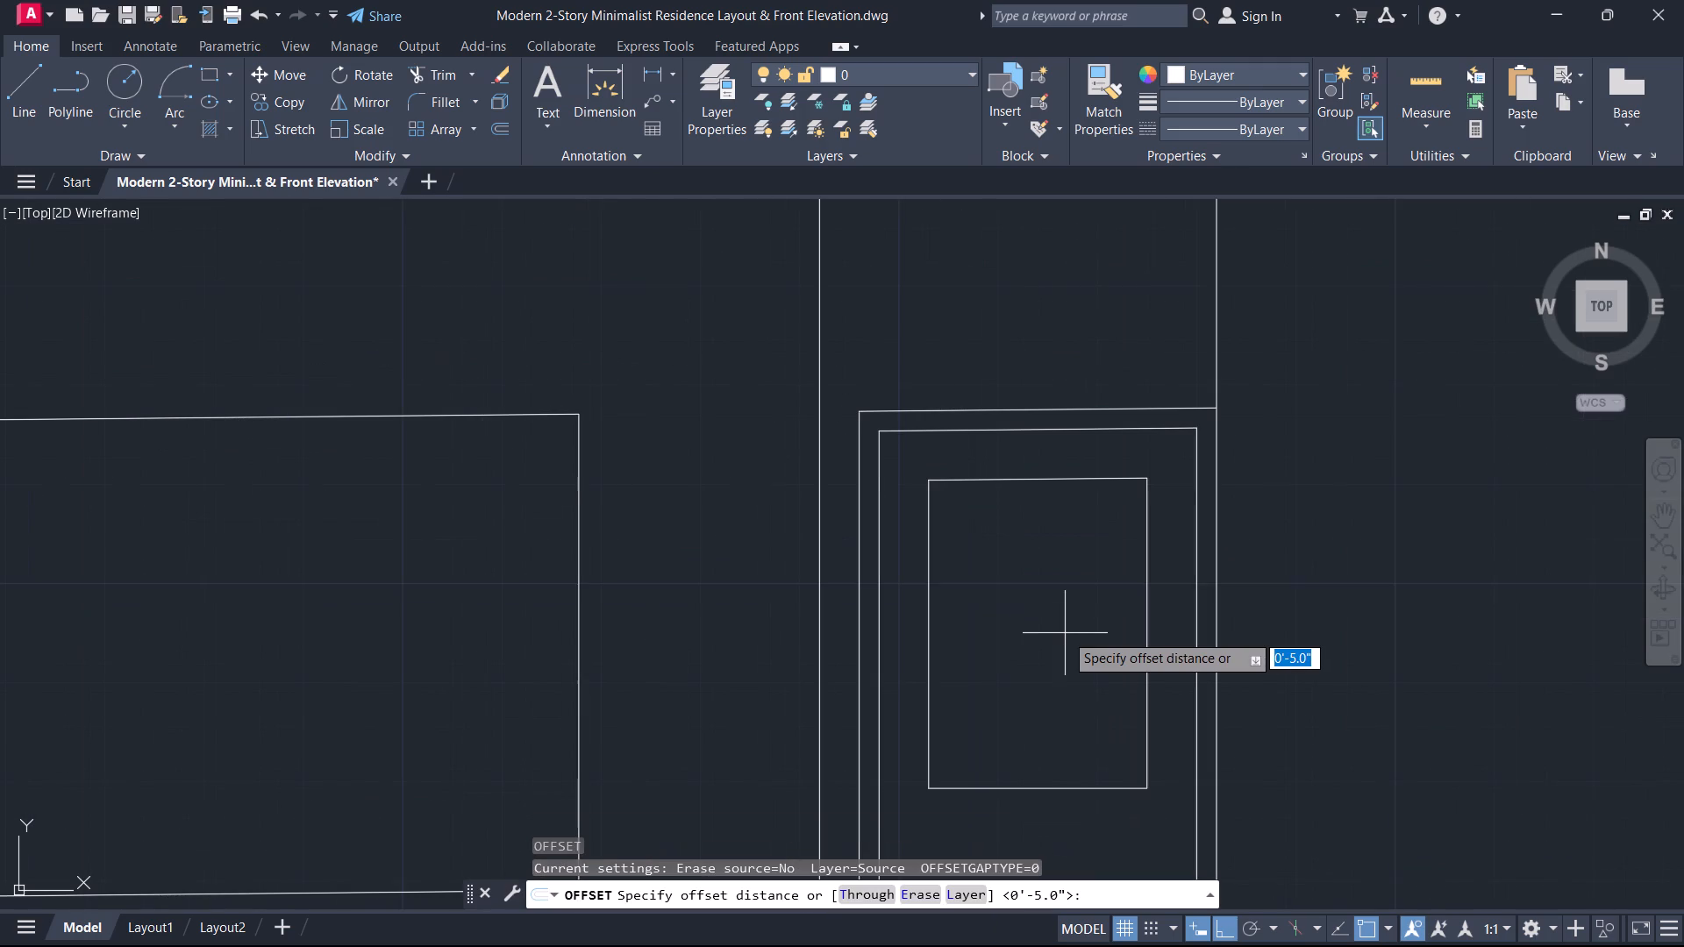
{"action": "key", "text": "1"}
{"action": "key", "text": "Return"}
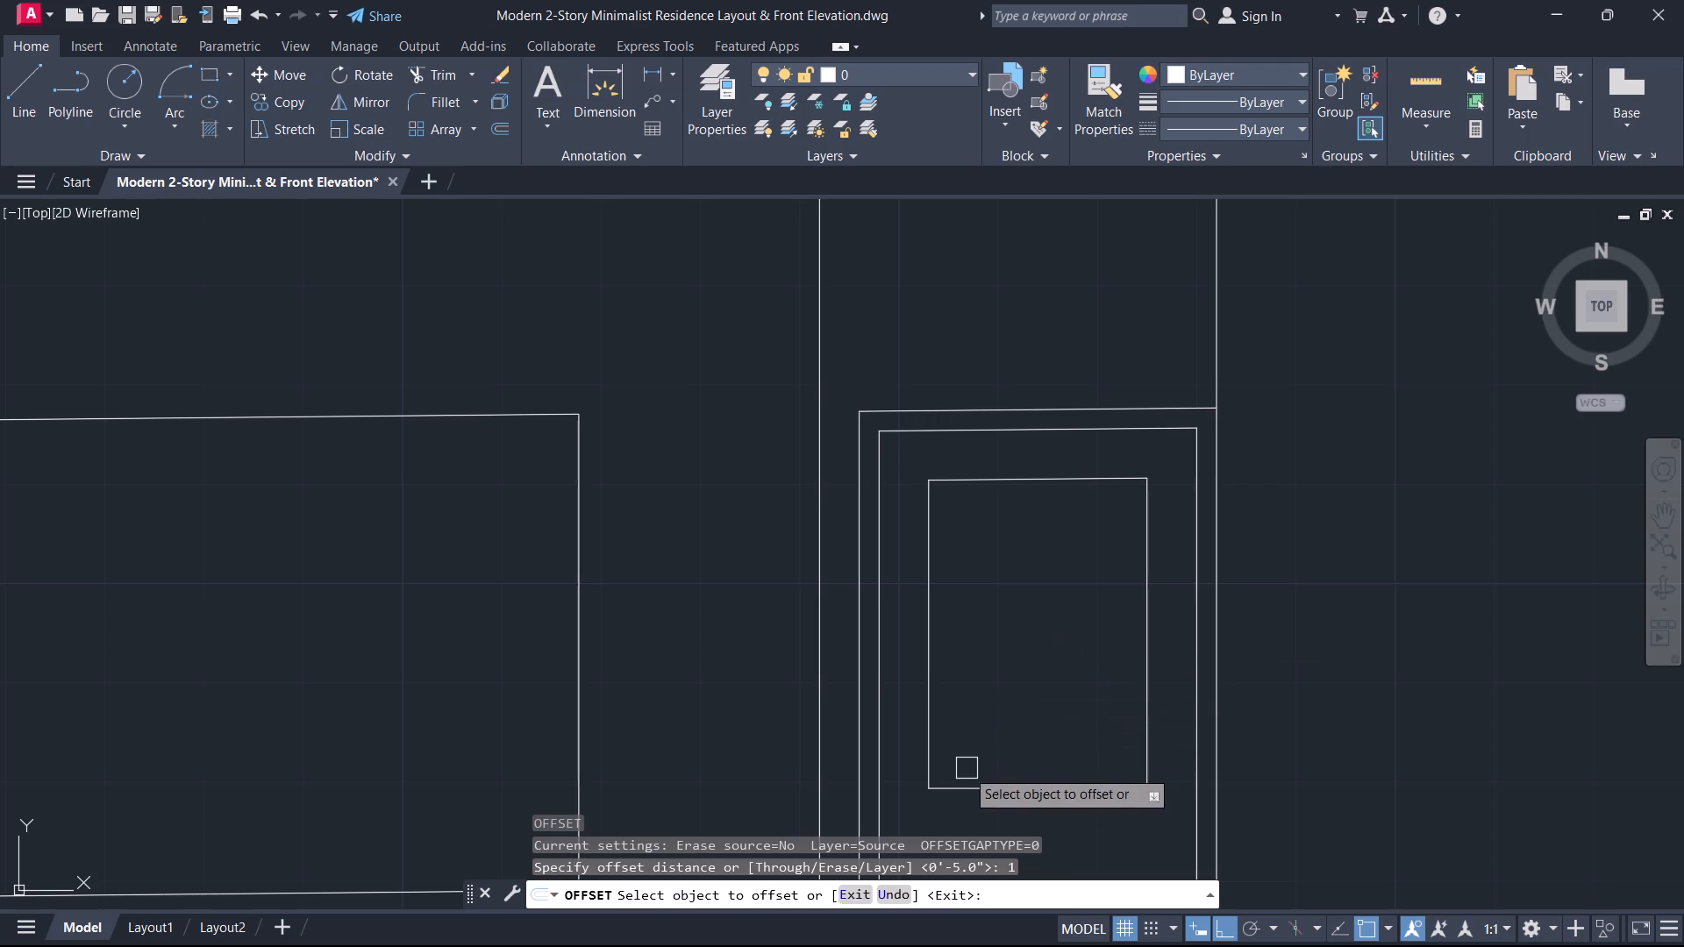
{"action": "left_click", "coordinate": [975, 486]}
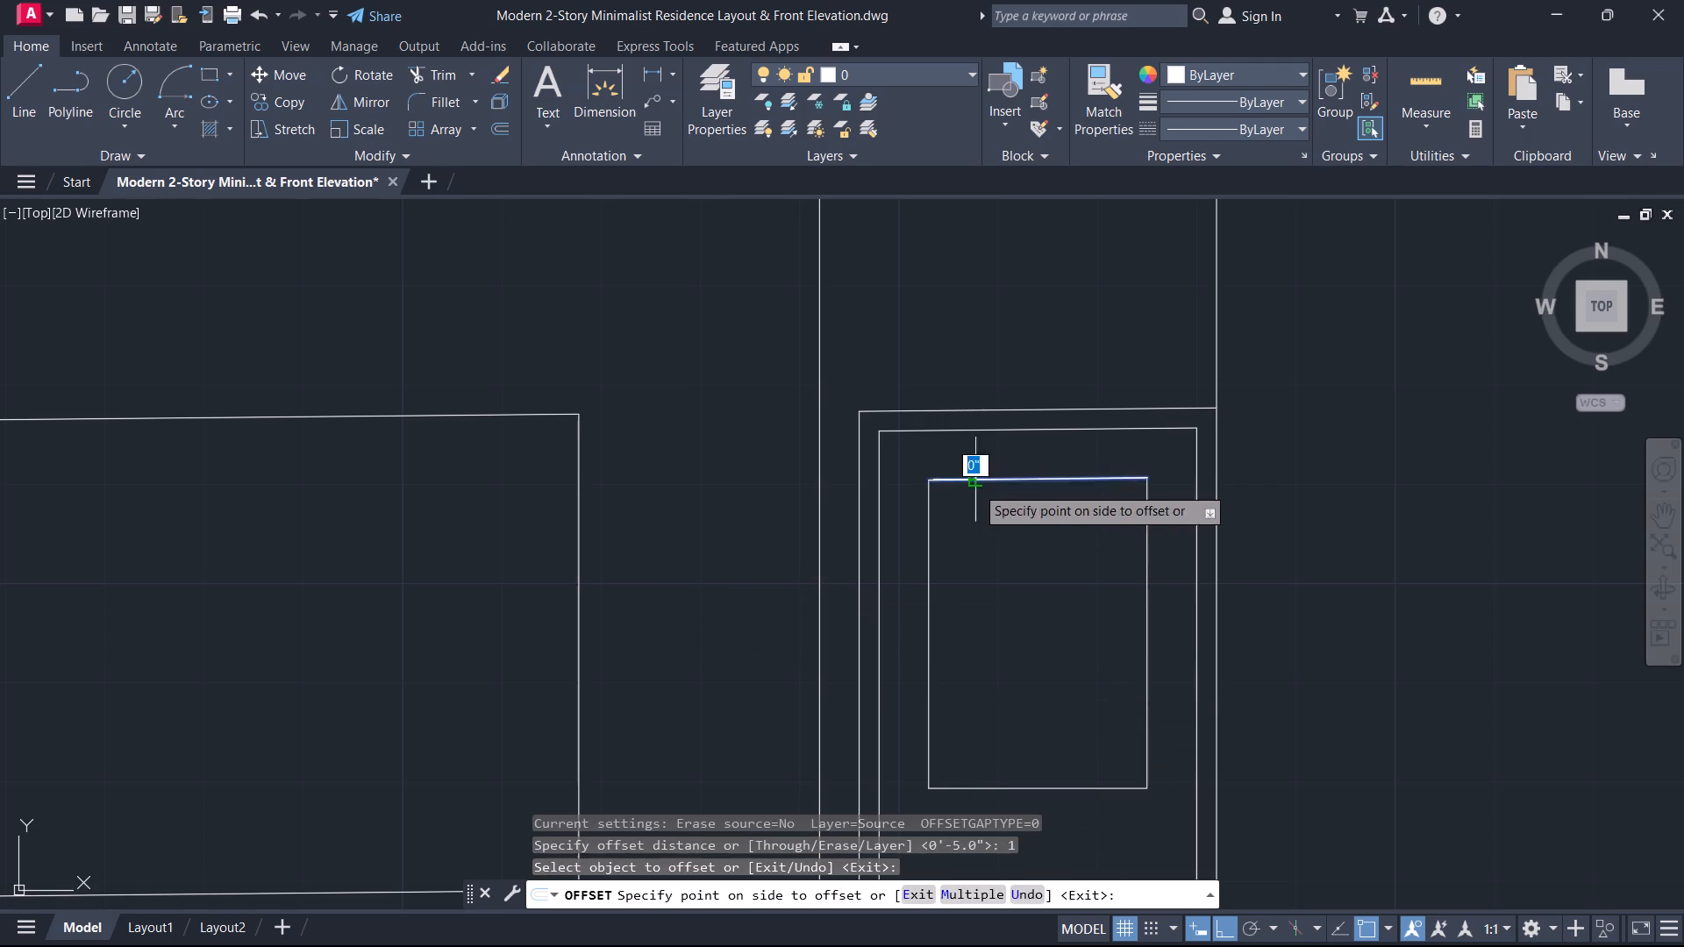
{"action": "left_click", "coordinate": [942, 549]}
{"action": "left_click", "coordinate": [930, 556]}
{"action": "left_click", "coordinate": [1015, 556]}
{"action": "left_click", "coordinate": [1139, 576]}
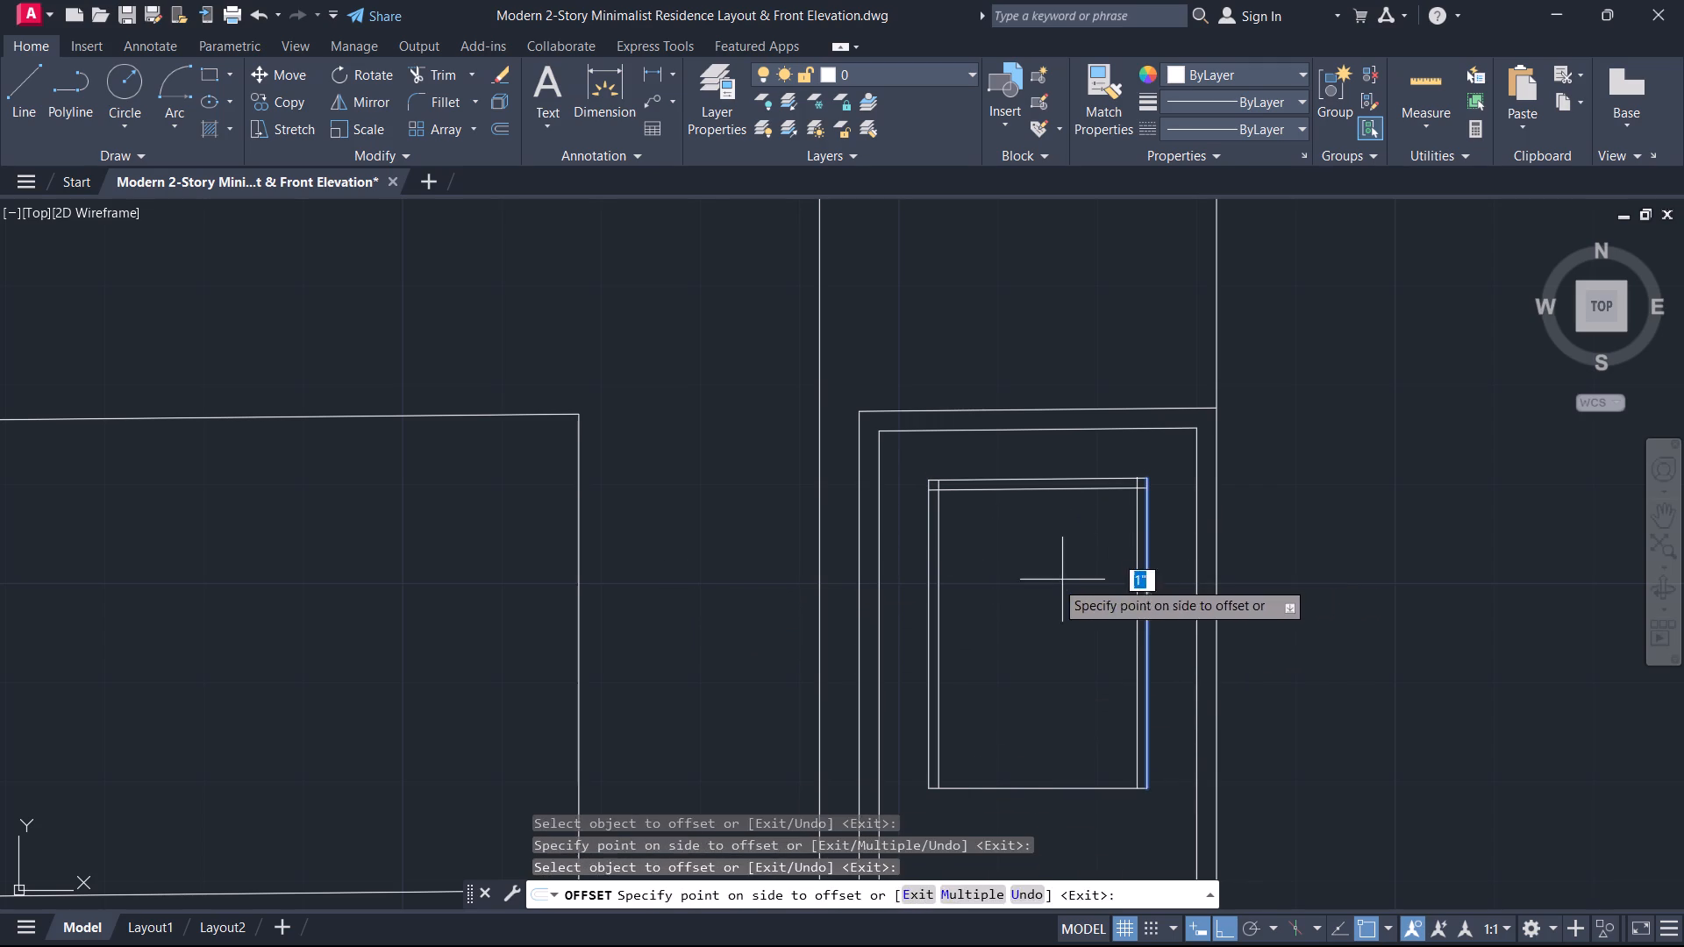
{"action": "left_click", "coordinate": [1053, 580]}
{"action": "left_click", "coordinate": [1048, 789]}
{"action": "left_click", "coordinate": [1038, 695]}
Offset all four edges of the door's lower panel inward by the same 1 inch distance.
{"action": "middle_click_drag", "start_coordinate": [1037, 732], "coordinate": [1092, 431]}
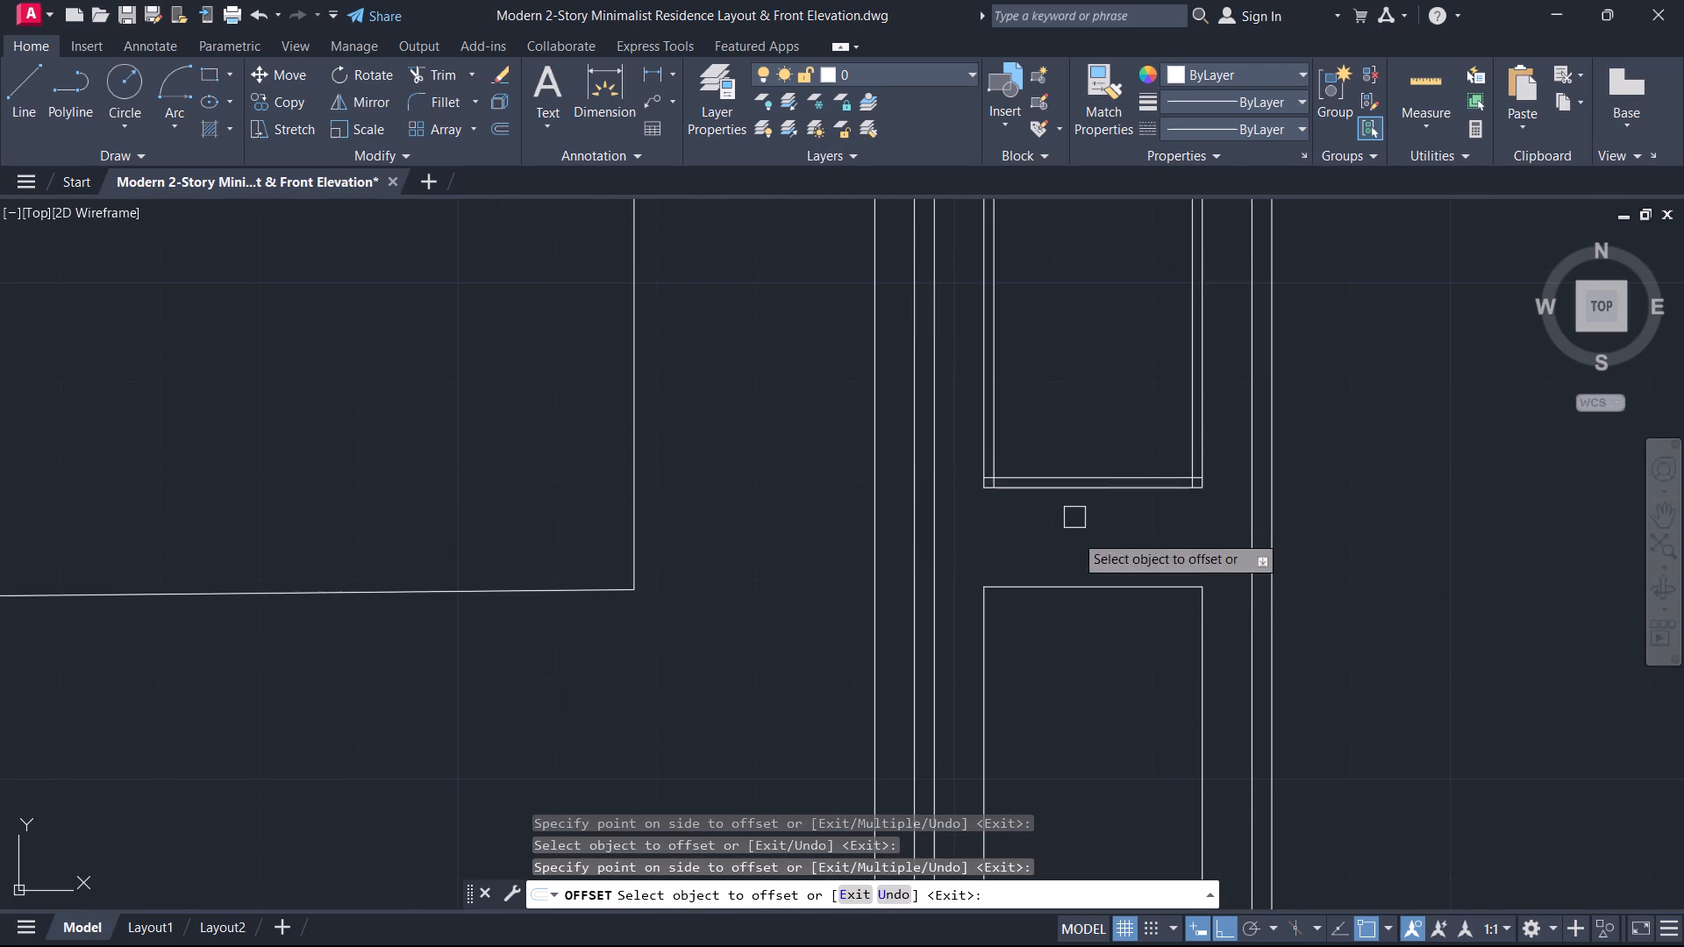
{"action": "left_click", "coordinate": [1072, 585]}
{"action": "left_click", "coordinate": [1073, 623]}
{"action": "middle_click_drag", "start_coordinate": [1070, 687], "coordinate": [1167, 532]}
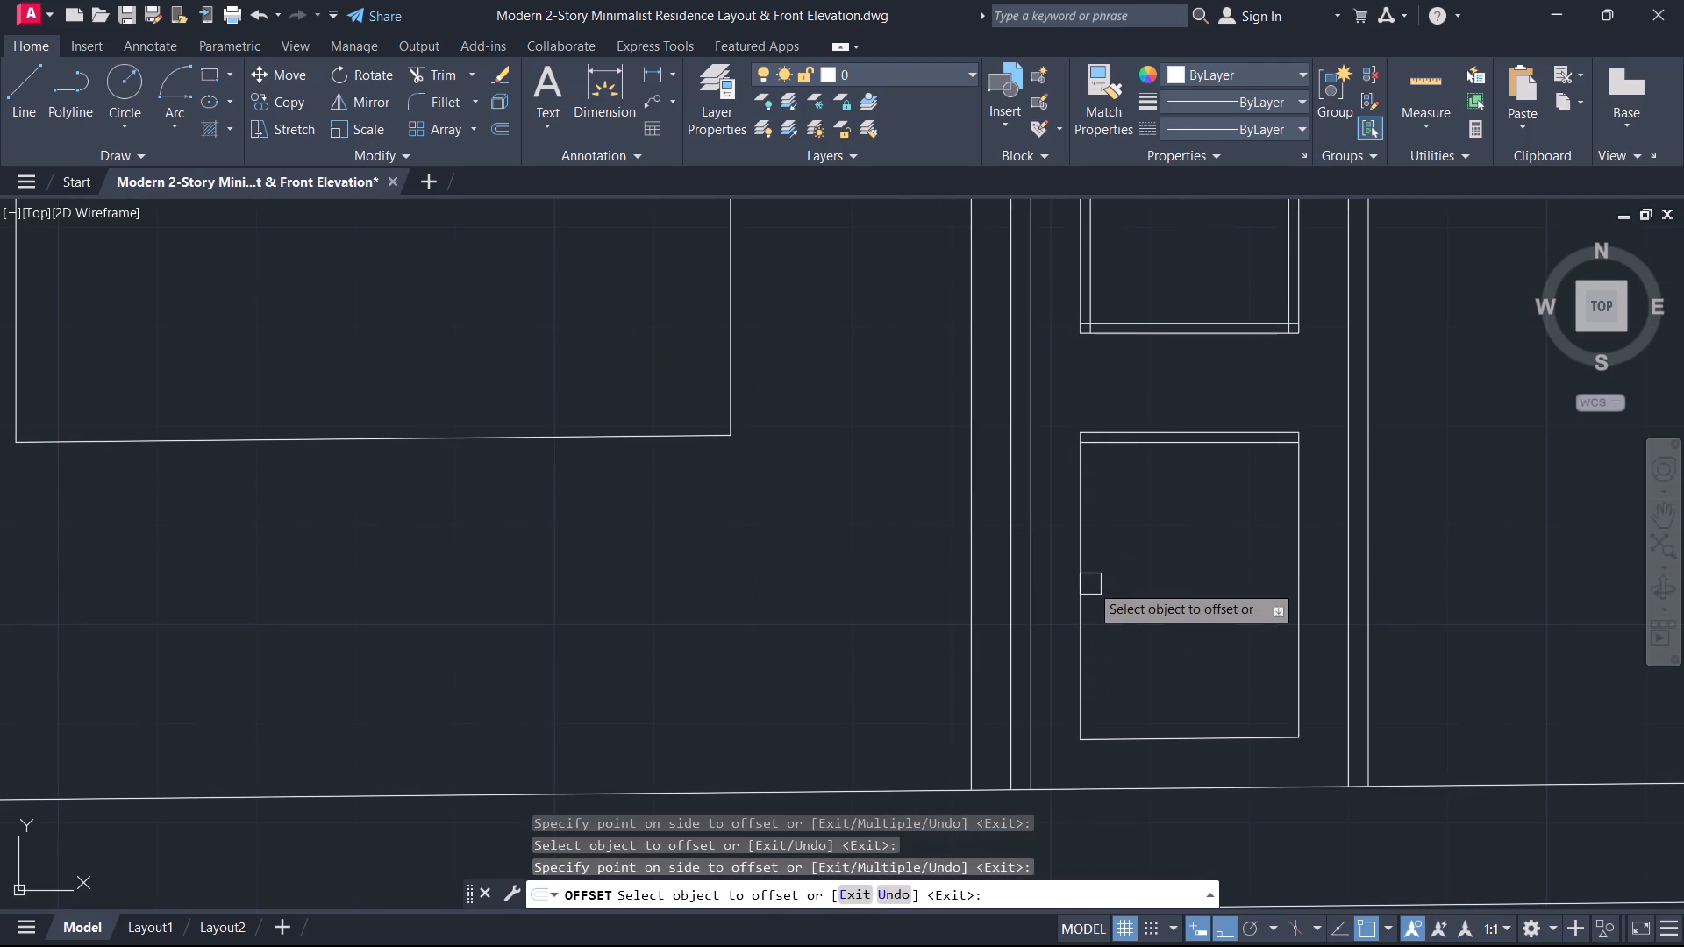
{"action": "left_click", "coordinate": [1088, 585]}
{"action": "left_click", "coordinate": [1172, 602]}
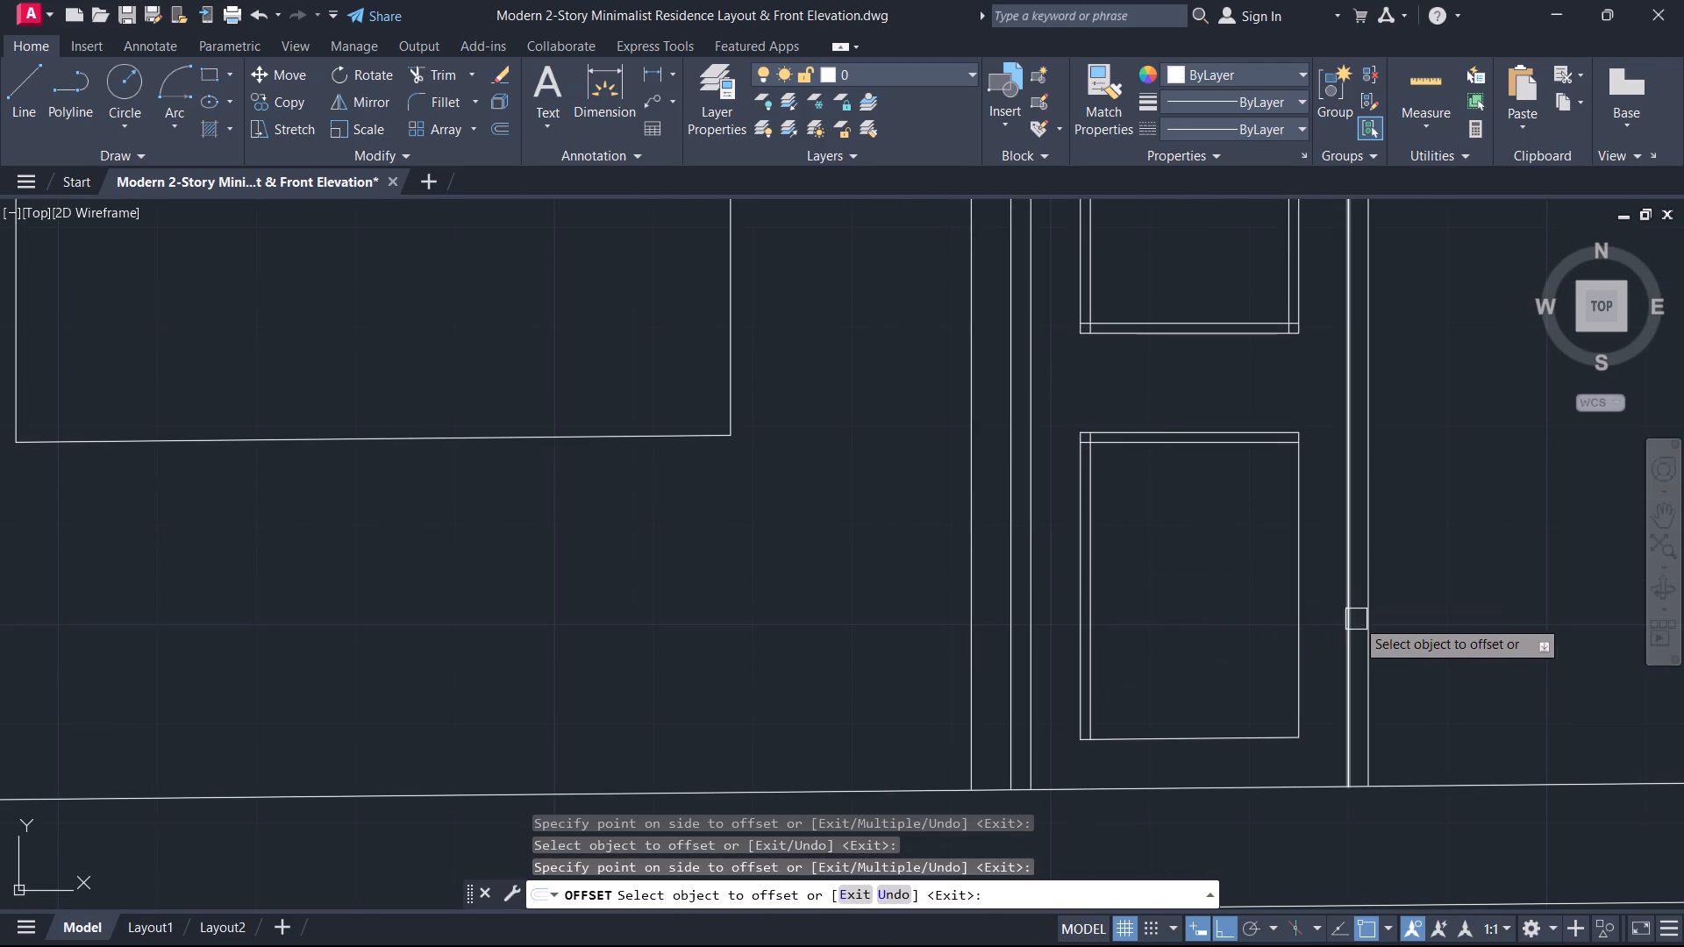
{"action": "left_click", "coordinate": [1306, 613]}
{"action": "left_click", "coordinate": [1255, 616]}
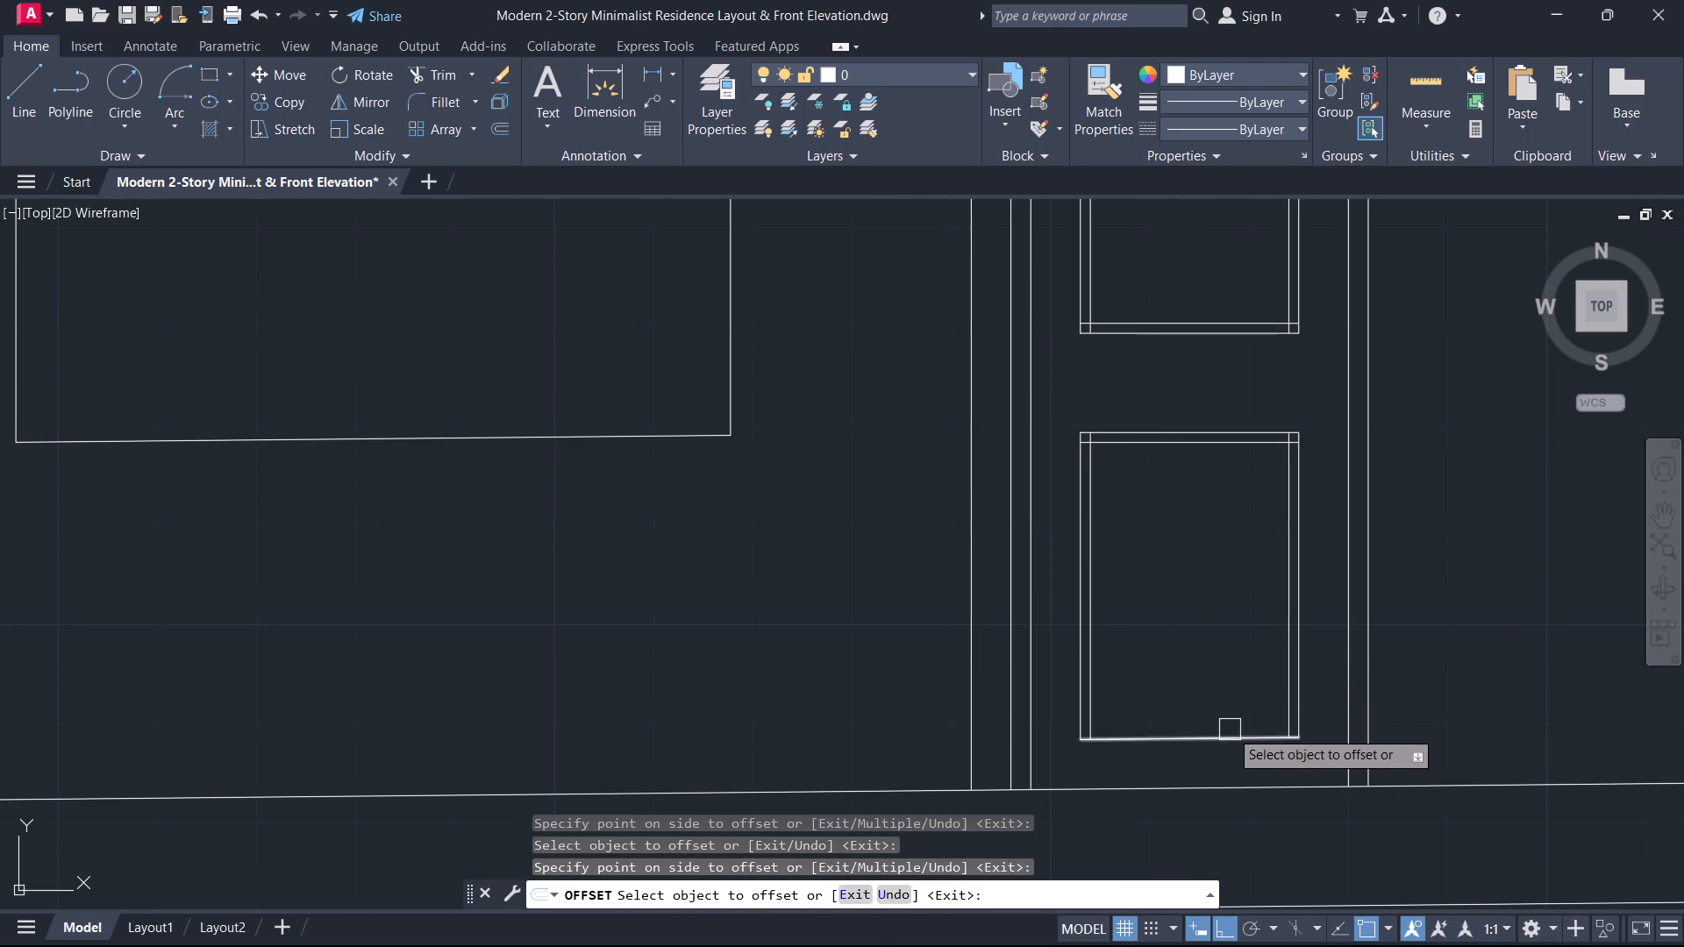
{"action": "left_click", "coordinate": [1230, 730]}
{"action": "left_click", "coordinate": [1237, 666]}
{"action": "key", "text": "Escape"}
Fillet the two left corners of the lower panel's inner outline with zero radius.
{"action": "key", "text": "f"}
{"action": "key", "text": "space"}
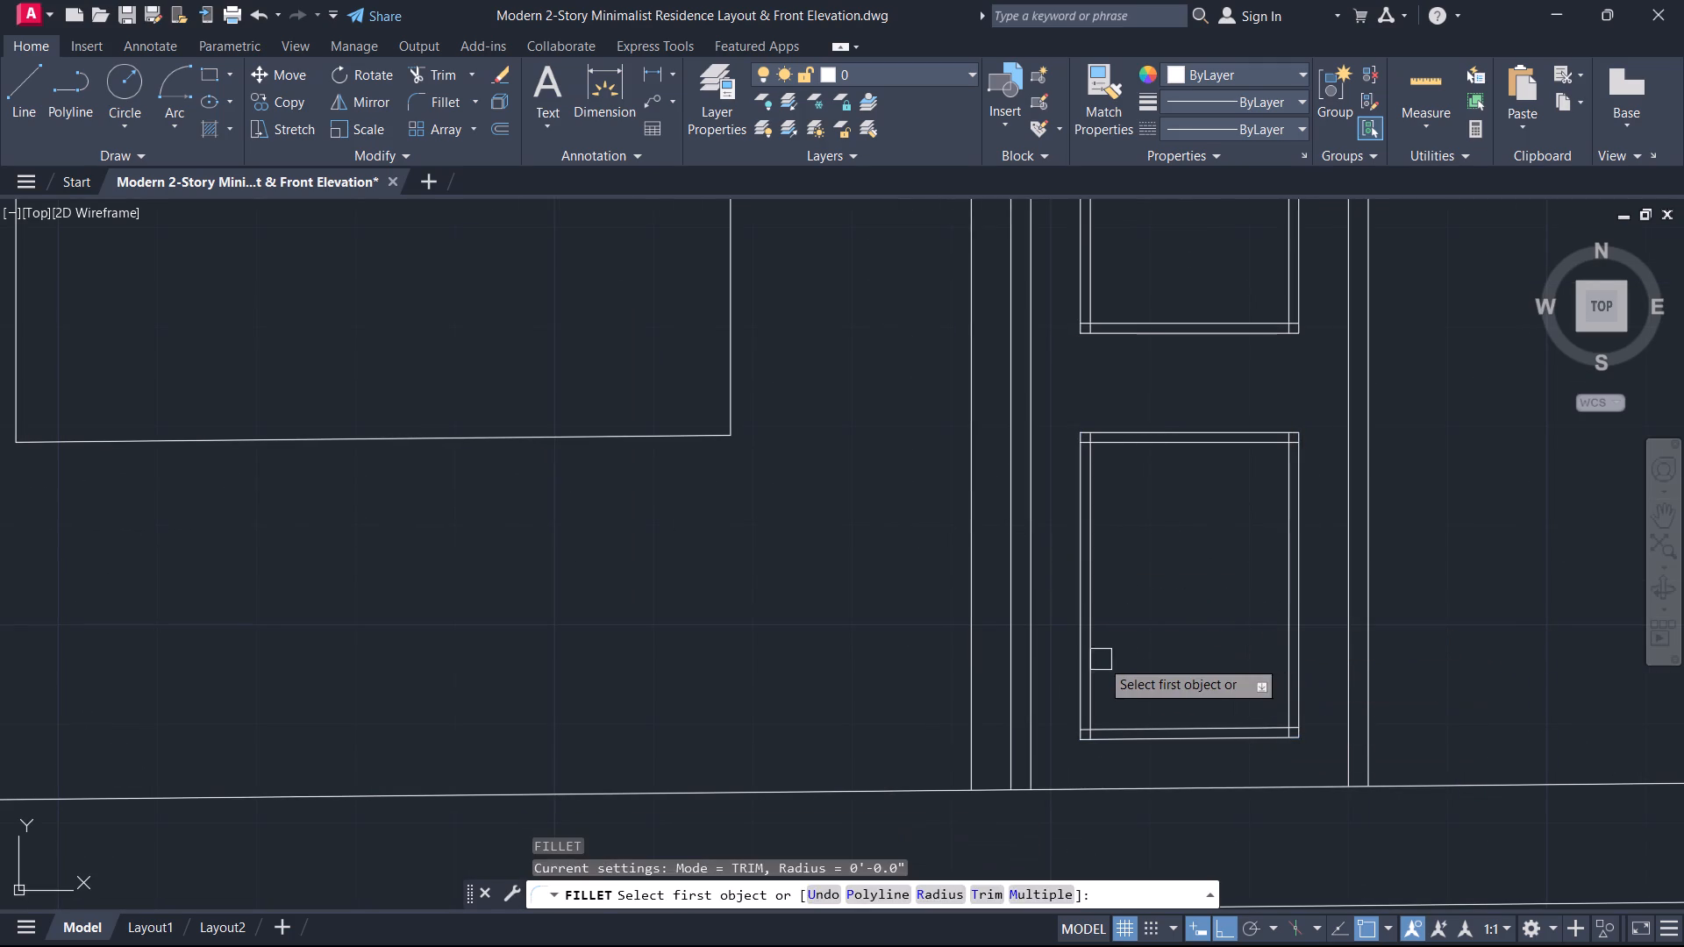
{"action": "left_click", "coordinate": [1097, 658]}
{"action": "left_click", "coordinate": [1138, 723]}
{"action": "key", "text": "Escape"}
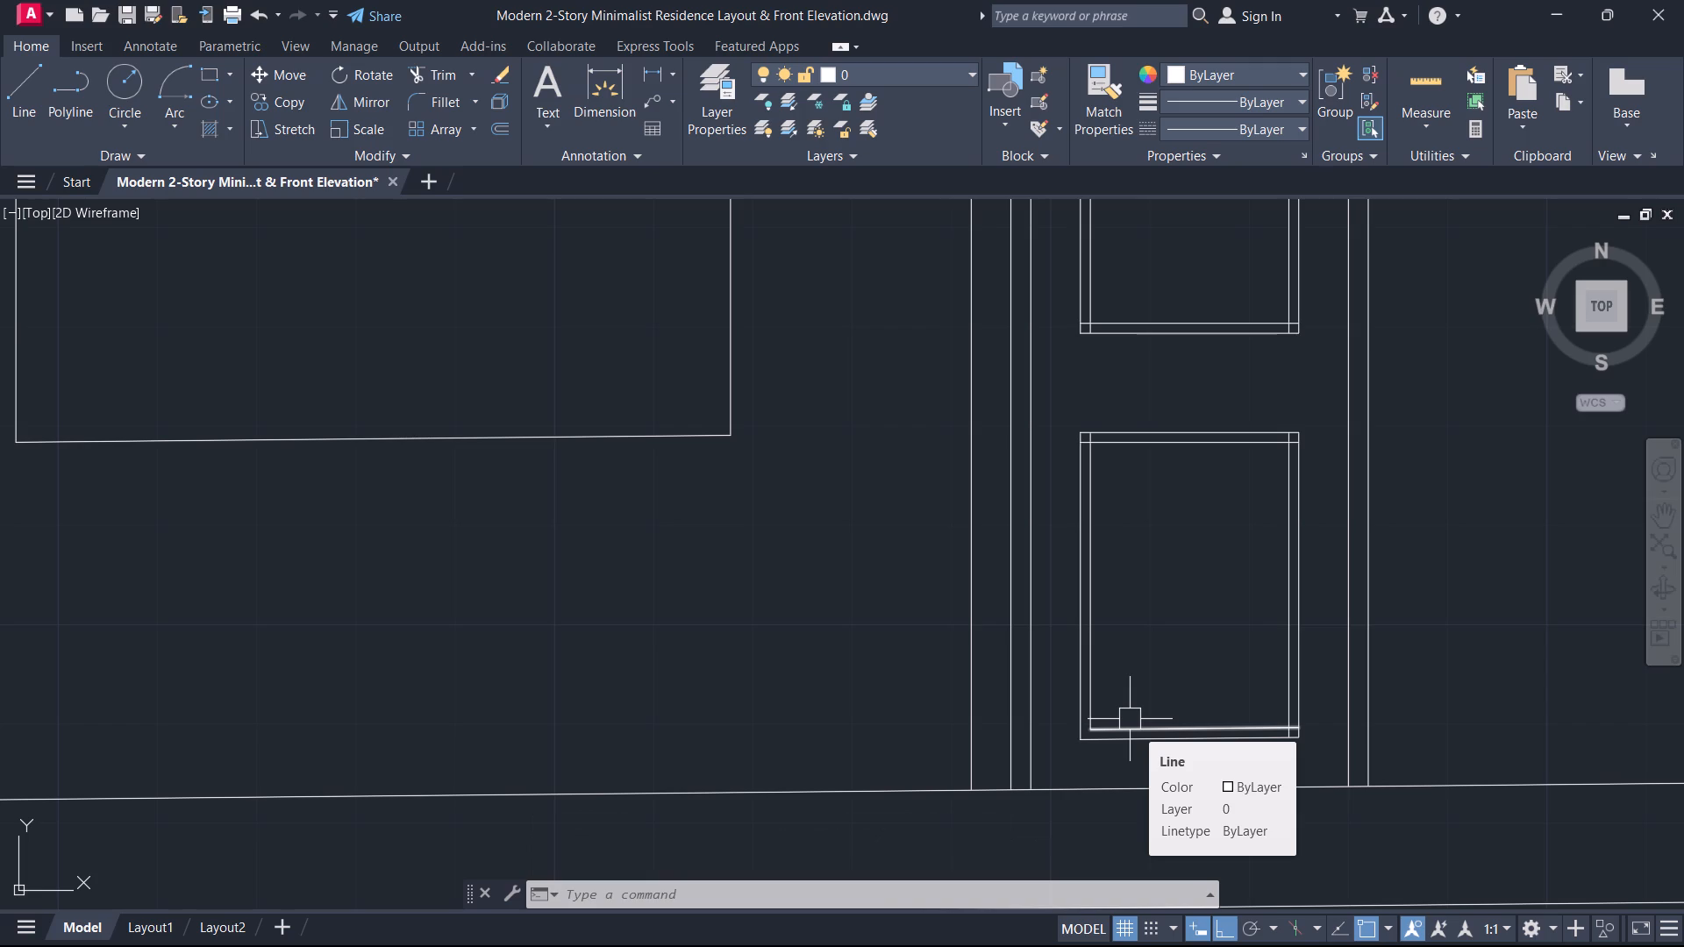
{"action": "key", "text": "space"}
{"action": "left_click", "coordinate": [1093, 494]}
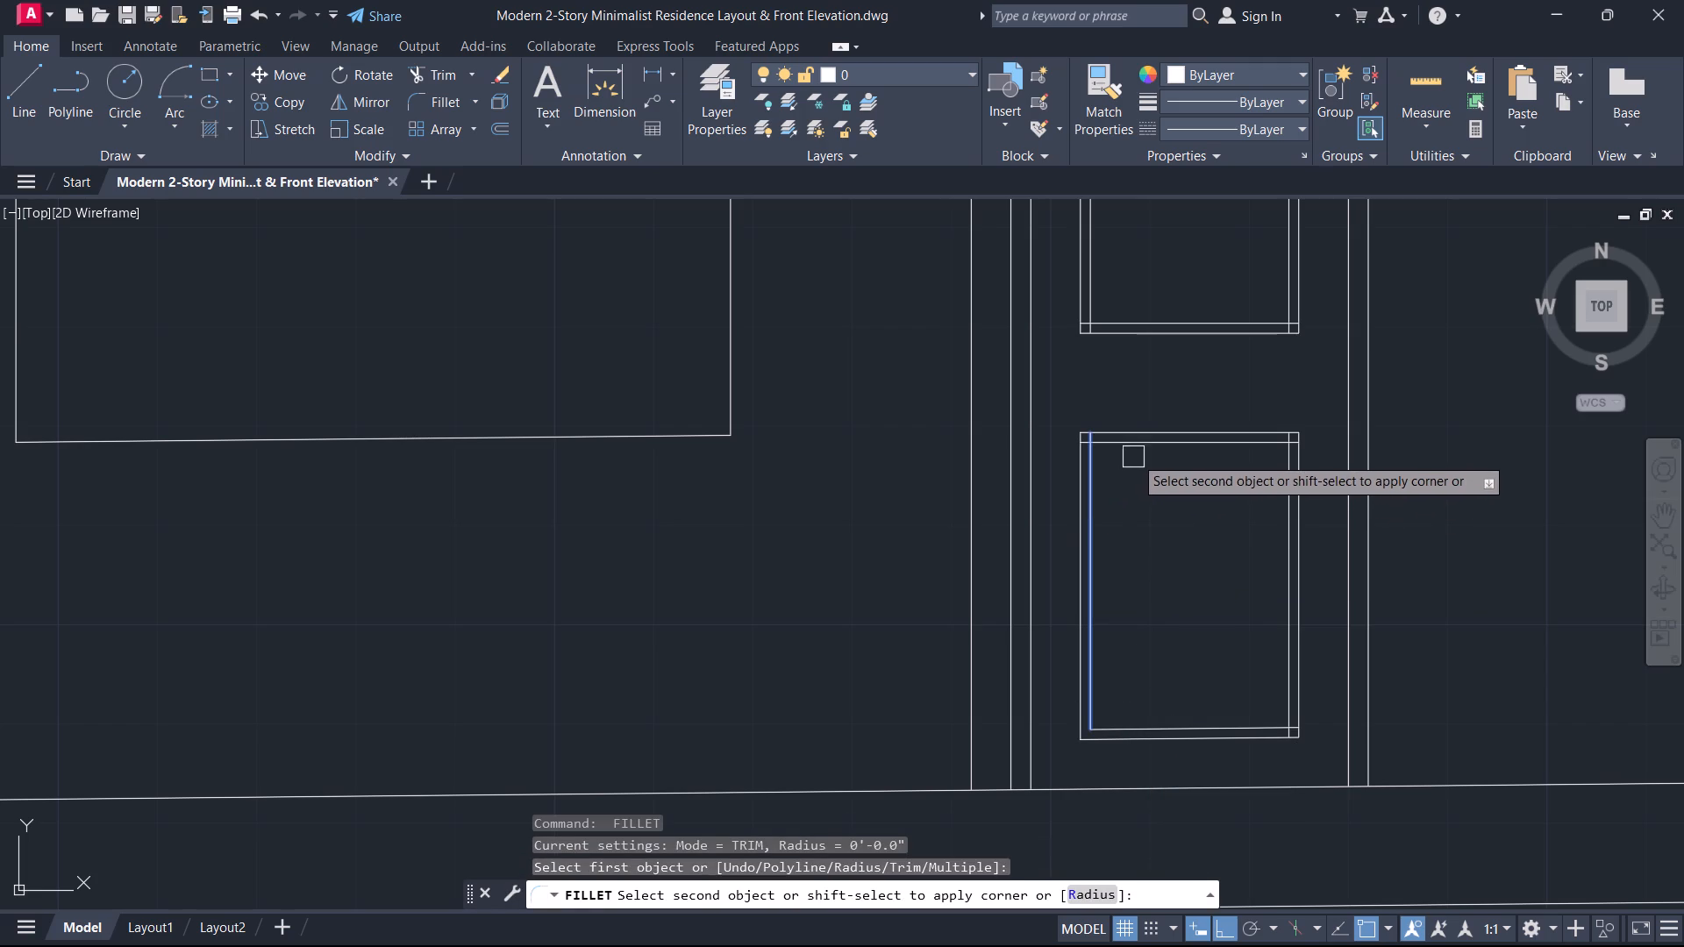
{"action": "left_click", "coordinate": [1136, 452]}
{"action": "key", "text": "Escape"}
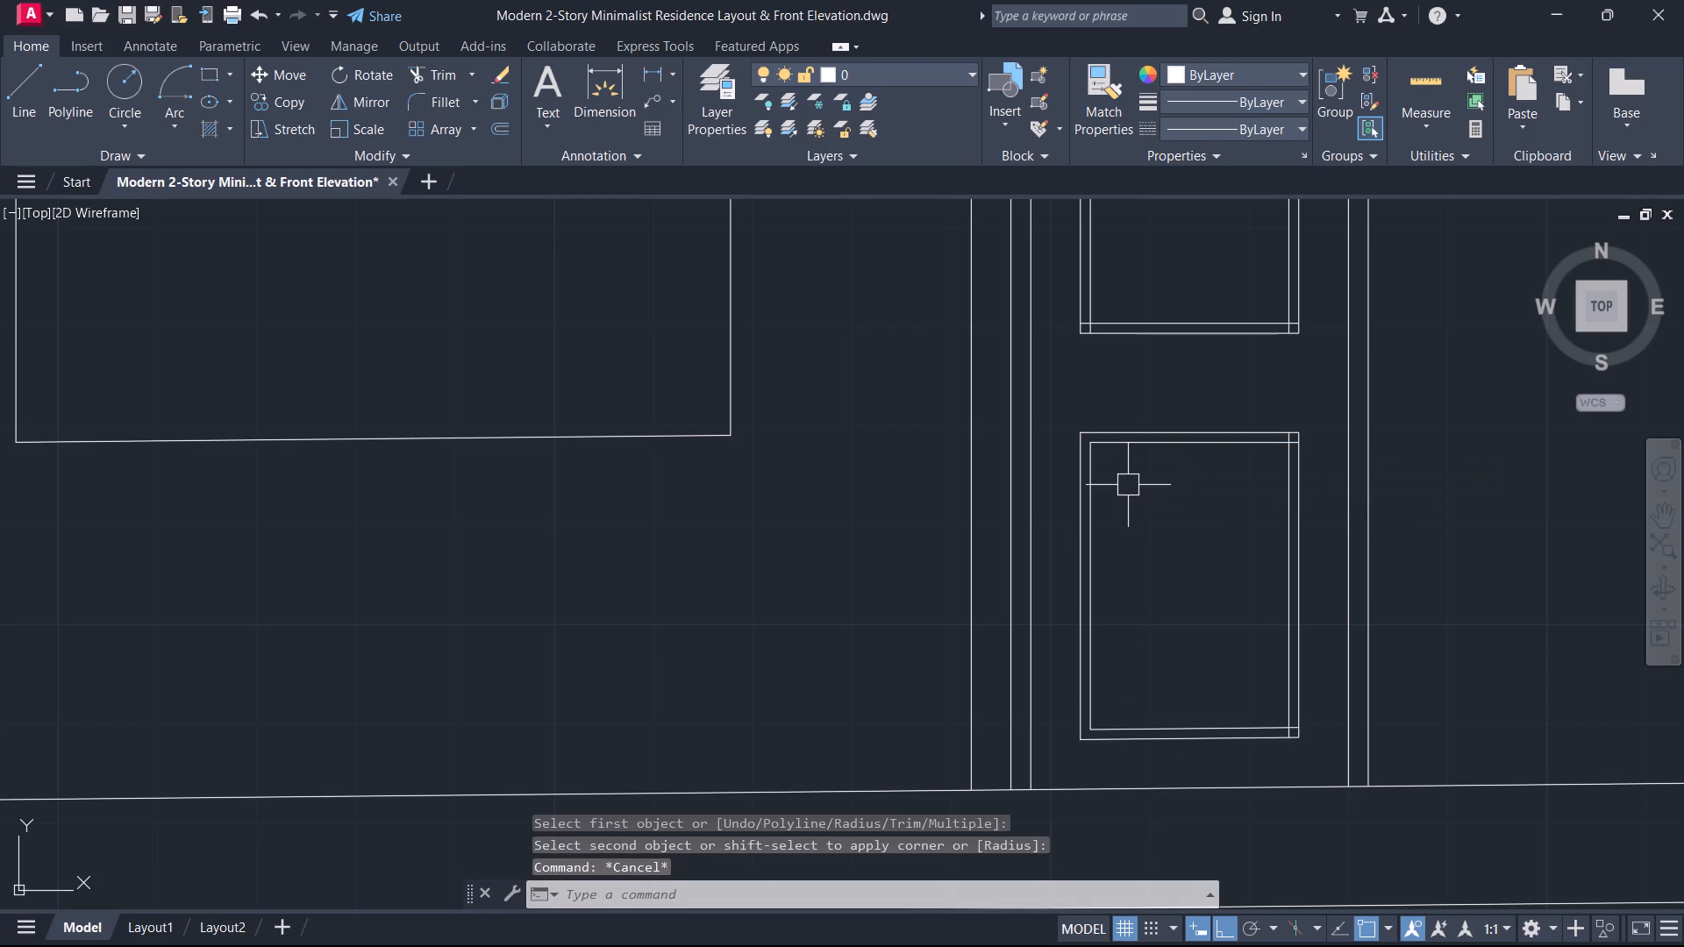
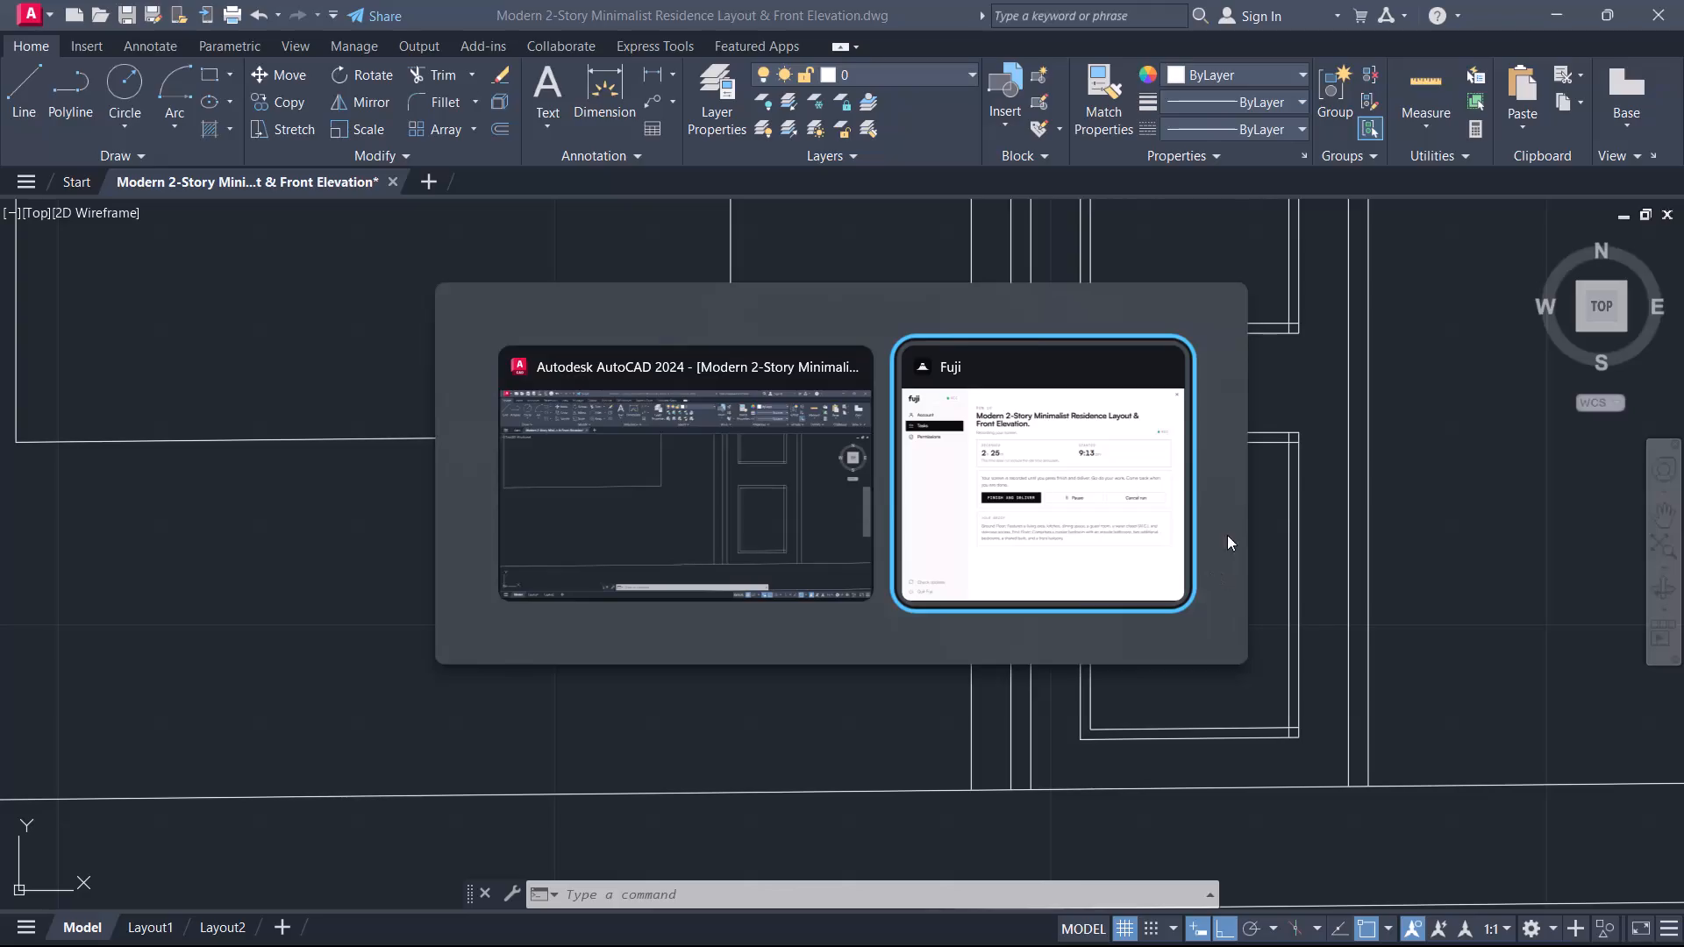
Fillet the top-right corner of the door's lower panel inner outline with zero radius.
{"action": "key", "text": "alt+Tab"}
{"action": "middle_click_drag", "start_coordinate": [1138, 533], "coordinate": [1088, 576]}
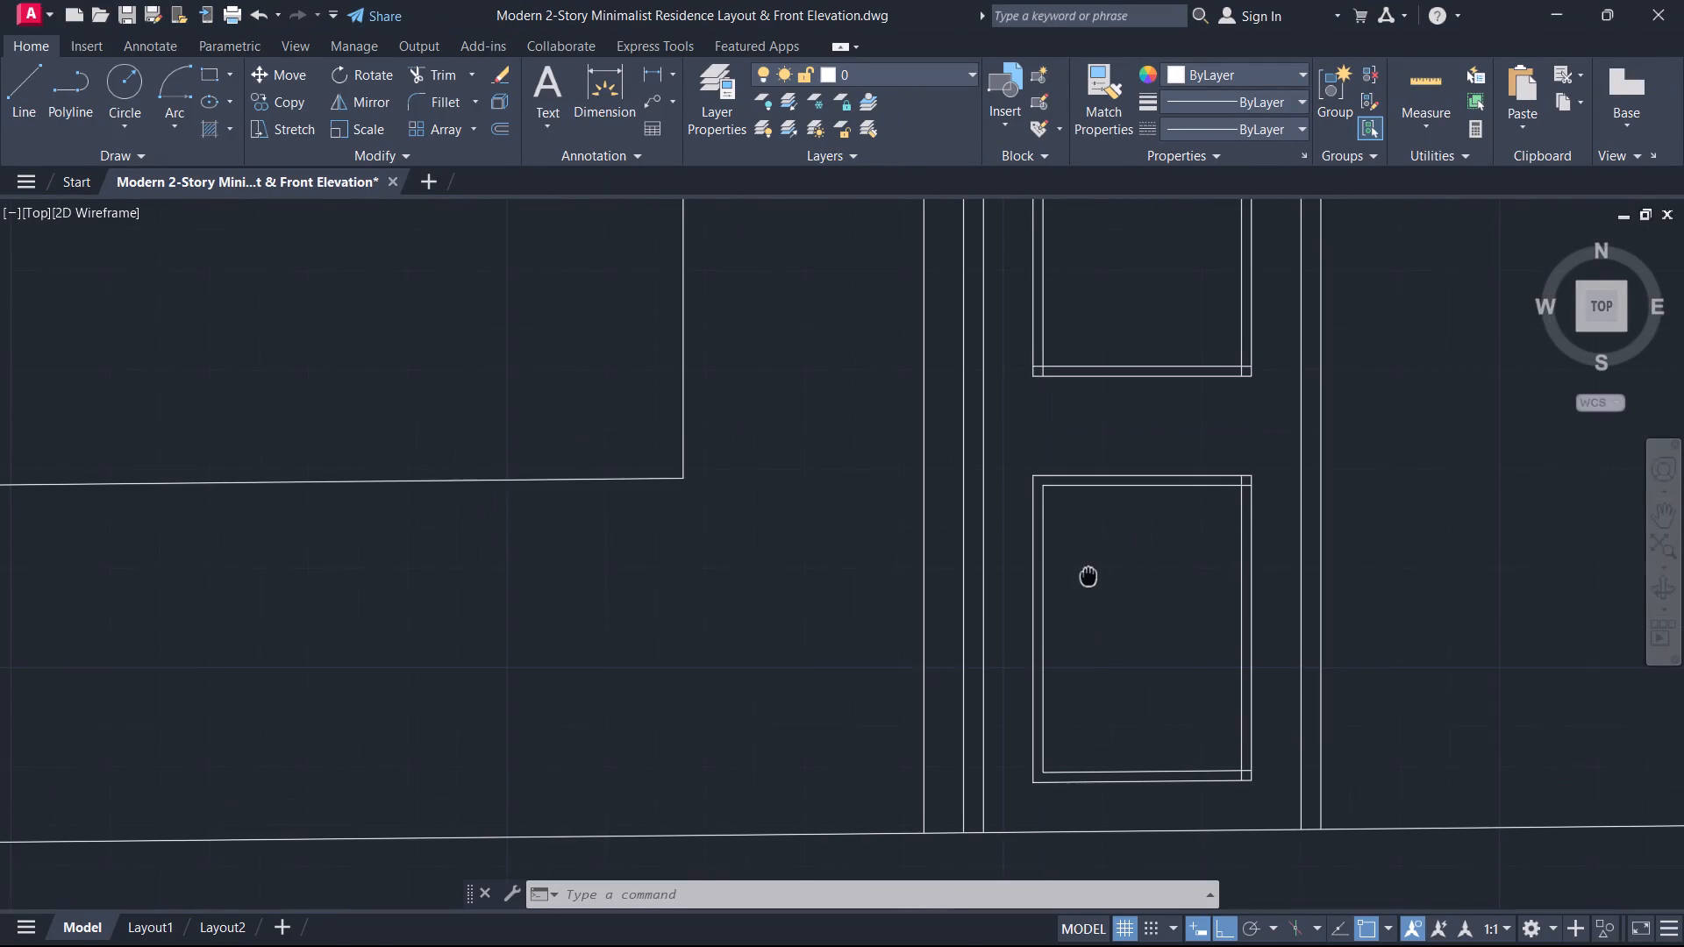
{"action": "middle_click_drag", "start_coordinate": [1088, 576], "coordinate": [1085, 577]}
{"action": "type", "text": "F"}
{"action": "key", "text": "space"}
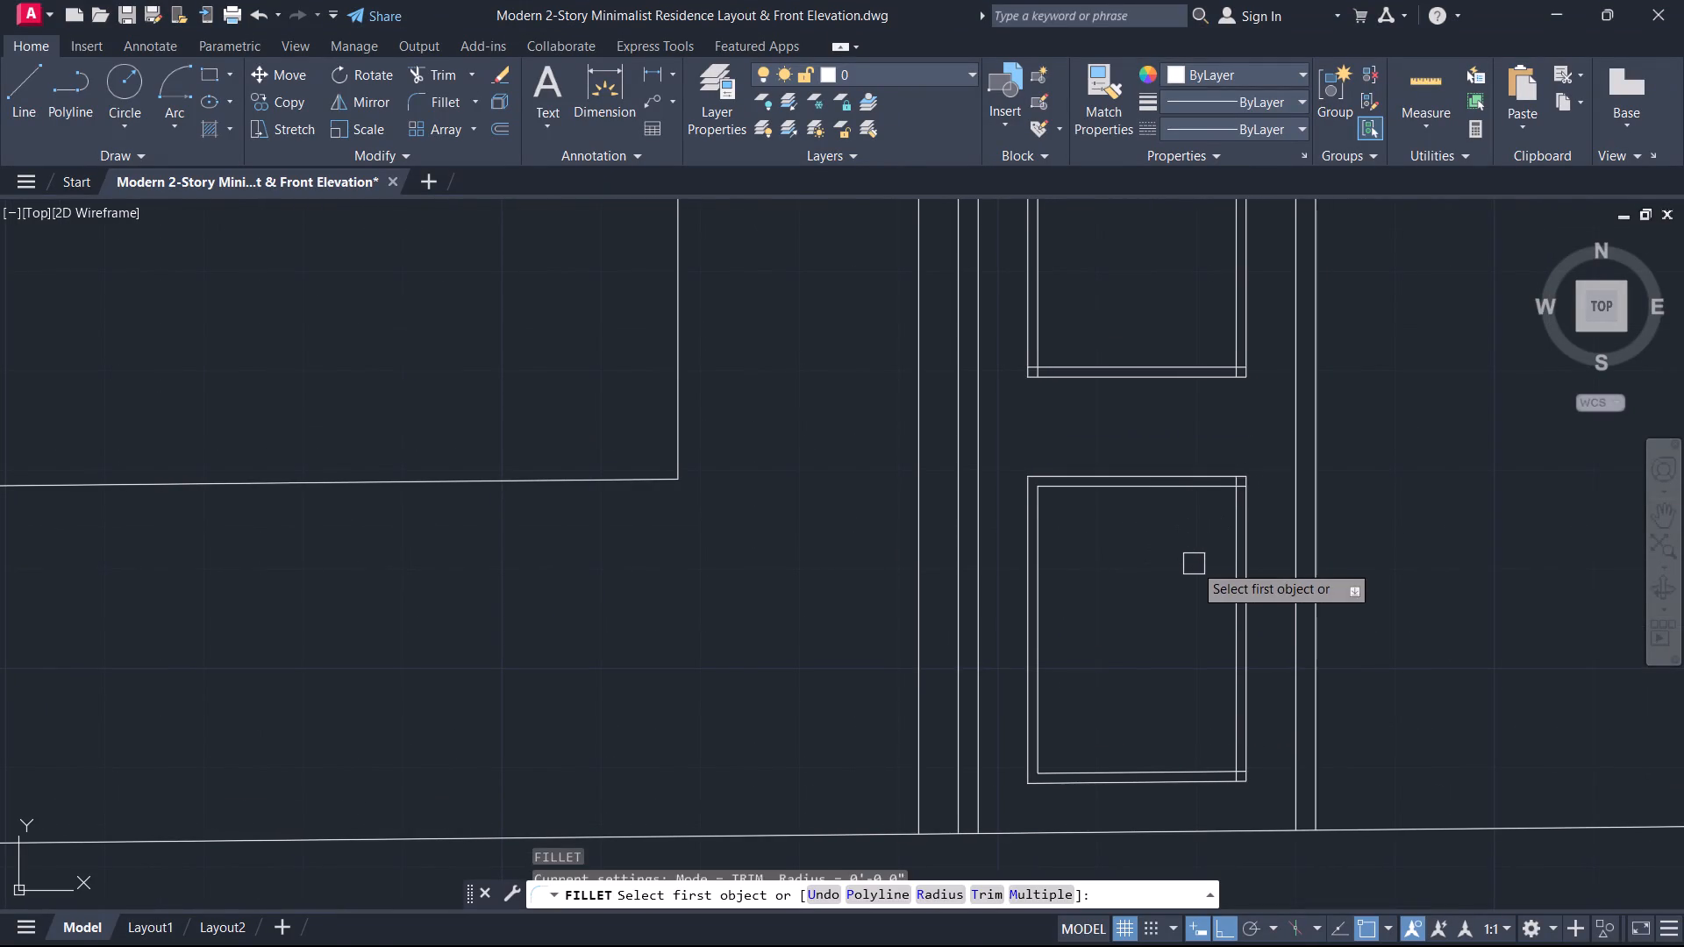
{"action": "key", "text": "m"}
{"action": "key", "text": "space"}
{"action": "scroll", "coordinate": [1129, 474], "scroll_direction": "up", "scroll_amount": 1}
{"action": "scroll", "coordinate": [1207, 506], "scroll_direction": "up", "scroll_amount": 1}
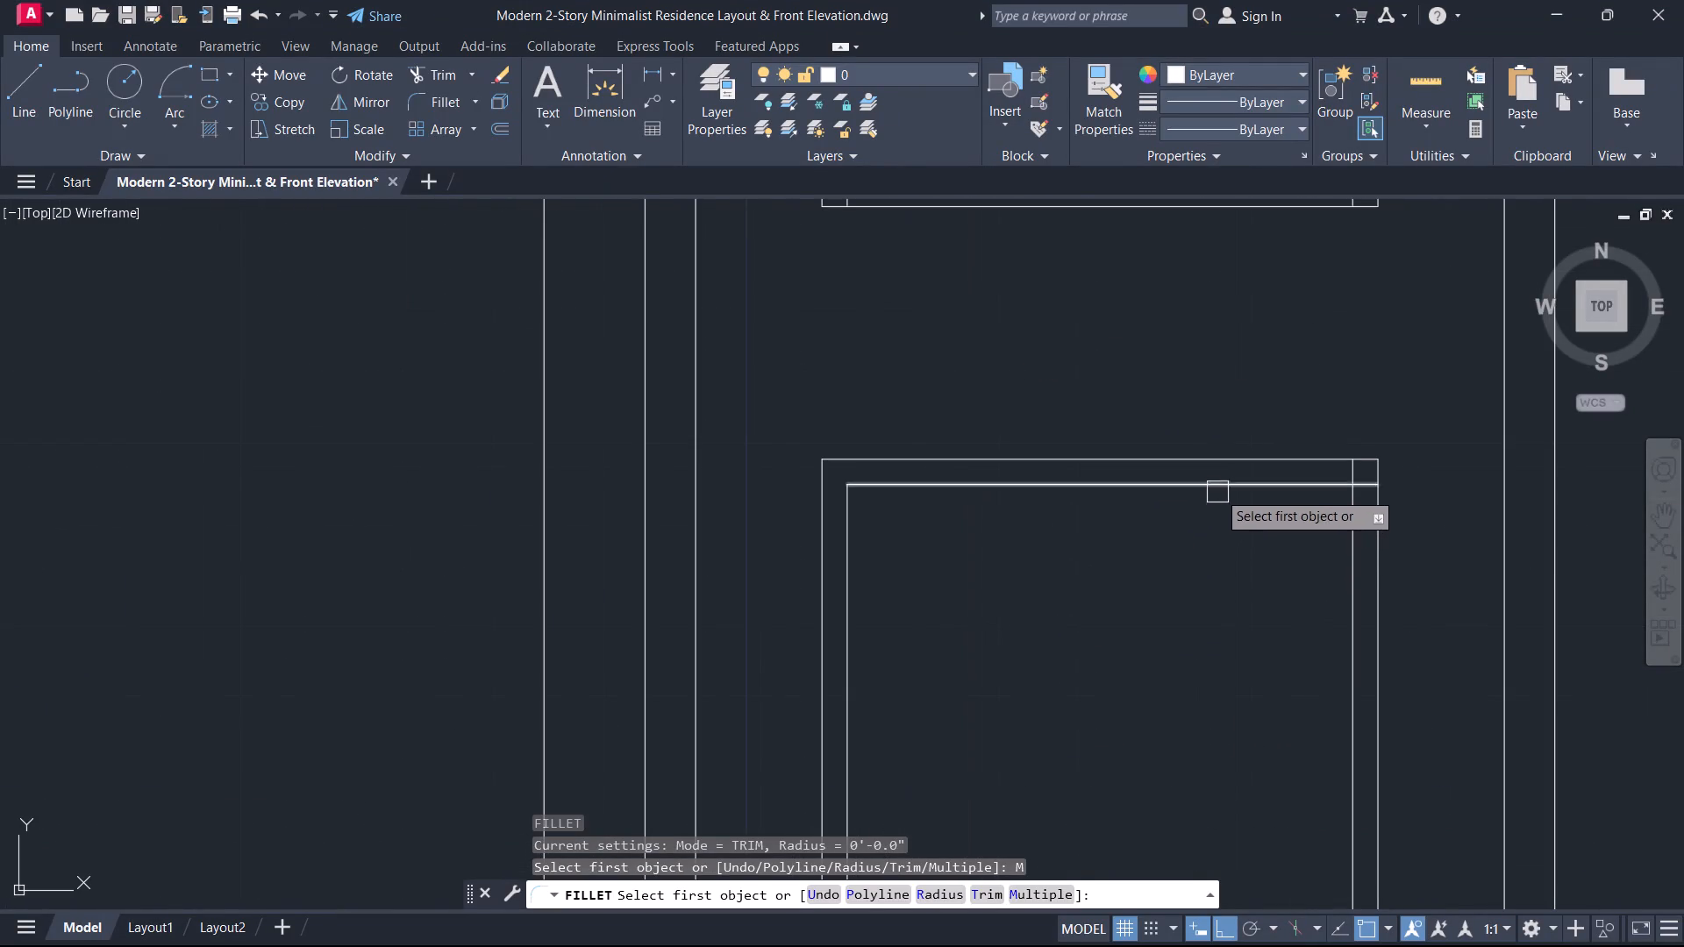
{"action": "left_click_drag", "start_coordinate": [1218, 490], "coordinate": [1226, 489]}
{"action": "left_click", "coordinate": [1347, 545]}
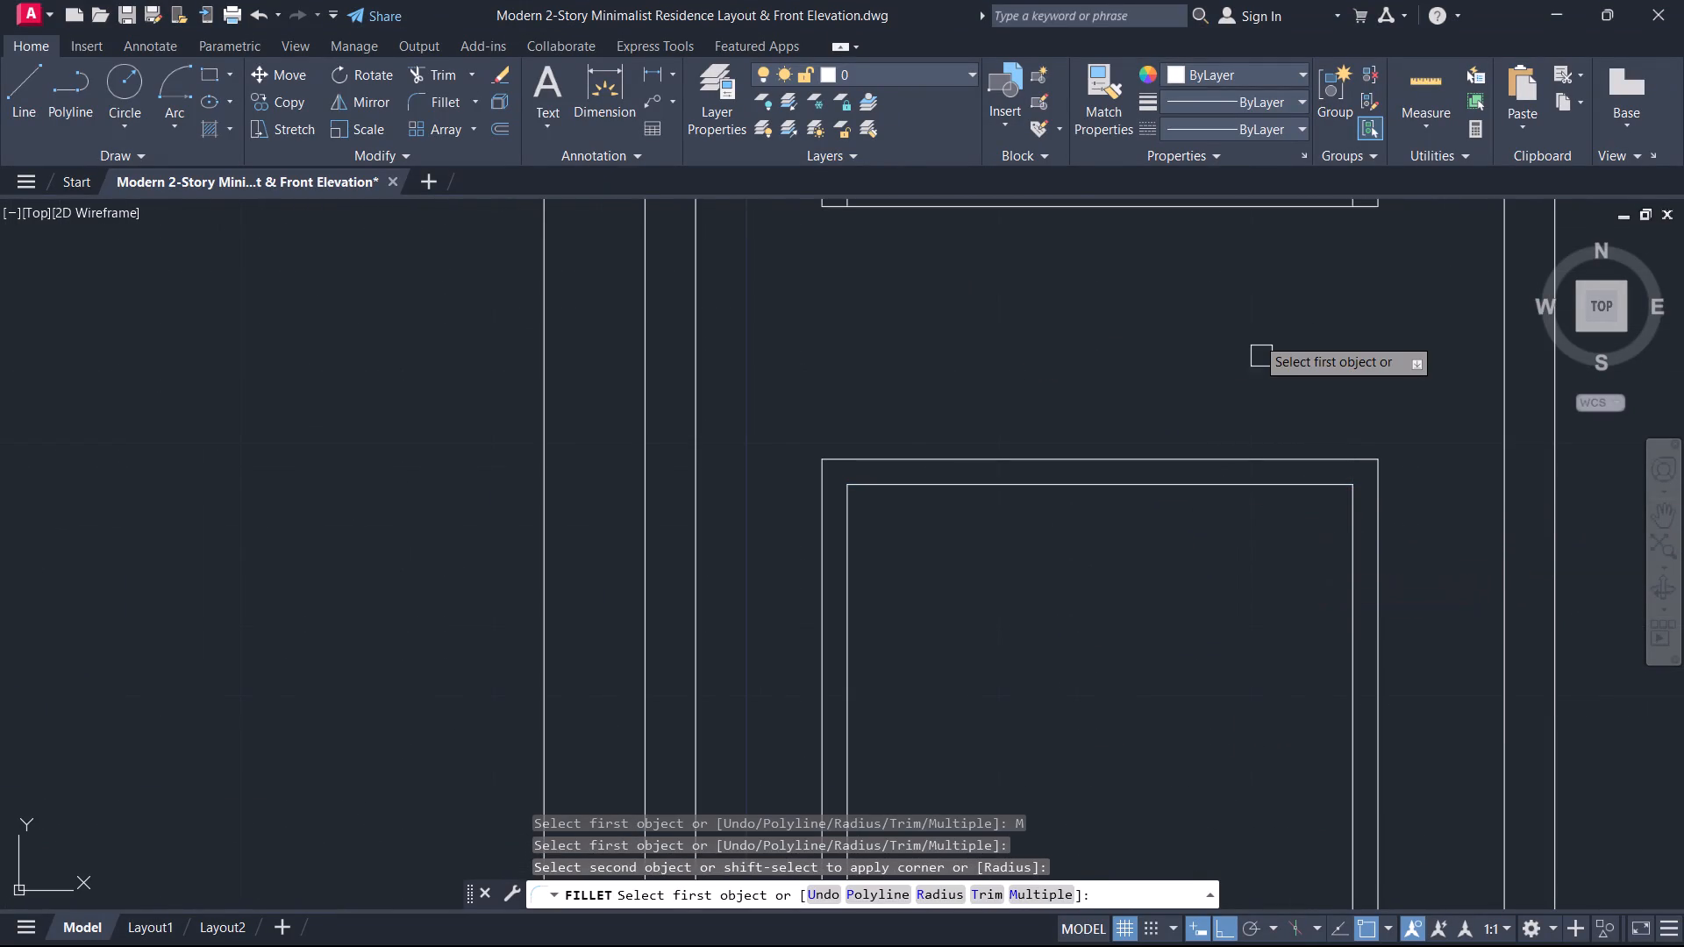
Fillet the two bottom corners of the upper door panel's inner outline with zero radius.
{"action": "scroll", "coordinate": [1256, 337], "scroll_direction": "down", "scroll_amount": 4}
{"action": "scroll", "coordinate": [1256, 337], "scroll_direction": "up", "scroll_amount": 3}
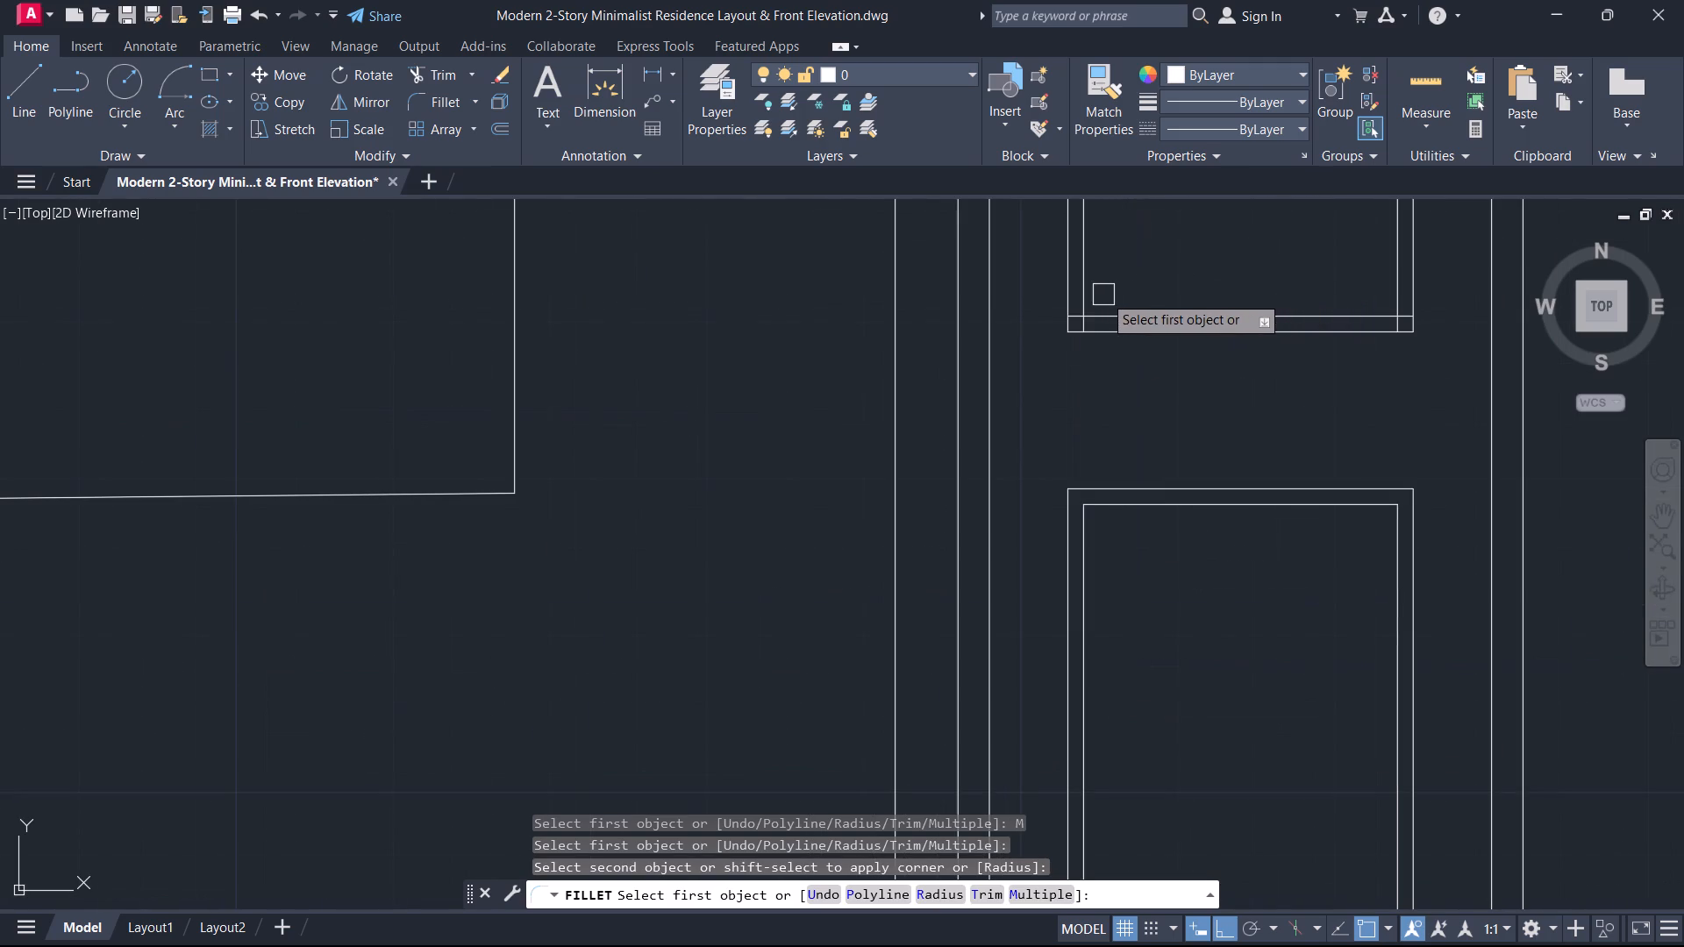
{"action": "left_click", "coordinate": [1088, 291]}
{"action": "left_click", "coordinate": [1130, 317]}
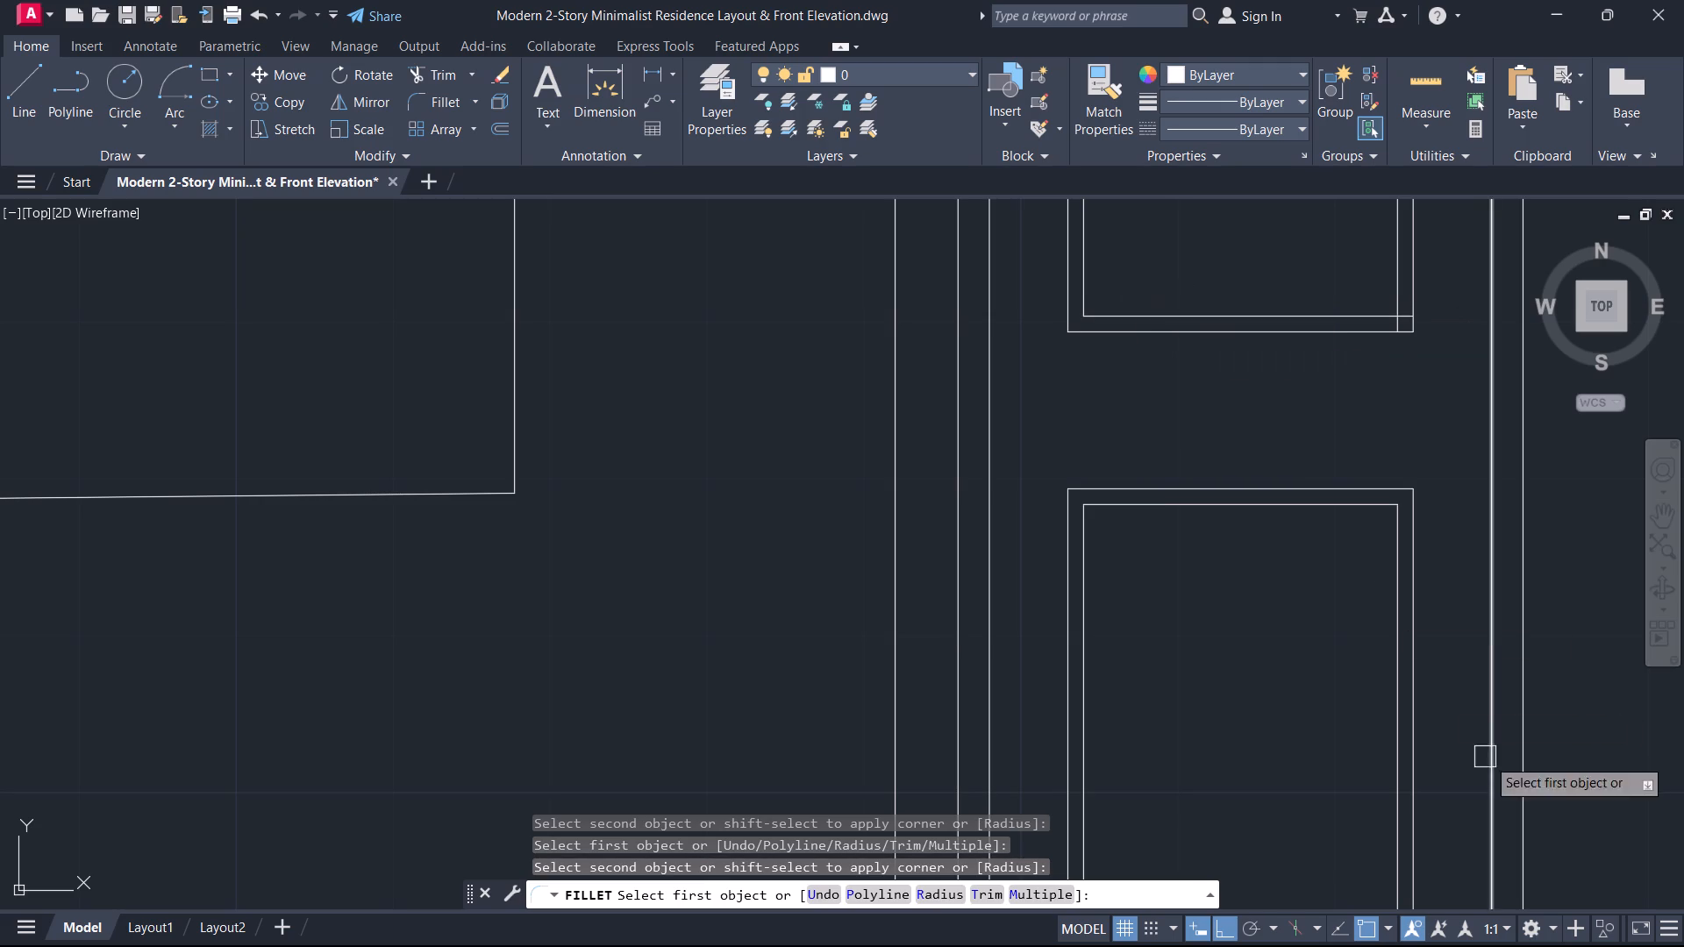
{"action": "middle_click_drag", "start_coordinate": [1314, 453], "coordinate": [1271, 690]}
{"action": "scroll", "coordinate": [1314, 453], "scroll_direction": "down", "scroll_amount": 1}
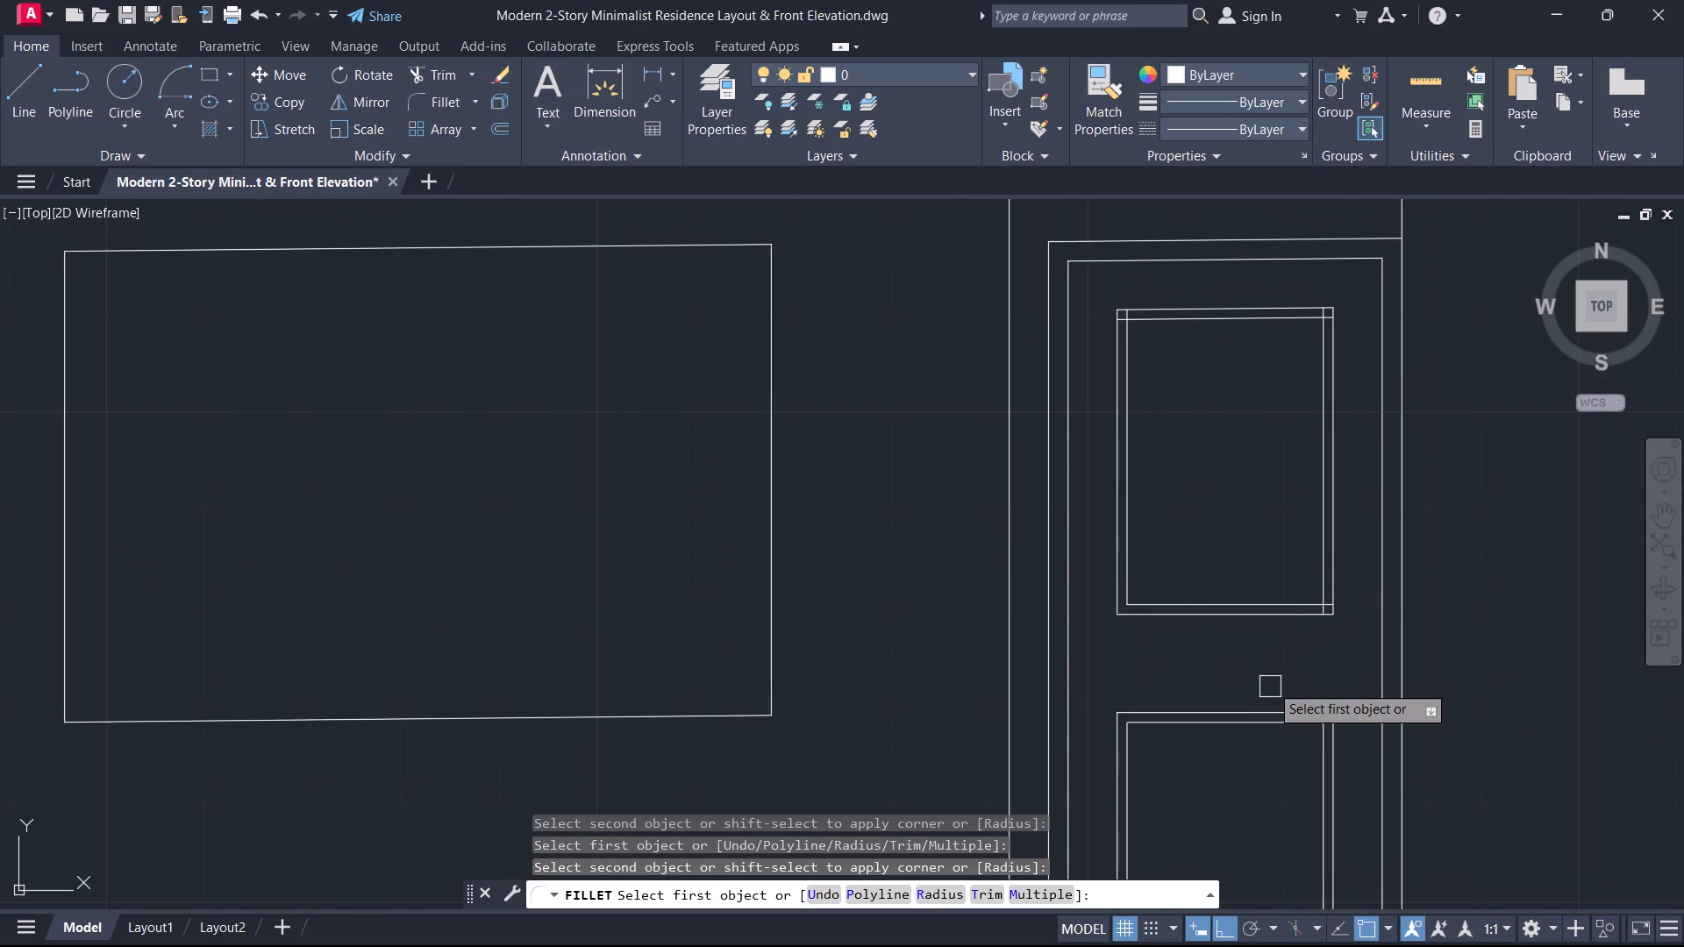
{"action": "scroll", "coordinate": [1282, 637], "scroll_direction": "up", "scroll_amount": 2}
{"action": "left_click", "coordinate": [1298, 581]}
{"action": "left_click", "coordinate": [1374, 559]}
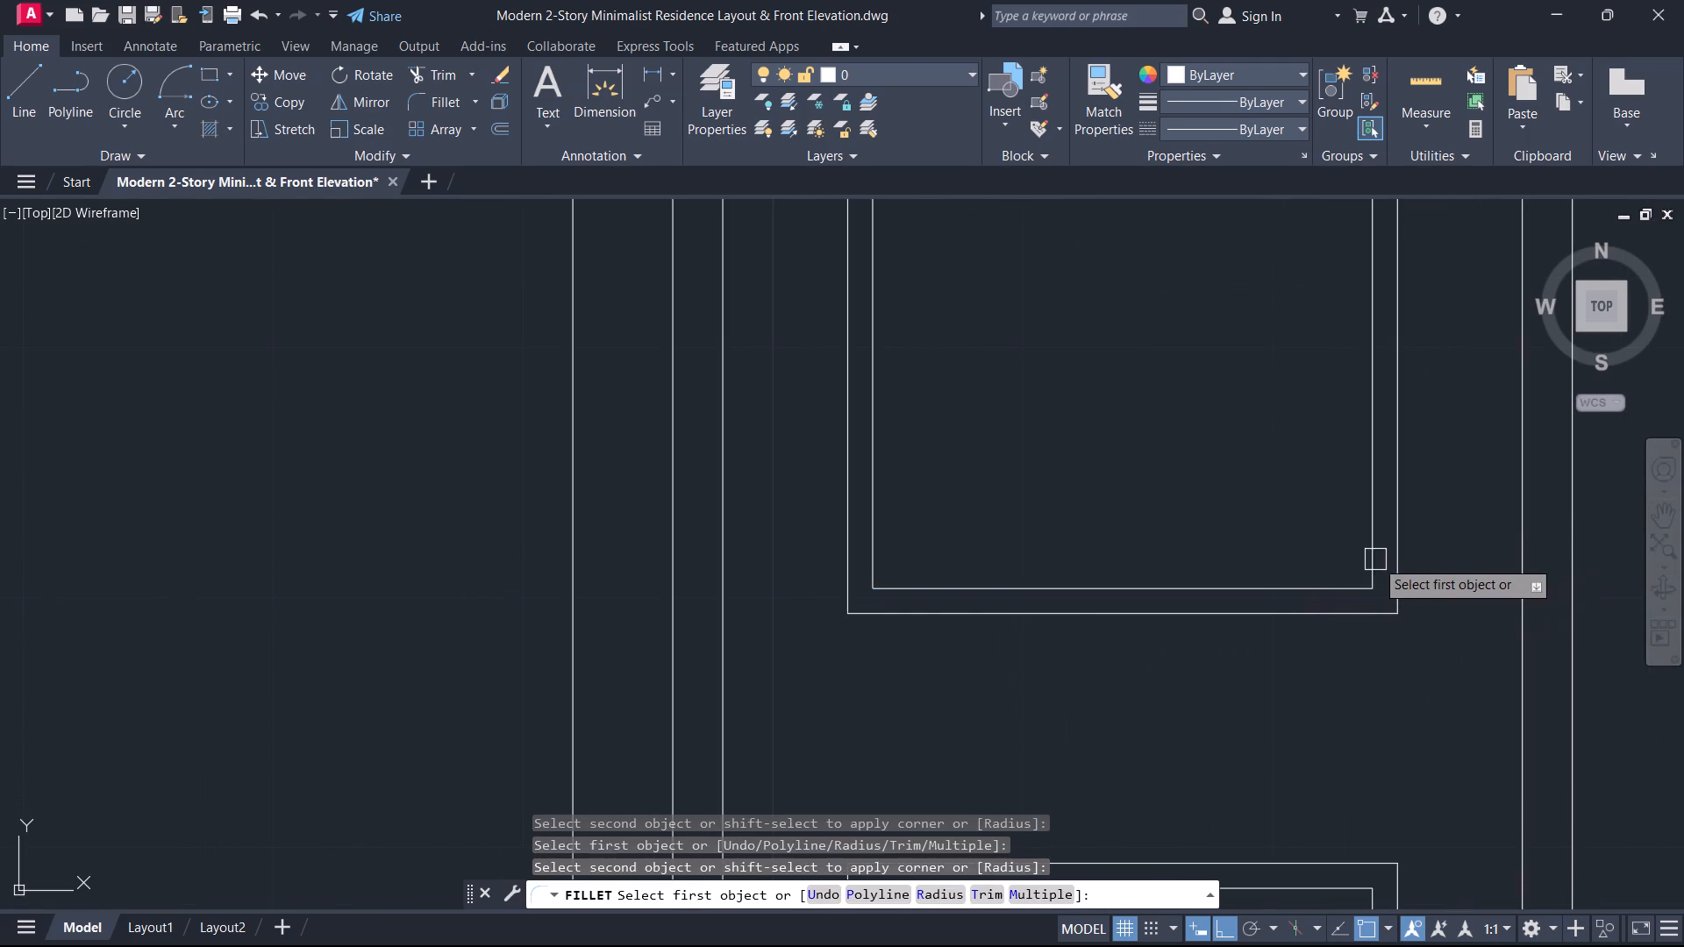
Fillet the two top corners of the upper door panel's inner outline with zero radius.
{"action": "scroll", "coordinate": [1341, 560], "scroll_direction": "down", "scroll_amount": 3}
{"action": "middle_click_drag", "start_coordinate": [1326, 564], "coordinate": [1304, 652]}
{"action": "scroll", "coordinate": [1260, 477], "scroll_direction": "up", "scroll_amount": 2}
{"action": "left_click", "coordinate": [1278, 488]}
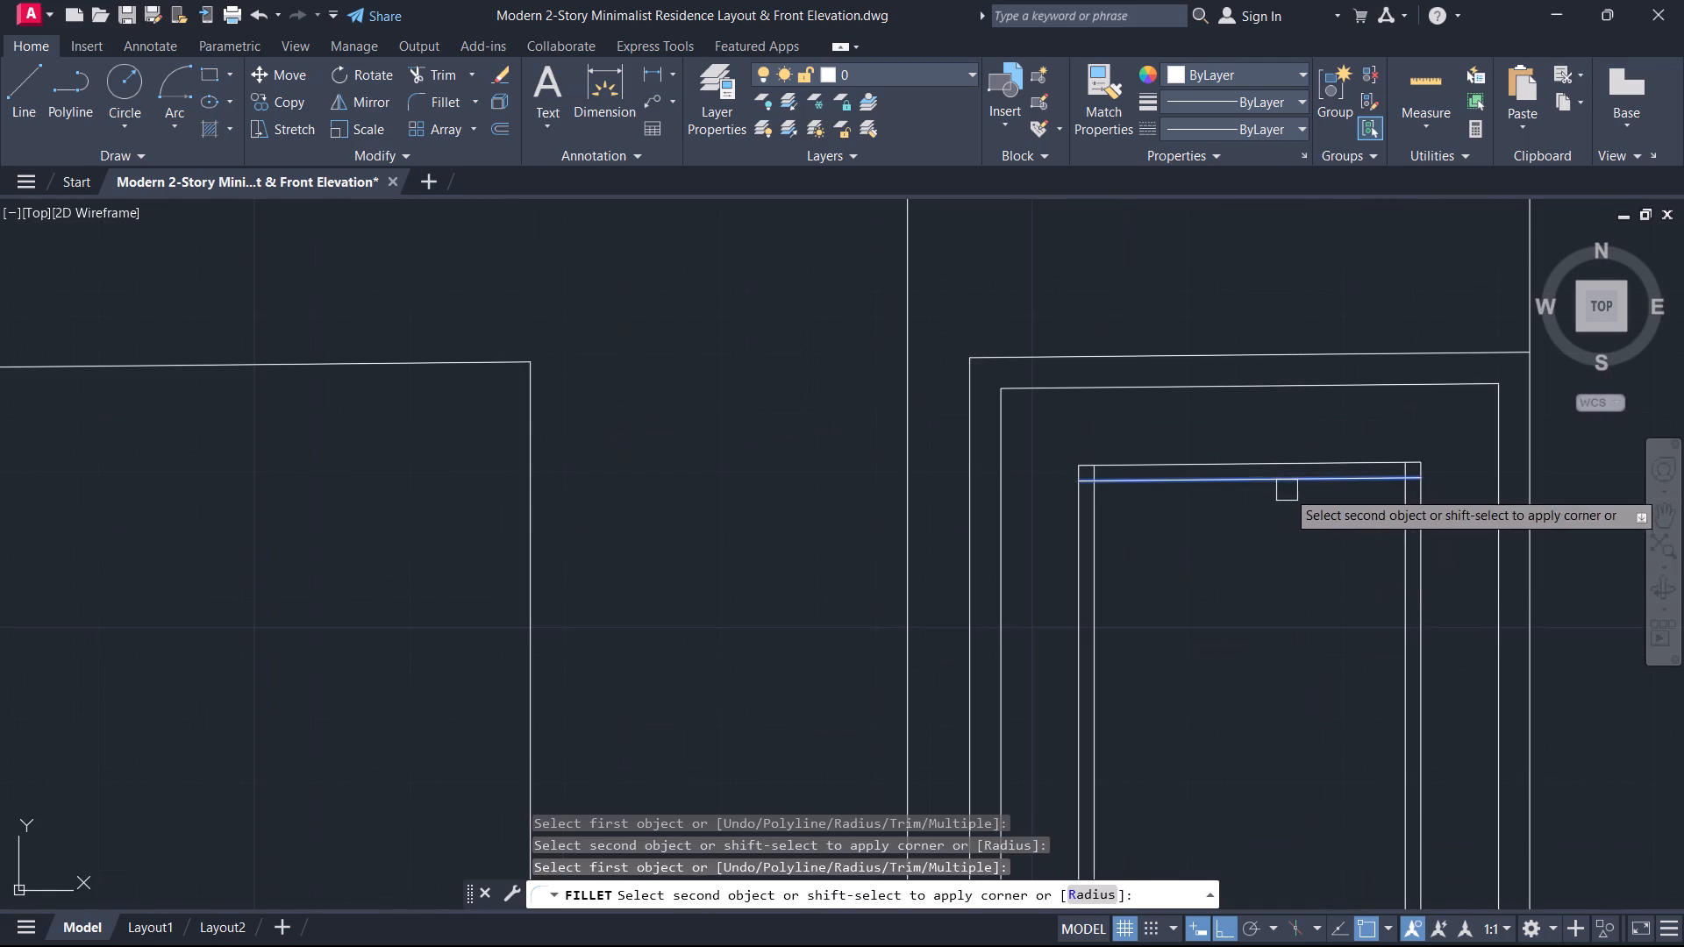
{"action": "left_click", "coordinate": [1404, 535]}
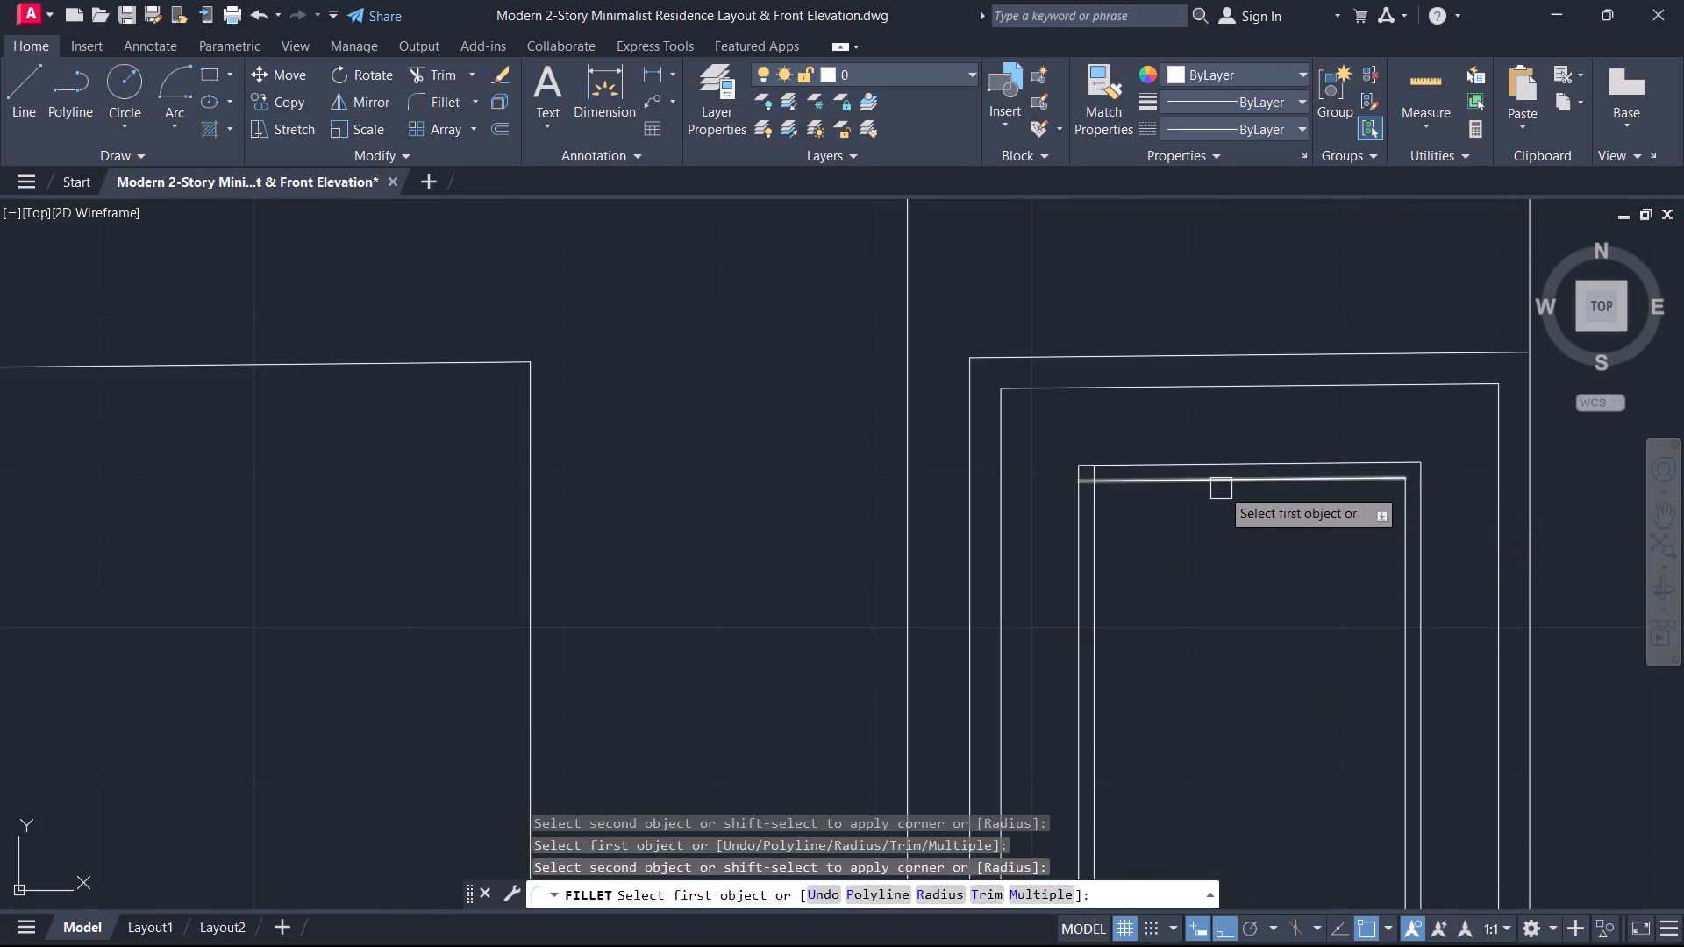
{"action": "left_click", "coordinate": [1221, 488]}
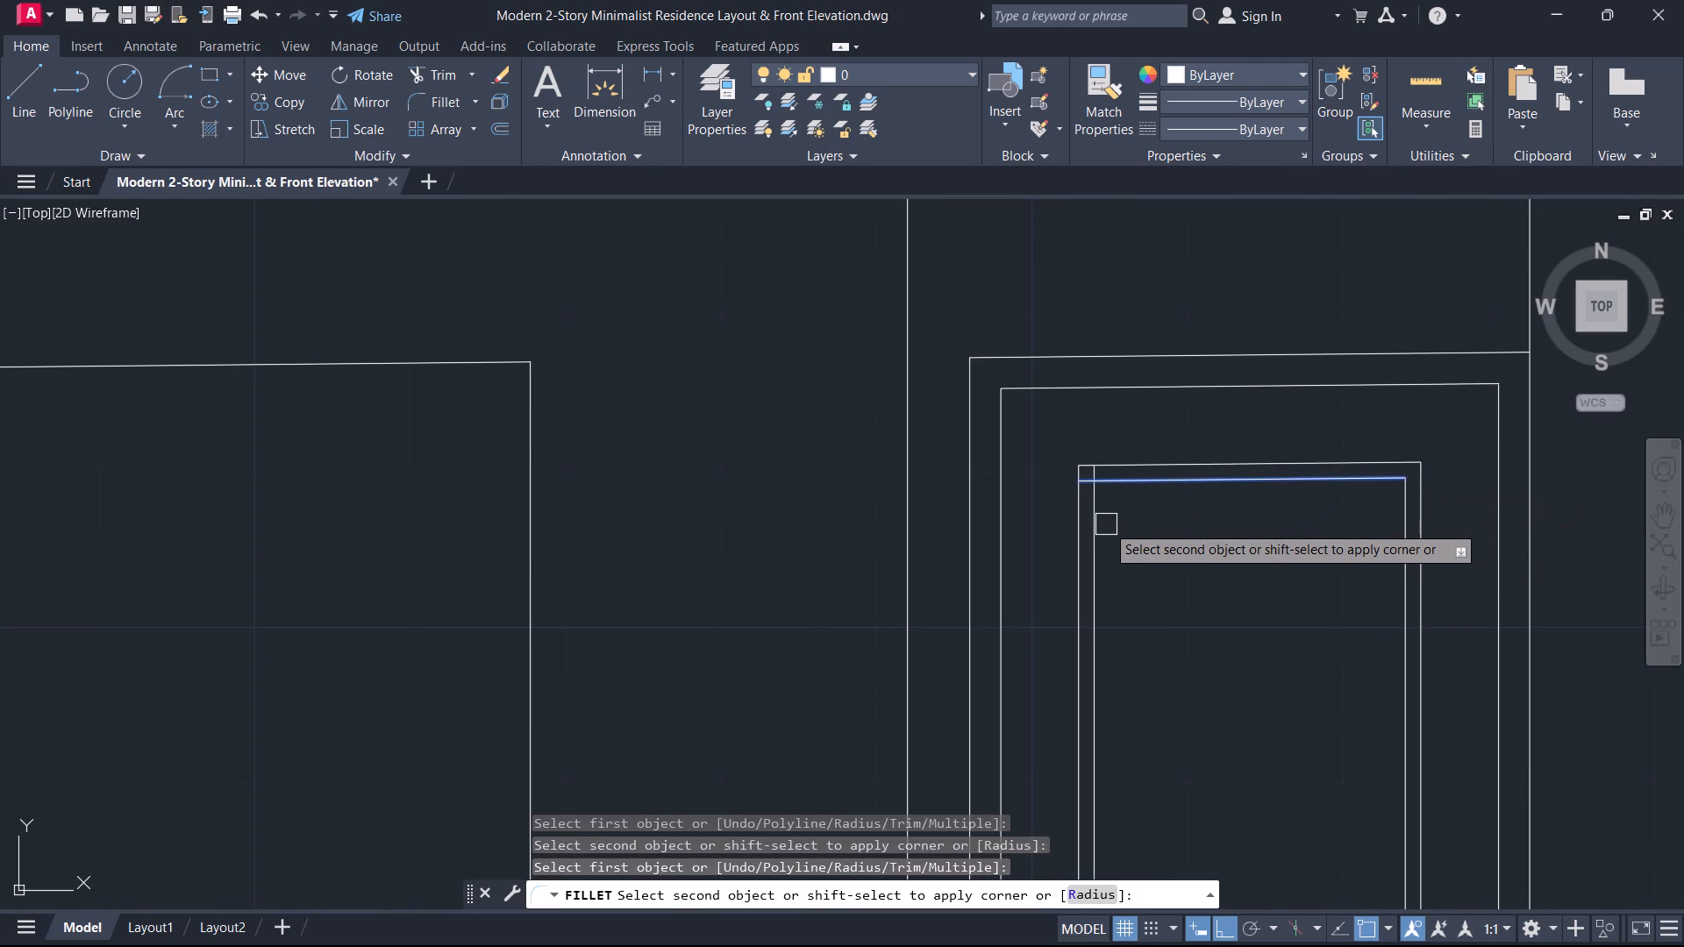
{"action": "left_click", "coordinate": [1099, 525]}
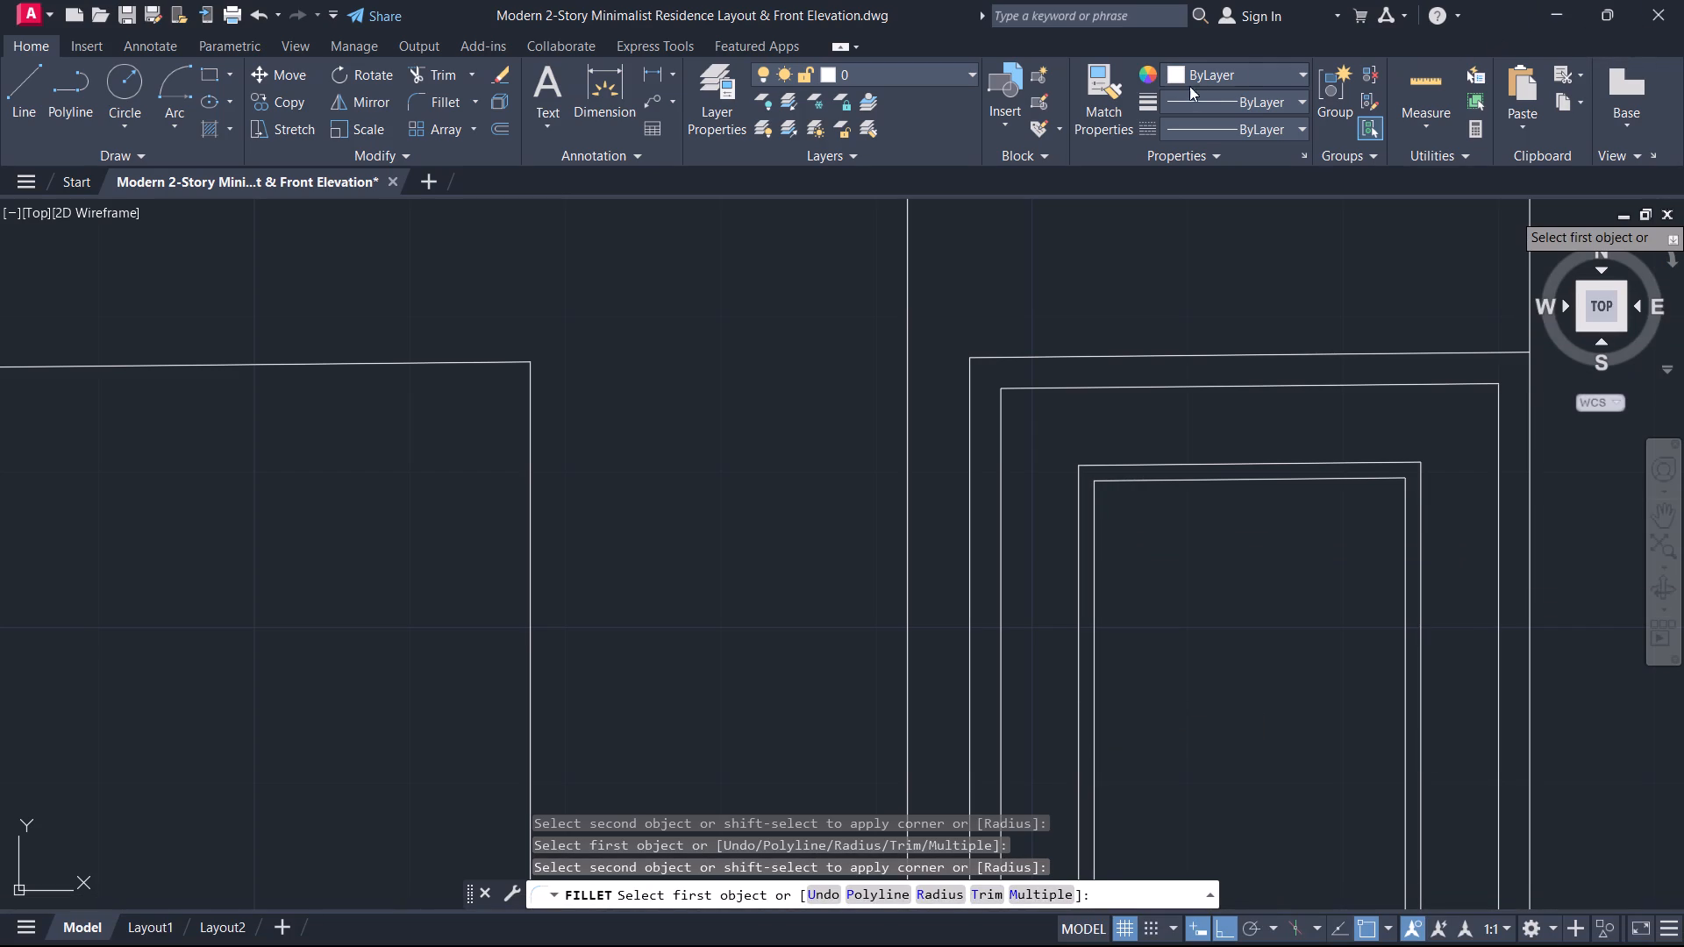
Examine the front elevation around the floor slab and the upper-story wall and opening lines.
{"action": "scroll", "coordinate": [1184, 87], "scroll_direction": "down", "scroll_amount": 2}
{"action": "scroll", "coordinate": [1024, 401], "scroll_direction": "down", "scroll_amount": 4}
{"action": "middle_click_drag", "start_coordinate": [860, 444], "coordinate": [1051, 550]}
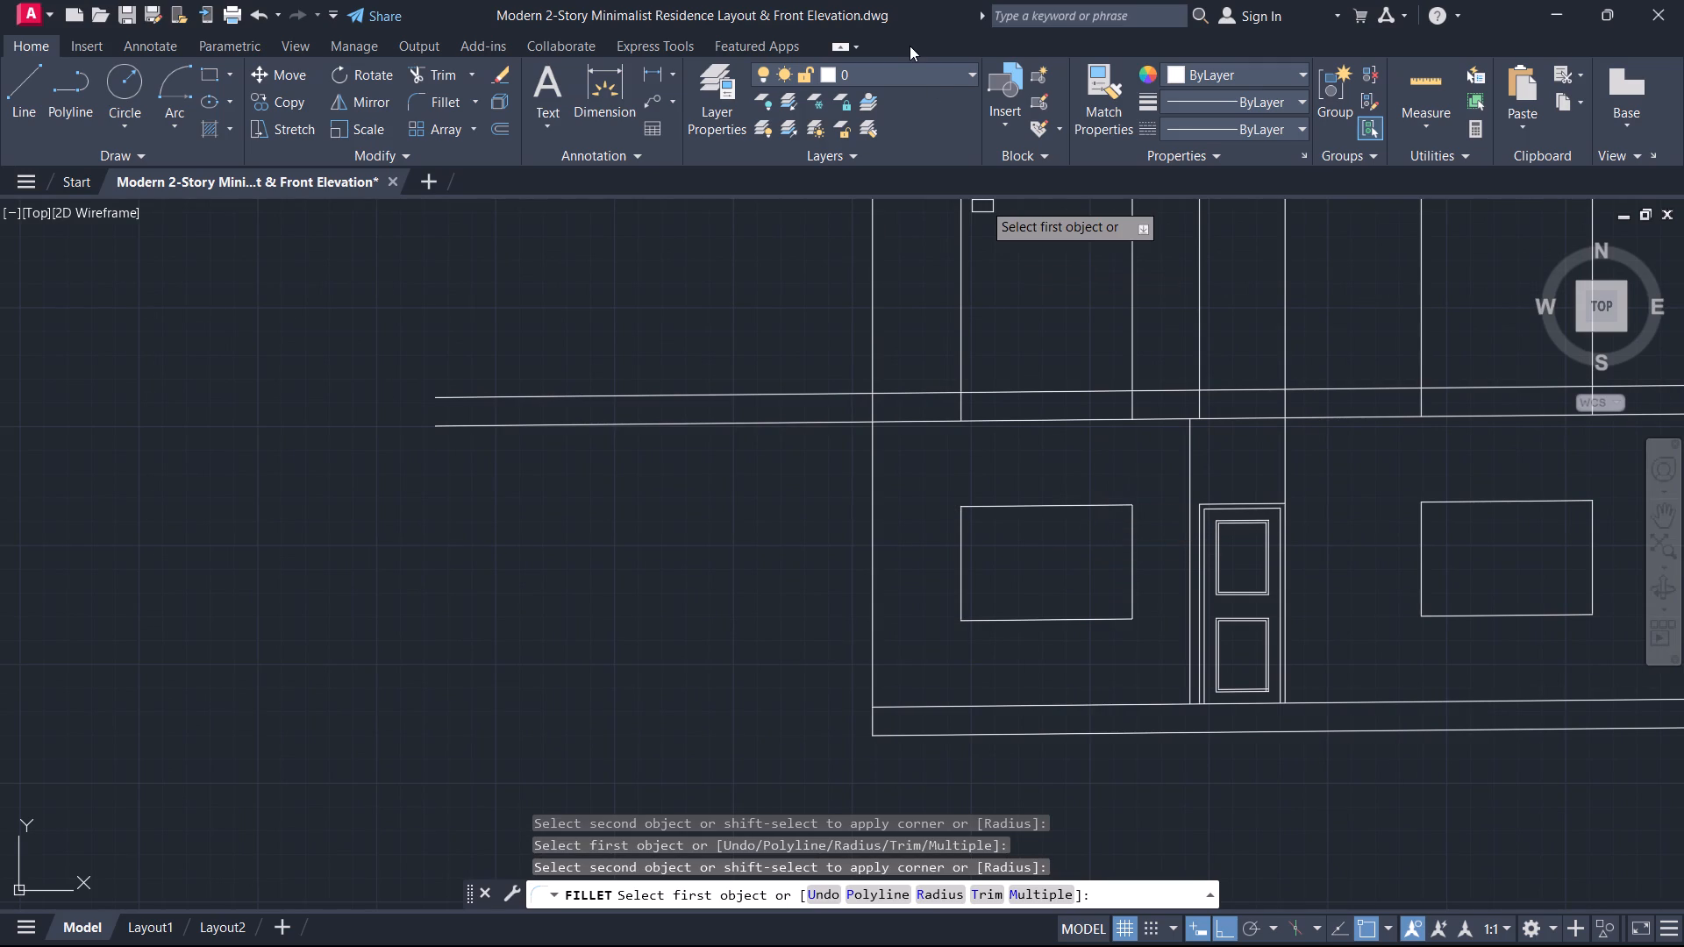
{"action": "scroll", "coordinate": [1016, 317], "scroll_direction": "down", "scroll_amount": 1}
{"action": "middle_click_drag", "start_coordinate": [1033, 362], "coordinate": [1021, 478]}
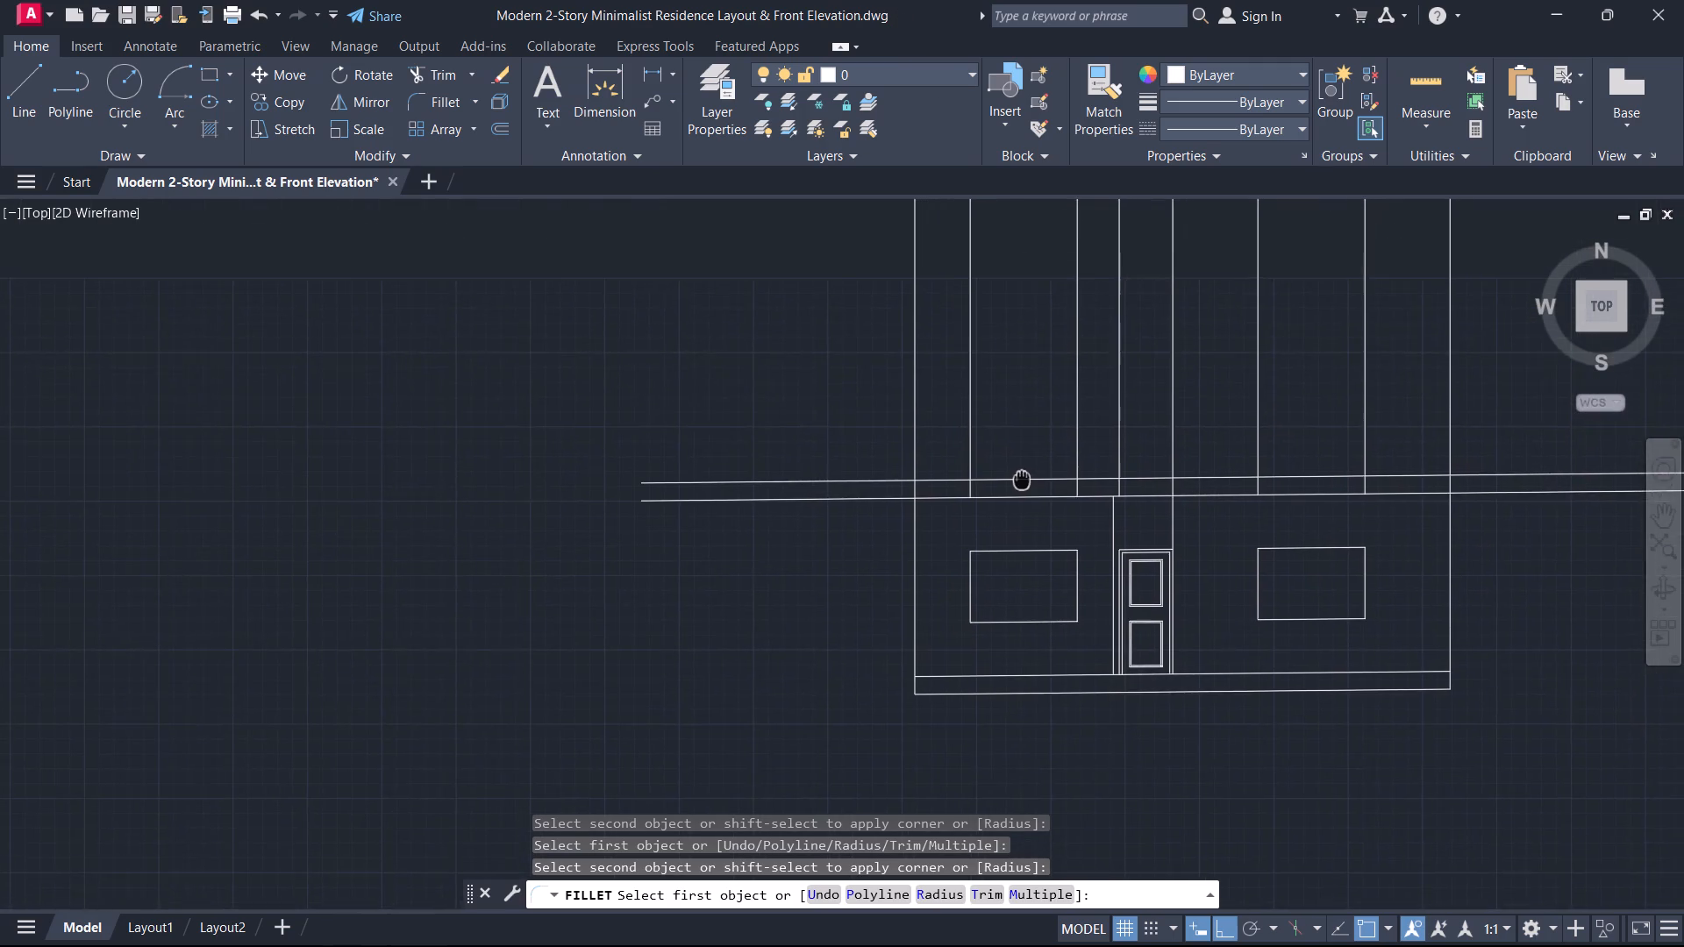
{"action": "middle_click_drag", "start_coordinate": [1021, 478], "coordinate": [1020, 480]}
{"action": "scroll", "coordinate": [946, 489], "scroll_direction": "up", "scroll_amount": 1}
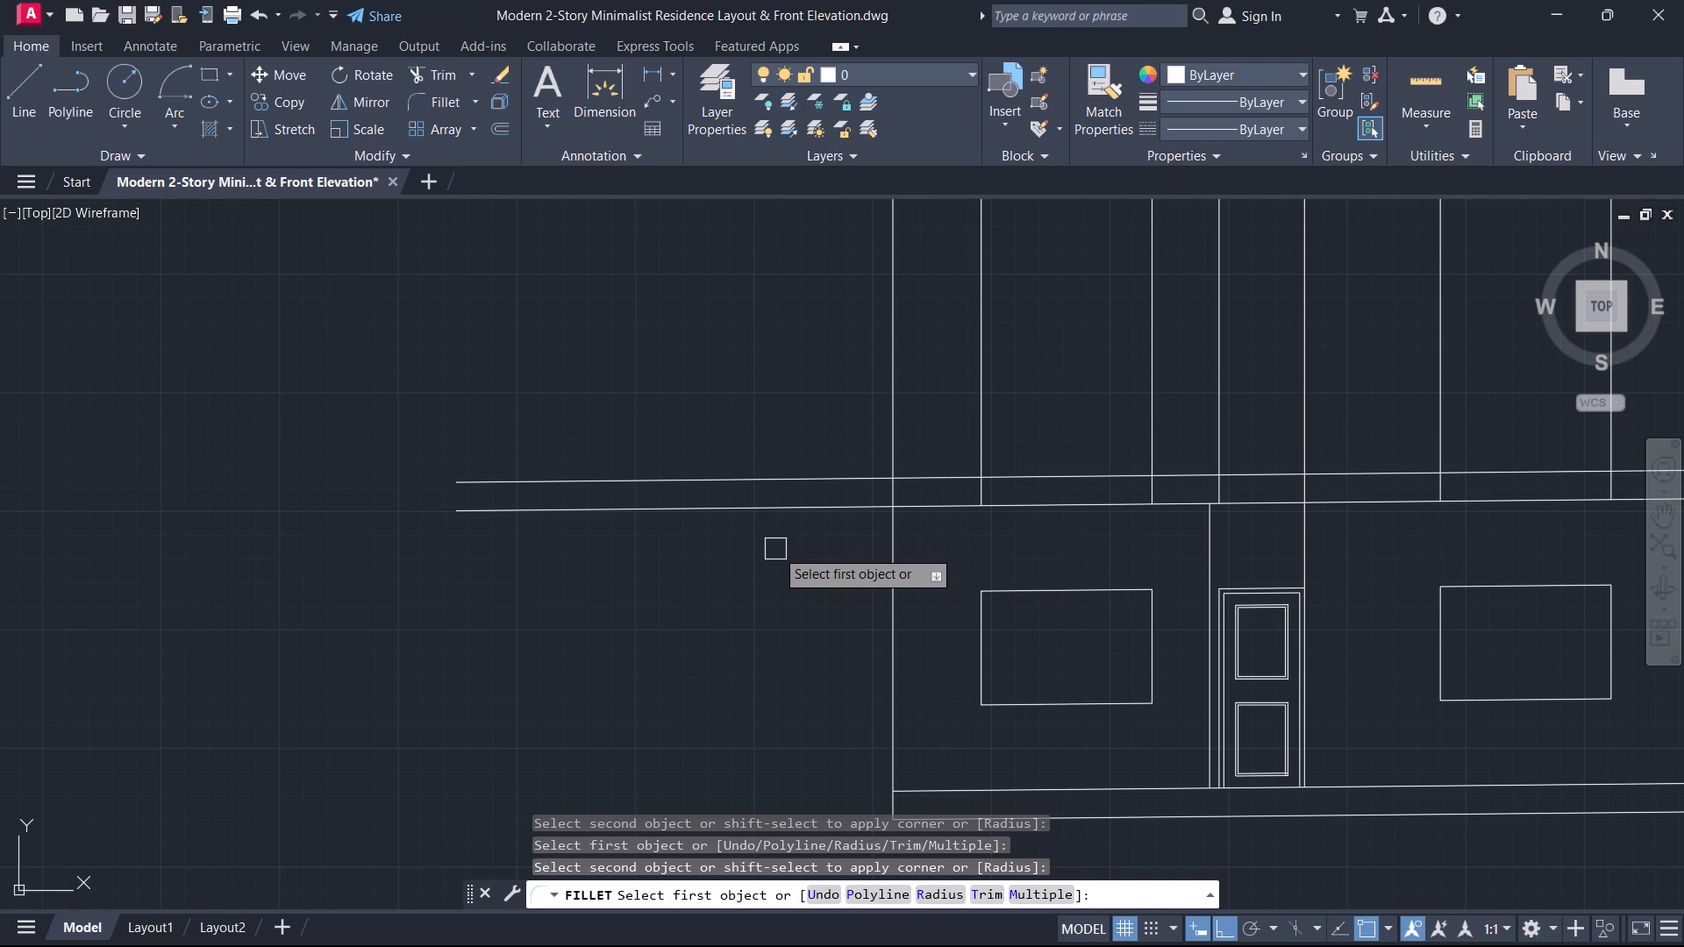
{"action": "middle_click_drag", "start_coordinate": [1032, 429], "coordinate": [1019, 573]}
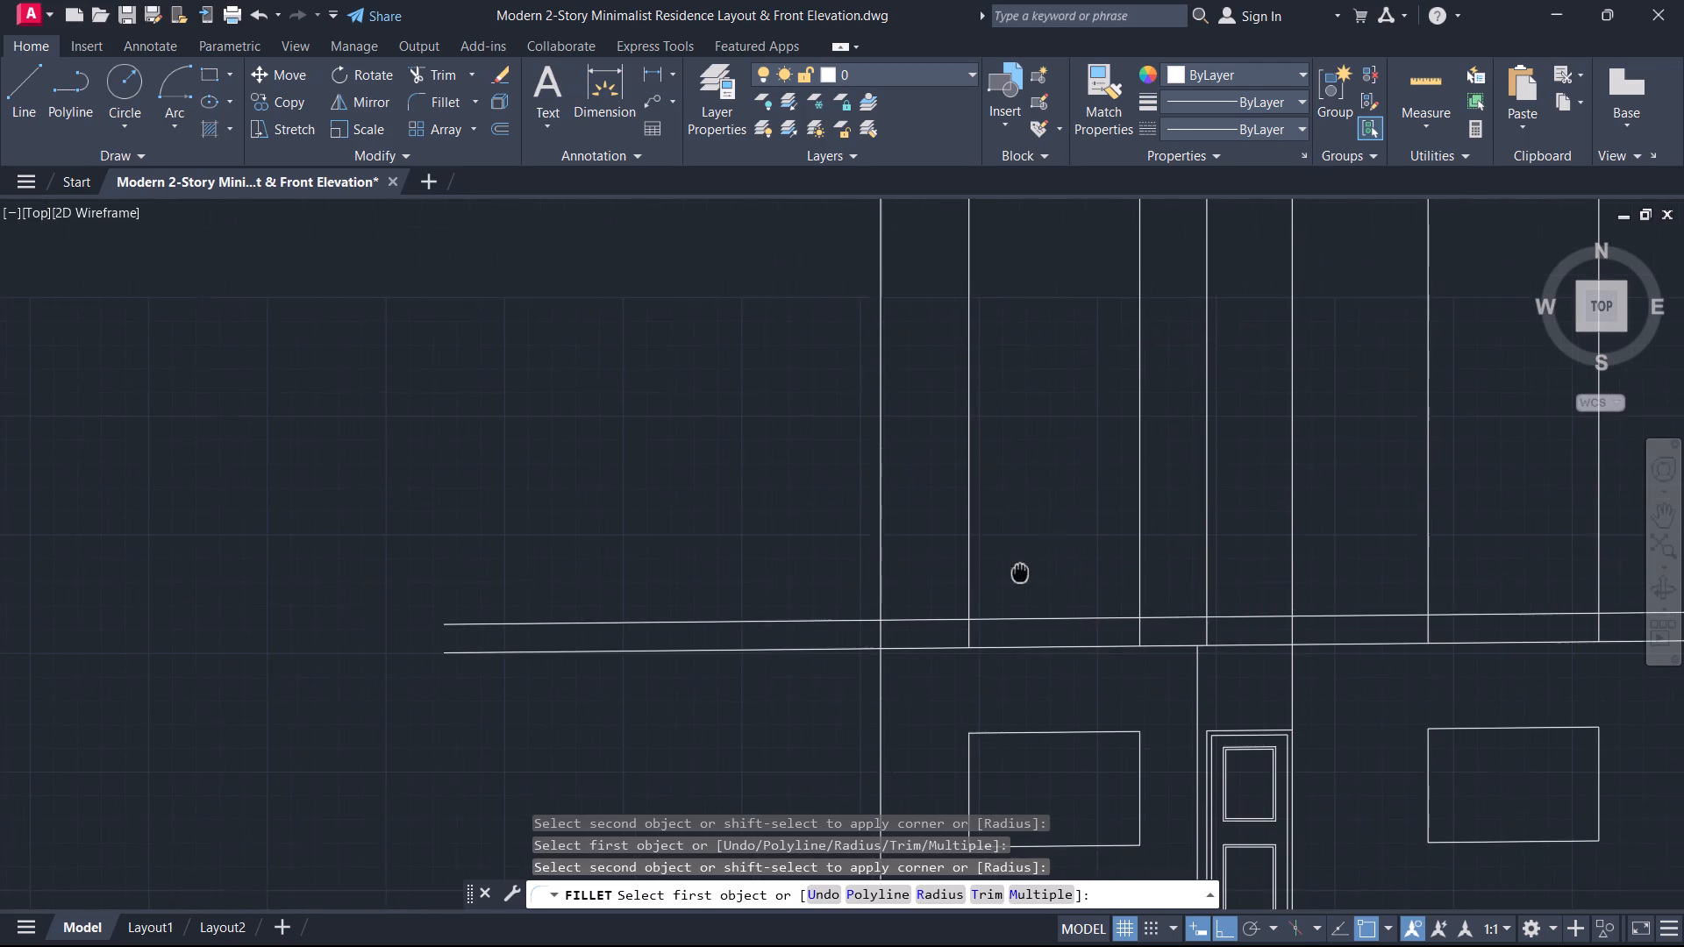
{"action": "middle_click_drag", "start_coordinate": [1019, 573], "coordinate": [1017, 574]}
{"action": "scroll", "coordinate": [1040, 540], "scroll_direction": "down", "scroll_amount": 2}
{"action": "scroll", "coordinate": [1040, 538], "scroll_direction": "up", "scroll_amount": 1}
{"action": "middle_click_drag", "start_coordinate": [1040, 538], "coordinate": [1045, 488]}
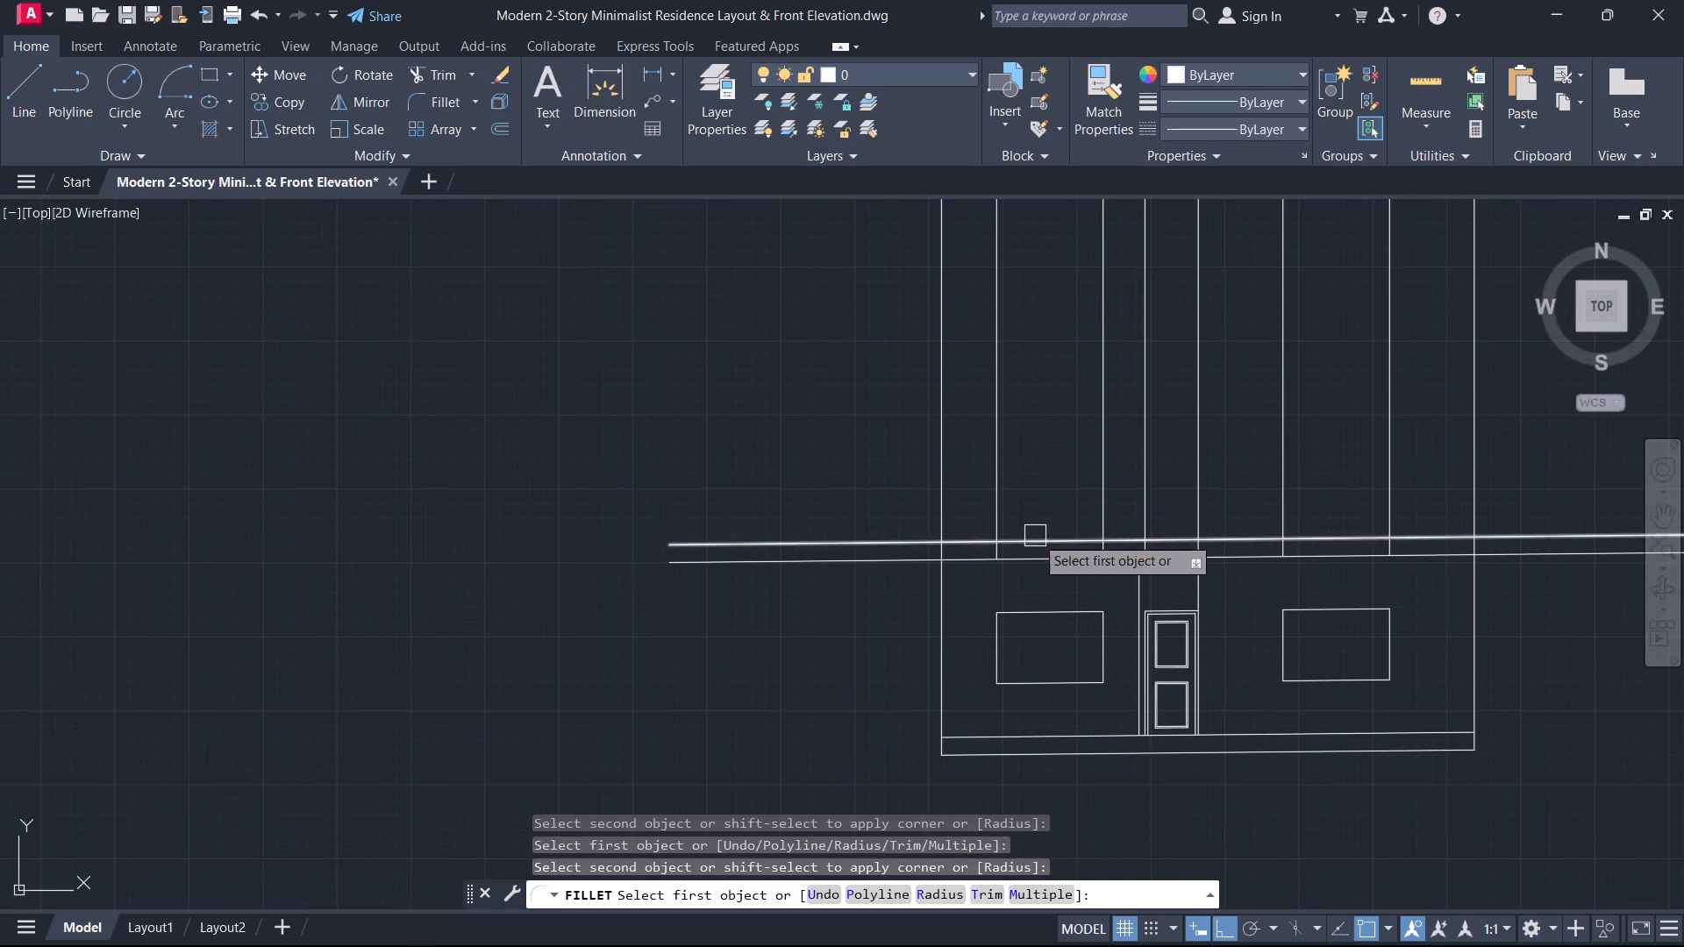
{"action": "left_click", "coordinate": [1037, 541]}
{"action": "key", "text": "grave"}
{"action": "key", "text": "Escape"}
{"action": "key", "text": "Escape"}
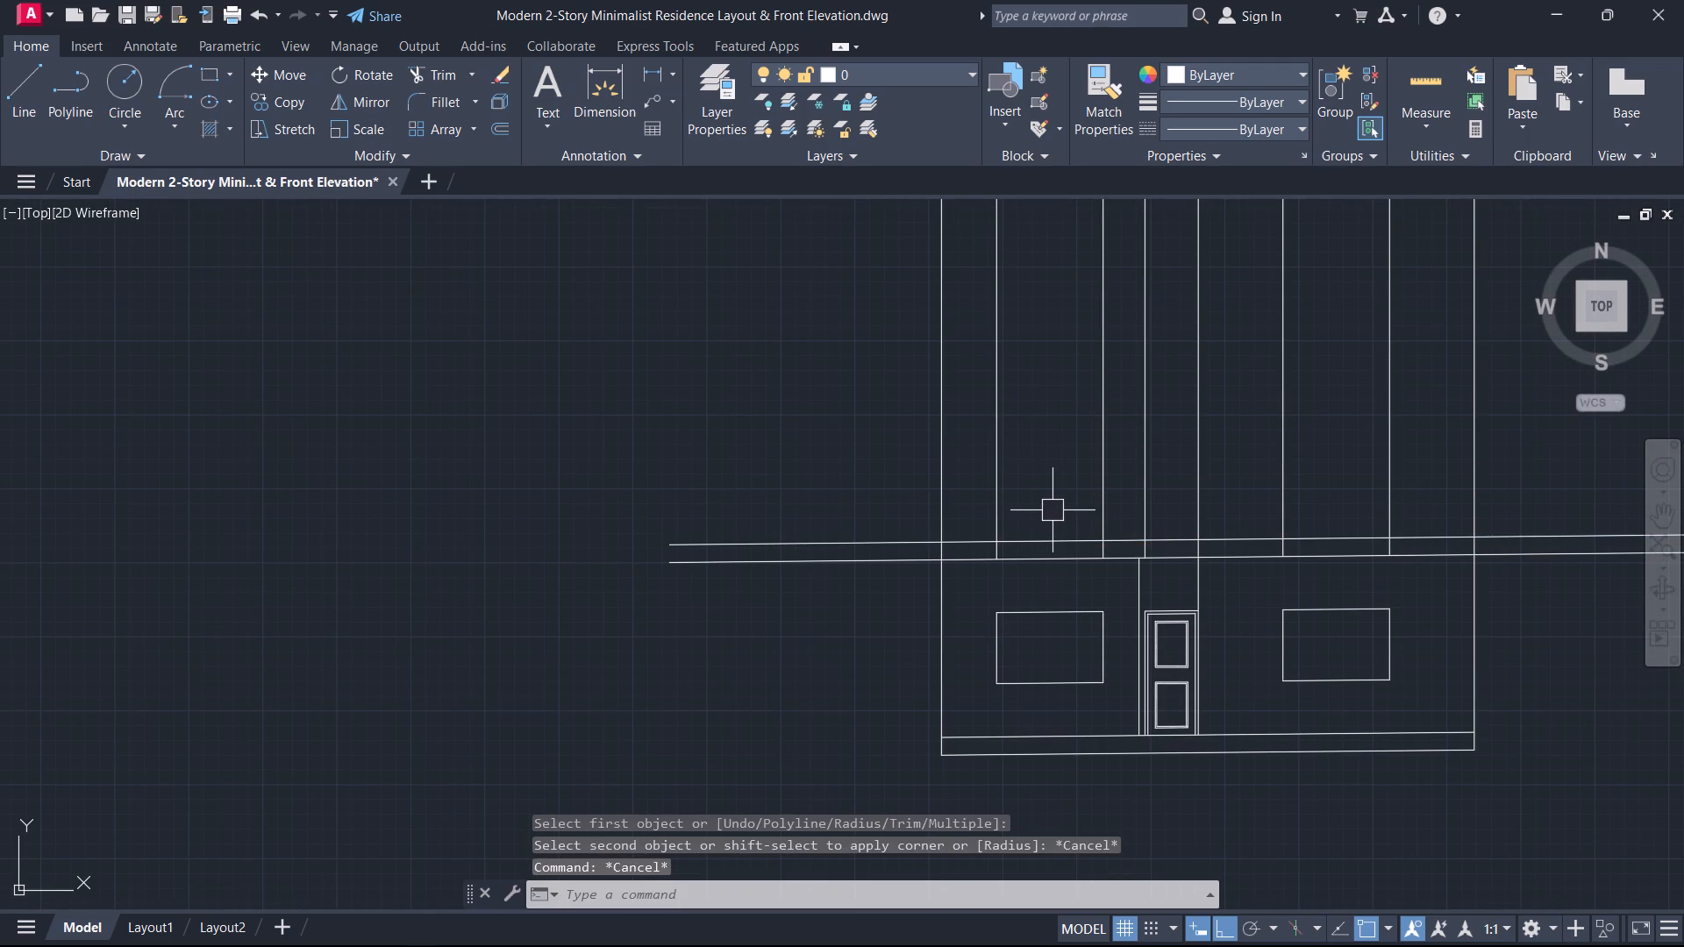
Offset the floor slab's top line upward by 3' for the upper-story window sill.
{"action": "type", "text": "O"}
{"action": "key", "text": "space"}
{"action": "key", "text": "3"}
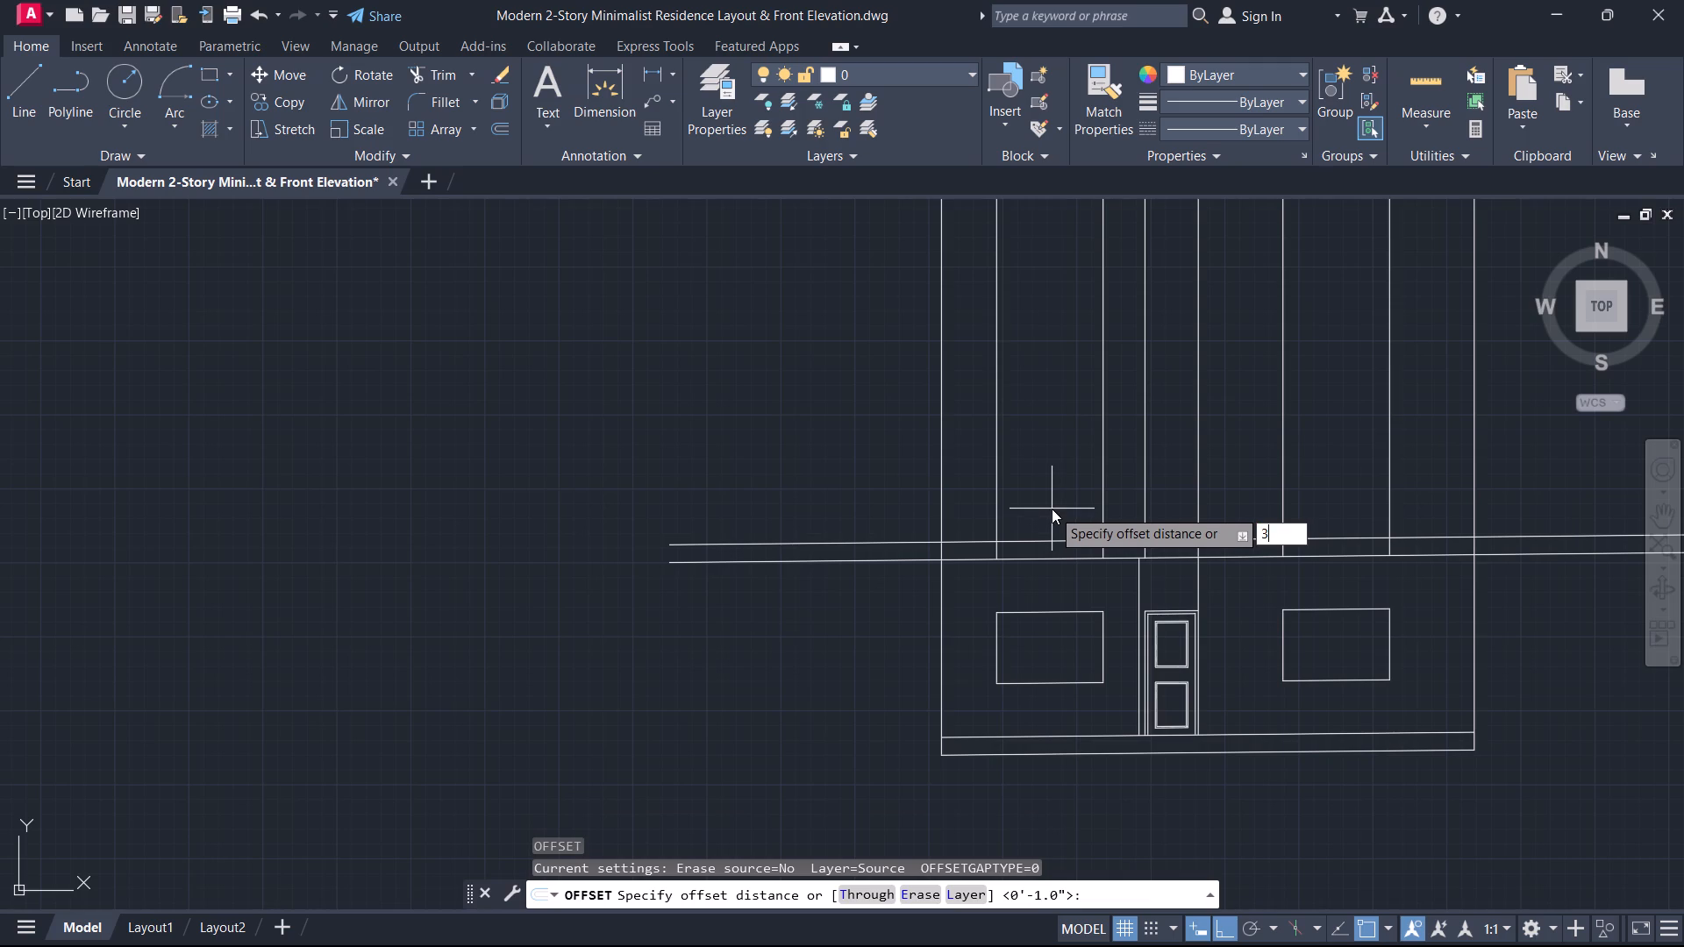
{"action": "key", "text": "apostrophe"}
{"action": "key", "text": "Return"}
{"action": "left_click", "coordinate": [1027, 537]}
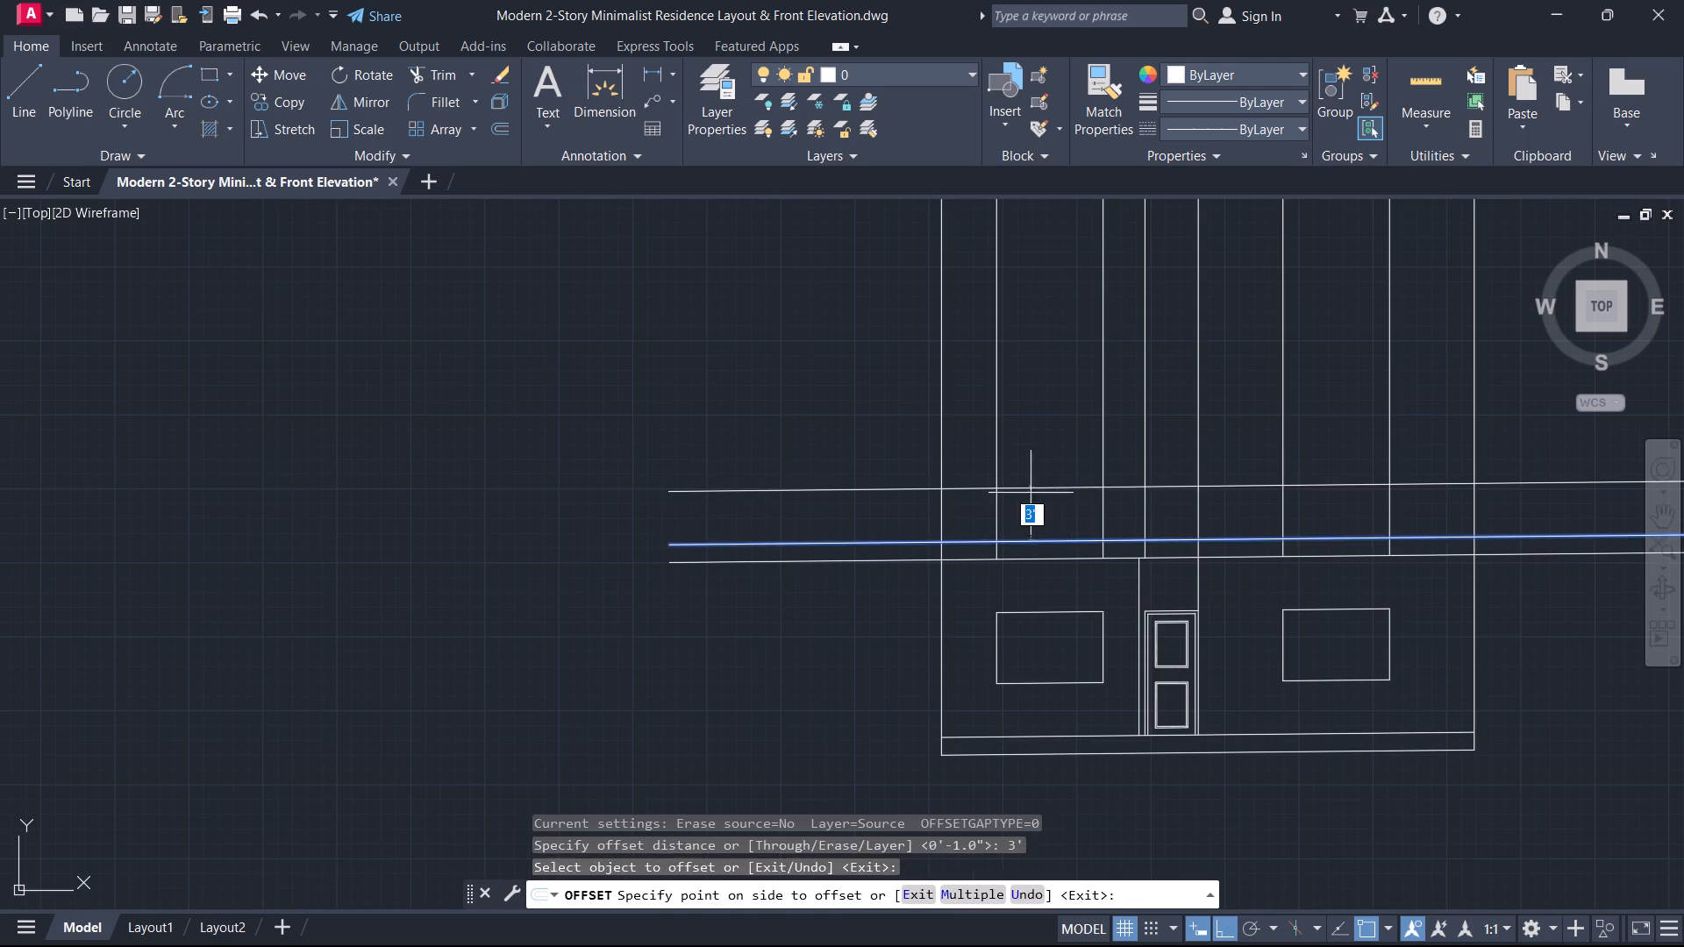
{"action": "left_click", "coordinate": [1036, 462]}
{"action": "key", "text": "Escape"}
Offset the upper-story sill line upward by 4' for the window head.
{"action": "type", "text": "O"}
{"action": "key", "text": "space"}
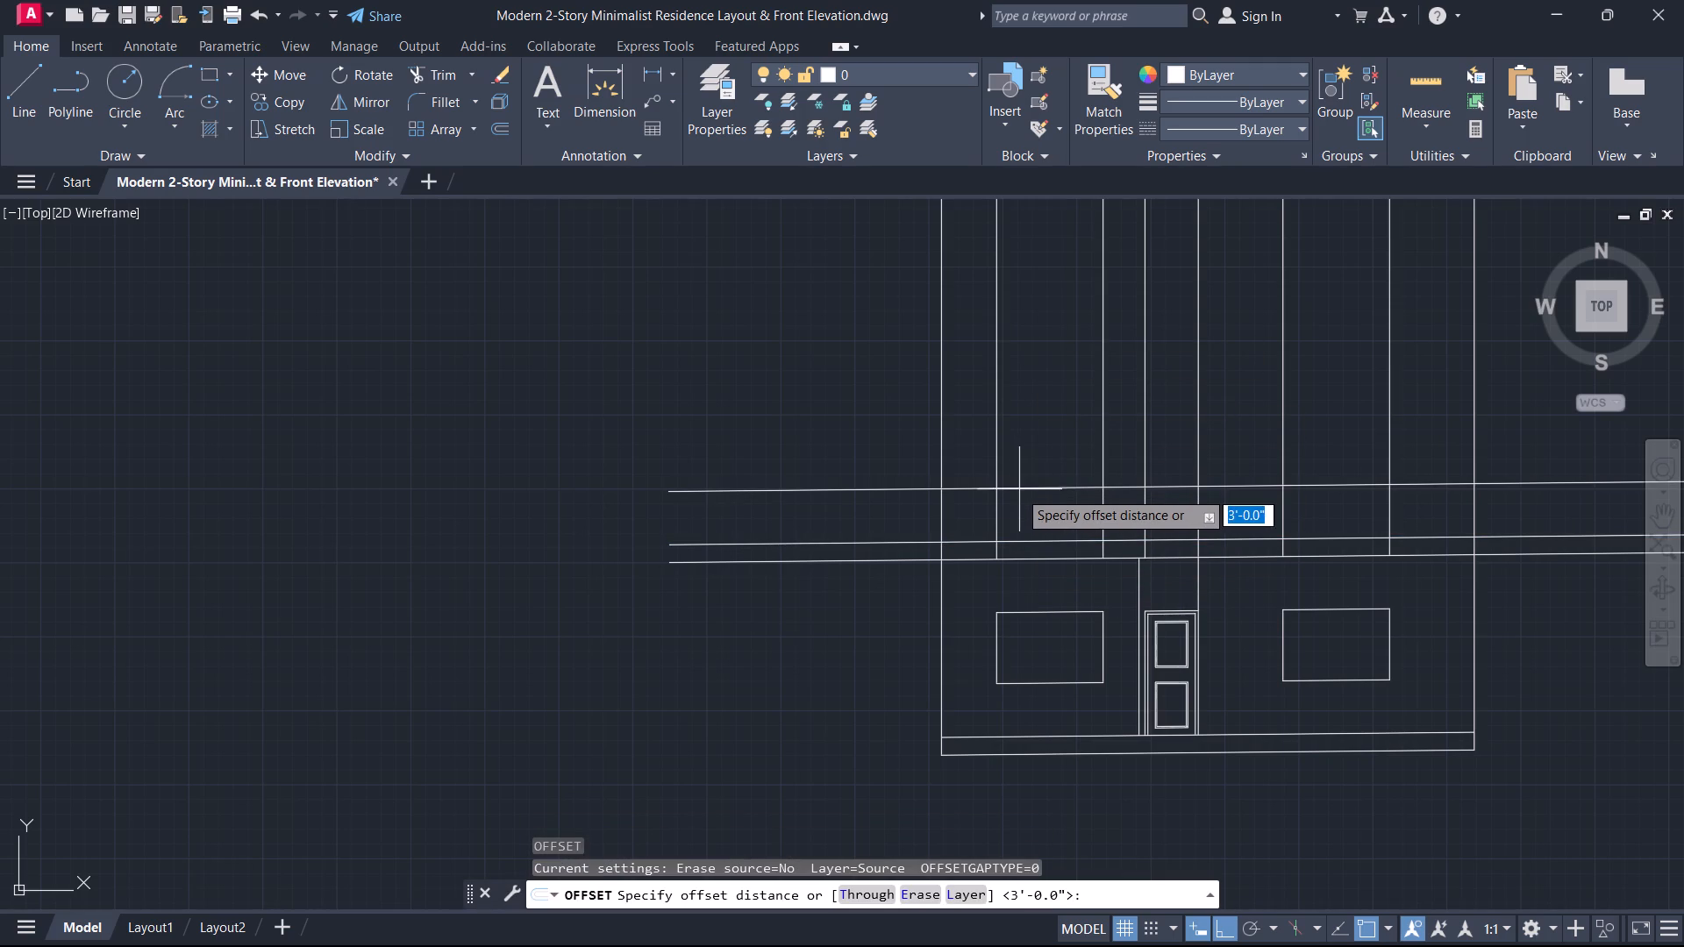
{"action": "key", "text": "4"}
{"action": "key", "text": "apostrophe"}
{"action": "key", "text": "Return"}
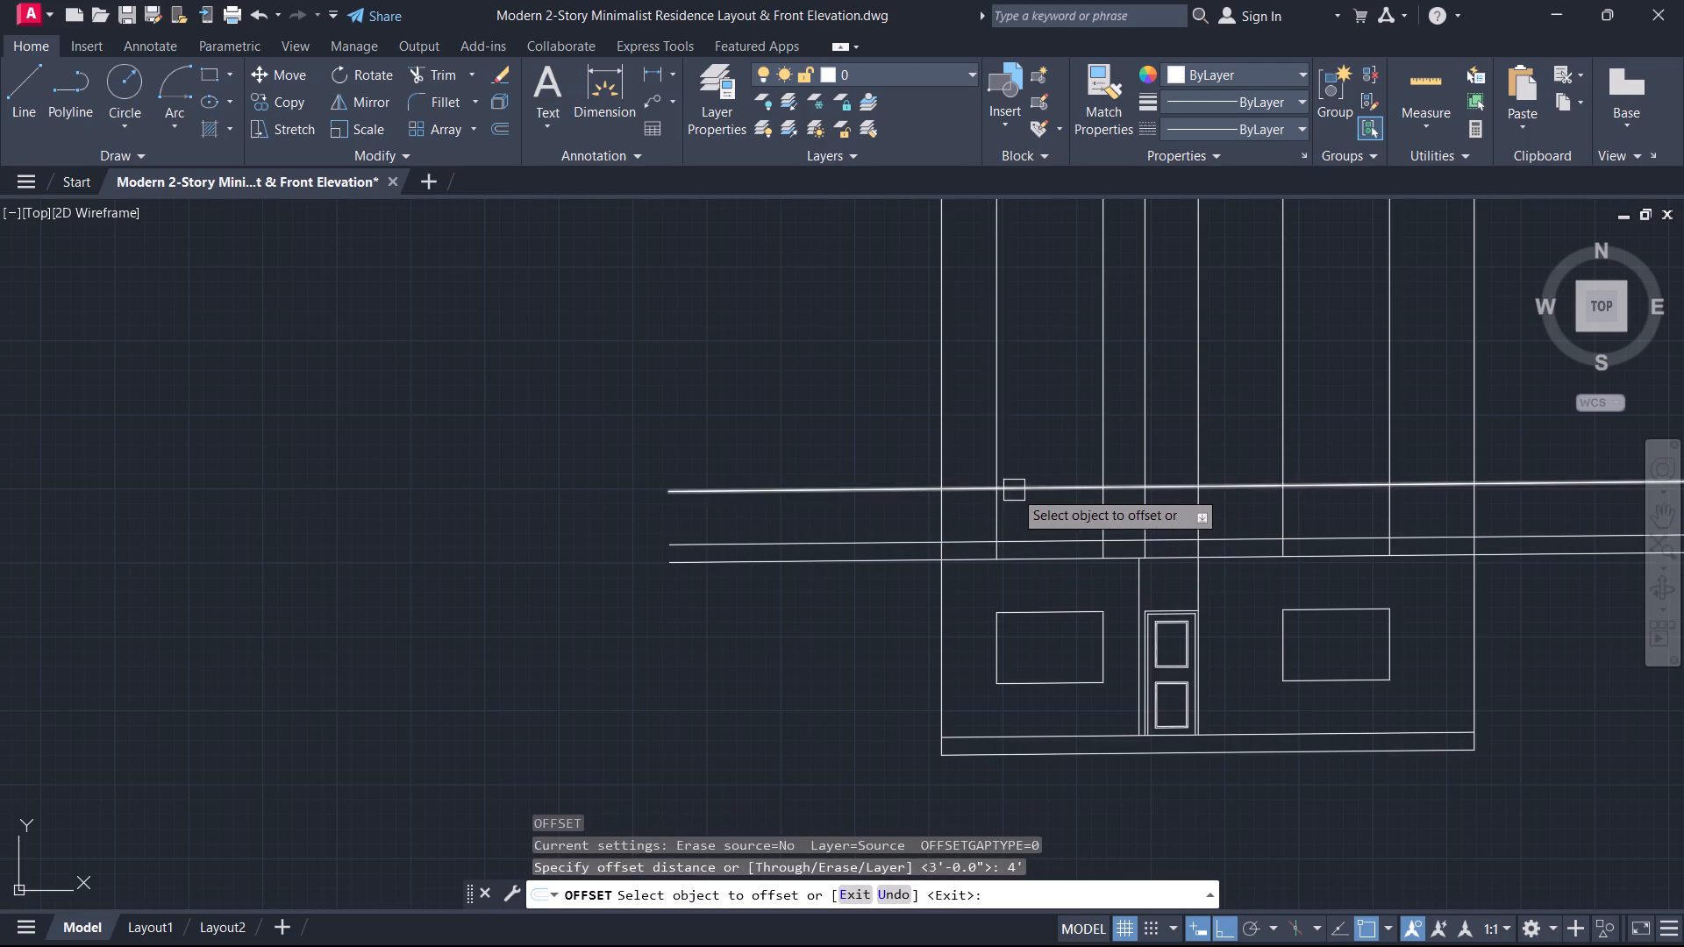
{"action": "left_click", "coordinate": [1015, 490]}
{"action": "left_click", "coordinate": [1023, 404]}
{"action": "key", "text": "Escape"}
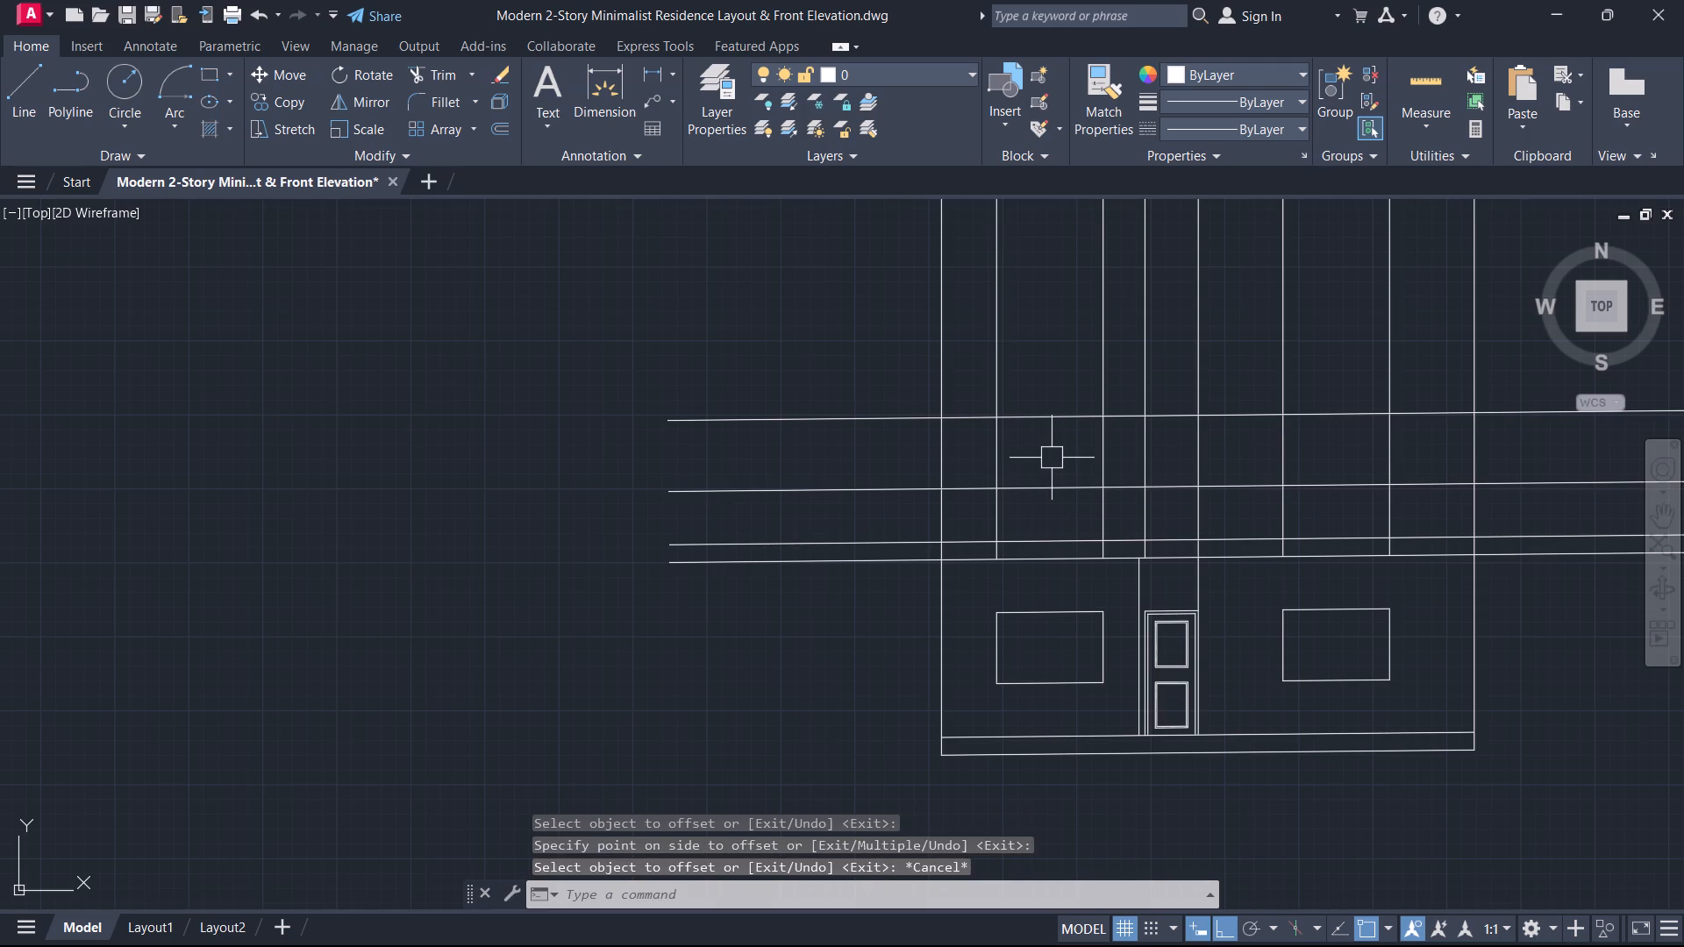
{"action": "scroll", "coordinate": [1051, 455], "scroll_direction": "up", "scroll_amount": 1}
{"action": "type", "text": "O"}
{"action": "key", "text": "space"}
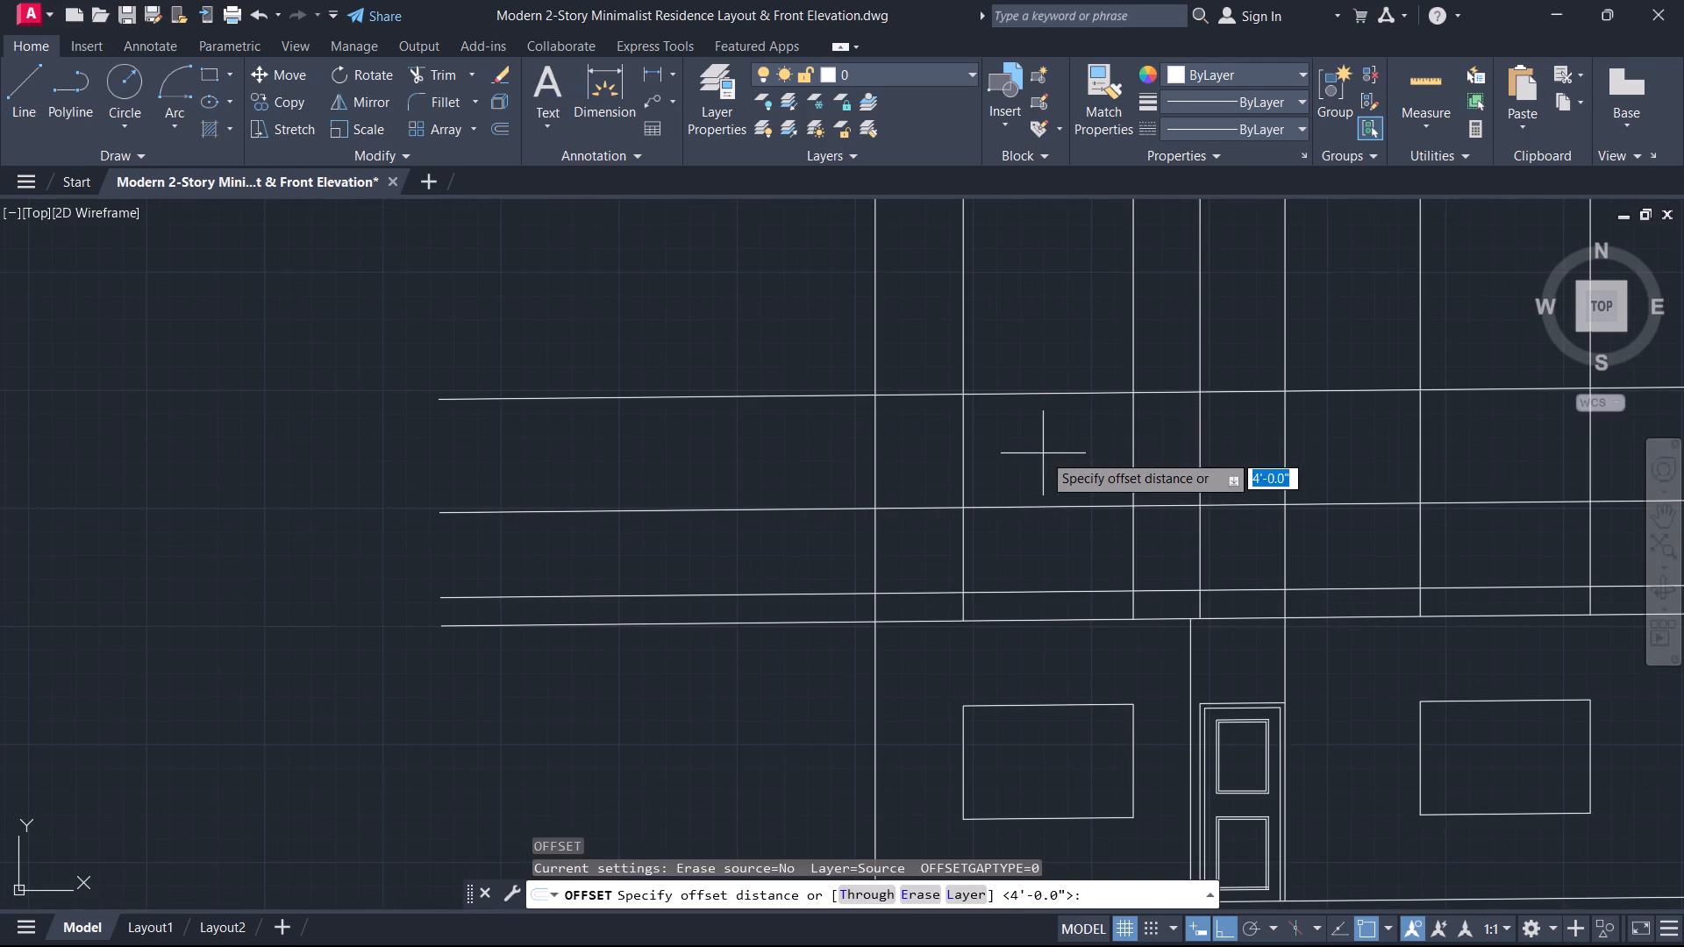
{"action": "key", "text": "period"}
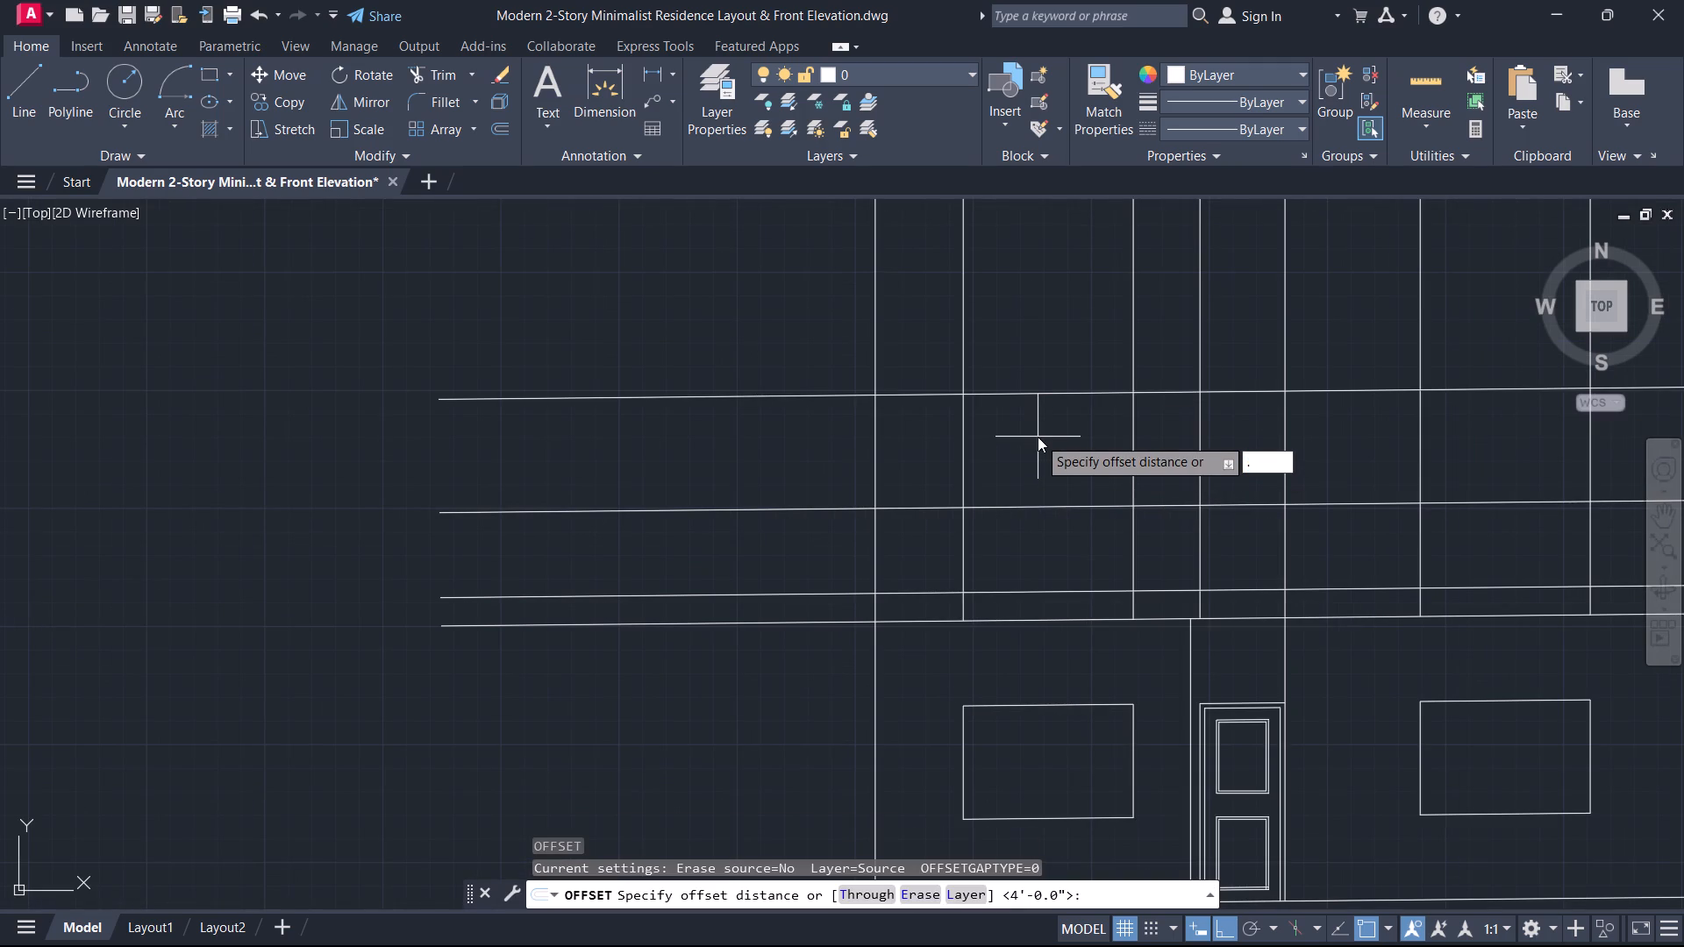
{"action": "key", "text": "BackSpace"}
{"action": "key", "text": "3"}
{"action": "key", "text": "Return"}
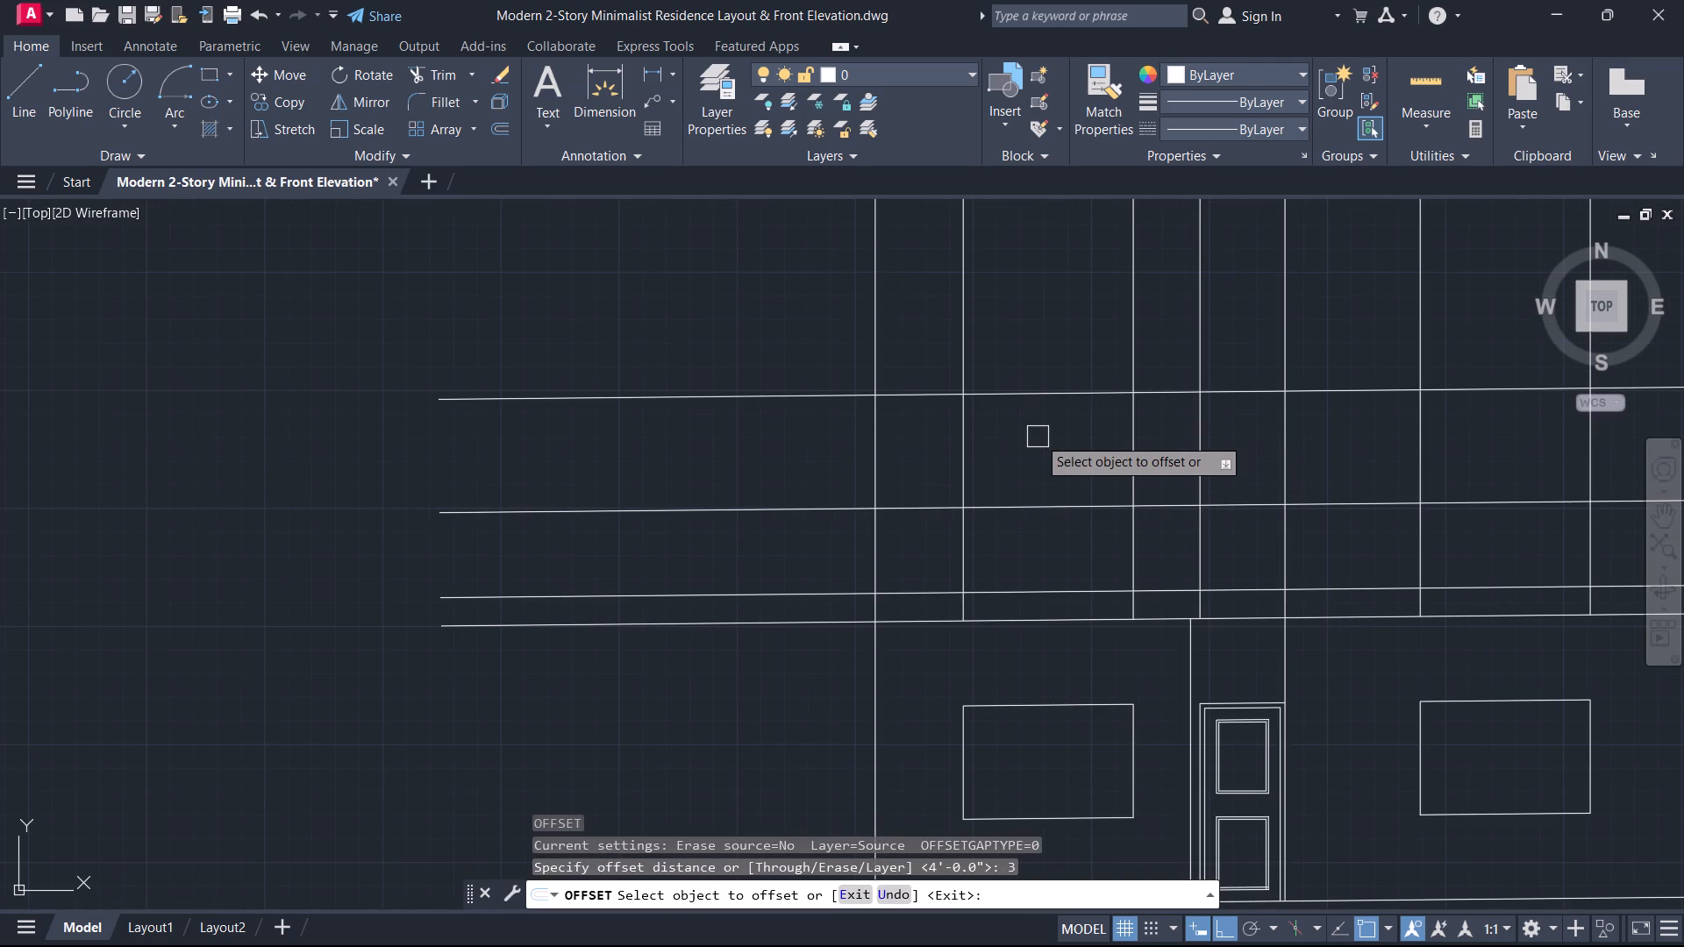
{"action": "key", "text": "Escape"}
Offset the upper-story window head line upward by 3'.
{"action": "type", "text": "O"}
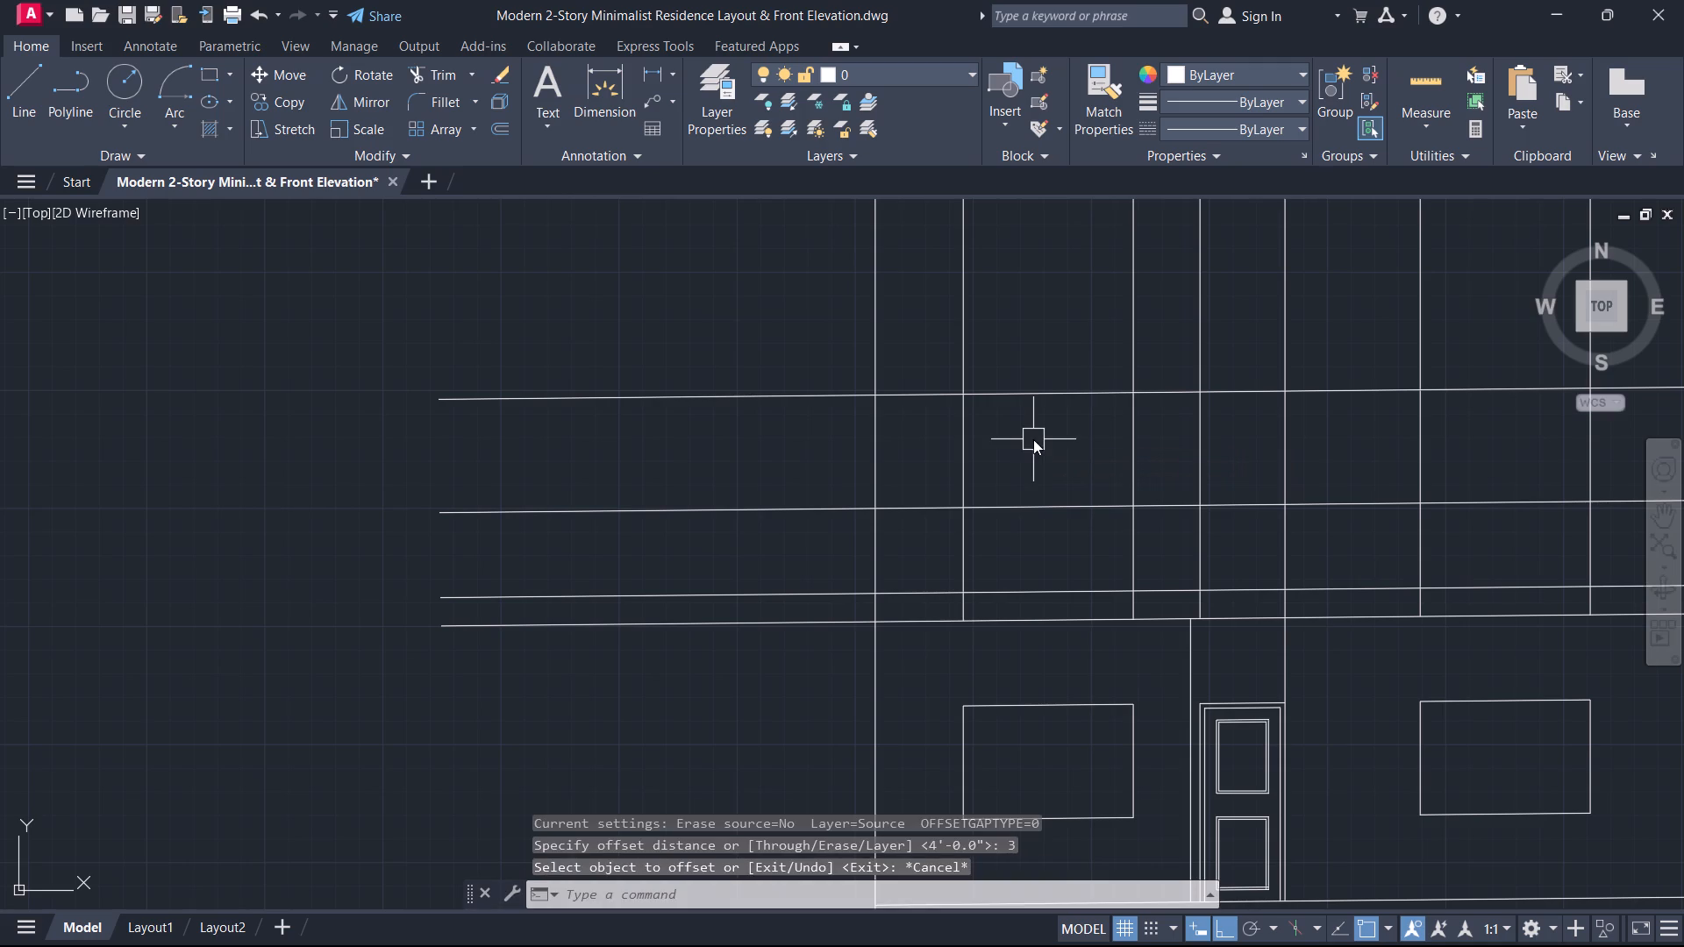
{"action": "key", "text": "space"}
{"action": "type", "text": "3'"}
{"action": "key", "text": "Return"}
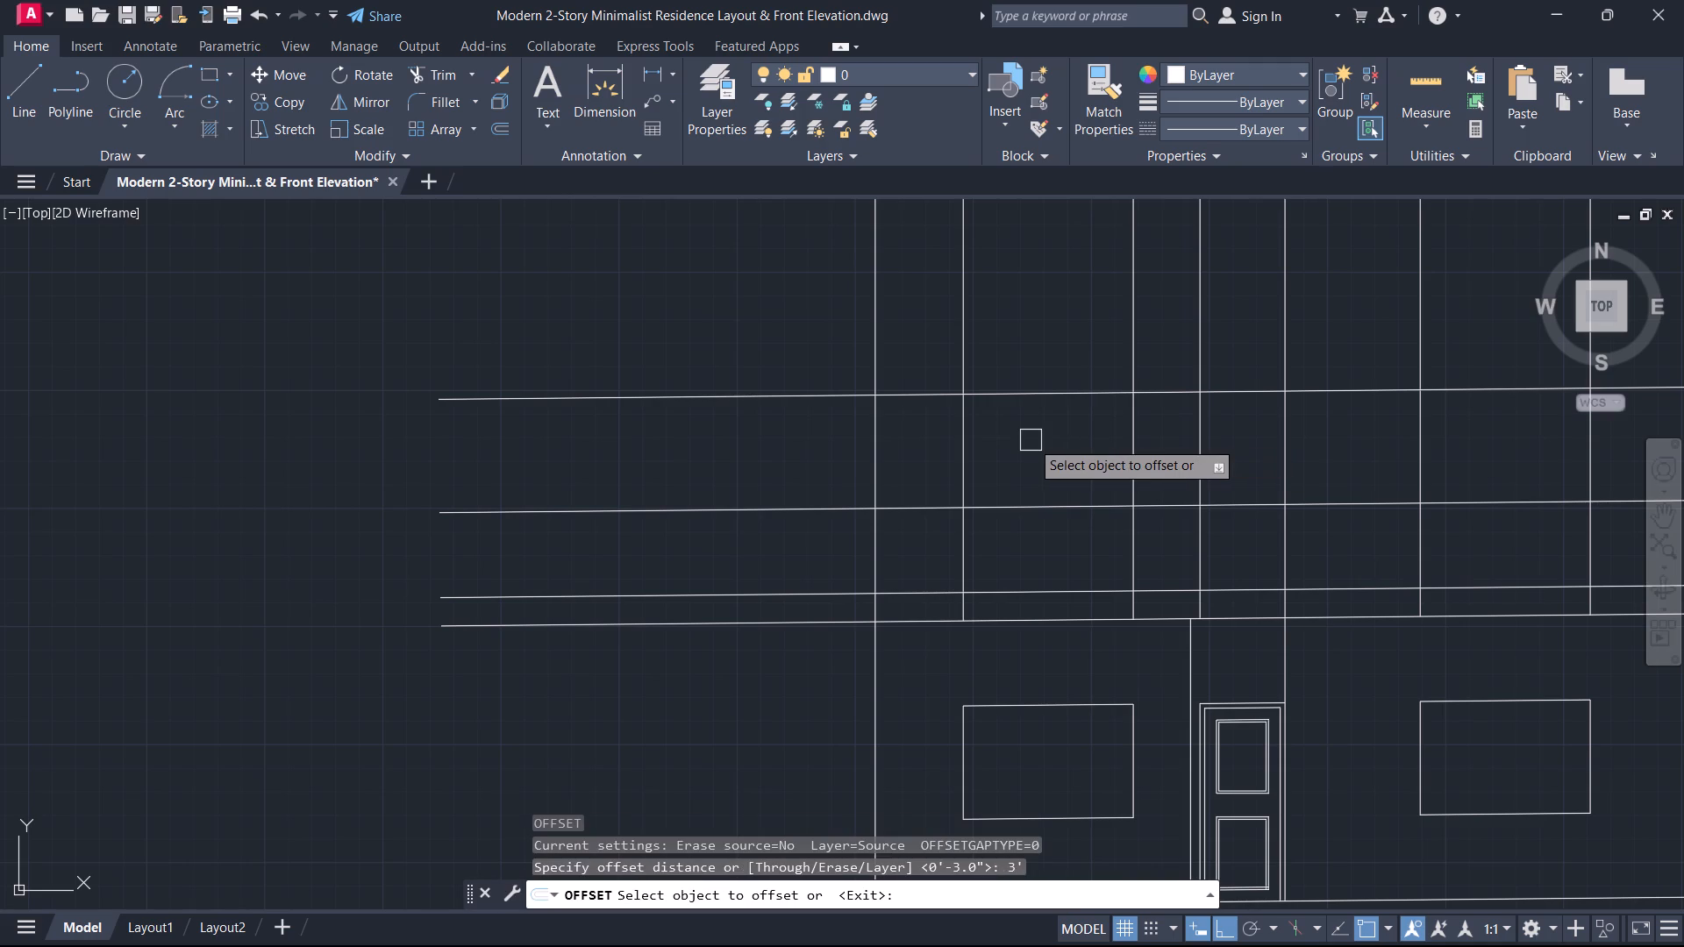
{"action": "left_click_drag", "start_coordinate": [1034, 395], "coordinate": [1036, 388]}
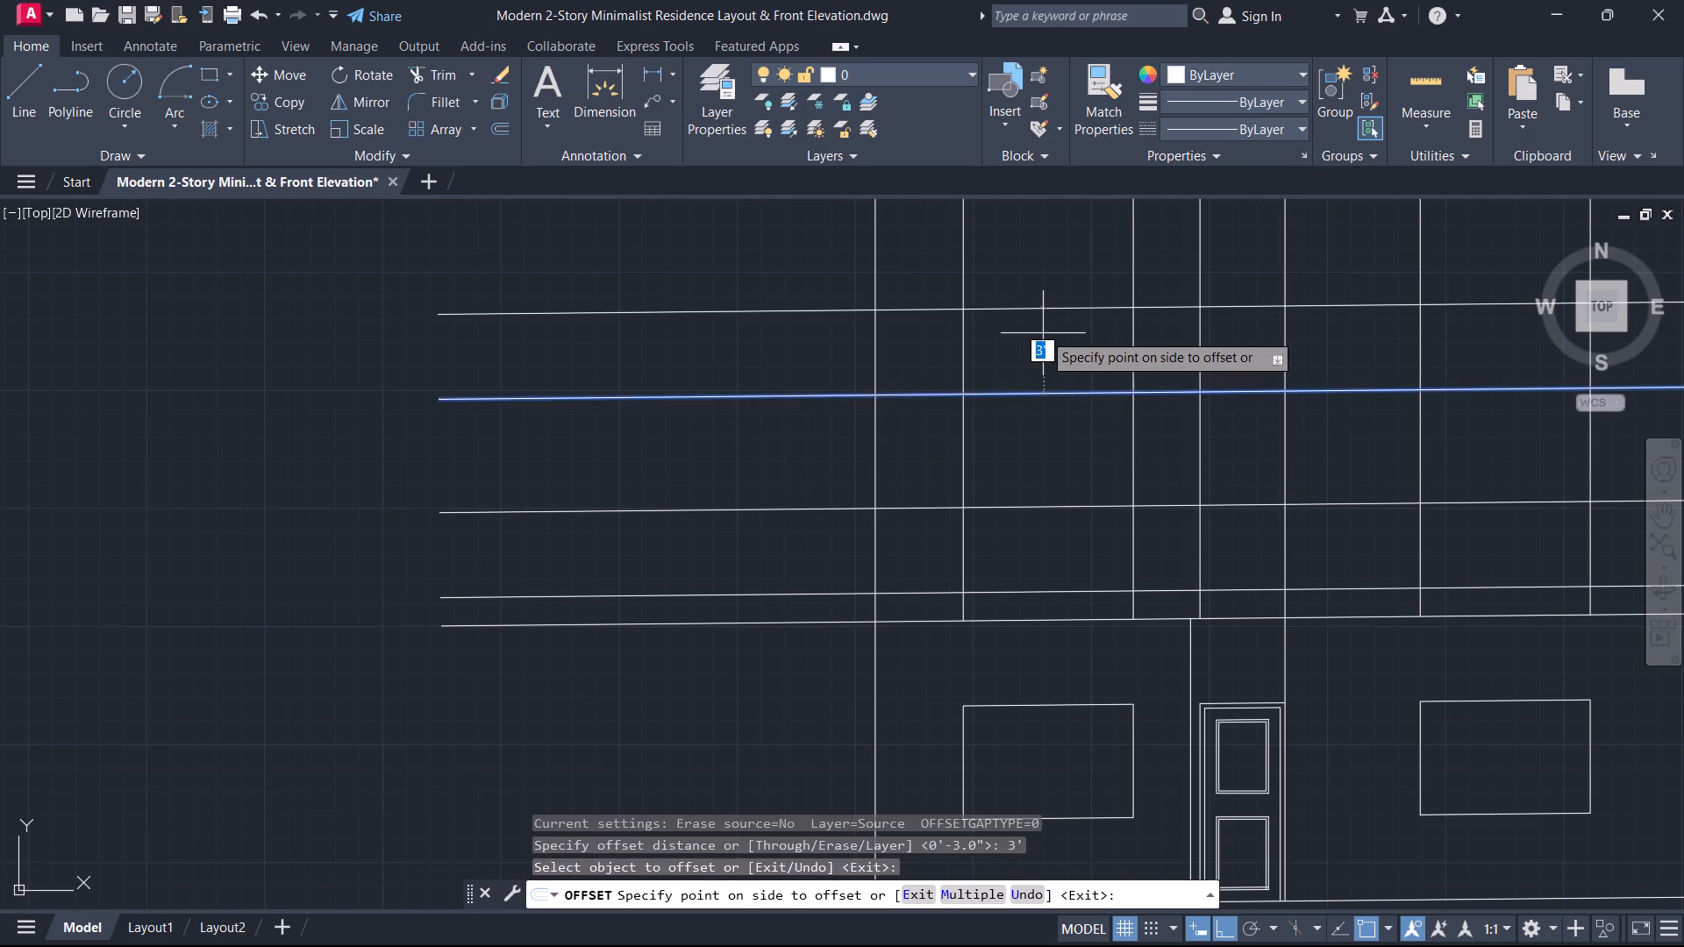
{"action": "left_click", "coordinate": [1043, 332]}
{"action": "scroll", "coordinate": [1040, 338], "scroll_direction": "up", "scroll_amount": 1}
{"action": "scroll", "coordinate": [1040, 341], "scroll_direction": "down", "scroll_amount": 1}
{"action": "middle_click_drag", "start_coordinate": [1040, 344], "coordinate": [993, 369]}
{"action": "key", "text": "Escape"}
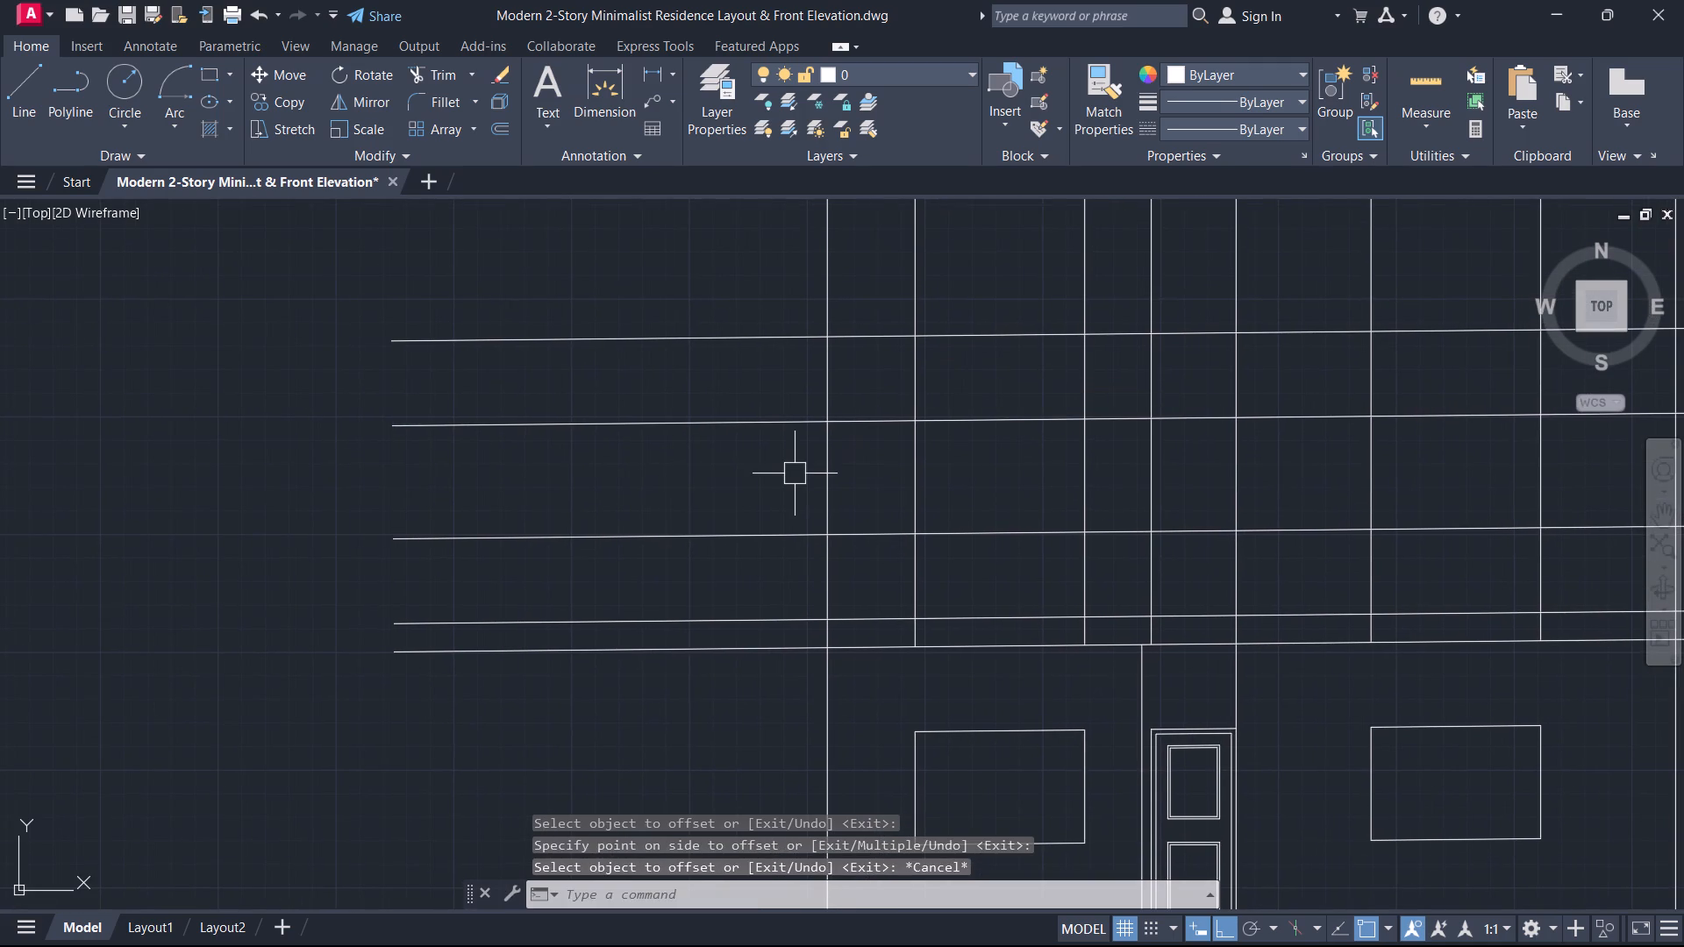
Trim the sill and head lines left of the upper-story left window, and its vertical lines between sill and slab.
{"action": "key", "text": "t"}
{"action": "key", "text": "r"}
{"action": "key", "text": "space"}
{"action": "key", "text": "space"}
{"action": "left_click", "coordinate": [712, 541]}
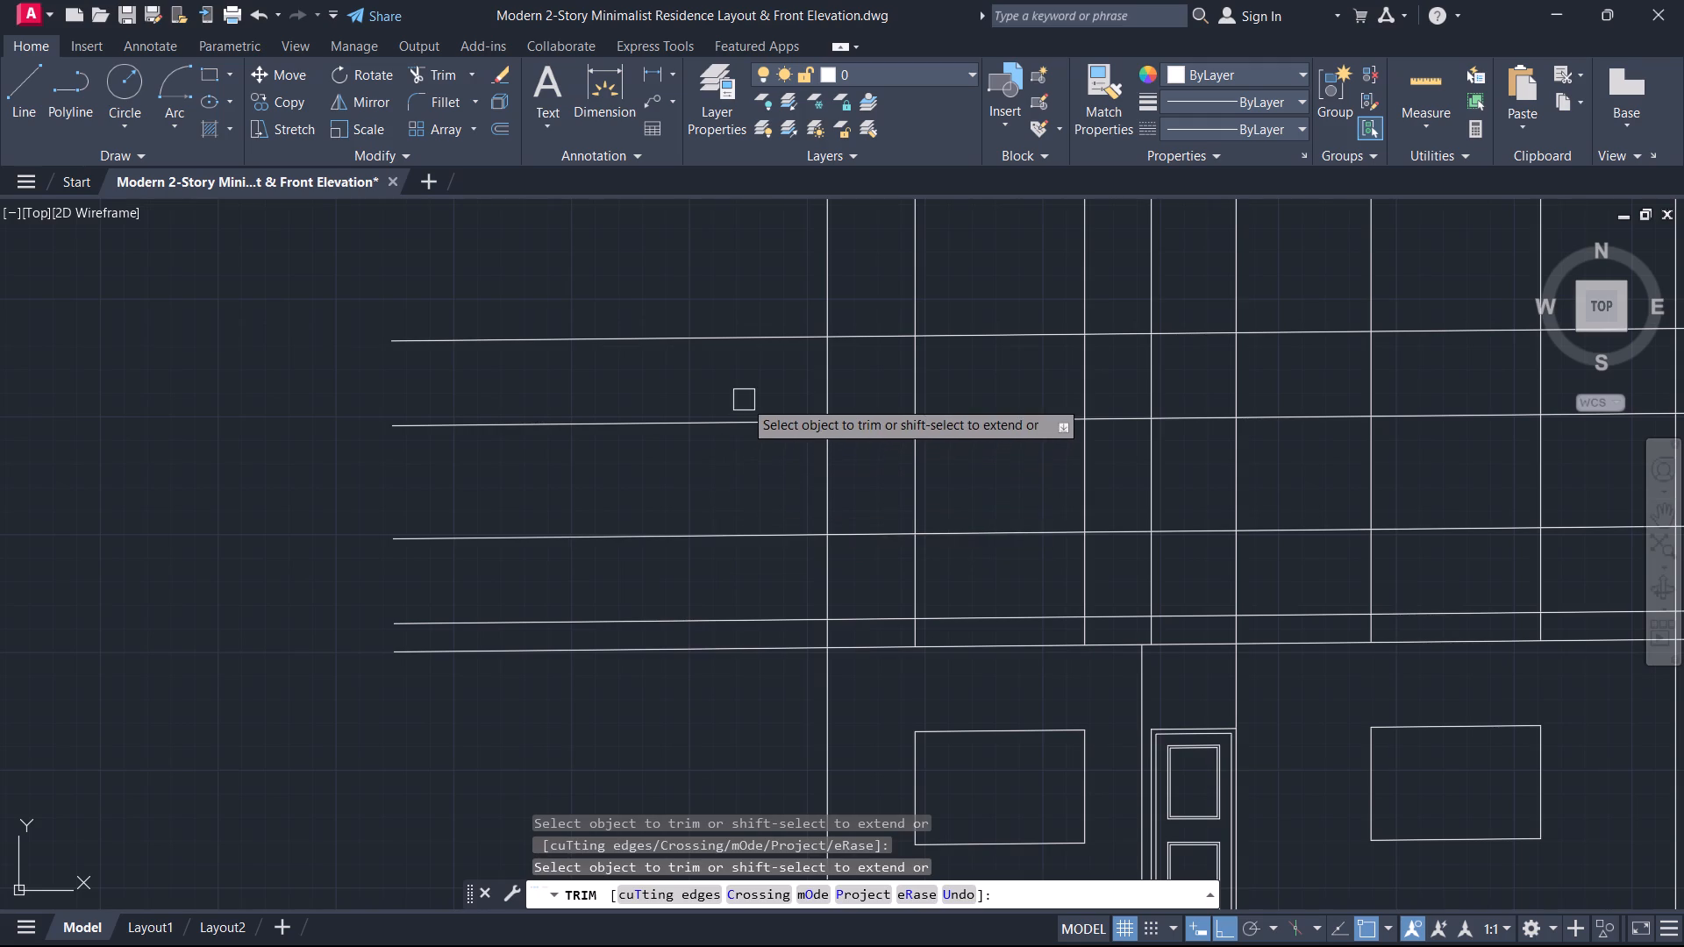
{"action": "left_click", "coordinate": [744, 400]}
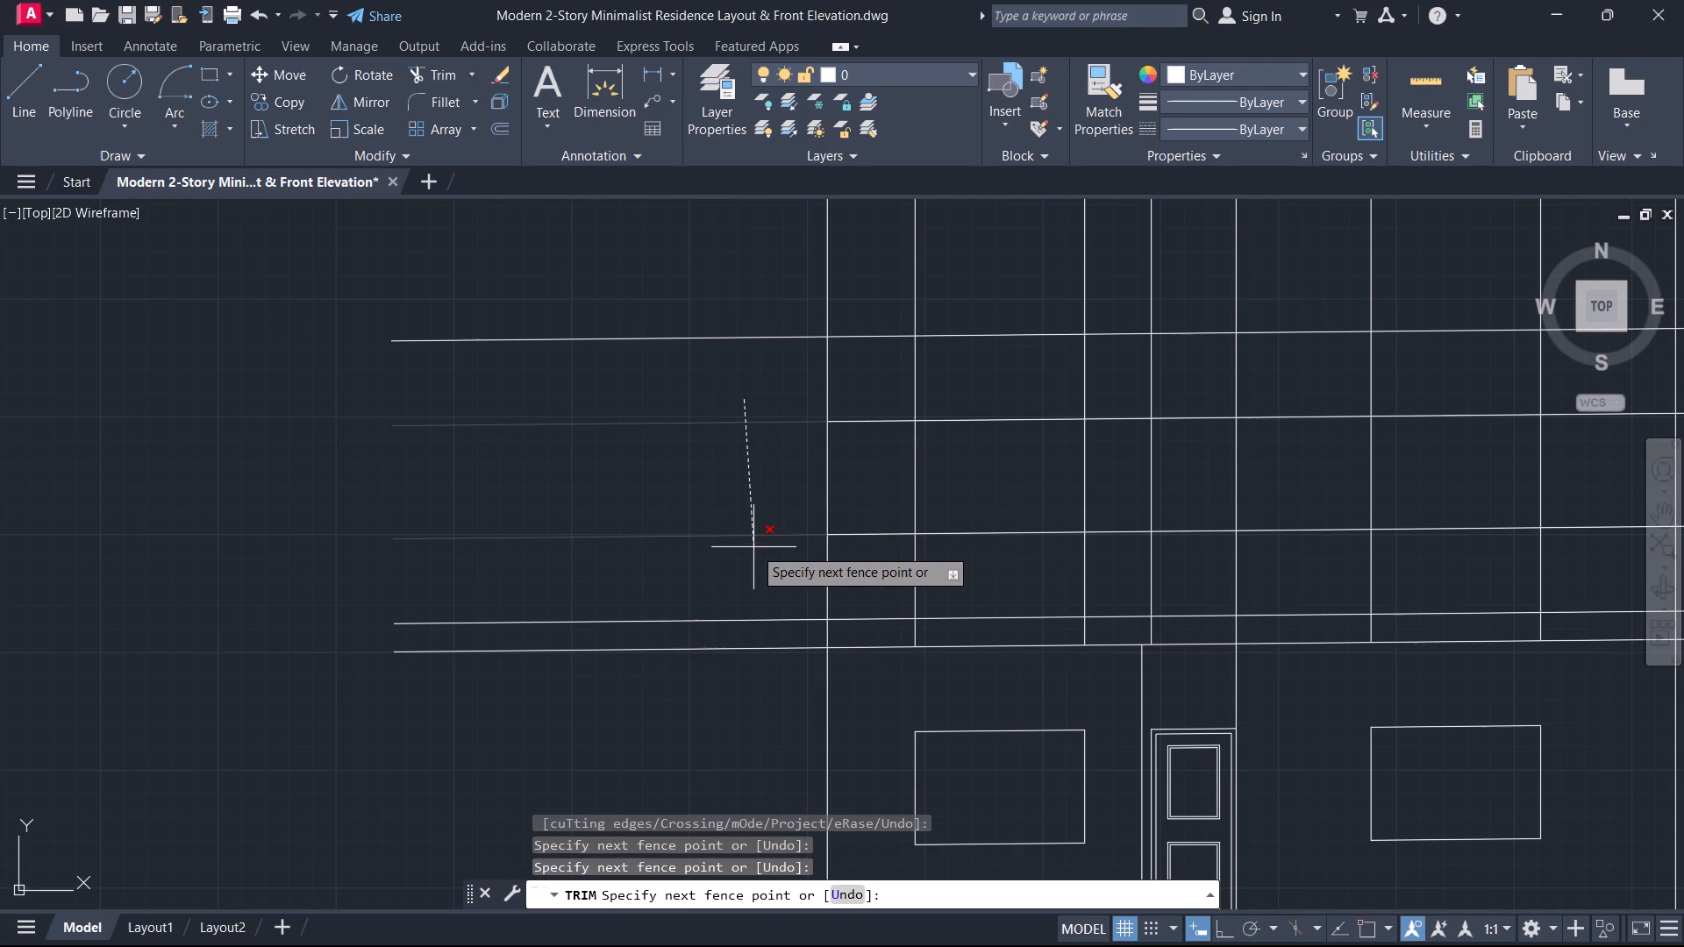
{"action": "left_click", "coordinate": [746, 548]}
{"action": "left_click_drag", "start_coordinate": [878, 564], "coordinate": [869, 394]}
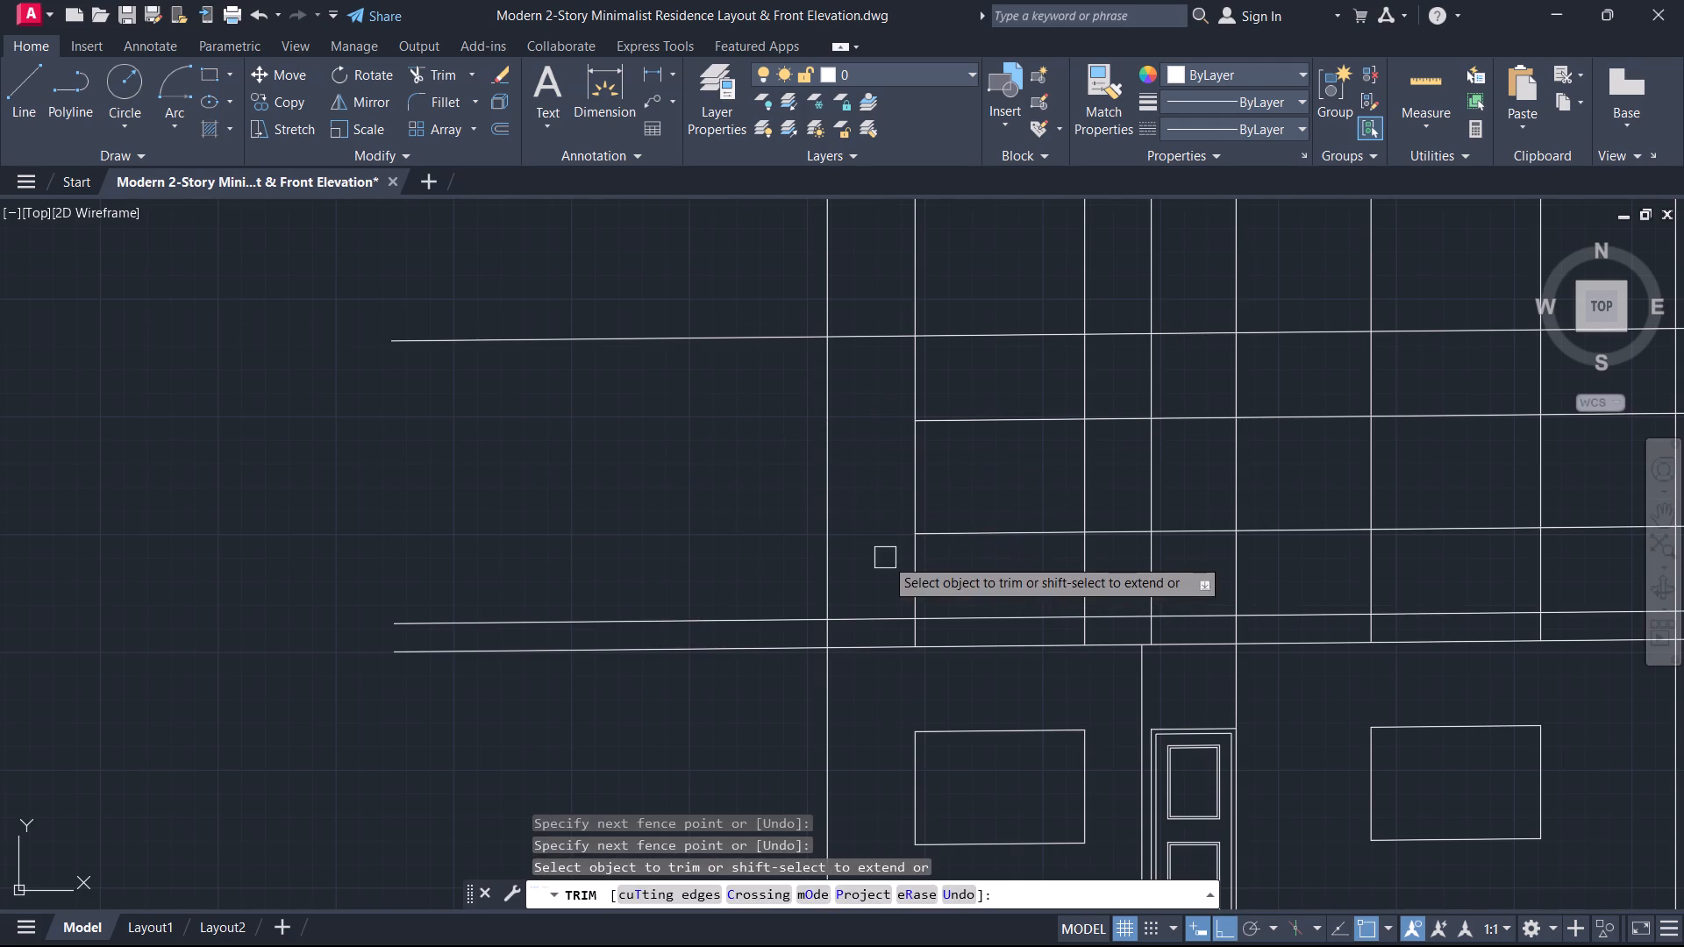
{"action": "left_click_drag", "start_coordinate": [885, 558], "coordinate": [1096, 585]}
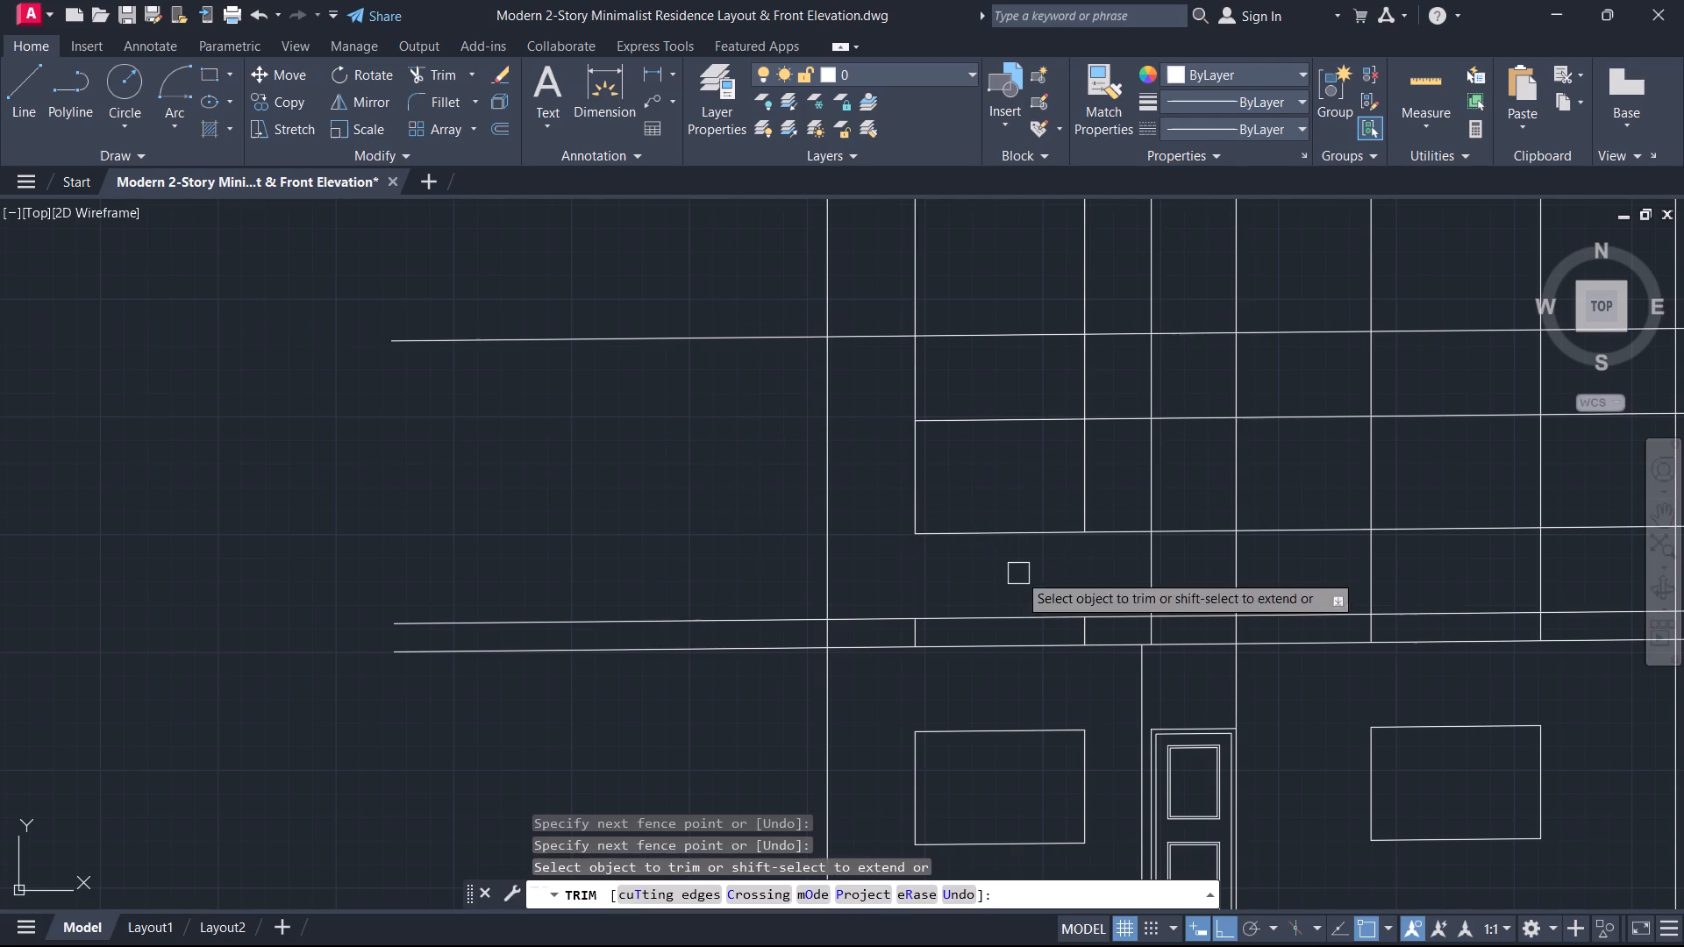
Trim the upper-story sill line between the two vertical projection lines above the ground-floor right window.
{"action": "middle_click_drag", "start_coordinate": [1018, 573], "coordinate": [681, 587]}
{"action": "scroll", "coordinate": [969, 582], "scroll_direction": "down", "scroll_amount": 1}
{"action": "scroll", "coordinate": [918, 545], "scroll_direction": "up", "scroll_amount": 1}
{"action": "left_click_drag", "start_coordinate": [930, 540], "coordinate": [929, 585]}
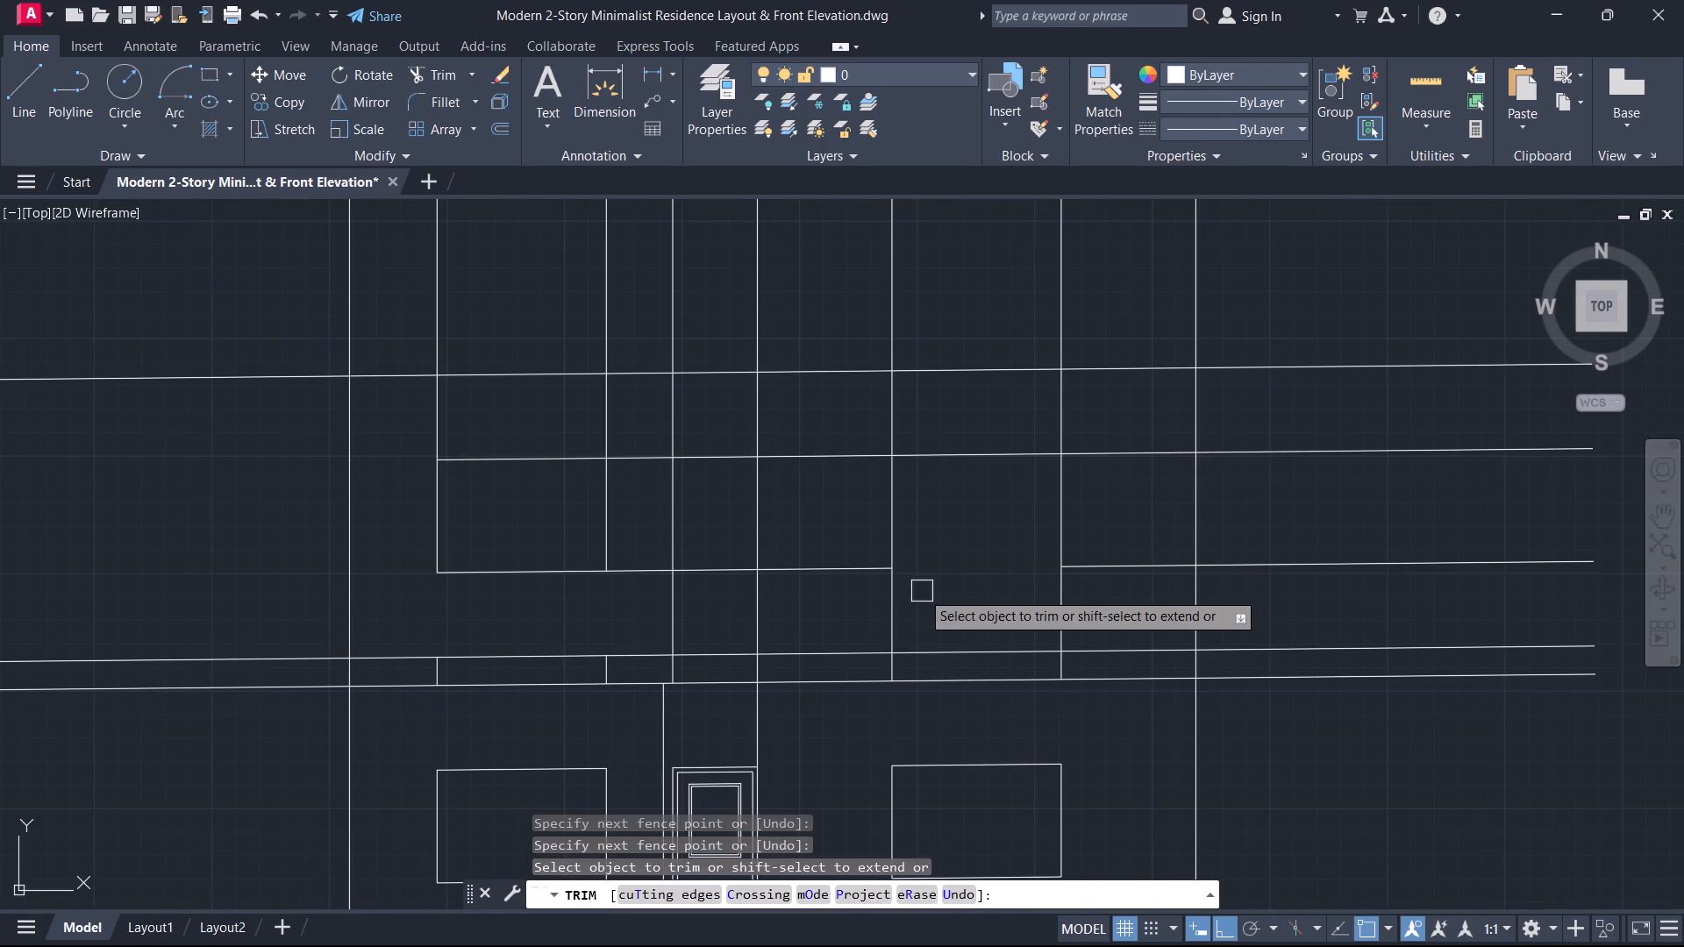
{"action": "middle_click", "coordinate": [928, 580]}
{"action": "scroll", "coordinate": [928, 580], "scroll_direction": "down", "scroll_amount": 1}
{"action": "scroll", "coordinate": [931, 576], "scroll_direction": "up", "scroll_amount": 2}
{"action": "key", "text": "Escape"}
Erase the two vertical projection lines above the ground-floor right window.
{"action": "scroll", "coordinate": [1108, 604], "scroll_direction": "down", "scroll_amount": 1}
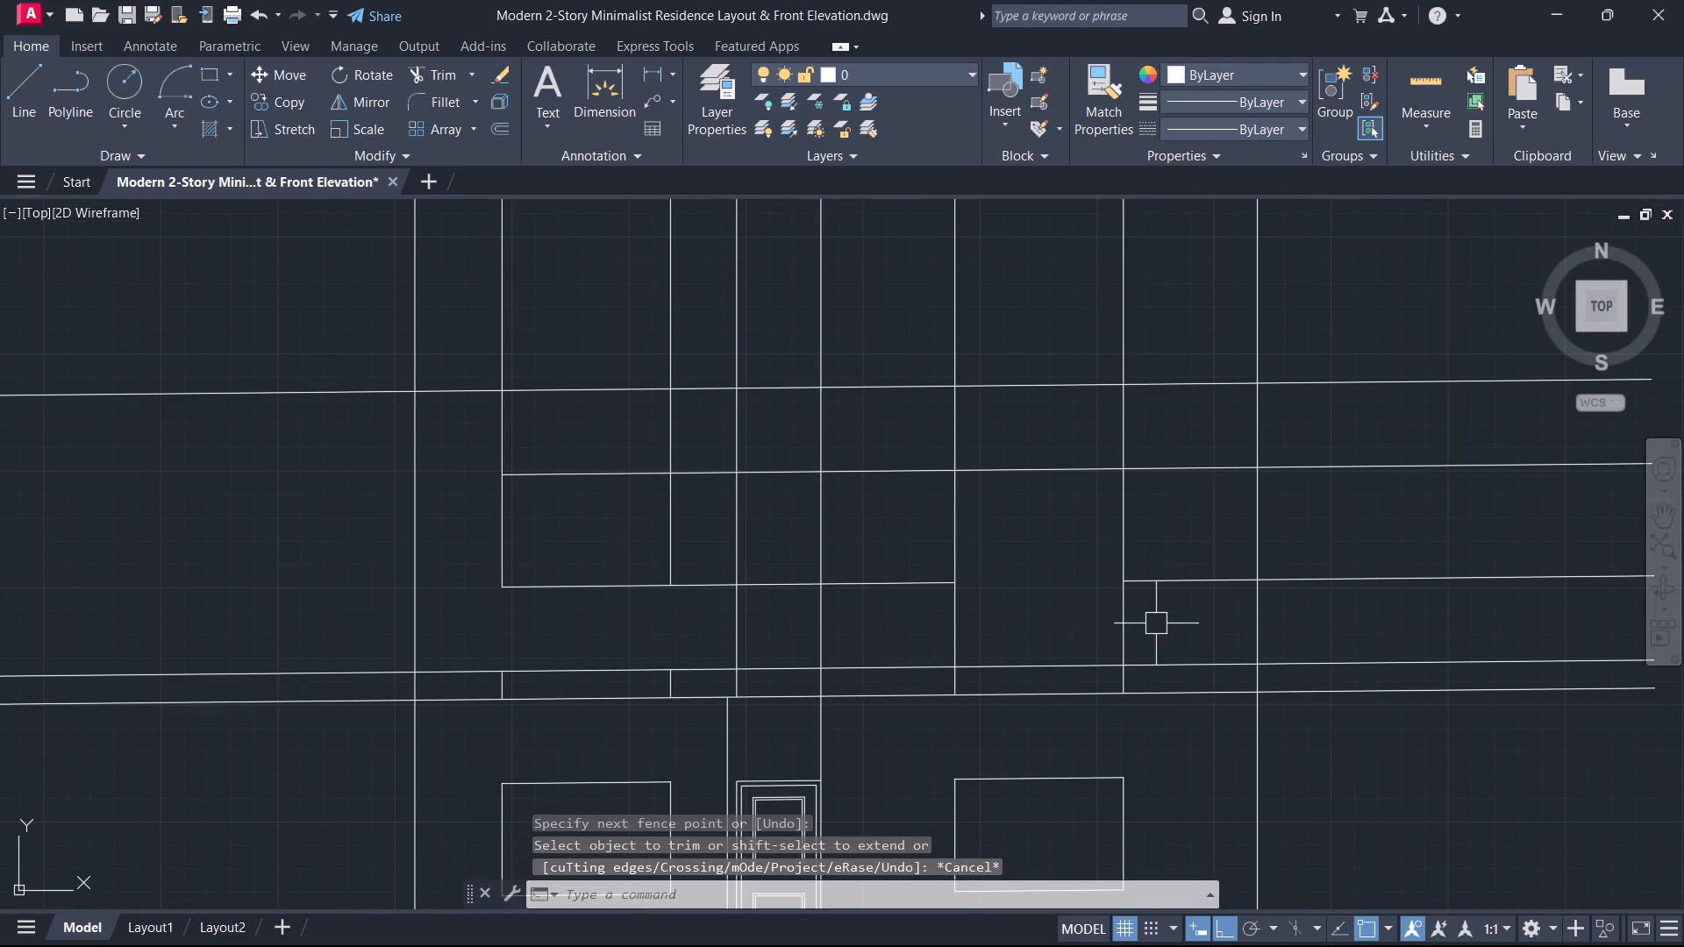
{"action": "left_click_drag", "start_coordinate": [1157, 623], "coordinate": [1136, 621]}
{"action": "left_click", "coordinate": [940, 627]}
{"action": "key", "text": "Delete"}
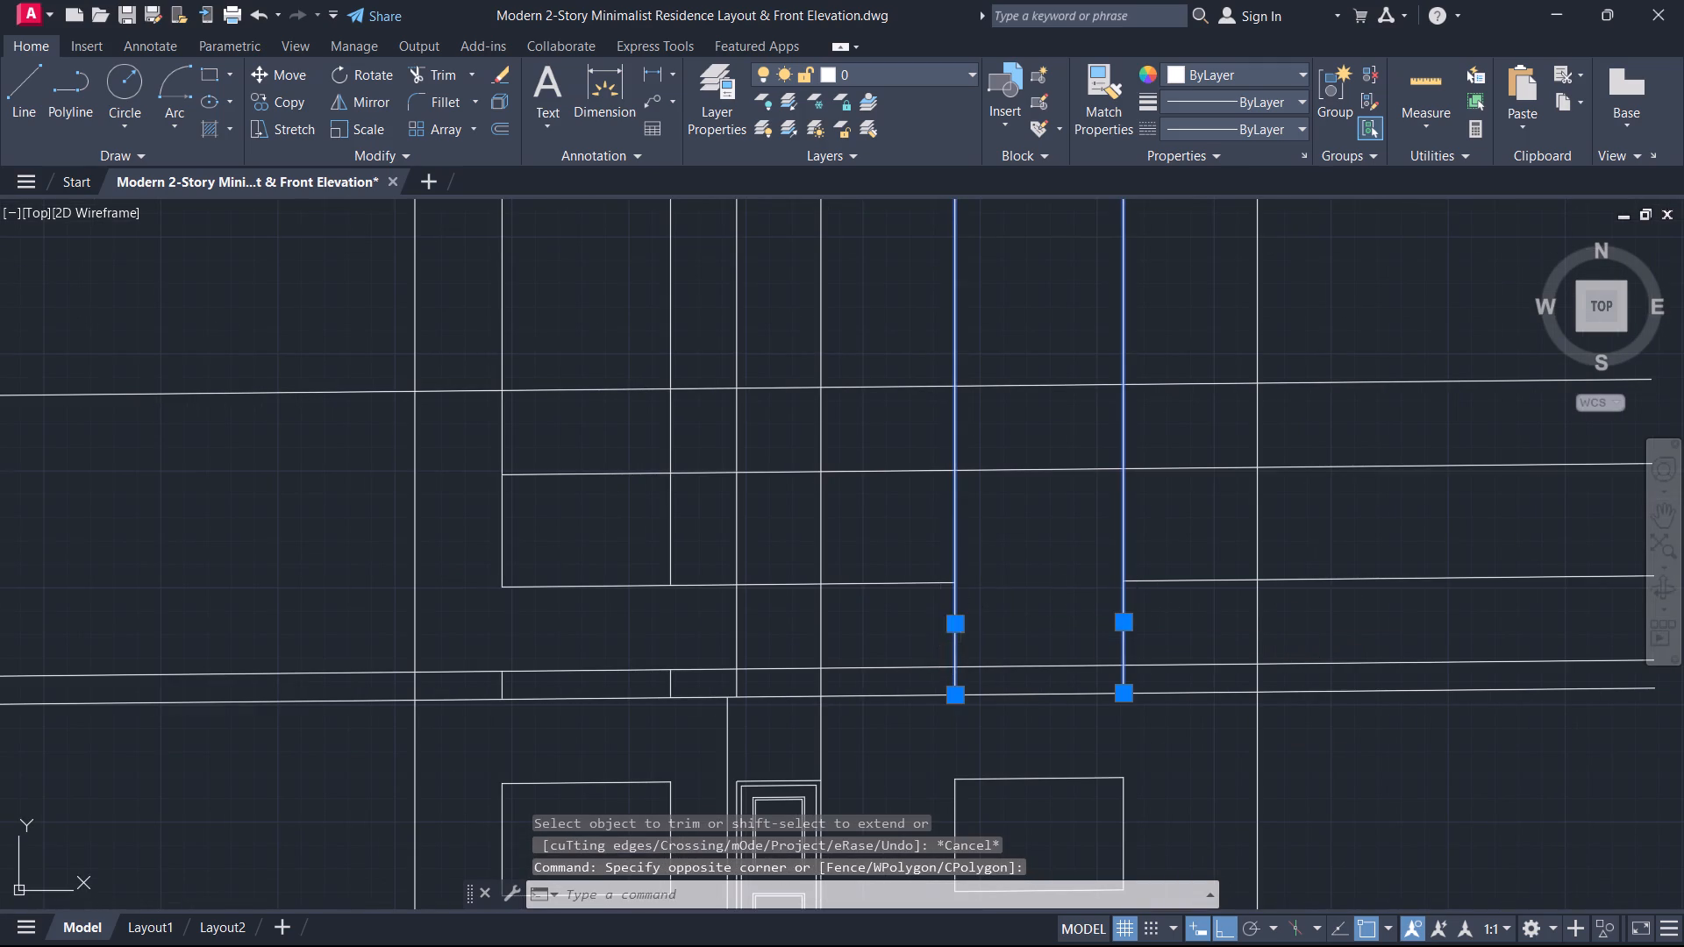
Draw vertical construction lines through both ends of the balcony sliding door opening on the upper floor plan.
{"action": "scroll", "coordinate": [951, 636], "scroll_direction": "down", "scroll_amount": 3}
{"action": "scroll", "coordinate": [951, 636], "scroll_direction": "up", "scroll_amount": 1}
{"action": "scroll", "coordinate": [951, 636], "scroll_direction": "down", "scroll_amount": 1}
{"action": "scroll", "coordinate": [945, 368], "scroll_direction": "down", "scroll_amount": 2}
{"action": "scroll", "coordinate": [945, 368], "scroll_direction": "up", "scroll_amount": 1}
{"action": "scroll", "coordinate": [945, 368], "scroll_direction": "down", "scroll_amount": 1}
{"action": "middle_click_drag", "start_coordinate": [945, 367], "coordinate": [1028, 585]}
{"action": "scroll", "coordinate": [1041, 400], "scroll_direction": "up", "scroll_amount": 2}
{"action": "middle_click_drag", "start_coordinate": [1048, 390], "coordinate": [1070, 478]}
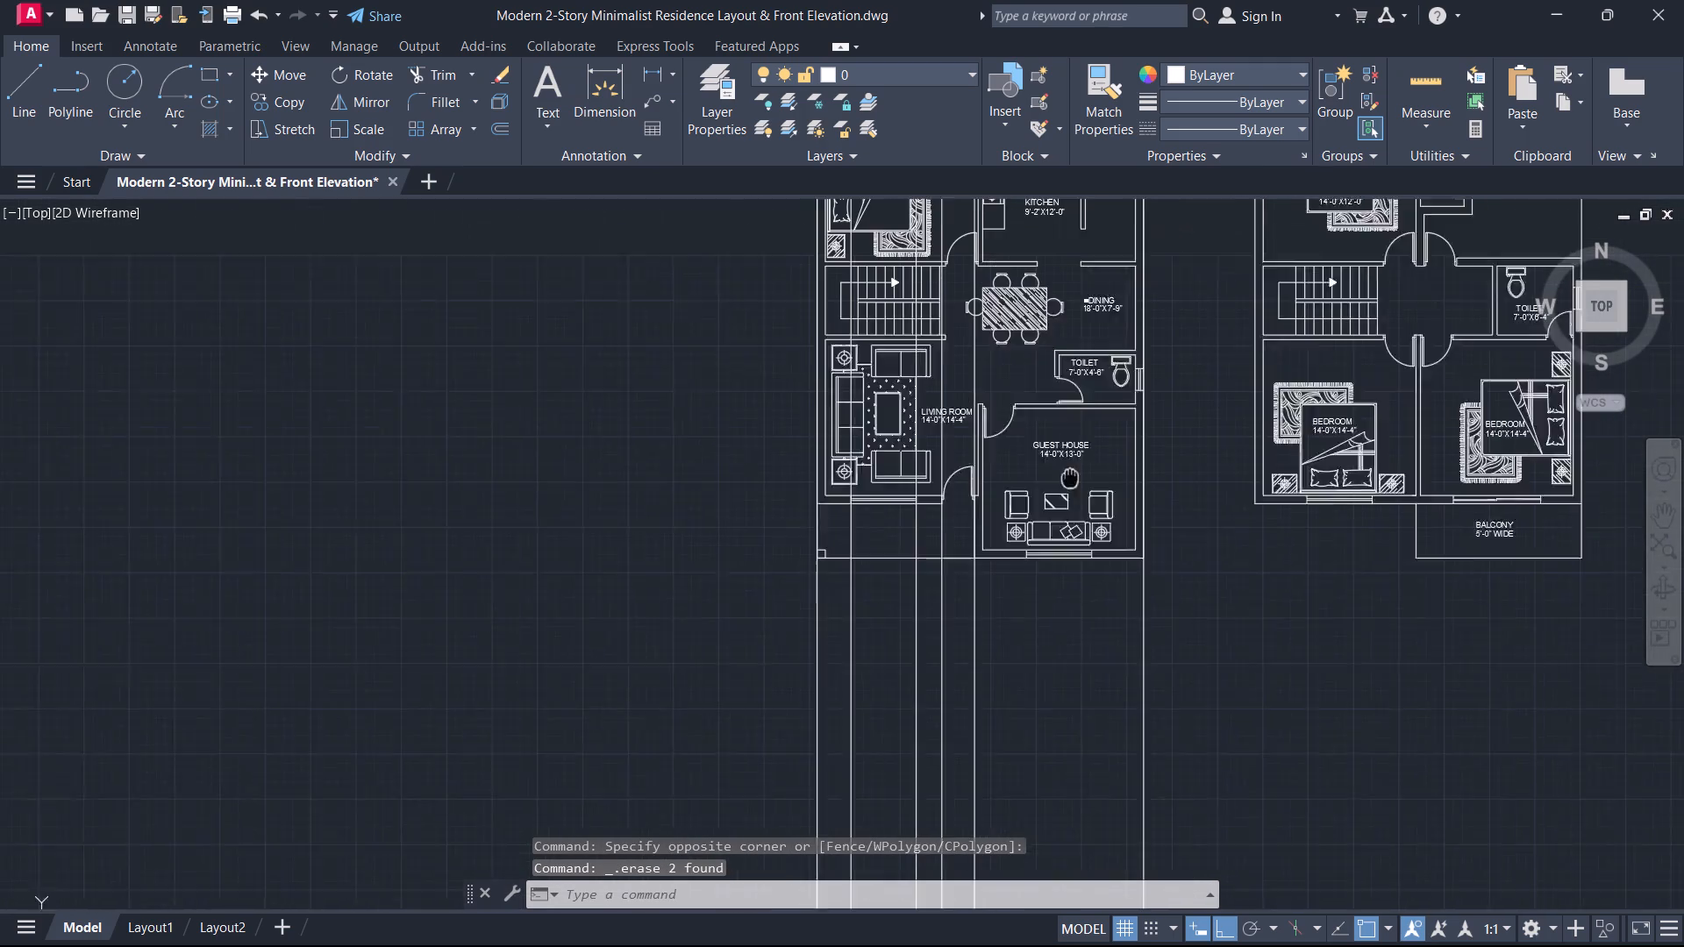
{"action": "middle_click_drag", "start_coordinate": [1070, 478], "coordinate": [1068, 551]}
{"action": "middle_click_drag", "start_coordinate": [1016, 432], "coordinate": [1043, 637]}
{"action": "middle_click_drag", "start_coordinate": [1087, 697], "coordinate": [998, 576]}
{"action": "scroll", "coordinate": [1402, 715], "scroll_direction": "up", "scroll_amount": 2}
{"action": "middle_click_drag", "start_coordinate": [1407, 709], "coordinate": [1397, 701]}
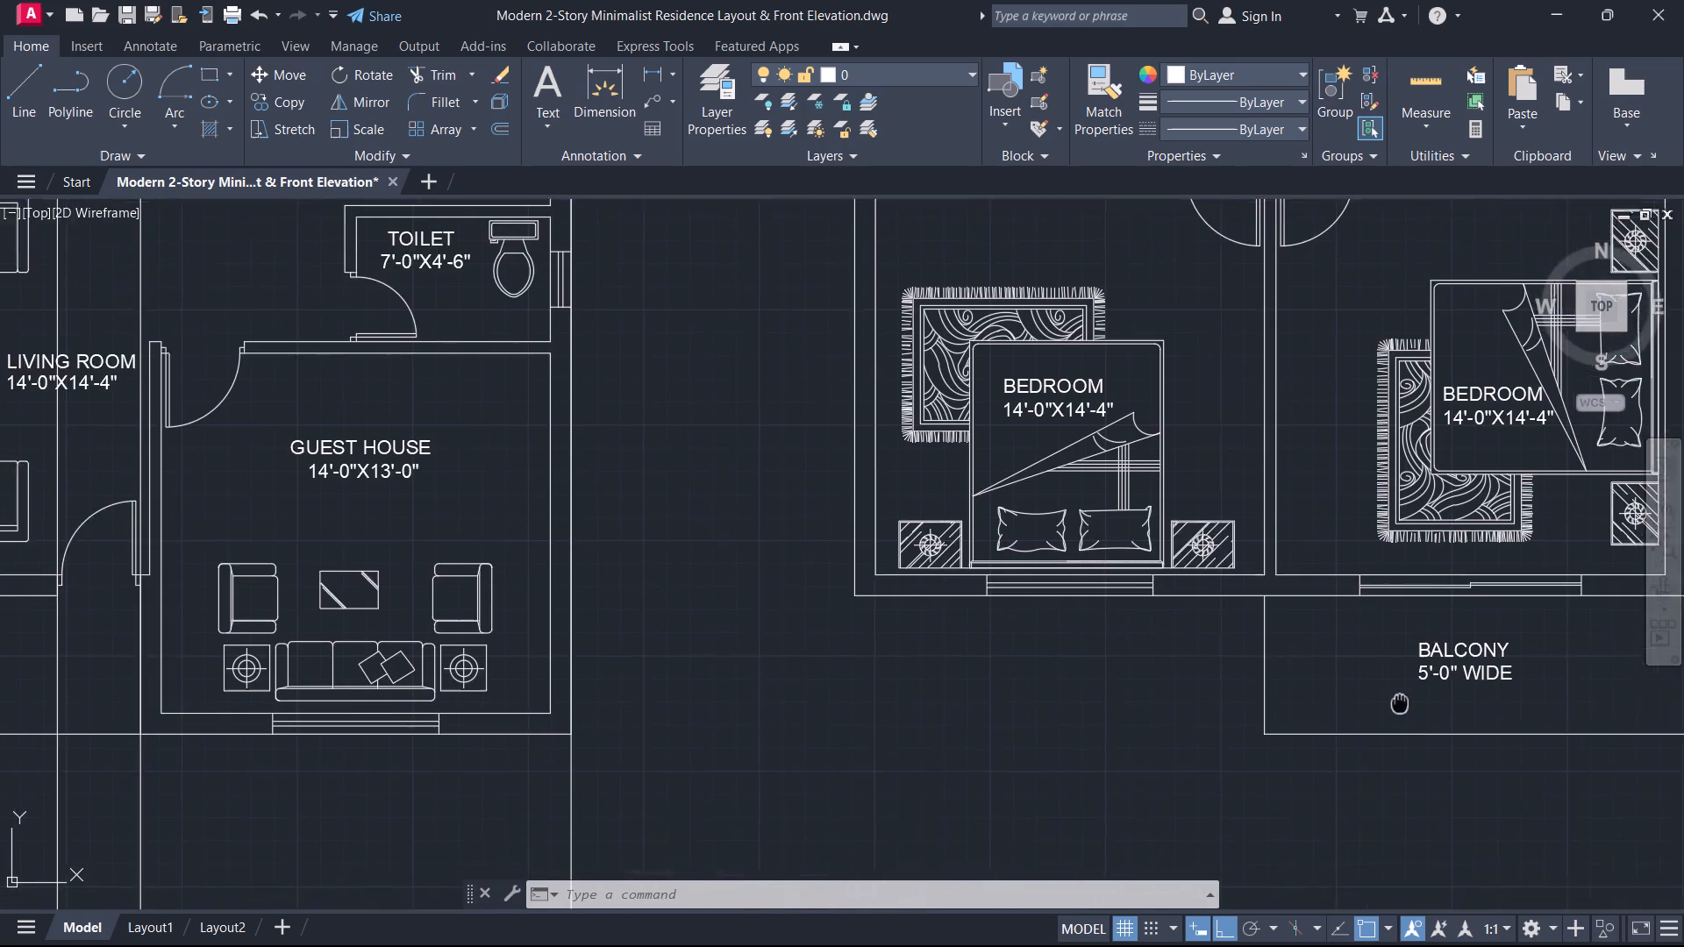
{"action": "middle_click_drag", "start_coordinate": [1397, 701], "coordinate": [1299, 631]}
{"action": "scroll", "coordinate": [1252, 555], "scroll_direction": "up", "scroll_amount": 1}
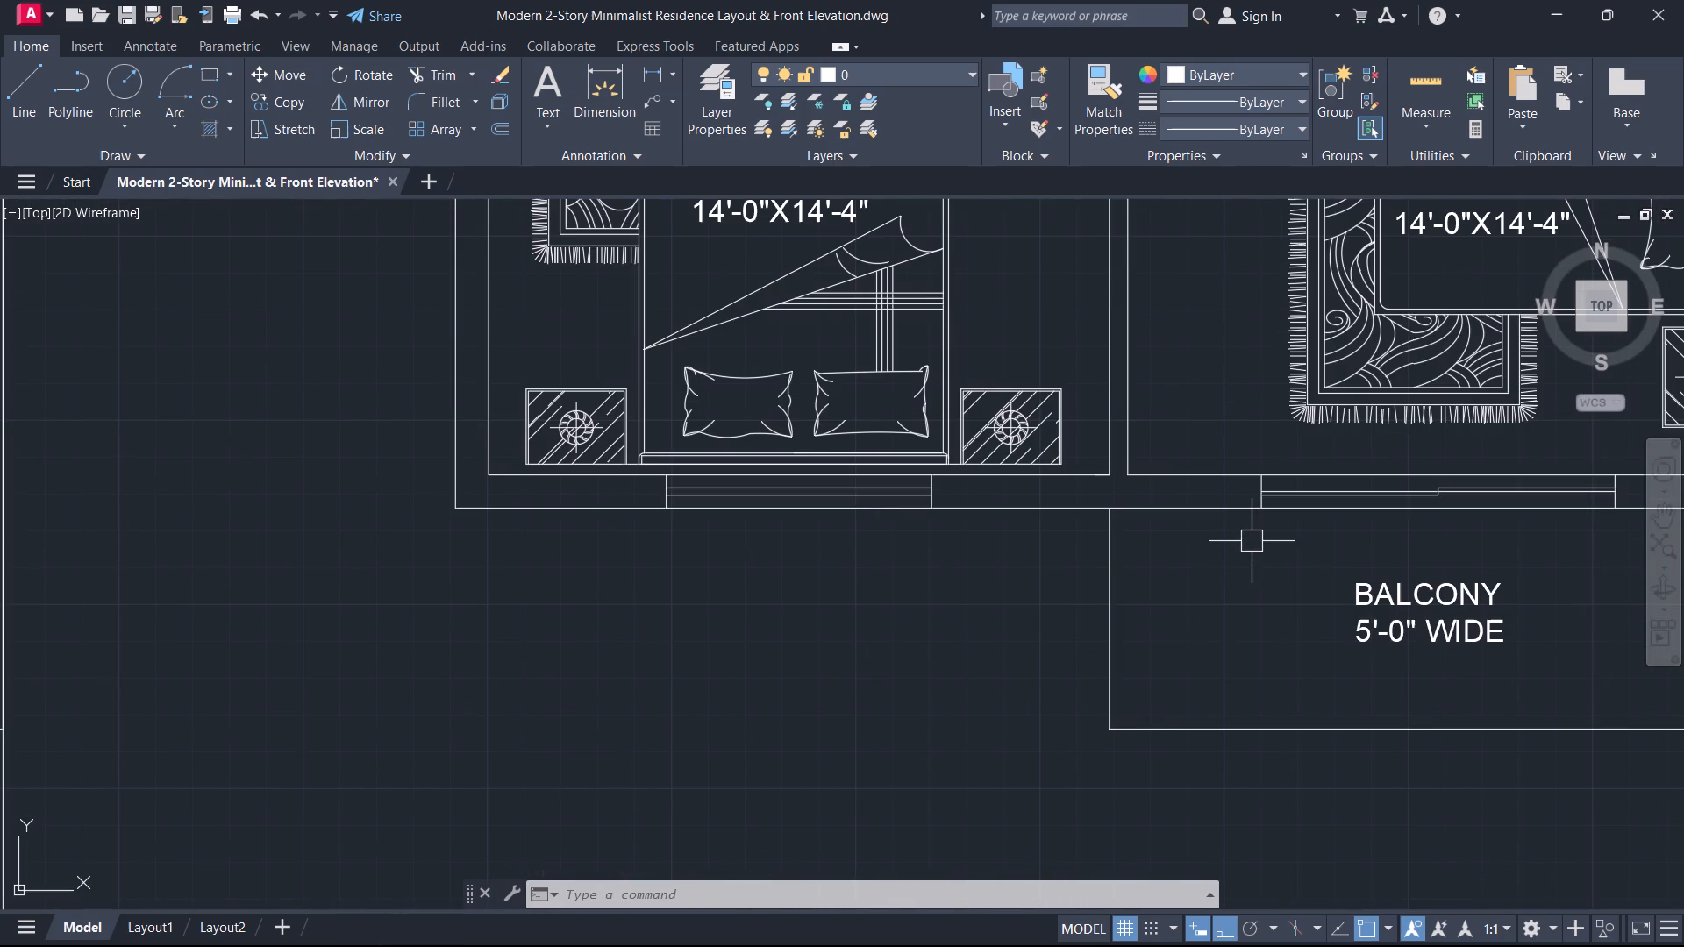
{"action": "key", "text": "x"}
{"action": "key", "text": "l"}
{"action": "key", "text": "space"}
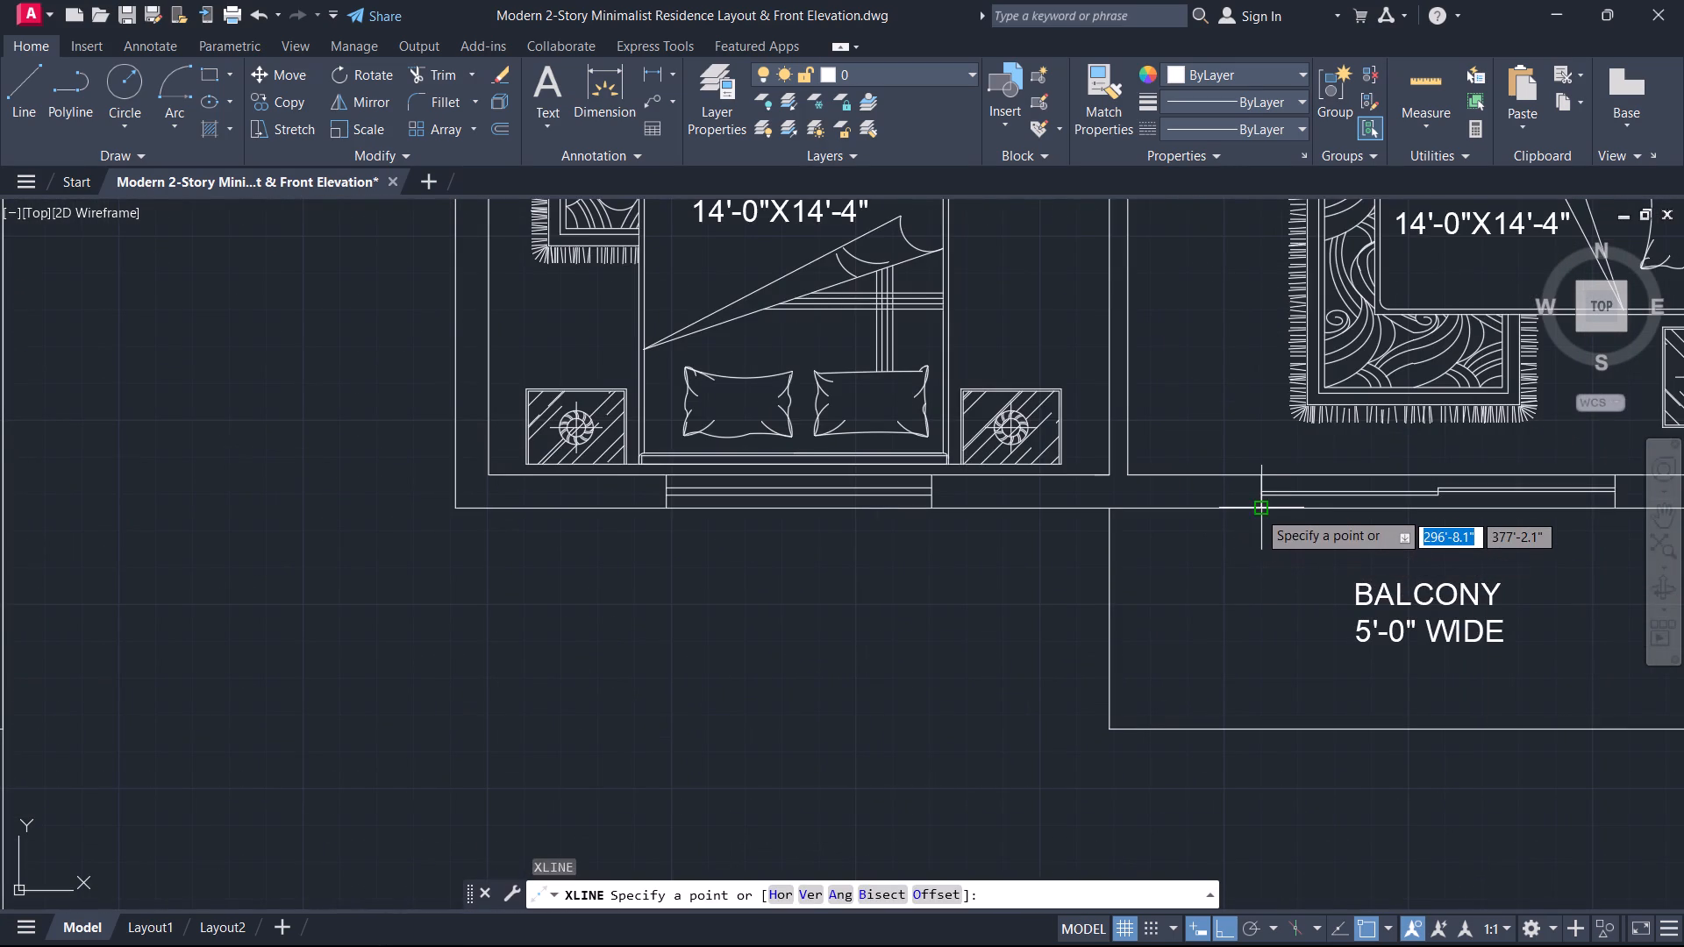
{"action": "type", "text": "V"}
{"action": "key", "text": "space"}
{"action": "scroll", "coordinate": [1266, 509], "scroll_direction": "up", "scroll_amount": 2}
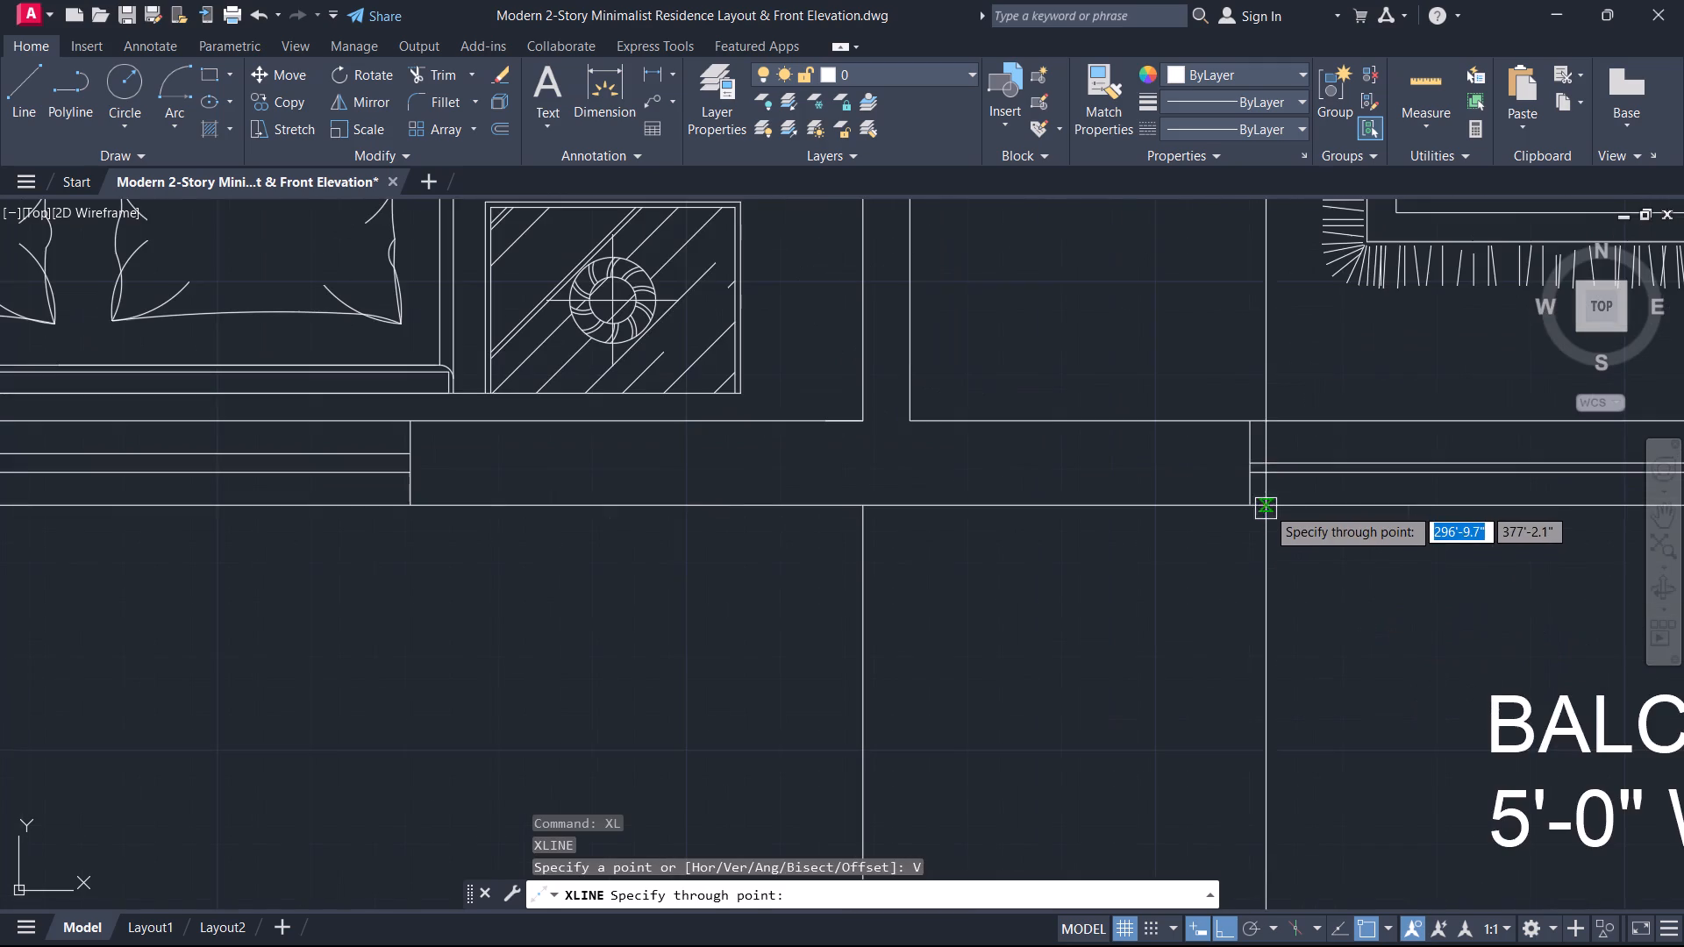
{"action": "scroll", "coordinate": [1253, 486], "scroll_direction": "up", "scroll_amount": 2}
{"action": "left_click", "coordinate": [1236, 488]}
{"action": "scroll", "coordinate": [1317, 612], "scroll_direction": "down", "scroll_amount": 4}
{"action": "middle_click_drag", "start_coordinate": [1043, 622], "coordinate": [498, 622]}
{"action": "scroll", "coordinate": [809, 563], "scroll_direction": "up", "scroll_amount": 1}
{"action": "scroll", "coordinate": [1275, 629], "scroll_direction": "up", "scroll_amount": 3}
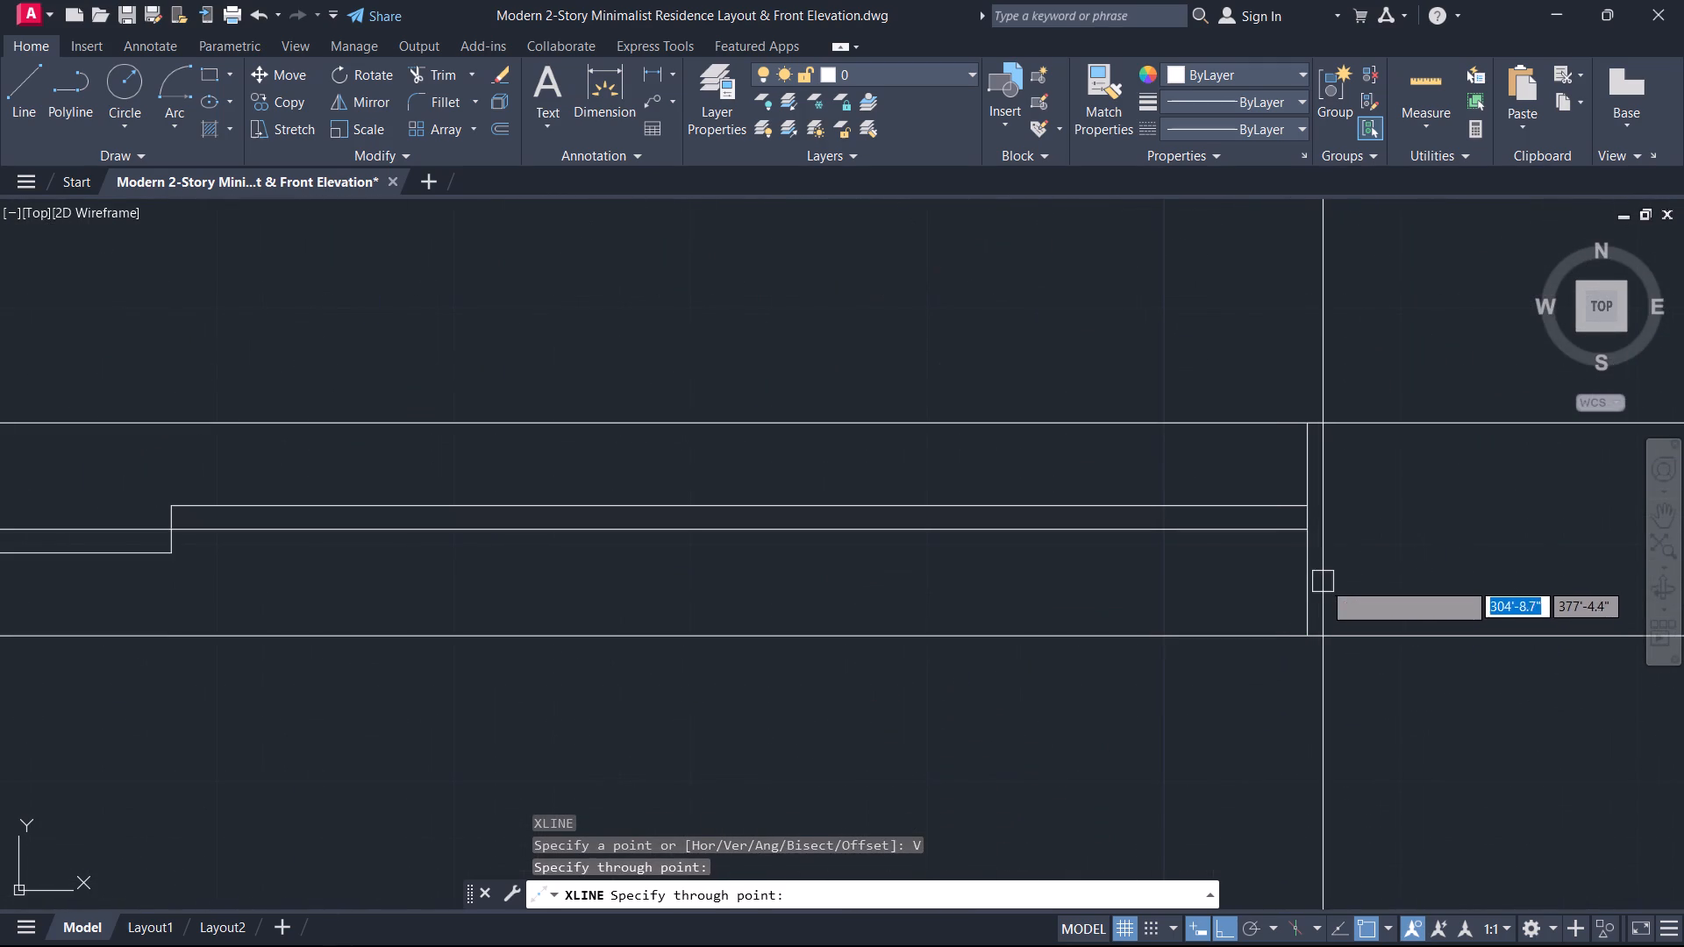
{"action": "left_click", "coordinate": [1309, 580]}
{"action": "key", "text": "Escape"}
{"action": "scroll", "coordinate": [1265, 614], "scroll_direction": "down", "scroll_amount": 3}
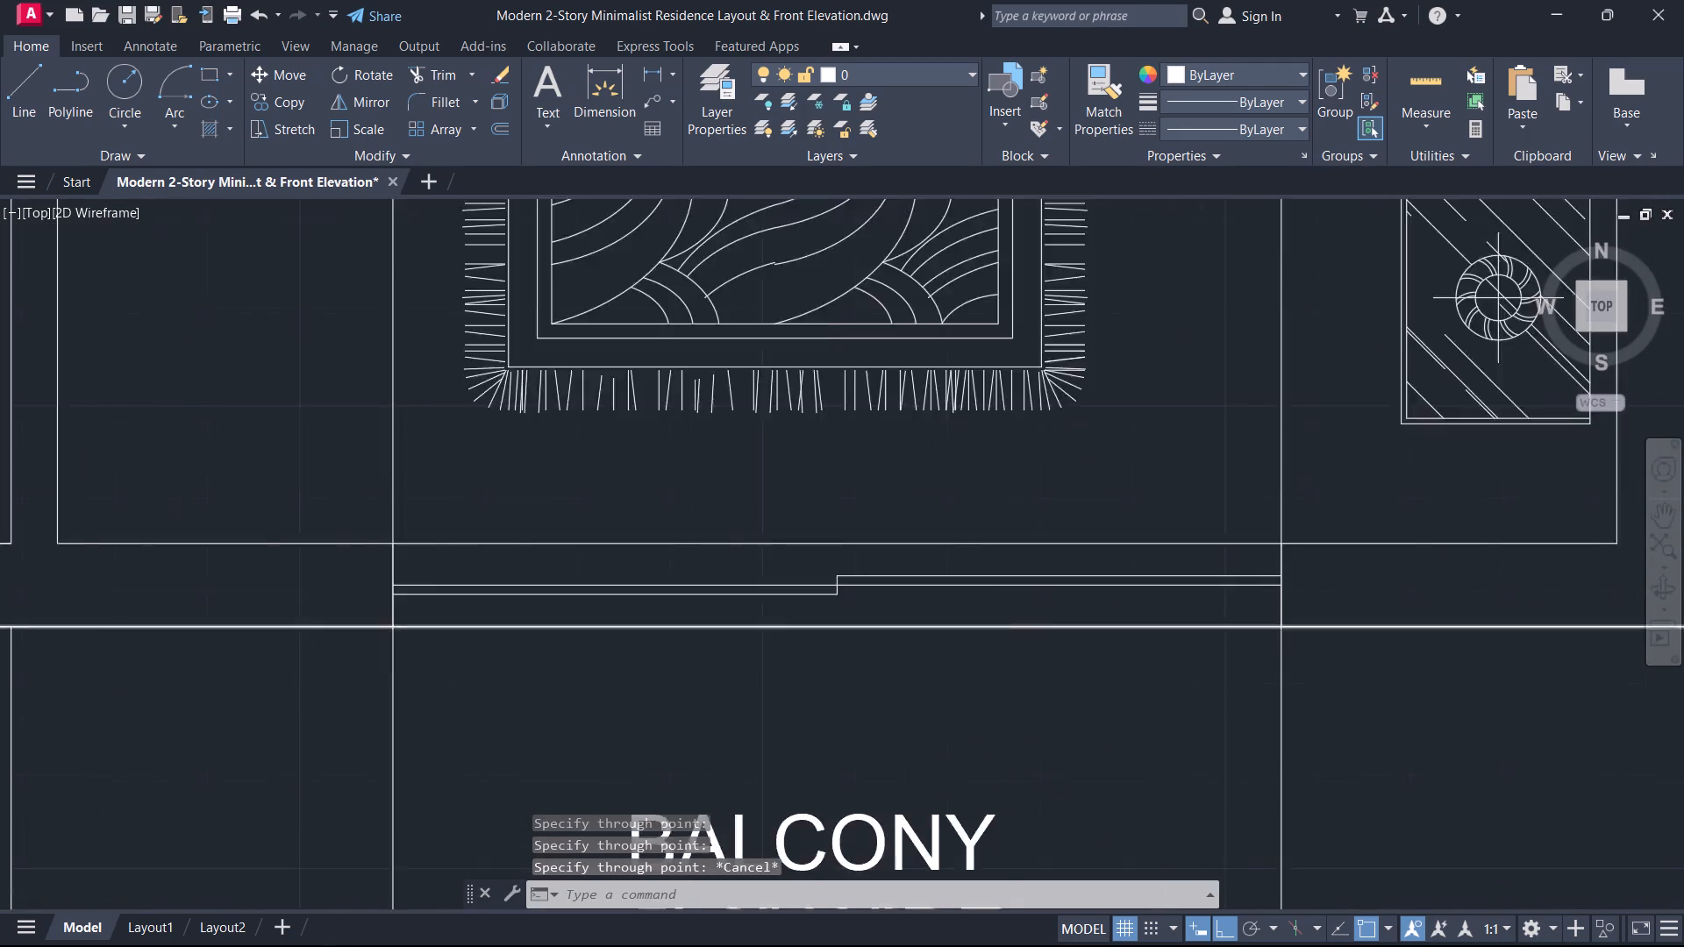
Copy both balcony door construction lines from the upper plan's outer right wall edge to the ground-floor plan's matching right edge.
{"action": "left_click_drag", "start_coordinate": [1325, 721], "coordinate": [1313, 716]}
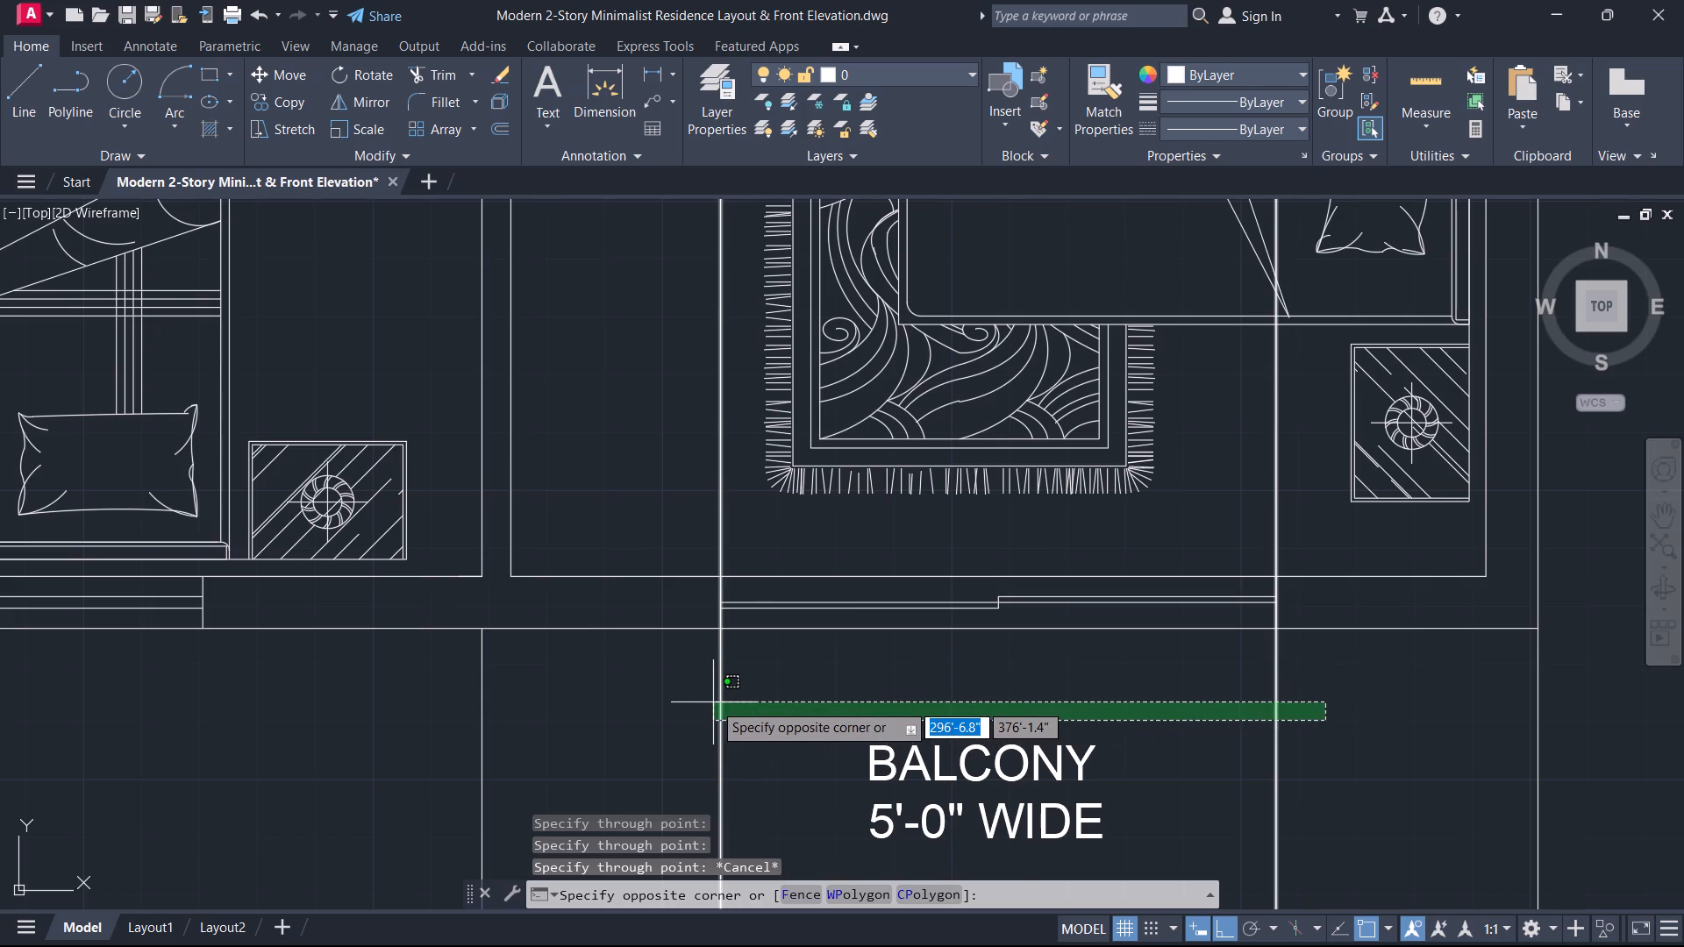
{"action": "left_click", "coordinate": [710, 700]}
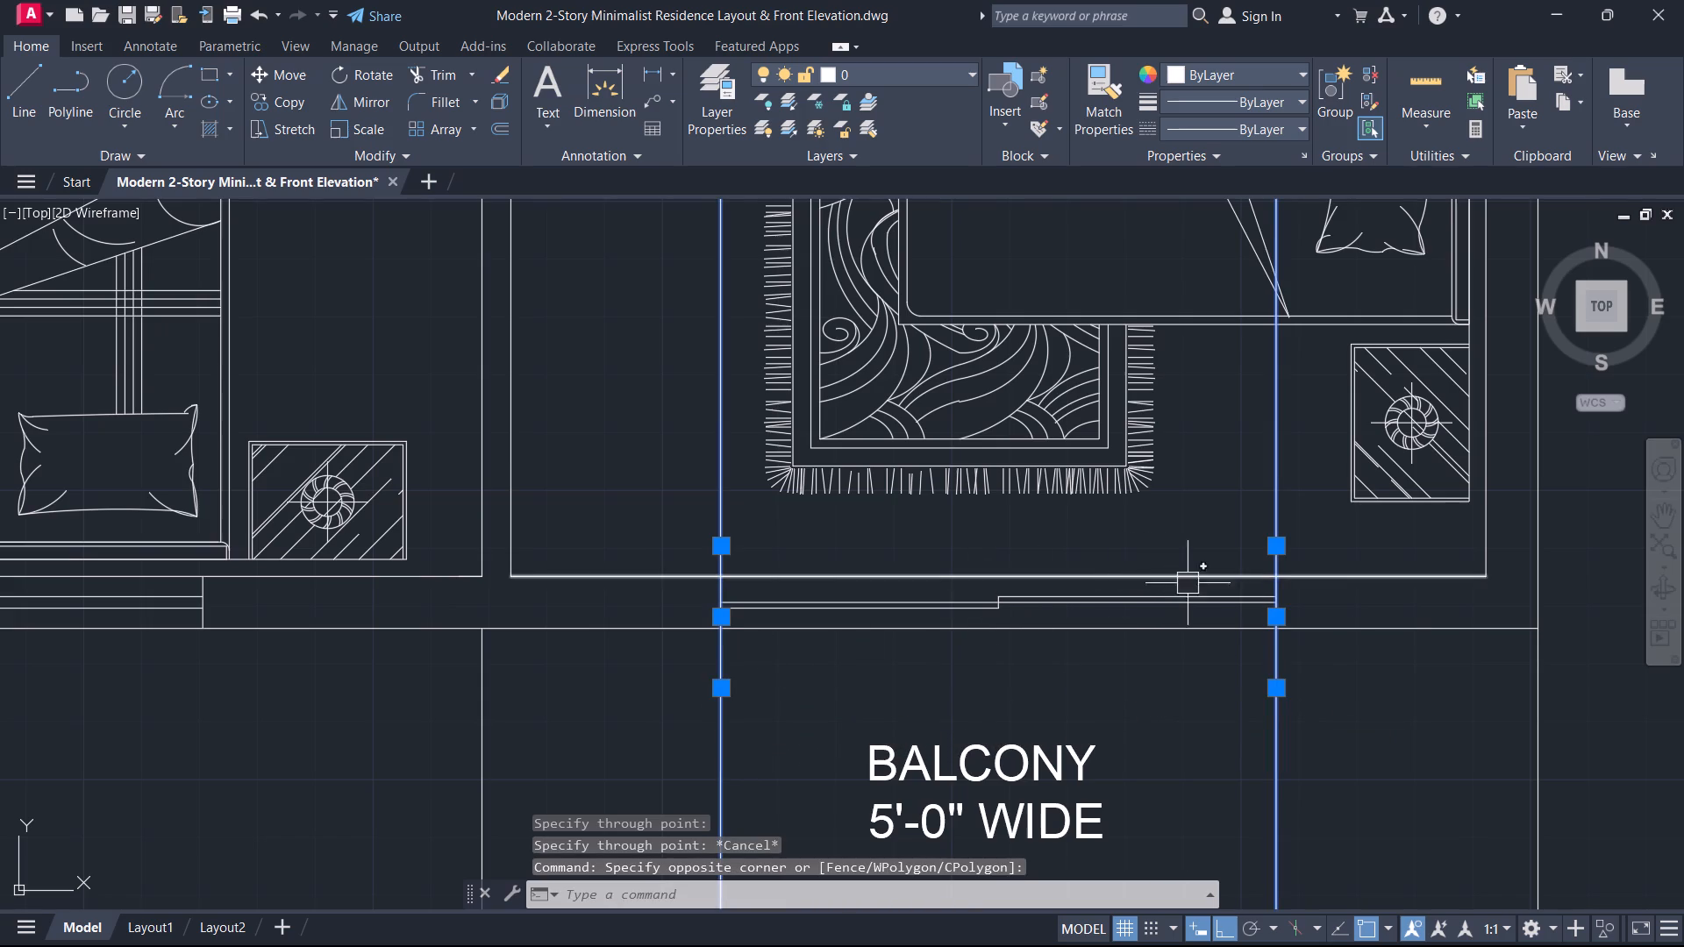
{"action": "key", "text": "c"}
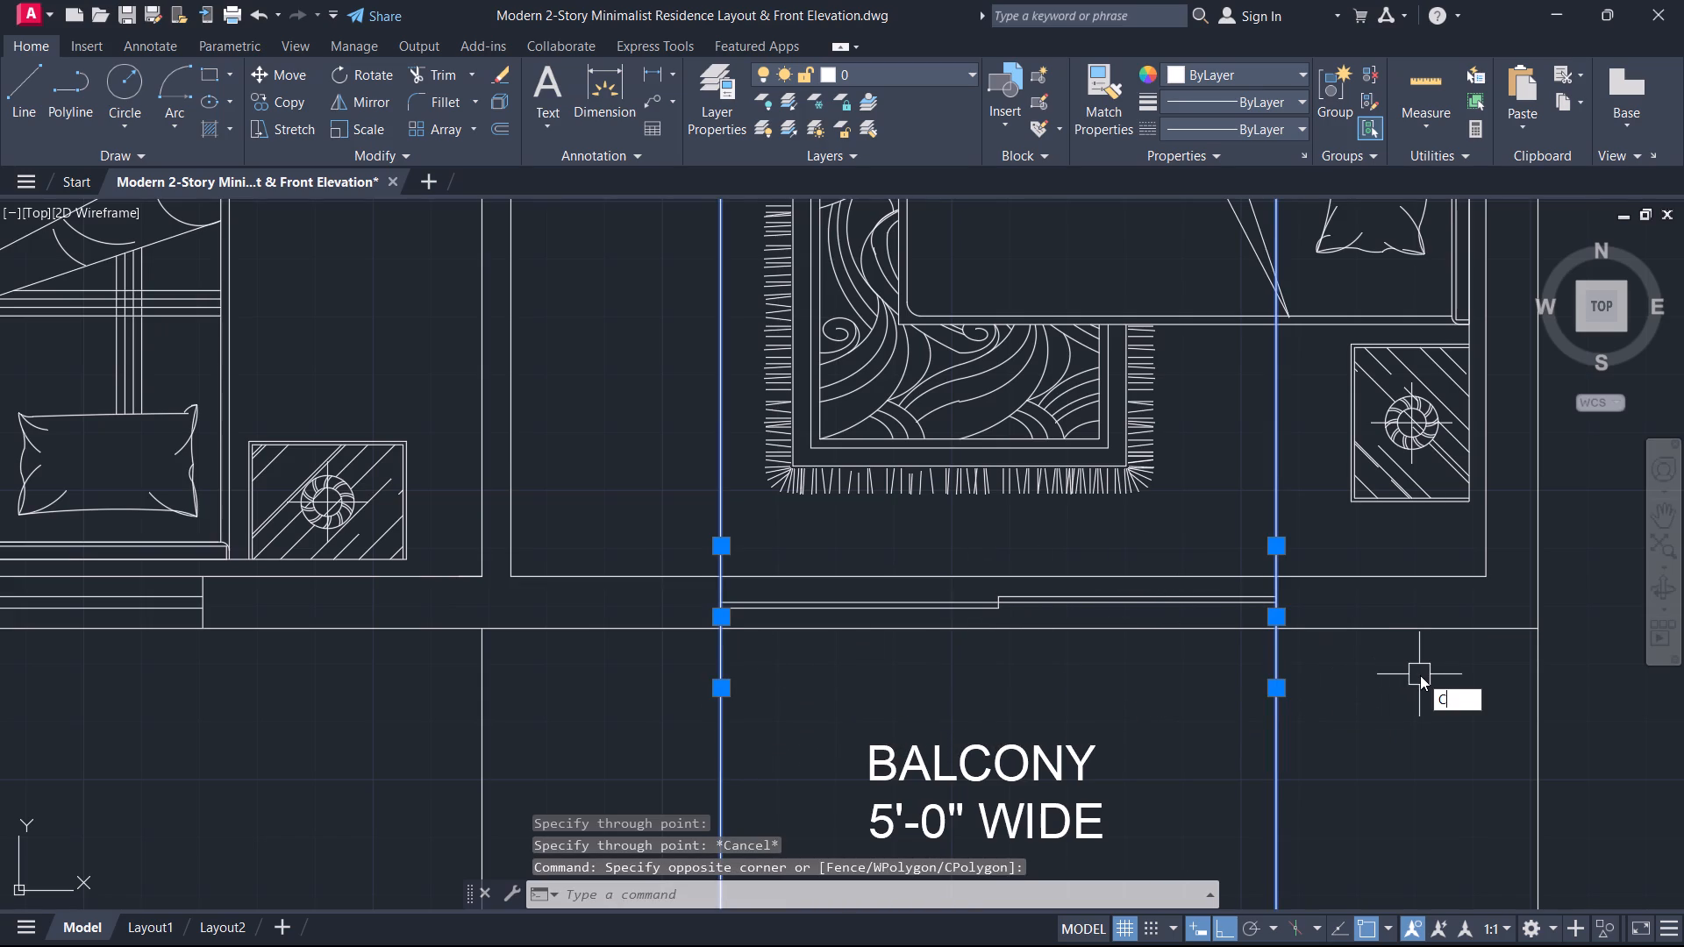
{"action": "key", "text": "o"}
{"action": "key", "text": "space"}
{"action": "left_click", "coordinate": [1535, 666]}
{"action": "scroll", "coordinate": [1266, 741], "scroll_direction": "down", "scroll_amount": 5}
{"action": "middle_click_drag", "start_coordinate": [1254, 742], "coordinate": [1683, 690]}
{"action": "middle_click_drag", "start_coordinate": [1409, 748], "coordinate": [624, 637]}
{"action": "scroll", "coordinate": [902, 631], "scroll_direction": "up", "scroll_amount": 2}
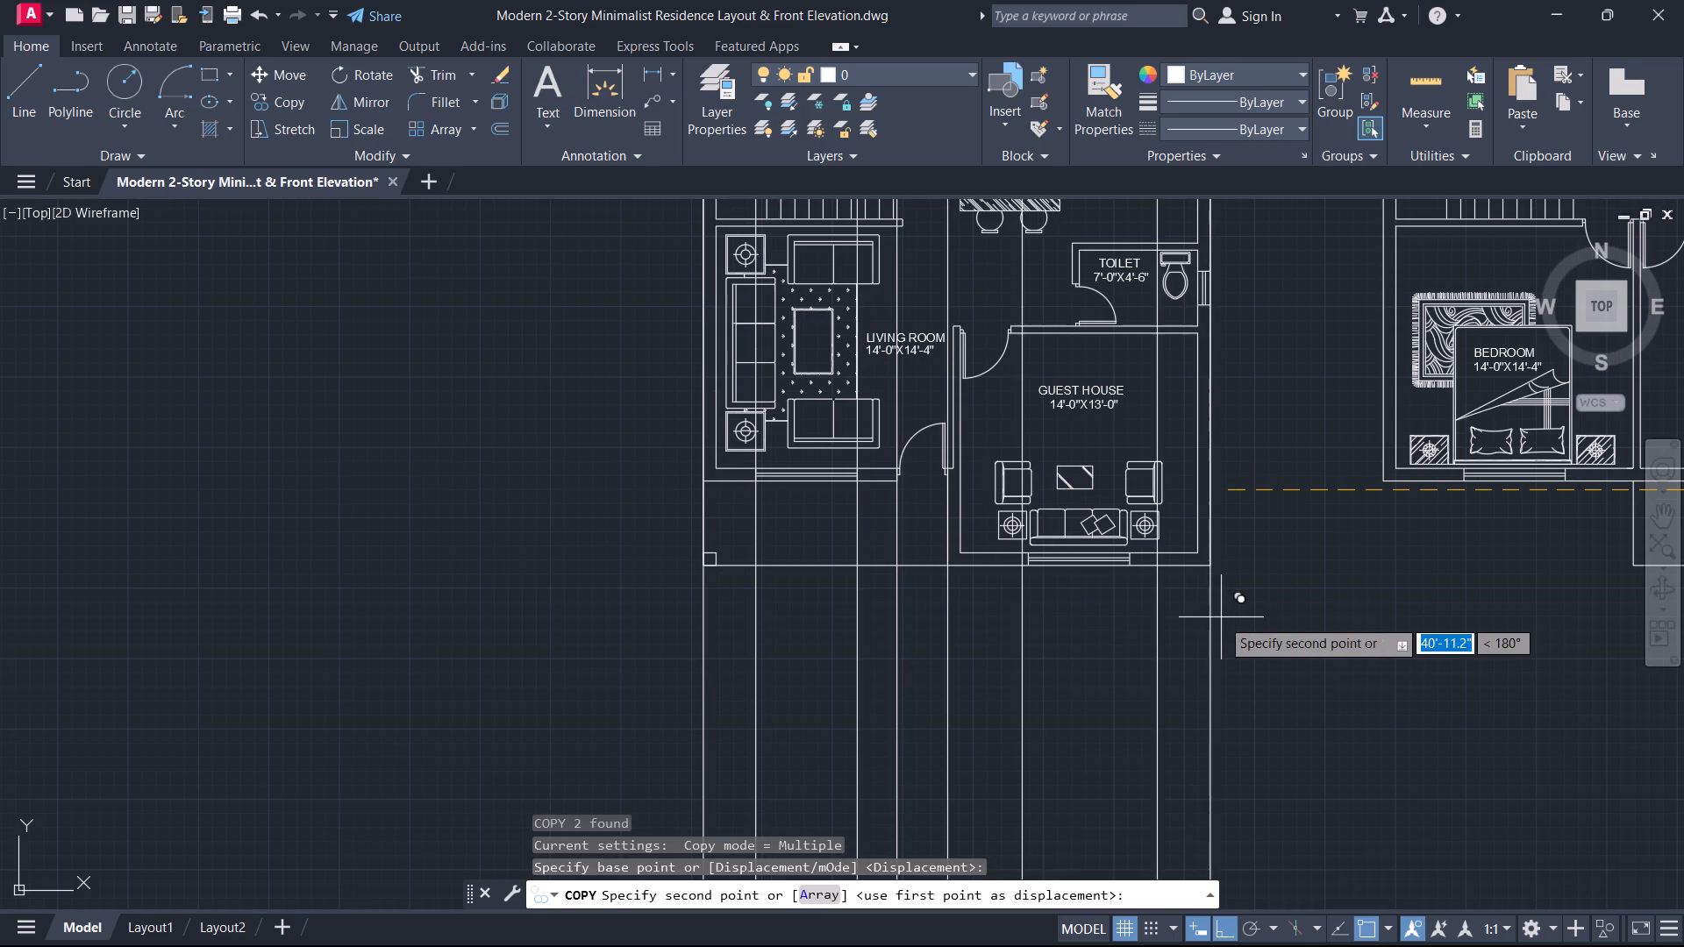
{"action": "left_click", "coordinate": [1211, 619]}
{"action": "middle_click_drag", "start_coordinate": [1204, 617], "coordinate": [803, 614]}
{"action": "key", "text": "Escape"}
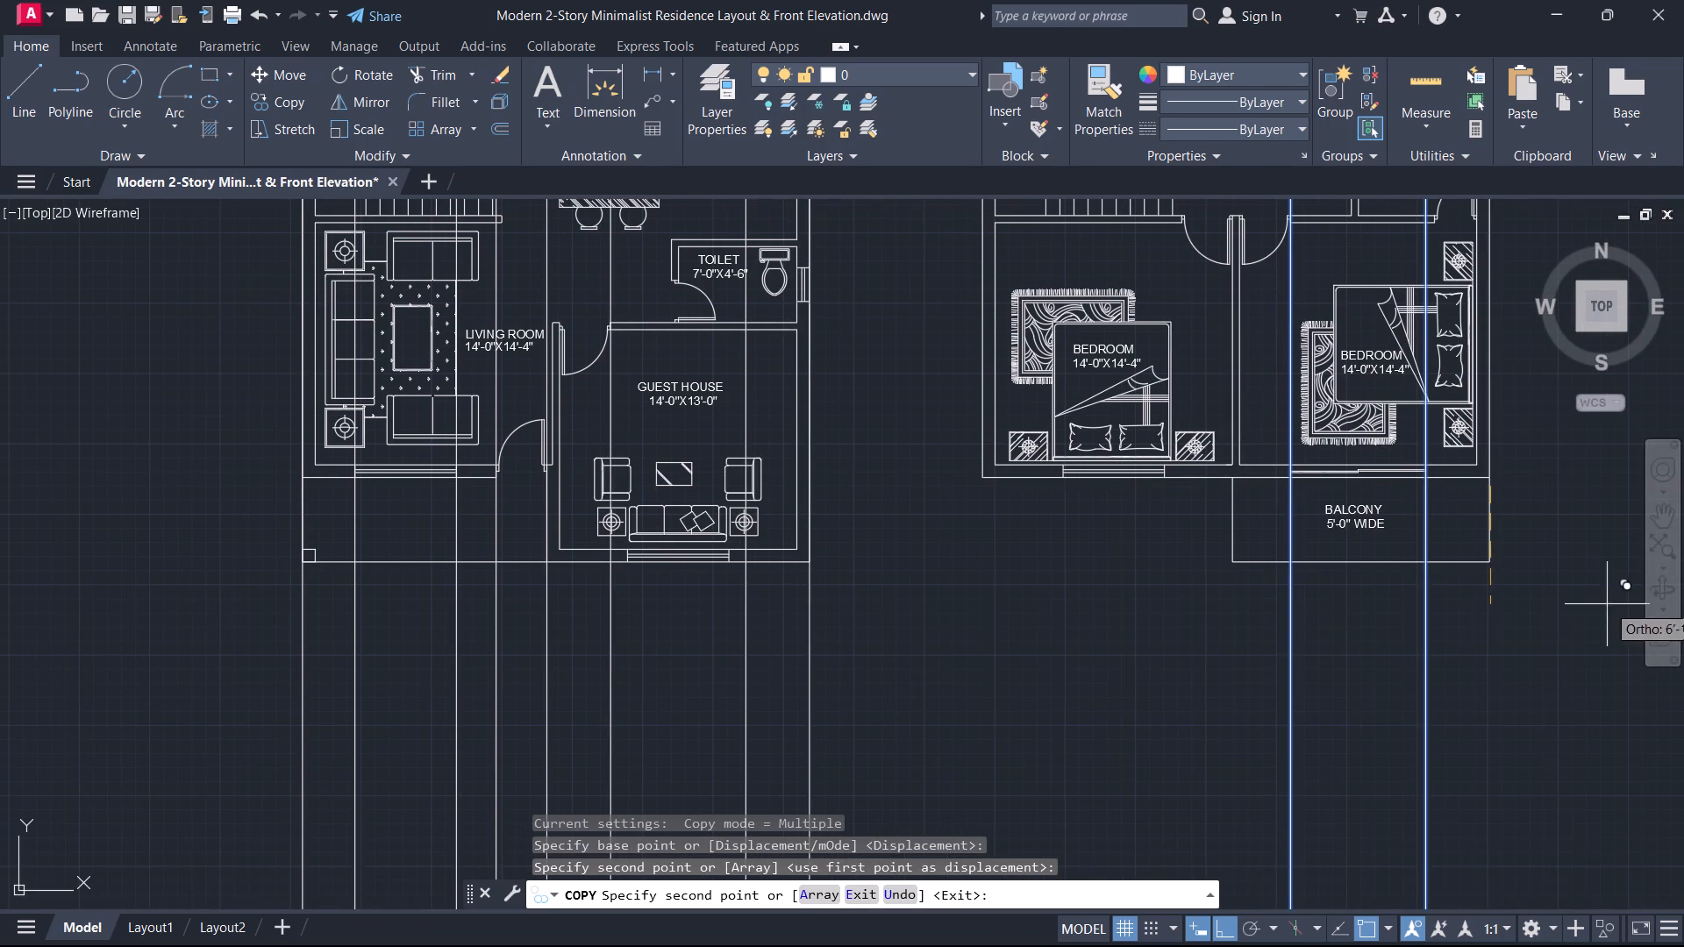
{"action": "left_click", "coordinate": [1491, 690]}
{"action": "key", "text": "Escape"}
Erase the vertical construction lines crossing the balcony on the upper floor plan.
{"action": "left_click_drag", "start_coordinate": [1467, 690], "coordinate": [1423, 690]}
{"action": "left_click", "coordinate": [1133, 688]}
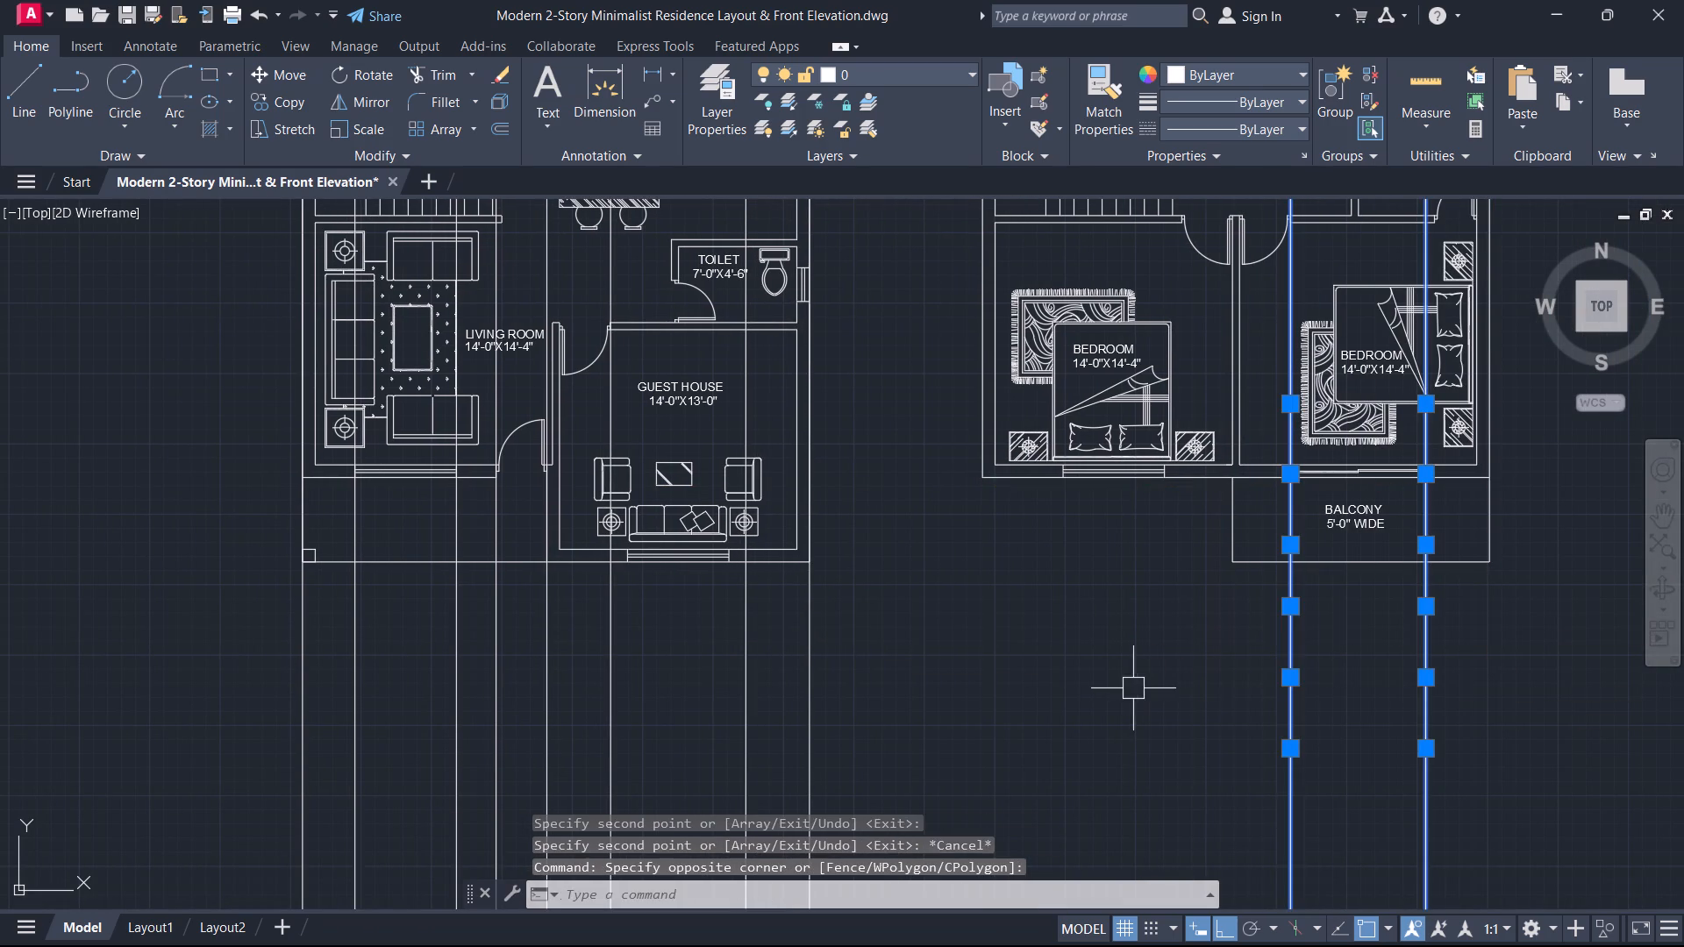
{"action": "key", "text": "Delete"}
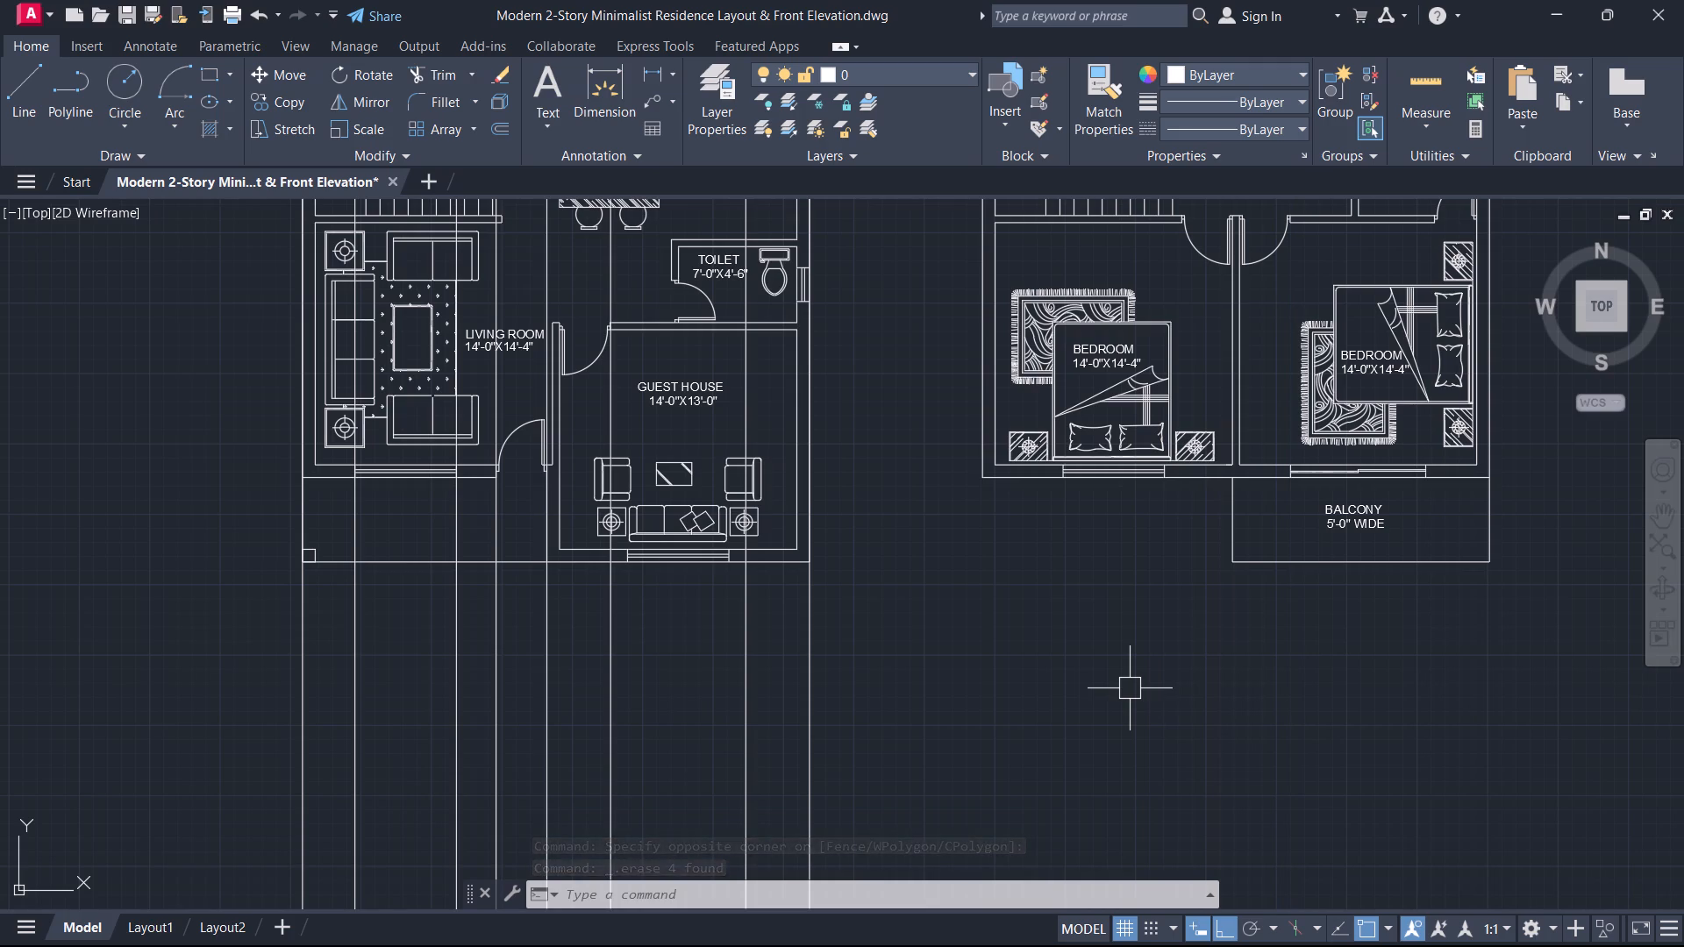
Trim the sill line stubs between the two balcony door lines in the front elevation.
{"action": "middle_click_drag", "start_coordinate": [933, 610], "coordinate": [964, 590]}
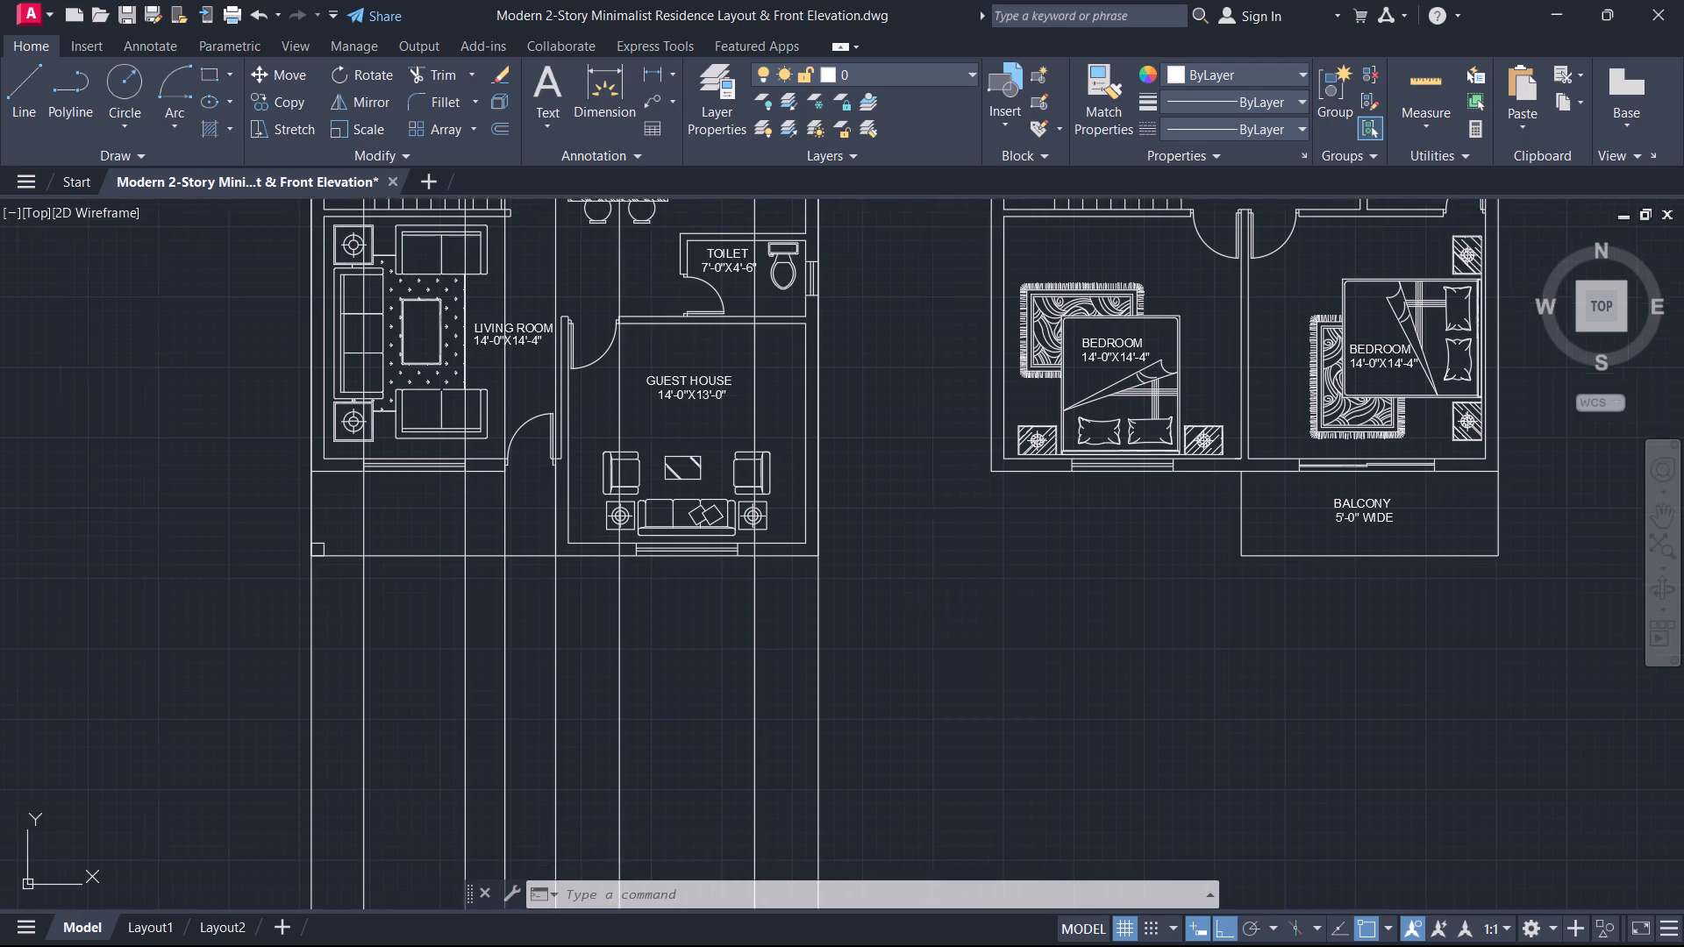
{"action": "middle_click_drag", "start_coordinate": [964, 590], "coordinate": [1195, 438]}
{"action": "scroll", "coordinate": [976, 590], "scroll_direction": "down", "scroll_amount": 2}
{"action": "middle_click_drag", "start_coordinate": [973, 595], "coordinate": [1235, 334]}
{"action": "scroll", "coordinate": [1220, 672], "scroll_direction": "up", "scroll_amount": 3}
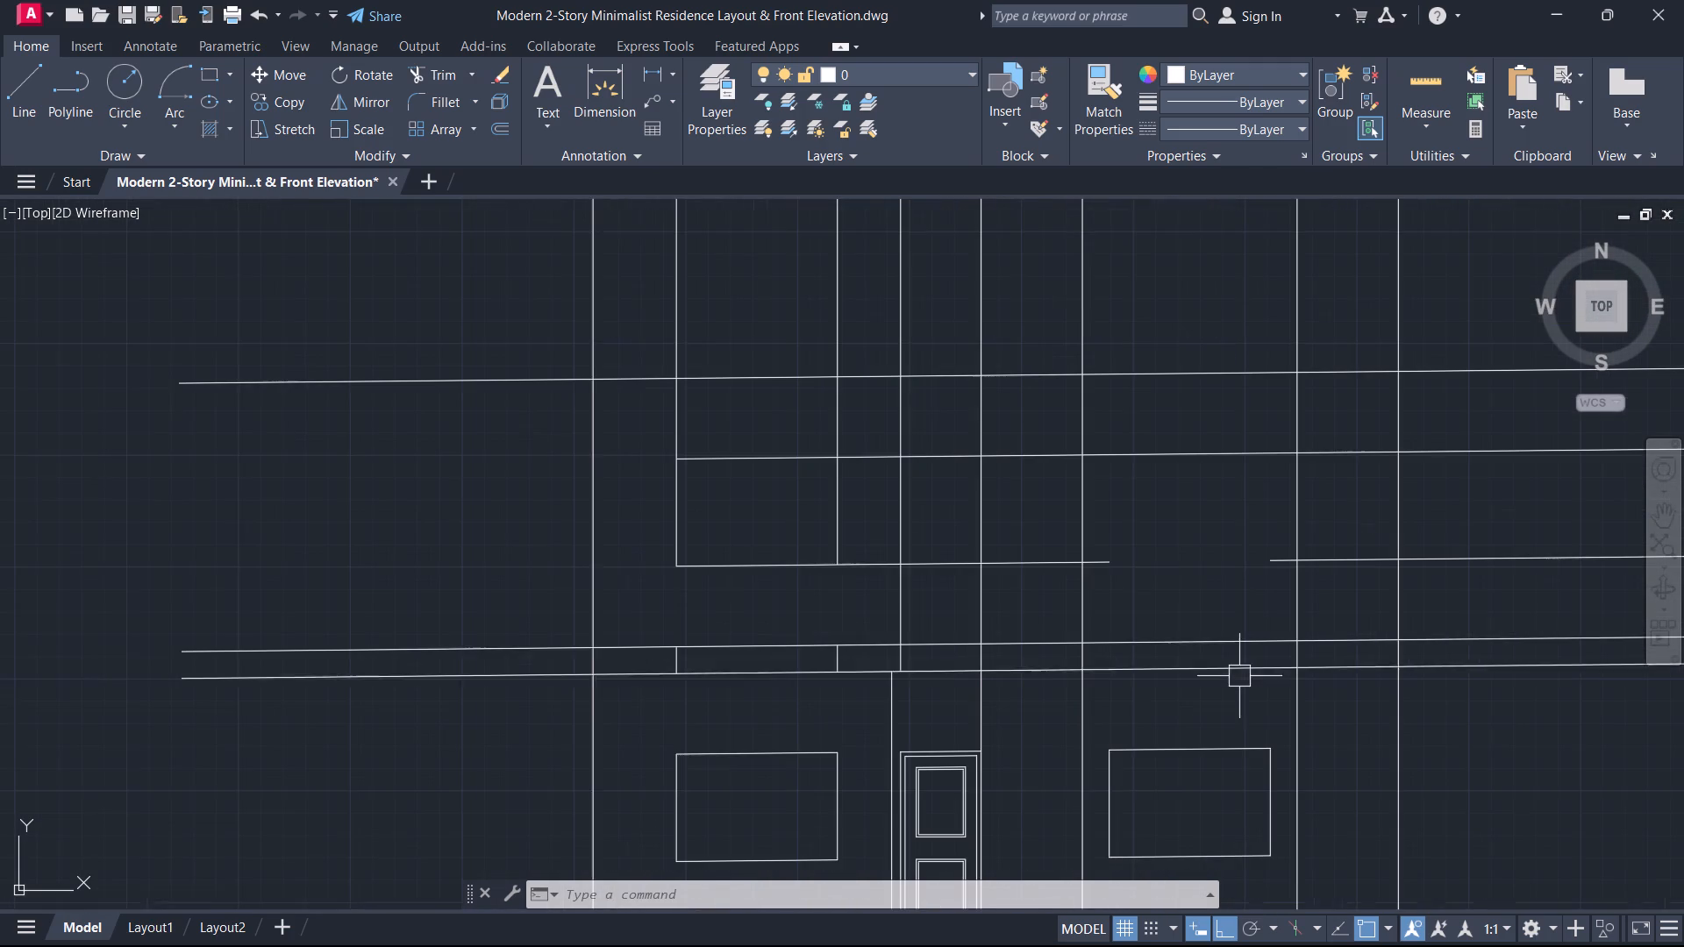
{"action": "scroll", "coordinate": [1250, 601], "scroll_direction": "up", "scroll_amount": 2}
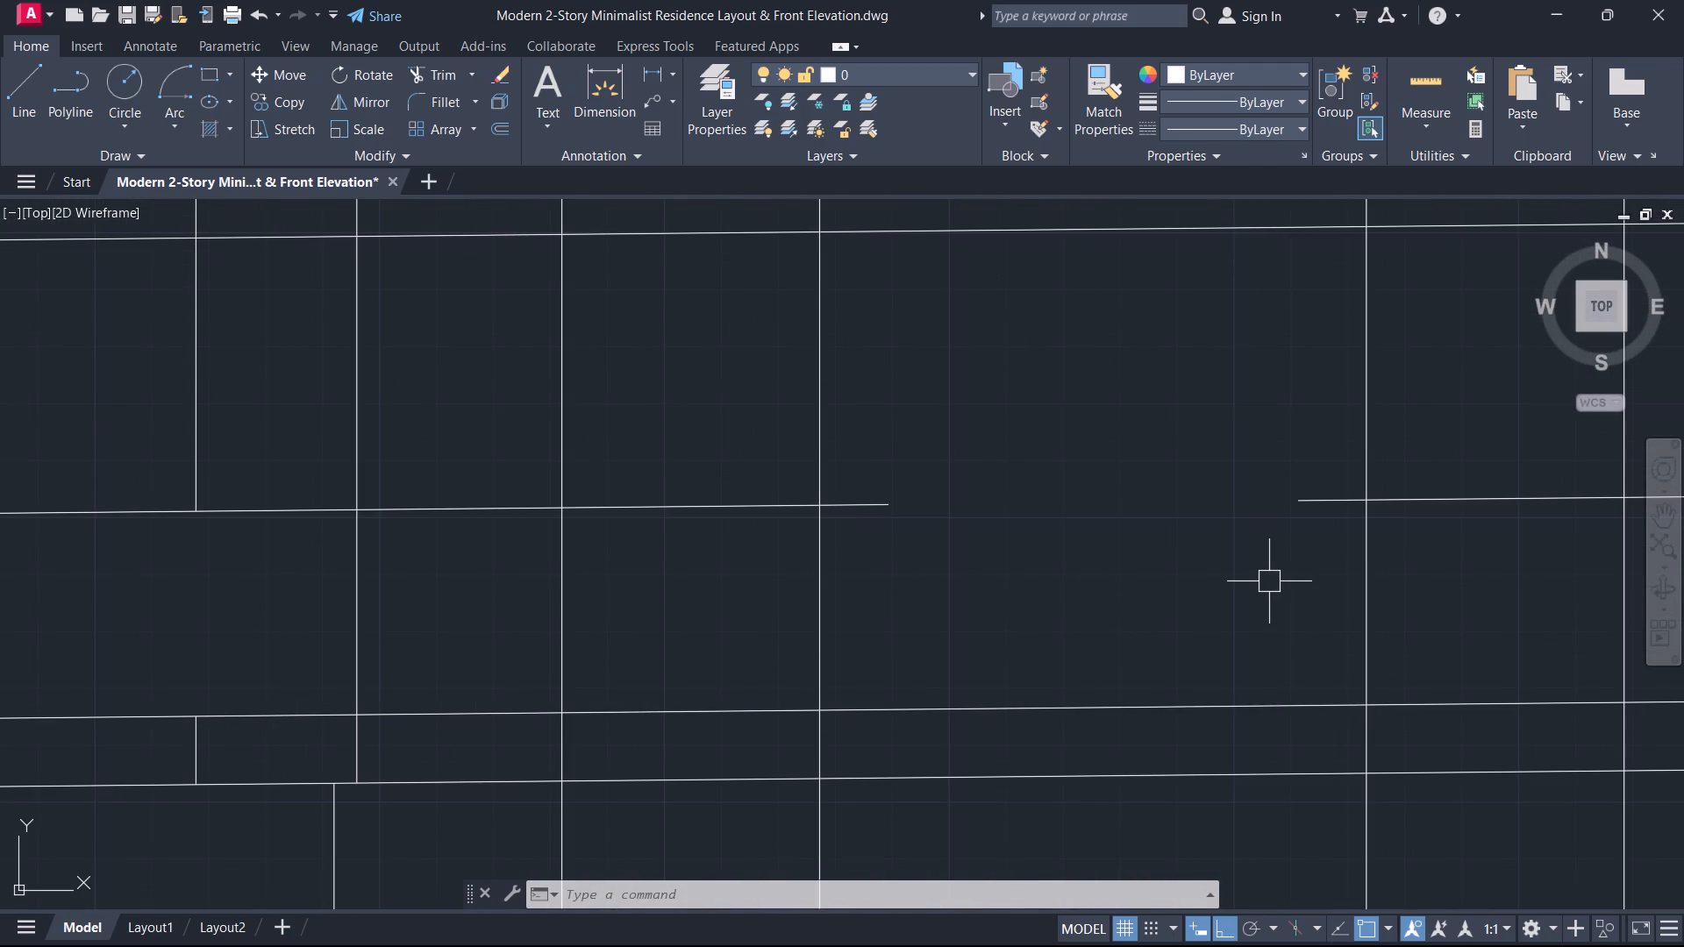
{"action": "type", "text": "TR"}
{"action": "key", "text": "space"}
{"action": "left_click_drag", "start_coordinate": [1330, 538], "coordinate": [1310, 450]}
{"action": "left_click_drag", "start_coordinate": [886, 544], "coordinate": [848, 454]}
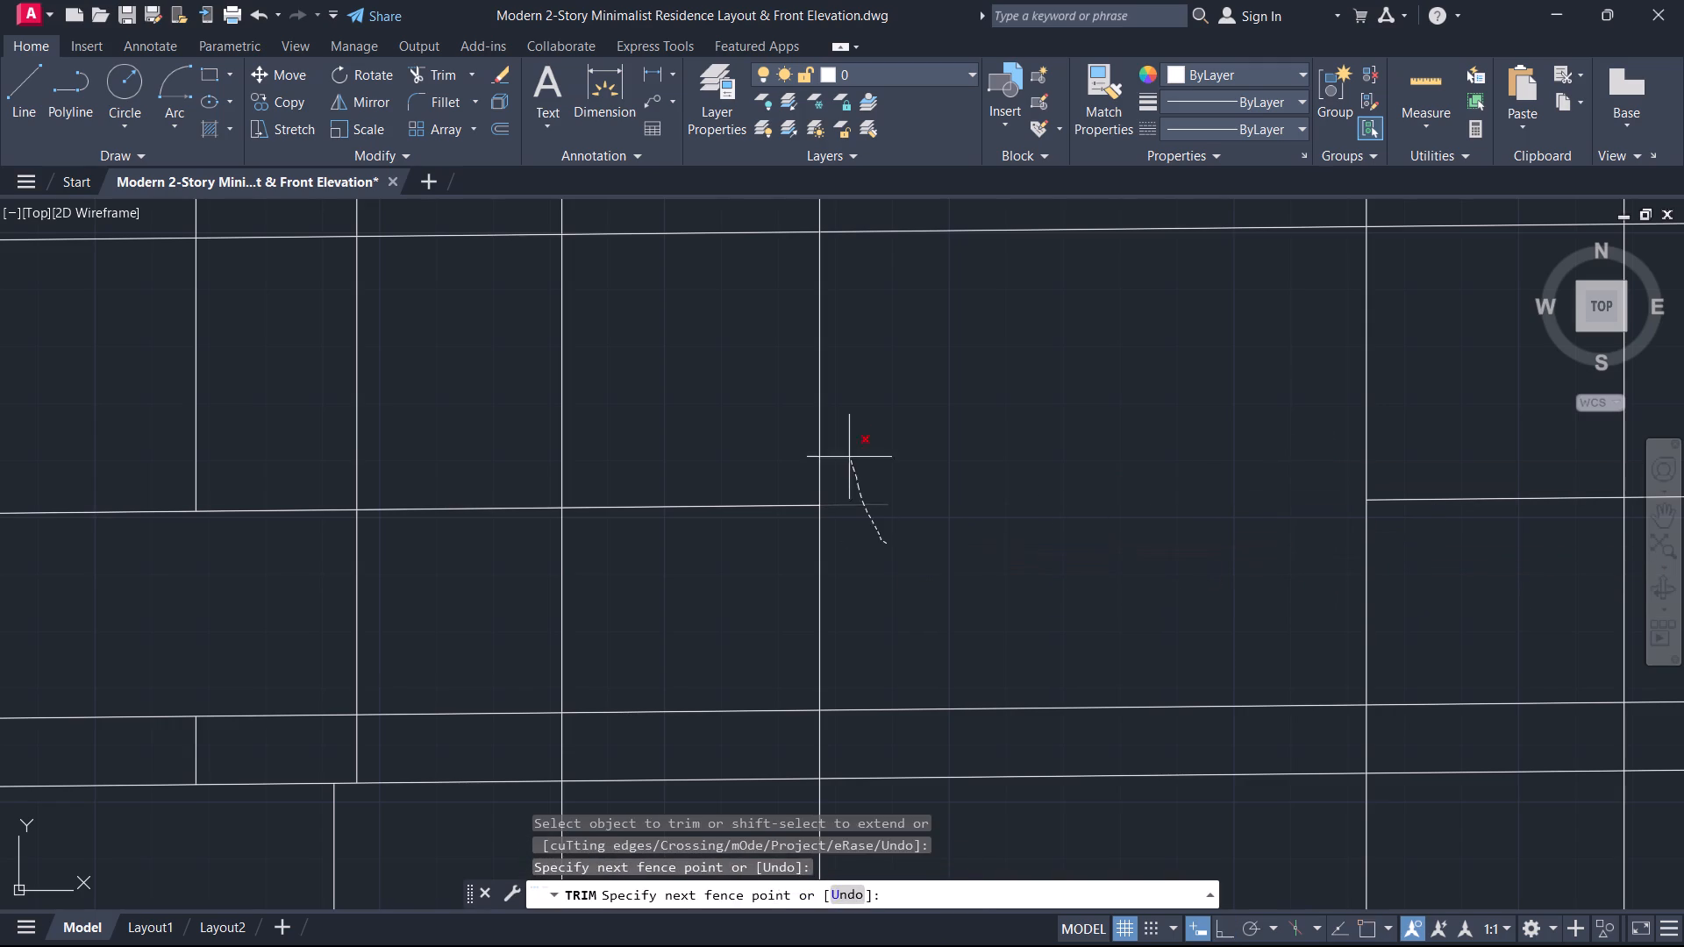
{"action": "left_click_drag", "start_coordinate": [848, 454], "coordinate": [846, 441]}
{"action": "key", "text": "Escape"}
Offset the floor slab's top line upward by 6" for the bottom of the balcony door.
{"action": "key", "text": "o"}
{"action": "key", "text": "space"}
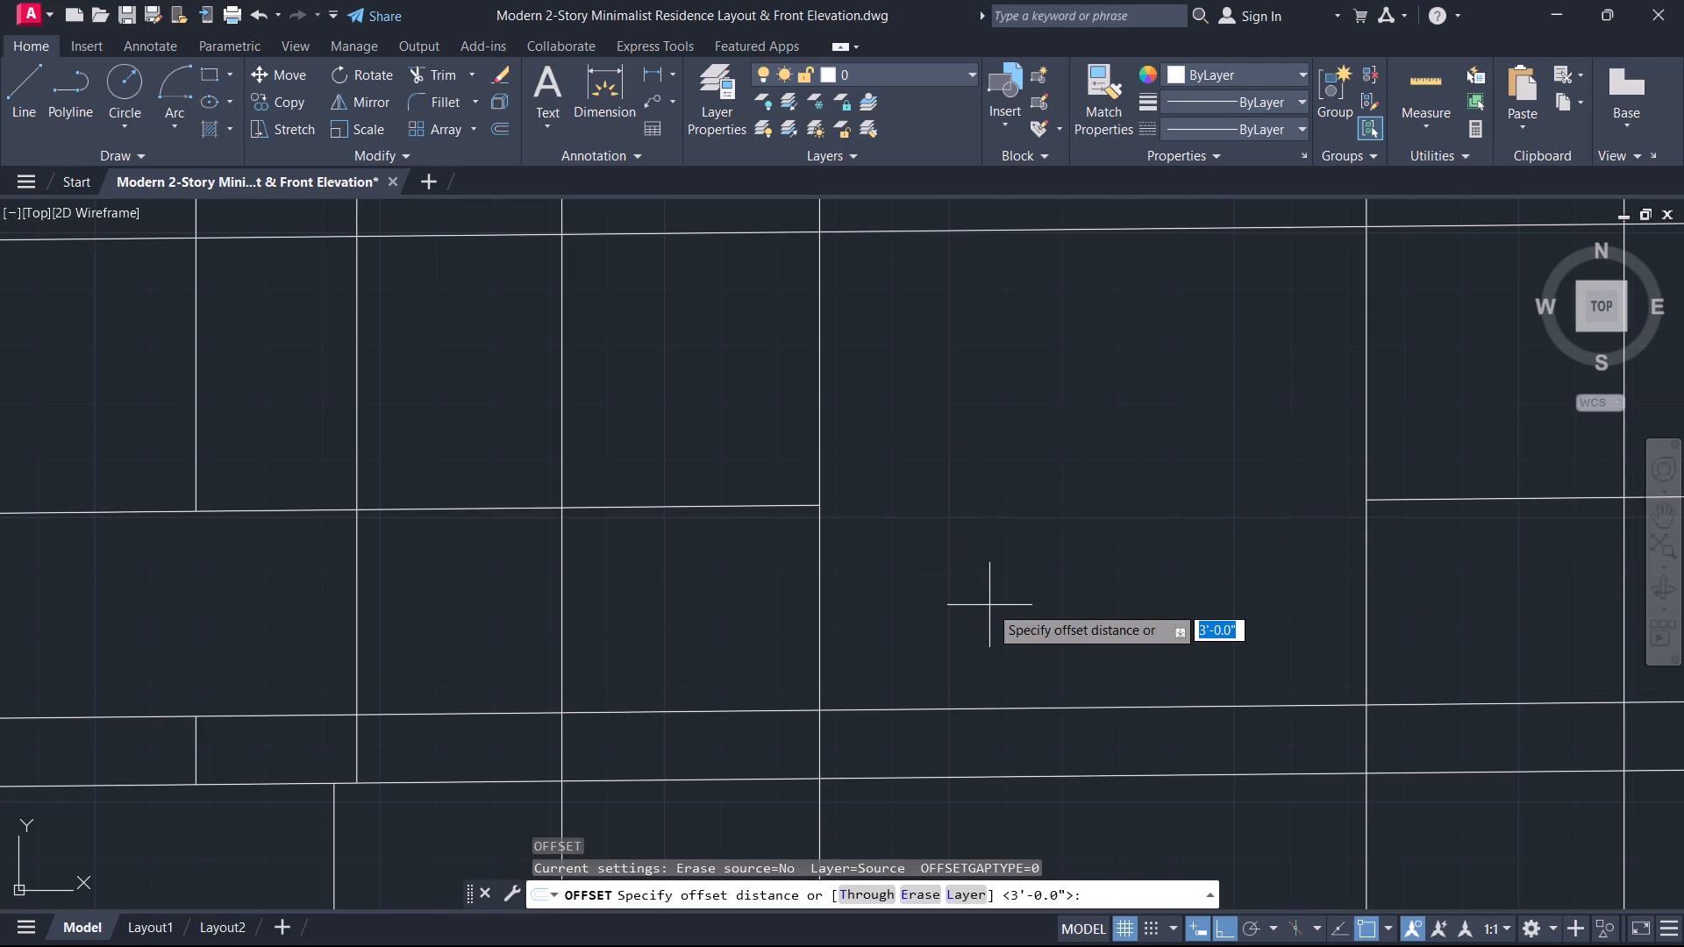
{"action": "key", "text": "6"}
{"action": "key", "text": "Return"}
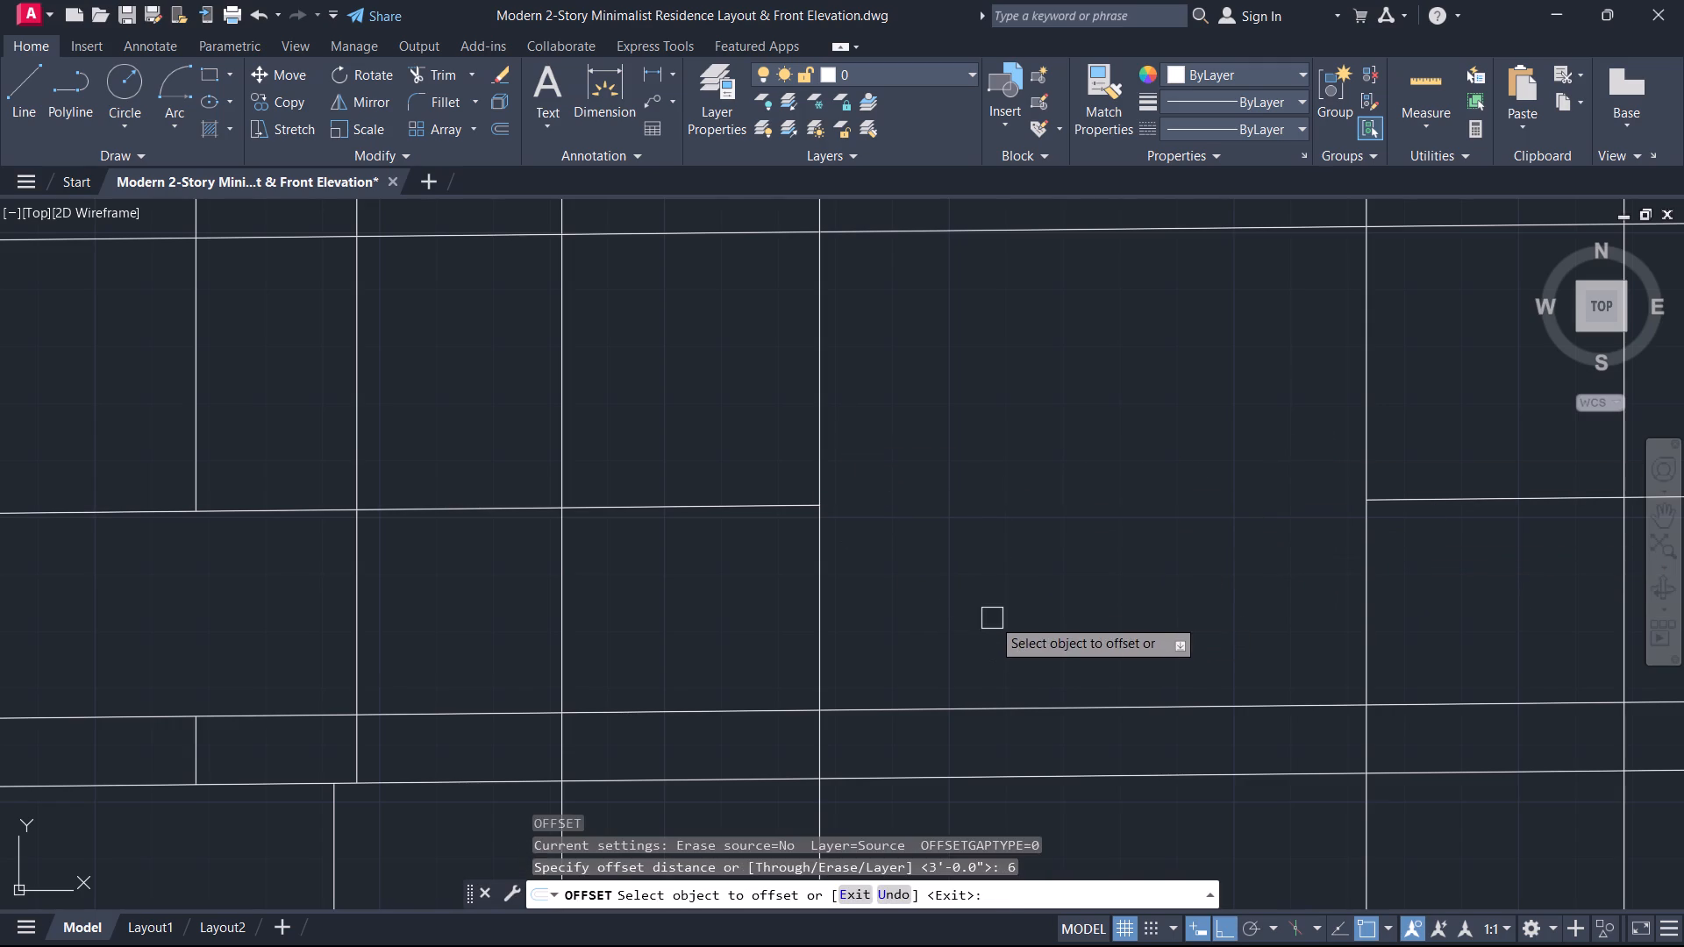
{"action": "left_click", "coordinate": [1049, 703]}
{"action": "left_click", "coordinate": [1066, 633]}
{"action": "key", "text": "Escape"}
Trim the balcony door's bottom line outside the opening, and its vertical lines between that bottom line and the slab.
{"action": "type", "text": "TR"}
{"action": "key", "text": "space"}
{"action": "scroll", "coordinate": [1419, 691], "scroll_direction": "up", "scroll_amount": 3}
{"action": "left_click_drag", "start_coordinate": [1340, 671], "coordinate": [1323, 669]}
{"action": "scroll", "coordinate": [702, 680], "scroll_direction": "down", "scroll_amount": 1}
{"action": "middle_click_drag", "start_coordinate": [702, 680], "coordinate": [1573, 663]}
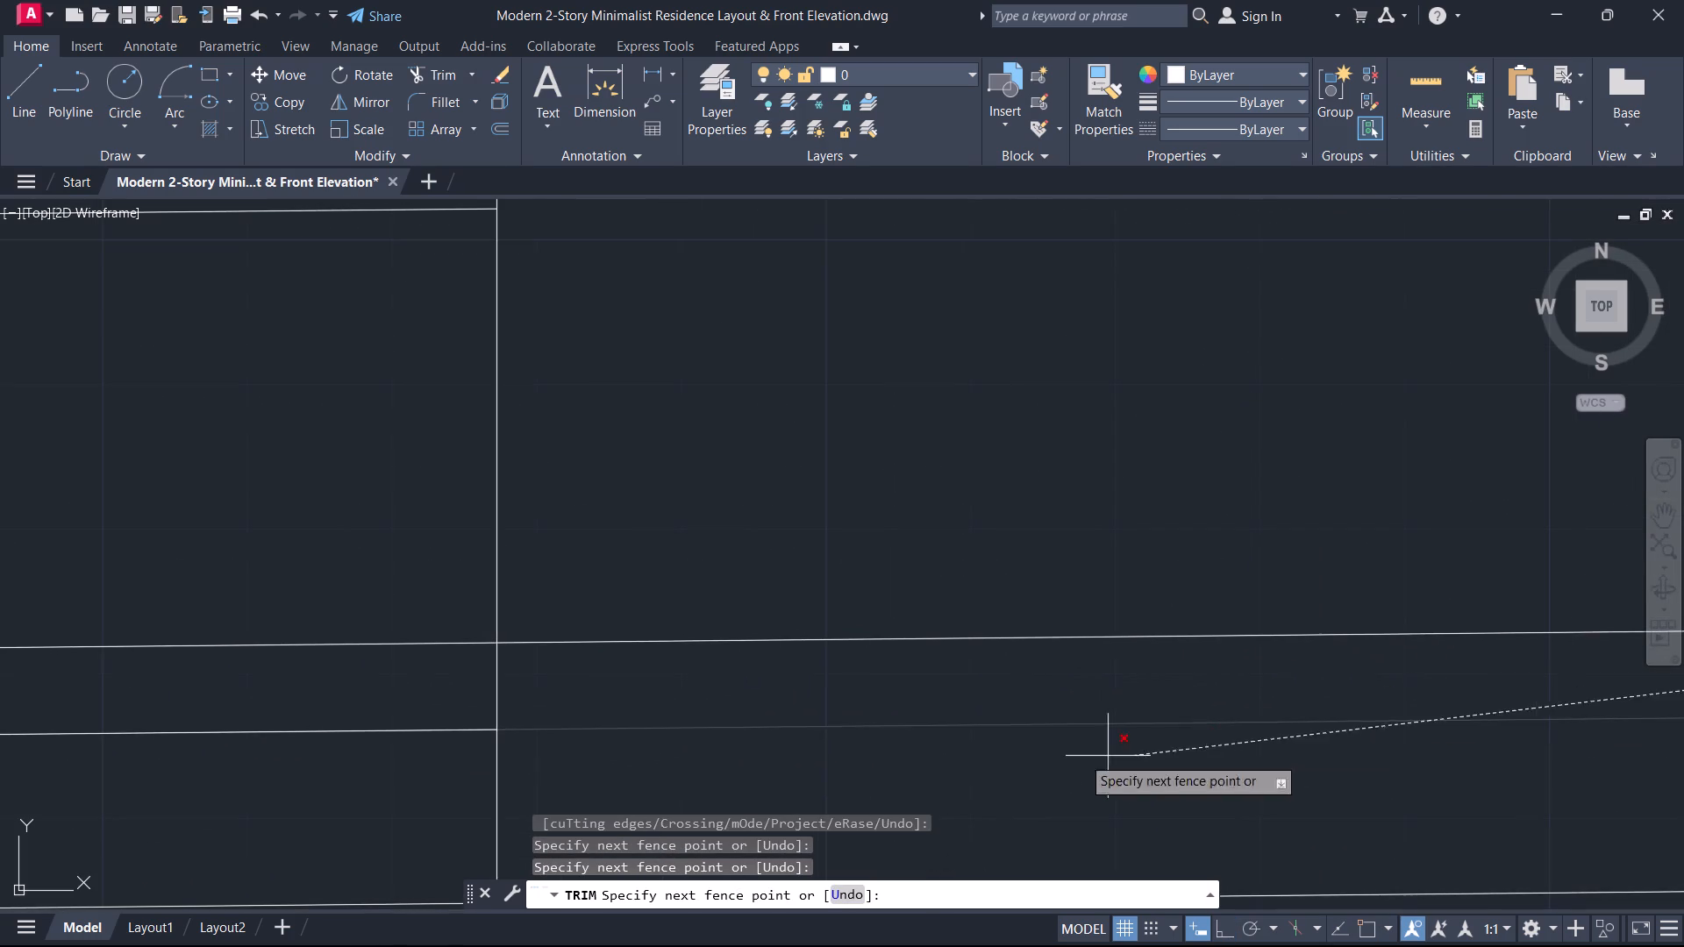
{"action": "left_click", "coordinate": [445, 694]}
{"action": "left_click", "coordinate": [432, 663]}
{"action": "left_click", "coordinate": [410, 596]}
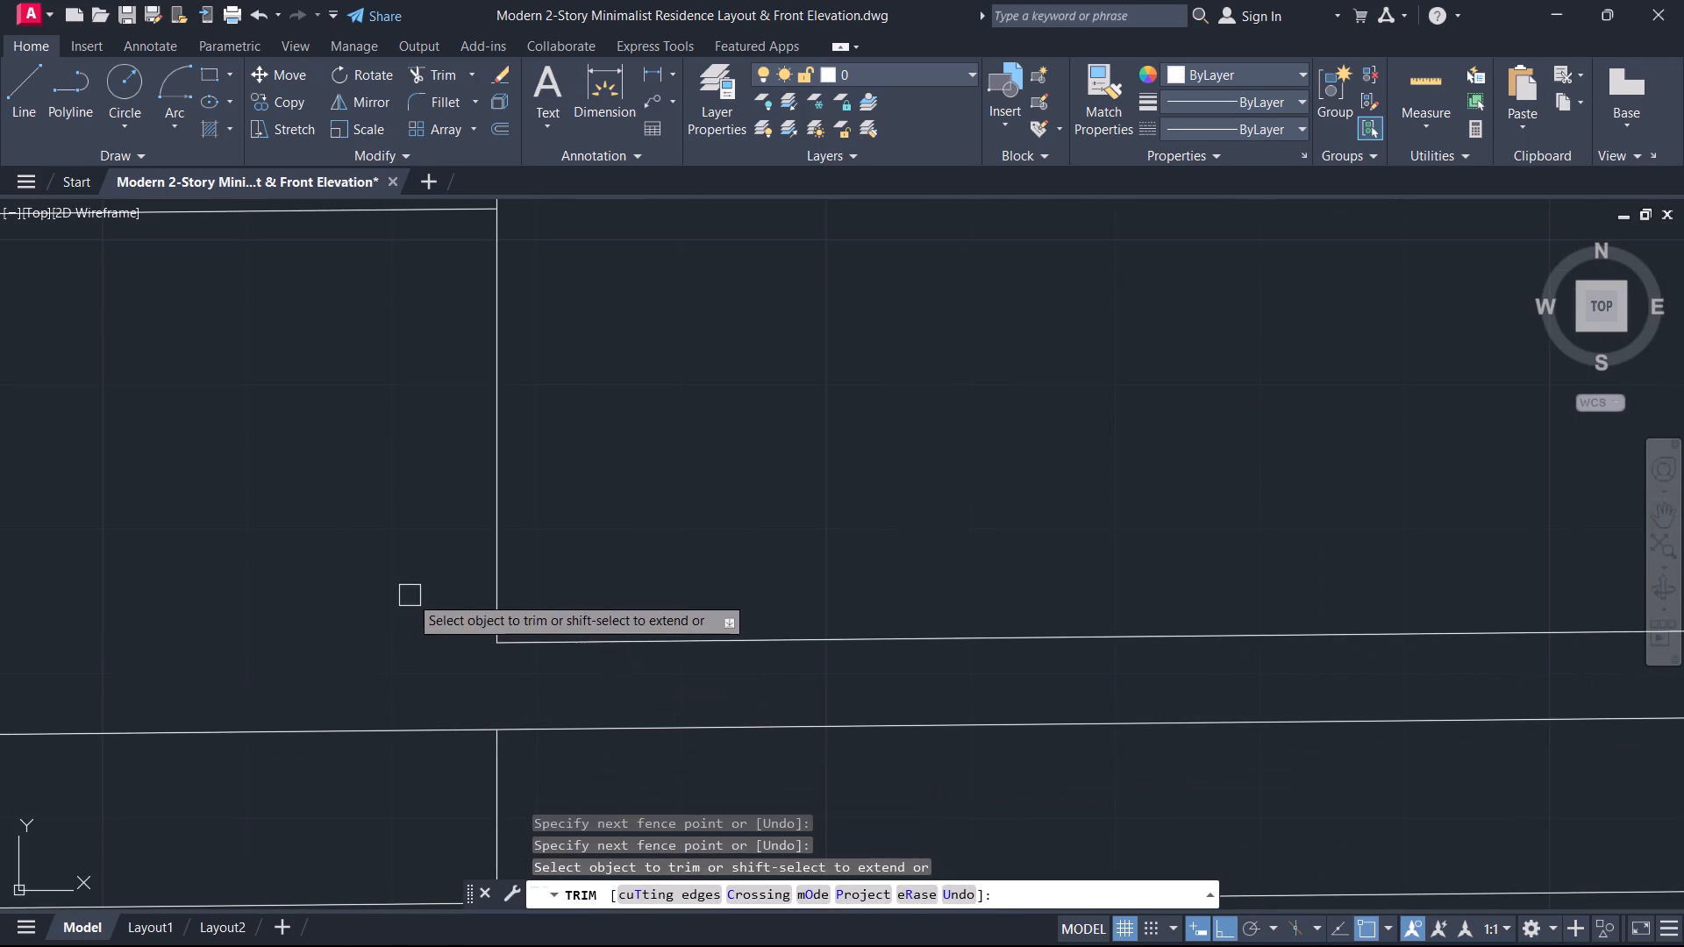
{"action": "scroll", "coordinate": [1085, 580], "scroll_direction": "down", "scroll_amount": 3}
{"action": "middle_click_drag", "start_coordinate": [1307, 572], "coordinate": [827, 580]}
{"action": "scroll", "coordinate": [841, 635], "scroll_direction": "up", "scroll_amount": 4}
{"action": "middle_click_drag", "start_coordinate": [854, 648], "coordinate": [873, 660]}
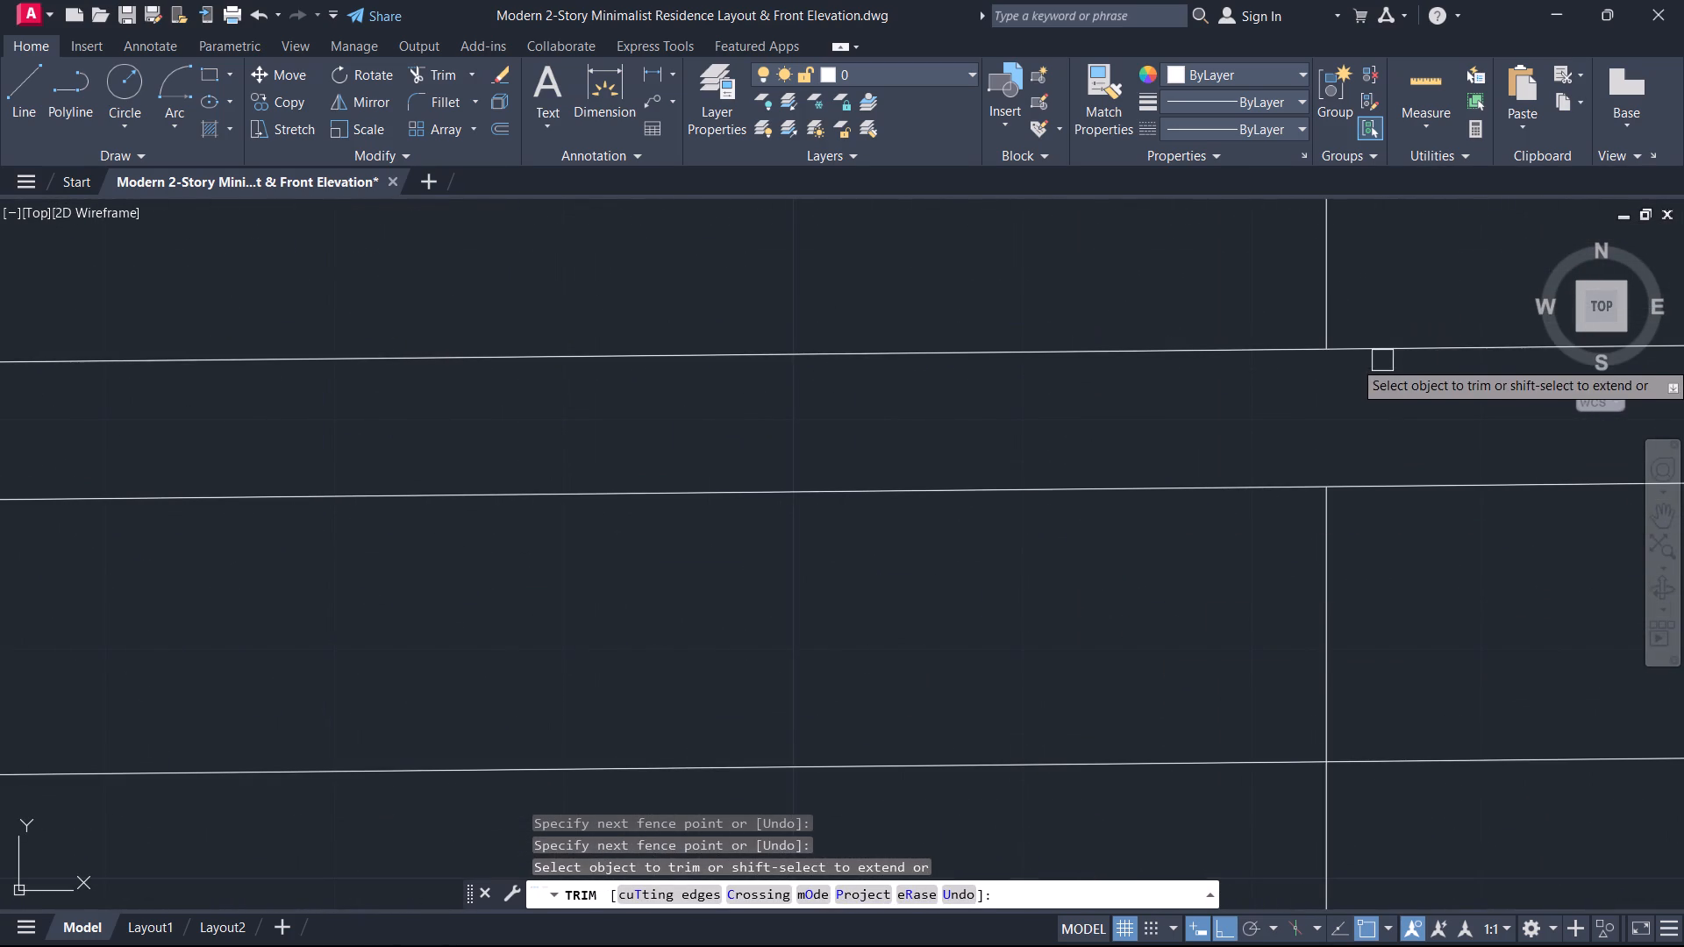
{"action": "left_click", "coordinate": [1377, 350]}
{"action": "key", "text": "Escape"}
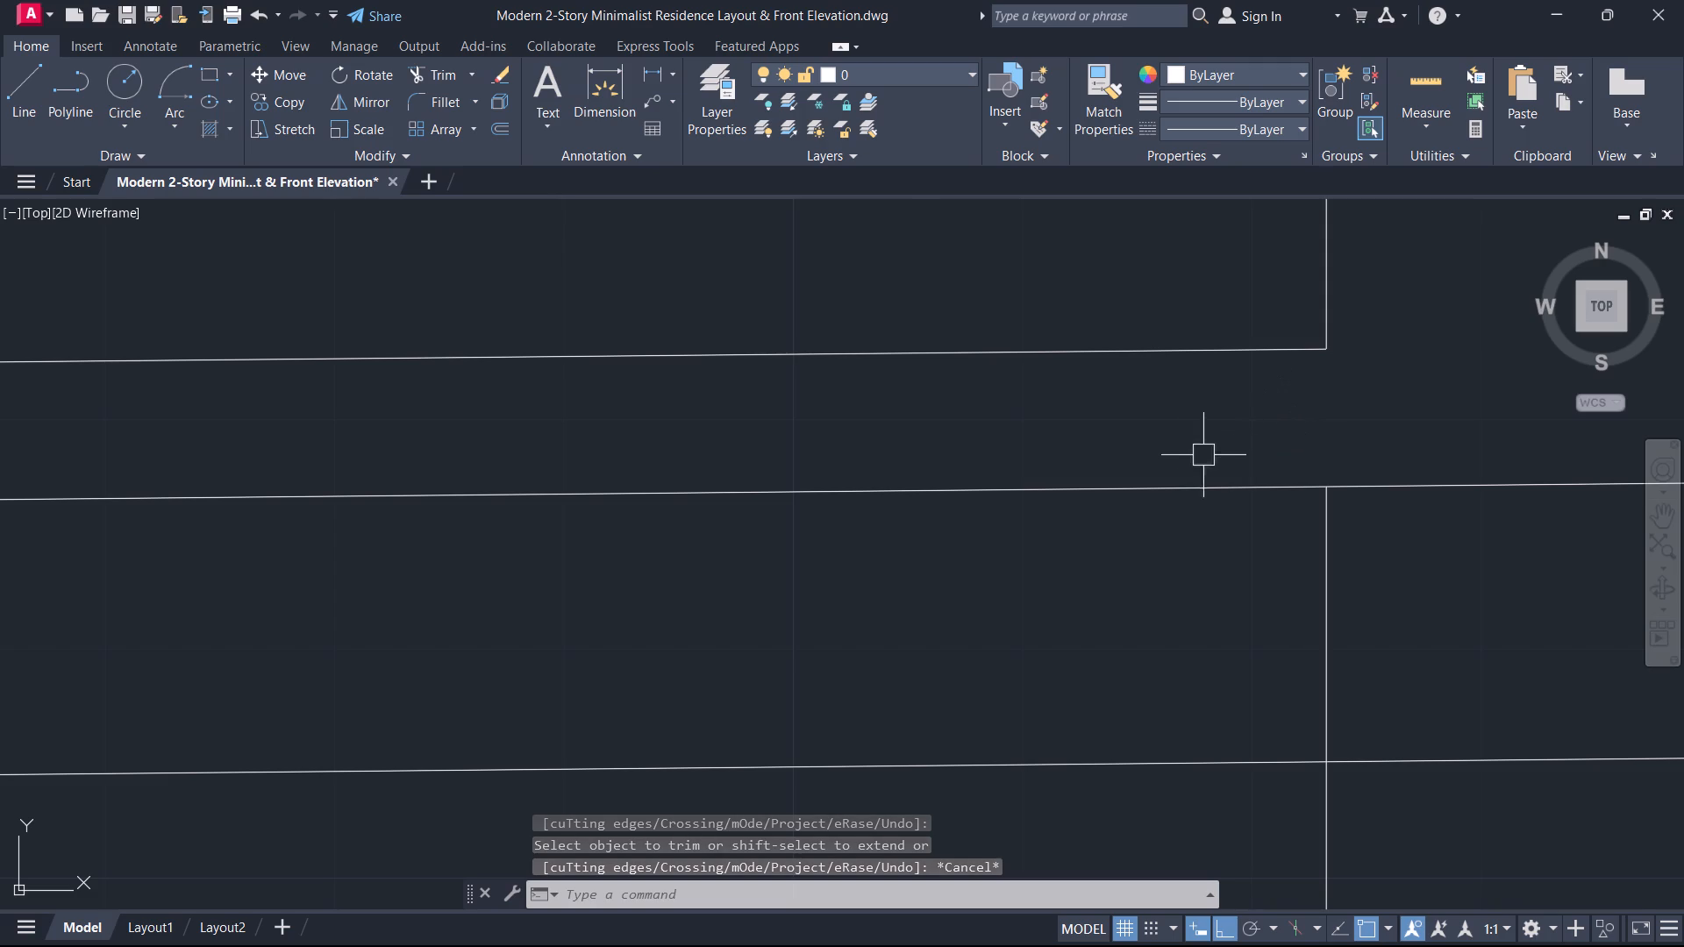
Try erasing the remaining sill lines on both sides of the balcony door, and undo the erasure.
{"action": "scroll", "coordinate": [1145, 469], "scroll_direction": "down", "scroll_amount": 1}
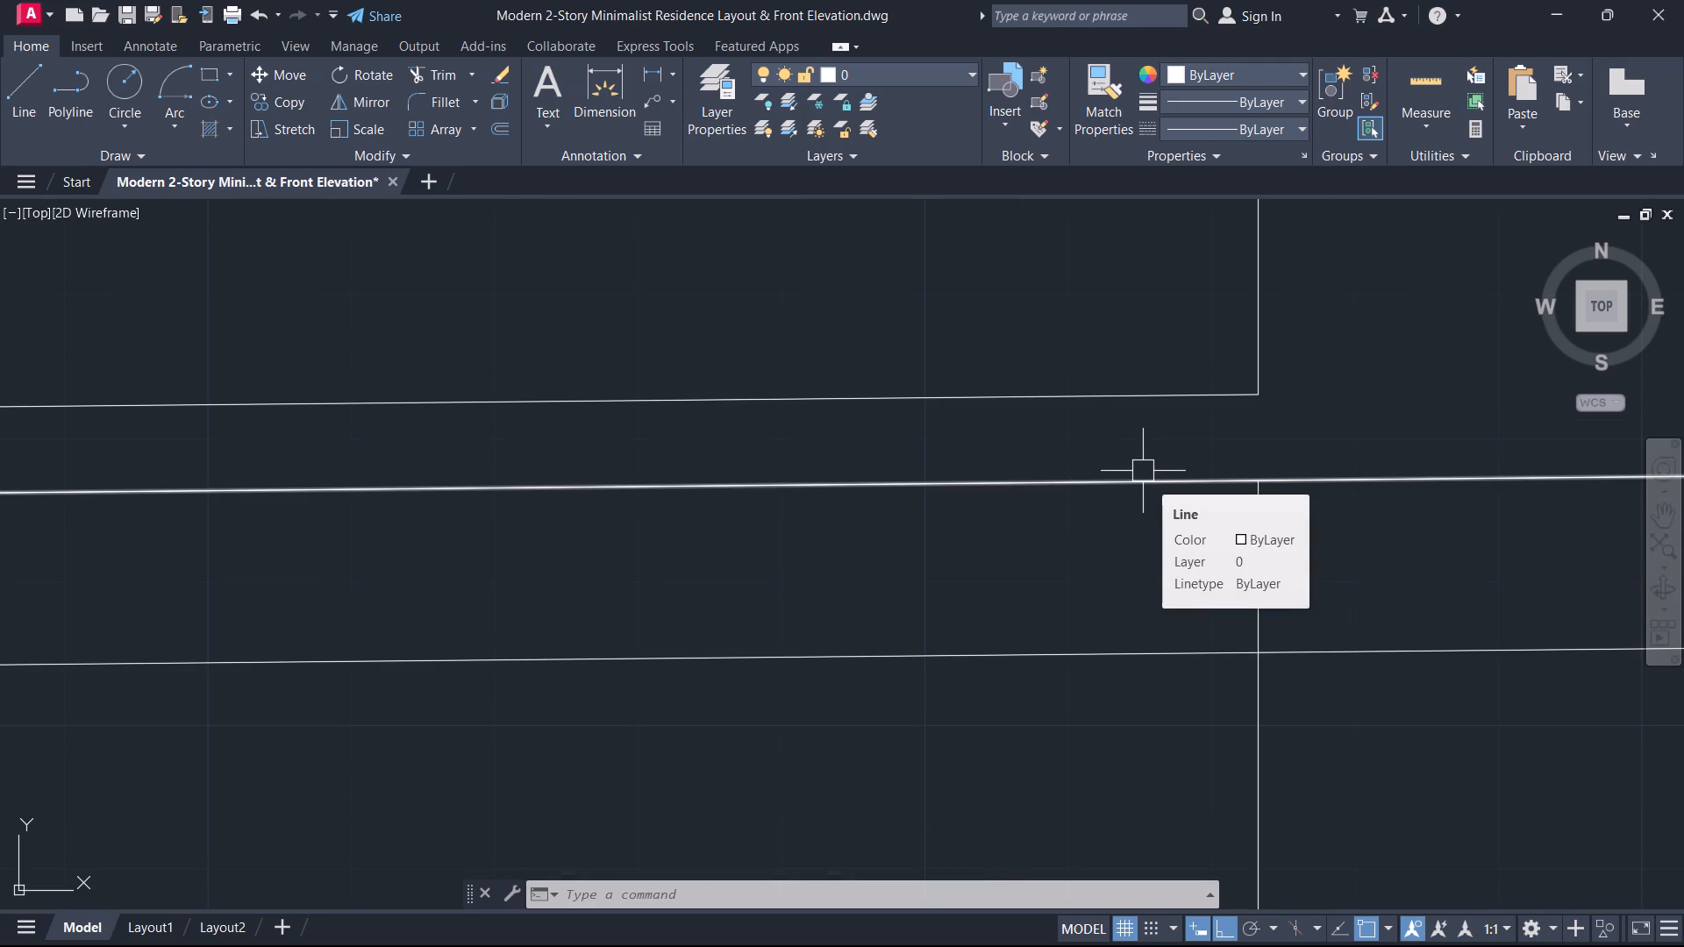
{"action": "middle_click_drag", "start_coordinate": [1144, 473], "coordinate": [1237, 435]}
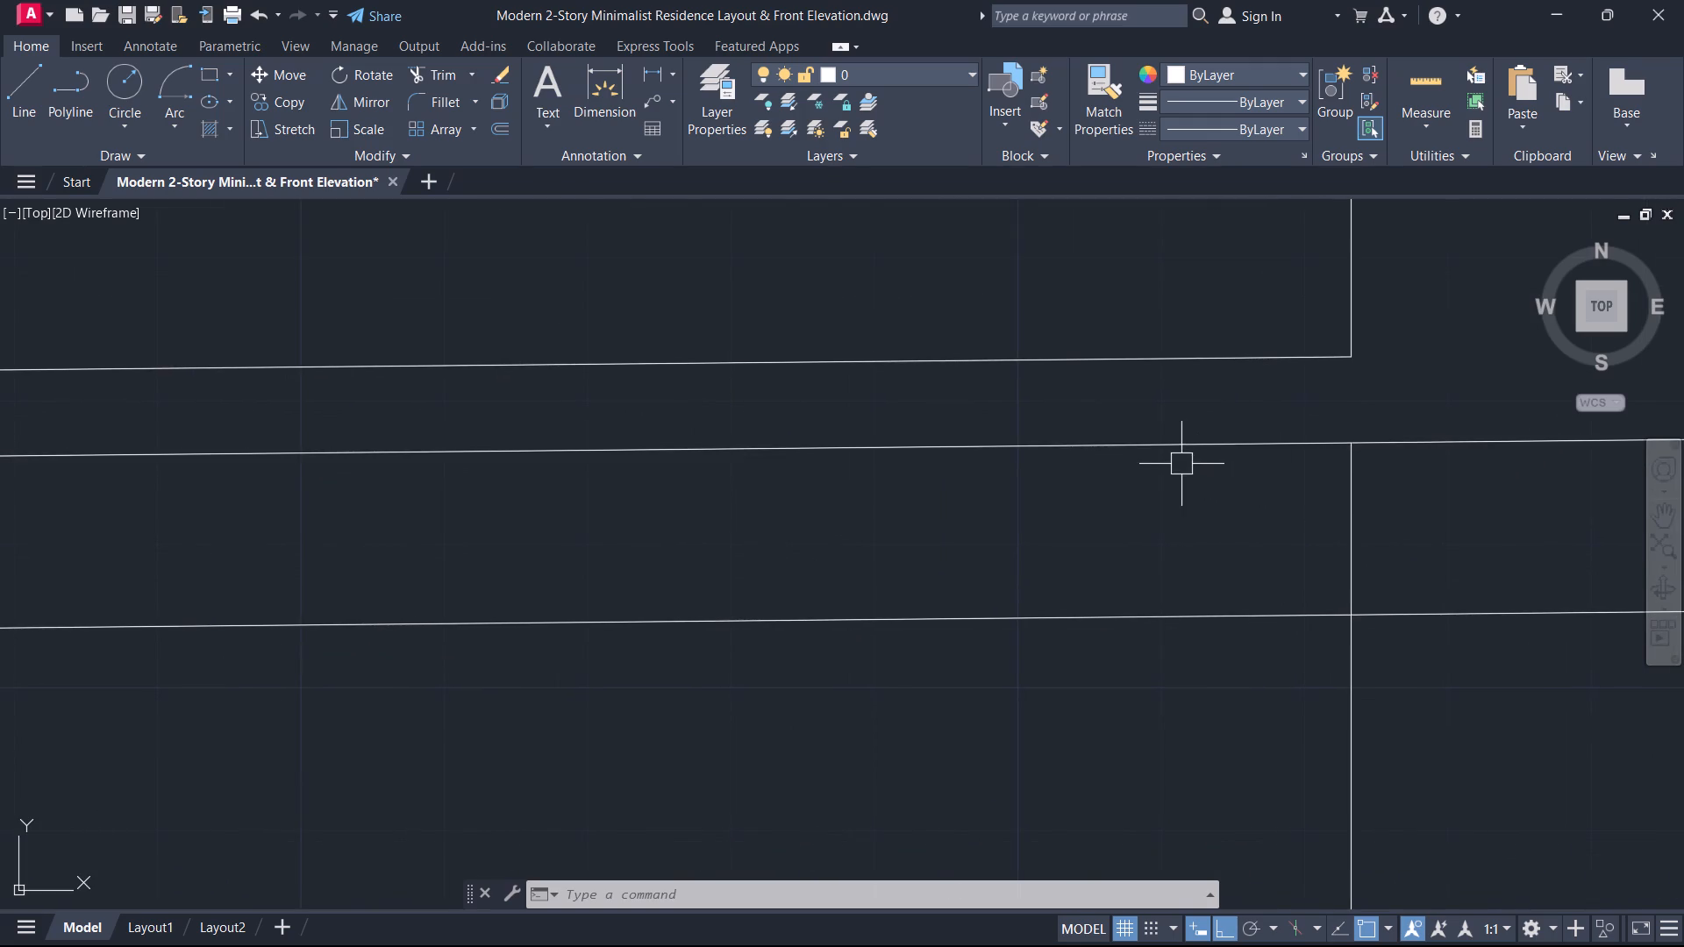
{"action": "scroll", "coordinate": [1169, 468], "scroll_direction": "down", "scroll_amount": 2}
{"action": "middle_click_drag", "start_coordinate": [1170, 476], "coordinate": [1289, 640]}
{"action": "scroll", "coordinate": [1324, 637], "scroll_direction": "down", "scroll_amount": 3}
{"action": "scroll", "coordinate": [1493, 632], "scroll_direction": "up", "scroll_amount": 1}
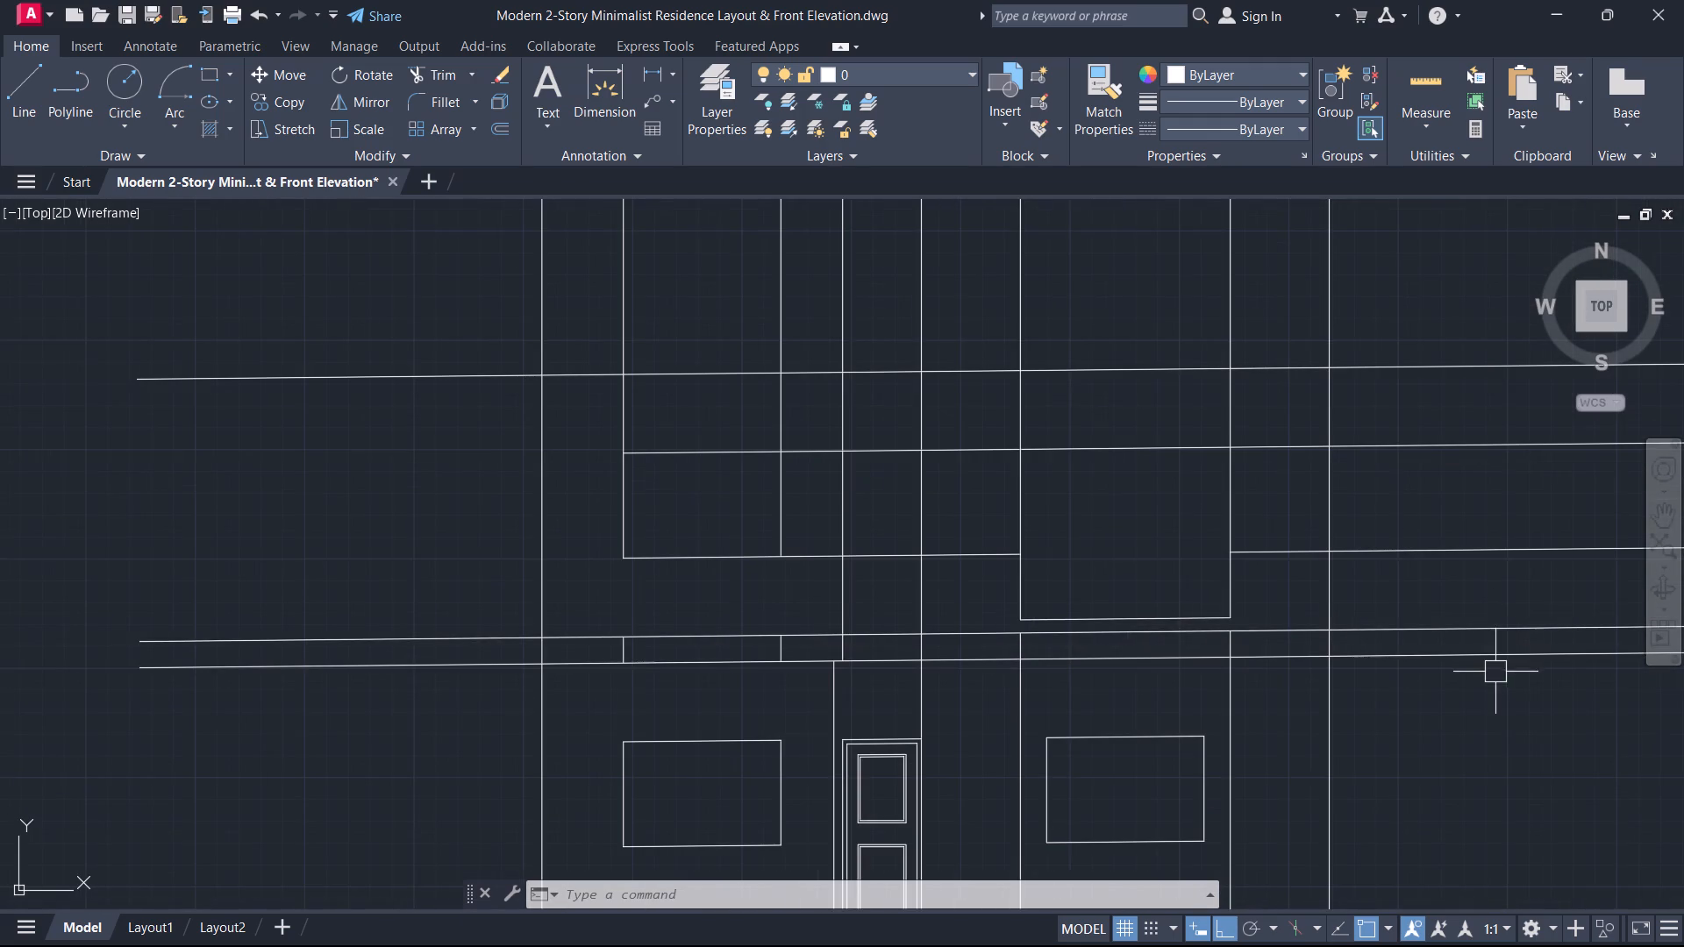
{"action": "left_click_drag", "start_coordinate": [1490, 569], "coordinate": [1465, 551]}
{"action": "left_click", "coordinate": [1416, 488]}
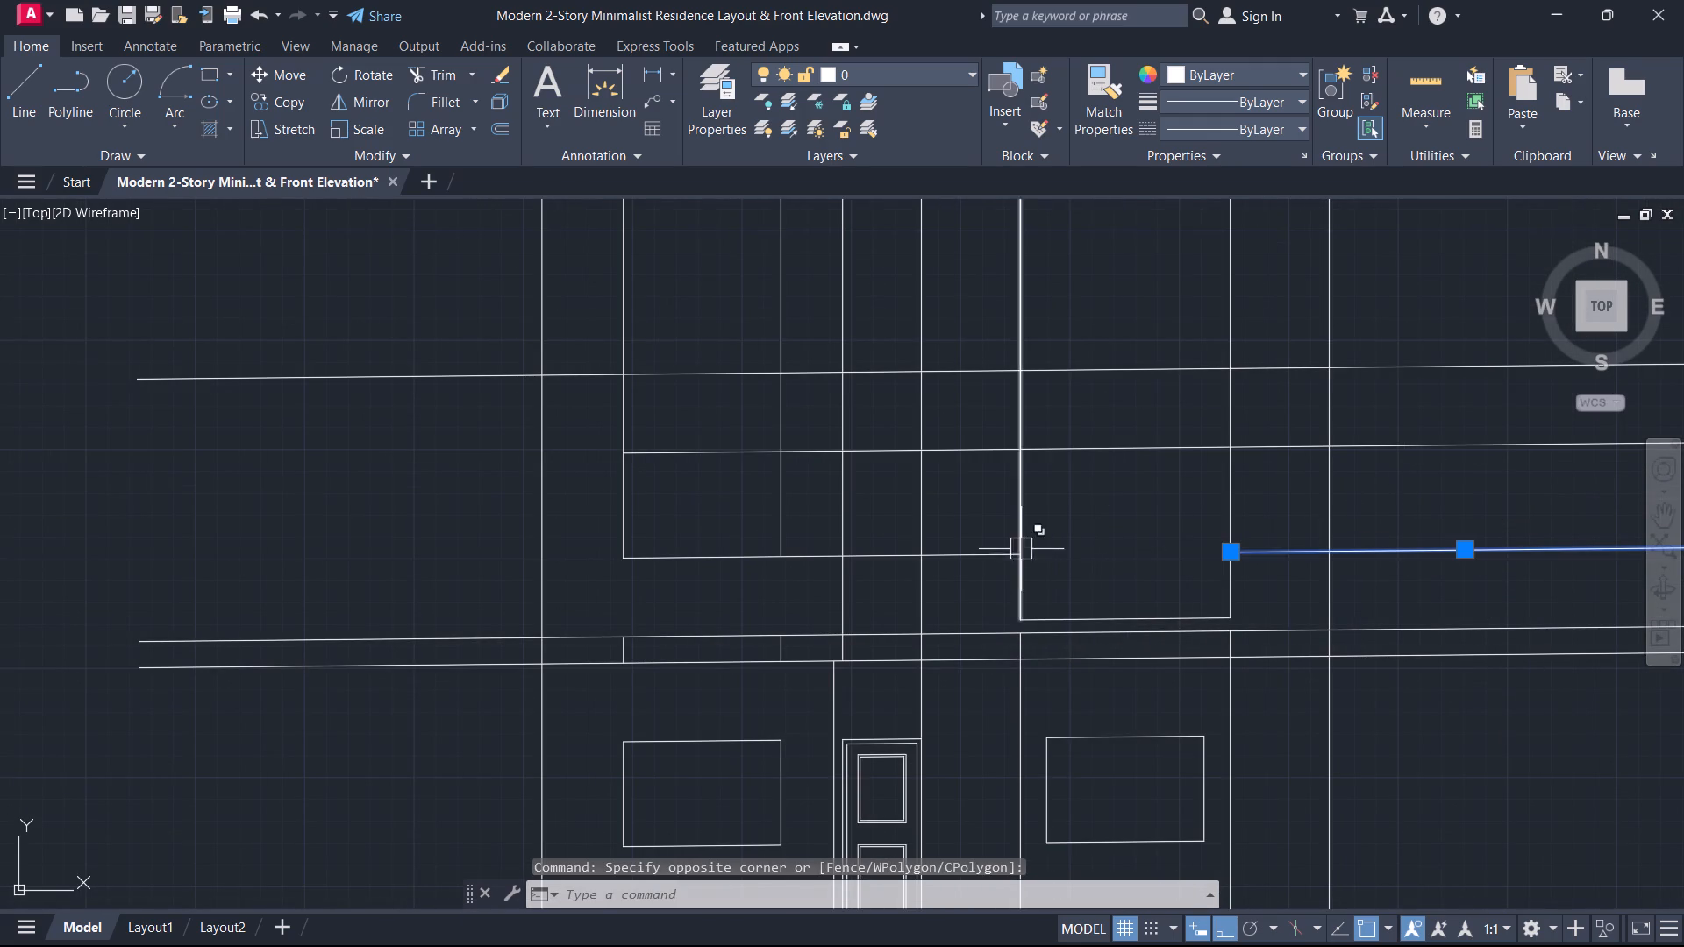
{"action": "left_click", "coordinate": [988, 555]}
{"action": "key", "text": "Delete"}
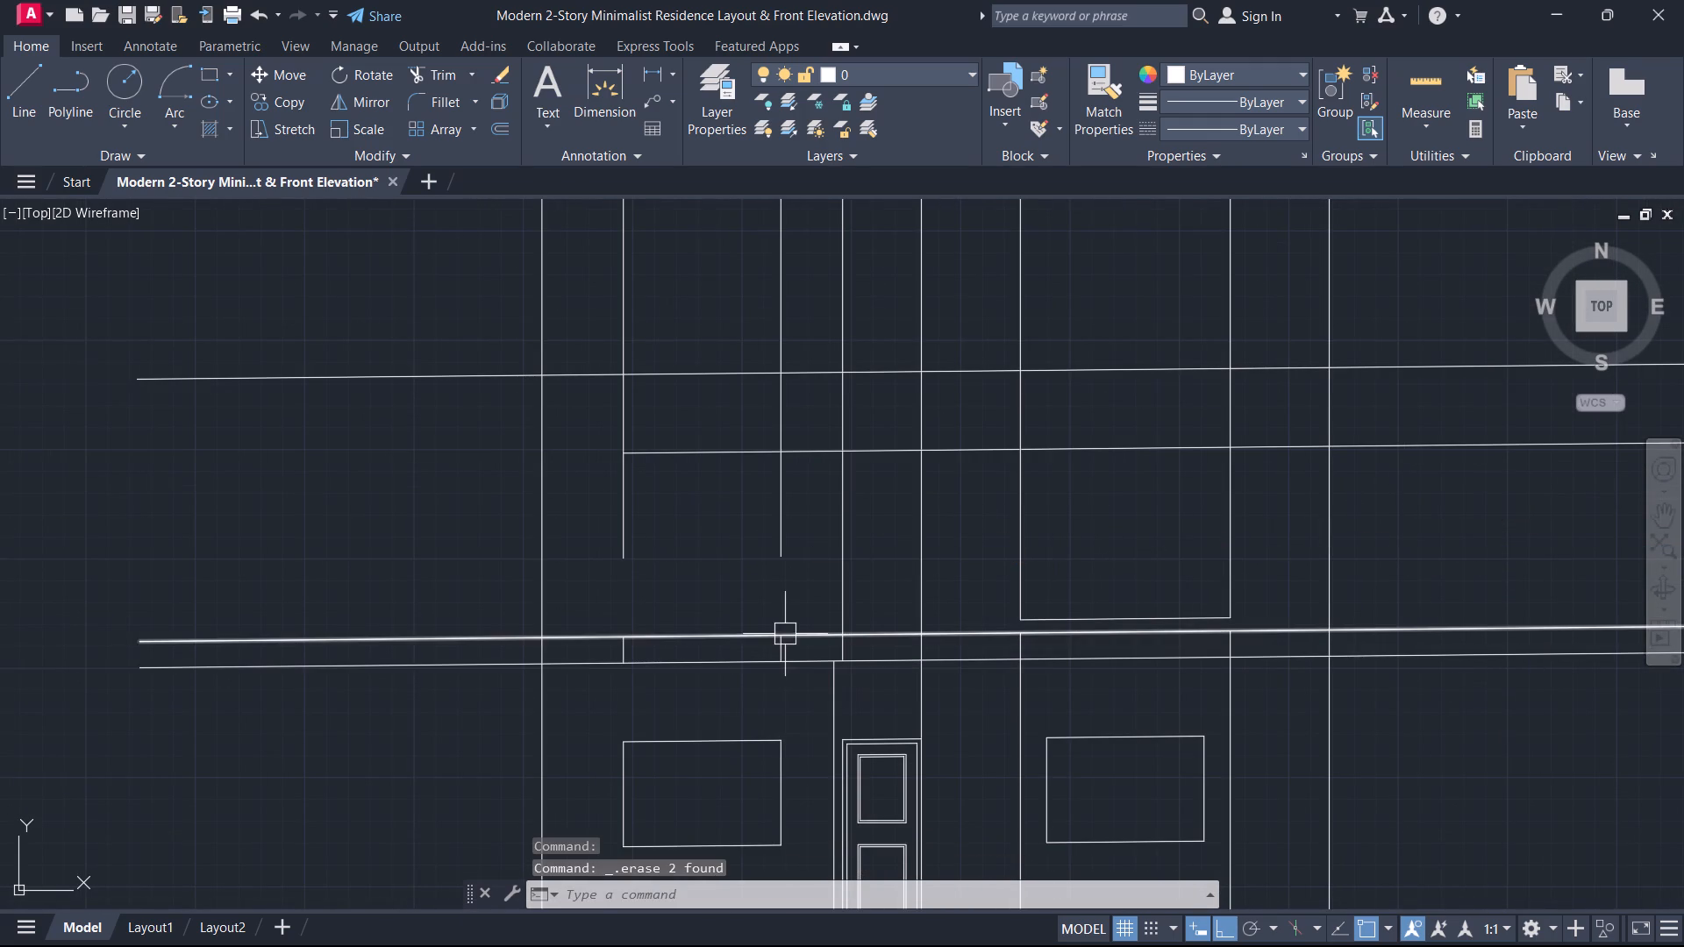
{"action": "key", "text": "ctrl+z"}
Trim the sill line between the upper-story left window and the balcony door.
{"action": "scroll", "coordinate": [860, 579], "scroll_direction": "up", "scroll_amount": 2}
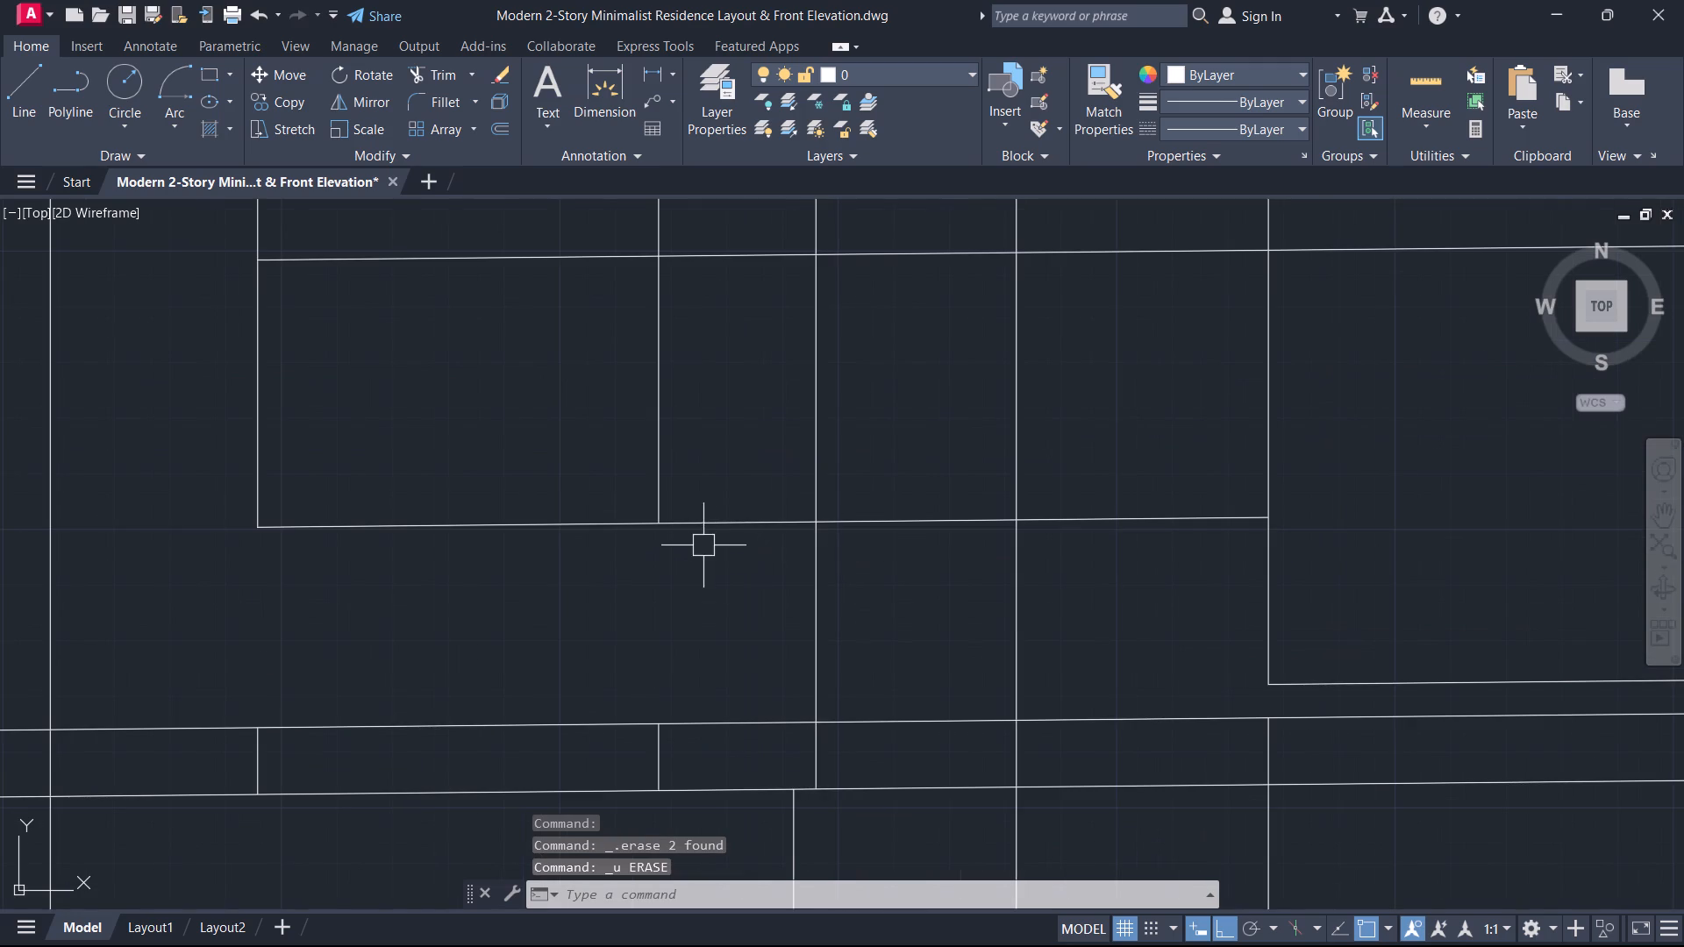
{"action": "type", "text": "TR"}
{"action": "key", "text": "space"}
{"action": "left_click_drag", "start_coordinate": [751, 572], "coordinate": [751, 533]}
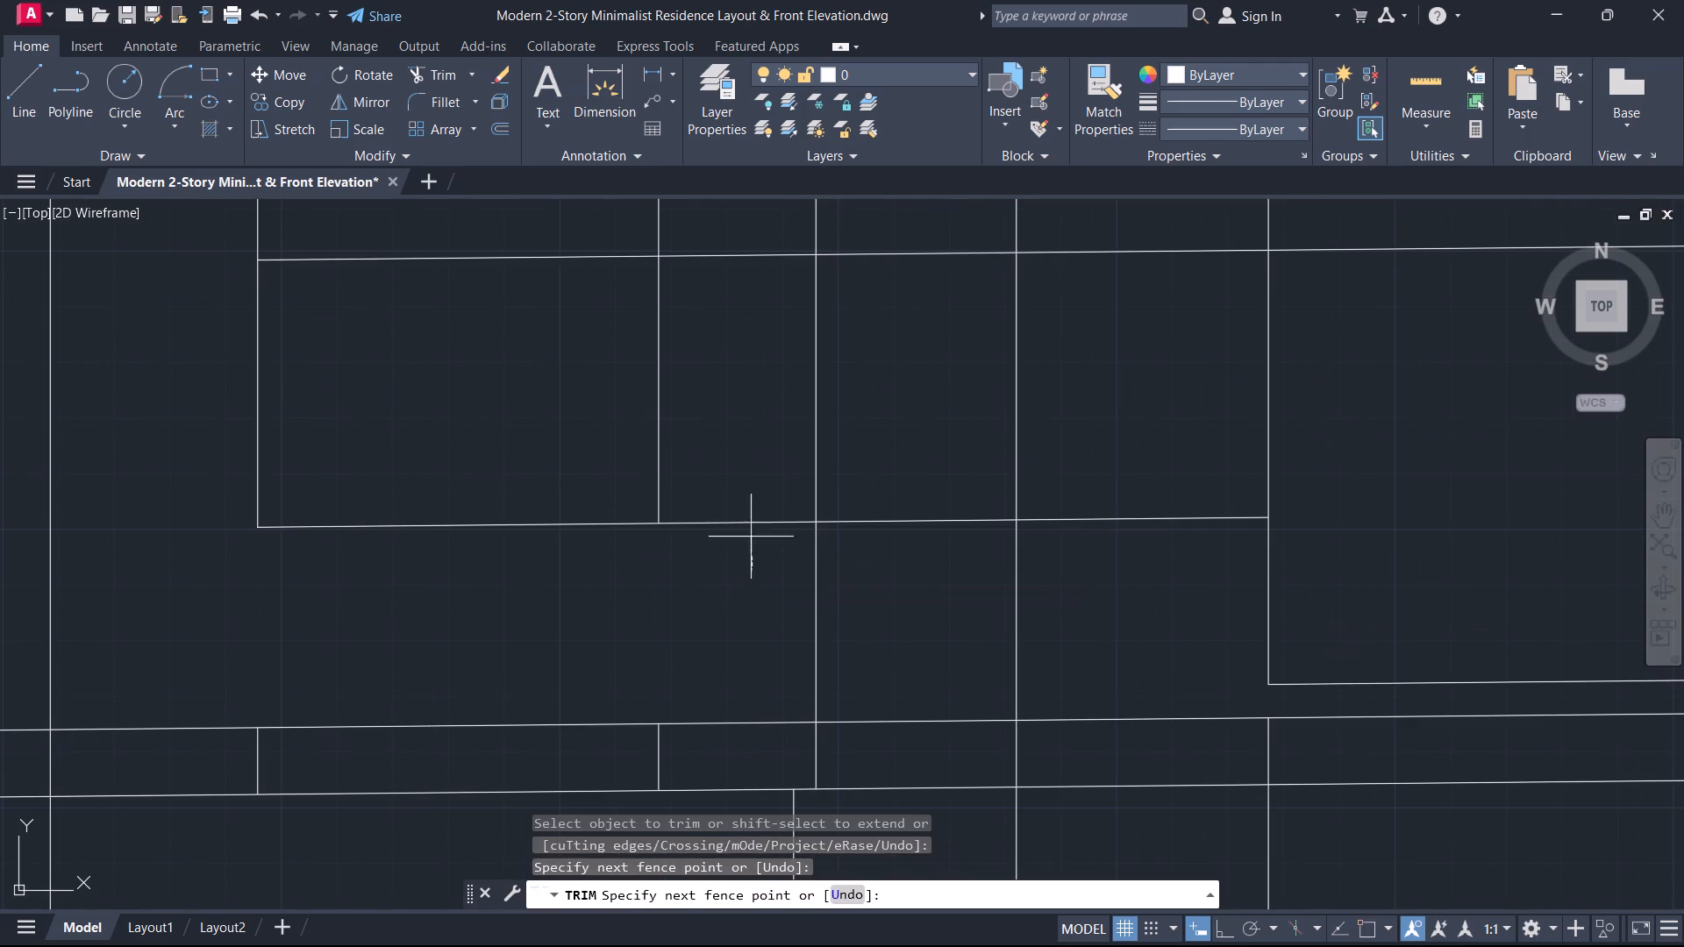
{"action": "left_click_drag", "start_coordinate": [751, 533], "coordinate": [754, 525]}
{"action": "left_click_drag", "start_coordinate": [763, 497], "coordinate": [763, 587]}
{"action": "left_click_drag", "start_coordinate": [907, 535], "coordinate": [936, 484]}
{"action": "left_click_drag", "start_coordinate": [1161, 543], "coordinate": [1202, 469]}
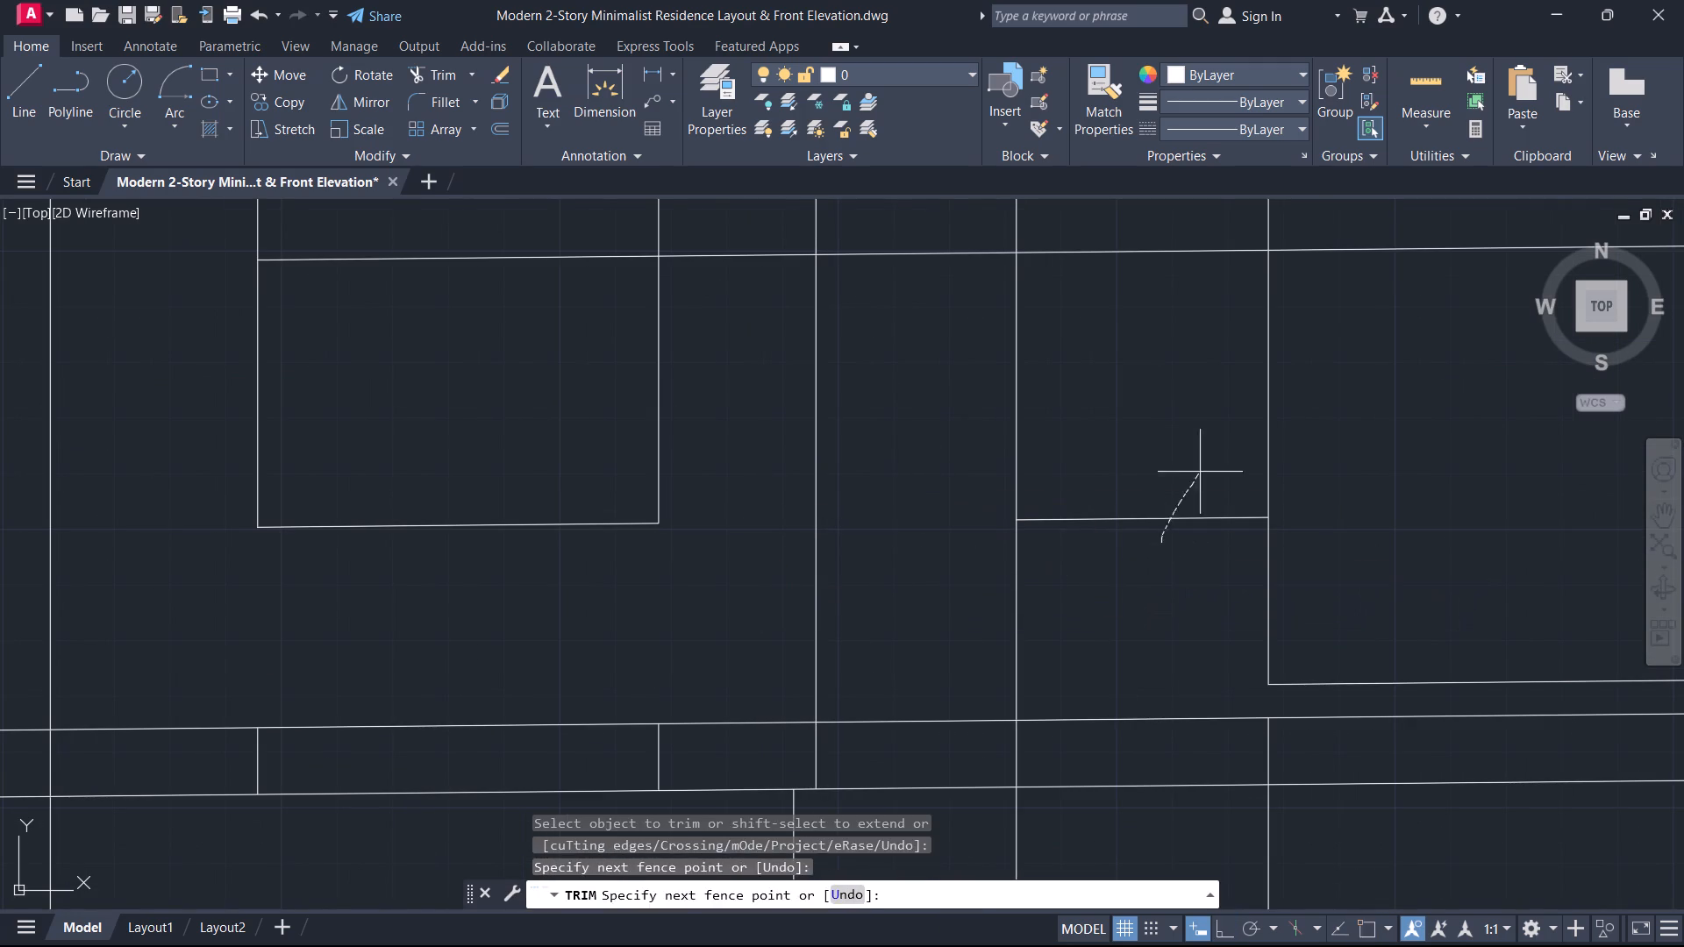
{"action": "left_click_drag", "start_coordinate": [1202, 469], "coordinate": [1203, 466]}
Trim the upper-story head line outside the window and balcony door, plus the leftover sill line beyond the balcony door.
{"action": "scroll", "coordinate": [1197, 459], "scroll_direction": "down", "scroll_amount": 6}
{"action": "scroll", "coordinate": [1165, 461], "scroll_direction": "up", "scroll_amount": 2}
{"action": "middle_click_drag", "start_coordinate": [1131, 438], "coordinate": [1124, 605]}
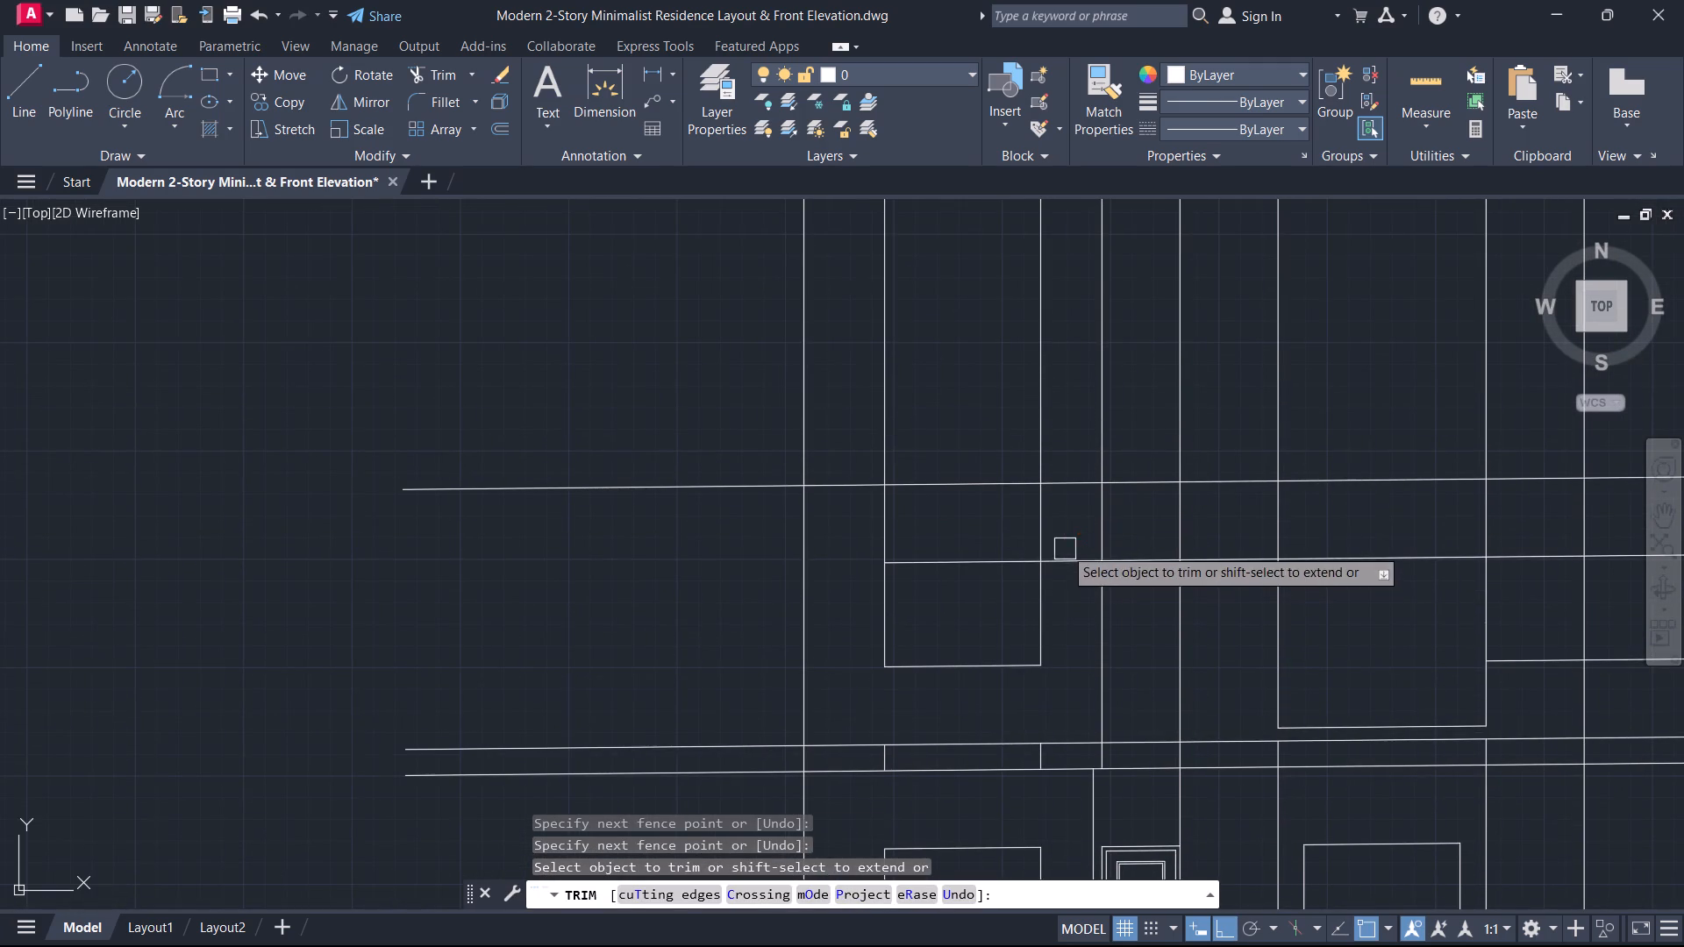
{"action": "left_click", "coordinate": [1064, 547]}
{"action": "left_click", "coordinate": [1082, 573]}
{"action": "left_click", "coordinate": [1127, 561]}
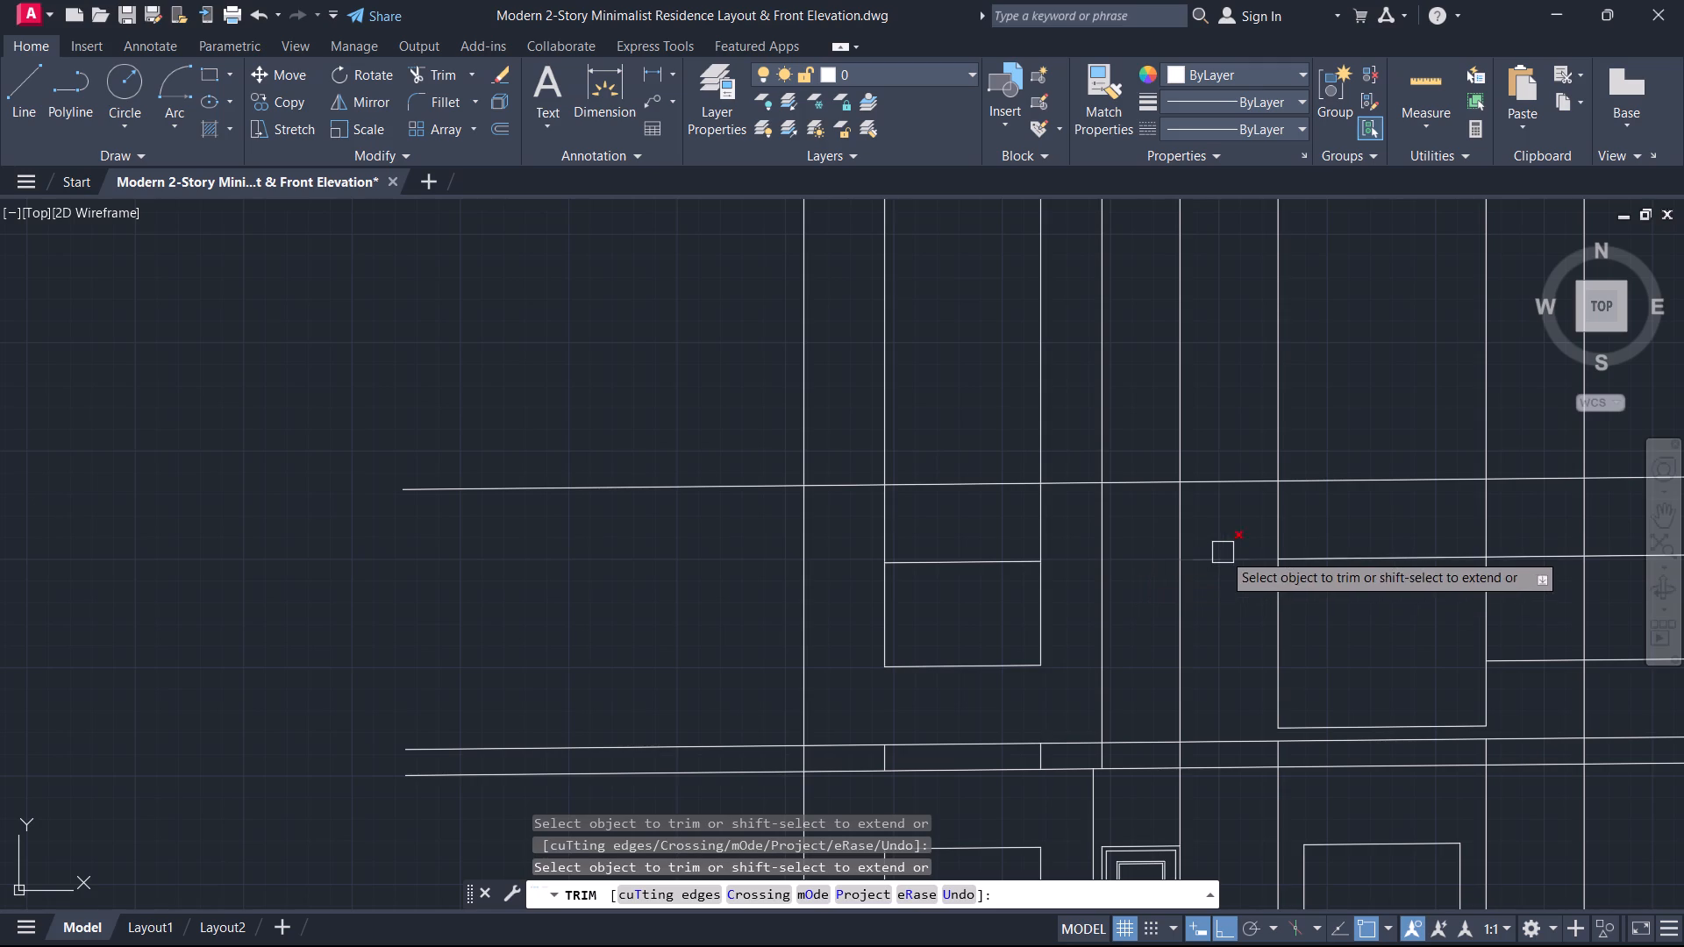
{"action": "left_click", "coordinate": [1223, 552]}
{"action": "middle_click_drag", "start_coordinate": [1476, 584], "coordinate": [1232, 625]}
{"action": "left_click", "coordinate": [1305, 599]}
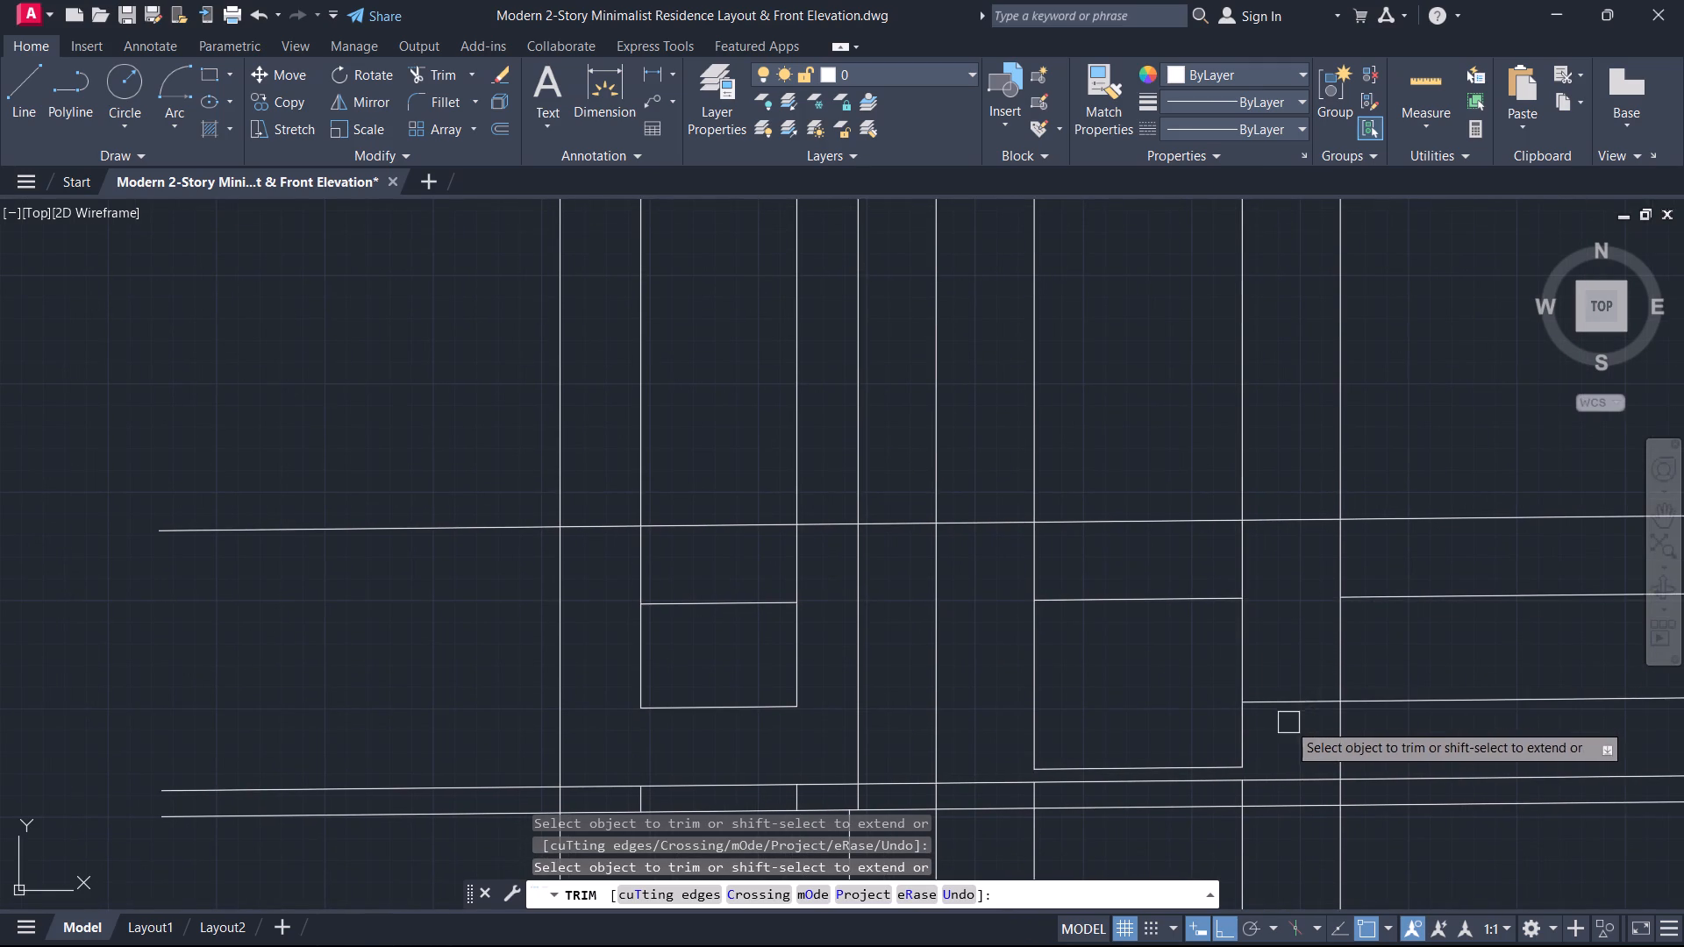
{"action": "left_click", "coordinate": [1282, 695]}
{"action": "left_click", "coordinate": [1371, 702]}
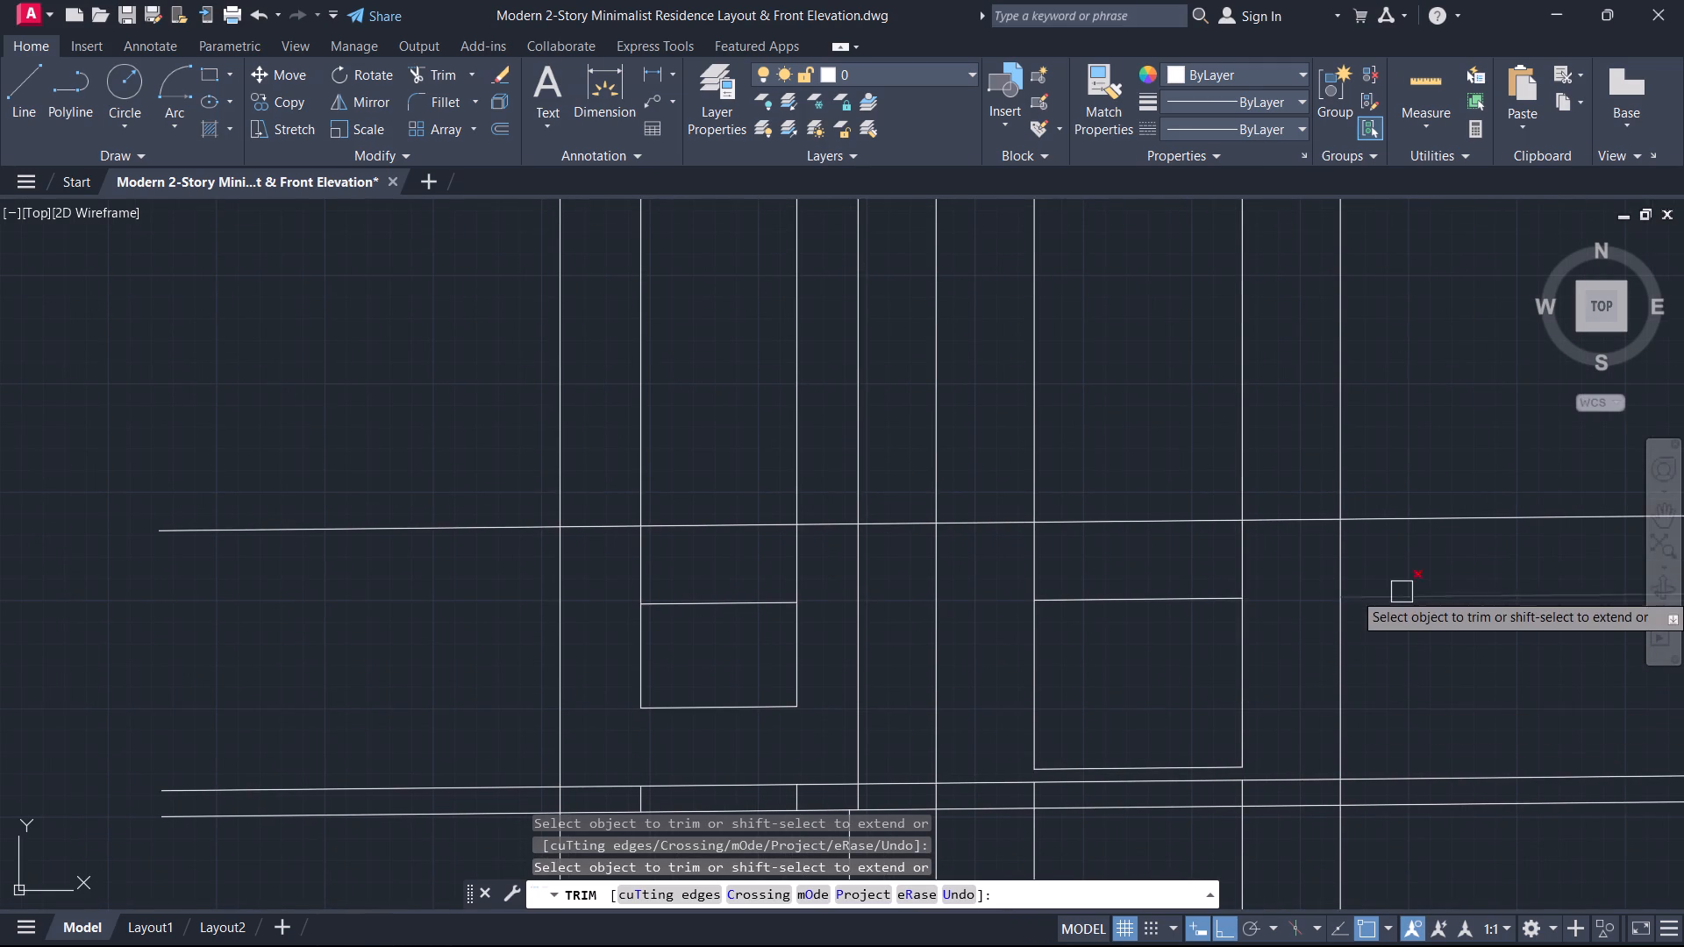
{"action": "left_click", "coordinate": [1402, 592]}
Trim the vertical lines of the balcony door and upper-story window between their head lines and the roof line.
{"action": "left_click_drag", "start_coordinate": [1017, 572], "coordinate": [1252, 562]}
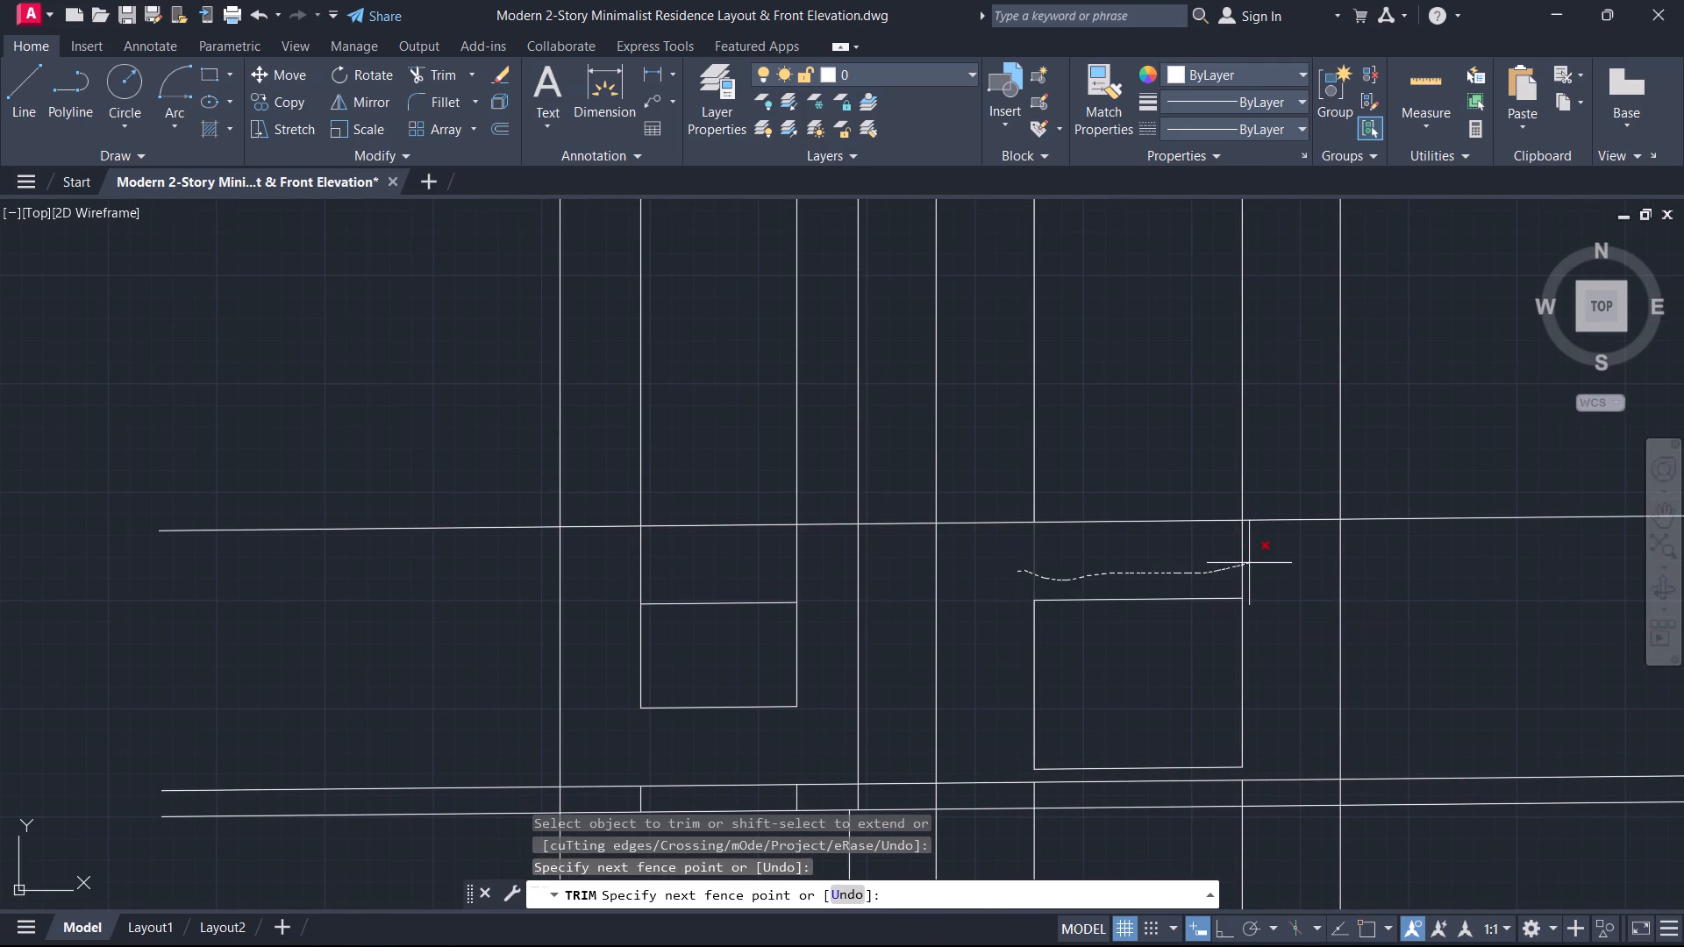
{"action": "left_click_drag", "start_coordinate": [1252, 562], "coordinate": [1261, 561]}
{"action": "left_click_drag", "start_coordinate": [628, 577], "coordinate": [787, 595]}
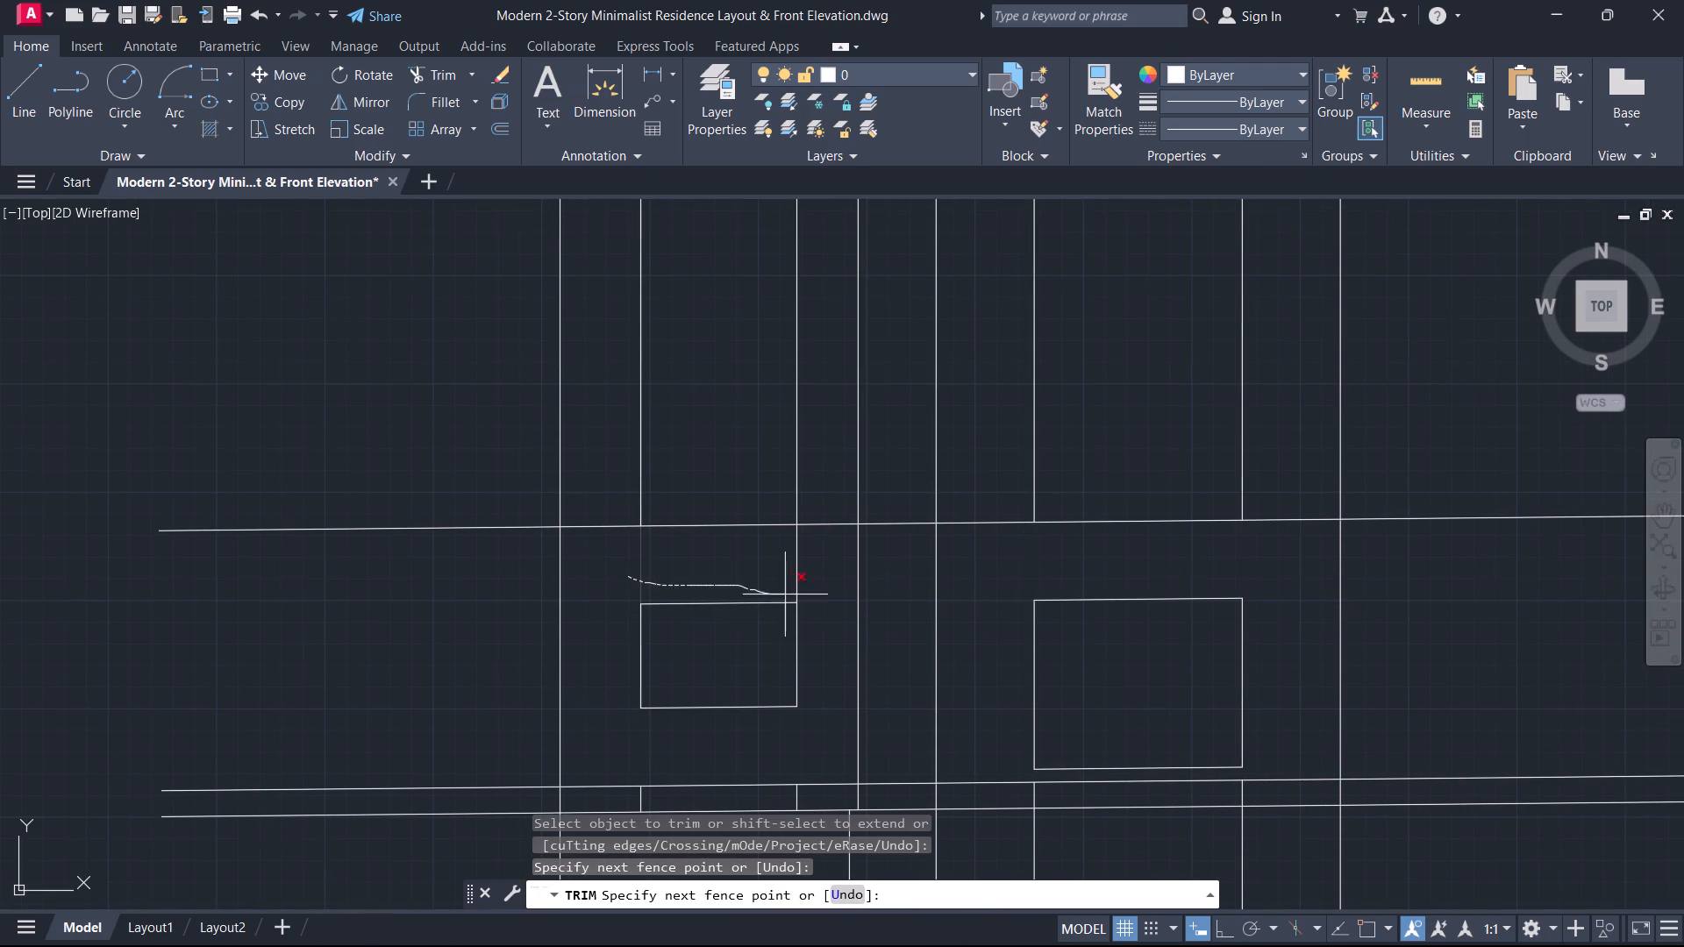
{"action": "left_click_drag", "start_coordinate": [787, 595], "coordinate": [814, 580]}
Trim the entry door's left projection line in the upper story, and the window and entry line stubs inside the floor slab.
{"action": "scroll", "coordinate": [812, 595], "scroll_direction": "down", "scroll_amount": 1}
{"action": "middle_click_drag", "start_coordinate": [816, 611], "coordinate": [1084, 648]}
{"action": "scroll", "coordinate": [1184, 647], "scroll_direction": "up", "scroll_amount": 1}
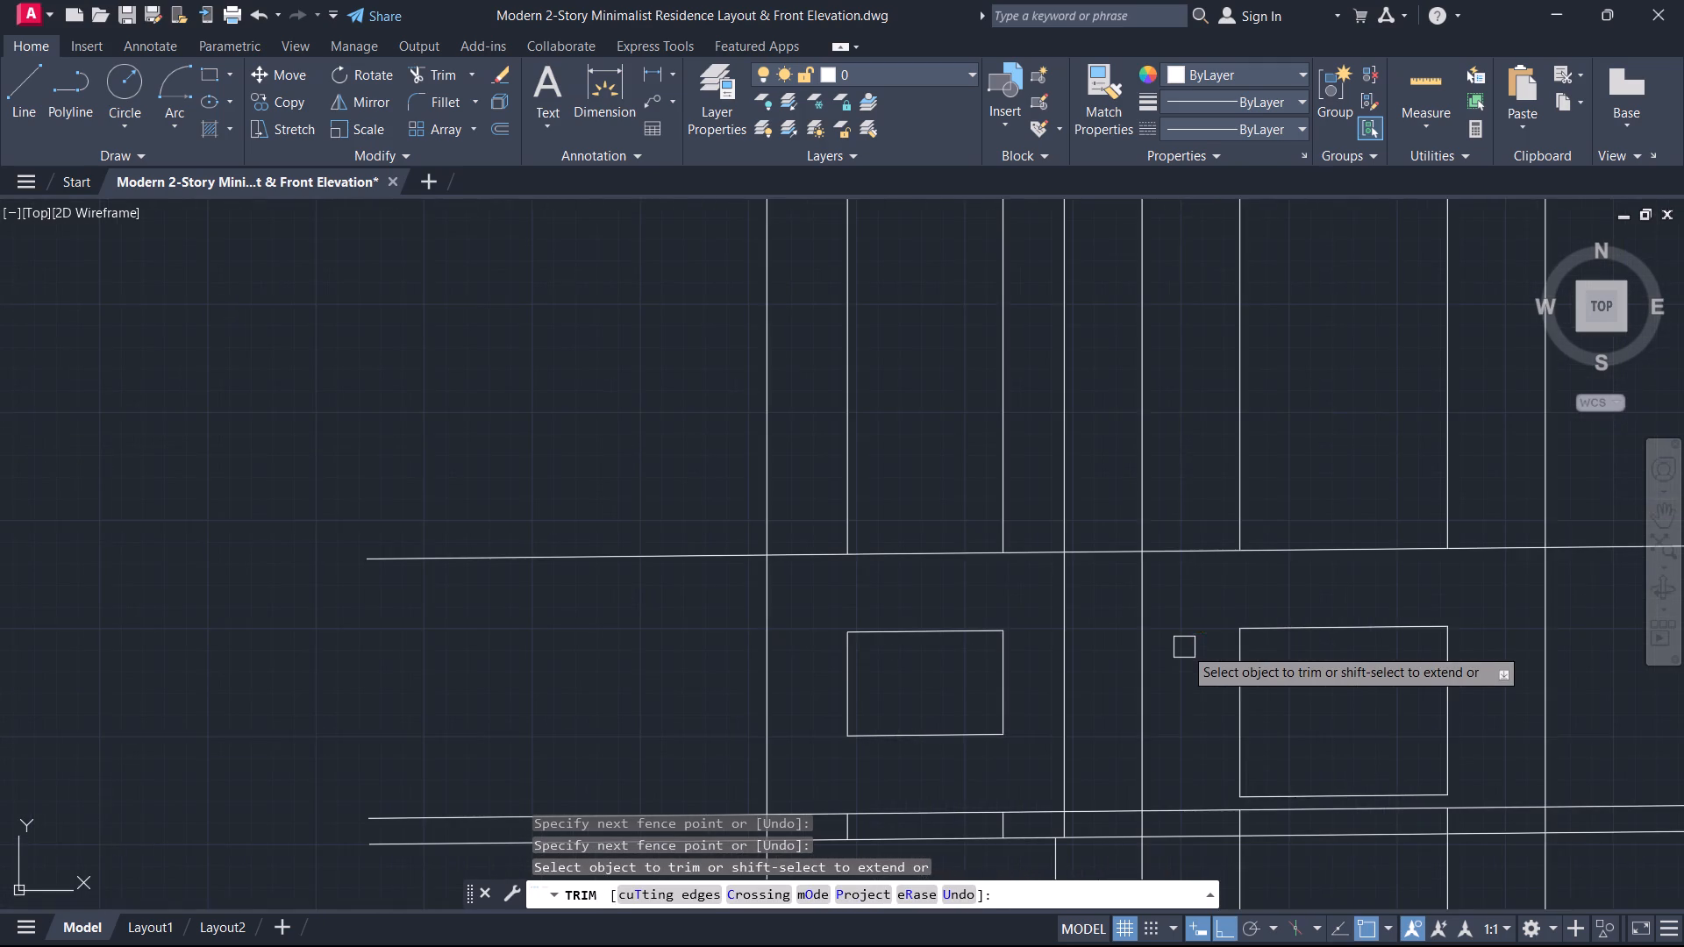
{"action": "middle_click_drag", "start_coordinate": [1131, 669], "coordinate": [1318, 529]}
{"action": "left_click", "coordinate": [1252, 568]}
{"action": "scroll", "coordinate": [1251, 679], "scroll_direction": "up", "scroll_amount": 2}
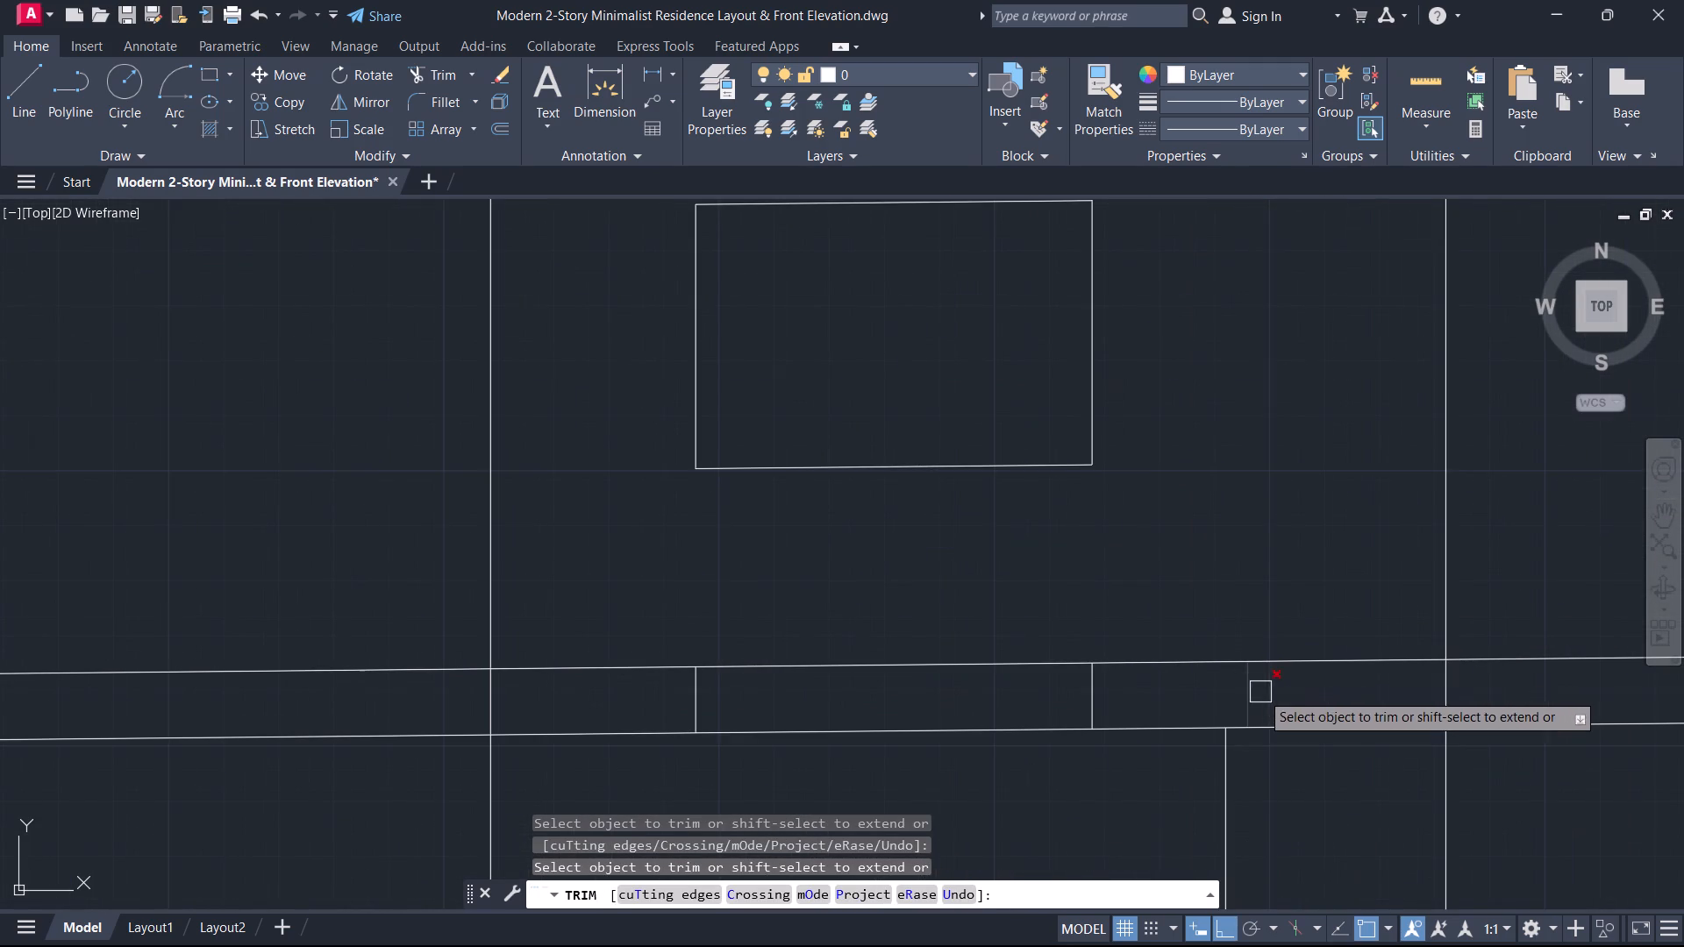
{"action": "left_click_drag", "start_coordinate": [1274, 697], "coordinate": [1264, 695]}
{"action": "left_click", "coordinate": [645, 708]}
{"action": "scroll", "coordinate": [931, 708], "scroll_direction": "down", "scroll_amount": 2}
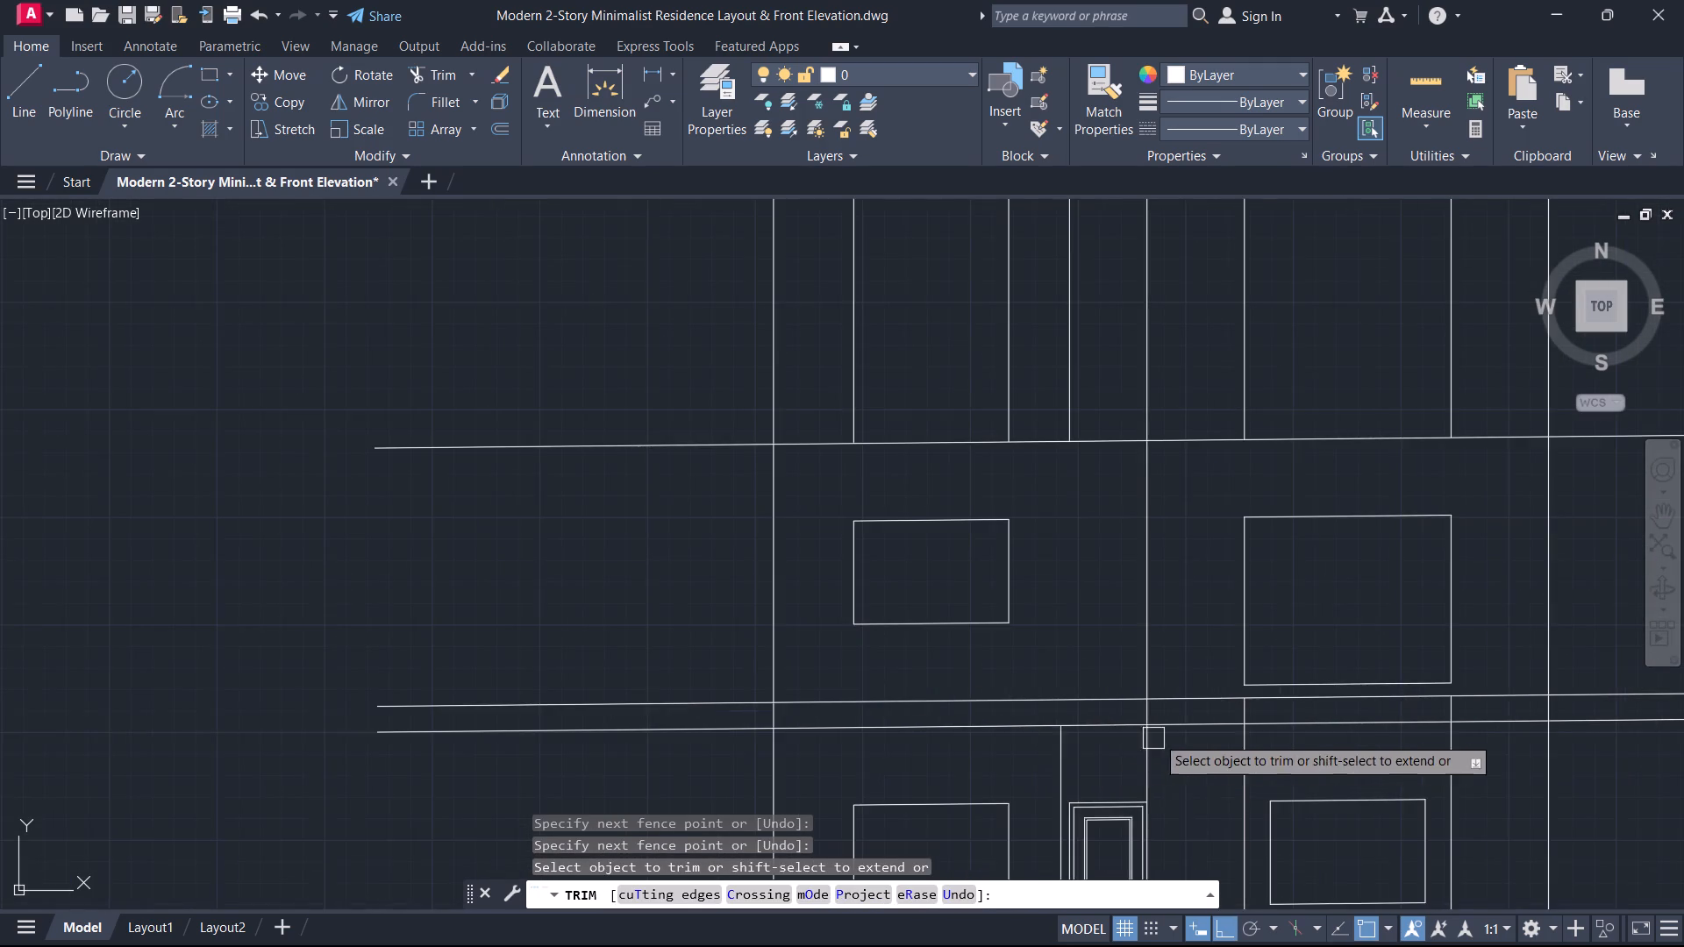
Trim both balcony door projection lines inside the floor slab and below it in the ground story.
{"action": "scroll", "coordinate": [1168, 728], "scroll_direction": "up", "scroll_amount": 2}
{"action": "left_click", "coordinate": [1324, 677]}
{"action": "left_click", "coordinate": [1496, 679]}
{"action": "scroll", "coordinate": [1468, 691], "scroll_direction": "down", "scroll_amount": 2}
{"action": "middle_click_drag", "start_coordinate": [1459, 692], "coordinate": [1105, 608]}
{"action": "scroll", "coordinate": [1119, 670], "scroll_direction": "up", "scroll_amount": 1}
{"action": "left_click_drag", "start_coordinate": [1087, 666], "coordinate": [1070, 660]}
{"action": "left_click", "coordinate": [978, 656]}
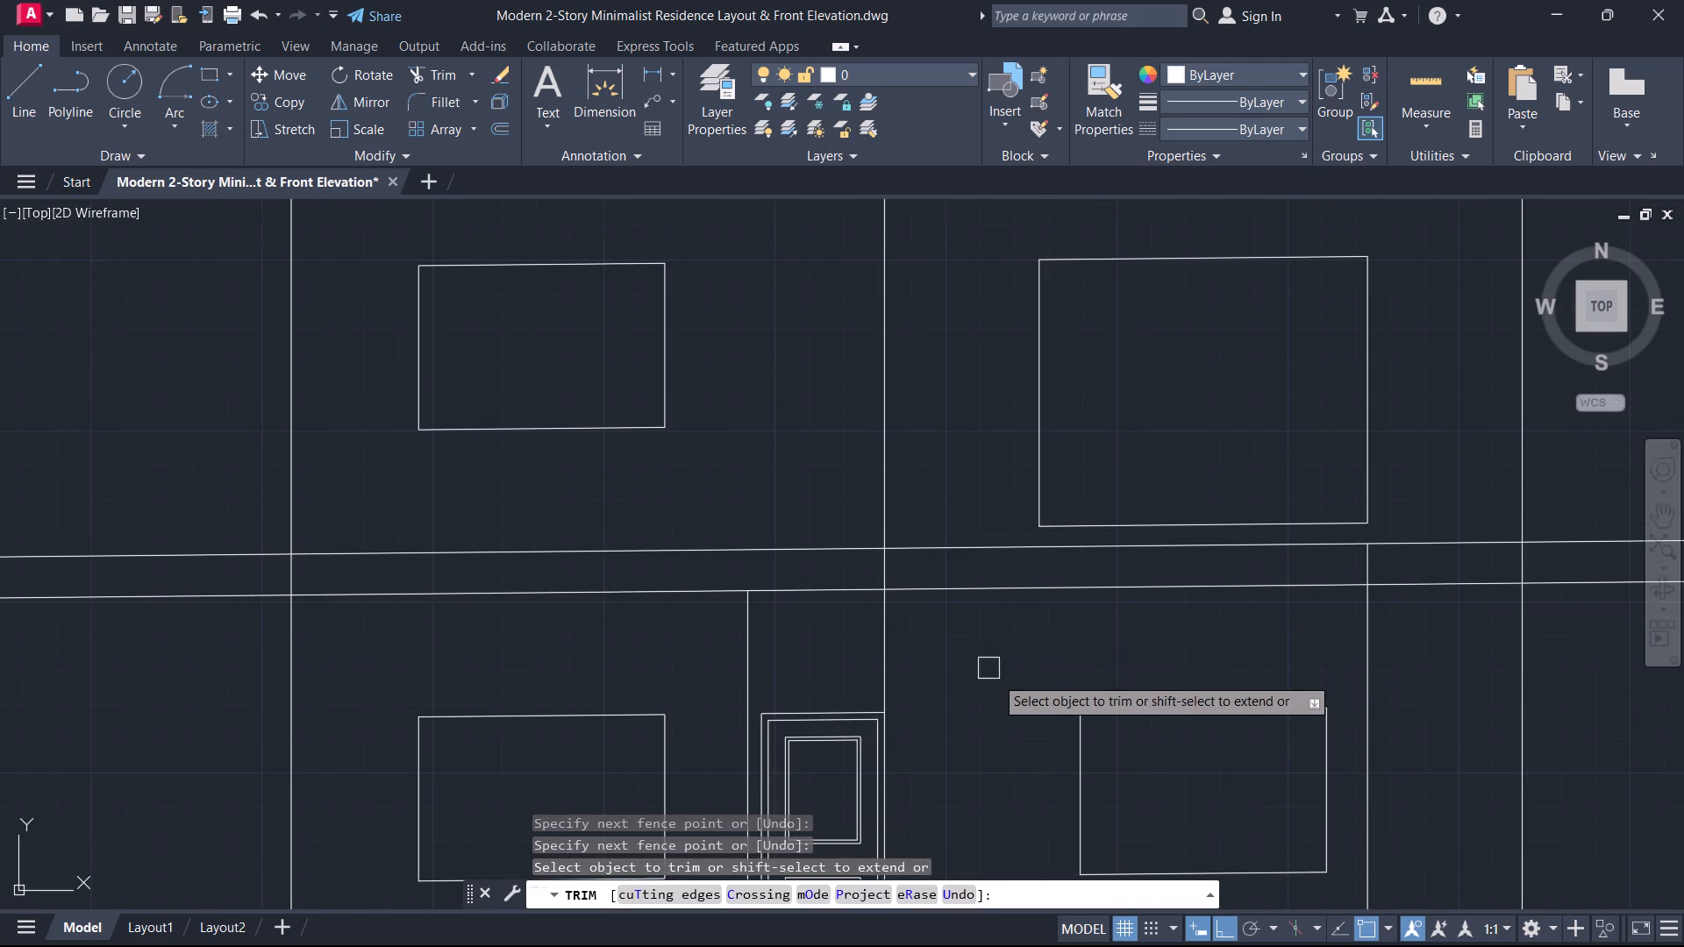
{"action": "scroll", "coordinate": [1001, 682], "scroll_direction": "down", "scroll_amount": 2}
{"action": "middle_click_drag", "start_coordinate": [1004, 687], "coordinate": [1088, 623]}
{"action": "scroll", "coordinate": [1230, 647], "scroll_direction": "up", "scroll_amount": 2}
{"action": "middle_click_drag", "start_coordinate": [1237, 647], "coordinate": [1258, 739]}
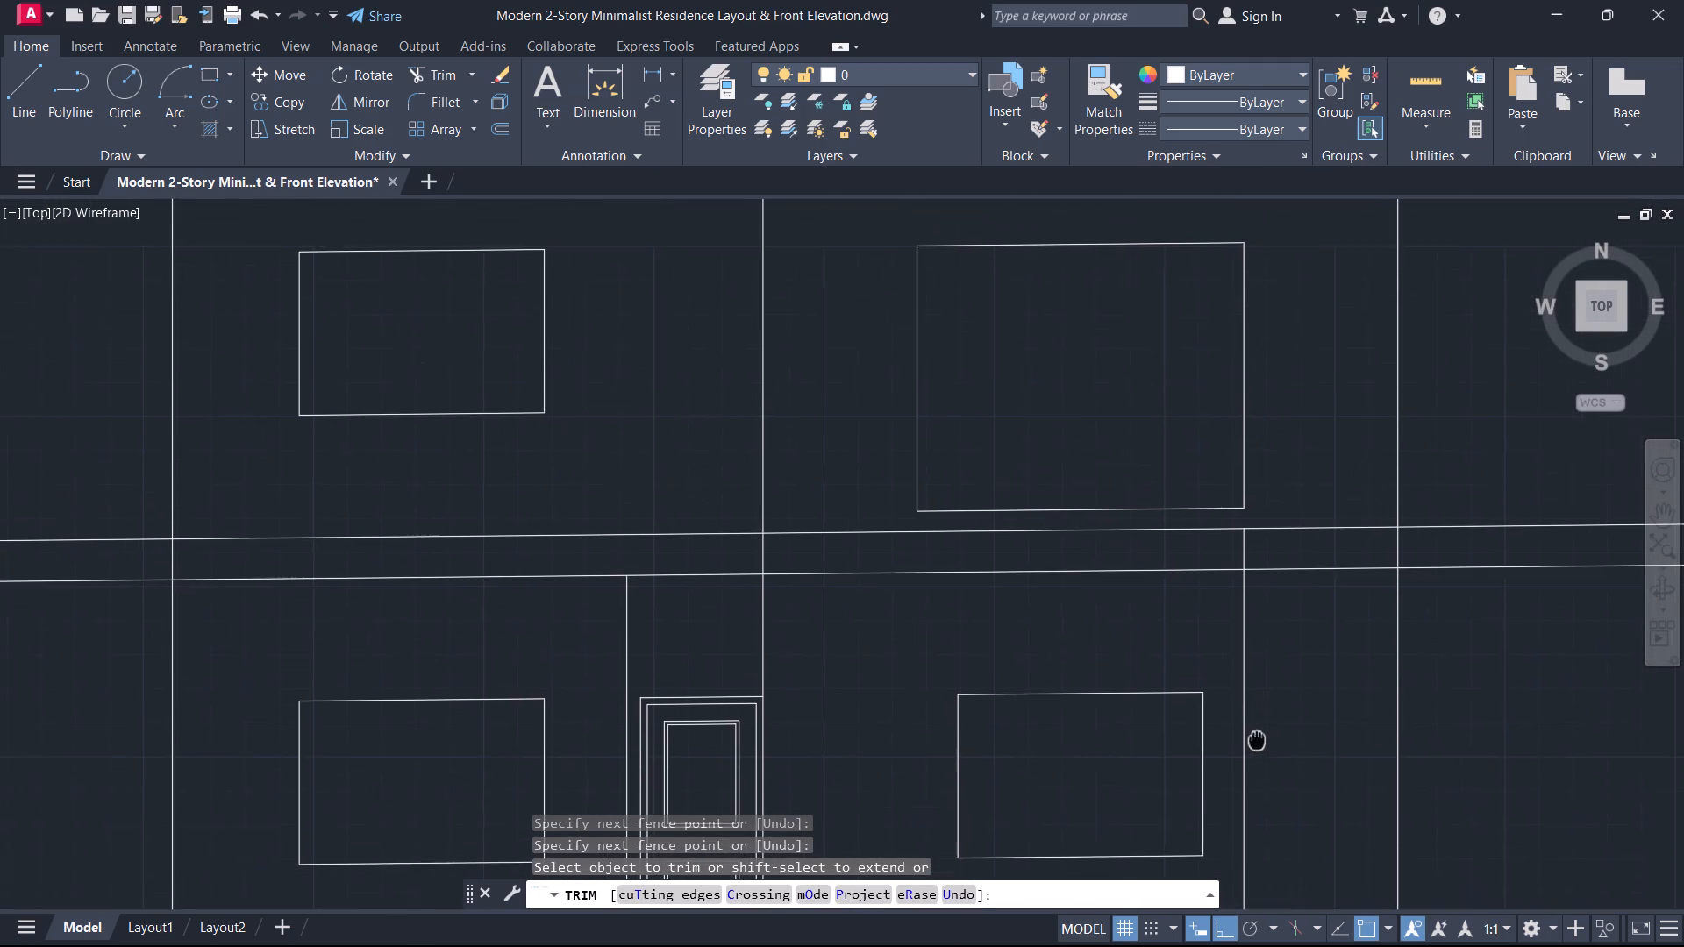
{"action": "middle_click_drag", "start_coordinate": [1258, 739], "coordinate": [1259, 742]}
{"action": "left_click", "coordinate": [1237, 704]}
{"action": "scroll", "coordinate": [1245, 564], "scroll_direction": "up", "scroll_amount": 3}
{"action": "left_click", "coordinate": [1243, 559]}
{"action": "scroll", "coordinate": [1275, 589], "scroll_direction": "down", "scroll_amount": 3}
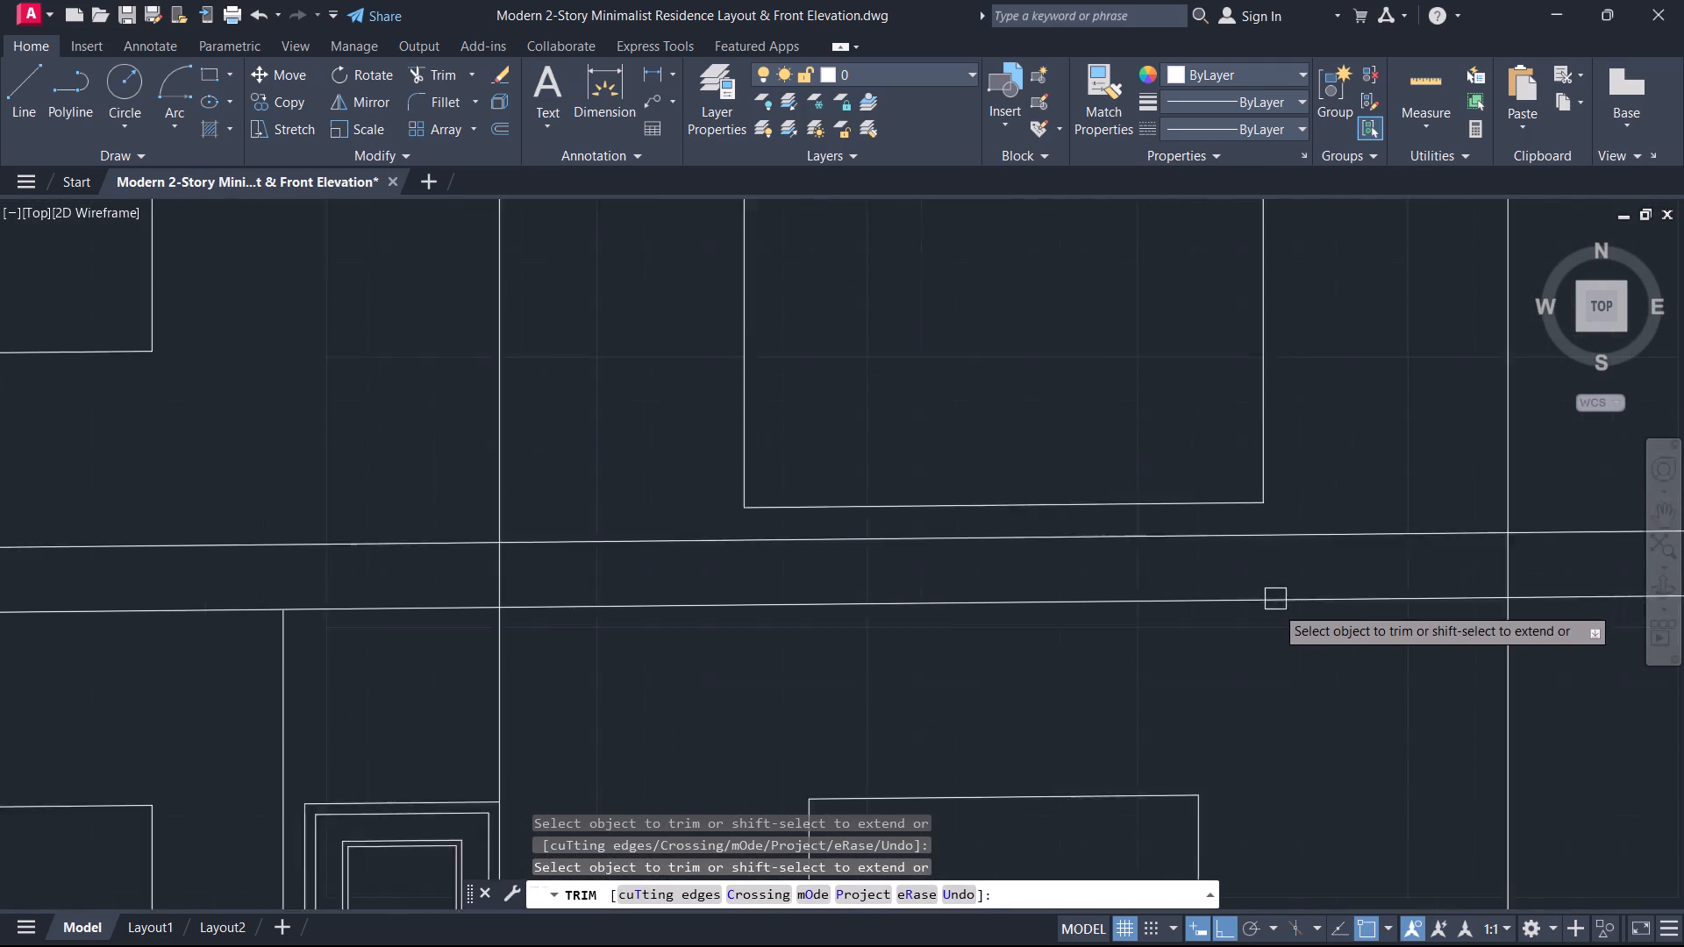
Trim the two floor slab lines where they extend beyond the outer walls on both sides of the elevation.
{"action": "scroll", "coordinate": [1275, 606], "scroll_direction": "down", "scroll_amount": 2}
{"action": "left_click", "coordinate": [1403, 666]}
{"action": "left_click", "coordinate": [1438, 509]}
{"action": "left_click", "coordinate": [1441, 493]}
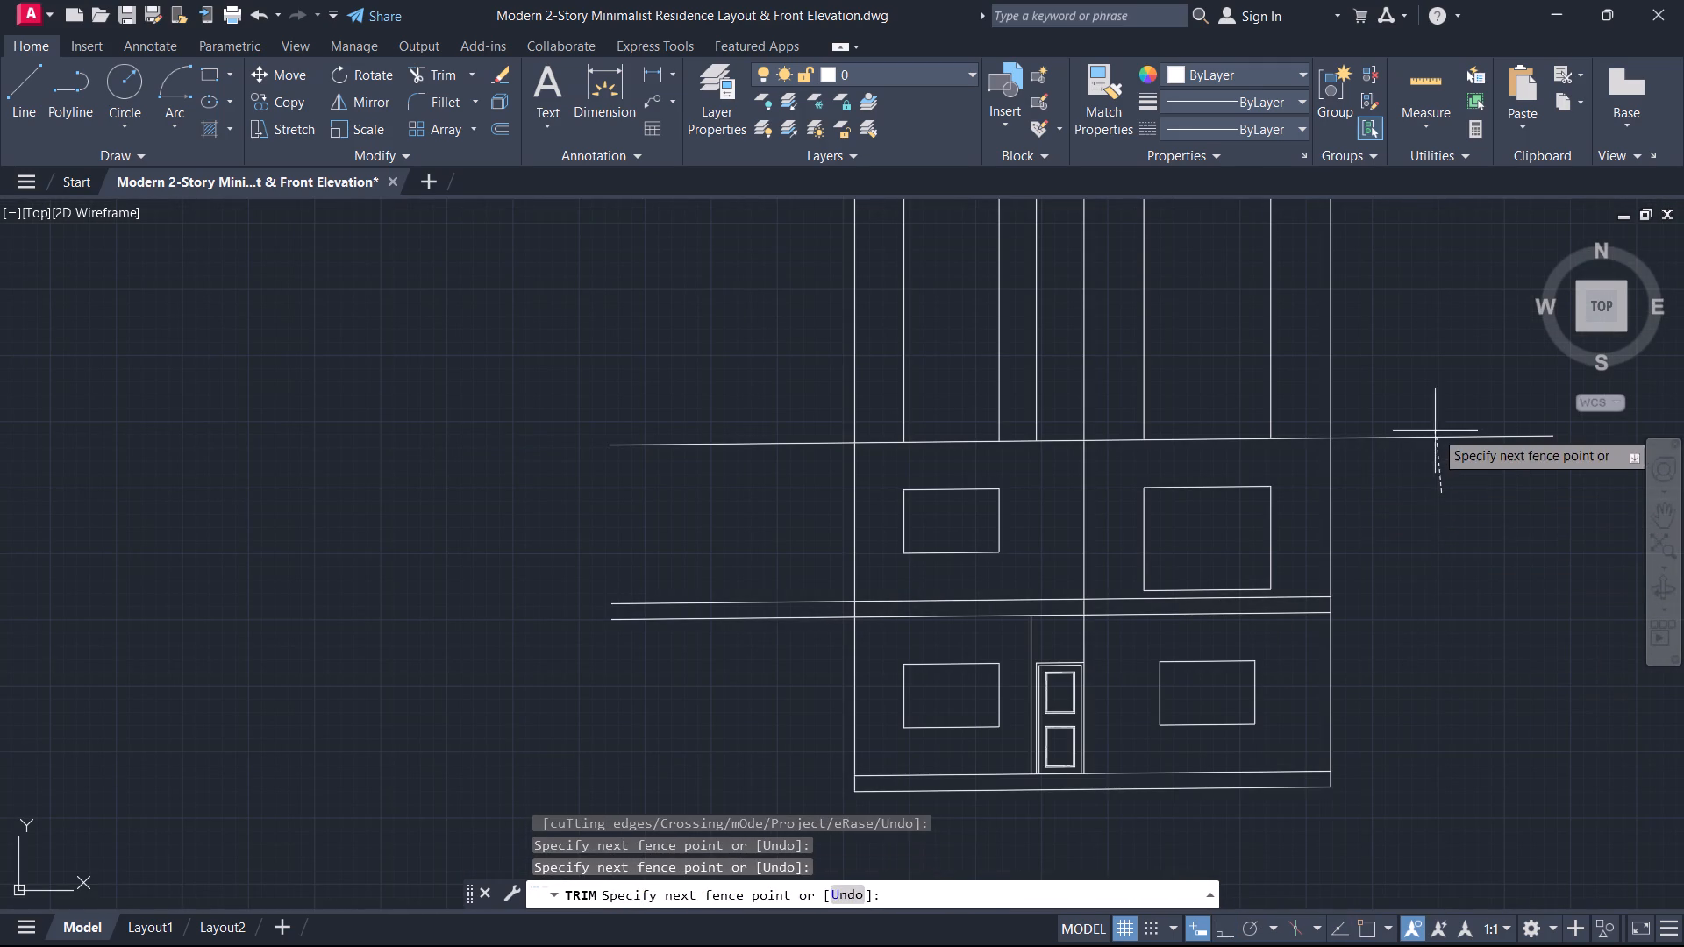
{"action": "left_click", "coordinate": [1438, 476]}
{"action": "left_click", "coordinate": [724, 657]}
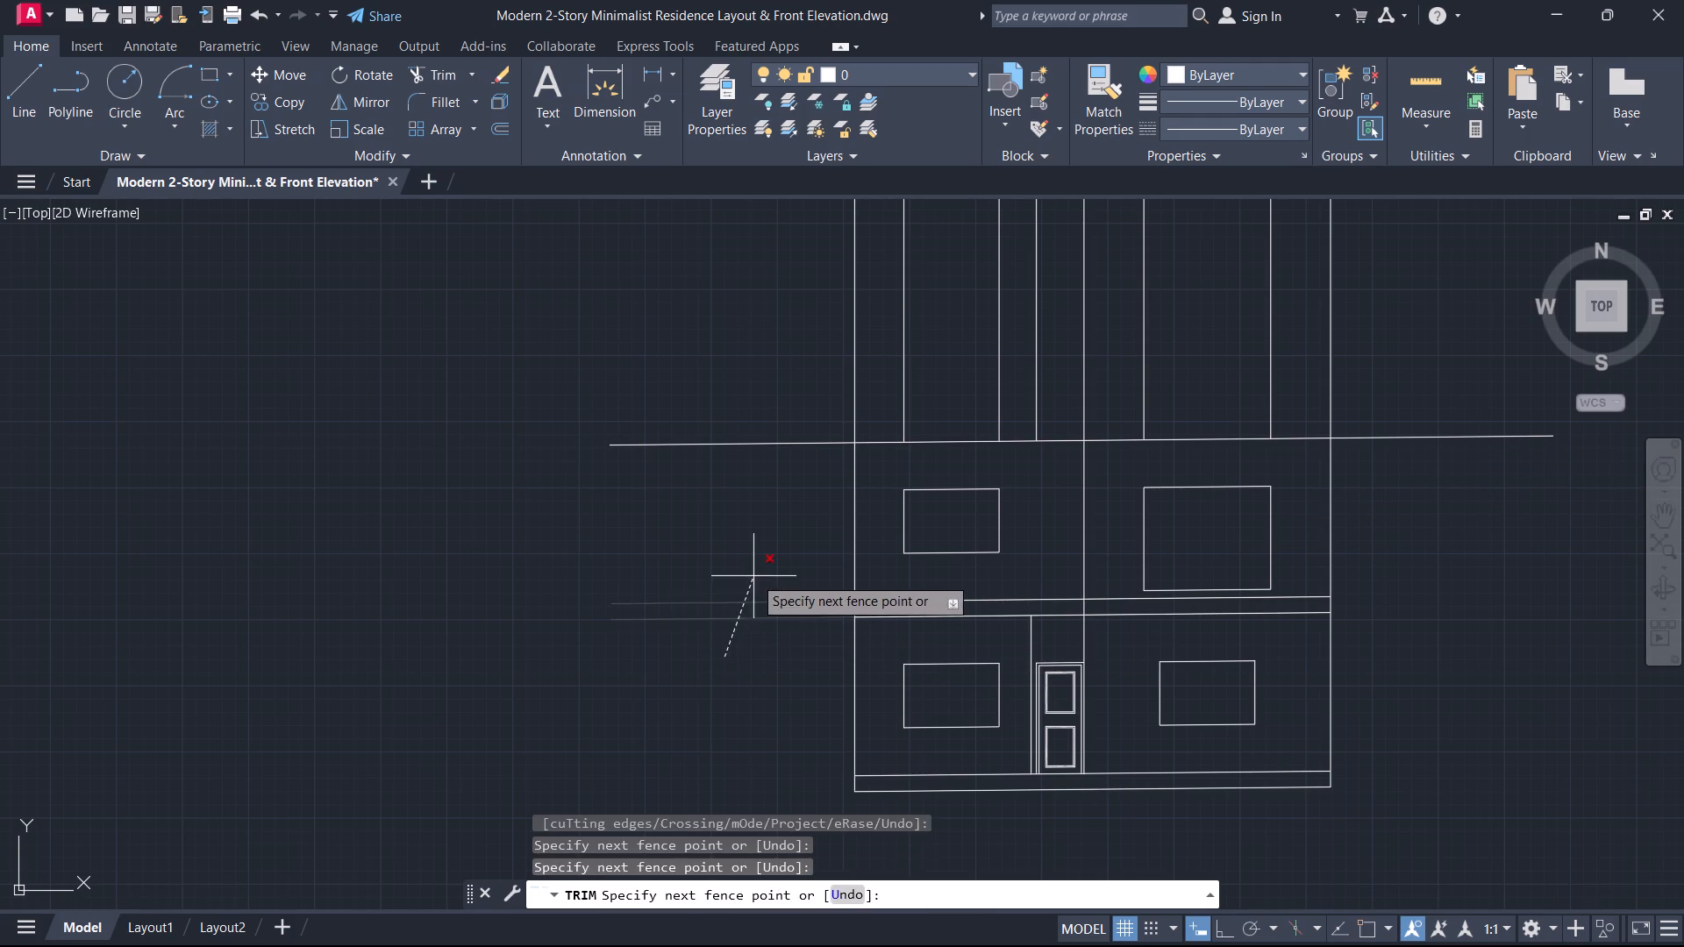
{"action": "left_click", "coordinate": [753, 574]}
{"action": "key", "text": "Escape"}
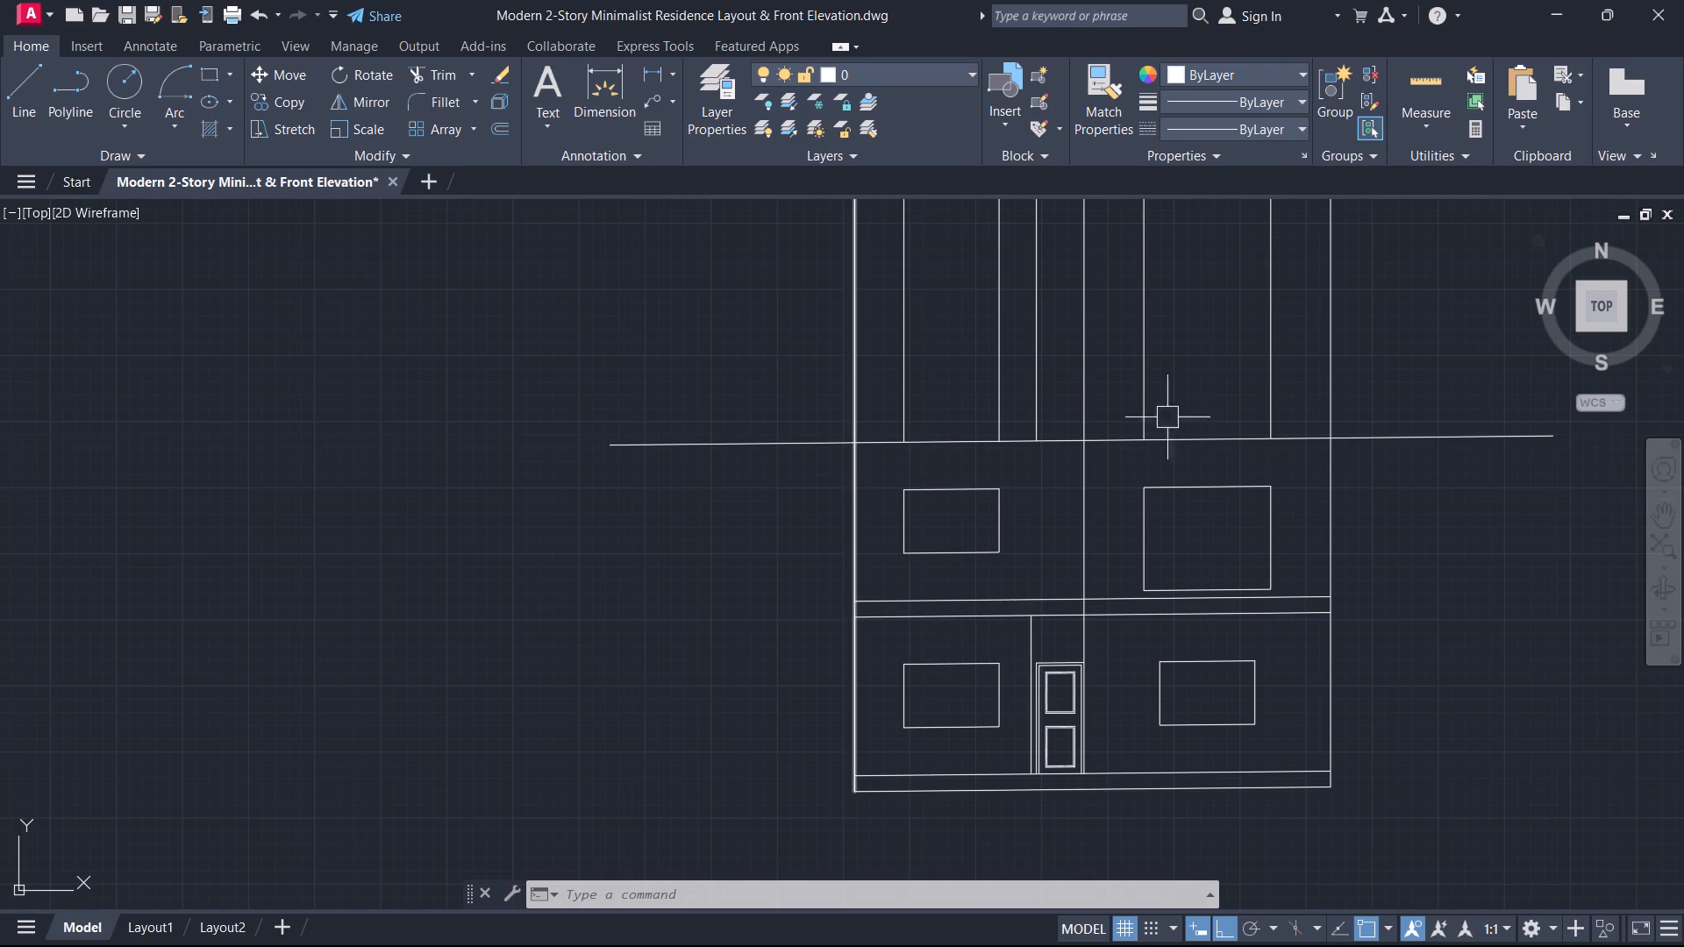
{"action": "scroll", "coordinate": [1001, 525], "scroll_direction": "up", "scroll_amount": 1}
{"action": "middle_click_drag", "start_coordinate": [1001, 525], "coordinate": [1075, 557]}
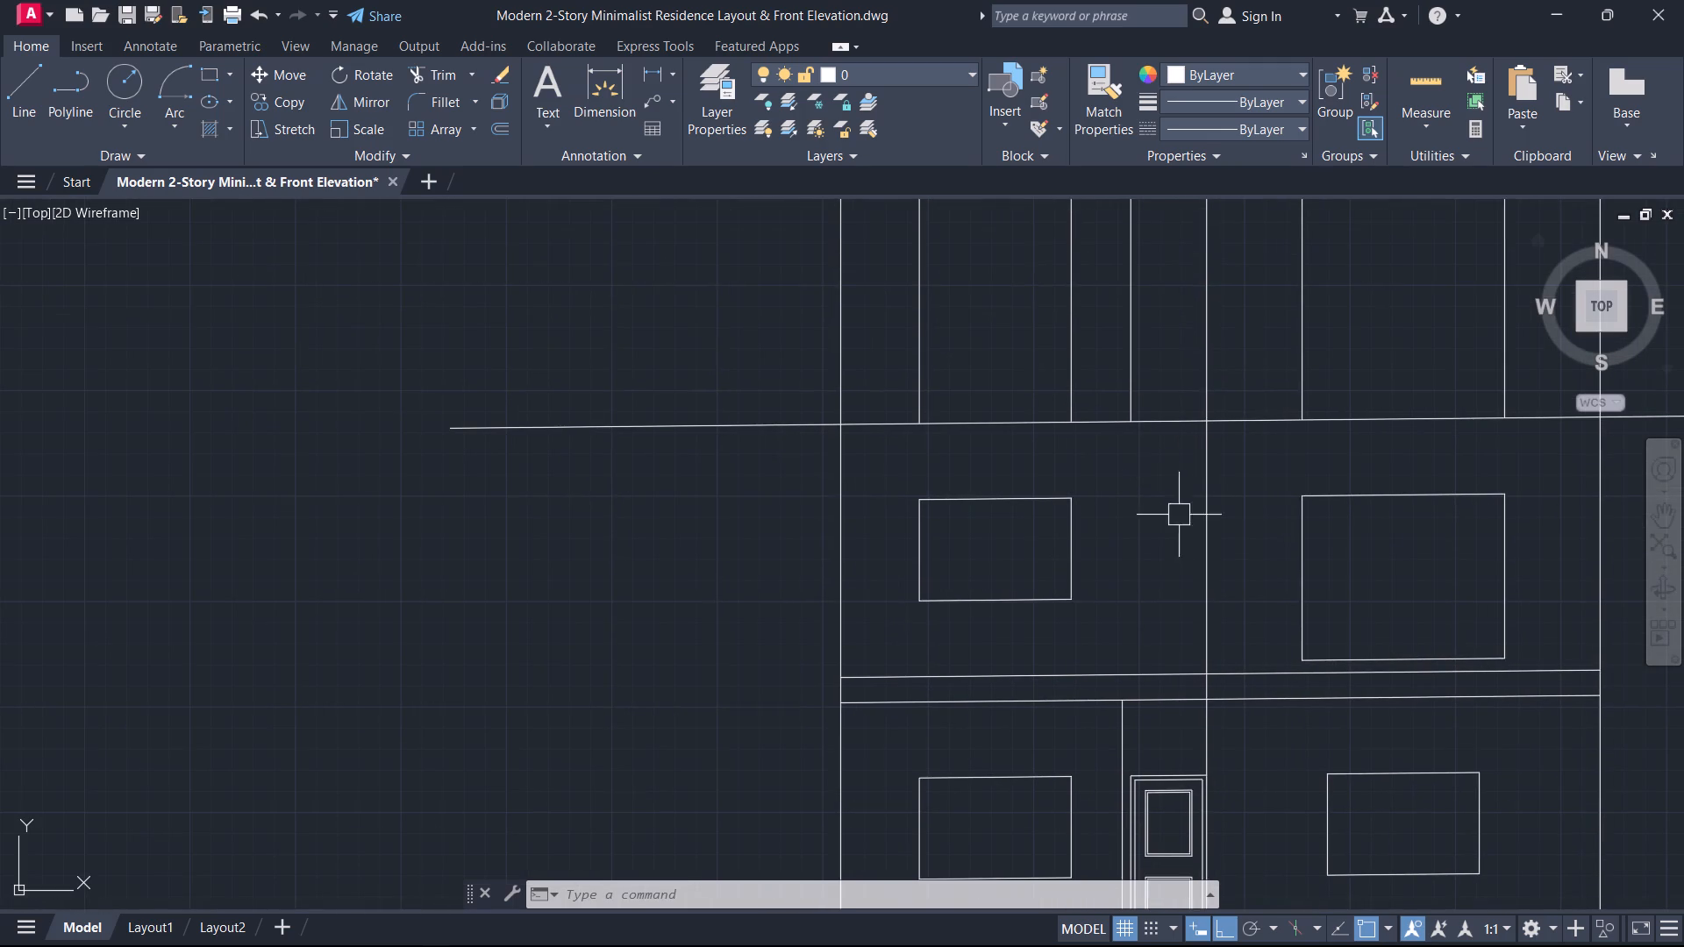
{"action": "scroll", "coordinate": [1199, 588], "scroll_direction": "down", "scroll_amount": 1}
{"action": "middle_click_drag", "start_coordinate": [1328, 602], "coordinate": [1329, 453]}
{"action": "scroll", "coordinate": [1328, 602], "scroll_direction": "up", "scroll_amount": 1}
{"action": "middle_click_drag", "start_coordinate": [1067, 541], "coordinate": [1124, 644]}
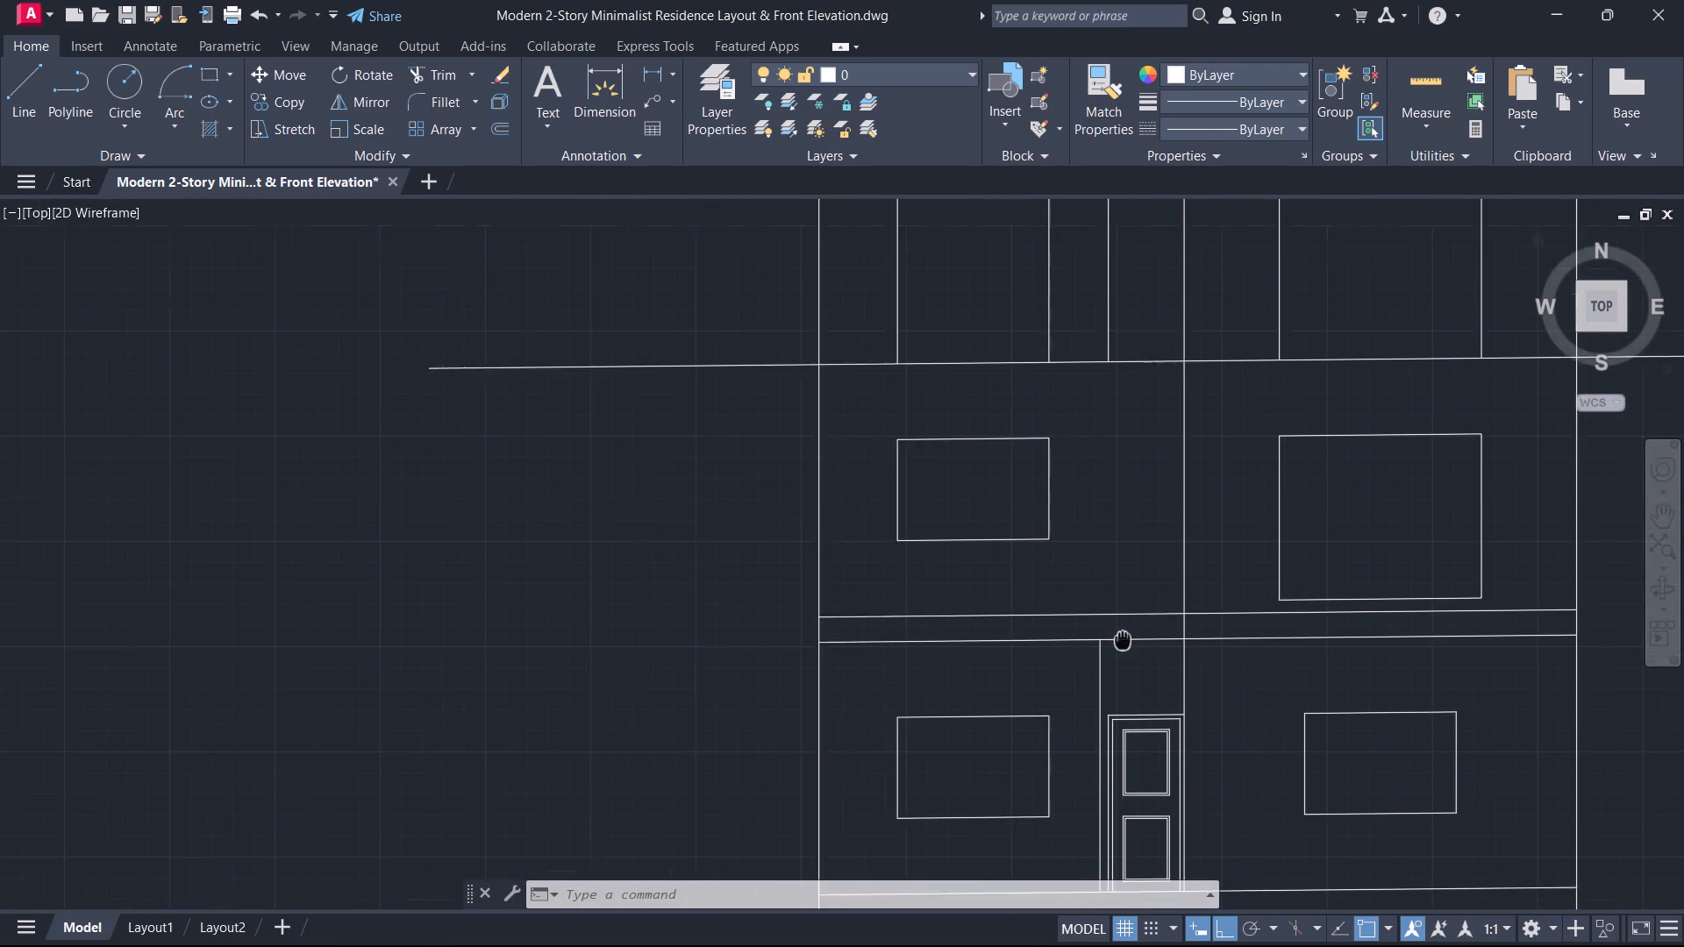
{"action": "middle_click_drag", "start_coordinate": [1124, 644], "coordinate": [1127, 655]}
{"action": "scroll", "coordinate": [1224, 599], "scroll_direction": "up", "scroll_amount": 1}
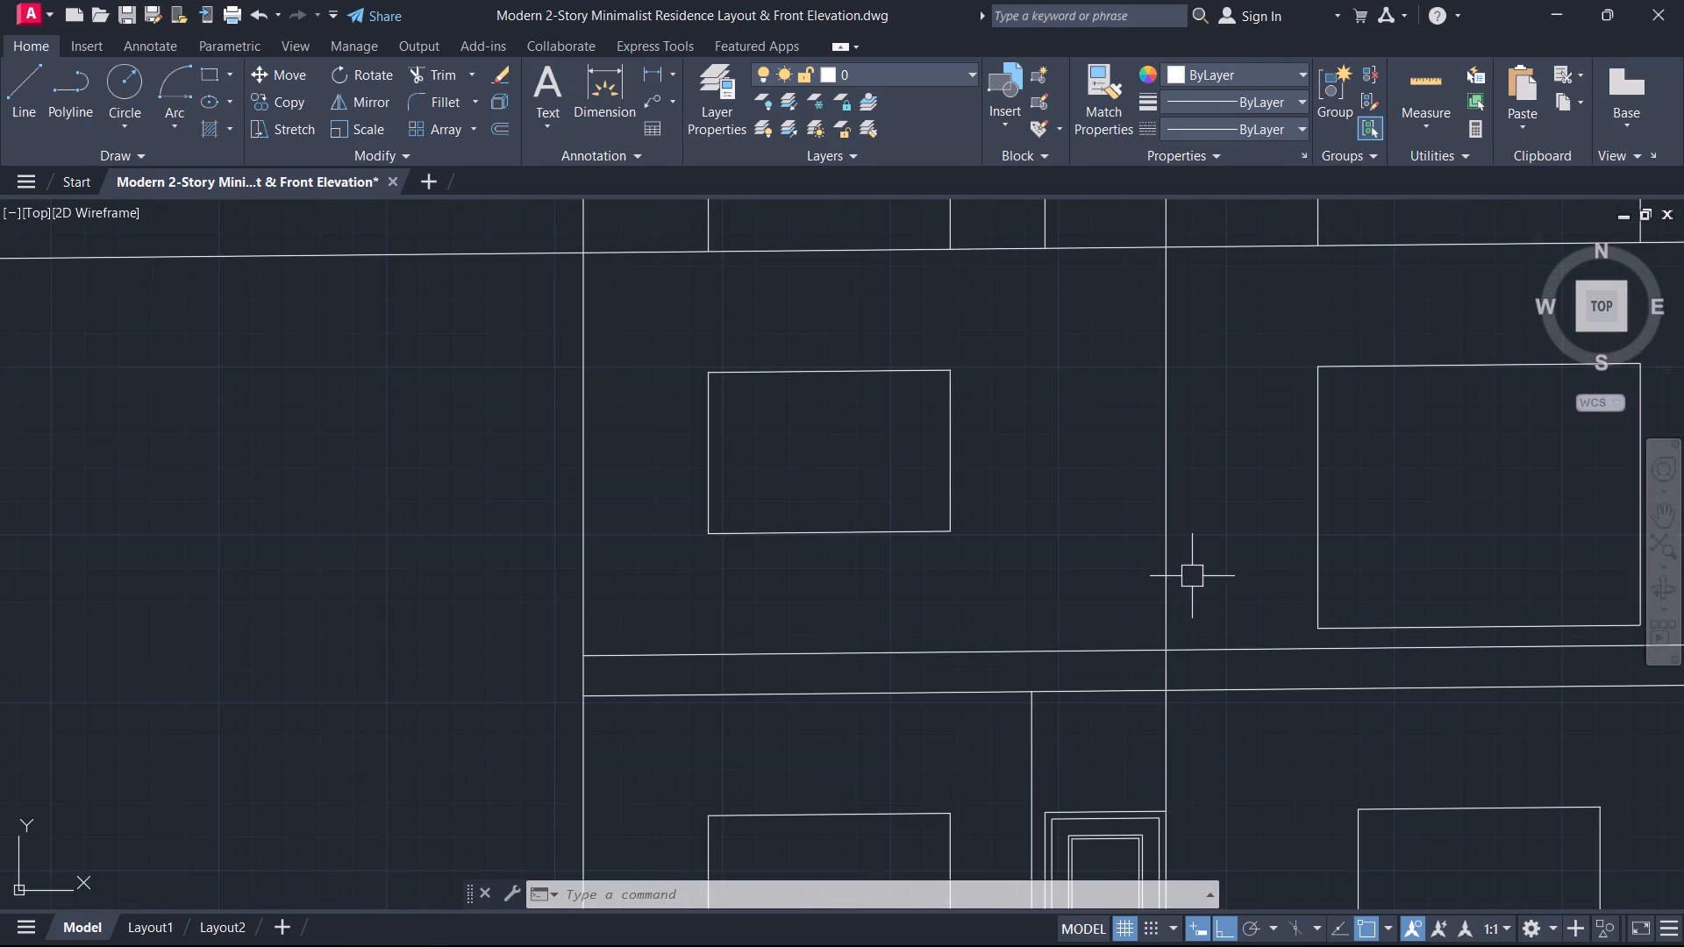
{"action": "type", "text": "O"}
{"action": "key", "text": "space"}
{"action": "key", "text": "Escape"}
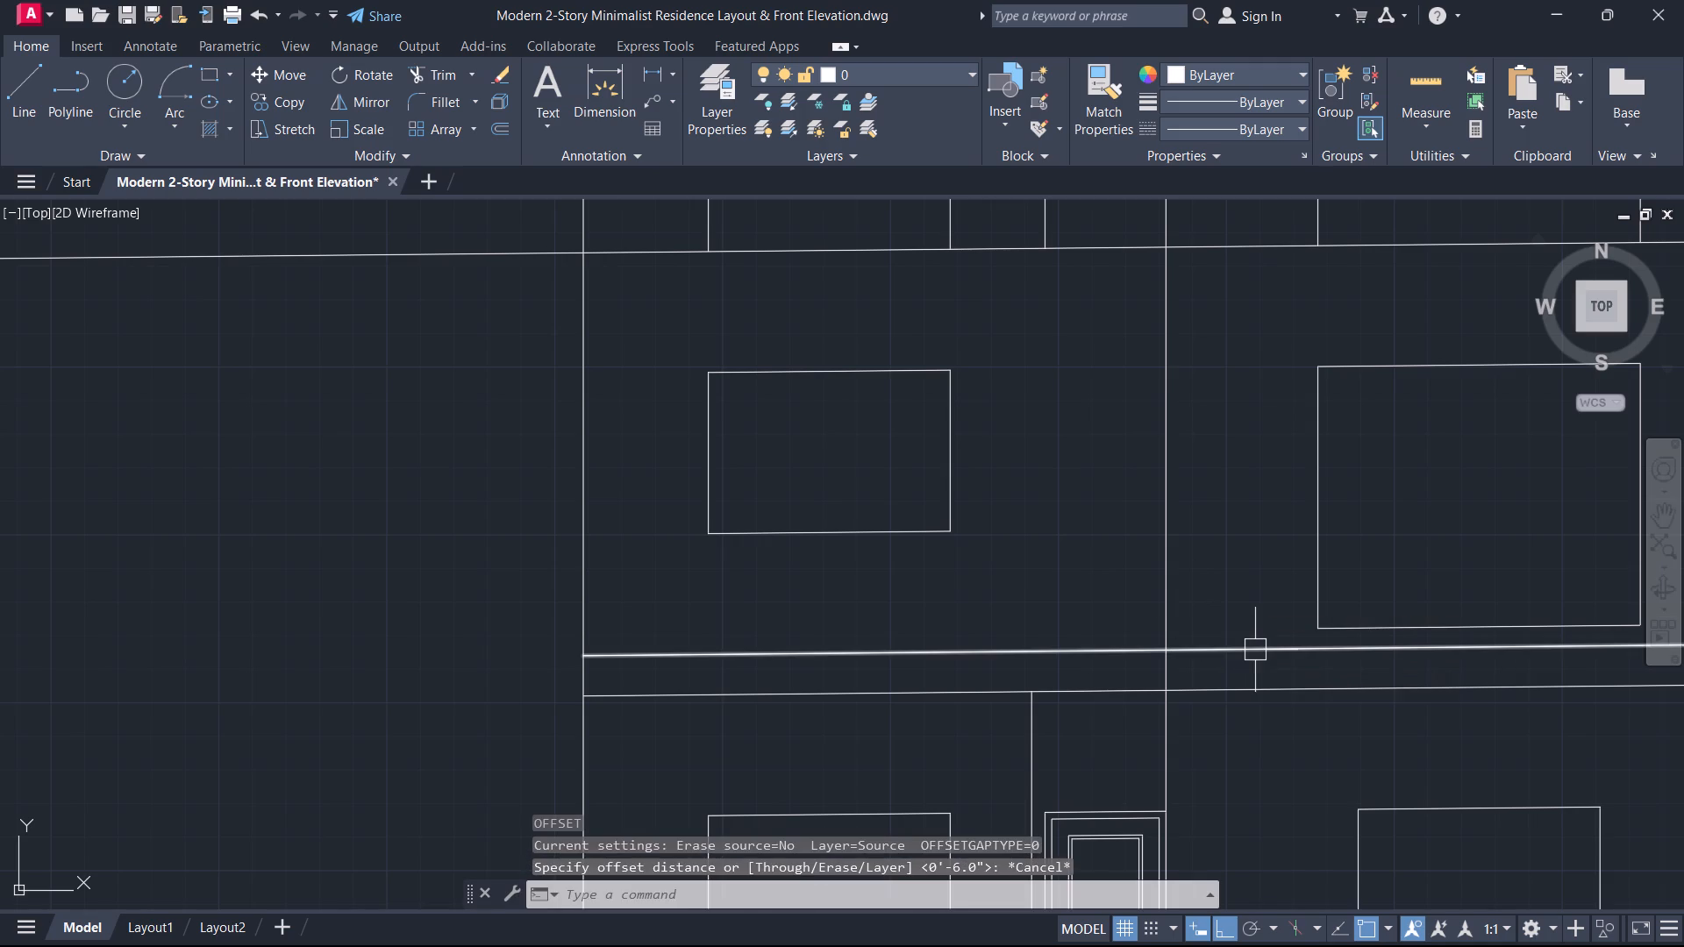
Offset the floor slab's top line upward by 3'6" across the upper story.
{"action": "type", "text": "O"}
{"action": "key", "text": "space"}
{"action": "type", "text": "3'6"}
{"action": "key", "text": "Return"}
{"action": "left_click", "coordinate": [1244, 636]}
{"action": "left_click", "coordinate": [1249, 650]}
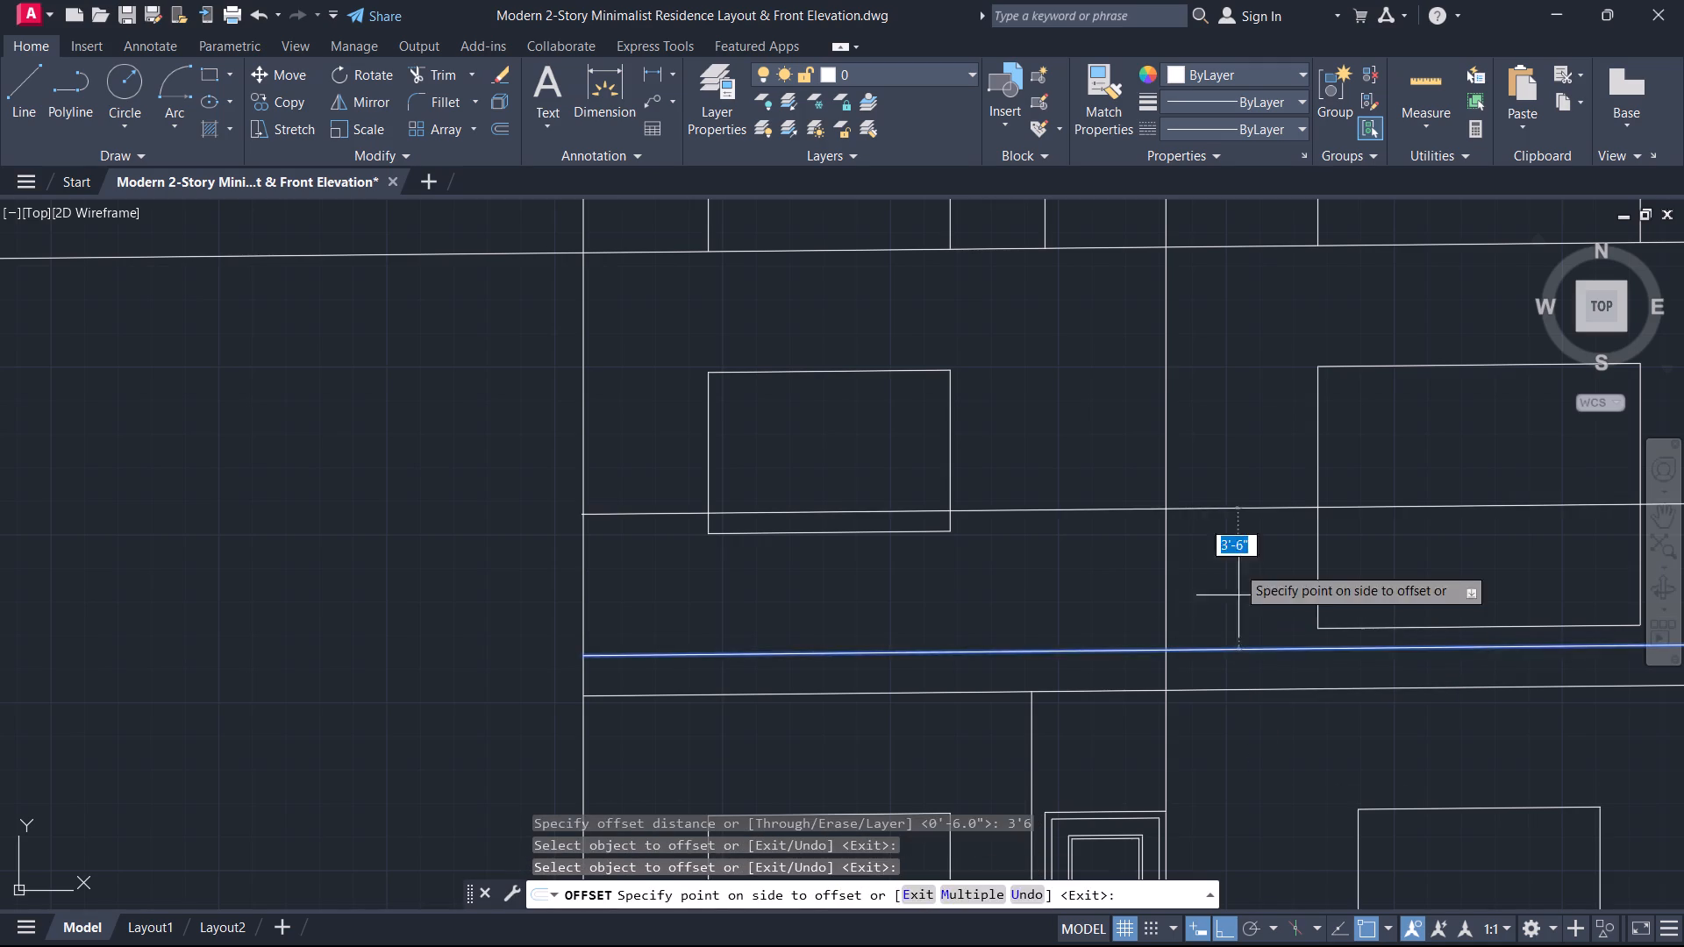
{"action": "left_click", "coordinate": [1236, 561]}
{"action": "key", "text": "Escape"}
Trim the new offset line between the left window and the balcony's dividing wall line, and erase its leftover piece across the window.
{"action": "key", "text": "t"}
{"action": "key", "text": "r"}
{"action": "key", "text": "space"}
{"action": "left_click", "coordinate": [1060, 549]}
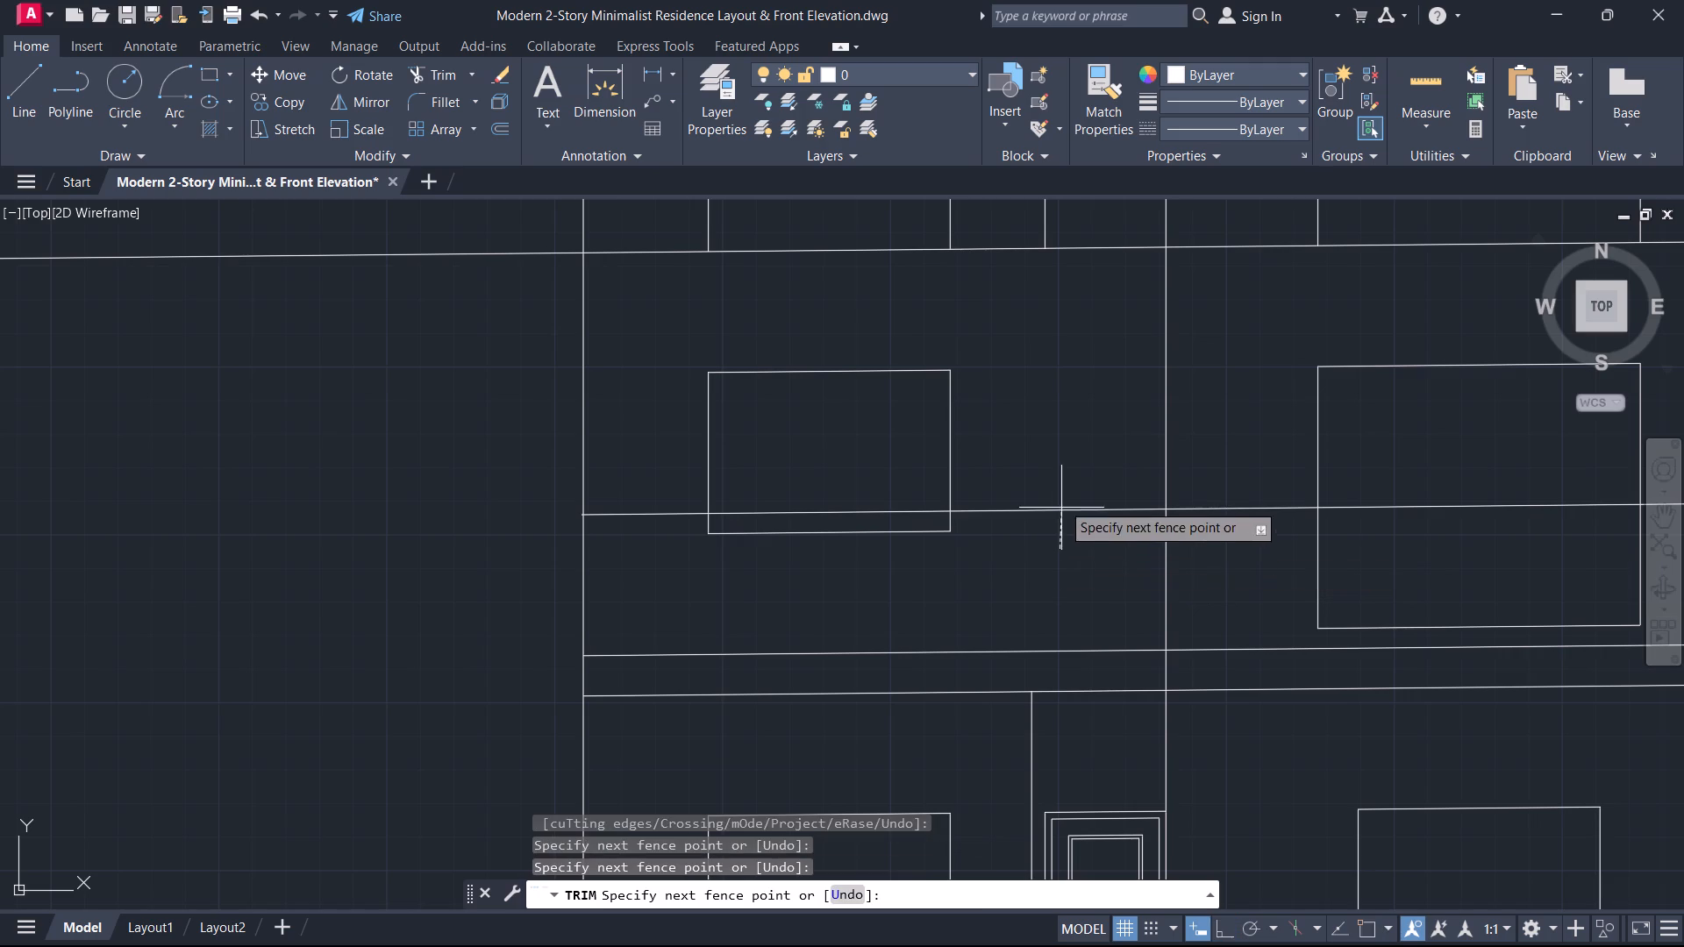
{"action": "left_click", "coordinate": [1064, 484]}
{"action": "key", "text": "Escape"}
{"action": "left_click", "coordinate": [840, 503]}
{"action": "key", "text": "Delete"}
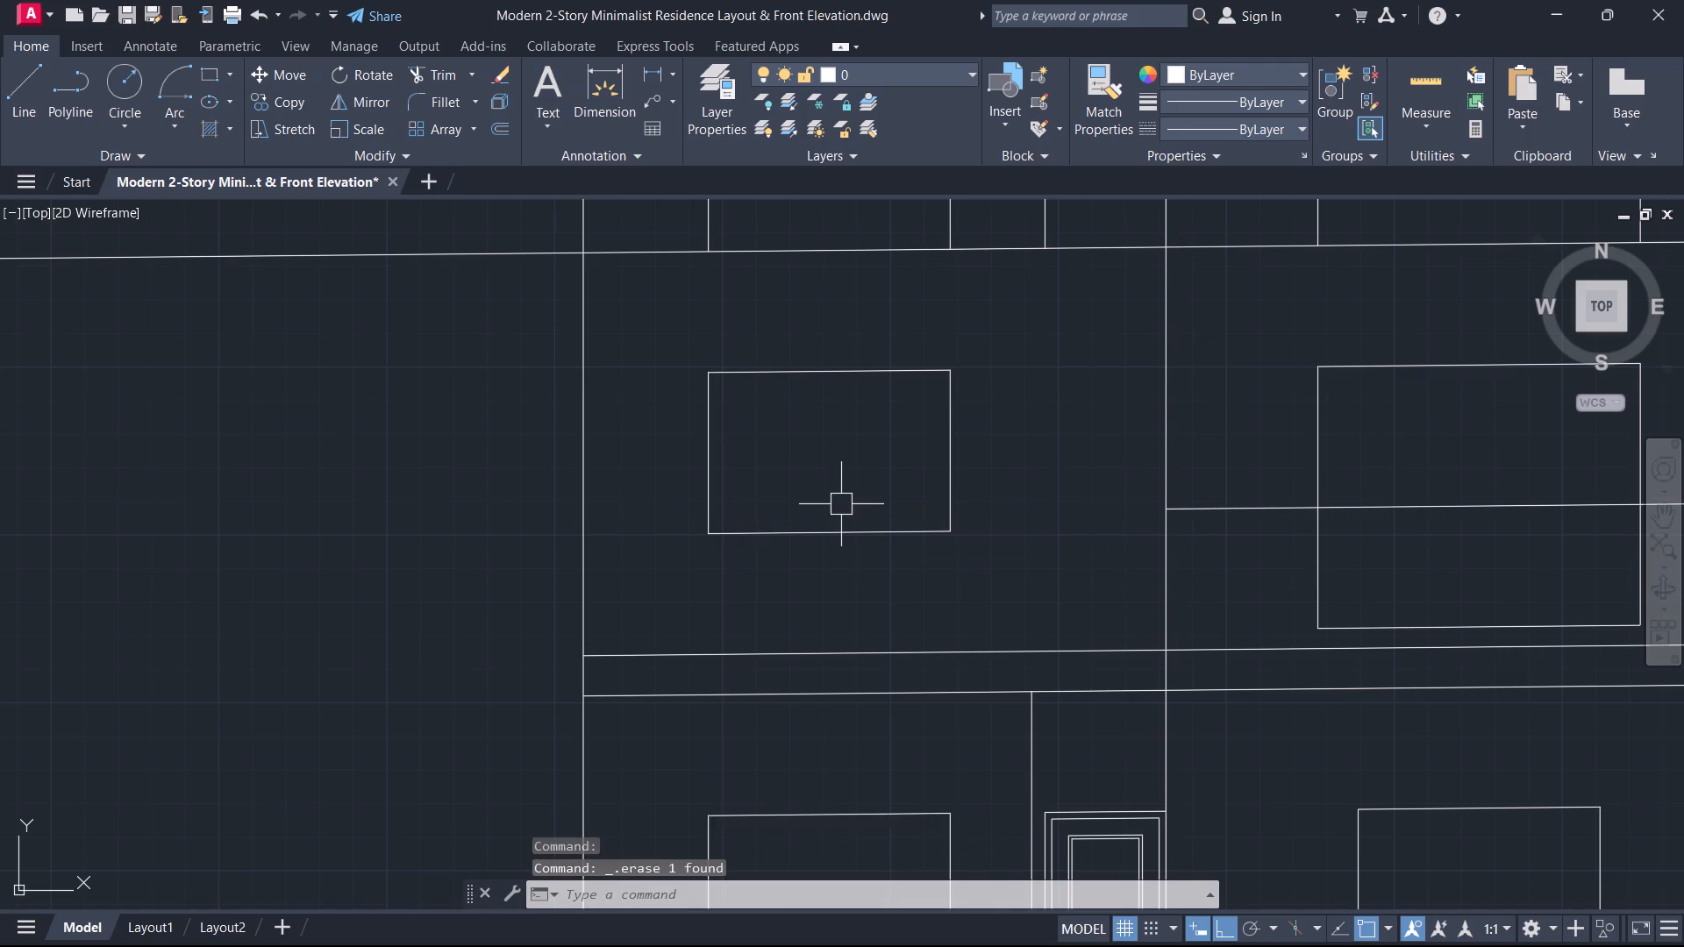
Offset the long horizontal line above the upper-story openings upward by 3'6".
{"action": "scroll", "coordinate": [841, 504], "scroll_direction": "down", "scroll_amount": 3}
{"action": "scroll", "coordinate": [967, 539], "scroll_direction": "up", "scroll_amount": 2}
{"action": "middle_click_drag", "start_coordinate": [995, 532], "coordinate": [1096, 597]}
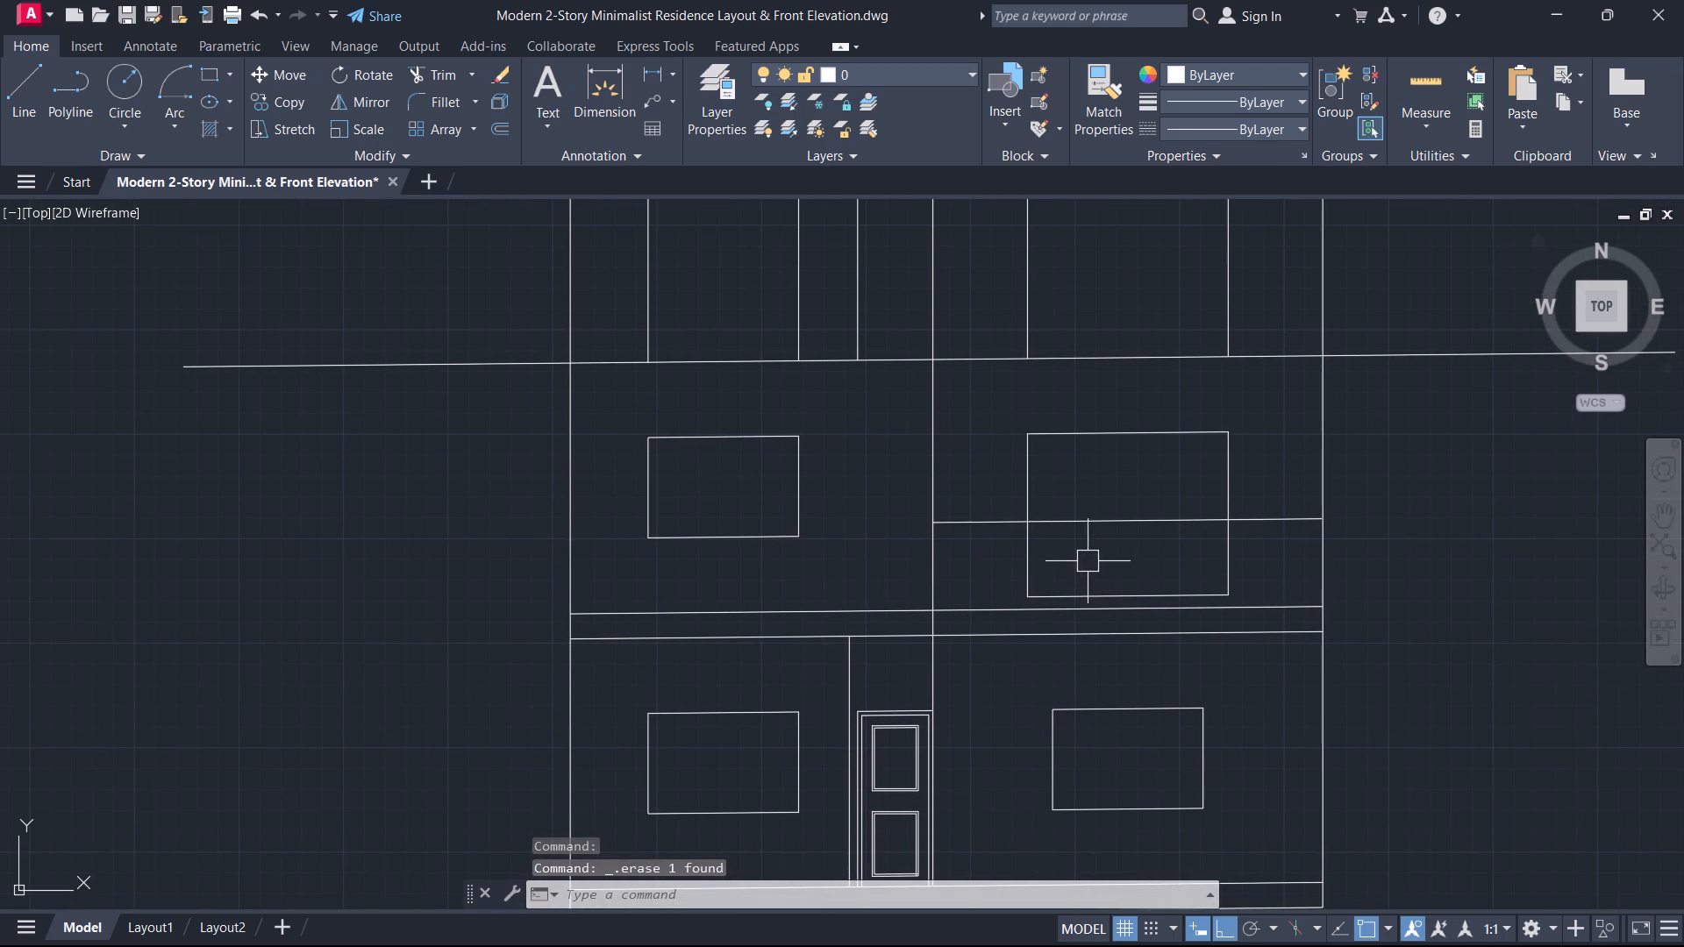
{"action": "scroll", "coordinate": [1086, 559], "scroll_direction": "up", "scroll_amount": 1}
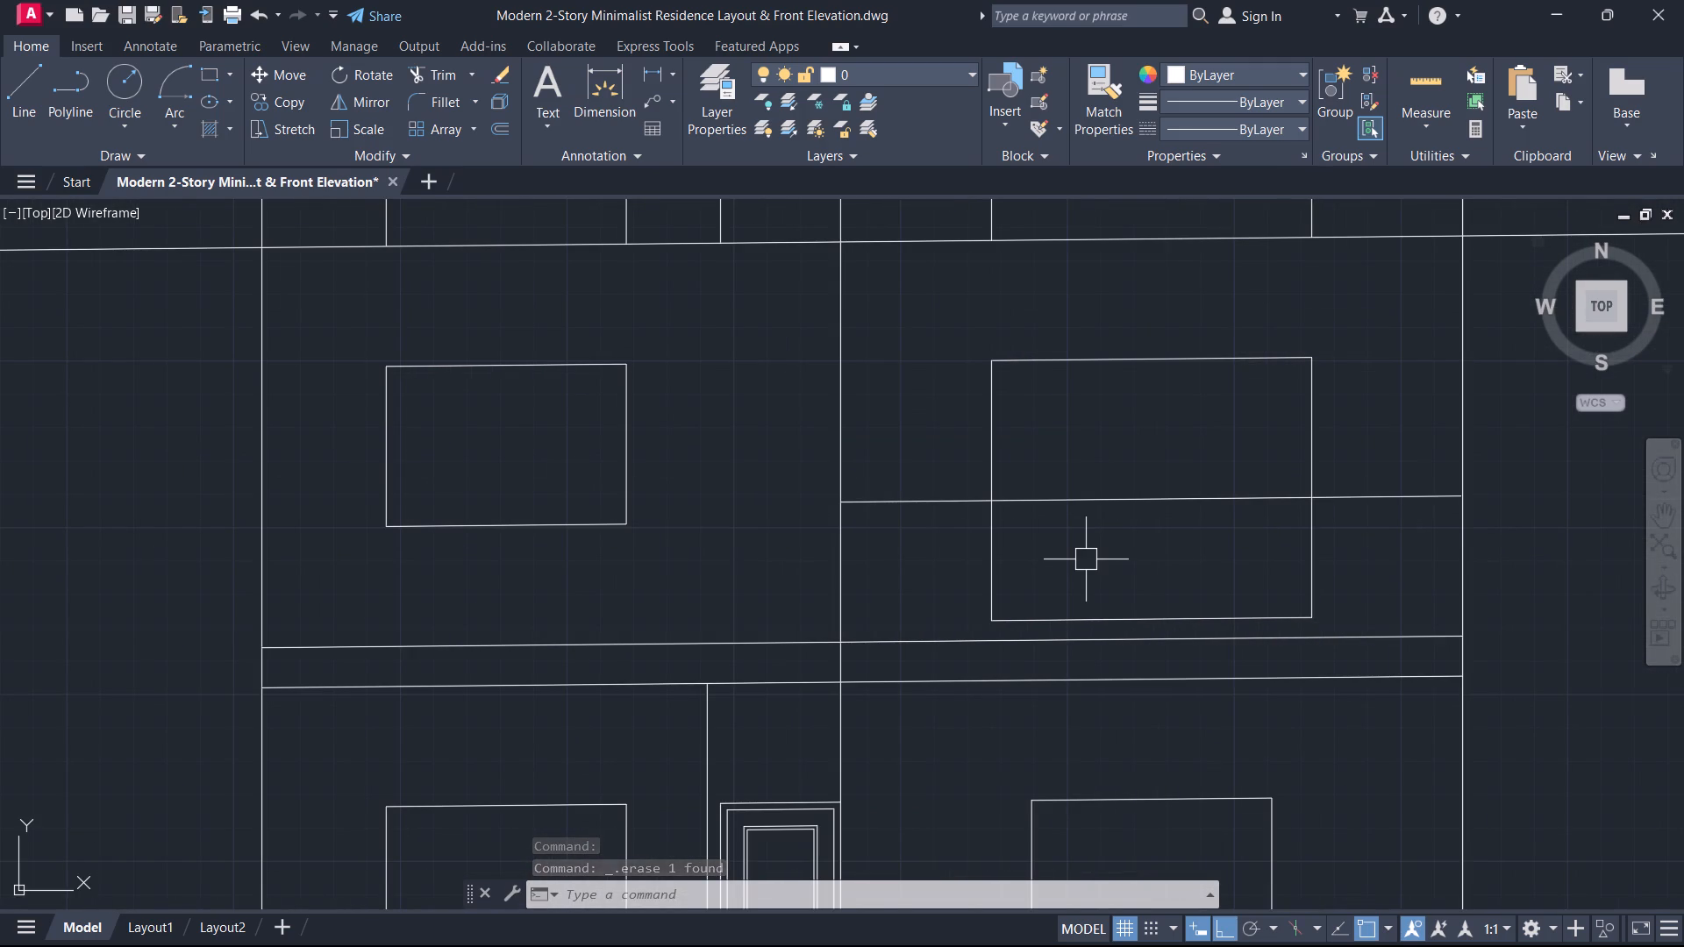
{"action": "scroll", "coordinate": [757, 608], "scroll_direction": "down", "scroll_amount": 1}
{"action": "middle_click_drag", "start_coordinate": [757, 608], "coordinate": [1024, 581]}
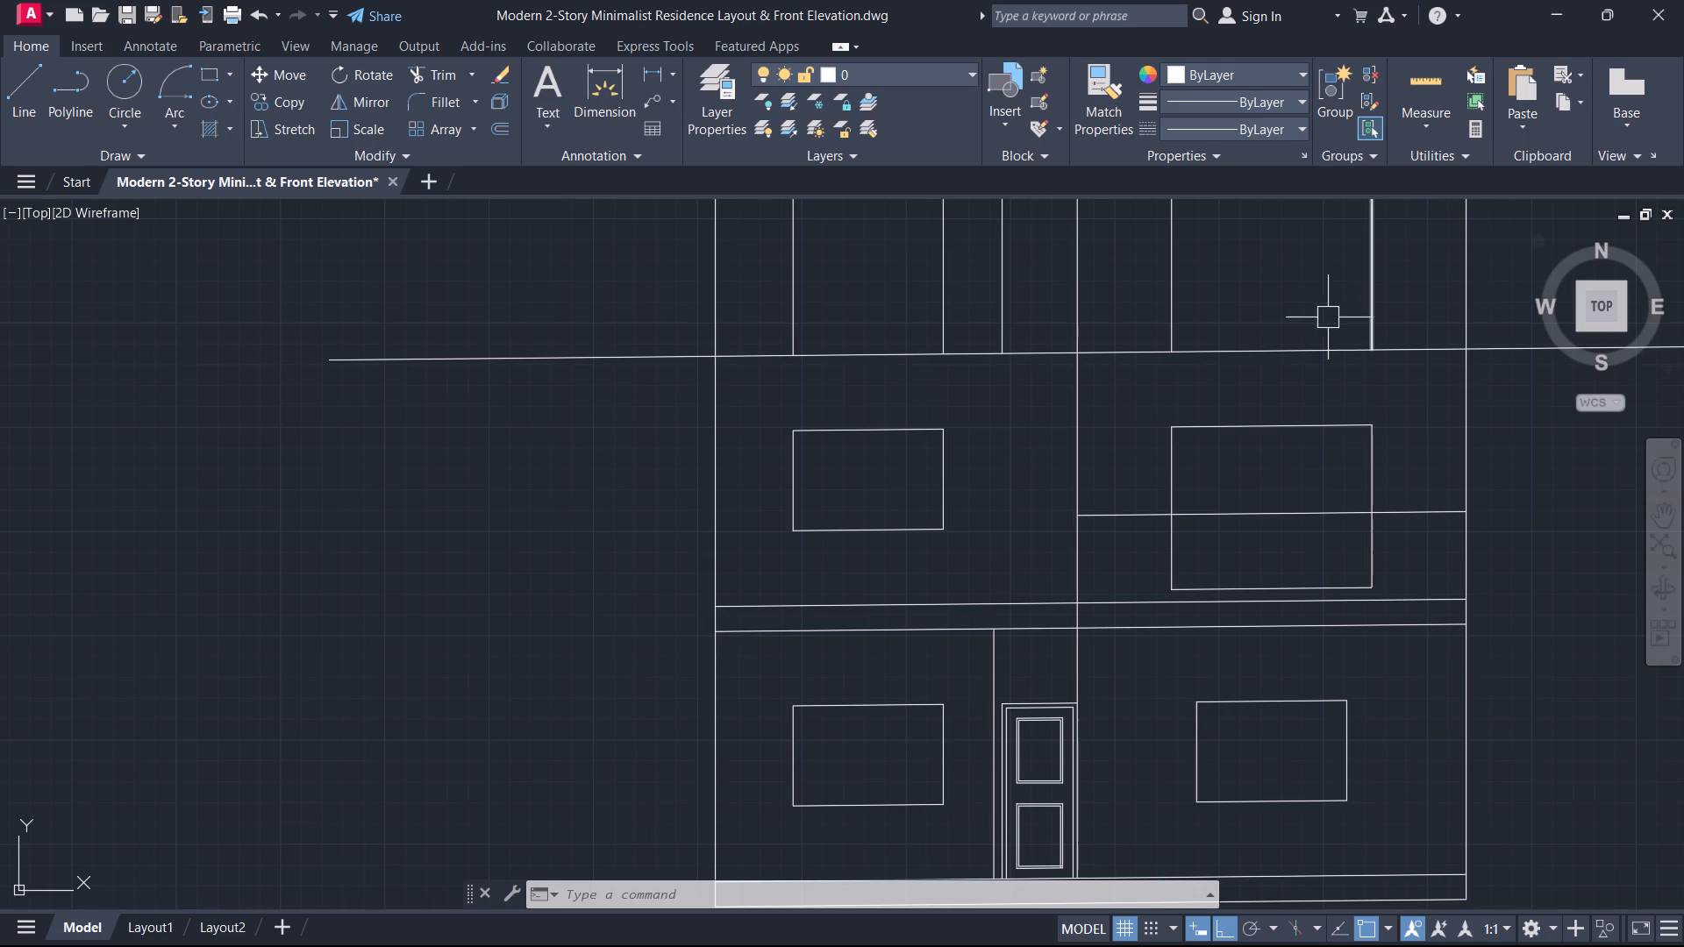
{"action": "scroll", "coordinate": [1036, 526], "scroll_direction": "down", "scroll_amount": 1}
{"action": "middle_click_drag", "start_coordinate": [1036, 526], "coordinate": [1045, 543]}
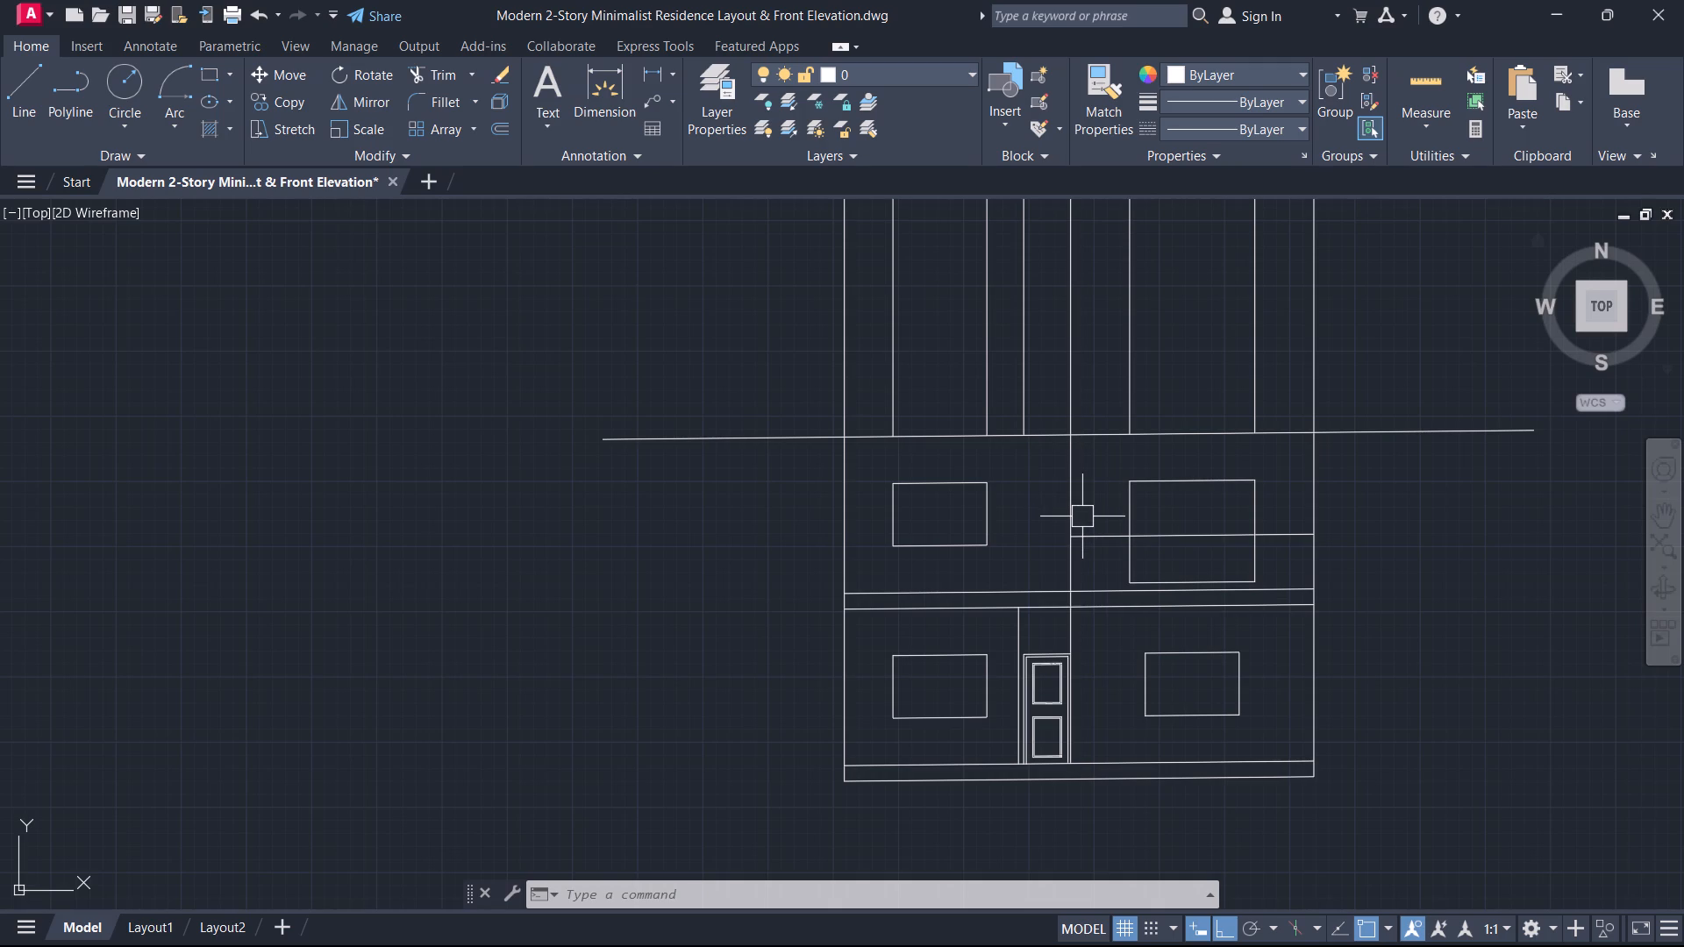
{"action": "type", "text": "O"}
{"action": "key", "text": "space"}
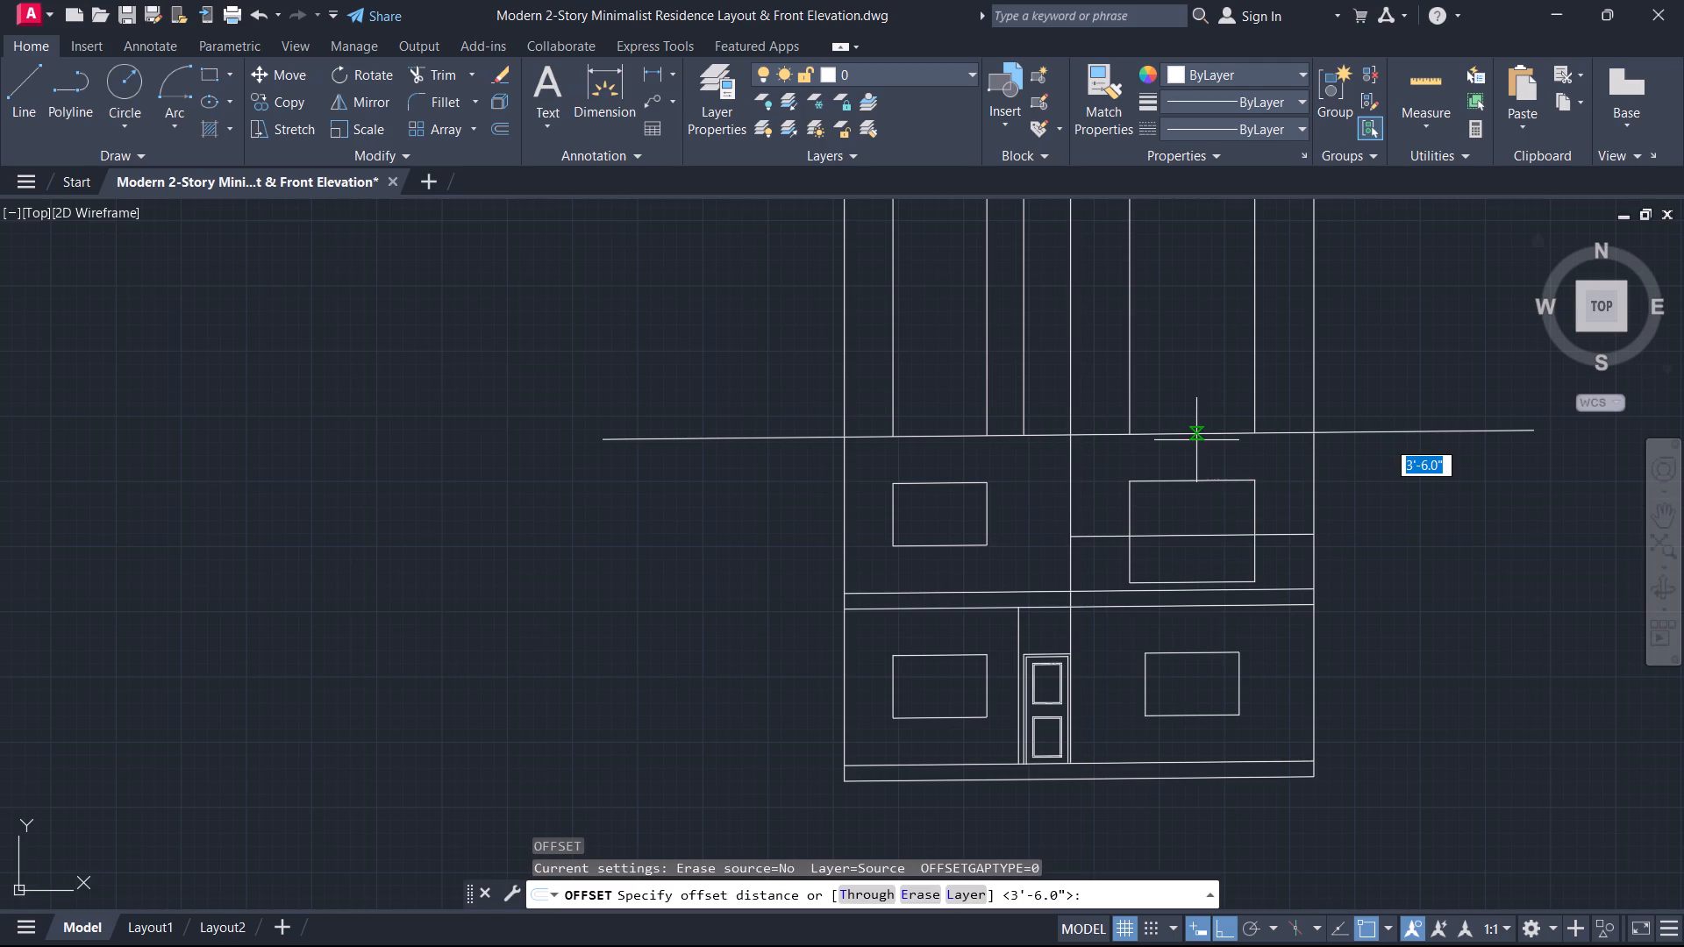
{"action": "key", "text": "3"}
{"action": "key", "text": "apostrophe"}
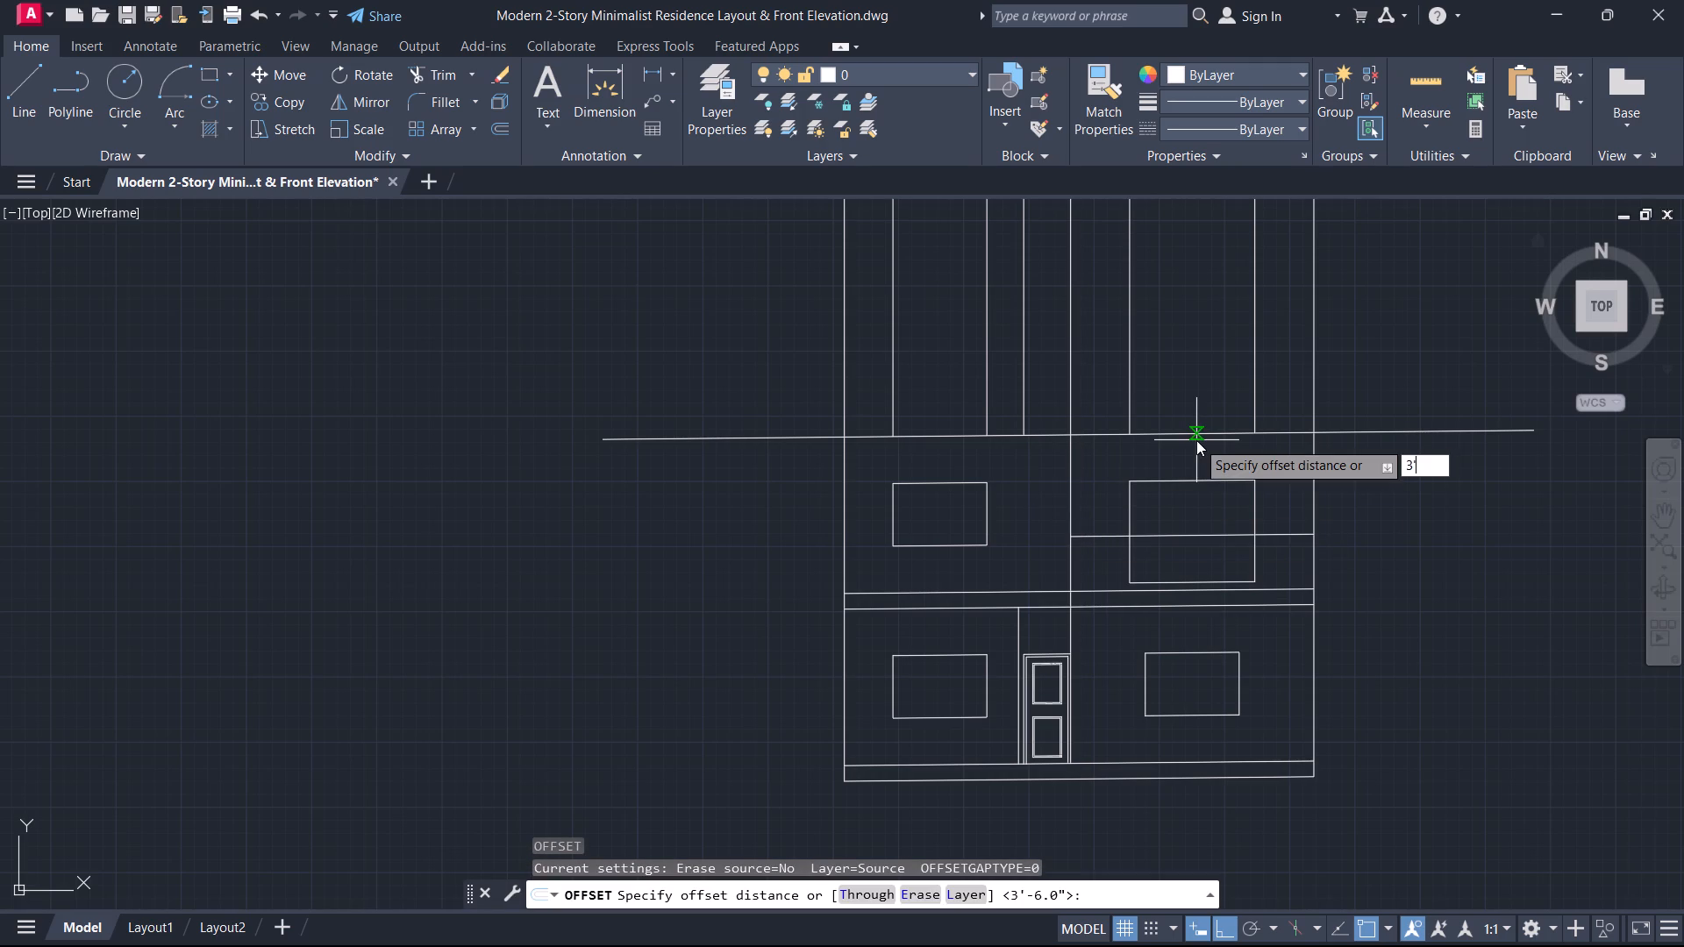
{"action": "key", "text": "6"}
{"action": "key", "text": "Return"}
{"action": "left_click", "coordinate": [1197, 435]}
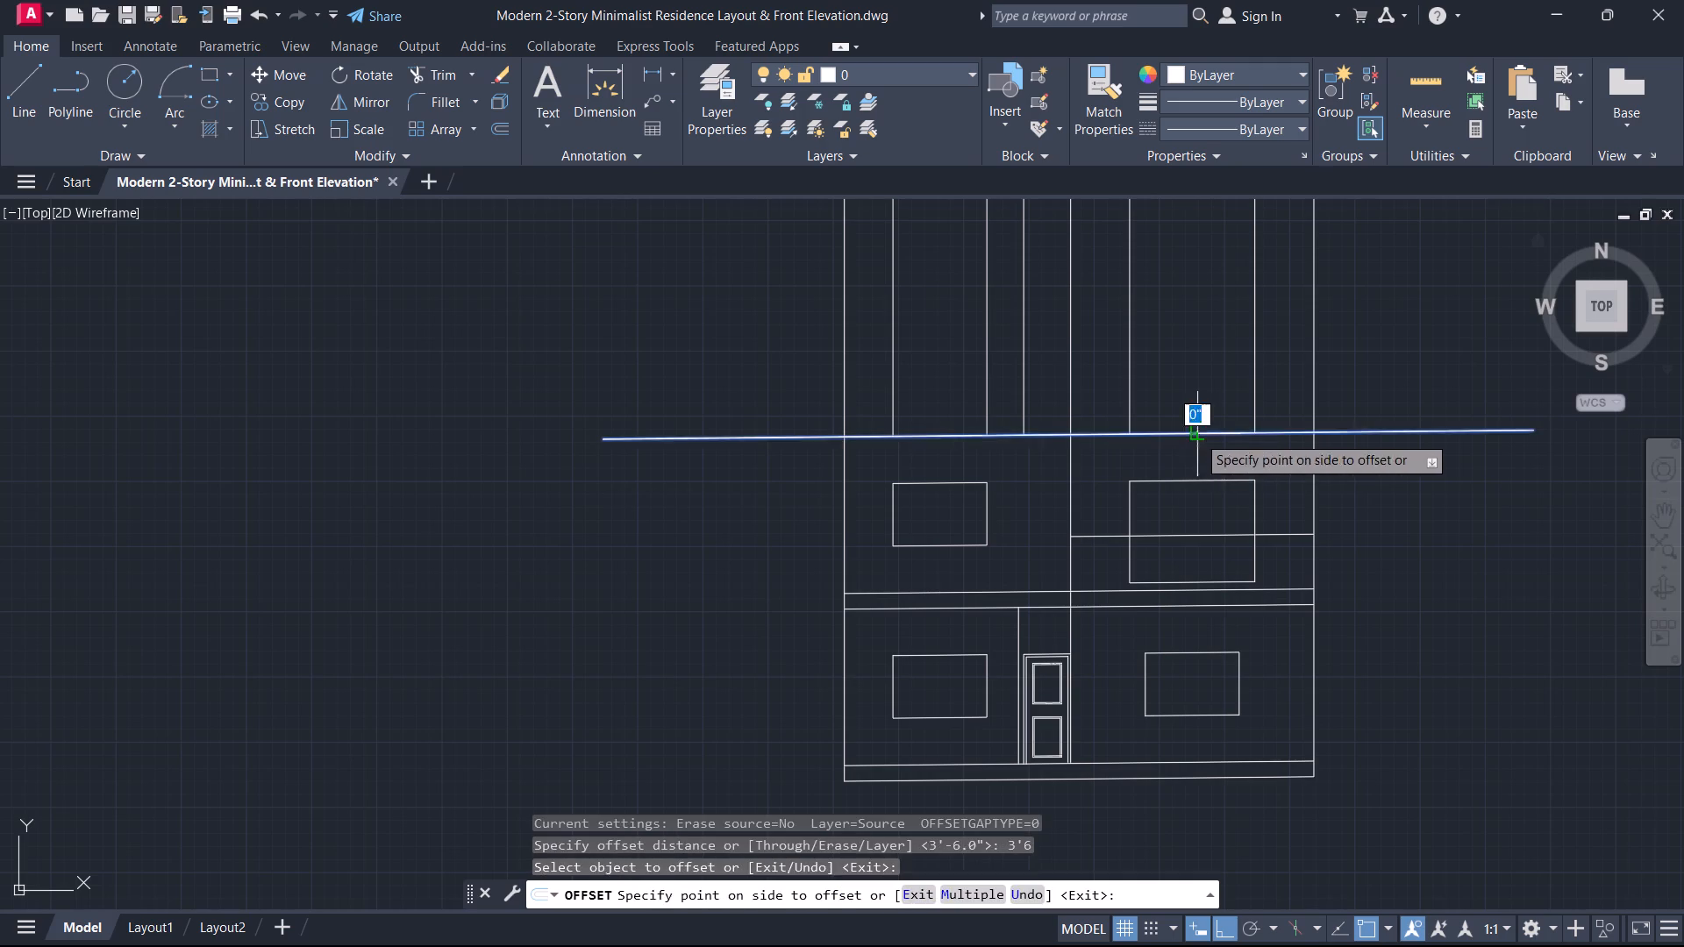
{"action": "left_click", "coordinate": [1179, 361]}
{"action": "key", "text": "Escape"}
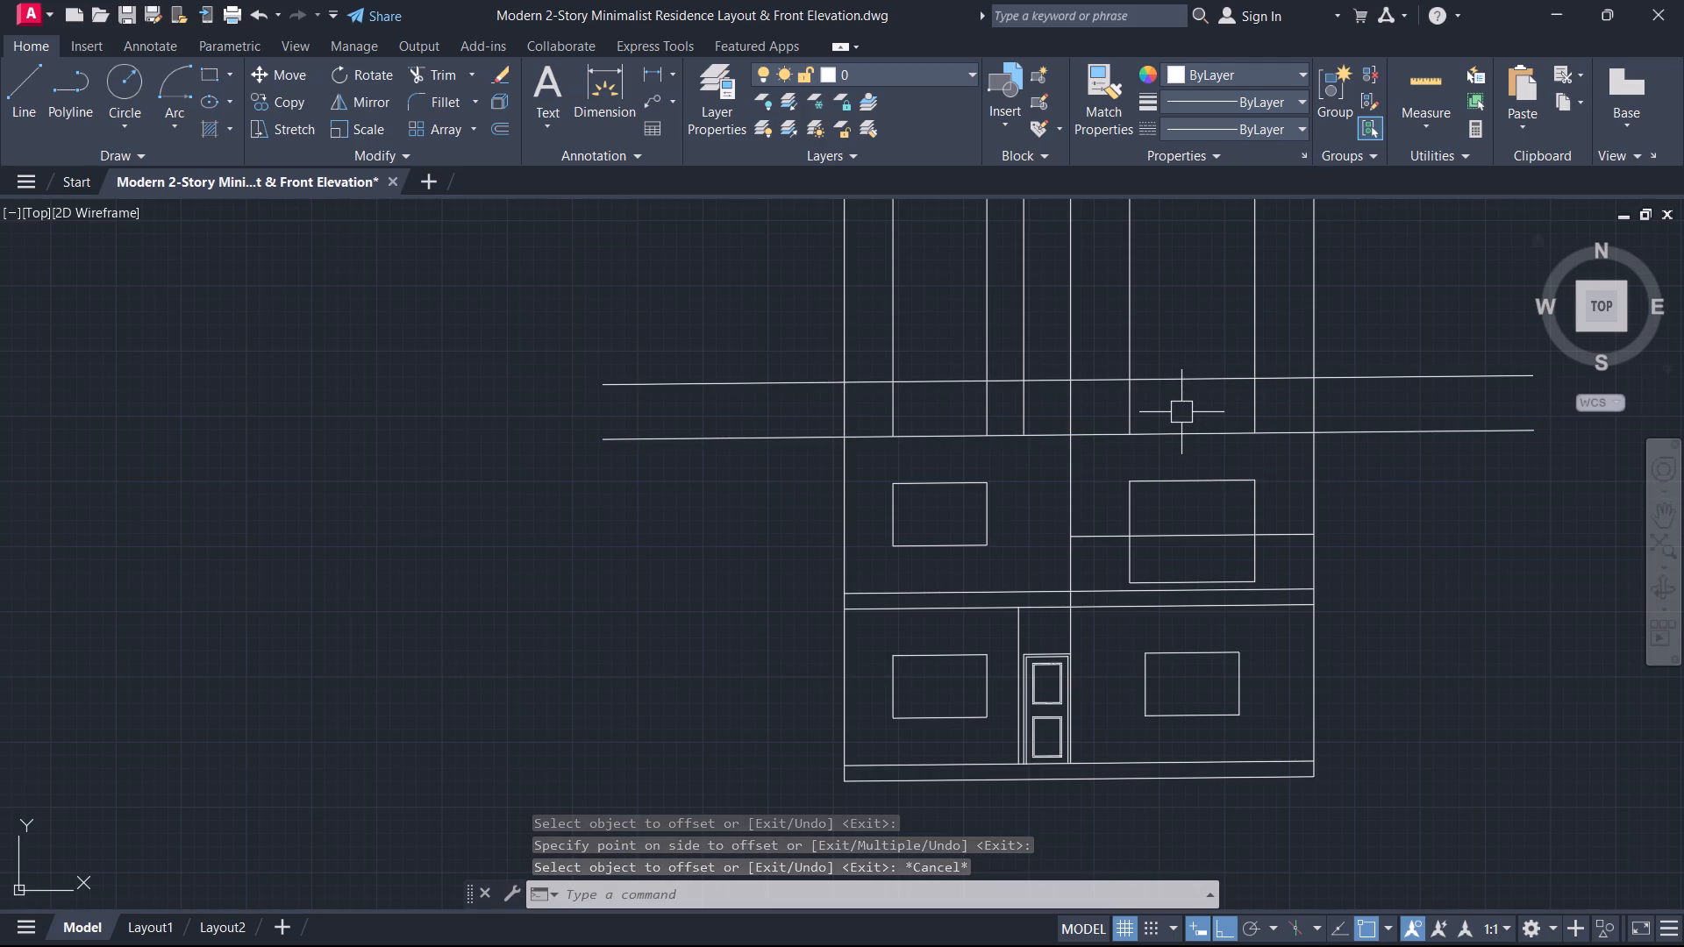
{"action": "scroll", "coordinate": [1374, 628], "scroll_direction": "up", "scroll_amount": 2}
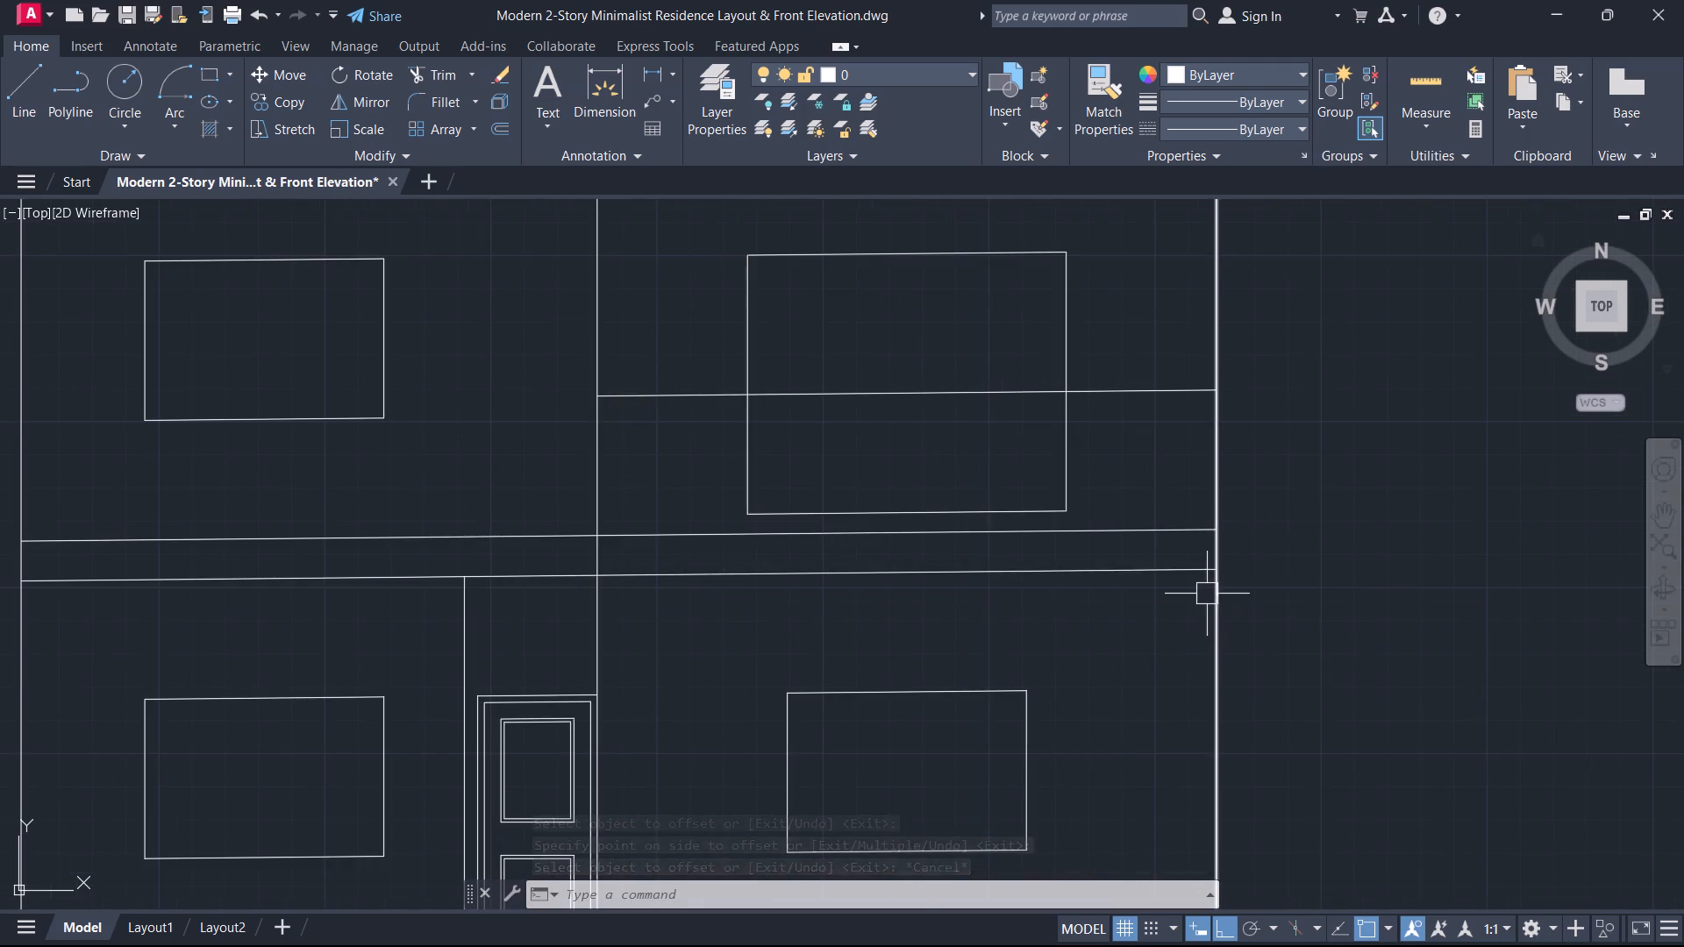
Offset the right outer wall line outward by 1' beyond the building's edge.
{"action": "scroll", "coordinate": [1204, 594], "scroll_direction": "up", "scroll_amount": 2}
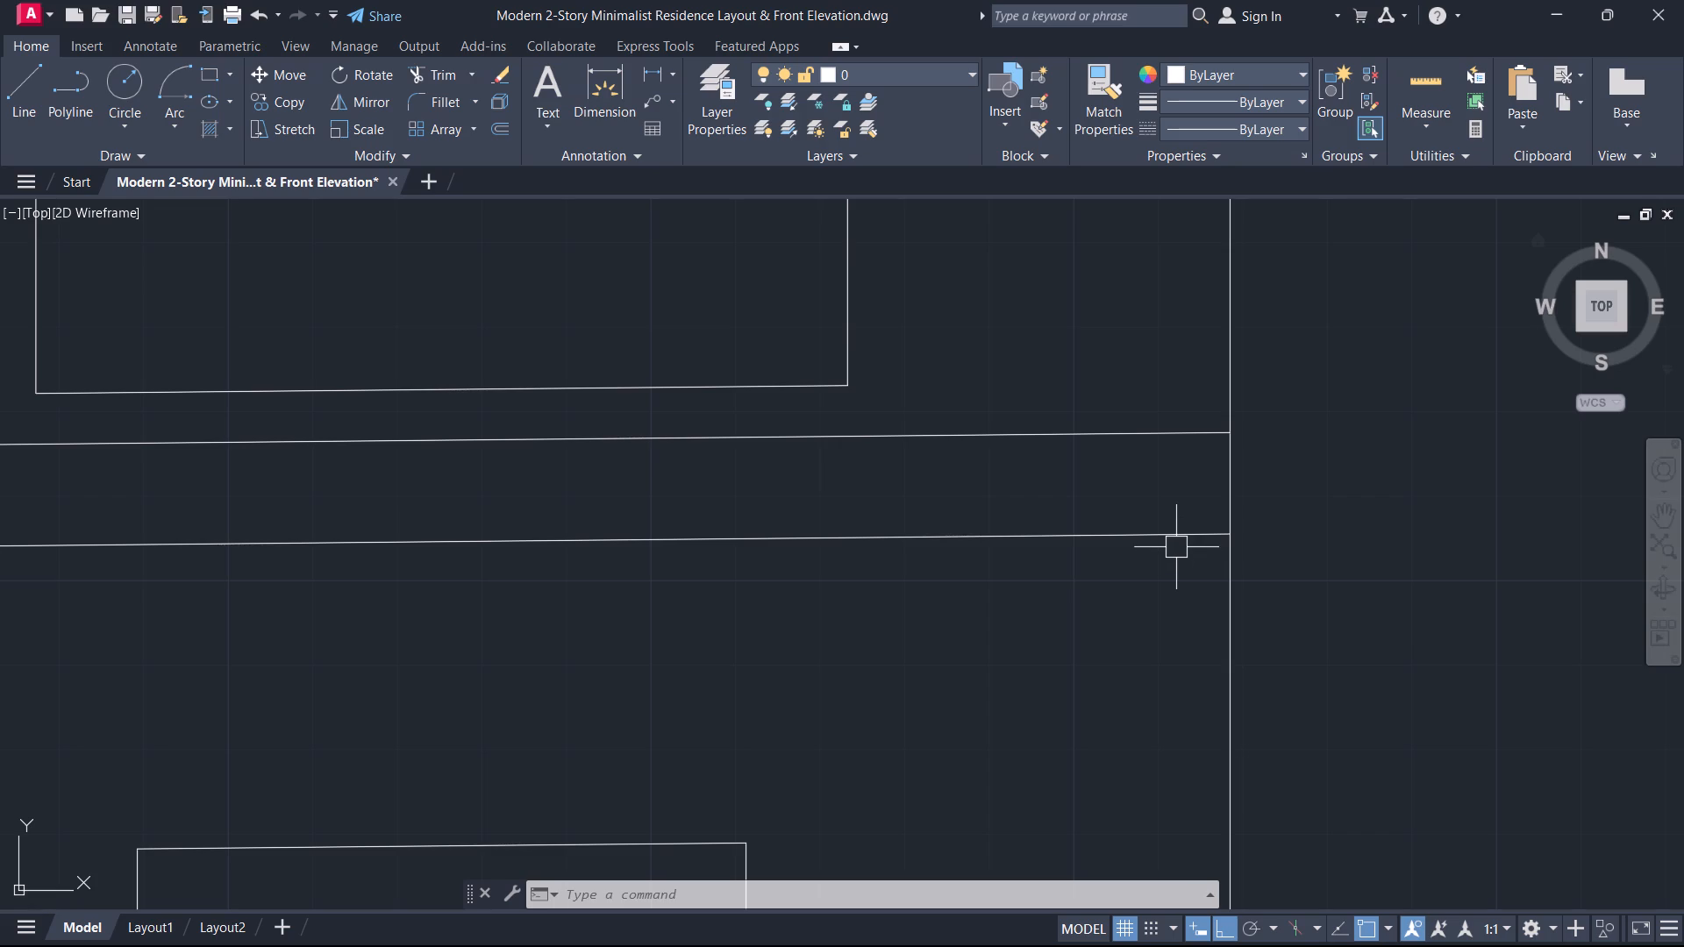
{"action": "scroll", "coordinate": [1174, 538], "scroll_direction": "down", "scroll_amount": 1}
{"action": "middle_click_drag", "start_coordinate": [1177, 609], "coordinate": [1153, 682]}
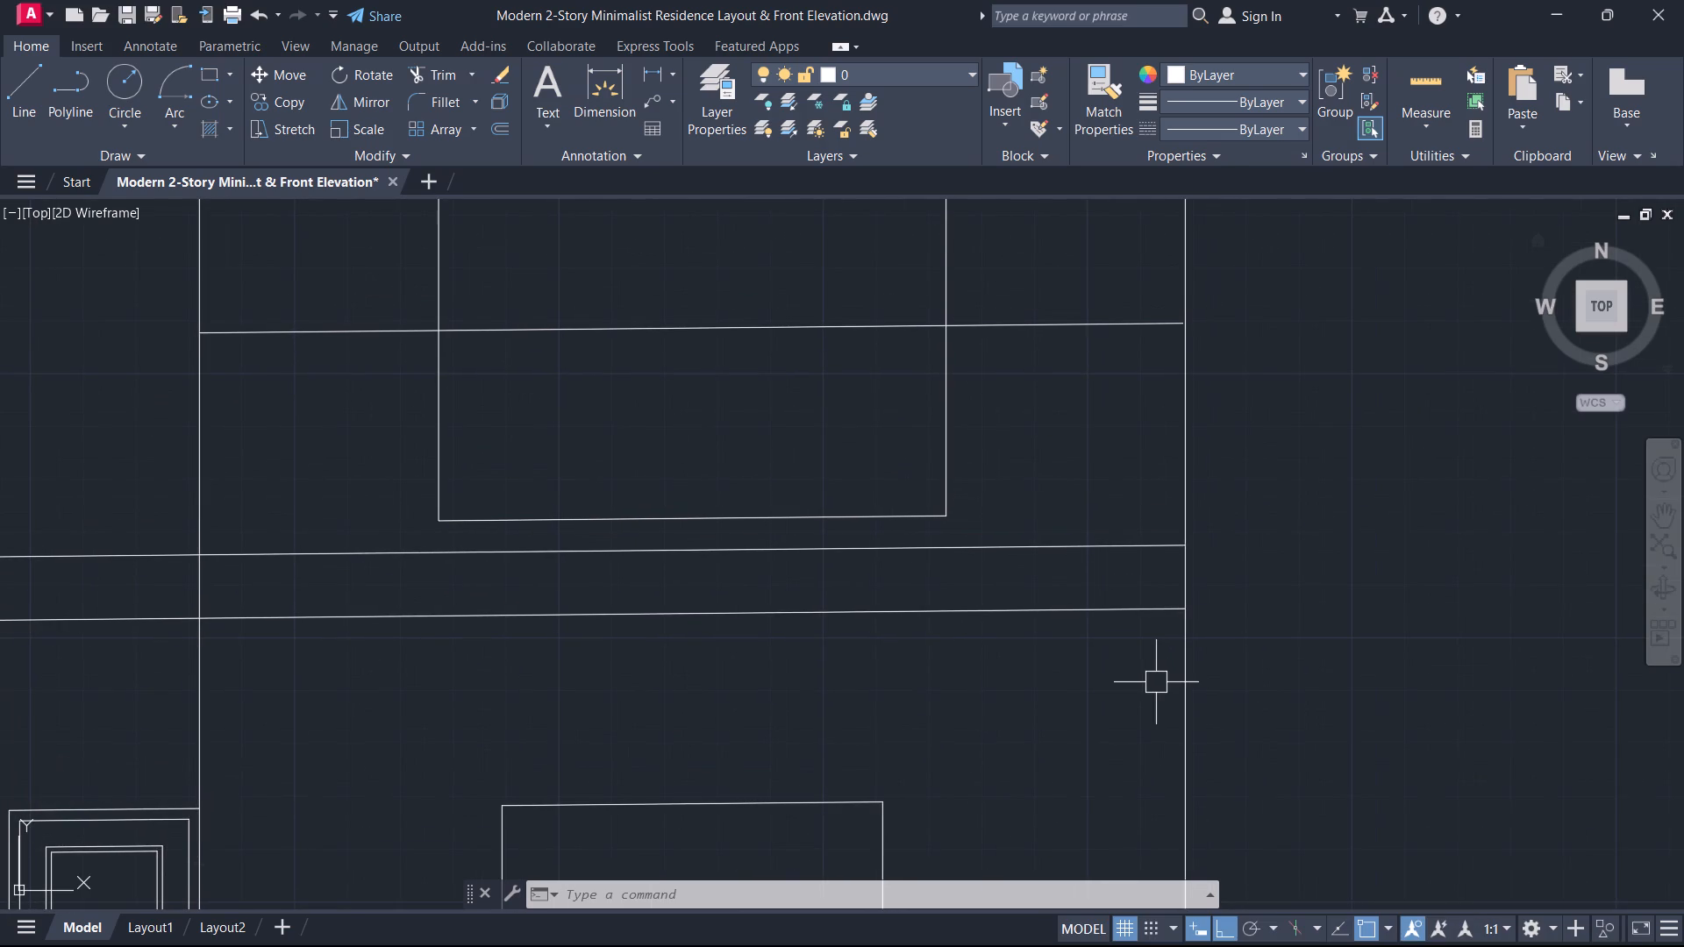
{"action": "type", "text": "O"}
{"action": "key", "text": "space"}
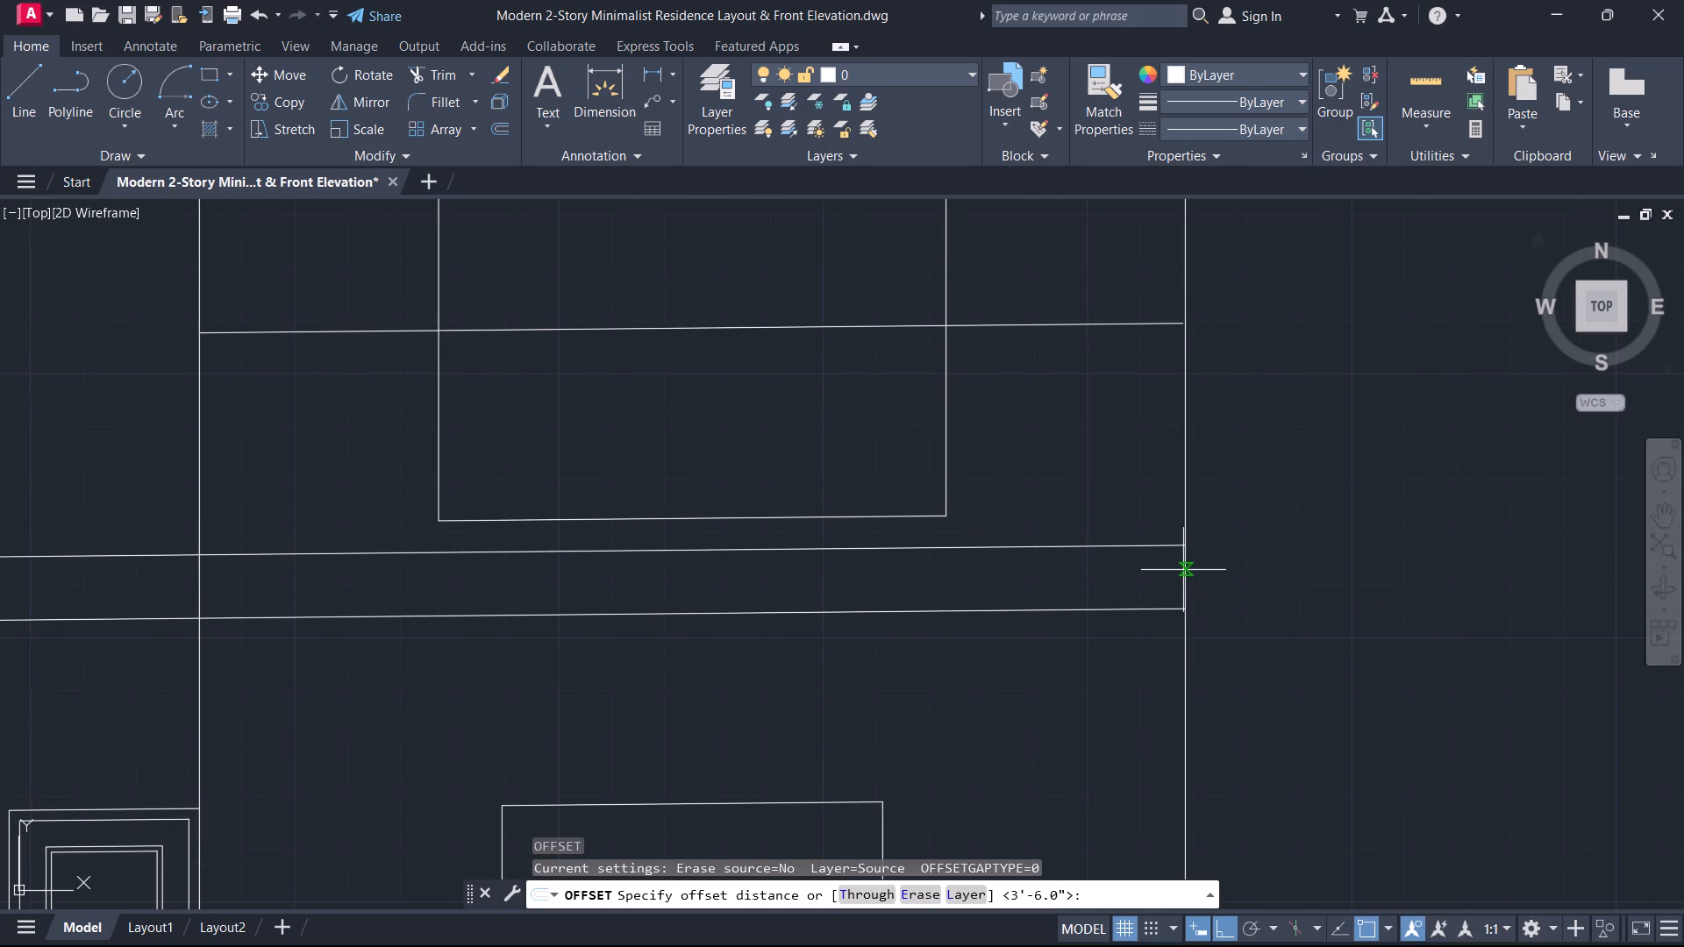
{"action": "type", "text": "1'"}
{"action": "key", "text": "Return"}
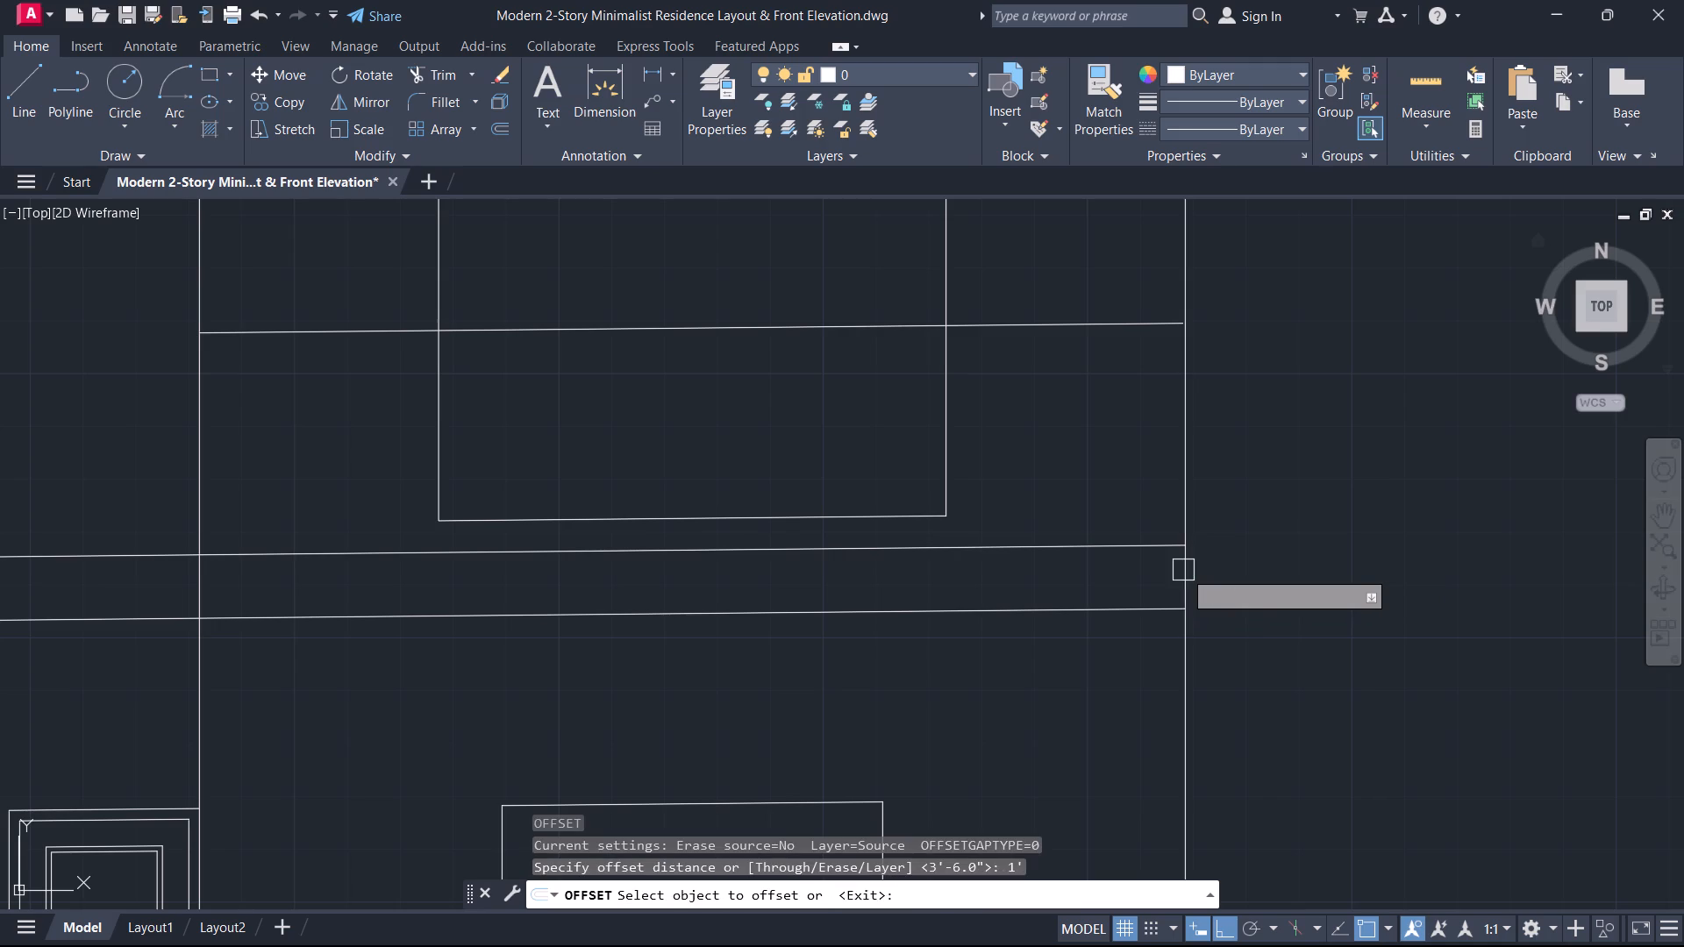
{"action": "left_click", "coordinate": [1185, 512]}
{"action": "left_click", "coordinate": [1295, 498]}
{"action": "key", "text": "Escape"}
{"action": "key", "text": "e"}
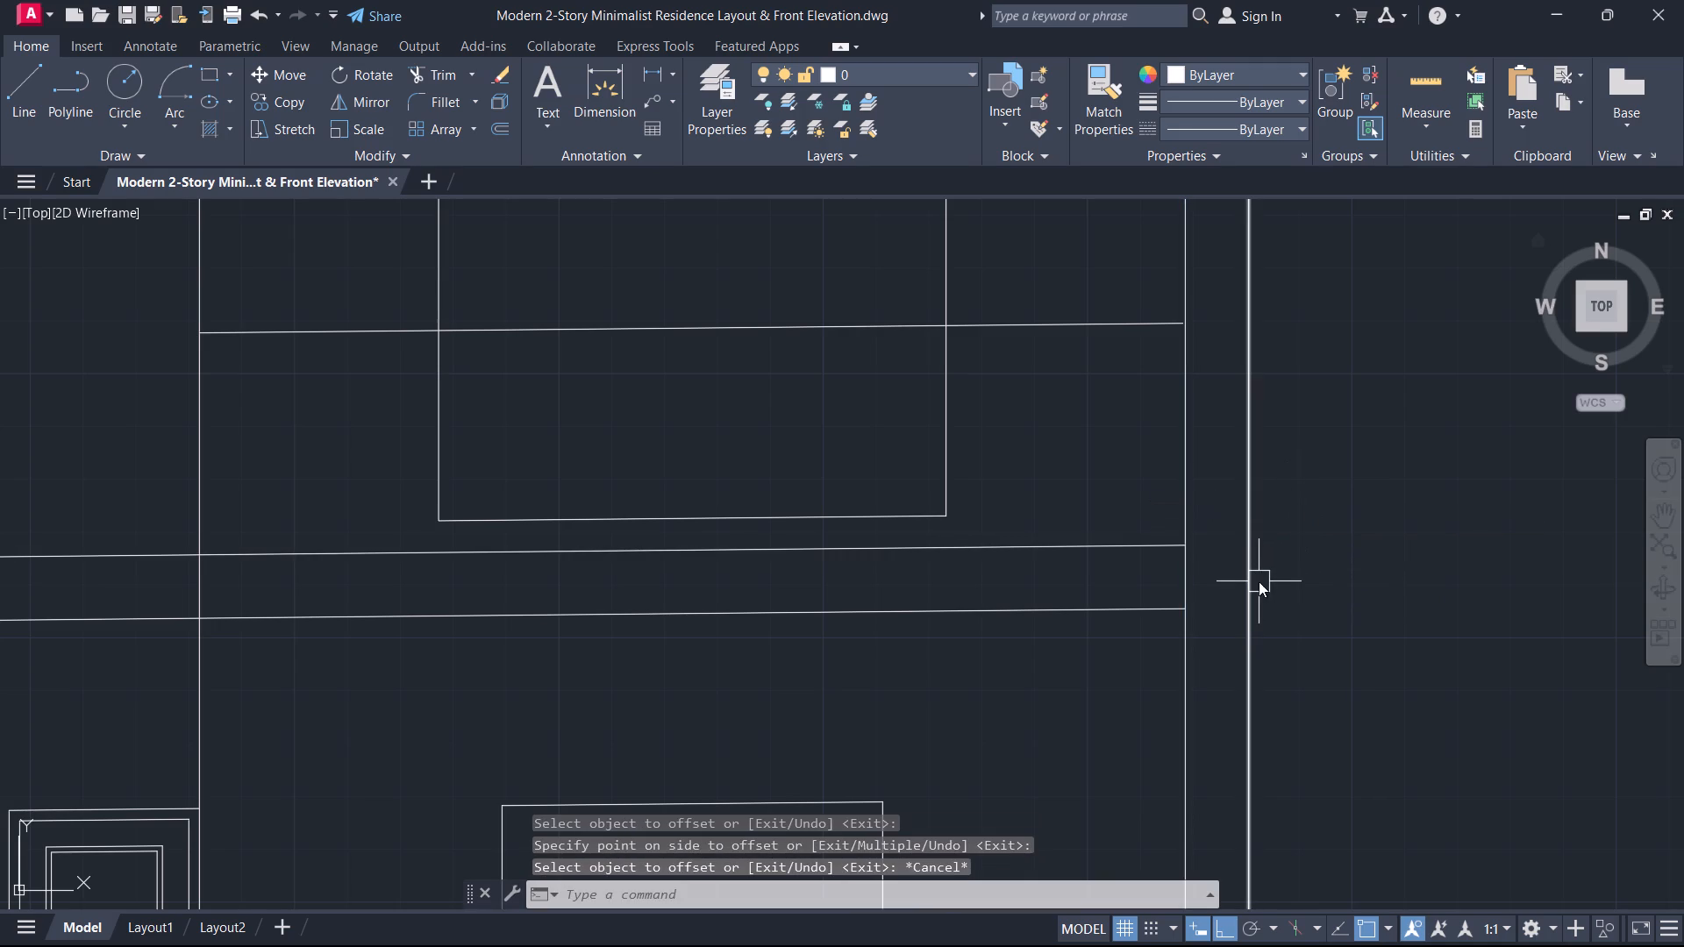
{"action": "key", "text": "Escape"}
Fillet the new outer vertical line with the floor slab's bottom line at radius 0 to form a sharp corner.
{"action": "type", "text": "F"}
{"action": "key", "text": "space"}
{"action": "left_click", "coordinate": [1245, 529]}
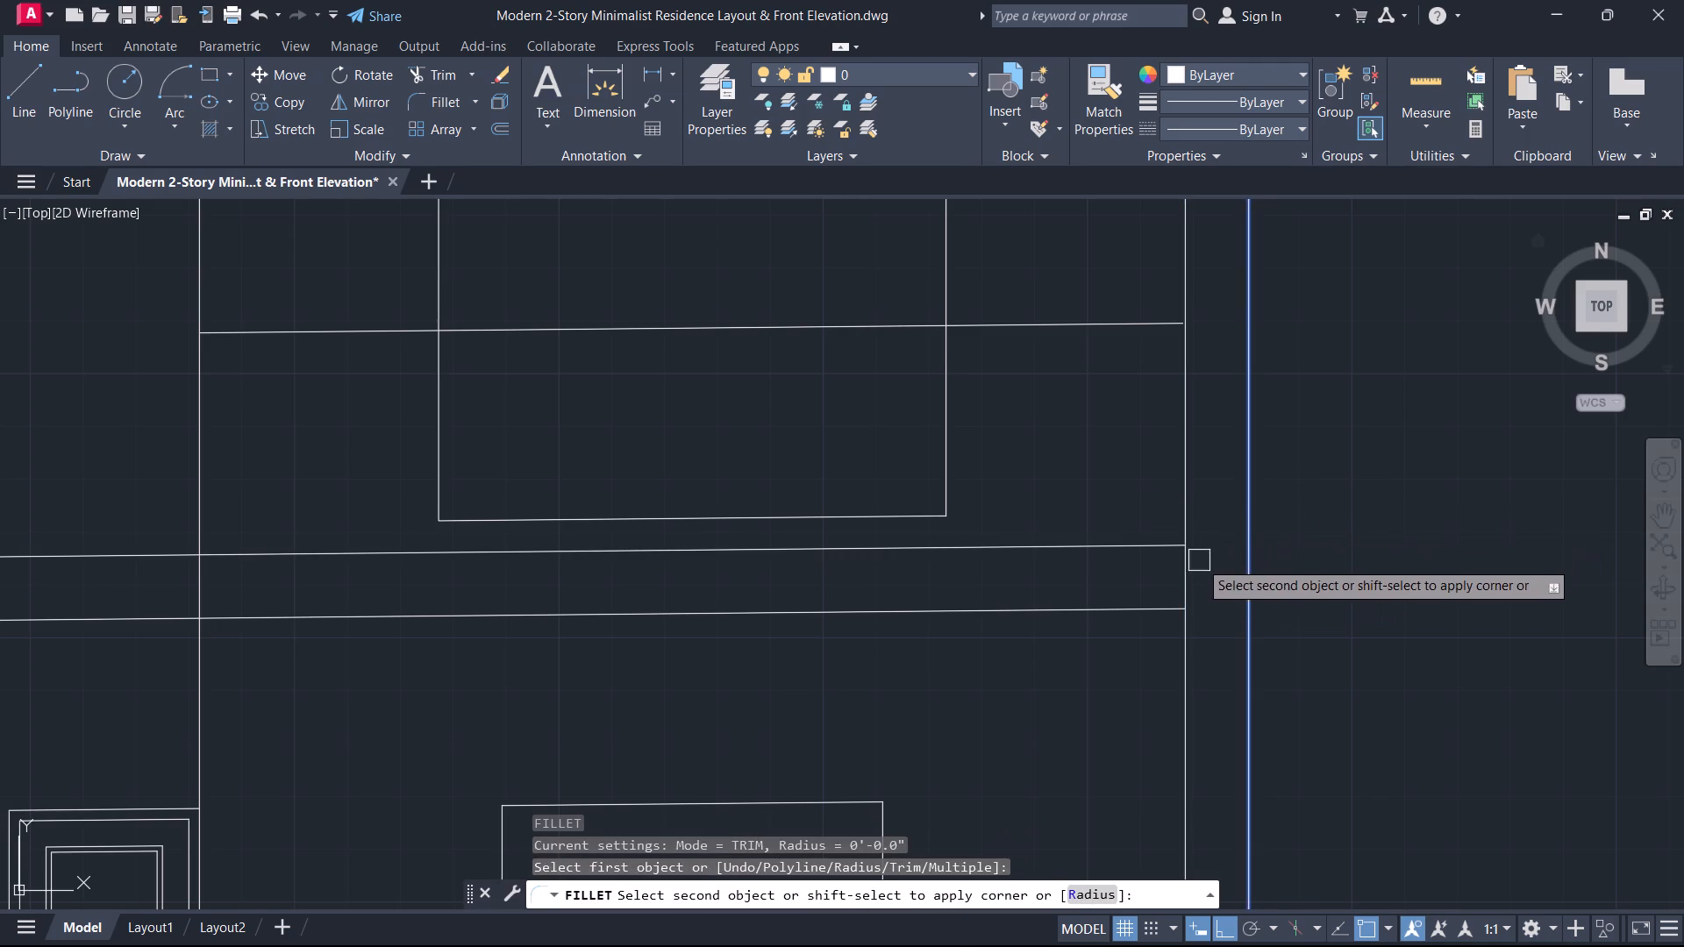
{"action": "left_click", "coordinate": [1140, 608]}
{"action": "key", "text": "Escape"}
Trim the right outer wall line where it crosses the floor slab, between the slab's top and bottom lines.
{"action": "scroll", "coordinate": [1137, 582], "scroll_direction": "down", "scroll_amount": 1}
{"action": "middle_click_drag", "start_coordinate": [1137, 582], "coordinate": [1179, 647]}
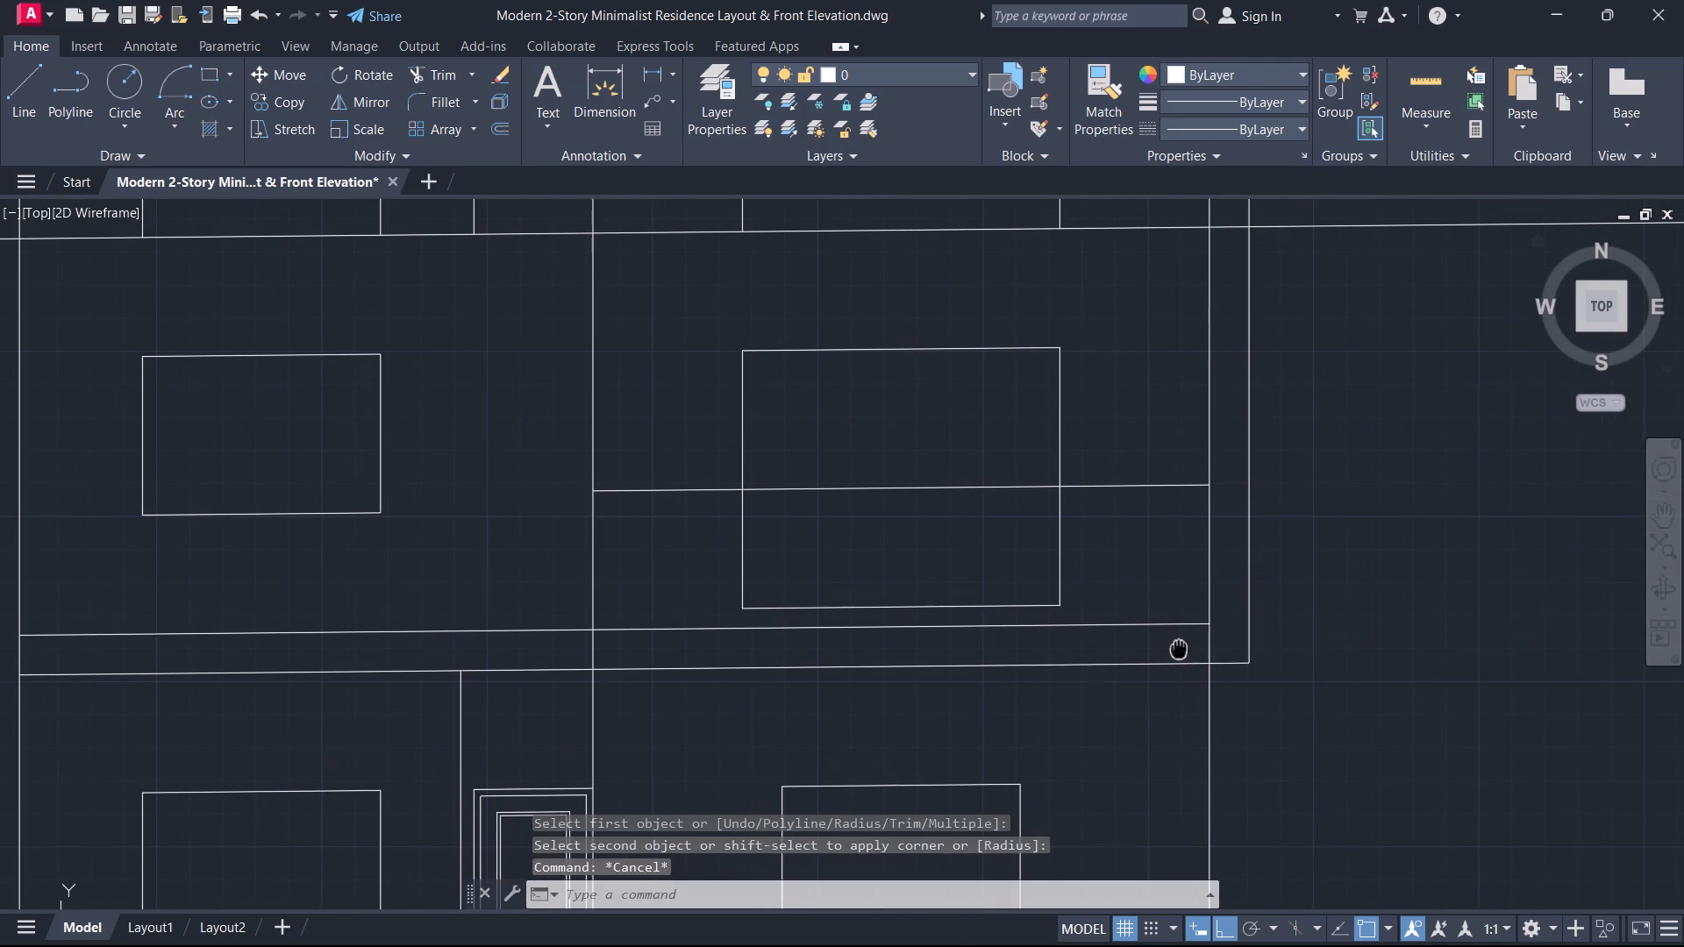
{"action": "middle_click_drag", "start_coordinate": [1179, 647], "coordinate": [1180, 646]}
{"action": "key", "text": "y"}
{"action": "key", "text": "Escape"}
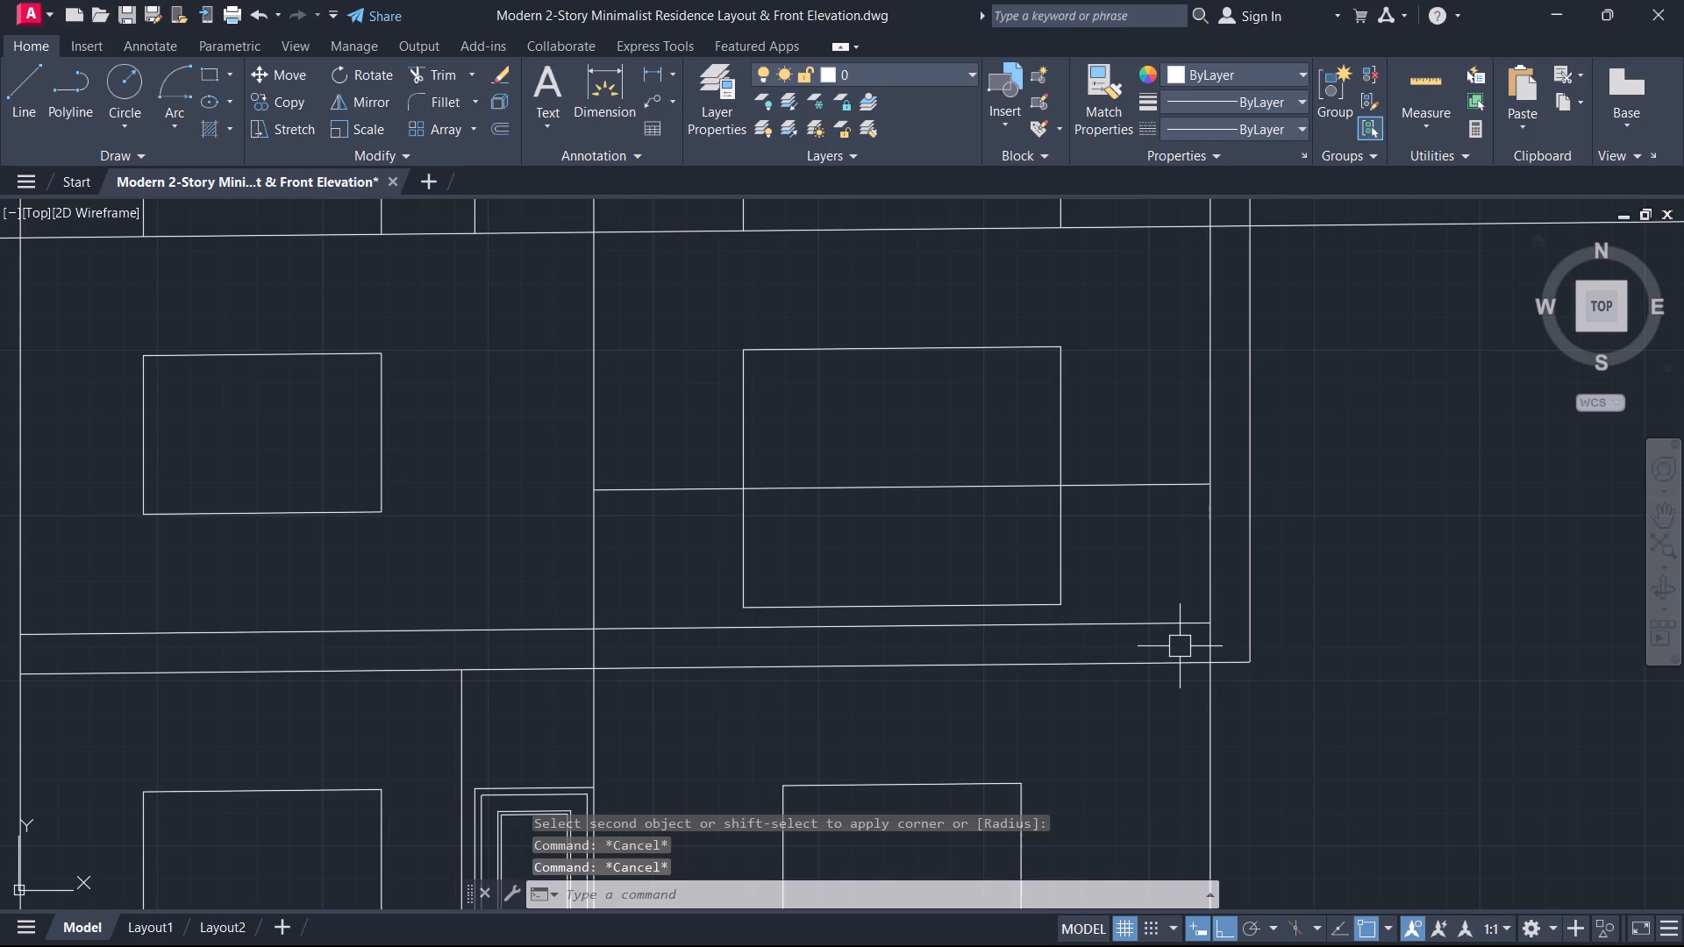
{"action": "key", "text": "r"}
{"action": "key", "text": "Escape"}
{"action": "type", "text": "TR"}
{"action": "key", "text": "space"}
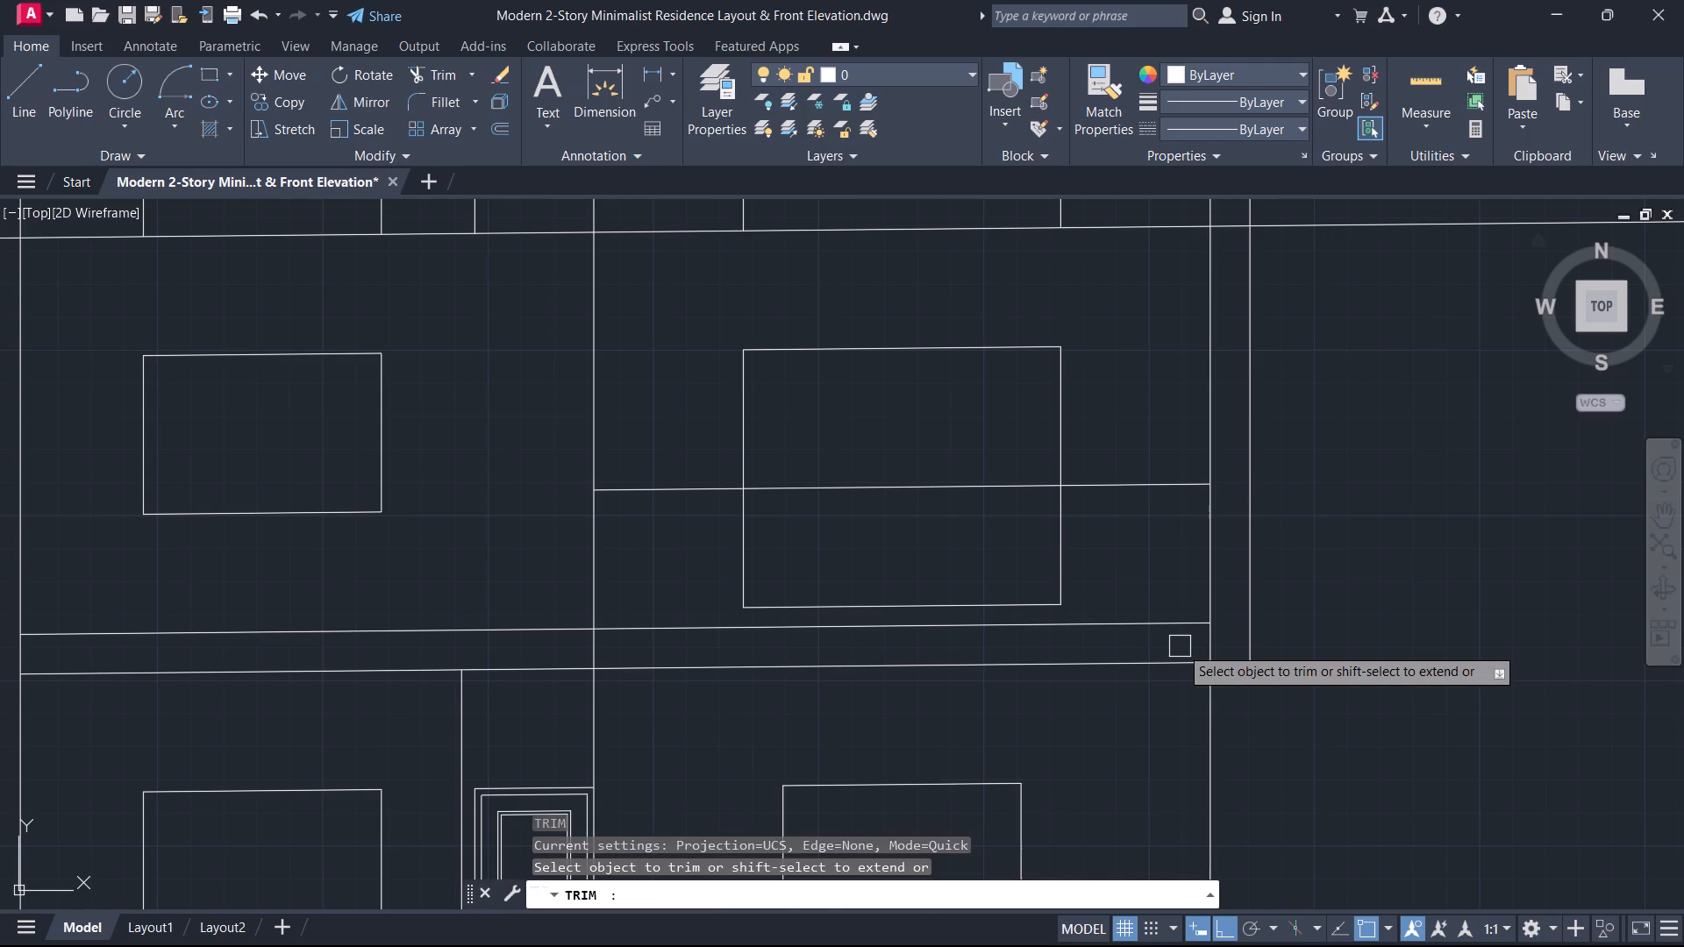
{"action": "scroll", "coordinate": [1194, 646], "scroll_direction": "up", "scroll_amount": 1}
{"action": "left_click", "coordinate": [1195, 646]}
{"action": "left_click", "coordinate": [1278, 658]}
{"action": "key", "text": "Escape"}
Offset the lower long horizontal roof line above the upper-story openings upward by 6".
{"action": "scroll", "coordinate": [1254, 629], "scroll_direction": "down", "scroll_amount": 1}
{"action": "middle_click_drag", "start_coordinate": [1254, 629], "coordinate": [1210, 805]}
{"action": "scroll", "coordinate": [1254, 629], "scroll_direction": "down", "scroll_amount": 1}
{"action": "scroll", "coordinate": [1211, 586], "scroll_direction": "up", "scroll_amount": 1}
{"action": "middle_click_drag", "start_coordinate": [1211, 583], "coordinate": [1281, 617]}
{"action": "middle_click_drag", "start_coordinate": [1263, 584], "coordinate": [1320, 654]}
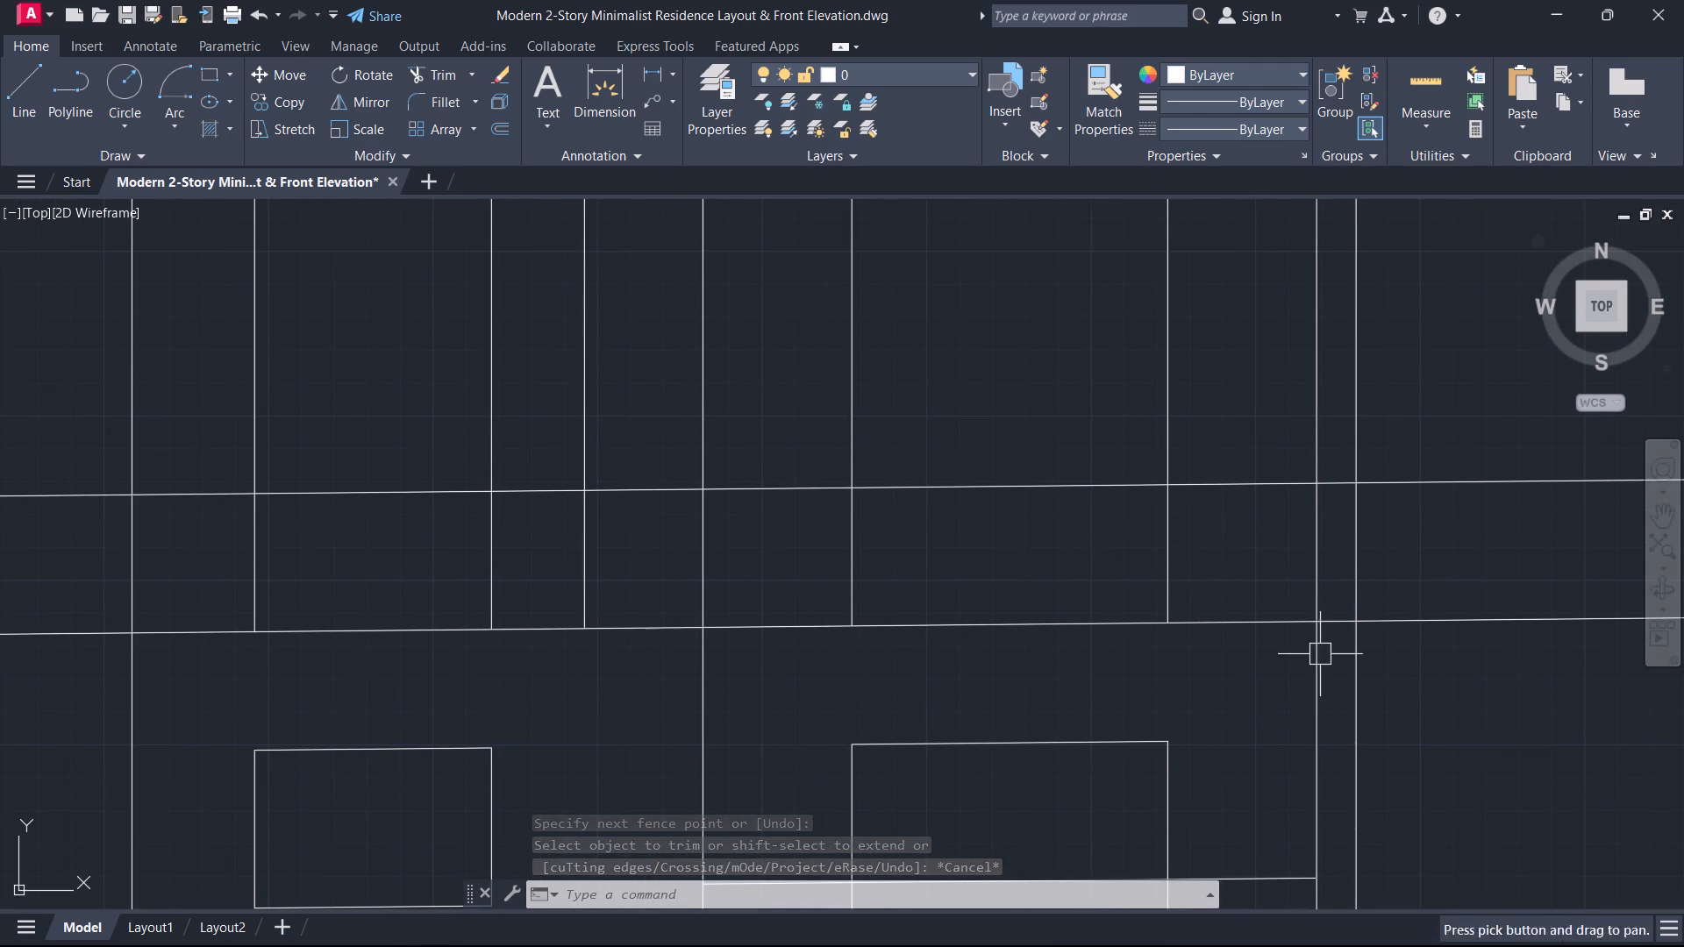
{"action": "middle_click_drag", "start_coordinate": [1236, 646], "coordinate": [1309, 665]}
{"action": "left_click", "coordinate": [1307, 674]}
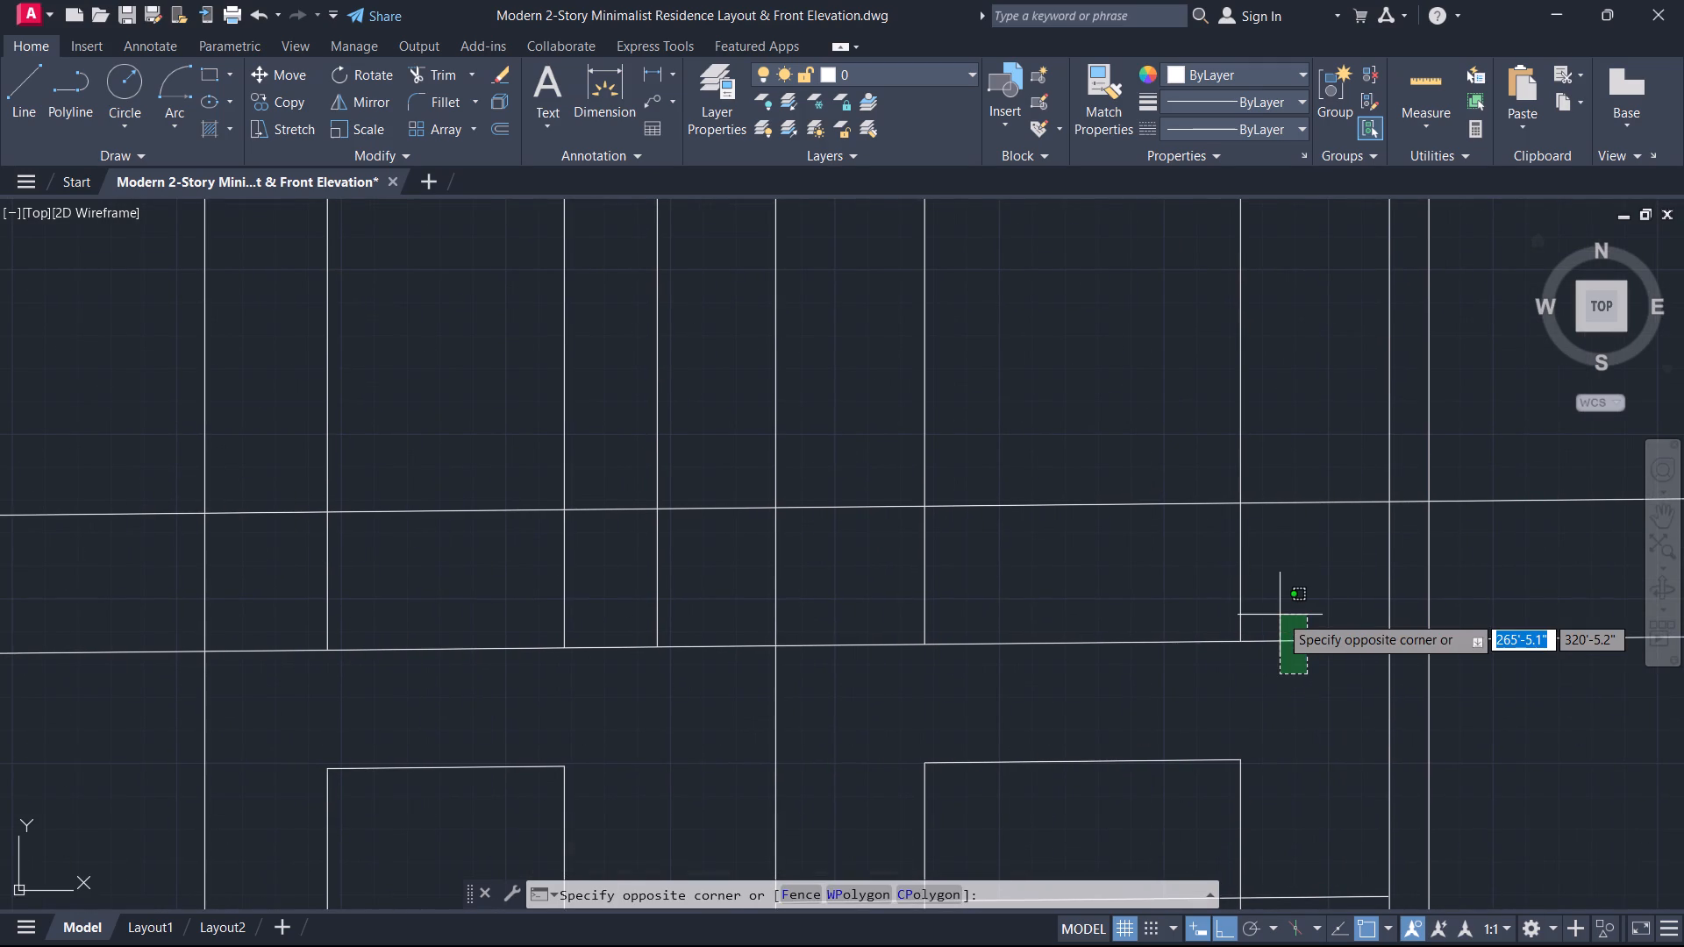
{"action": "key", "text": "Escape"}
{"action": "middle_click_drag", "start_coordinate": [1291, 596], "coordinate": [1331, 603]}
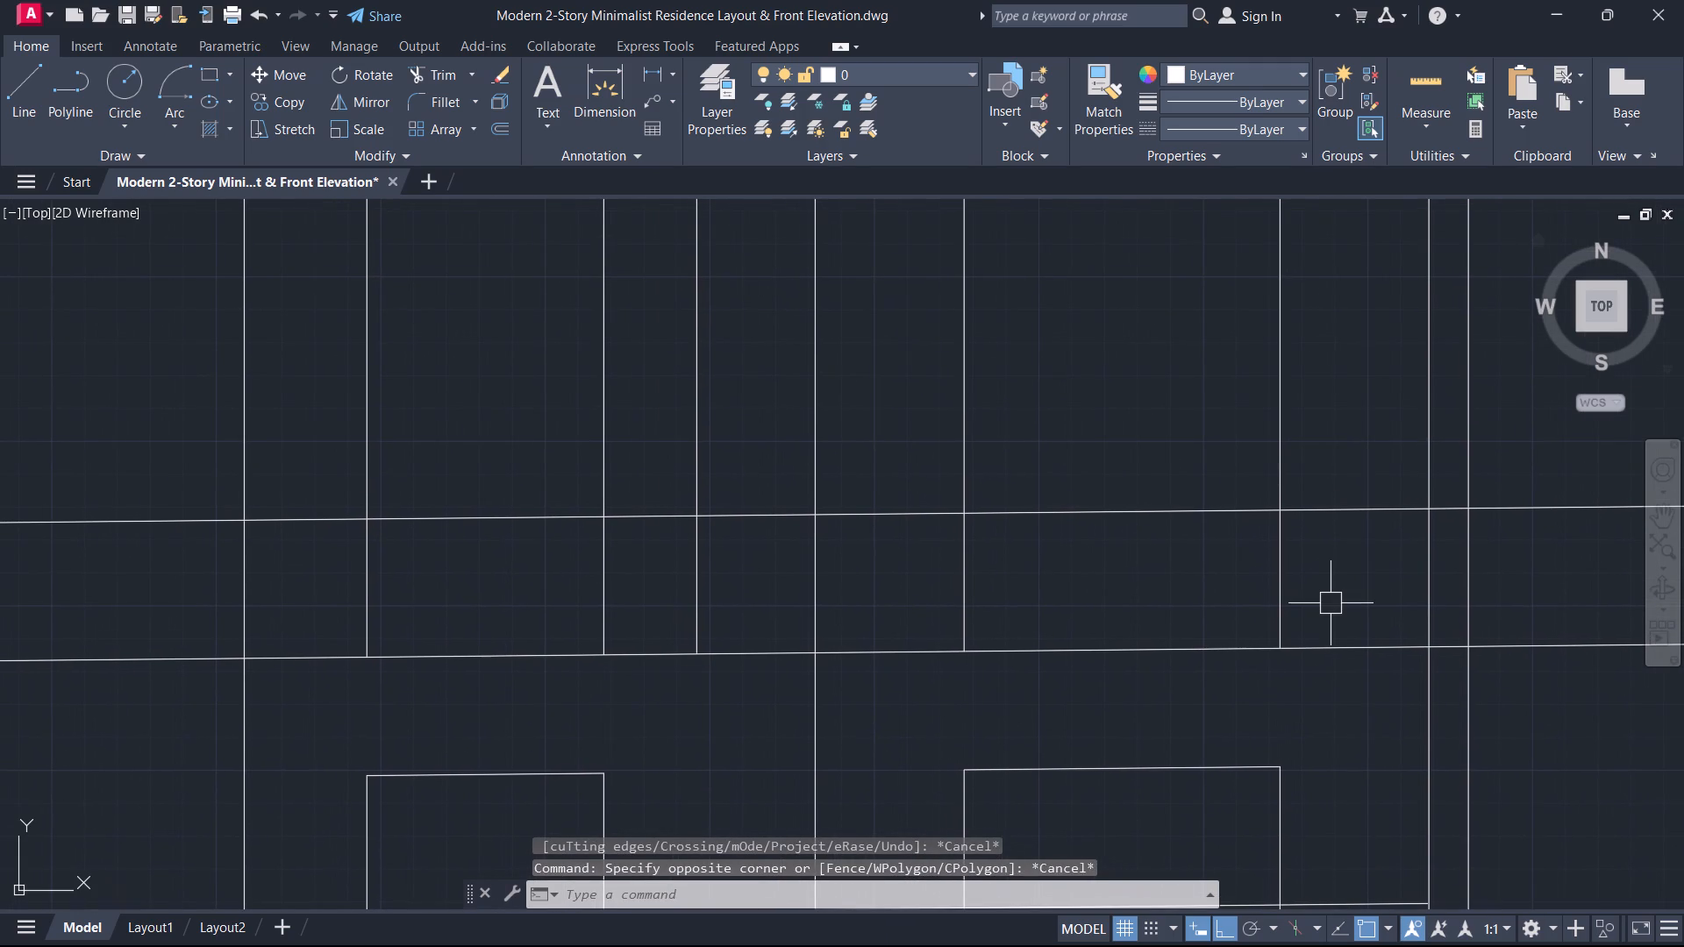
{"action": "type", "text": "O"}
{"action": "key", "text": "space"}
{"action": "key", "text": "6"}
{"action": "key", "text": "Return"}
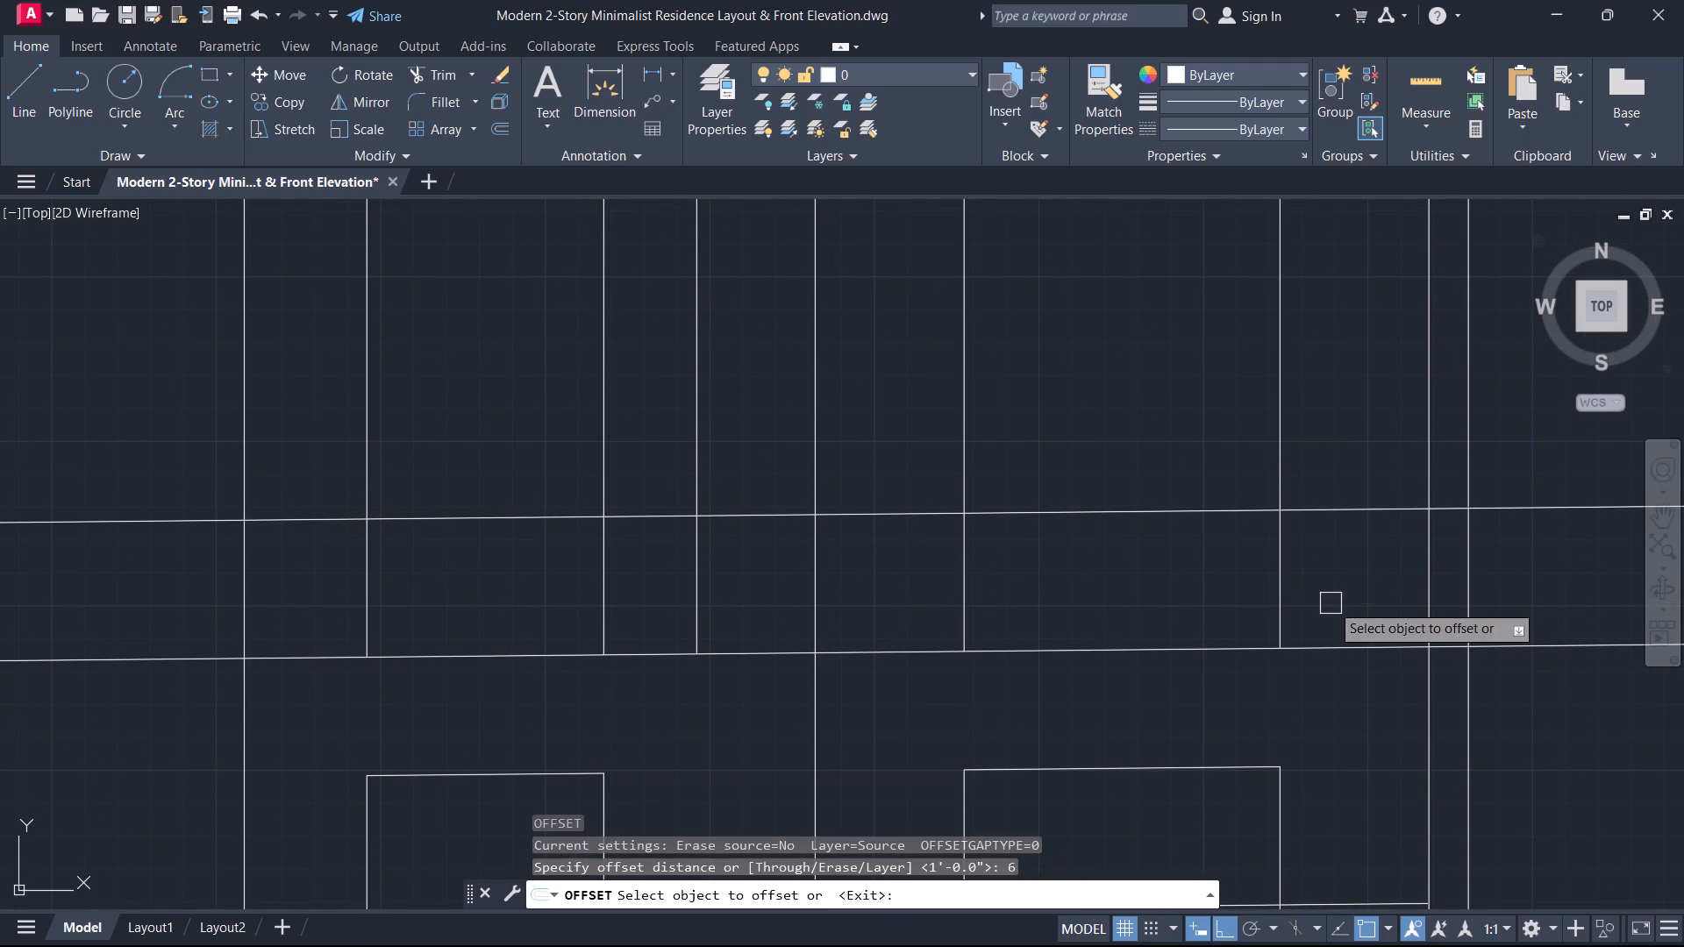
{"action": "left_click", "coordinate": [1332, 644]}
{"action": "left_click", "coordinate": [1334, 590]}
{"action": "key", "text": "Escape"}
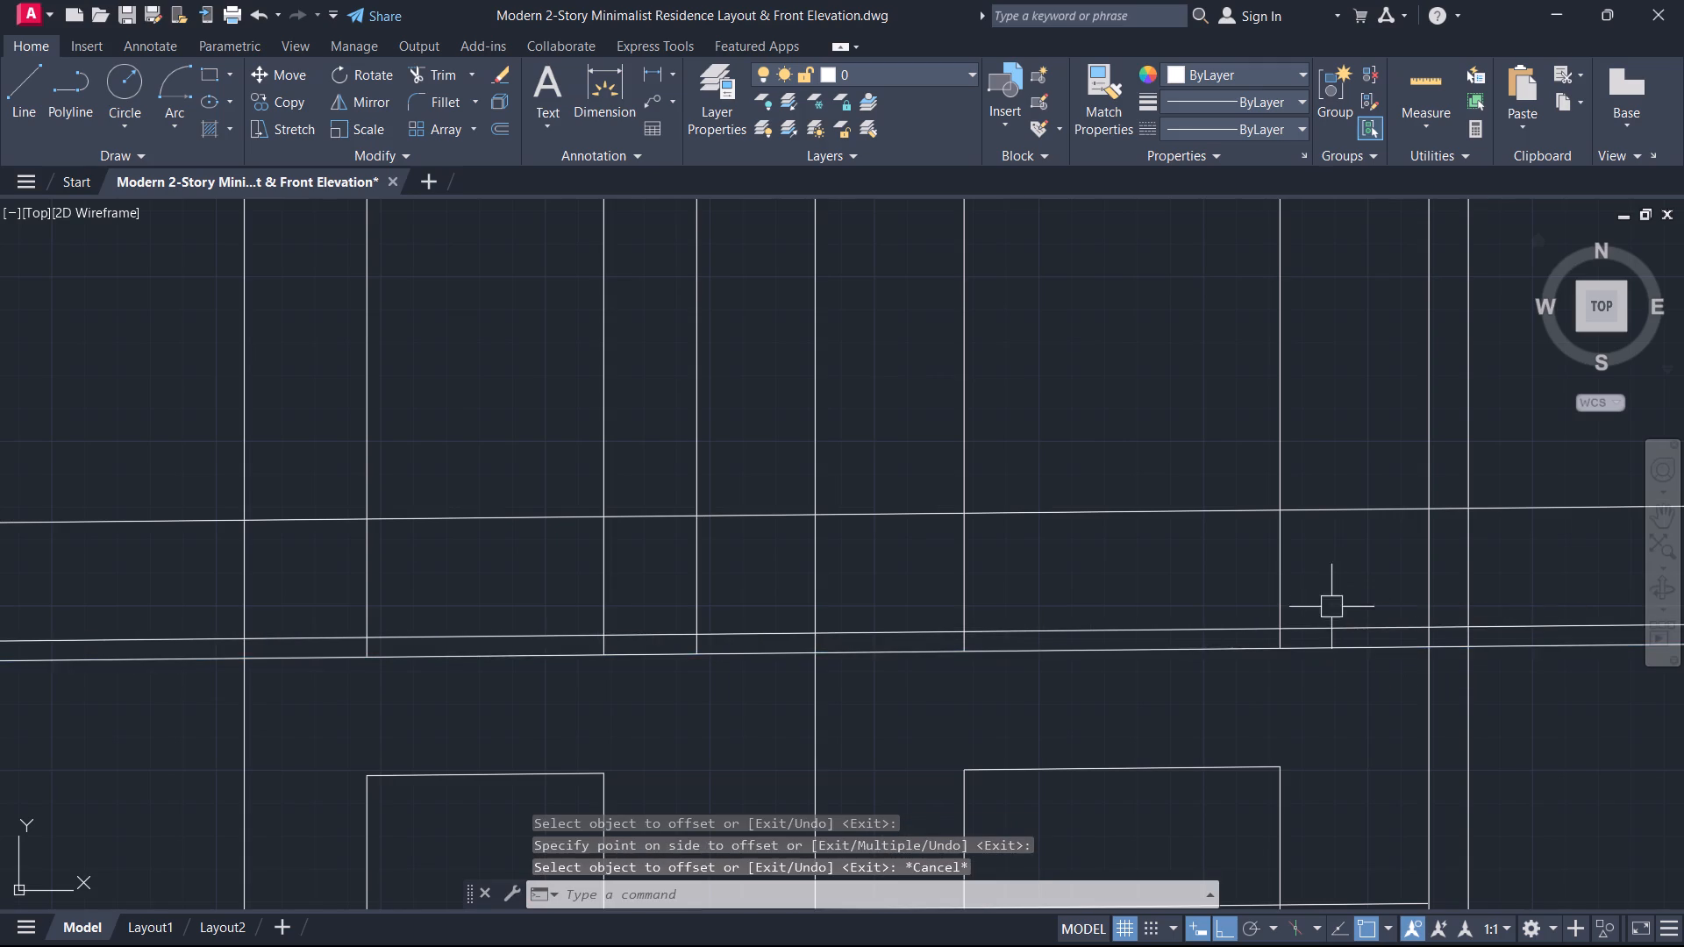
Trim the right opening's two vertical projection lines within the 6" roof slab band.
{"action": "type", "text": "TR"}
{"action": "key", "text": "space"}
{"action": "scroll", "coordinate": [1328, 642], "scroll_direction": "up", "scroll_amount": 3}
{"action": "left_click", "coordinate": [1316, 637]}
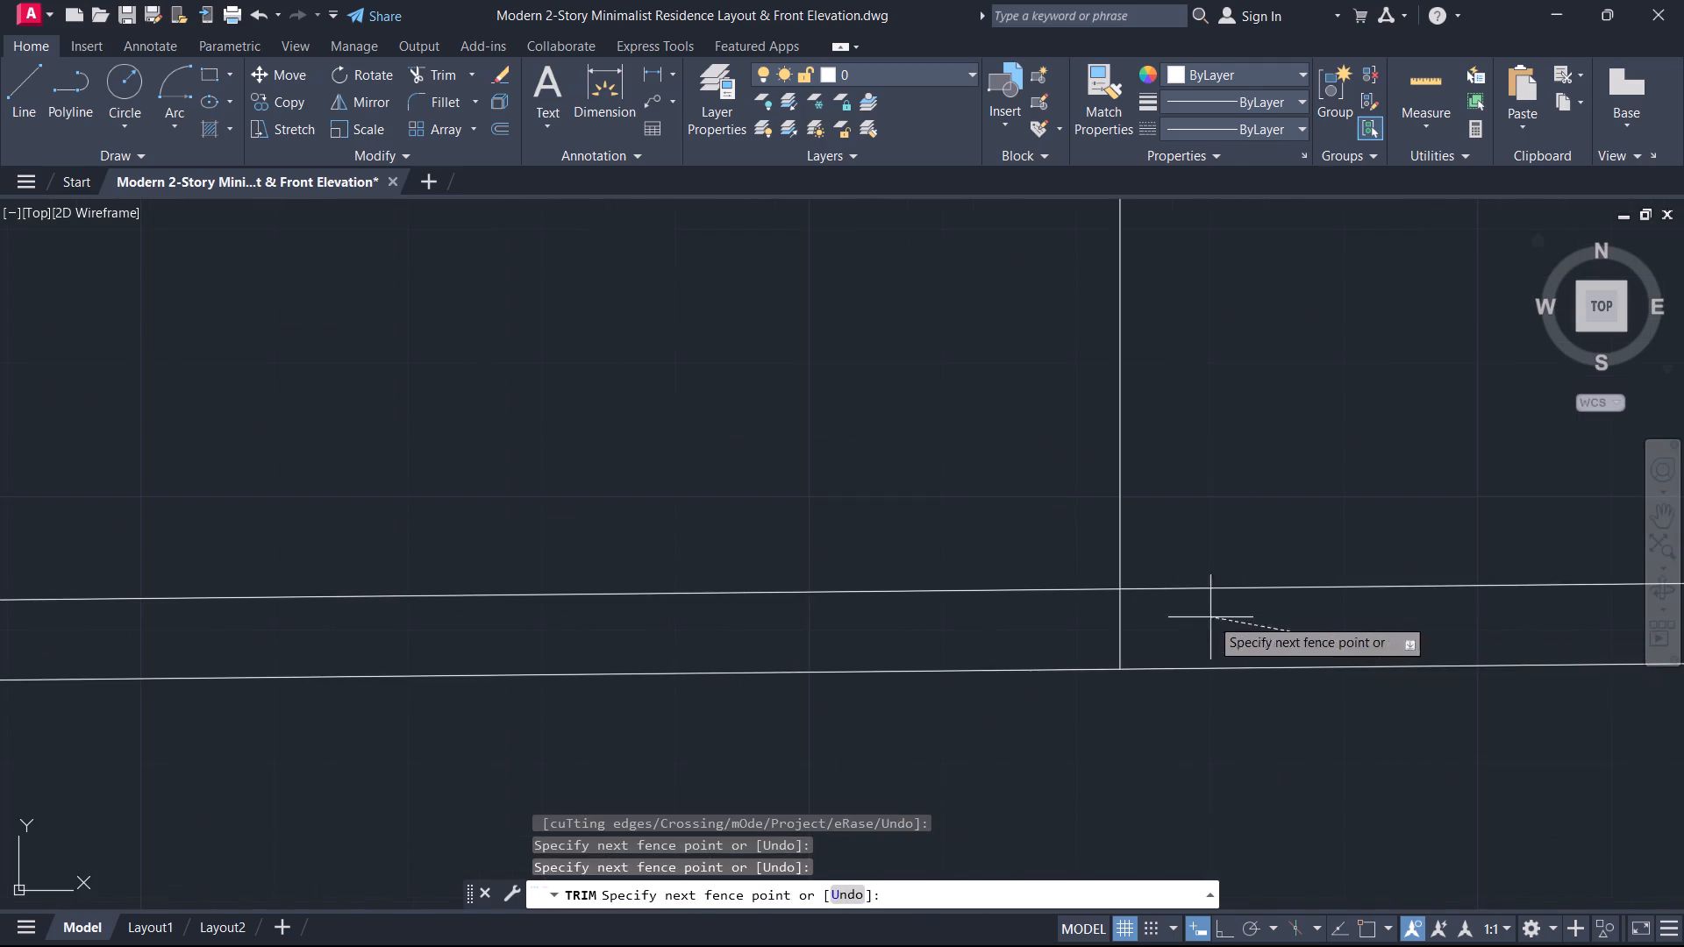
{"action": "scroll", "coordinate": [824, 625], "scroll_direction": "down", "scroll_amount": 3}
{"action": "middle_click_drag", "start_coordinate": [823, 624], "coordinate": [1608, 708]}
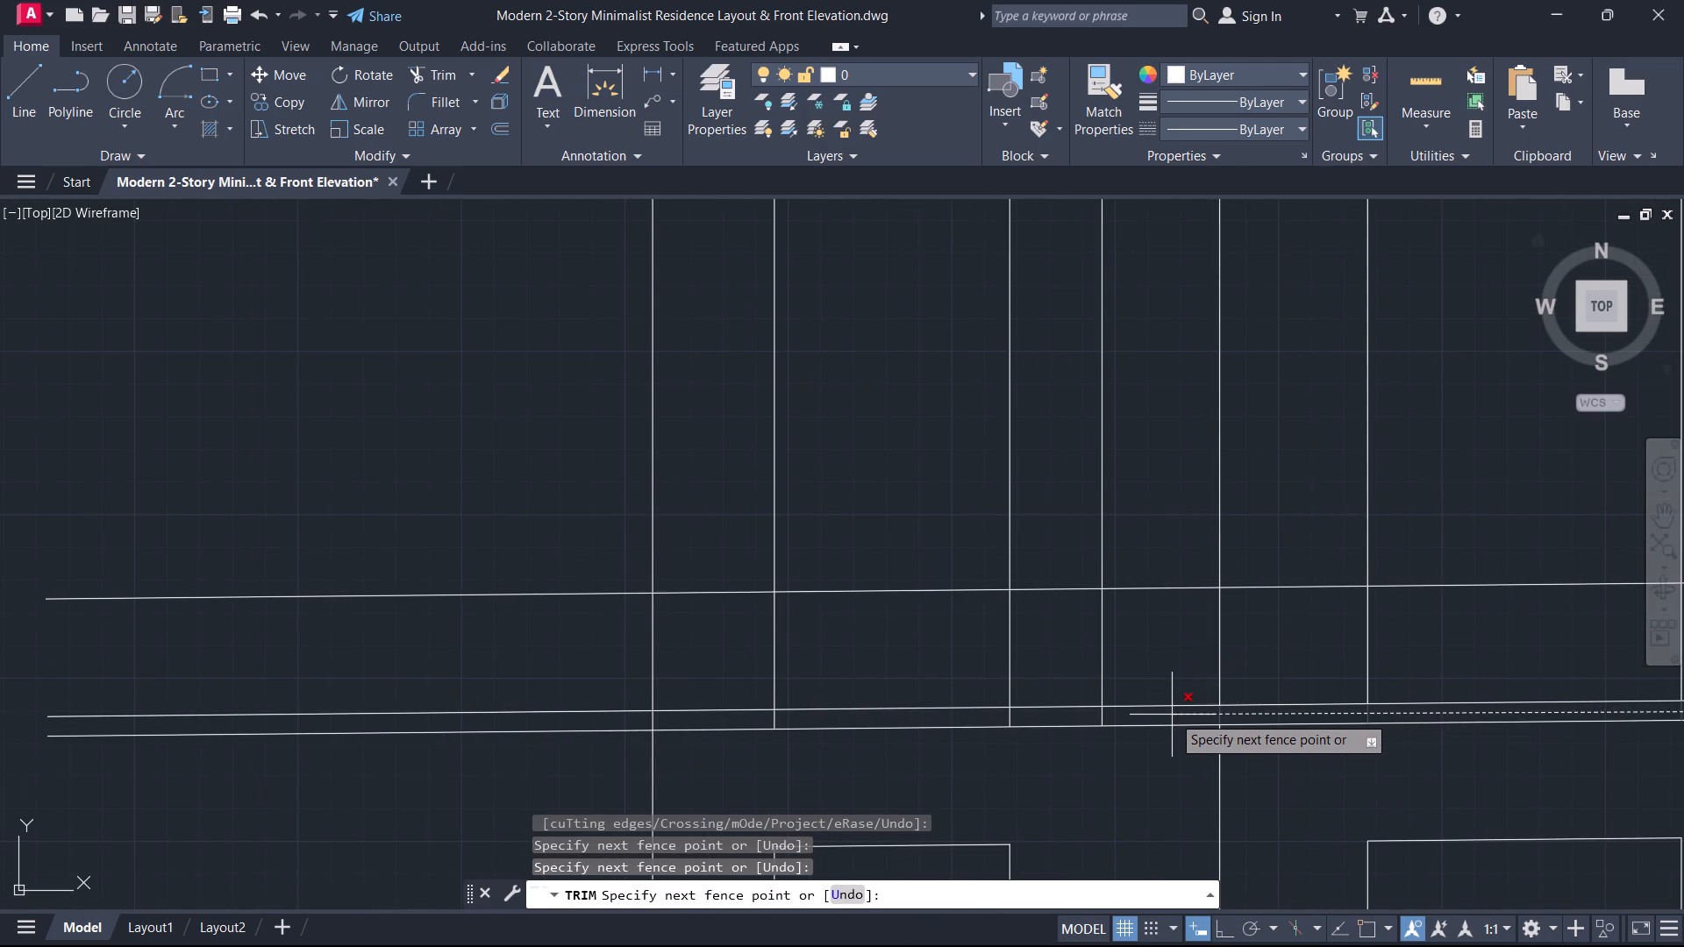
{"action": "left_click", "coordinate": [1232, 716]}
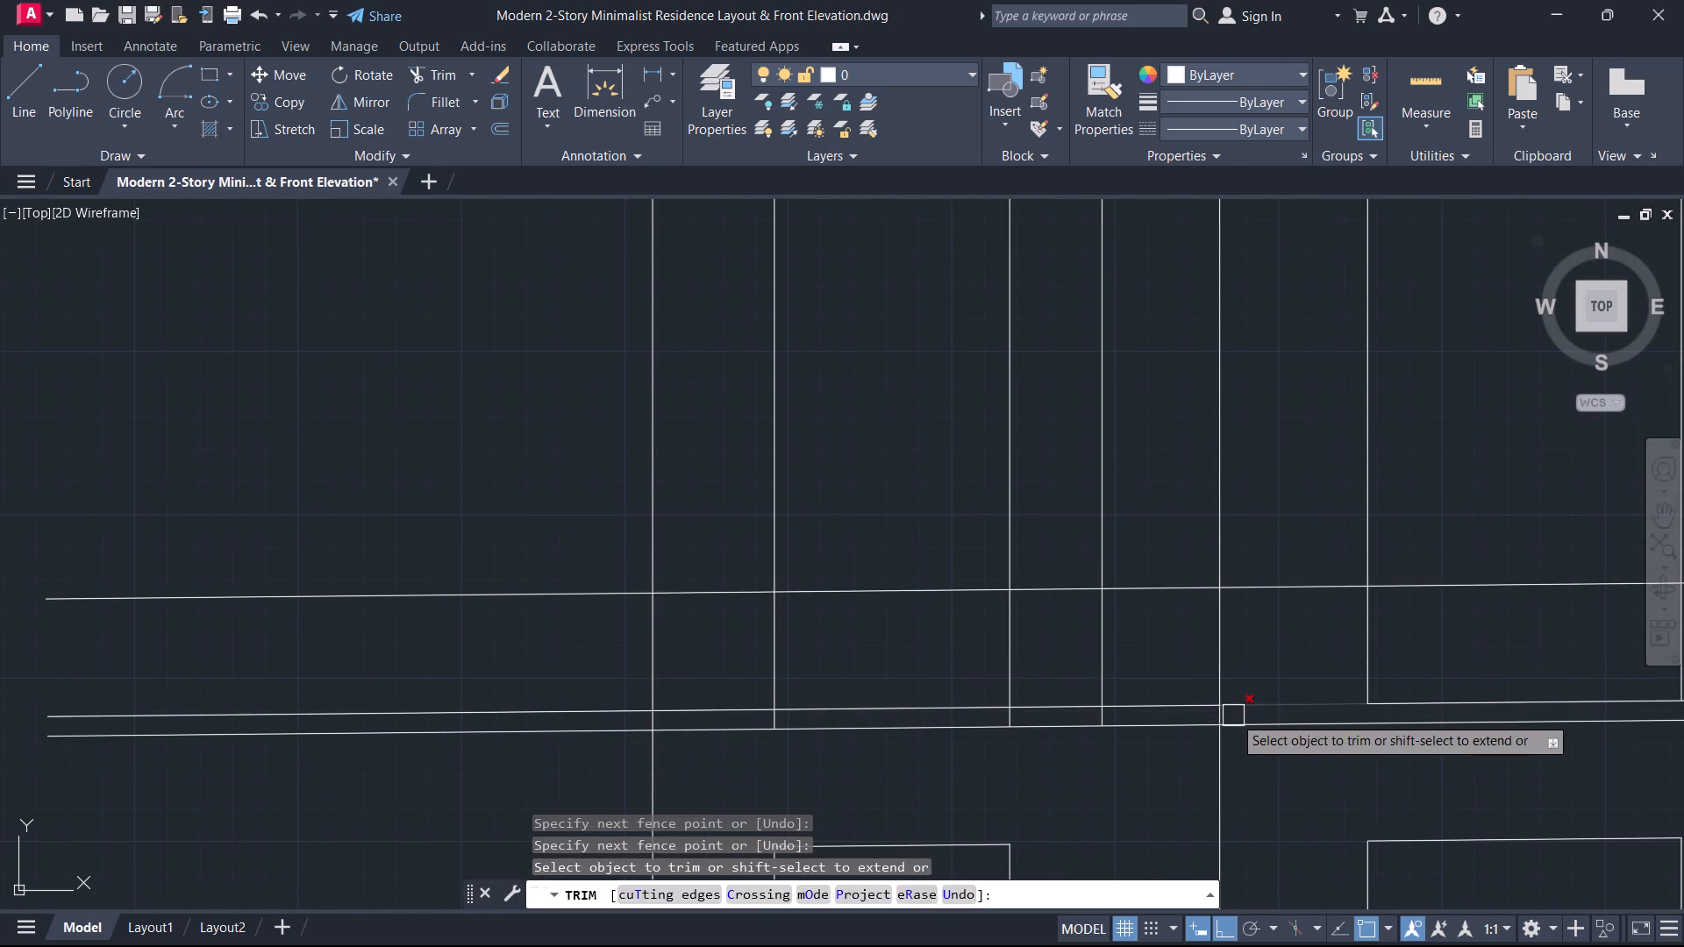
{"action": "key", "text": "Escape"}
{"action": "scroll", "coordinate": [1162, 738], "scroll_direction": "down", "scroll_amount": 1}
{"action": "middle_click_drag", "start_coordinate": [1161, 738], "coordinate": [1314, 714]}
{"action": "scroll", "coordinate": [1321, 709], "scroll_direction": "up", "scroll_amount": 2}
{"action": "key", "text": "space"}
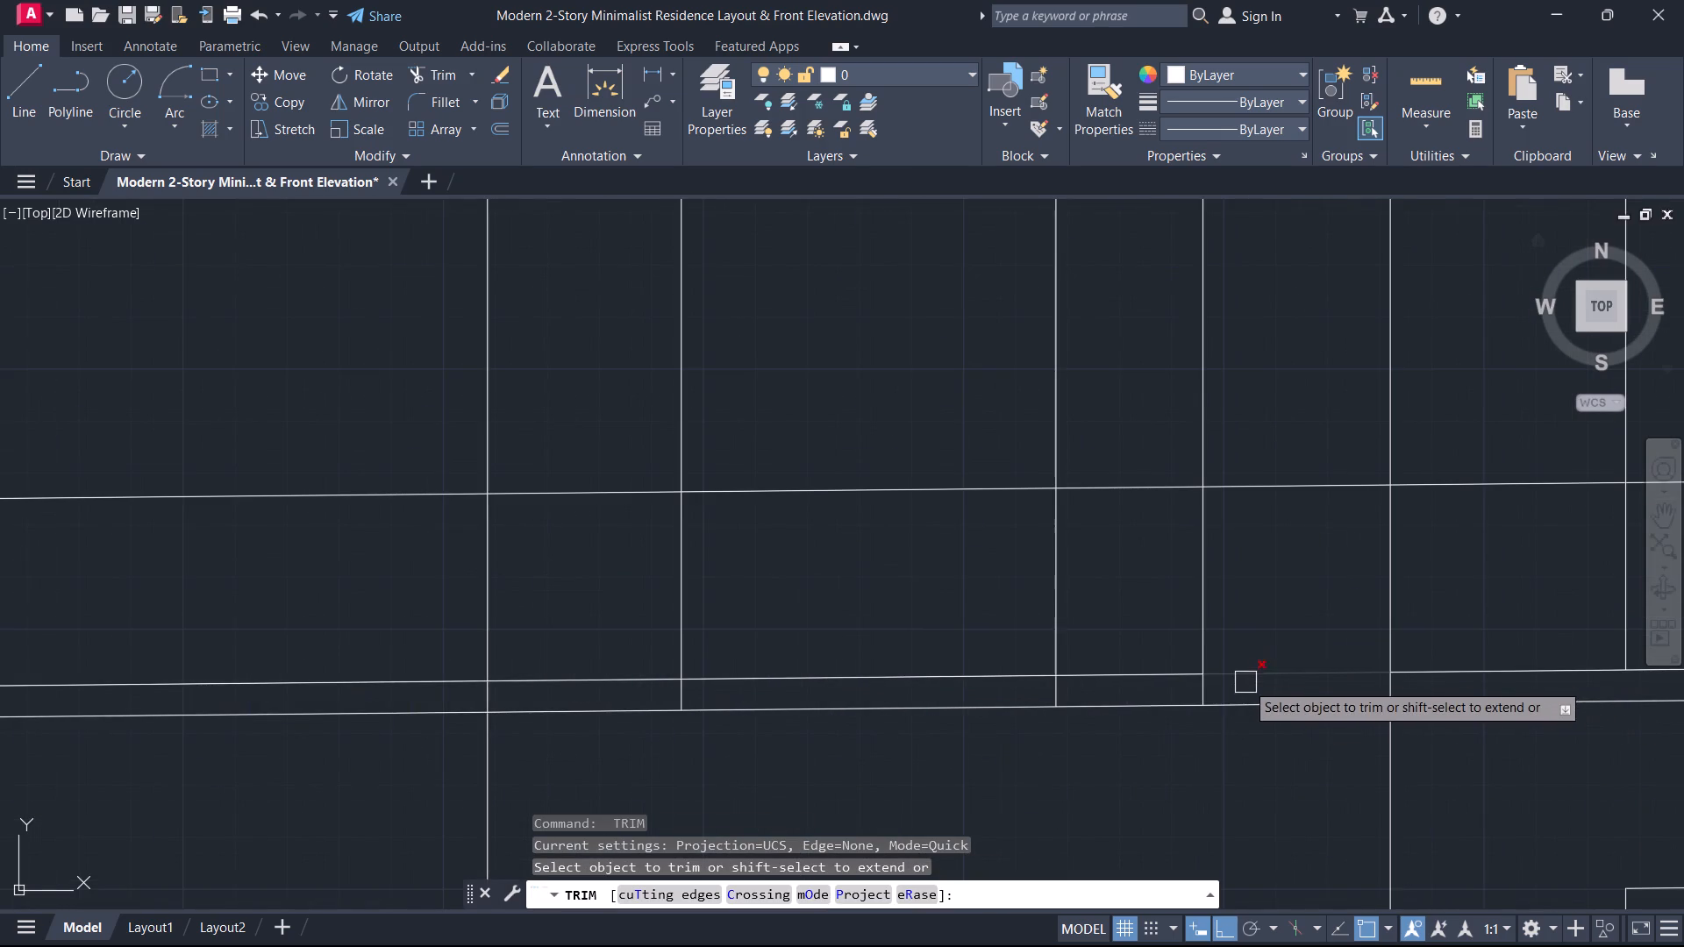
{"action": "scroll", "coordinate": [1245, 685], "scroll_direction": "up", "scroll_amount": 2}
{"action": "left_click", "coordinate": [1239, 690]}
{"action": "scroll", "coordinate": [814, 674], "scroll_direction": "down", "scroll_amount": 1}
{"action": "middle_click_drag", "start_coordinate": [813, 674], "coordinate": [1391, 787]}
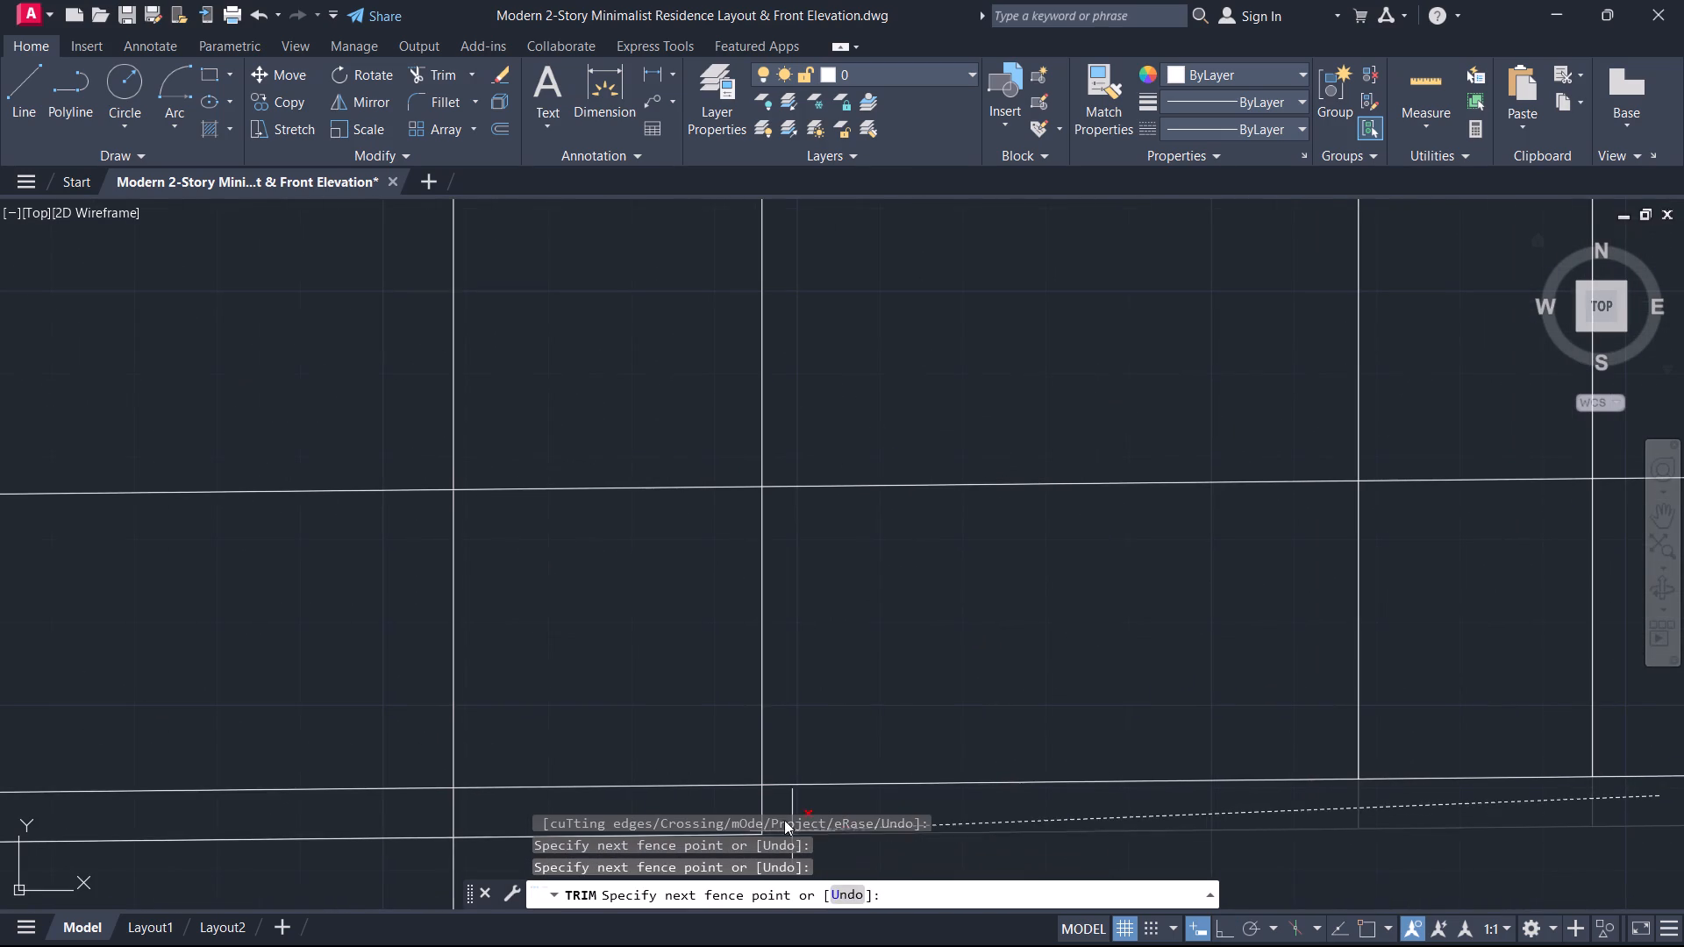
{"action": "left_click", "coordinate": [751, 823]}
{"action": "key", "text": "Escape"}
Trim the three vertical projection lines between the left outer wall and the dividing wall within the 6" roof slab band.
{"action": "scroll", "coordinate": [719, 700], "scroll_direction": "down", "scroll_amount": 2}
{"action": "middle_click_drag", "start_coordinate": [719, 700], "coordinate": [1056, 648]}
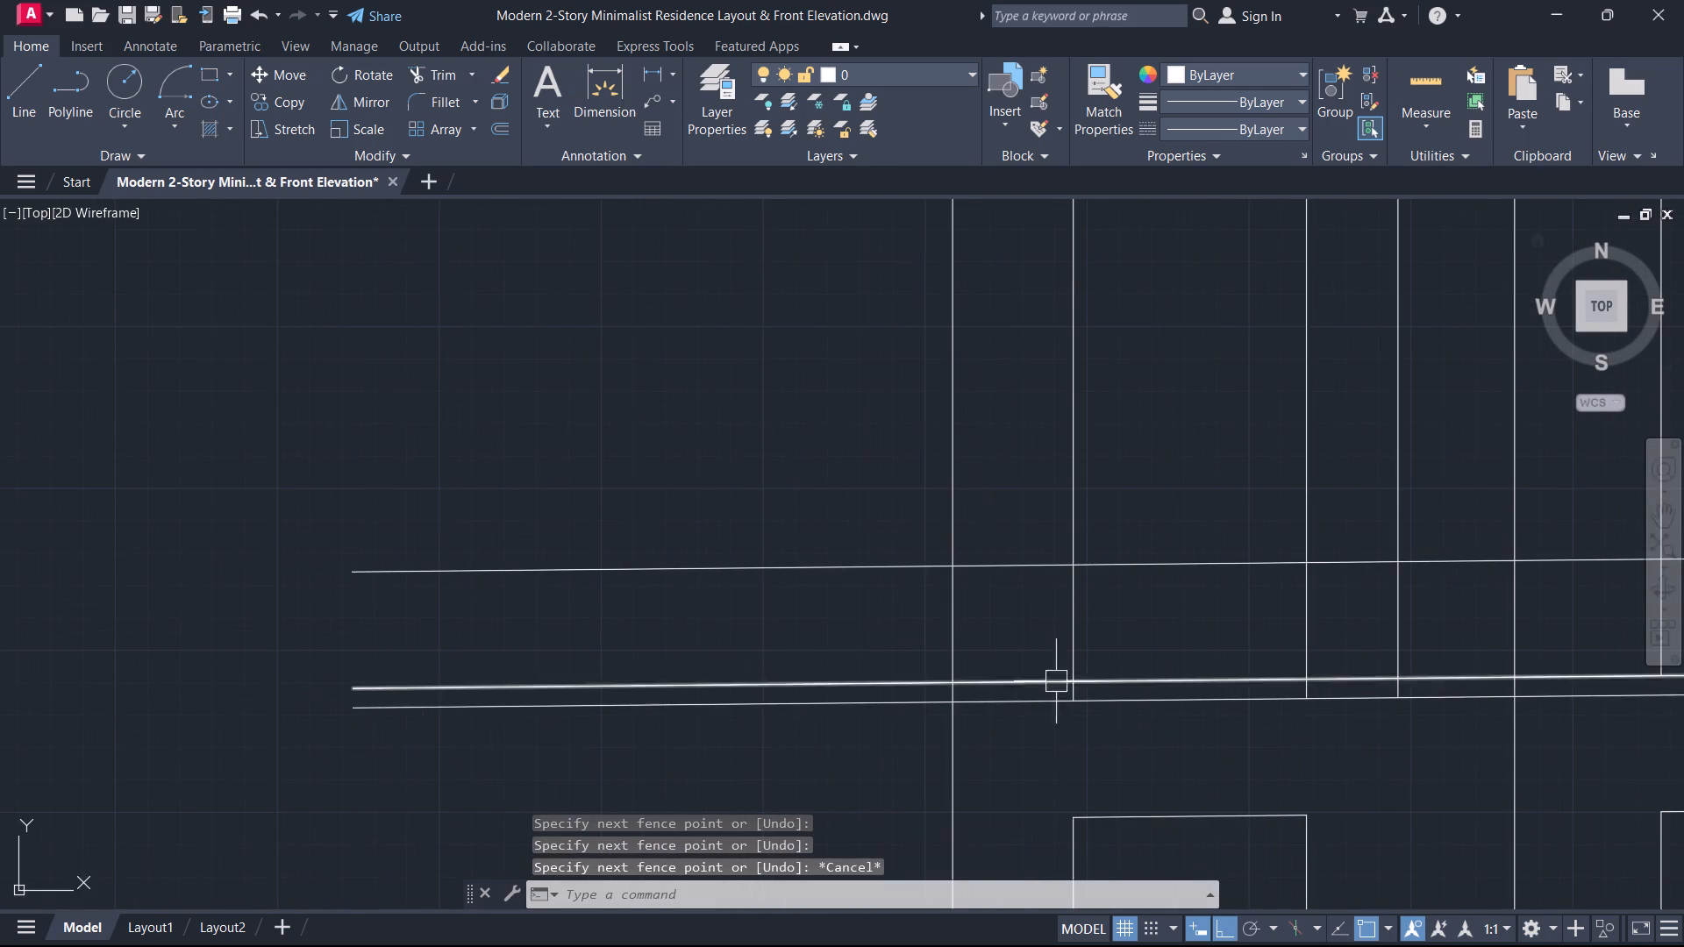
{"action": "key", "text": "space"}
{"action": "scroll", "coordinate": [1393, 725], "scroll_direction": "up", "scroll_amount": 2}
{"action": "left_click_drag", "start_coordinate": [1466, 652], "coordinate": [1443, 652]}
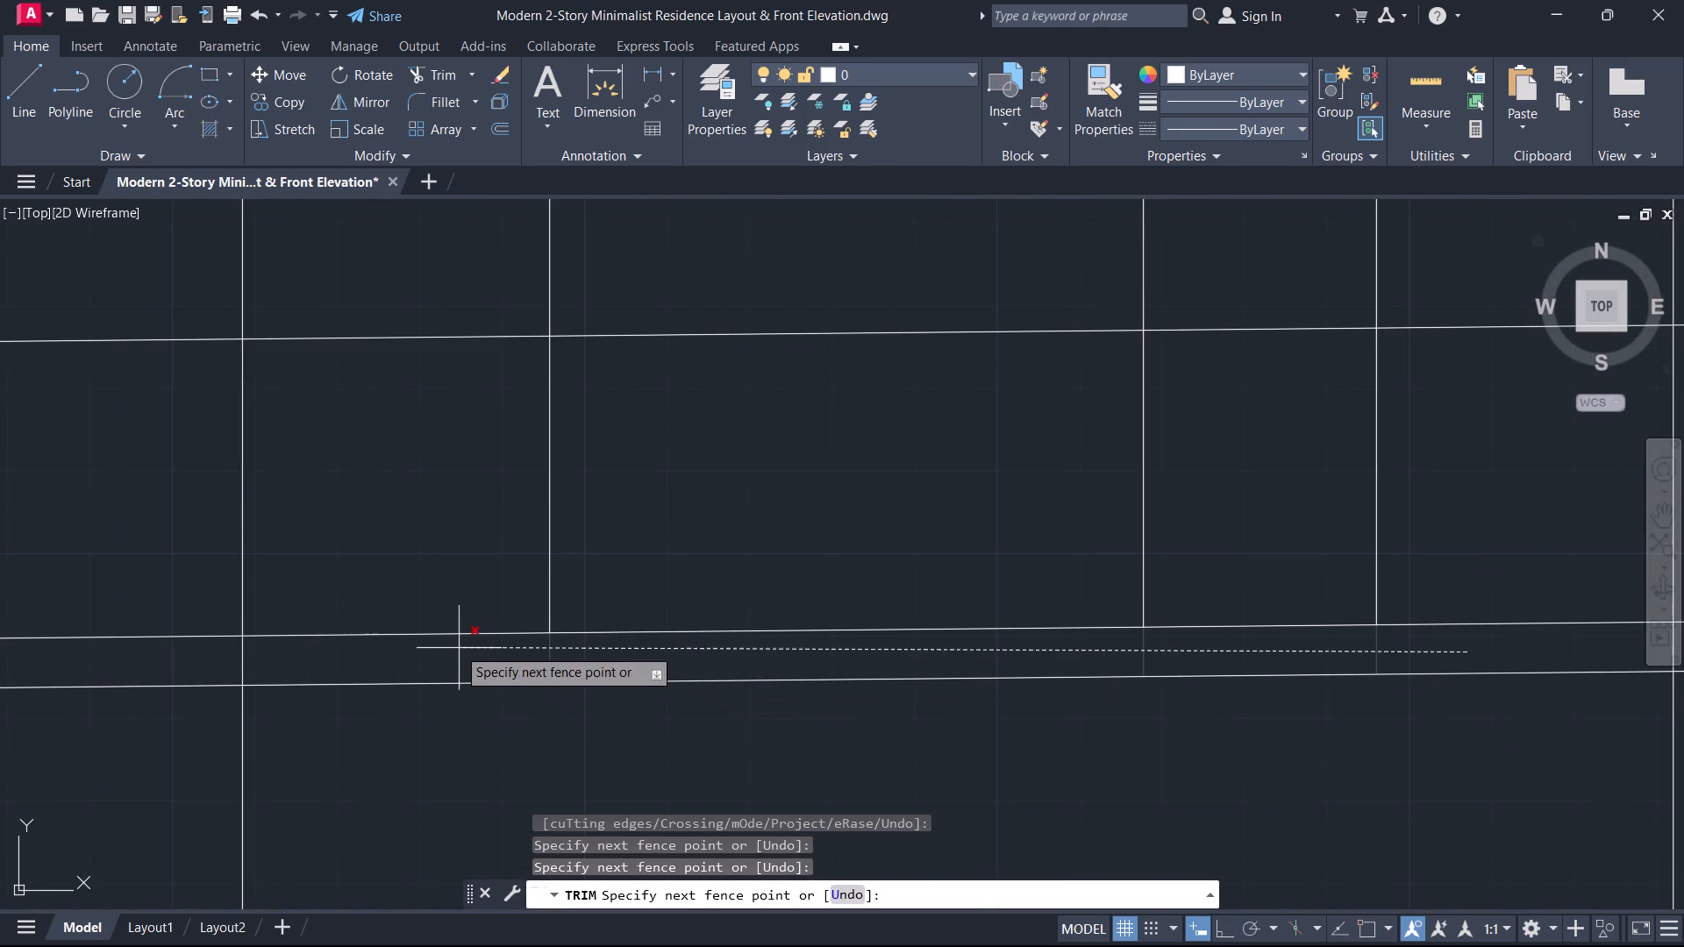
{"action": "left_click", "coordinate": [460, 652]}
{"action": "middle_click_drag", "start_coordinate": [422, 730], "coordinate": [727, 724]}
{"action": "scroll", "coordinate": [422, 730], "scroll_direction": "down", "scroll_amount": 1}
{"action": "key", "text": "Escape"}
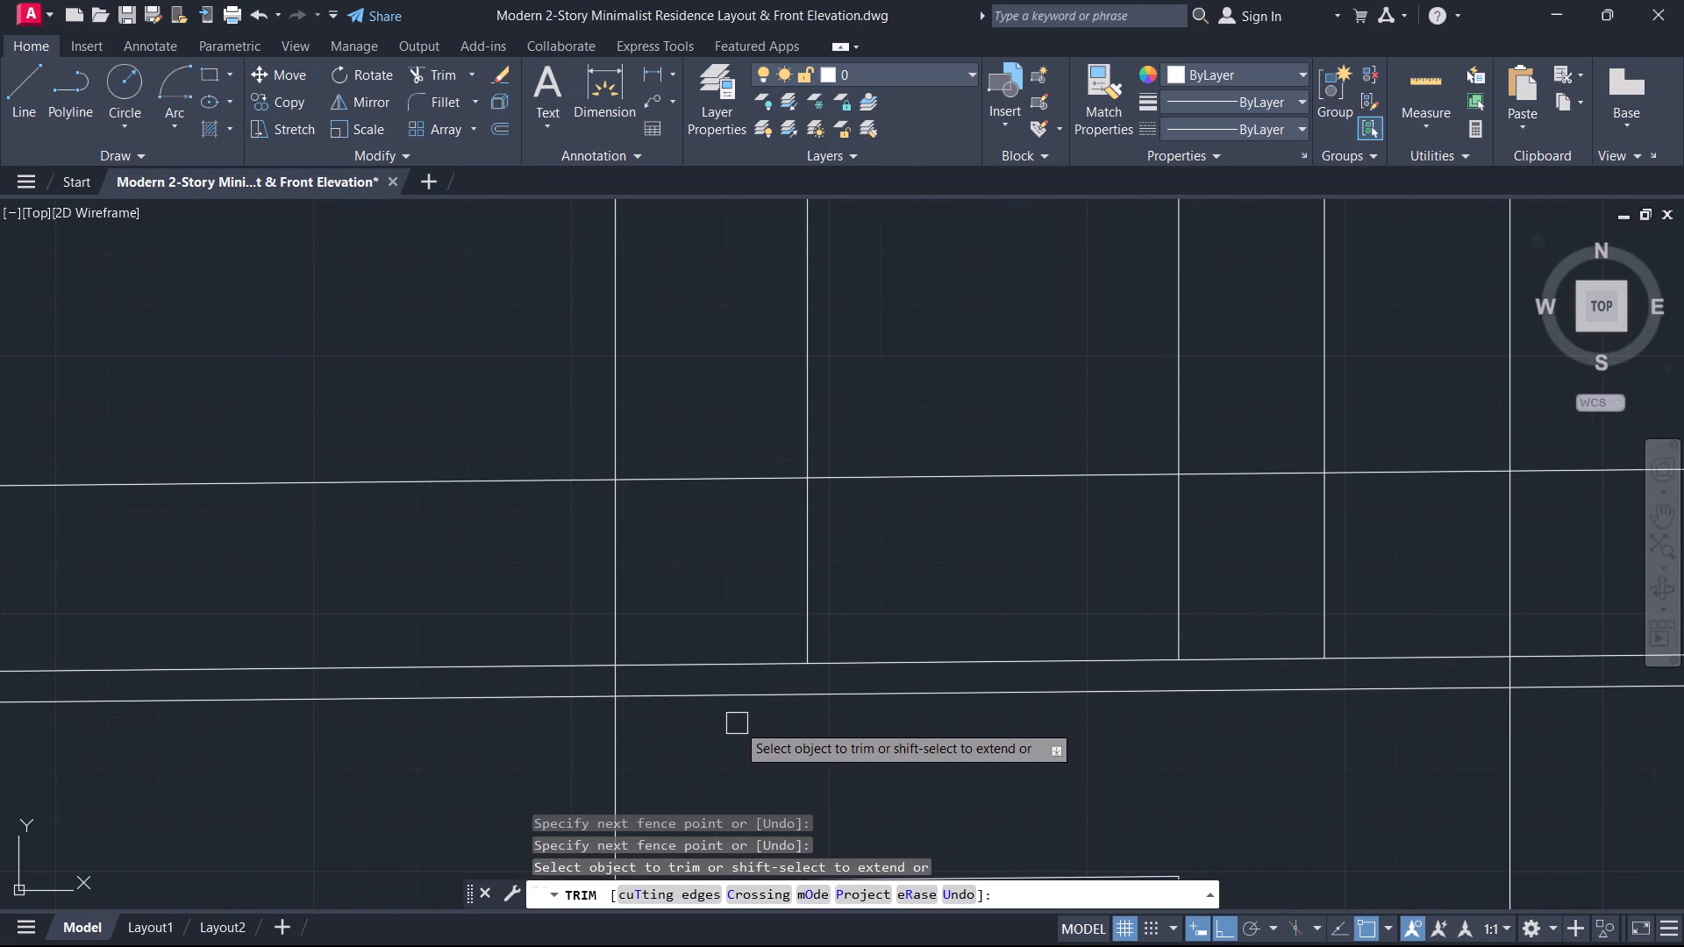
Trim the three long horizontal roof lines where they extend beyond the left outer wall.
{"action": "middle_click_drag", "start_coordinate": [709, 780], "coordinate": [786, 731]}
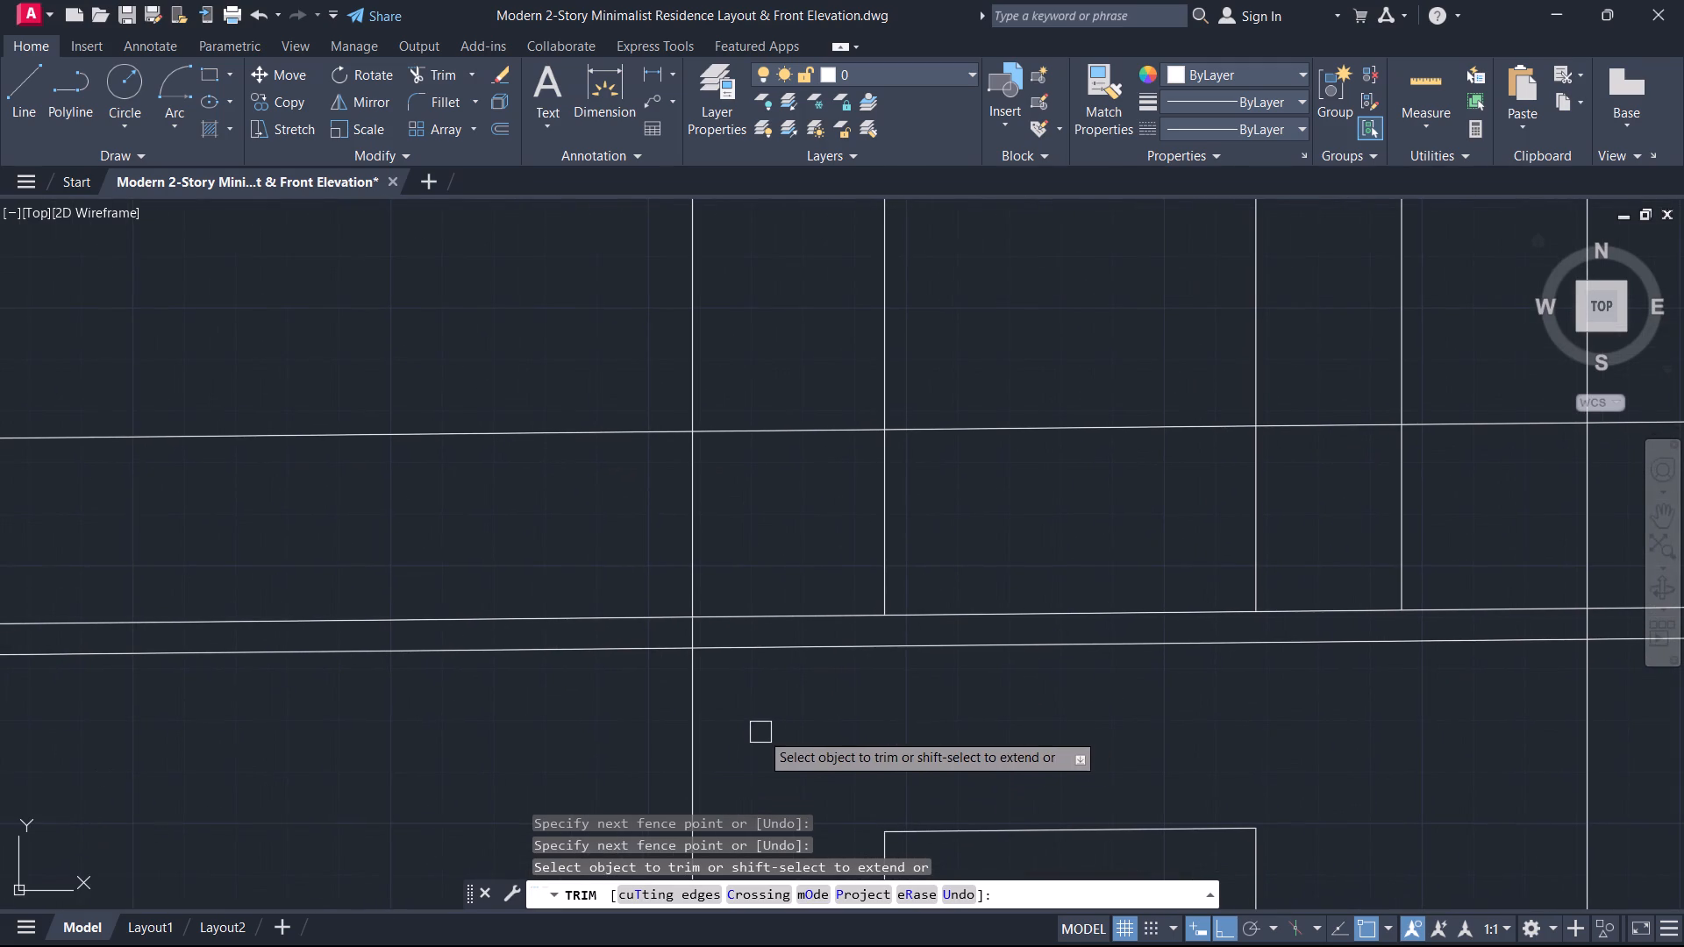
{"action": "key", "text": "t"}
{"action": "key", "text": "r"}
{"action": "key", "text": "space"}
{"action": "left_click", "coordinate": [605, 711]}
{"action": "left_click", "coordinate": [481, 312]}
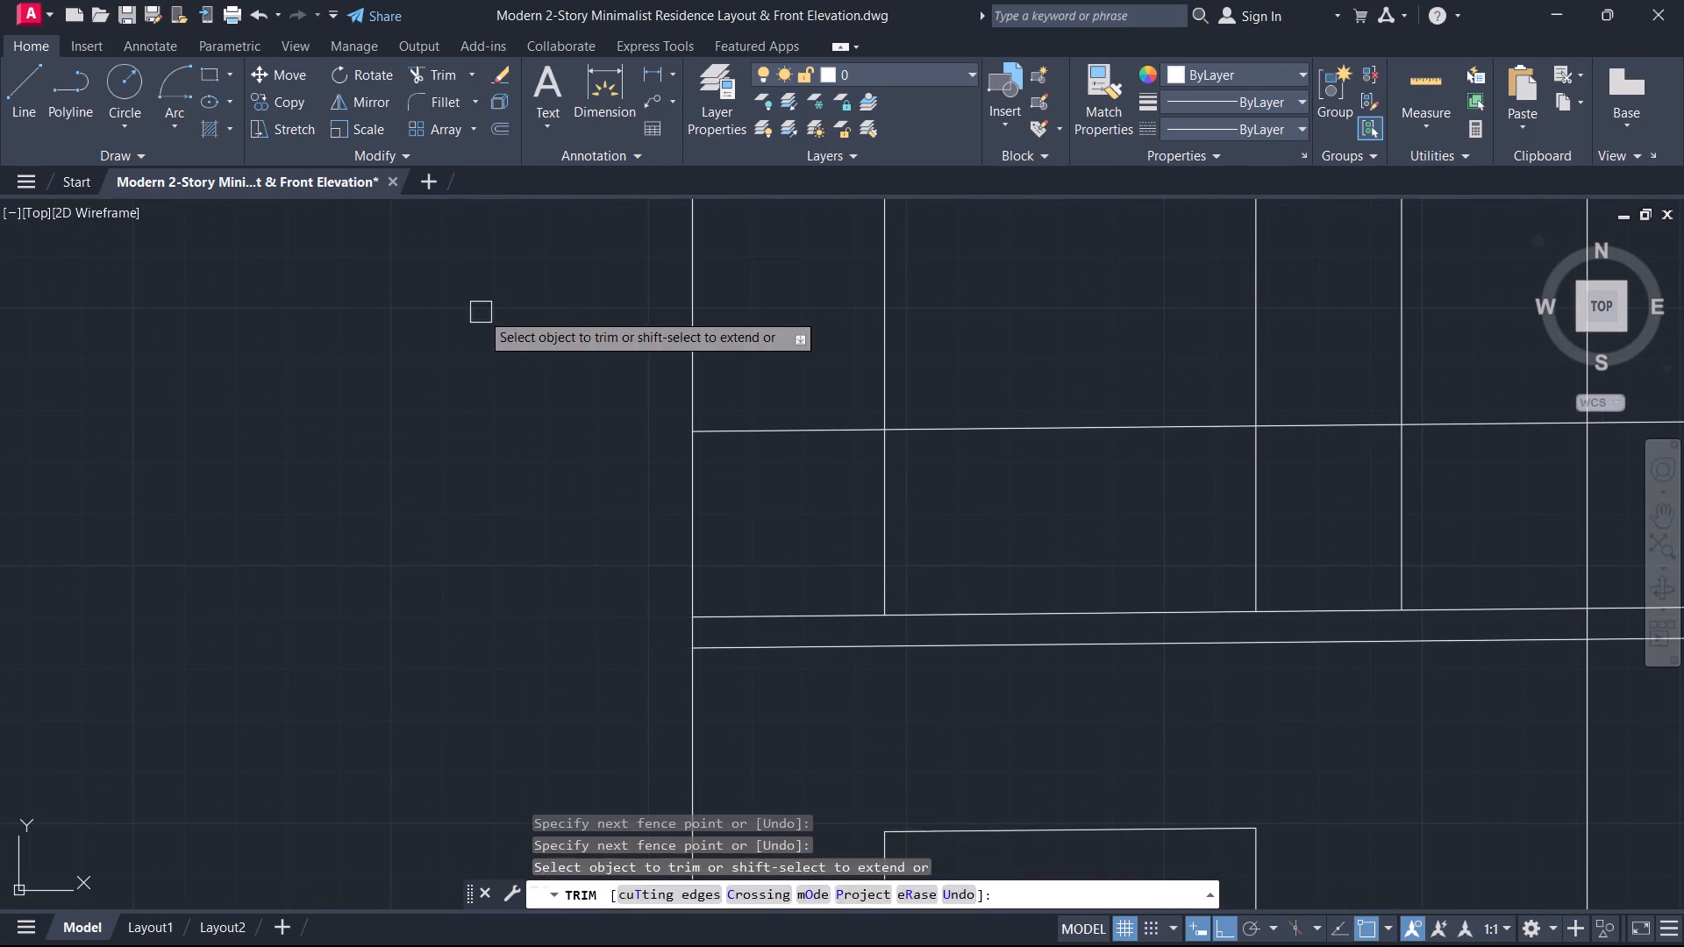
{"action": "key", "text": "Escape"}
Trim the three long horizontal roof lines where they extend past the outermost vertical line at the elevation's right side.
{"action": "scroll", "coordinate": [592, 426], "scroll_direction": "down", "scroll_amount": 1}
{"action": "middle_click_drag", "start_coordinate": [592, 426], "coordinate": [249, 544]}
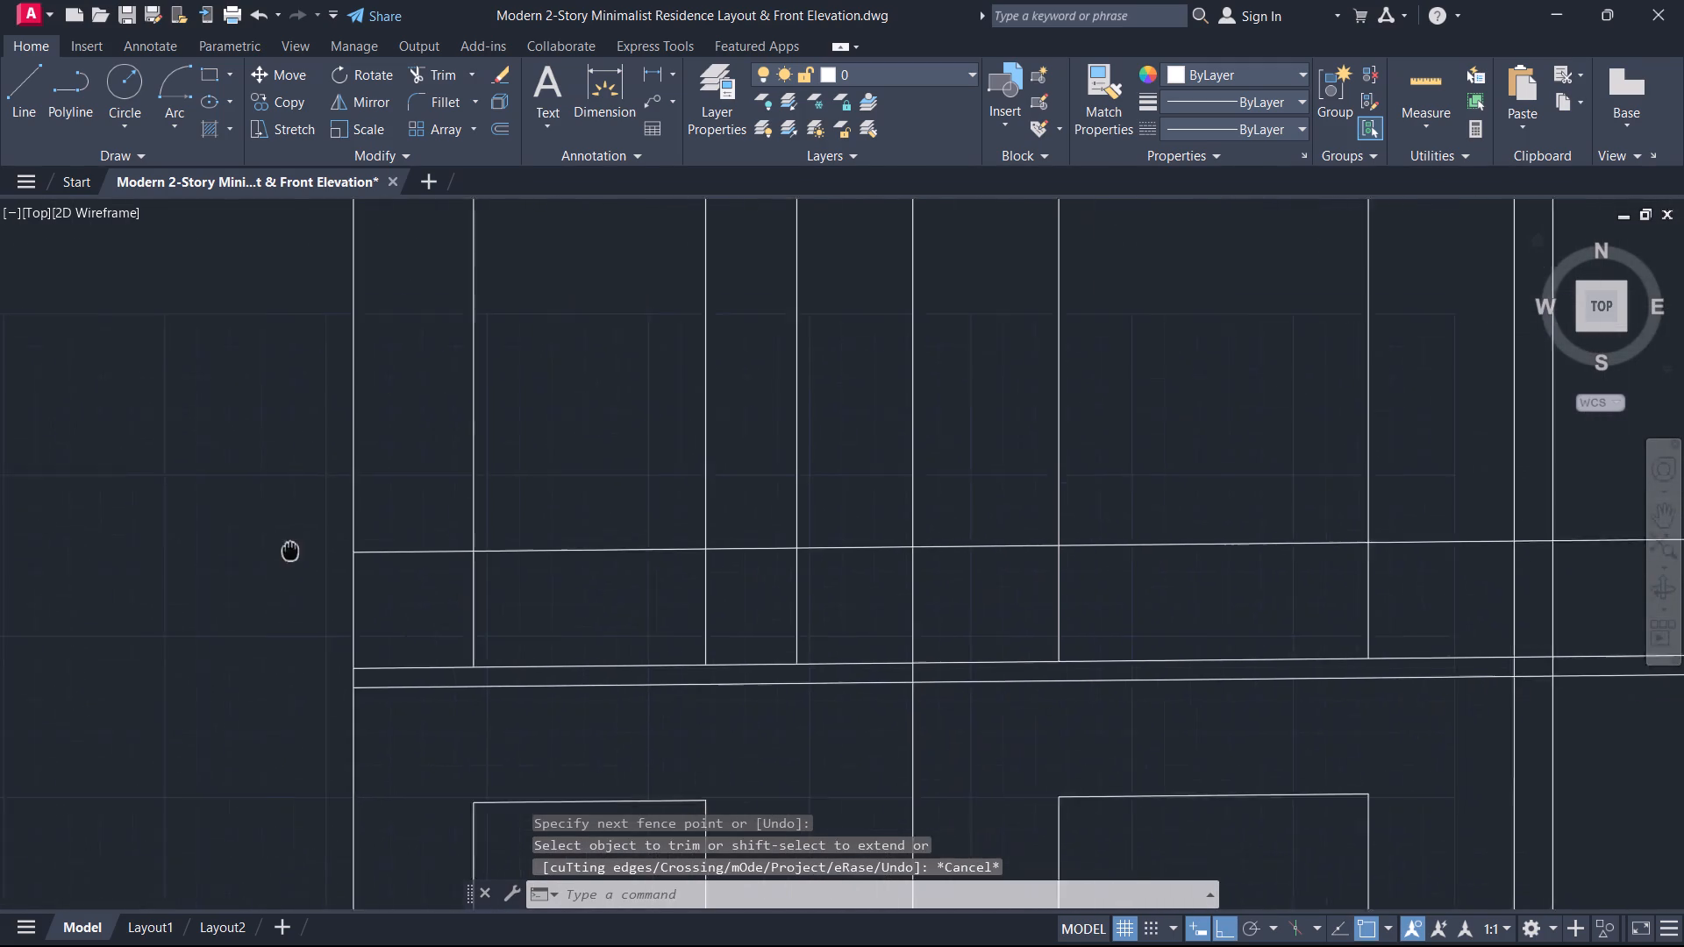
{"action": "middle_click_drag", "start_coordinate": [249, 544], "coordinate": [178, 552]}
{"action": "scroll", "coordinate": [191, 545], "scroll_direction": "down", "scroll_amount": 2}
{"action": "scroll", "coordinate": [202, 575], "scroll_direction": "up", "scroll_amount": 1}
{"action": "middle_click_drag", "start_coordinate": [204, 572], "coordinate": [428, 607]}
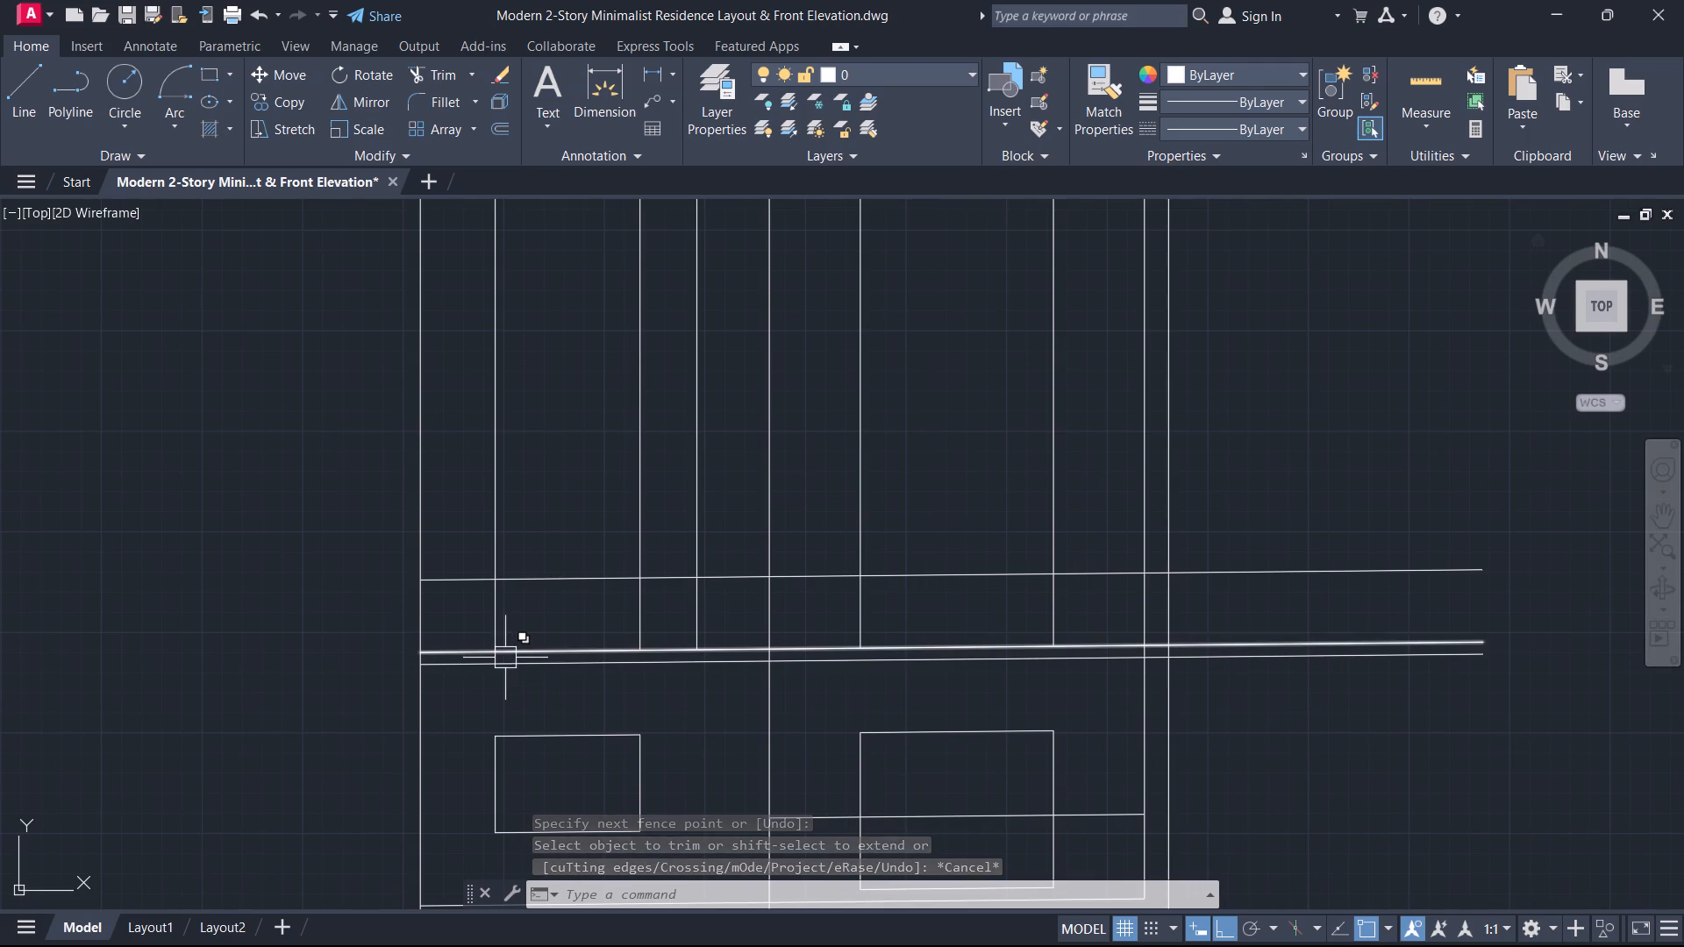
{"action": "key", "text": "t"}
{"action": "key", "text": "r"}
{"action": "key", "text": "space"}
{"action": "left_click", "coordinate": [1346, 698]}
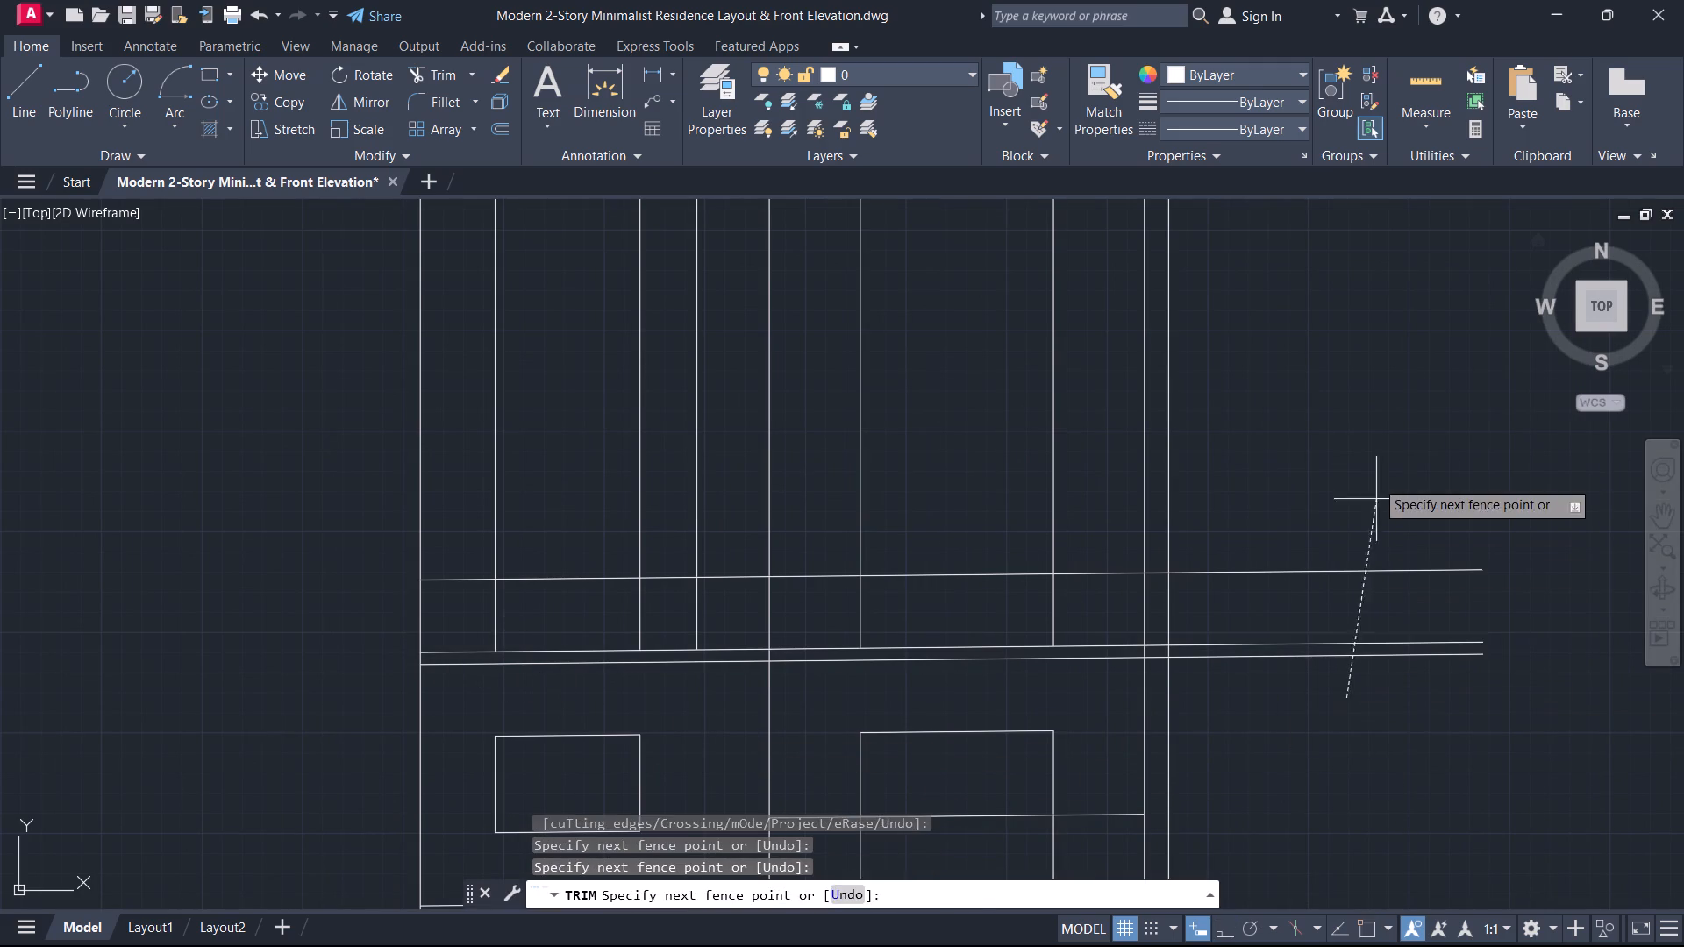
{"action": "left_click", "coordinate": [1373, 450]}
Trim all vertical lines projecting above the top roof parapet line.
{"action": "left_click", "coordinate": [1371, 447]}
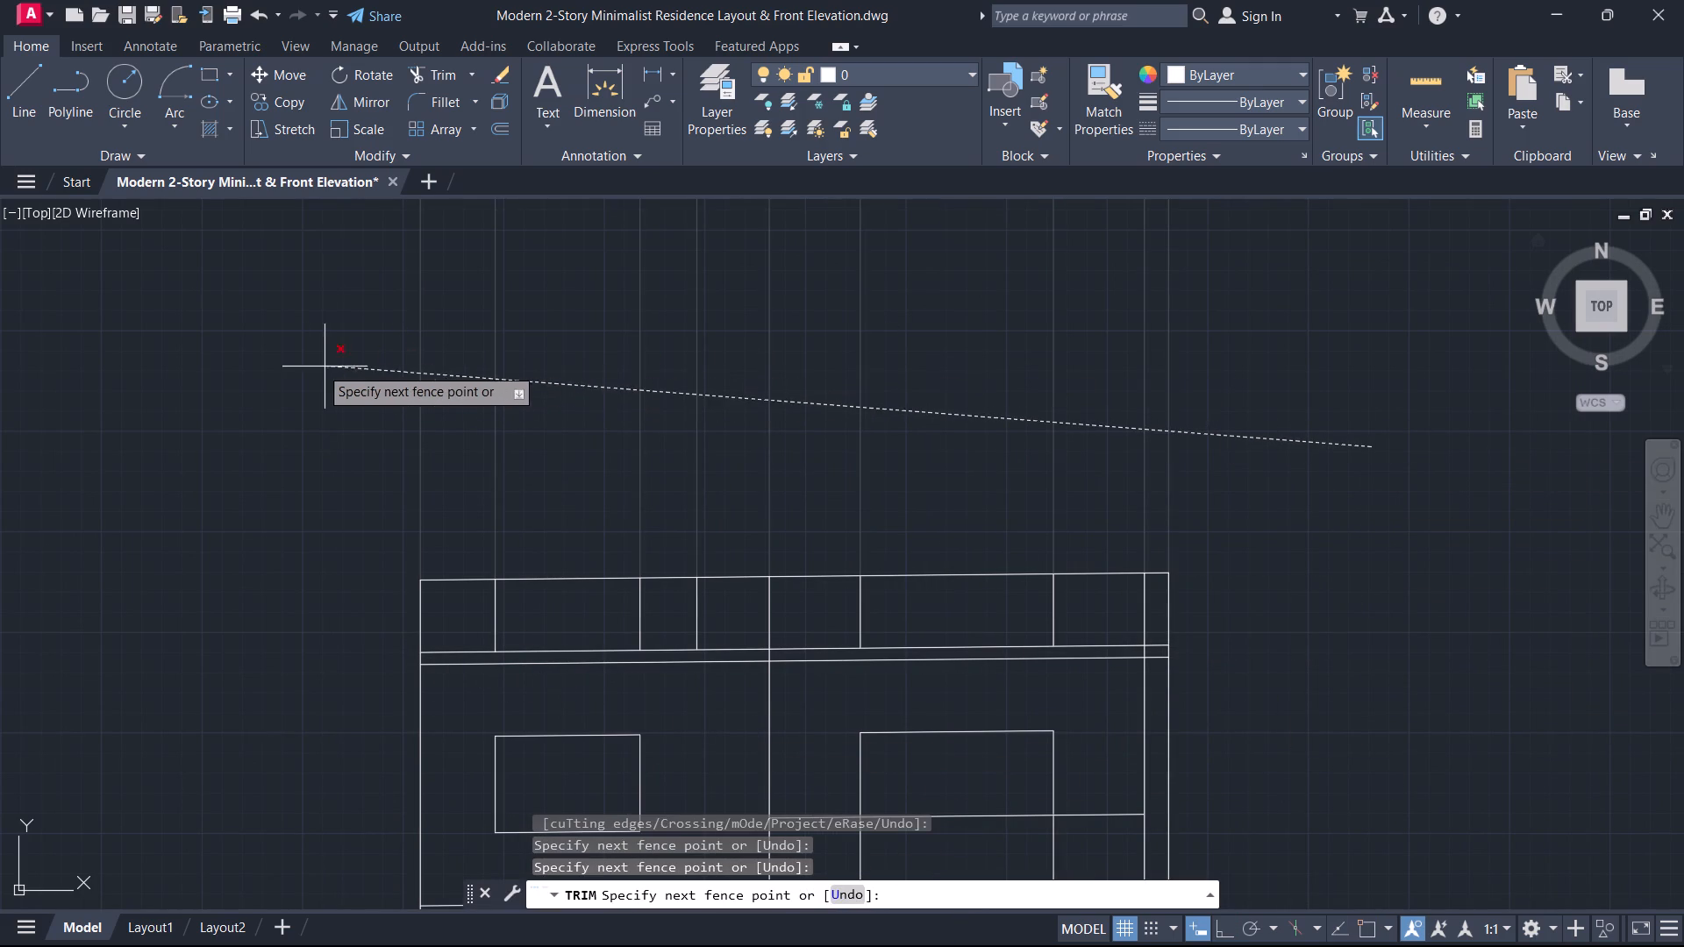
{"action": "left_click", "coordinate": [295, 367]}
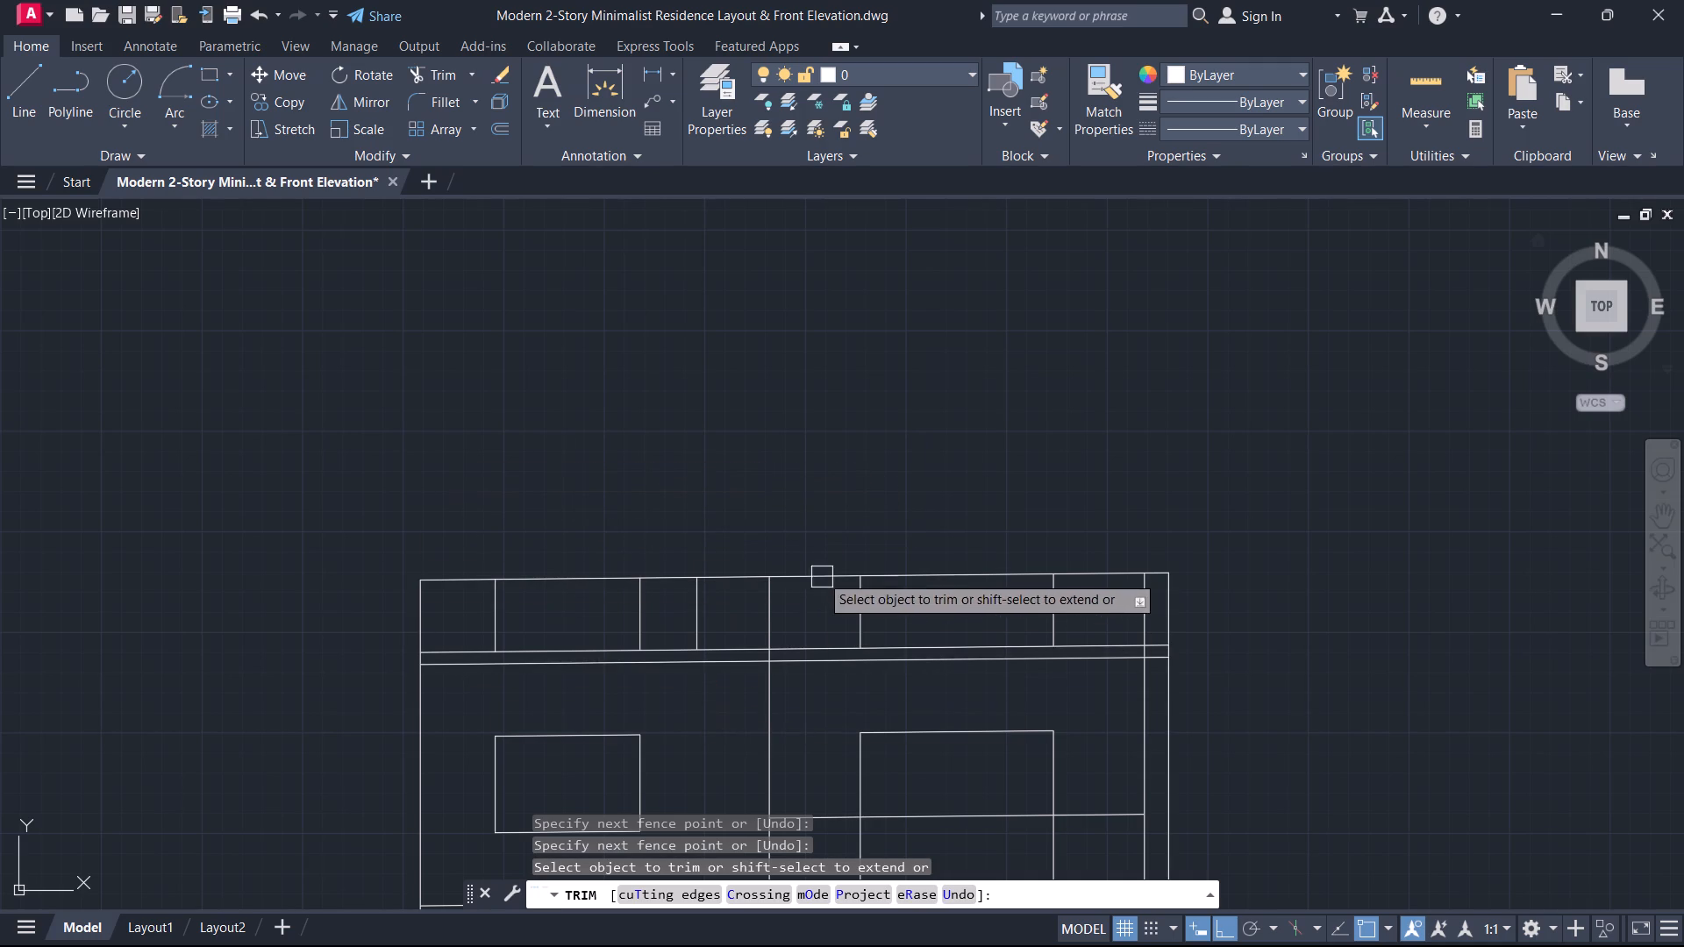
{"action": "middle_click_drag", "start_coordinate": [818, 567], "coordinate": [1079, 493]}
{"action": "key", "text": "Escape"}
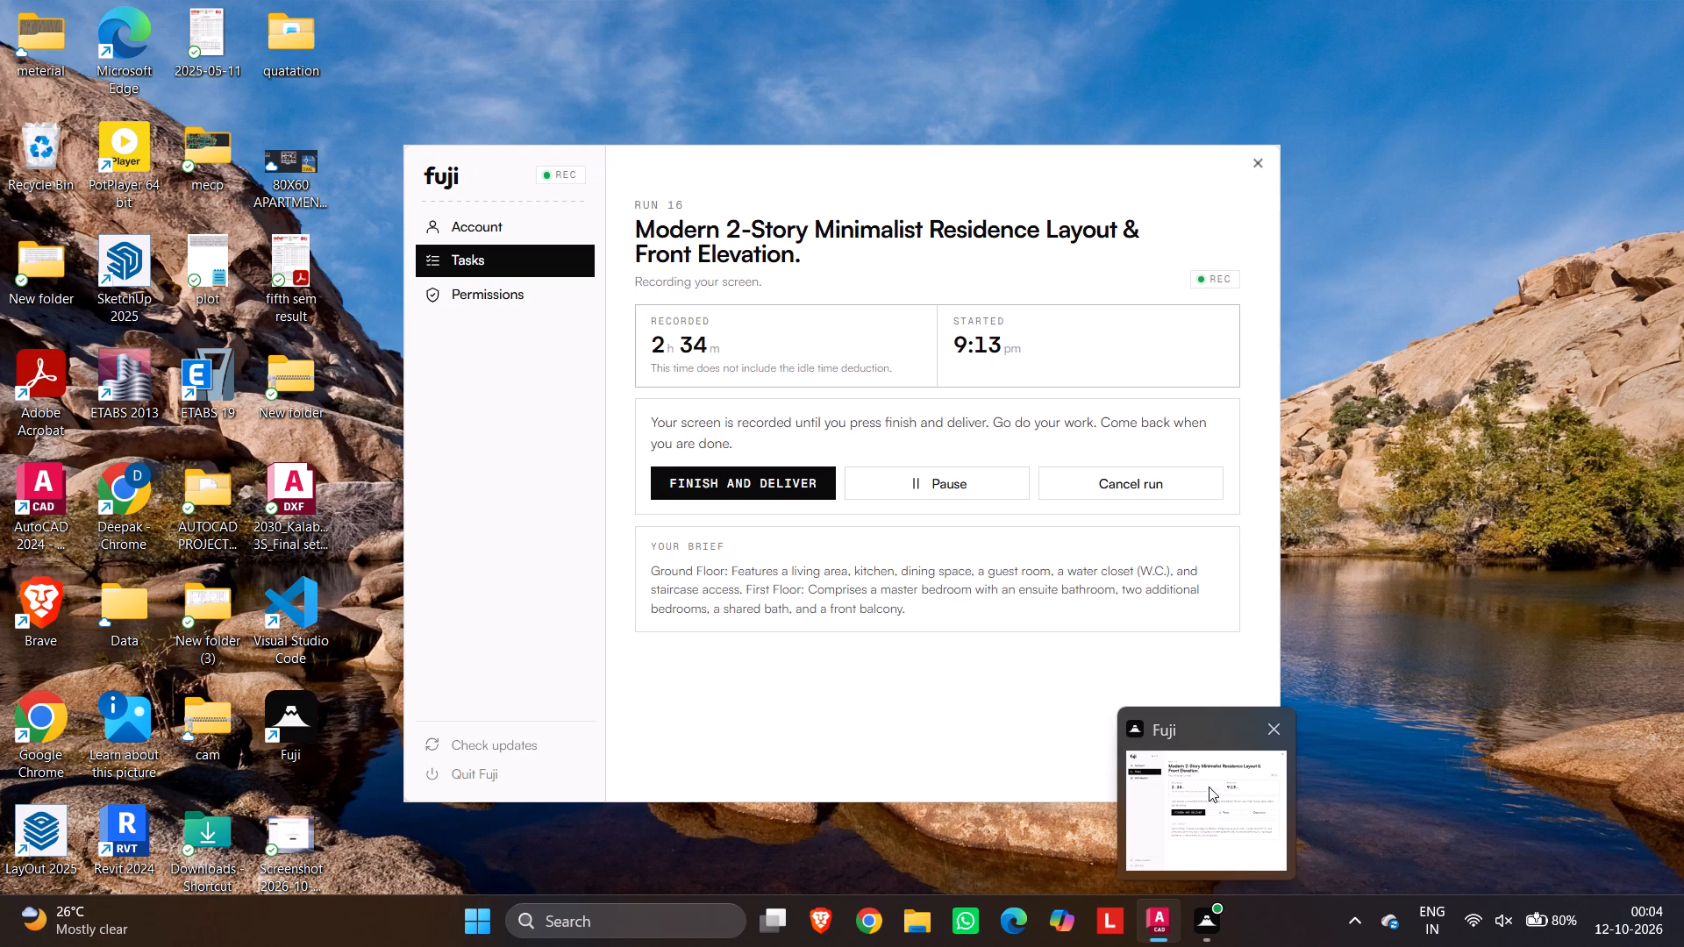
Offset the top roof parapet line upward by 2".
{"action": "scroll", "coordinate": [970, 539], "scroll_direction": "up", "scroll_amount": 2}
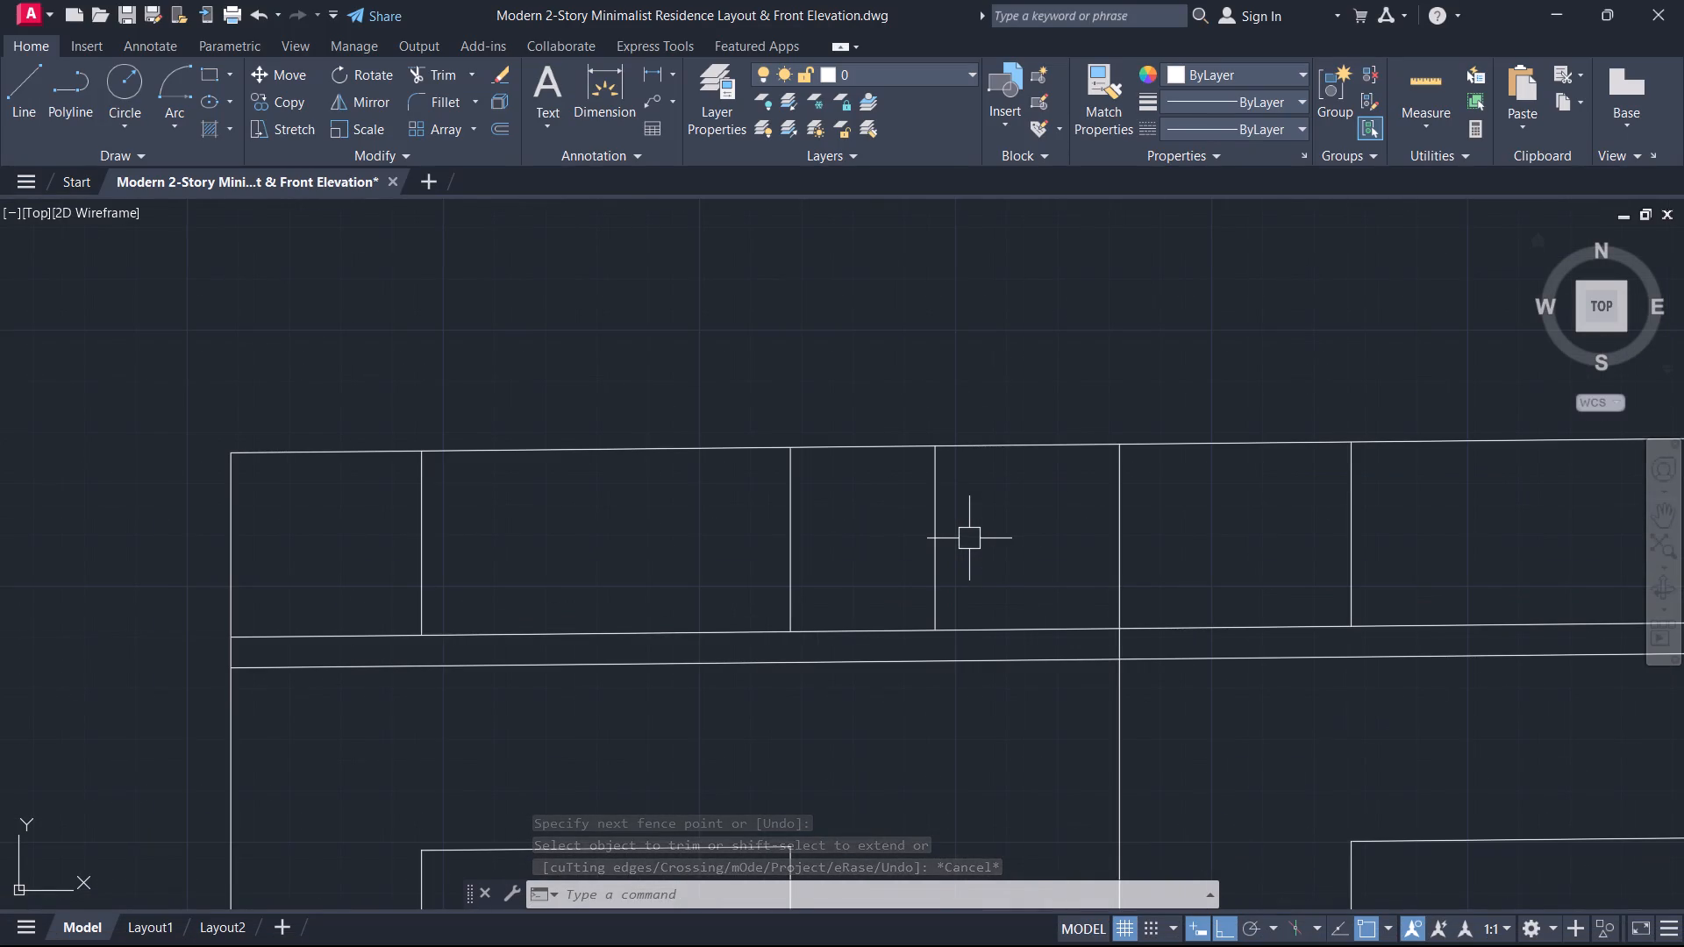
{"action": "type", "text": "O"}
{"action": "key", "text": "space"}
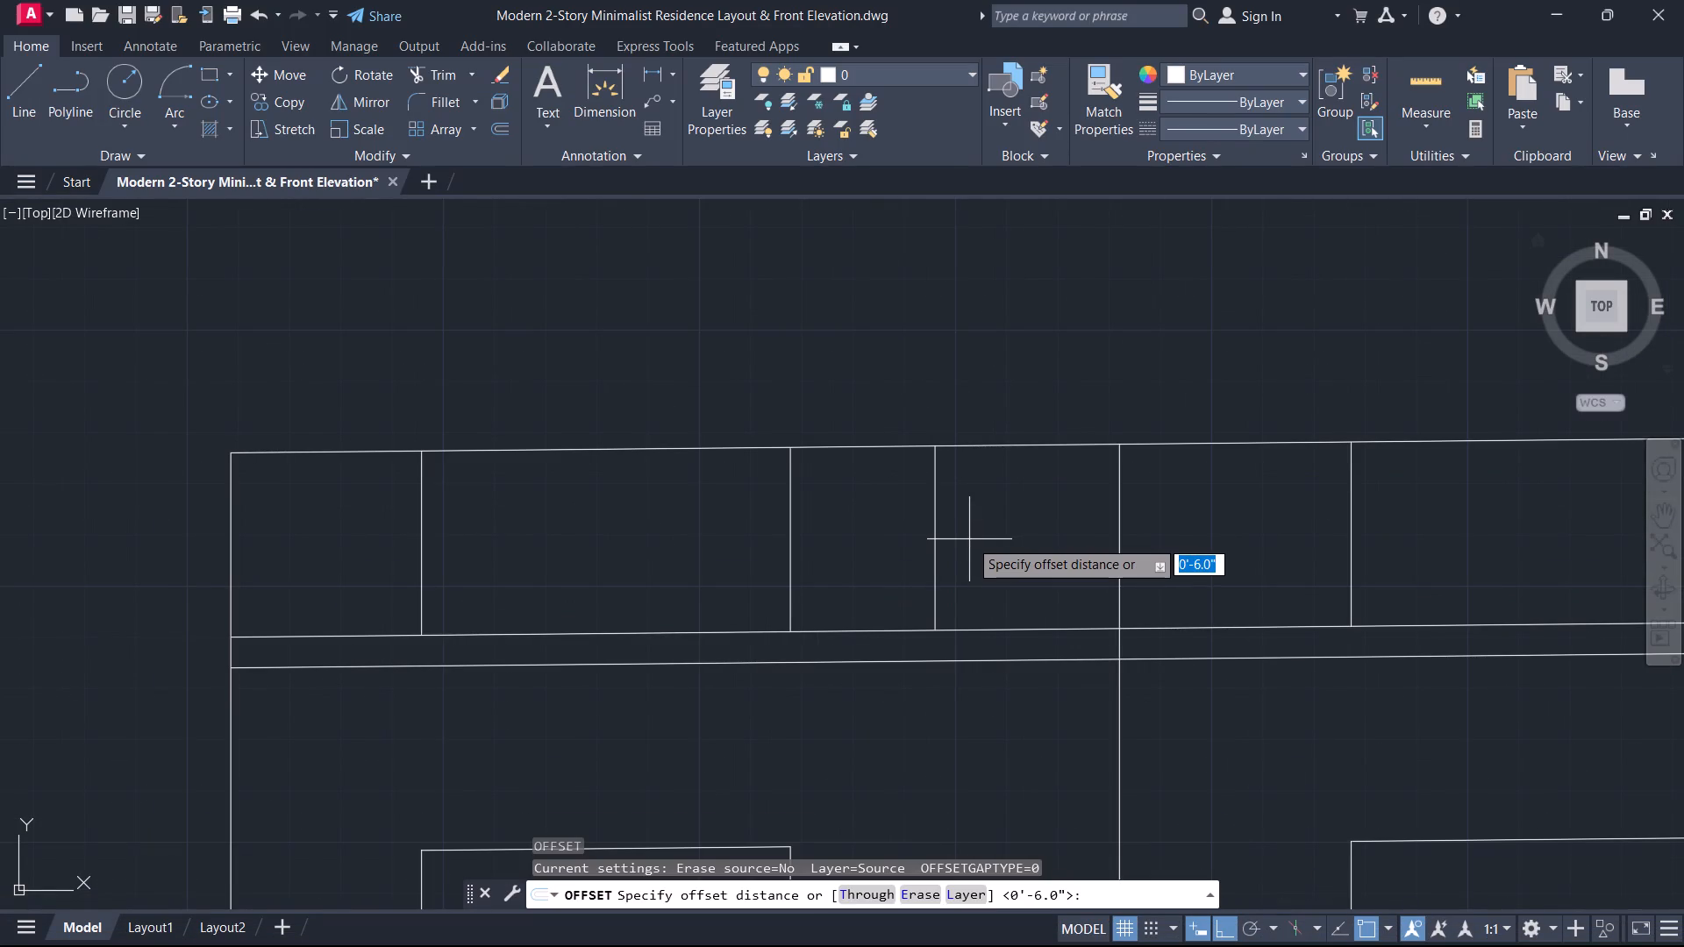
{"action": "key", "text": "2"}
{"action": "key", "text": "Return"}
{"action": "left_click", "coordinate": [1034, 445]}
{"action": "left_click", "coordinate": [1017, 371]}
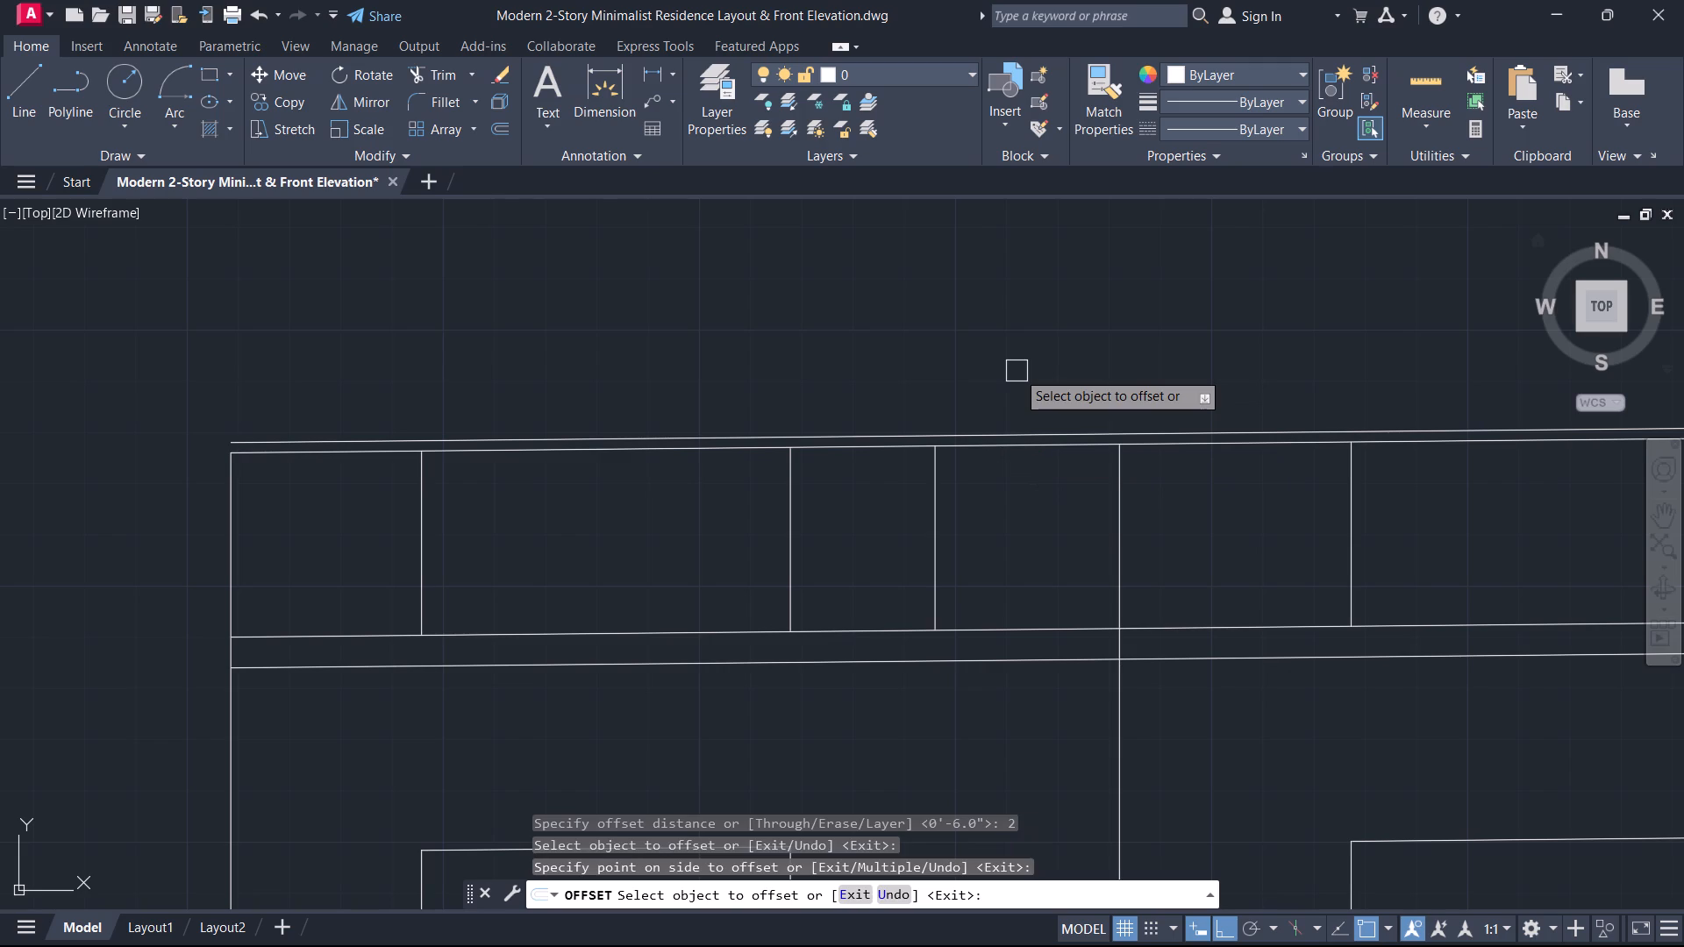
{"action": "key", "text": "Escape"}
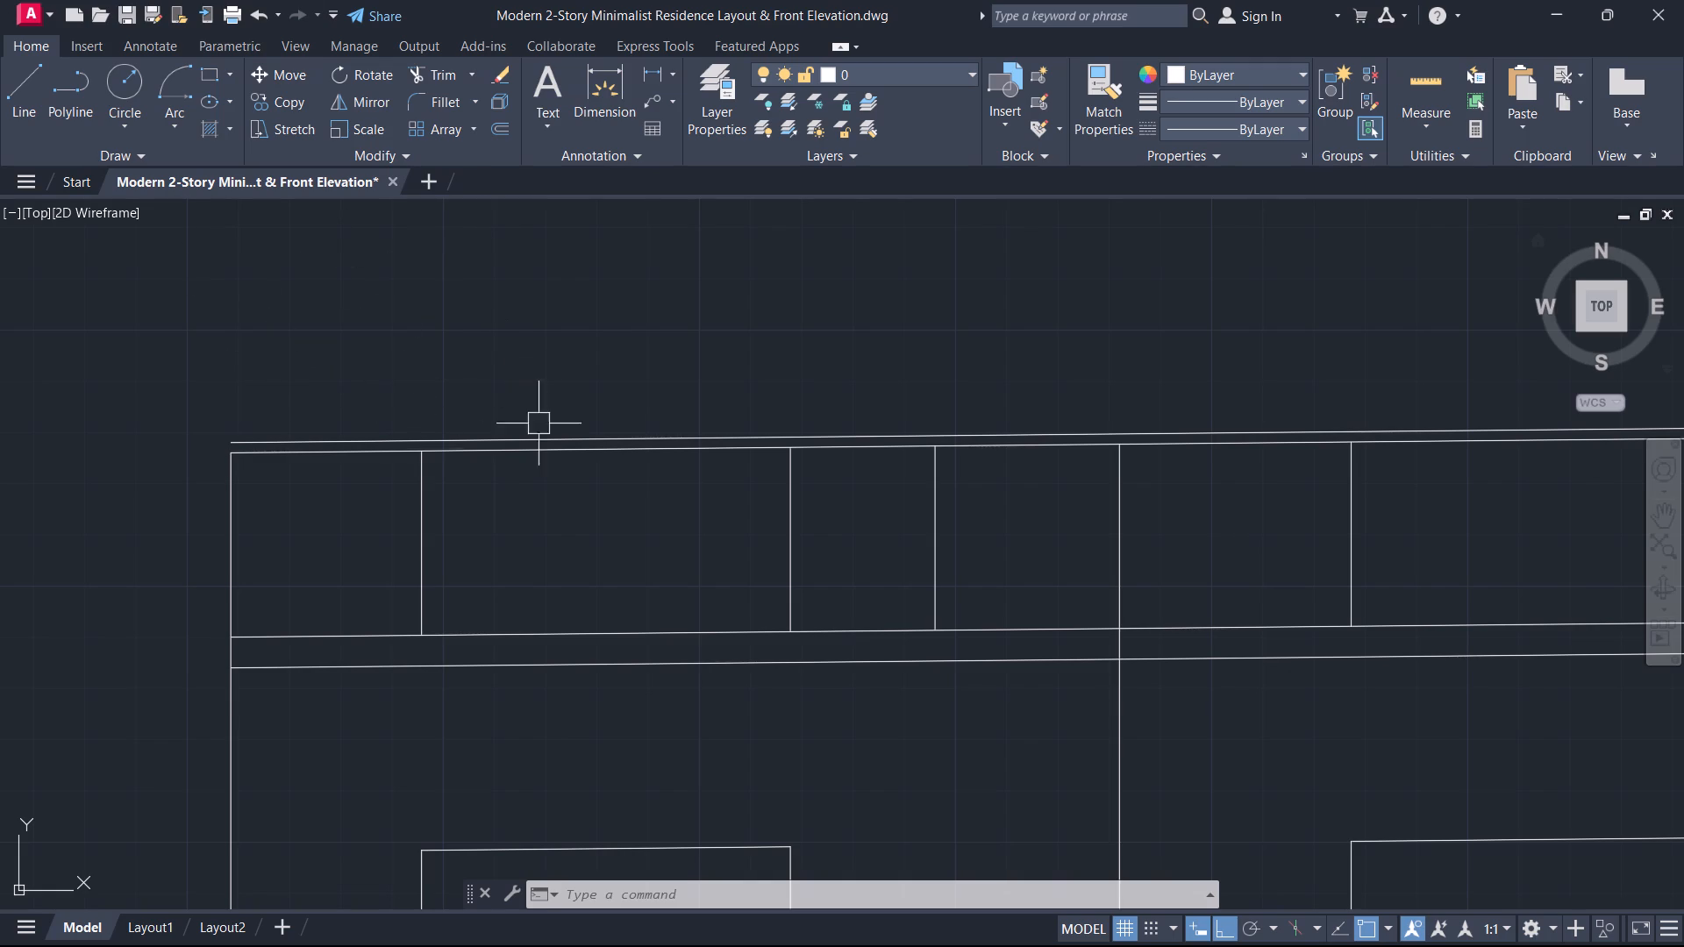
Delete the short leftover vertical projection lines inside the parapet band between the roof slab and the parapet's top line.
{"action": "left_click_drag", "start_coordinate": [1406, 550], "coordinate": [1375, 538]}
{"action": "left_click_drag", "start_coordinate": [1217, 522], "coordinate": [1208, 525]}
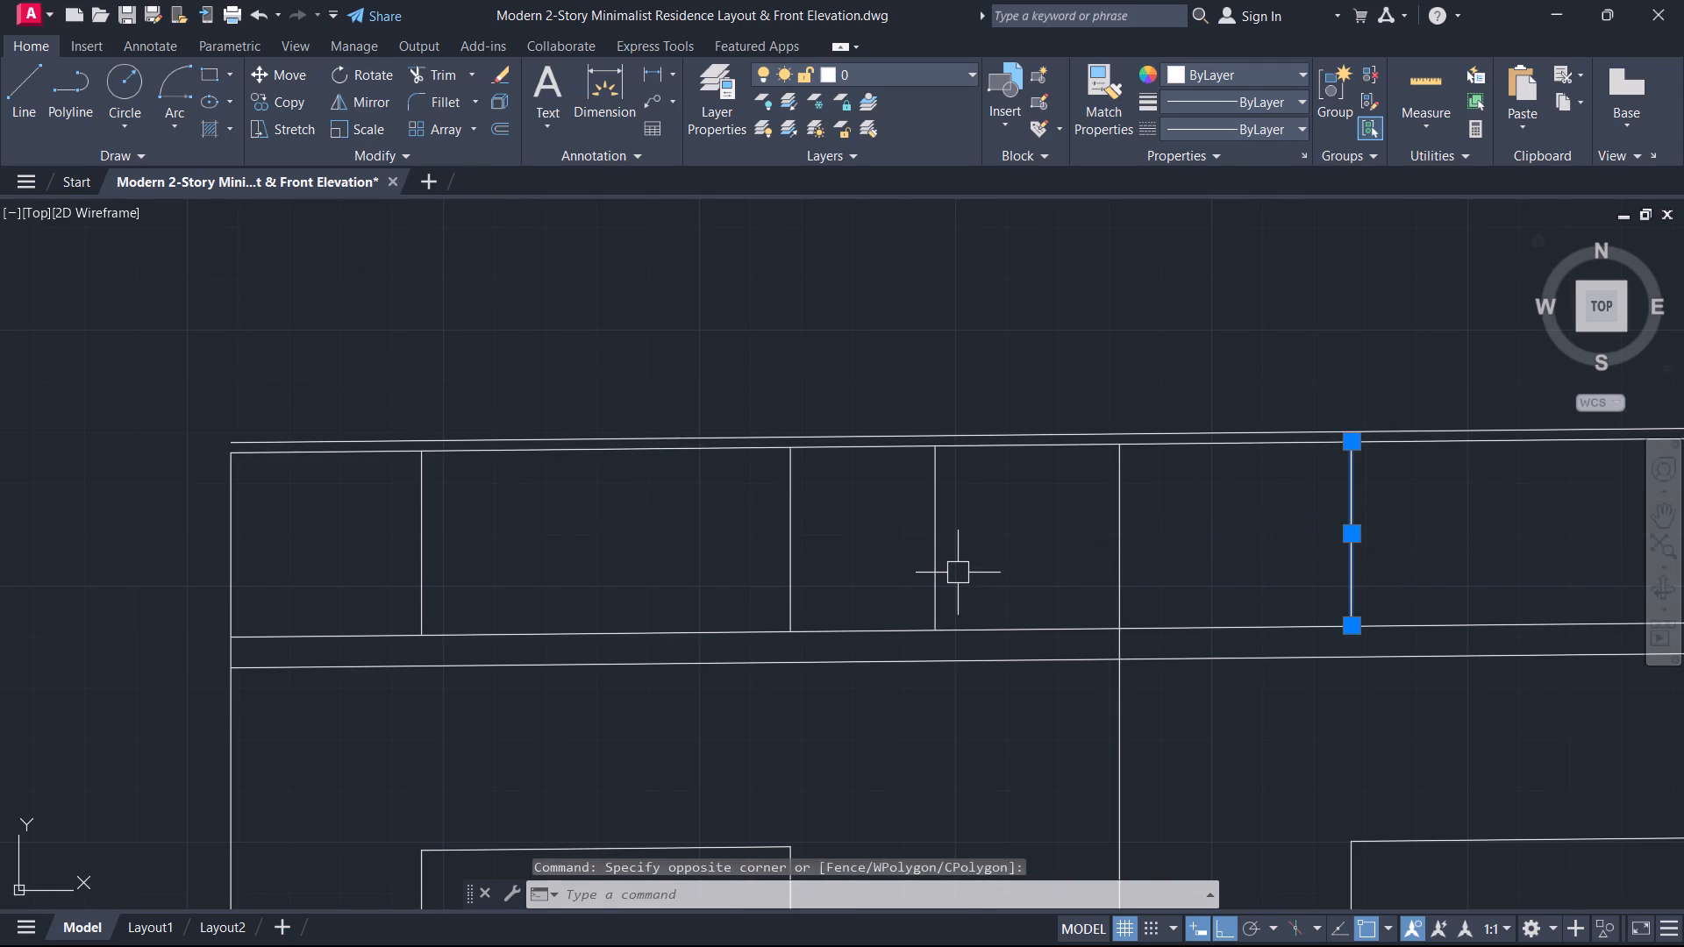
{"action": "left_click_drag", "start_coordinate": [955, 572], "coordinate": [799, 528]}
{"action": "left_click", "coordinate": [315, 531]}
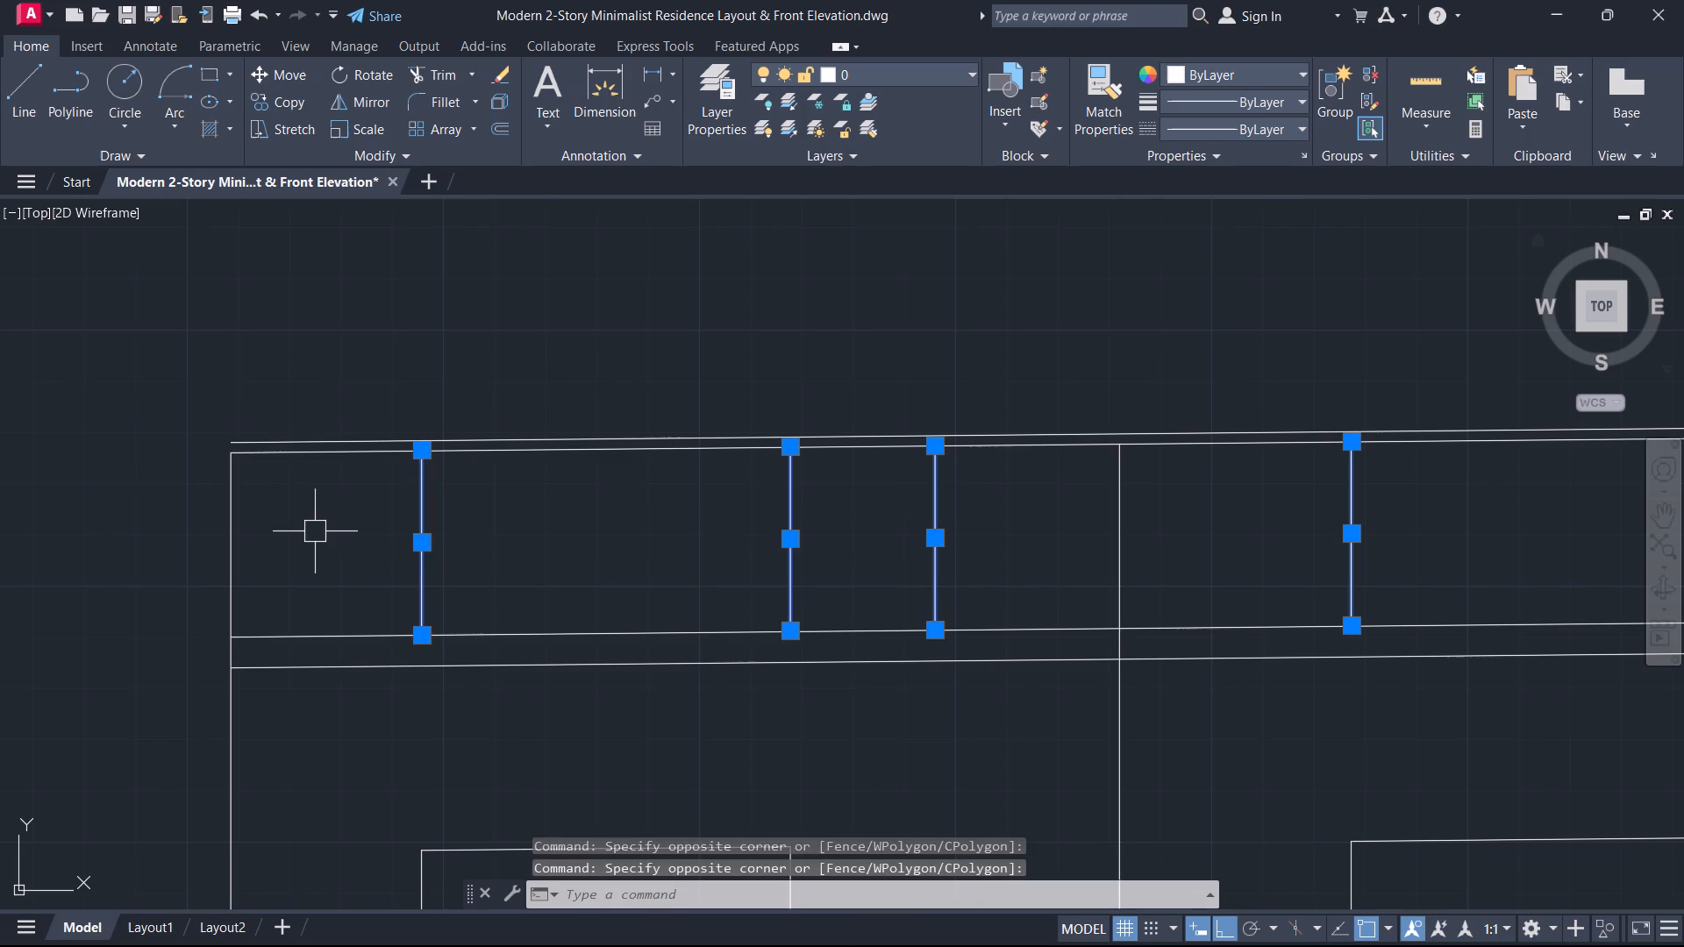
{"action": "key", "text": "Delete"}
{"action": "scroll", "coordinate": [370, 467], "scroll_direction": "down", "scroll_amount": 2}
{"action": "scroll", "coordinate": [894, 533], "scroll_direction": "up", "scroll_amount": 1}
{"action": "left_click_drag", "start_coordinate": [1033, 488], "coordinate": [1025, 484]}
{"action": "left_click_drag", "start_coordinate": [925, 470], "coordinate": [917, 470]}
{"action": "key", "text": "Delete"}
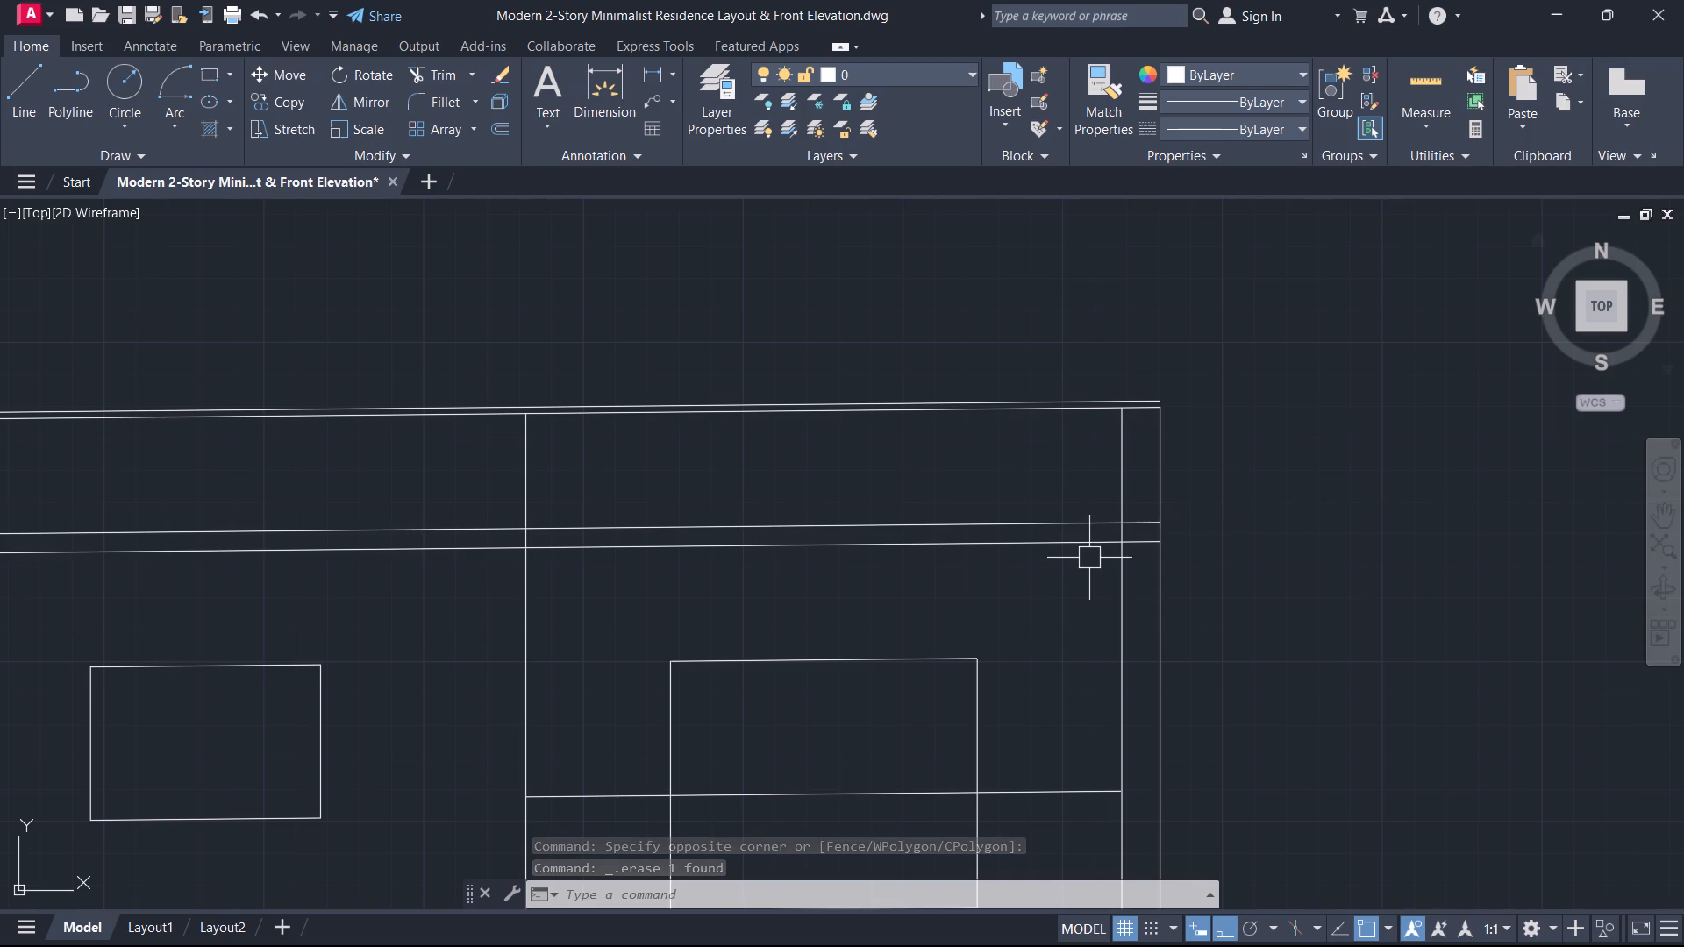
Trim the roof slab's lower line beyond the inner right wall line, and trim that wall line above the slab's underside.
{"action": "type", "text": "TR"}
{"action": "key", "text": "space"}
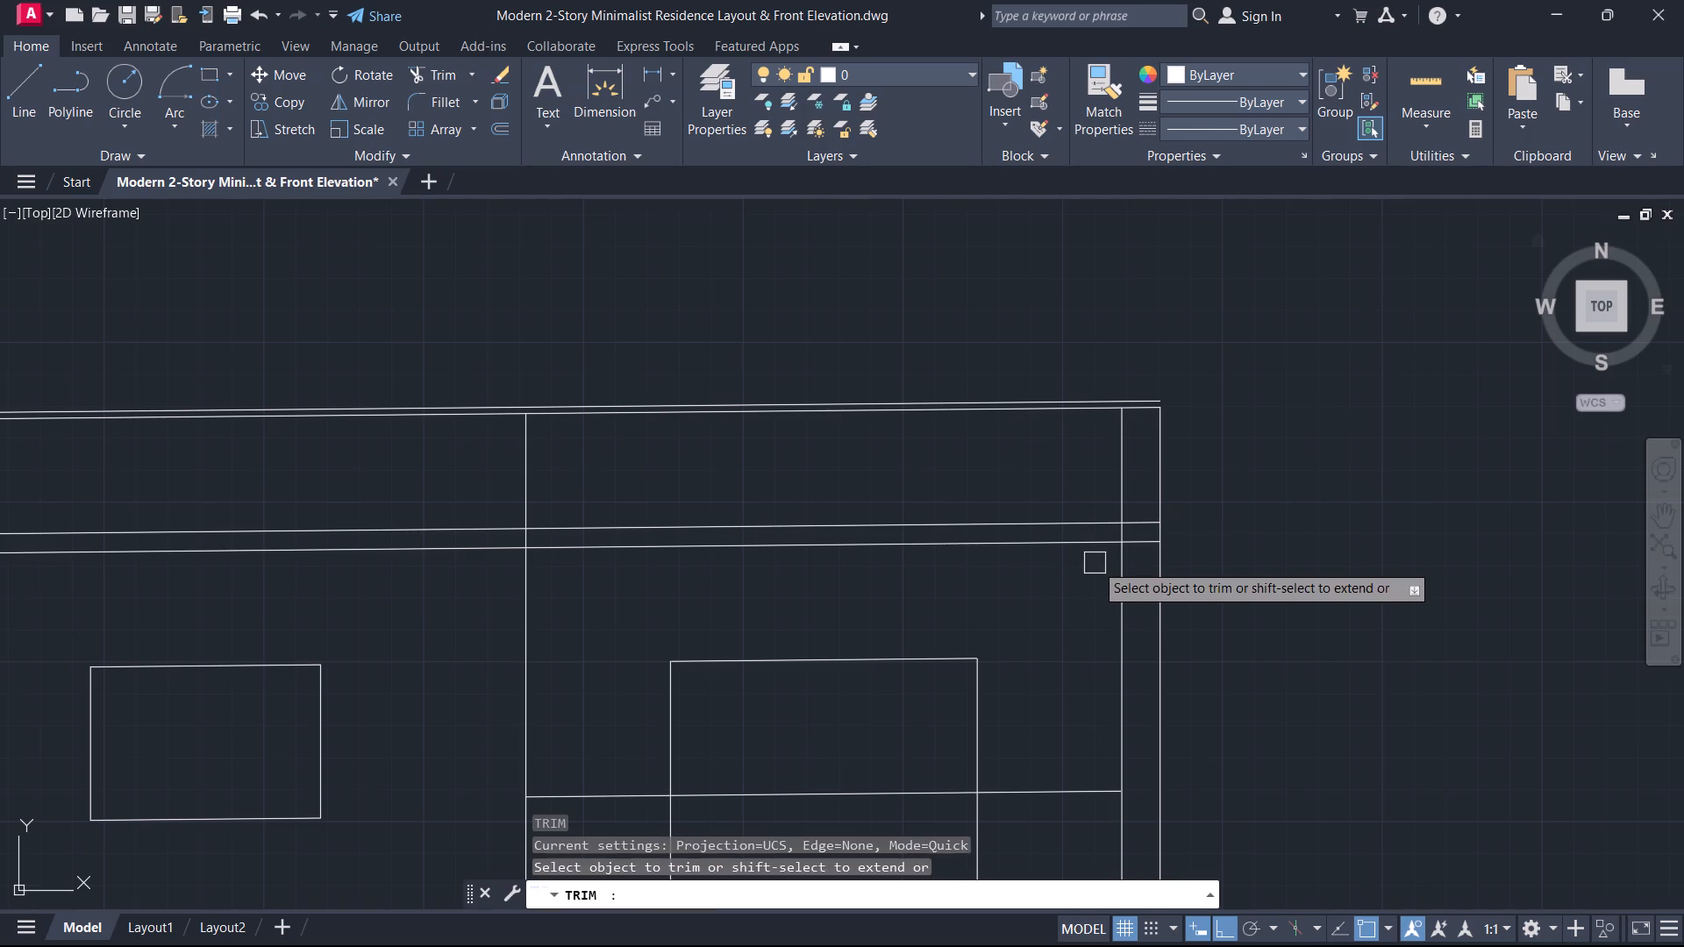
{"action": "scroll", "coordinate": [1114, 566], "scroll_direction": "up", "scroll_amount": 3}
{"action": "left_click", "coordinate": [1202, 508]}
{"action": "left_click", "coordinate": [1205, 445]}
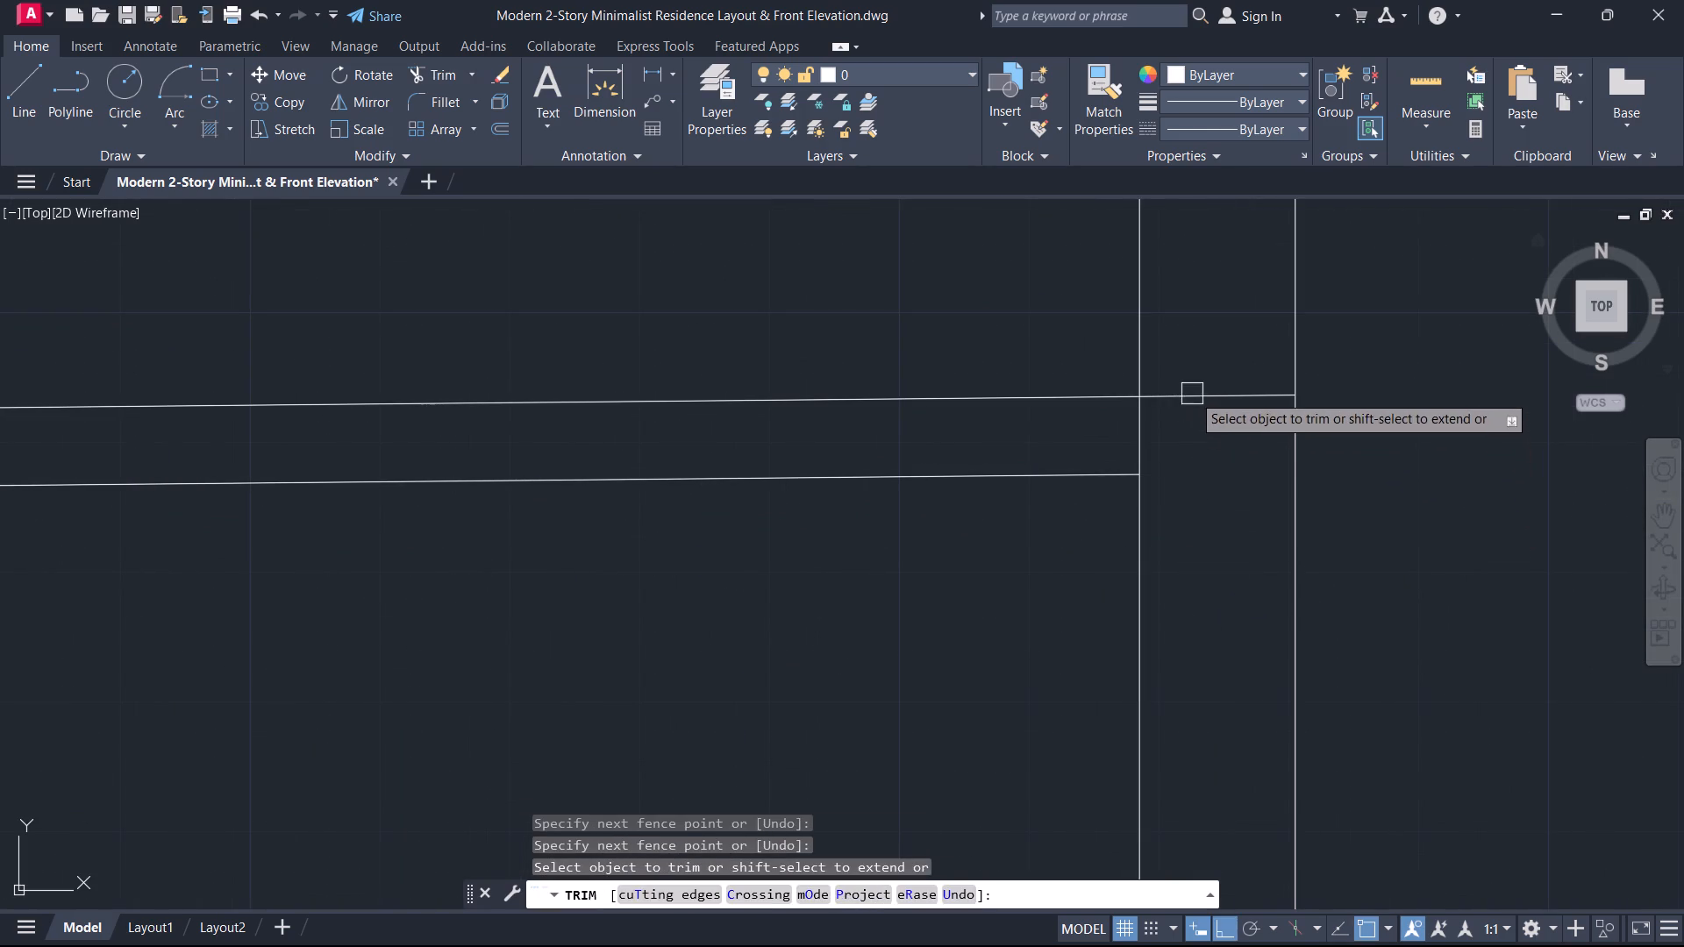
{"action": "left_click_drag", "start_coordinate": [1188, 313], "coordinate": [1174, 309]}
{"action": "left_click", "coordinate": [1064, 284]}
{"action": "left_click", "coordinate": [1153, 306]}
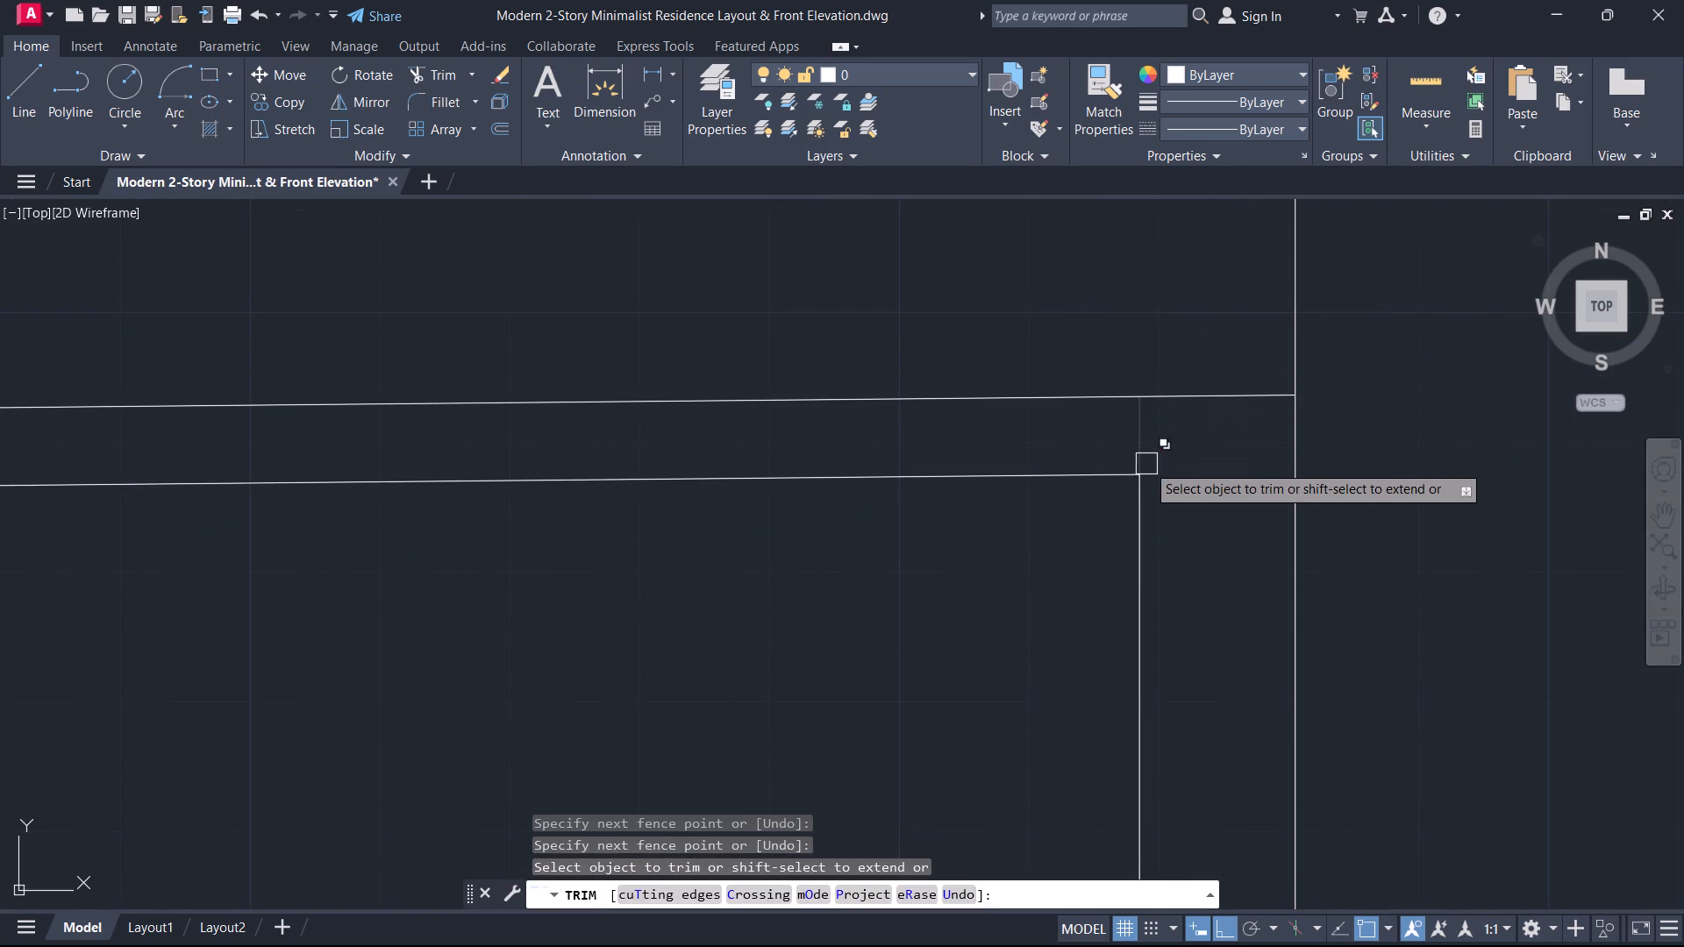
{"action": "left_click_drag", "start_coordinate": [1163, 441], "coordinate": [1151, 438]}
{"action": "left_click", "coordinate": [1072, 424]}
{"action": "scroll", "coordinate": [1093, 436], "scroll_direction": "down", "scroll_amount": 1}
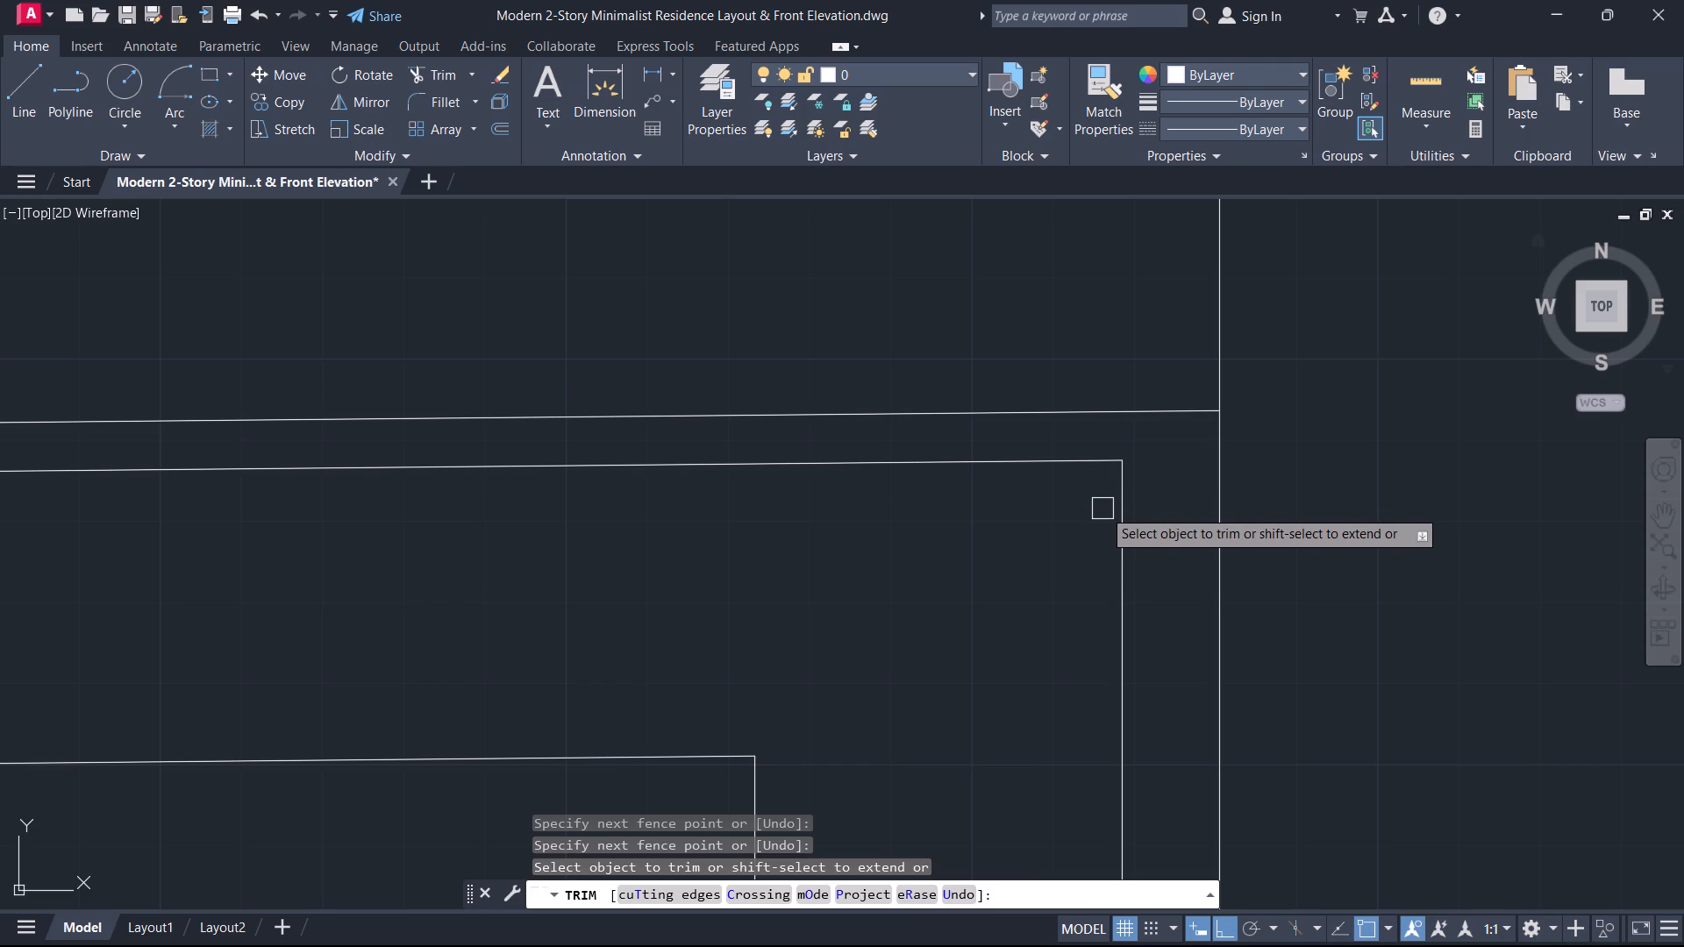
{"action": "scroll", "coordinate": [1138, 570], "scroll_direction": "down", "scroll_amount": 2}
{"action": "middle_click_drag", "start_coordinate": [1276, 561], "coordinate": [1289, 552]}
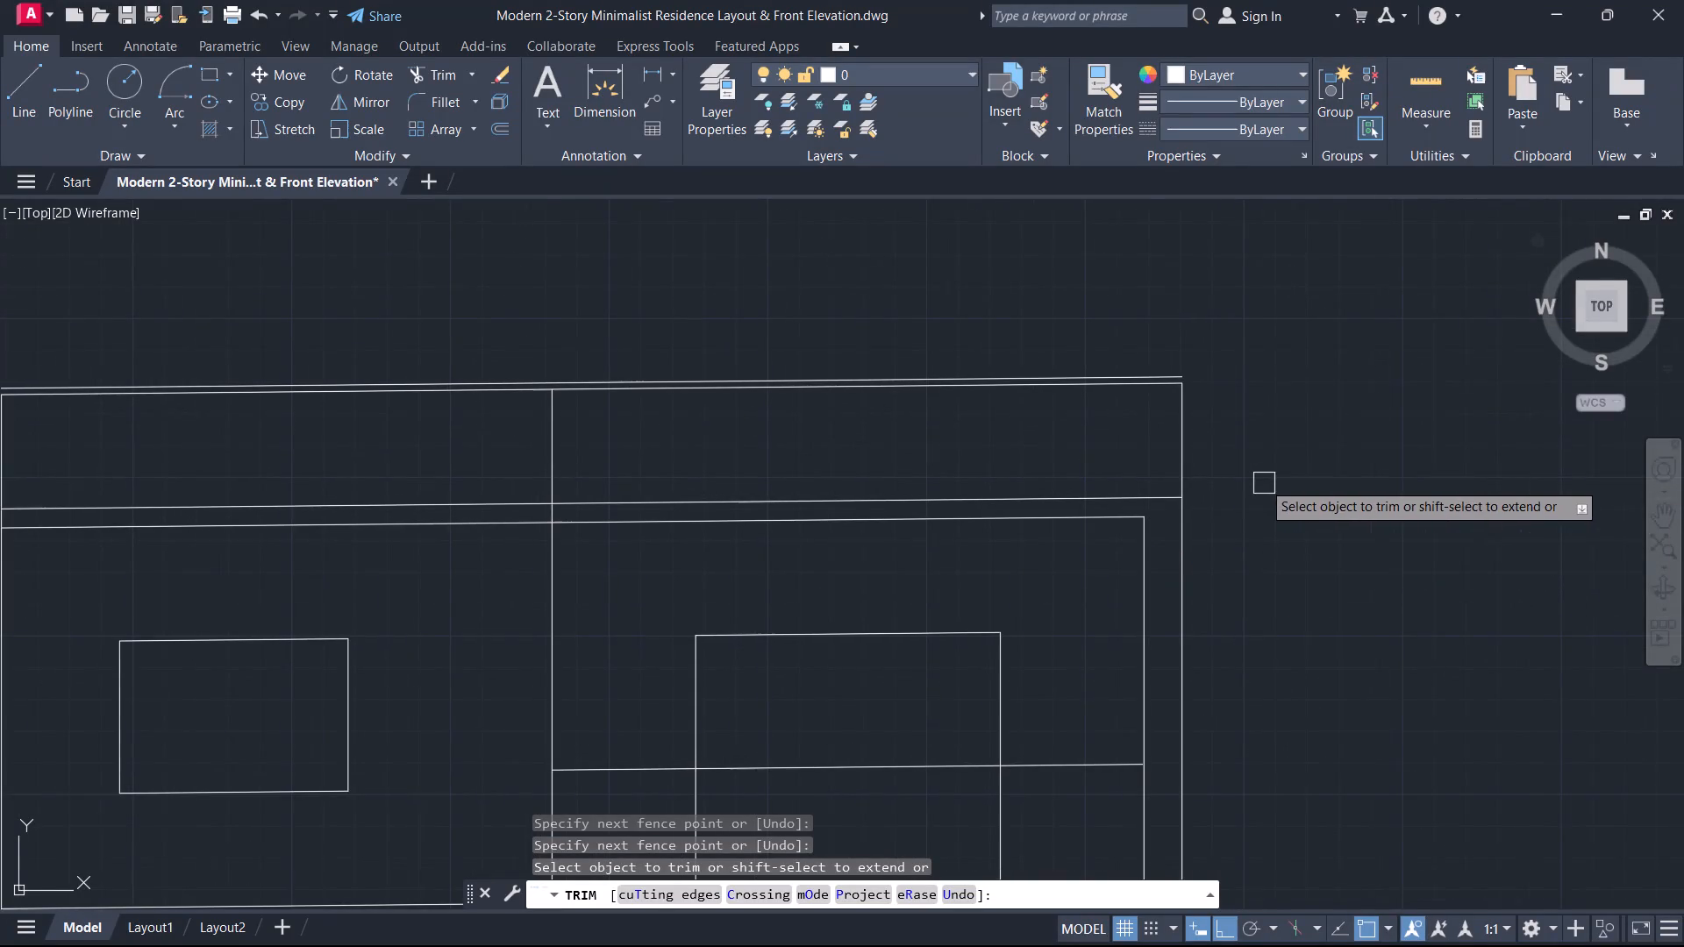
{"action": "key", "text": "Escape"}
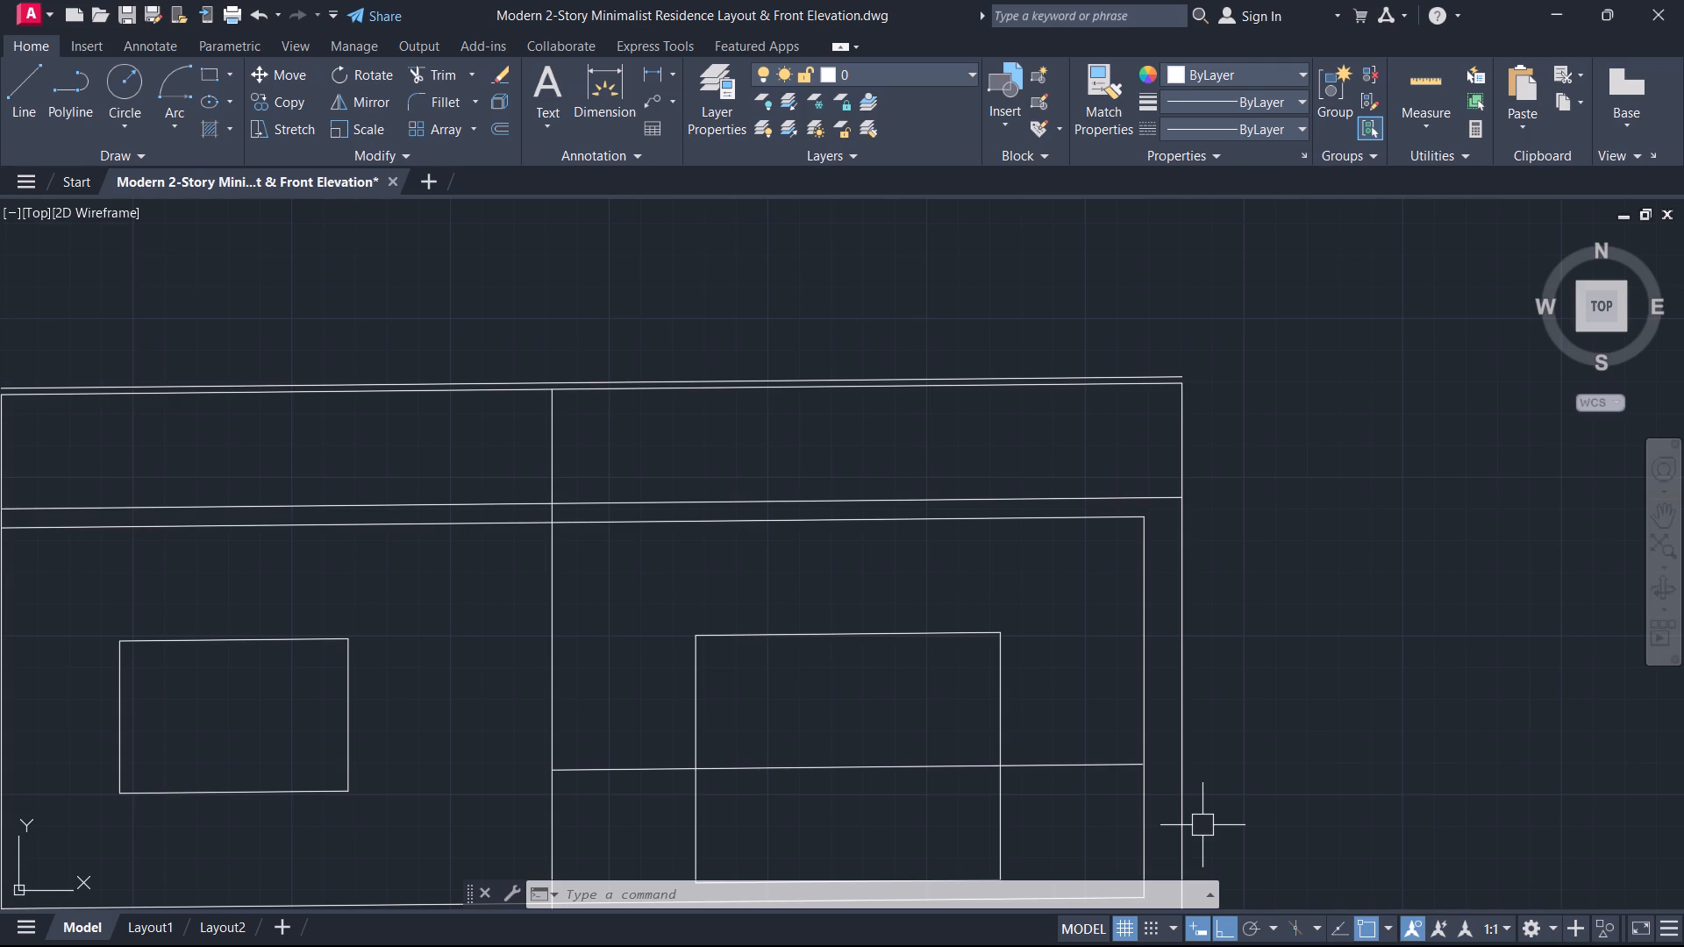
{"action": "left_click", "coordinate": [1202, 825]}
{"action": "left_click", "coordinate": [1331, 723]}
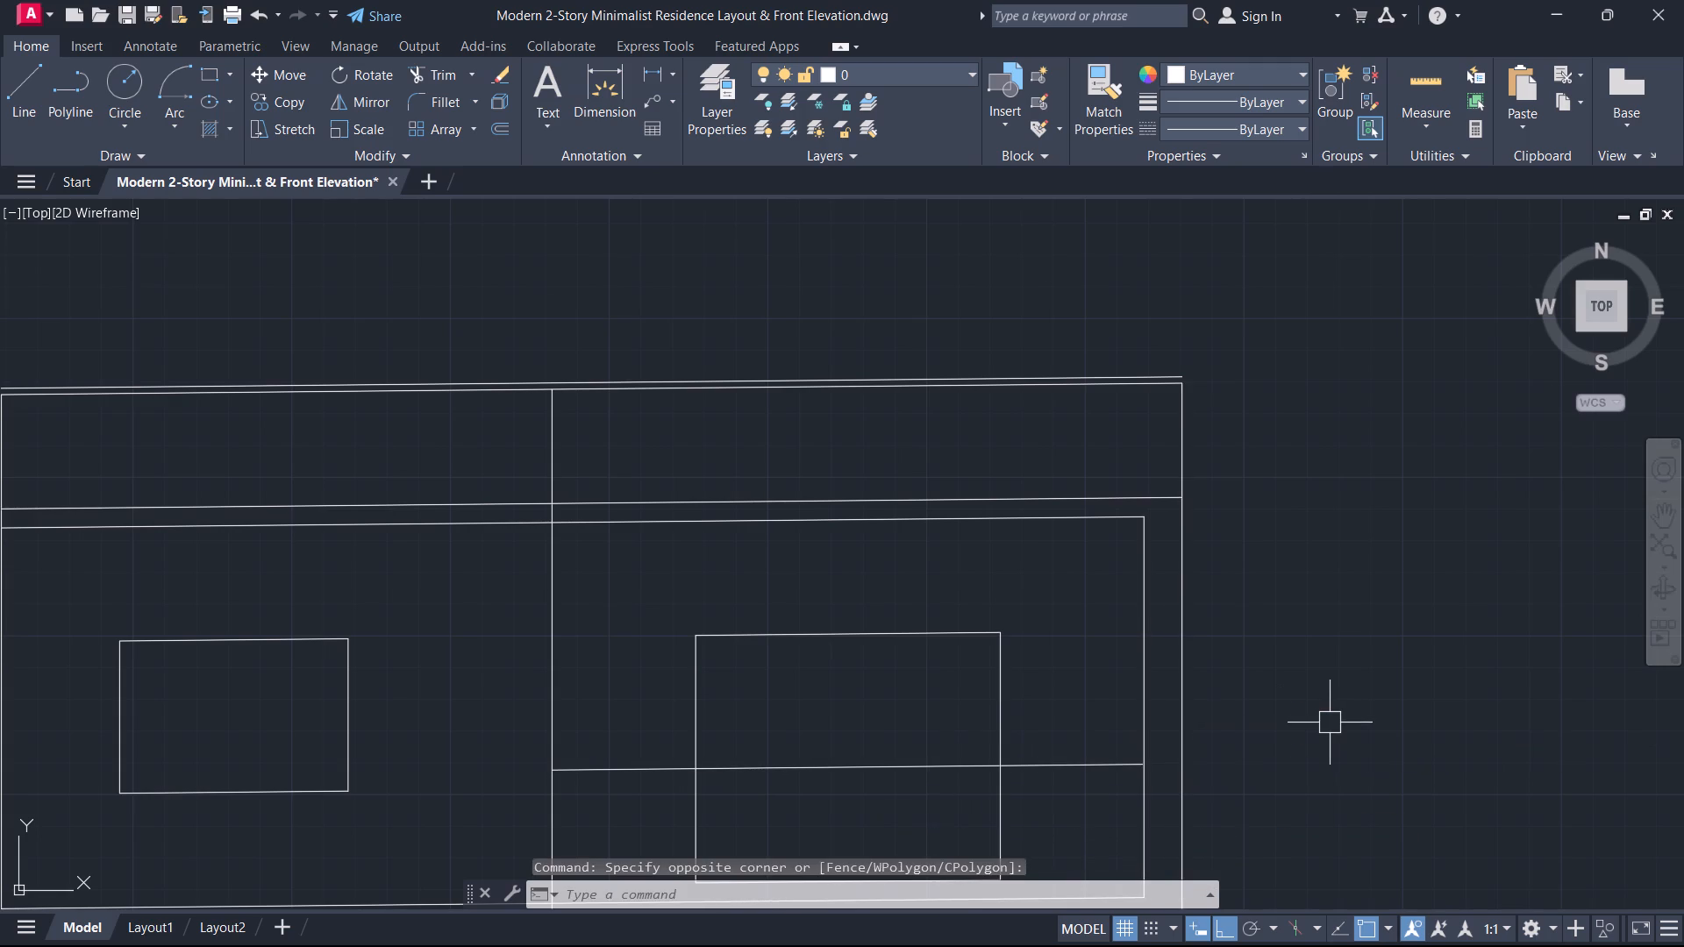
Draw short vertical lines closing the parapet coping at both ends, between its top line and the parapet line.
{"action": "scroll", "coordinate": [909, 600], "scroll_direction": "down", "scroll_amount": 1}
{"action": "middle_click_drag", "start_coordinate": [909, 598], "coordinate": [1011, 593]}
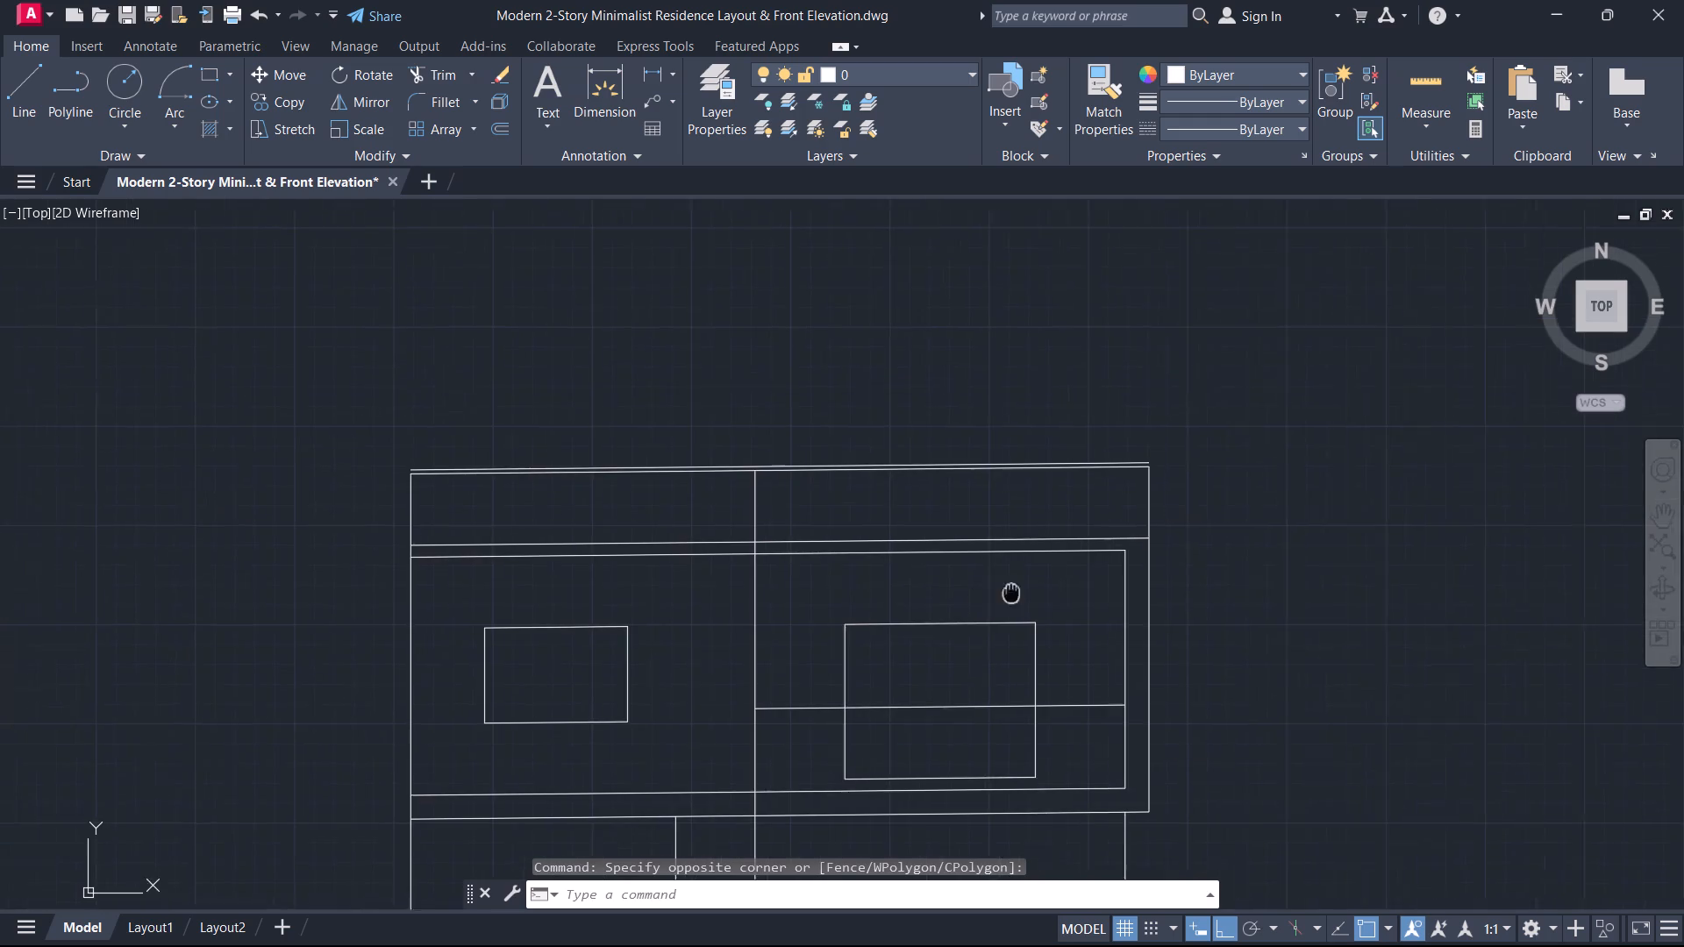
{"action": "middle_click_drag", "start_coordinate": [1011, 593], "coordinate": [1227, 513]}
{"action": "scroll", "coordinate": [1379, 430], "scroll_direction": "up", "scroll_amount": 2}
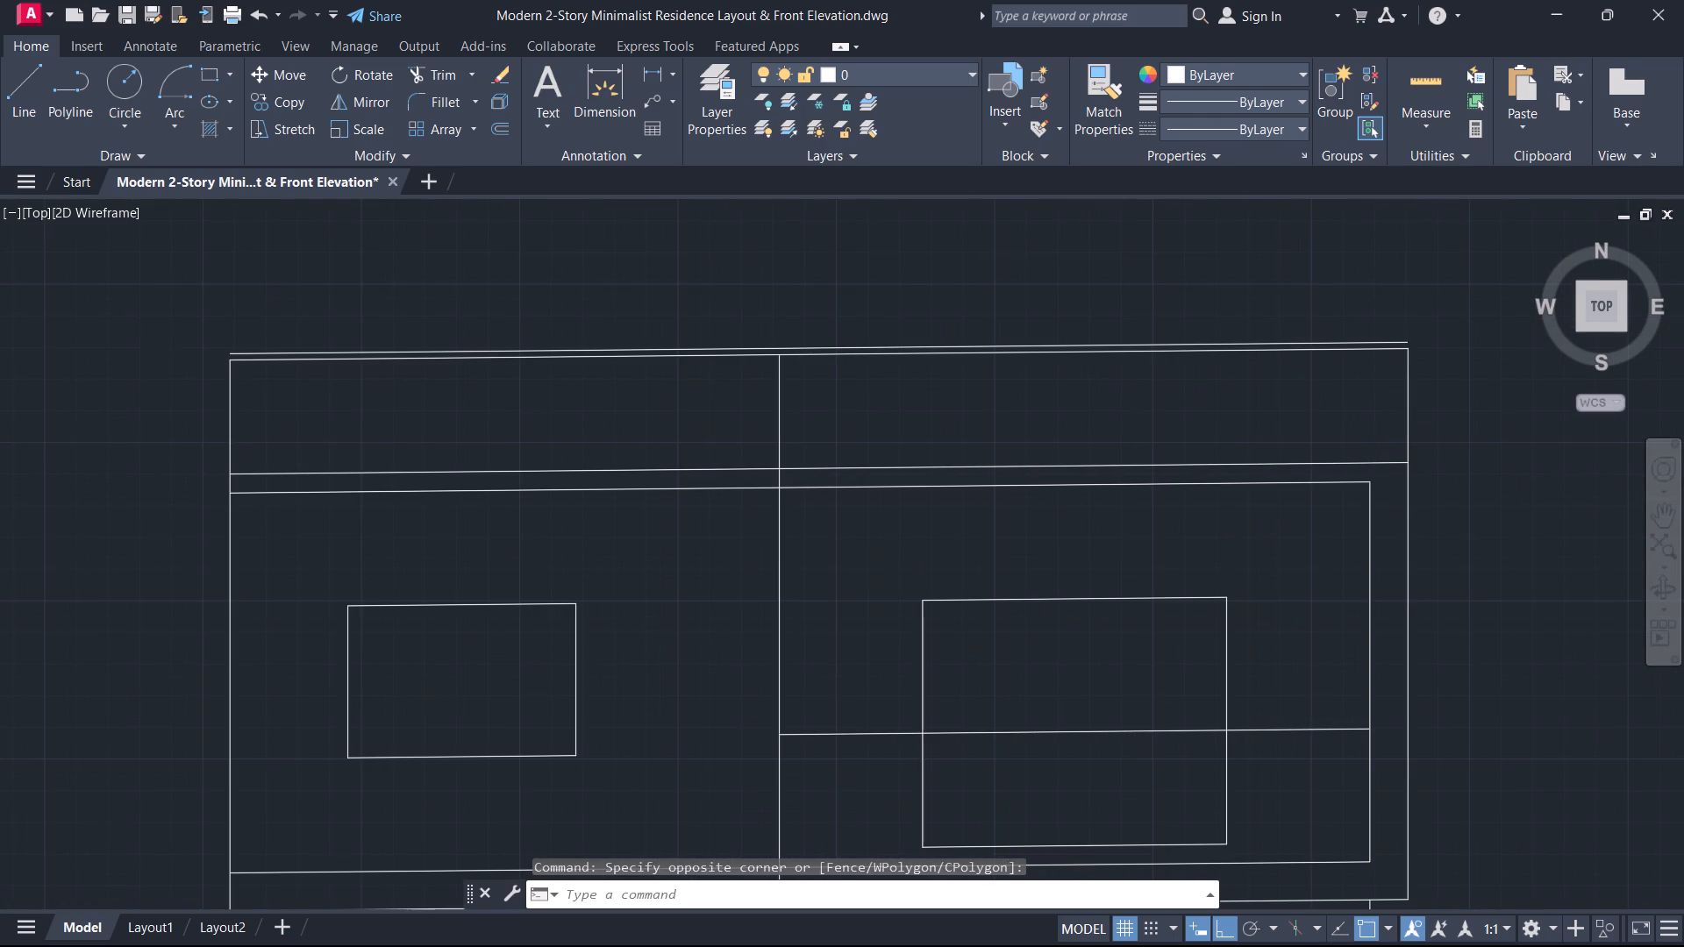
{"action": "type", "text": "L"}
{"action": "key", "text": "space"}
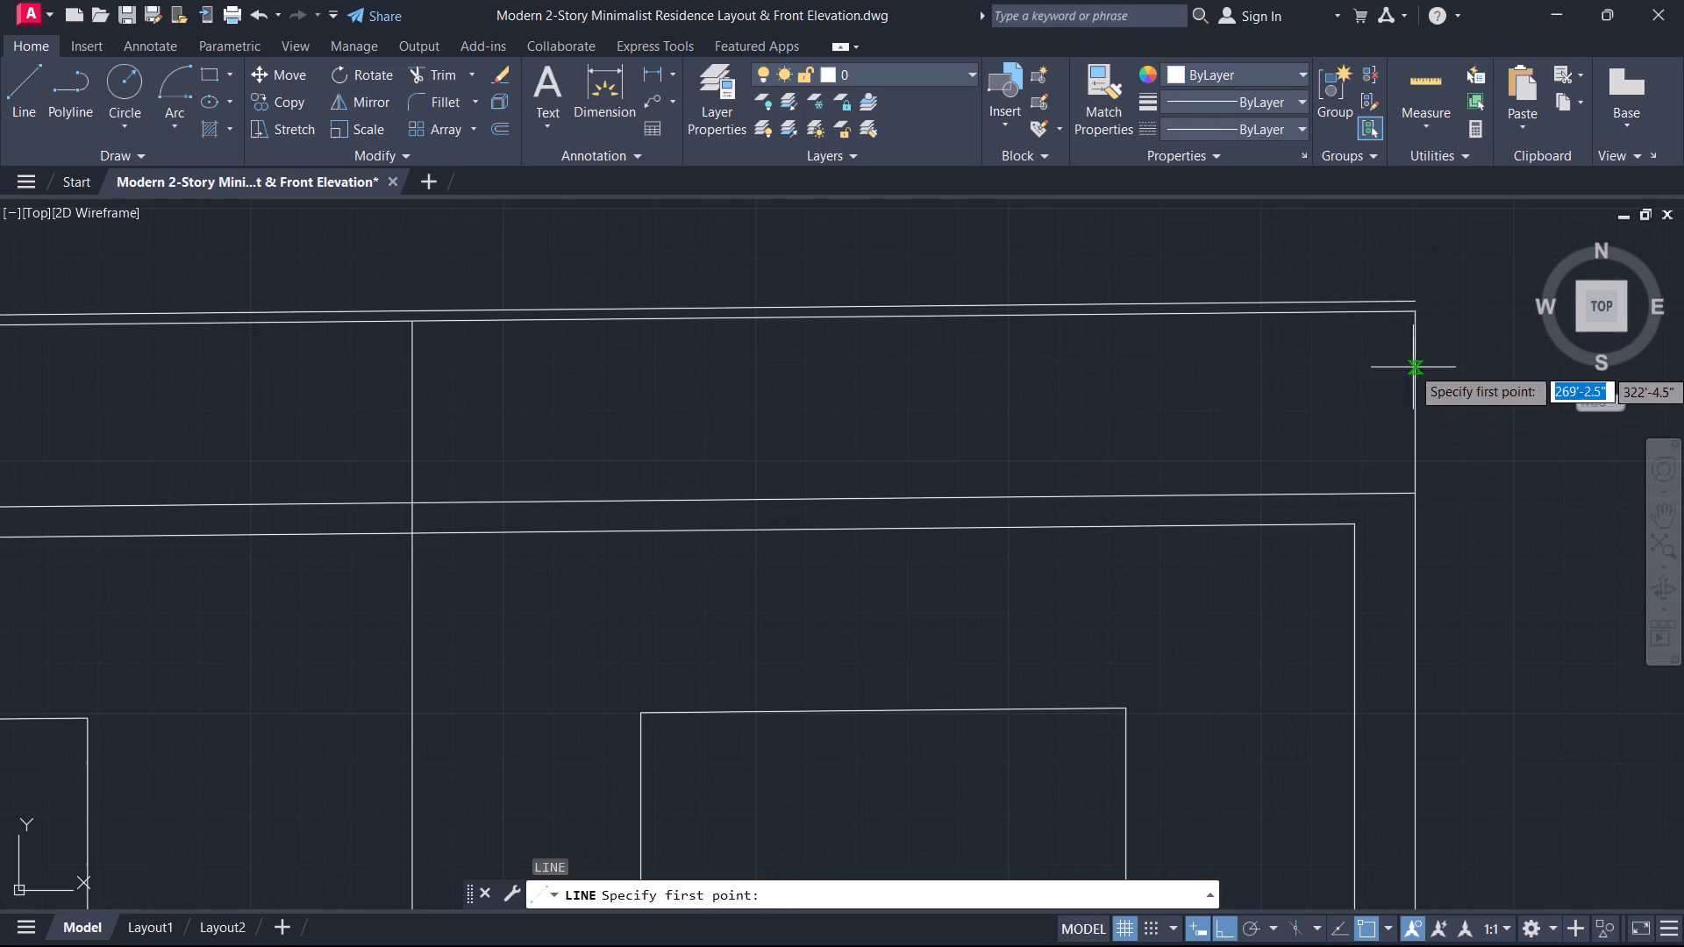
{"action": "left_click", "coordinate": [1426, 296]}
{"action": "left_click", "coordinate": [1418, 313]}
{"action": "key", "text": "Escape"}
{"action": "scroll", "coordinate": [1295, 394], "scroll_direction": "down", "scroll_amount": 1}
{"action": "middle_click_drag", "start_coordinate": [1295, 394], "coordinate": [1653, 444]}
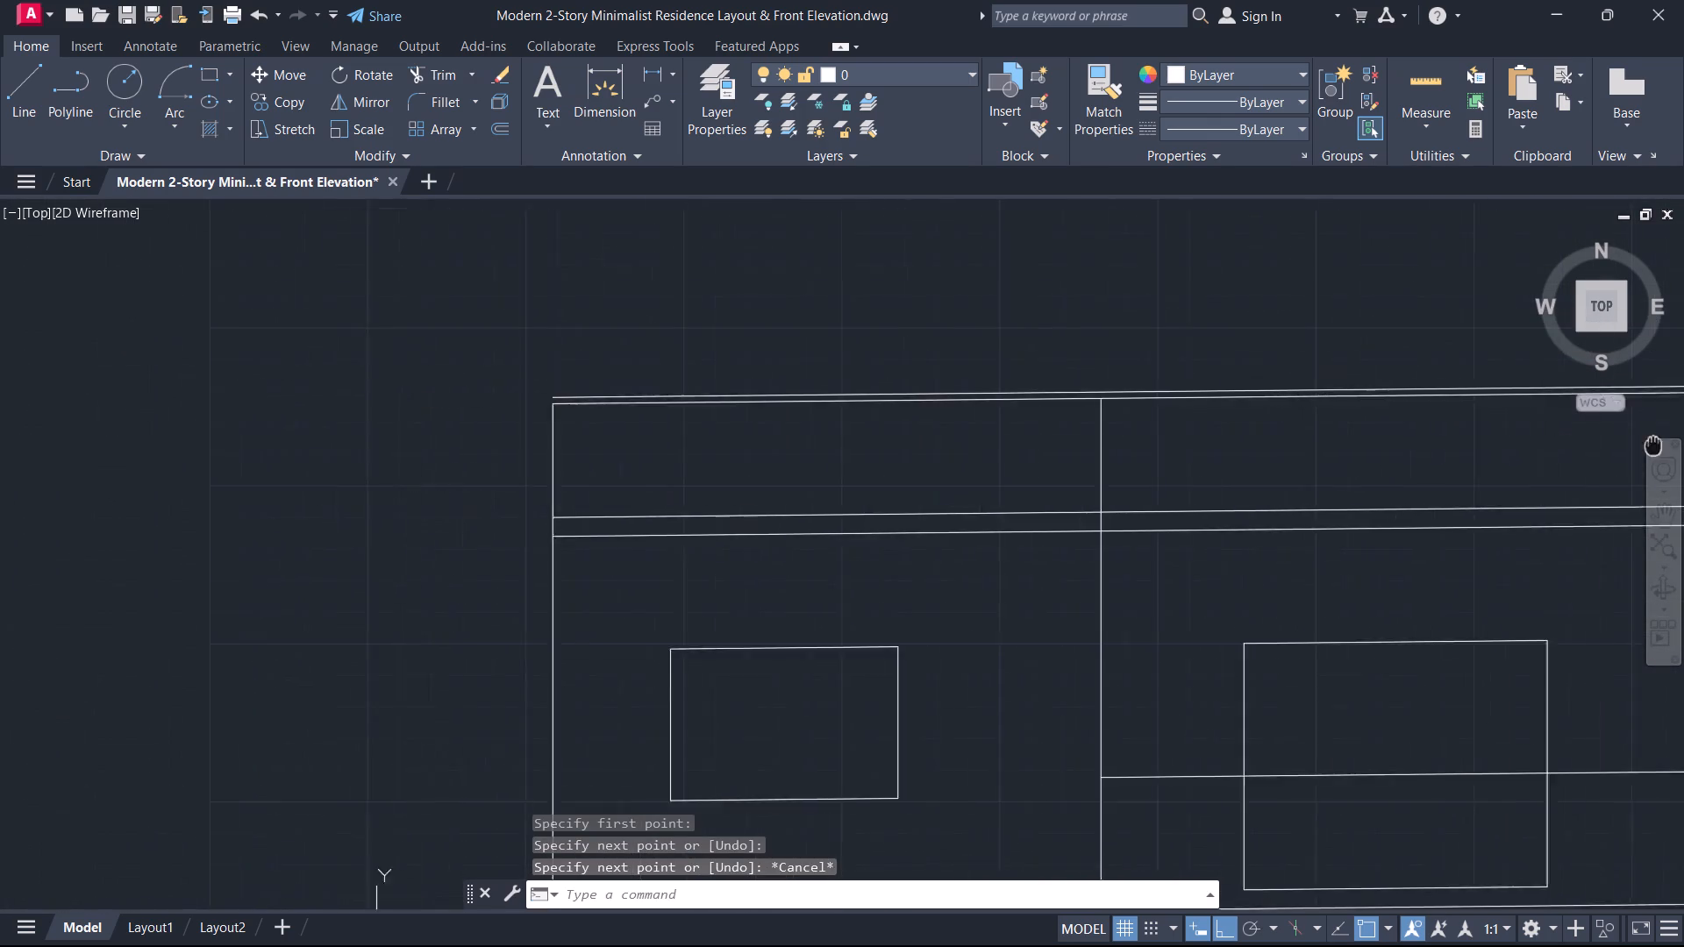
{"action": "middle_click_drag", "start_coordinate": [1653, 444], "coordinate": [1683, 450]}
{"action": "key", "text": "space"}
{"action": "scroll", "coordinate": [797, 484], "scroll_direction": "up", "scroll_amount": 2}
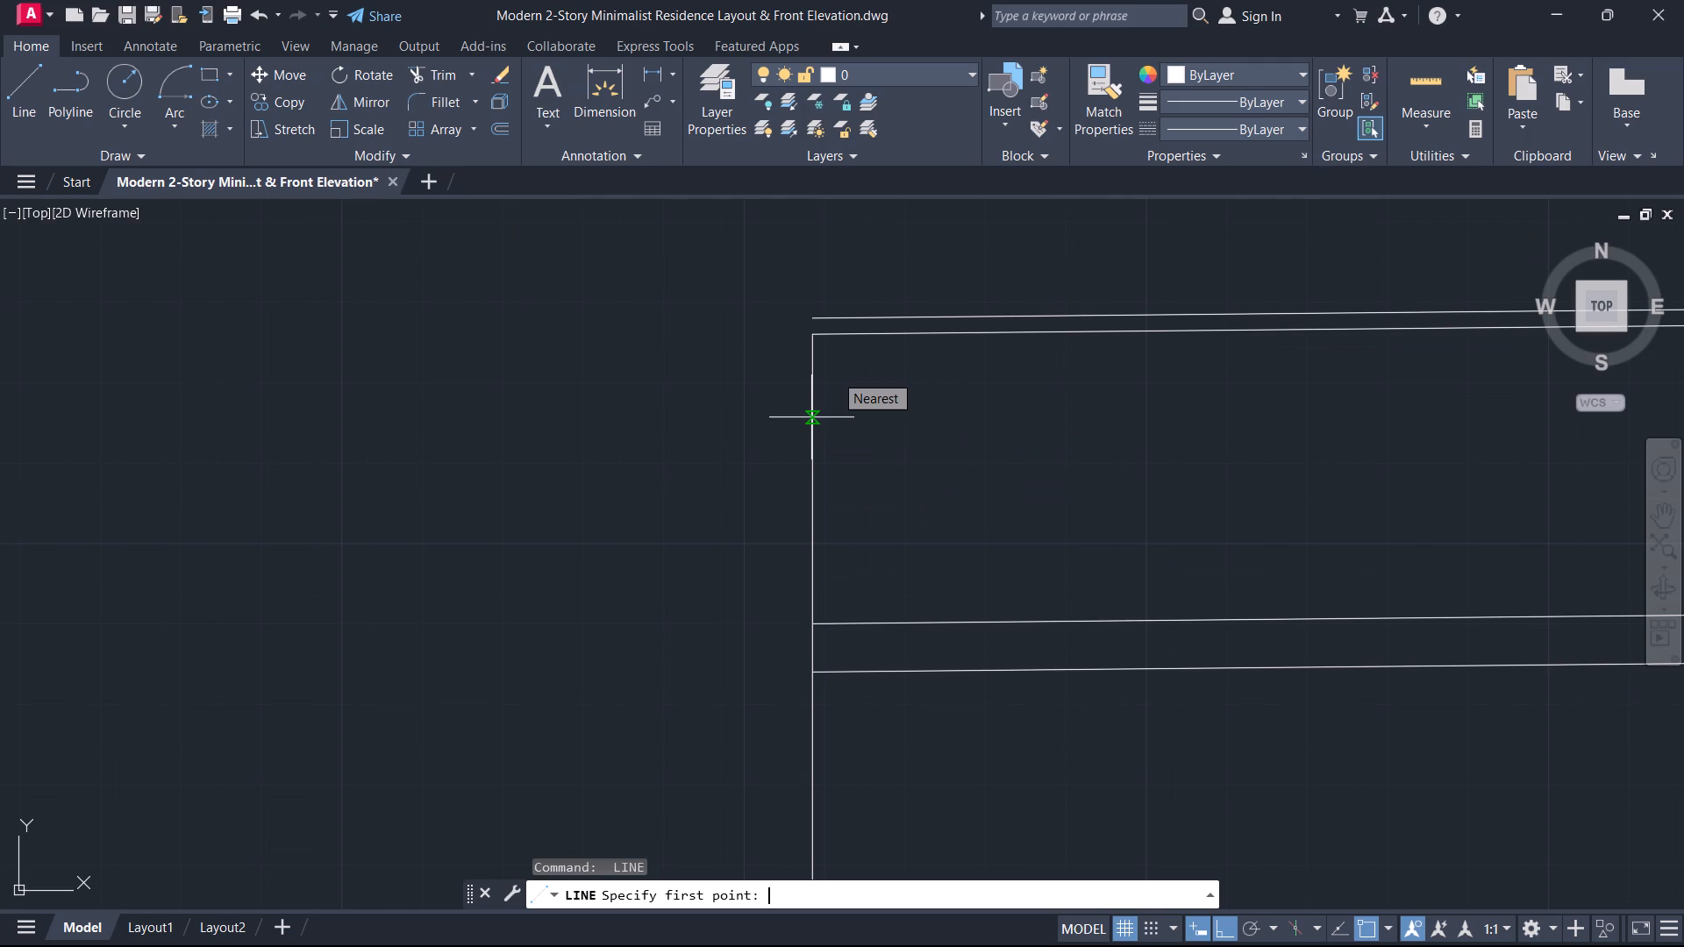
{"action": "left_click", "coordinate": [807, 313]}
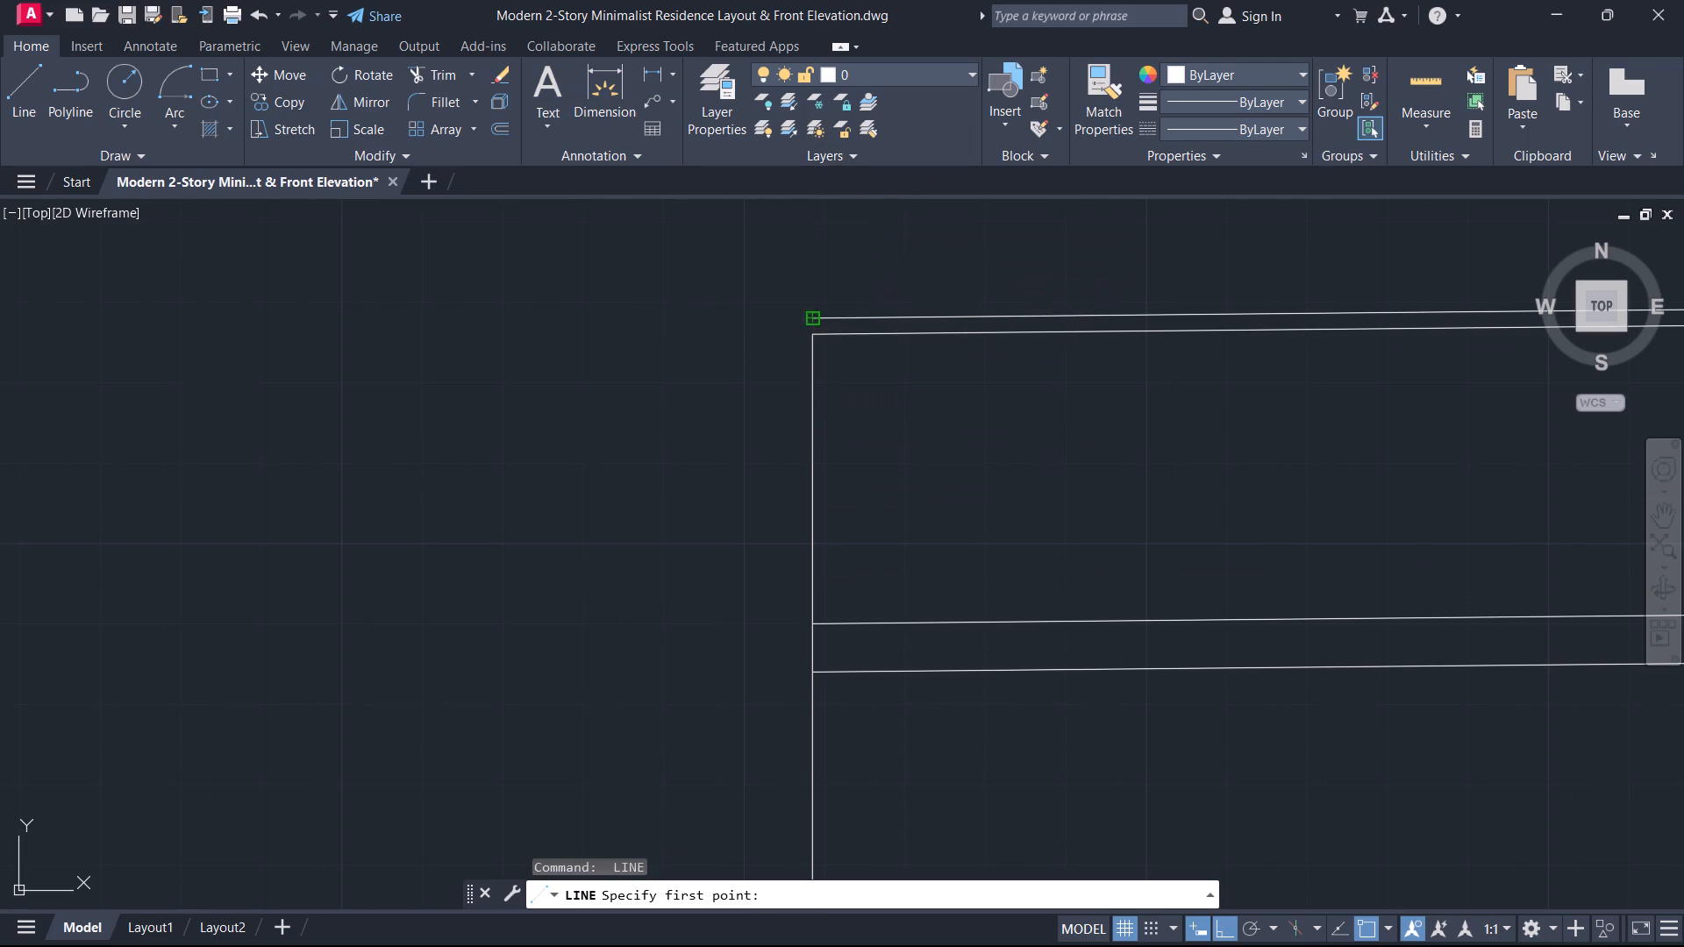
{"action": "left_click", "coordinate": [806, 337]}
{"action": "key", "text": "Escape"}
{"action": "scroll", "coordinate": [821, 357], "scroll_direction": "down", "scroll_amount": 3}
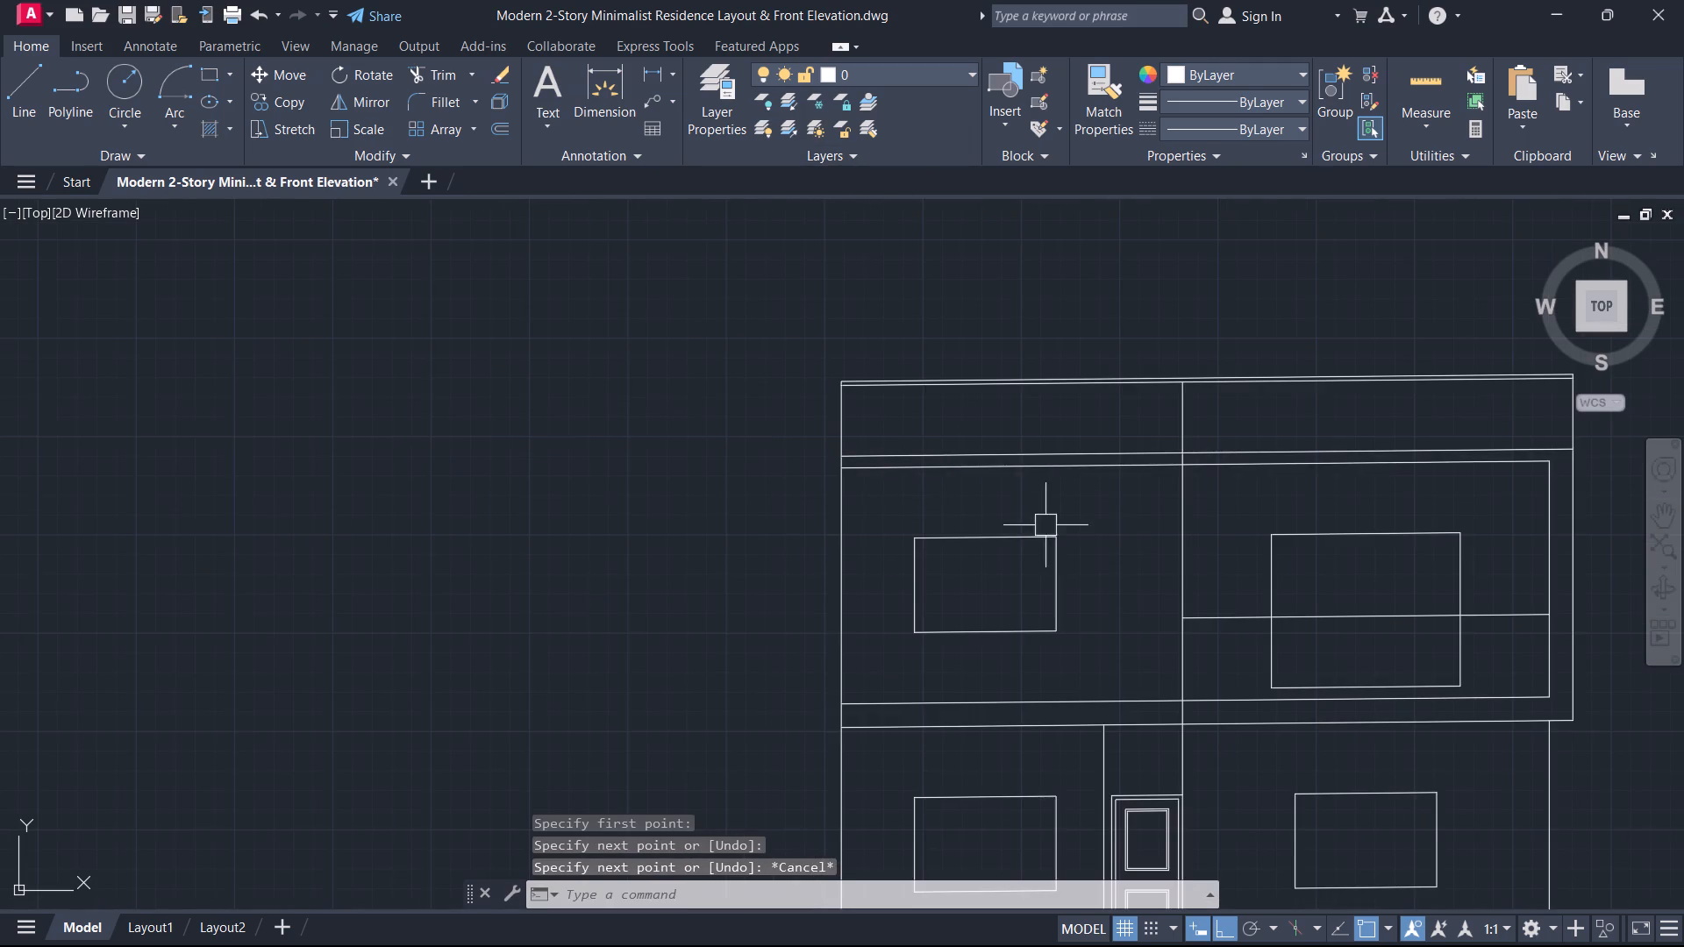
Move the whole front elevation straight up, closer to the floor plans and still aligned beneath the ground floor plan.
{"action": "middle_click_drag", "start_coordinate": [1105, 538], "coordinate": [800, 379]}
{"action": "scroll", "coordinate": [799, 379], "scroll_direction": "down", "scroll_amount": 2}
{"action": "scroll", "coordinate": [817, 398], "scroll_direction": "up", "scroll_amount": 1}
{"action": "middle_click_drag", "start_coordinate": [891, 502], "coordinate": [962, 434]}
{"action": "scroll", "coordinate": [903, 509], "scroll_direction": "up", "scroll_amount": 1}
{"action": "scroll", "coordinate": [938, 502], "scroll_direction": "down", "scroll_amount": 3}
{"action": "middle_click_drag", "start_coordinate": [909, 521], "coordinate": [988, 750]}
{"action": "scroll", "coordinate": [960, 418], "scroll_direction": "up", "scroll_amount": 1}
{"action": "middle_click_drag", "start_coordinate": [960, 418], "coordinate": [960, 488]}
{"action": "middle_click_drag", "start_coordinate": [1072, 567], "coordinate": [1111, 311]}
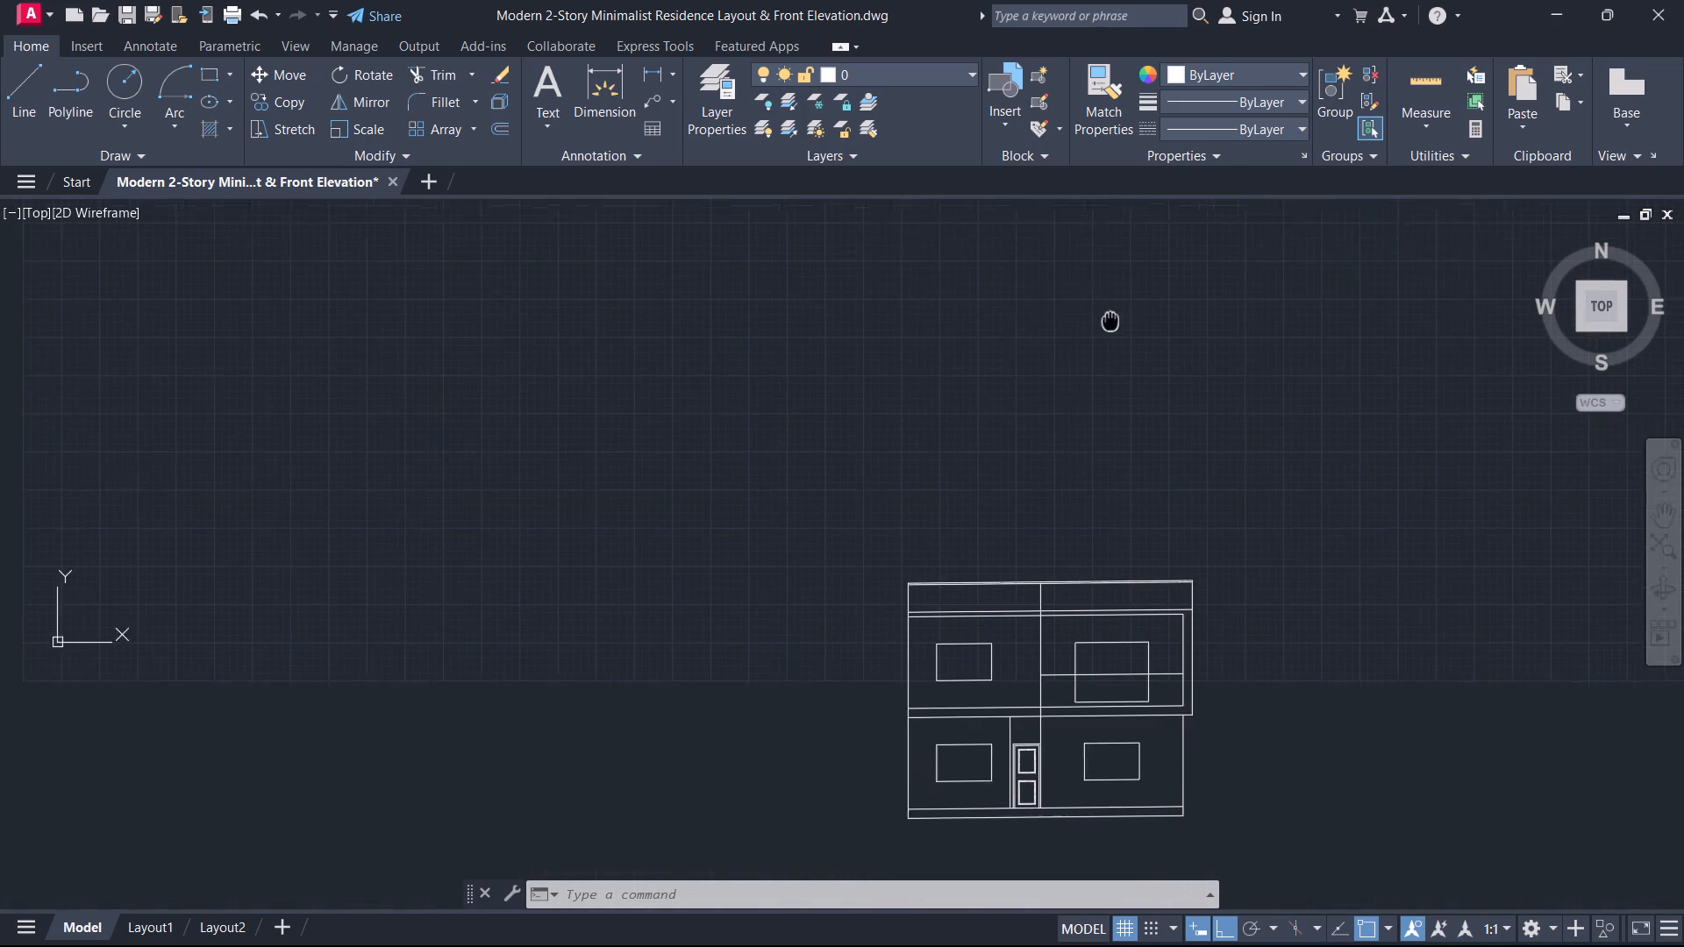
{"action": "middle_click_drag", "start_coordinate": [1111, 311], "coordinate": [1115, 298]}
{"action": "left_click_drag", "start_coordinate": [1241, 839], "coordinate": [1231, 831]}
{"action": "left_click", "coordinate": [837, 445]}
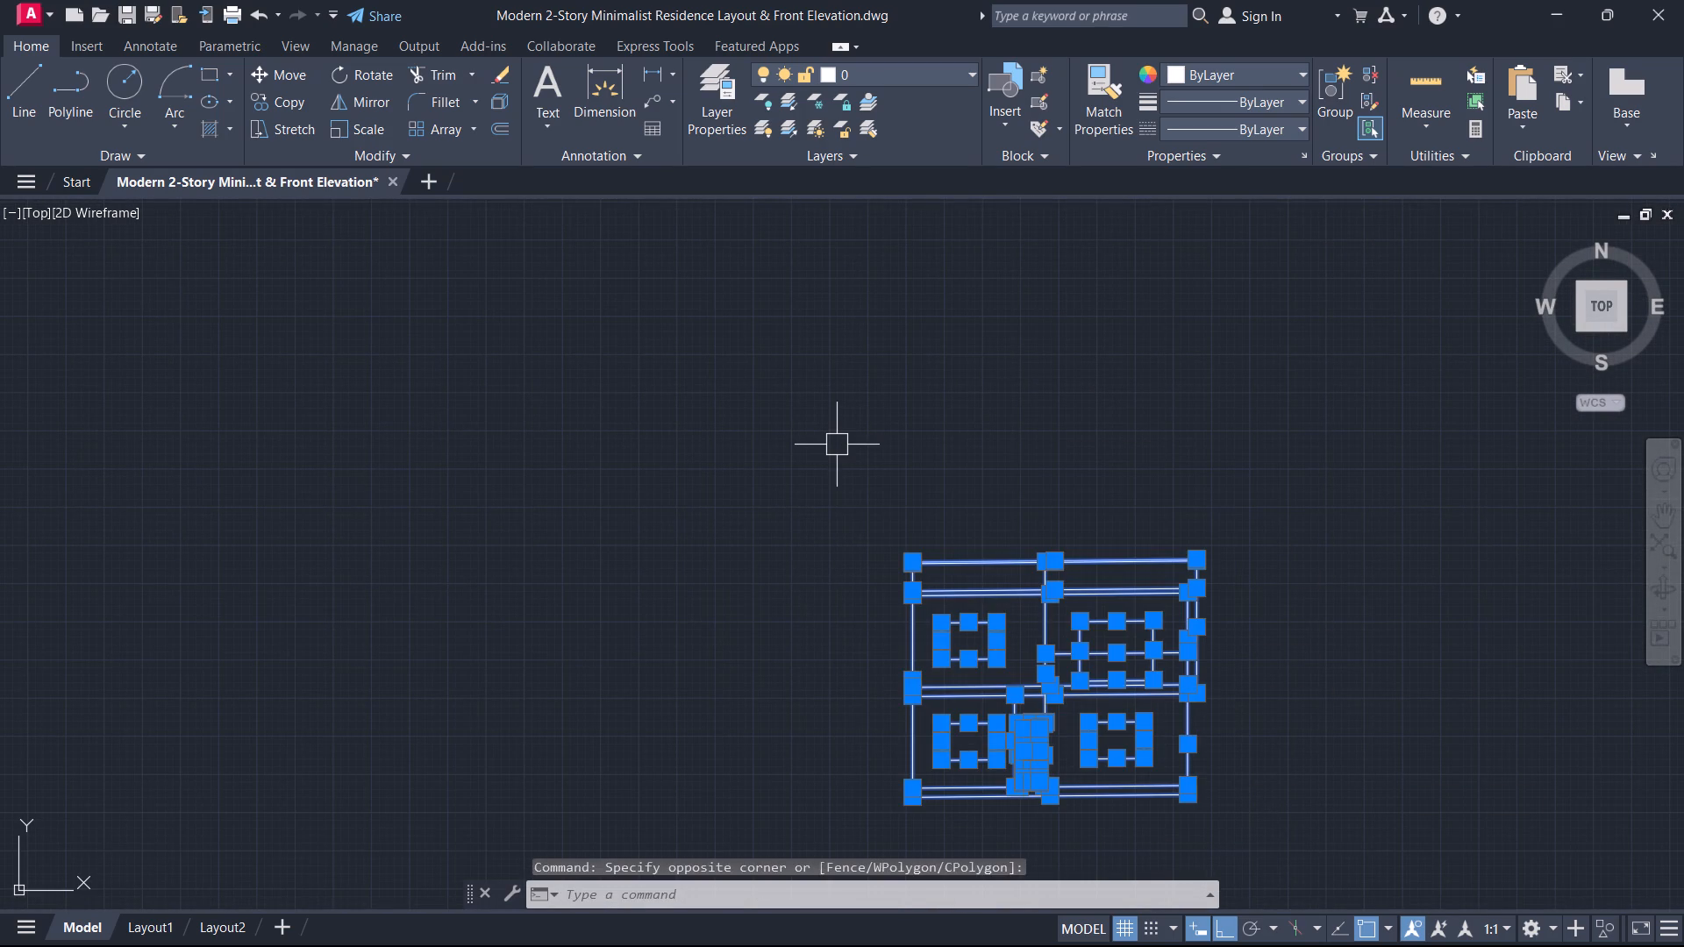
{"action": "key", "text": "m"}
{"action": "key", "text": "space"}
{"action": "left_click_drag", "start_coordinate": [994, 542], "coordinate": [991, 532]}
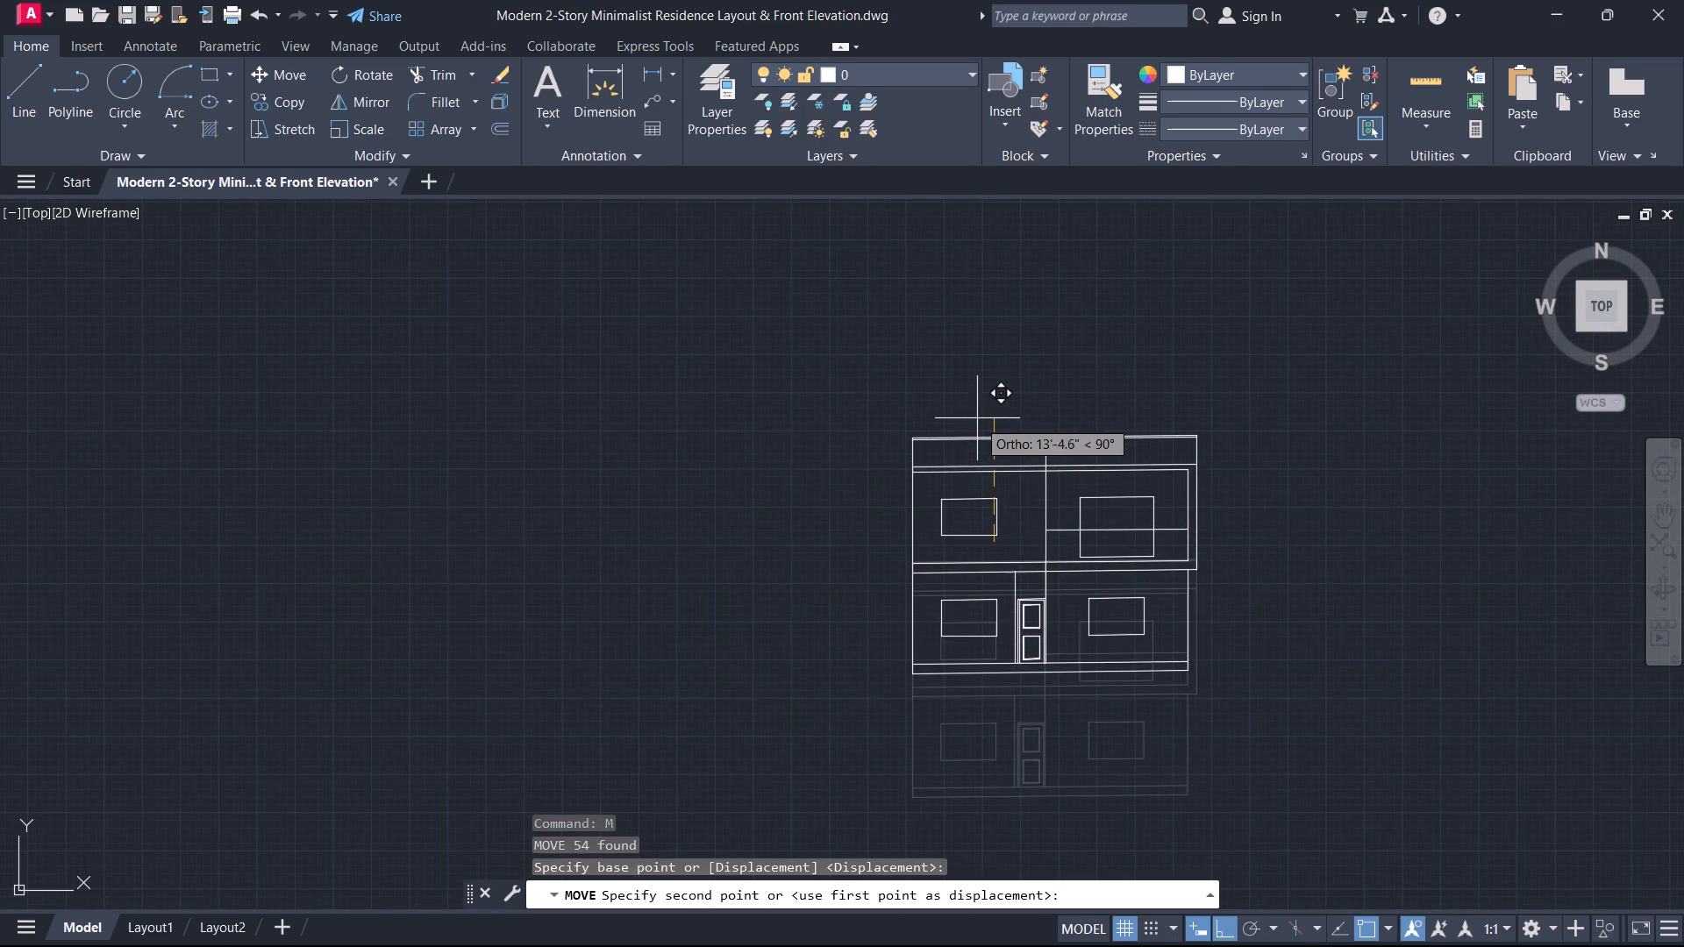
{"action": "middle_click_drag", "start_coordinate": [977, 418], "coordinate": [942, 659]}
{"action": "left_click", "coordinate": [978, 538]}
{"action": "key", "text": "Escape"}
Add a multiline text title reading "GROUND FLOOR PLAN" in the space below the ground floor plan.
{"action": "middle_click_drag", "start_coordinate": [941, 470], "coordinate": [975, 579]}
{"action": "key", "text": "t"}
{"action": "key", "text": "space"}
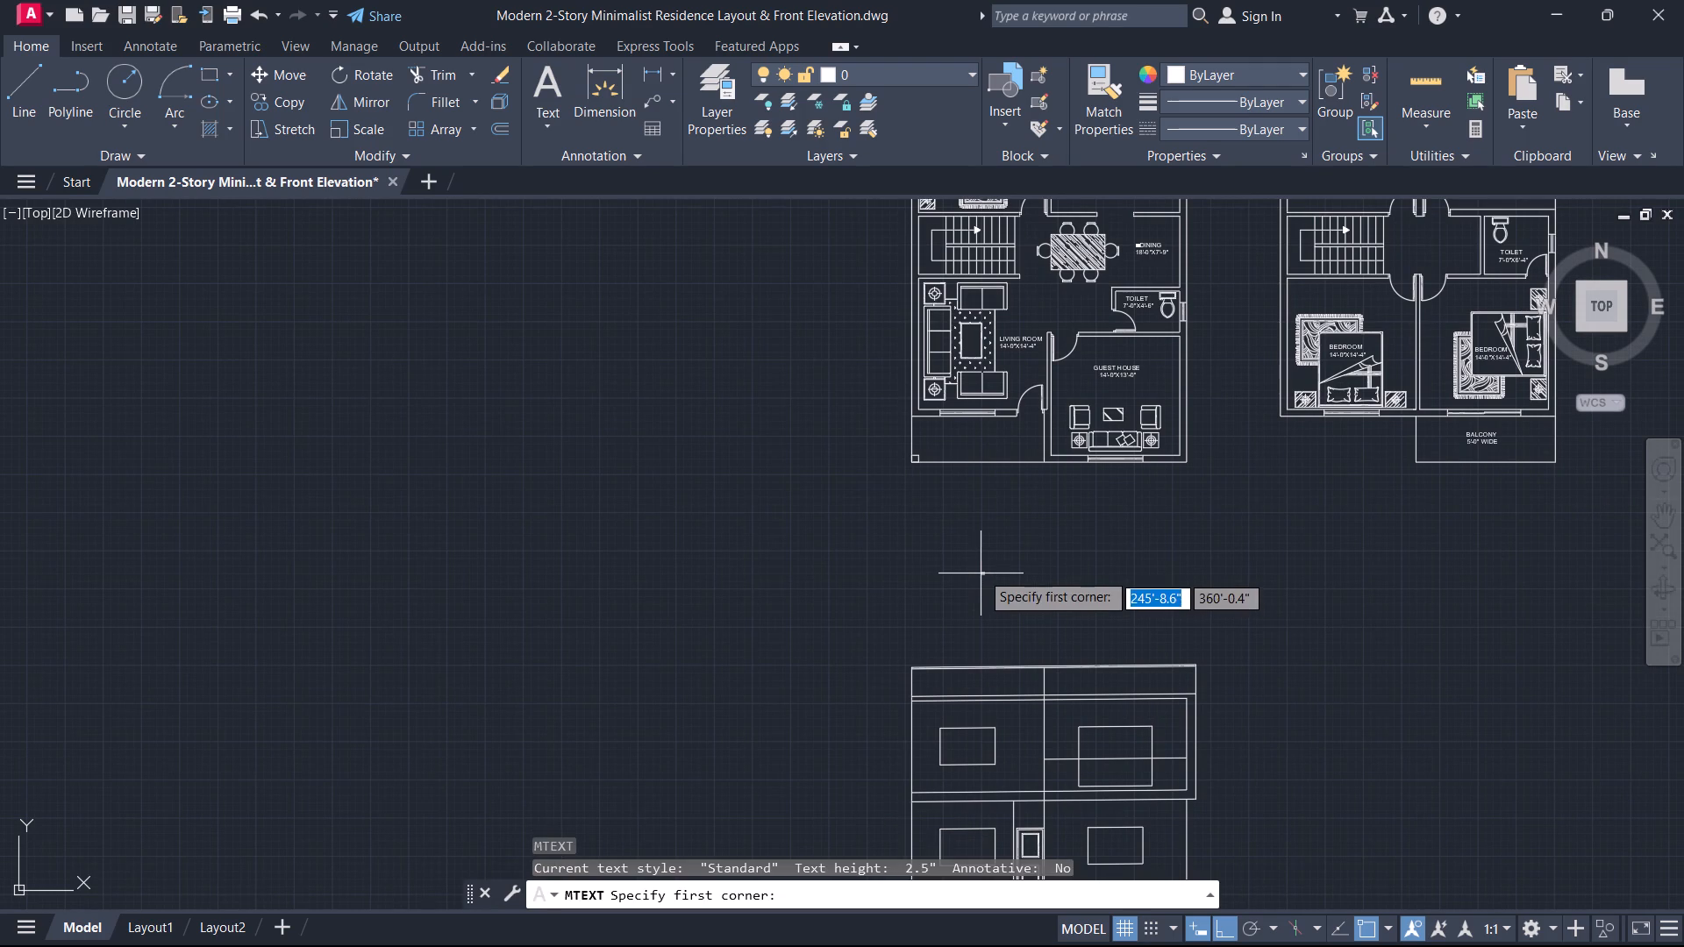
{"action": "left_click", "coordinate": [926, 520]}
{"action": "left_click", "coordinate": [1136, 602]}
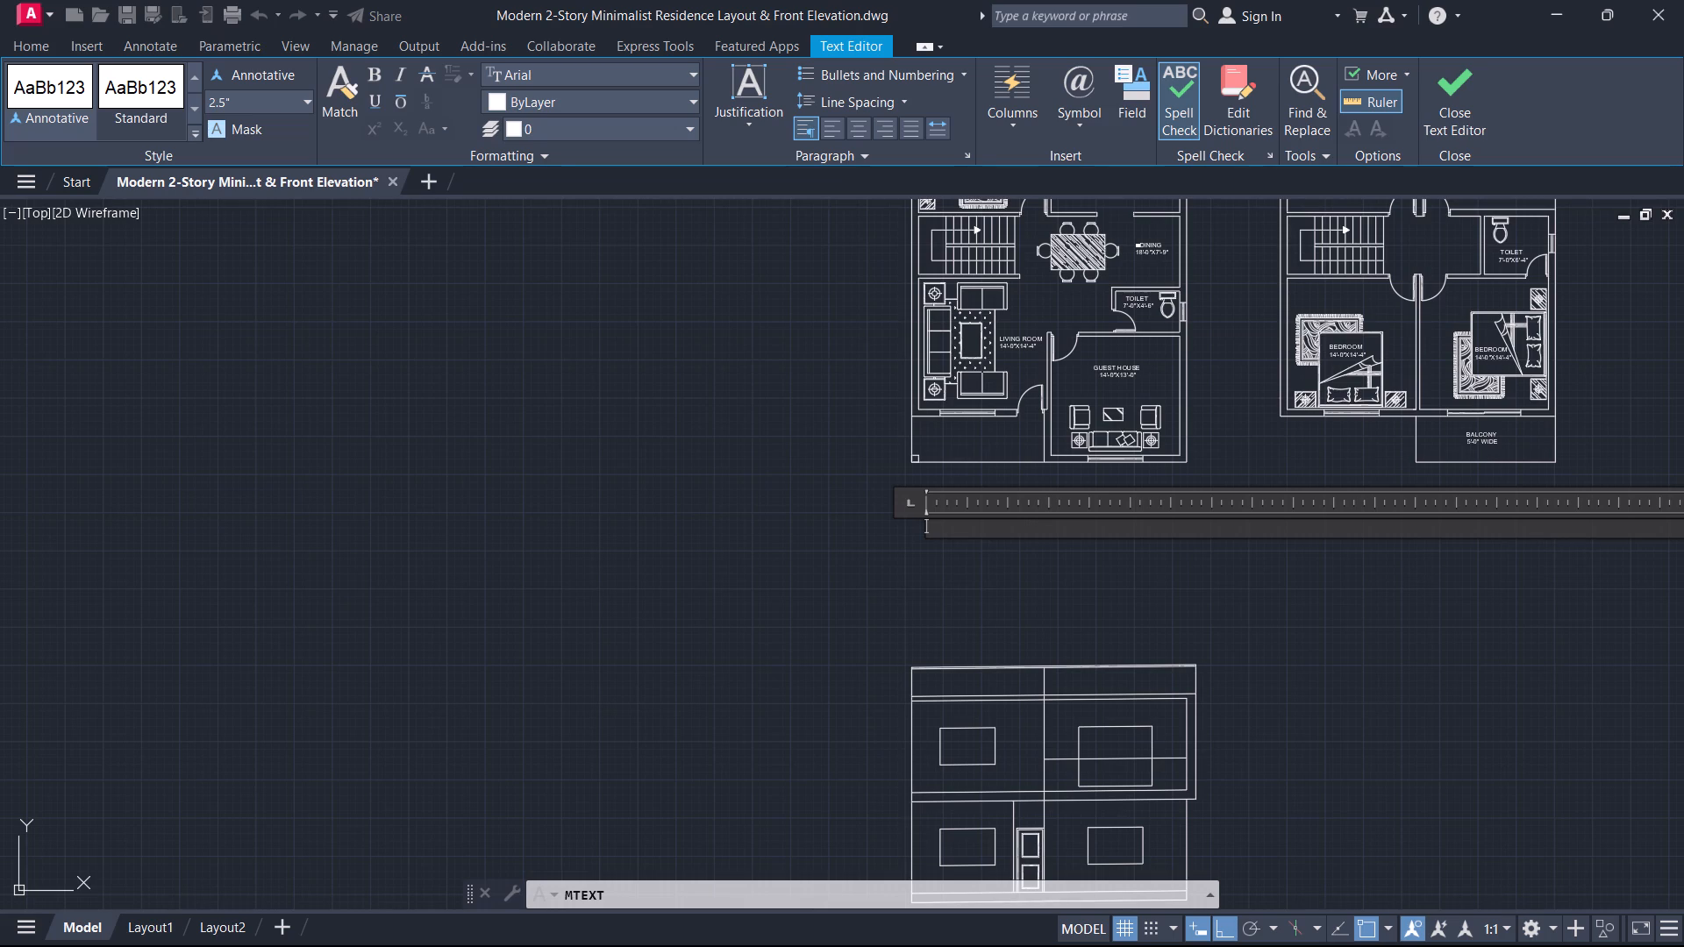
{"action": "key", "text": "g"}
{"action": "type", "text": "ROUND"}
{"action": "key", "text": "space"}
{"action": "type", "text": "FLOO"}
{"action": "type", "text": "R"}
{"action": "key", "text": "space"}
{"action": "type", "text": "PLAN"}
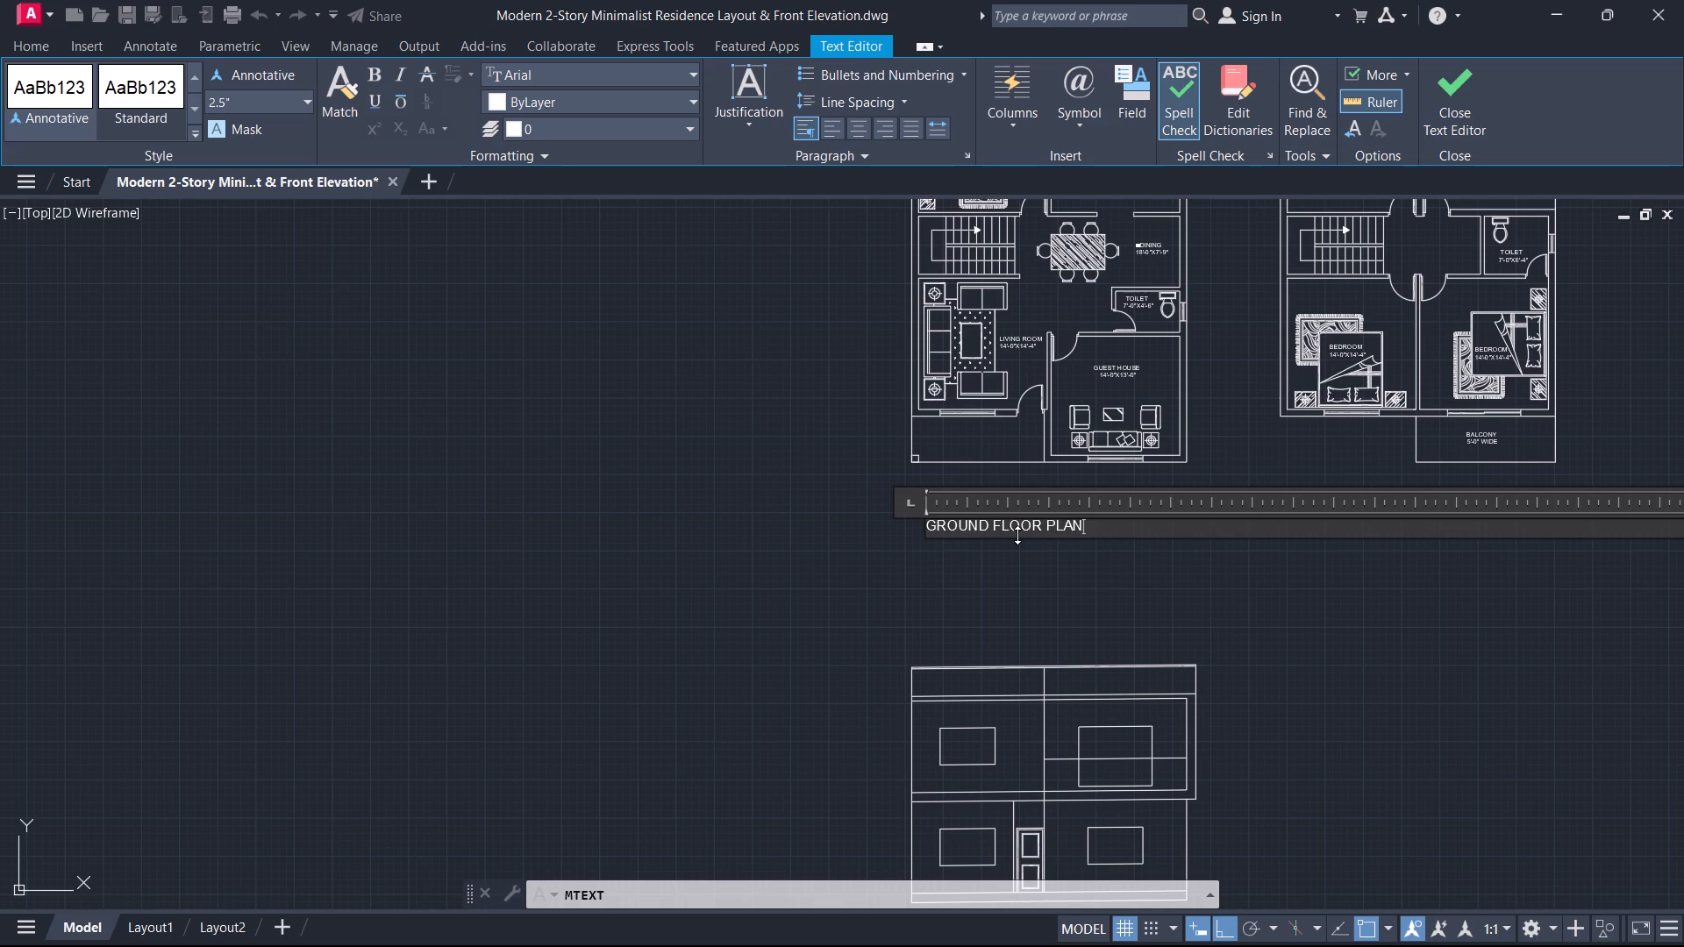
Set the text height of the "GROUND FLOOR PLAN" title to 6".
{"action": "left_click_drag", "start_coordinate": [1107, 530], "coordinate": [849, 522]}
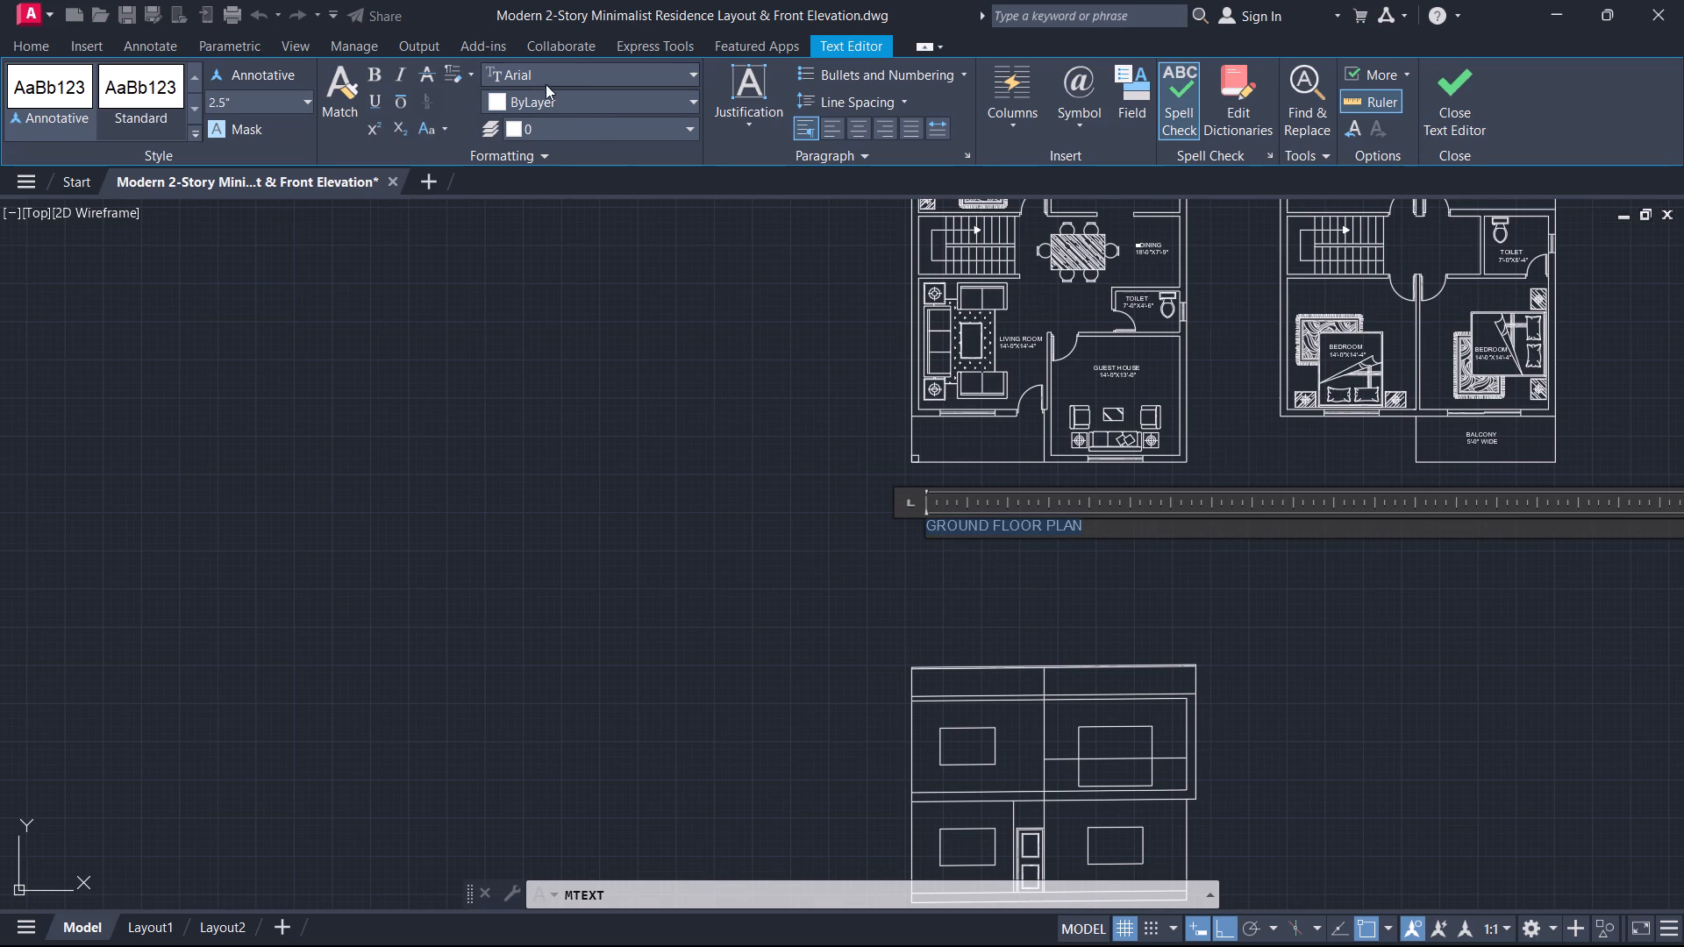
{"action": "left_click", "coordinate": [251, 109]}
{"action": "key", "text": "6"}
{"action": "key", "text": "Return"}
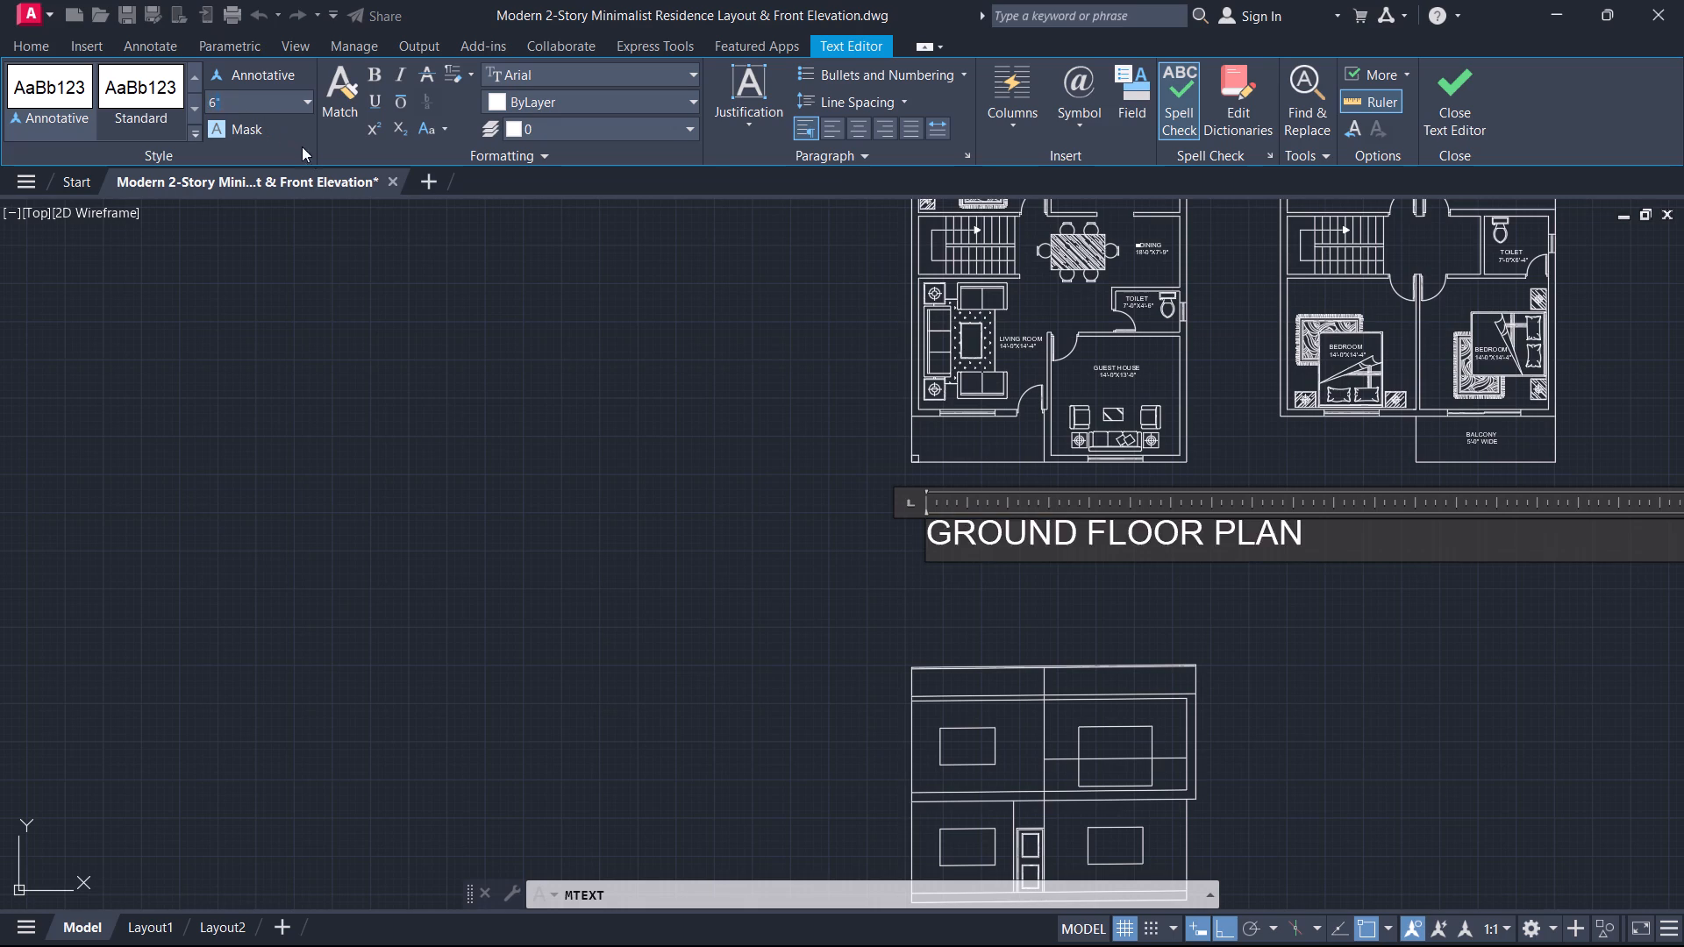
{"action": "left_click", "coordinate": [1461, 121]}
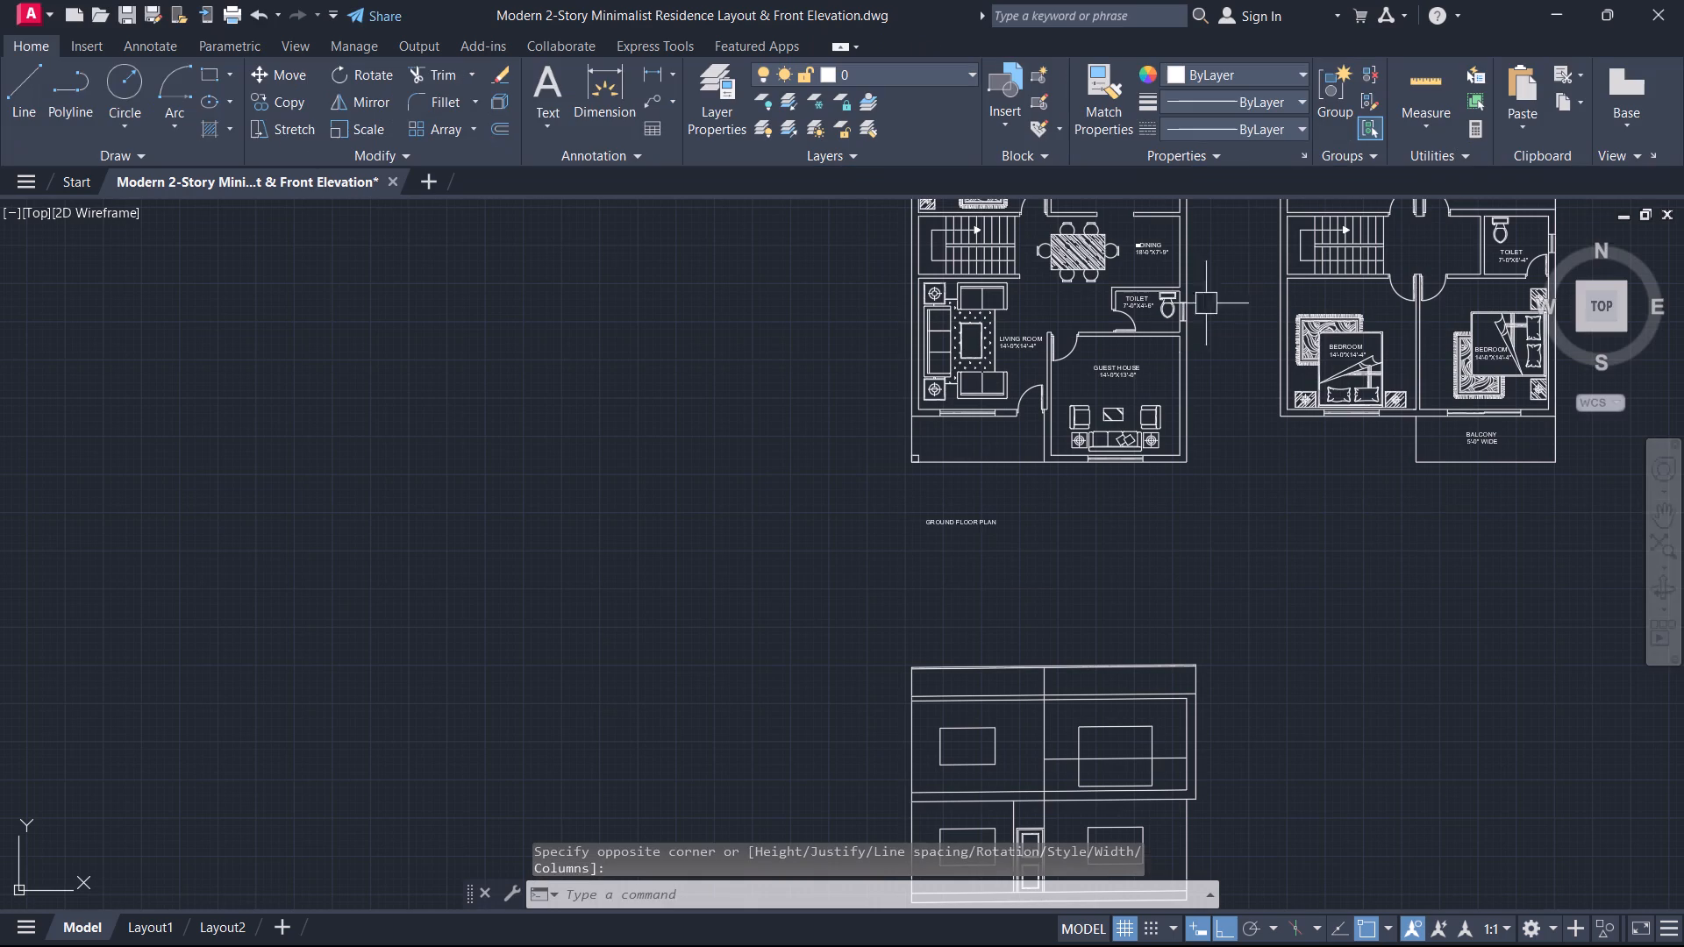
Set the text height of the "GROUND FLOOR PLAN" title to 12 inches and underline it.
{"action": "scroll", "coordinate": [935, 501], "scroll_direction": "up", "scroll_amount": 1}
{"action": "double_click", "coordinate": [984, 541]}
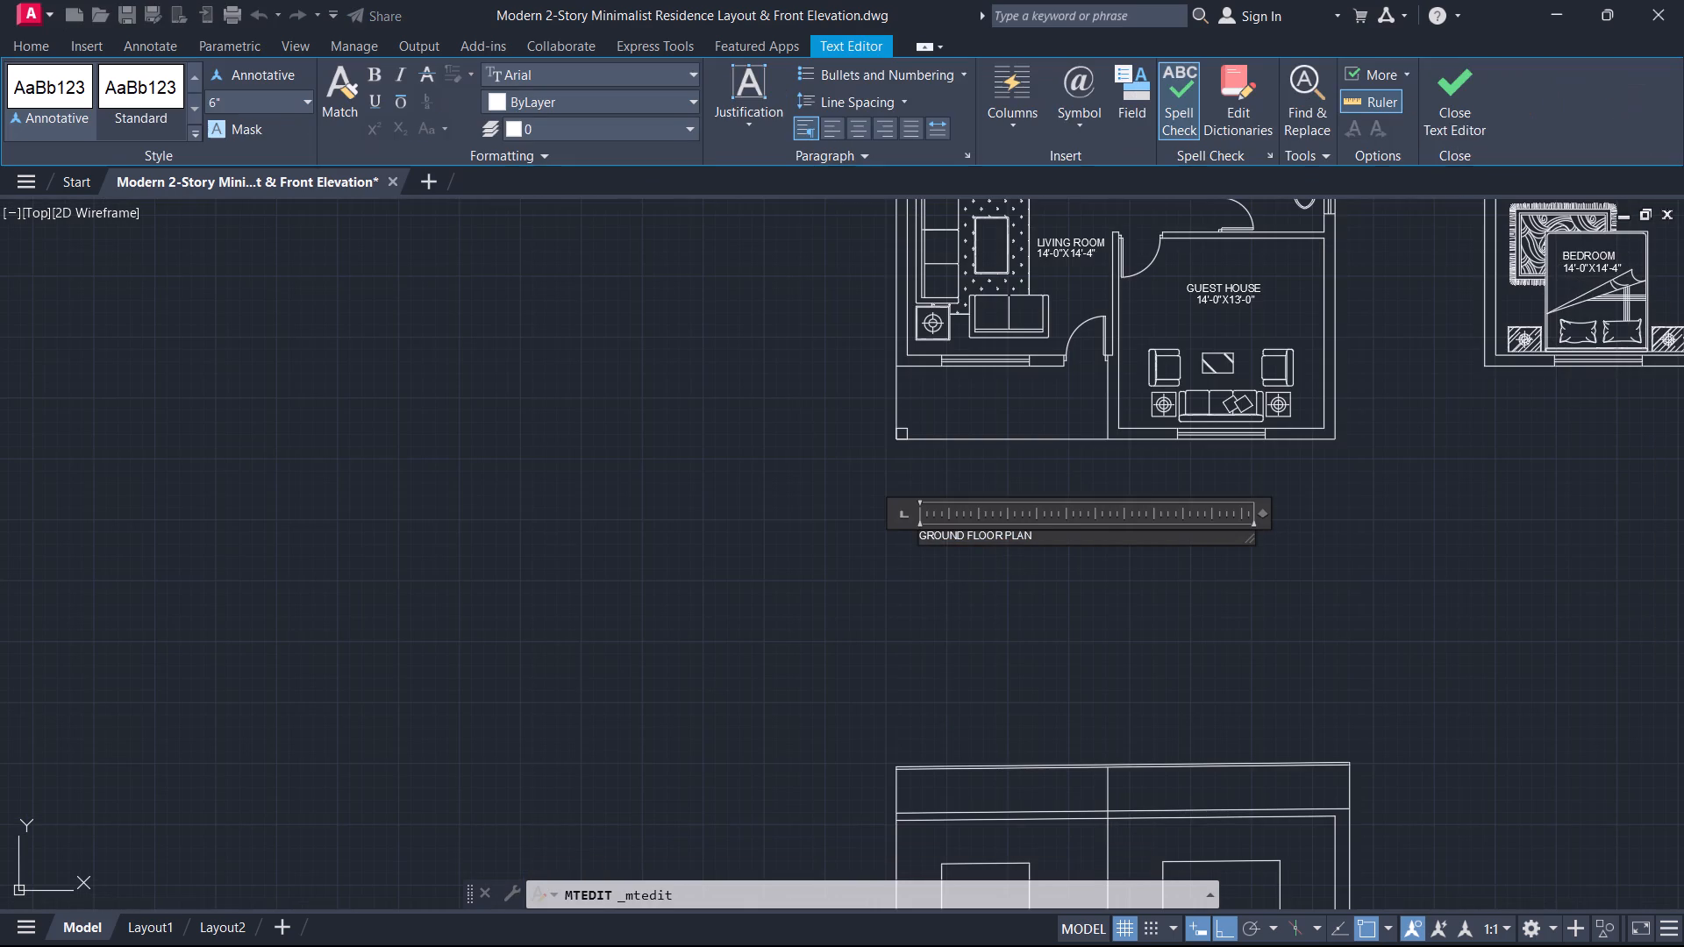
{"action": "key", "text": "ctrl+a"}
{"action": "left_click", "coordinate": [266, 103]}
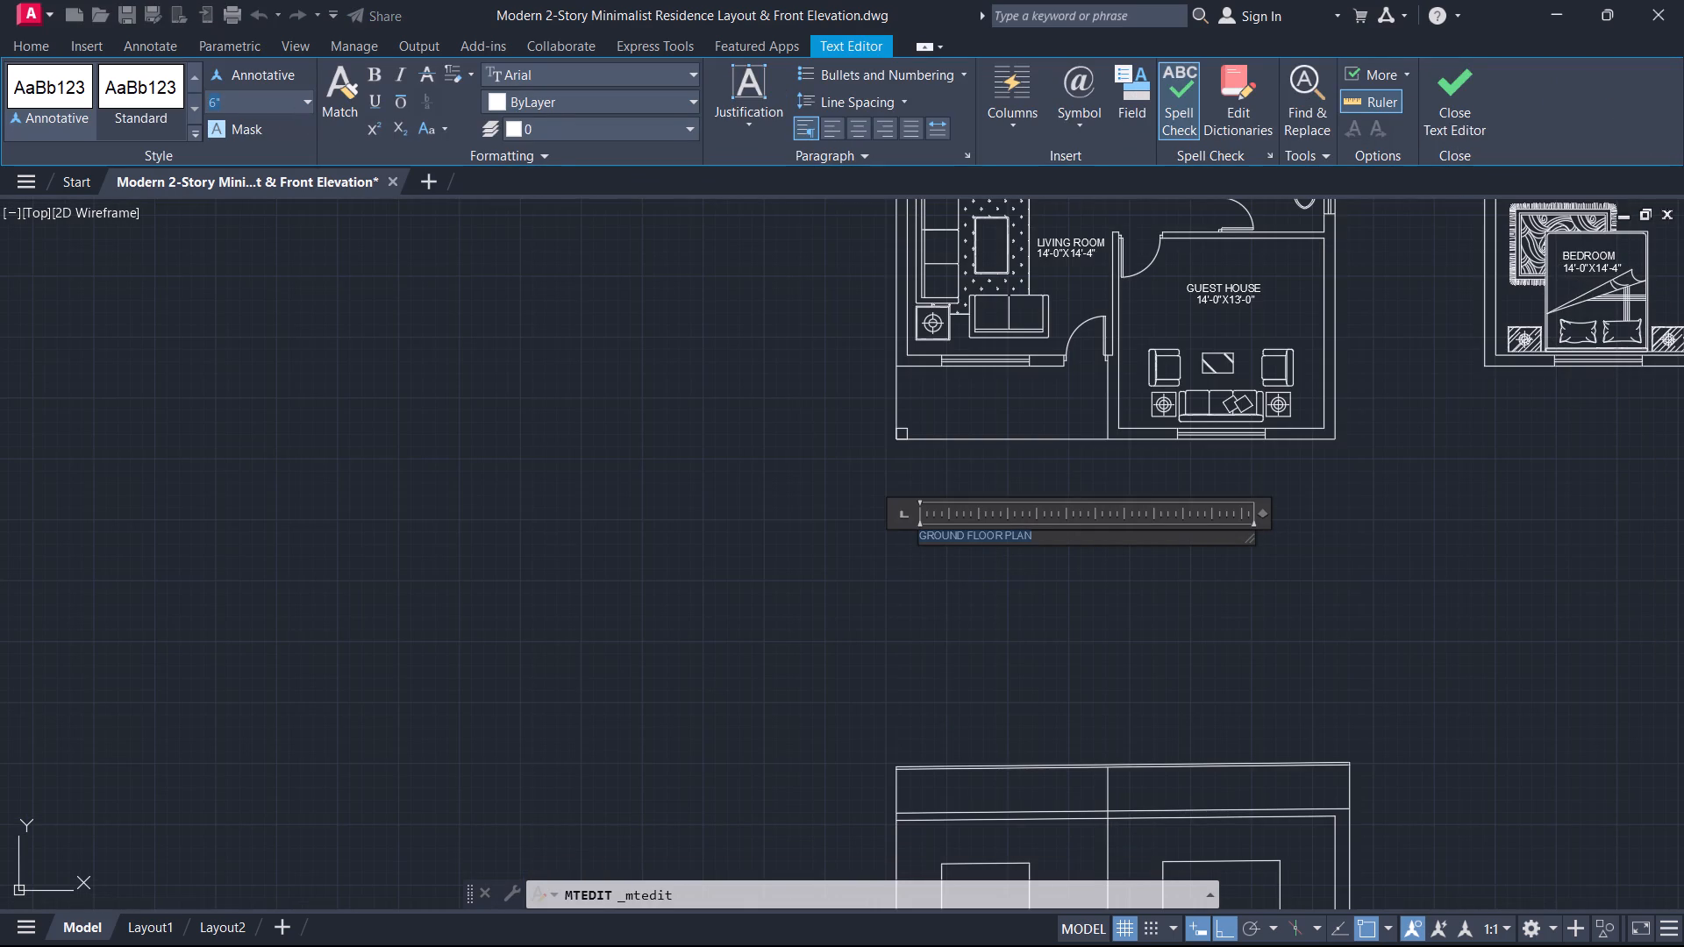
{"action": "type", "text": "12"}
{"action": "key", "text": "Return"}
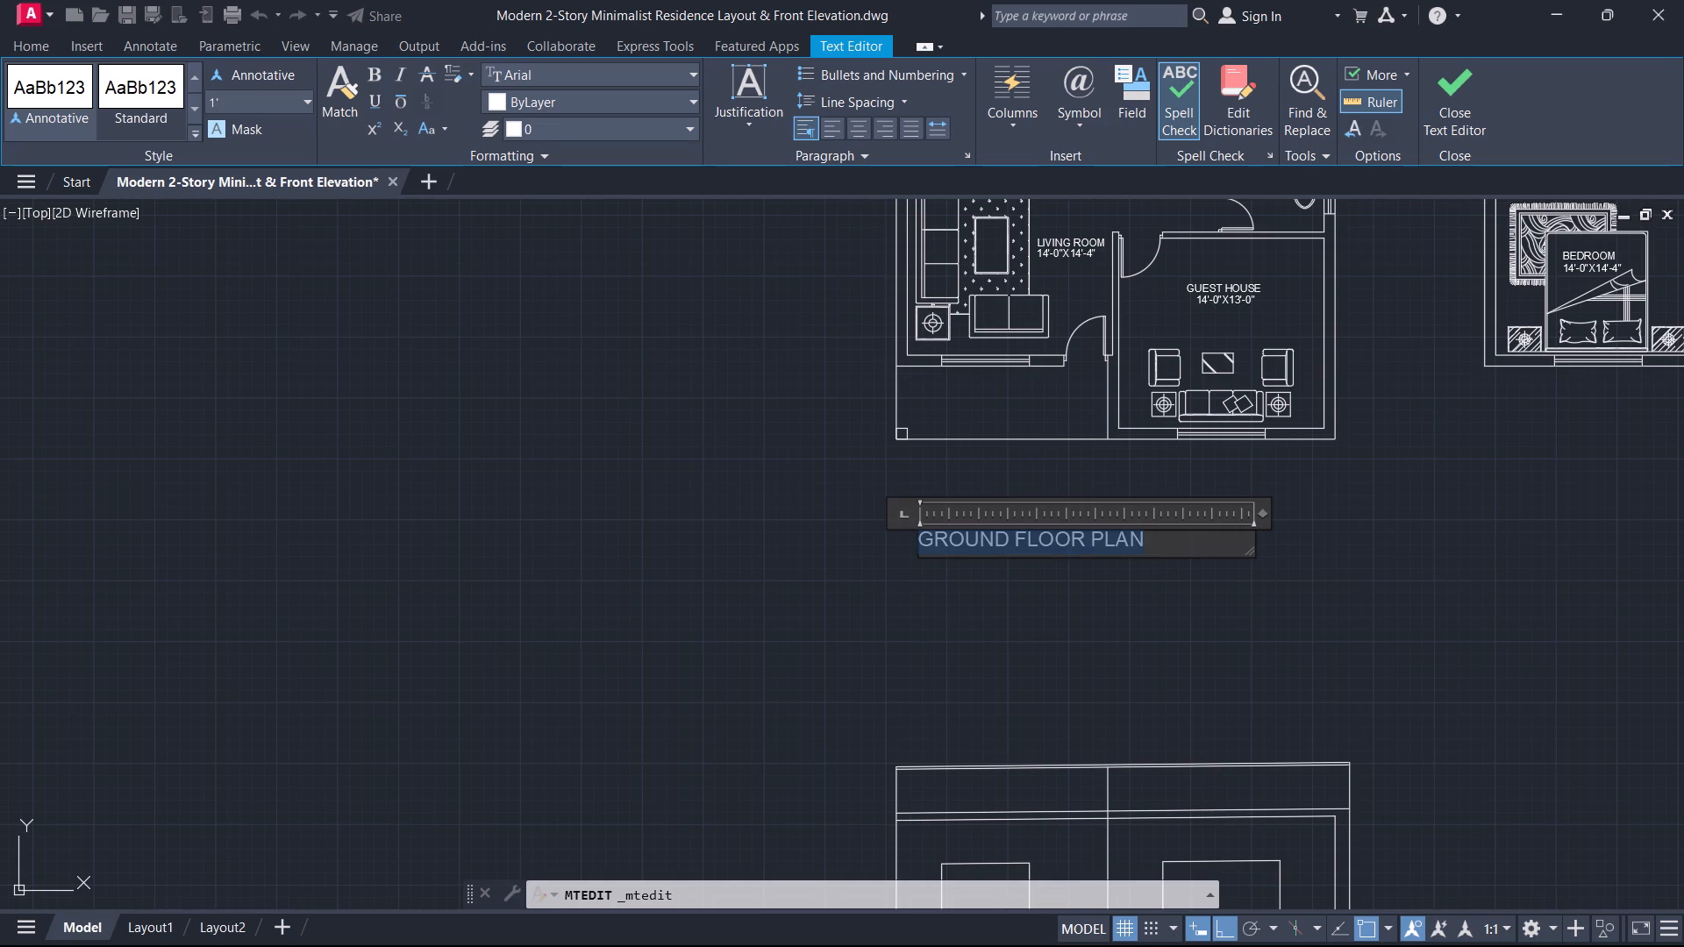
{"action": "key", "text": "ctrl+u"}
{"action": "left_click", "coordinate": [1450, 117]}
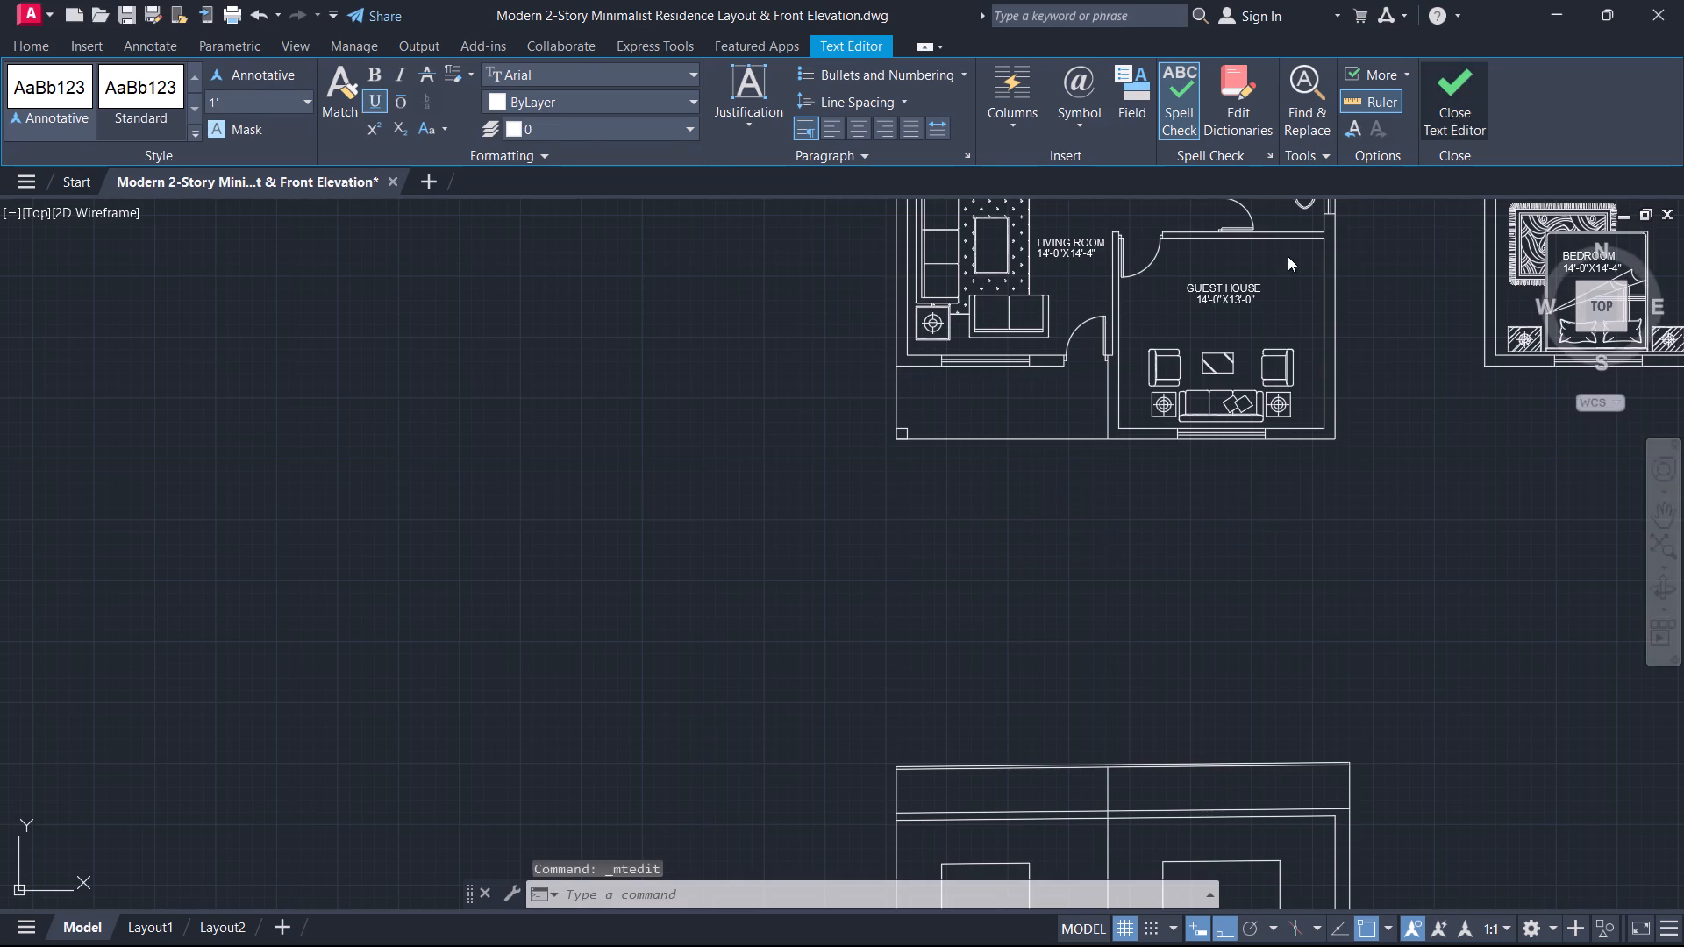
Move the "GROUND FLOOR PLAN" title horizontally about 5'-5" to the right, towards the middle of the plan above.
{"action": "scroll", "coordinate": [1026, 533], "scroll_direction": "up", "scroll_amount": 2}
{"action": "left_click", "coordinate": [1040, 544]}
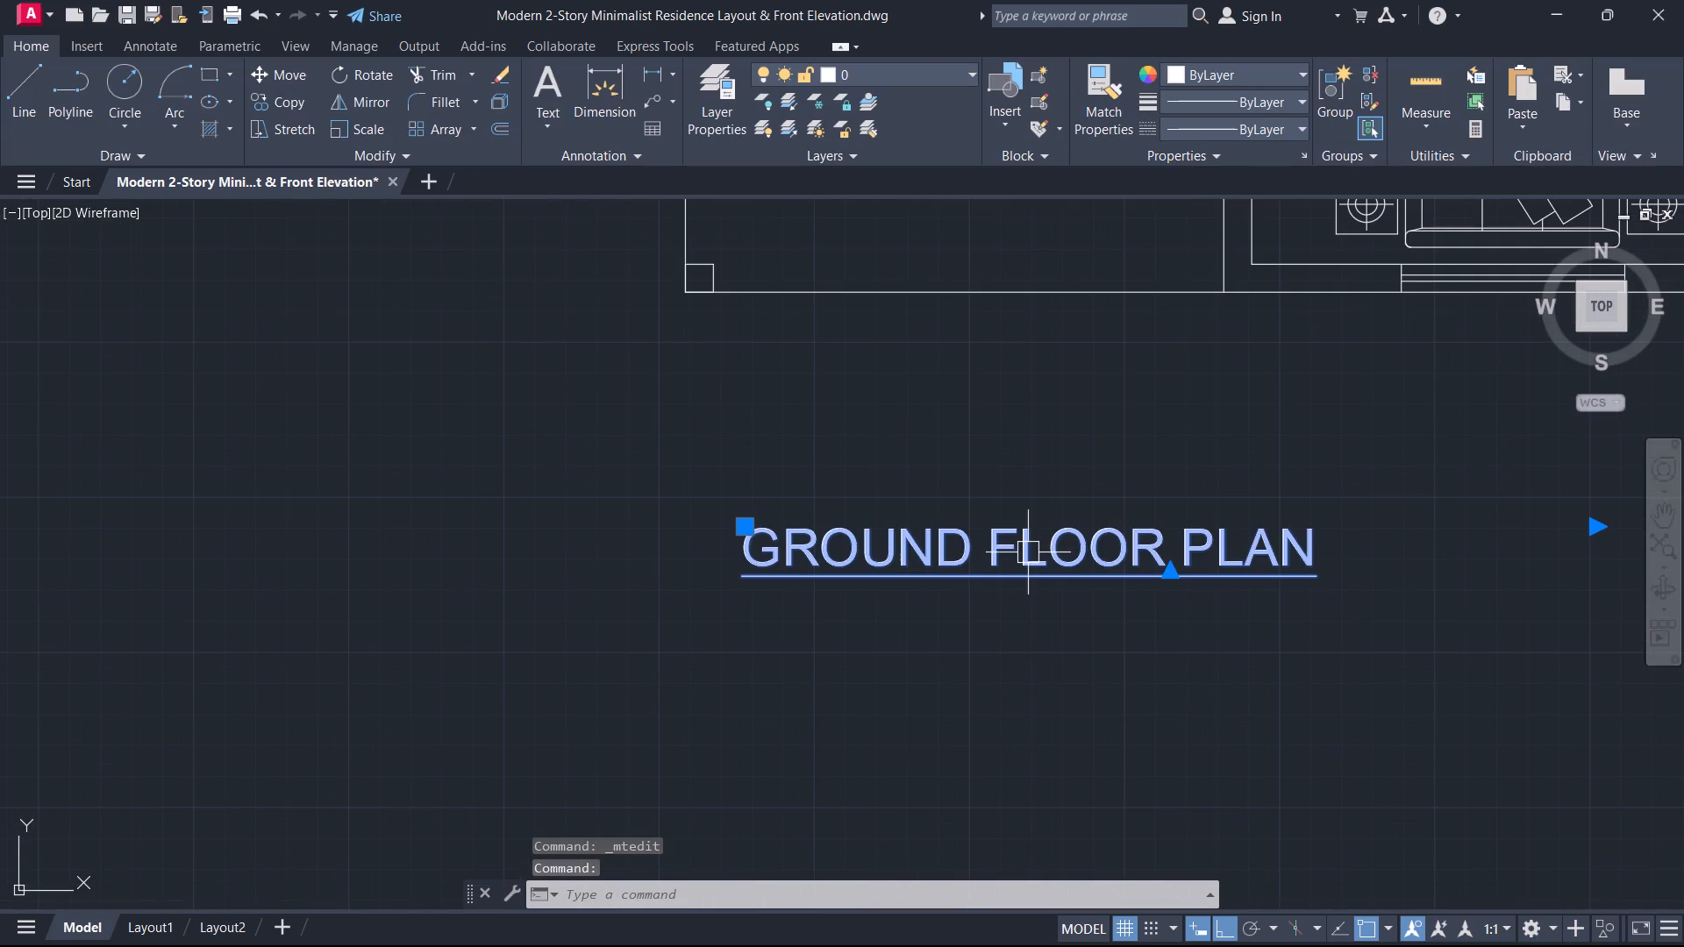
{"action": "key", "text": "m"}
{"action": "key", "text": "space"}
{"action": "left_click", "coordinate": [1027, 558]}
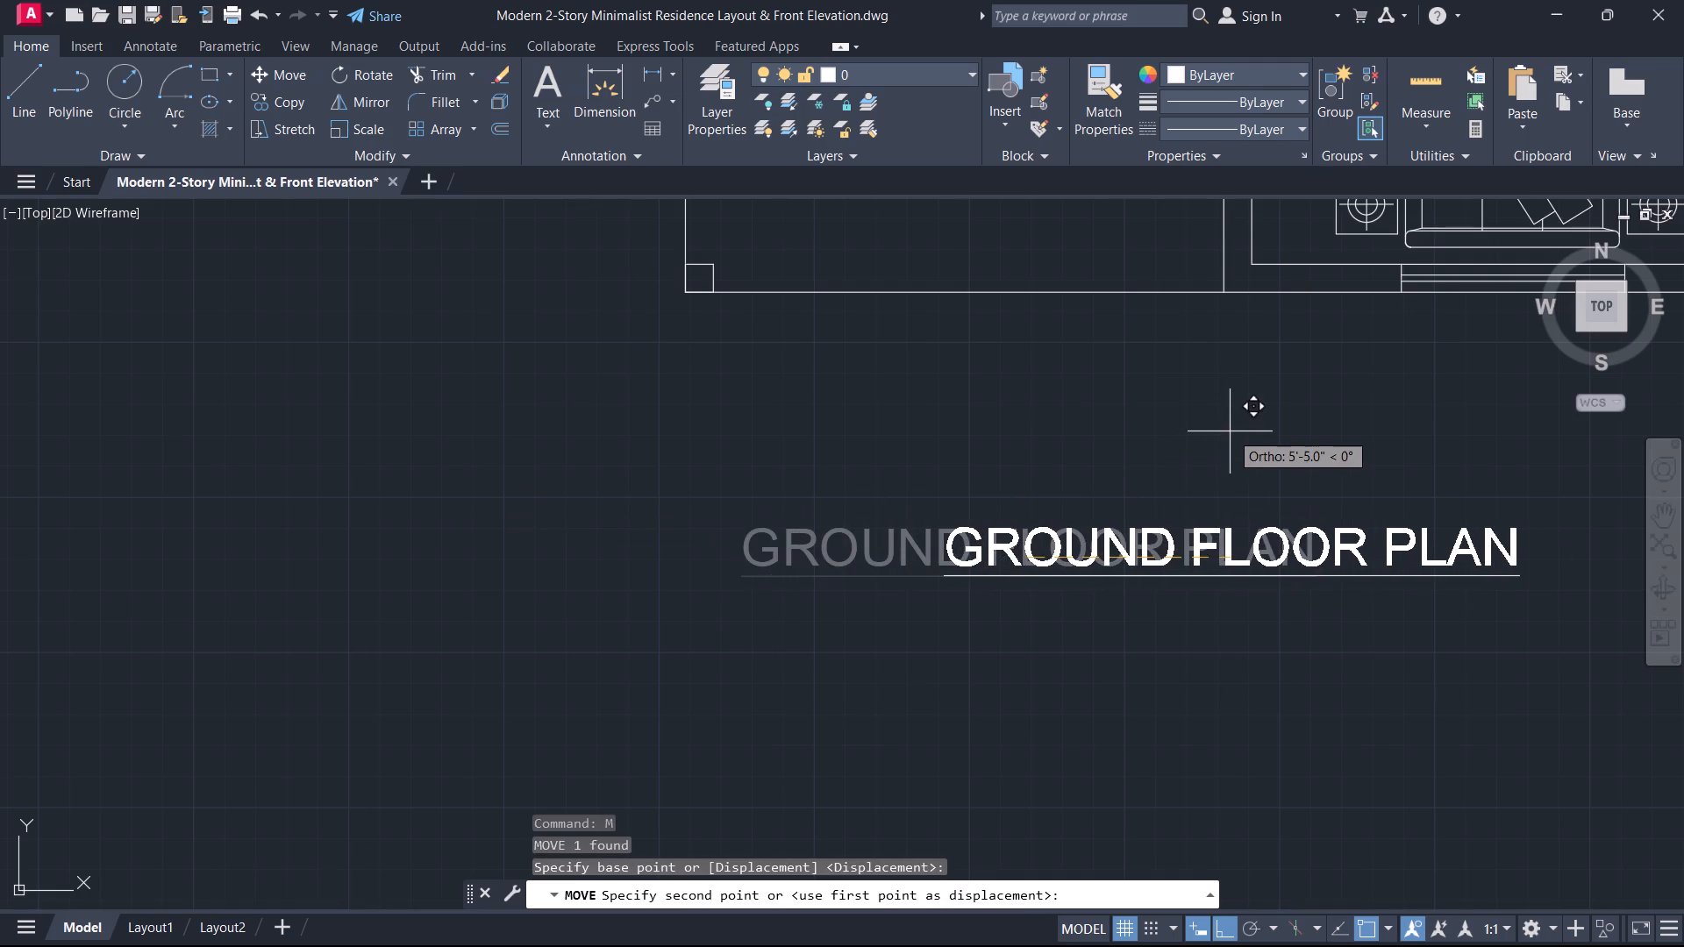
{"action": "left_click", "coordinate": [1230, 431]}
{"action": "key", "text": "Escape"}
With Ortho off, move the "GROUND FLOOR PLAN" title up and slightly left so it sits closer beneath the plan.
{"action": "scroll", "coordinate": [1231, 436], "scroll_direction": "down", "scroll_amount": 3}
{"action": "middle_click_drag", "start_coordinate": [1231, 436], "coordinate": [1095, 480]}
{"action": "scroll", "coordinate": [1093, 491], "scroll_direction": "up", "scroll_amount": 3}
{"action": "middle_click_drag", "start_coordinate": [1102, 508], "coordinate": [1003, 540]}
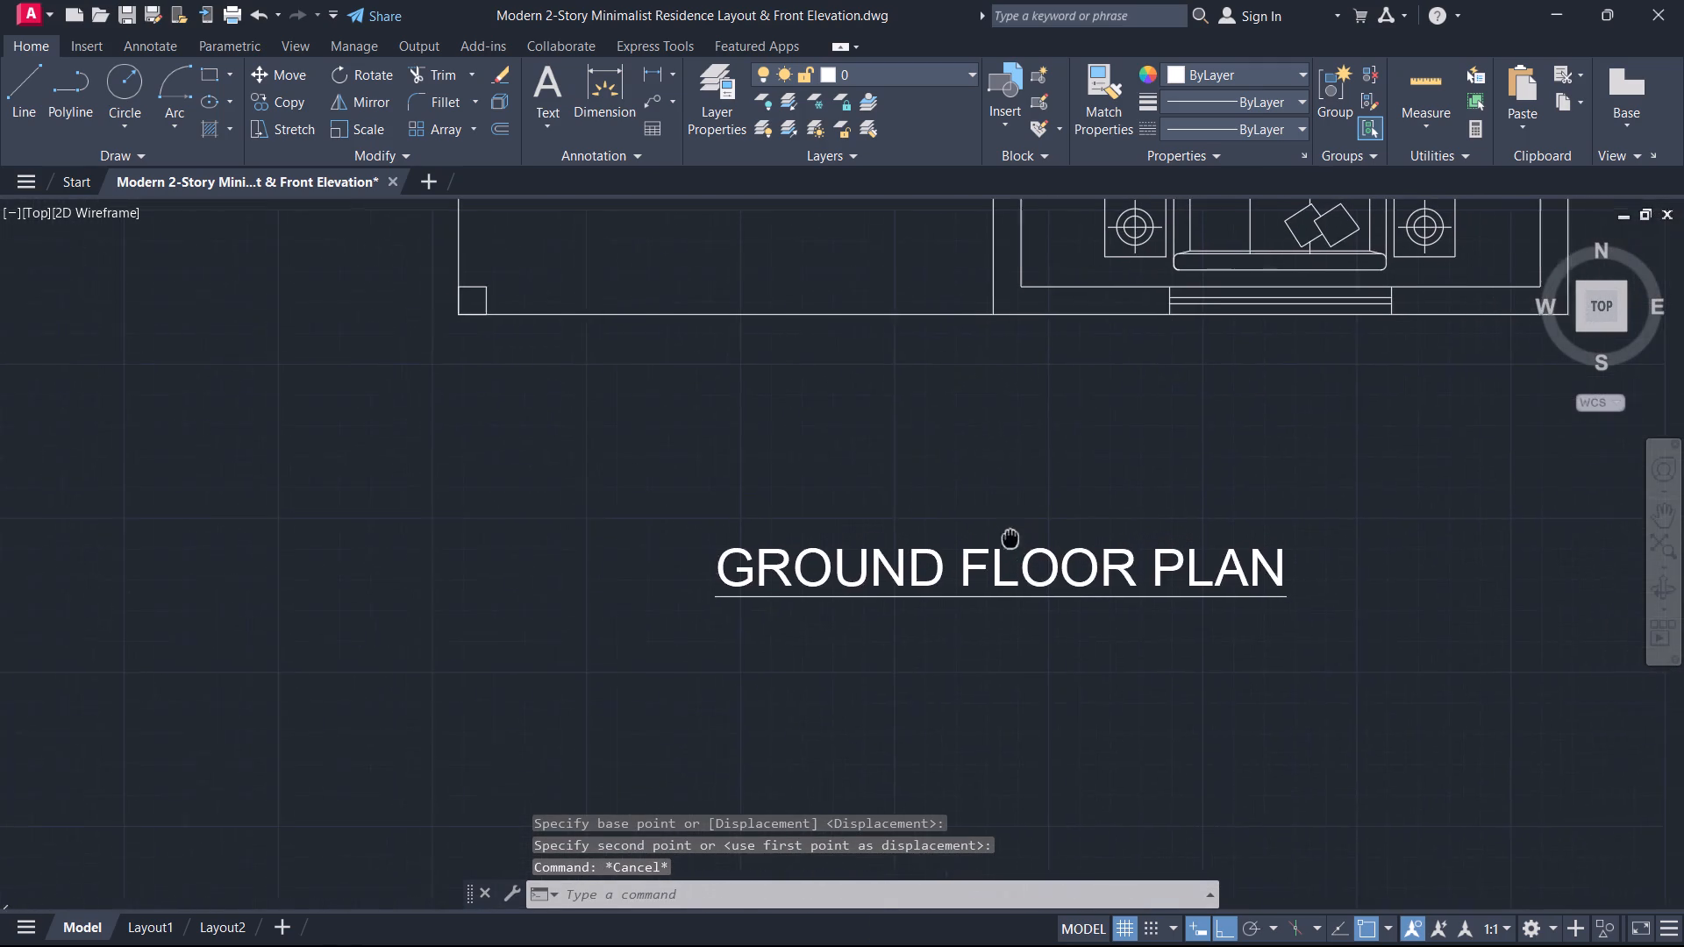
{"action": "left_click", "coordinate": [1009, 615]}
{"action": "left_click", "coordinate": [941, 523]}
{"action": "key", "text": "m"}
{"action": "key", "text": "space"}
{"action": "left_click", "coordinate": [971, 555]}
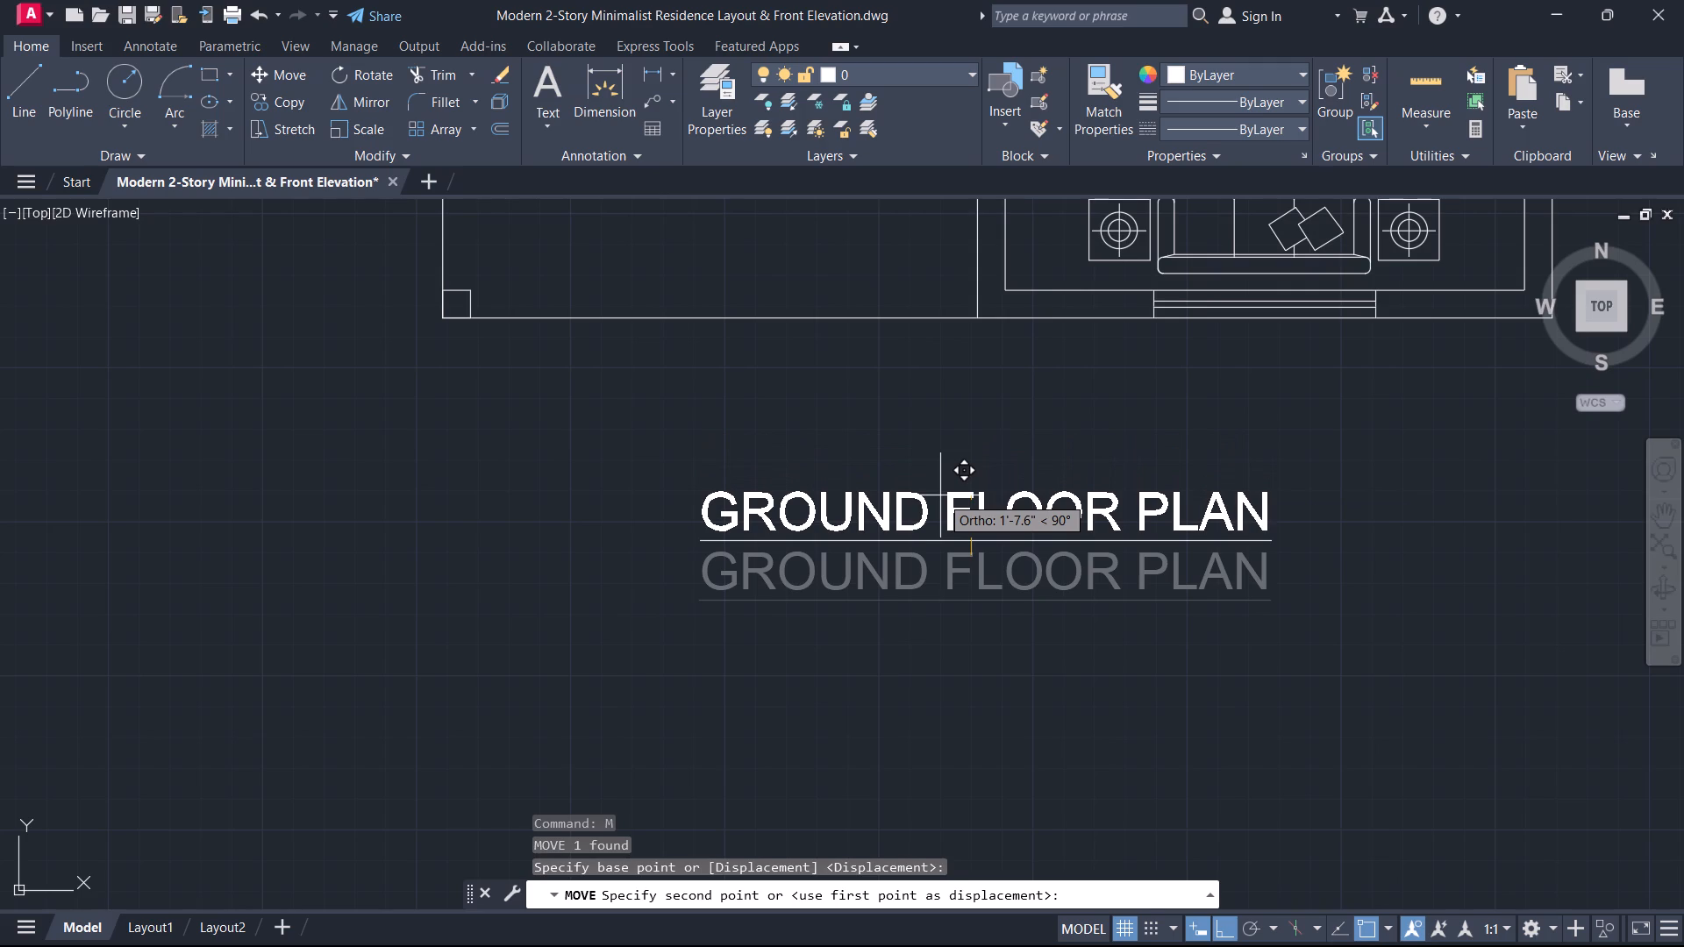
{"action": "key", "text": "F8"}
{"action": "middle_click_drag", "start_coordinate": [928, 485], "coordinate": [954, 497]}
{"action": "scroll", "coordinate": [943, 489], "scroll_direction": "up", "scroll_amount": 1}
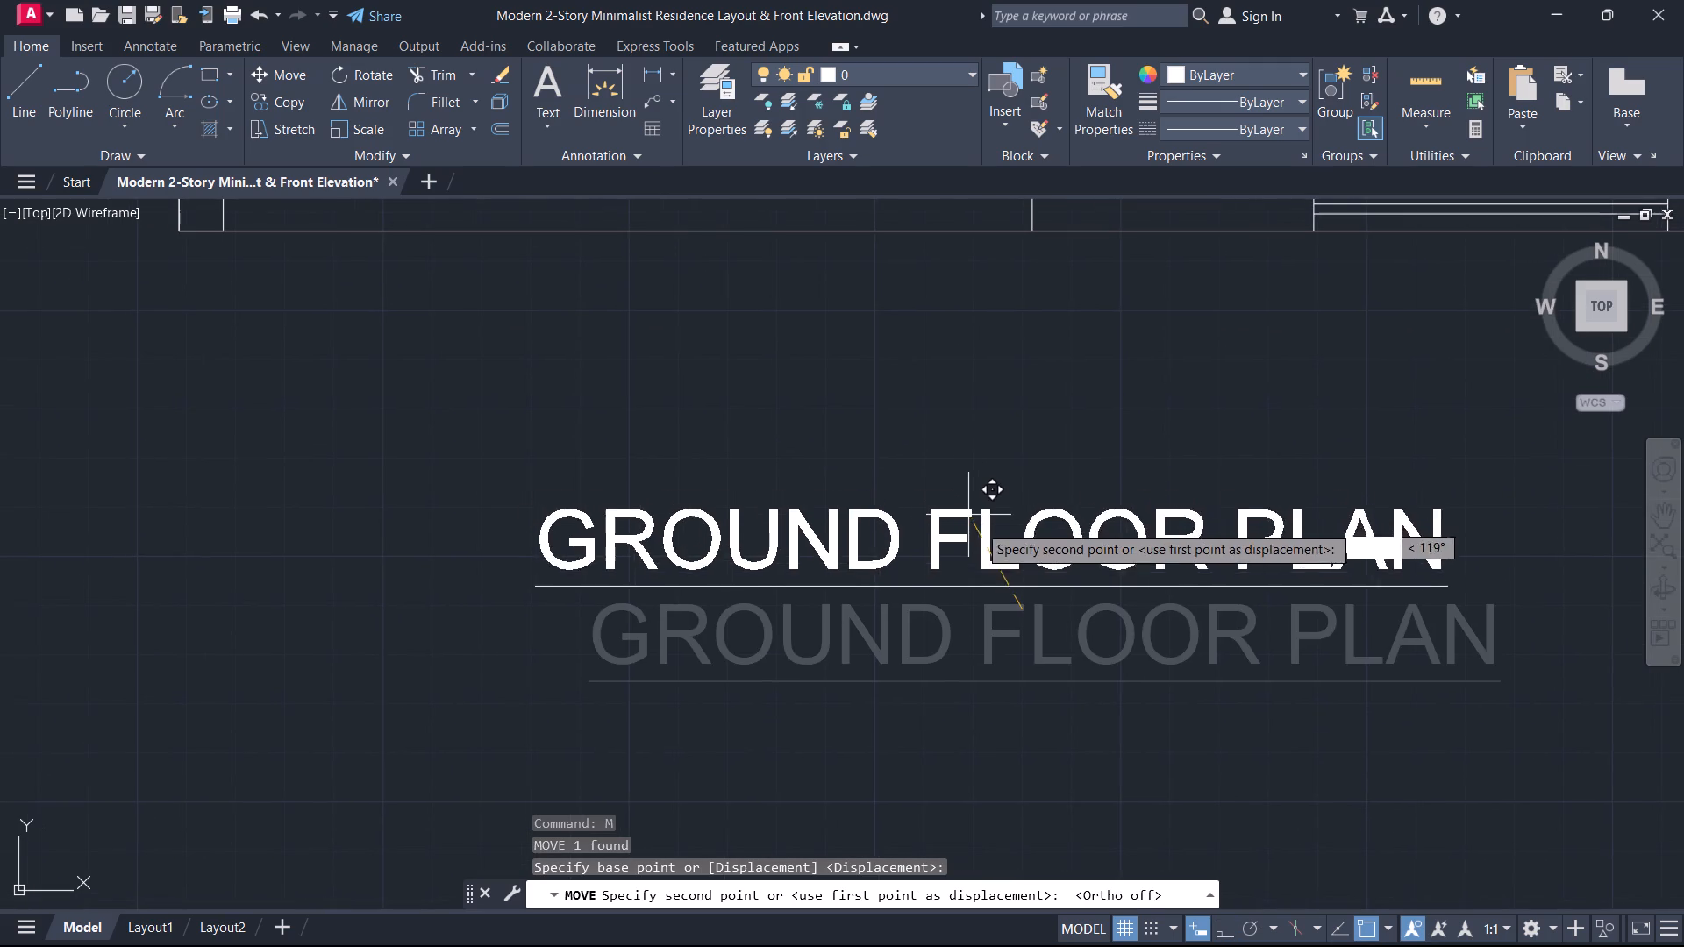
{"action": "left_click", "coordinate": [978, 488]}
{"action": "key", "text": "Escape"}
Copy the "GROUND FLOOR PLAN" title about 41' across to the space beneath the first floor plan.
{"action": "scroll", "coordinate": [983, 487], "scroll_direction": "down", "scroll_amount": 2}
{"action": "middle_click_drag", "start_coordinate": [983, 487], "coordinate": [961, 523]}
{"action": "left_click", "coordinate": [986, 558]}
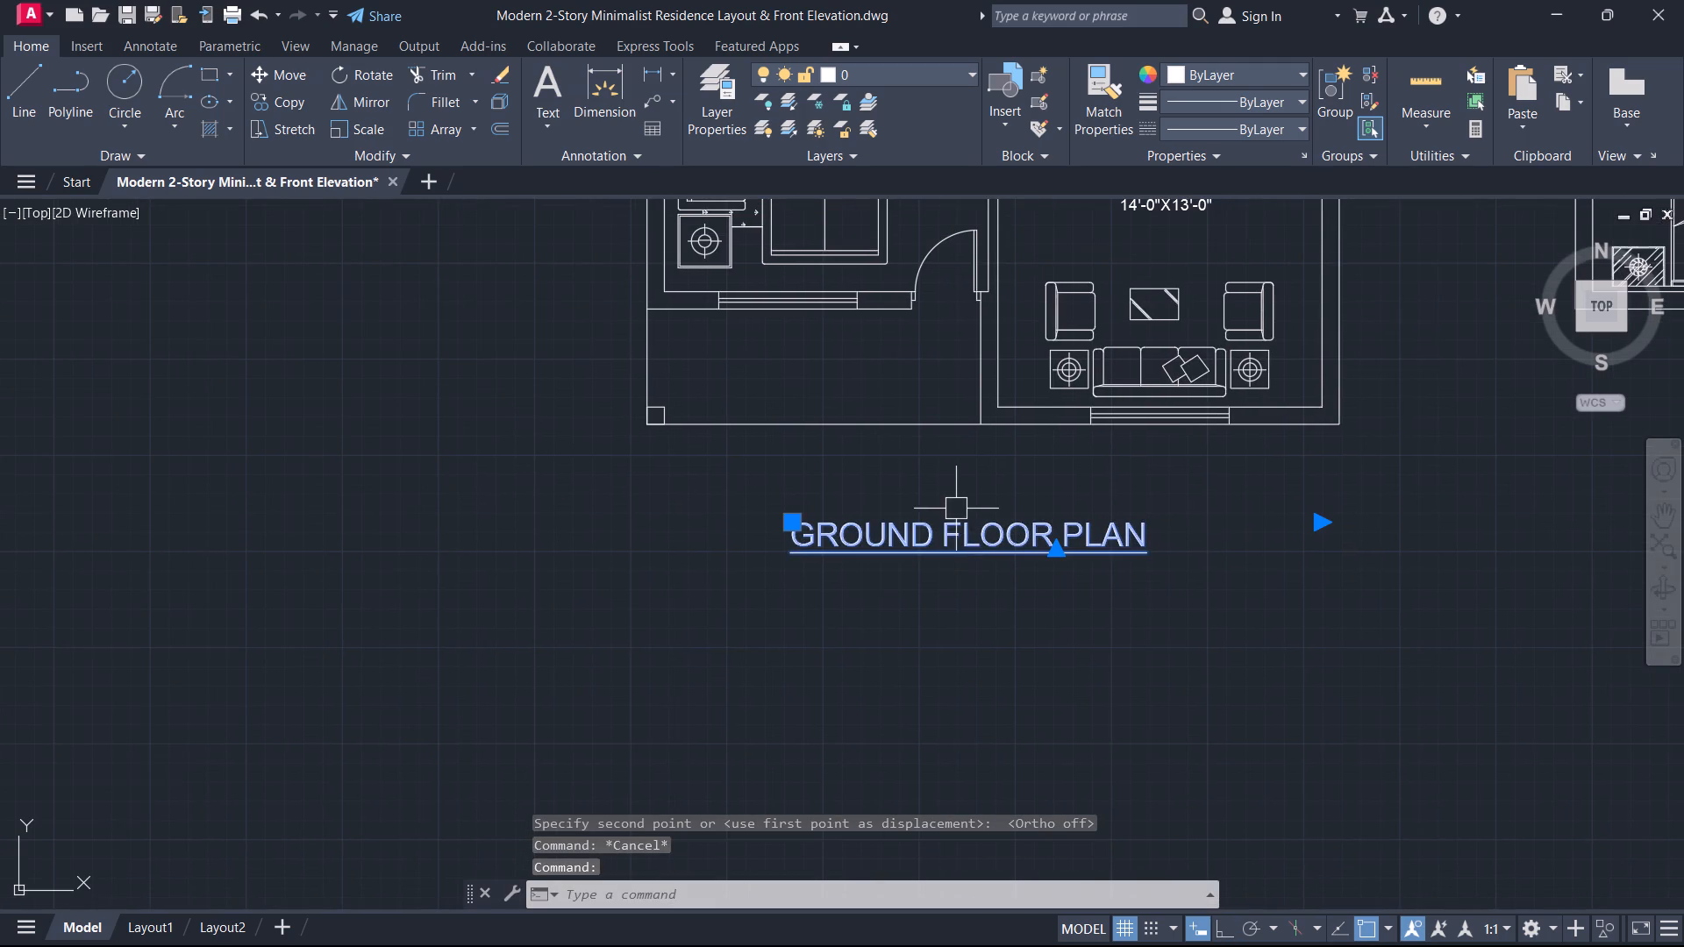
{"action": "type", "text": "CO"}
{"action": "key", "text": "space"}
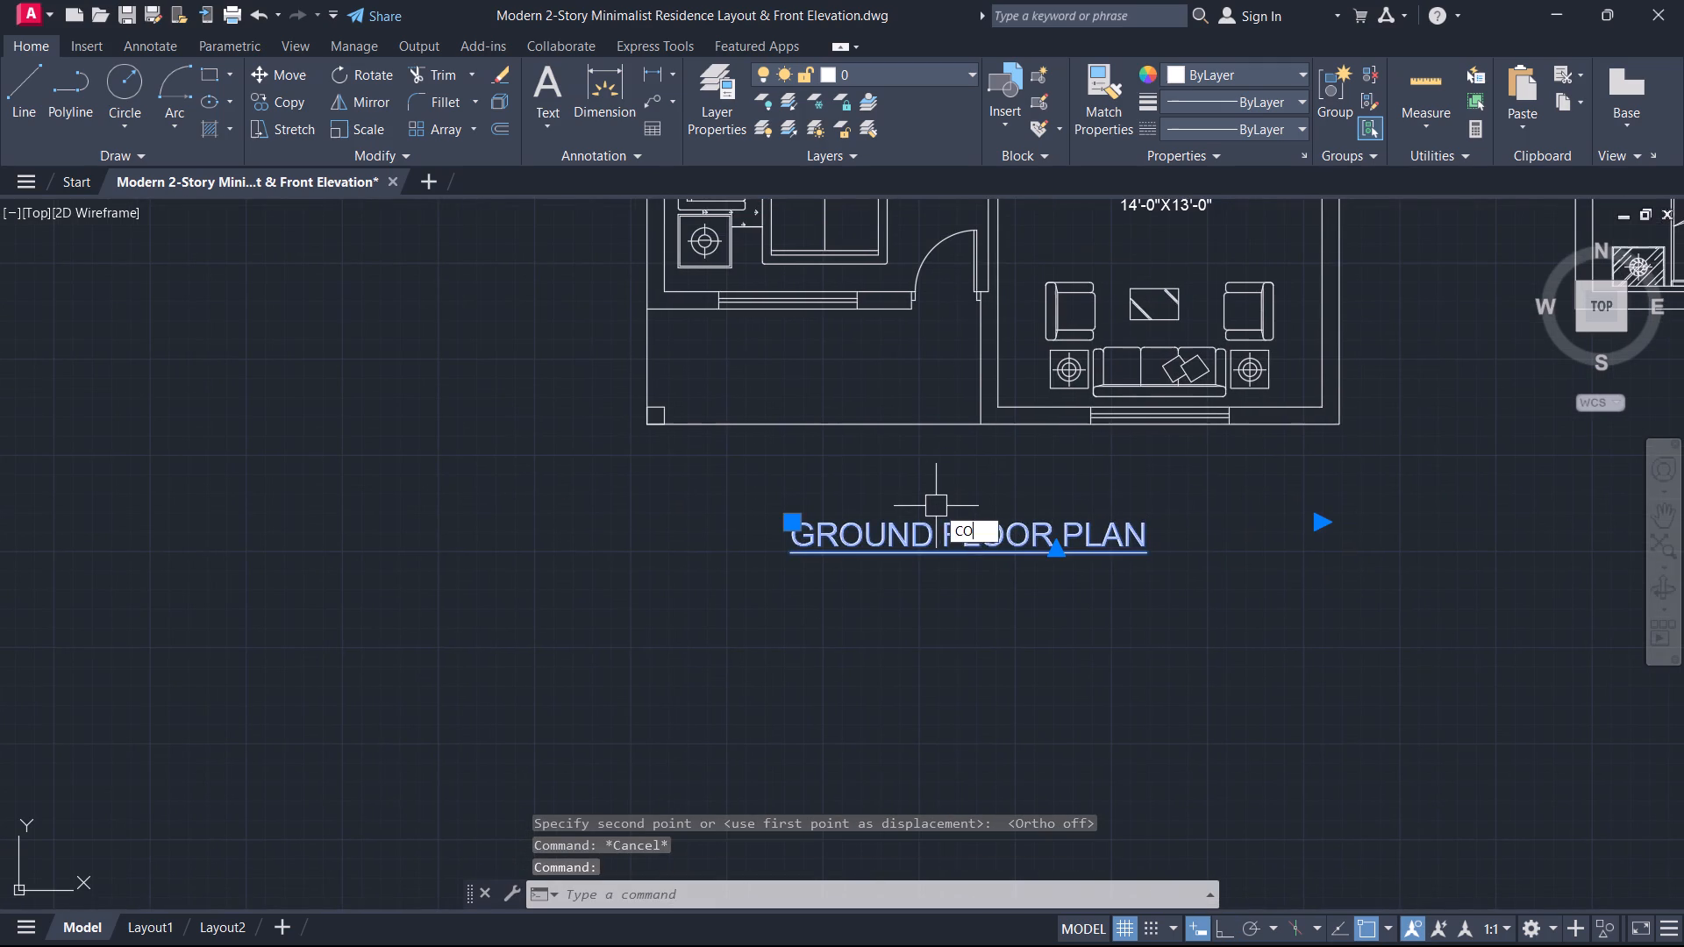
{"action": "left_click", "coordinate": [936, 506]}
{"action": "scroll", "coordinate": [1182, 540], "scroll_direction": "down", "scroll_amount": 1}
{"action": "middle_click_drag", "start_coordinate": [1154, 543], "coordinate": [426, 594]}
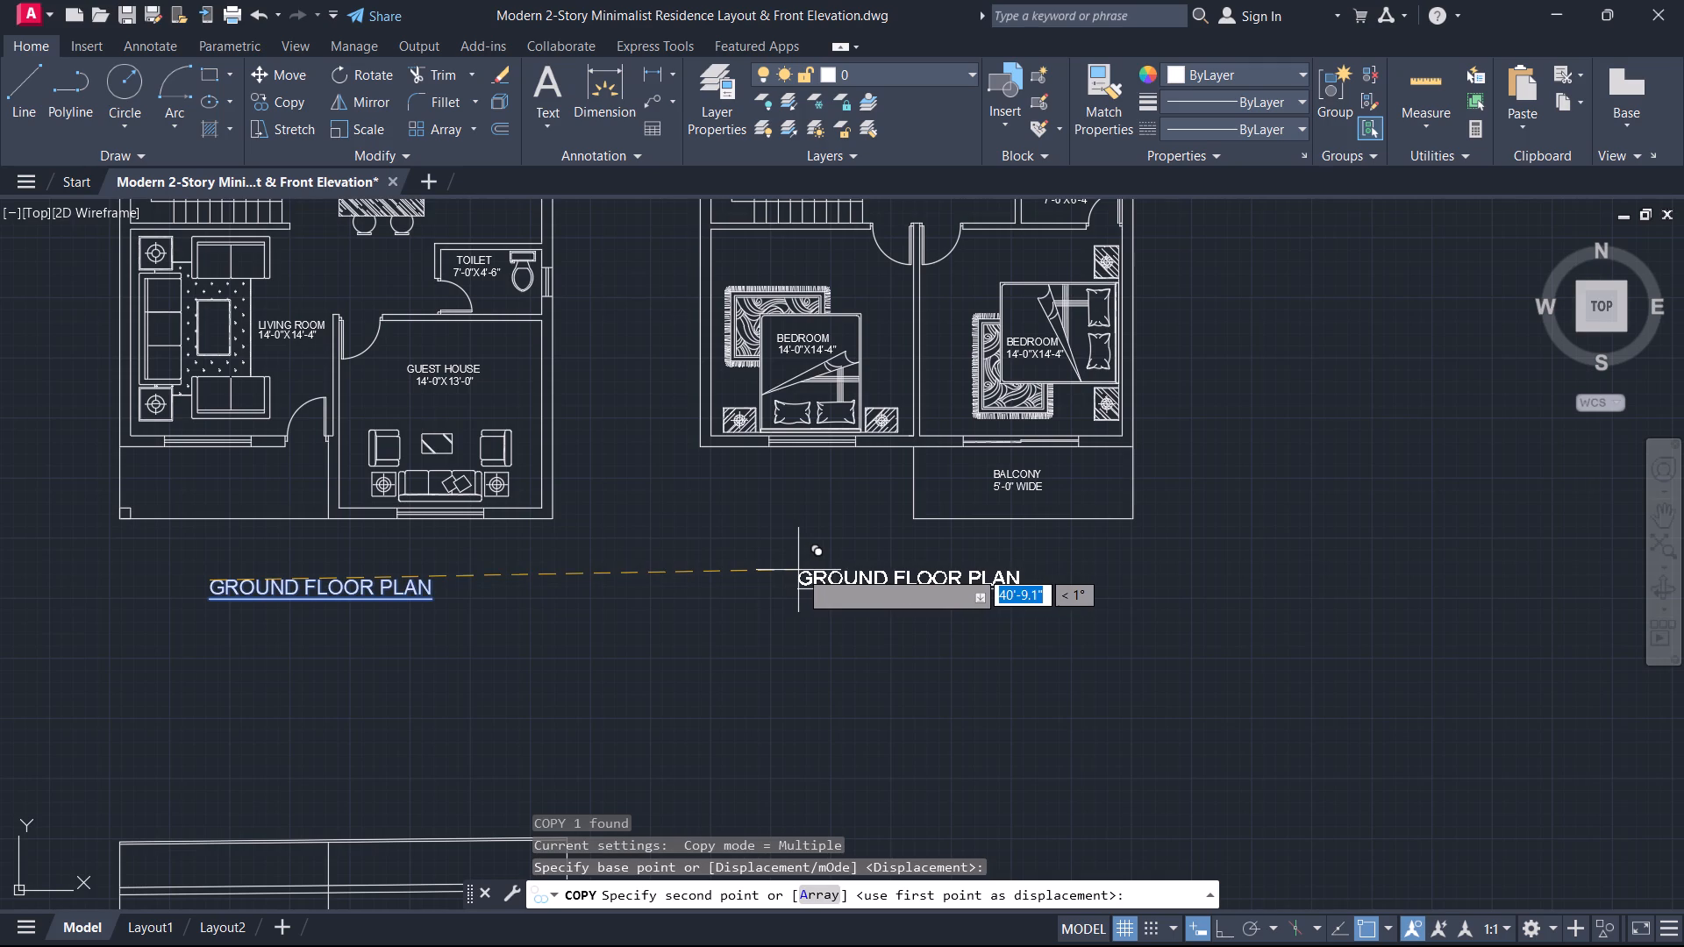
{"action": "left_click", "coordinate": [804, 573]}
{"action": "key", "text": "Escape"}
Change the copied title beneath the first floor plan to read "FIRST FLOOR PLAN".
{"action": "double_click", "coordinate": [829, 576]}
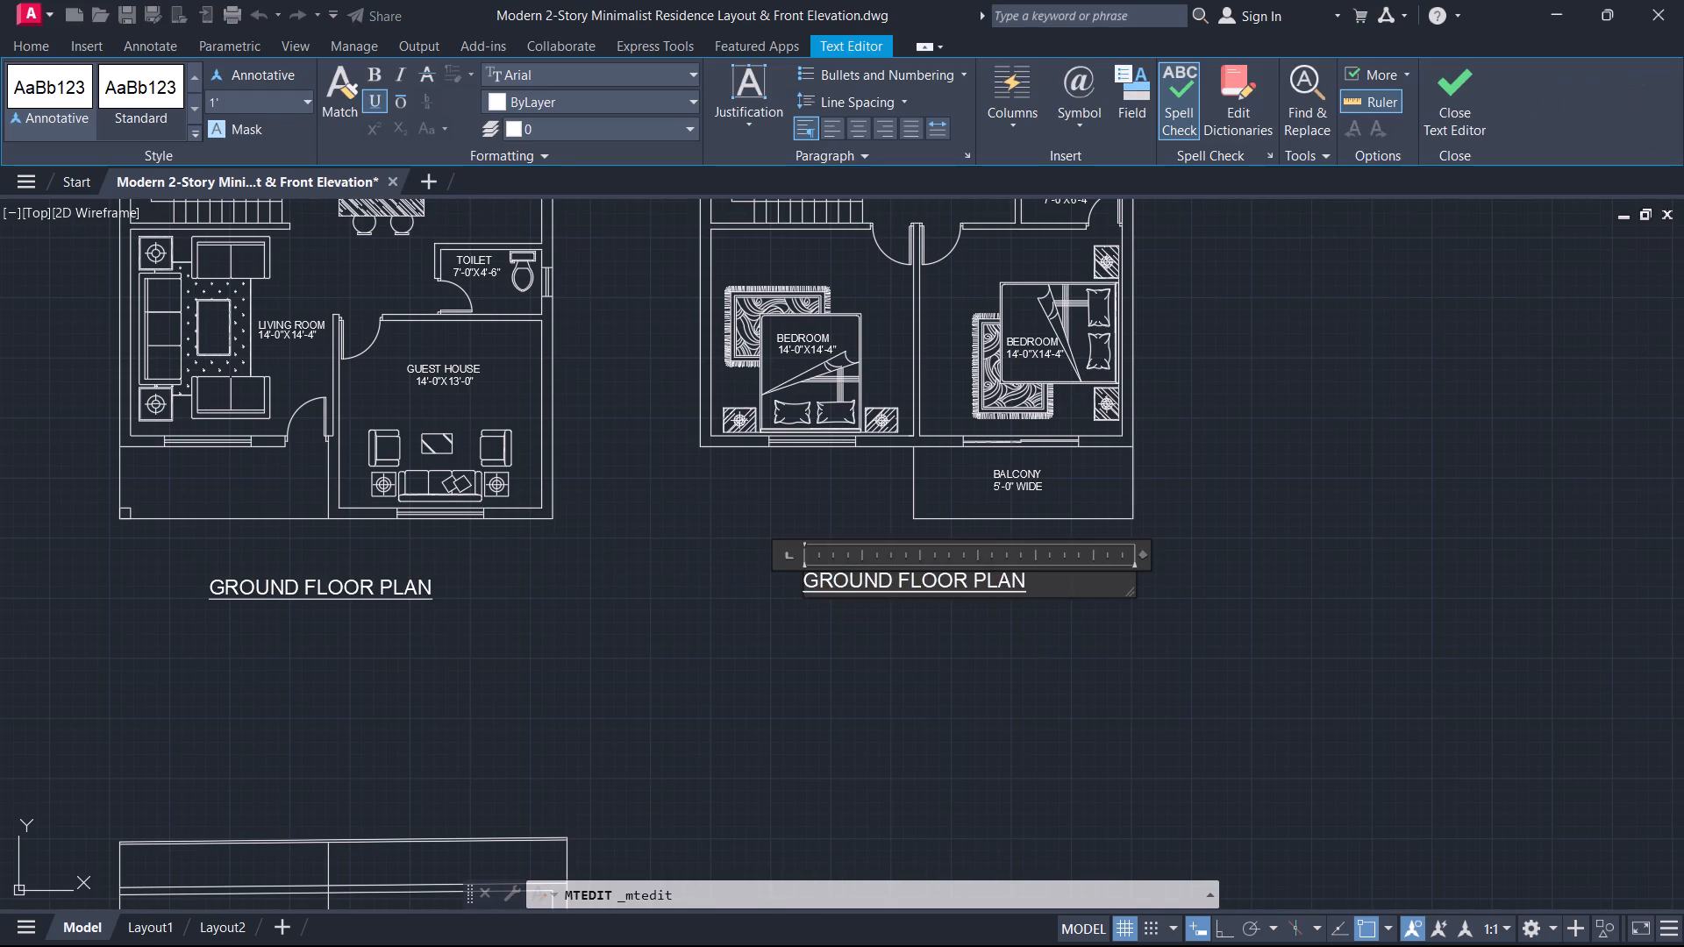
{"action": "left_click", "coordinate": [893, 581]}
{"action": "key", "text": "BackSpace"}
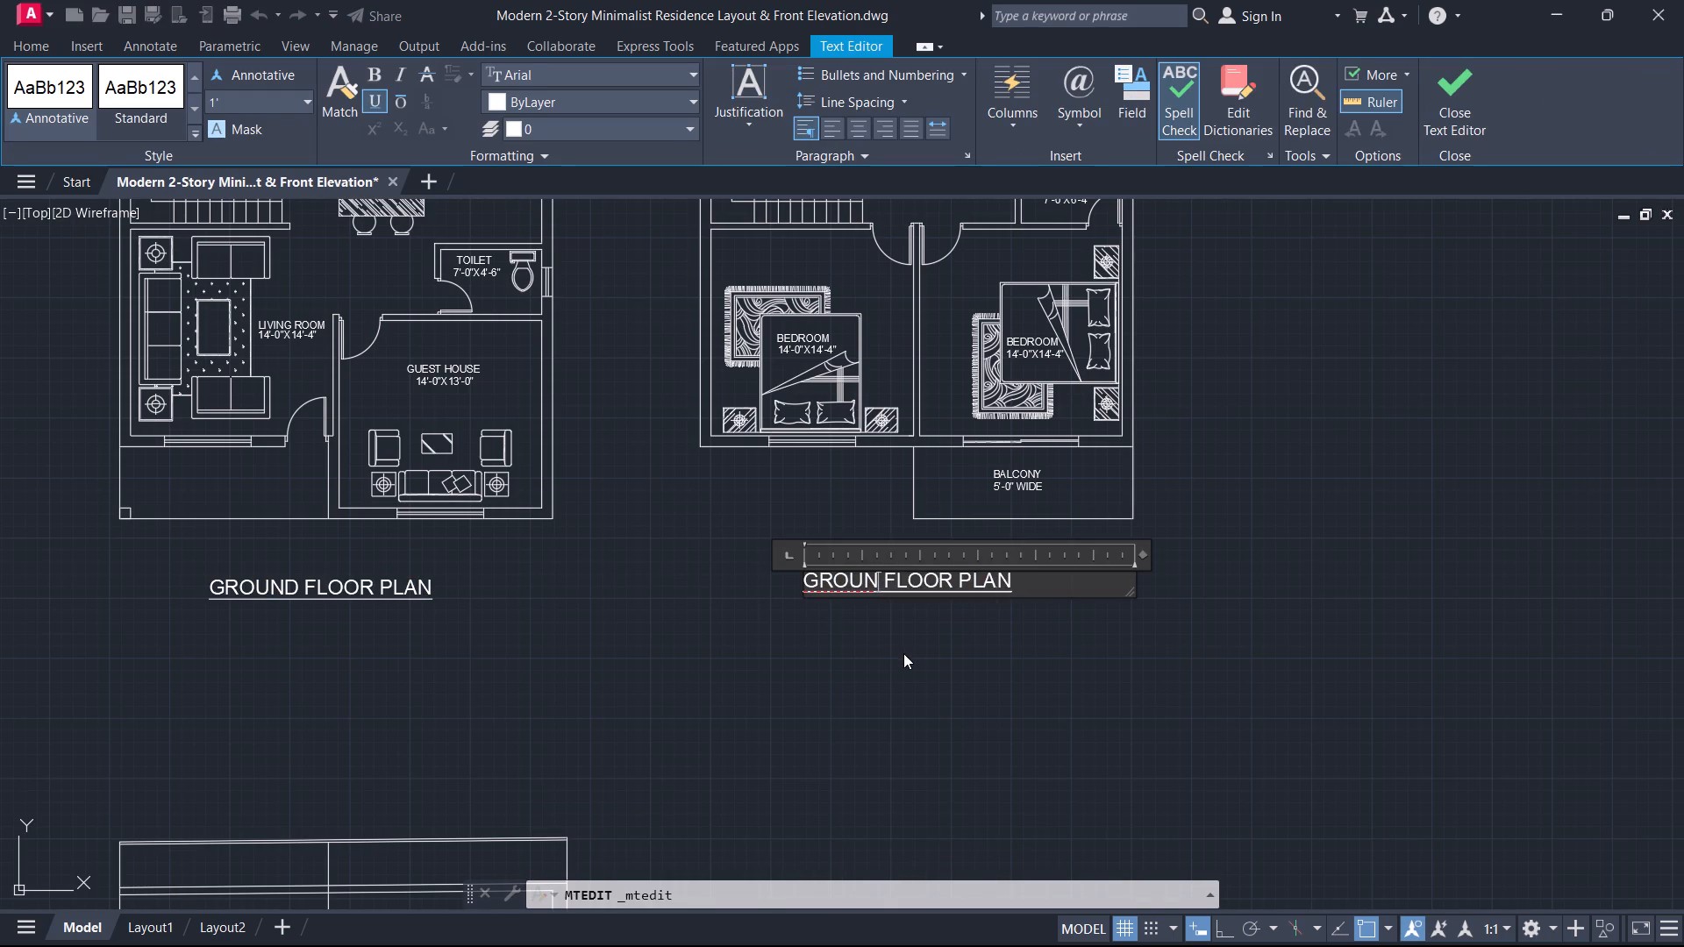
{"action": "key", "text": "BackSpace"}
{"action": "key", "text": "BackSpace"}
{"action": "key", "text": "BackSpace"}
{"action": "key", "text": "BackSpace"}
{"action": "key", "text": "BackSpace"}
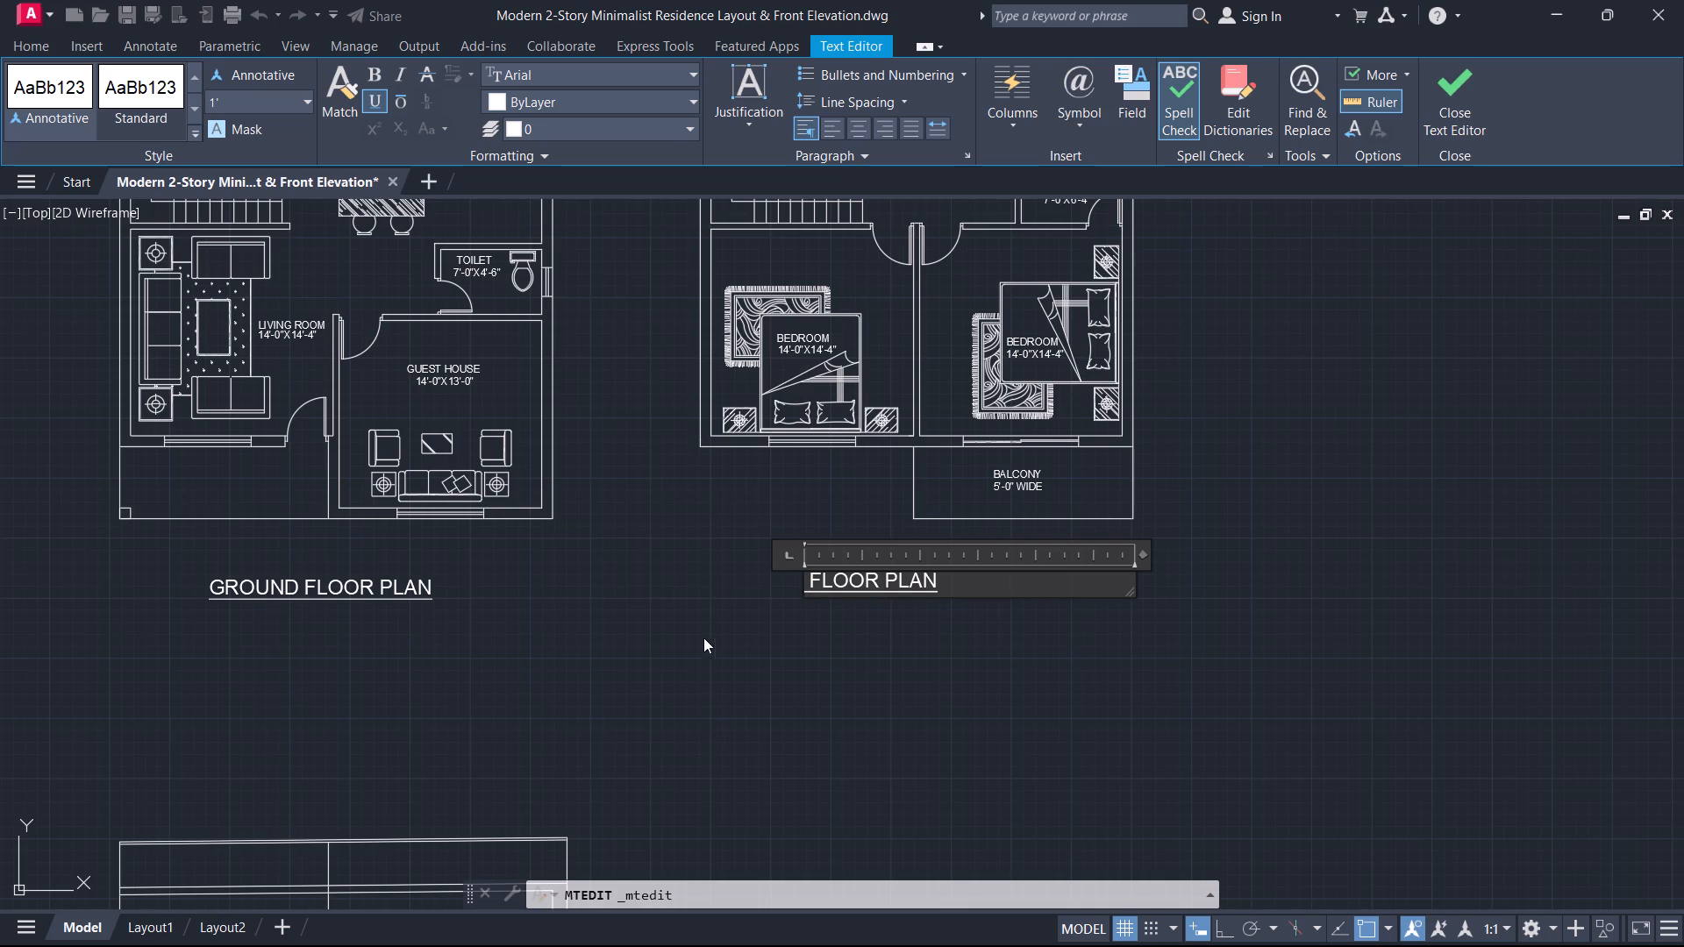
{"action": "scroll", "coordinate": [962, 599], "scroll_direction": "up", "scroll_amount": 1}
{"action": "key", "text": "f"}
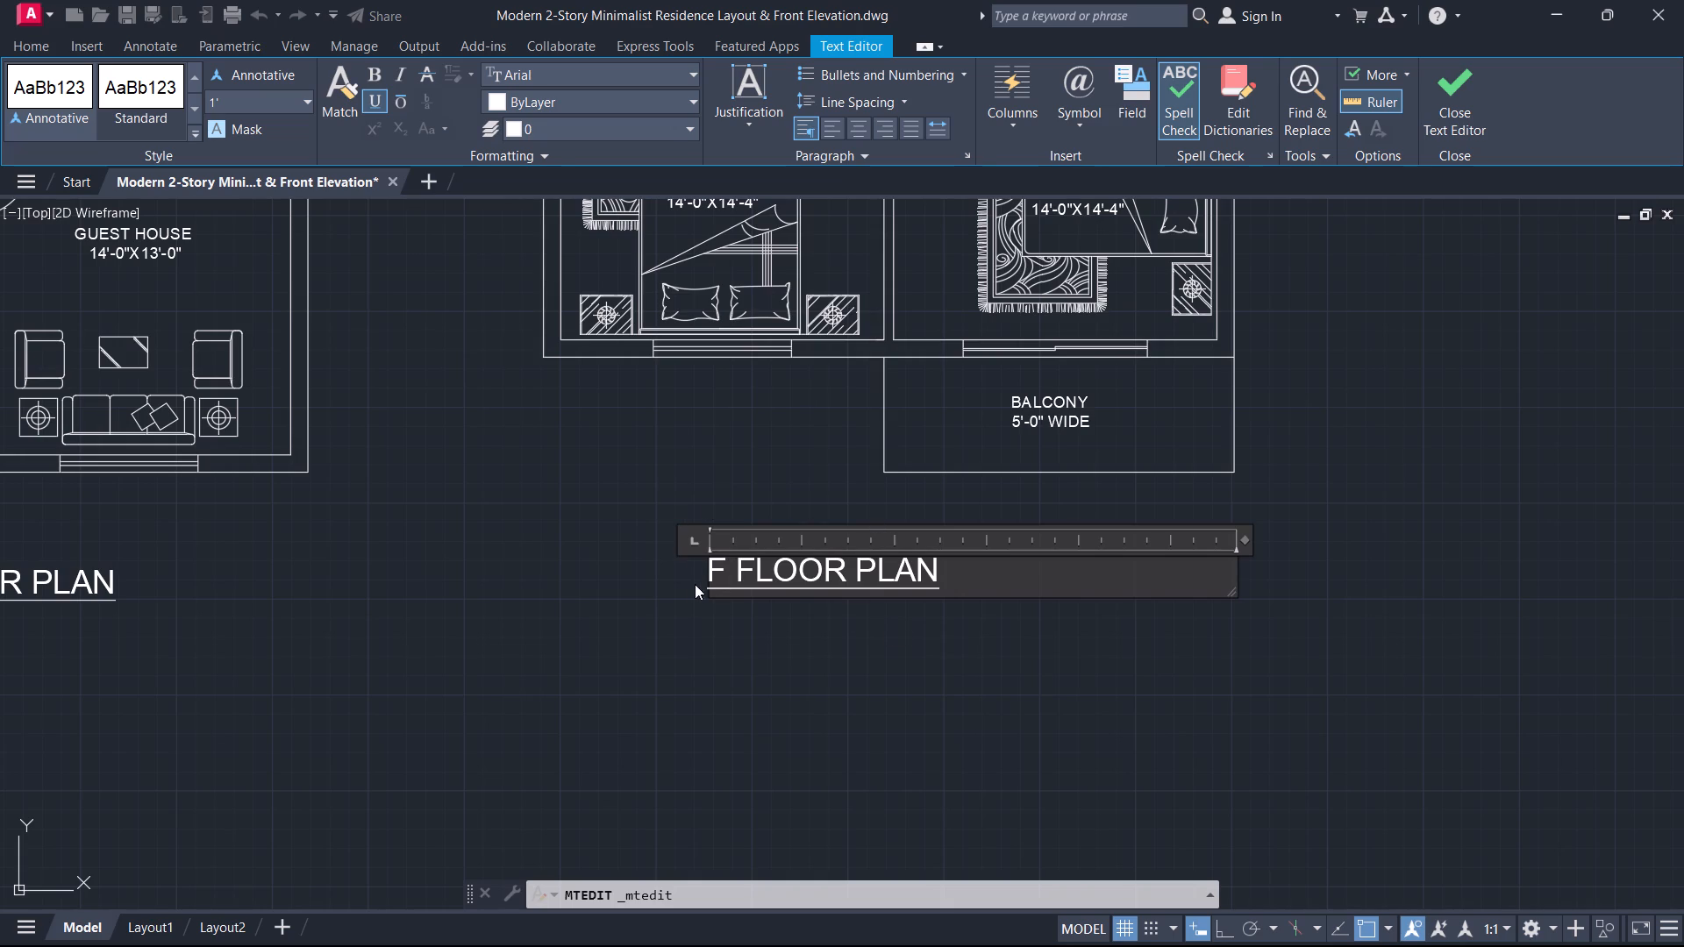
{"action": "key", "text": "i"}
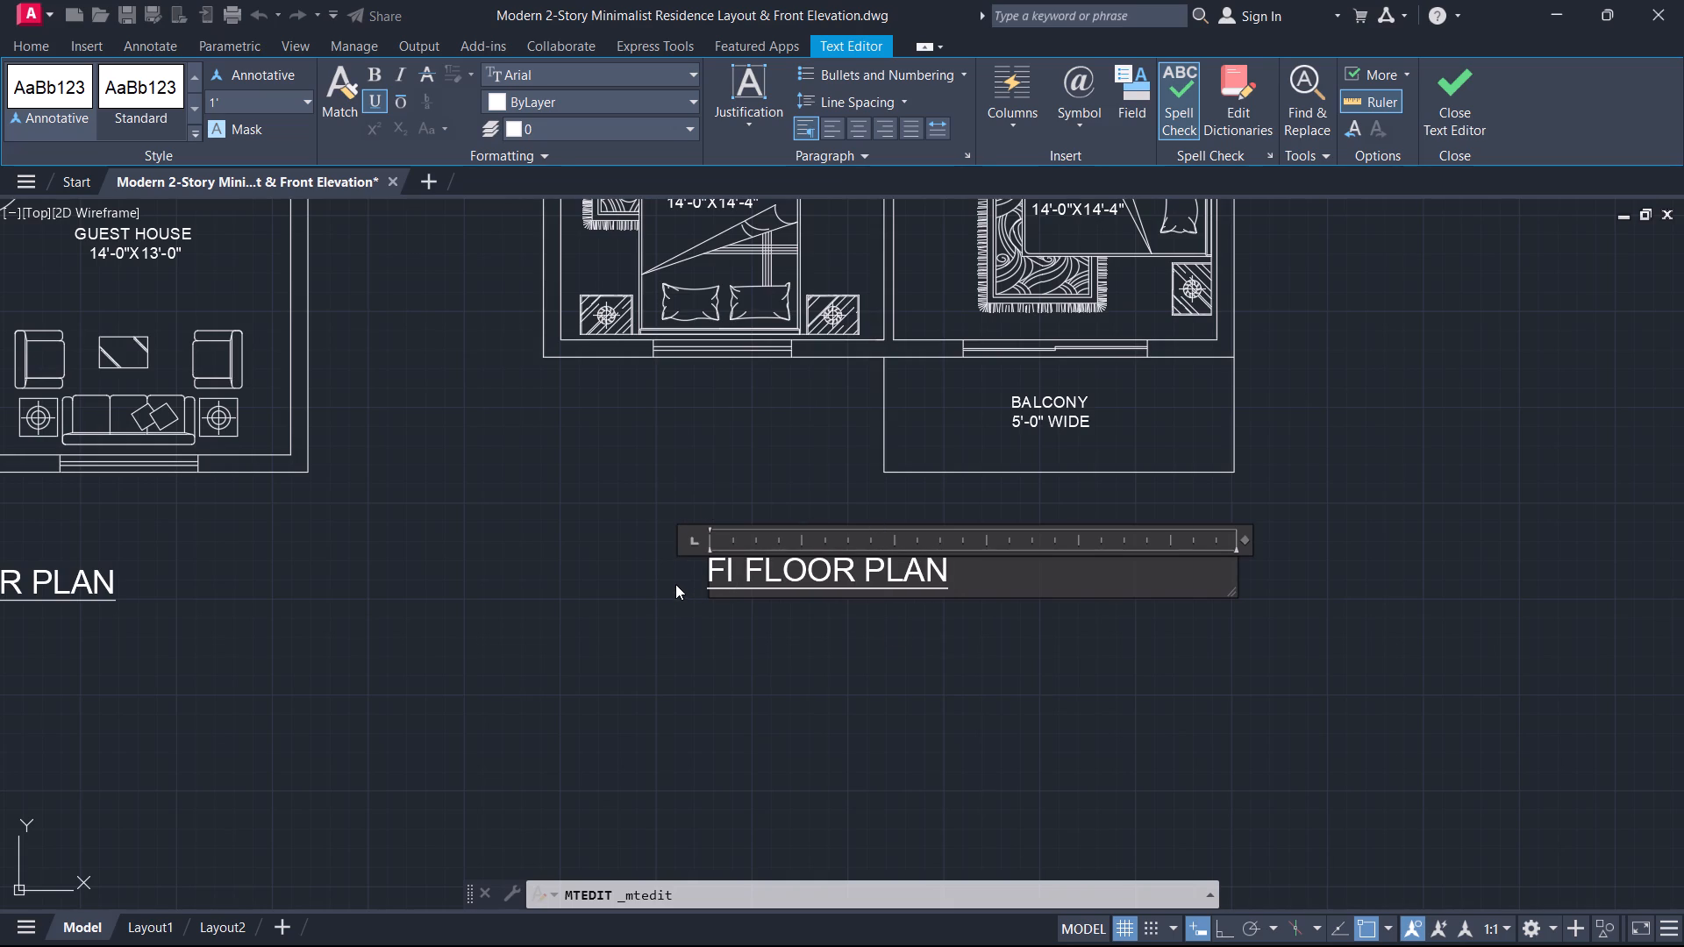
{"action": "type", "text": "RS"}
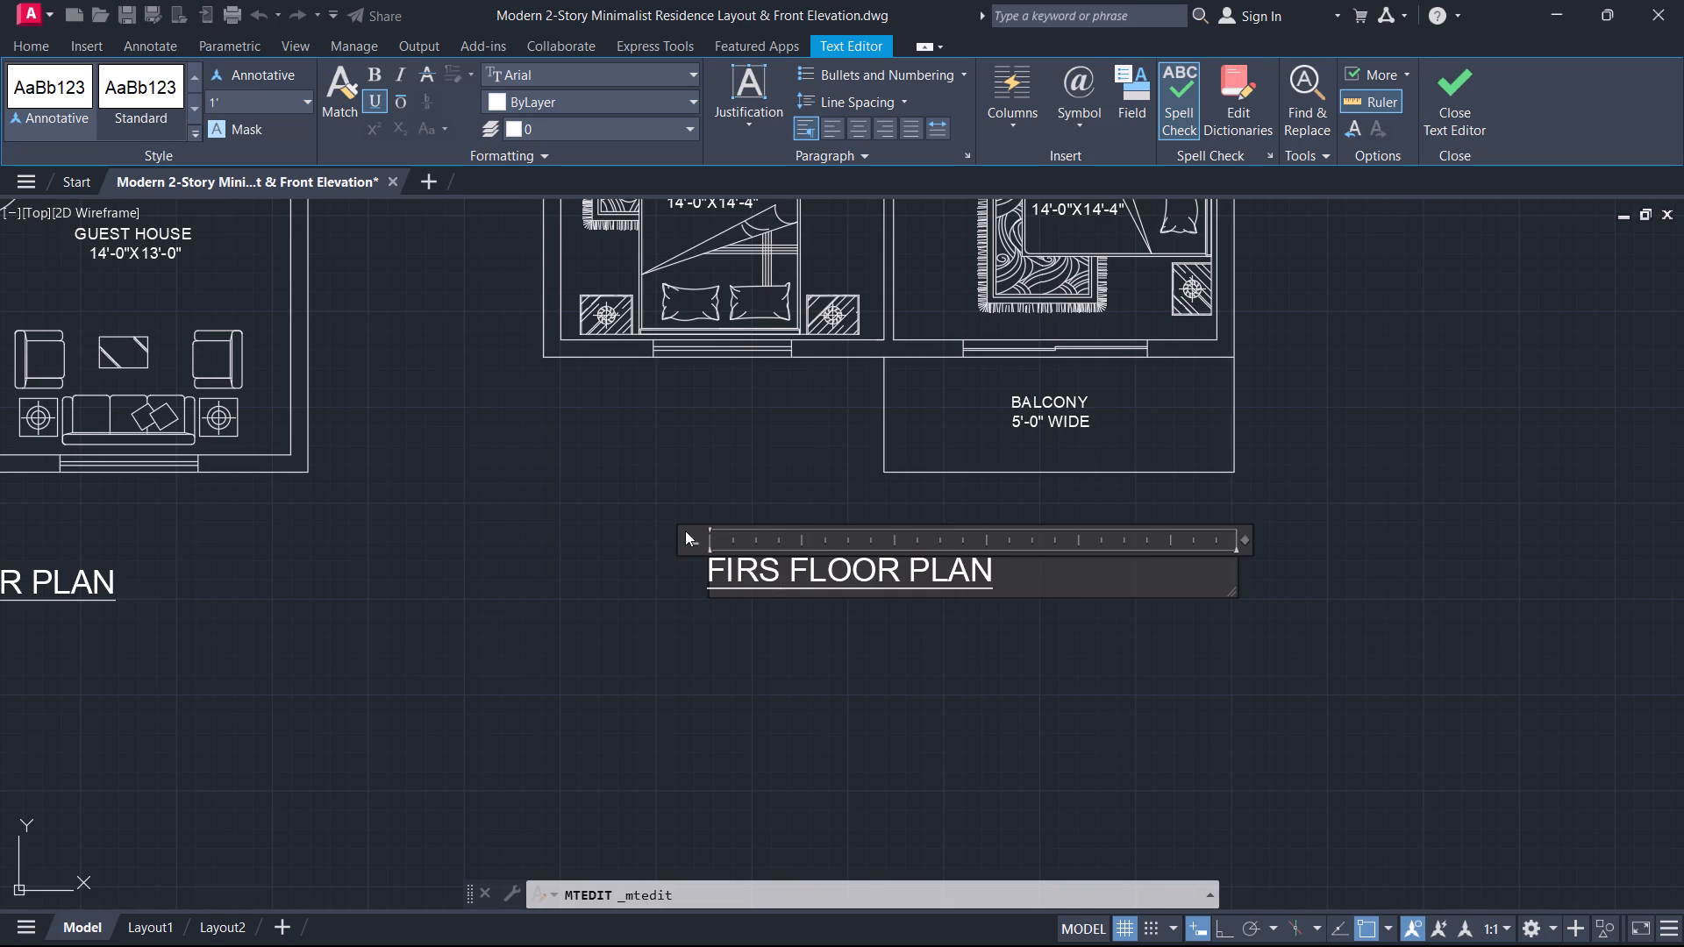
{"action": "key", "text": "t"}
{"action": "left_click", "coordinate": [1451, 99]}
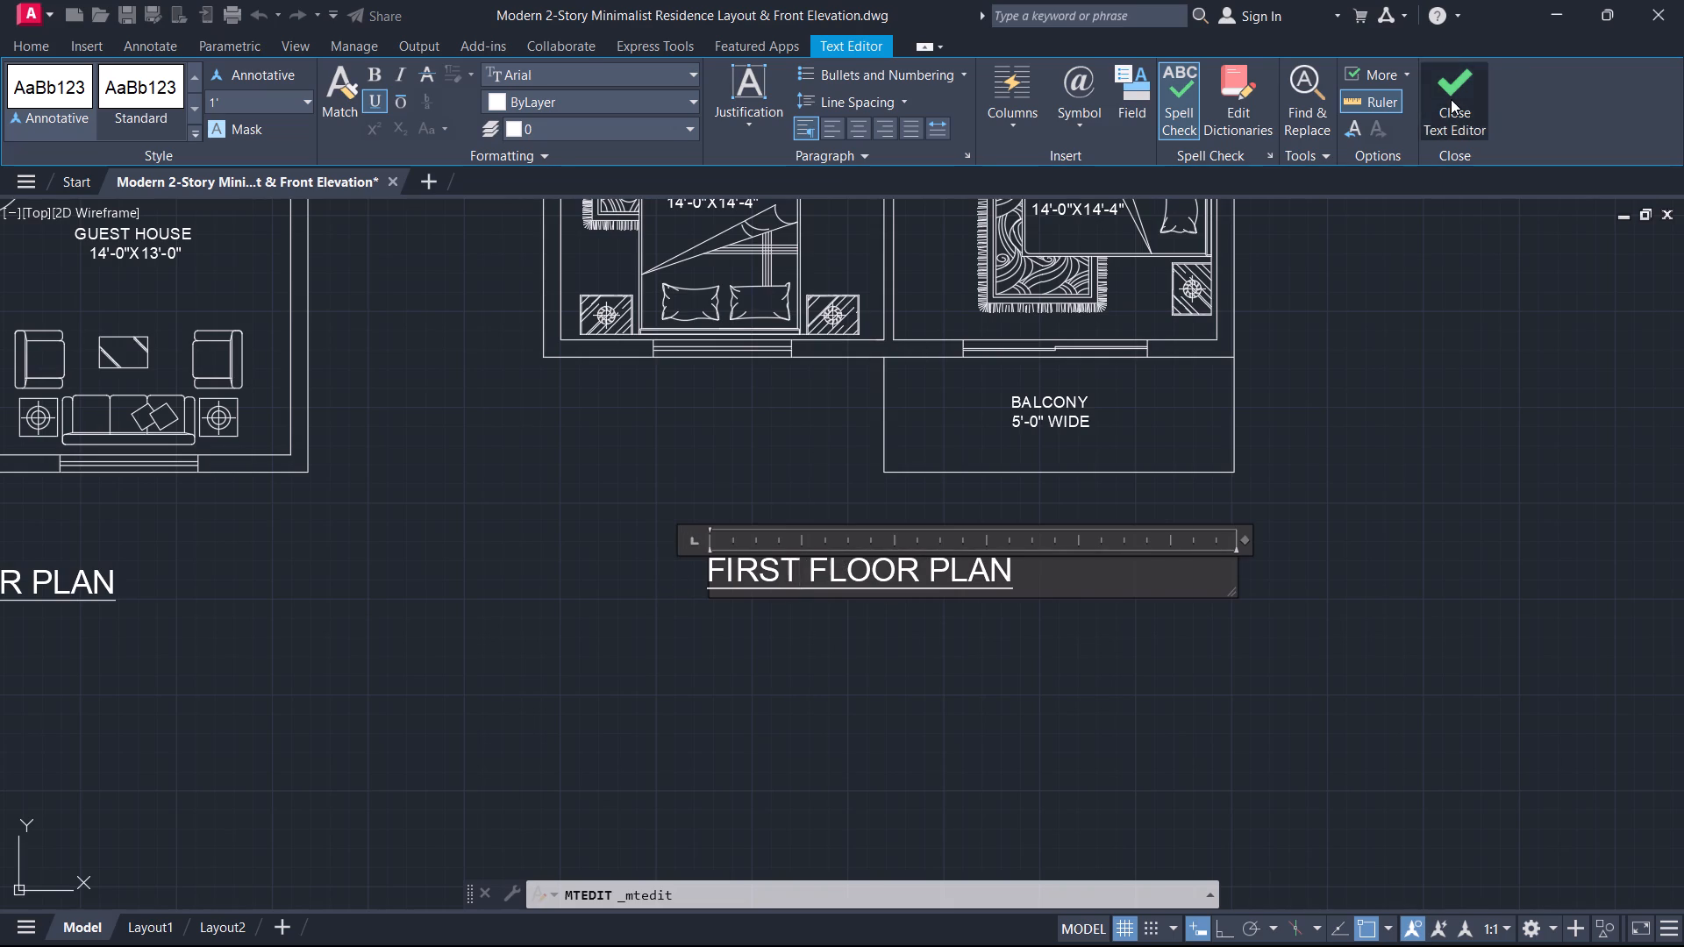
Copy the "GROUND FLOOR PLAN" title about 46'-4" down to just below the front elevation's base line.
{"action": "scroll", "coordinate": [880, 653], "scroll_direction": "down", "scroll_amount": 2}
{"action": "middle_click_drag", "start_coordinate": [878, 653], "coordinate": [1084, 668]}
{"action": "scroll", "coordinate": [1087, 668], "scroll_direction": "down", "scroll_amount": 2}
{"action": "middle_click_drag", "start_coordinate": [1094, 705], "coordinate": [1160, 573]}
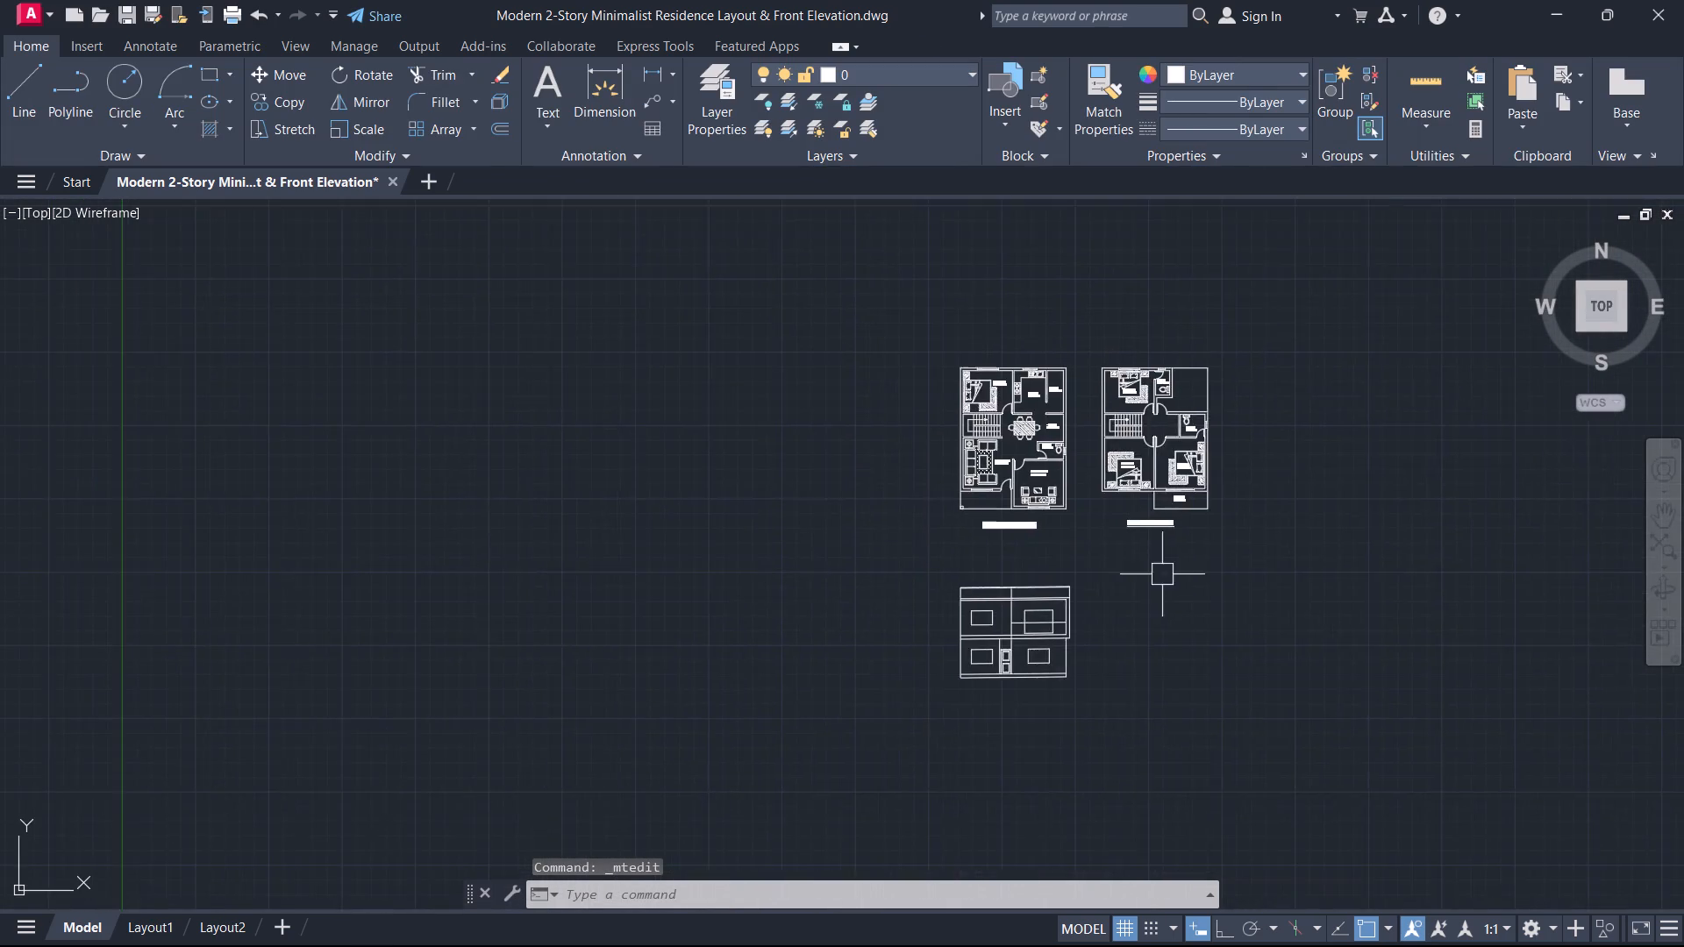
{"action": "scroll", "coordinate": [1073, 692], "scroll_direction": "up", "scroll_amount": 1}
{"action": "scroll", "coordinate": [1105, 444], "scroll_direction": "up", "scroll_amount": 2}
{"action": "left_click", "coordinate": [917, 419]}
{"action": "left_click", "coordinate": [827, 390]}
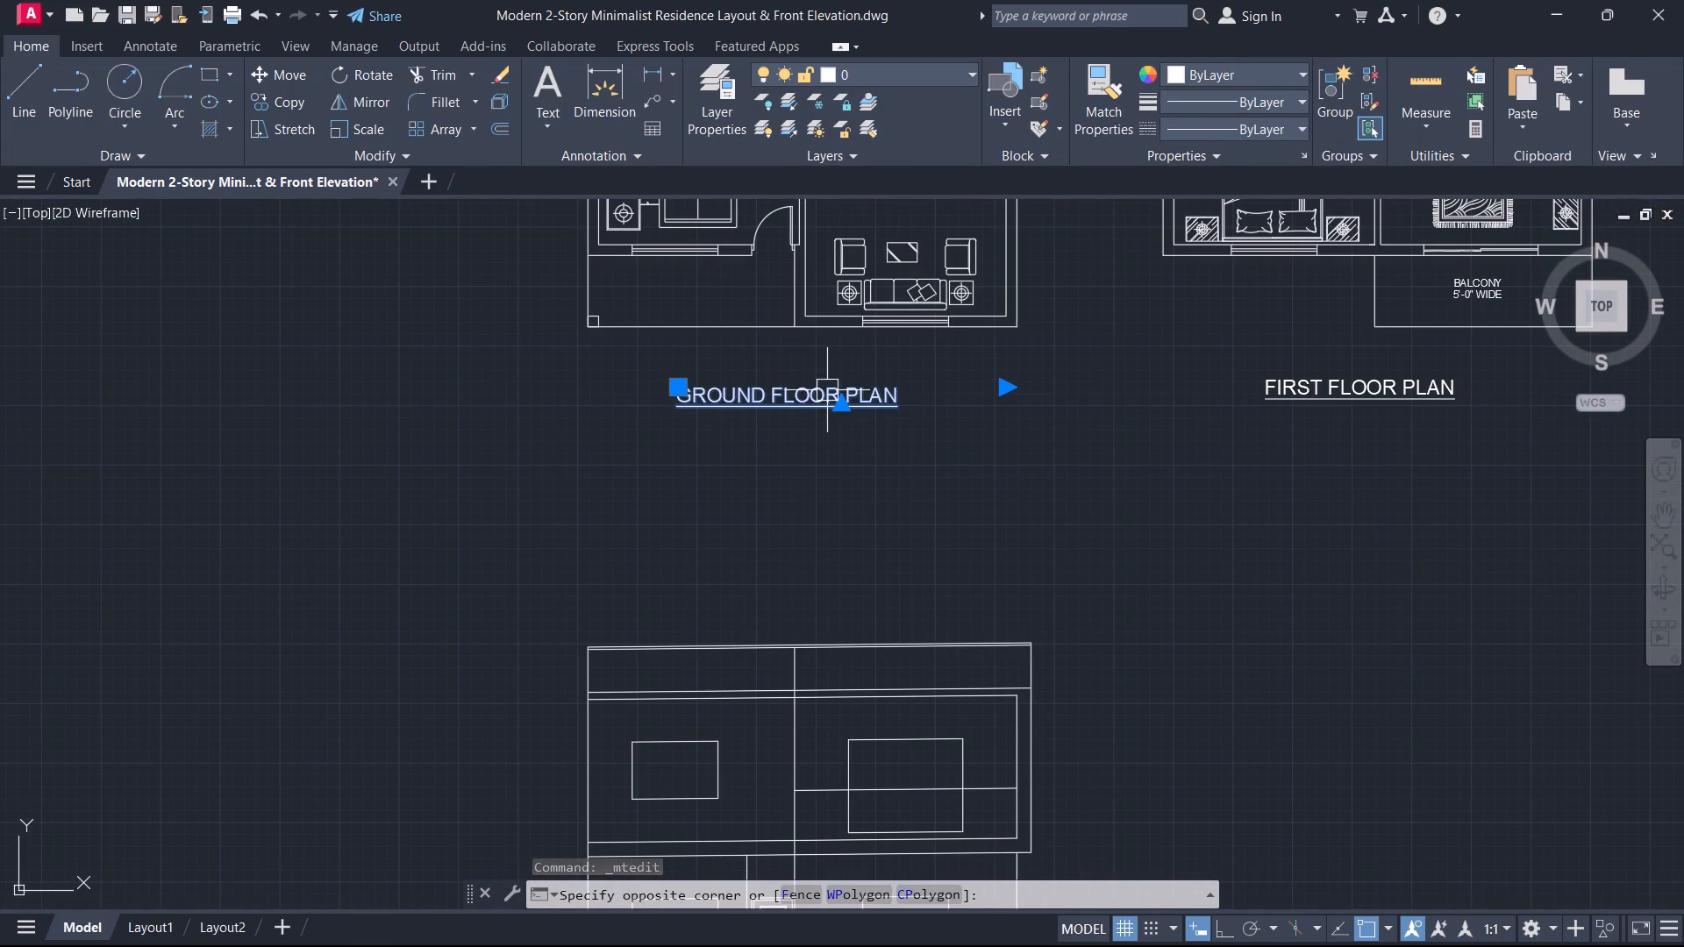
{"action": "type", "text": "CO"}
{"action": "key", "text": "space"}
{"action": "left_click", "coordinate": [830, 409]}
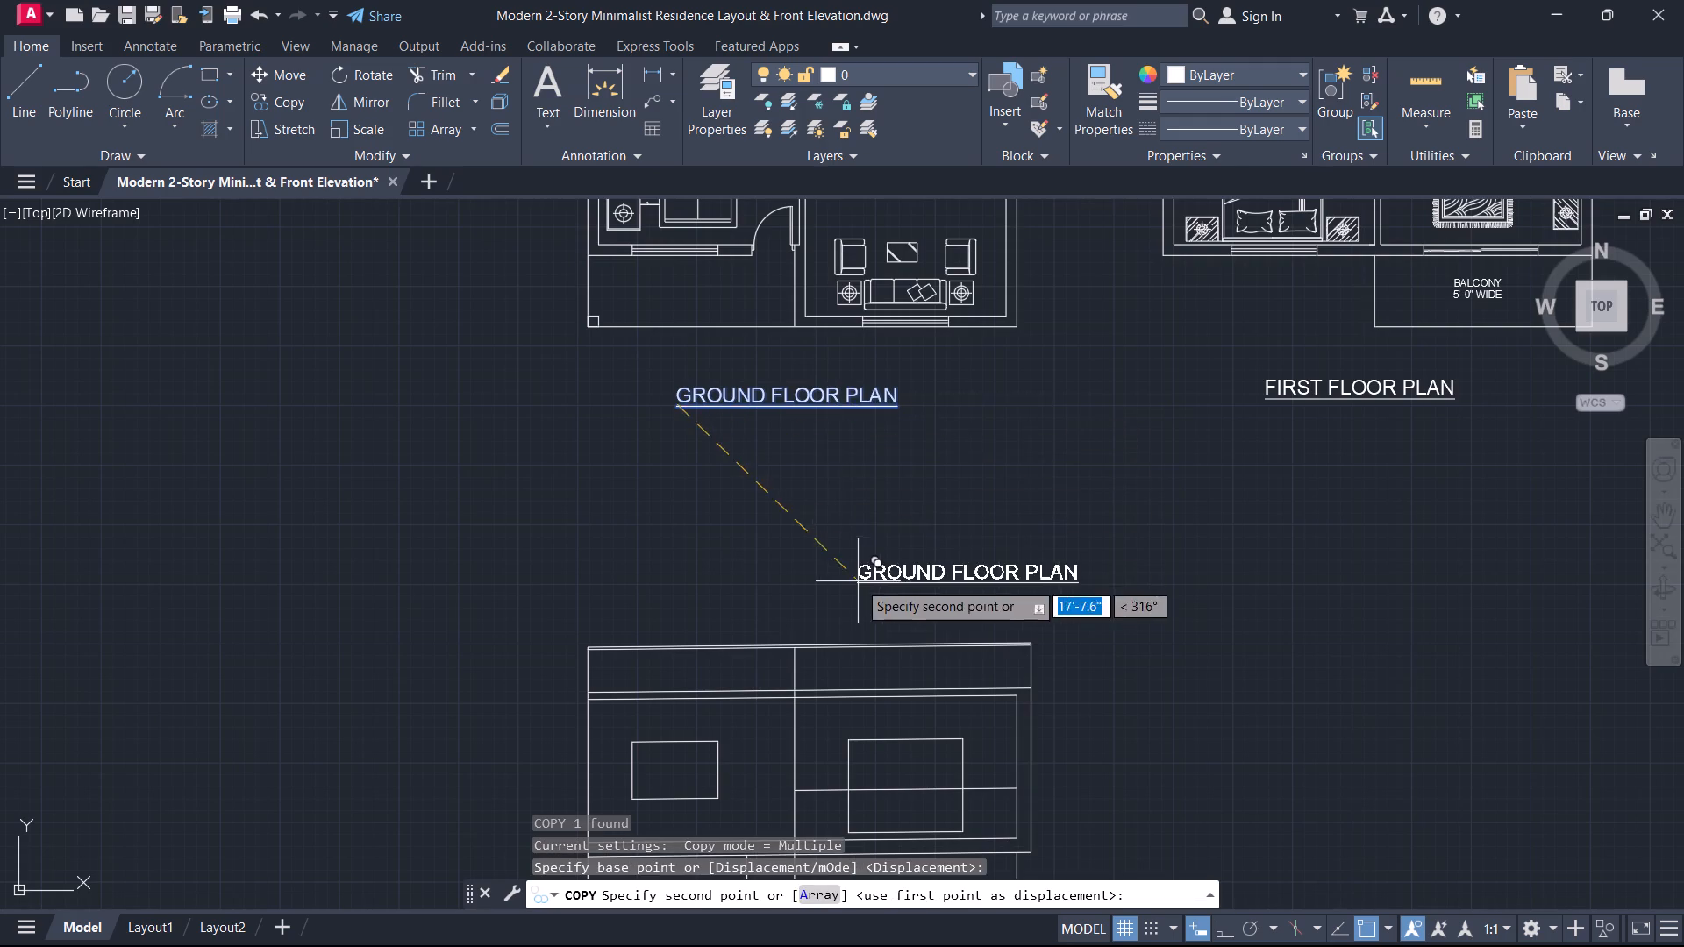
{"action": "middle_click_drag", "start_coordinate": [858, 581], "coordinate": [872, 100]}
{"action": "left_click", "coordinate": [702, 586]}
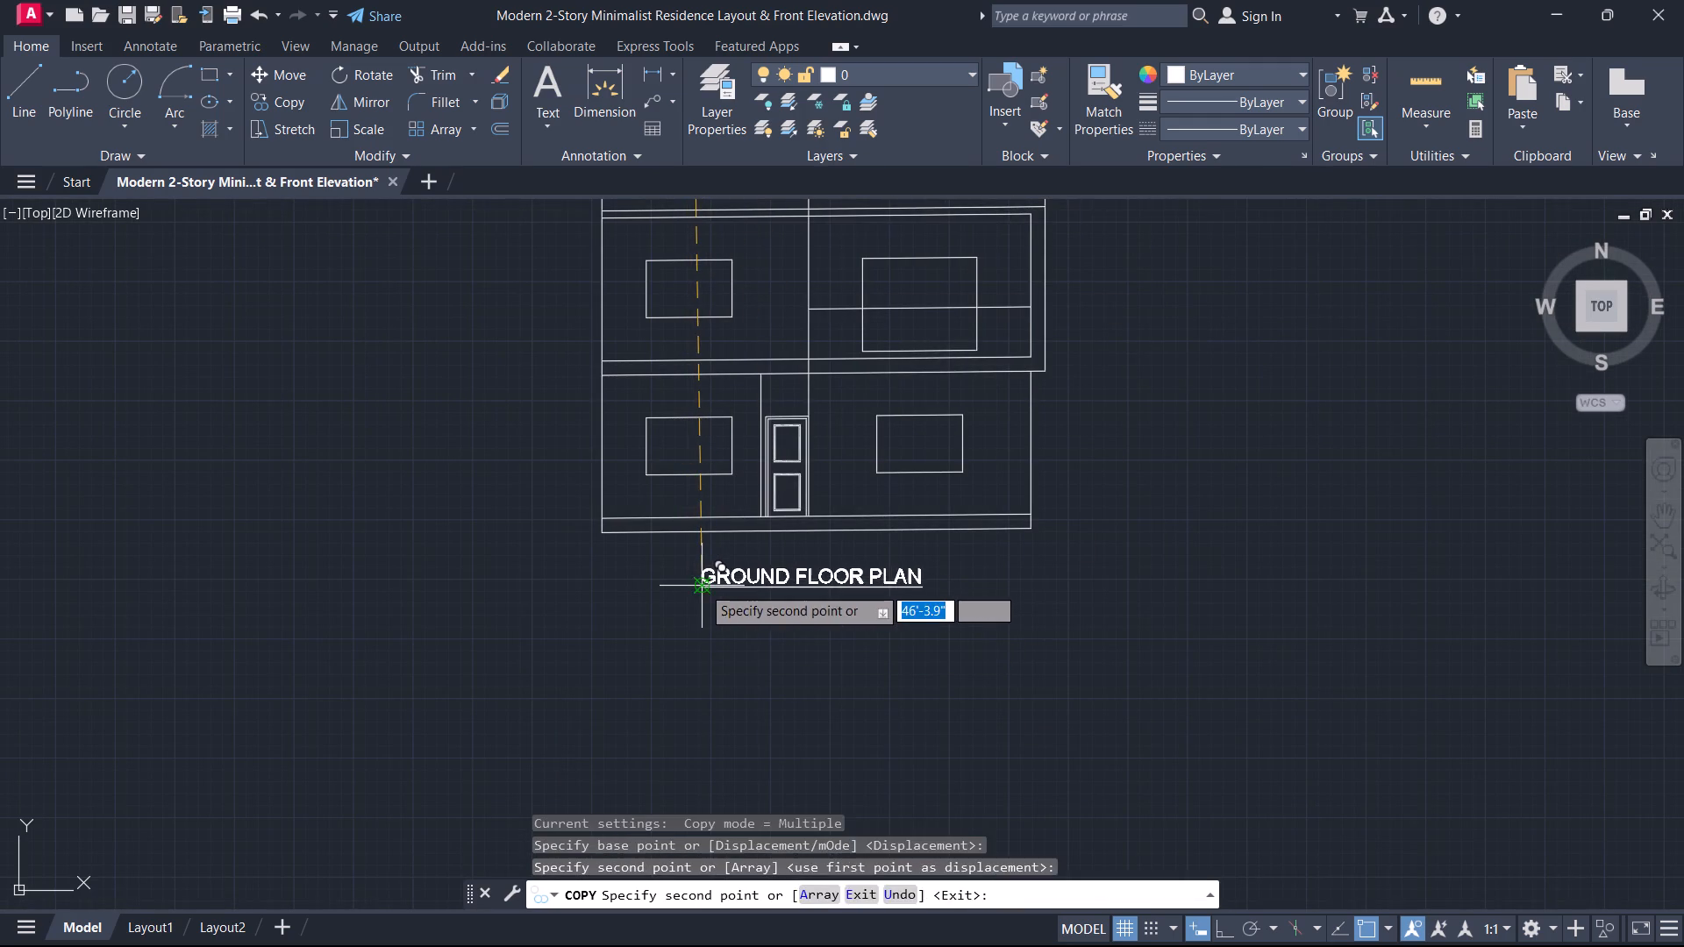
{"action": "key", "text": "Escape"}
Replace the text of the copied title below the front elevation with "FRONT ELEVATION".
{"action": "double_click", "coordinate": [800, 580]}
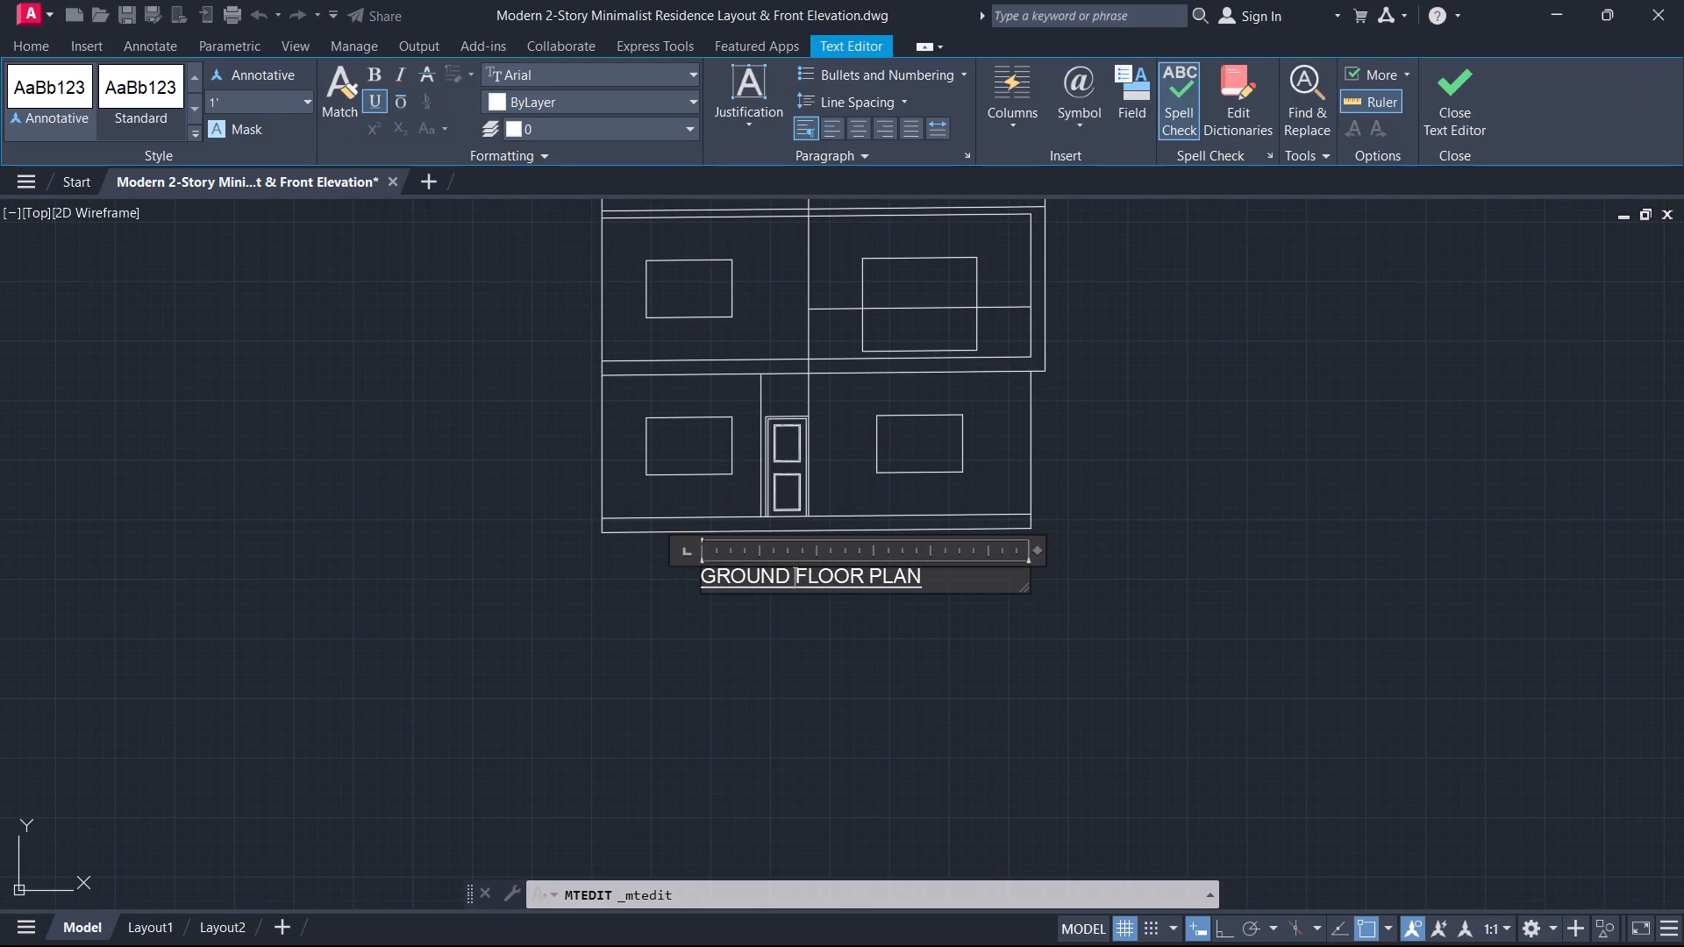
{"action": "key", "text": "ctrl+a"}
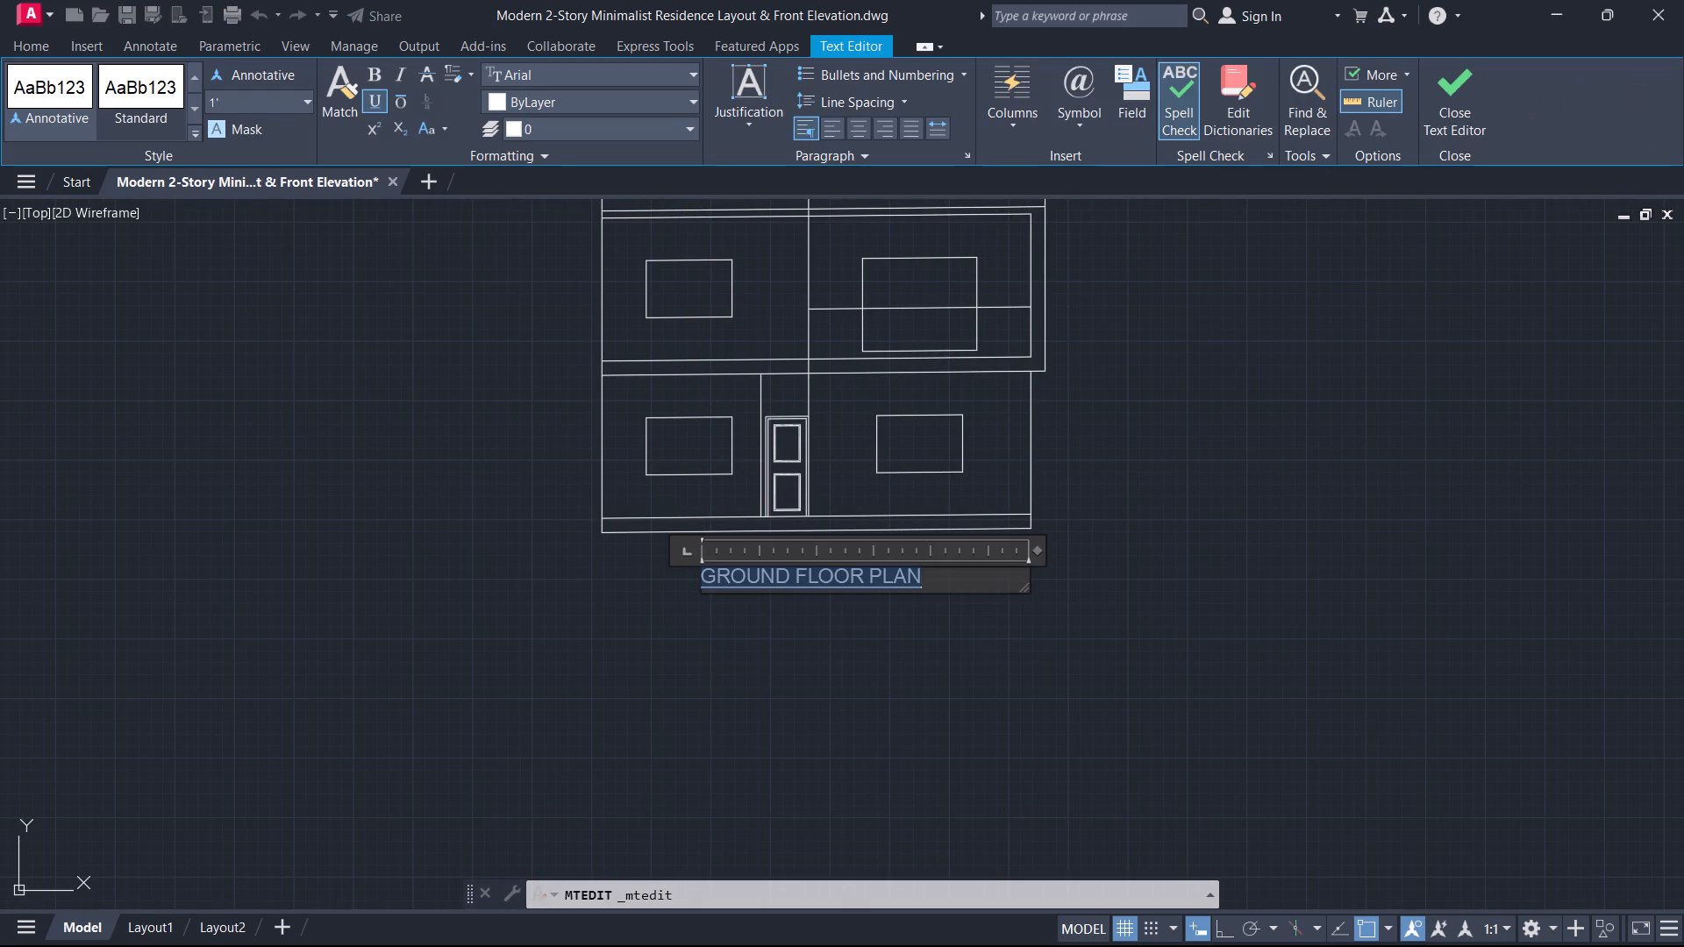
{"action": "type", "text": "FR"}
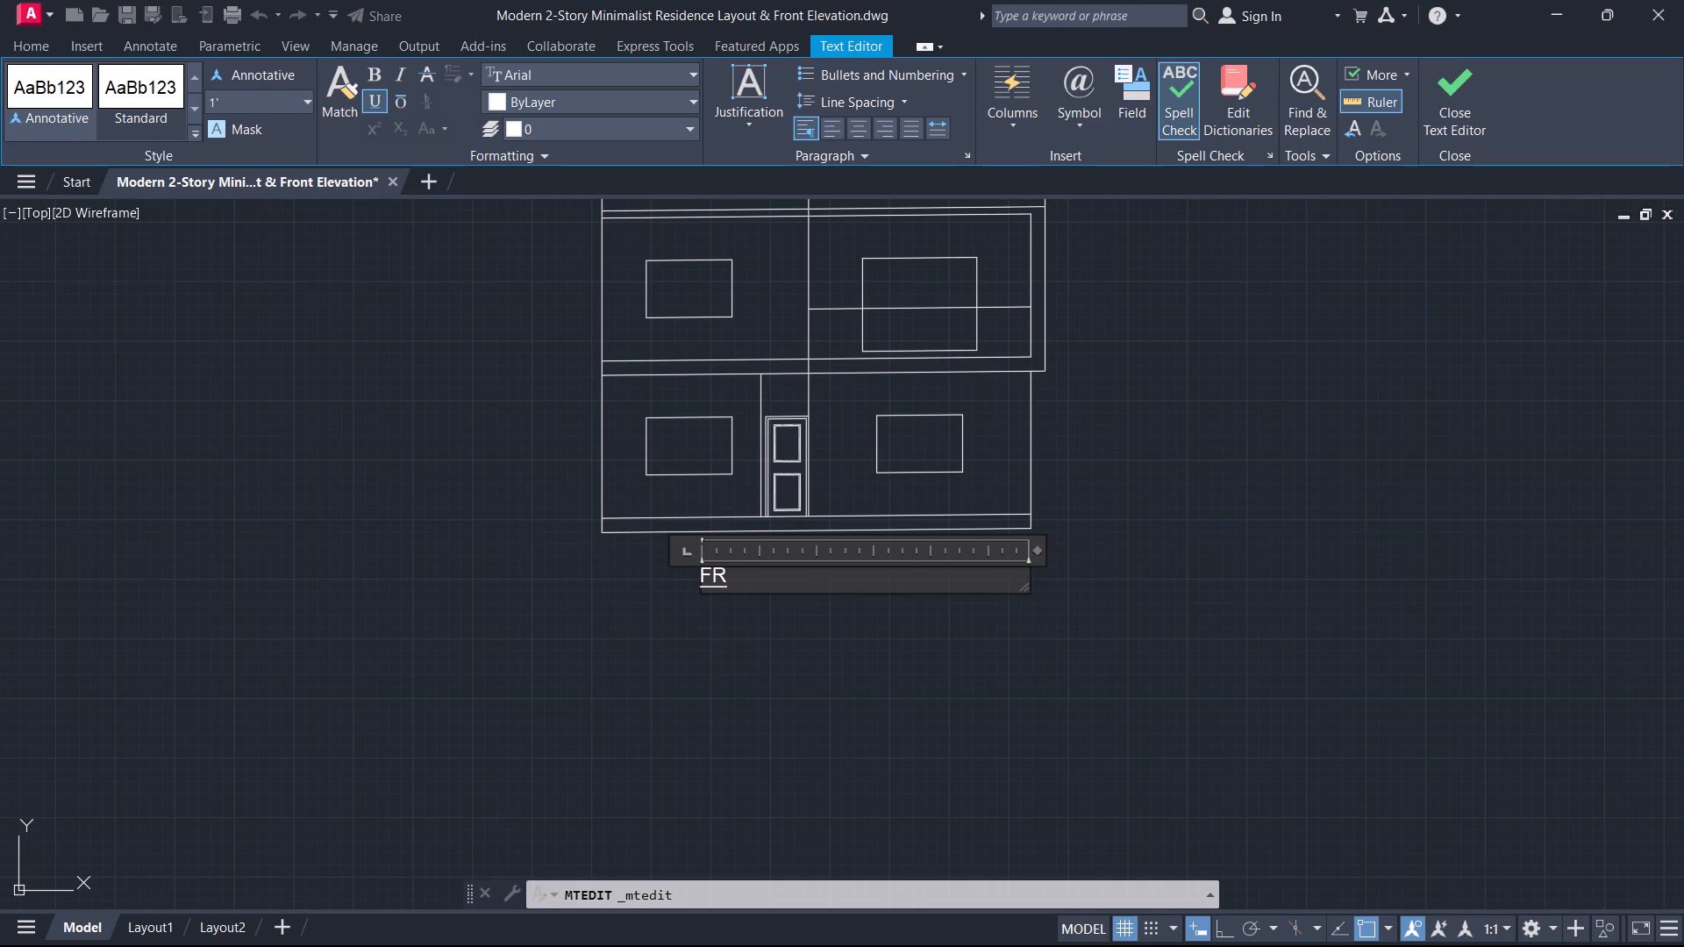
{"action": "key", "text": "o"}
{"action": "key", "text": "n"}
{"action": "key", "text": "t"}
{"action": "key", "text": "space"}
{"action": "type", "text": "ELEVATION"}
{"action": "left_click", "coordinate": [1435, 97]}
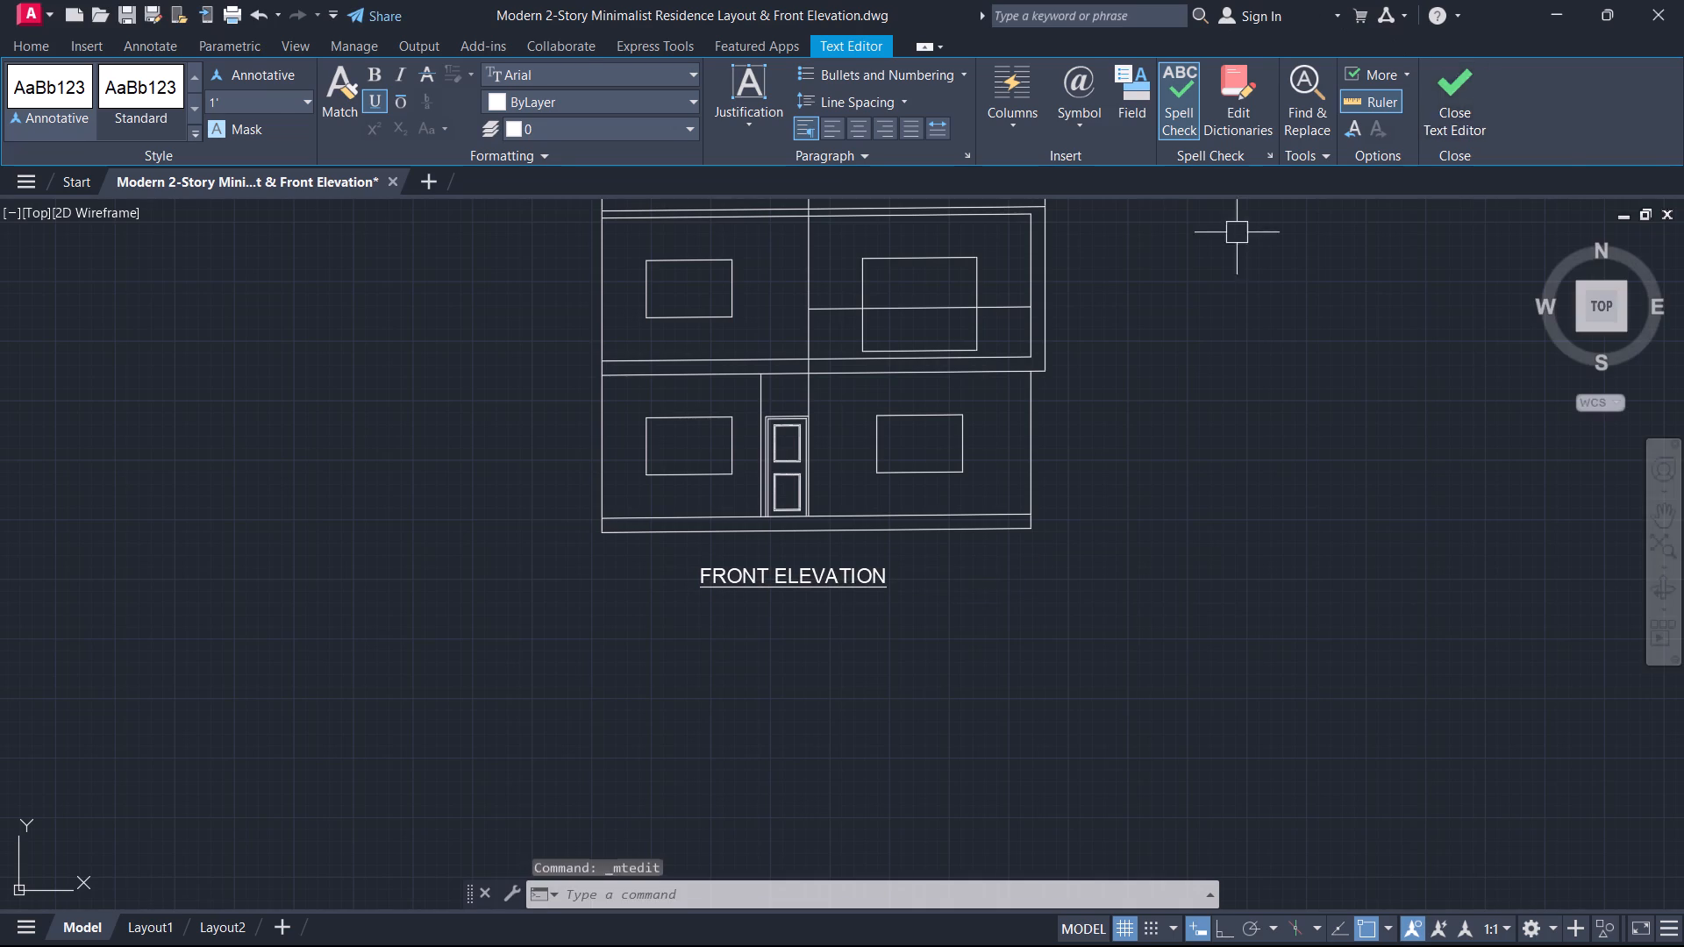
Move the front elevation together with its title up and across so it sits centred beneath the two floor plans.
{"action": "scroll", "coordinate": [1069, 438], "scroll_direction": "down", "scroll_amount": 5}
{"action": "middle_click_drag", "start_coordinate": [1091, 448], "coordinate": [1134, 603]}
{"action": "scroll", "coordinate": [1134, 614], "scroll_direction": "up", "scroll_amount": 2}
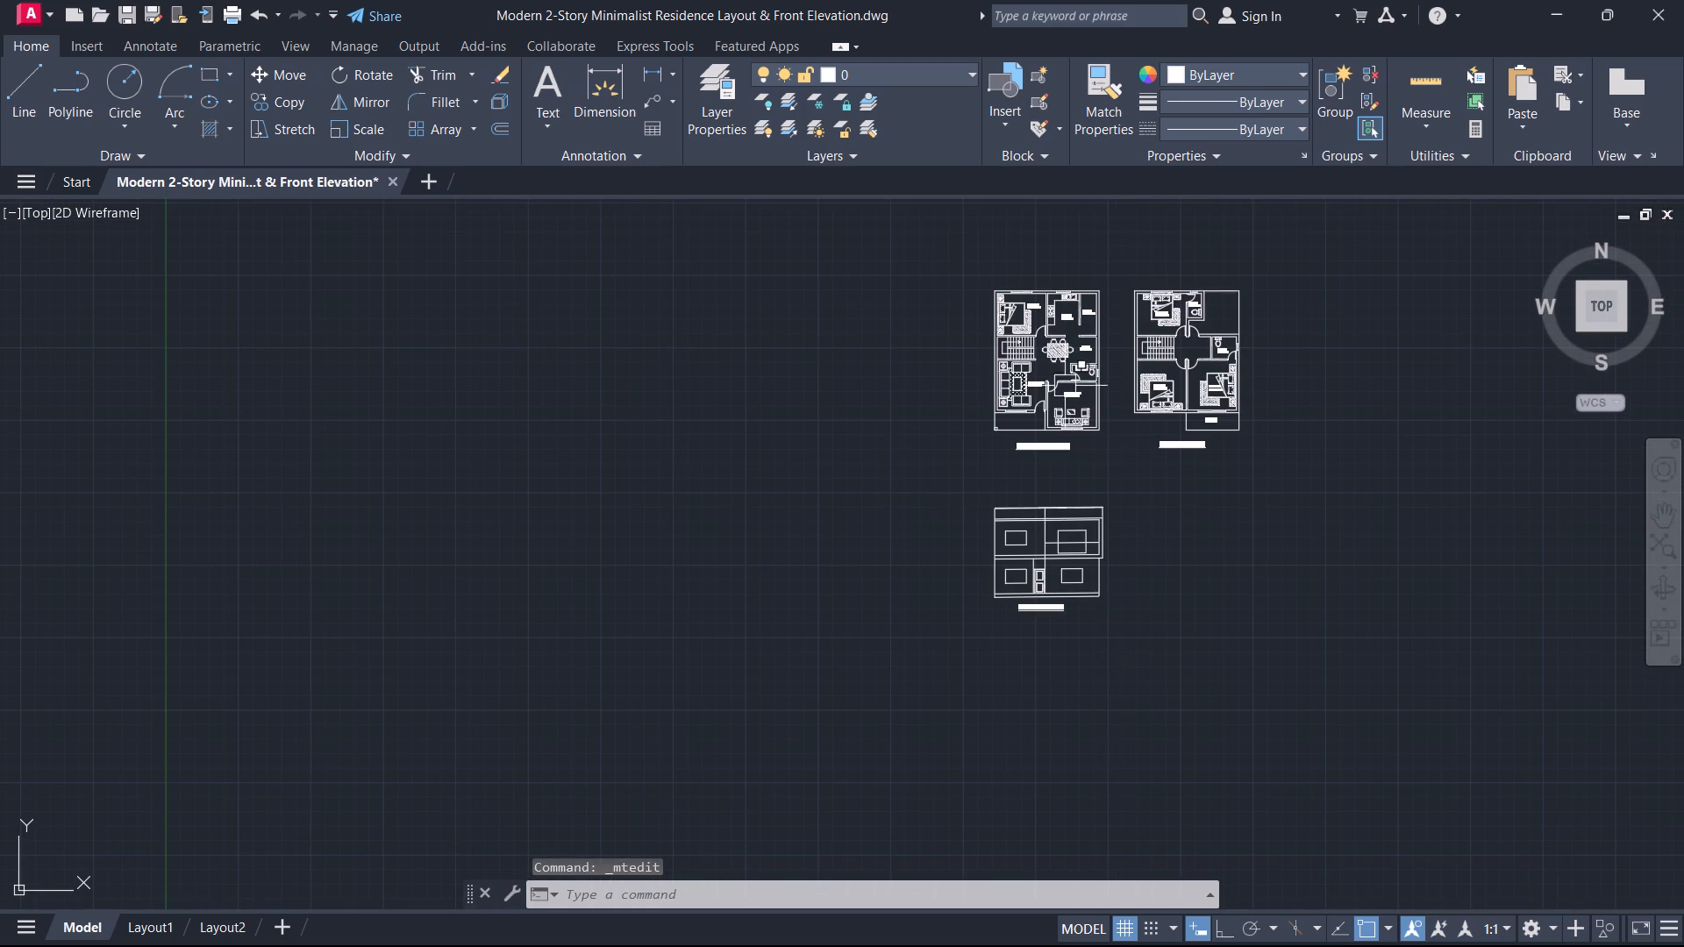
{"action": "left_click_drag", "start_coordinate": [1112, 695], "coordinate": [1065, 627]}
{"action": "left_click", "coordinate": [946, 477]}
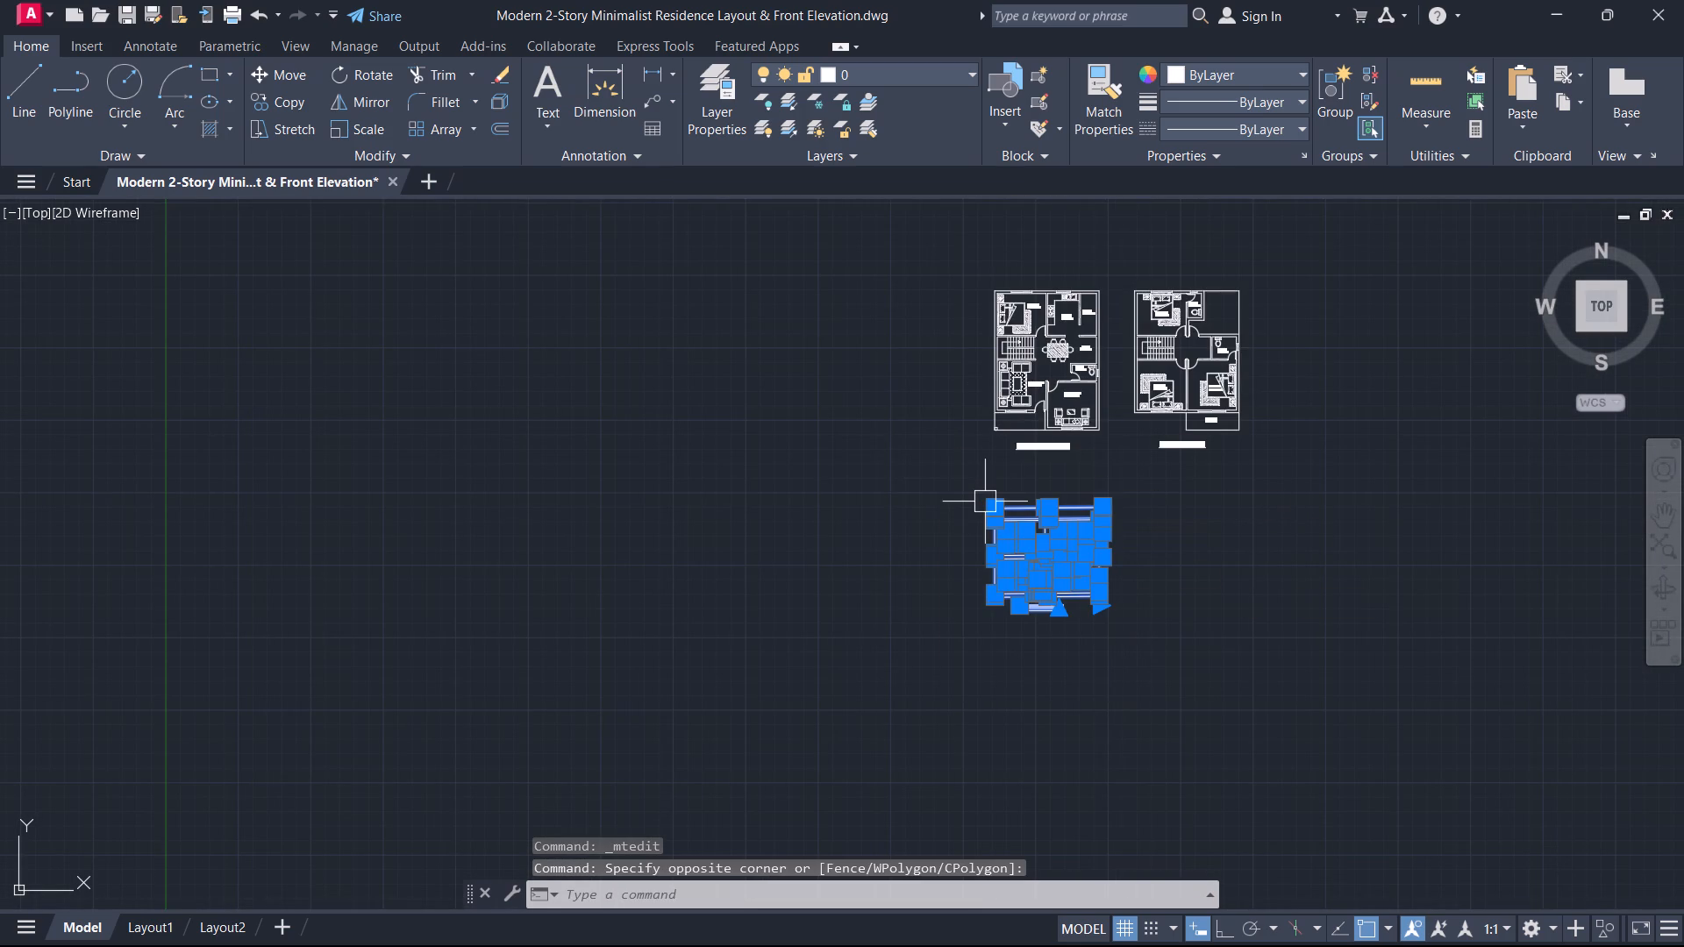
{"action": "type", "text": "M"}
{"action": "key", "text": "space"}
{"action": "scroll", "coordinate": [1032, 544], "scroll_direction": "up", "scroll_amount": 1}
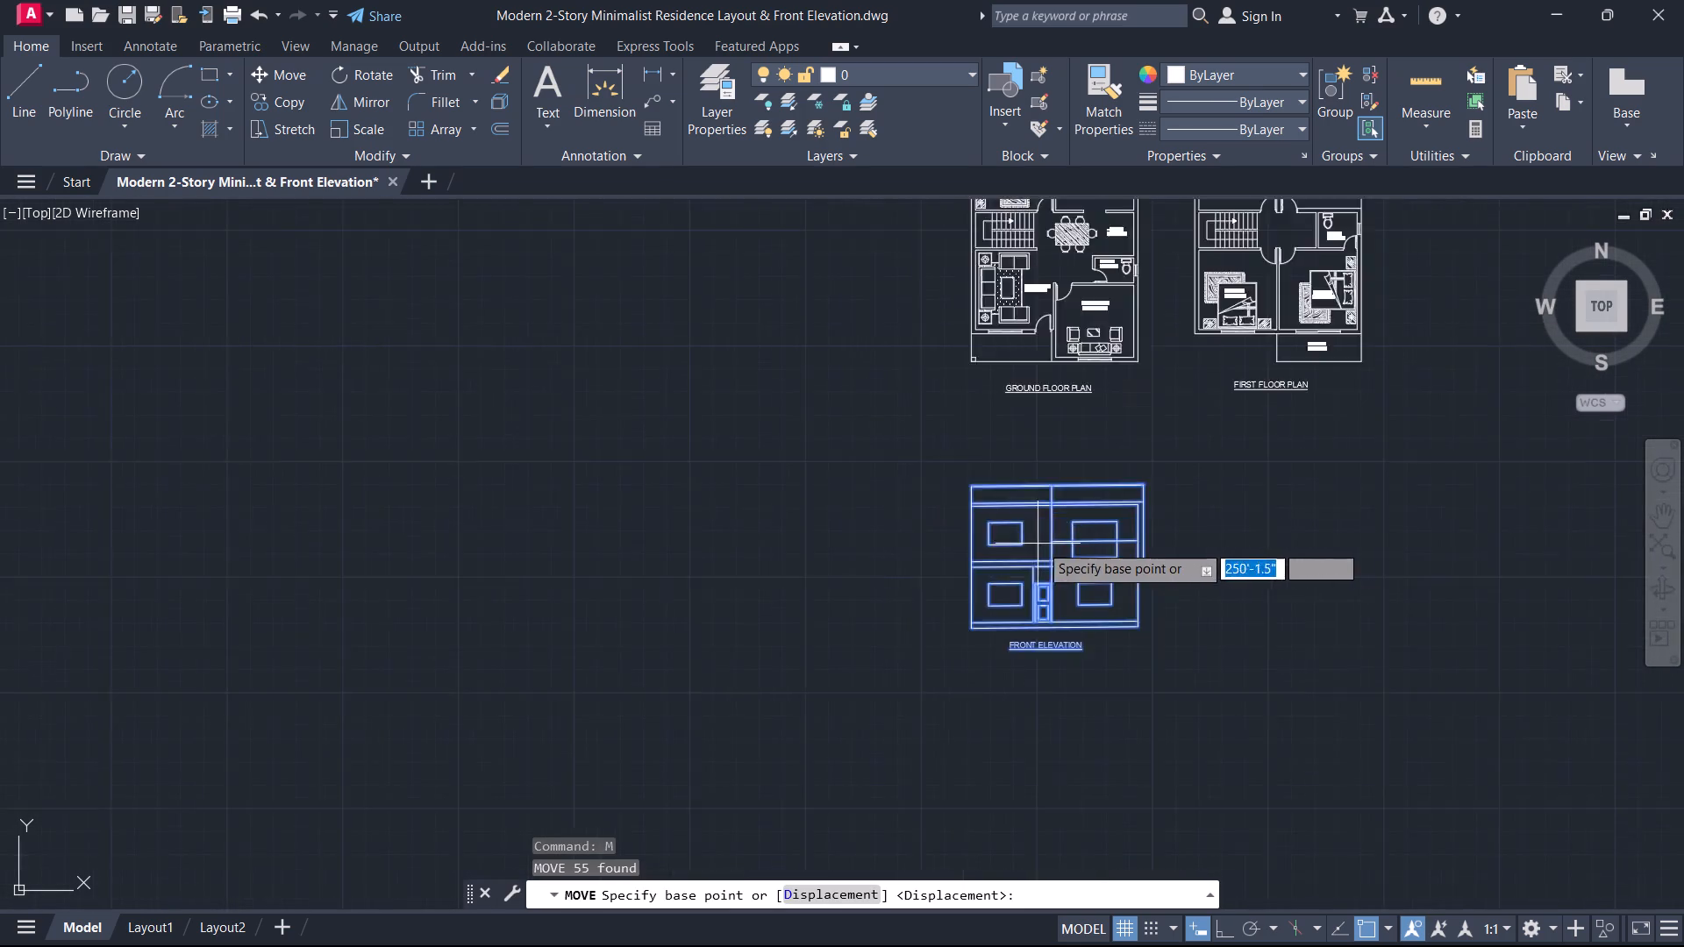
{"action": "scroll", "coordinate": [1039, 544], "scroll_direction": "up", "scroll_amount": 2}
{"action": "left_click_drag", "start_coordinate": [1064, 543], "coordinate": [1075, 538]}
{"action": "middle_click_drag", "start_coordinate": [1334, 495], "coordinate": [1092, 642]}
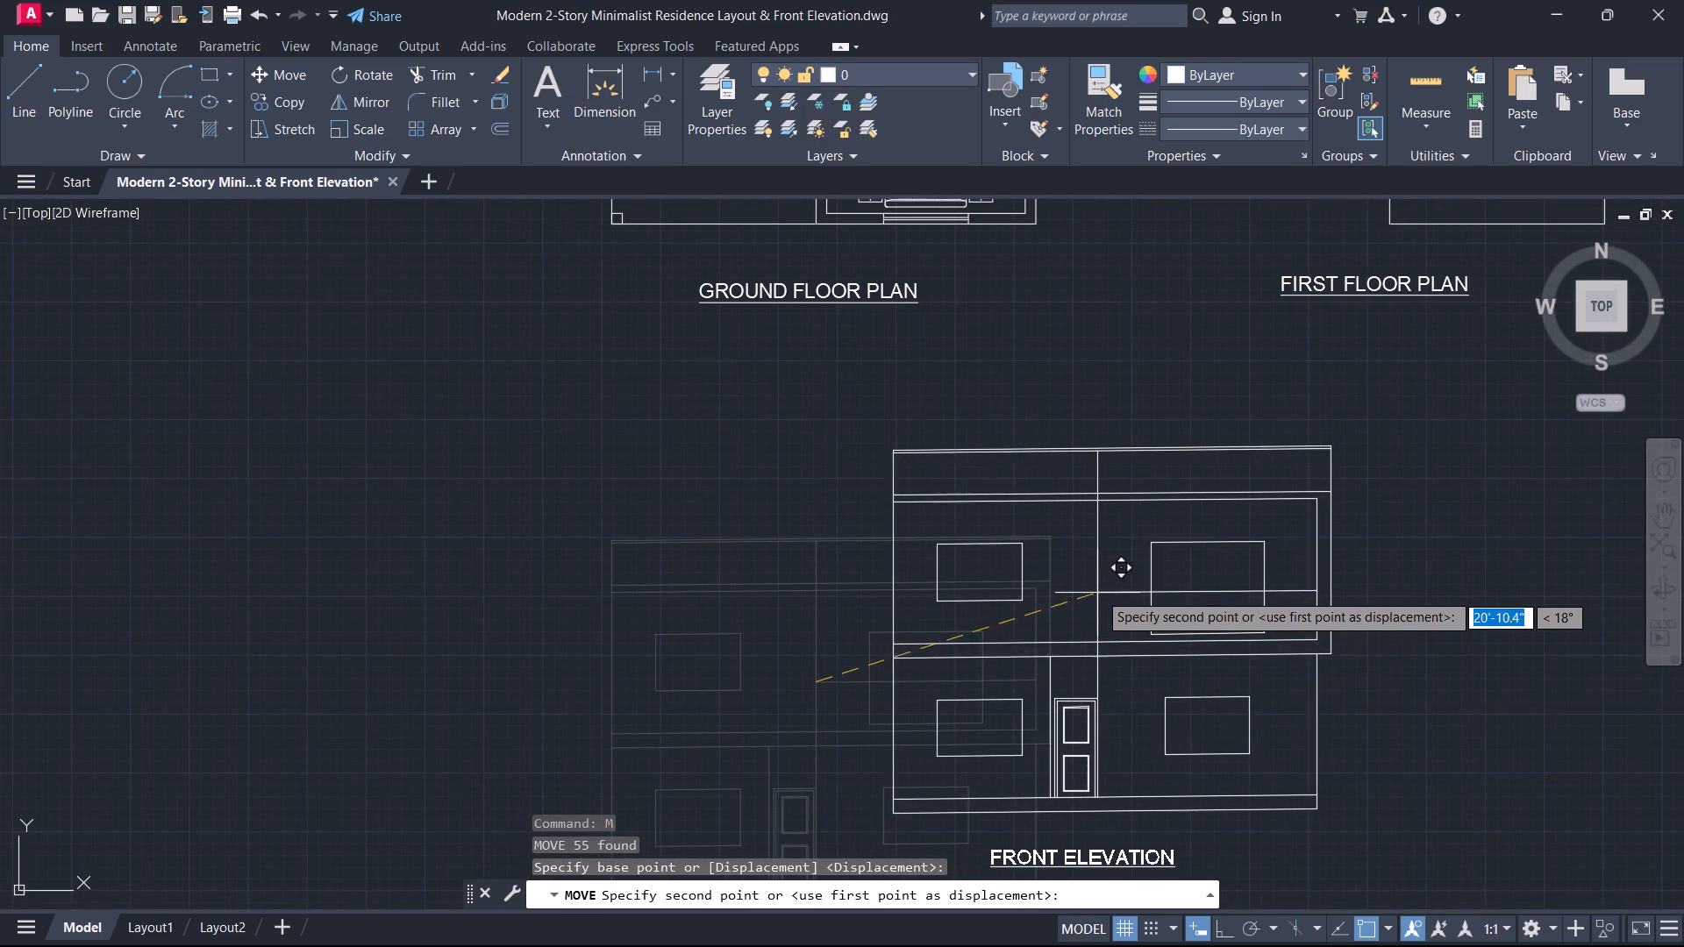
{"action": "left_click", "coordinate": [1127, 587]}
{"action": "key", "text": "Escape"}
{"action": "scroll", "coordinate": [1125, 583], "scroll_direction": "down", "scroll_amount": 3}
{"action": "middle_click_drag", "start_coordinate": [1118, 580], "coordinate": [1067, 598]}
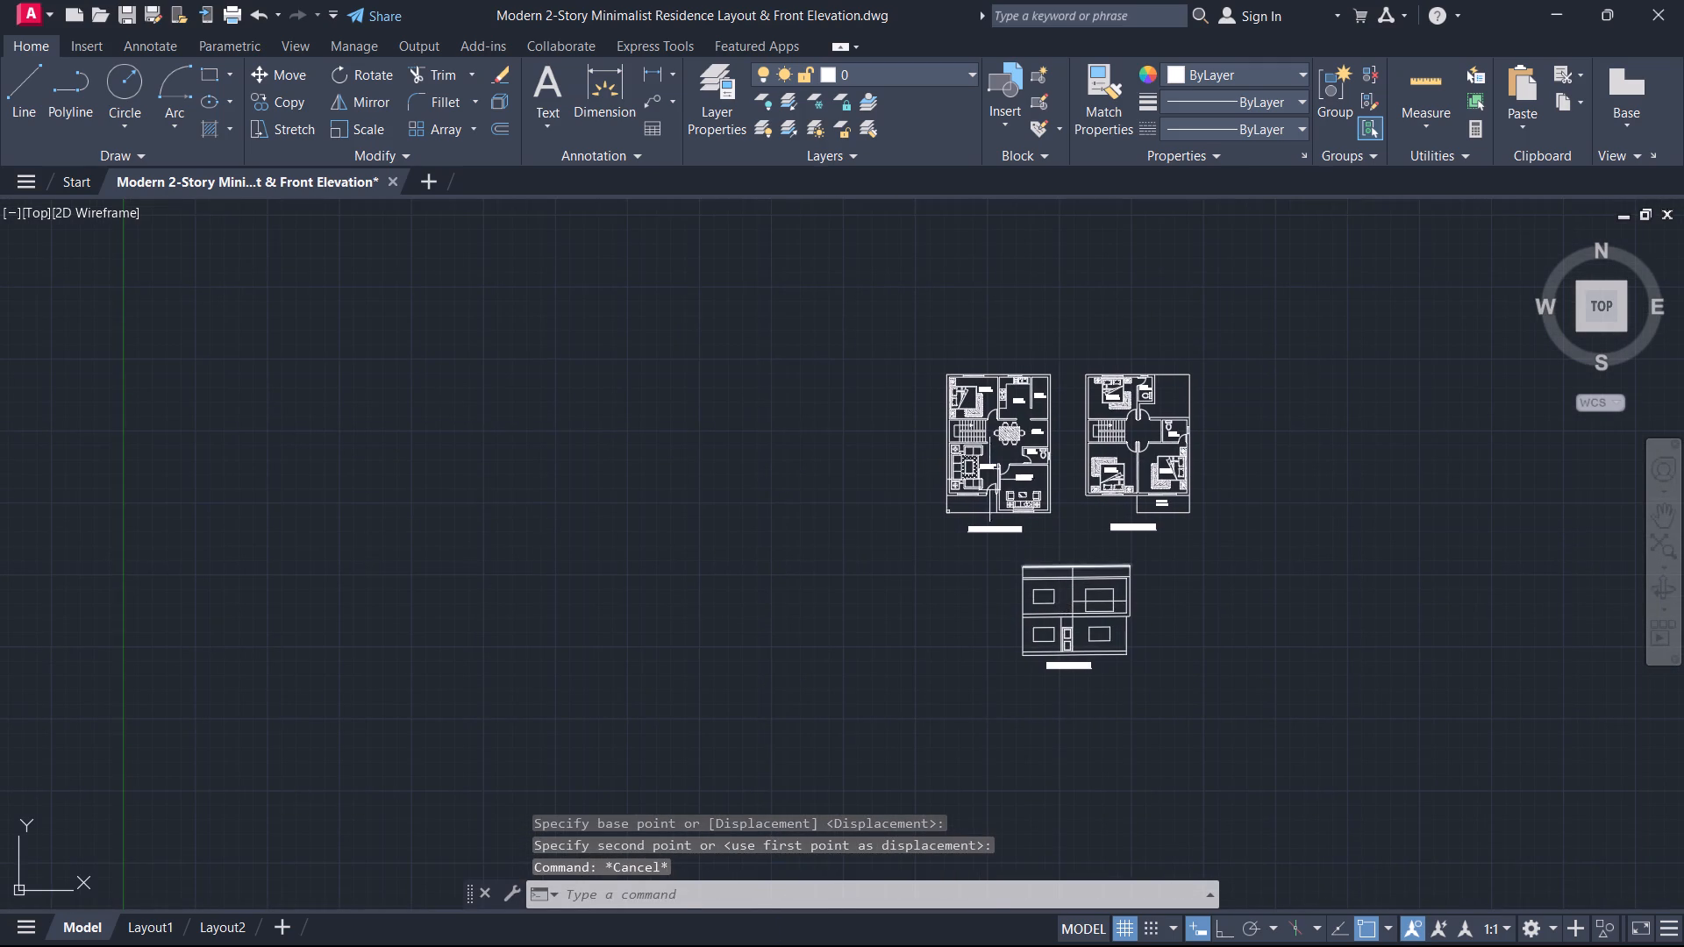
Start a plot of the model with a window area enclosing both floor plans and the front elevation, centred on the paper.
{"action": "key", "text": "d"}
{"action": "type", "text": "W"}
{"action": "key", "text": "space"}
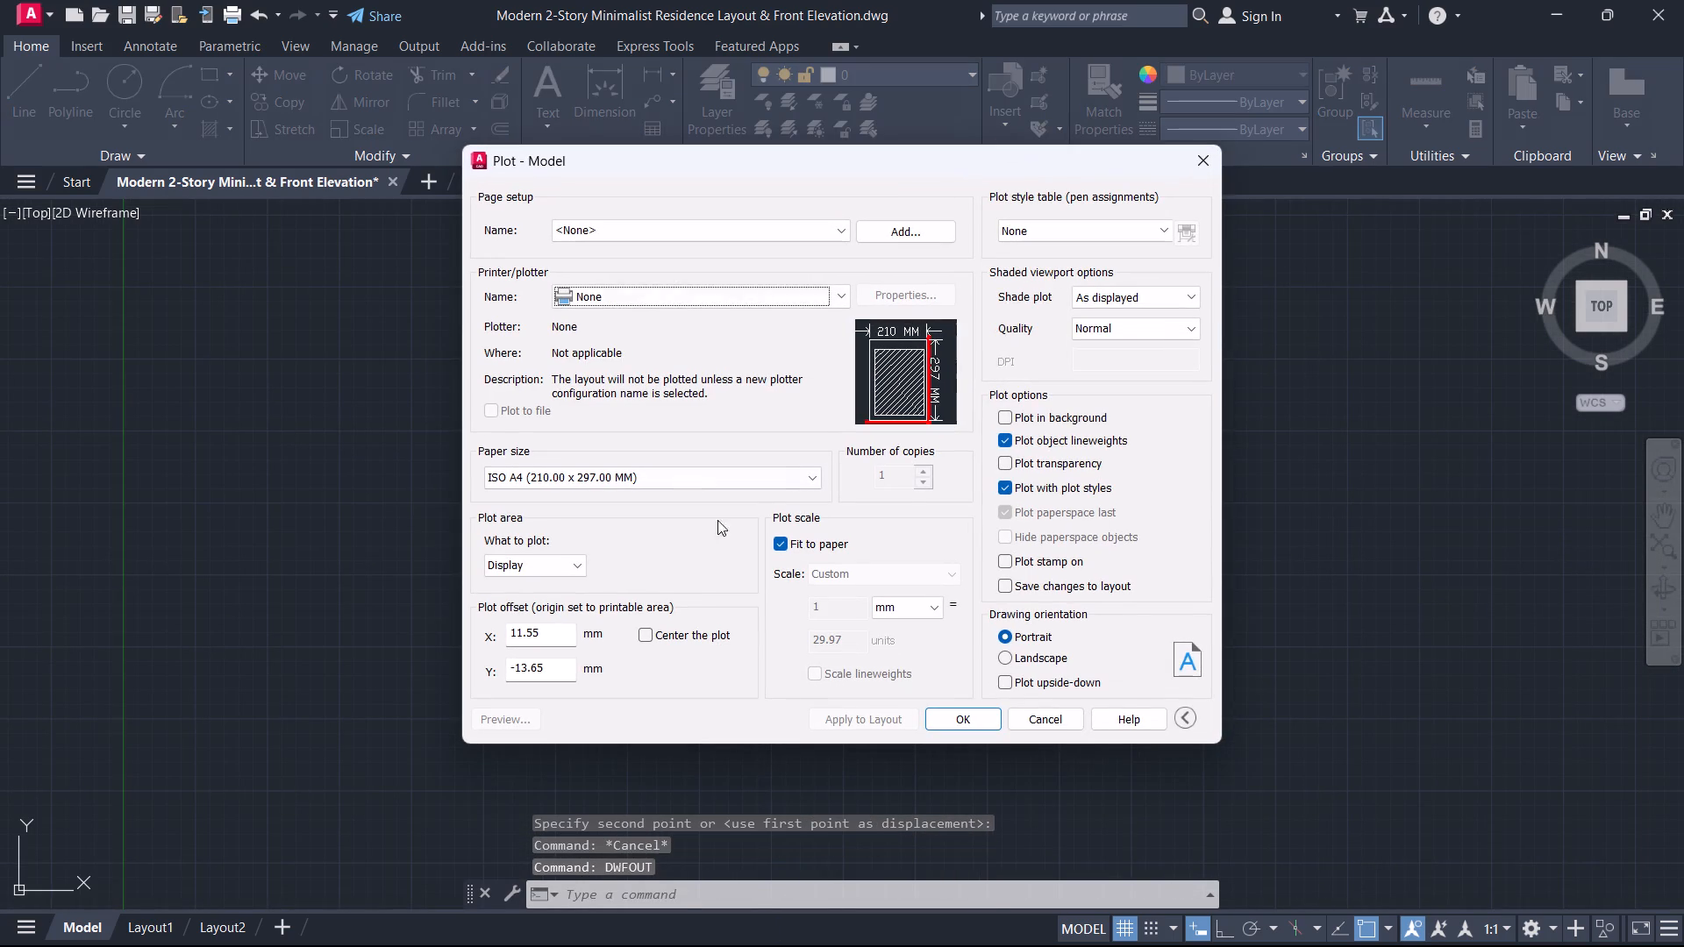
{"action": "left_click", "coordinate": [532, 564]}
{"action": "left_click", "coordinate": [553, 625]}
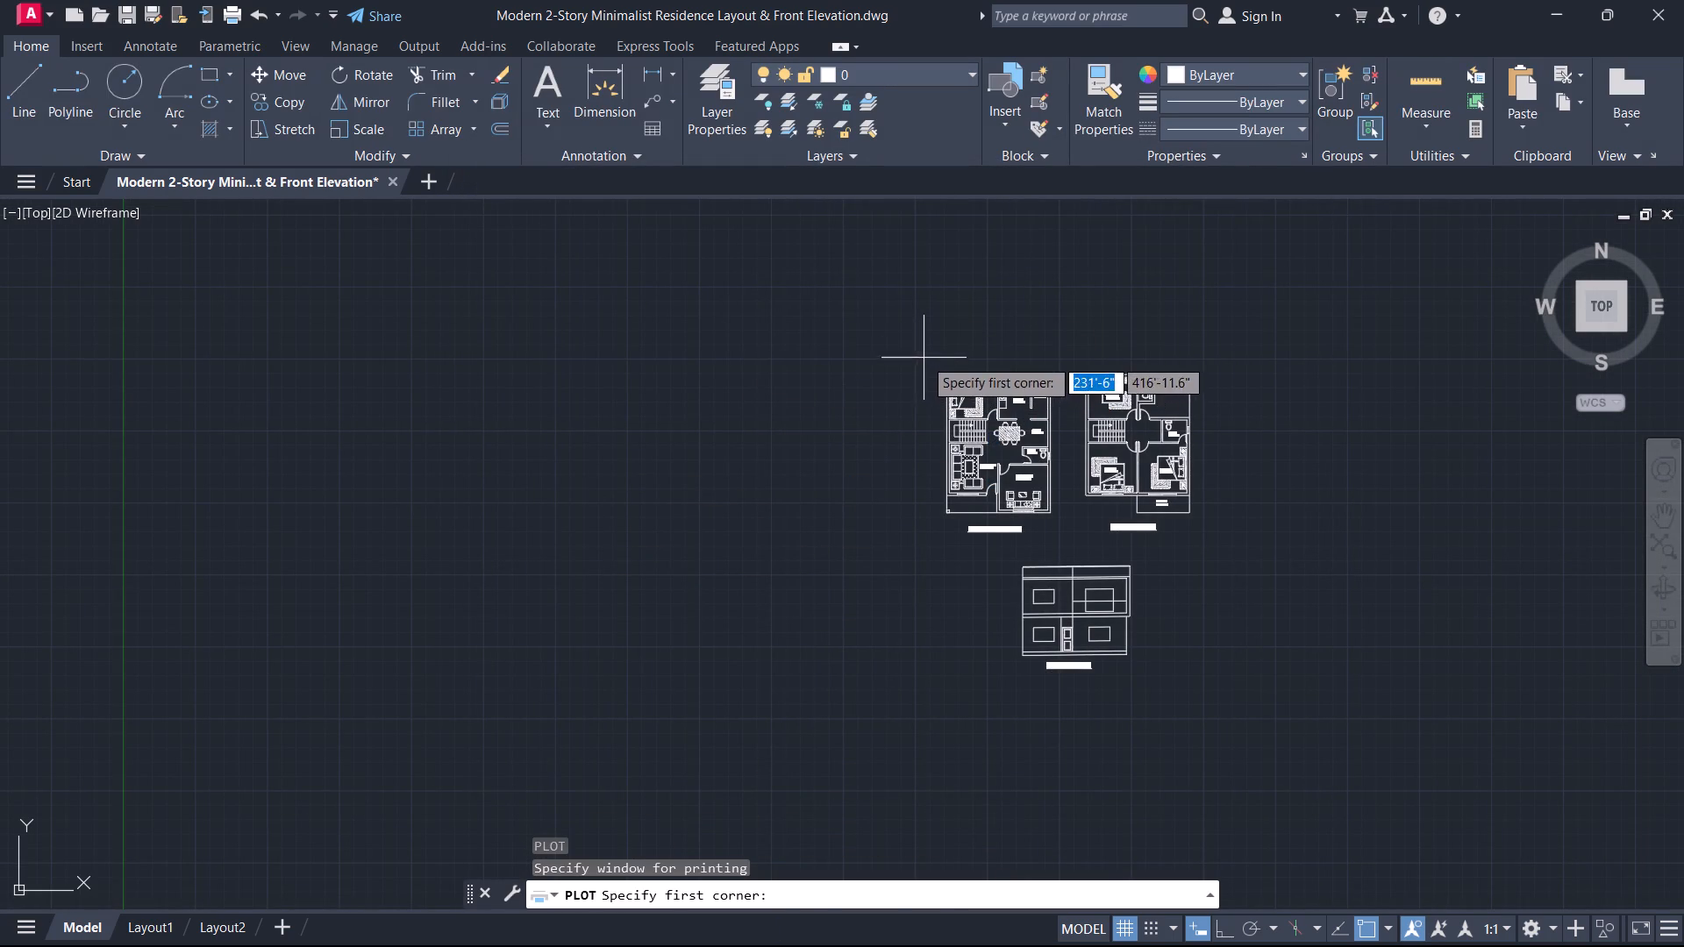
{"action": "left_click", "coordinate": [924, 356]}
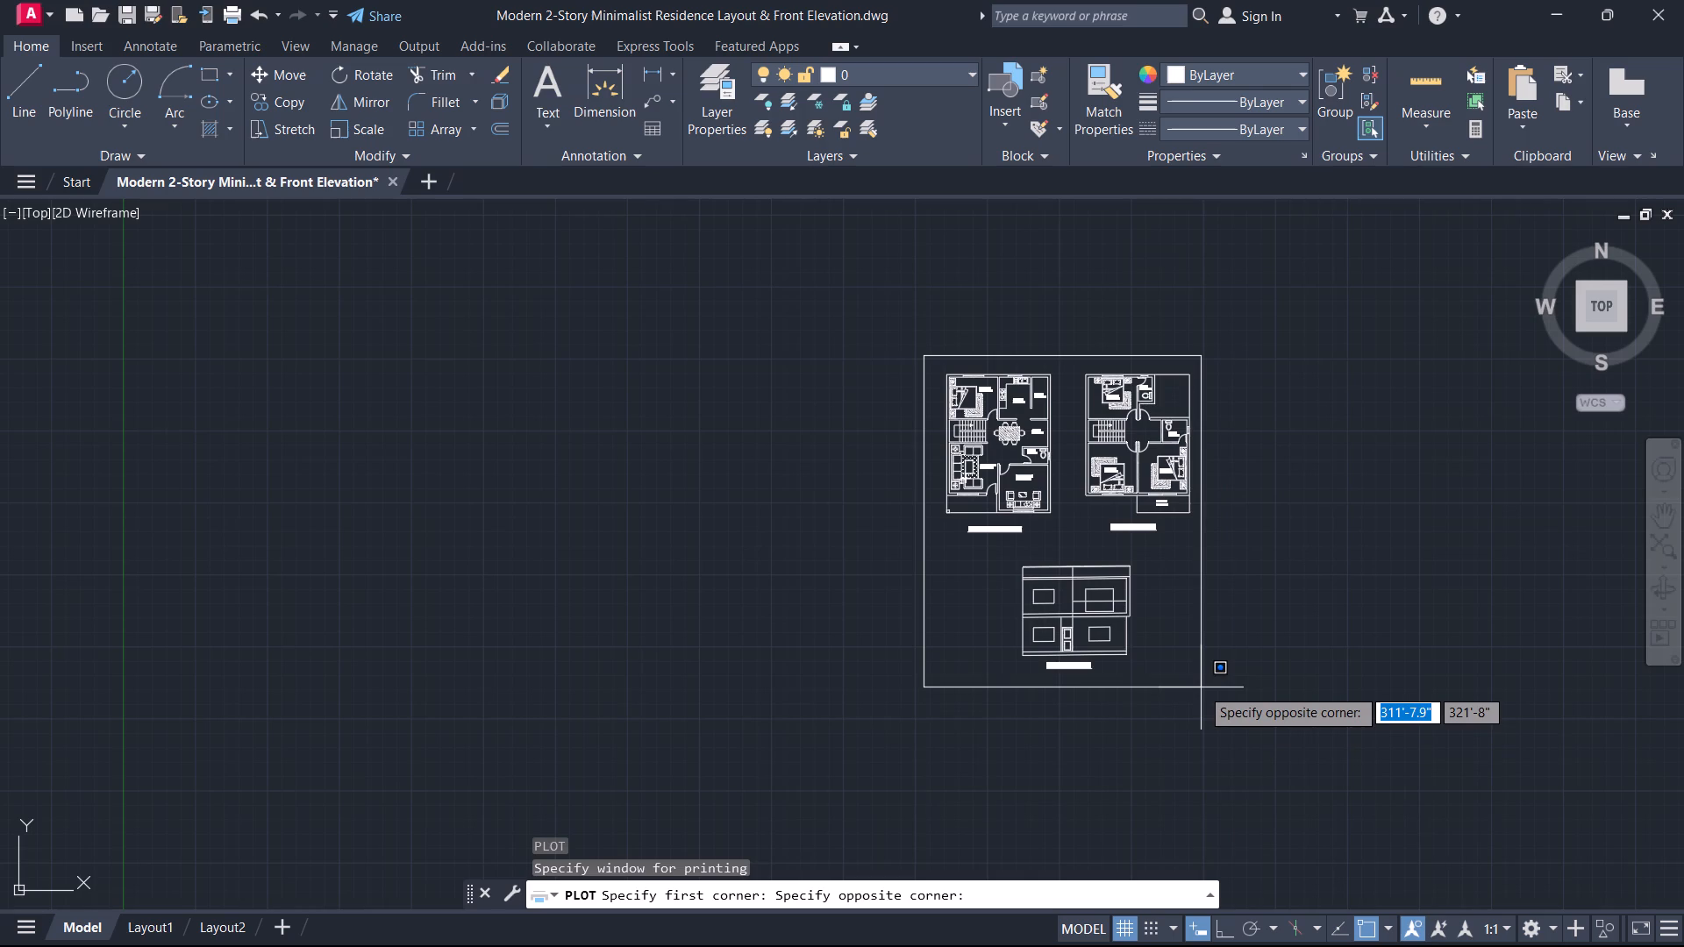
{"action": "left_click", "coordinate": [1201, 687]}
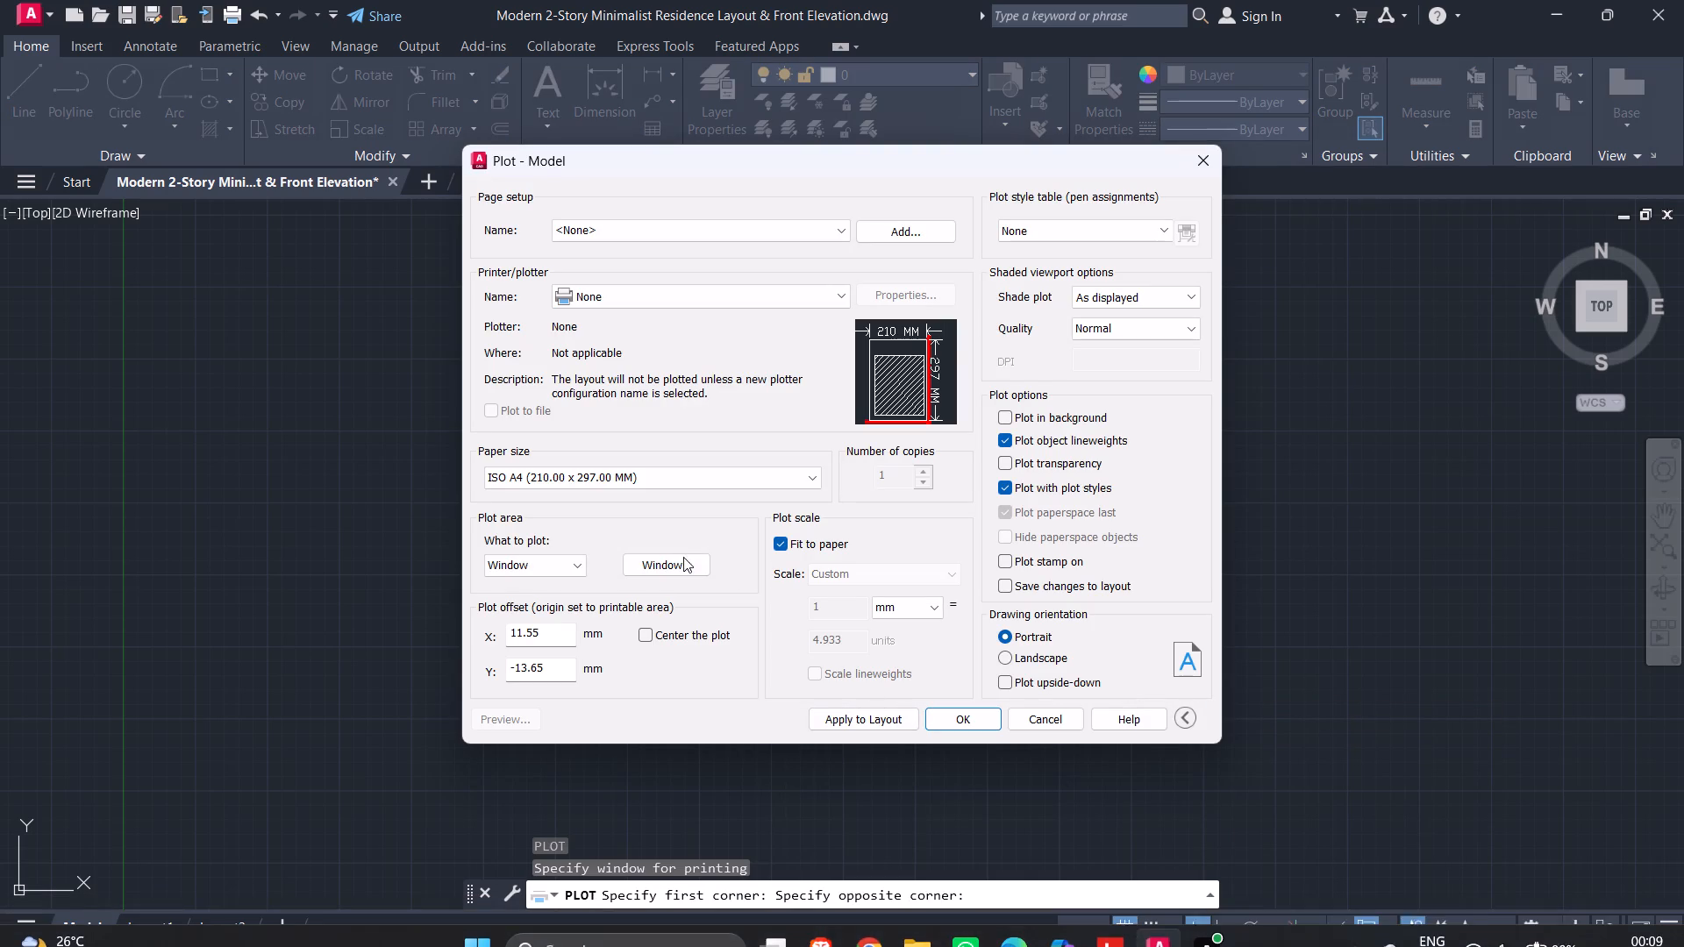
{"action": "left_click", "coordinate": [650, 637]}
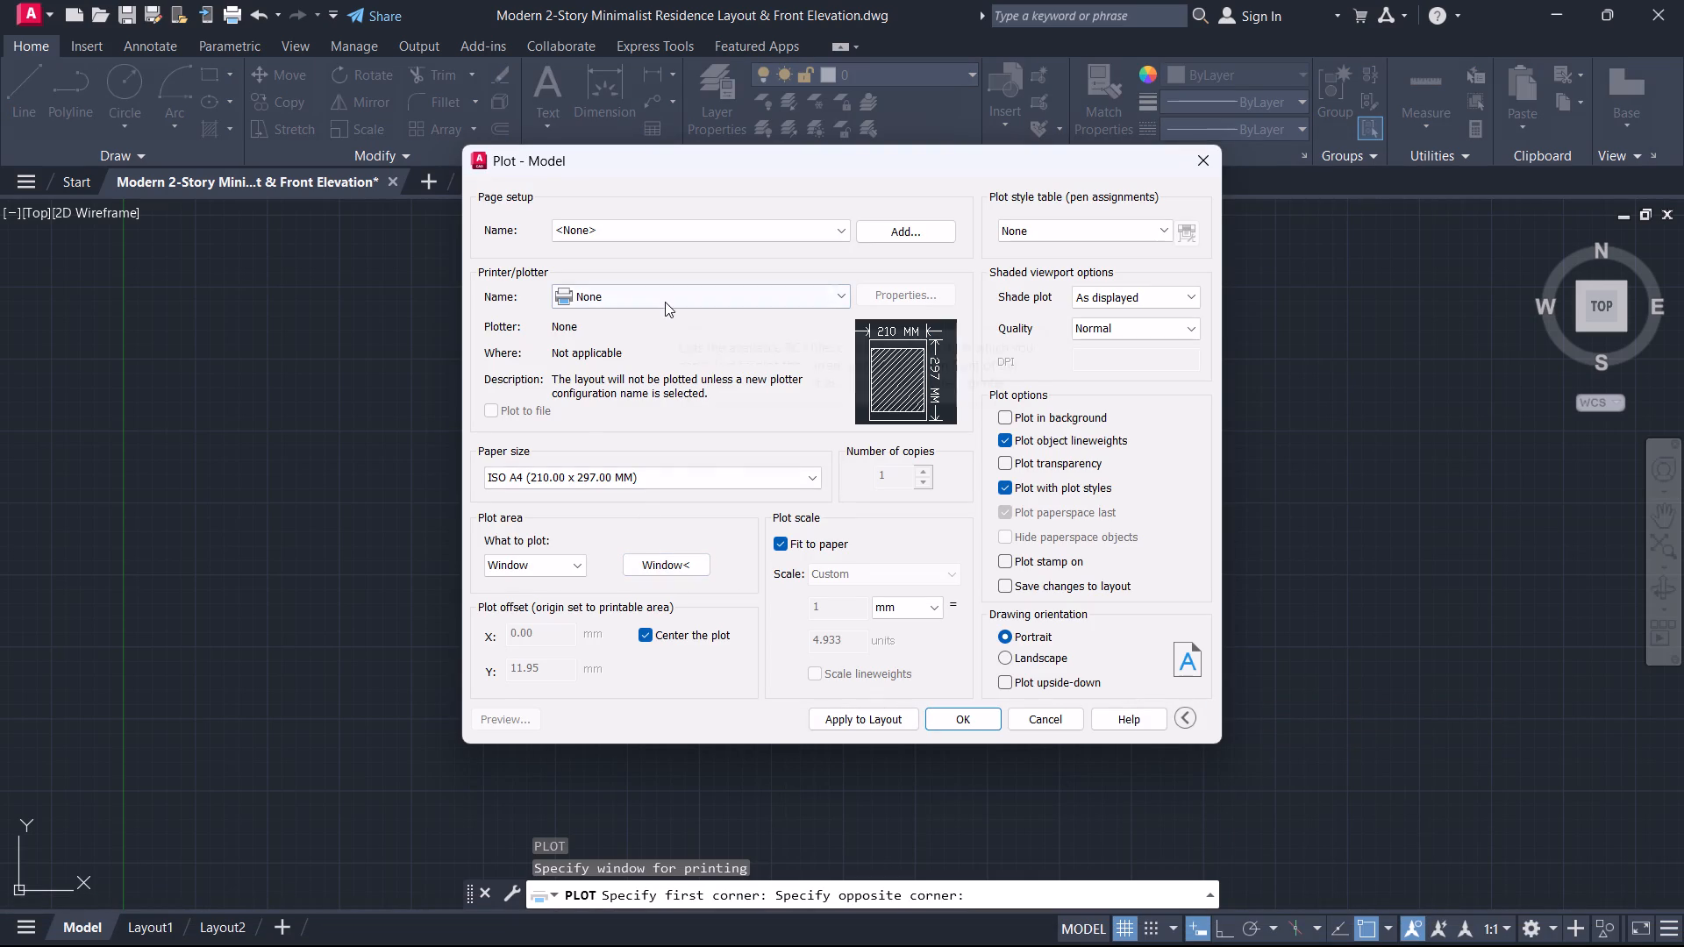
Choose DWG To PDF.pc3 as the plotter, keep the ISO A4 (210.00 x 297.00 MM) paper, and apply the setup to the layout.
{"action": "left_click", "coordinate": [665, 302]}
{"action": "left_click", "coordinate": [660, 509]}
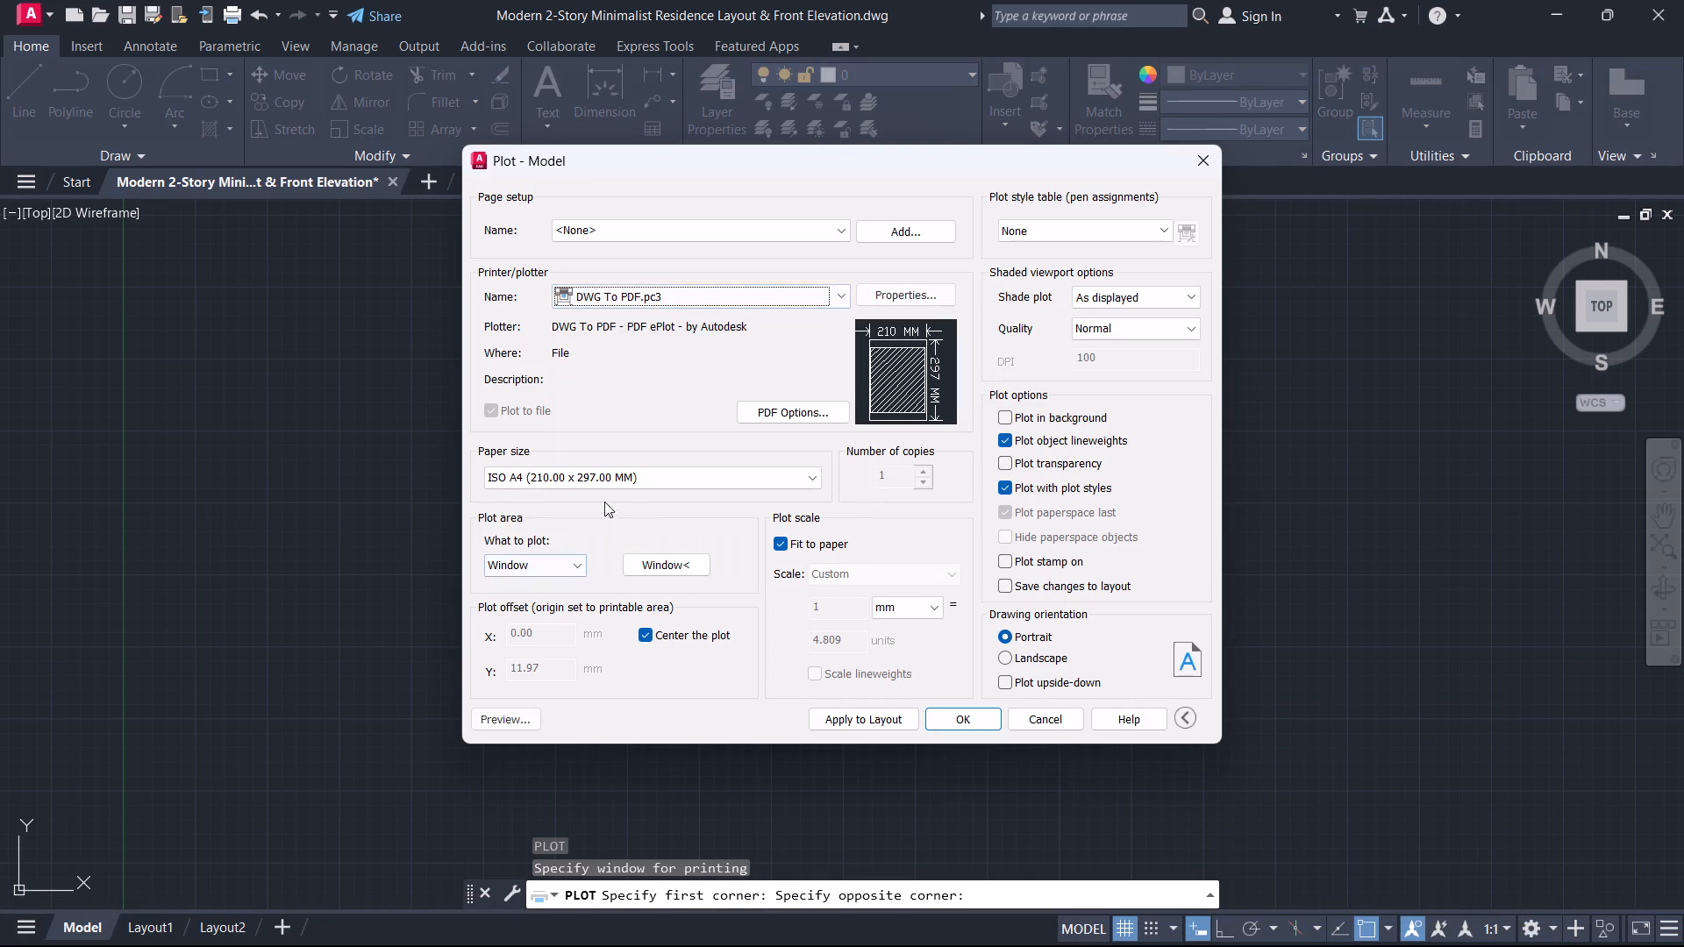
{"action": "left_click", "coordinate": [626, 487]}
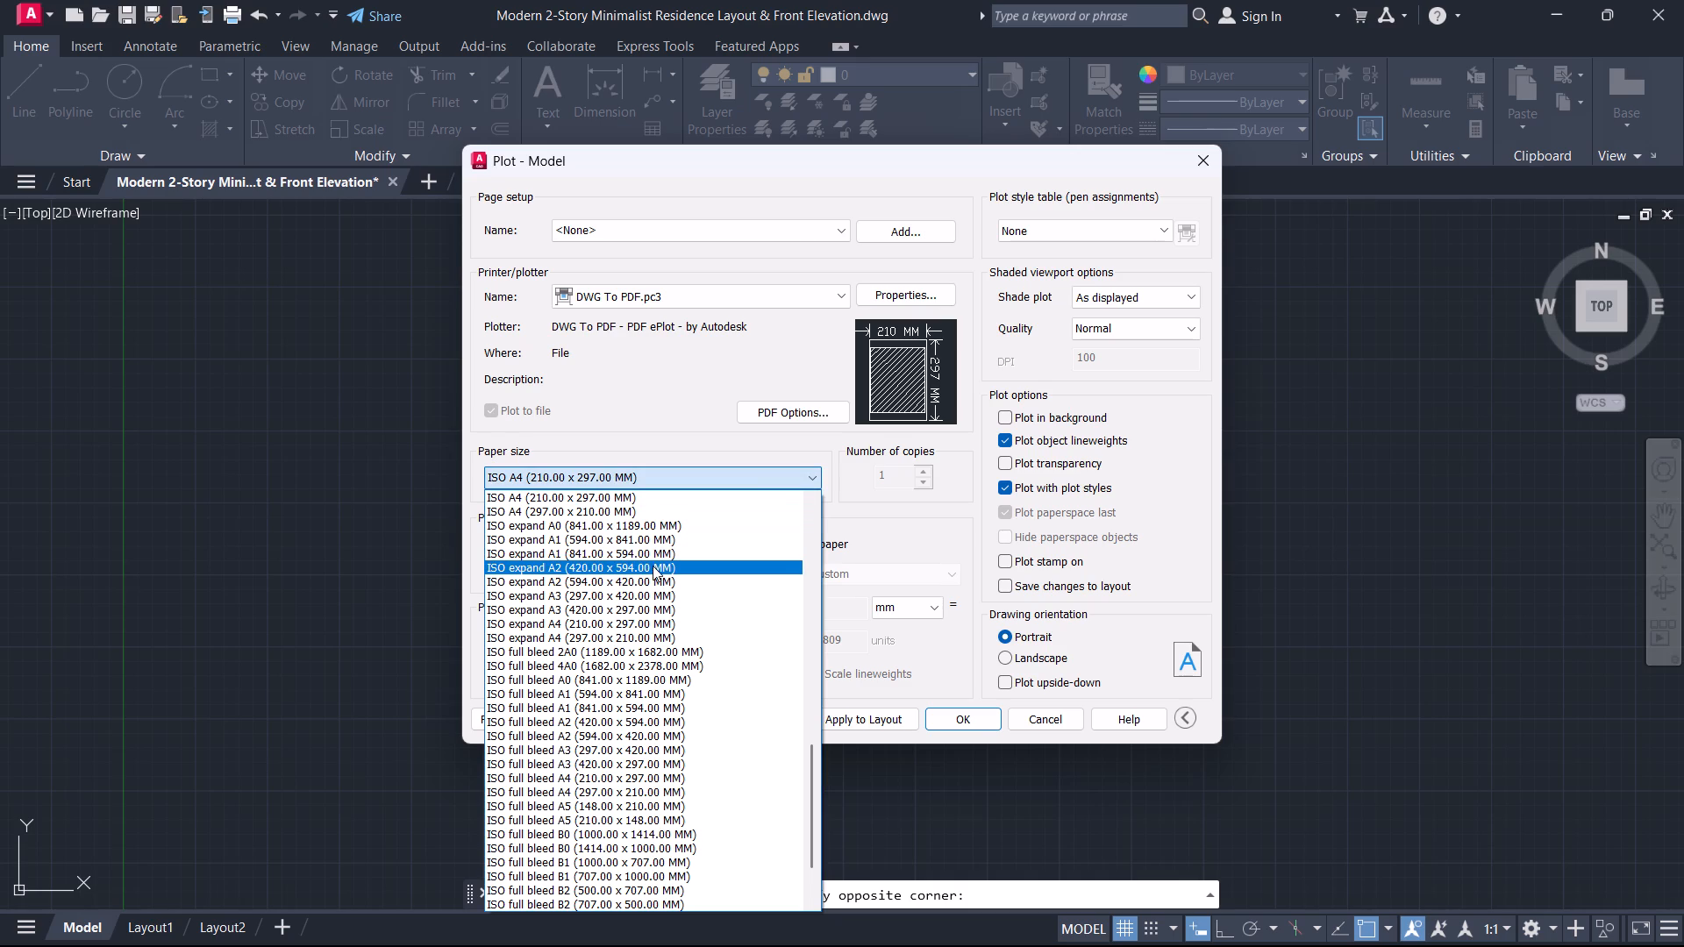
{"action": "left_click", "coordinate": [724, 409]}
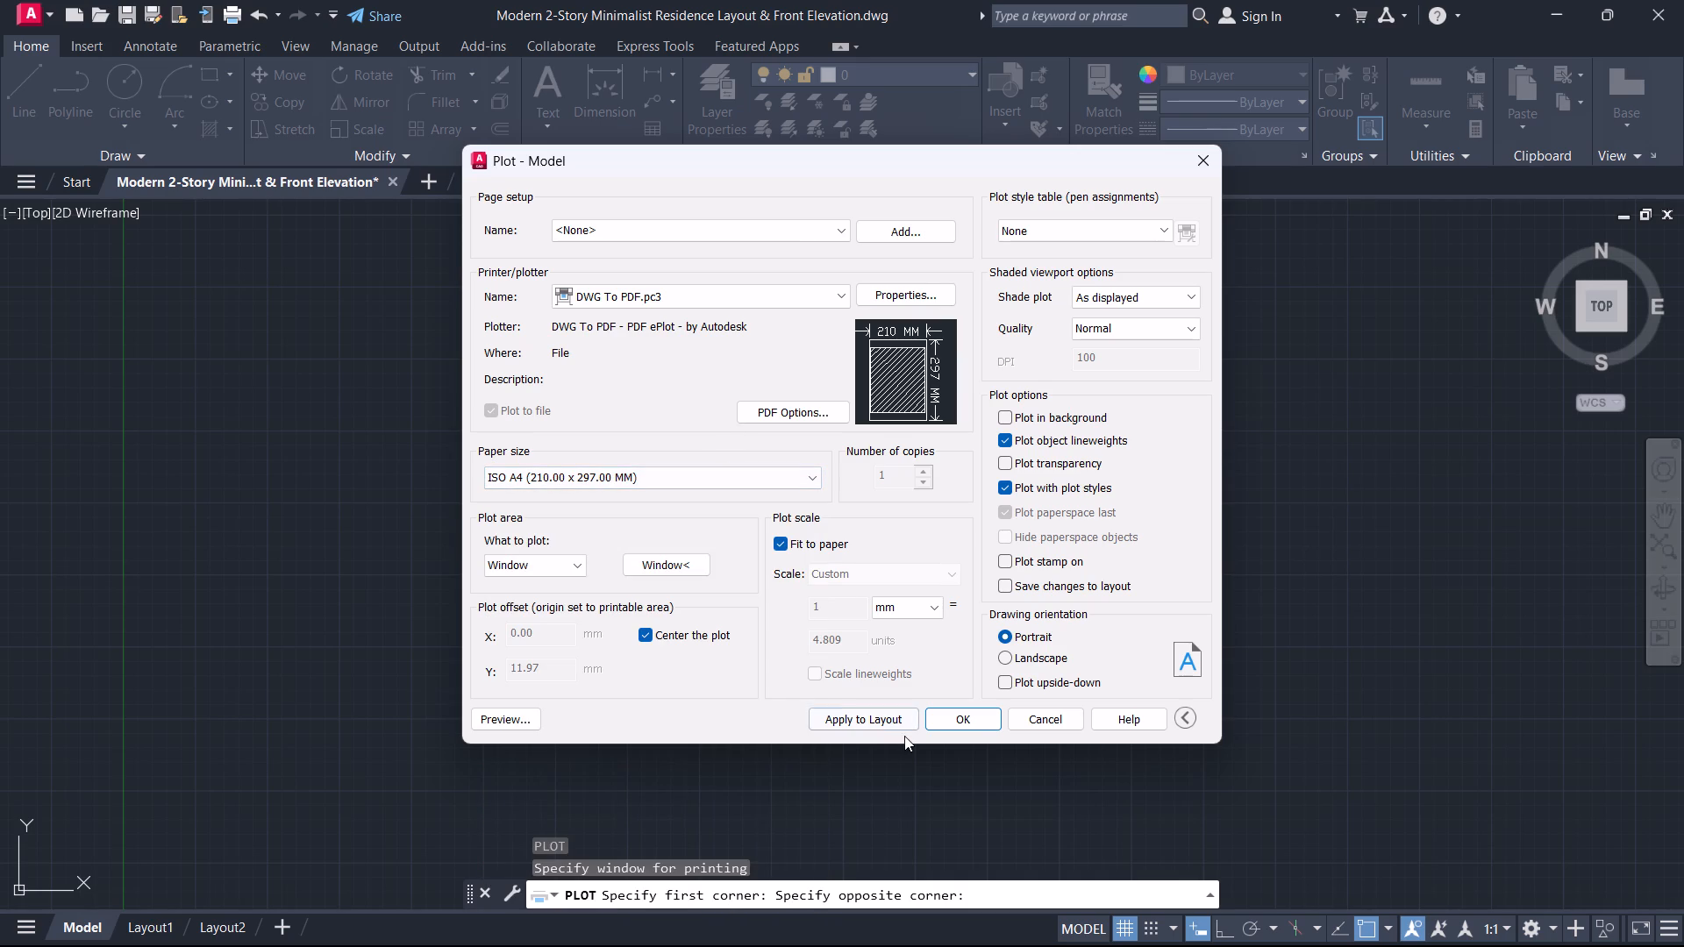
{"action": "left_click", "coordinate": [888, 712]}
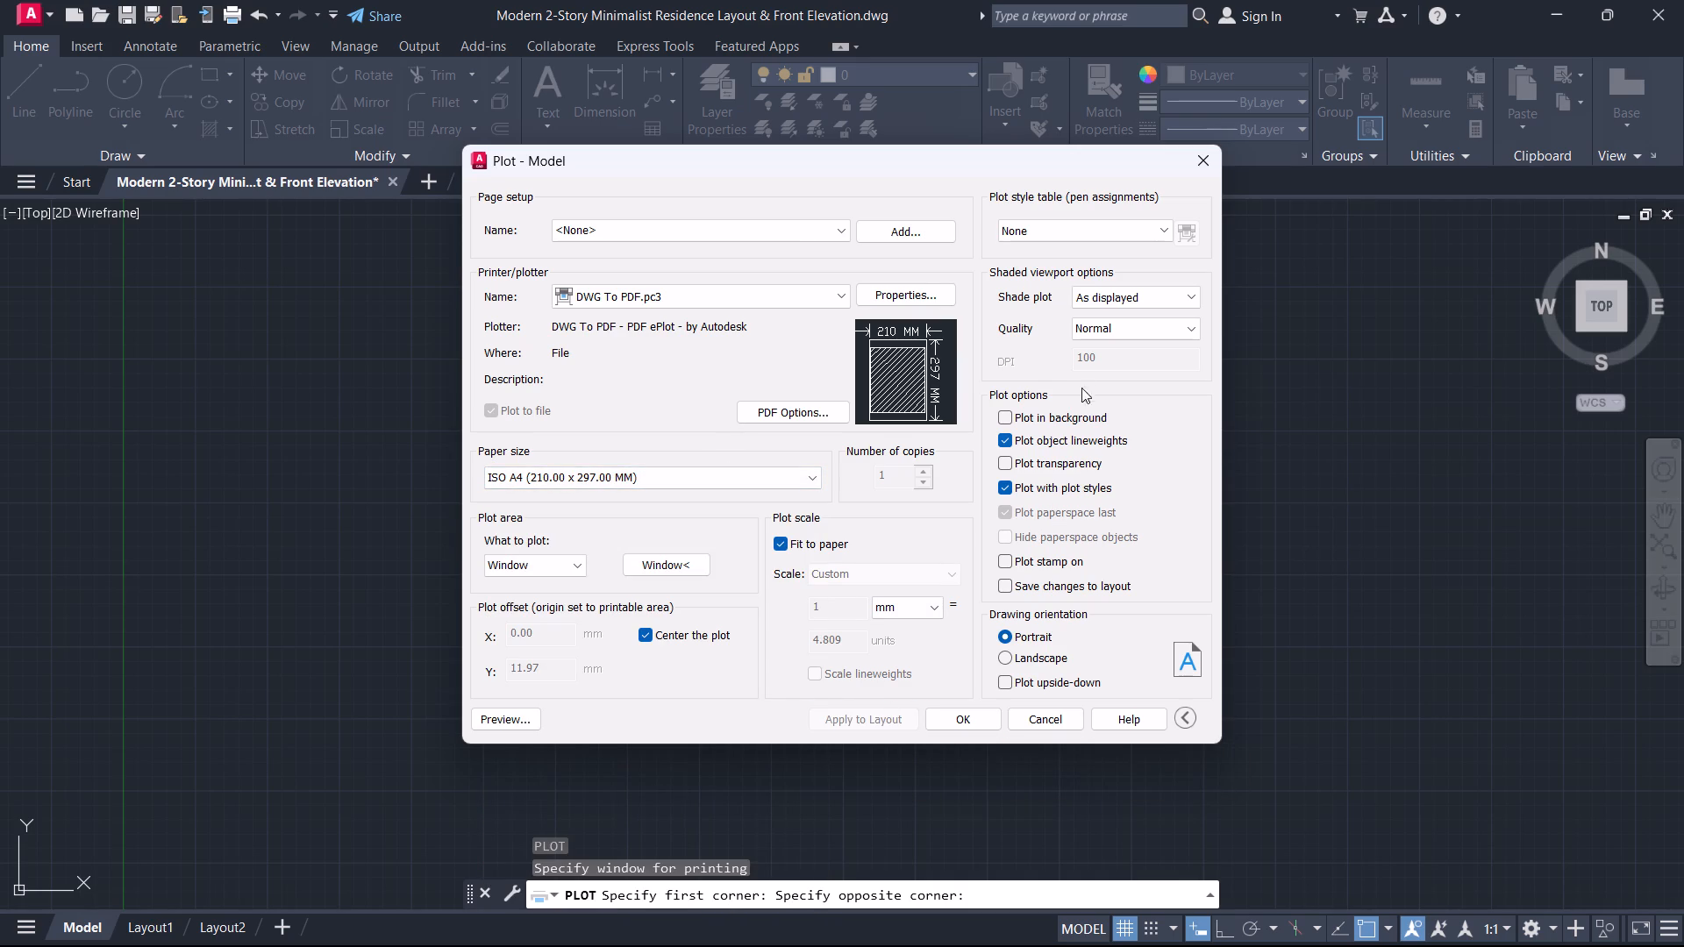
Set the shade plot to Legacy wireframe and apply it to the layout.
{"action": "left_click", "coordinate": [1134, 299]}
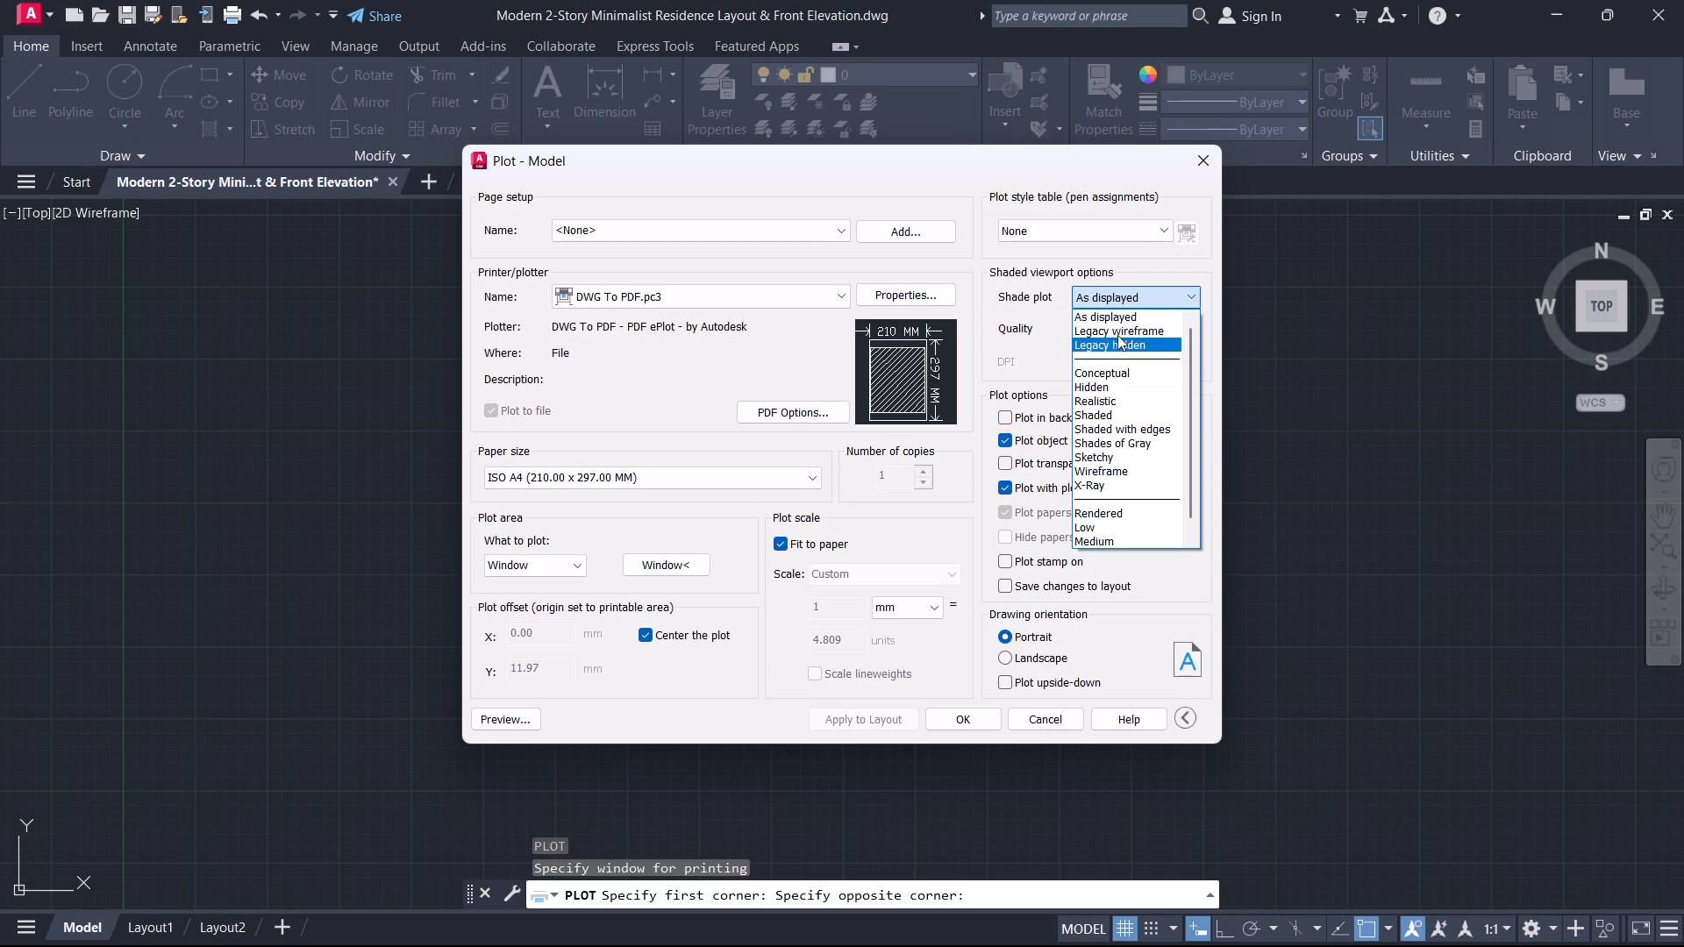
{"action": "left_click", "coordinate": [1118, 337]}
{"action": "left_click", "coordinate": [874, 719]}
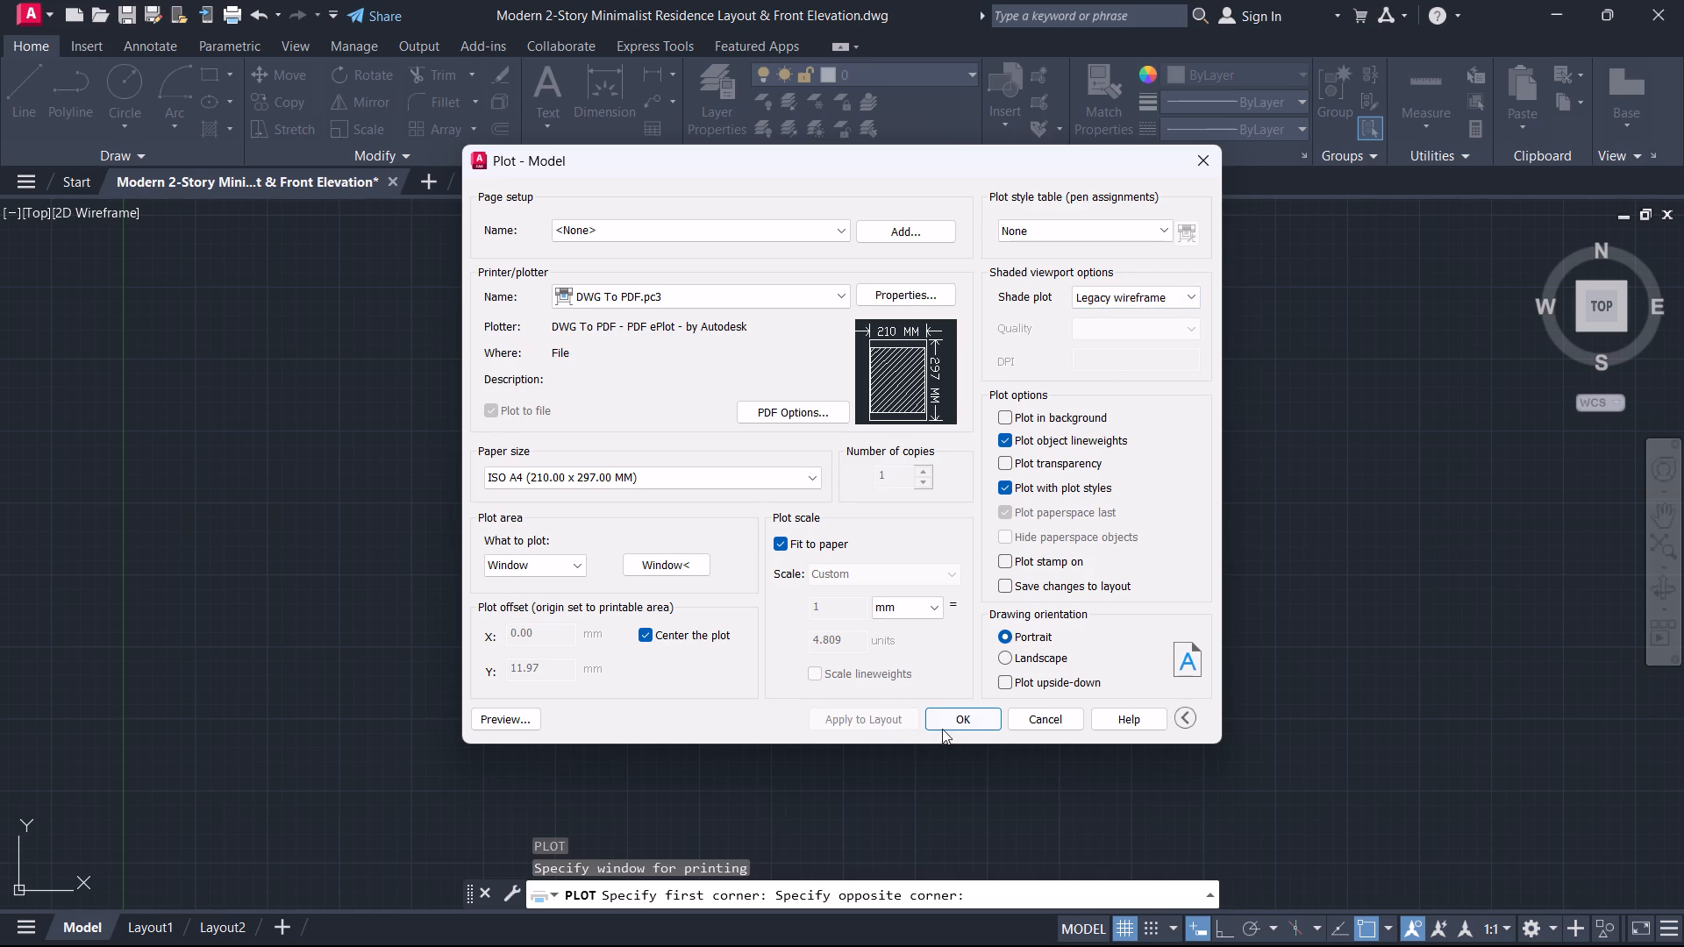
Run the plot and choose the Desktop as the save location for the PDF file.
{"action": "left_click", "coordinate": [960, 722]}
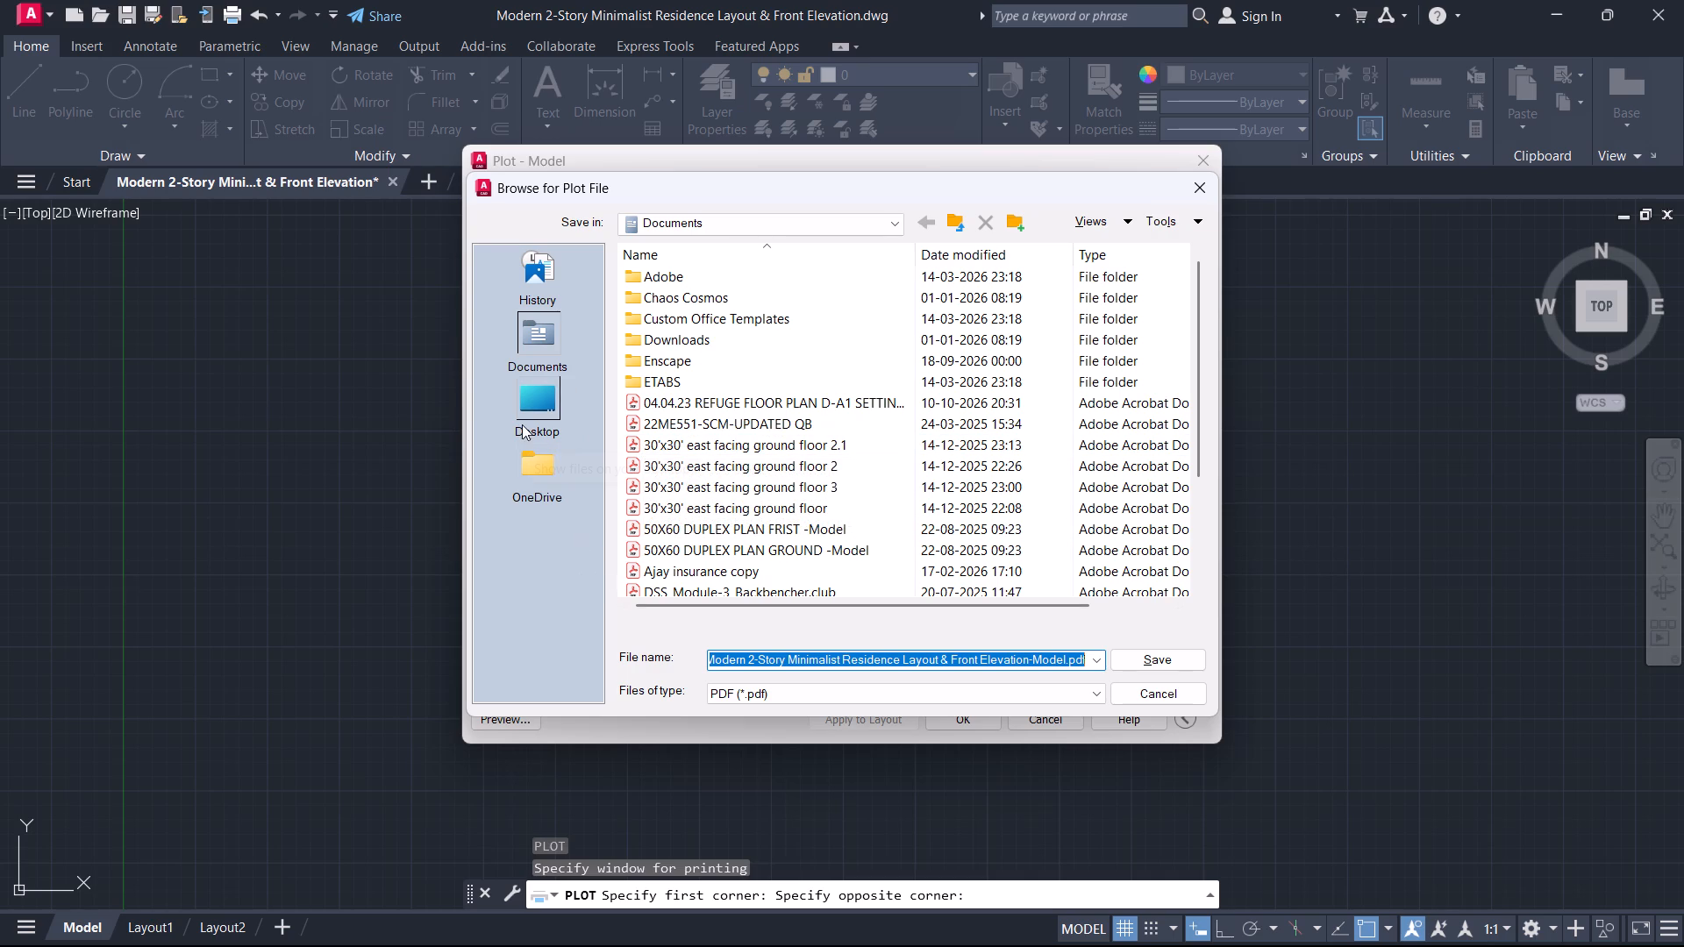
{"action": "left_click", "coordinate": [534, 402]}
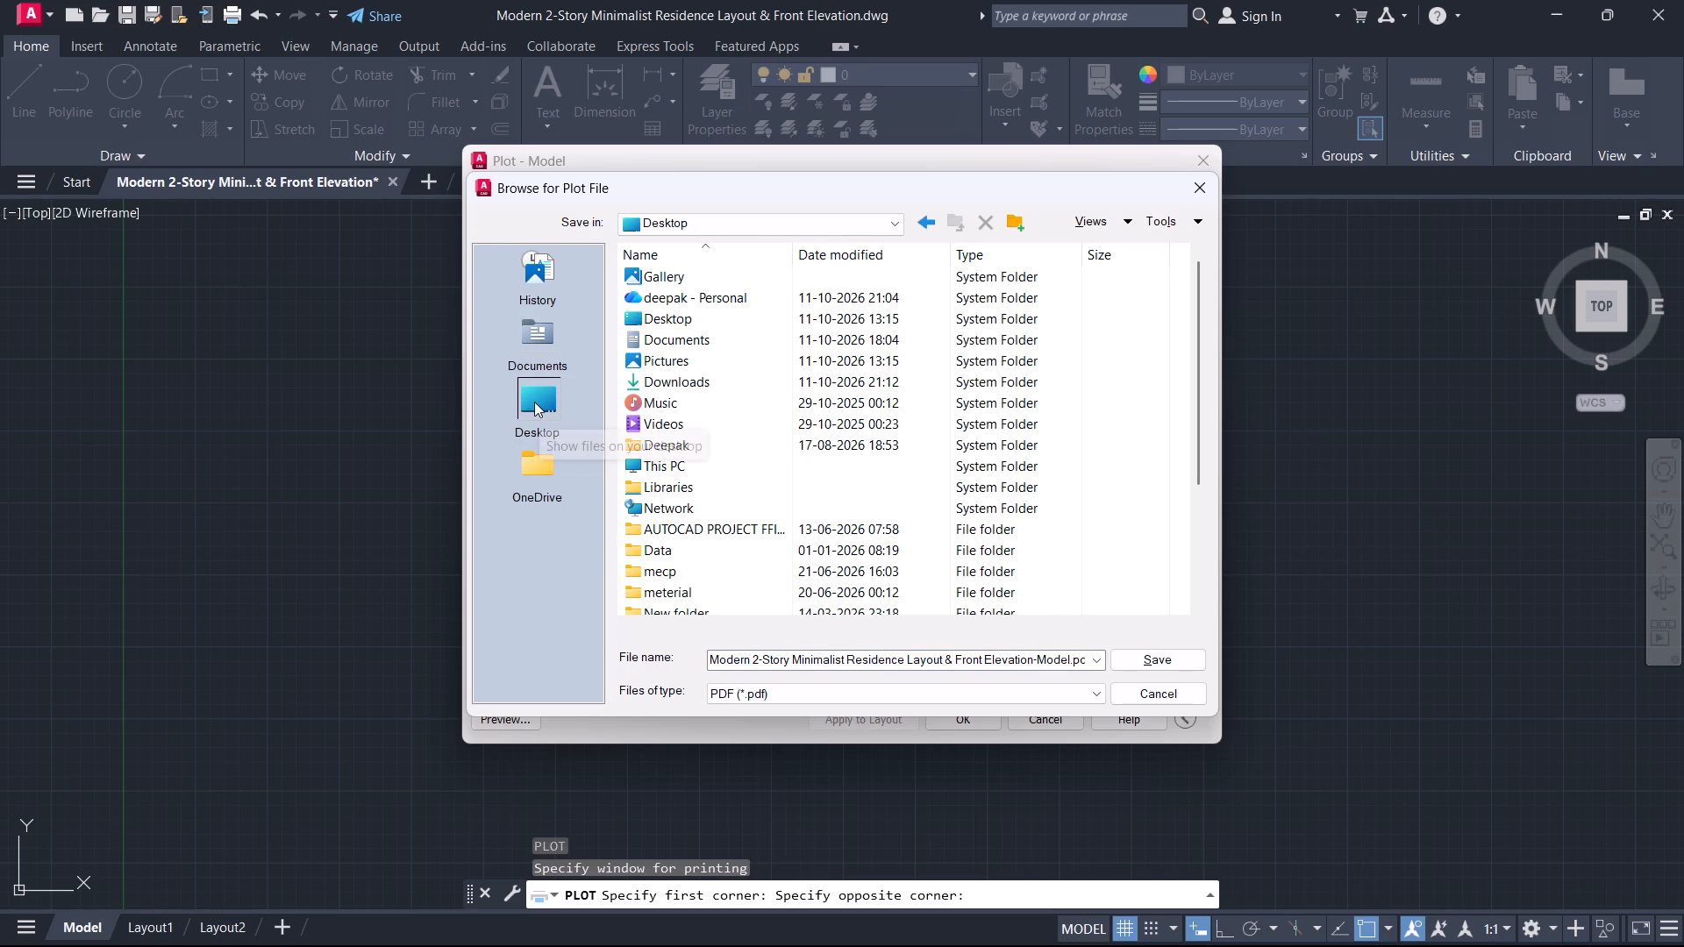
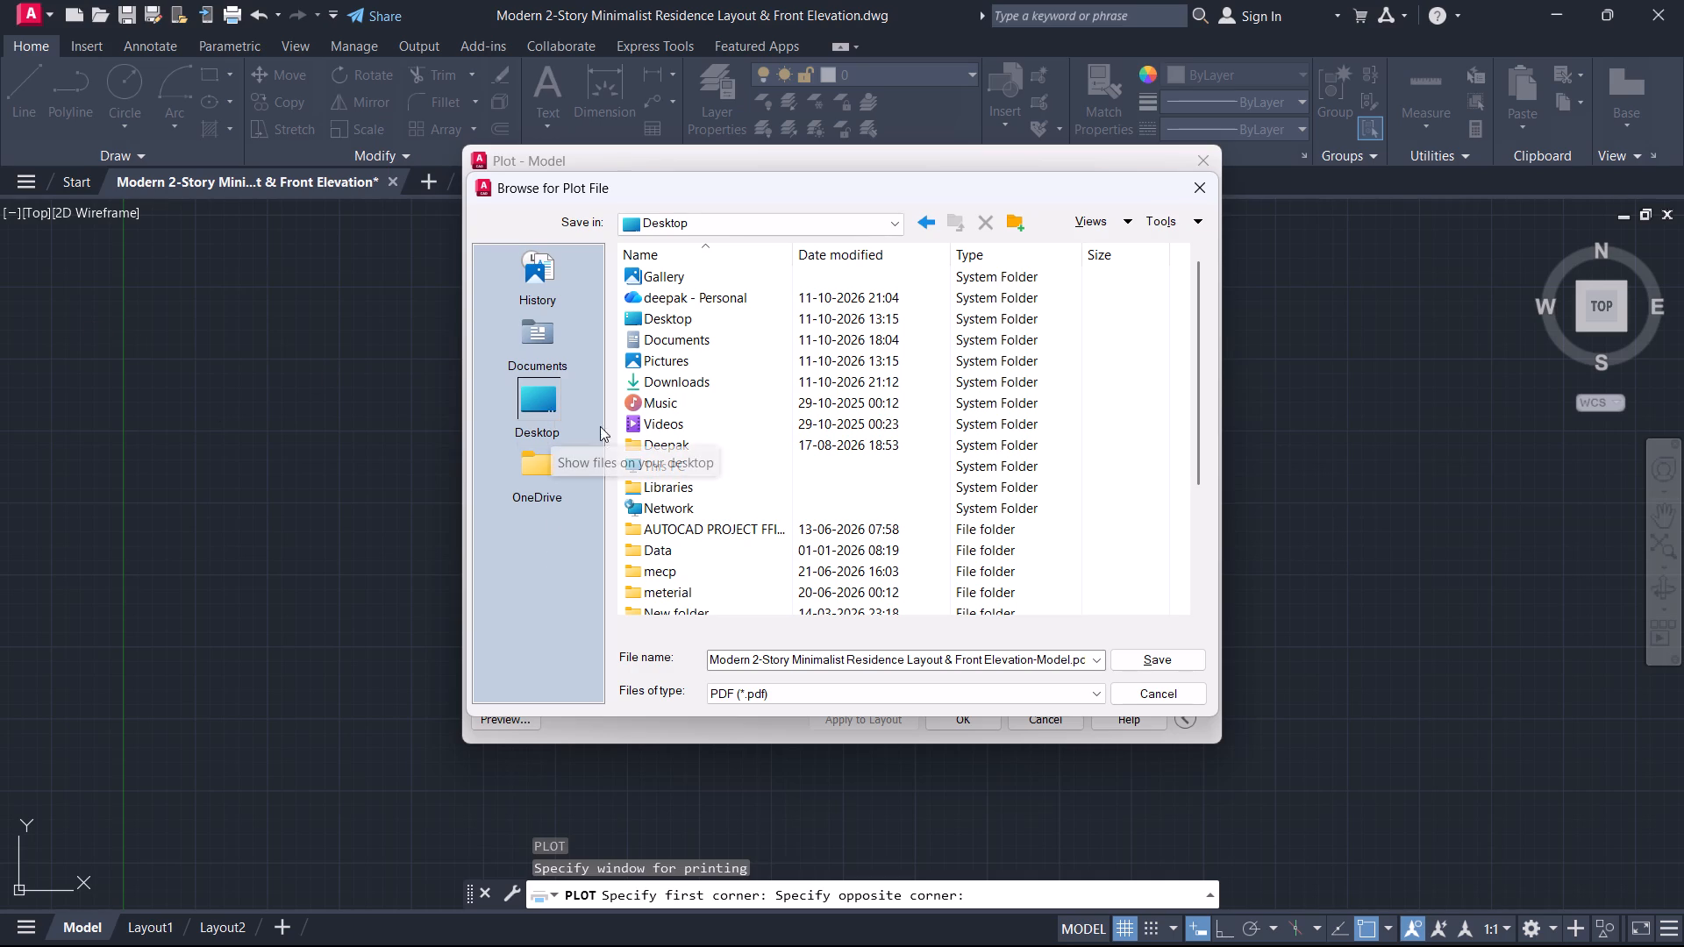
Save the plot as a PDF in the SYMBIOSIS SOLUTIONS folder on the Desktop and close the opened PDF.
{"action": "scroll", "coordinate": [776, 411], "scroll_direction": "down", "scroll_amount": 2}
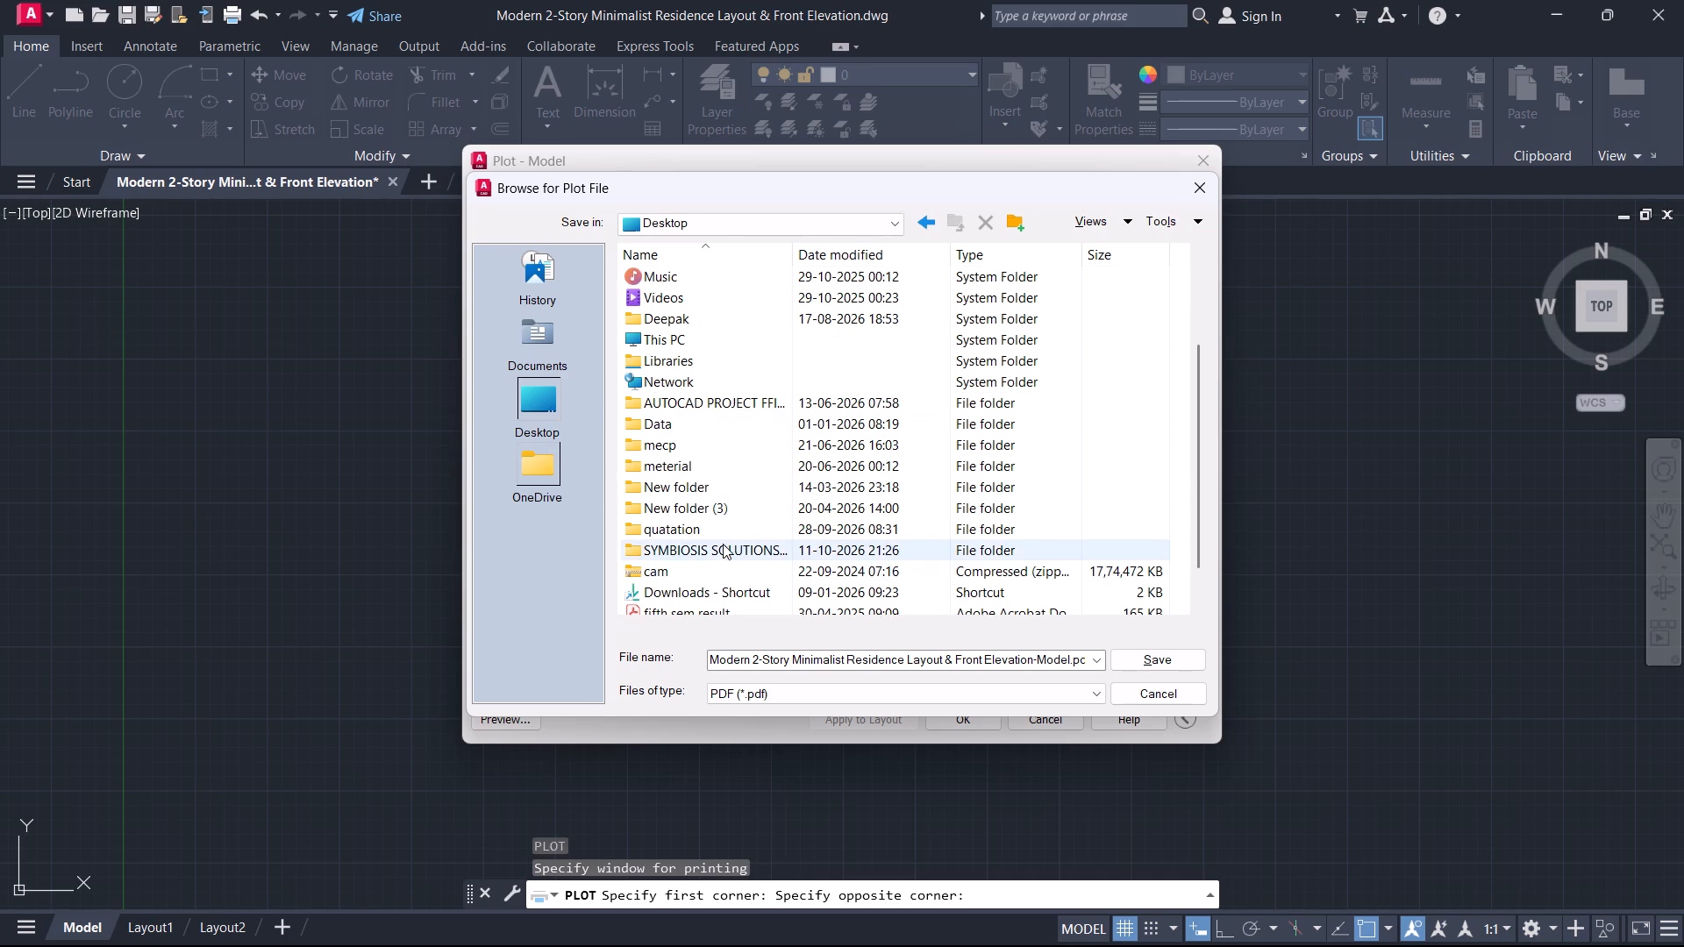
{"action": "double_click", "coordinate": [723, 543]}
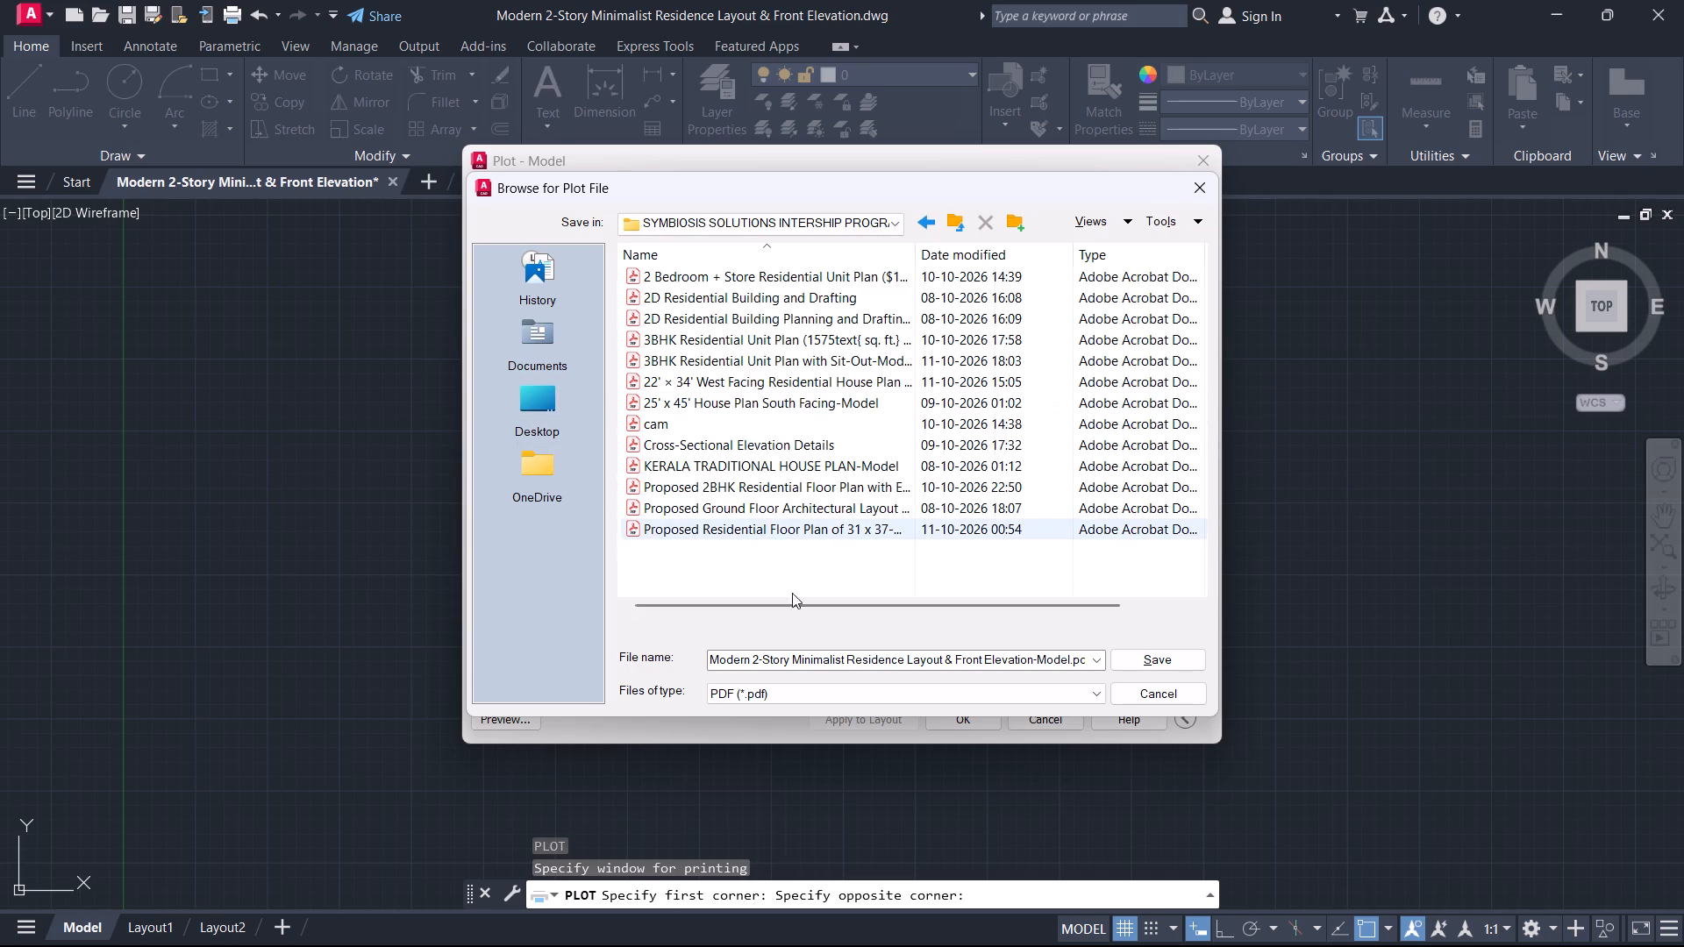
{"action": "left_click", "coordinate": [1145, 666]}
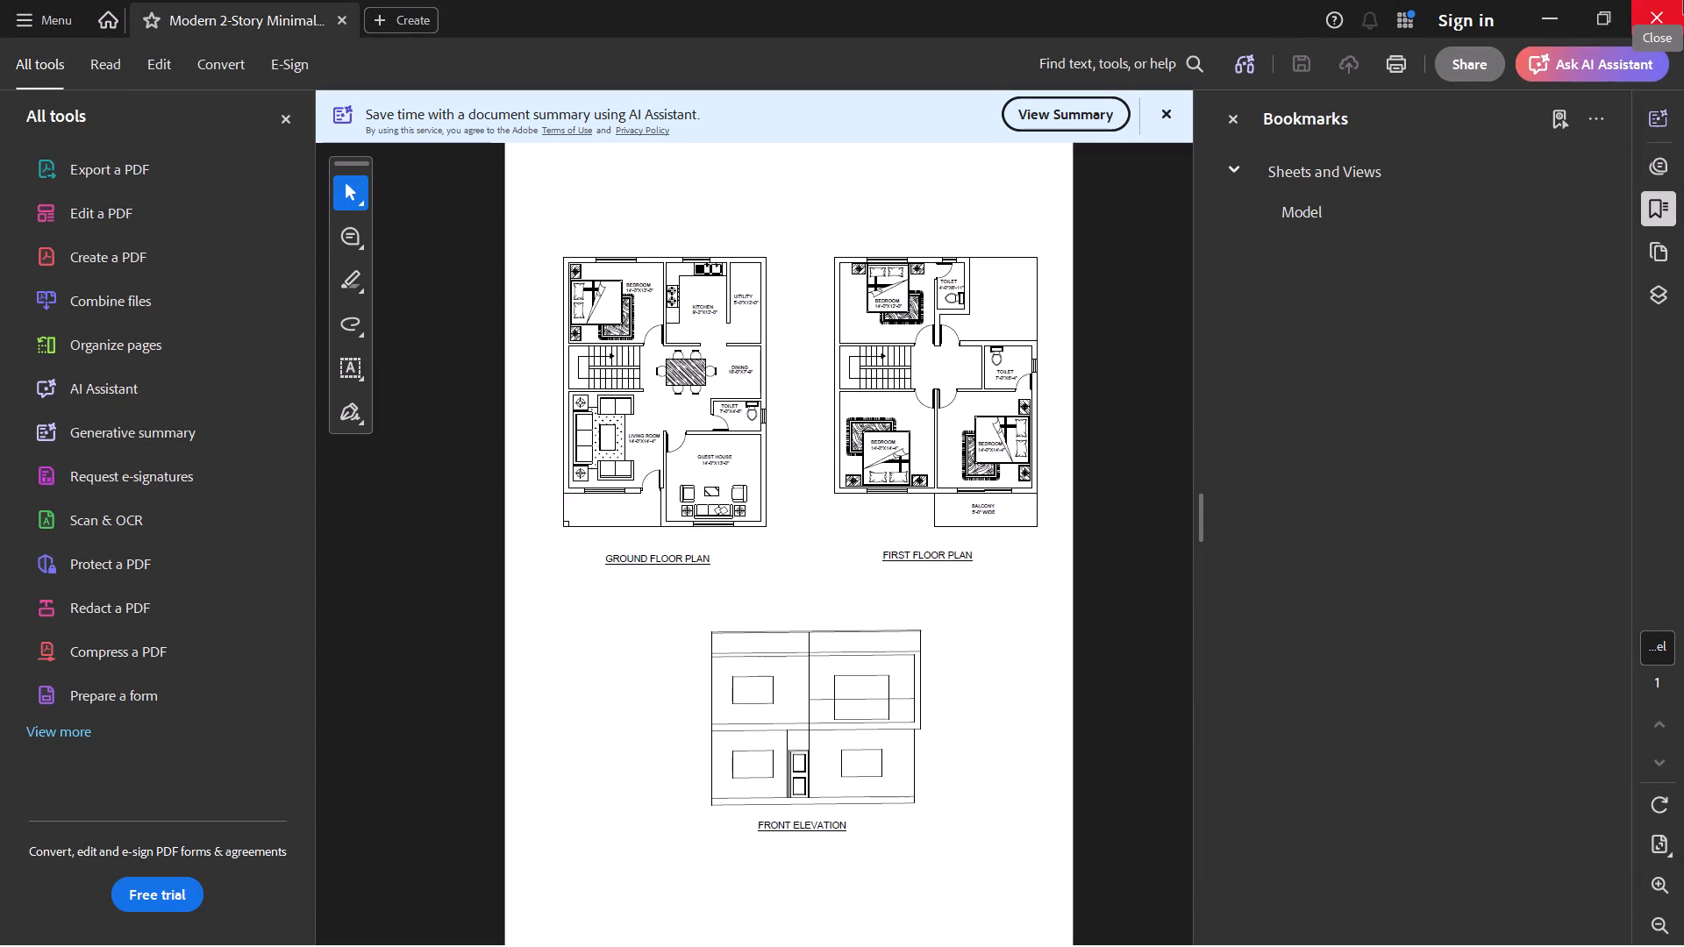
{"action": "left_click", "coordinate": [1683, 0]}
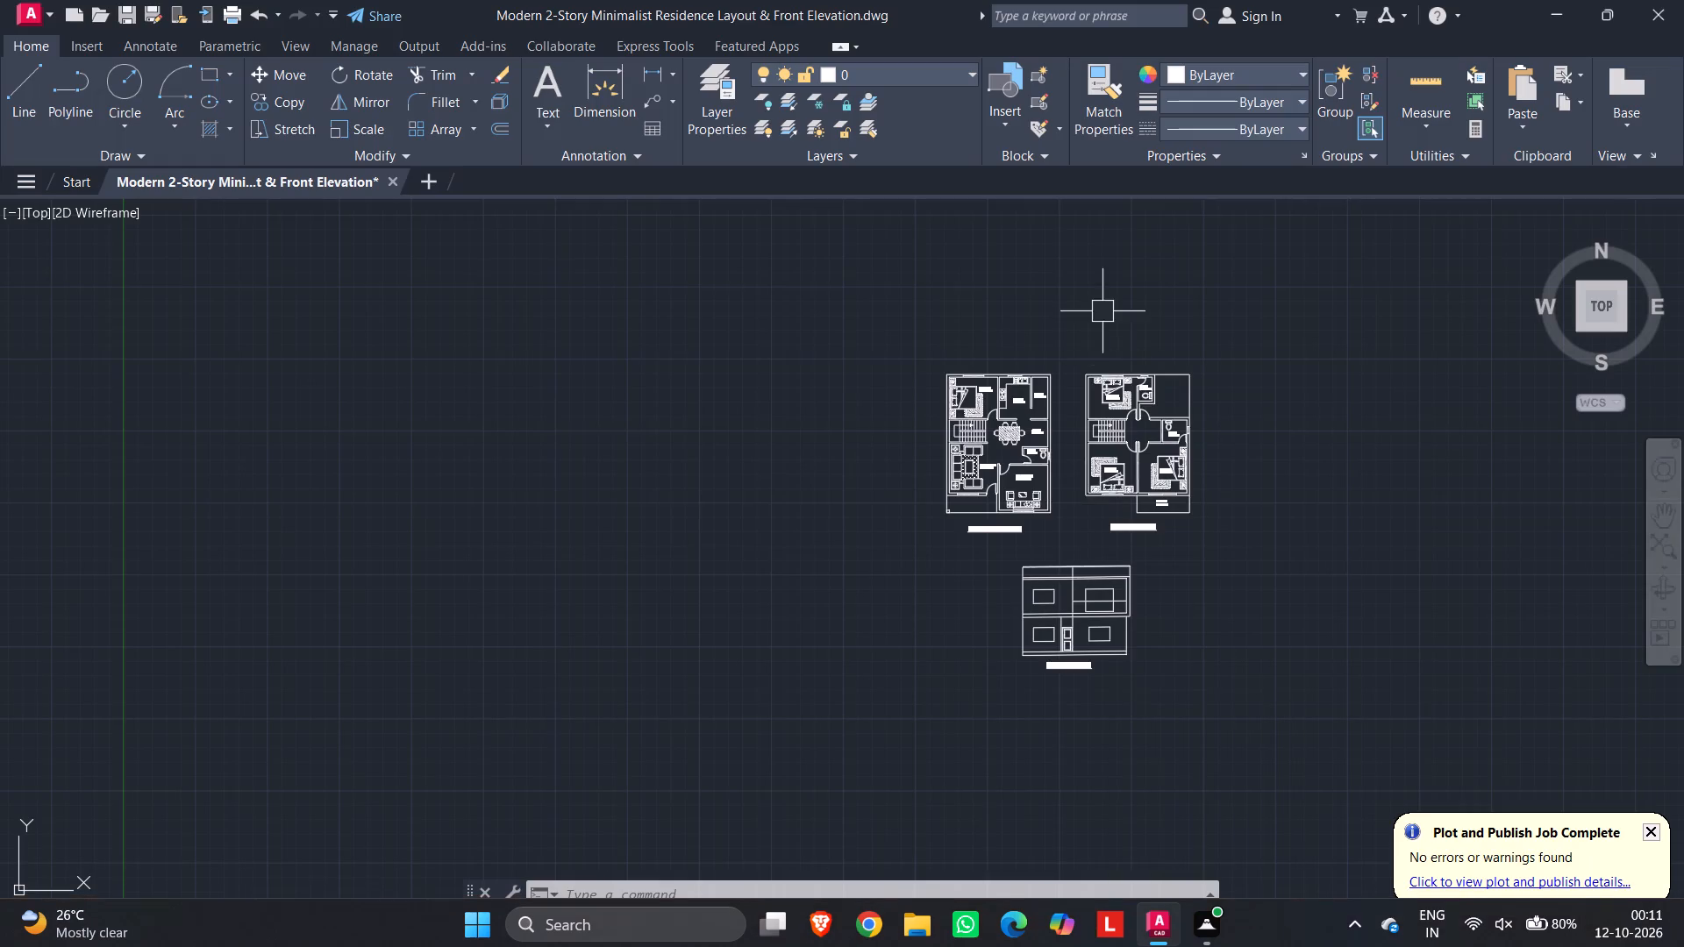
Solid-hatch the ground floor's outer wall beside the living room, staircase and bedroom.
{"action": "middle_click_drag", "start_coordinate": [1038, 537], "coordinate": [897, 538]}
{"action": "scroll", "coordinate": [1038, 537], "scroll_direction": "up", "scroll_amount": 1}
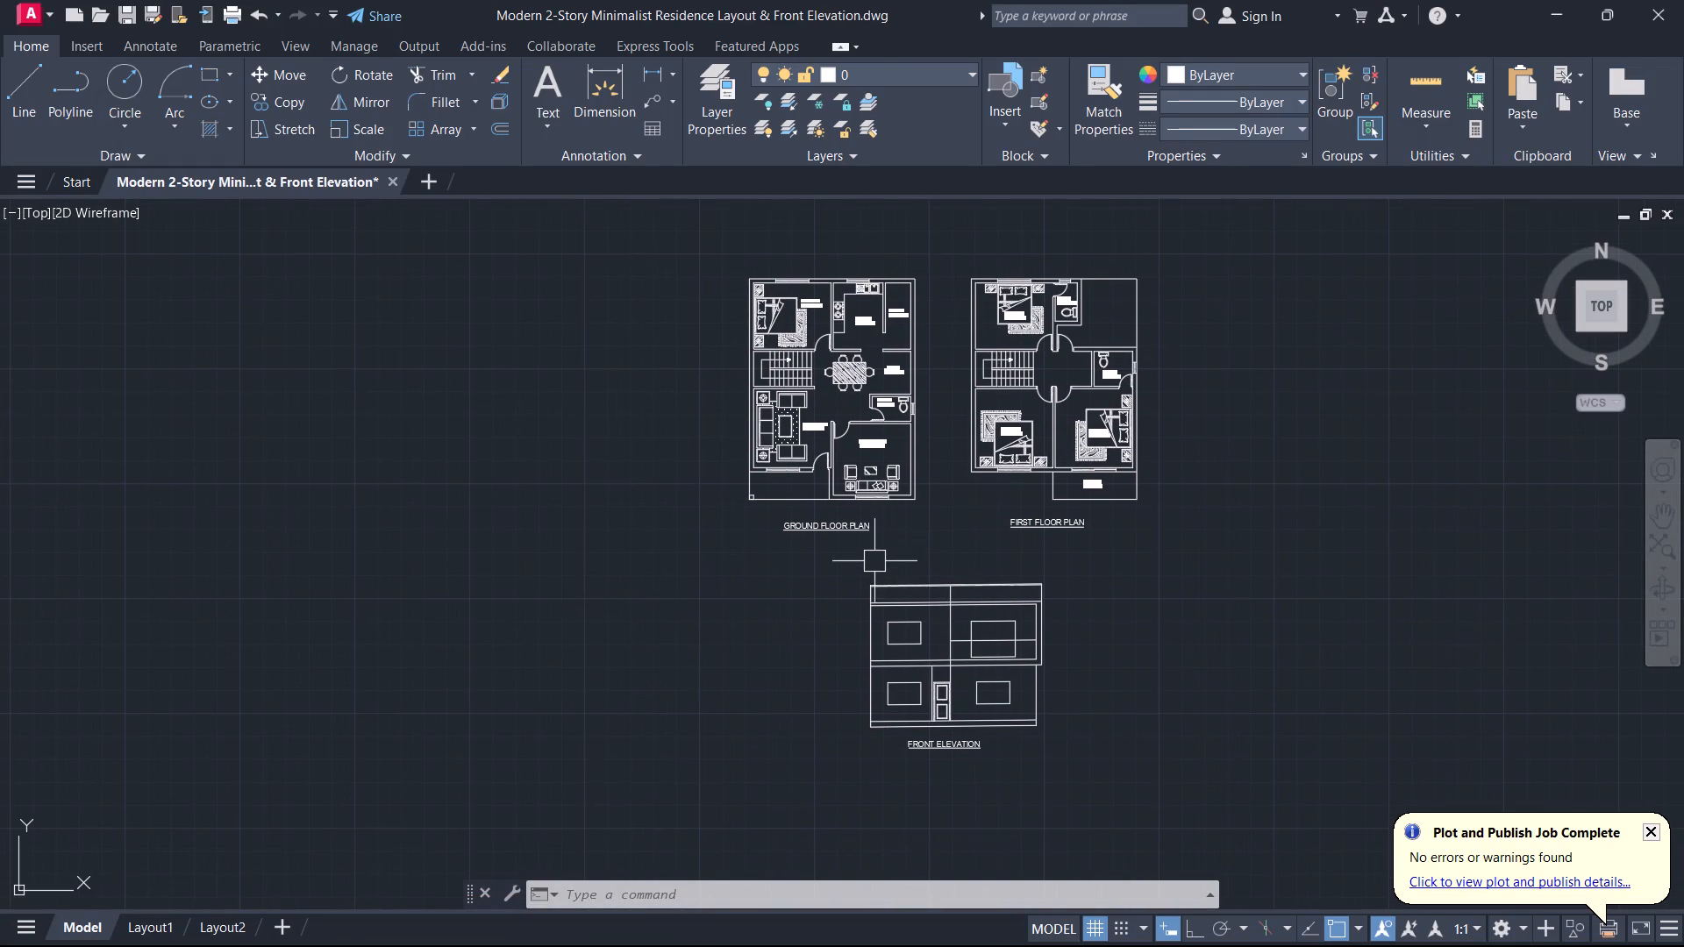
{"action": "scroll", "coordinate": [1047, 523], "scroll_direction": "up", "scroll_amount": 3}
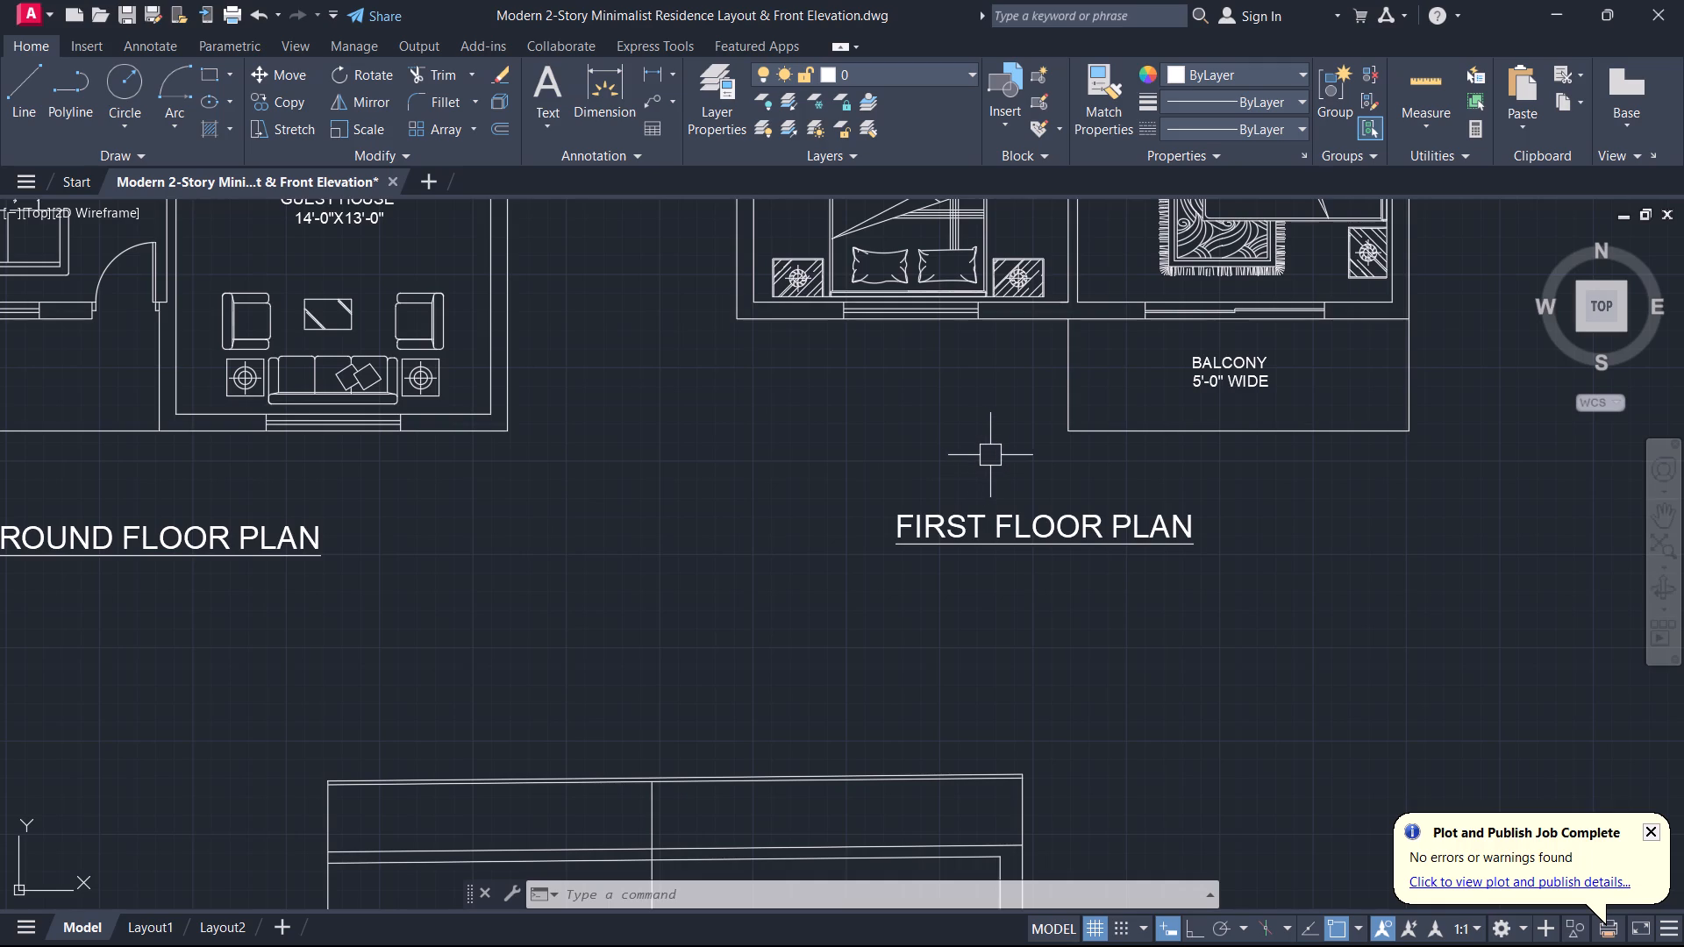
{"action": "middle_click_drag", "start_coordinate": [910, 438], "coordinate": [1281, 552]}
{"action": "scroll", "coordinate": [1271, 546], "scroll_direction": "down", "scroll_amount": 2}
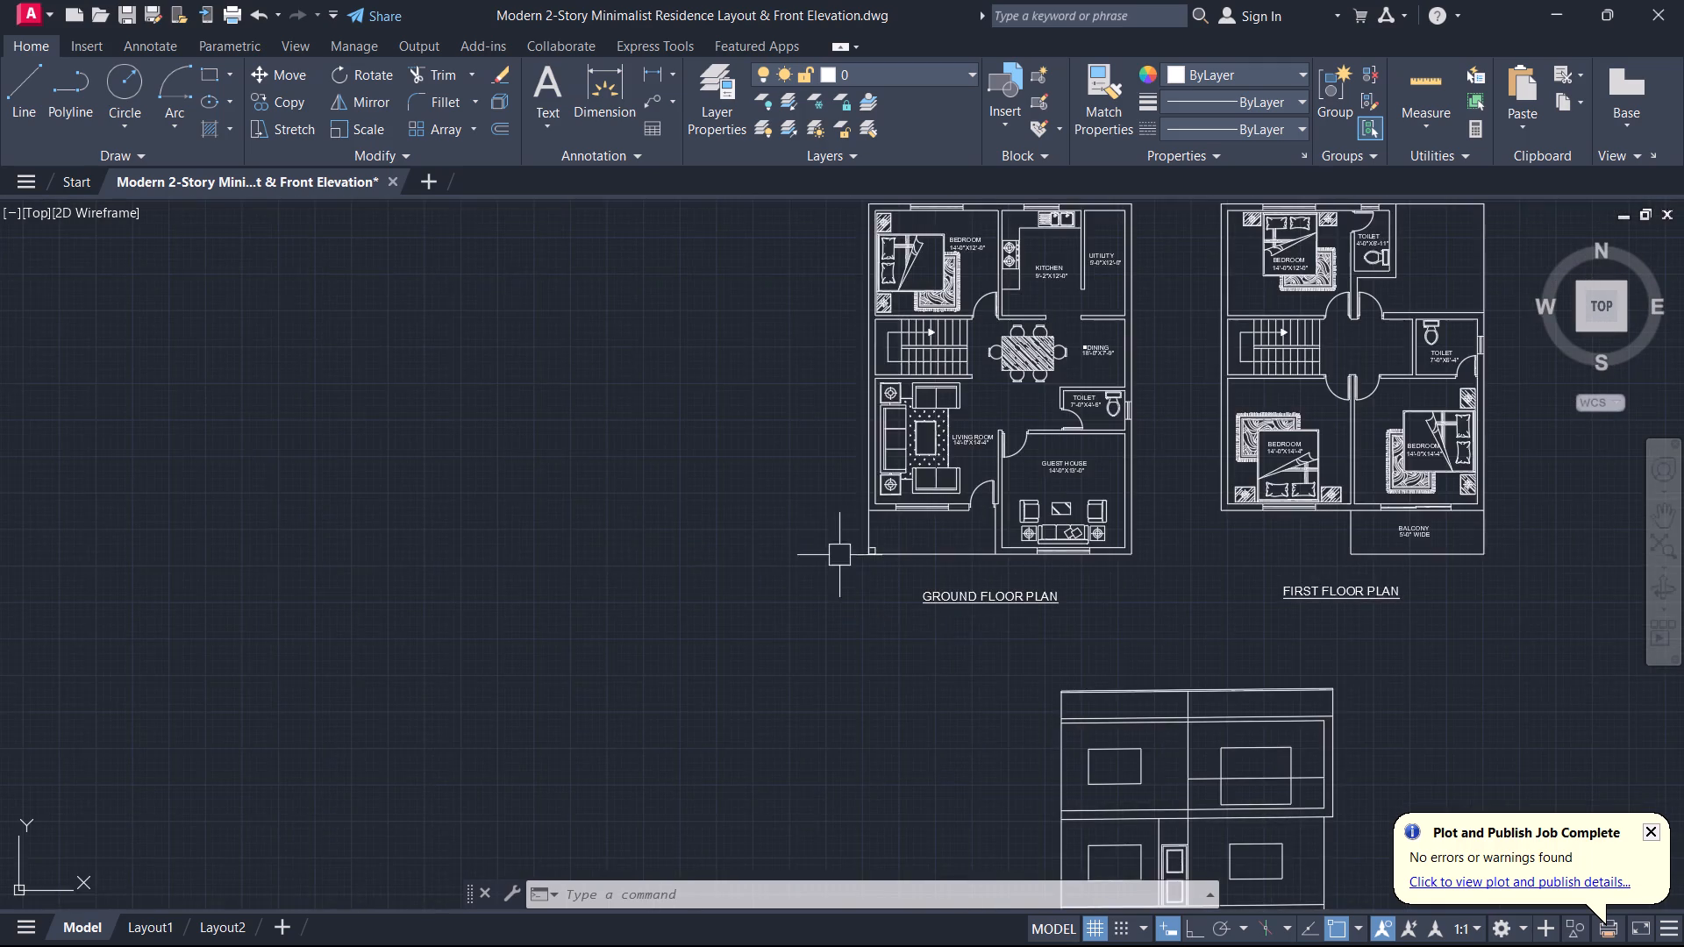
{"action": "scroll", "coordinate": [943, 435], "scroll_direction": "up", "scroll_amount": 1}
{"action": "scroll", "coordinate": [819, 374], "scroll_direction": "up", "scroll_amount": 2}
{"action": "middle_click_drag", "start_coordinate": [817, 373], "coordinate": [777, 432]}
{"action": "scroll", "coordinate": [777, 433], "scroll_direction": "down", "scroll_amount": 2}
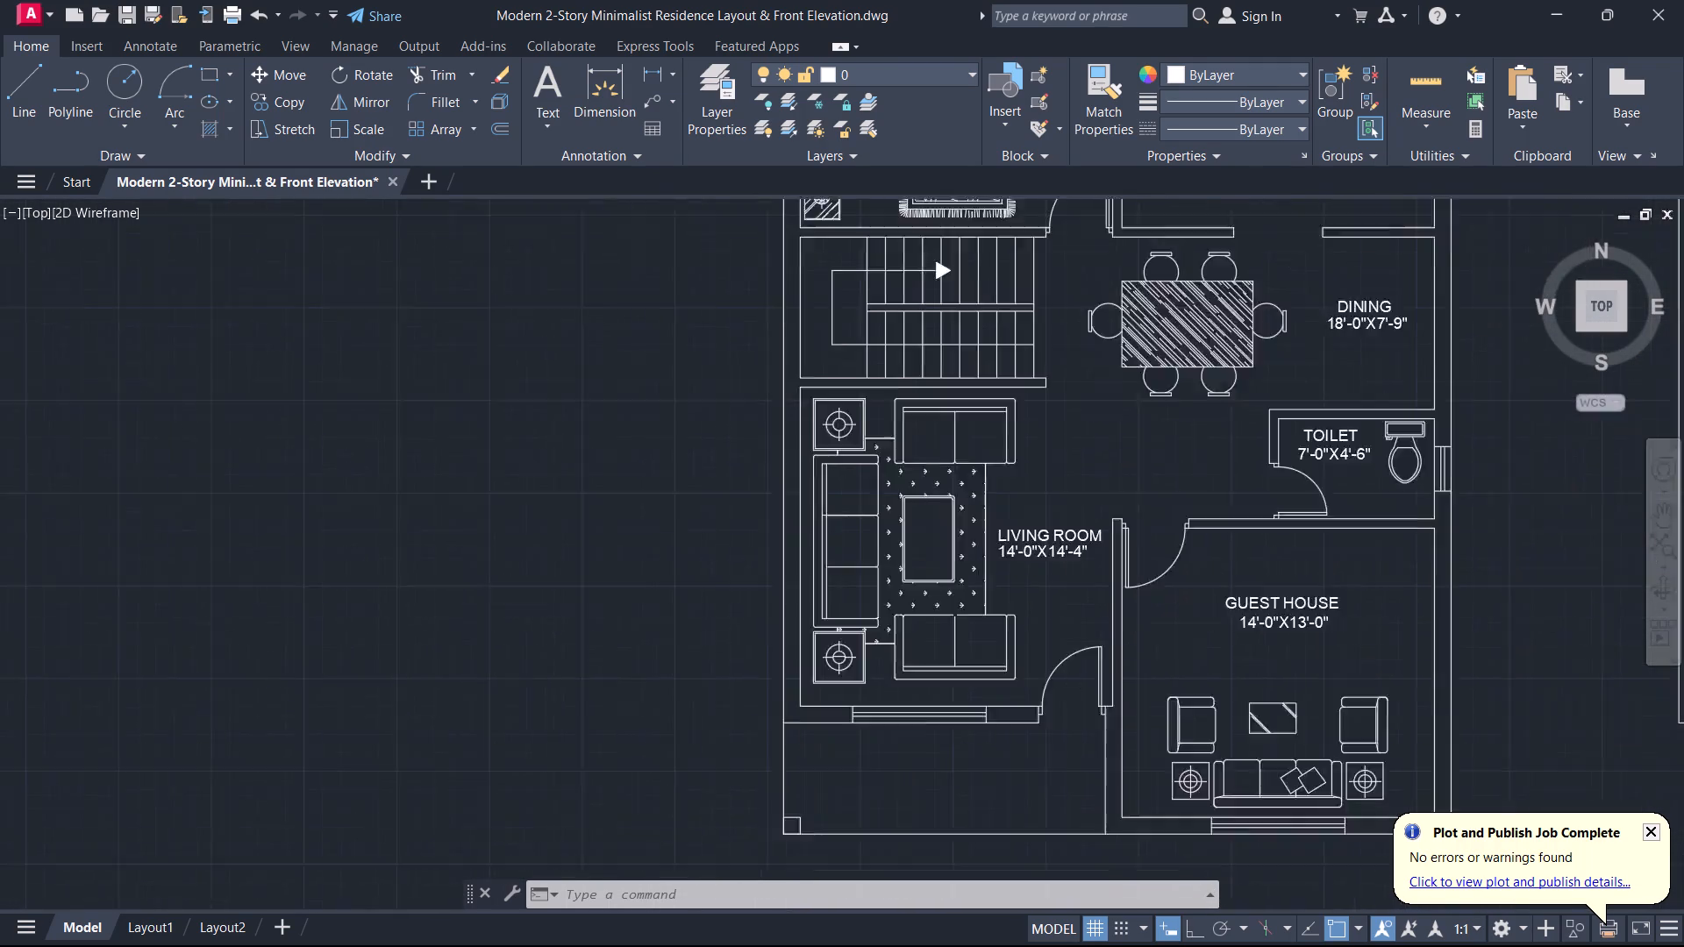
{"action": "middle_click_drag", "start_coordinate": [810, 465], "coordinate": [831, 494]}
{"action": "scroll", "coordinate": [829, 492], "scroll_direction": "up", "scroll_amount": 1}
{"action": "key", "text": "h"}
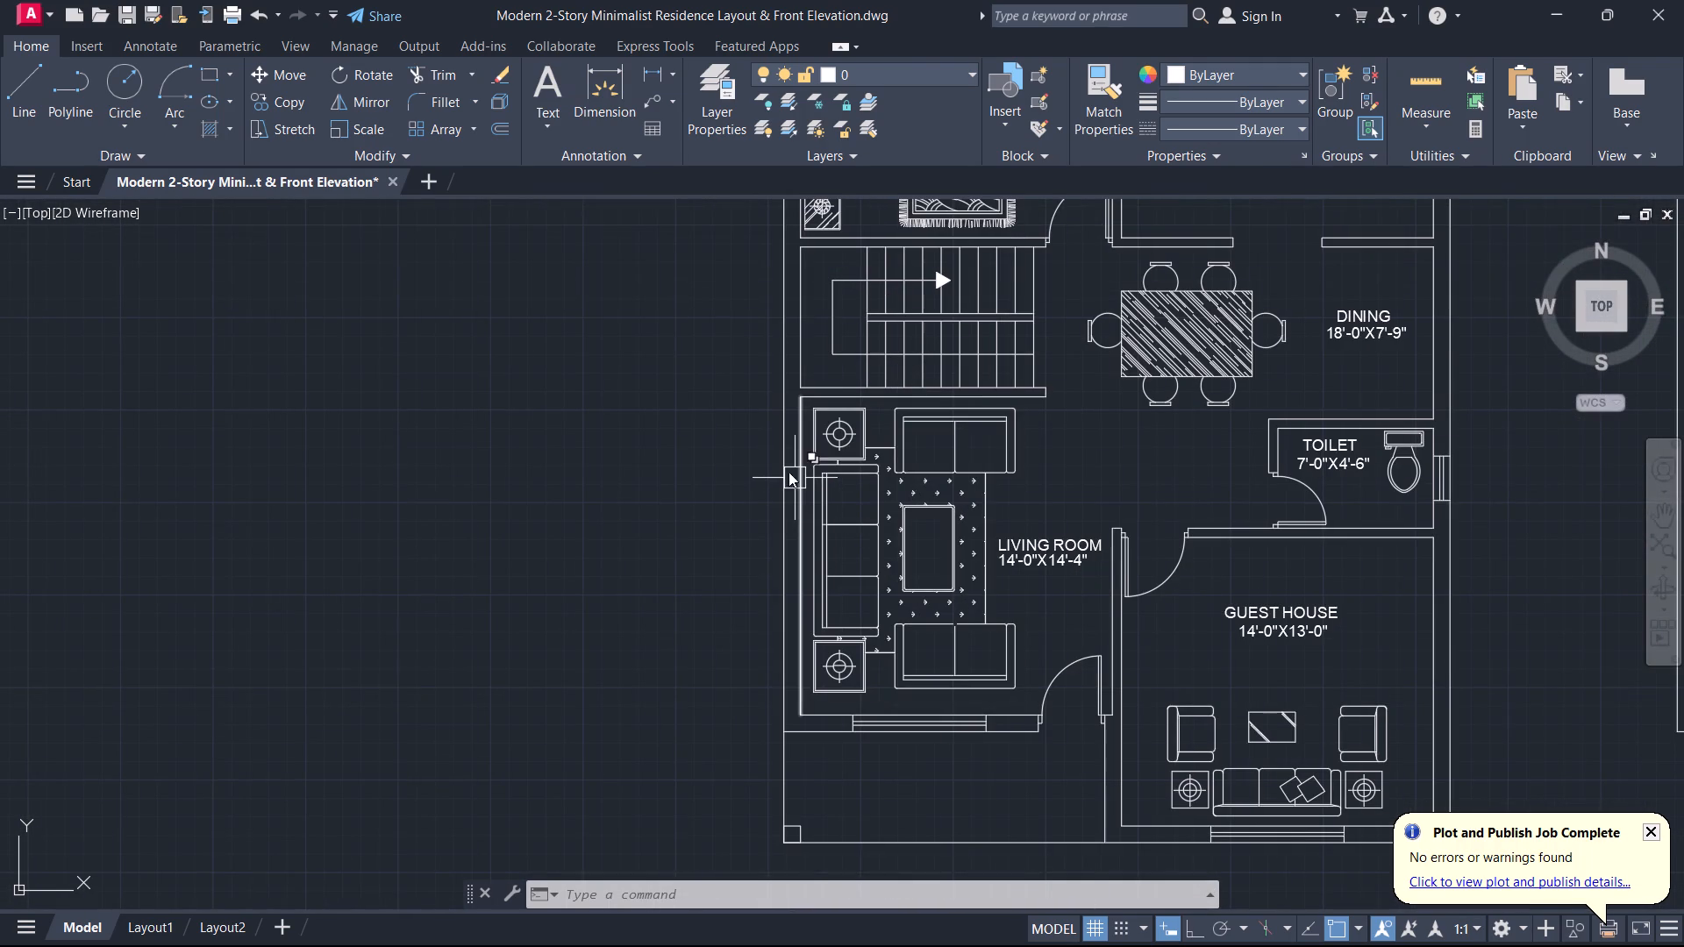
{"action": "key", "text": "space"}
{"action": "scroll", "coordinate": [770, 431], "scroll_direction": "up", "scroll_amount": 2}
{"action": "left_click", "coordinate": [815, 466]}
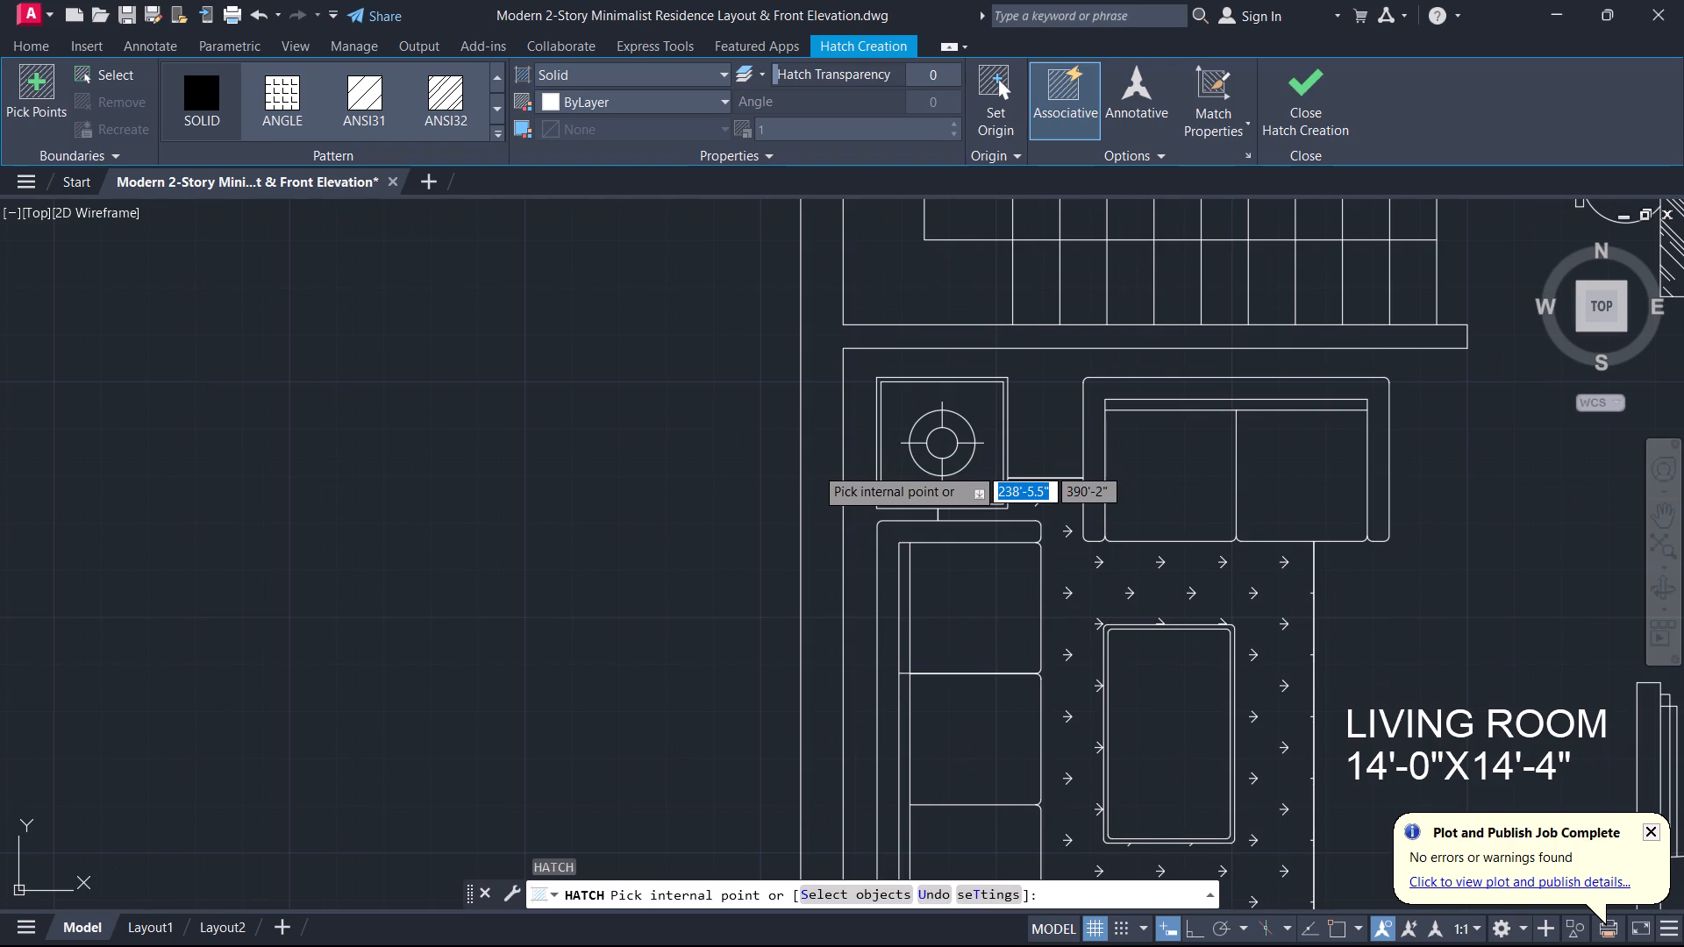
{"action": "scroll", "coordinate": [816, 466], "scroll_direction": "down", "scroll_amount": 2}
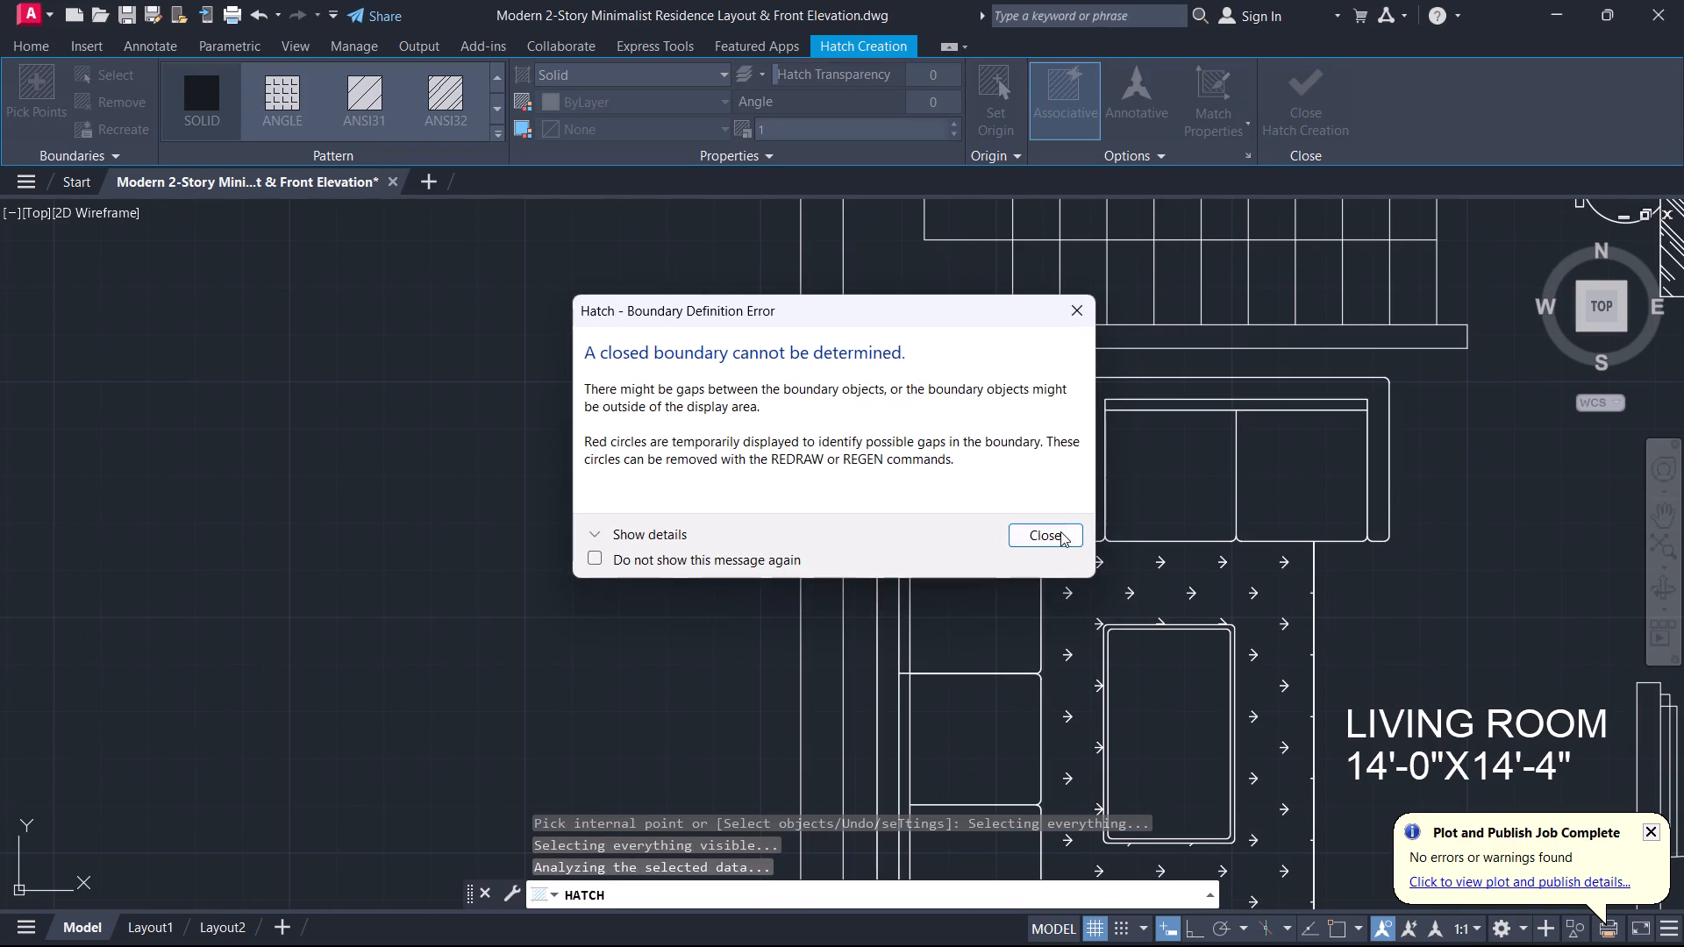
{"action": "left_click", "coordinate": [1060, 532]}
{"action": "scroll", "coordinate": [990, 473], "scroll_direction": "down", "scroll_amount": 3}
{"action": "scroll", "coordinate": [945, 523], "scroll_direction": "up", "scroll_amount": 1}
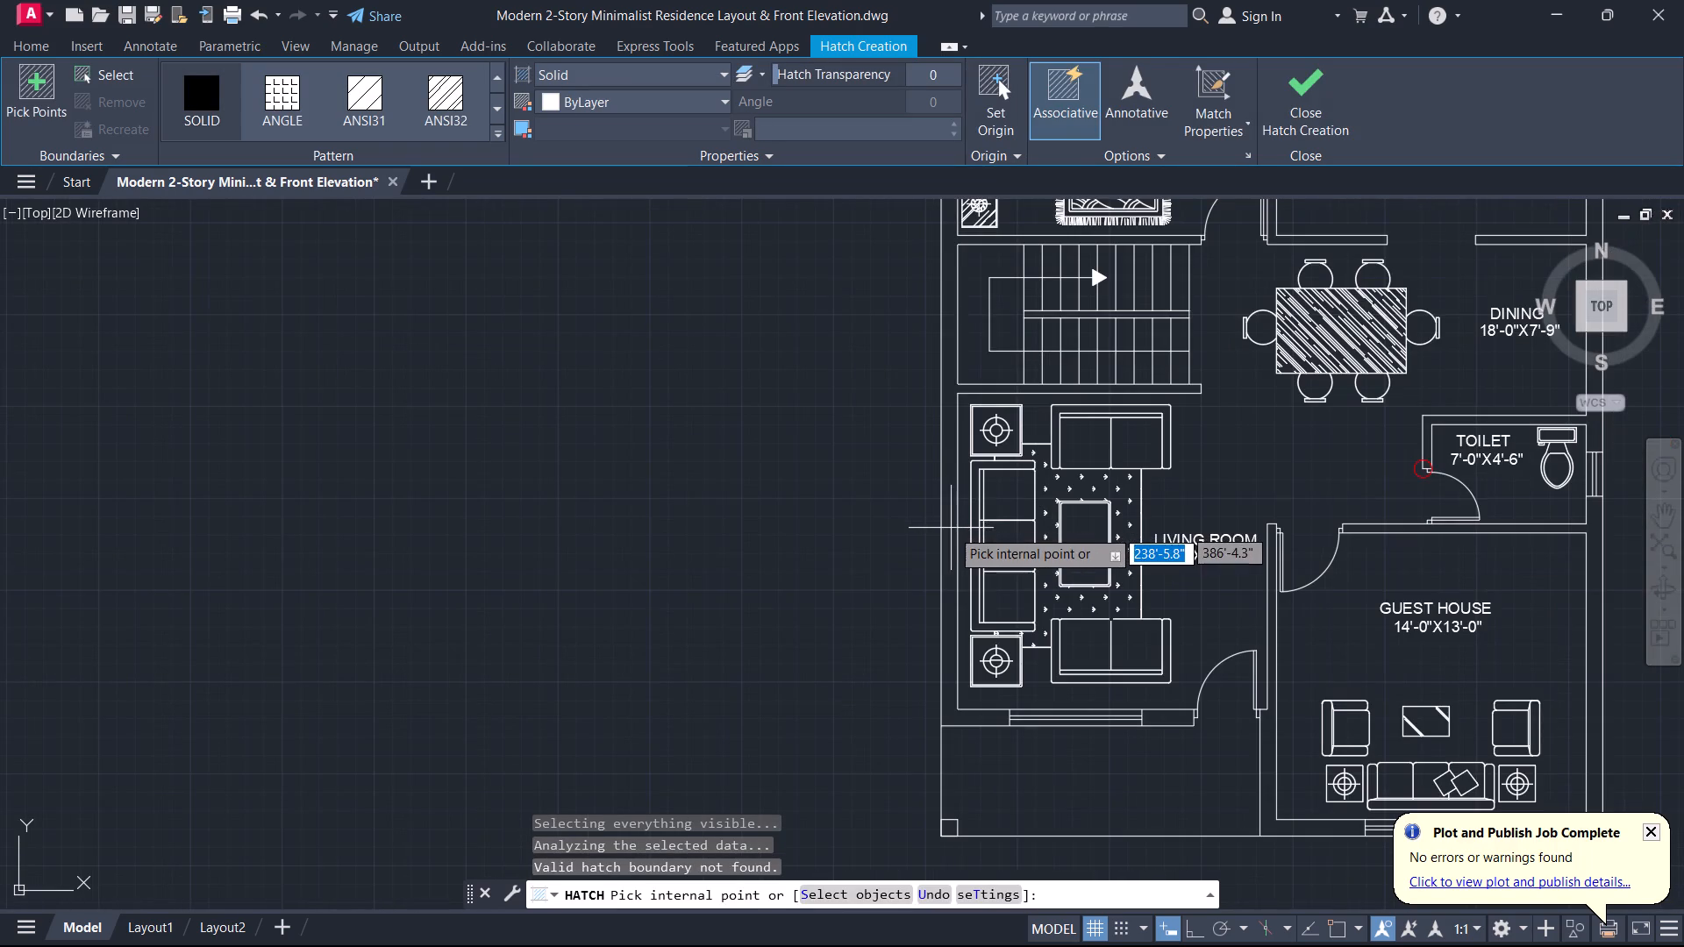
{"action": "left_click", "coordinate": [953, 531]}
Solid-hatch the ground-floor wall between the bedroom and kitchen, including its outer wall segment between the windows.
{"action": "scroll", "coordinate": [945, 525], "scroll_direction": "down", "scroll_amount": 3}
{"action": "scroll", "coordinate": [973, 372], "scroll_direction": "up", "scroll_amount": 3}
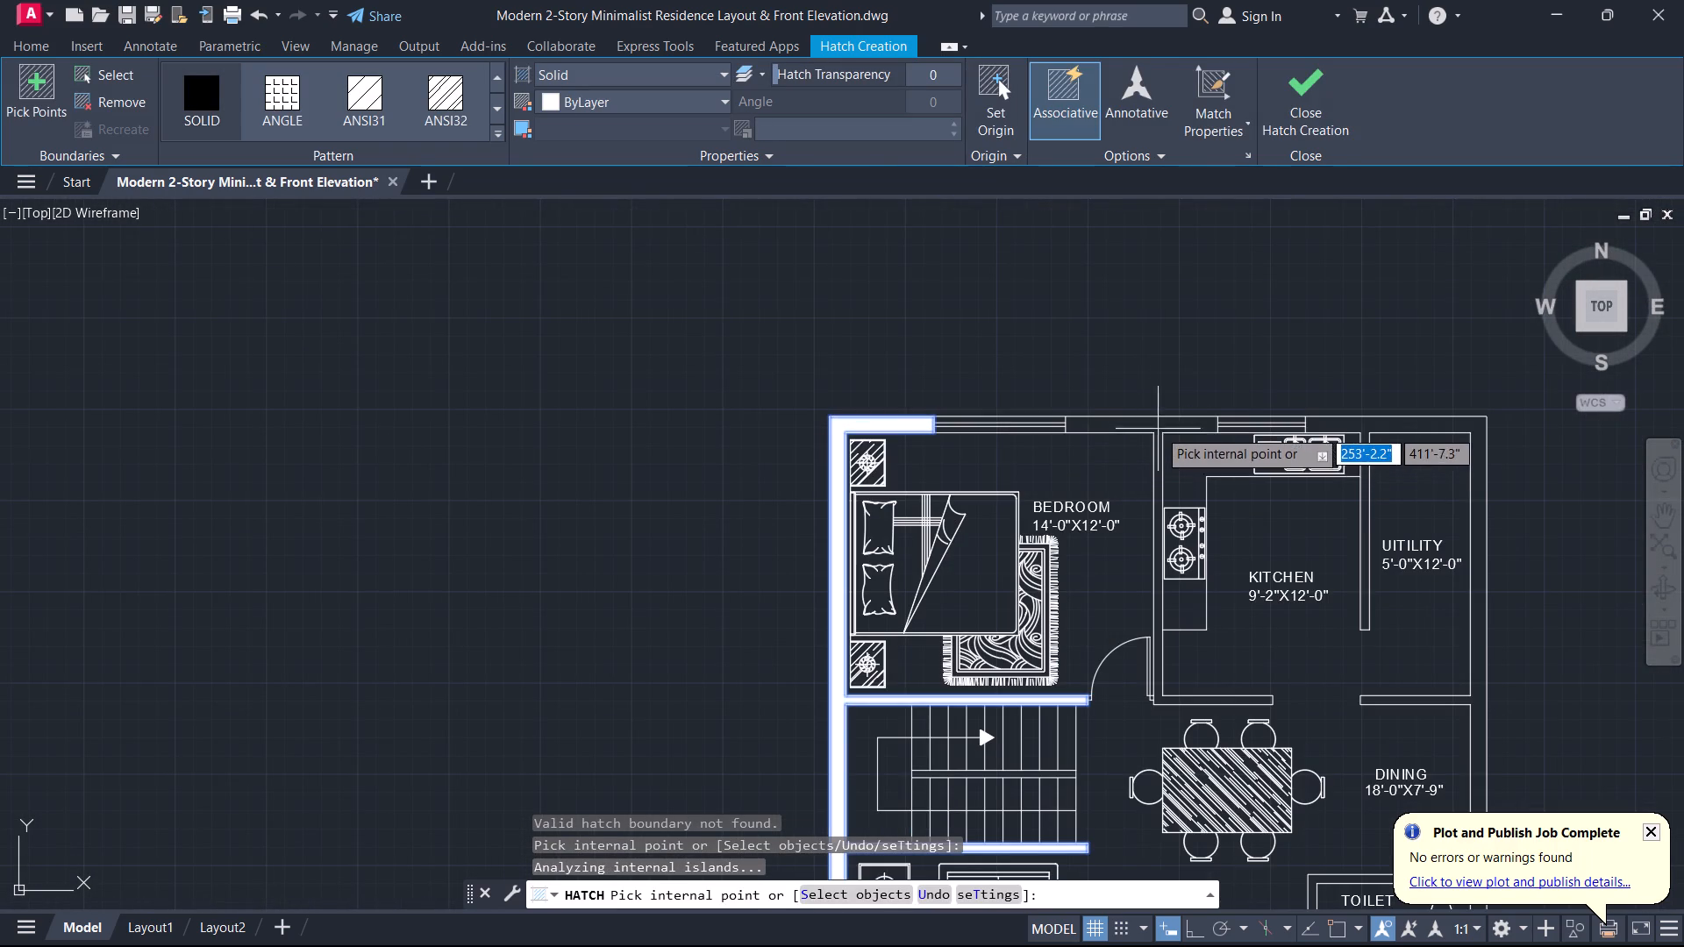
{"action": "left_click", "coordinate": [1156, 419]}
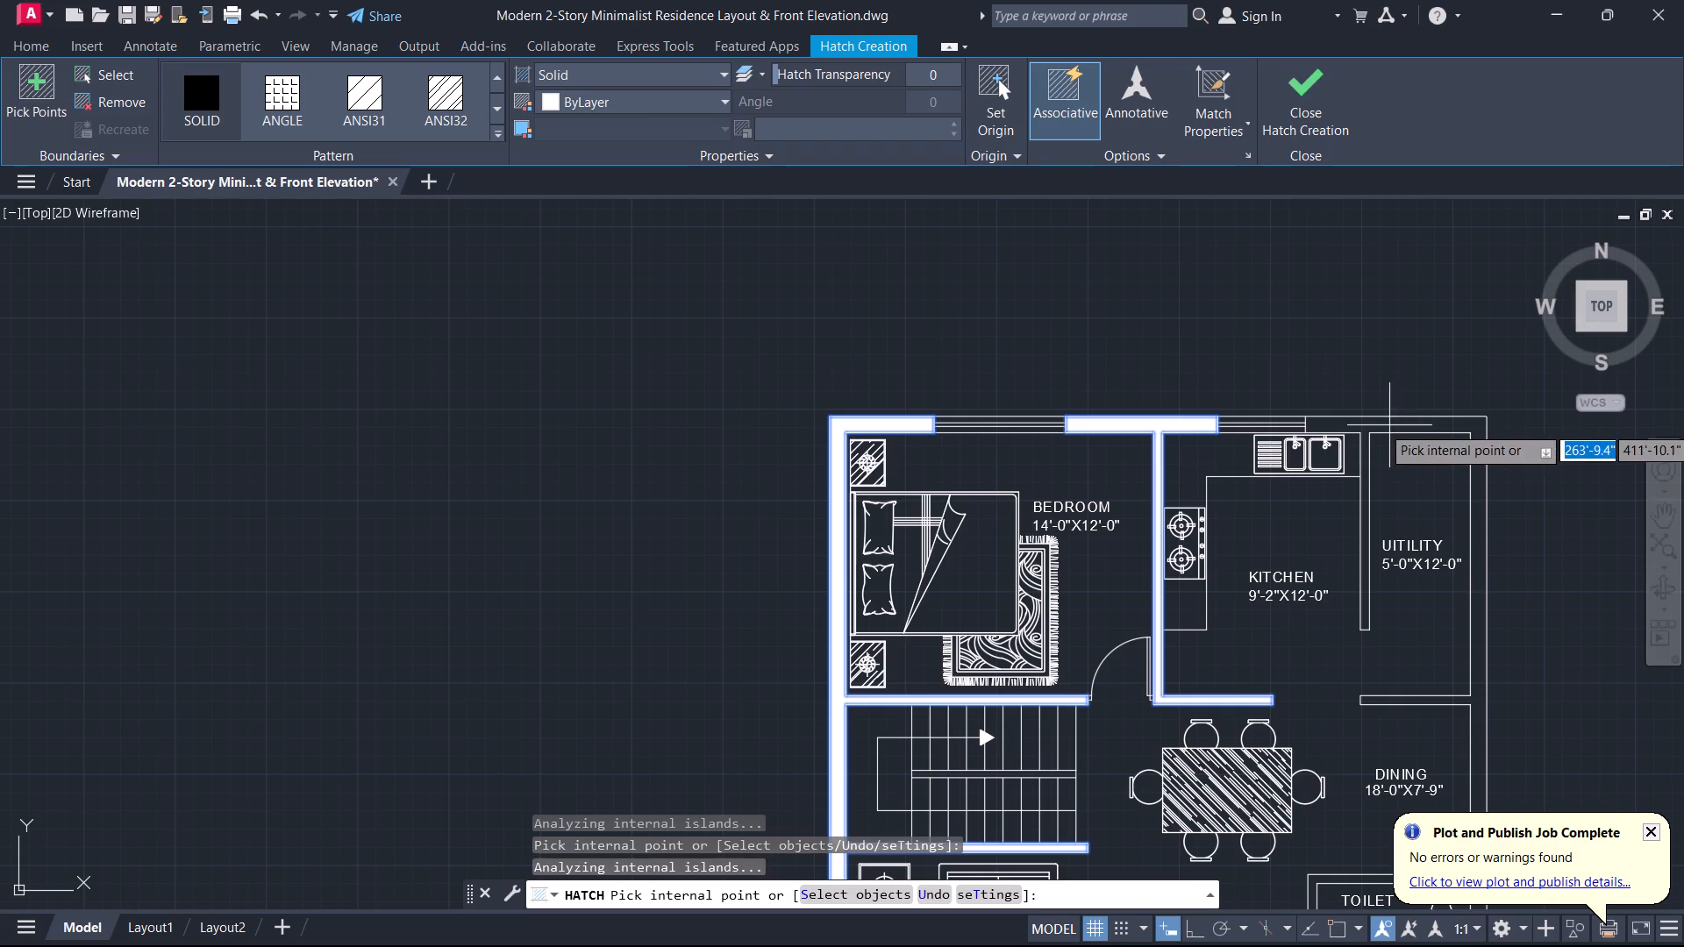
{"action": "key", "text": "space"}
Solid-hatch the ground-floor outer wall running around the kitchen, utility and dining area to the toilet.
{"action": "key", "text": "space"}
{"action": "left_click", "coordinate": [1388, 425]}
{"action": "scroll", "coordinate": [1375, 464], "scroll_direction": "down", "scroll_amount": 2}
{"action": "middle_click_drag", "start_coordinate": [1366, 464], "coordinate": [1280, 222]}
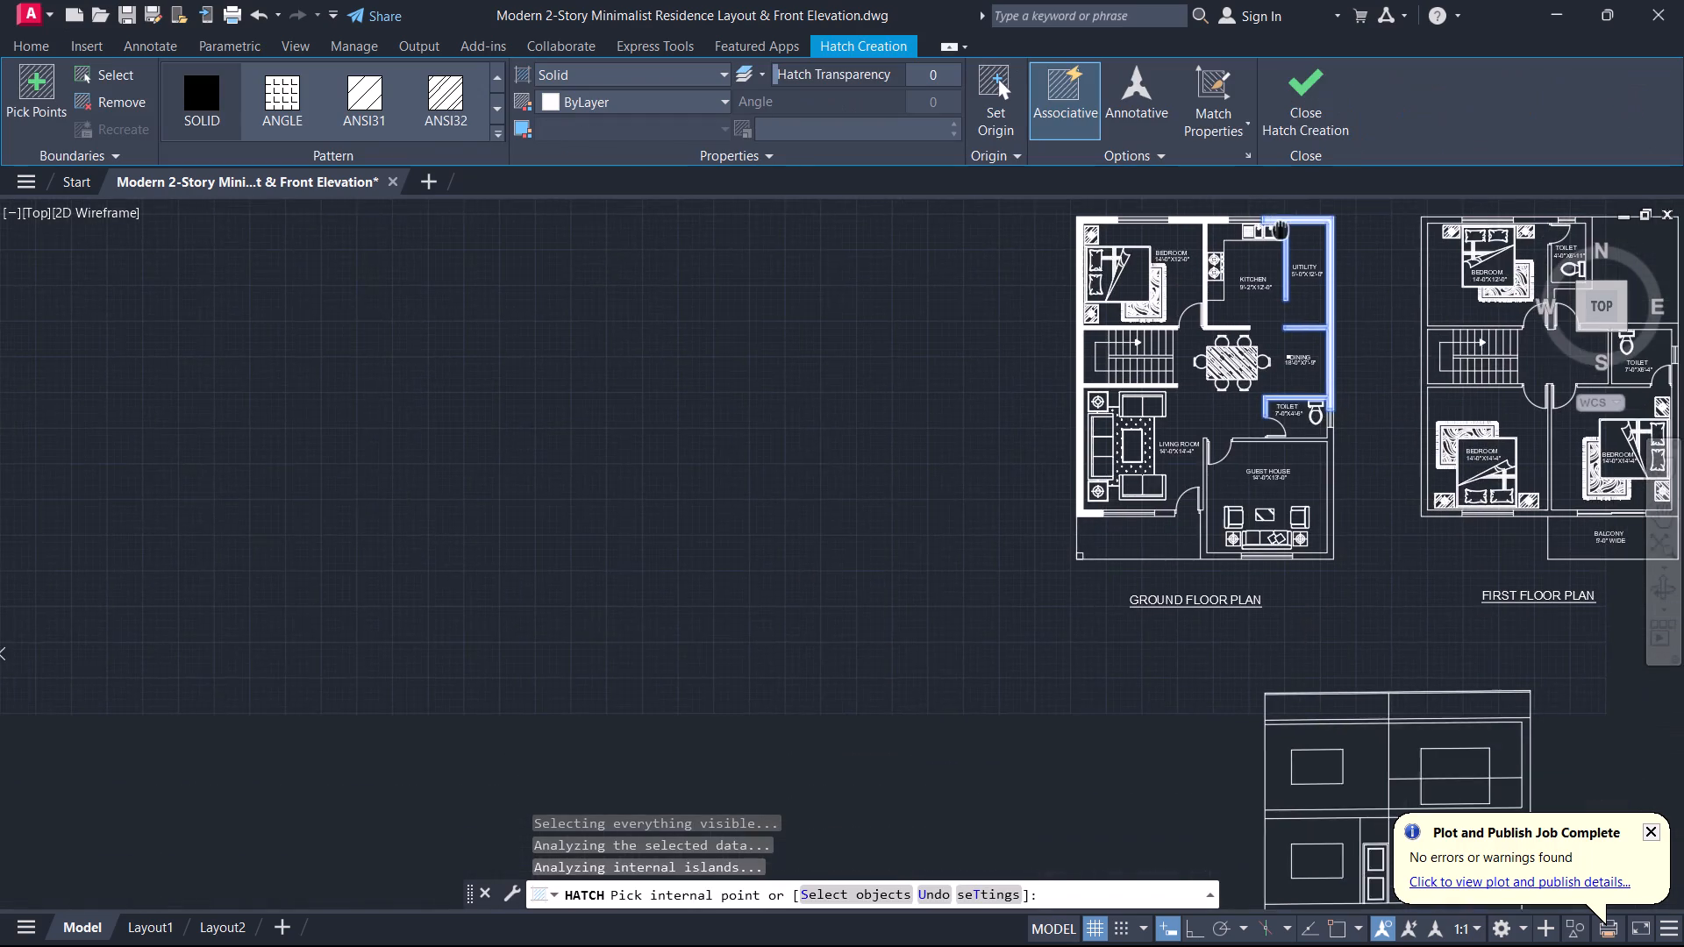
{"action": "middle_click_drag", "start_coordinate": [1280, 222], "coordinate": [1280, 221]}
{"action": "key", "text": "space"}
Solid-hatch the guest house's outer side wall together with its connected toilet-side wall and front corner.
{"action": "scroll", "coordinate": [1321, 459], "scroll_direction": "up", "scroll_amount": 1}
{"action": "middle_click_drag", "start_coordinate": [1327, 458], "coordinate": [1295, 358]}
{"action": "key", "text": "space"}
{"action": "scroll", "coordinate": [1310, 375], "scroll_direction": "up", "scroll_amount": 1}
{"action": "left_click", "coordinate": [1289, 361]}
{"action": "key", "text": "space"}
Solid-hatch the guest house's porch-side wall and the short living room wall segment between the window and door.
{"action": "key", "text": "space"}
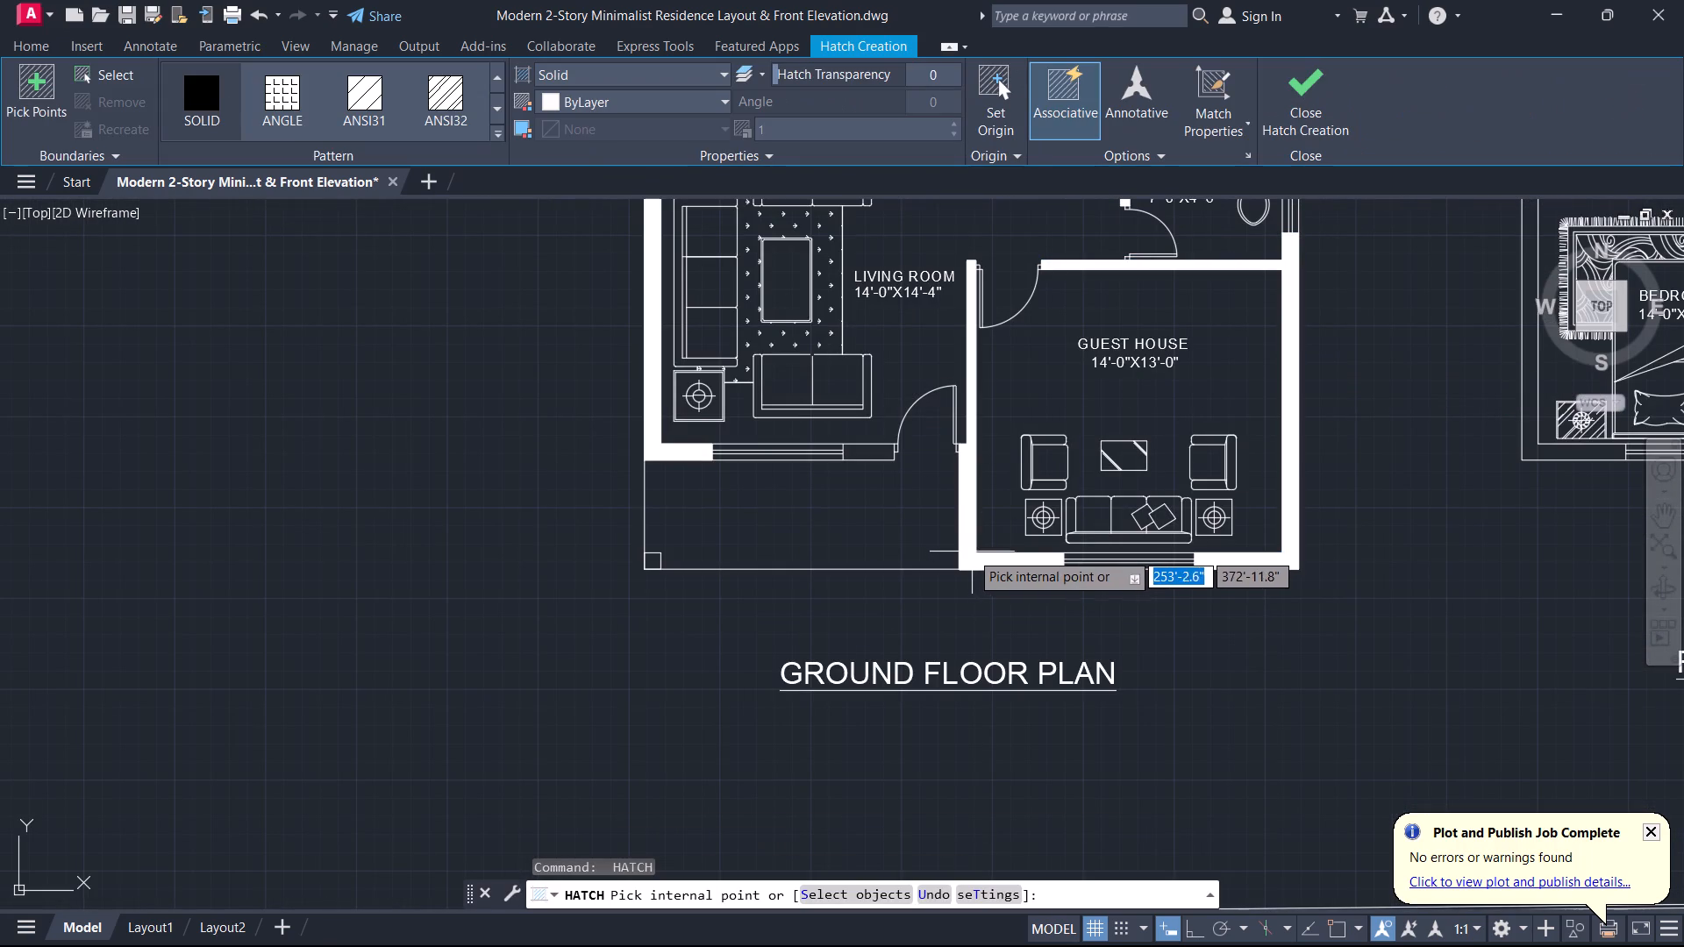
{"action": "left_click", "coordinate": [968, 545]}
{"action": "key", "text": "space"}
{"action": "key", "text": "space"}
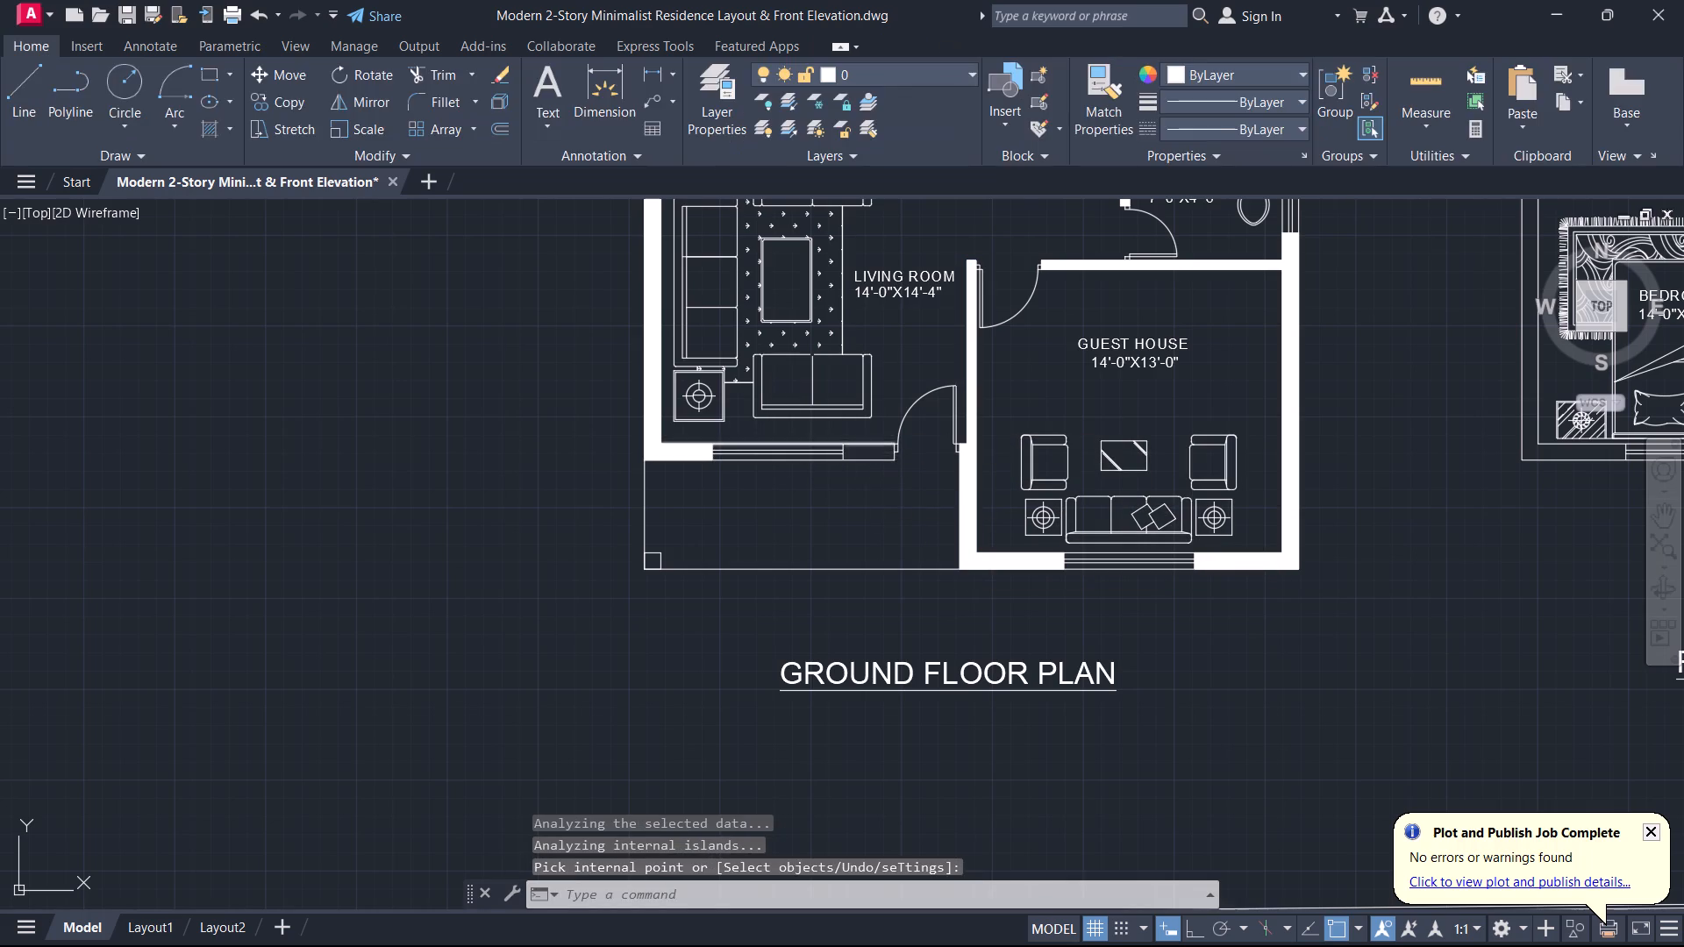
{"action": "left_click", "coordinate": [861, 452]}
{"action": "key", "text": "space"}
Solid-hatch the small square column at the outer corner of the ground-floor porch.
{"action": "scroll", "coordinate": [912, 512], "scroll_direction": "down", "scroll_amount": 2}
{"action": "middle_click_drag", "start_coordinate": [917, 510], "coordinate": [678, 556]}
{"action": "scroll", "coordinate": [940, 552], "scroll_direction": "up", "scroll_amount": 2}
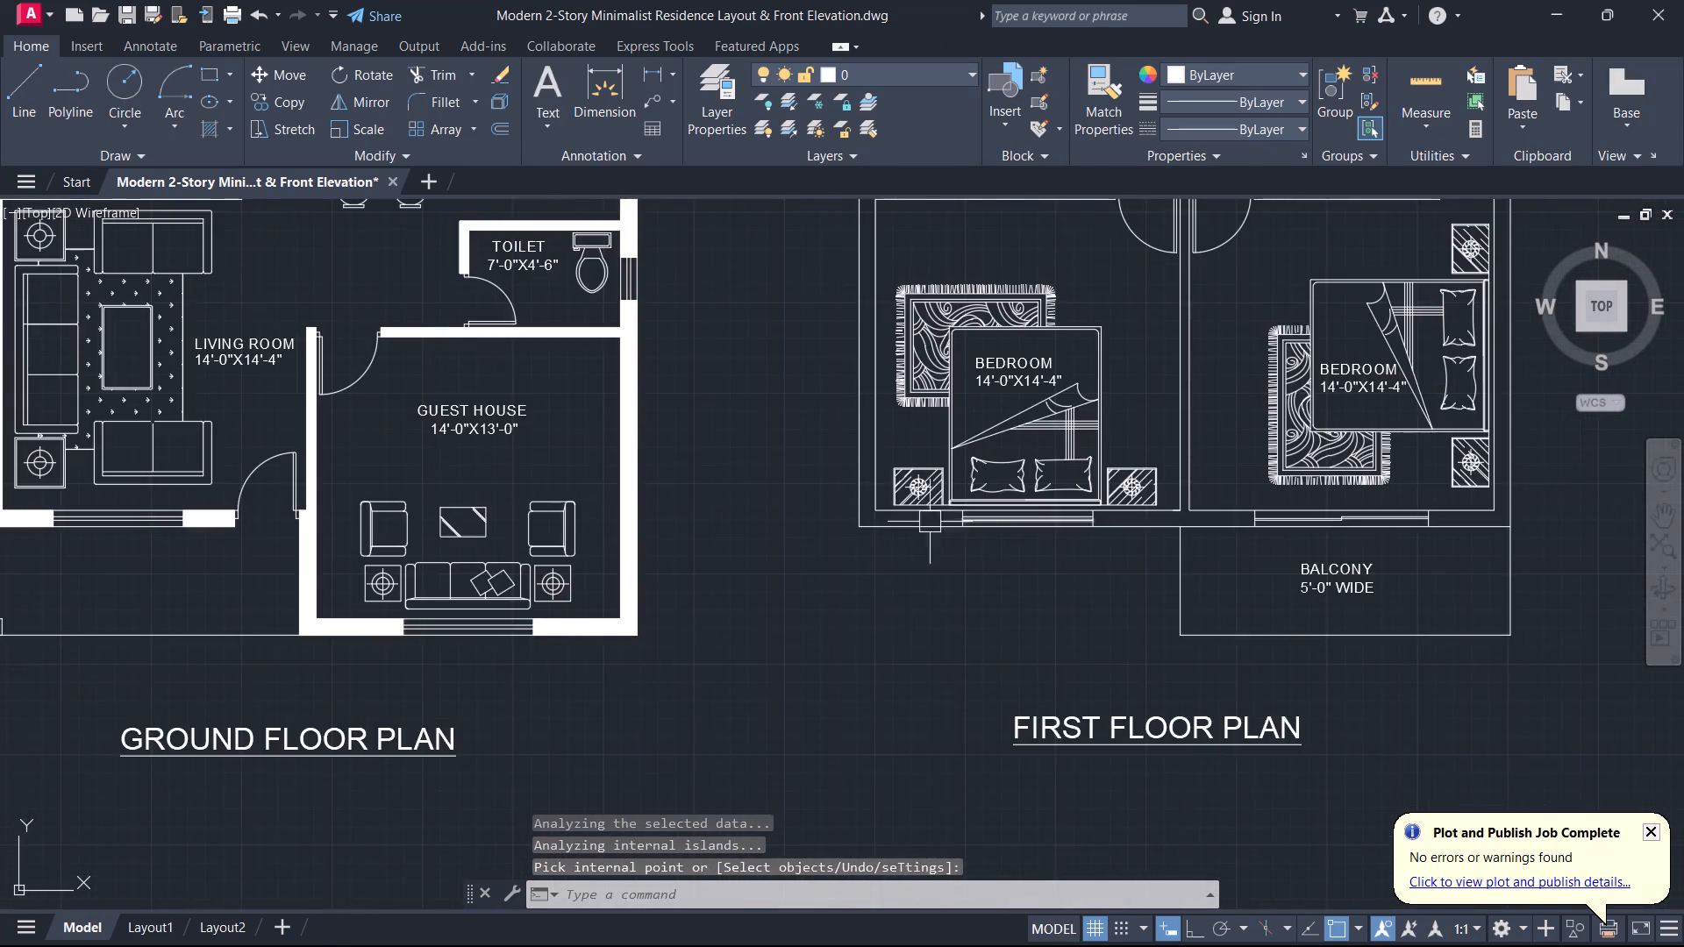
{"action": "scroll", "coordinate": [783, 558], "scroll_direction": "down", "scroll_amount": 1}
{"action": "middle_click_drag", "start_coordinate": [781, 559], "coordinate": [1425, 533]}
{"action": "key", "text": "space"}
{"action": "scroll", "coordinate": [1052, 614], "scroll_direction": "up", "scroll_amount": 3}
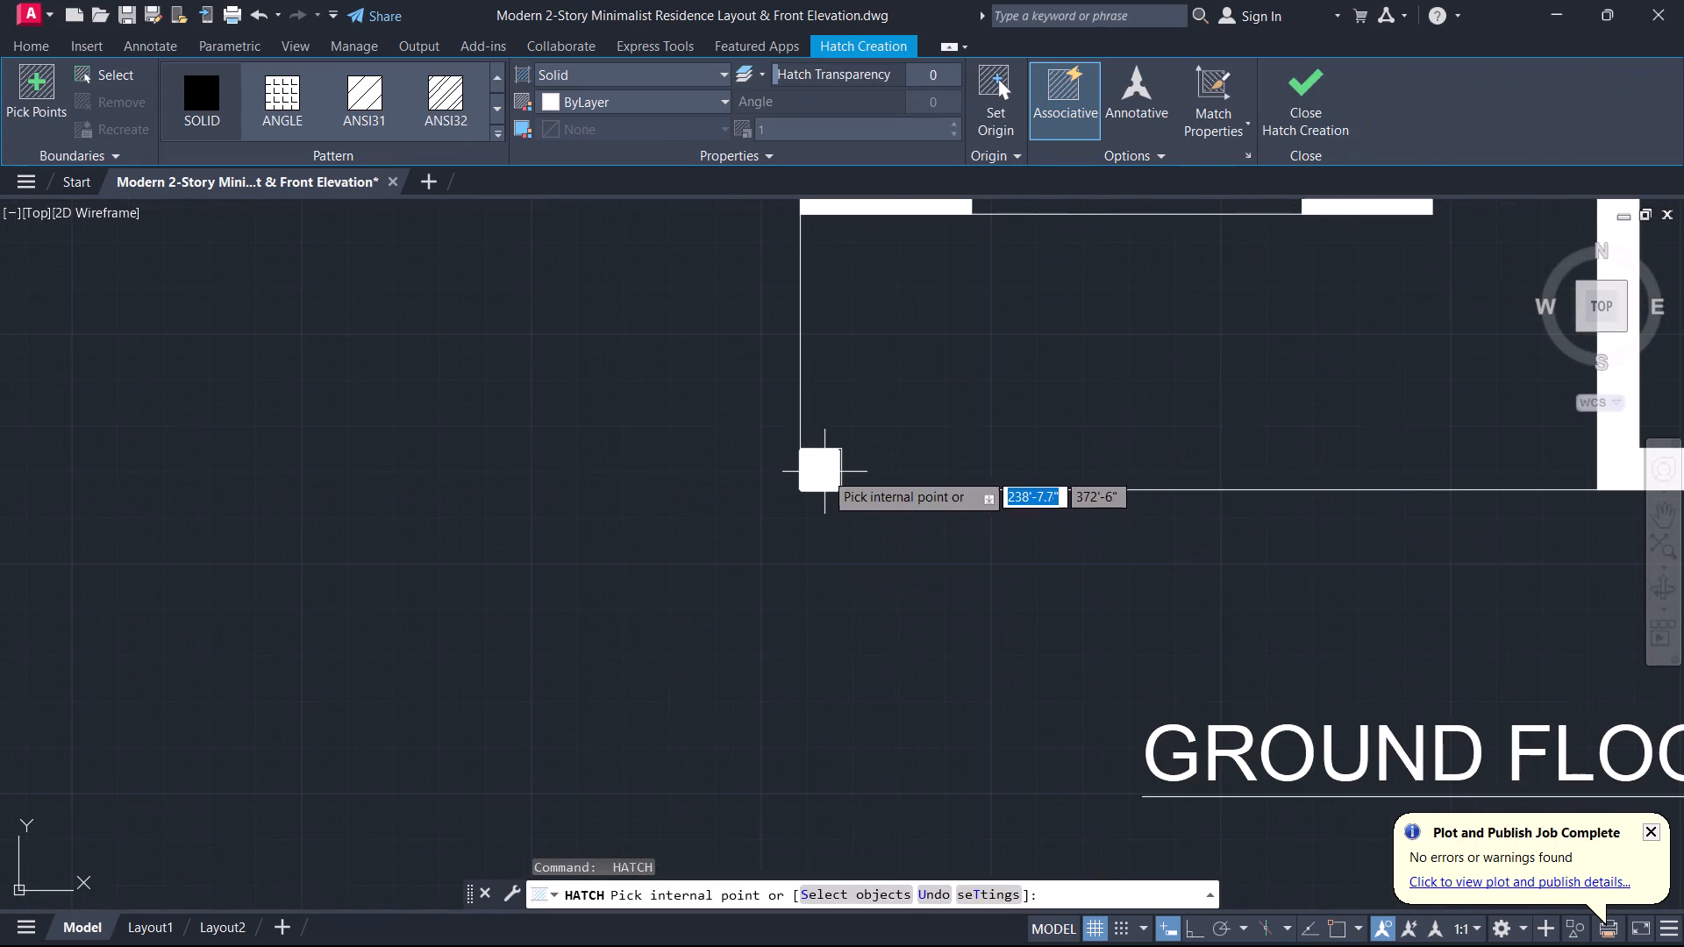
{"action": "left_click", "coordinate": [824, 471]}
{"action": "key", "text": "space"}
Solid-hatch the first floor's outer wall beside the staircase together with its connected staircase walls.
{"action": "scroll", "coordinate": [885, 506], "scroll_direction": "down", "scroll_amount": 4}
{"action": "middle_click_drag", "start_coordinate": [943, 501], "coordinate": [788, 648]}
{"action": "scroll", "coordinate": [998, 541], "scroll_direction": "up", "scroll_amount": 1}
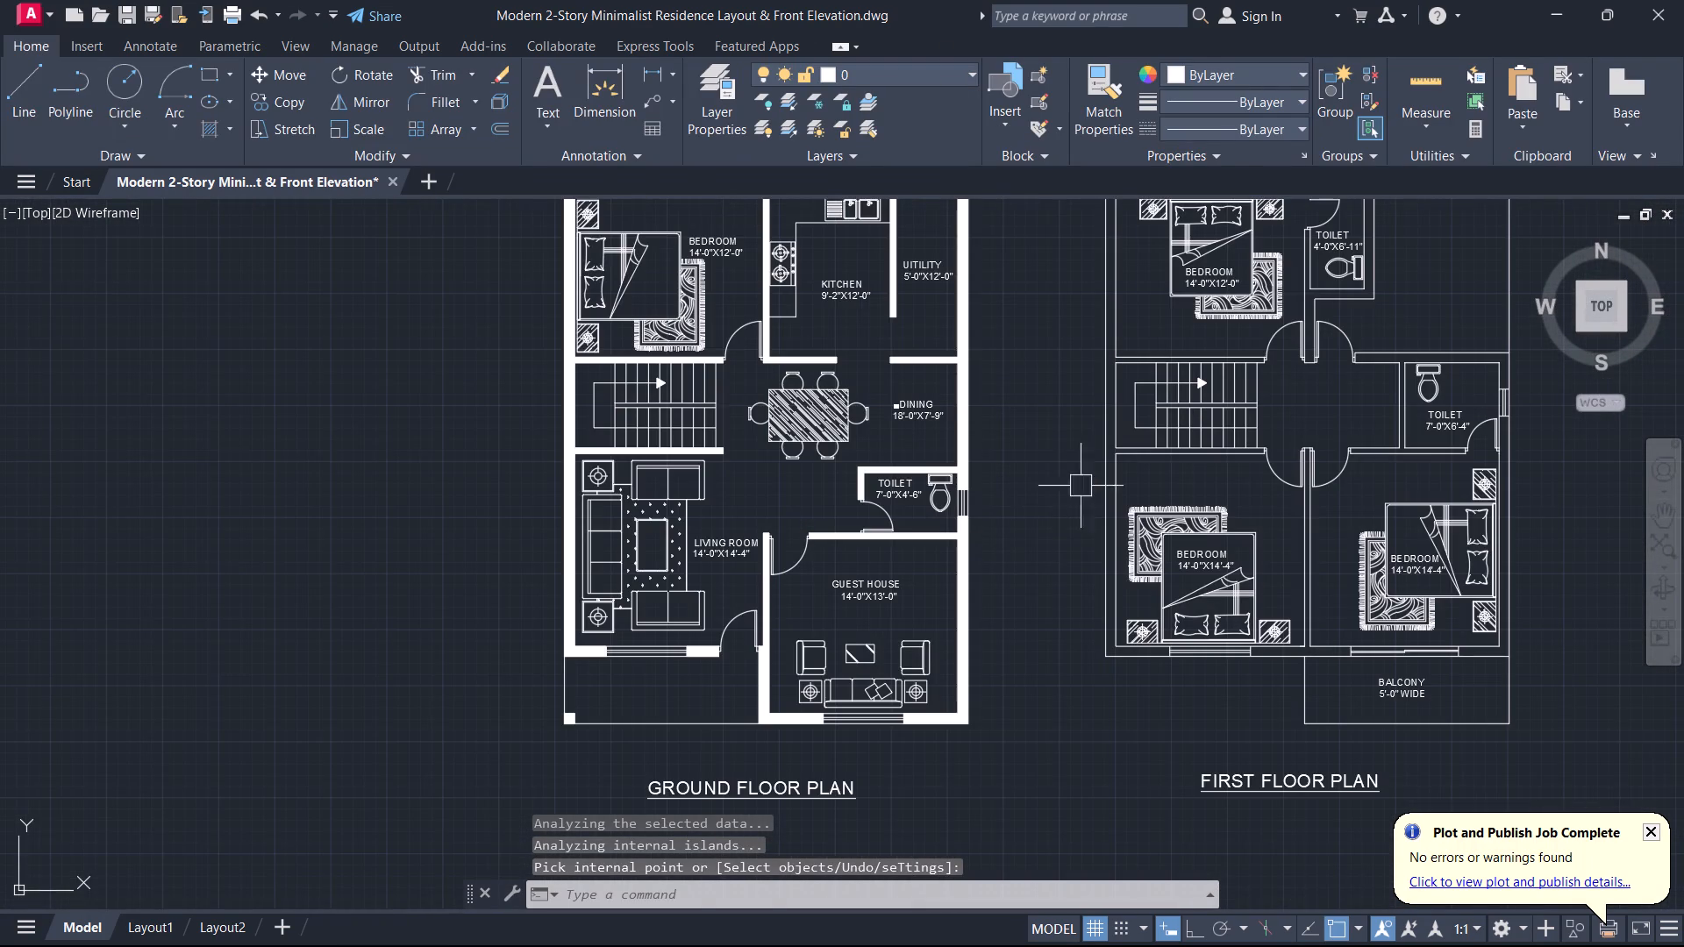
{"action": "scroll", "coordinate": [1095, 462], "scroll_direction": "up", "scroll_amount": 1}
{"action": "key", "text": "space"}
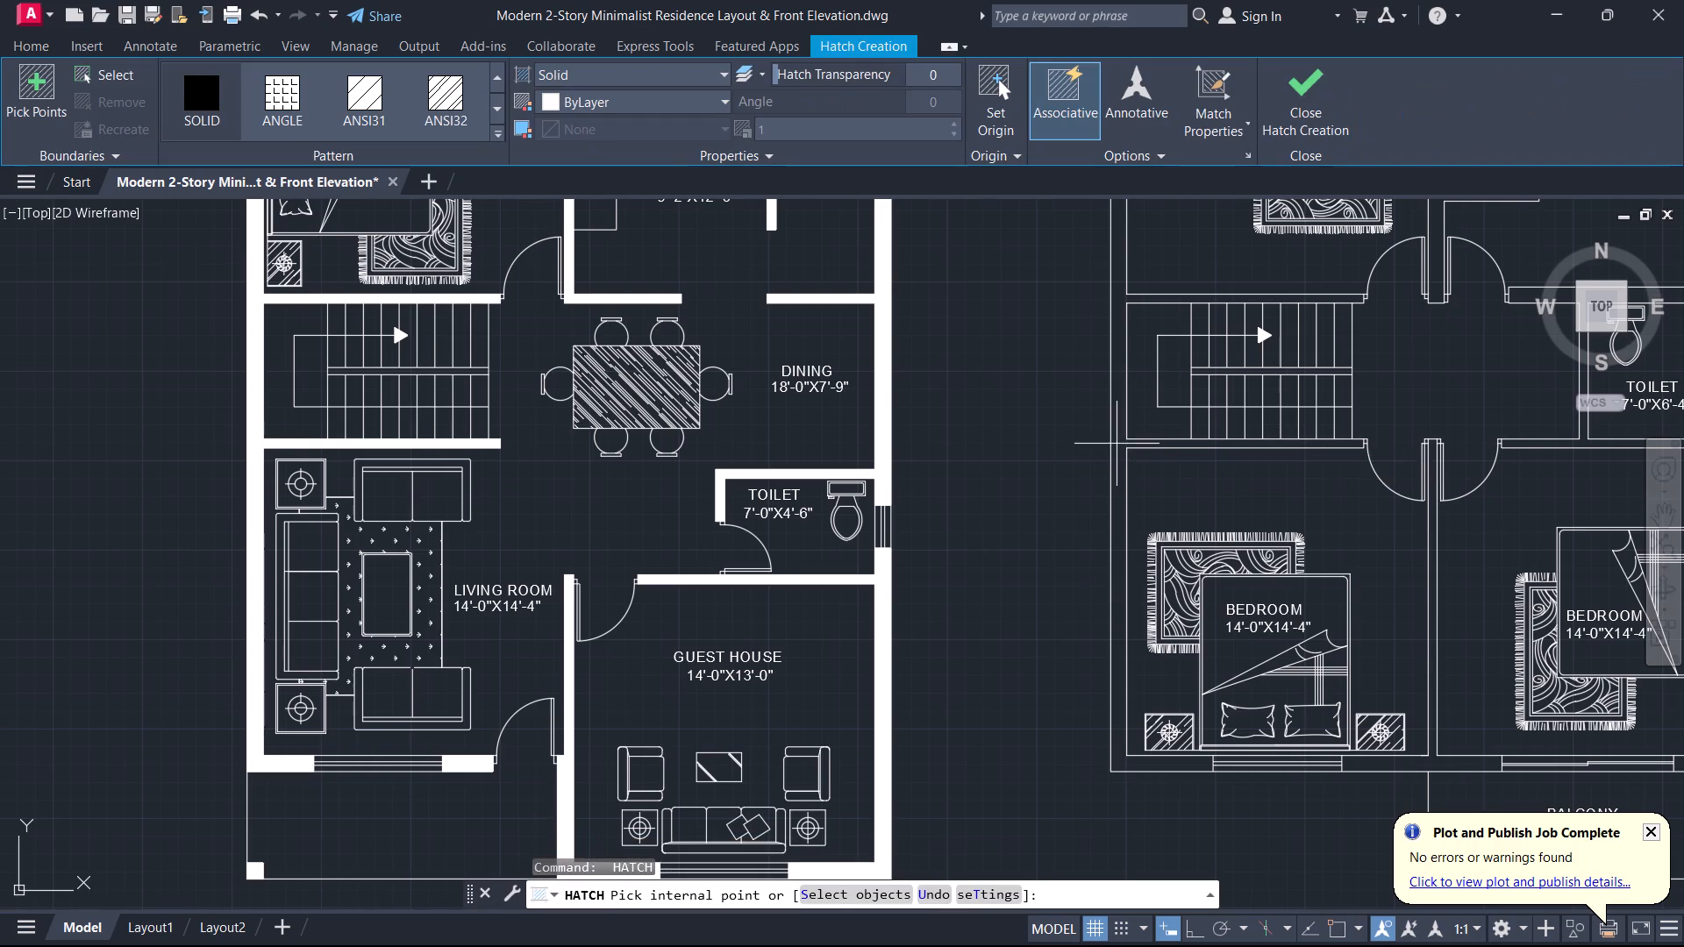
{"action": "left_click", "coordinate": [1117, 444]}
{"action": "key", "text": "space"}
Solid-hatch the first-floor partition wall between the two 14'-0"X14'-4" bedrooms.
{"action": "scroll", "coordinate": [1110, 493], "scroll_direction": "down", "scroll_amount": 2}
{"action": "middle_click_drag", "start_coordinate": [1110, 494], "coordinate": [1063, 475]}
{"action": "key", "text": "space"}
{"action": "scroll", "coordinate": [1201, 491], "scroll_direction": "up", "scroll_amount": 2}
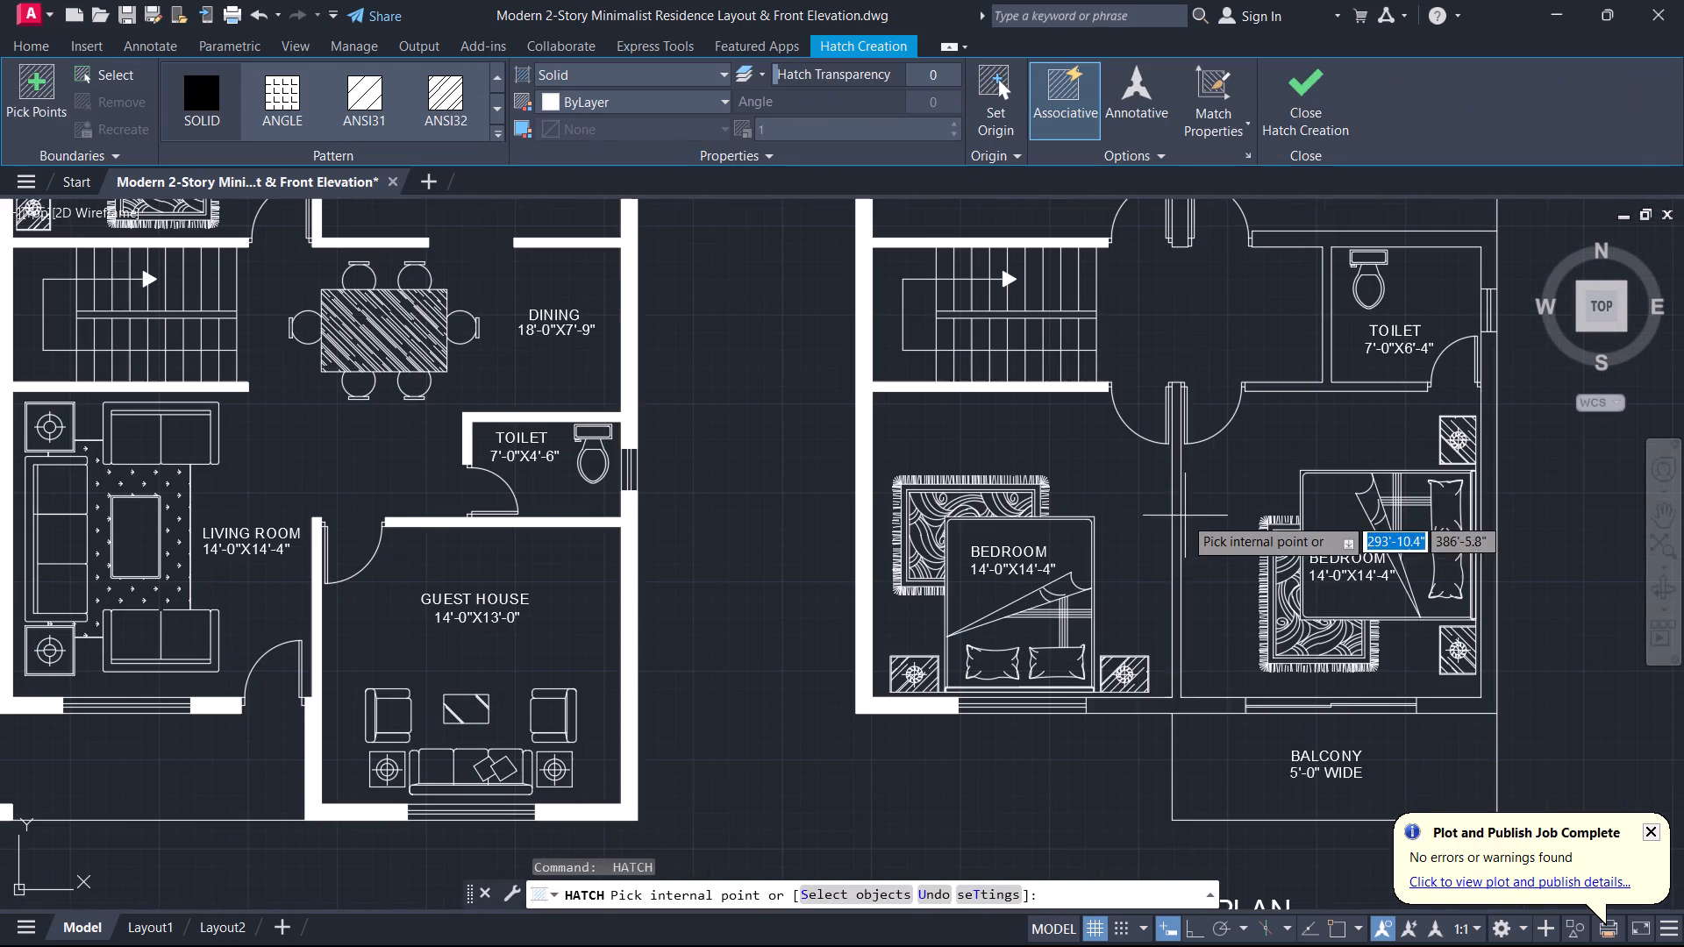
{"action": "left_click", "coordinate": [1174, 525]}
{"action": "key", "text": "space"}
Solid-hatch the first-floor outer wall beside the balcony-side bedroom, below the toilet window.
{"action": "scroll", "coordinate": [1183, 538], "scroll_direction": "down", "scroll_amount": 3}
{"action": "middle_click_drag", "start_coordinate": [1183, 538], "coordinate": [947, 581]}
{"action": "scroll", "coordinate": [998, 578], "scroll_direction": "up", "scroll_amount": 2}
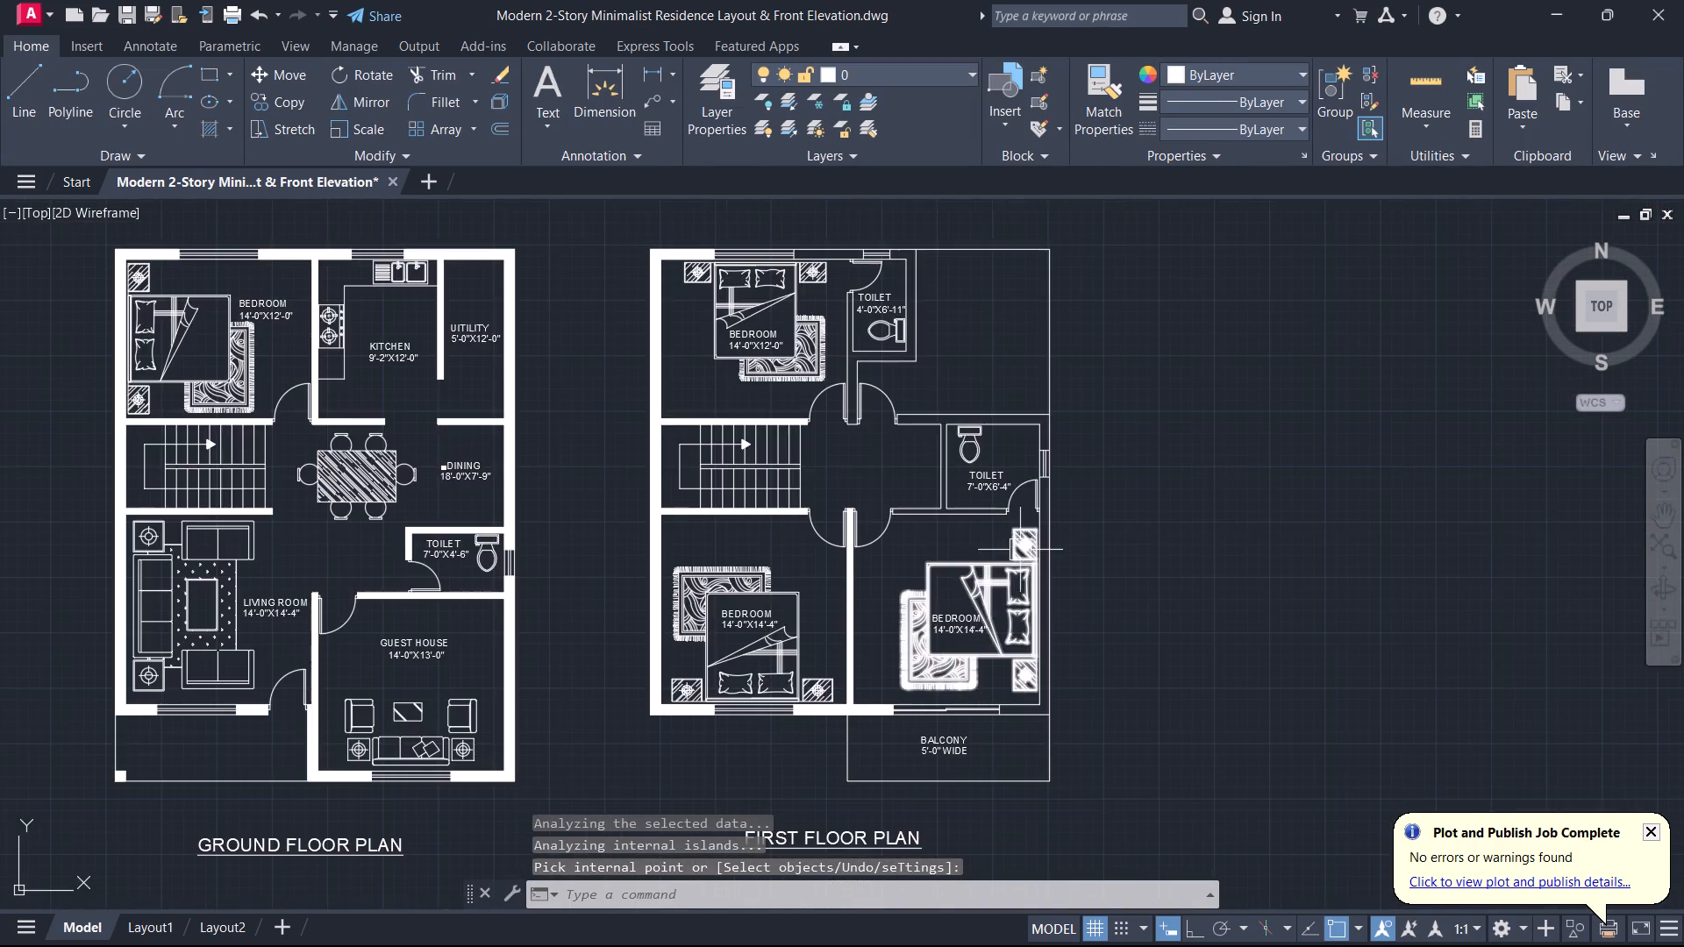
{"action": "scroll", "coordinate": [1026, 509], "scroll_direction": "up", "scroll_amount": 1}
{"action": "key", "text": "space"}
{"action": "scroll", "coordinate": [1048, 519], "scroll_direction": "up", "scroll_amount": 1}
{"action": "left_click", "coordinate": [1062, 536]}
{"action": "key", "text": "space"}
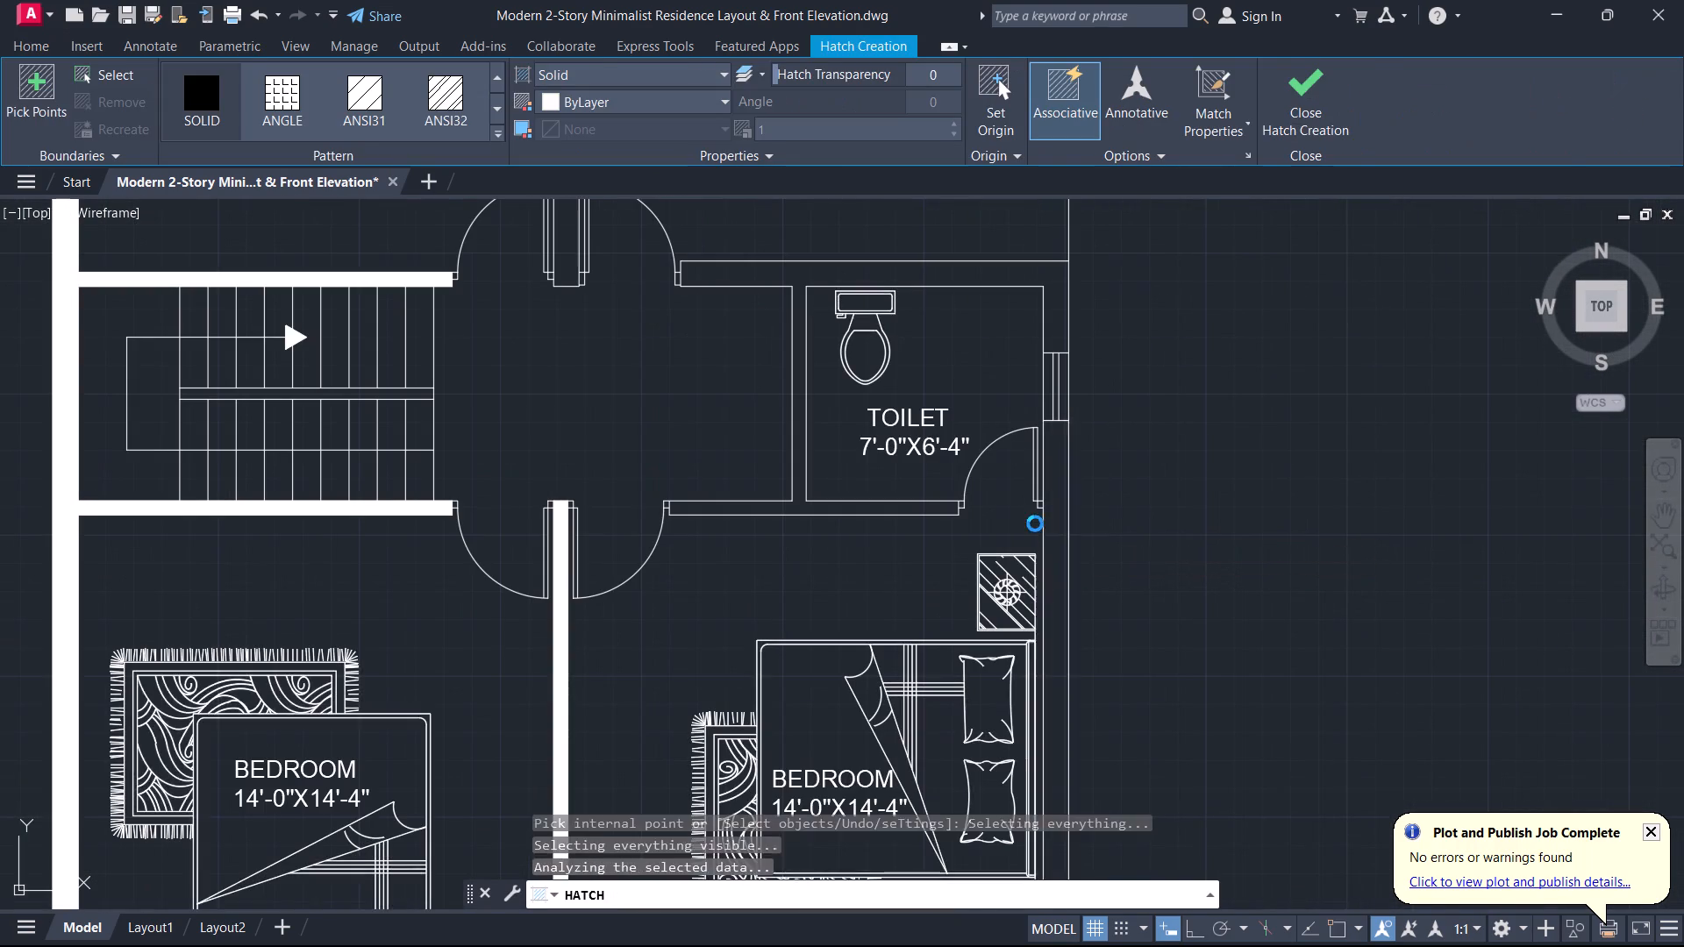
Solid-hatch the first-floor walls enclosing the 7'-0"X6'-4" toilet.
{"action": "scroll", "coordinate": [851, 504], "scroll_direction": "down", "scroll_amount": 2}
{"action": "middle_click_drag", "start_coordinate": [850, 503], "coordinate": [993, 464]}
{"action": "key", "text": "space"}
{"action": "scroll", "coordinate": [970, 481], "scroll_direction": "up", "scroll_amount": 2}
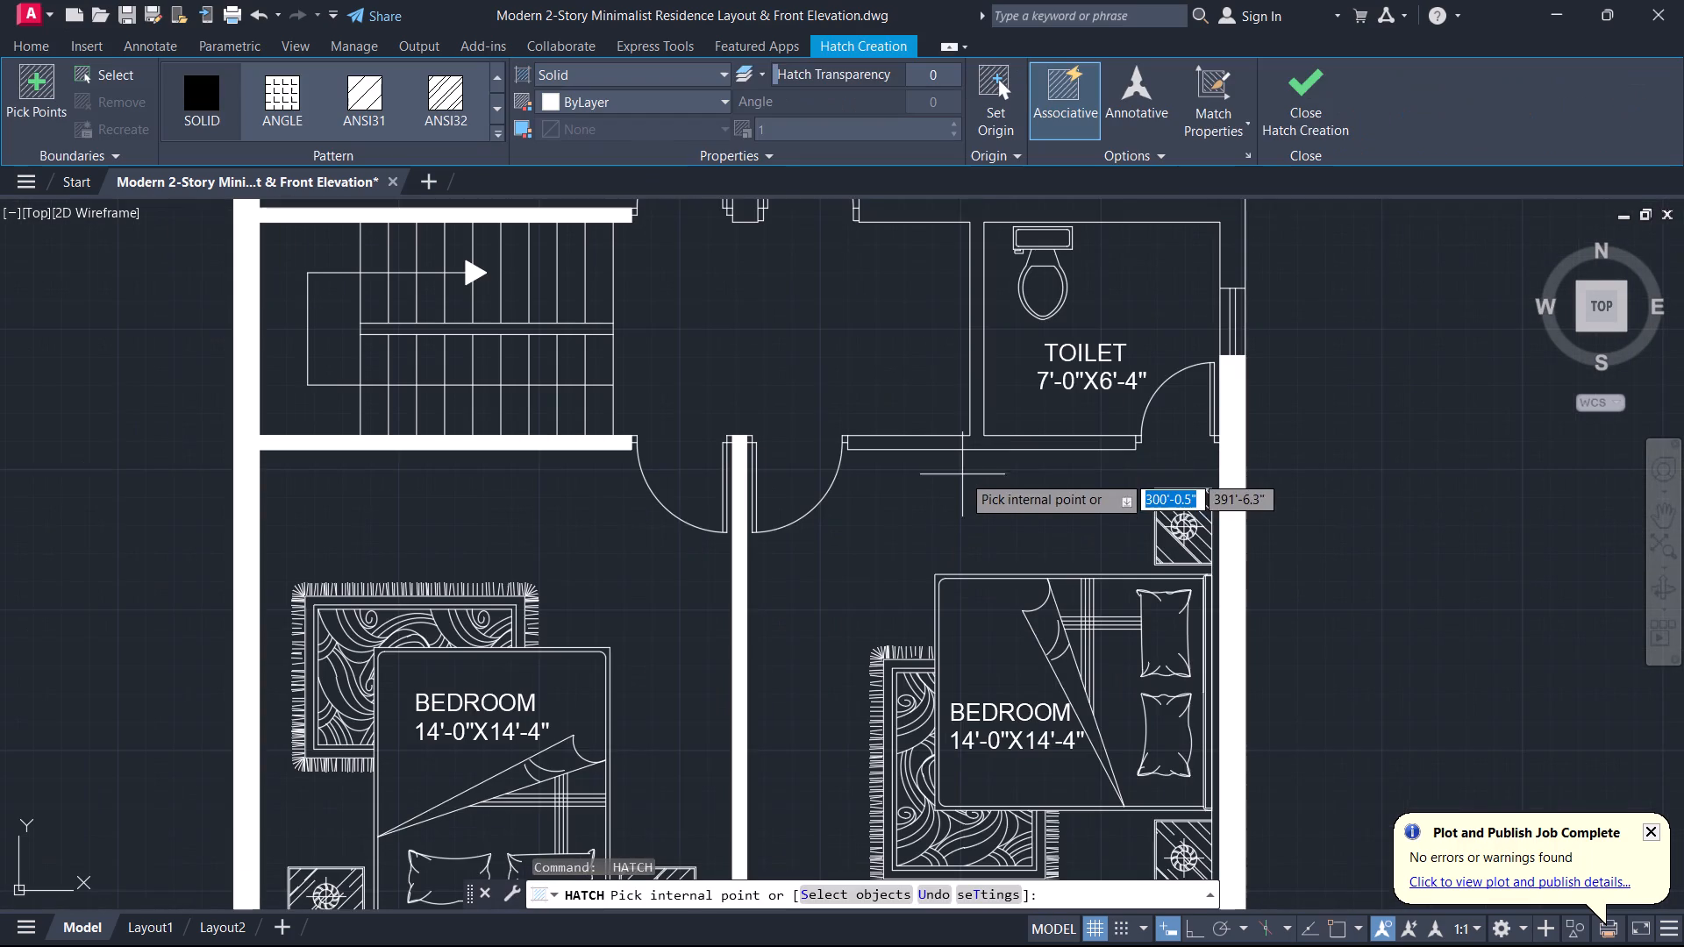
{"action": "left_click", "coordinate": [971, 445]}
{"action": "key", "text": "space"}
Solid-hatch the walls around the first floor's 4'-0"X6'-11" toilet.
{"action": "scroll", "coordinate": [969, 443], "scroll_direction": "down", "scroll_amount": 2}
{"action": "middle_click_drag", "start_coordinate": [967, 443], "coordinate": [898, 723]}
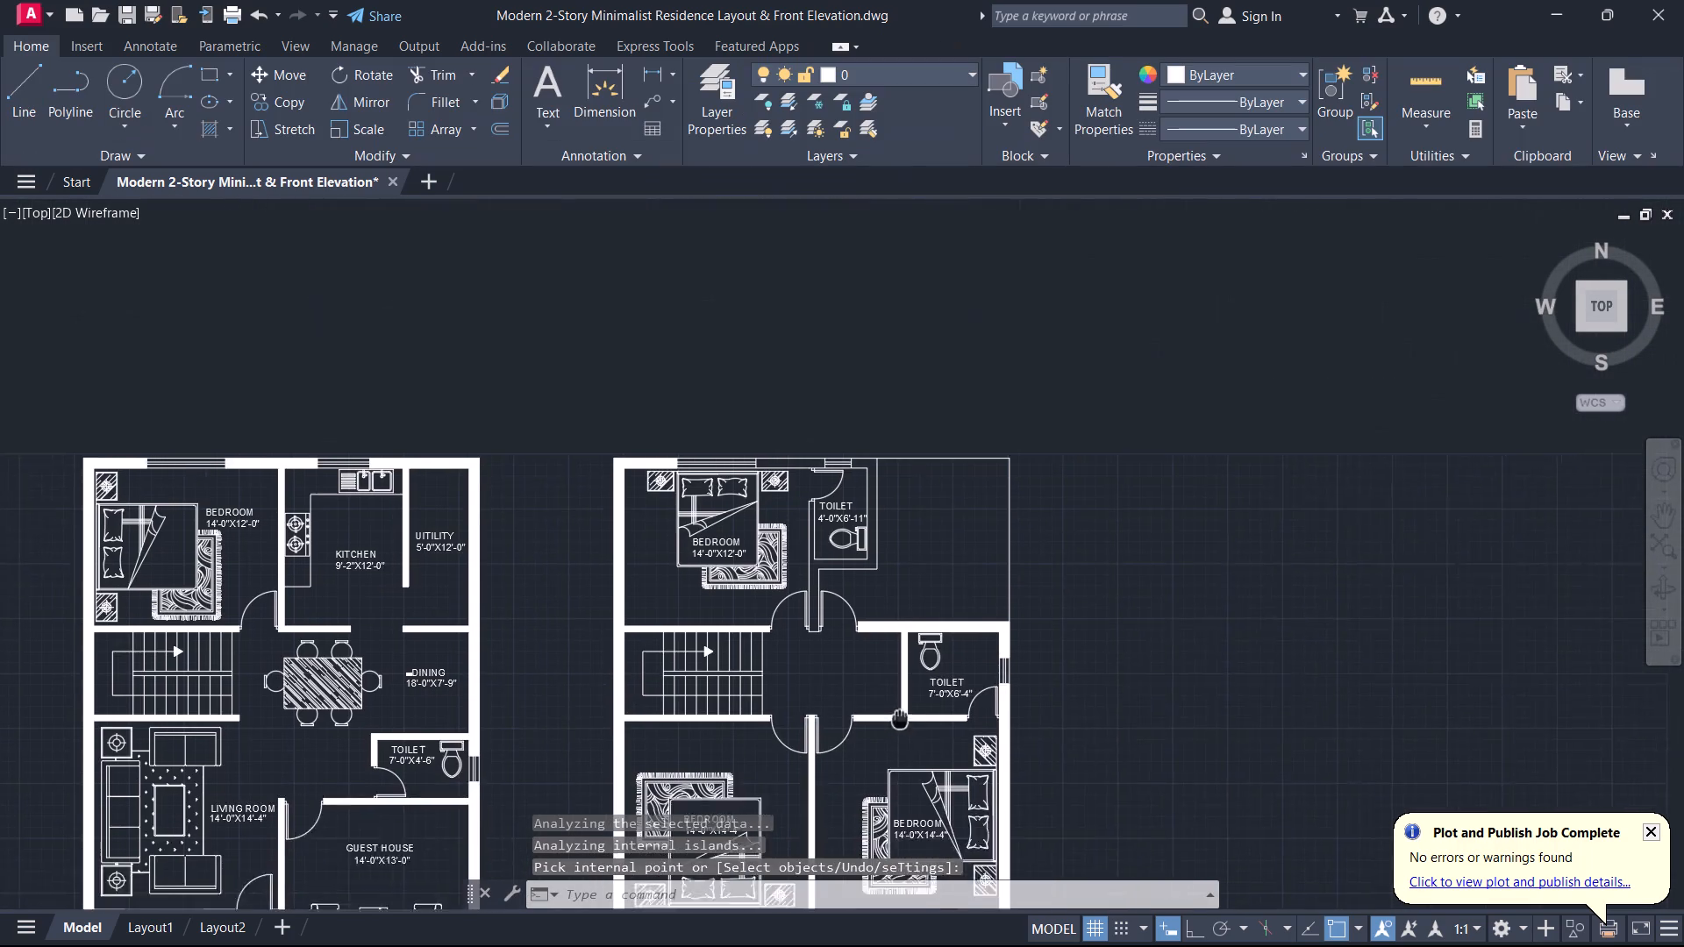
{"action": "middle_click_drag", "start_coordinate": [898, 723], "coordinate": [896, 736]}
{"action": "scroll", "coordinate": [774, 546], "scroll_direction": "up", "scroll_amount": 3}
{"action": "key", "text": "space"}
{"action": "left_click", "coordinate": [884, 642]}
{"action": "key", "text": "space"}
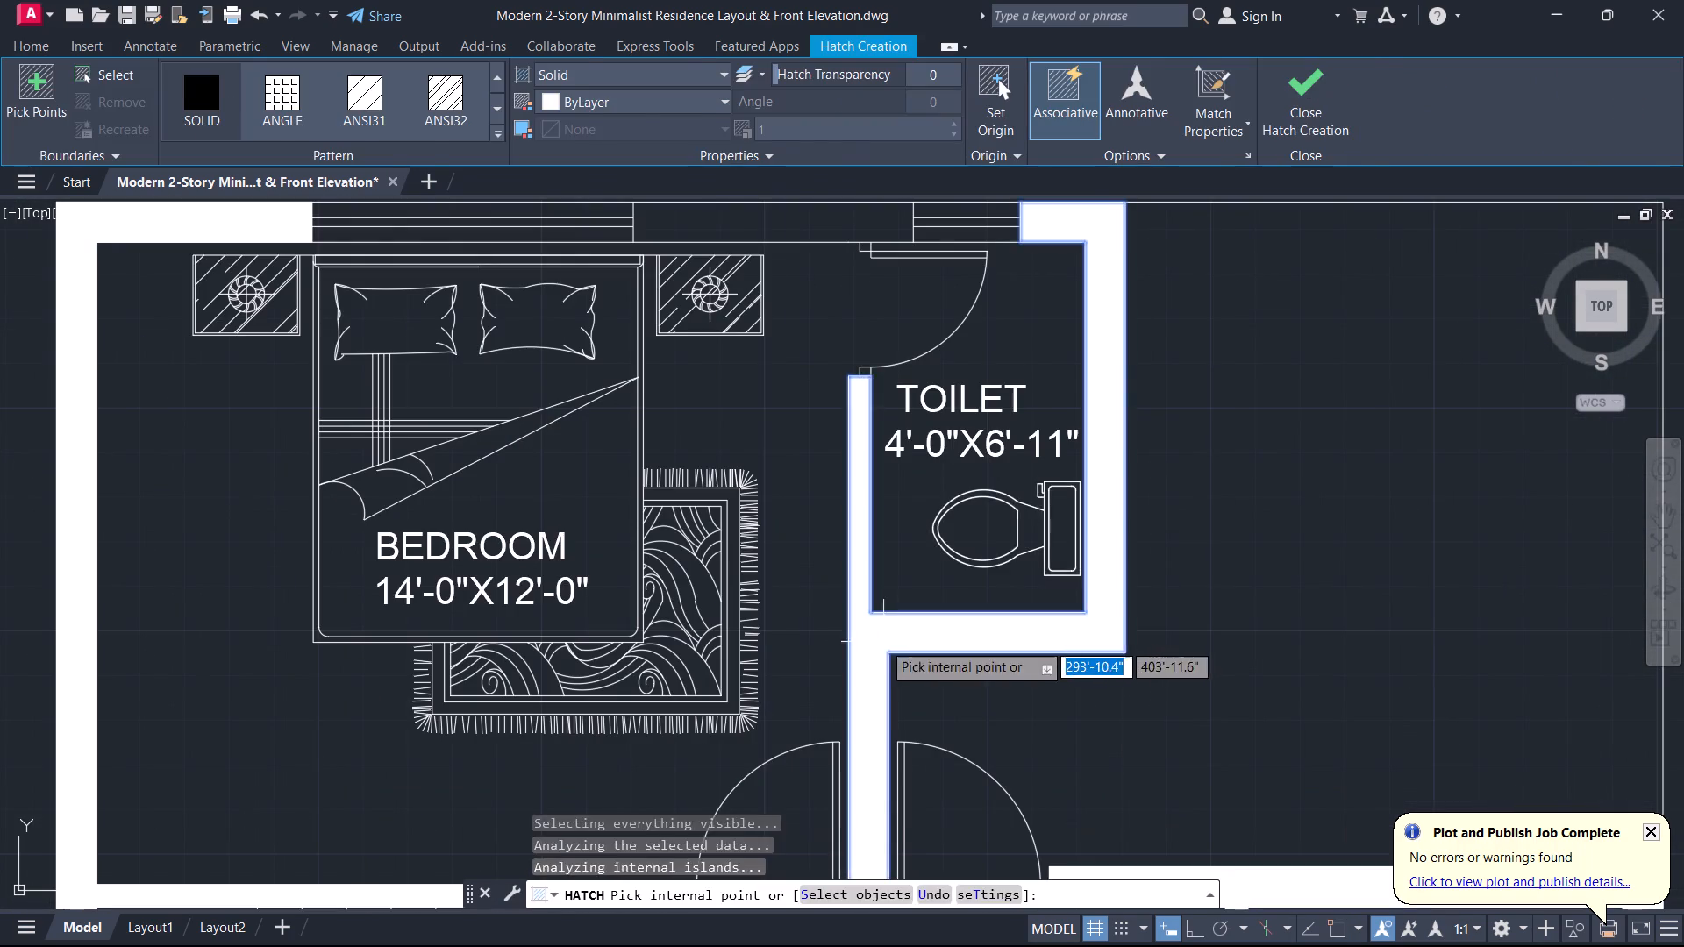
Solid-hatch the first-floor outer wall segment between the 14'-0"X12'-0" bedroom window and the toilet window.
{"action": "scroll", "coordinate": [855, 614], "scroll_direction": "down", "scroll_amount": 3}
{"action": "middle_click_drag", "start_coordinate": [852, 612], "coordinate": [1000, 523]}
{"action": "key", "text": "space"}
{"action": "scroll", "coordinate": [965, 424], "scroll_direction": "up", "scroll_amount": 2}
{"action": "left_click", "coordinate": [986, 429]}
{"action": "key", "text": "space"}
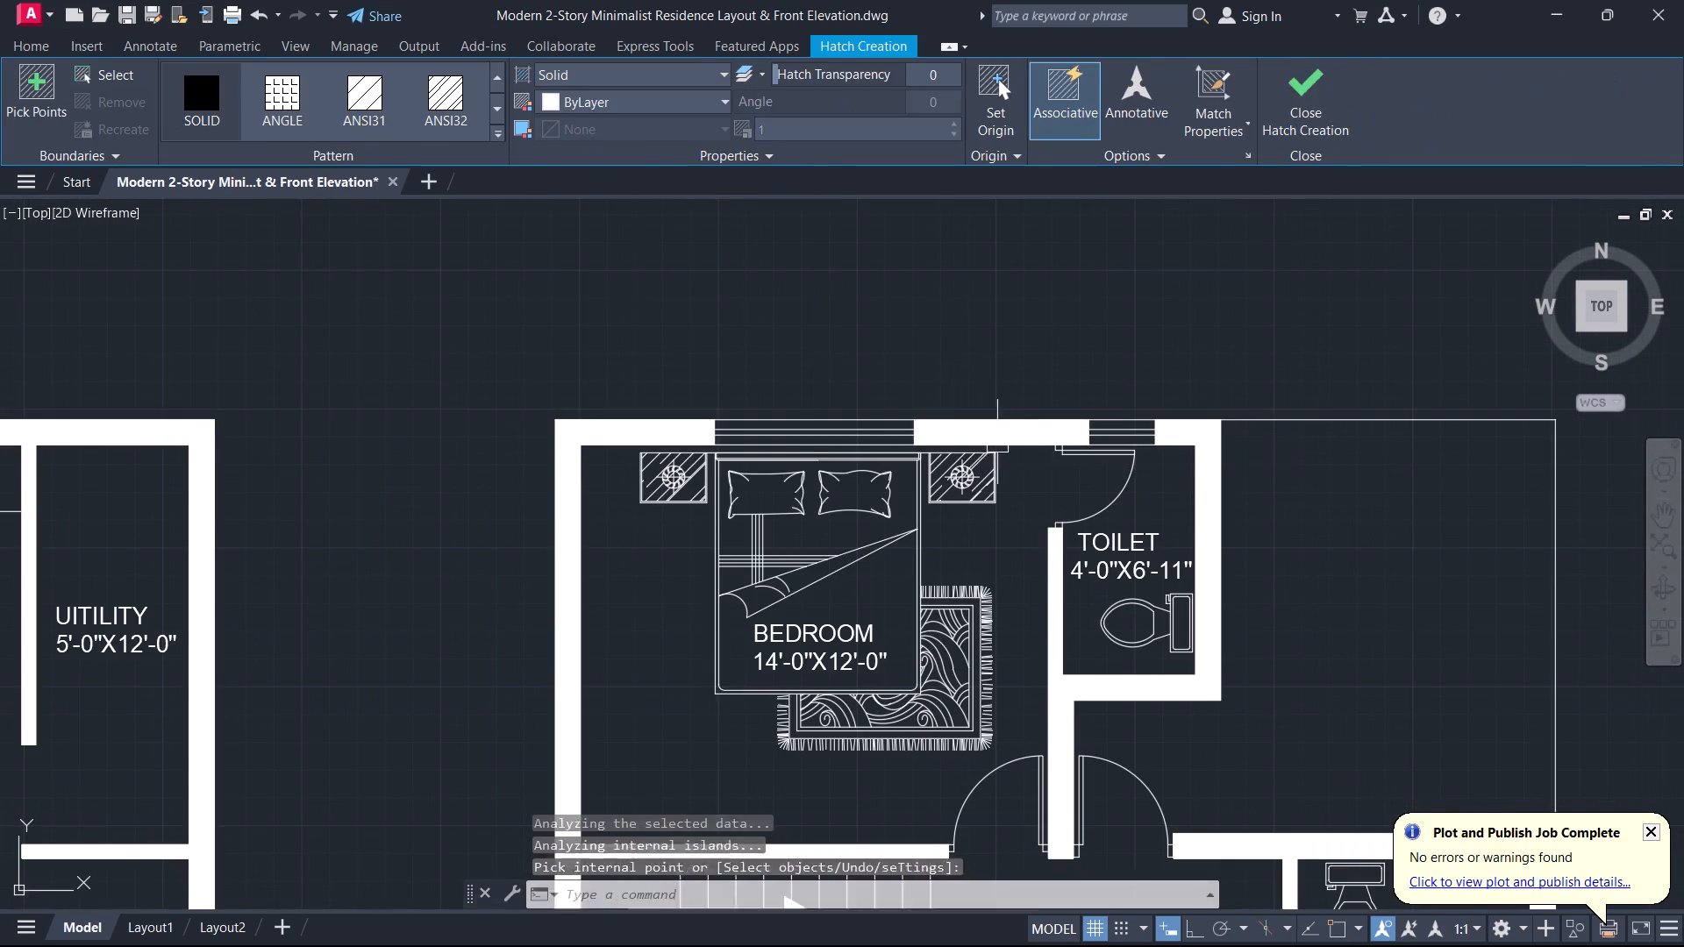
Solid-hatch the left section of the horizontal band between the two storeys on the front elevation.
{"action": "scroll", "coordinate": [1001, 452], "scroll_direction": "down", "scroll_amount": 3}
{"action": "middle_click_drag", "start_coordinate": [1009, 473], "coordinate": [1145, 448]}
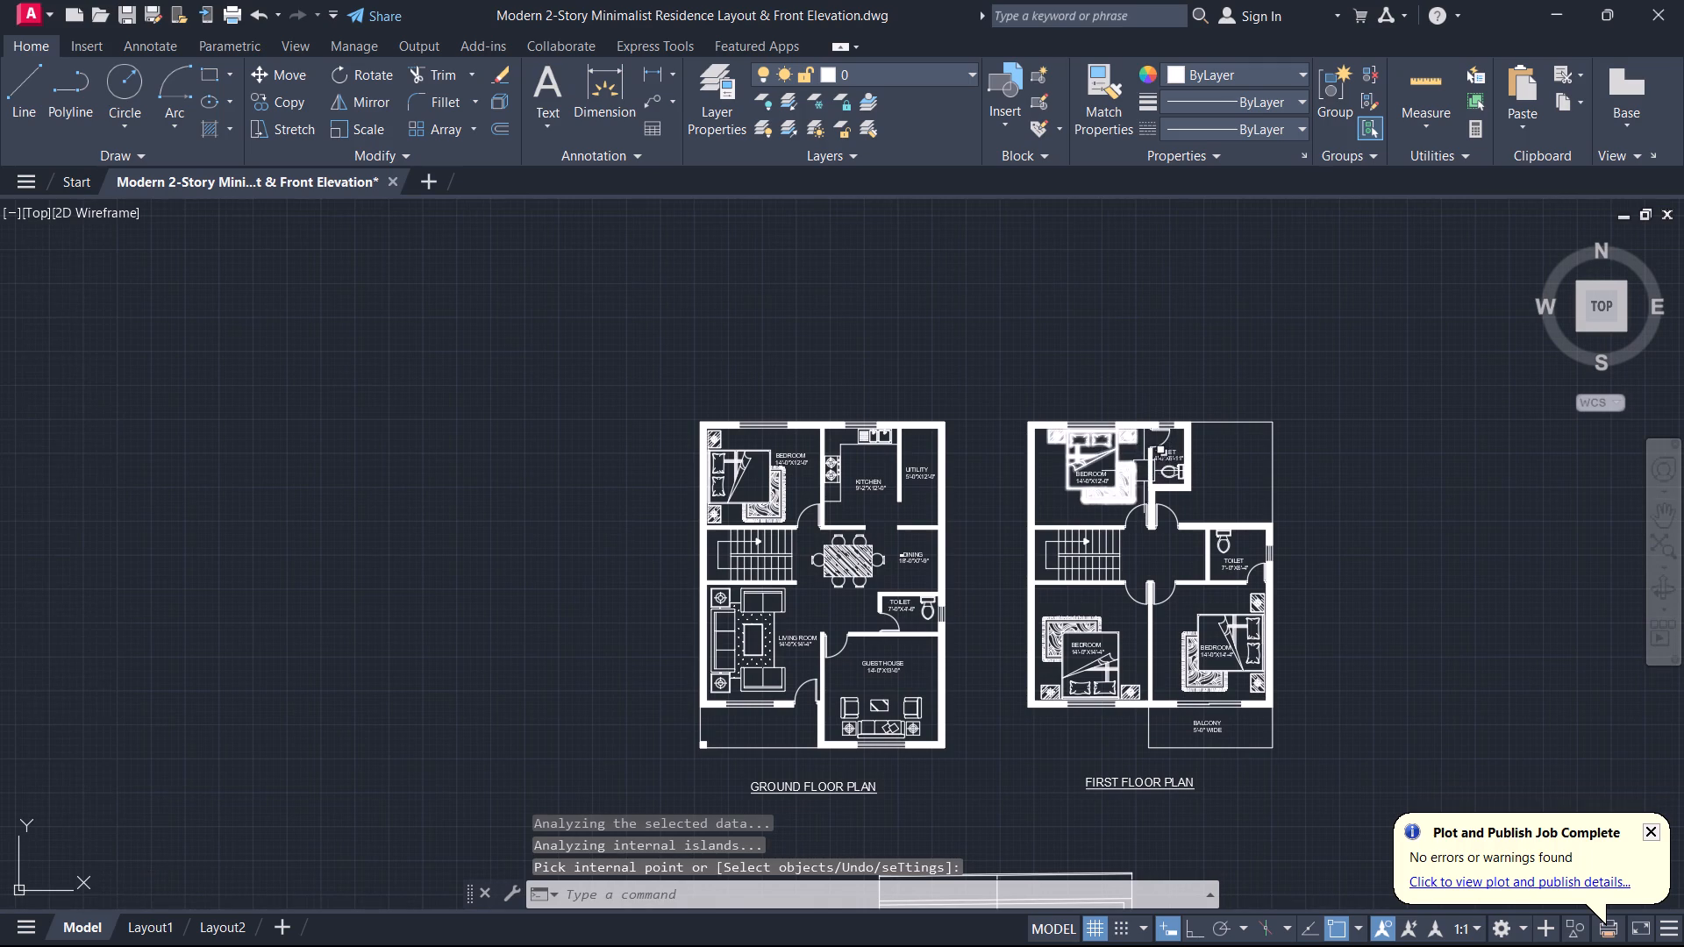
{"action": "middle_click_drag", "start_coordinate": [1113, 563], "coordinate": [1307, 421]}
{"action": "middle_click_drag", "start_coordinate": [1108, 695], "coordinate": [1196, 458]}
{"action": "middle_click_drag", "start_coordinate": [1208, 630], "coordinate": [1164, 566]}
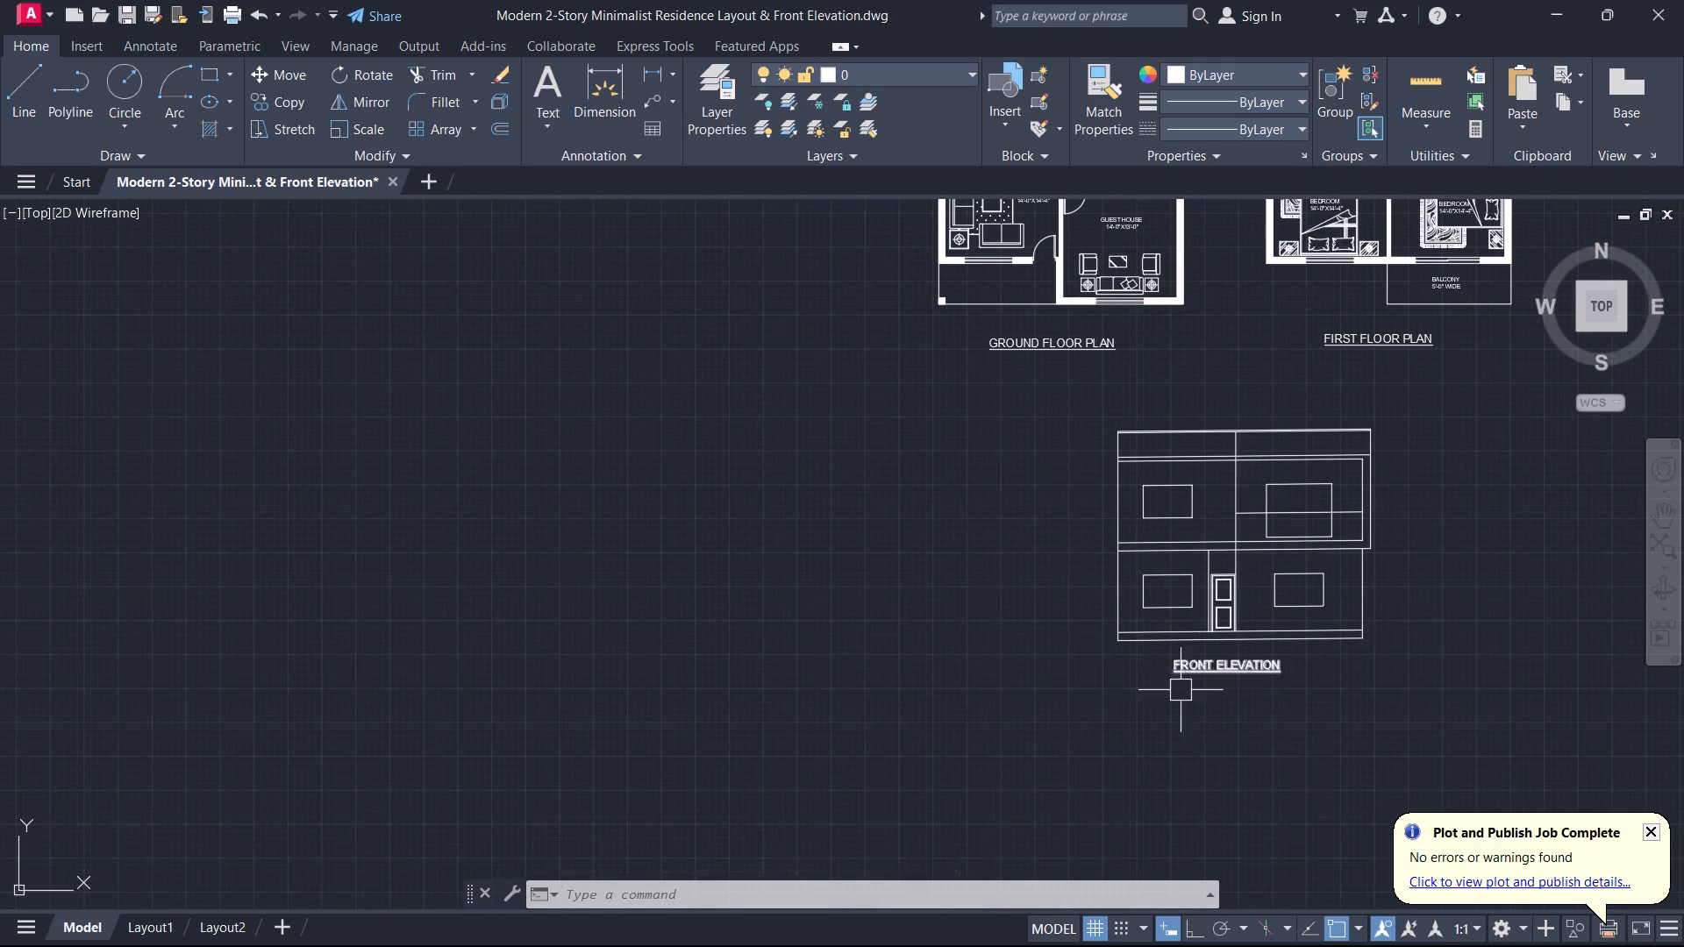
{"action": "scroll", "coordinate": [1255, 573], "scroll_direction": "up", "scroll_amount": 1}
{"action": "scroll", "coordinate": [1178, 523], "scroll_direction": "up", "scroll_amount": 1}
{"action": "key", "text": "space"}
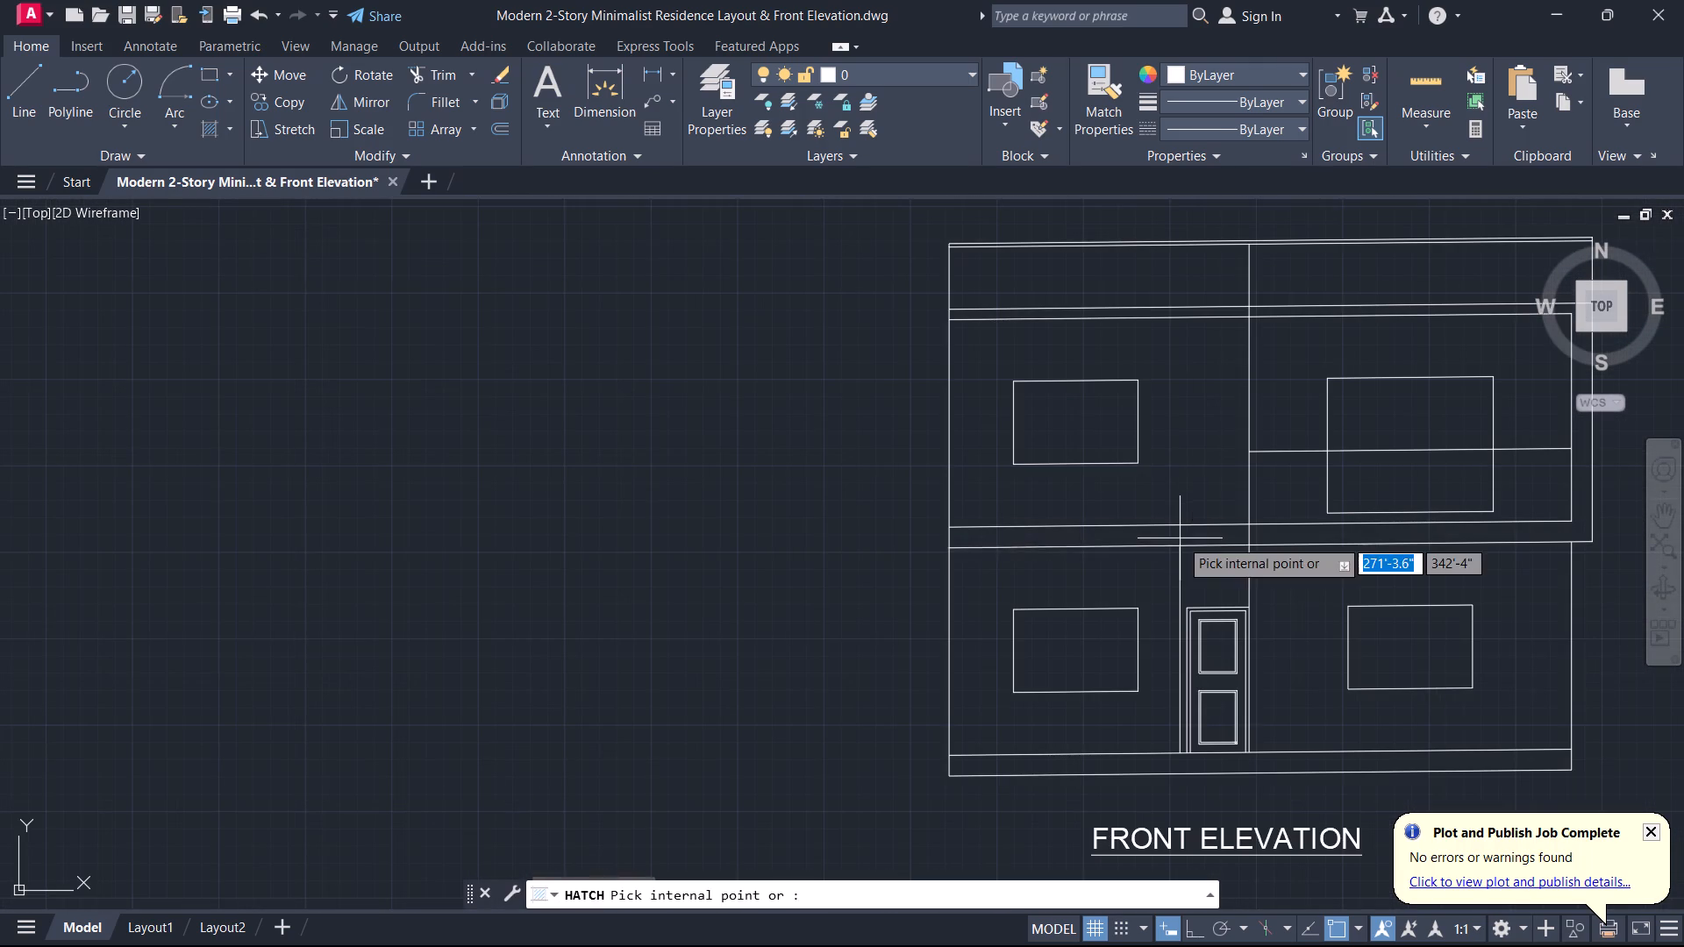
{"action": "left_click", "coordinate": [1180, 538]}
{"action": "key", "text": "space"}
Solid-hatch the front elevation's band framing the right half of the upper storey.
{"action": "scroll", "coordinate": [1163, 563], "scroll_direction": "down", "scroll_amount": 1}
{"action": "middle_click_drag", "start_coordinate": [1160, 564], "coordinate": [947, 524]}
{"action": "scroll", "coordinate": [1076, 522], "scroll_direction": "up", "scroll_amount": 2}
{"action": "key", "text": "space"}
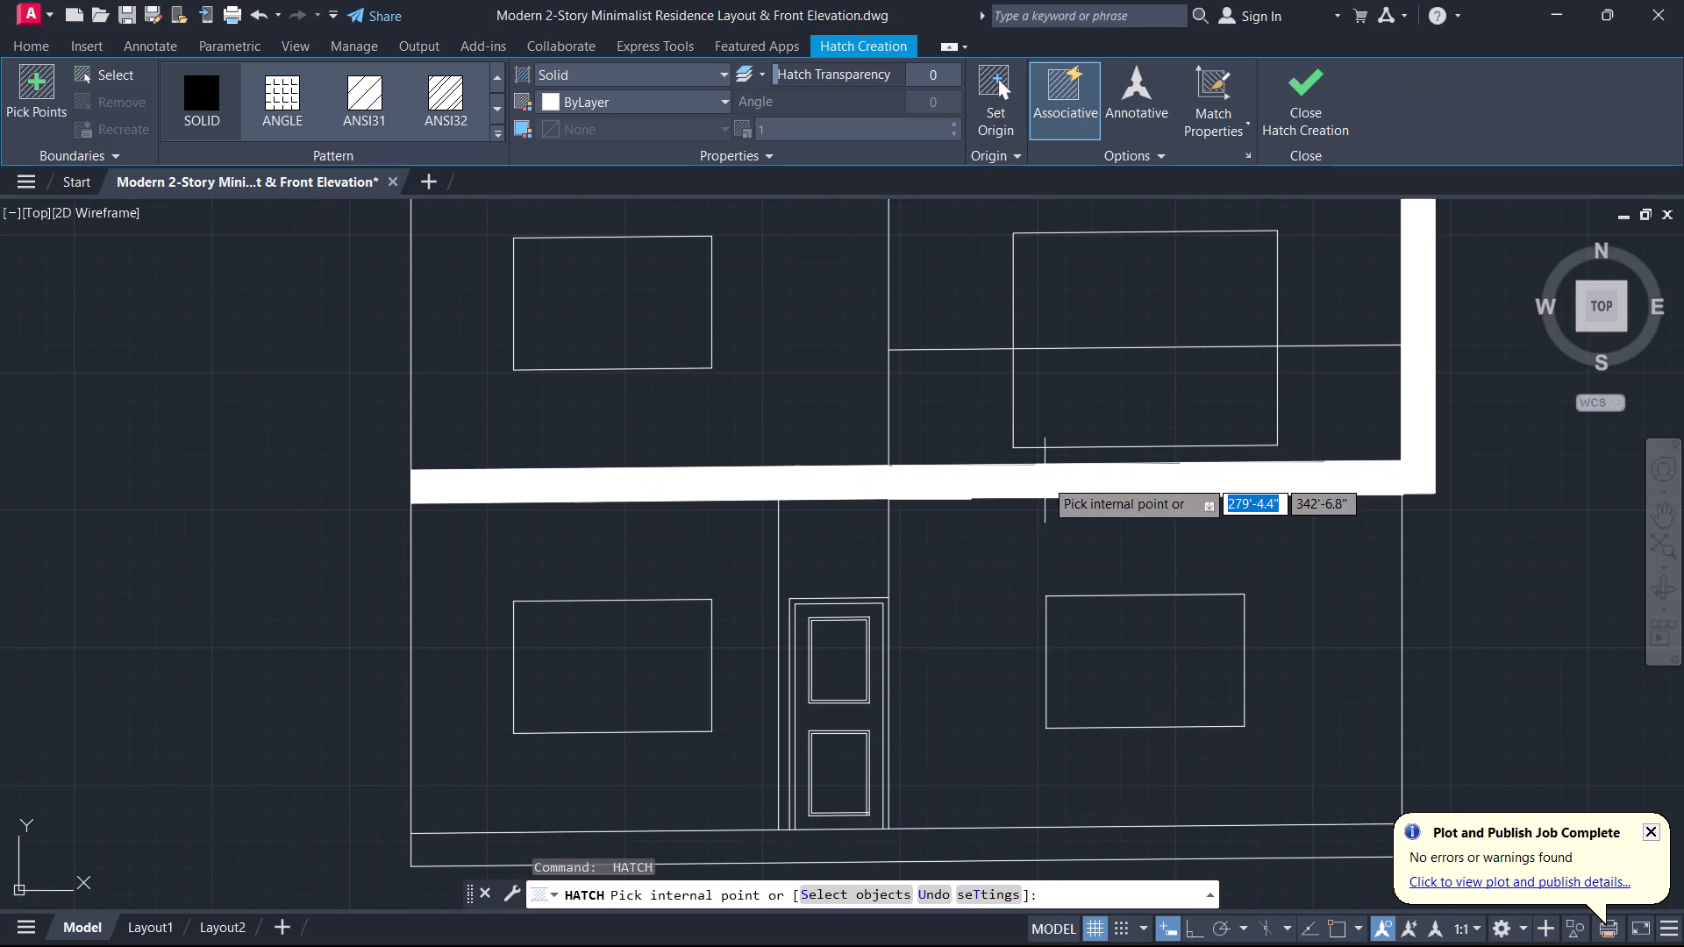
{"action": "left_click", "coordinate": [1045, 479]}
{"action": "key", "text": "space"}
Solid-hatch the left section of the horizontal band above the front elevation's upper storey.
{"action": "scroll", "coordinate": [1055, 488], "scroll_direction": "down", "scroll_amount": 3}
{"action": "middle_click_drag", "start_coordinate": [1064, 491], "coordinate": [1120, 625]}
{"action": "scroll", "coordinate": [1030, 488], "scroll_direction": "up", "scroll_amount": 2}
{"action": "middle_click", "coordinate": [1027, 485]}
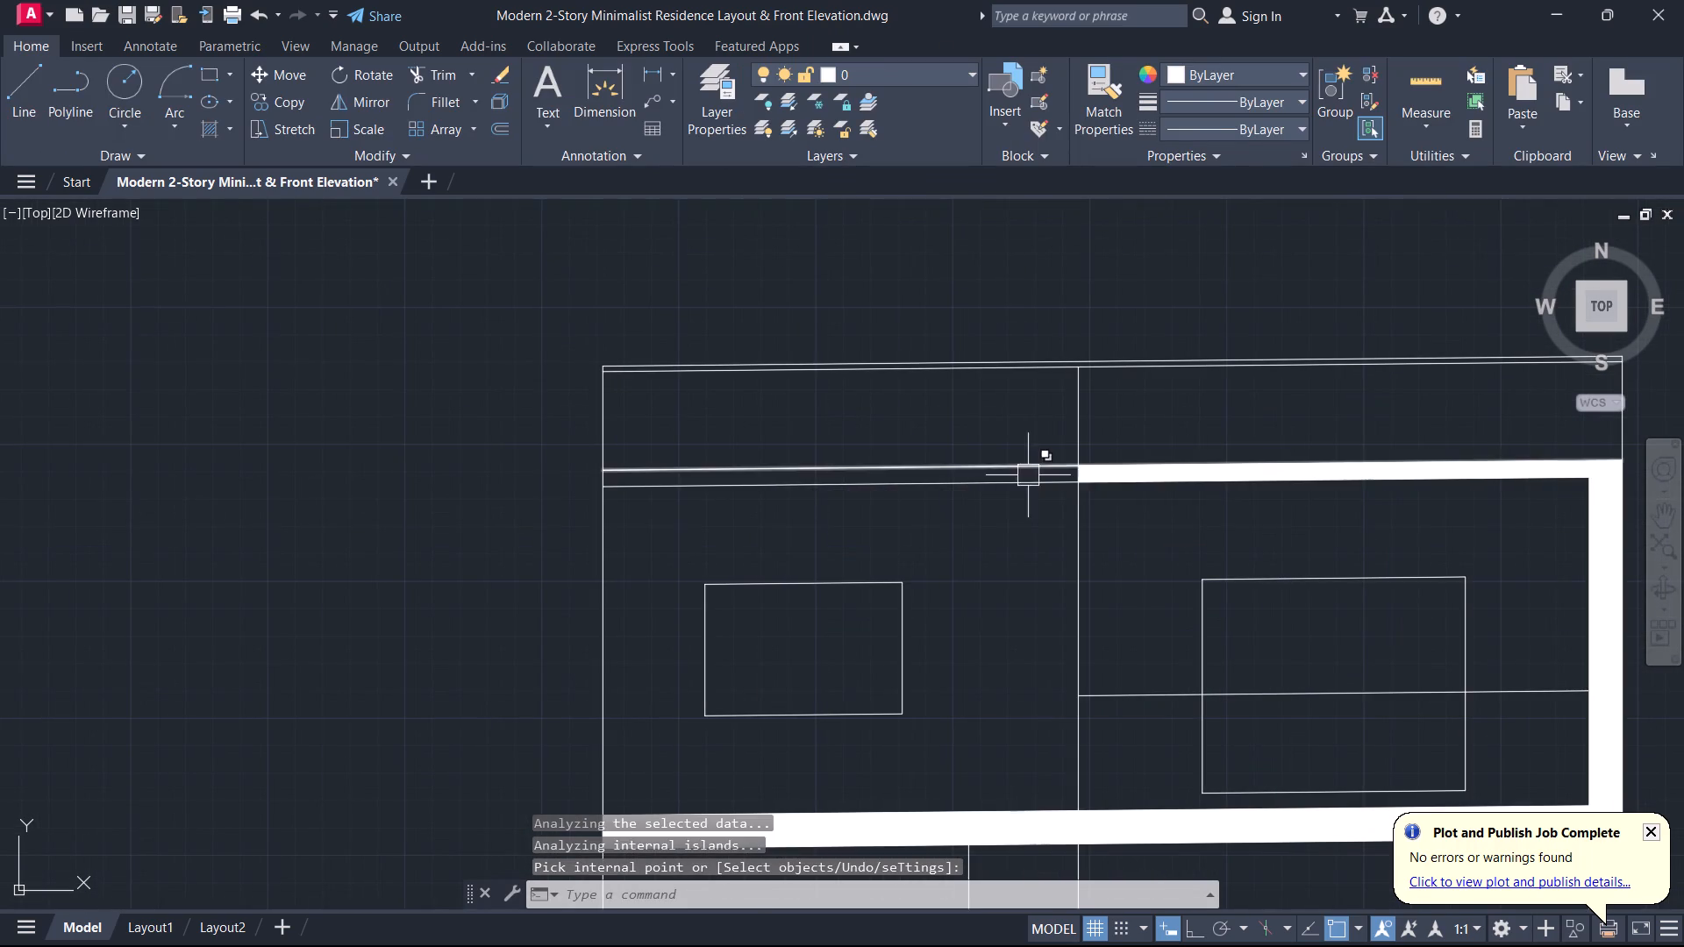
{"action": "key", "text": "space"}
{"action": "left_click", "coordinate": [1031, 475]}
{"action": "key", "text": "space"}
Solid-hatch the plinth band along the base of the front elevation.
{"action": "scroll", "coordinate": [1030, 514], "scroll_direction": "down", "scroll_amount": 2}
{"action": "middle_click_drag", "start_coordinate": [1031, 516], "coordinate": [1113, 300]}
{"action": "scroll", "coordinate": [1155, 552], "scroll_direction": "up", "scroll_amount": 2}
{"action": "key", "text": "space"}
{"action": "left_click", "coordinate": [1152, 581]}
{"action": "key", "text": "space"}
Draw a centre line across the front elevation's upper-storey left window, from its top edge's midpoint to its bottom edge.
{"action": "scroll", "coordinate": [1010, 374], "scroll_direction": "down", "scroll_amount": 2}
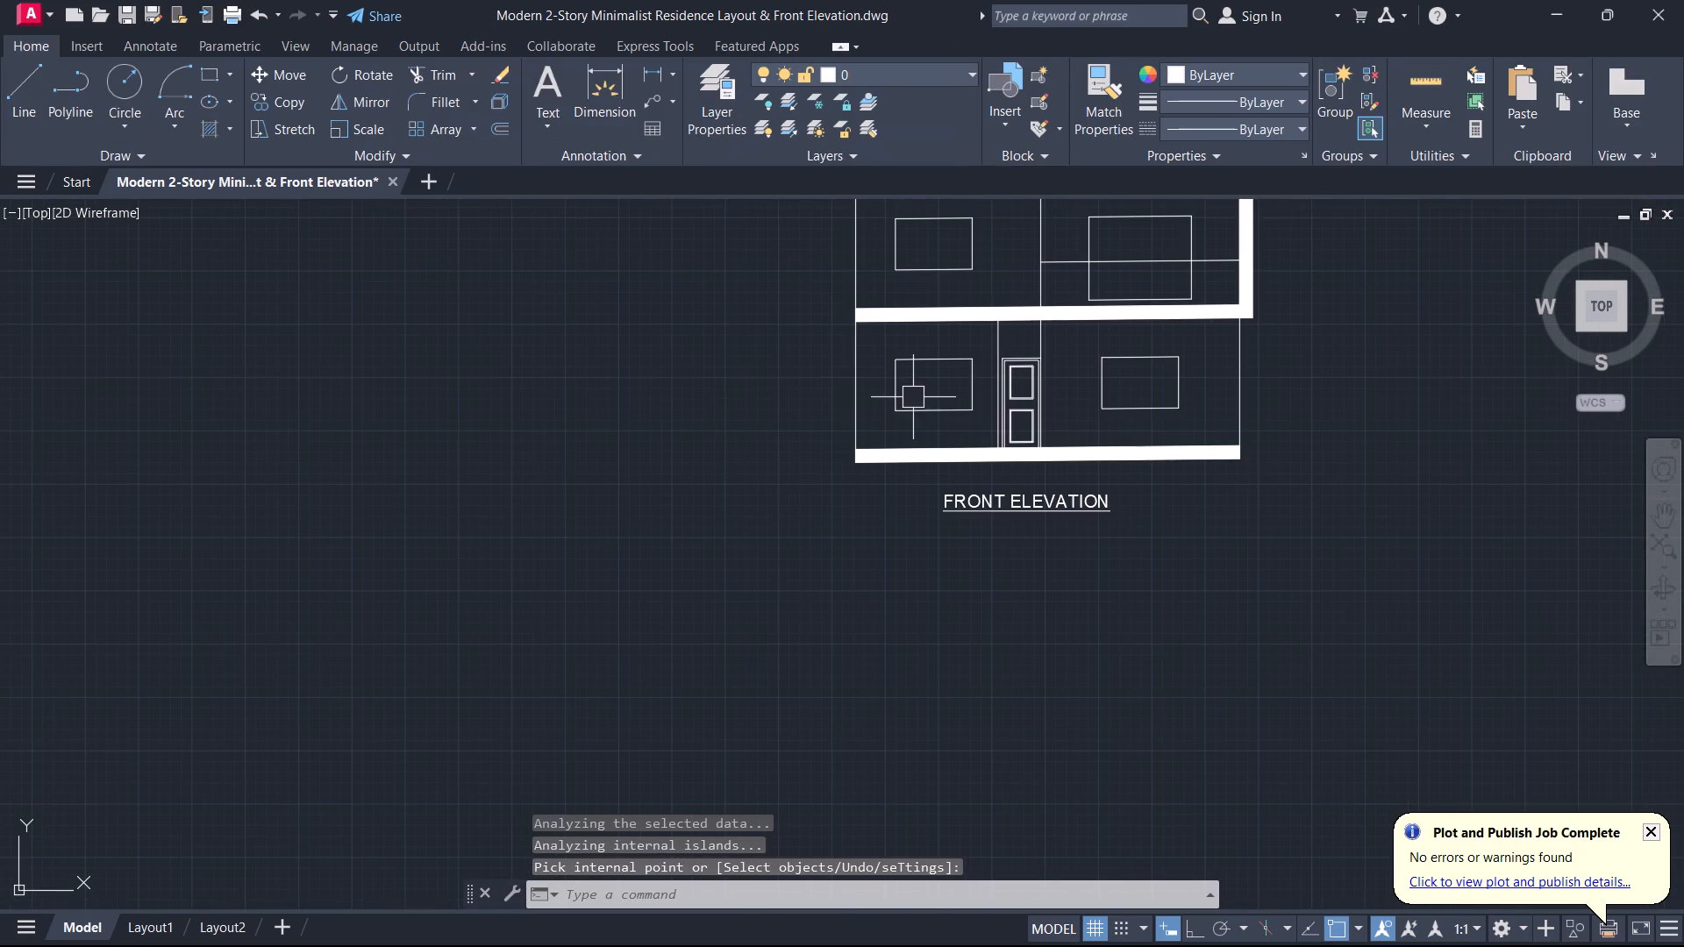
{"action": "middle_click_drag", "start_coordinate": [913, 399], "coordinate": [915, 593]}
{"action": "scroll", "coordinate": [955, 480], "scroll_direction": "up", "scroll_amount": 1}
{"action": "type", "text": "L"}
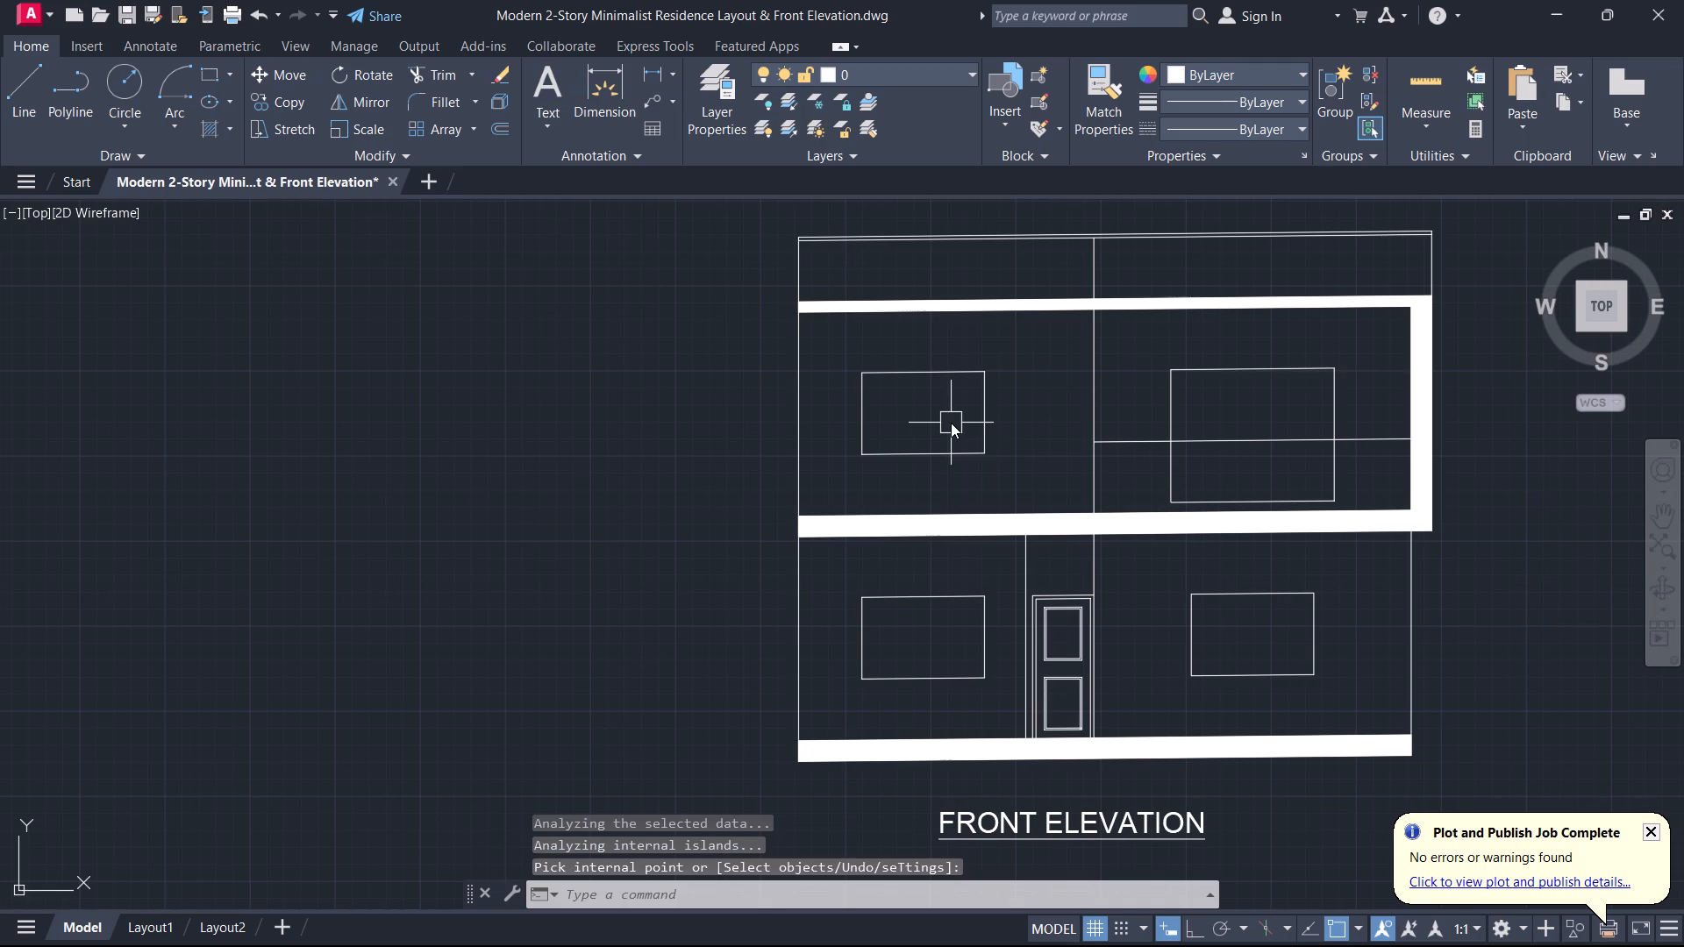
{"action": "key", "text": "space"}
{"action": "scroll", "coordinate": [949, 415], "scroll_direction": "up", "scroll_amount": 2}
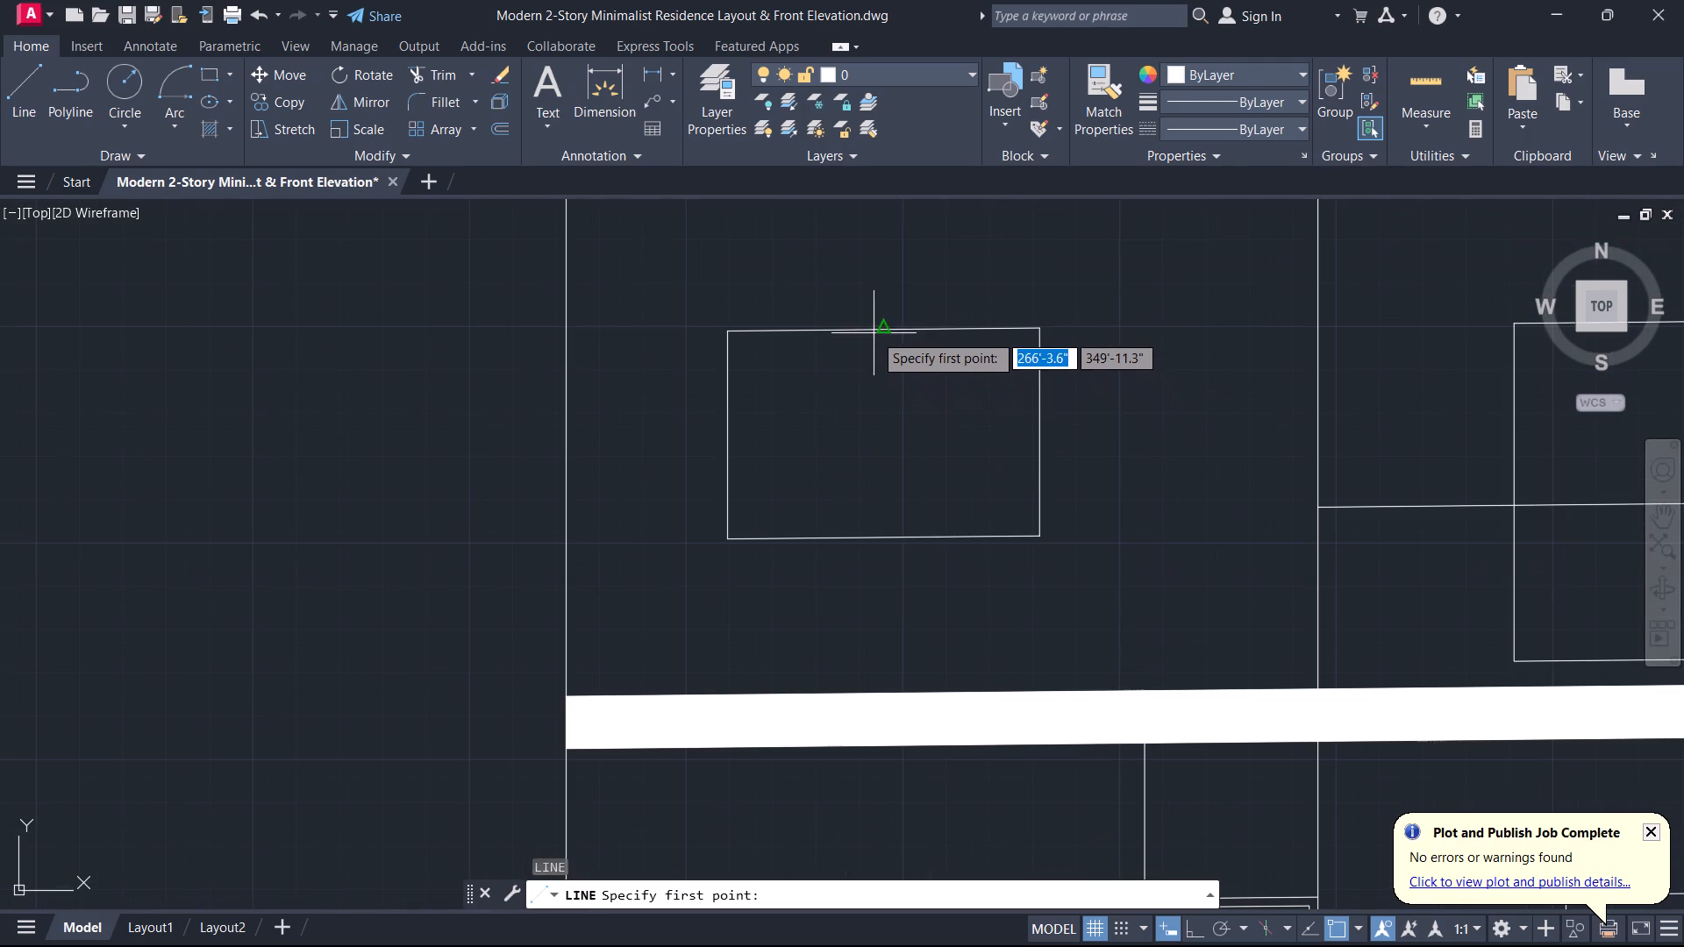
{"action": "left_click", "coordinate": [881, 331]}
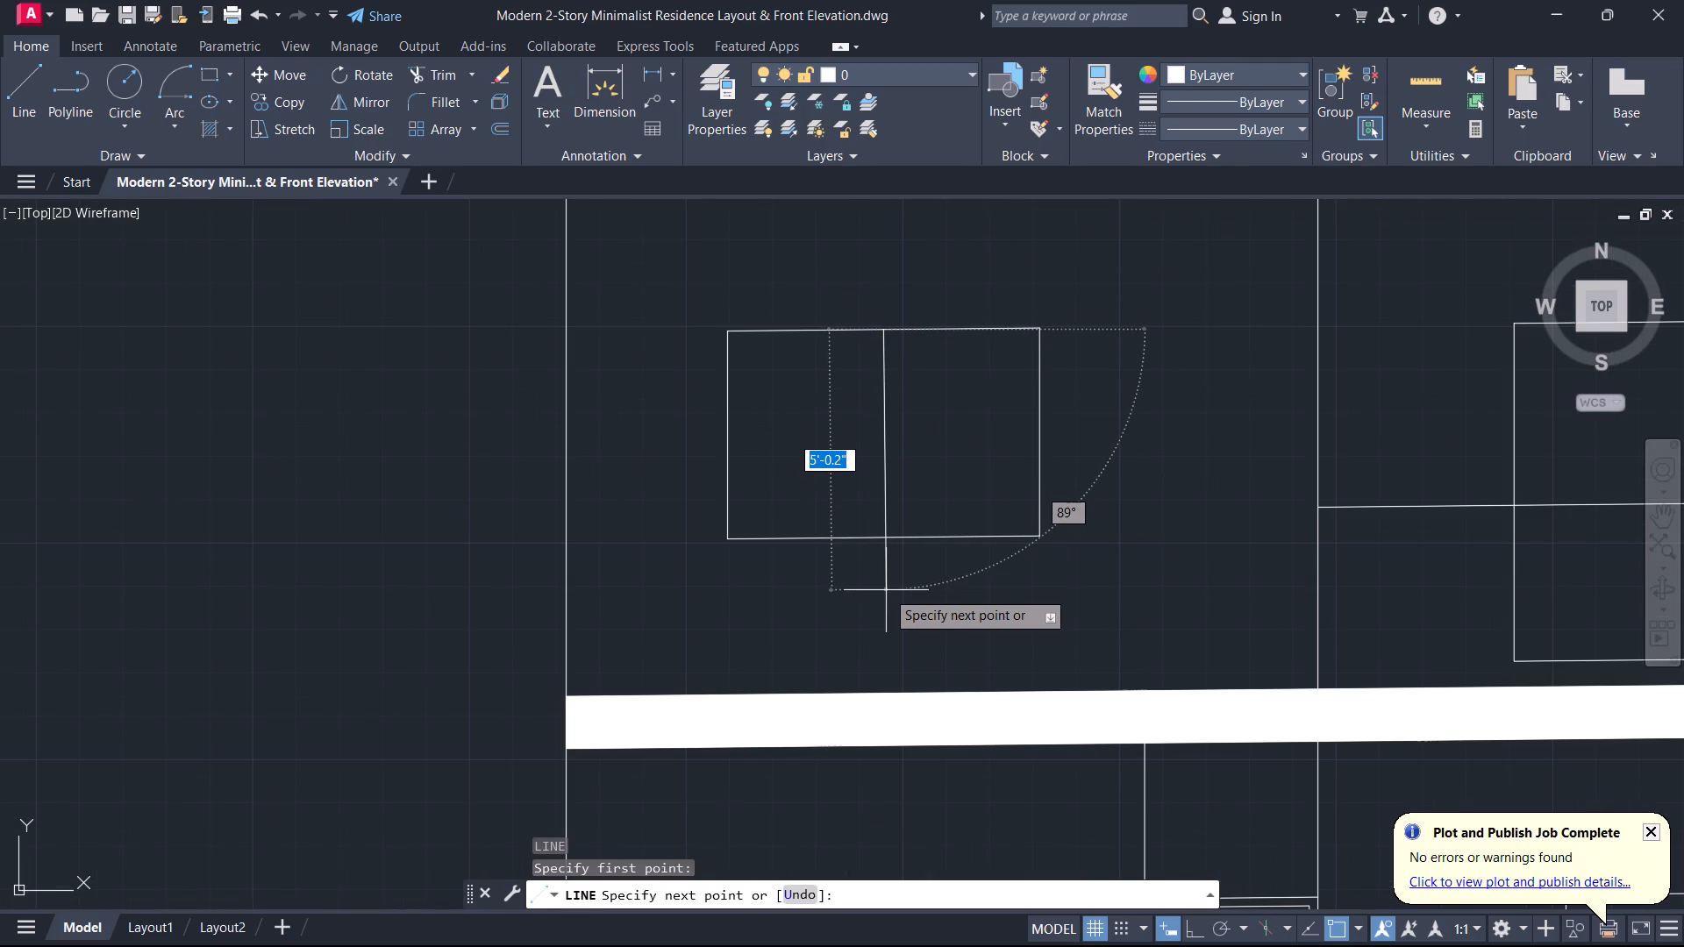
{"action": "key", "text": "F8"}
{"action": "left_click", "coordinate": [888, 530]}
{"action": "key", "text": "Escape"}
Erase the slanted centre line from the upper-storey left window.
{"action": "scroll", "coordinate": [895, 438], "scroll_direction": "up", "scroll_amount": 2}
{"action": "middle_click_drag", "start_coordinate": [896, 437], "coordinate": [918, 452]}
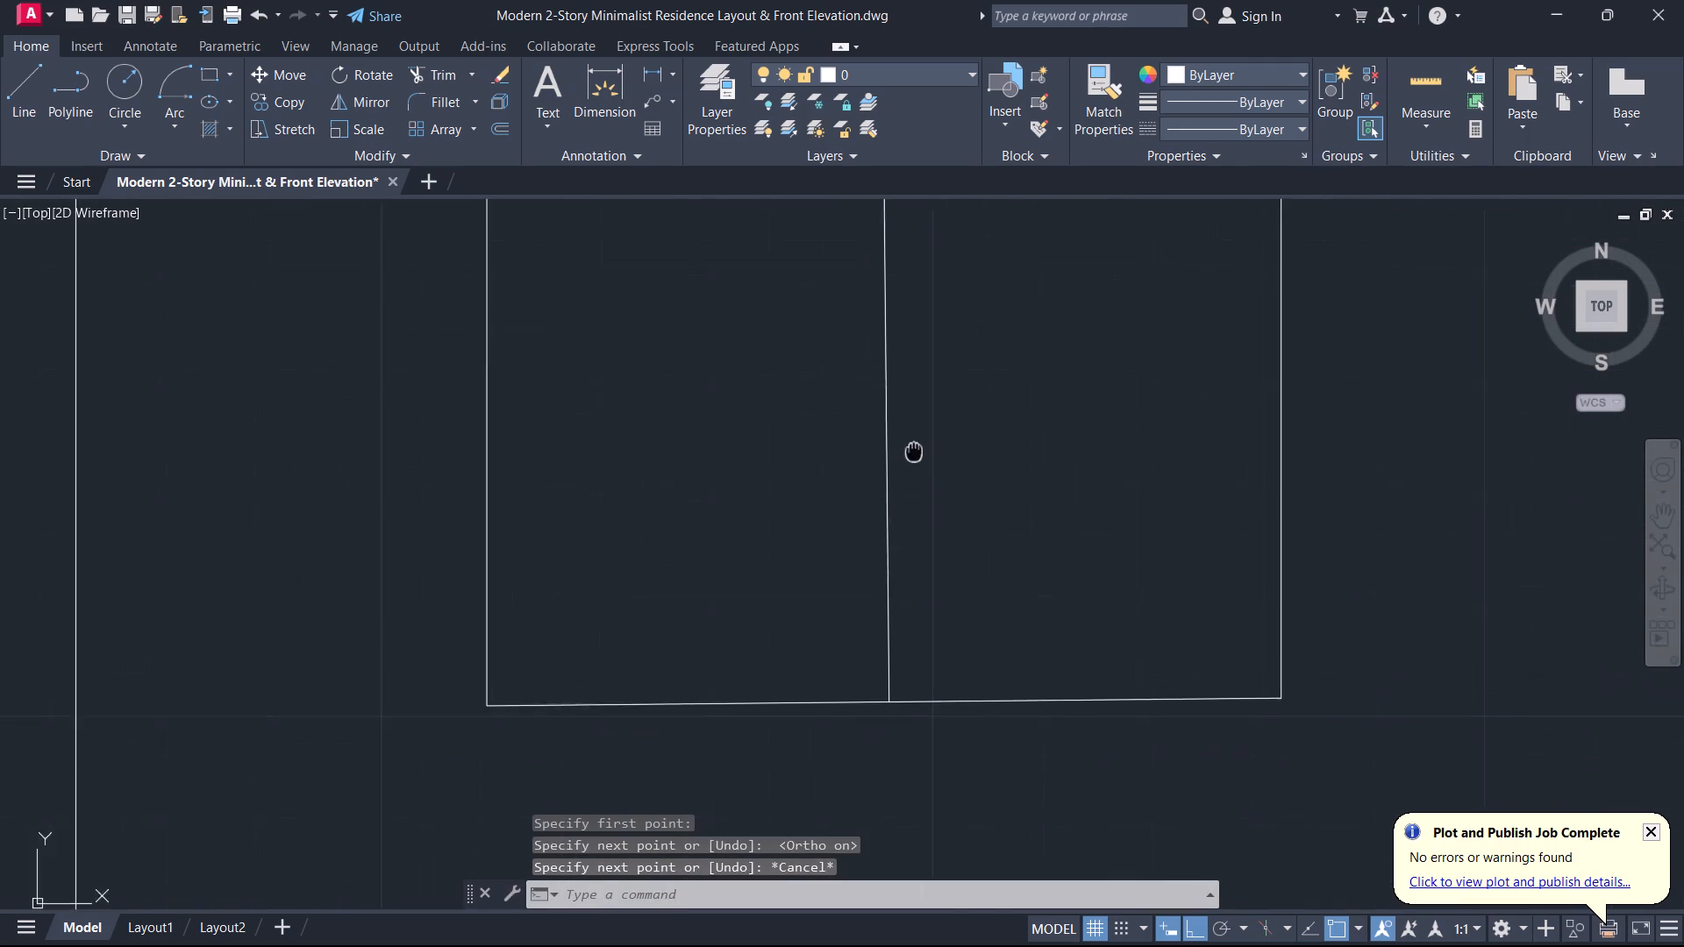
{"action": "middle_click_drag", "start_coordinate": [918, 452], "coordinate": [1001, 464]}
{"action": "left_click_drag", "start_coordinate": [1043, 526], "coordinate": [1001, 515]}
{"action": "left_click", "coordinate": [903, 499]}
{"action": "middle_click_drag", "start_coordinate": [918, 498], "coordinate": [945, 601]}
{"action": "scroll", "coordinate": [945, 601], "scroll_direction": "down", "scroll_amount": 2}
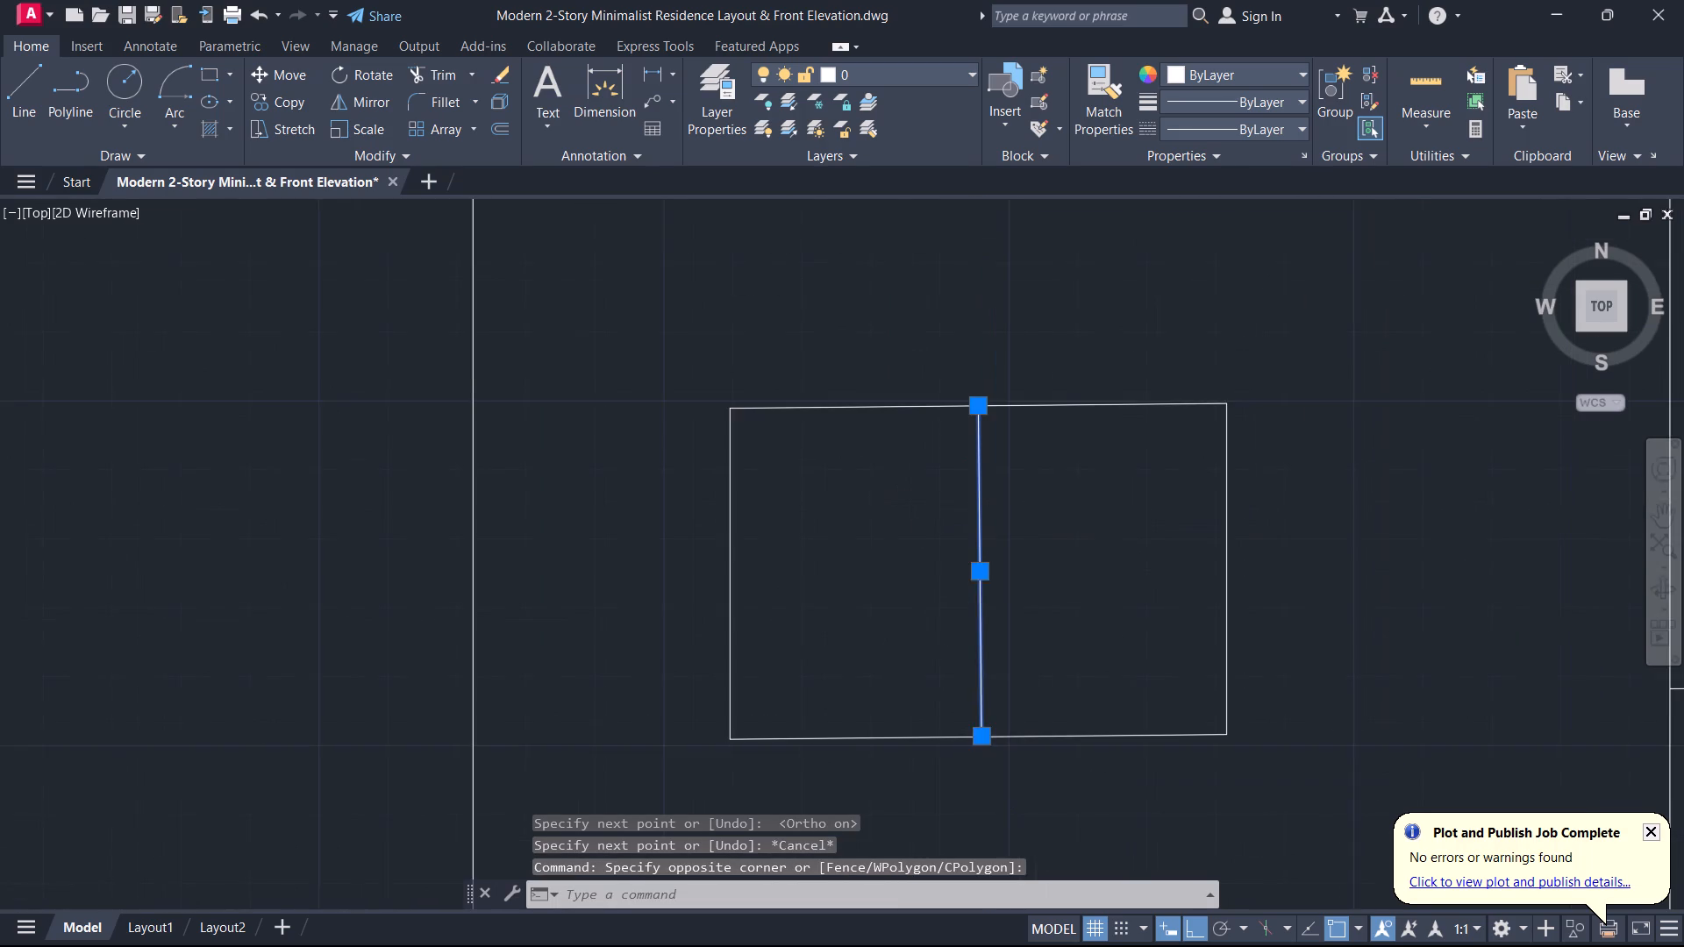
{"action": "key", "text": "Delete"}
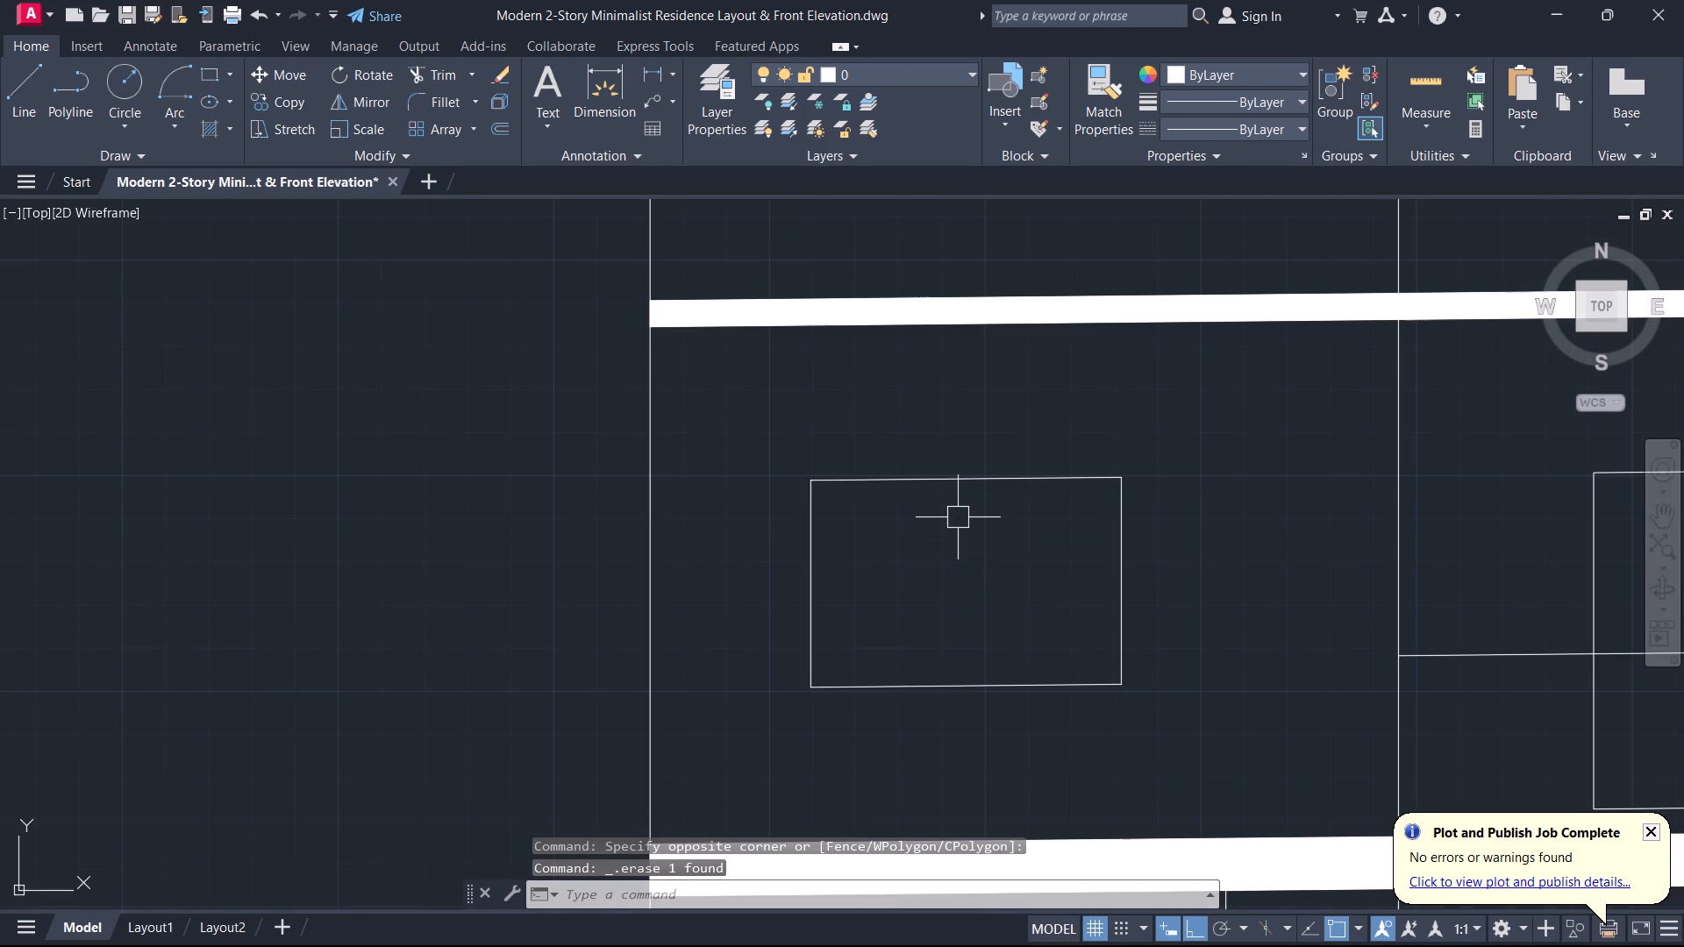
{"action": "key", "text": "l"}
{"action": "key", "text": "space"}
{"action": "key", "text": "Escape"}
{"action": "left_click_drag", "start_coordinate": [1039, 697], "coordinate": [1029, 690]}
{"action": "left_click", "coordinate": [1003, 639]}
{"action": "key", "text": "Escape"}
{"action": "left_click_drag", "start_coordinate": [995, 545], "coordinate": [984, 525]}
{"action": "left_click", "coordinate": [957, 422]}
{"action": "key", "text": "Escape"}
Draw an exactly vertical line about 4'-11" long down from the midpoint of the upper-storey left window's top edge.
{"action": "type", "text": "L"}
{"action": "key", "text": "space"}
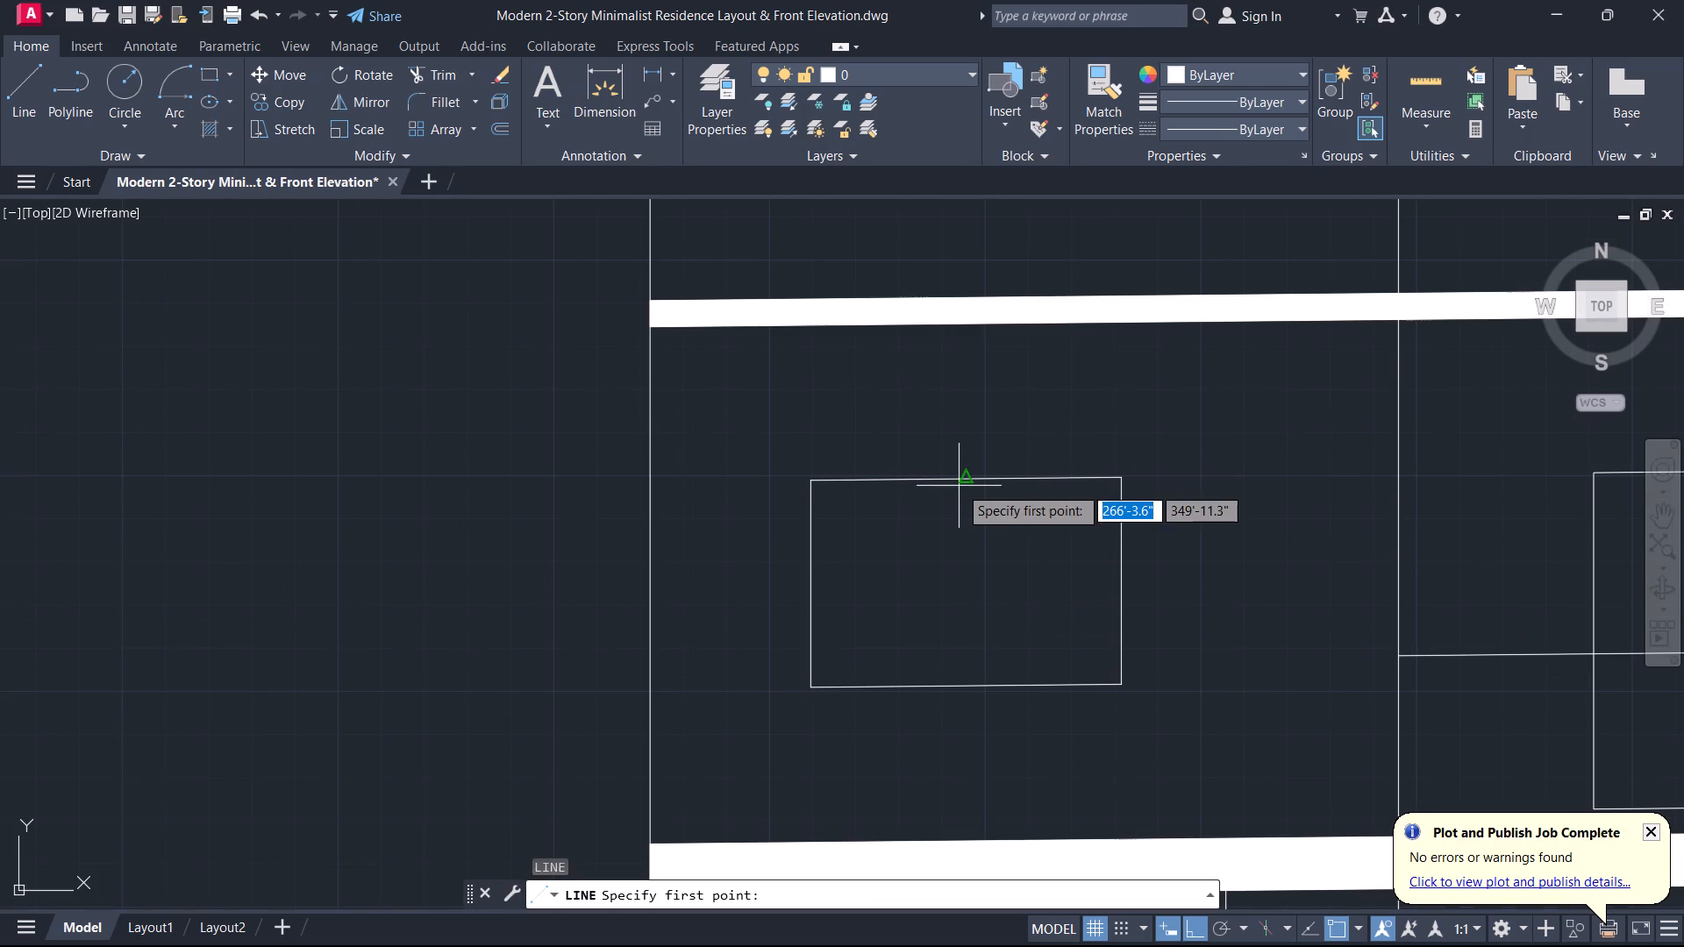
{"action": "left_click_drag", "start_coordinate": [966, 483], "coordinate": [962, 510]}
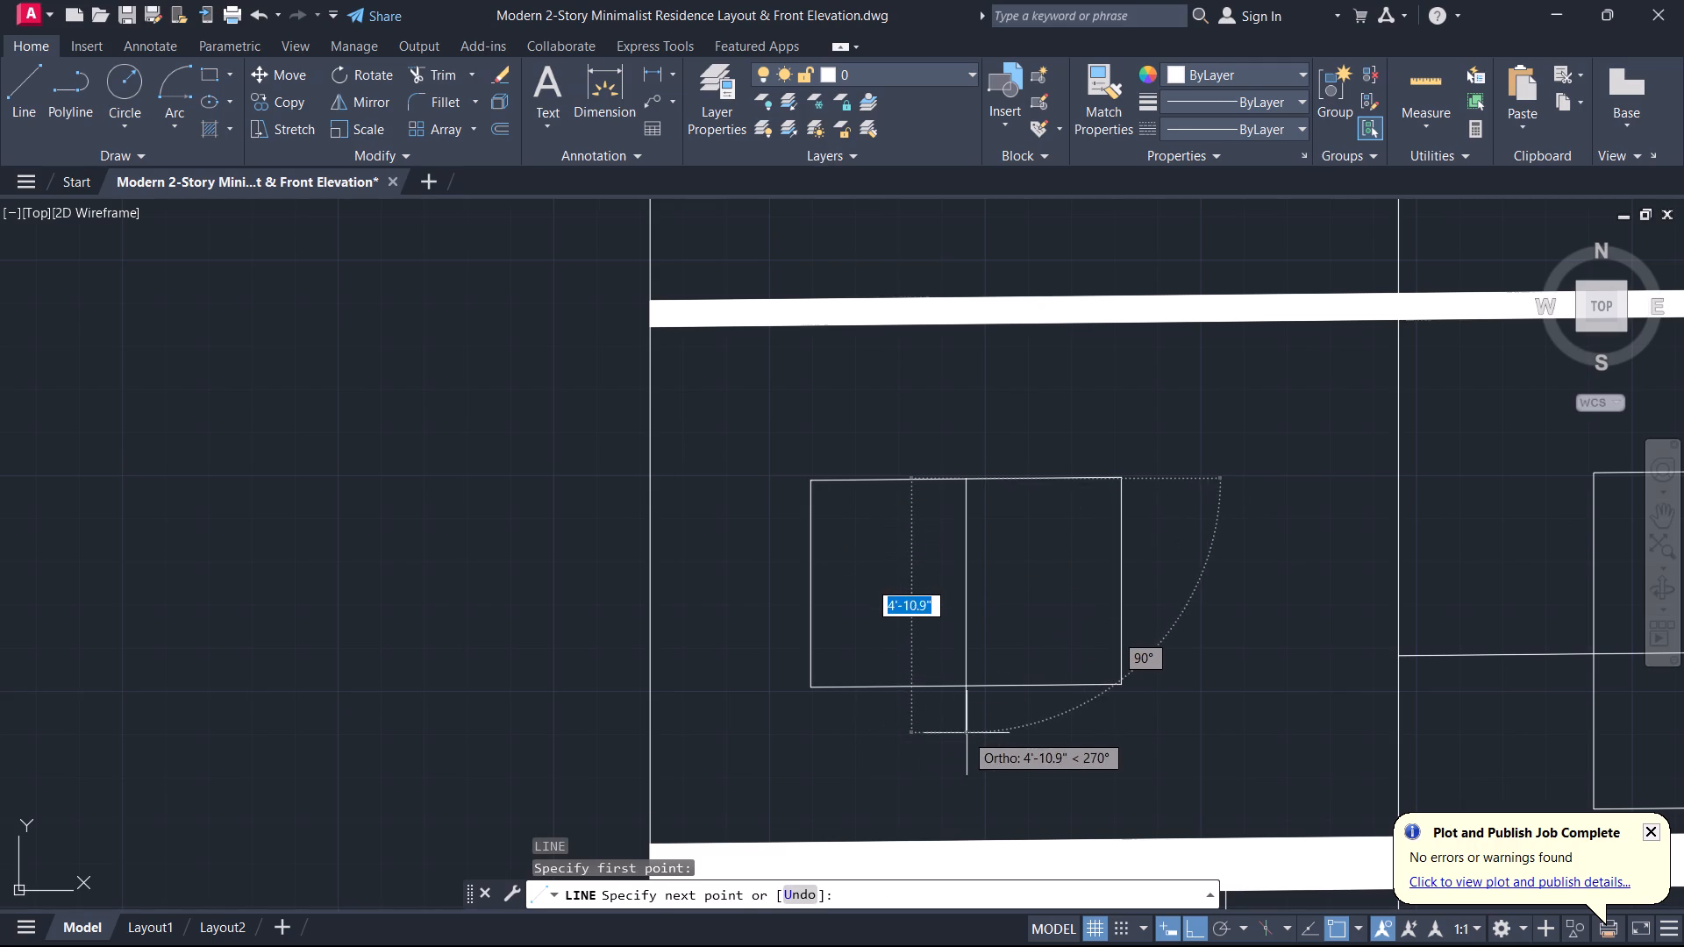
{"action": "left_click", "coordinate": [971, 734]}
{"action": "key", "text": "Escape"}
{"action": "key", "text": "o"}
{"action": "key", "text": "space"}
{"action": "key", "text": "Escape"}
Trim the end of the vertical centre line that overhangs the window's bottom edge.
{"action": "key", "text": "t"}
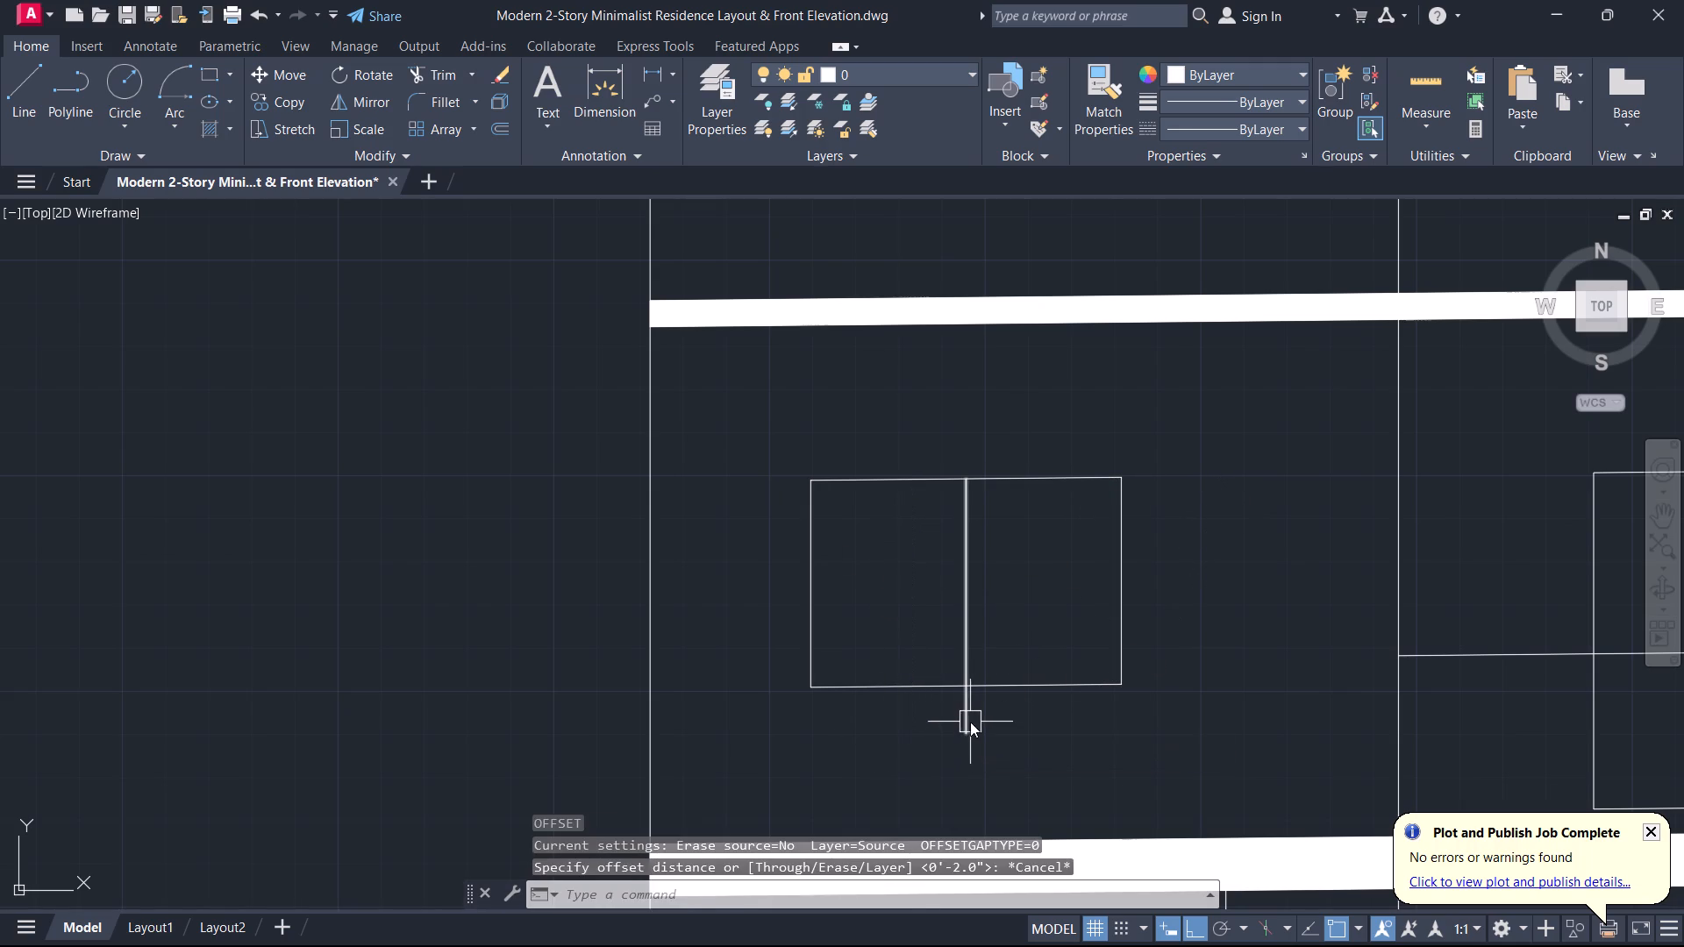
{"action": "key", "text": "r"}
{"action": "key", "text": "space"}
{"action": "left_click", "coordinate": [974, 709]}
{"action": "key", "text": "Escape"}
Offset all four edges of the upper-storey left window inward by 2".
{"action": "type", "text": "O"}
{"action": "key", "text": "space"}
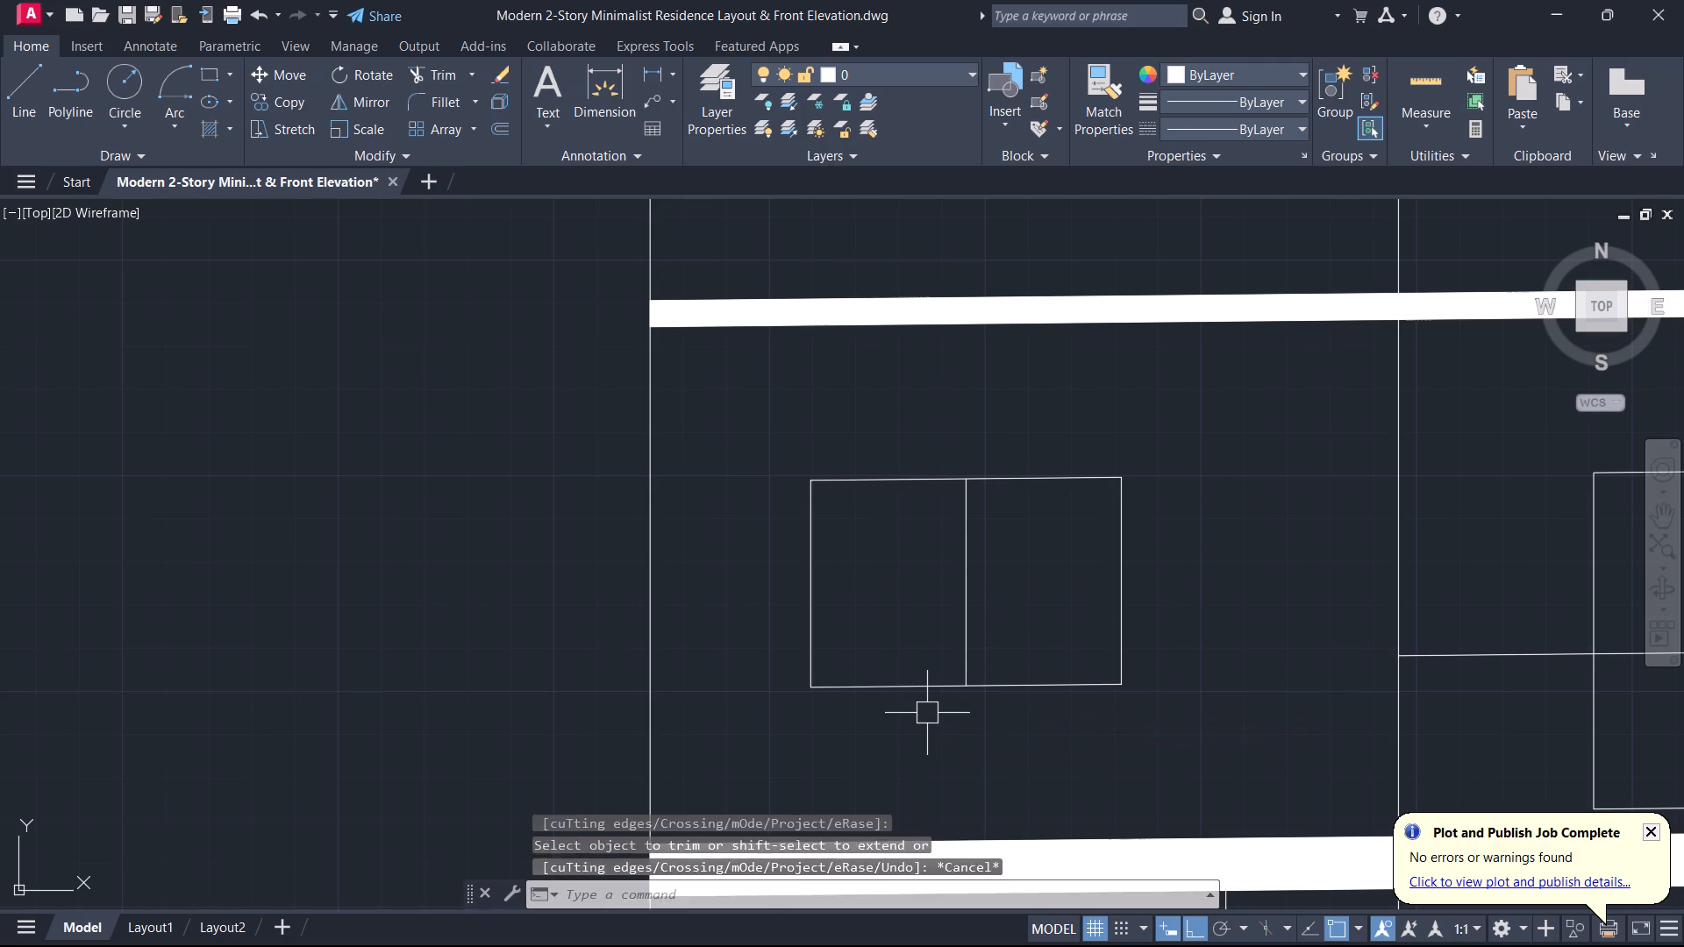
{"action": "key", "text": "1"}
{"action": "key", "text": "BackSpace"}
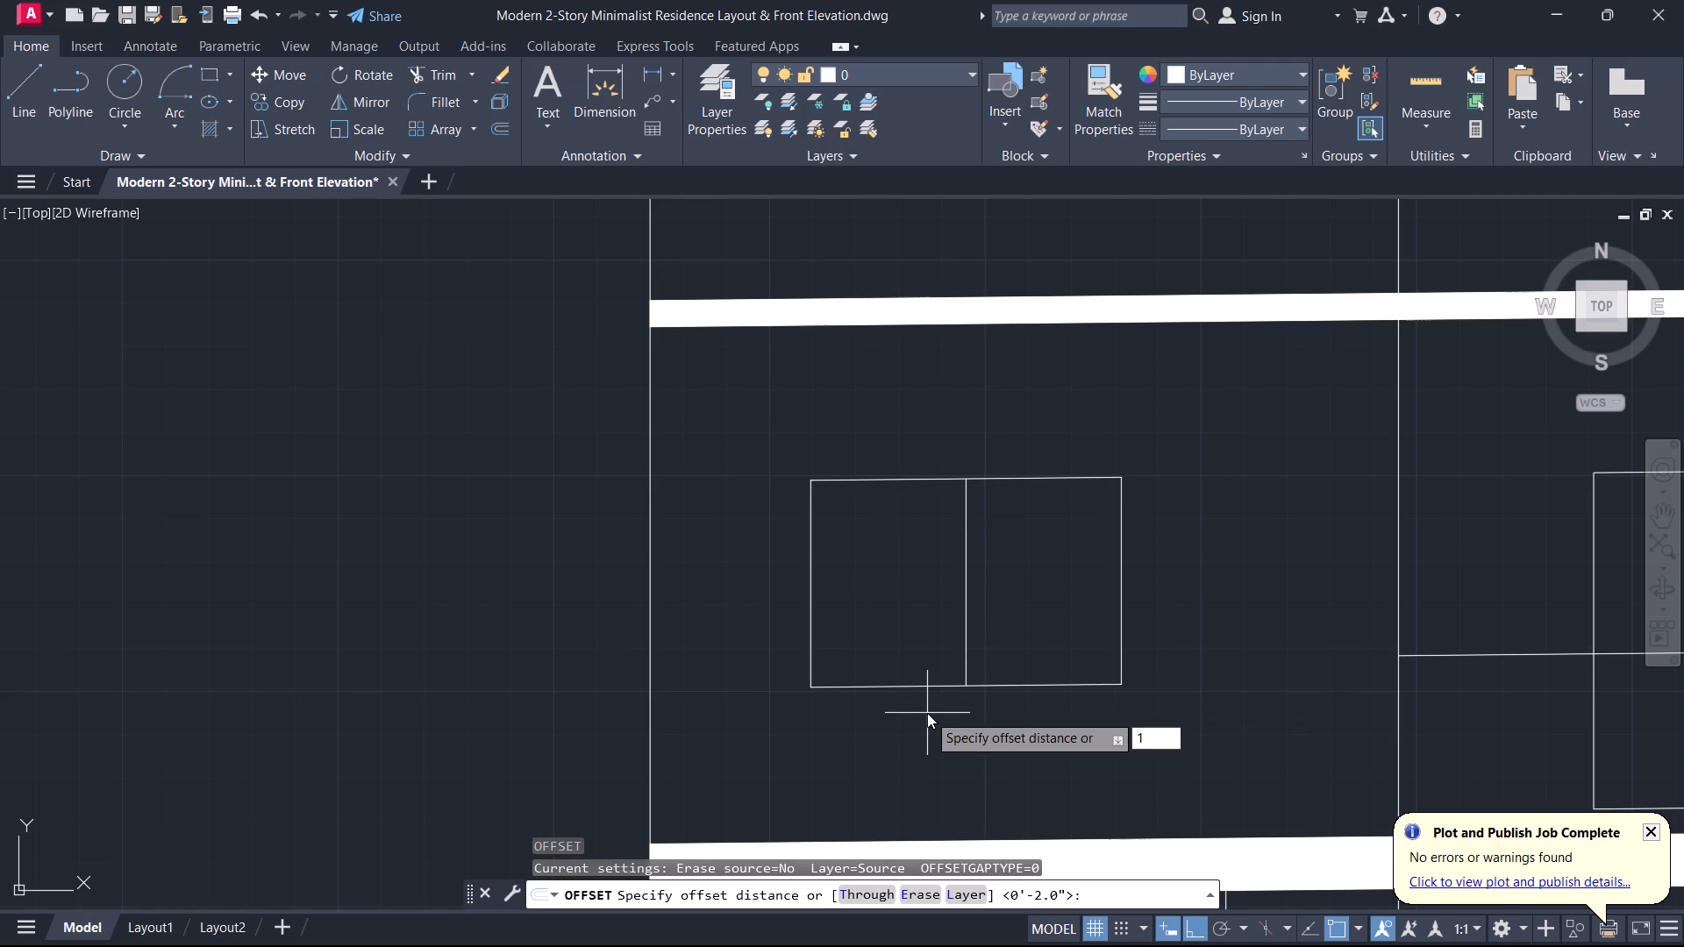
{"action": "key", "text": "2"}
{"action": "key", "text": "Return"}
{"action": "left_click", "coordinate": [989, 483]}
{"action": "left_click", "coordinate": [998, 548]}
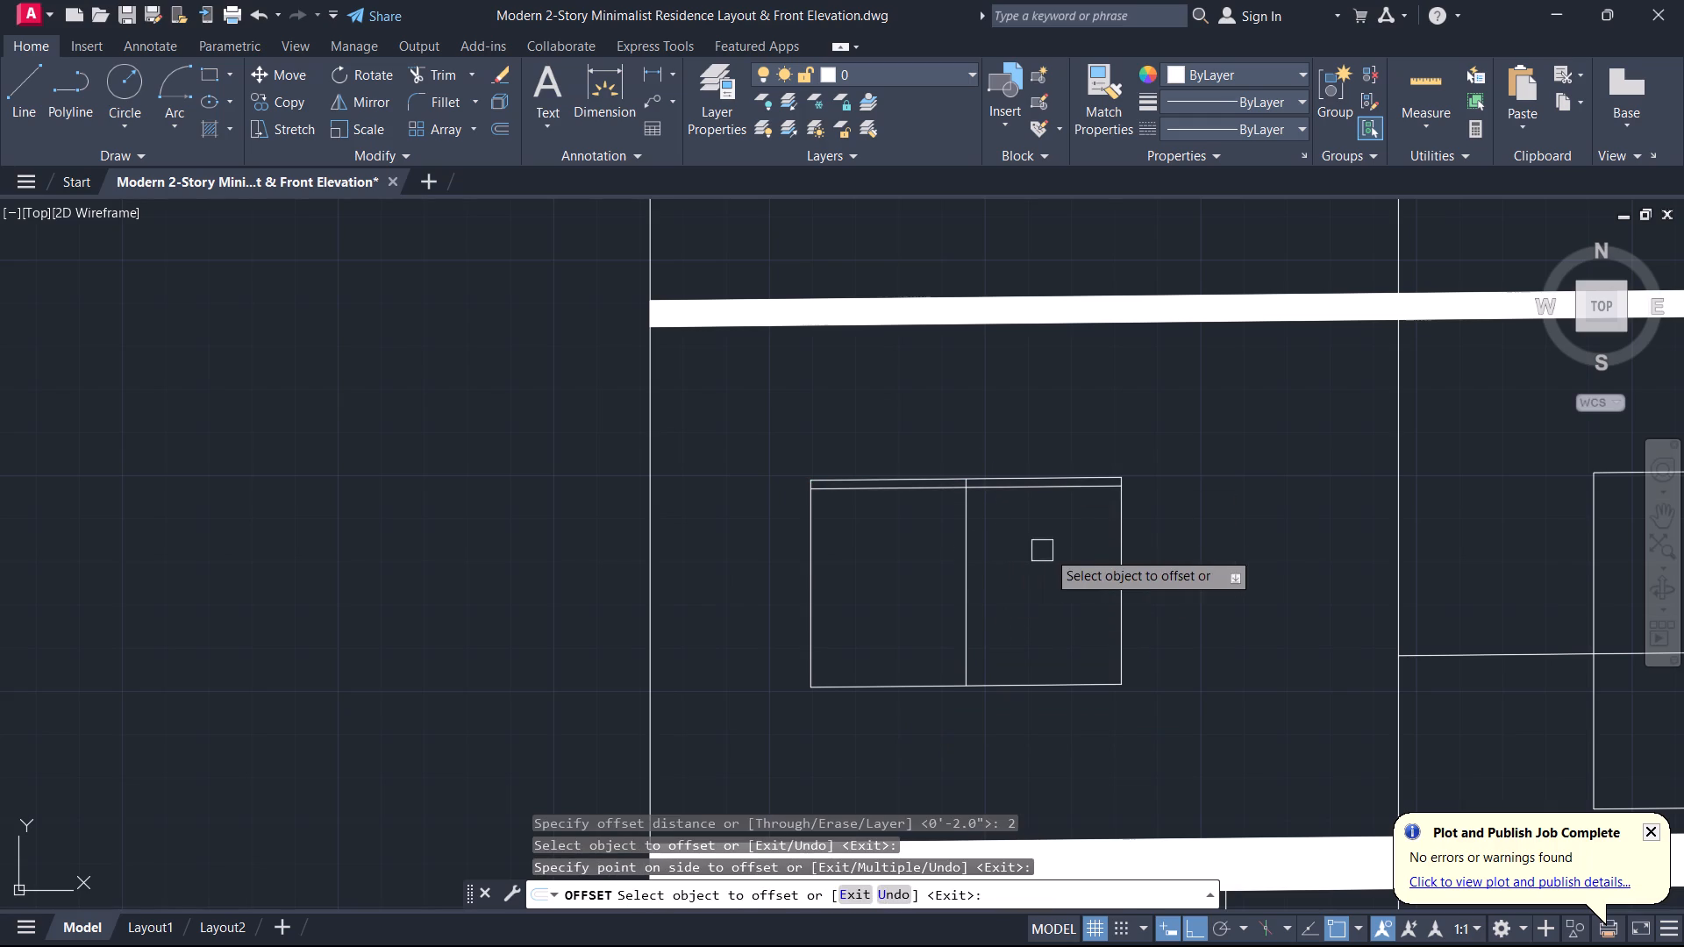
{"action": "left_click_drag", "start_coordinate": [1121, 557], "coordinate": [1111, 558]}
{"action": "left_click_drag", "start_coordinate": [1060, 554], "coordinate": [1052, 552]}
{"action": "left_click", "coordinate": [819, 607]}
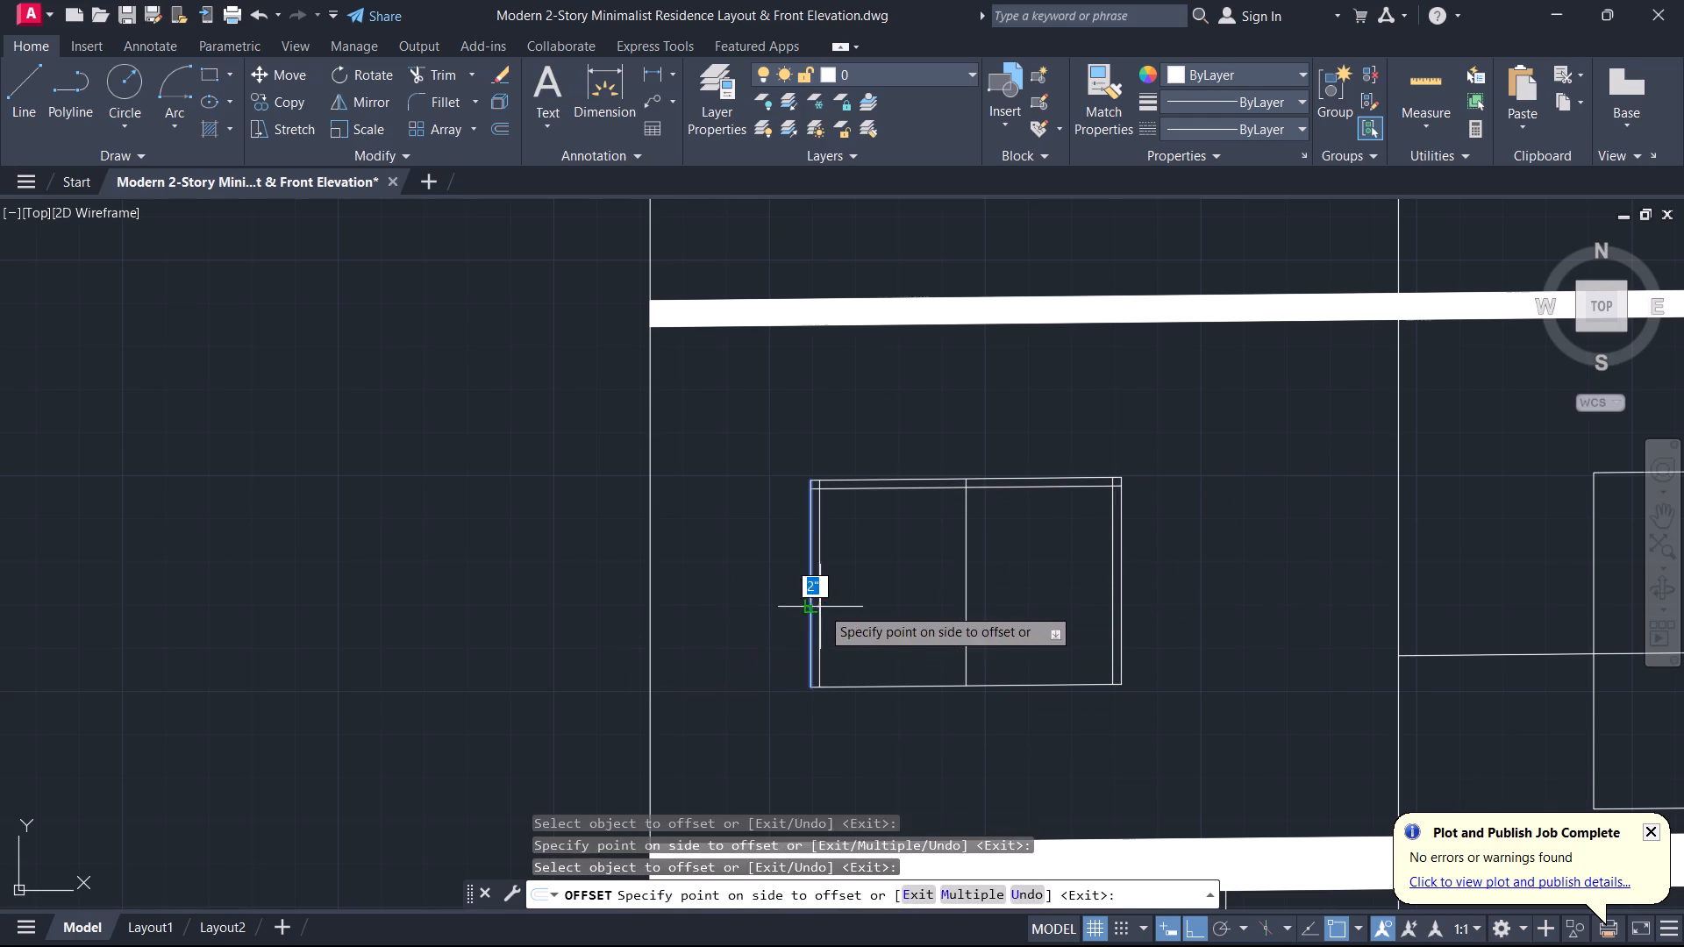
{"action": "left_click", "coordinate": [913, 616]}
{"action": "left_click", "coordinate": [883, 677]}
{"action": "left_click", "coordinate": [889, 631]}
{"action": "key", "text": "Escape"}
Fillet the four offset lines in Multiple mode so they meet at sharp corners and form the window's inner frame.
{"action": "scroll", "coordinate": [893, 653], "scroll_direction": "up", "scroll_amount": 1}
{"action": "key", "text": "f"}
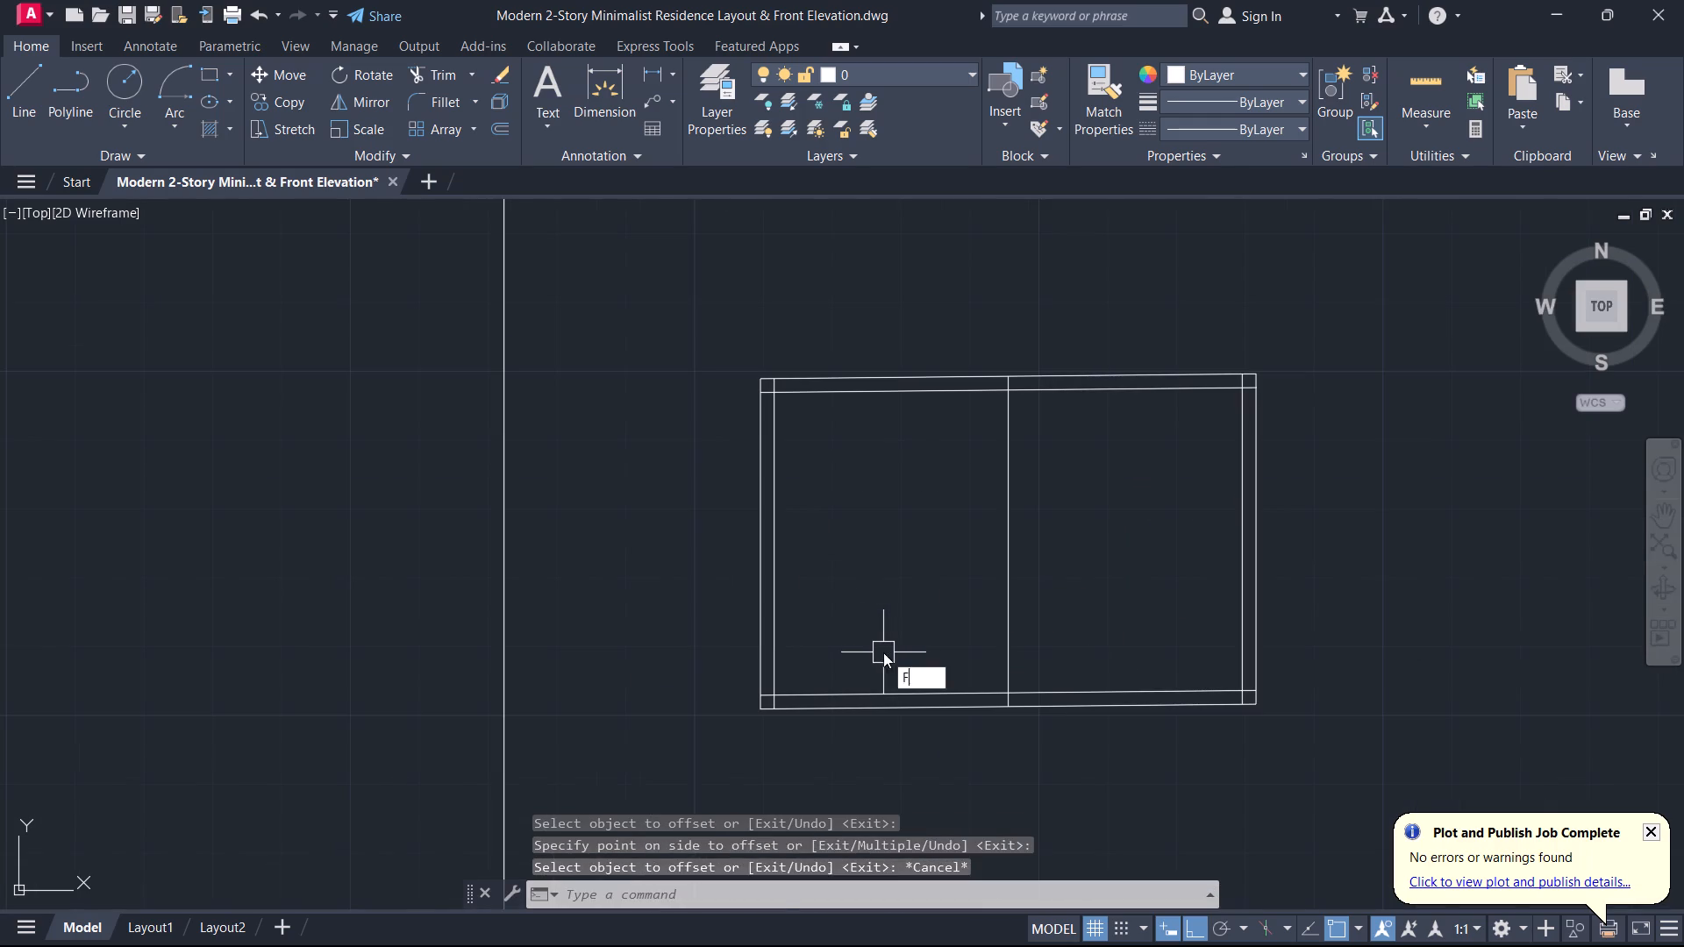
{"action": "key", "text": "space"}
{"action": "key", "text": "m"}
{"action": "key", "text": "space"}
{"action": "left_click", "coordinate": [776, 511]}
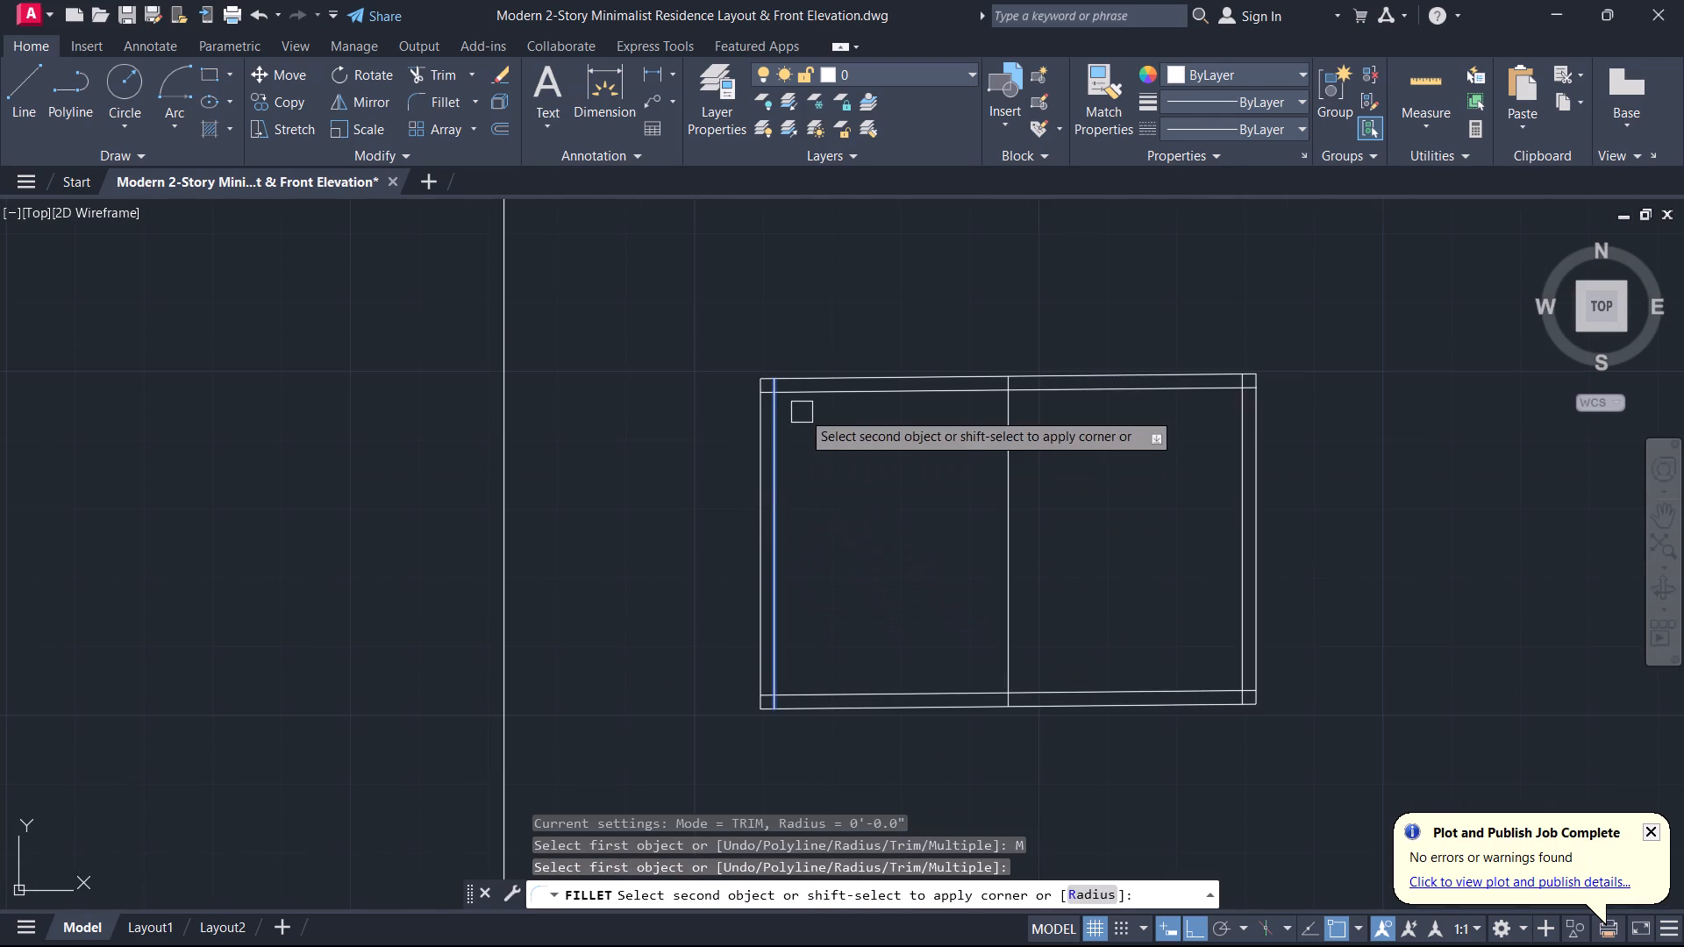
{"action": "left_click", "coordinate": [819, 397]}
{"action": "left_click", "coordinate": [1070, 395]}
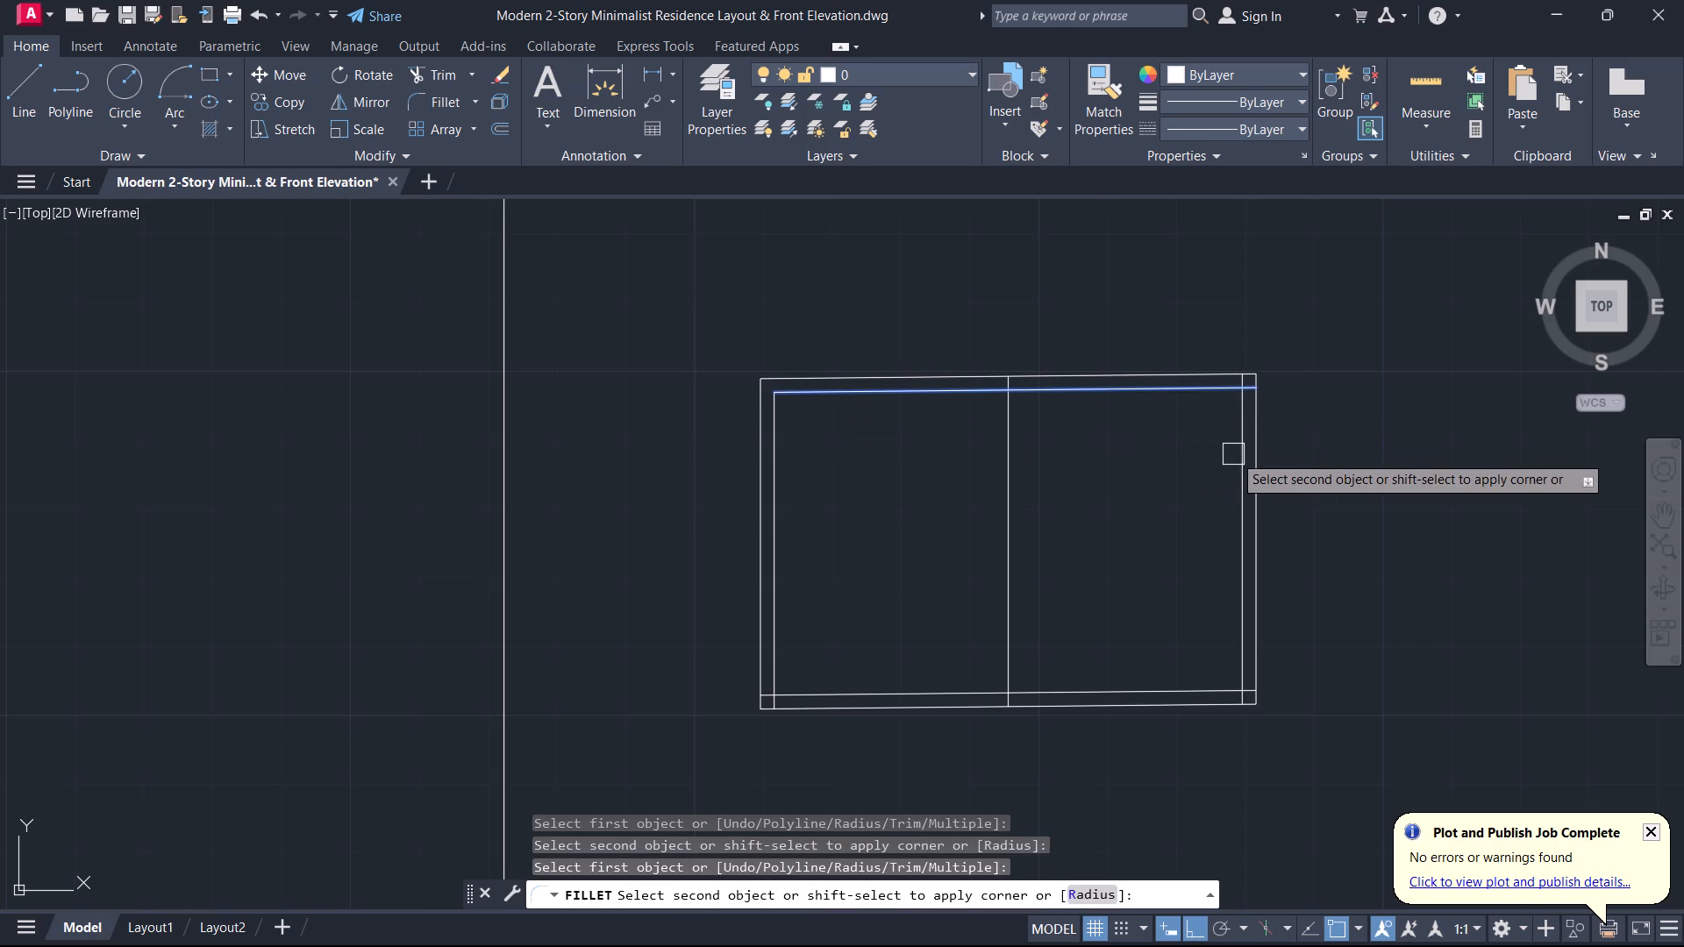
{"action": "left_click", "coordinate": [1241, 455]}
{"action": "left_click", "coordinate": [1142, 690]}
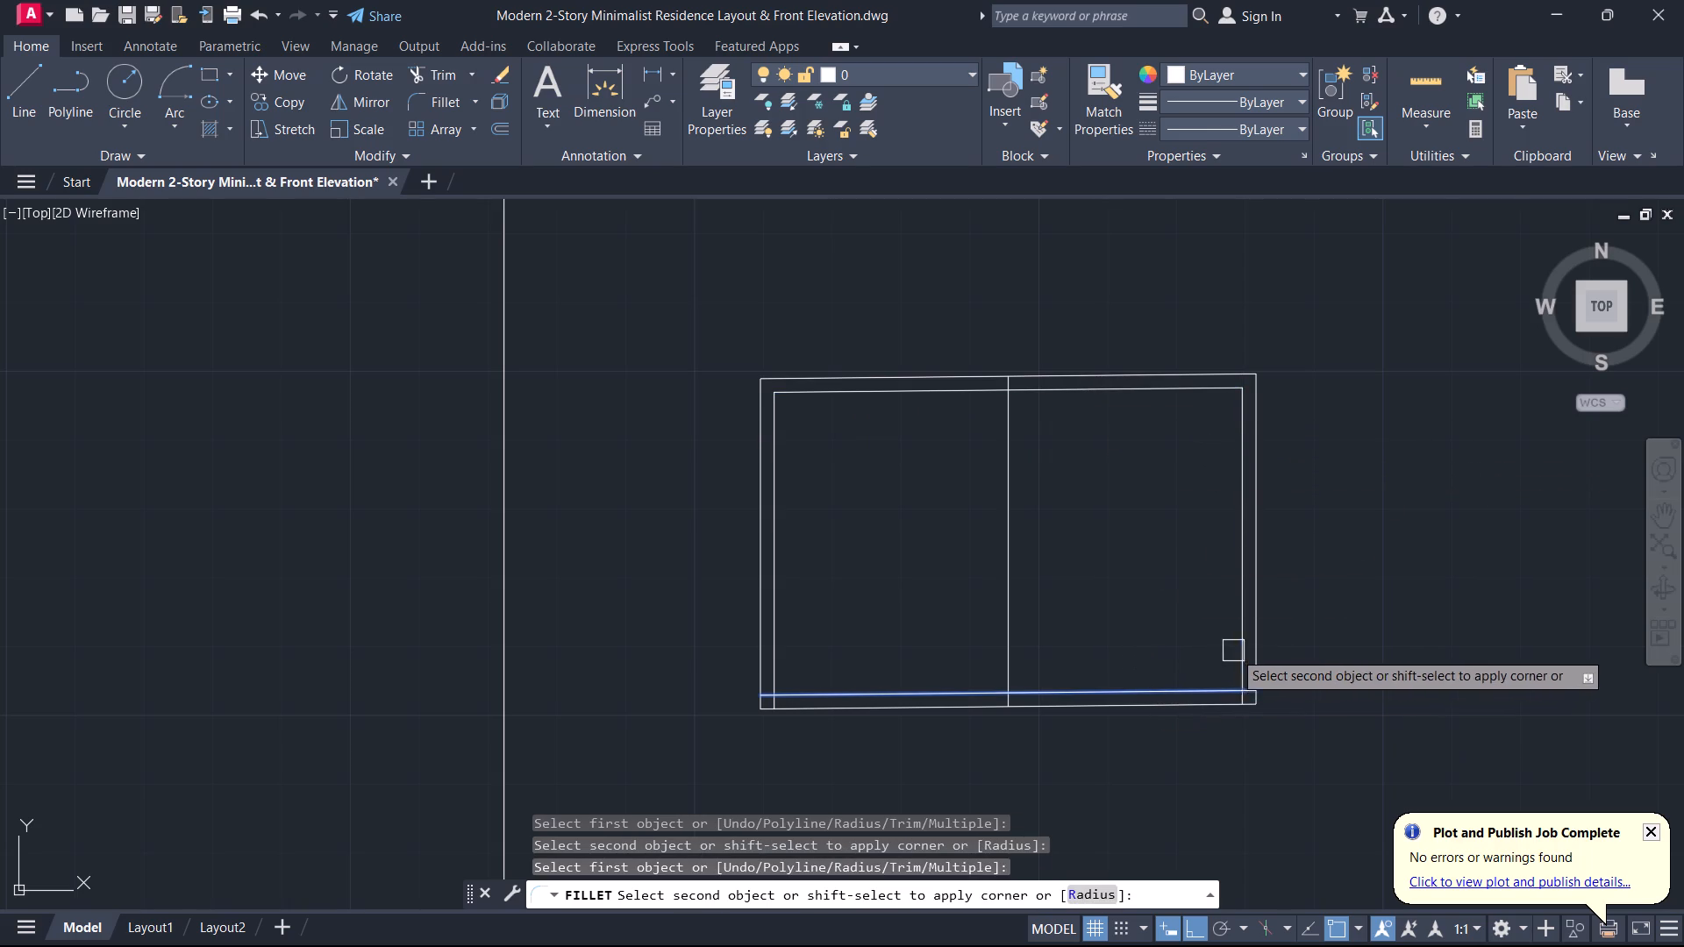
{"action": "left_click", "coordinate": [1236, 651]}
{"action": "left_click", "coordinate": [884, 684]}
{"action": "left_click", "coordinate": [780, 641]}
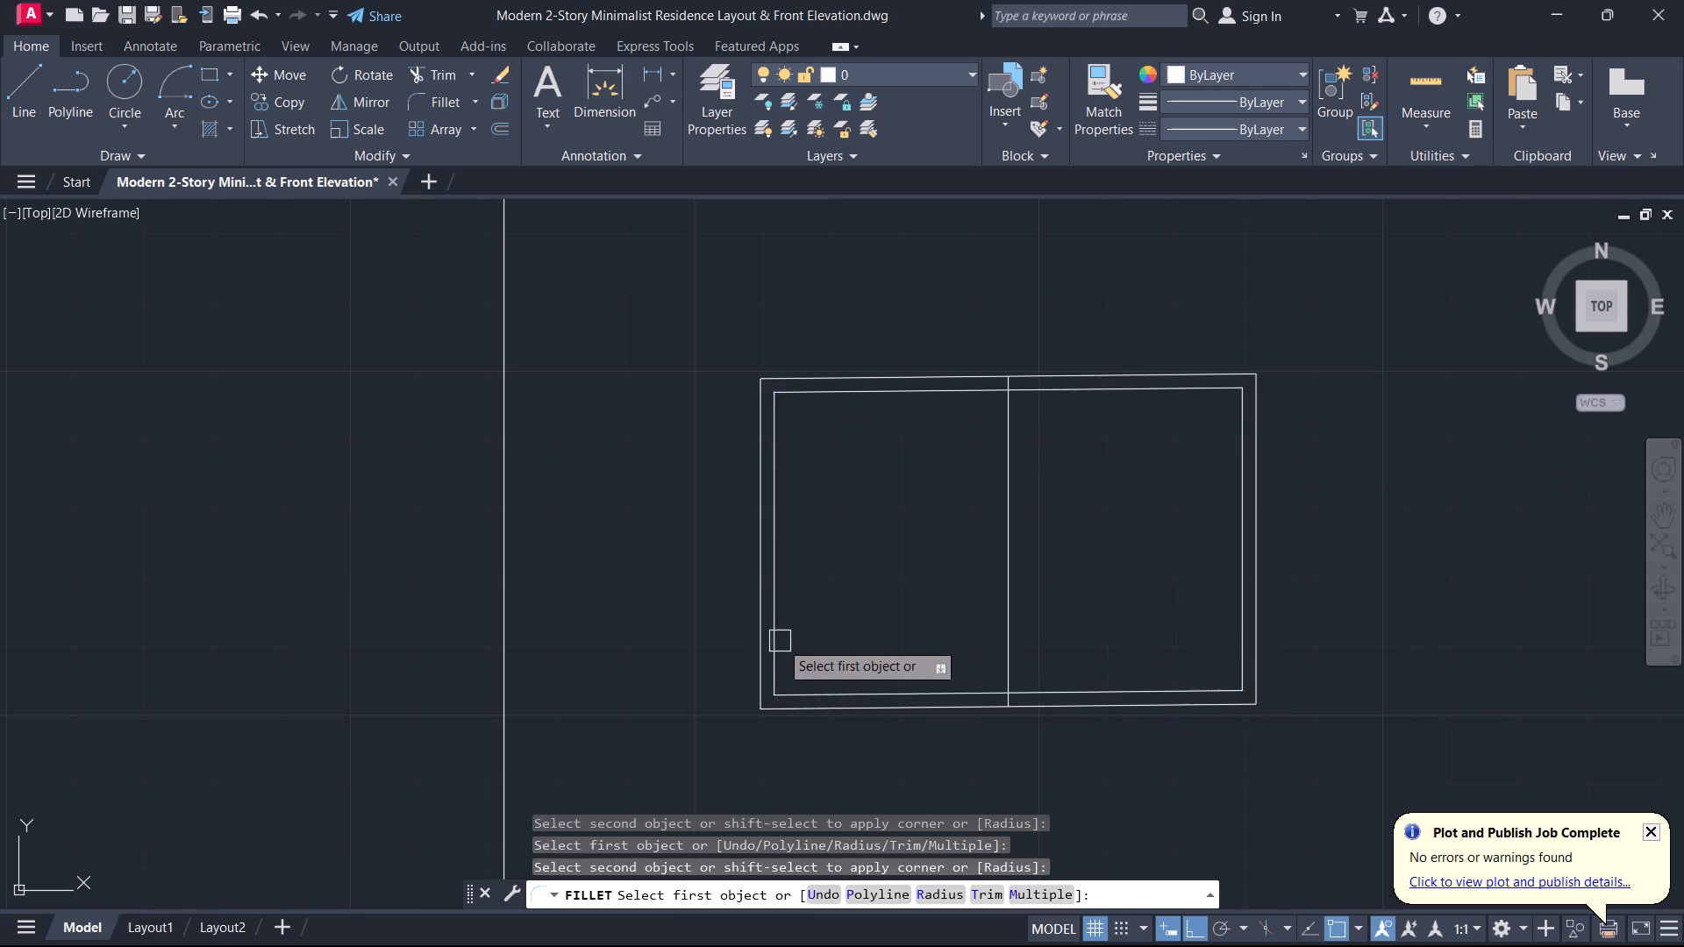
{"action": "key", "text": "Escape"}
Offset the window's vertical centre line 1" to each side.
{"action": "scroll", "coordinate": [1018, 689], "scroll_direction": "up", "scroll_amount": 1}
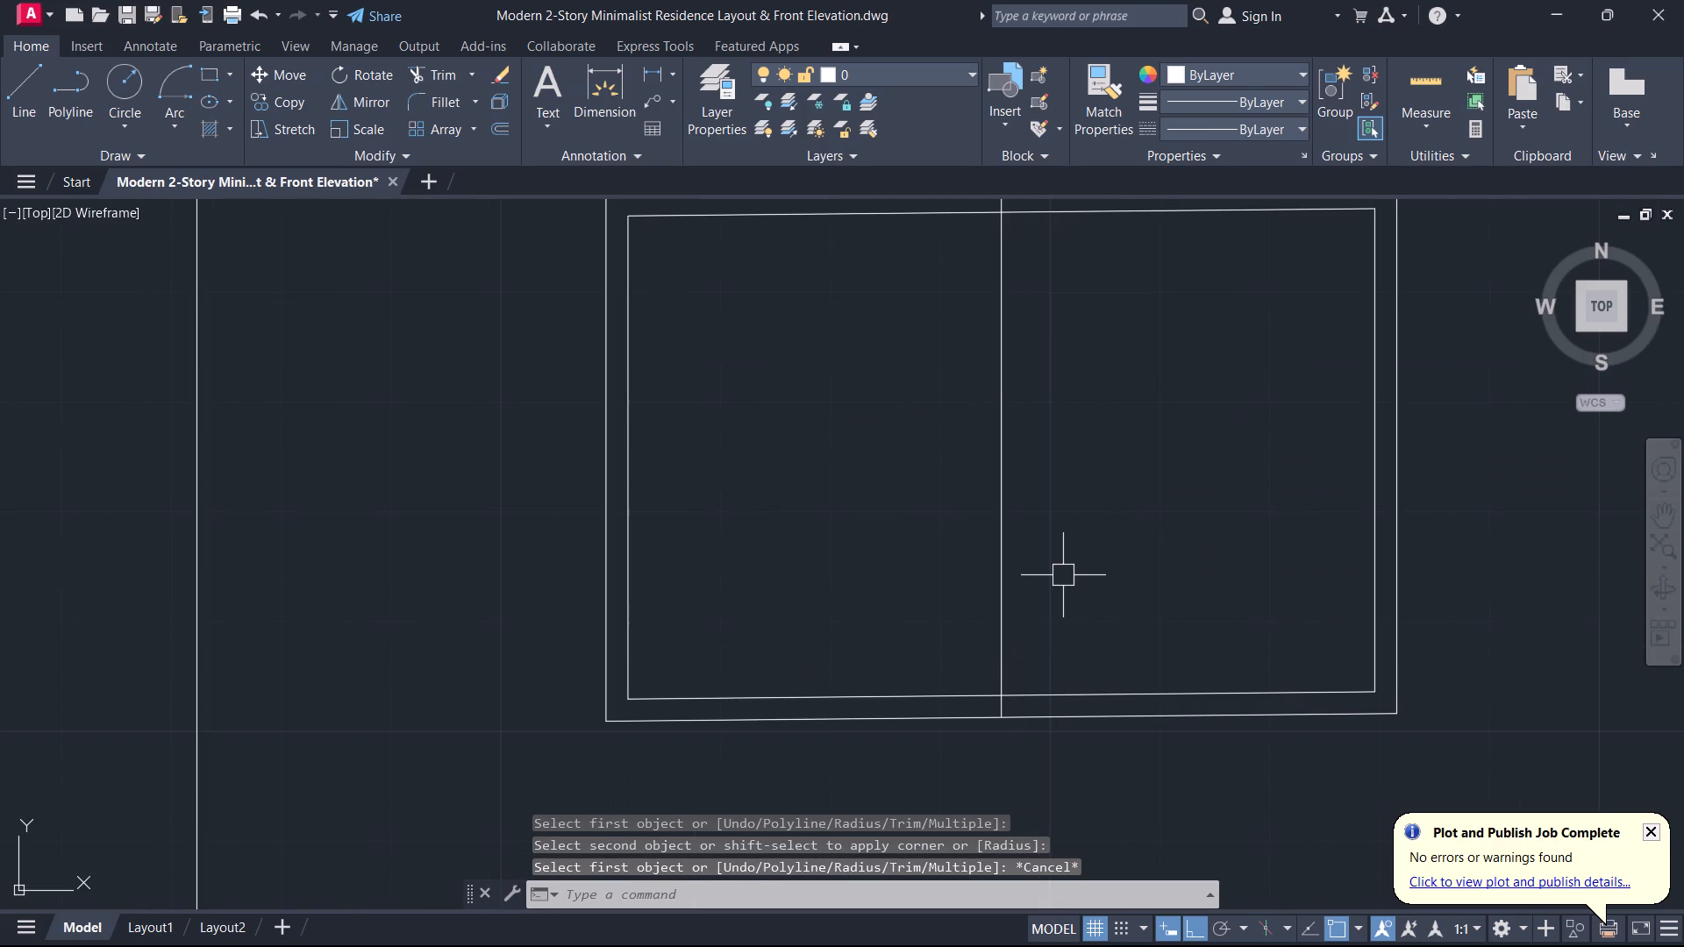
{"action": "key", "text": "o"}
{"action": "key", "text": "space"}
{"action": "key", "text": "1"}
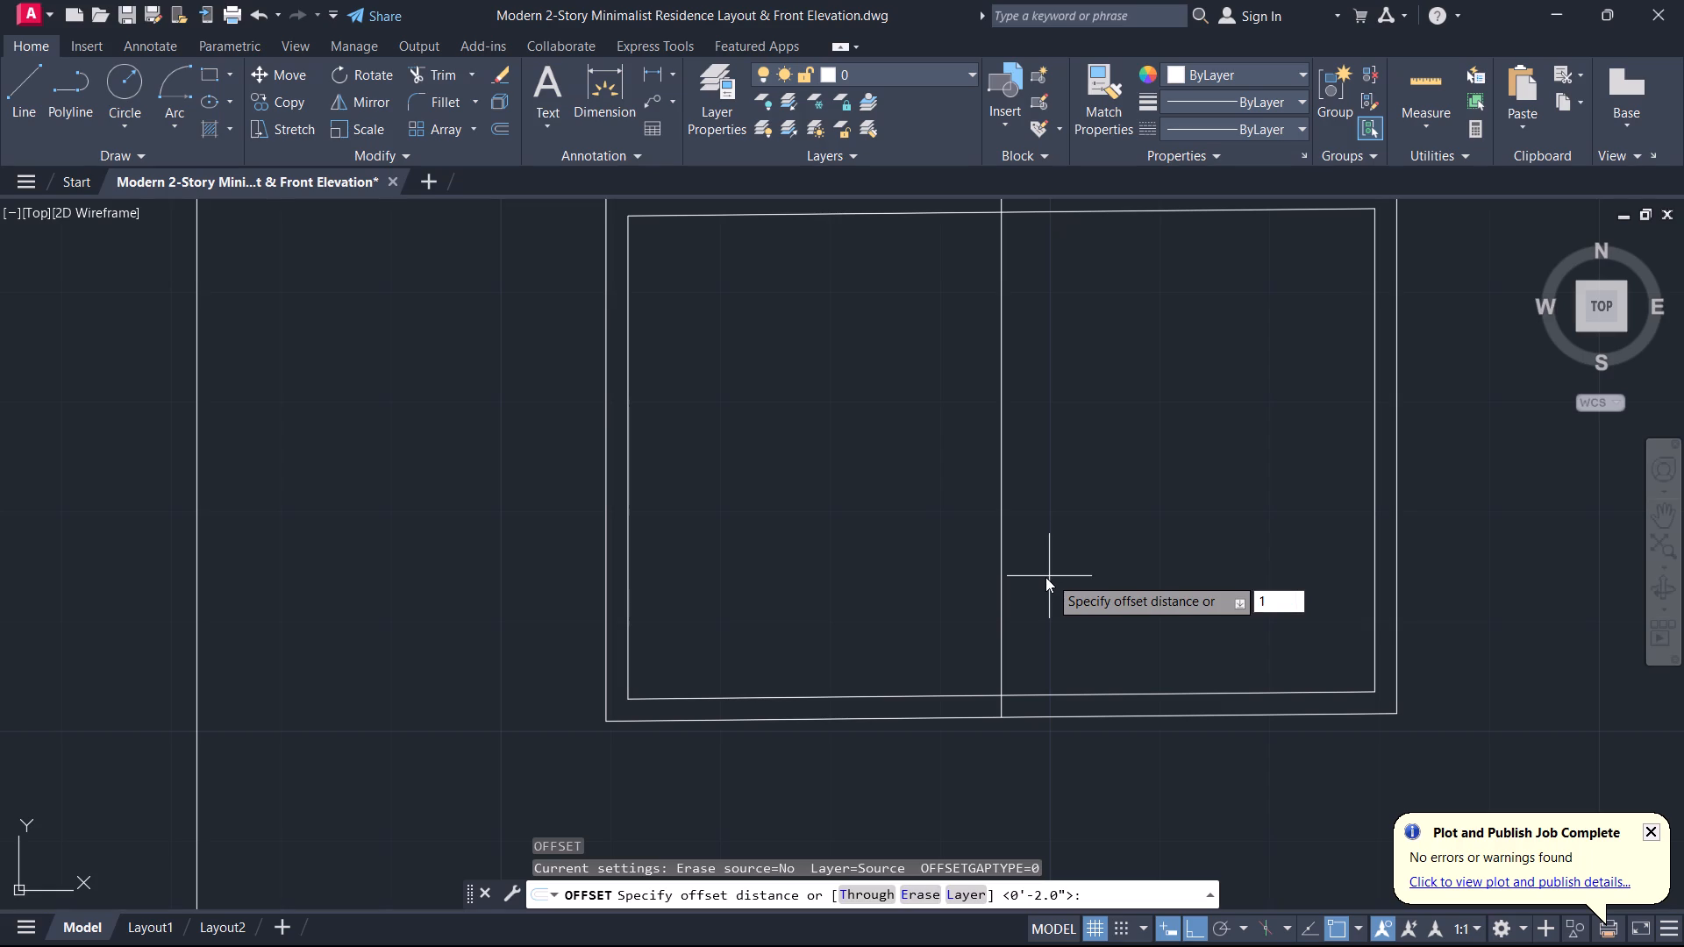
{"action": "key", "text": "Return"}
{"action": "left_click", "coordinate": [990, 595]}
{"action": "left_click_drag", "start_coordinate": [1005, 612], "coordinate": [997, 613]}
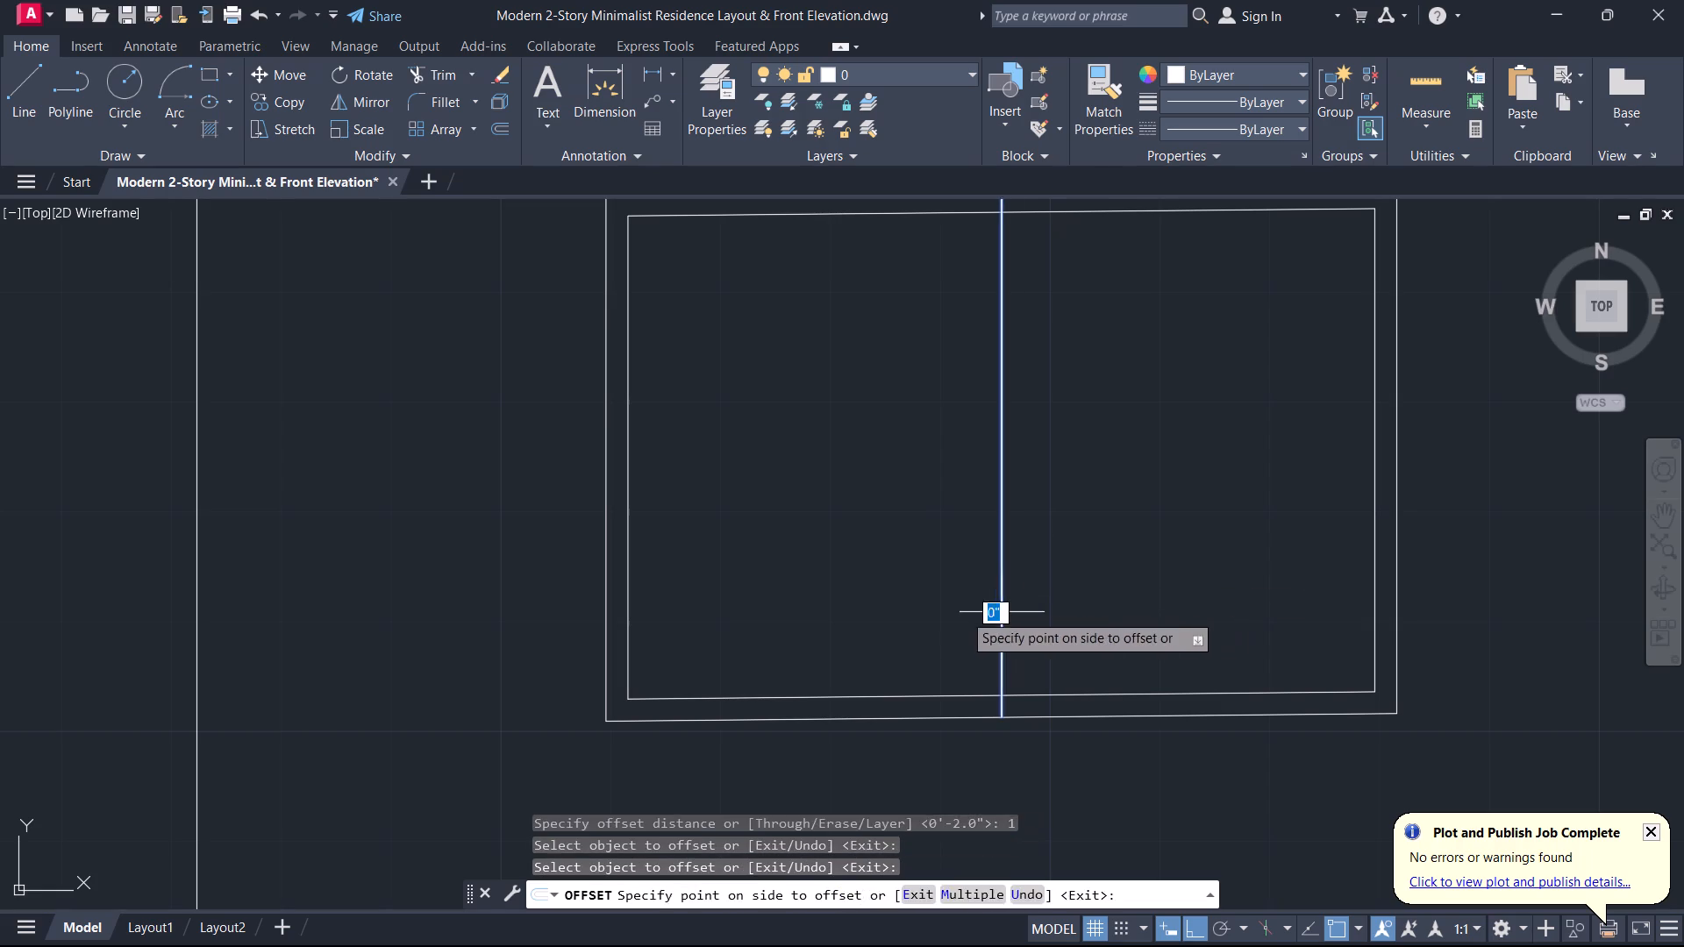
{"action": "left_click", "coordinate": [945, 613]}
{"action": "left_click", "coordinate": [1008, 623]}
{"action": "left_click", "coordinate": [1060, 620]}
{"action": "key", "text": "Escape"}
Erase the original centre line between the two offset mullion lines.
{"action": "scroll", "coordinate": [1022, 628], "scroll_direction": "up", "scroll_amount": 2}
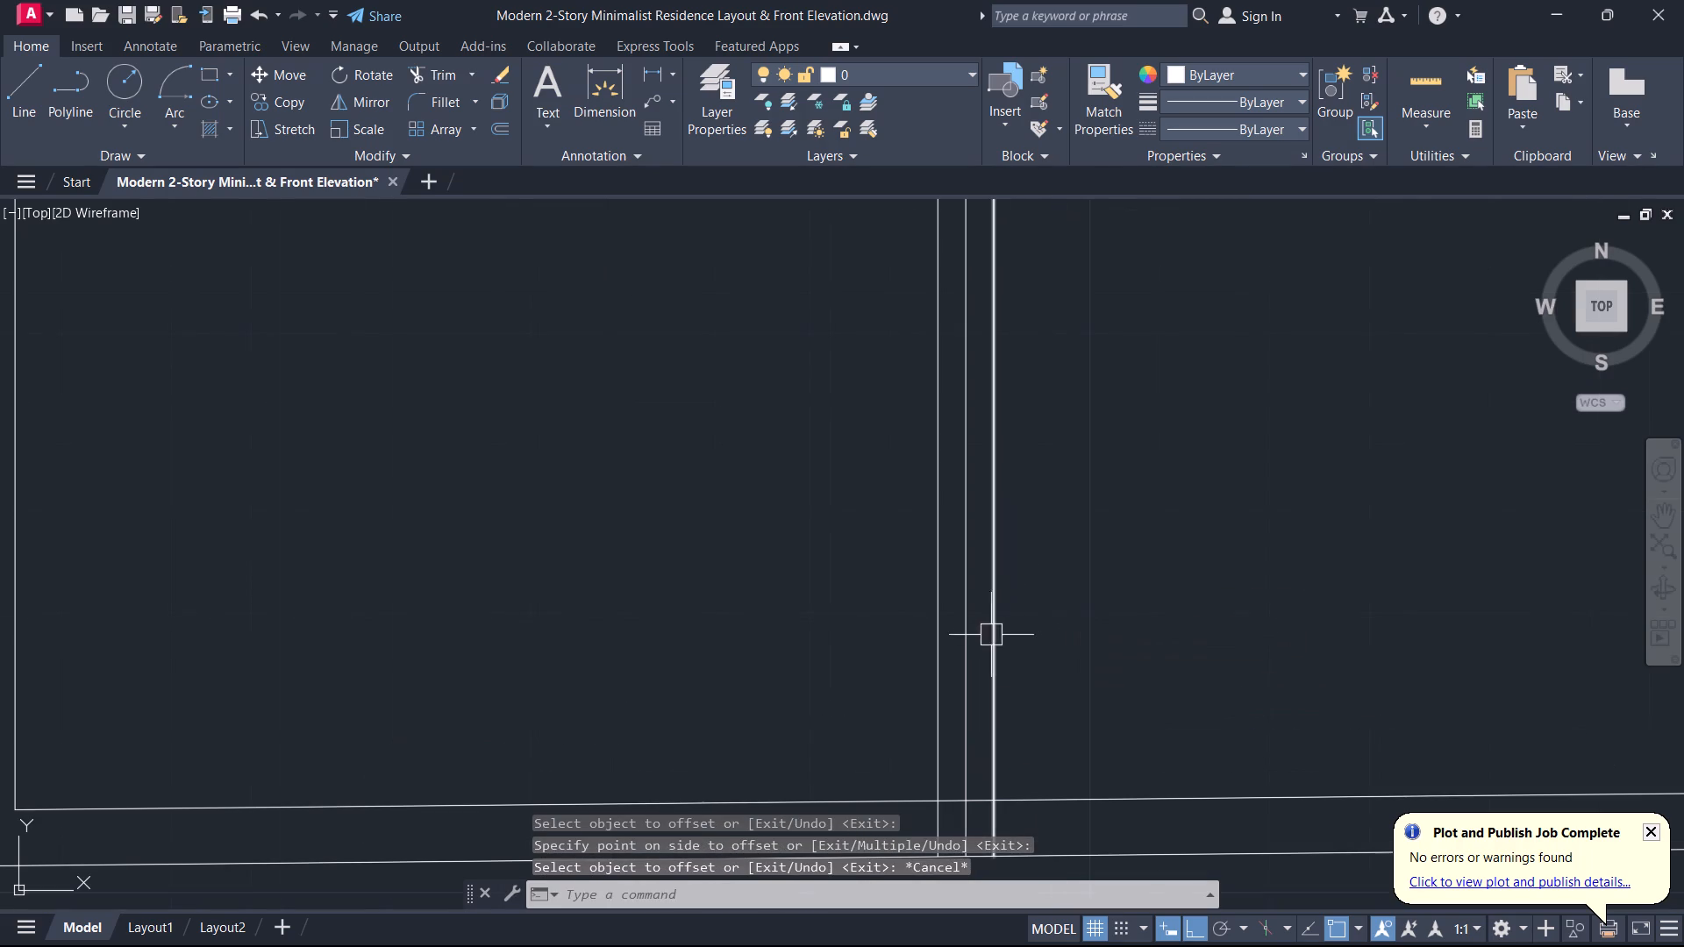
{"action": "left_click", "coordinate": [973, 650]}
{"action": "key", "text": "Delete"}
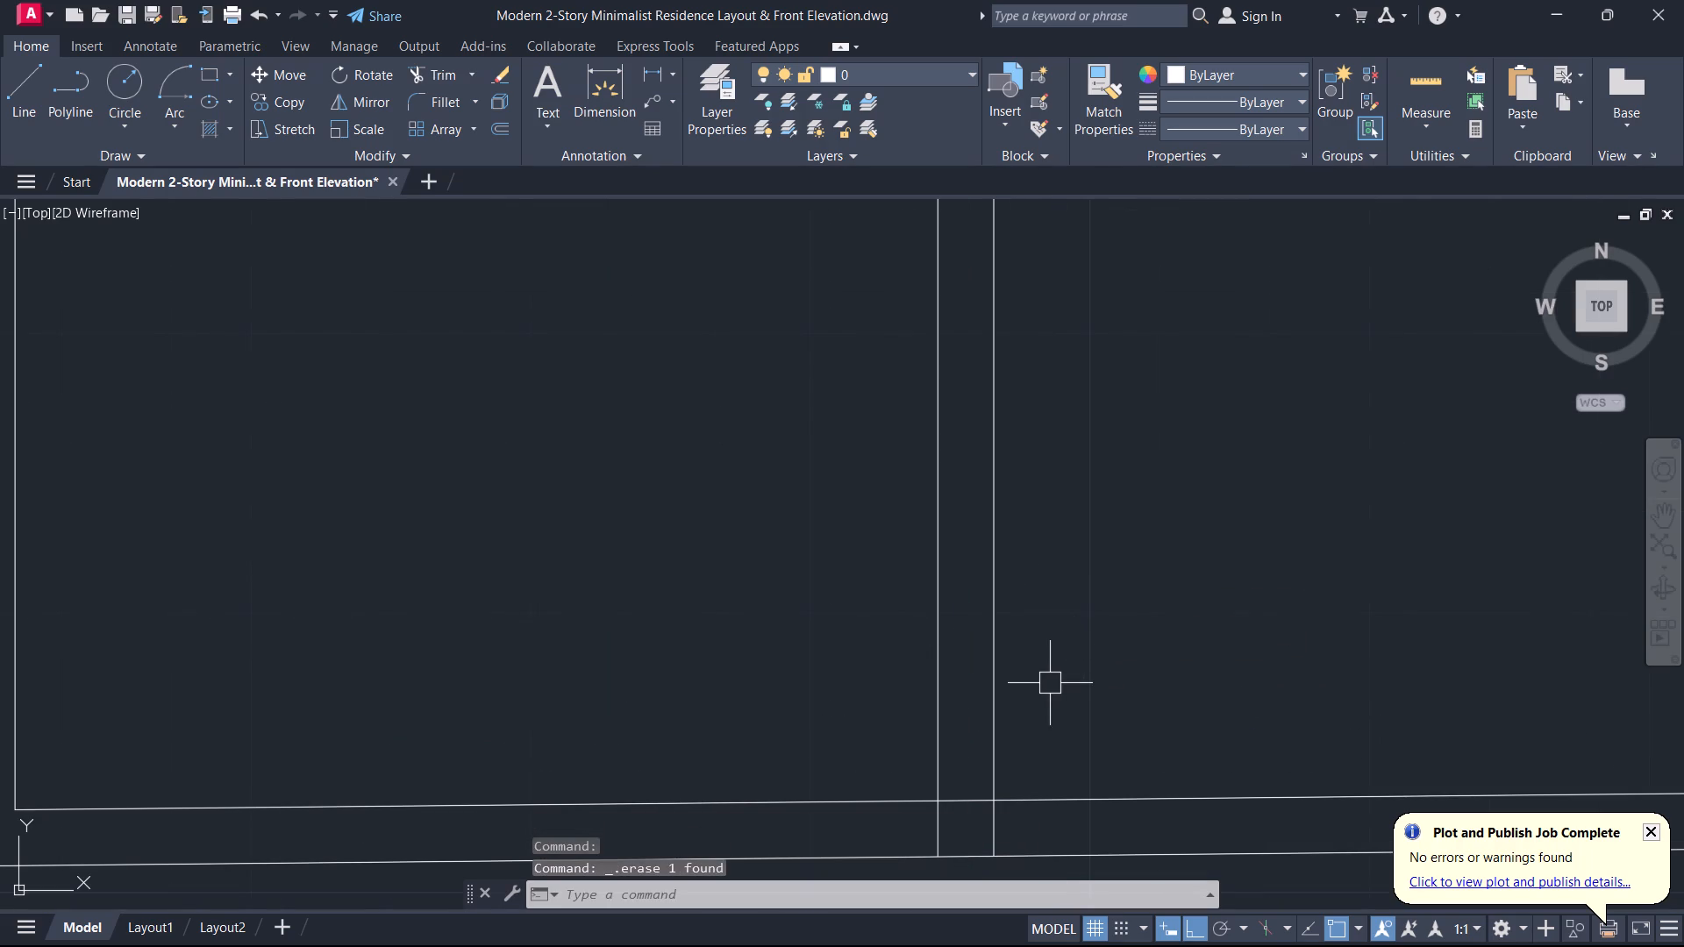
Trim the mullion lines below the inner frame and the inner frame's bottom segment between them.
{"action": "type", "text": "YT"}
{"action": "key", "text": "space"}
{"action": "scroll", "coordinate": [1042, 711], "scroll_direction": "down", "scroll_amount": 1}
{"action": "middle_click_drag", "start_coordinate": [1041, 711], "coordinate": [1121, 612]}
{"action": "scroll", "coordinate": [1105, 675], "scroll_direction": "up", "scroll_amount": 2}
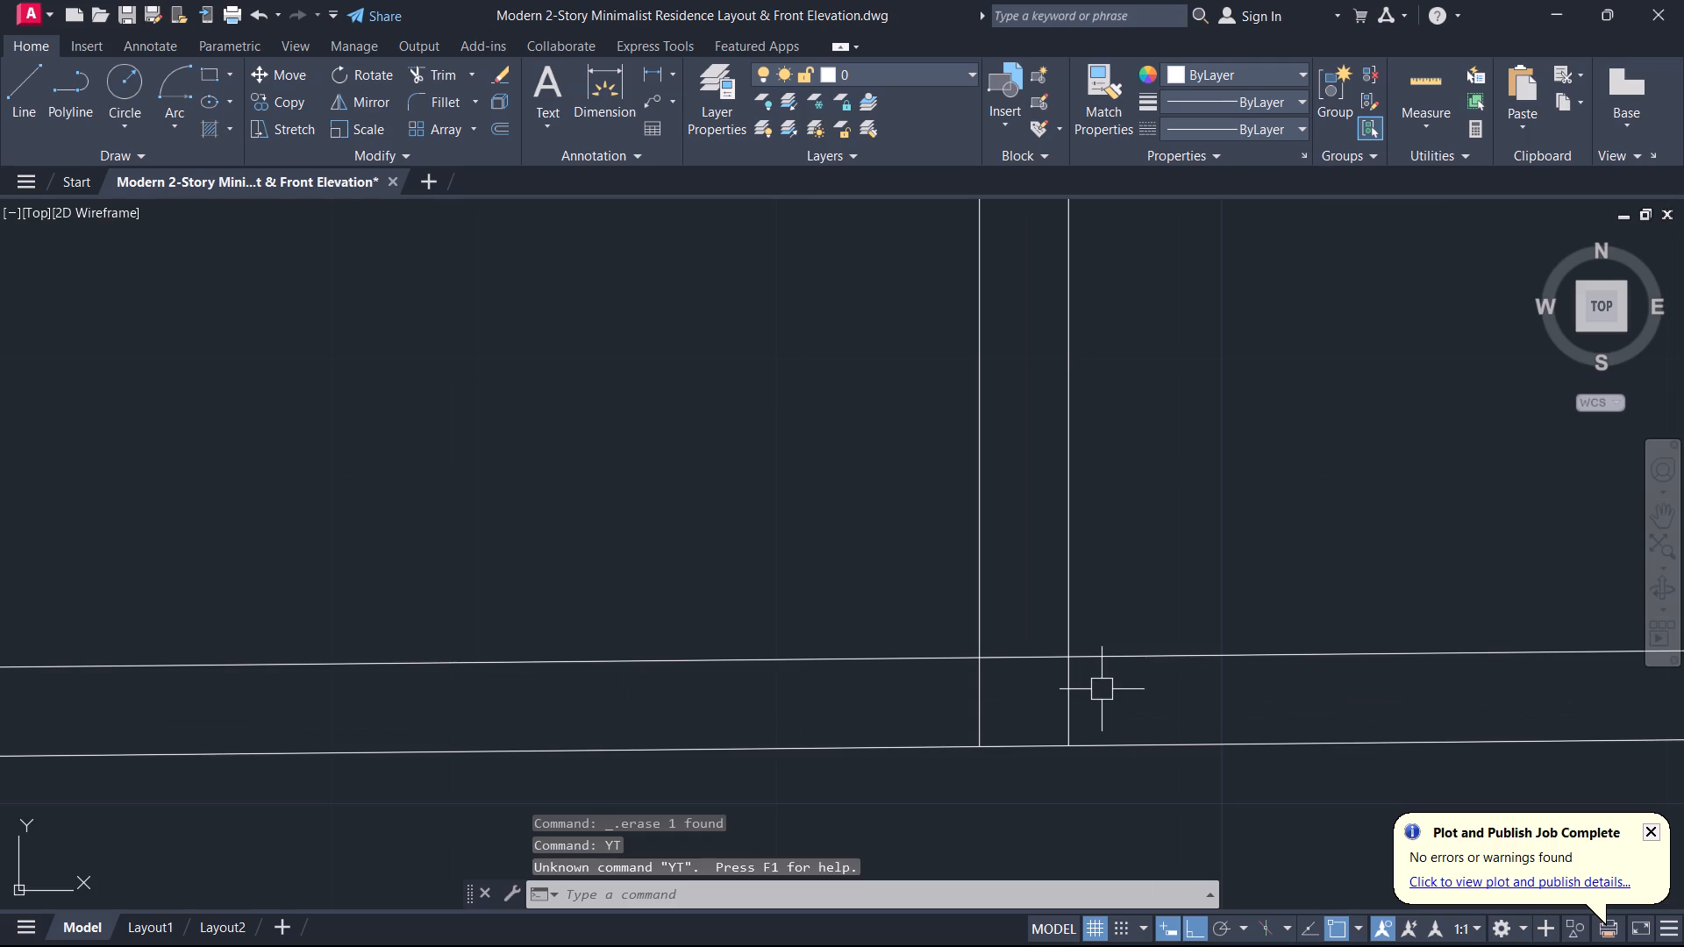
{"action": "key", "text": "Escape"}
{"action": "key", "text": "t"}
{"action": "key", "text": "r"}
{"action": "key", "text": "space"}
{"action": "left_click_drag", "start_coordinate": [1093, 703], "coordinate": [1085, 704]}
{"action": "left_click", "coordinate": [899, 699]}
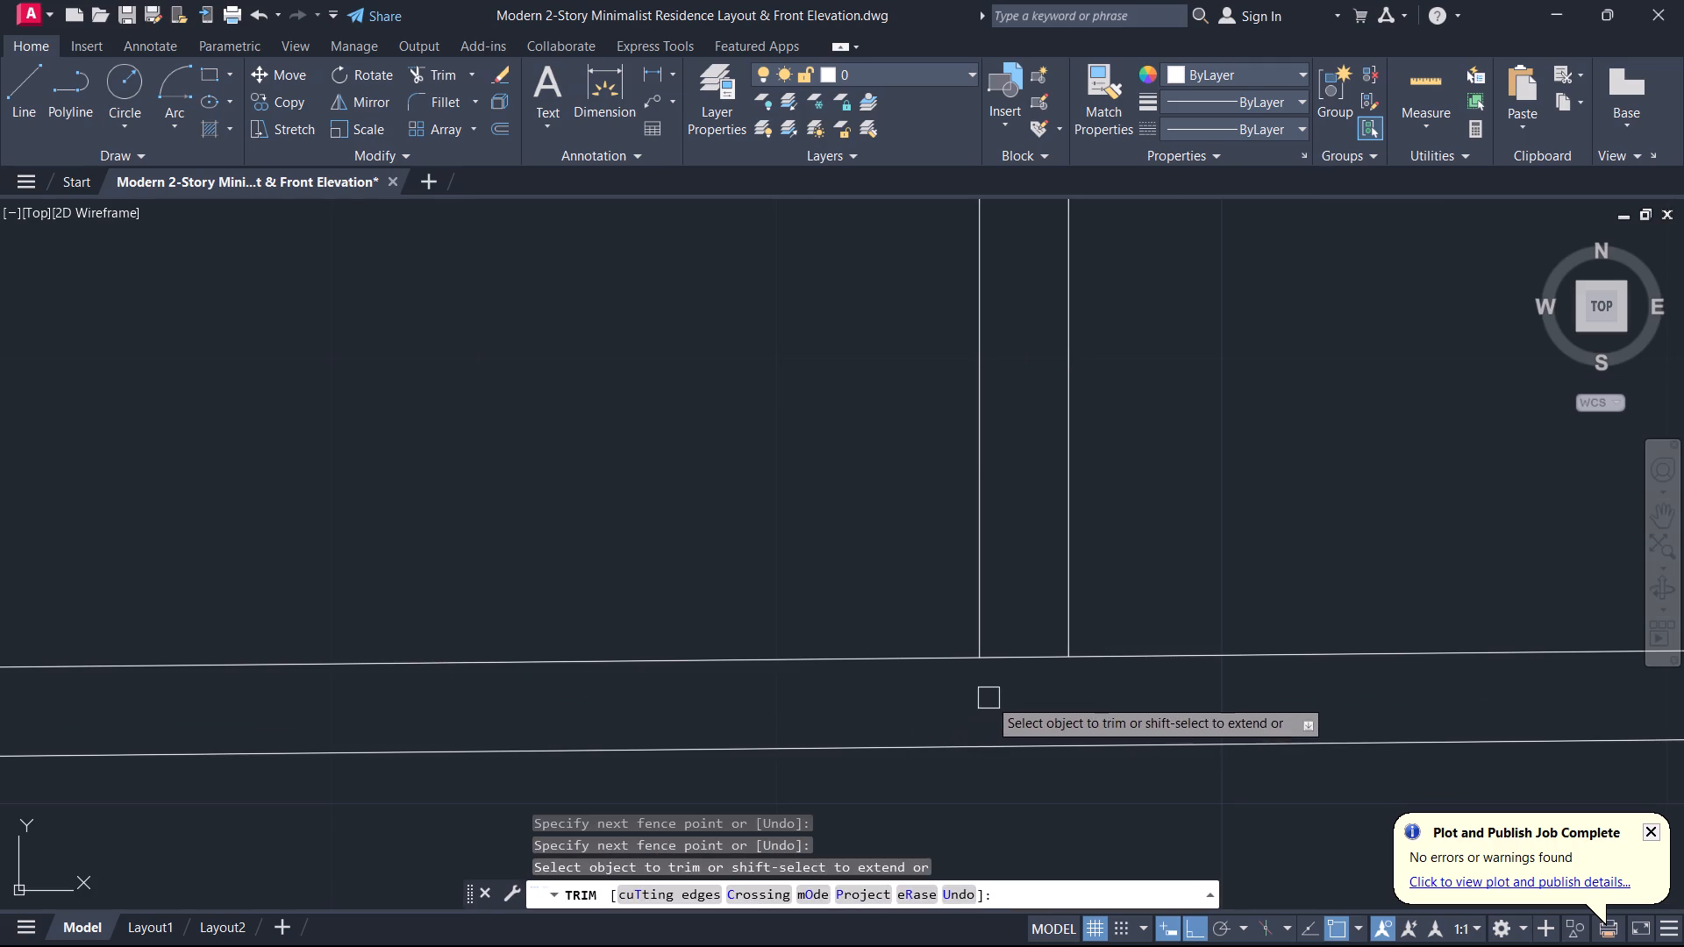
{"action": "left_click_drag", "start_coordinate": [1035, 687], "coordinate": [1031, 675]}
{"action": "left_click", "coordinate": [1029, 610]}
Trim the mullion lines above the inner frame and the inner frame's top segment between them.
{"action": "scroll", "coordinate": [1028, 603], "scroll_direction": "down", "scroll_amount": 5}
{"action": "scroll", "coordinate": [1089, 512], "scroll_direction": "up", "scroll_amount": 3}
{"action": "middle_click_drag", "start_coordinate": [1087, 510], "coordinate": [1195, 840]}
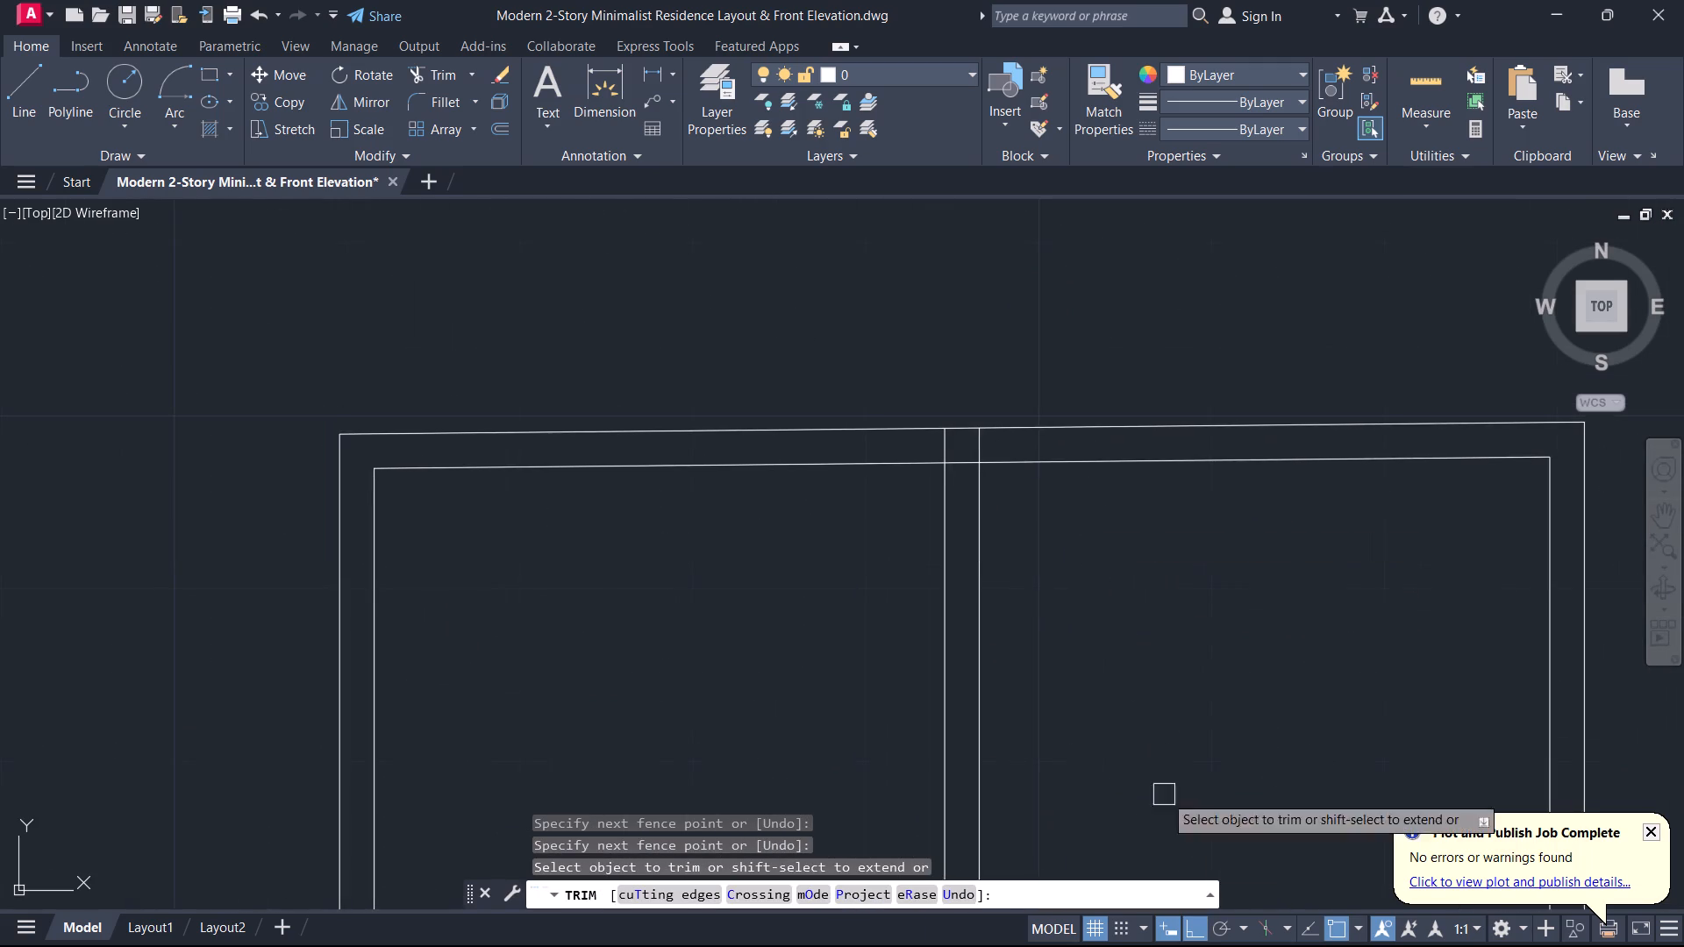
{"action": "scroll", "coordinate": [967, 437], "scroll_direction": "up", "scroll_amount": 2}
{"action": "left_click", "coordinate": [1076, 456]}
{"action": "left_click", "coordinate": [824, 460]}
{"action": "left_click", "coordinate": [931, 479]}
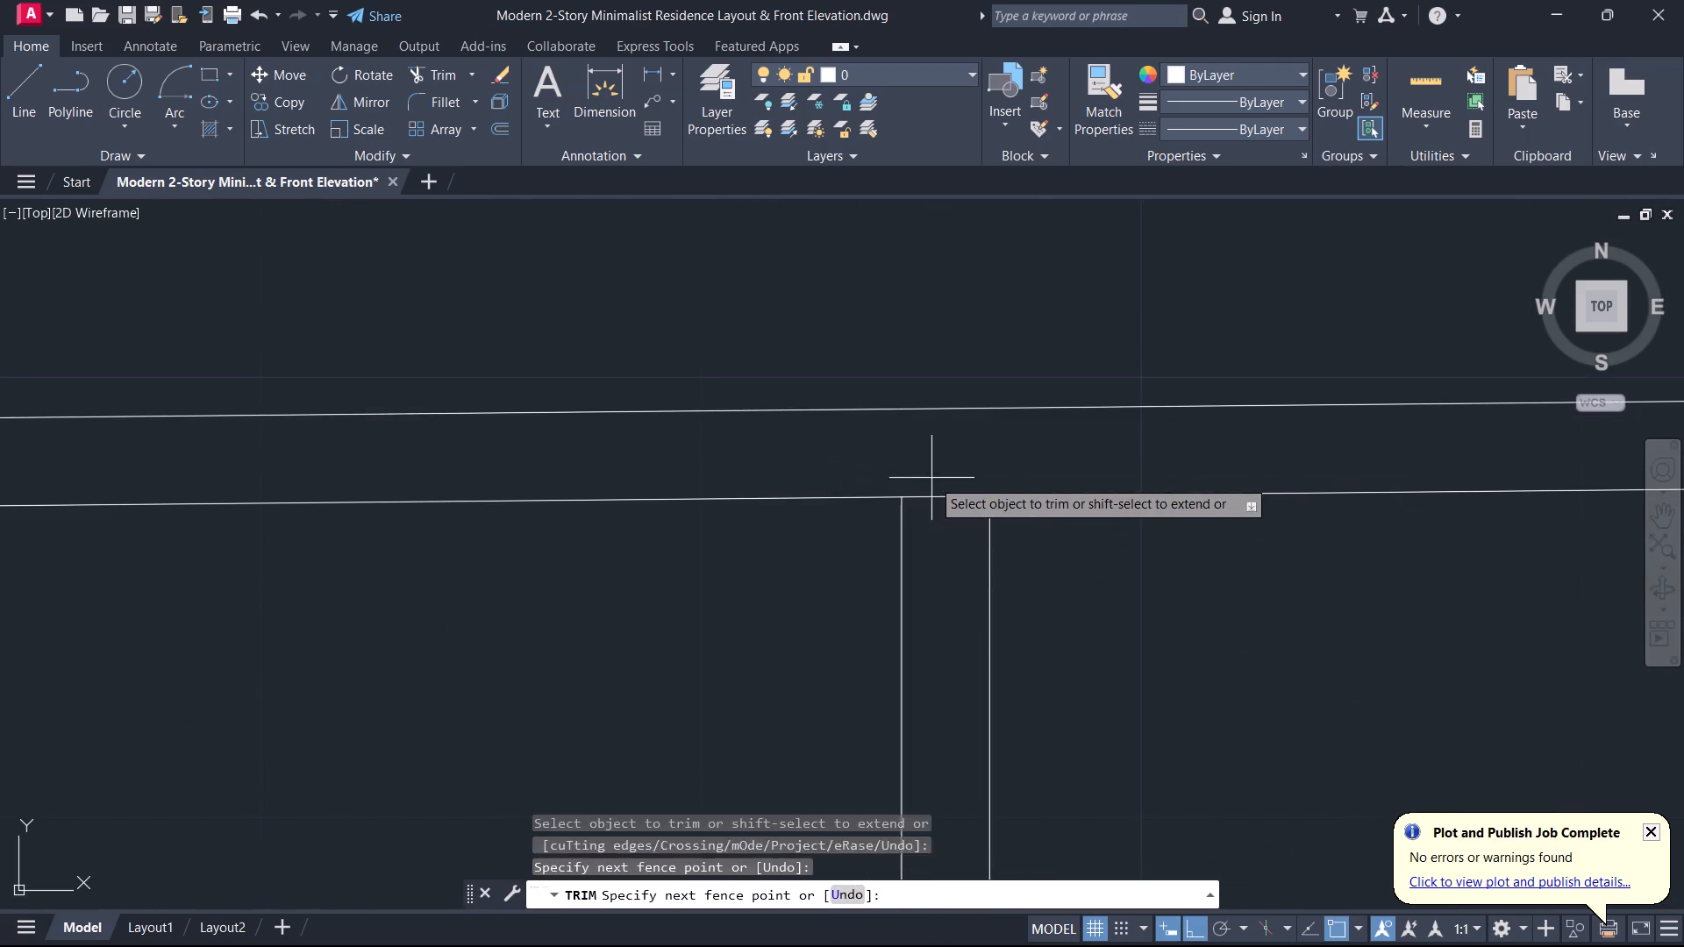
{"action": "left_click", "coordinate": [945, 583]}
{"action": "key", "text": "Escape"}
Copy both inner pane outlines to the ground-storey left window, using the windows' outer top-left corners as base and destination points.
{"action": "scroll", "coordinate": [961, 574], "scroll_direction": "down", "scroll_amount": 3}
{"action": "scroll", "coordinate": [1052, 459], "scroll_direction": "down", "scroll_amount": 3}
{"action": "middle_click_drag", "start_coordinate": [1052, 461], "coordinate": [981, 357]}
{"action": "scroll", "coordinate": [980, 471], "scroll_direction": "up", "scroll_amount": 4}
{"action": "left_click", "coordinate": [1195, 499]}
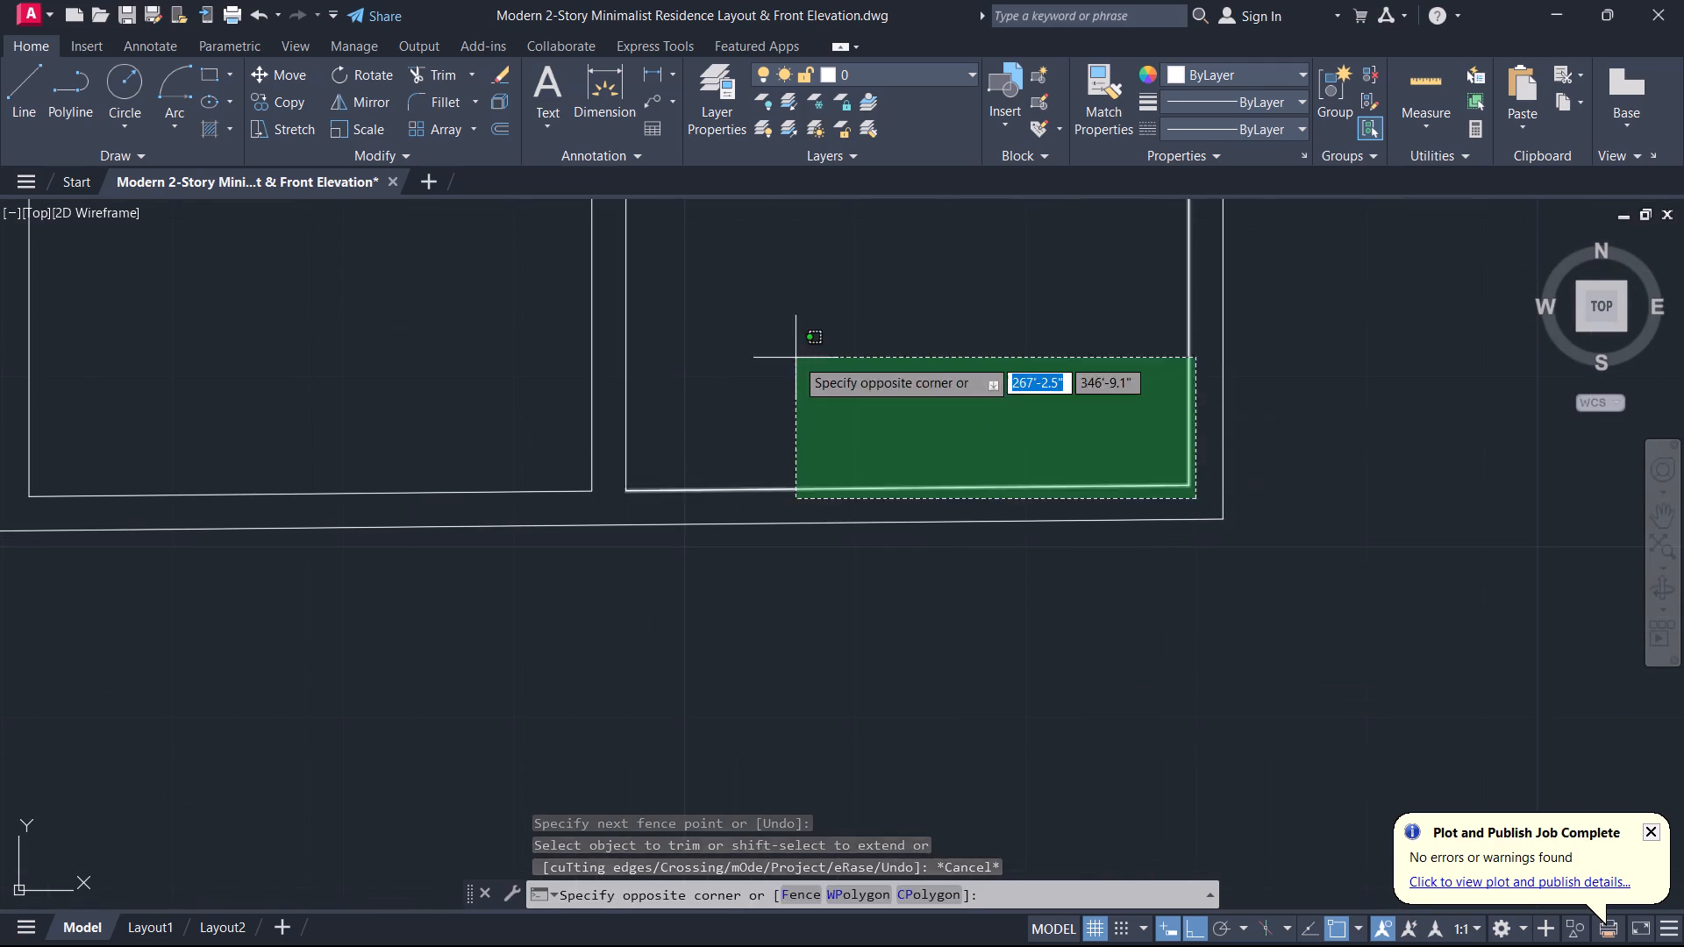
{"action": "scroll", "coordinate": [796, 358], "scroll_direction": "down", "scroll_amount": 1}
{"action": "middle_click_drag", "start_coordinate": [796, 358], "coordinate": [1040, 603]}
{"action": "scroll", "coordinate": [999, 577], "scroll_direction": "down", "scroll_amount": 1}
{"action": "scroll", "coordinate": [738, 368], "scroll_direction": "up", "scroll_amount": 2}
{"action": "left_click", "coordinate": [732, 351]}
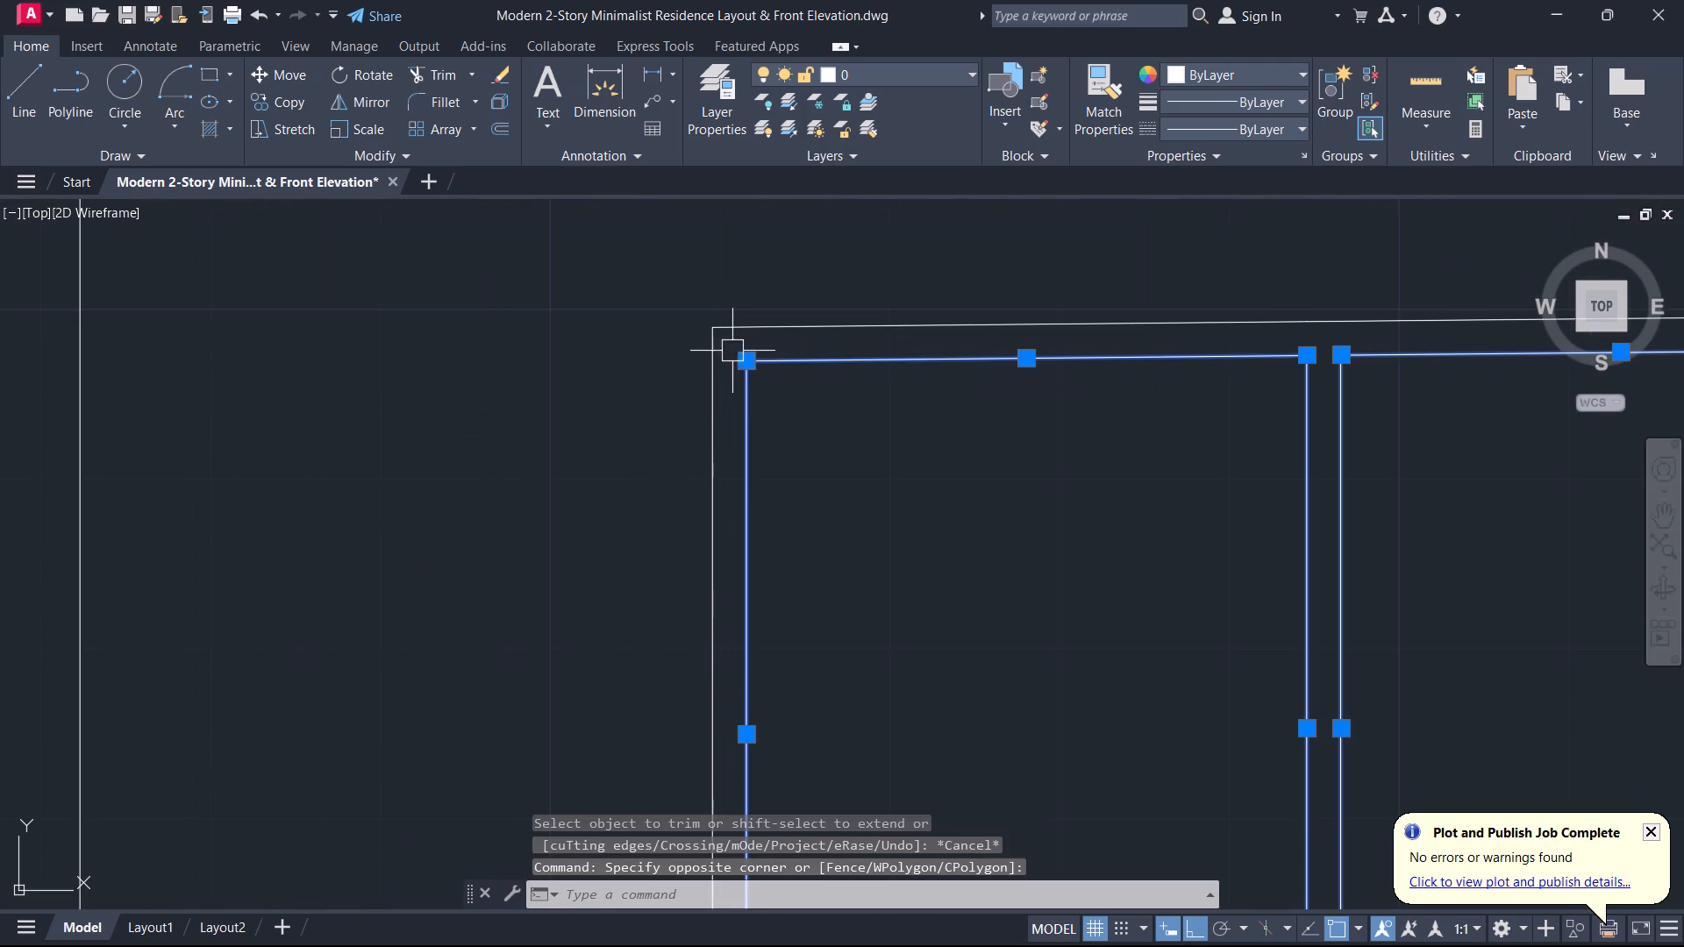
{"action": "type", "text": "CO"}
{"action": "key", "text": "space"}
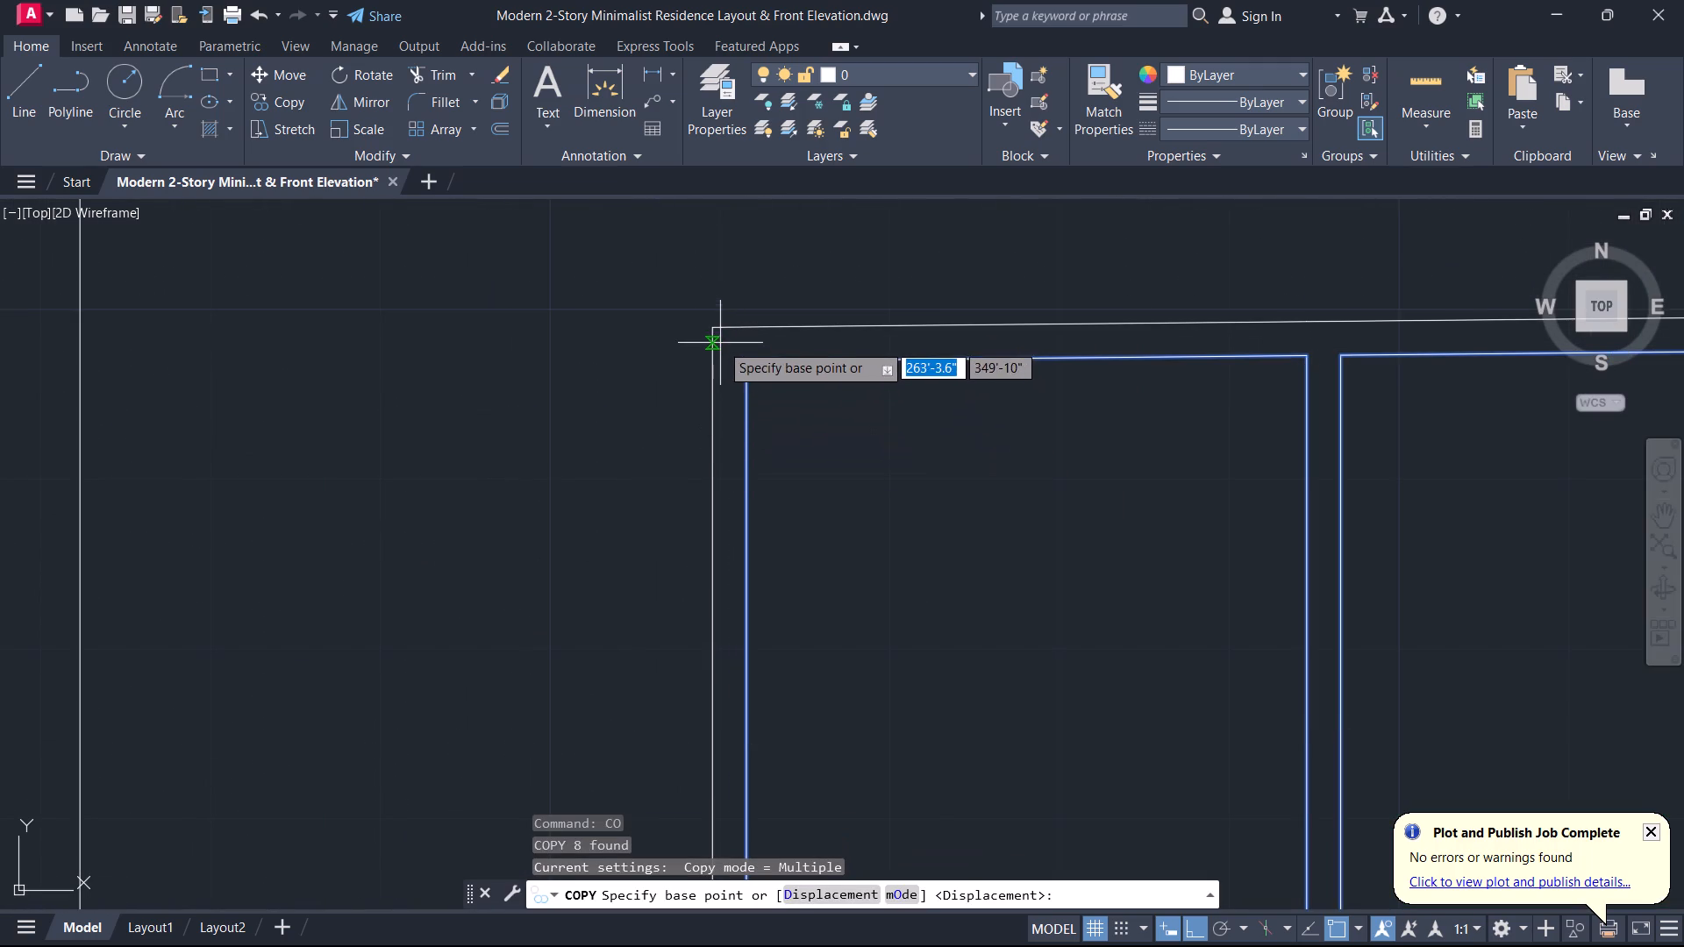
{"action": "left_click", "coordinate": [716, 333]}
{"action": "scroll", "coordinate": [870, 451], "scroll_direction": "down", "scroll_amount": 5}
{"action": "middle_click_drag", "start_coordinate": [971, 561], "coordinate": [995, 373]}
{"action": "scroll", "coordinate": [897, 522], "scroll_direction": "up", "scroll_amount": 3}
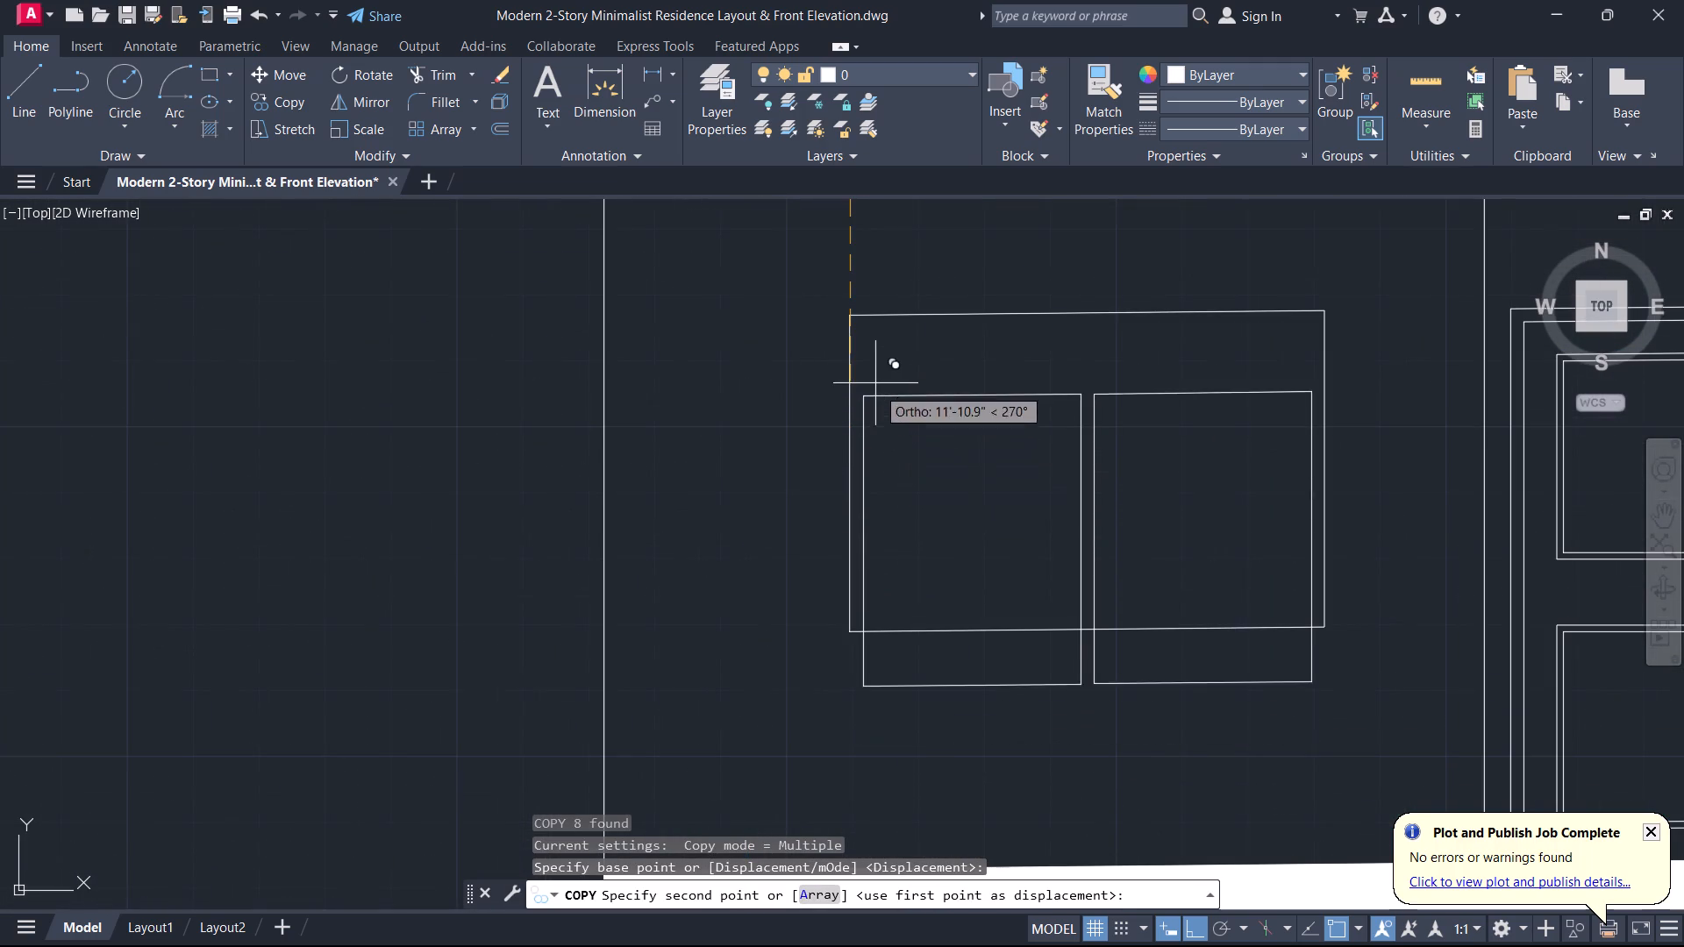
{"action": "left_click", "coordinate": [848, 310]}
Place another copy of the two pane outlines at the top-left corner of the ground-storey right window.
{"action": "scroll", "coordinate": [1102, 374], "scroll_direction": "down", "scroll_amount": 3}
{"action": "middle_click_drag", "start_coordinate": [1103, 374], "coordinate": [493, 420]}
{"action": "scroll", "coordinate": [746, 412], "scroll_direction": "up", "scroll_amount": 3}
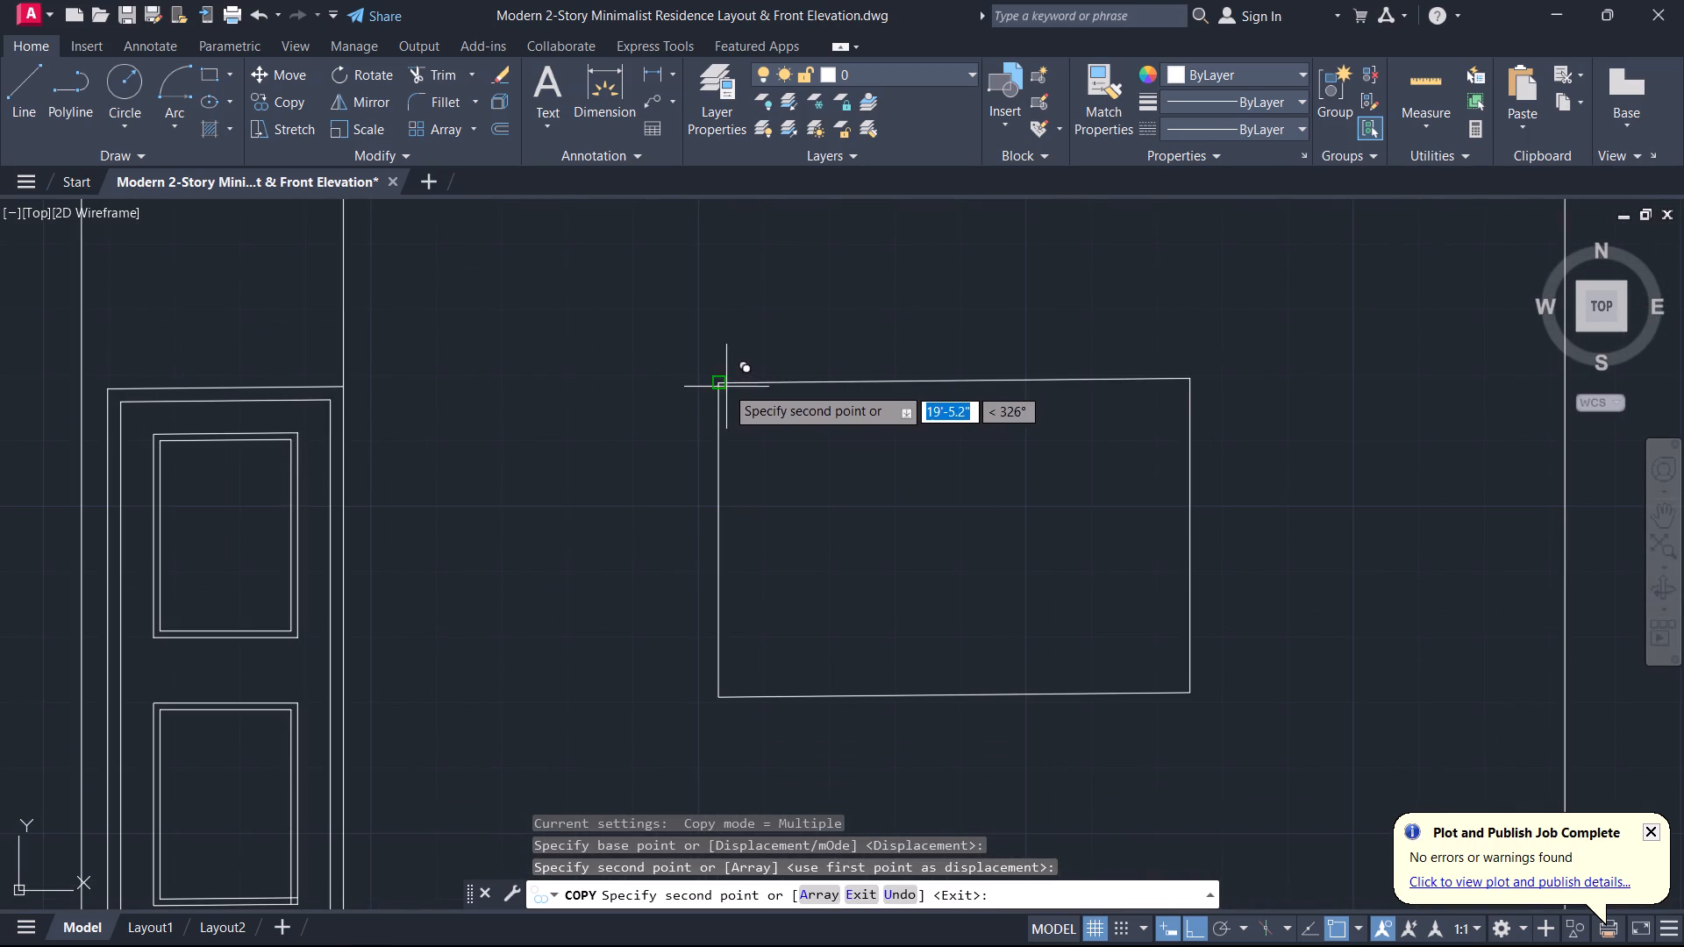
{"action": "left_click", "coordinate": [720, 386]}
{"action": "key", "text": "Escape"}
Offset all four edges of the upper-storey right window inward by 2" for an inner frame.
{"action": "scroll", "coordinate": [686, 392], "scroll_direction": "down", "scroll_amount": 4}
{"action": "middle_click_drag", "start_coordinate": [685, 393], "coordinate": [847, 698]}
{"action": "scroll", "coordinate": [824, 460], "scroll_direction": "up", "scroll_amount": 2}
{"action": "middle_click_drag", "start_coordinate": [878, 659], "coordinate": [920, 347]}
{"action": "scroll", "coordinate": [929, 463], "scroll_direction": "up", "scroll_amount": 1}
{"action": "key", "text": "o"}
{"action": "key", "text": "space"}
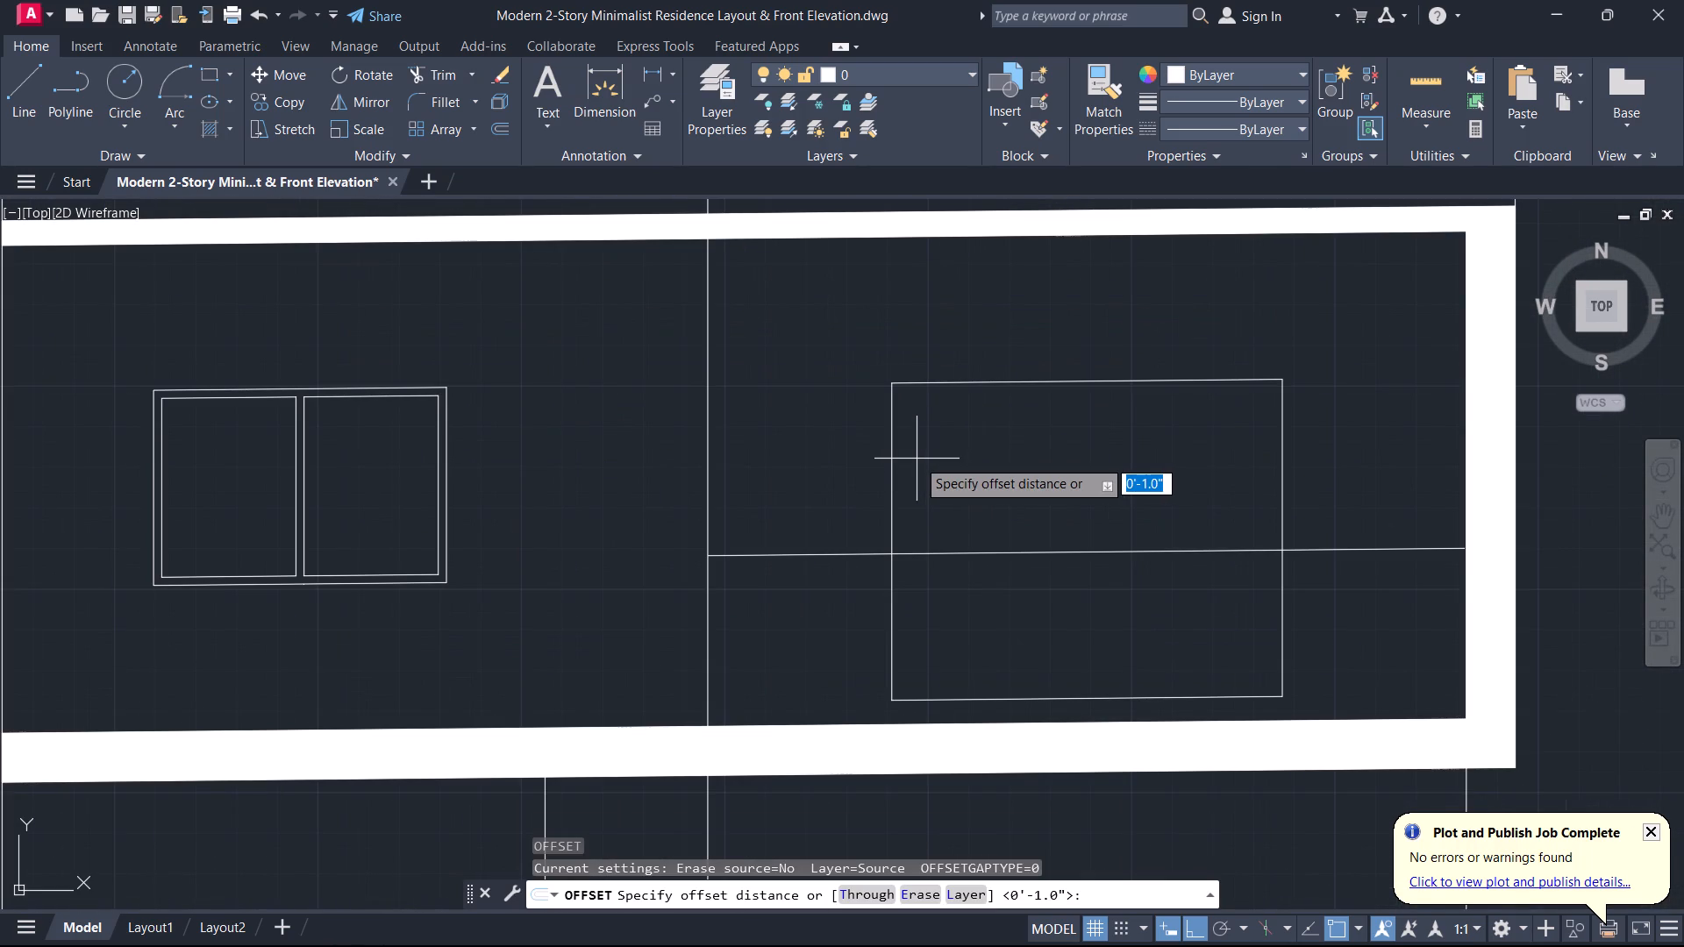
{"action": "key", "text": "2"}
{"action": "key", "text": "Return"}
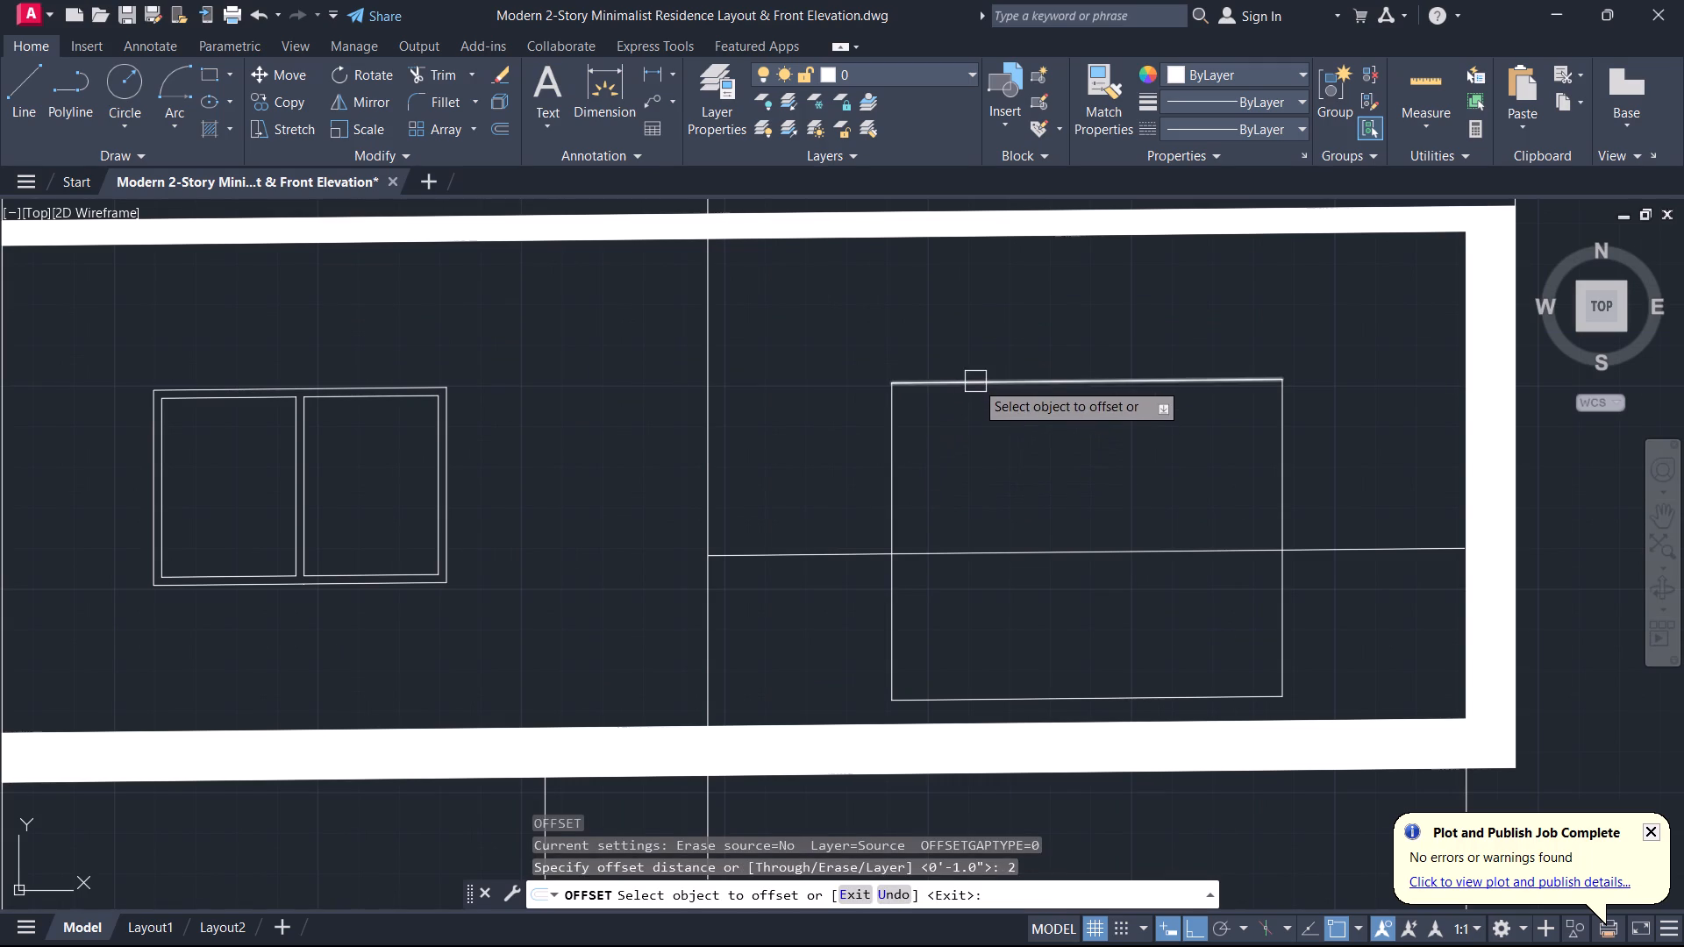
{"action": "left_click", "coordinate": [975, 381]}
{"action": "left_click", "coordinate": [991, 479]}
{"action": "left_click", "coordinate": [893, 451]}
{"action": "left_click", "coordinate": [1030, 498]}
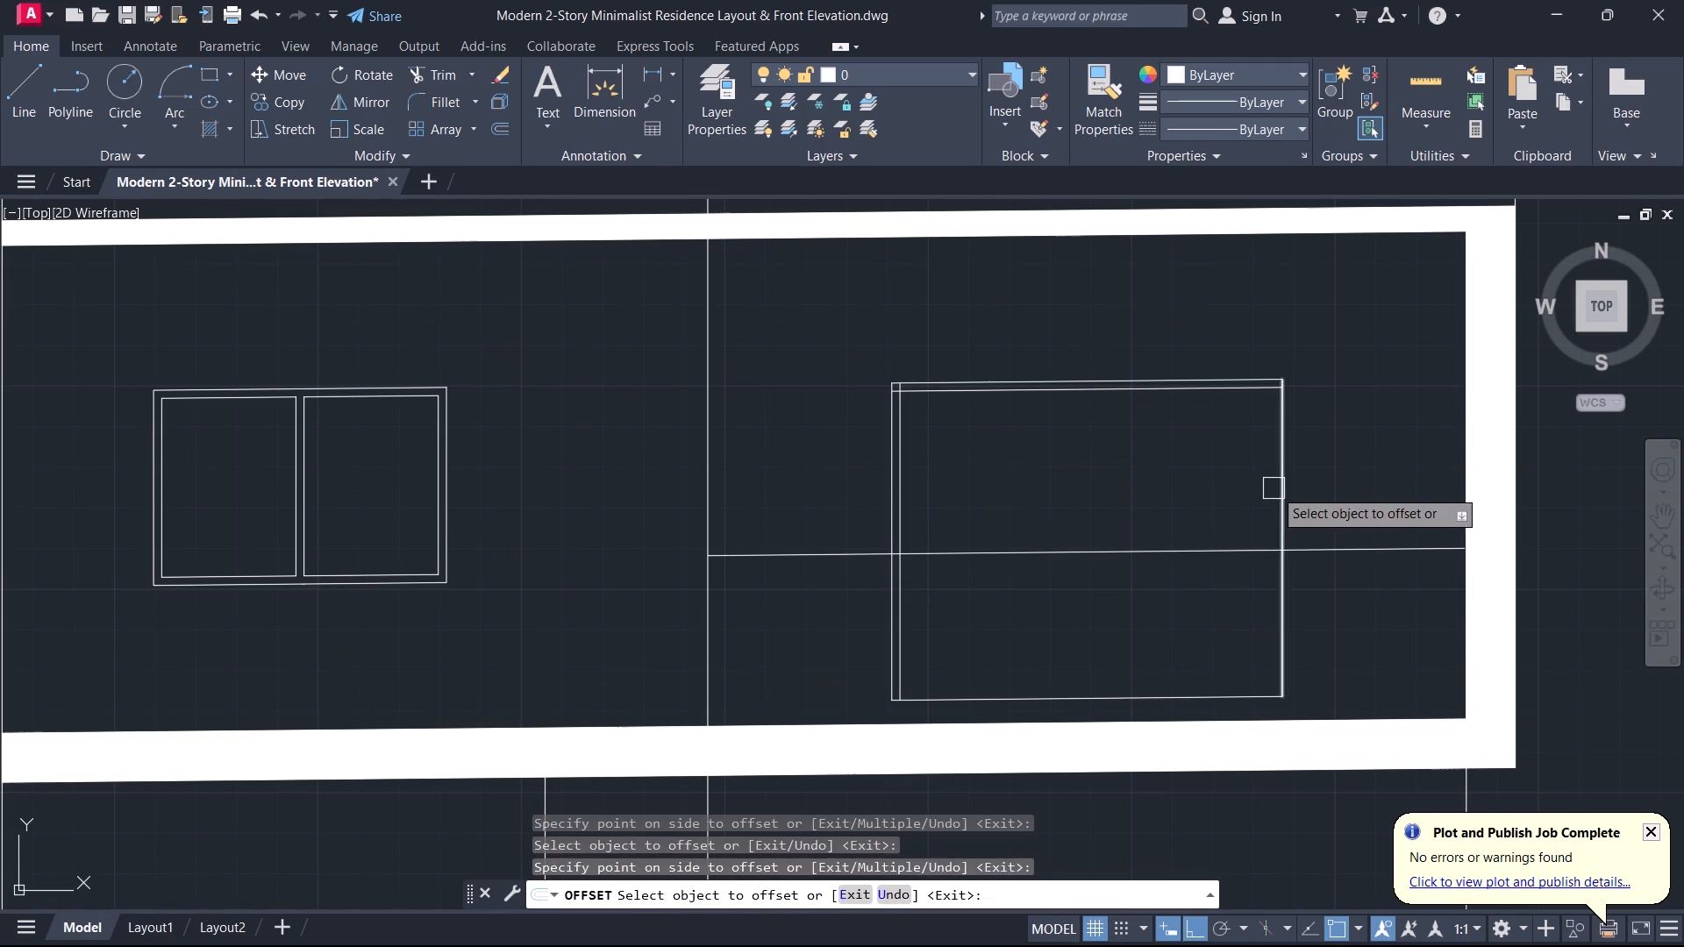
{"action": "left_click", "coordinate": [1274, 488]}
{"action": "left_click", "coordinate": [1217, 522]}
{"action": "left_click_drag", "start_coordinate": [1147, 697], "coordinate": [1137, 673]}
{"action": "left_click", "coordinate": [1124, 592]}
{"action": "key", "text": "Escape"}
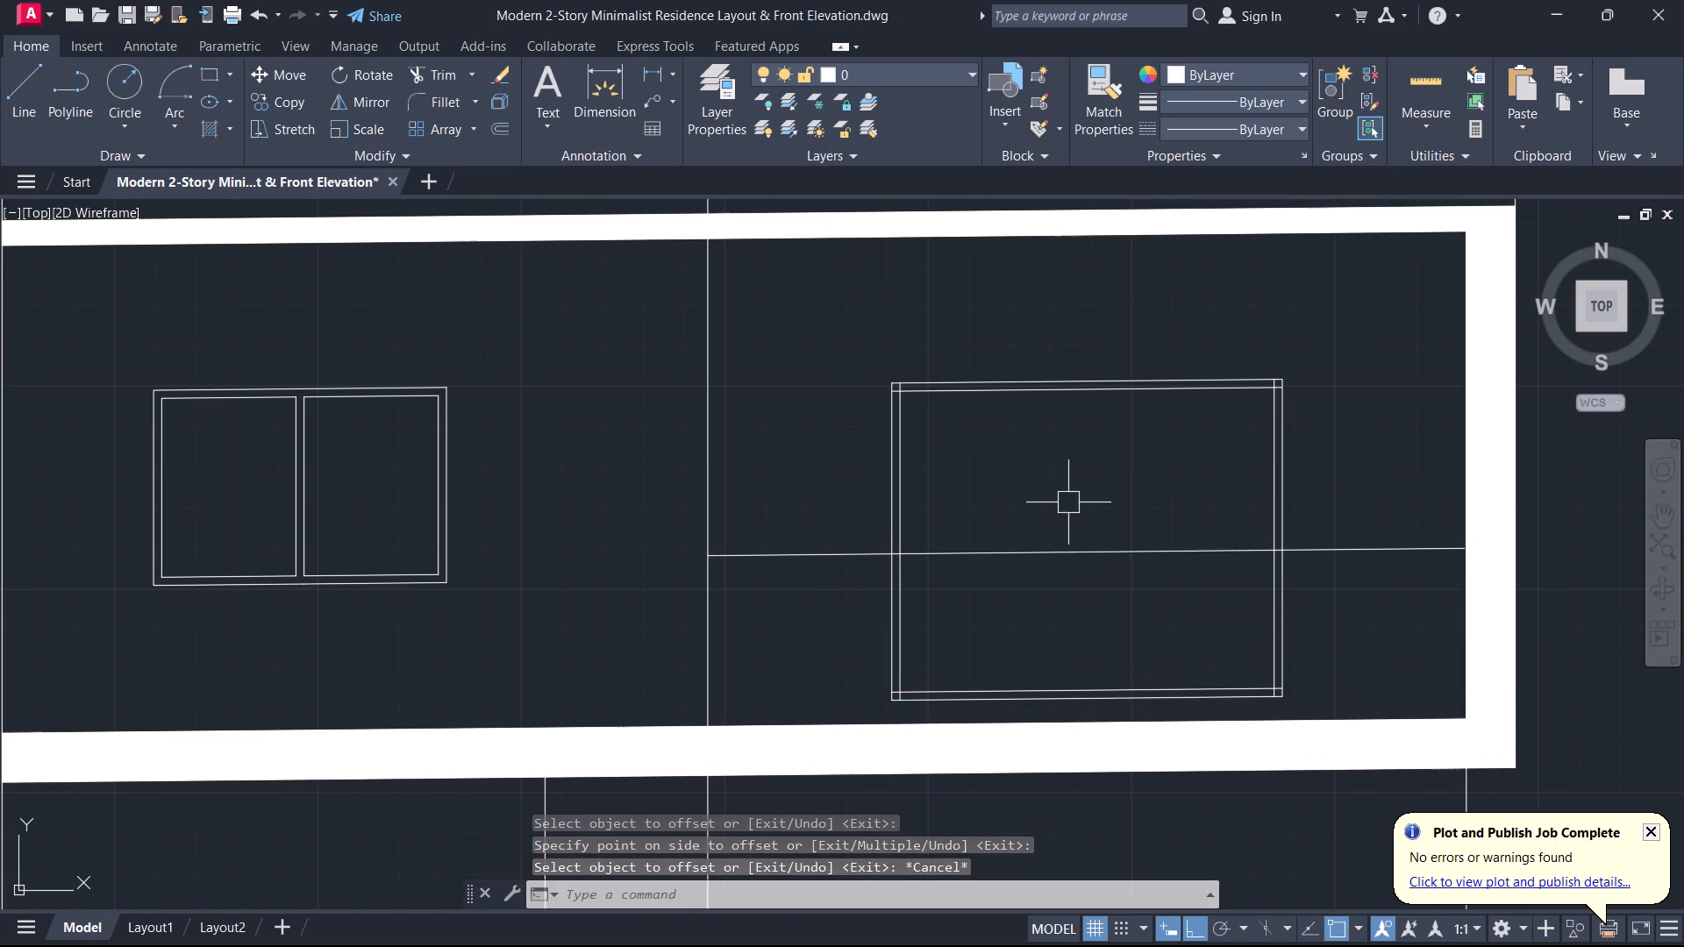
Fillet the four corners of the upper right window's inner frame with zero radius into clean corners.
{"action": "scroll", "coordinate": [917, 442], "scroll_direction": "up", "scroll_amount": 1}
{"action": "key", "text": "f"}
{"action": "key", "text": "space"}
{"action": "left_click", "coordinate": [895, 410]}
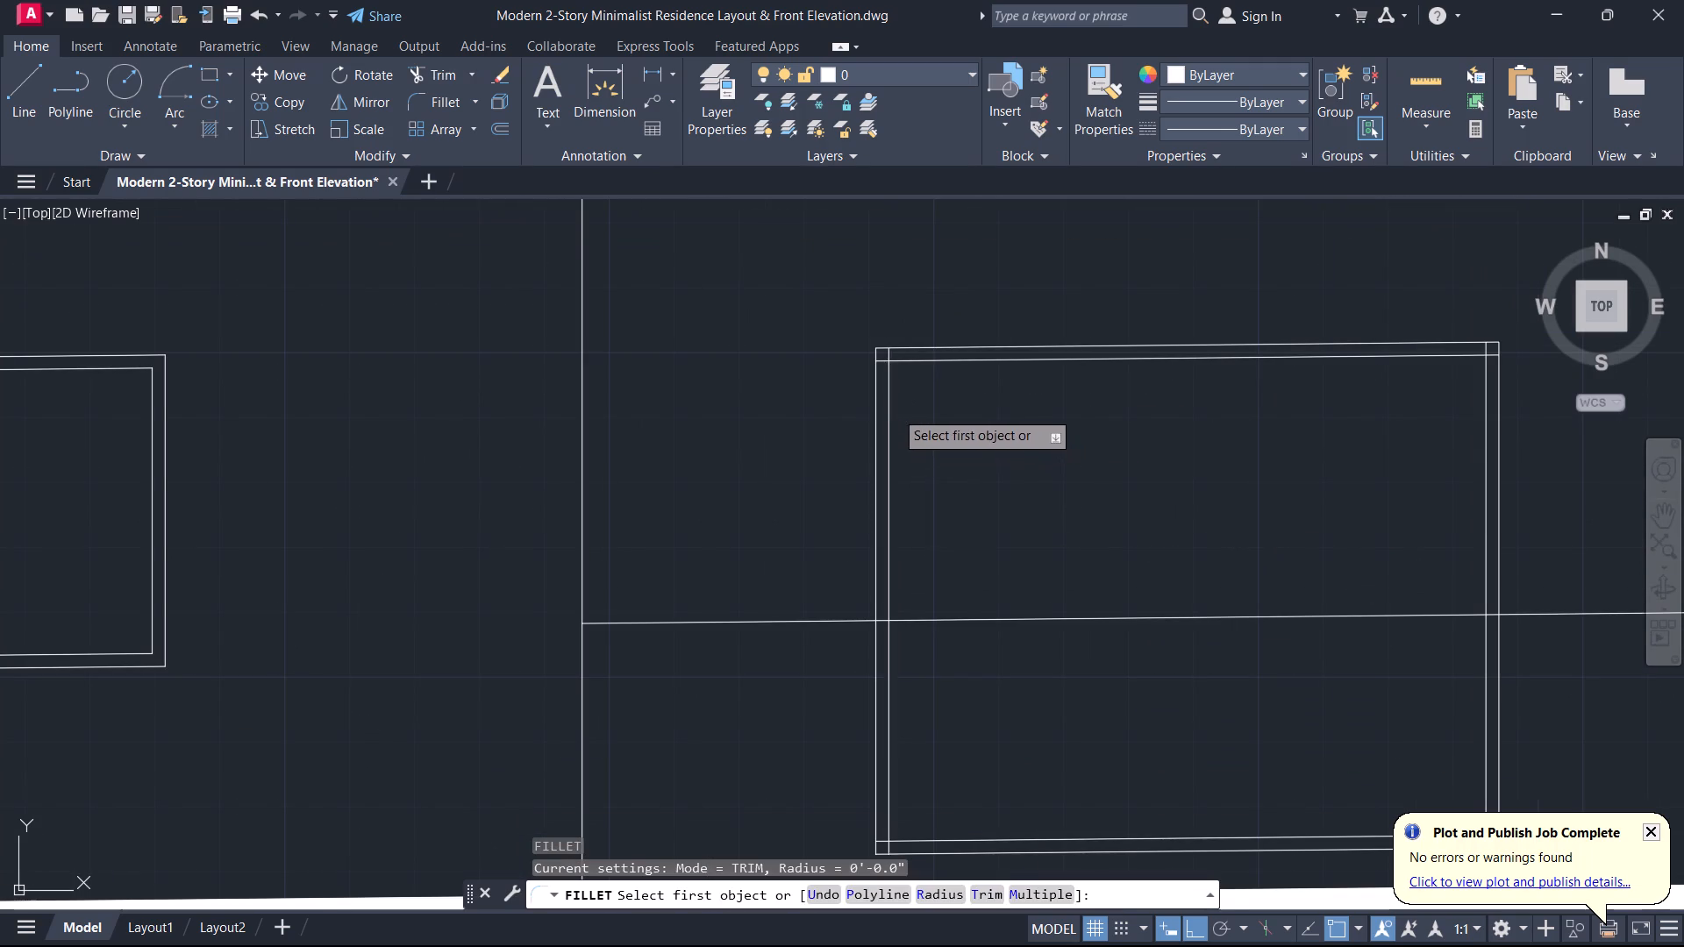
{"action": "left_click", "coordinate": [910, 361]}
{"action": "key", "text": "space"}
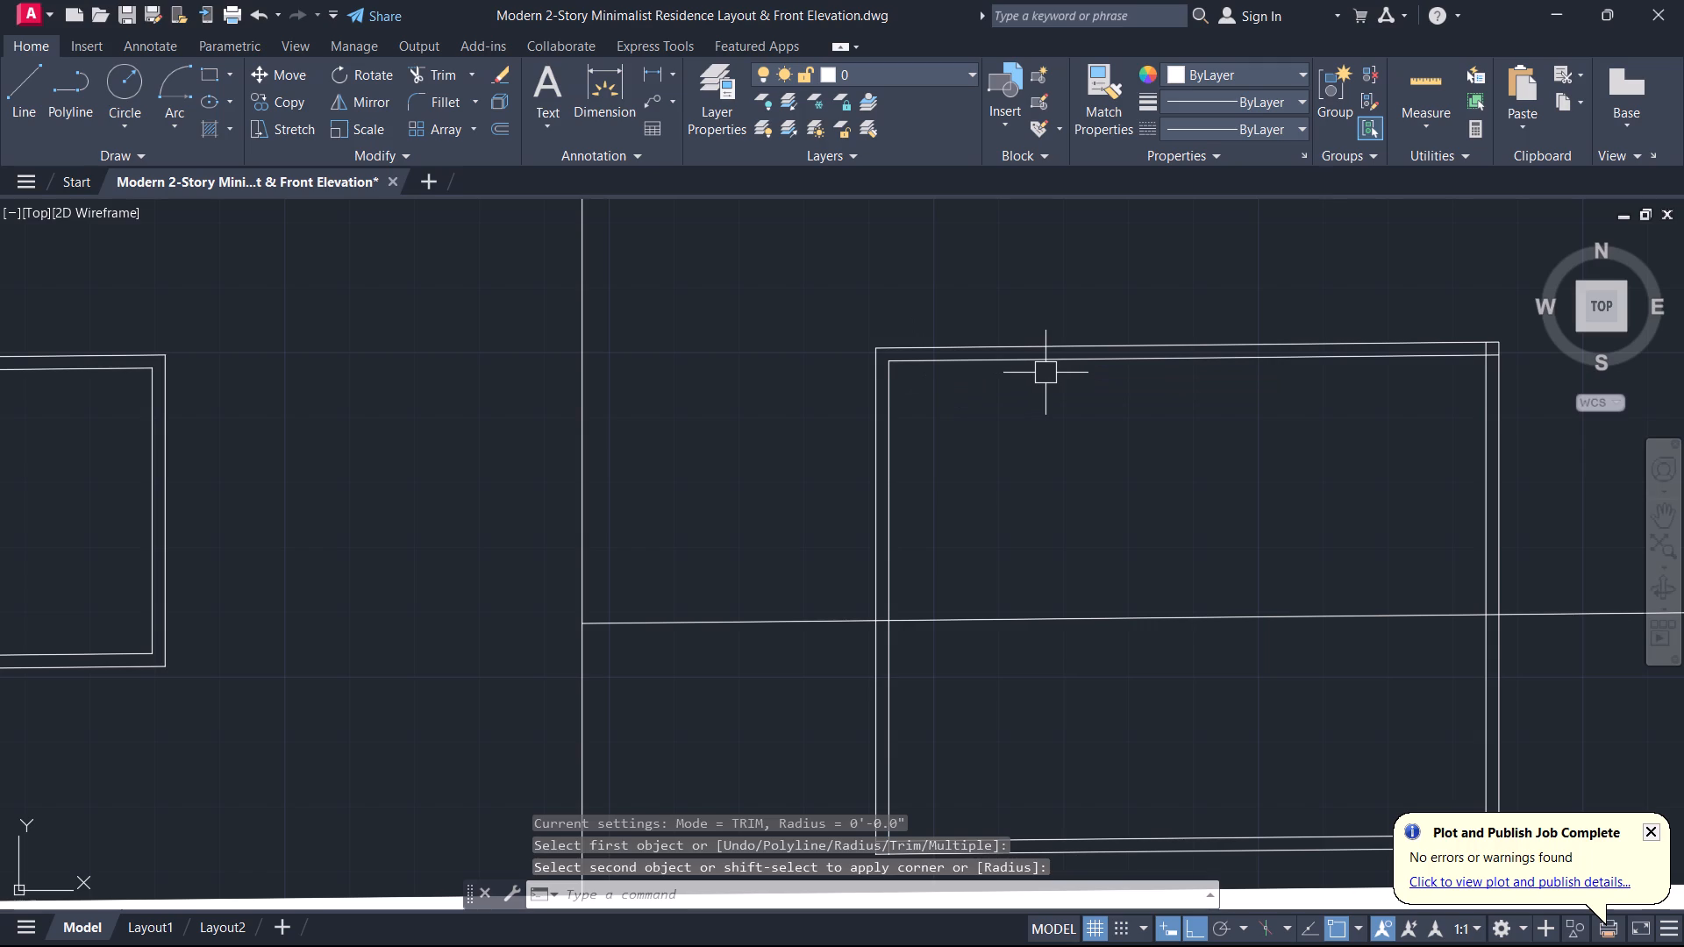
{"action": "type", "text": "M"}
{"action": "key", "text": "space"}
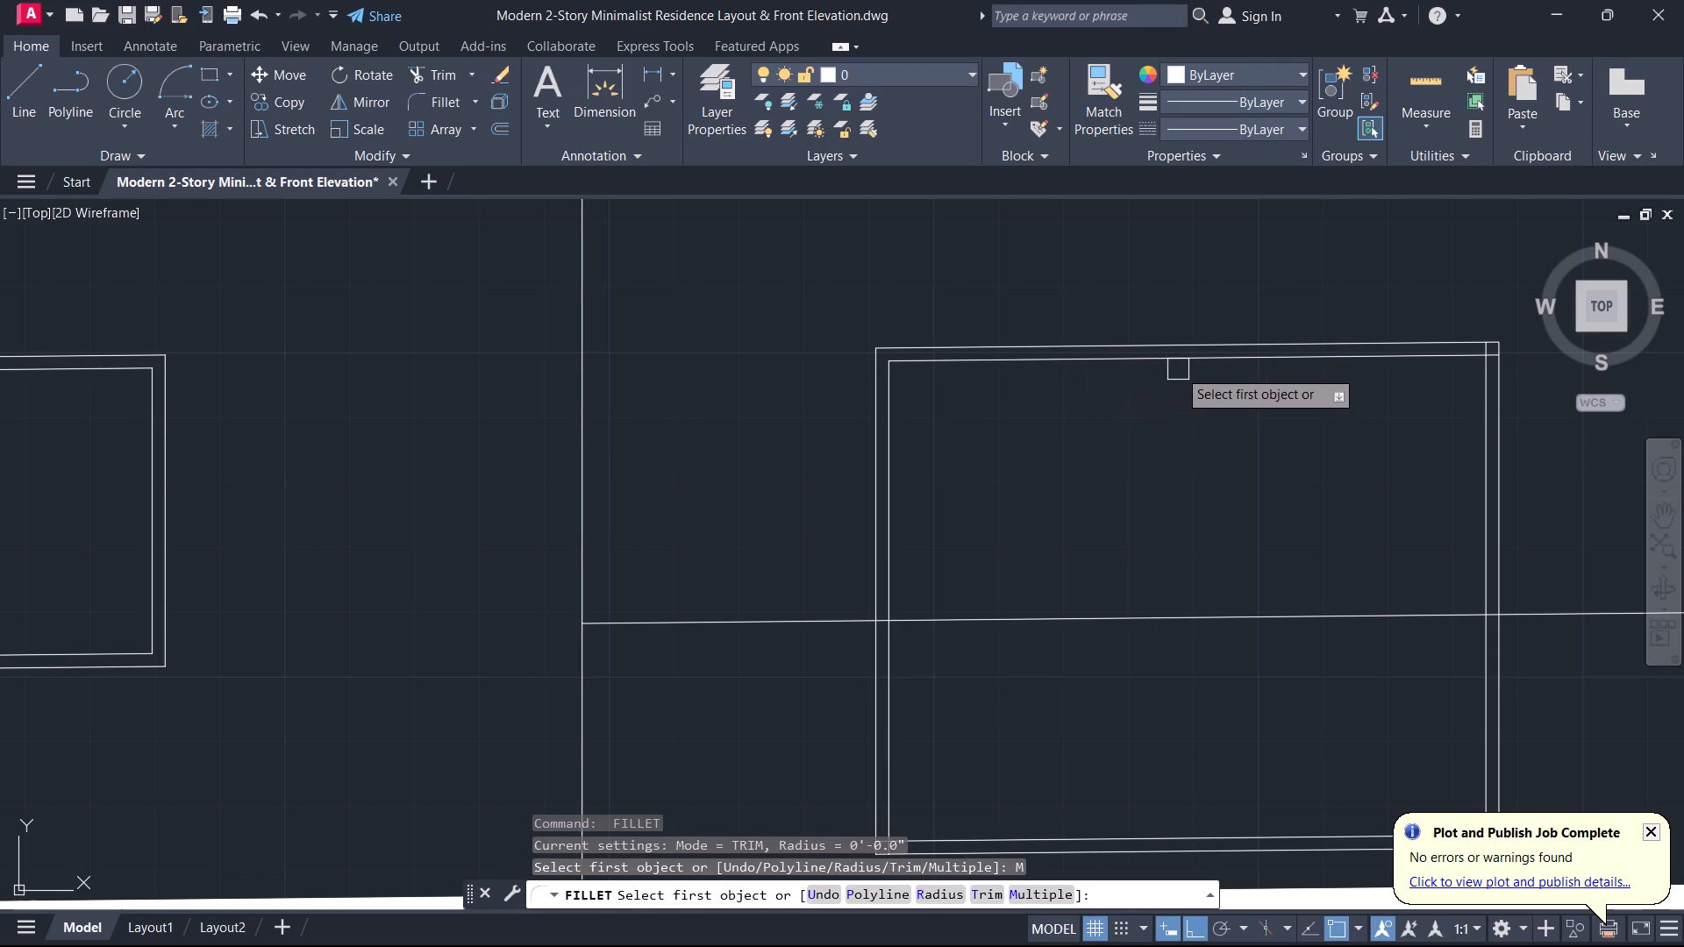
{"action": "left_click", "coordinate": [1181, 367]}
{"action": "left_click", "coordinate": [1484, 401]}
{"action": "middle_click_drag", "start_coordinate": [1381, 517], "coordinate": [1431, 219]}
{"action": "left_click", "coordinate": [1534, 504]}
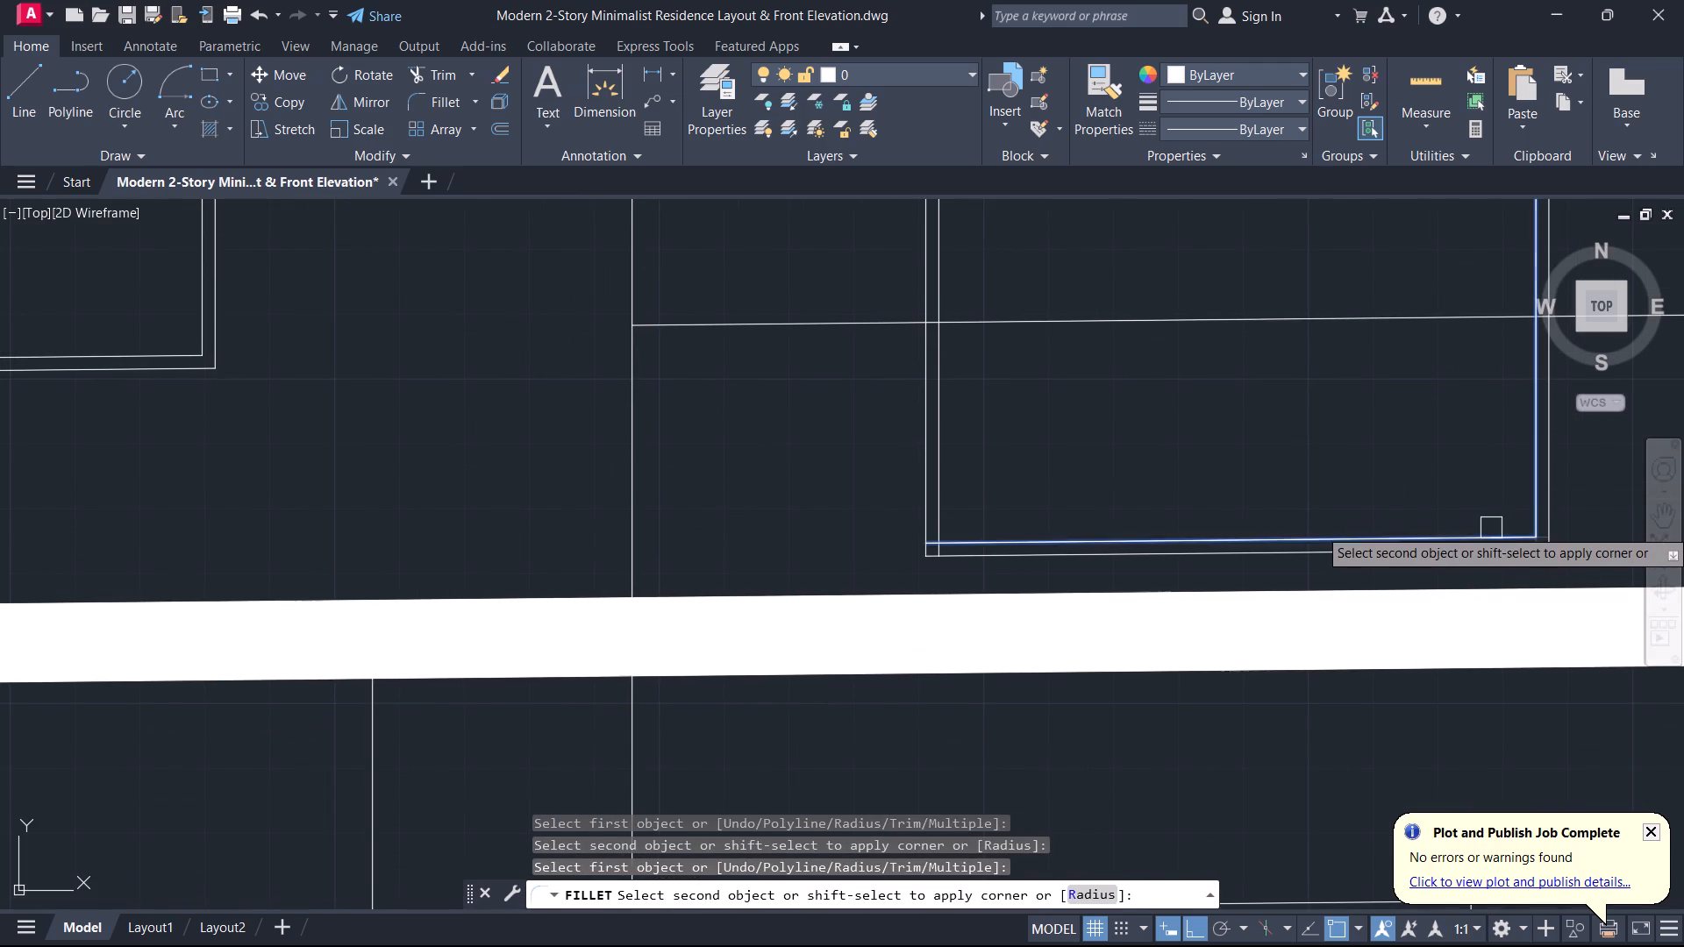
{"action": "left_click", "coordinate": [1491, 528]}
{"action": "left_click", "coordinate": [948, 514]}
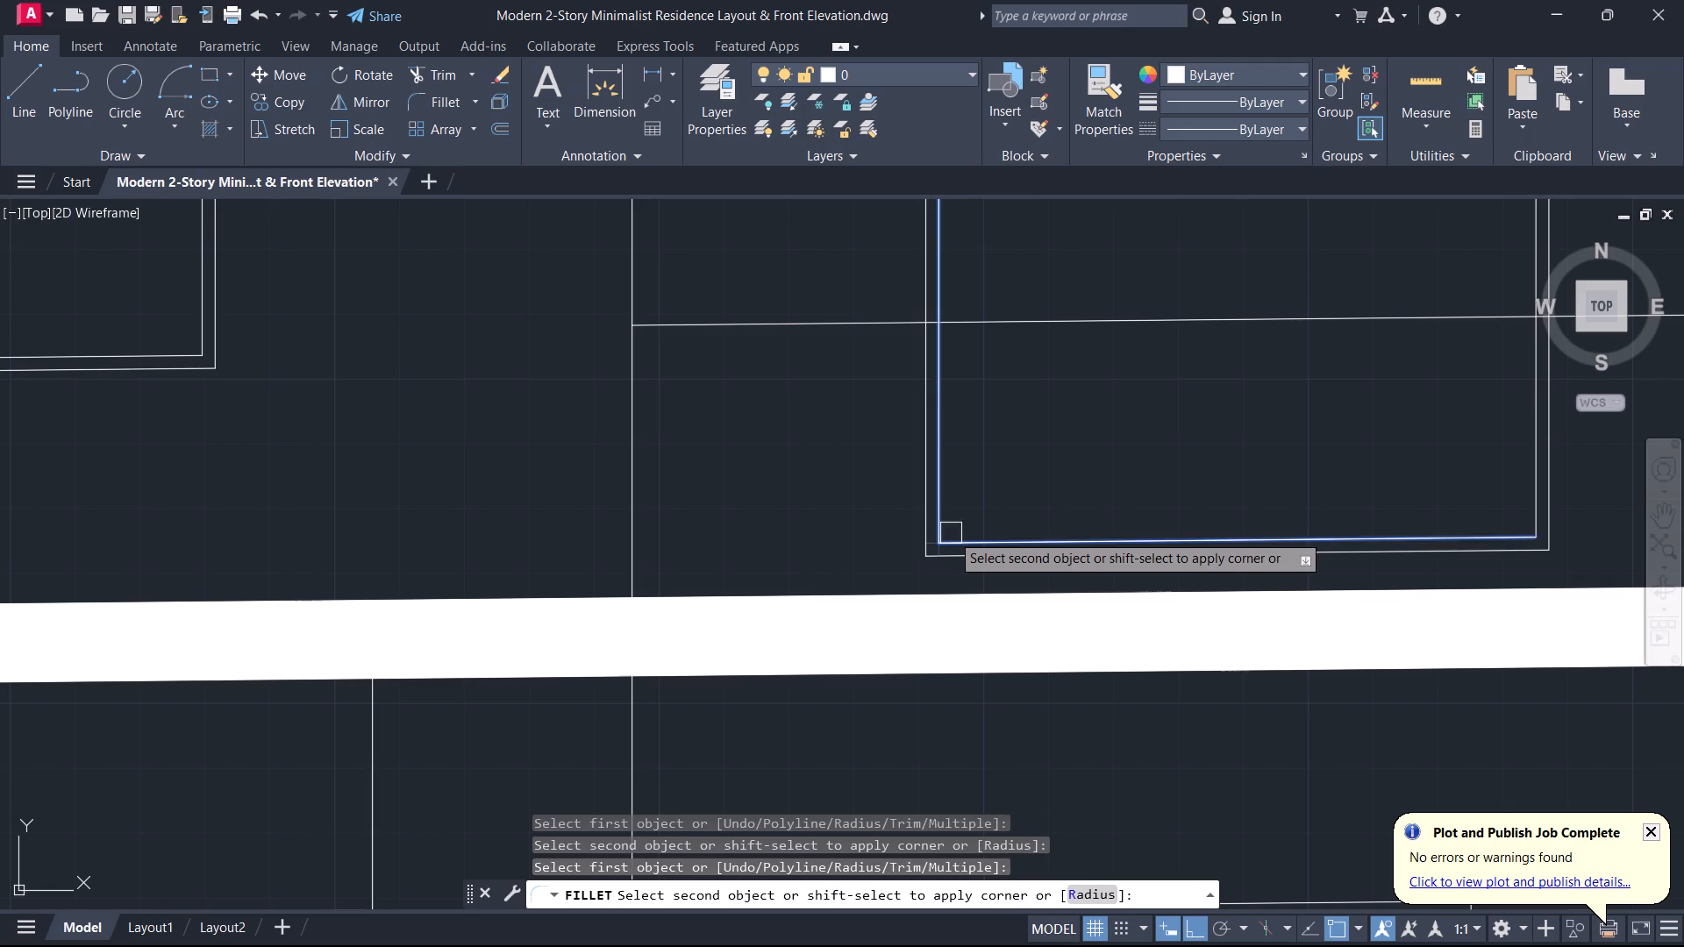
{"action": "left_click", "coordinate": [951, 533]}
{"action": "scroll", "coordinate": [1012, 465], "scroll_direction": "down", "scroll_amount": 1}
{"action": "key", "text": "Escape"}
Draw a vertical centre line in the upper right window from the inner frame's top midpoint to its bottom edge.
{"action": "key", "text": "l"}
{"action": "key", "text": "space"}
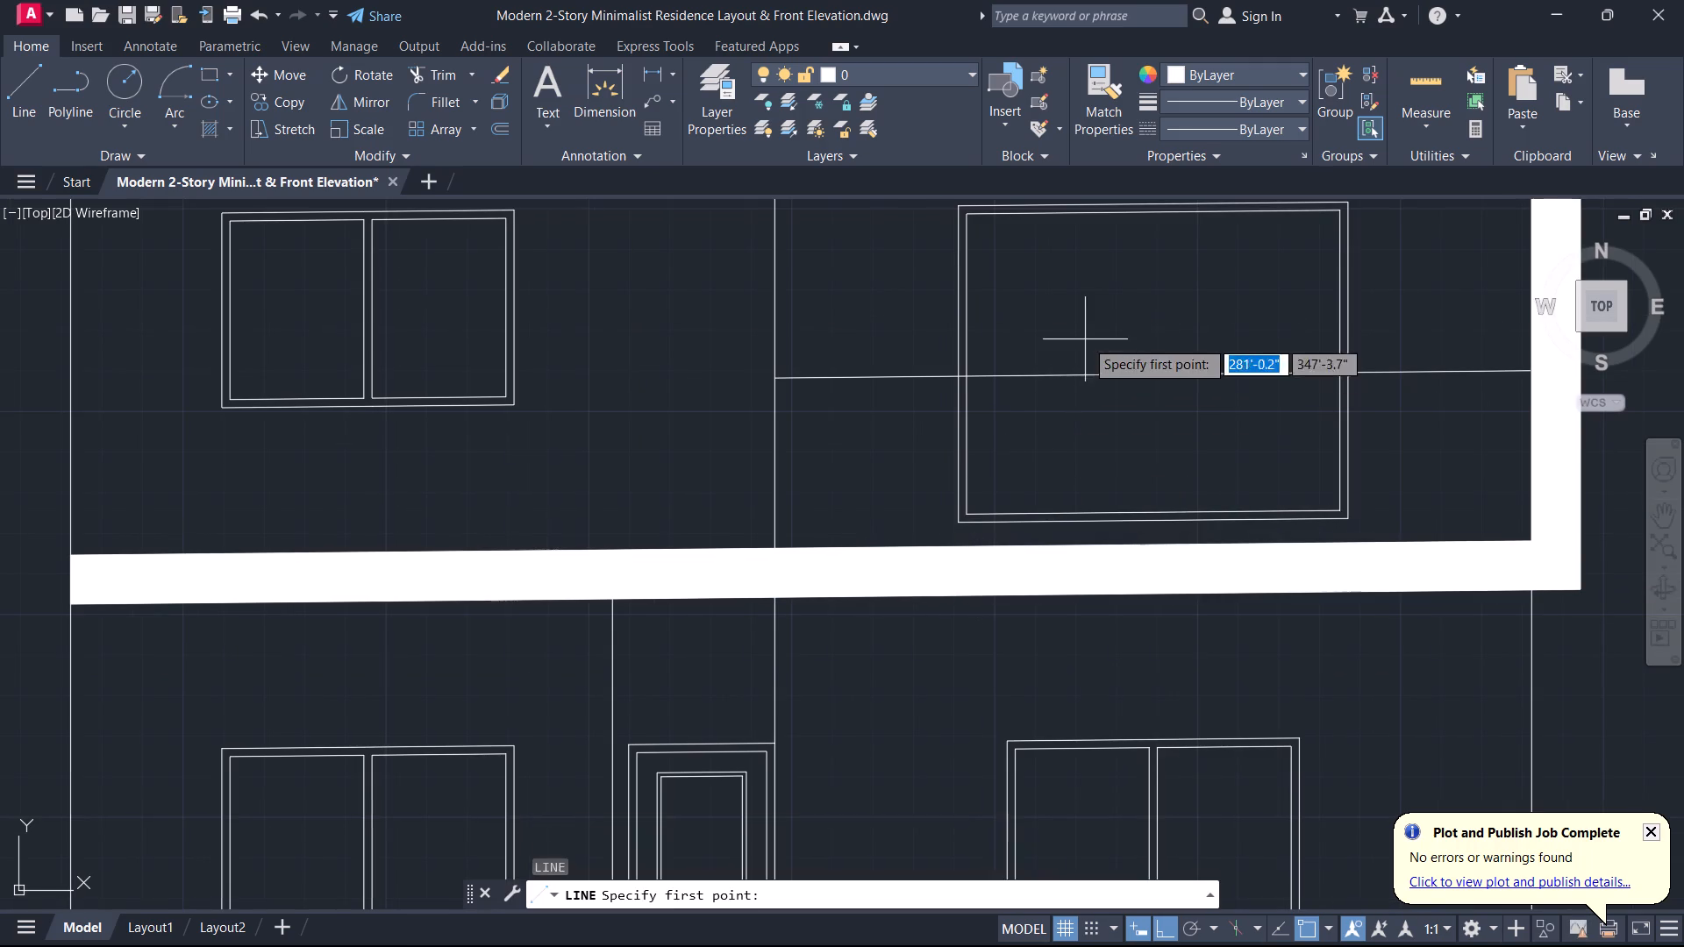
{"action": "middle_click_drag", "start_coordinate": [1085, 339], "coordinate": [1055, 558]}
{"action": "left_click", "coordinate": [1127, 432]}
{"action": "middle_click_drag", "start_coordinate": [1089, 711], "coordinate": [1093, 719]}
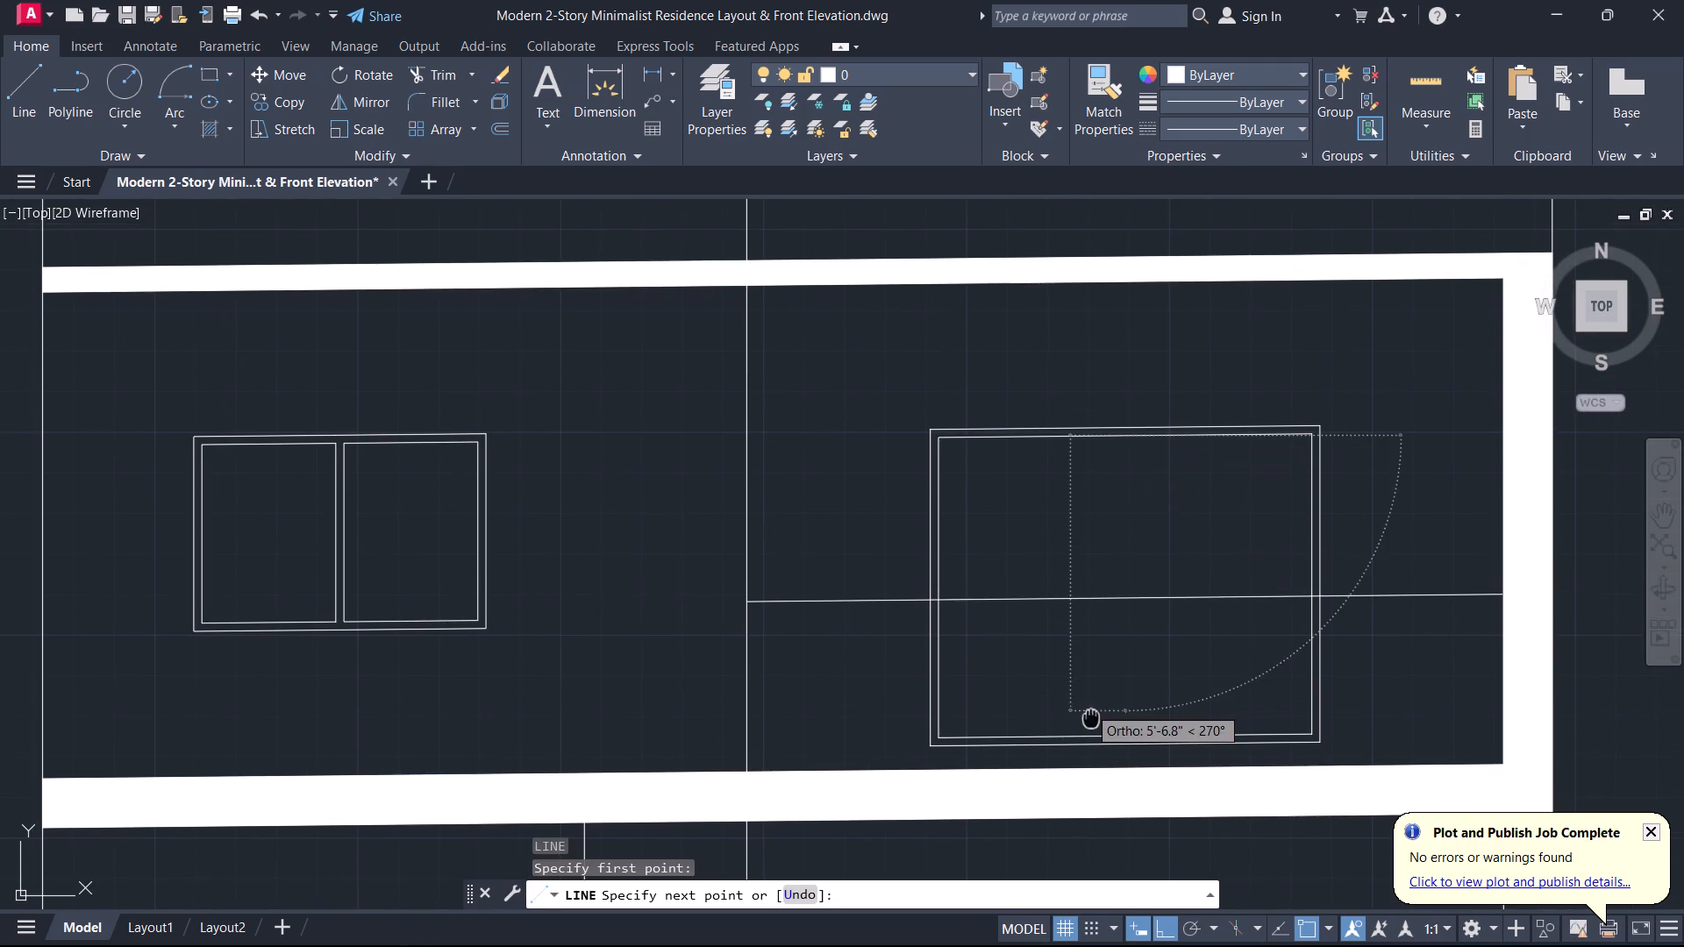
{"action": "middle_click_drag", "start_coordinate": [1093, 719], "coordinate": [1076, 589]}
{"action": "scroll", "coordinate": [1092, 604], "scroll_direction": "up", "scroll_amount": 2}
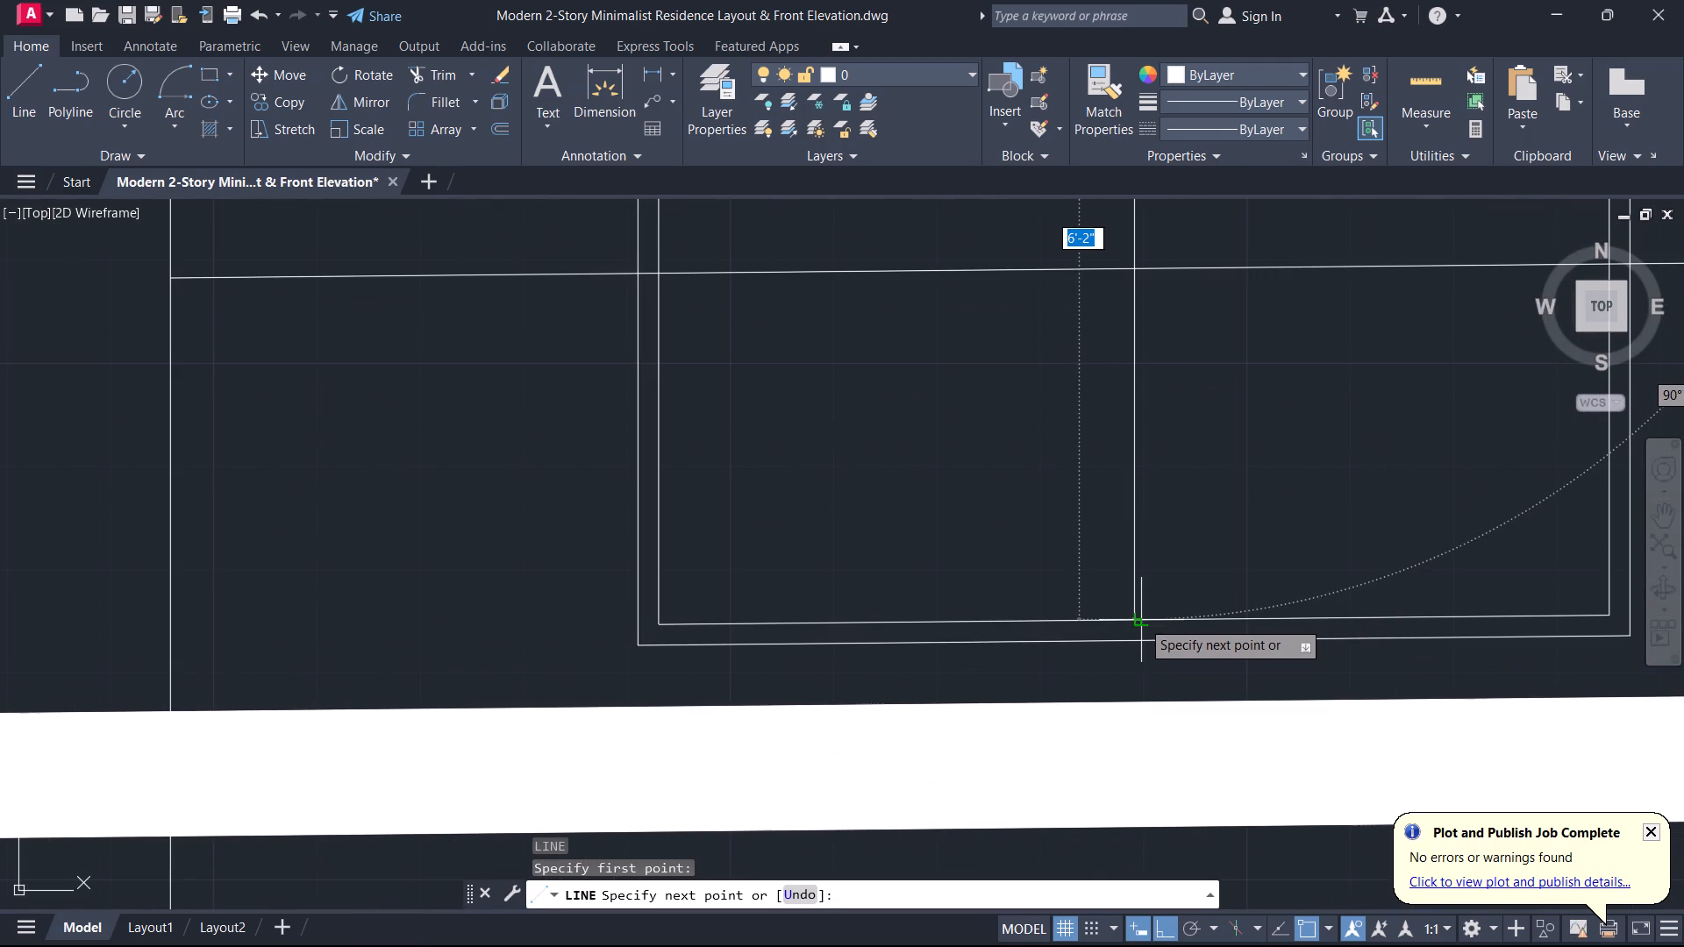
{"action": "left_click", "coordinate": [1129, 618]}
{"action": "key", "text": "Escape"}
Offset the window's vertical centre line by 1" to each side for the mullion lines.
{"action": "scroll", "coordinate": [1156, 515], "scroll_direction": "down", "scroll_amount": 2}
{"action": "middle_click_drag", "start_coordinate": [1156, 514], "coordinate": [1118, 682]}
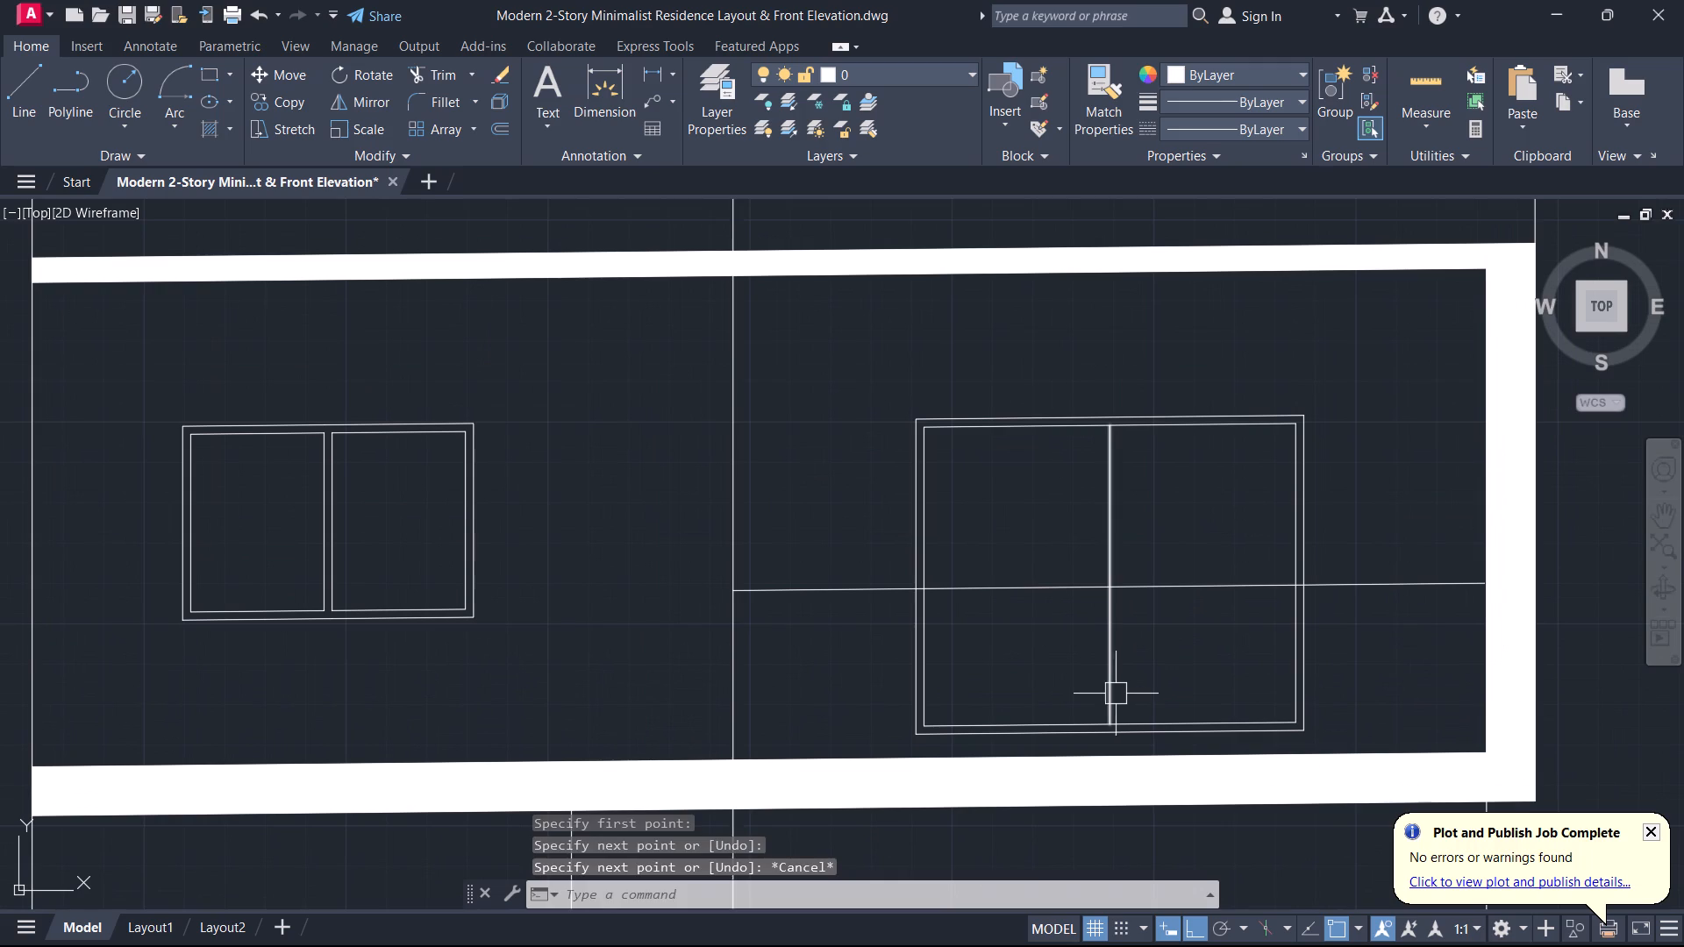
{"action": "type", "text": "O"}
{"action": "key", "text": "space"}
{"action": "key", "text": "1"}
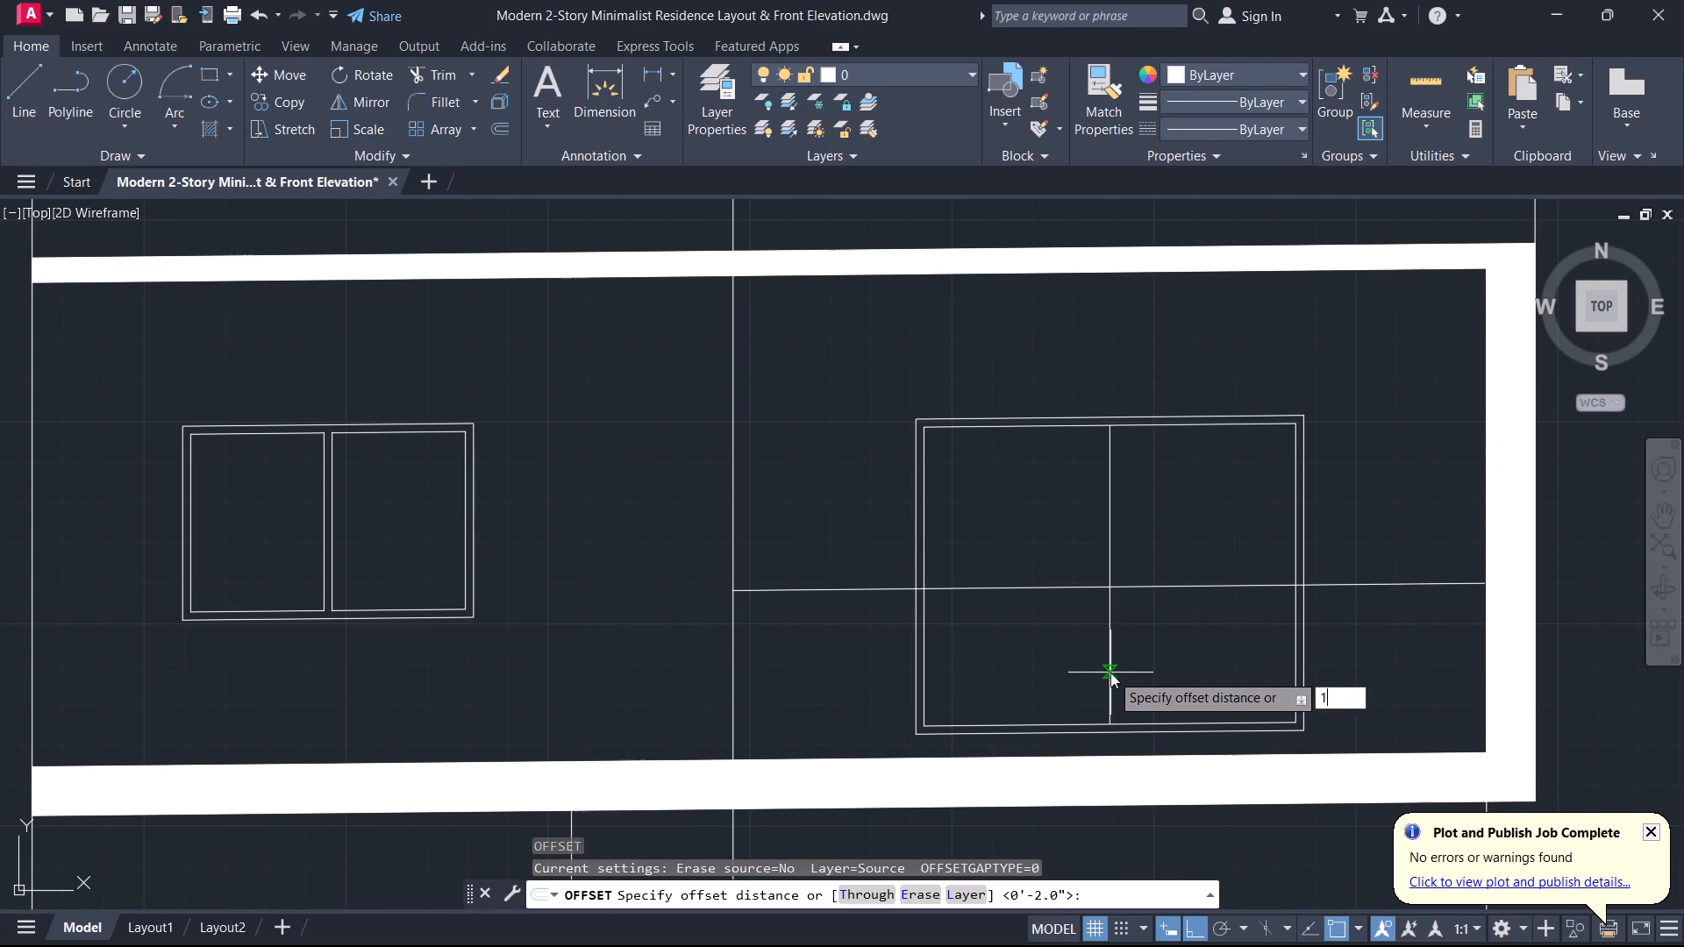
{"action": "key", "text": "Return"}
{"action": "scroll", "coordinate": [1106, 666], "scroll_direction": "up", "scroll_amount": 1}
{"action": "left_click", "coordinate": [1105, 665]}
{"action": "left_click", "coordinate": [1061, 655]}
{"action": "scroll", "coordinate": [1095, 675], "scroll_direction": "up", "scroll_amount": 2}
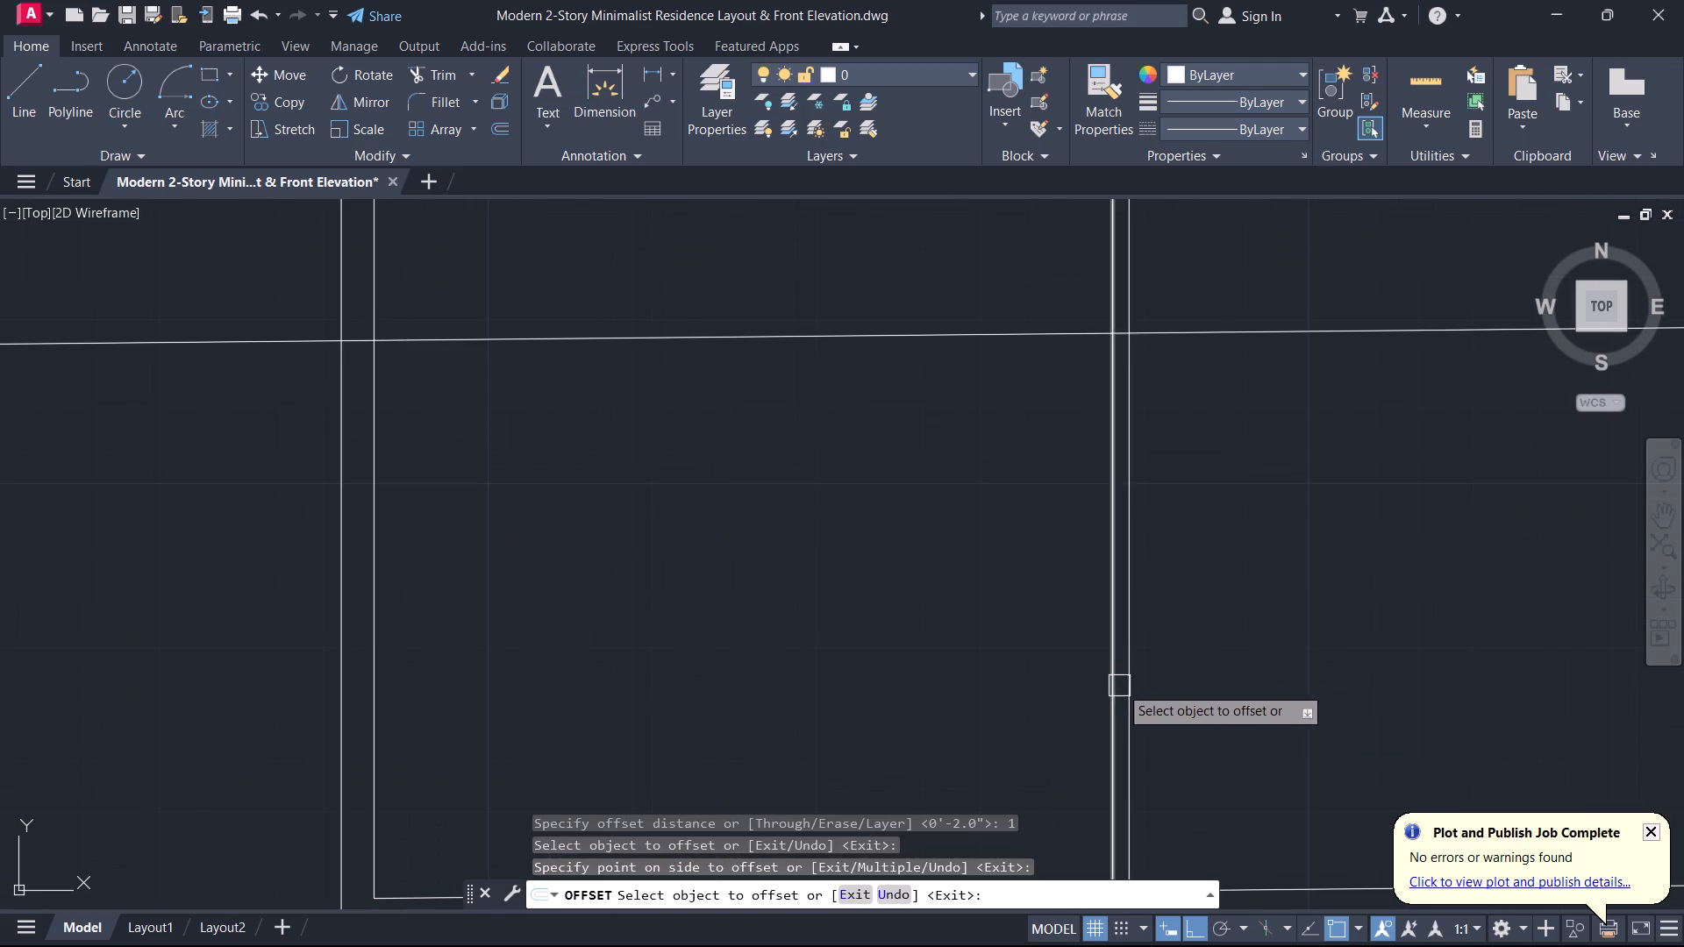
{"action": "left_click", "coordinate": [1135, 700]}
{"action": "left_click", "coordinate": [1190, 695]}
{"action": "key", "text": "Escape"}
Erase the original centre line between the two mullion lines.
{"action": "scroll", "coordinate": [1150, 683], "scroll_direction": "up", "scroll_amount": 2}
{"action": "left_click_drag", "start_coordinate": [1114, 687], "coordinate": [1101, 685]}
{"action": "left_click", "coordinate": [1074, 677]}
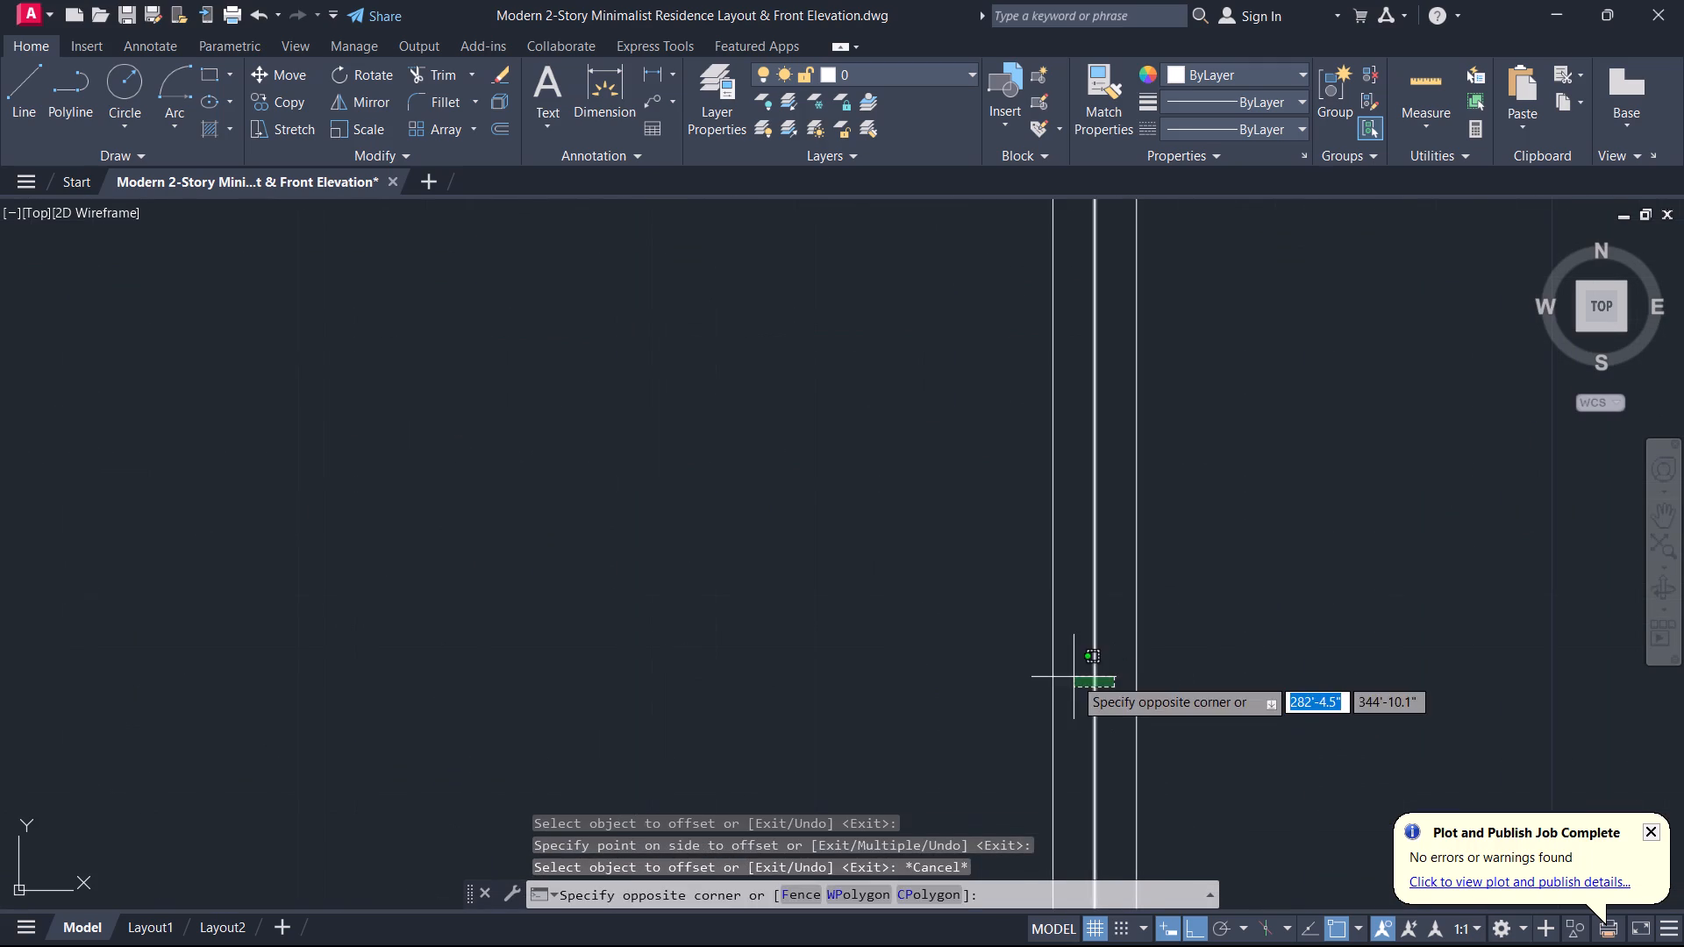
{"action": "key", "text": "Delete"}
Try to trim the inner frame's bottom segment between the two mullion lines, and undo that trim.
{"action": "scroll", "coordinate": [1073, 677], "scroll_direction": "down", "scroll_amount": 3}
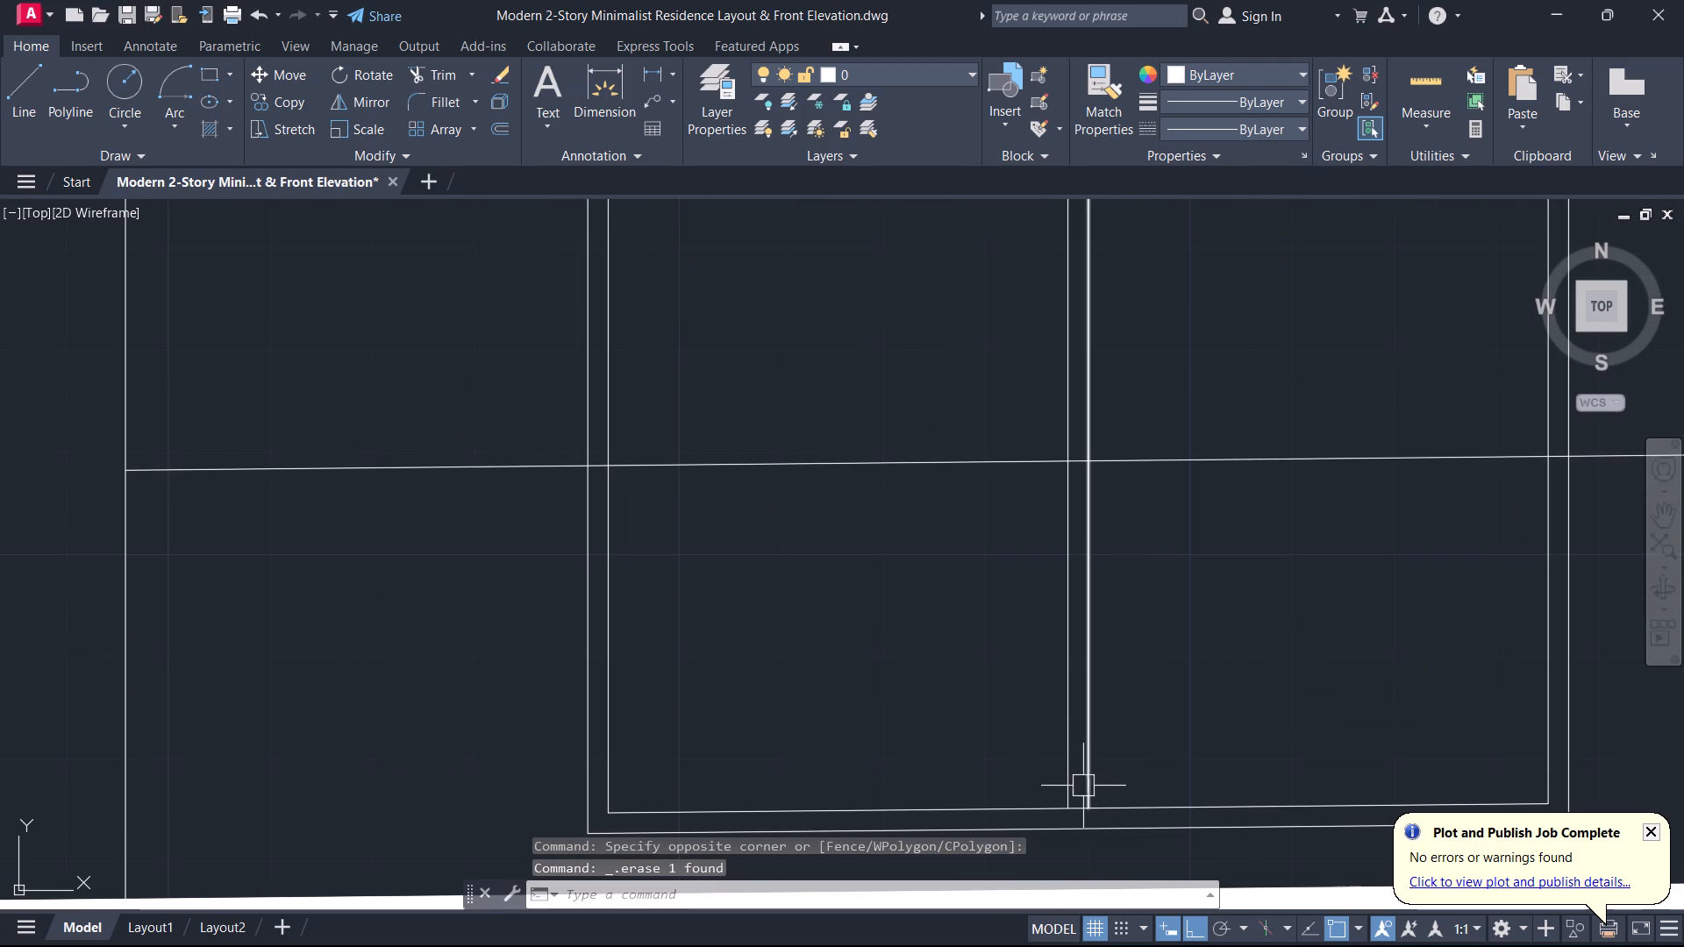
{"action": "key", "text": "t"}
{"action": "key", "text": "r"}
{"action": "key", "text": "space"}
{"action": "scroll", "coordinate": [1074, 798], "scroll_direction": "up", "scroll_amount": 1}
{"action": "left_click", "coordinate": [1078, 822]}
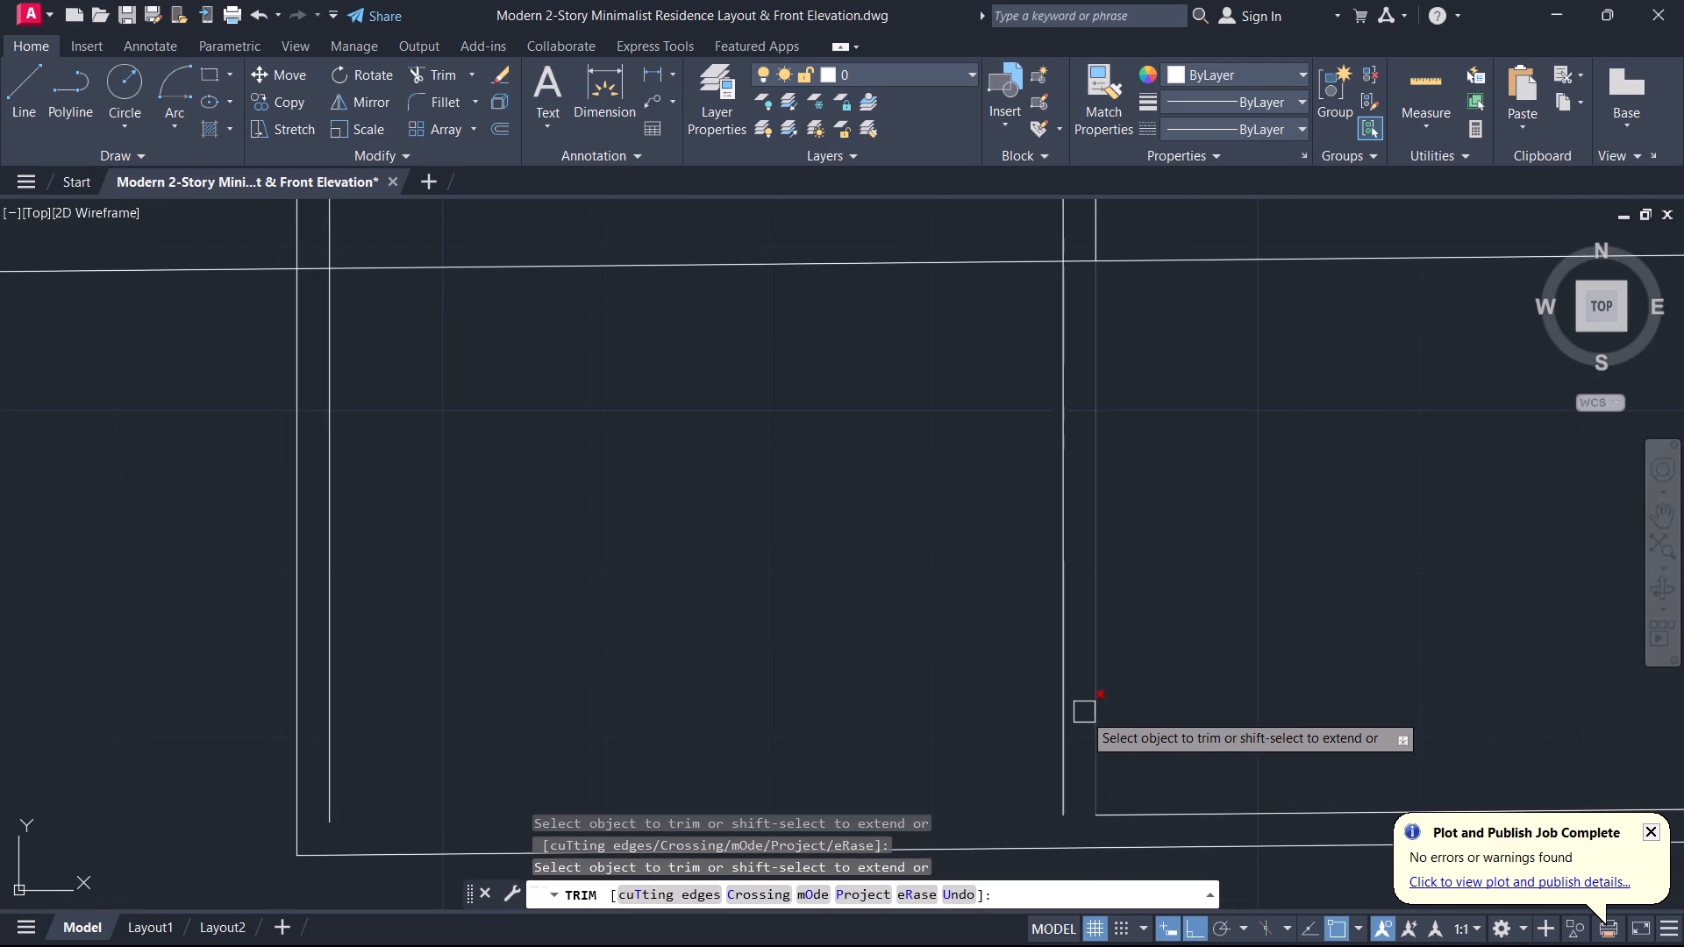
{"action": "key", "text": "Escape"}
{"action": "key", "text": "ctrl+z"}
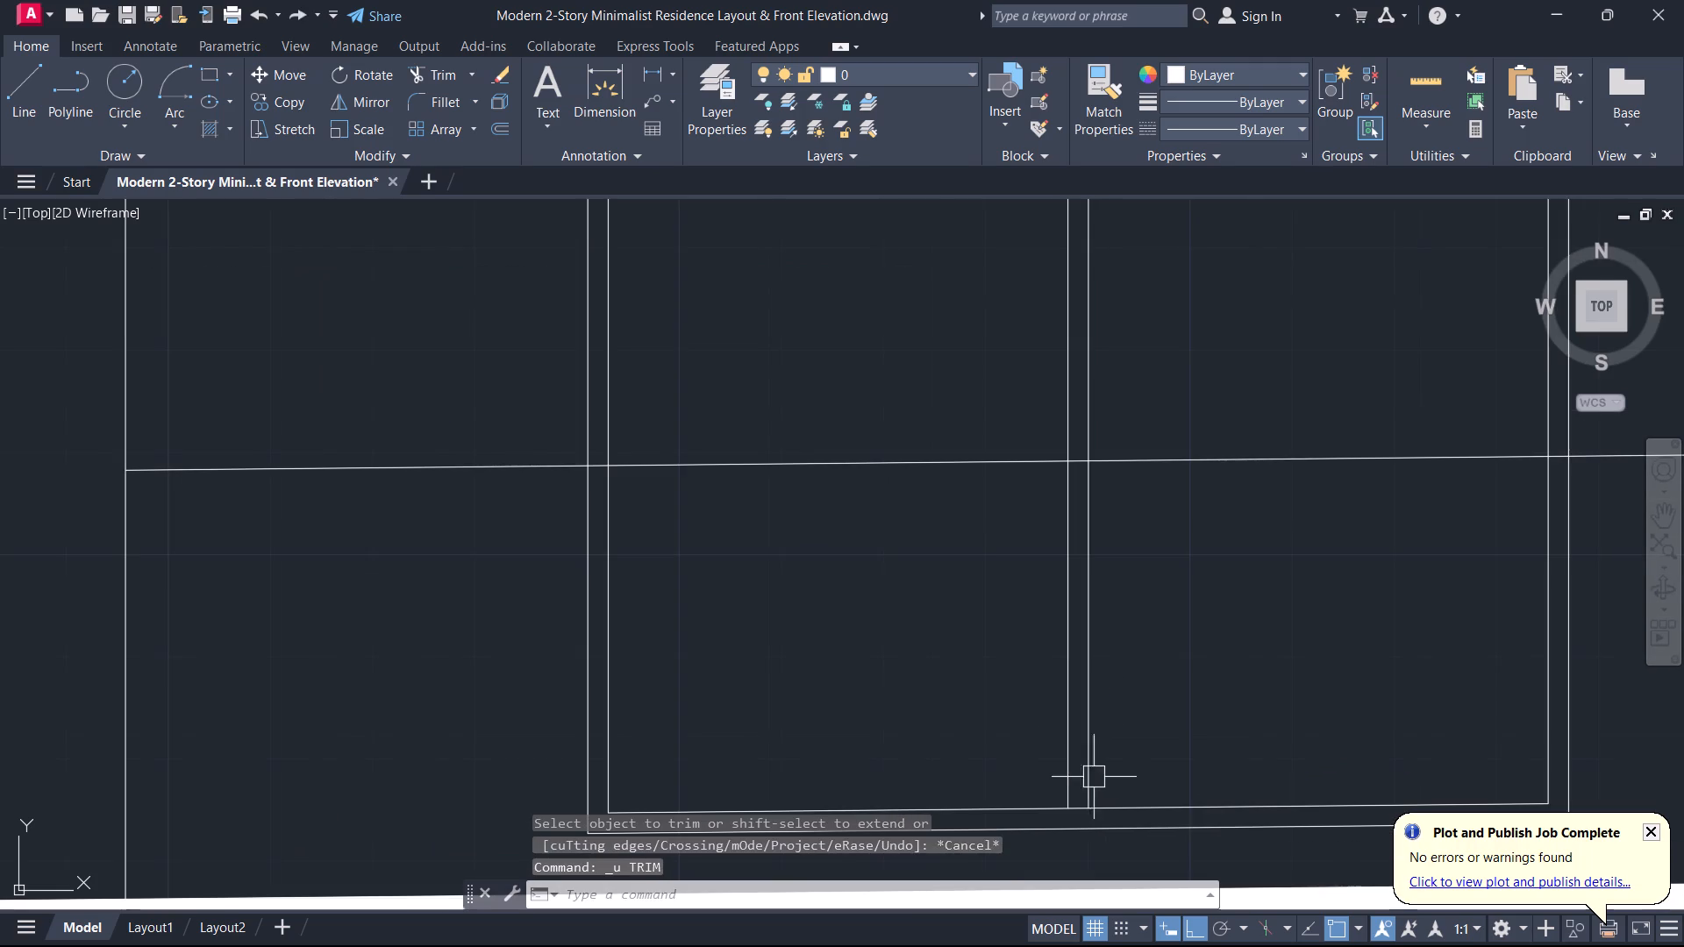
Extend the left mullion line down to the inner frame's bottom edge.
{"action": "scroll", "coordinate": [1073, 806], "scroll_direction": "up", "scroll_amount": 4}
{"action": "scroll", "coordinate": [1007, 771], "scroll_direction": "up", "scroll_amount": 4}
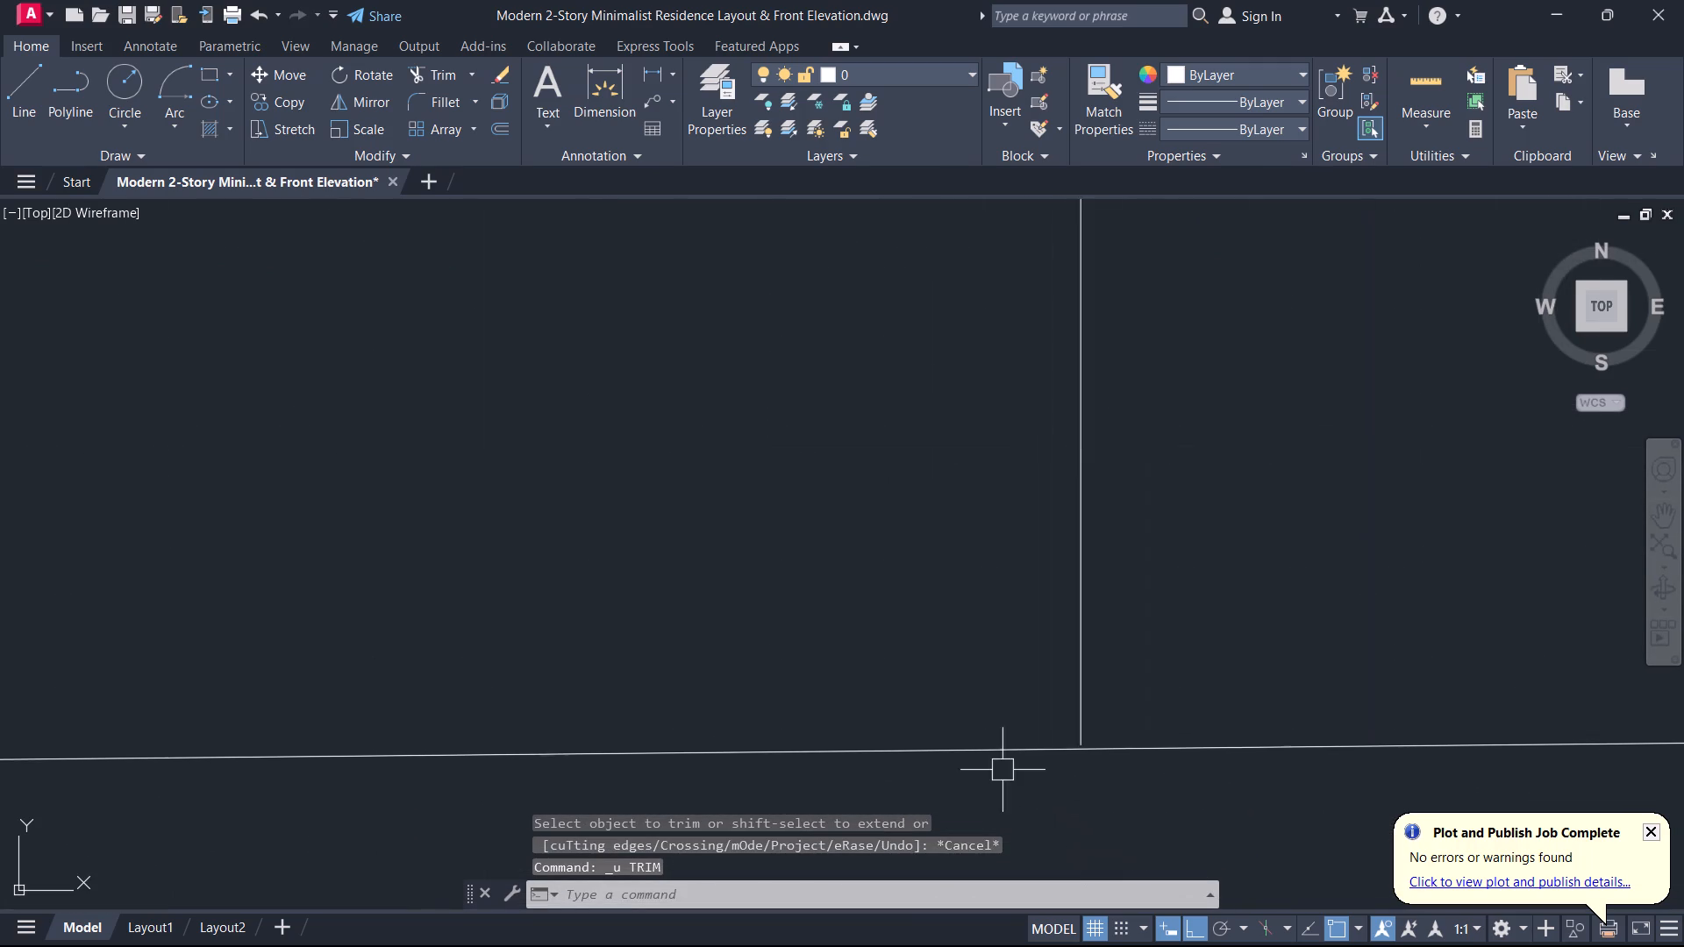
{"action": "scroll", "coordinate": [1003, 770], "scroll_direction": "up", "scroll_amount": 1}
{"action": "scroll", "coordinate": [1109, 734], "scroll_direction": "up", "scroll_amount": 1}
{"action": "type", "text": "EX"}
{"action": "key", "text": "space"}
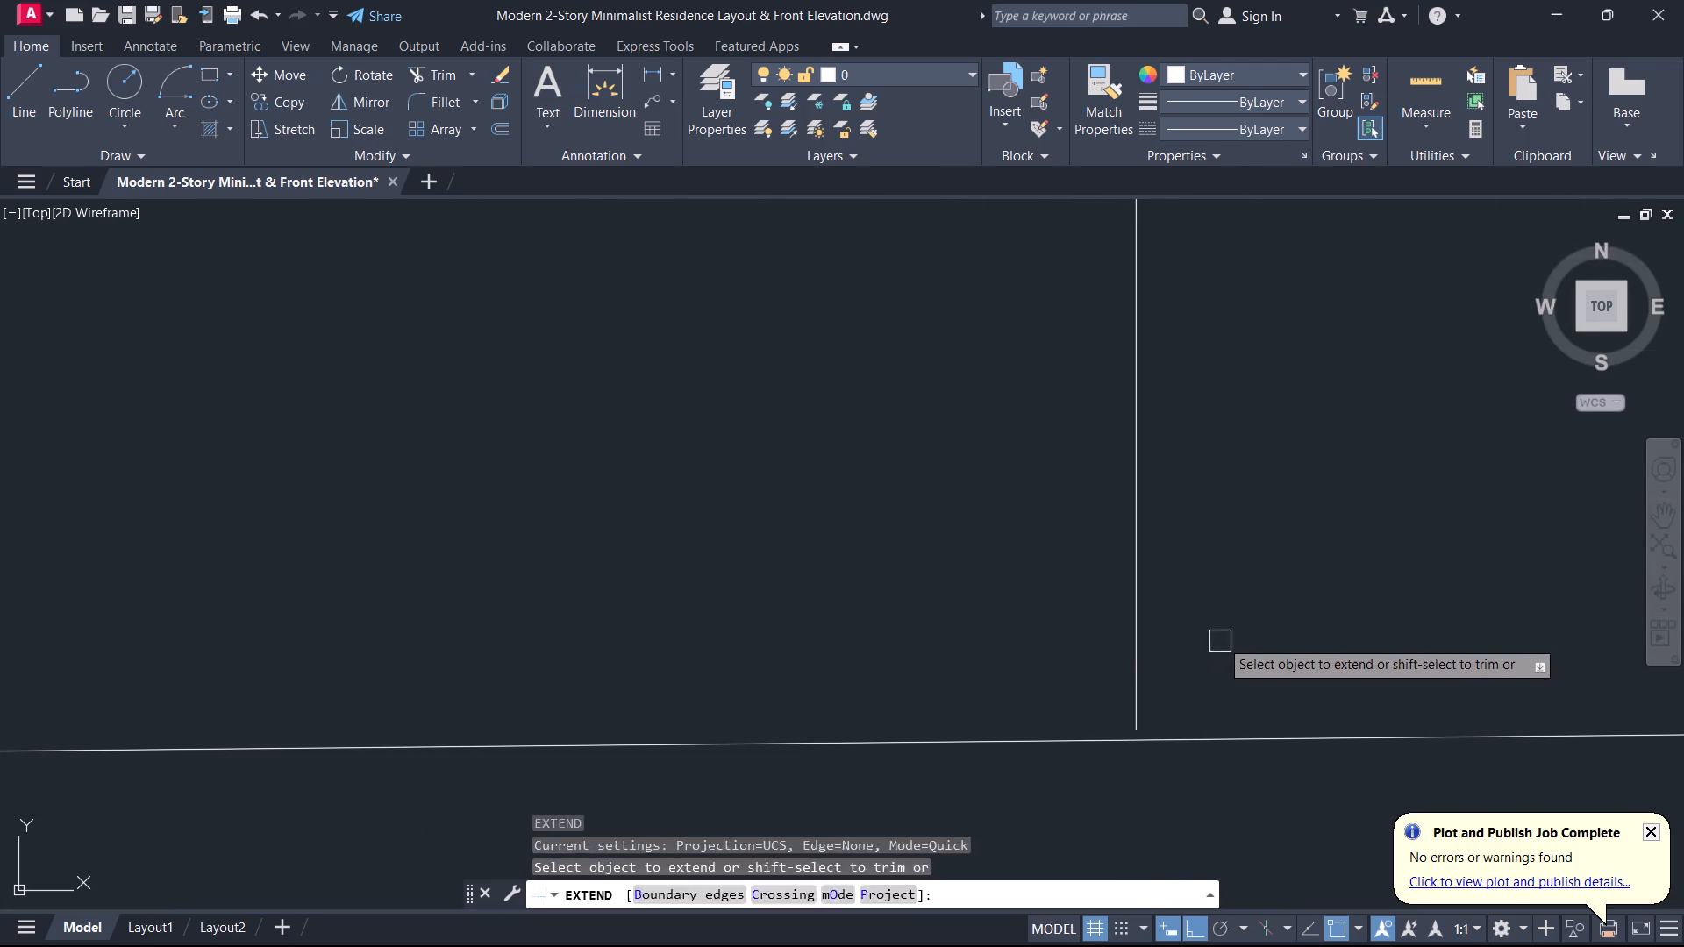
{"action": "left_click_drag", "start_coordinate": [1218, 635], "coordinate": [1202, 633]}
{"action": "left_click", "coordinate": [1010, 620]}
{"action": "scroll", "coordinate": [1147, 660], "scroll_direction": "down", "scroll_amount": 2}
{"action": "middle_click_drag", "start_coordinate": [1147, 660], "coordinate": [394, 668]}
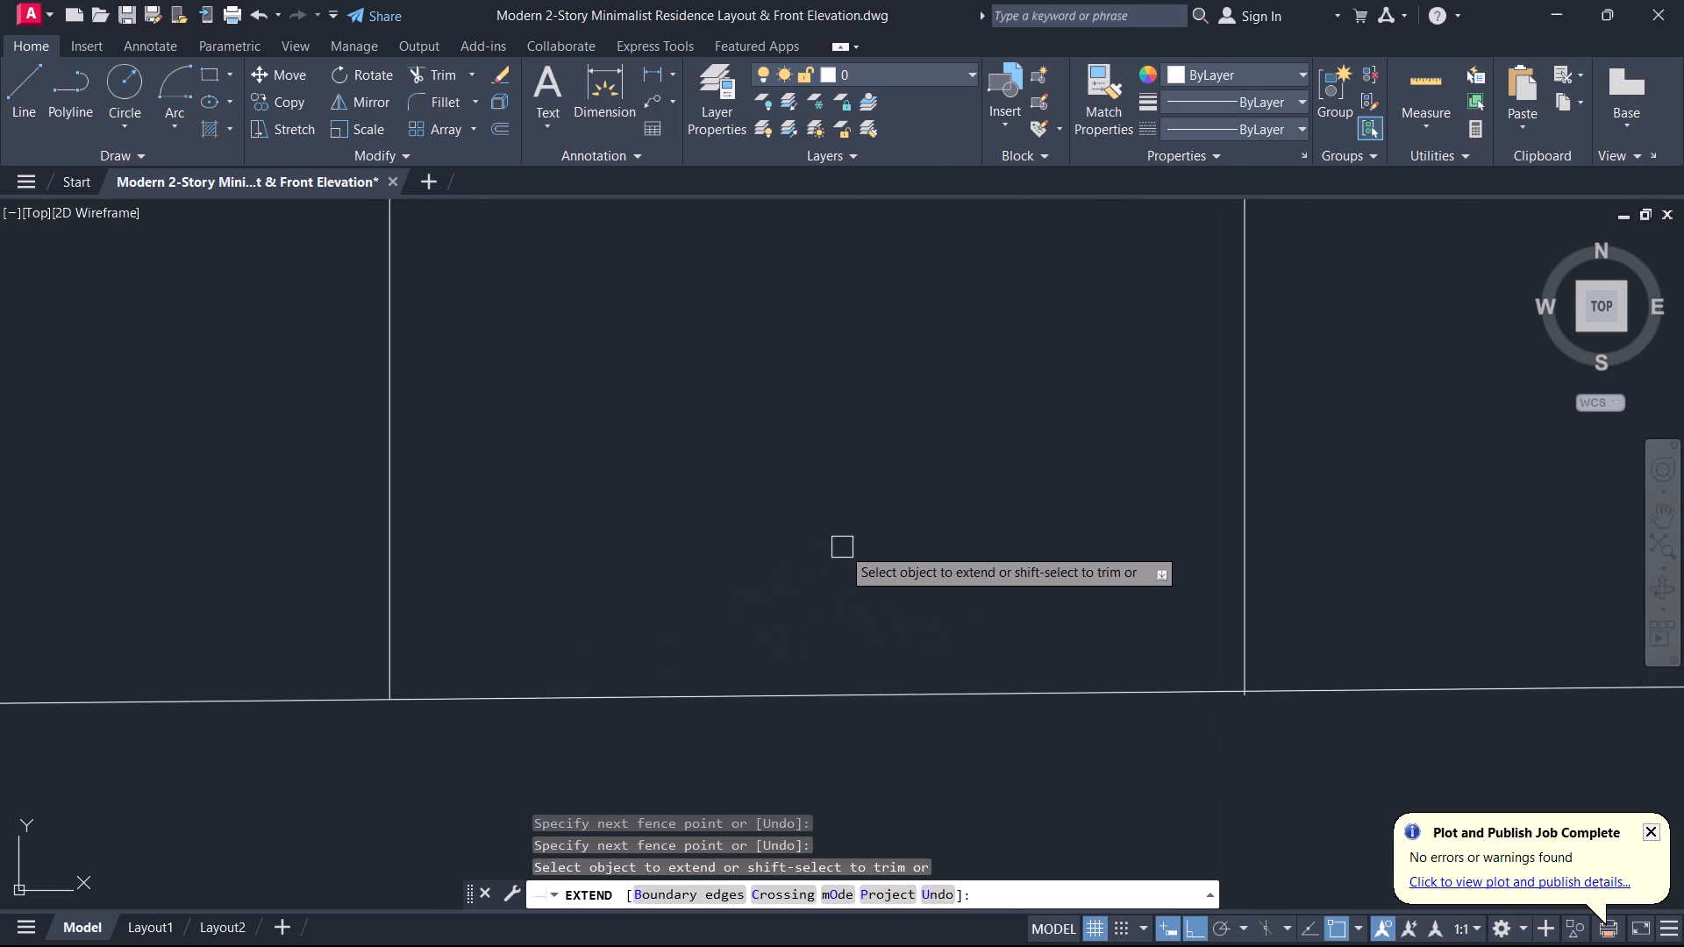
{"action": "key", "text": "Escape"}
Trim the inner frame's bottom segment between the mullion lines and the right mullion line's overshoot below it.
{"action": "scroll", "coordinate": [901, 675], "scroll_direction": "down", "scroll_amount": 1}
{"action": "middle_click_drag", "start_coordinate": [901, 677], "coordinate": [917, 694]}
{"action": "type", "text": "TR"}
{"action": "key", "text": "space"}
{"action": "left_click_drag", "start_coordinate": [940, 635], "coordinate": [933, 650]}
{"action": "left_click", "coordinate": [915, 744]}
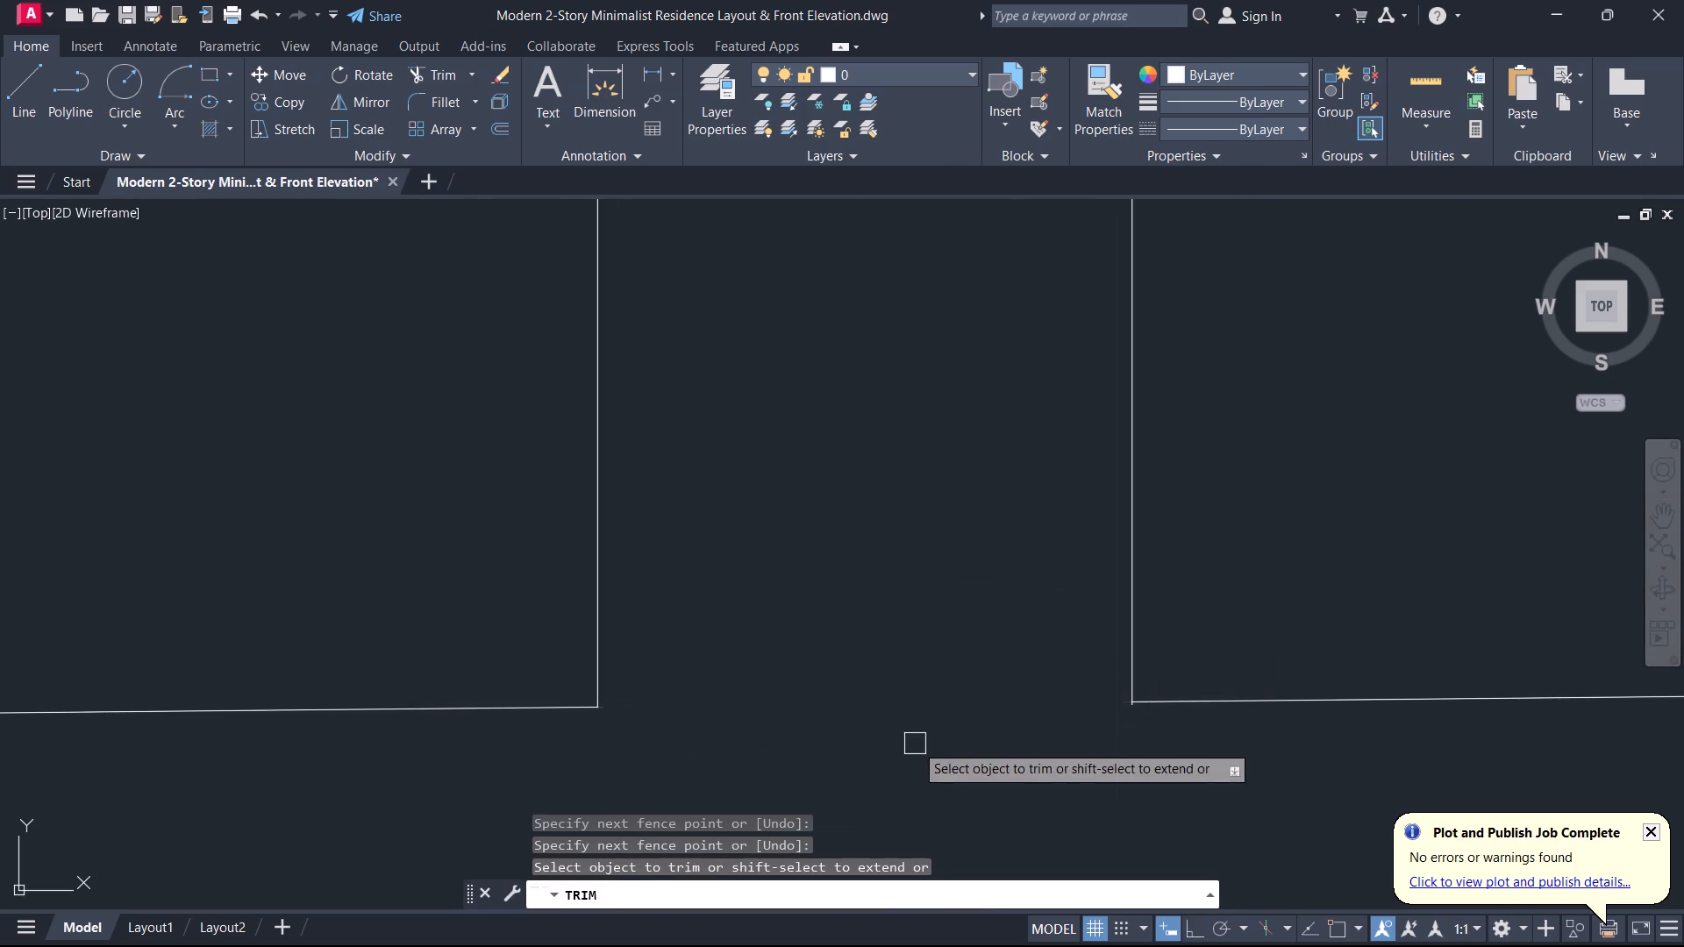
{"action": "scroll", "coordinate": [1033, 734], "scroll_direction": "up", "scroll_amount": 3}
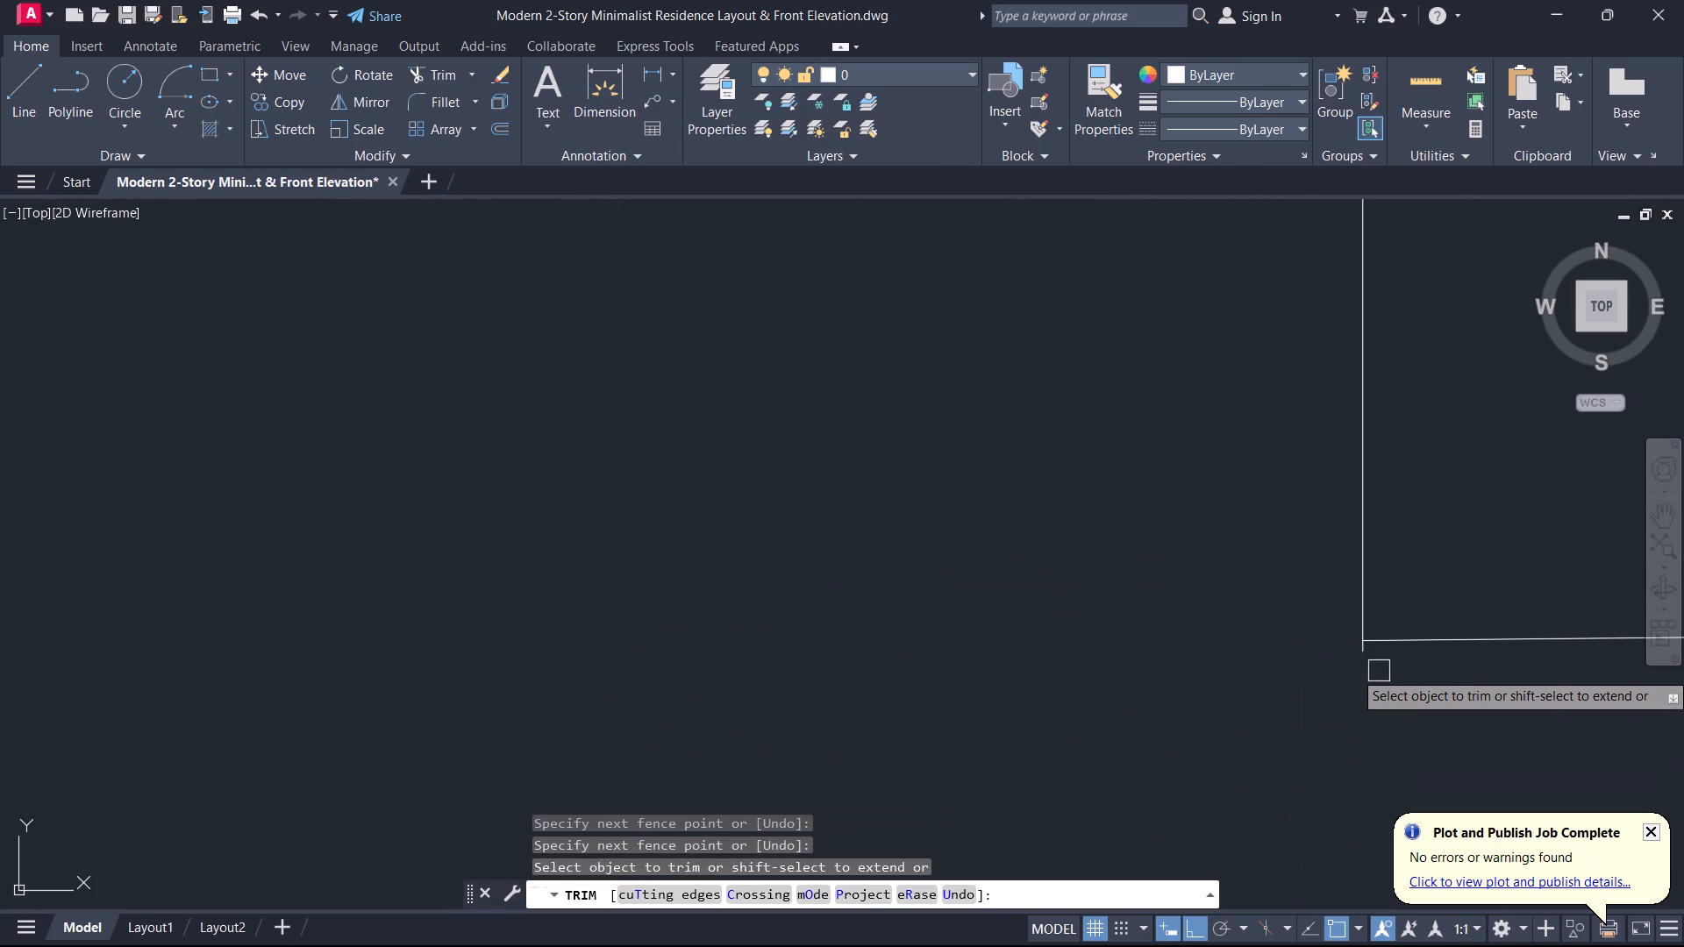
{"action": "left_click", "coordinate": [1364, 660]}
{"action": "key", "text": "Escape"}
Extend the right mullion line up to the inner frame's top edge.
{"action": "scroll", "coordinate": [1138, 654], "scroll_direction": "down", "scroll_amount": 8}
{"action": "scroll", "coordinate": [1117, 617], "scroll_direction": "up", "scroll_amount": 1}
{"action": "scroll", "coordinate": [1117, 617], "scroll_direction": "down", "scroll_amount": 1}
{"action": "scroll", "coordinate": [1277, 466], "scroll_direction": "down", "scroll_amount": 2}
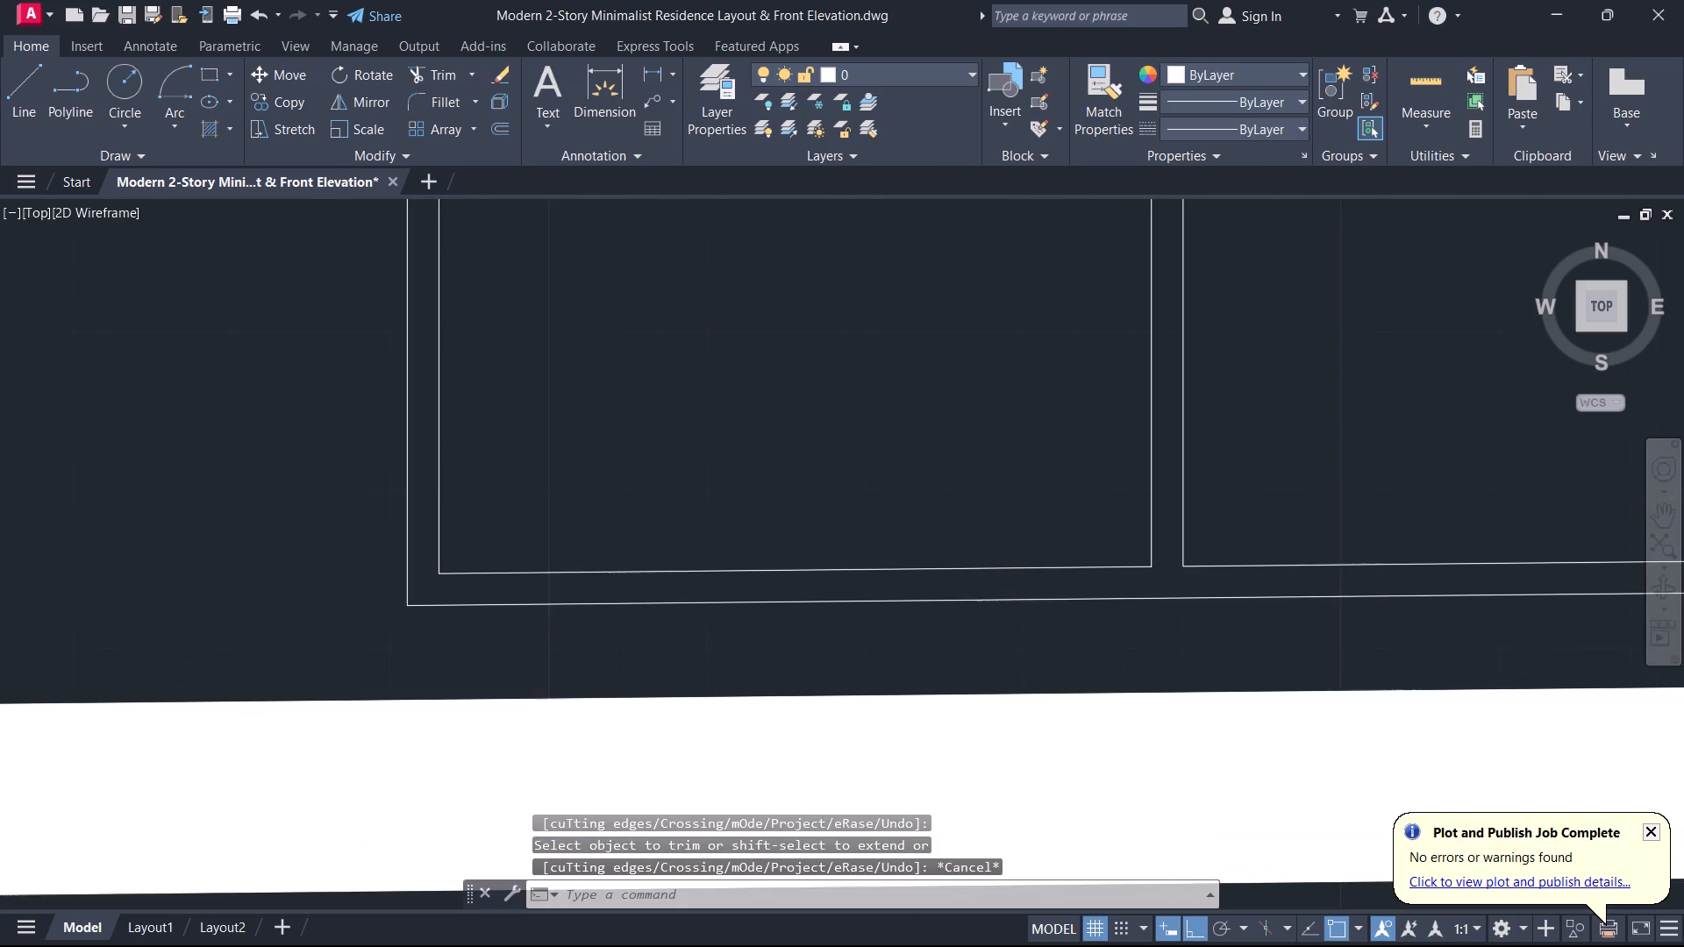
{"action": "middle_click_drag", "start_coordinate": [1277, 466], "coordinate": [1192, 946]}
{"action": "scroll", "coordinate": [1193, 946], "scroll_direction": "down", "scroll_amount": 1}
{"action": "scroll", "coordinate": [1144, 323], "scroll_direction": "up", "scroll_amount": 4}
{"action": "scroll", "coordinate": [975, 440], "scroll_direction": "up", "scroll_amount": 1}
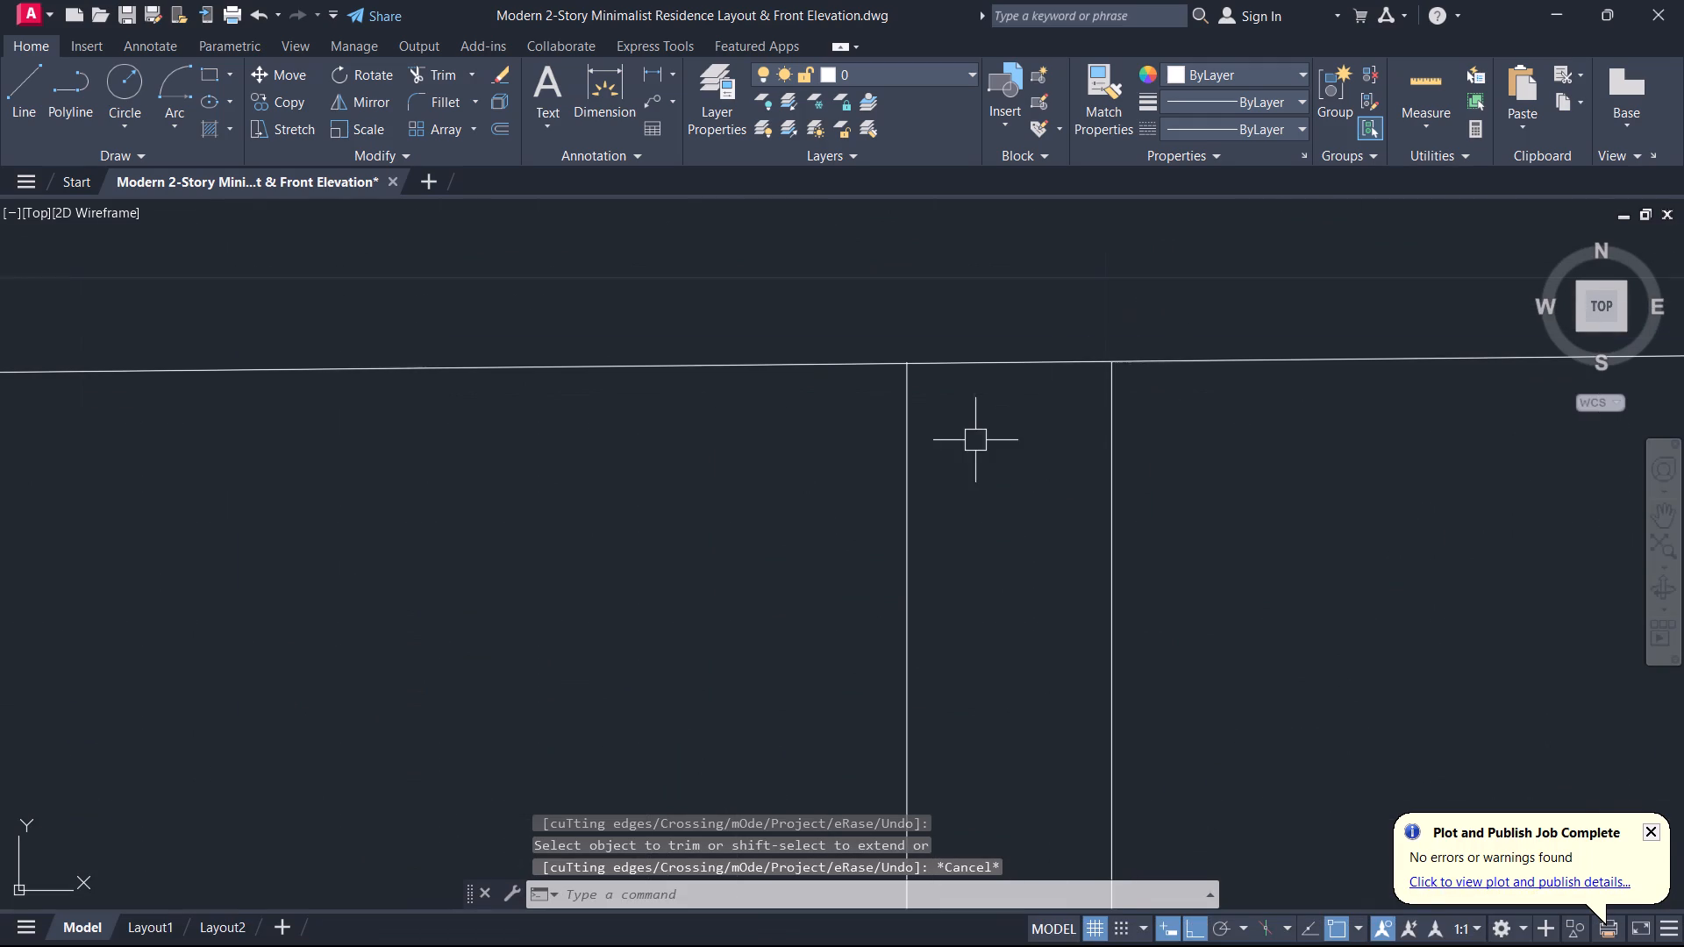
{"action": "key", "text": "e"}
{"action": "type", "text": "X"}
{"action": "key", "text": "space"}
{"action": "left_click", "coordinate": [1061, 425]}
{"action": "left_click", "coordinate": [1294, 430]}
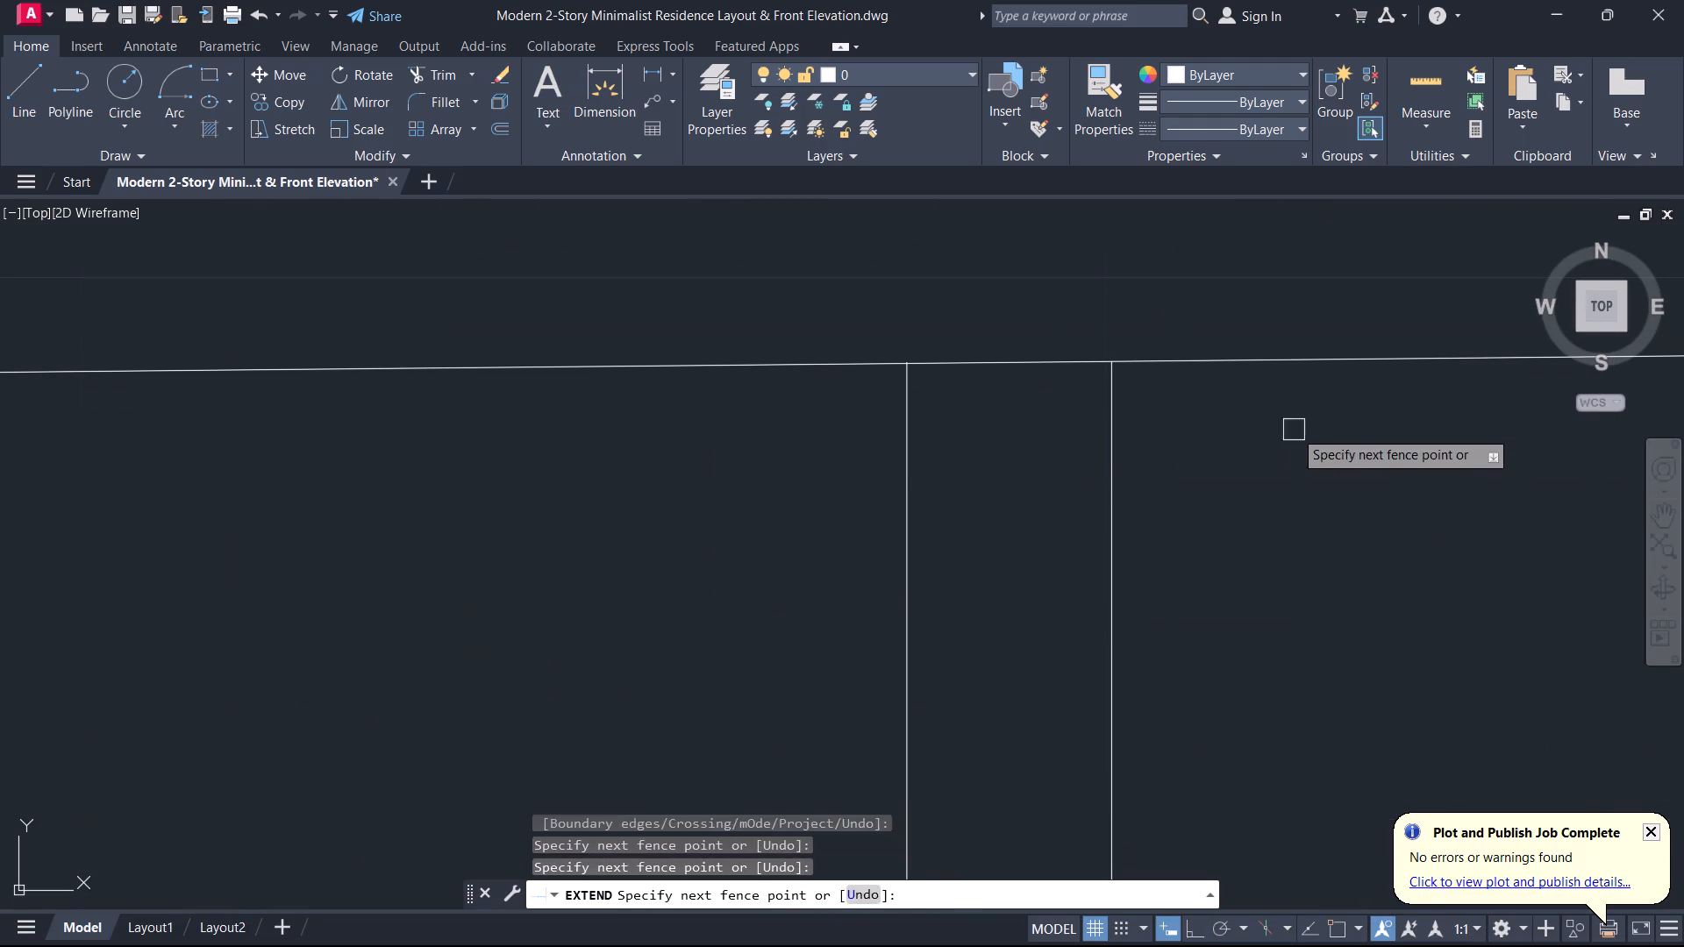
{"action": "key", "text": "Escape"}
Trim the inner frame's top segment between the two mullion lines.
{"action": "scroll", "coordinate": [896, 383], "scroll_direction": "up", "scroll_amount": 3}
{"action": "middle_click_drag", "start_coordinate": [896, 384], "coordinate": [919, 567]}
{"action": "scroll", "coordinate": [995, 451], "scroll_direction": "up", "scroll_amount": 1}
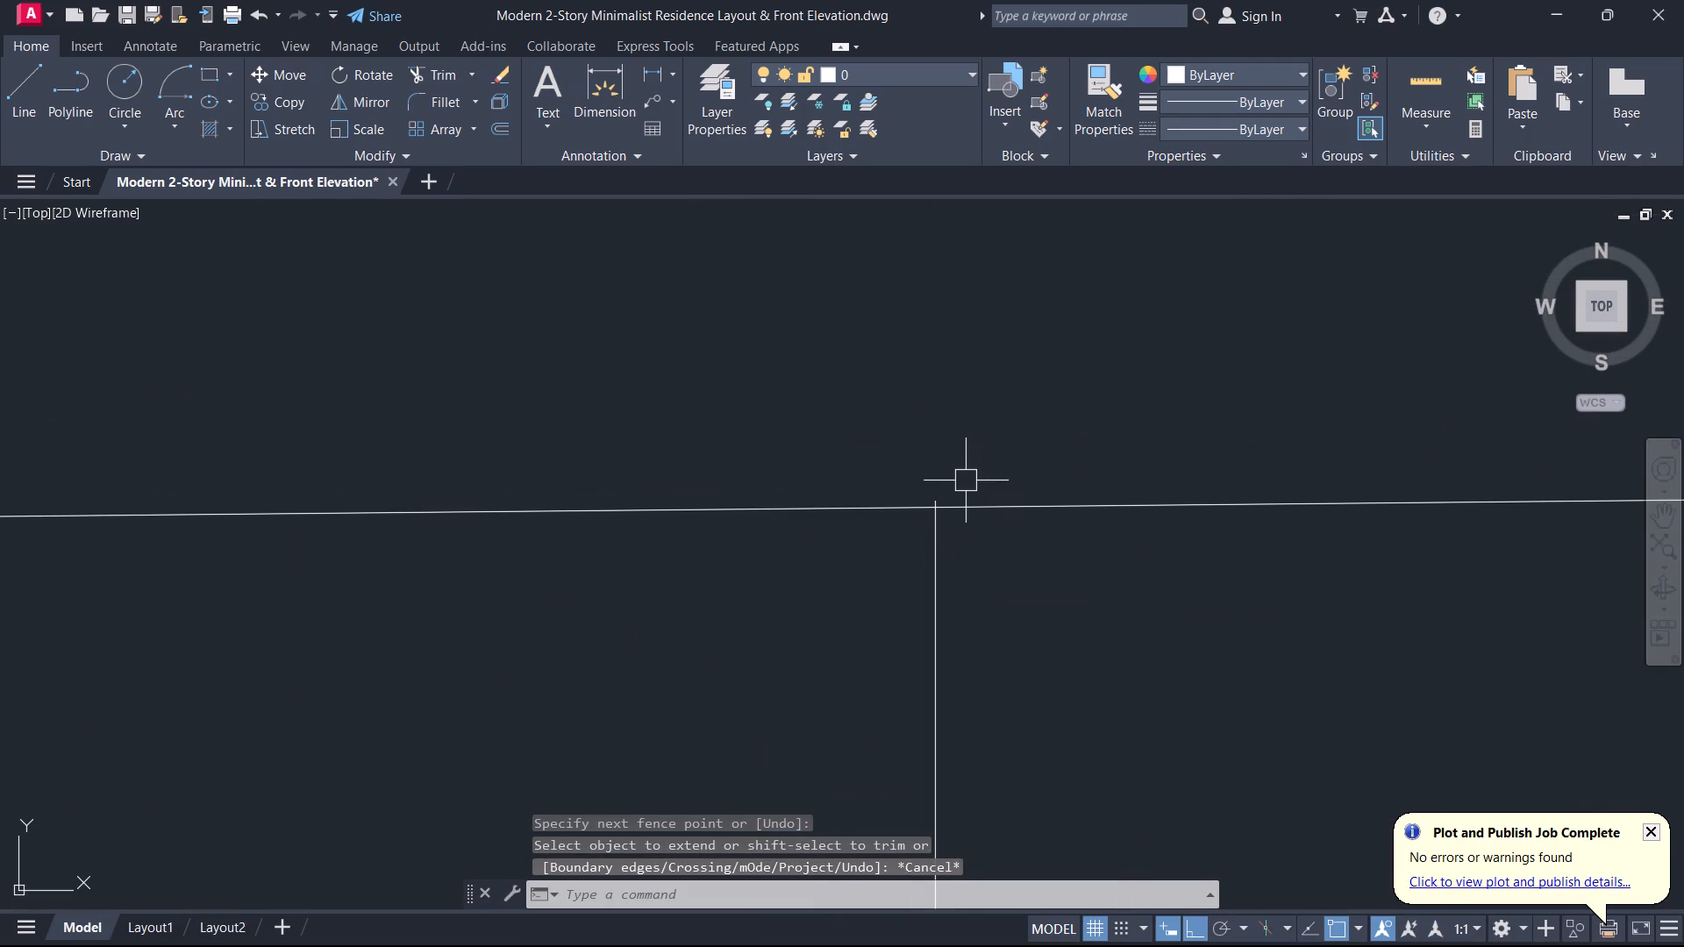
{"action": "key", "text": "f"}
{"action": "key", "text": "Escape"}
{"action": "scroll", "coordinate": [1047, 485], "scroll_direction": "down", "scroll_amount": 1}
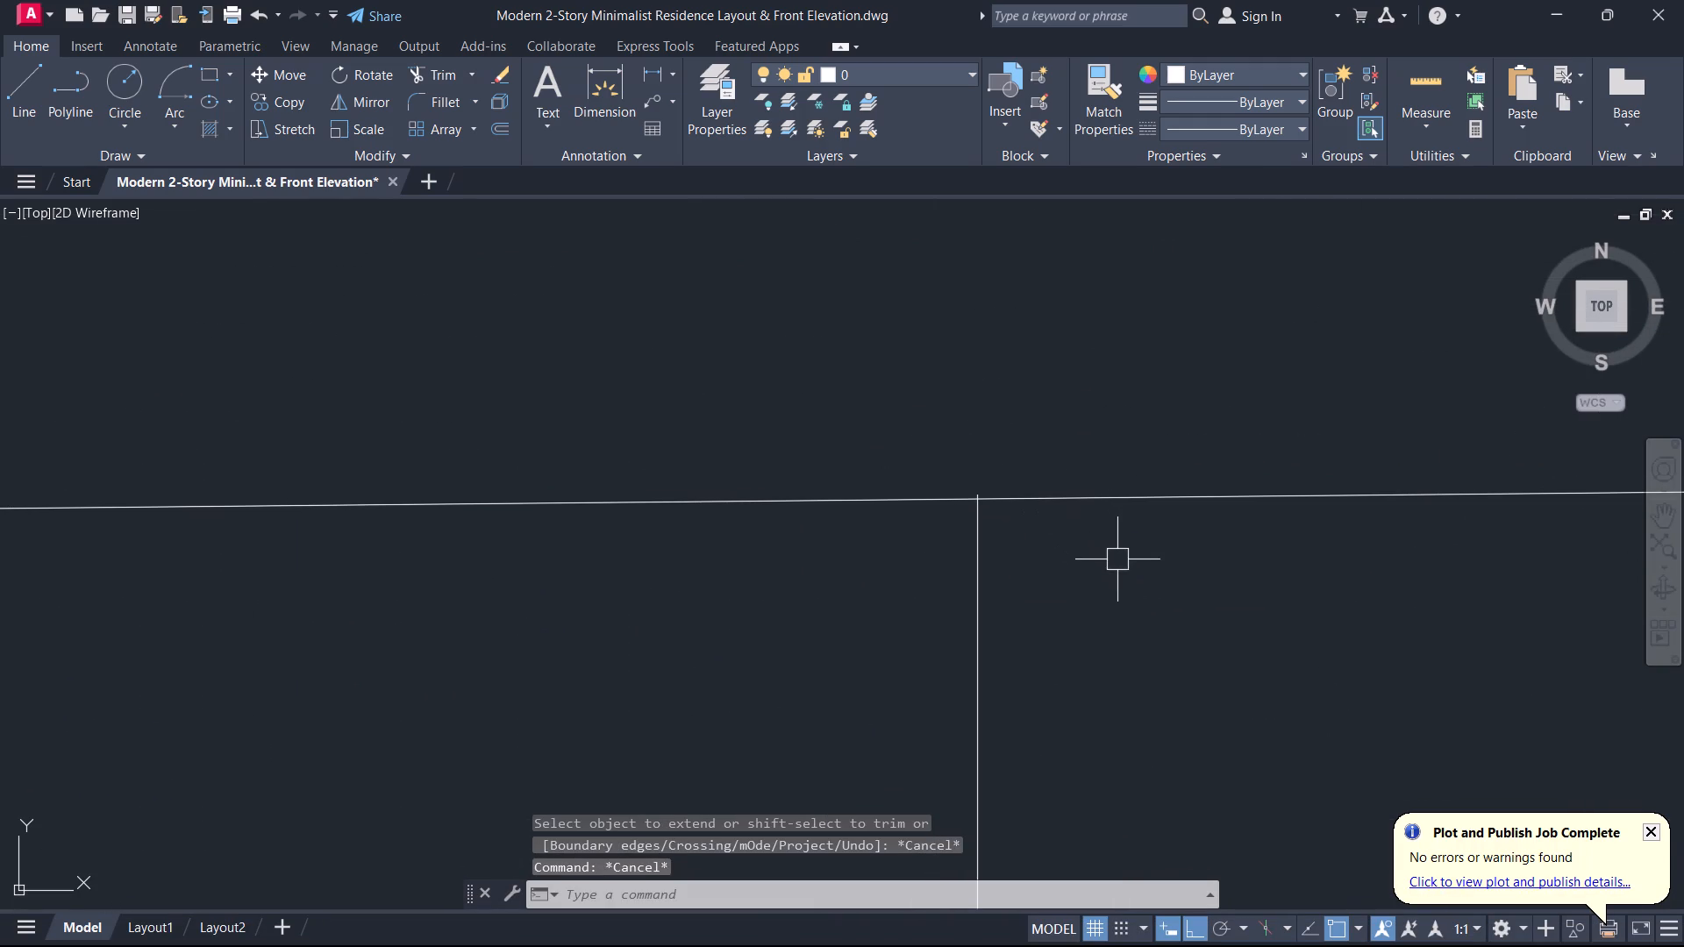
{"action": "type", "text": "TR"}
{"action": "key", "text": "space"}
{"action": "left_click_drag", "start_coordinate": [1134, 570], "coordinate": [1129, 553]}
{"action": "scroll", "coordinate": [1120, 528], "scroll_direction": "down", "scroll_amount": 3}
{"action": "middle_click_drag", "start_coordinate": [1094, 558], "coordinate": [981, 605]}
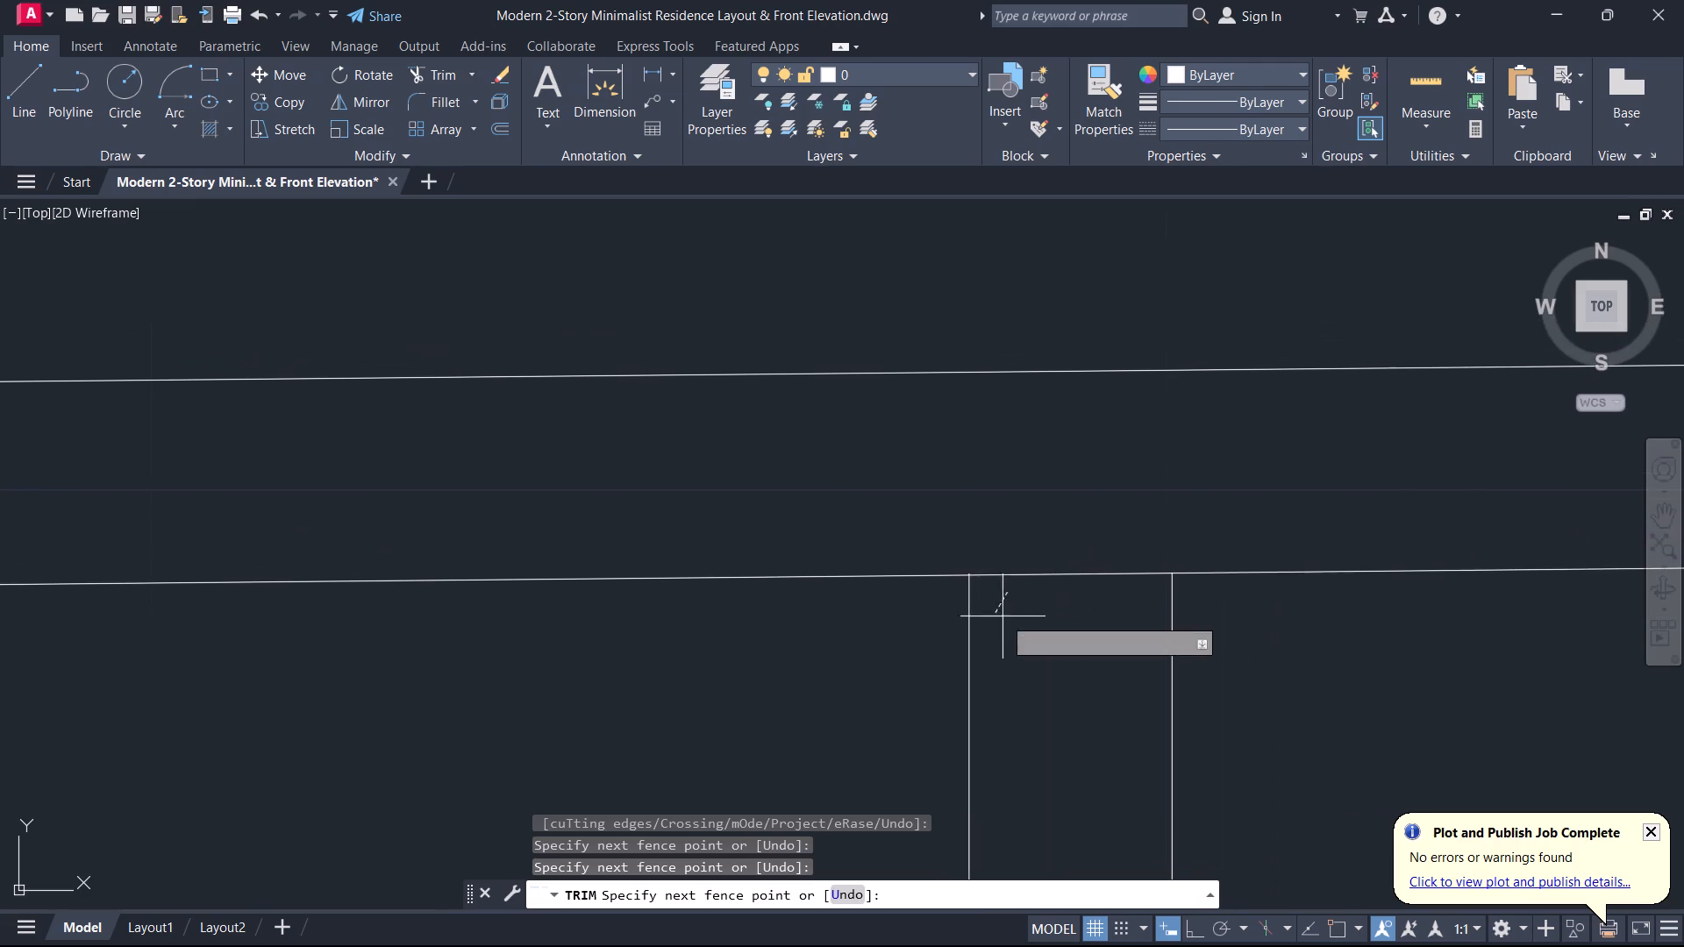
{"action": "left_click", "coordinate": [1062, 475]}
{"action": "key", "text": "Escape"}
Fillet the left pane's top edge and the left mullion line into a clean corner with zero radius.
{"action": "key", "text": "f"}
{"action": "key", "text": "space"}
{"action": "left_click", "coordinate": [916, 580]}
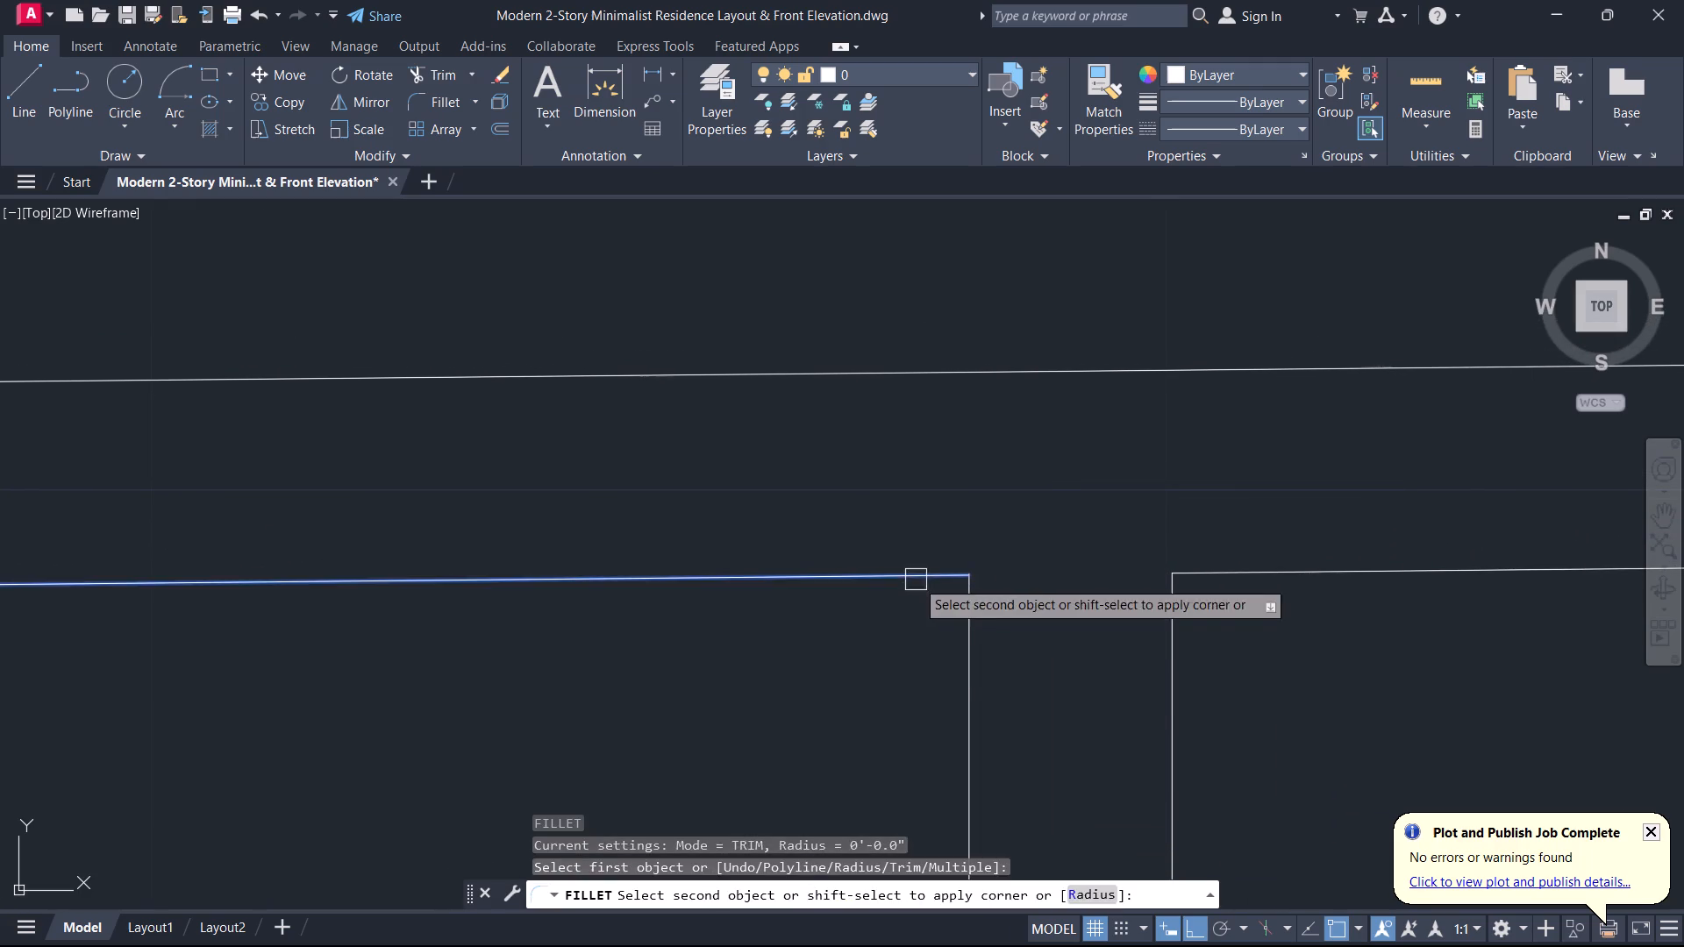
{"action": "left_click", "coordinate": [970, 667]}
{"action": "key", "text": "Escape"}
Review the front elevation's windows, door and bands as a whole.
{"action": "scroll", "coordinate": [987, 635], "scroll_direction": "down", "scroll_amount": 4}
{"action": "middle_click_drag", "start_coordinate": [982, 632], "coordinate": [1038, 443]}
{"action": "scroll", "coordinate": [1038, 443], "scroll_direction": "down", "scroll_amount": 5}
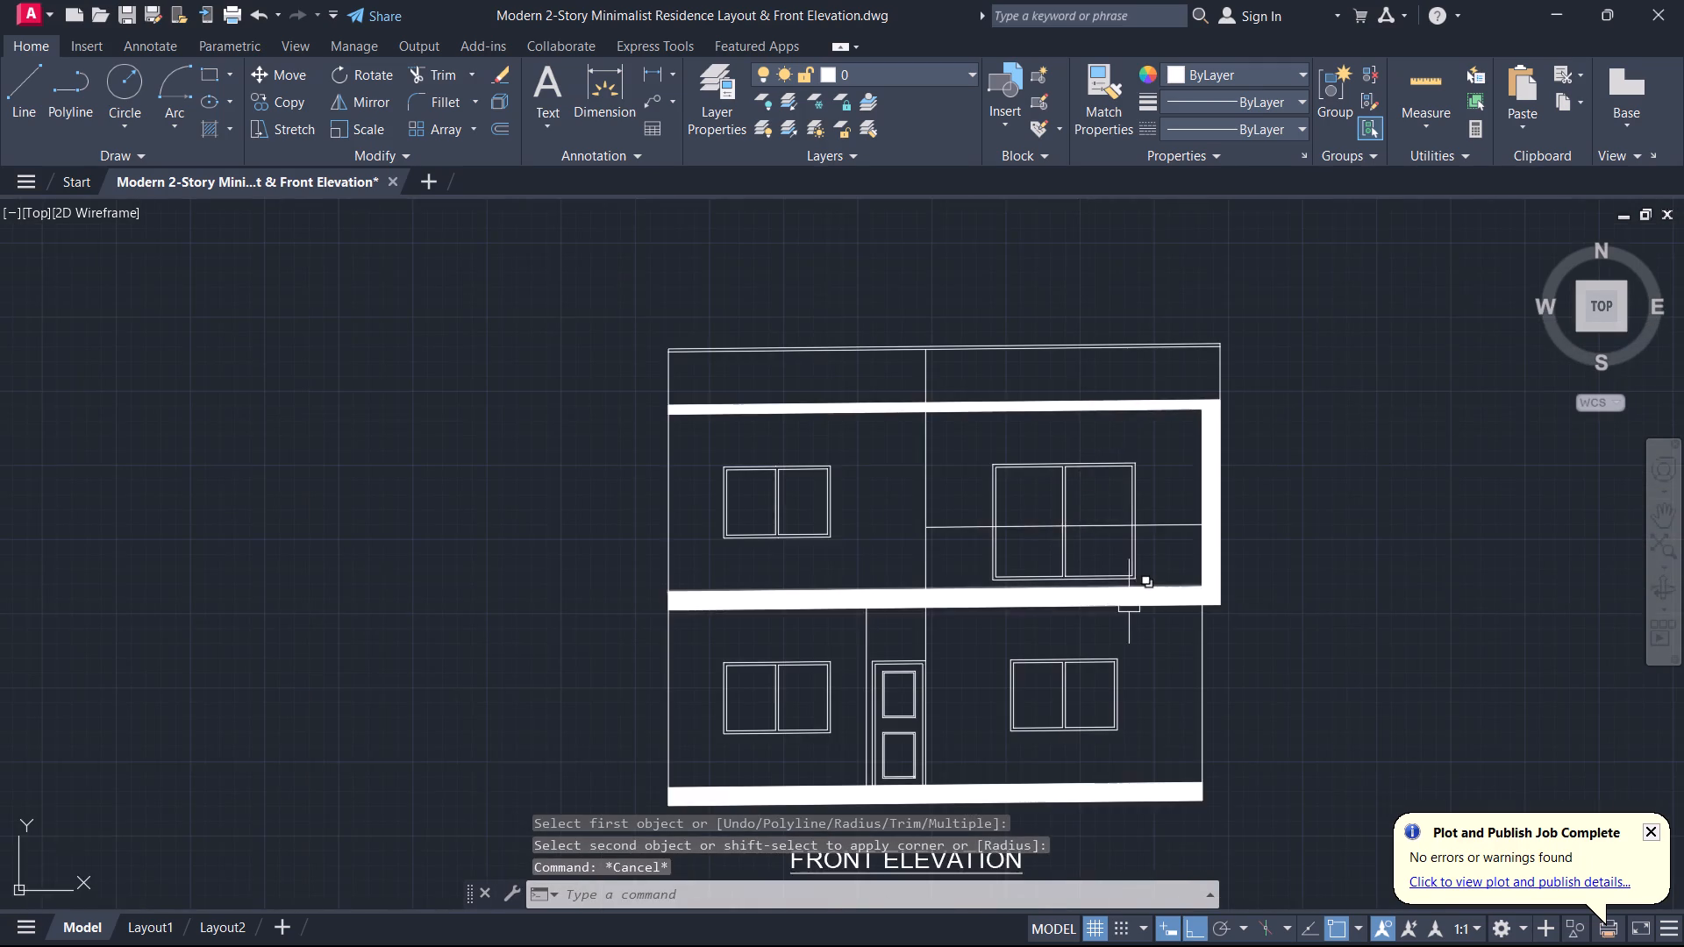
{"action": "scroll", "coordinate": [1124, 602], "scroll_direction": "up", "scroll_amount": 1}
{"action": "middle_click_drag", "start_coordinate": [1107, 543], "coordinate": [1138, 502]}
{"action": "scroll", "coordinate": [1199, 472], "scroll_direction": "down", "scroll_amount": 2}
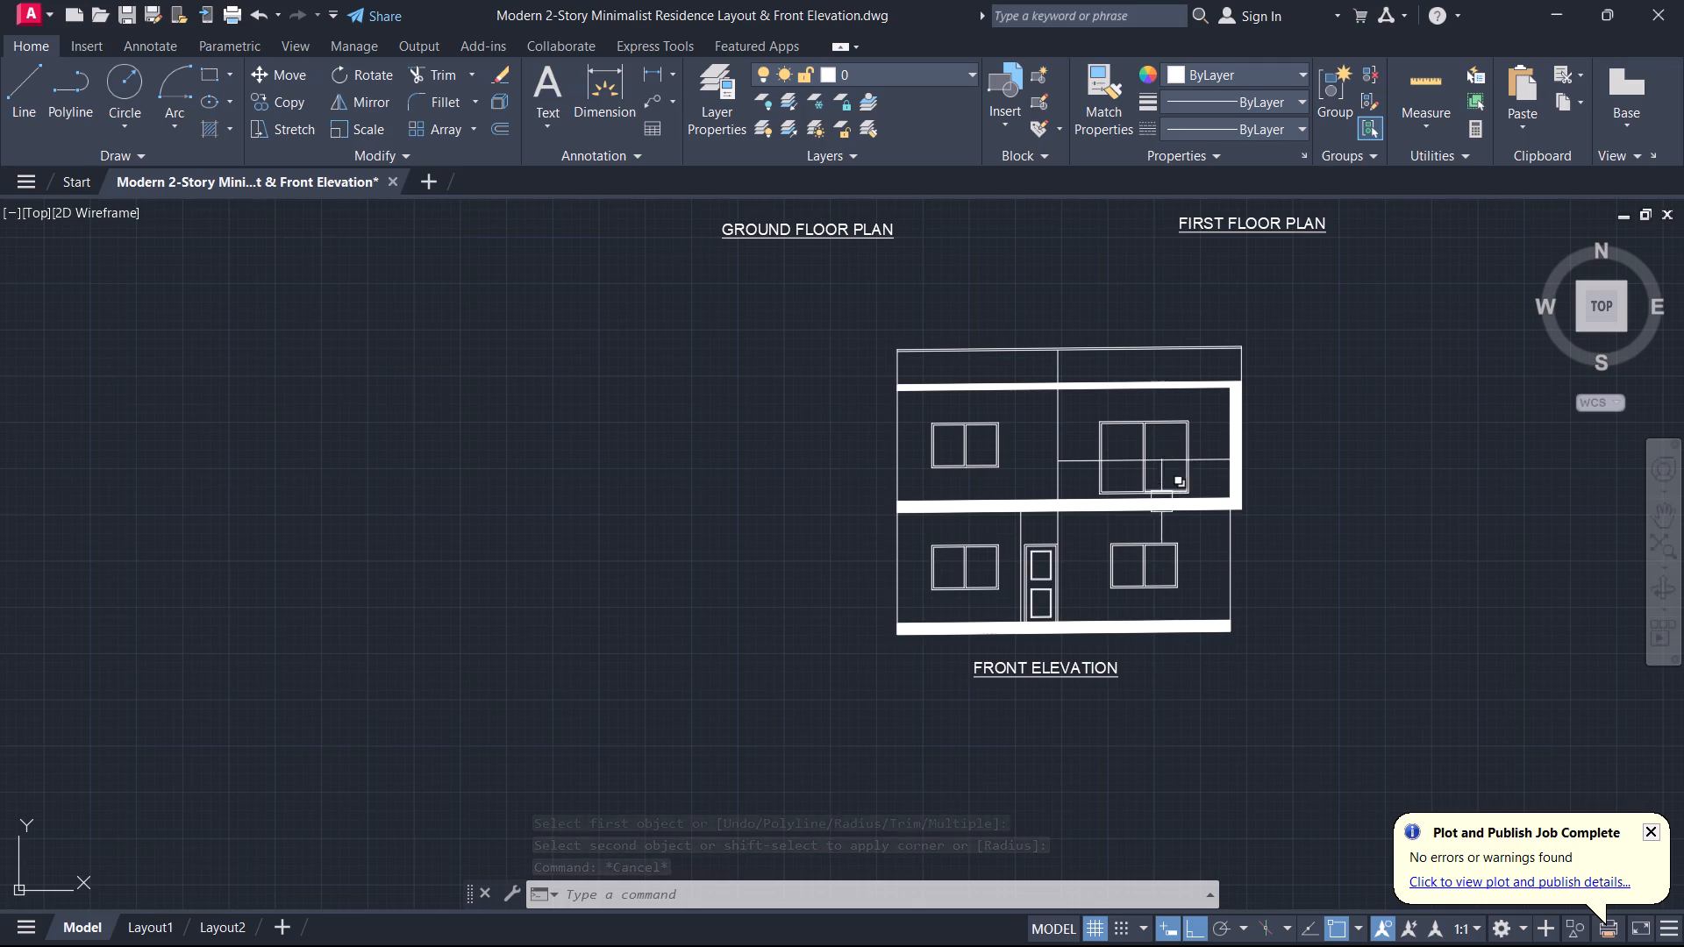
{"action": "scroll", "coordinate": [1164, 526], "scroll_direction": "up", "scroll_amount": 1}
{"action": "middle_click_drag", "start_coordinate": [1163, 528], "coordinate": [1109, 590]}
{"action": "middle_click_drag", "start_coordinate": [1097, 599], "coordinate": [1157, 526]}
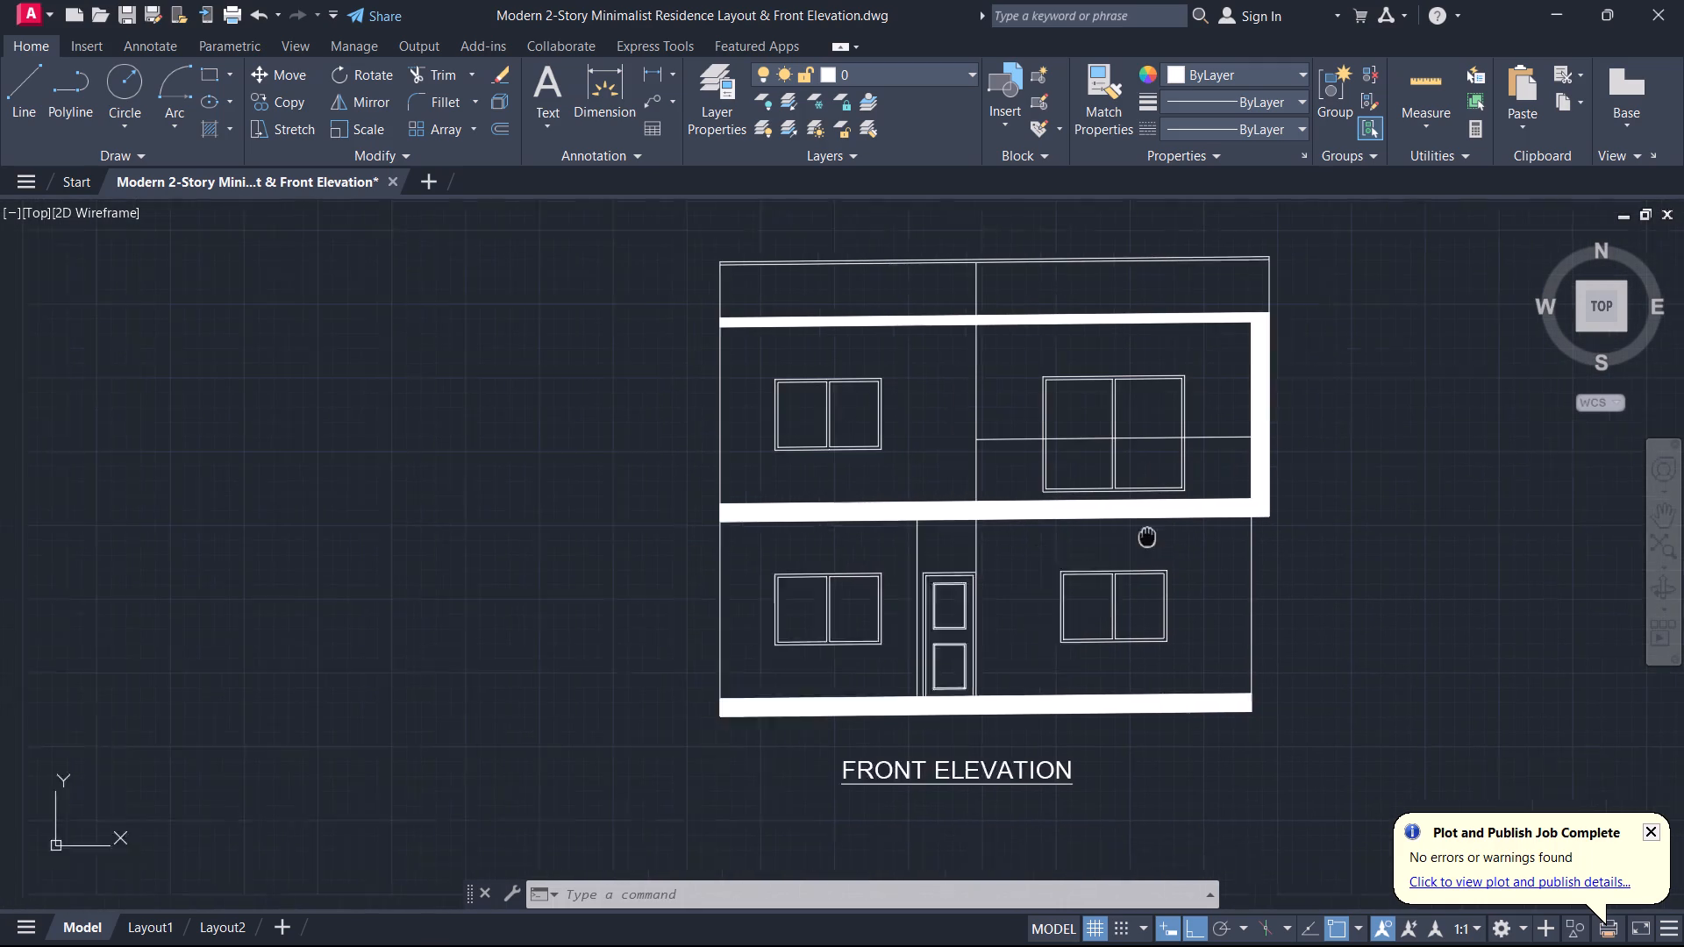
{"action": "middle_click_drag", "start_coordinate": [1157, 526], "coordinate": [1199, 491]}
{"action": "scroll", "coordinate": [1191, 499], "scroll_direction": "down", "scroll_amount": 1}
{"action": "middle_click_drag", "start_coordinate": [1191, 499], "coordinate": [1154, 583]}
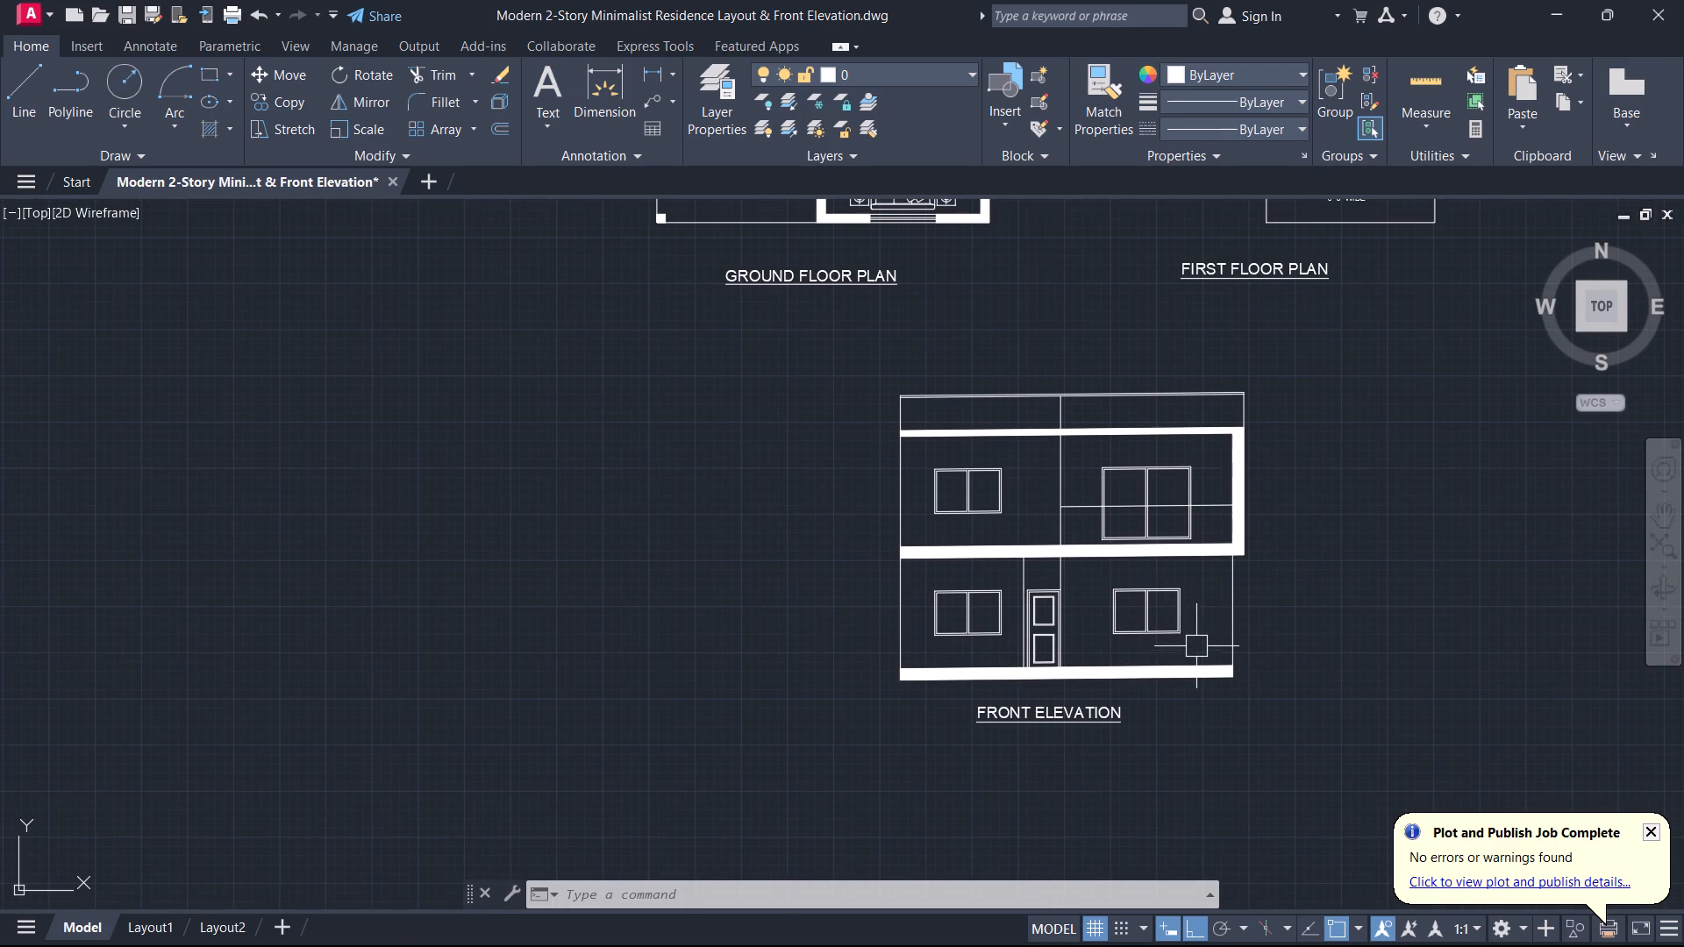
Preview the A4 portrait plot of both floor plans and the front elevation, closing the plot setup without plotting.
{"action": "middle_click_drag", "start_coordinate": [1191, 637], "coordinate": [1189, 634]}
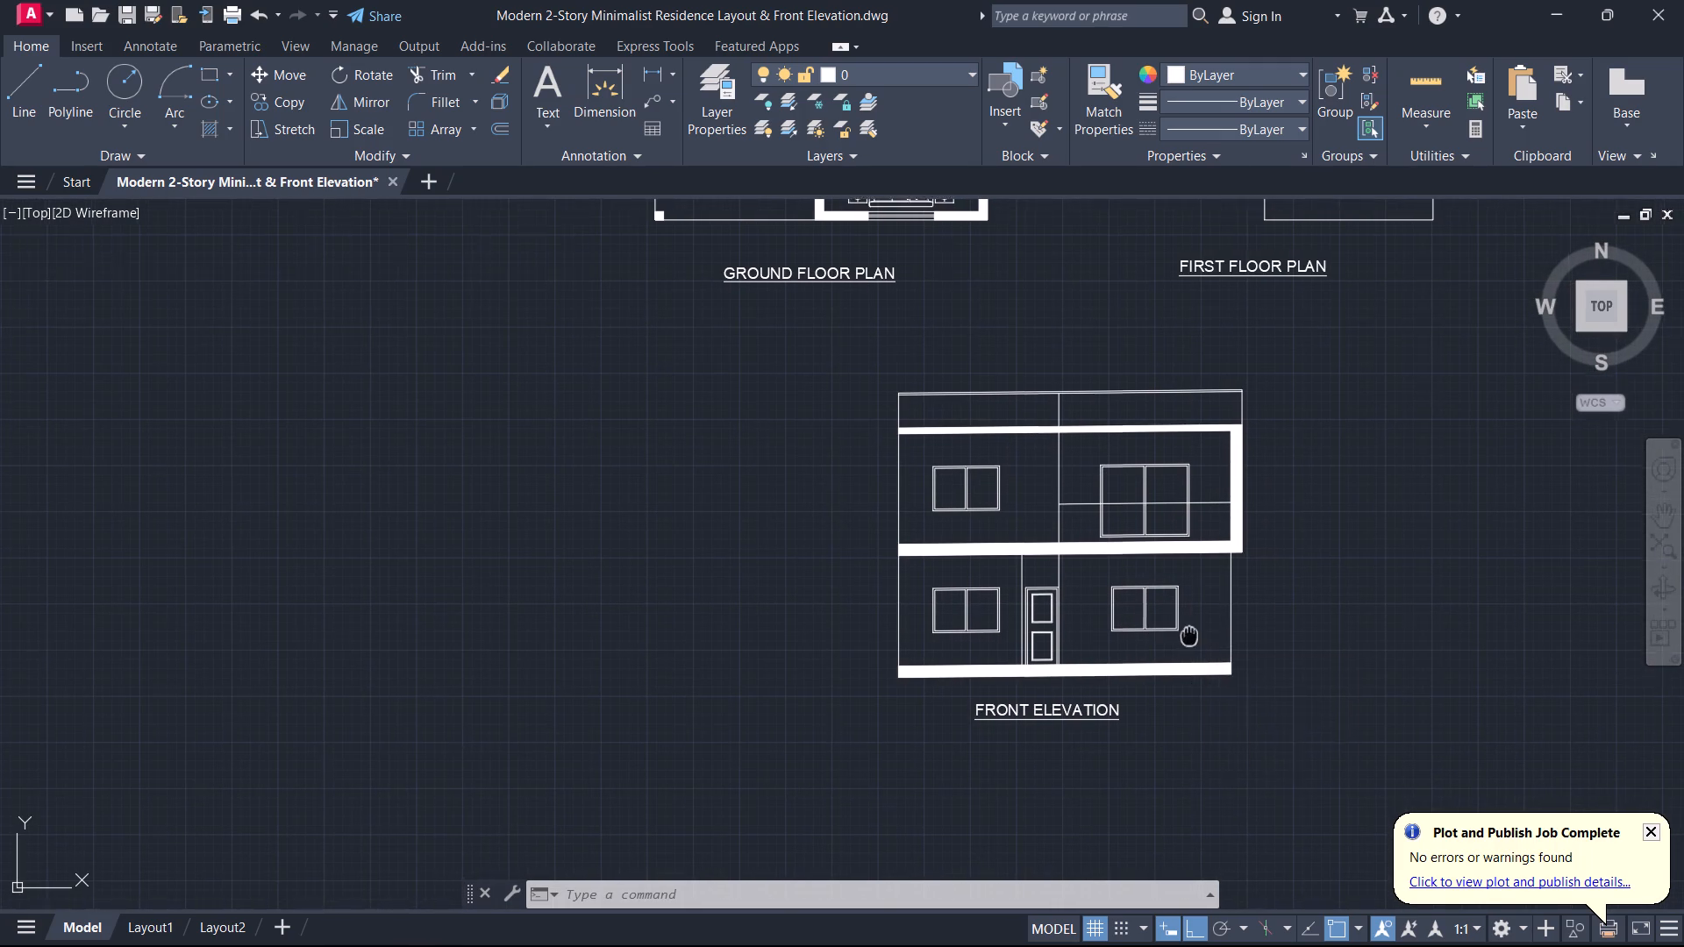
{"action": "middle_click_drag", "start_coordinate": [1189, 634], "coordinate": [1114, 626]}
{"action": "middle_click_drag", "start_coordinate": [1031, 631], "coordinate": [1049, 747]}
{"action": "scroll", "coordinate": [1049, 747], "scroll_direction": "down", "scroll_amount": 1}
{"action": "middle_click", "coordinate": [1049, 747]}
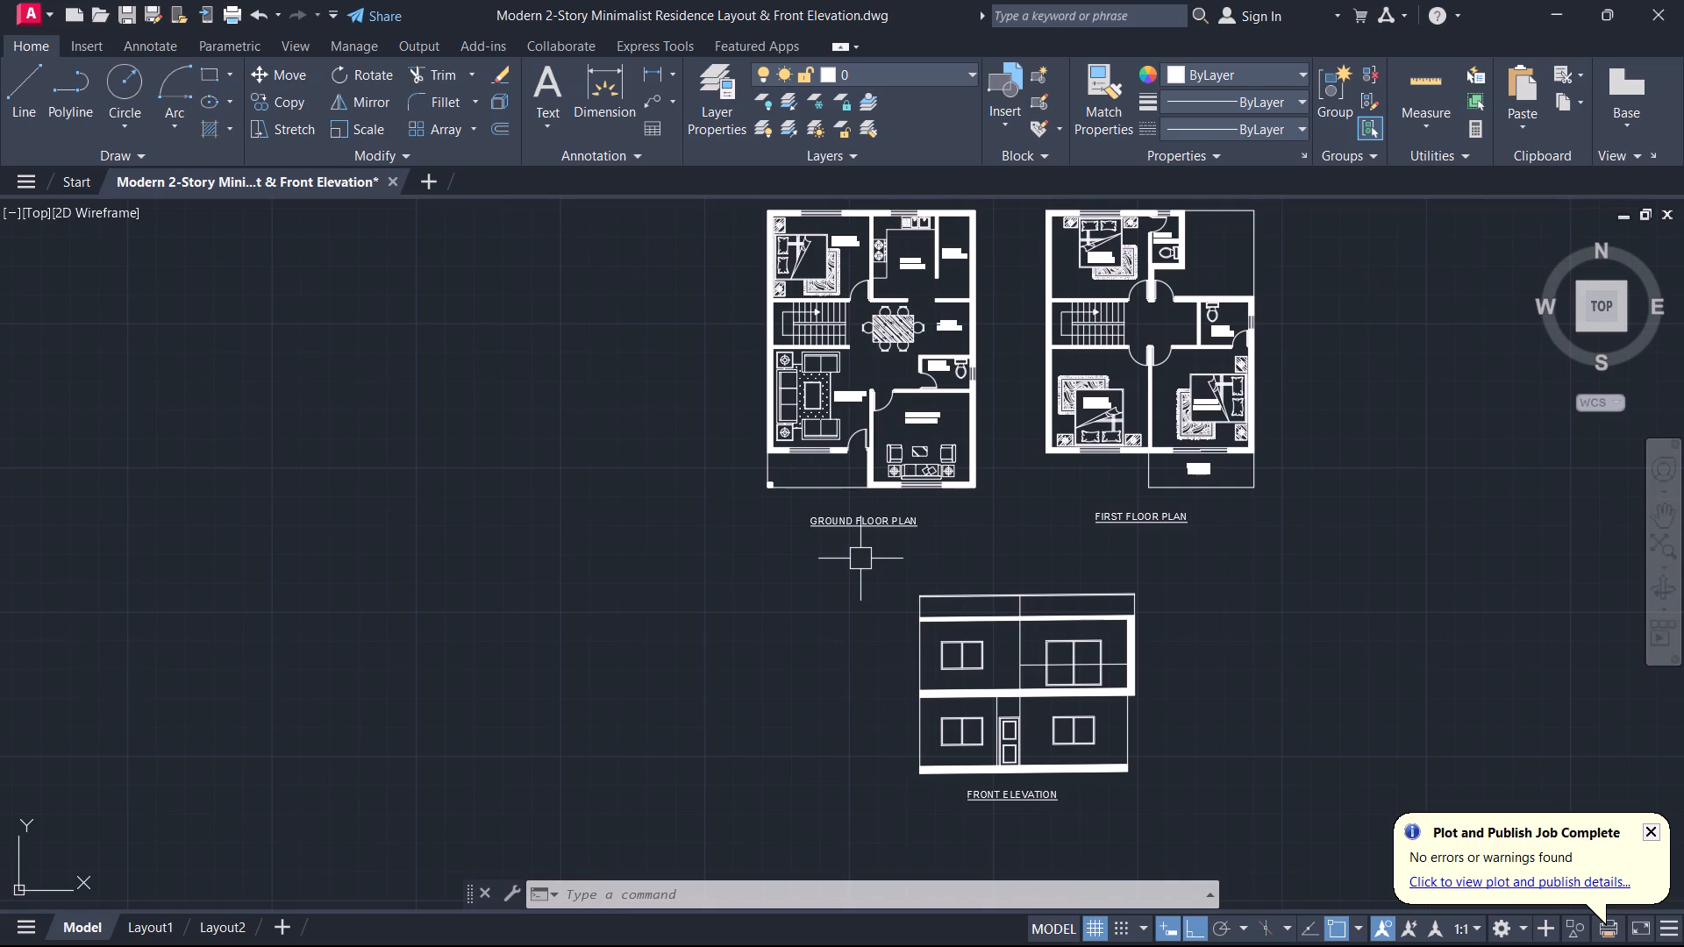
{"action": "type", "text": "DW"}
{"action": "key", "text": "space"}
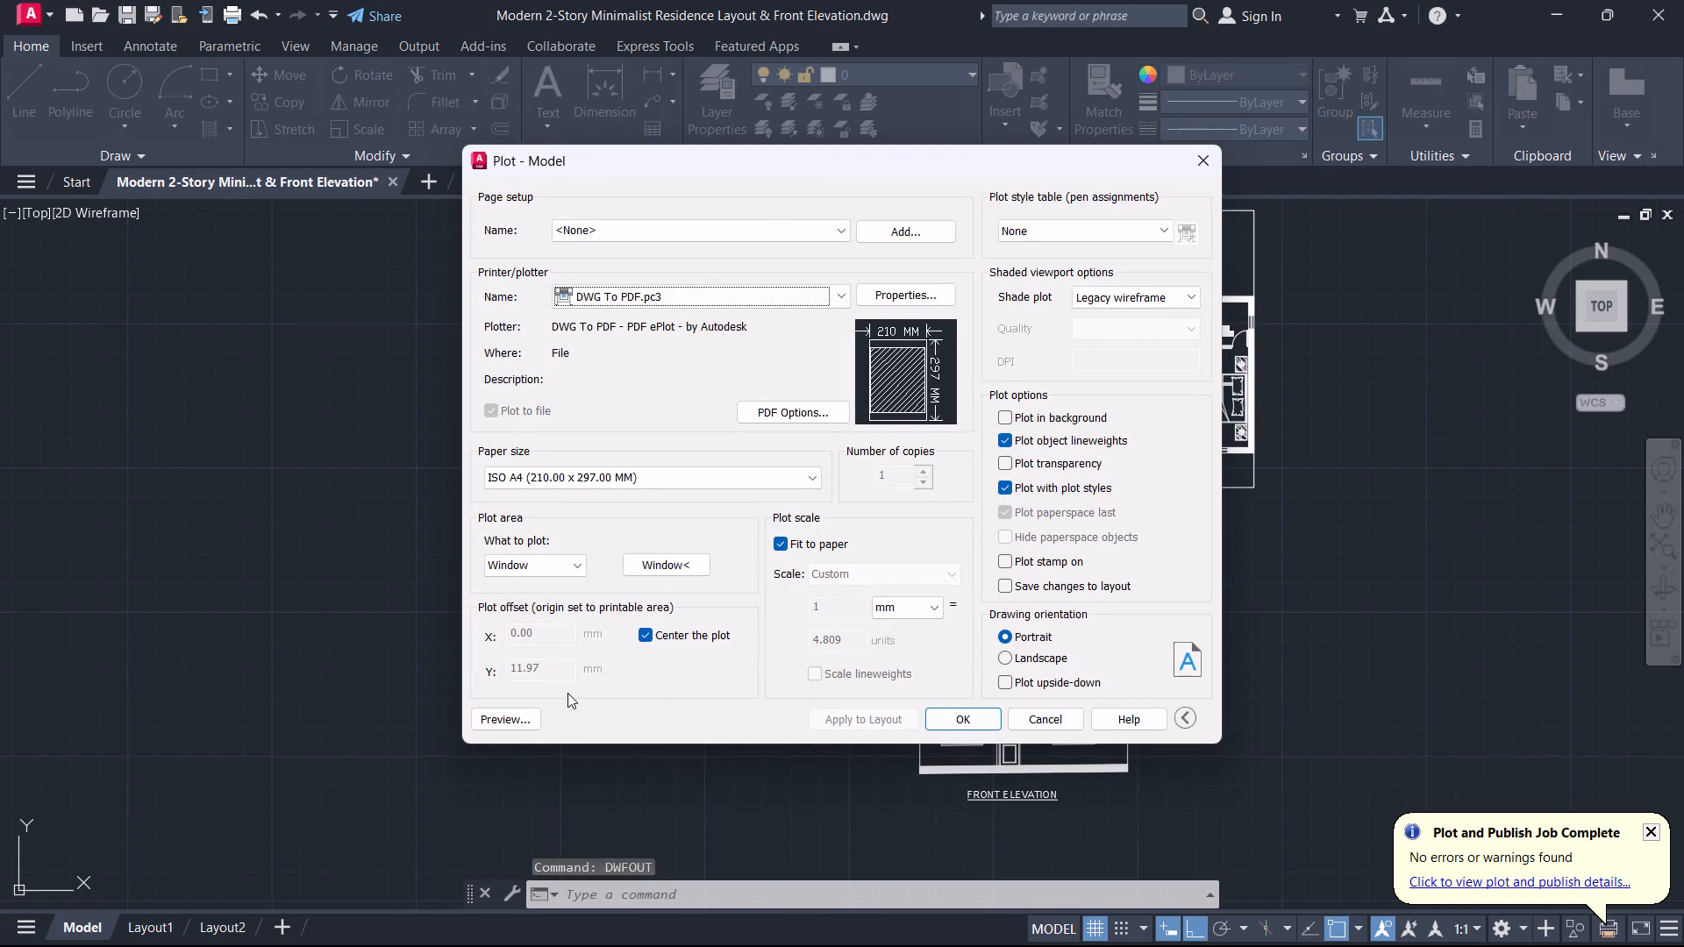
{"action": "left_click", "coordinate": [489, 723]}
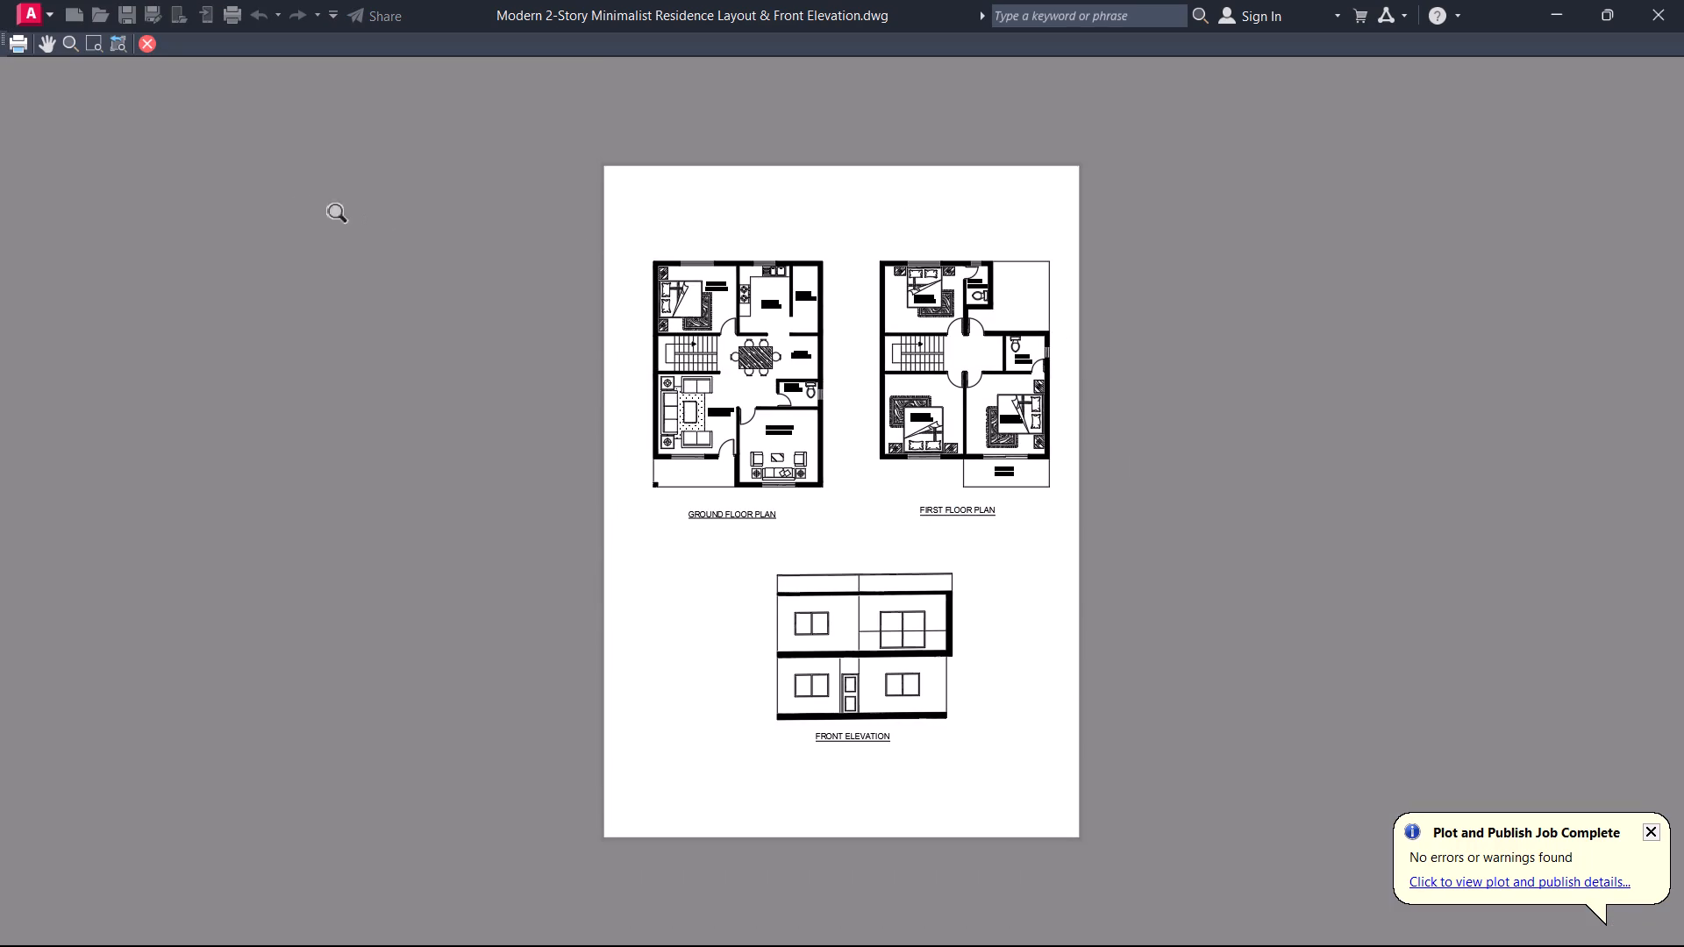
{"action": "left_click", "coordinate": [150, 52]}
{"action": "middle_click_drag", "start_coordinate": [1184, 616], "coordinate": [1160, 539]}
{"action": "scroll", "coordinate": [1184, 616], "scroll_direction": "up", "scroll_amount": 1}
{"action": "left_click", "coordinate": [1053, 727]}
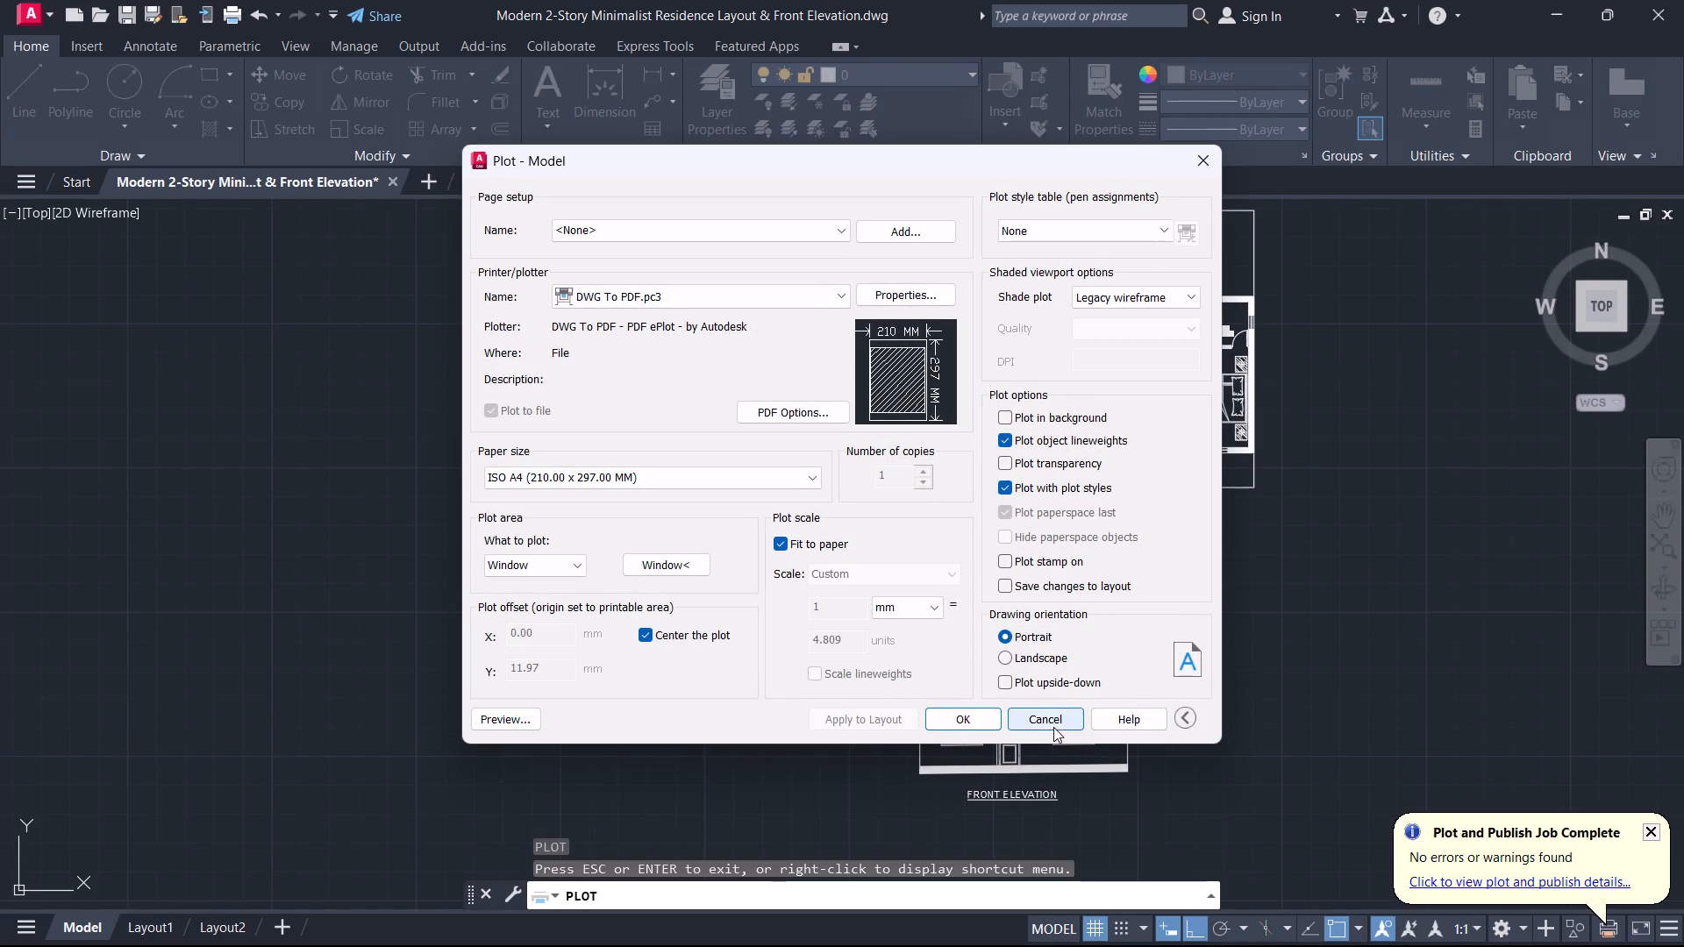
Hatch both panes of the front elevation's upper-left window with the GOST_GLASS pattern.
{"action": "scroll", "coordinate": [934, 644], "scroll_direction": "up", "scroll_amount": 2}
{"action": "key", "text": "h"}
{"action": "key", "text": "space"}
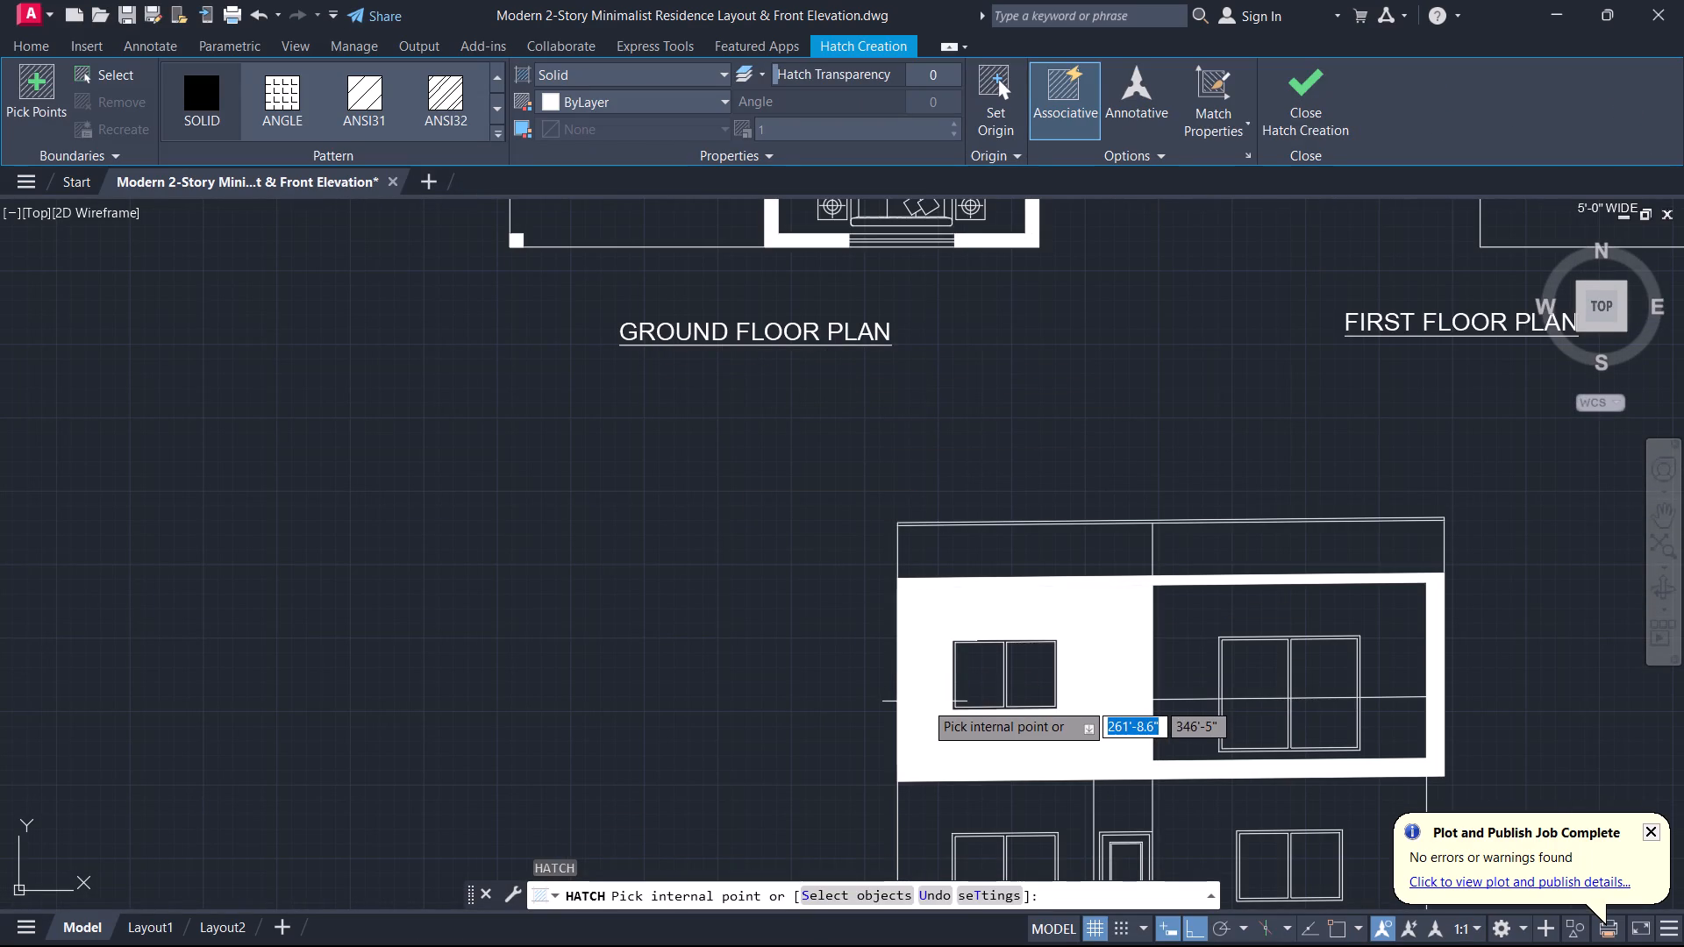
{"action": "left_click", "coordinate": [502, 135]}
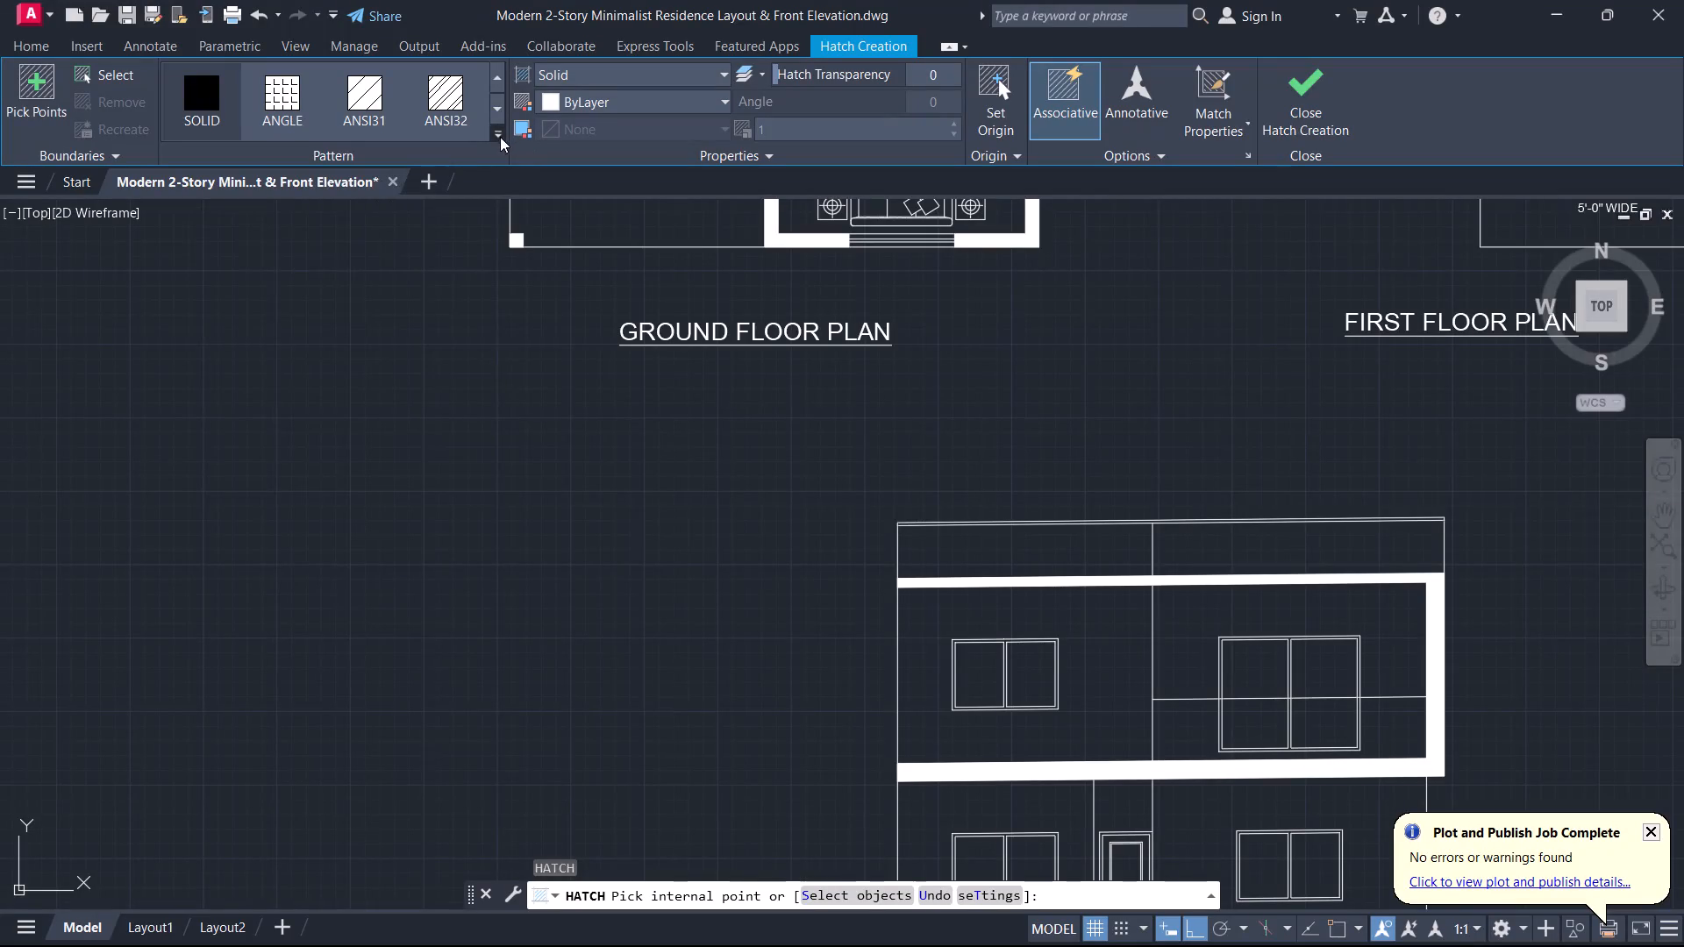
{"action": "scroll", "coordinate": [483, 309], "scroll_direction": "down", "scroll_amount": 6}
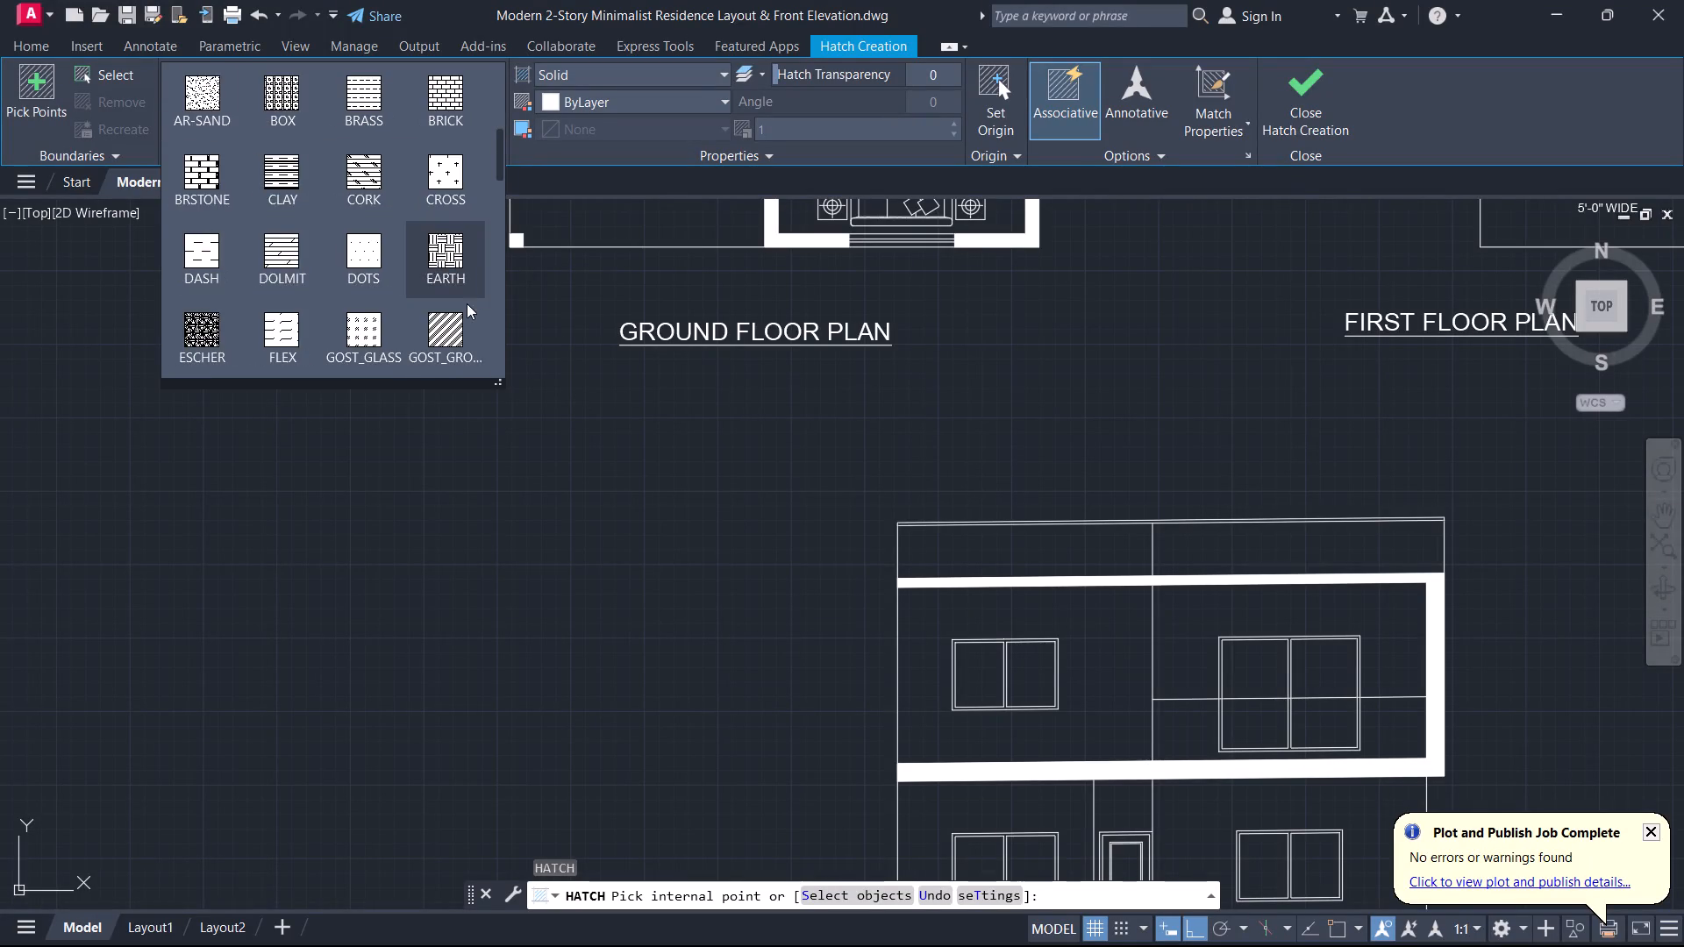
{"action": "left_click", "coordinate": [375, 254]}
{"action": "scroll", "coordinate": [978, 678], "scroll_direction": "up", "scroll_amount": 3}
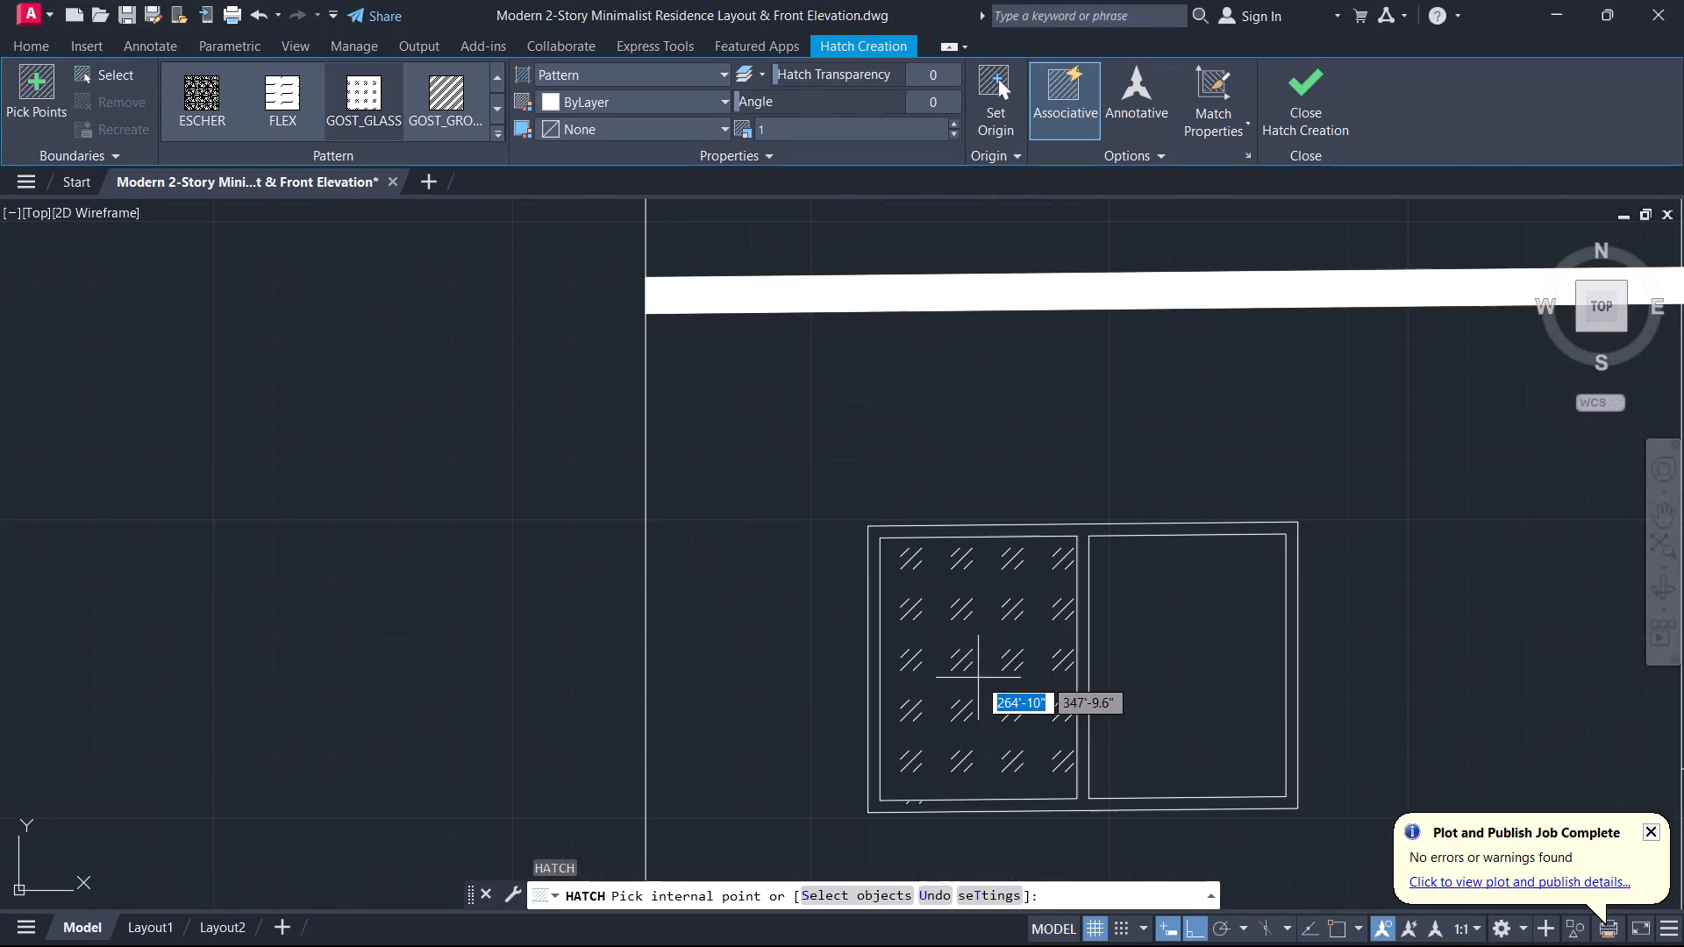
{"action": "left_click", "coordinate": [978, 678]}
{"action": "left_click", "coordinate": [1203, 674]}
Add the panes of both ground-floor windows in the front elevation to the glass hatch.
{"action": "scroll", "coordinate": [1214, 673], "scroll_direction": "down", "scroll_amount": 4}
{"action": "middle_click_drag", "start_coordinate": [1205, 670], "coordinate": [852, 270]}
{"action": "scroll", "coordinate": [813, 405], "scroll_direction": "up", "scroll_amount": 2}
{"action": "left_click", "coordinate": [811, 405]}
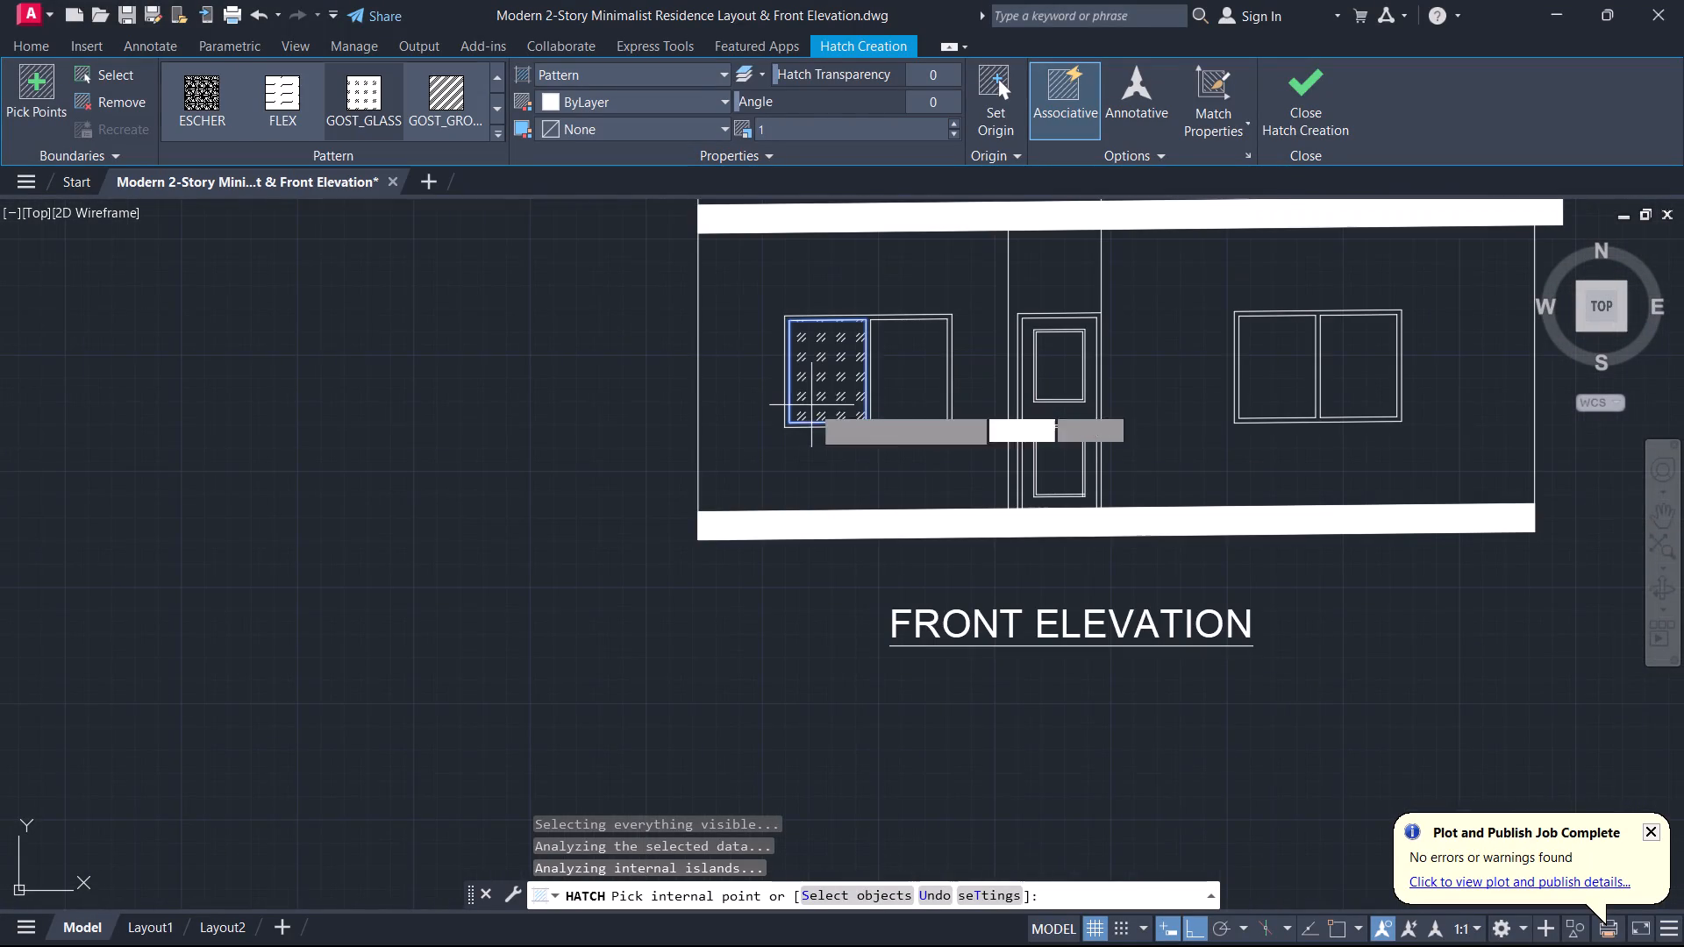
{"action": "left_click", "coordinate": [928, 395]}
{"action": "left_click", "coordinate": [1253, 374]}
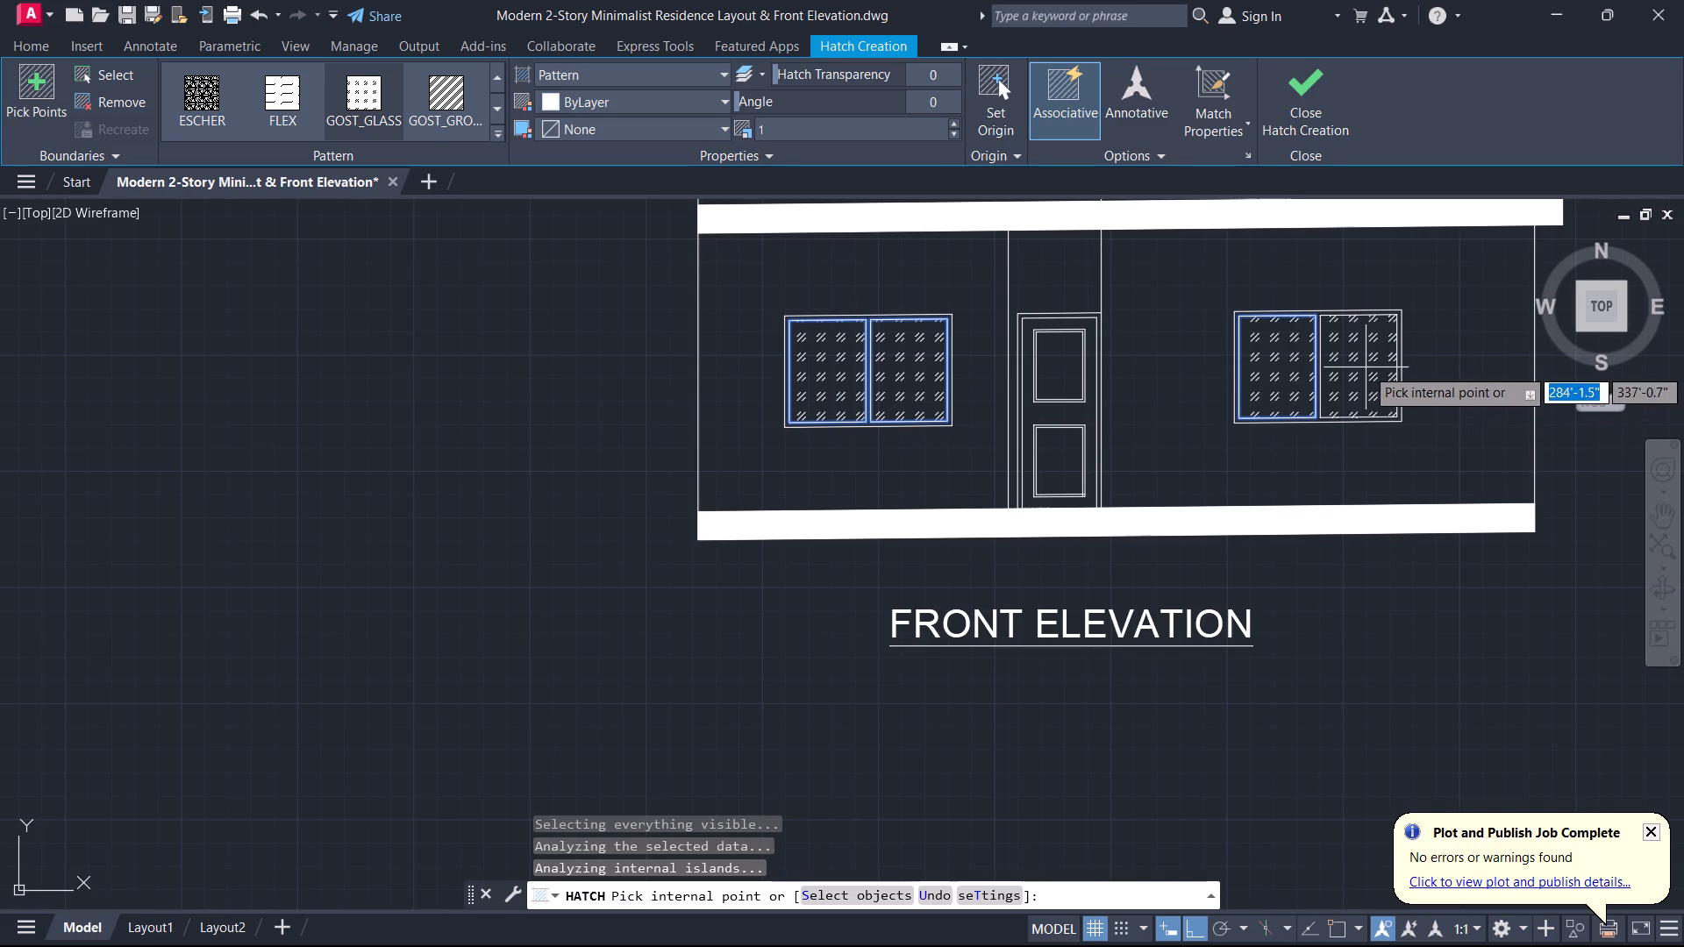
{"action": "left_click", "coordinate": [1366, 367]}
Add all four glazed areas of the large upper-right window, above and below the railing line, to the glass hatch.
{"action": "scroll", "coordinate": [1145, 342], "scroll_direction": "down", "scroll_amount": 1}
{"action": "middle_click_drag", "start_coordinate": [1145, 342], "coordinate": [1061, 708]}
{"action": "scroll", "coordinate": [1074, 602], "scroll_direction": "up", "scroll_amount": 2}
{"action": "left_click", "coordinate": [1227, 562]}
{"action": "left_click", "coordinate": [1213, 452]}
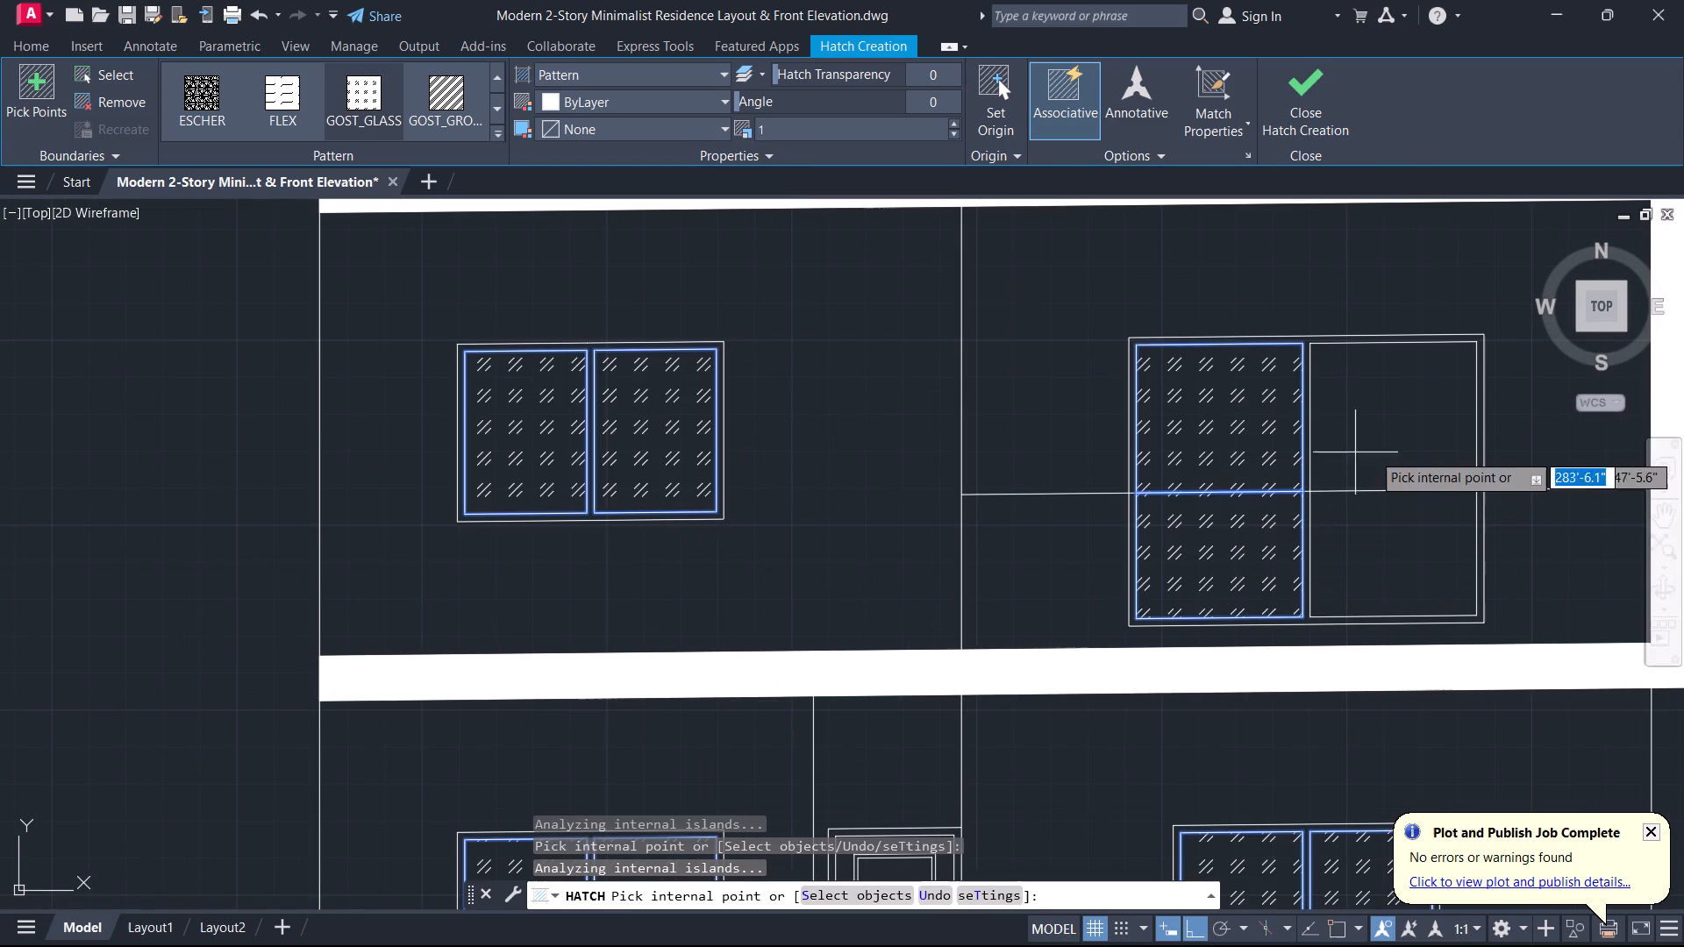
{"action": "left_click", "coordinate": [1381, 422]}
{"action": "left_click", "coordinate": [1444, 543]}
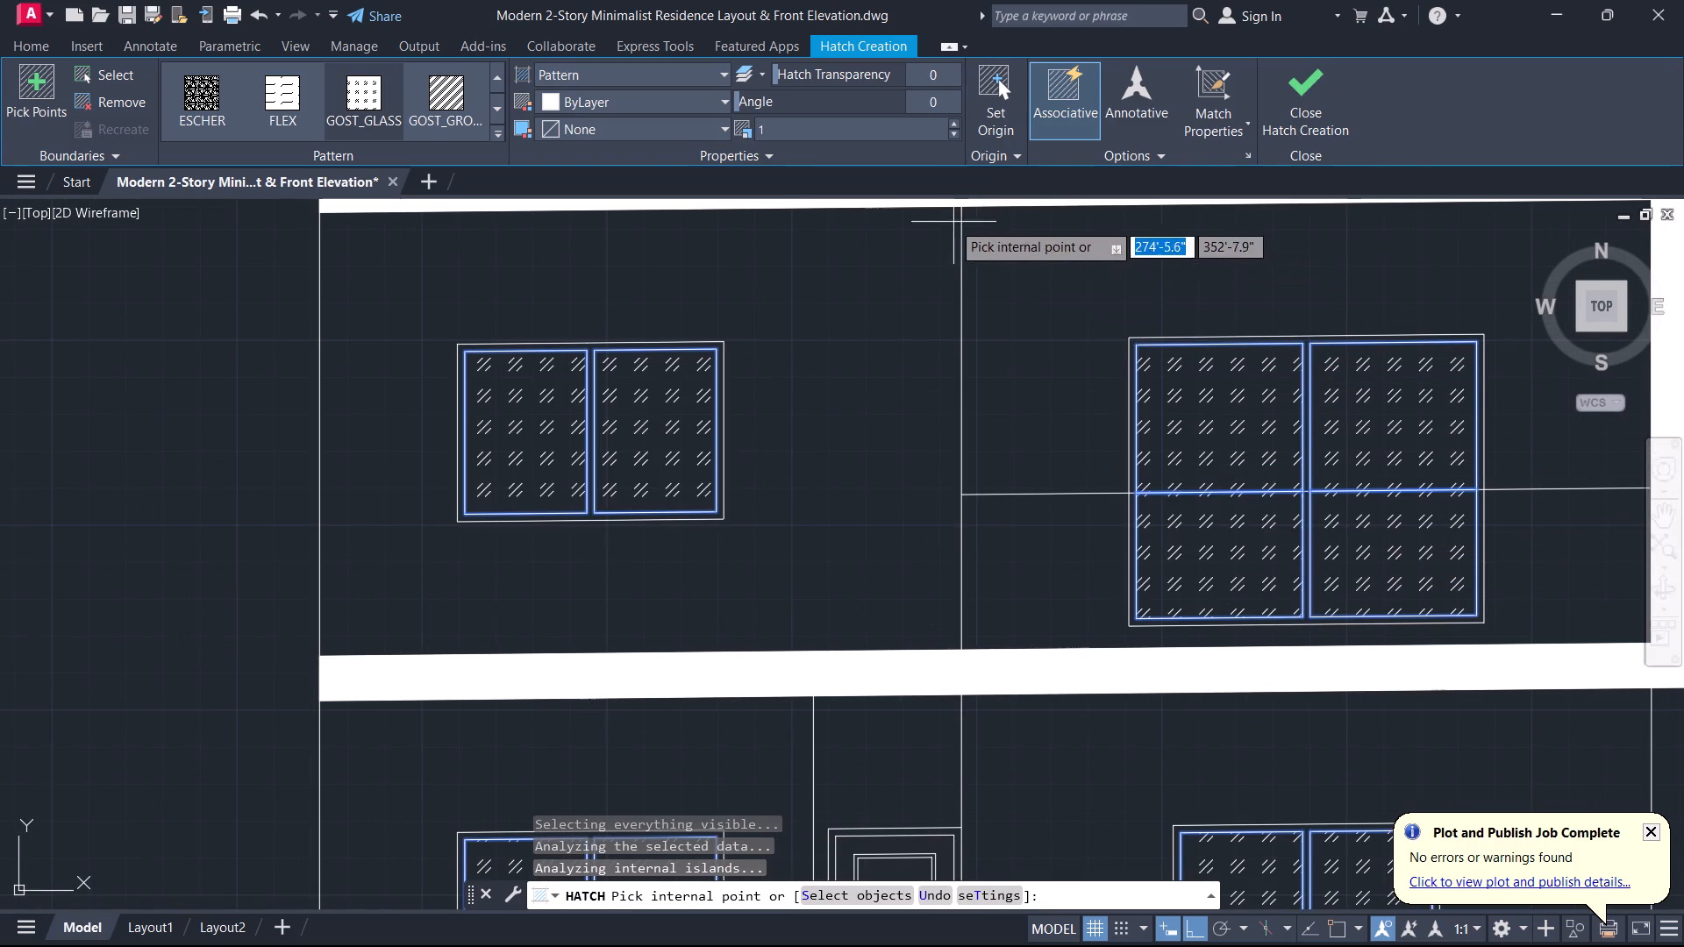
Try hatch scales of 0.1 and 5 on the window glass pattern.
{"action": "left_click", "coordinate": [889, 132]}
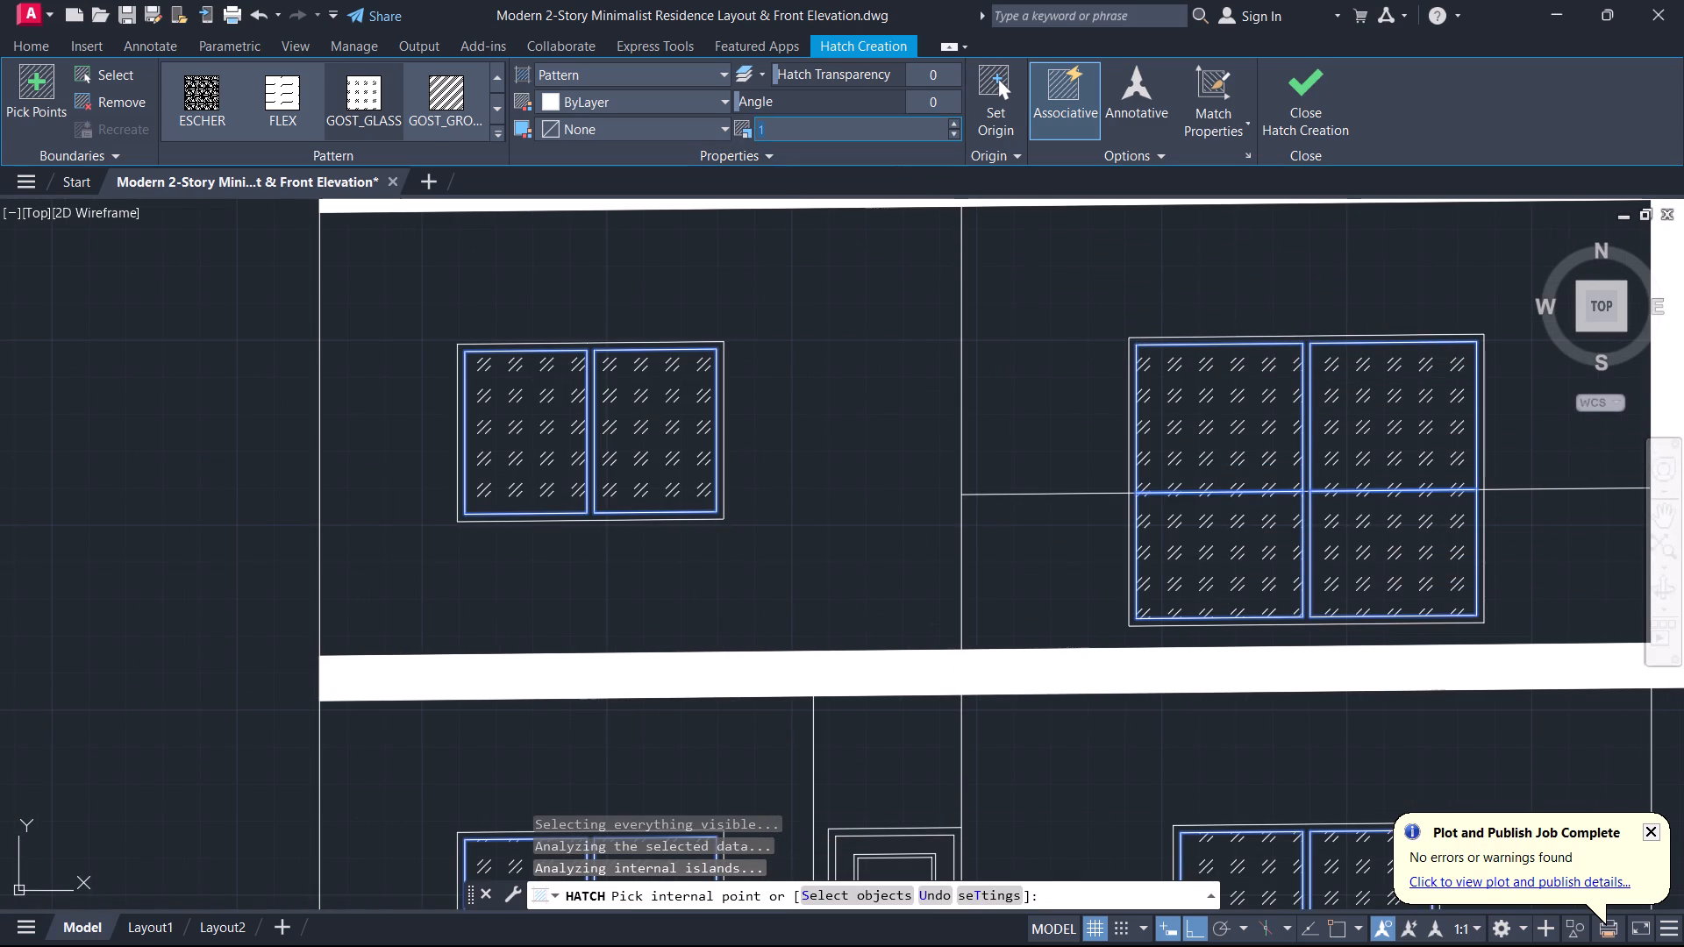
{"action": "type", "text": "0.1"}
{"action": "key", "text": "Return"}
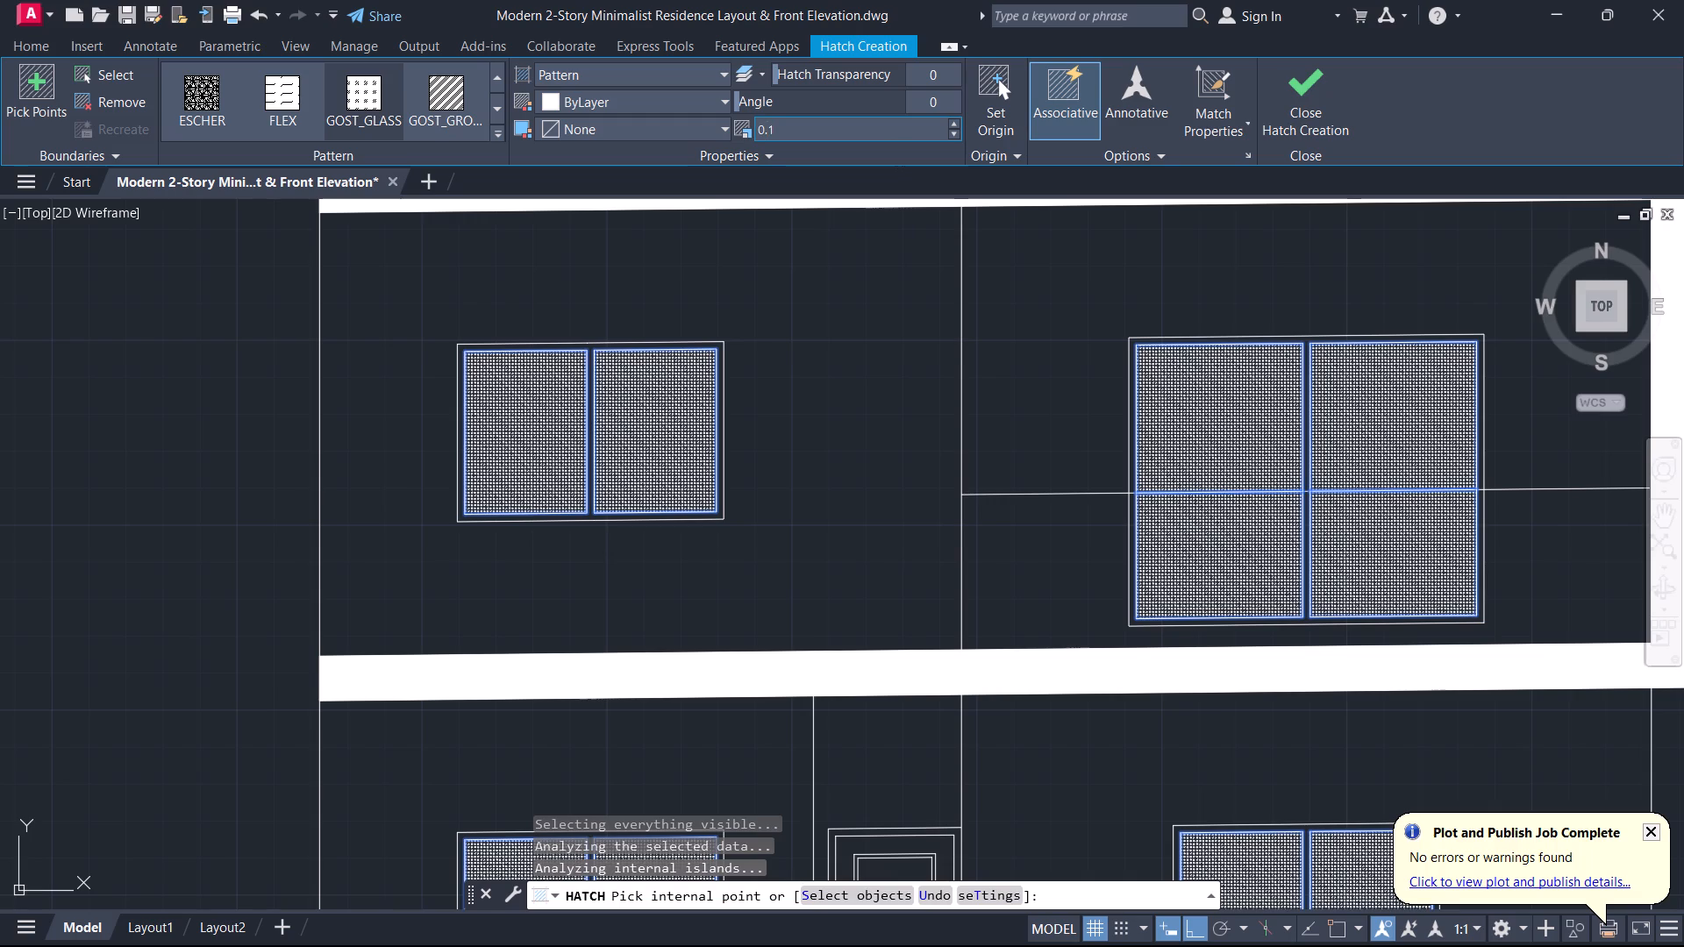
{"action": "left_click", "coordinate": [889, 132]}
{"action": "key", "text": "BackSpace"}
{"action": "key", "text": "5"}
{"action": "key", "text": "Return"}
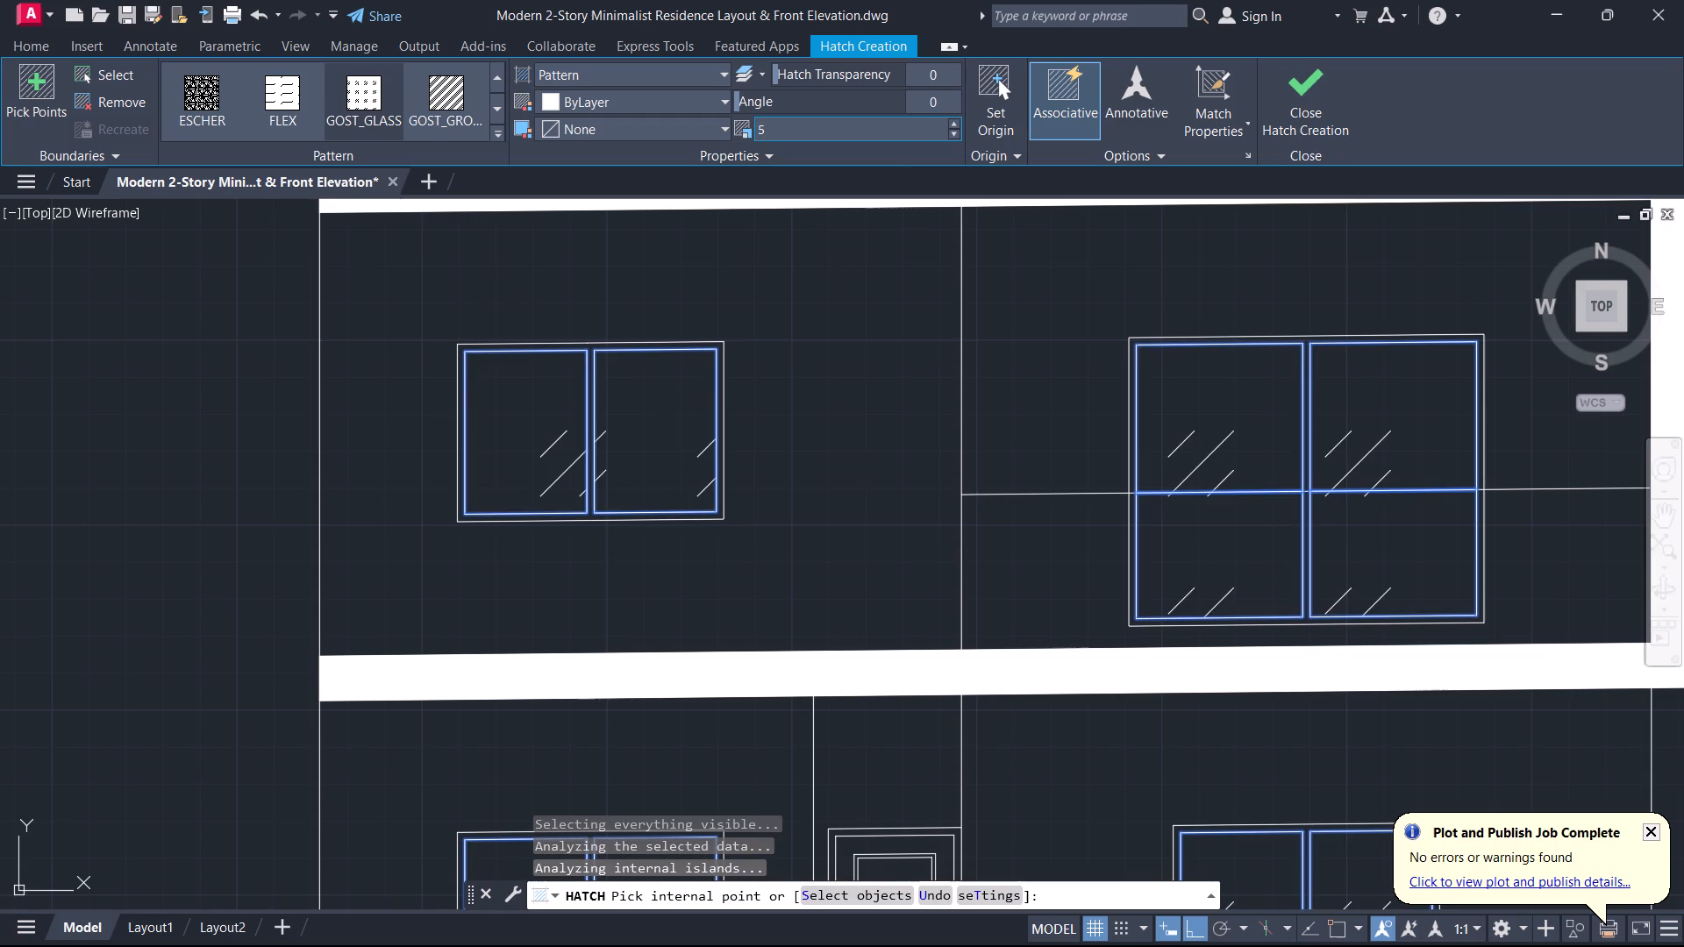
Set the window glass hatch scale to 3 and finish the hatch.
{"action": "key", "text": "BackSpace"}
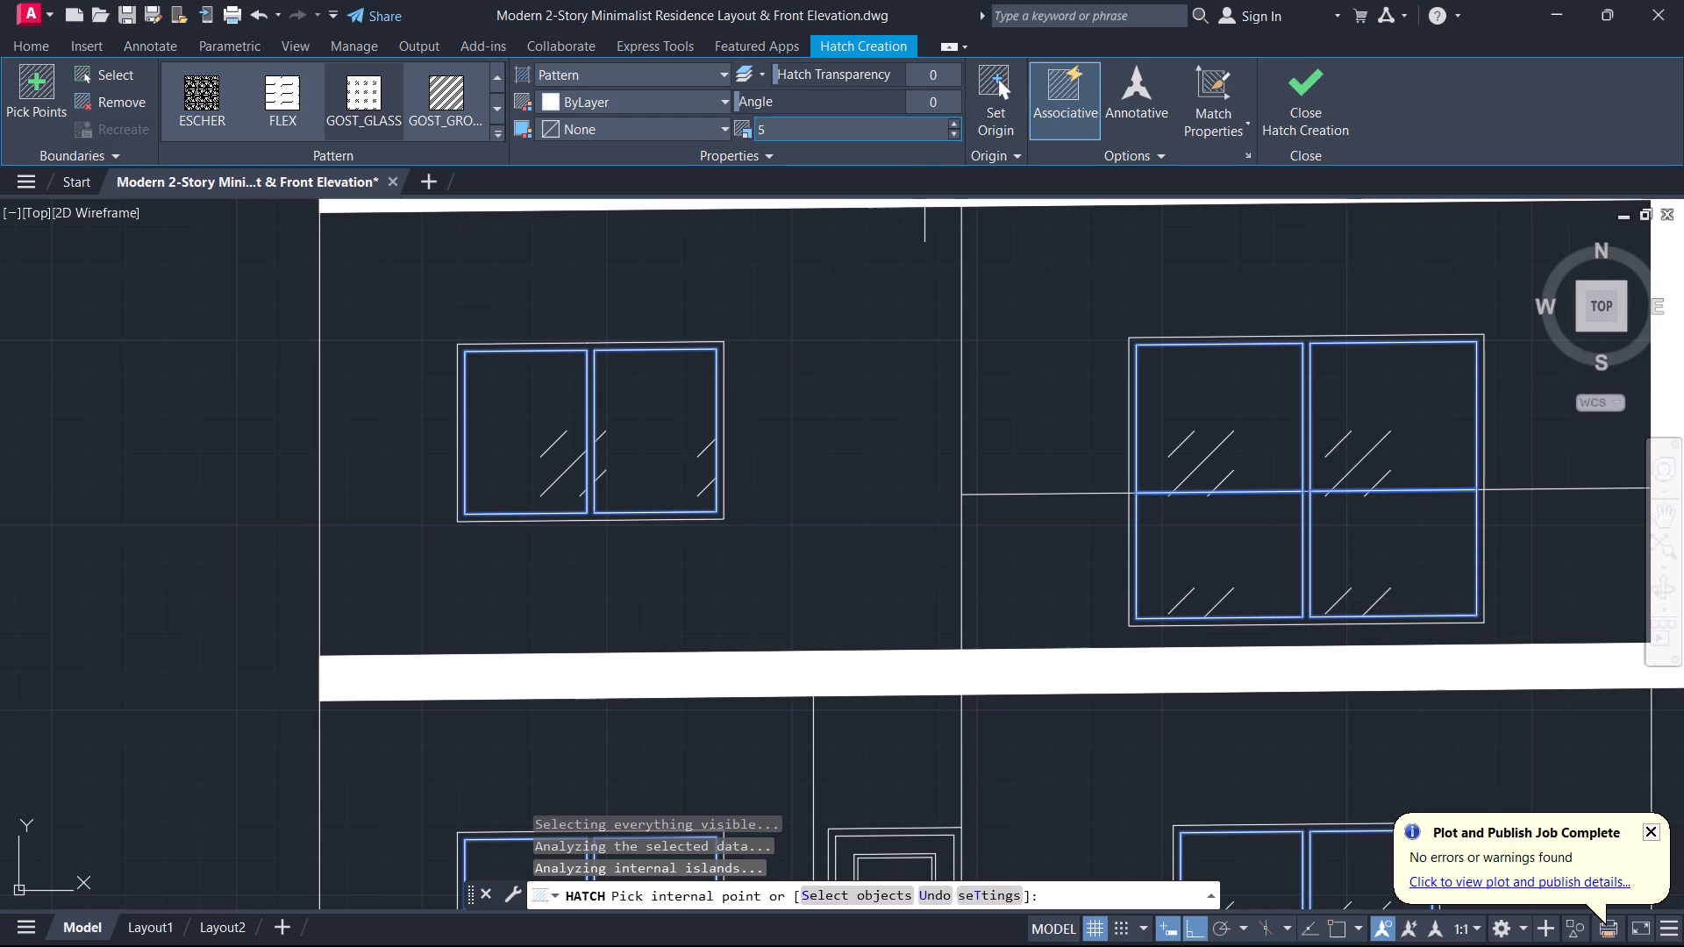
{"action": "left_click", "coordinate": [888, 132]}
{"action": "left_click", "coordinate": [807, 137]}
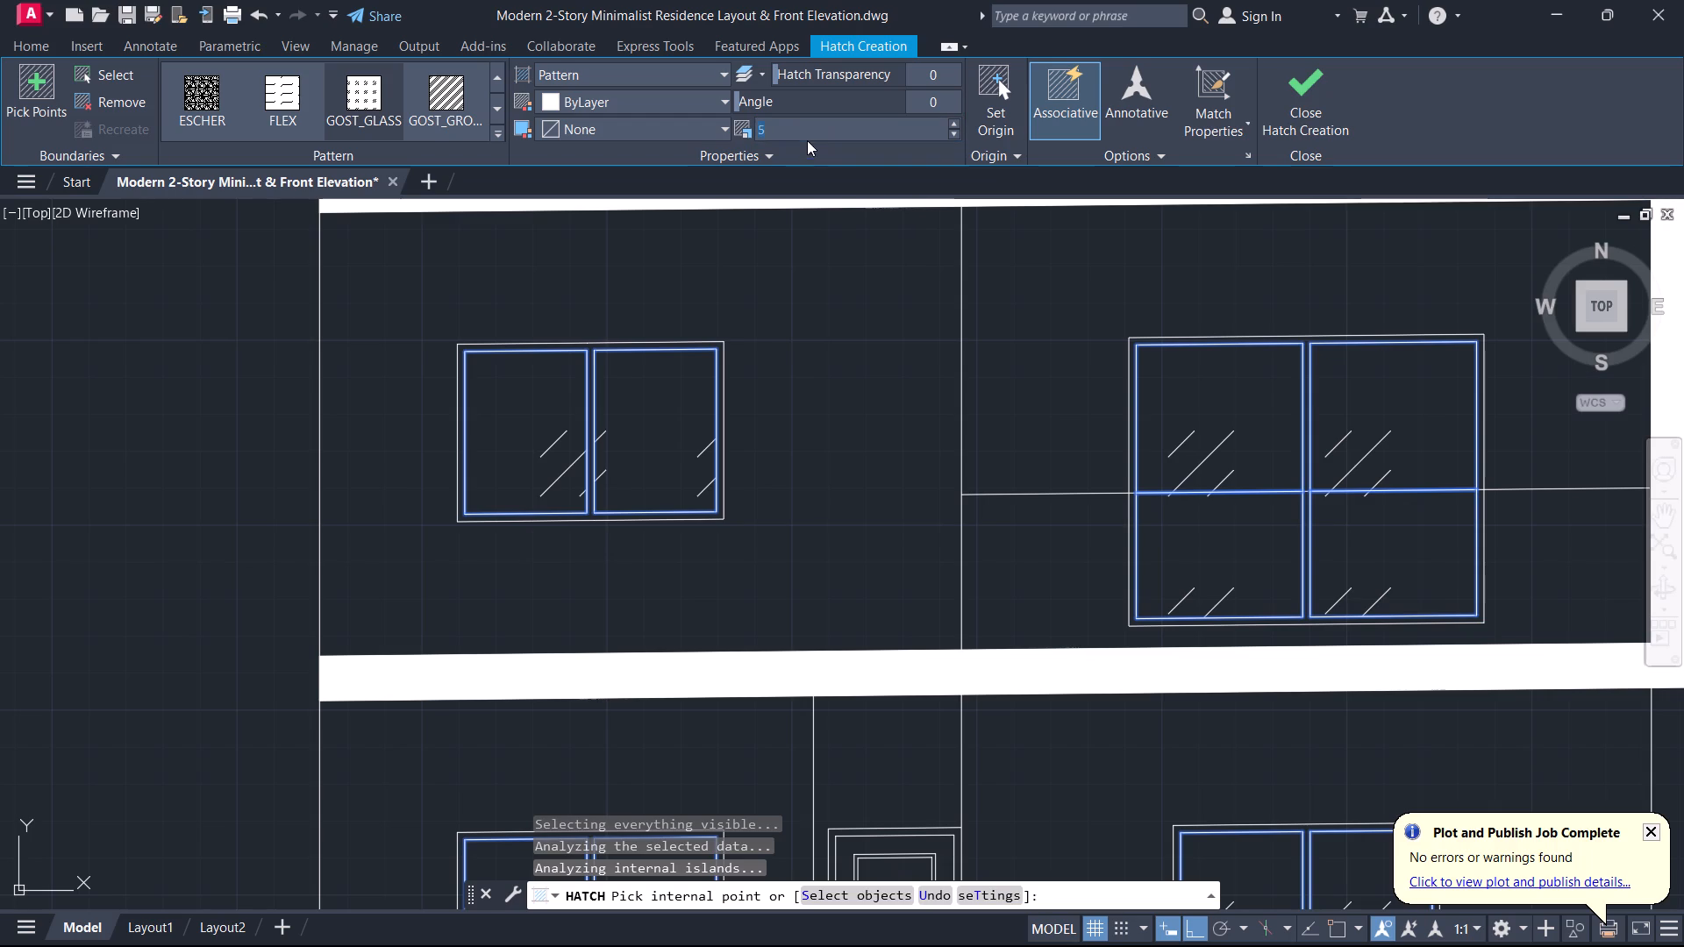
{"action": "key", "text": "BackSpace"}
{"action": "key", "text": "3"}
{"action": "key", "text": "Return"}
{"action": "left_click", "coordinate": [1307, 103]}
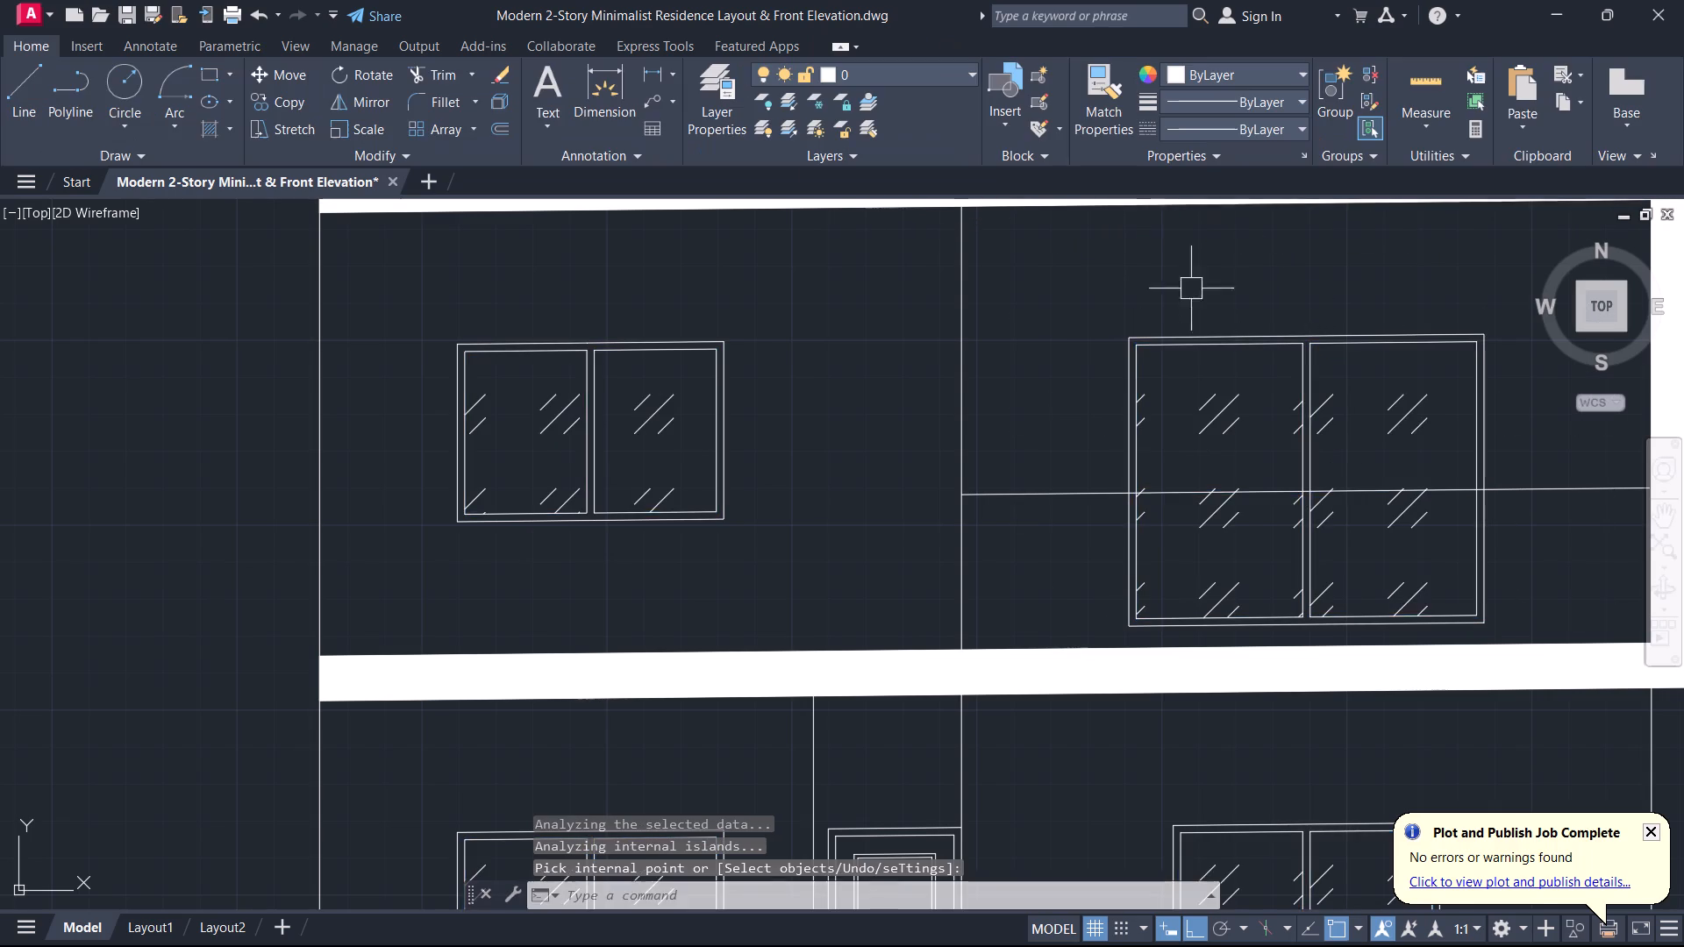
Plot the drawing with DWG To PDF.pc3 on ISO A4, overwriting the existing Modern 2-Story Minimalist Residence Layout & Front Elevation-Model PDF.
{"action": "scroll", "coordinate": [1105, 460], "scroll_direction": "down", "scroll_amount": 3}
{"action": "middle_click_drag", "start_coordinate": [1167, 636], "coordinate": [1374, 779]}
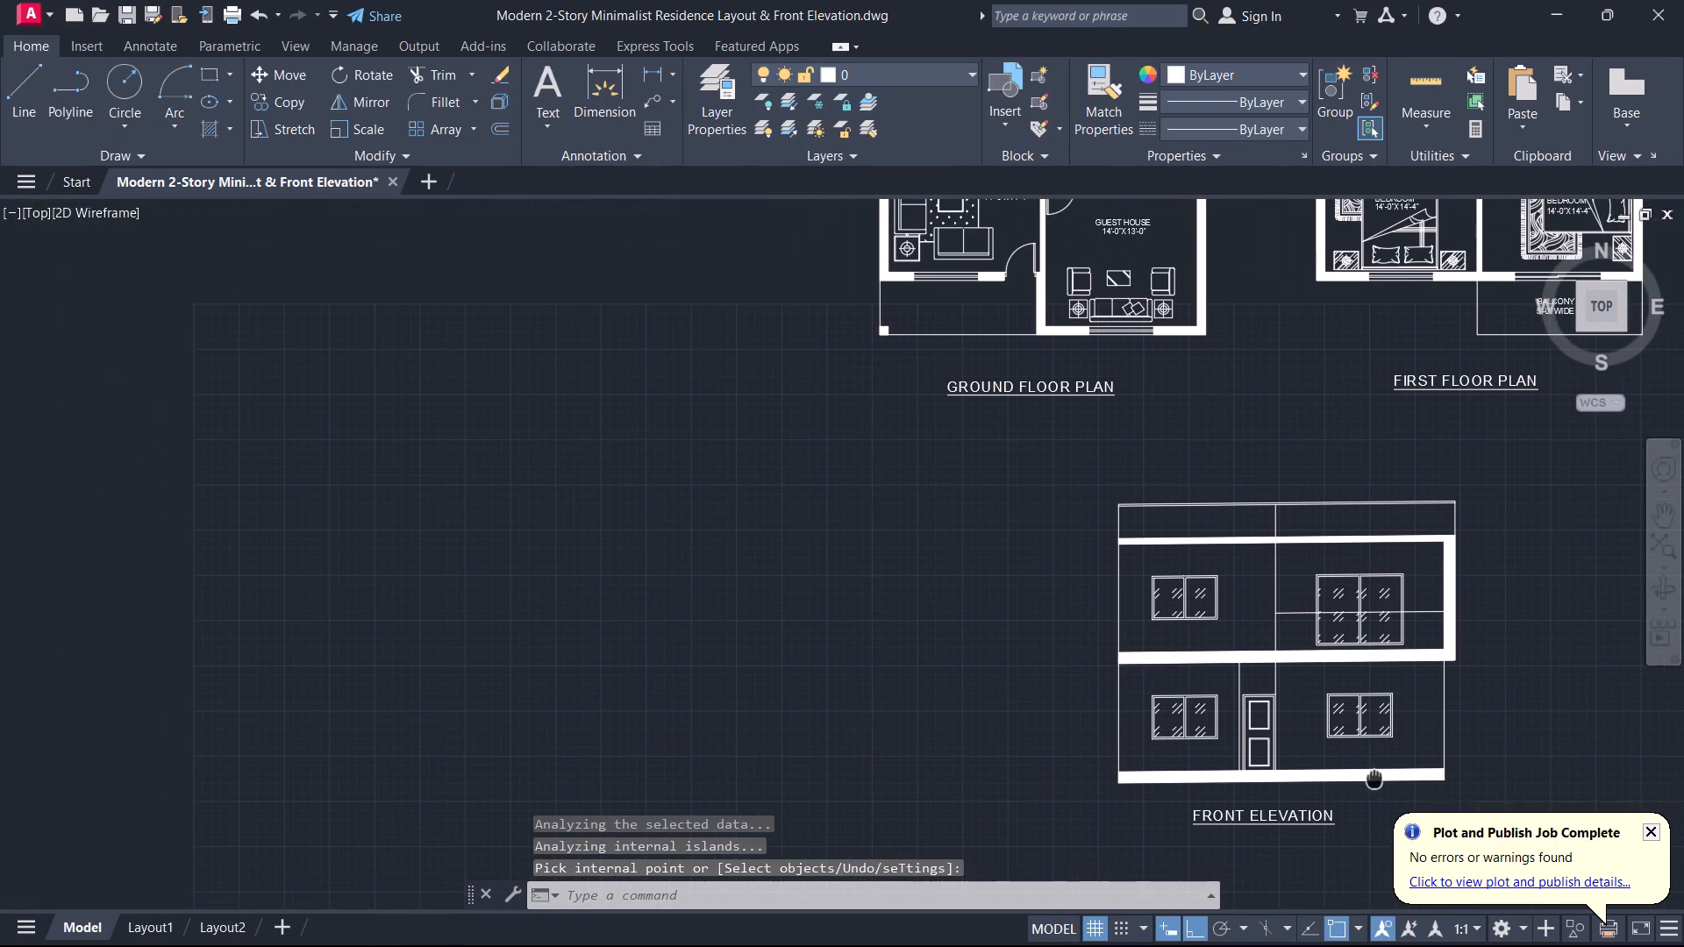
{"action": "middle_click_drag", "start_coordinate": [1374, 779], "coordinate": [1375, 778]}
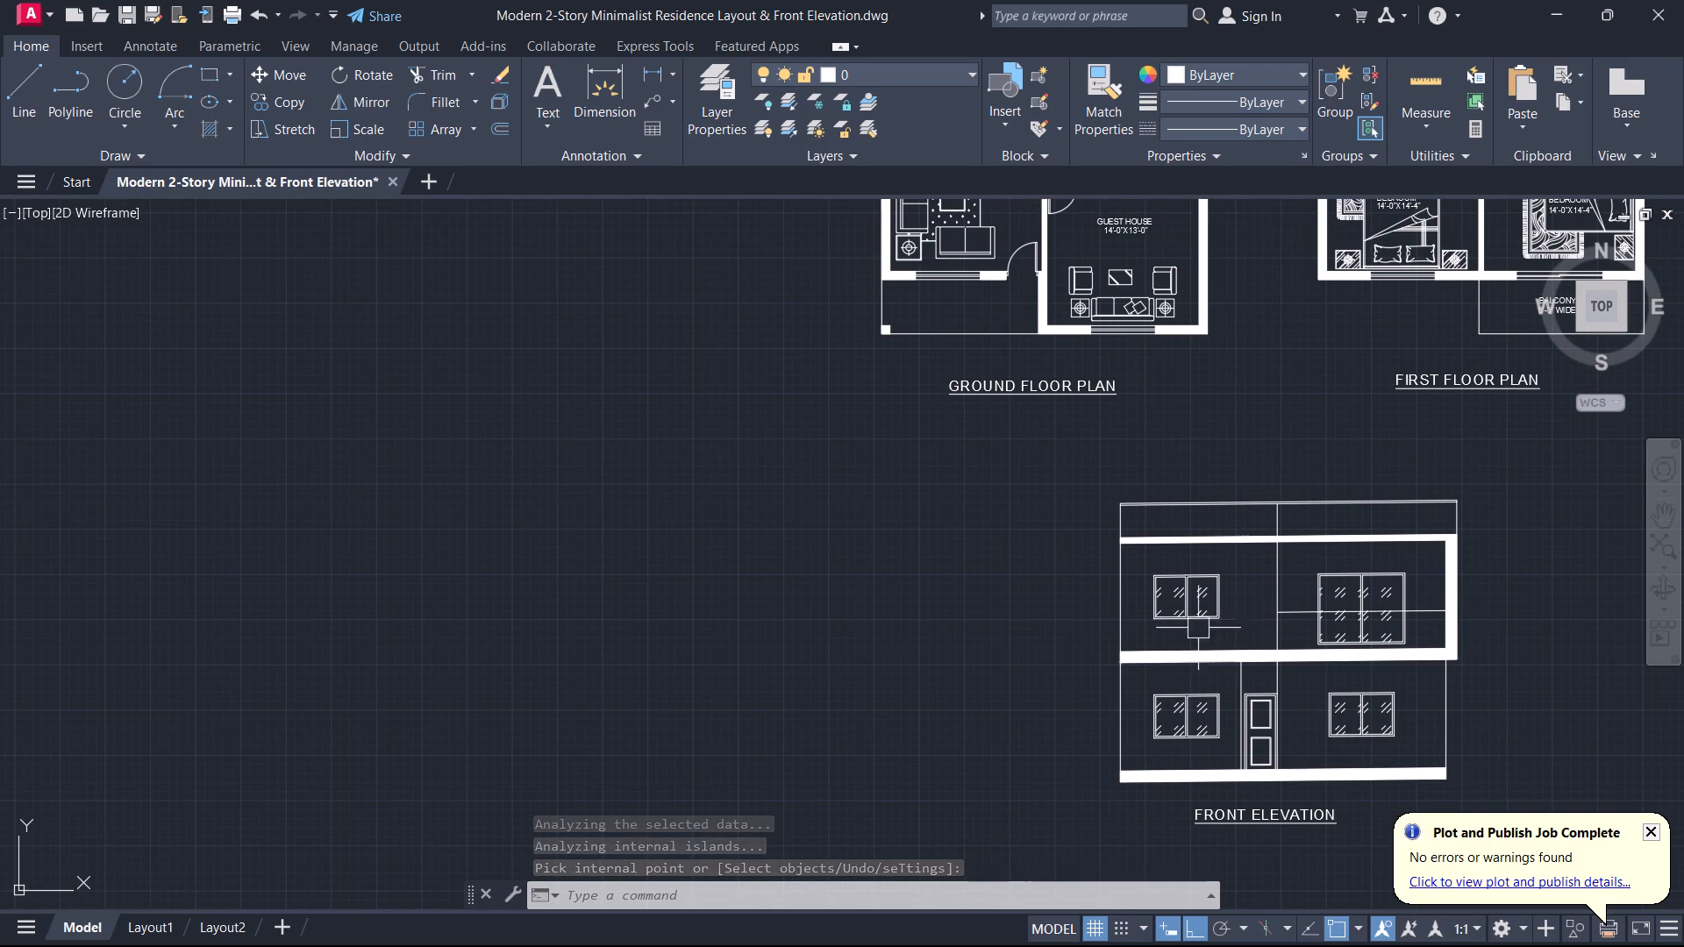
{"action": "middle_click_drag", "start_coordinate": [1146, 614], "coordinate": [1050, 614]}
{"action": "scroll", "coordinate": [1050, 614], "scroll_direction": "down", "scroll_amount": 1}
{"action": "middle_click", "coordinate": [1050, 614]}
{"action": "type", "text": "DW"}
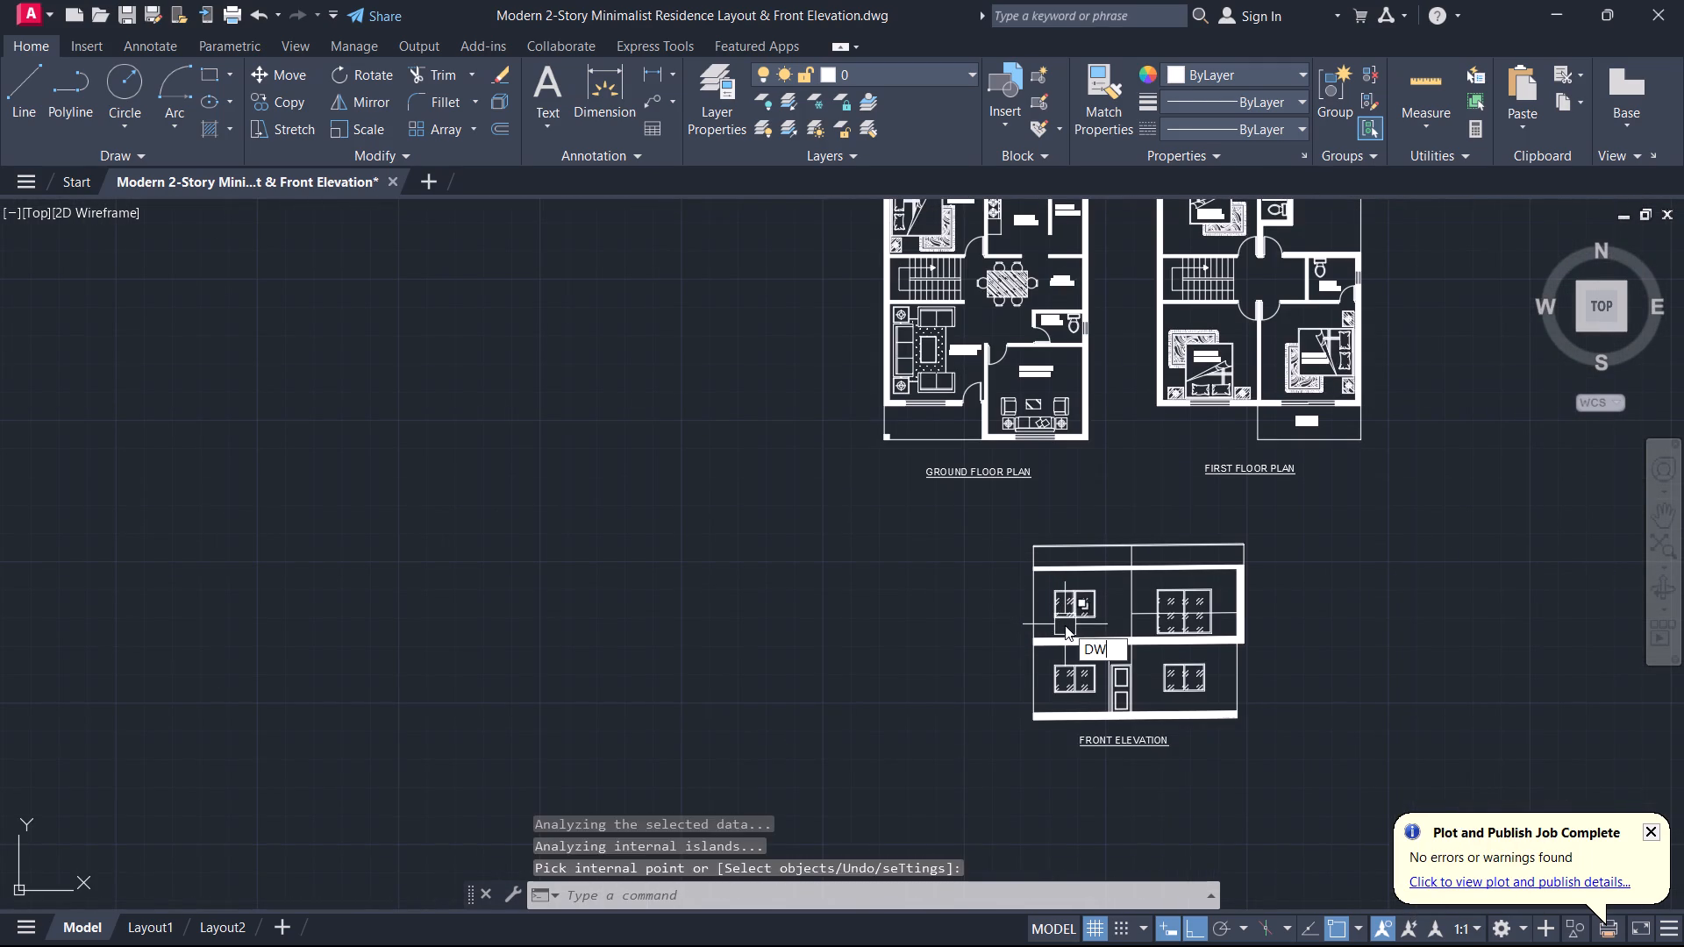
{"action": "key", "text": "space"}
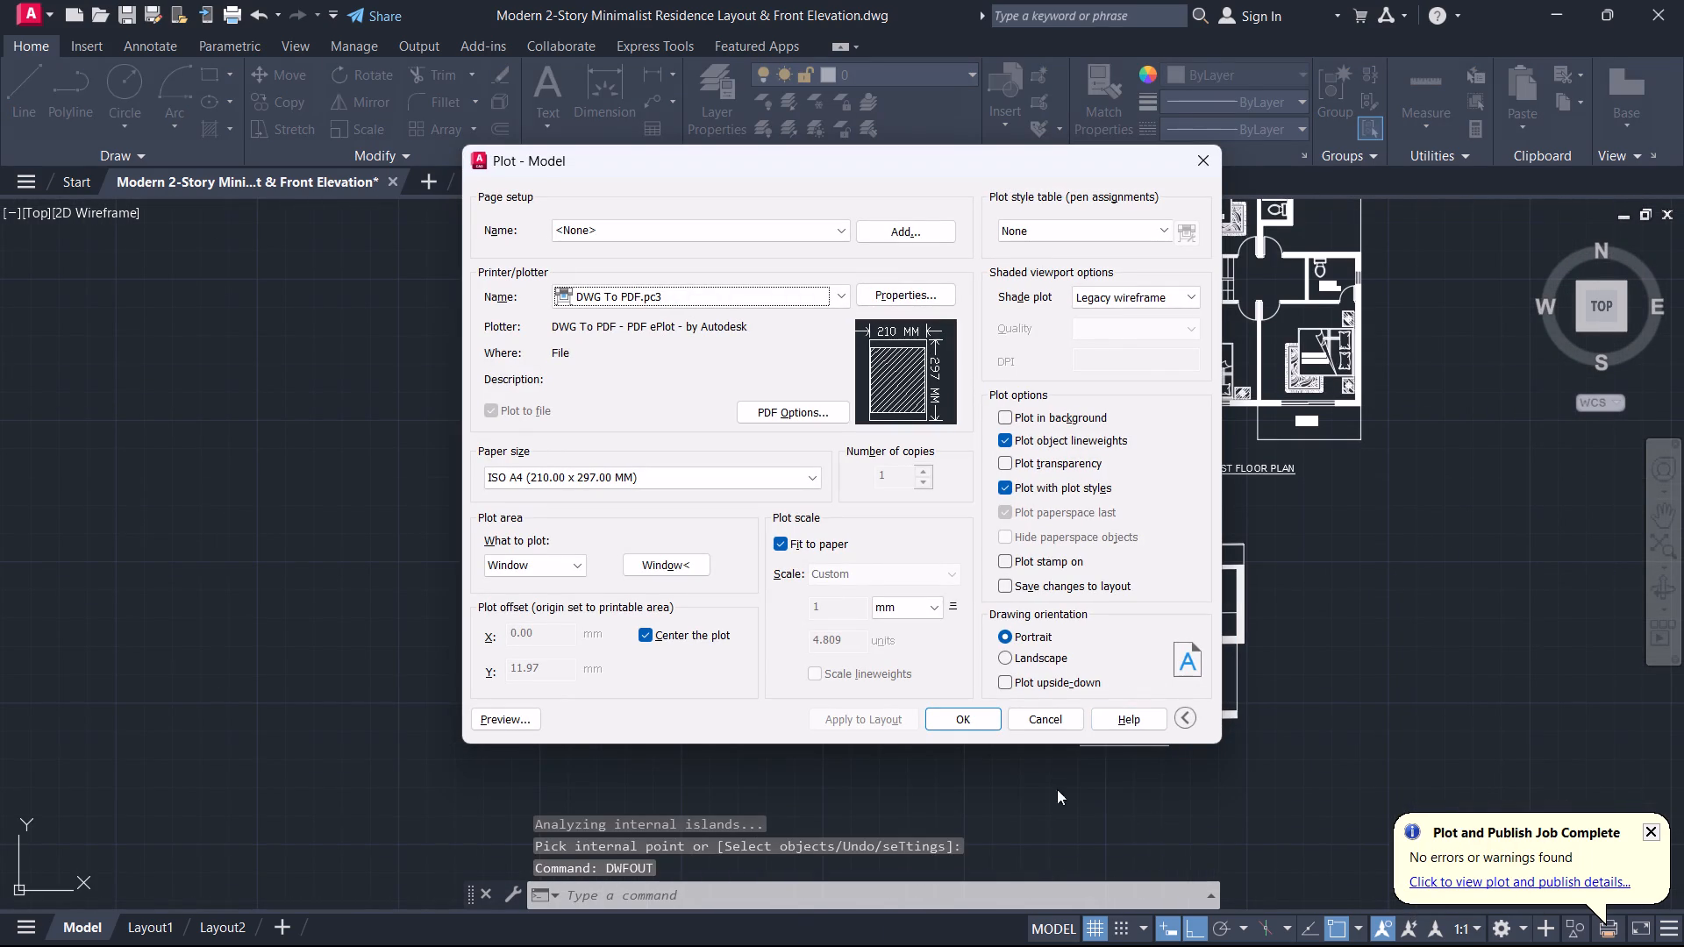
{"action": "left_click", "coordinate": [953, 723]}
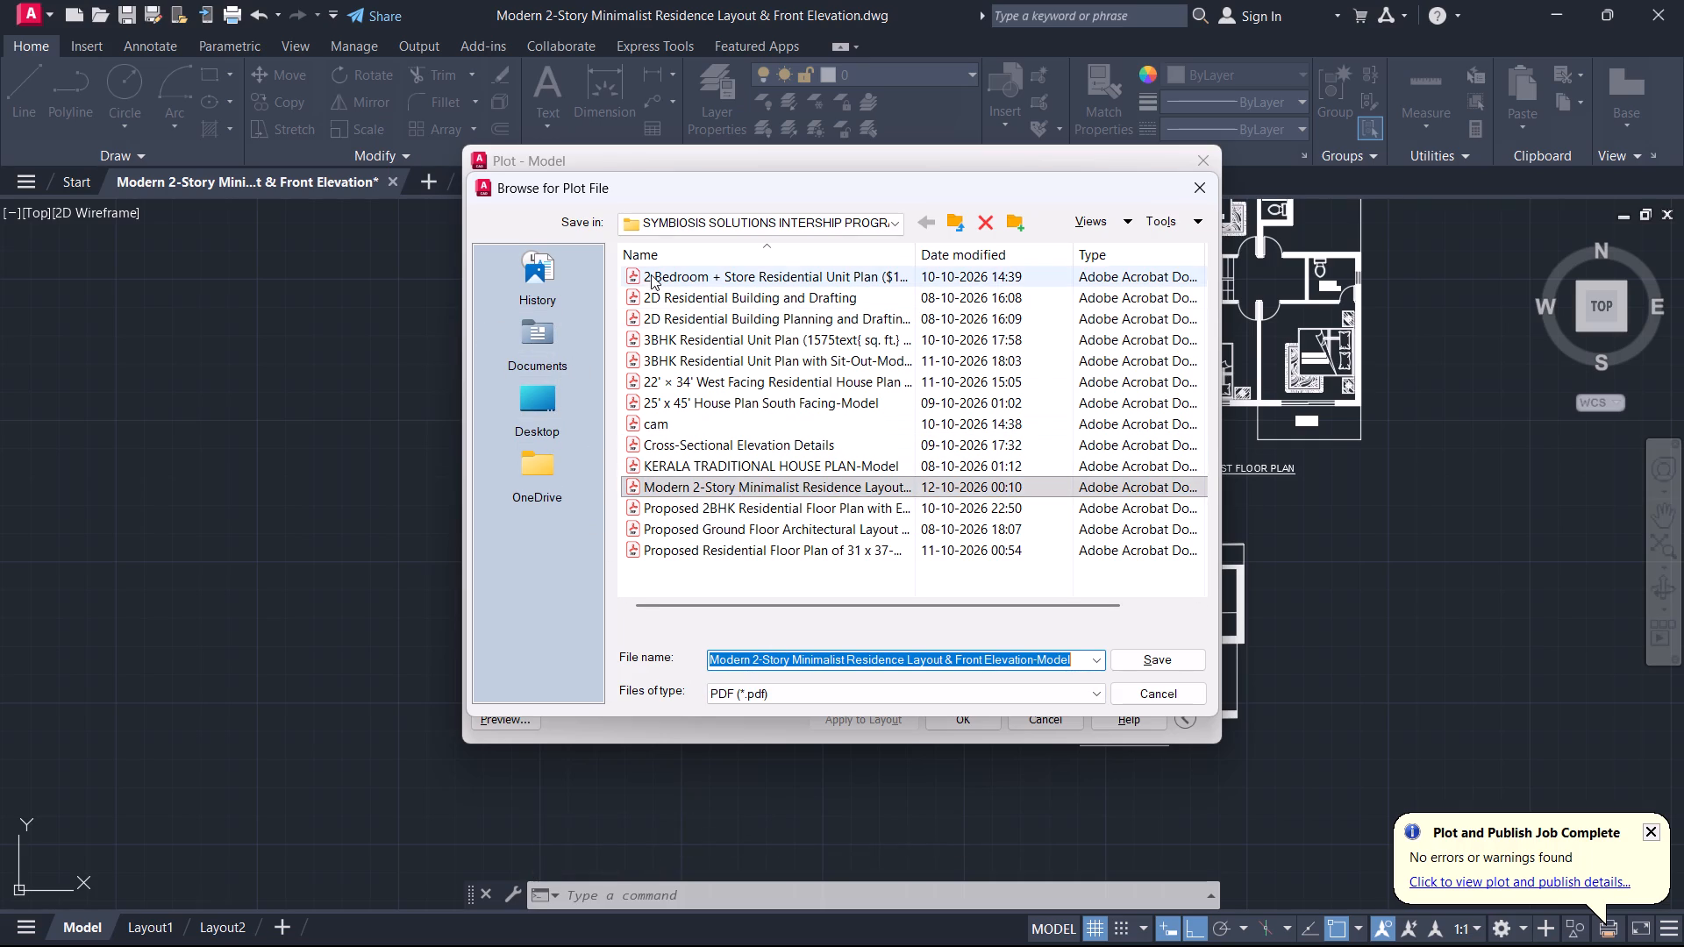
{"action": "left_click", "coordinate": [1149, 662]}
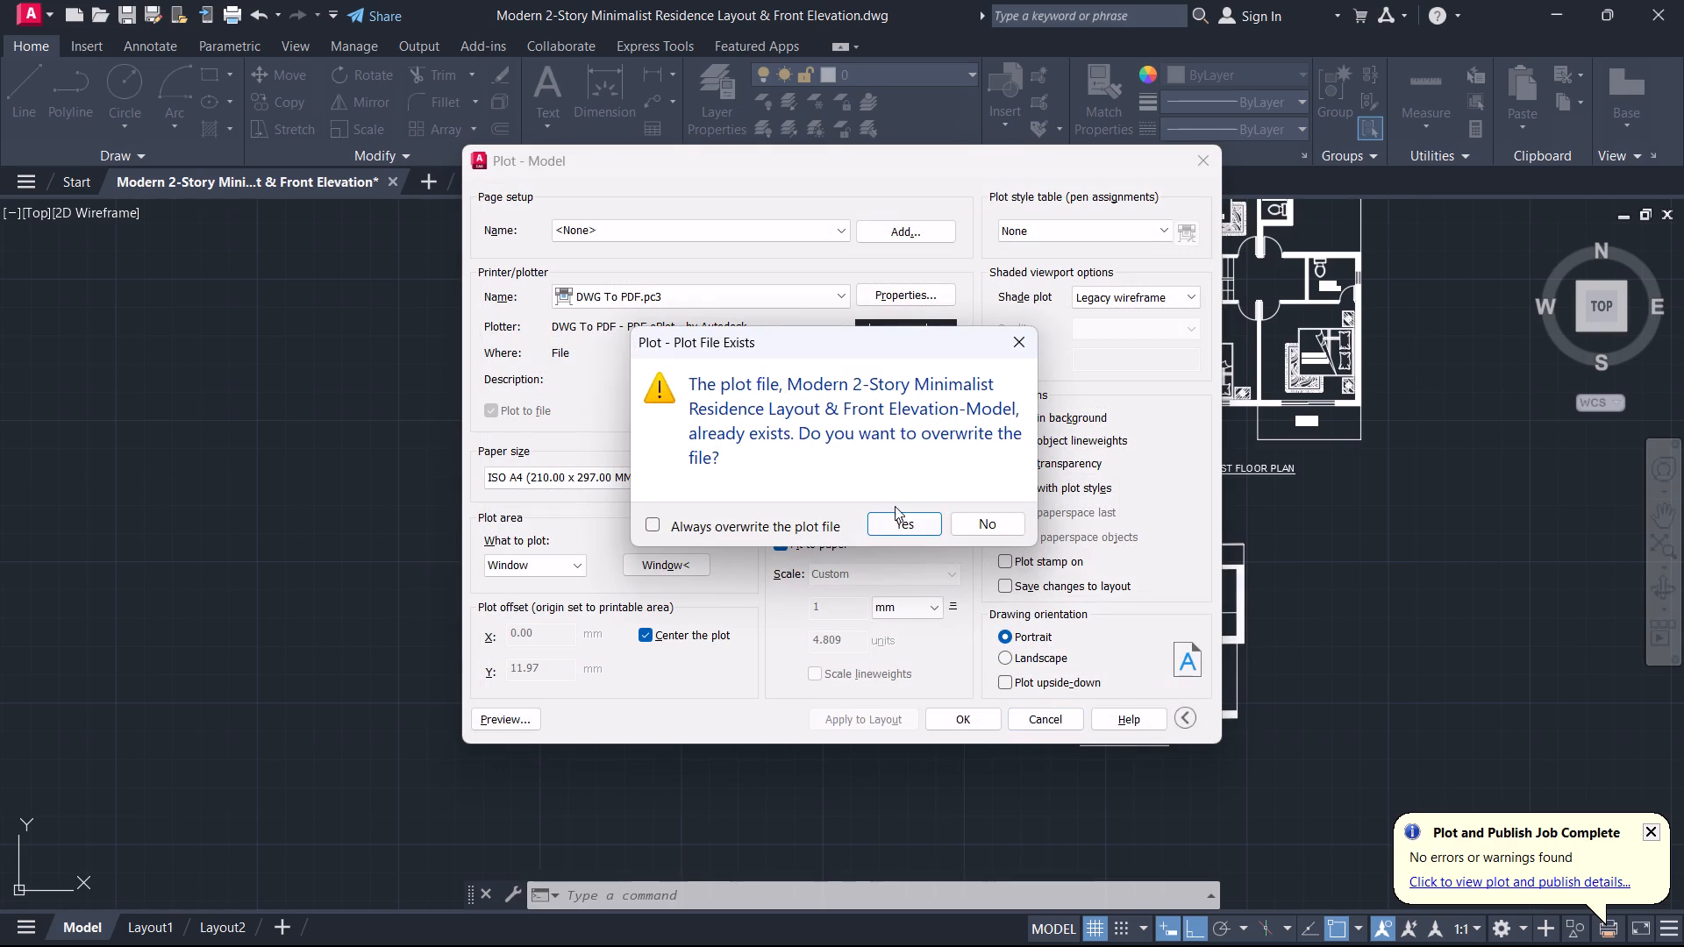
{"action": "left_click", "coordinate": [916, 531]}
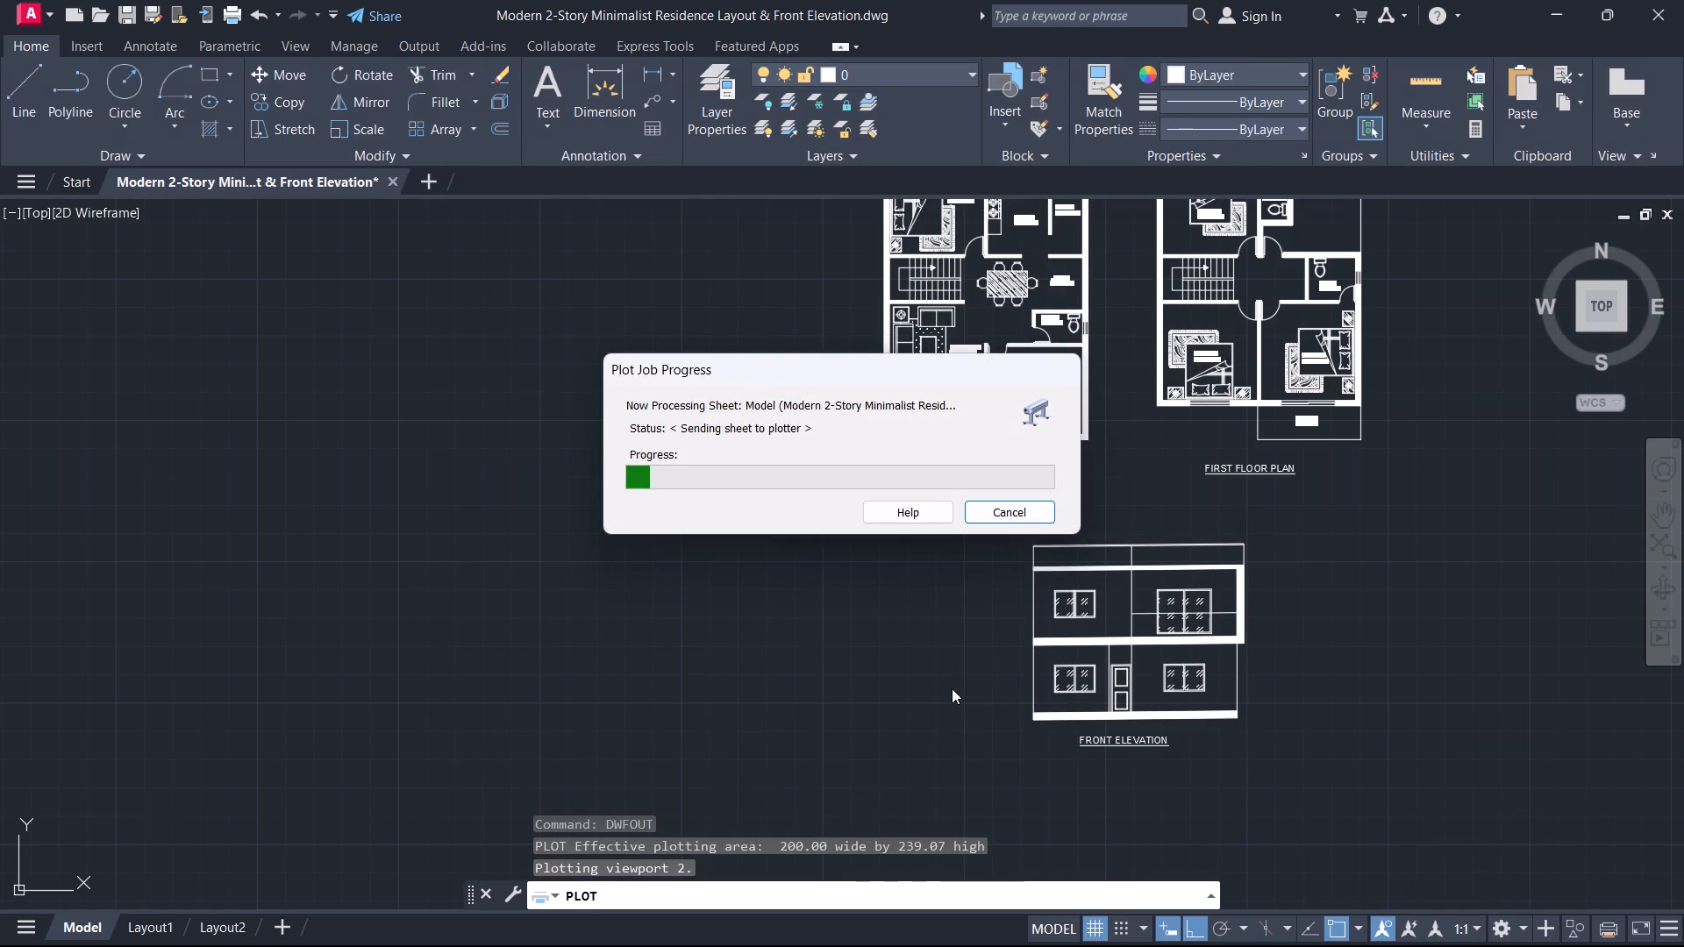
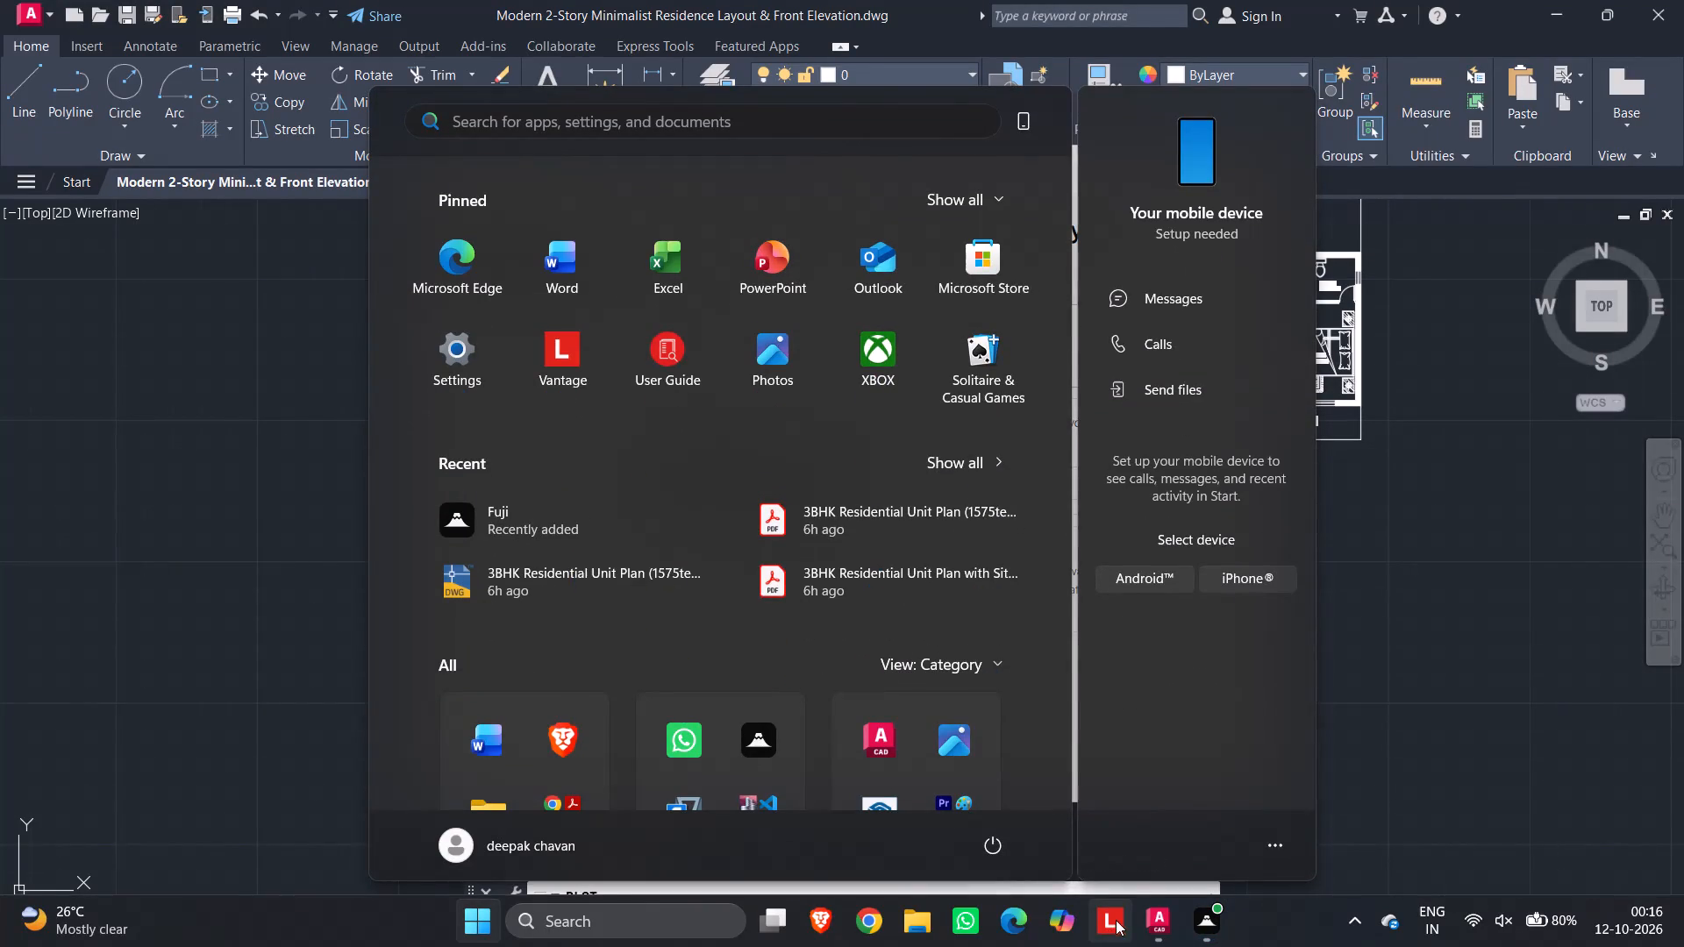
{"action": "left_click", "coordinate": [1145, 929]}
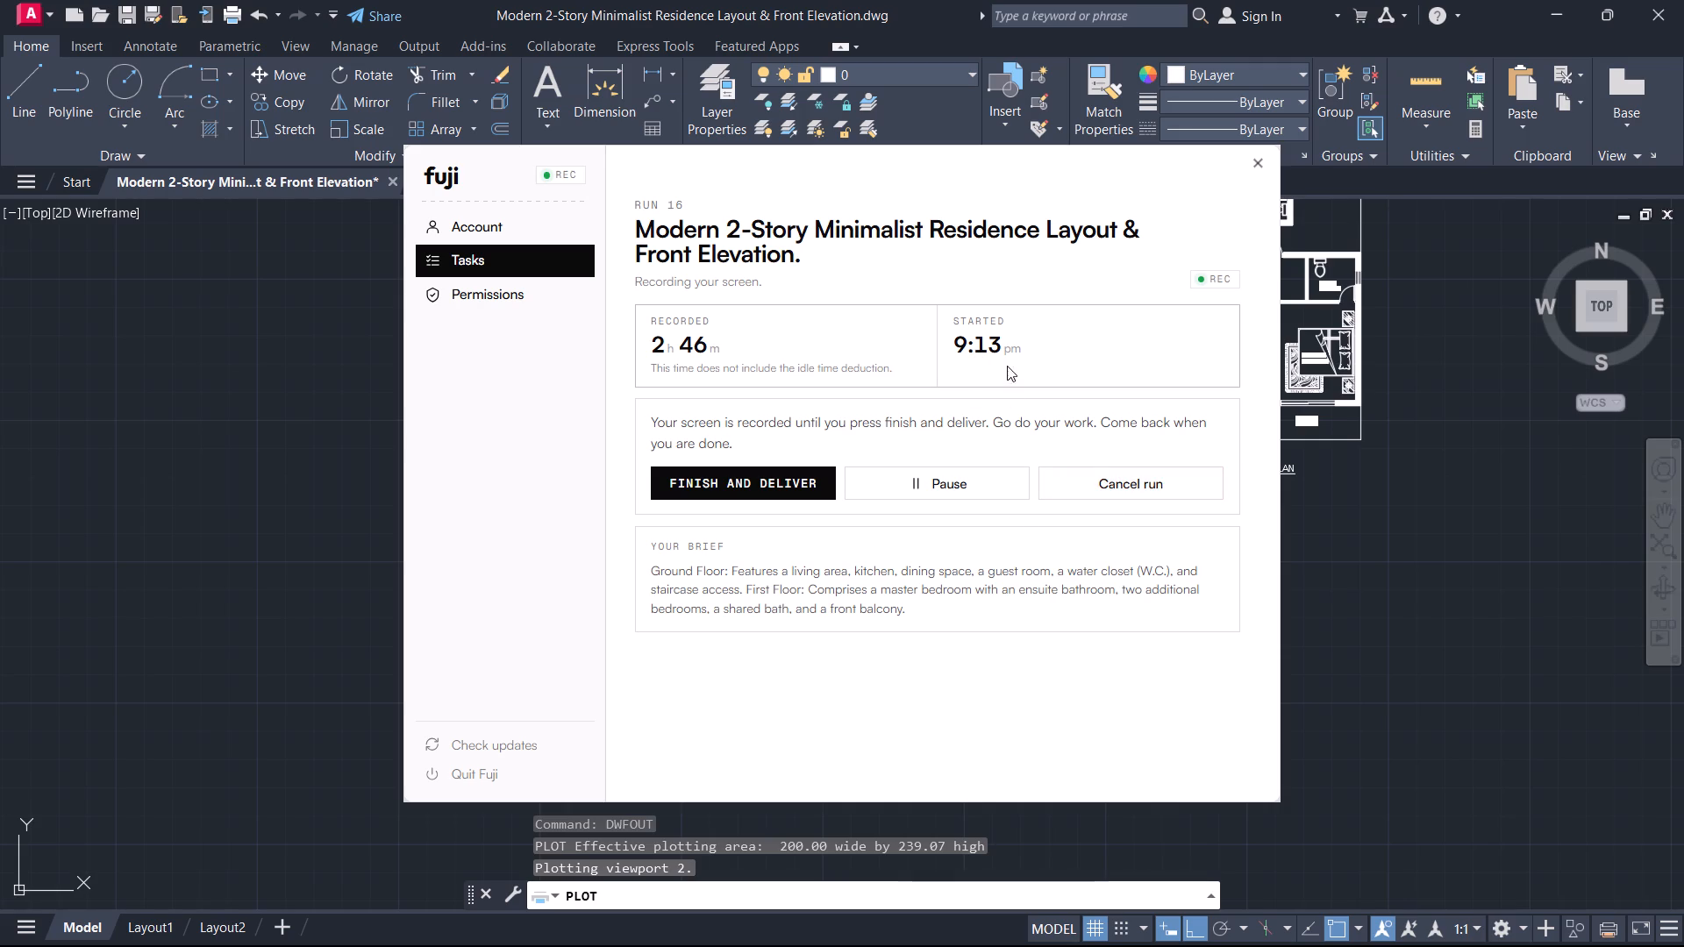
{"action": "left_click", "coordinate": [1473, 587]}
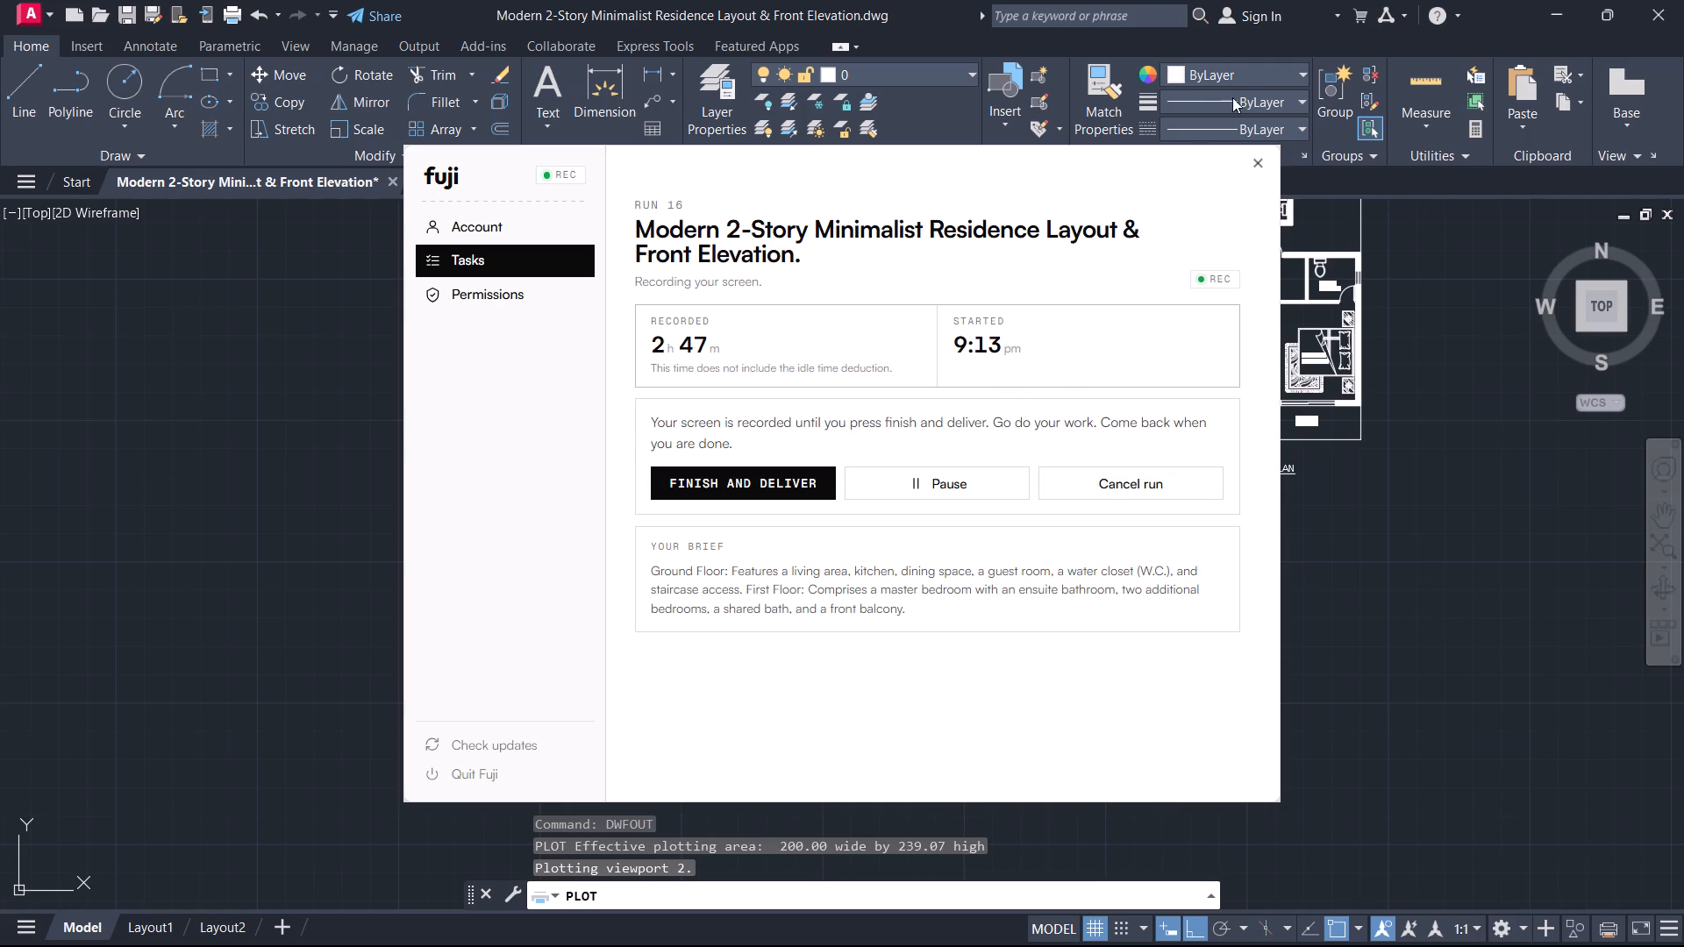
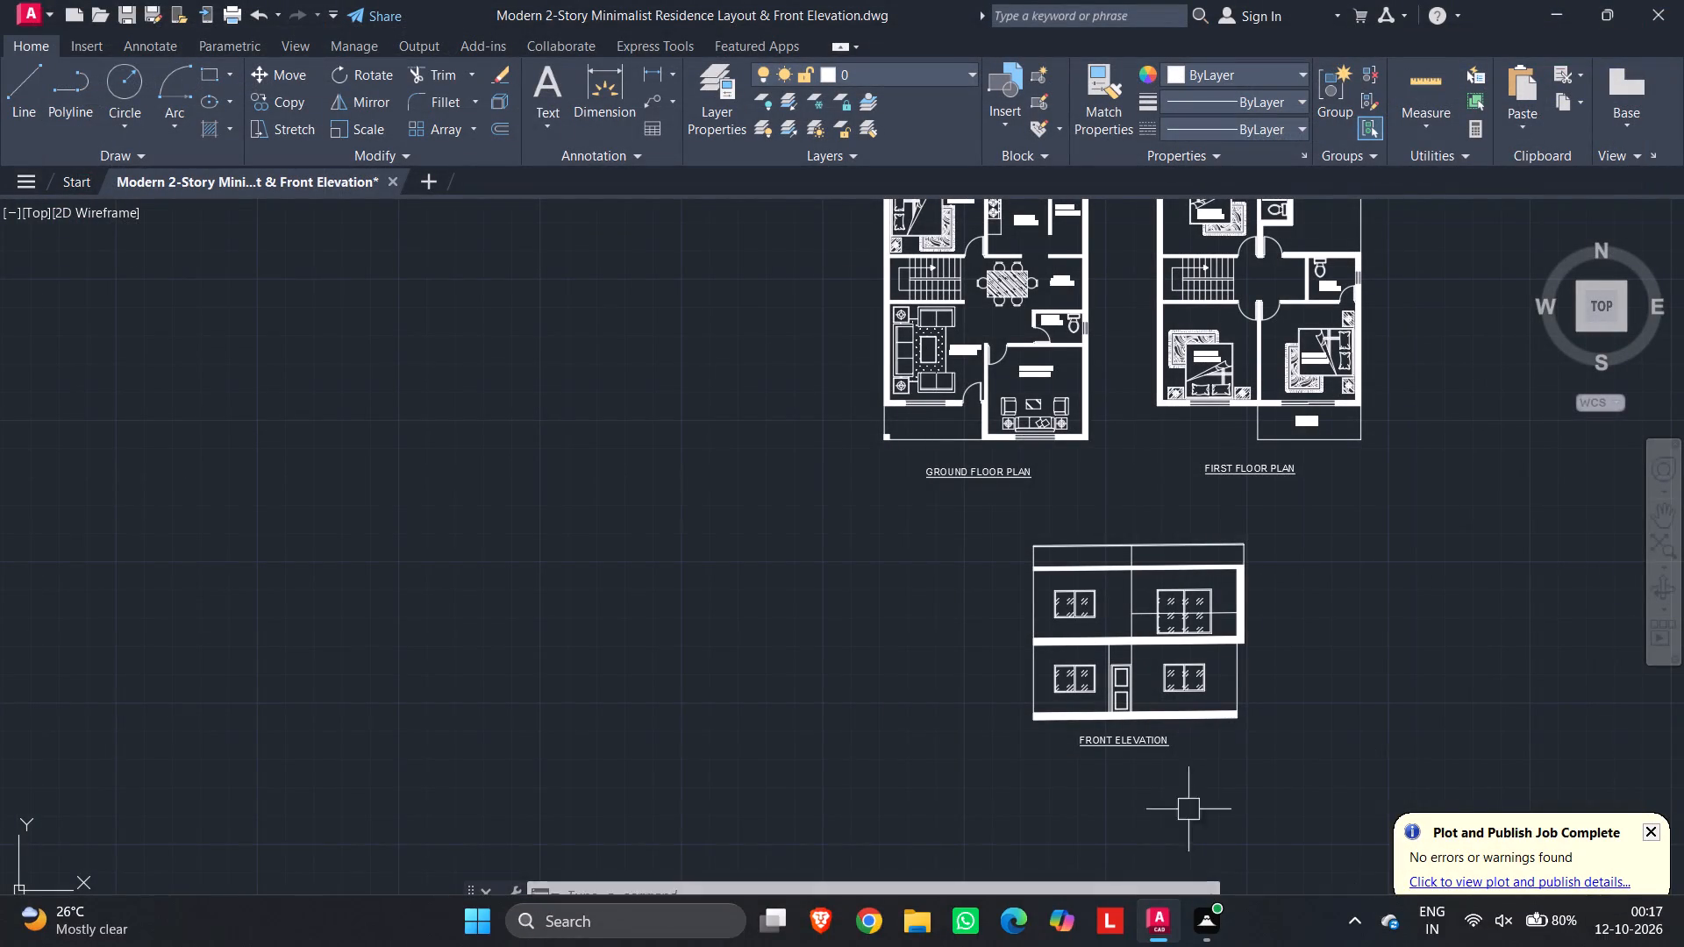
Save the residence drawing with both floor plans and the front elevation in view.
{"action": "middle_click_drag", "start_coordinate": [1354, 687], "coordinate": [1193, 786]}
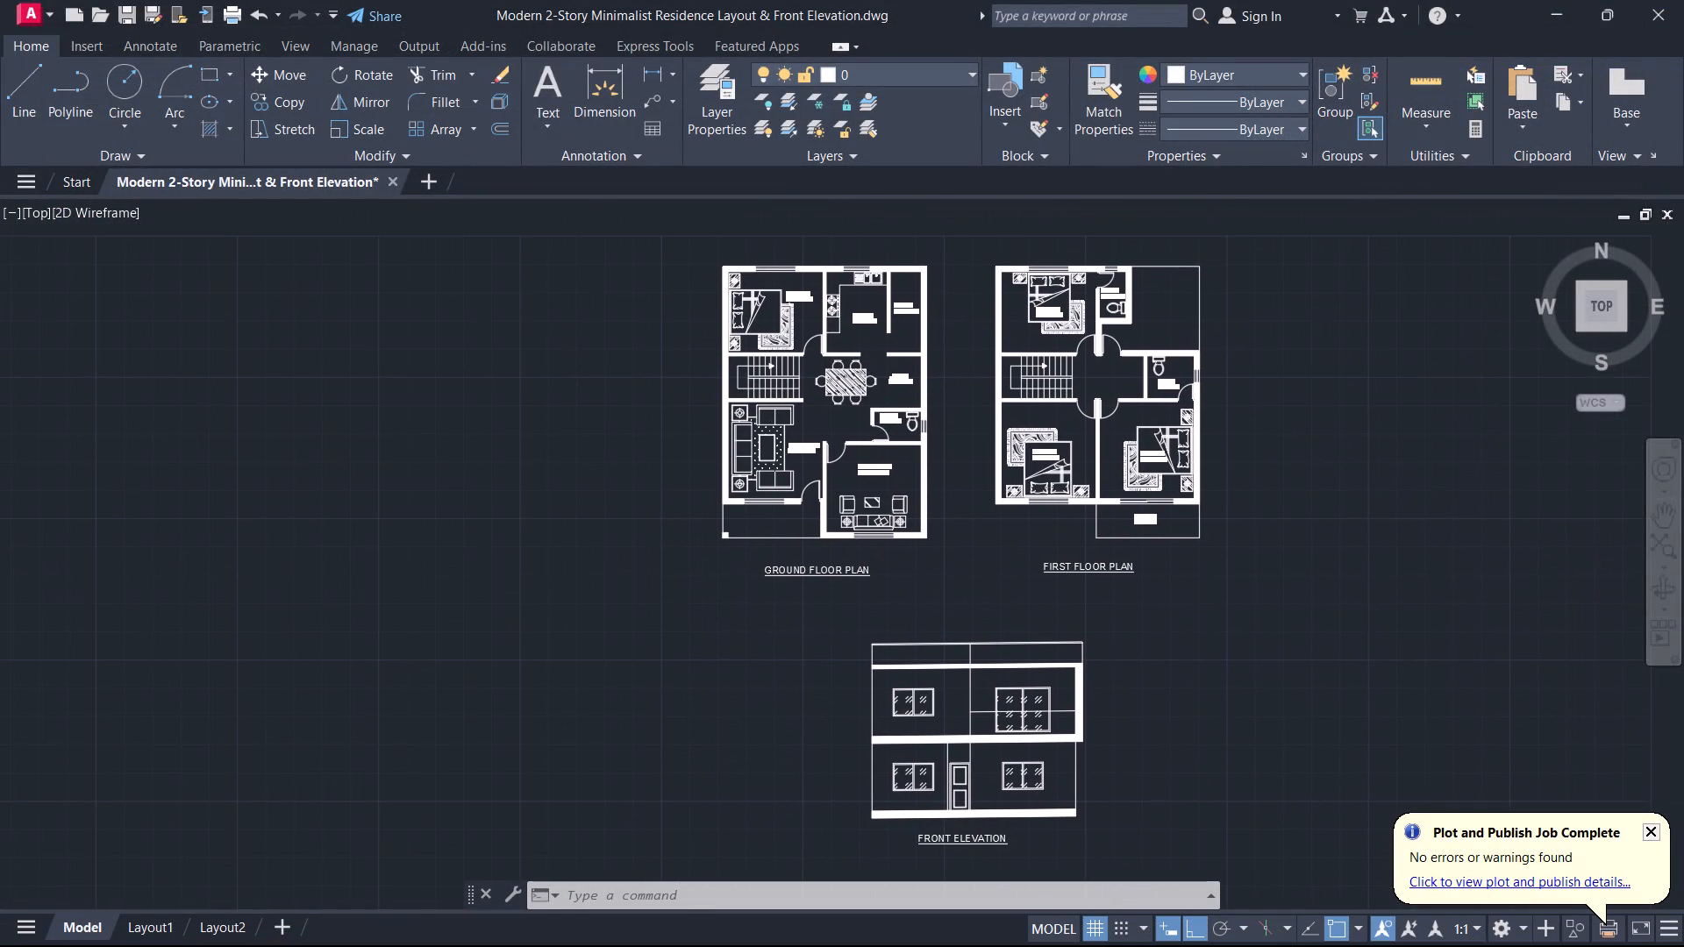
{"action": "key", "text": "ctrl+s"}
Turn off the command log file with LOGFILEOFF.
{"action": "type", "text": "LO"}
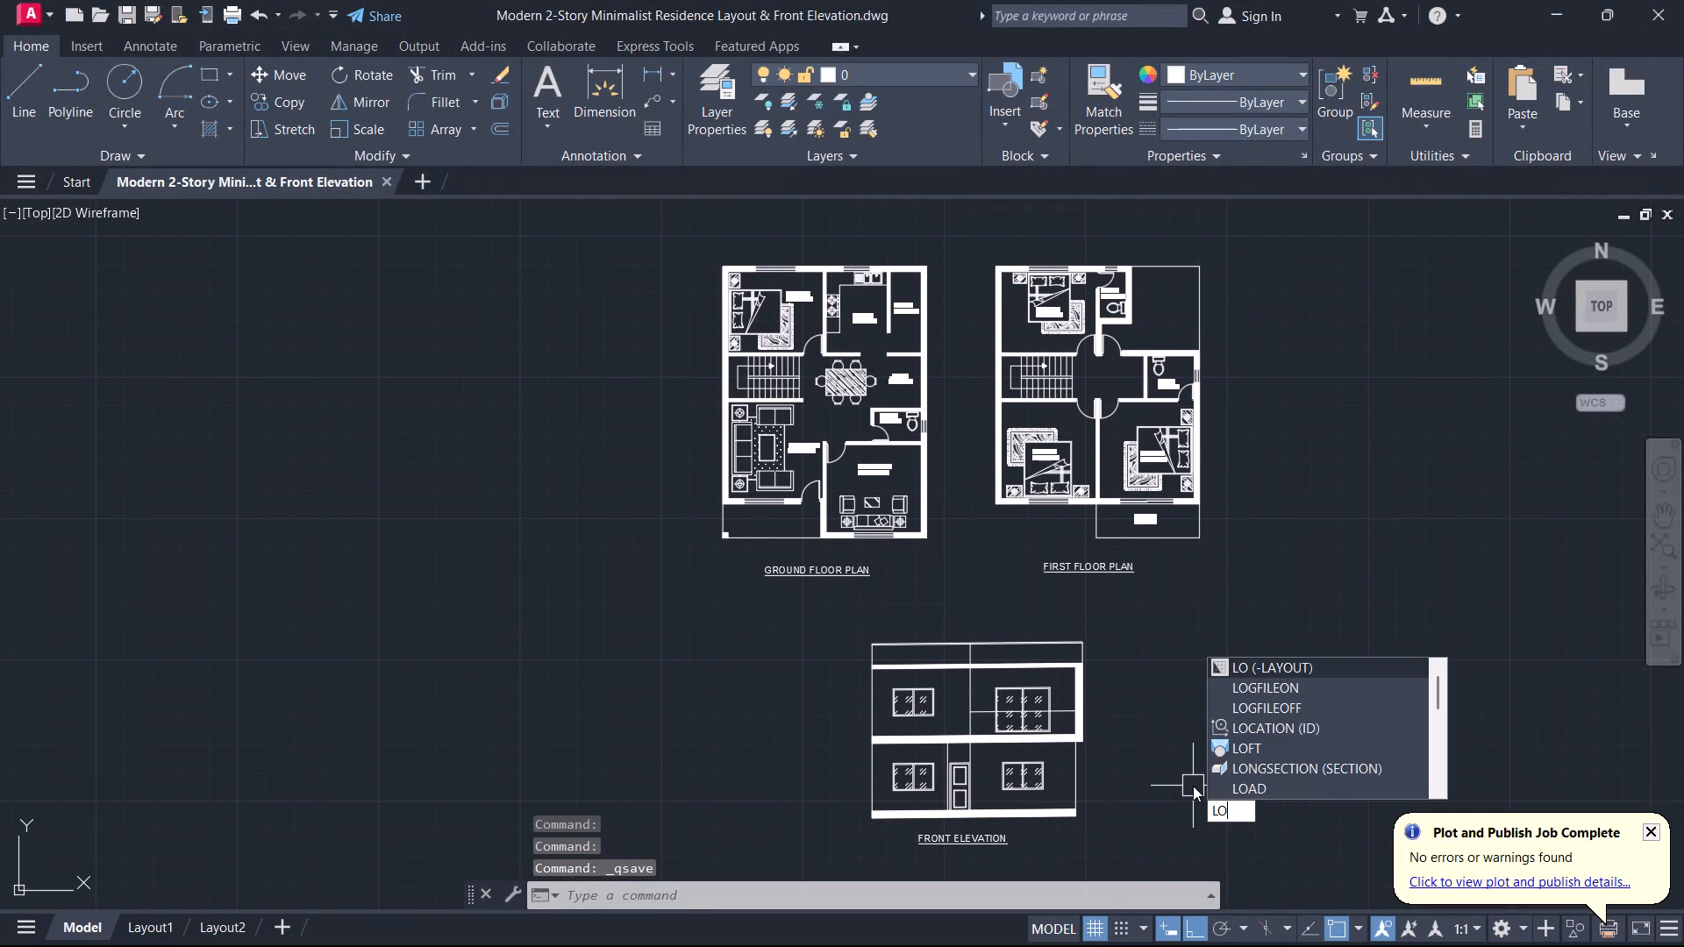
{"action": "key", "text": "g"}
{"action": "left_click", "coordinate": [1295, 691]}
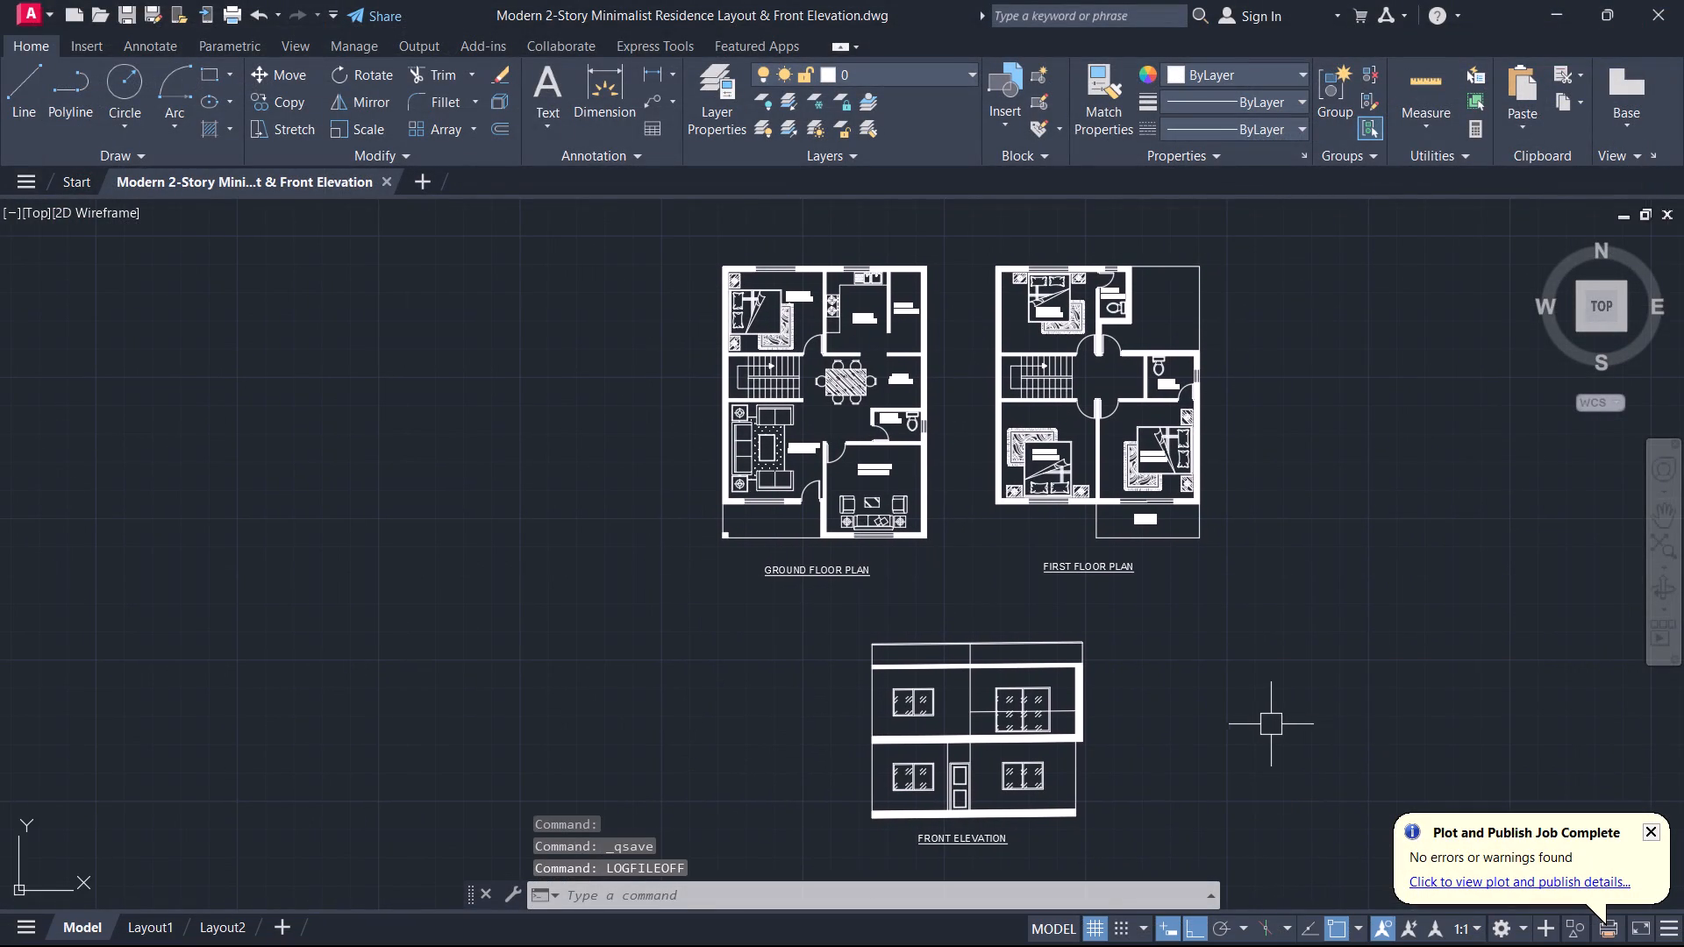
Close the drawing application.
{"action": "left_click", "coordinate": [1683, 0]}
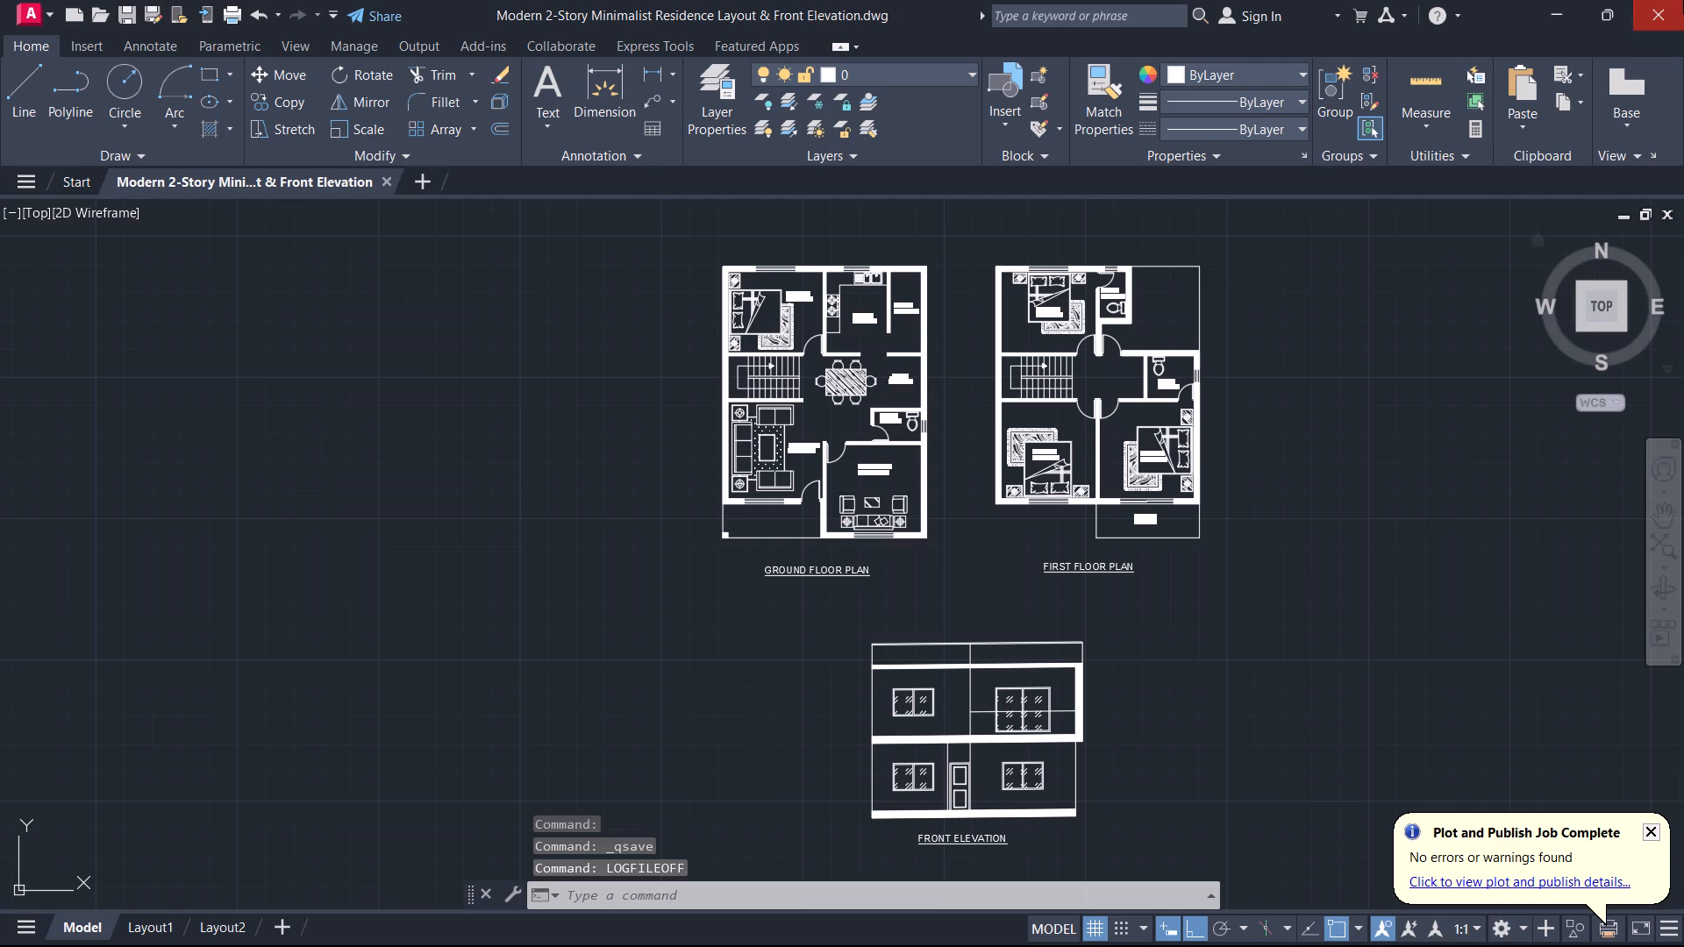